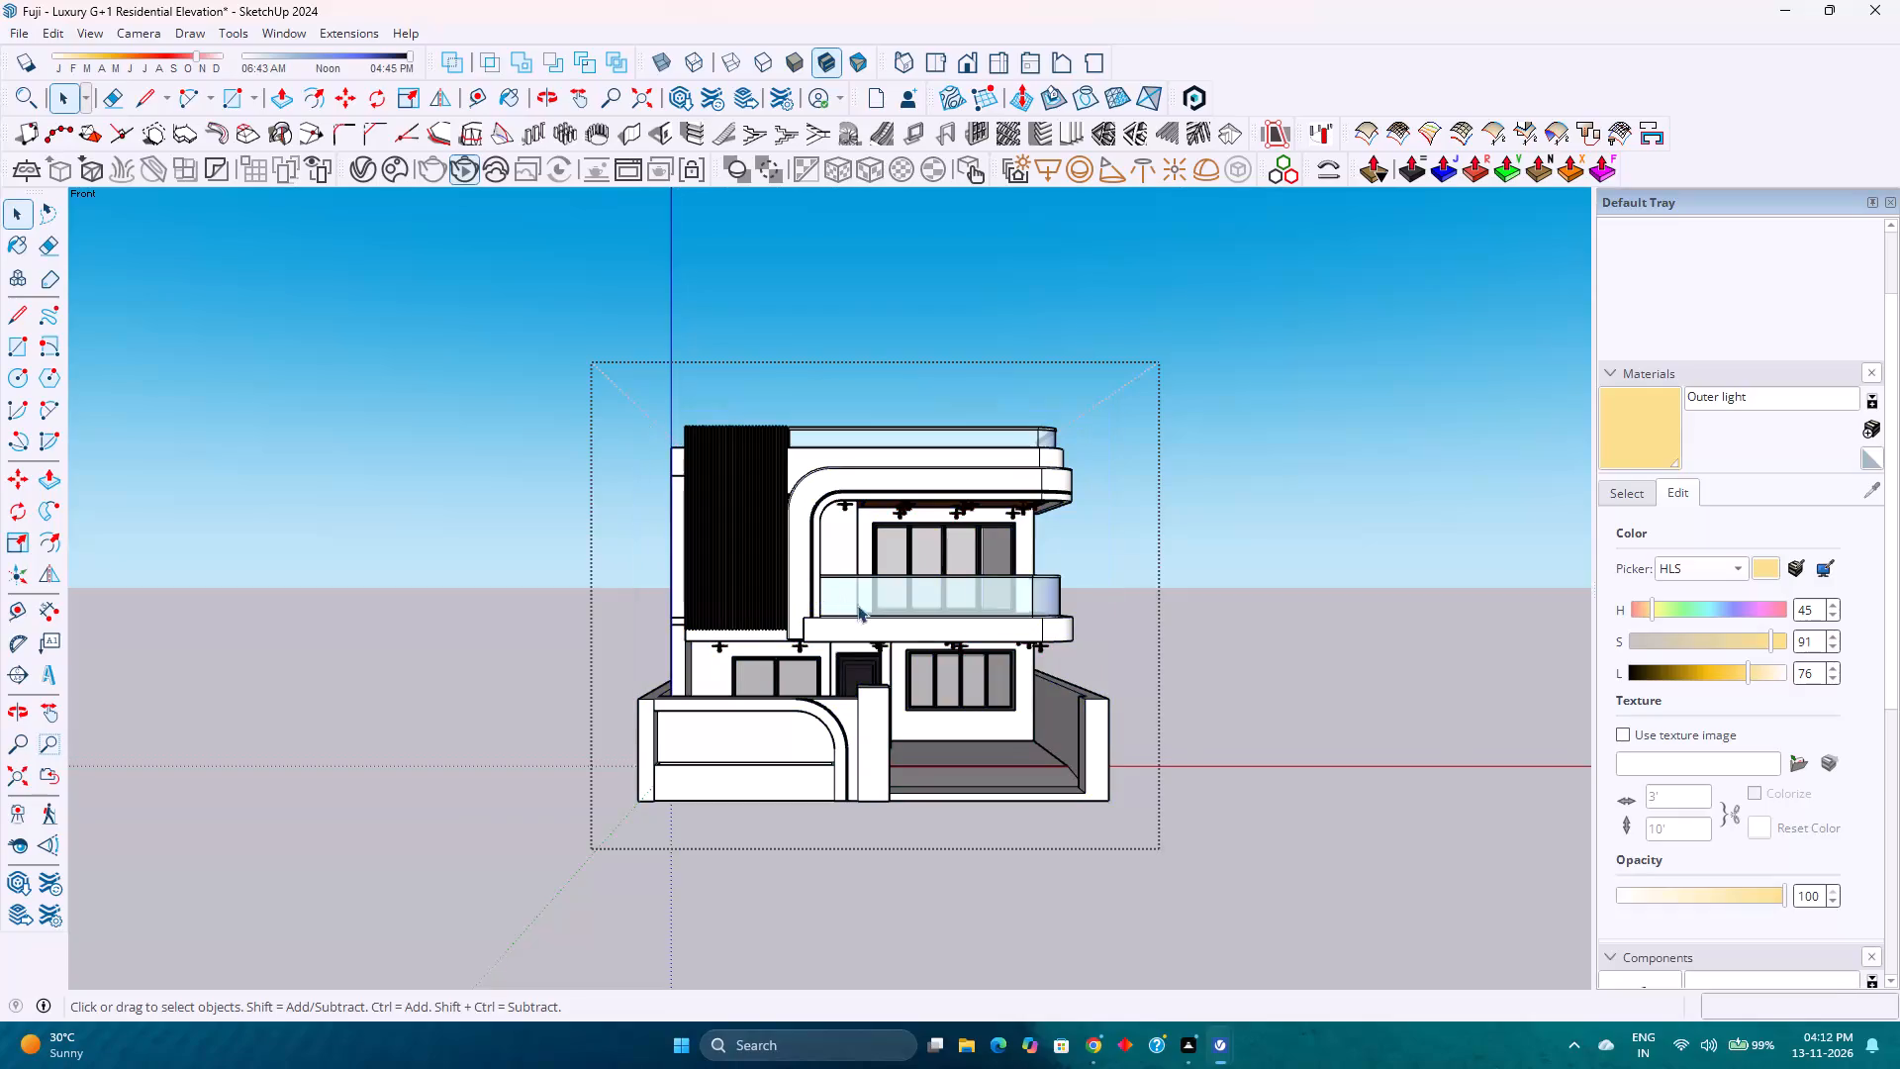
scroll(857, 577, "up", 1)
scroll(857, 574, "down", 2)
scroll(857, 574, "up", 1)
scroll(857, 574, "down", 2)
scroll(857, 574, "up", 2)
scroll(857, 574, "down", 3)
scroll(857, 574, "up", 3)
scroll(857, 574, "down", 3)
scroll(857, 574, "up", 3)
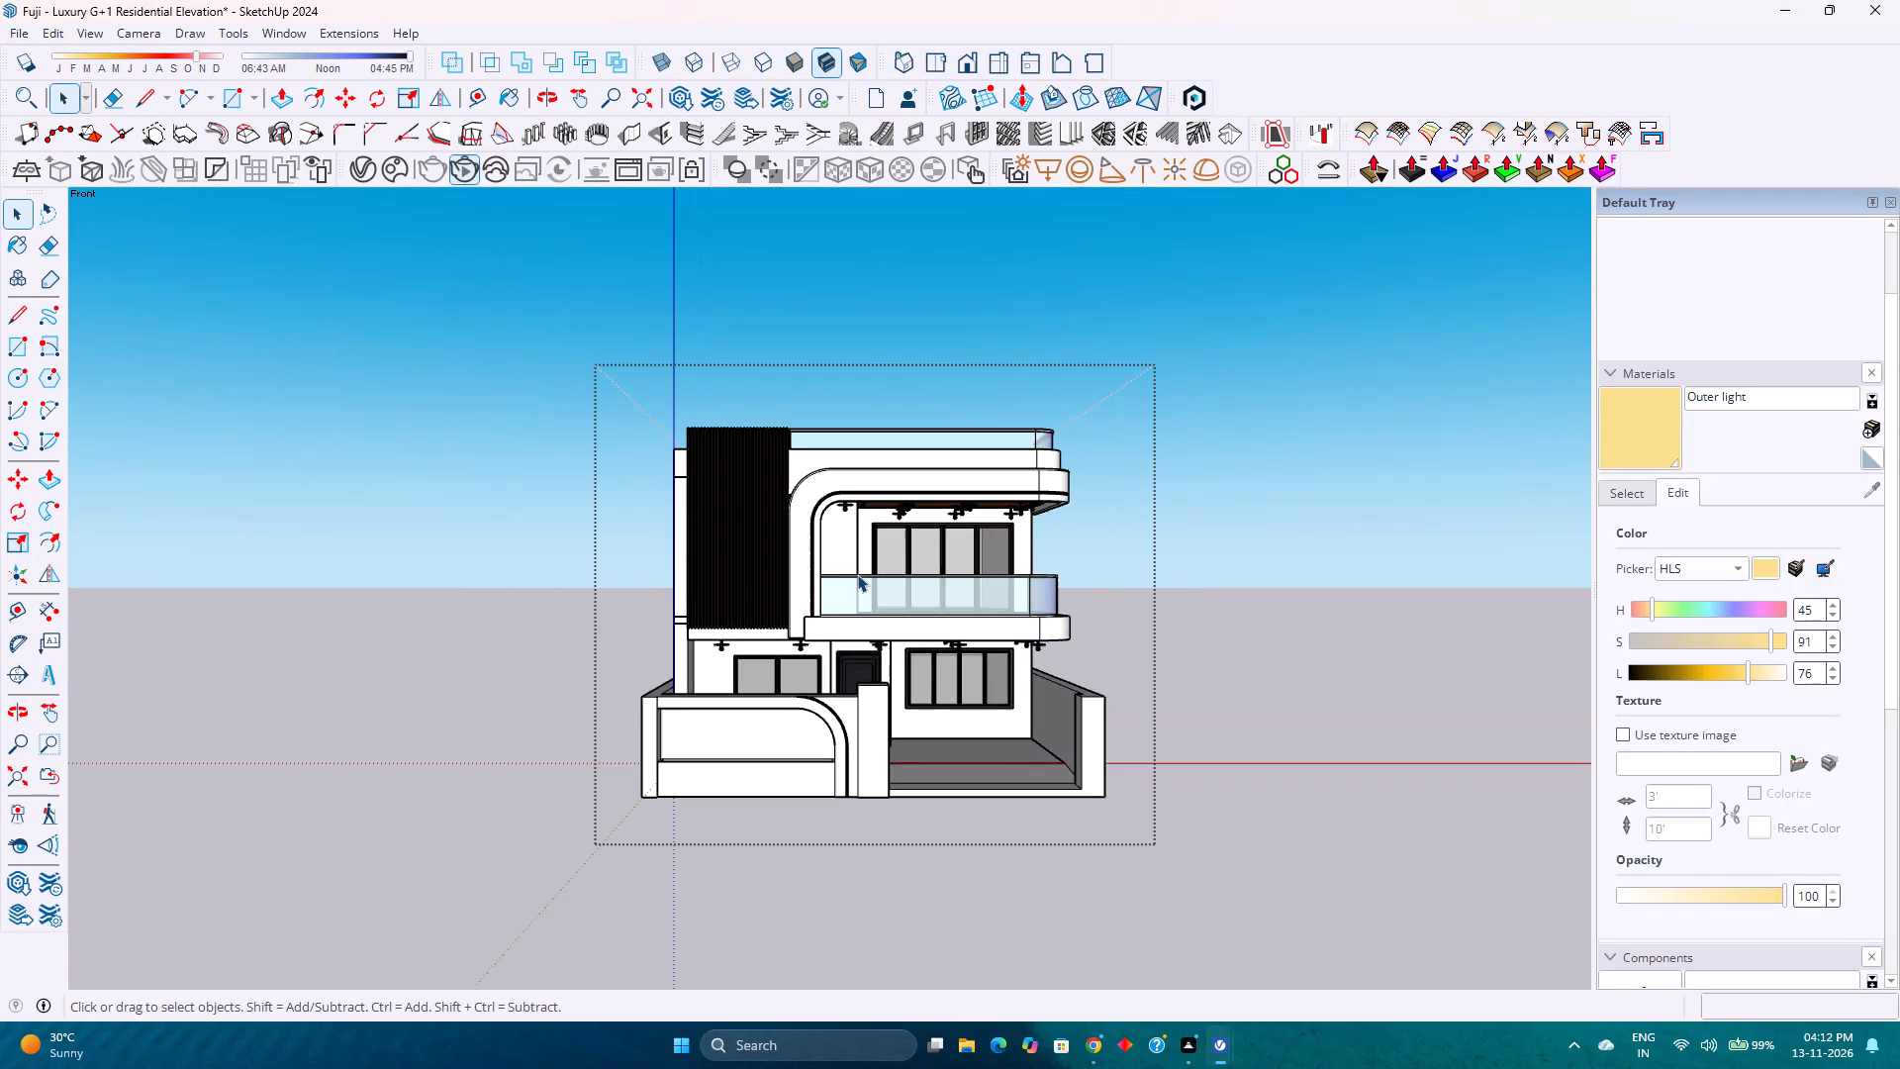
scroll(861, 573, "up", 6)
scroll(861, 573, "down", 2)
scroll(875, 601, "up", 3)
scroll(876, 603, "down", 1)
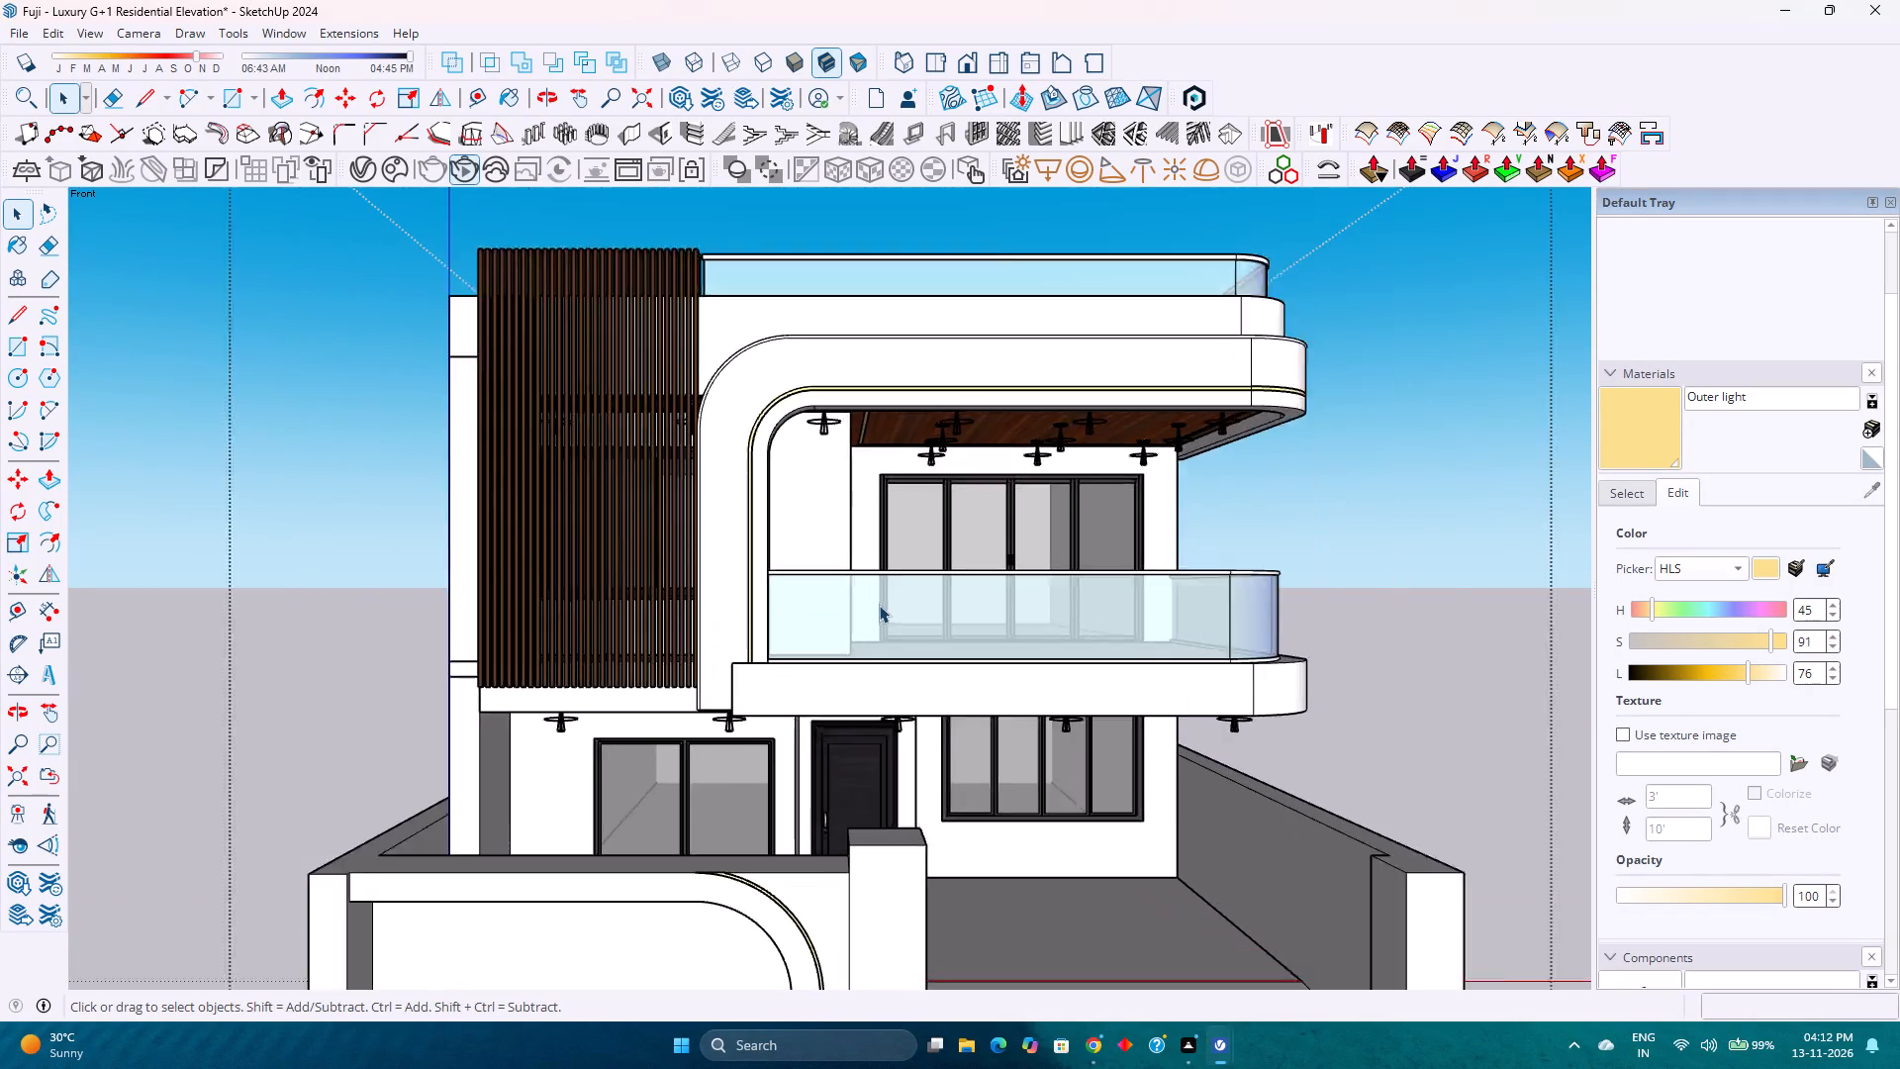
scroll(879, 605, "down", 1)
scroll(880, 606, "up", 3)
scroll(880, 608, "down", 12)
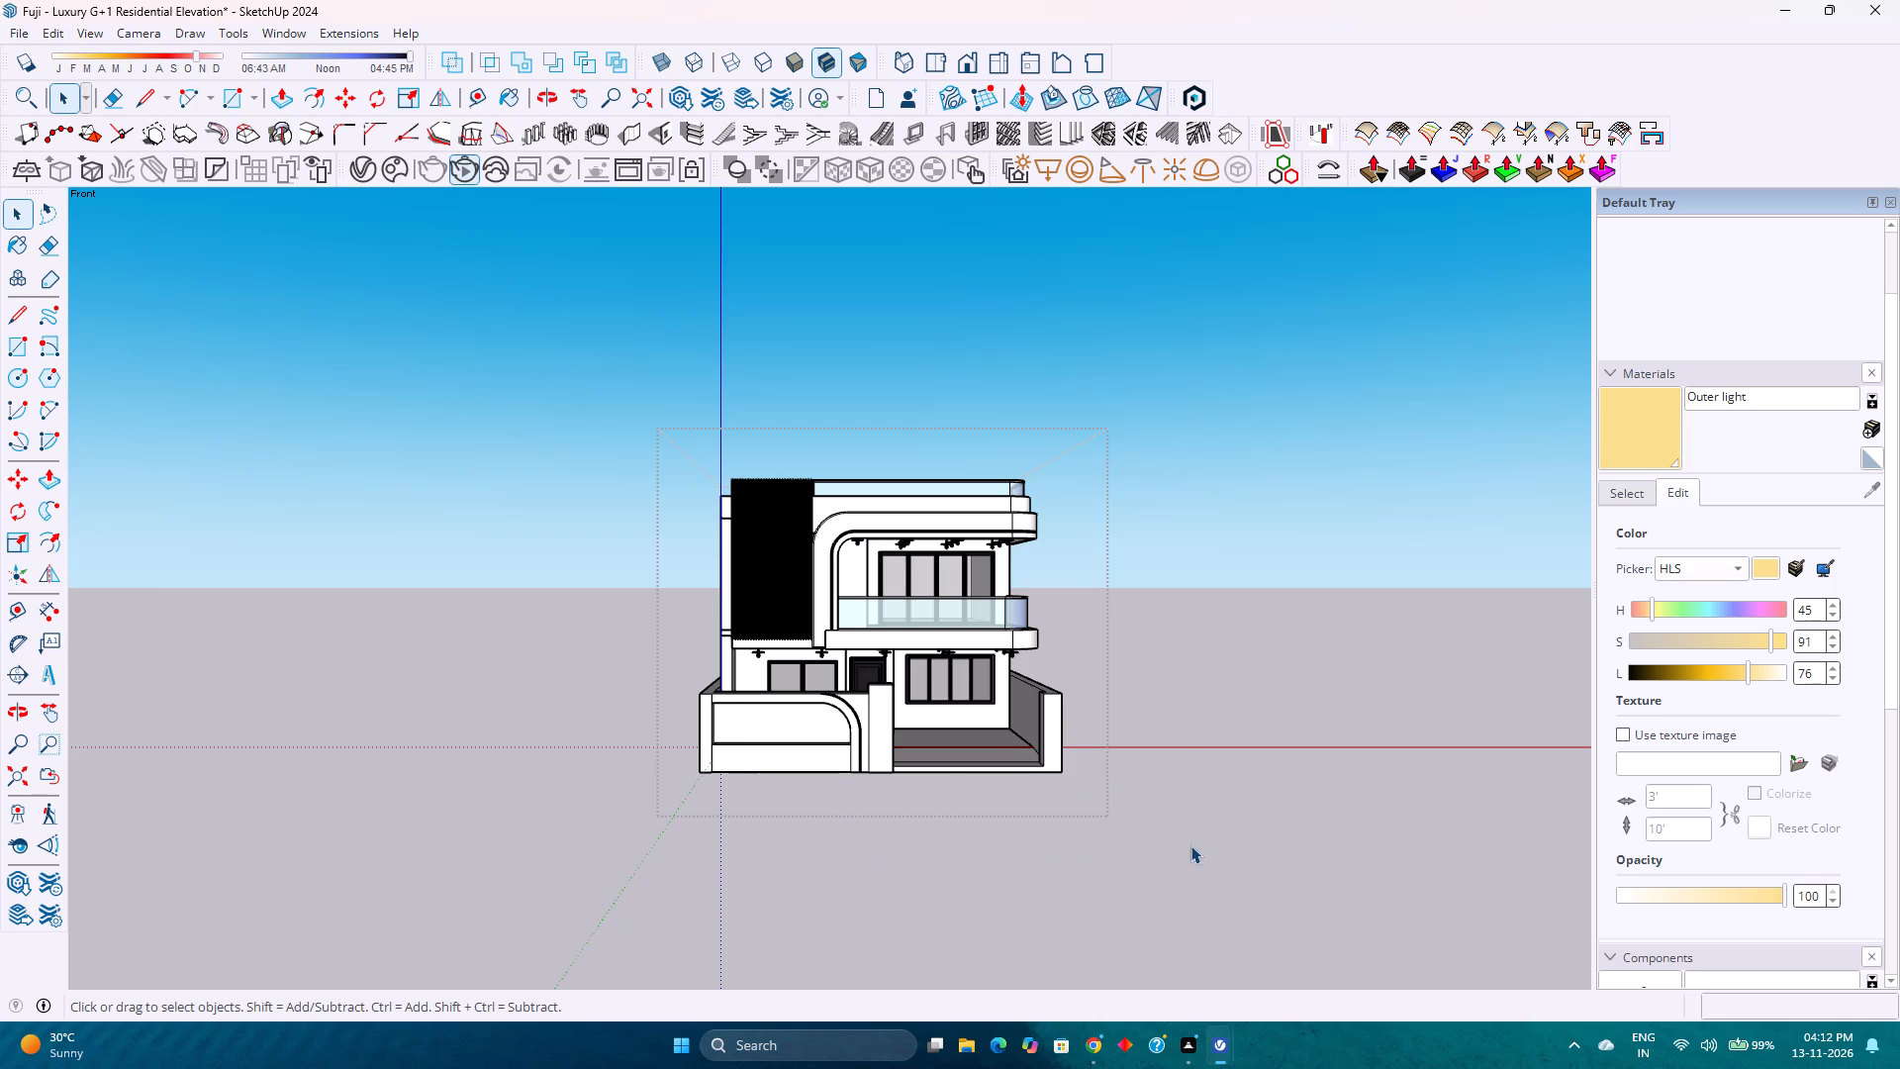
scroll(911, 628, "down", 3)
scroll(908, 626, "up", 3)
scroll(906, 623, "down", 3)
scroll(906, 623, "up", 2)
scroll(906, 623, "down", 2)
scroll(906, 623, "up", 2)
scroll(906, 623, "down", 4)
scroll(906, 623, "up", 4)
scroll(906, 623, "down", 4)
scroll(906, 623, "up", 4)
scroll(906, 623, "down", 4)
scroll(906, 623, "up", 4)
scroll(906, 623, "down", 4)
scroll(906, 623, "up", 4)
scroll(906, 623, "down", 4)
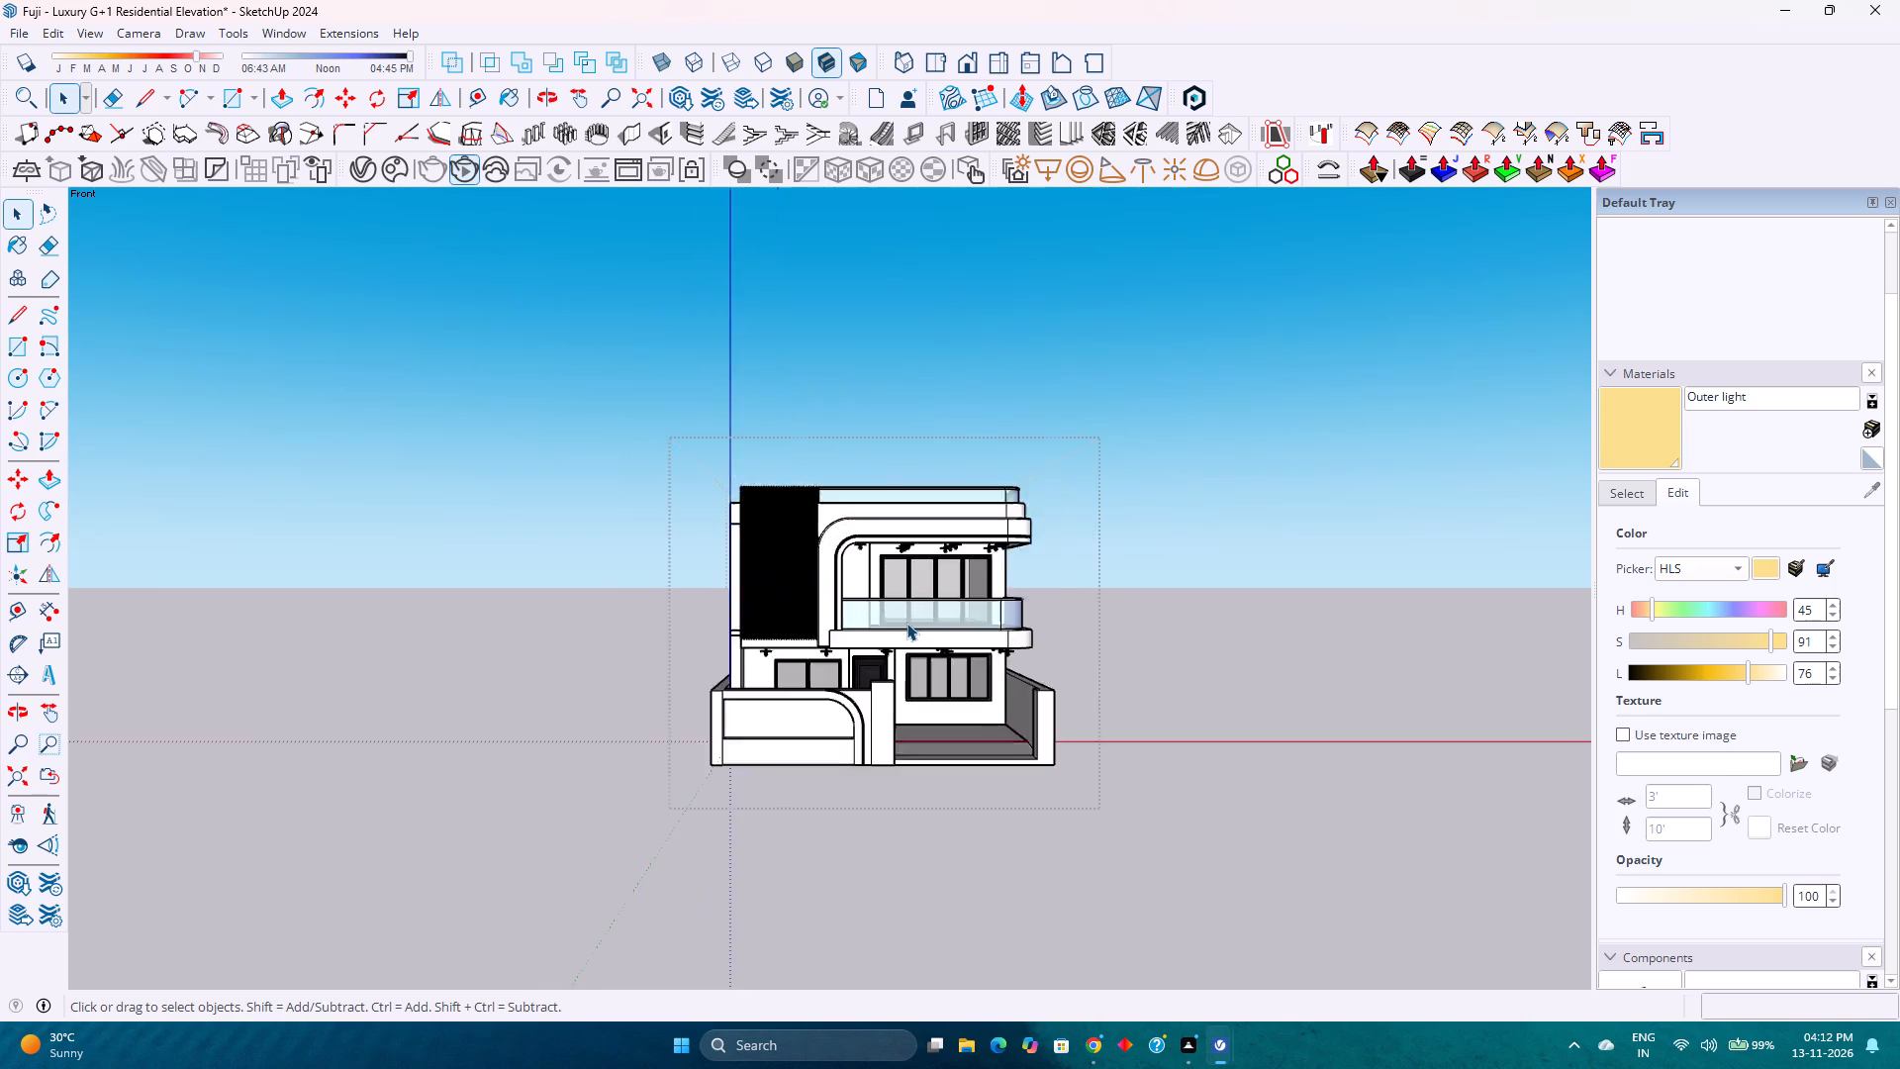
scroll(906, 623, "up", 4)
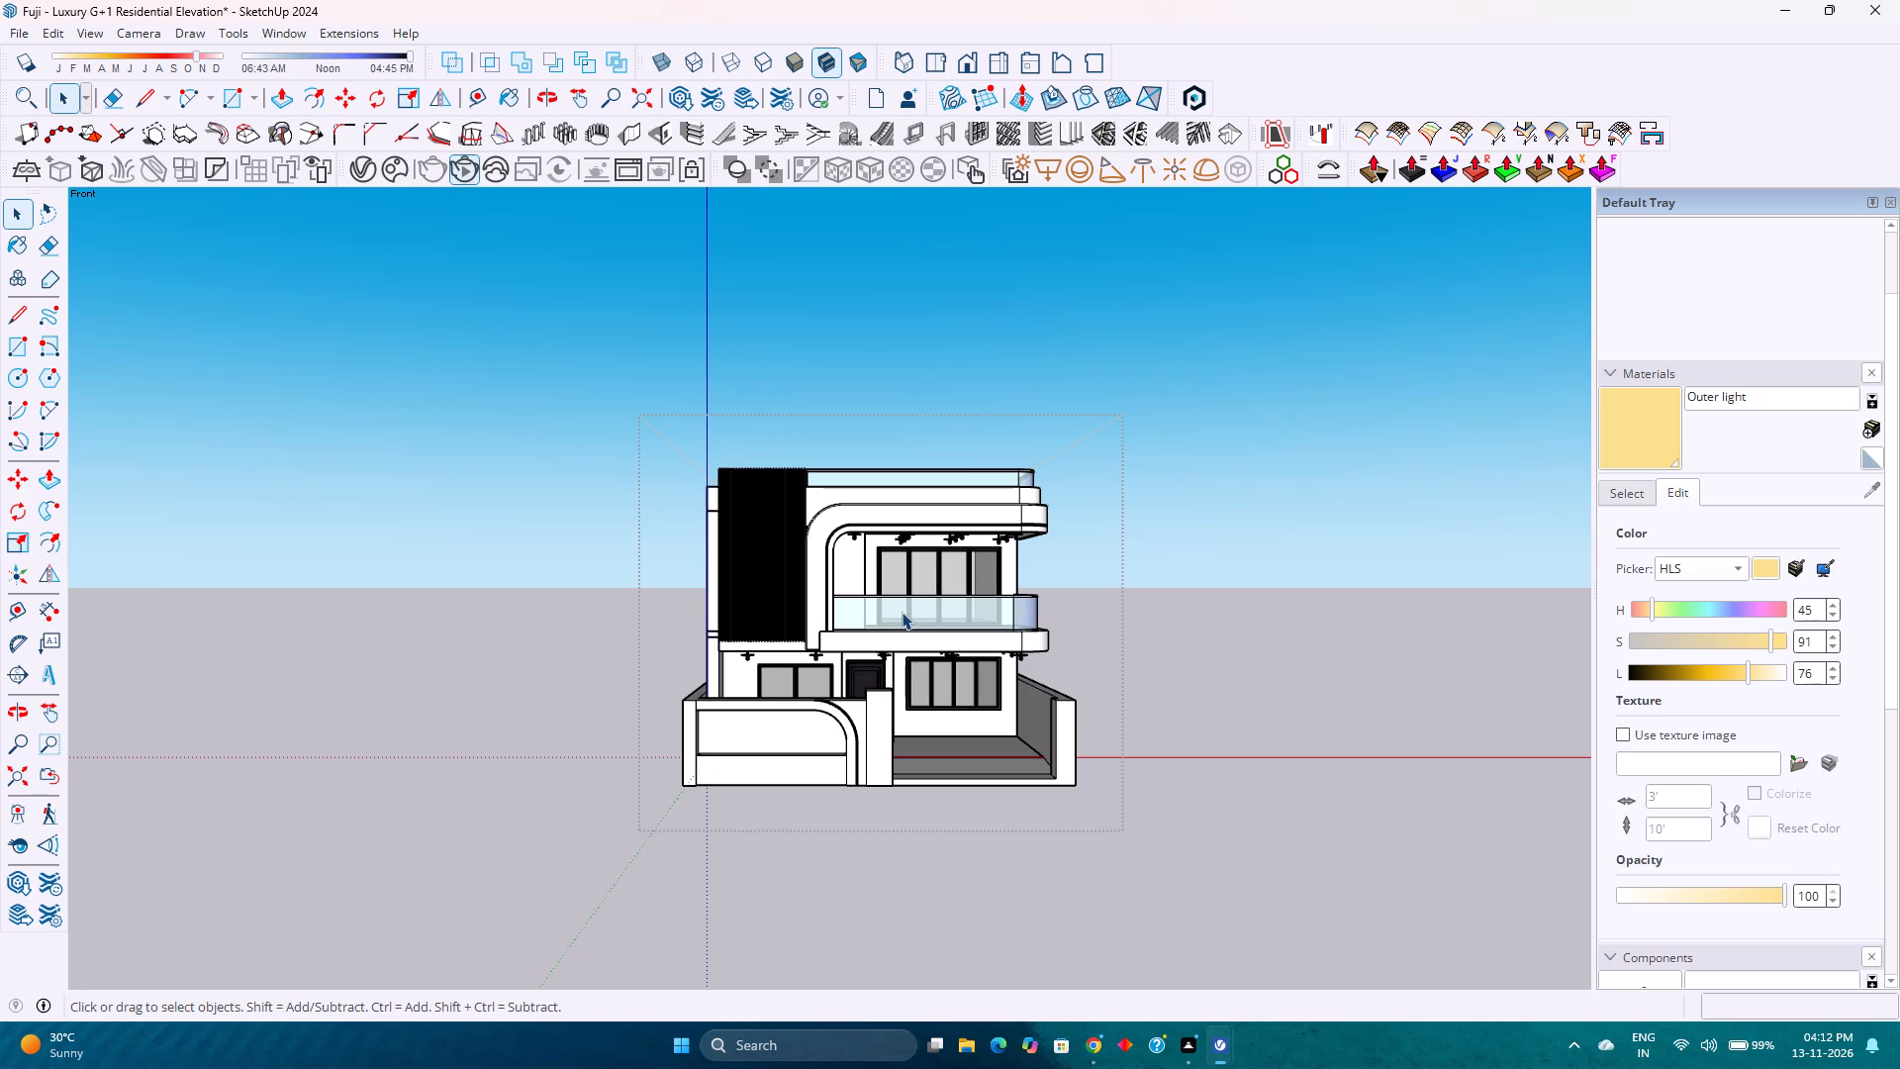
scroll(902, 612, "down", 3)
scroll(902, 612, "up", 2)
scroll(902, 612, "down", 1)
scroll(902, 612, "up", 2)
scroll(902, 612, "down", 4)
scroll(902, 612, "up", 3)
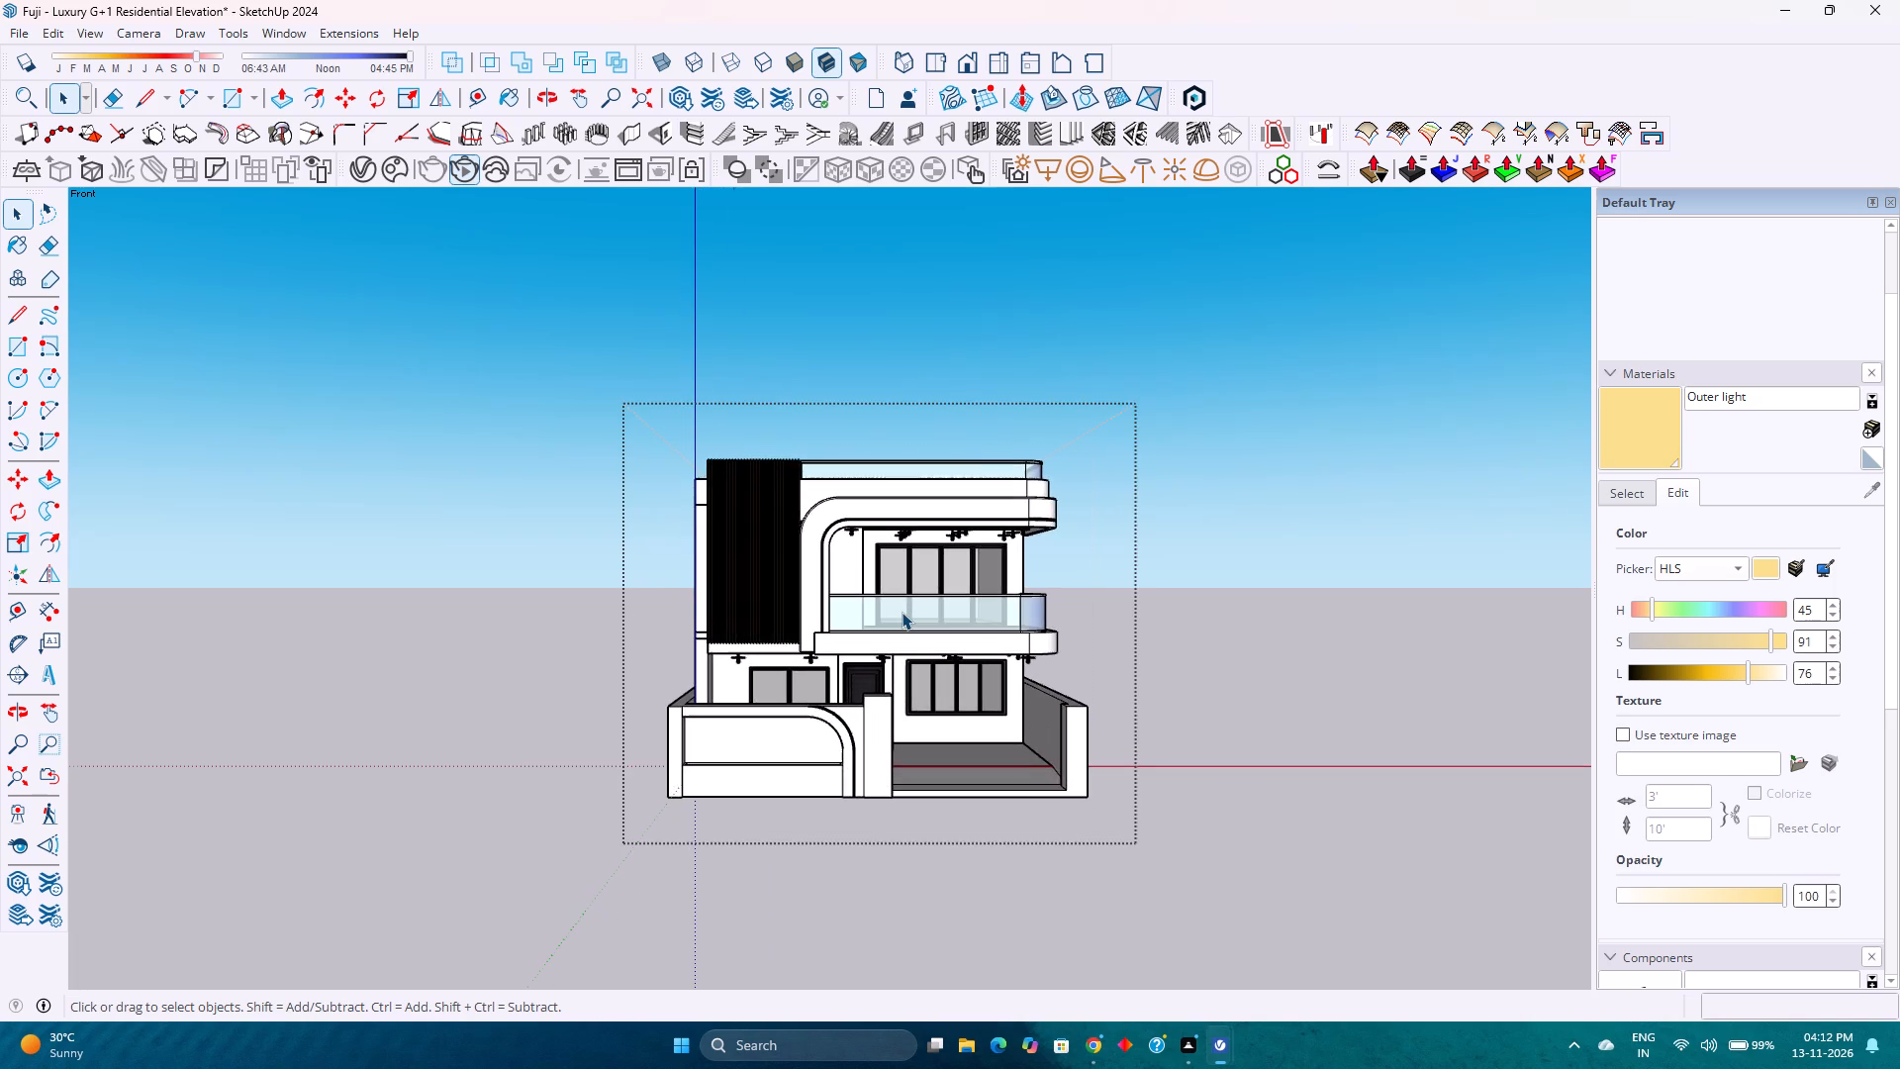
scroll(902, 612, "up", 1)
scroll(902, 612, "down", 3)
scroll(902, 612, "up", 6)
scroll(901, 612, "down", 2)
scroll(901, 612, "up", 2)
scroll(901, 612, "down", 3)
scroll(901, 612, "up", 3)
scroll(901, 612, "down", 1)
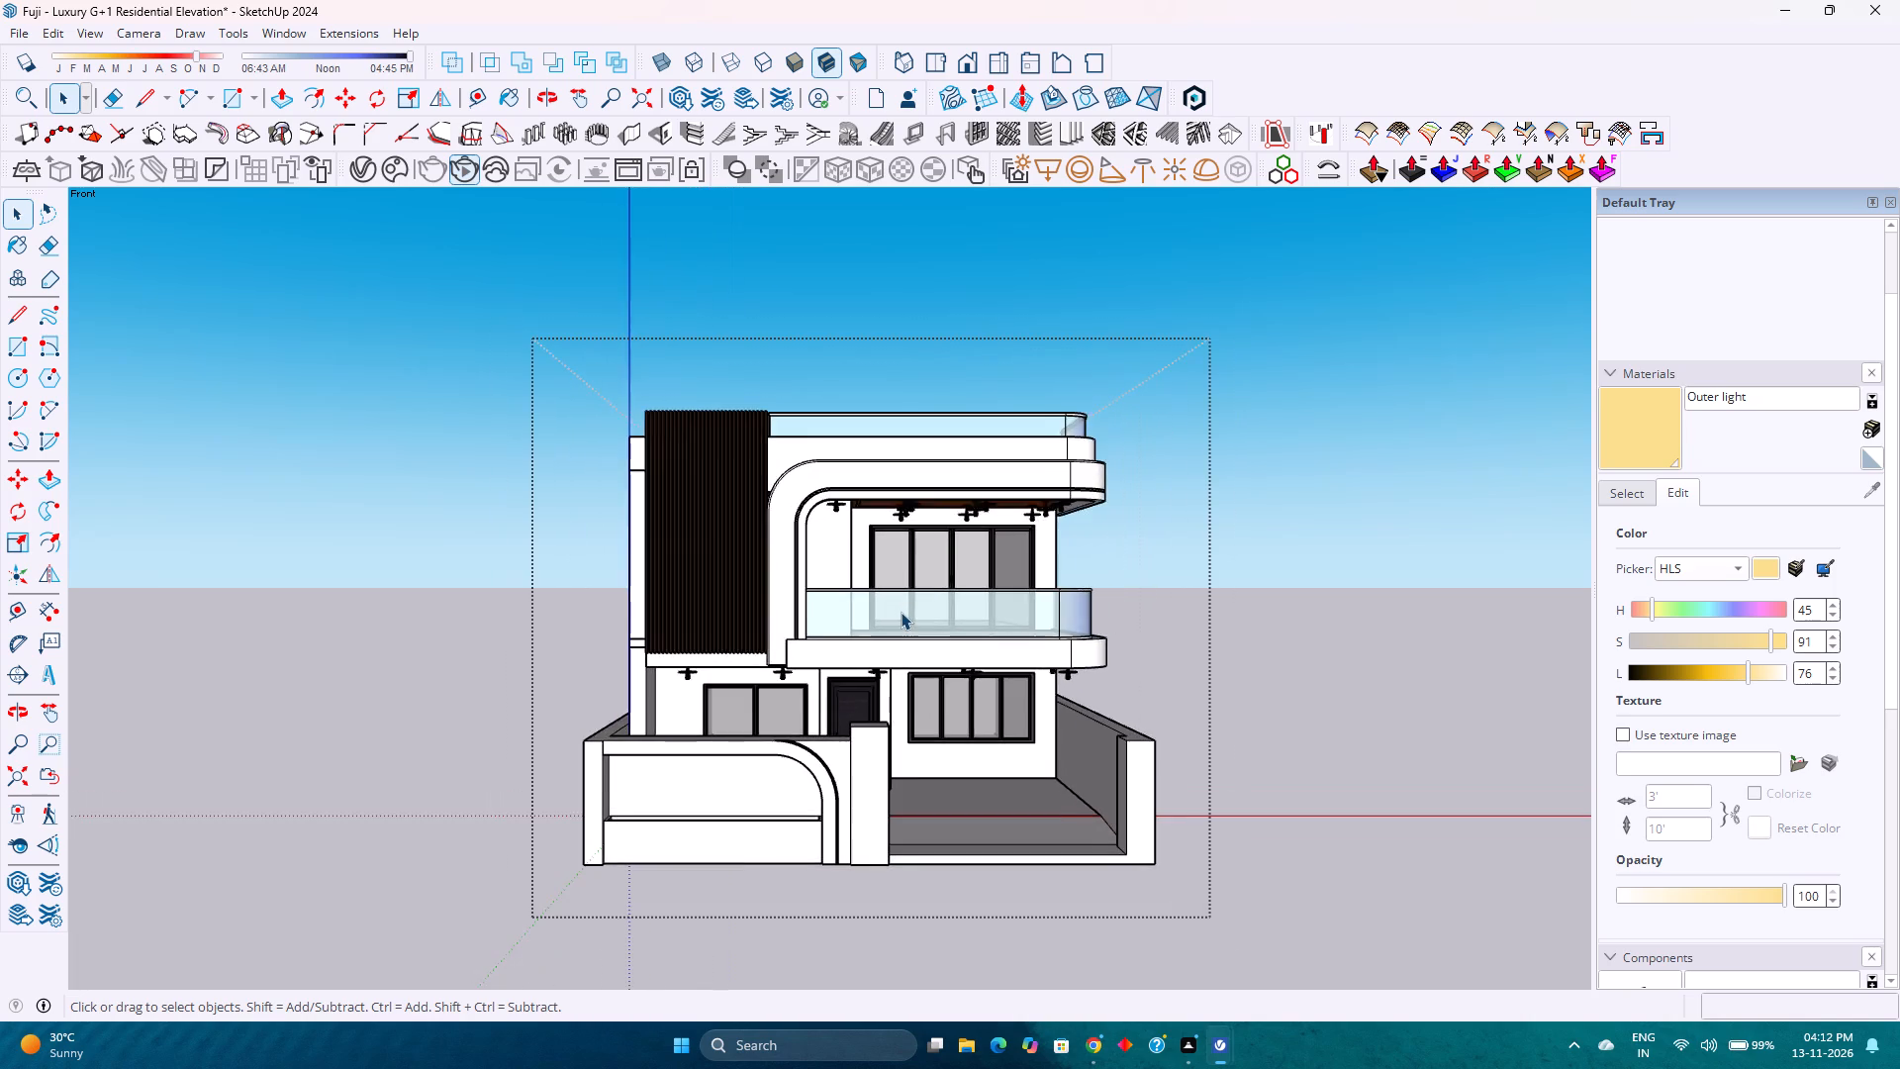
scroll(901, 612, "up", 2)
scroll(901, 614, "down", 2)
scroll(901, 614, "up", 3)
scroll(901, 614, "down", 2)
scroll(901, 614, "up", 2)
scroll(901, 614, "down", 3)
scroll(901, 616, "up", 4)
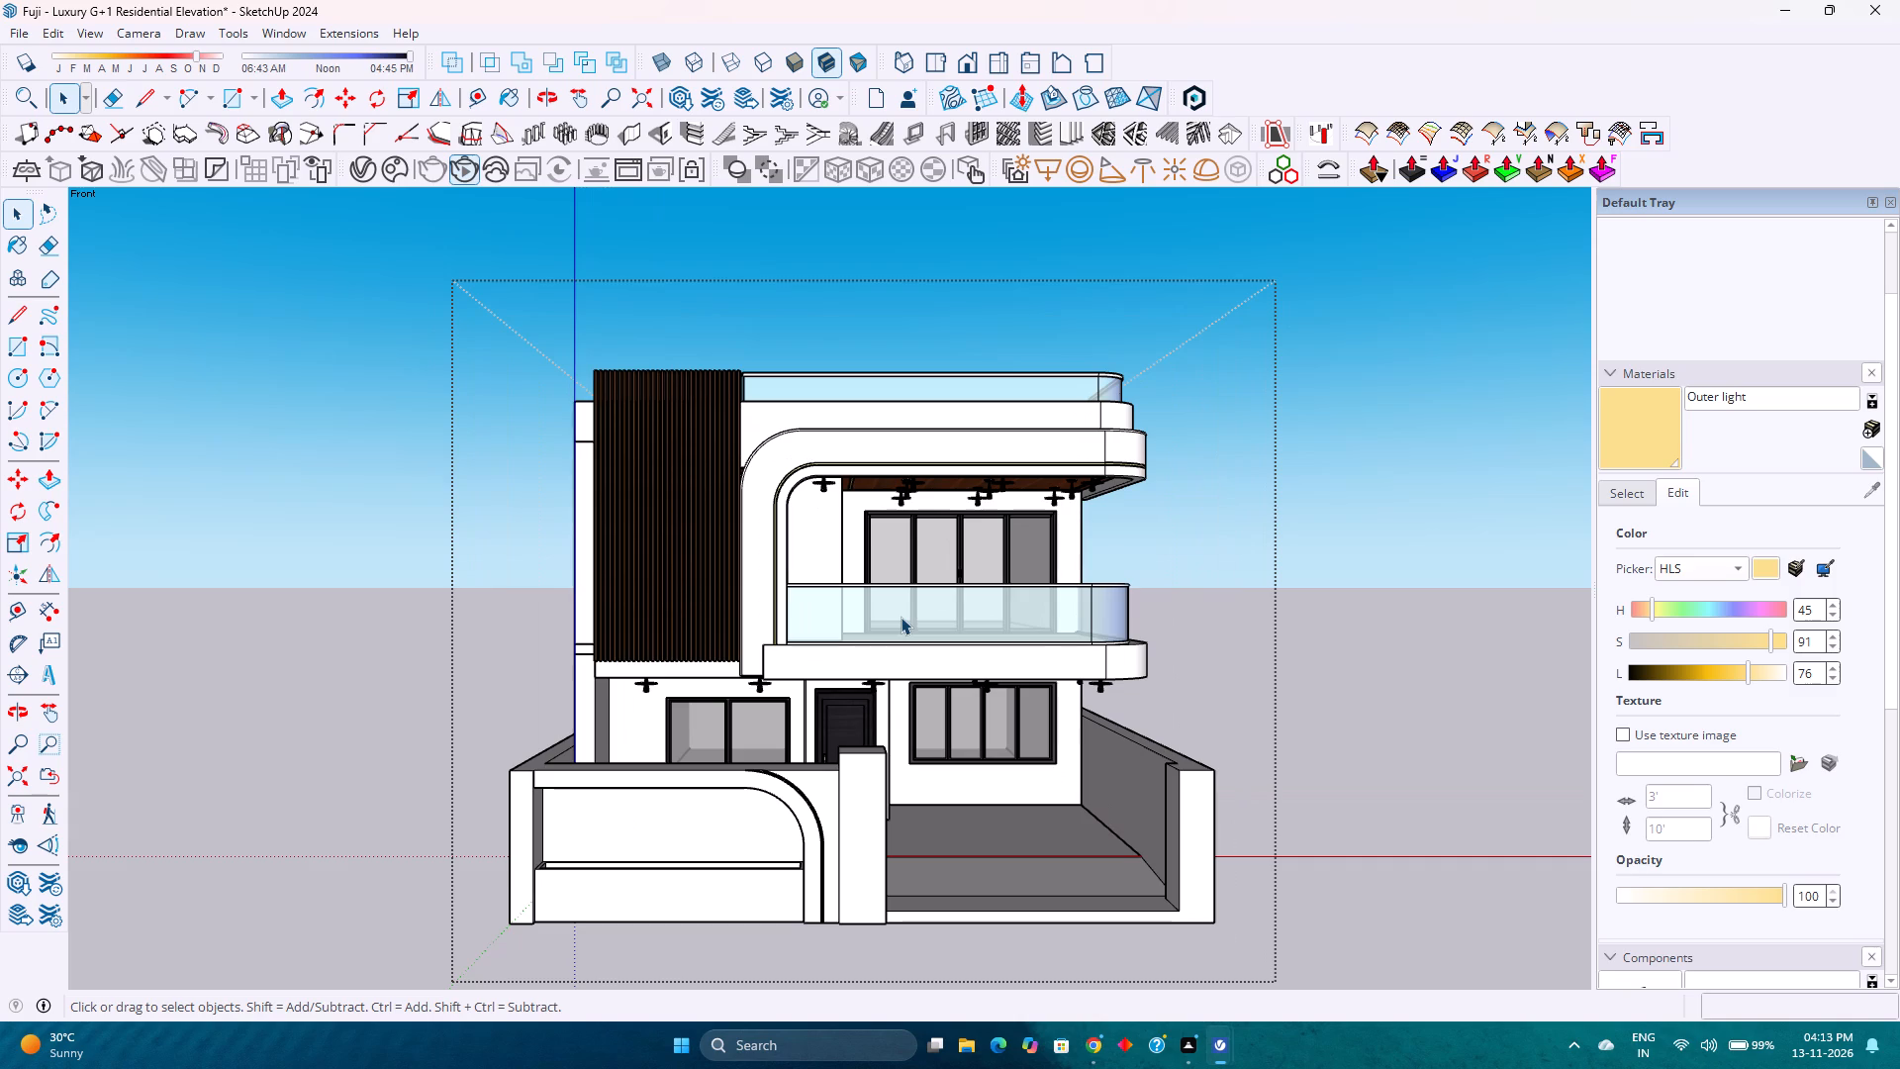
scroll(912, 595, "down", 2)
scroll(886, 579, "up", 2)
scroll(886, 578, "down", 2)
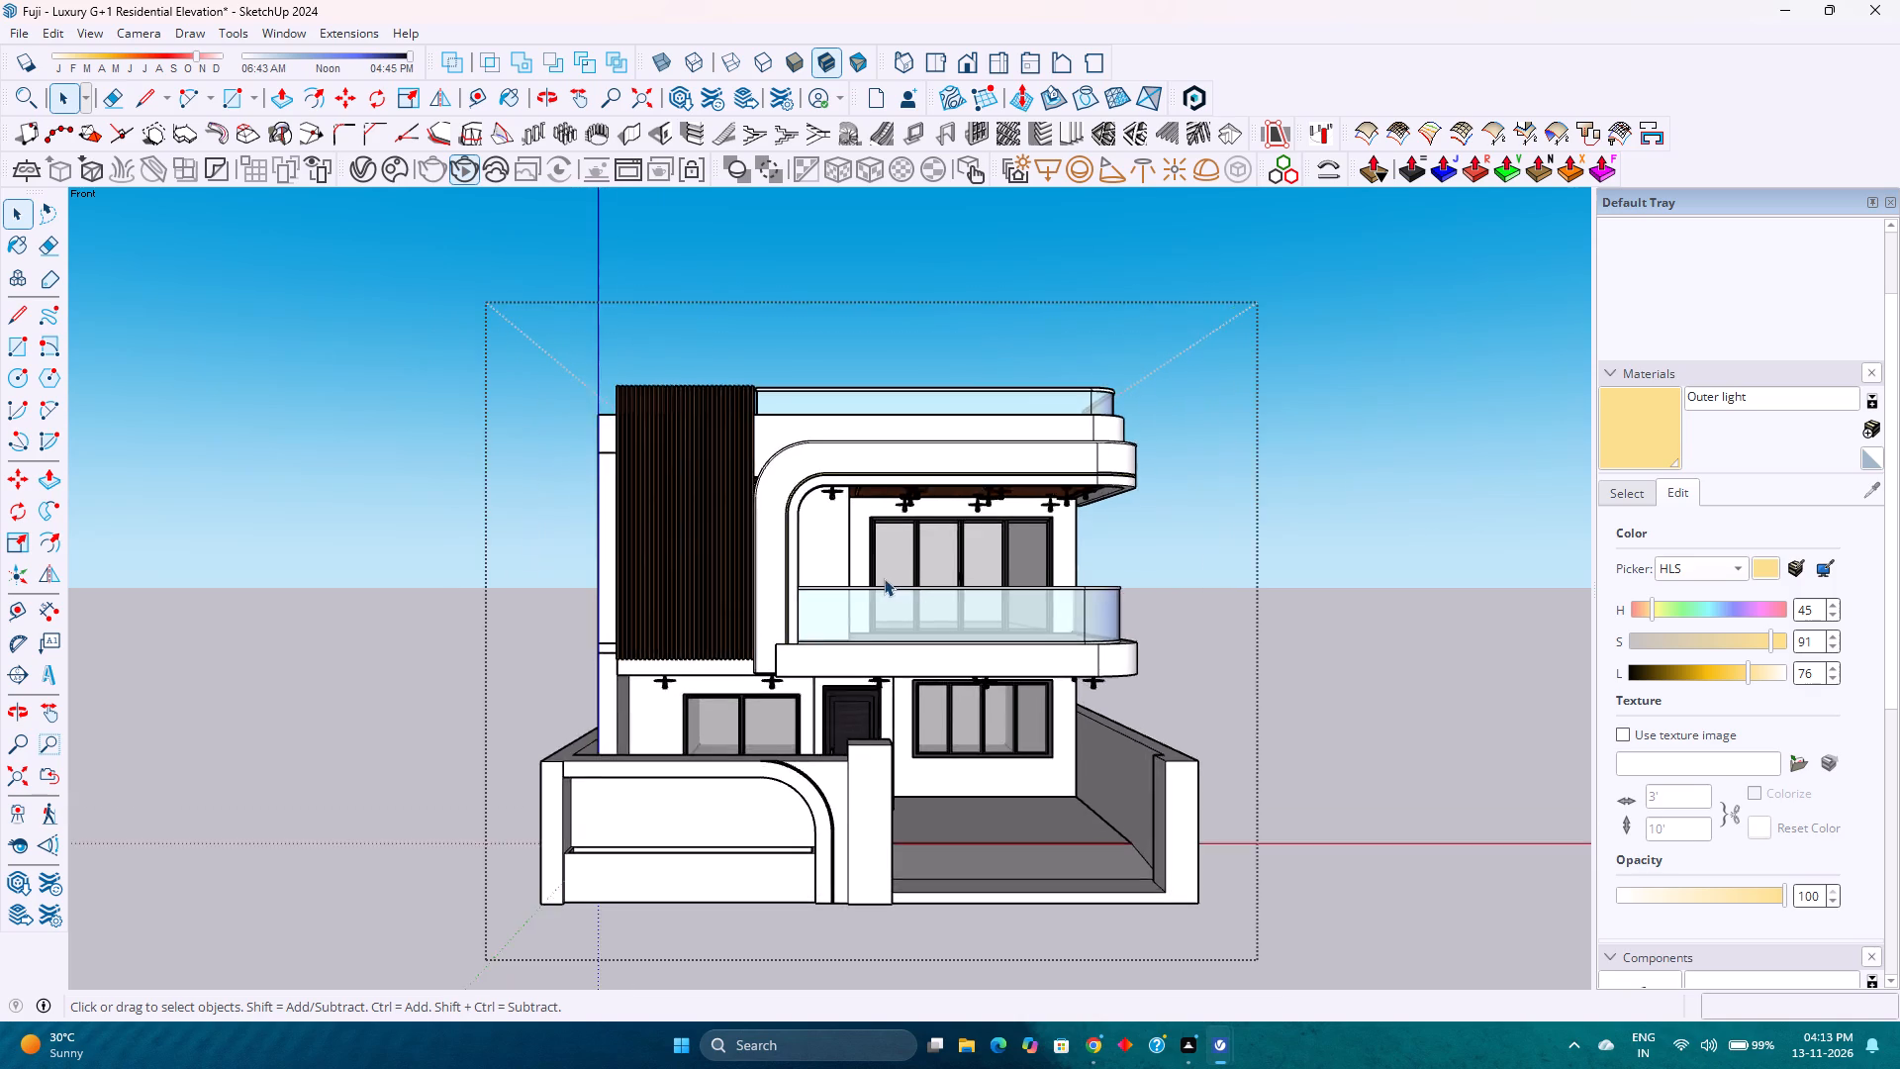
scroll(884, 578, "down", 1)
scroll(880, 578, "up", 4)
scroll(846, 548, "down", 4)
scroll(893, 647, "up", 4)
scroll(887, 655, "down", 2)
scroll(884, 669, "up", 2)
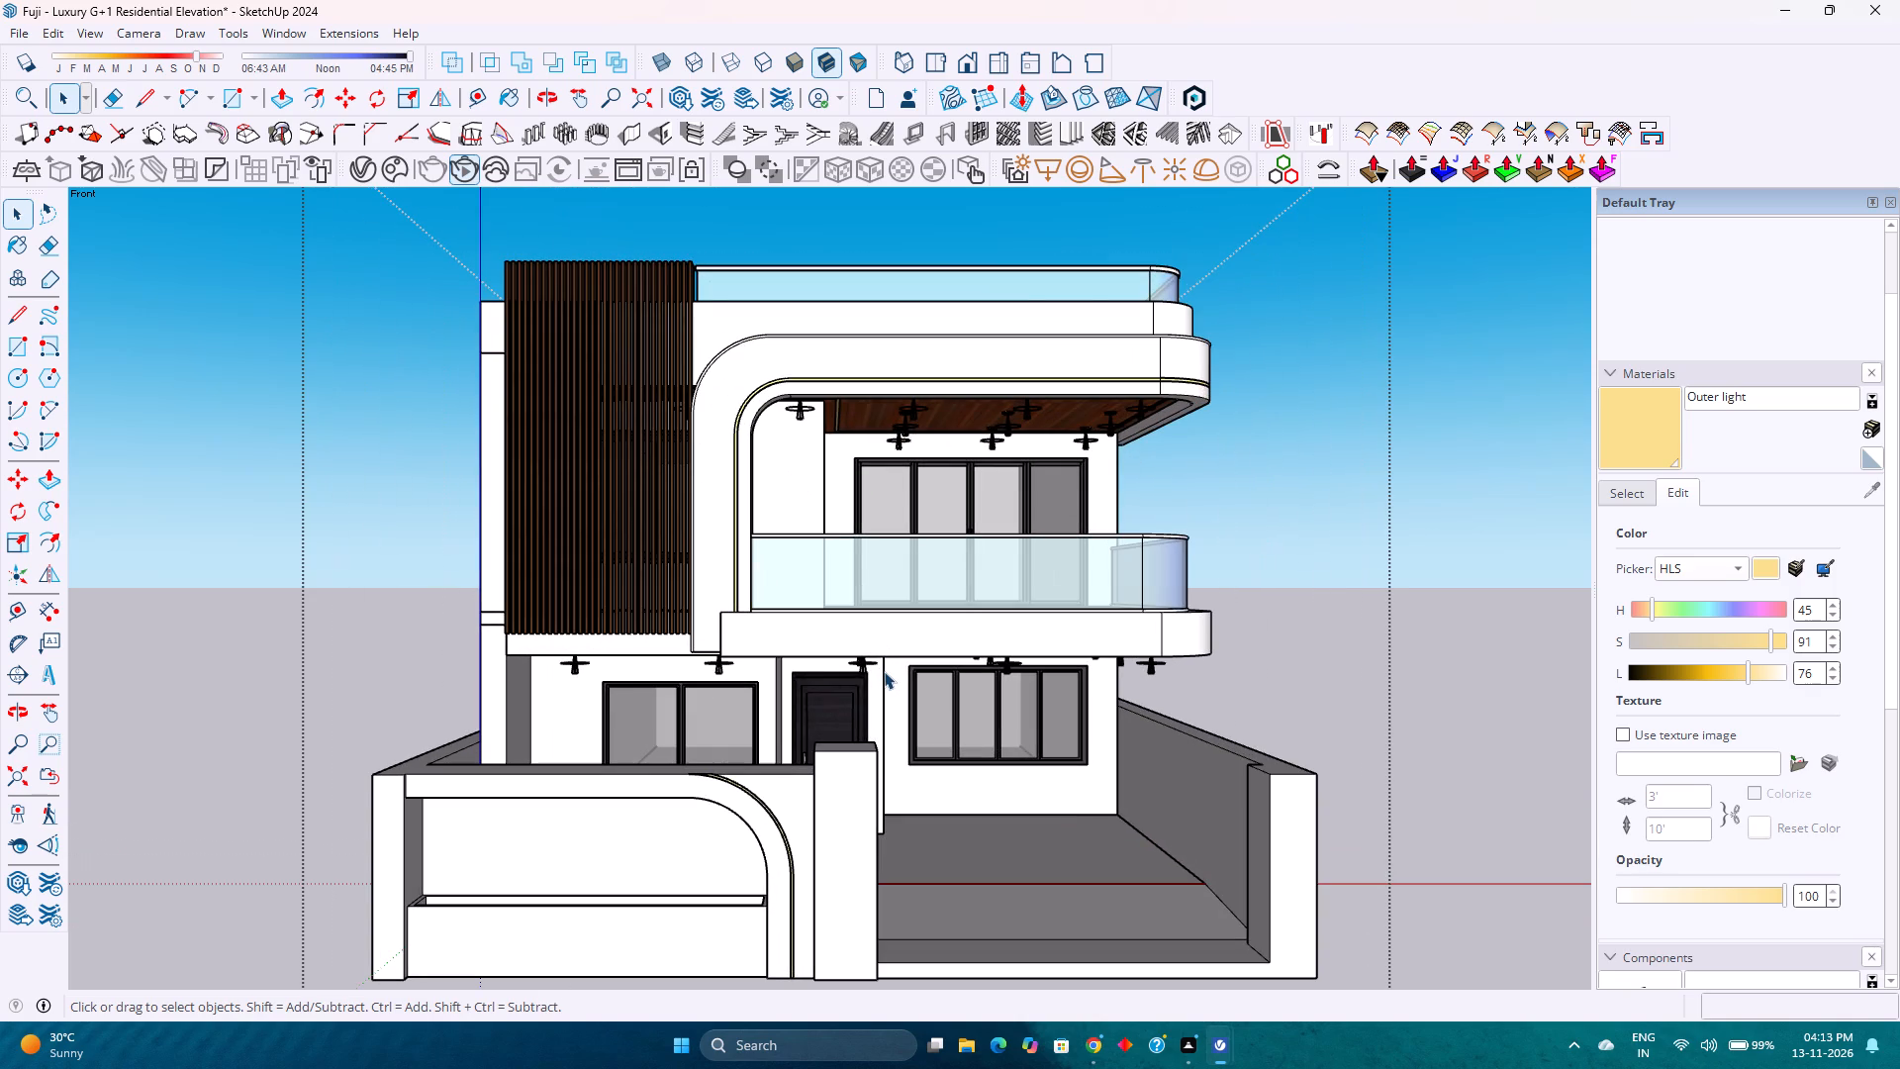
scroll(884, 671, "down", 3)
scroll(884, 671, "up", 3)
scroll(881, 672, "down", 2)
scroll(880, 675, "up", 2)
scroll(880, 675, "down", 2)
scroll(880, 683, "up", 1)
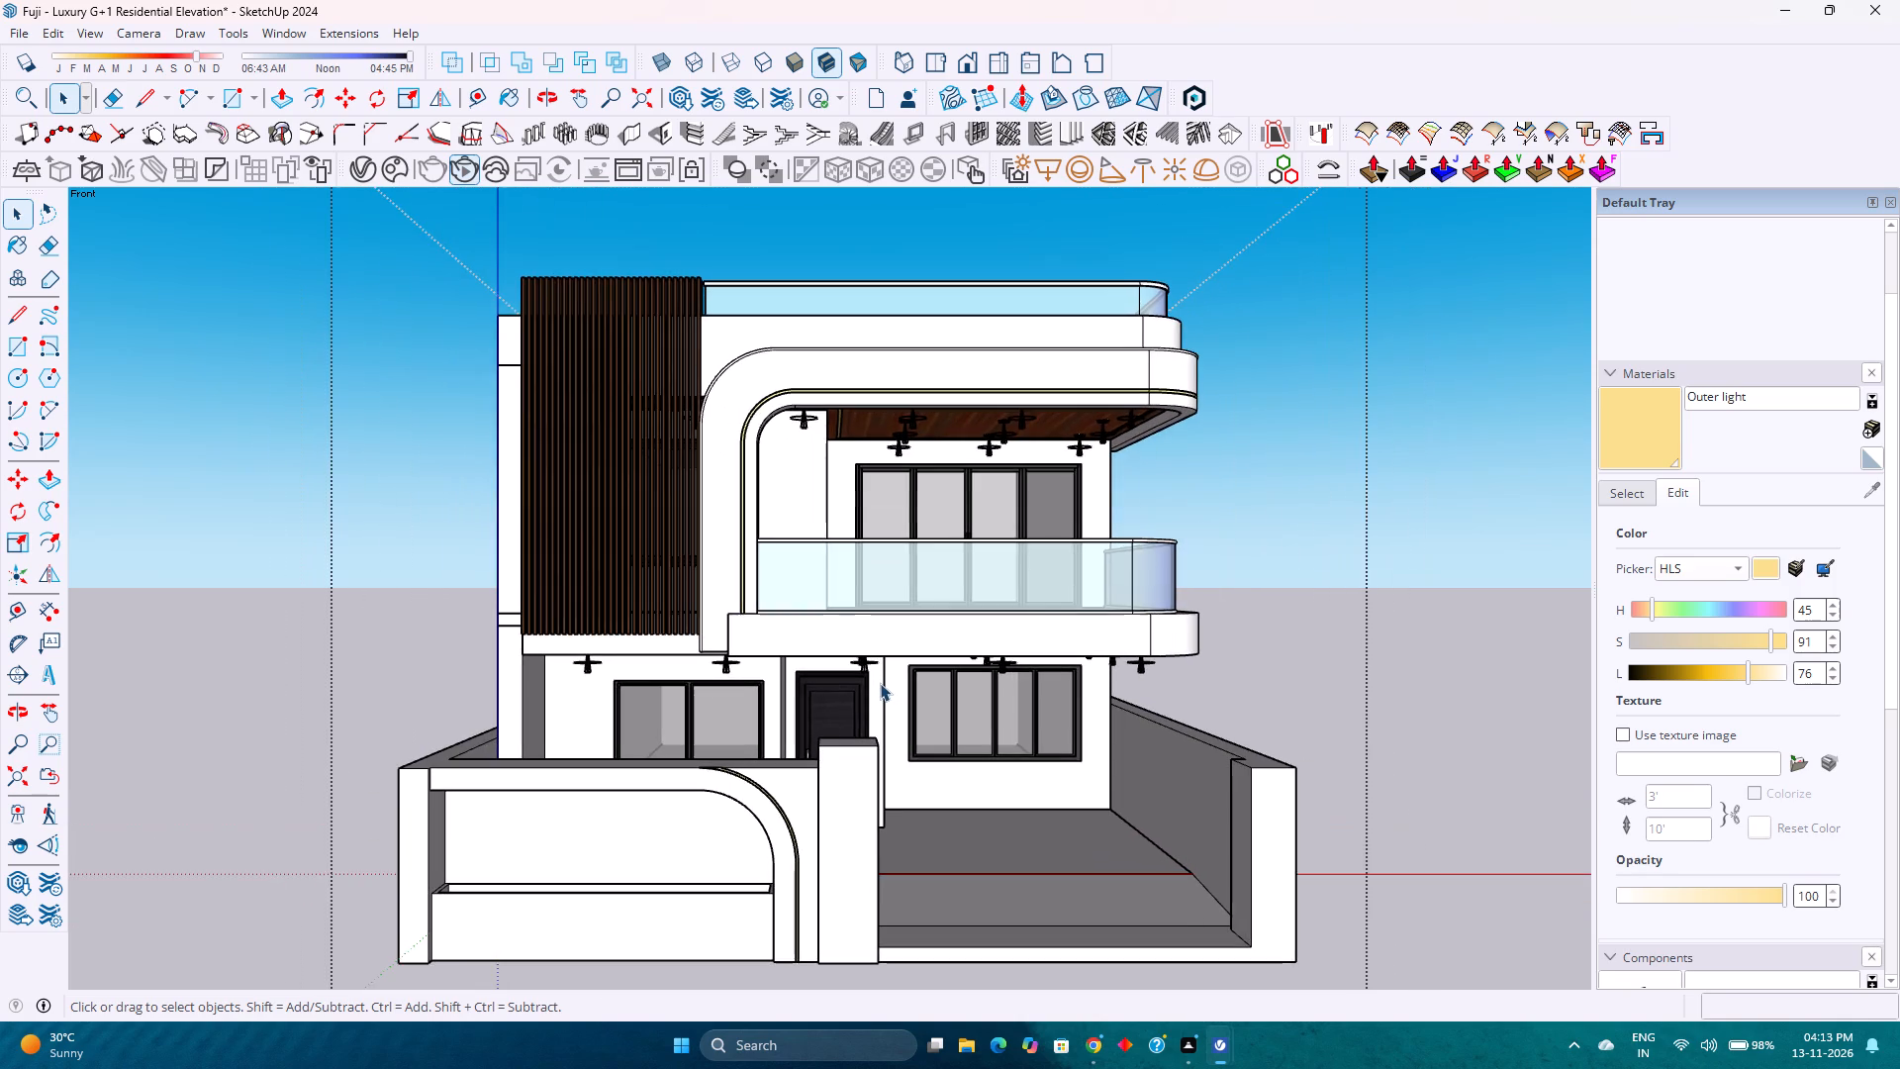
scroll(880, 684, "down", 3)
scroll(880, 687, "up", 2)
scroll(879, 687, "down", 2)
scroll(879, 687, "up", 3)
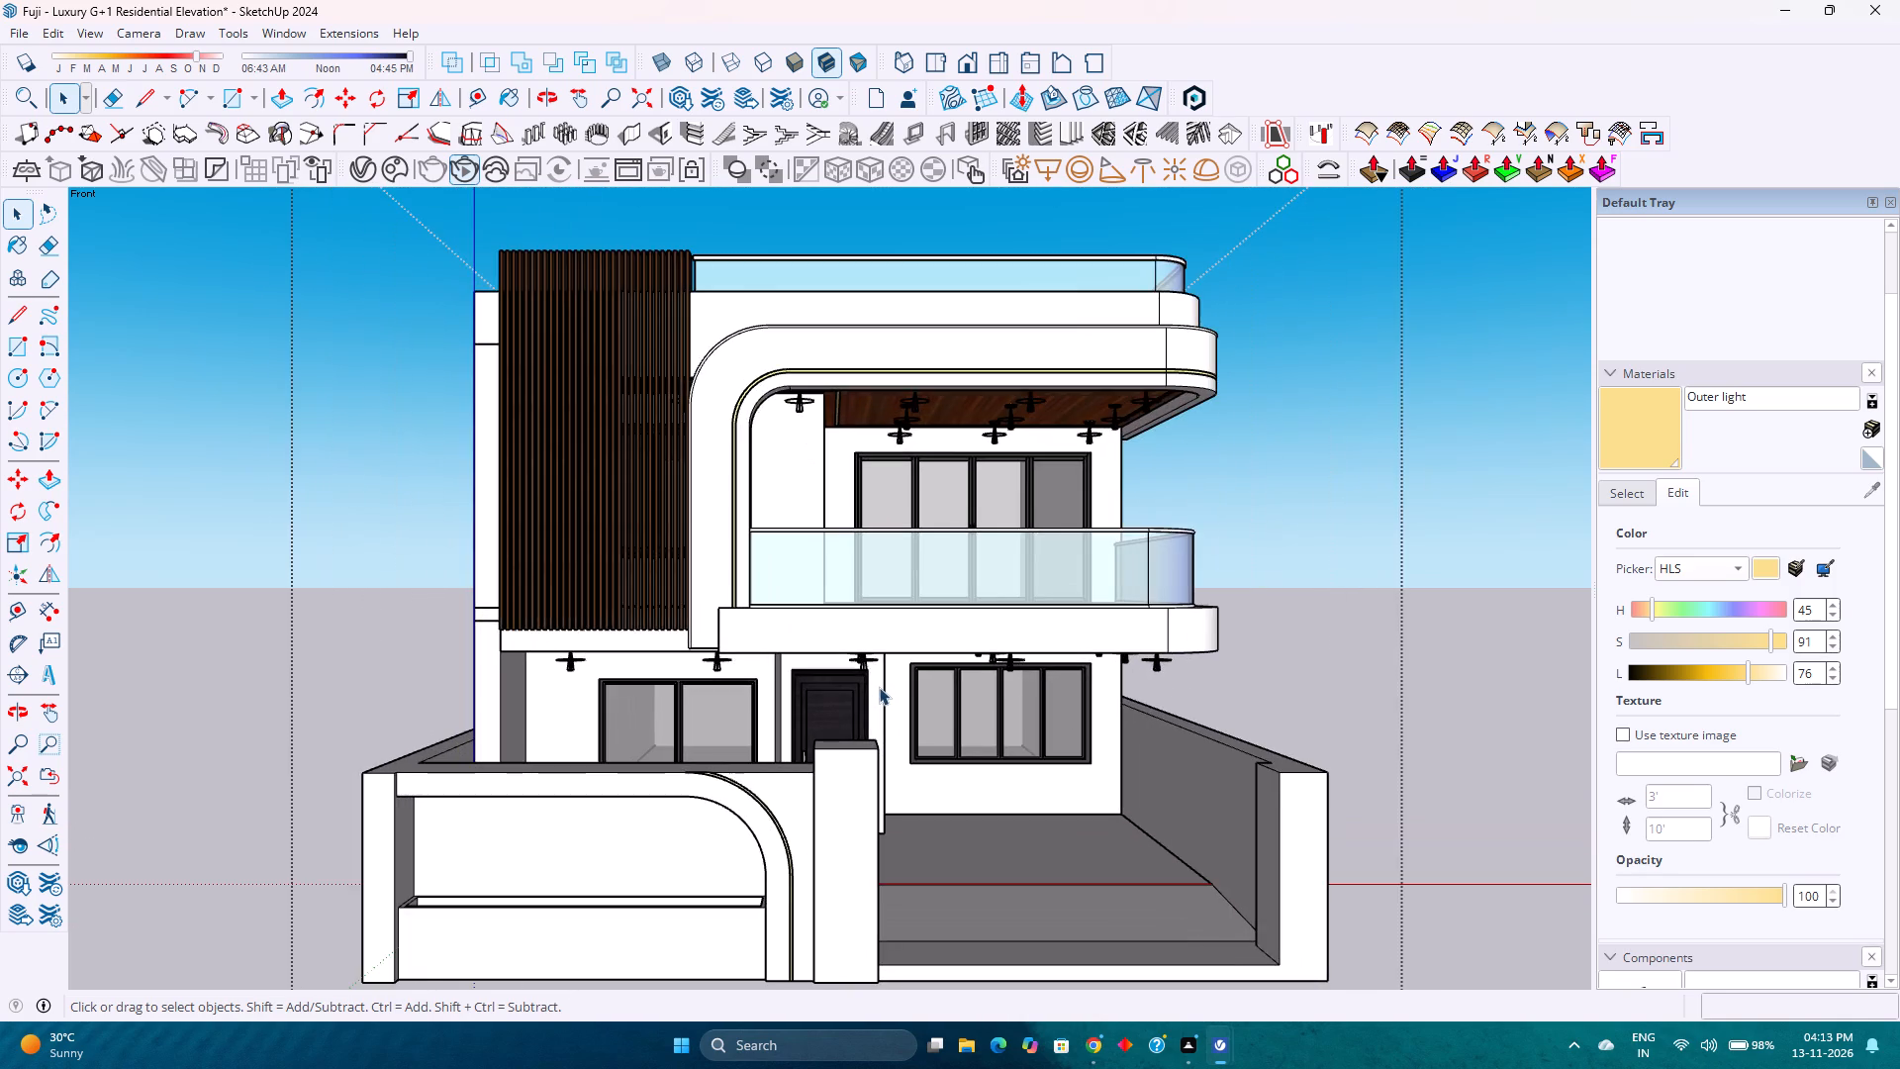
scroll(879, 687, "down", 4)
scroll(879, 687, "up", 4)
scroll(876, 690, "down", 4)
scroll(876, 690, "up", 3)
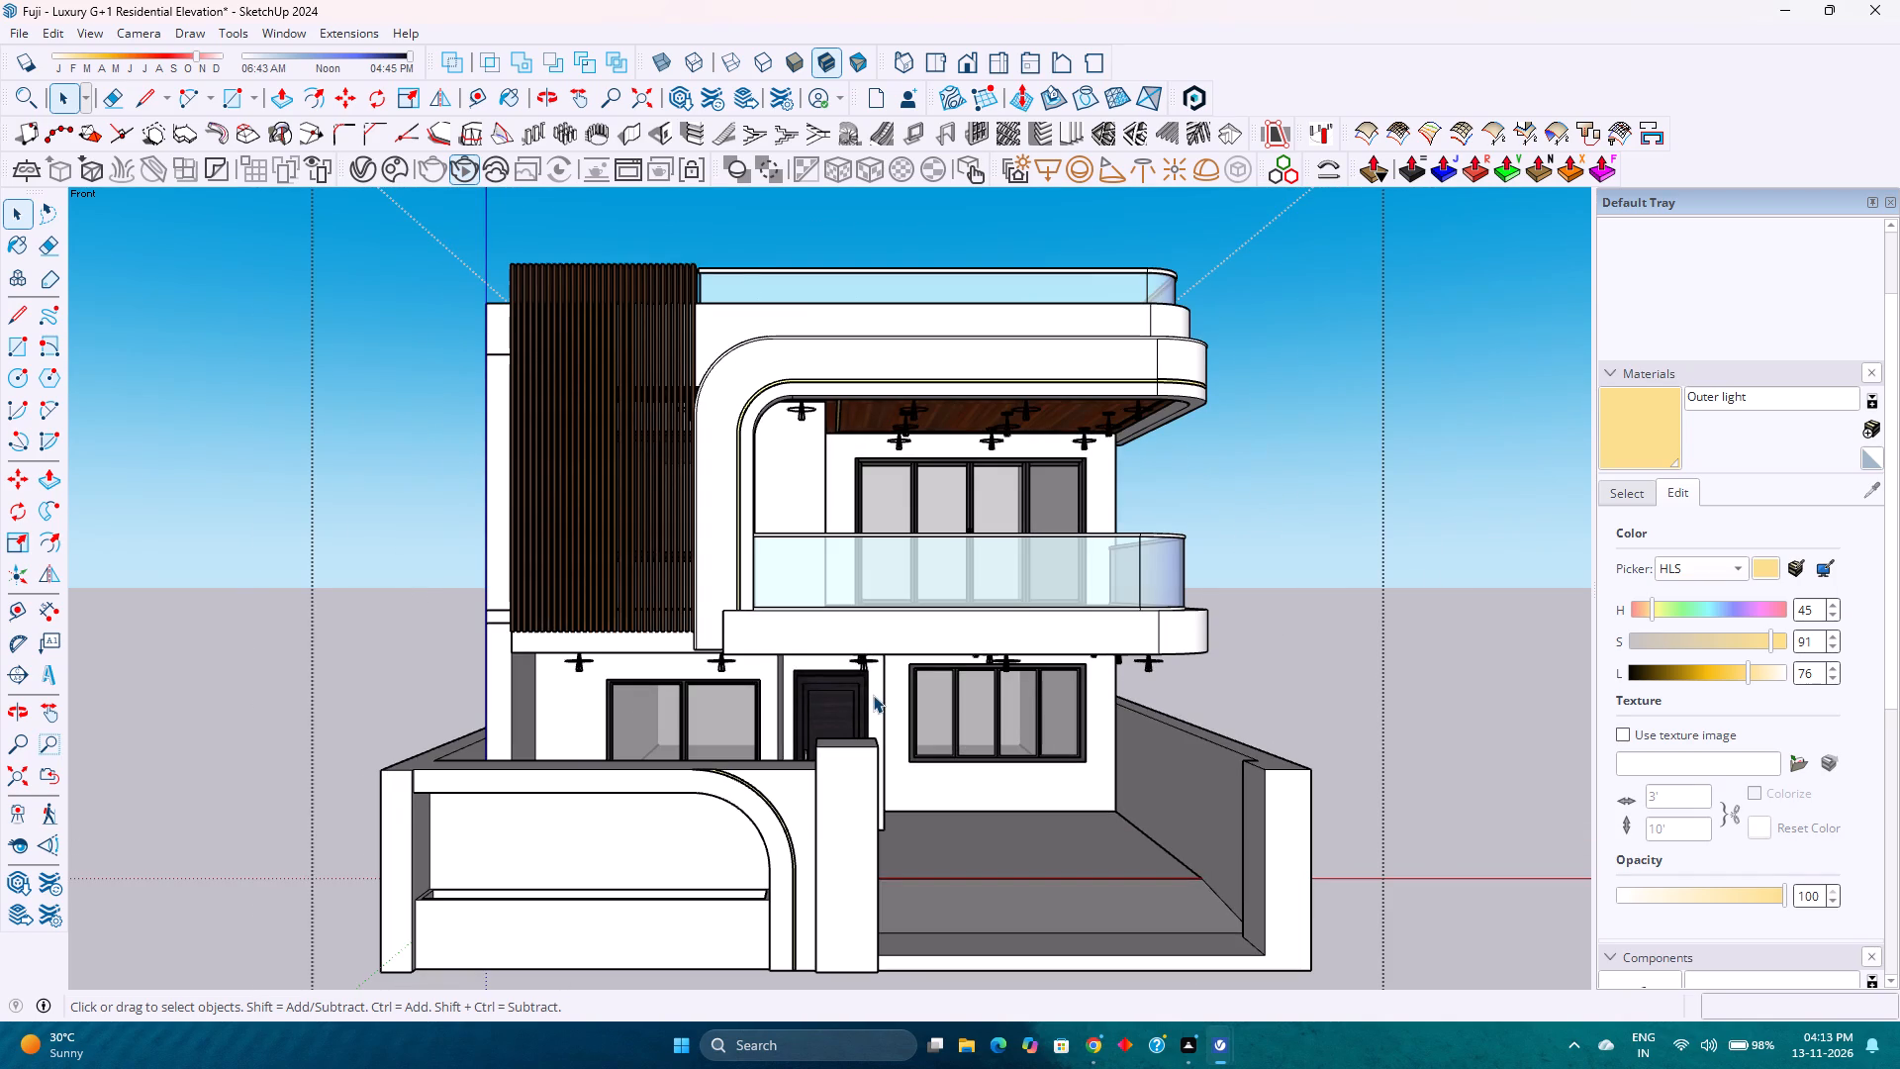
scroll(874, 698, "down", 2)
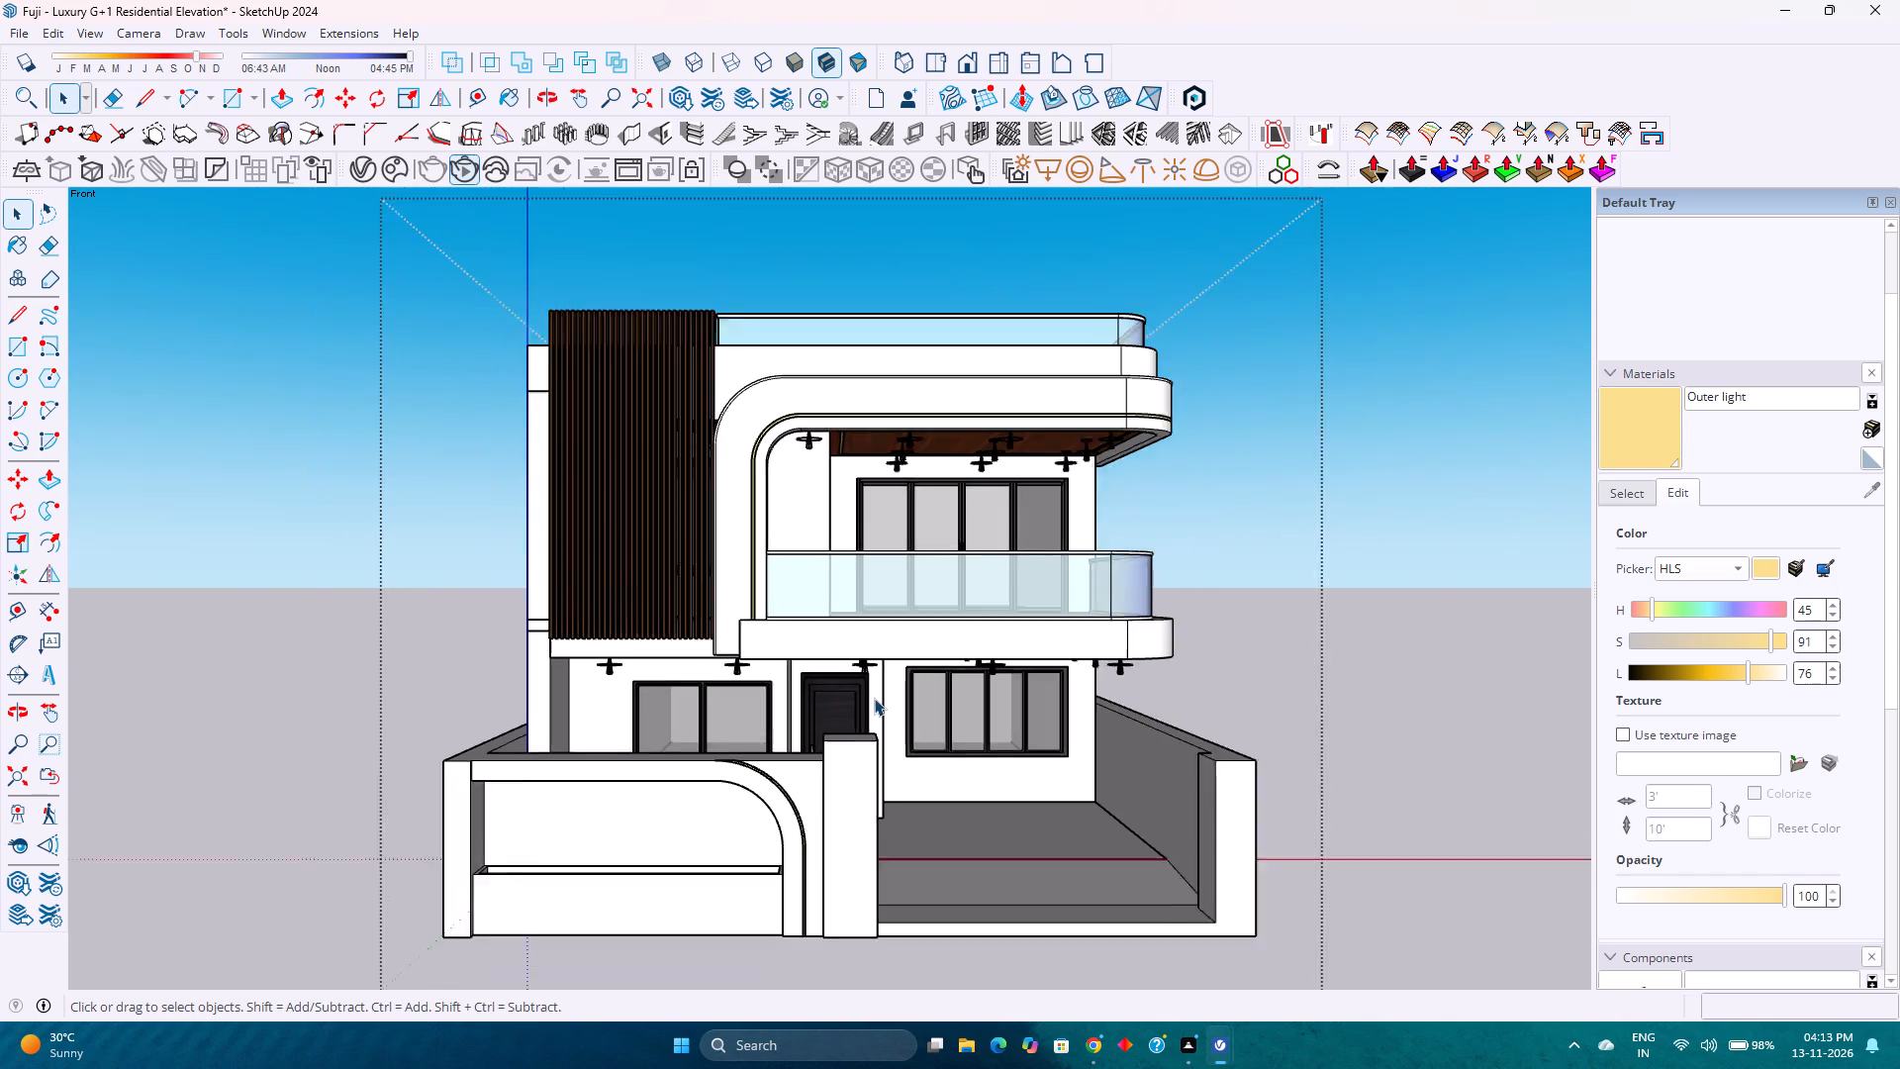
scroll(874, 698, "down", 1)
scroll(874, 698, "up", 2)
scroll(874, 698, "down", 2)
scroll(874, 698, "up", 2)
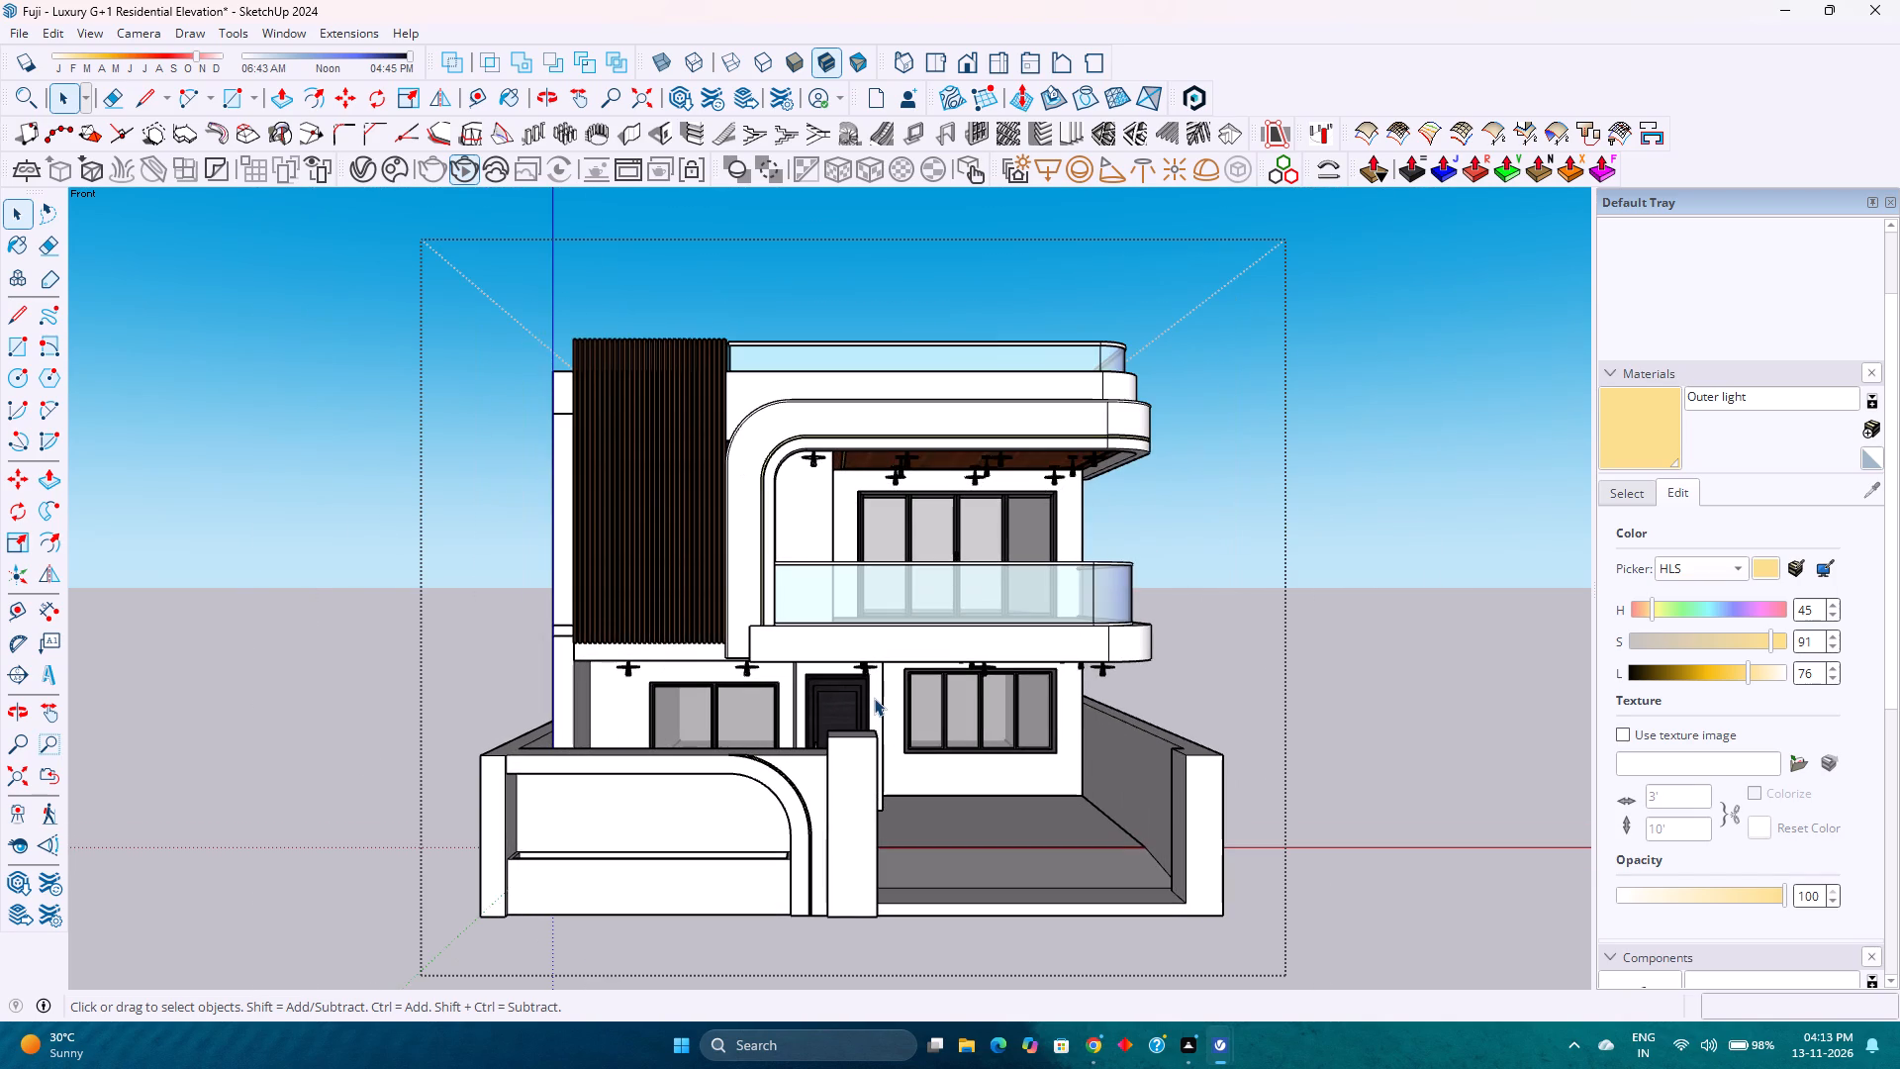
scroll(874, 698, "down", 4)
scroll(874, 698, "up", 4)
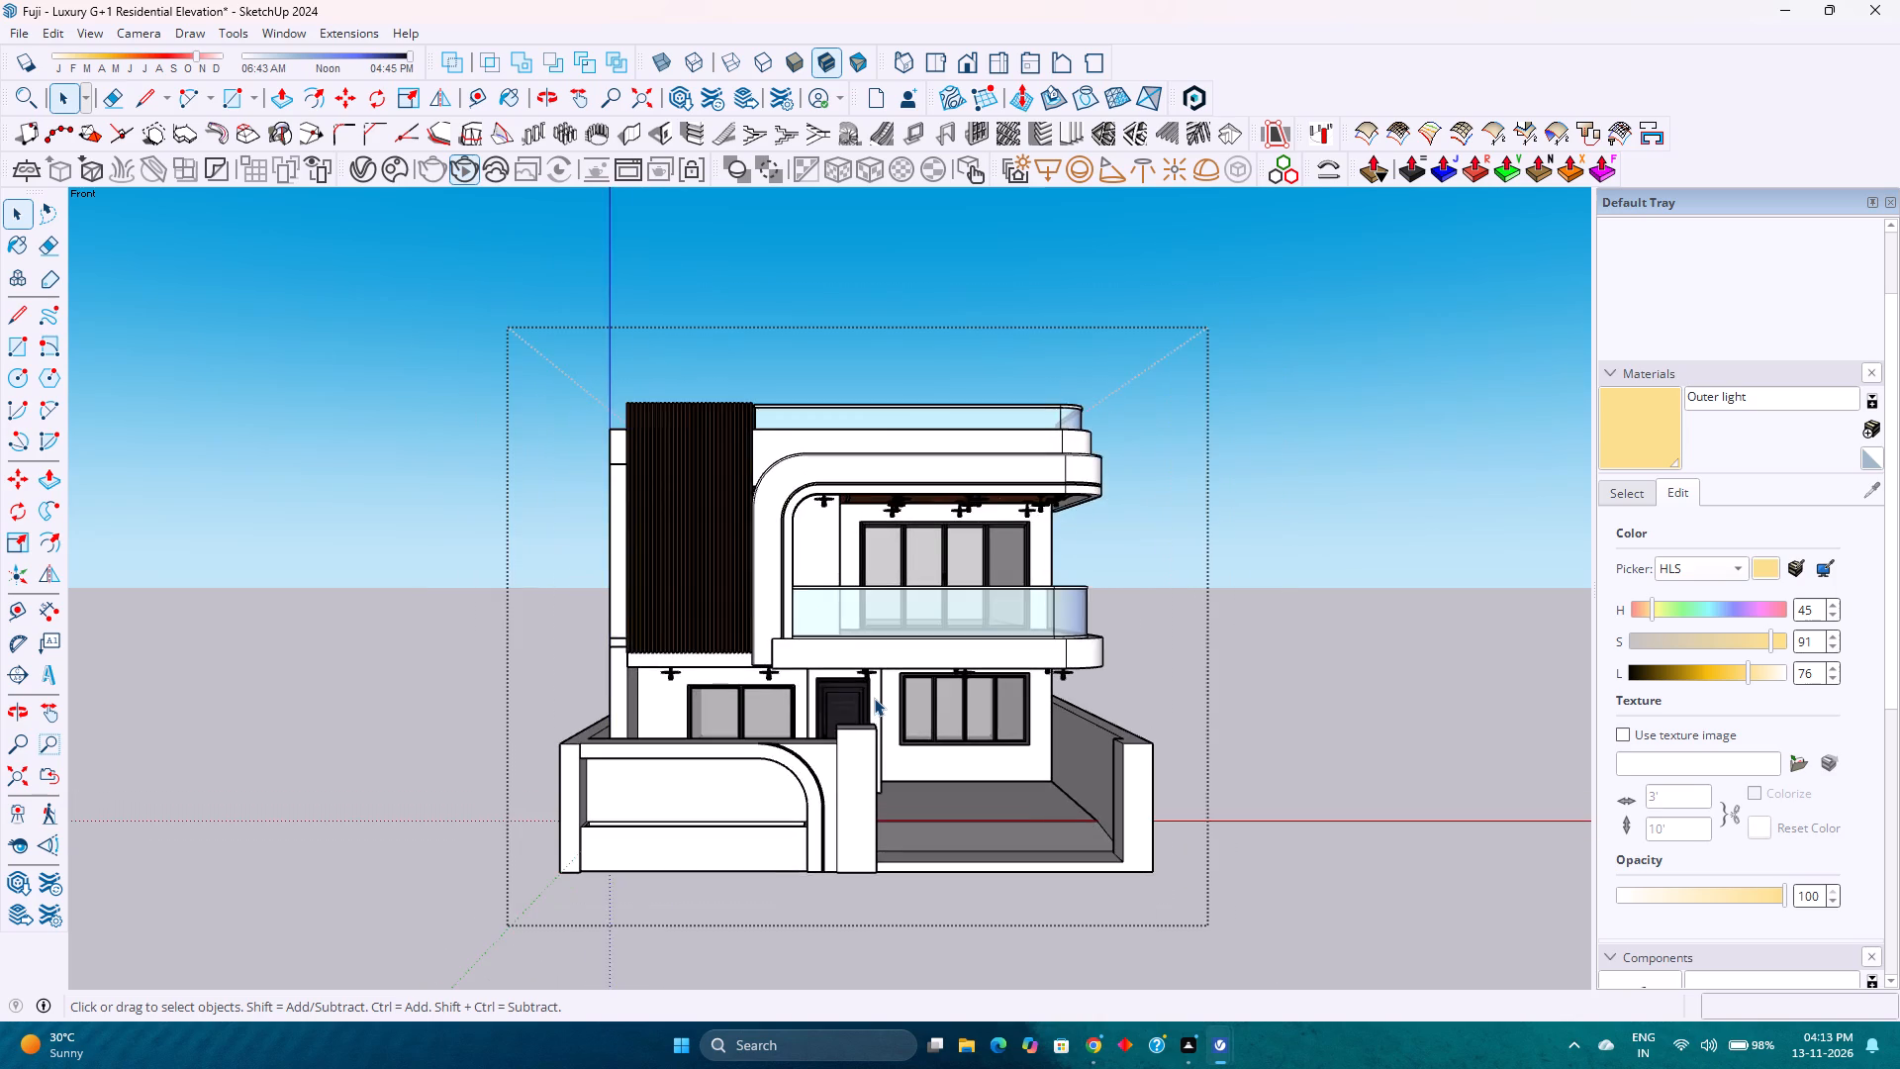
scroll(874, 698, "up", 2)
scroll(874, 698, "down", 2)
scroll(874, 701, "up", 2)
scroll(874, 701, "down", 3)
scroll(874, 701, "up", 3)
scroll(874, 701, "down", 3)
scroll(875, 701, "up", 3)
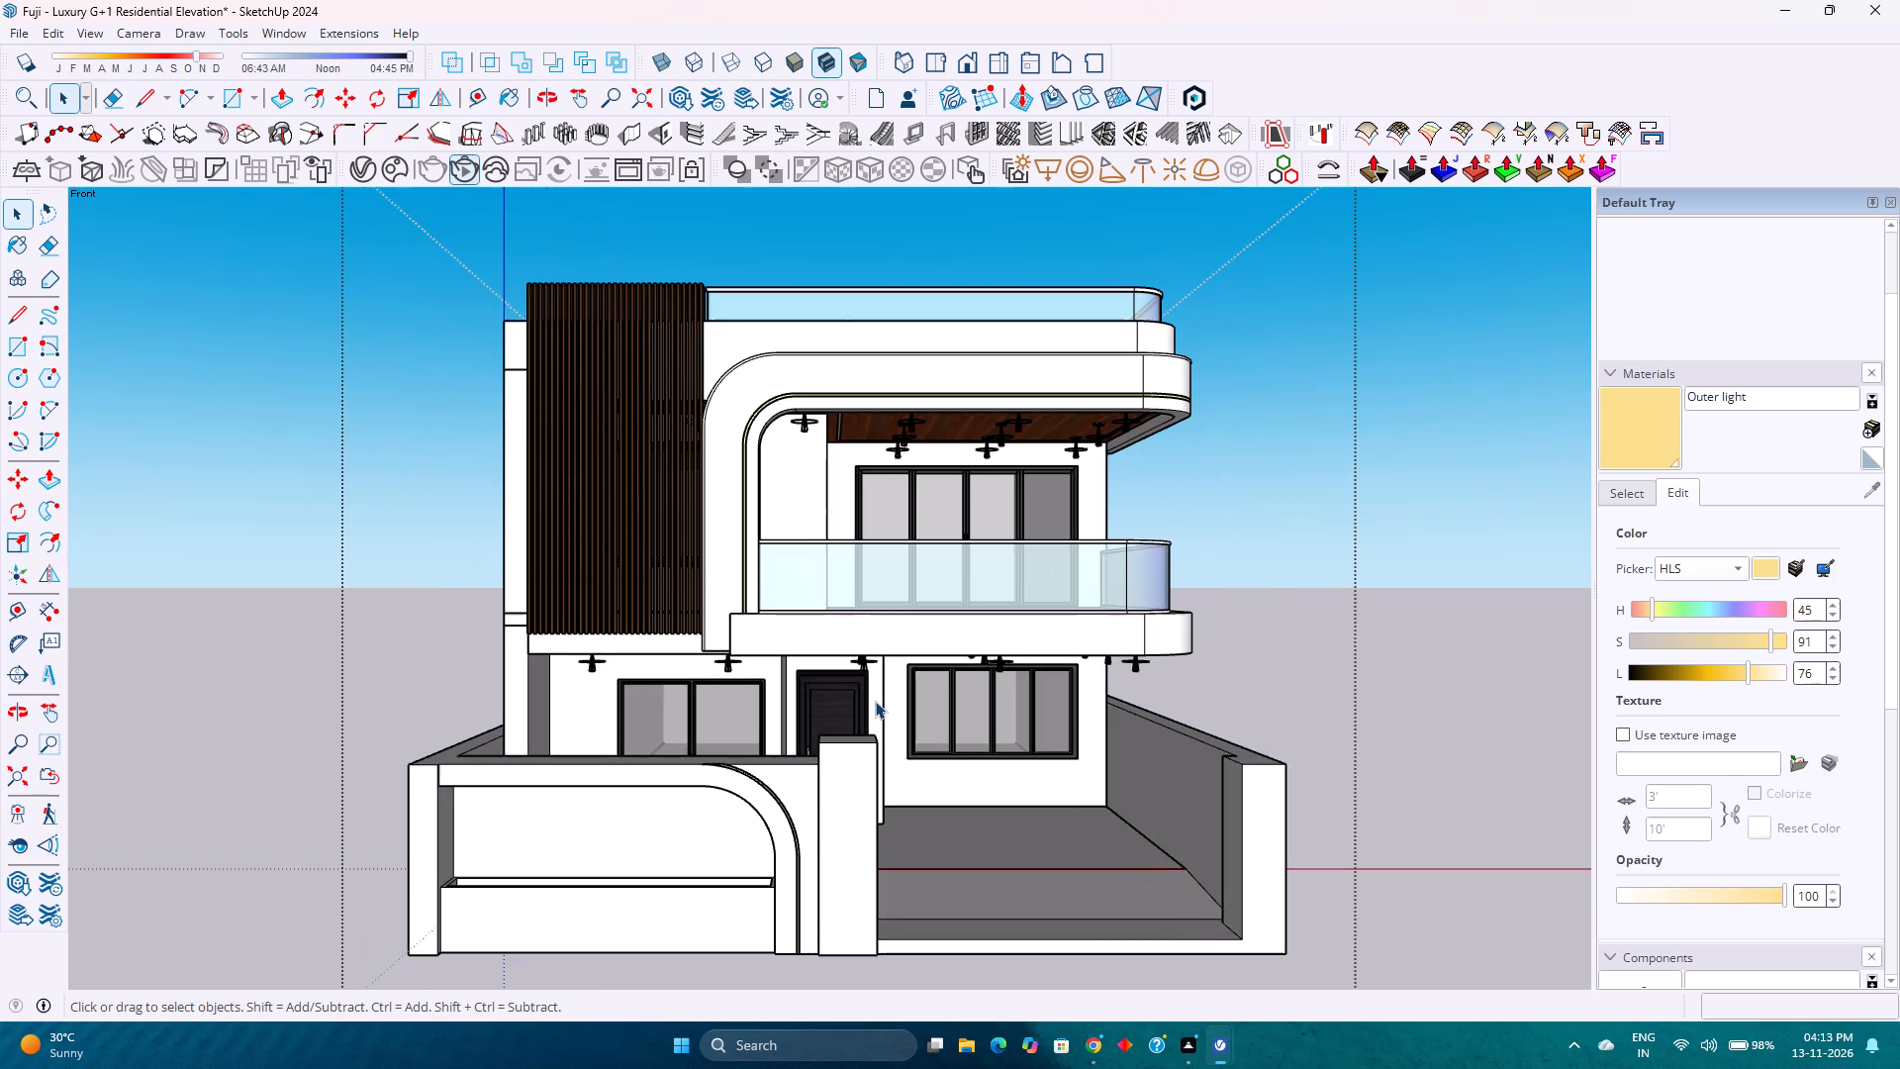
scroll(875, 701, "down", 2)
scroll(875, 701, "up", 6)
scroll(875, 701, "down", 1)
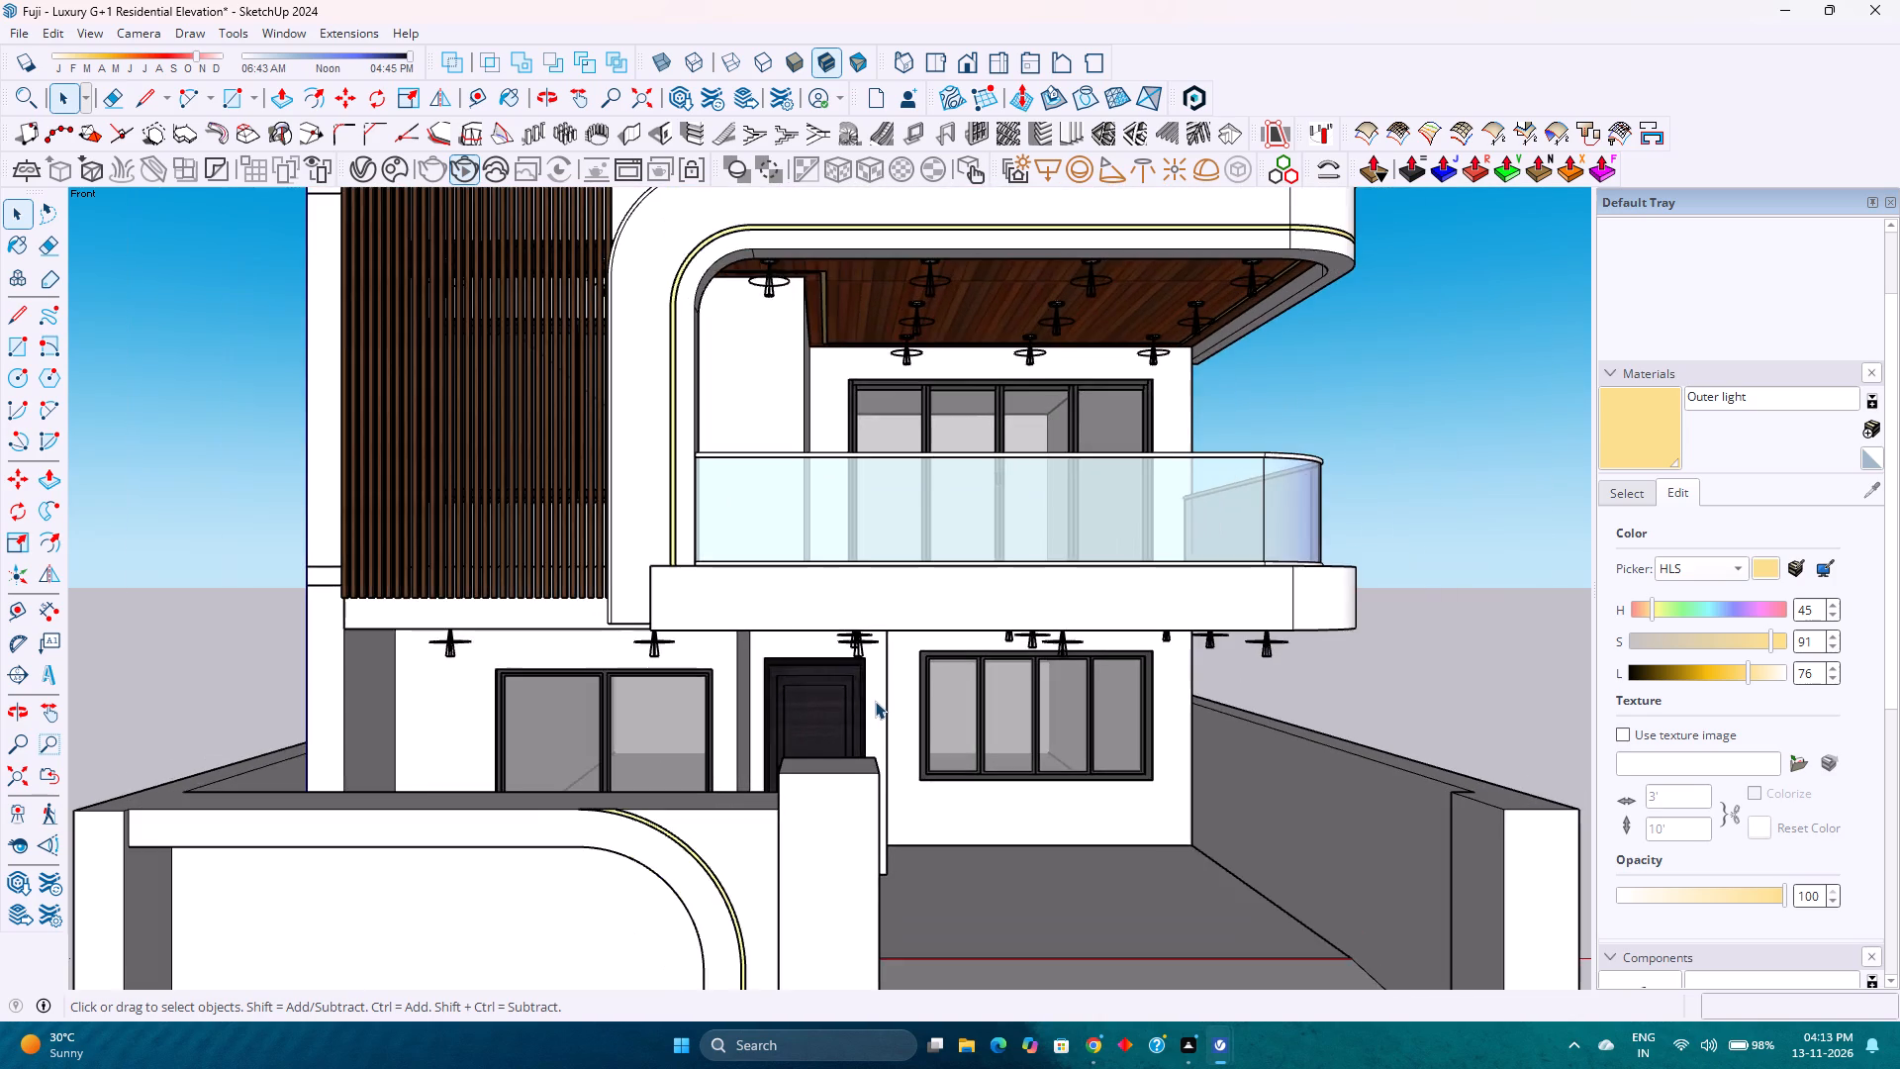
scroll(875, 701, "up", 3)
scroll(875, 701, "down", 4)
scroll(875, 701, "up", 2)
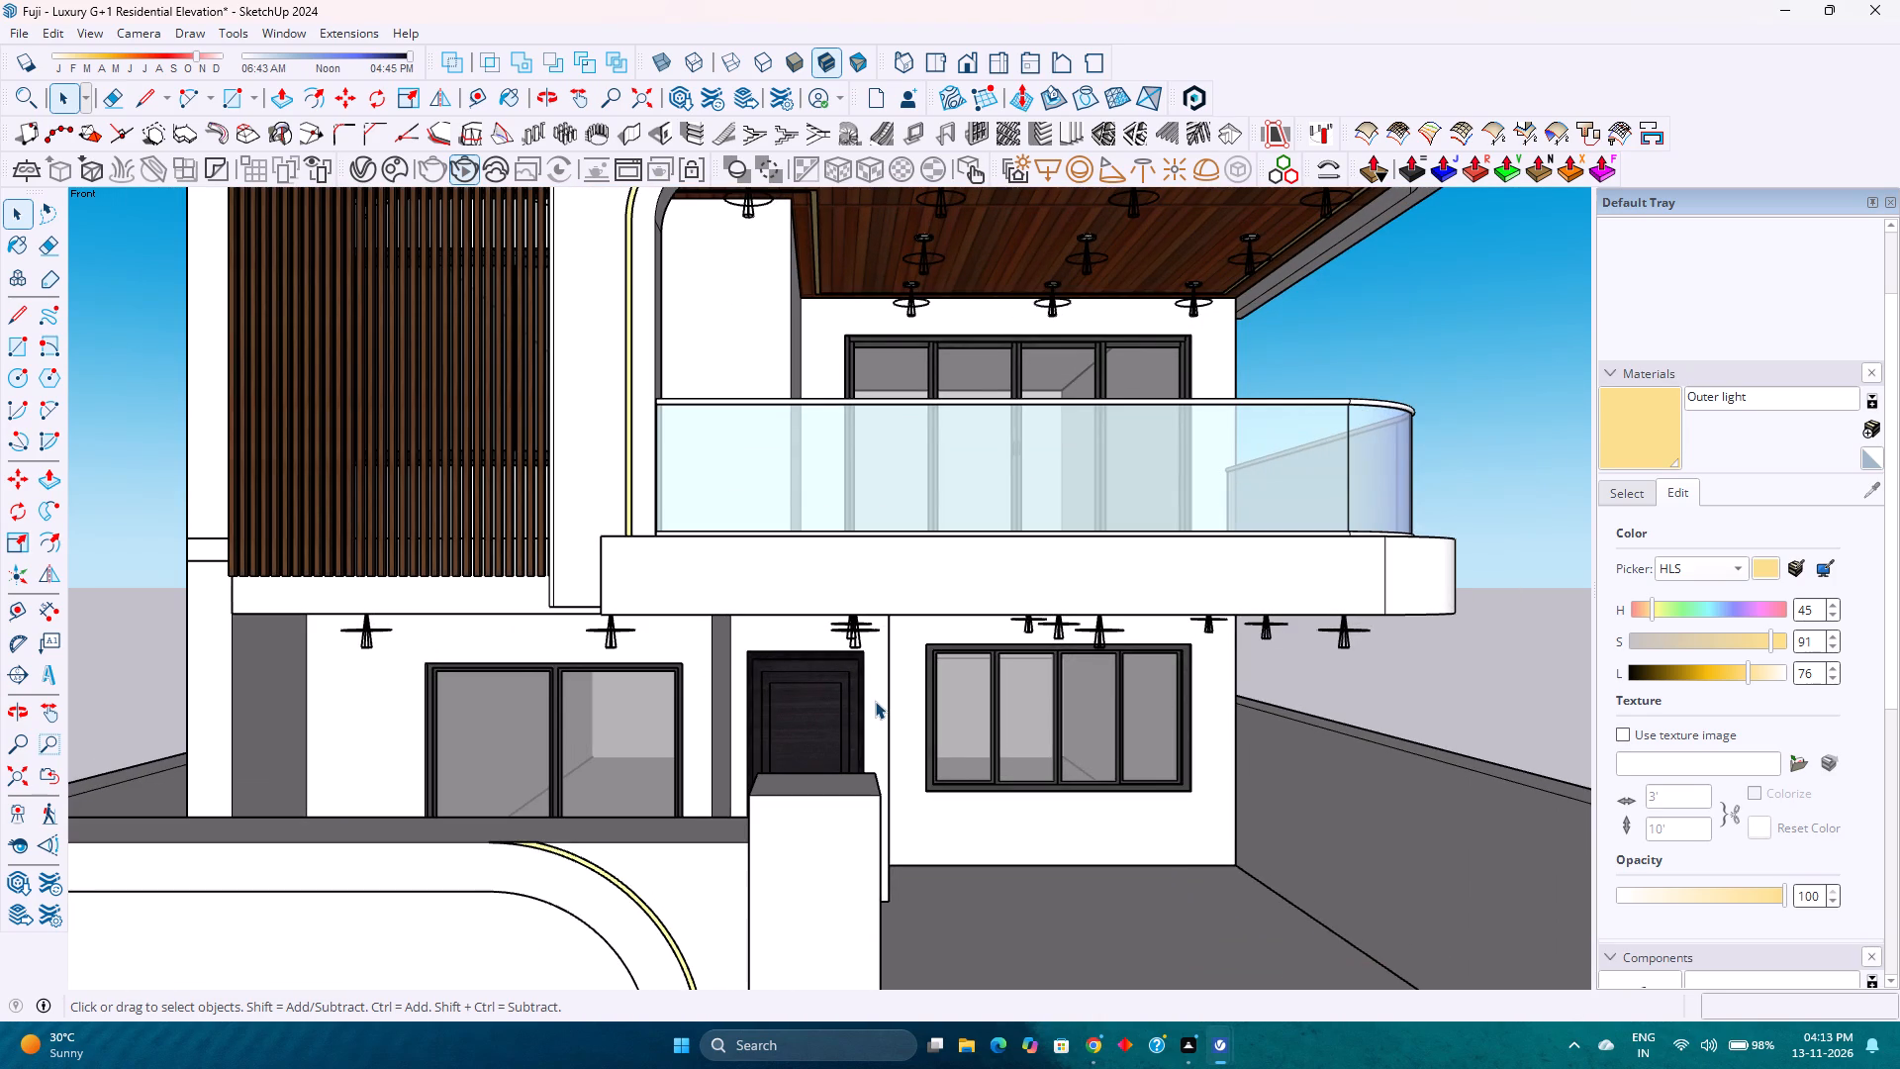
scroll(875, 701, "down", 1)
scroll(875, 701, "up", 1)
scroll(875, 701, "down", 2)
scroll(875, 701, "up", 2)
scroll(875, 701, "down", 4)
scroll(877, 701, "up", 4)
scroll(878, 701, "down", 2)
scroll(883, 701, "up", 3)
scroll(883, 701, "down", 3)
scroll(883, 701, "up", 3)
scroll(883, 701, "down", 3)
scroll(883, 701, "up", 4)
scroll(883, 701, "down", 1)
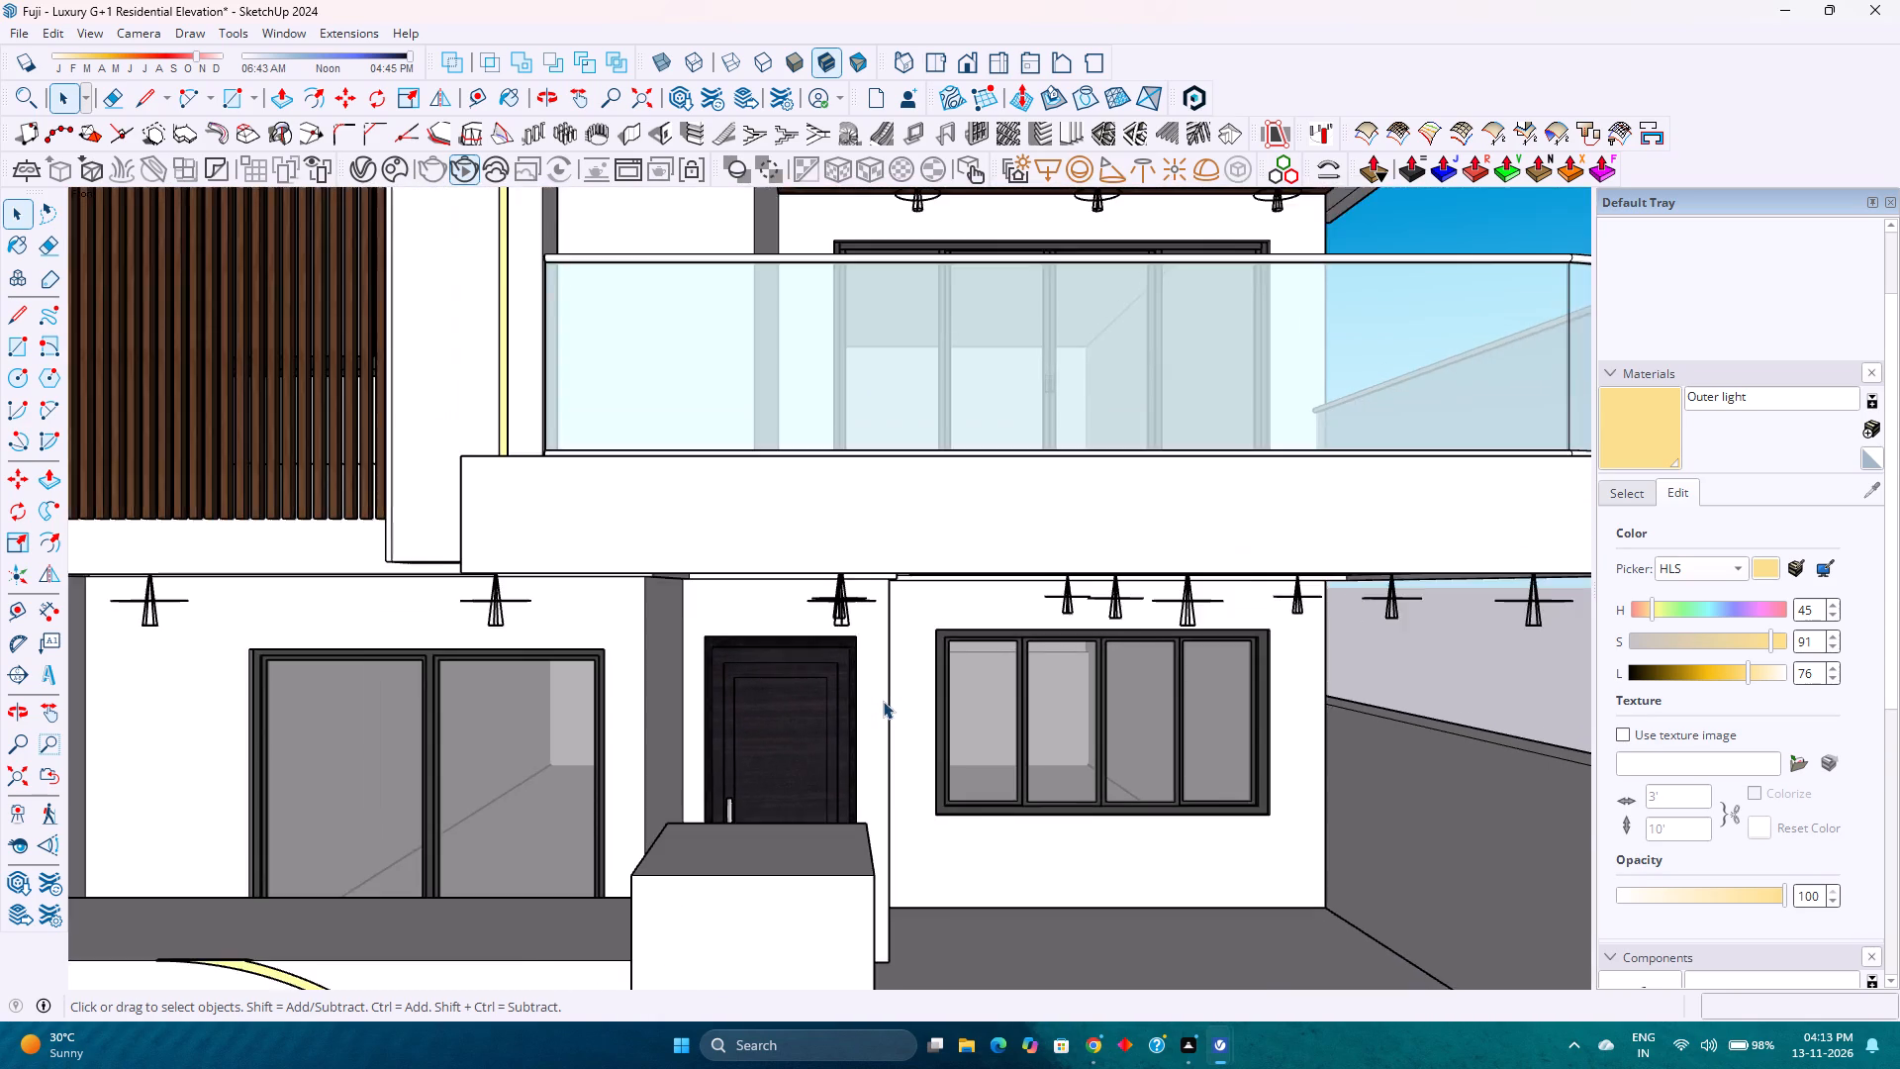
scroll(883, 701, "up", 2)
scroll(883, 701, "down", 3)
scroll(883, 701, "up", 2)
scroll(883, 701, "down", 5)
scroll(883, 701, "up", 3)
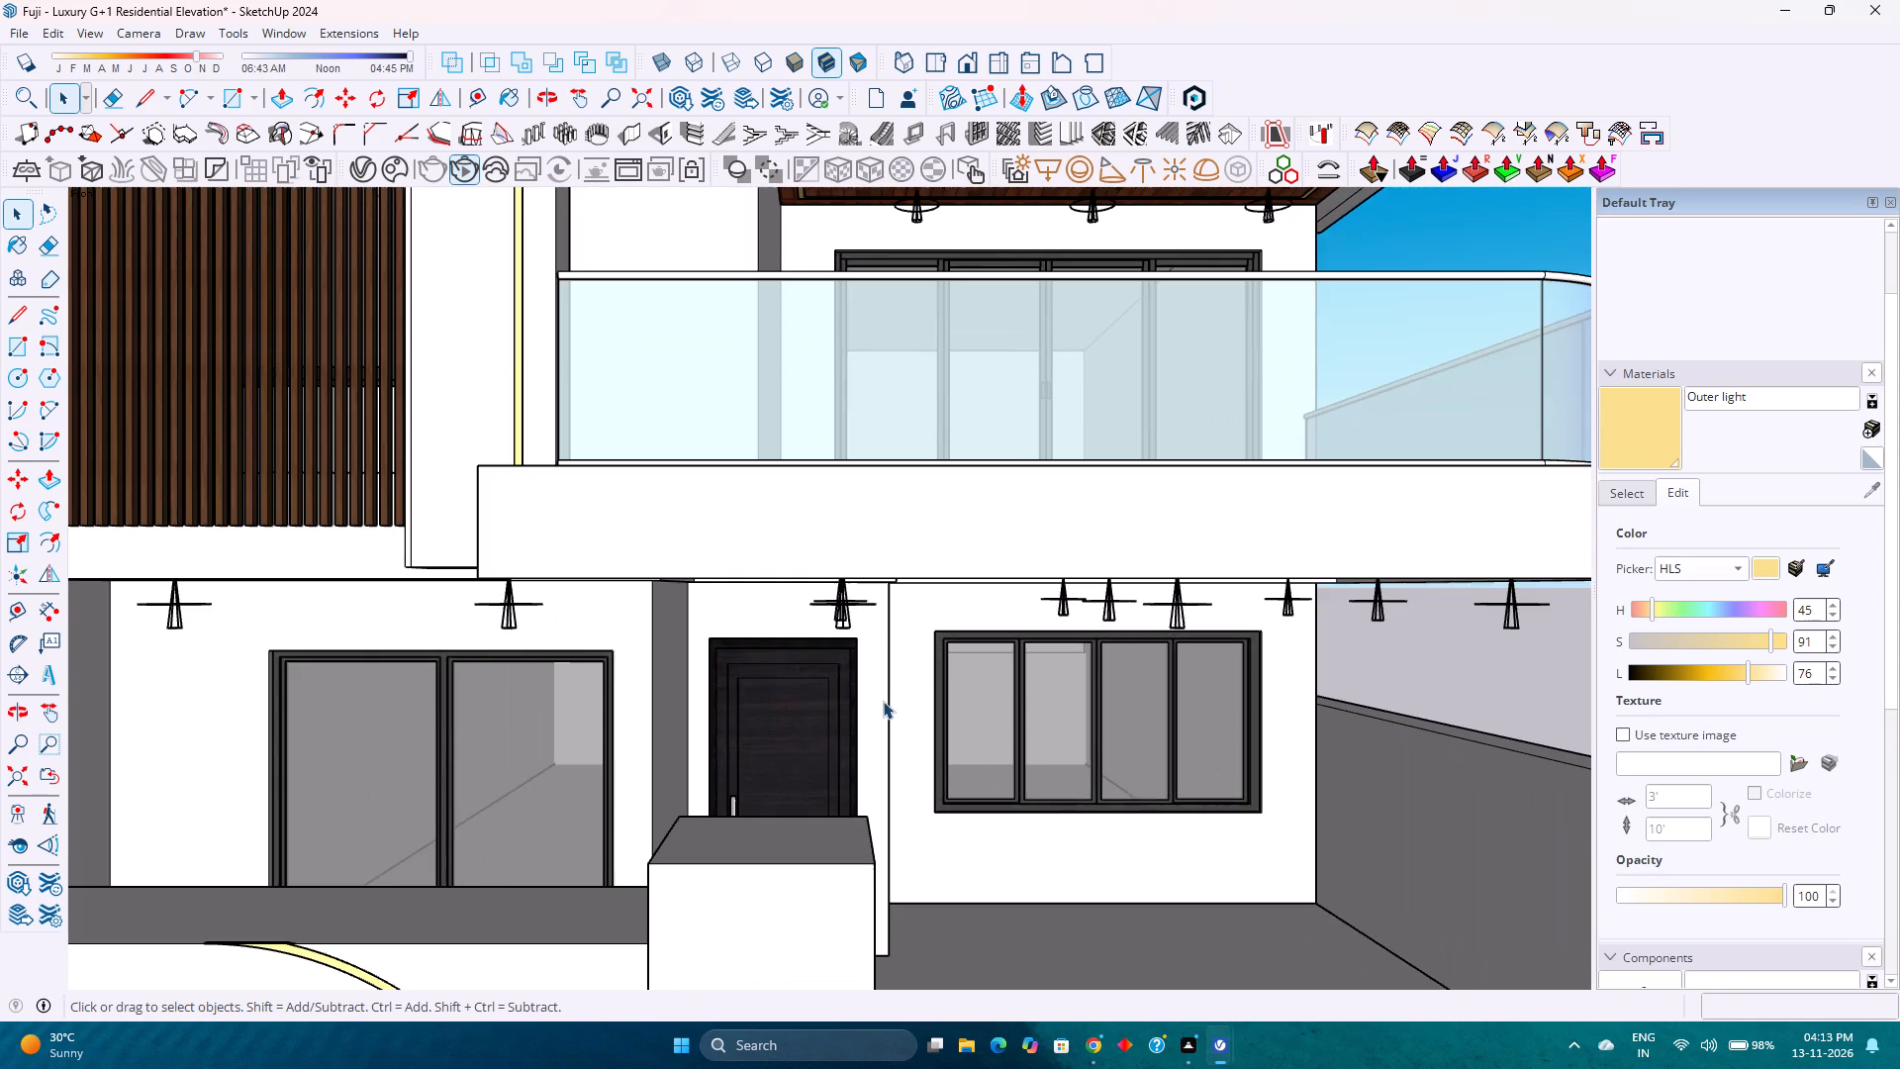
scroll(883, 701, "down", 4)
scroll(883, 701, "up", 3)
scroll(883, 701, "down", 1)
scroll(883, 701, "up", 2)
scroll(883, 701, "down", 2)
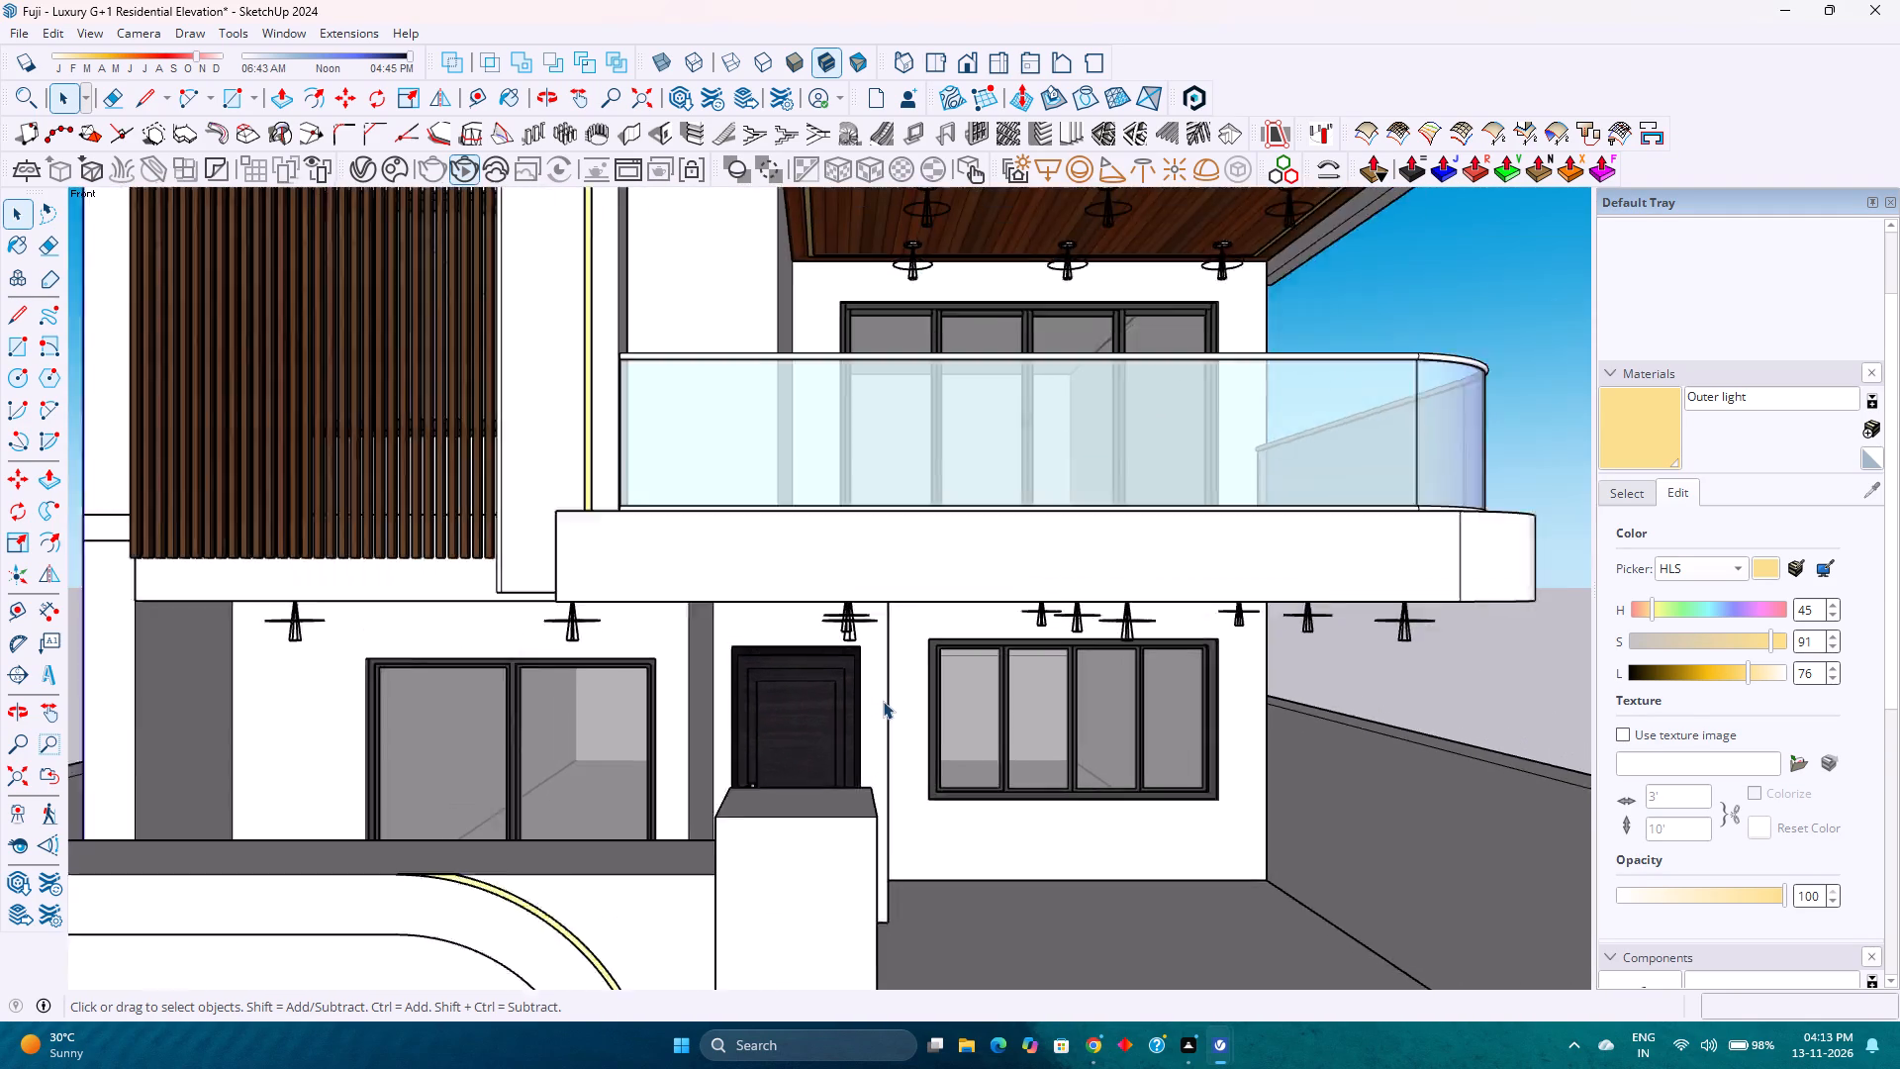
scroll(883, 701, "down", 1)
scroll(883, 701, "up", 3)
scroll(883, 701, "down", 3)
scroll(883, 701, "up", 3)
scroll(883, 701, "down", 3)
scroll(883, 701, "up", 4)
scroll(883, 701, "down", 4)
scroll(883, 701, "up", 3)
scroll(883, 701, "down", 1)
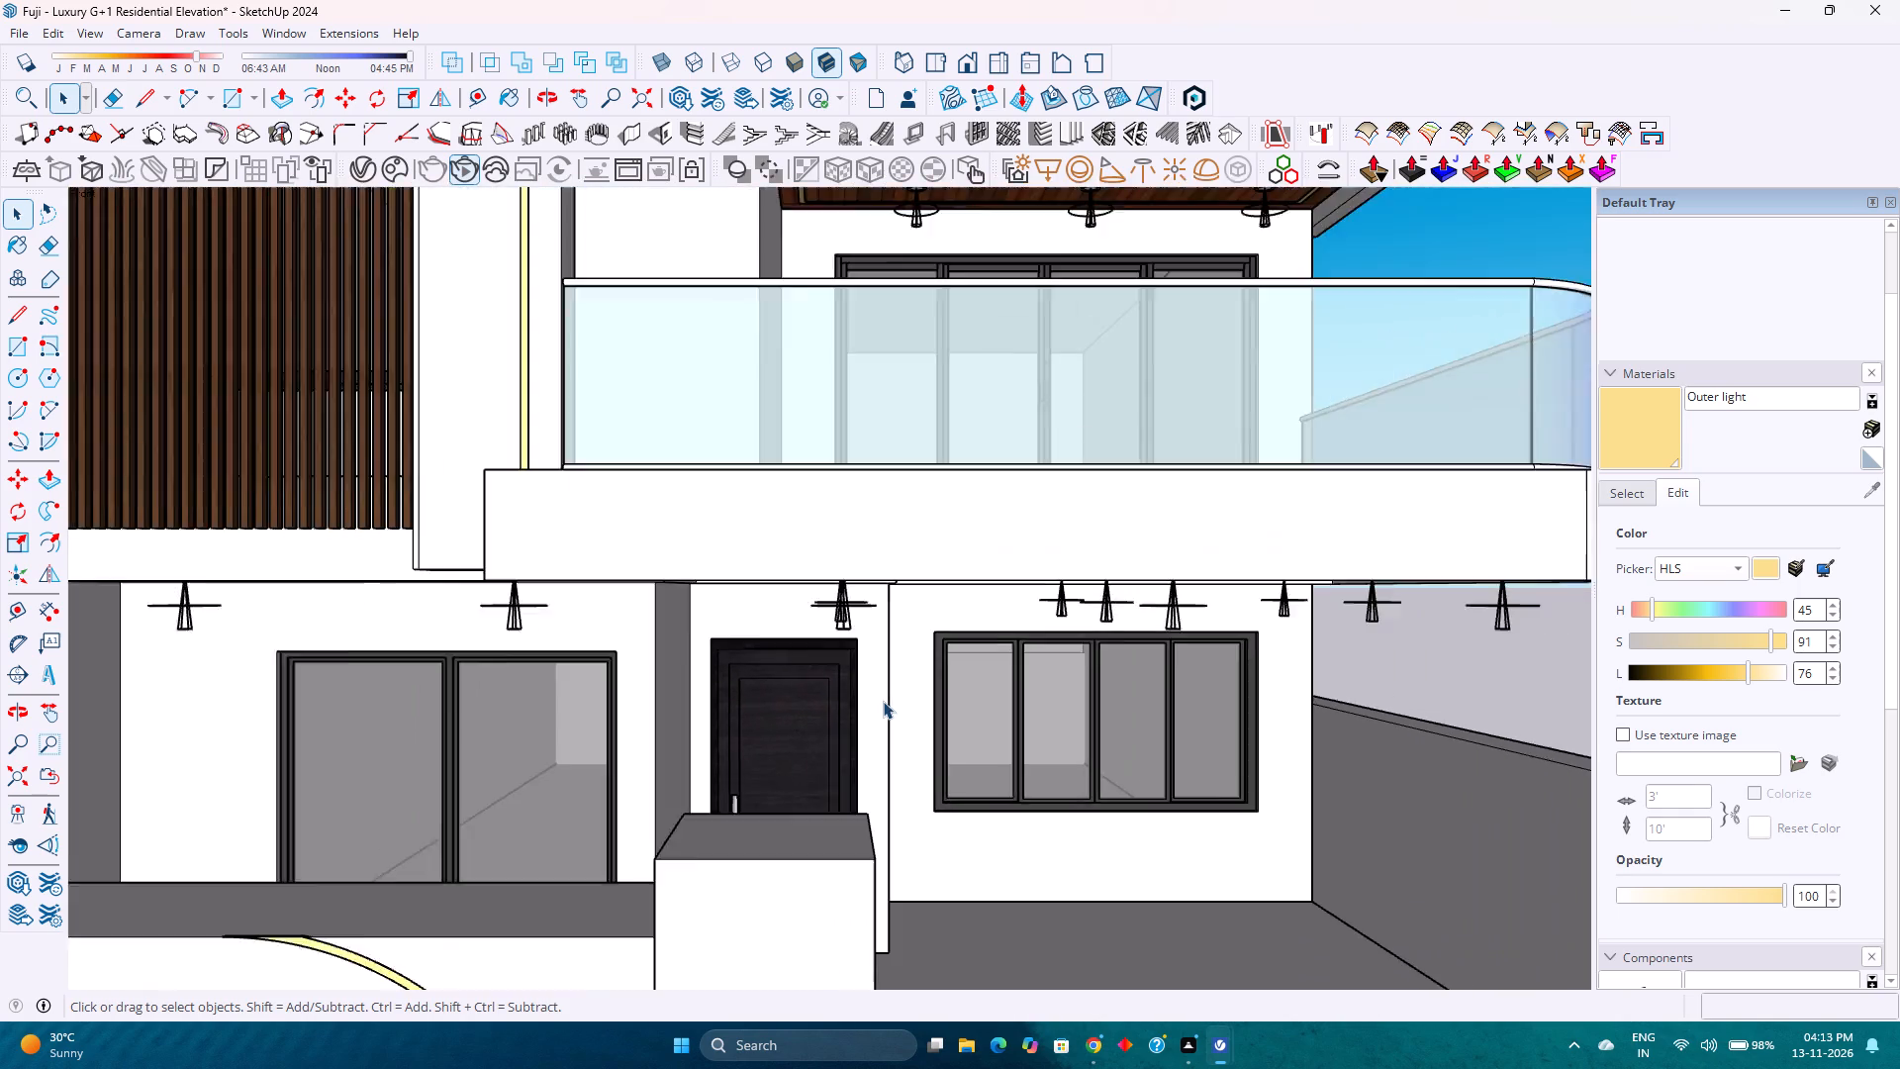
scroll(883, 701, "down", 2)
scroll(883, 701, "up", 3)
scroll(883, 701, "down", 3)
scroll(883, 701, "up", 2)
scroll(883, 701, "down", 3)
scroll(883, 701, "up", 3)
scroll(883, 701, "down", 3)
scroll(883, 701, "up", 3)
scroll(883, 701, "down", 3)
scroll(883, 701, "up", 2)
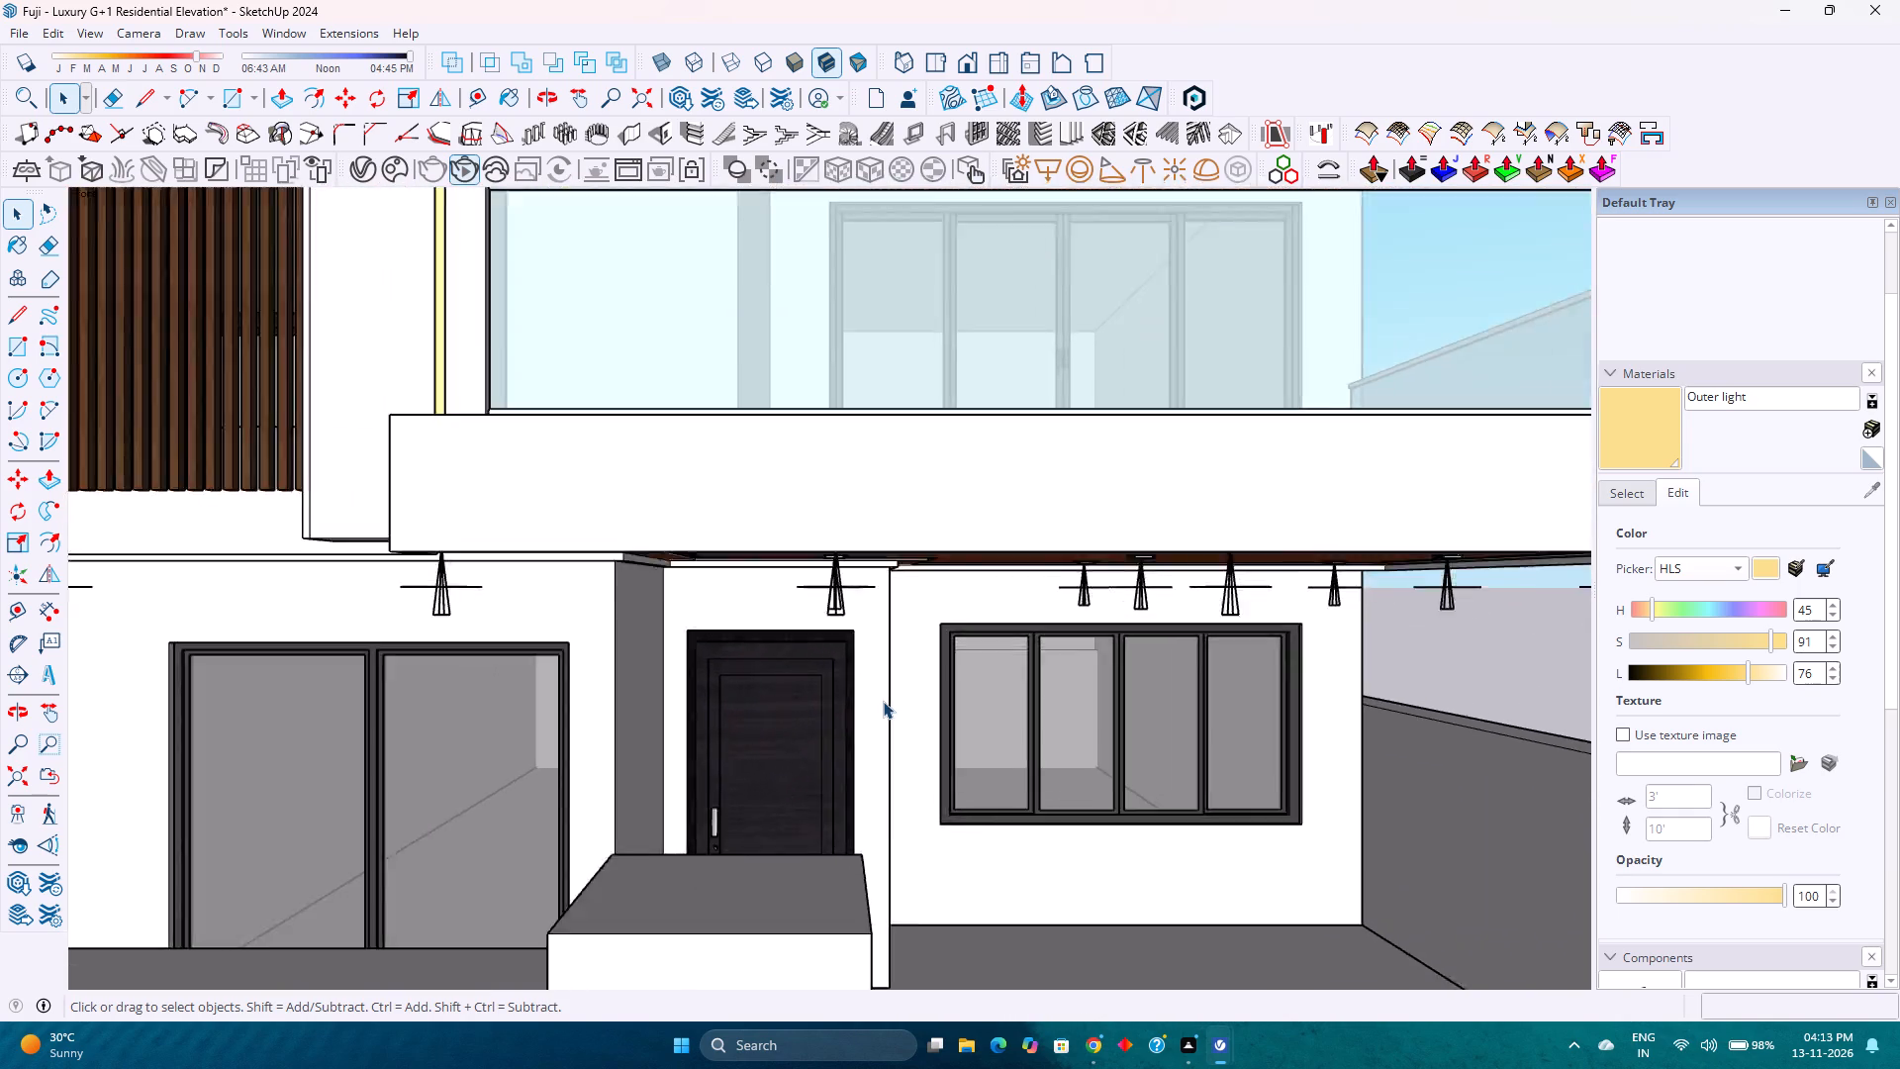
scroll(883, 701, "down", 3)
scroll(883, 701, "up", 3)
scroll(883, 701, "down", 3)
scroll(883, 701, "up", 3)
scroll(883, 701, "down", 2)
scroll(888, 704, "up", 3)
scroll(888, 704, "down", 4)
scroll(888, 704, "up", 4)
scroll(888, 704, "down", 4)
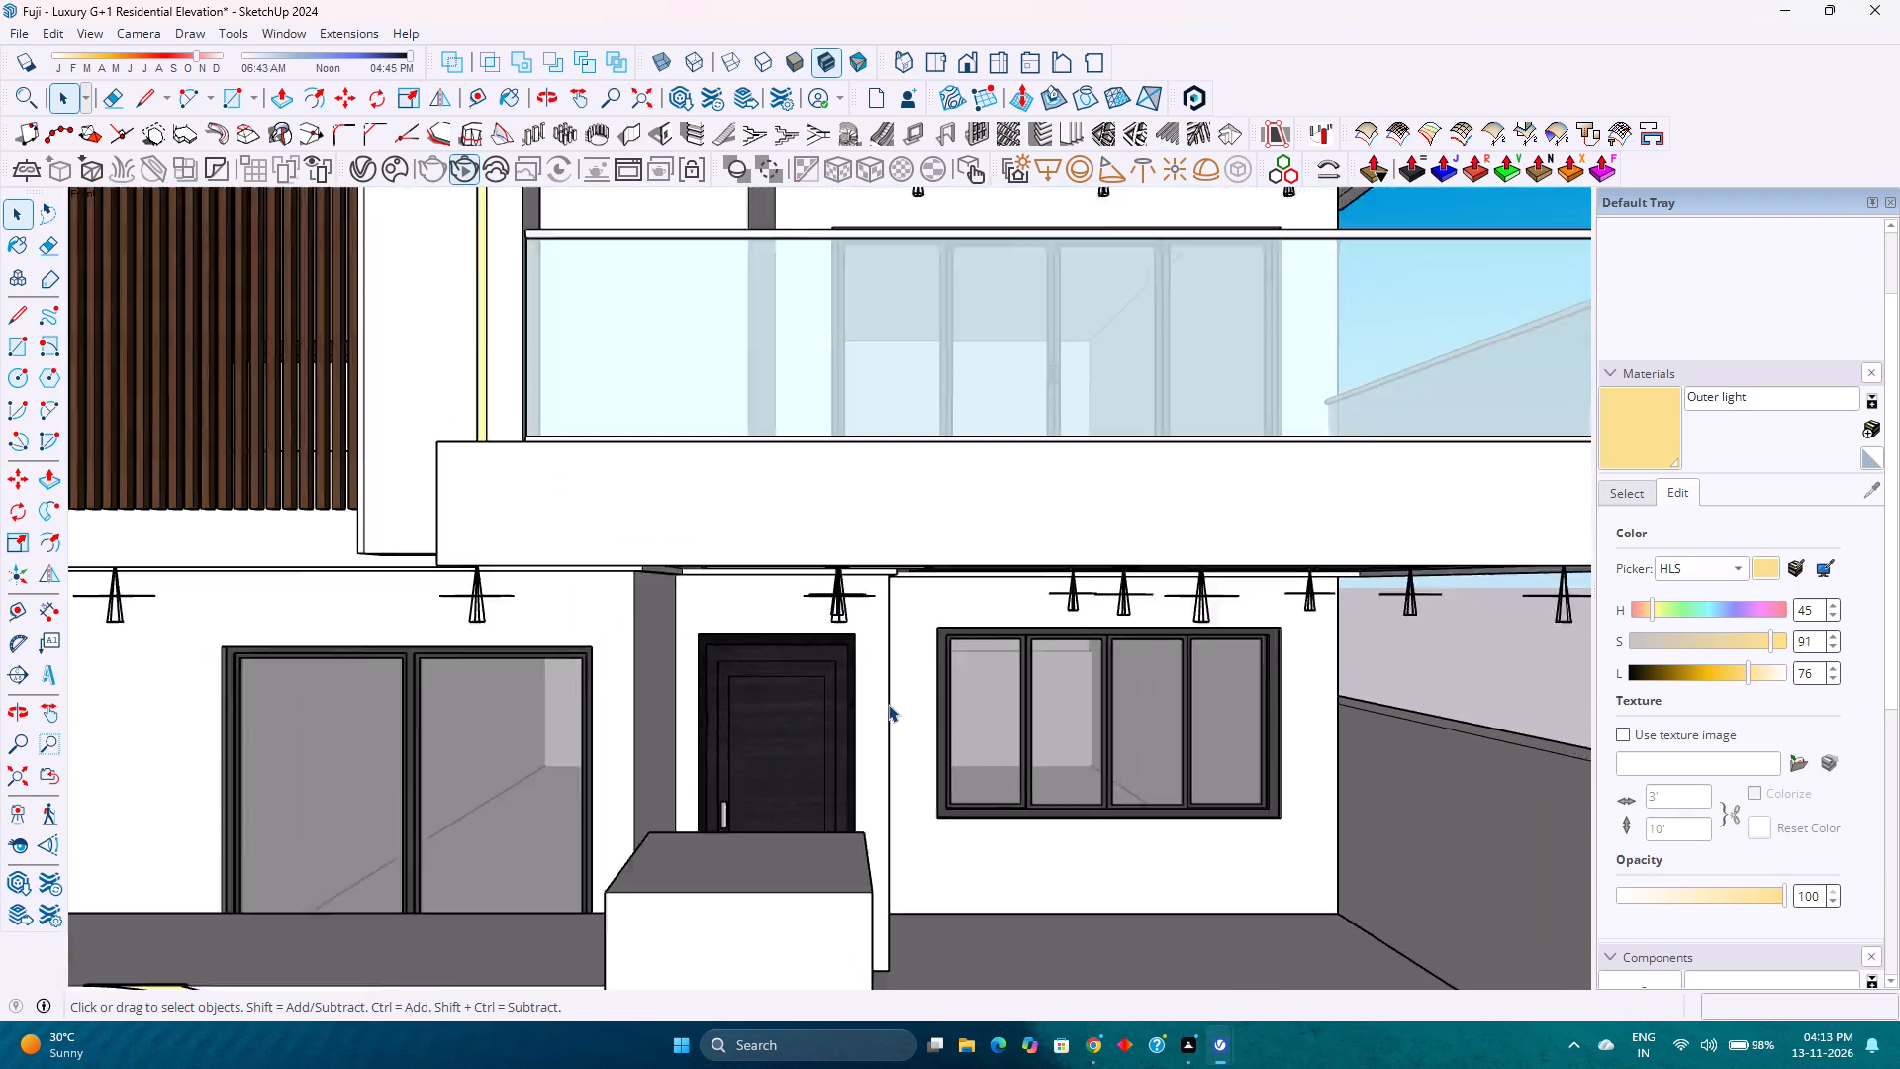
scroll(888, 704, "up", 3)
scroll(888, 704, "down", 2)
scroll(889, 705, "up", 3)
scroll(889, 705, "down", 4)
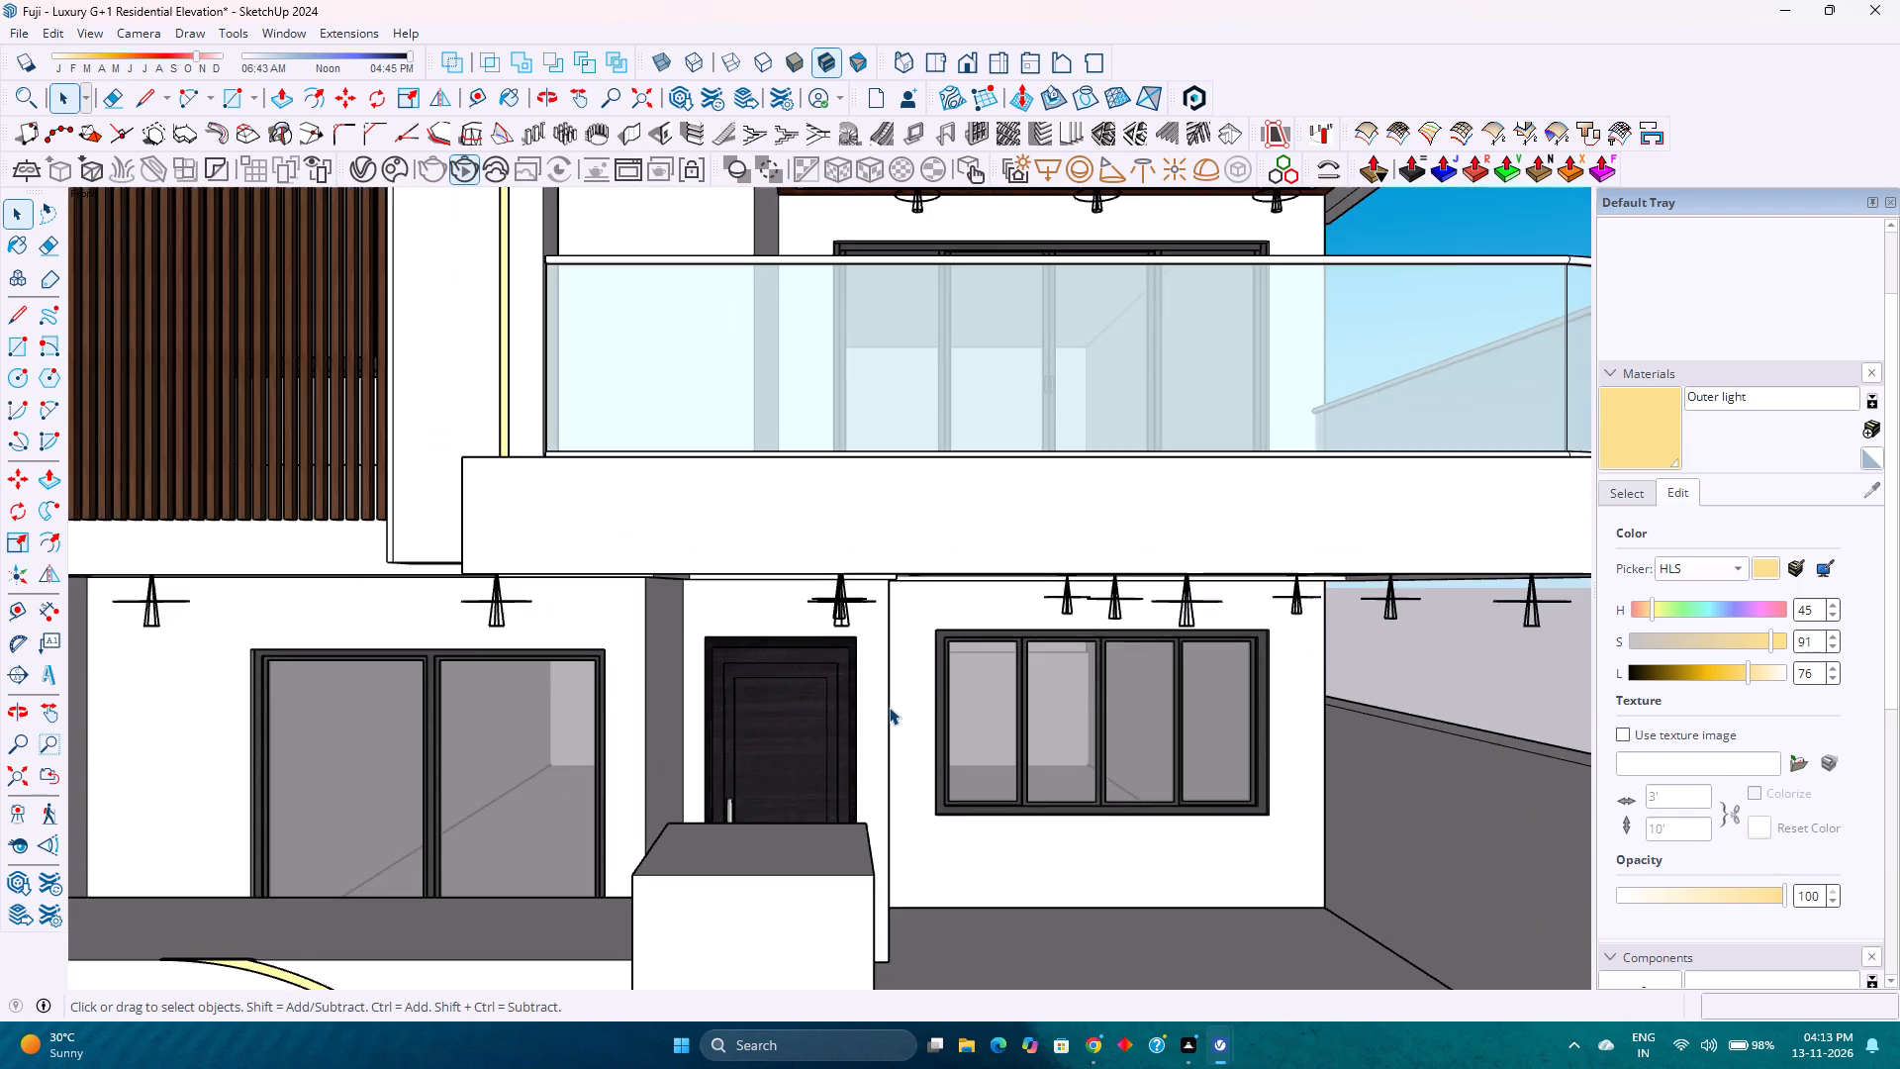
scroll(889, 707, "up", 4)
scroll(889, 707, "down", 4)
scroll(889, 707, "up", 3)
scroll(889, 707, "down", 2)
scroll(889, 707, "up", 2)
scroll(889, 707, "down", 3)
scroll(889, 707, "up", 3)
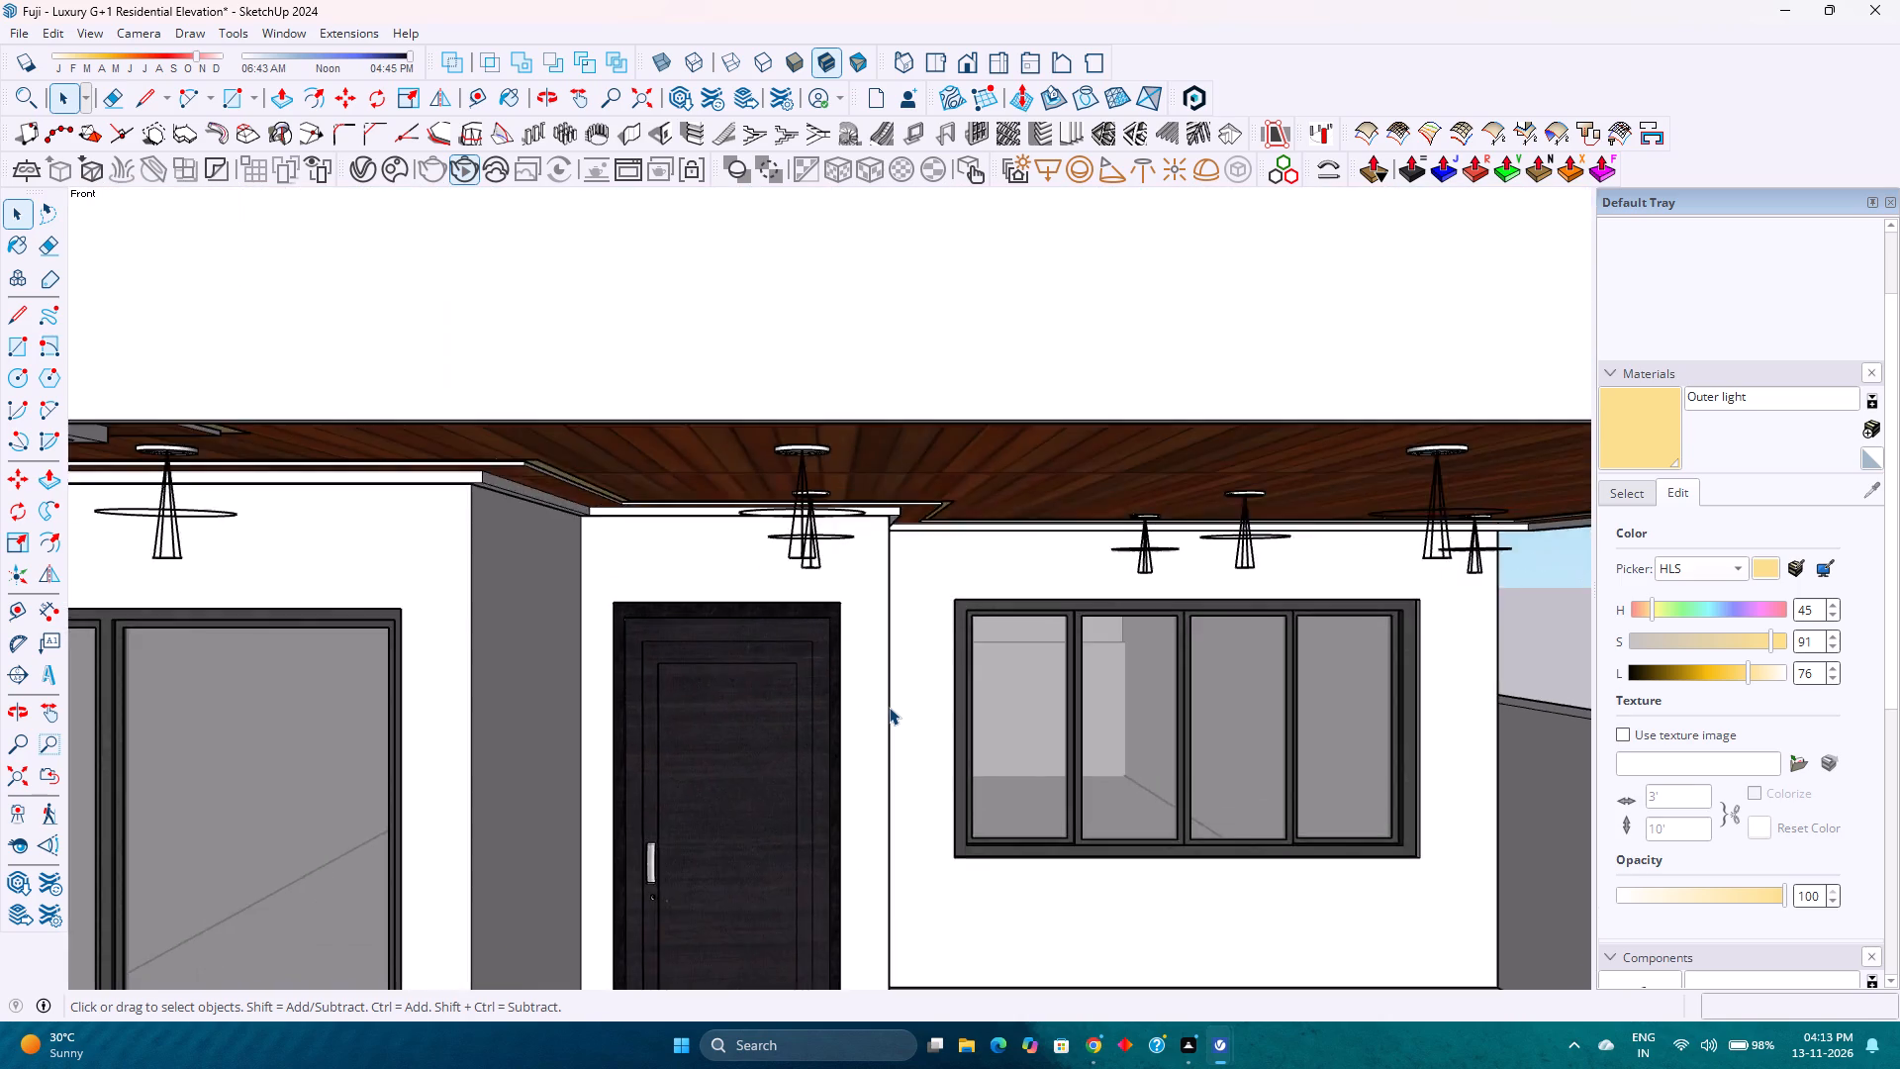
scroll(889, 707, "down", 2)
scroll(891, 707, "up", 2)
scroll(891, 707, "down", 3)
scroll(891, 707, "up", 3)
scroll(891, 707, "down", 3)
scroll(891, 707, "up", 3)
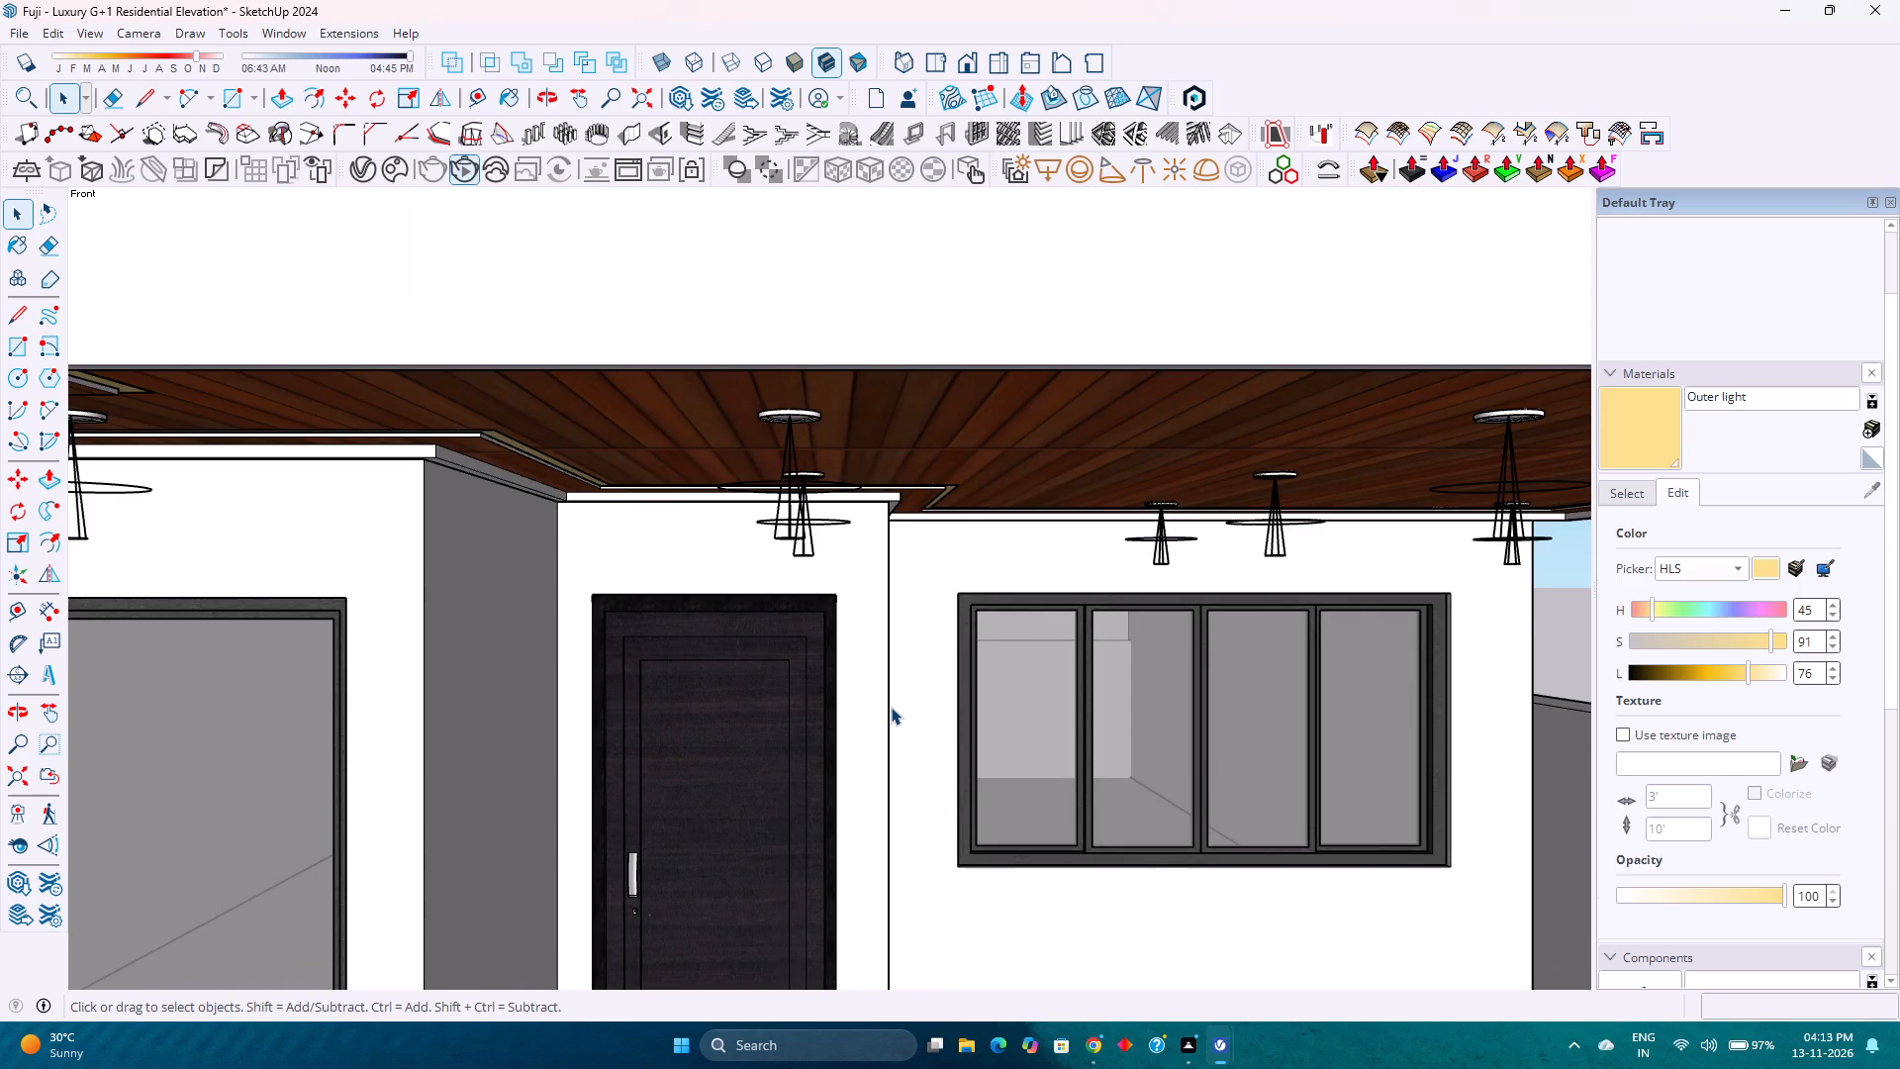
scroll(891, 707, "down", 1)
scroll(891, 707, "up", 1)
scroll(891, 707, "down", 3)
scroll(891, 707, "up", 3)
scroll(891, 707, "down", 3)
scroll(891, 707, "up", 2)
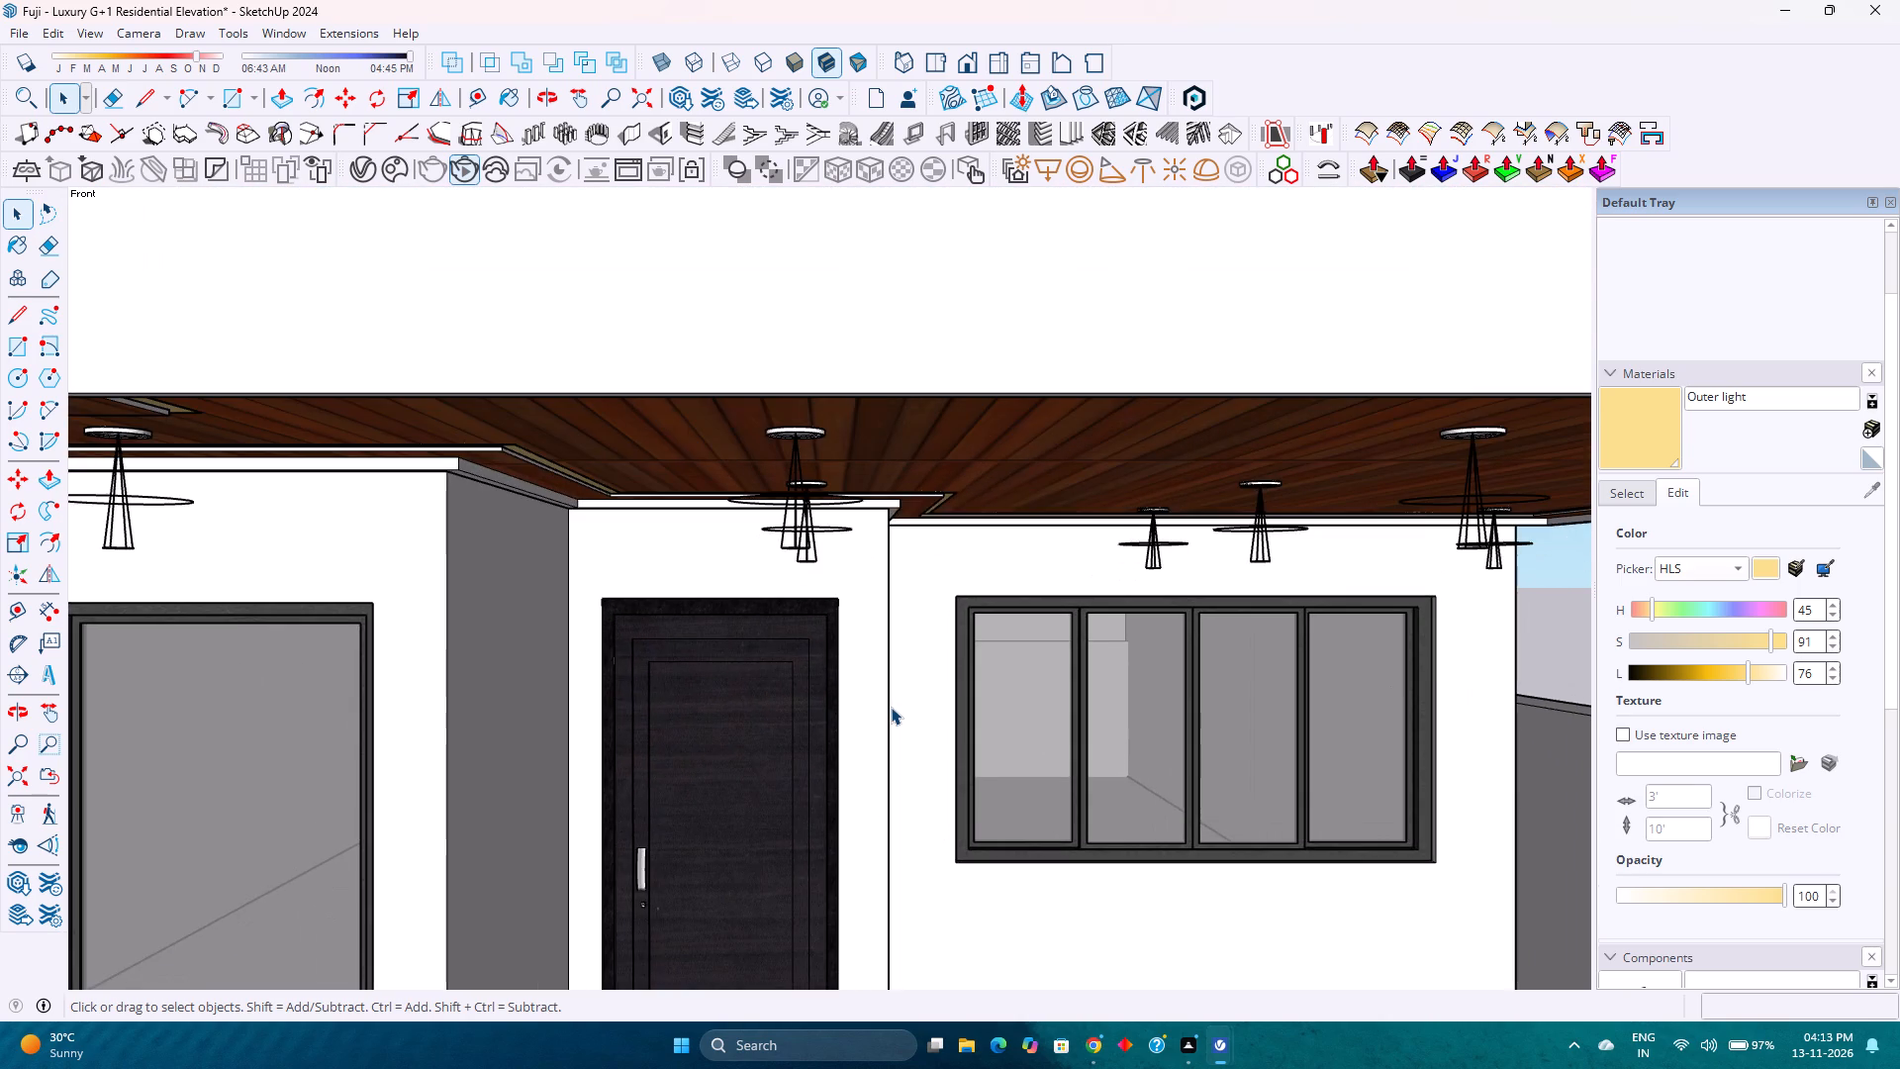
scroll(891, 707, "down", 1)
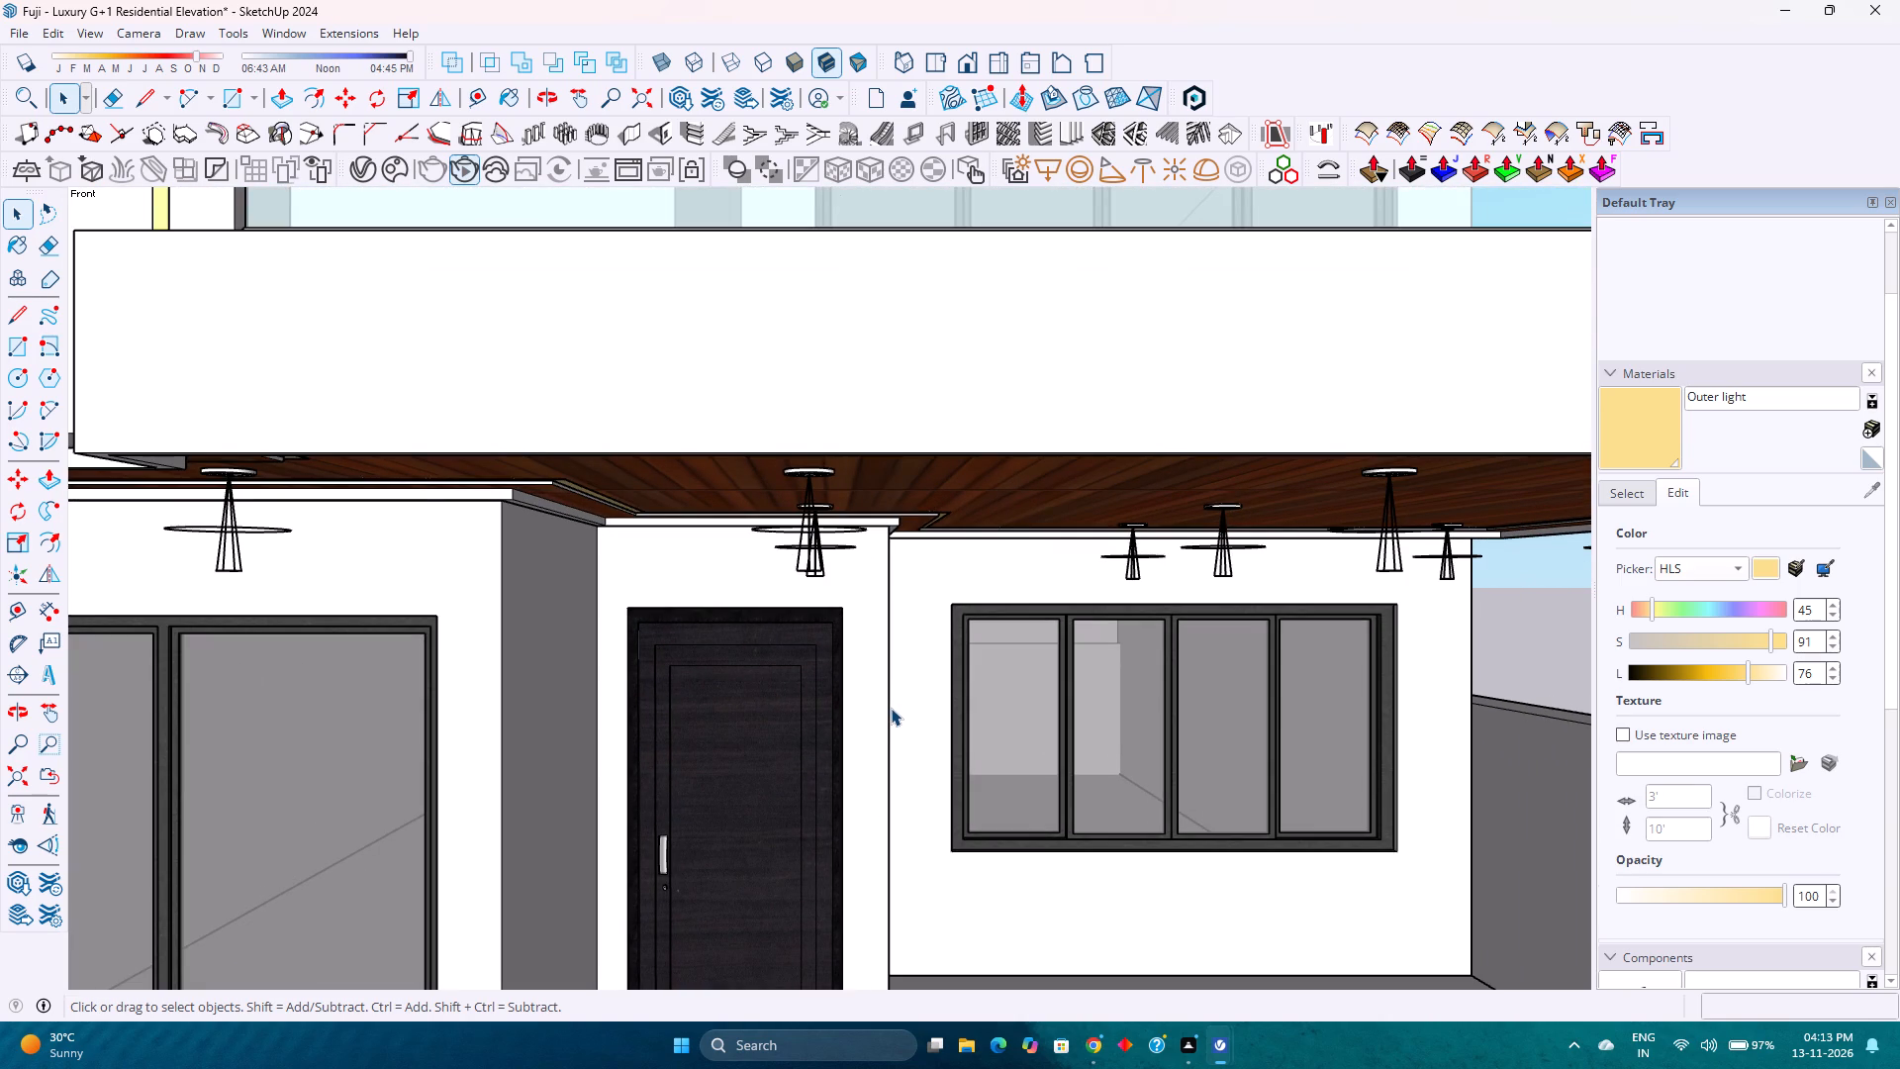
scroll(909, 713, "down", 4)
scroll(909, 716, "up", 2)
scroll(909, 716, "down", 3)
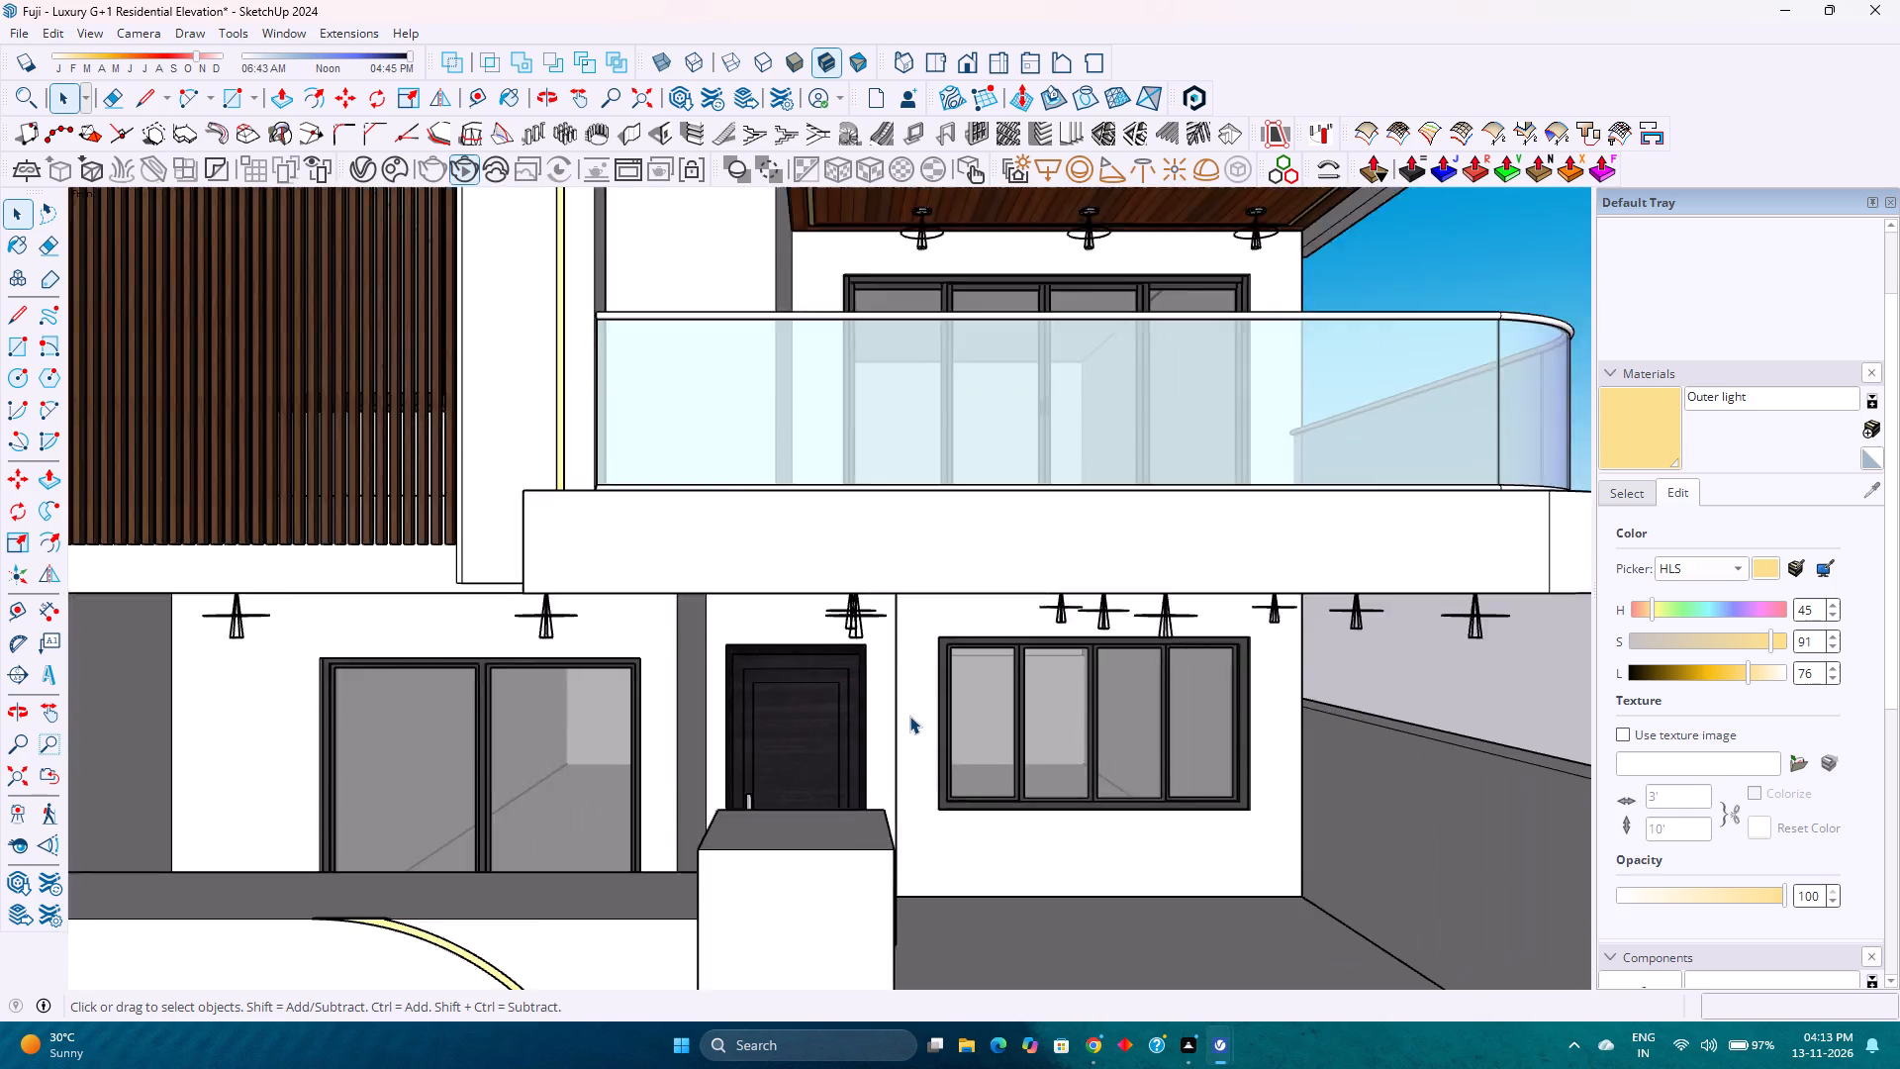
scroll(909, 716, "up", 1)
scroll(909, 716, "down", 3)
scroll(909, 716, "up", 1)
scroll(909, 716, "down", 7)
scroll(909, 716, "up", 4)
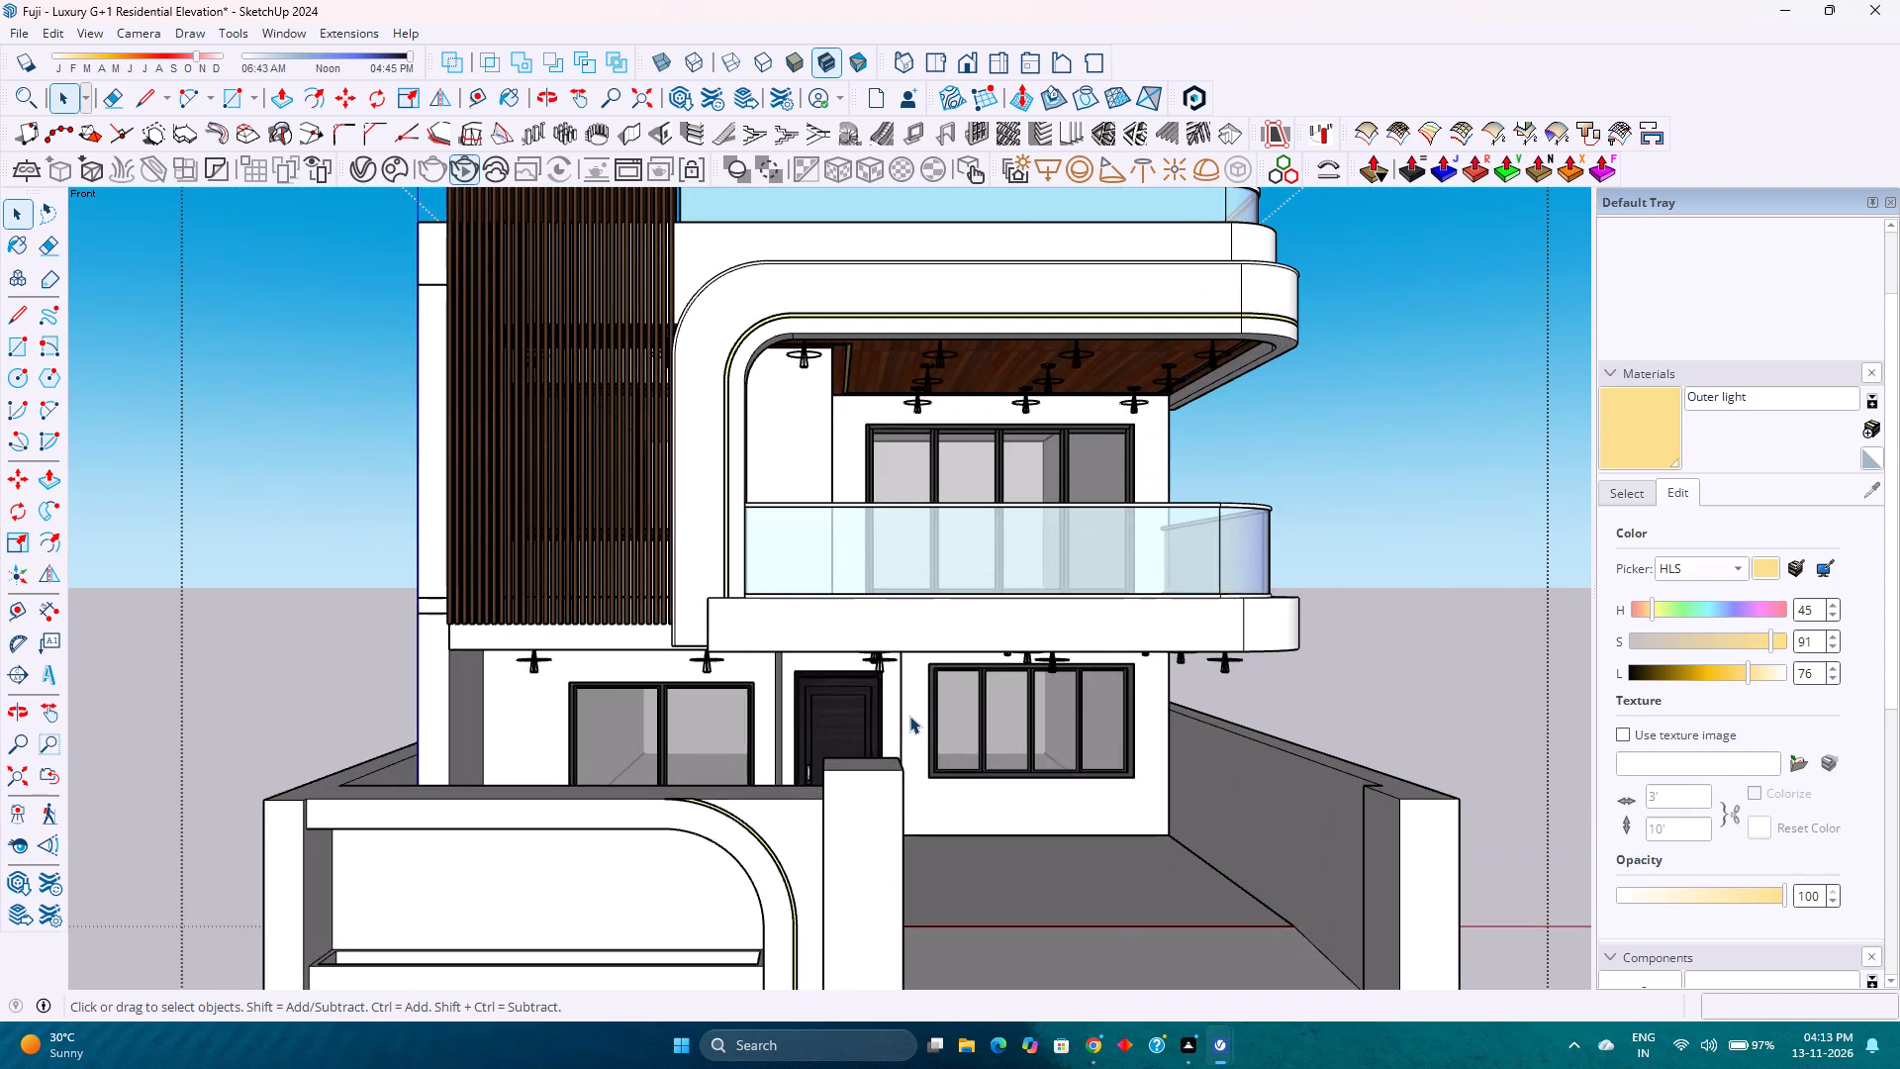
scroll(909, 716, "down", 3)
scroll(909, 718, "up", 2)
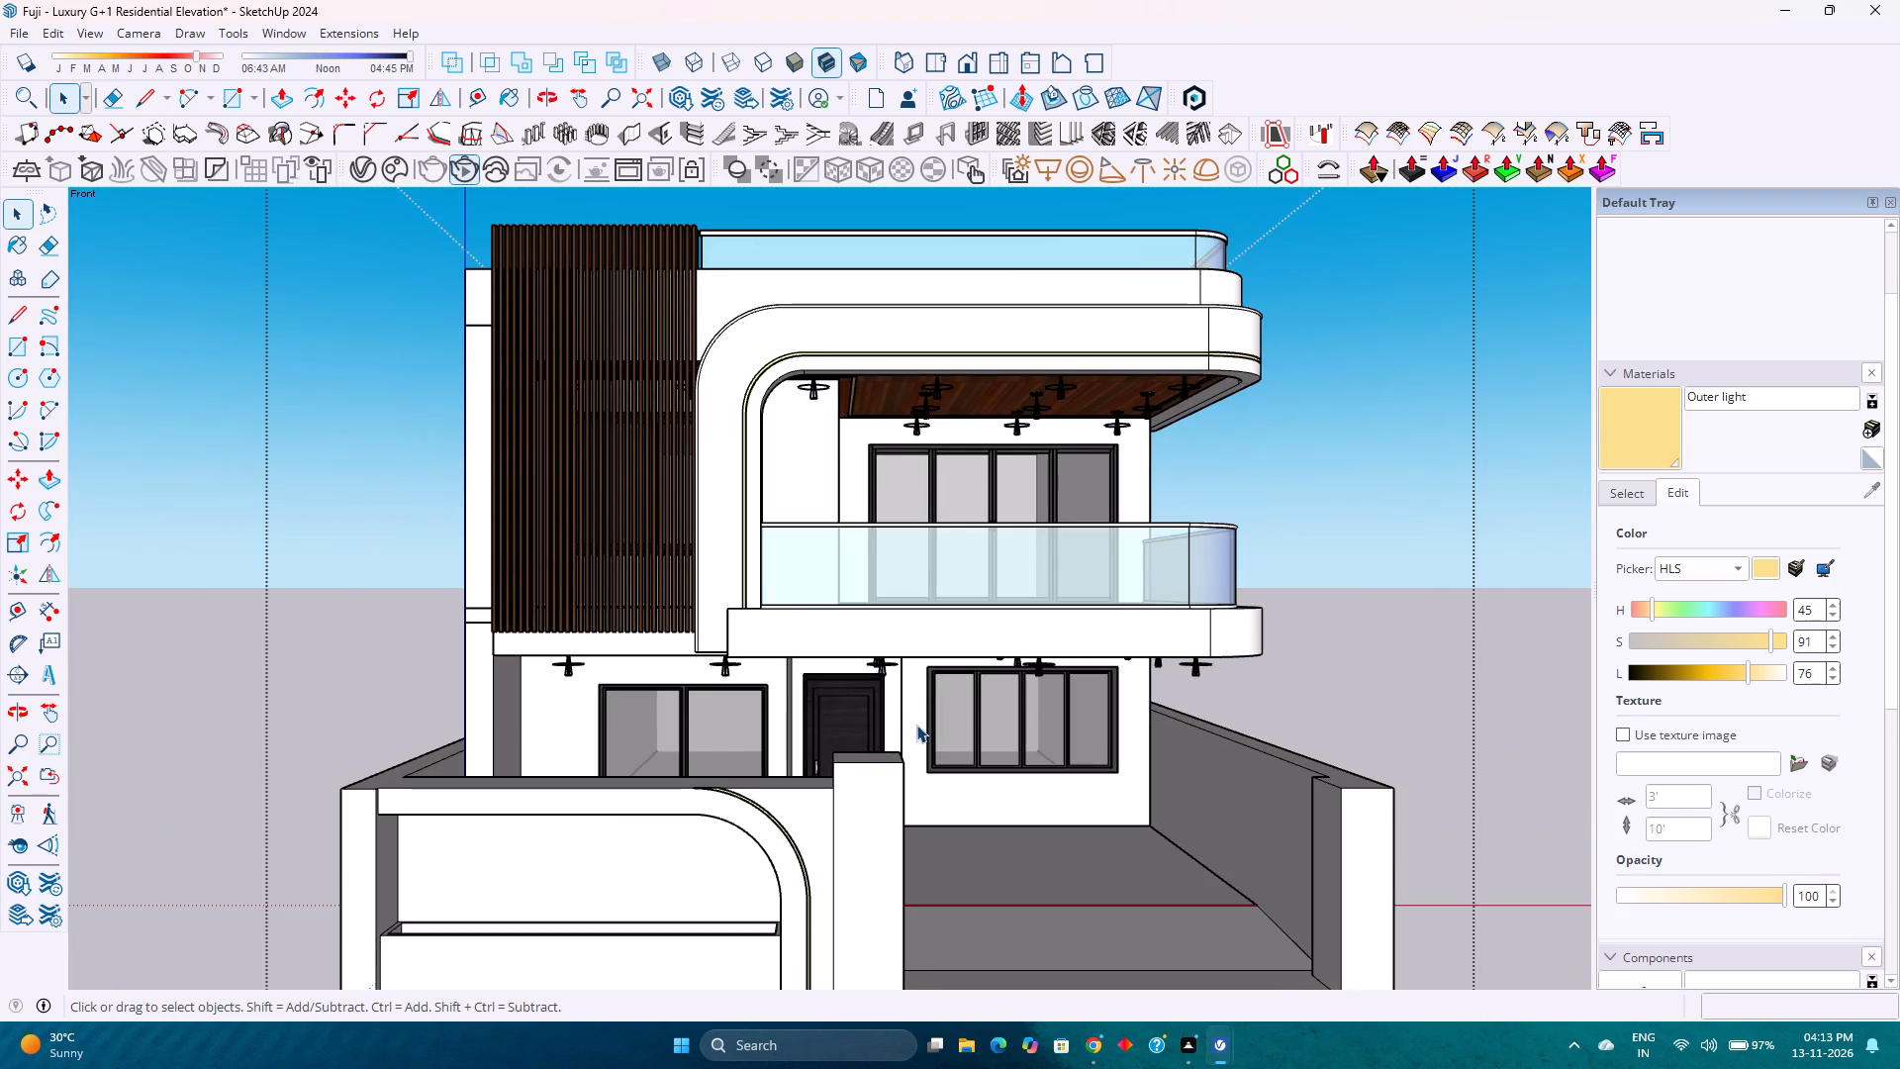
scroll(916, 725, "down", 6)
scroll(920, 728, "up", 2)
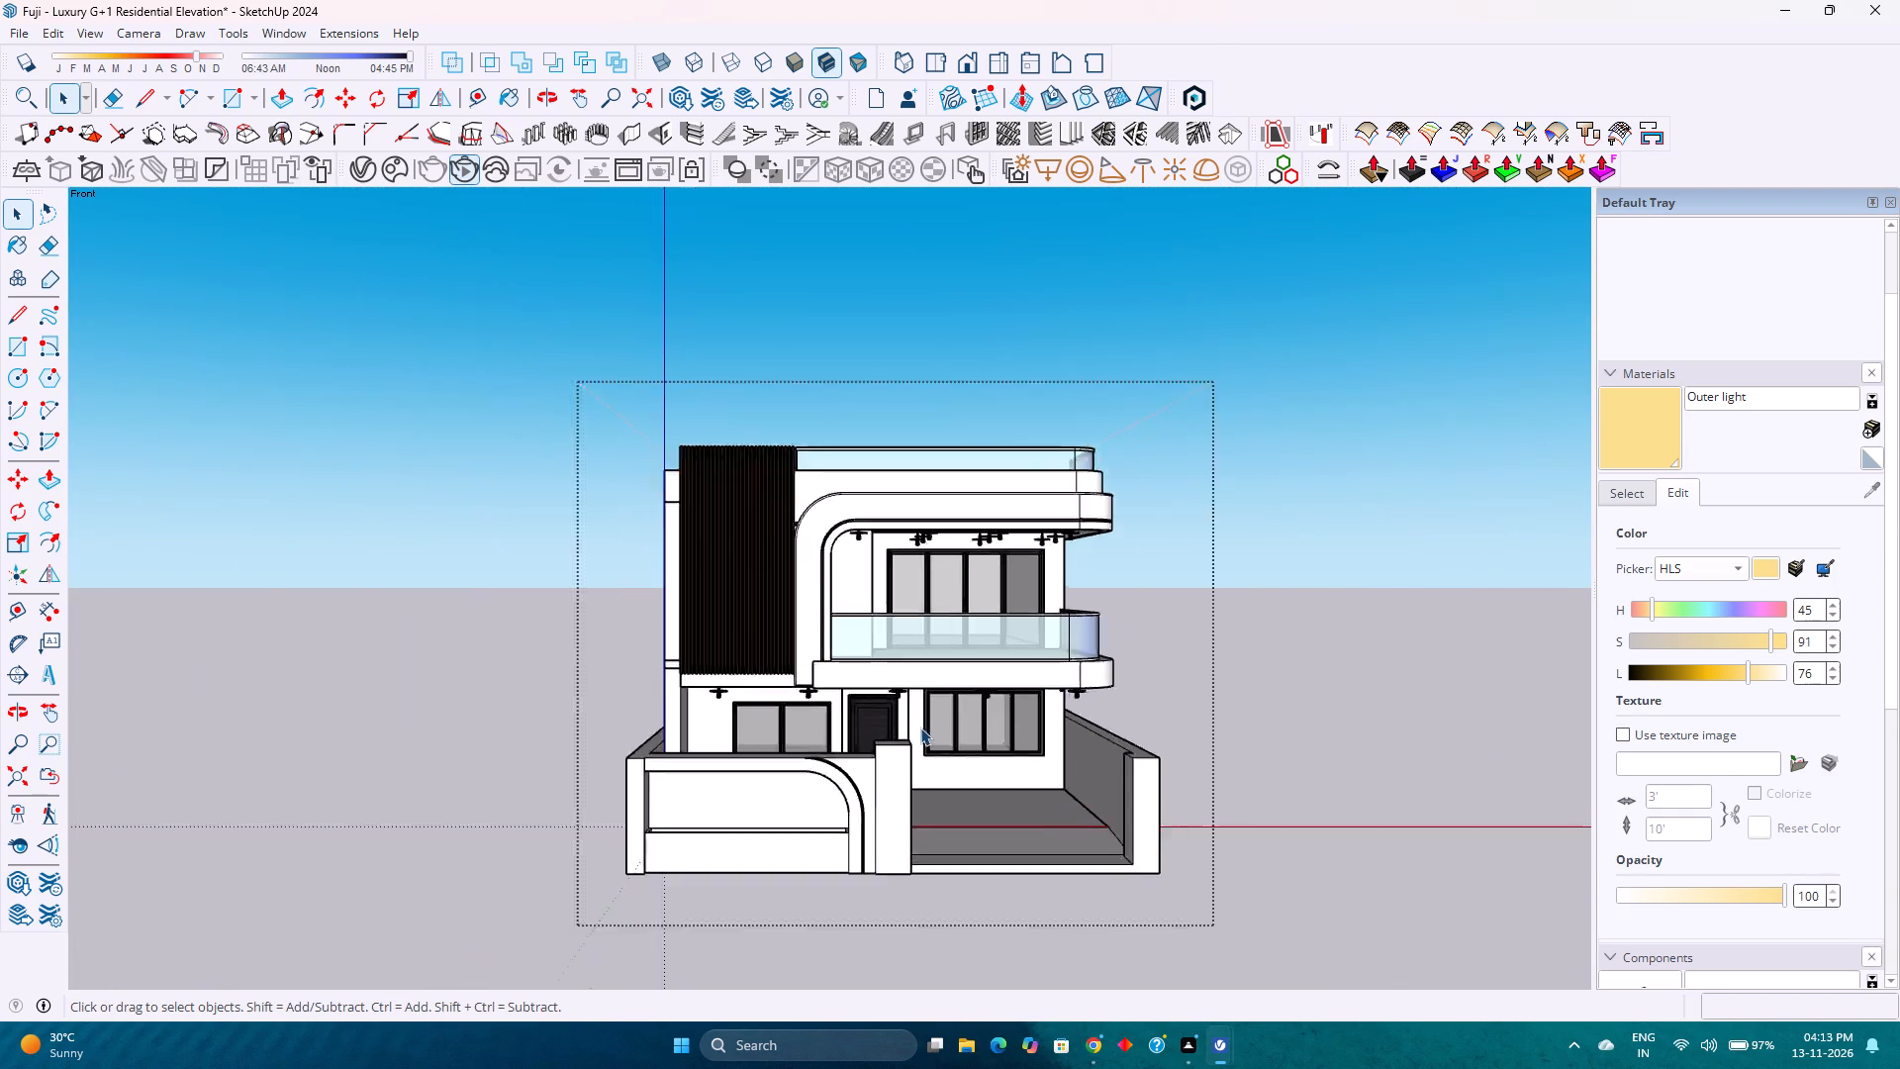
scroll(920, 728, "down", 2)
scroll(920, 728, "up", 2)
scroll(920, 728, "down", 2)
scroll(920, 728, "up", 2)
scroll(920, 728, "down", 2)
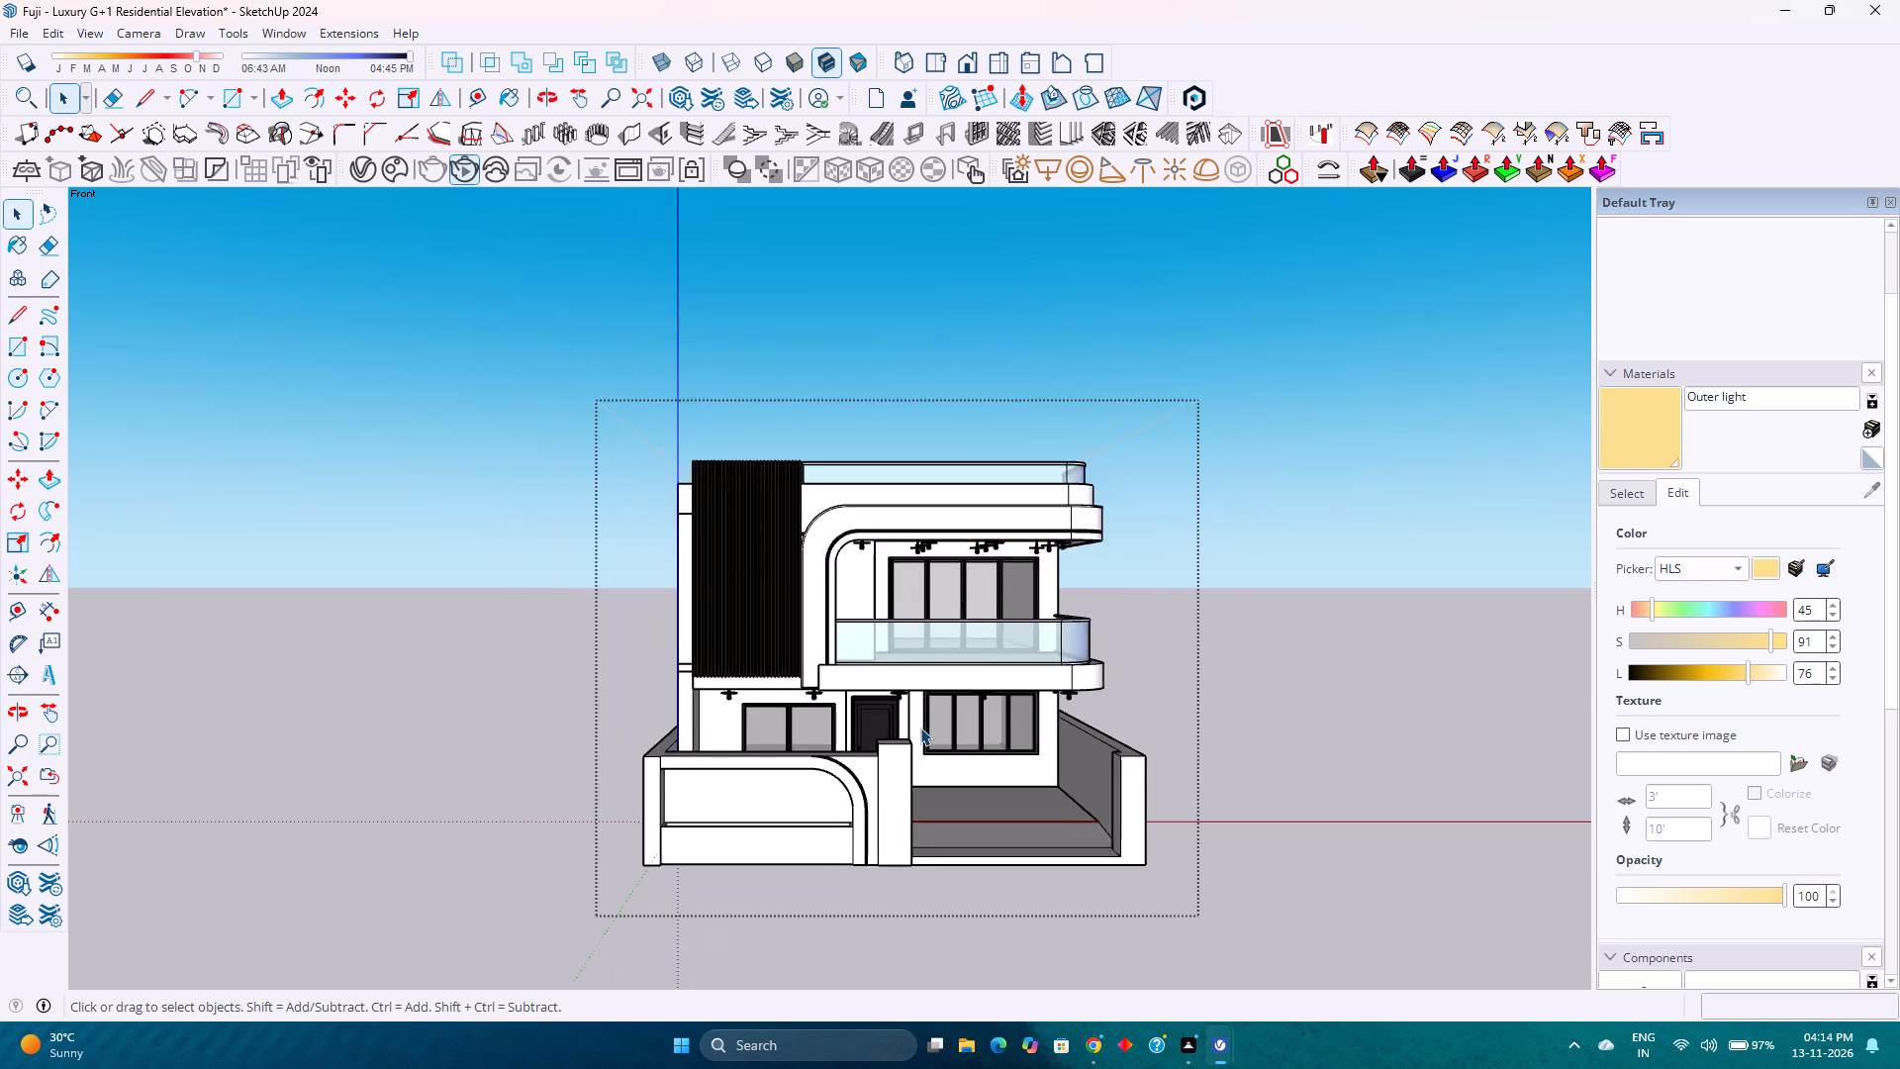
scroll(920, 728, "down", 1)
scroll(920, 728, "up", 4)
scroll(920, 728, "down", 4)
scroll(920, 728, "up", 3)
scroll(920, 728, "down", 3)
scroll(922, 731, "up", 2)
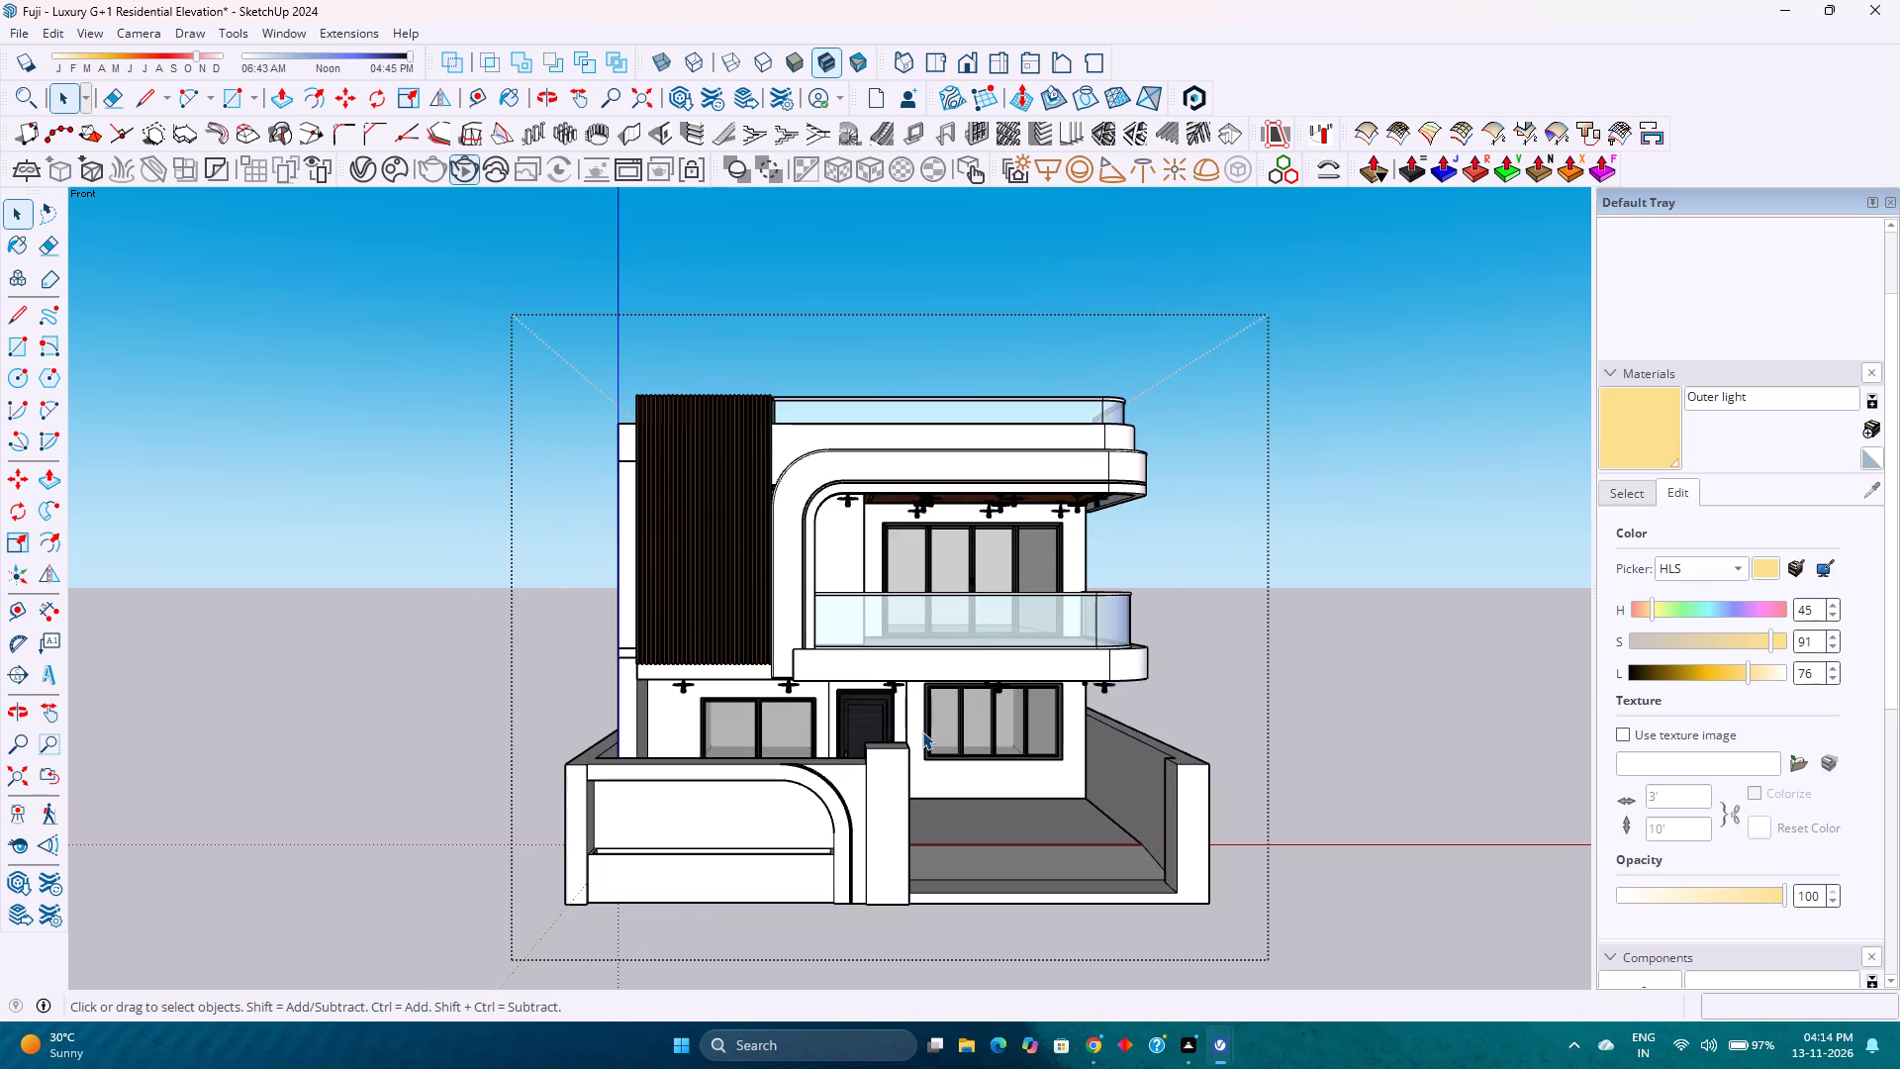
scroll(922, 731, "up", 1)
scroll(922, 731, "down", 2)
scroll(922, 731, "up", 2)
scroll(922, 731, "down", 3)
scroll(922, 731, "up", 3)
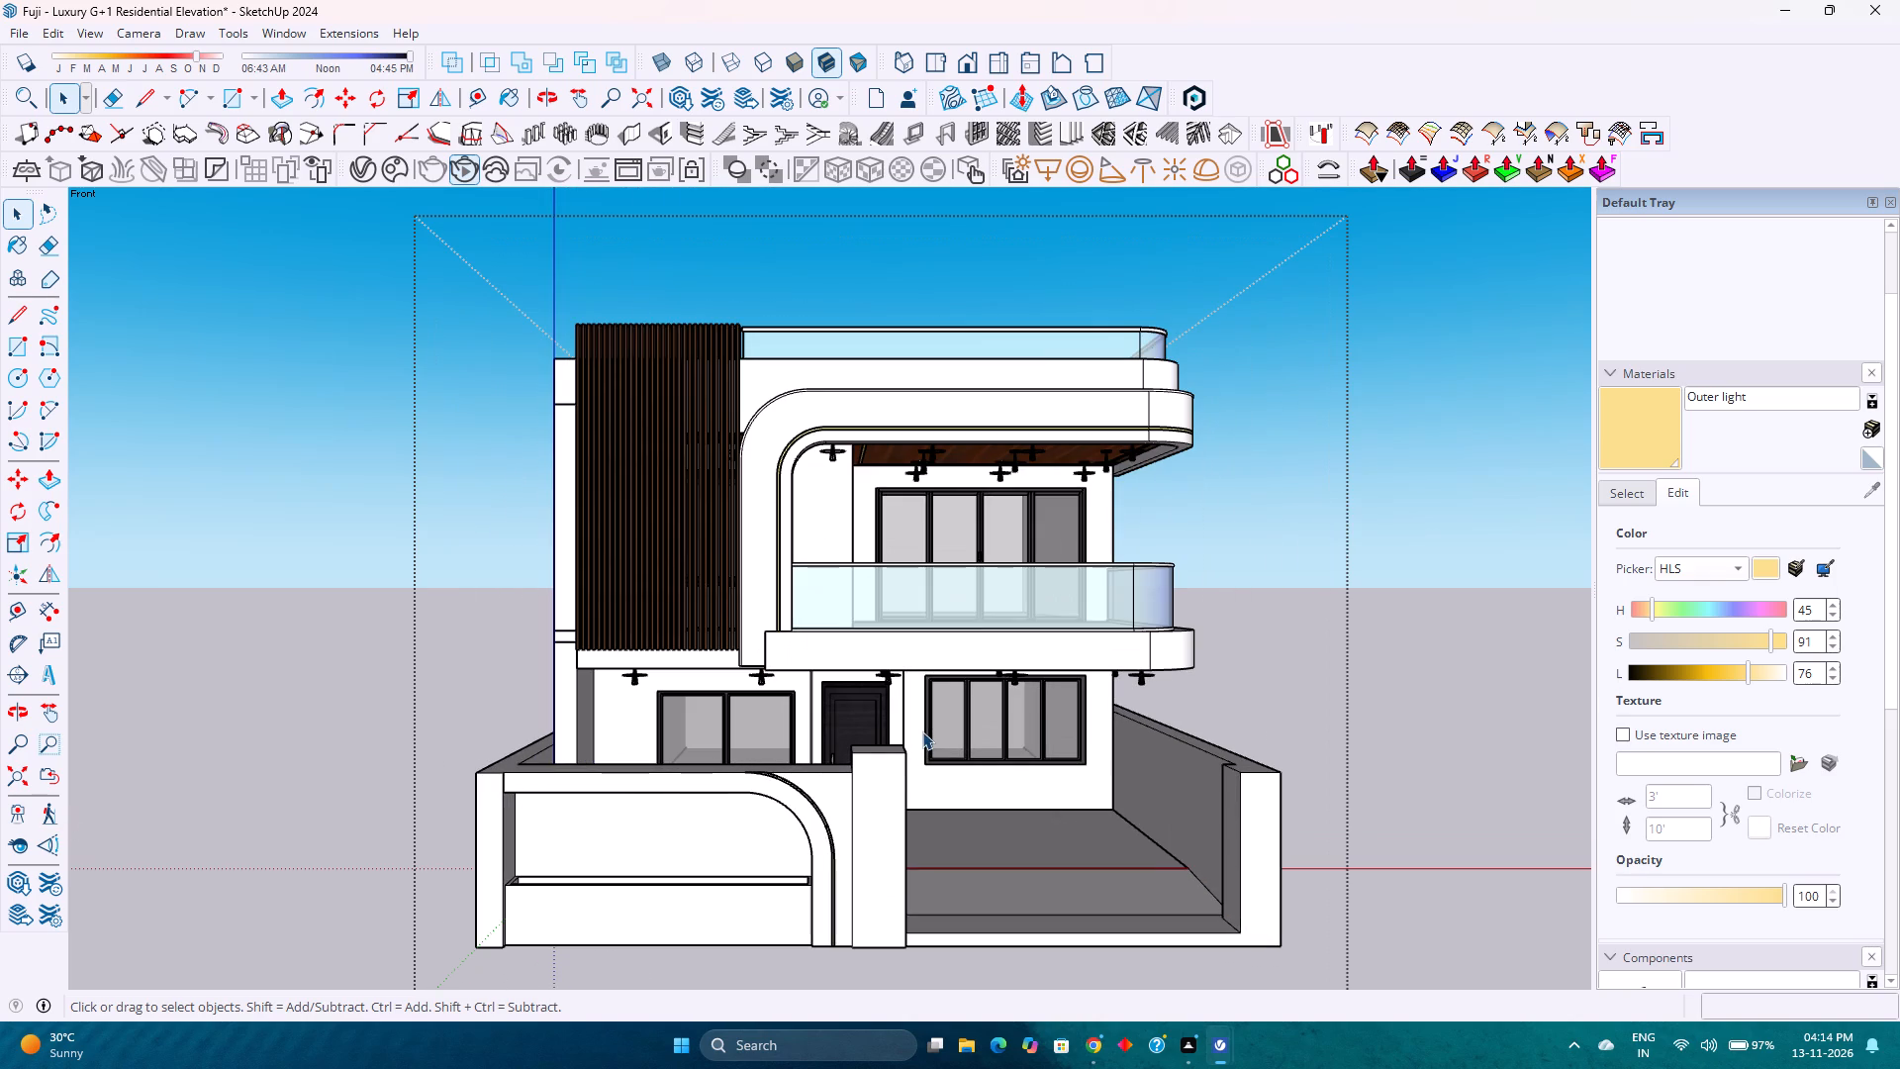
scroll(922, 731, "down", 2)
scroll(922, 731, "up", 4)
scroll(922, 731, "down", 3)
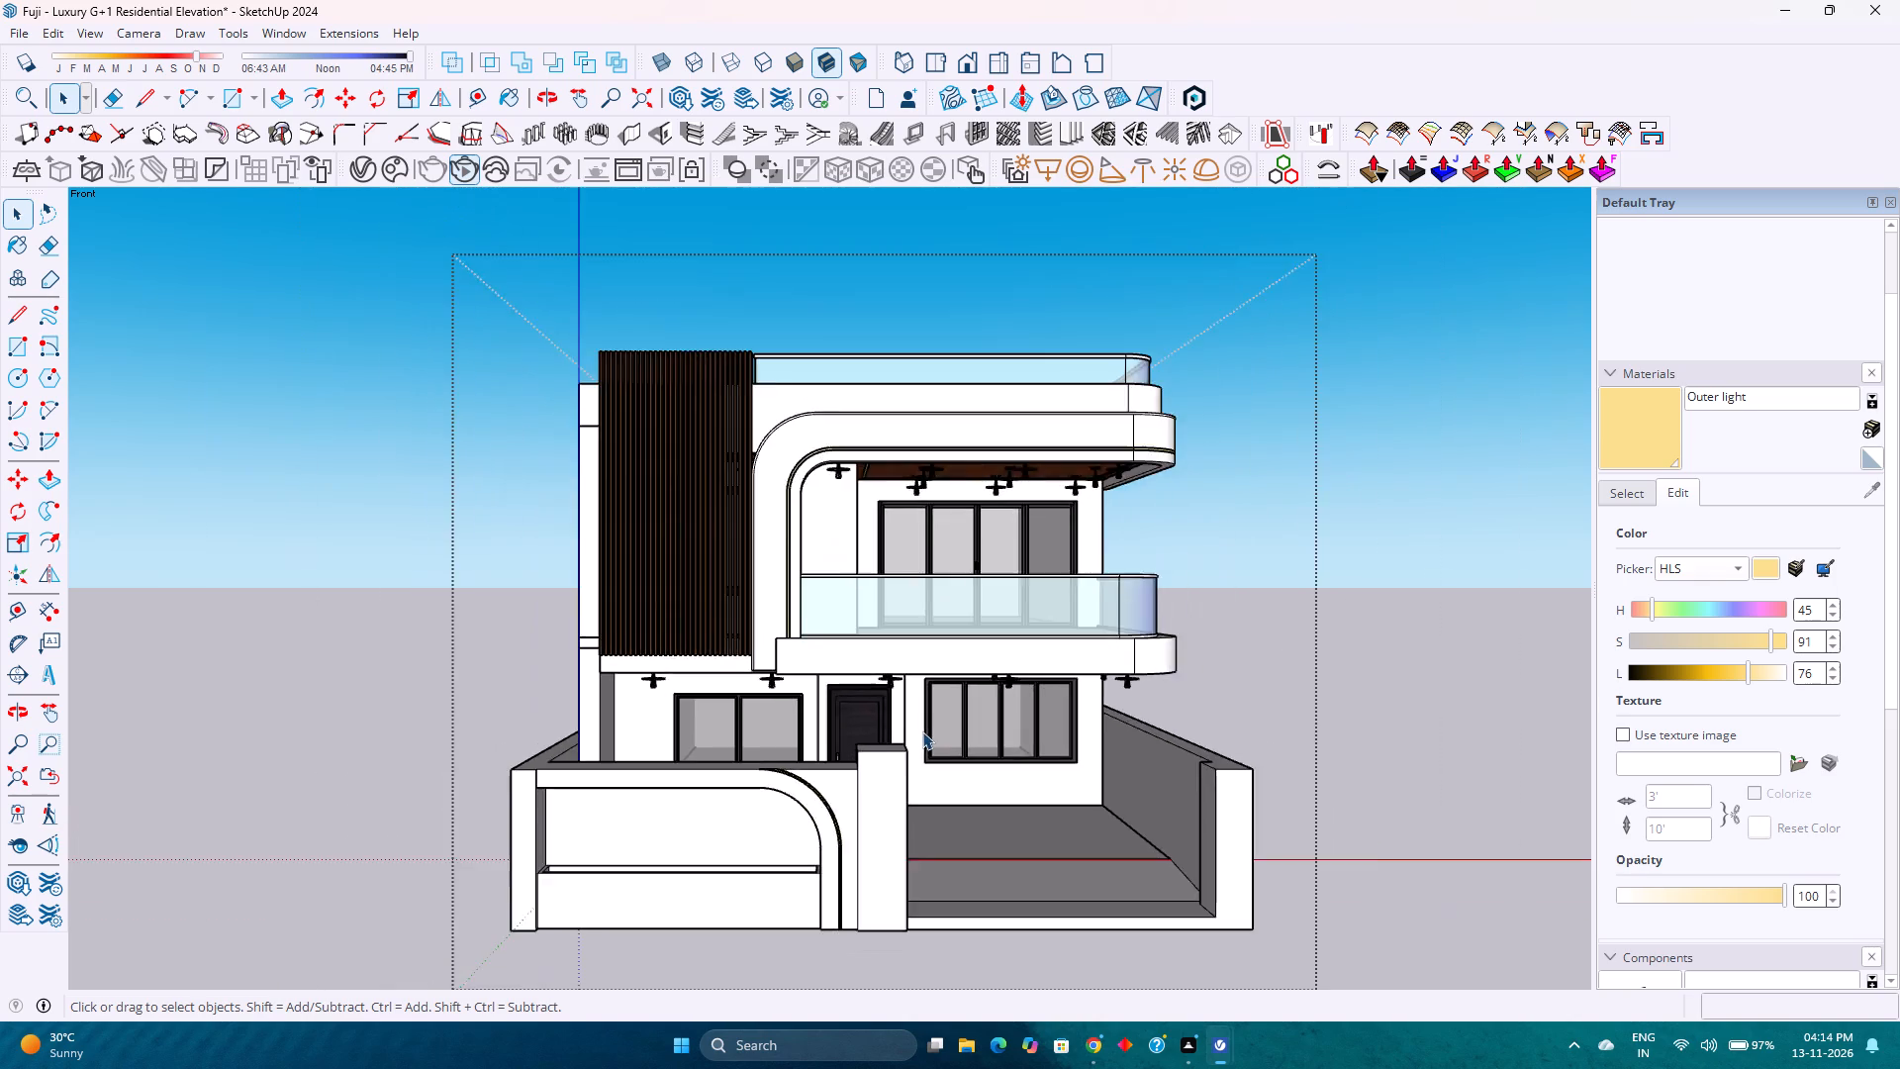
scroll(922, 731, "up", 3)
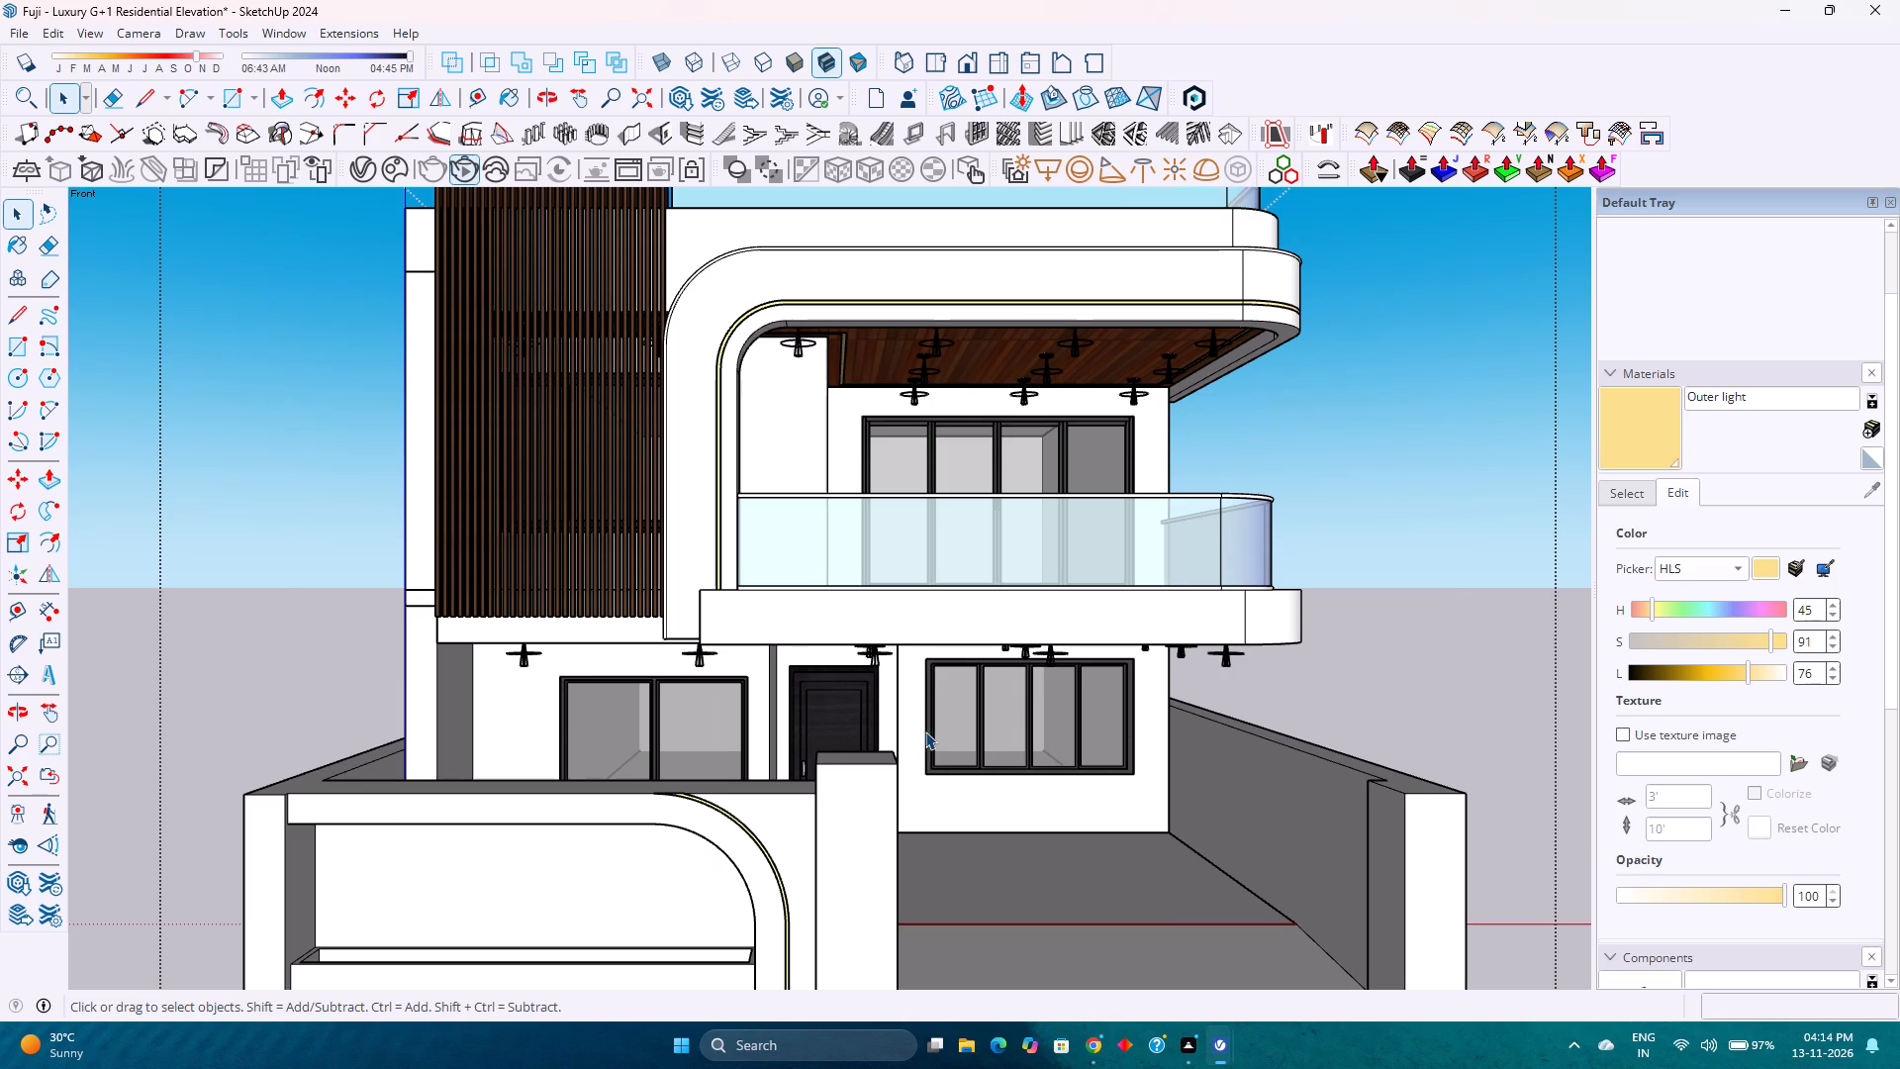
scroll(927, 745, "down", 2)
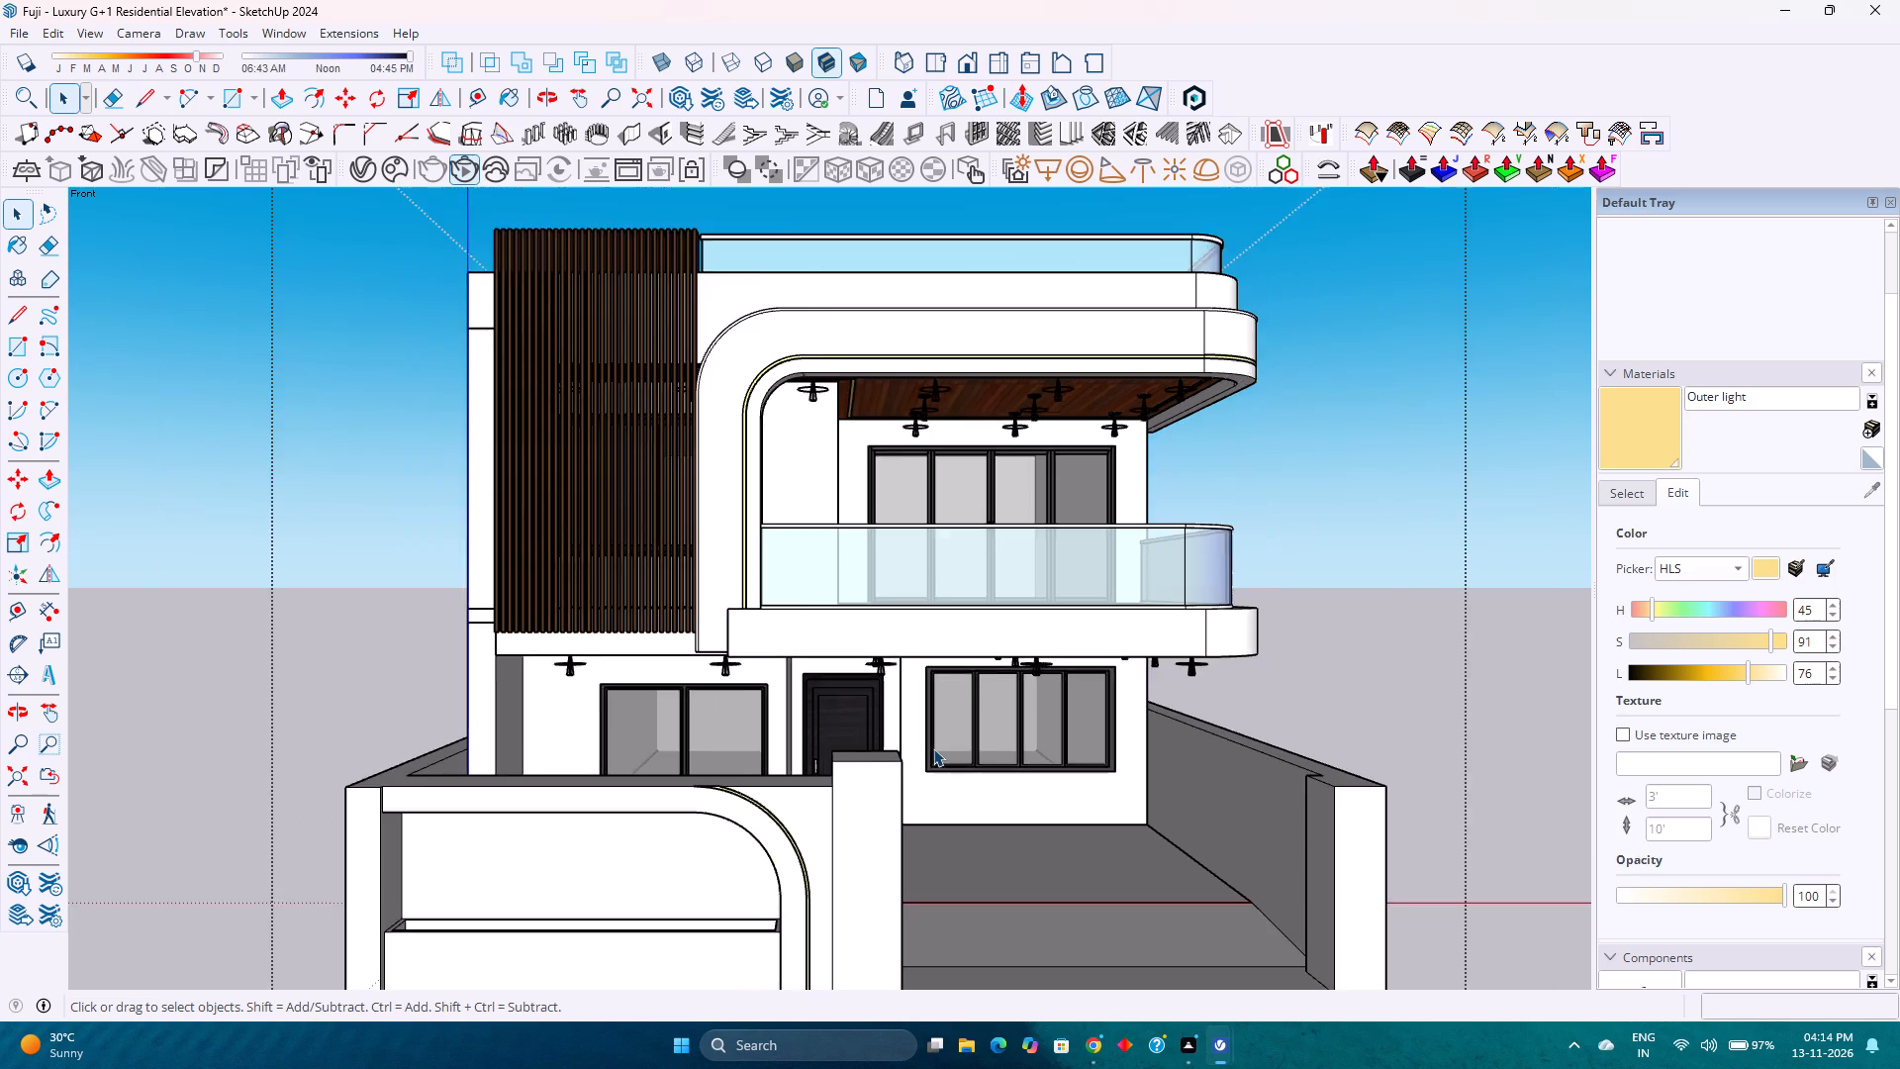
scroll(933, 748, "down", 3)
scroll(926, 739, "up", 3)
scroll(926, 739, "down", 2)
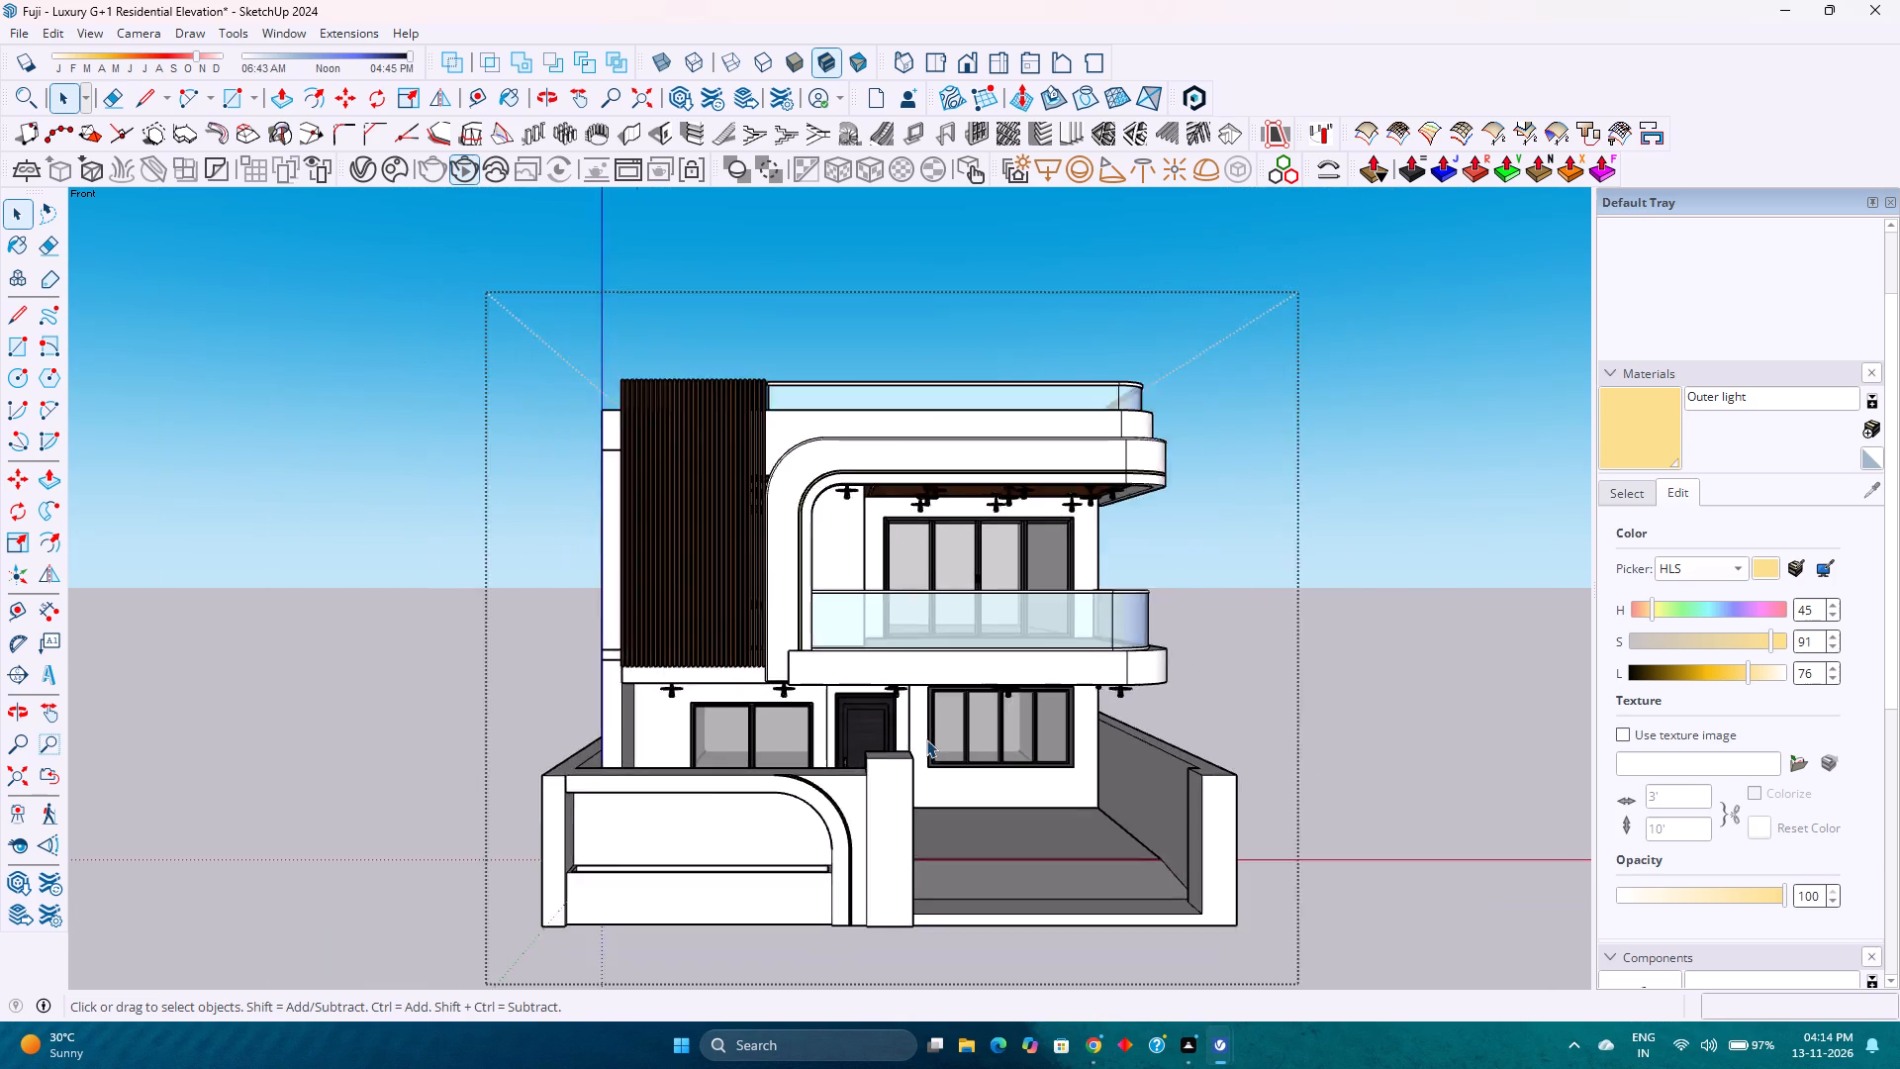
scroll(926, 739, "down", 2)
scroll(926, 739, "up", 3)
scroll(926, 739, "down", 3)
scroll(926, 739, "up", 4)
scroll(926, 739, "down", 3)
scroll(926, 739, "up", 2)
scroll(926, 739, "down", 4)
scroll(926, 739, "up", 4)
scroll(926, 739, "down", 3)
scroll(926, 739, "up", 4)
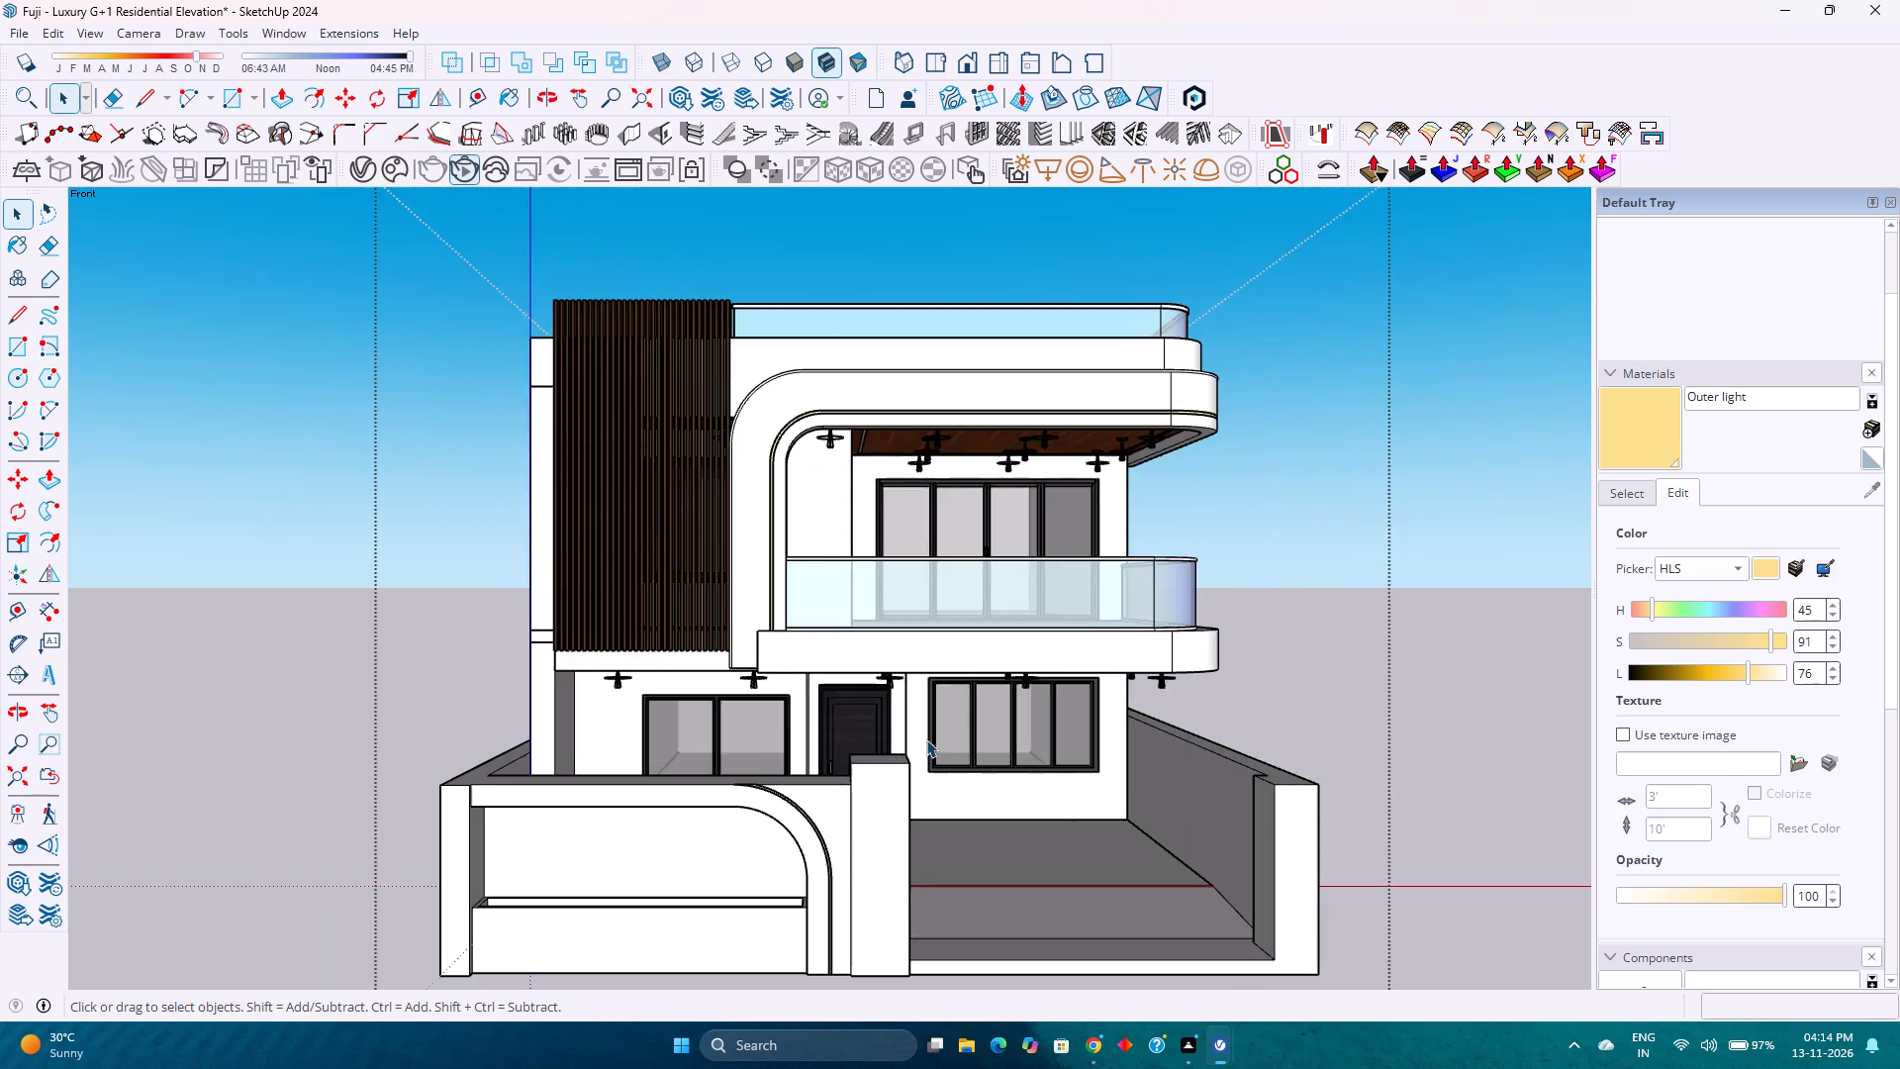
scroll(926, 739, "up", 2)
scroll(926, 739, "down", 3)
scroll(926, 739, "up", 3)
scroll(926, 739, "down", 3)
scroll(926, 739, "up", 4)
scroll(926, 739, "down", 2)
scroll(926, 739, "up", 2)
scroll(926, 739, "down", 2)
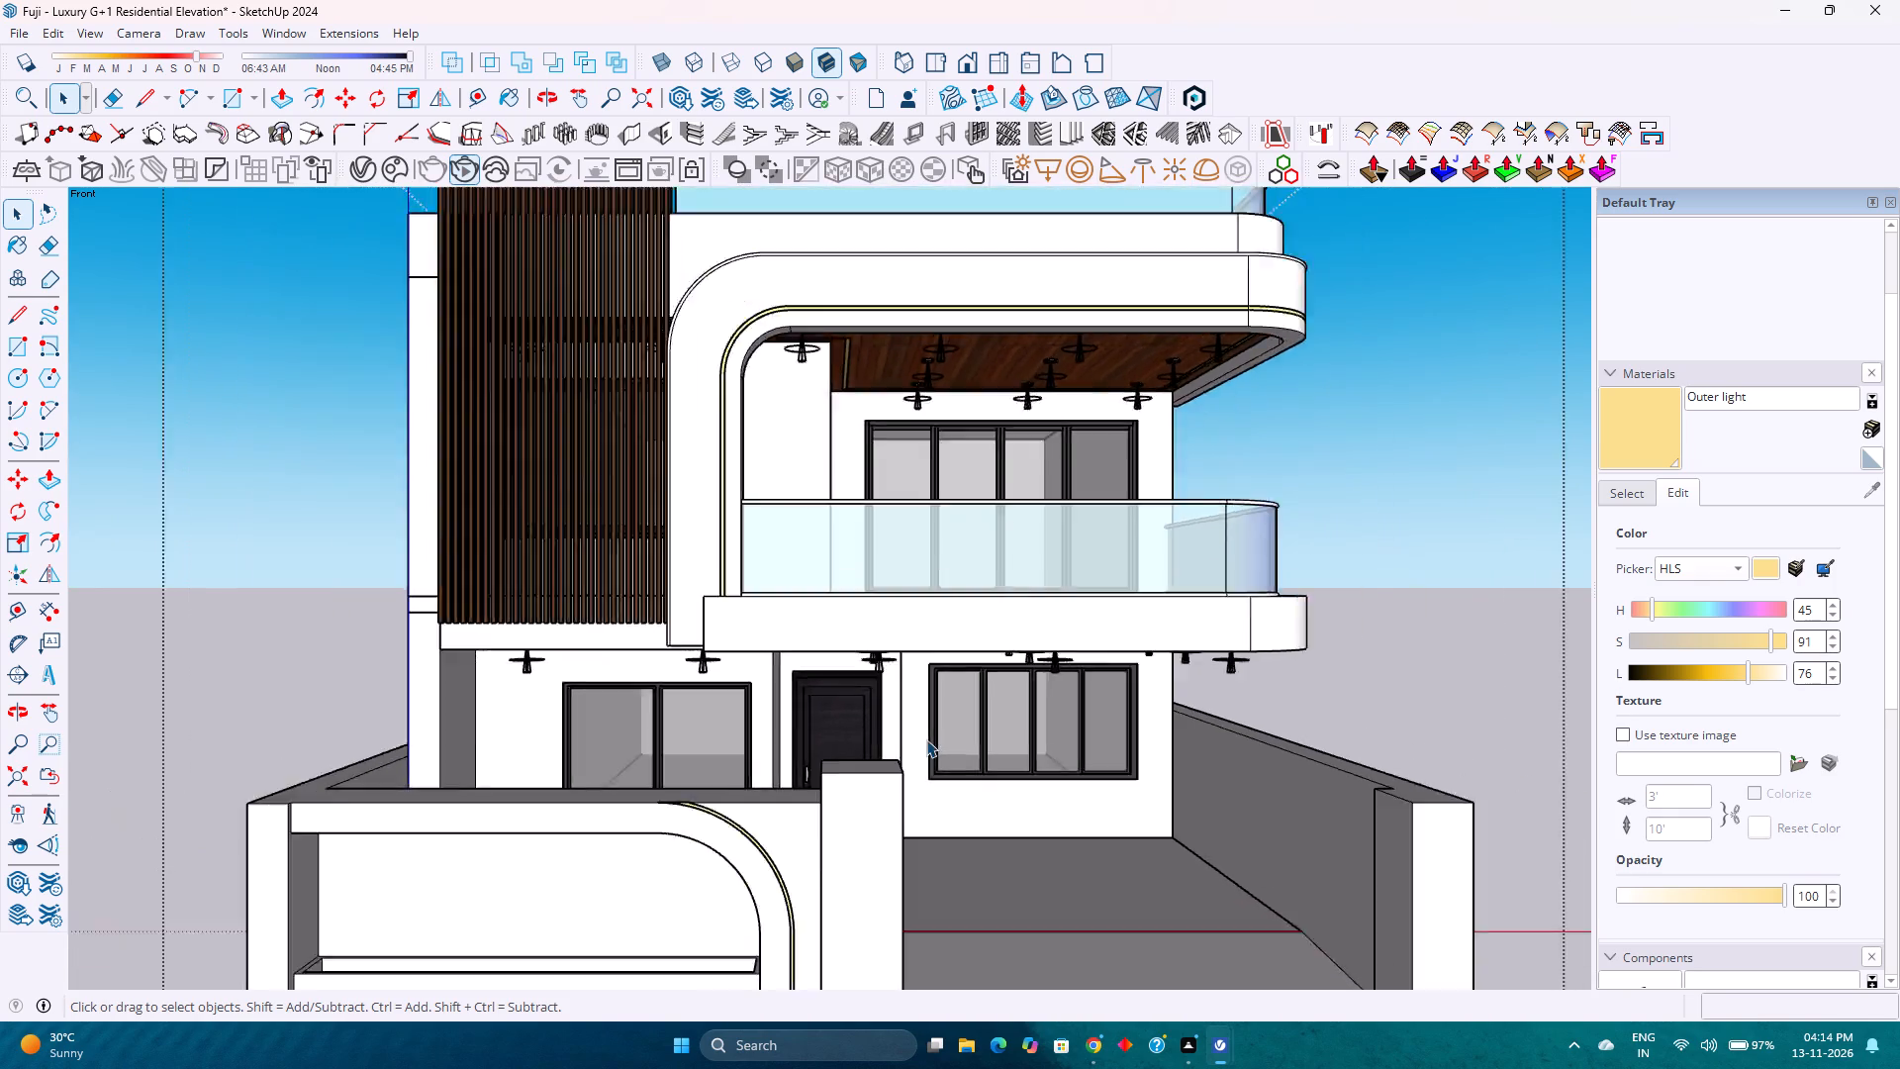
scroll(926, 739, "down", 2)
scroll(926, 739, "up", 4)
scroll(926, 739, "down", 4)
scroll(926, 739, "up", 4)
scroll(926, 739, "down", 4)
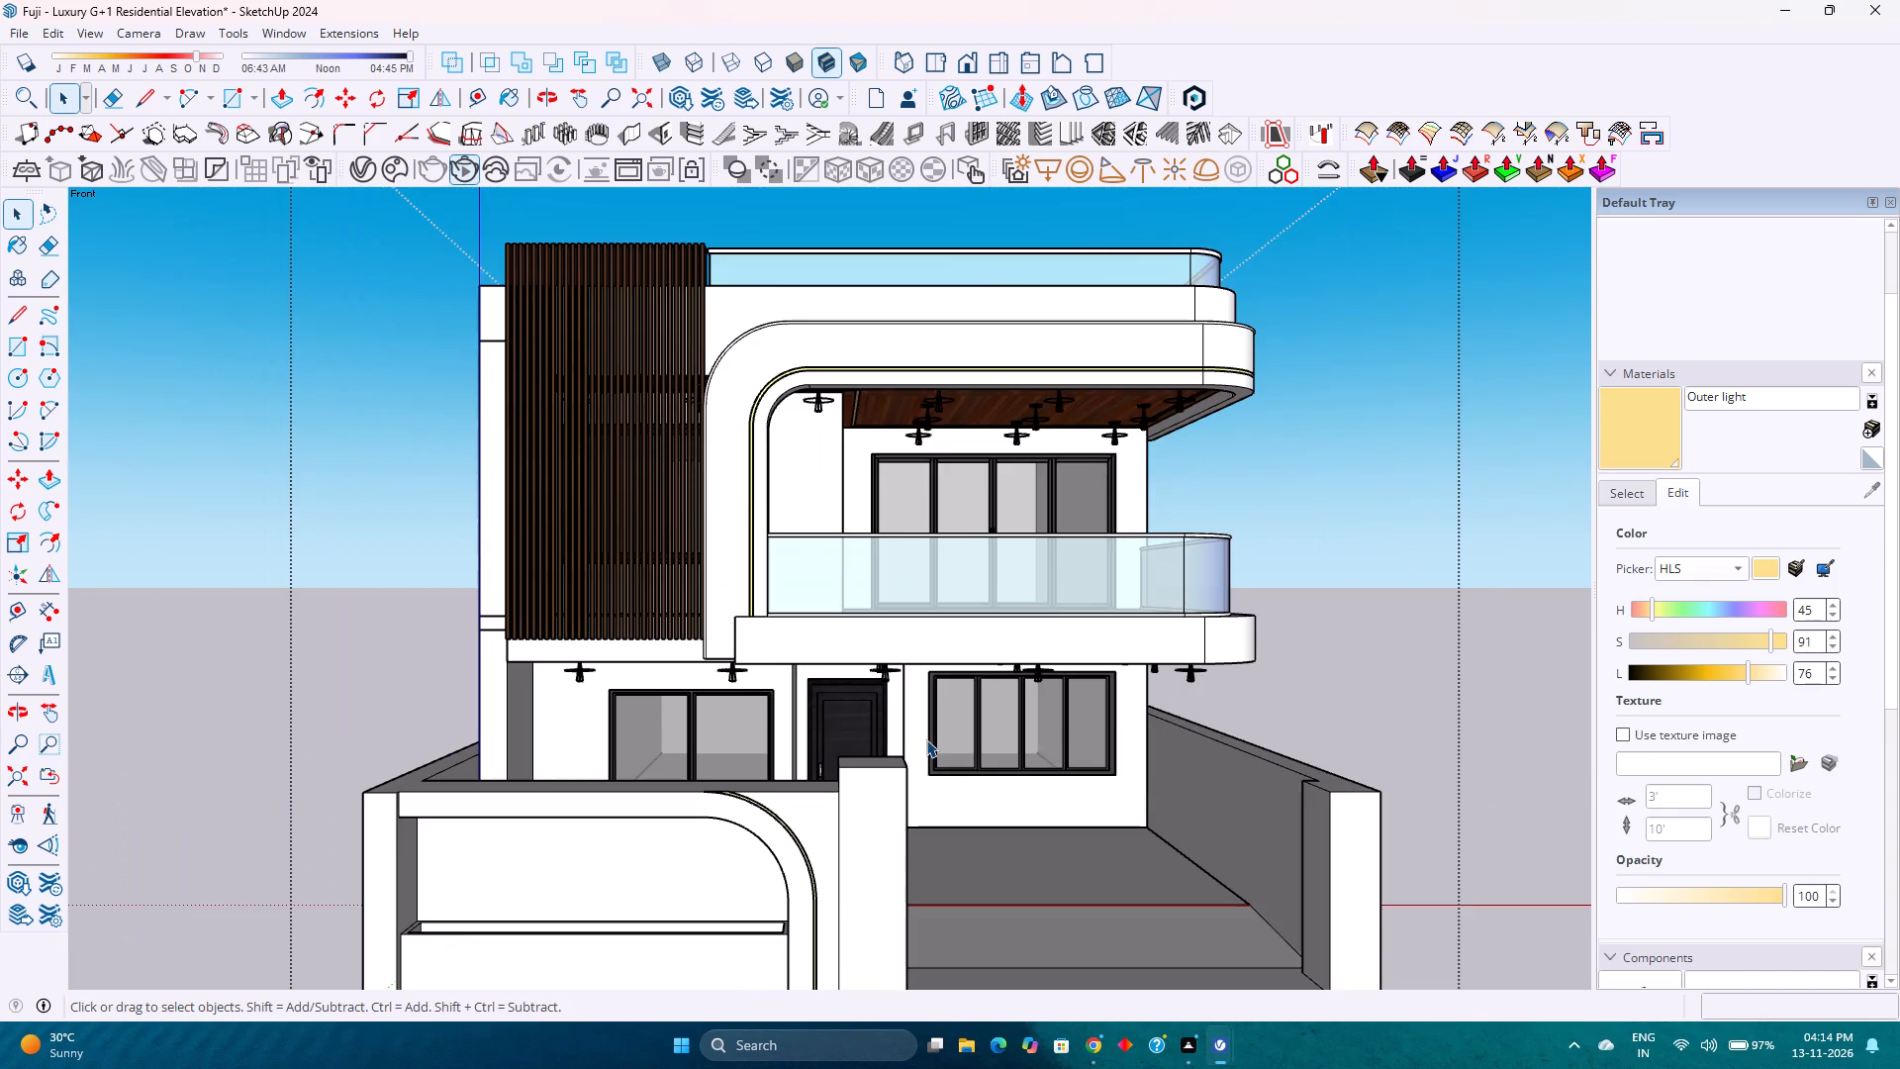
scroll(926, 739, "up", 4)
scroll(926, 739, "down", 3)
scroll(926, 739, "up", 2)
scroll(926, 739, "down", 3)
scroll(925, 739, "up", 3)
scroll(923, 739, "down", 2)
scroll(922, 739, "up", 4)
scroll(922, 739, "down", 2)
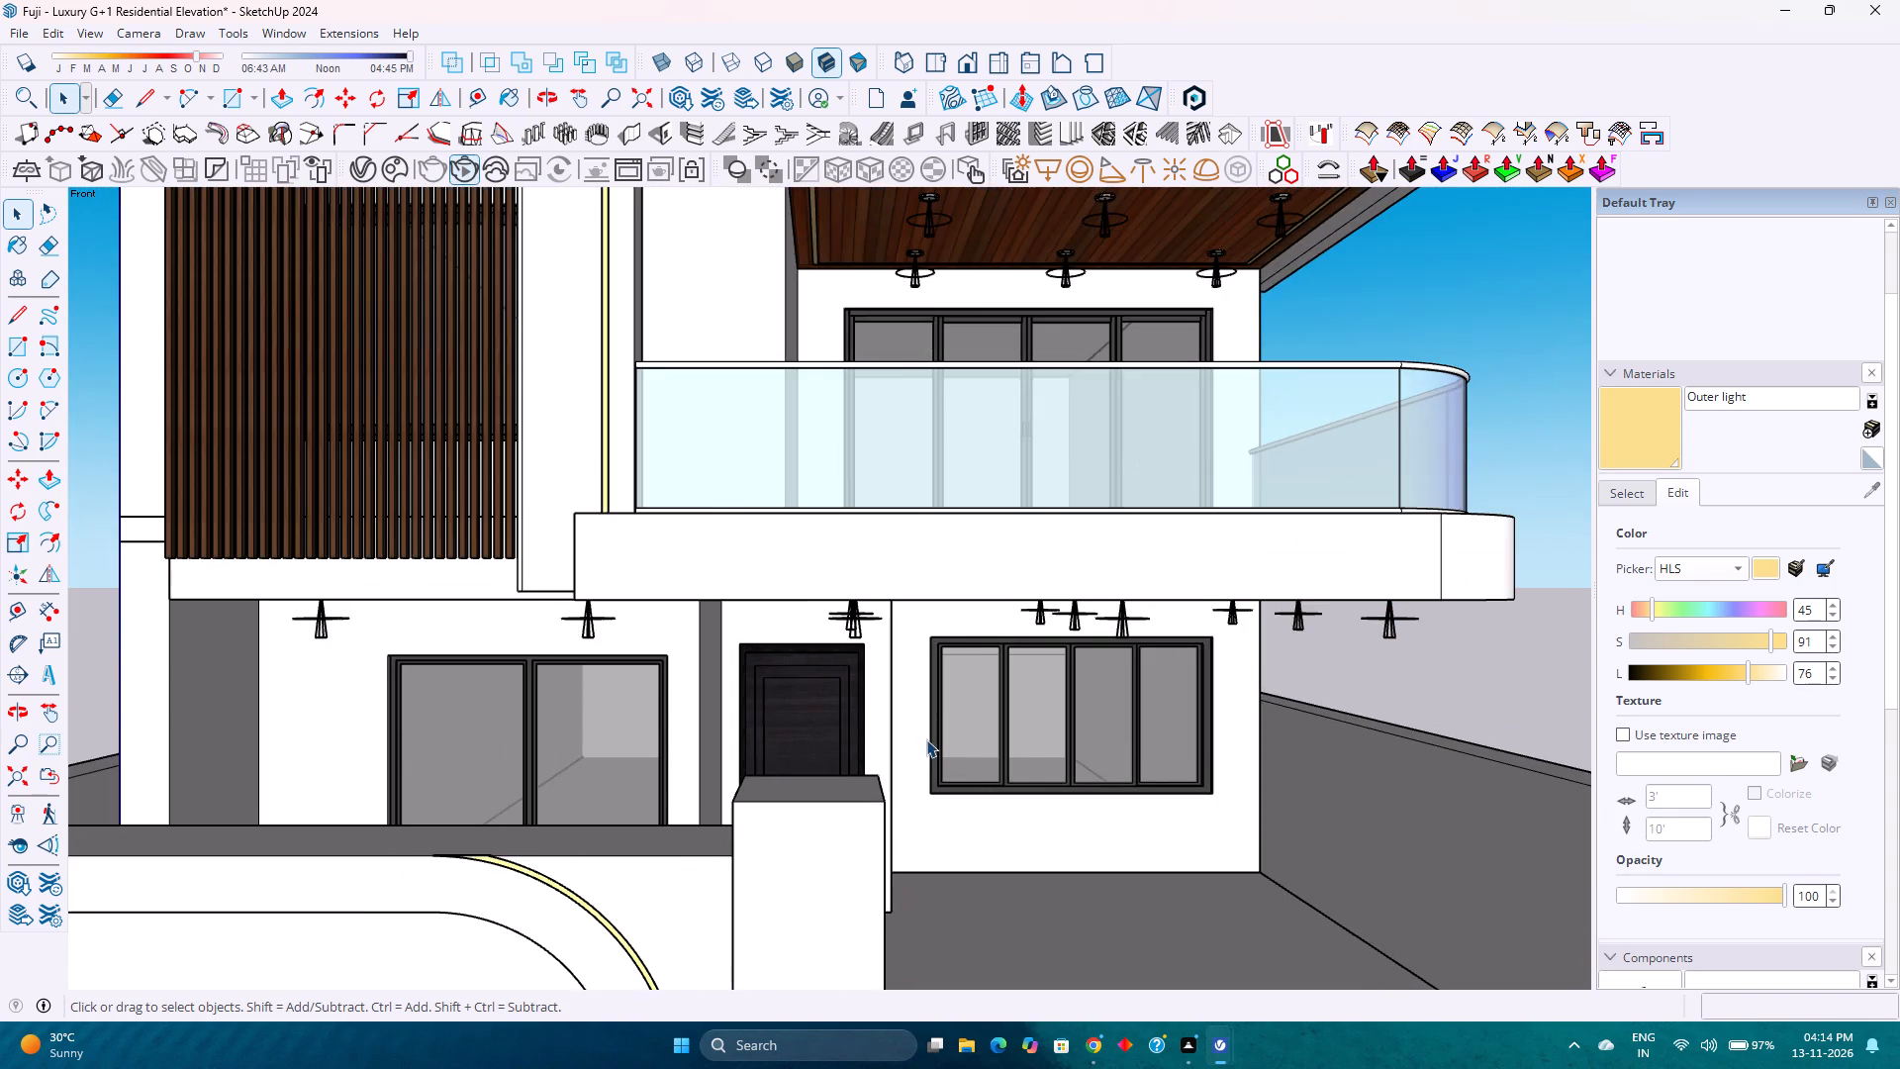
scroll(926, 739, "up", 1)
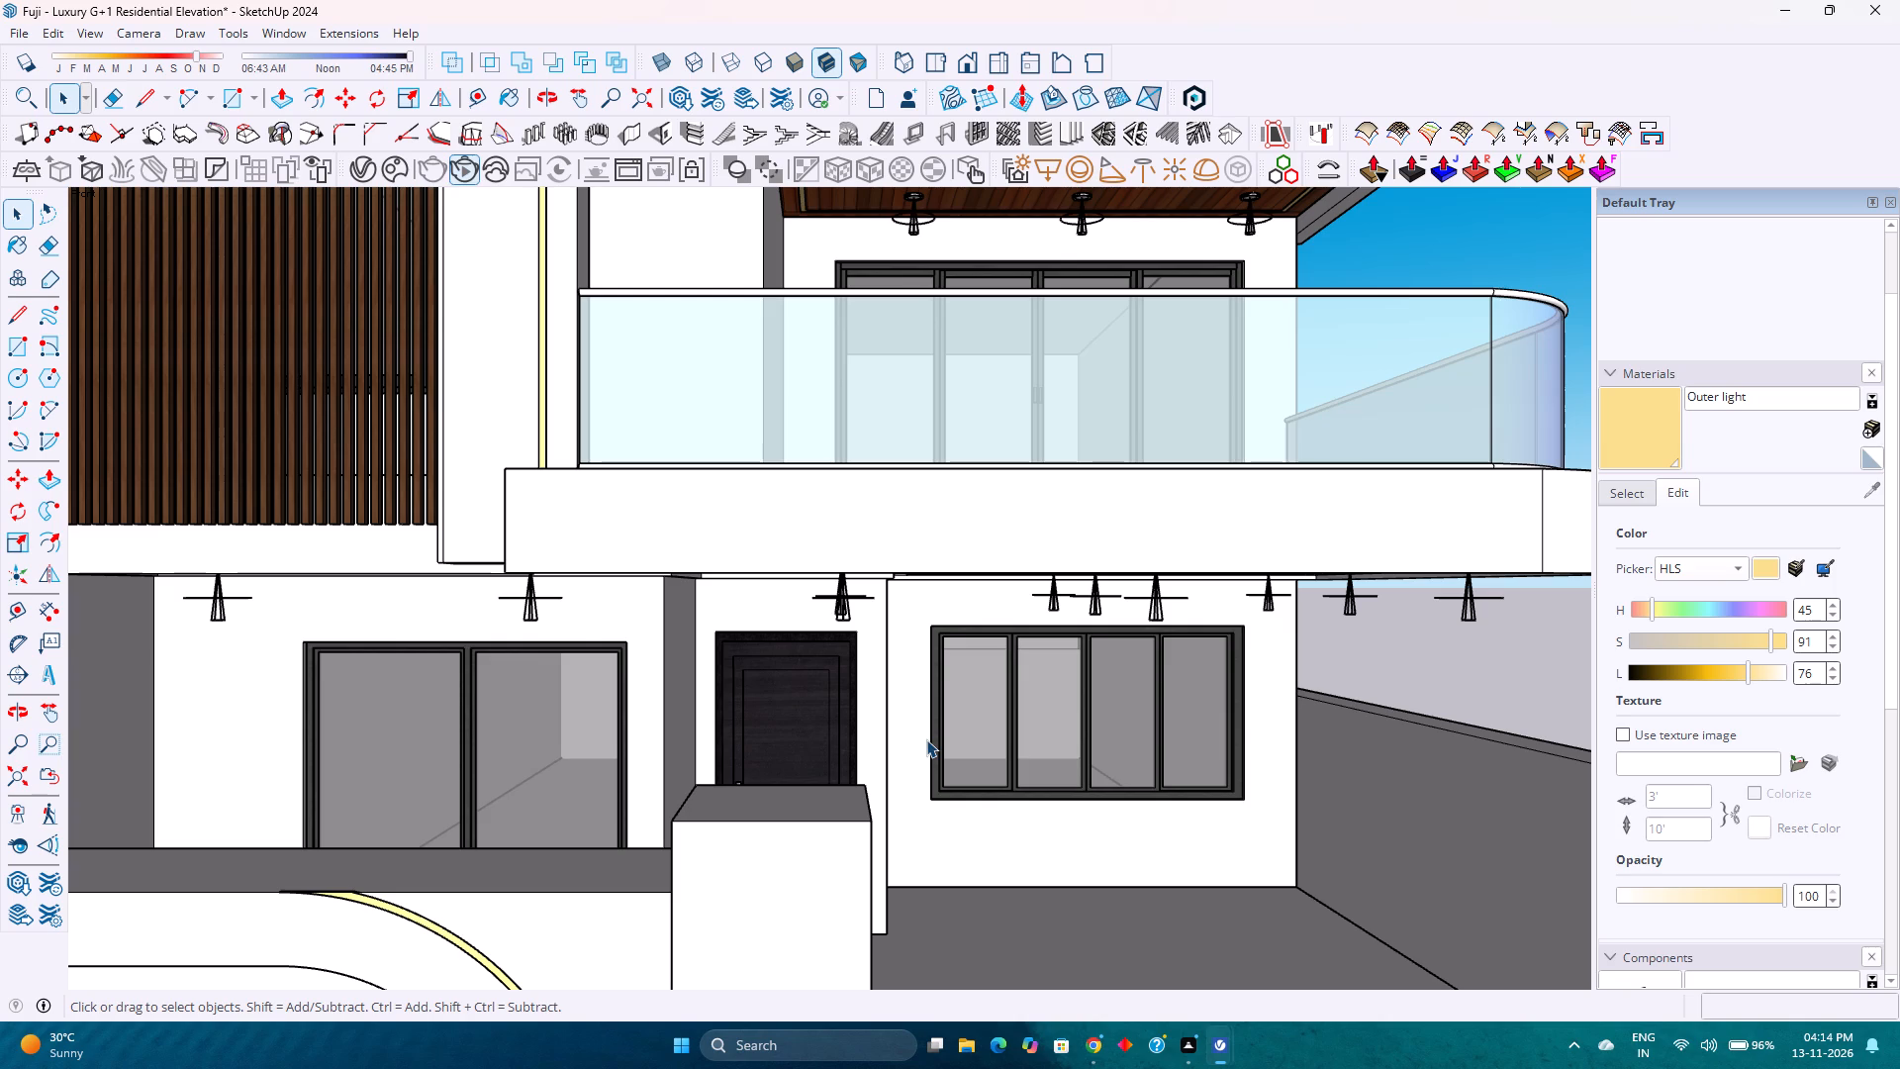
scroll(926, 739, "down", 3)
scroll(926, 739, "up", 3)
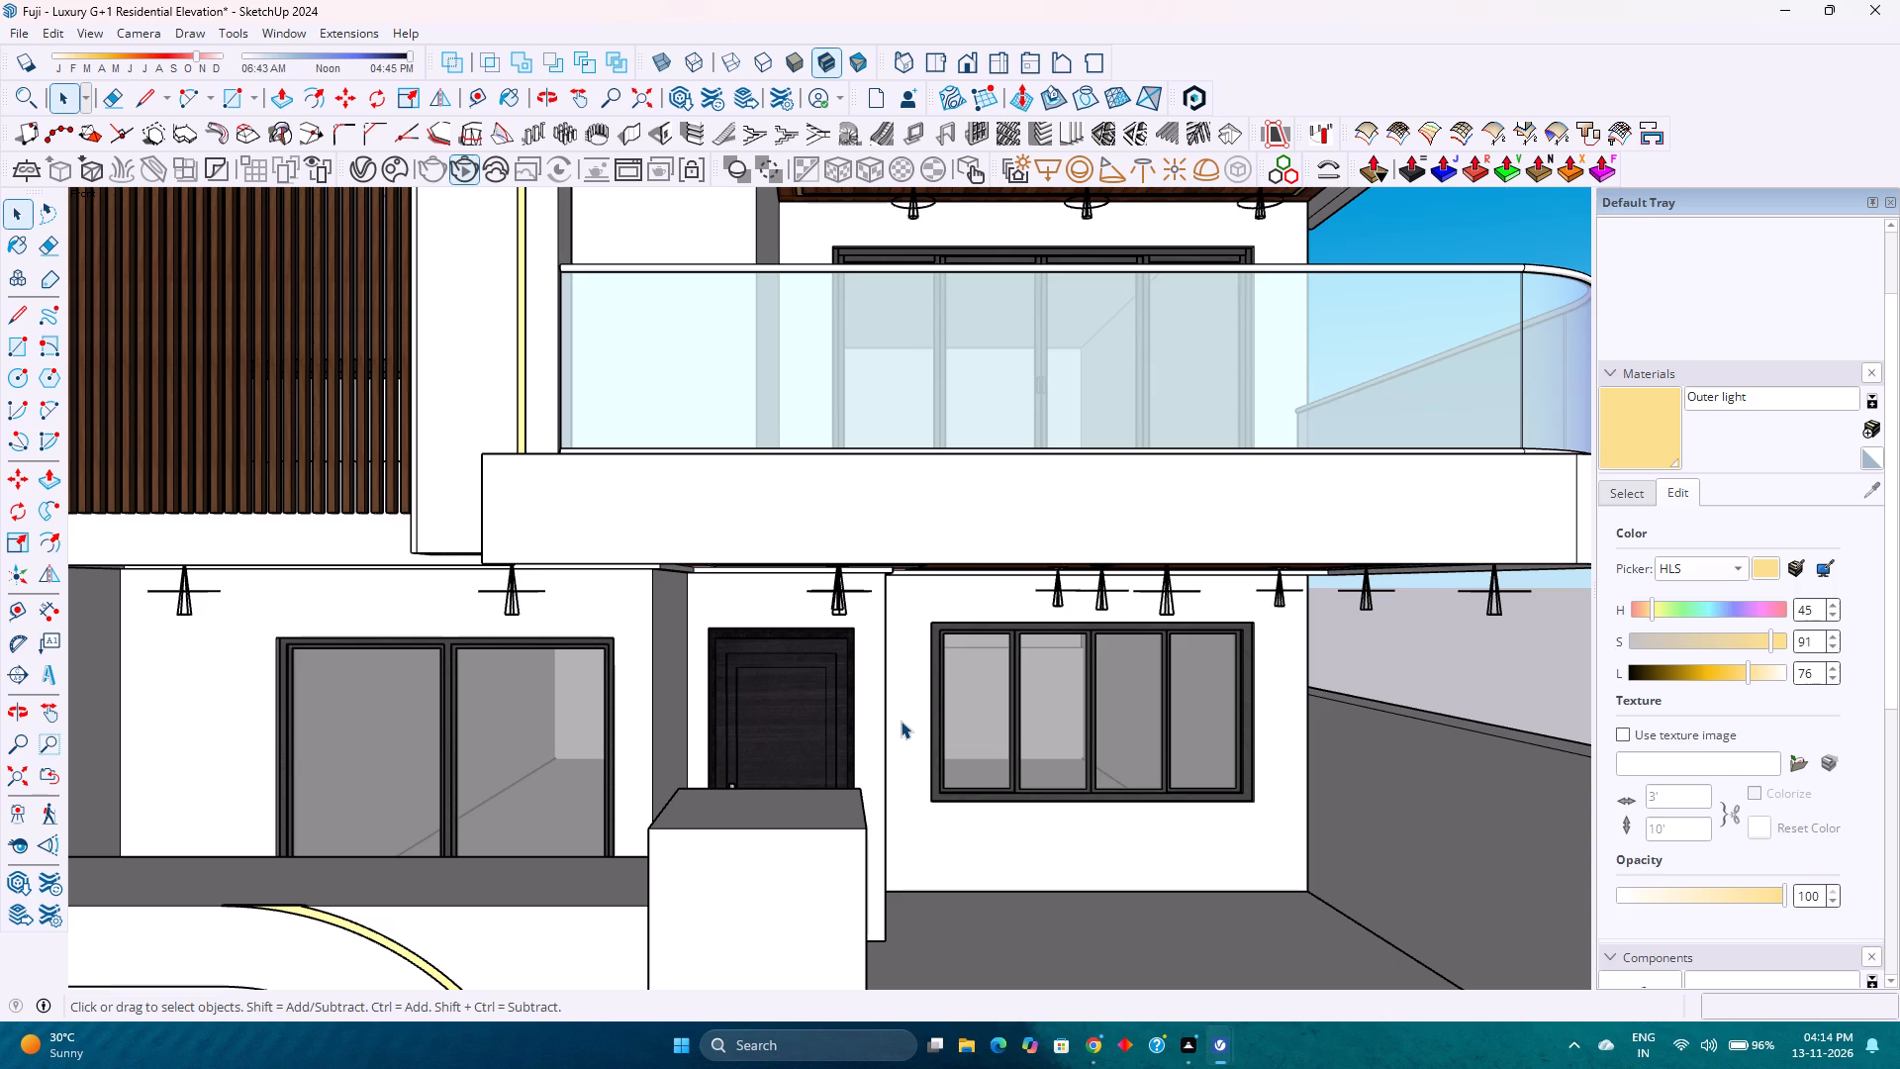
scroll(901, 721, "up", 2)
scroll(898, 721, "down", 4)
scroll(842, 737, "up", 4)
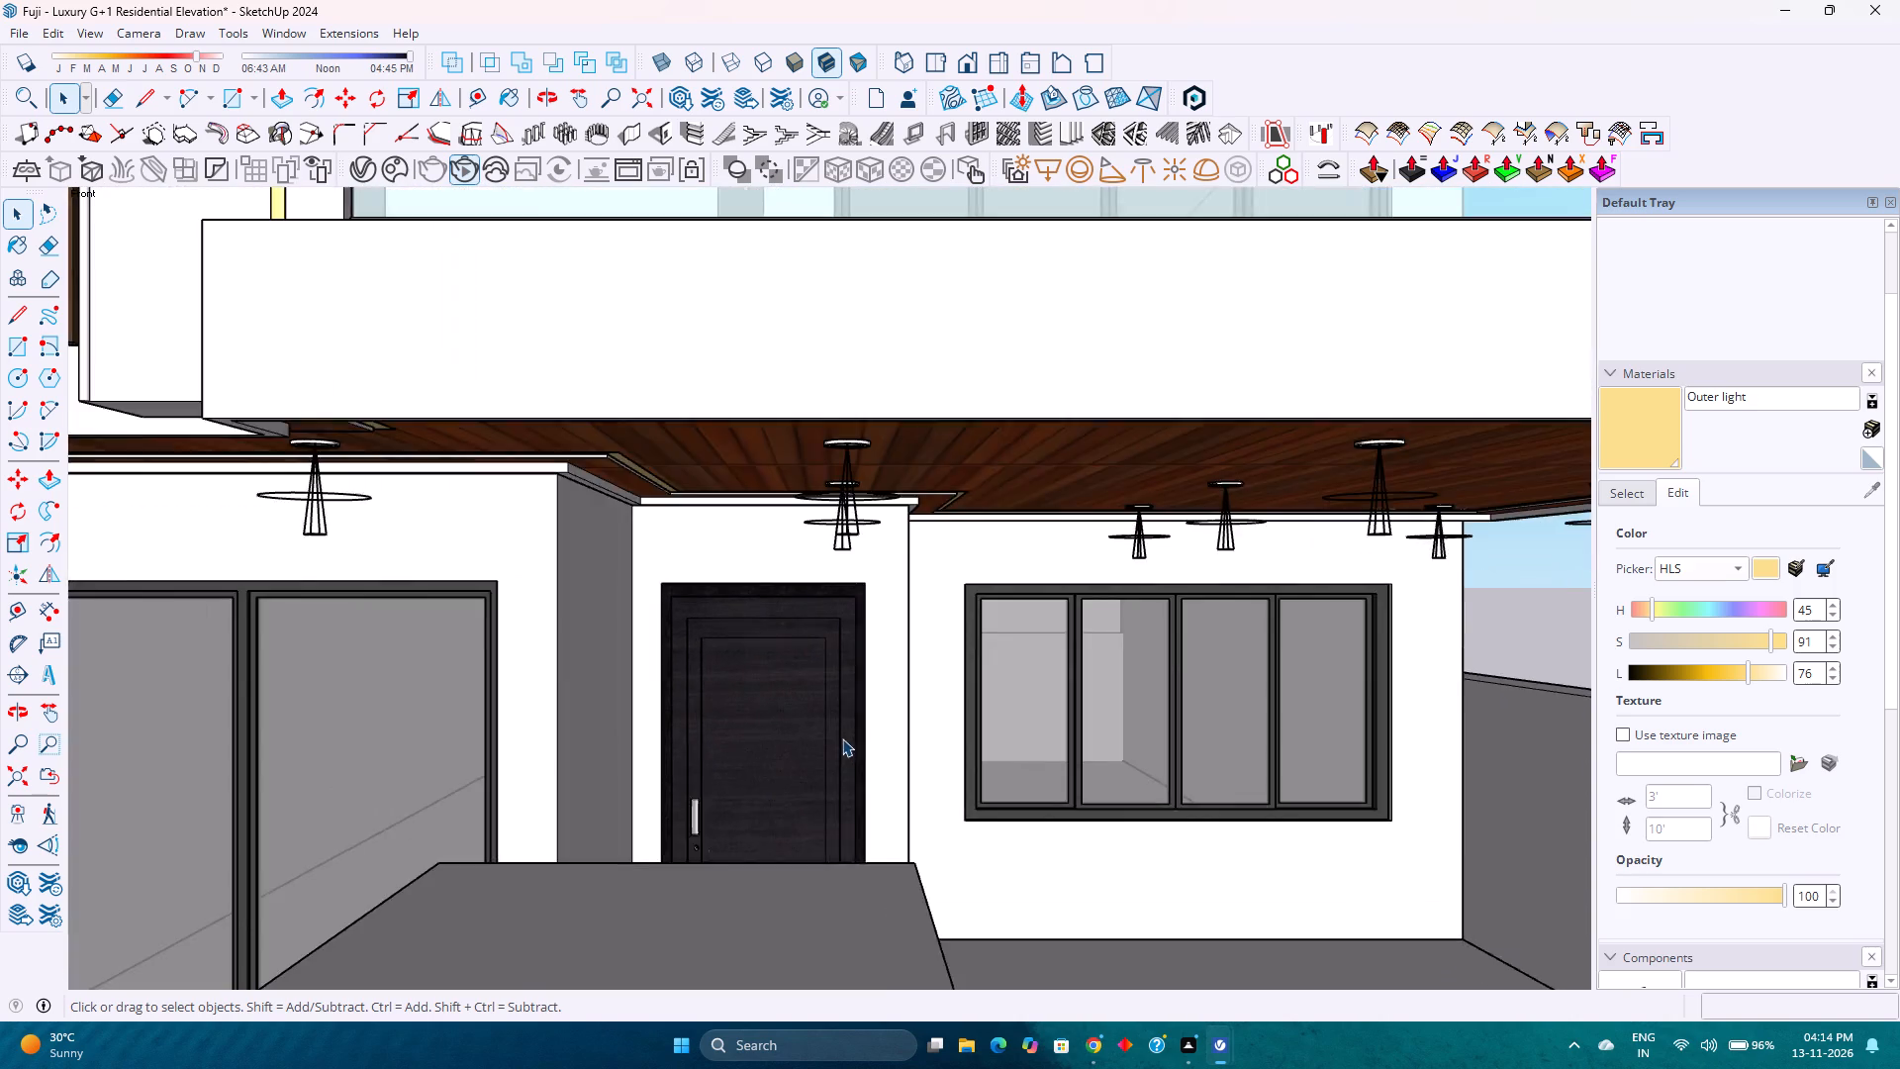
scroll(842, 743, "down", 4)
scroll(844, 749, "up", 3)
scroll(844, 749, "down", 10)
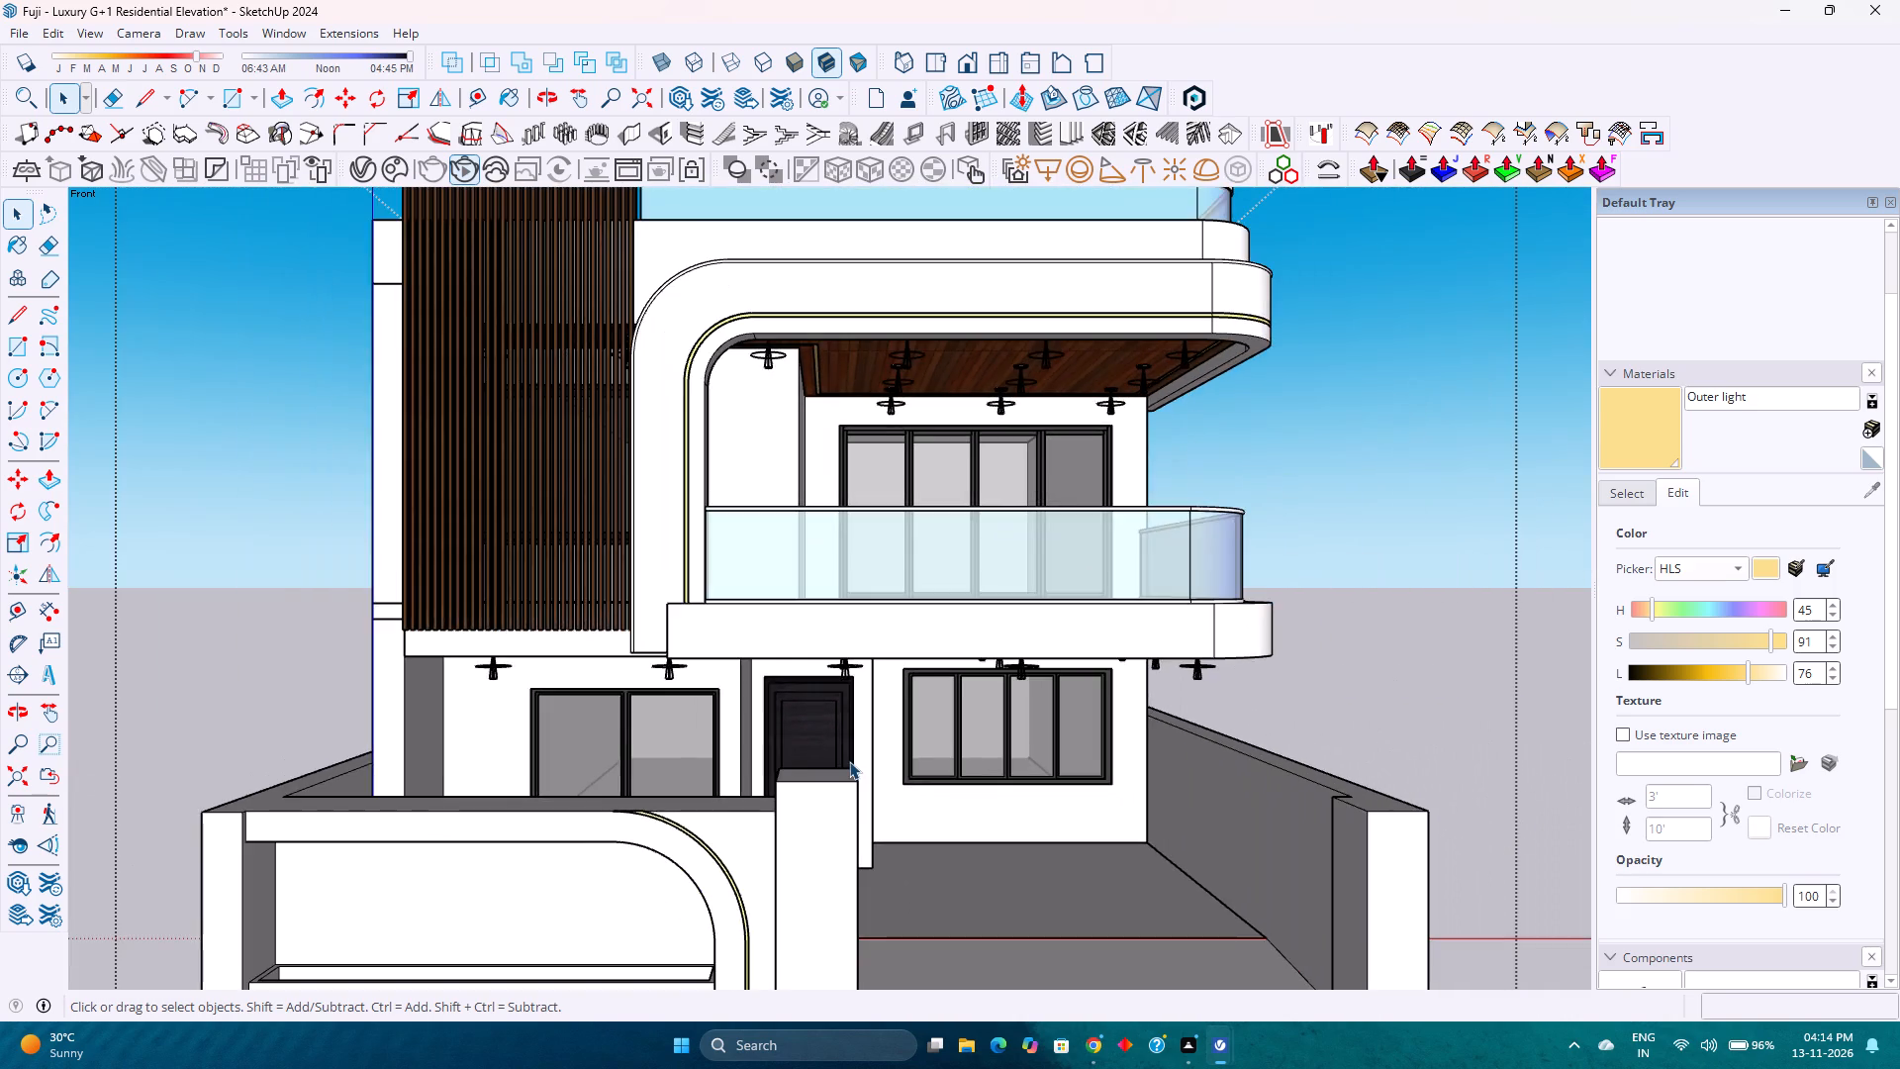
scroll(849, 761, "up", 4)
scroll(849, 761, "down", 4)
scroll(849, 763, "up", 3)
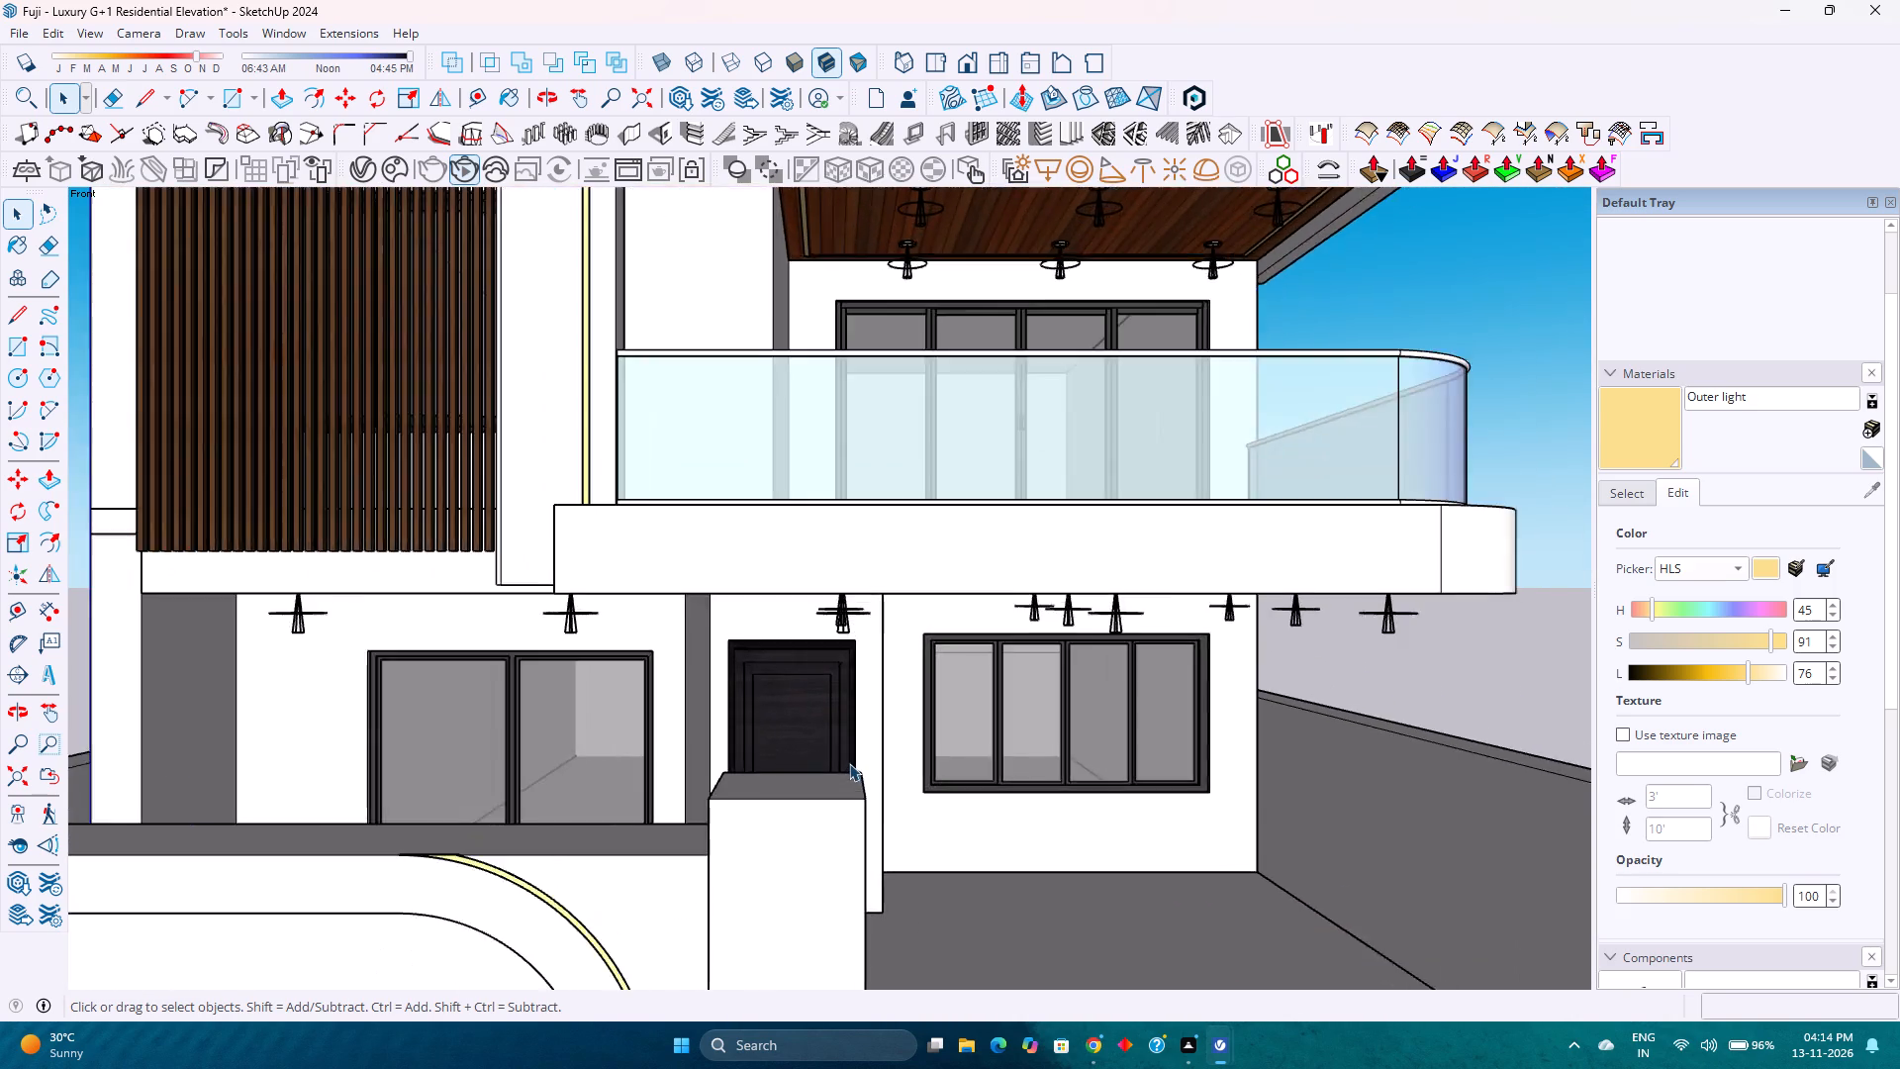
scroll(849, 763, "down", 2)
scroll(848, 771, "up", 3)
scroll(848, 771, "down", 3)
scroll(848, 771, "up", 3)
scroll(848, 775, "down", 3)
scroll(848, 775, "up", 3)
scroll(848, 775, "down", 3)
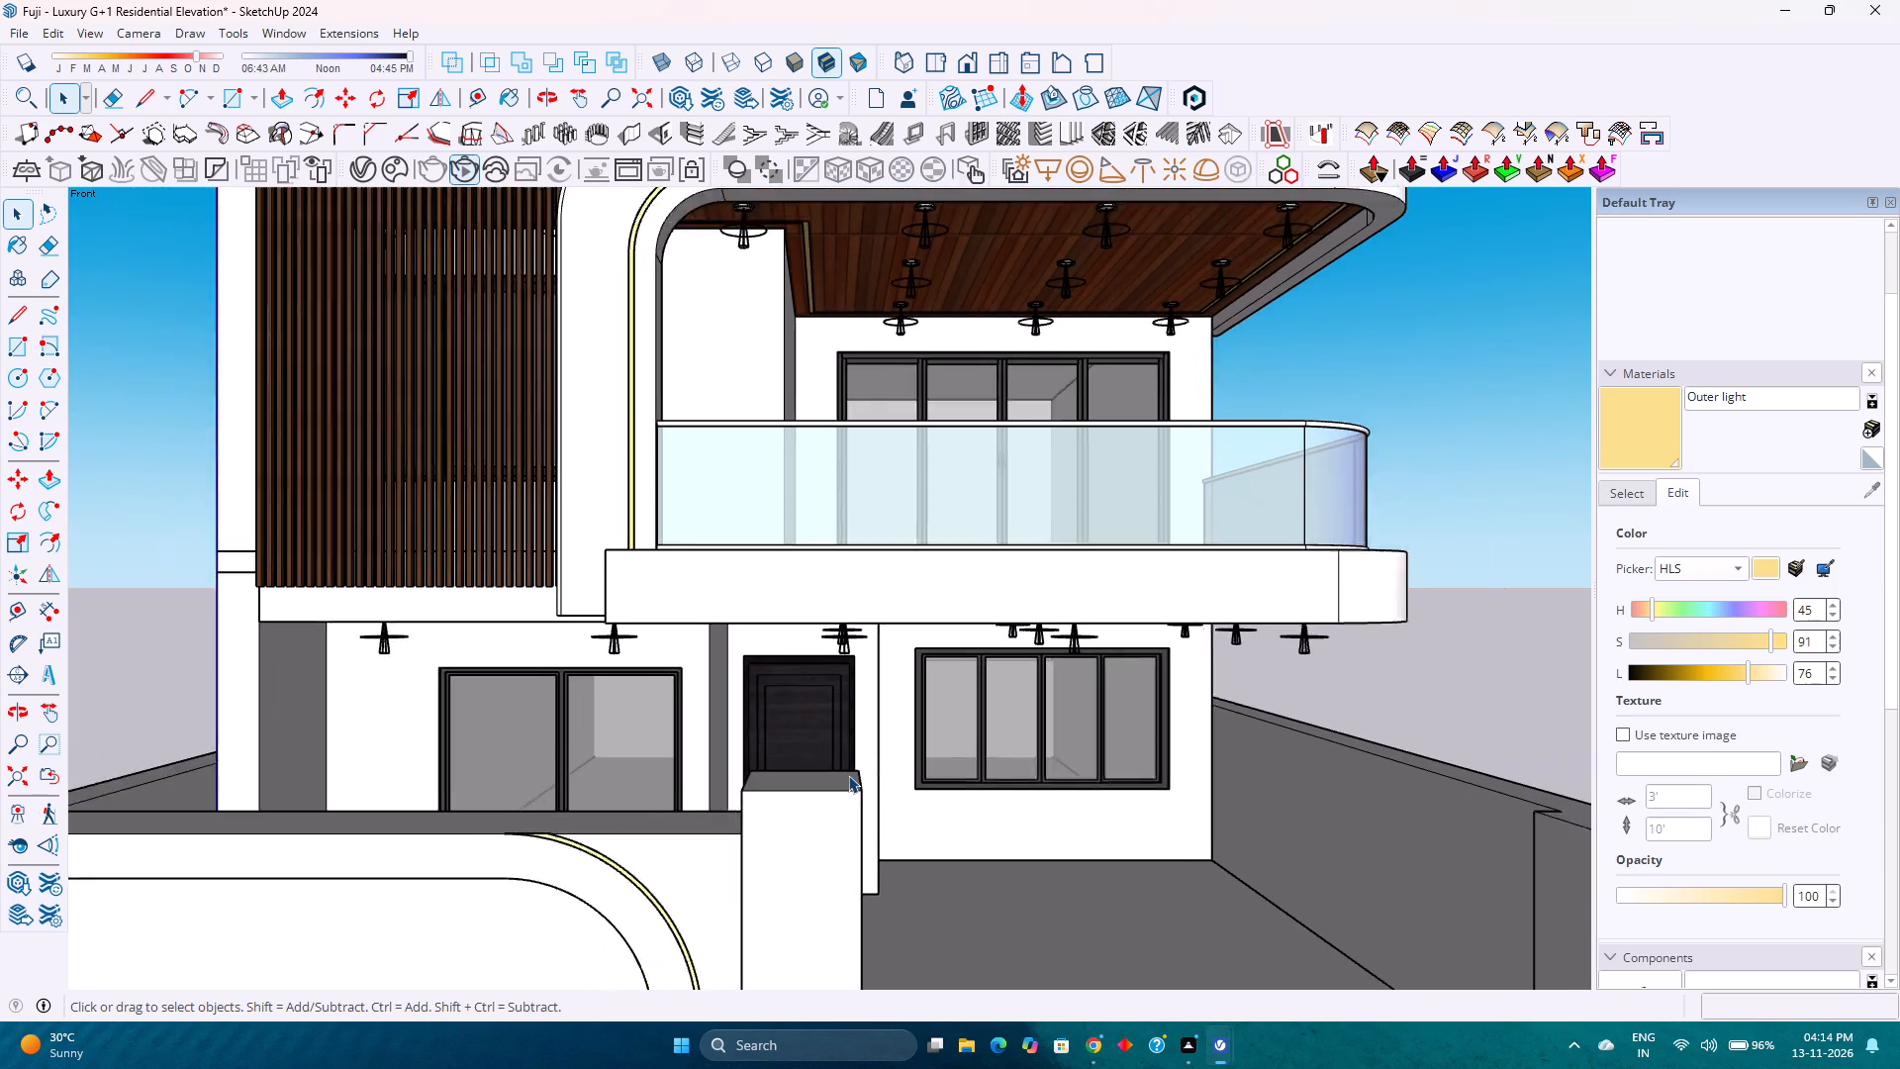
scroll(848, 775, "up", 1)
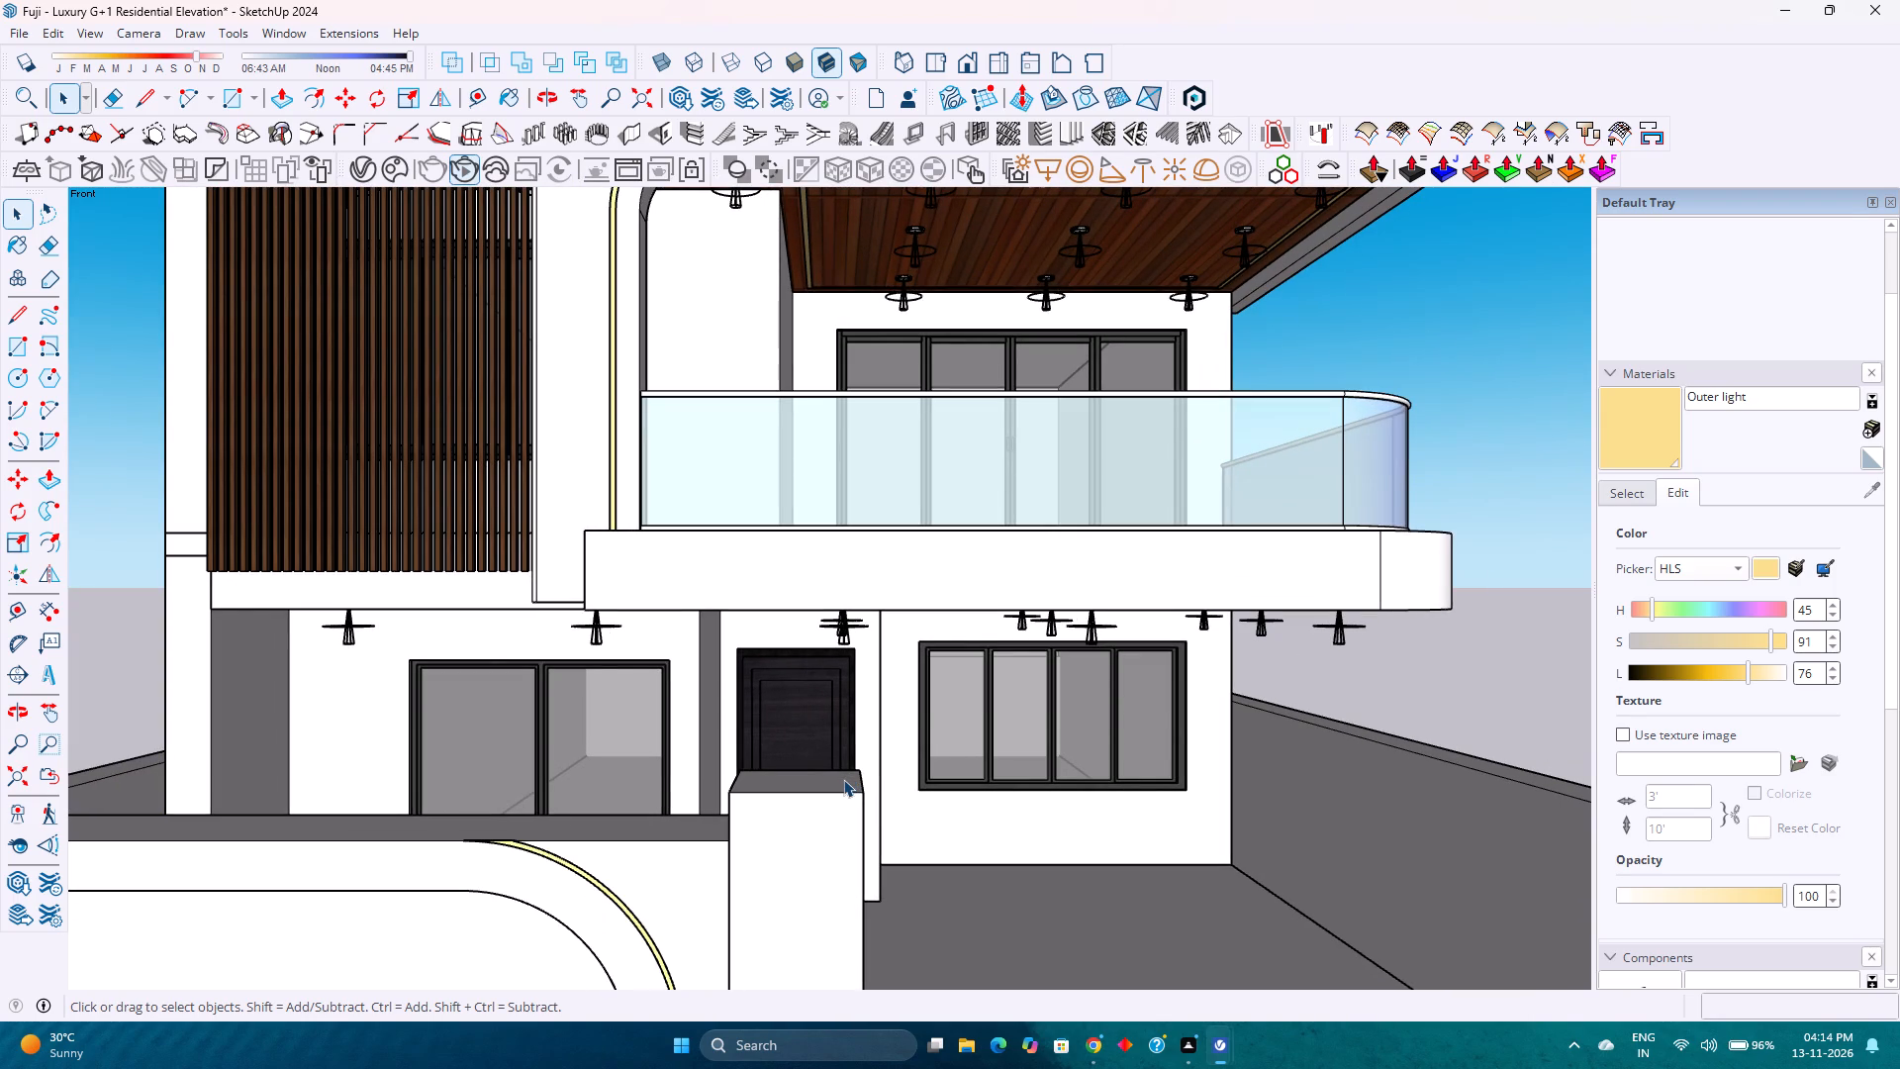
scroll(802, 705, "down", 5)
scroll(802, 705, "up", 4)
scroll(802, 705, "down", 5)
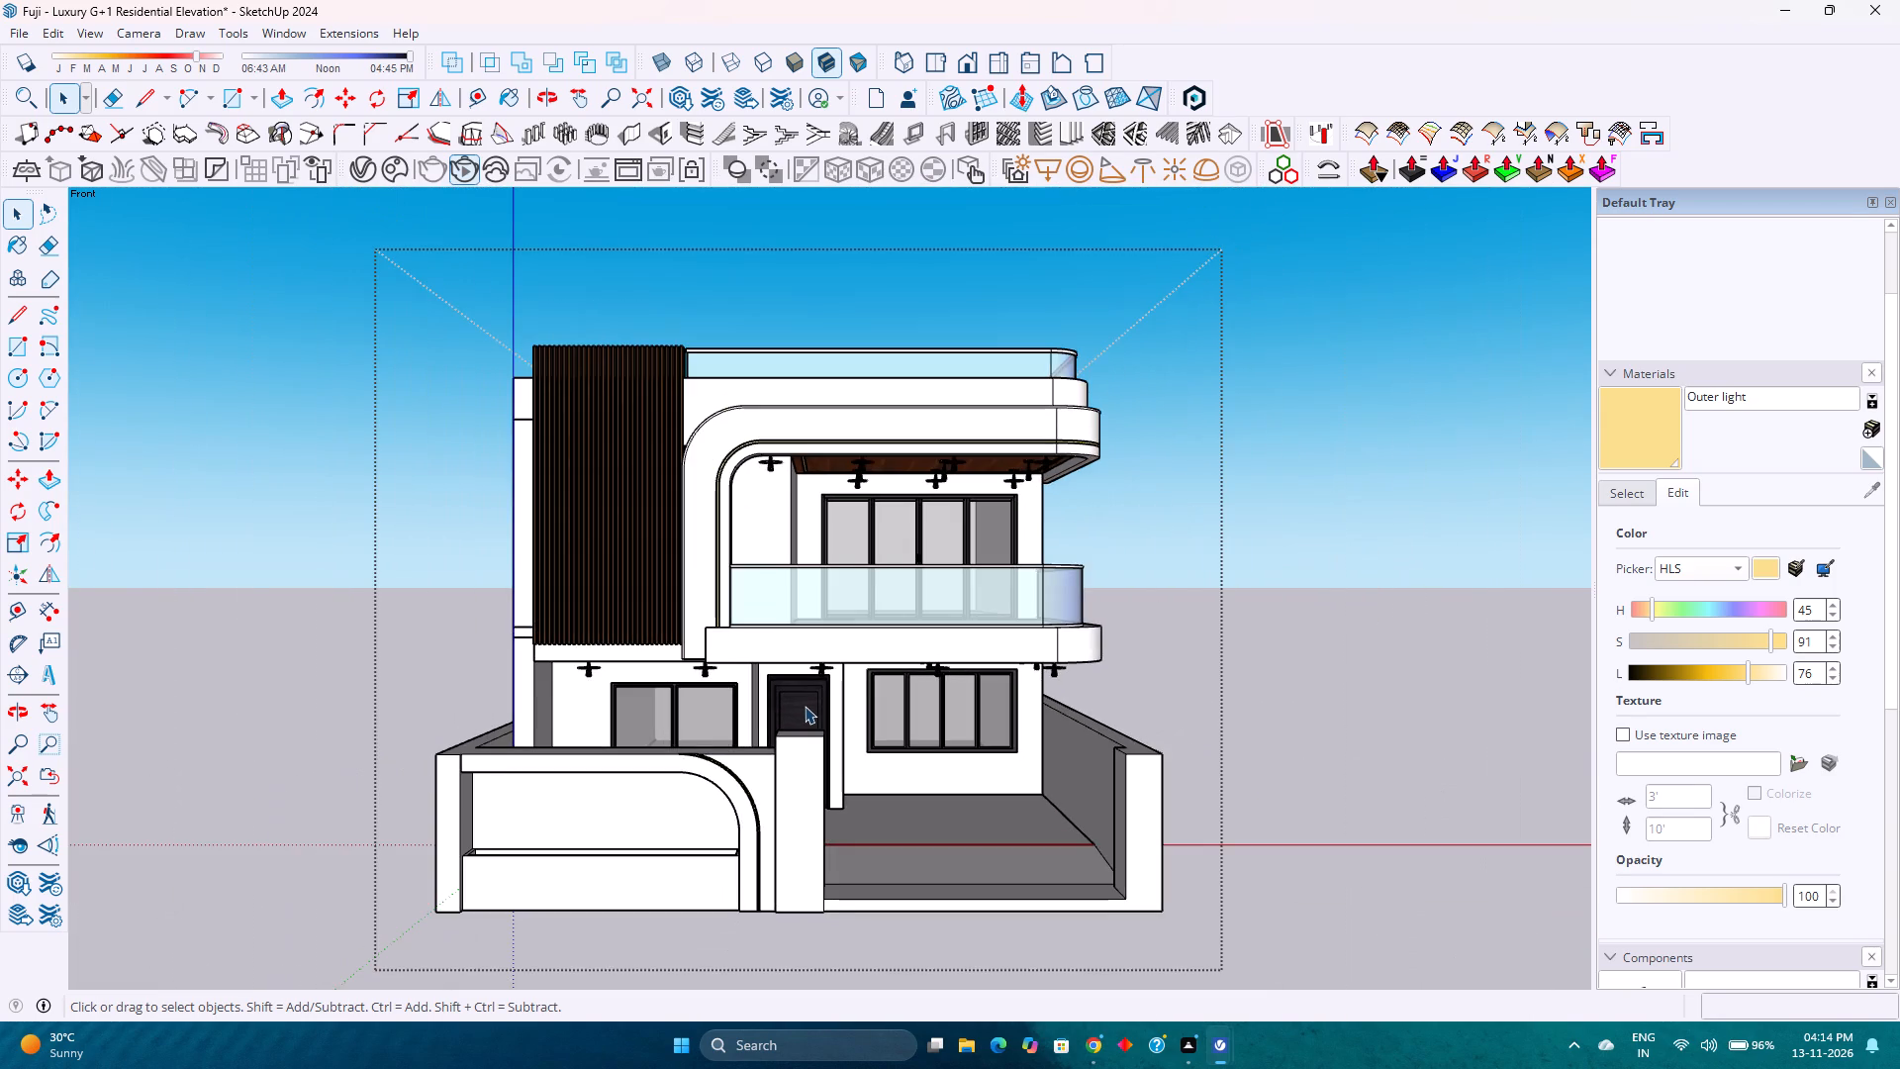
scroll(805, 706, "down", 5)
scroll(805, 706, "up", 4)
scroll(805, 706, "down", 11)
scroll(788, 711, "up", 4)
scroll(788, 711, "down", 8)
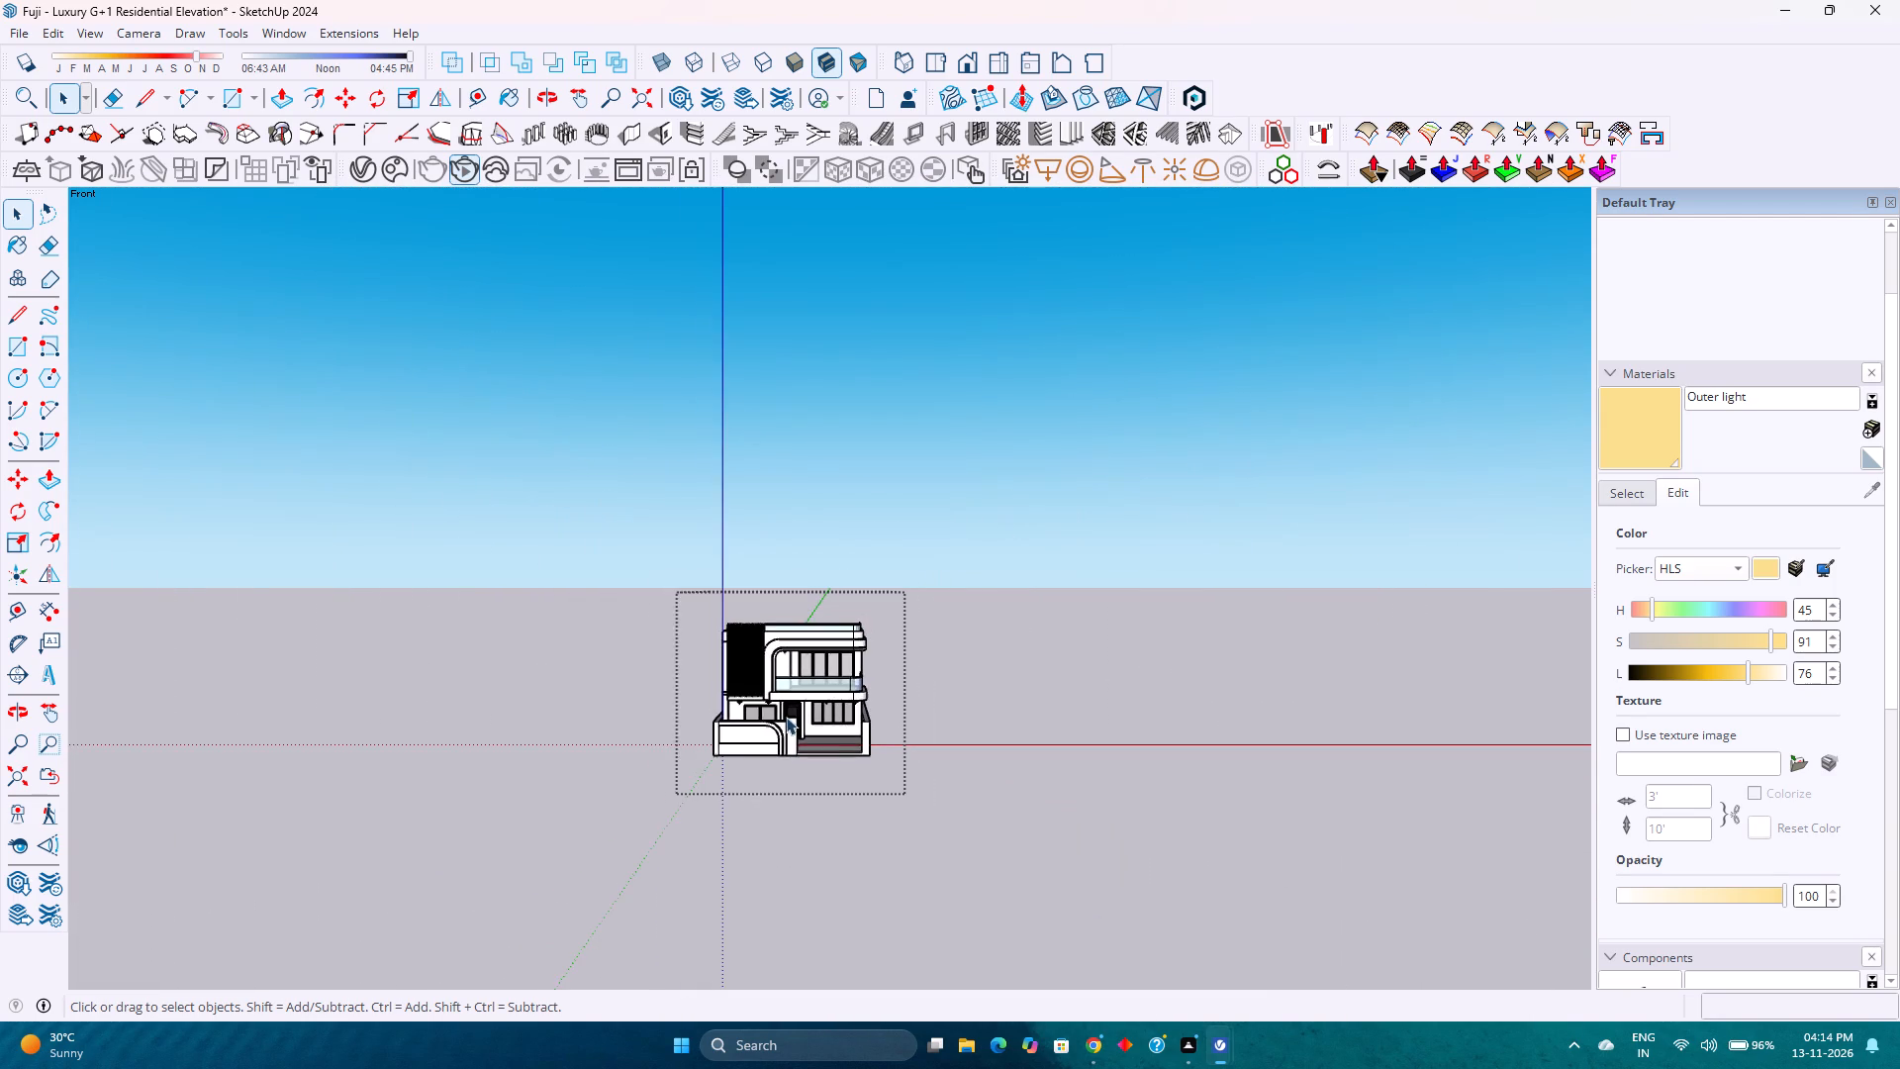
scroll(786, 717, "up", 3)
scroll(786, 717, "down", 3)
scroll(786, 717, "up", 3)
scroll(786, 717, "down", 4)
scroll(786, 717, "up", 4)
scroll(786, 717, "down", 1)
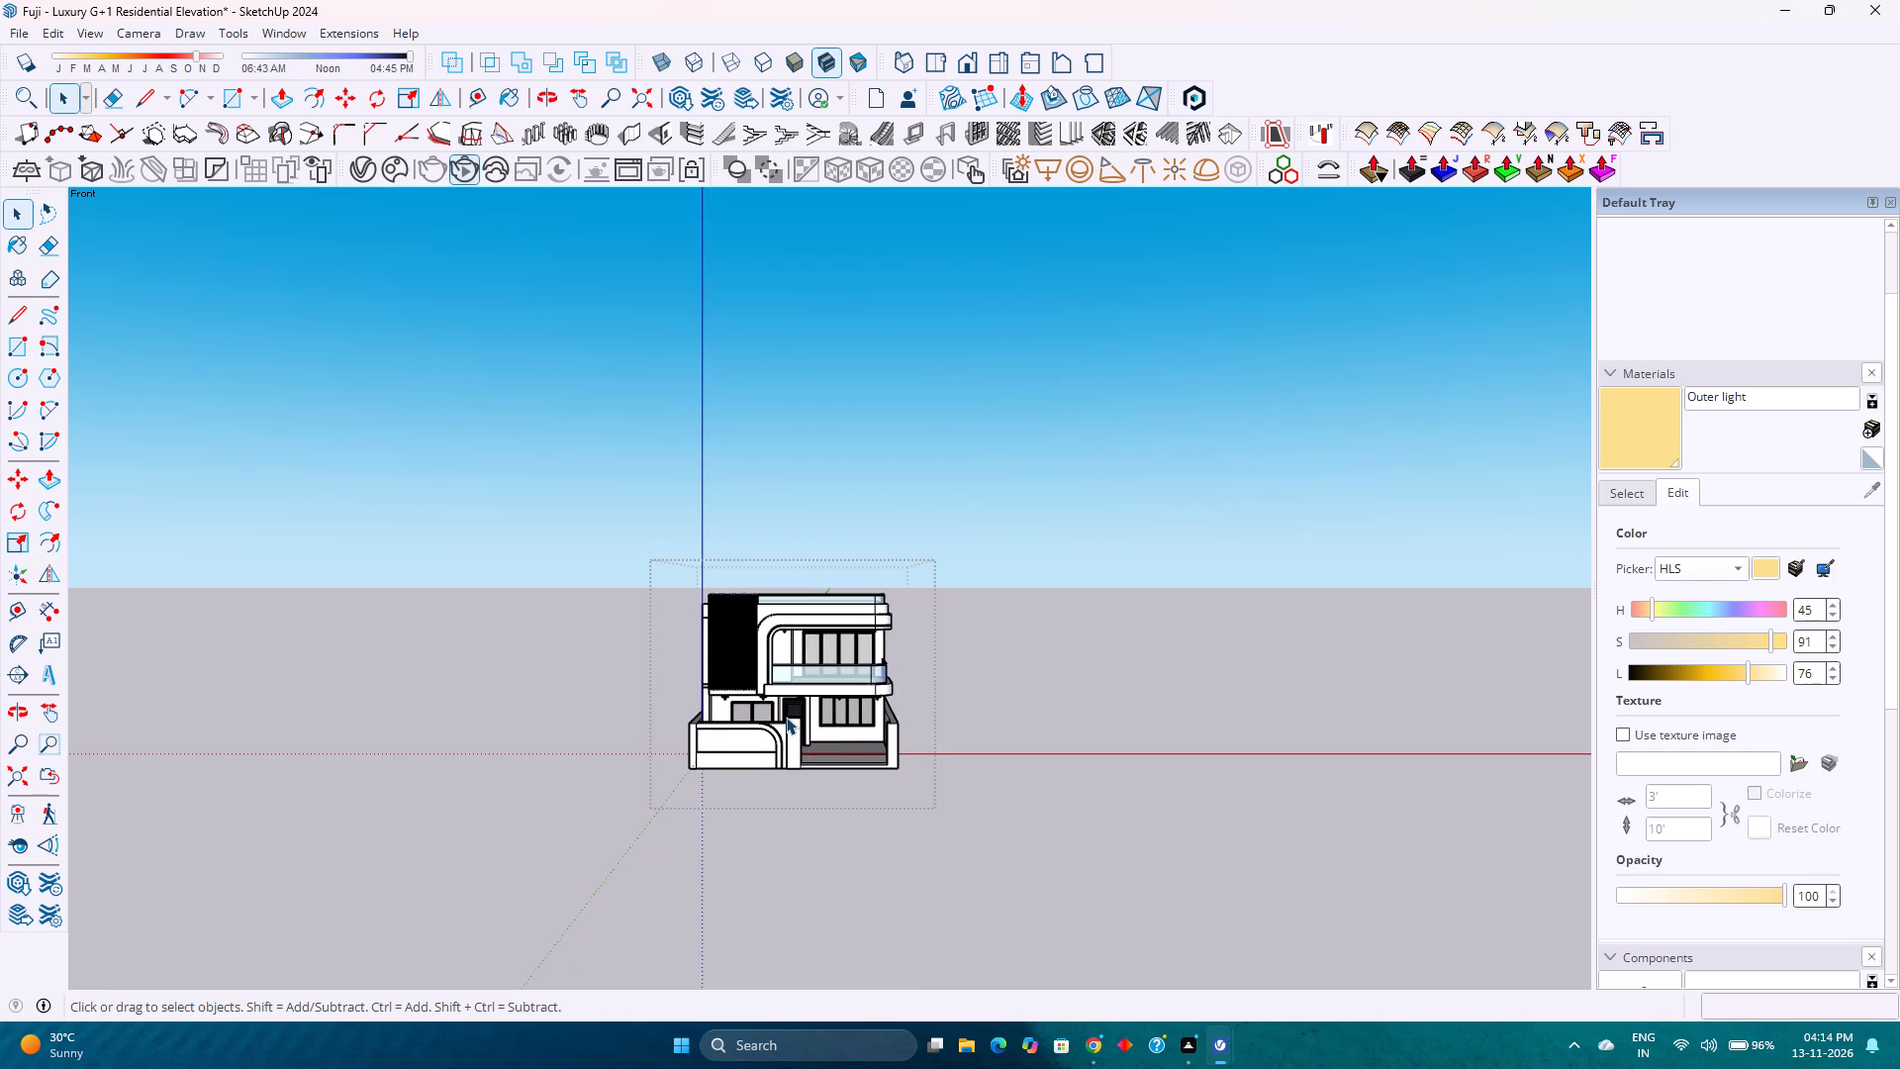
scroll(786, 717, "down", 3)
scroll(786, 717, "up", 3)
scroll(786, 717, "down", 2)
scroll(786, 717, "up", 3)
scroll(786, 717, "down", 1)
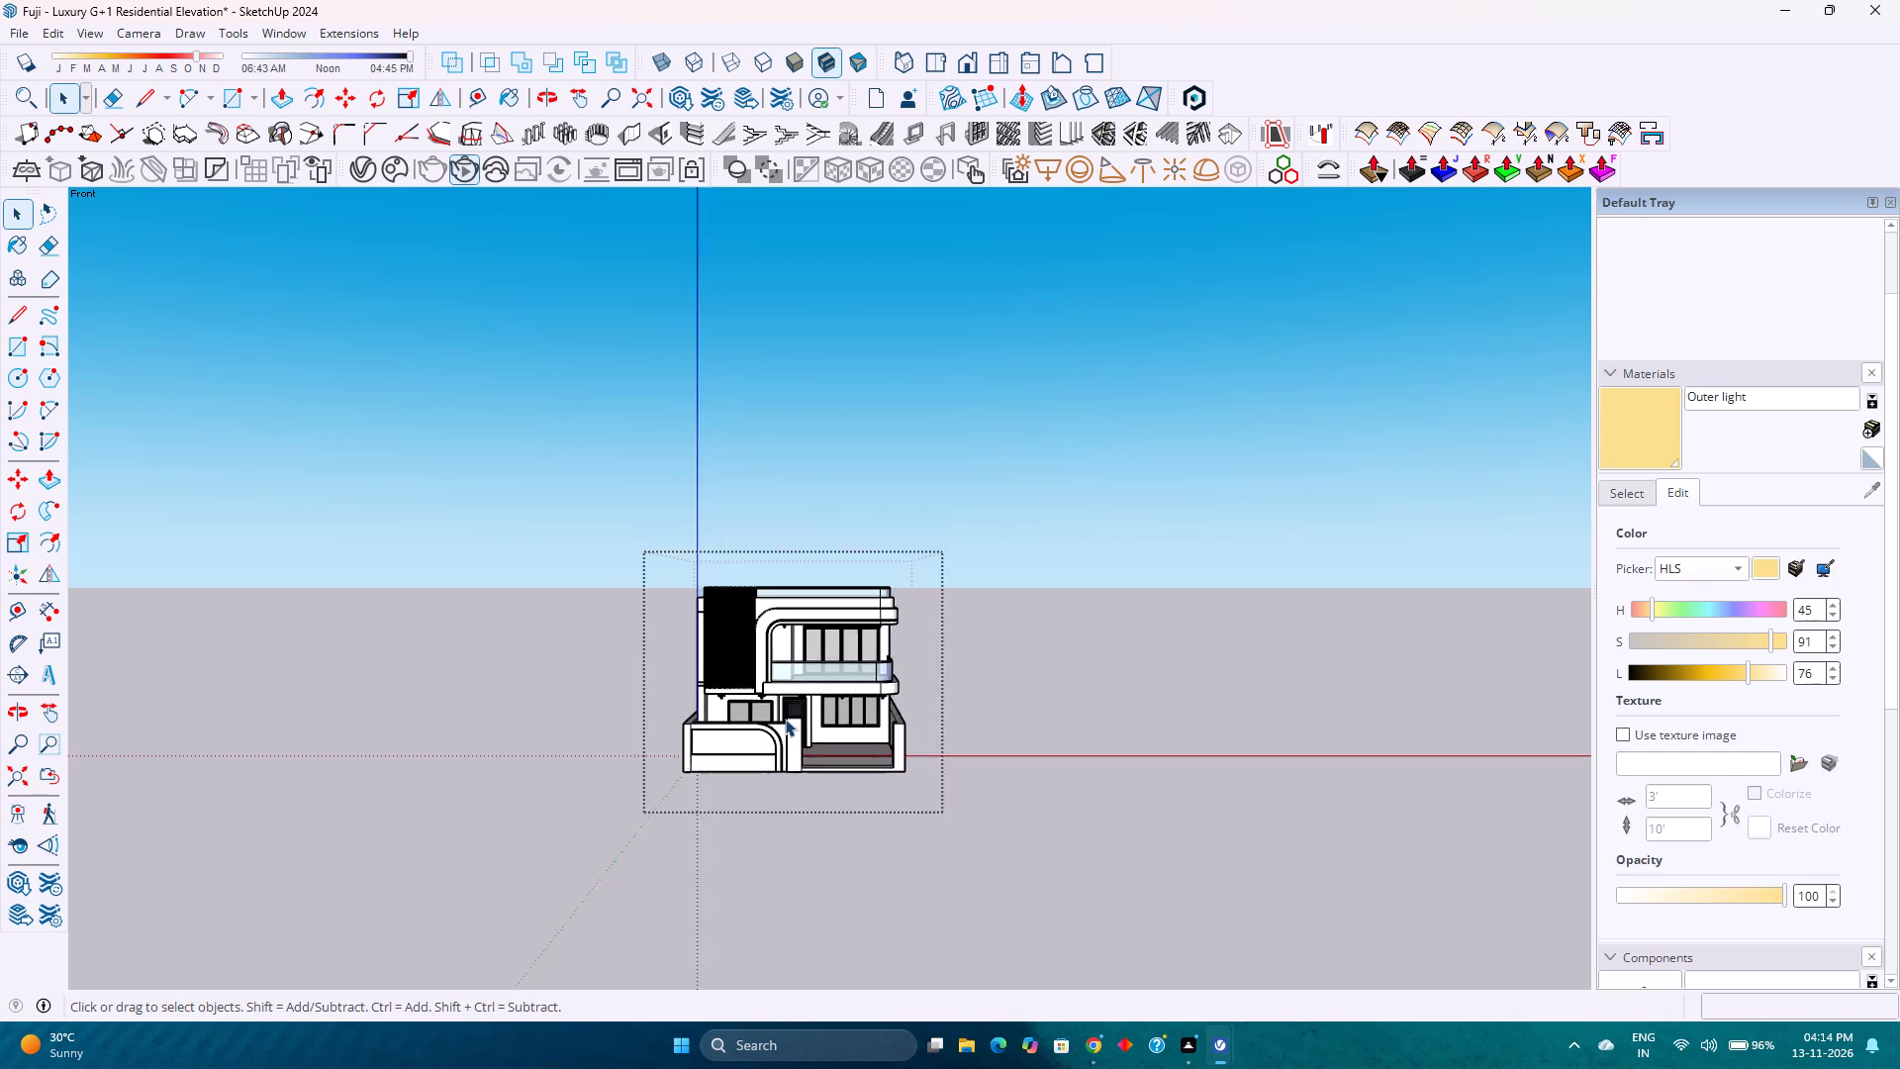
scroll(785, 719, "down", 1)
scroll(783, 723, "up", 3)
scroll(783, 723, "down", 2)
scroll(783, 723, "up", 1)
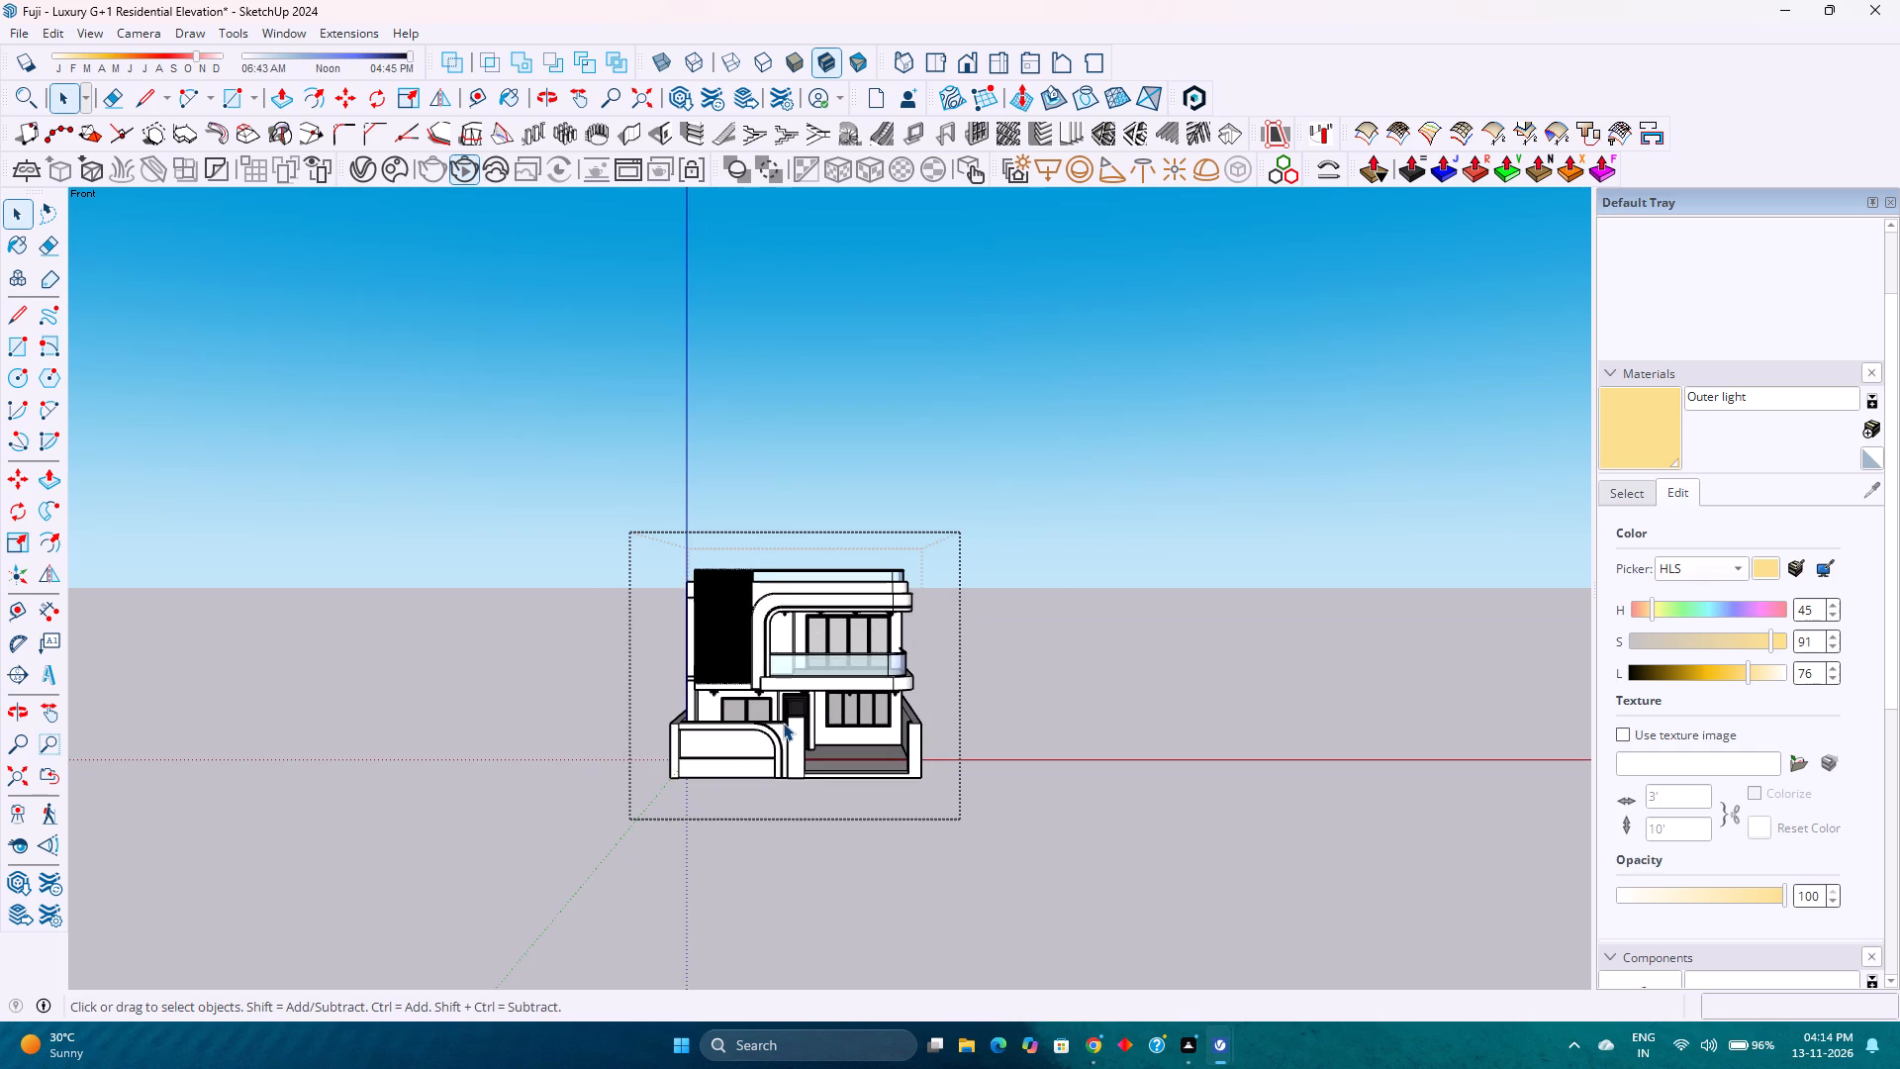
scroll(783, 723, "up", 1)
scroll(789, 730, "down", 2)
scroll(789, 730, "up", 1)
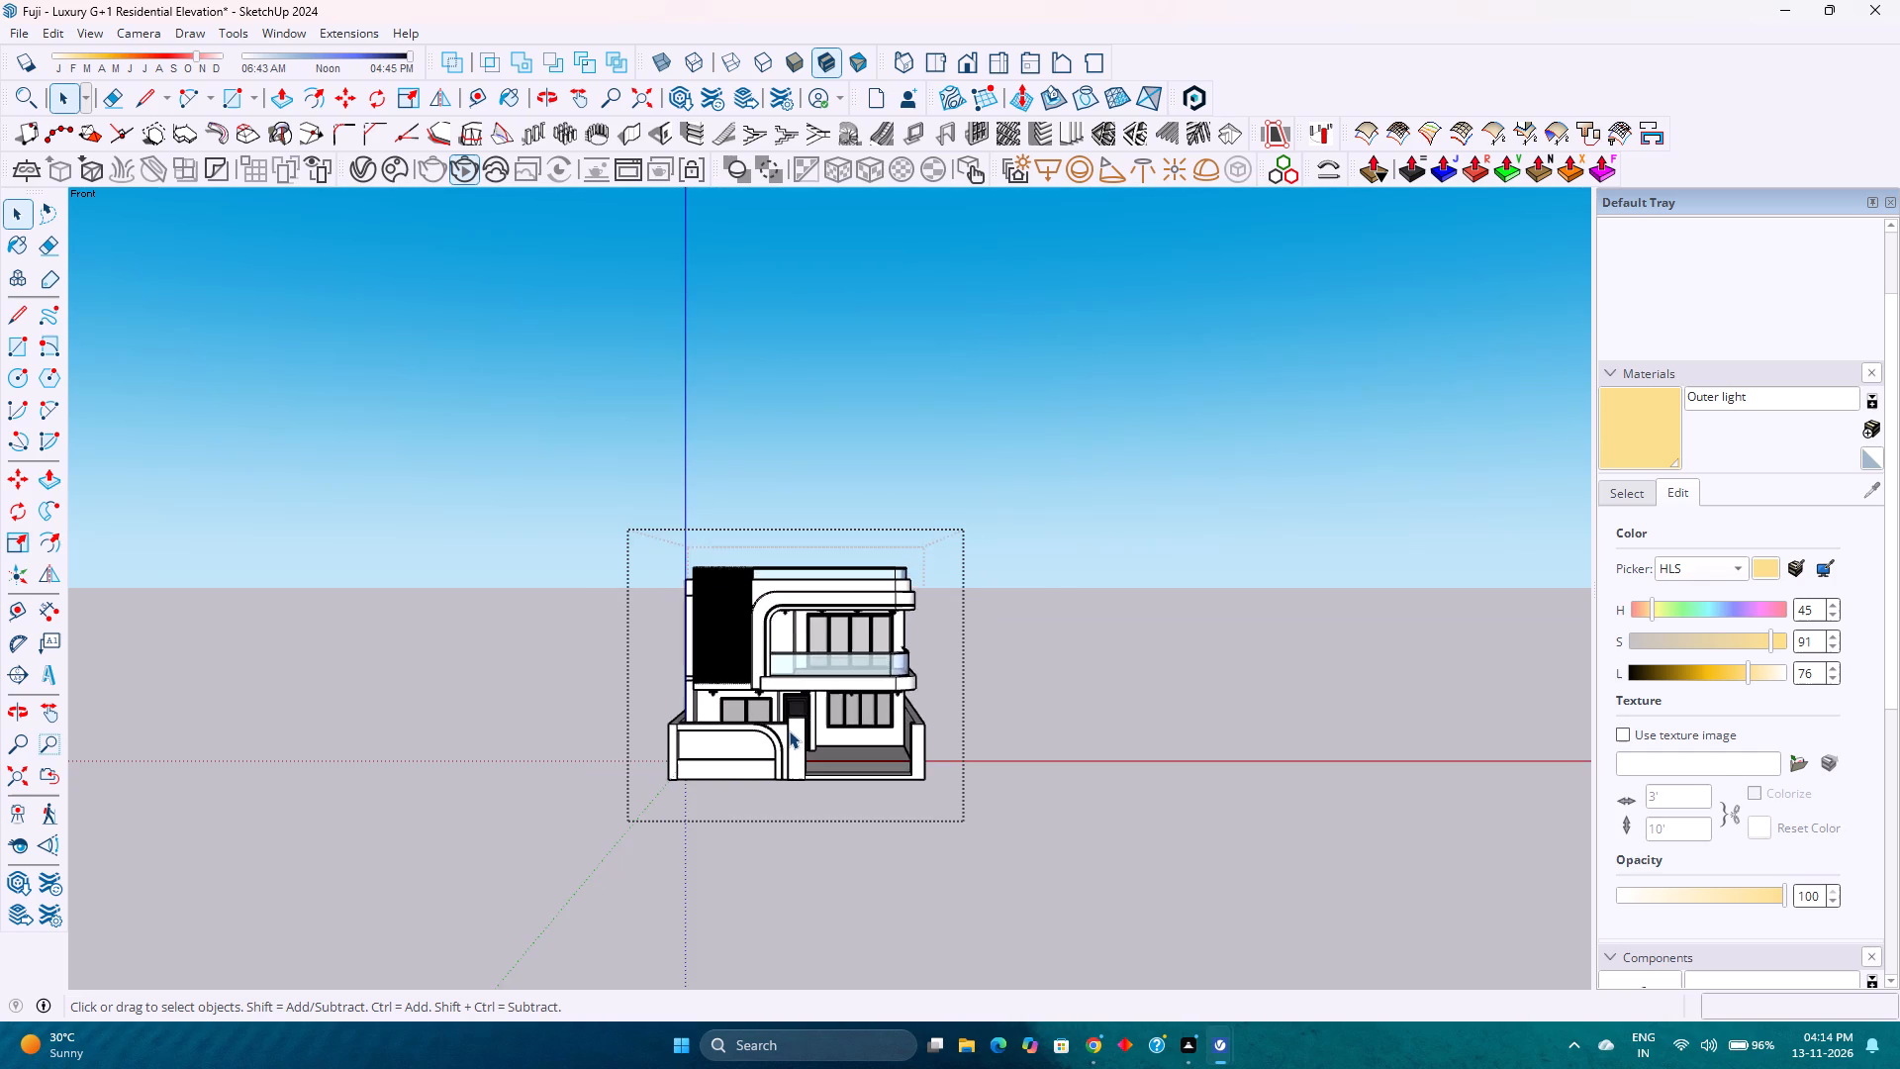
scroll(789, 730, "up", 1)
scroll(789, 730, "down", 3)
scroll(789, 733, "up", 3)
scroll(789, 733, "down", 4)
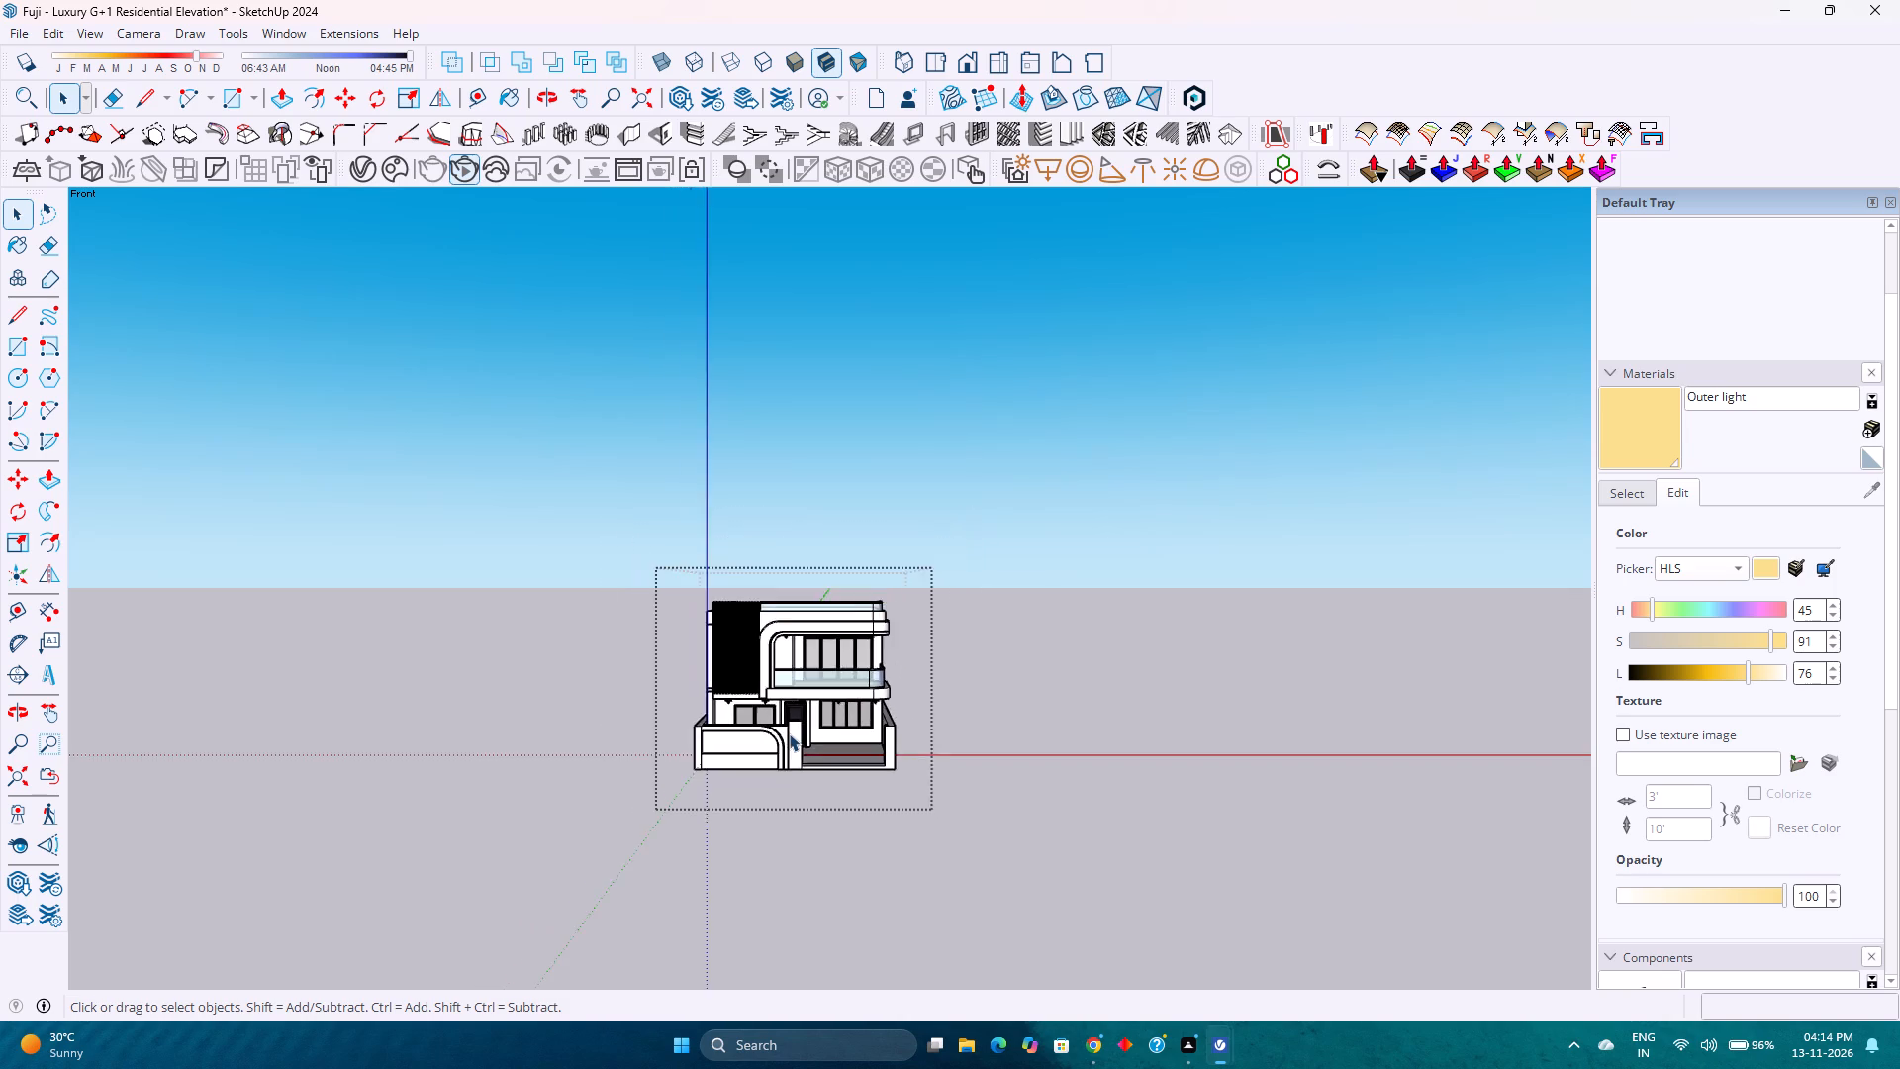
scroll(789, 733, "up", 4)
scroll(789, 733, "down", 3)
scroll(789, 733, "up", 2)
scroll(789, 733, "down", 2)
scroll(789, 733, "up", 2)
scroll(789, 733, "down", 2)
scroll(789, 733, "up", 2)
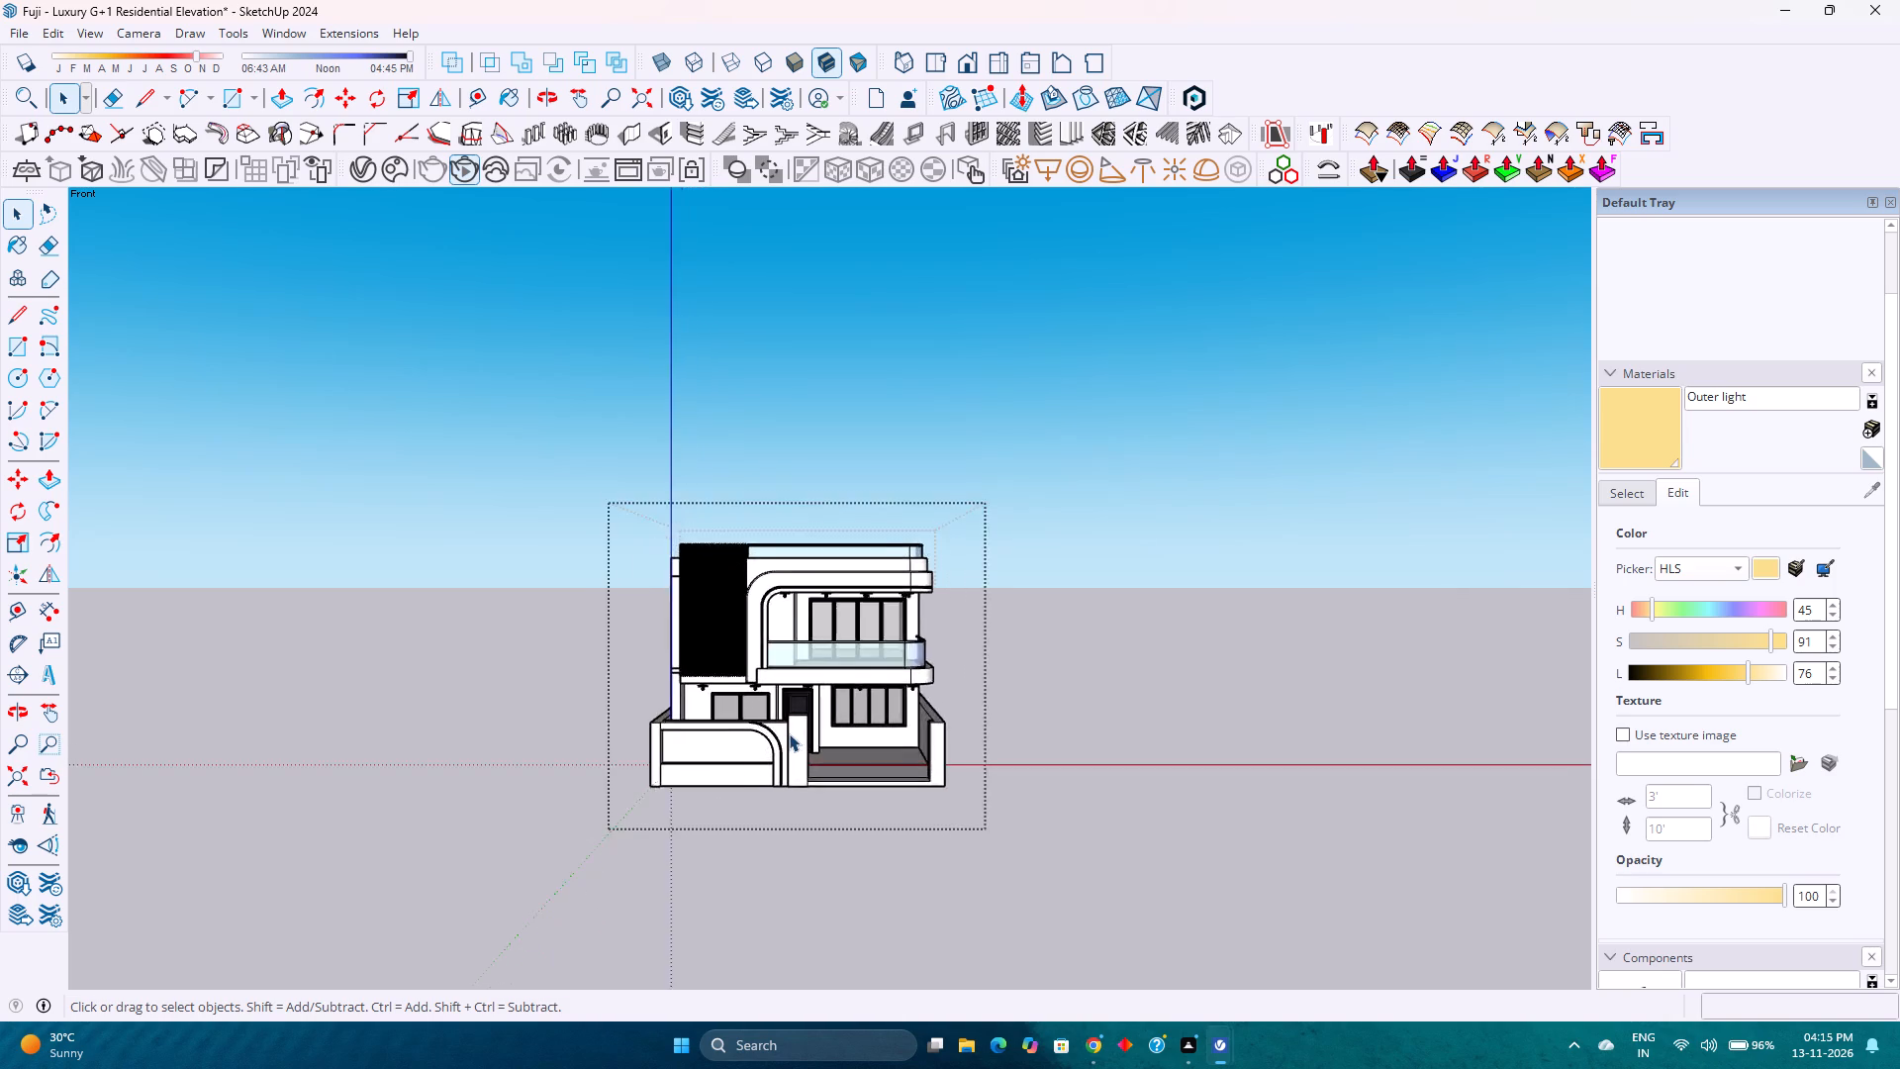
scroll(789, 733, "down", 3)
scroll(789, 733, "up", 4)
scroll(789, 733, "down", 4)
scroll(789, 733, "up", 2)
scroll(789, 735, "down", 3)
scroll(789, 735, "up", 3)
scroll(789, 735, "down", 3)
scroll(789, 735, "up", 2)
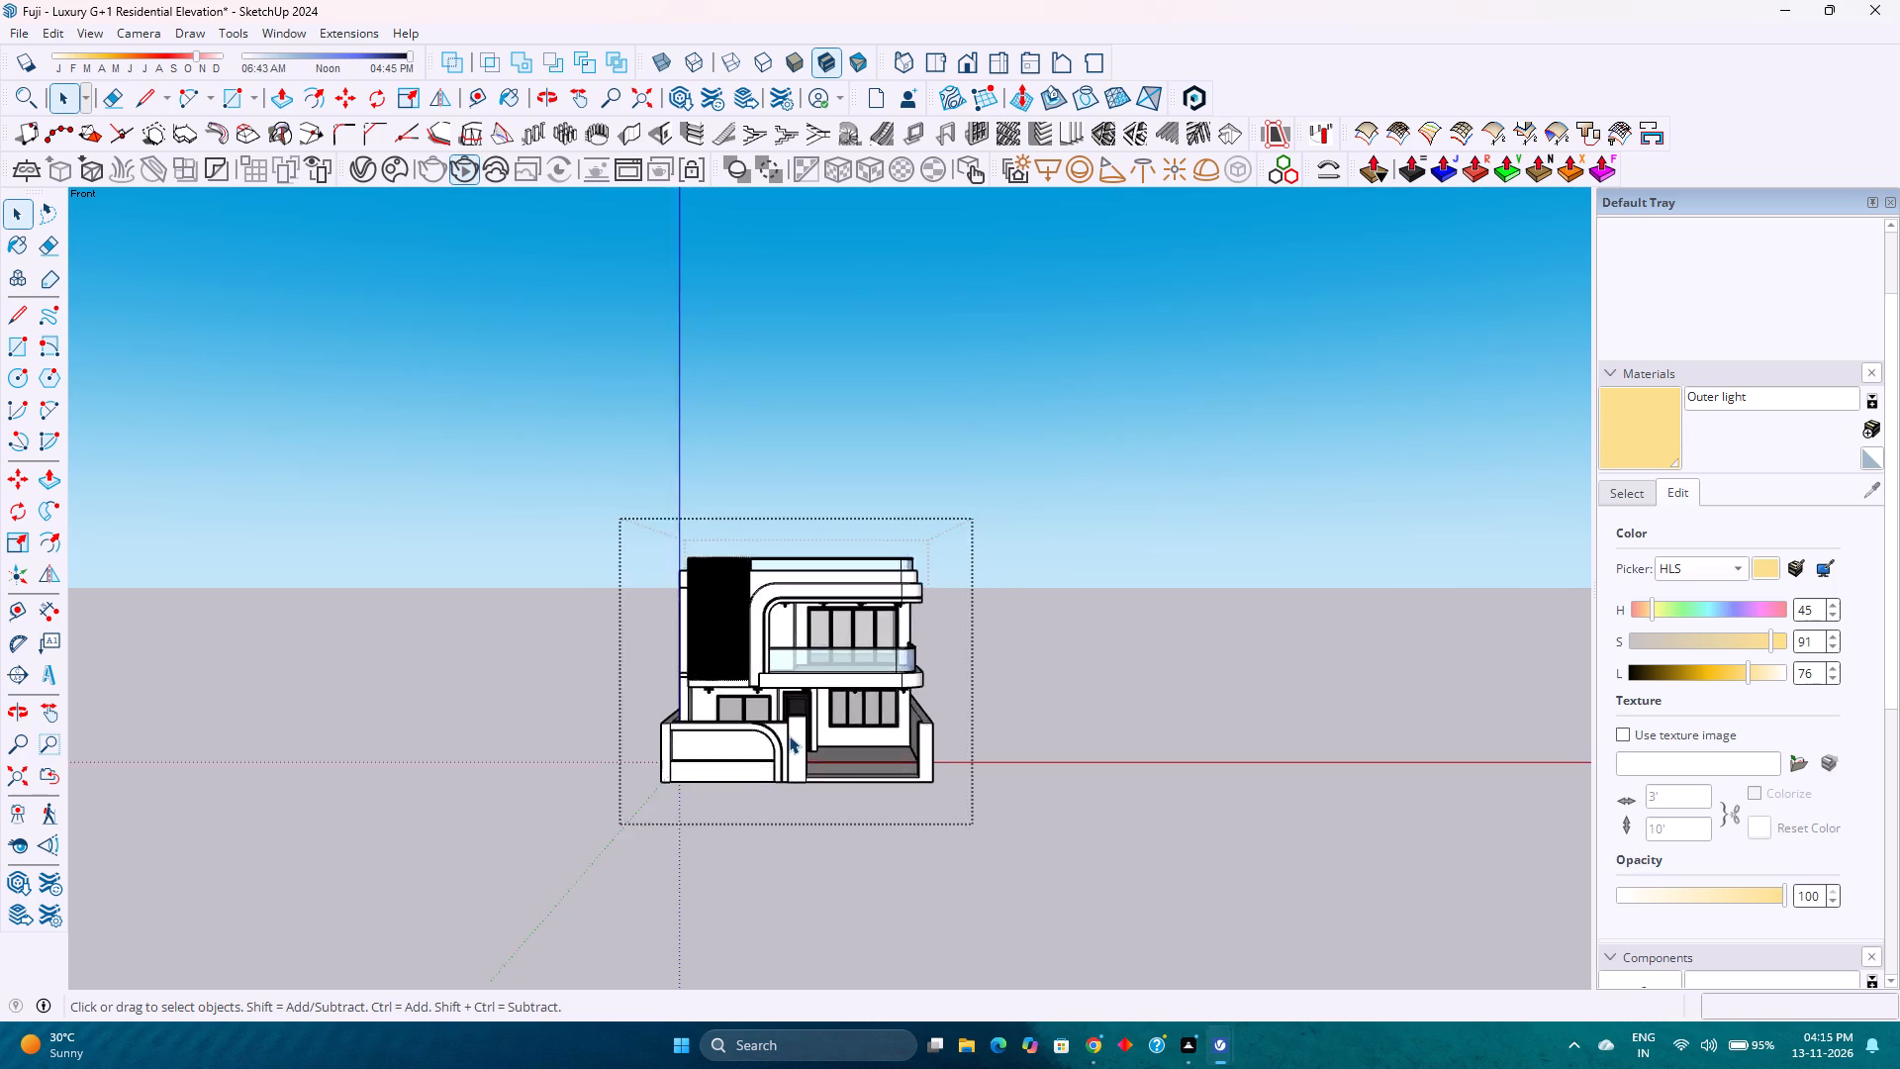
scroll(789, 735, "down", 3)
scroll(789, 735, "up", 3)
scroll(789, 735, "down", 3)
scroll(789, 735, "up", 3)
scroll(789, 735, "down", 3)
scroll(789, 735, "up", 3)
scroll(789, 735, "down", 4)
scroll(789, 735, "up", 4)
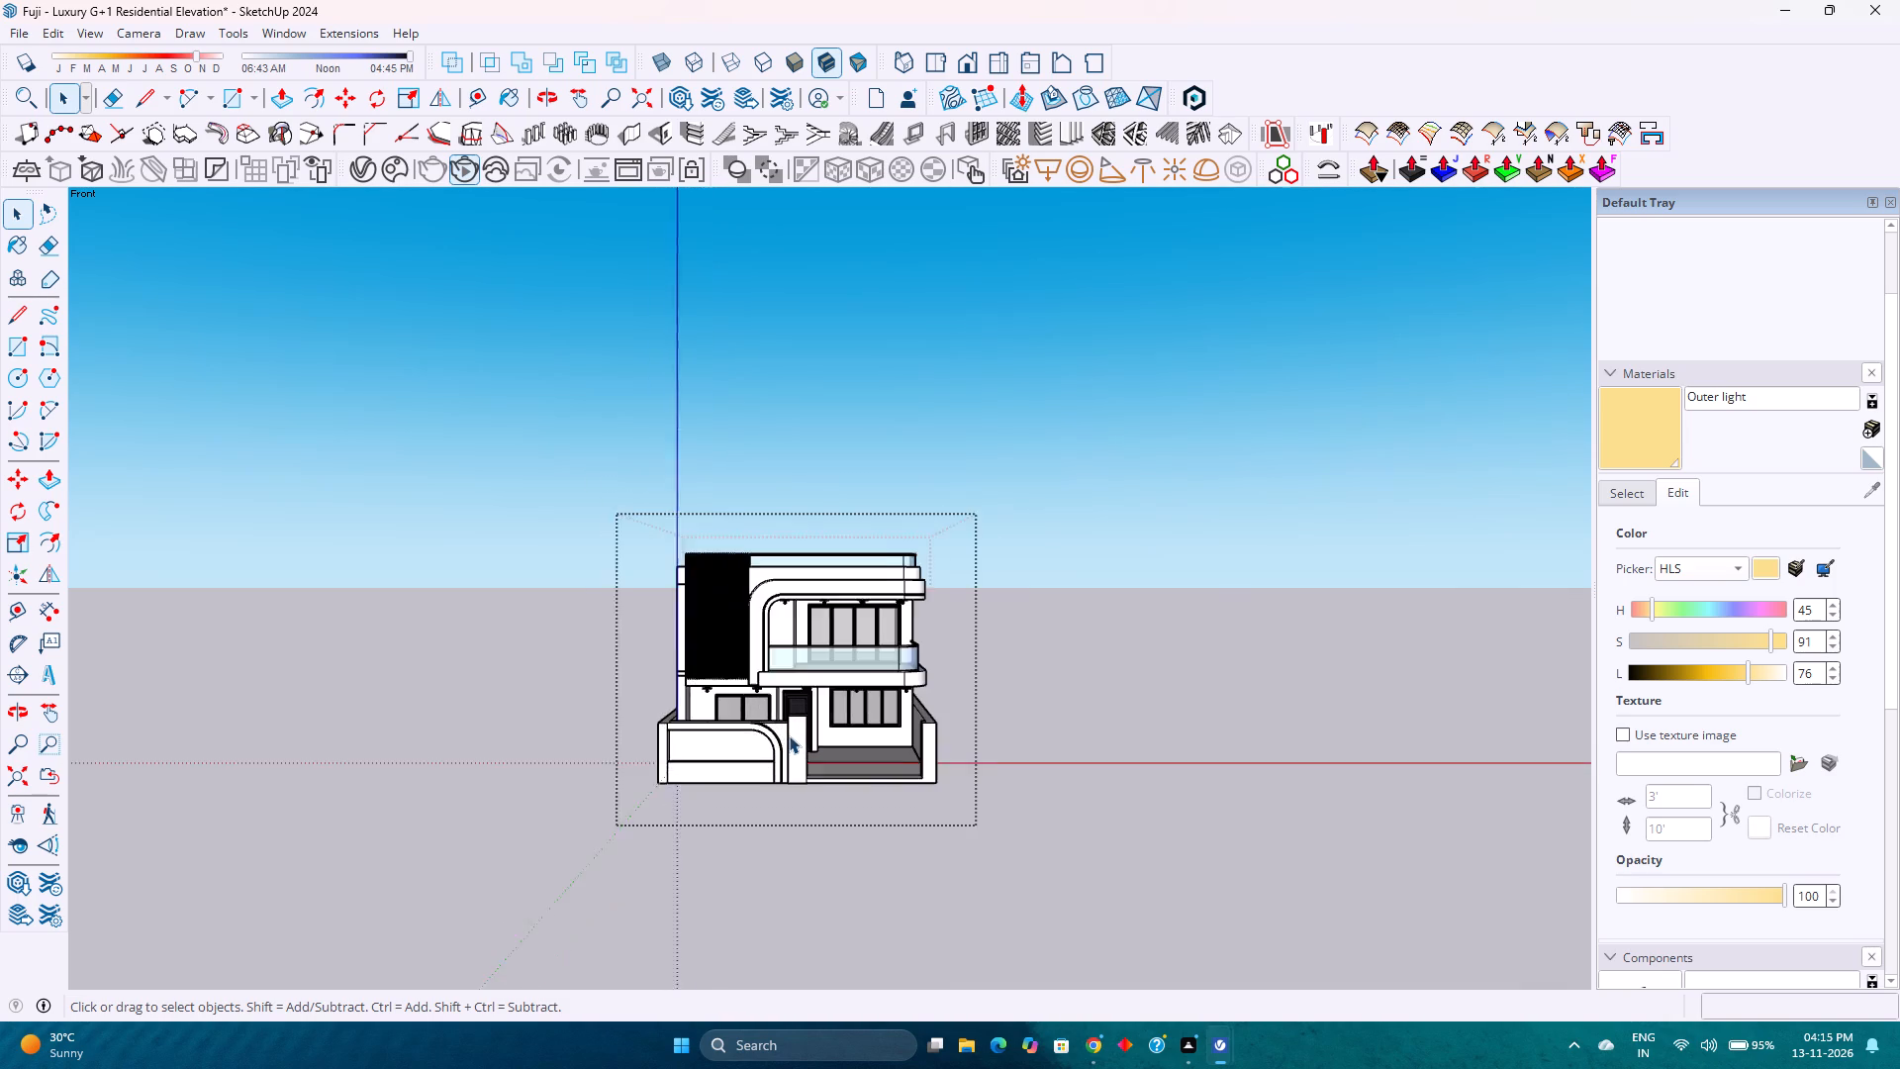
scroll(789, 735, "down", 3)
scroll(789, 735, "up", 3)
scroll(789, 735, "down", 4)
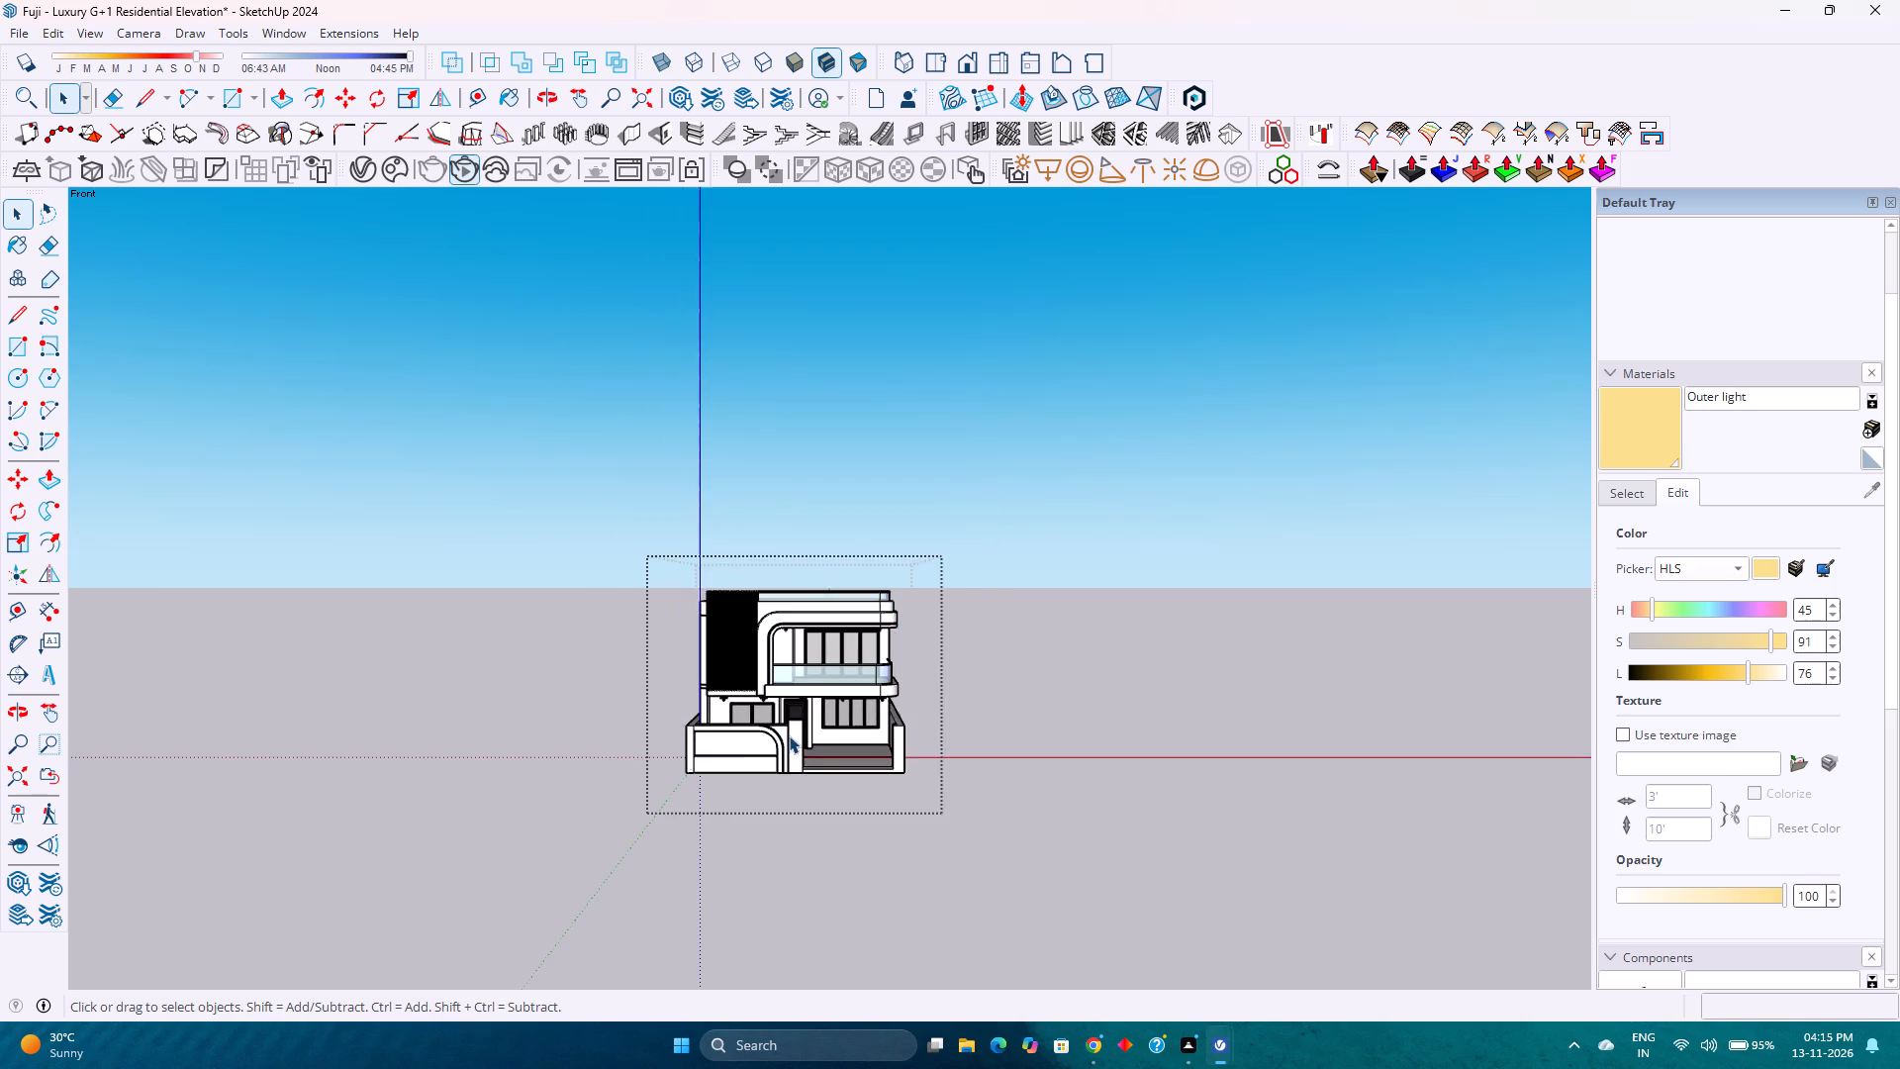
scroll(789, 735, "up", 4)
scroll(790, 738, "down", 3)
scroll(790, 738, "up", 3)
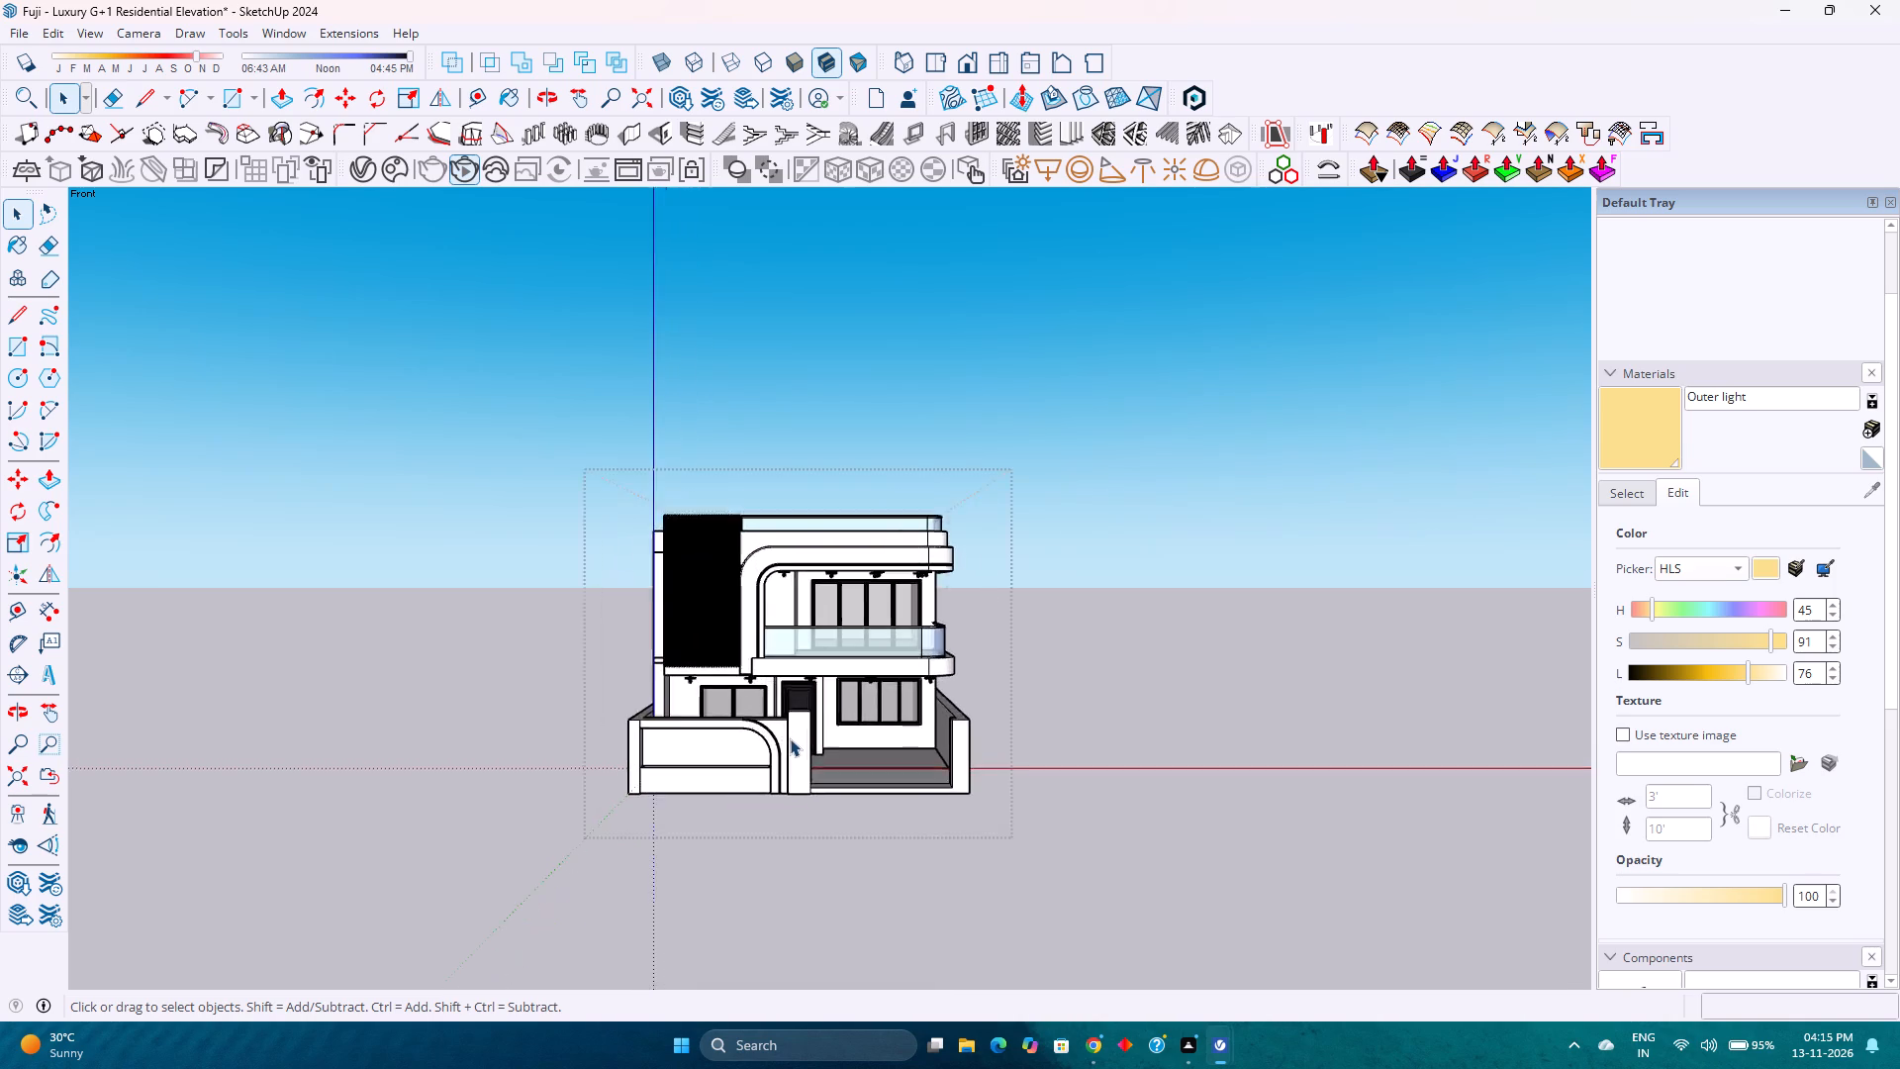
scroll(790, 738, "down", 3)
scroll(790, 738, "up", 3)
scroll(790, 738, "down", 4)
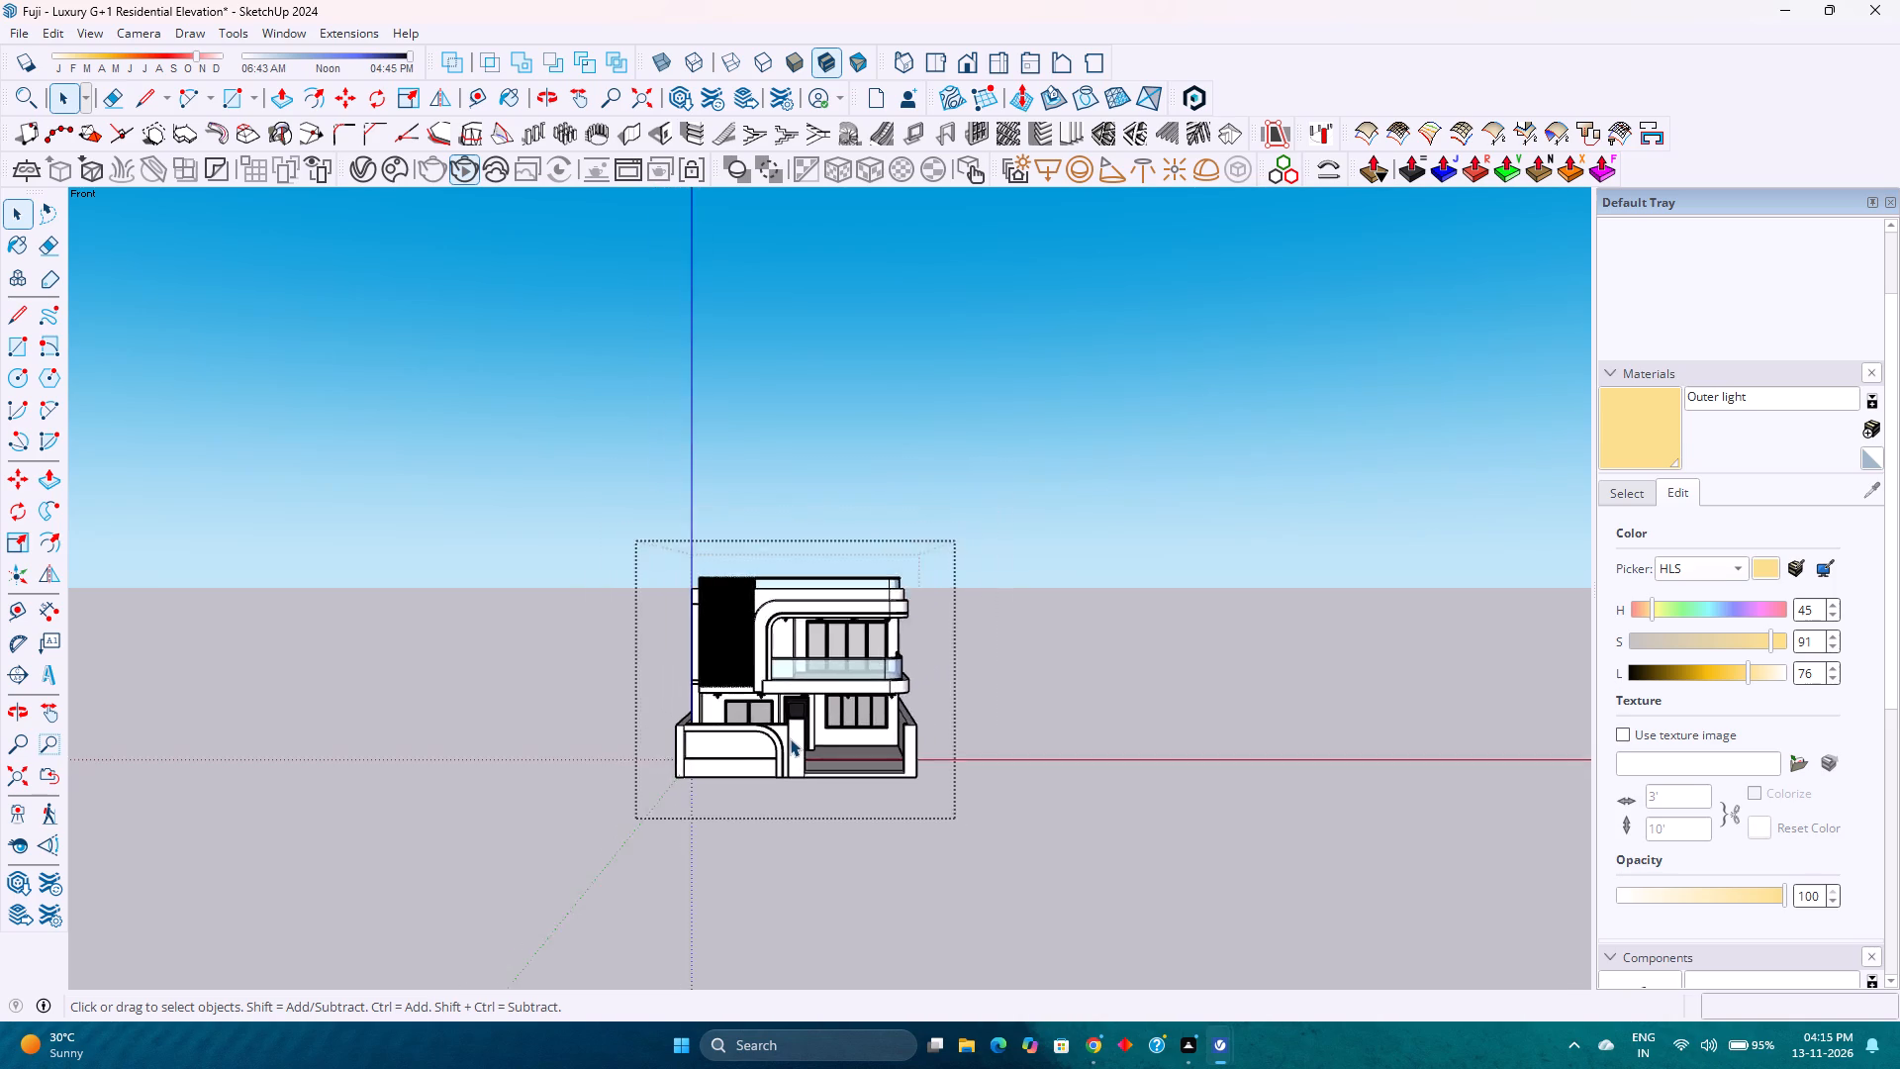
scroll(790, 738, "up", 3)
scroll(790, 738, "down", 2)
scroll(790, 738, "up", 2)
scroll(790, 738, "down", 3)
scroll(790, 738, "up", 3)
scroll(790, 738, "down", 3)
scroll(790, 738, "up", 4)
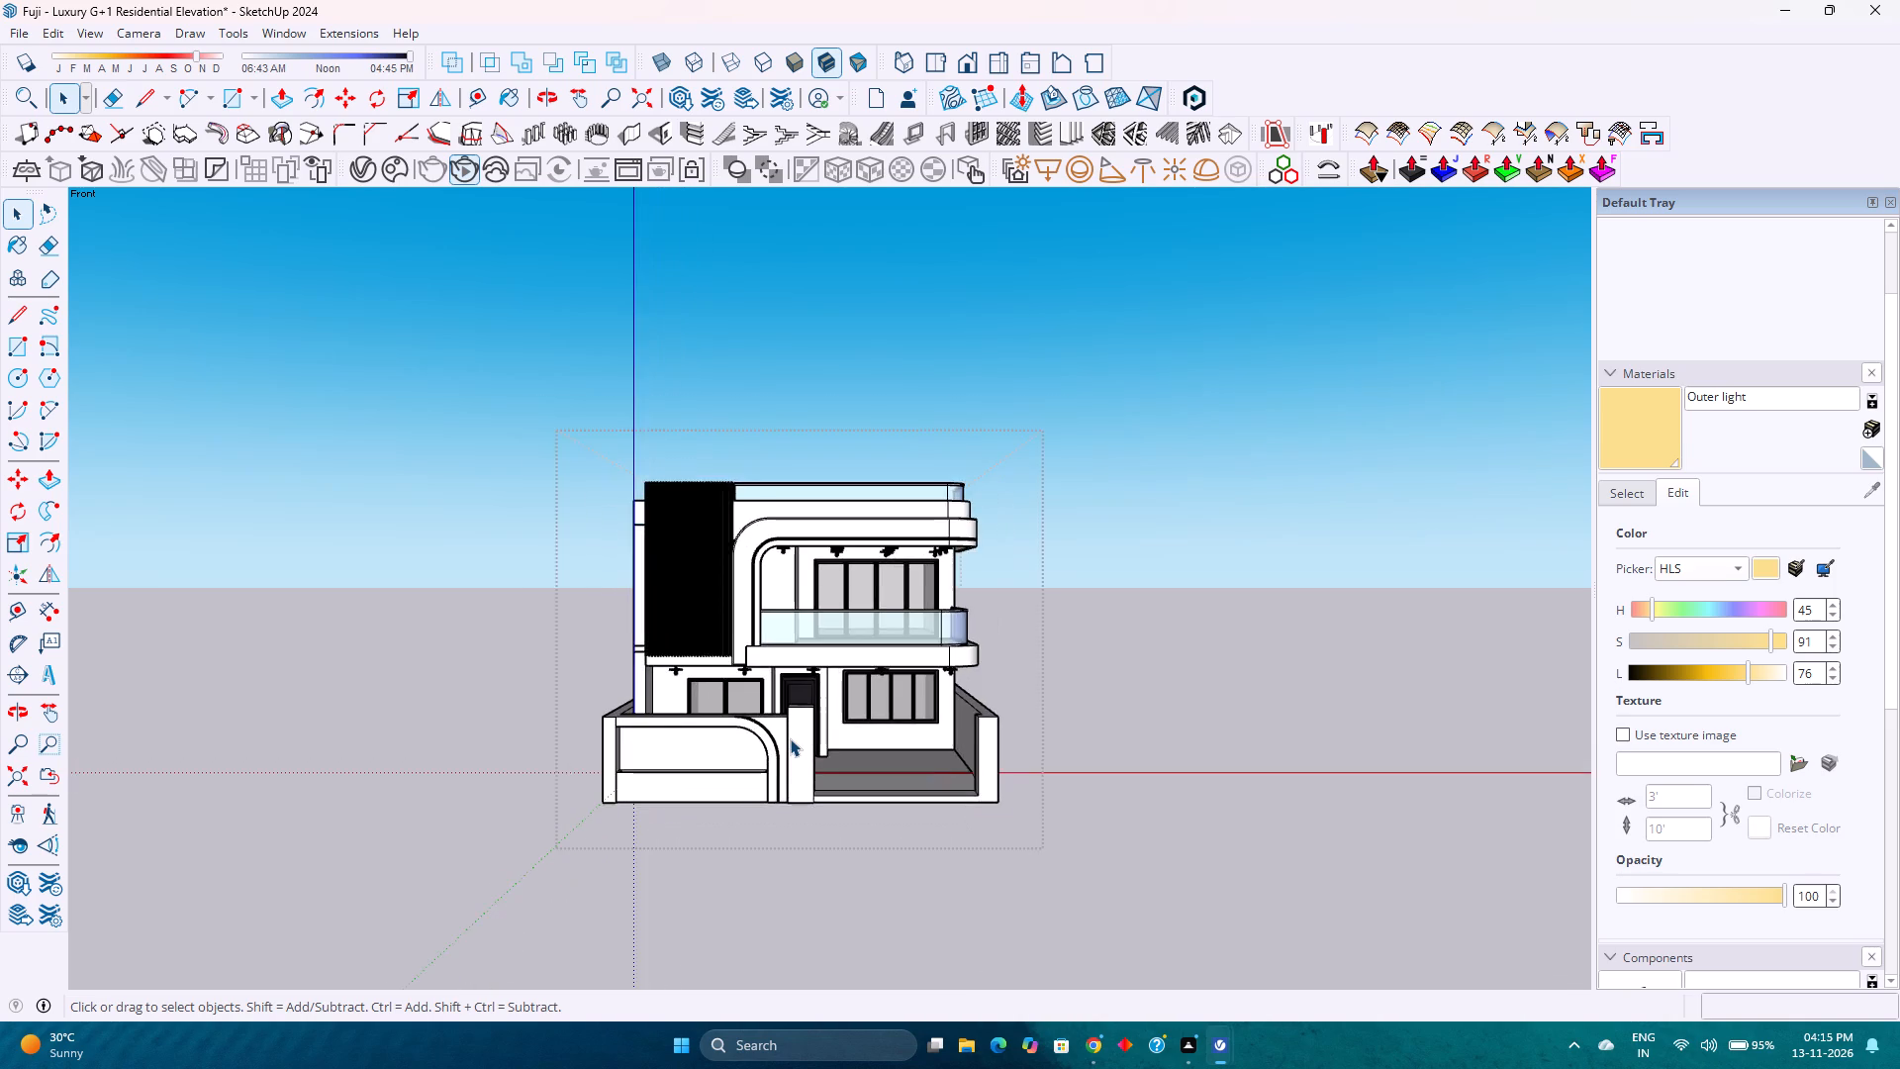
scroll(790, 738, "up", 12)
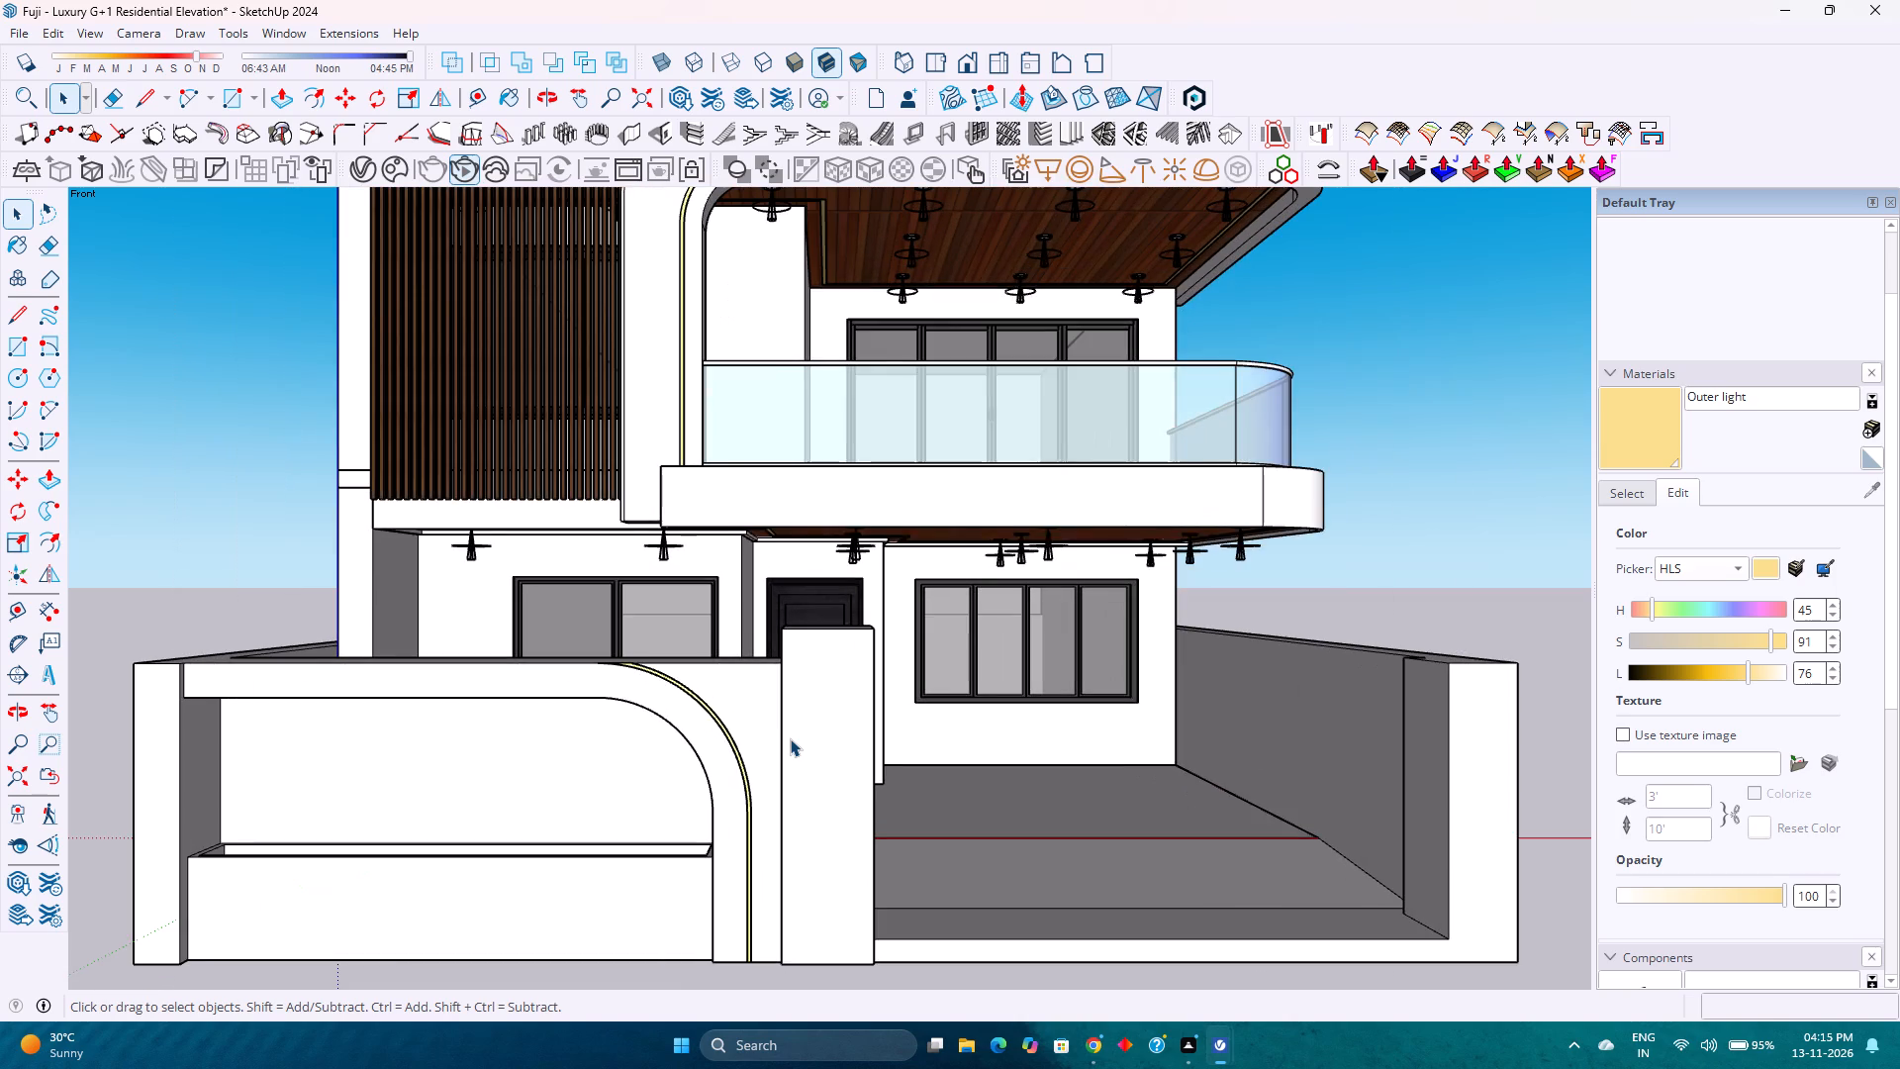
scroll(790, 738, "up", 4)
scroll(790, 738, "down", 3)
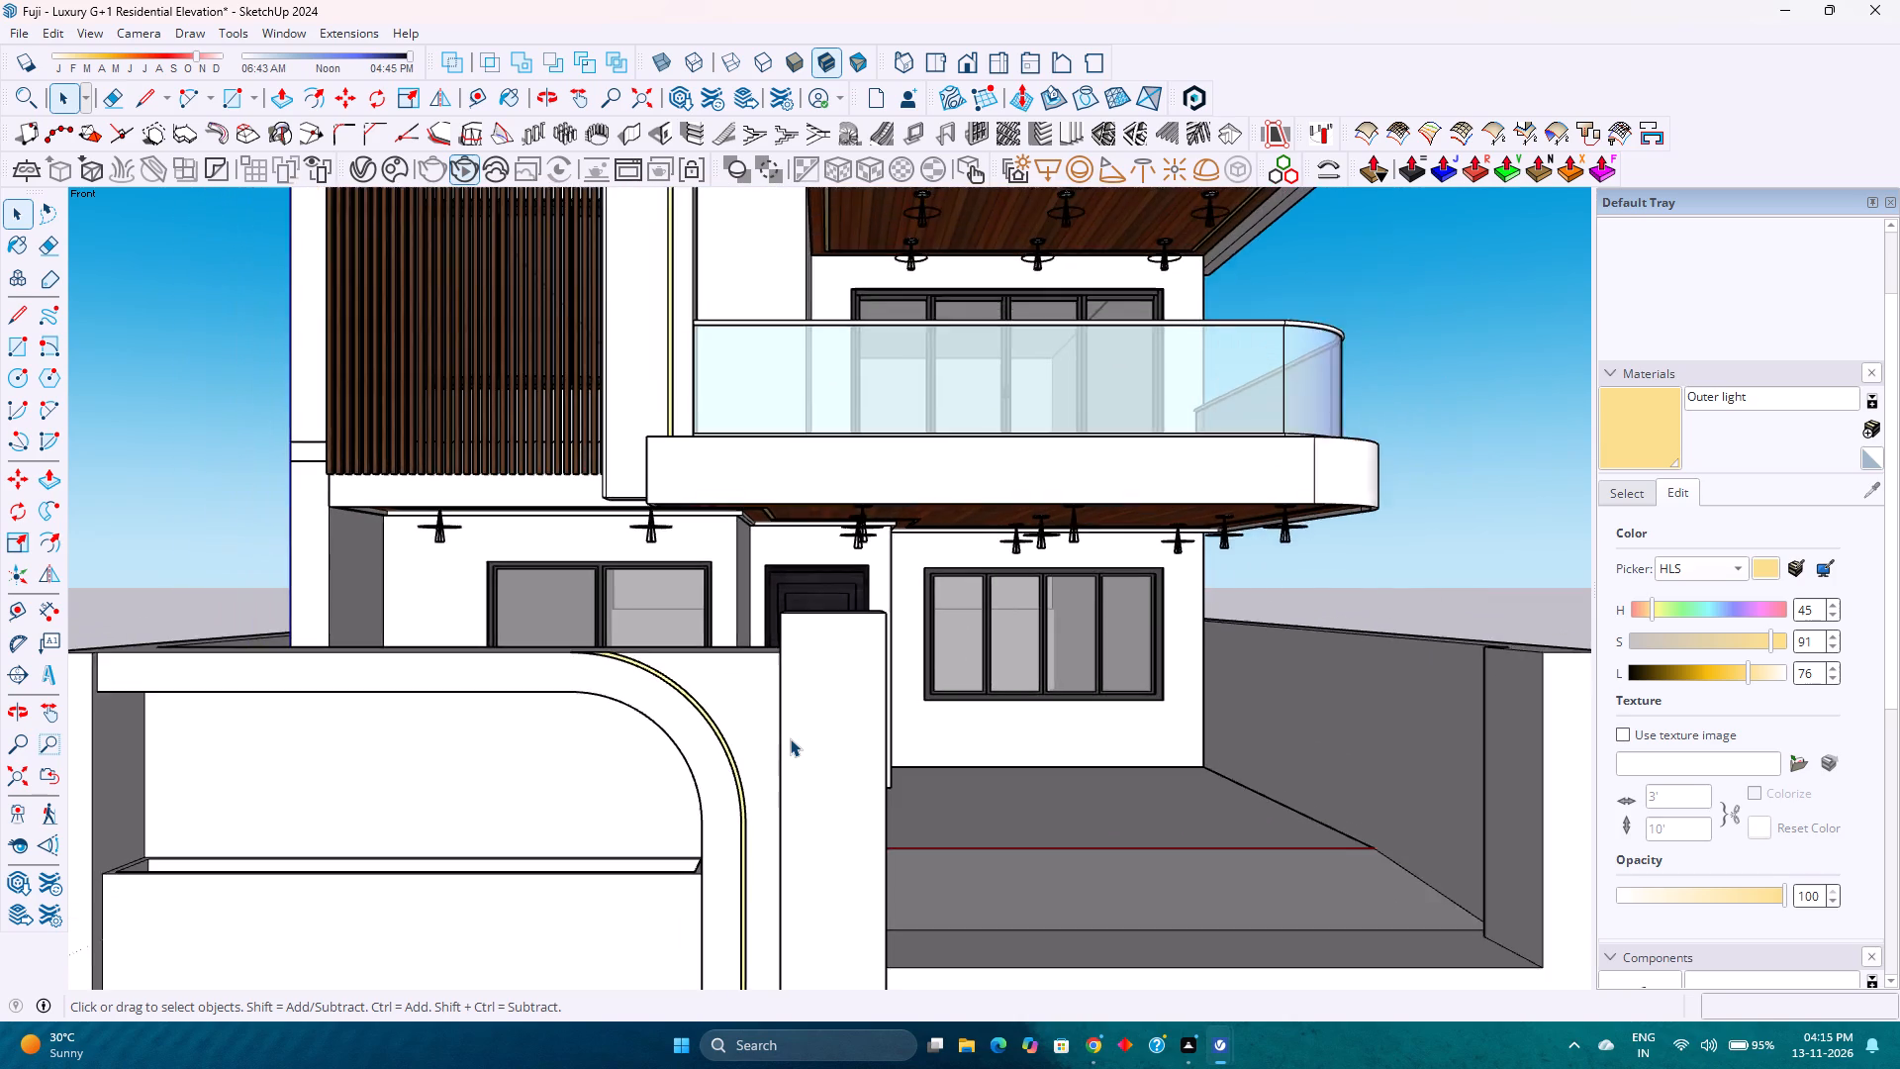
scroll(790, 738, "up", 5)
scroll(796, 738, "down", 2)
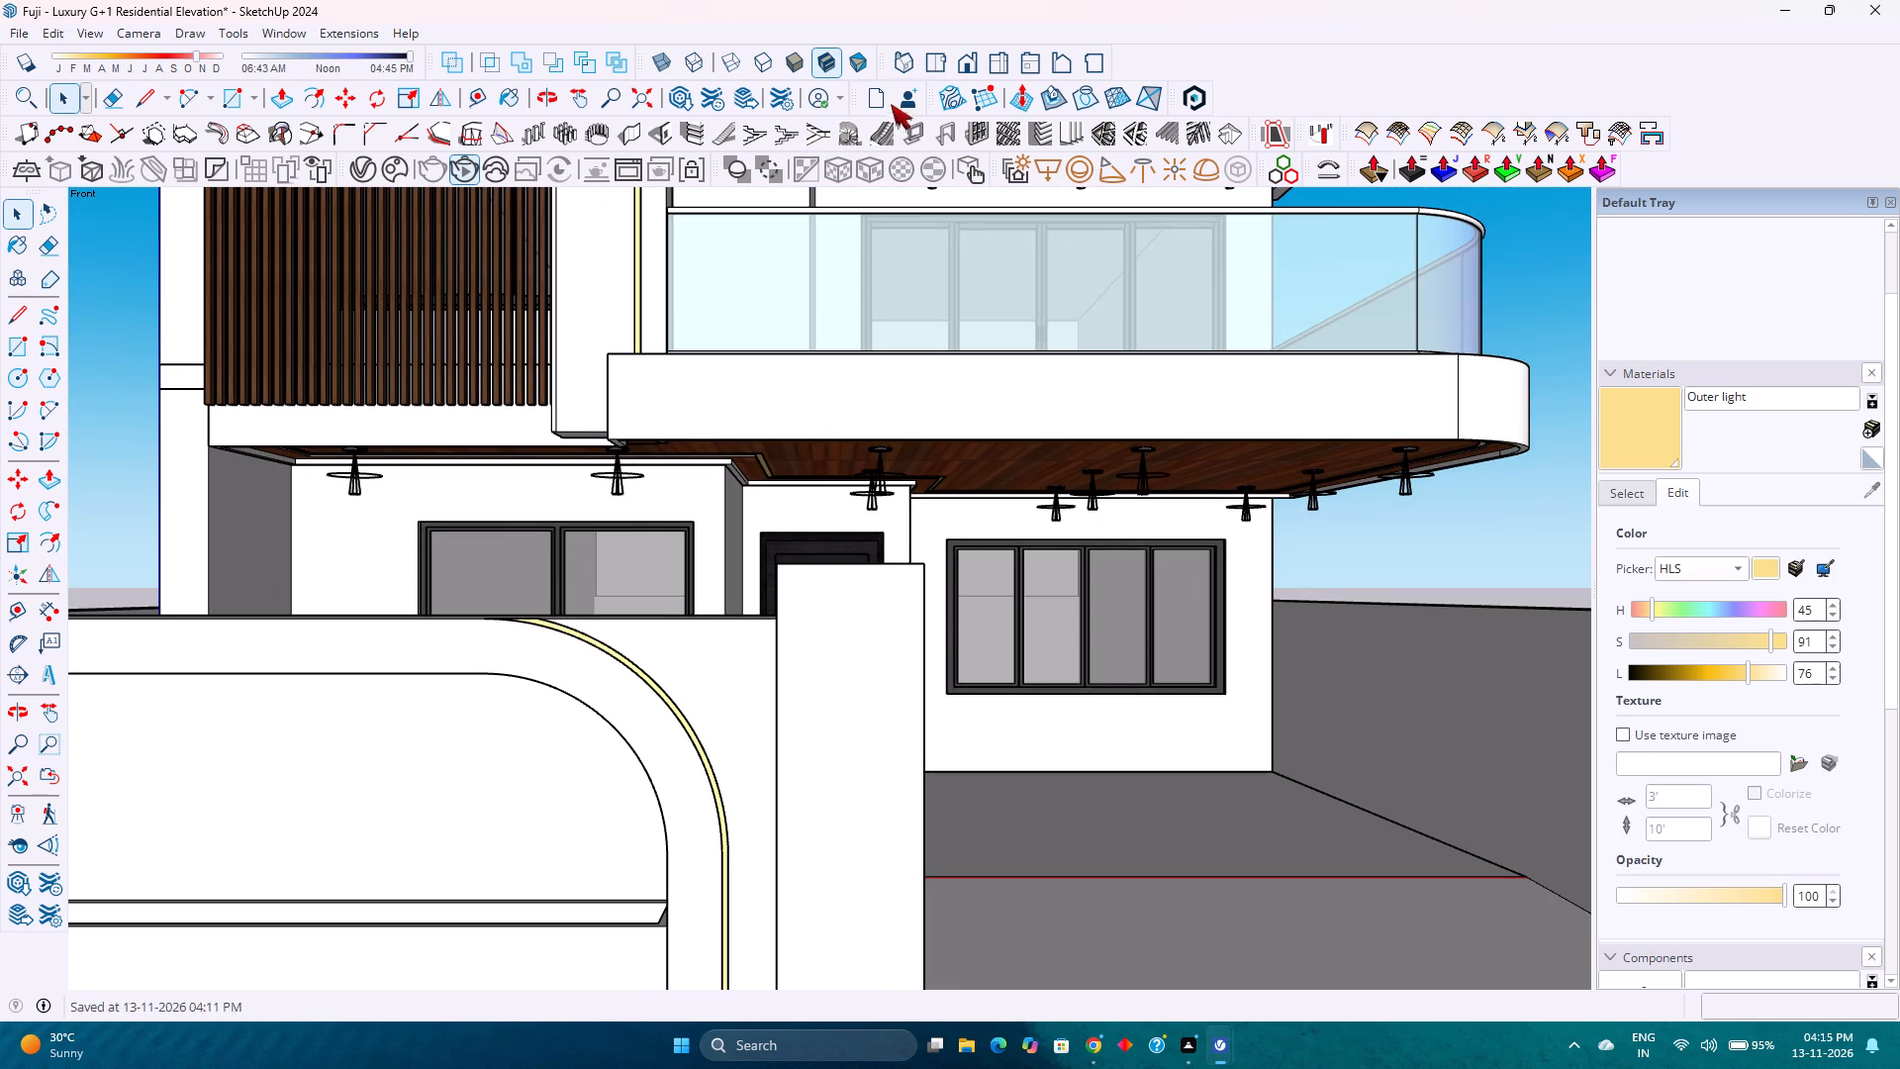
Switch to the standard front view and fit the whole house in the drawing area to view the facade.
left_click(967, 67)
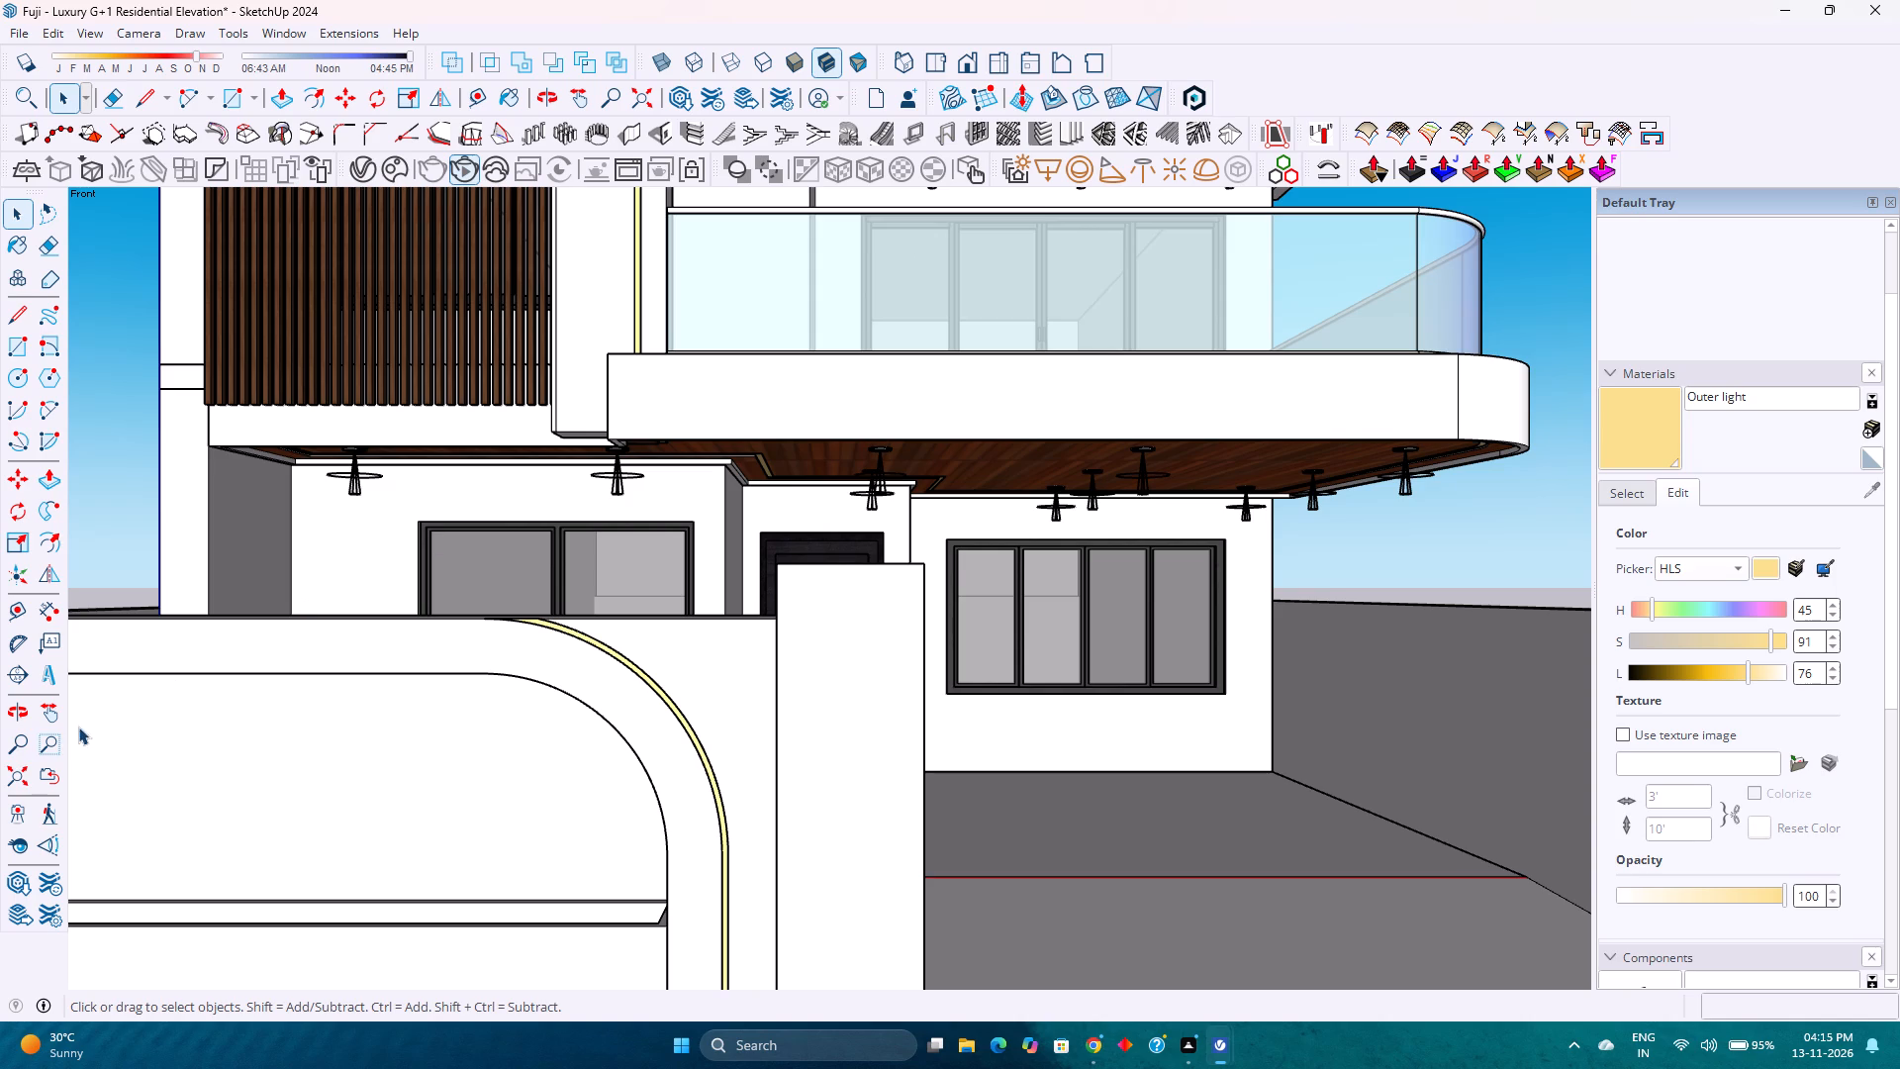
left_click(21, 769)
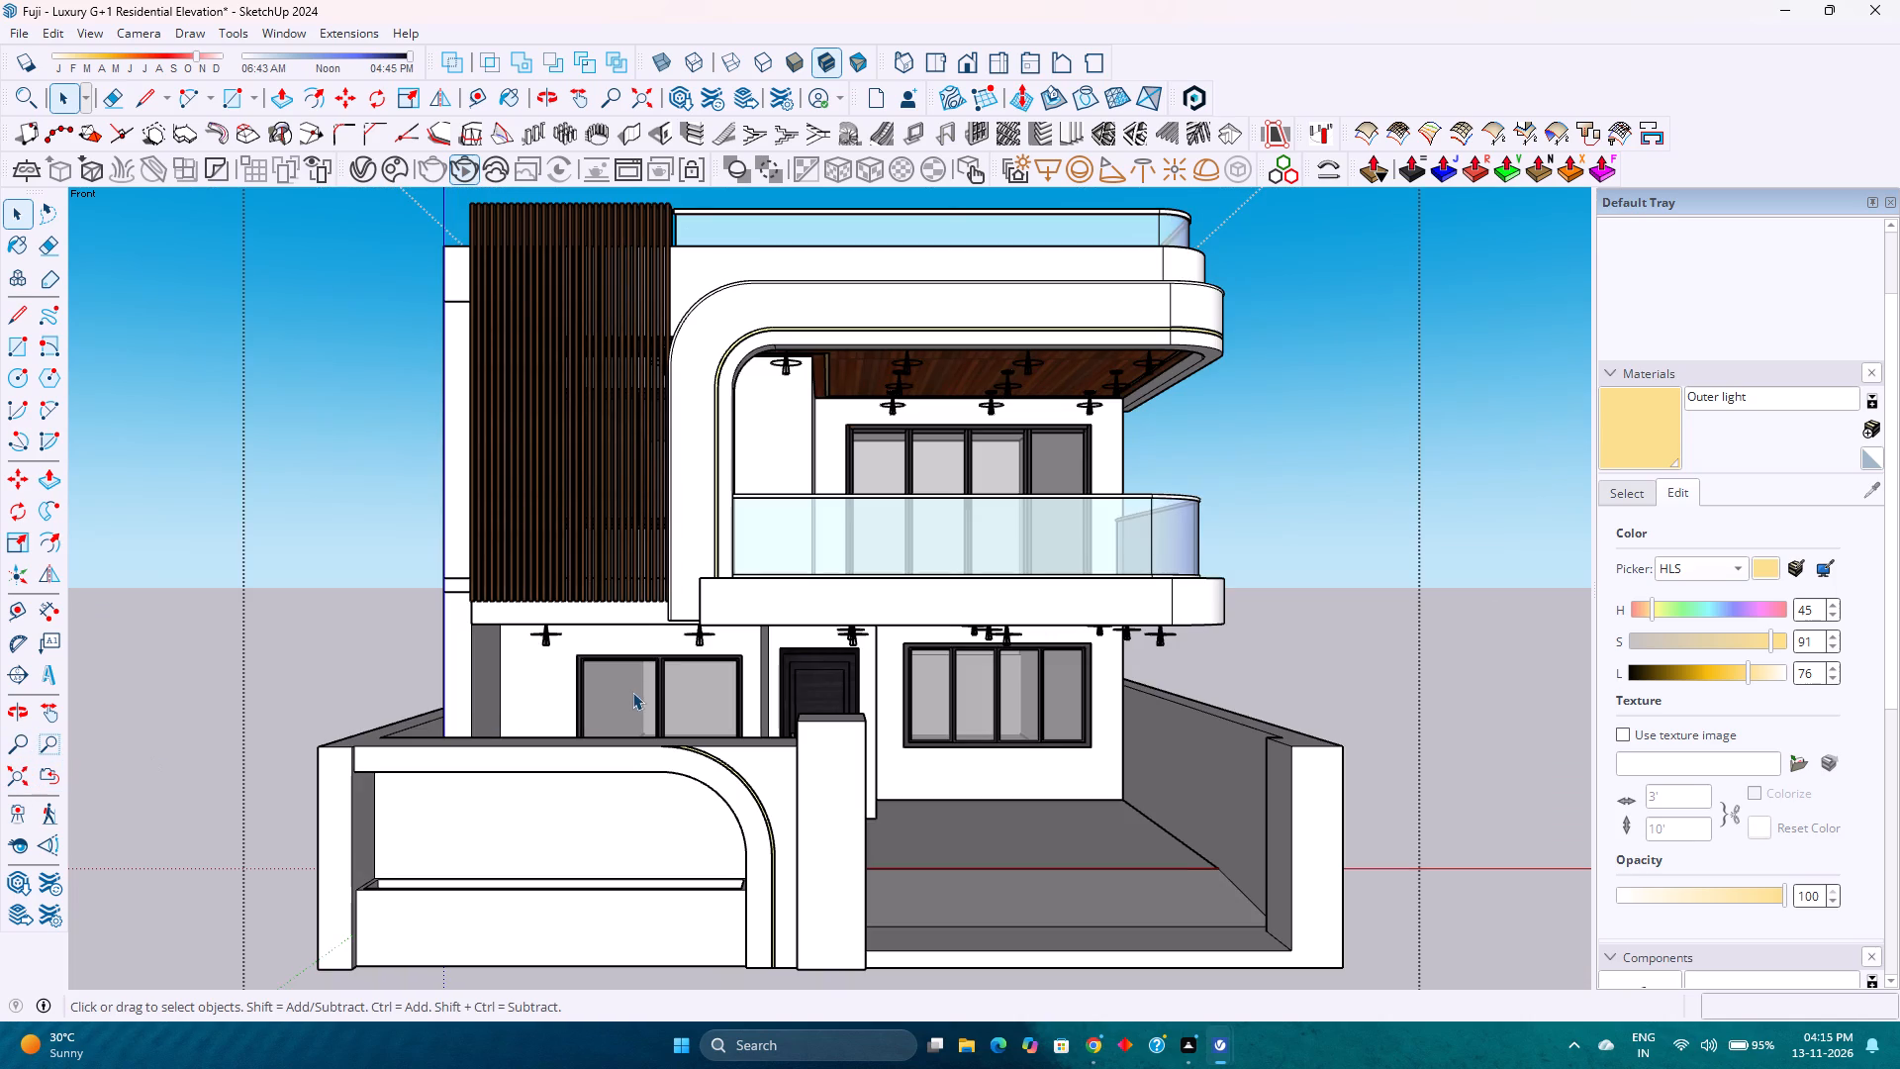
scroll(658, 583, "up", 3)
scroll(658, 583, "down", 1)
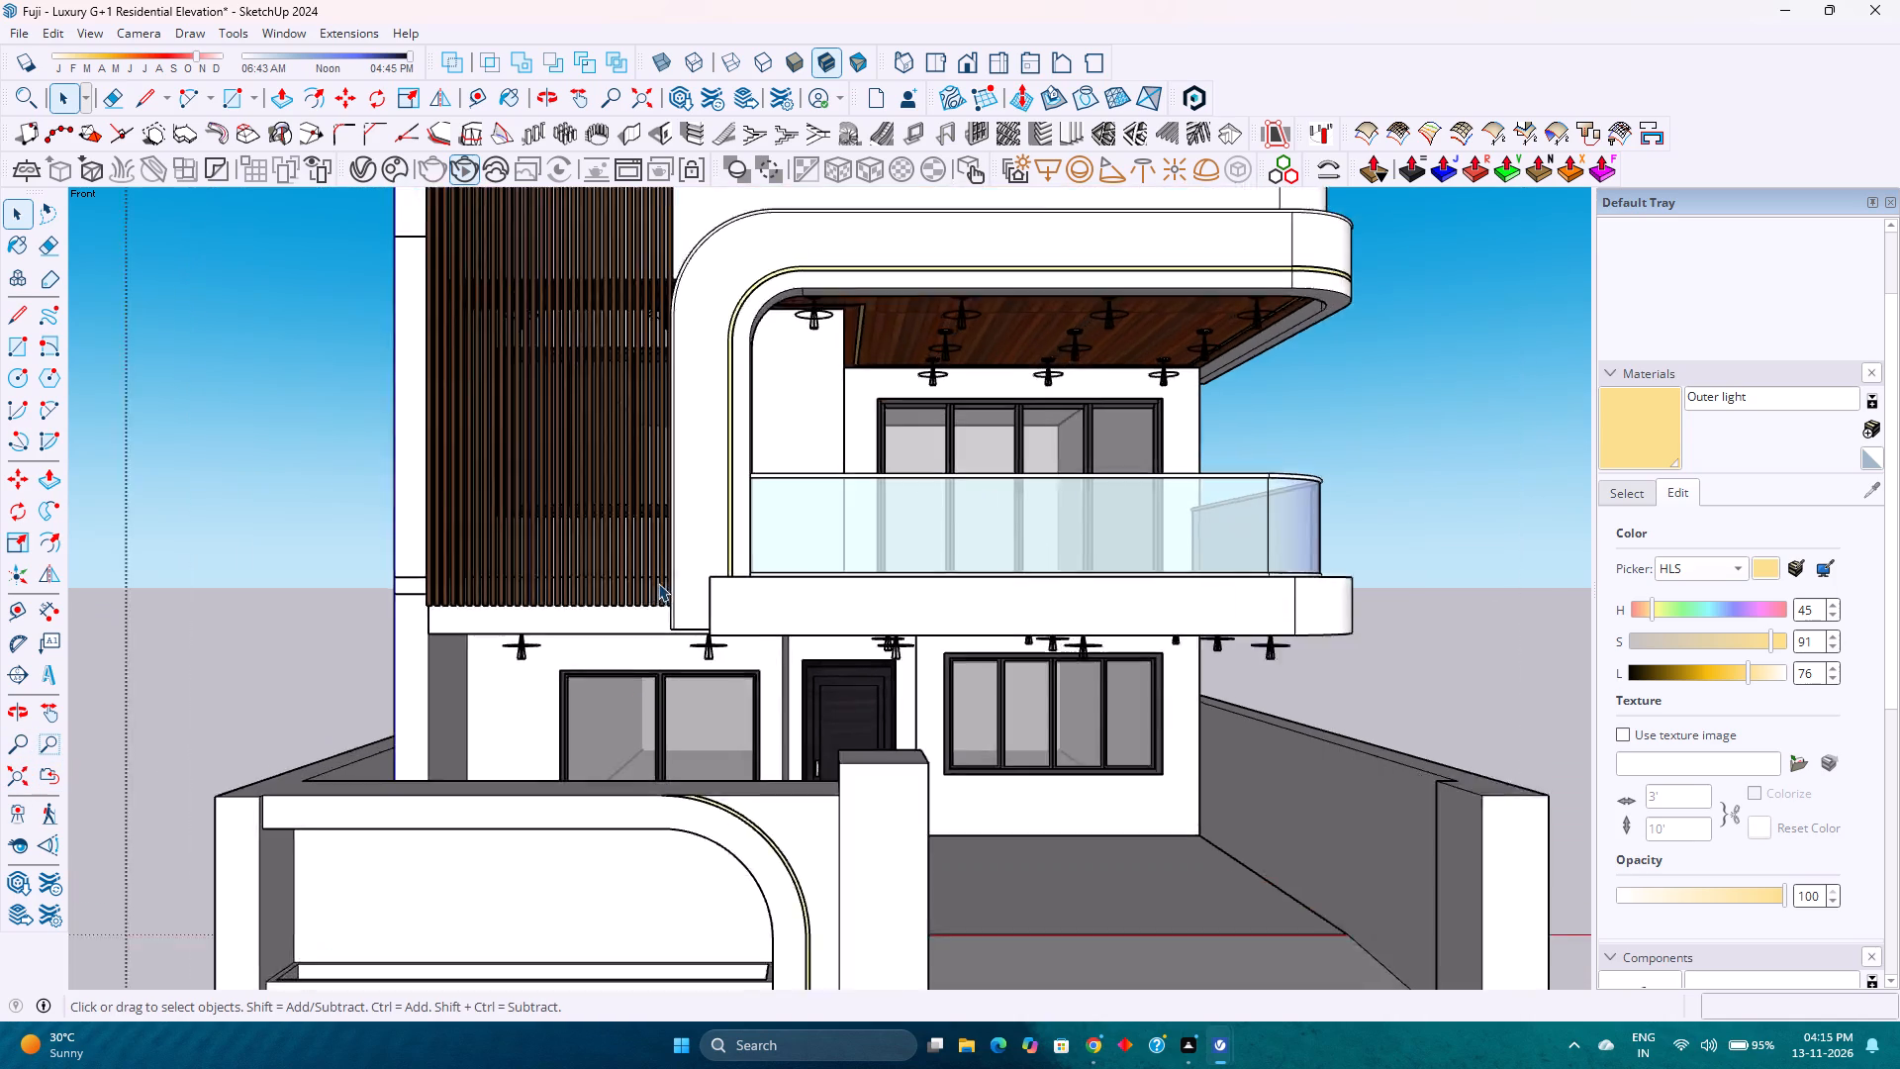
scroll(658, 583, "down", 1)
scroll(658, 583, "up", 2)
scroll(658, 583, "down", 2)
scroll(658, 583, "up", 1)
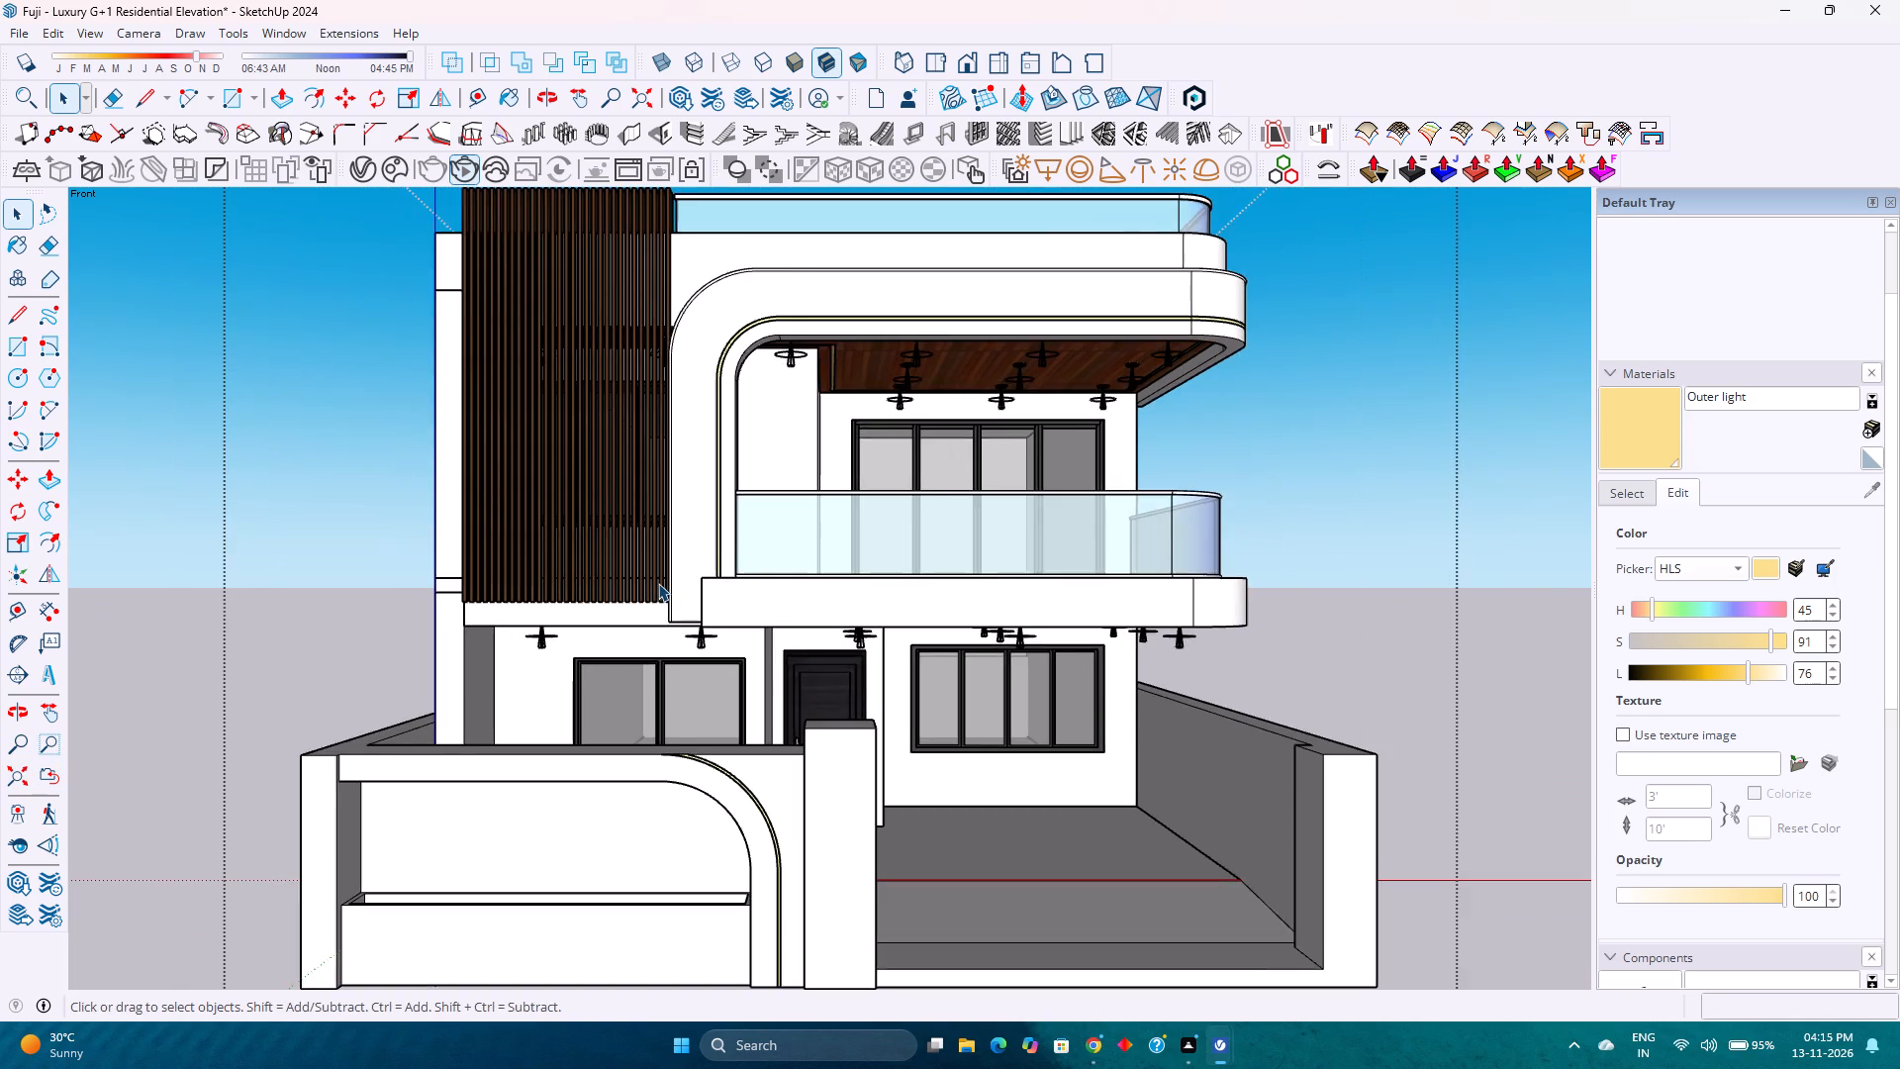
scroll(658, 583, "down", 1)
left_click(28, 773)
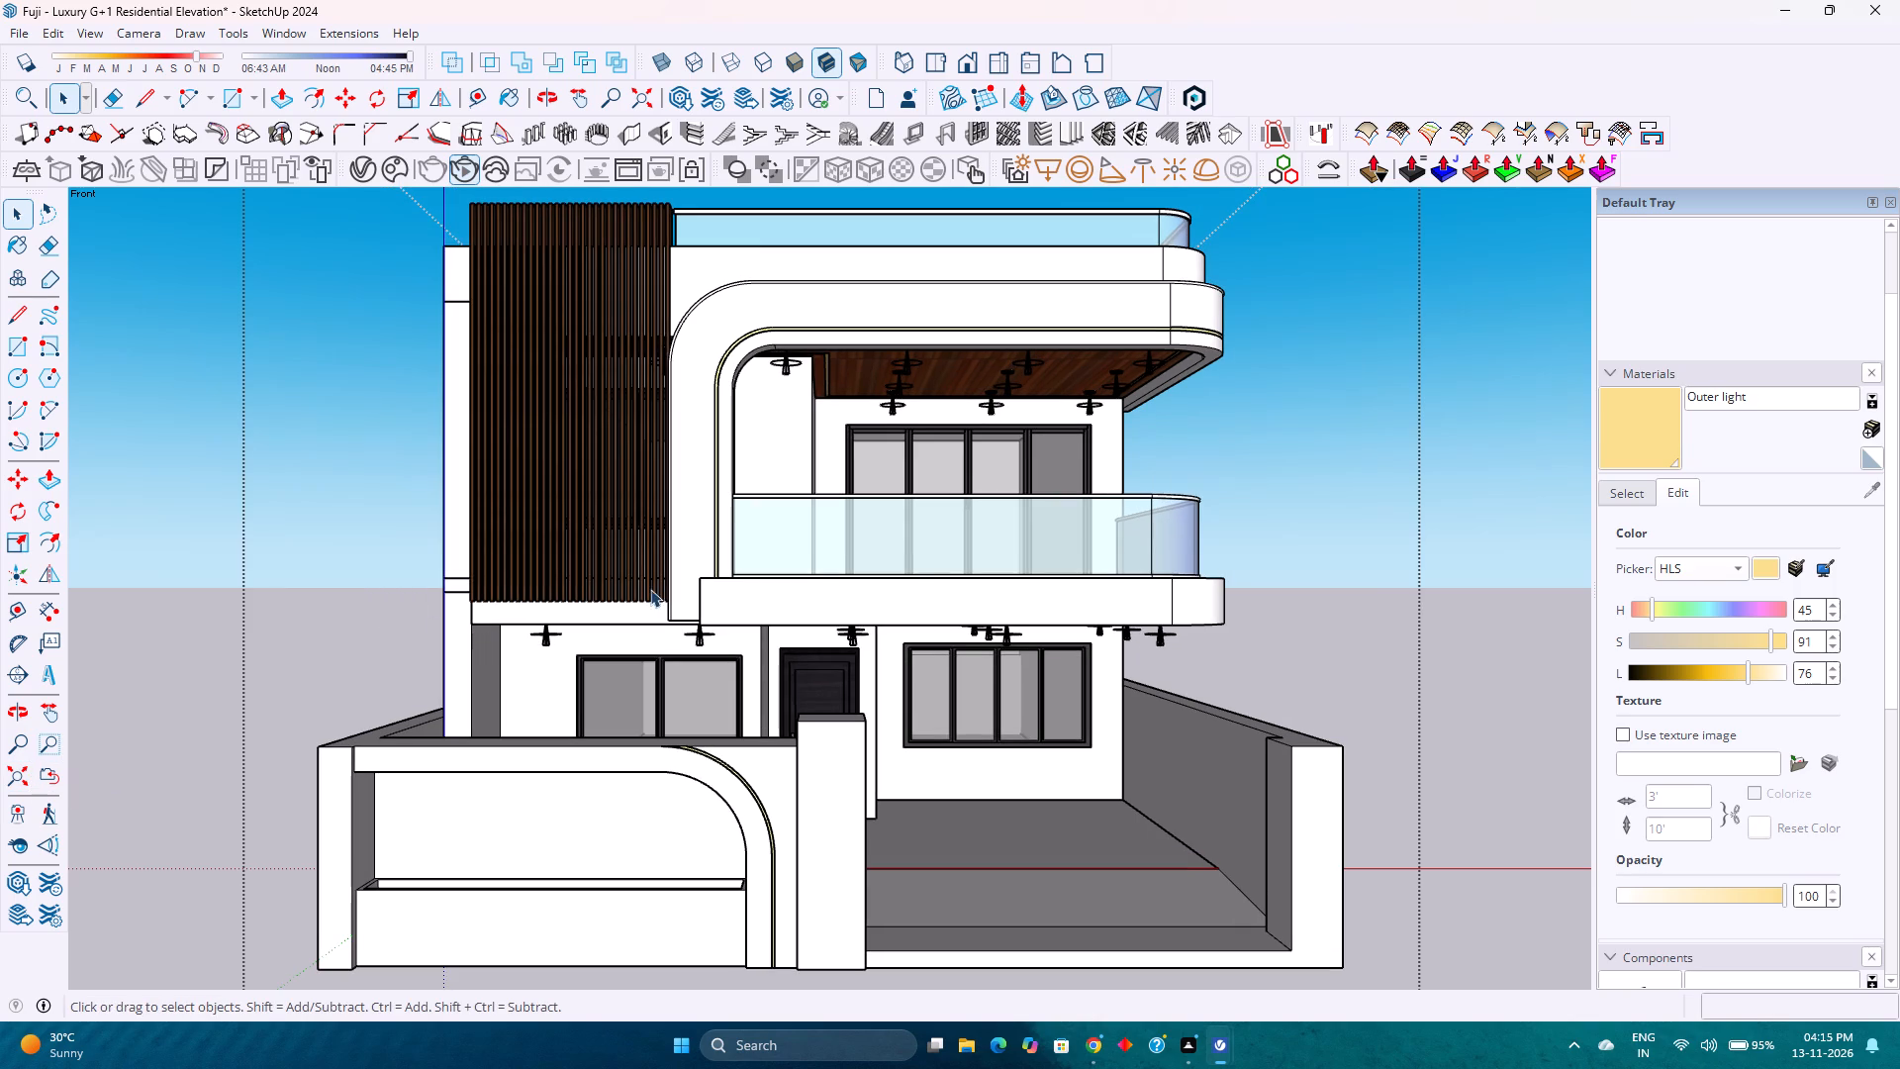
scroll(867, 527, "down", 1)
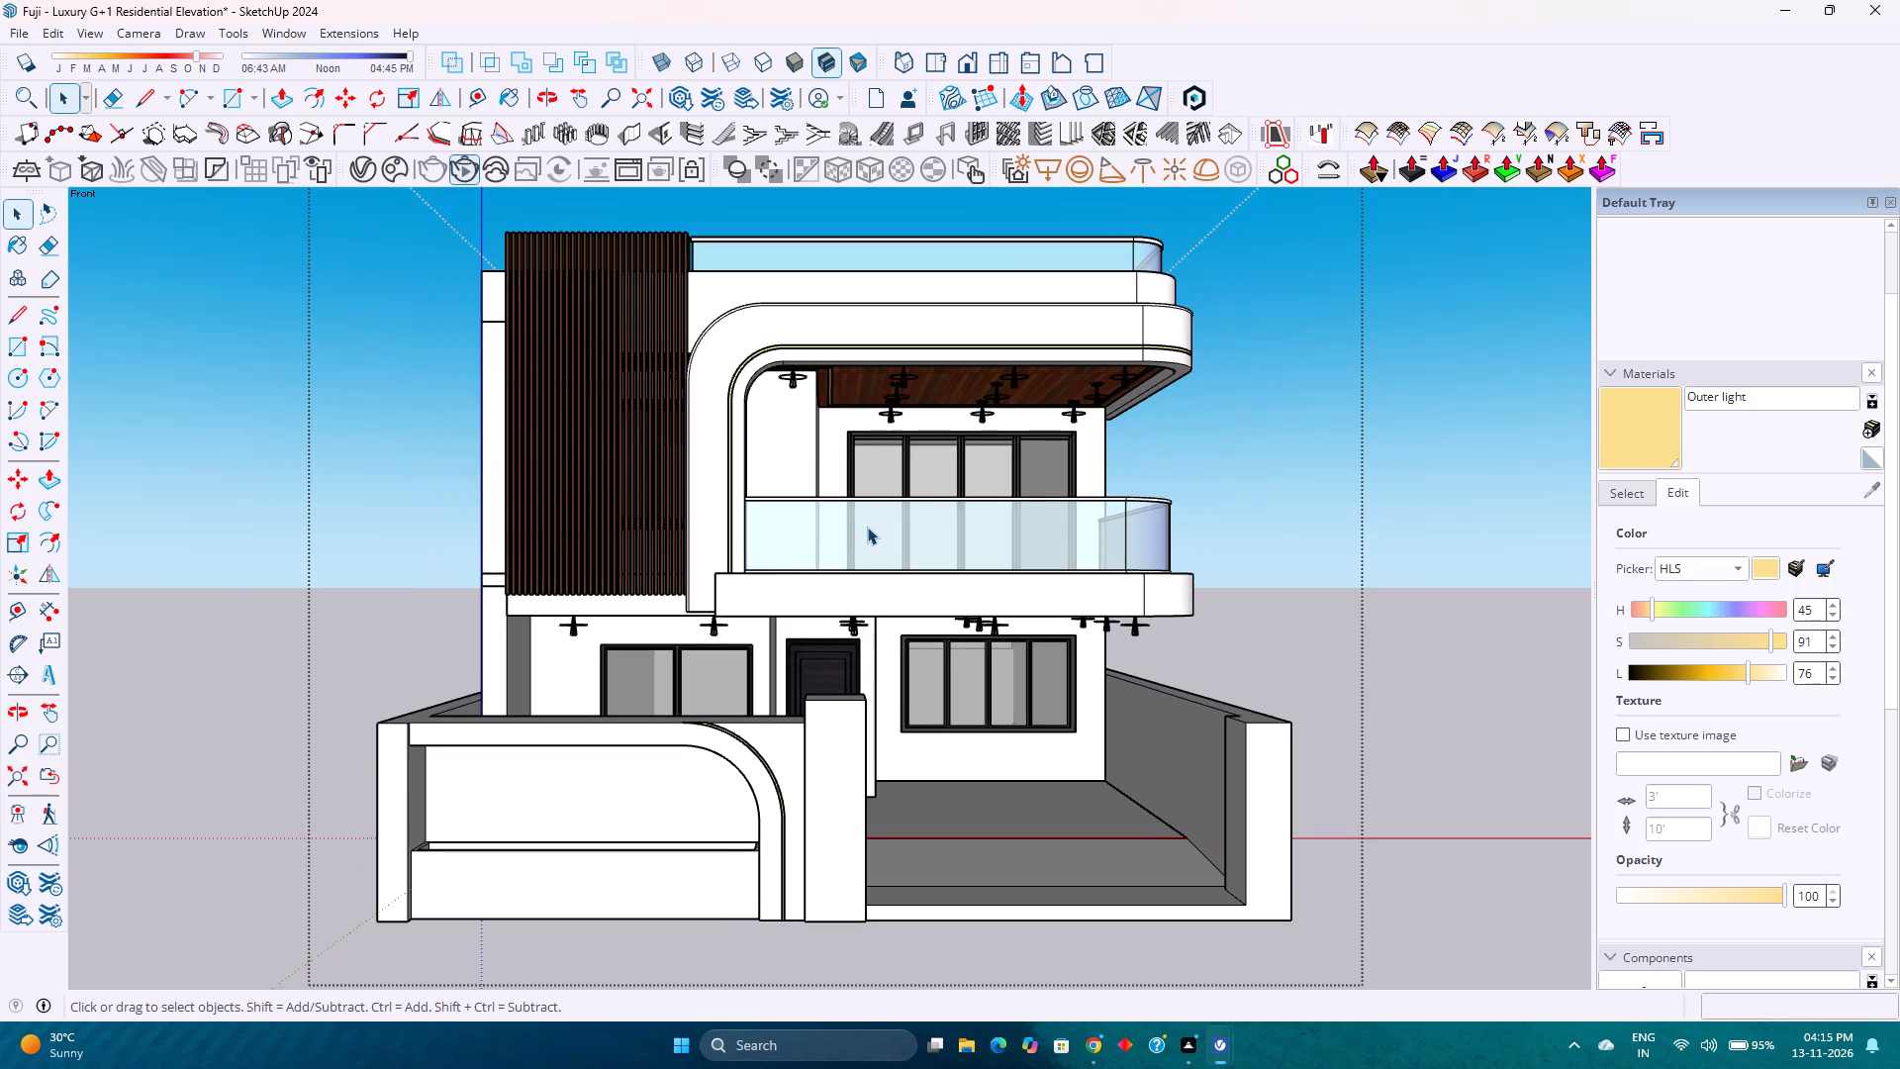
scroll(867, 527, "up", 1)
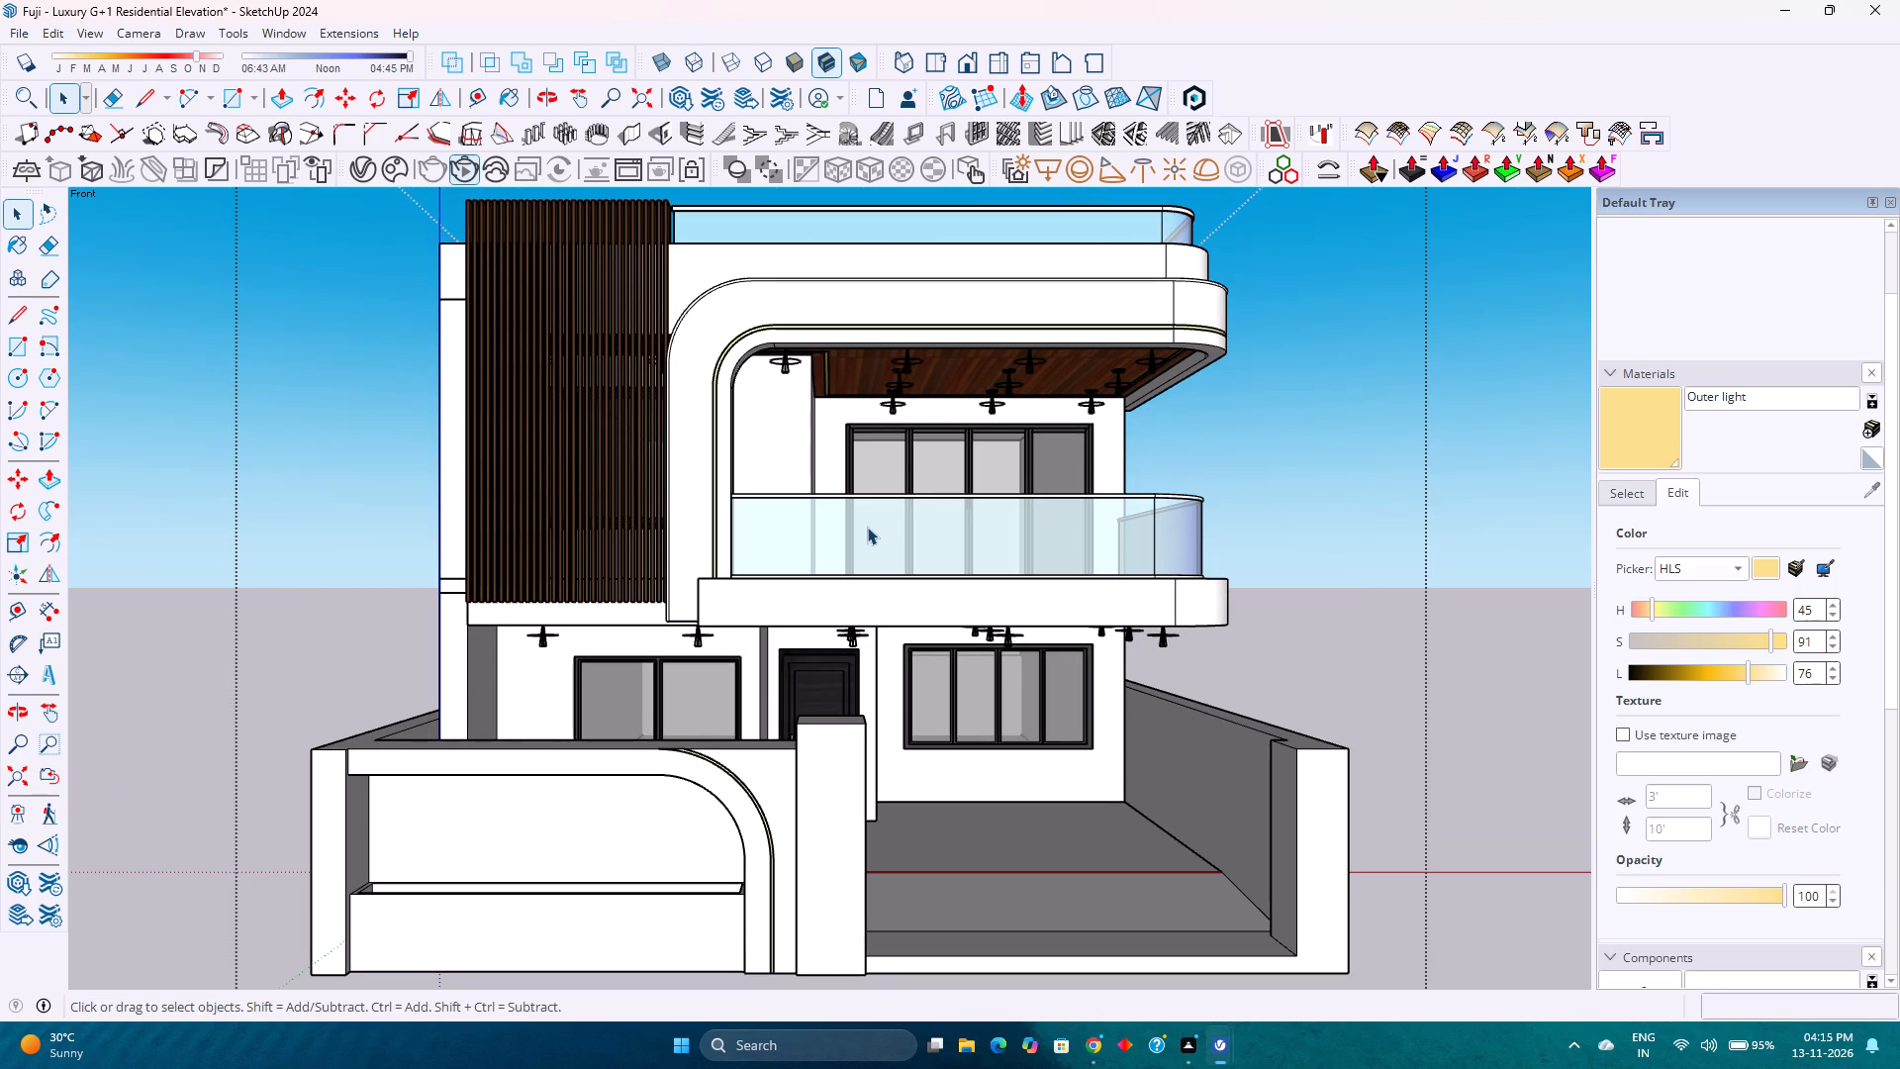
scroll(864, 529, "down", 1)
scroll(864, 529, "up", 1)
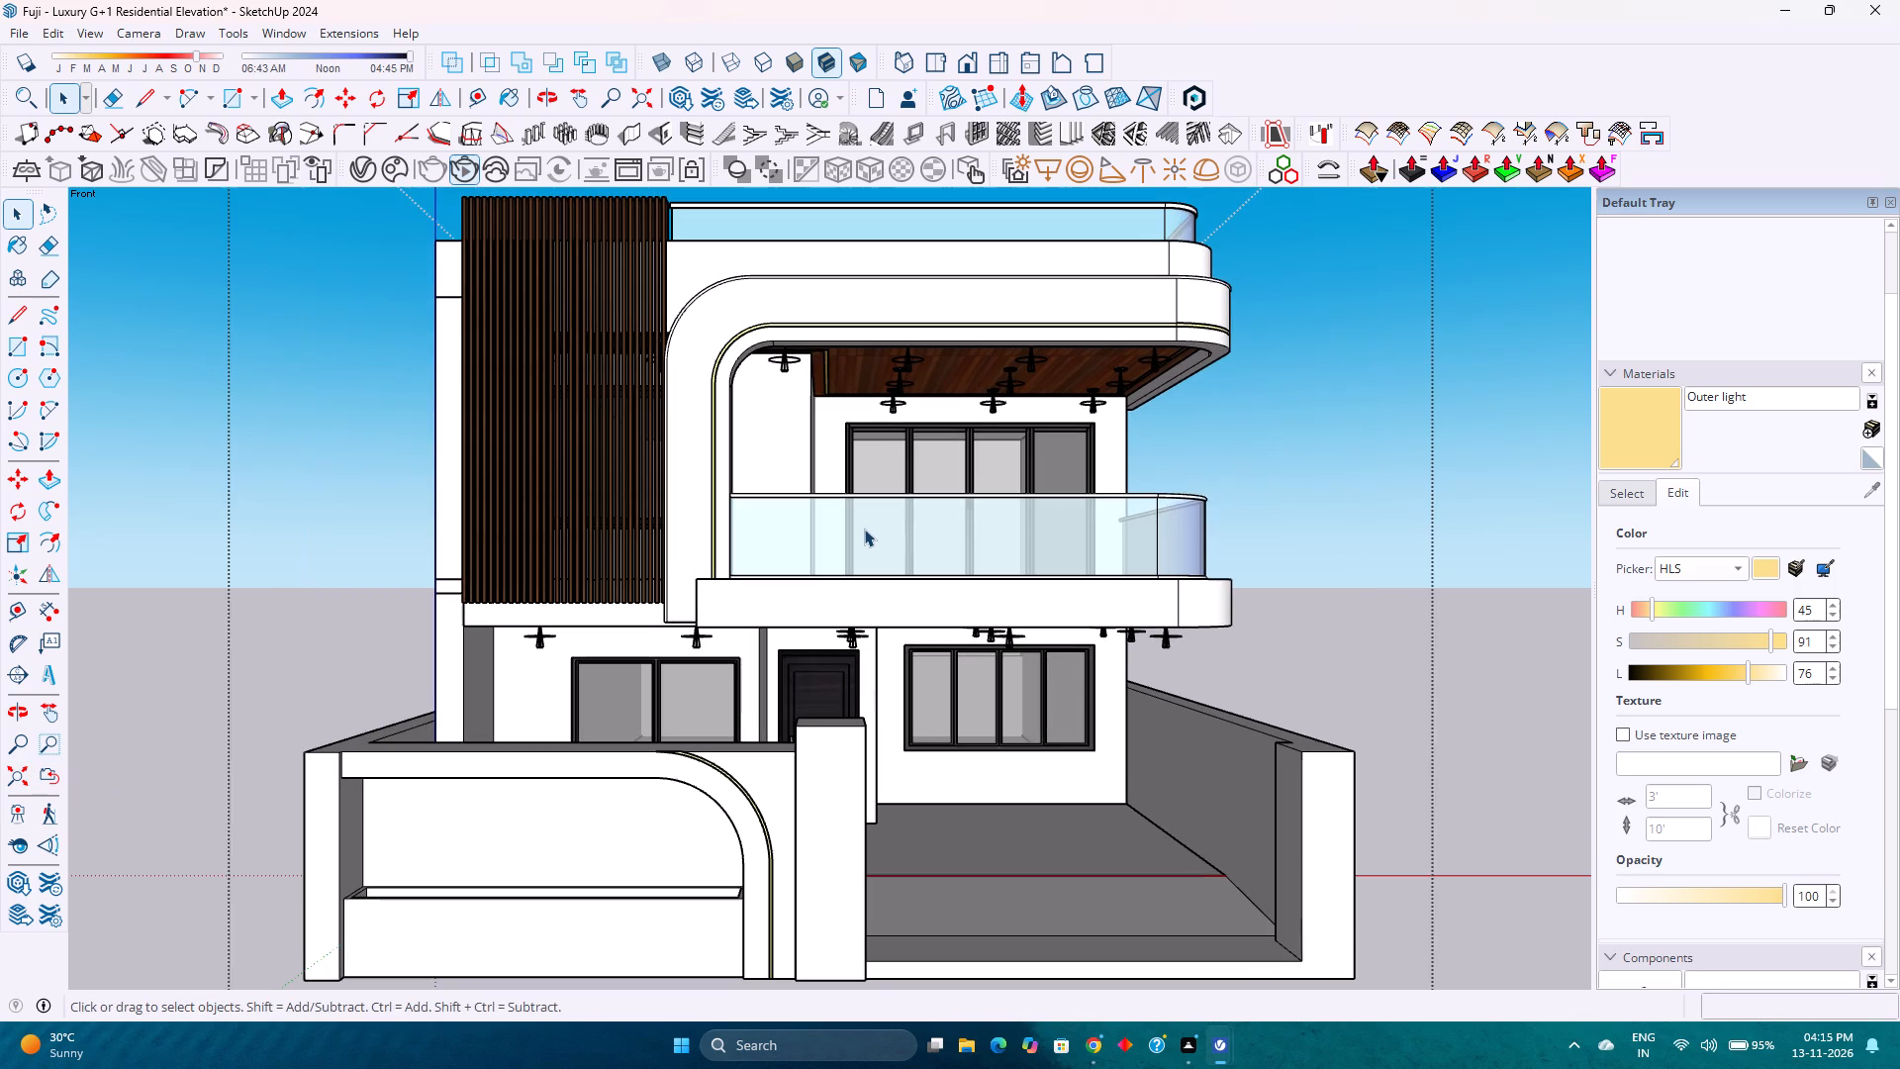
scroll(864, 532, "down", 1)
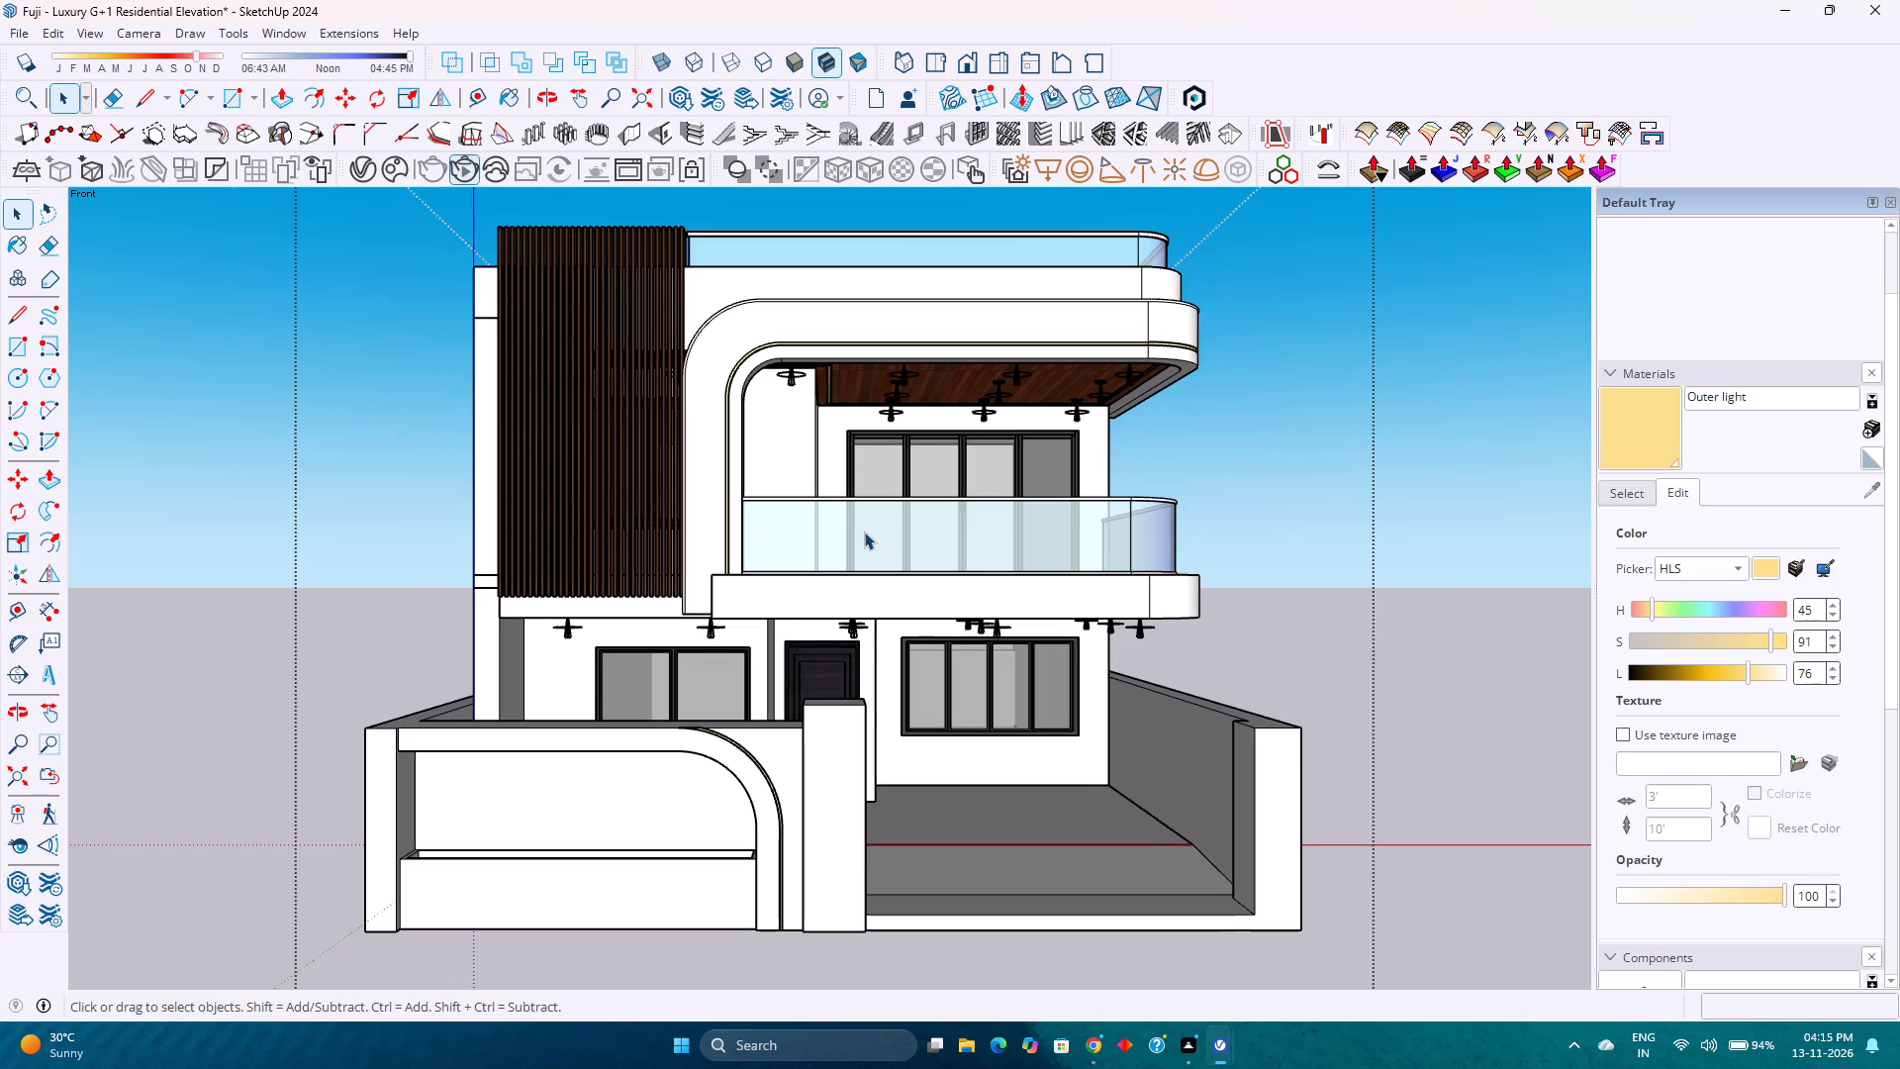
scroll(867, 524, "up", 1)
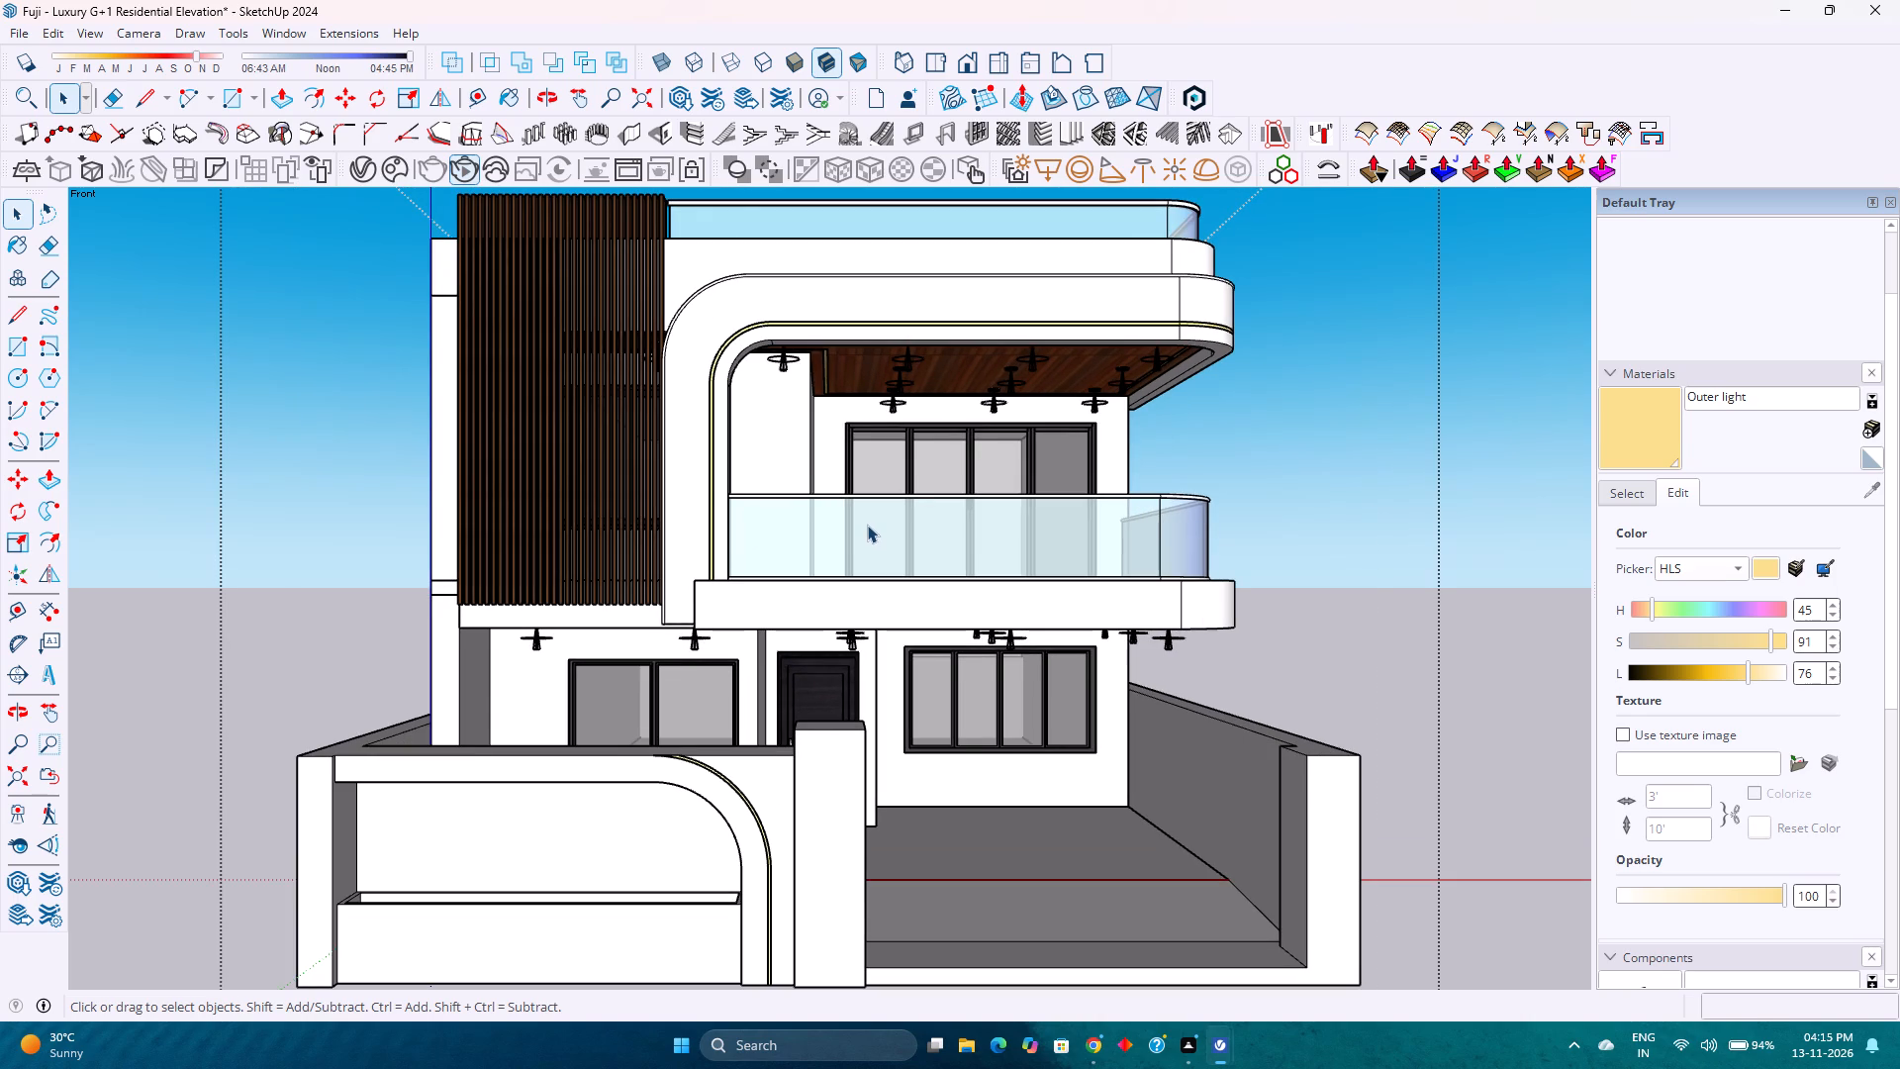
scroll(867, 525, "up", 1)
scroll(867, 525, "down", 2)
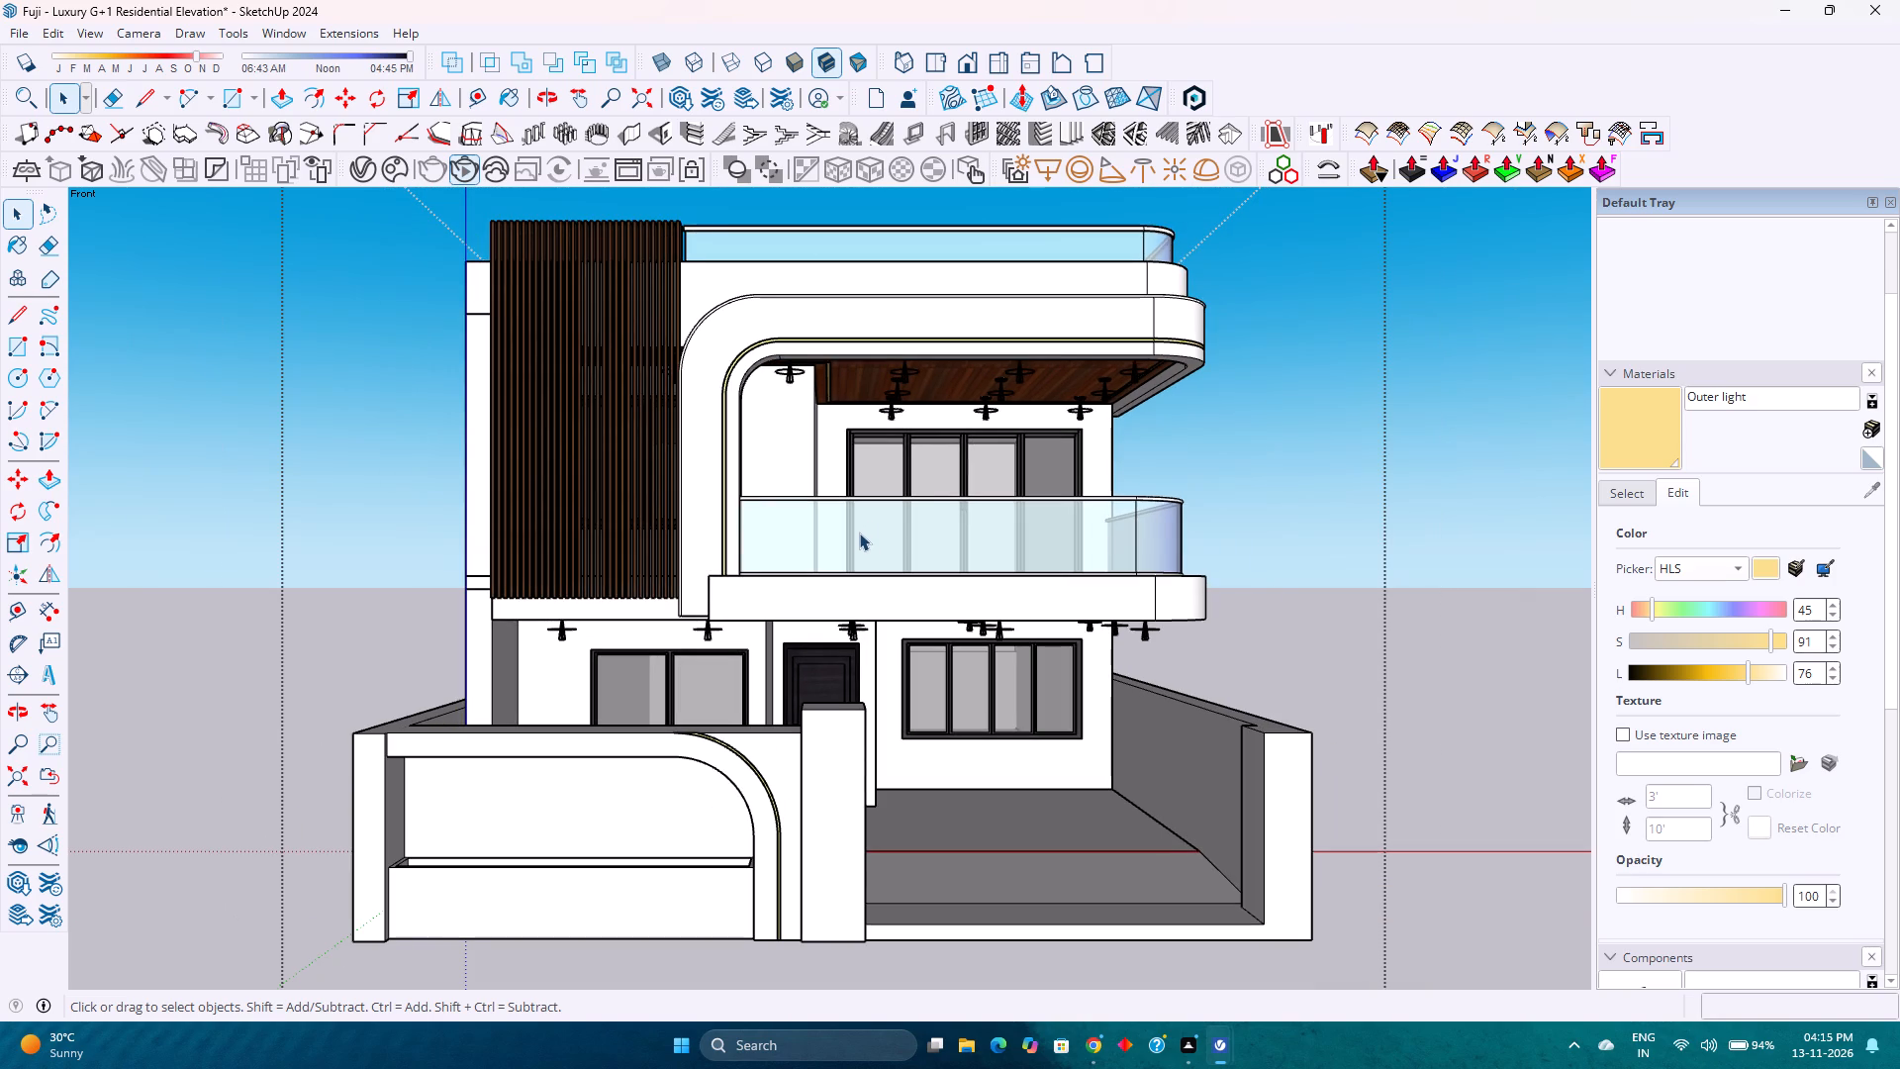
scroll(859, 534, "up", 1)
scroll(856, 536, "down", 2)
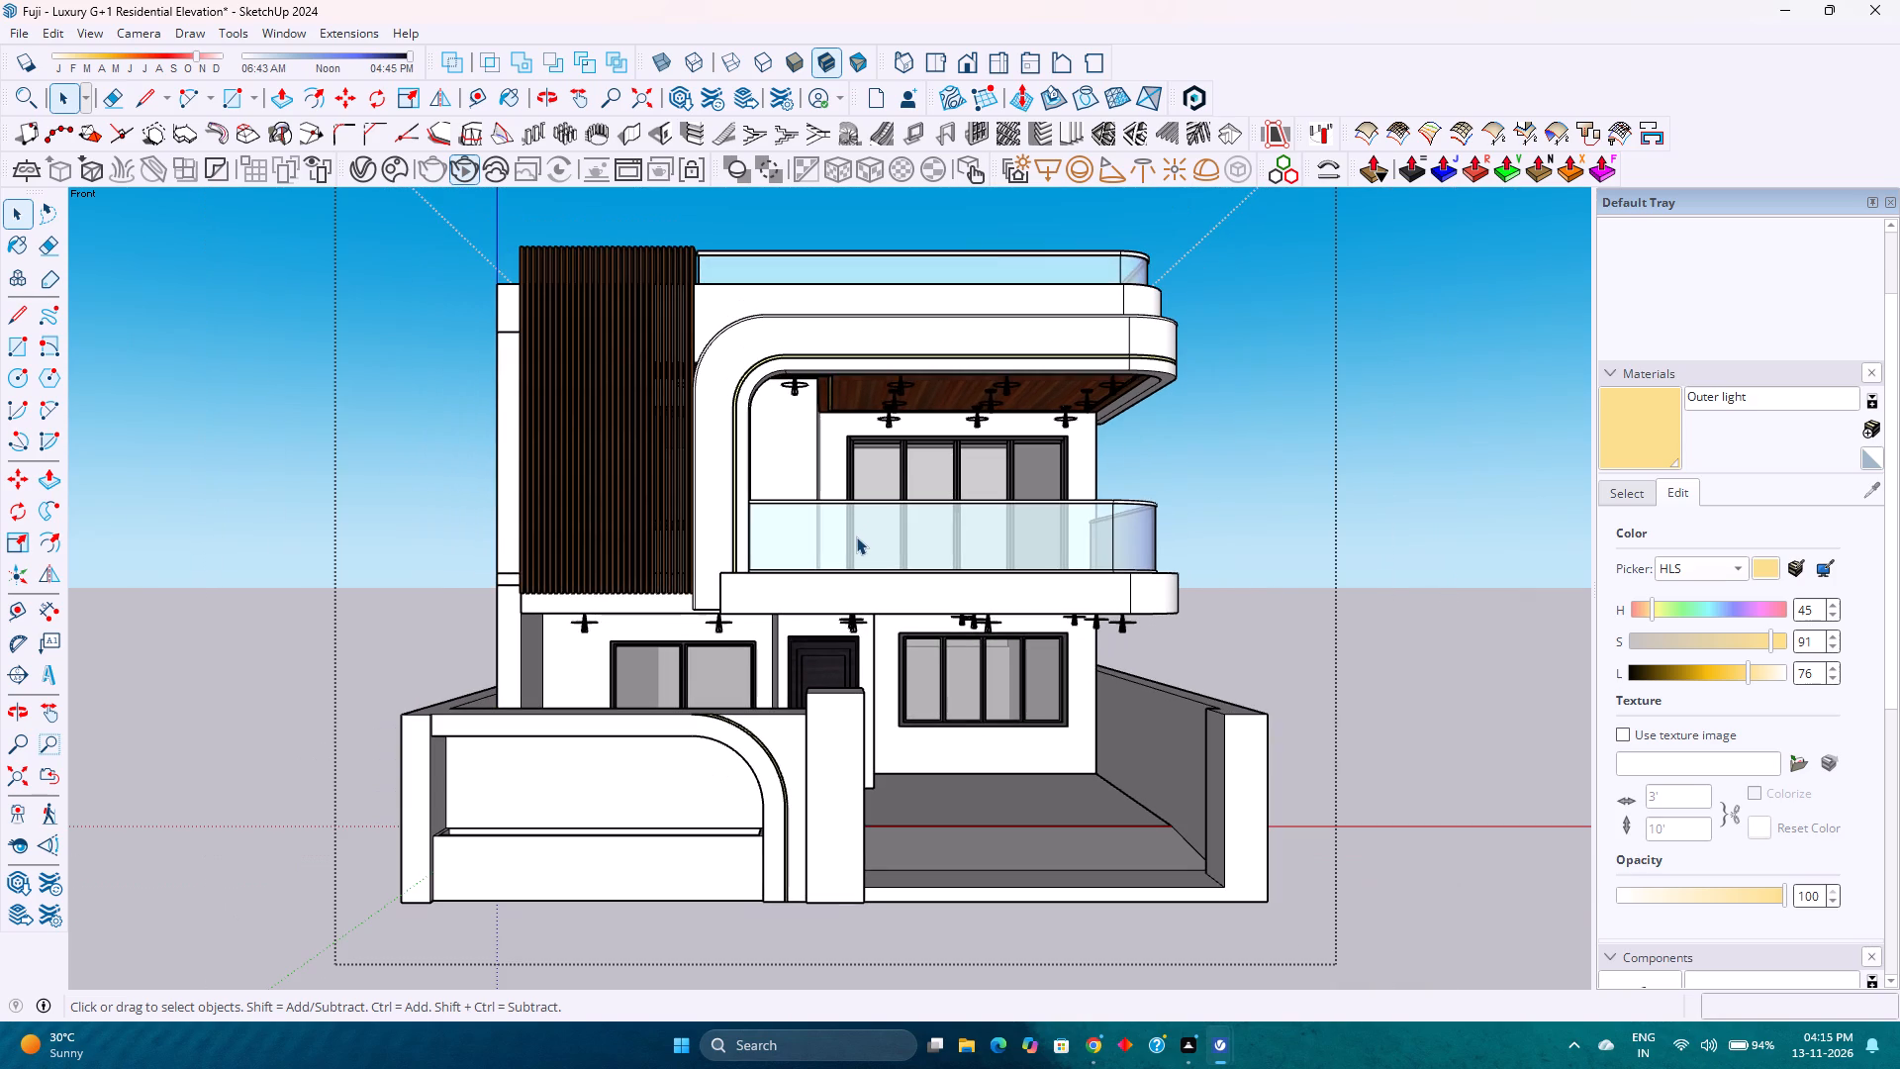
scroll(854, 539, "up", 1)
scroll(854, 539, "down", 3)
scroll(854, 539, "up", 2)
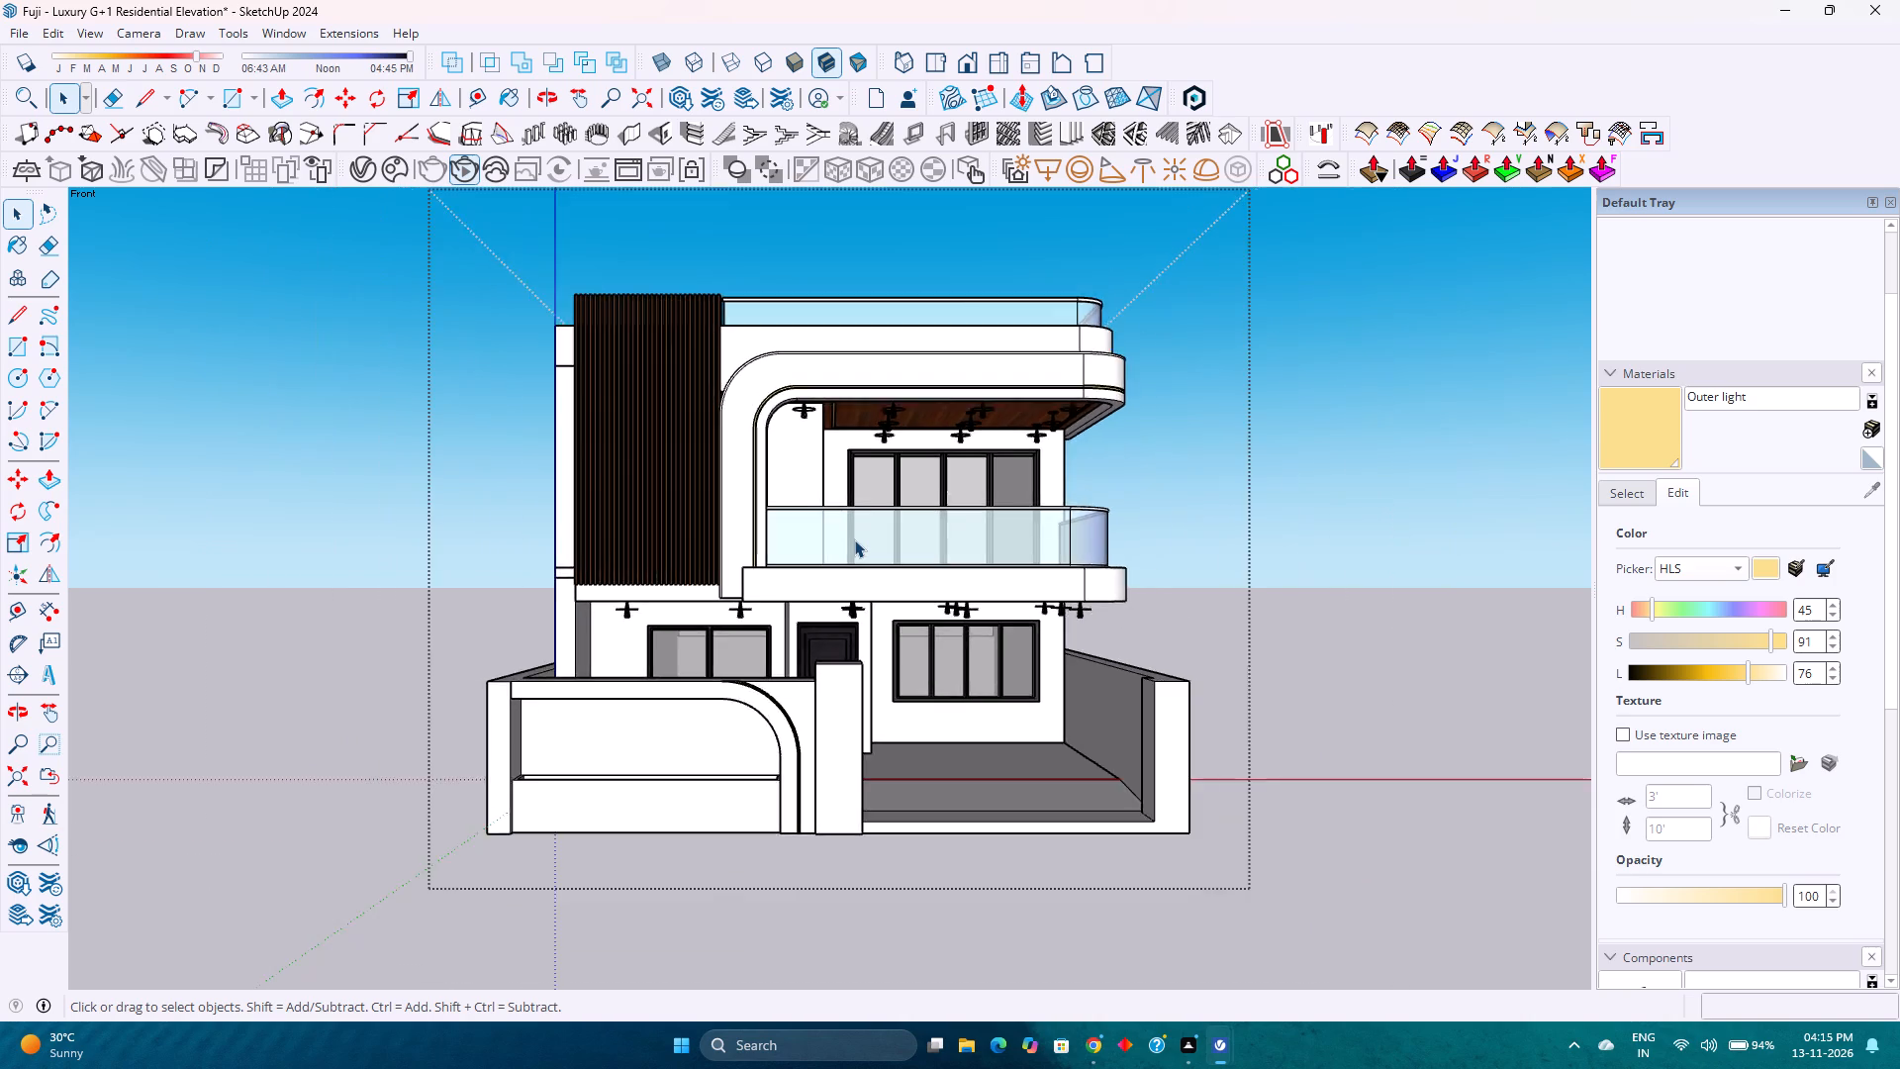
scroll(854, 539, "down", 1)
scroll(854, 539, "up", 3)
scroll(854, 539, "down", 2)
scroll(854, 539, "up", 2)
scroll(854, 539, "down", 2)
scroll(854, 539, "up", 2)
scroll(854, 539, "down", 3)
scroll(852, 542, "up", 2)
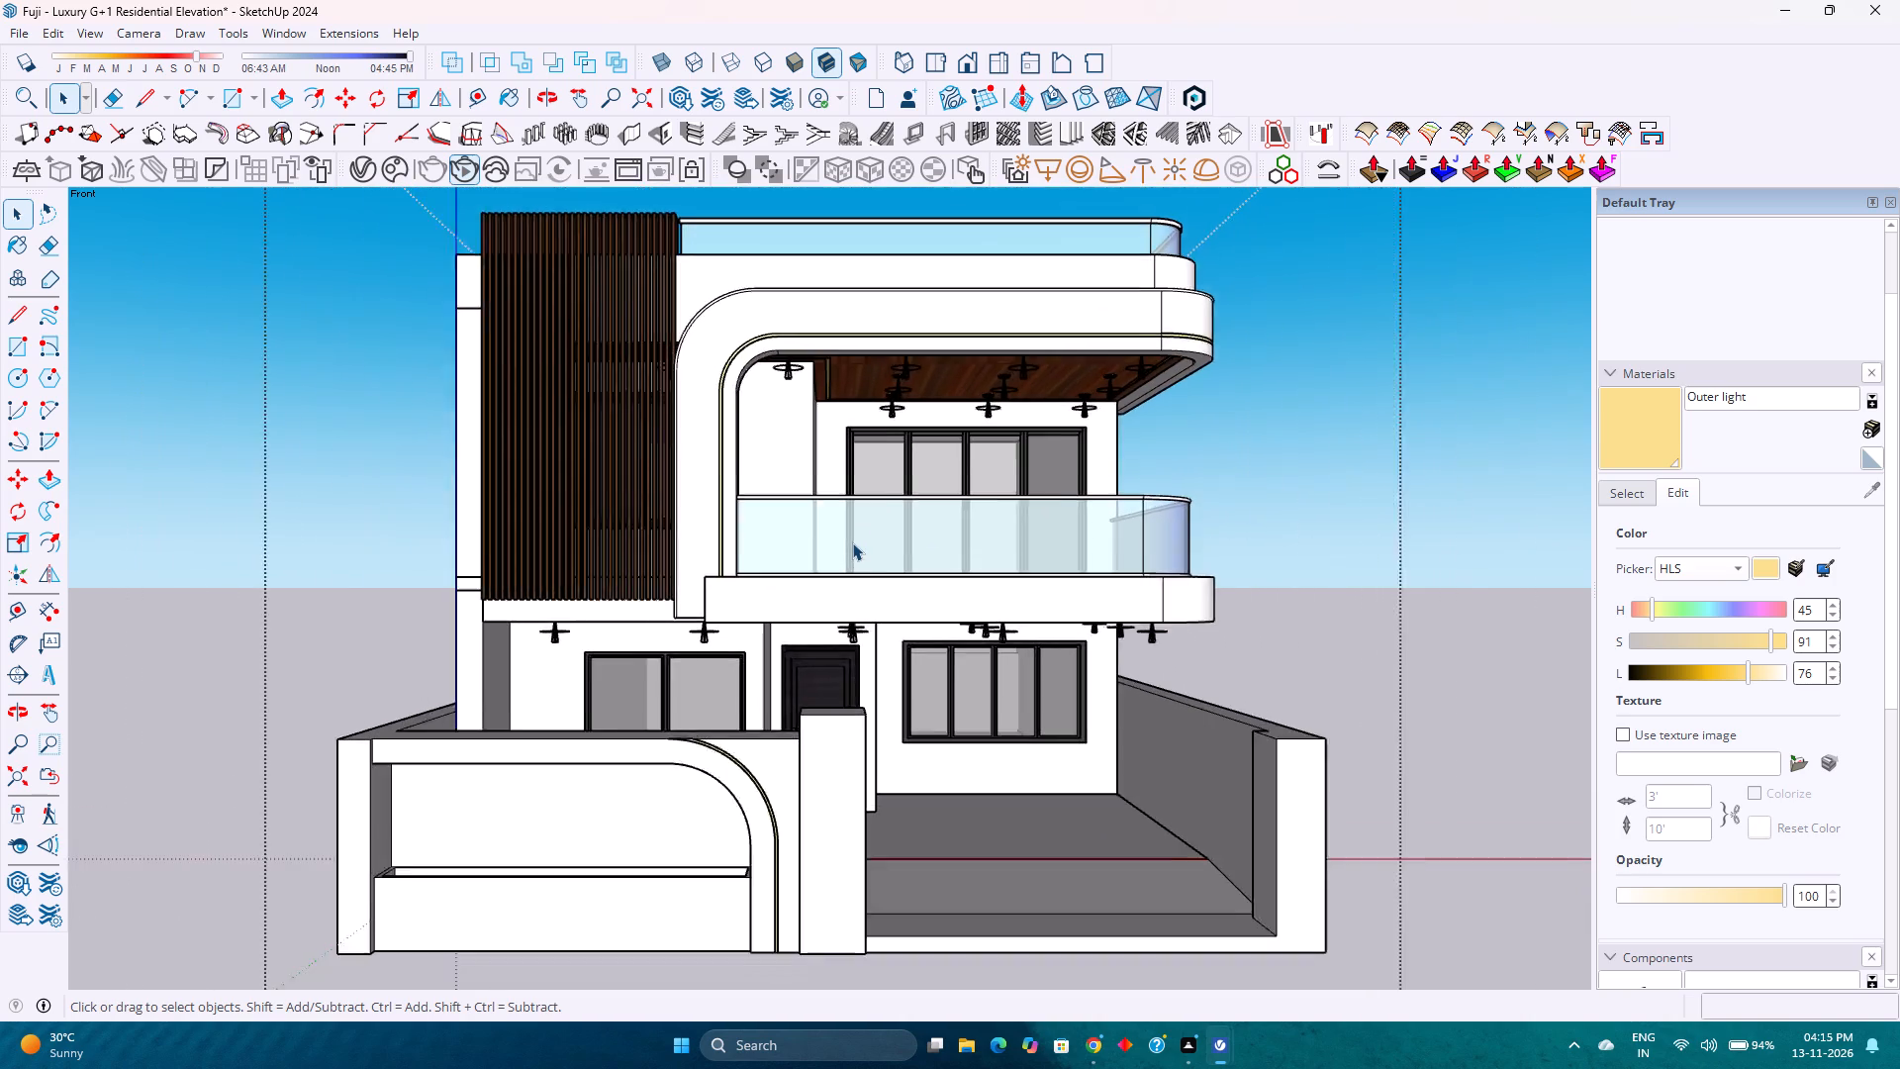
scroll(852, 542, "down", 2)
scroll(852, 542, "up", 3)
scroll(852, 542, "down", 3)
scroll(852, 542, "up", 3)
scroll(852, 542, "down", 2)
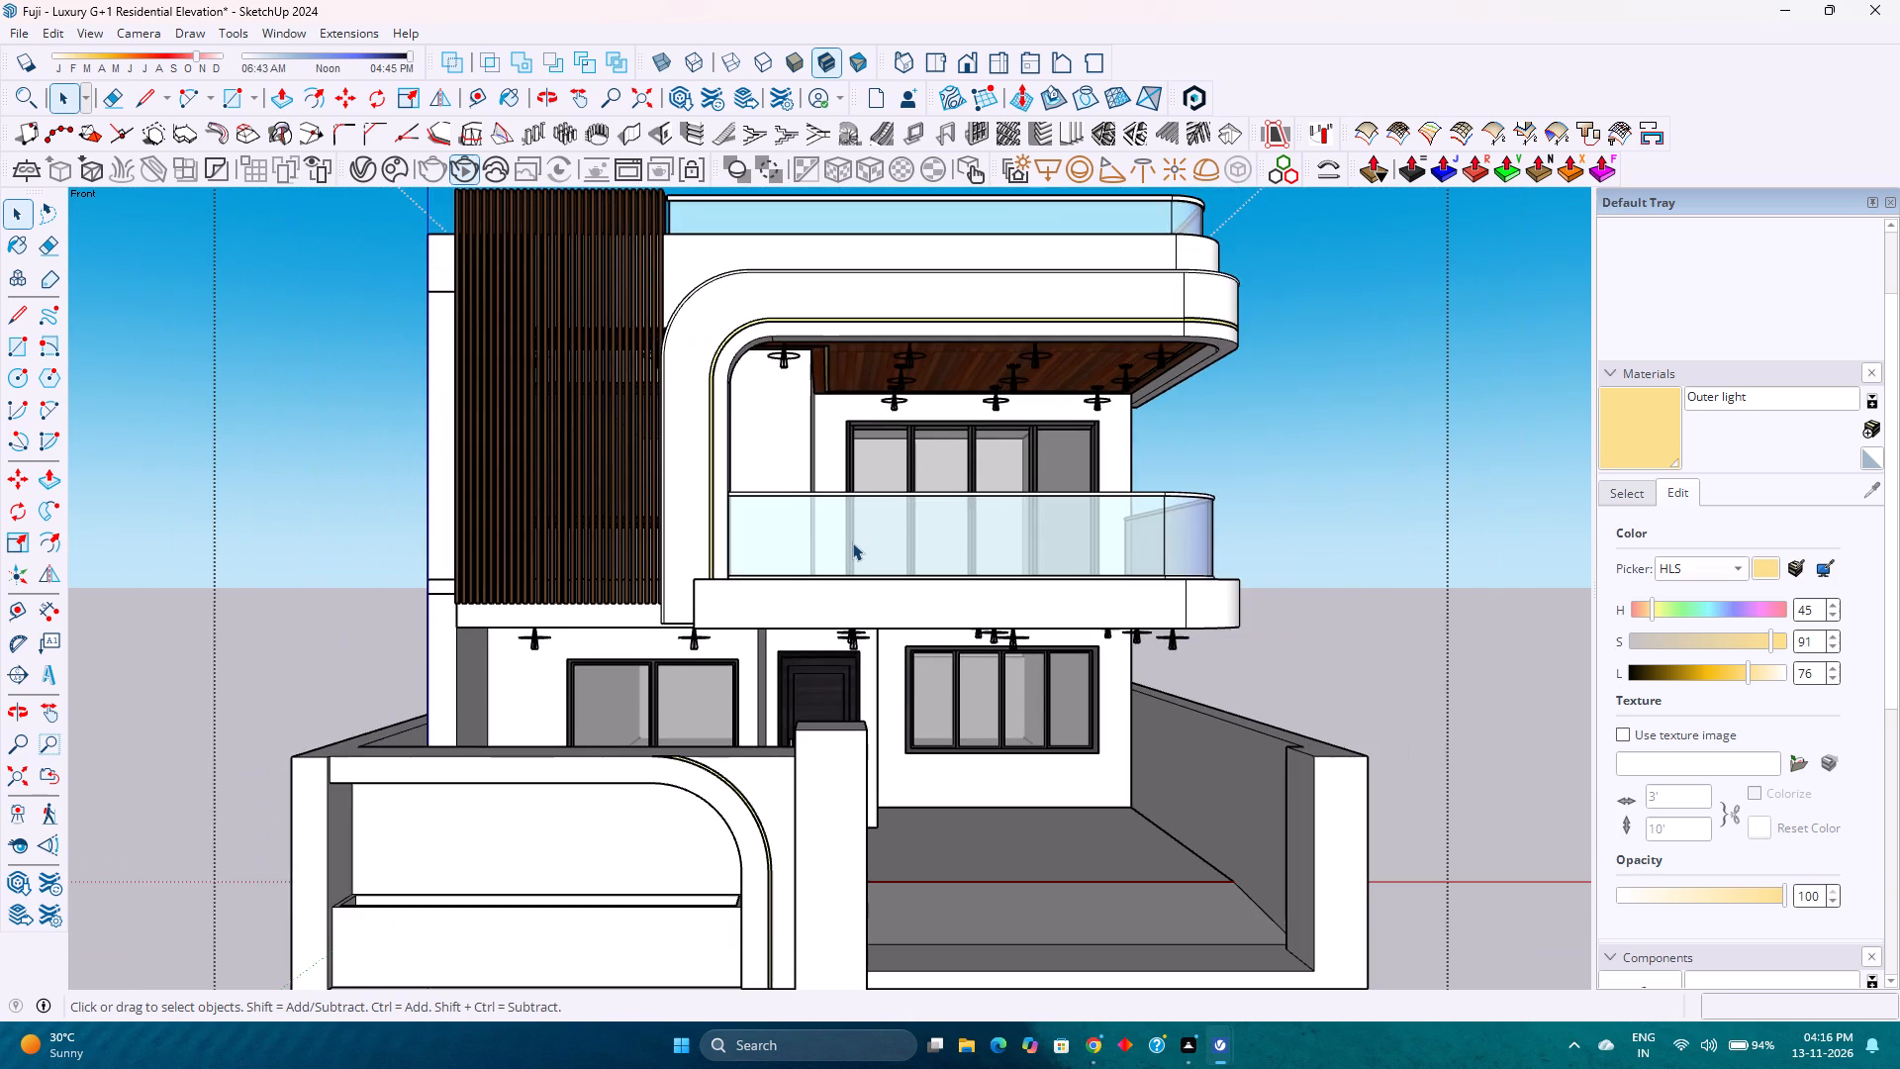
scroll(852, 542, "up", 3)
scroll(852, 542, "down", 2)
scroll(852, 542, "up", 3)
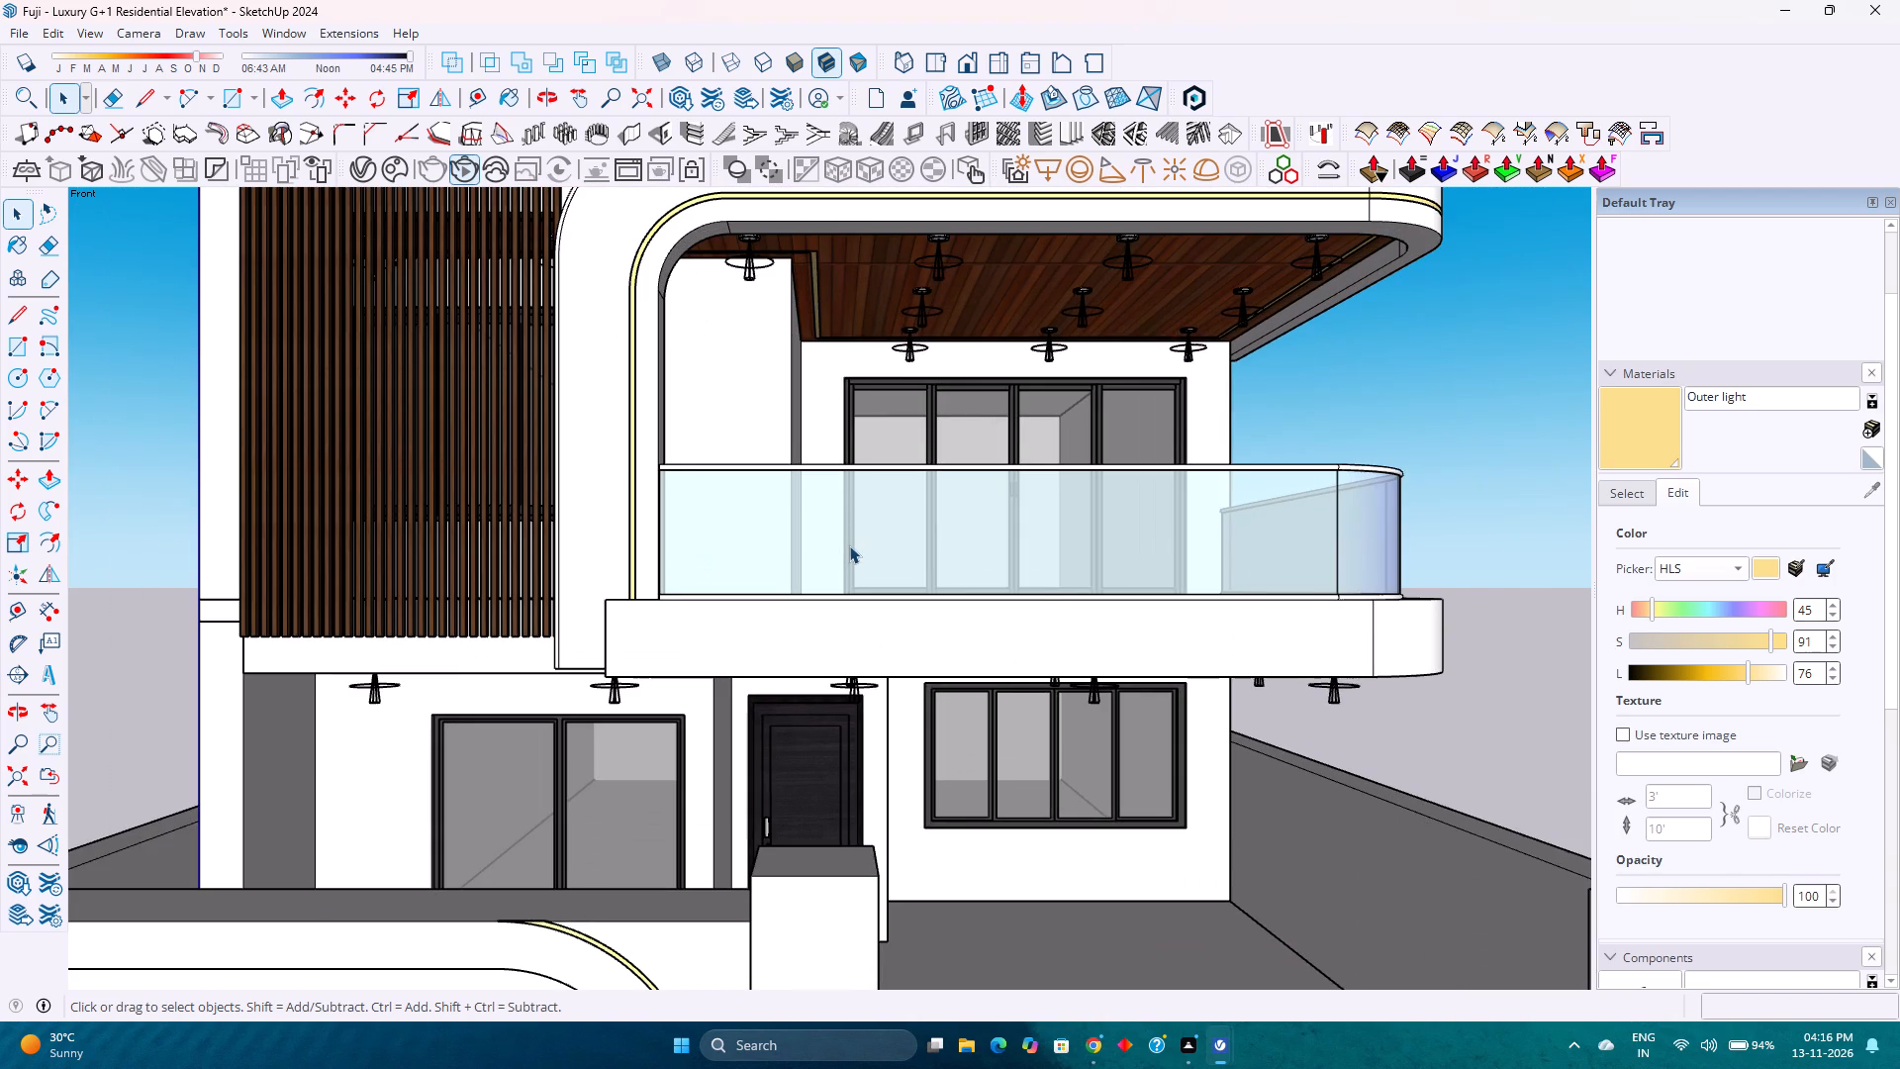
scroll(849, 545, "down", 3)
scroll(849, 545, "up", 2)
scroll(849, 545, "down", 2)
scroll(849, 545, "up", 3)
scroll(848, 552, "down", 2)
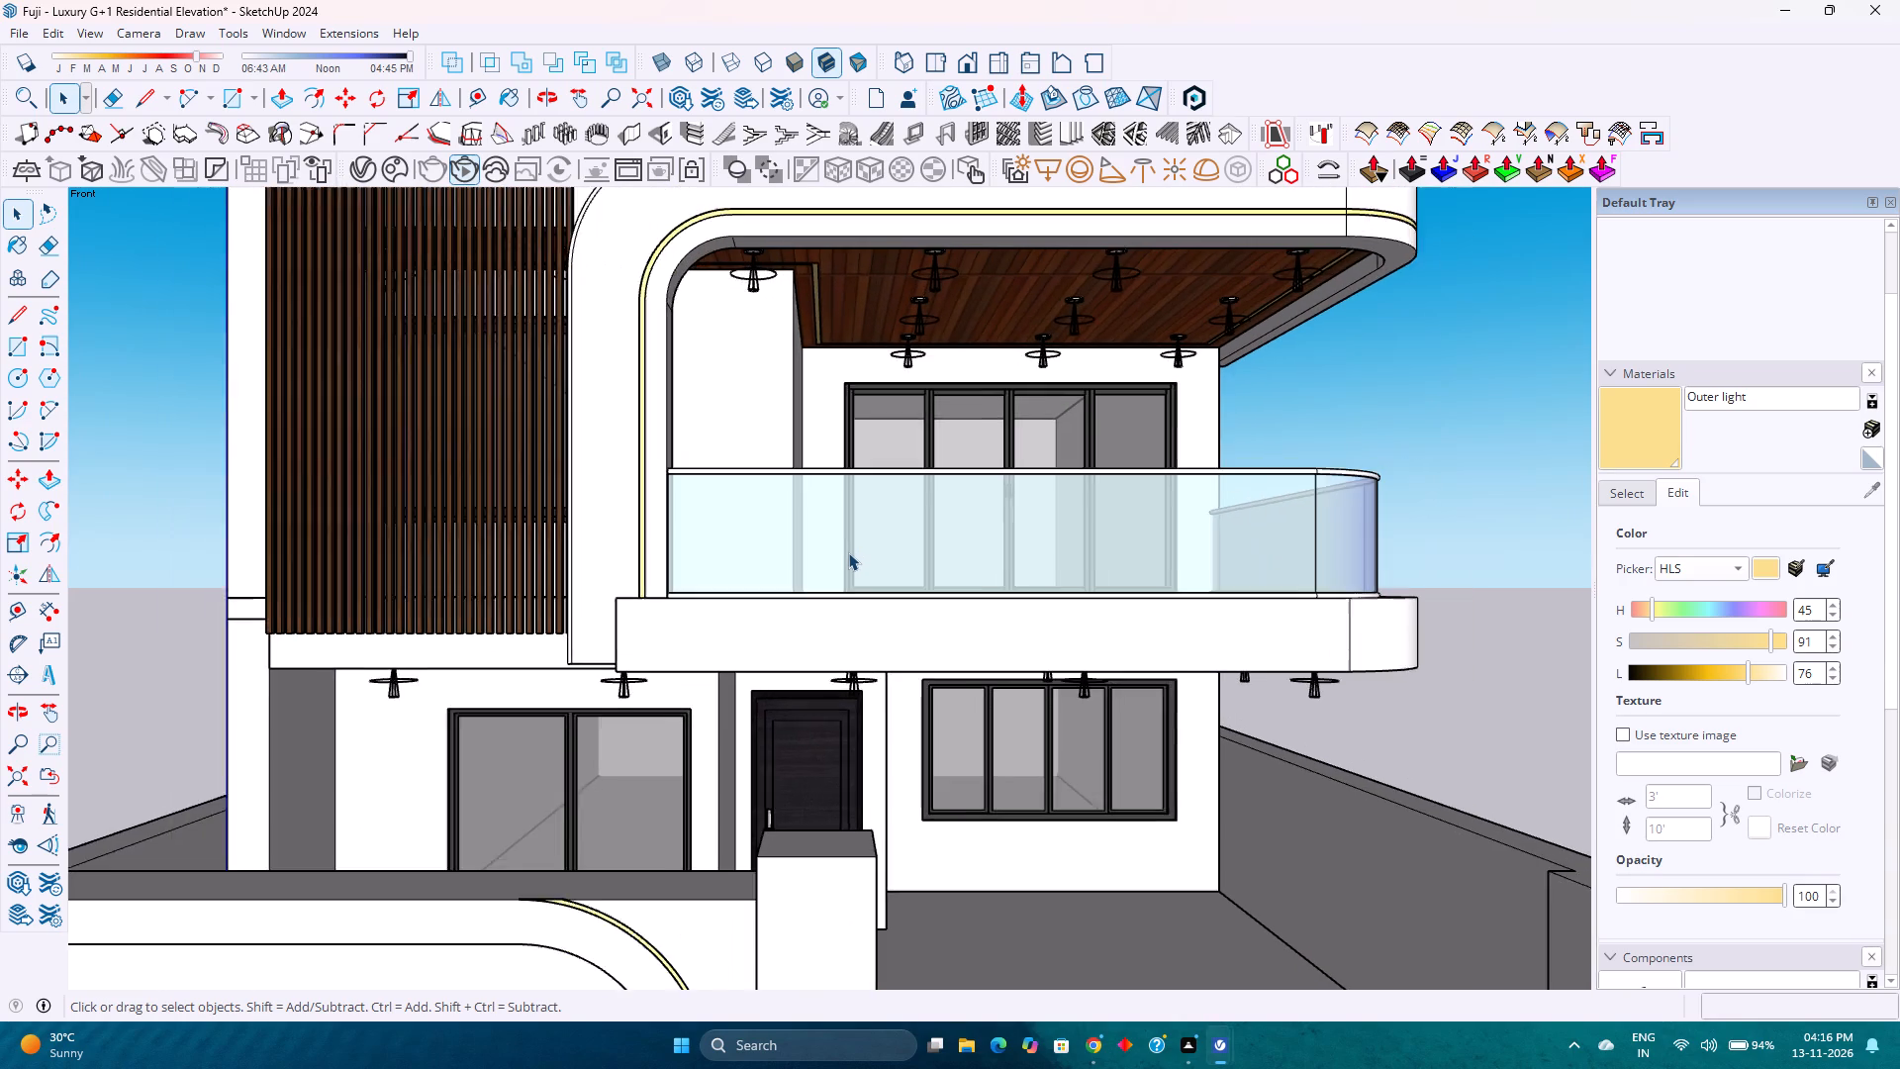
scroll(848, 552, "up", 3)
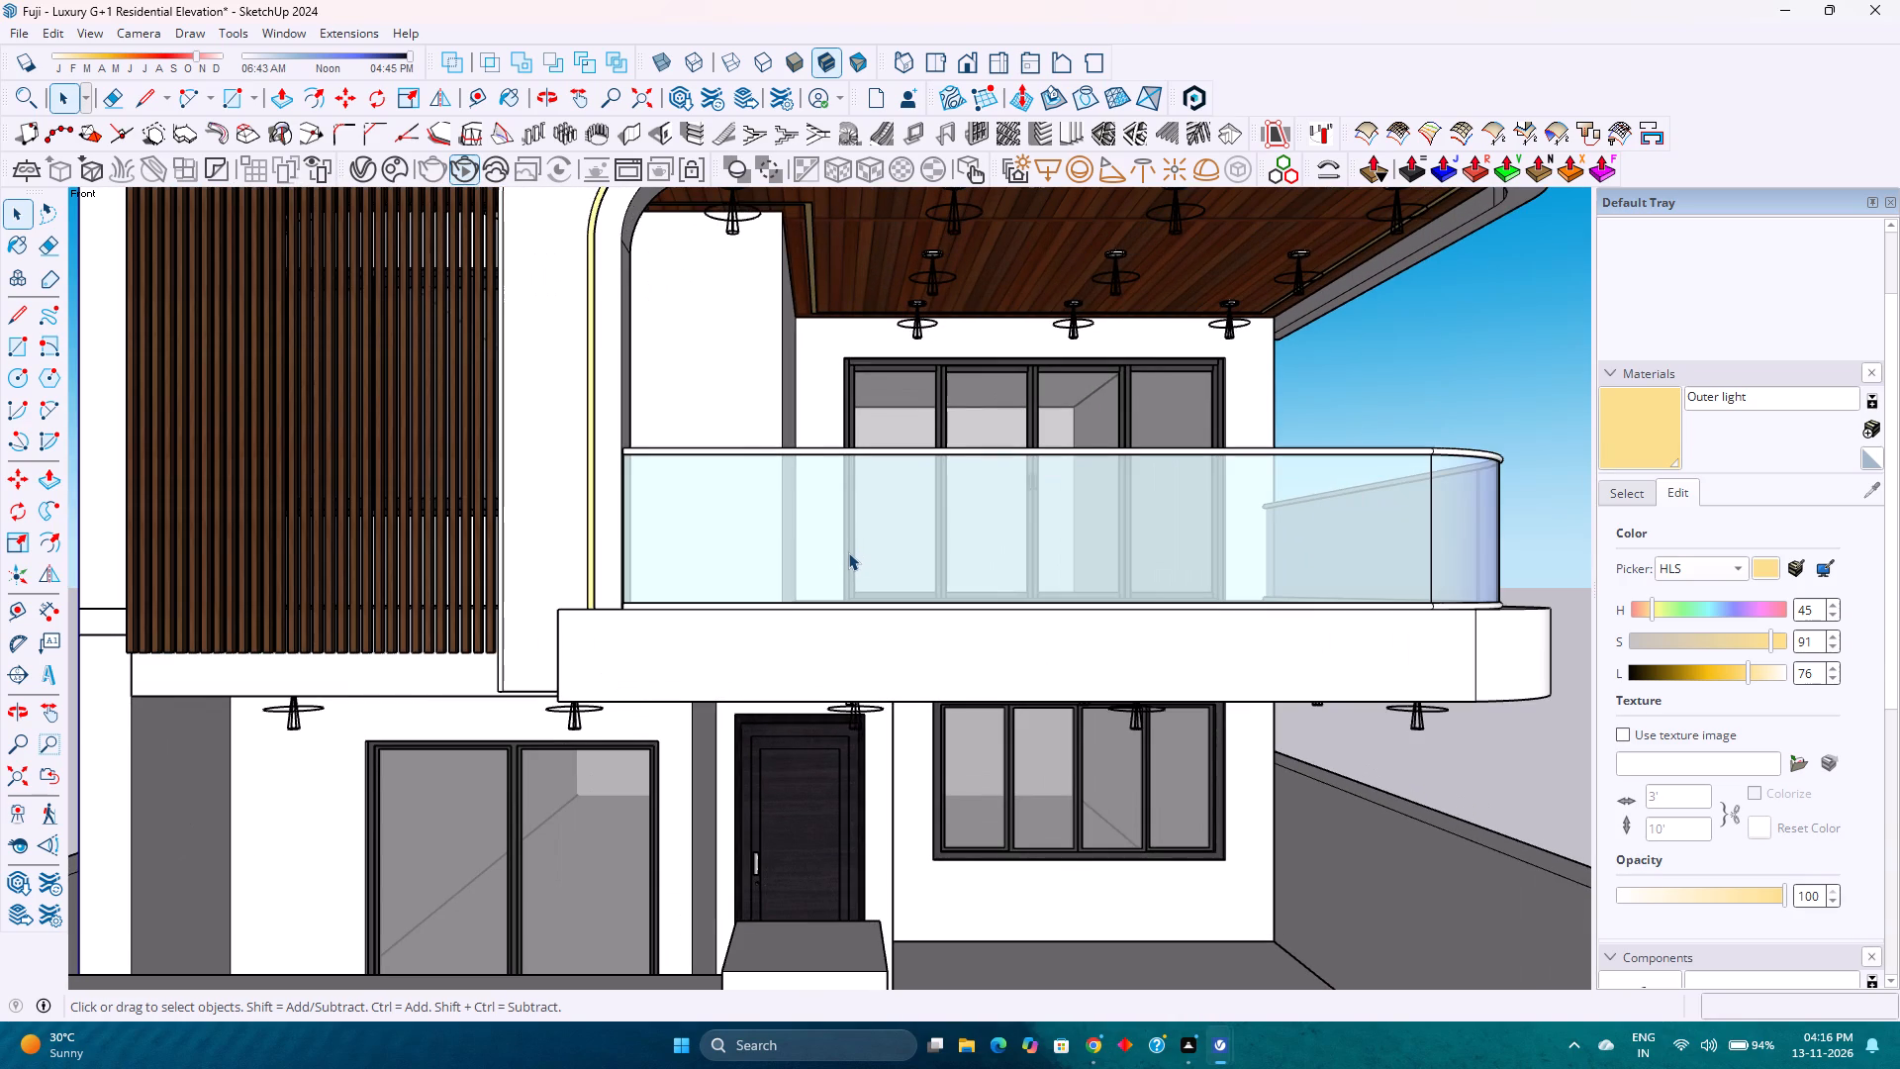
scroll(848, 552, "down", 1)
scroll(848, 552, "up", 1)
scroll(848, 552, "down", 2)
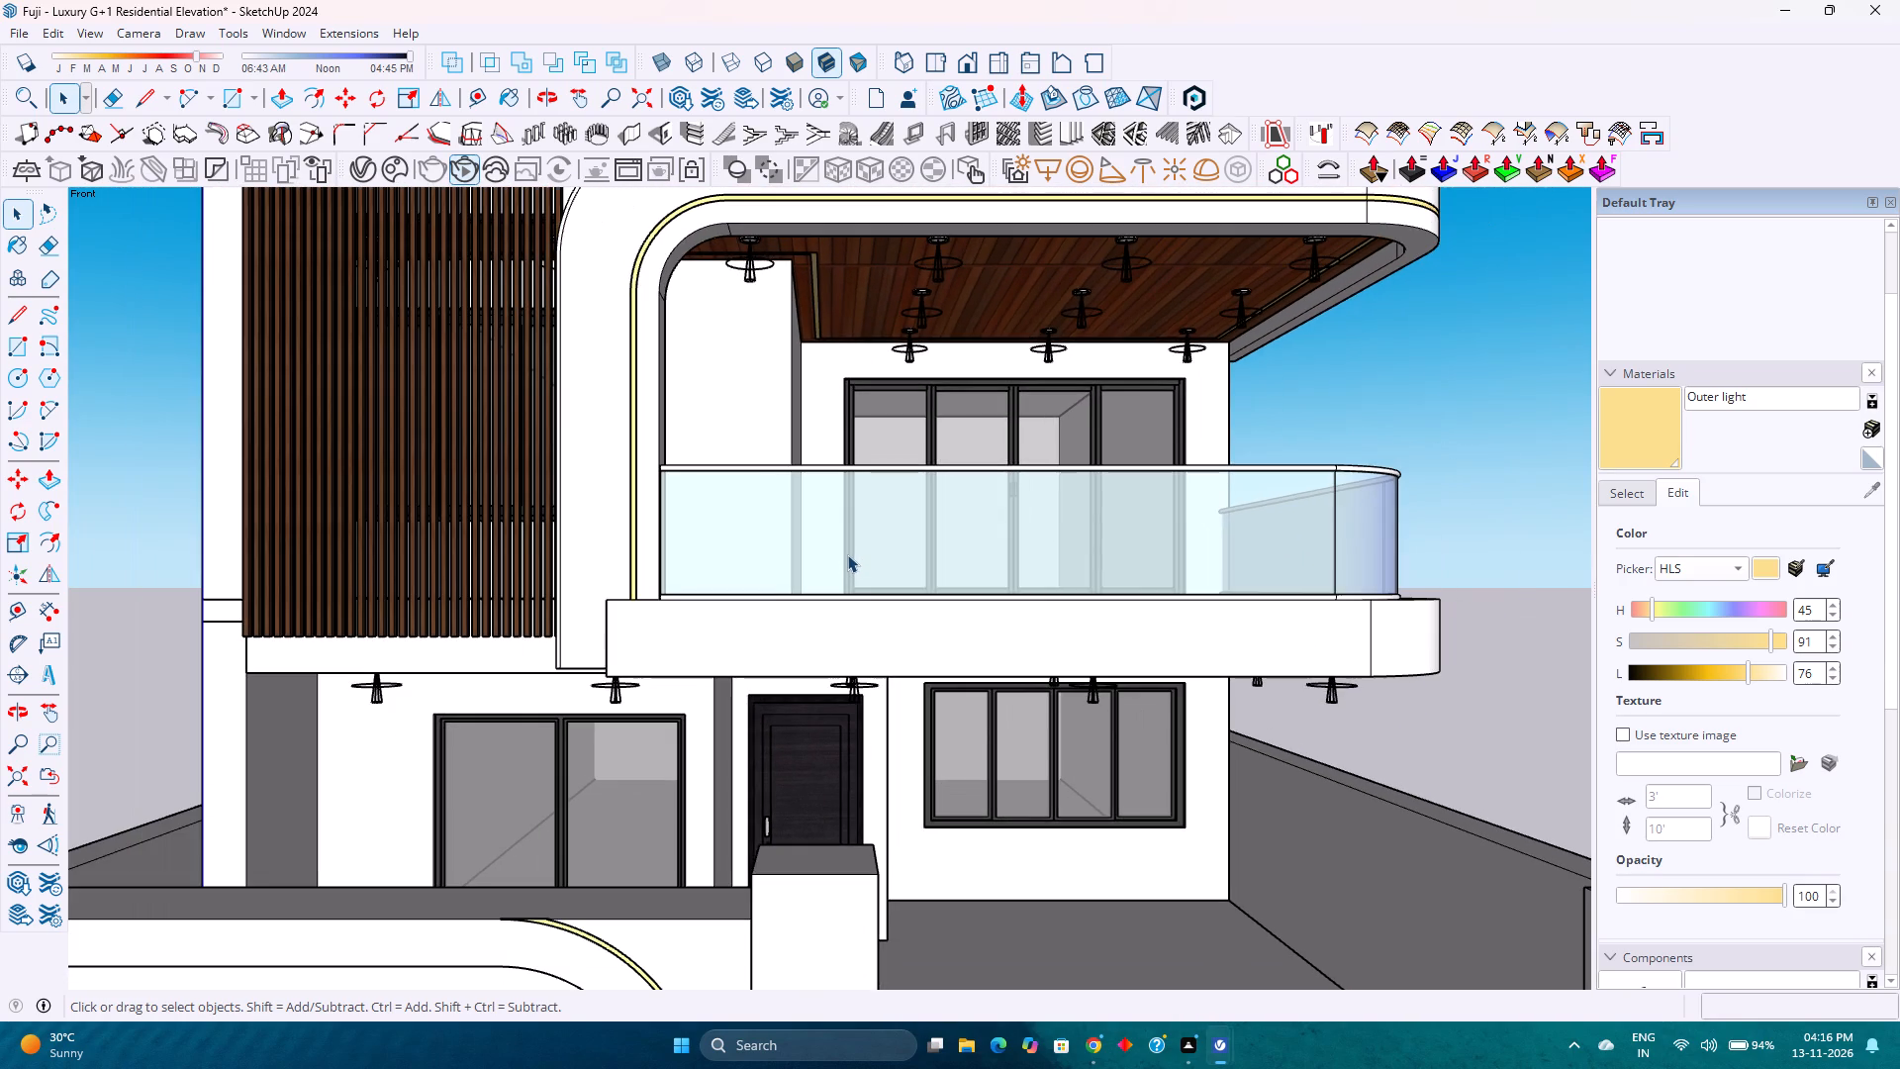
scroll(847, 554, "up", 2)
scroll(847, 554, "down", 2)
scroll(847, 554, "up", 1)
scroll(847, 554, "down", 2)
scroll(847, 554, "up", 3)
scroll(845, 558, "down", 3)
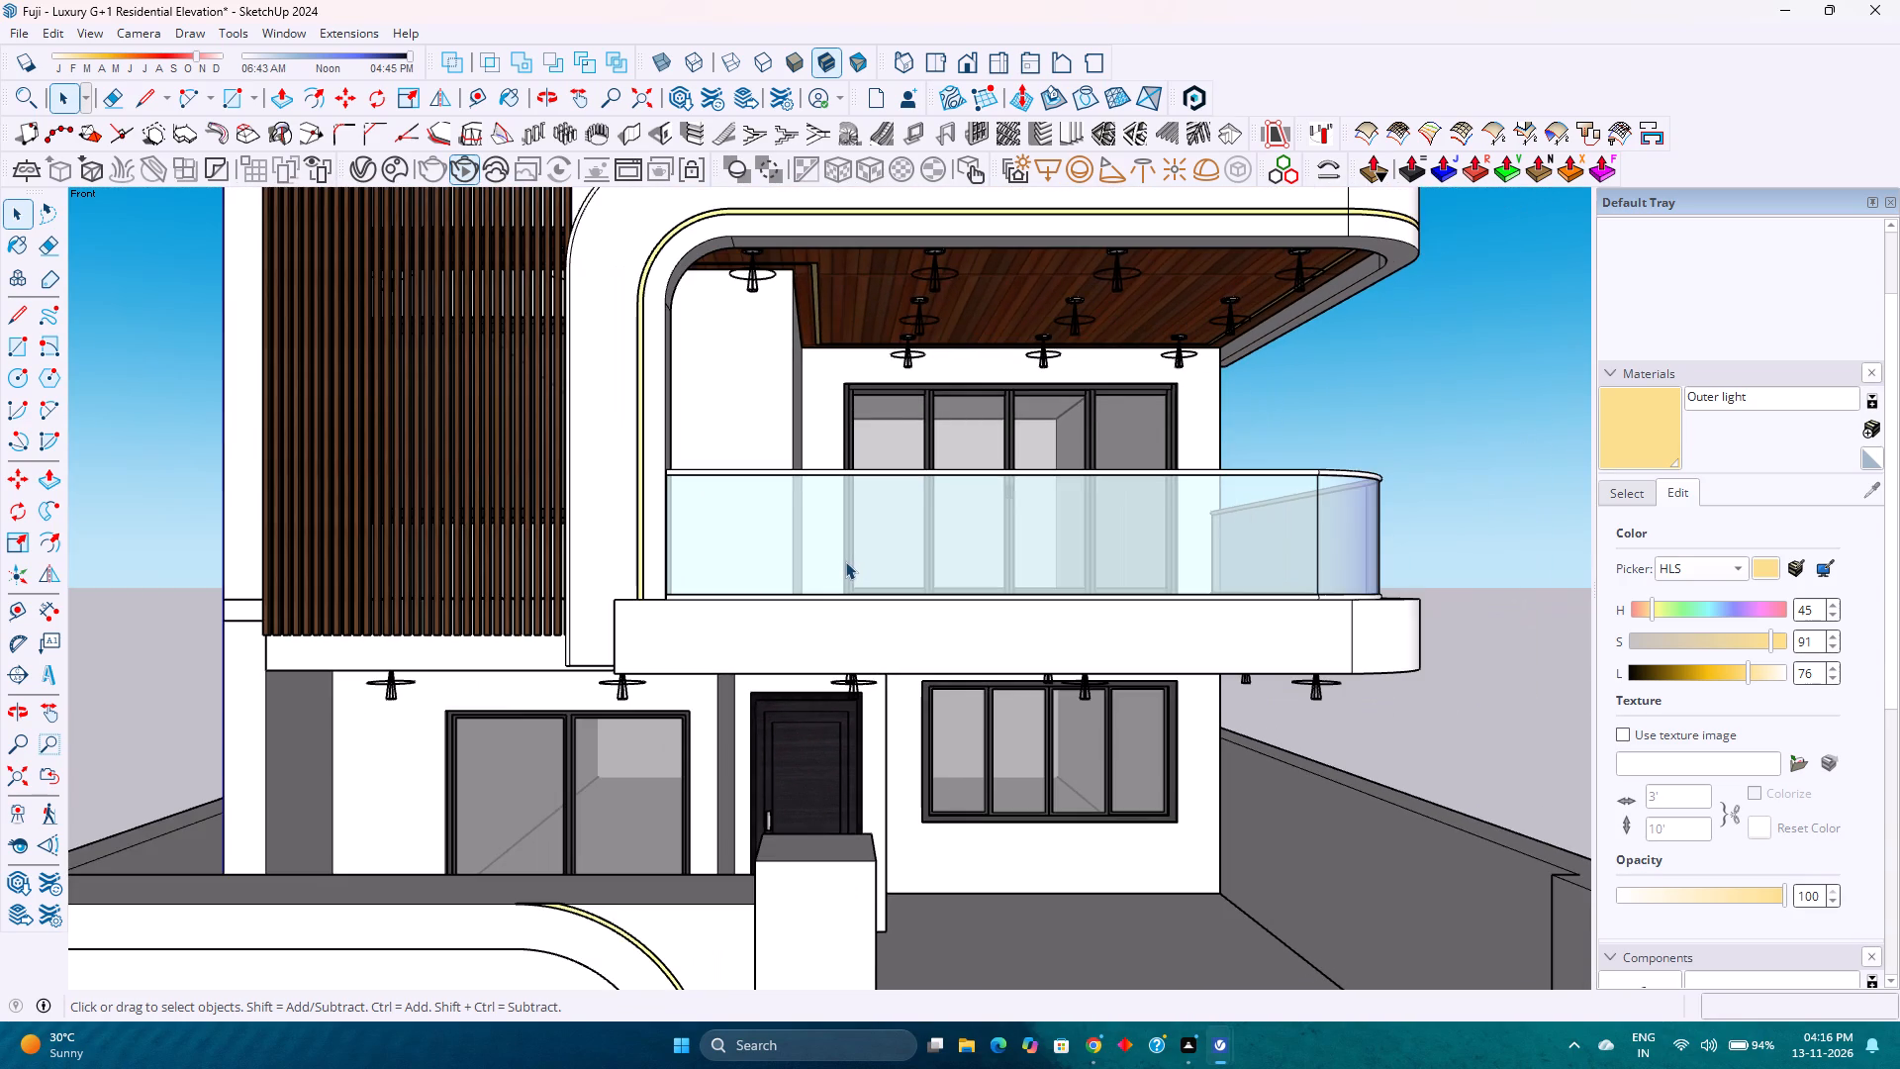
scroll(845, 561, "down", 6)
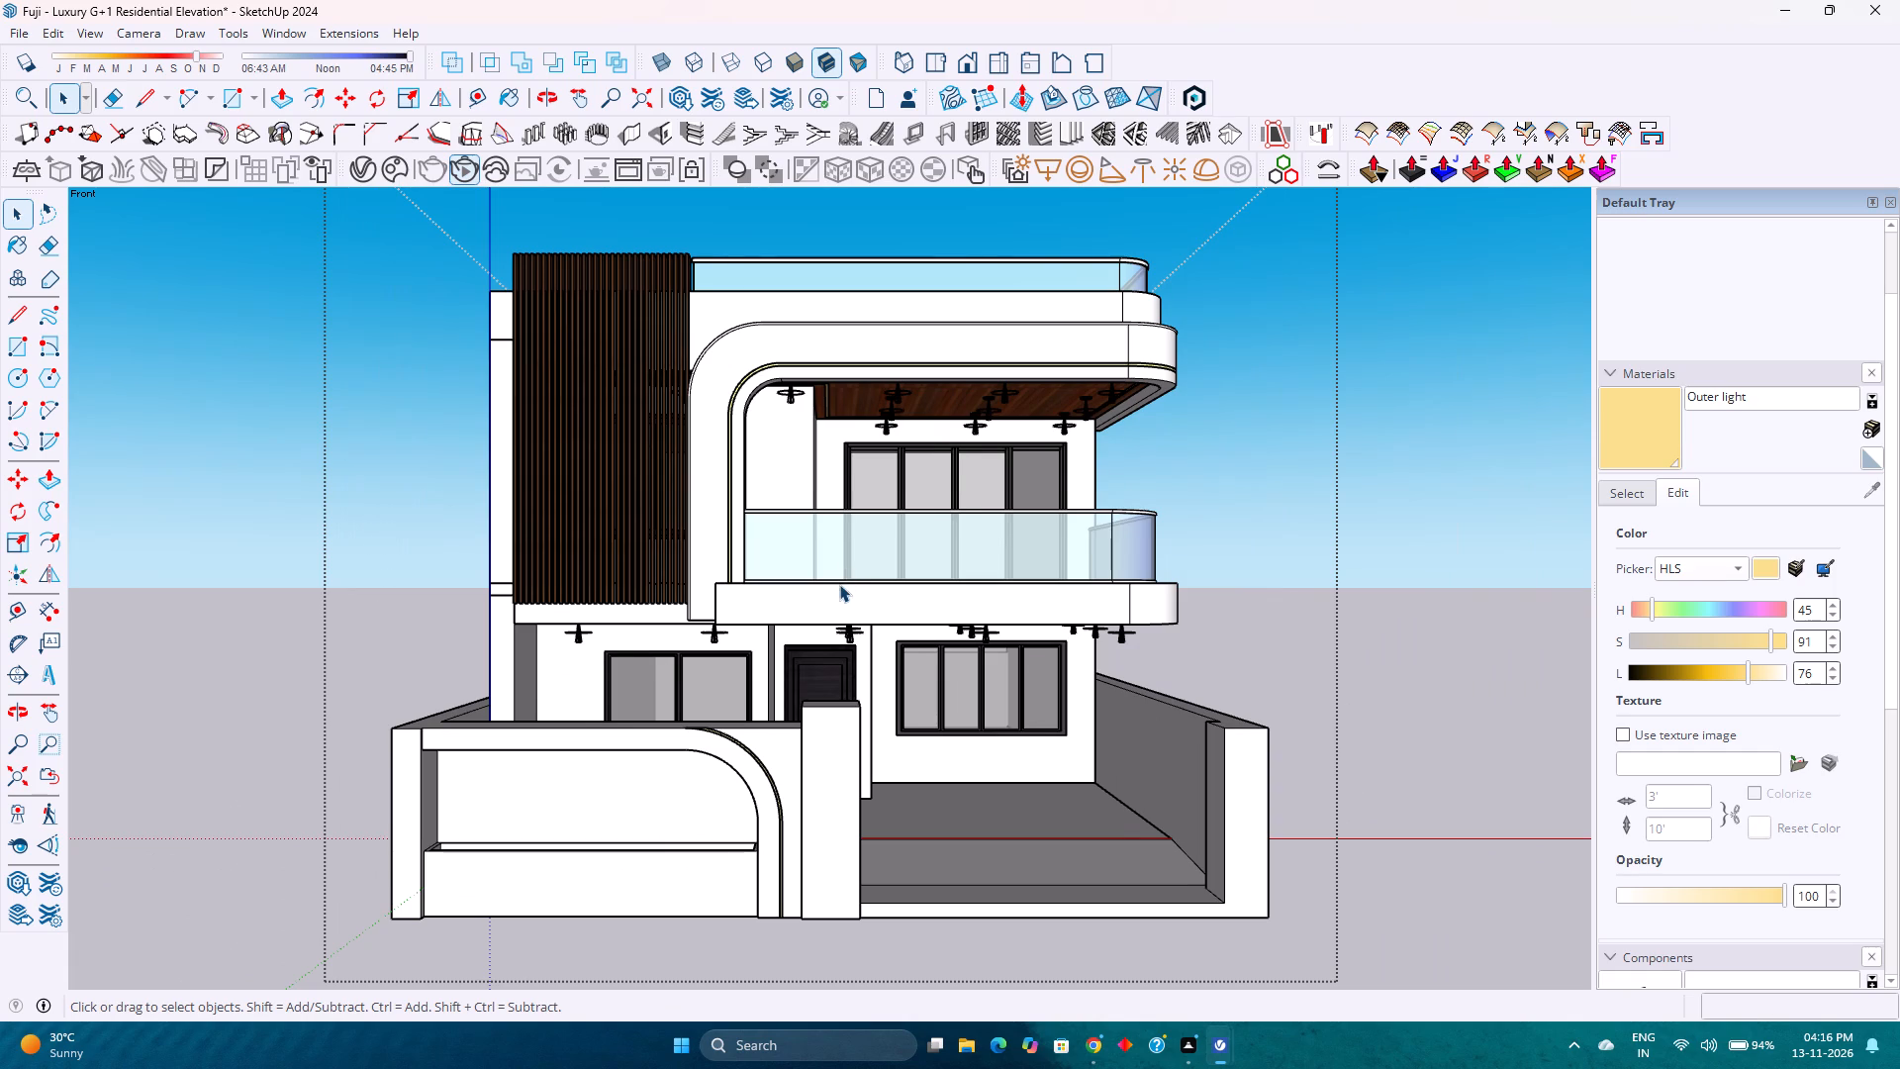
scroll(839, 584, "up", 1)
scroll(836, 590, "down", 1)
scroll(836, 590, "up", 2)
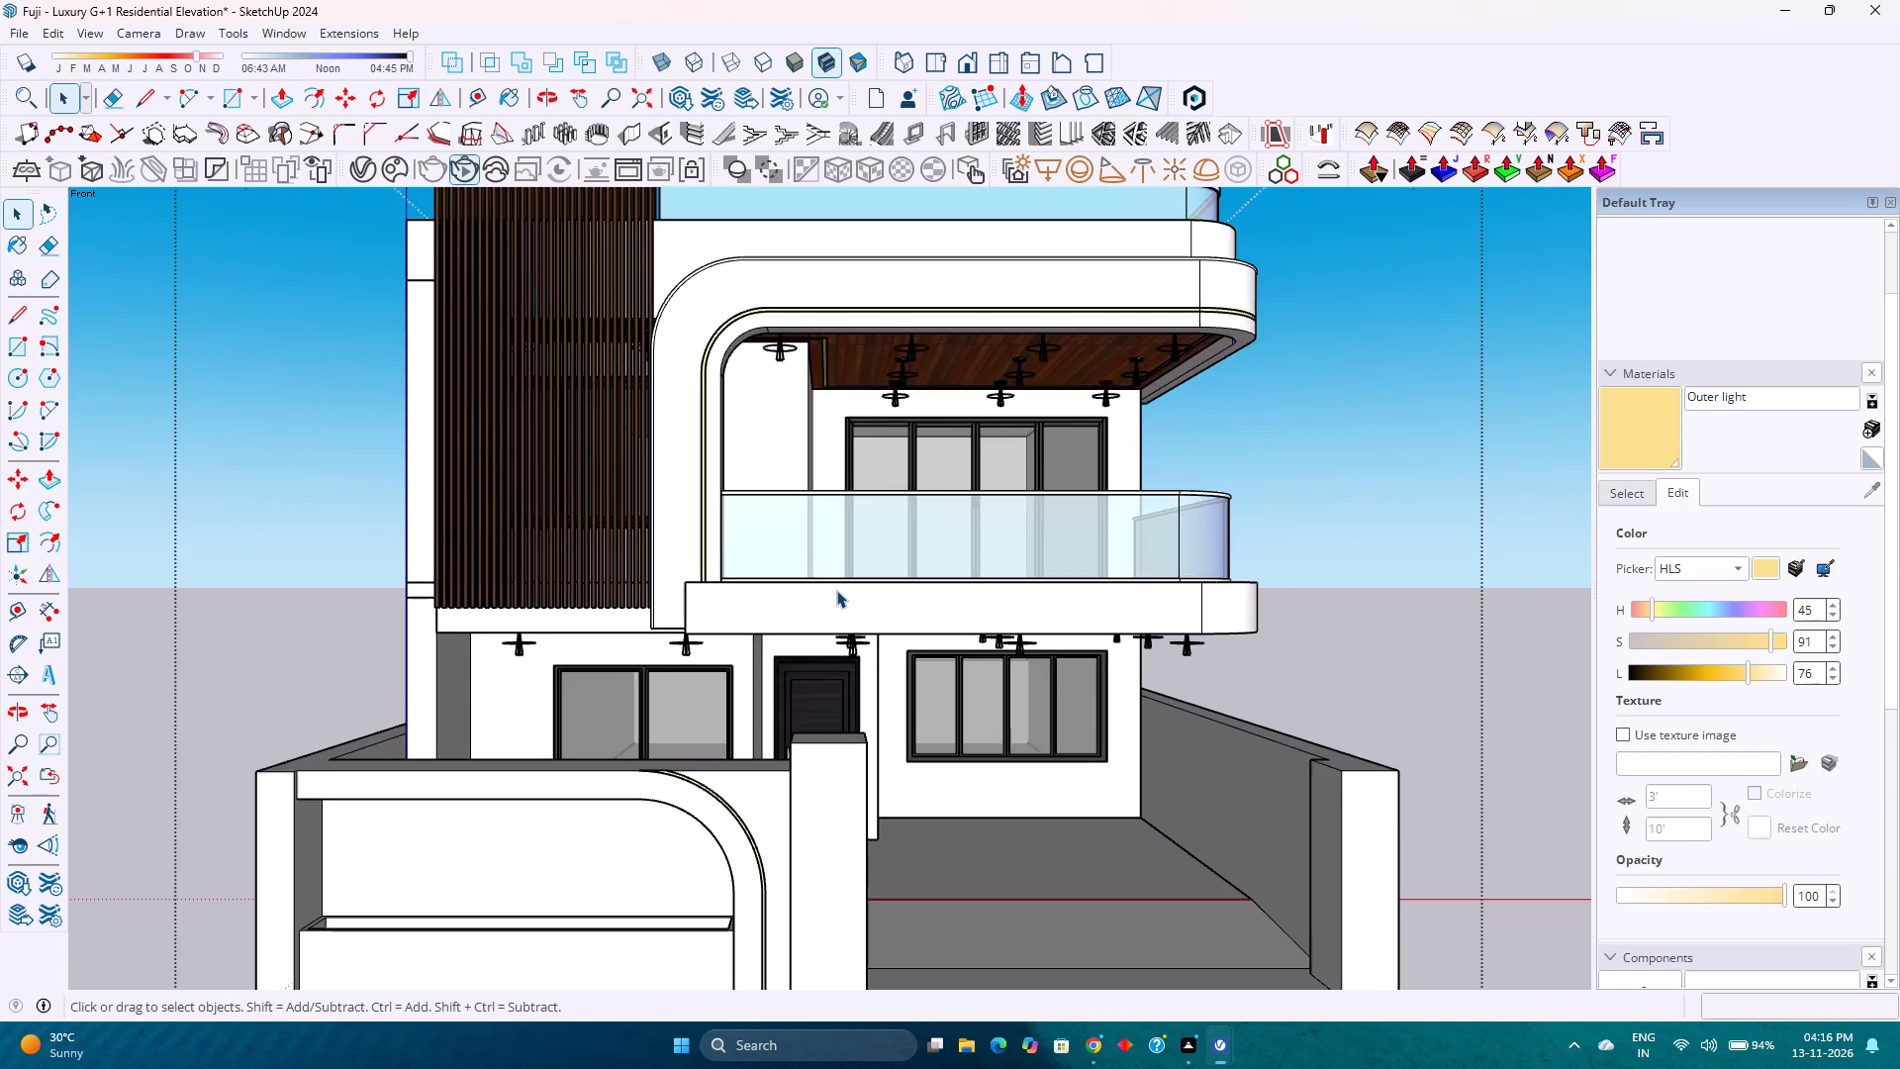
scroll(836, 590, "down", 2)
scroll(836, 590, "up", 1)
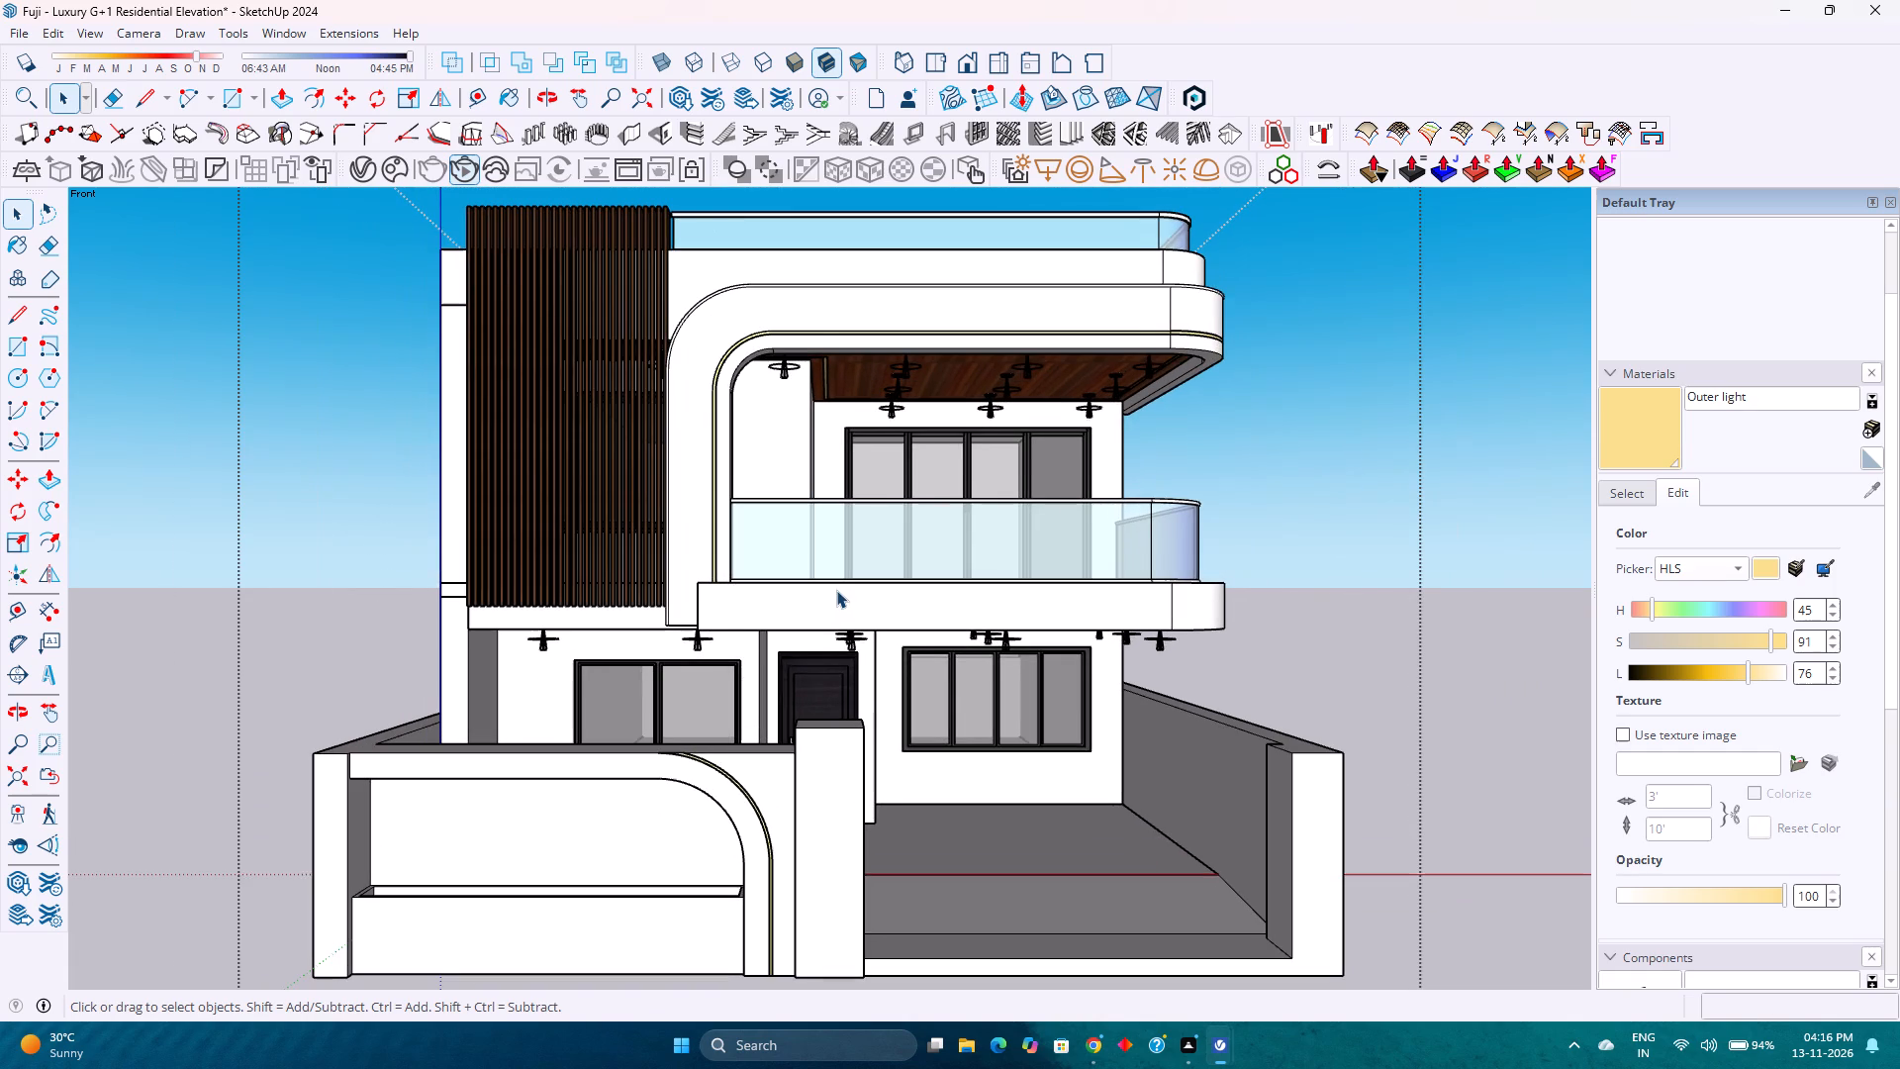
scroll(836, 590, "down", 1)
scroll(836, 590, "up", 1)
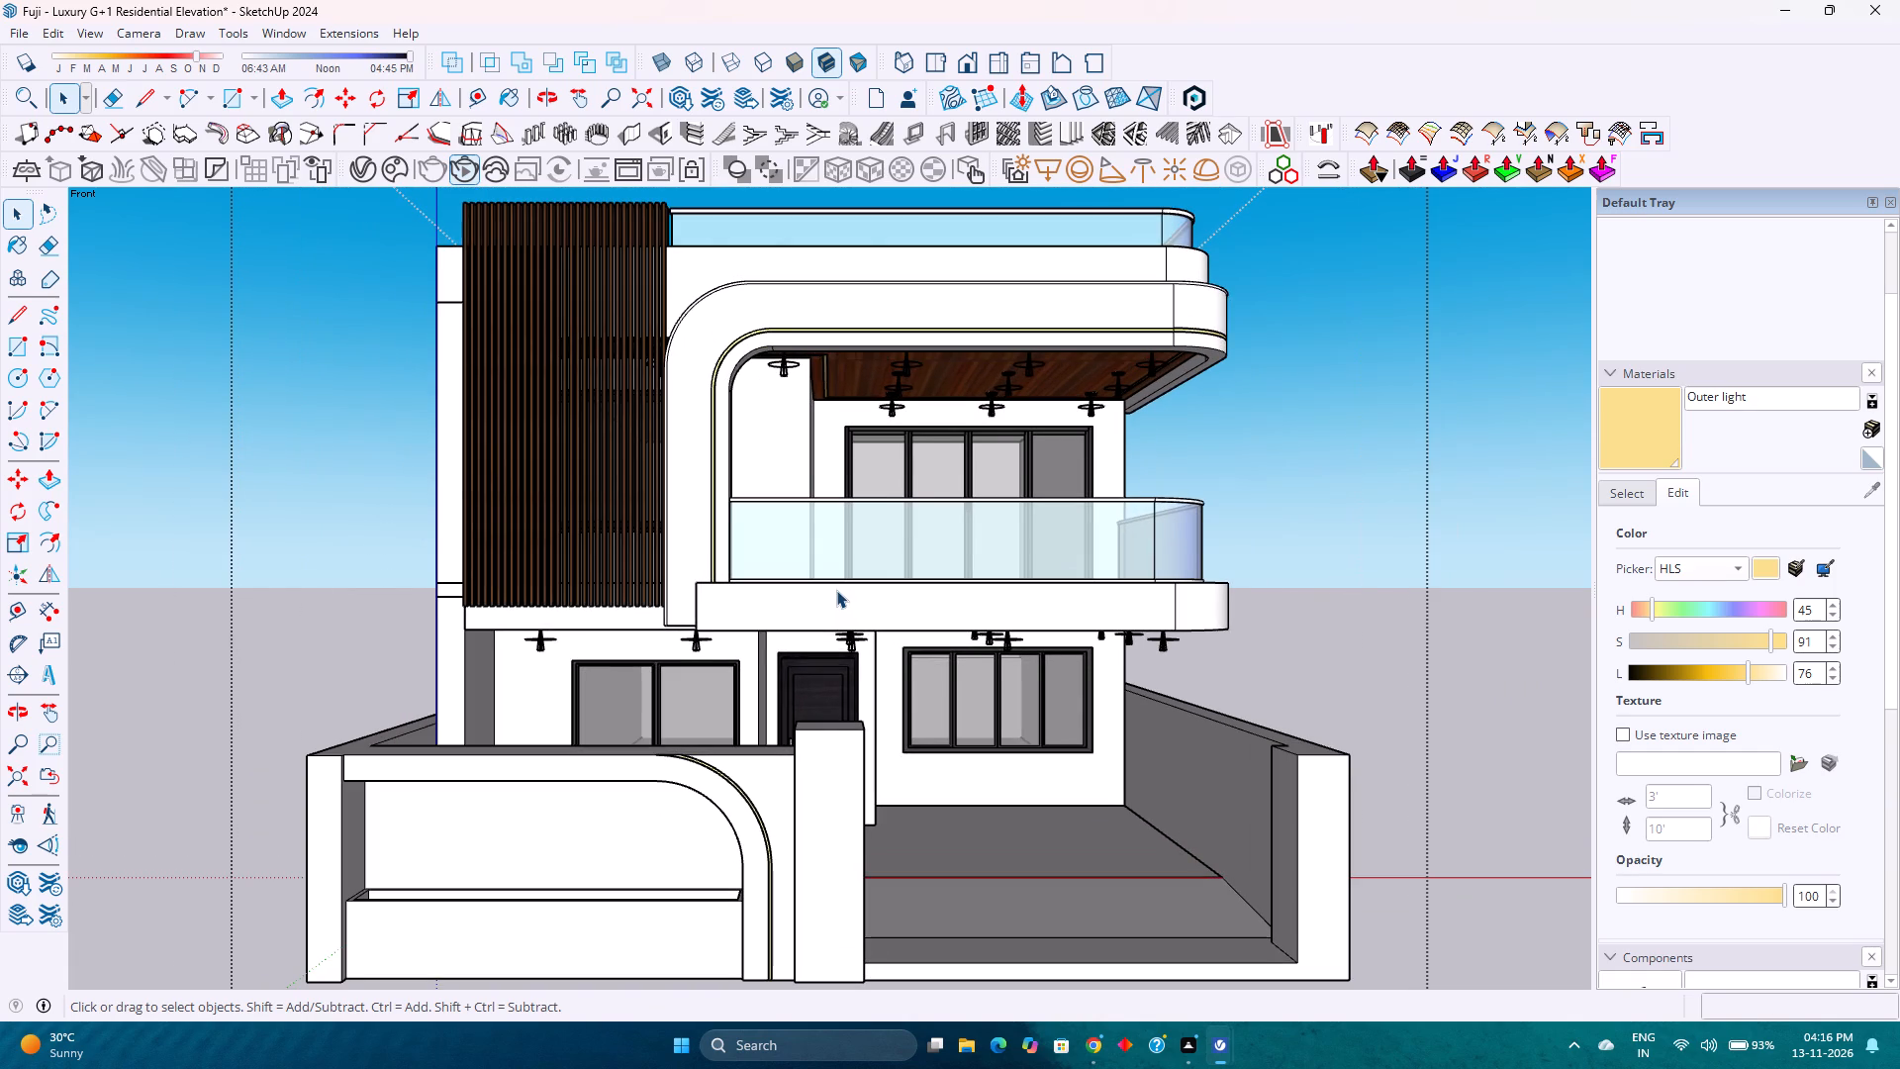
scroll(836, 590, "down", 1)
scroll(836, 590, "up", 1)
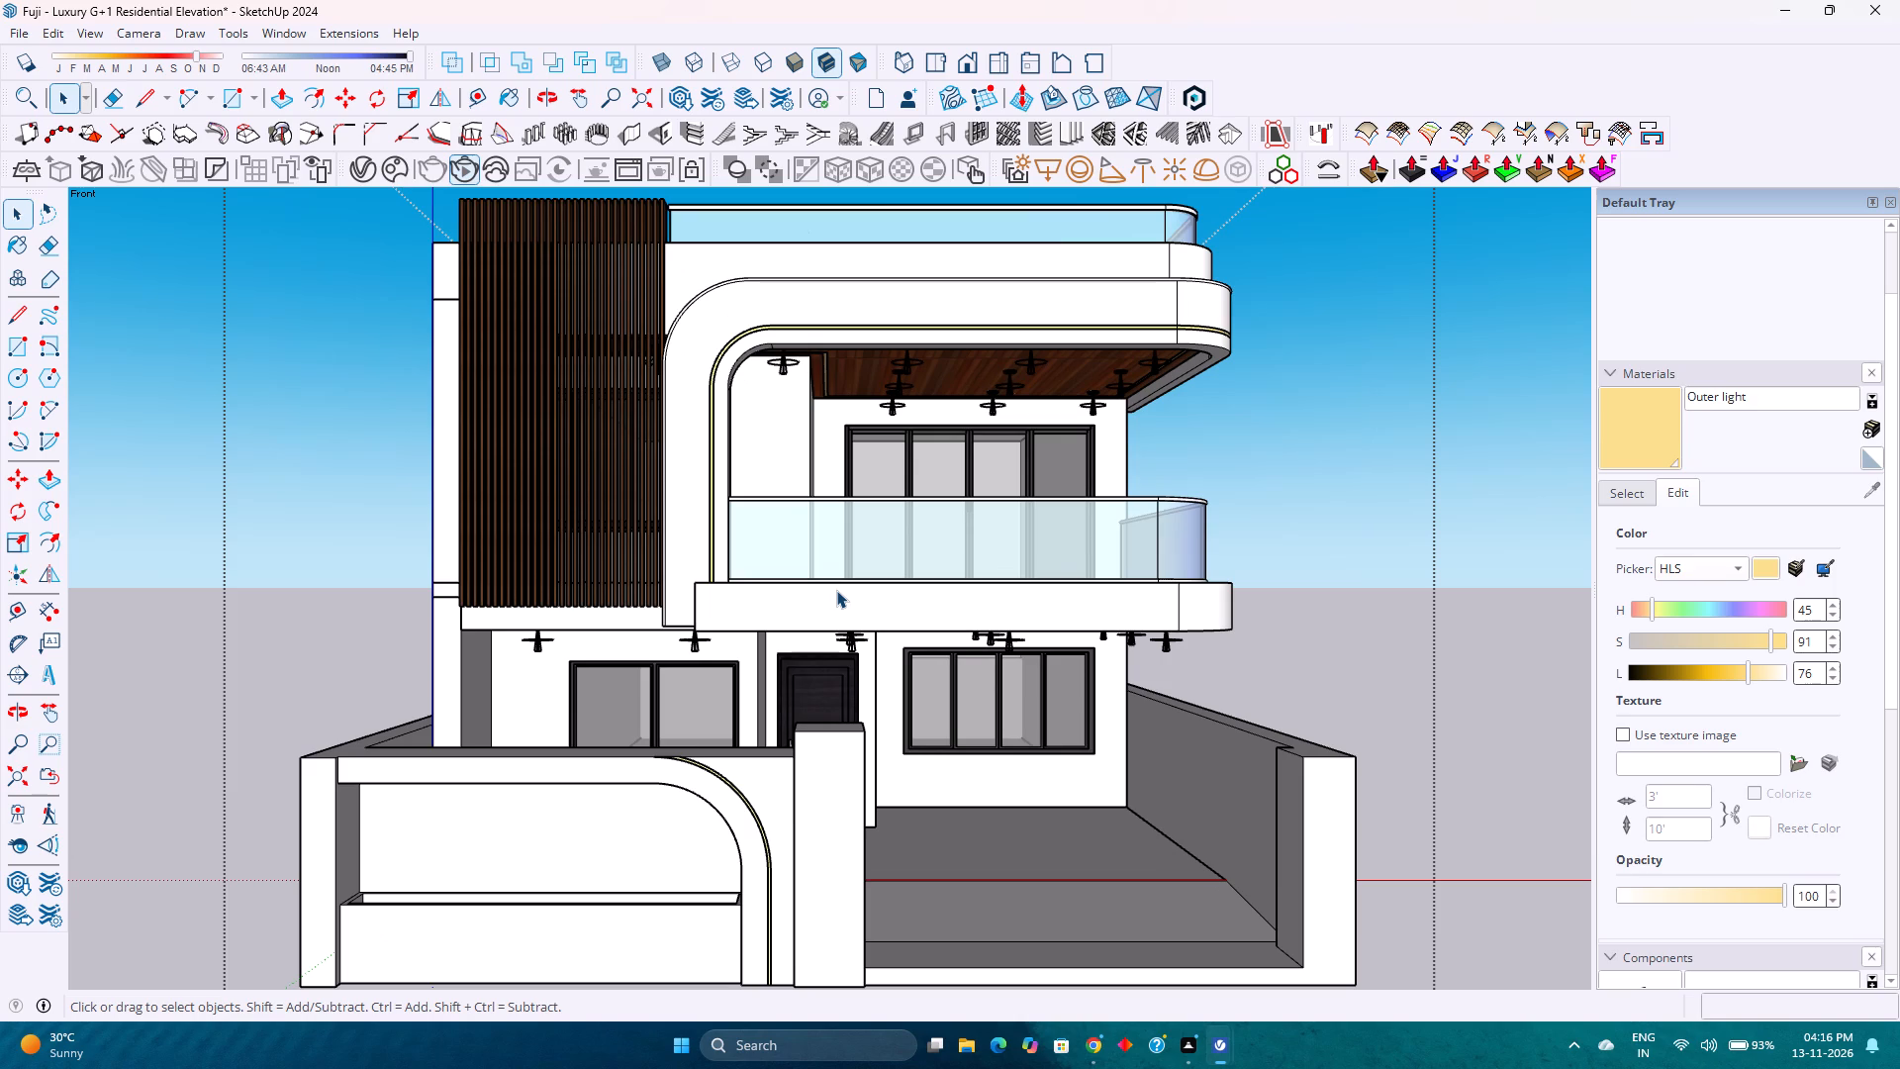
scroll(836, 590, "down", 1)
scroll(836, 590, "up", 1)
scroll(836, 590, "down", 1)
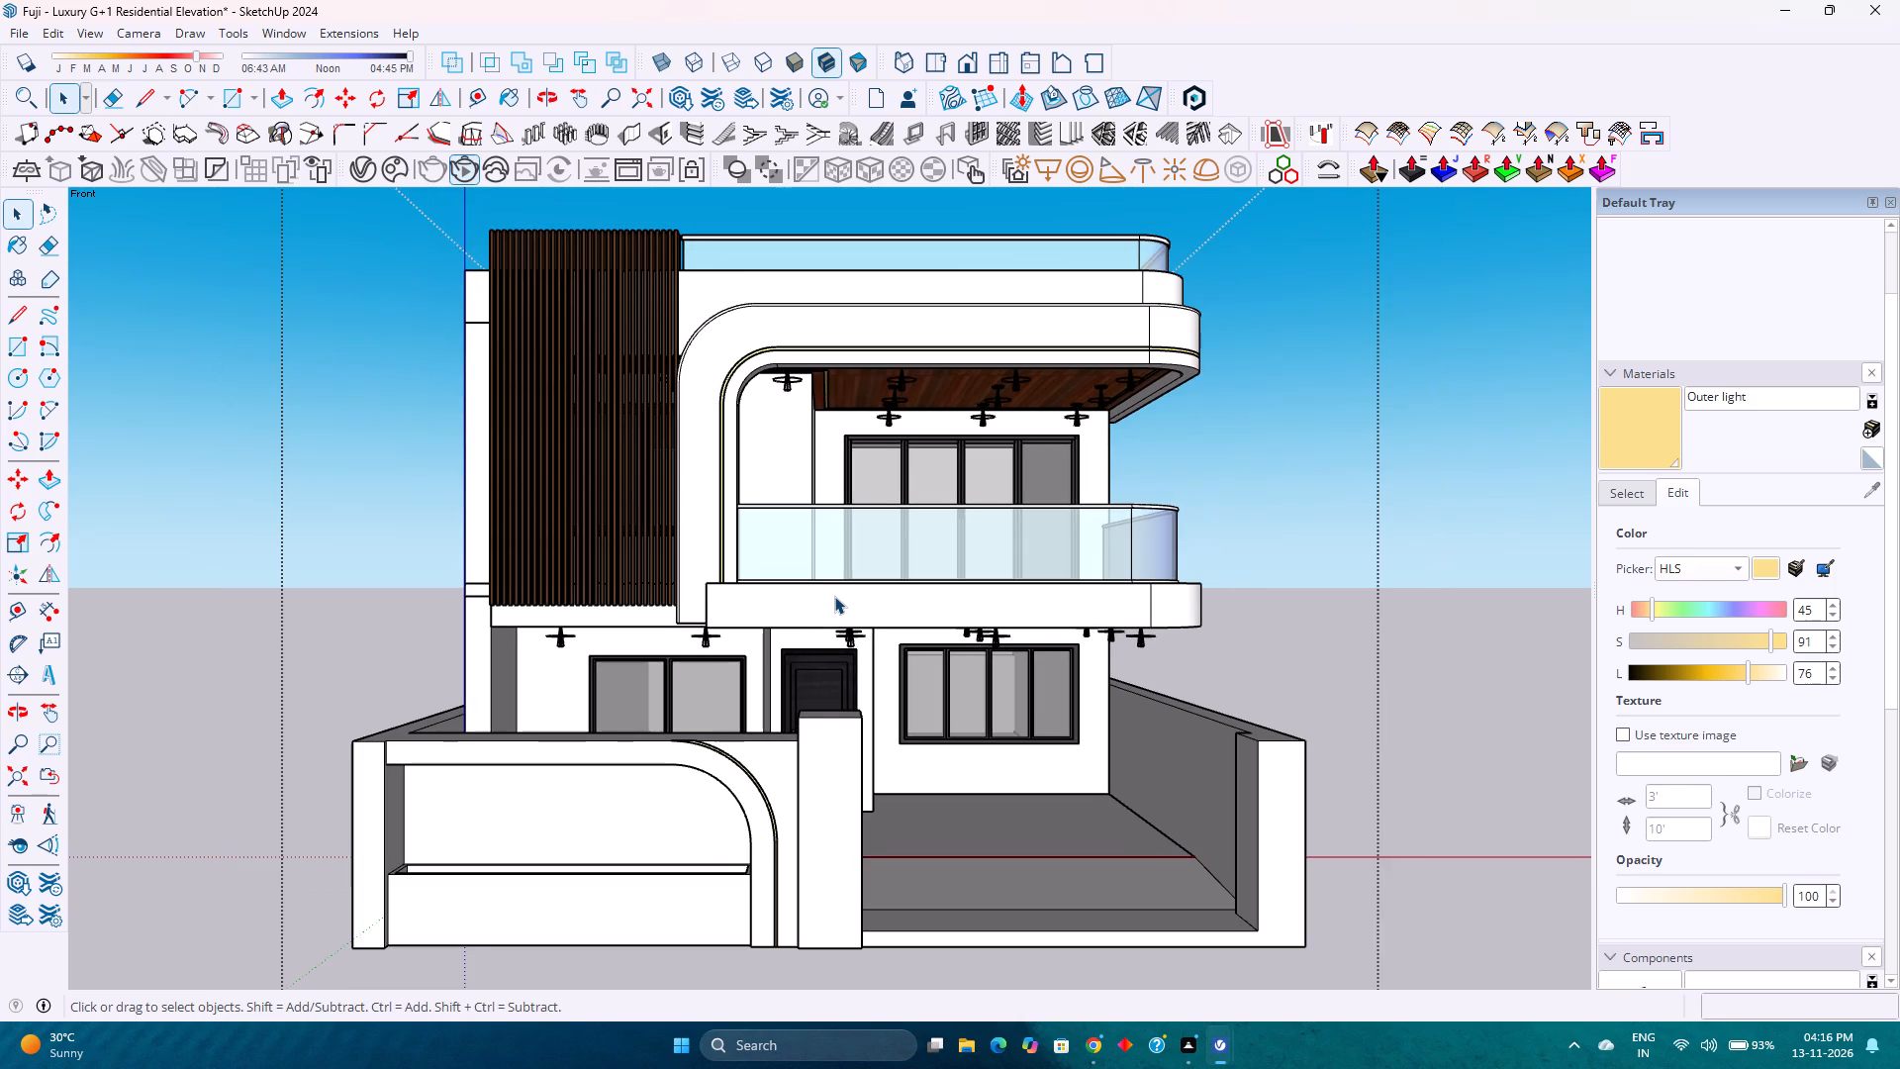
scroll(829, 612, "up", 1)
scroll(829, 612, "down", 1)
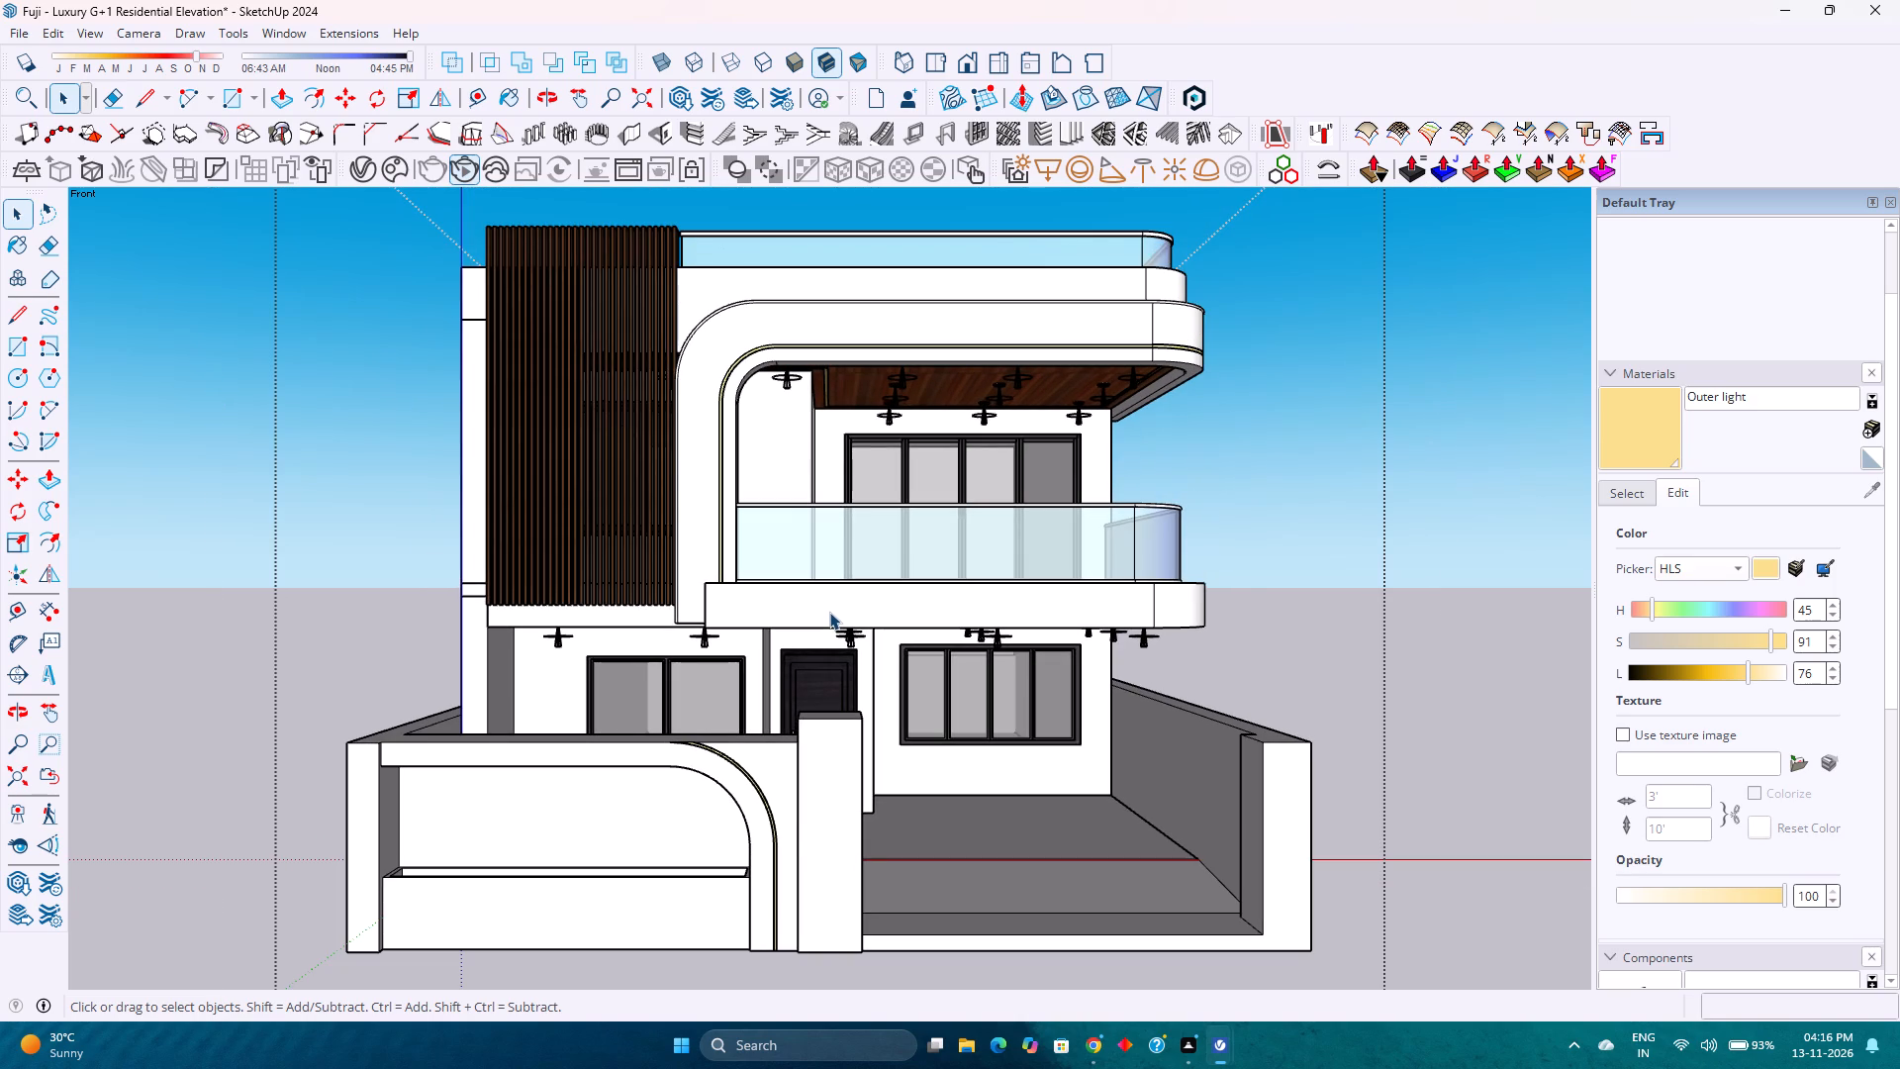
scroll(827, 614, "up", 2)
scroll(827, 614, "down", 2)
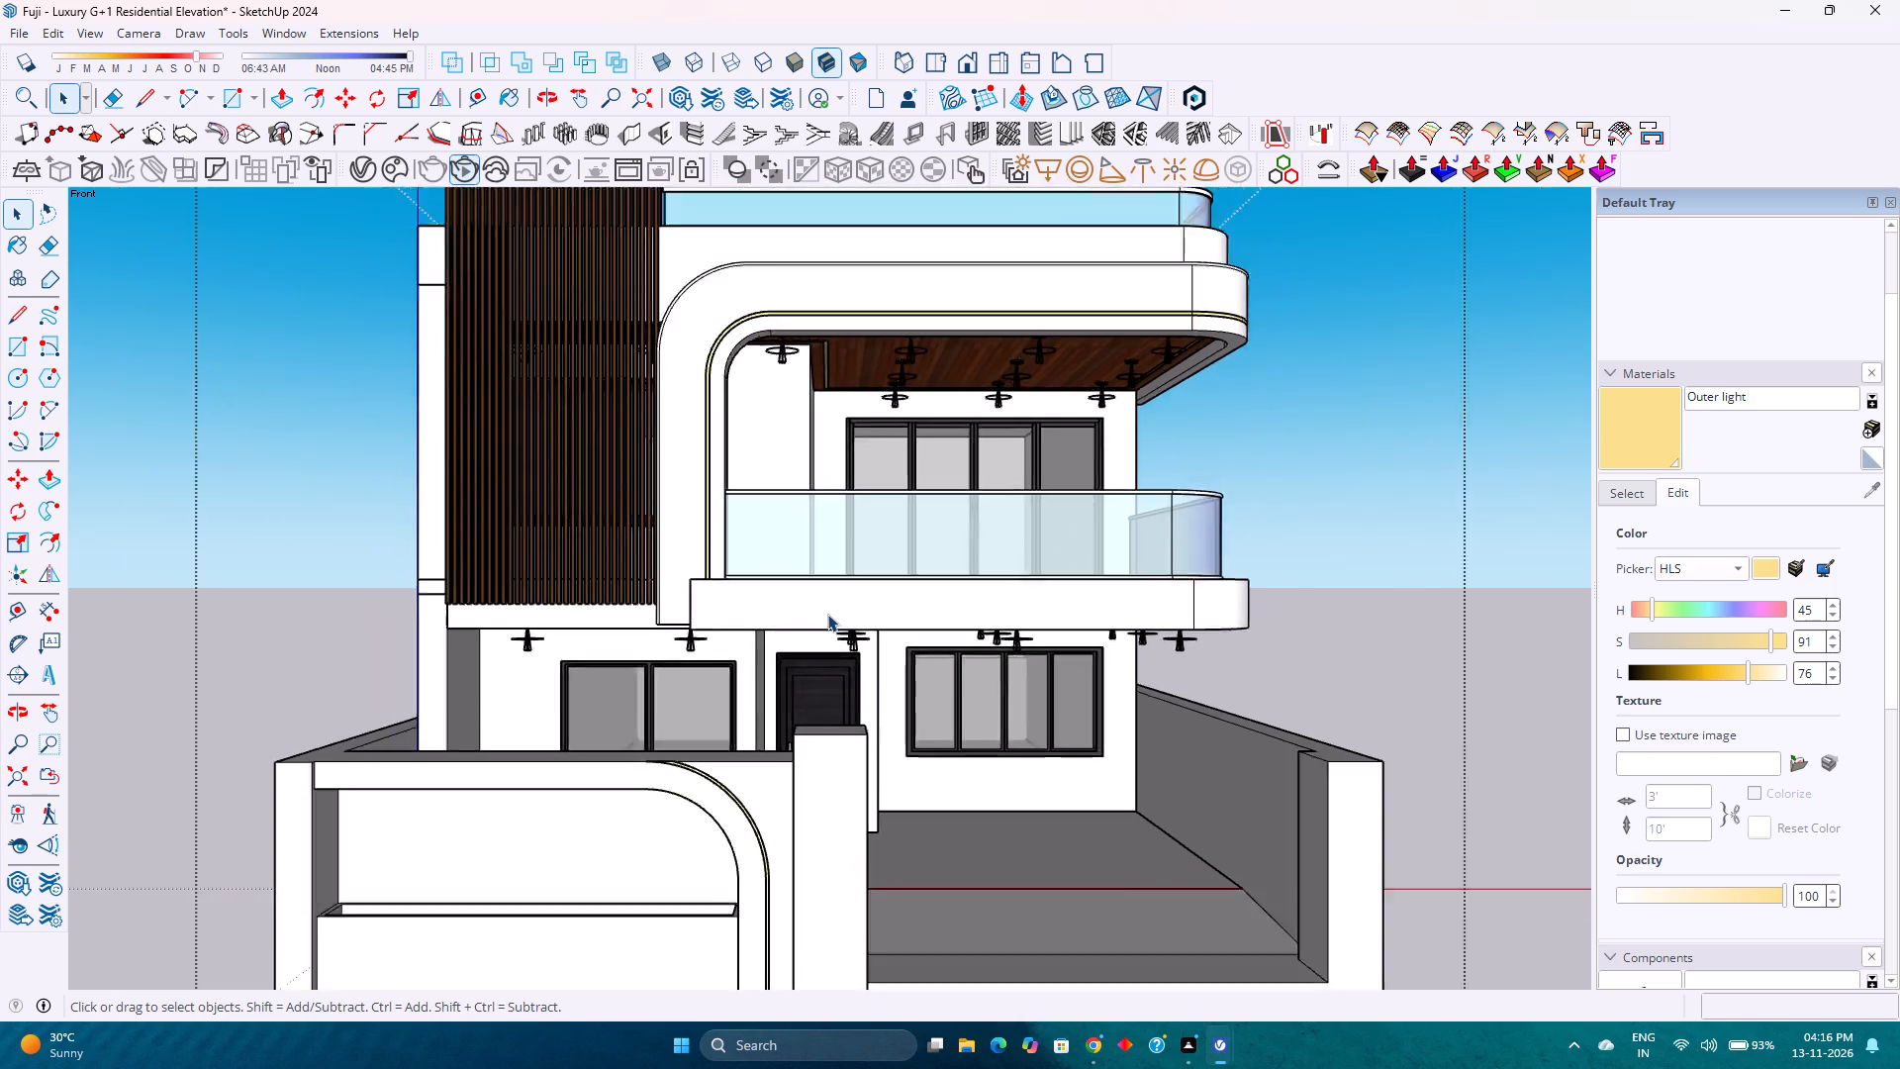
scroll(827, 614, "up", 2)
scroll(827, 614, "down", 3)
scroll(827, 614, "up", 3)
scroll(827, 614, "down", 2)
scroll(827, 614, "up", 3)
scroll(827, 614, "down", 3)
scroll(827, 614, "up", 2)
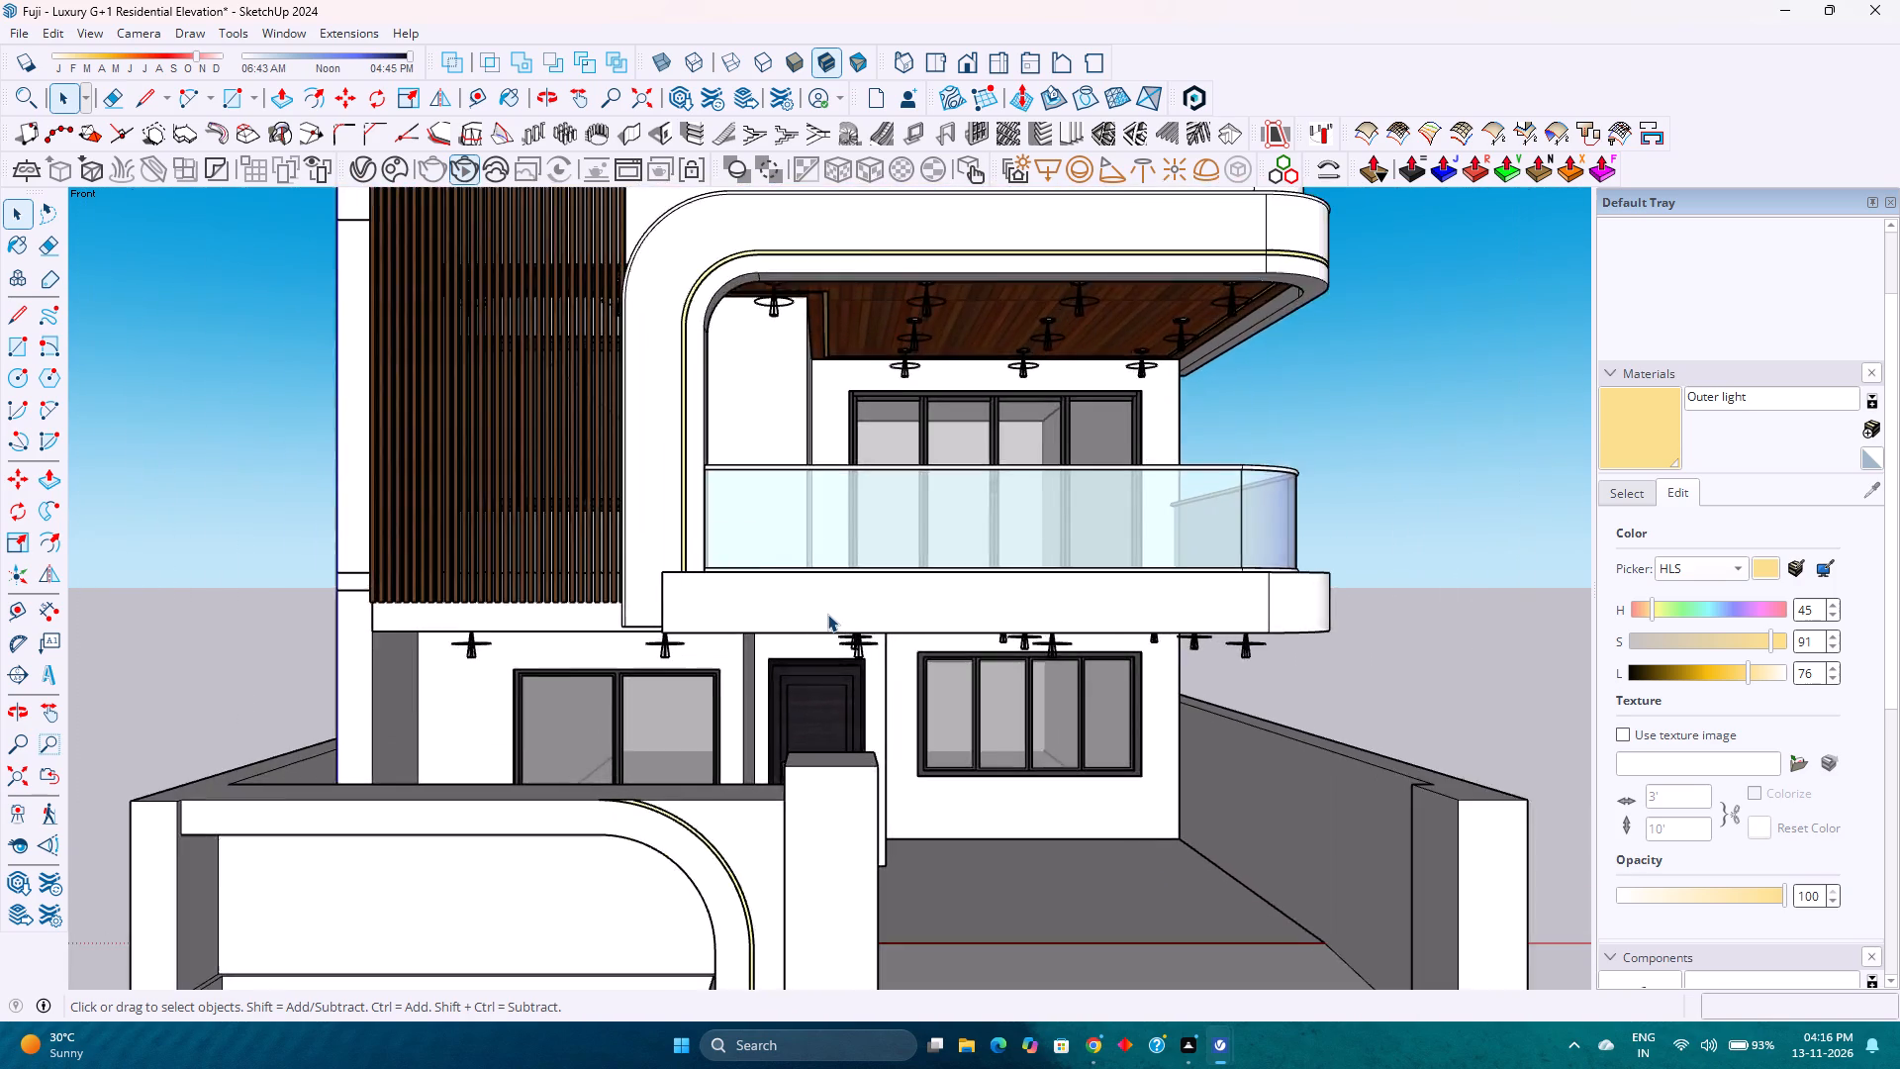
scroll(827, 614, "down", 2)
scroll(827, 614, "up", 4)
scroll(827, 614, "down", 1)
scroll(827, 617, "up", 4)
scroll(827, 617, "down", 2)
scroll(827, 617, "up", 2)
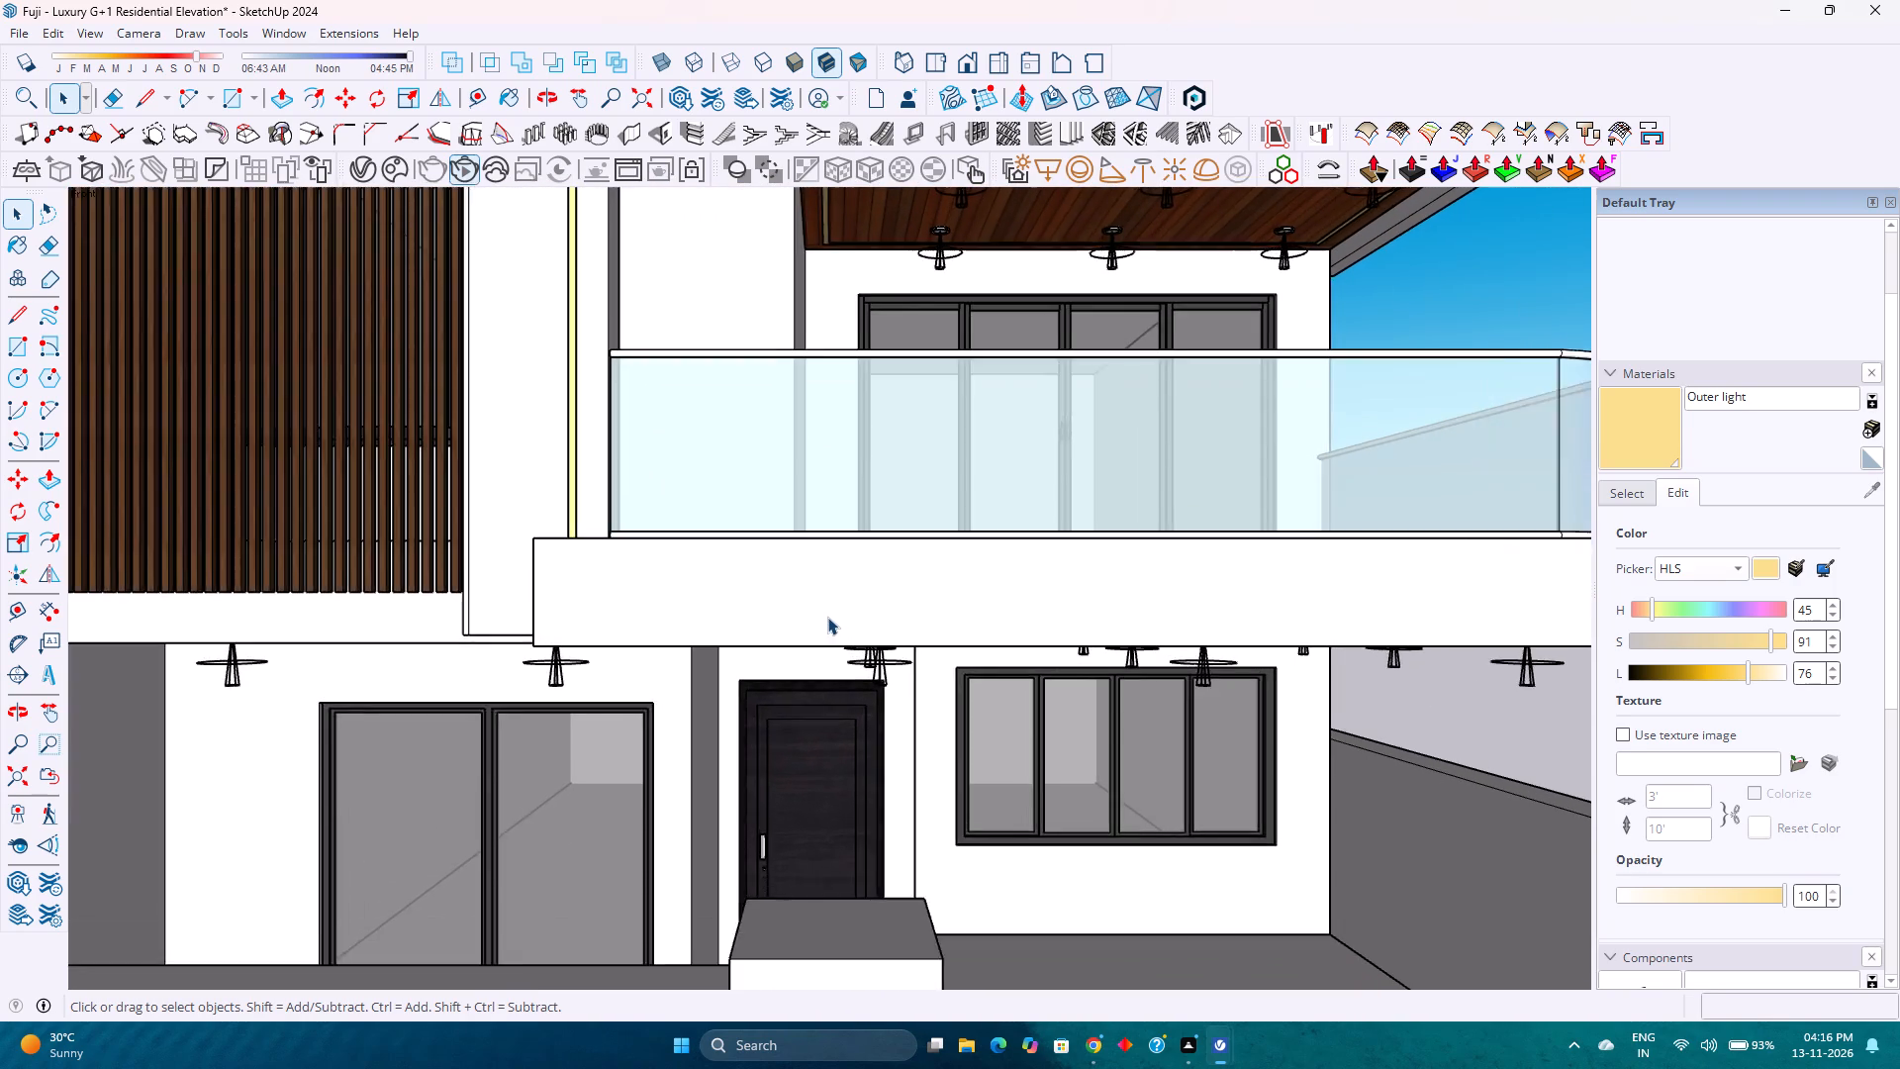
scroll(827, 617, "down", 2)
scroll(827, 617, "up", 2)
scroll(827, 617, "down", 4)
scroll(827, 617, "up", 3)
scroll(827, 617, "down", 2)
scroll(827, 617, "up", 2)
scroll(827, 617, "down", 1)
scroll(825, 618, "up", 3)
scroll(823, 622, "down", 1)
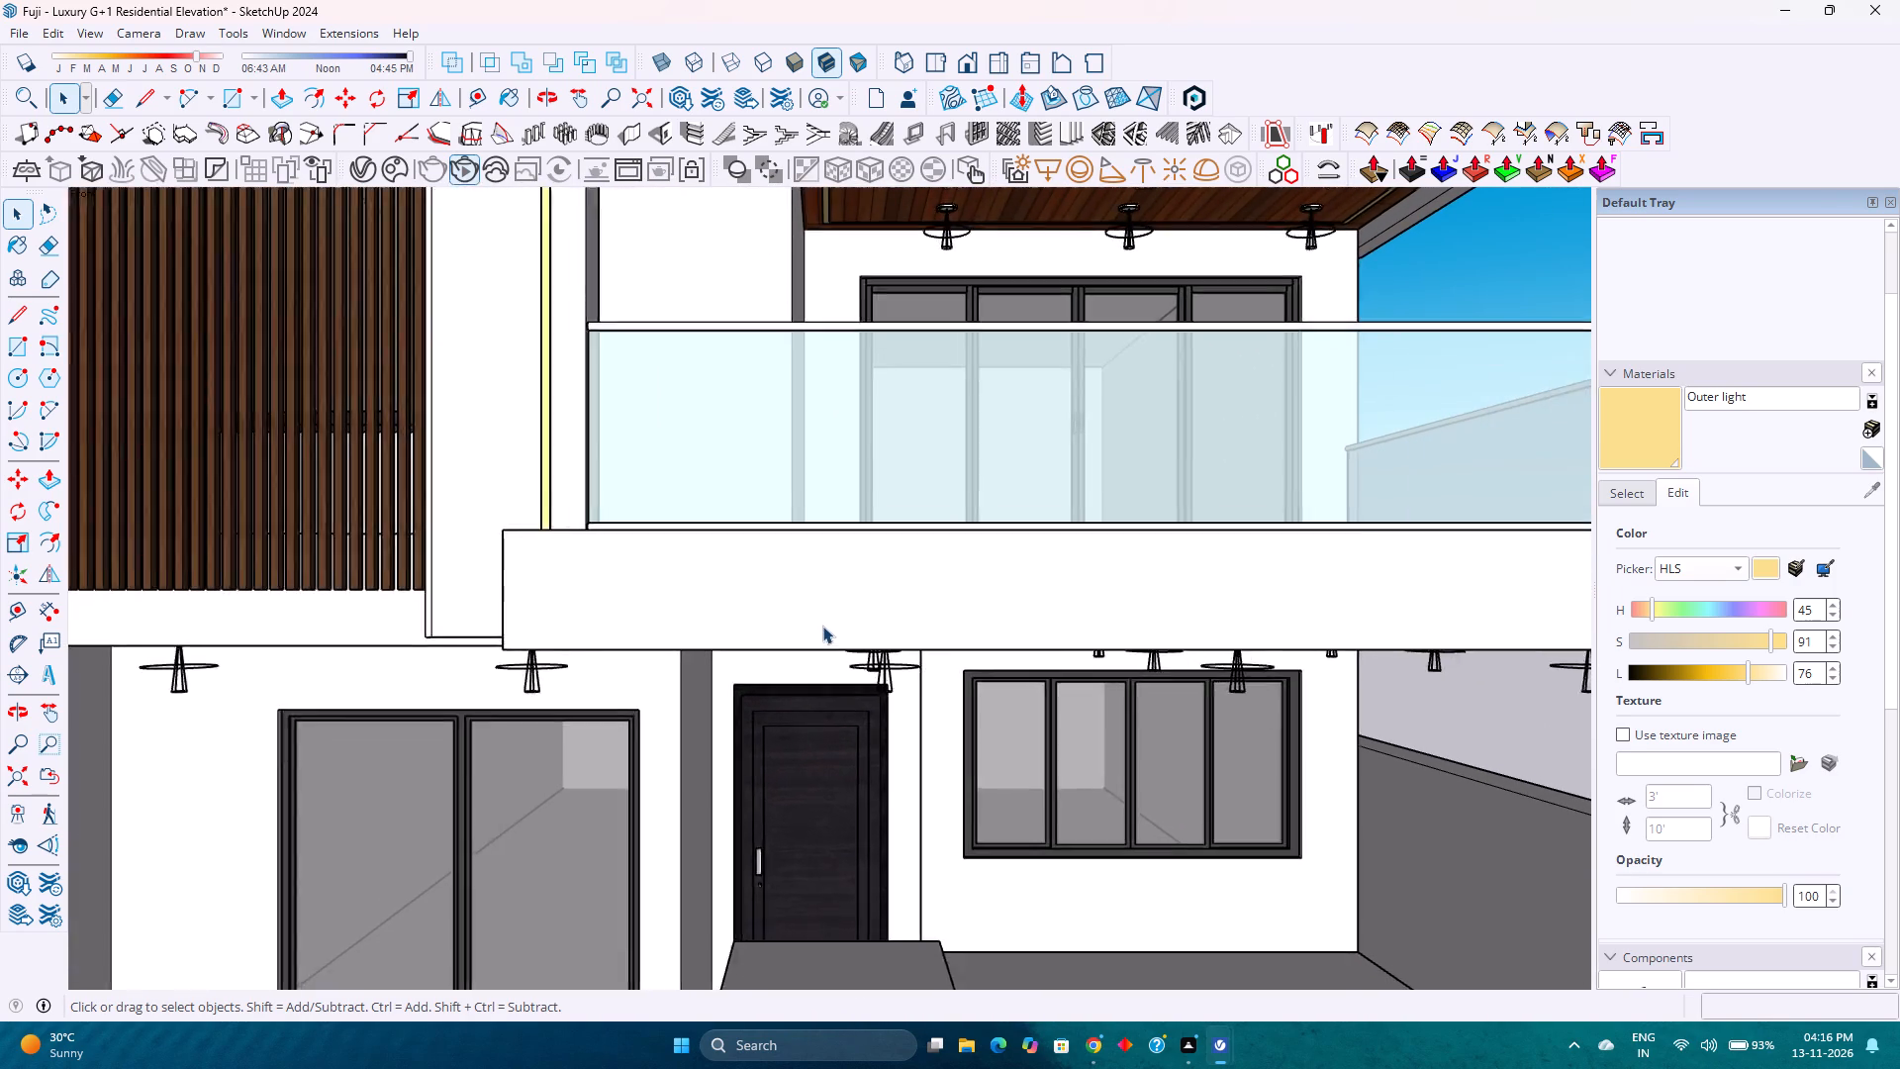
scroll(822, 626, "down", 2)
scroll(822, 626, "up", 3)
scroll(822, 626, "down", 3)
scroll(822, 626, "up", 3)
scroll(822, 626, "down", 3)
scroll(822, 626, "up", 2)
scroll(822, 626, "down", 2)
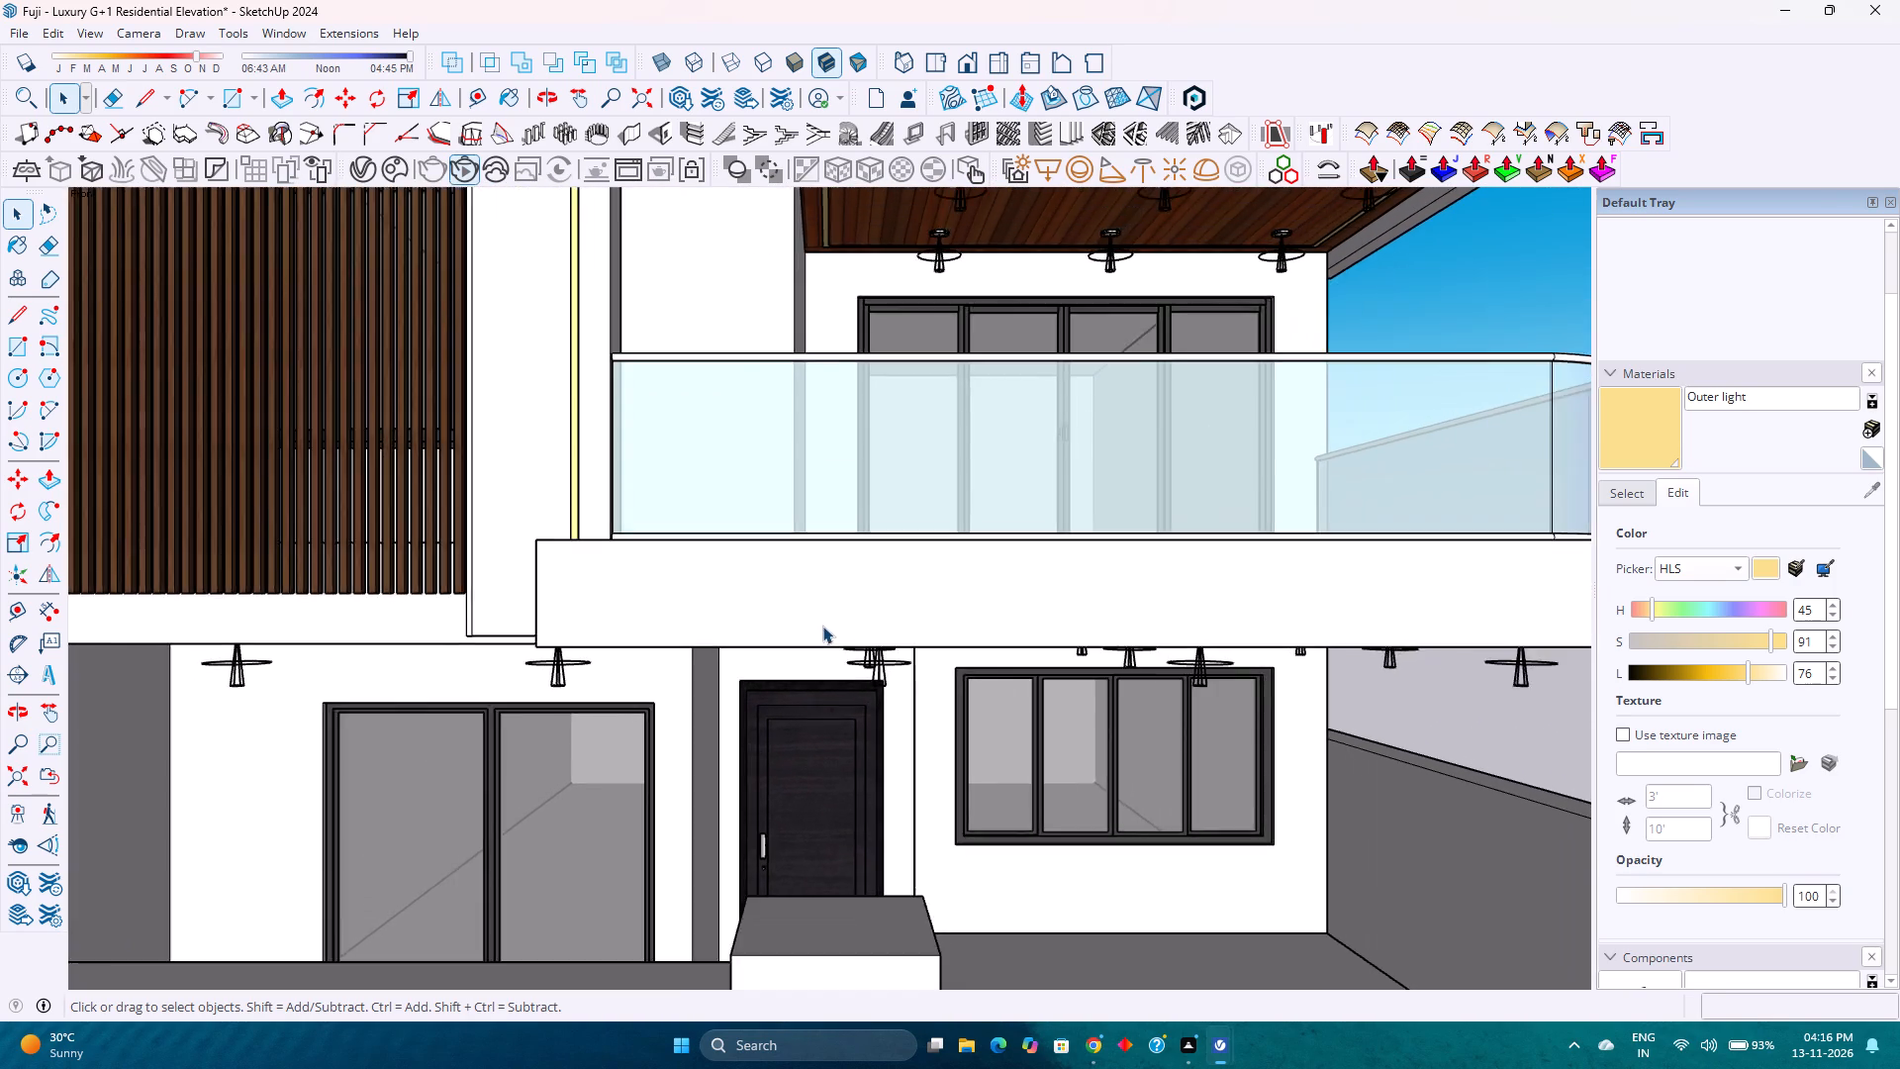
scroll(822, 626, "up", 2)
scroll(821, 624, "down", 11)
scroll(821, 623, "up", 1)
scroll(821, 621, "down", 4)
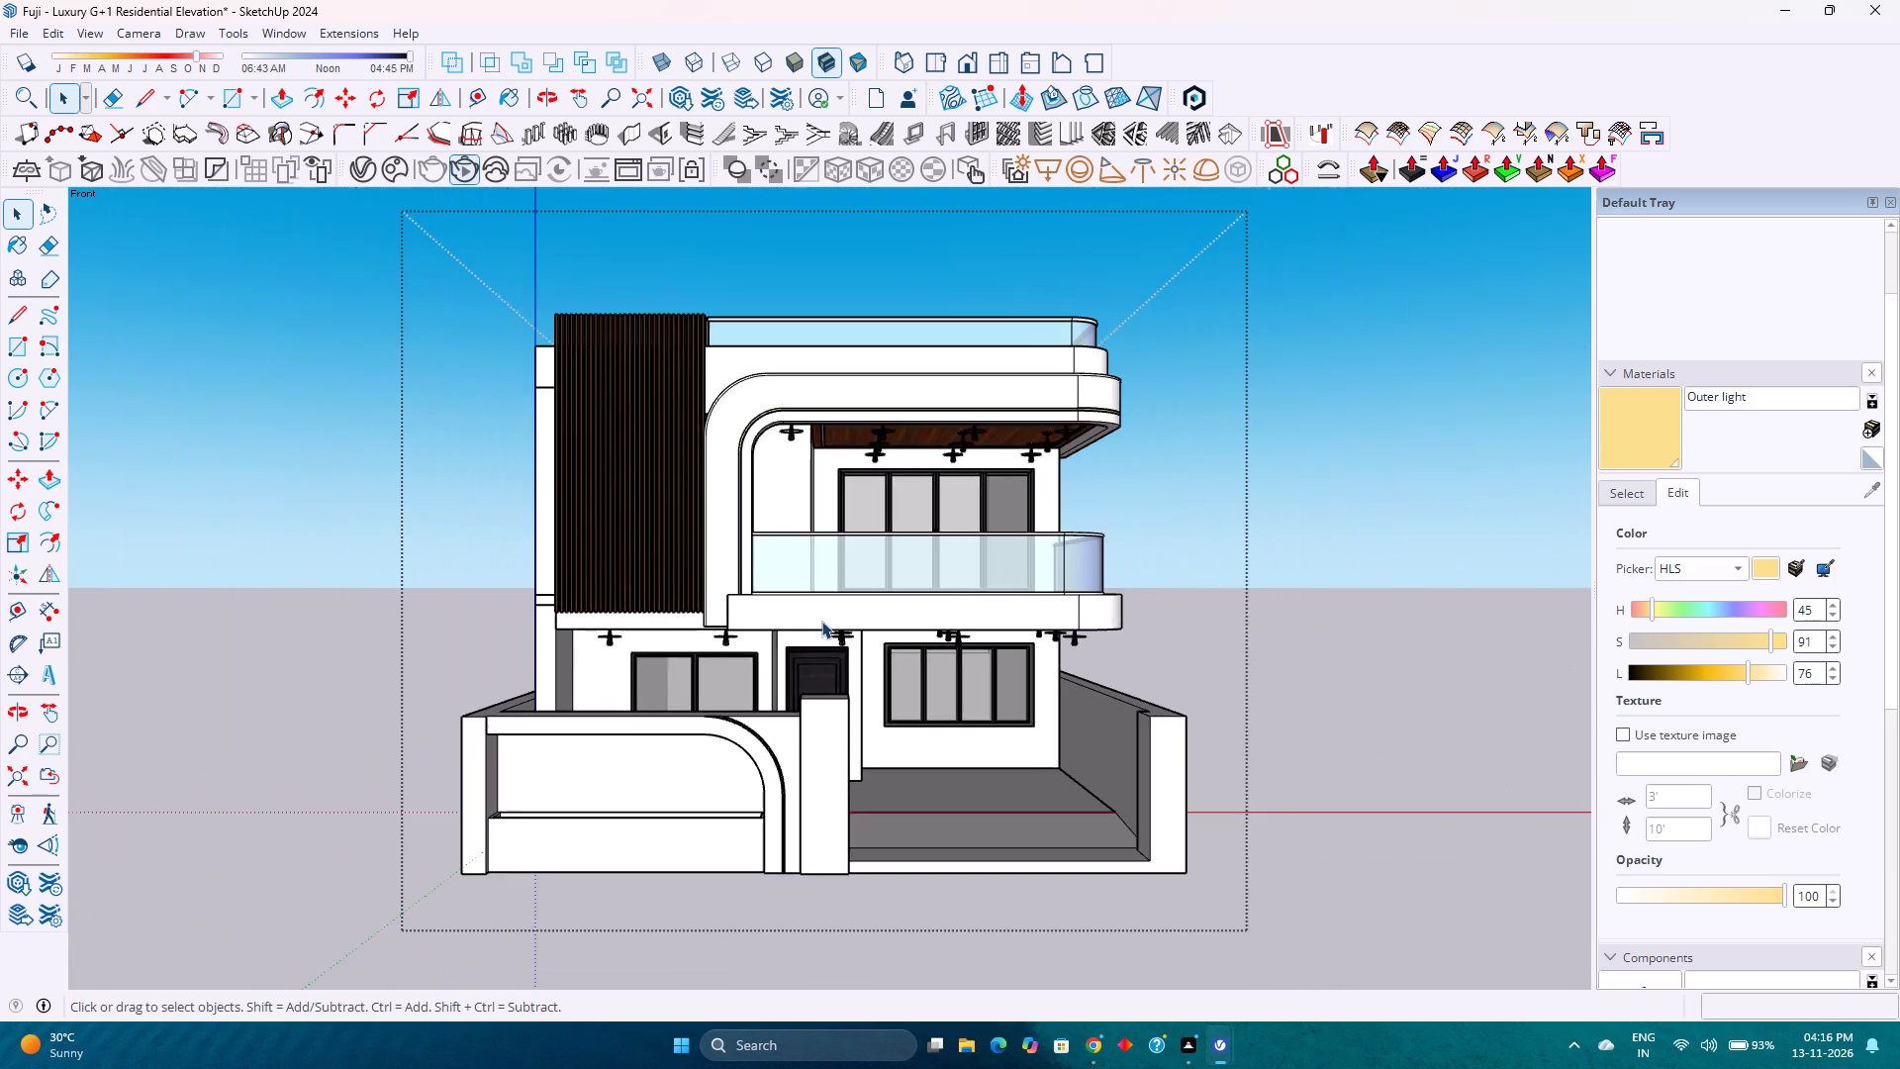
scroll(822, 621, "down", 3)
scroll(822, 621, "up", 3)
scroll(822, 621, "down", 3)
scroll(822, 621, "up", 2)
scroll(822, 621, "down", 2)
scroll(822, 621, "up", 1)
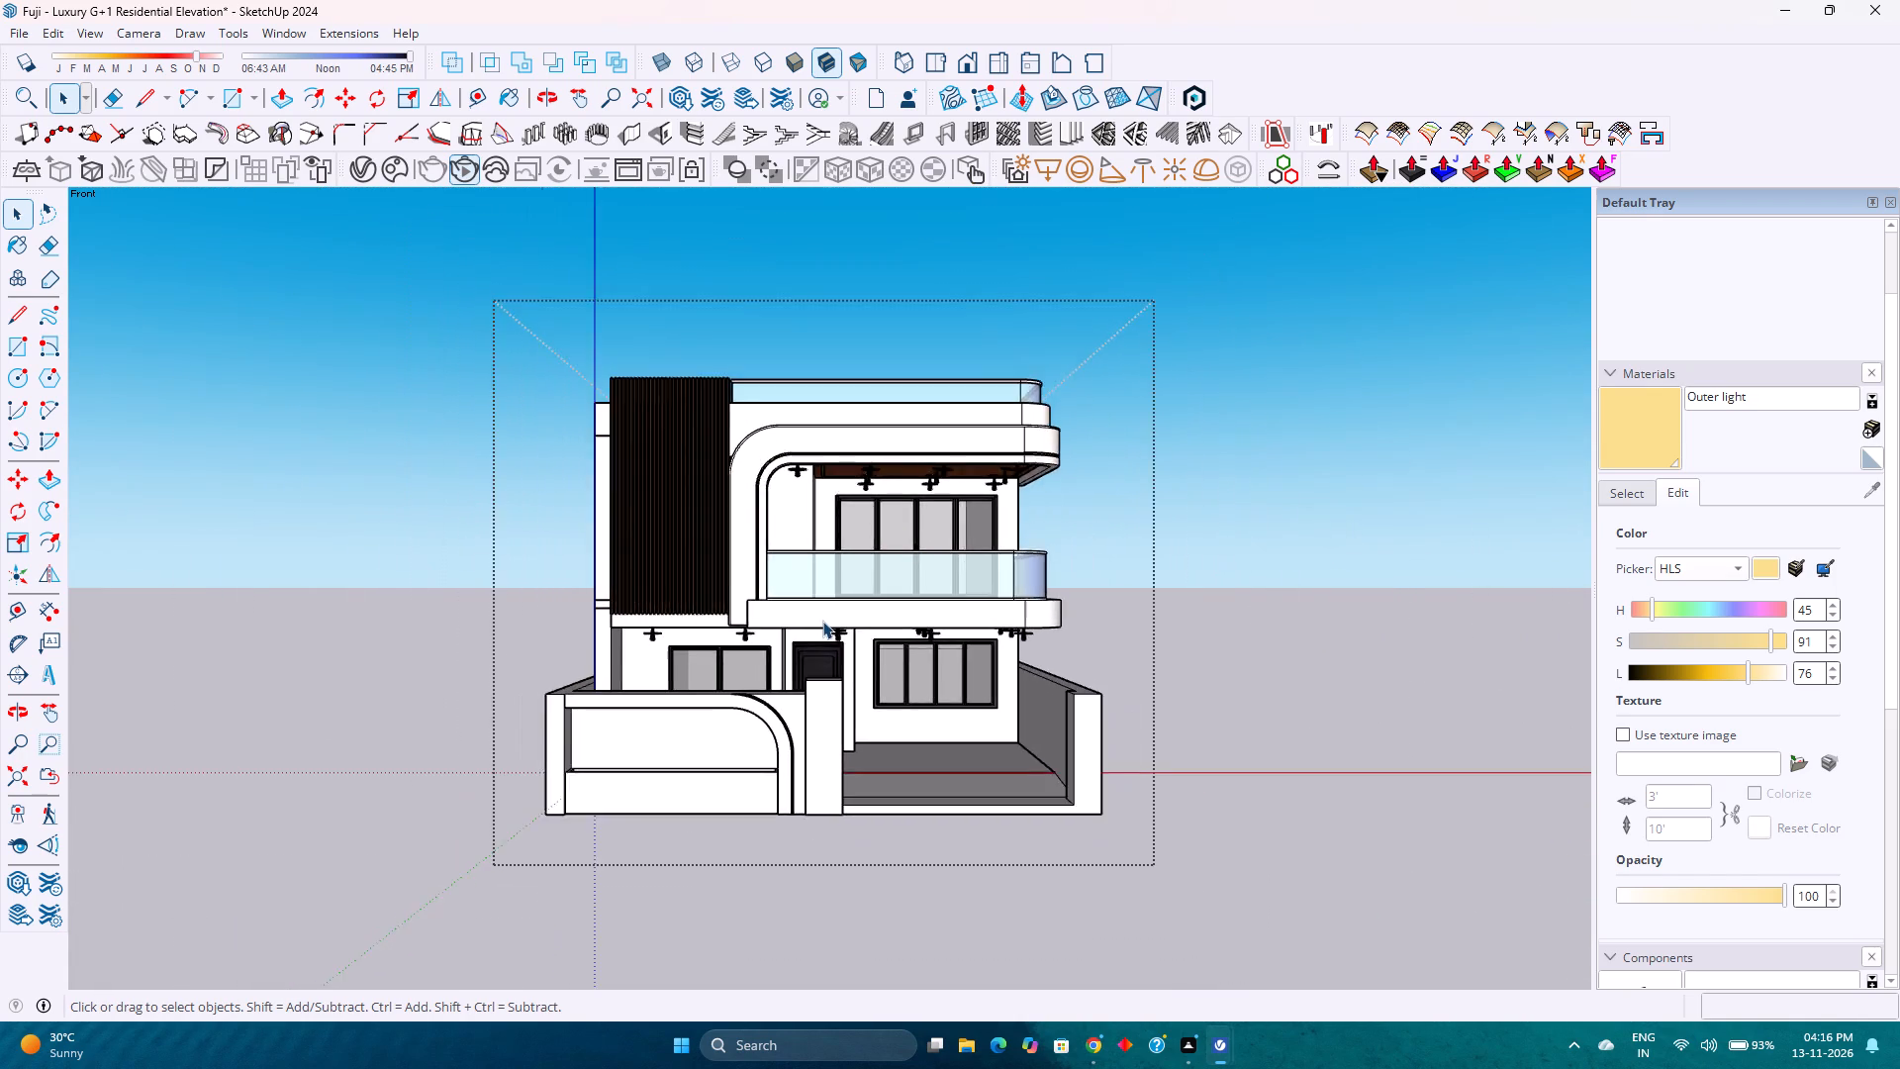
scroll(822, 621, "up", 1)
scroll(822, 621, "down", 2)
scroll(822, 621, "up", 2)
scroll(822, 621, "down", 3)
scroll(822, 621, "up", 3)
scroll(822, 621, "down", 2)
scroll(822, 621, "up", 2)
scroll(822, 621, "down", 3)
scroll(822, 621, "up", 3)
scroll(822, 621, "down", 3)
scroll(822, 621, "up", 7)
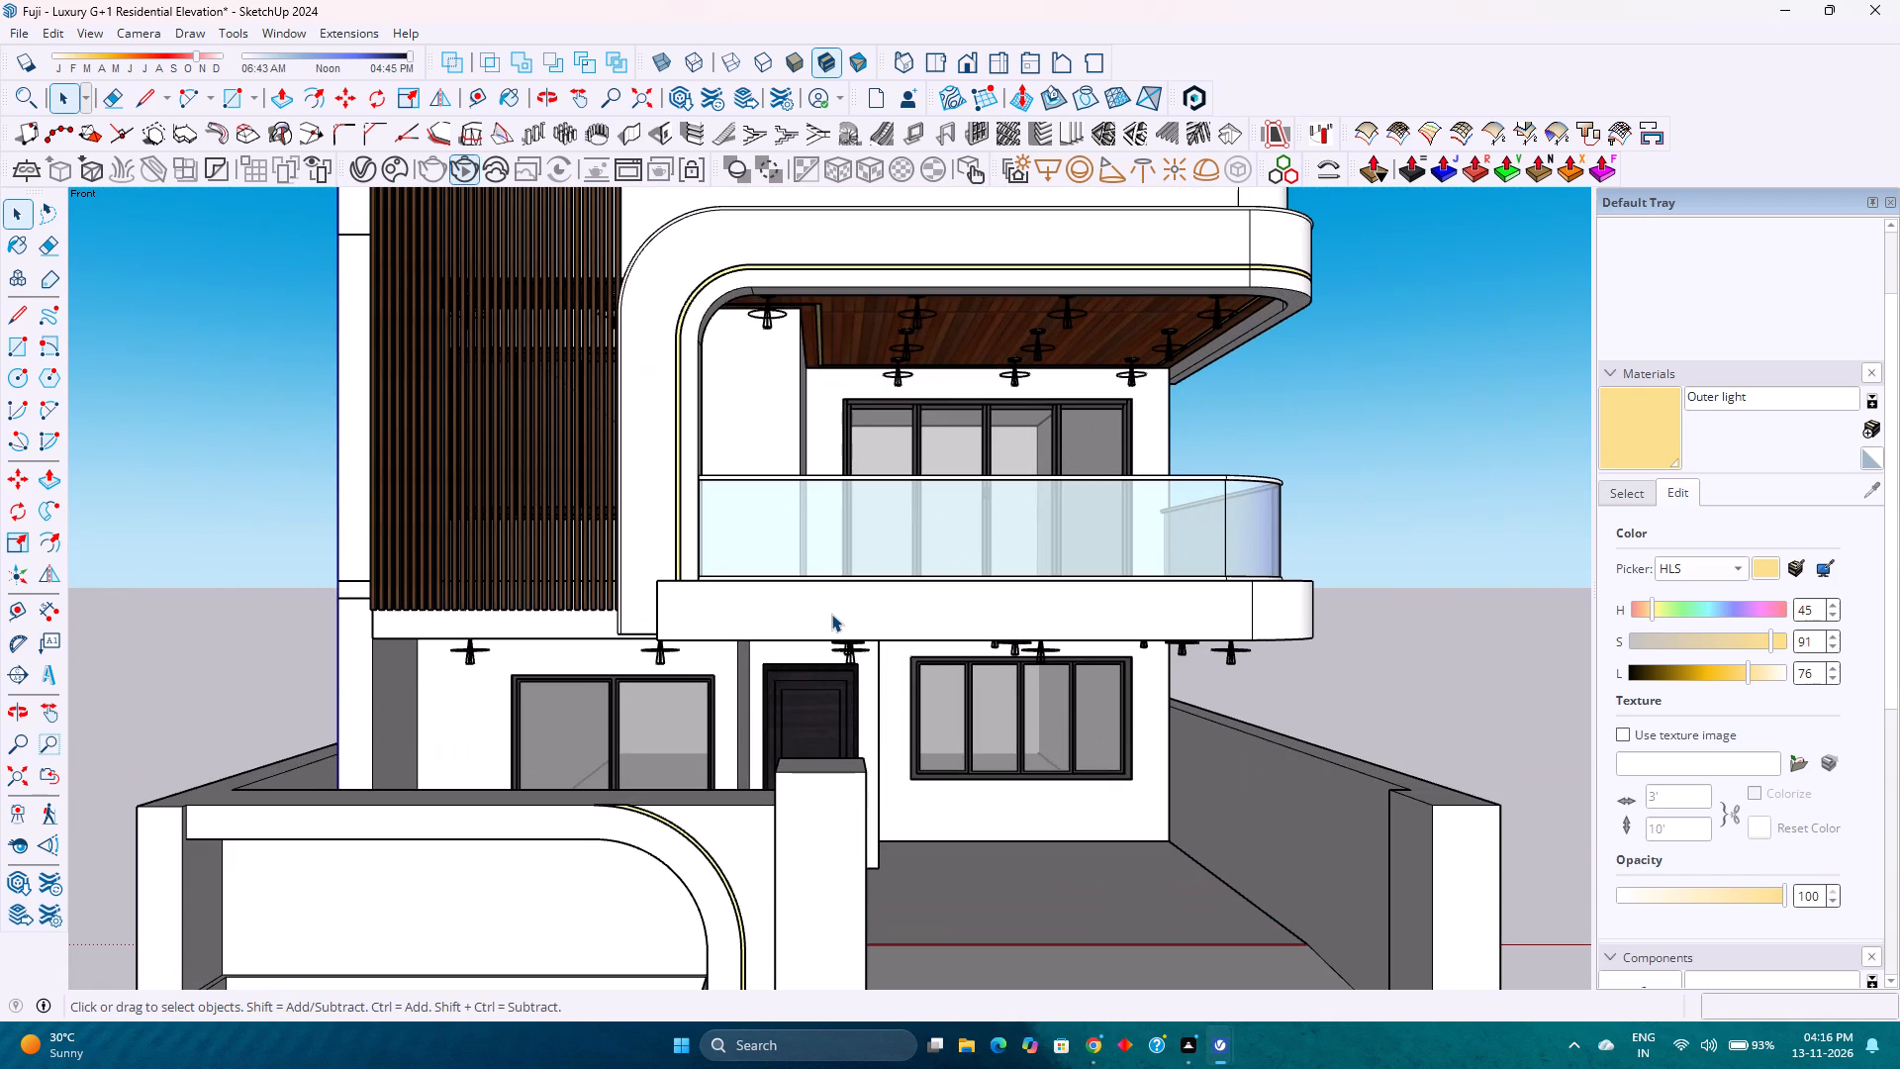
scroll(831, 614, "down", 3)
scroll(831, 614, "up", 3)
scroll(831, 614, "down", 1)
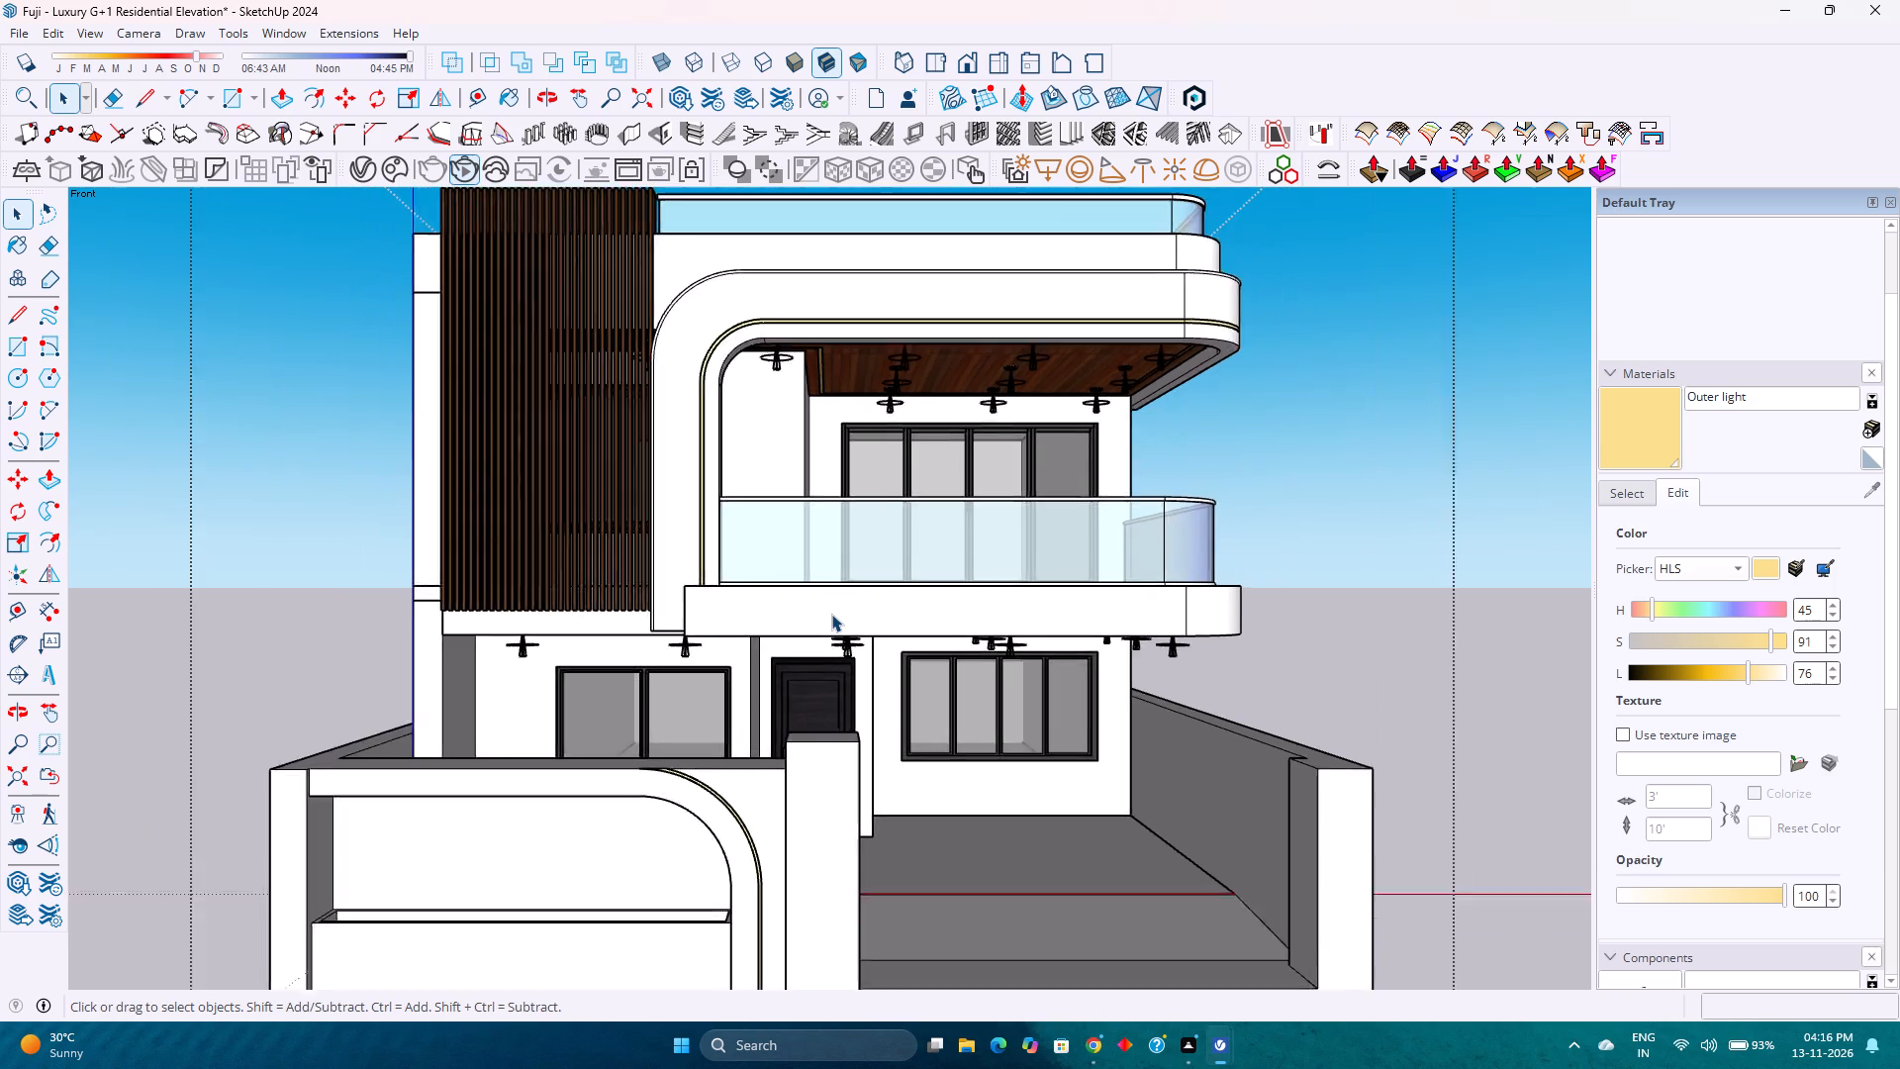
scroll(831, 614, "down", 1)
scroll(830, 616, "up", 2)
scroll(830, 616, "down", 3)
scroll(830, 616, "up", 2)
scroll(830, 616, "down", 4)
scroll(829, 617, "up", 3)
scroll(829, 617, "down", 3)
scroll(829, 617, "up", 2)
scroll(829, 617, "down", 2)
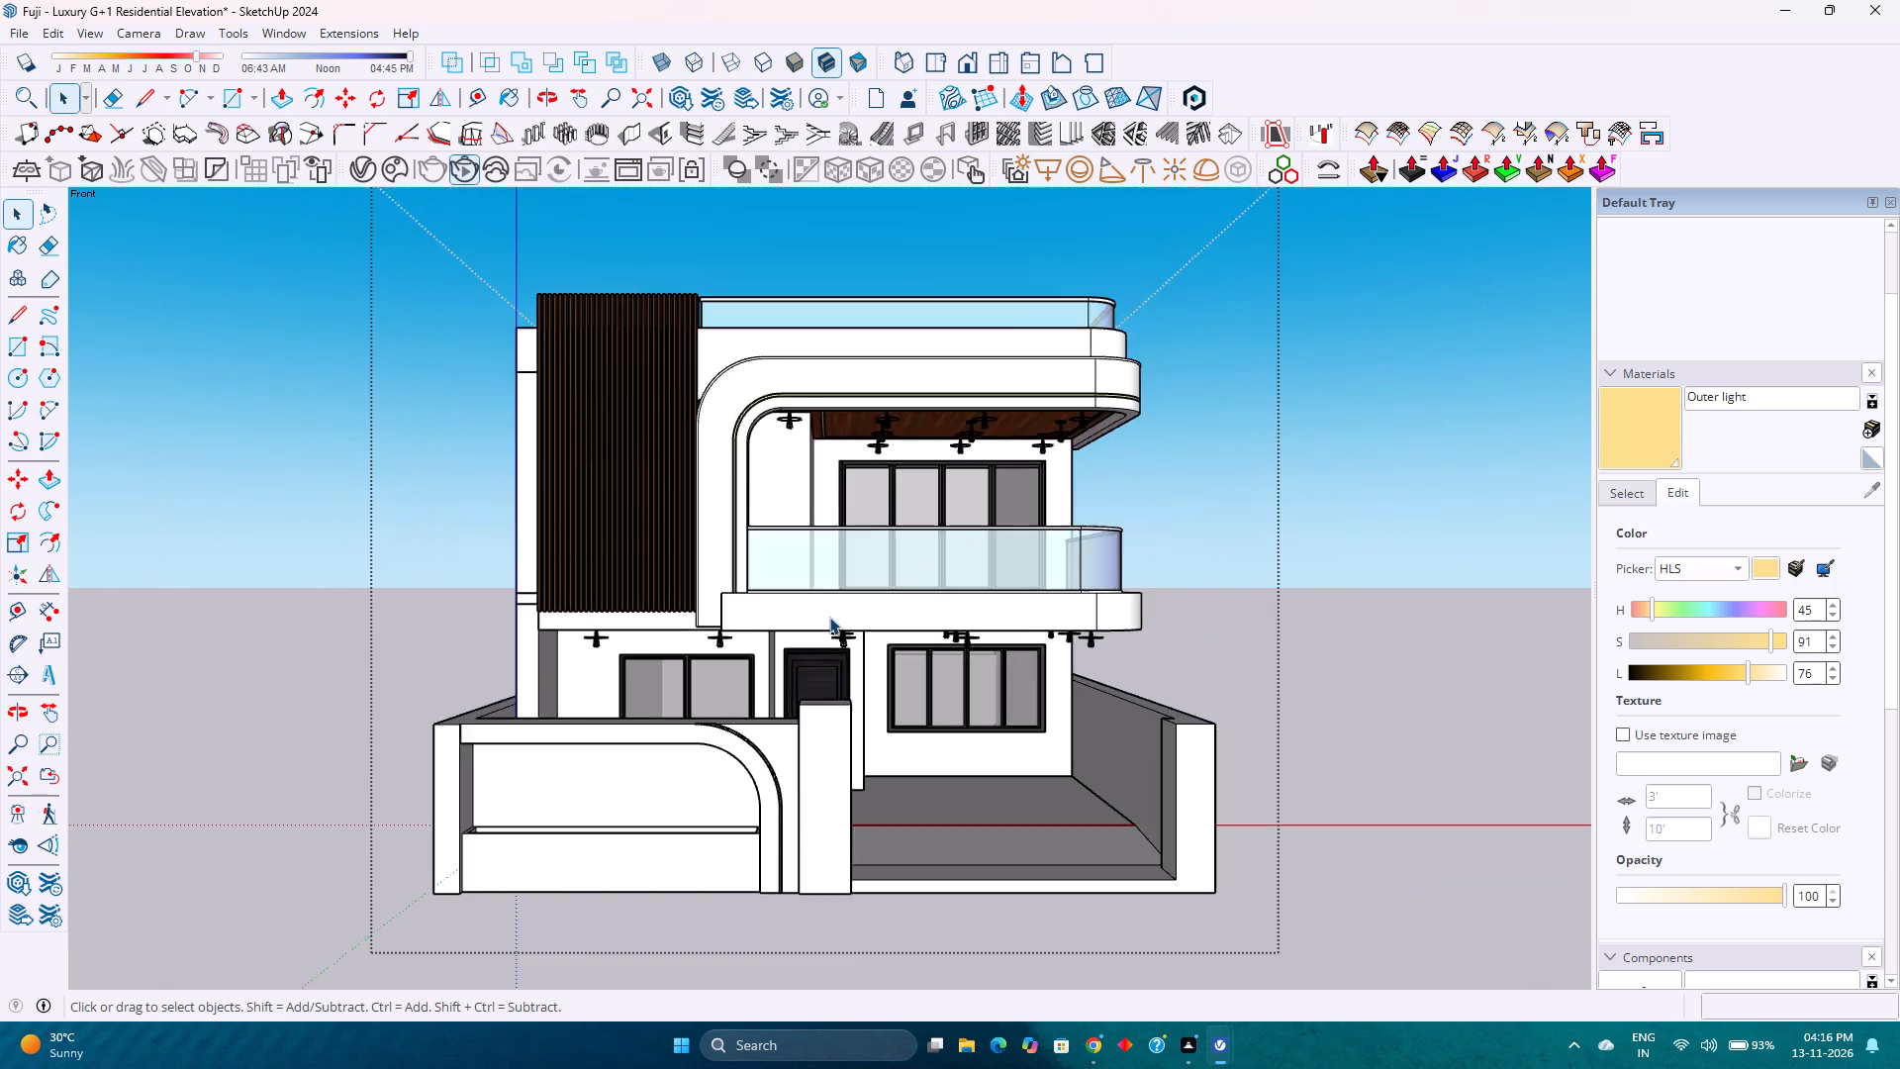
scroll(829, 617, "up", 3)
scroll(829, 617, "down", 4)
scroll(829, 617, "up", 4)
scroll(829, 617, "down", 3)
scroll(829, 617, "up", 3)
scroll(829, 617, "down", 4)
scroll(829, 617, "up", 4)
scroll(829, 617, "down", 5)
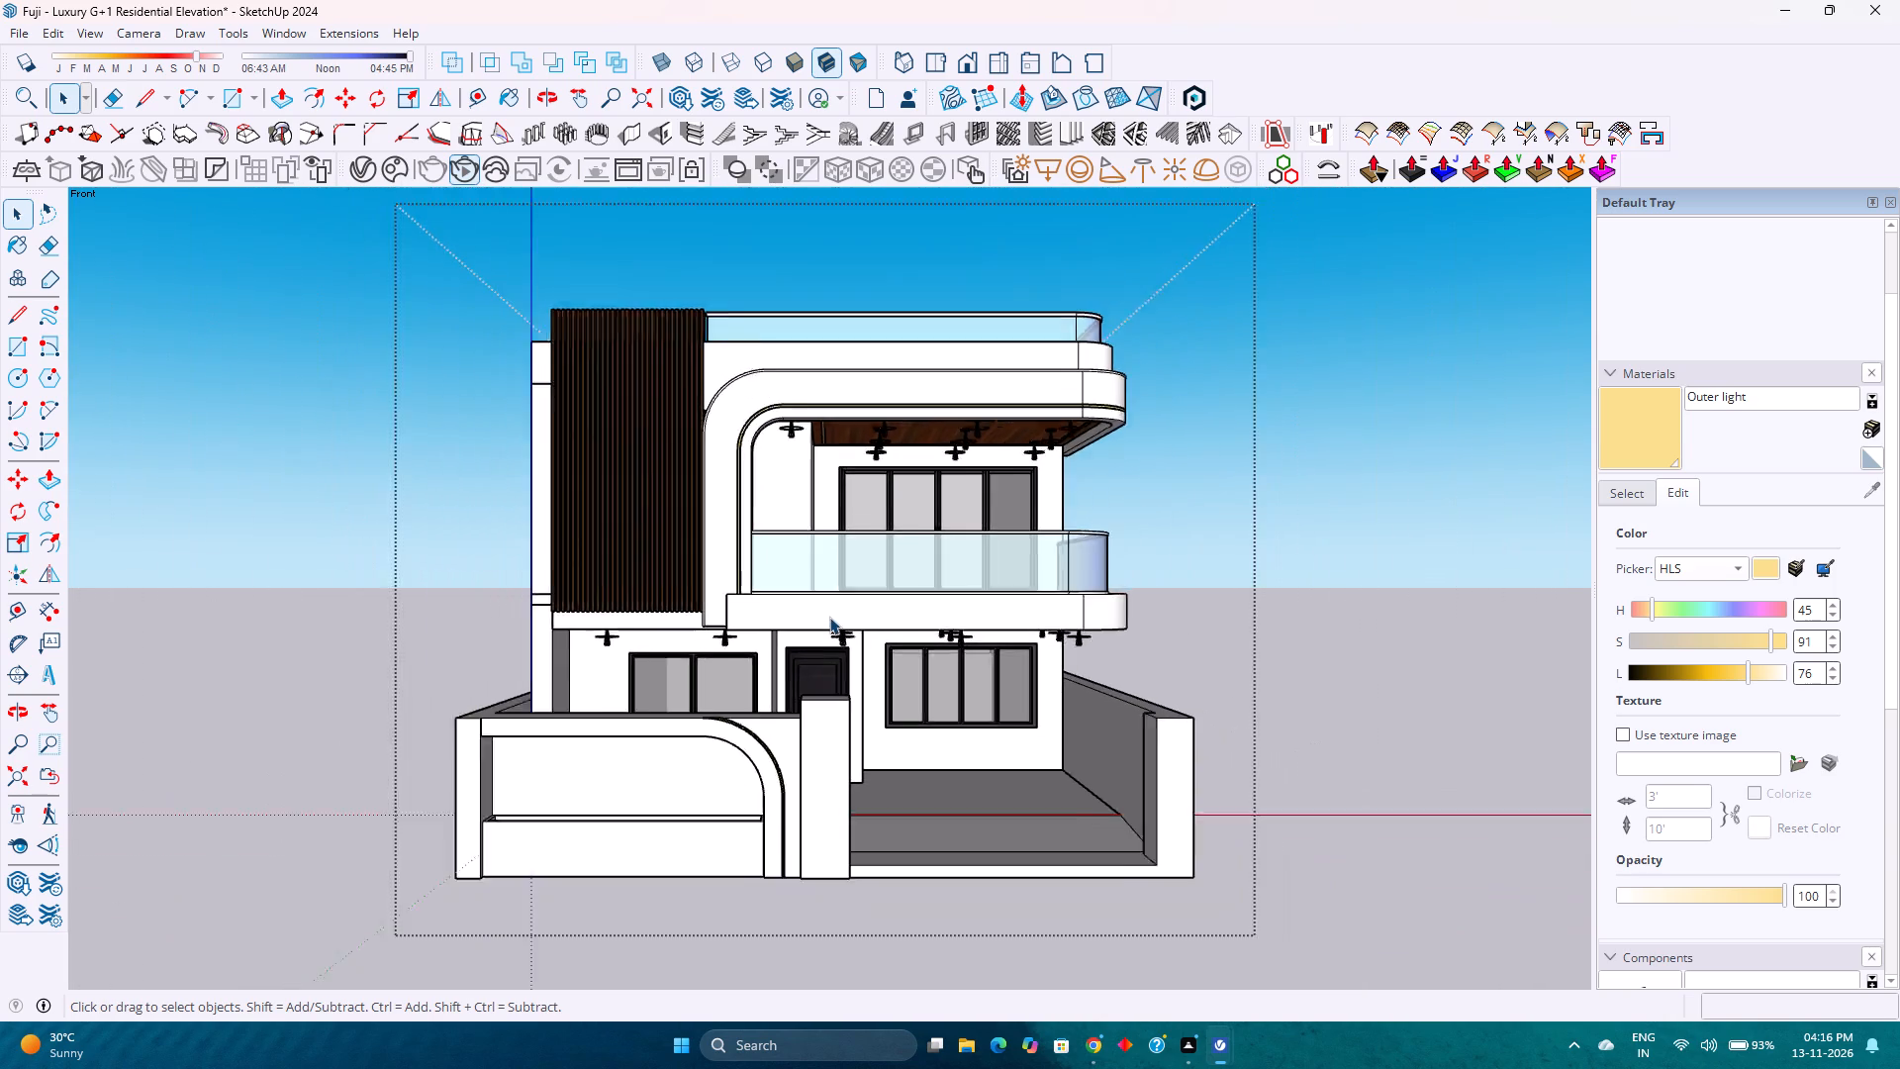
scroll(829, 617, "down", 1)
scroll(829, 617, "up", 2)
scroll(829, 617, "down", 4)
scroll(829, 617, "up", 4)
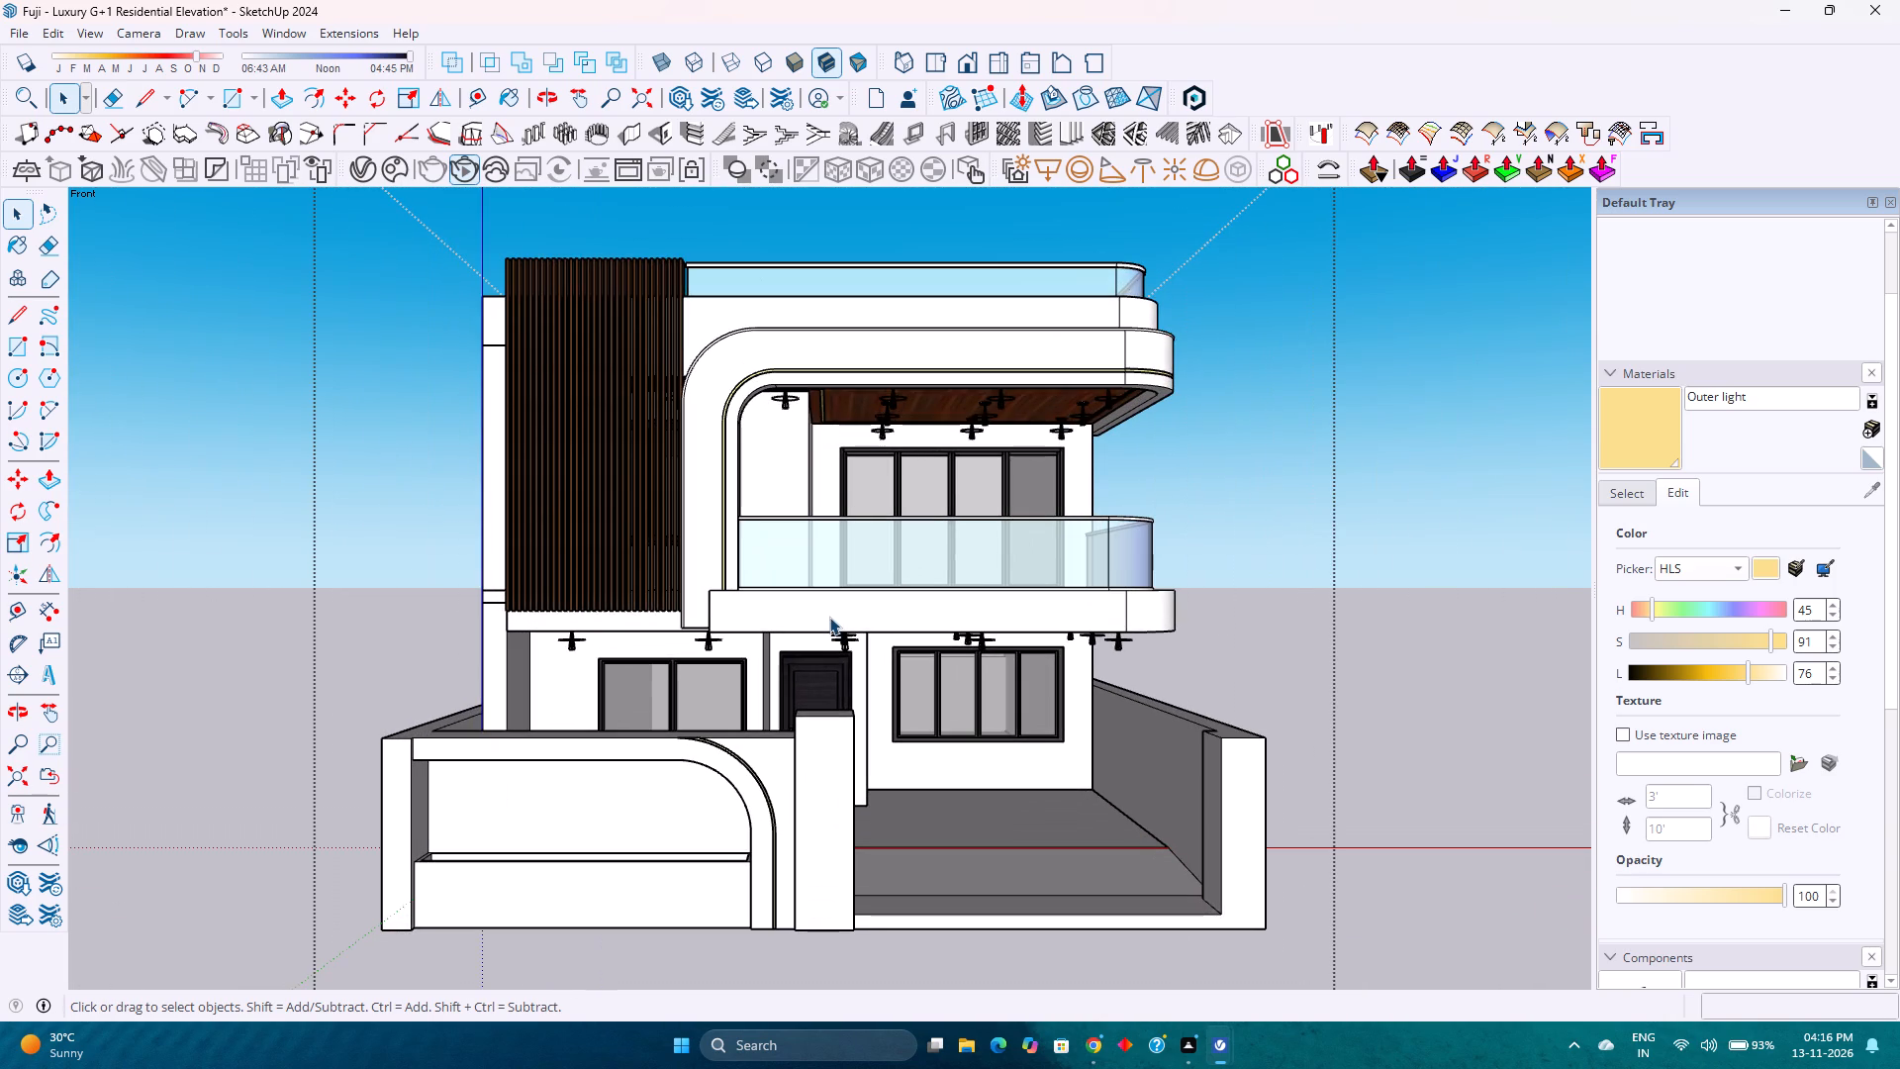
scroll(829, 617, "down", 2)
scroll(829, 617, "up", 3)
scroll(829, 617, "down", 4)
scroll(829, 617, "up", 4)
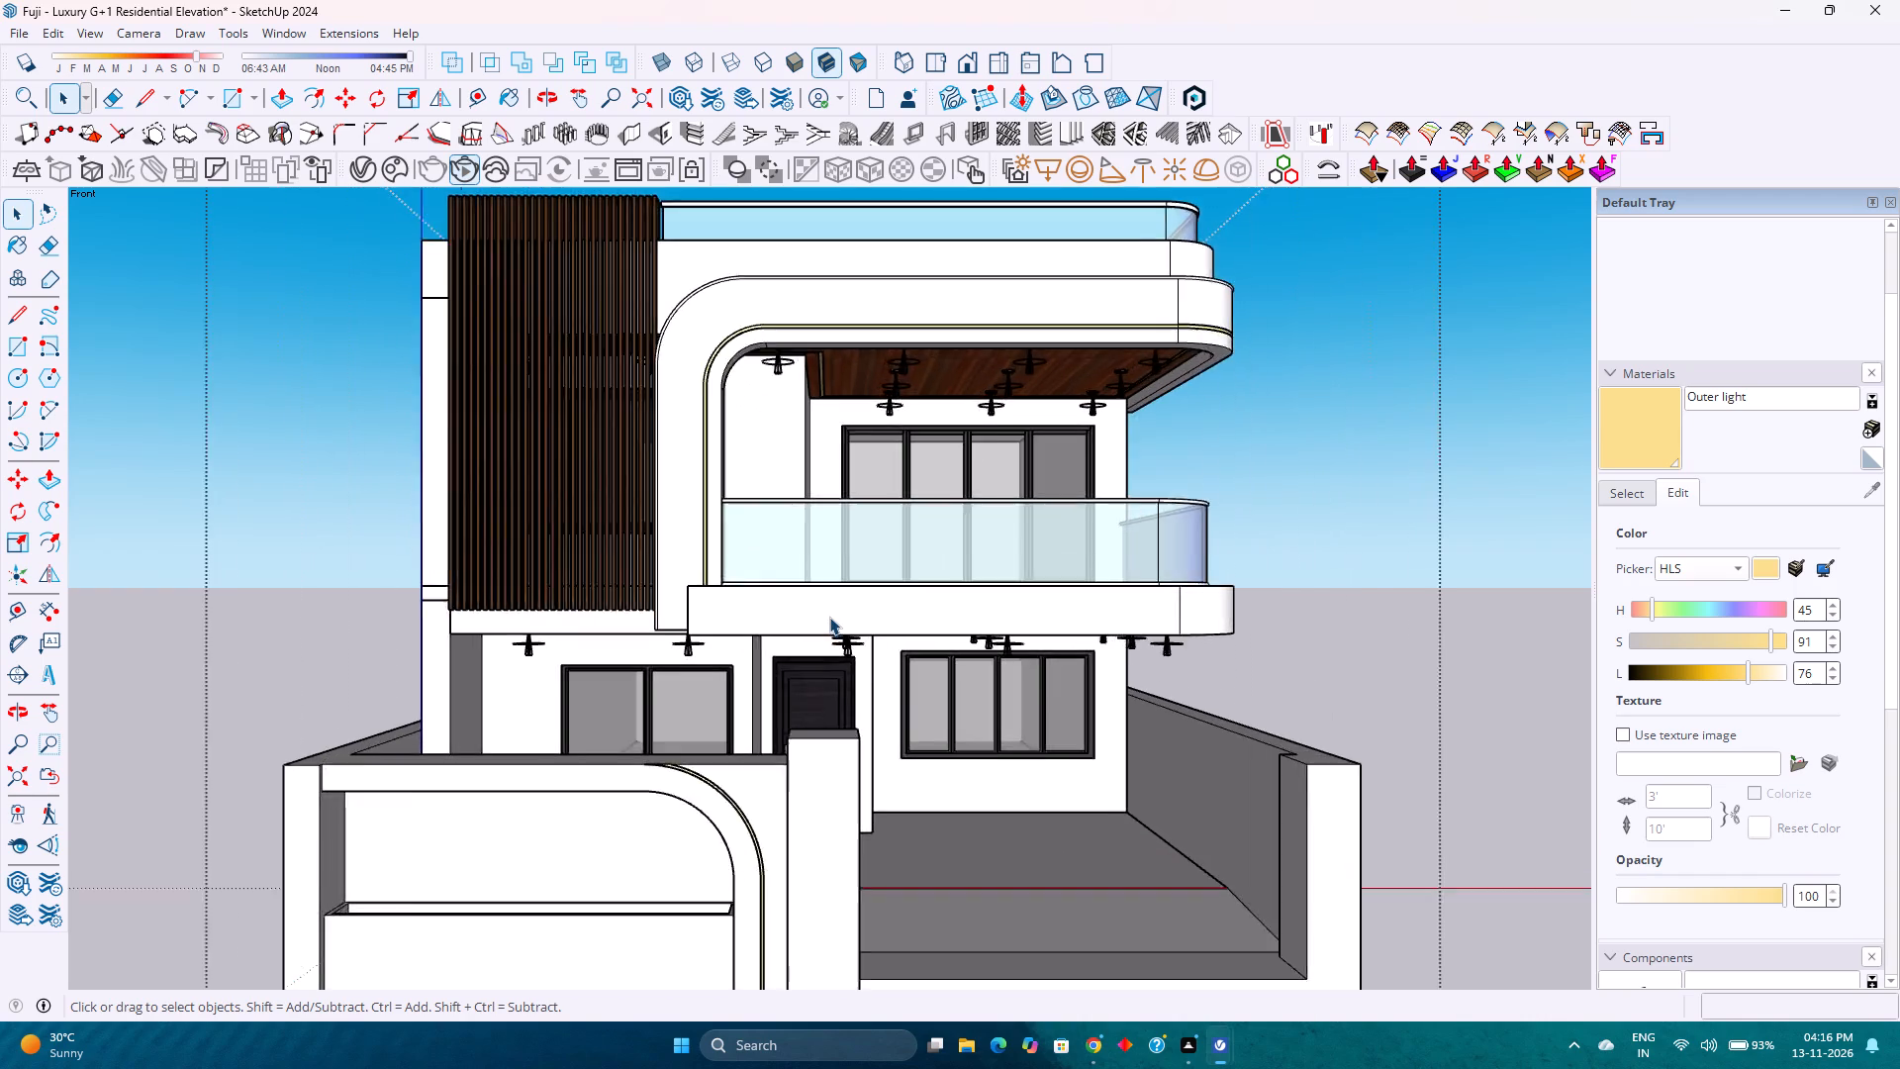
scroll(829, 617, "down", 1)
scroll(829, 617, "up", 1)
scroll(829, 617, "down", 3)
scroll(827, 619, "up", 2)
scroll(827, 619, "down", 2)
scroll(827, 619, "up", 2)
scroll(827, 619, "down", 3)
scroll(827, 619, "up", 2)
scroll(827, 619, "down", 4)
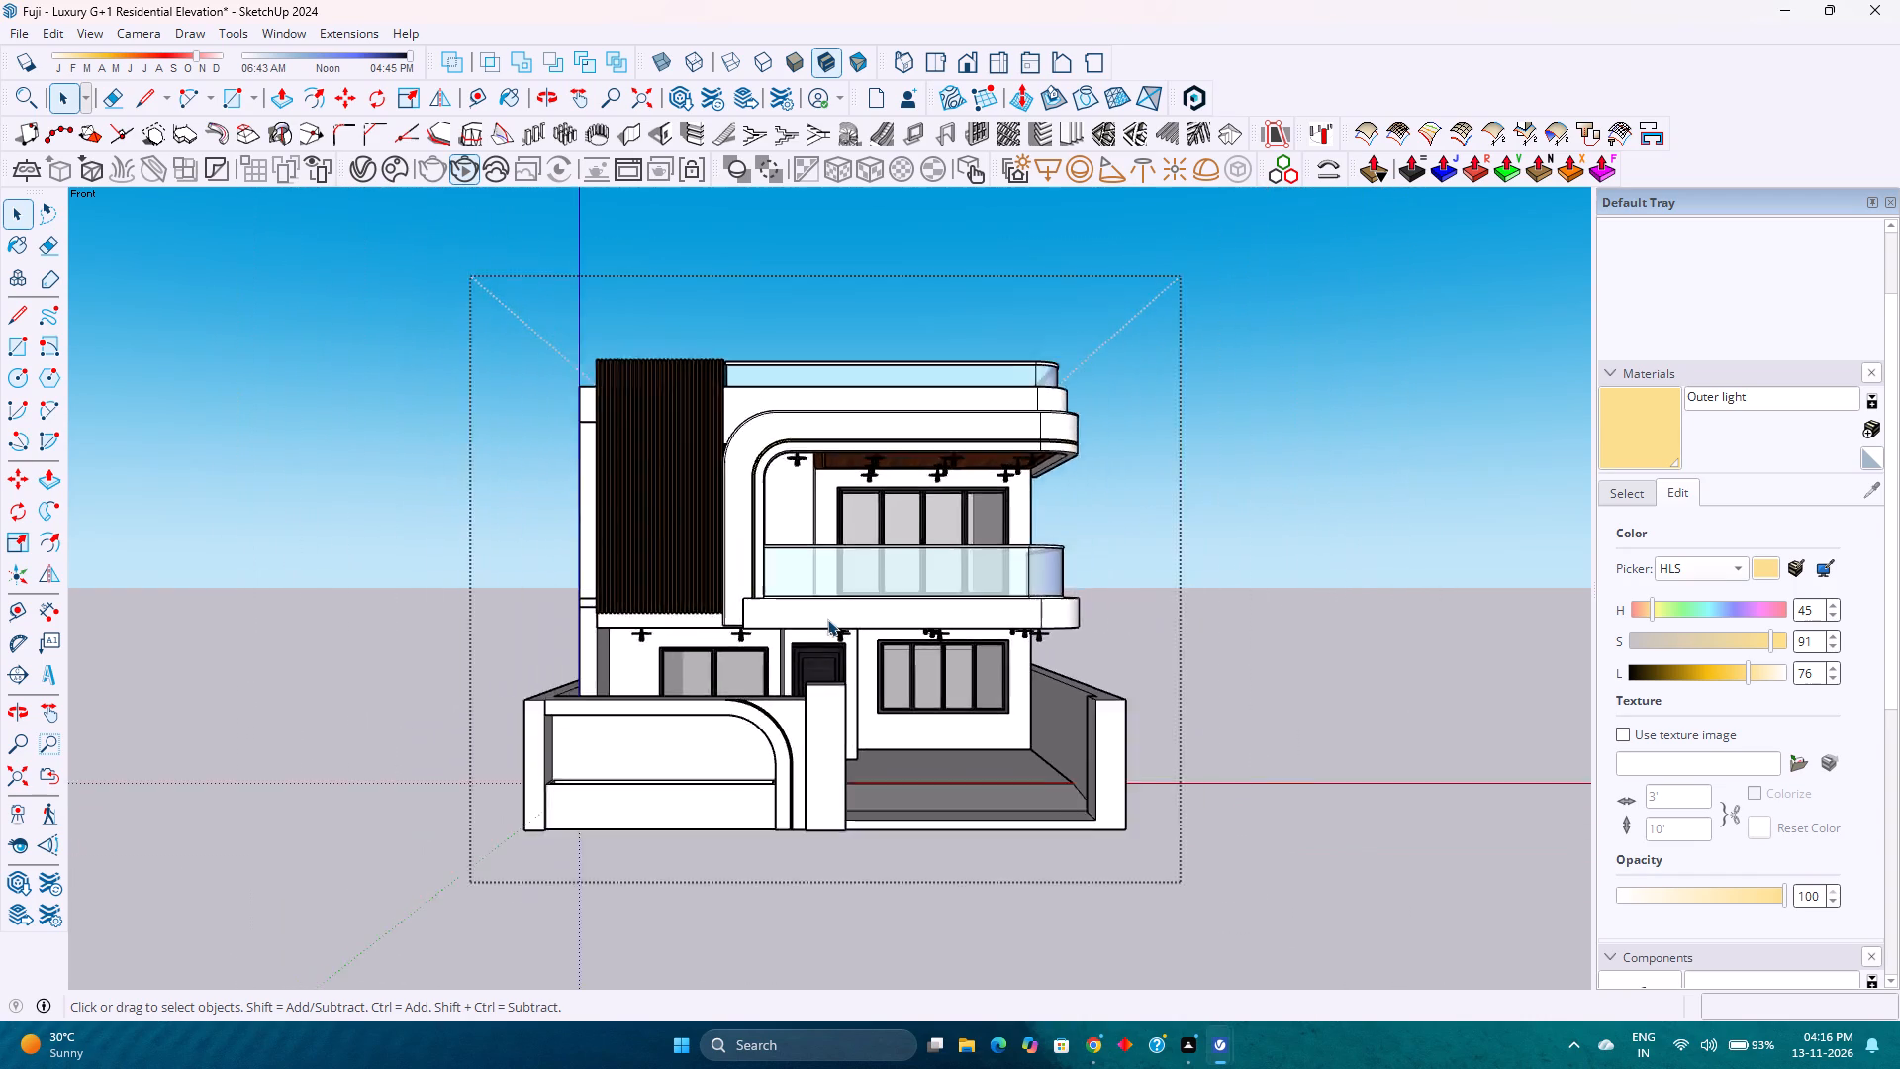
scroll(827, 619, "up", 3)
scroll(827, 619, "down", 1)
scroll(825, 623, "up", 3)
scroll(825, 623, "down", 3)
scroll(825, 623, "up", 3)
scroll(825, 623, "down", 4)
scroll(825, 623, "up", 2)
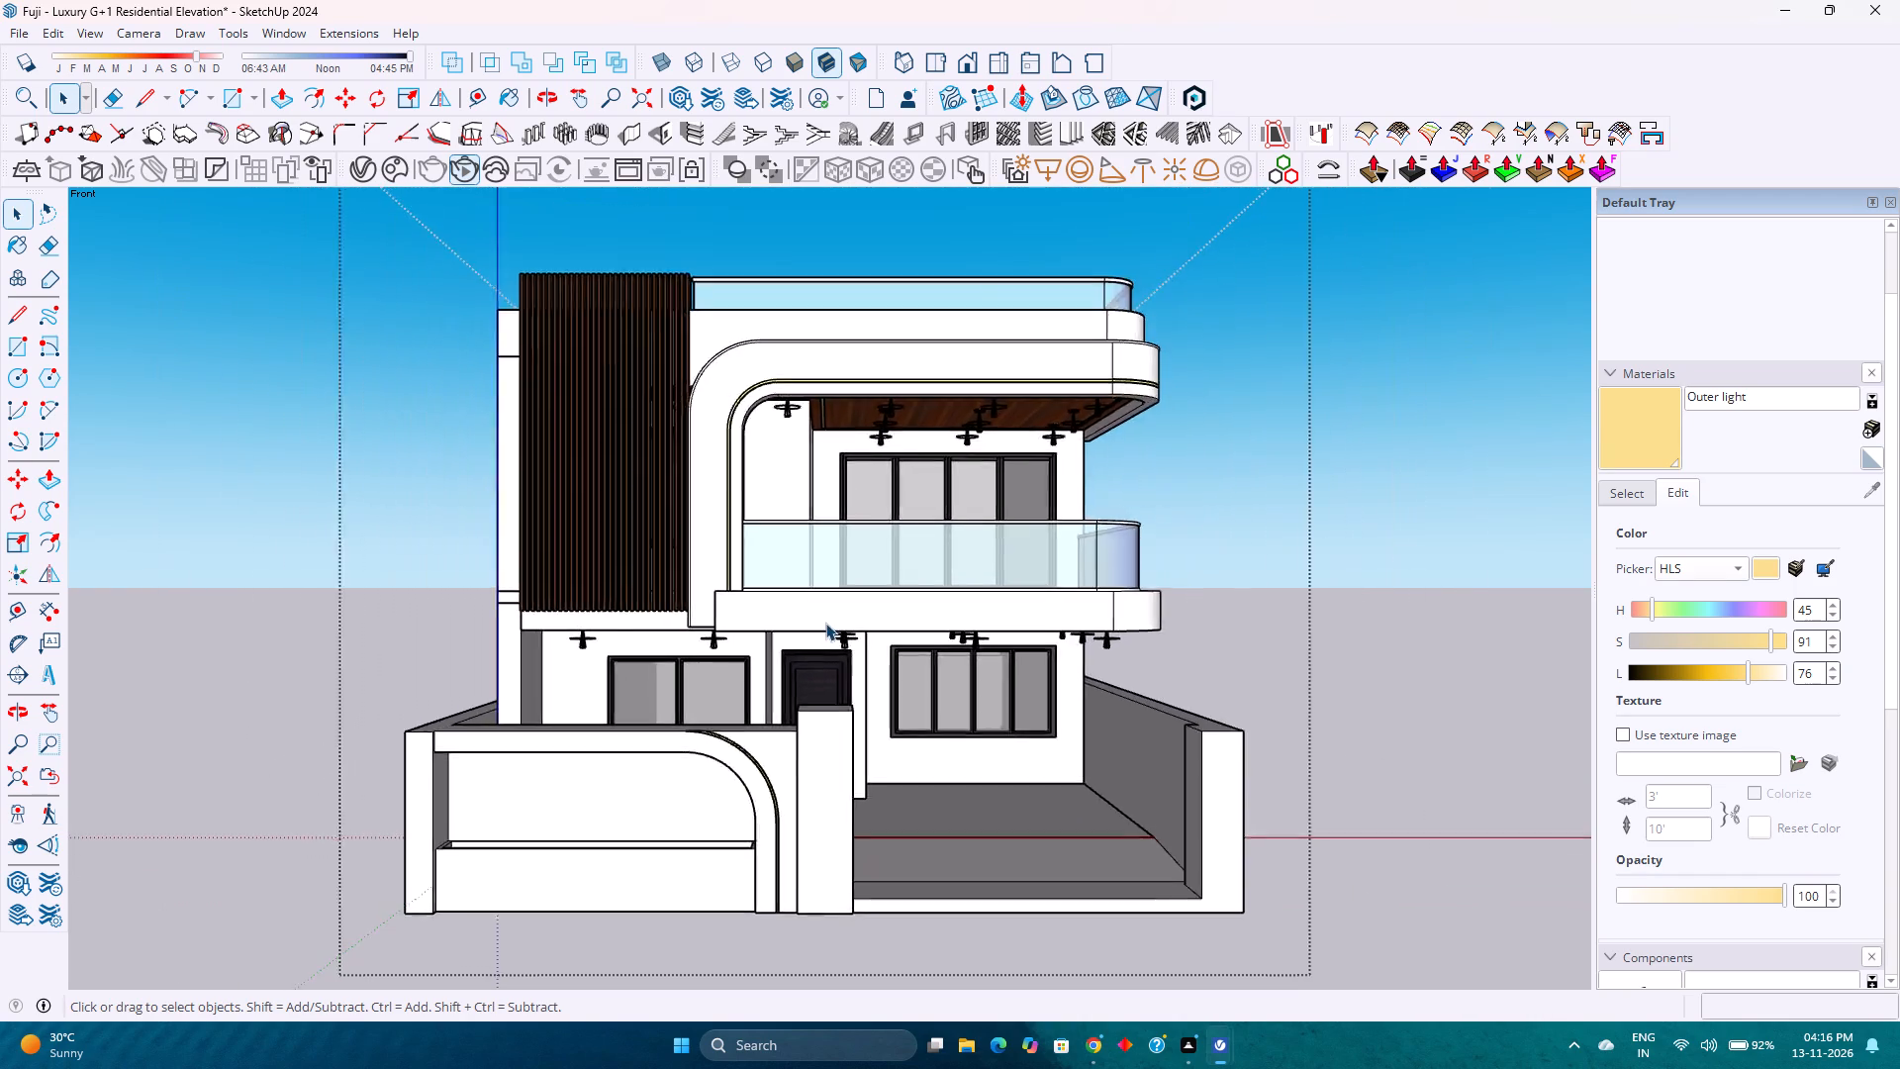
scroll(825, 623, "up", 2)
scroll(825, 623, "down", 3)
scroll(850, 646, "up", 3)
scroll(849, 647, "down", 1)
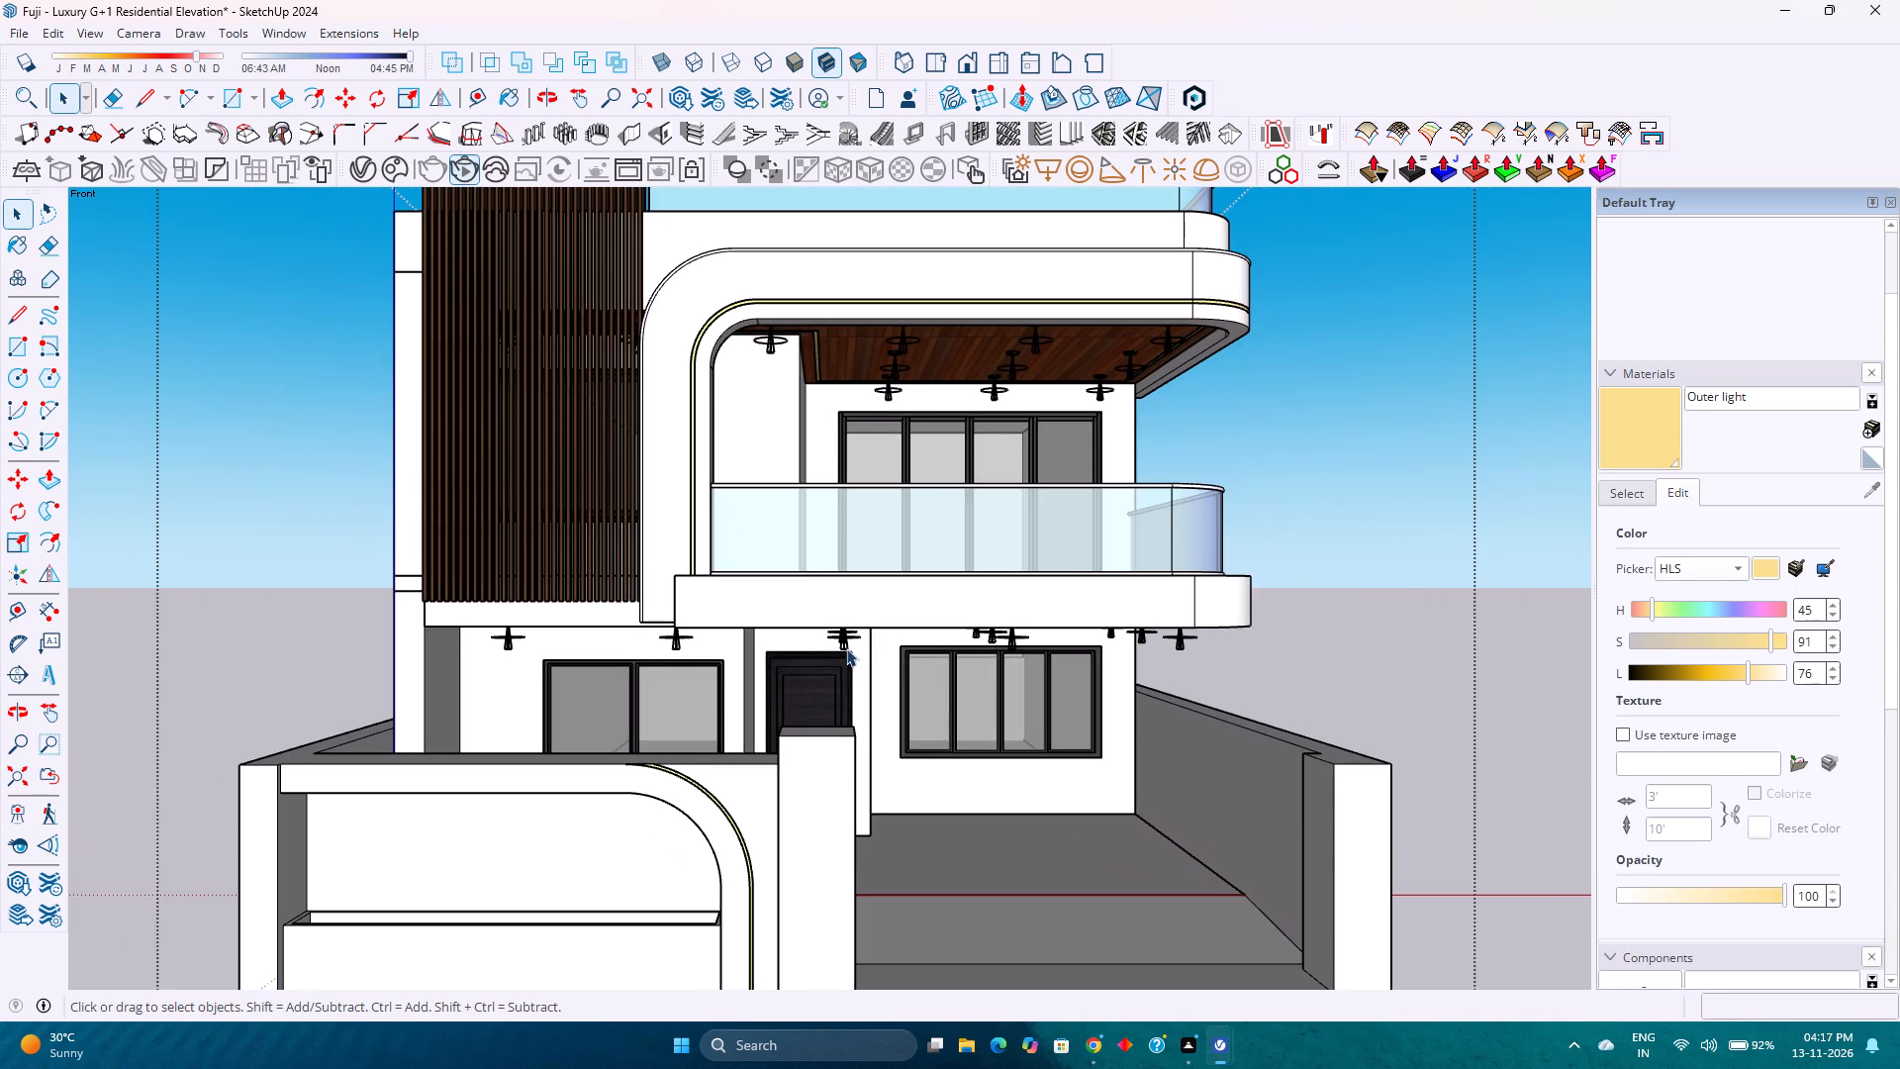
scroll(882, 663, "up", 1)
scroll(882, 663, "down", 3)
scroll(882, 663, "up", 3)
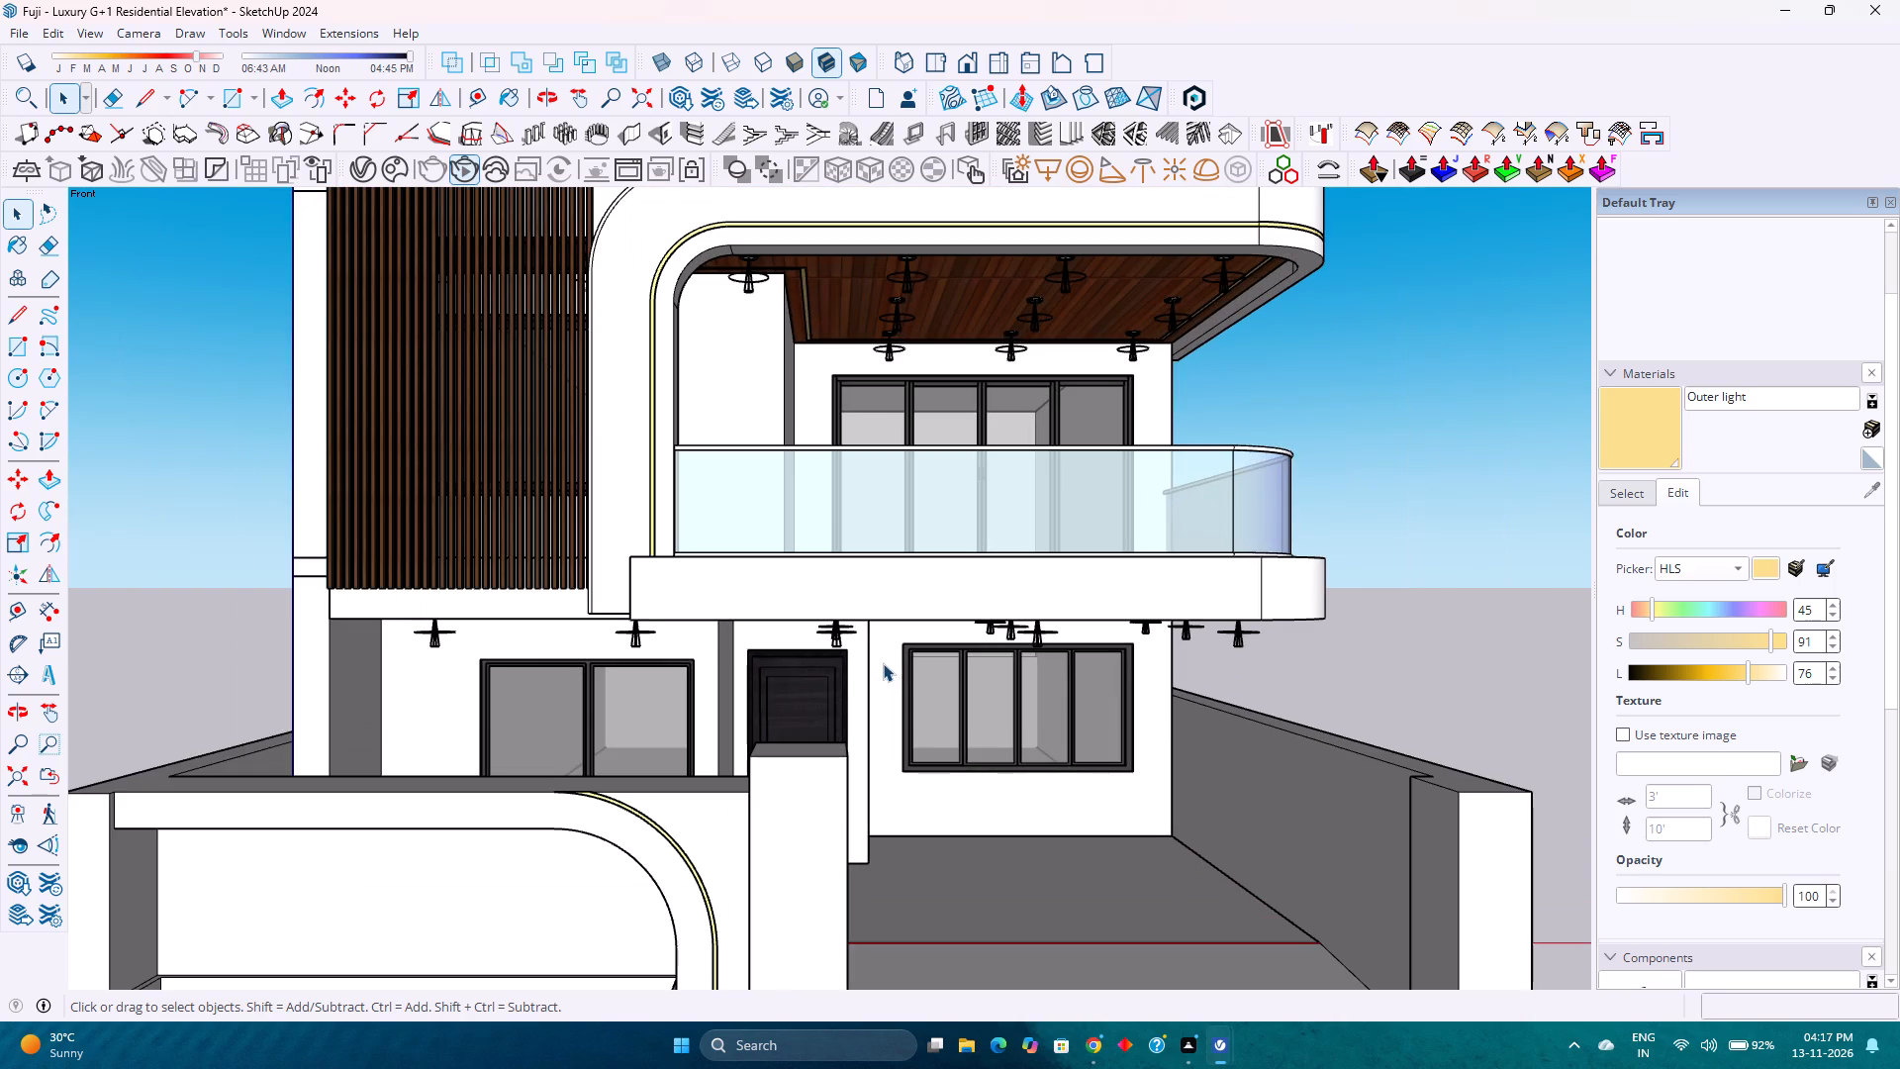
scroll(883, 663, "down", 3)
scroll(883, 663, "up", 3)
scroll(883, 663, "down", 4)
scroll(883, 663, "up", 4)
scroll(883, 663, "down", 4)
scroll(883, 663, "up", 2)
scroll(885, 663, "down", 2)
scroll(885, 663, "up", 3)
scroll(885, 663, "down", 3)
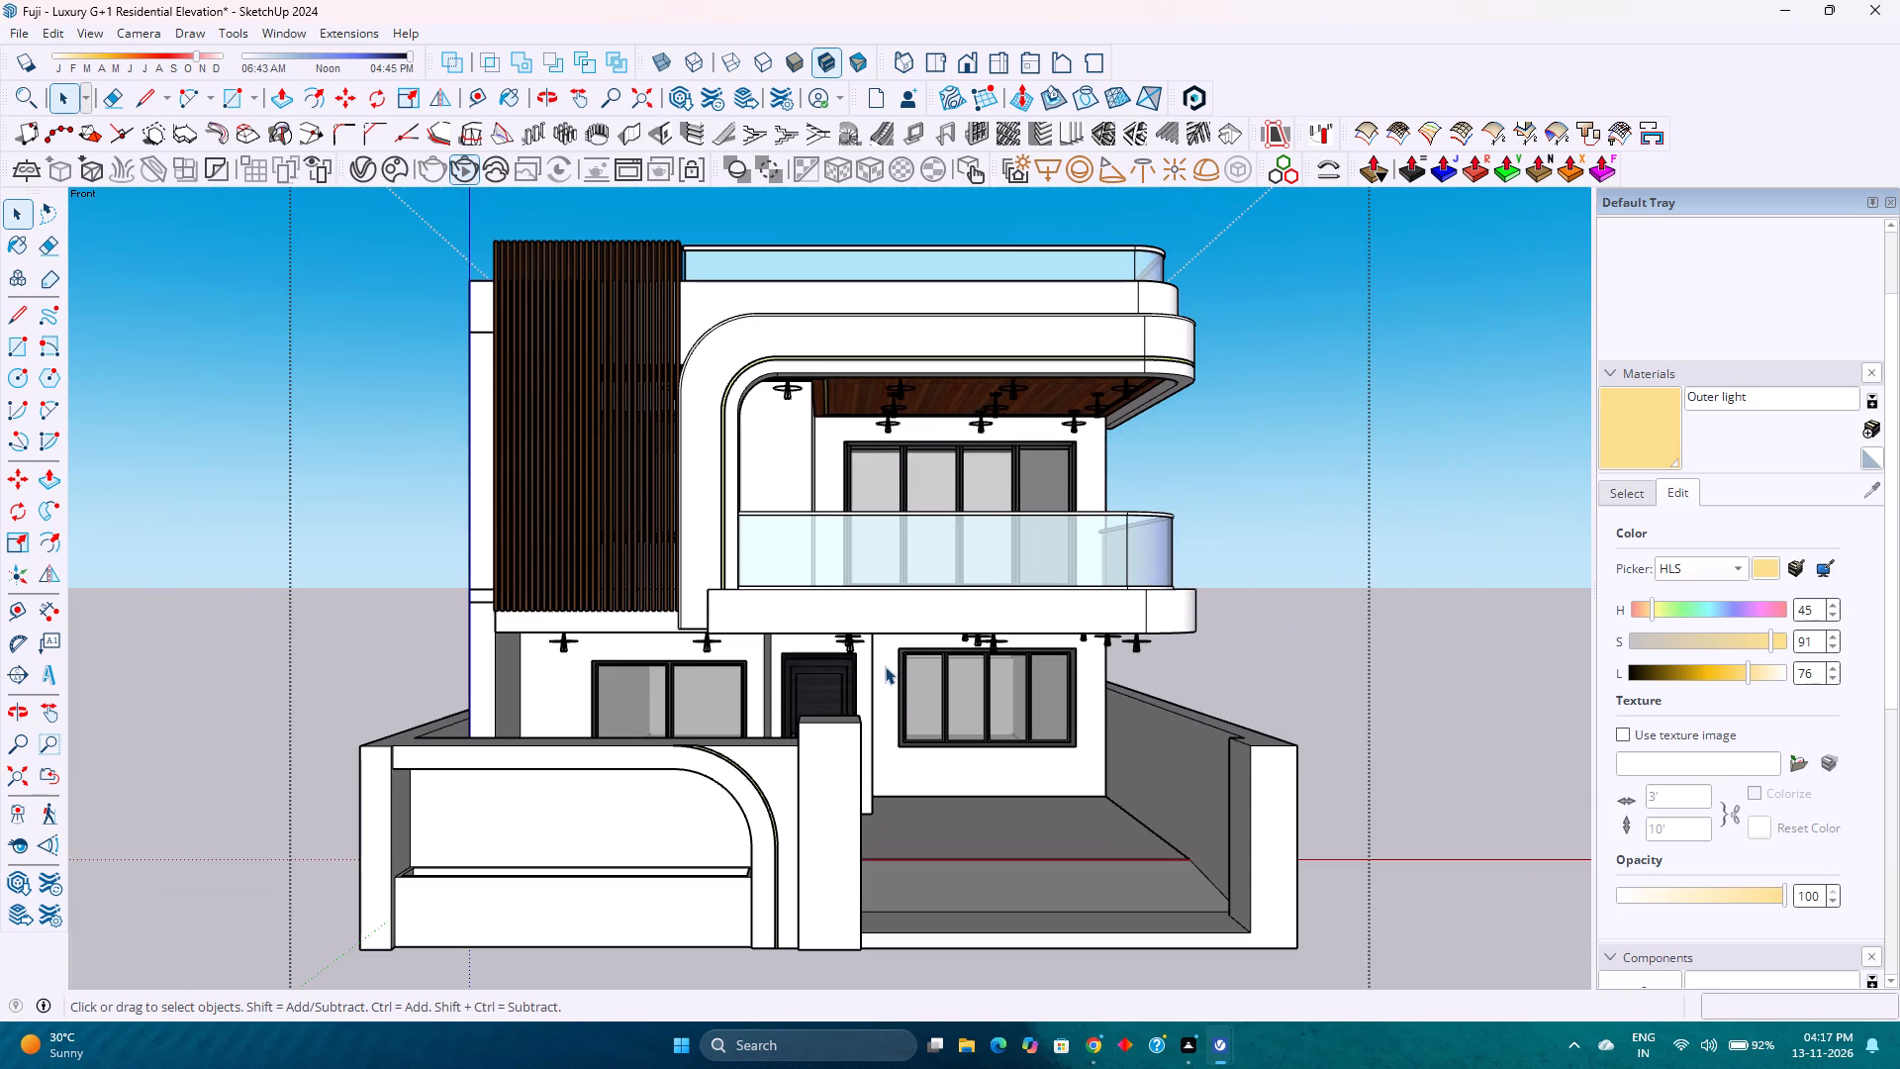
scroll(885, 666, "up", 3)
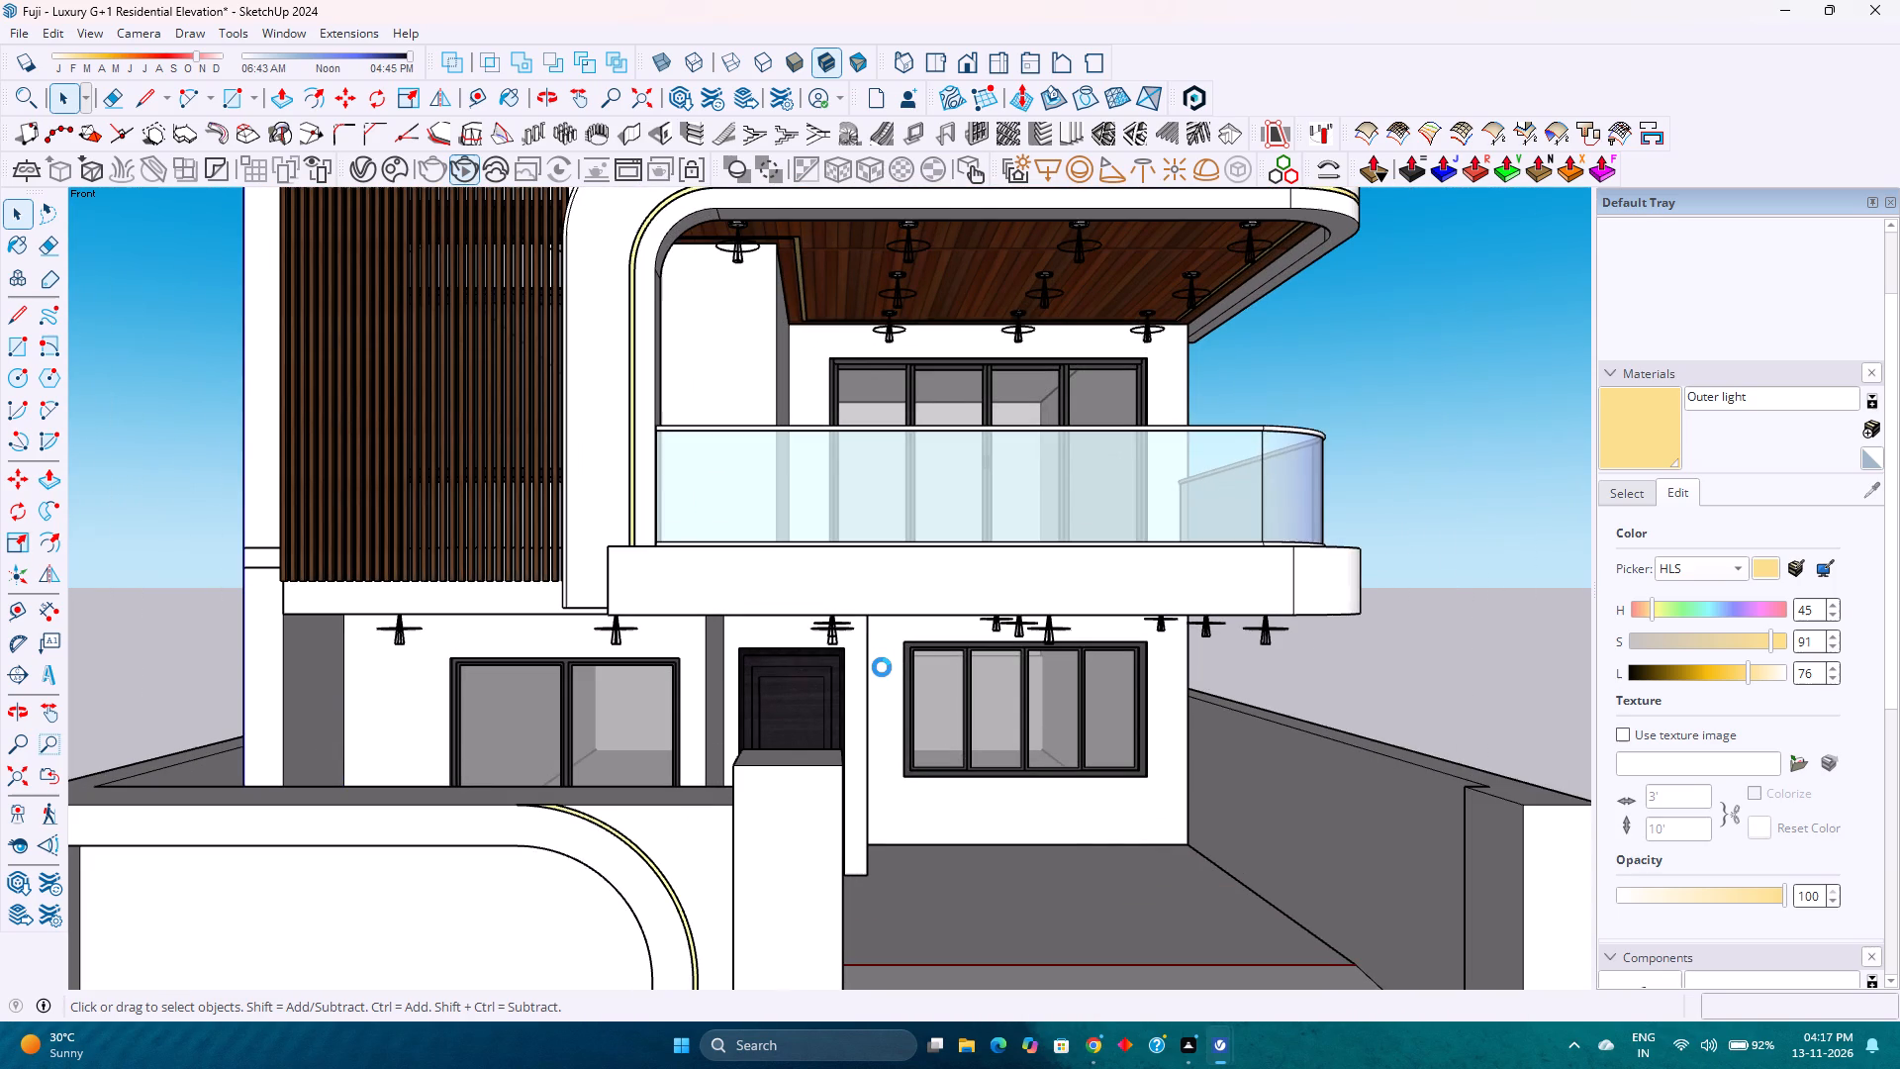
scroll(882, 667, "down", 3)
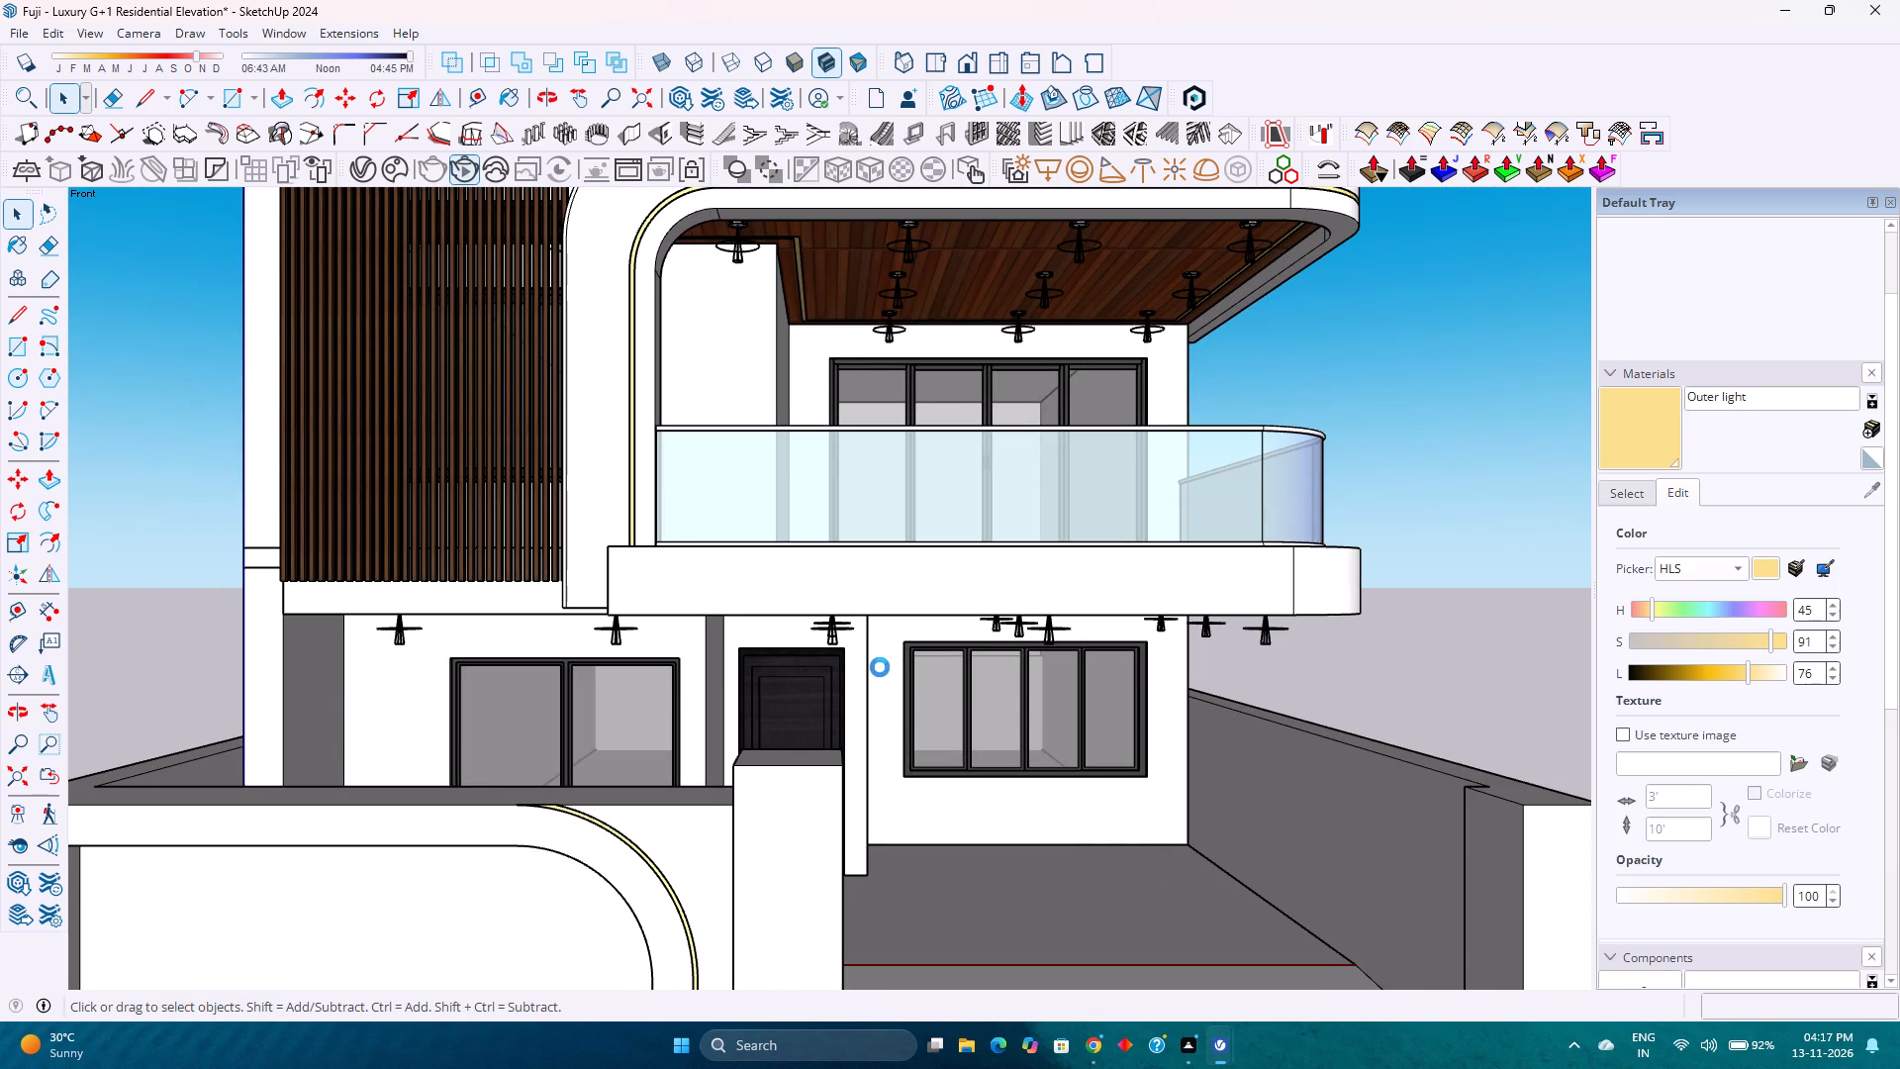
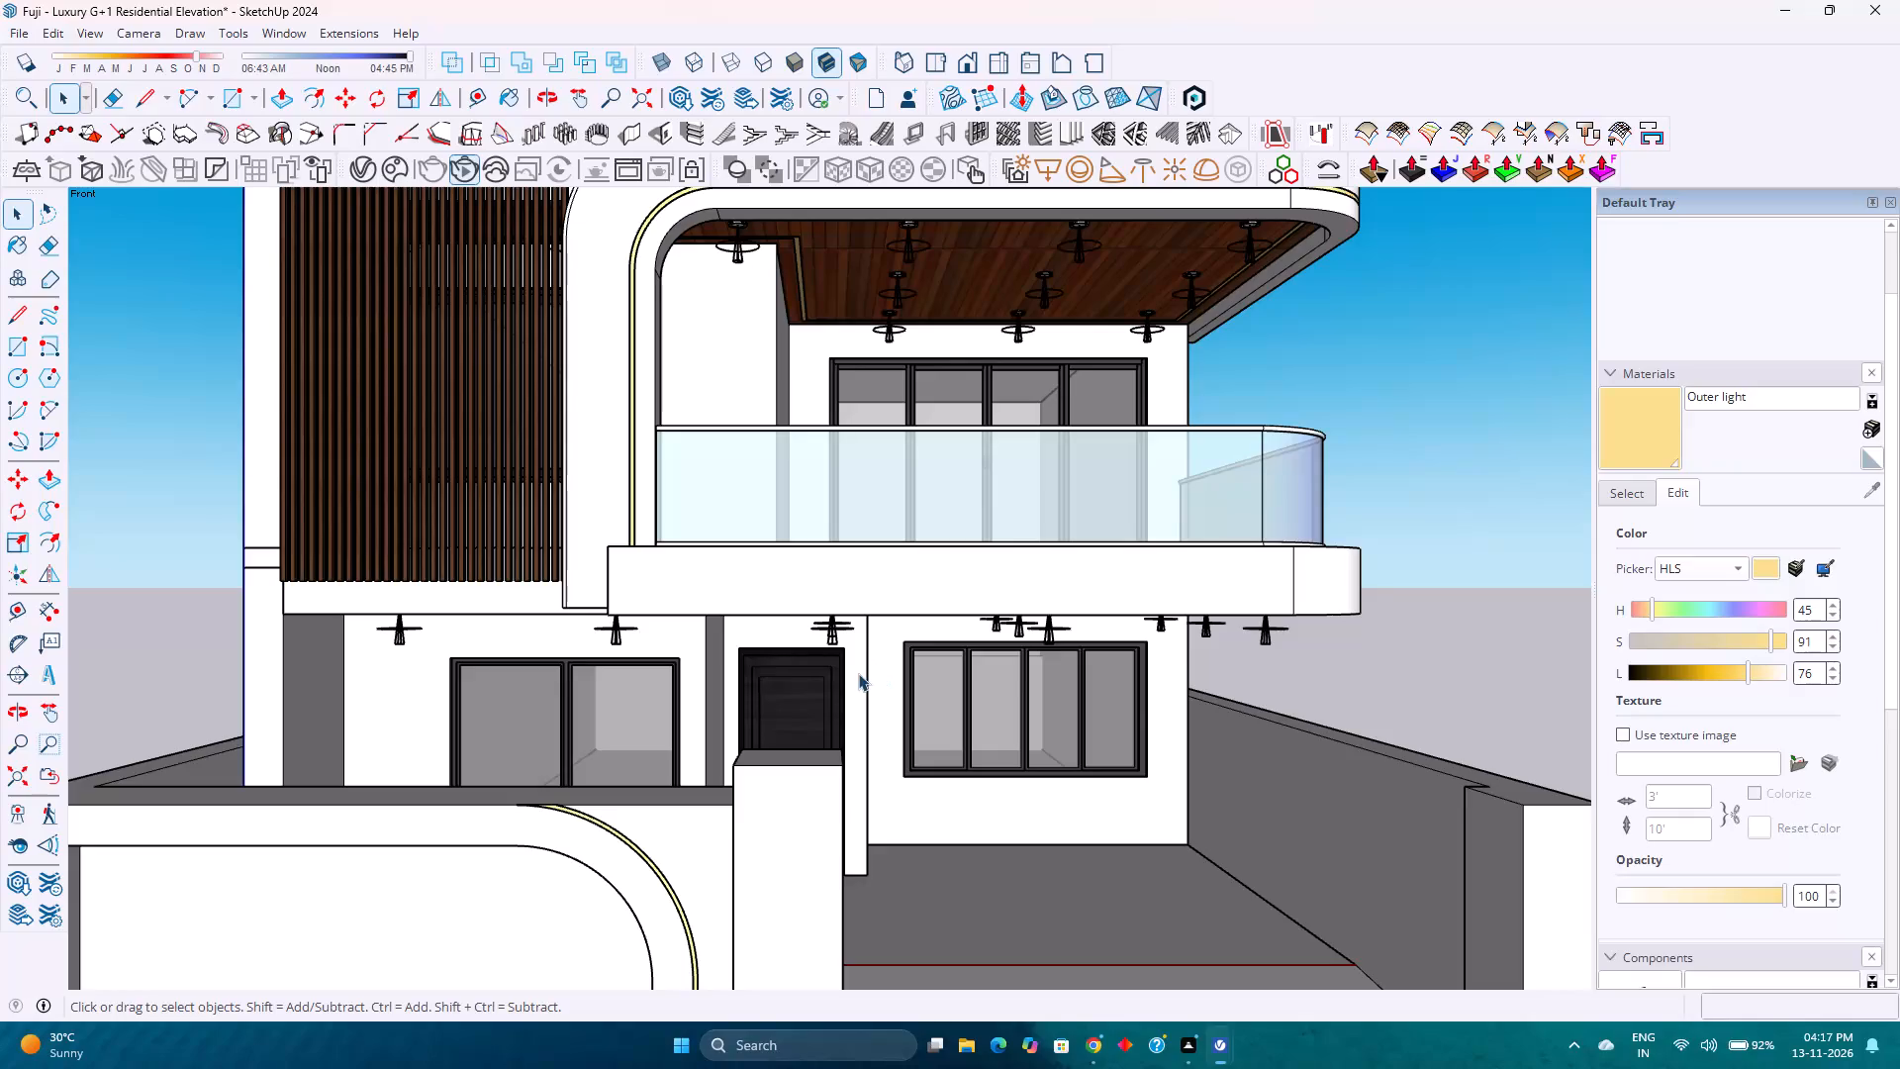
Examine the balcony, the downlights beneath it and the ground-floor openings on the front facade.
scroll(858, 674, "down", 3)
scroll(858, 674, "up", 1)
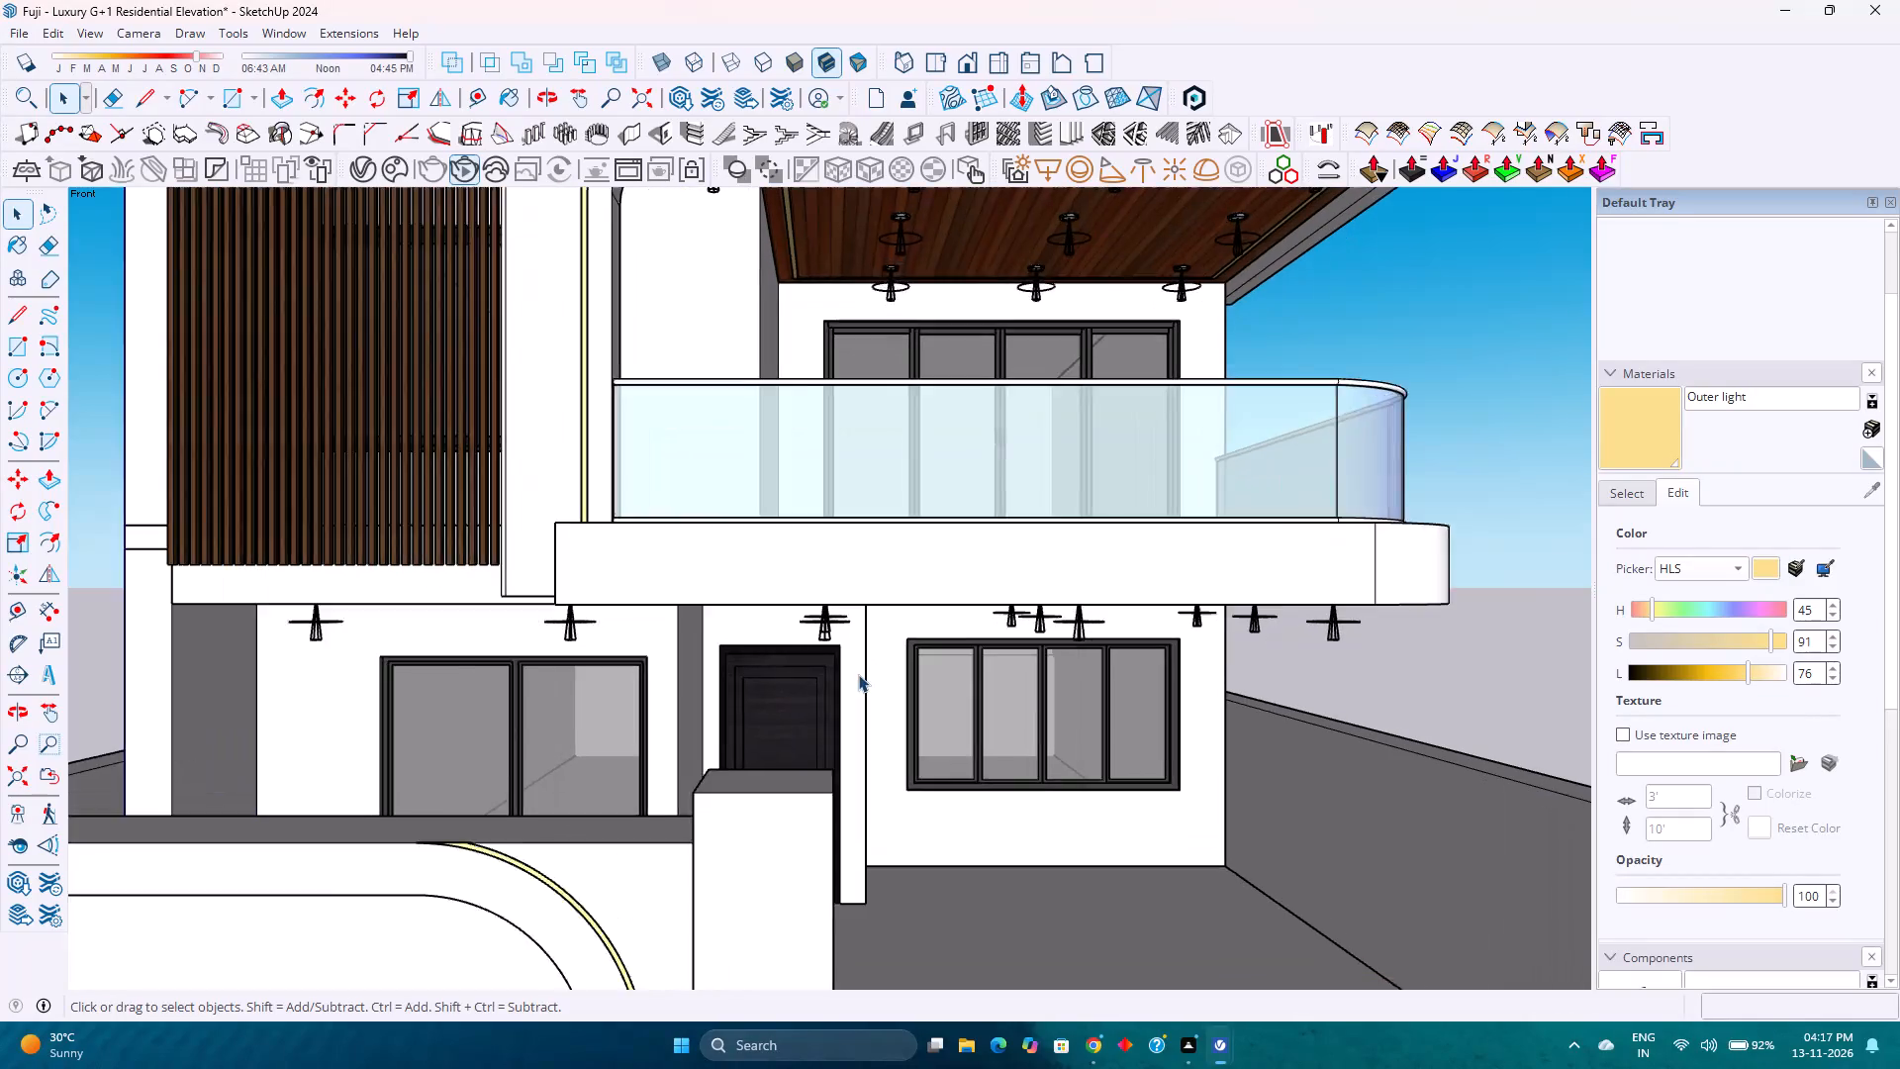
scroll(858, 674, "up", 1)
scroll(858, 674, "down", 2)
scroll(858, 674, "up", 3)
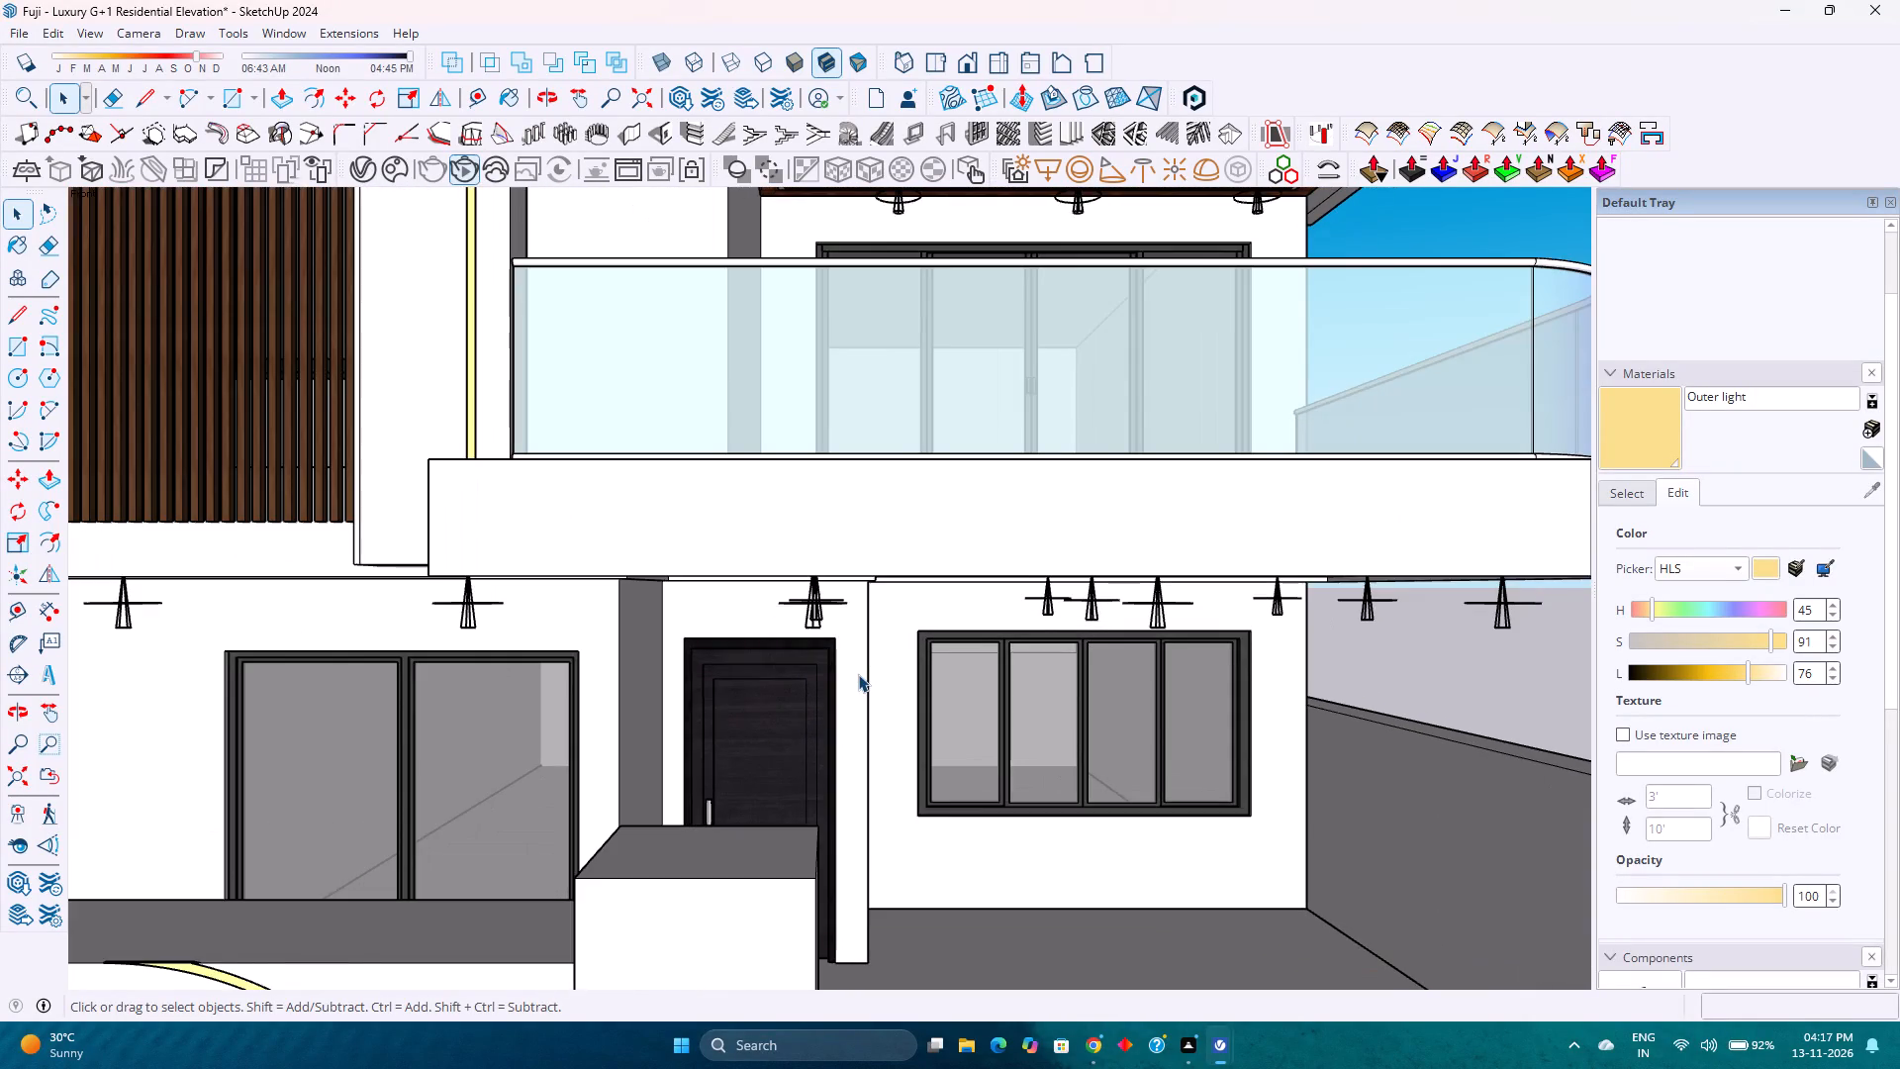
scroll(858, 674, "down", 2)
scroll(859, 675, "up", 2)
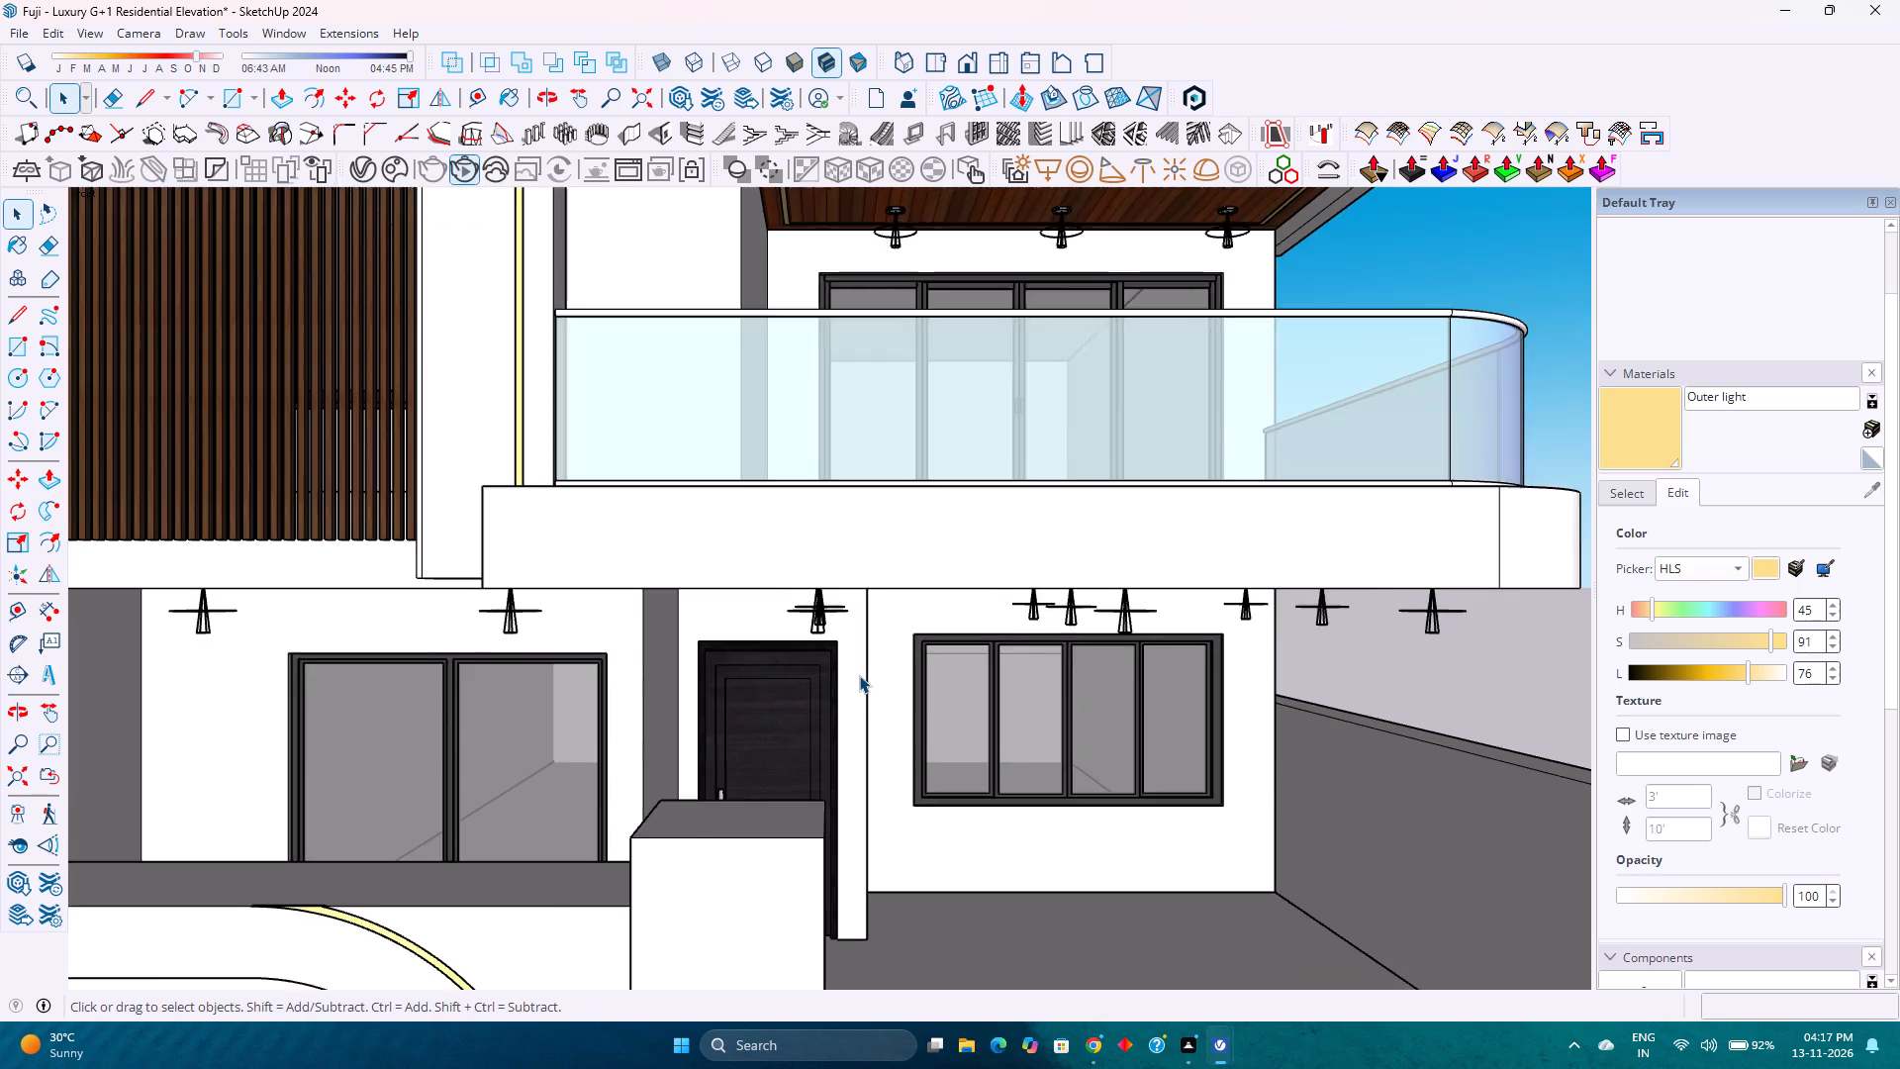
scroll(859, 675, "down", 3)
scroll(859, 675, "up", 3)
scroll(859, 675, "down", 9)
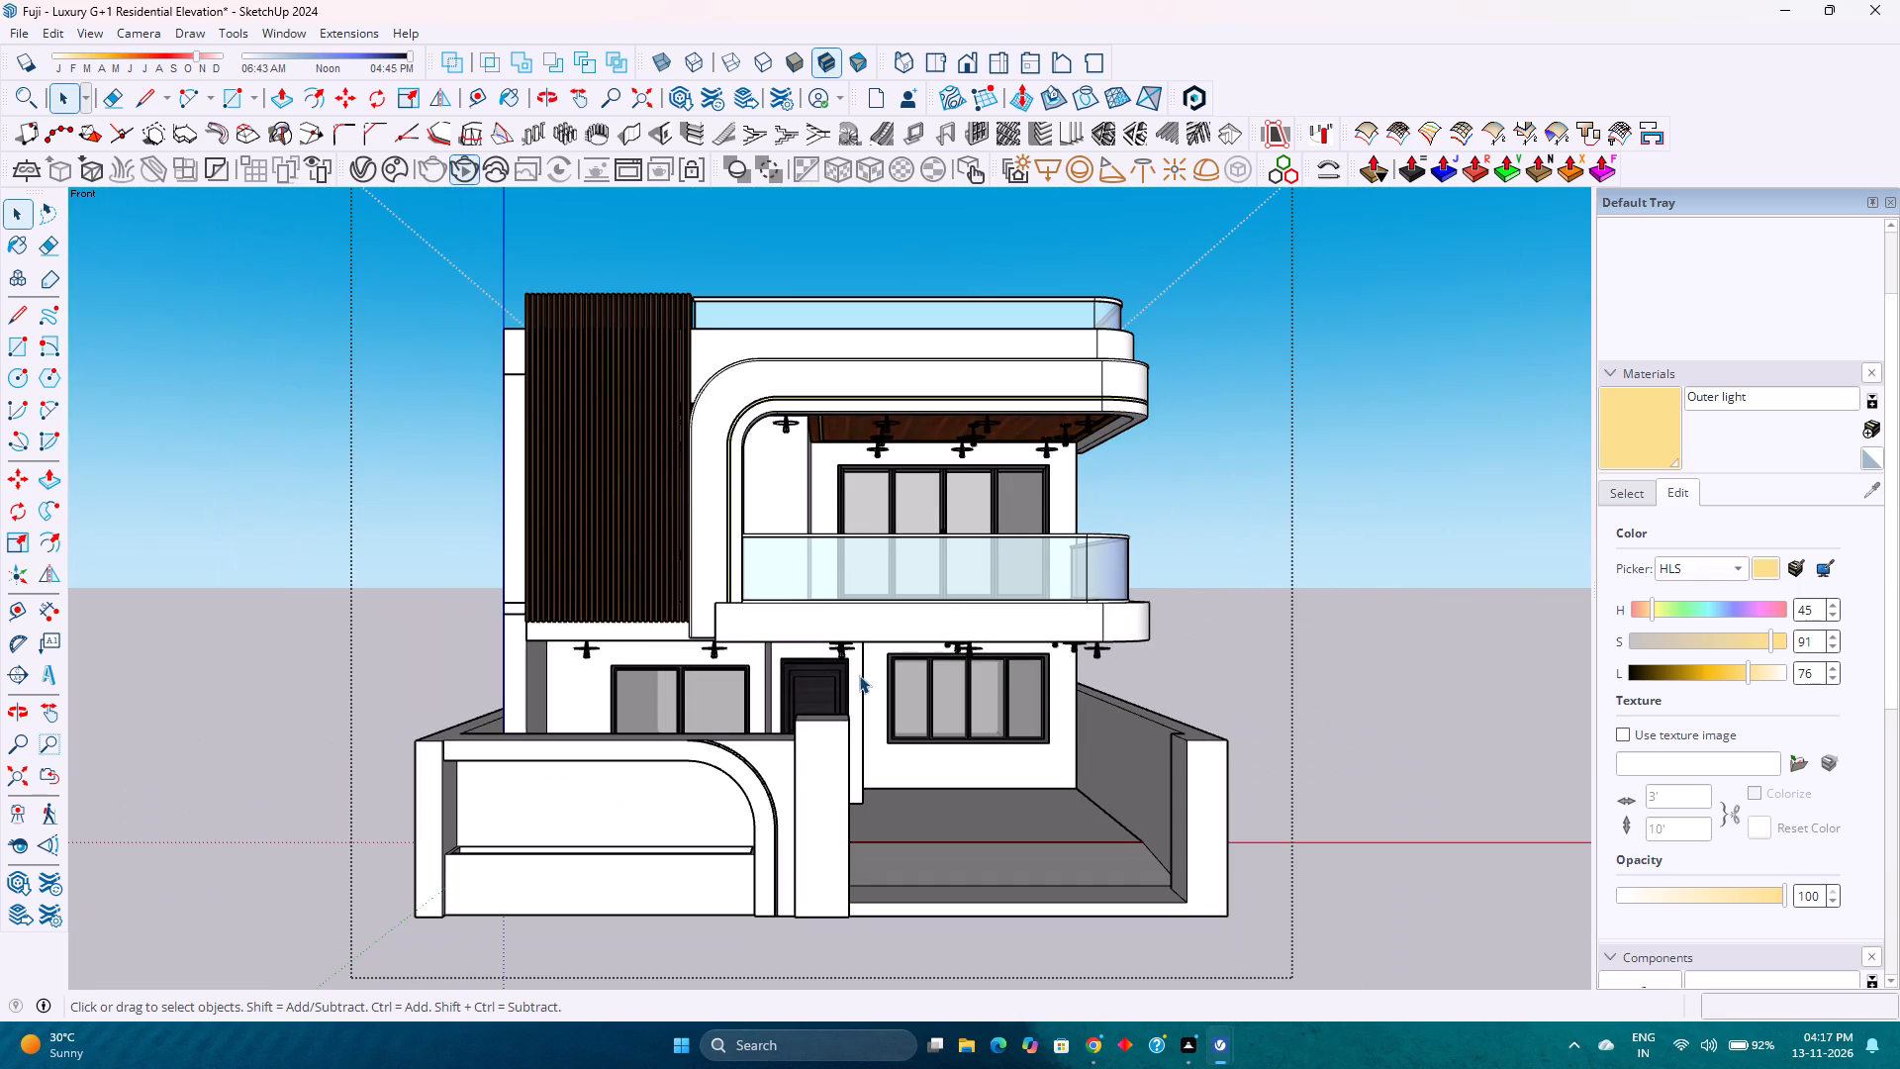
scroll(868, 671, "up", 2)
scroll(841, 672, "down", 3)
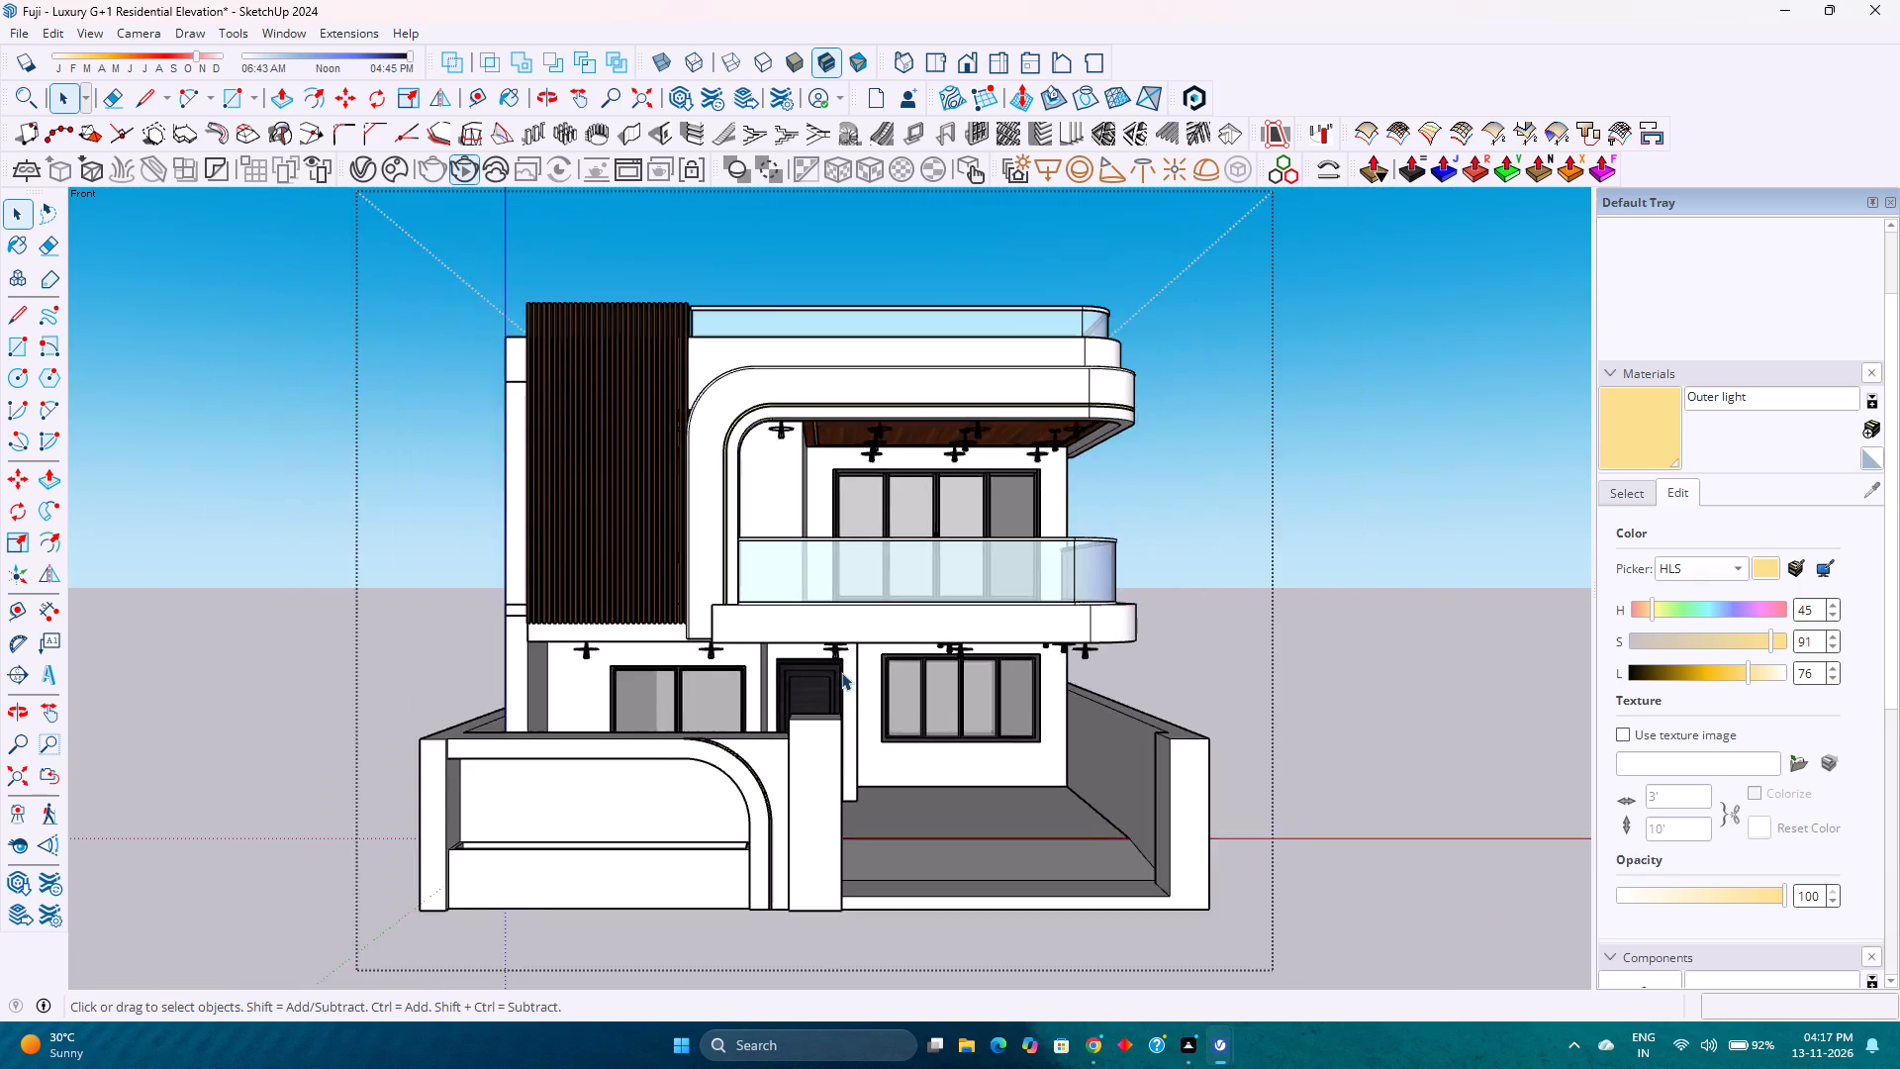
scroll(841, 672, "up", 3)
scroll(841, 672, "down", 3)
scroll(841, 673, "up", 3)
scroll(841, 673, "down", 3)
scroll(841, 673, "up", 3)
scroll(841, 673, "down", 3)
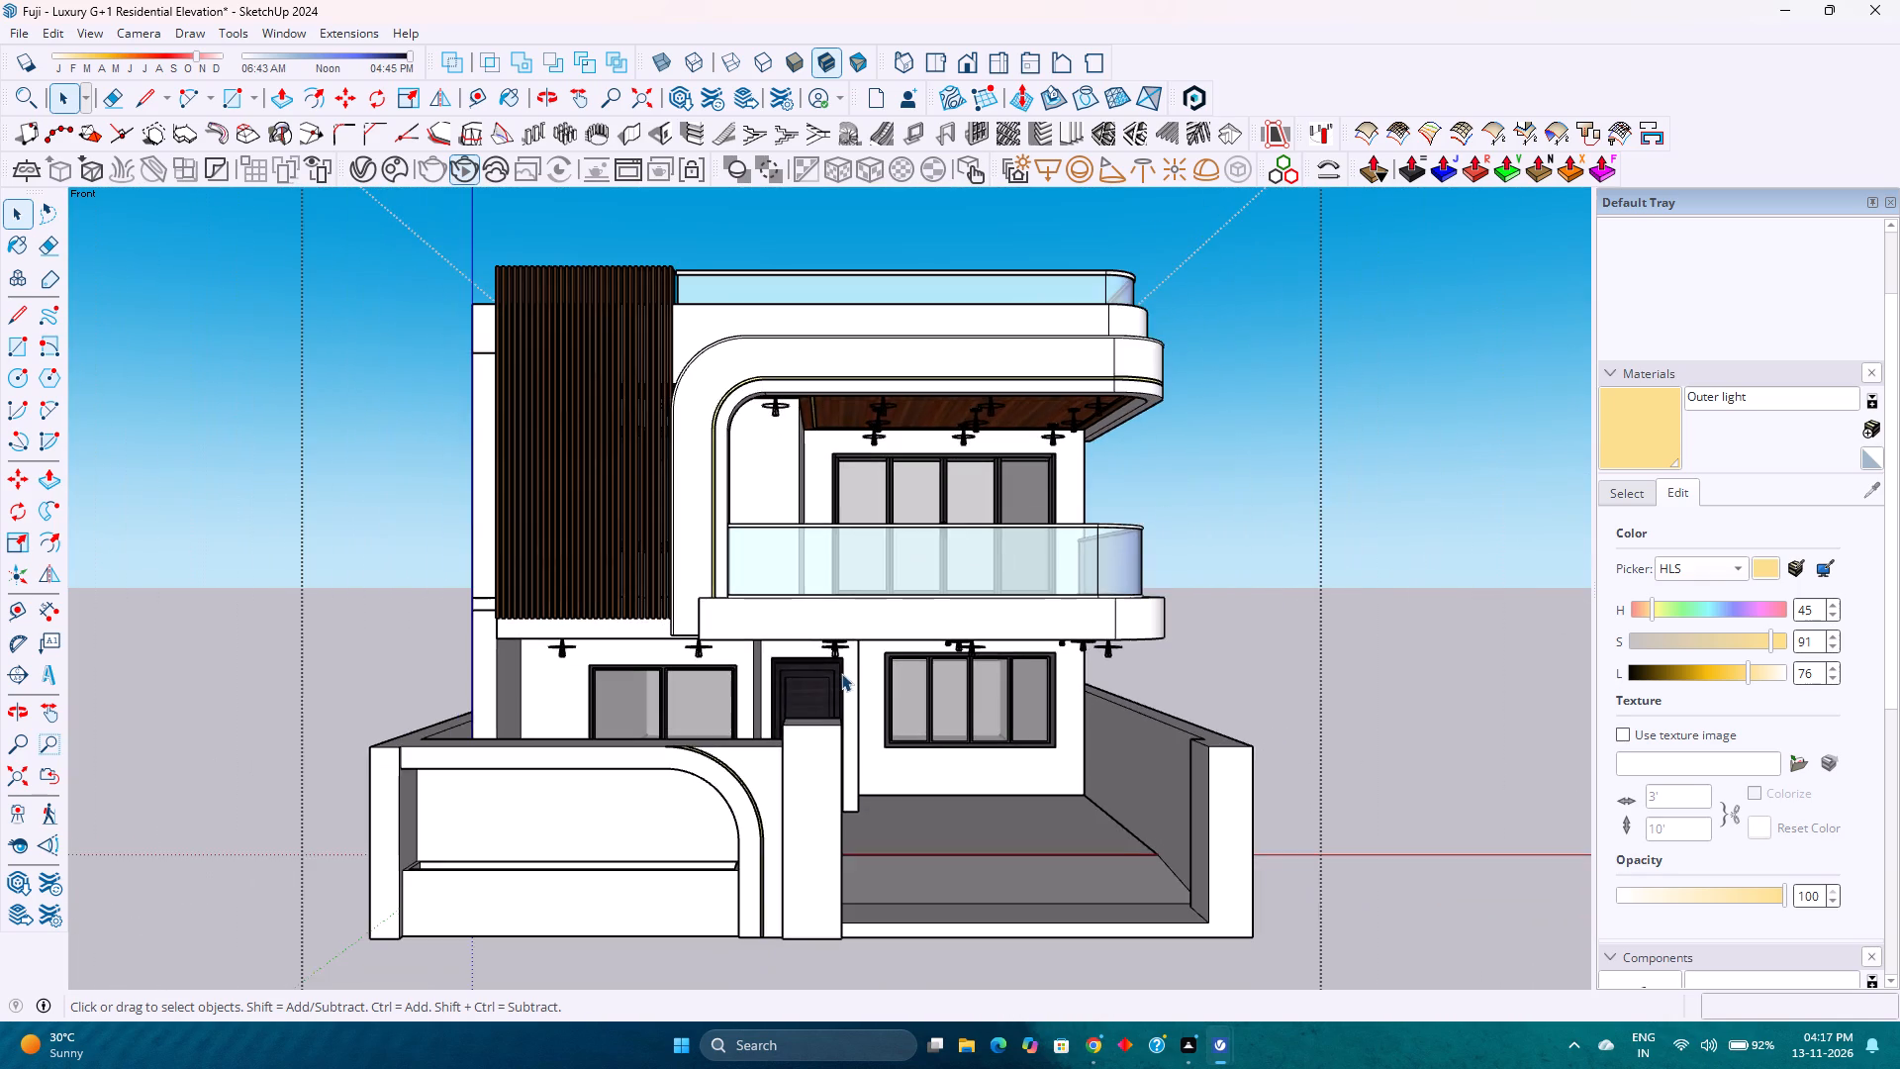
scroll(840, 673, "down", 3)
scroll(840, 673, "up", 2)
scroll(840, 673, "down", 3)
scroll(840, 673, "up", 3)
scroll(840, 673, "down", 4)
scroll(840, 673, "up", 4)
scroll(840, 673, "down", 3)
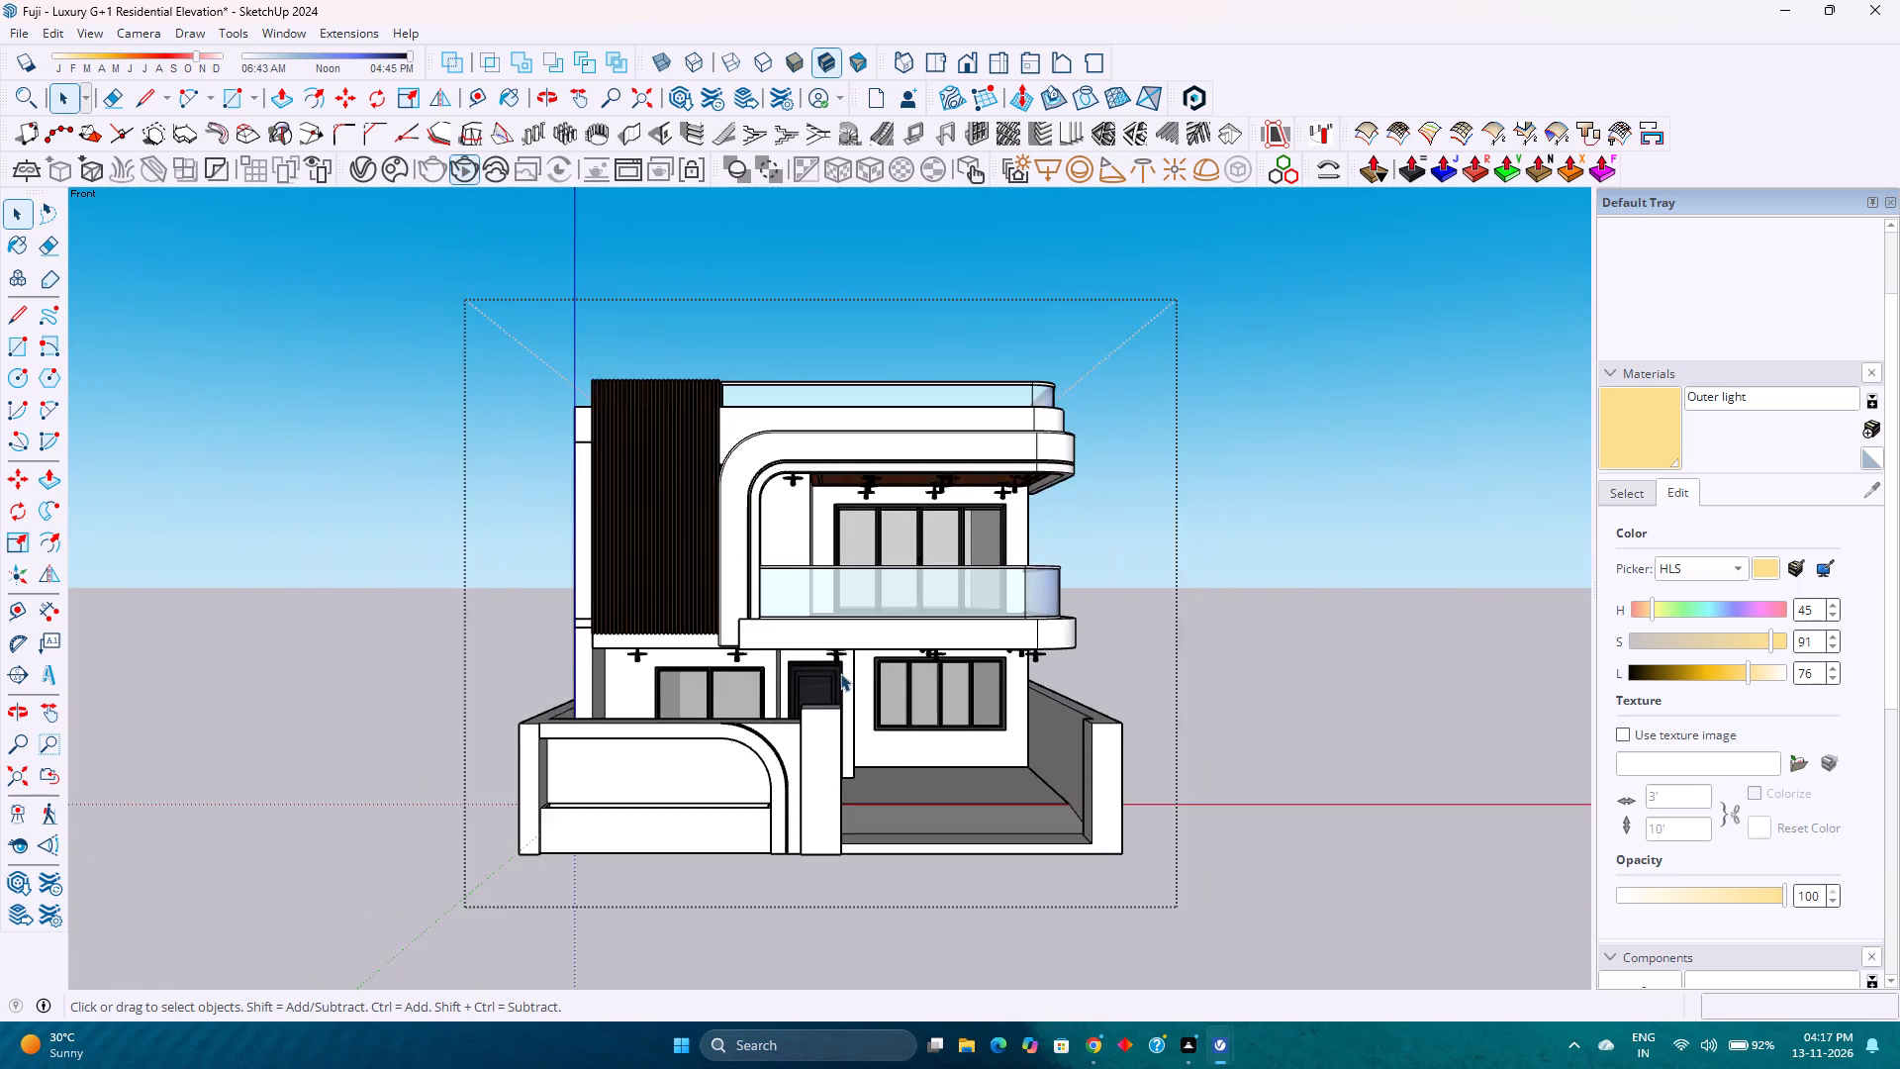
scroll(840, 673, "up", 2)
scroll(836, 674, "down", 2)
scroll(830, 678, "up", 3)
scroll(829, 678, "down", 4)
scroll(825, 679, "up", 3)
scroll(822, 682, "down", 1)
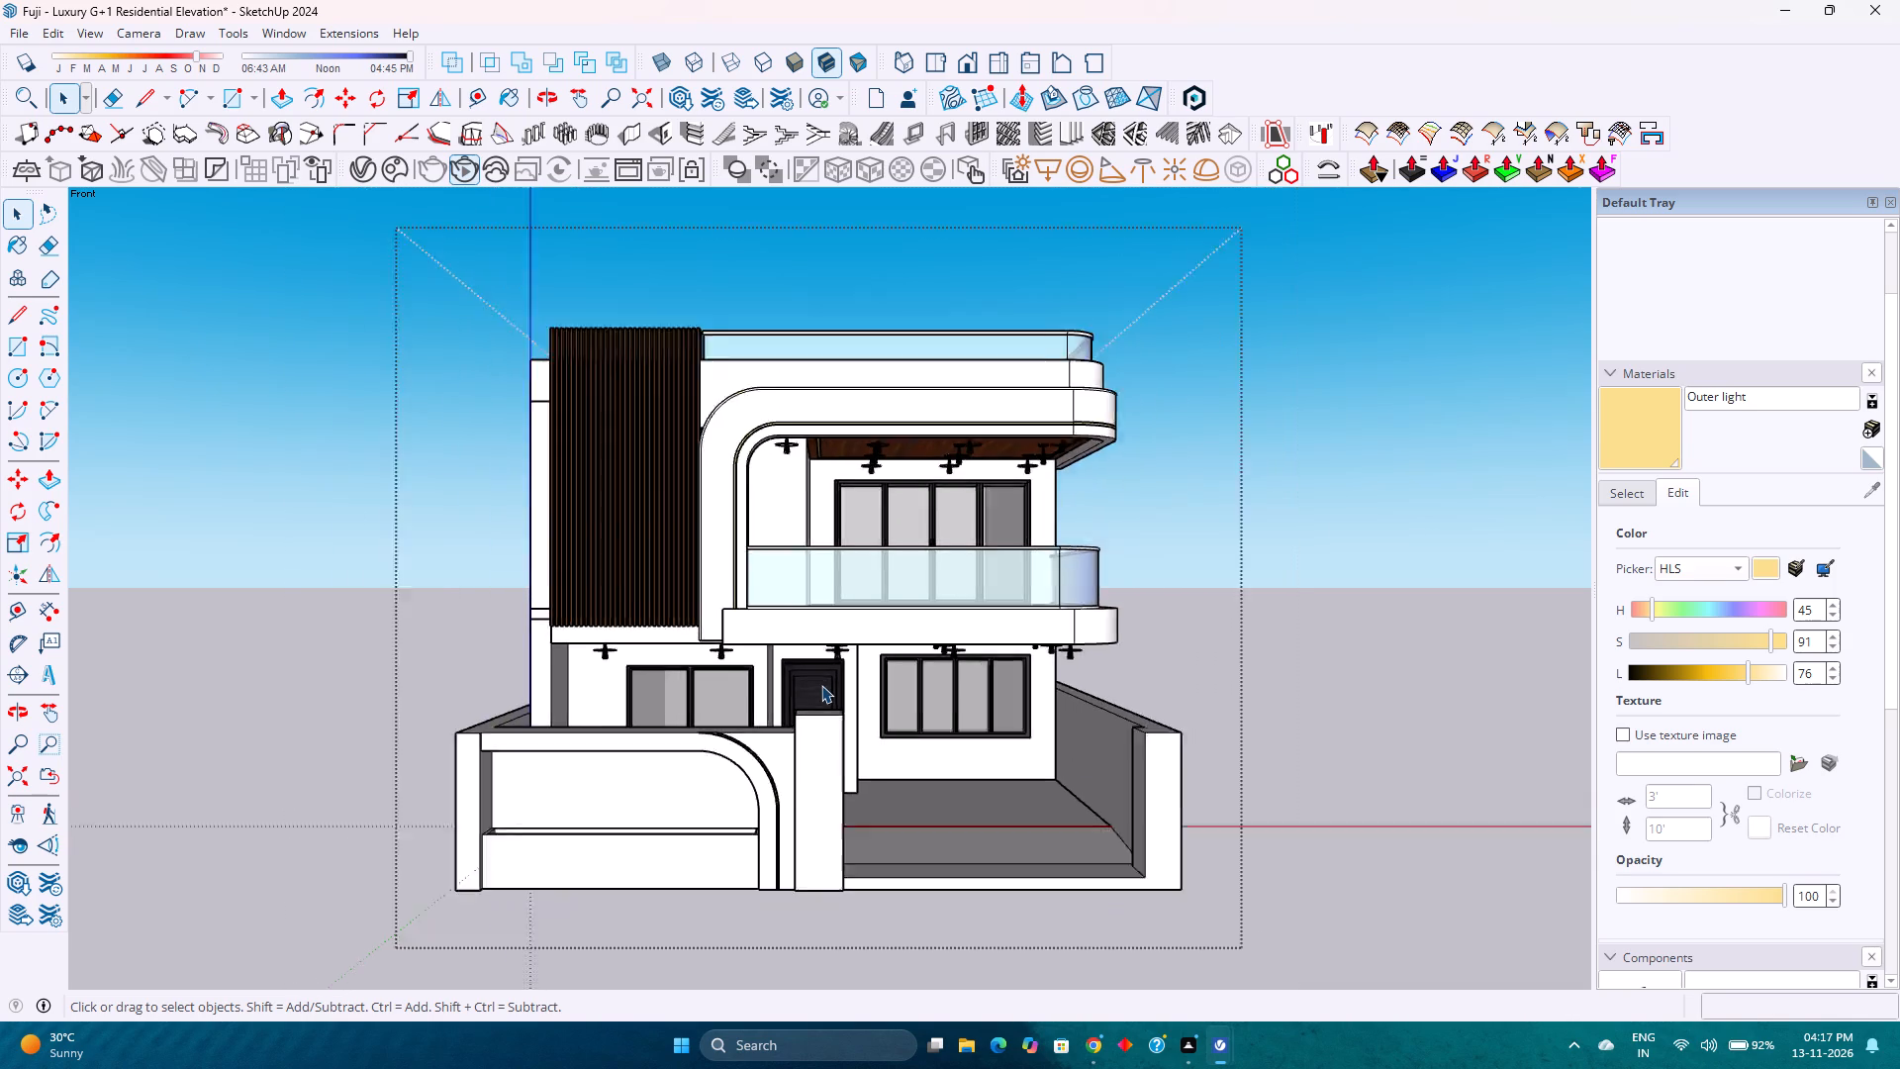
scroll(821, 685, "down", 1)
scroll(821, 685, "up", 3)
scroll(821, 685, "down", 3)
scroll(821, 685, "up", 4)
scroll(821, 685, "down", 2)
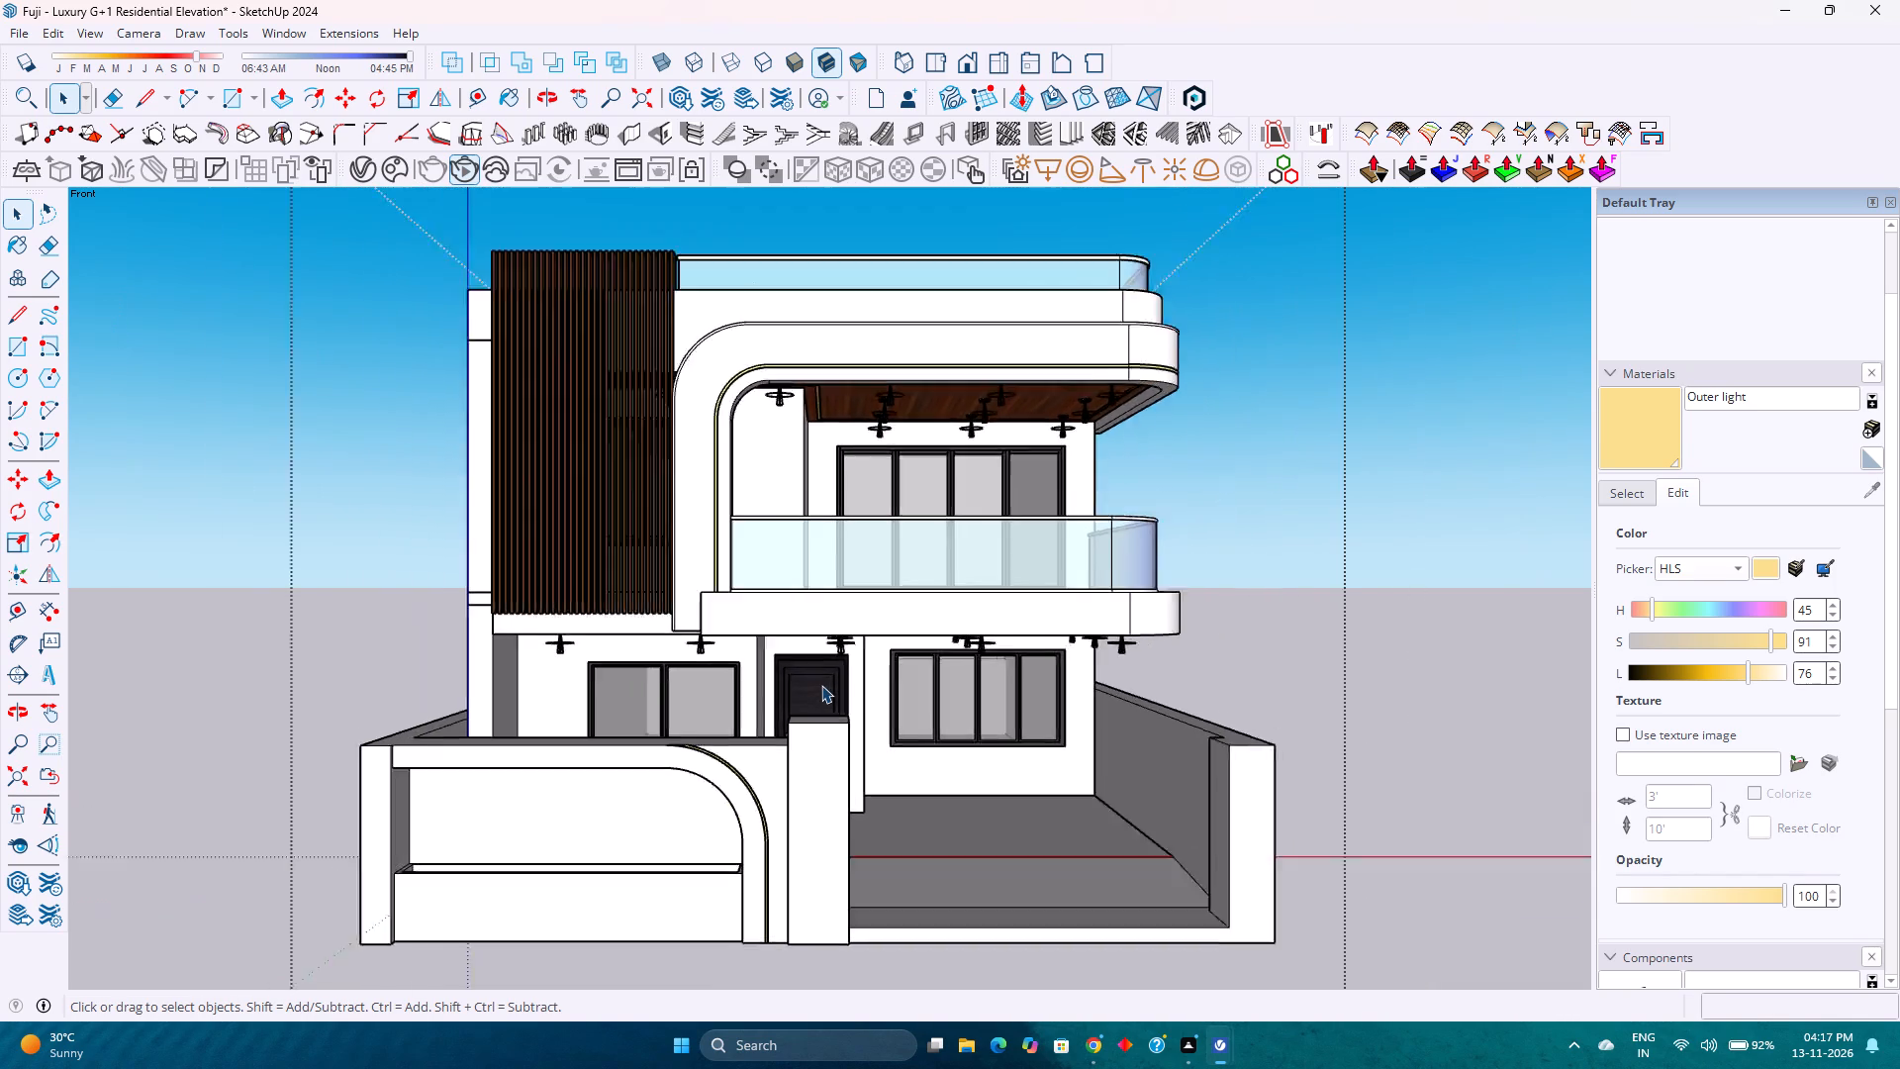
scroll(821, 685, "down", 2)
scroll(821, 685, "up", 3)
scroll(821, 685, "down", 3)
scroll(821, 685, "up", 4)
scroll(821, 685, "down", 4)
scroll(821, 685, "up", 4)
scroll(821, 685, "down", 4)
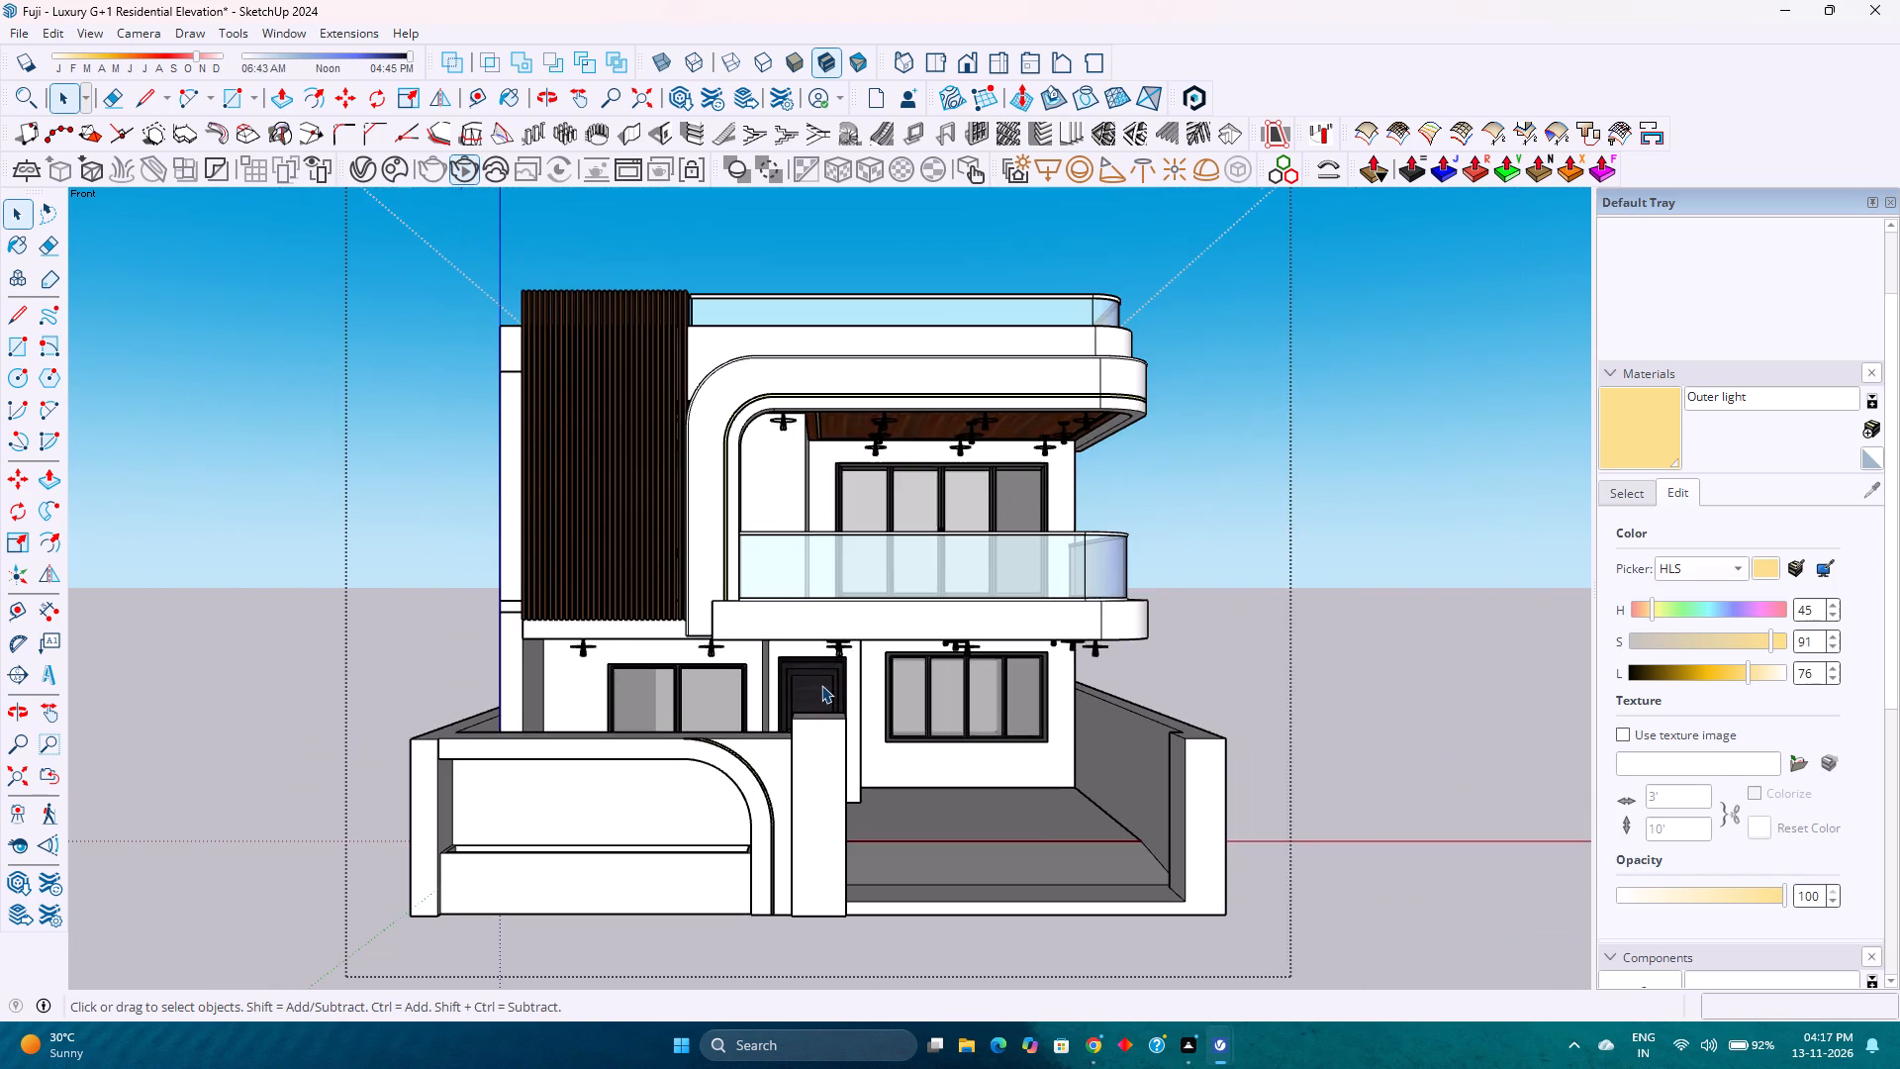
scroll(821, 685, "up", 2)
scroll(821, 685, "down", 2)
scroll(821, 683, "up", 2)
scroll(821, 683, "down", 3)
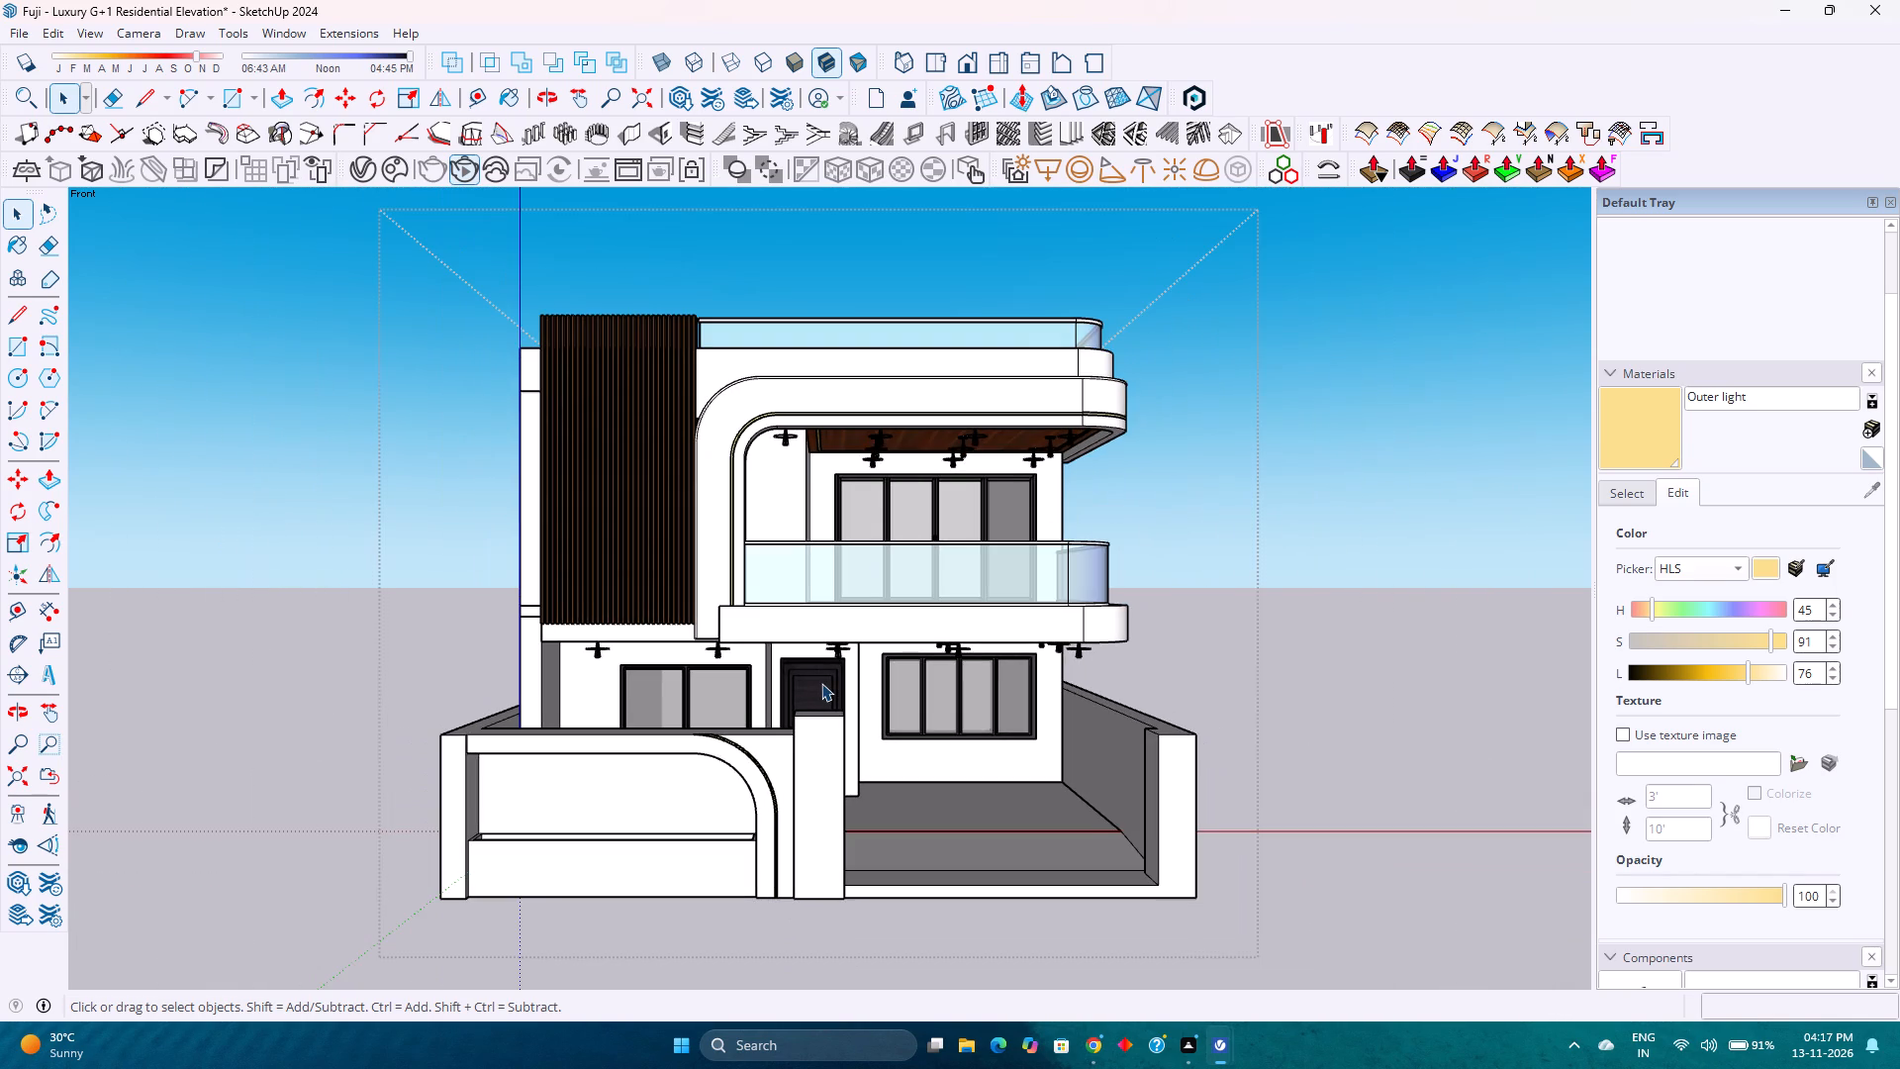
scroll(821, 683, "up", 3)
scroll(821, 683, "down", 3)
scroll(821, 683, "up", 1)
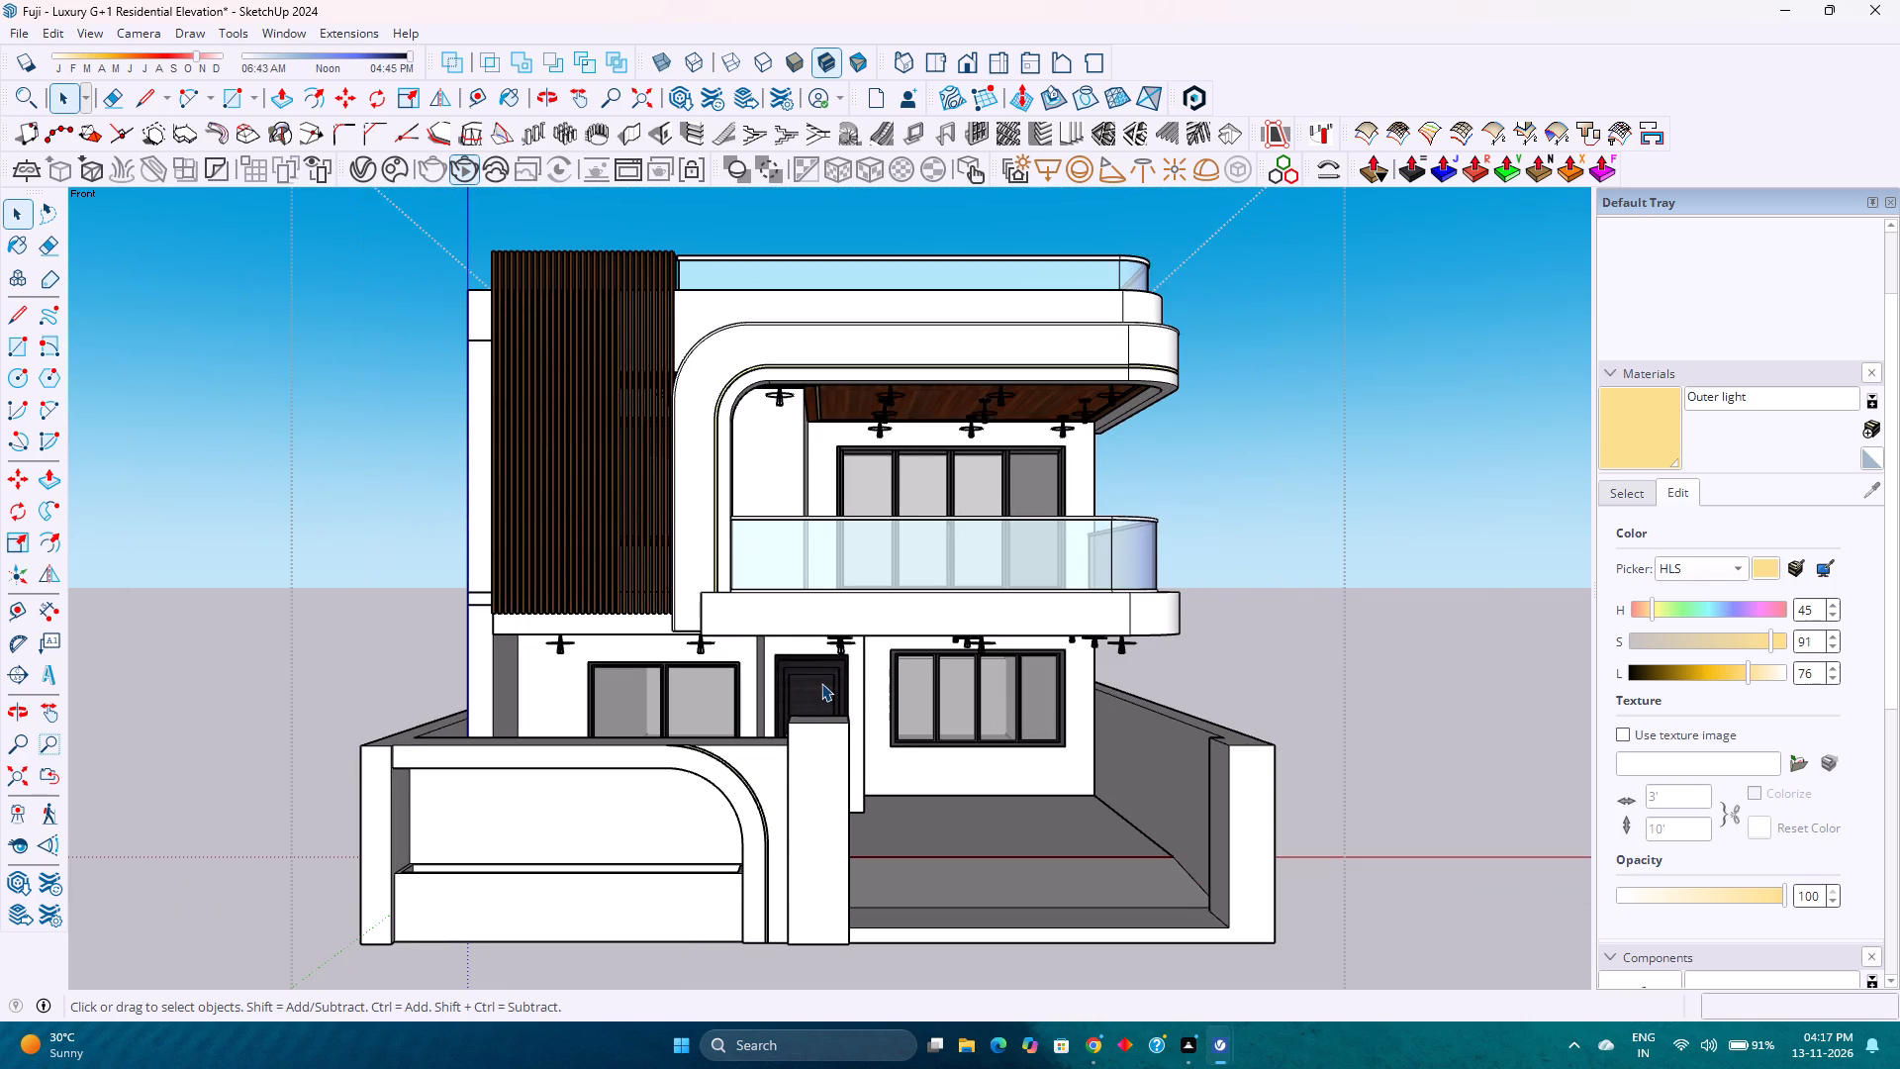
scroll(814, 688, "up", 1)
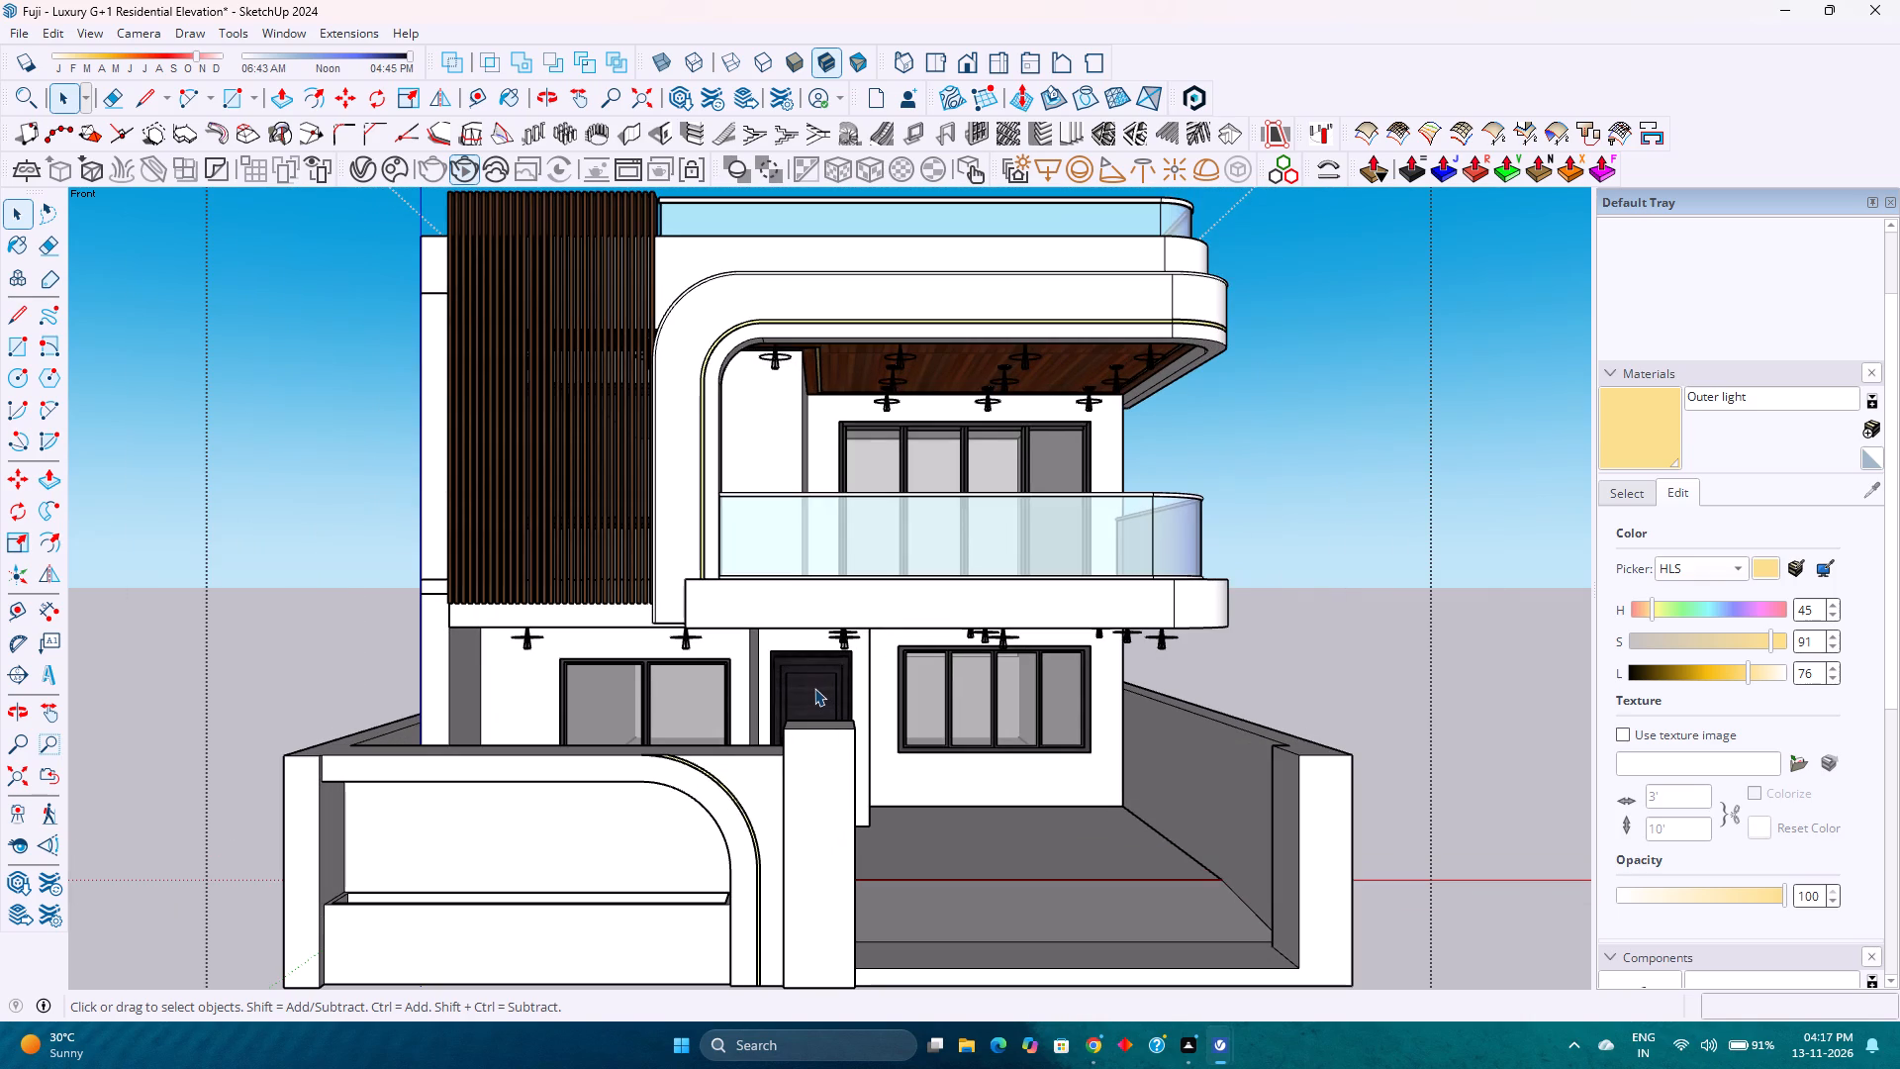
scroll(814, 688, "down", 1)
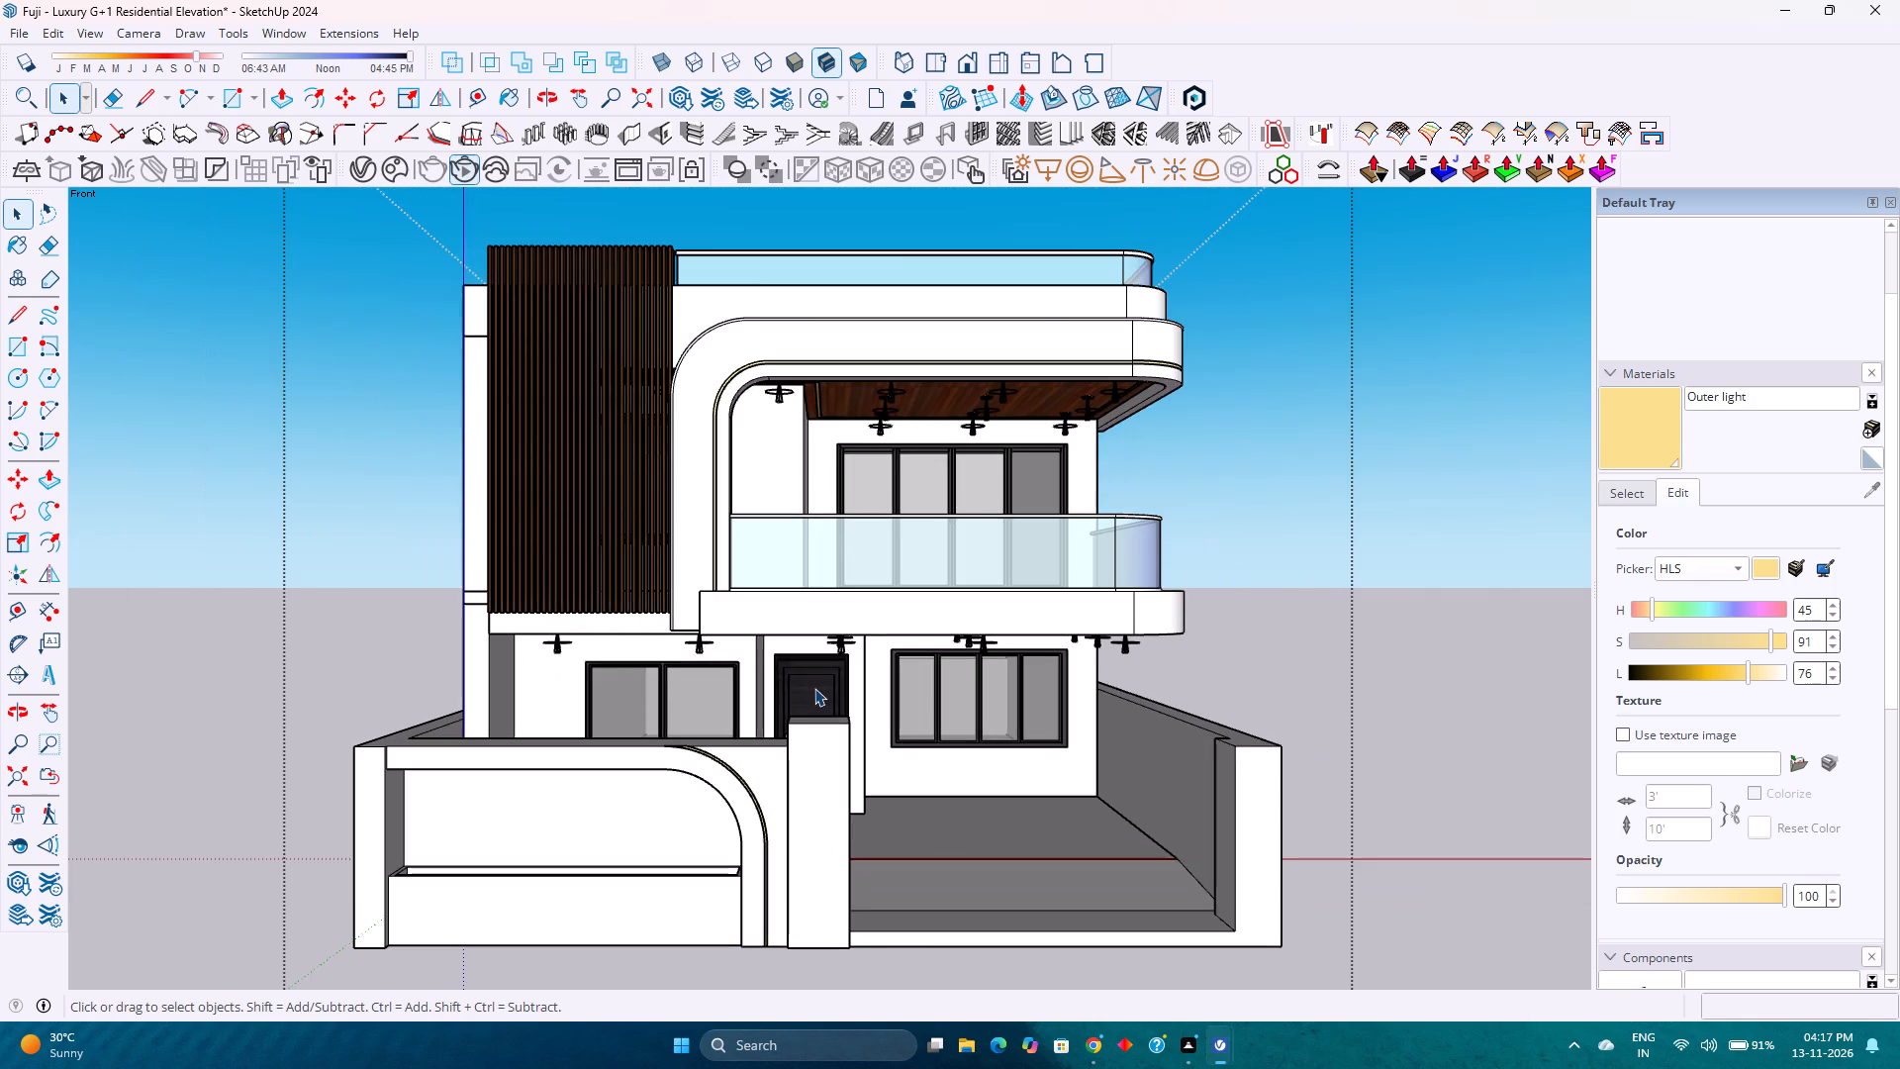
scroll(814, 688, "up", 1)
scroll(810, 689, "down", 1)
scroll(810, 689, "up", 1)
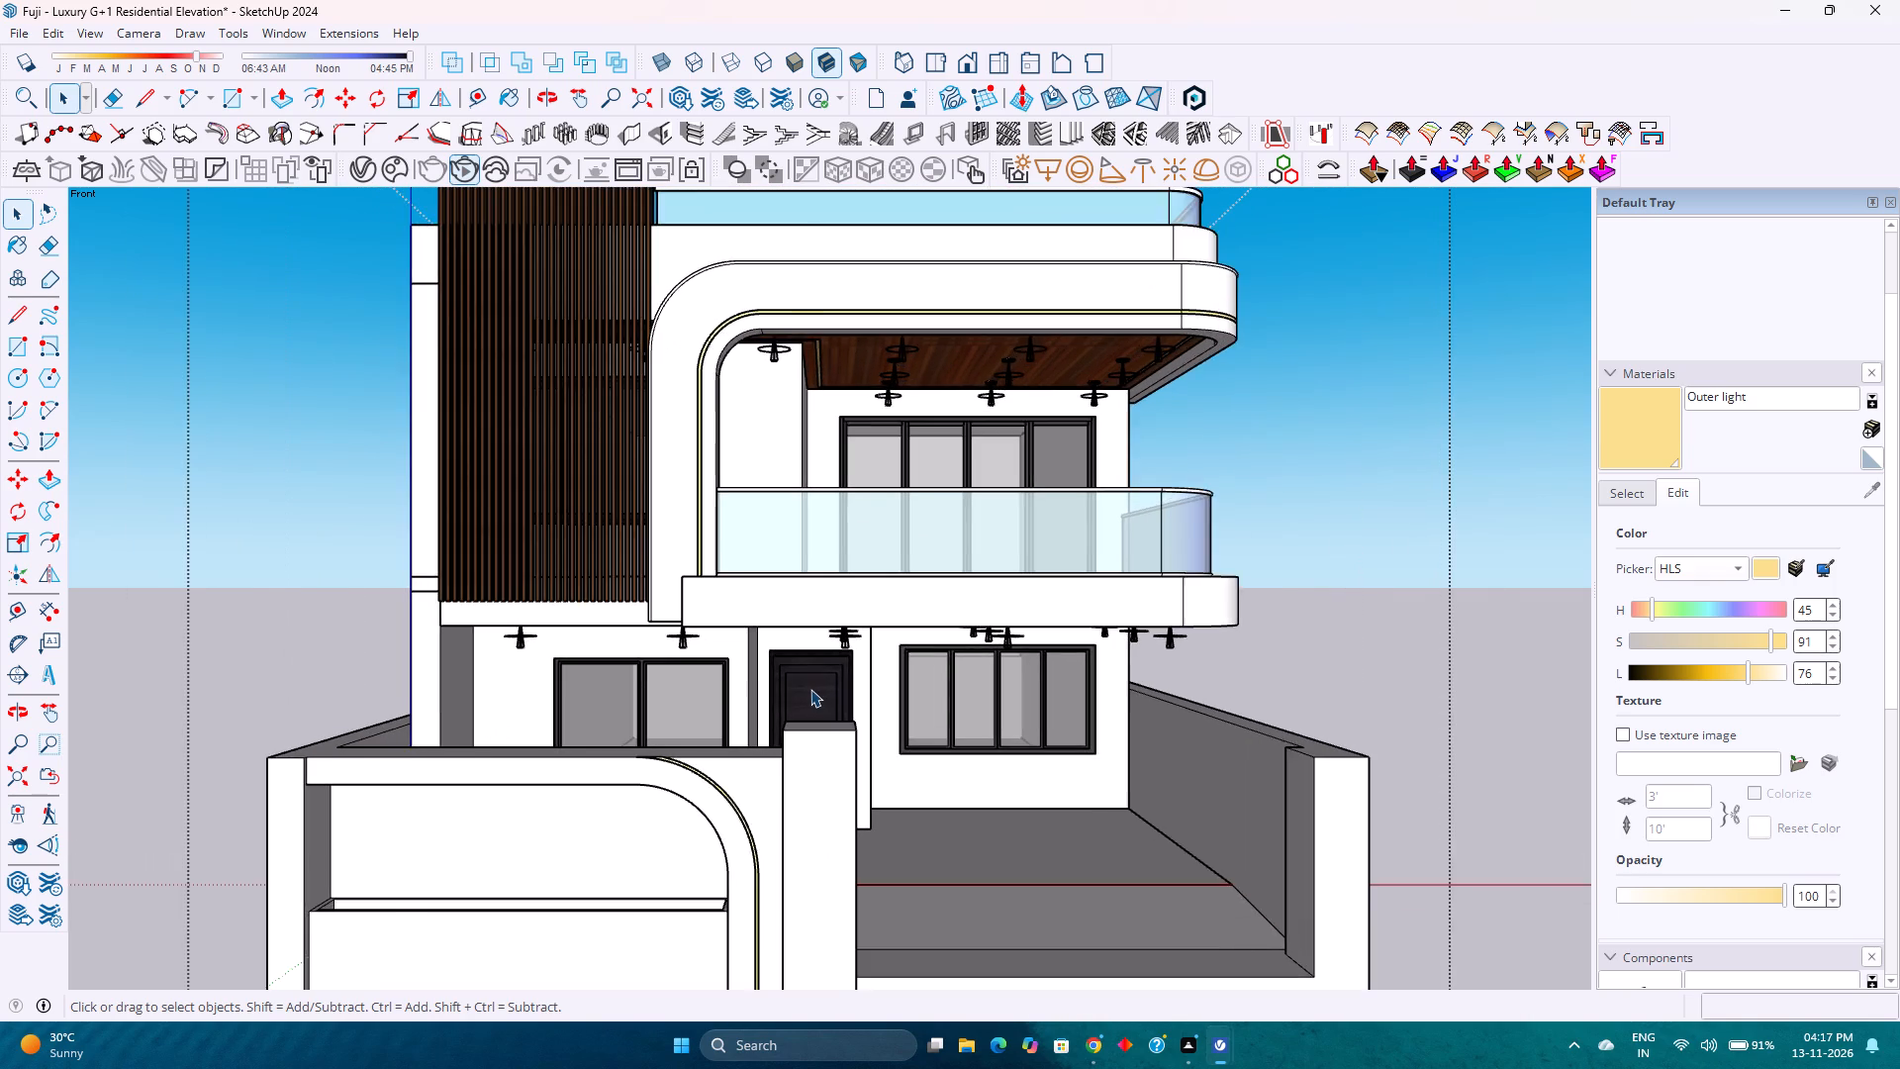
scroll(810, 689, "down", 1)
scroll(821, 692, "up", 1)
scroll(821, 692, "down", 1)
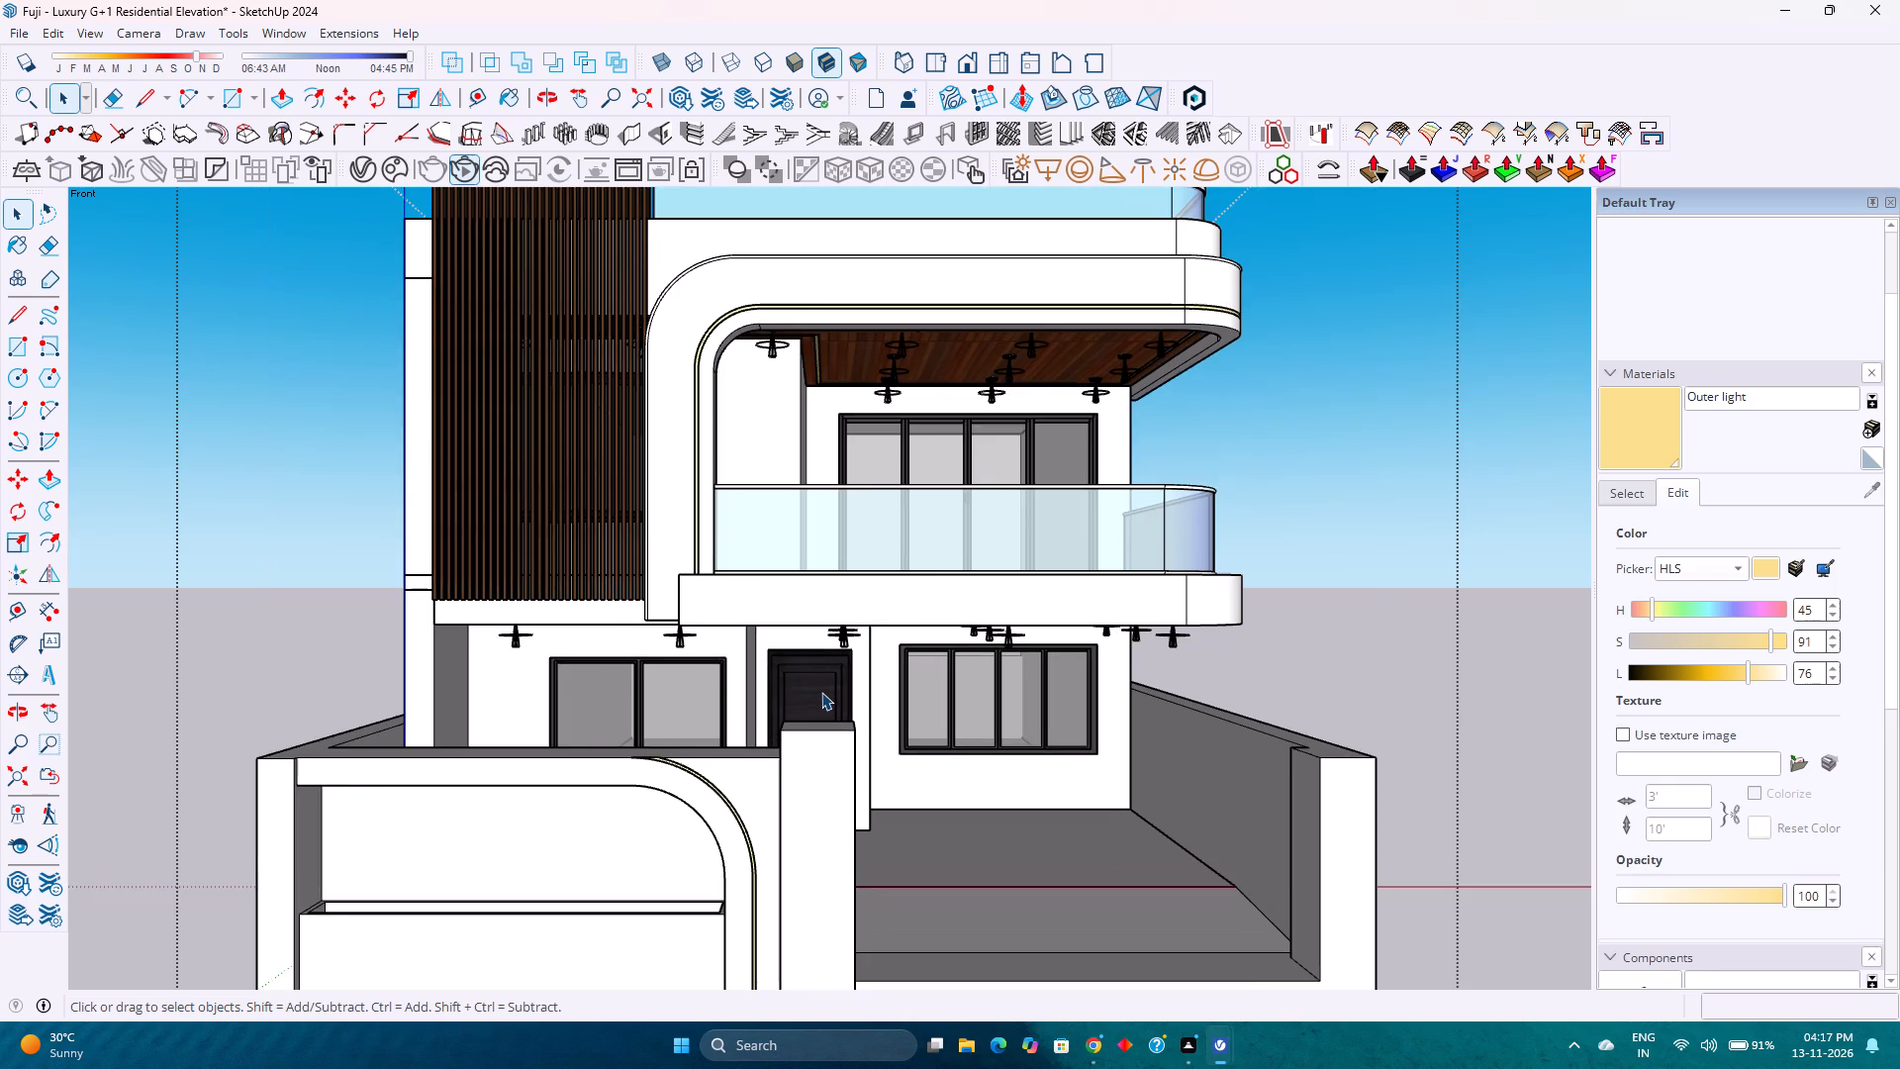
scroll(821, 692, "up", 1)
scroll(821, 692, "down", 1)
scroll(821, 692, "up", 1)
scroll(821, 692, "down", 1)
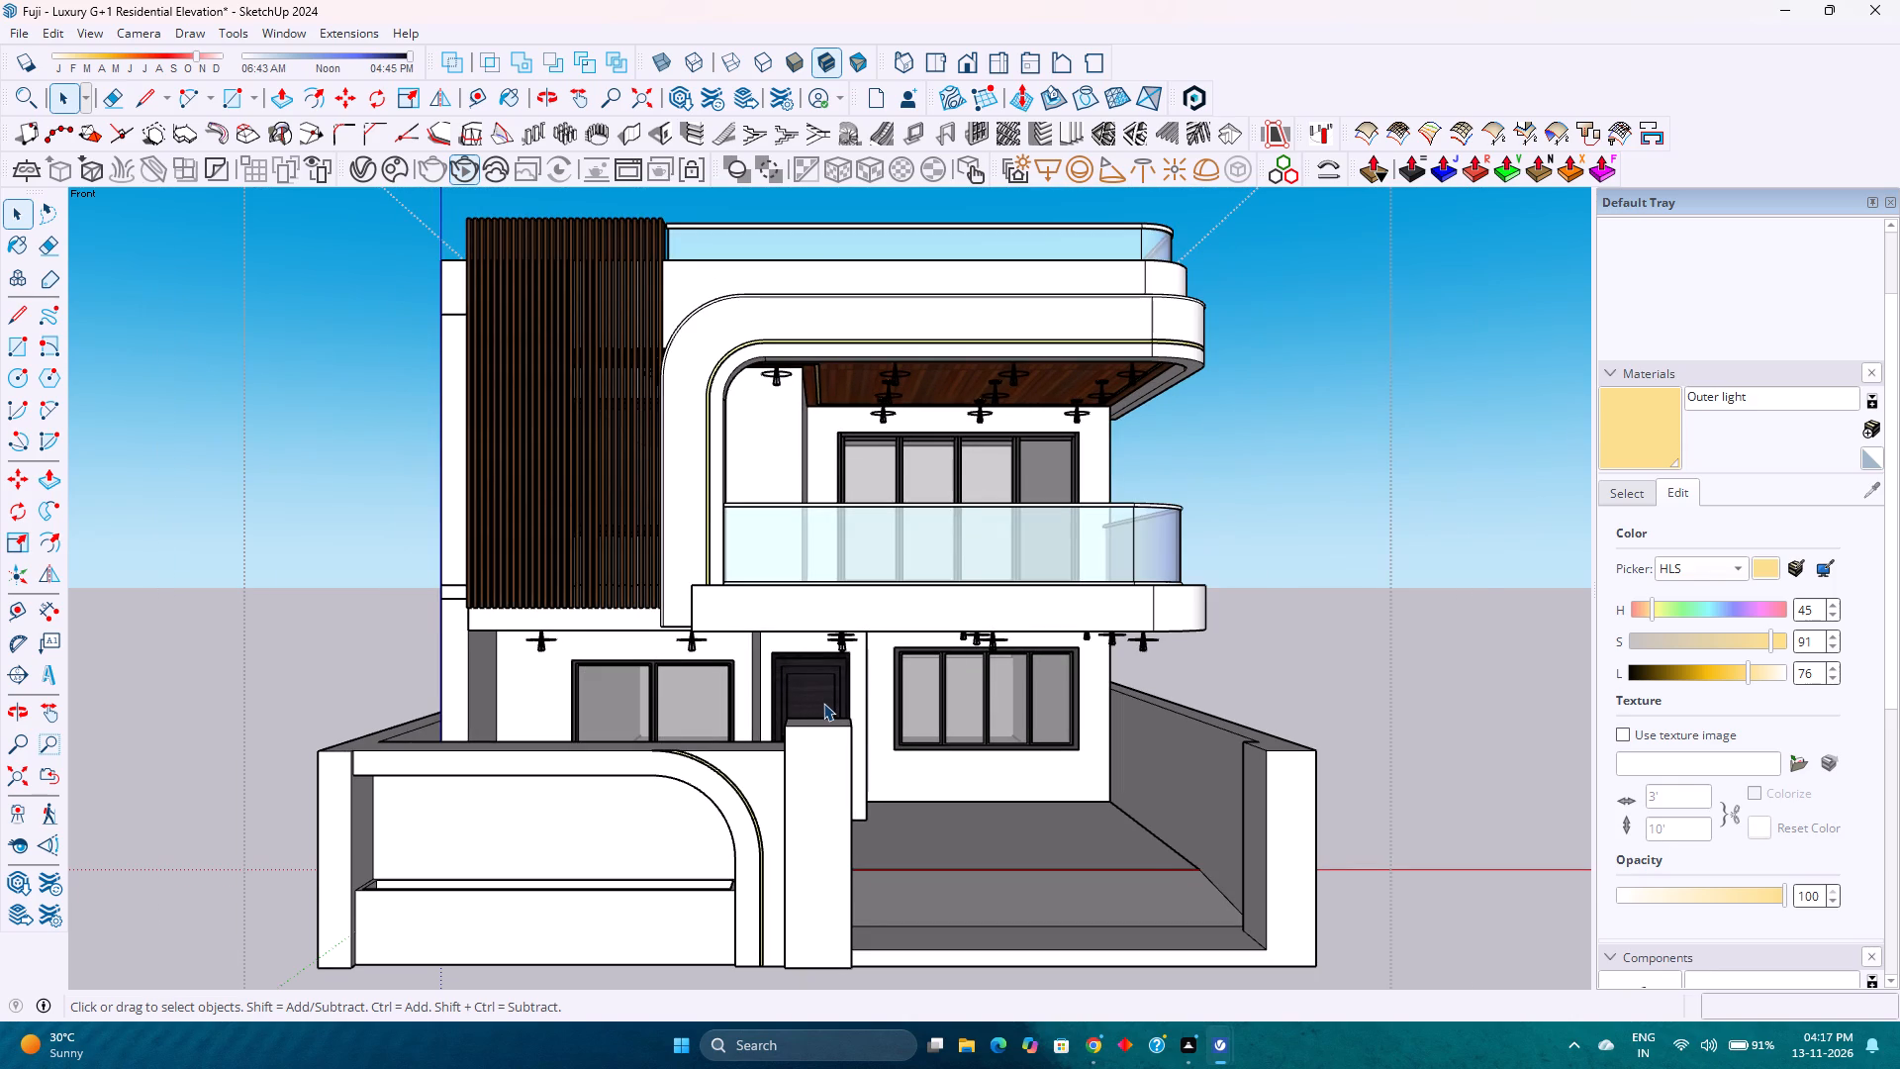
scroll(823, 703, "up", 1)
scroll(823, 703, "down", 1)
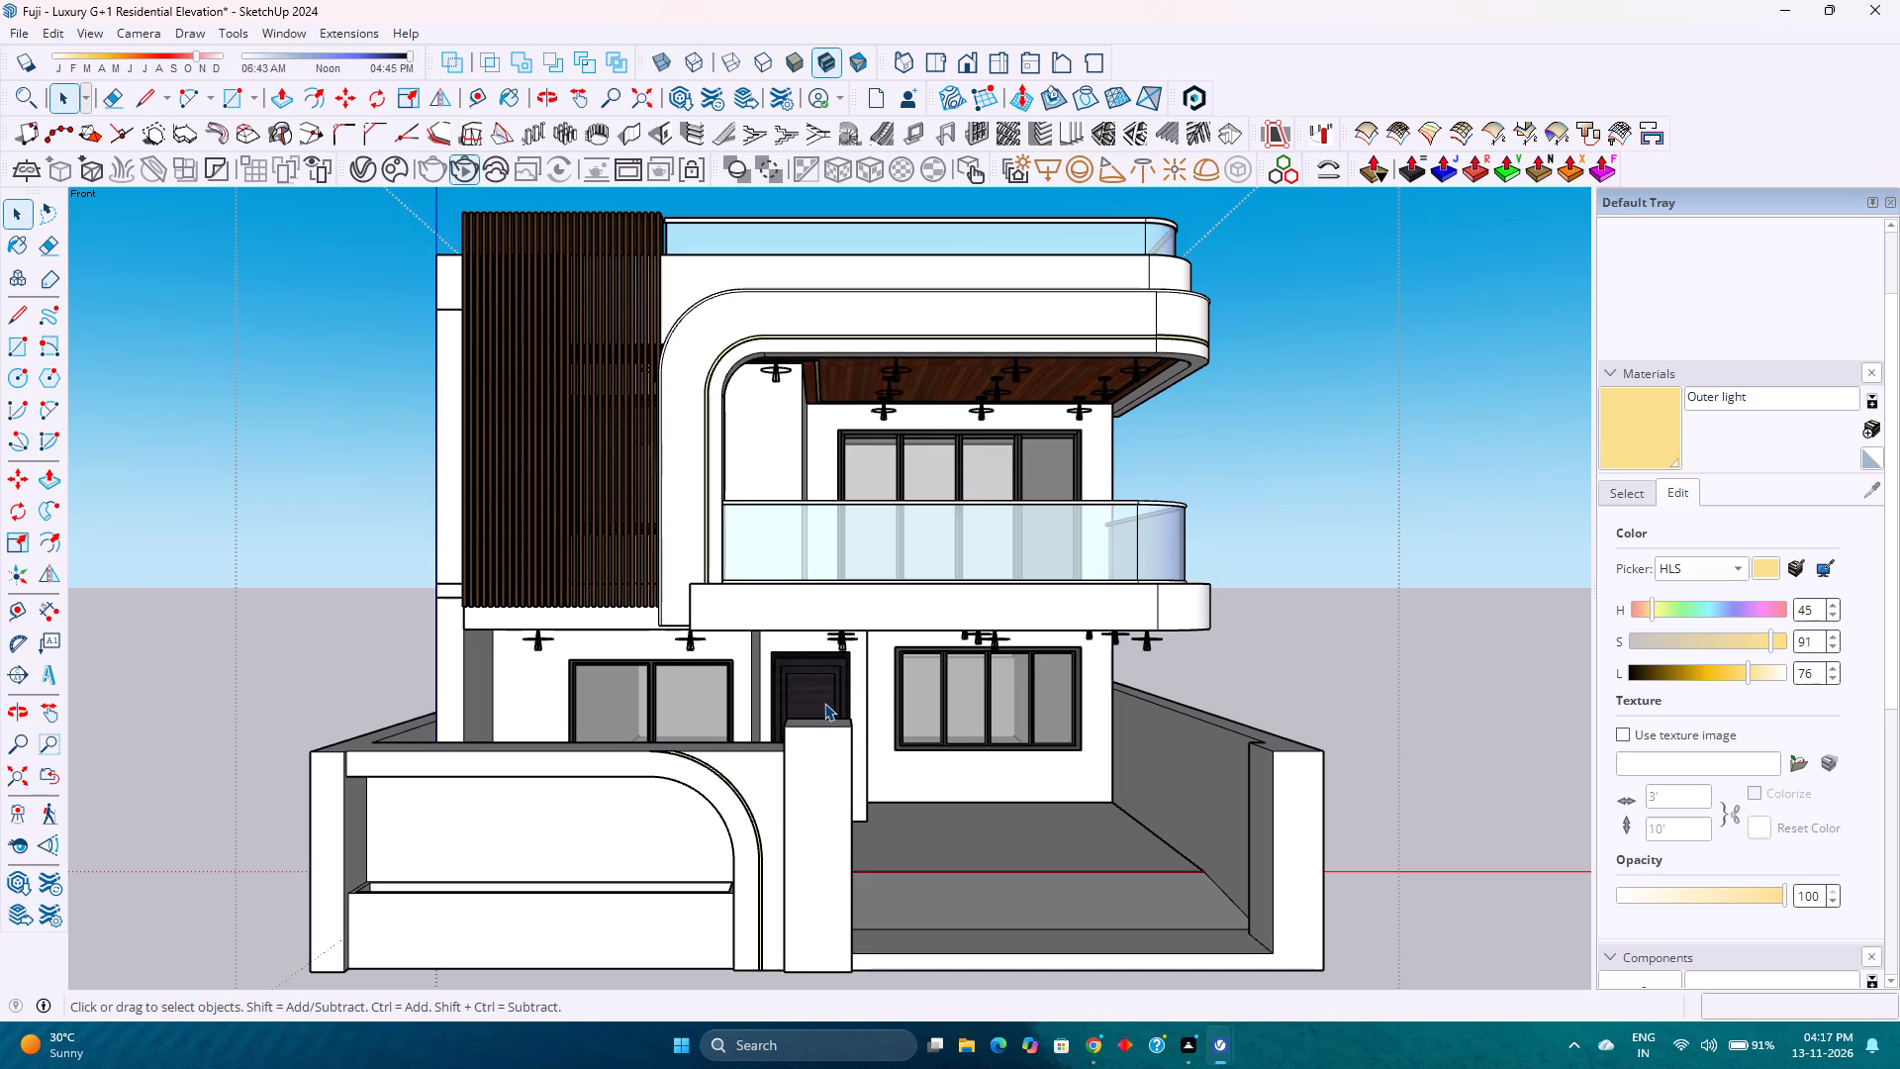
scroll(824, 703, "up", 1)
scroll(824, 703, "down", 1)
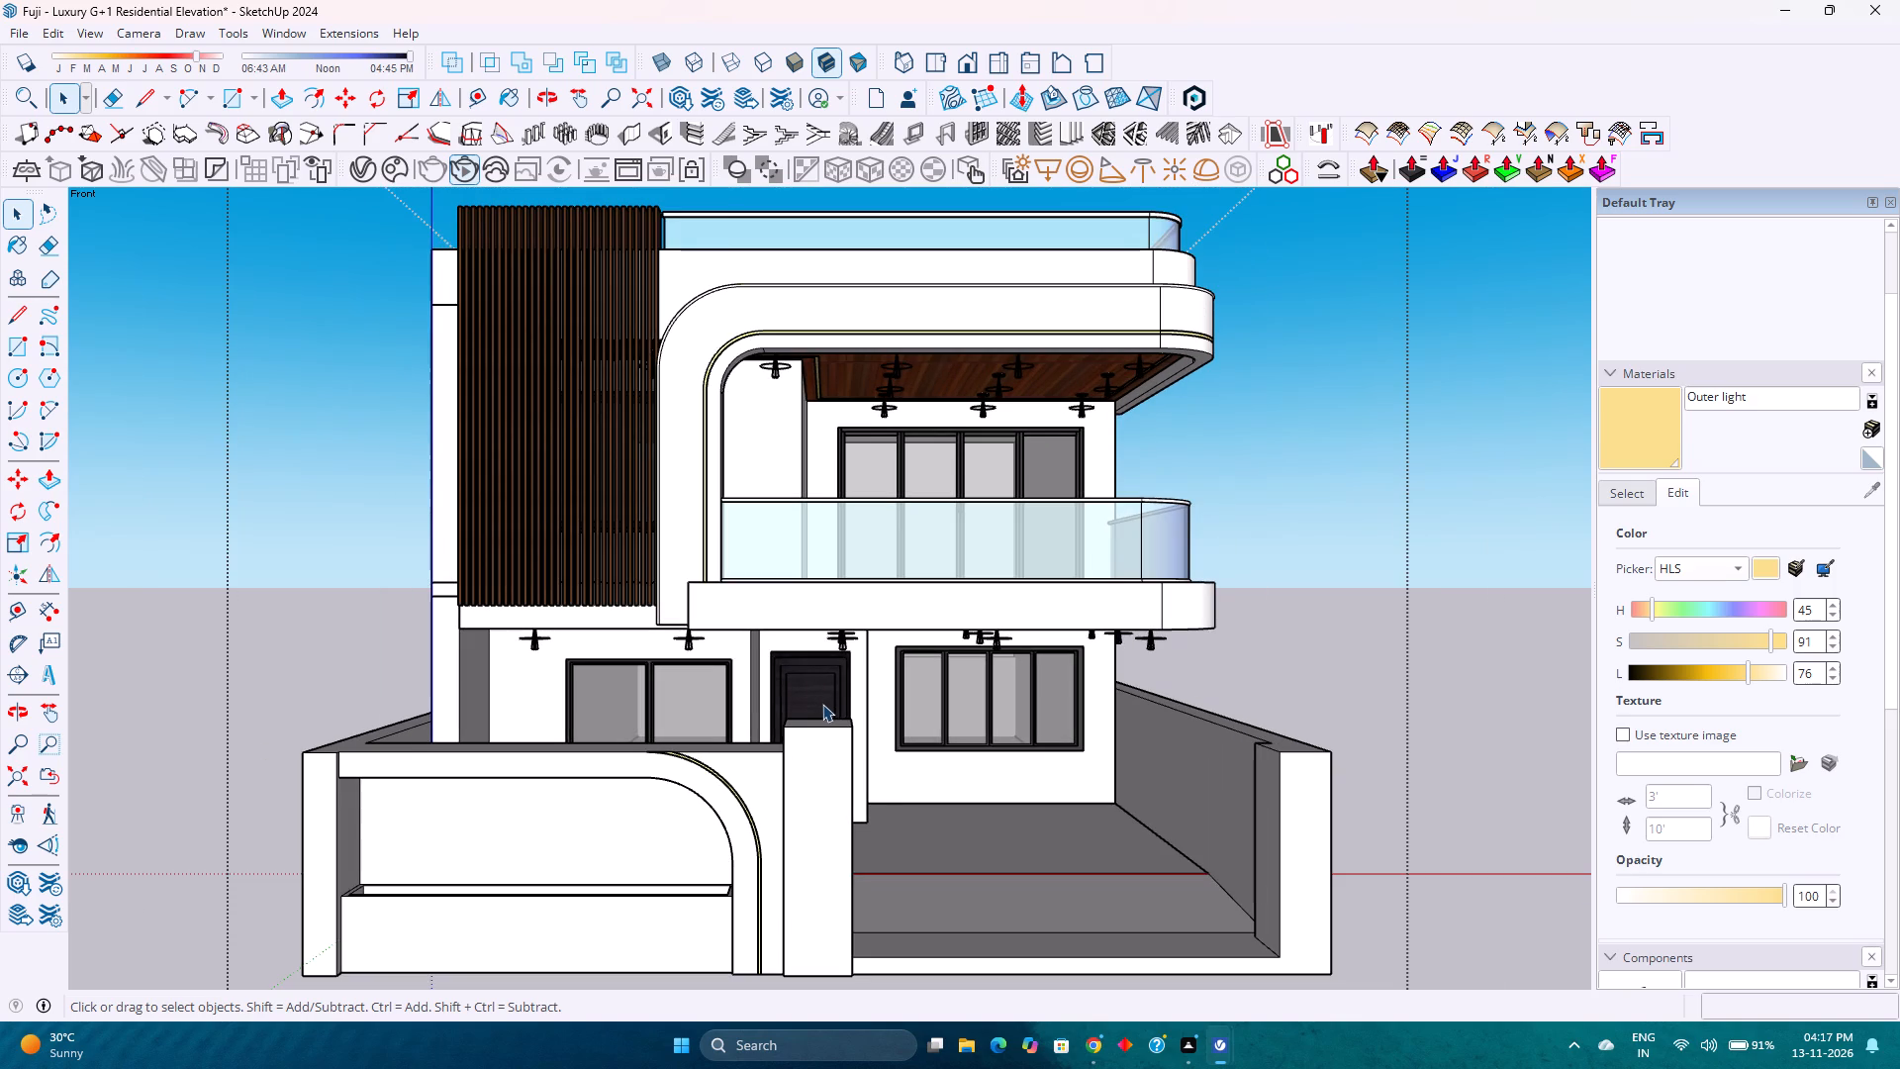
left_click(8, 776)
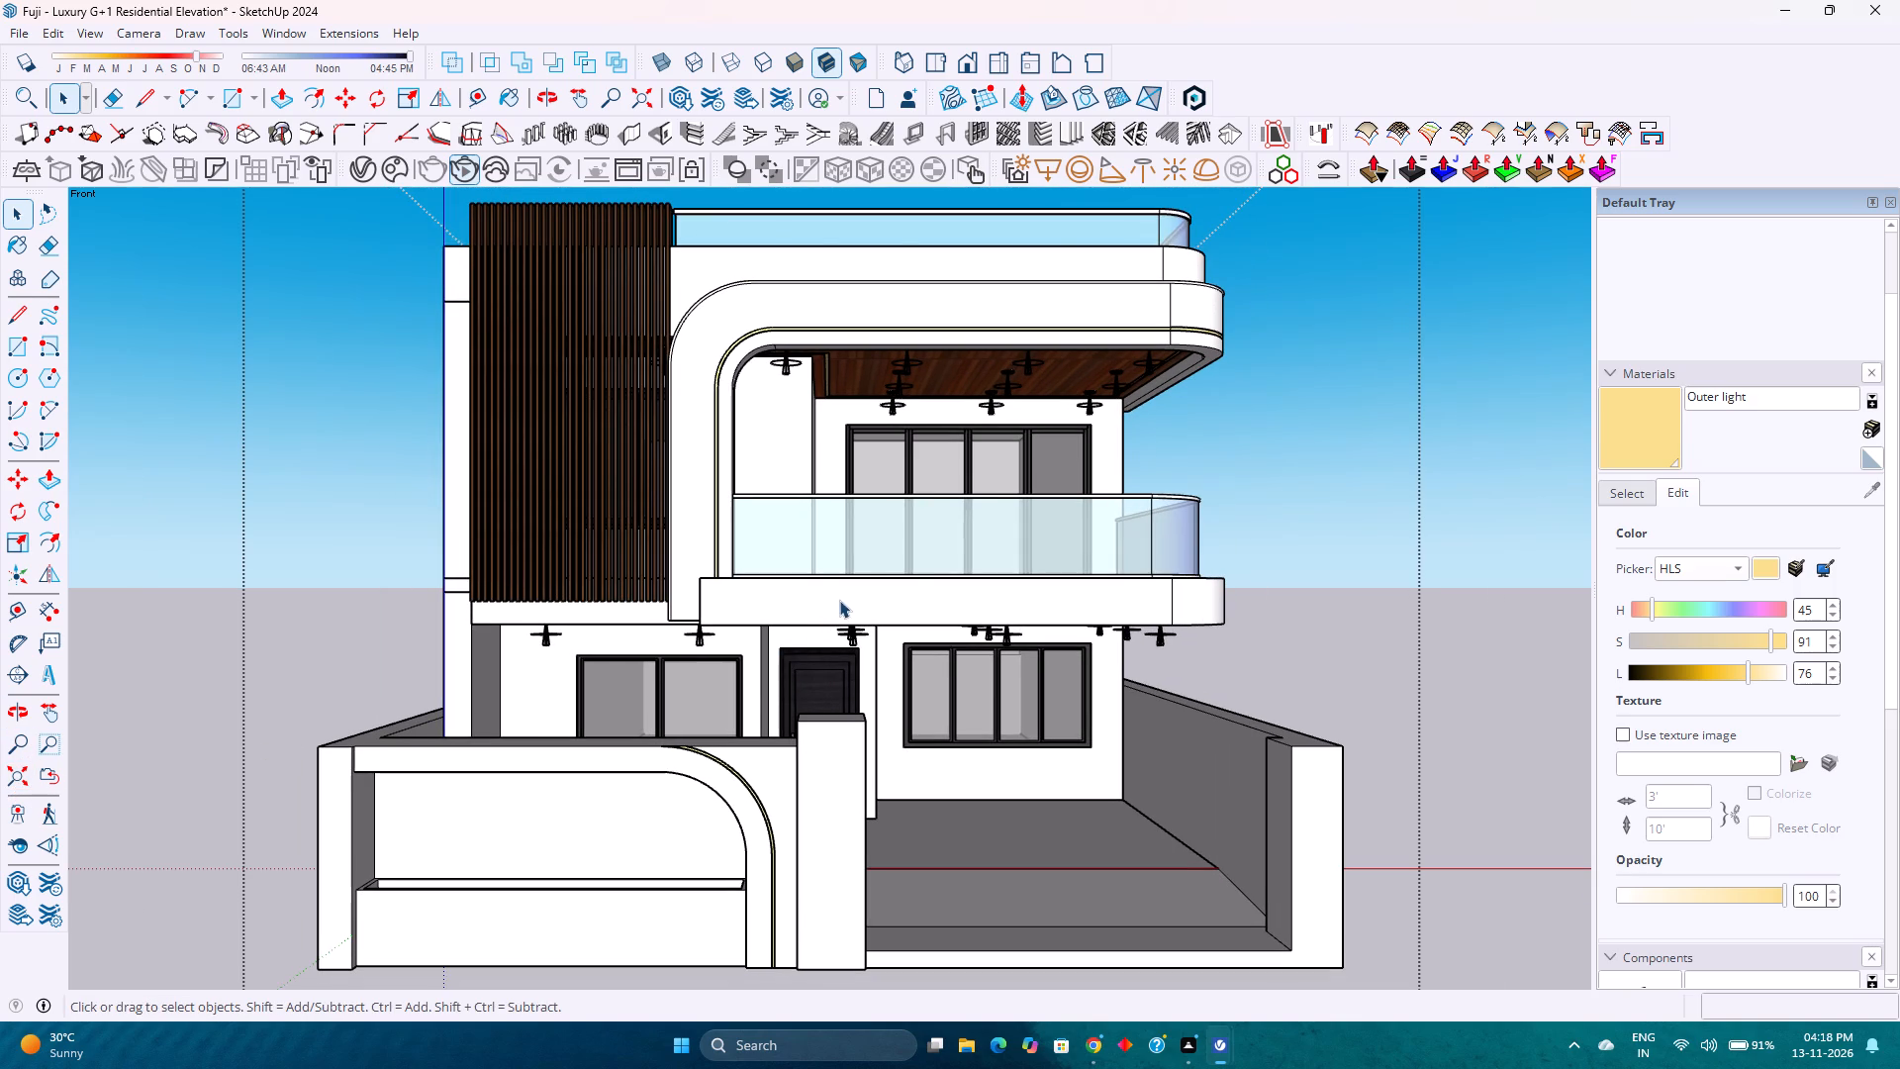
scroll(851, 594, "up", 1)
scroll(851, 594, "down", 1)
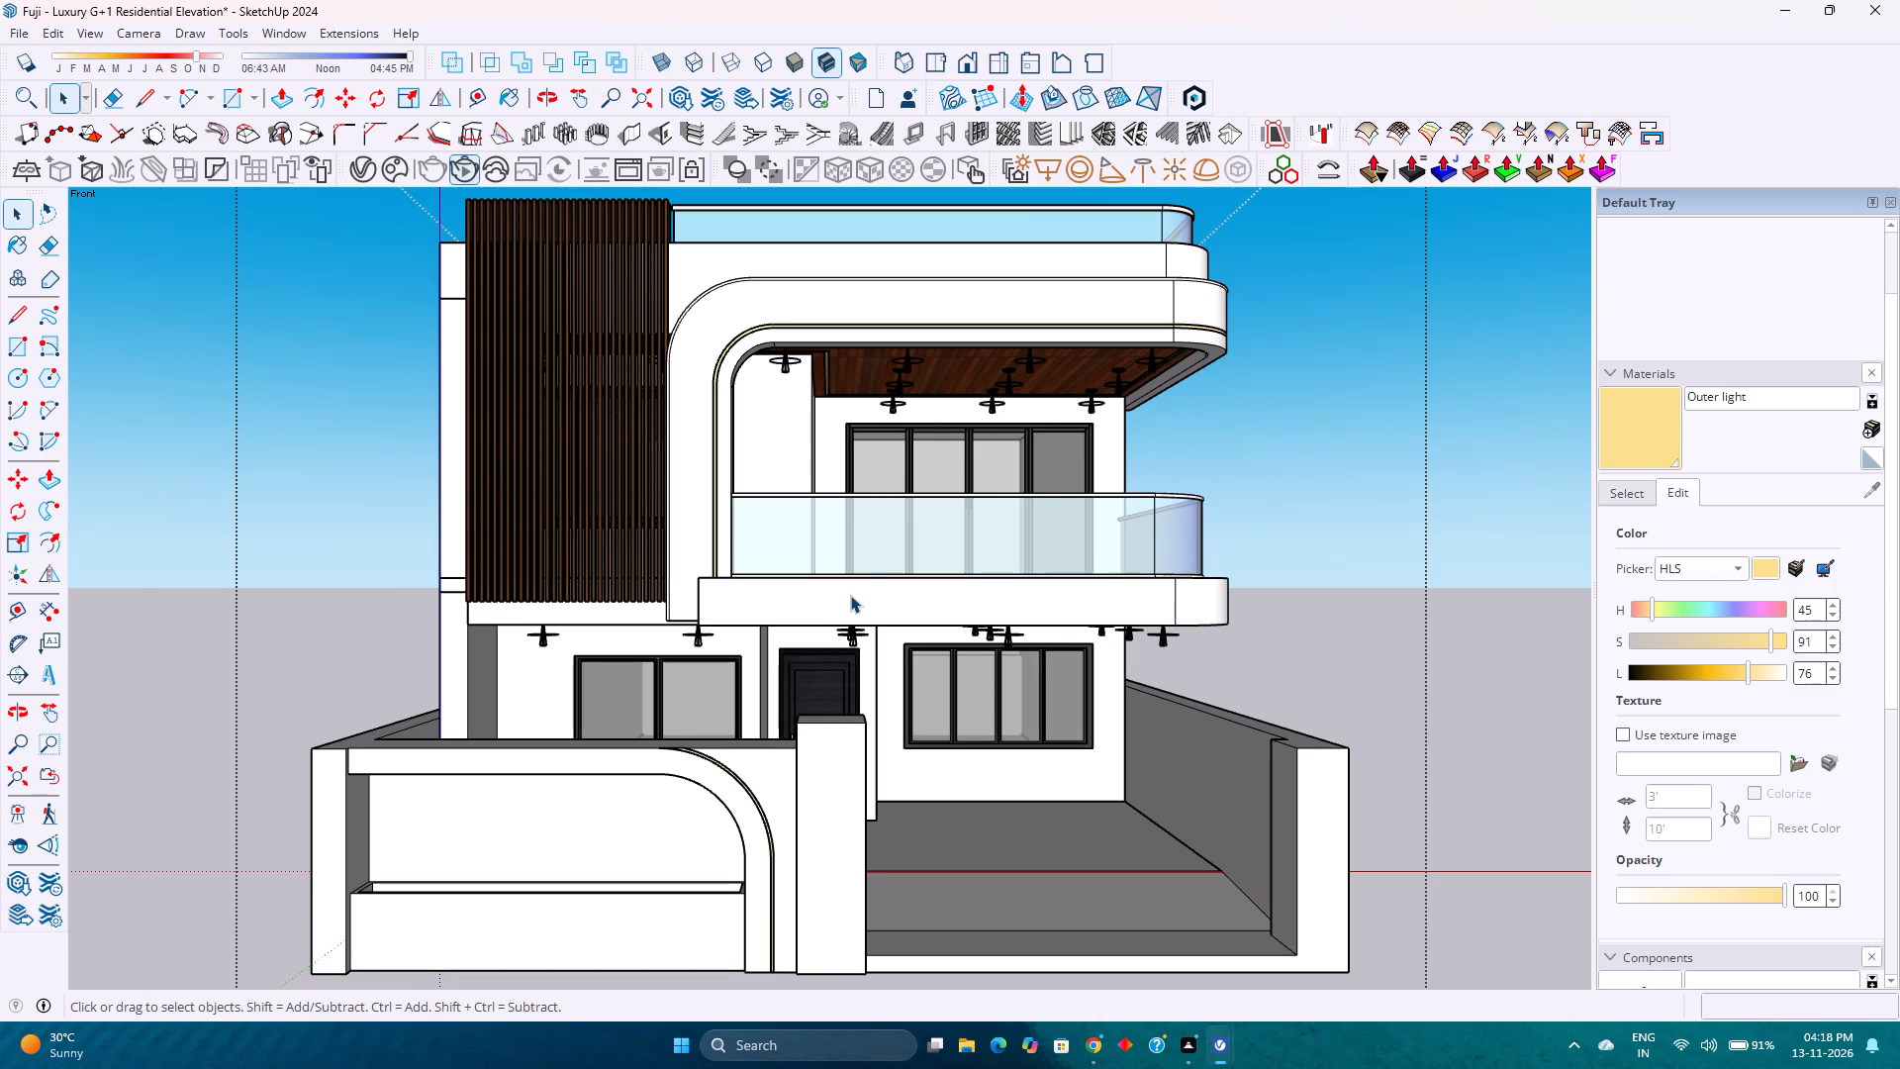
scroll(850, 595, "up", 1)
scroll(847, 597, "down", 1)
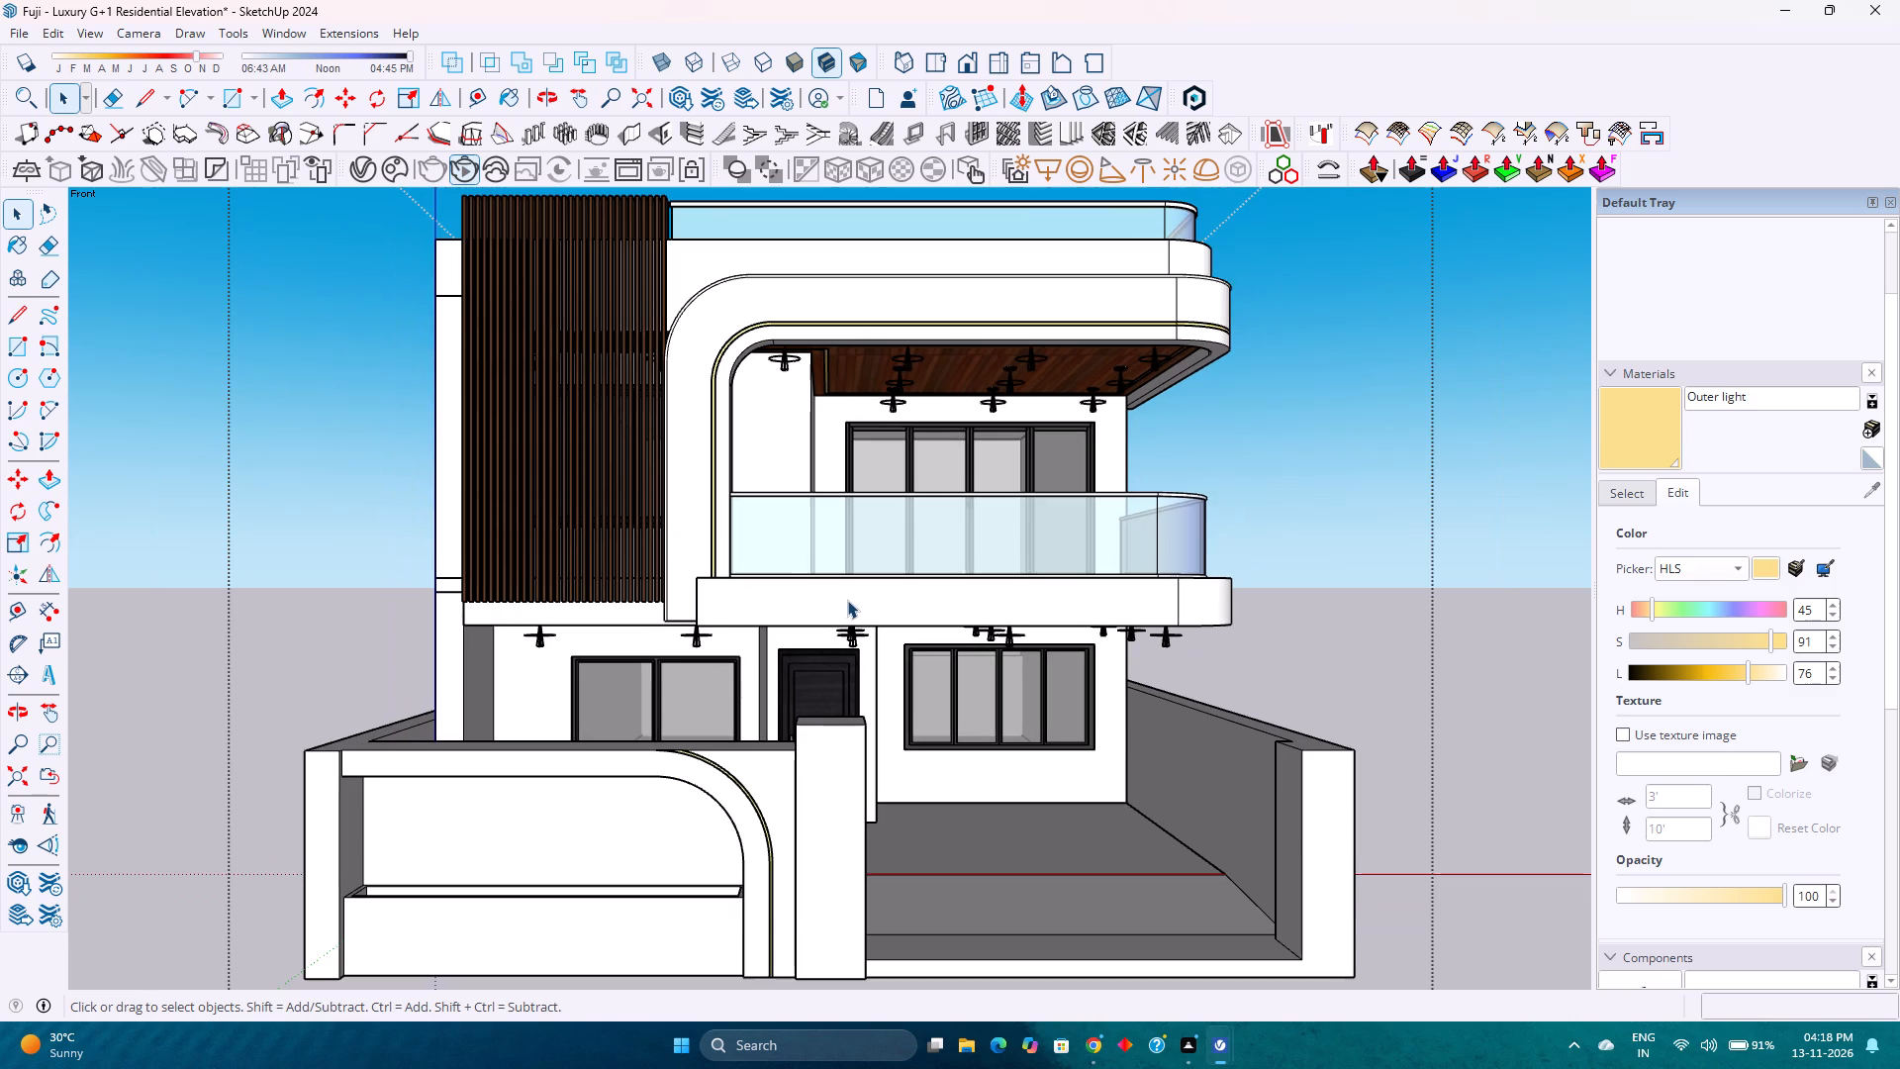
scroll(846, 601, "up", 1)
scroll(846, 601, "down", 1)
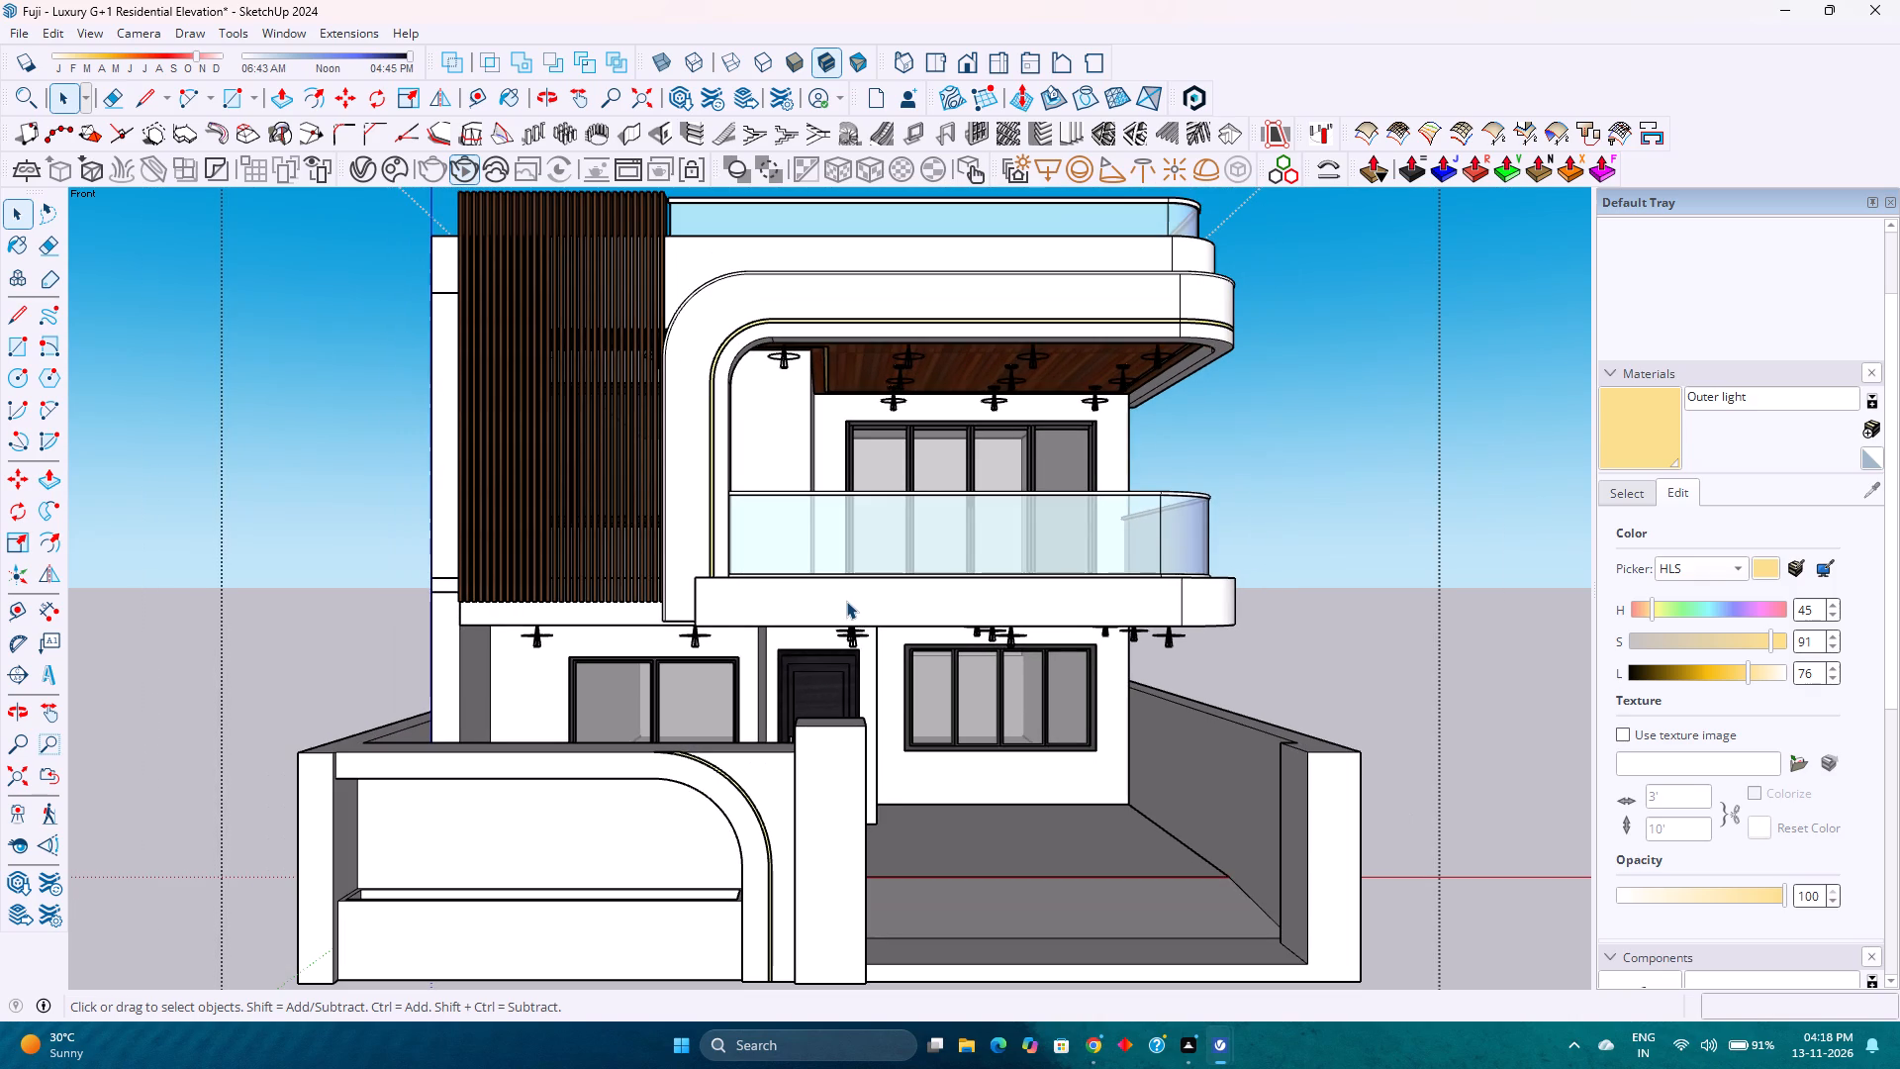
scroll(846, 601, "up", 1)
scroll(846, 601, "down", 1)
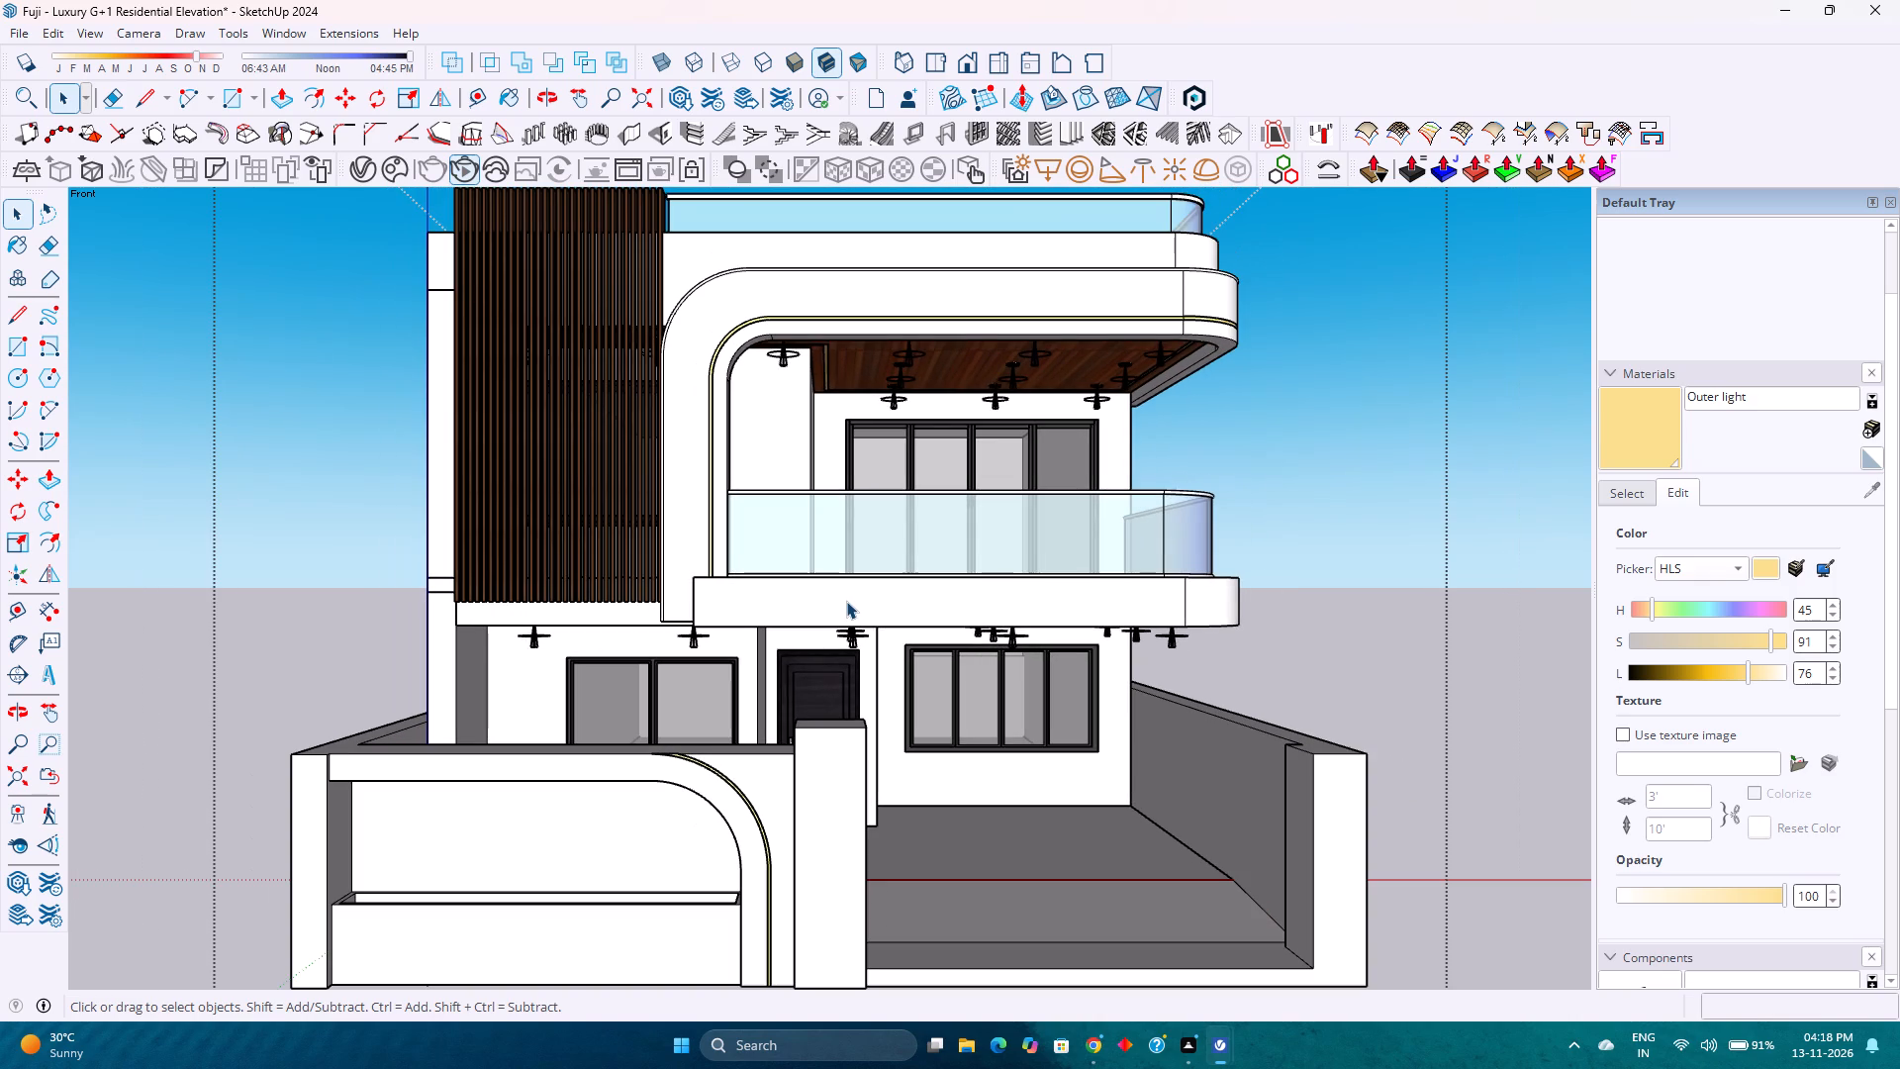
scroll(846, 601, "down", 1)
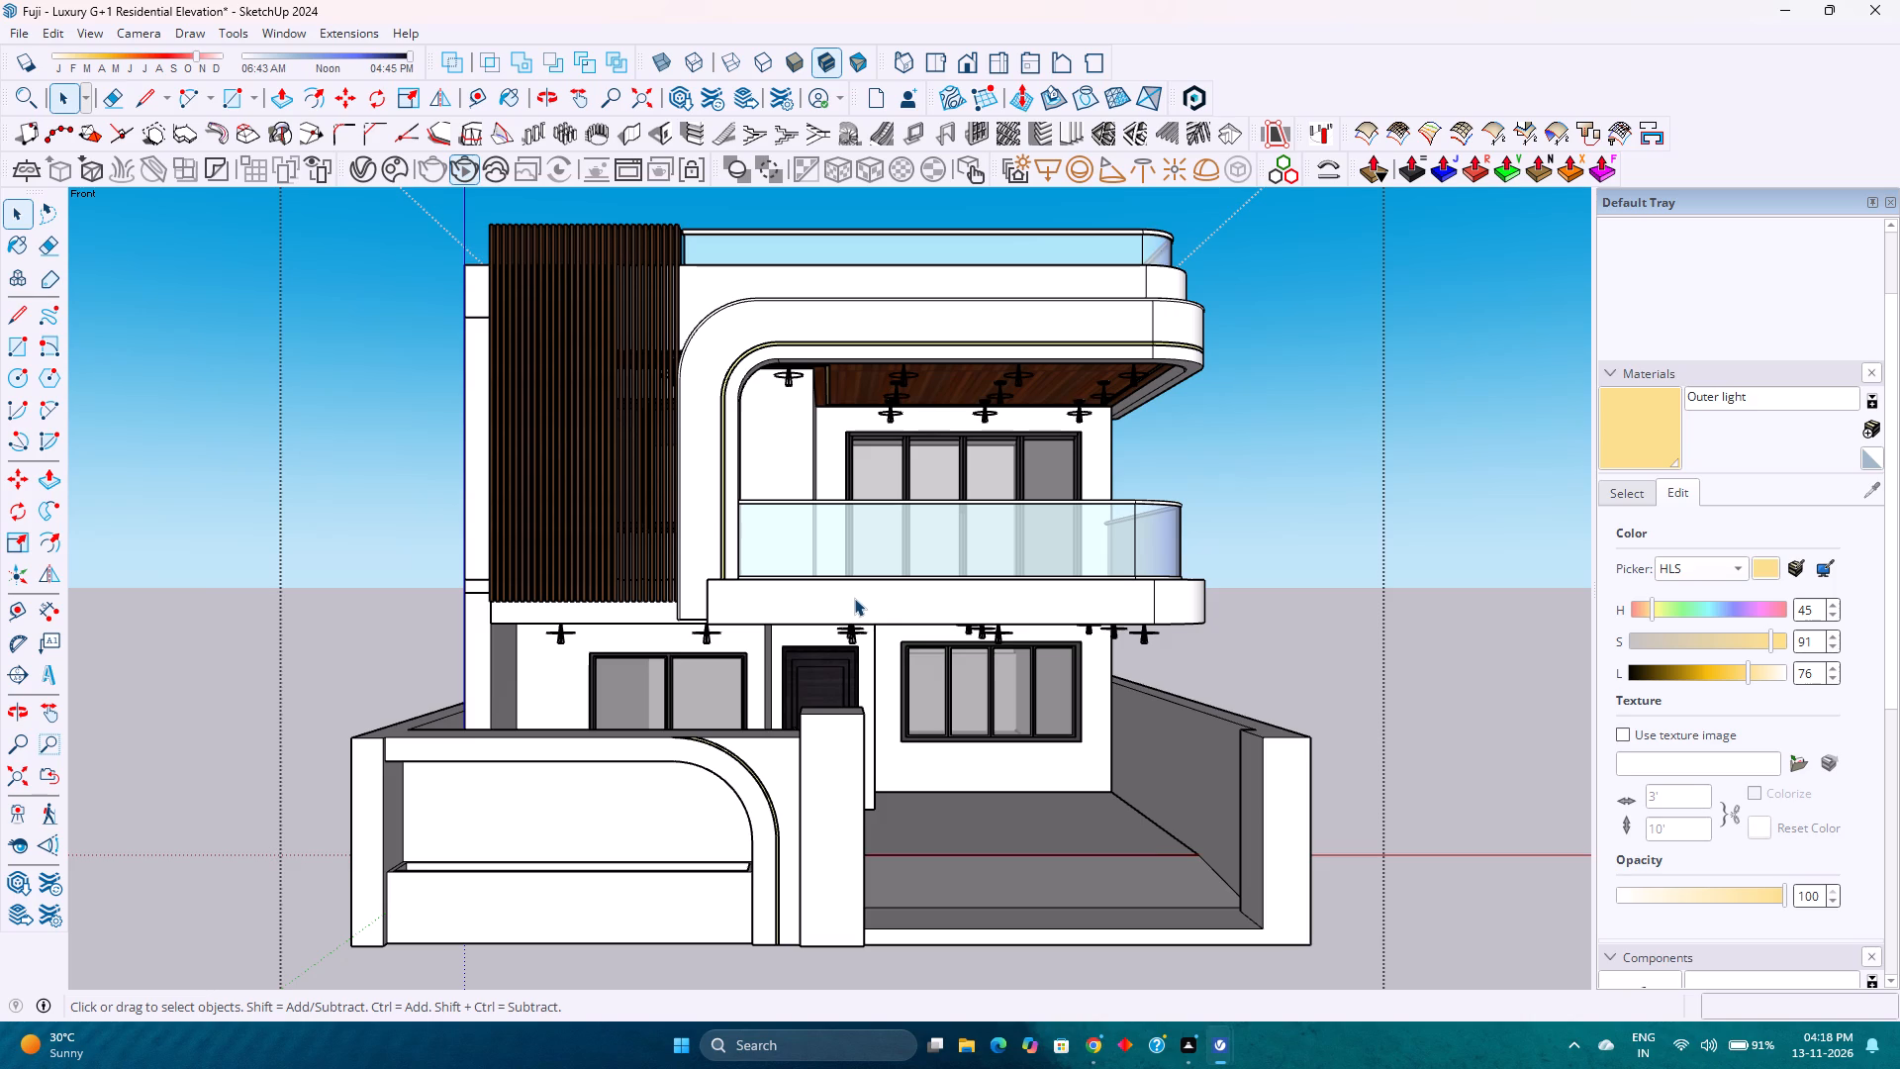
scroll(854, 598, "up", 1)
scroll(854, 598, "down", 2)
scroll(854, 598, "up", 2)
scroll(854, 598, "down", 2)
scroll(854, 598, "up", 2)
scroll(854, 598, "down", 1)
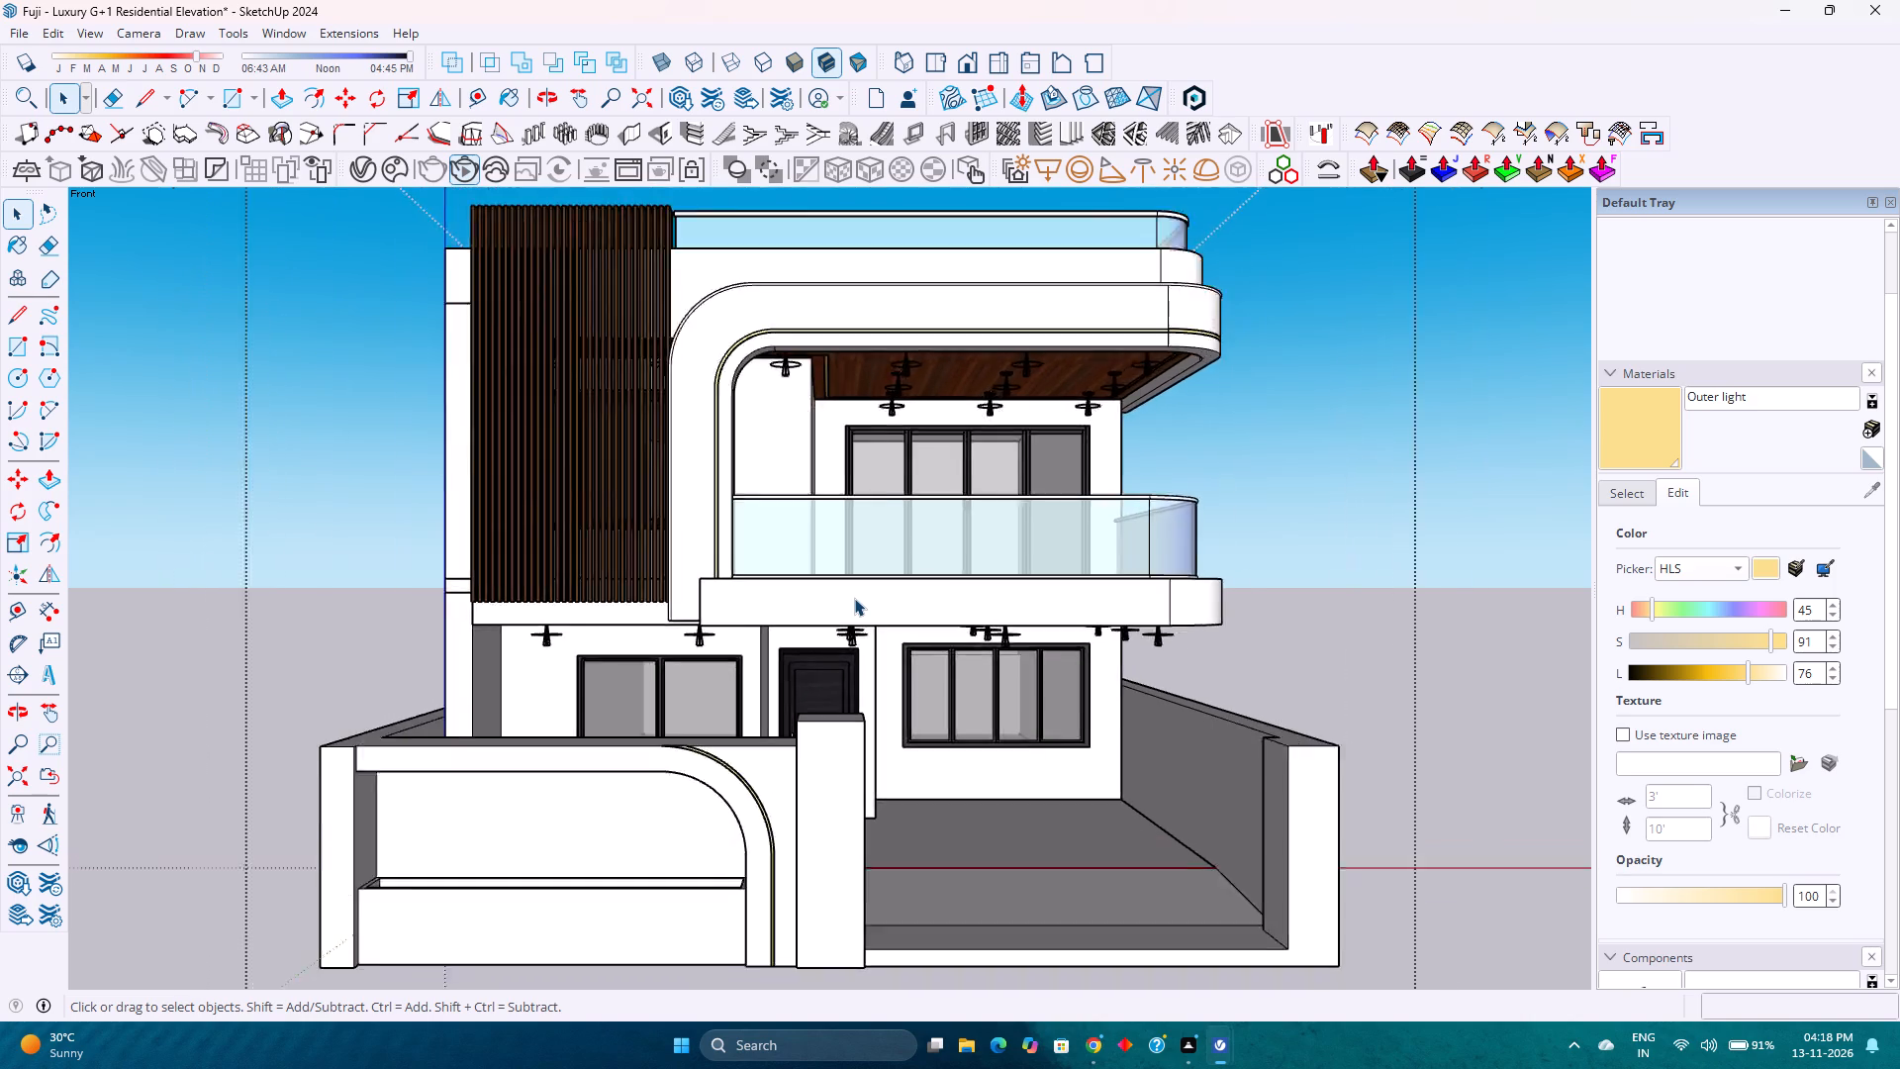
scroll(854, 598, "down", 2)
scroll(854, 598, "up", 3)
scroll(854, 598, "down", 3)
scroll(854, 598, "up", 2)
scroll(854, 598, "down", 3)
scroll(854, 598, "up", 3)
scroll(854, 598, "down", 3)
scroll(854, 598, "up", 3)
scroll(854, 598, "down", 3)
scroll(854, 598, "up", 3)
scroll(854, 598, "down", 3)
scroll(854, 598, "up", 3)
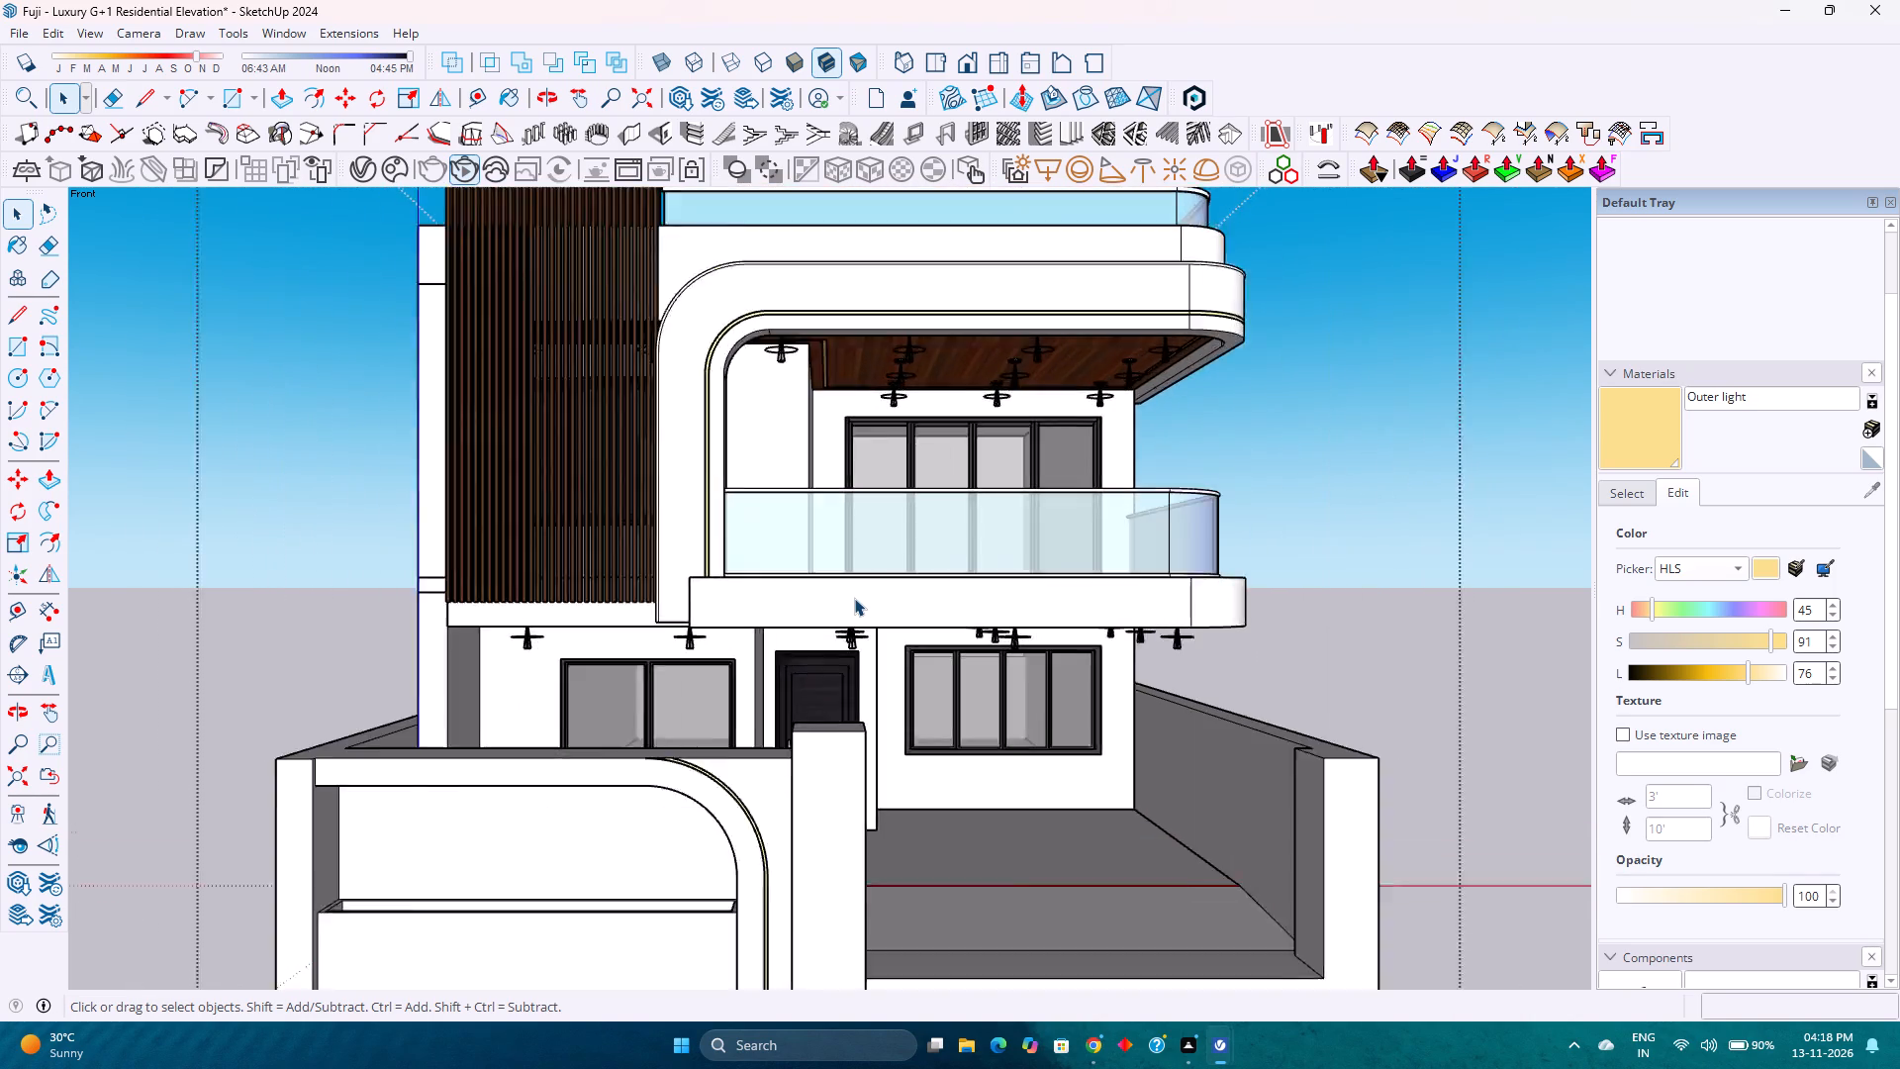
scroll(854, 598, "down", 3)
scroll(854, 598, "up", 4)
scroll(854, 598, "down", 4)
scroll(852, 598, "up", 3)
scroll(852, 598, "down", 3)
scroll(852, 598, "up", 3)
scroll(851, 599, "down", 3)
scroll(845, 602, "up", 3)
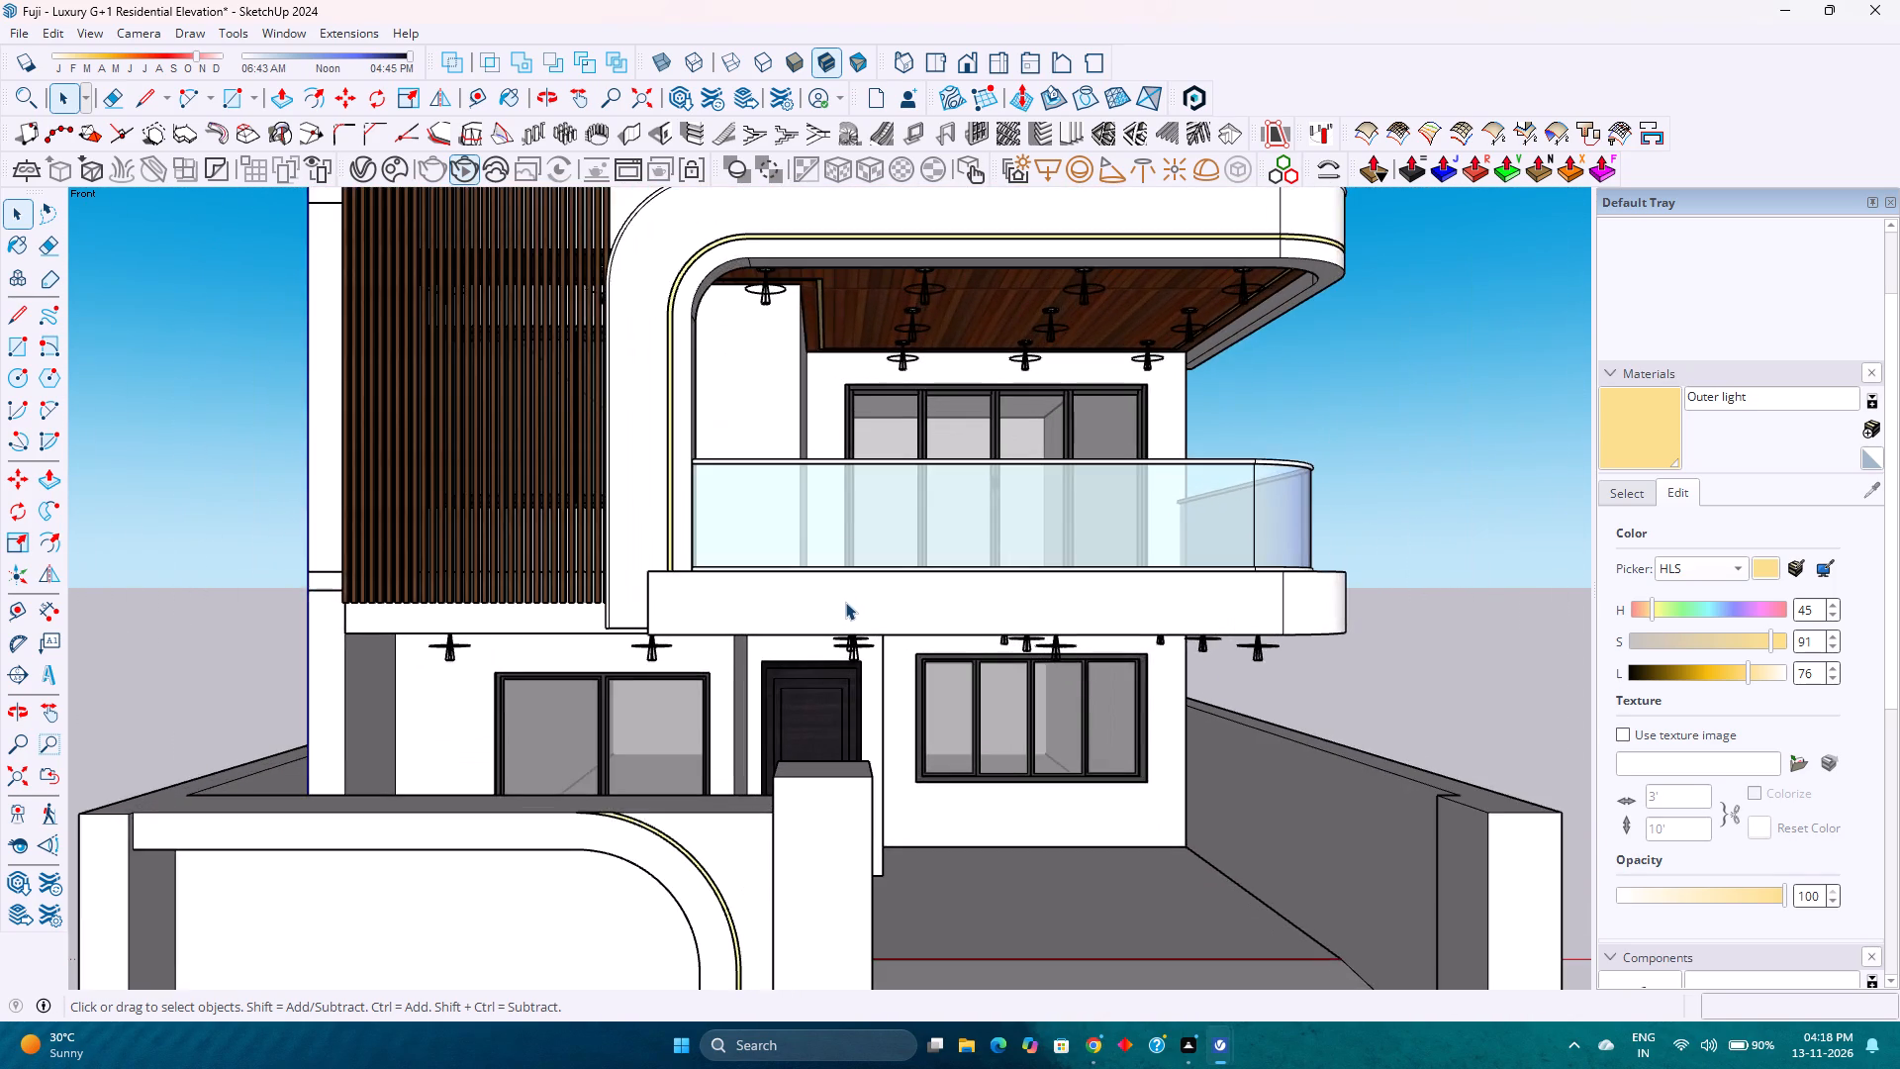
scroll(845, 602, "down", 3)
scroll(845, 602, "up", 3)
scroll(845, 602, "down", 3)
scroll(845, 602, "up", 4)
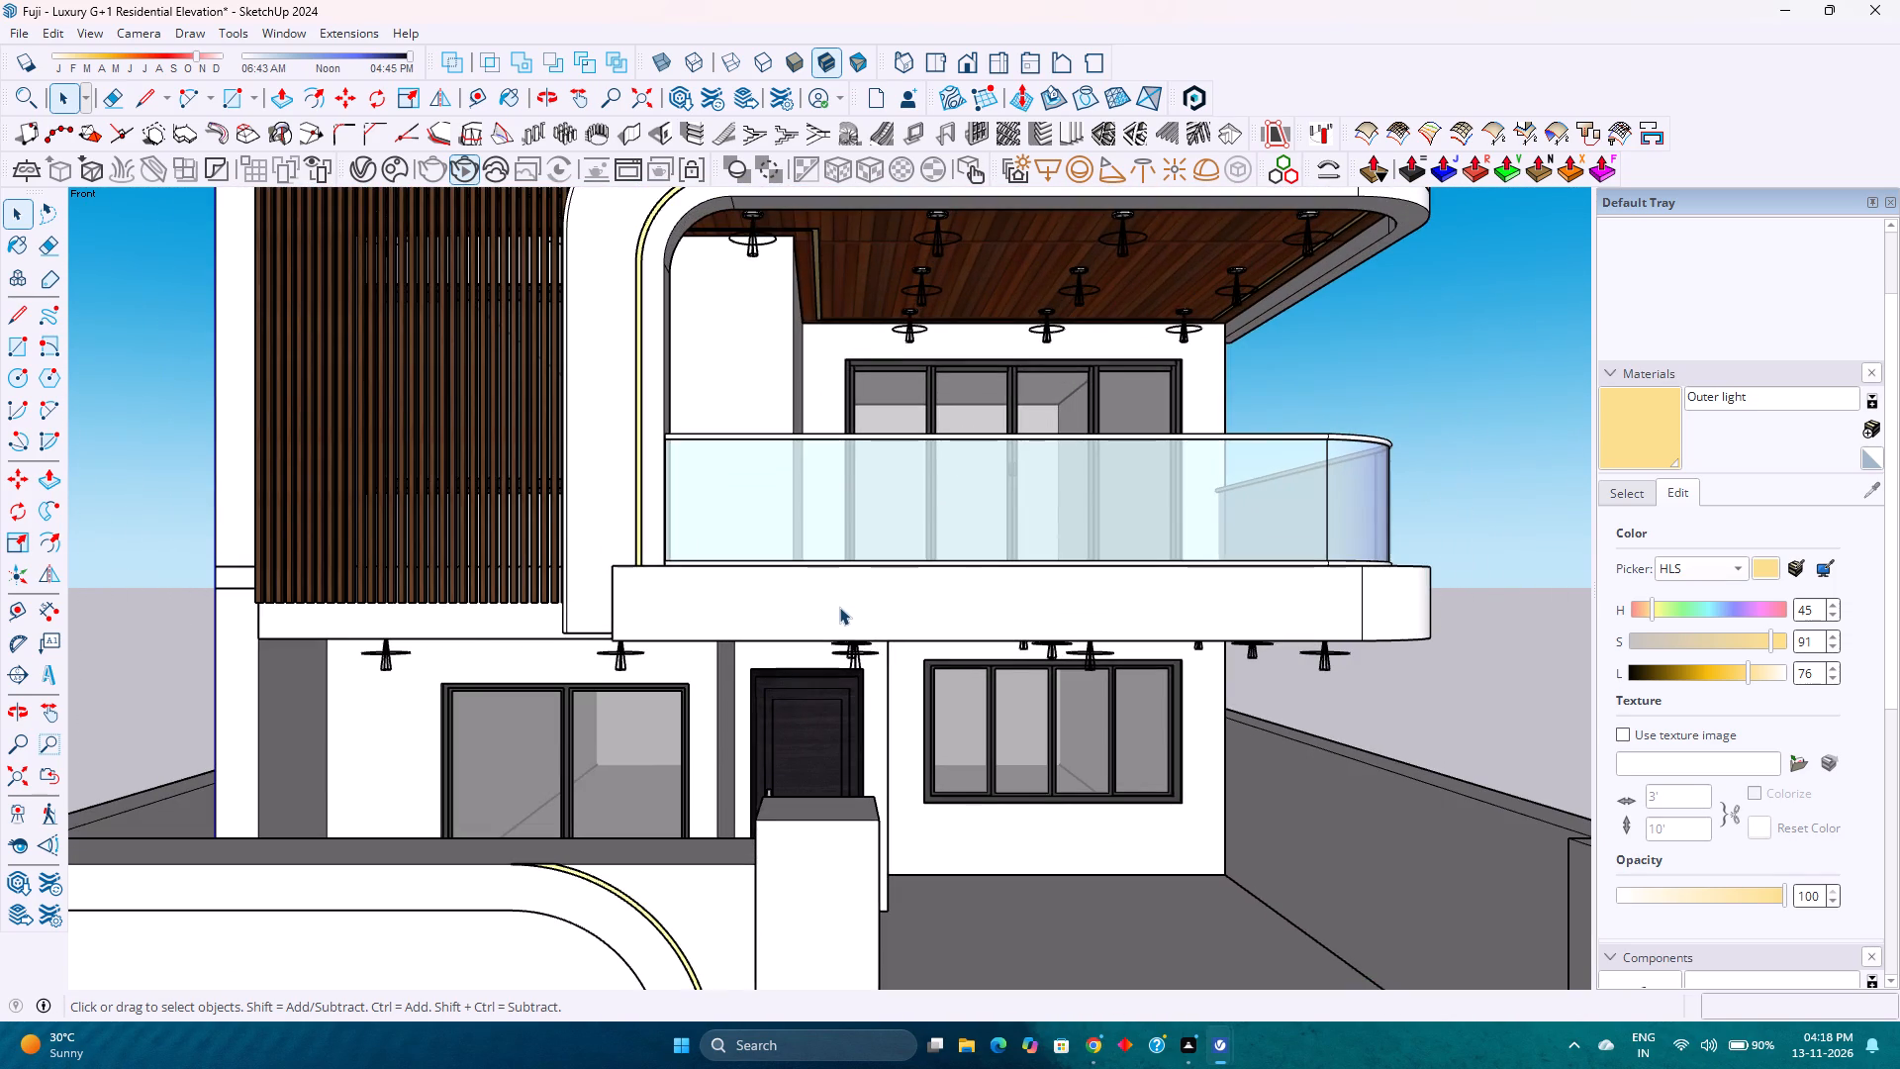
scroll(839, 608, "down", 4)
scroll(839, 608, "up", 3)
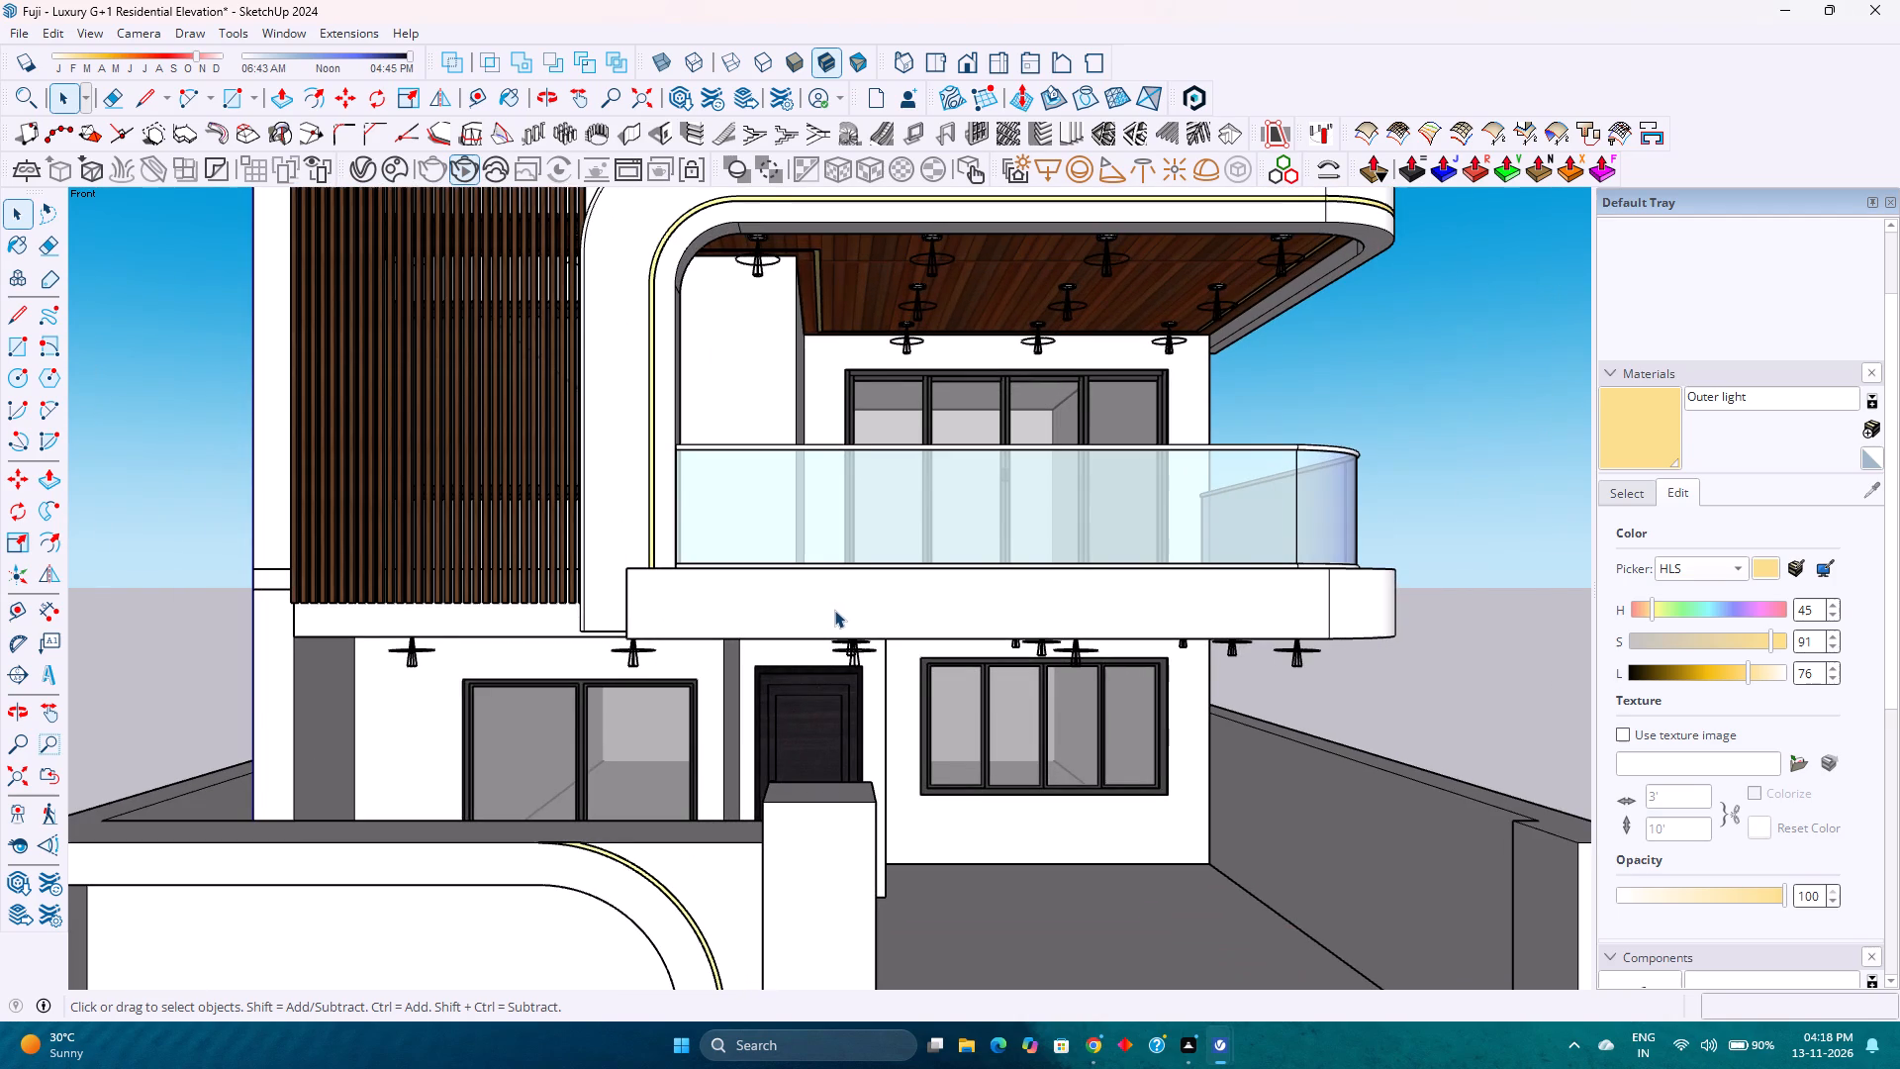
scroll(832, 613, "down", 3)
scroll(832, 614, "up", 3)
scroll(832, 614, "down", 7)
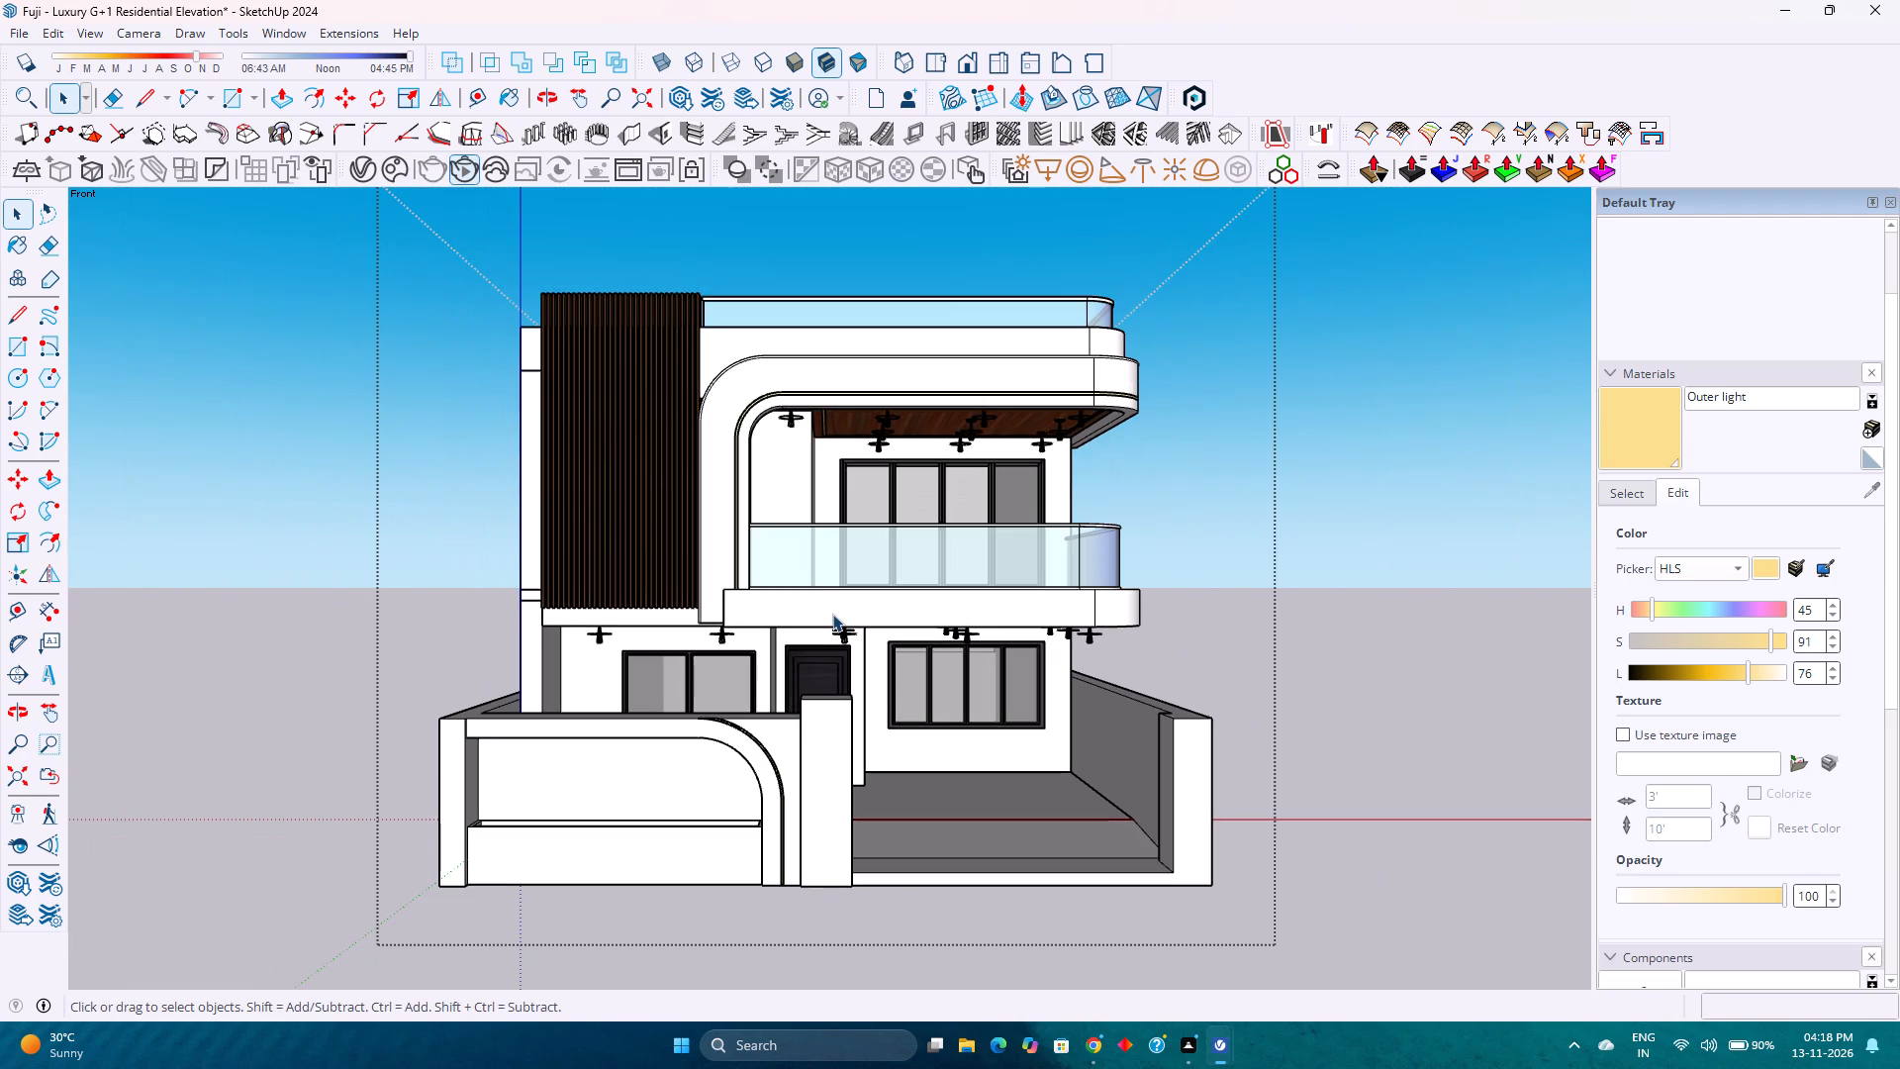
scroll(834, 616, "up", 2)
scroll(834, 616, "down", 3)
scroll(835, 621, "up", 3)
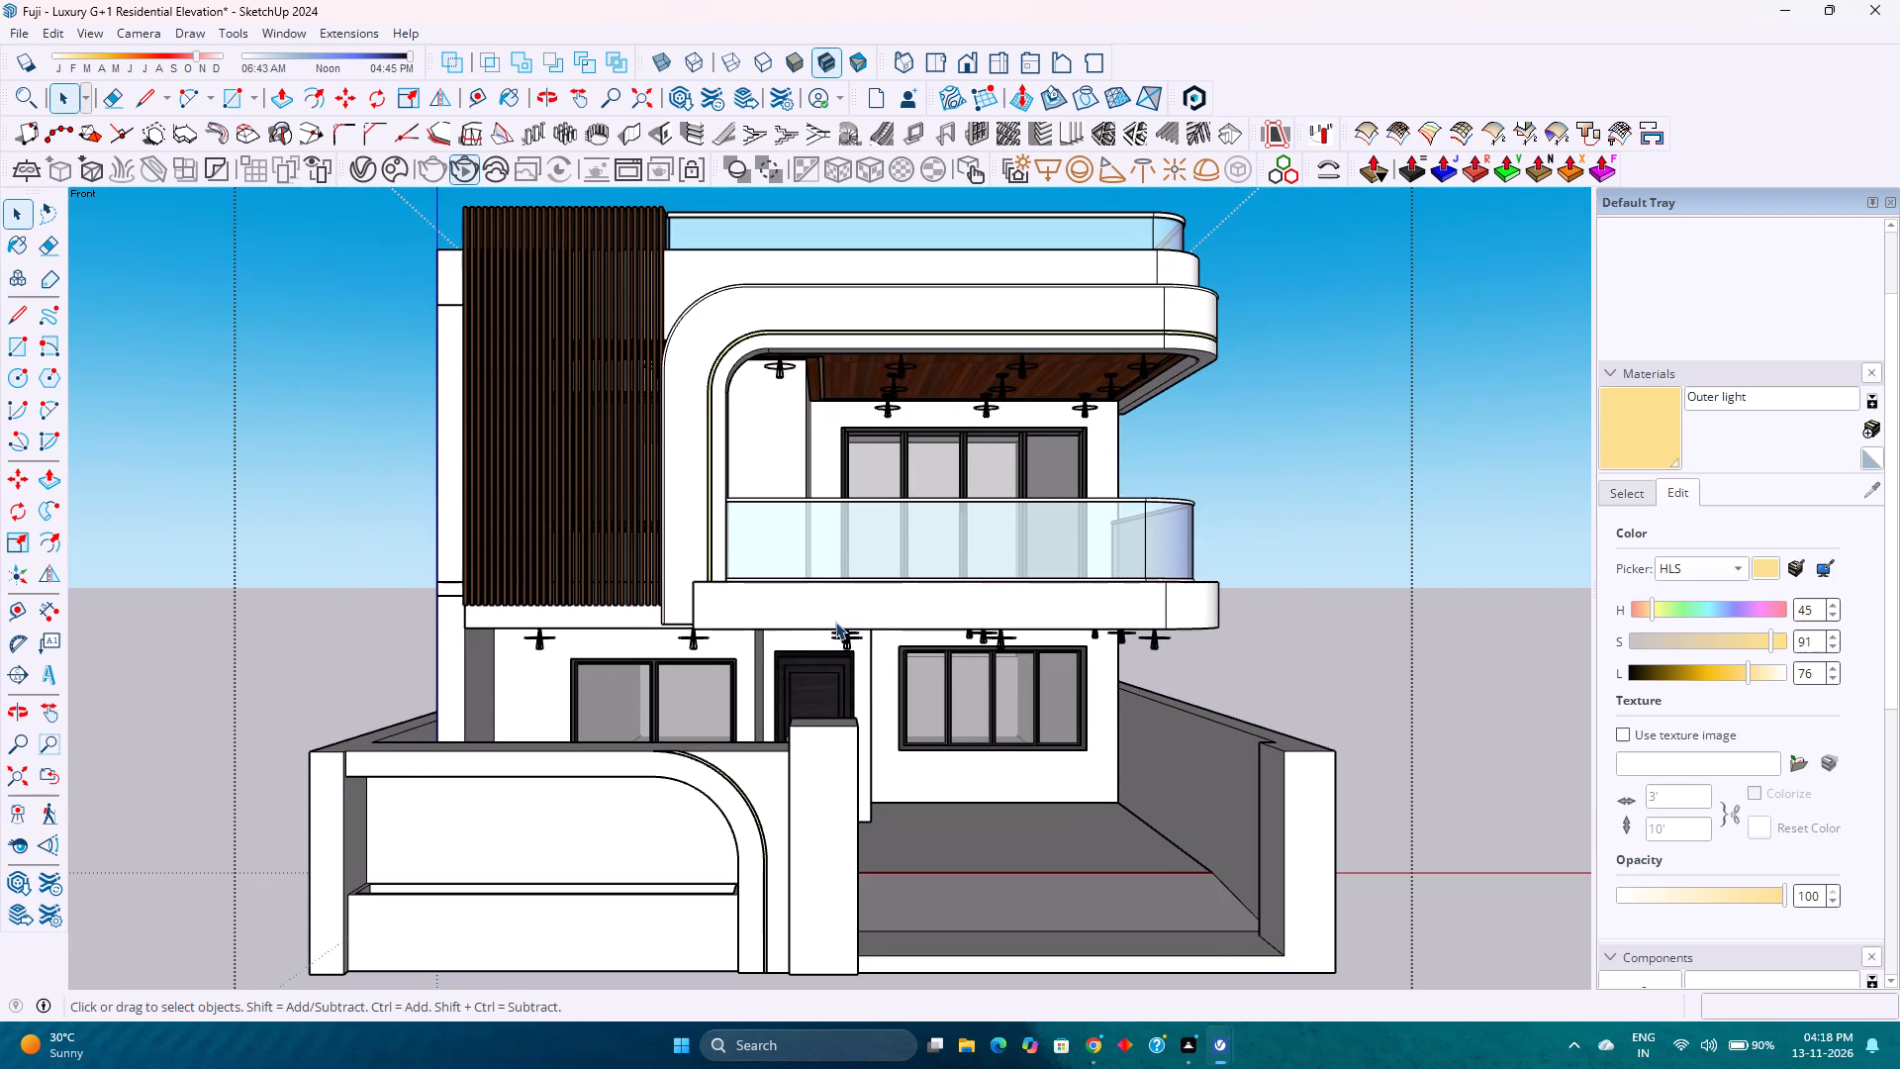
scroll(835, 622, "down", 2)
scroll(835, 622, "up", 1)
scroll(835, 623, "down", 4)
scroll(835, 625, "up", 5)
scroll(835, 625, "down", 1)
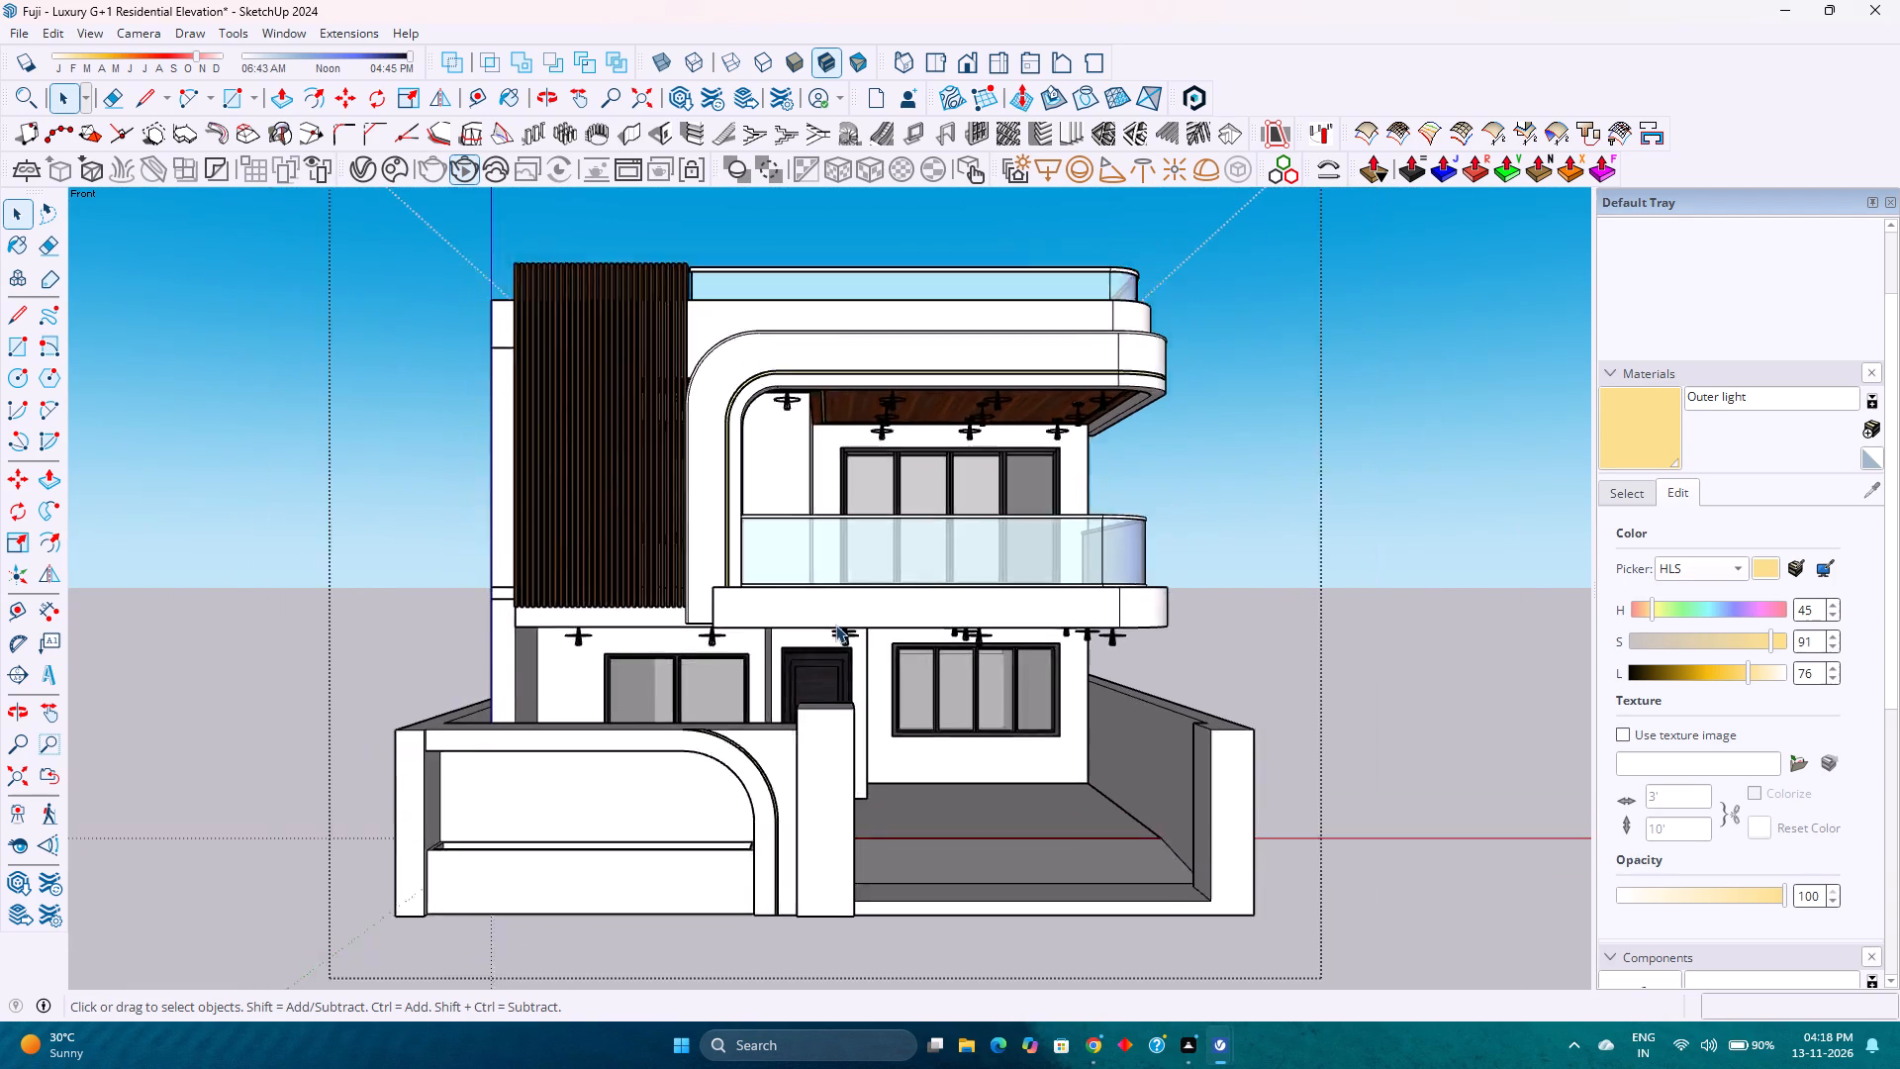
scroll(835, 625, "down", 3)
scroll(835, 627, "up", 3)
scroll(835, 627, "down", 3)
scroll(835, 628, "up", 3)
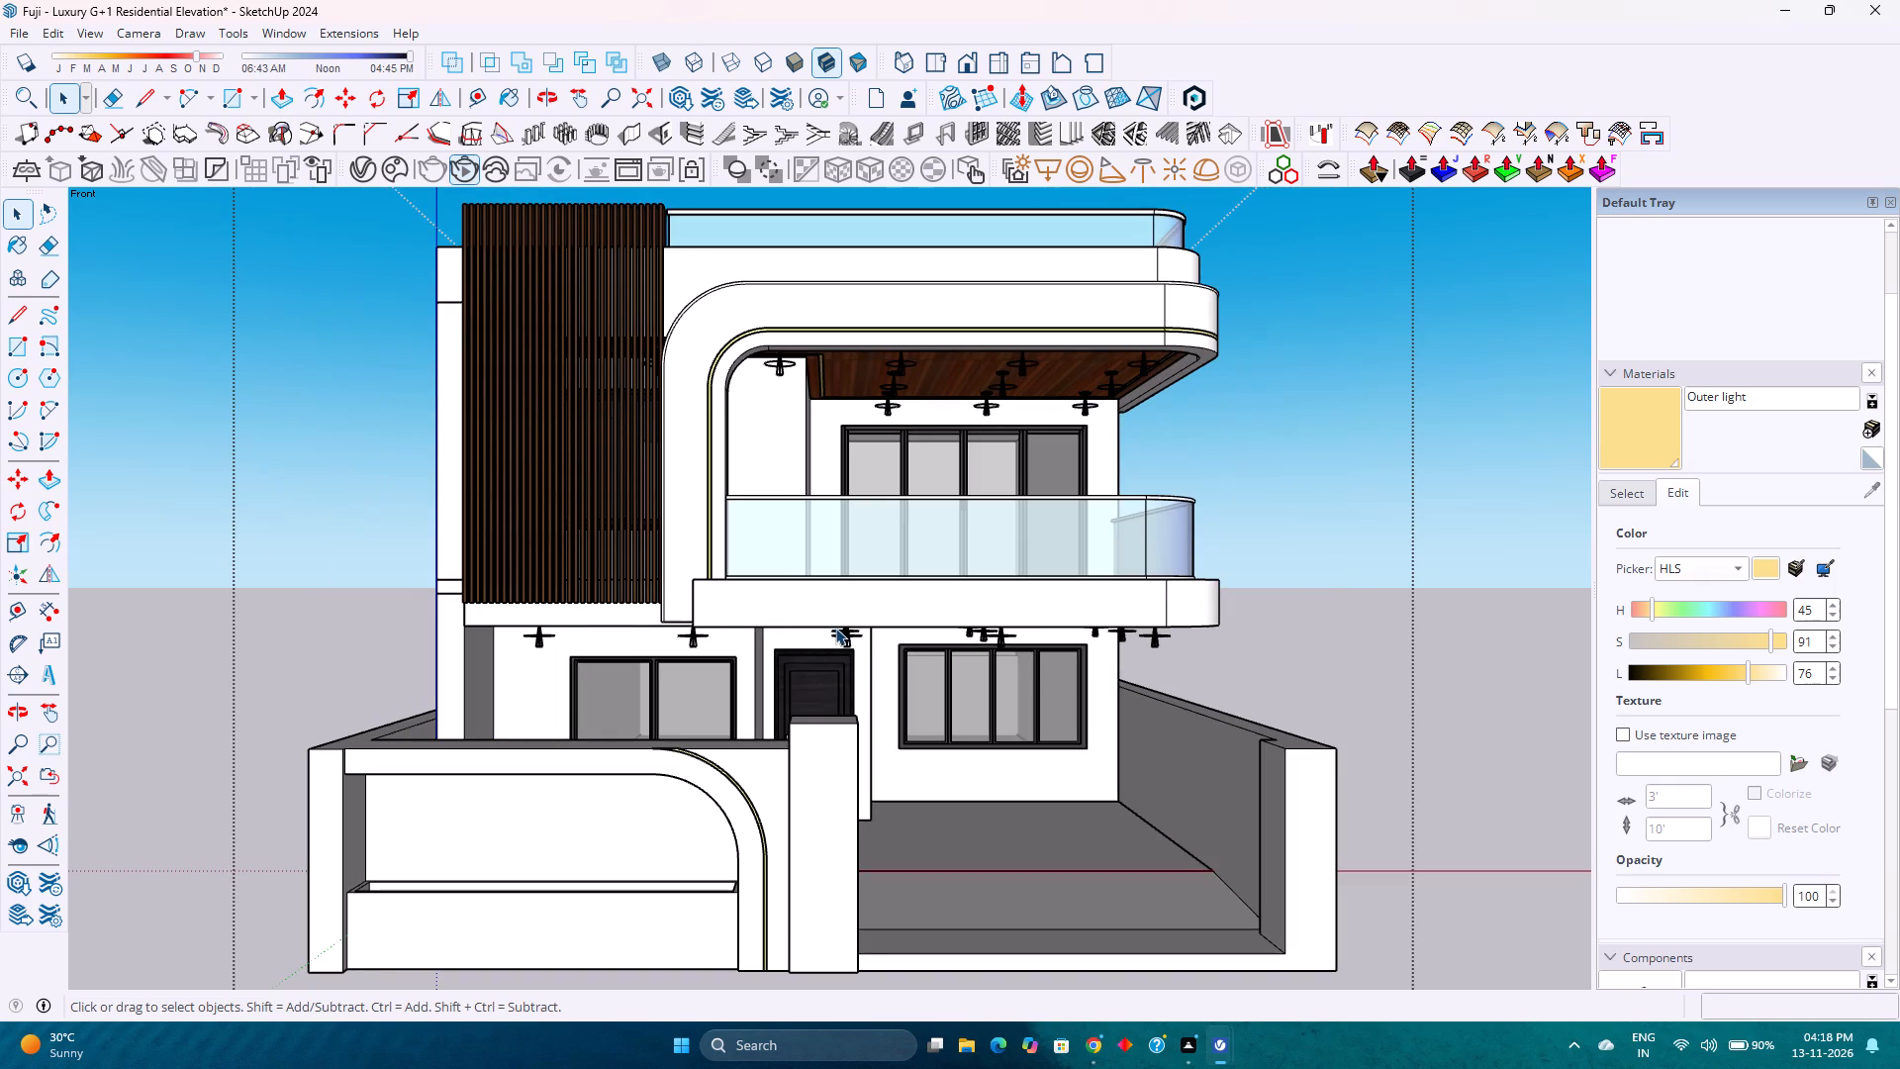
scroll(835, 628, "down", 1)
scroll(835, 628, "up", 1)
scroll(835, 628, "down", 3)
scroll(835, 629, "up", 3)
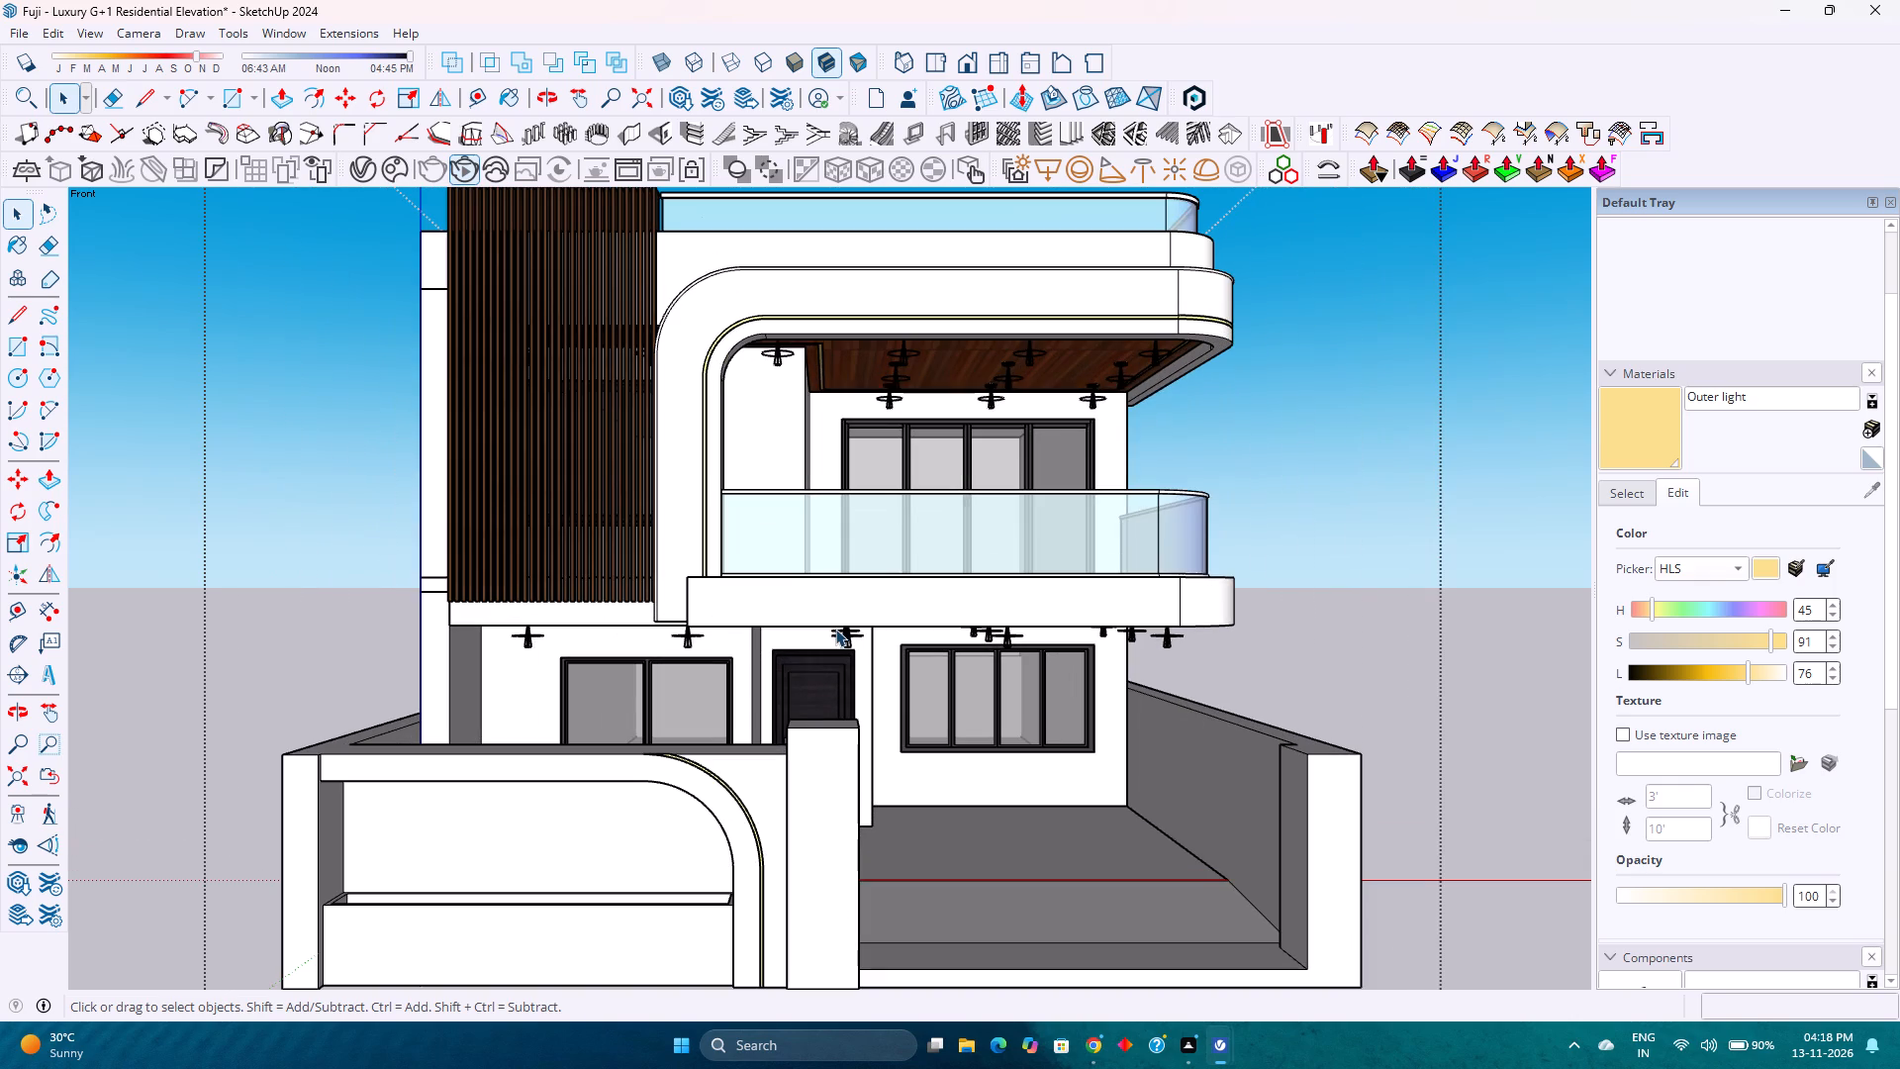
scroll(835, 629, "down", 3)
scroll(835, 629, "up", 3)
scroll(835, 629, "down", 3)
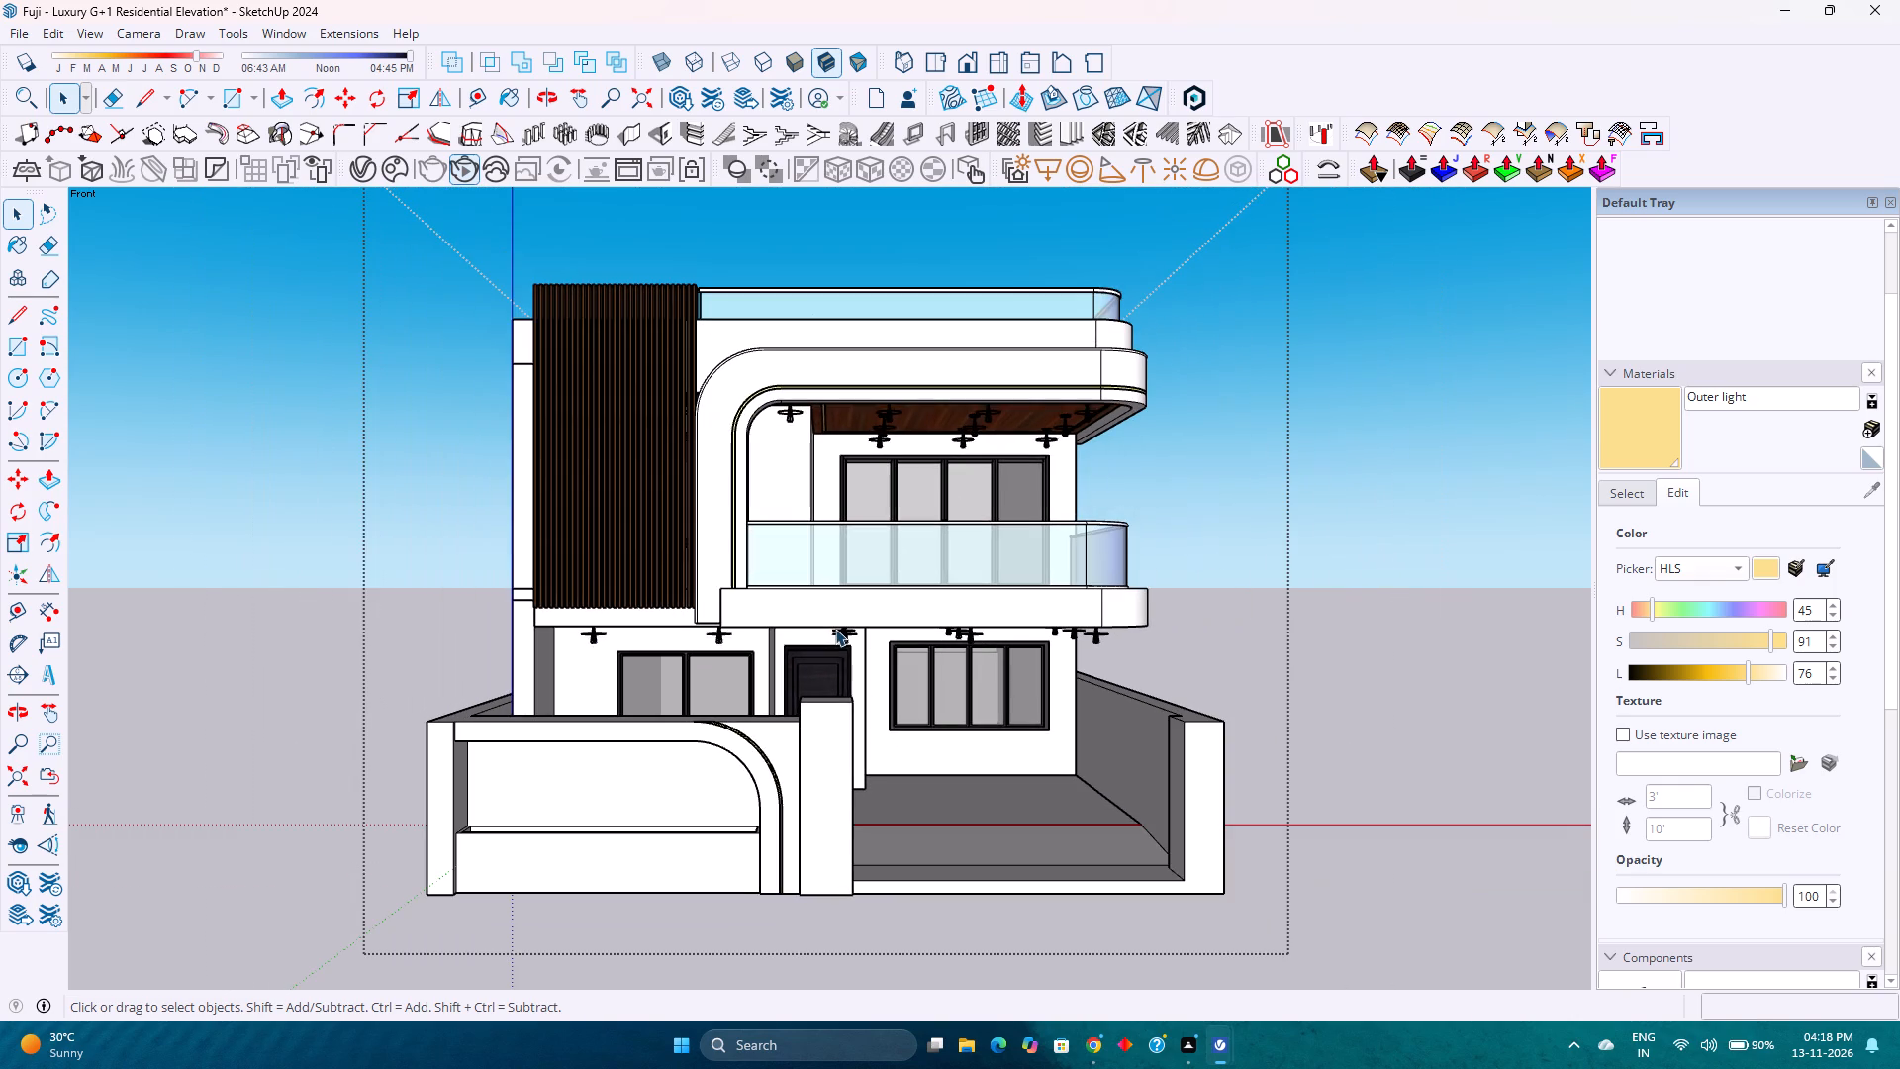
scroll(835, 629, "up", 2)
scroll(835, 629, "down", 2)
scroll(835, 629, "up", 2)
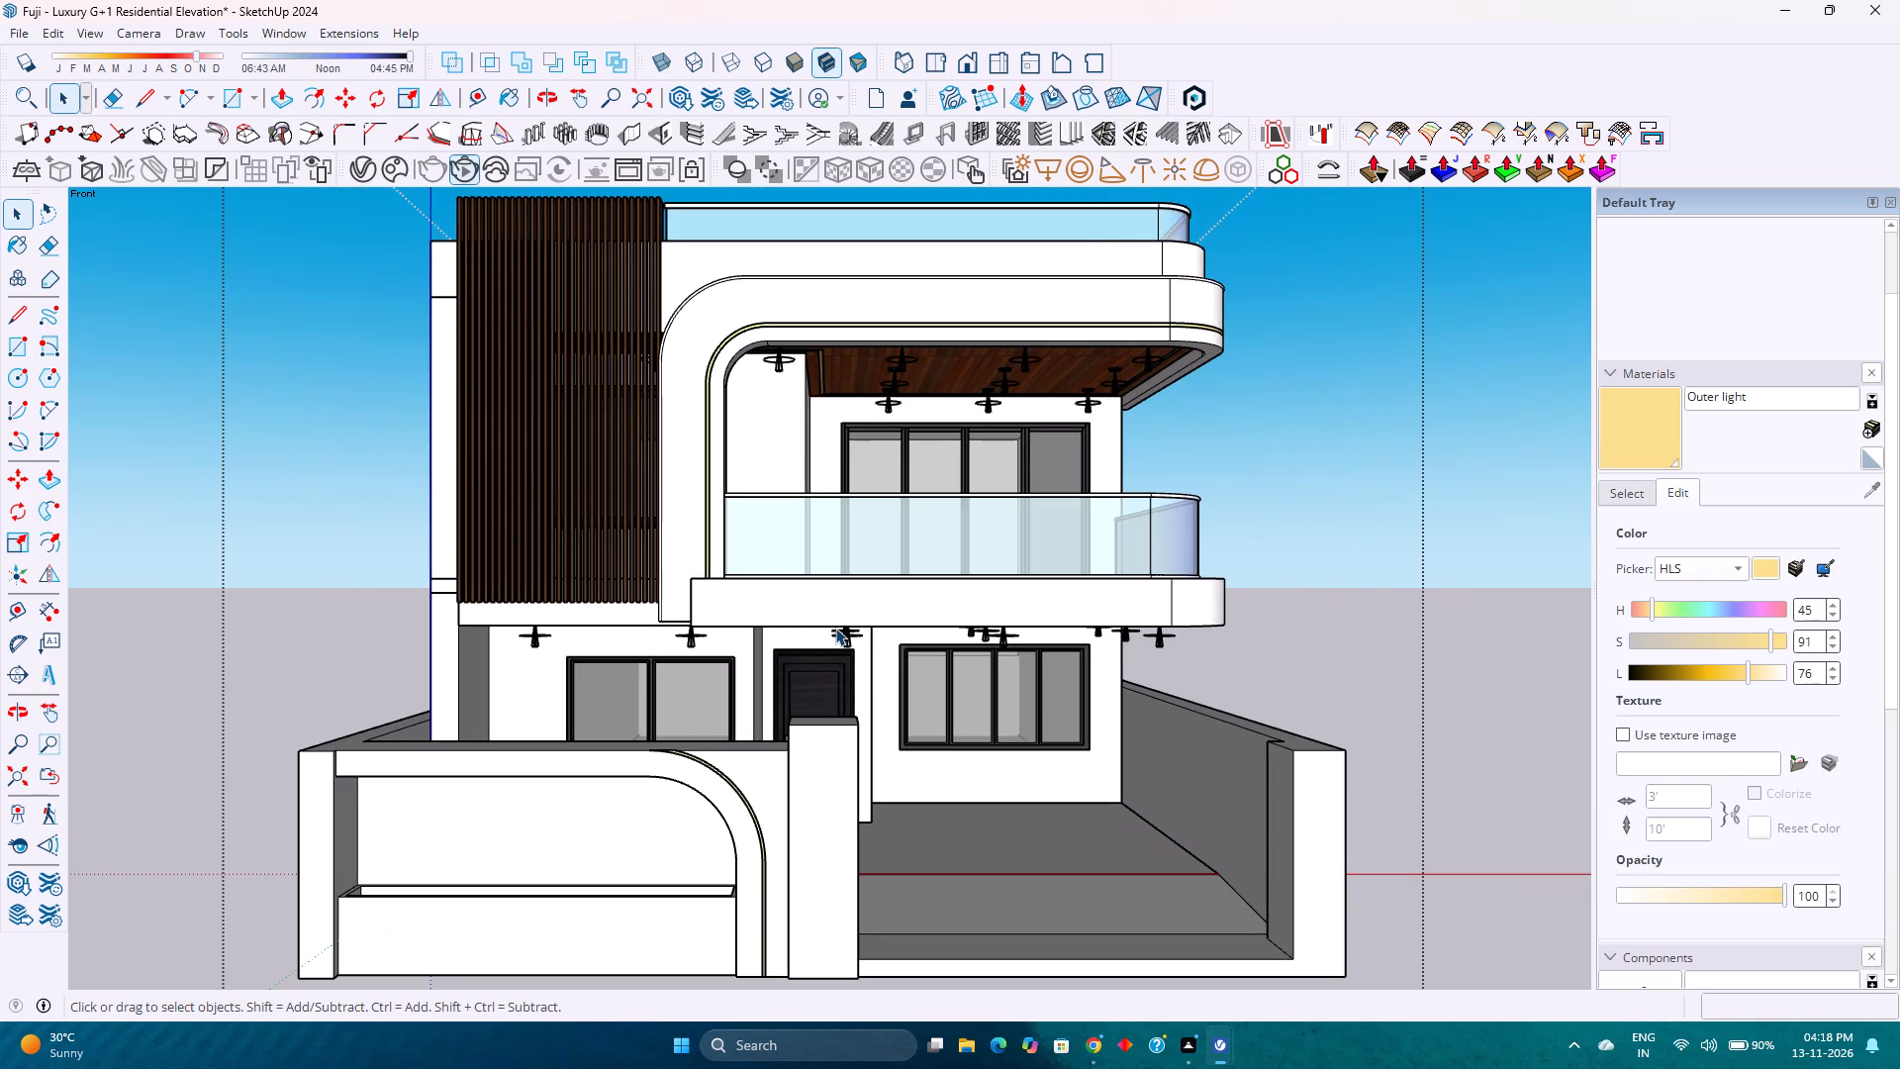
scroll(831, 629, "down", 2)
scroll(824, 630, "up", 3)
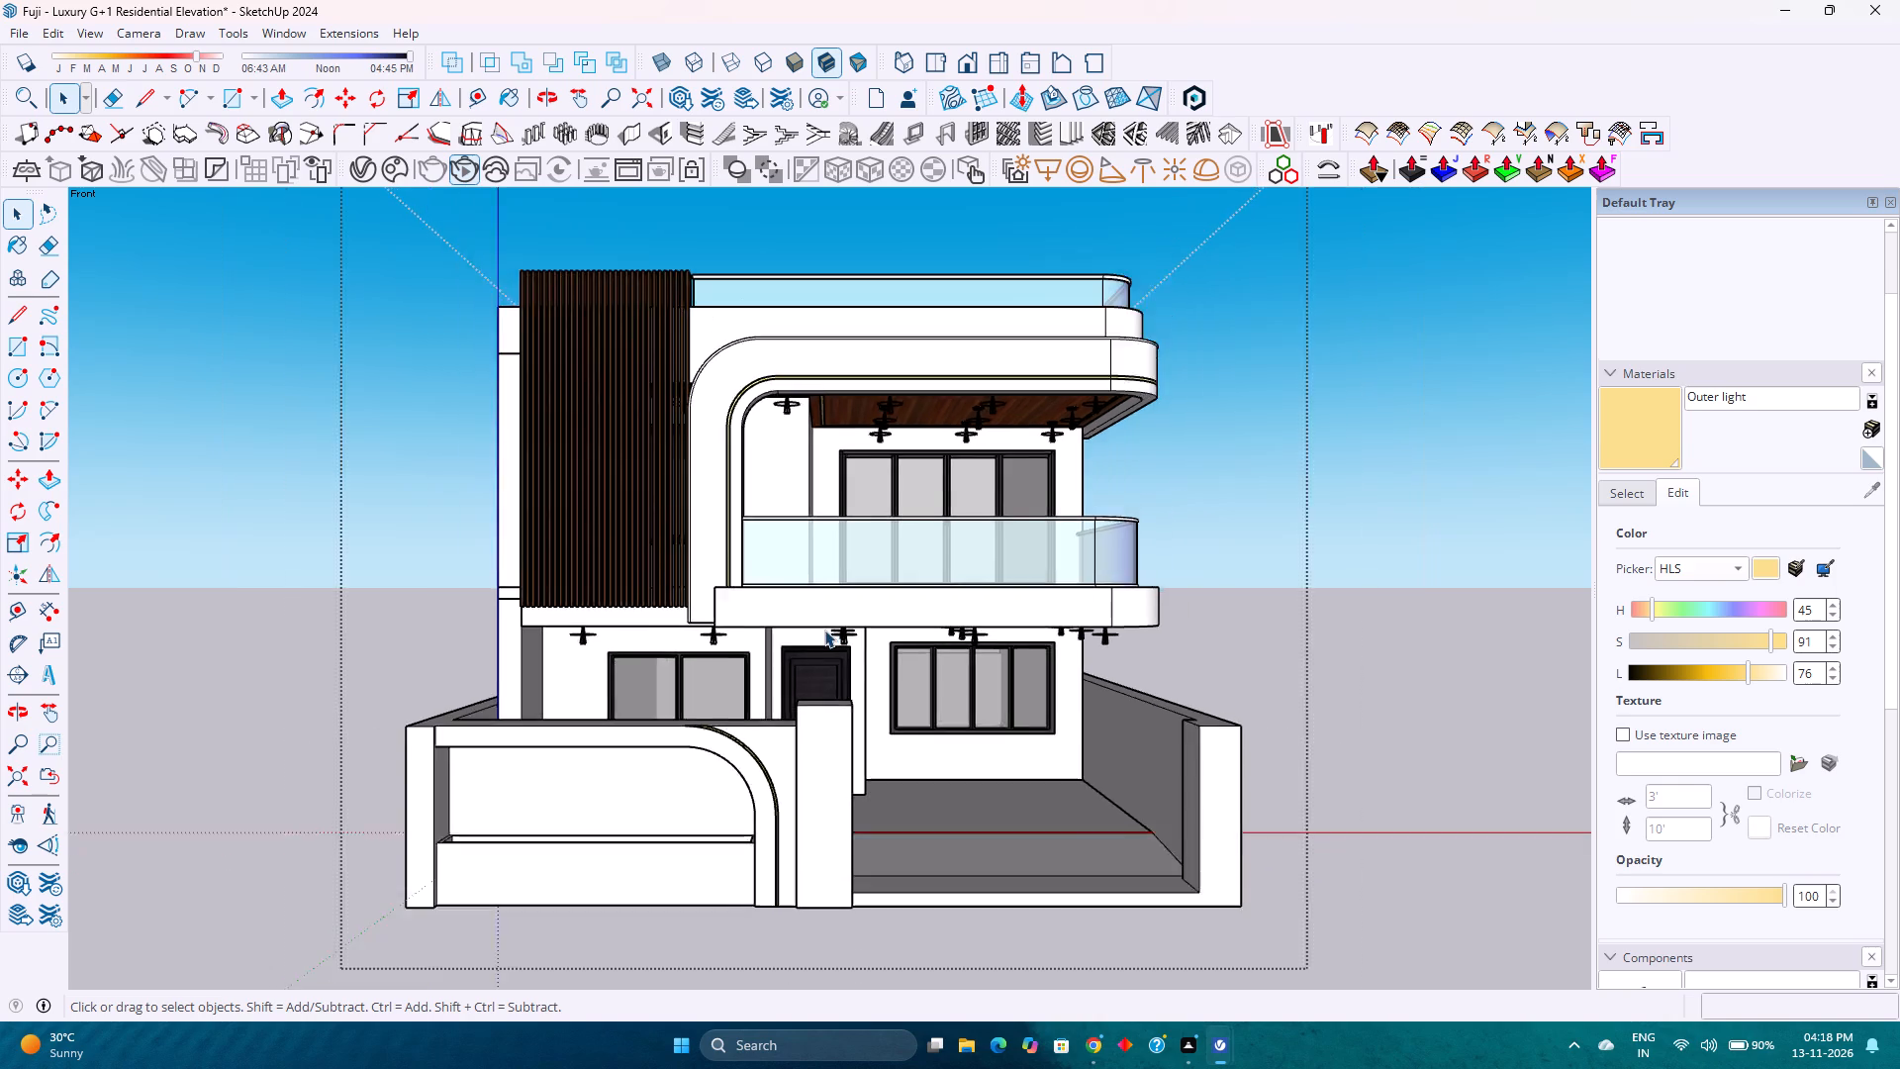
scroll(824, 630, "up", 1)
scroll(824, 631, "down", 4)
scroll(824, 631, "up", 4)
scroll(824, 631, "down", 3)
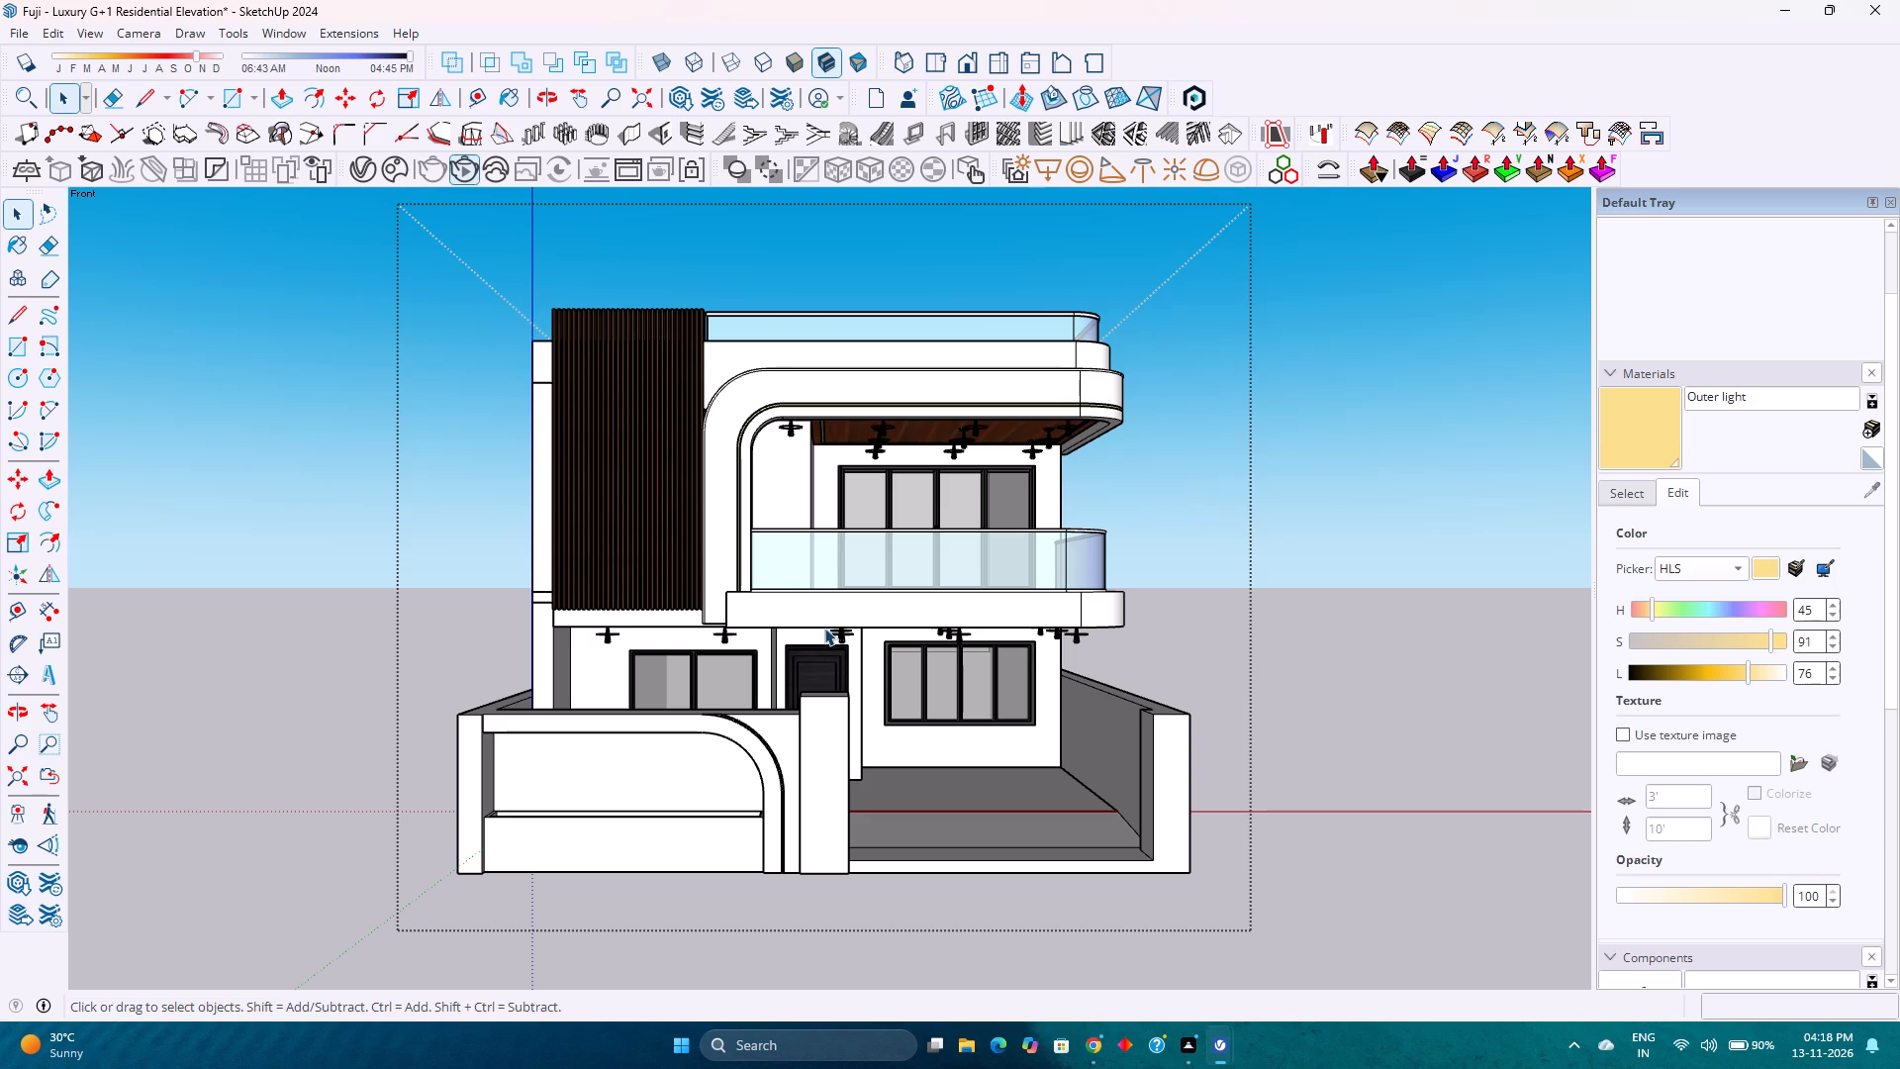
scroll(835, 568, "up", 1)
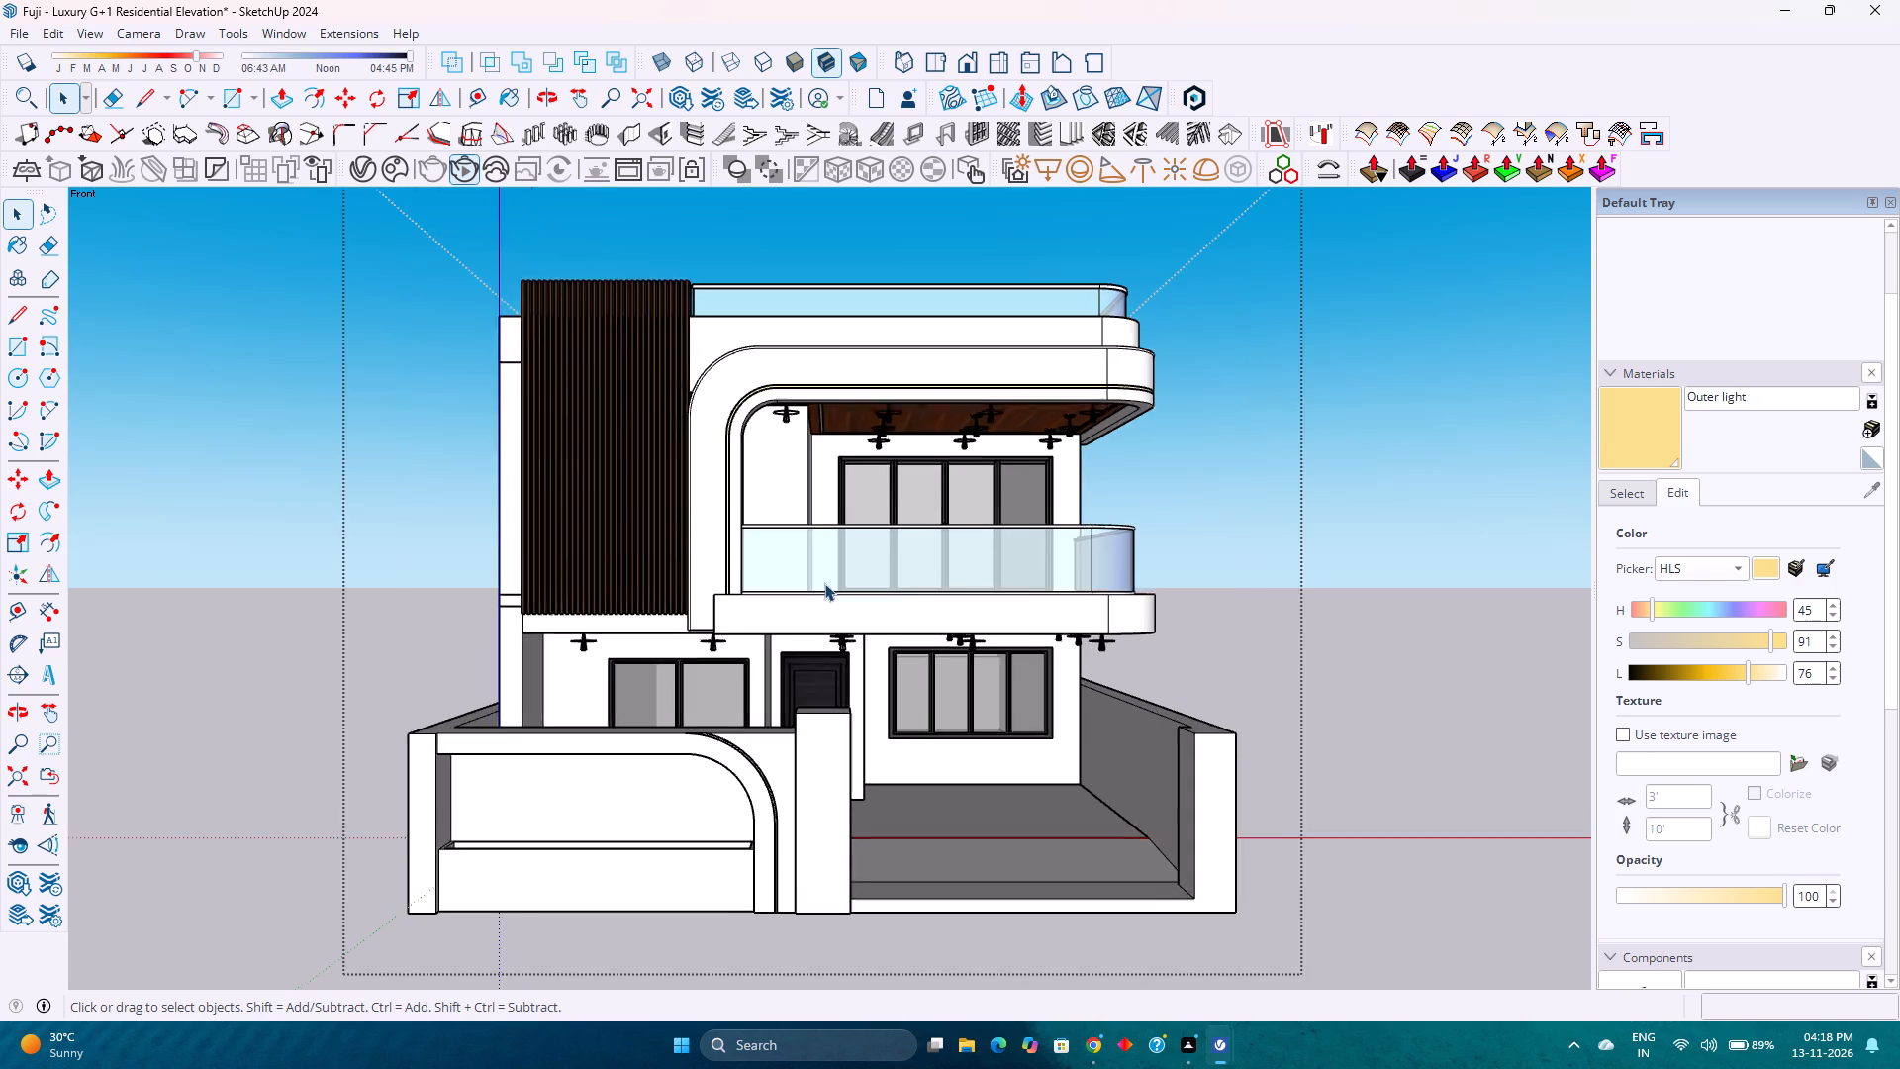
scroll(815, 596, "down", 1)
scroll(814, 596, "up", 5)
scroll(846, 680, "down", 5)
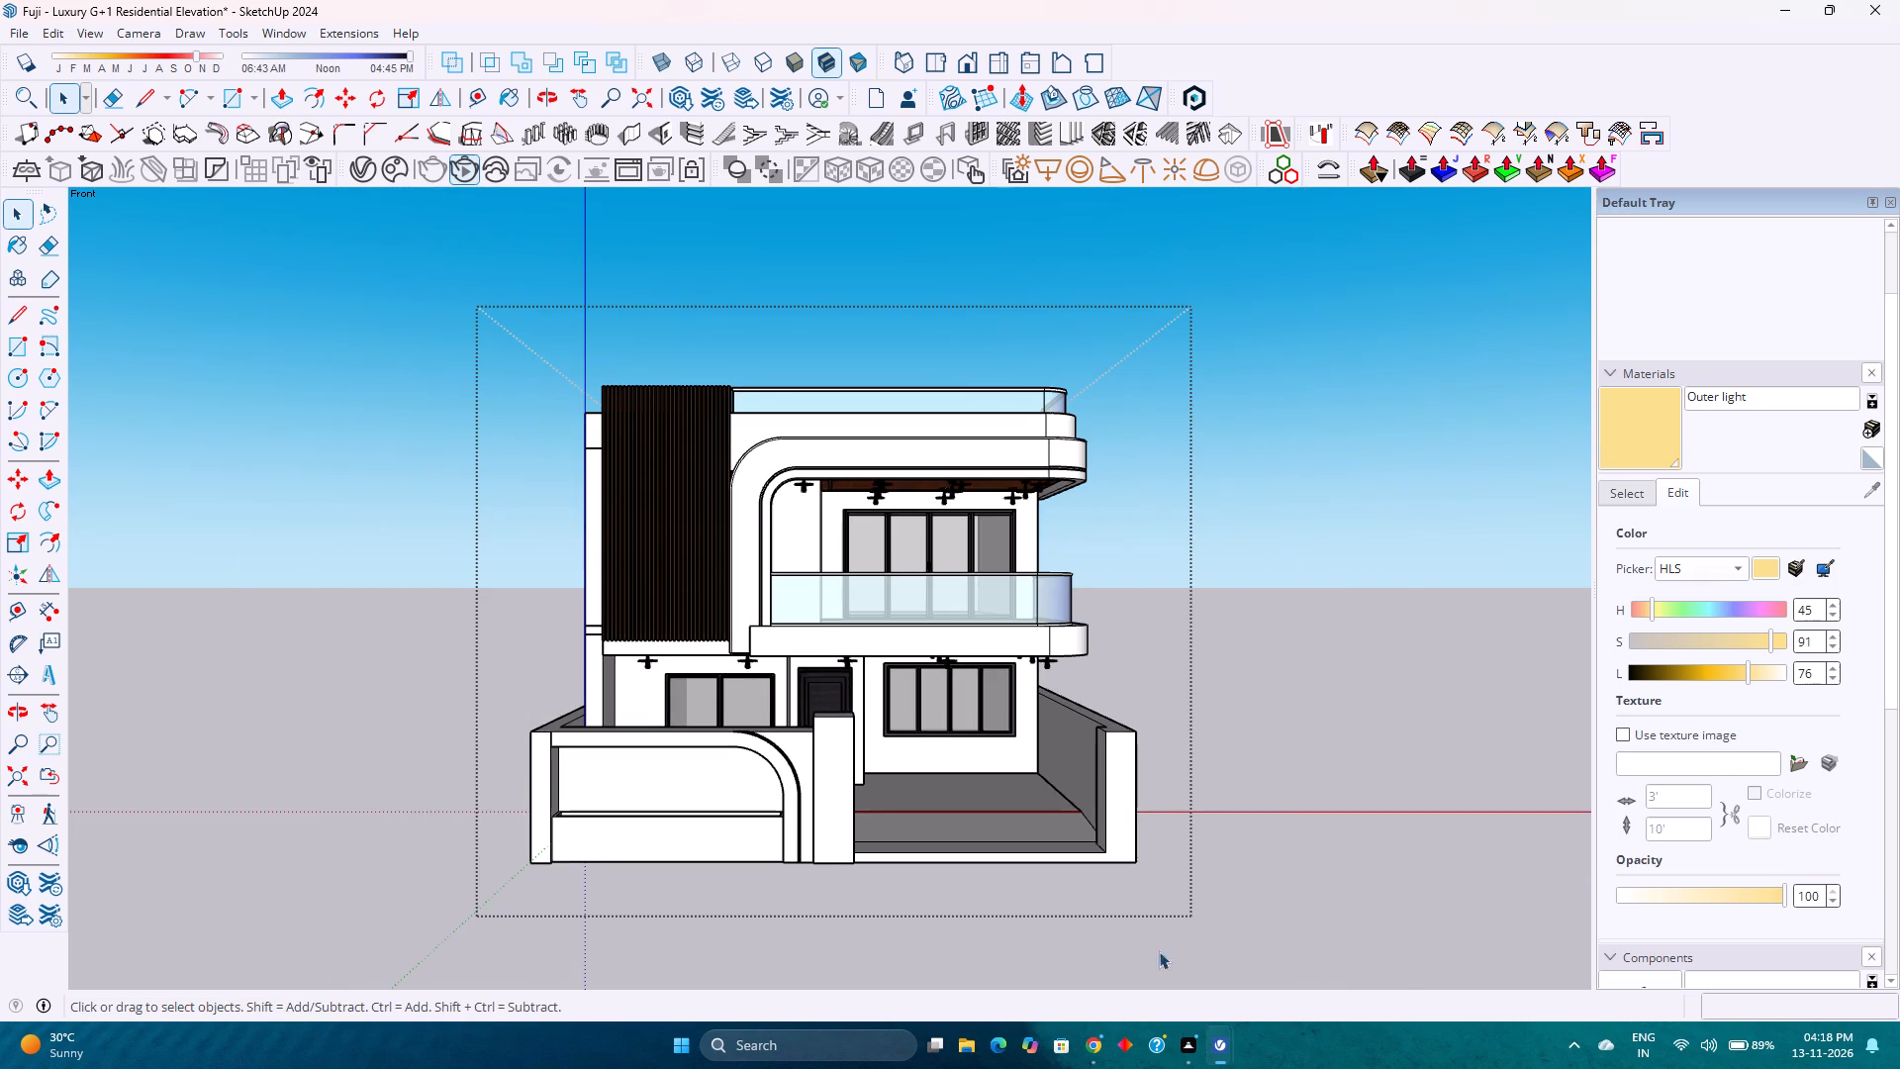
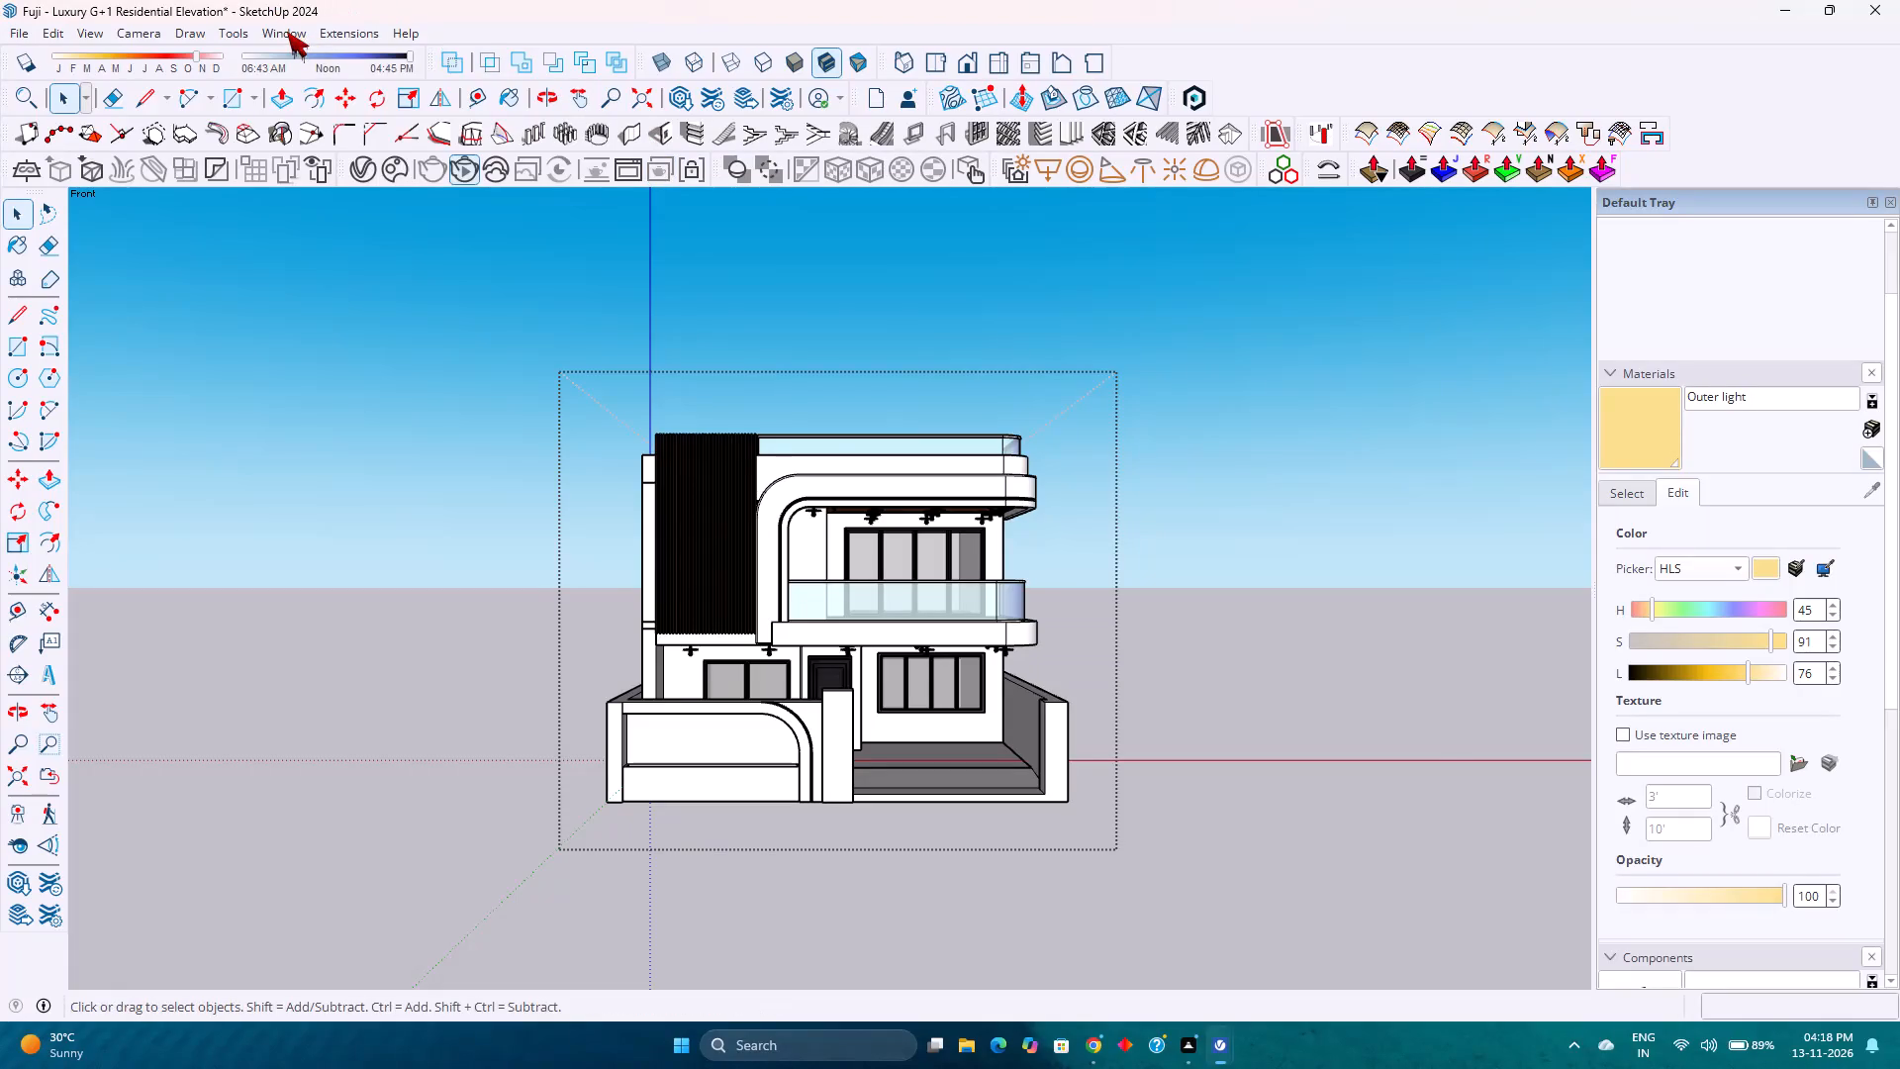
Open the 3D Warehouse model library.
left_click(287, 32)
right_click_drag(336, 109, 356, 177)
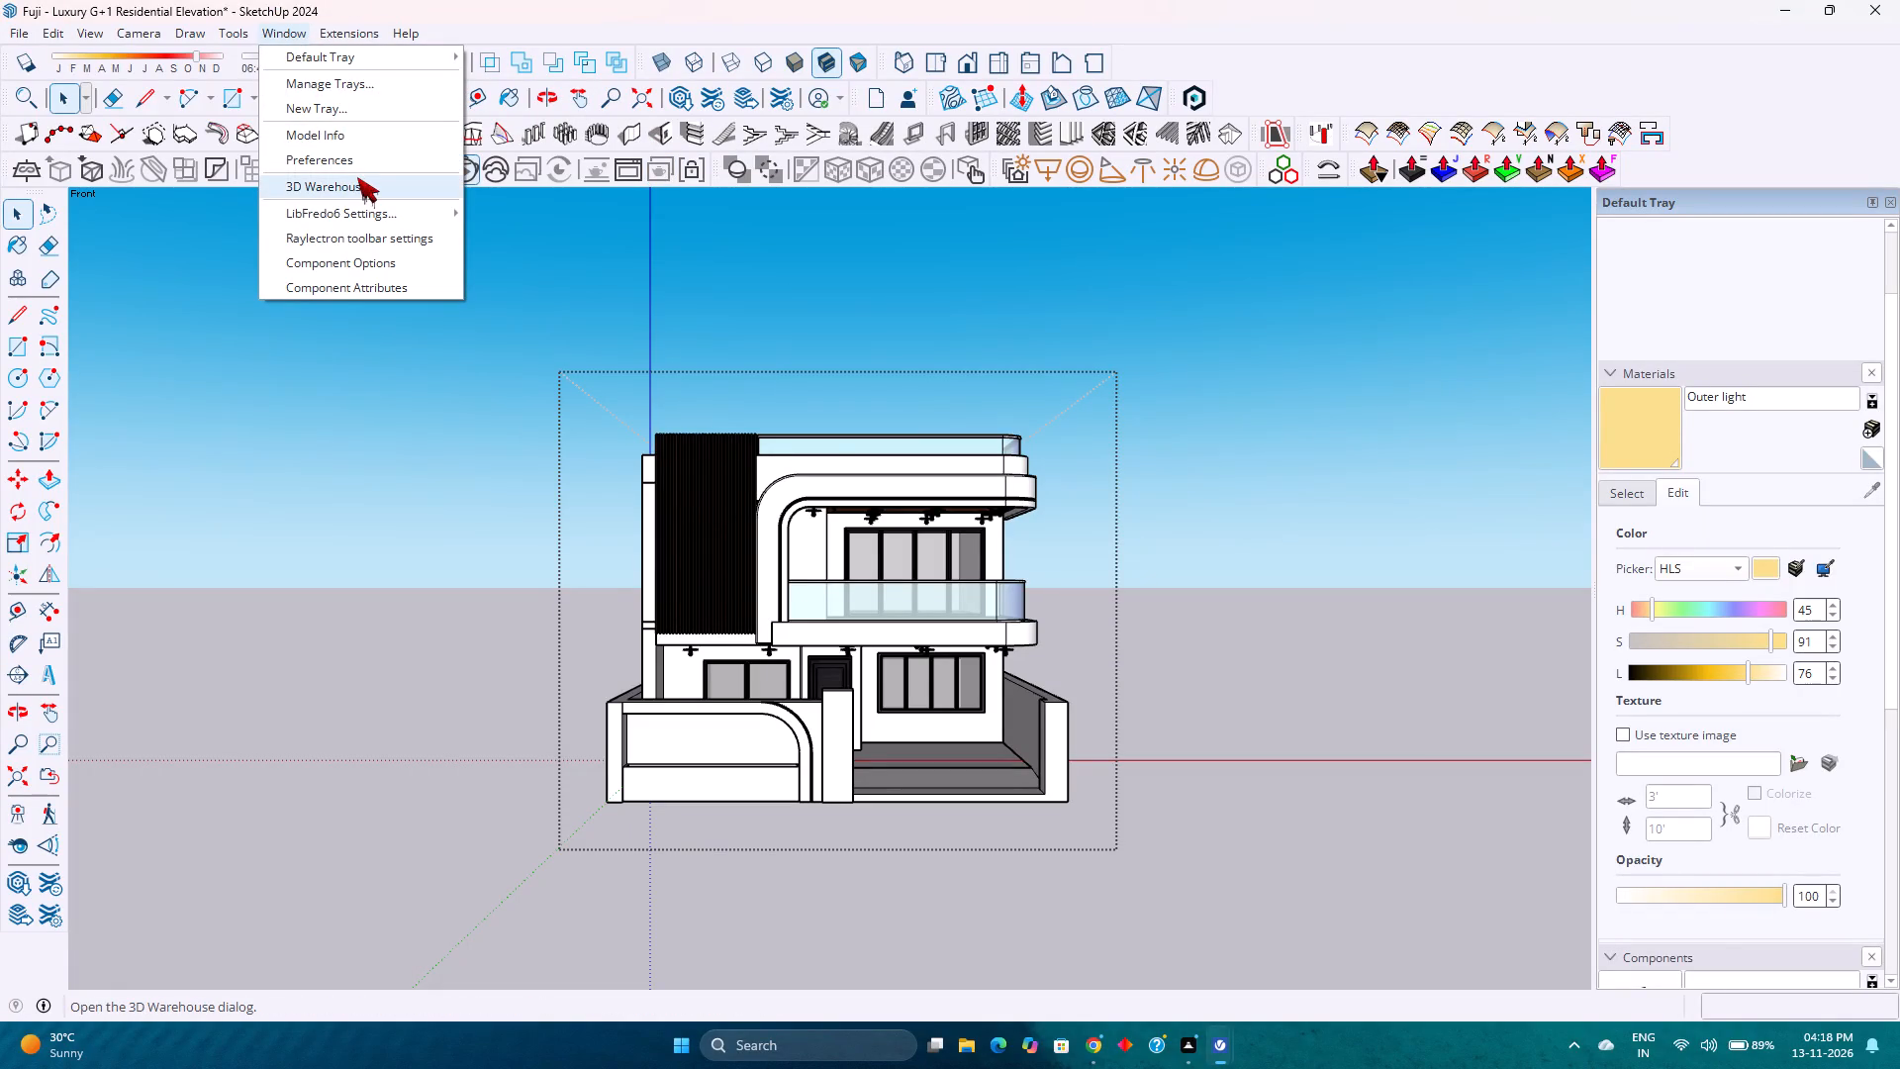
left_click(357, 177)
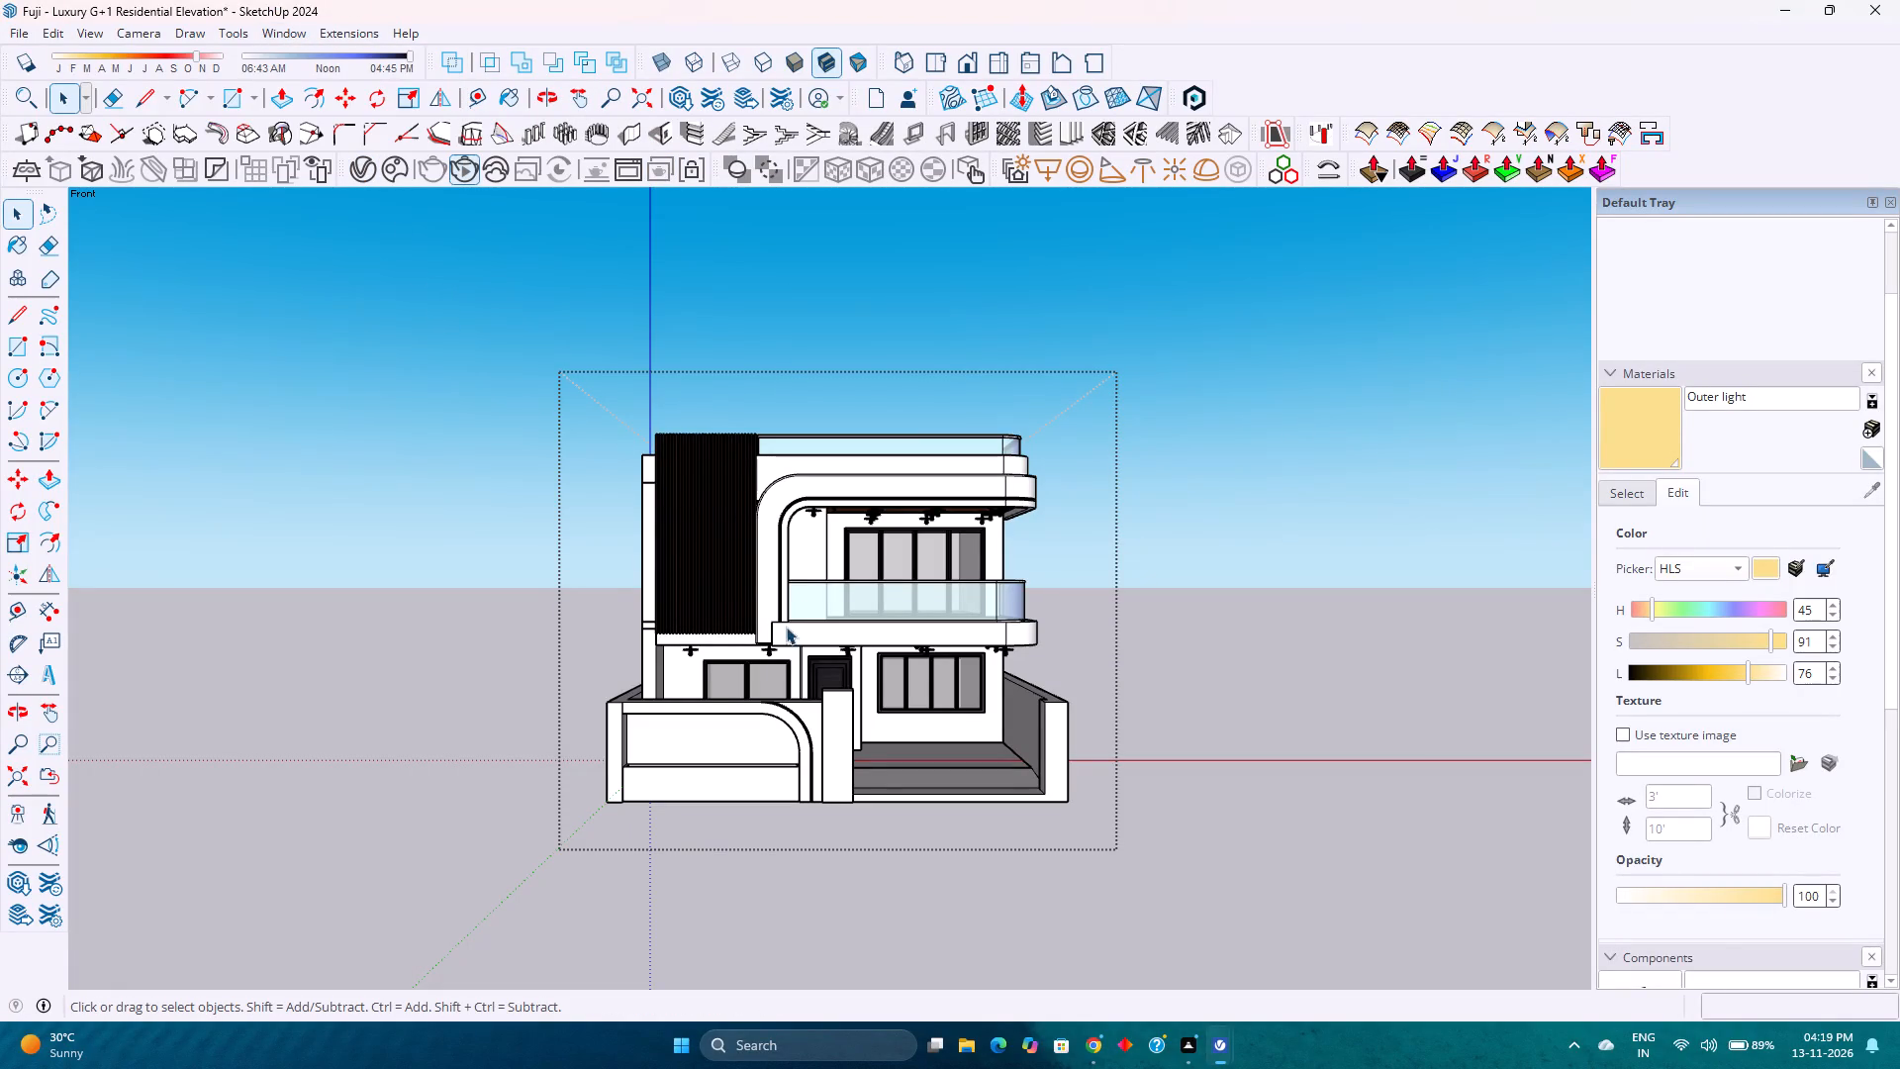
left_click(271, 29)
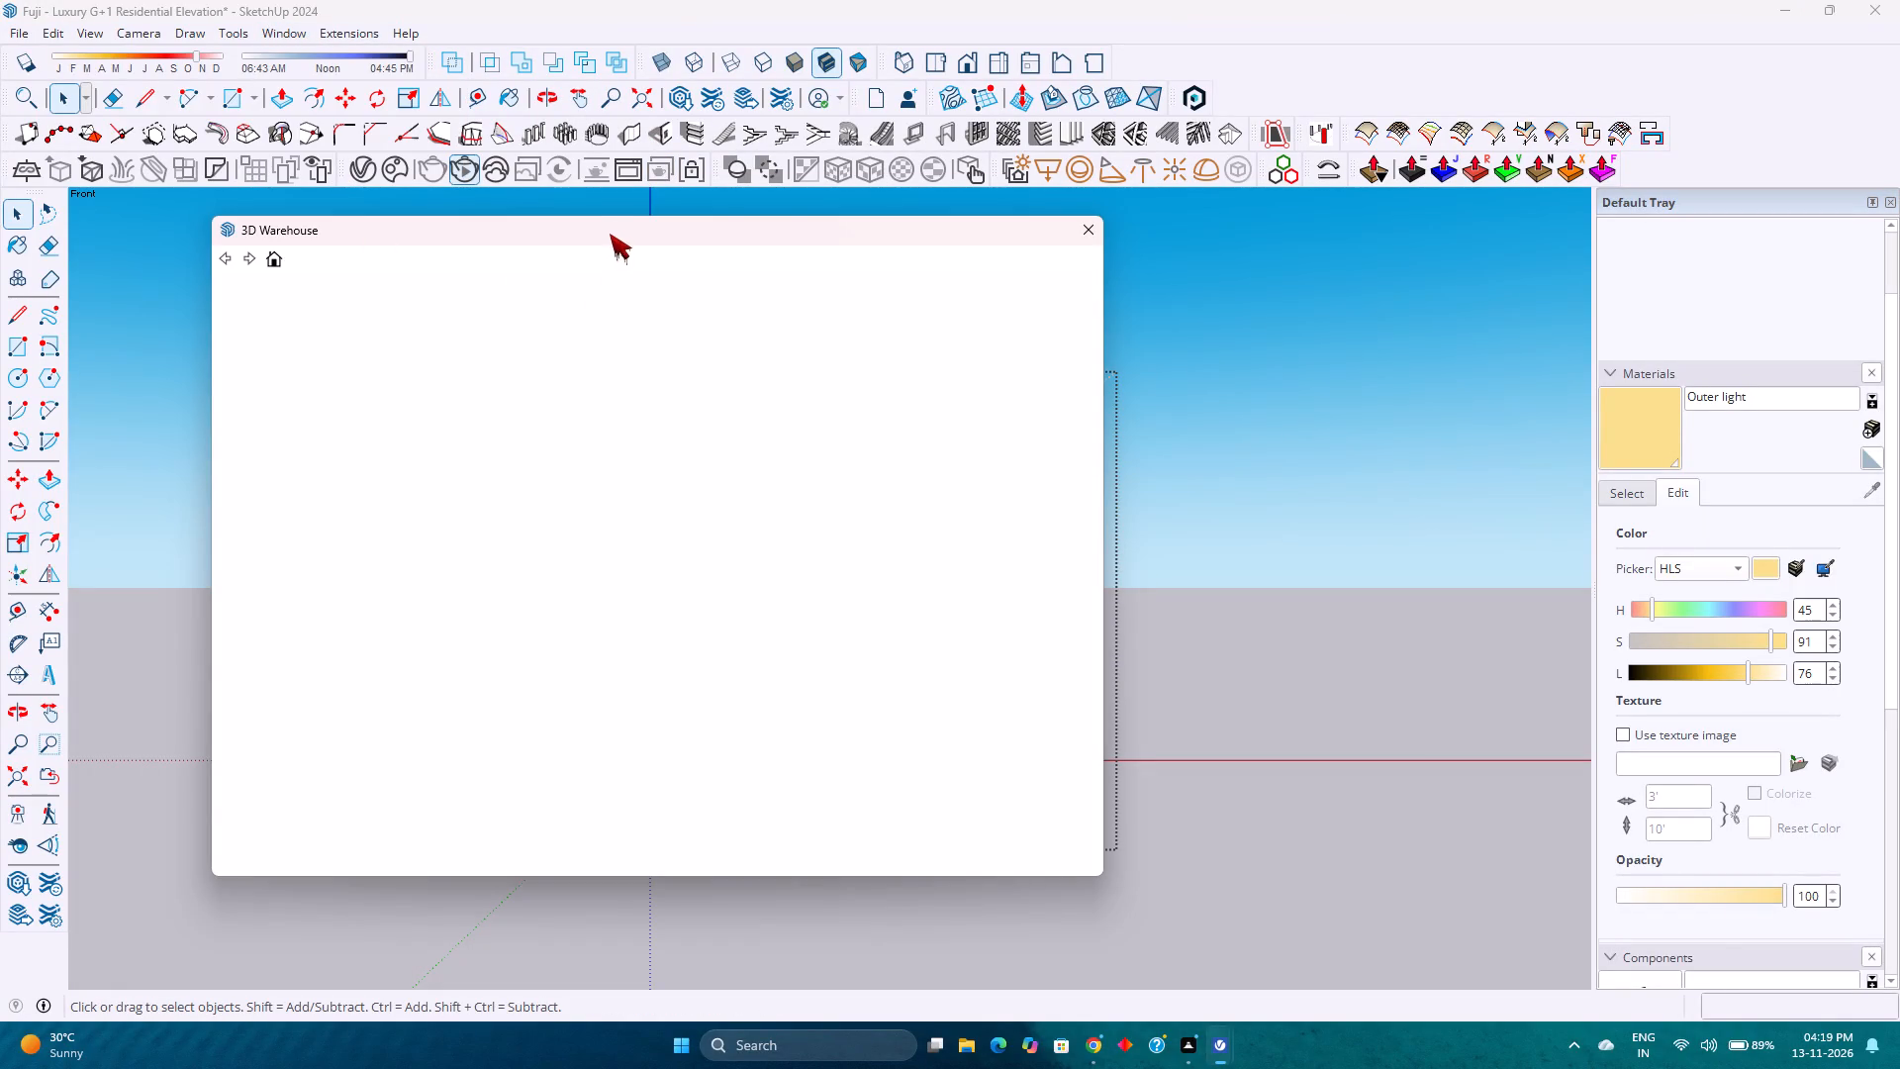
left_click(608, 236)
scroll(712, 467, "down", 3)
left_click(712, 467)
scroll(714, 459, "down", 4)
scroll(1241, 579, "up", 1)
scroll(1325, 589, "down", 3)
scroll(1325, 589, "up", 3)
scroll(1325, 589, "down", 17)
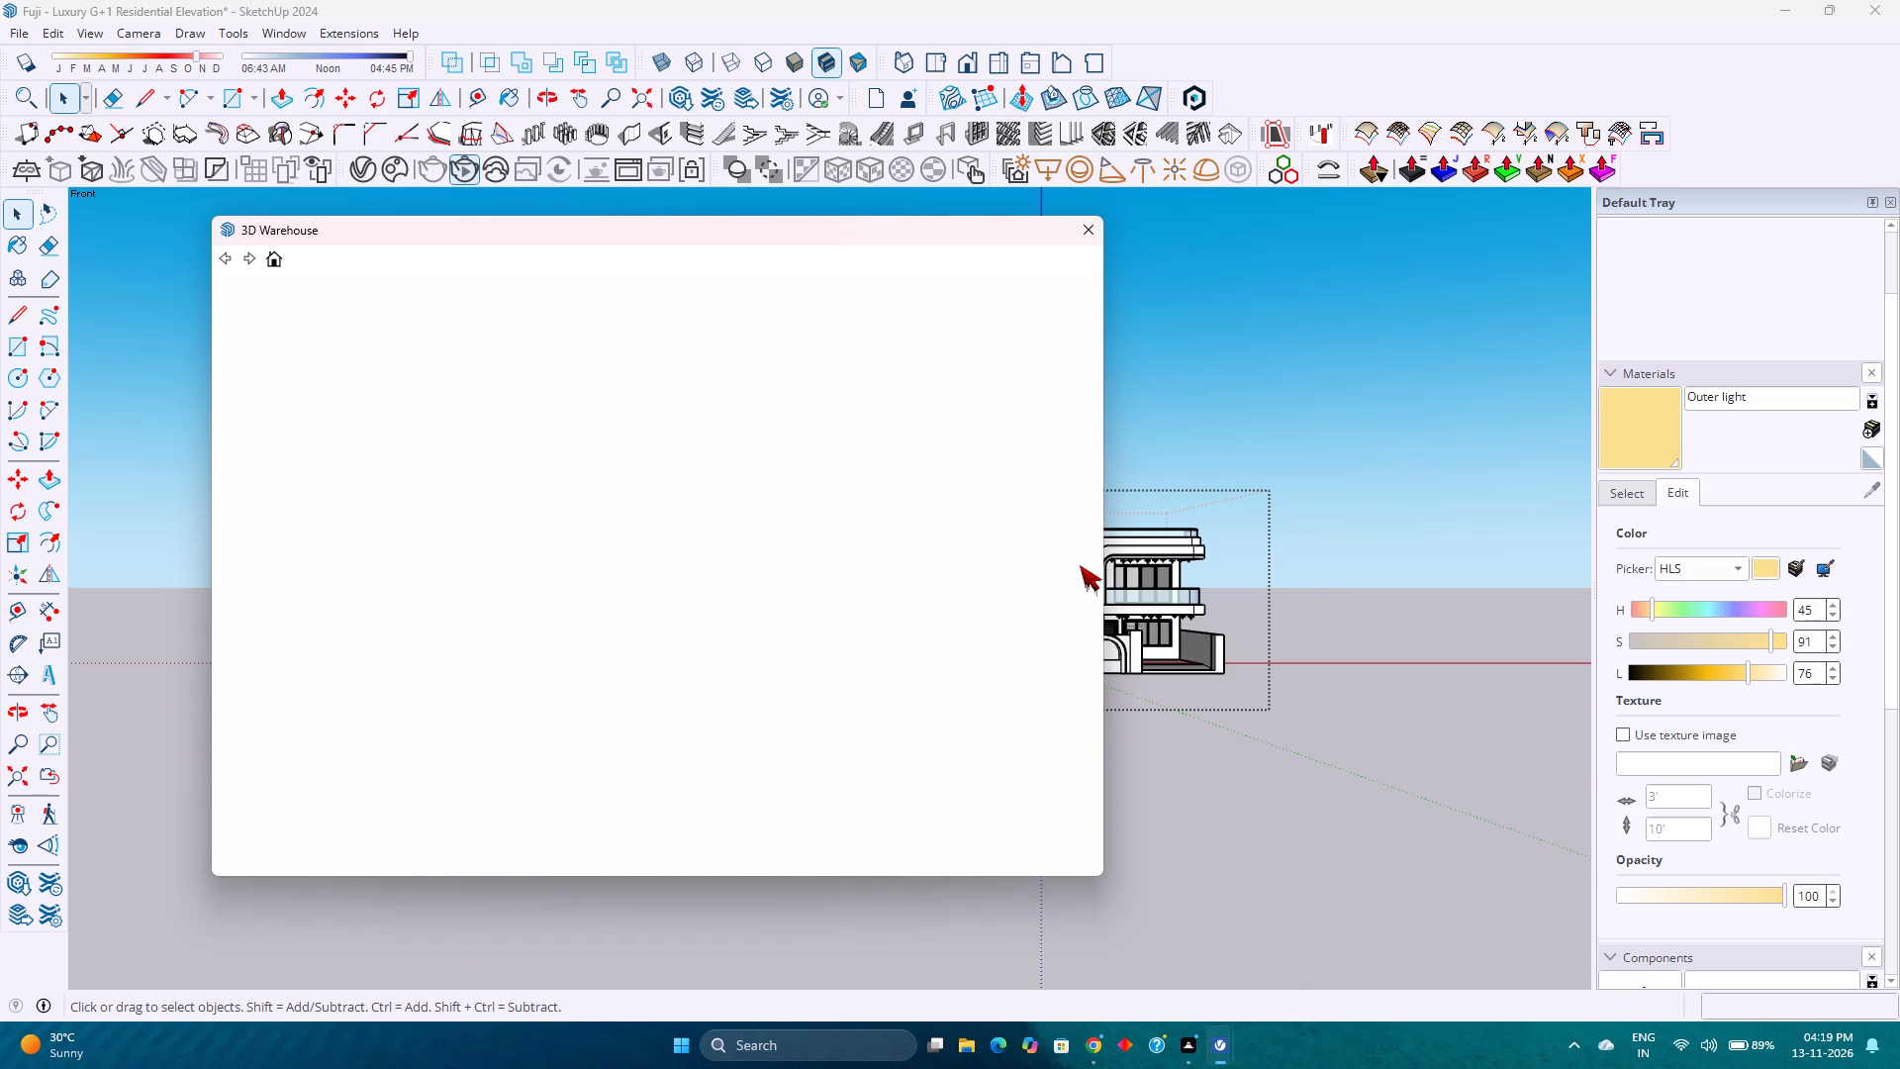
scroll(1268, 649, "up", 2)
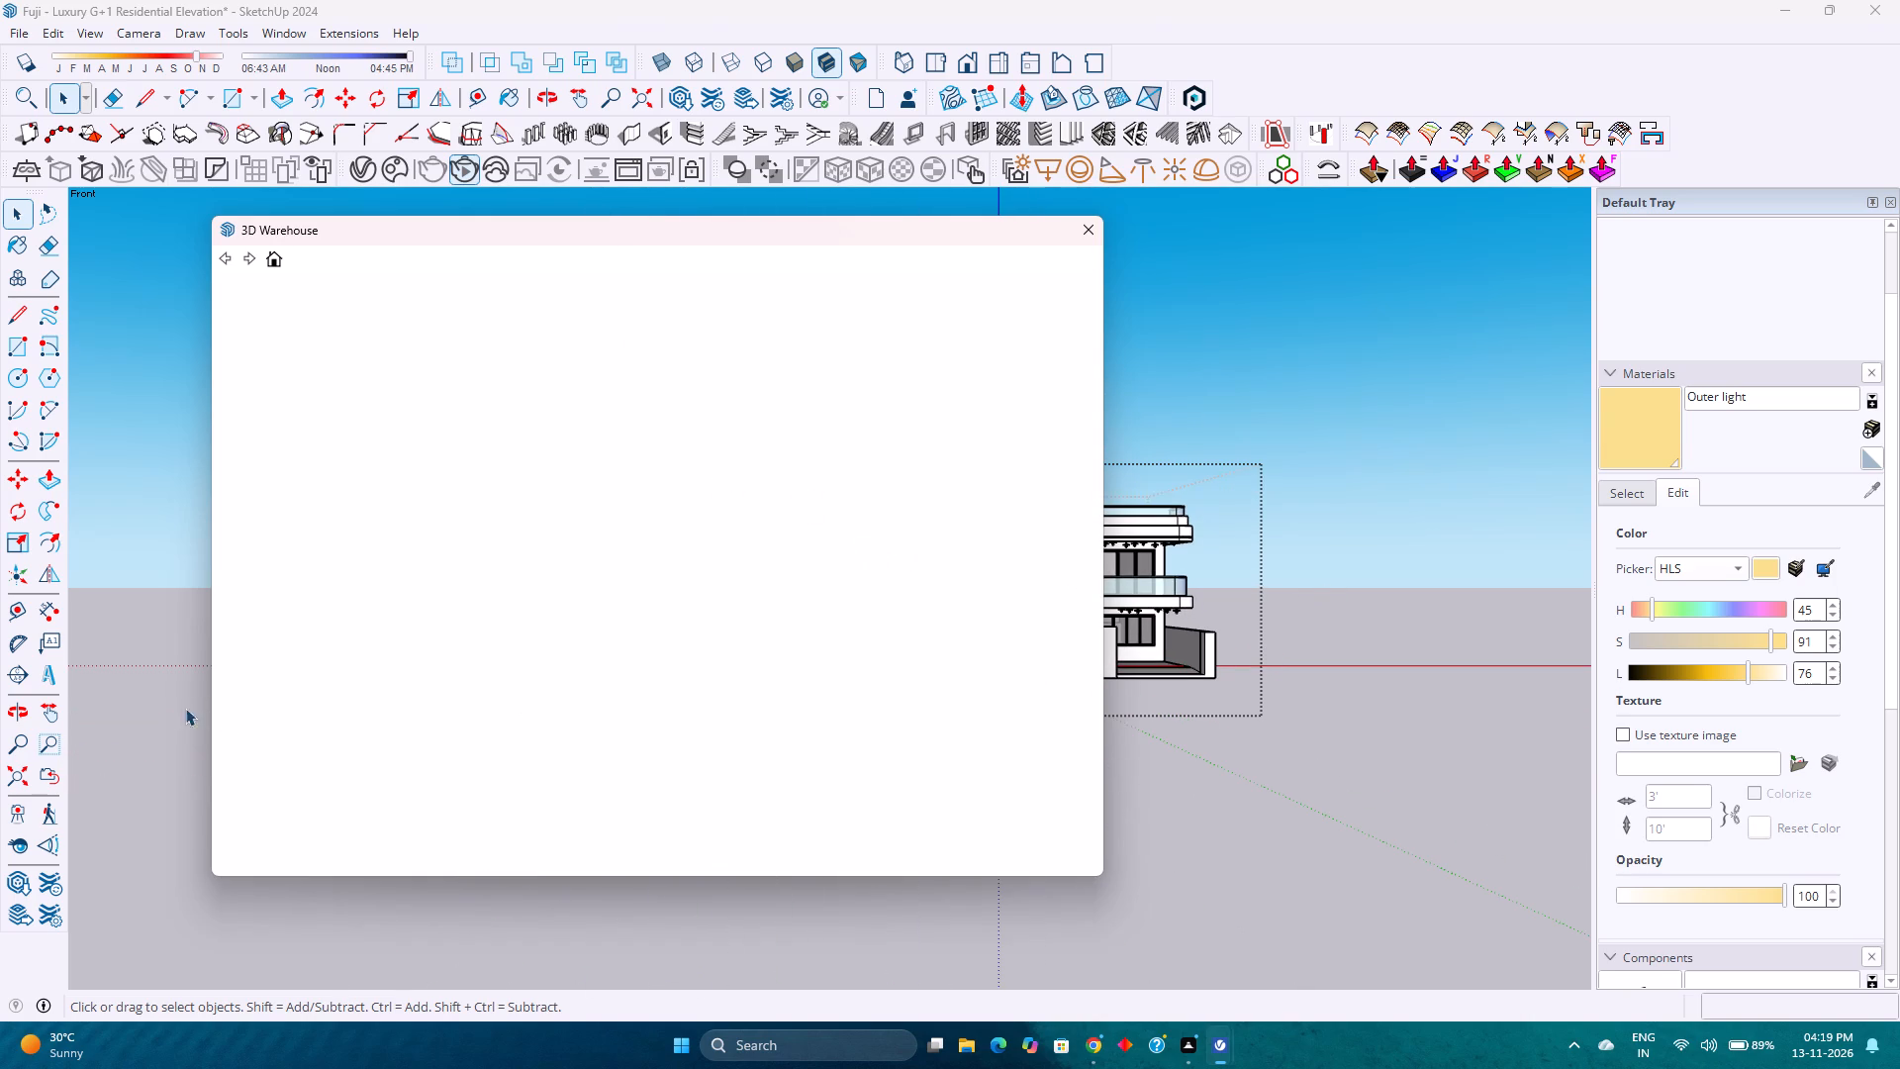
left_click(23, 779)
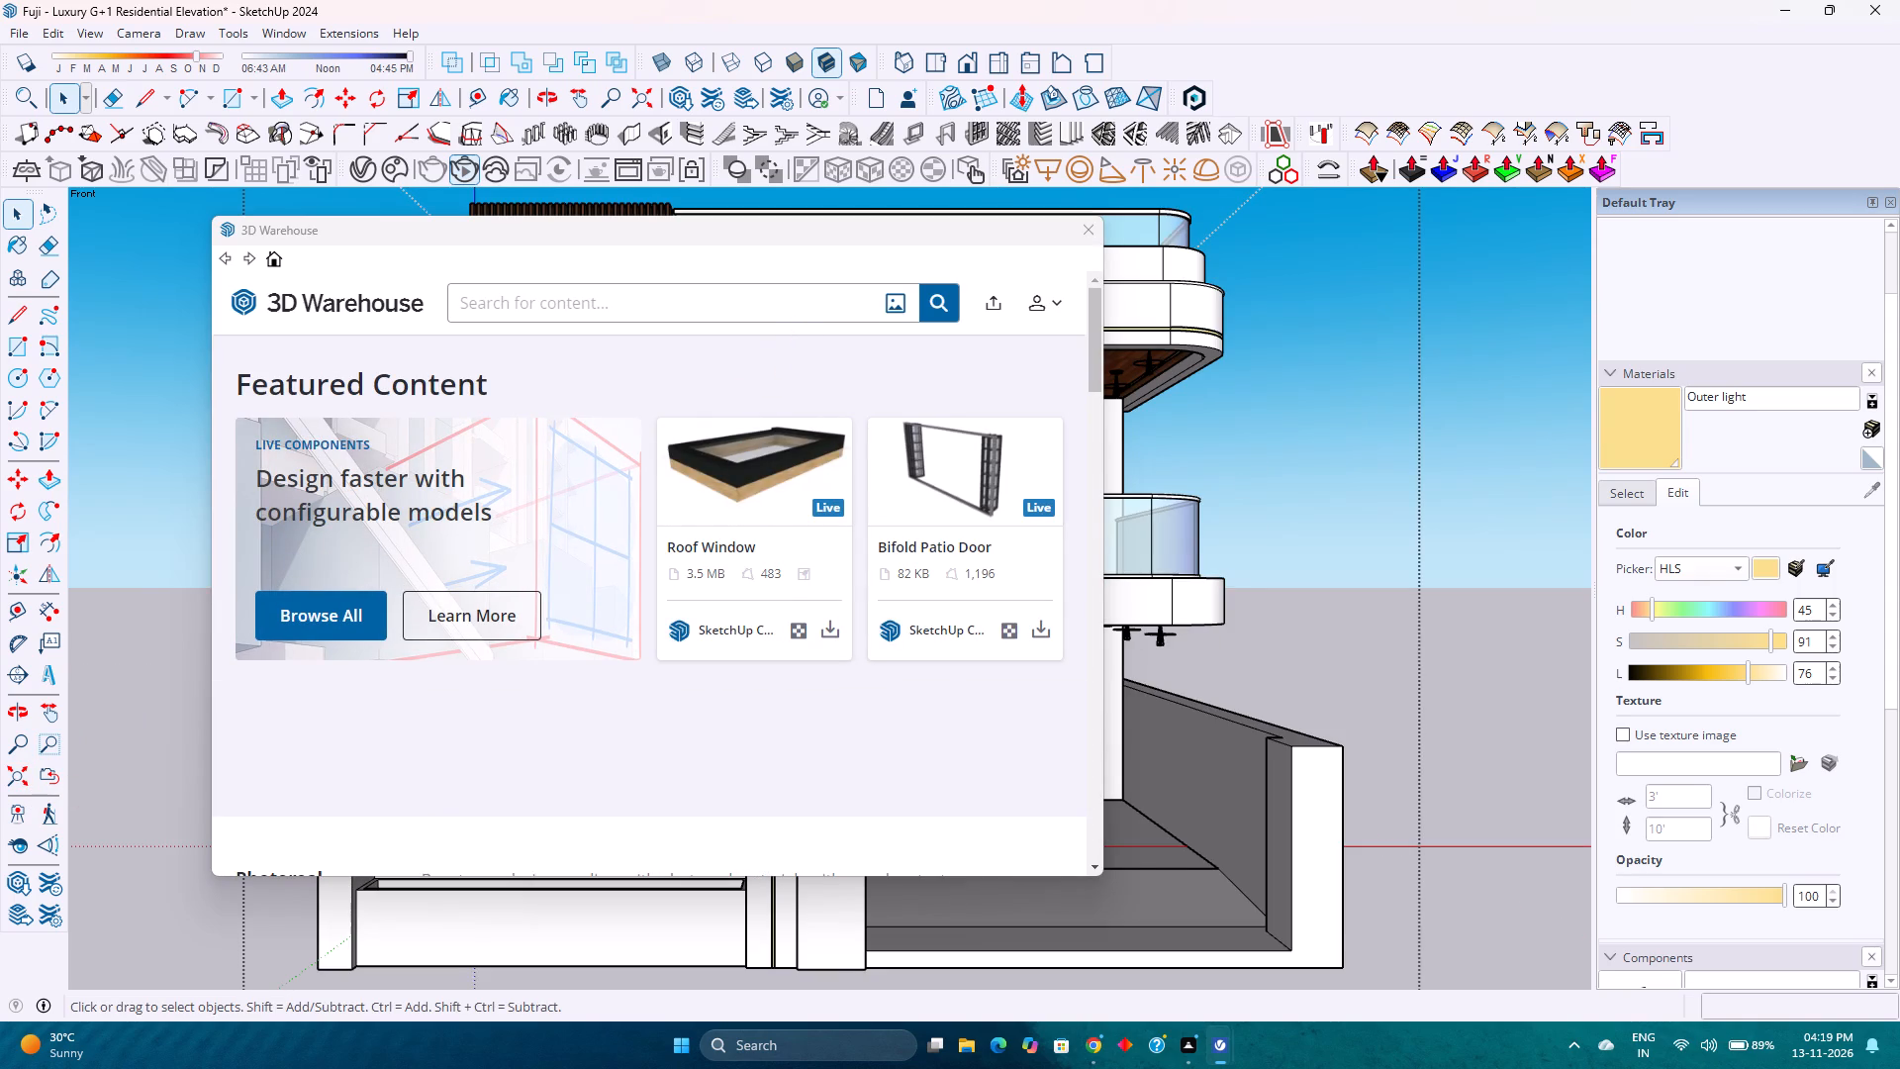
Look through the 3D Warehouse home page's featured content, photoreal materials and brand catalogs.
left_click(804, 312)
scroll(743, 514, "down", 2)
scroll(789, 587, "down", 4)
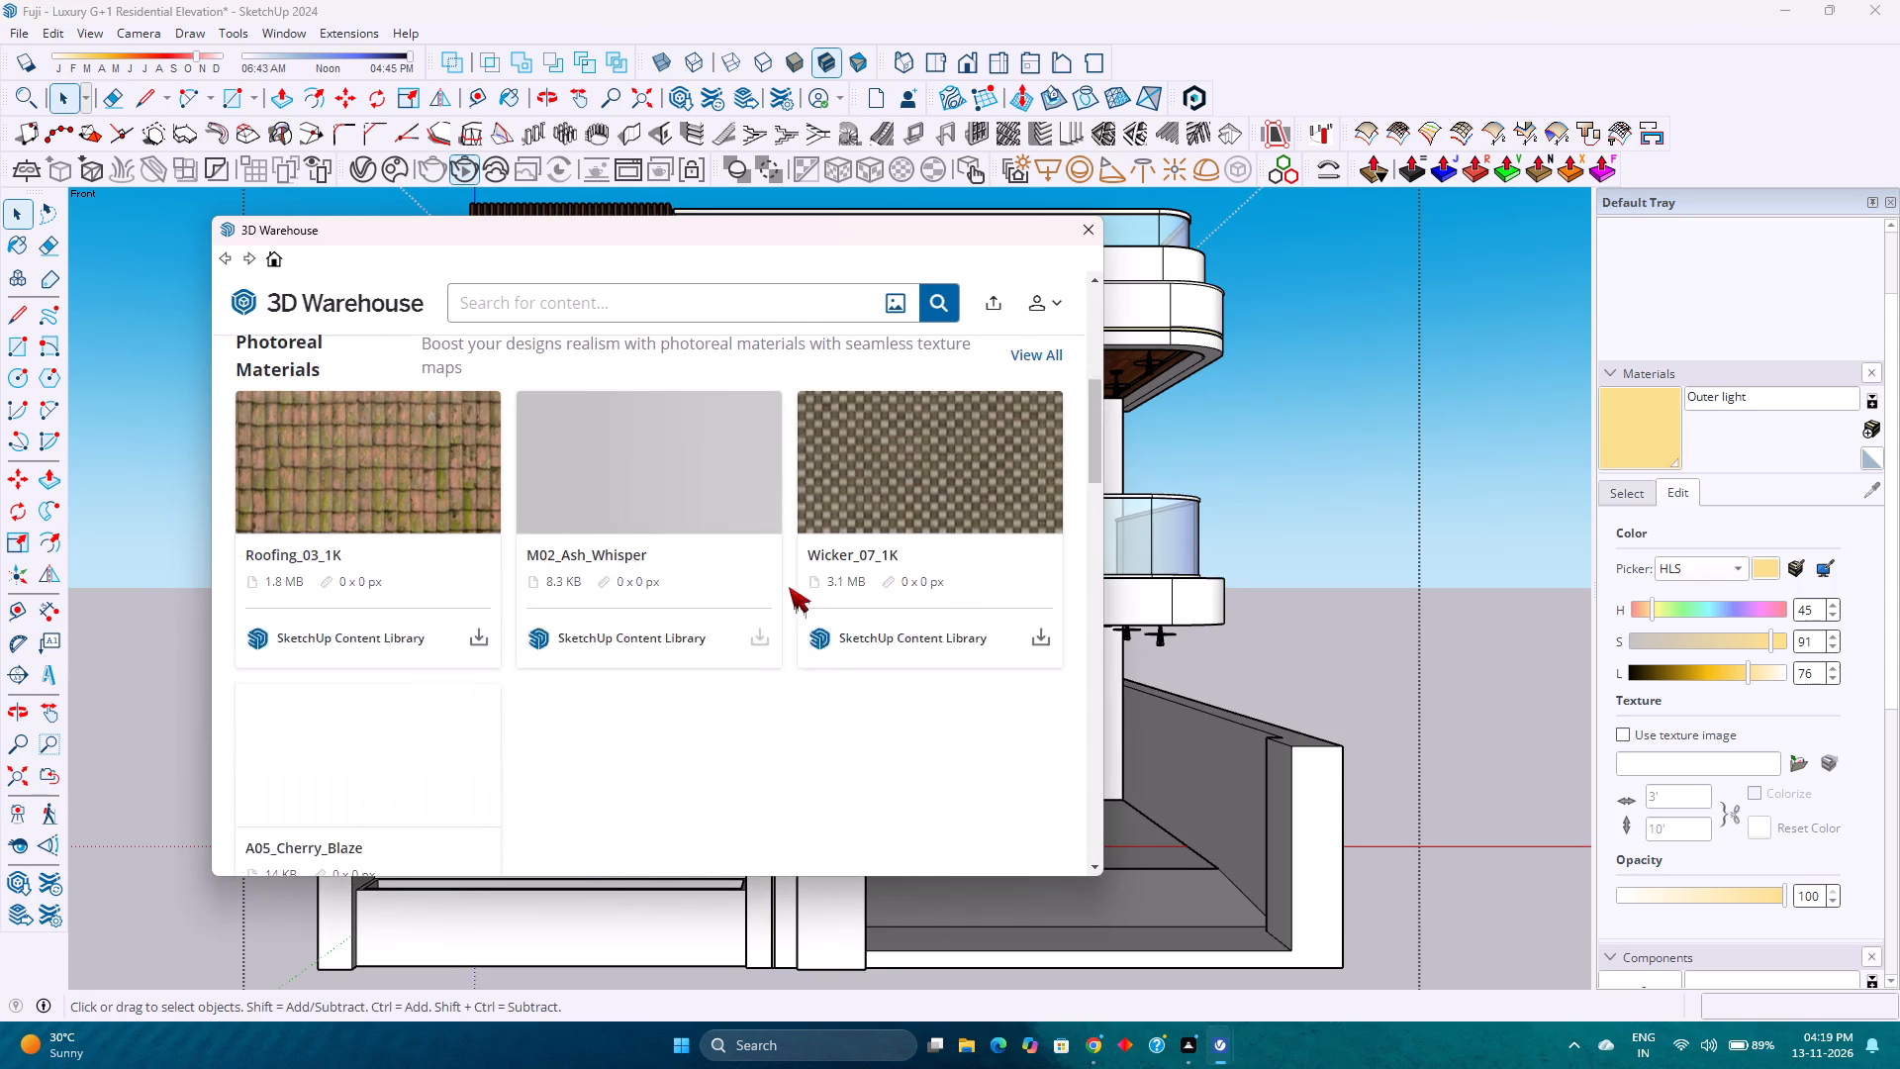
scroll(609, 692, "down", 1)
scroll(609, 692, "up", 1)
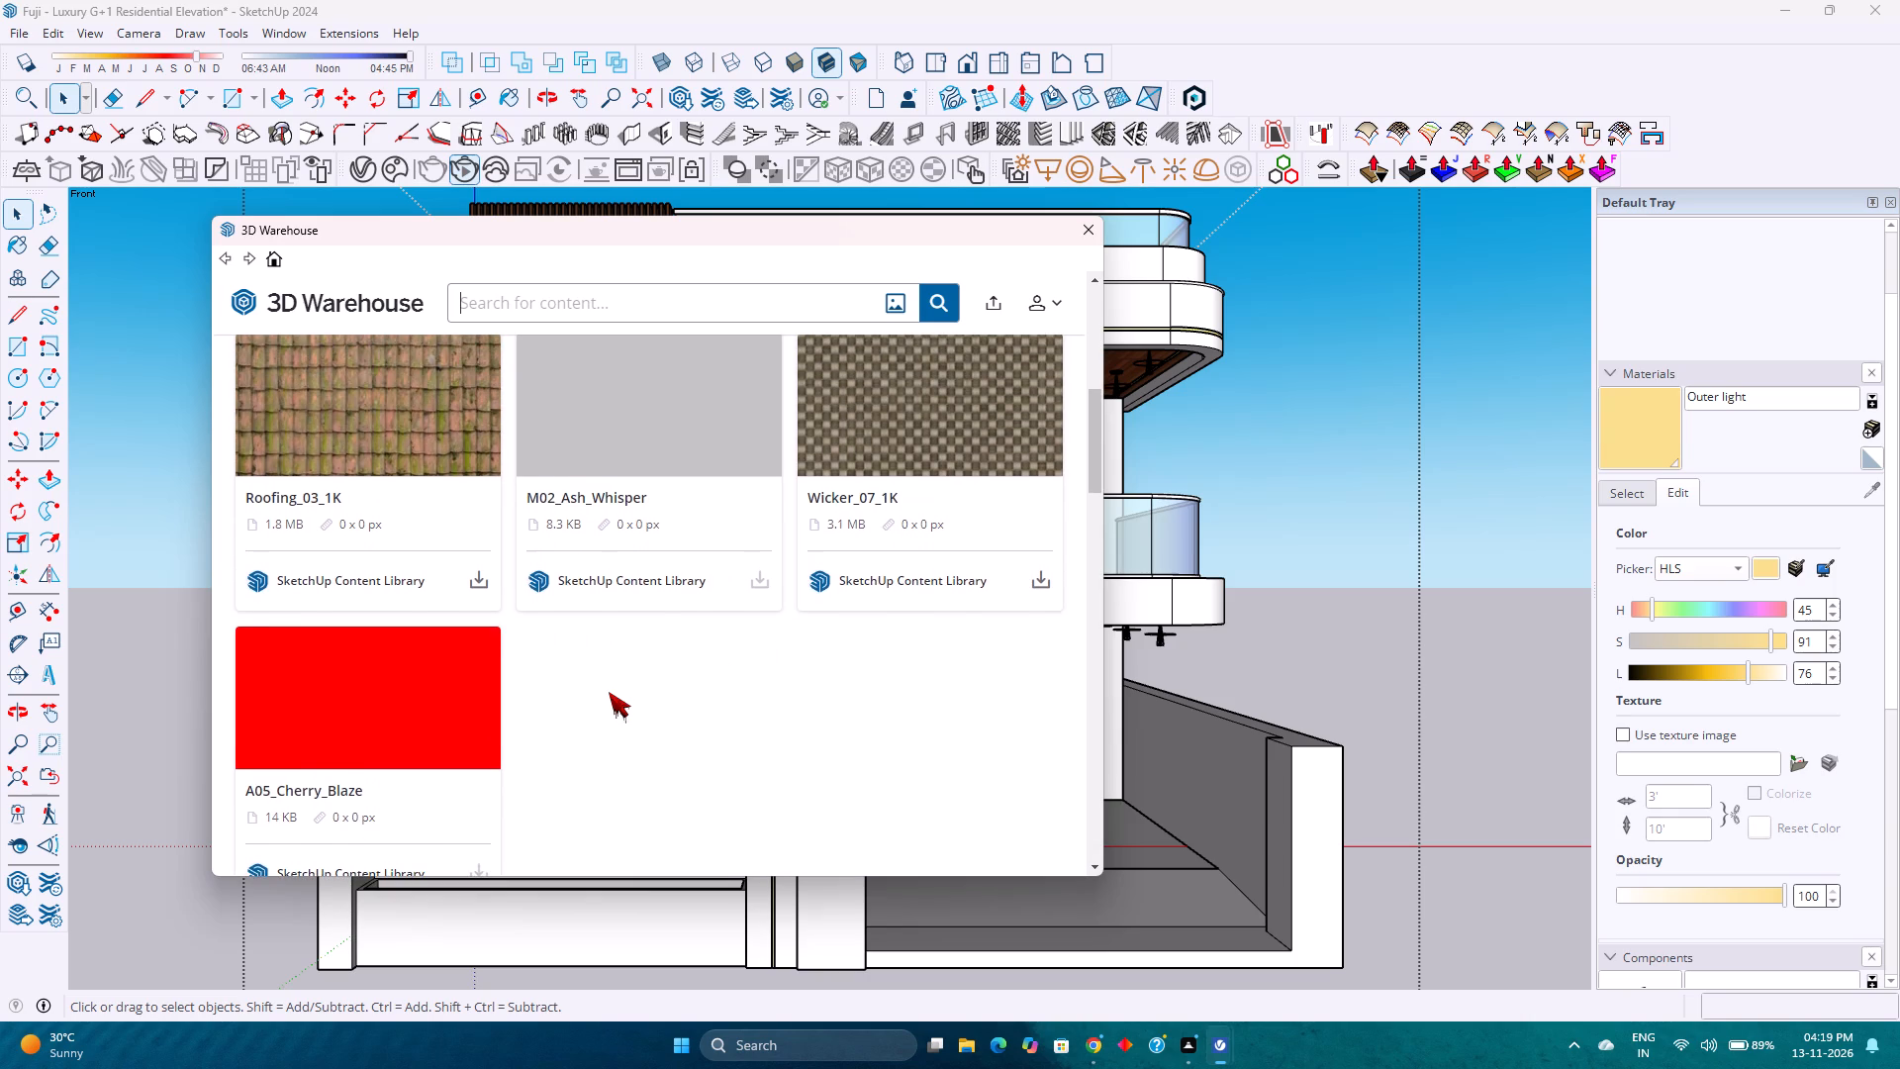
scroll(603, 682, "up", 3)
scroll(601, 678, "down", 3)
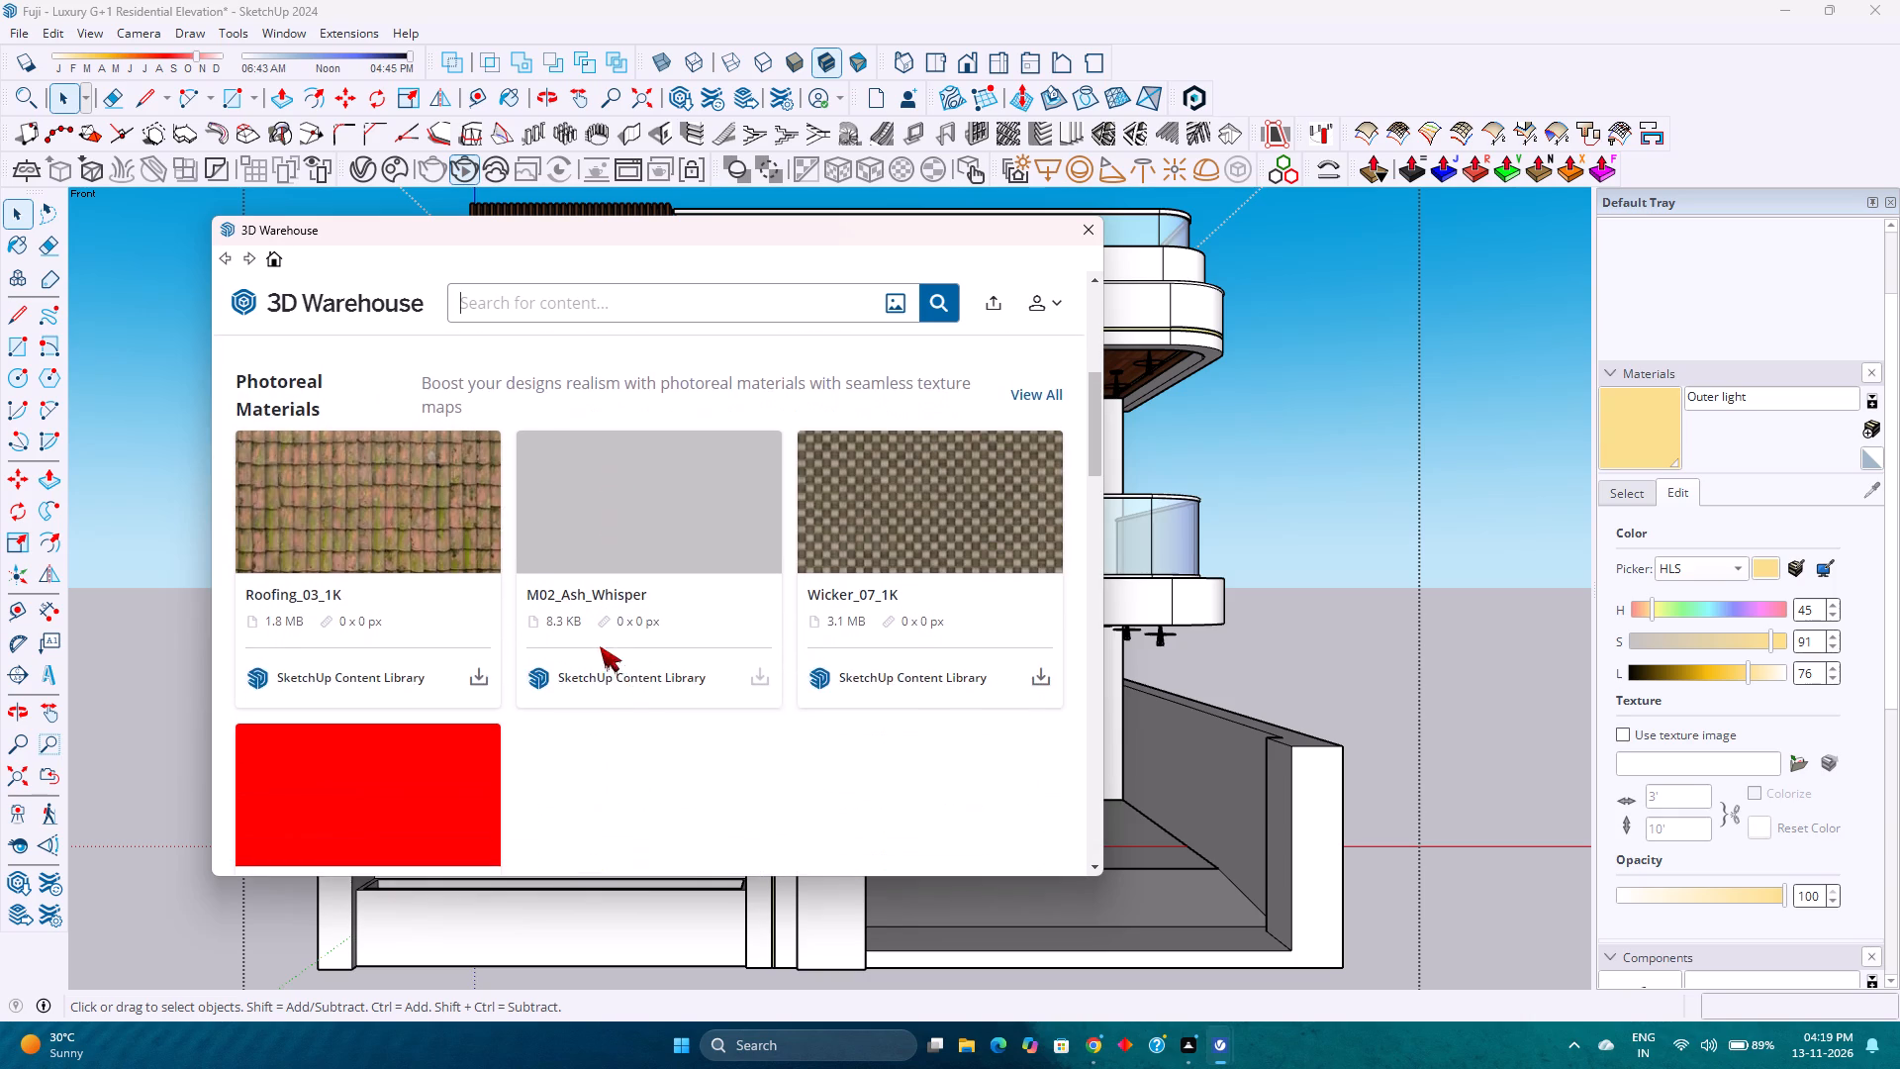
scroll(600, 646, "down", 8)
scroll(620, 577, "up", 1)
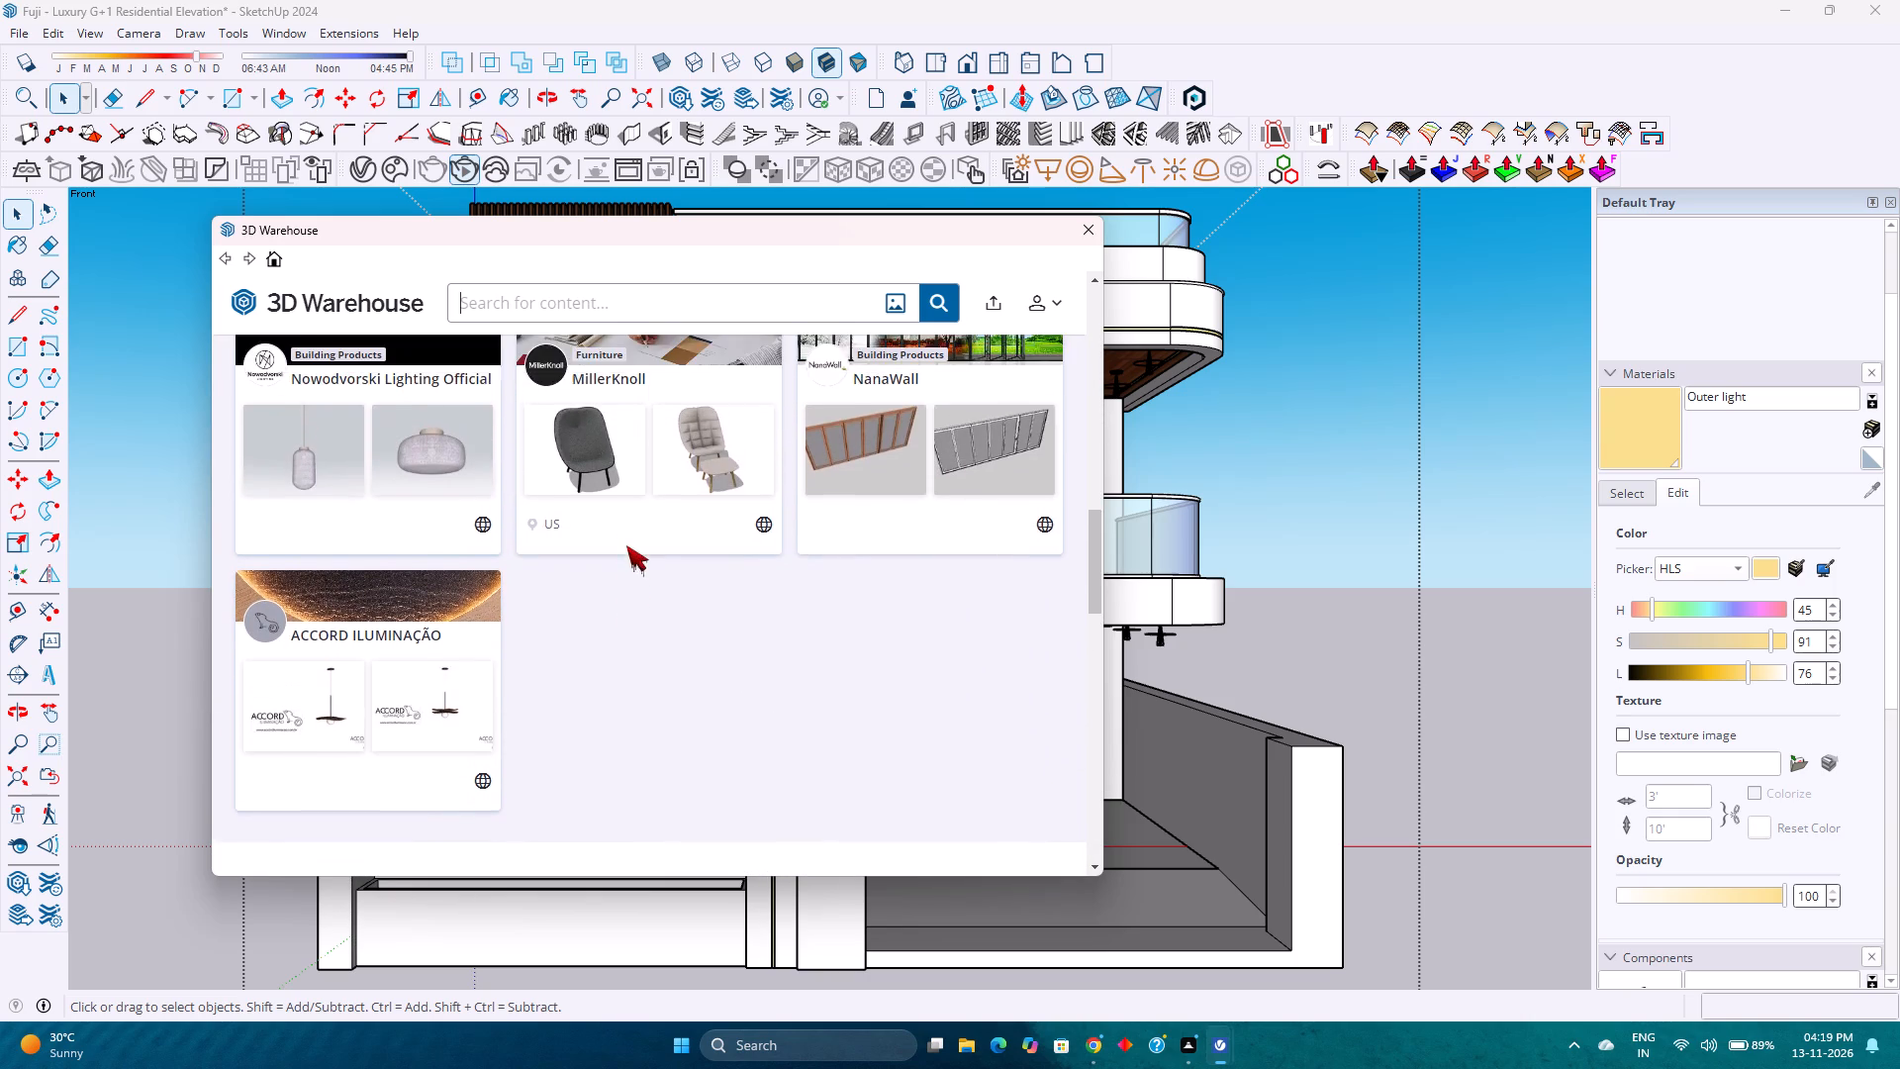
scroll(628, 546, "up", 13)
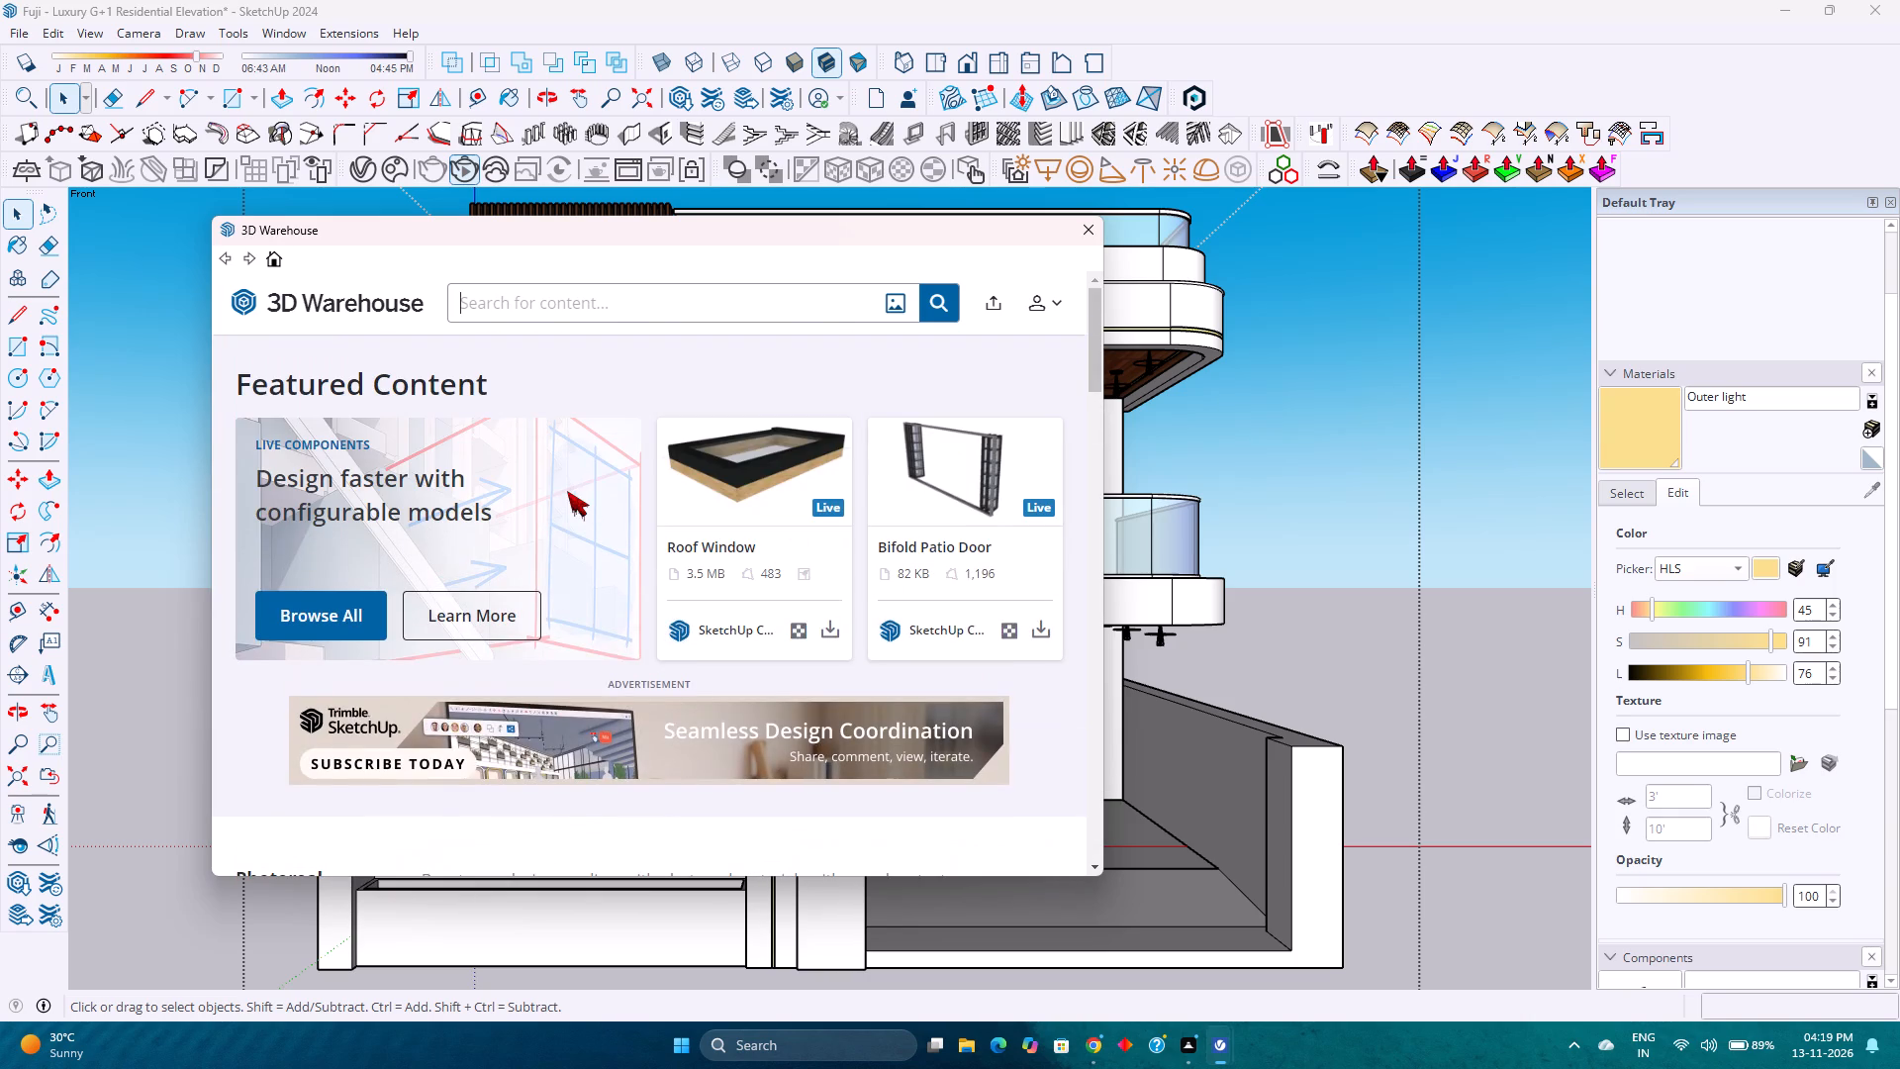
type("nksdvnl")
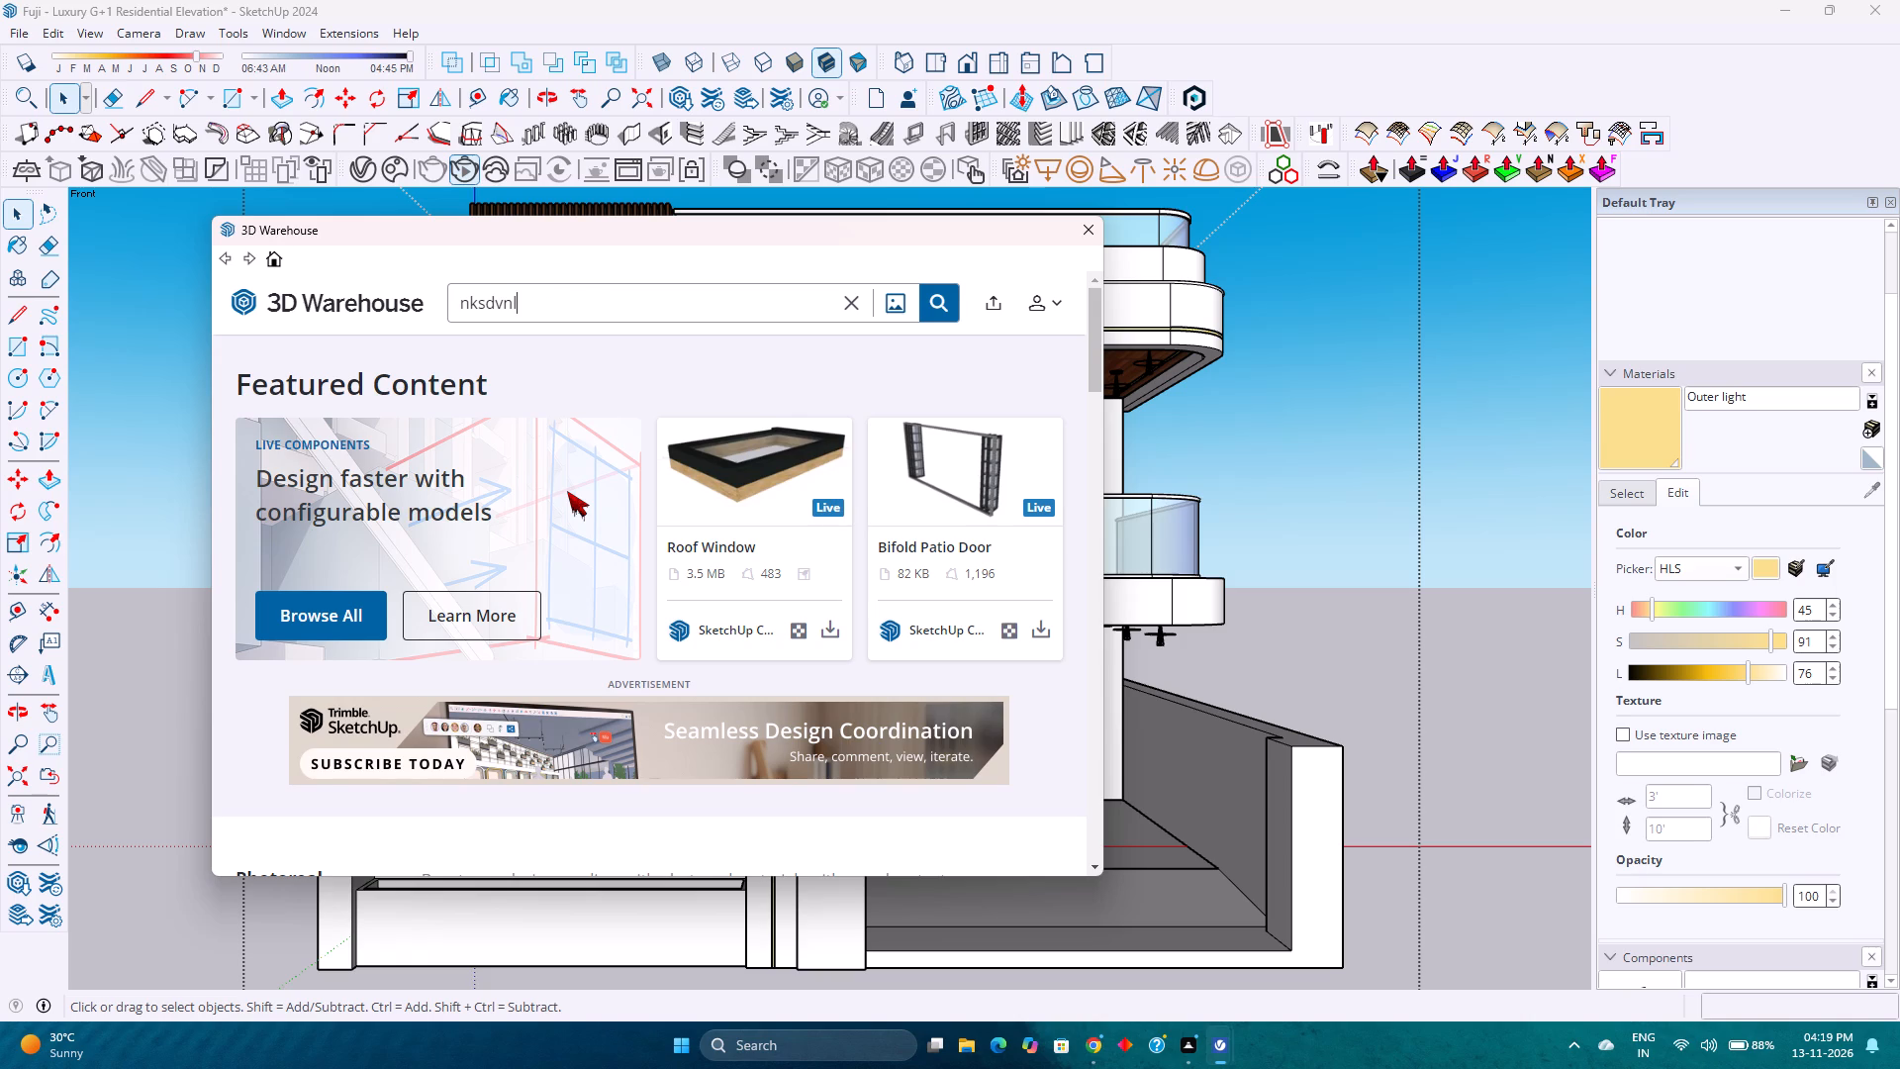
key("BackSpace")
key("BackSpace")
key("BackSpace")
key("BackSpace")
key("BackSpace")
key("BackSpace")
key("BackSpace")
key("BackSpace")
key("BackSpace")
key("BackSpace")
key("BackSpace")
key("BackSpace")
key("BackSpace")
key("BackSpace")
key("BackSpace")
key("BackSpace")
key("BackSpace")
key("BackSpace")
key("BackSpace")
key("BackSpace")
Search 3D Warehouse for "gate".
type("gat")
key("e")
key("Return")
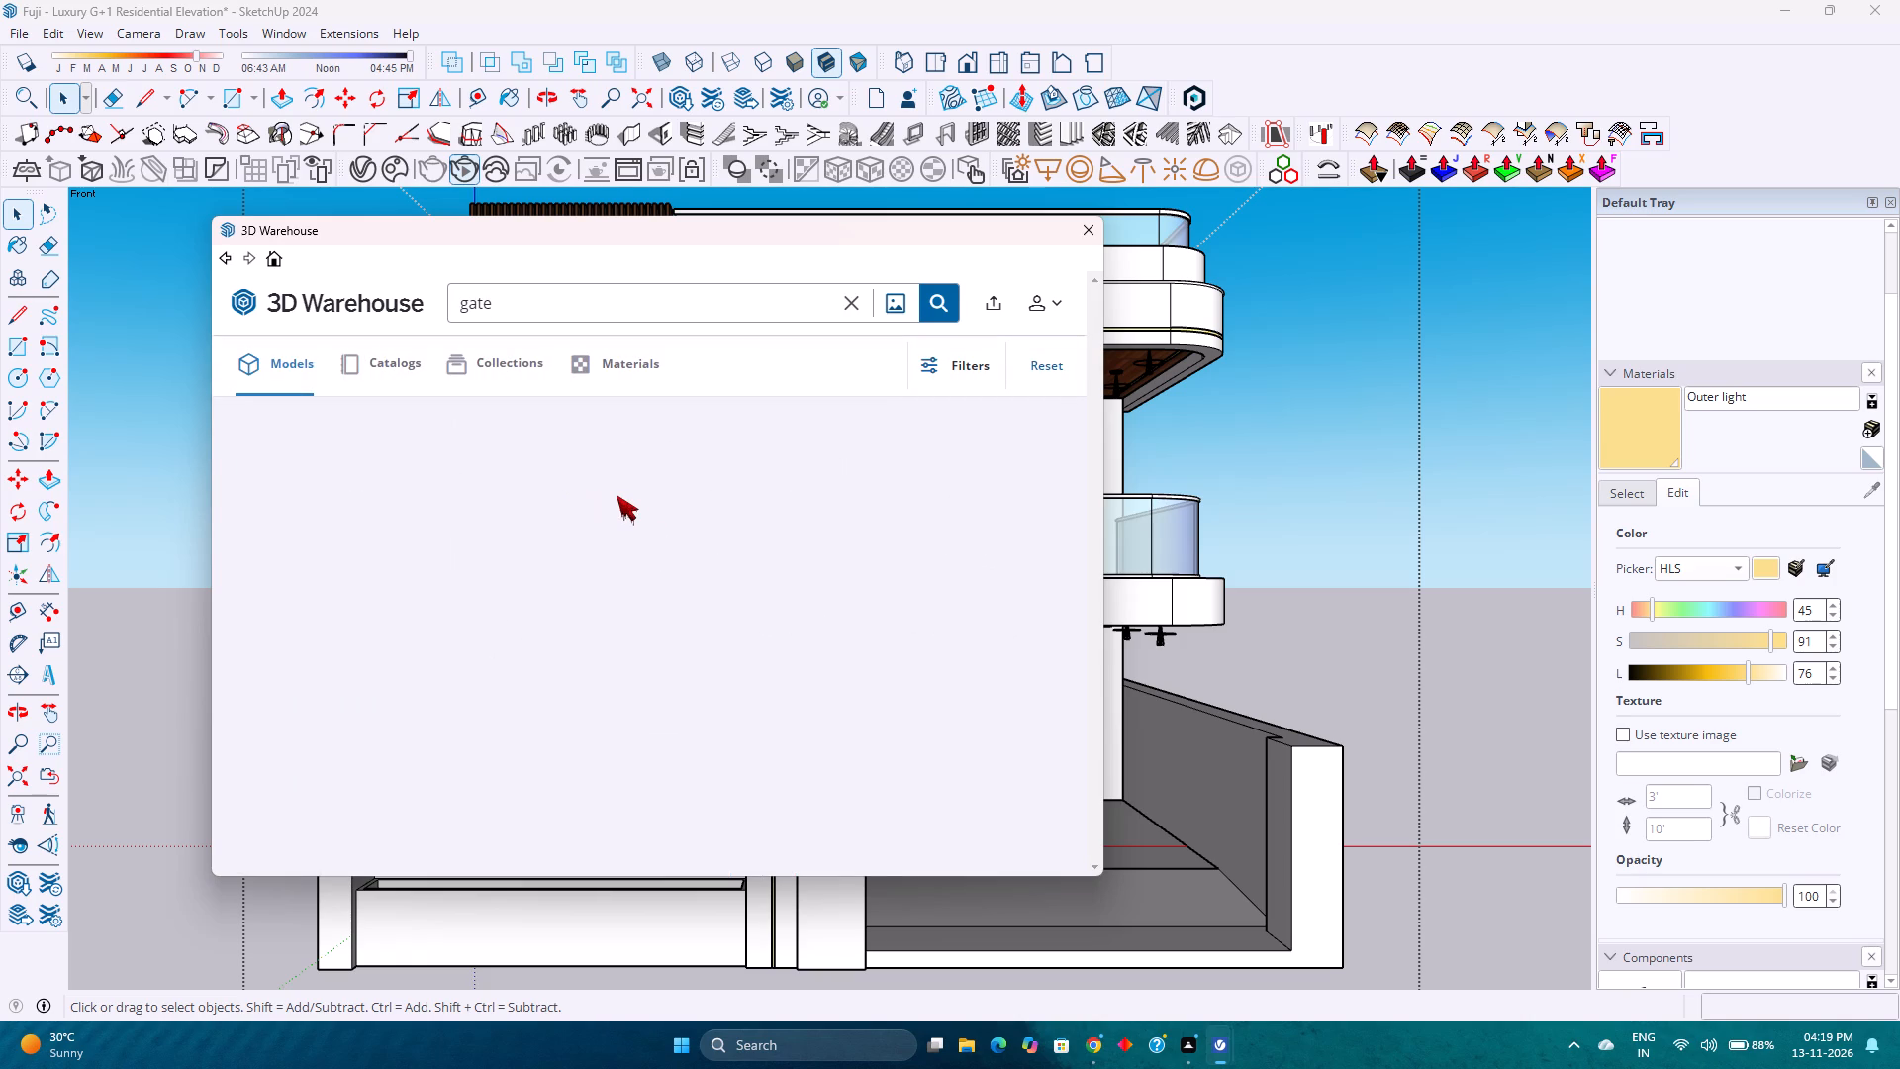
Browse the gate models in the search results, comparing their designs for one that suits the house's front compound wall.
scroll(677, 563, "down", 3)
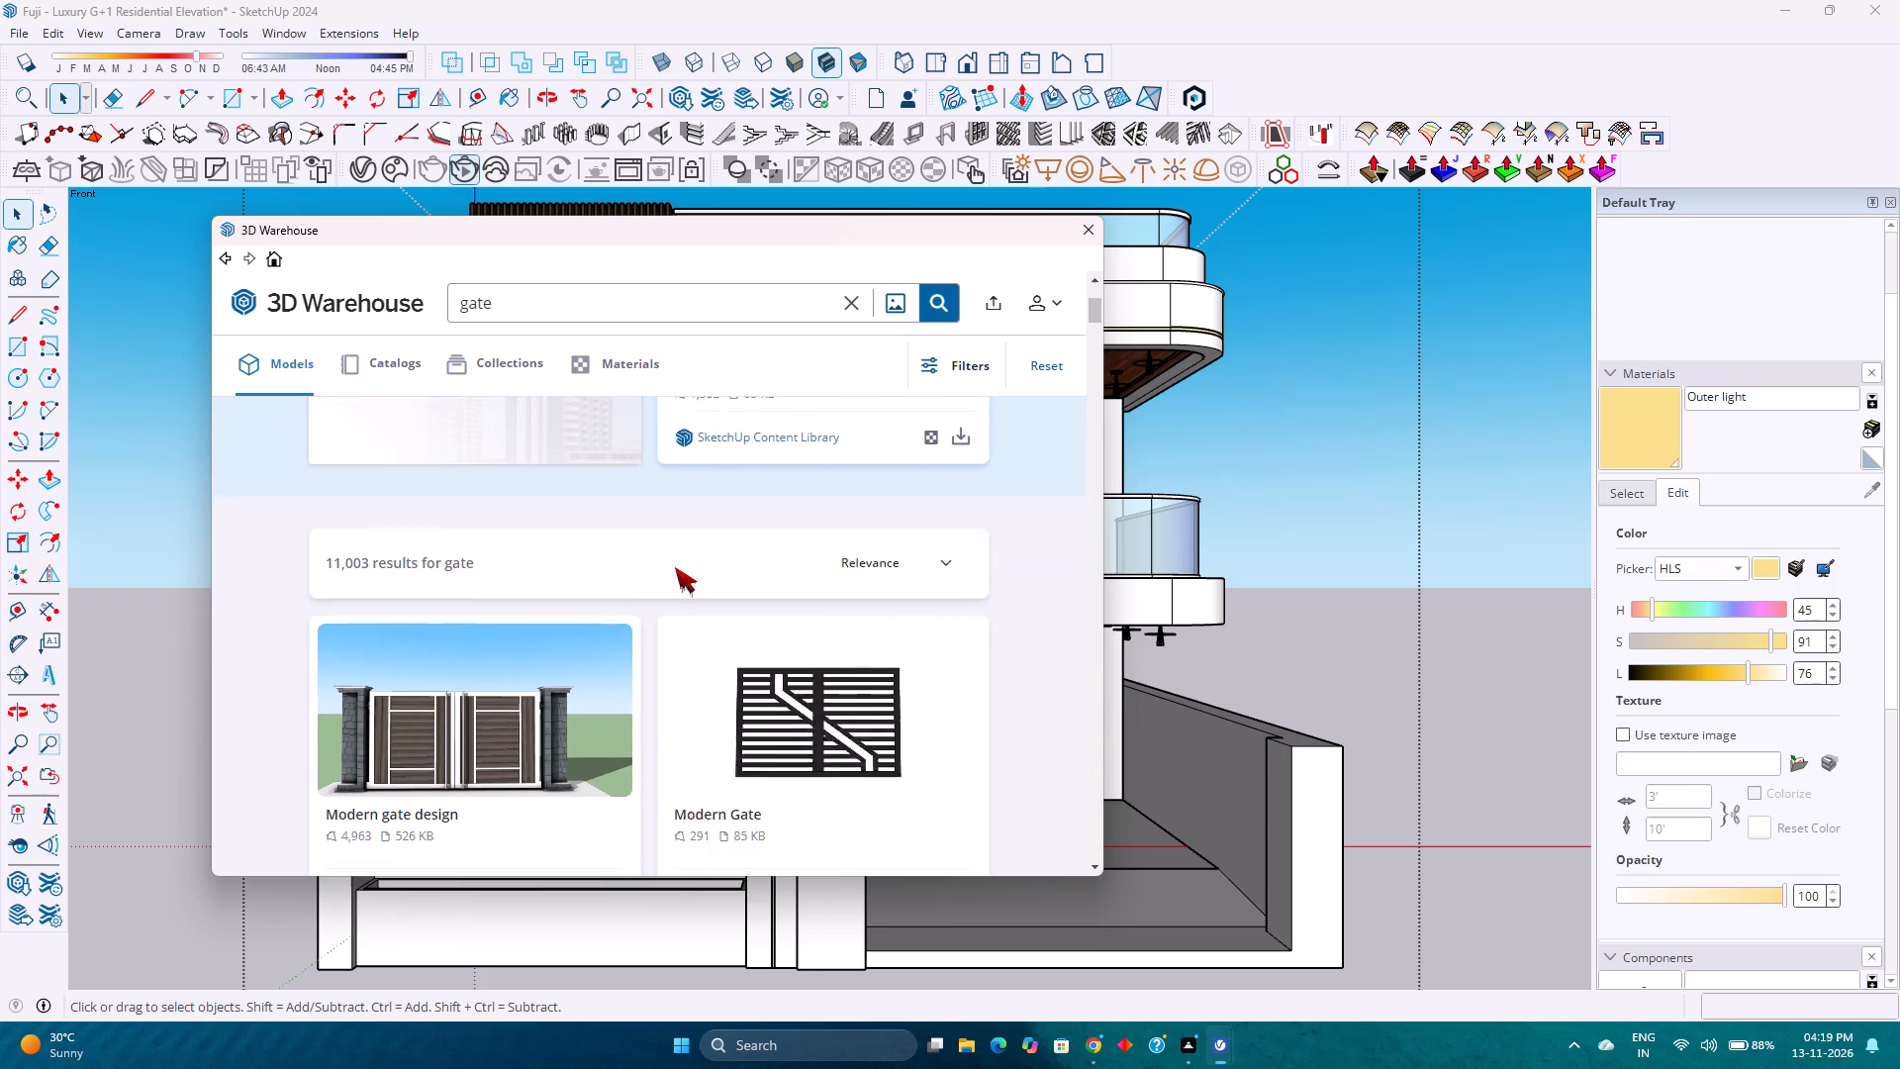
scroll(546, 672, "down", 4)
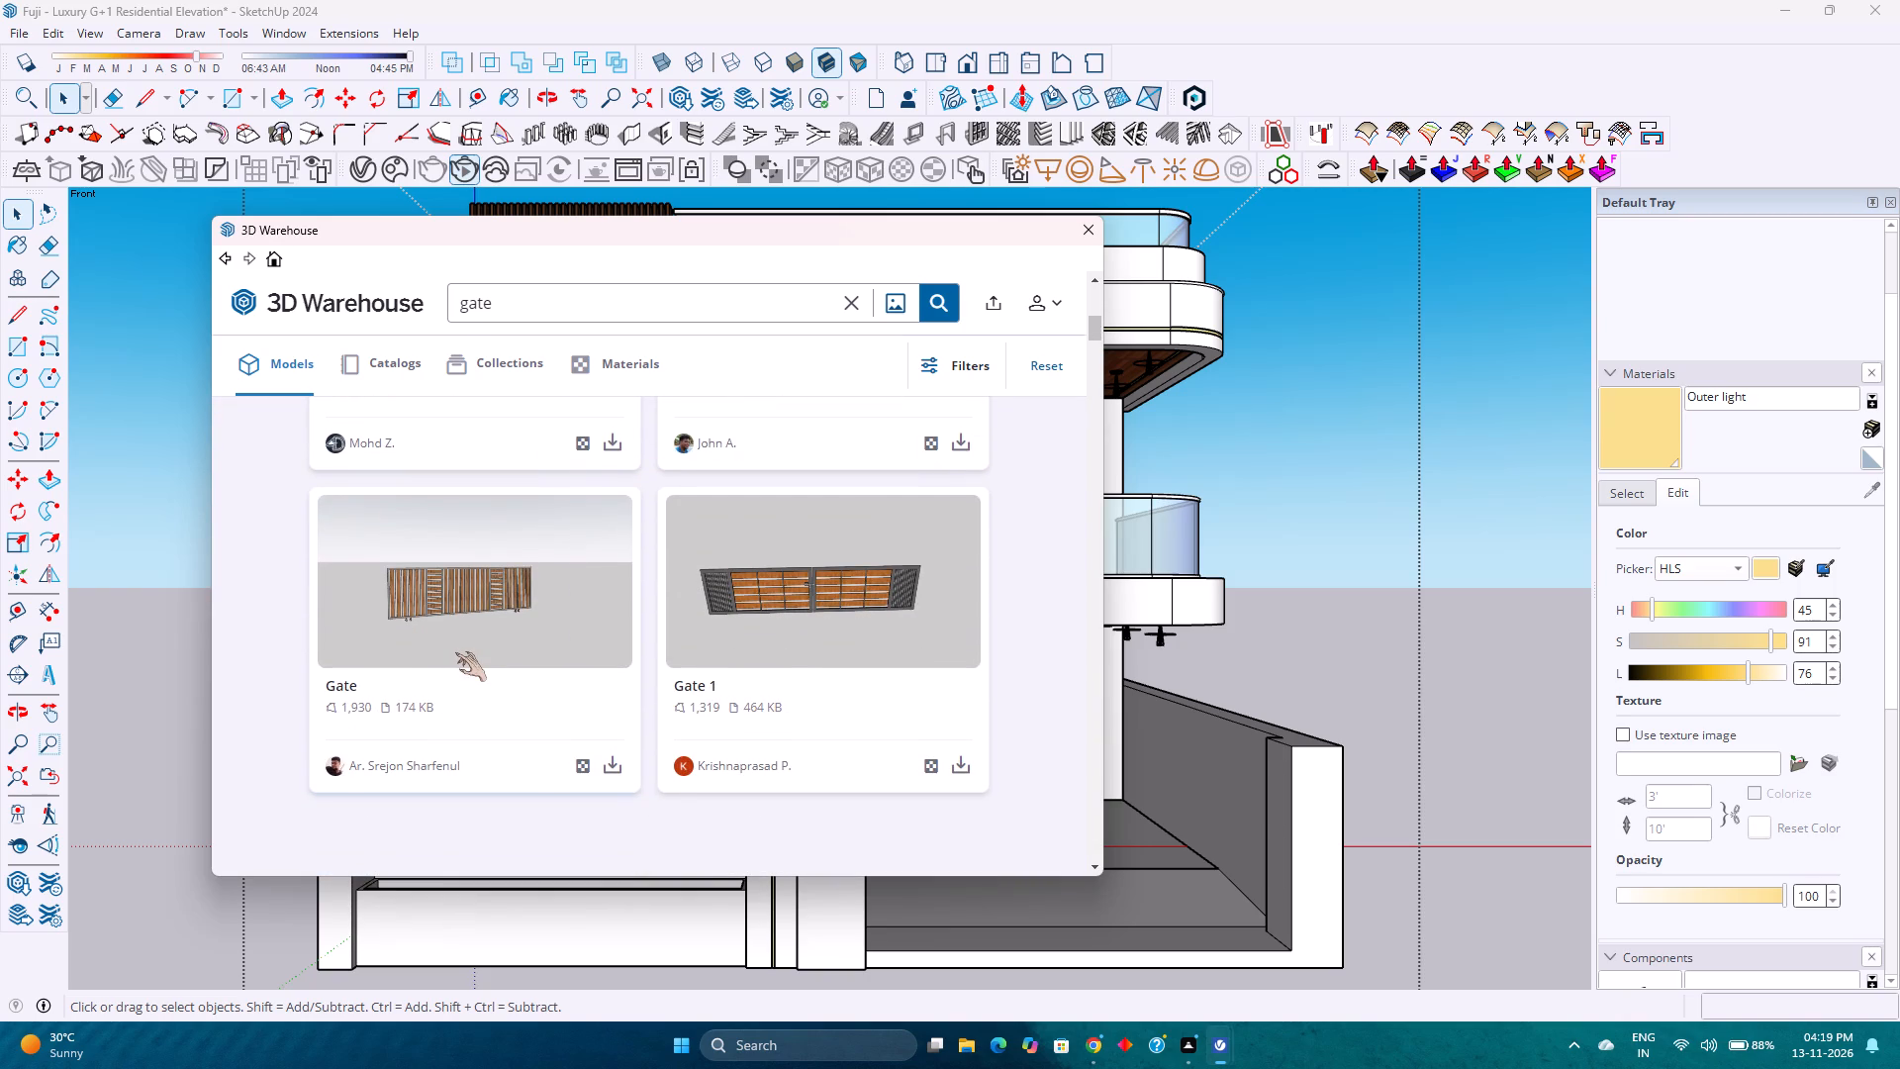
scroll(456, 652, "down", 10)
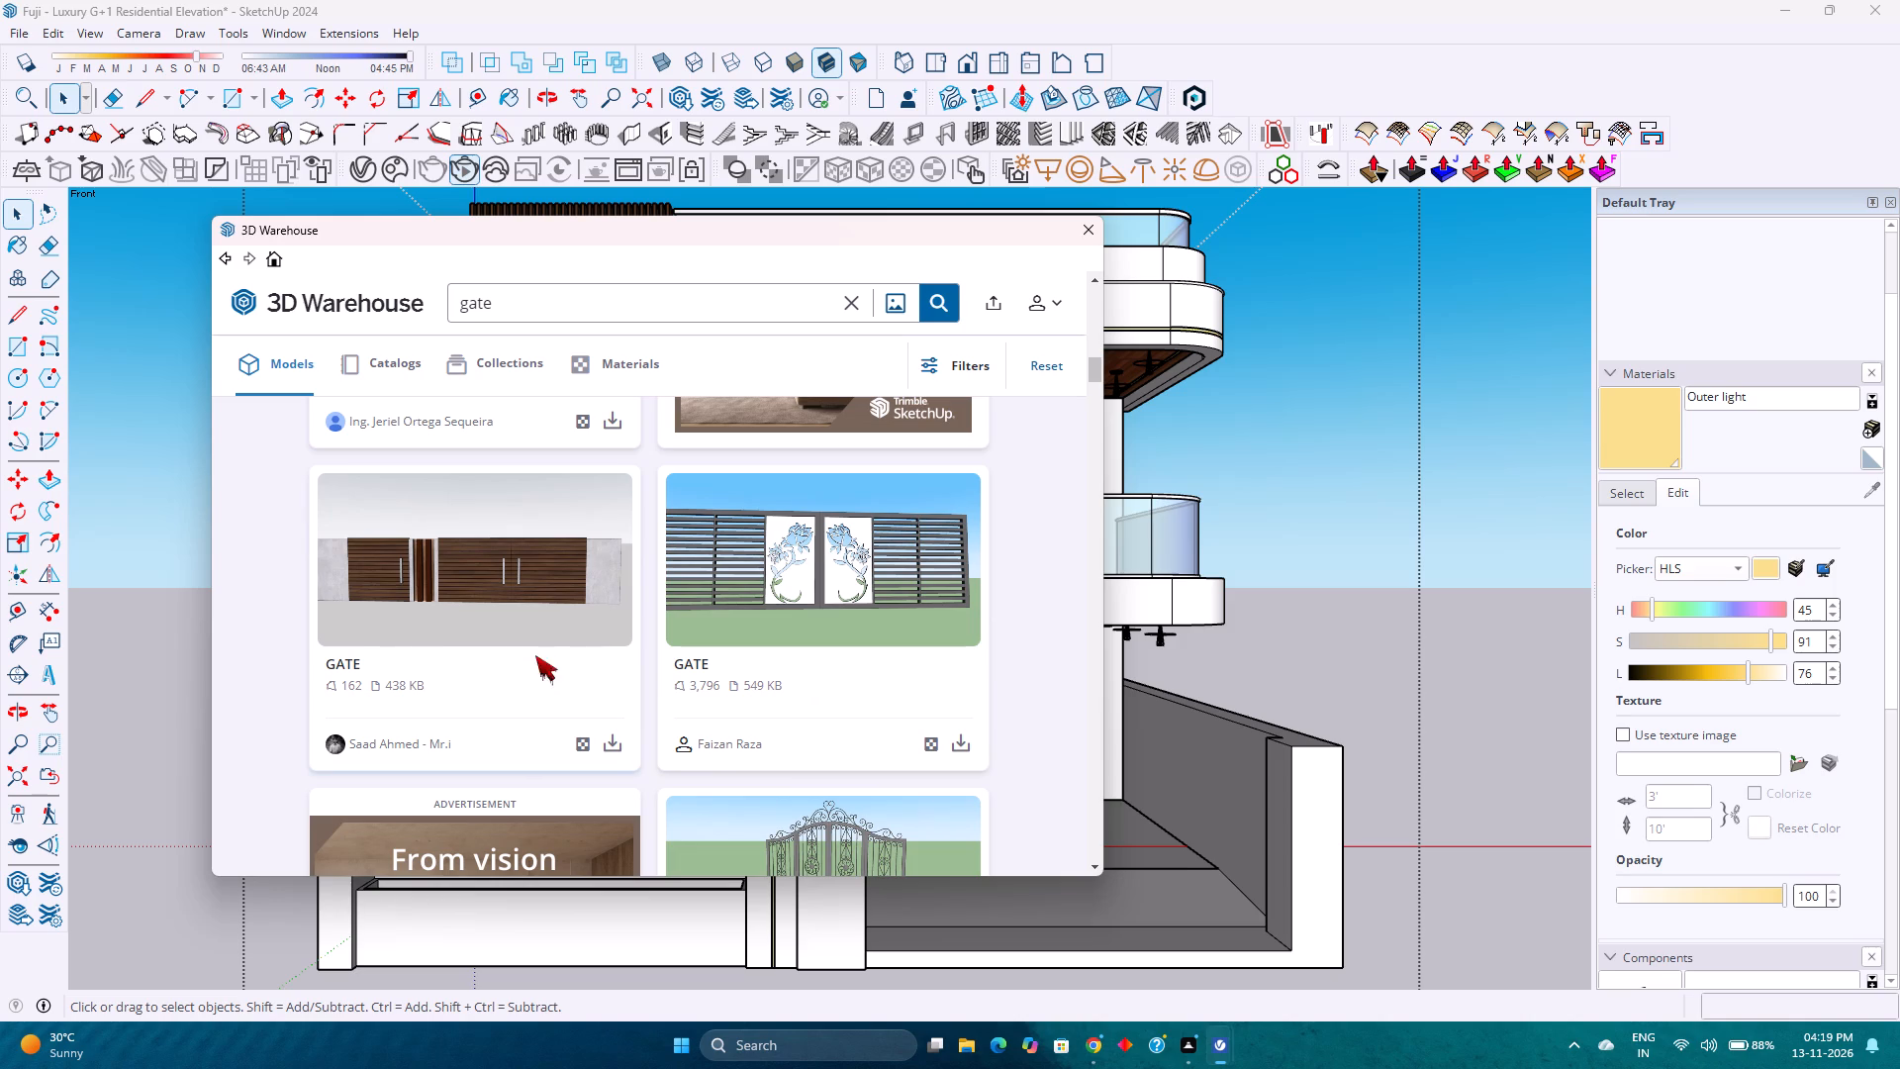
scroll(531, 639, "down", 4)
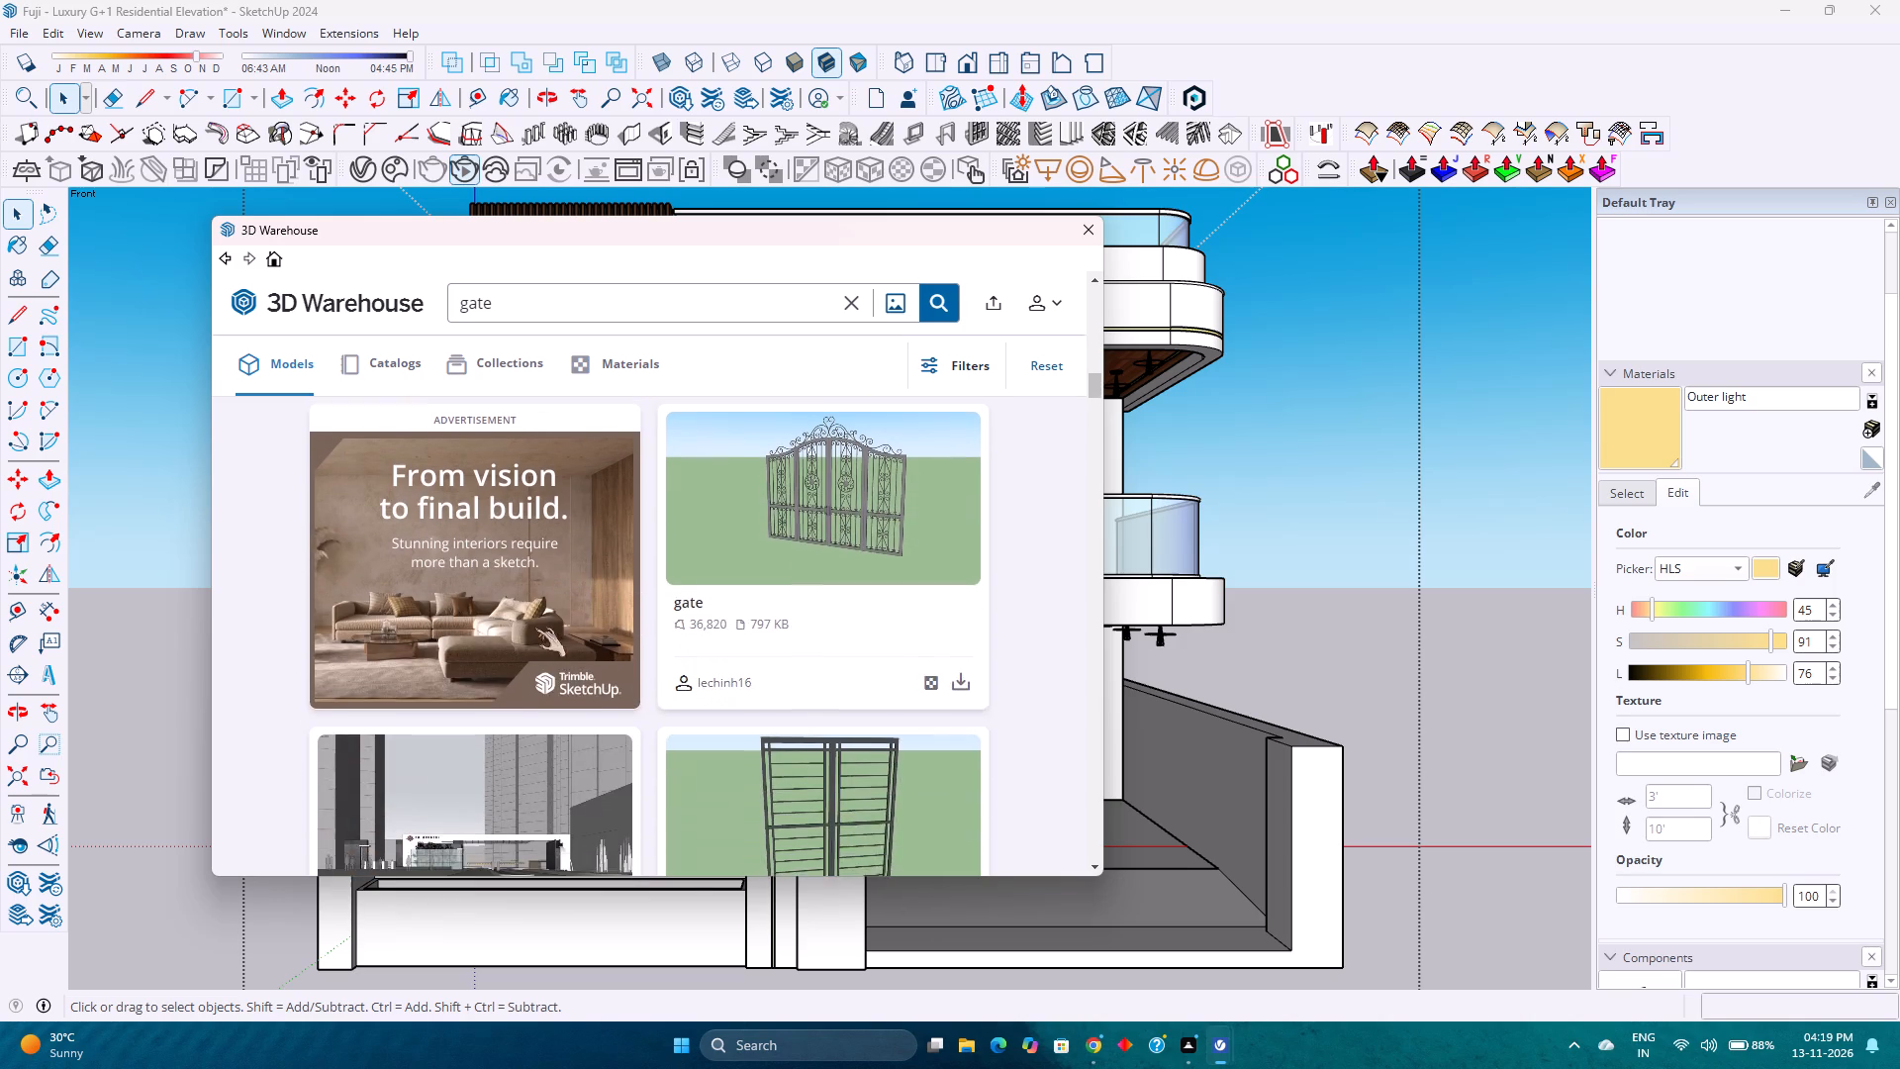
scroll(537, 625, "down", 15)
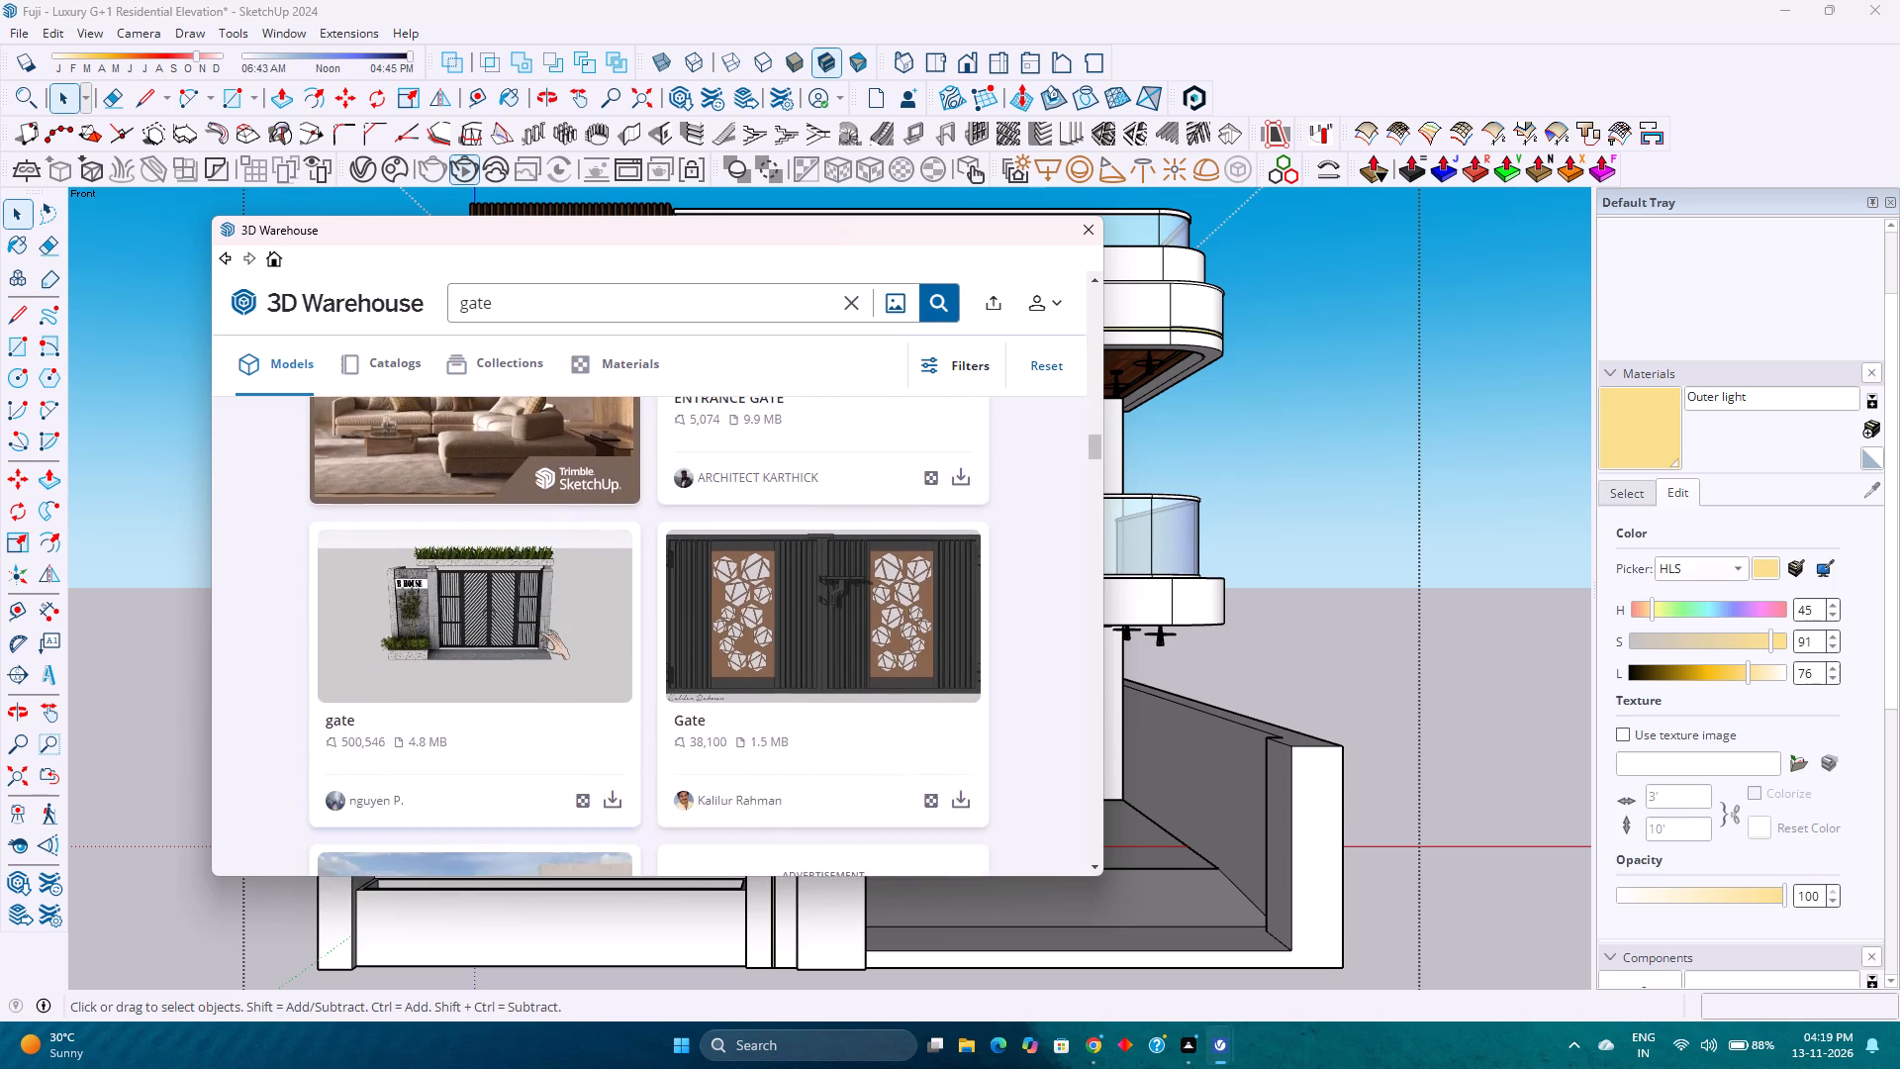
scroll(538, 631, "down", 9)
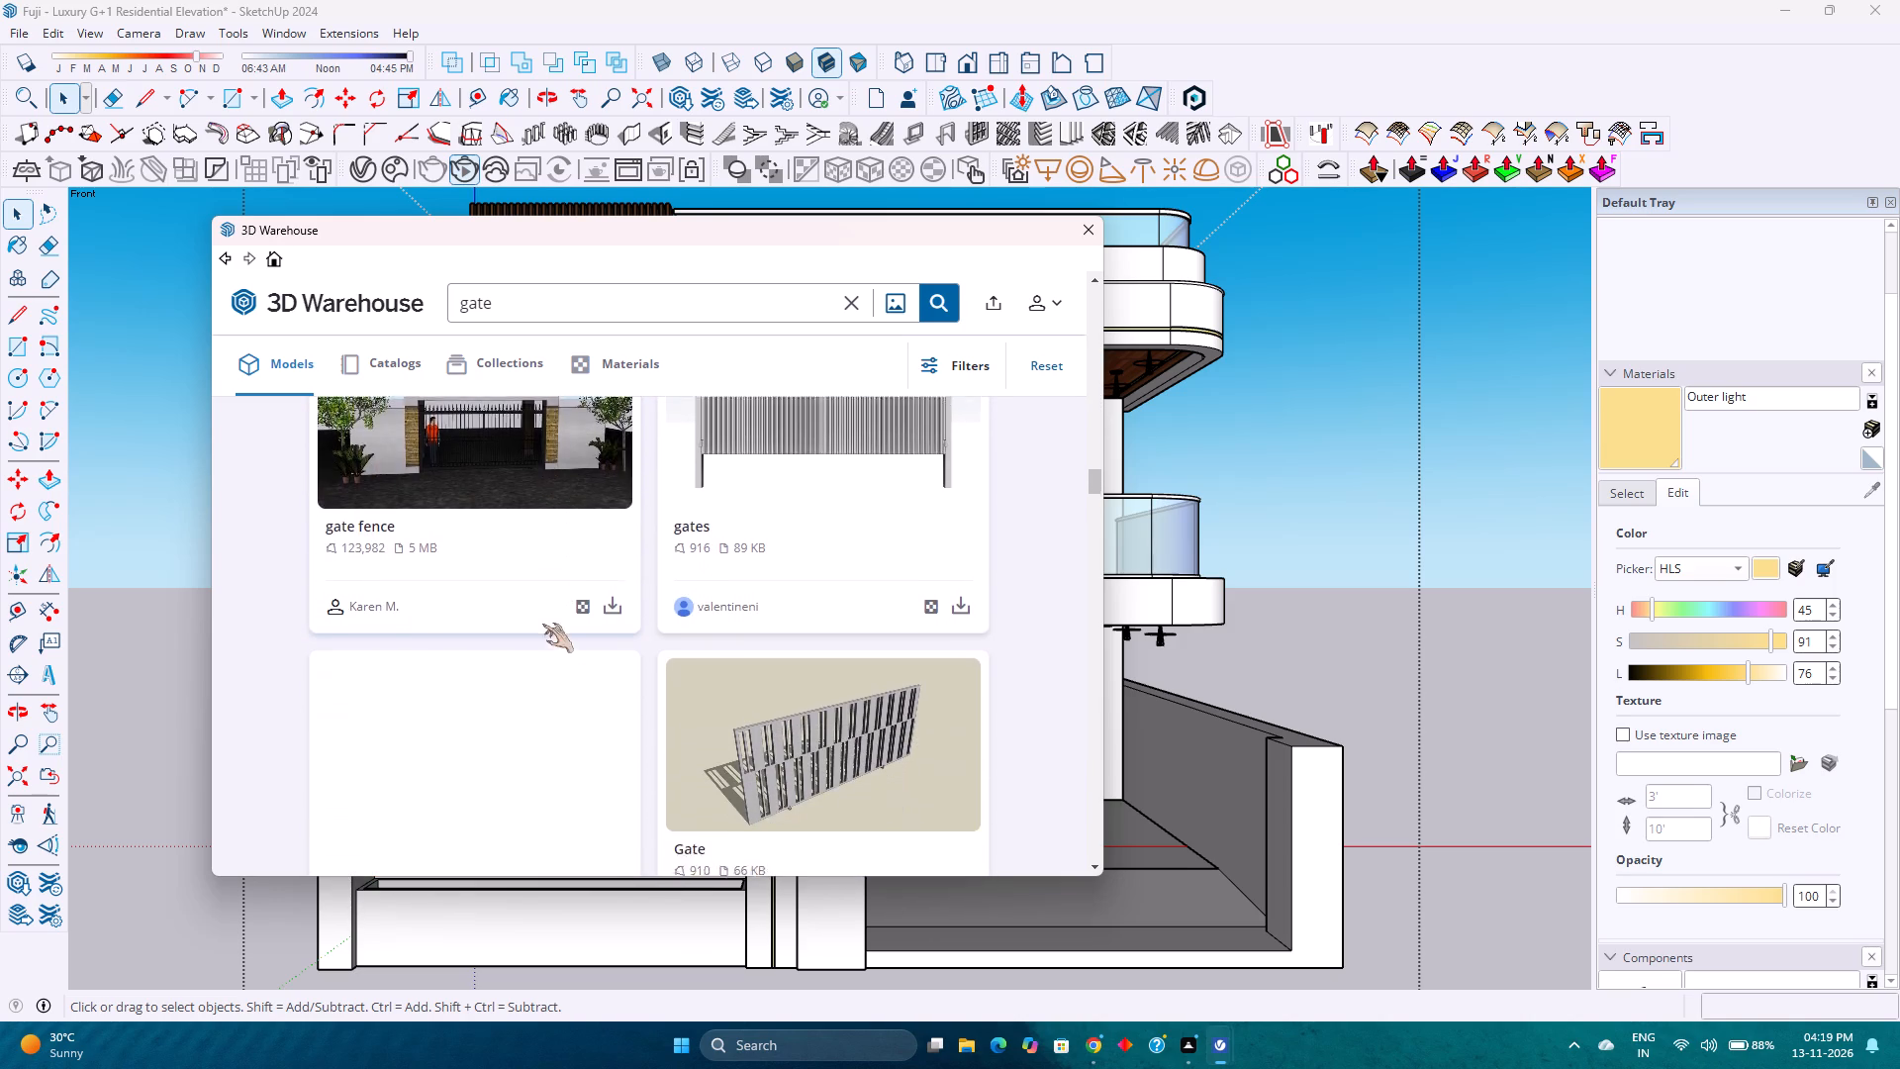
scroll(542, 624, "down", 4)
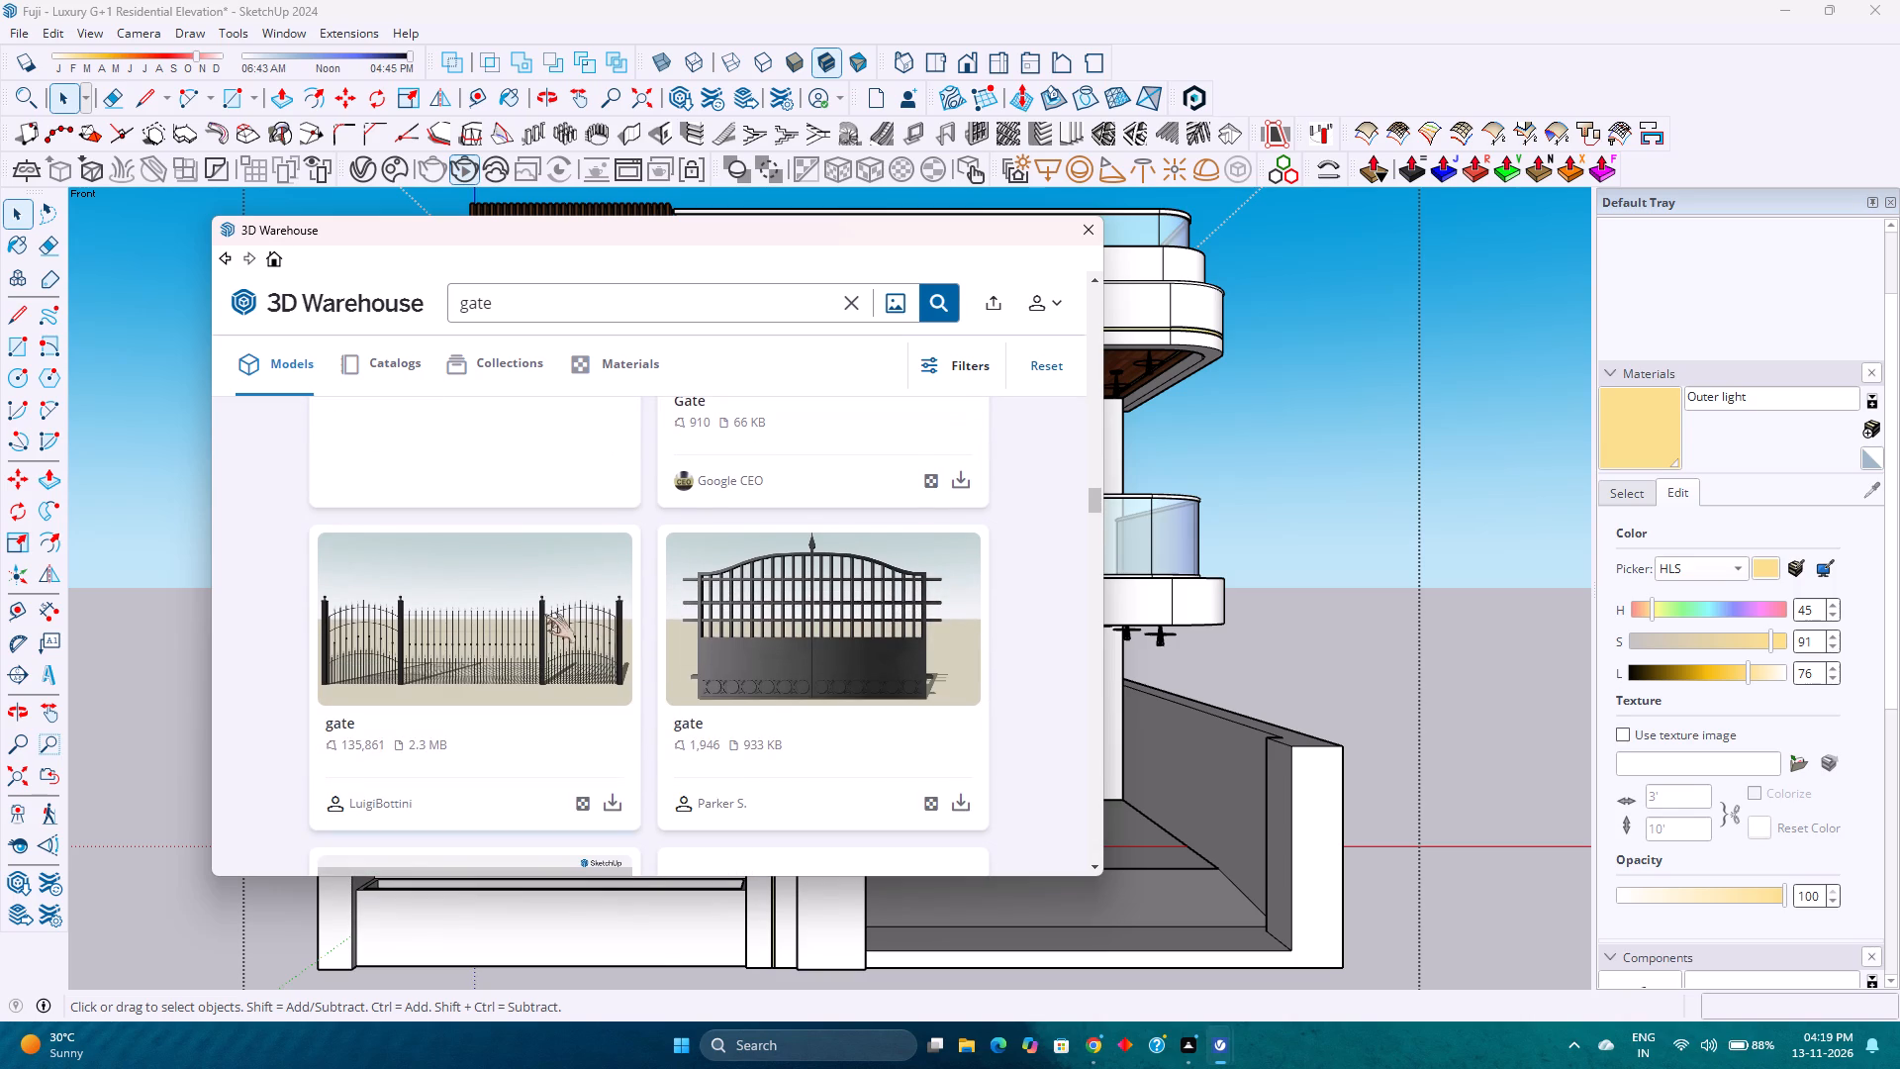
scroll(544, 623, "down", 3)
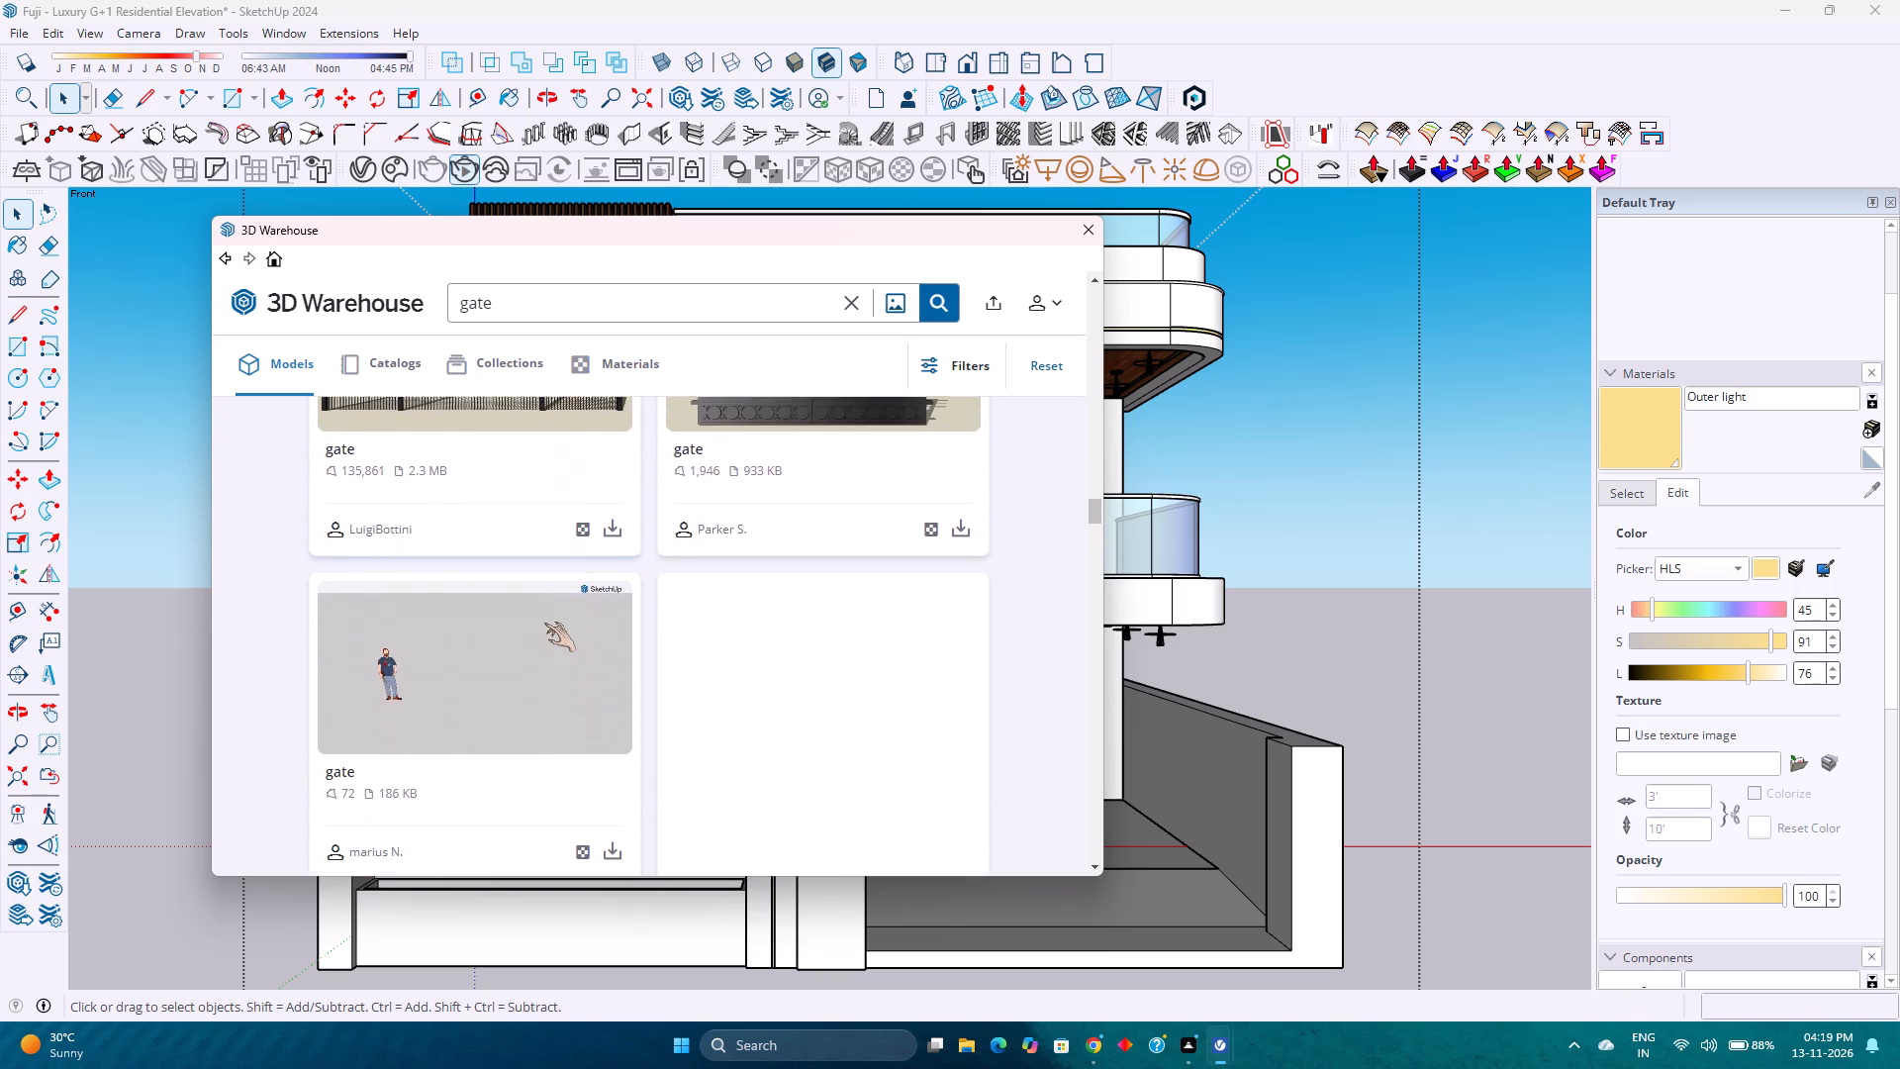
scroll(543, 634, "down", 2)
scroll(543, 634, "up", 1)
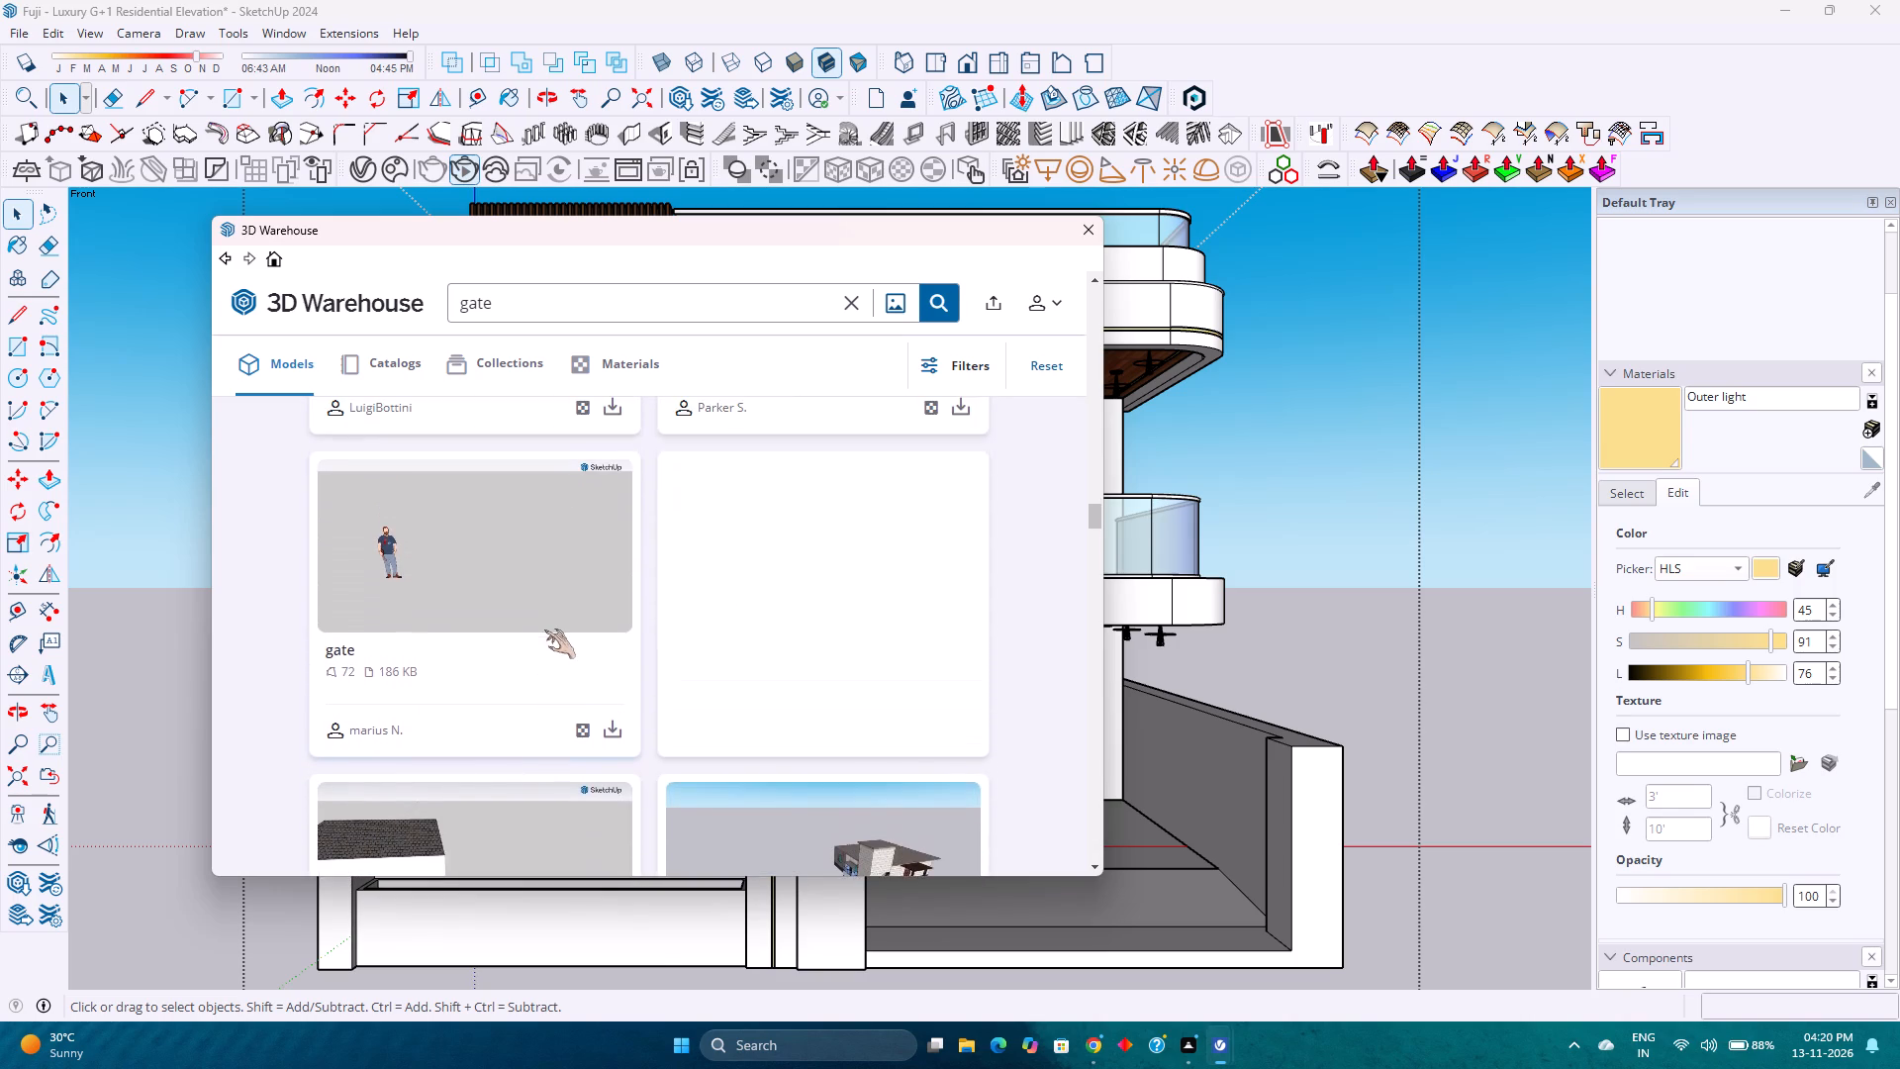
scroll(546, 630, "up", 10)
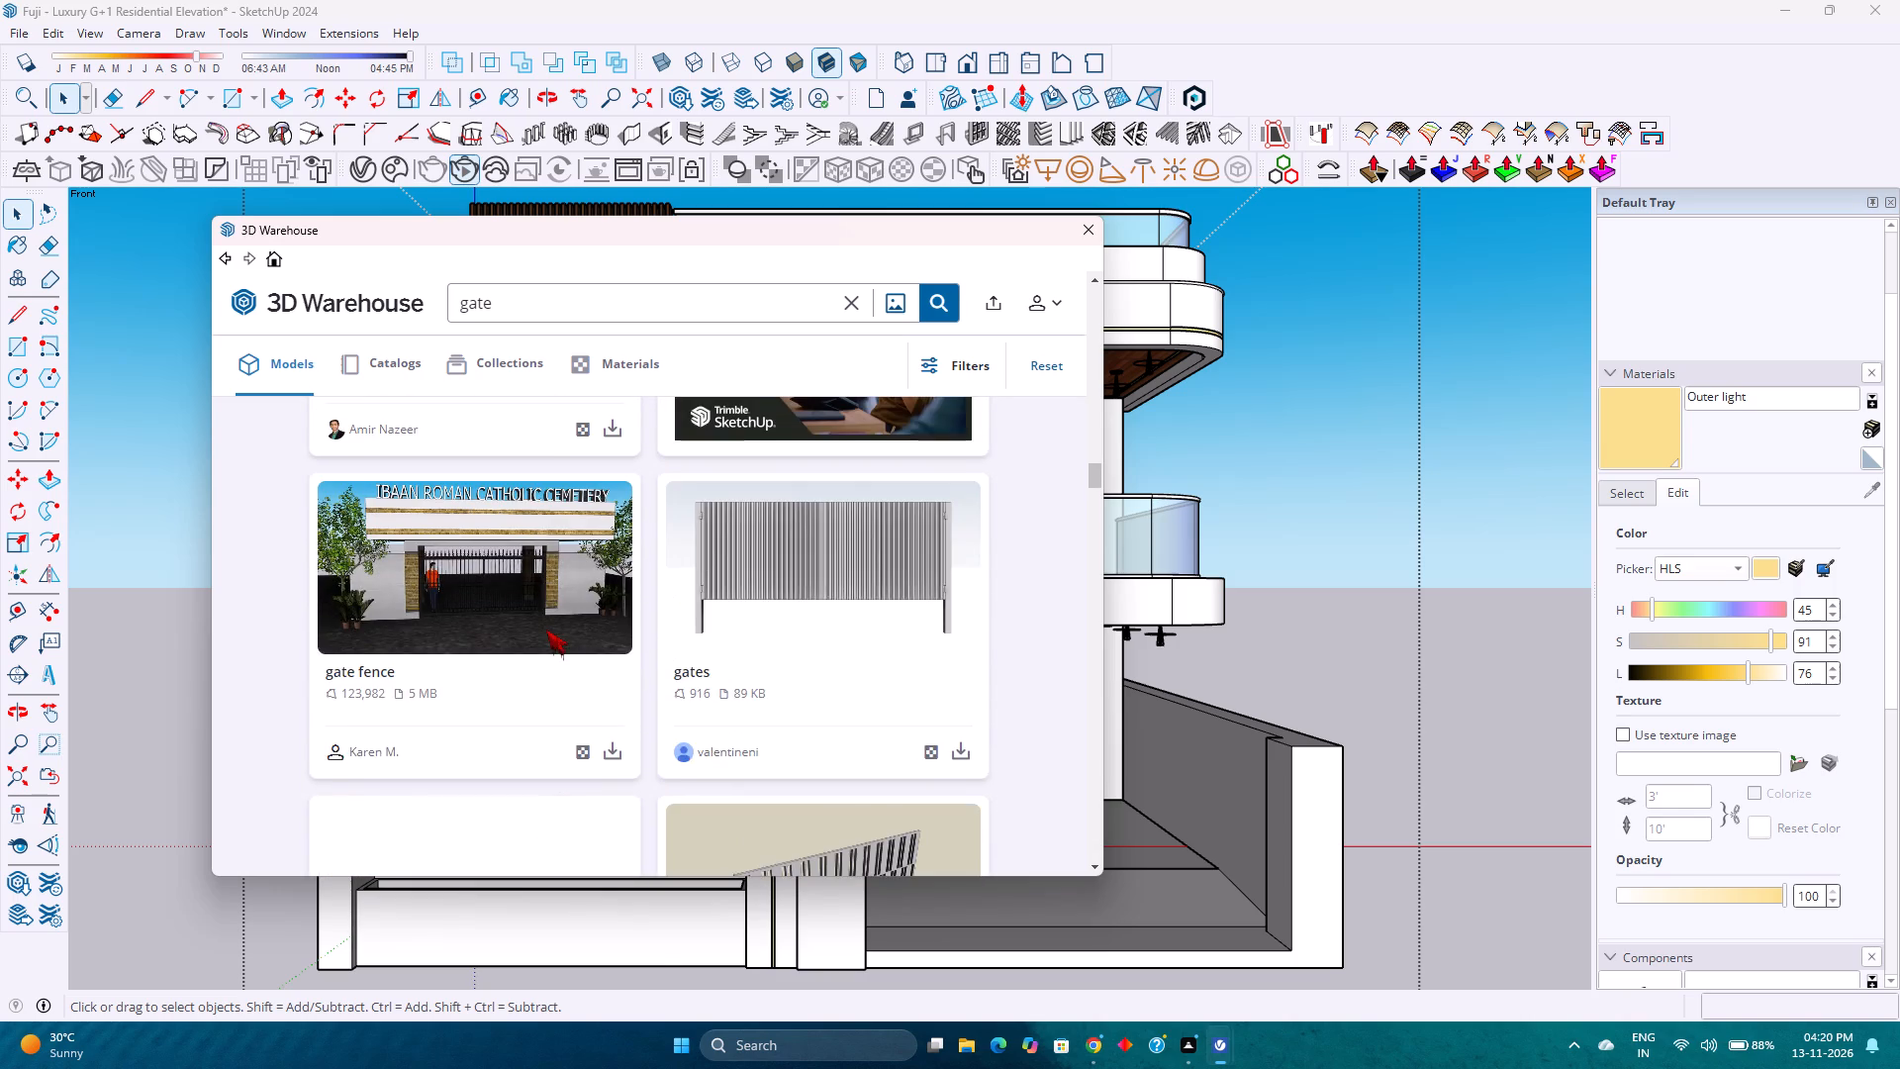
scroll(546, 630, "up", 10)
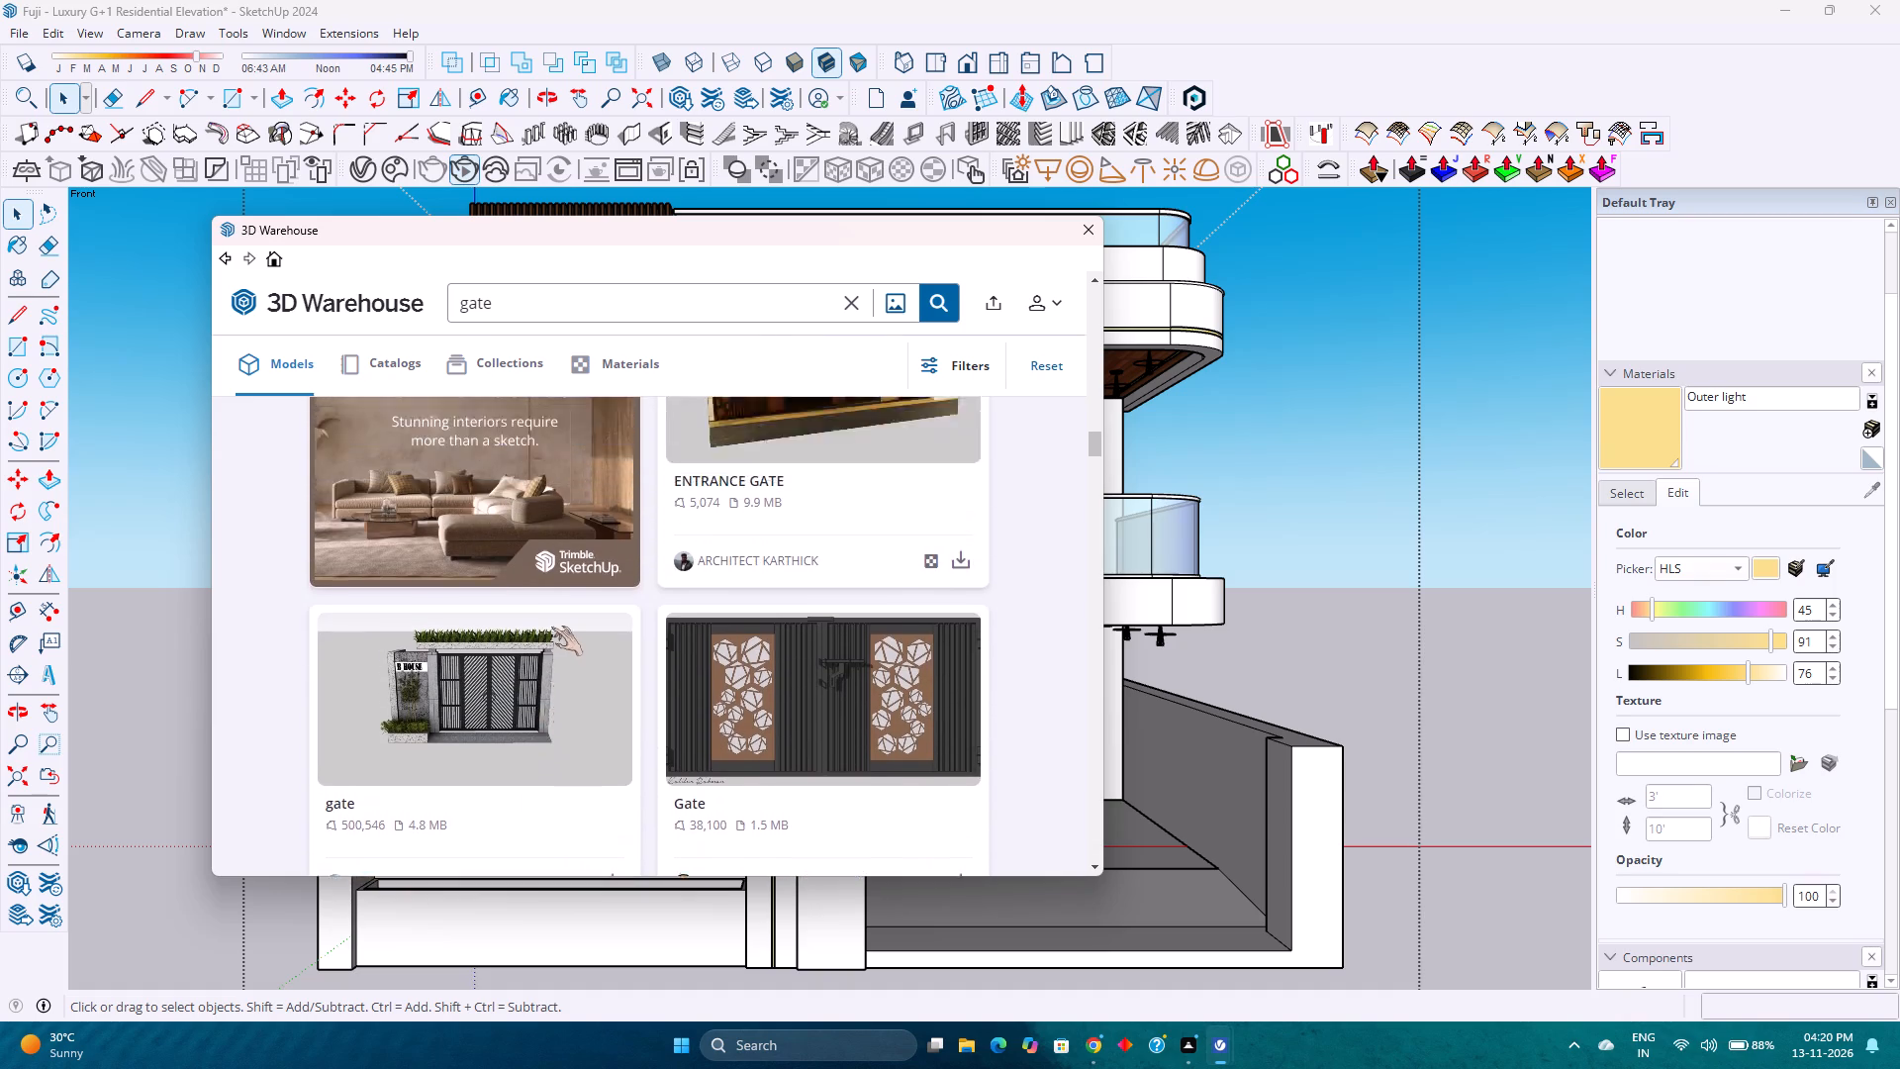
scroll(553, 617, "up", 3)
scroll(551, 615, "down", 5)
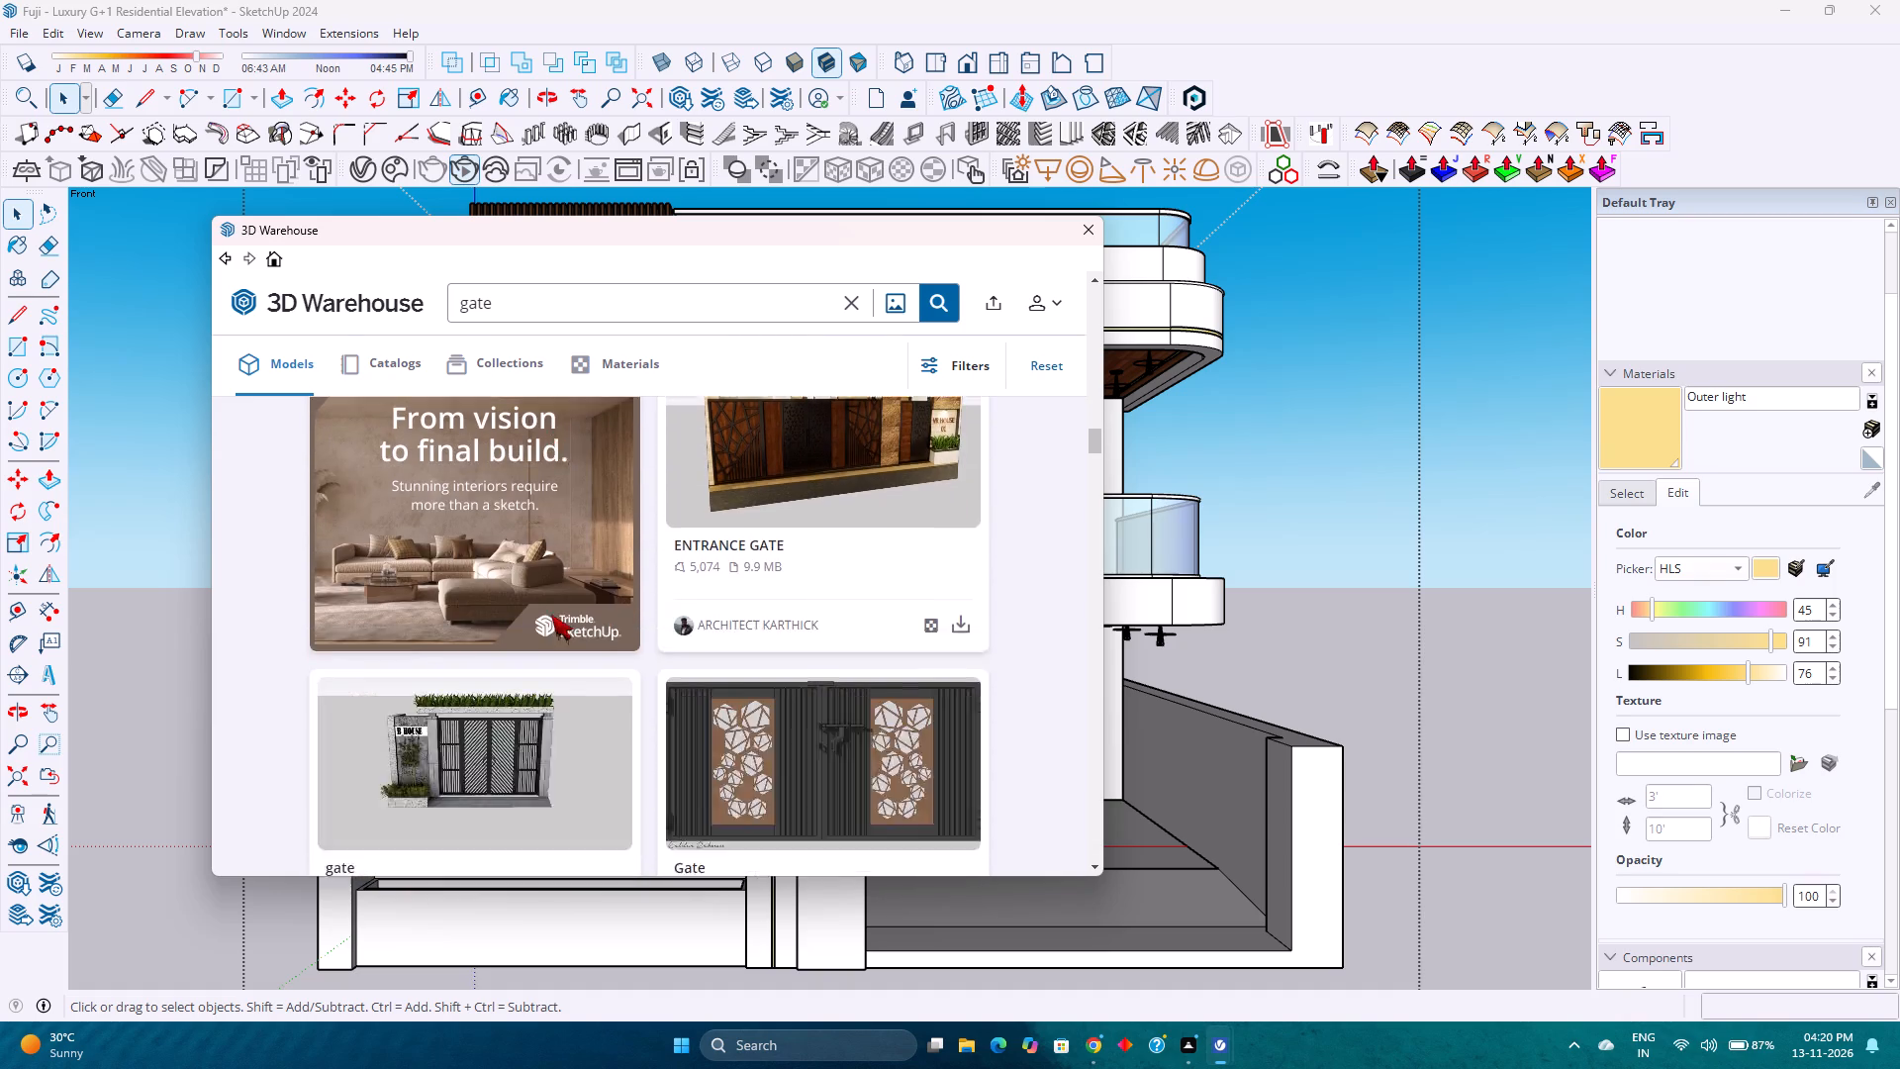
scroll(551, 615, "down", 20)
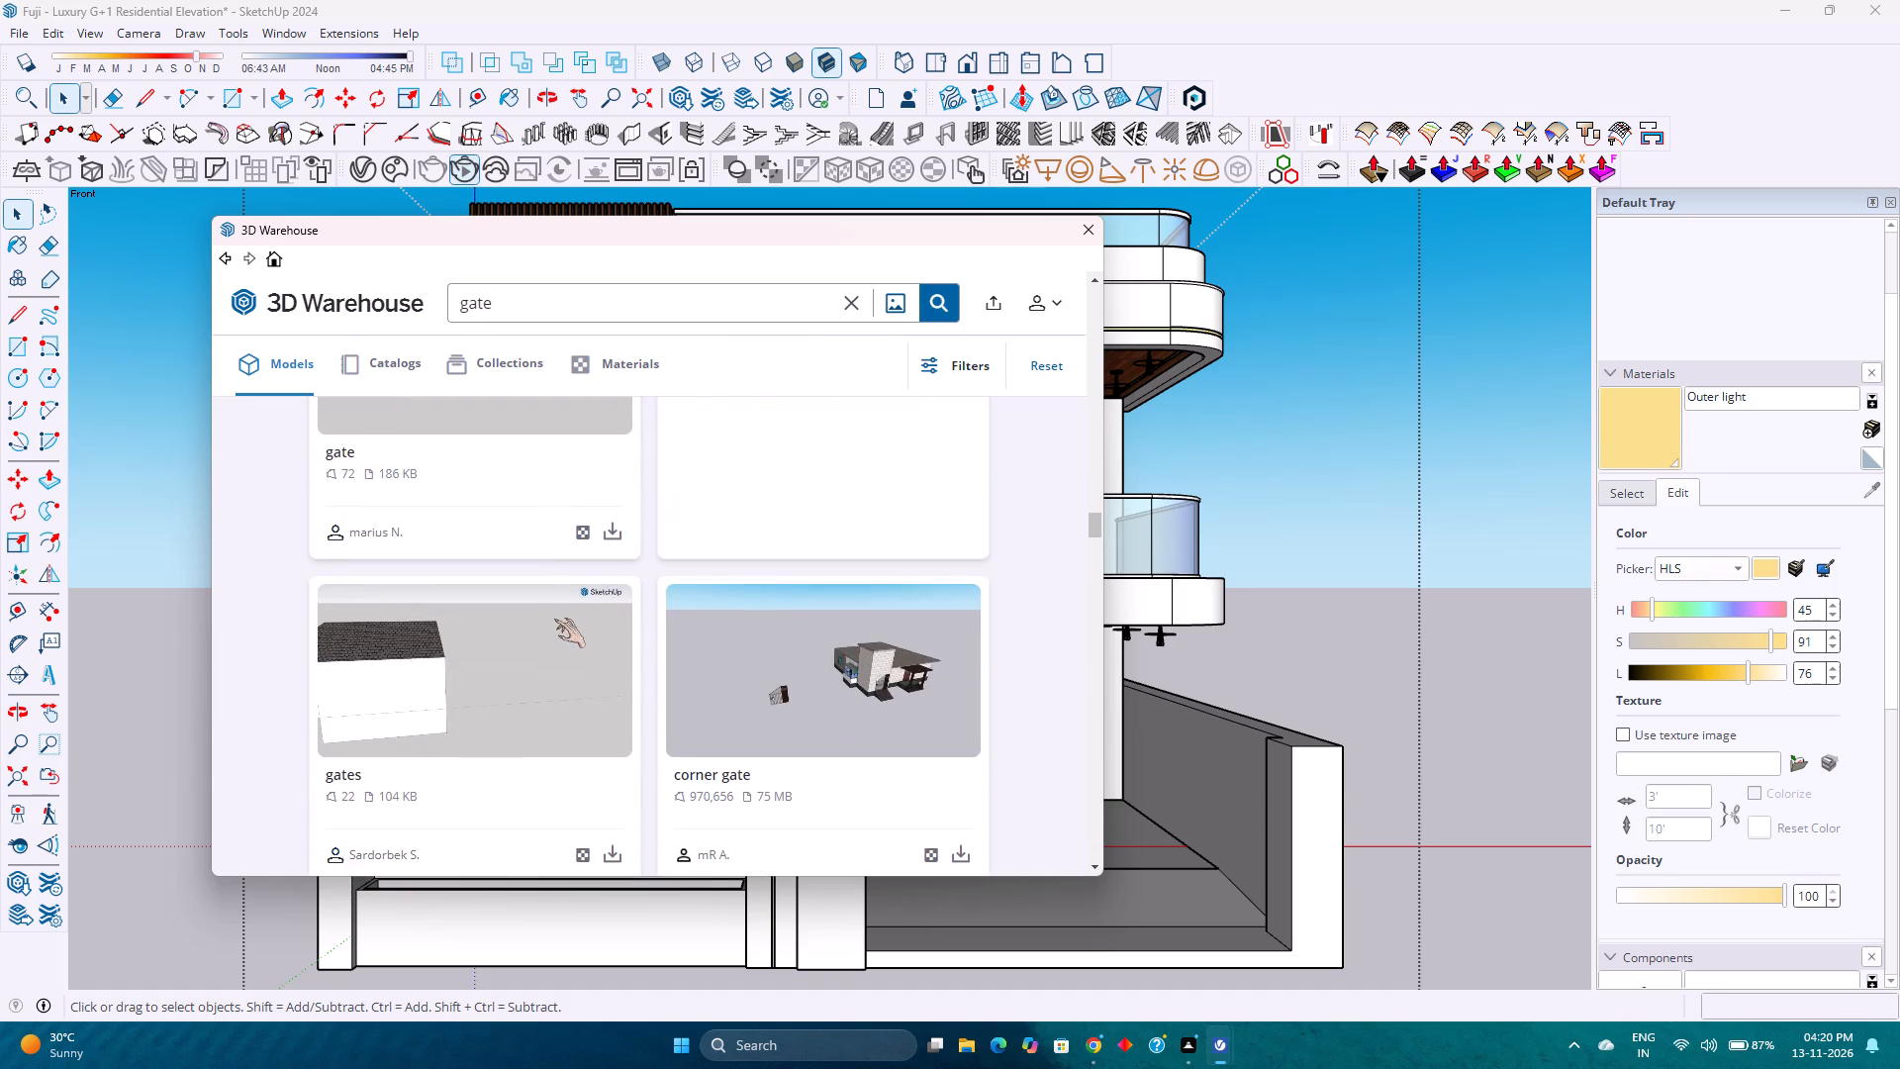
scroll(554, 619, "down", 5)
scroll(554, 619, "up", 5)
scroll(554, 619, "down", 9)
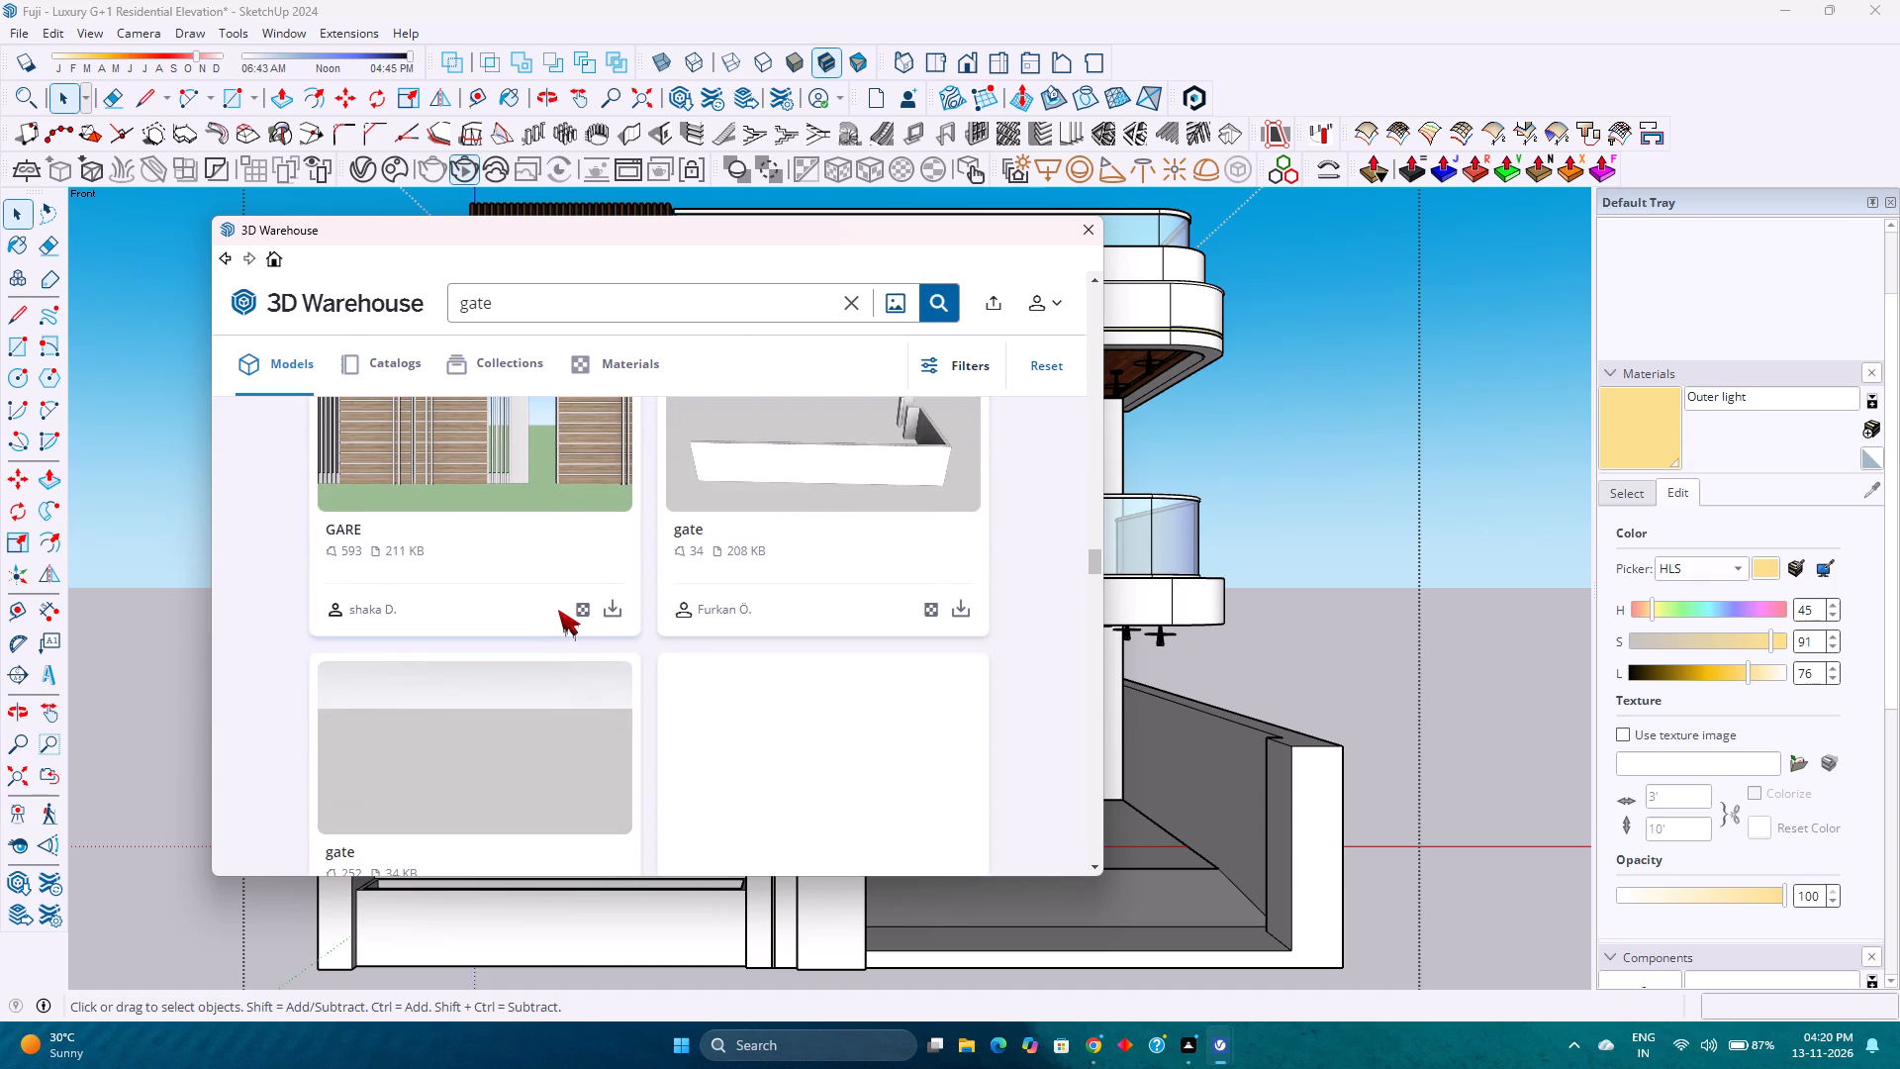
scroll(559, 609, "down", 6)
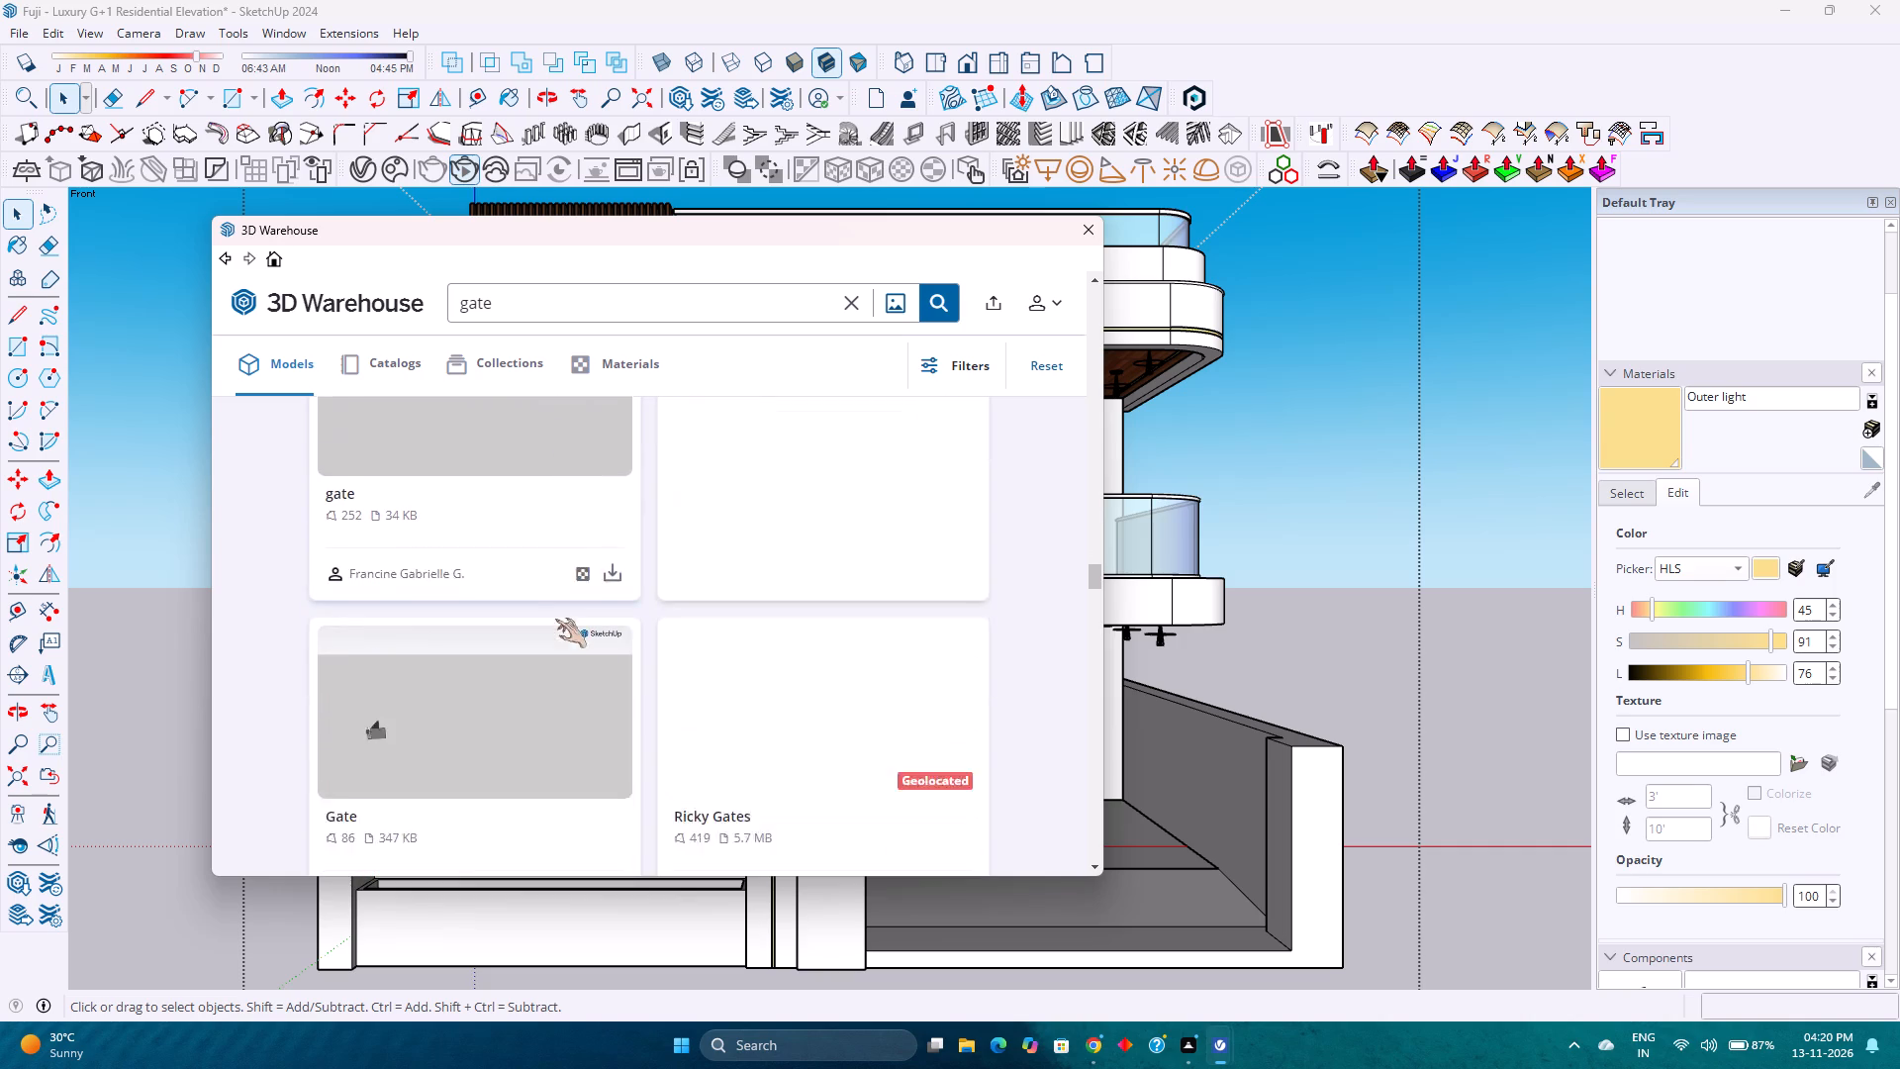
scroll(556, 631, "down", 10)
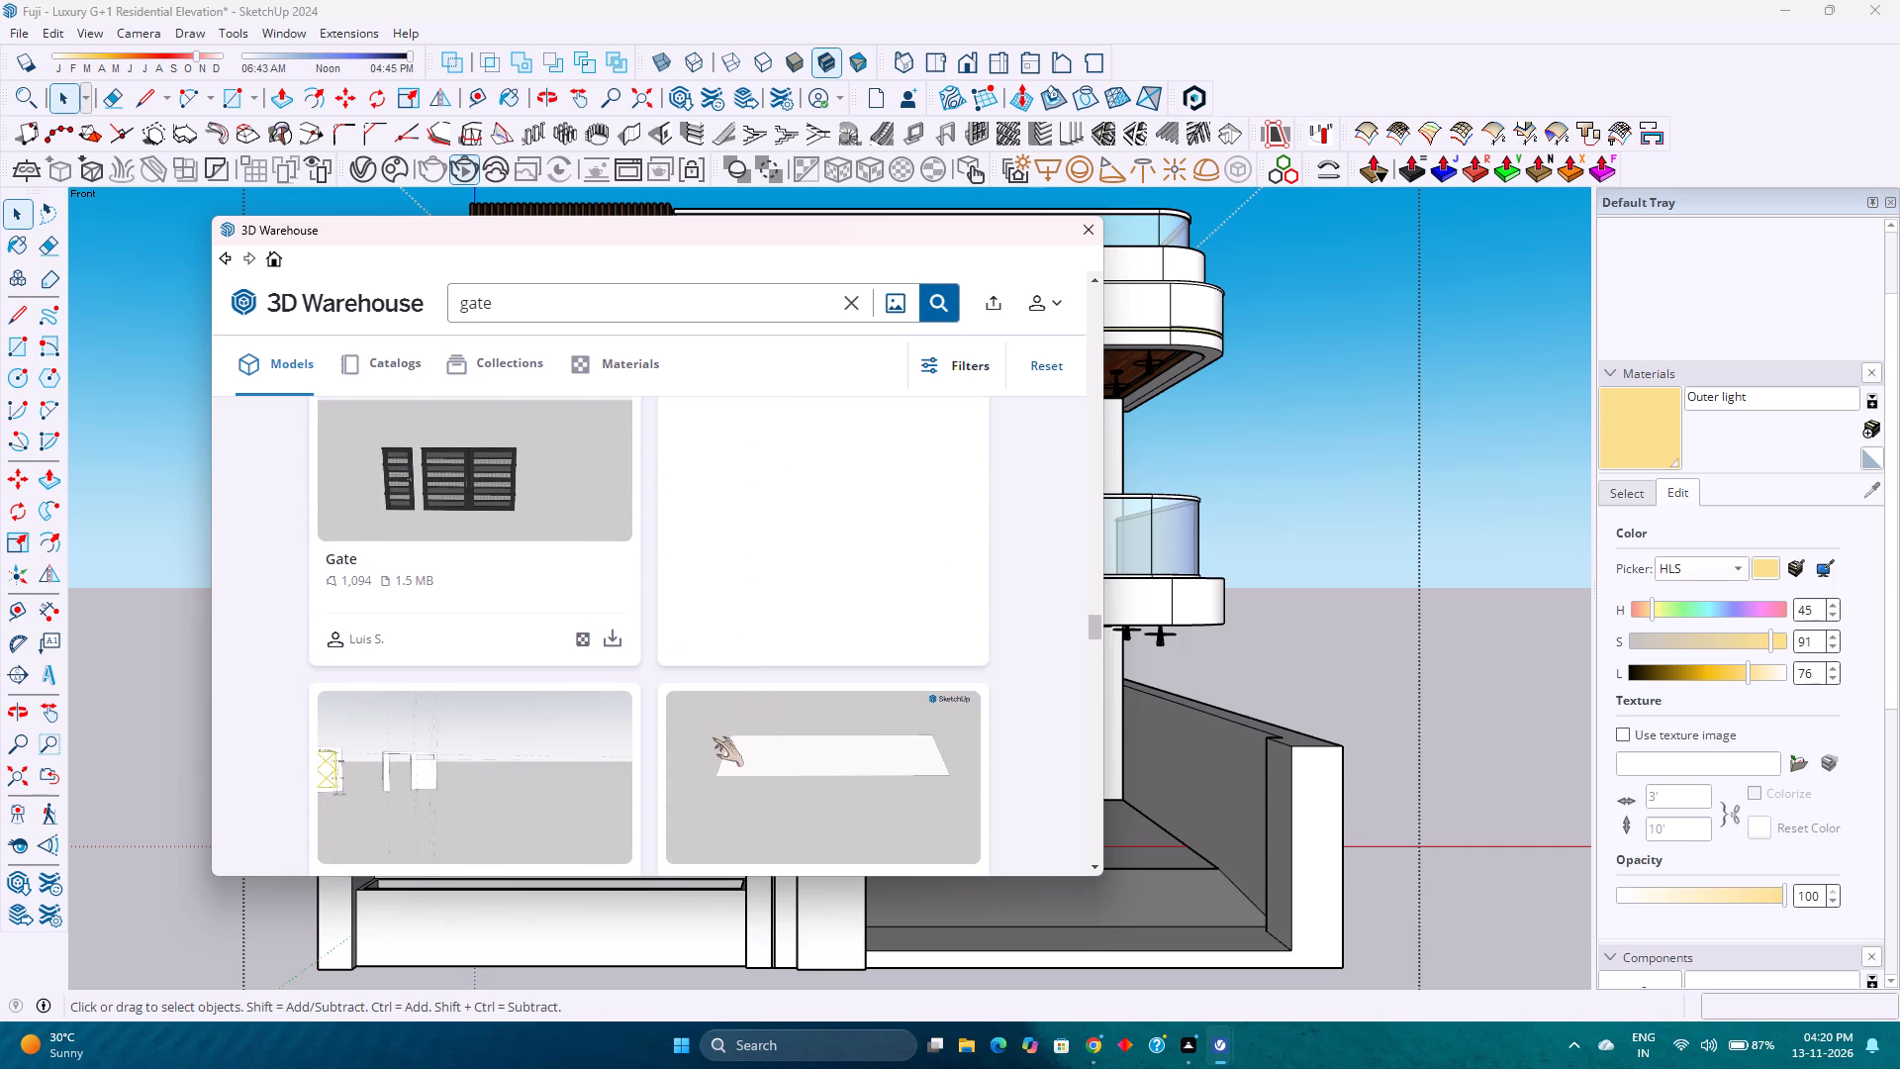
scroll(712, 738, "down", 7)
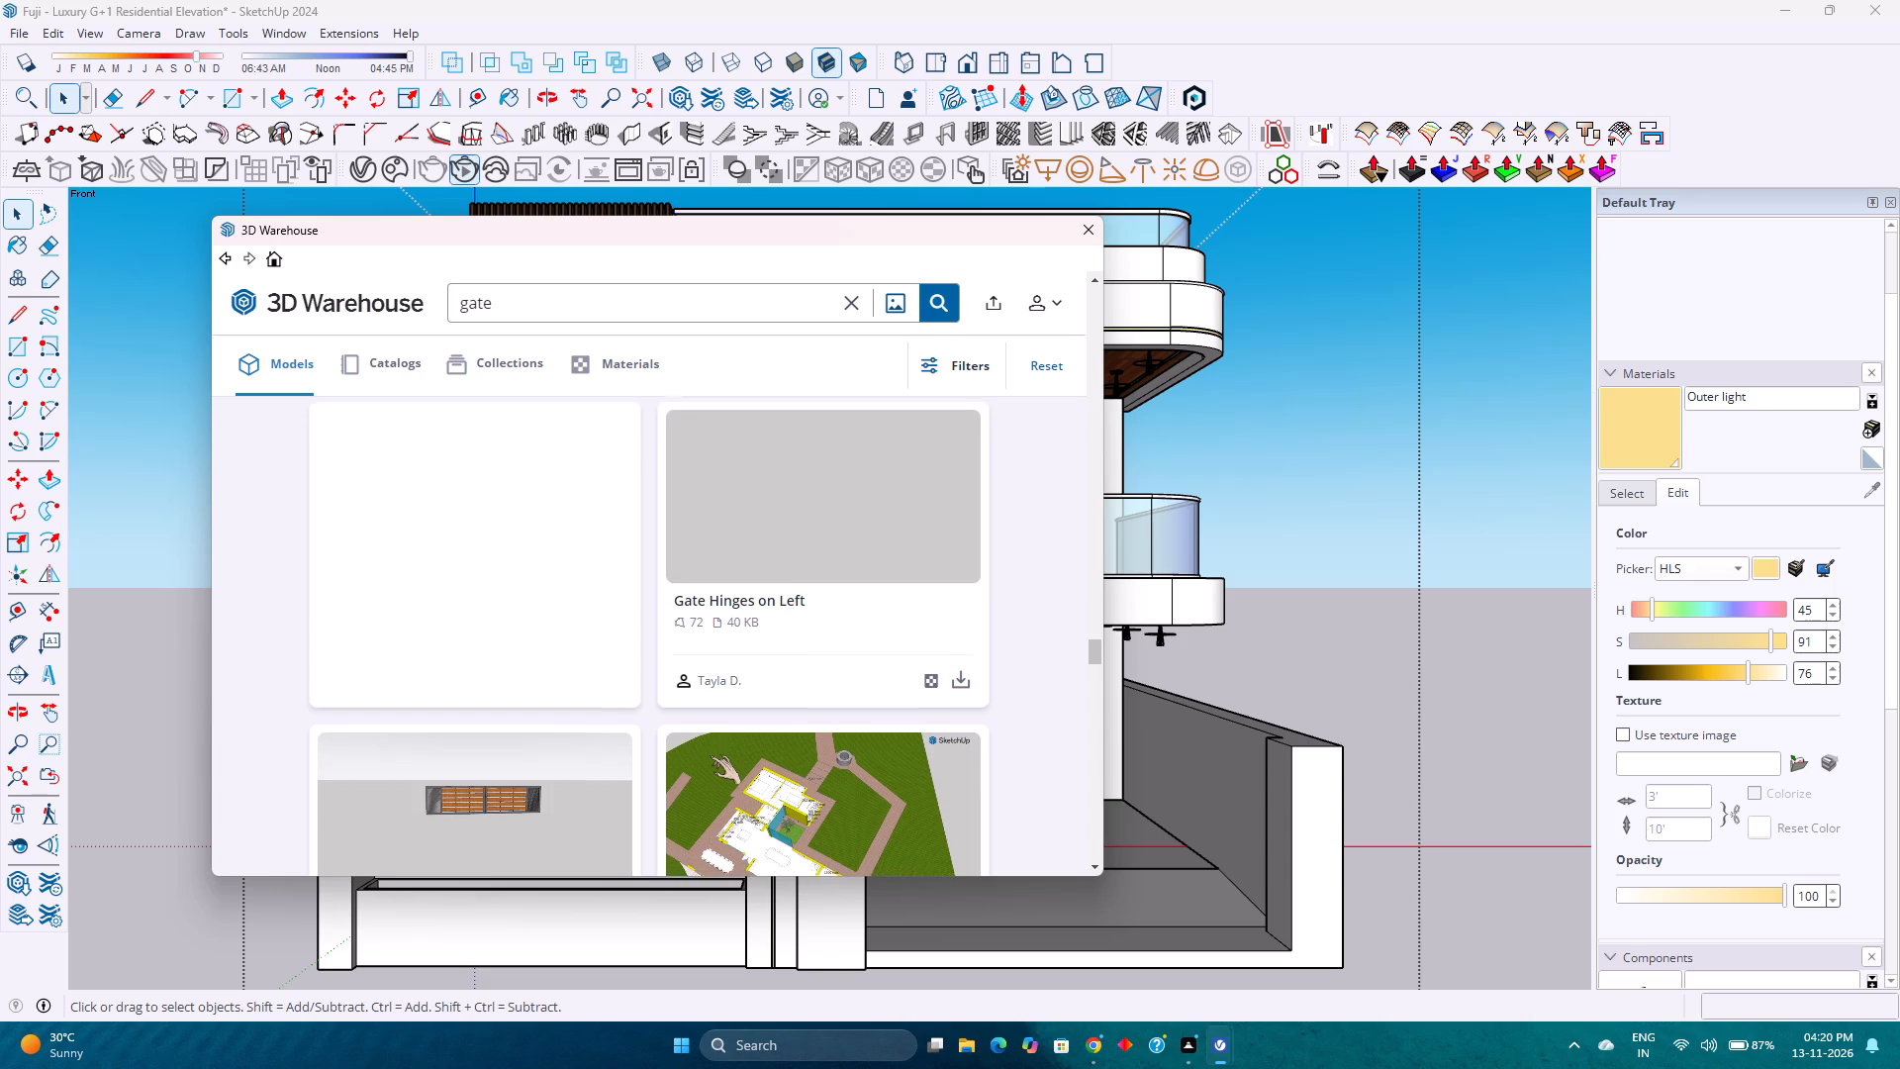
scroll(710, 755, "down", 8)
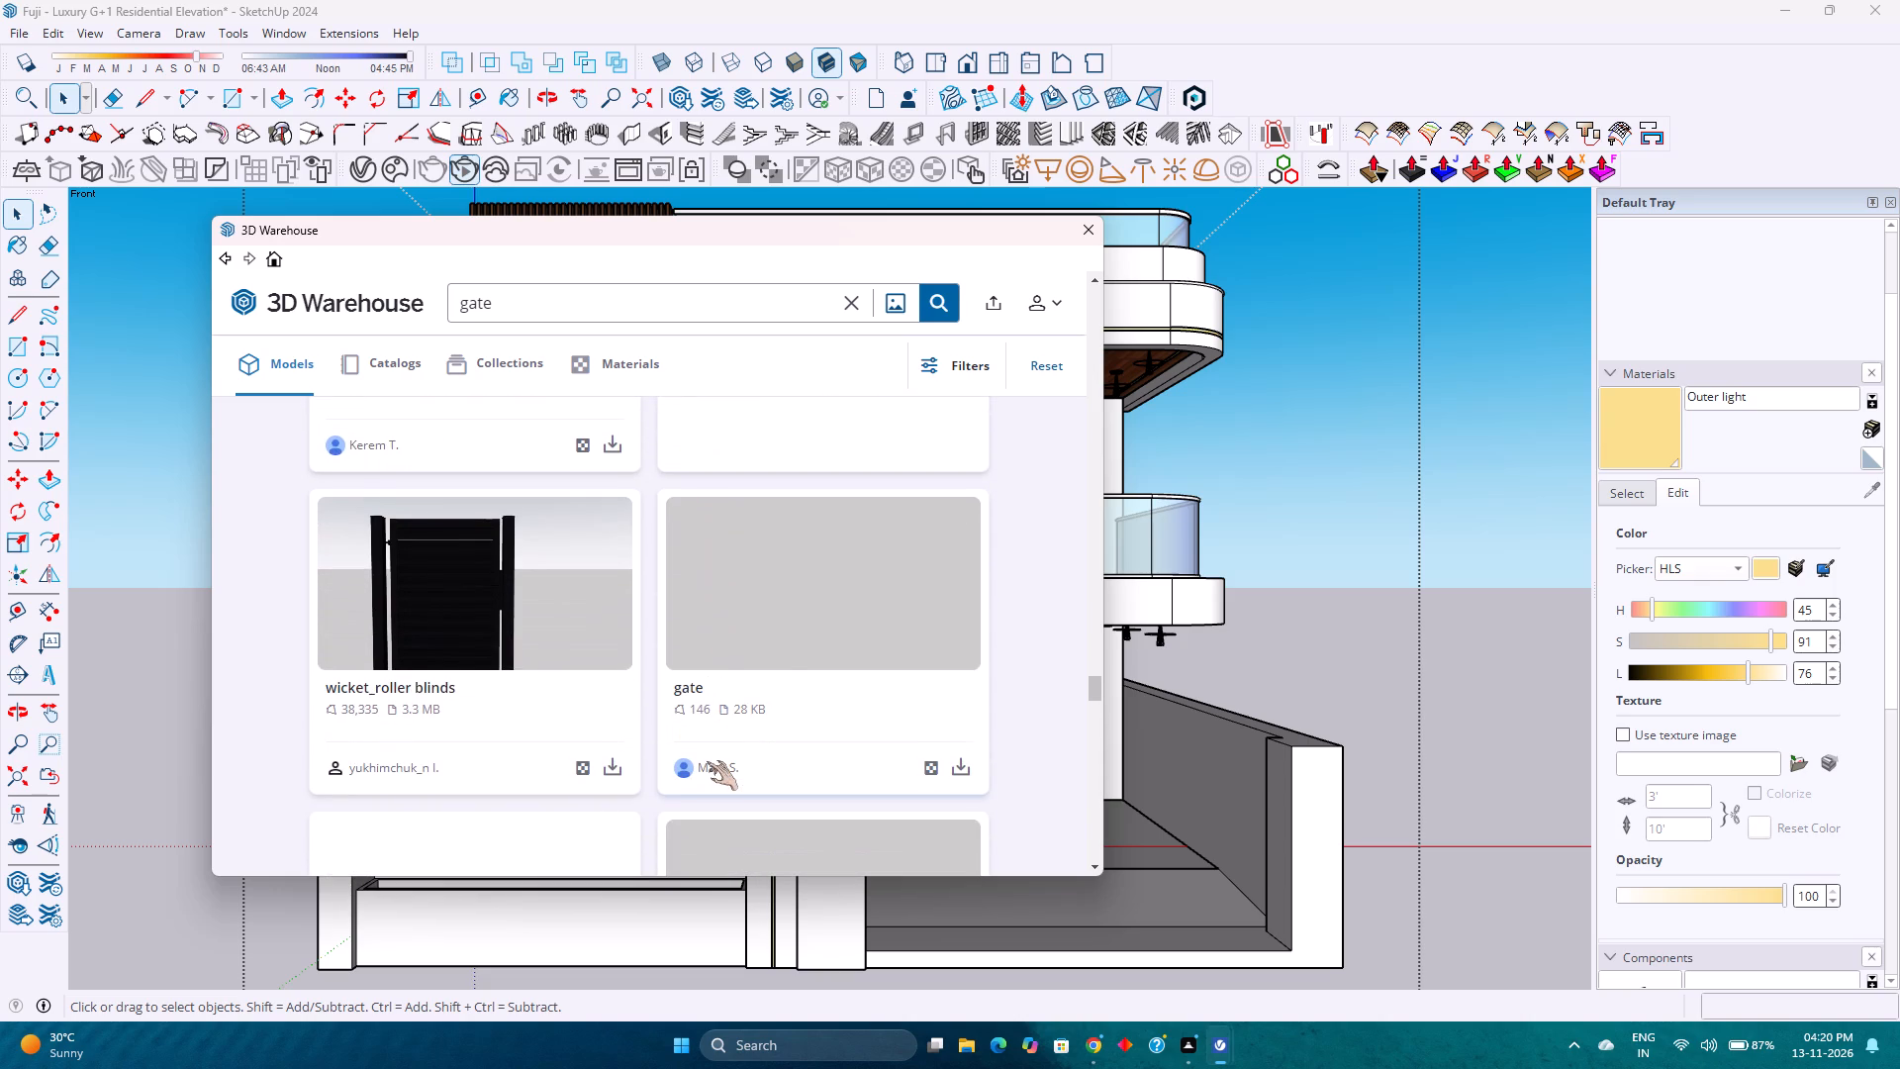
scroll(702, 742, "down", 3)
scroll(702, 742, "up", 1)
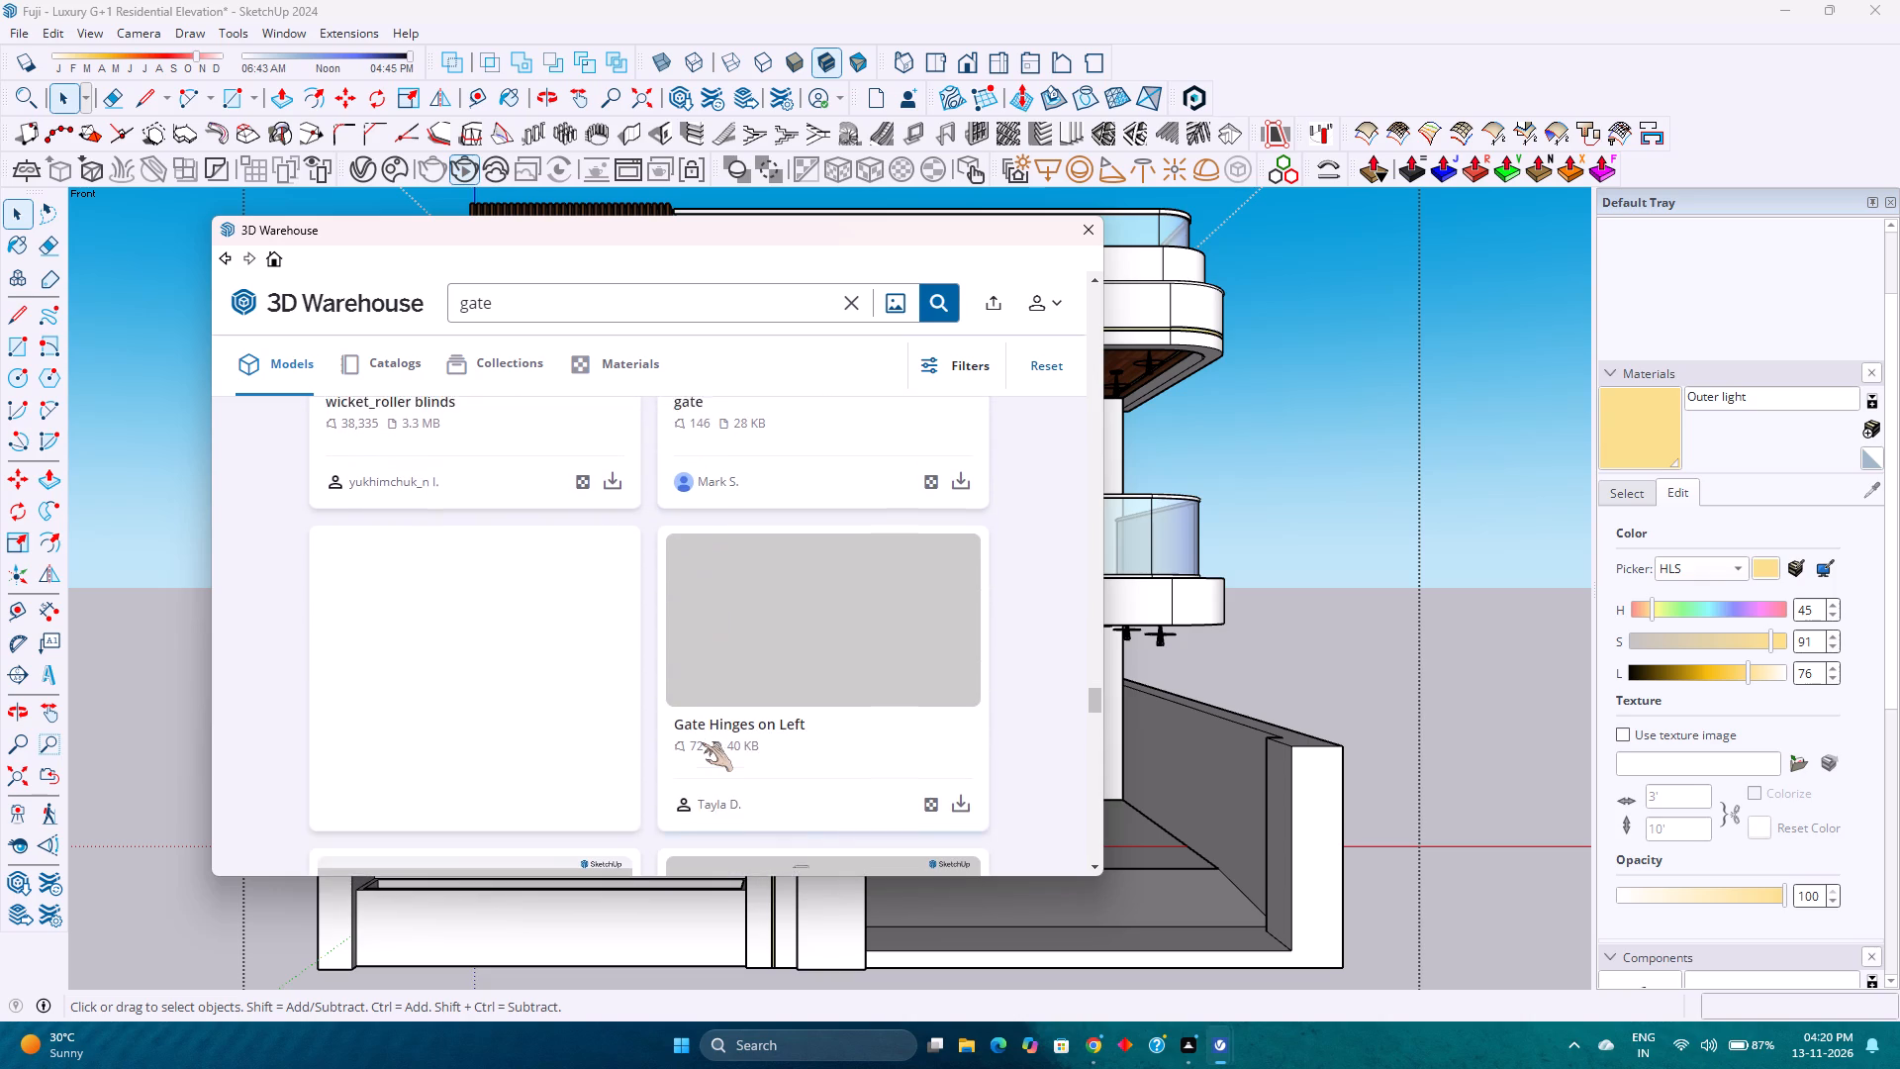
scroll(702, 742, "up", 1)
scroll(702, 742, "down", 2)
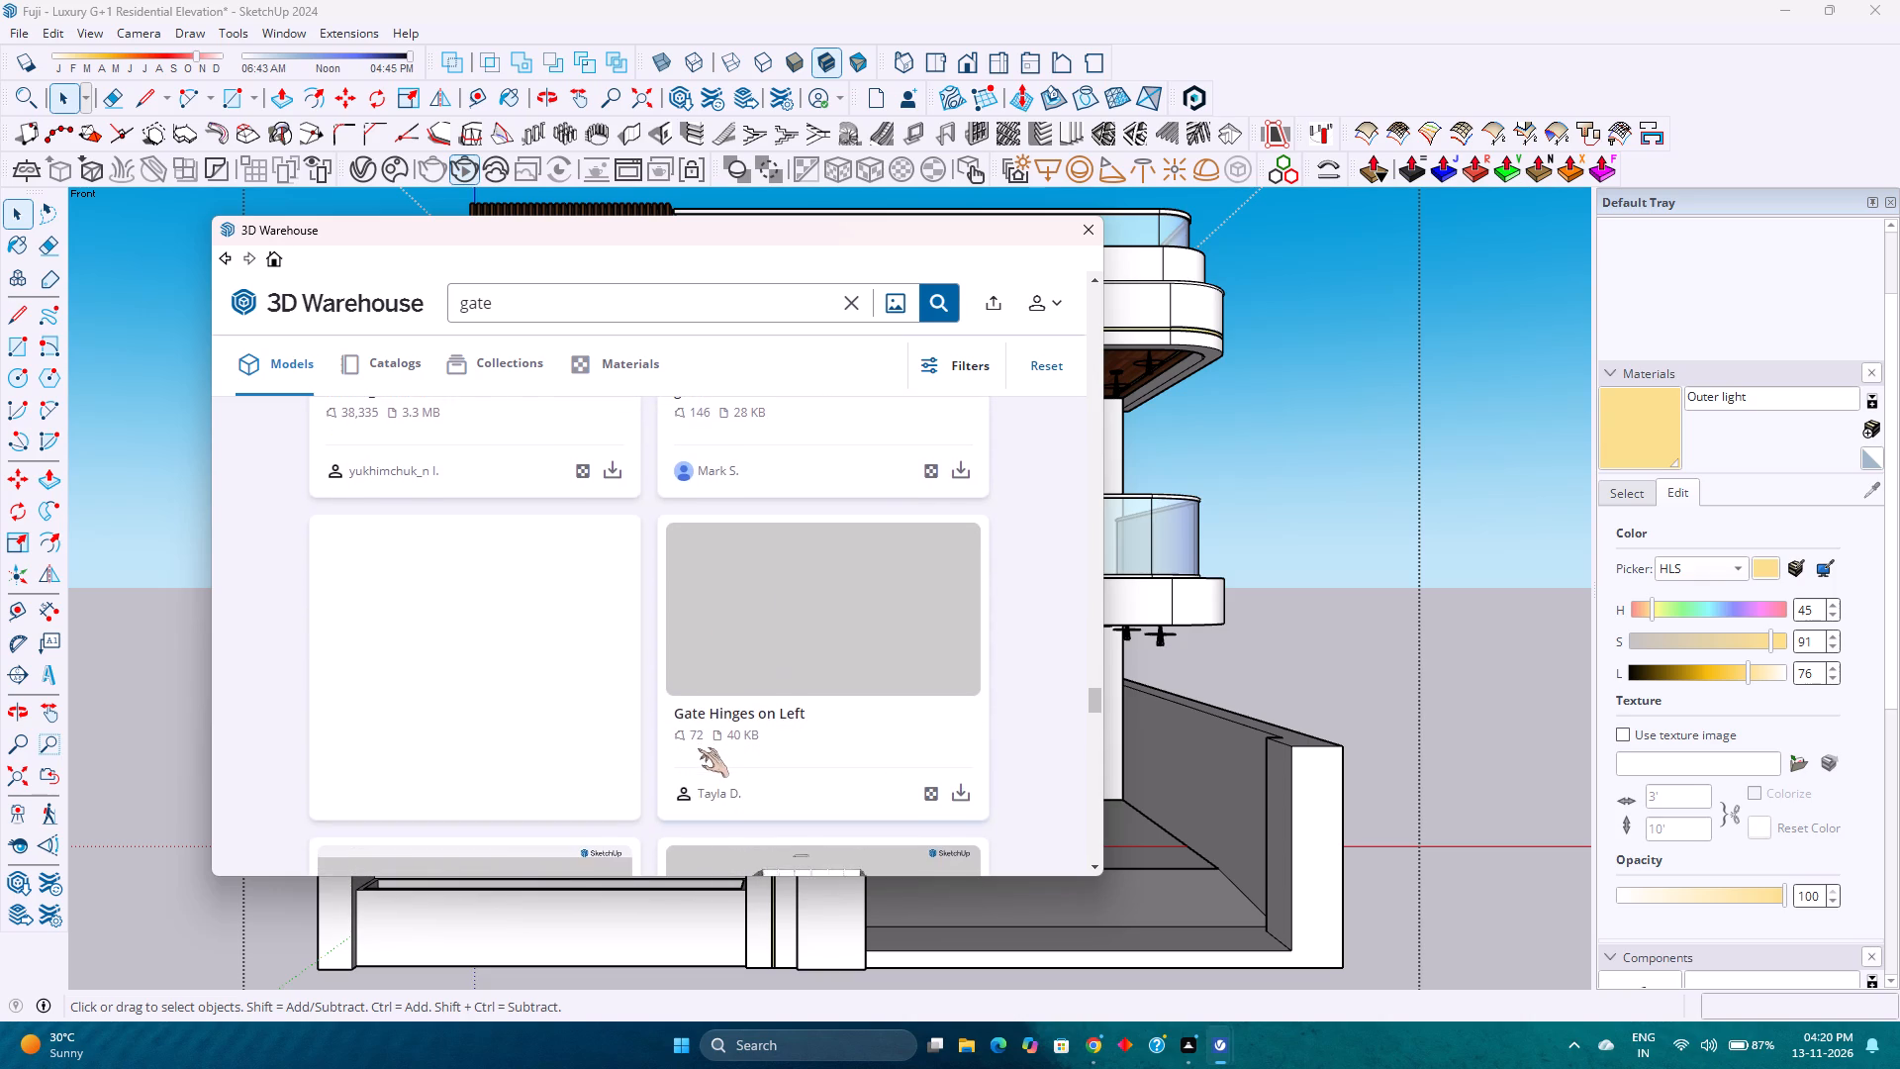
Browse further through the gate models in the search results for a modern slatted design suited to the front entrance.
scroll(698, 748, "down", 3)
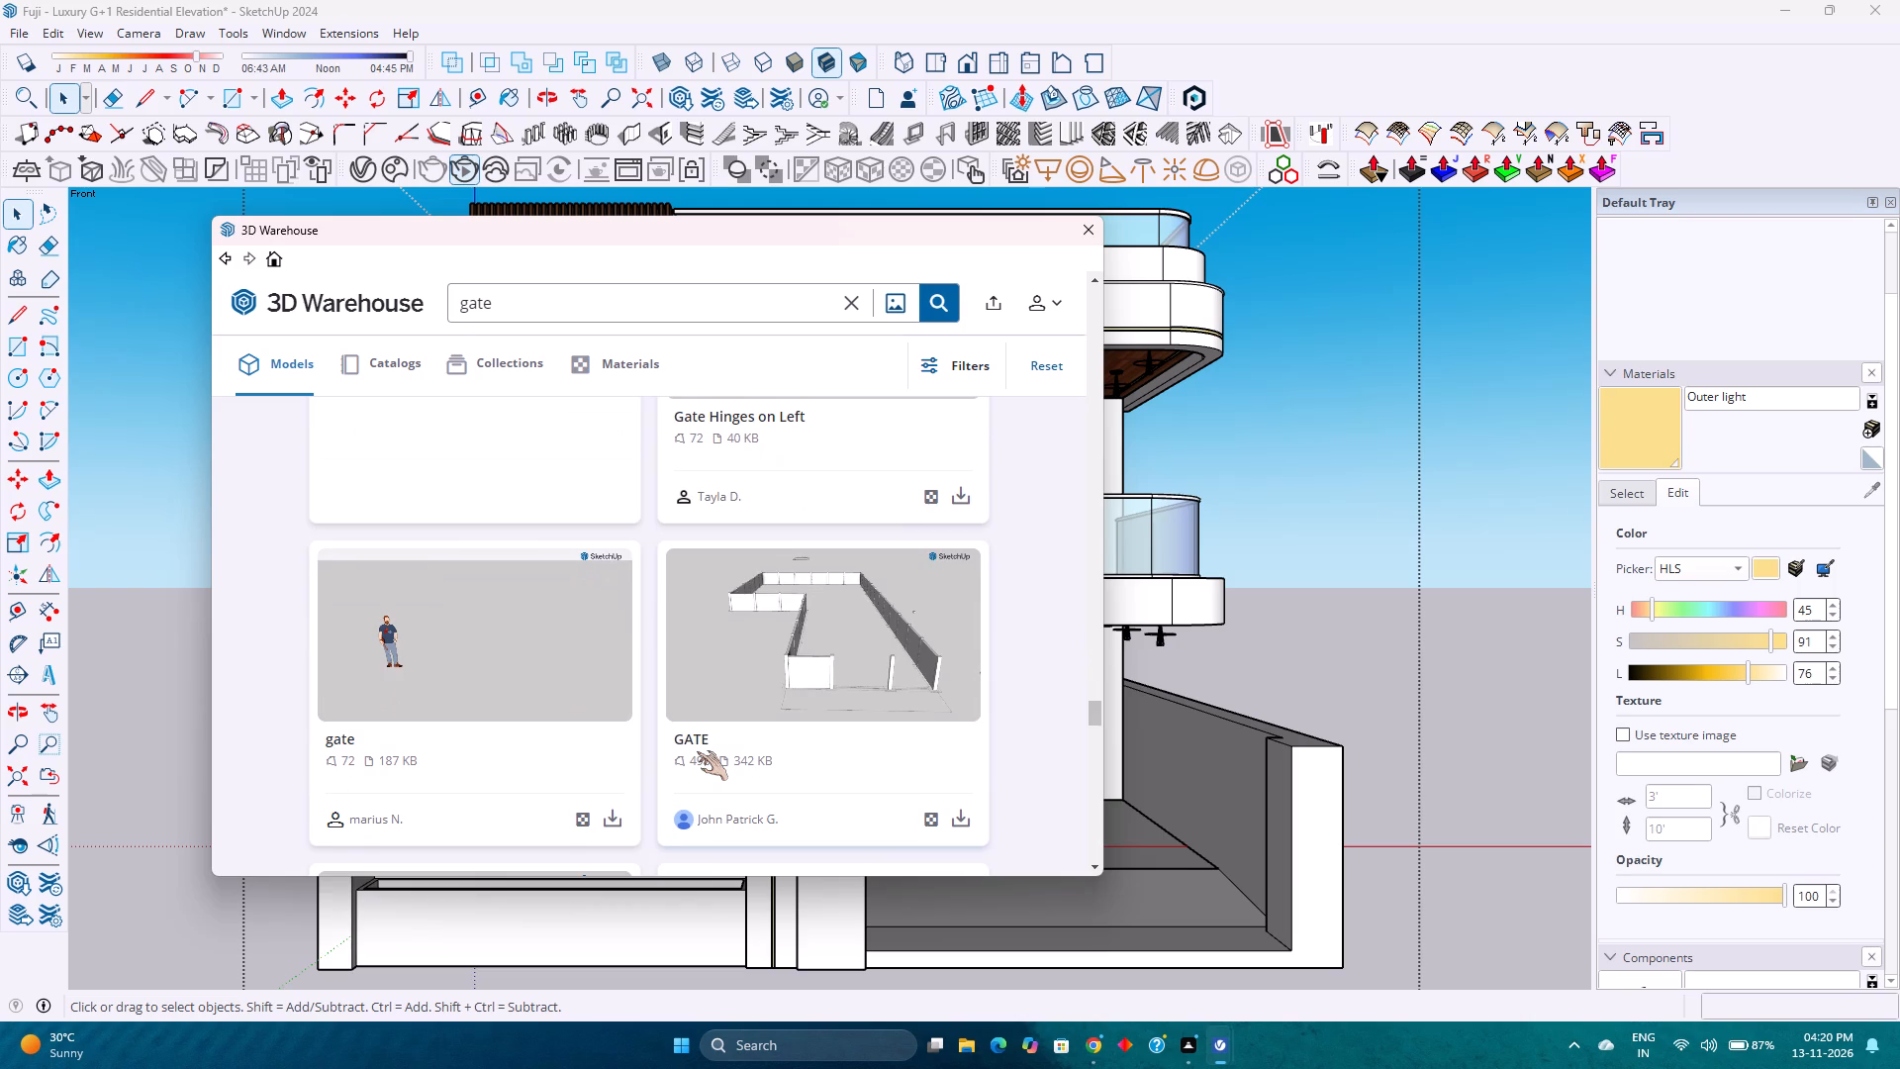
scroll(697, 751, "down", 6)
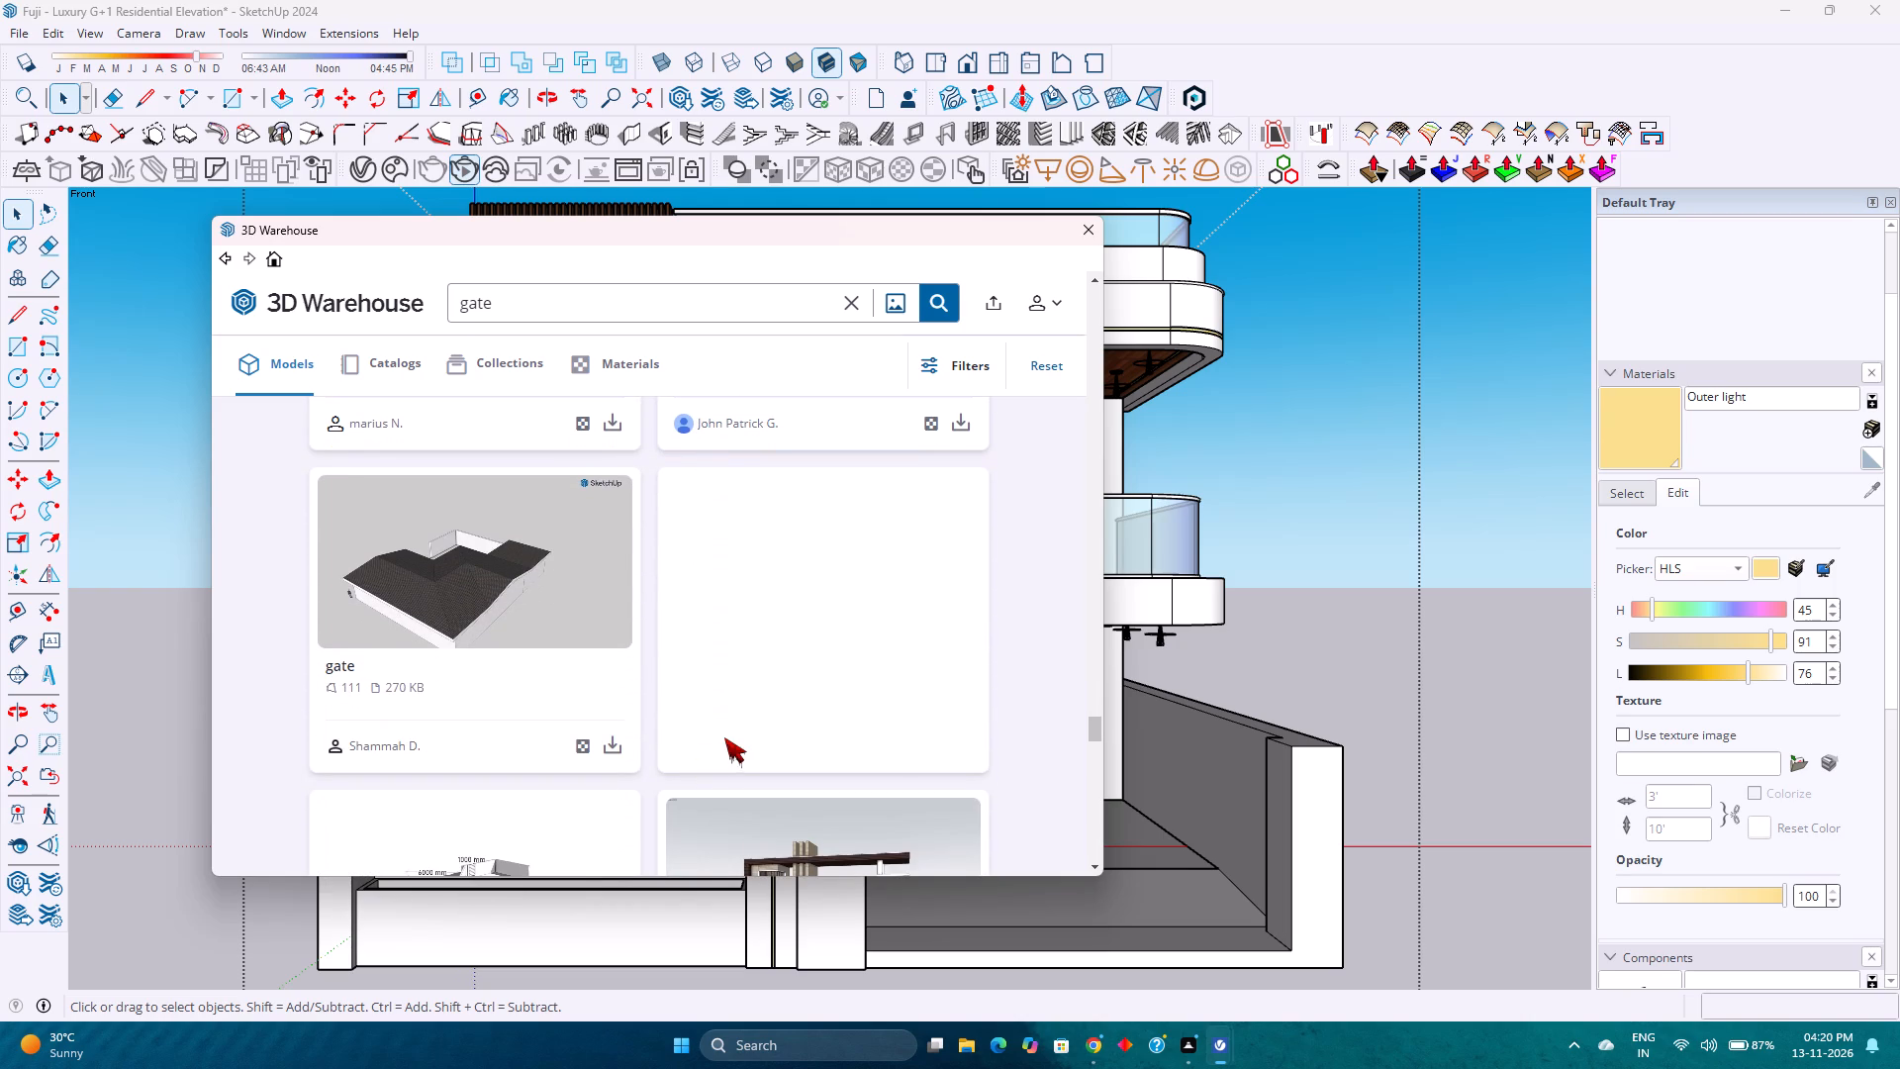
scroll(730, 736, "down", 4)
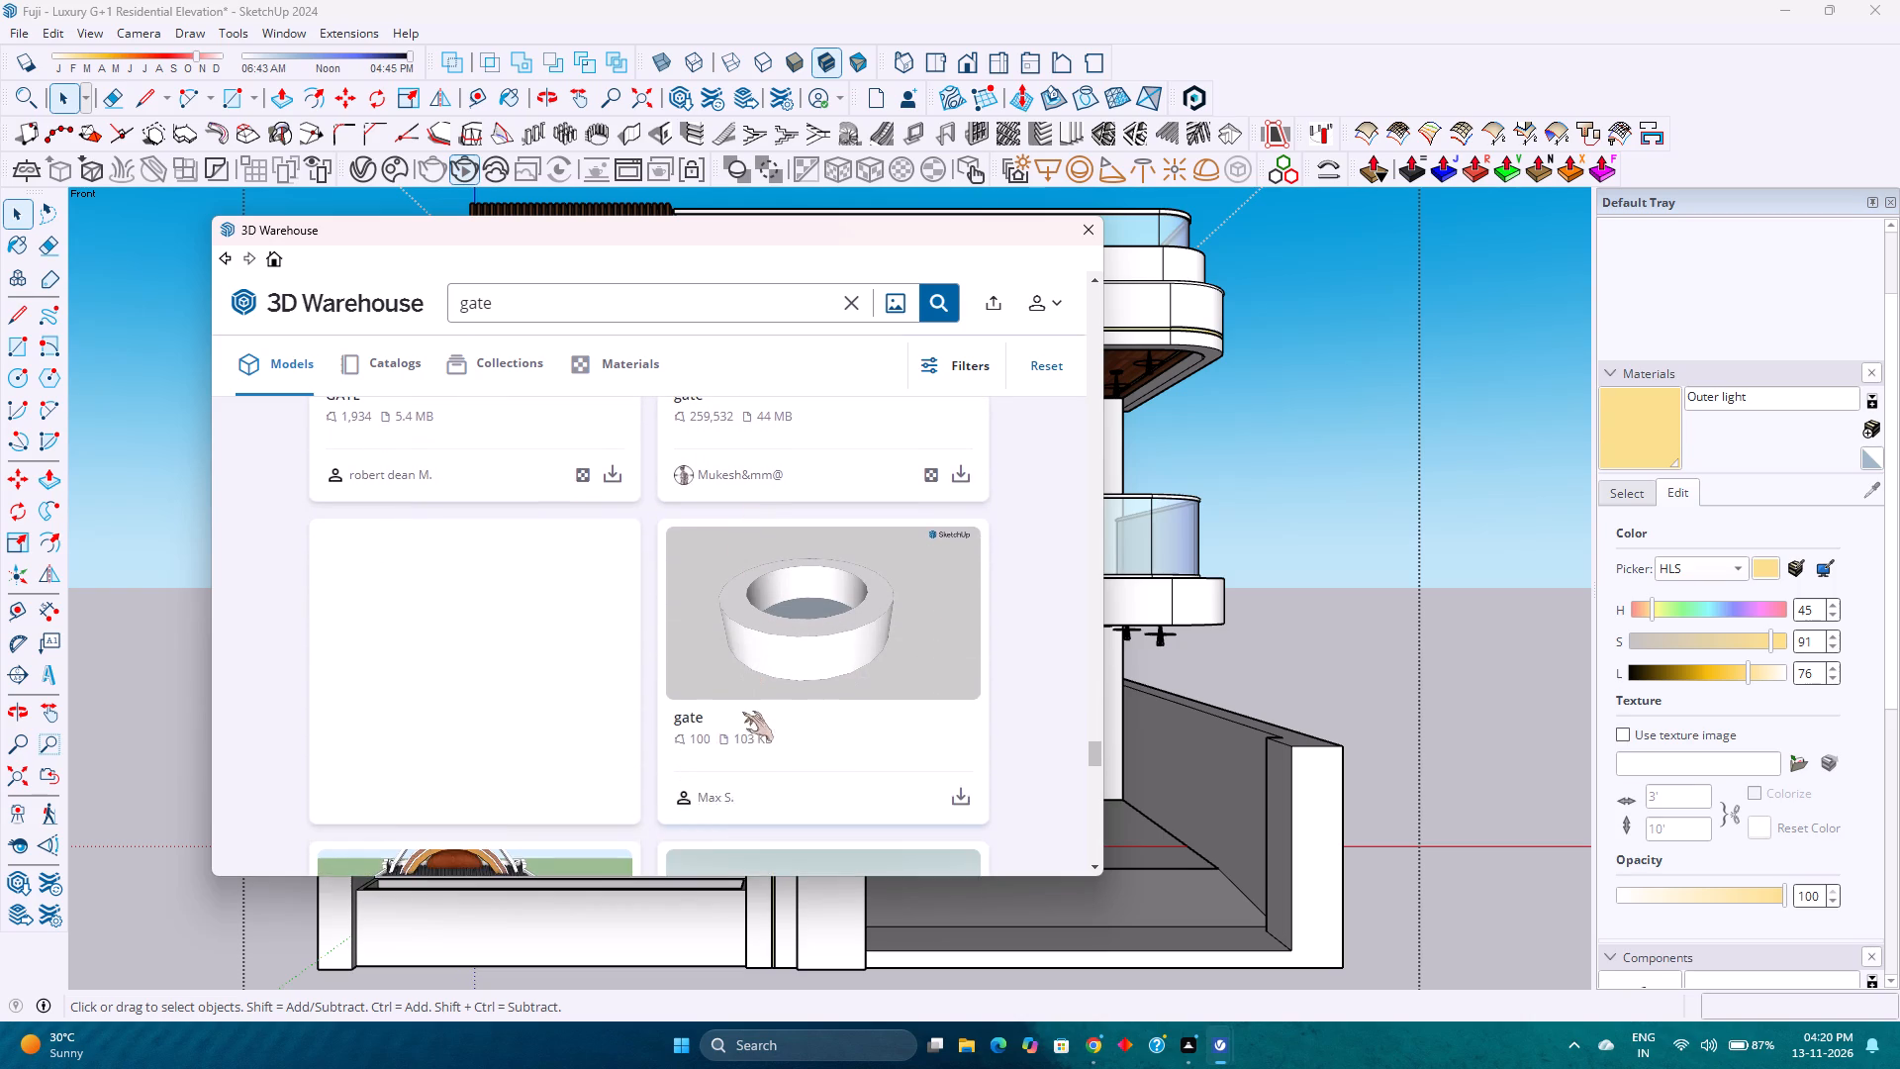
scroll(740, 714, "down", 5)
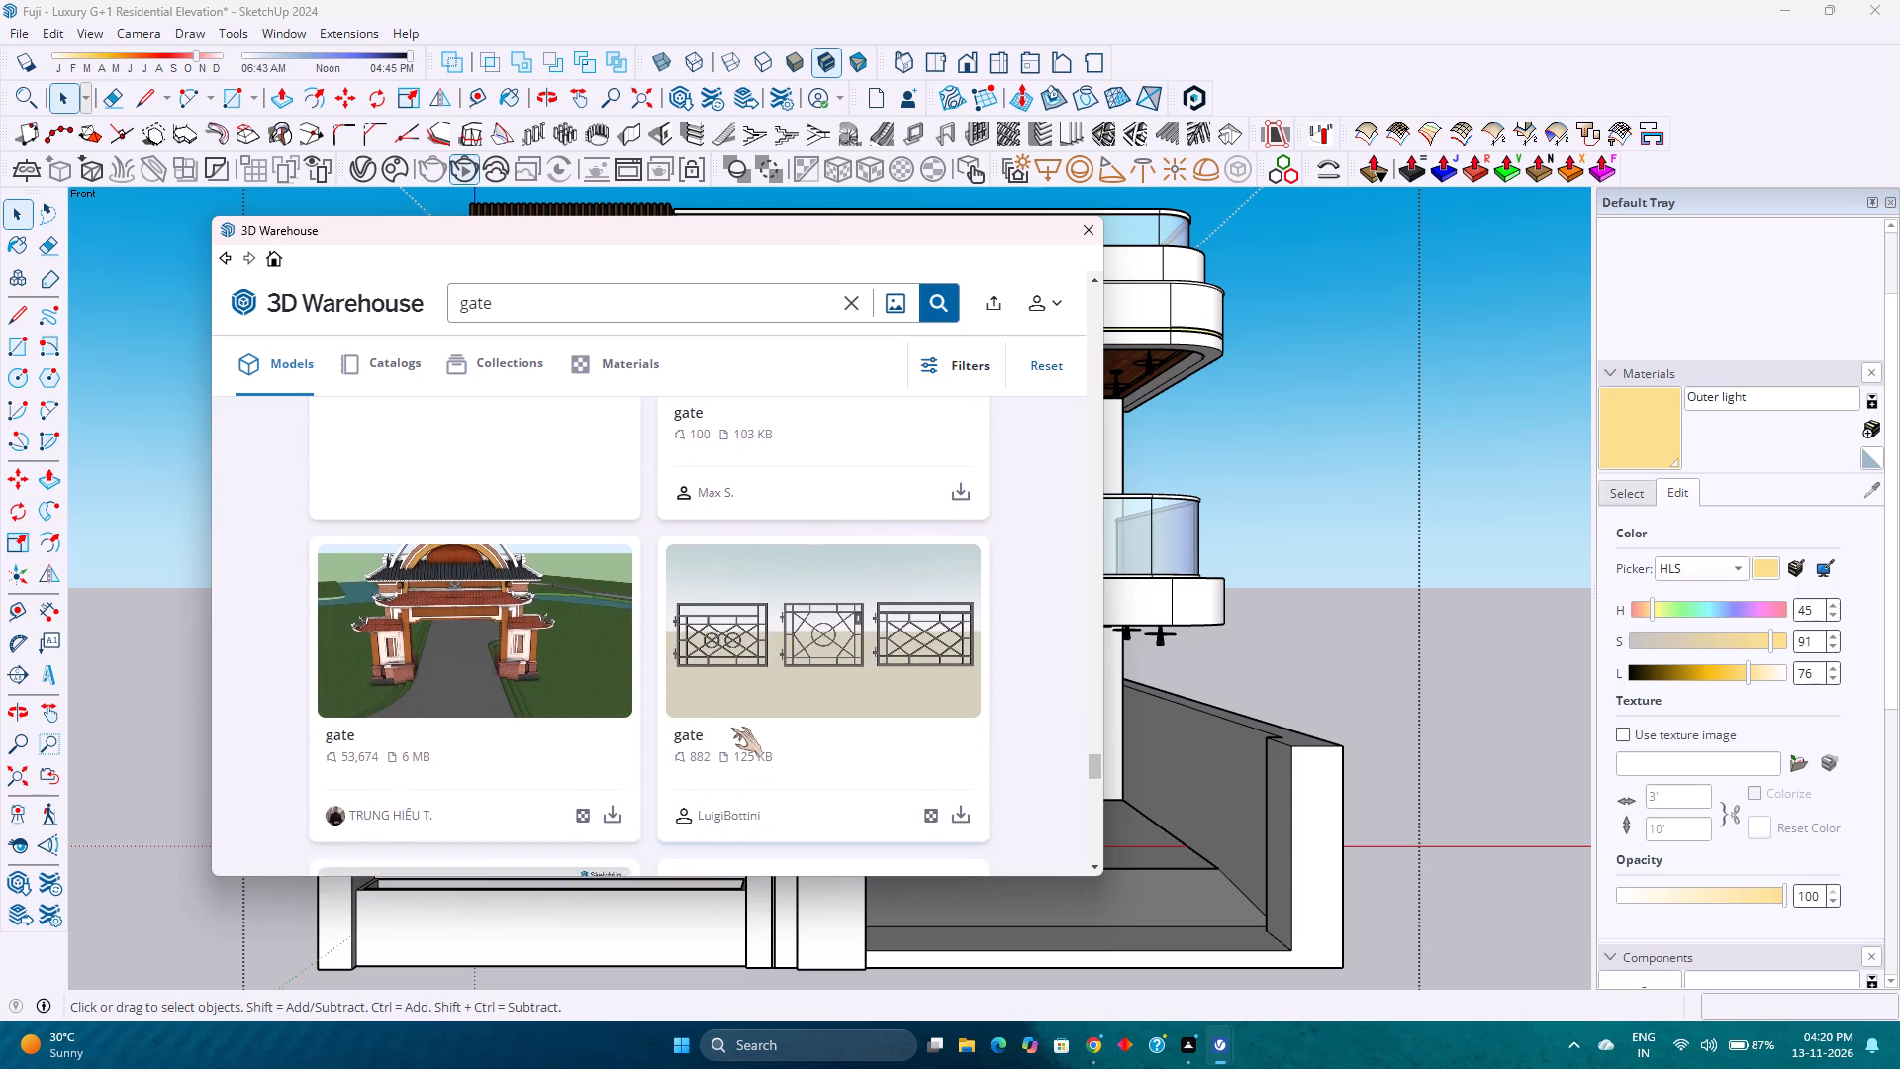
scroll(731, 728, "down", 6)
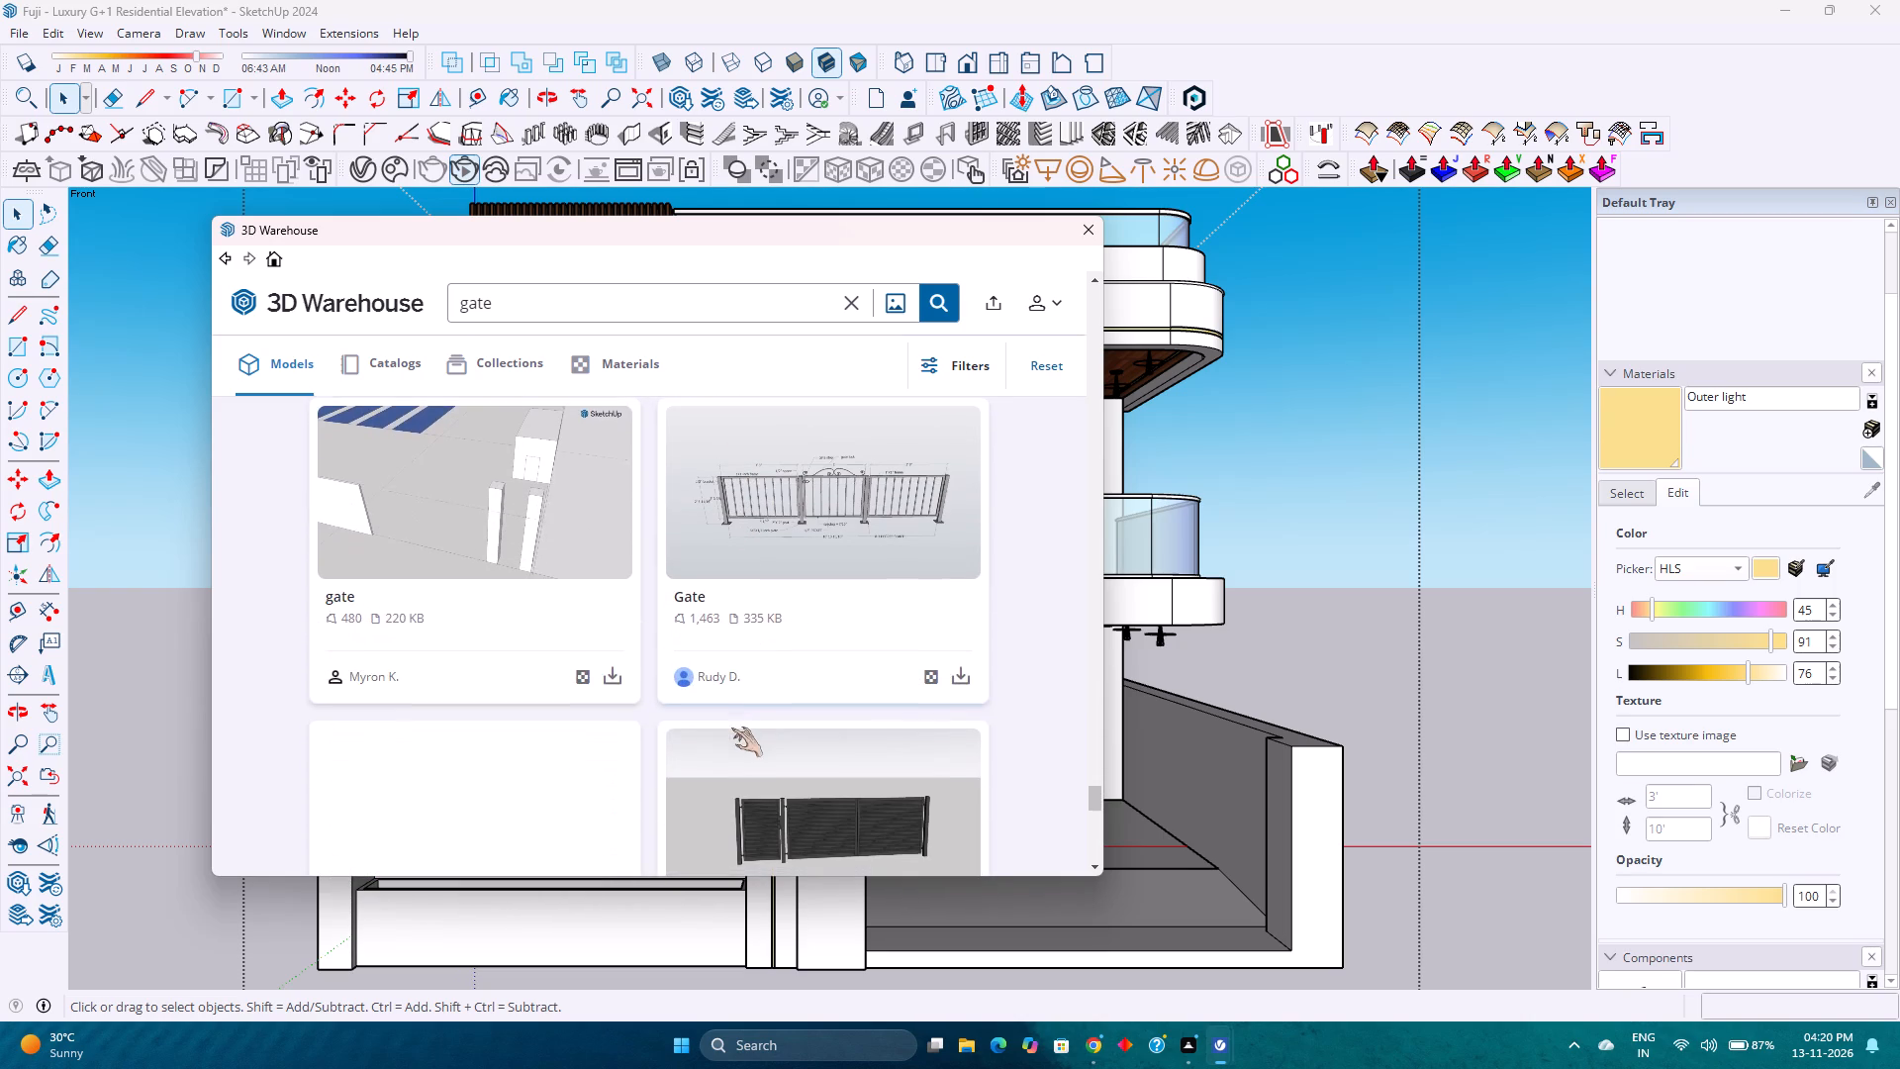
scroll(731, 728, "down", 2)
Download the roller blinds_170_gate model from 3D Warehouse directly into the house model.
left_click(970, 796)
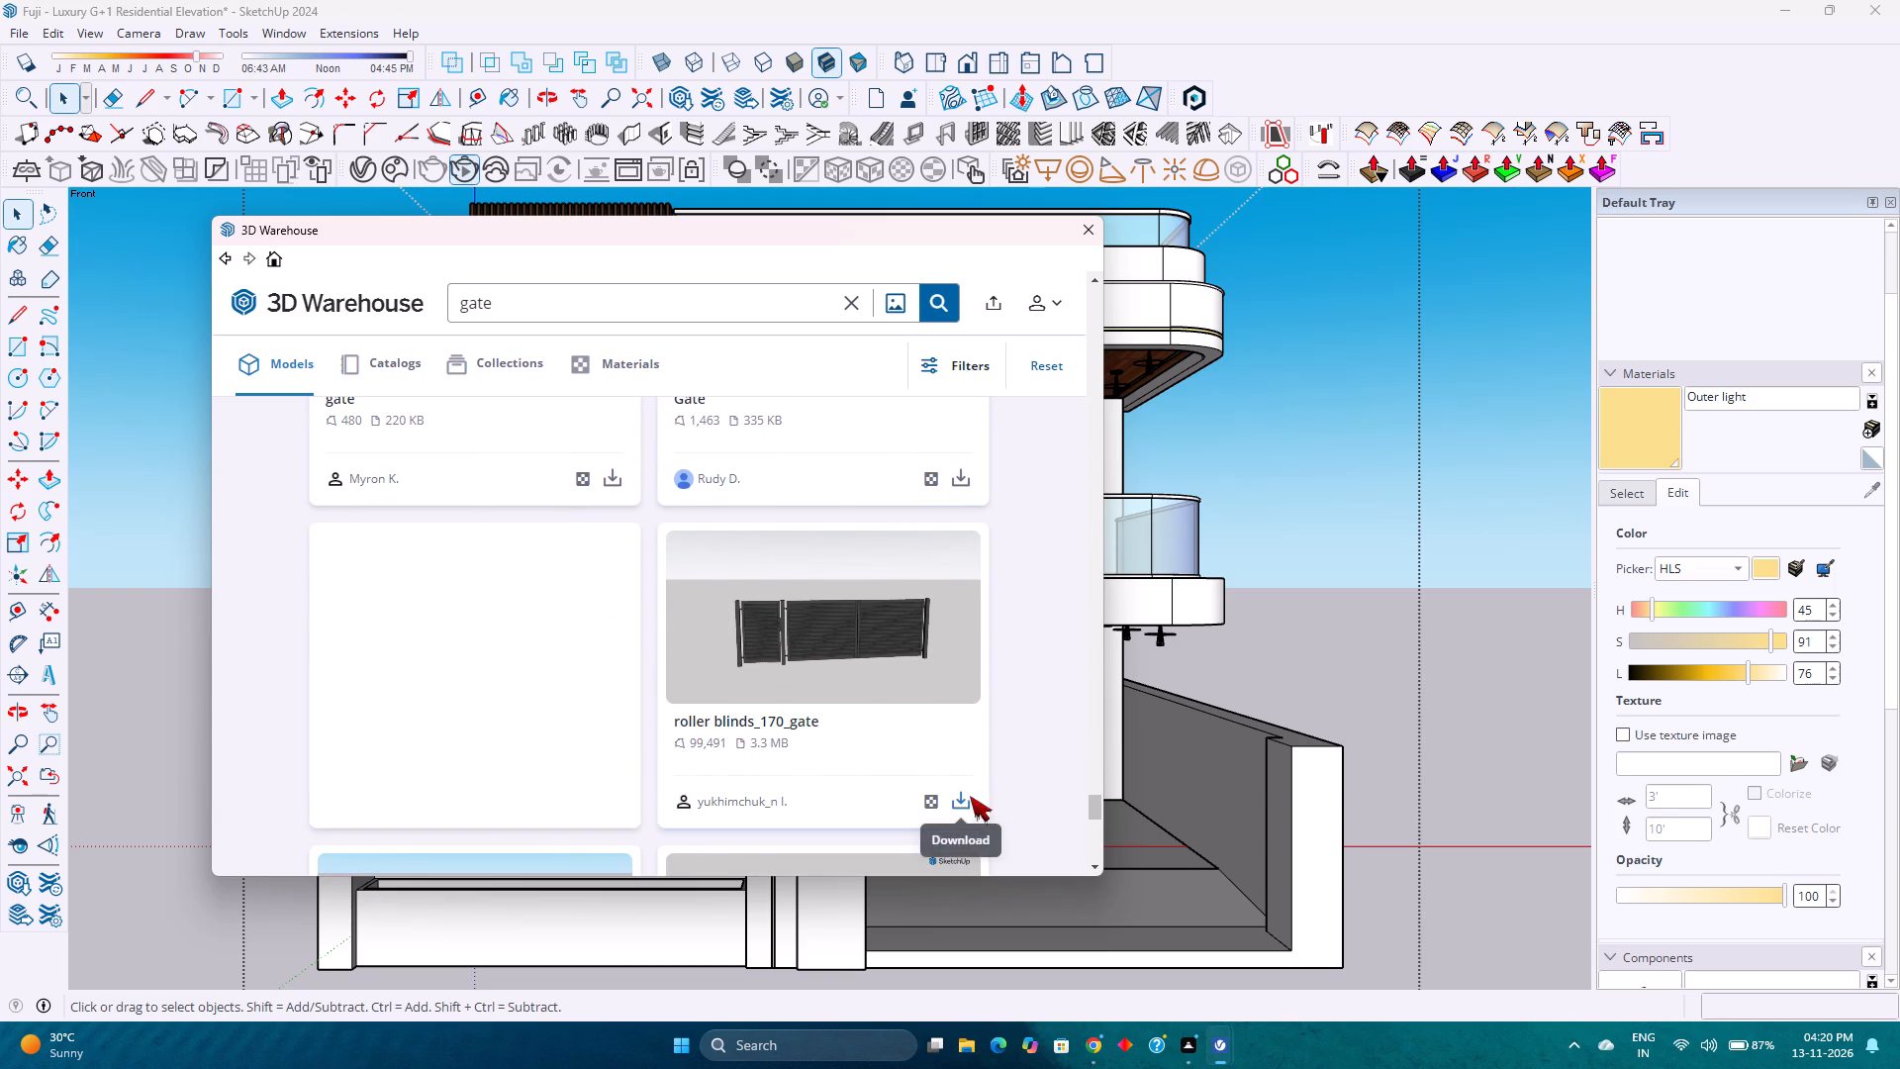
left_click(579, 578)
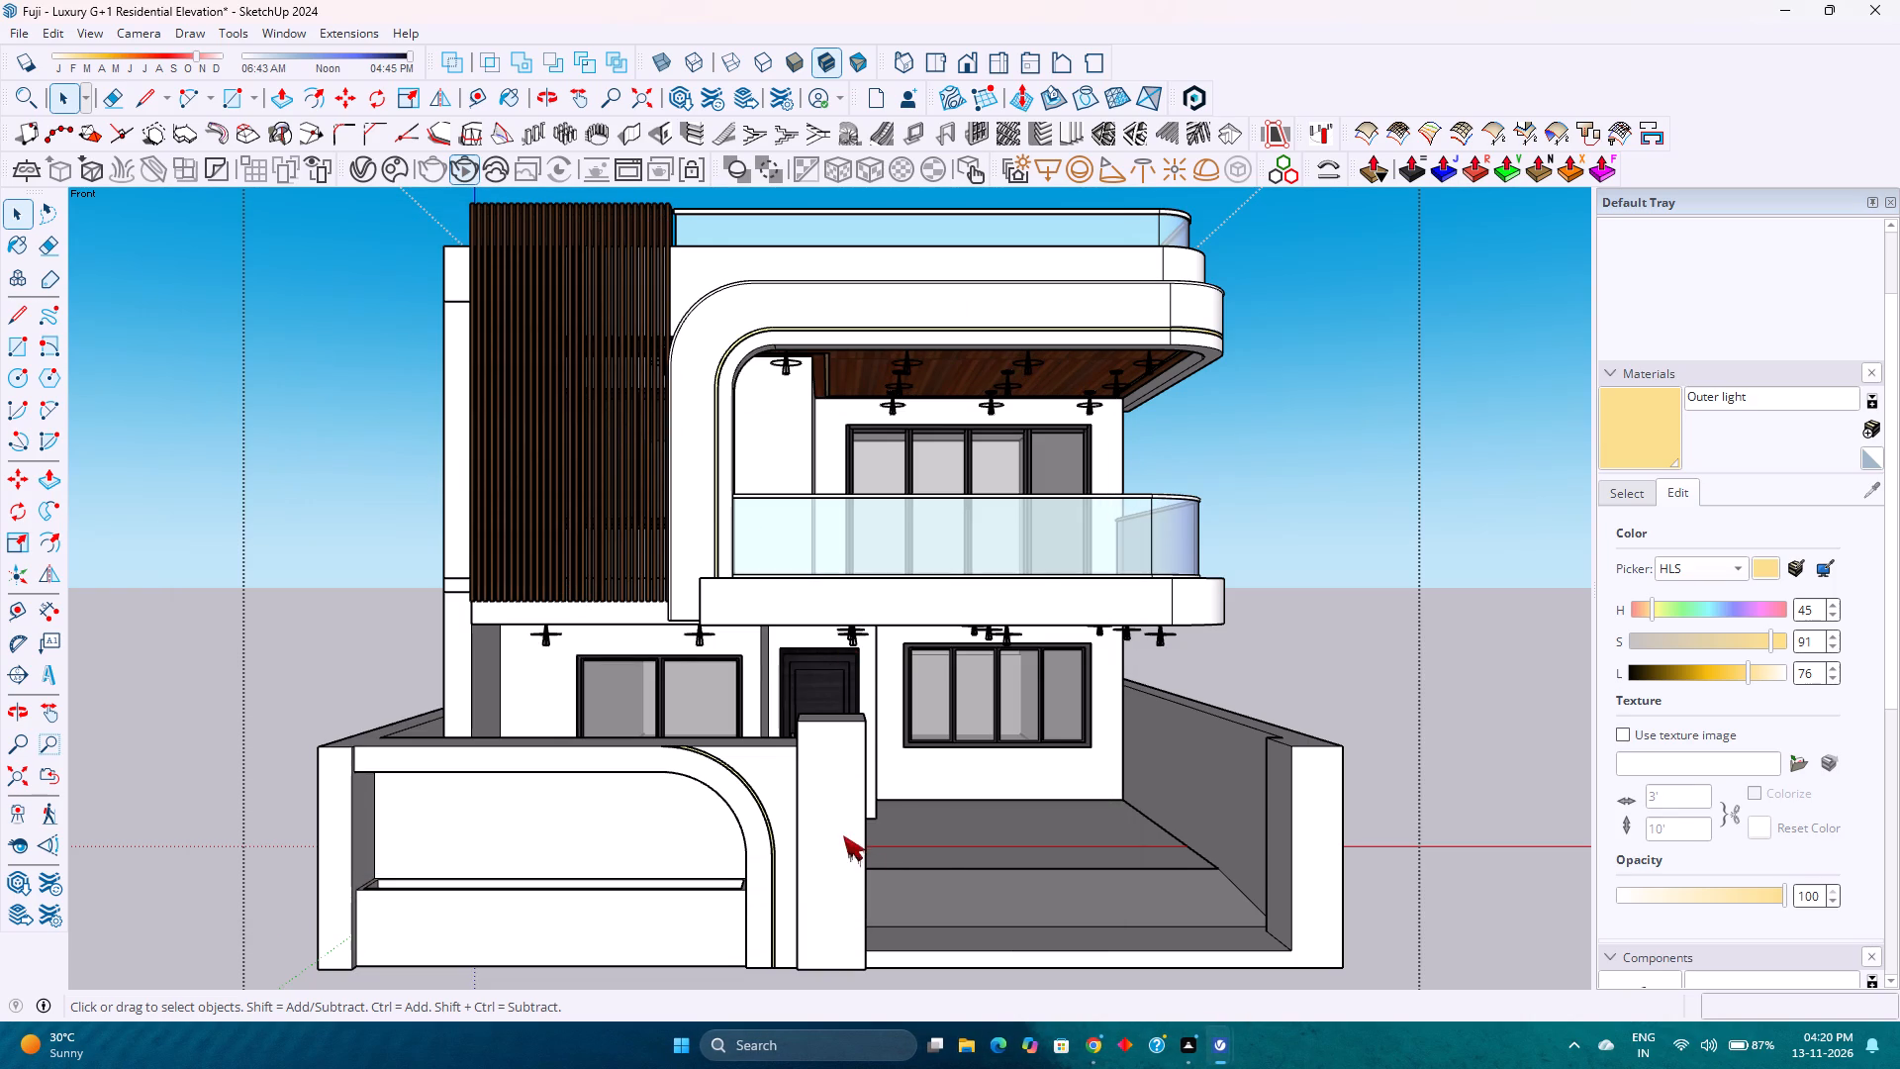
left_click(828, 822)
left_click(828, 822)
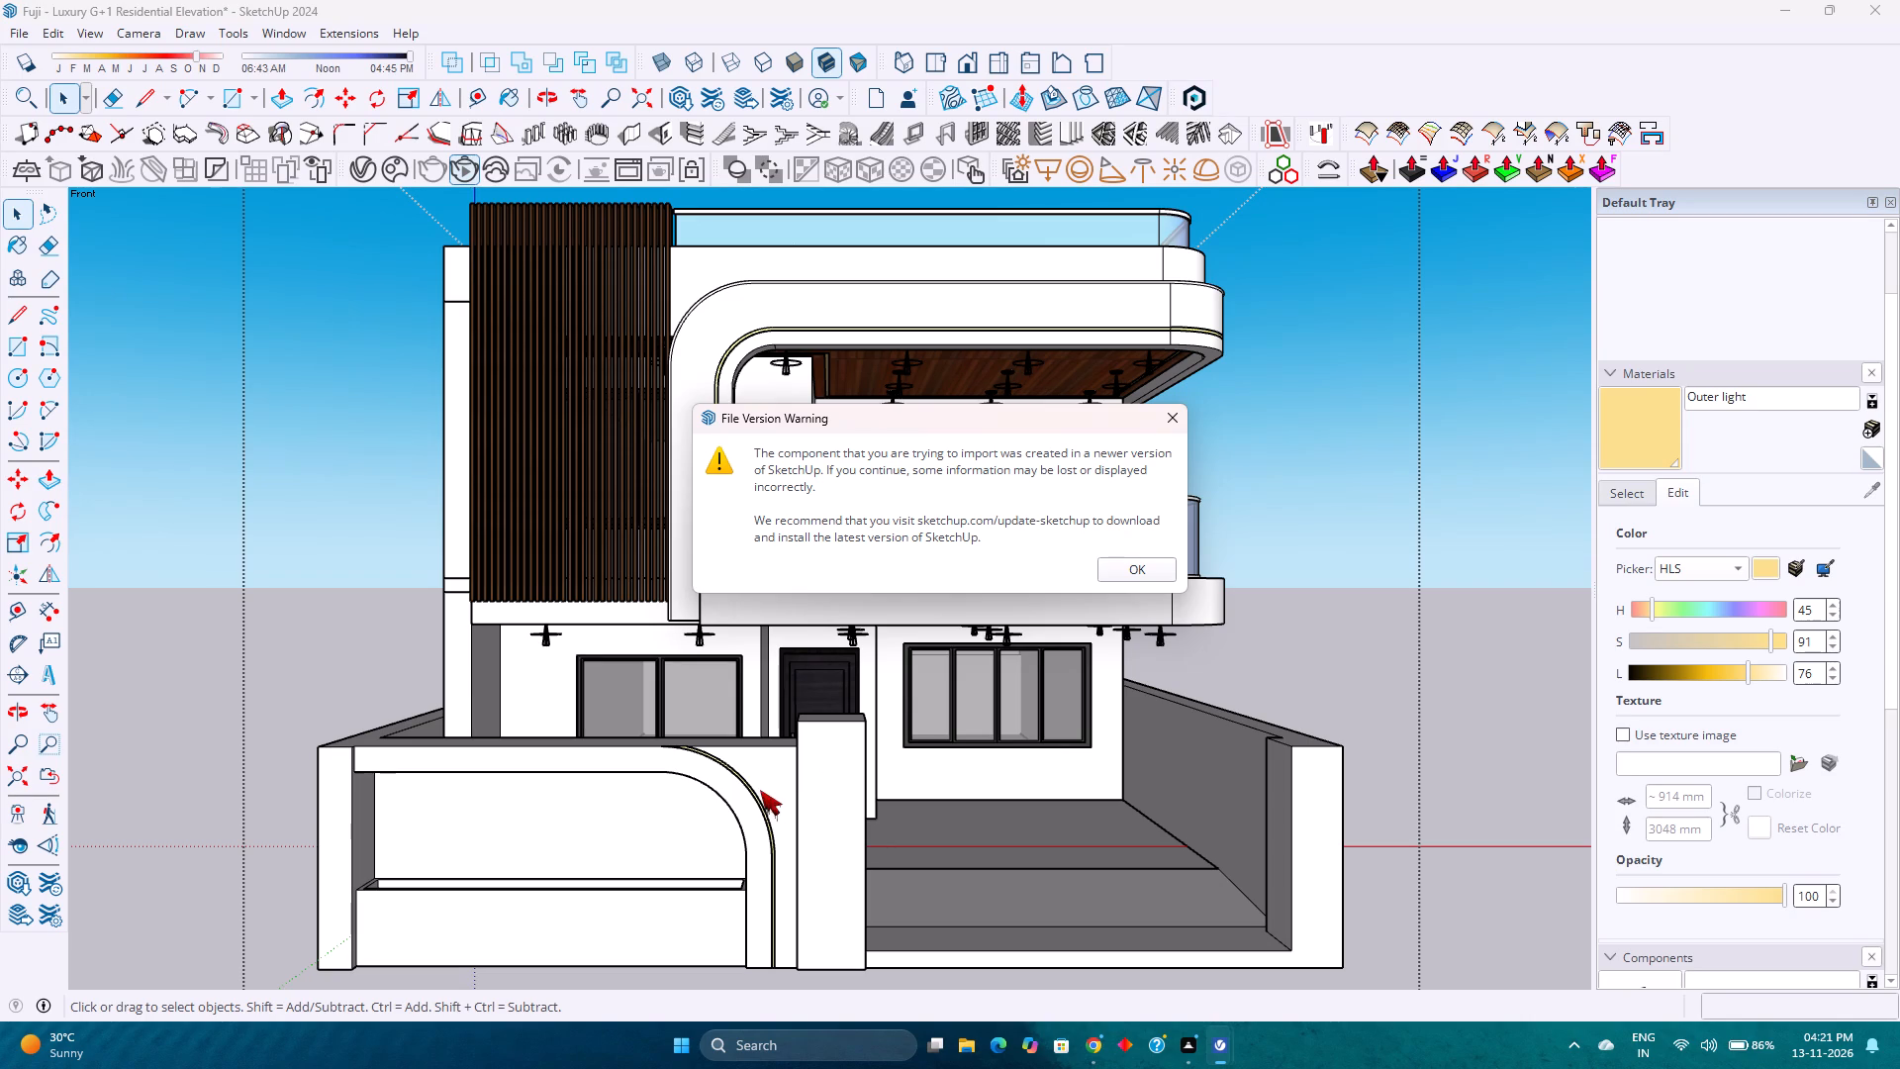
scroll(763, 796, "down", 5)
scroll(764, 798, "up", 3)
scroll(764, 798, "down", 1)
scroll(764, 798, "up", 1)
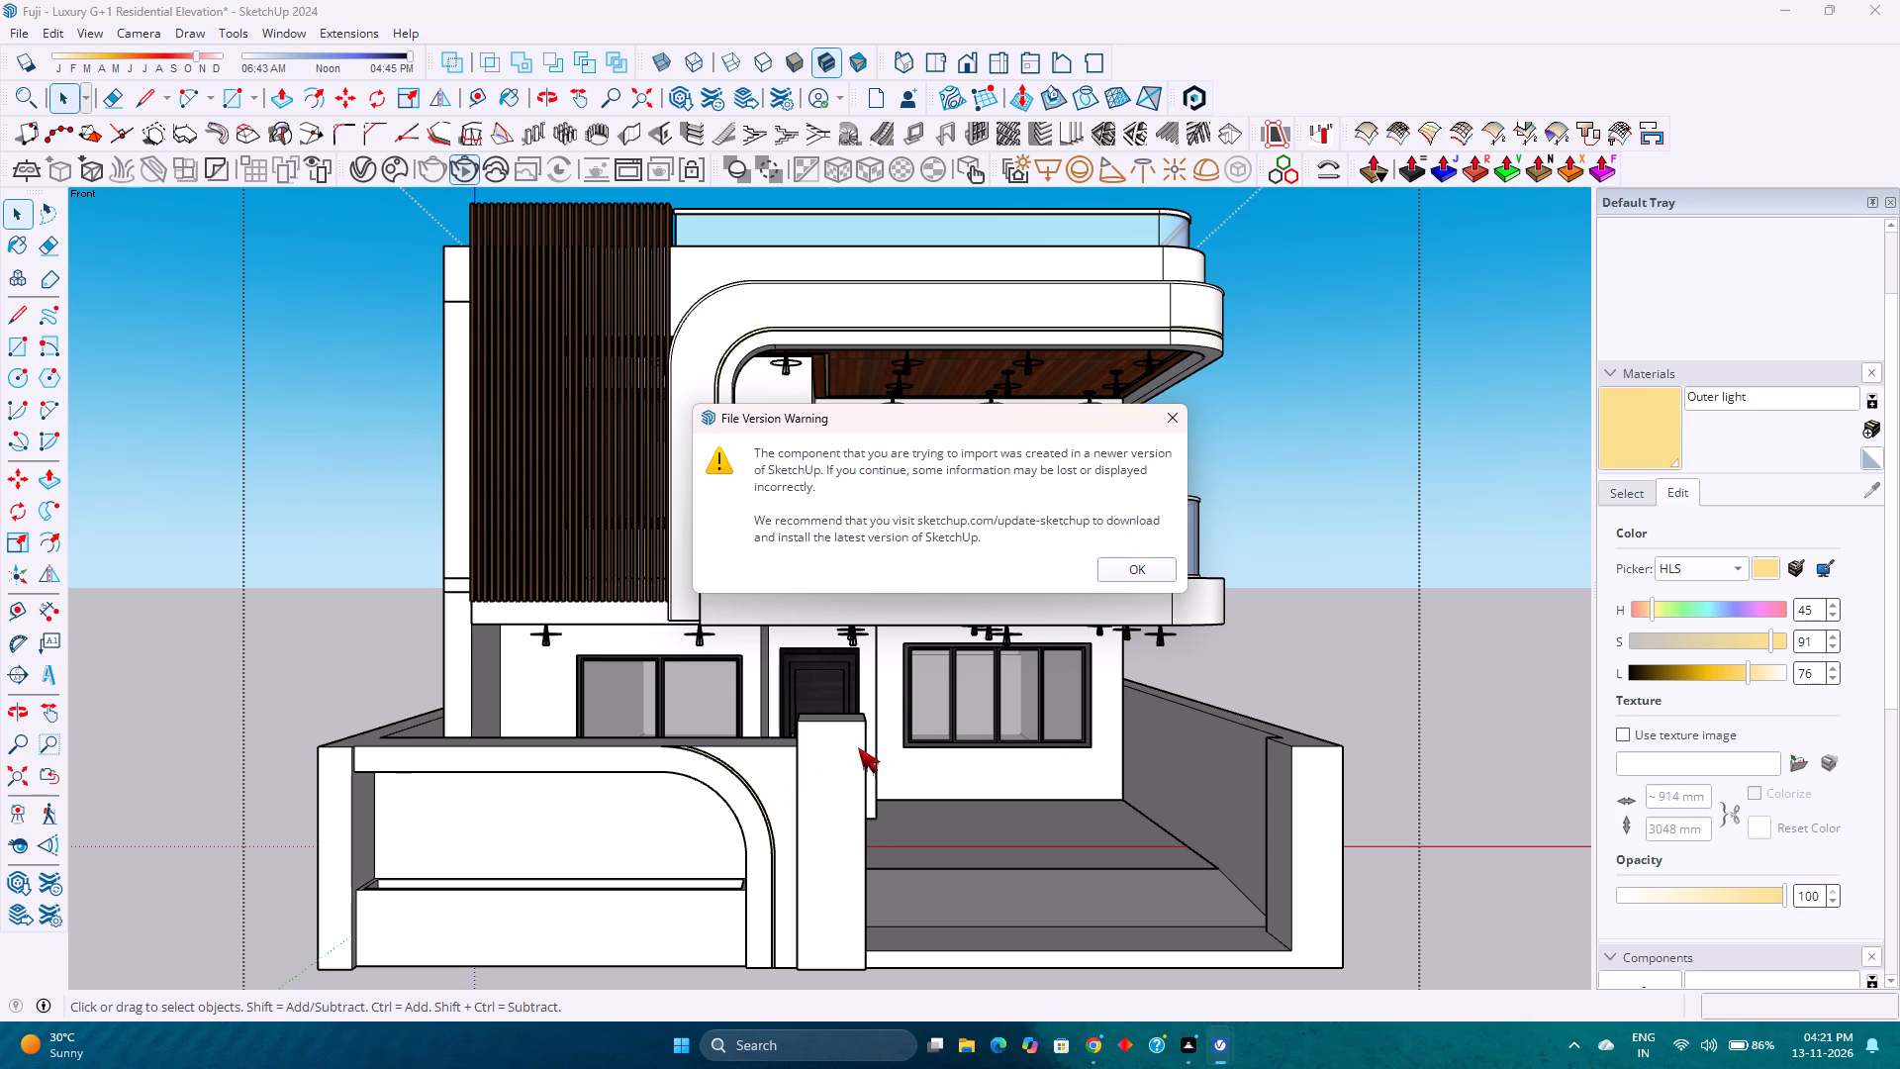
left_click(867, 741)
left_click(1133, 572)
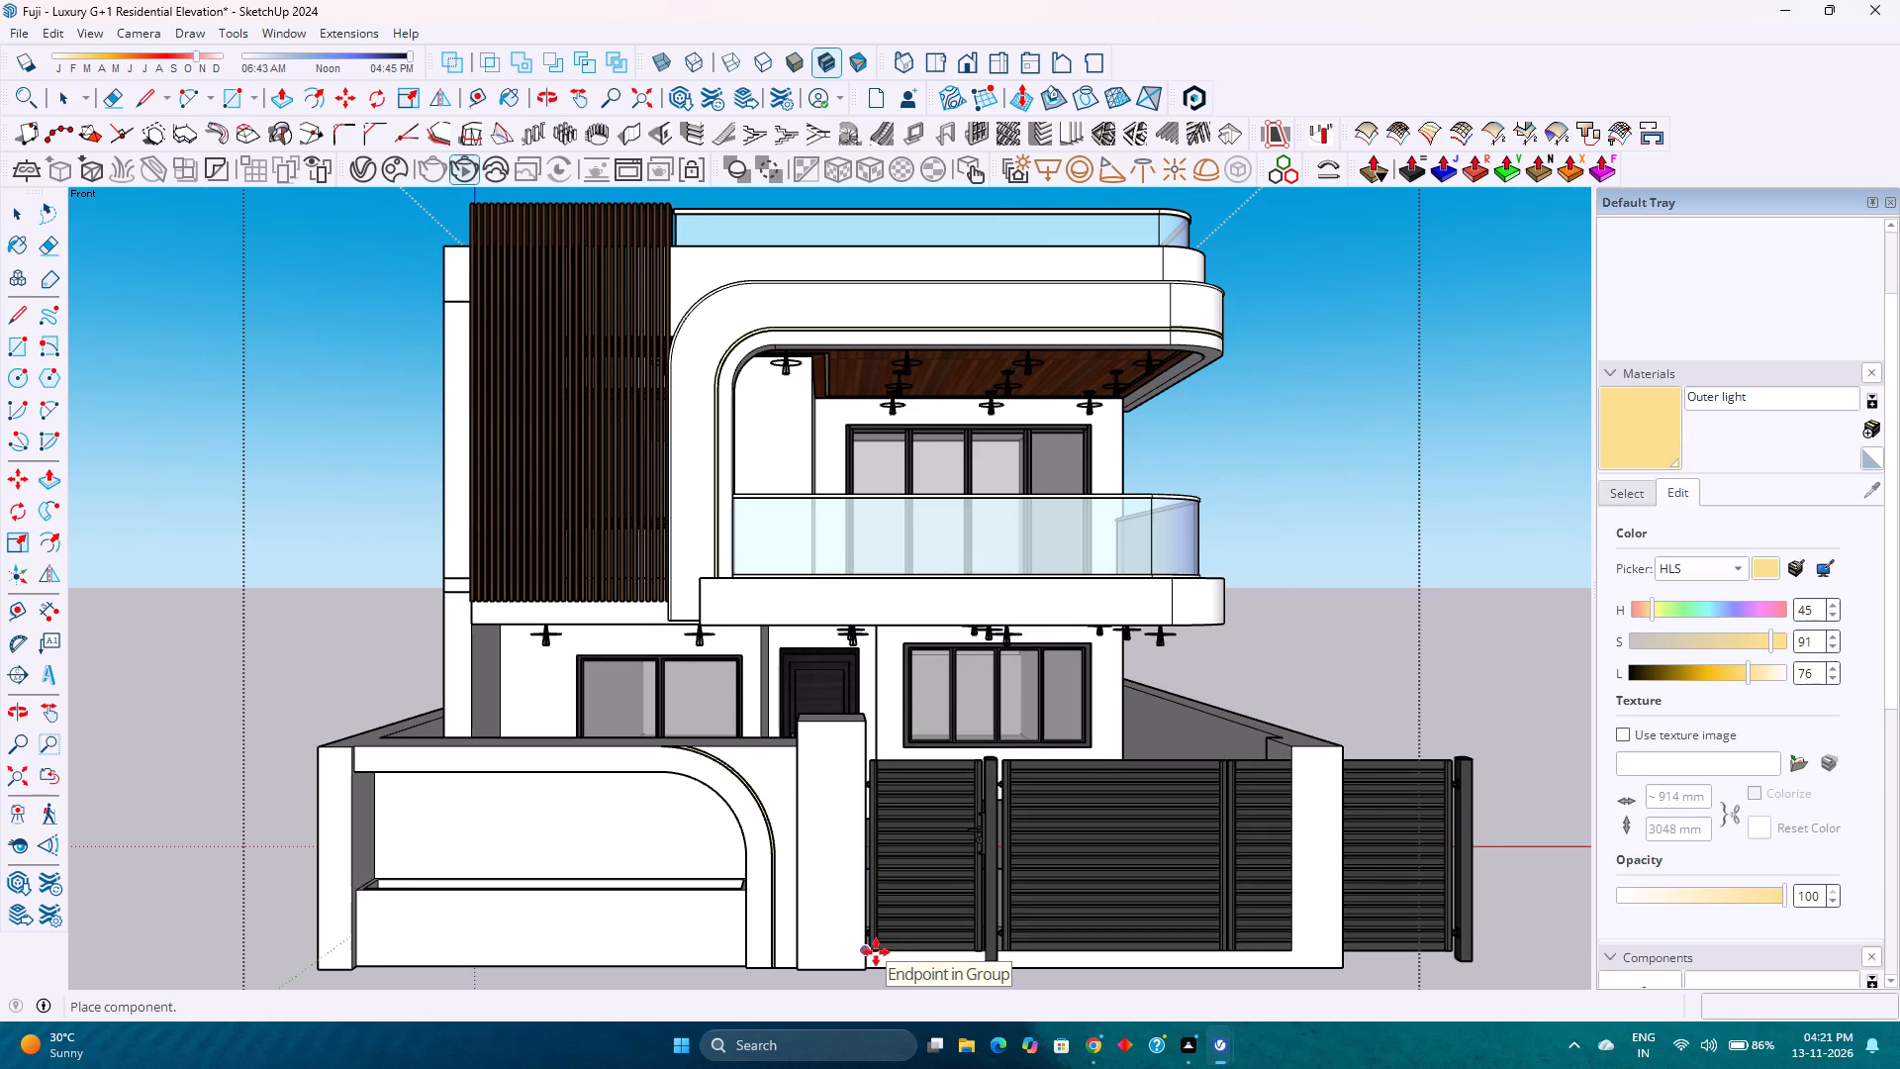
Place the downloaded gate at the base of the front entrance pillar, spanning the driveway opening.
scroll(892, 963, "up", 7)
middle_click_drag(903, 952, 838, 1031)
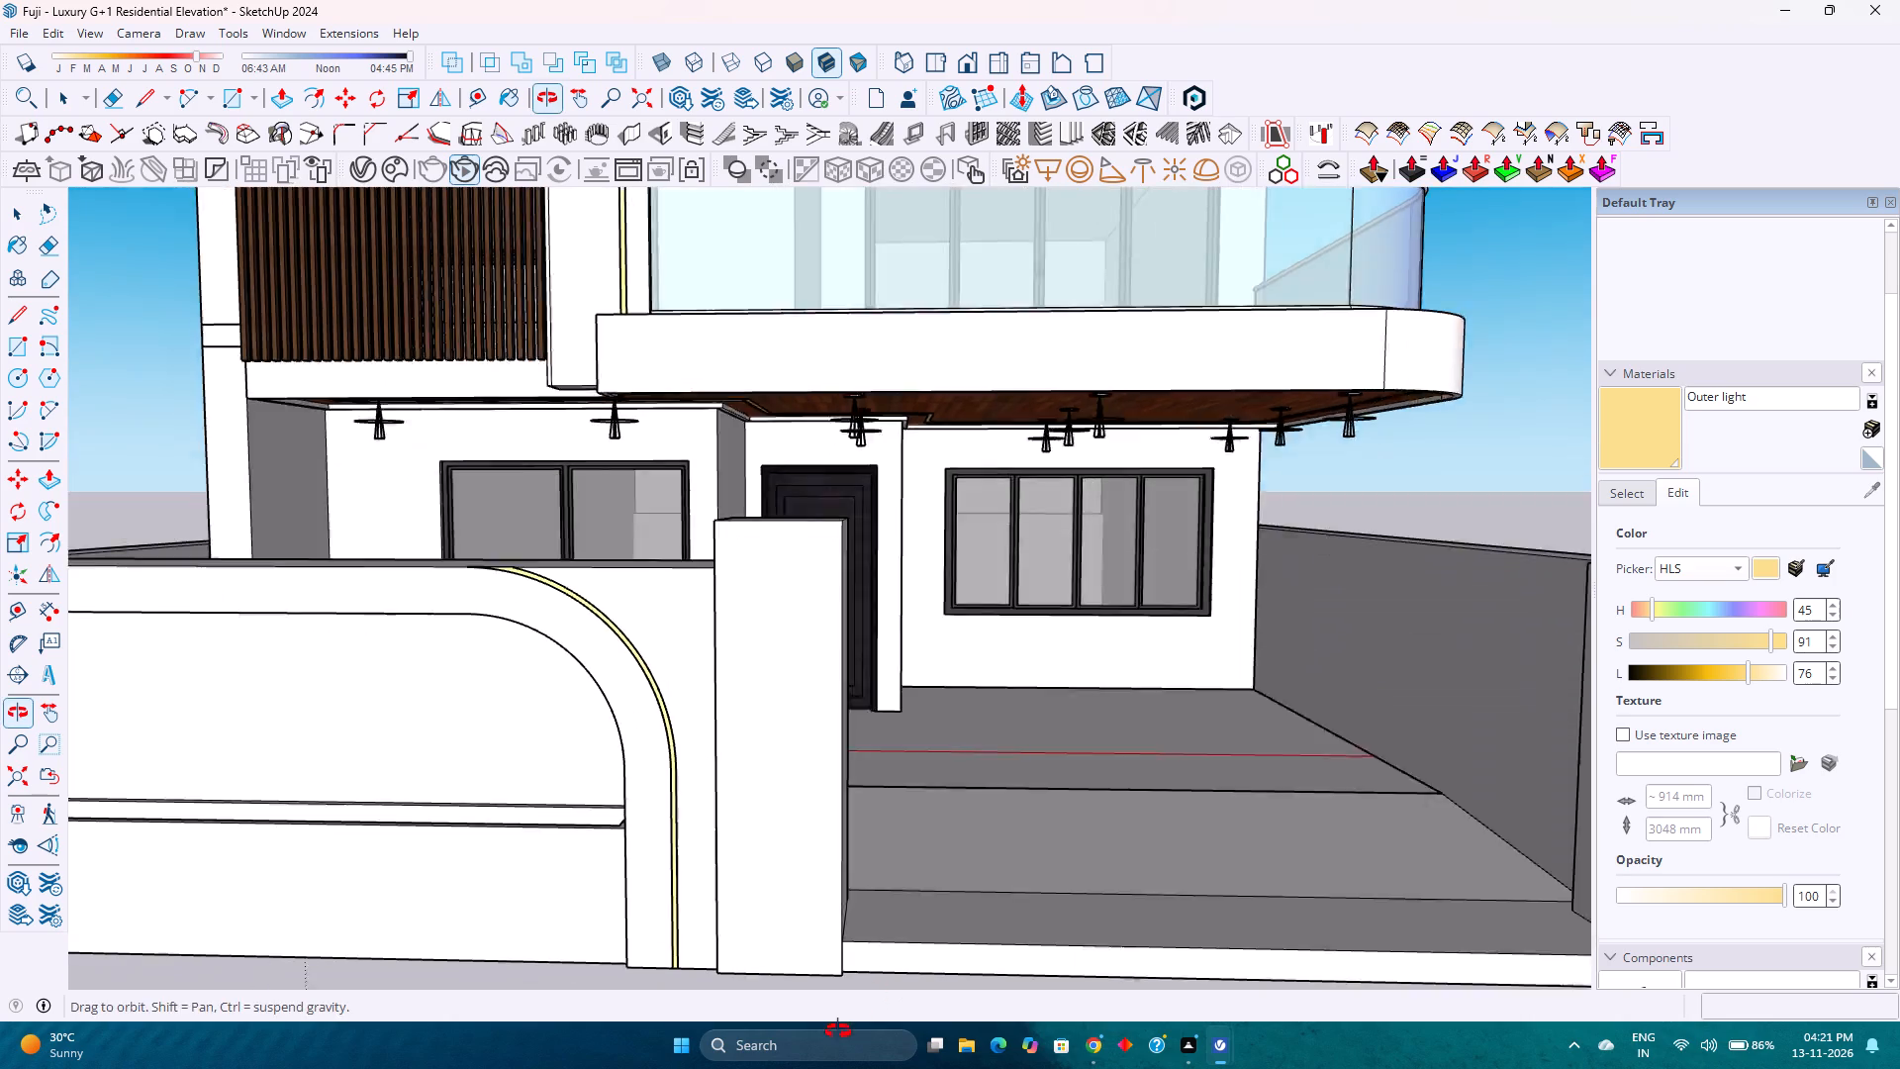
middle_click_drag(838, 1031, 836, 1032)
scroll(848, 960, "down", 1)
scroll(853, 937, "up", 3)
middle_click_drag(853, 937, 771, 1052)
middle_click(771, 1052)
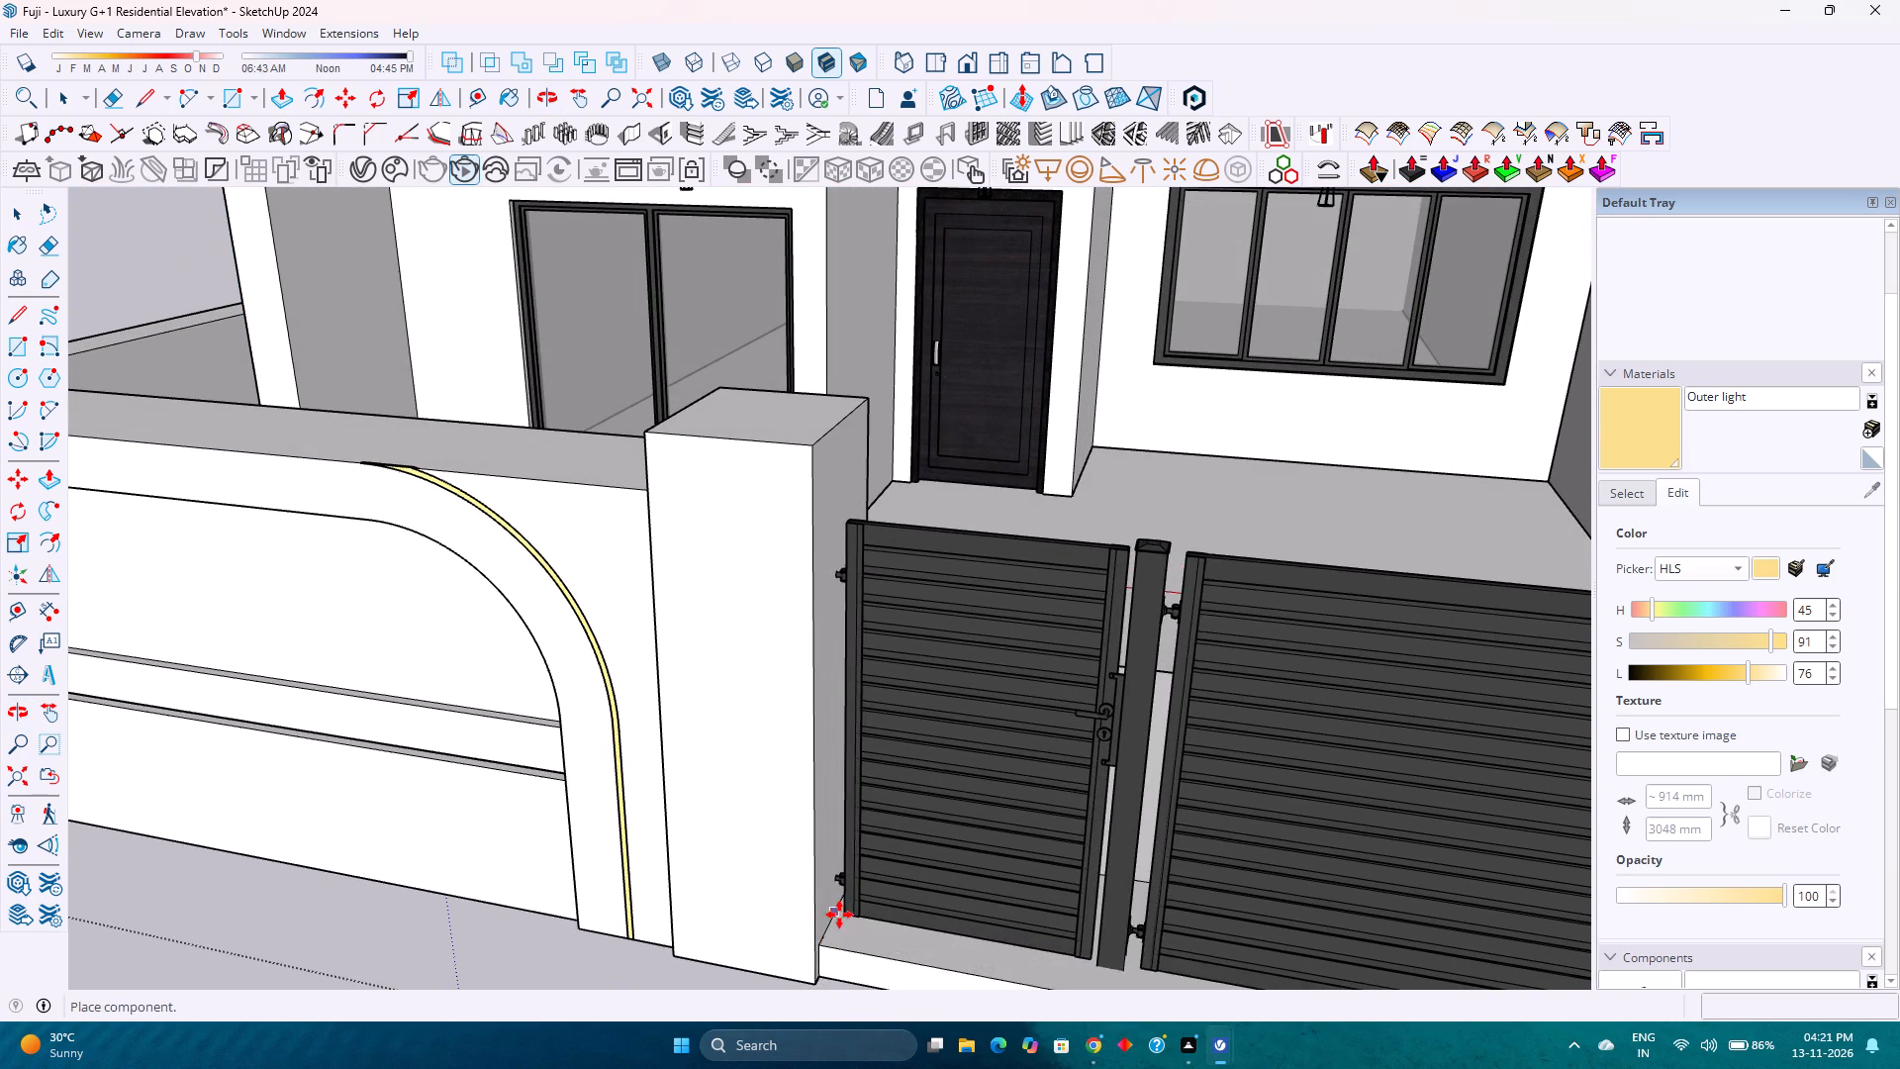
left_click(829, 944)
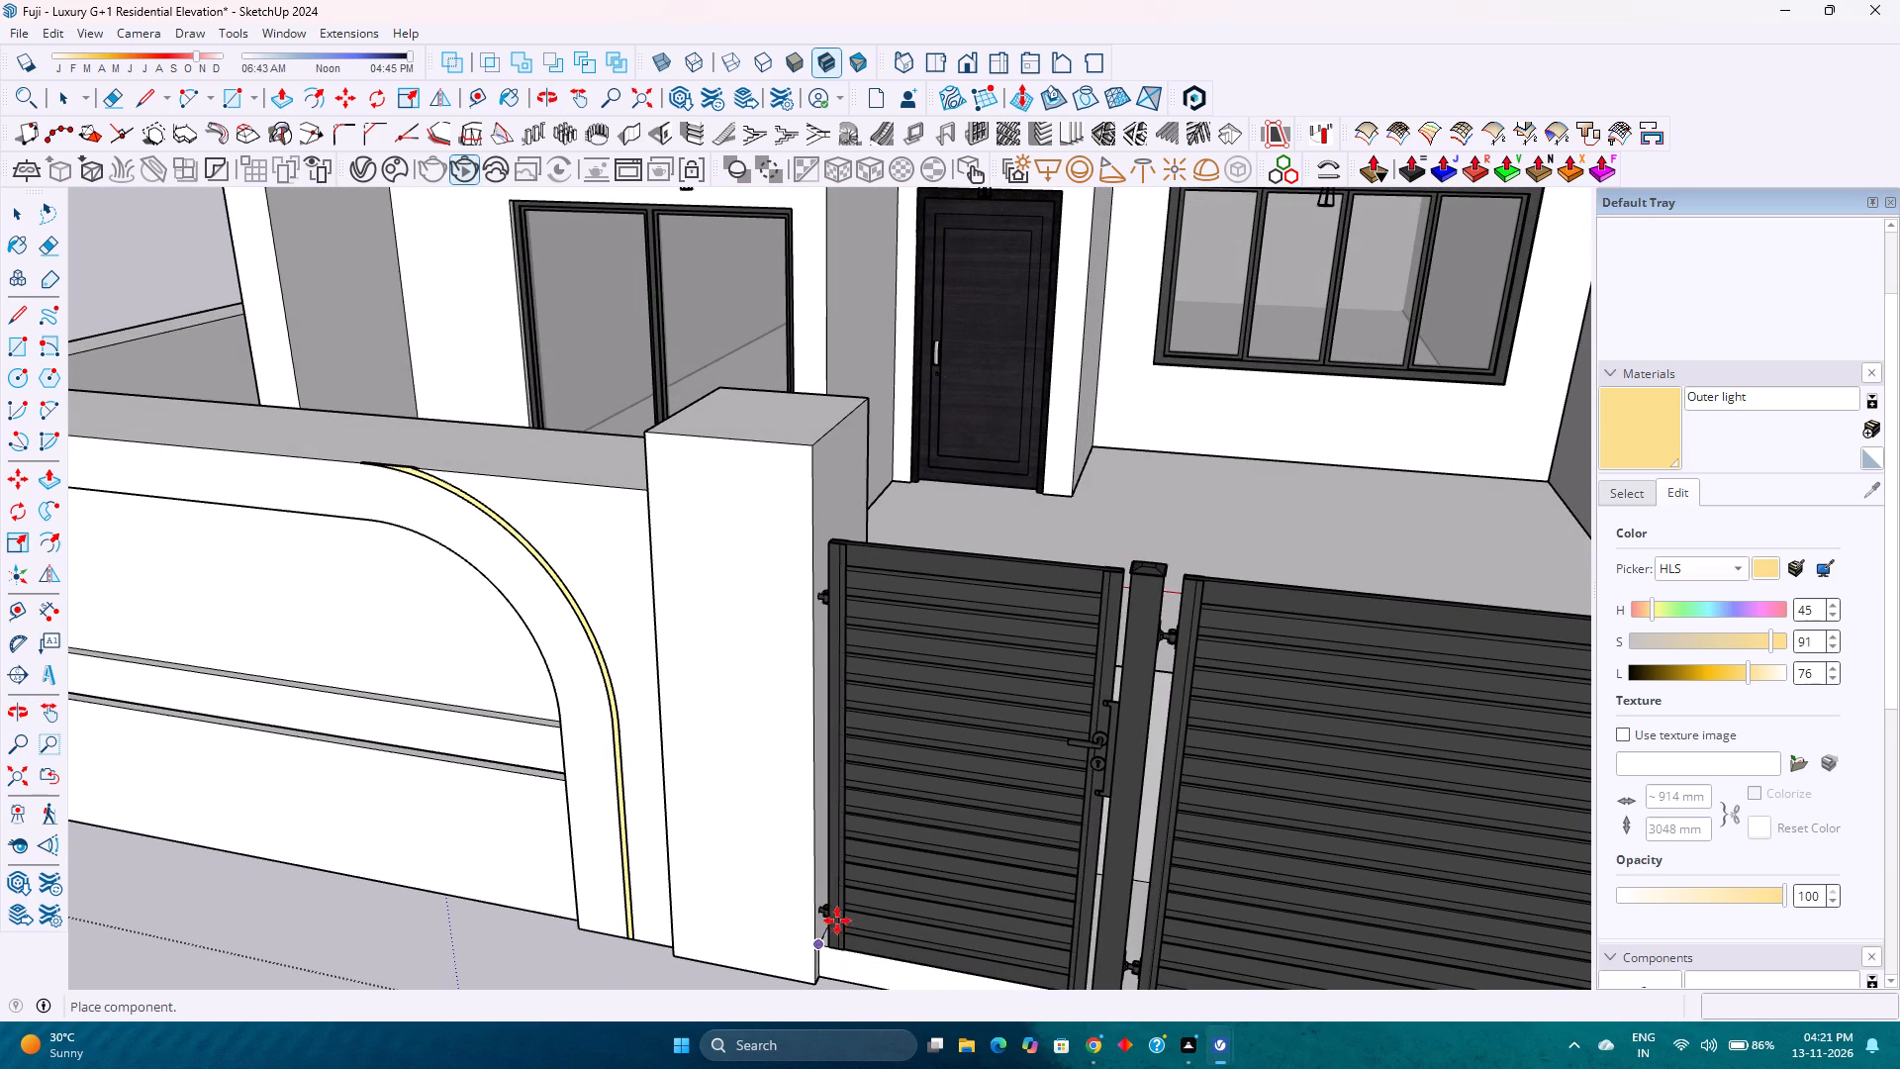
Scale the gate's width along the red axis by about 0.71 to fit the opening up to the far compound wall pillar.
scroll(840, 894, "down", 2)
scroll(819, 953, "up", 2)
middle_click(861, 921)
middle_click_drag(880, 906, 936, 869)
middle_click(936, 868)
scroll(939, 866, "down", 7)
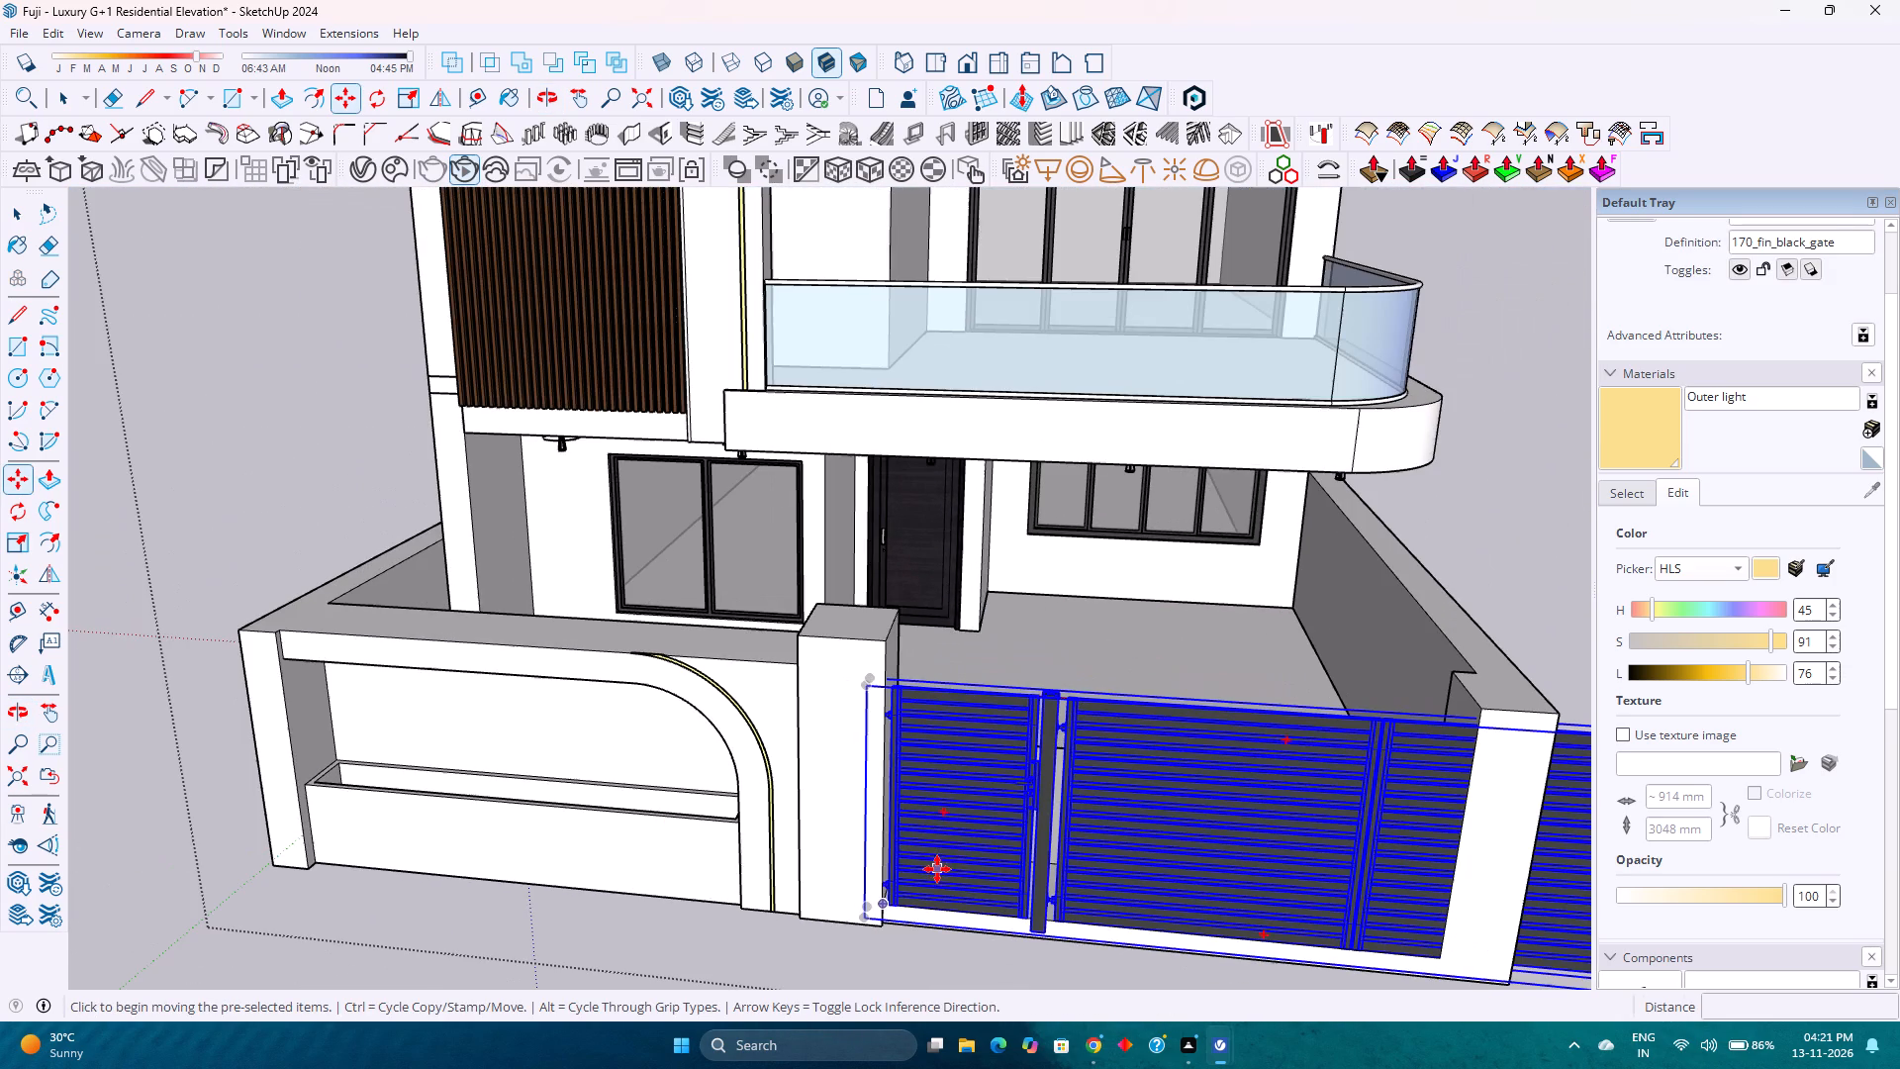
scroll(1056, 855, "down", 8)
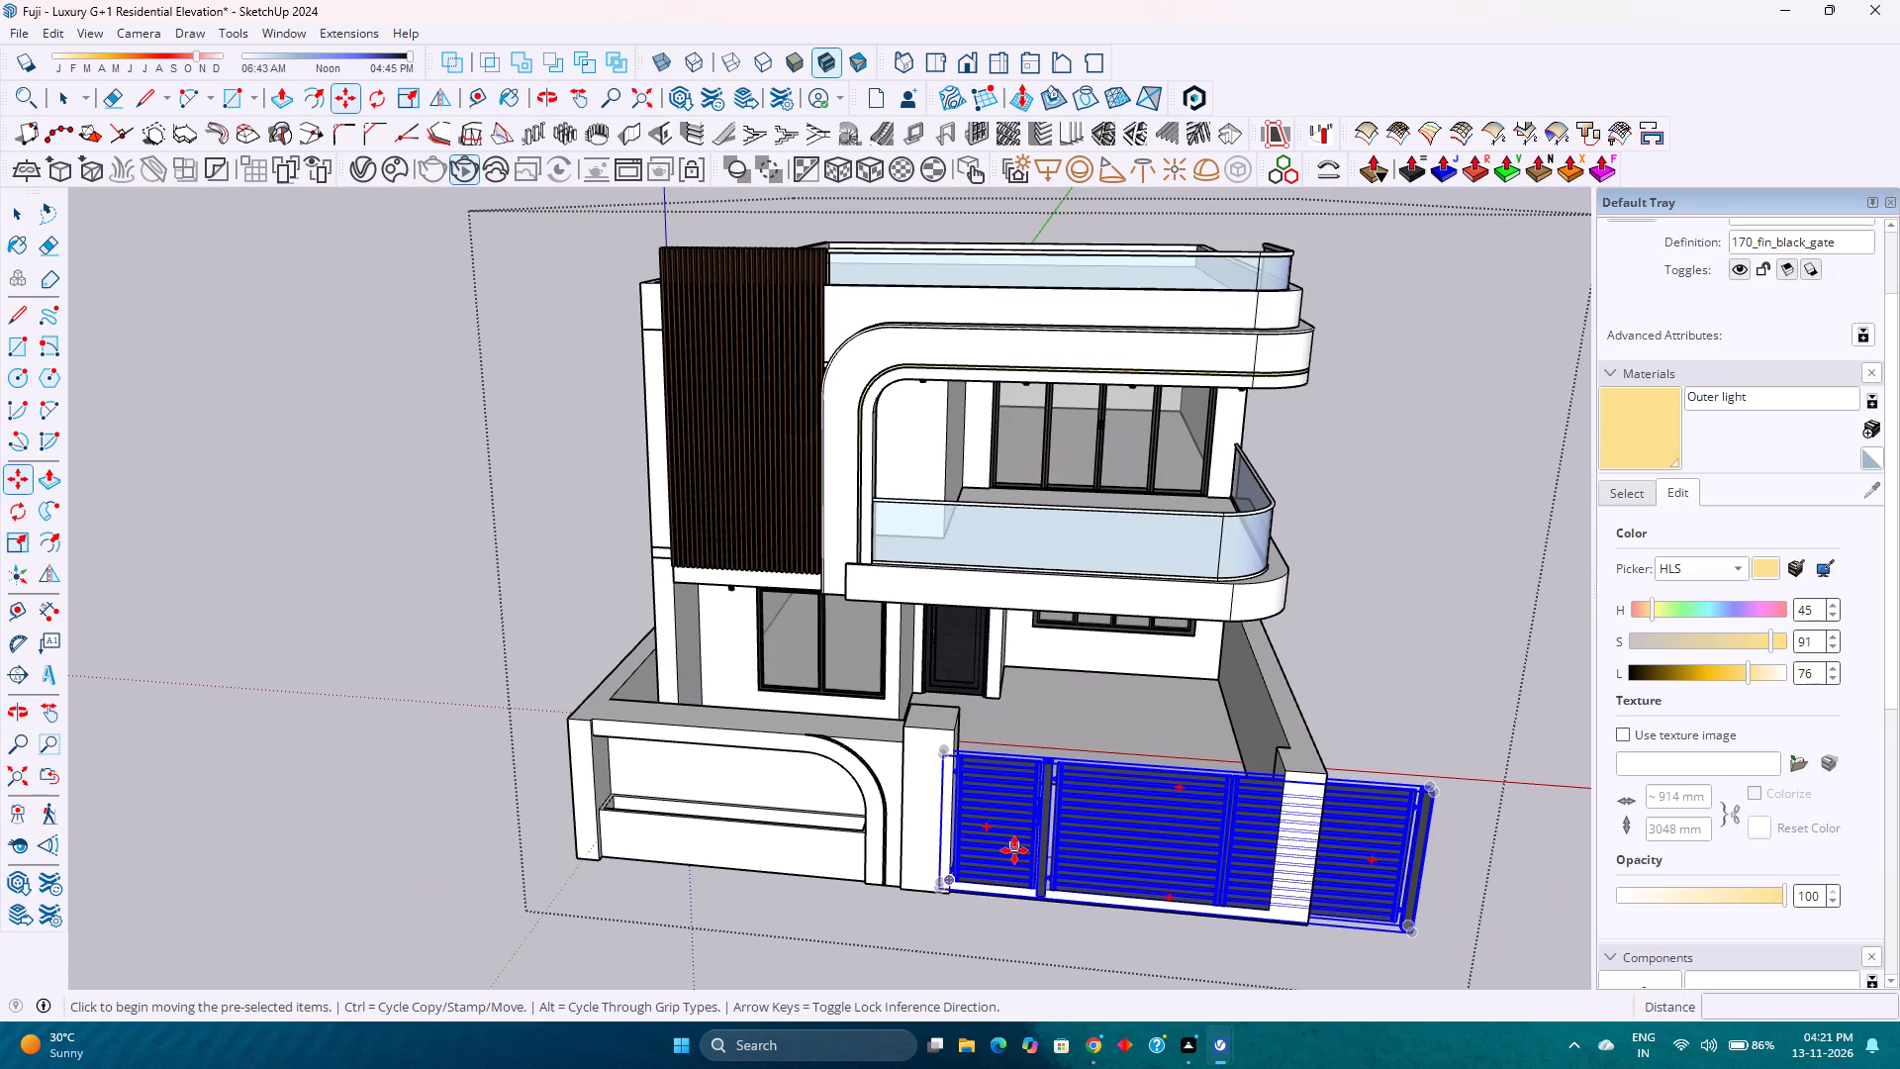
key("s")
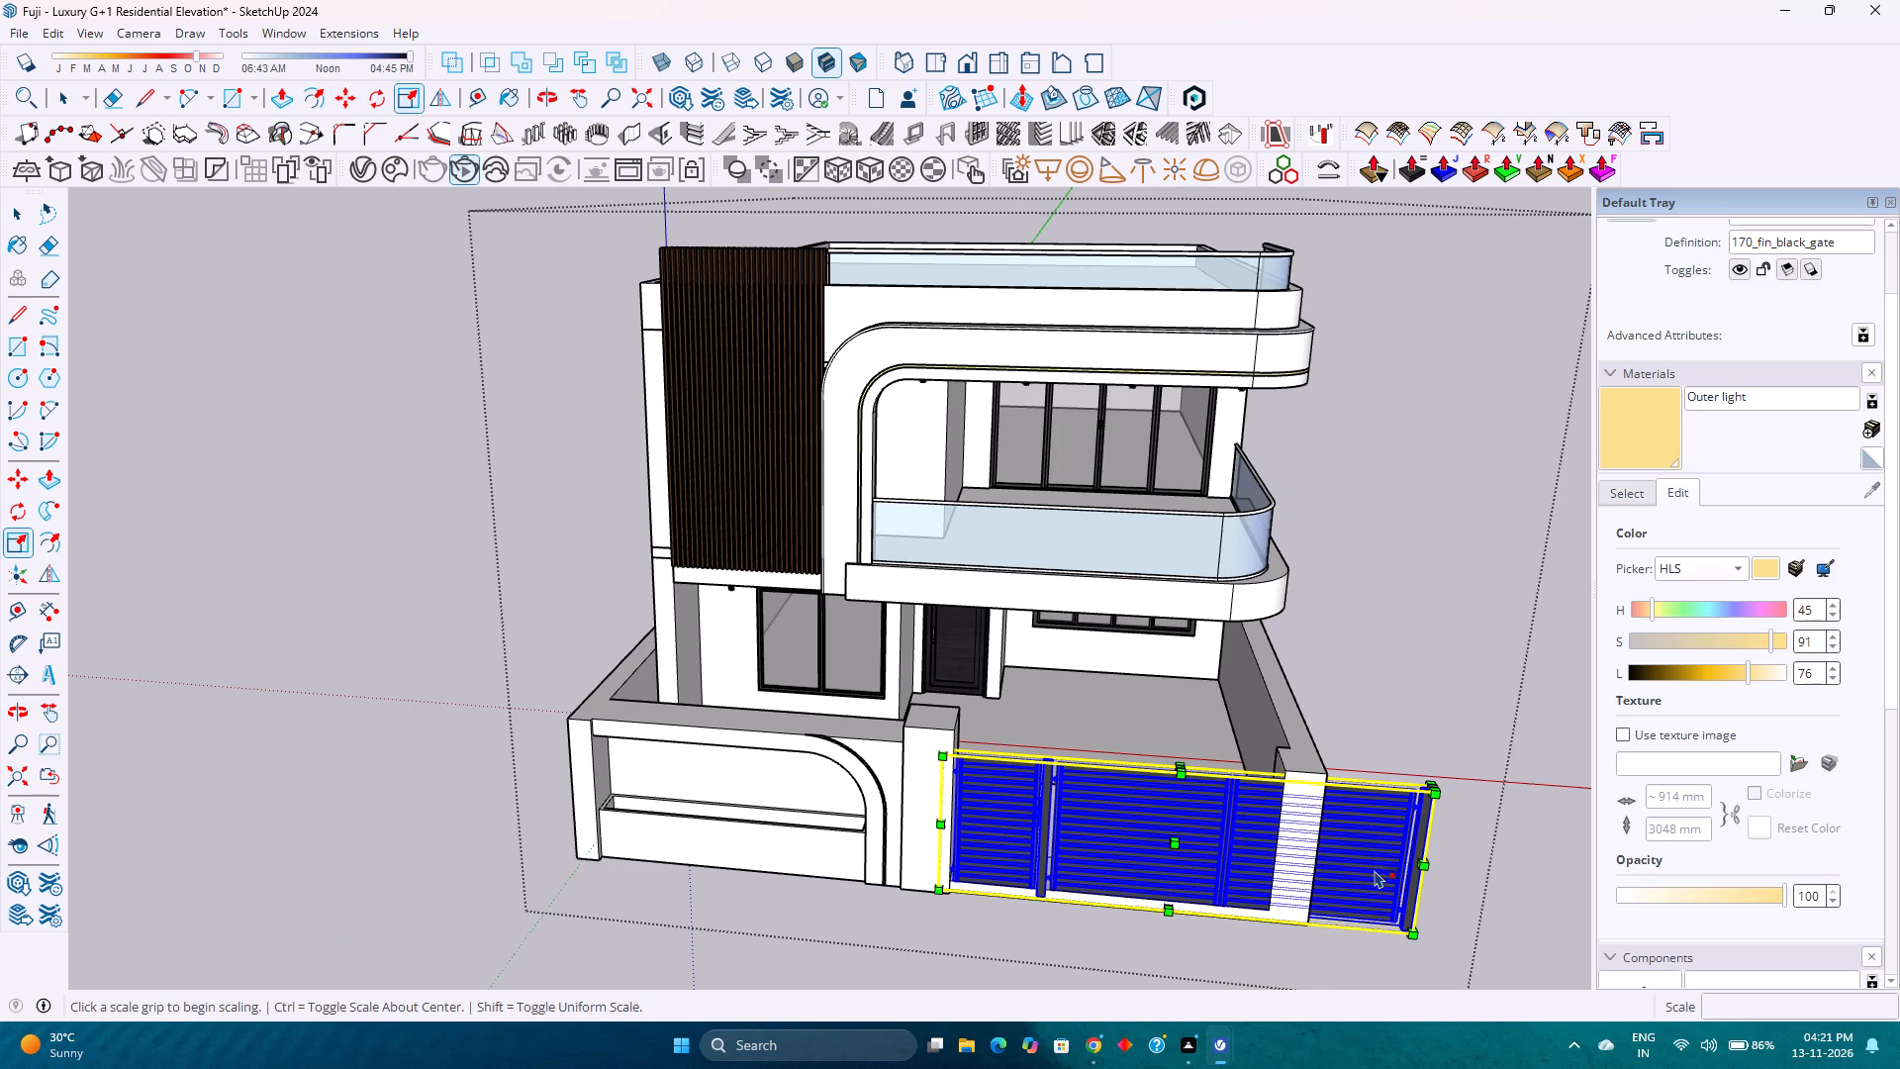
scroll(1378, 870, "up", 12)
scroll(1462, 866, "up", 3)
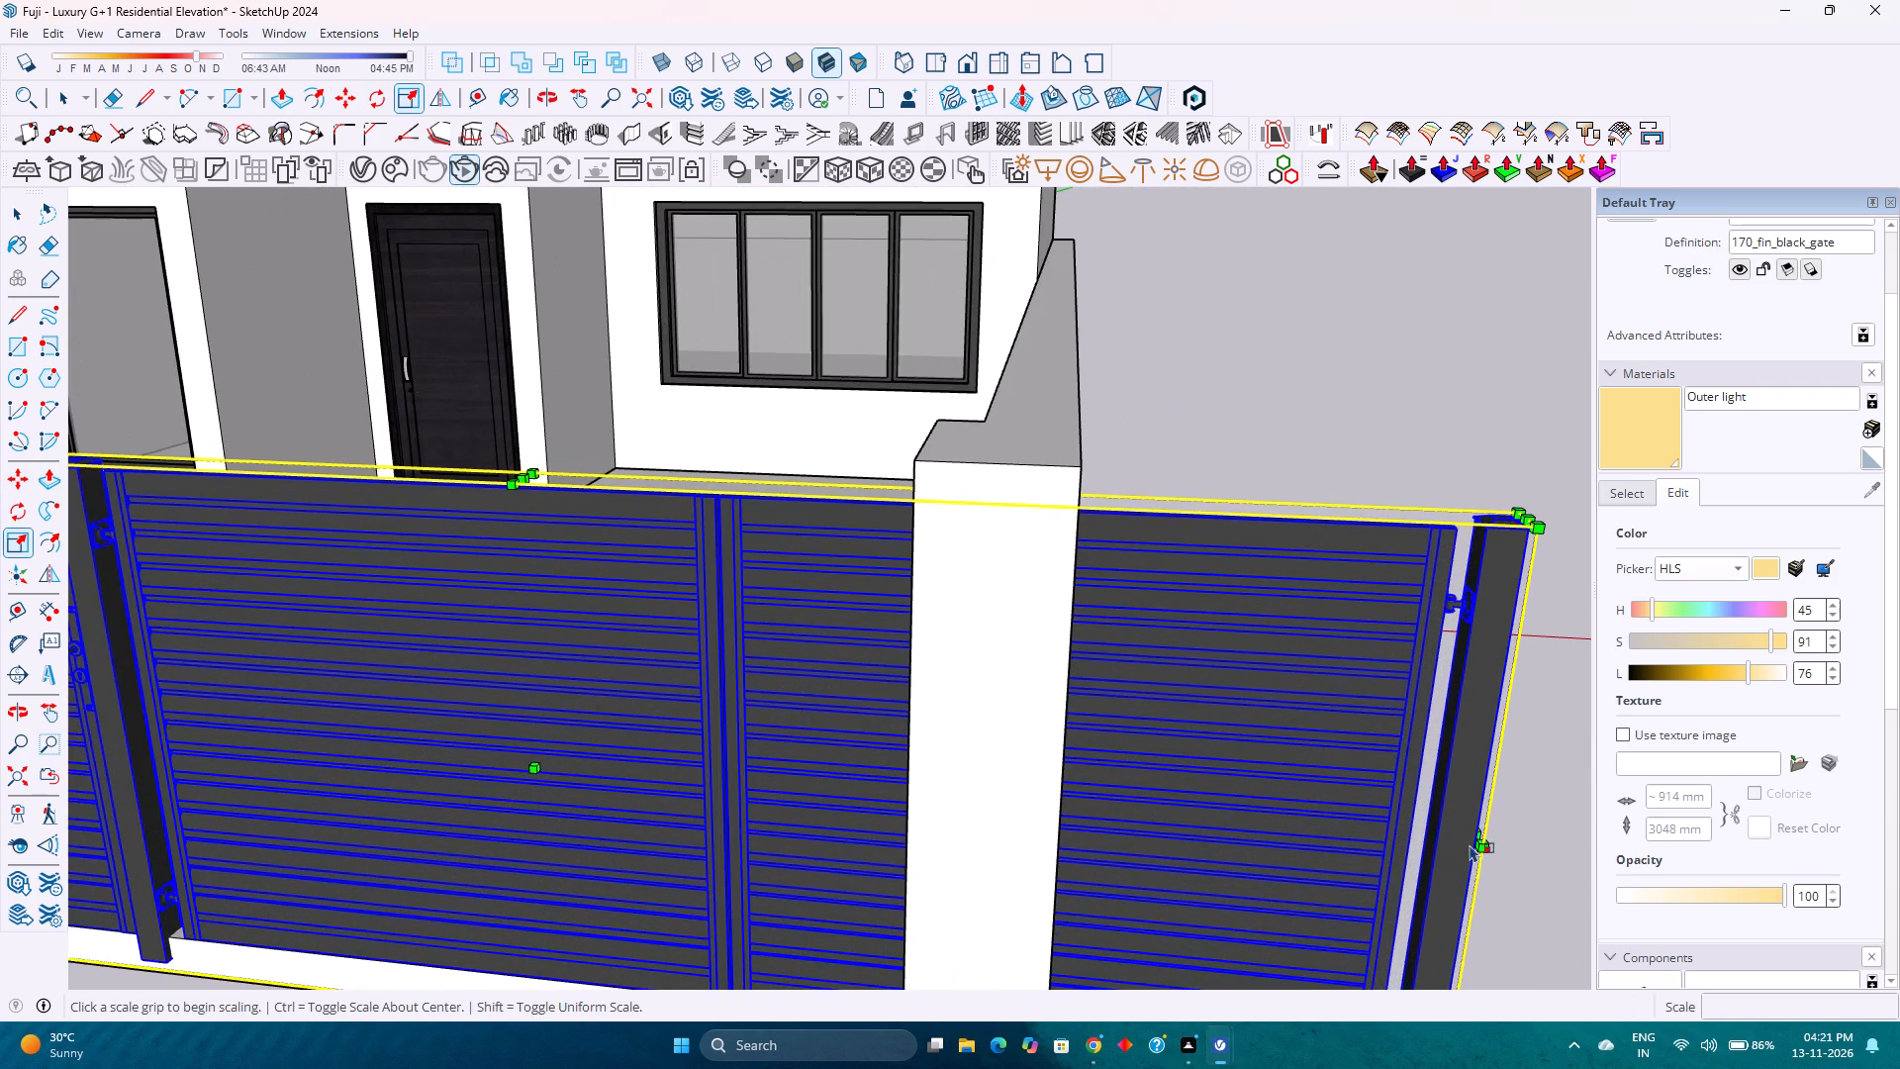
left_click(1478, 834)
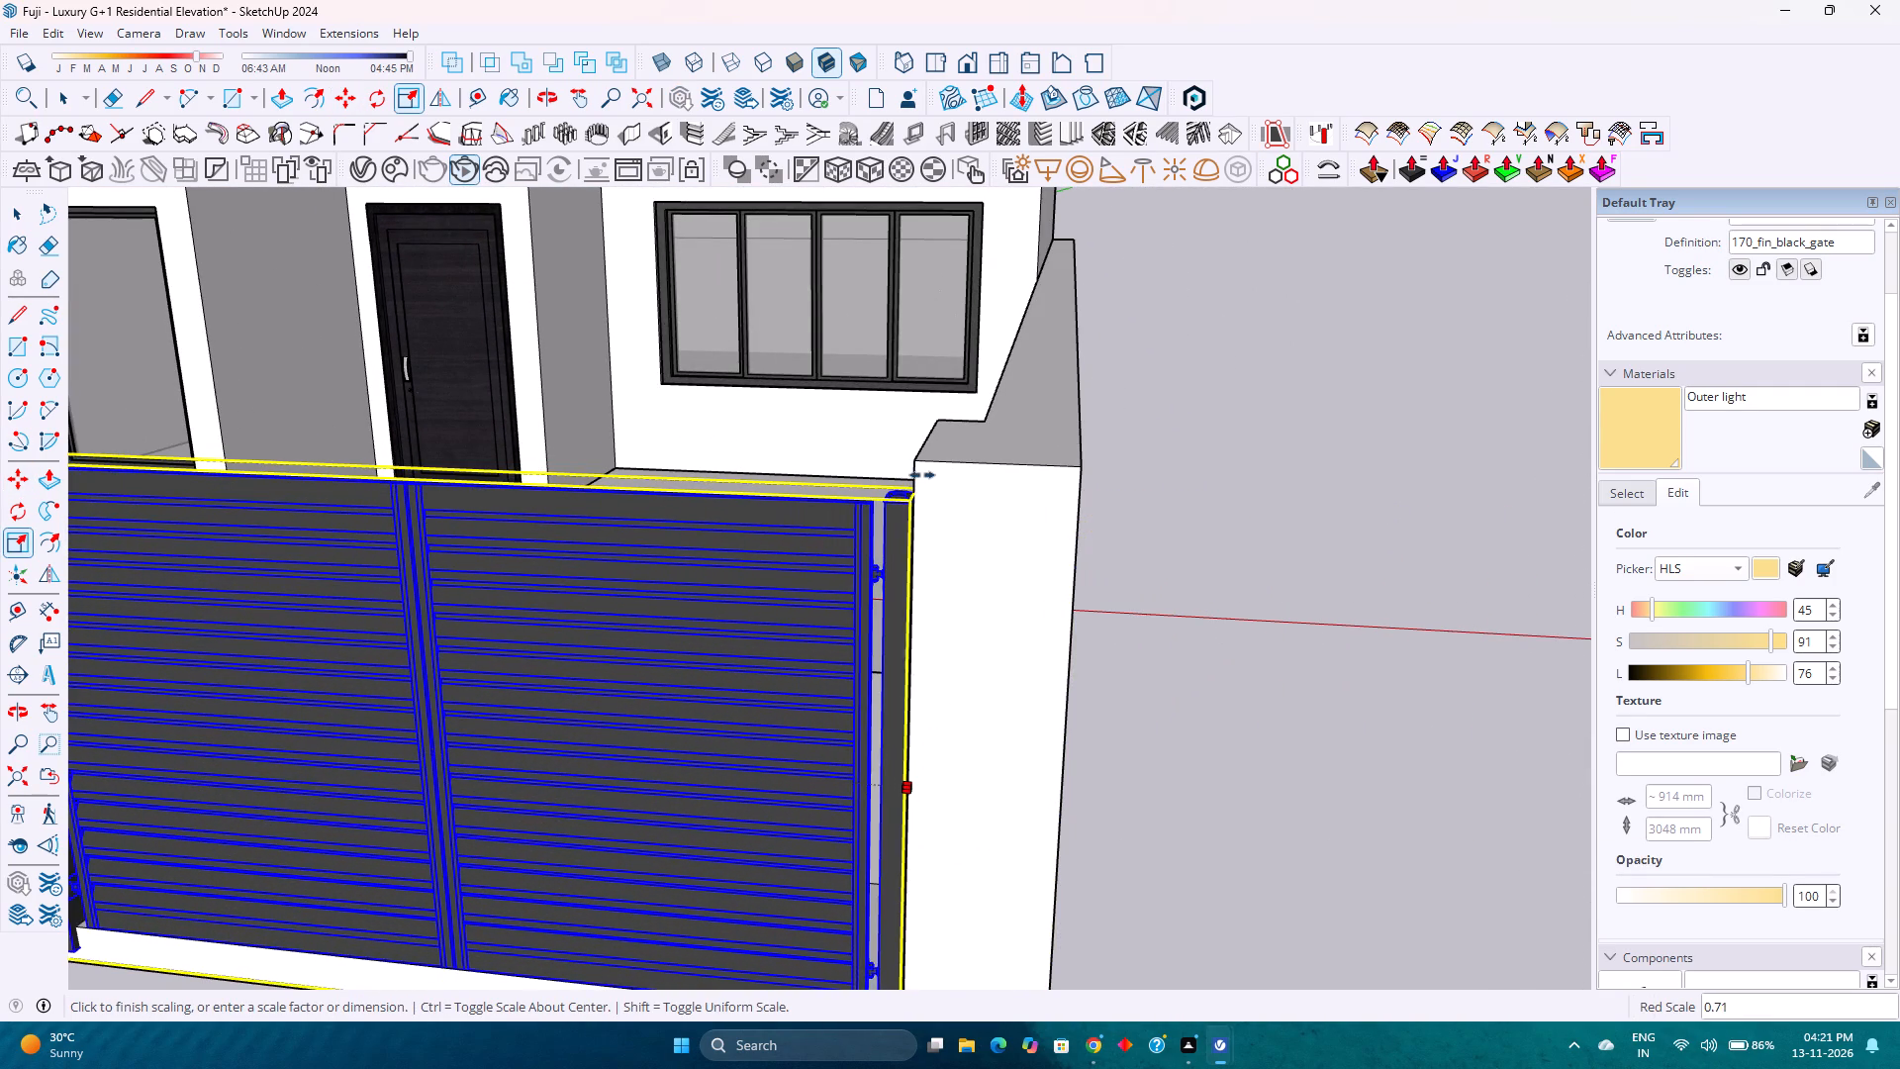
left_click(912, 458)
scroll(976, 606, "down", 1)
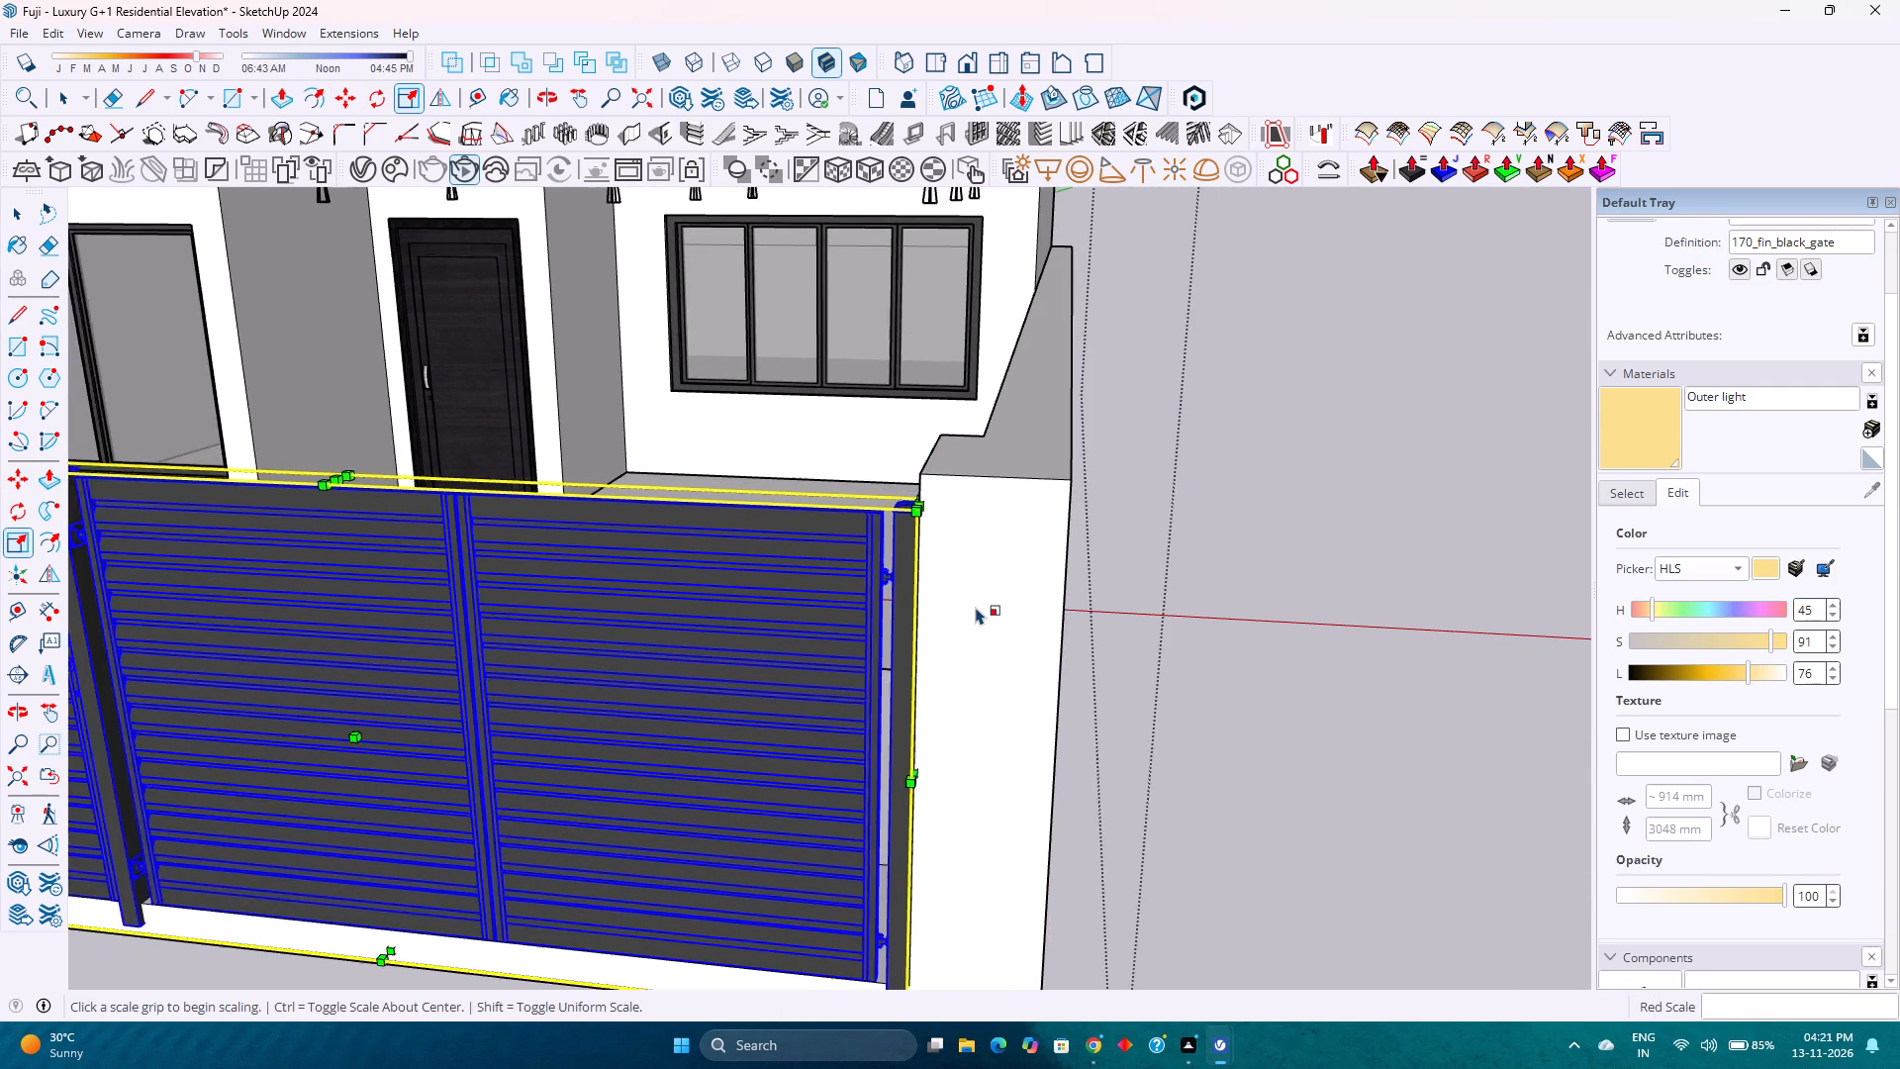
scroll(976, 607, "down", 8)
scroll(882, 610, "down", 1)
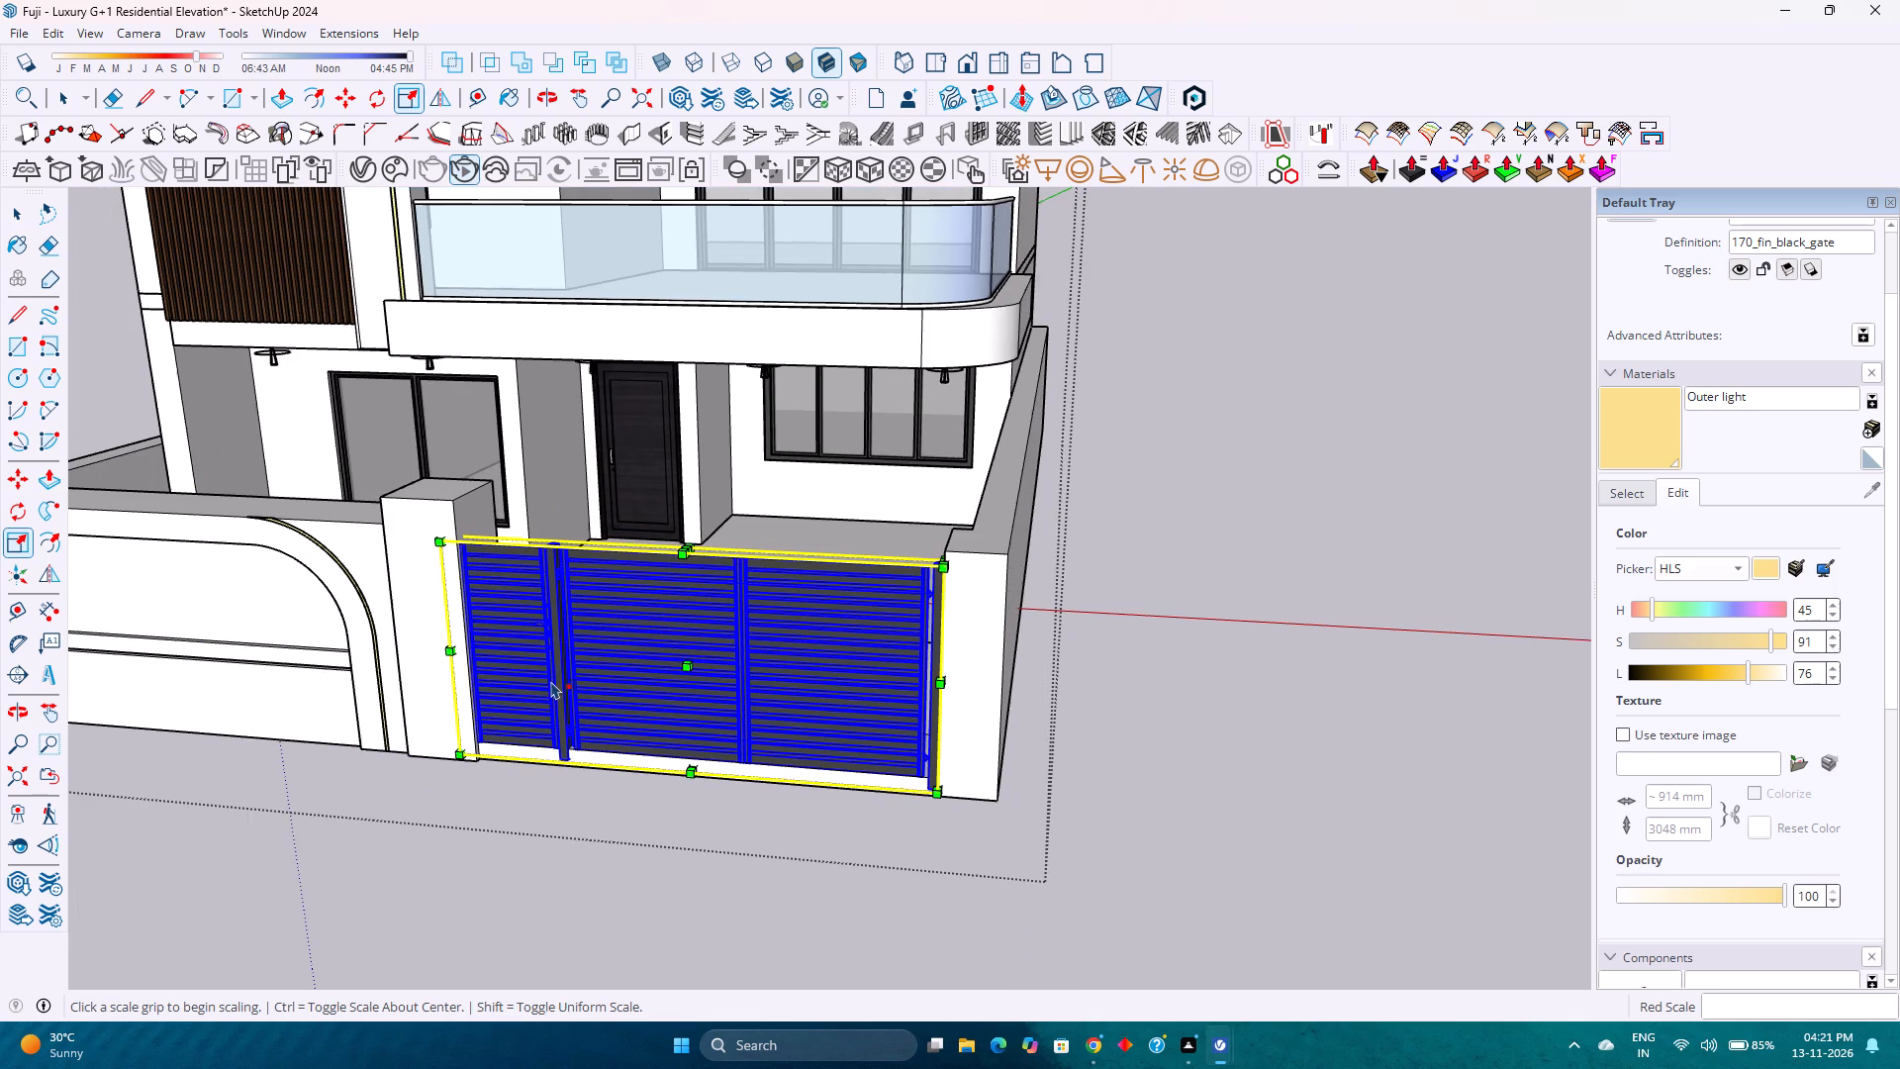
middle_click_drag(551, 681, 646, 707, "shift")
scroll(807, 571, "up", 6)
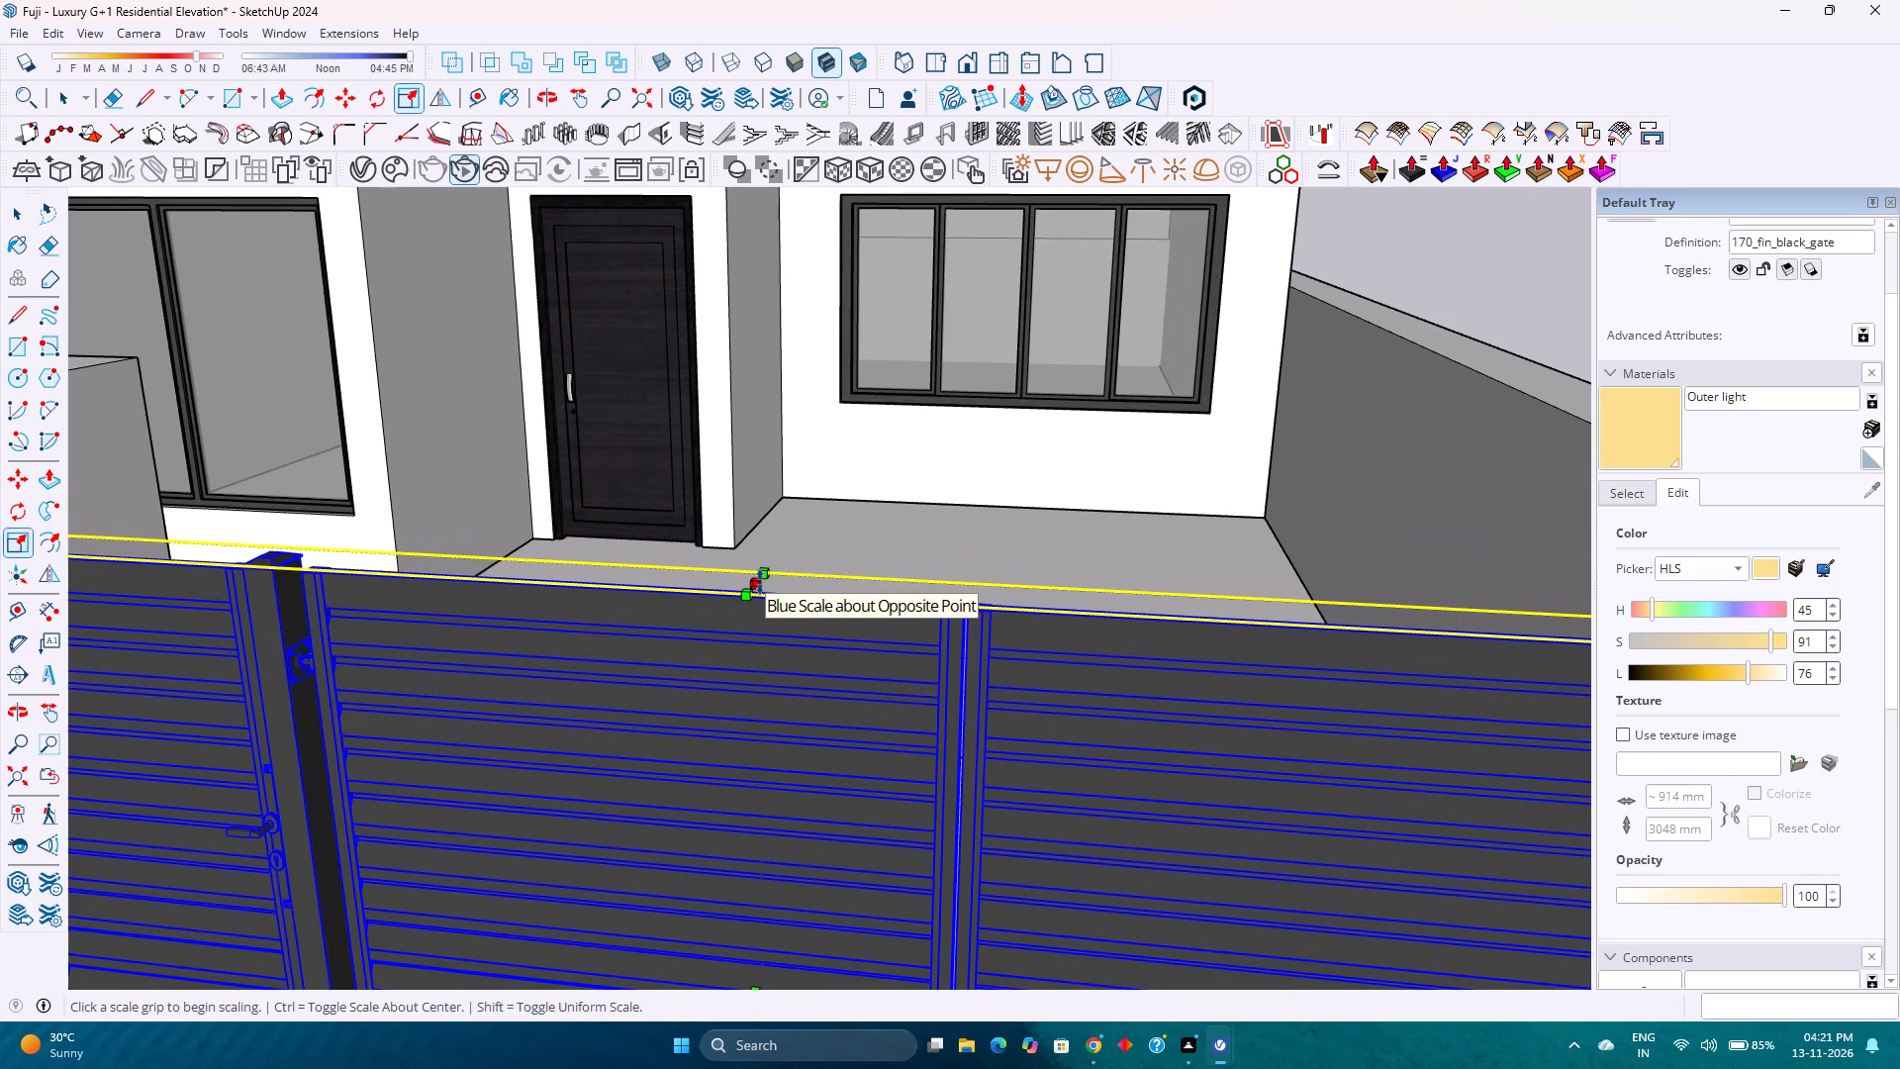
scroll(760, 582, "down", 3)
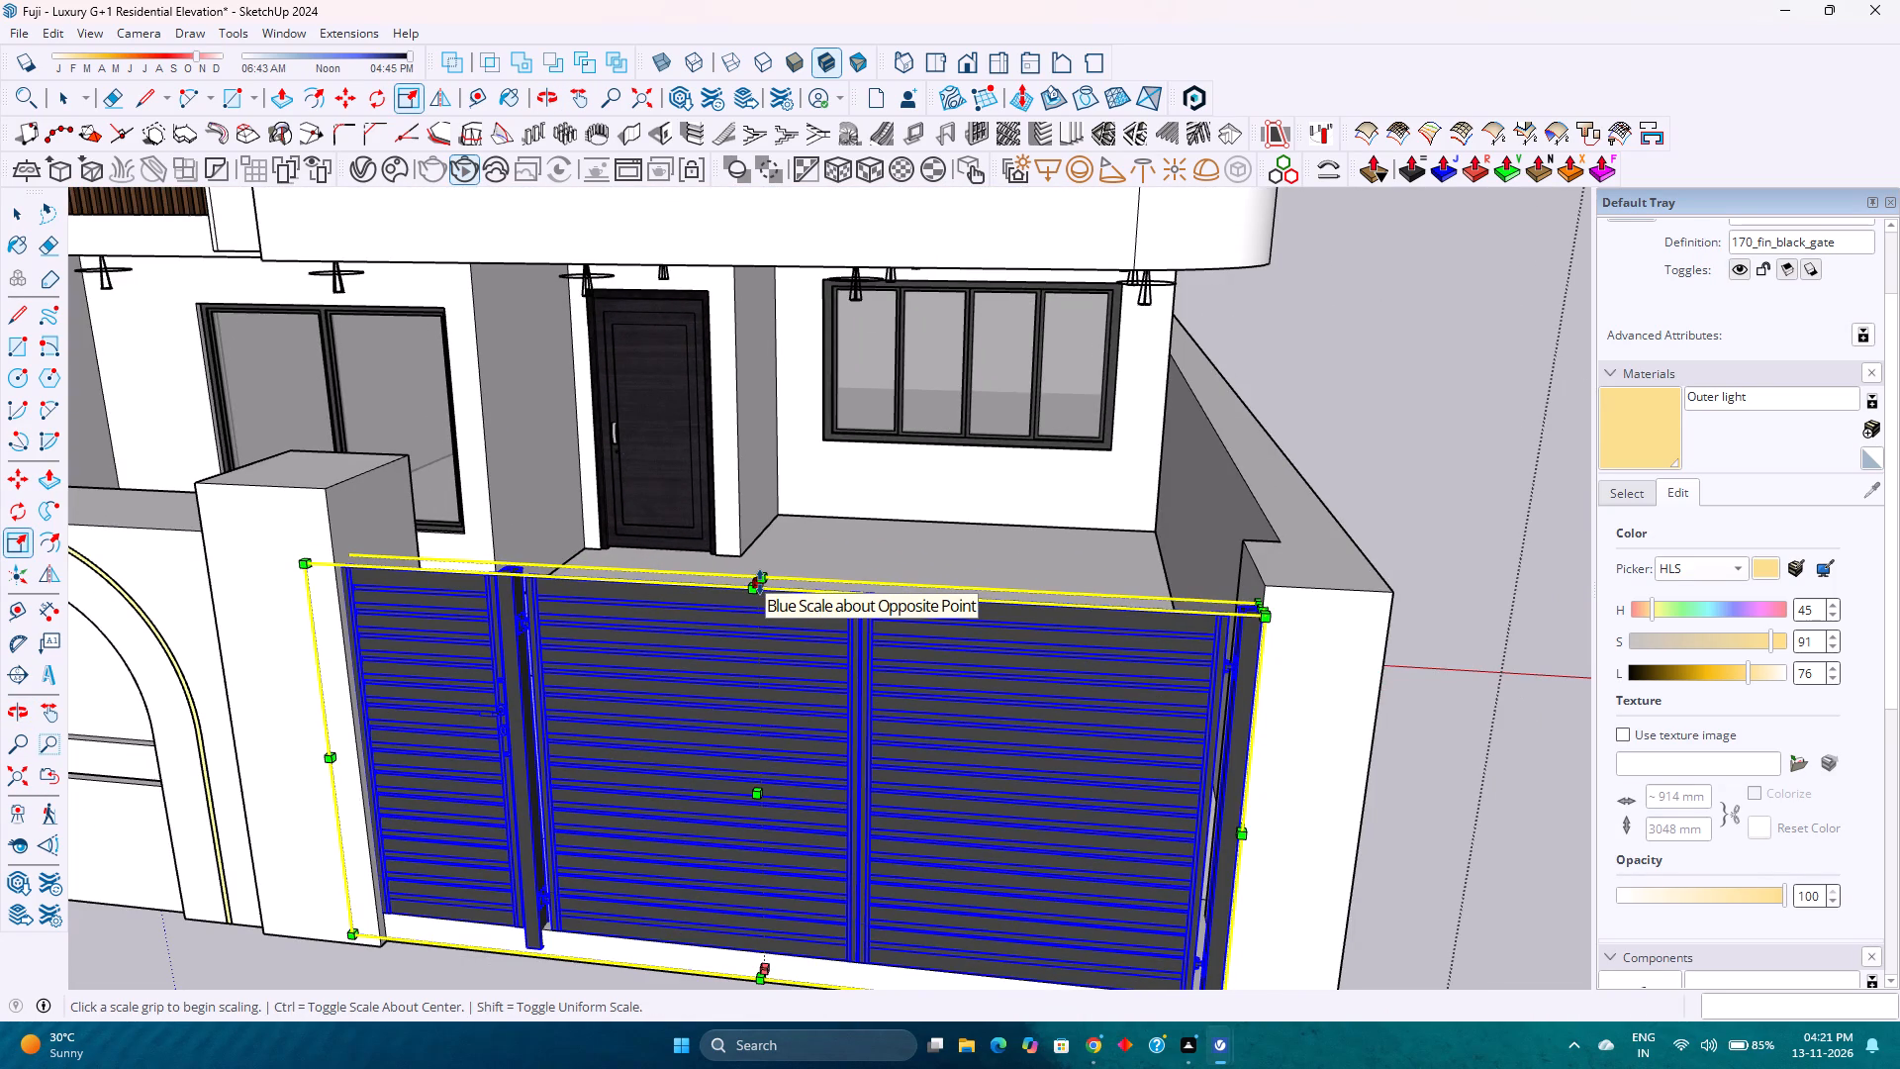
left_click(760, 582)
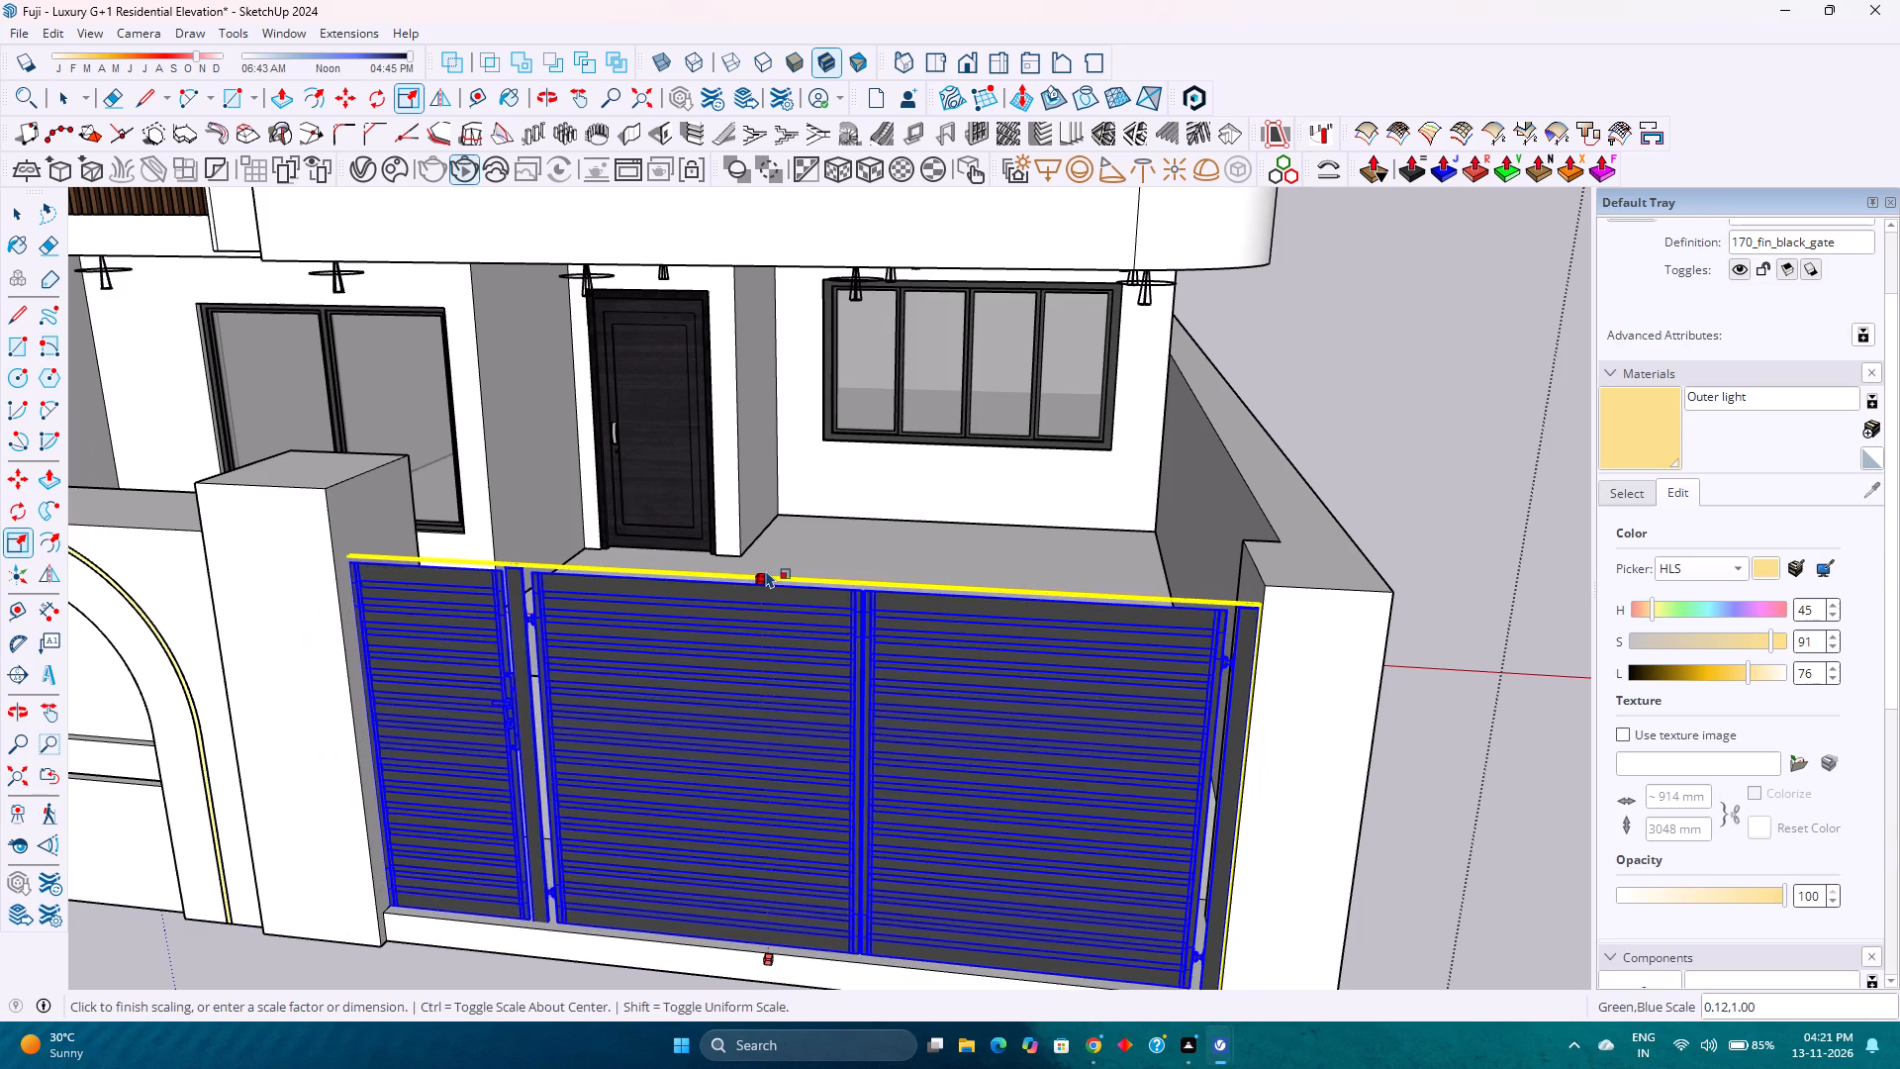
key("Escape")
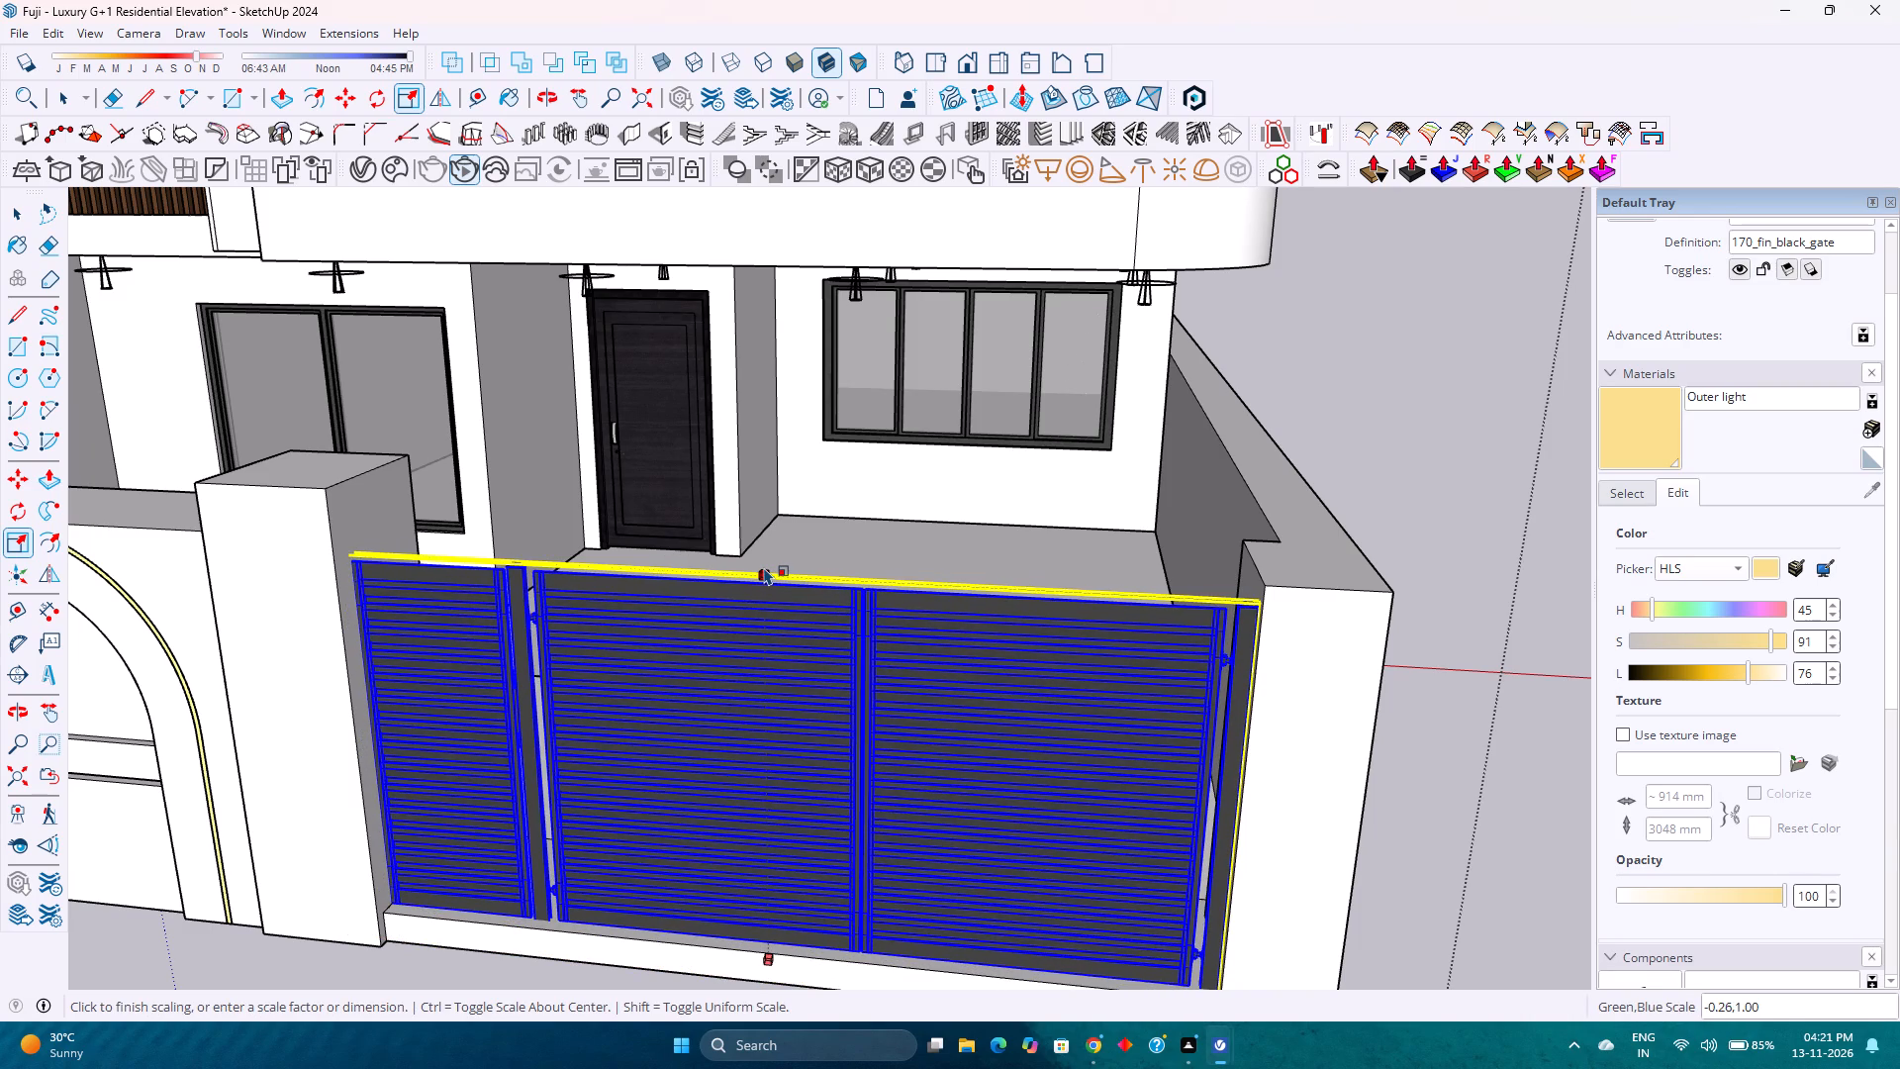
Scale the gate's height along the blue axis by a factor of 1.02.
scroll(742, 559, "up", 2)
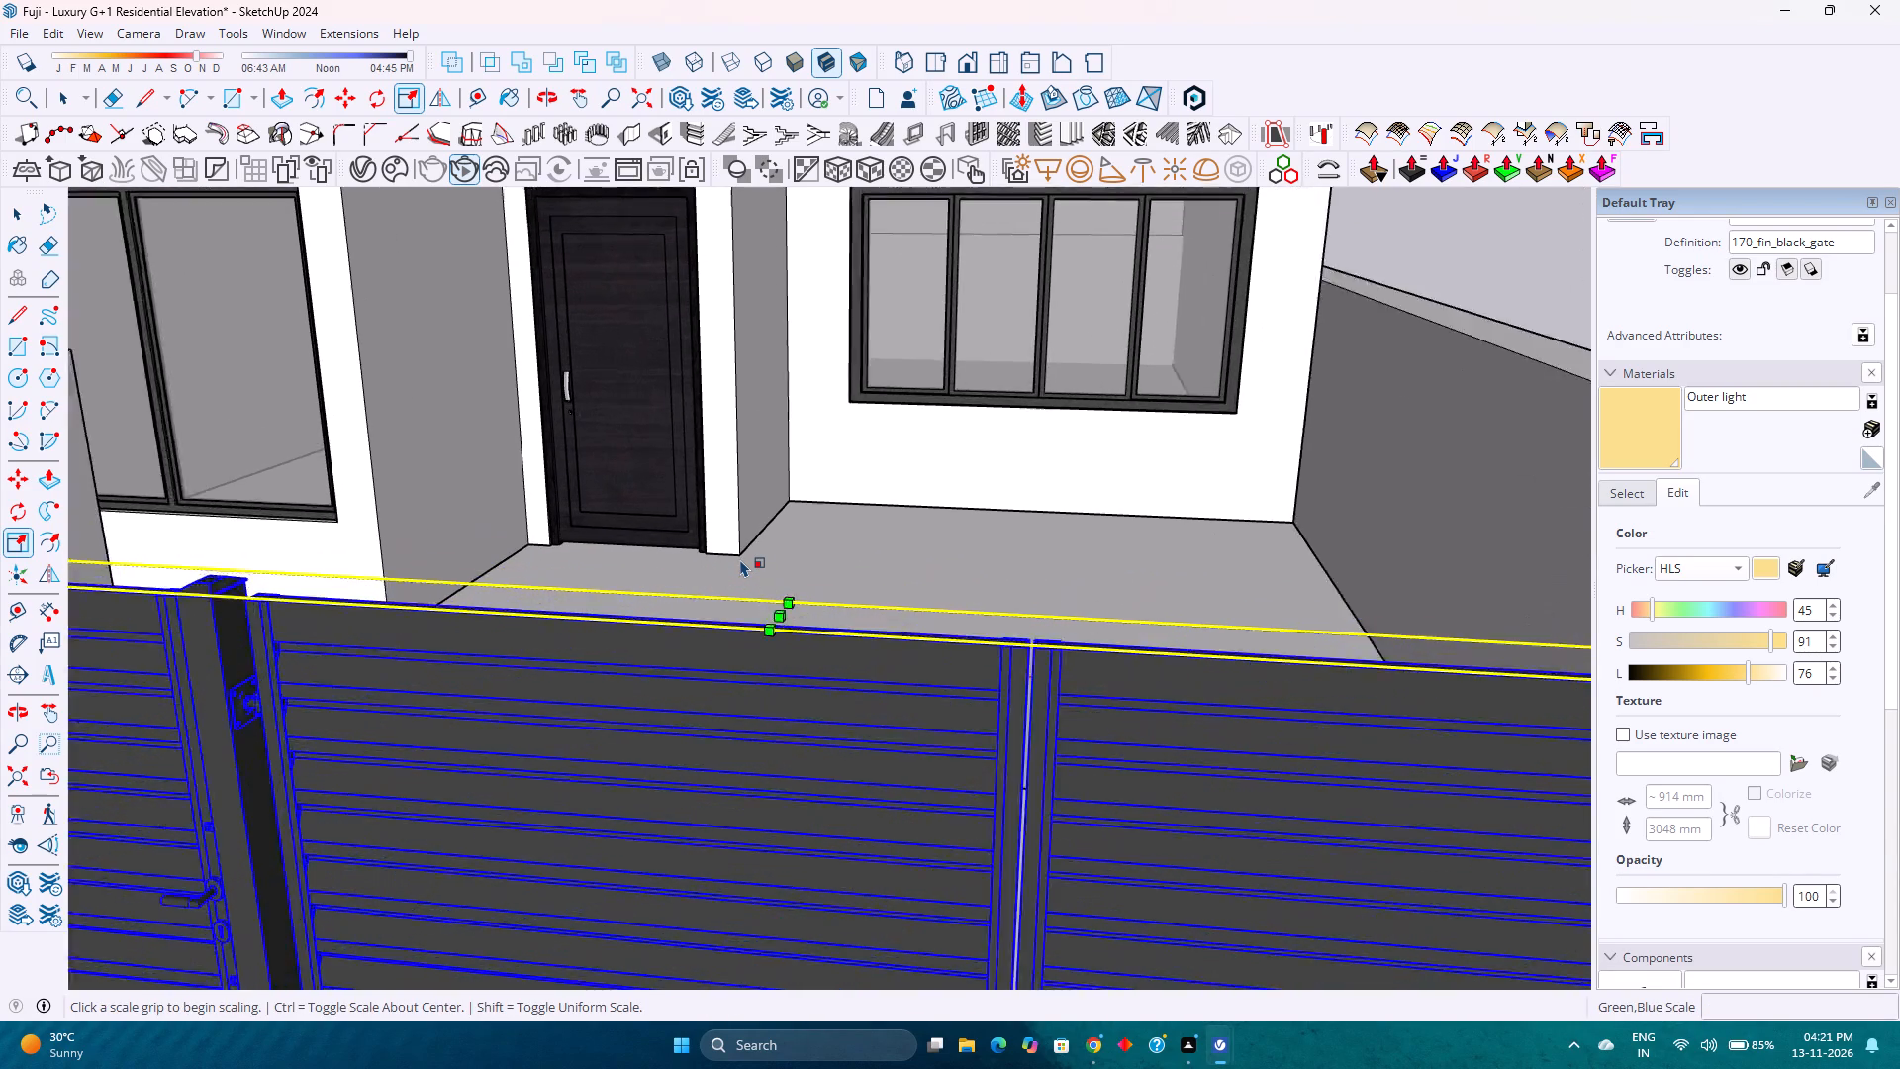
scroll(740, 559, "up", 2)
scroll(740, 559, "down", 7)
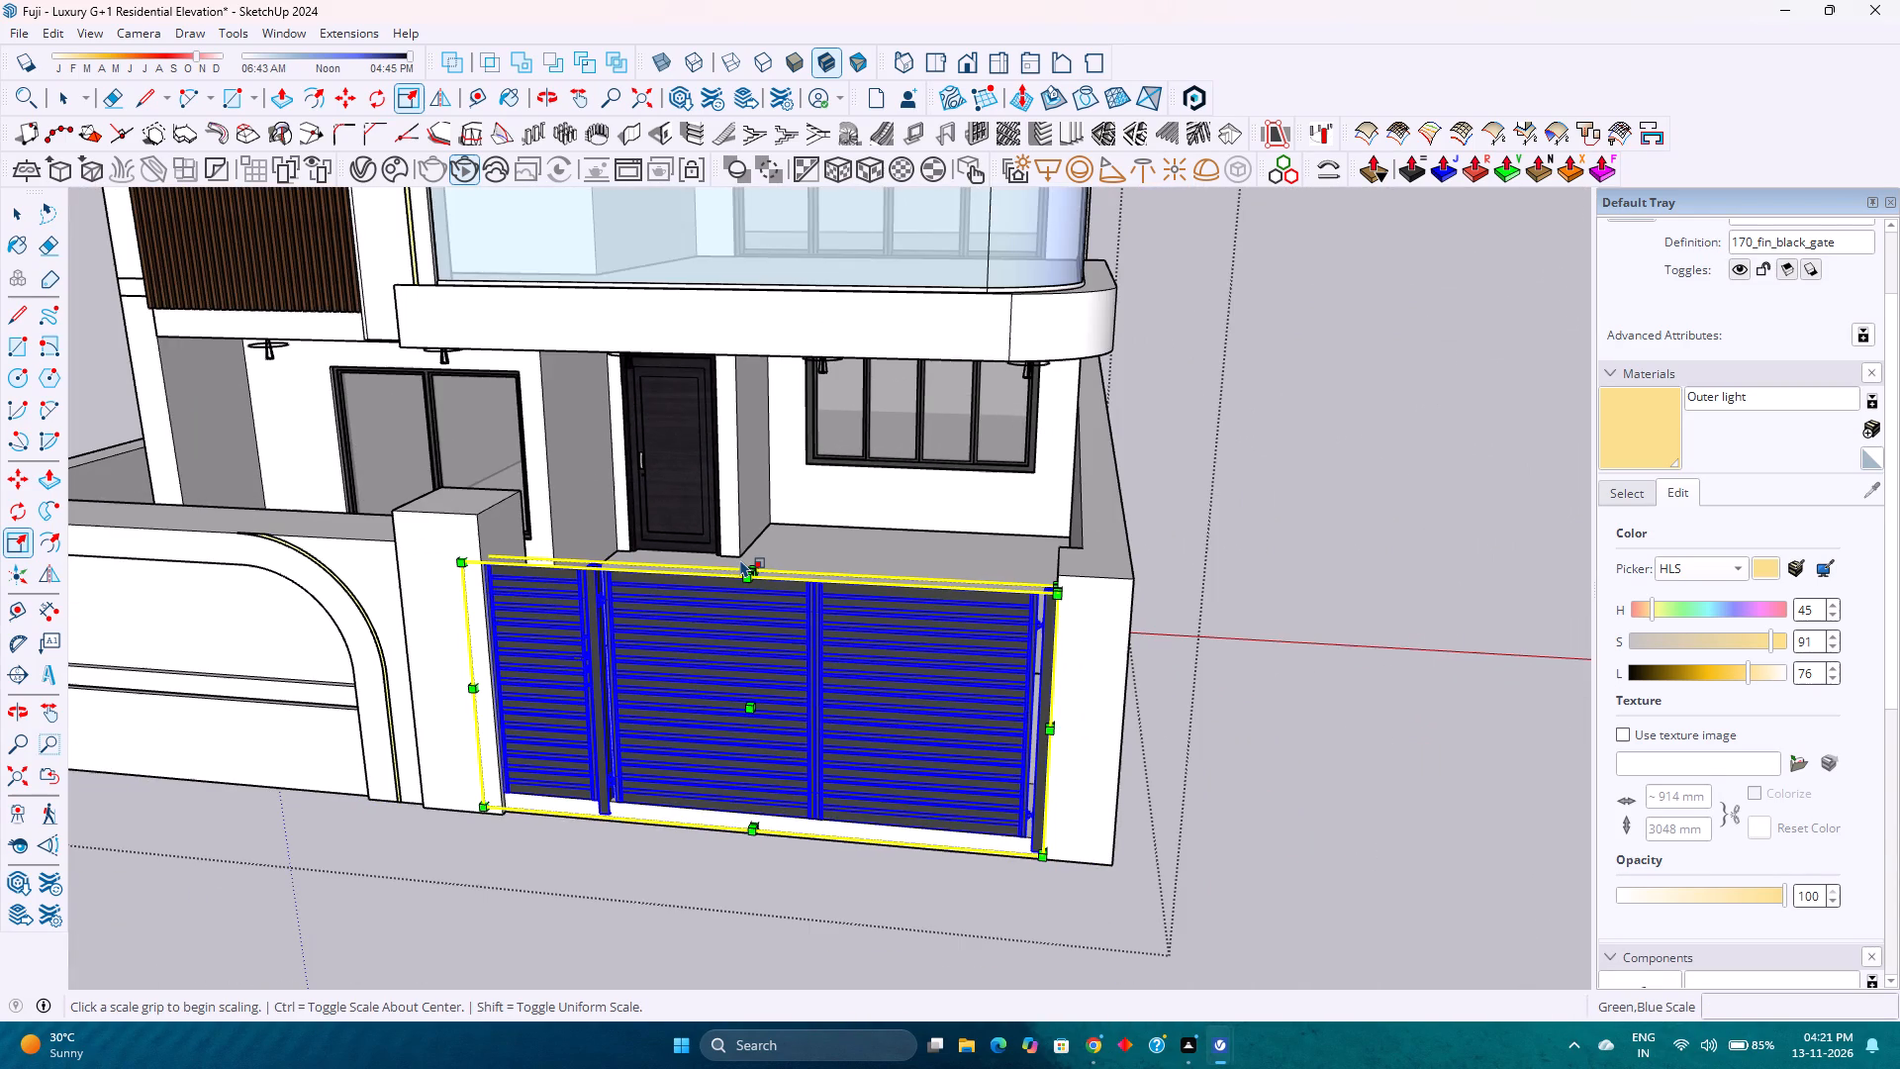
scroll(693, 516, "up", 2)
scroll(757, 588, "up", 4)
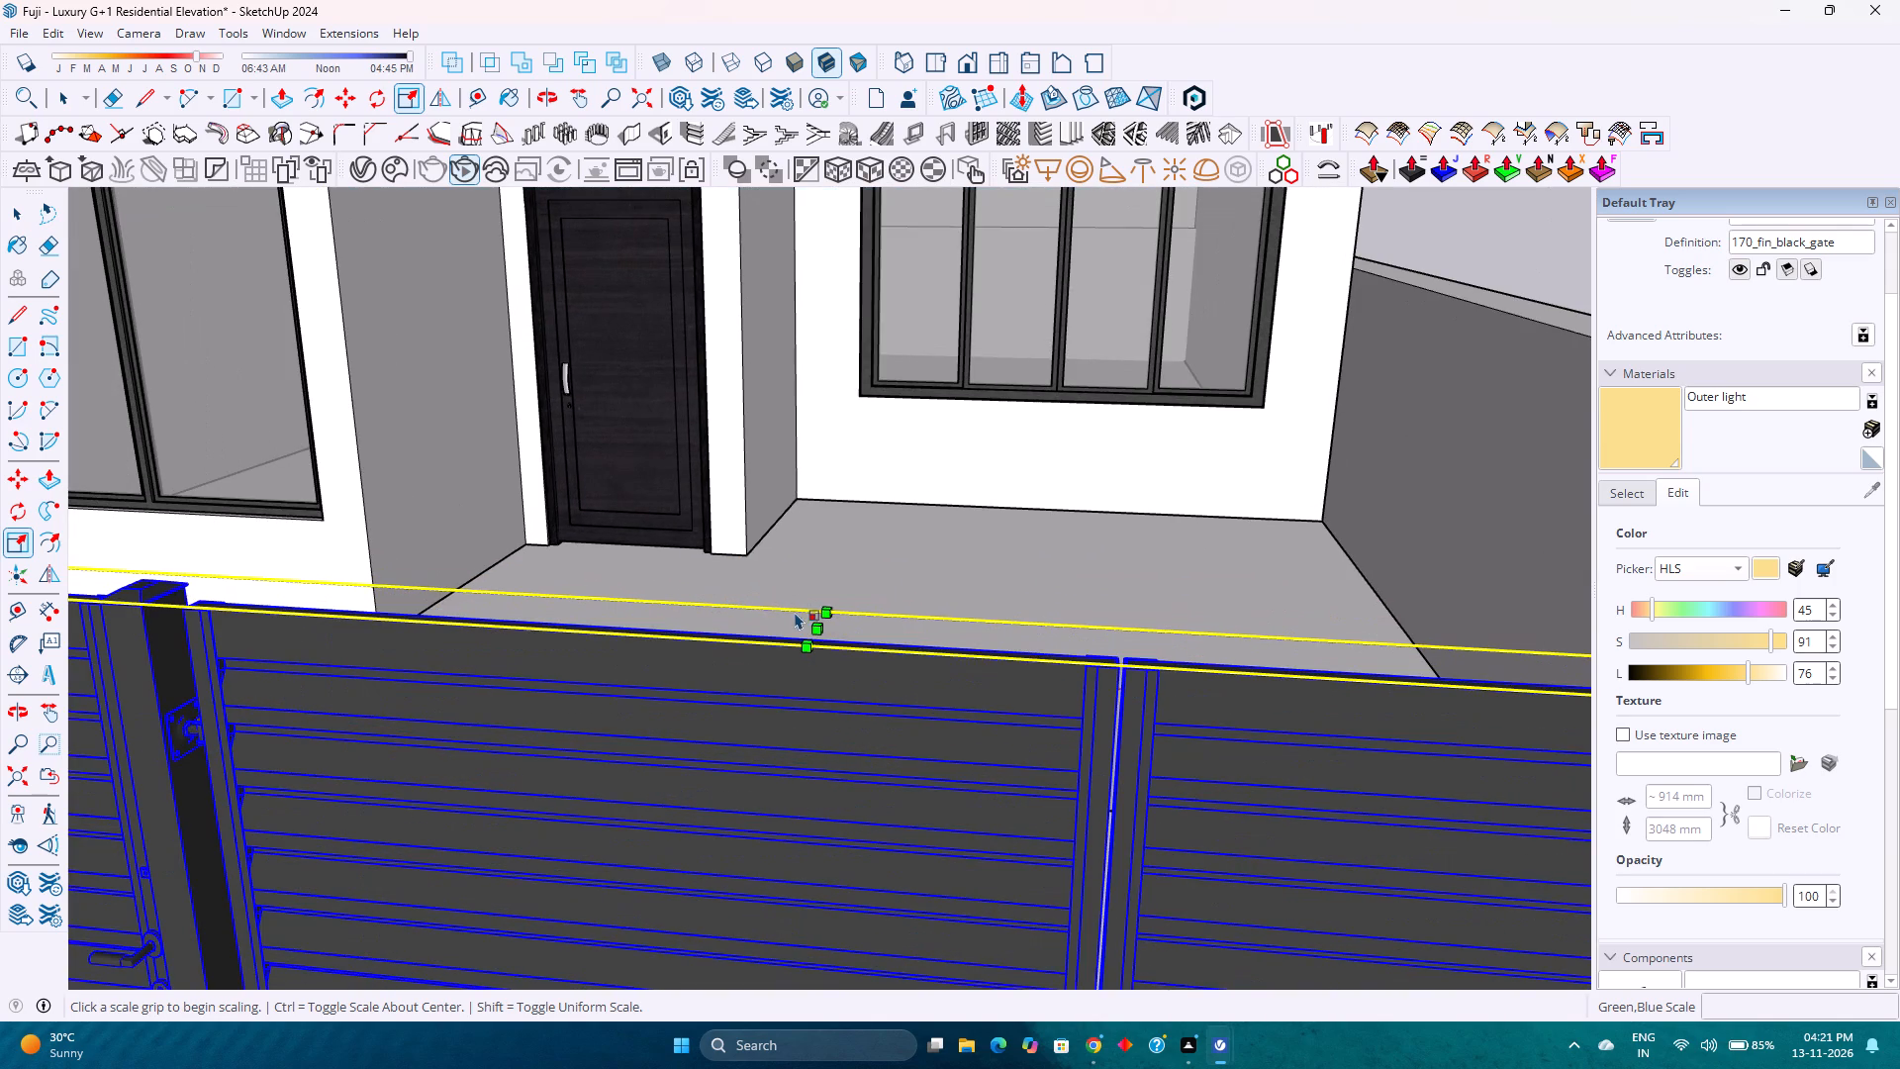
left_click(819, 630)
scroll(820, 600, "down", 6)
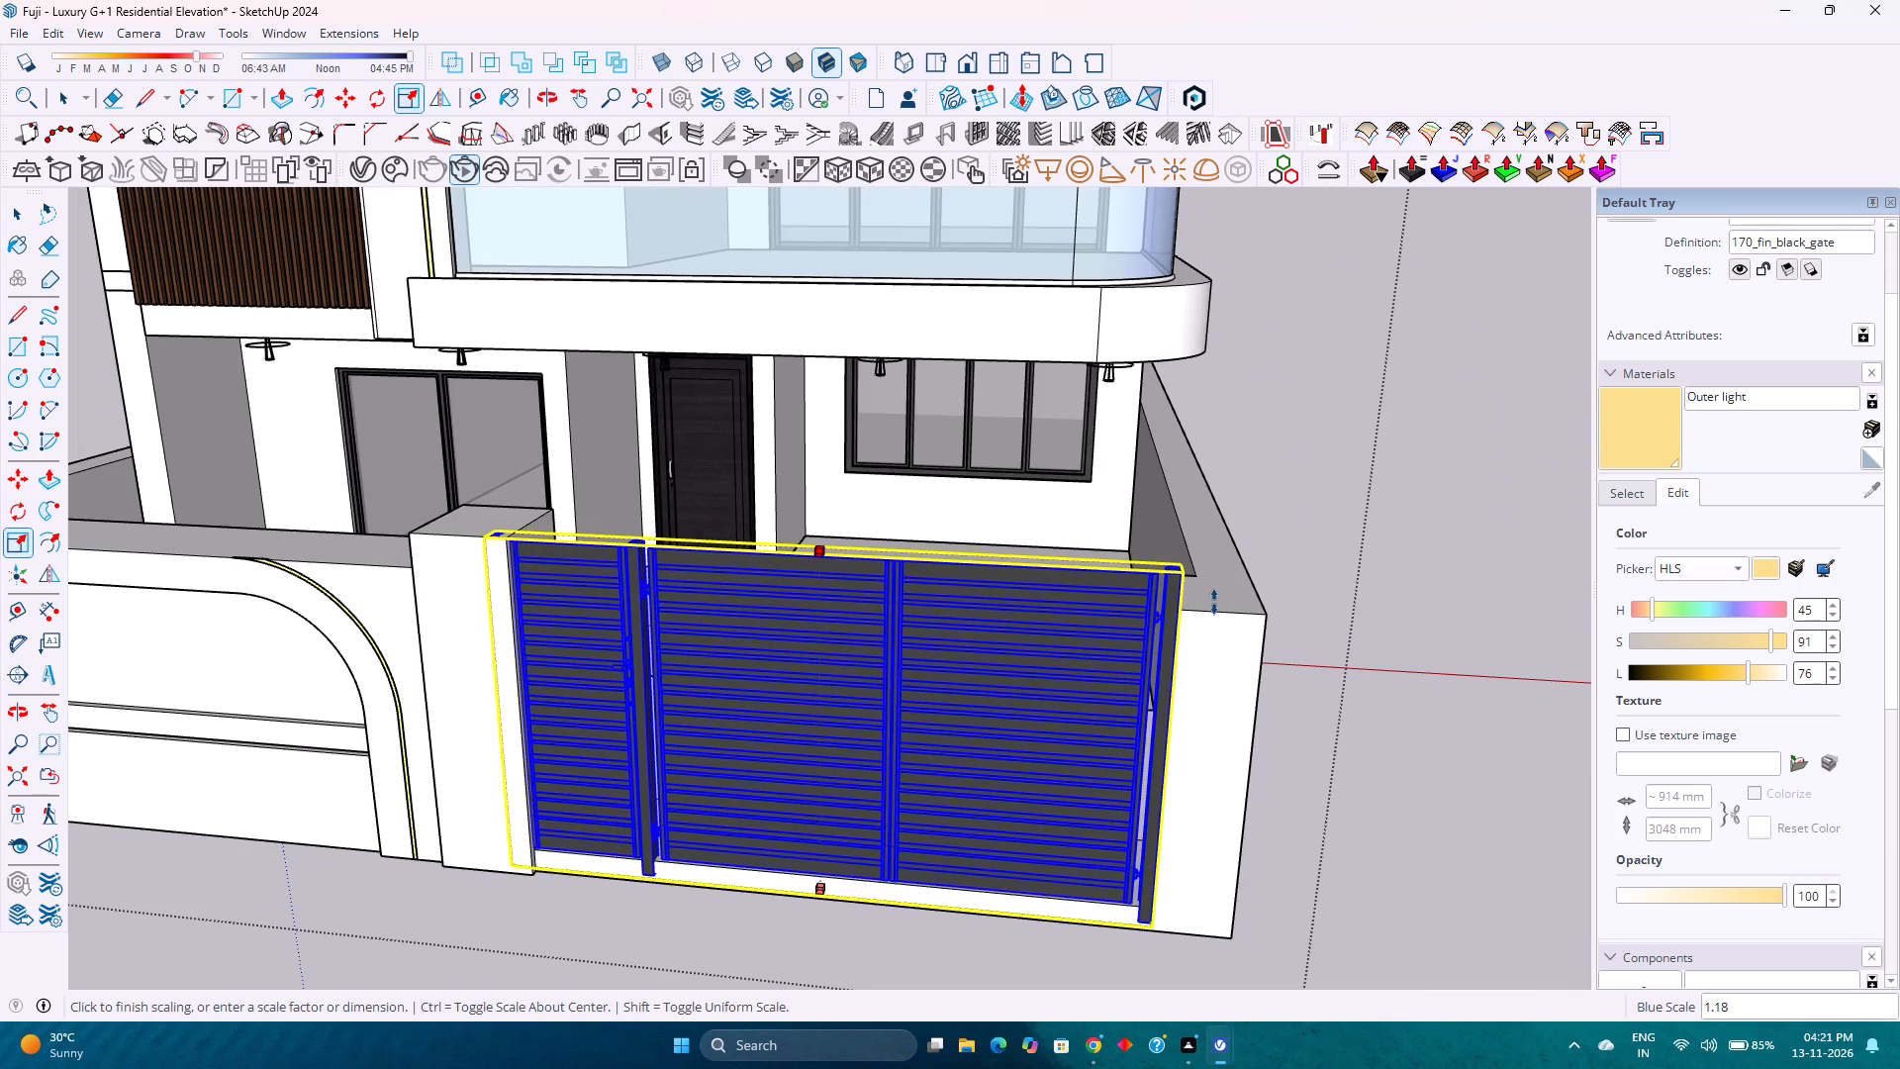
type("1.02")
key("Return")
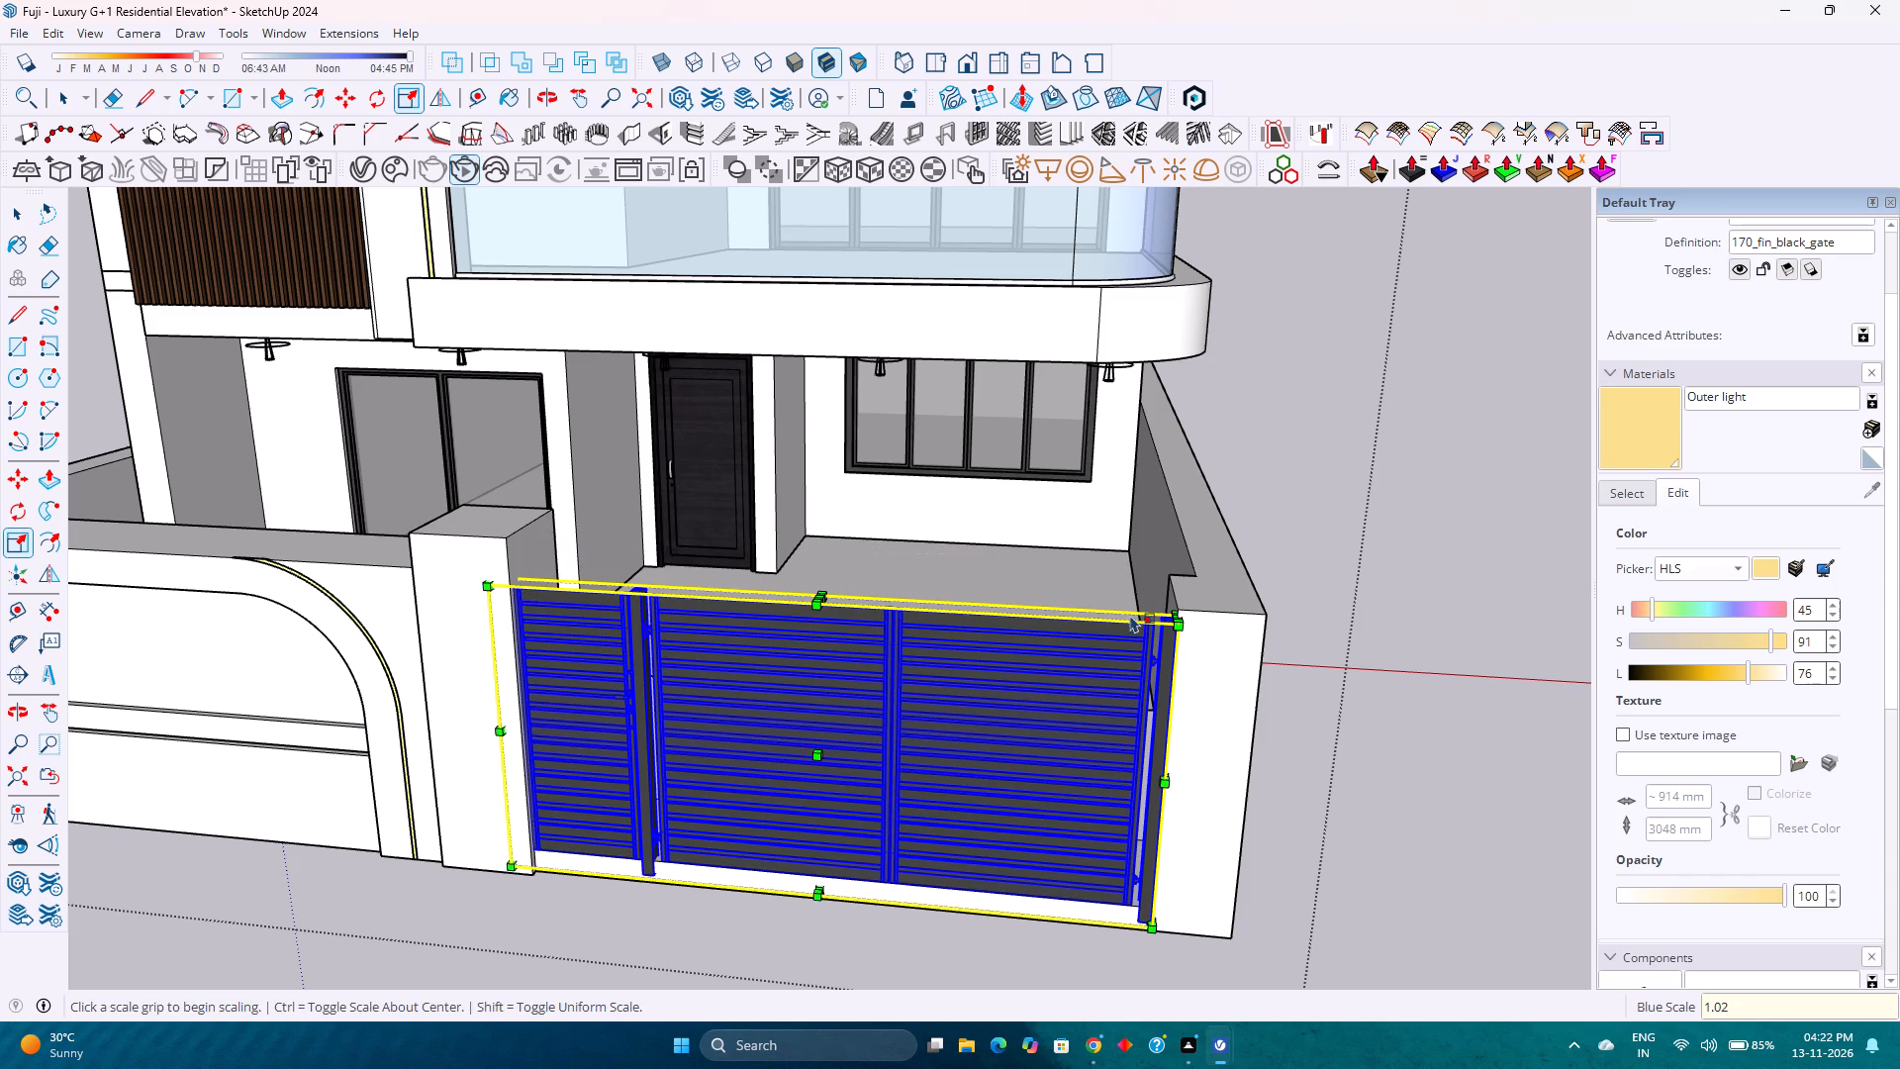
Move the gate by its bottom outer corner so its end post stands clear against the entrance pillar's inner face.
key("m")
scroll(539, 887, "up", 6)
middle_click_drag(561, 842, 536, 853)
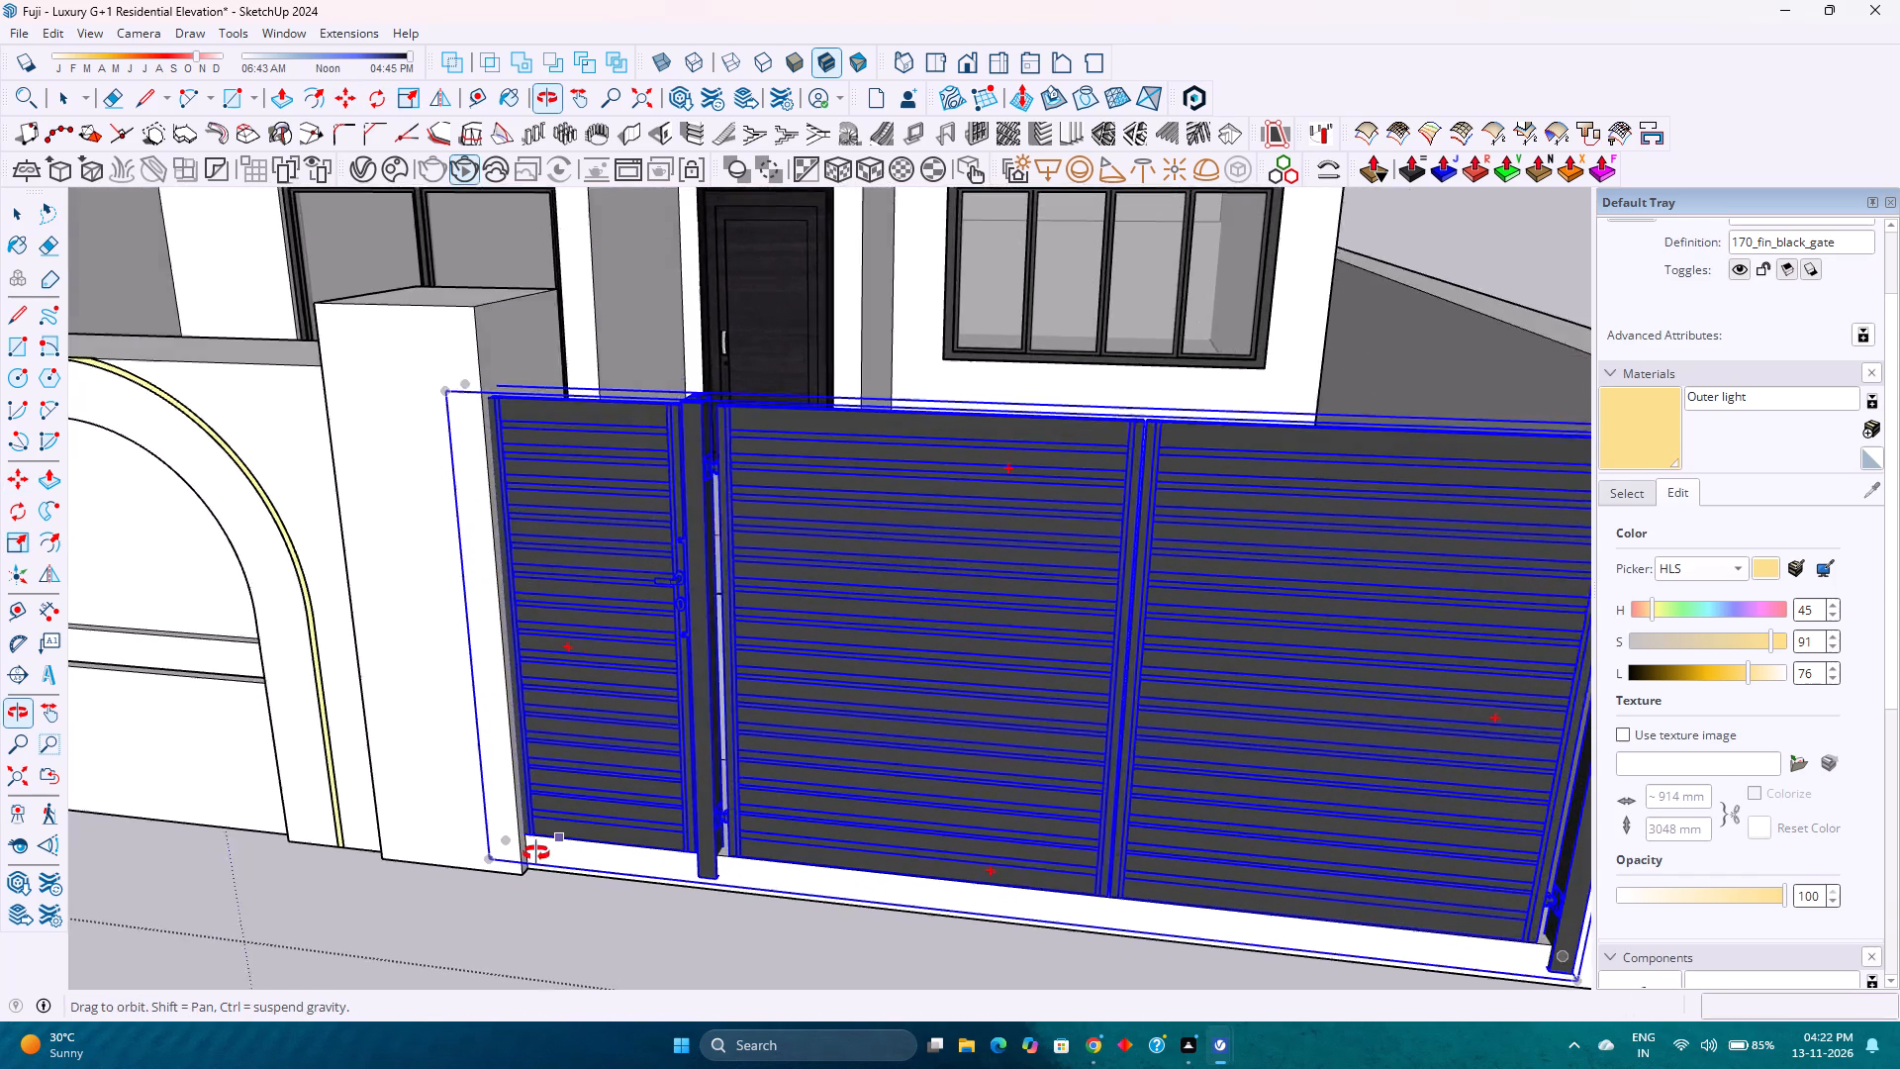
middle_click_drag(536, 853, 522, 774)
middle_click(522, 773)
scroll(522, 771, "down", 3)
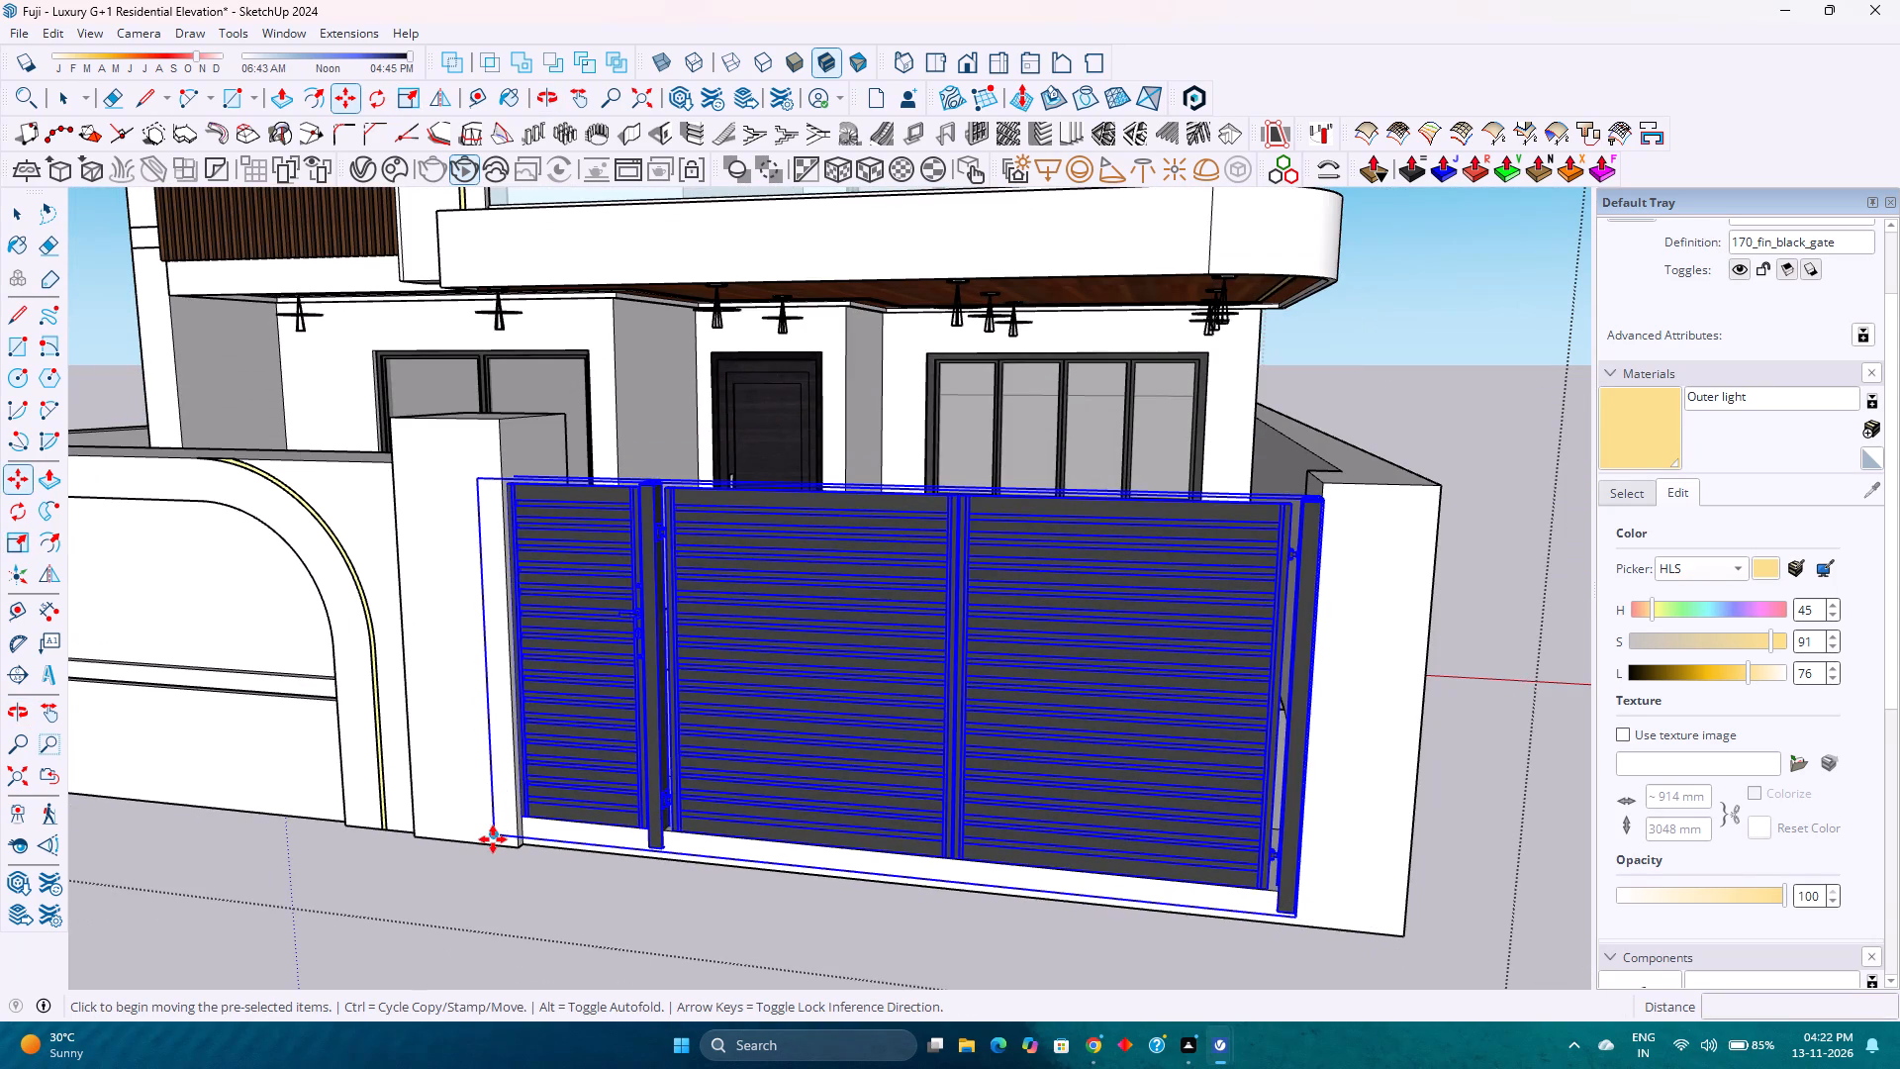
left_click(493, 839)
left_click(524, 819)
Scale the gate's width along the red axis by about 0.97 so its far end post clears the compound wall pillar.
scroll(592, 809, "up", 3)
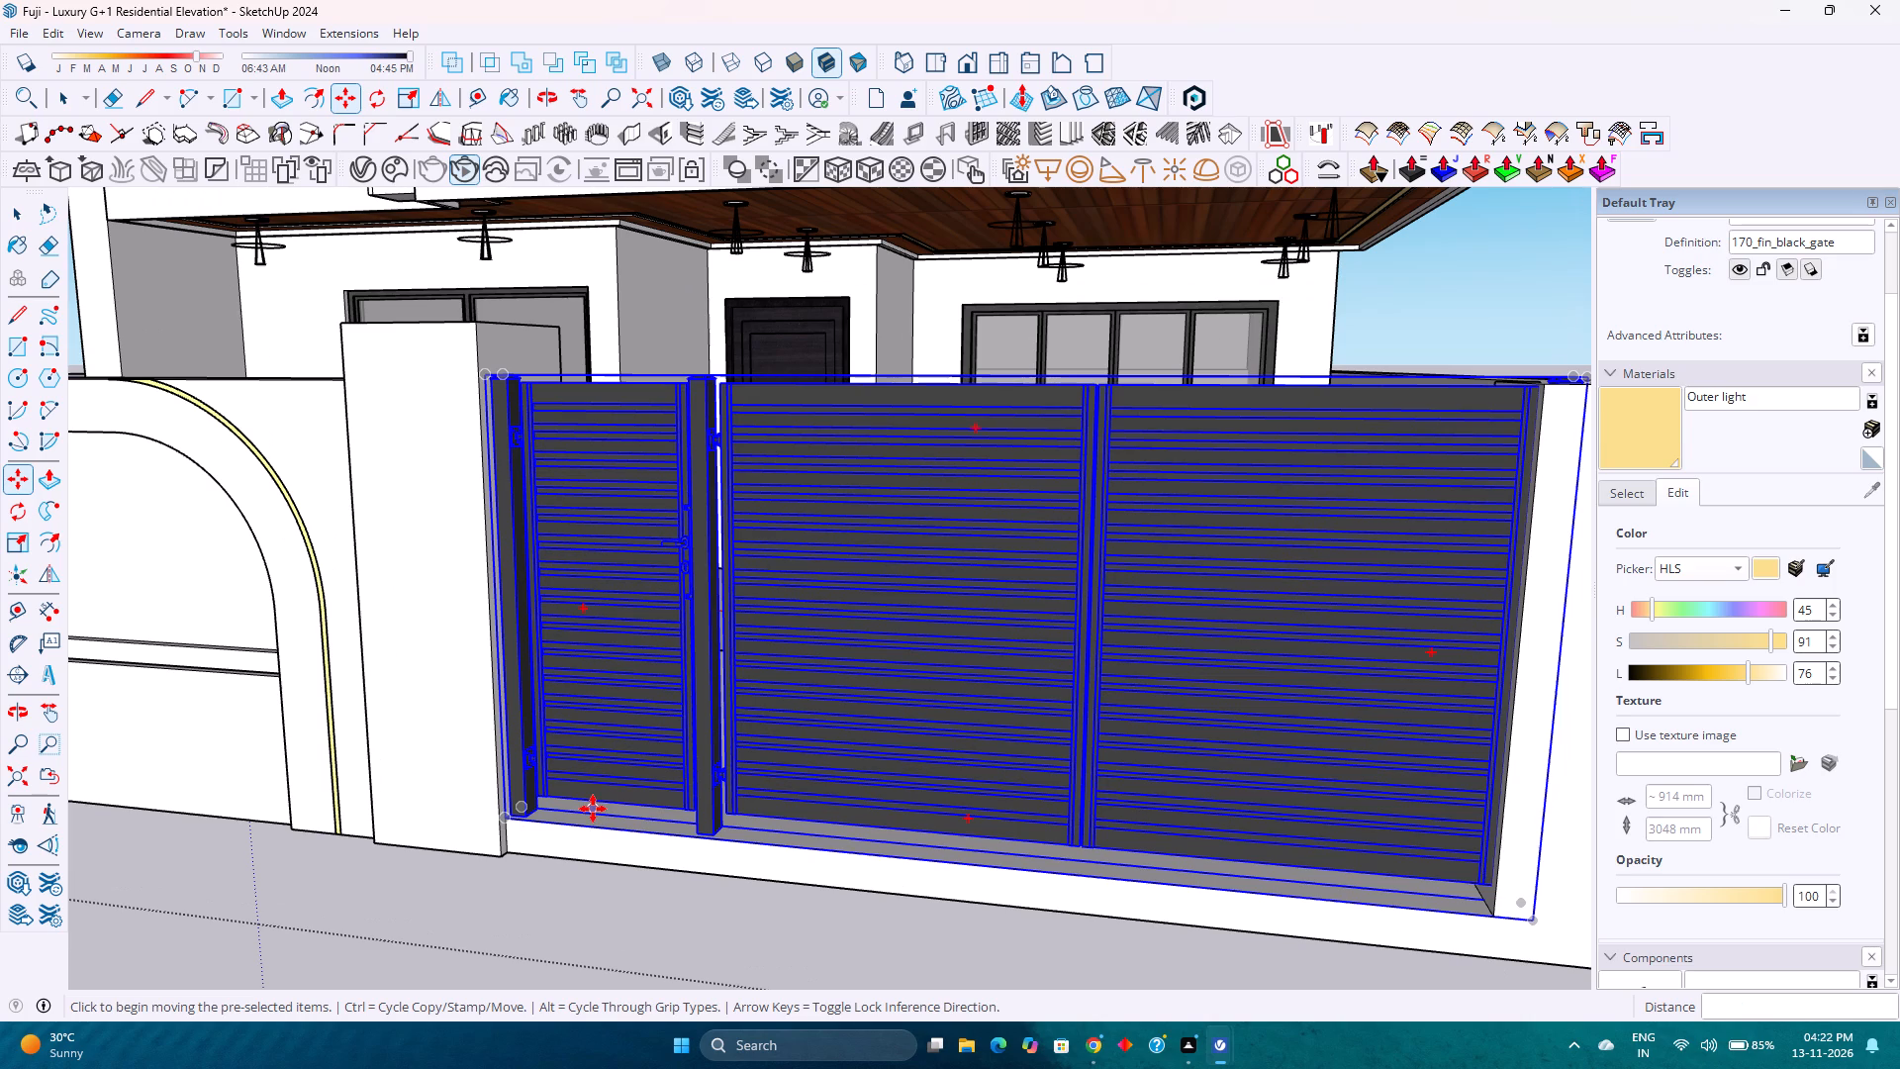
scroll(593, 809, "up", 2)
middle_click_drag(594, 805, 556, 922)
scroll(550, 915, "down", 4)
scroll(587, 765, "up", 4)
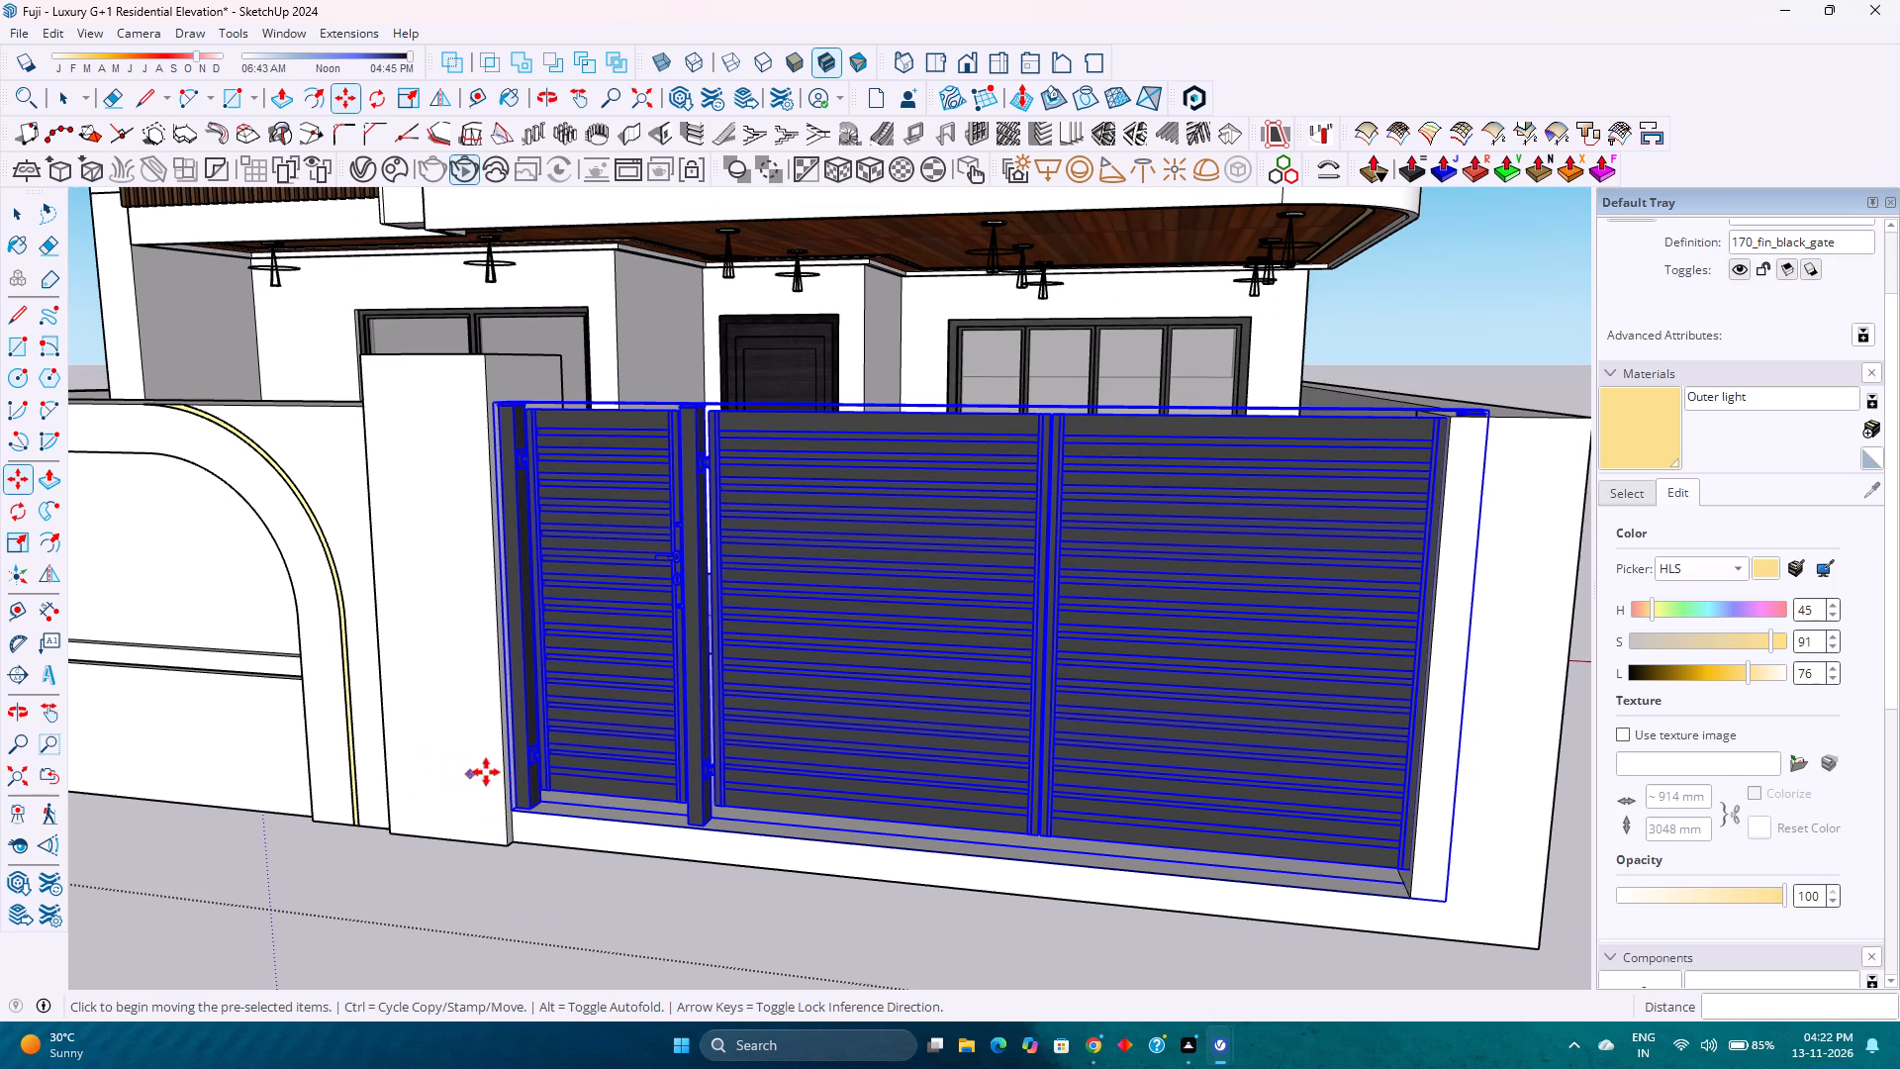
scroll(486, 692, "up", 1)
middle_click_drag(486, 699, 735, 1029)
middle_click(735, 1029)
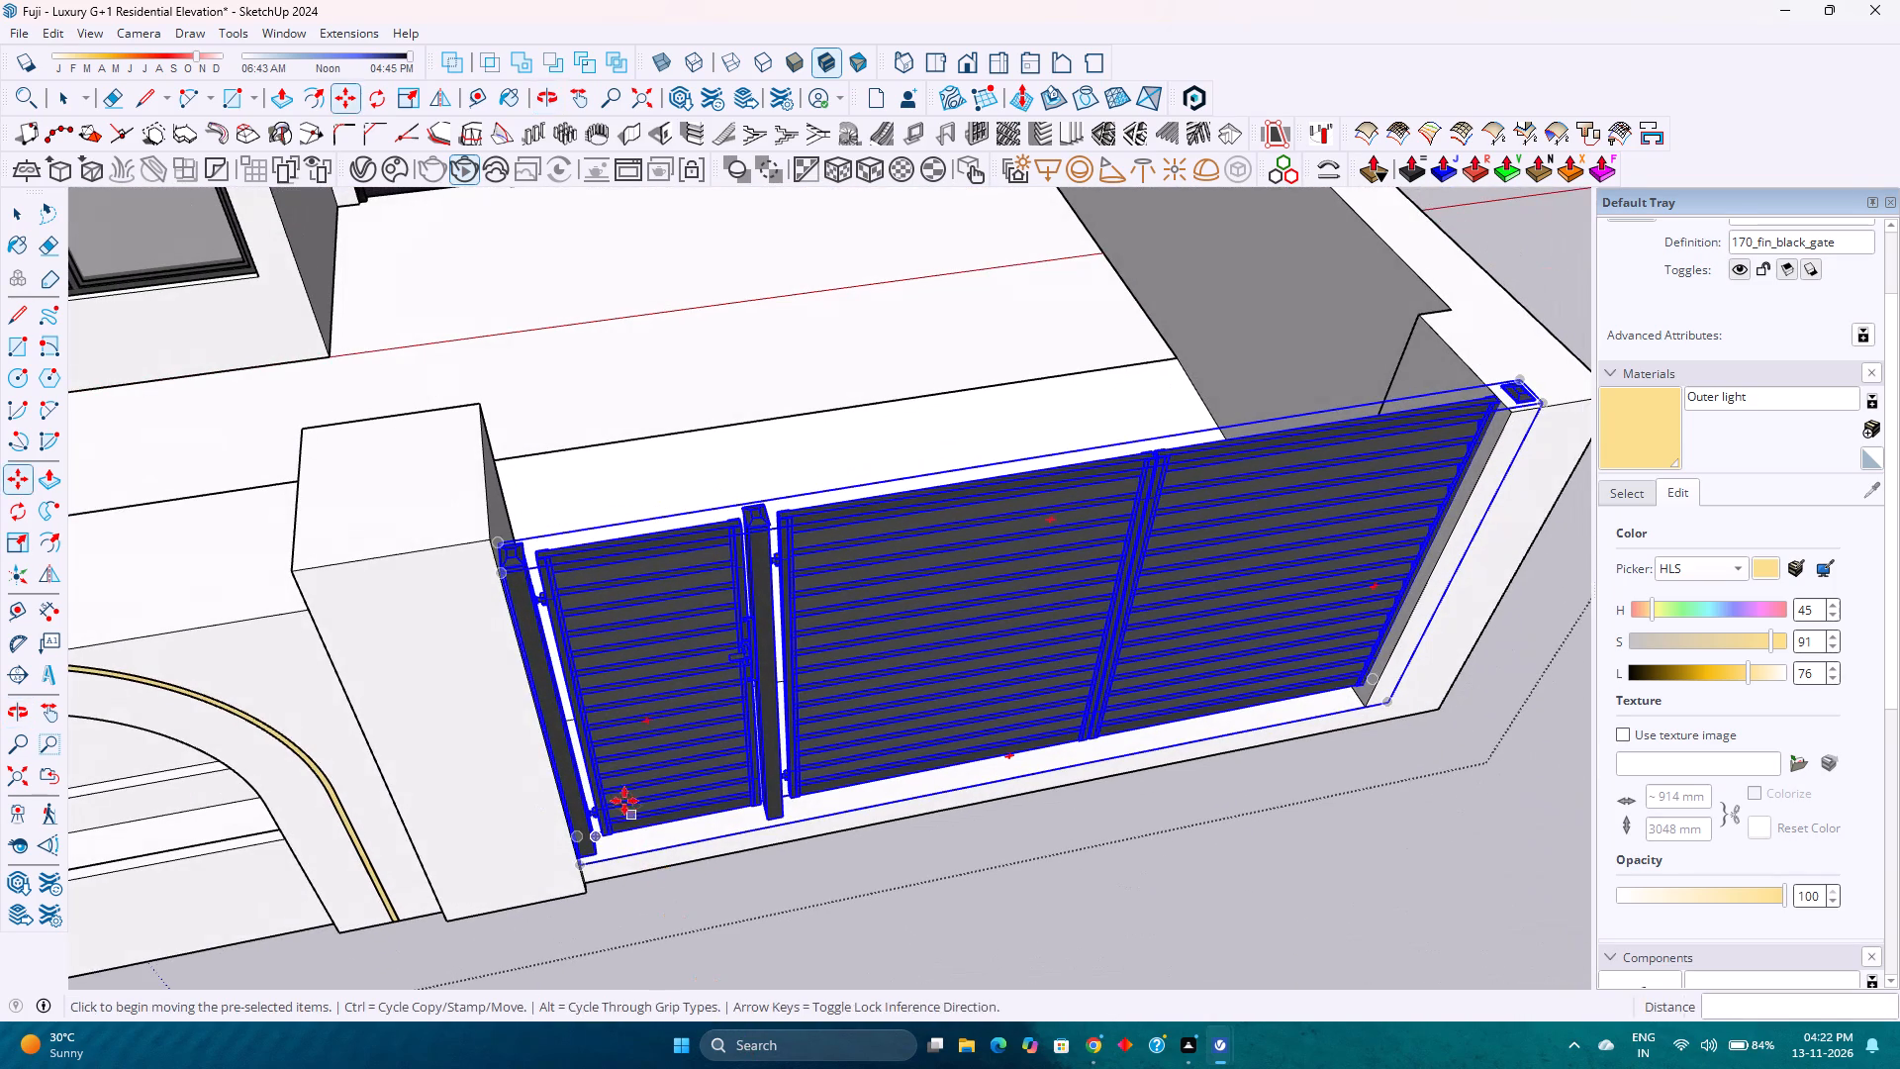
scroll(908, 769, "up", 1)
middle_click_drag(908, 772, 597, 744)
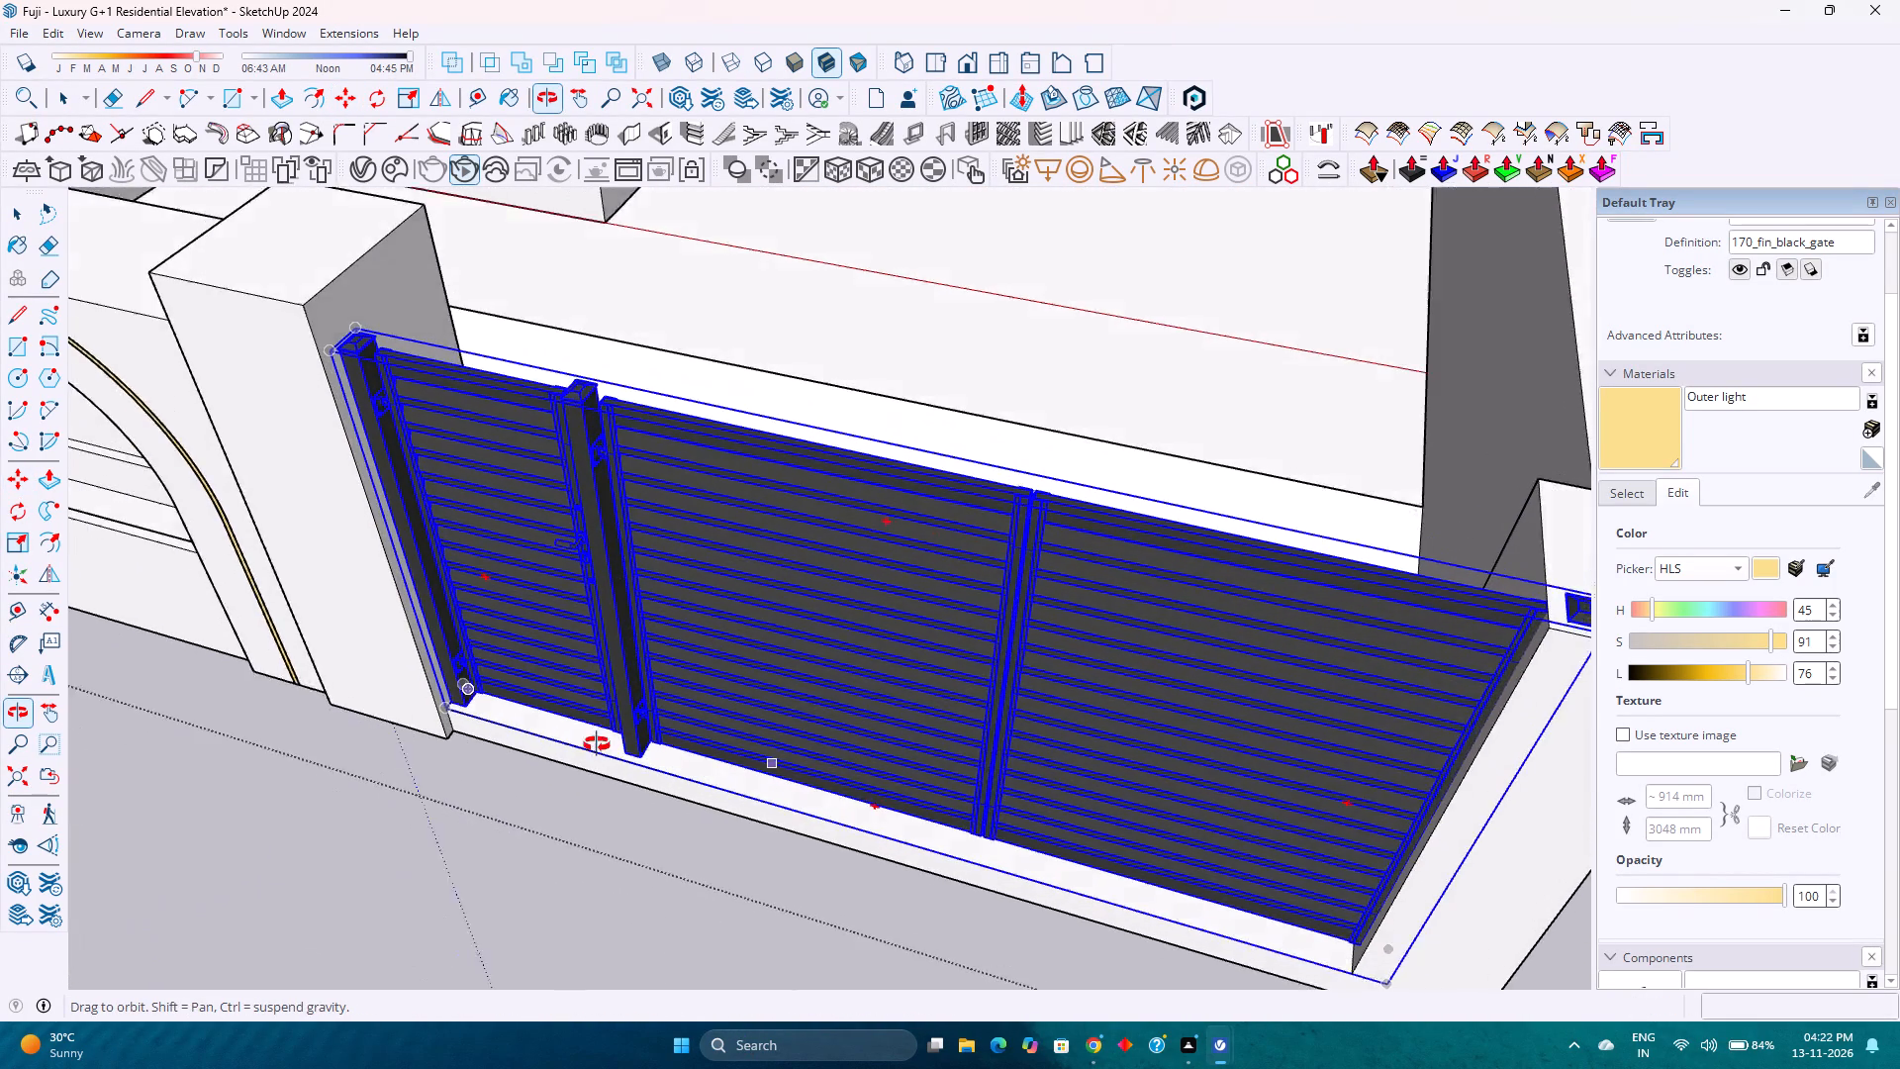
middle_click_drag(597, 744, 596, 744)
scroll(601, 728, "down", 4)
key("s")
middle_click_drag(929, 761, 1148, 823)
middle_click(1148, 823)
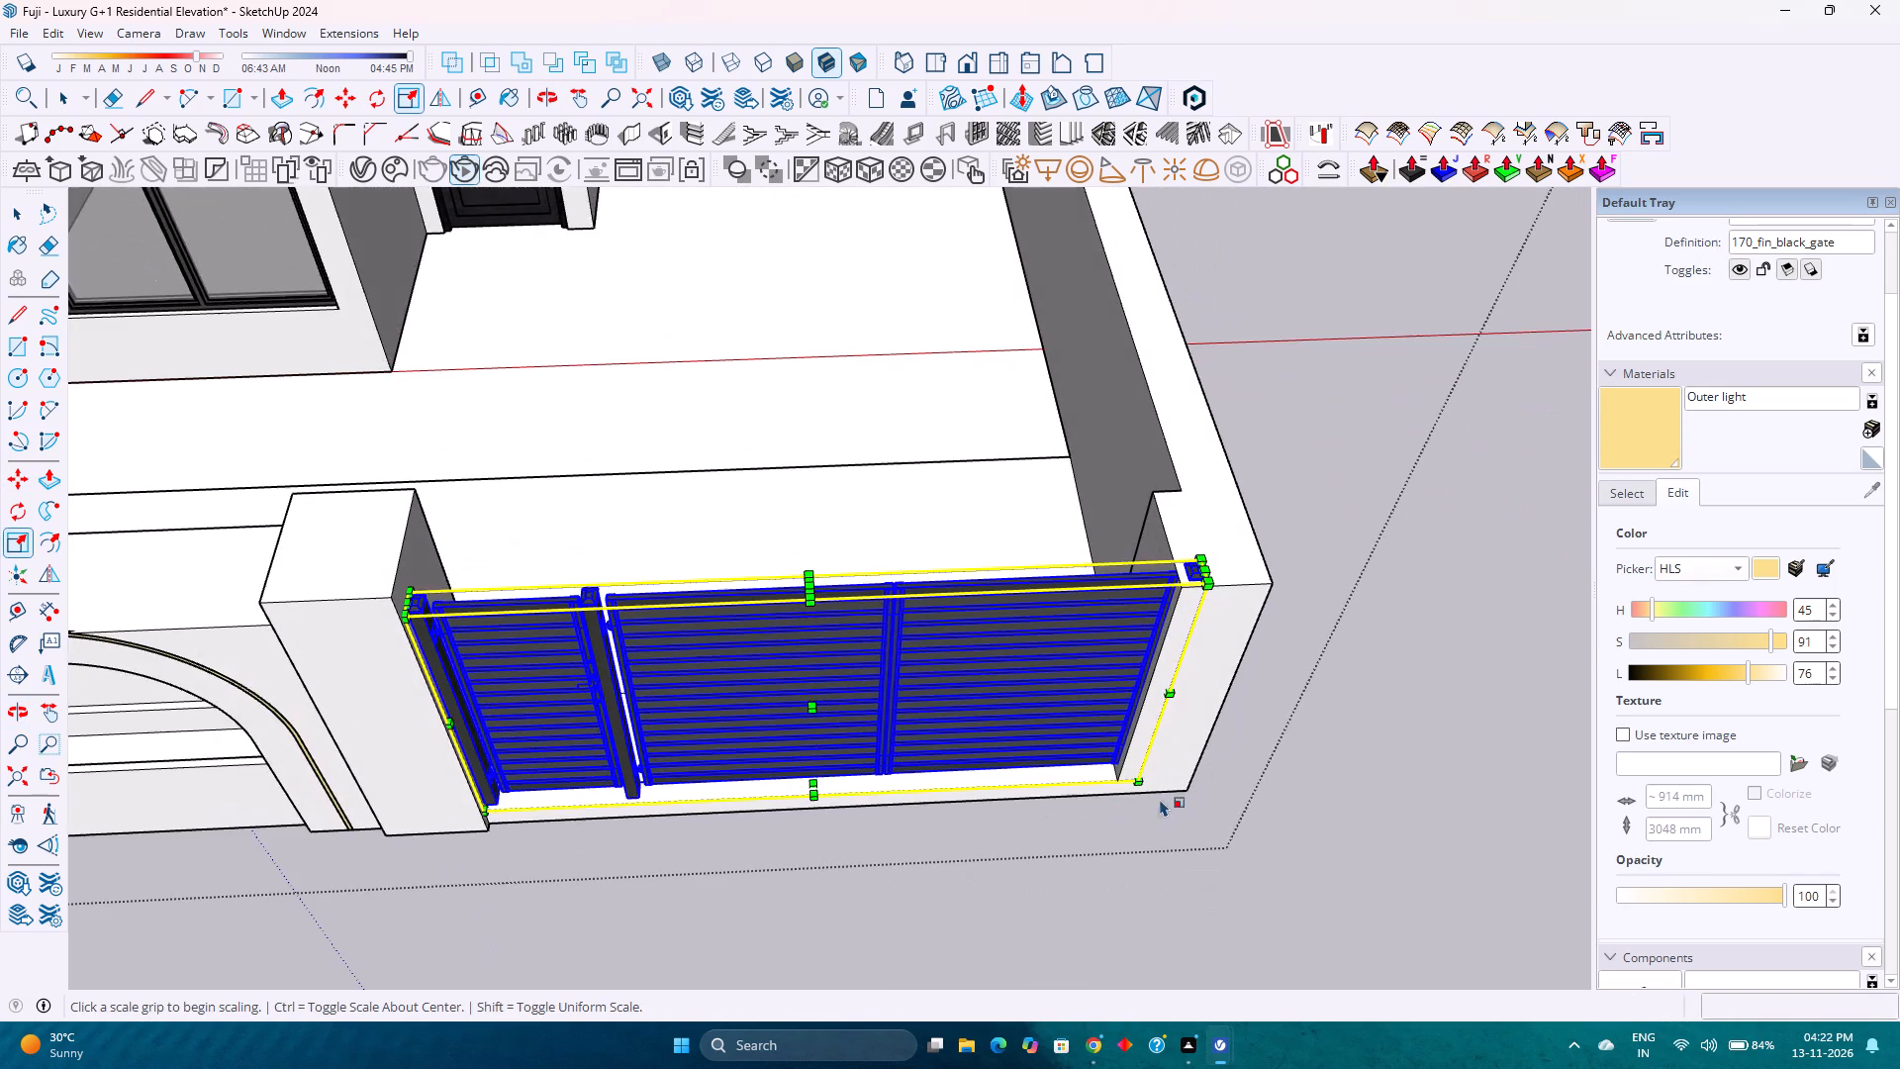
scroll(1159, 707, "up", 6)
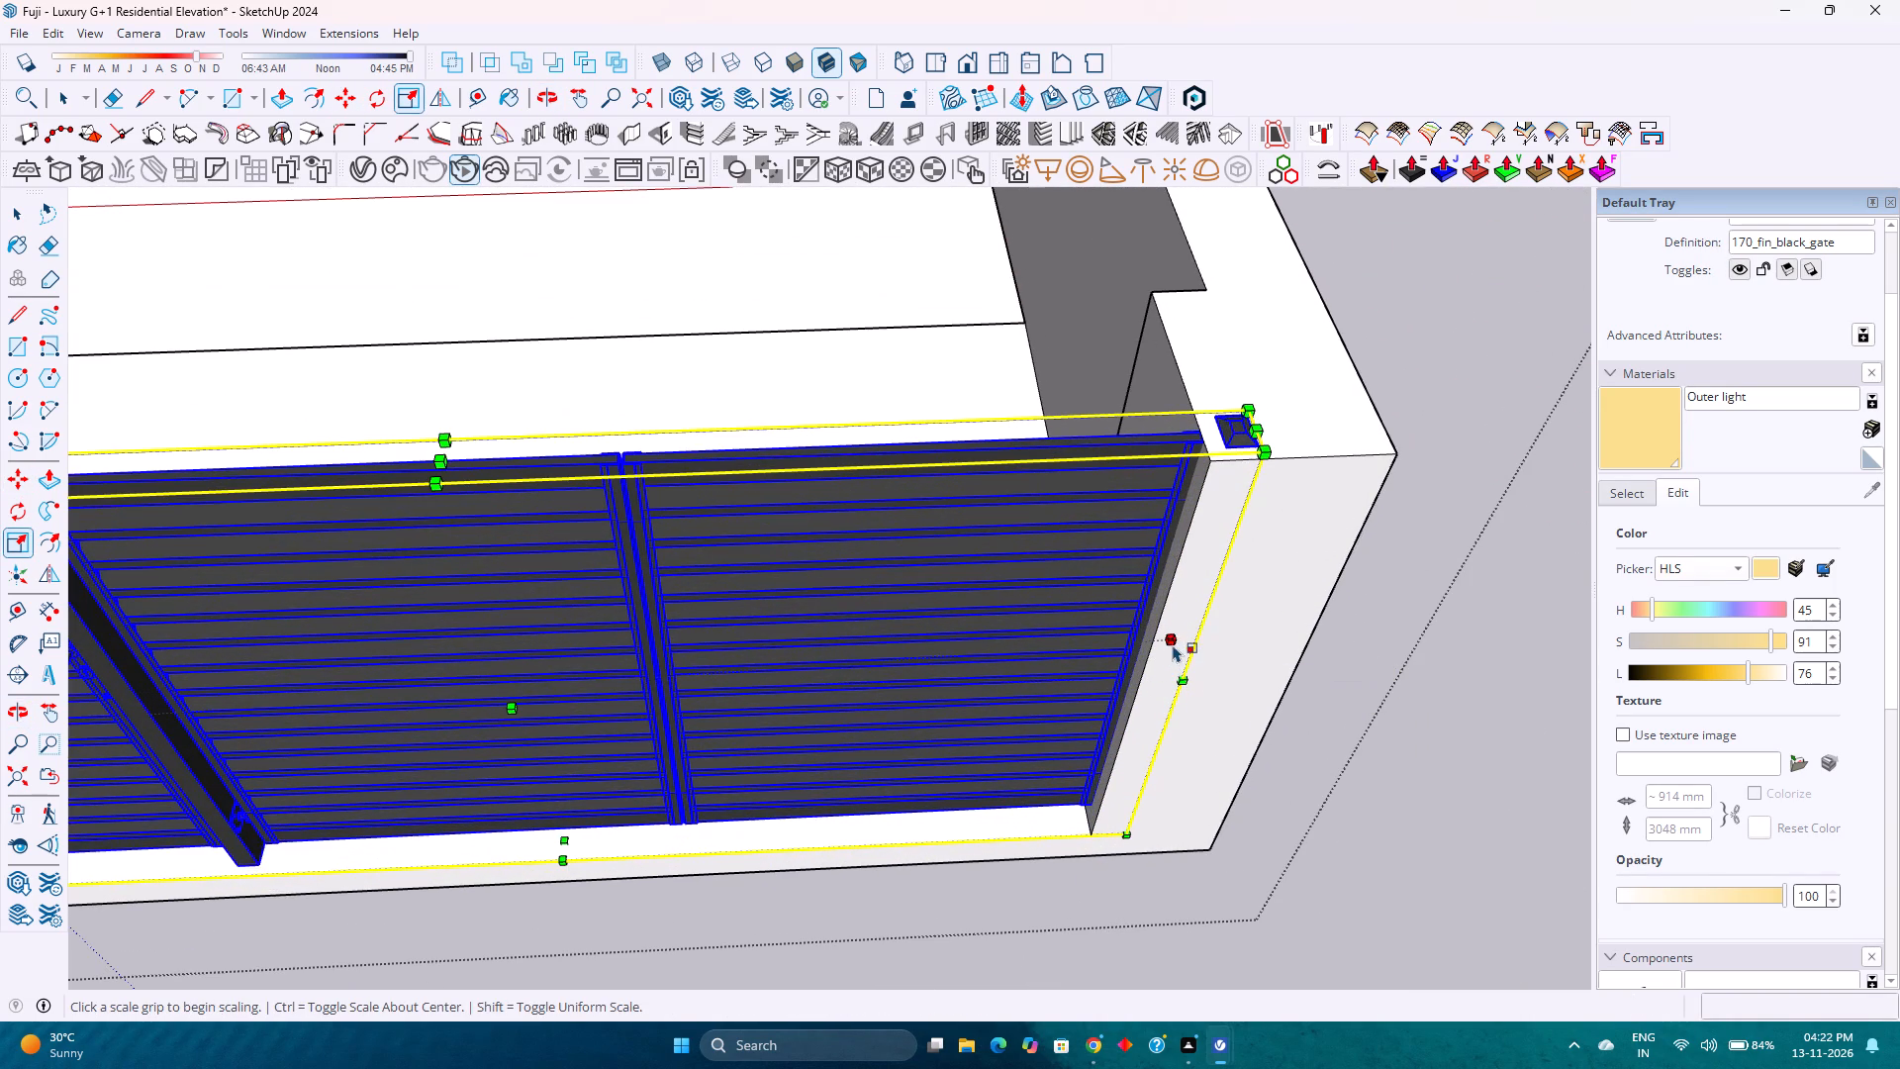
left_click(1172, 654)
left_click(1148, 646)
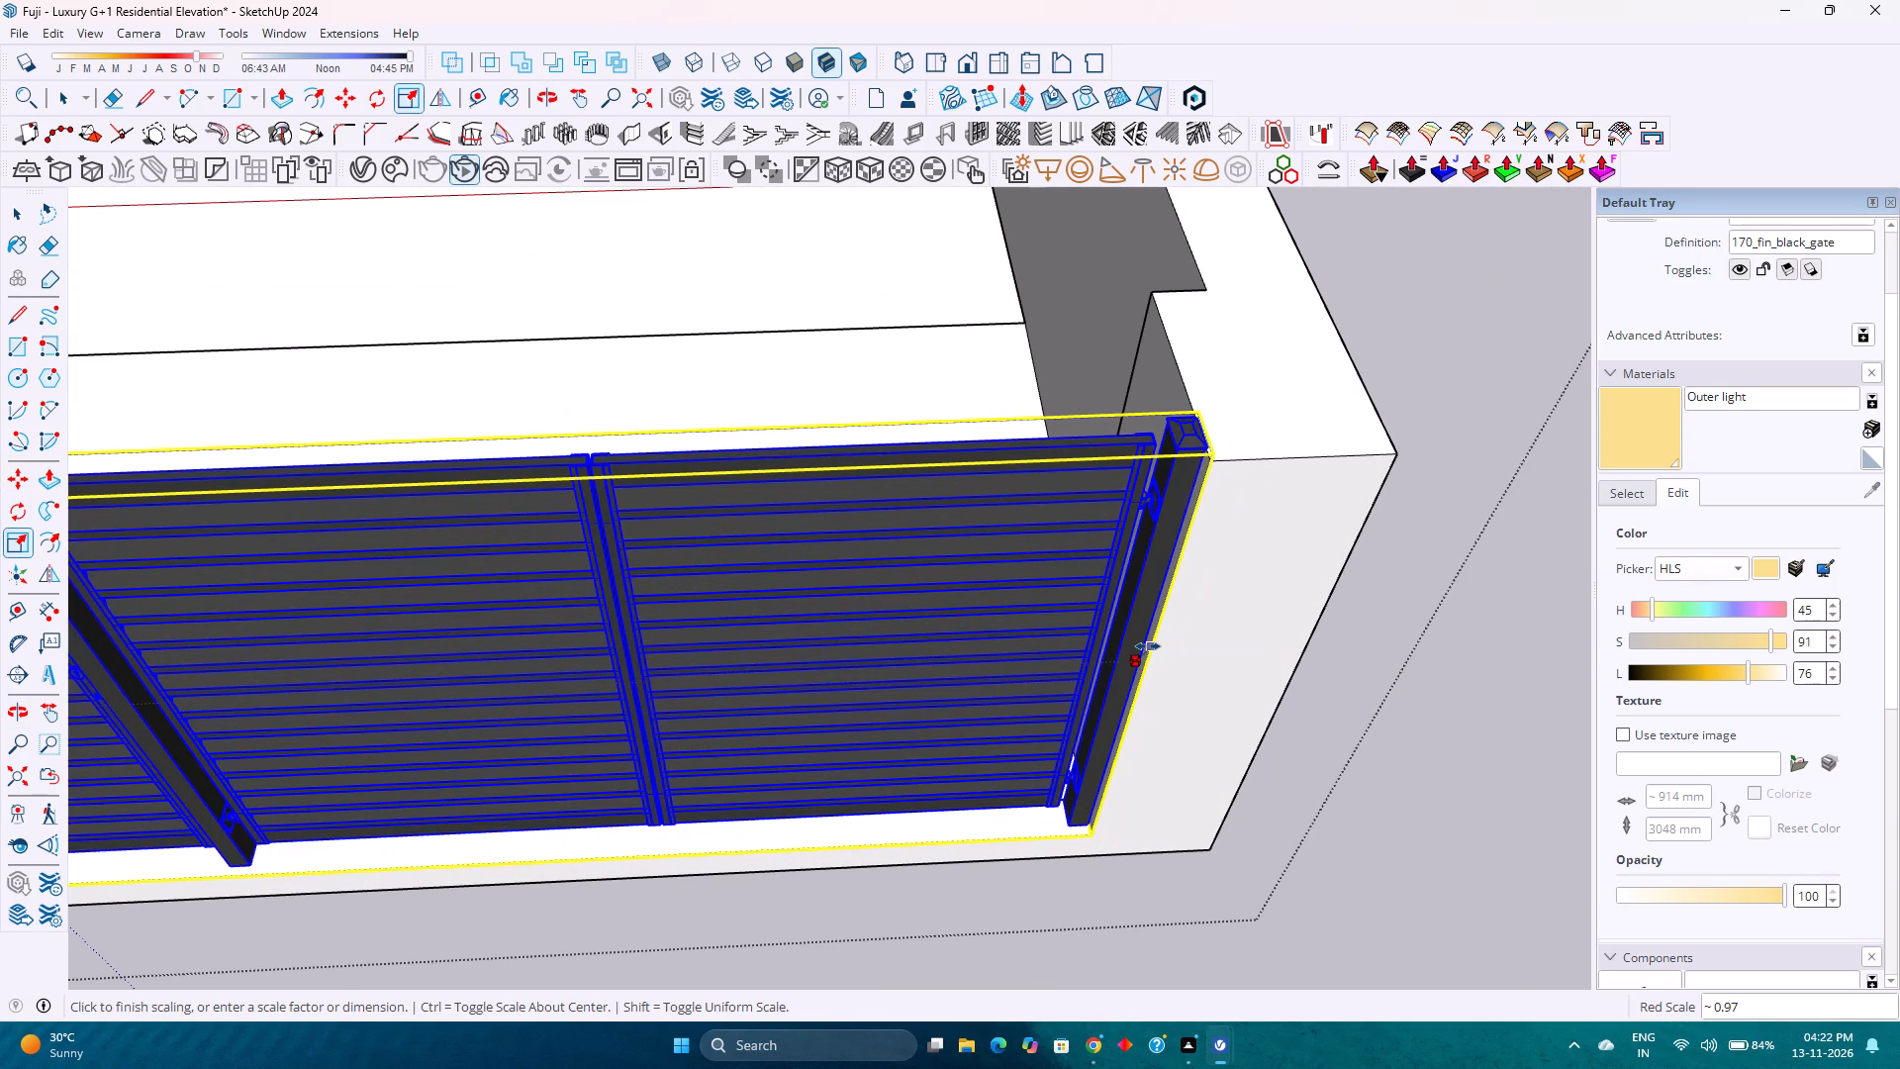
scroll(1127, 682, "down", 7)
key("space")
key("Escape")
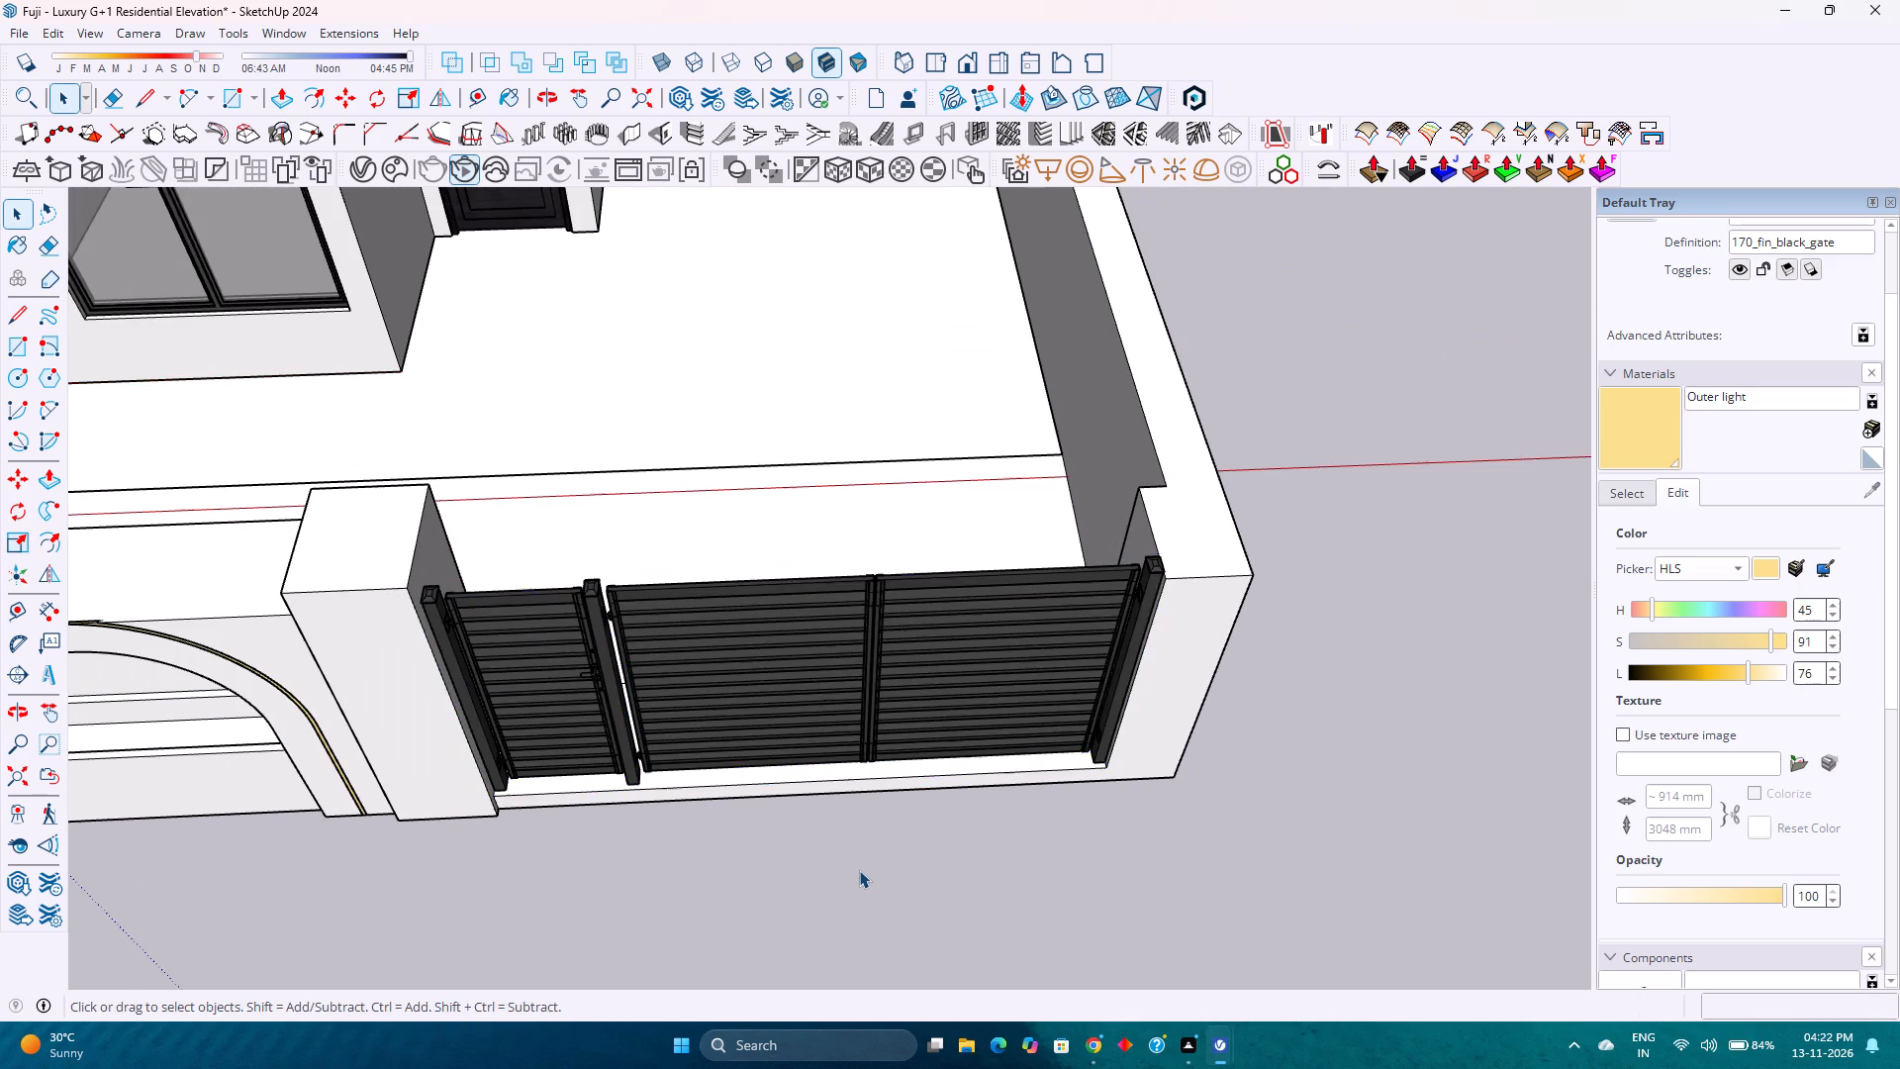
Save the house model with the fitted gate.
scroll(859, 870, "down", 1)
middle_click_drag(854, 870, 813, 448)
middle_click(813, 447)
scroll(813, 447, "down", 4)
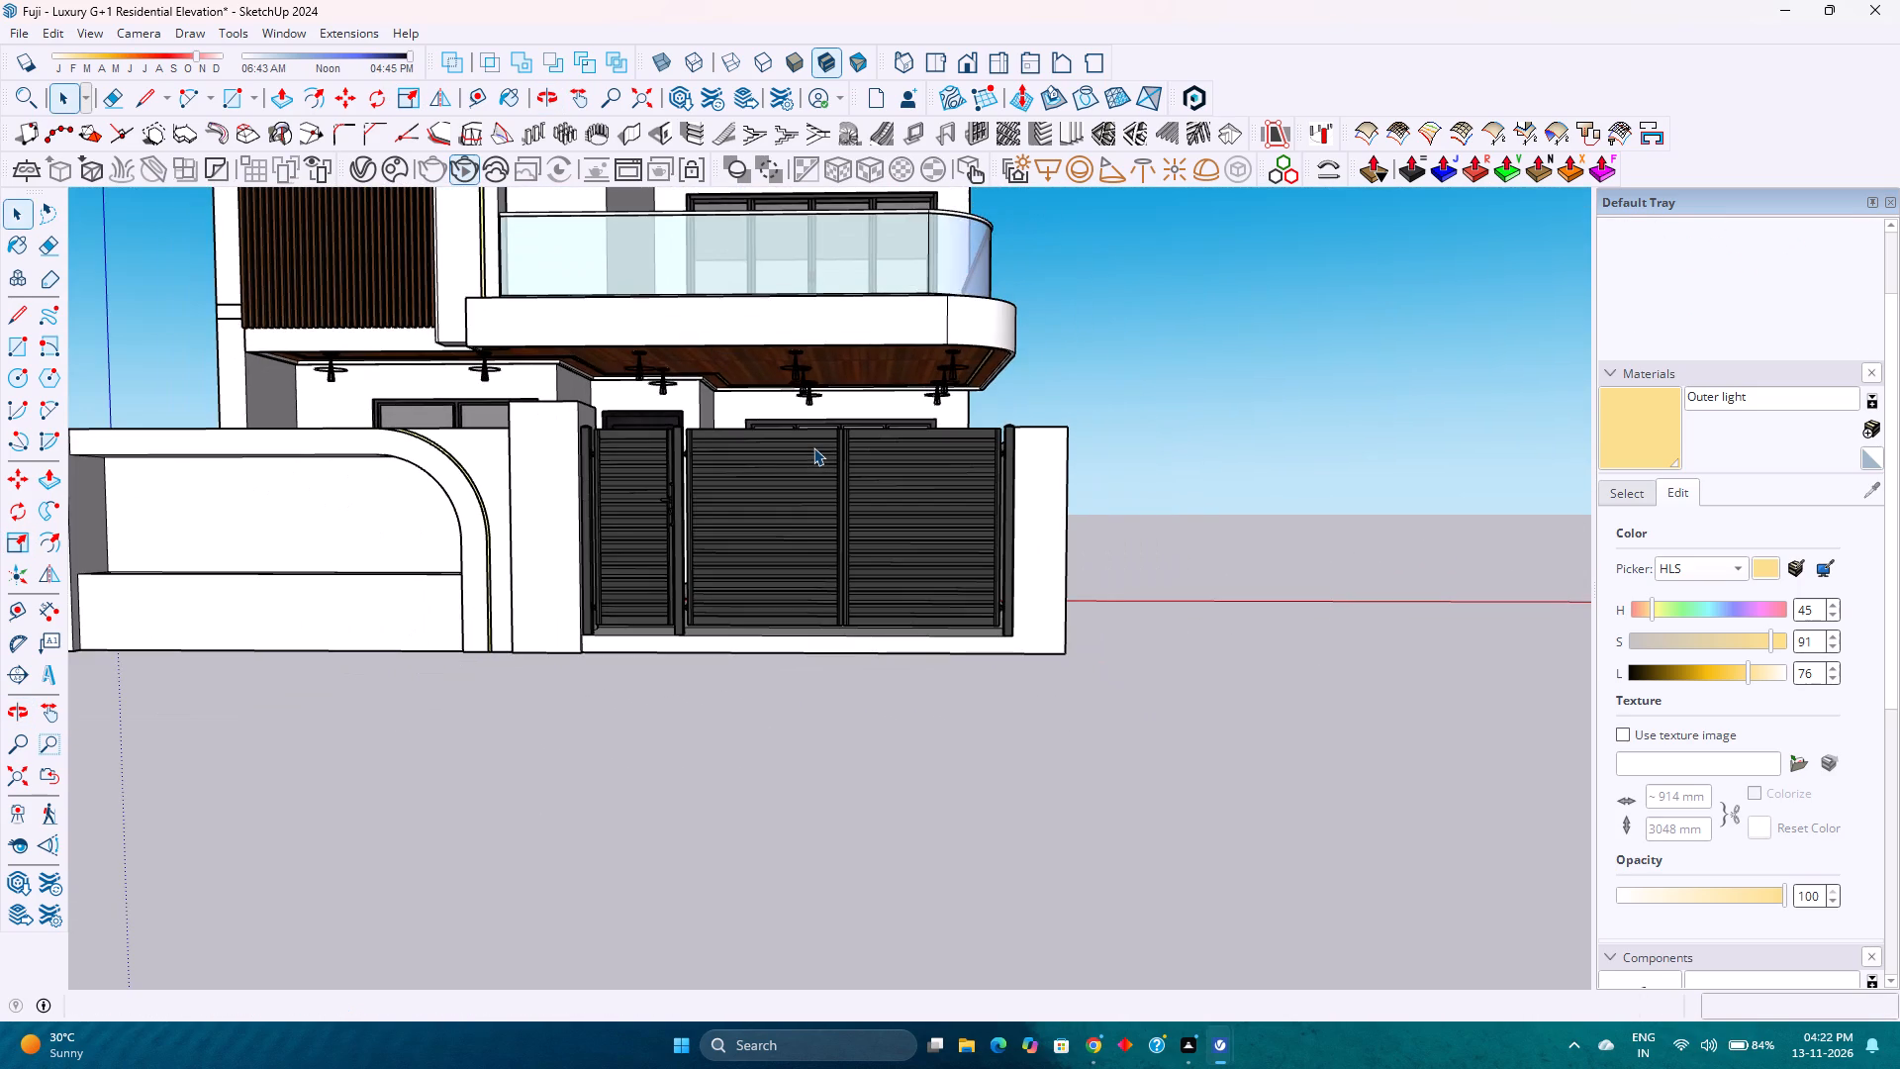
middle_click_drag(813, 447, 837, 523)
middle_click(837, 523)
scroll(840, 523, "down", 3)
key("ctrl+s")
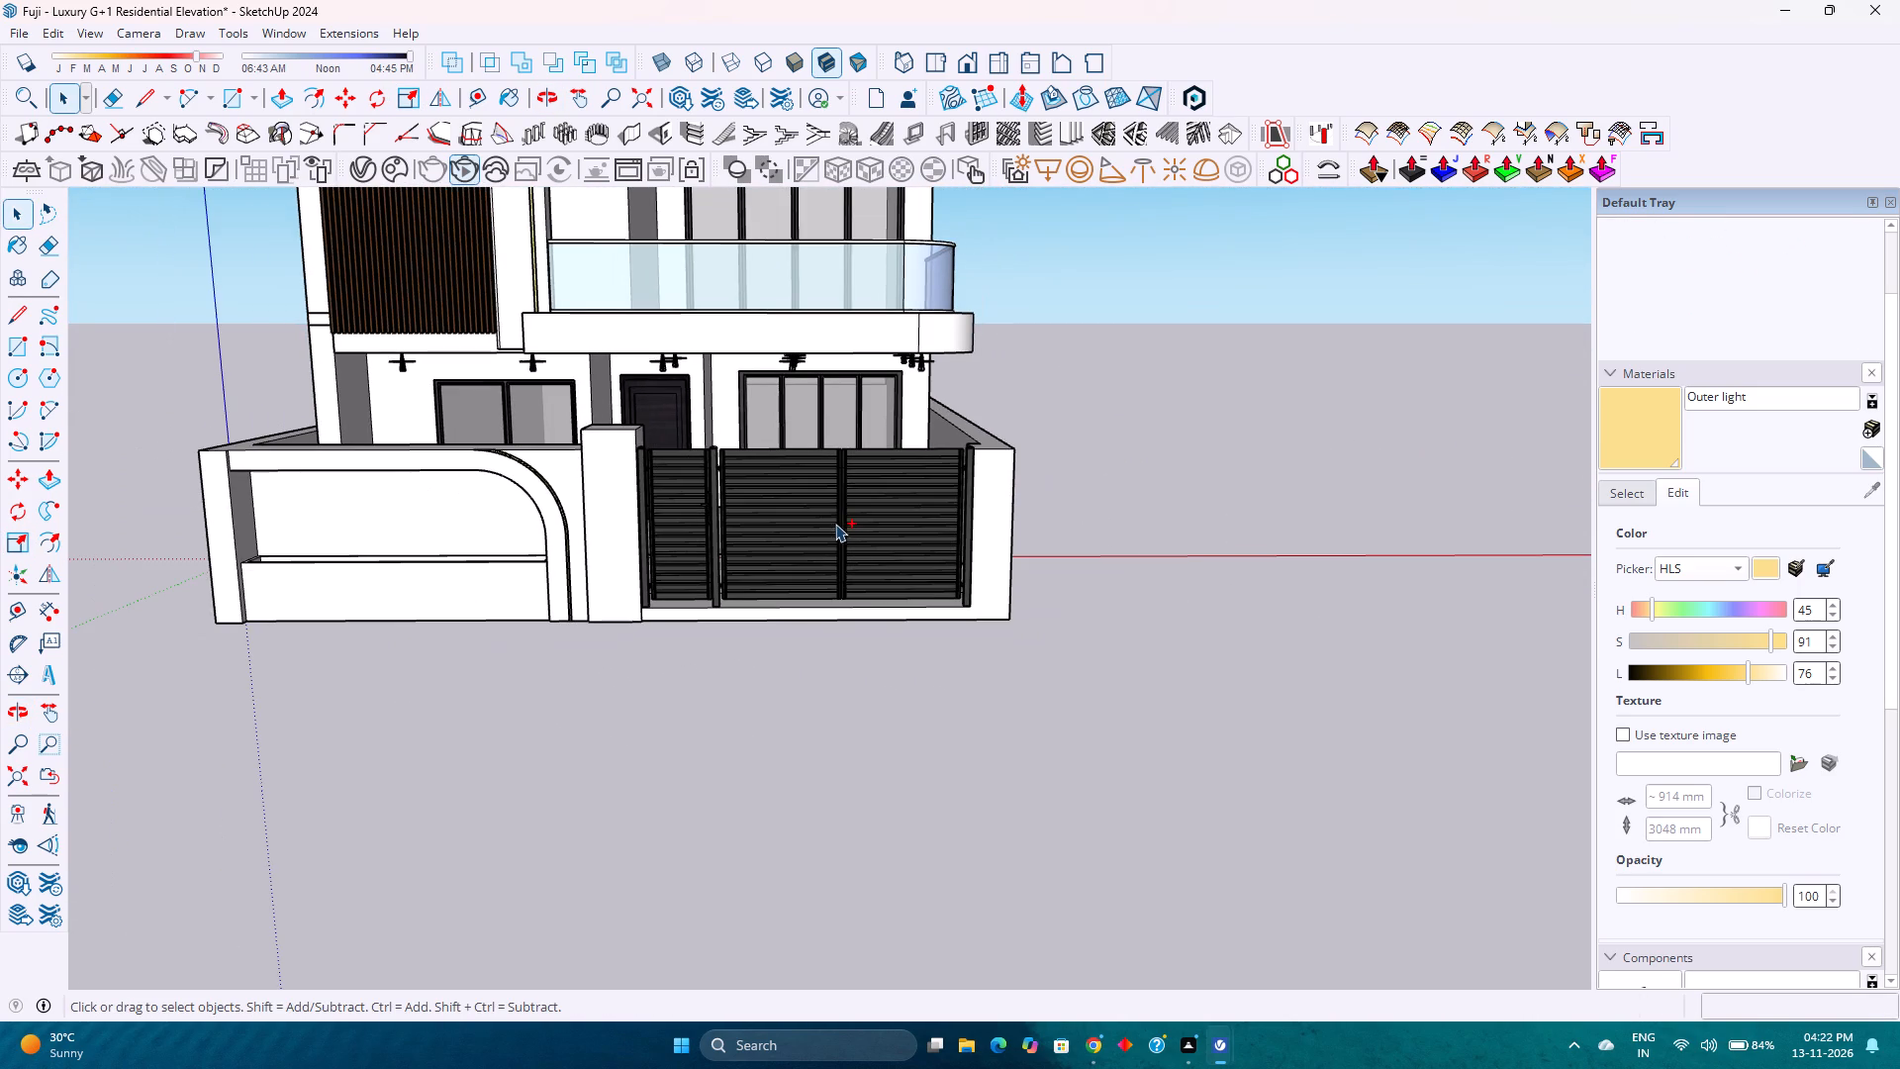
Examine the whole house from the front standard view, checking the gate's fit within the elevation.
scroll(786, 706, "down", 7)
scroll(756, 639, "up", 3)
scroll(754, 639, "down", 4)
scroll(718, 639, "up", 2)
scroll(600, 652, "down", 11)
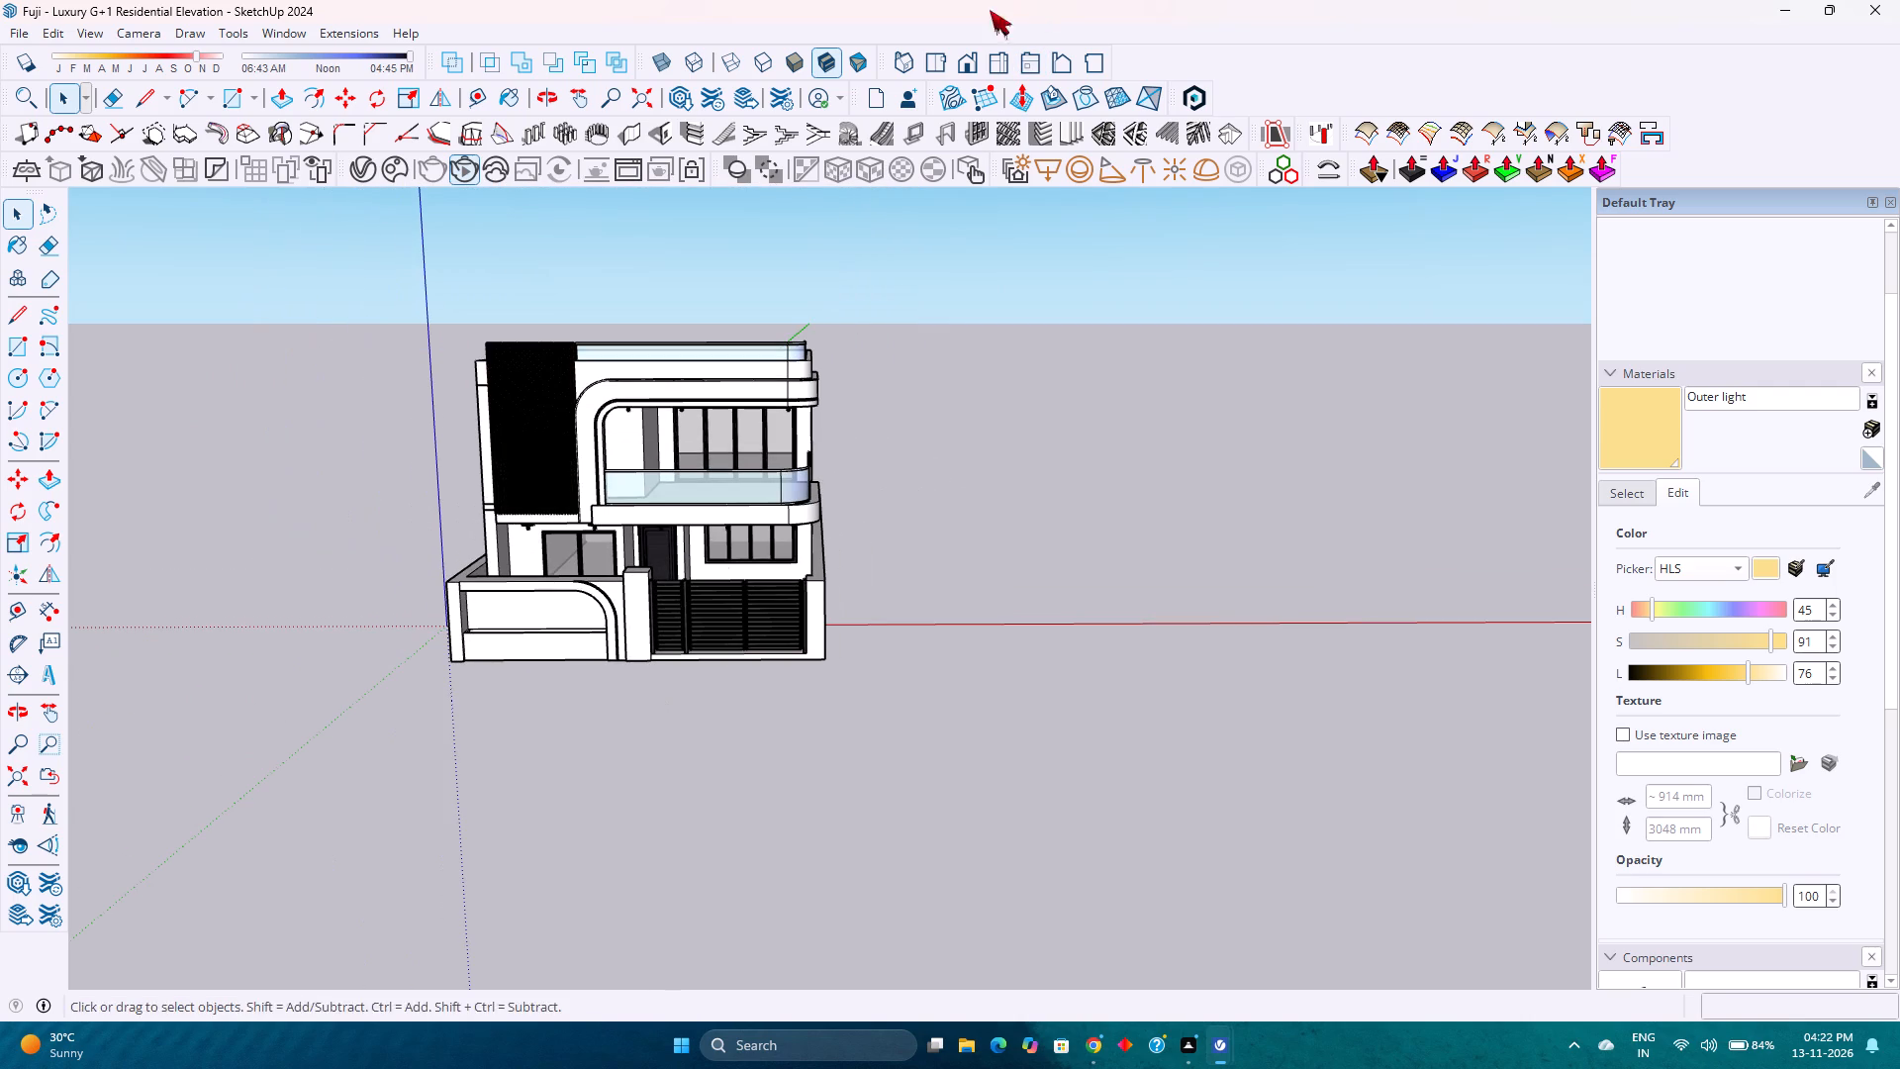
left_click(970, 58)
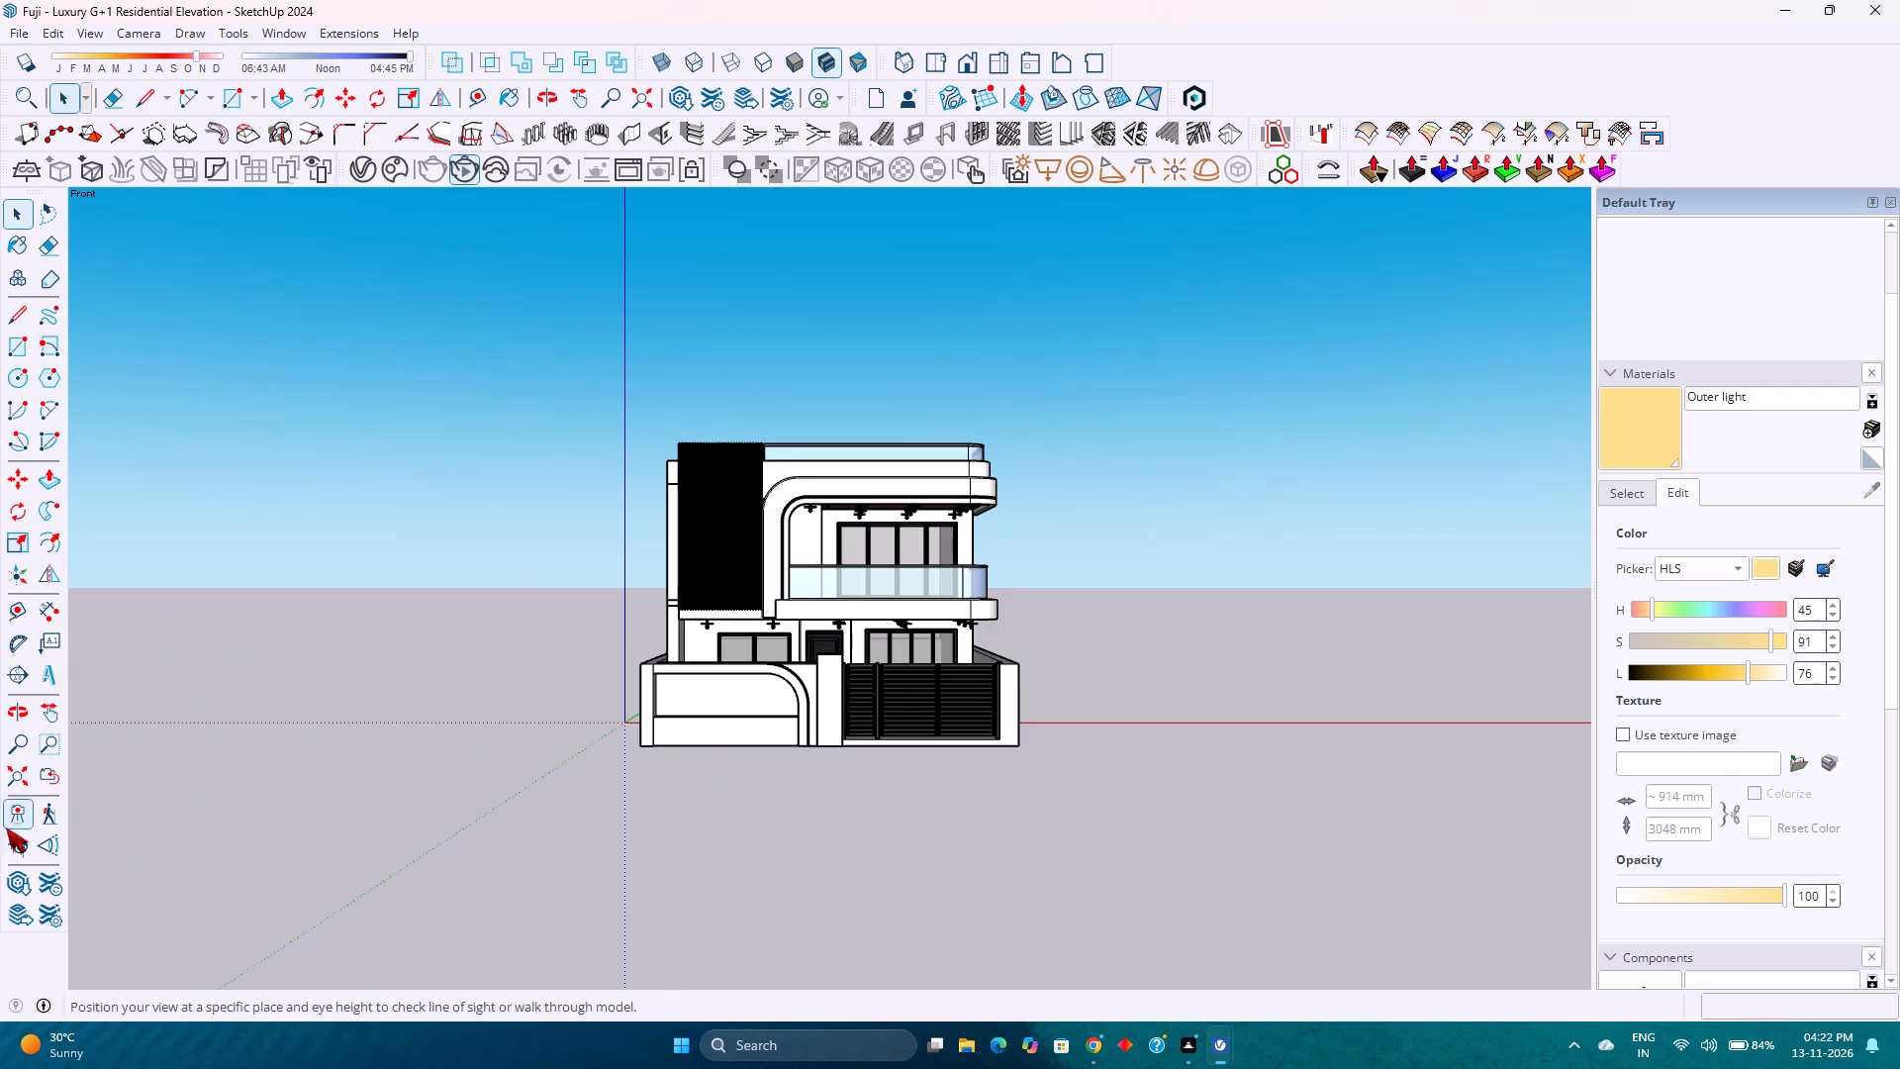
left_click(17, 773)
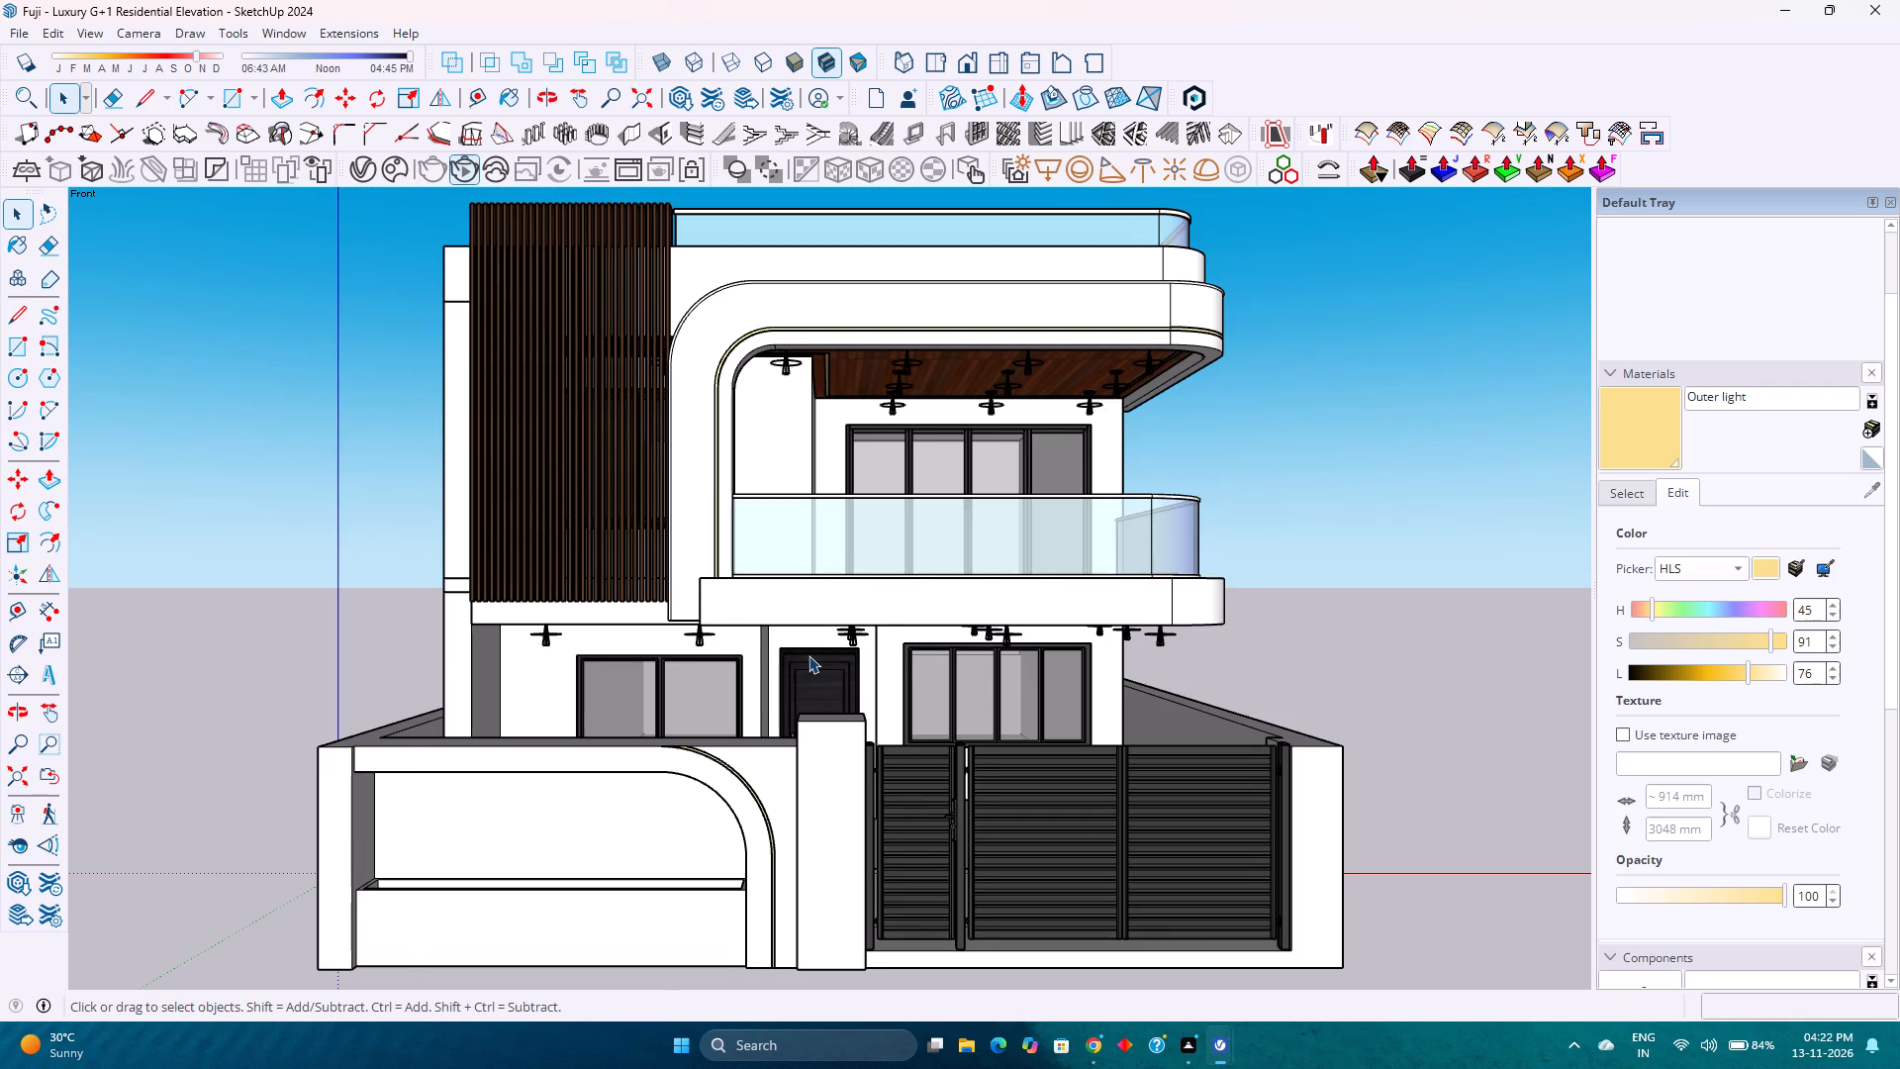
scroll(808, 655, "down", 2)
scroll(808, 655, "up", 1)
scroll(808, 655, "down", 1)
scroll(808, 655, "up", 1)
scroll(808, 655, "down", 1)
scroll(808, 673, "up", 1)
scroll(808, 676, "down", 1)
scroll(808, 678, "up", 1)
scroll(811, 693, "down", 1)
scroll(812, 694, "up", 1)
scroll(812, 694, "down", 2)
scroll(812, 694, "up", 1)
scroll(812, 694, "down", 2)
scroll(812, 694, "up", 2)
scroll(812, 694, "down", 2)
scroll(812, 694, "up", 2)
scroll(813, 692, "down", 2)
scroll(828, 658, "up", 1)
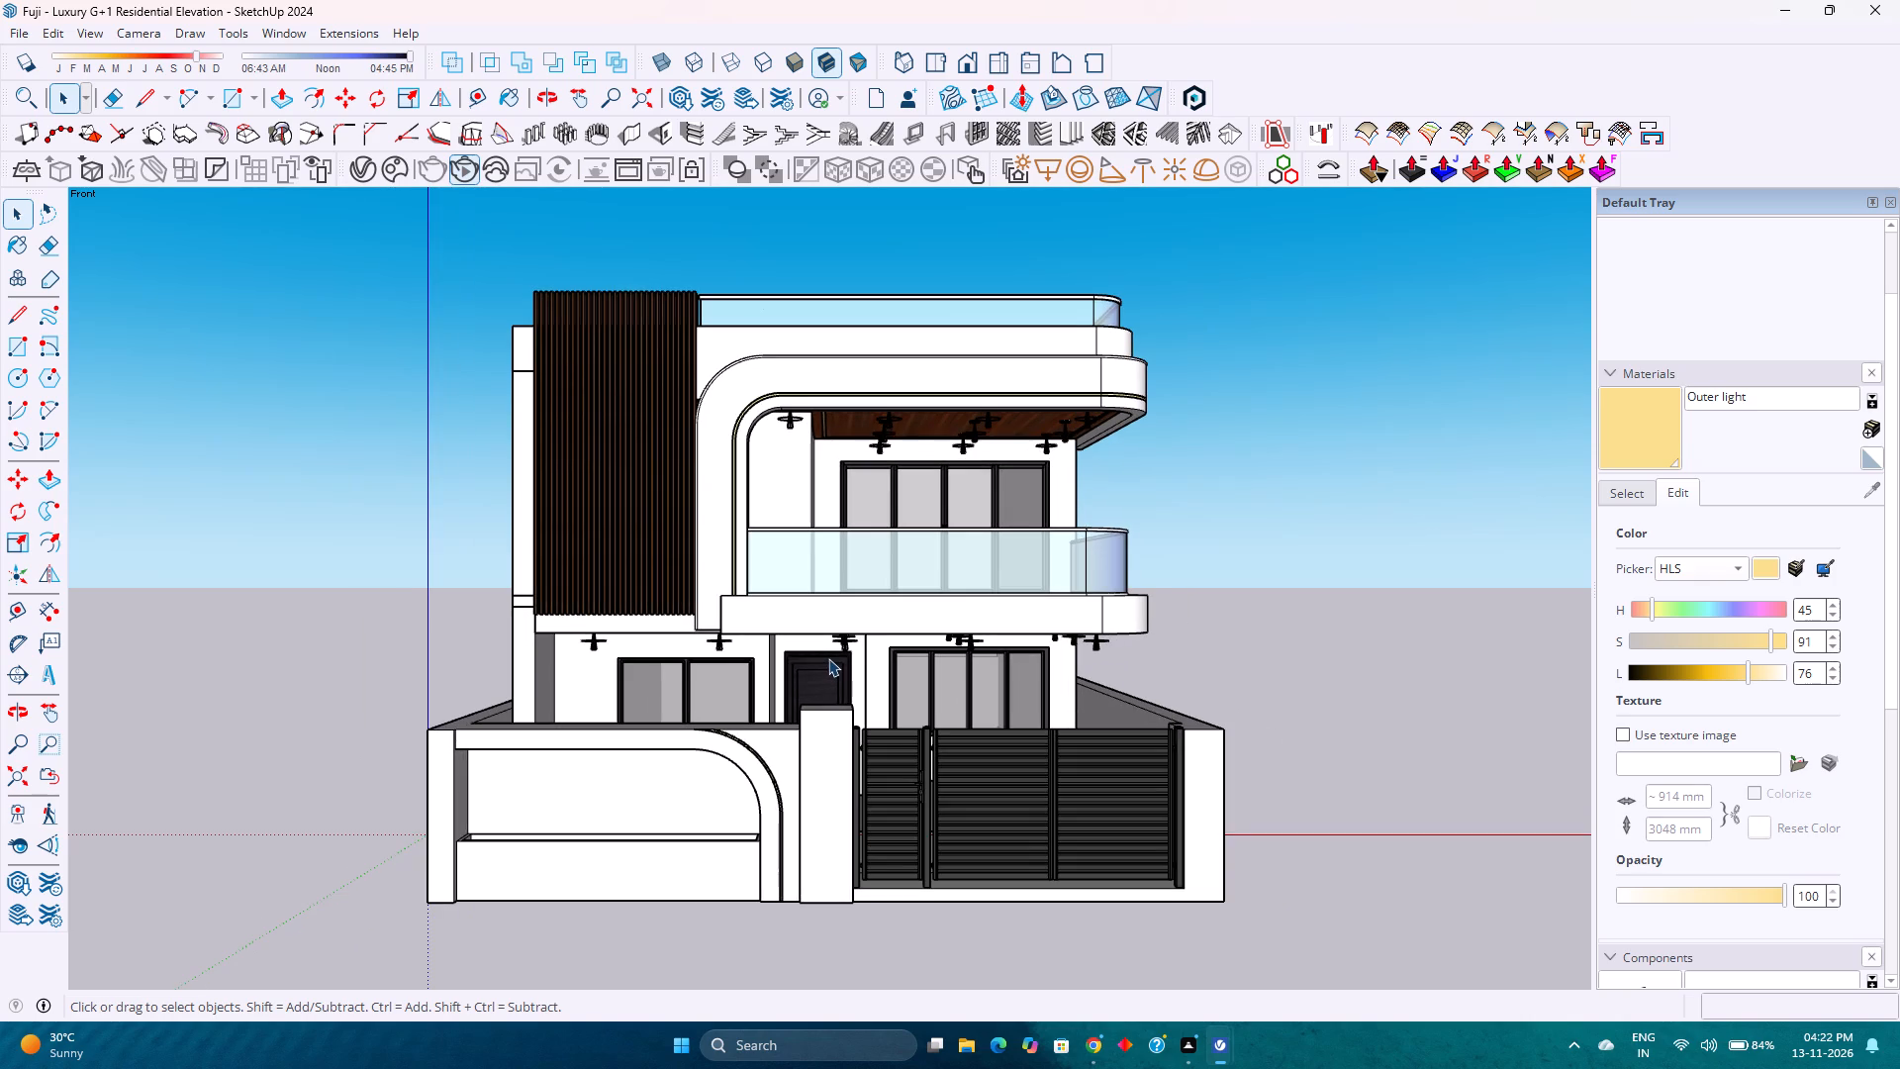
scroll(828, 656, "up", 1)
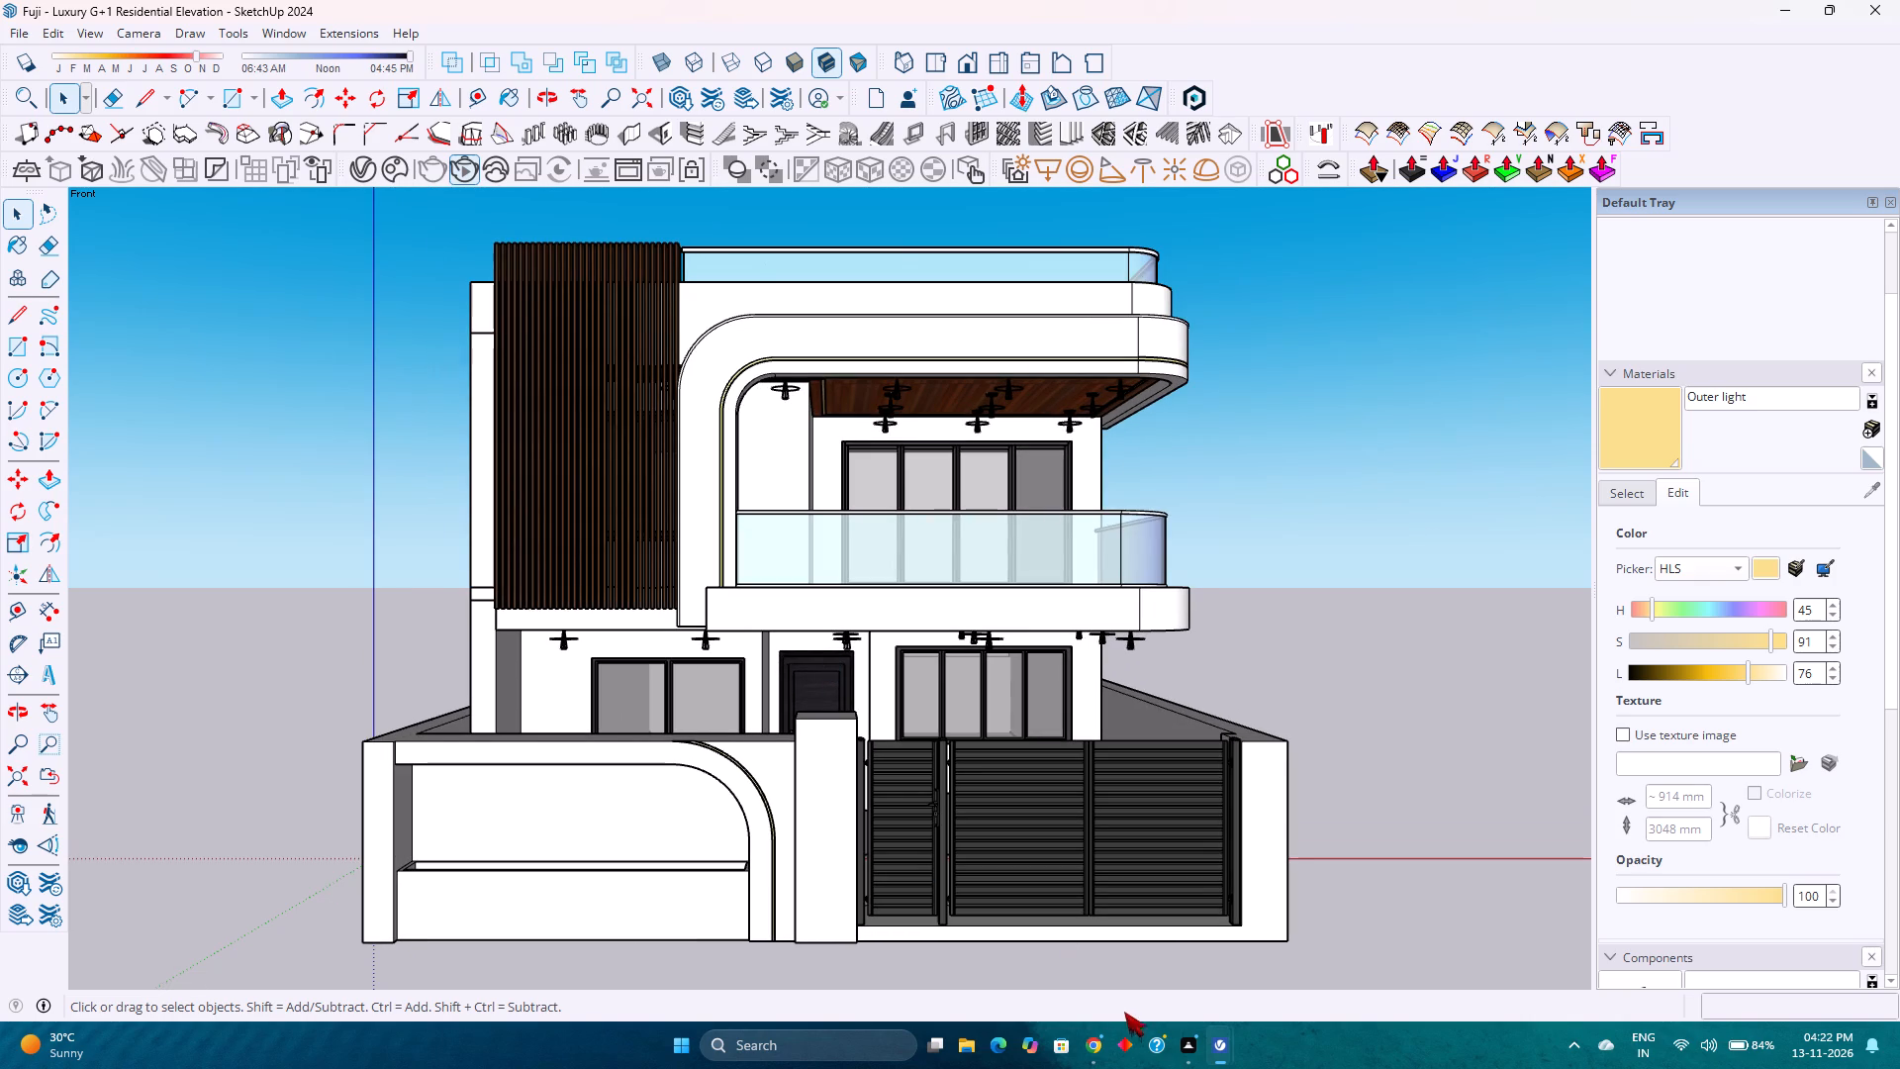
scroll(964, 816, "down", 2)
scroll(963, 816, "up", 2)
scroll(712, 821, "up", 3)
scroll(620, 905, "up", 2)
Inside the compound wall group, delete the short stray edge where the planter ledge meets the arched recess's end.
middle_click_drag(620, 905, 929, 913)
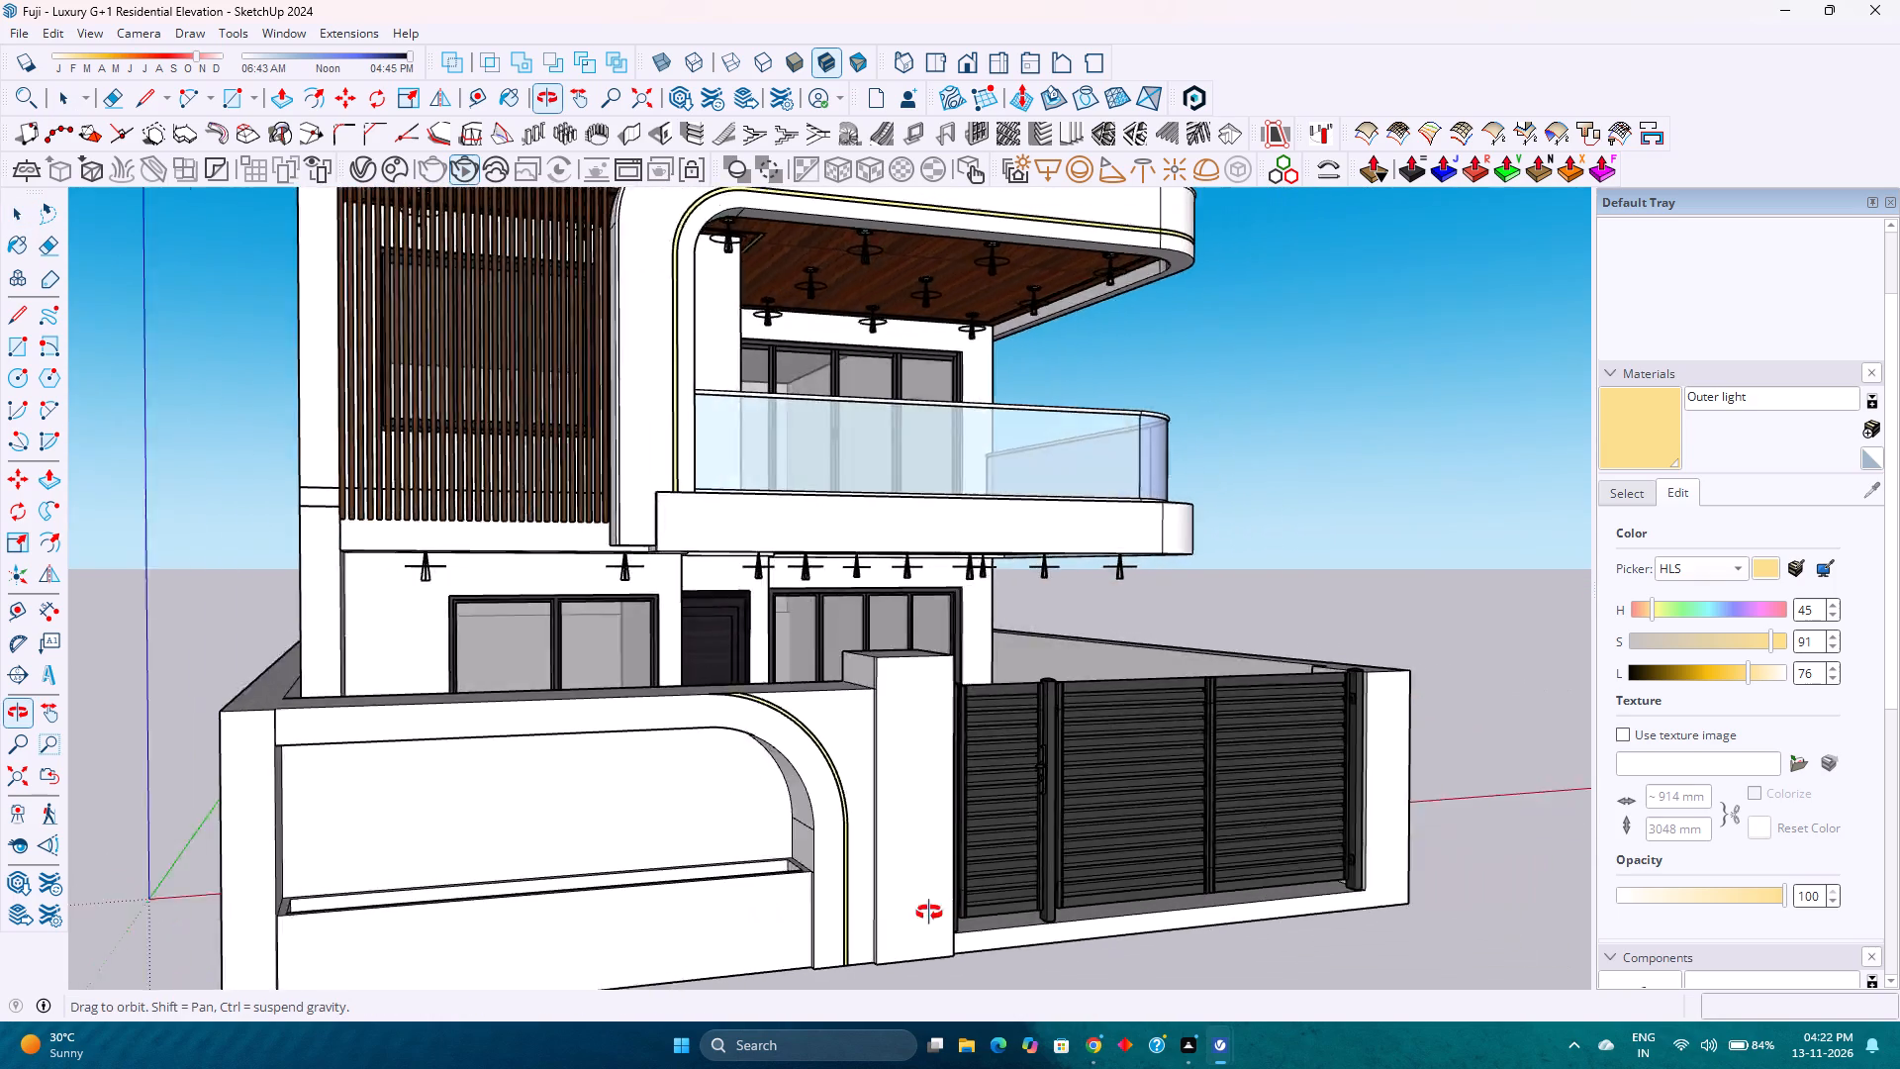
middle_click_drag(929, 913, 1263, 910)
scroll(832, 872, "up", 5)
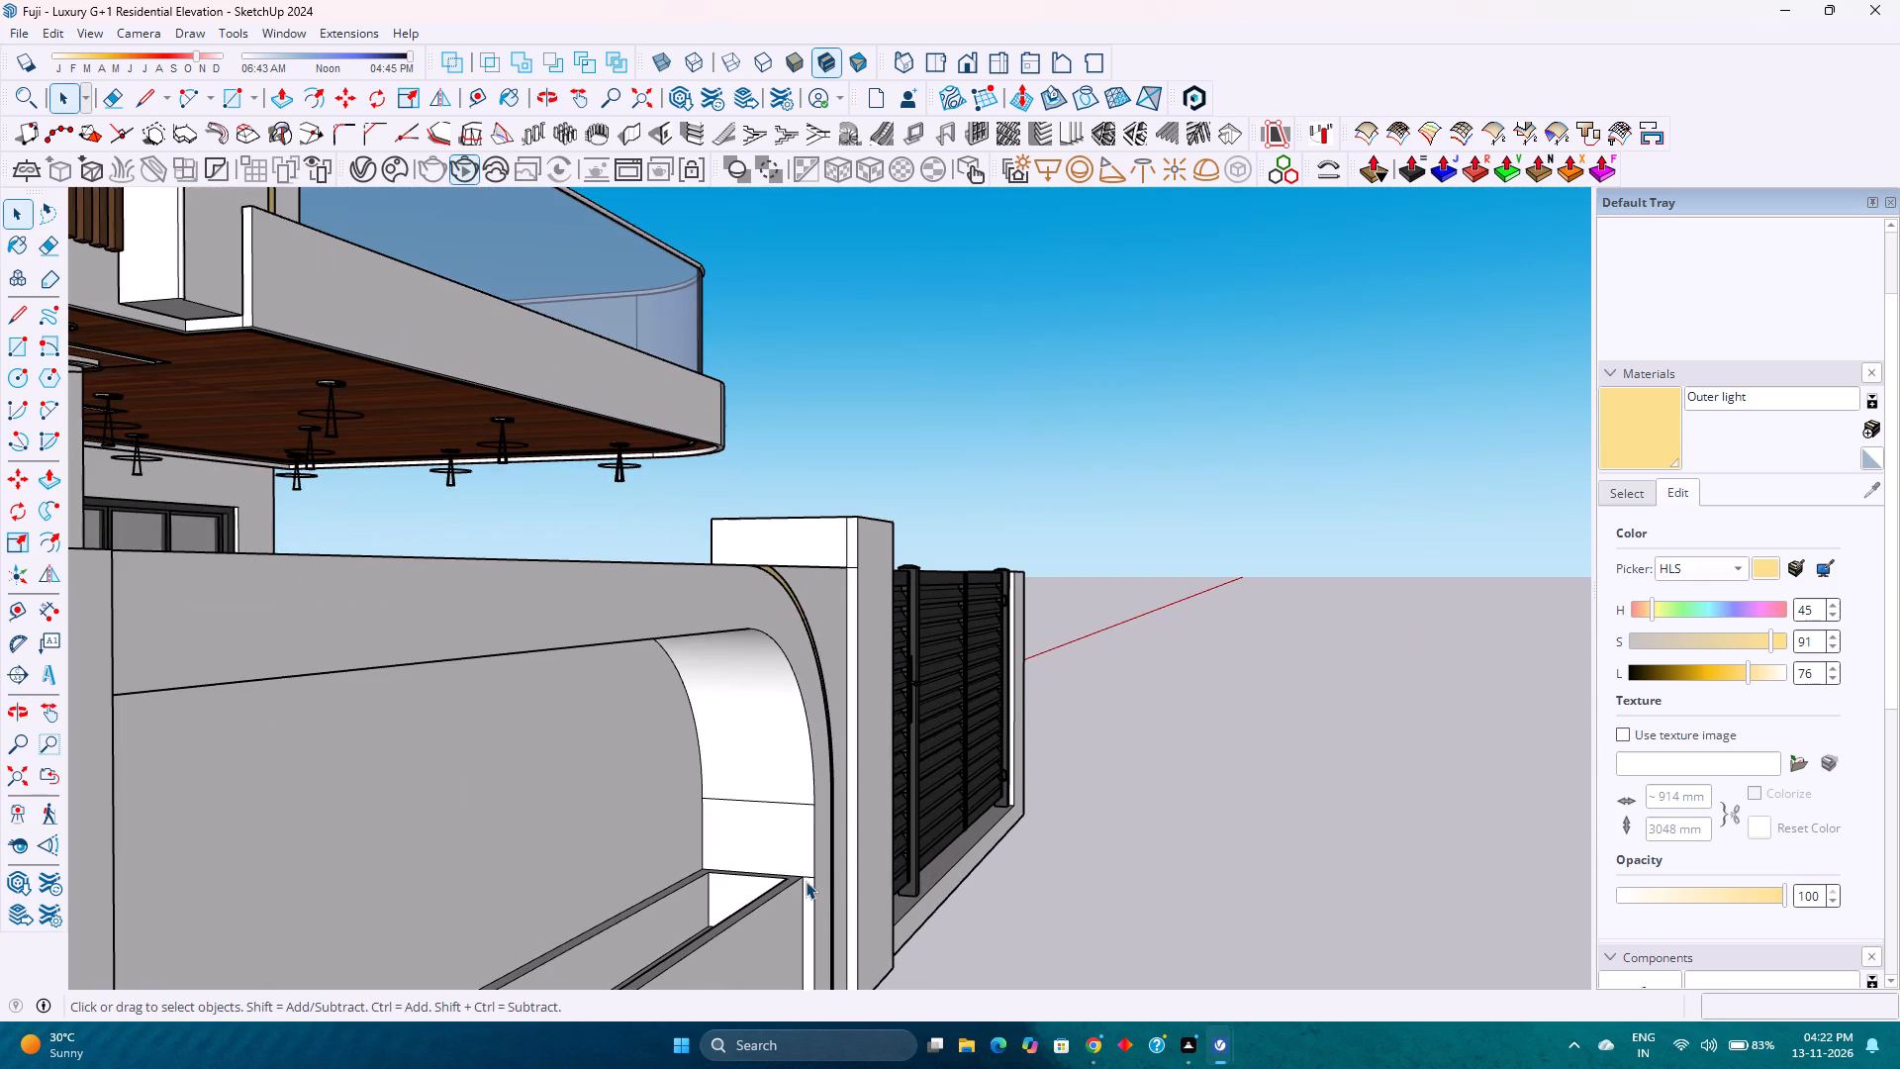
double_click(804, 883)
scroll(804, 883, "up", 3)
left_click(808, 876)
left_click(808, 876)
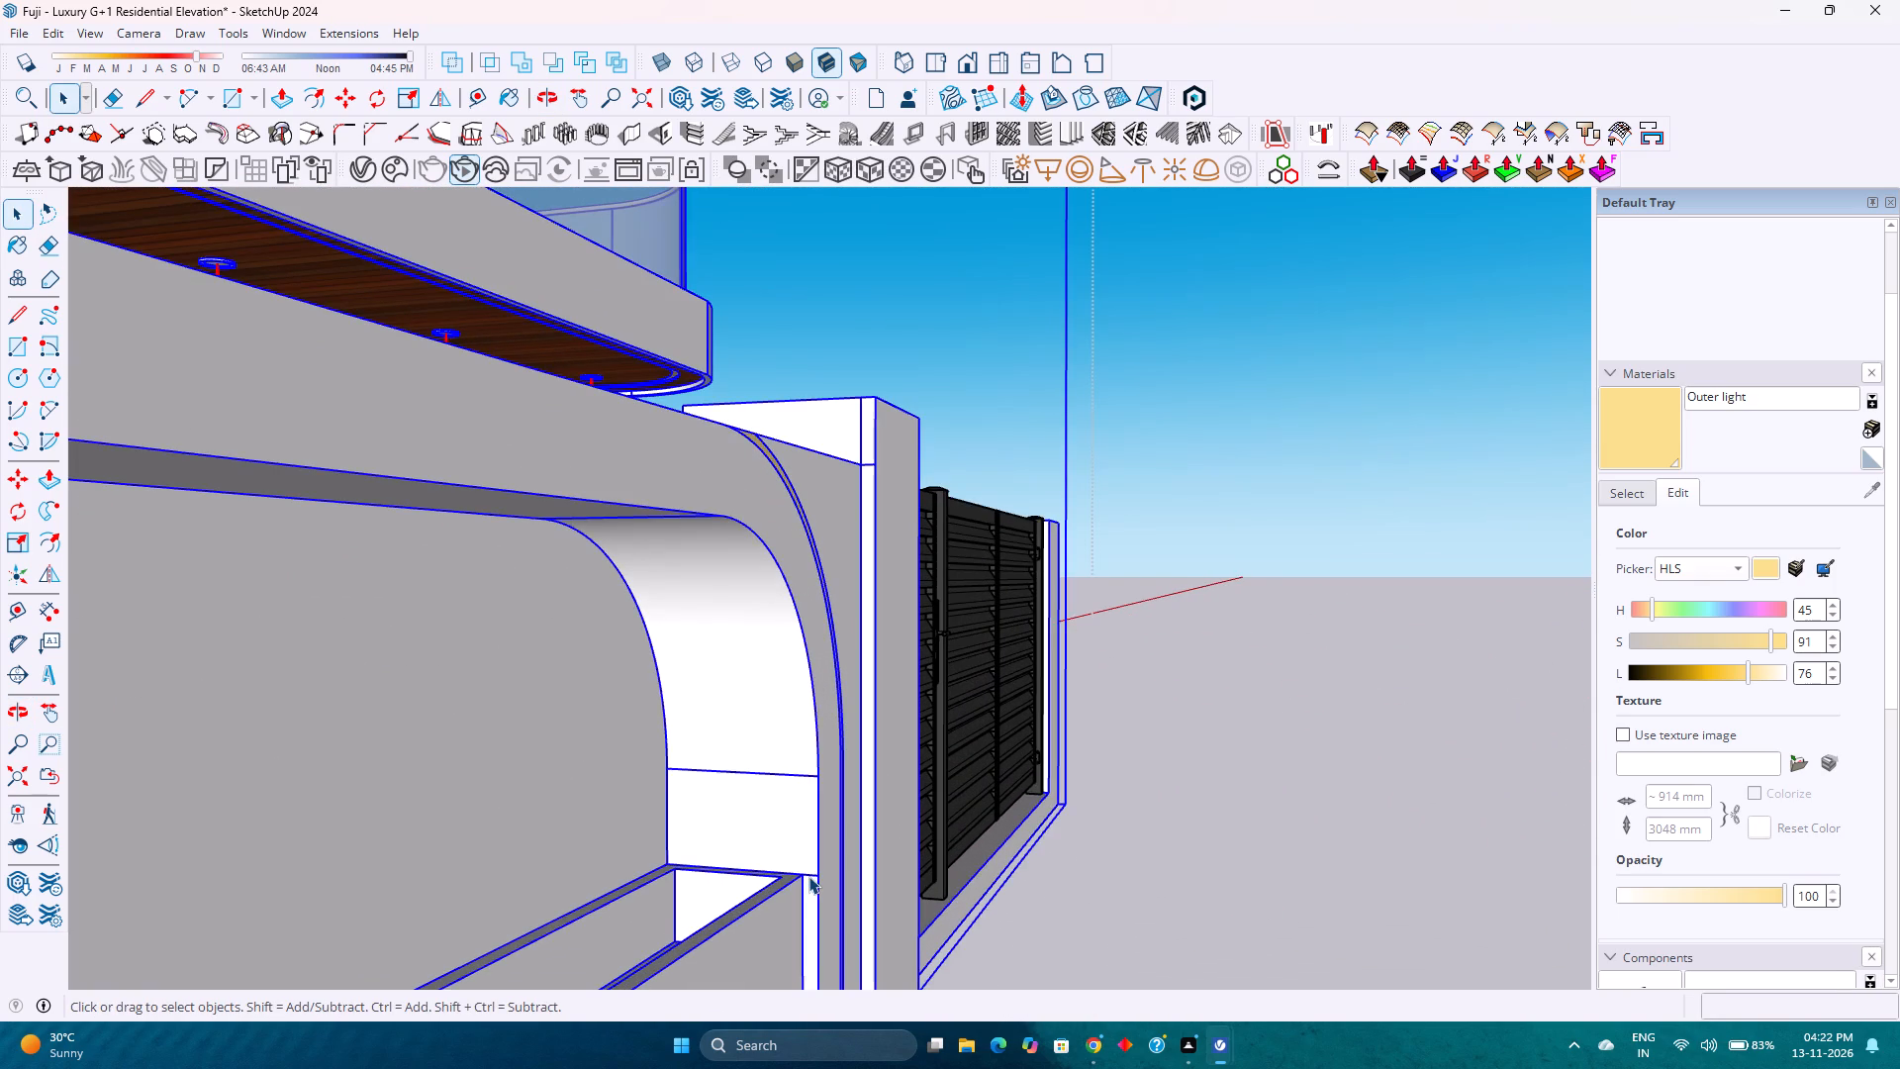
left_click(810, 874)
left_click(810, 874)
left_click(810, 874)
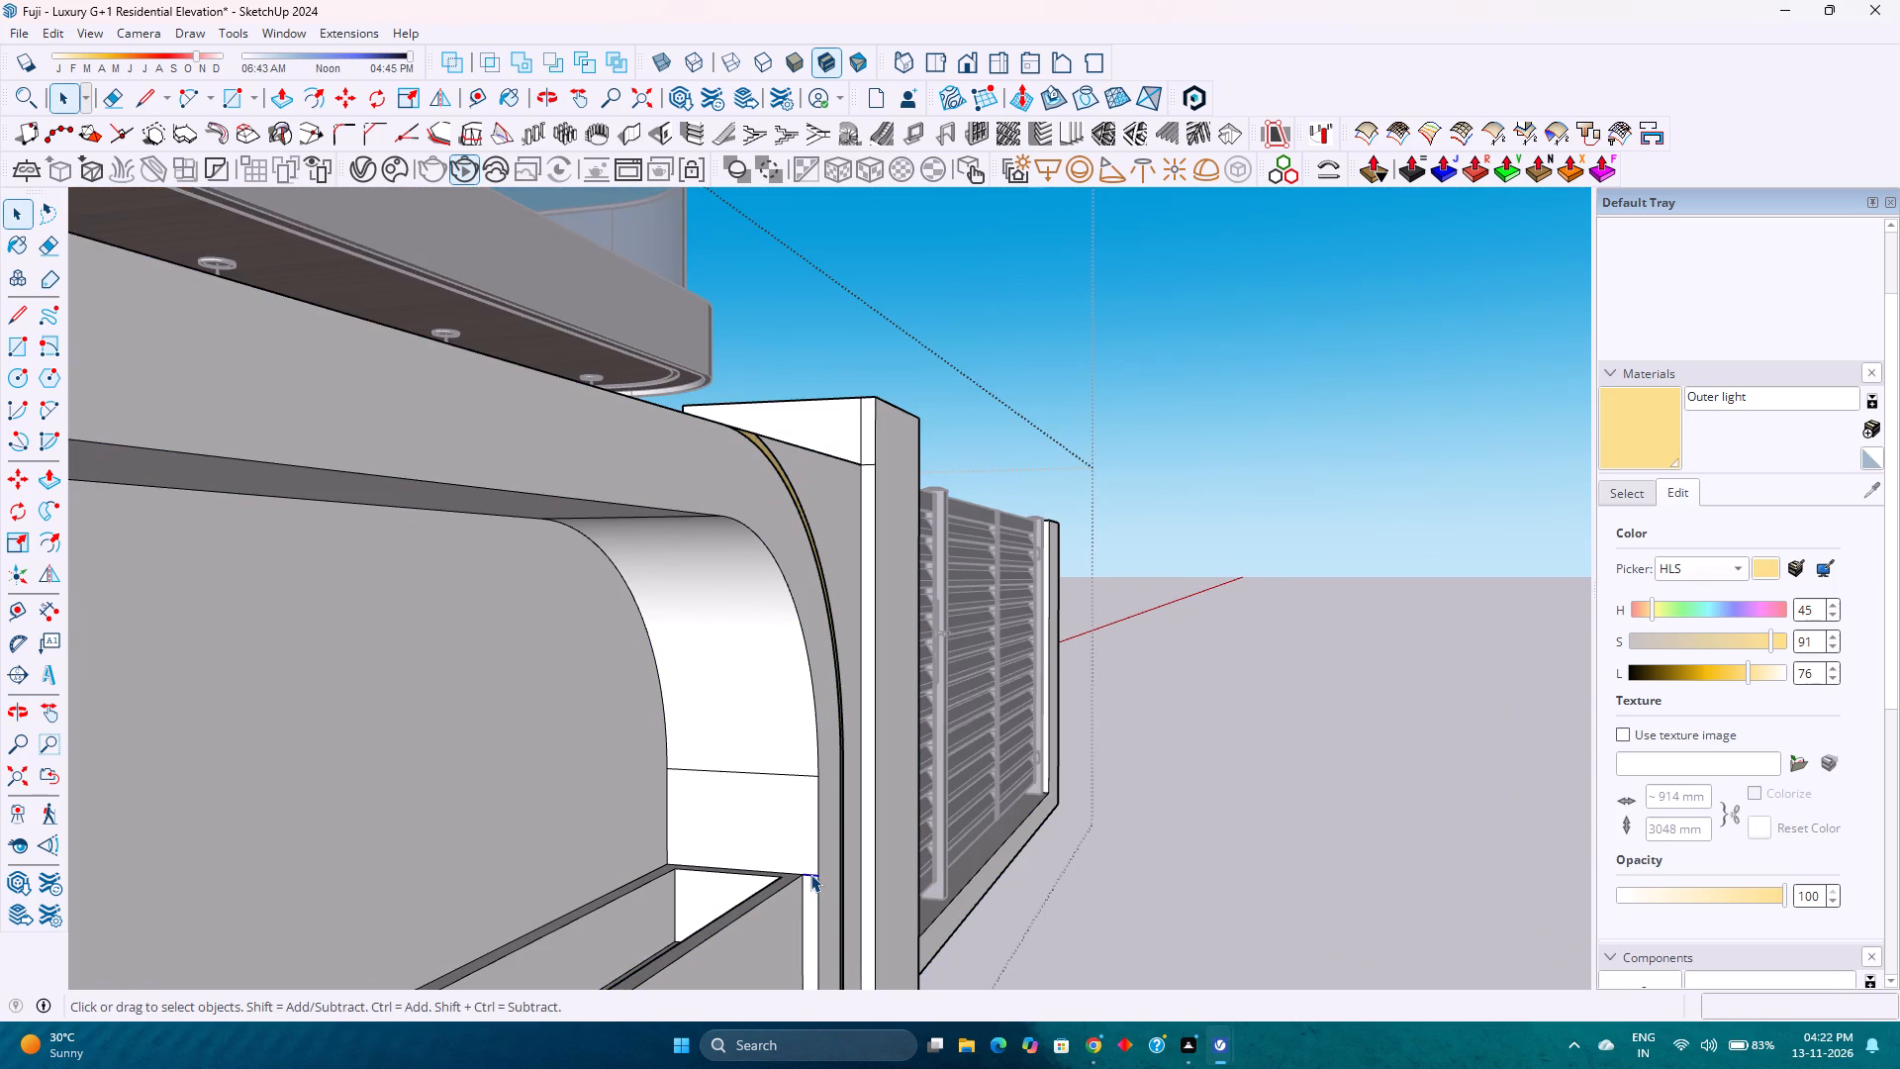
key("Delete")
Delete the stray vertical edge and the short horizontal edge on the entrance pillar's side face, near the compound wall top.
scroll(820, 873, "down", 13)
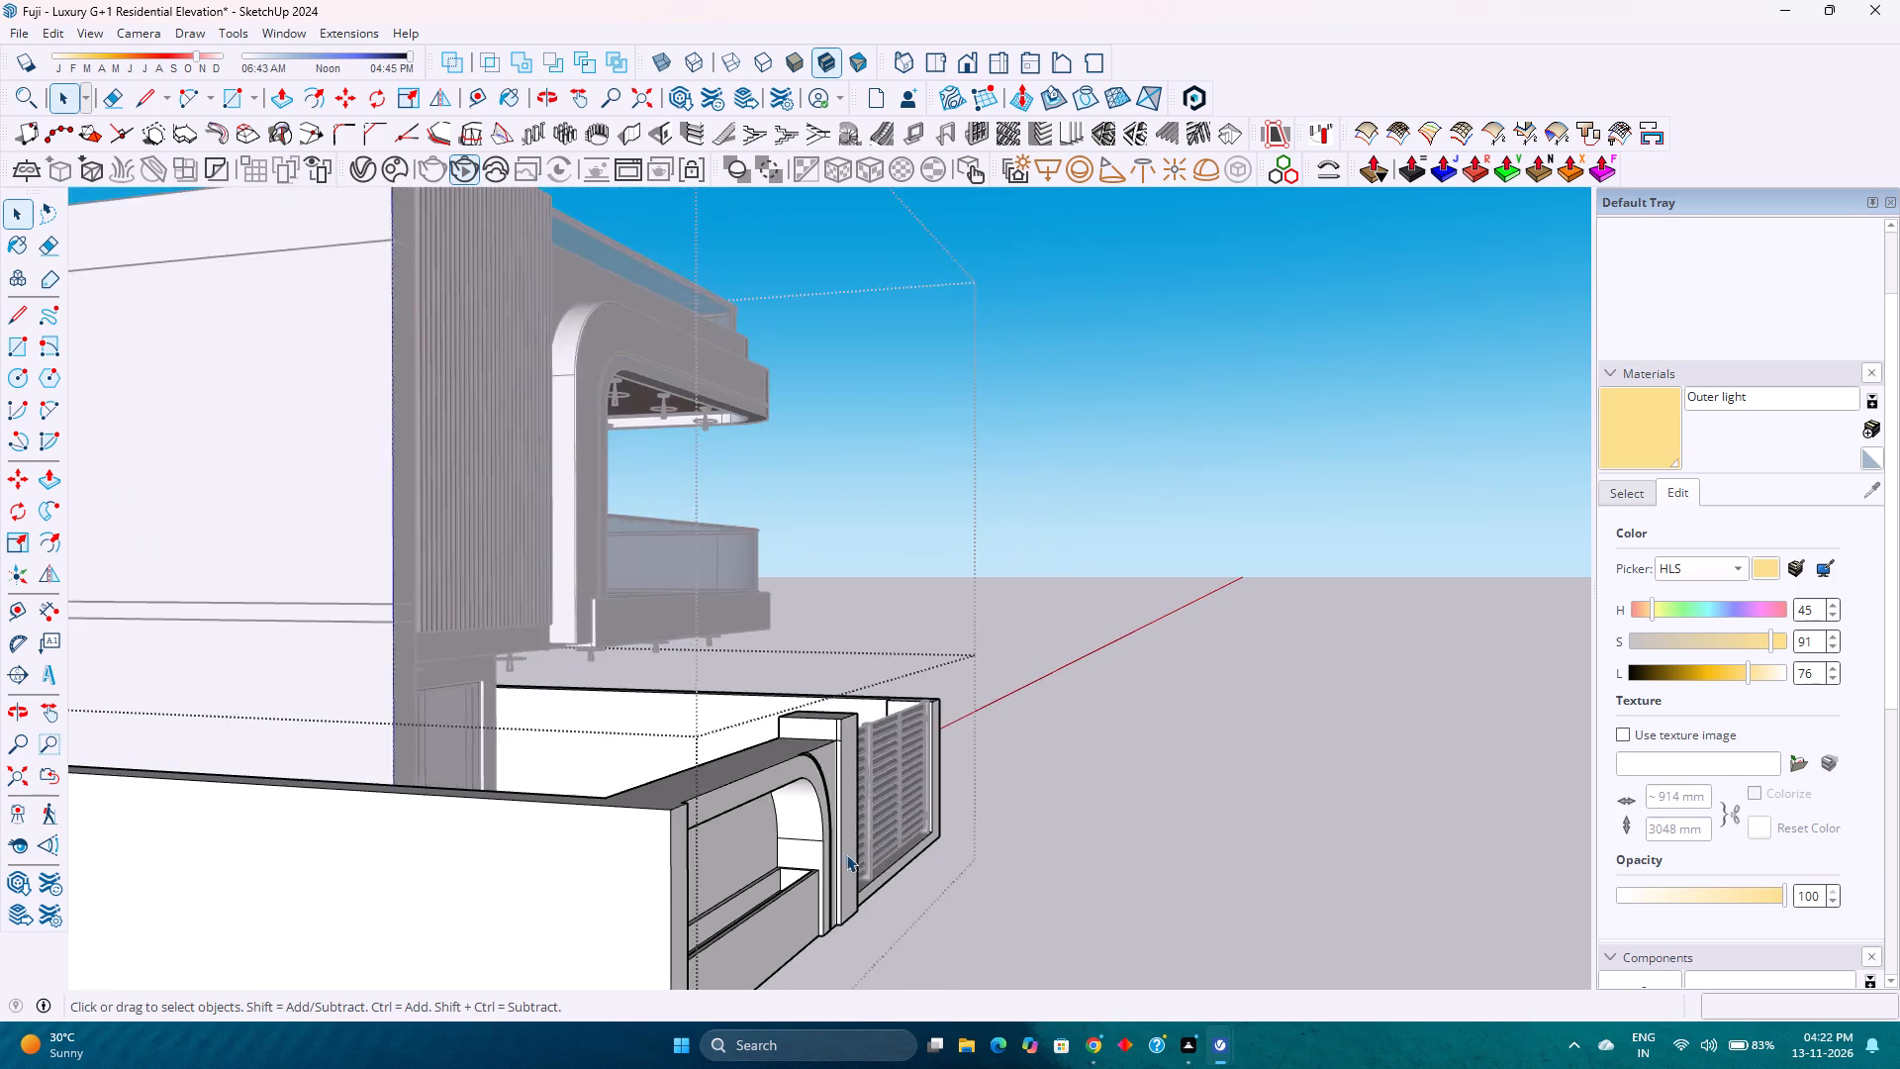
scroll(846, 854, "down", 3)
middle_click_drag(903, 856, 269, 868)
middle_click(268, 868)
middle_click(259, 866)
scroll(282, 816, "down", 1)
scroll(282, 816, "up", 8)
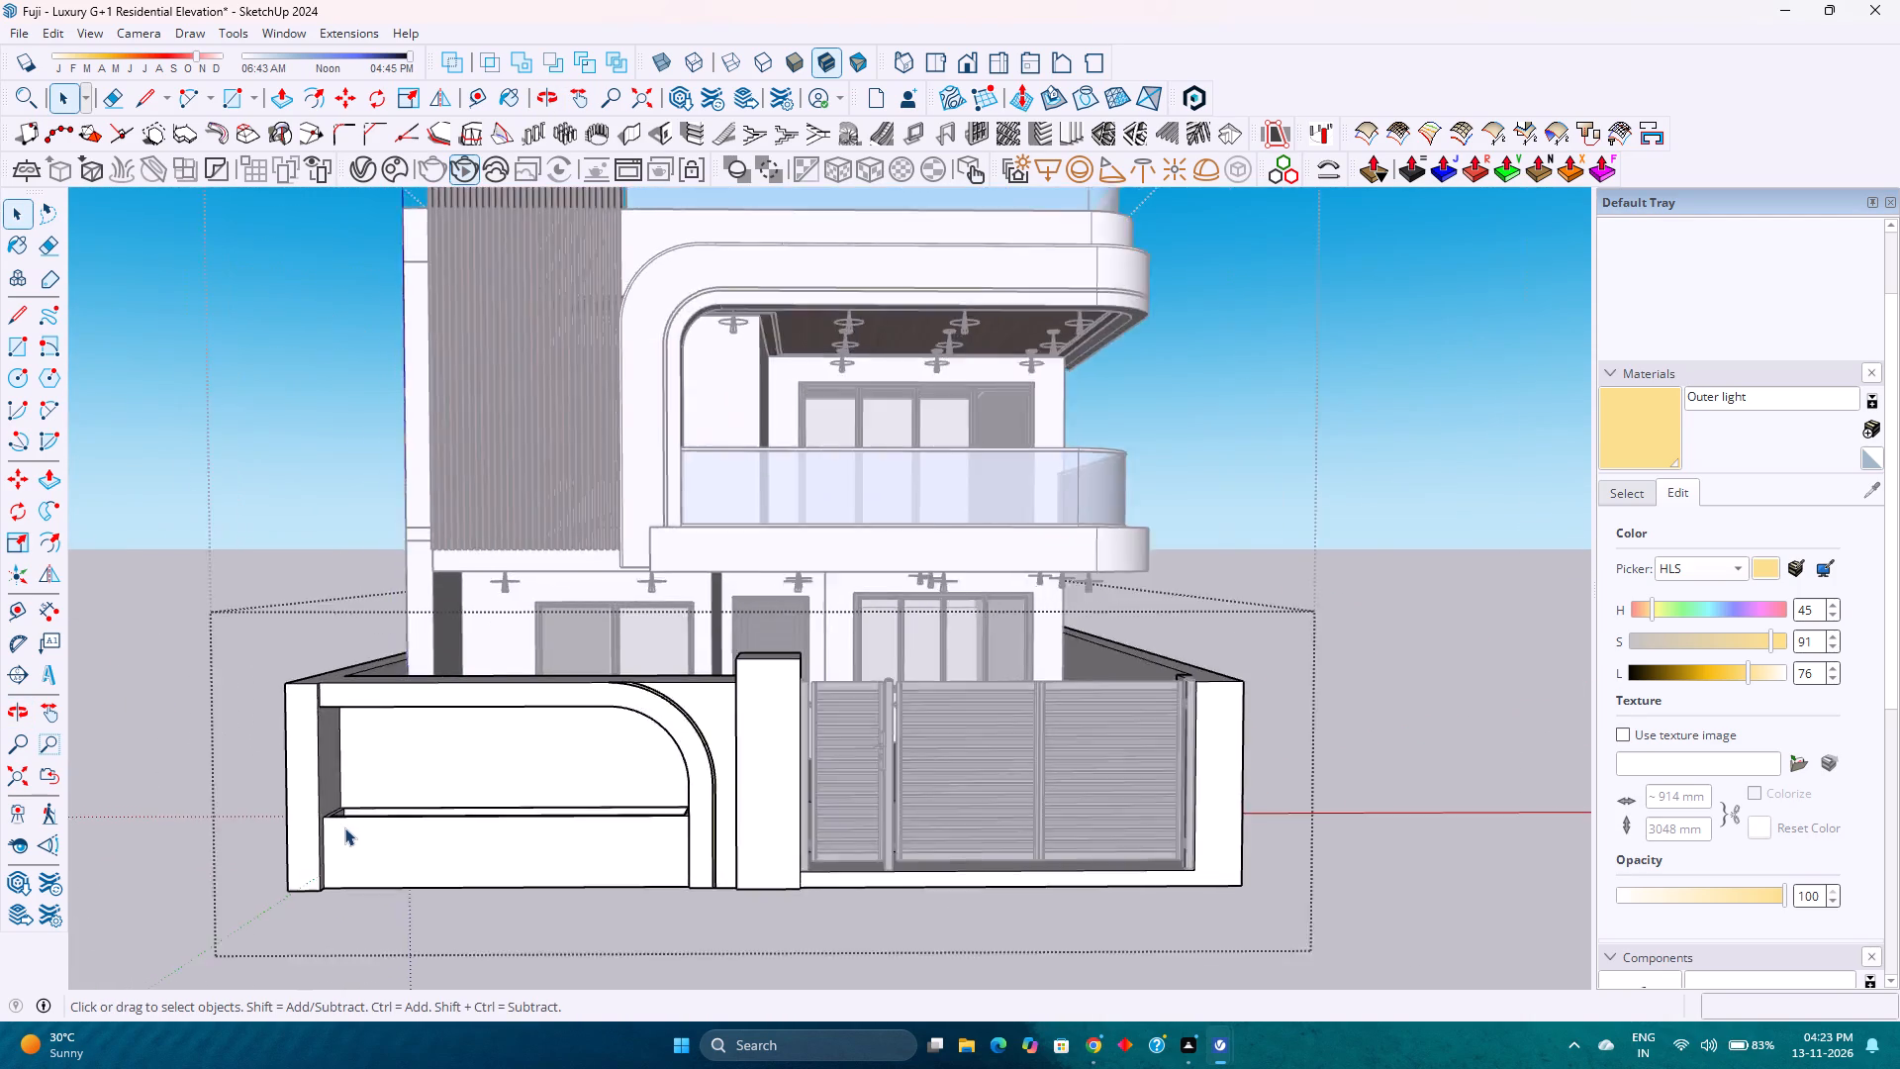
scroll(344, 827, "up", 5)
middle_click_drag(339, 830, 640, 873)
middle_click(712, 869)
scroll(715, 869, "down", 3)
scroll(715, 869, "up", 3)
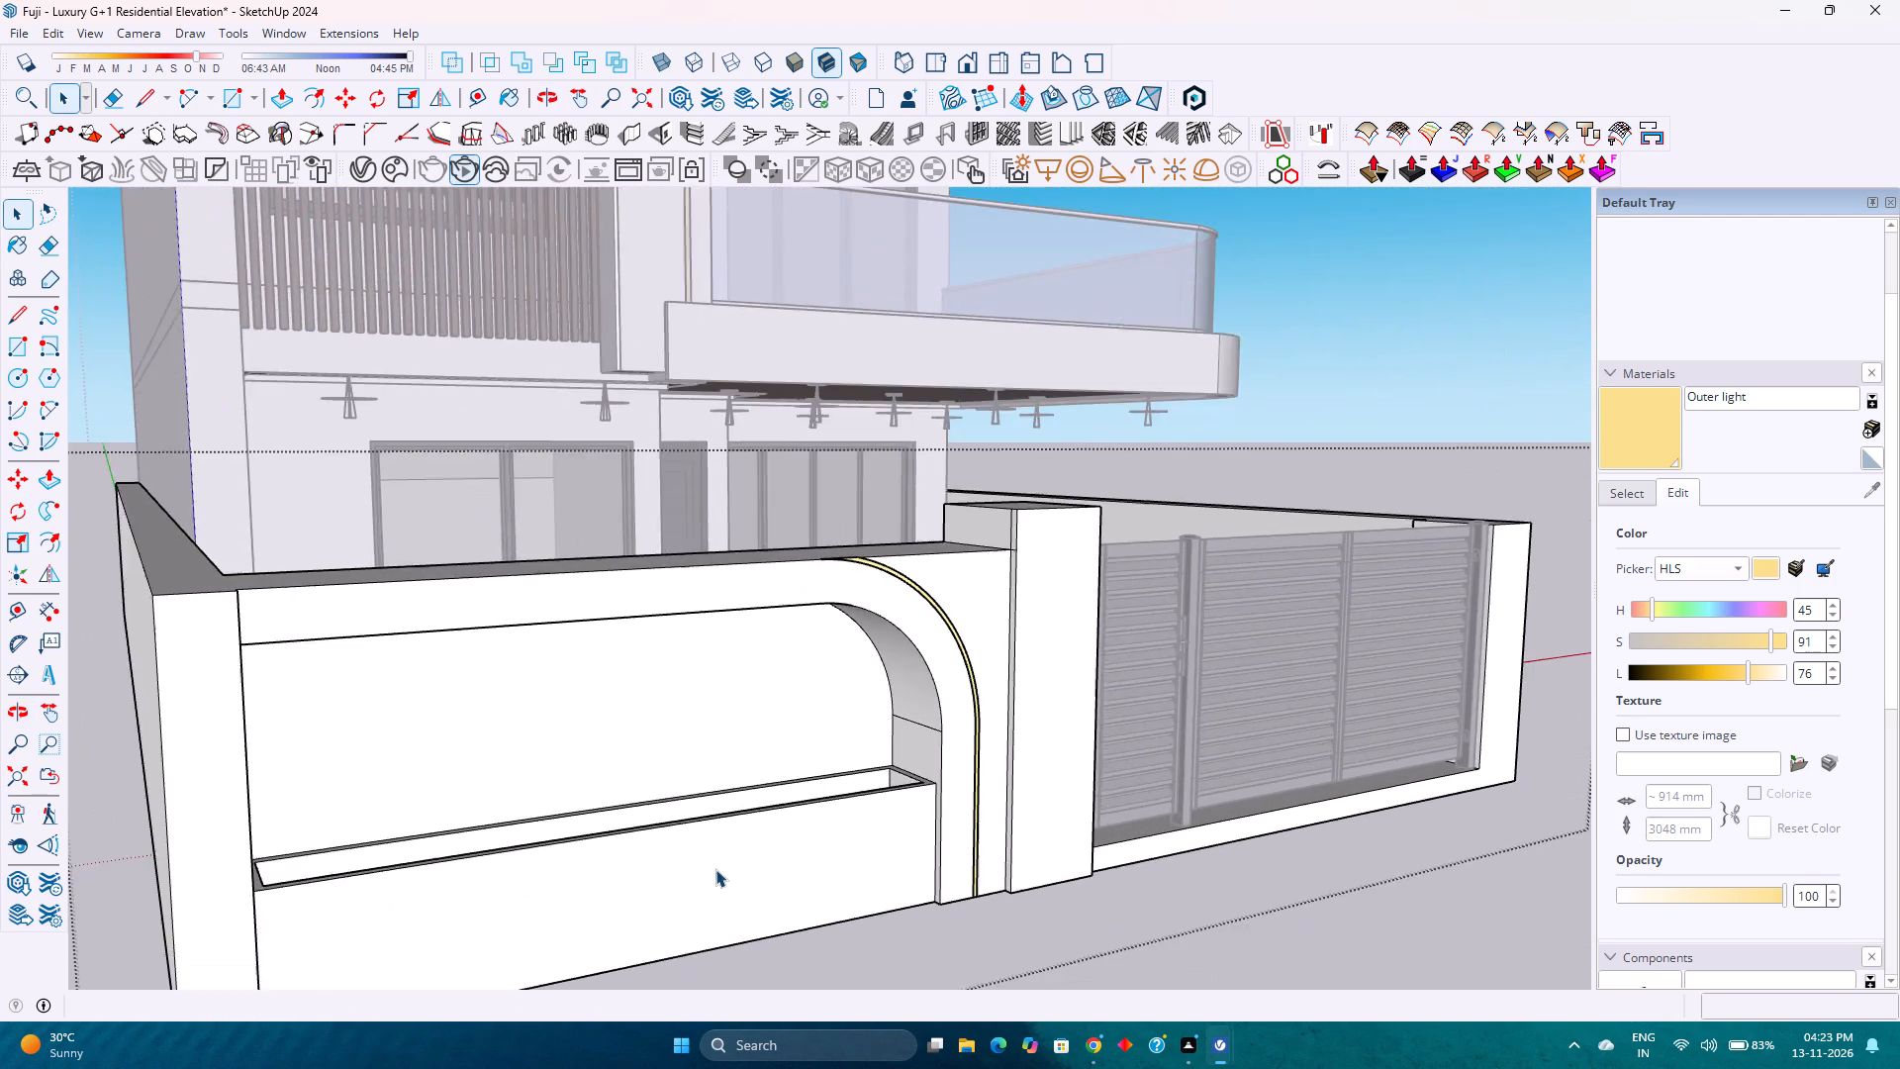
middle_click_drag(733, 874, 1073, 987)
middle_click(1084, 1000)
scroll(1079, 859, "down", 3)
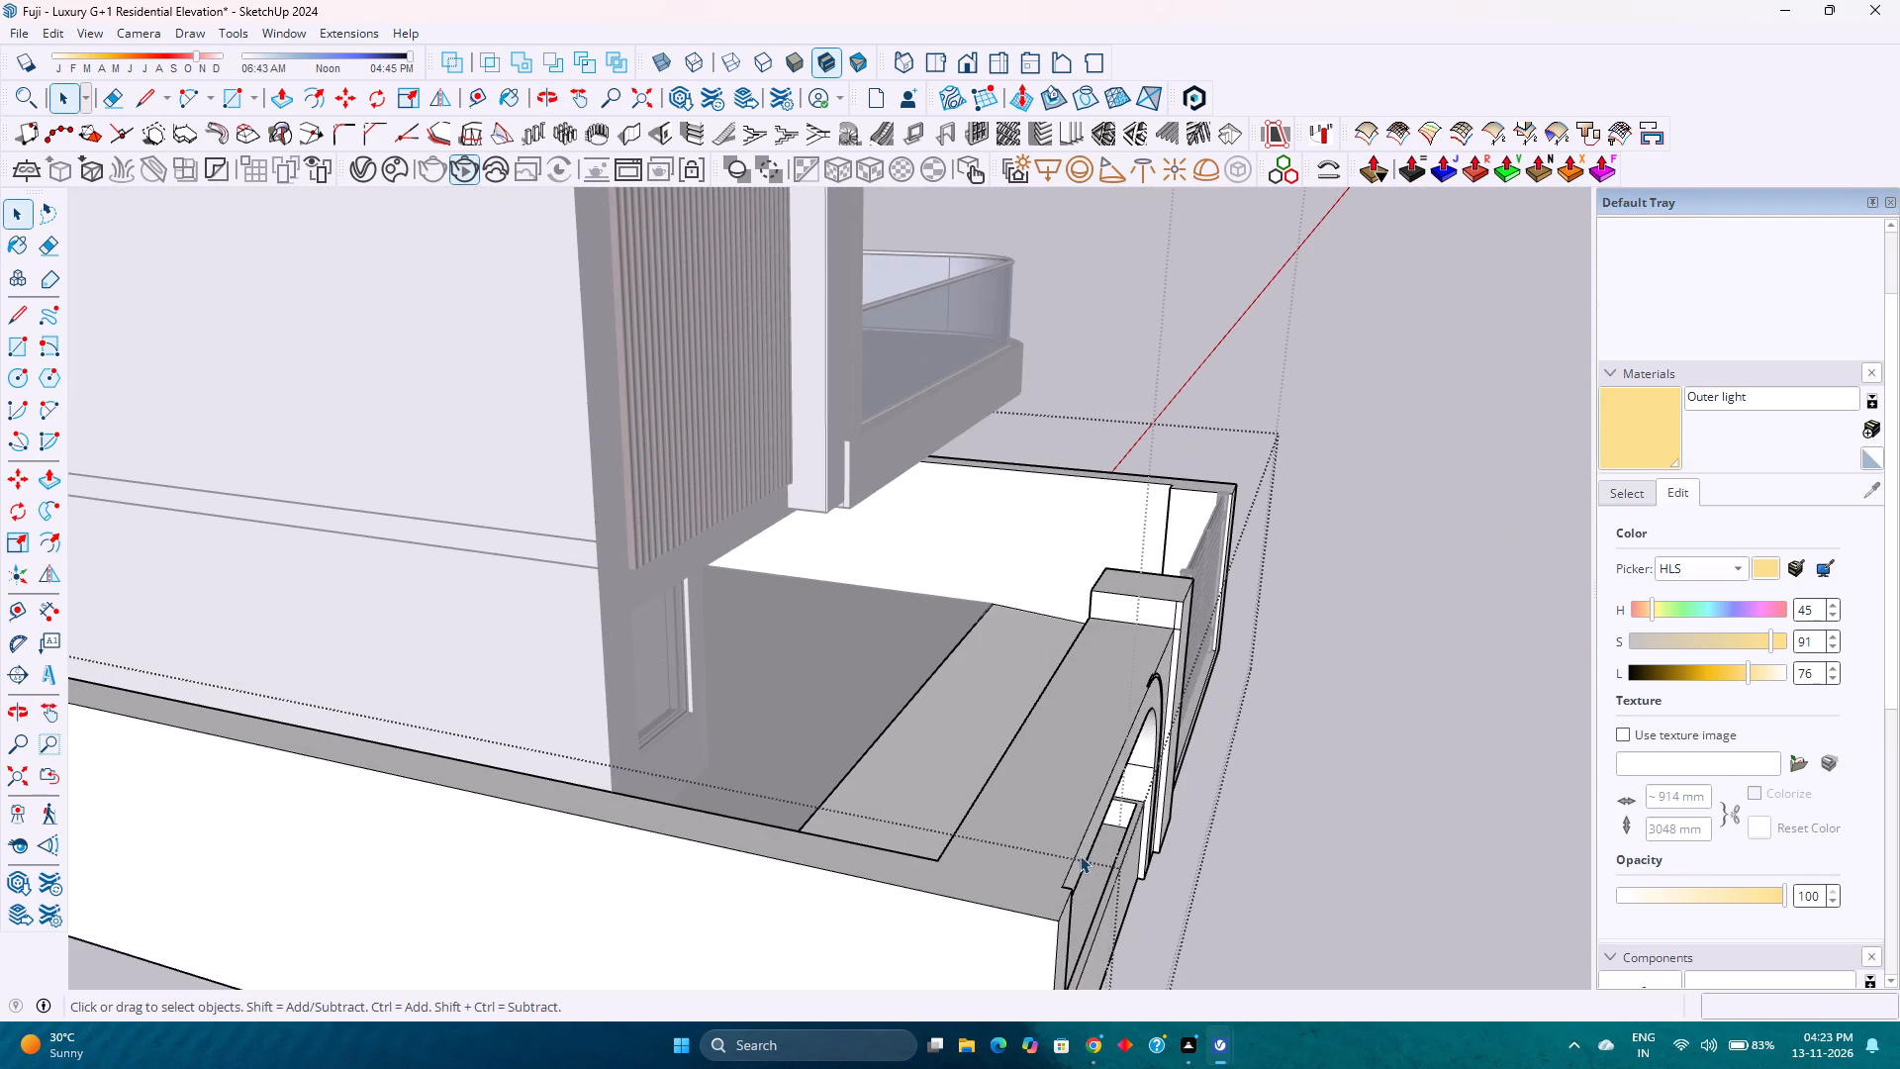
scroll(1203, 557, "up", 6)
left_click(1169, 635)
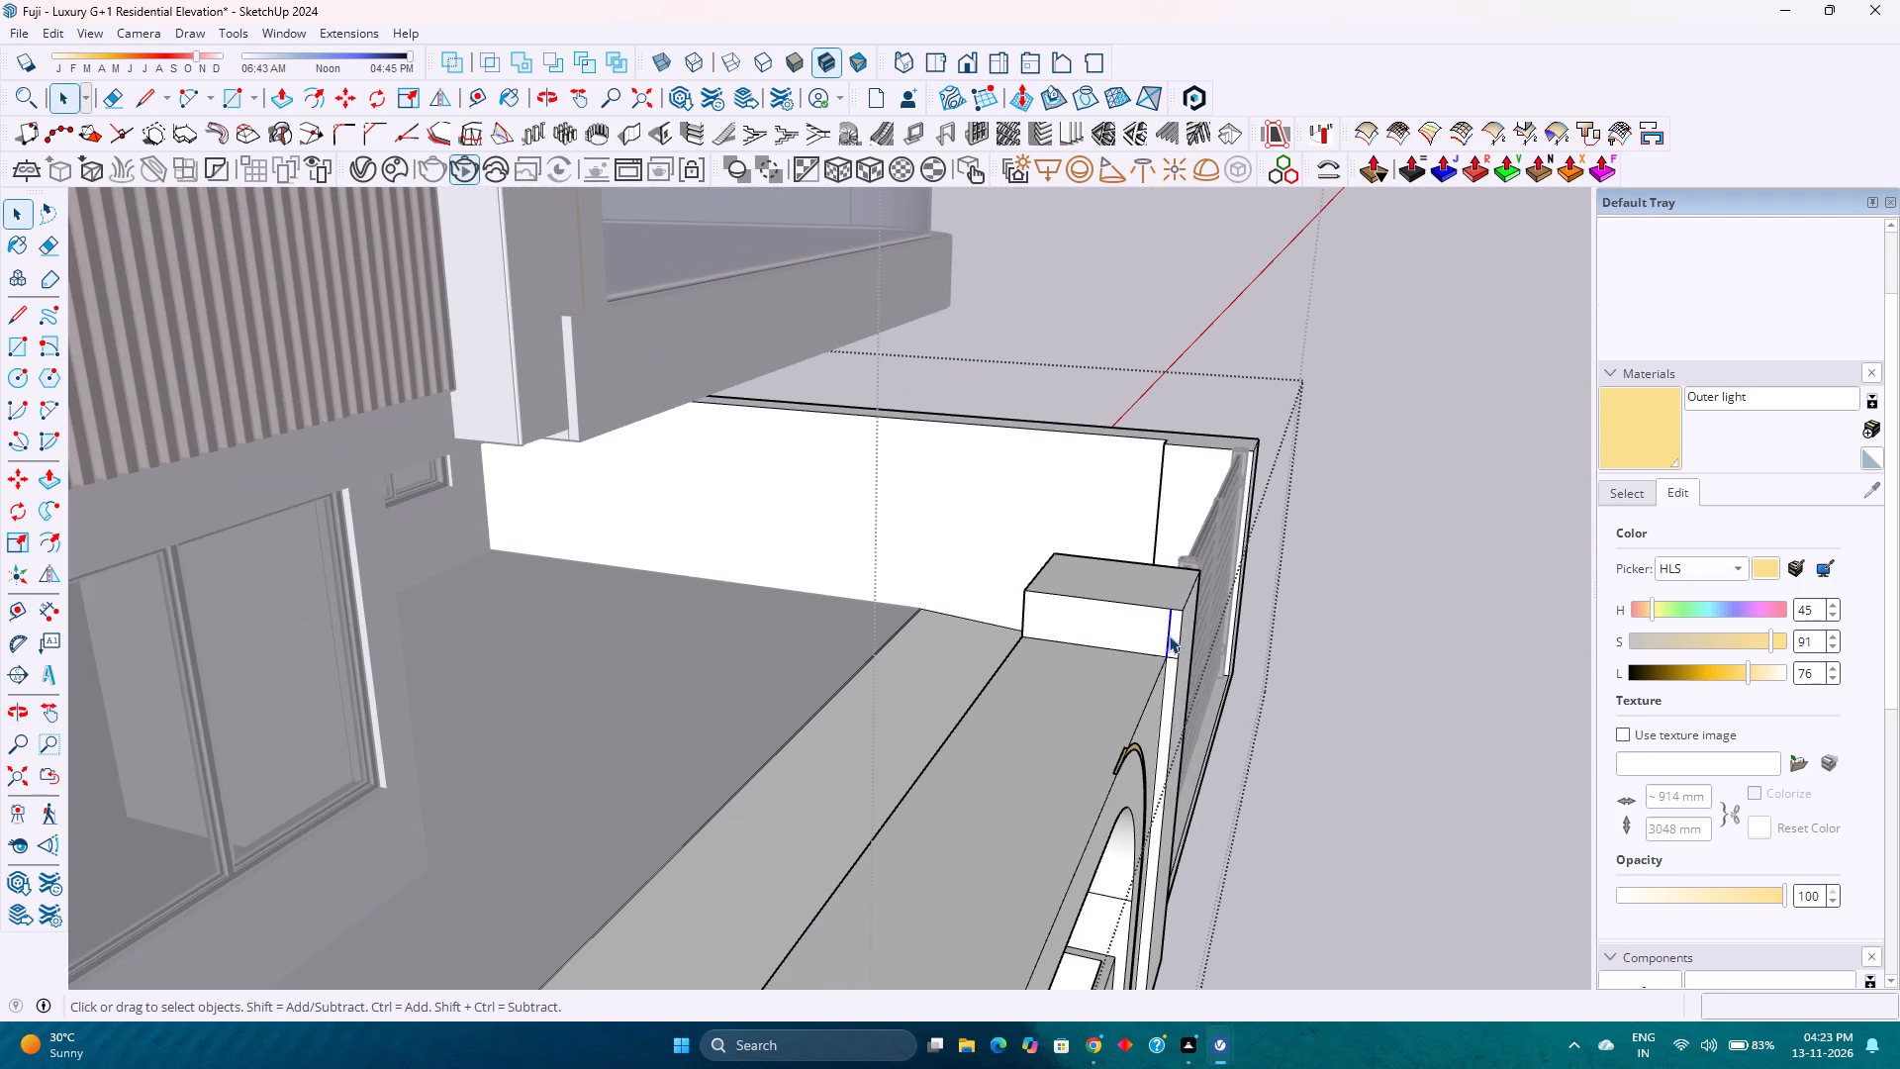
key("Delete")
scroll(1175, 651, "up", 7)
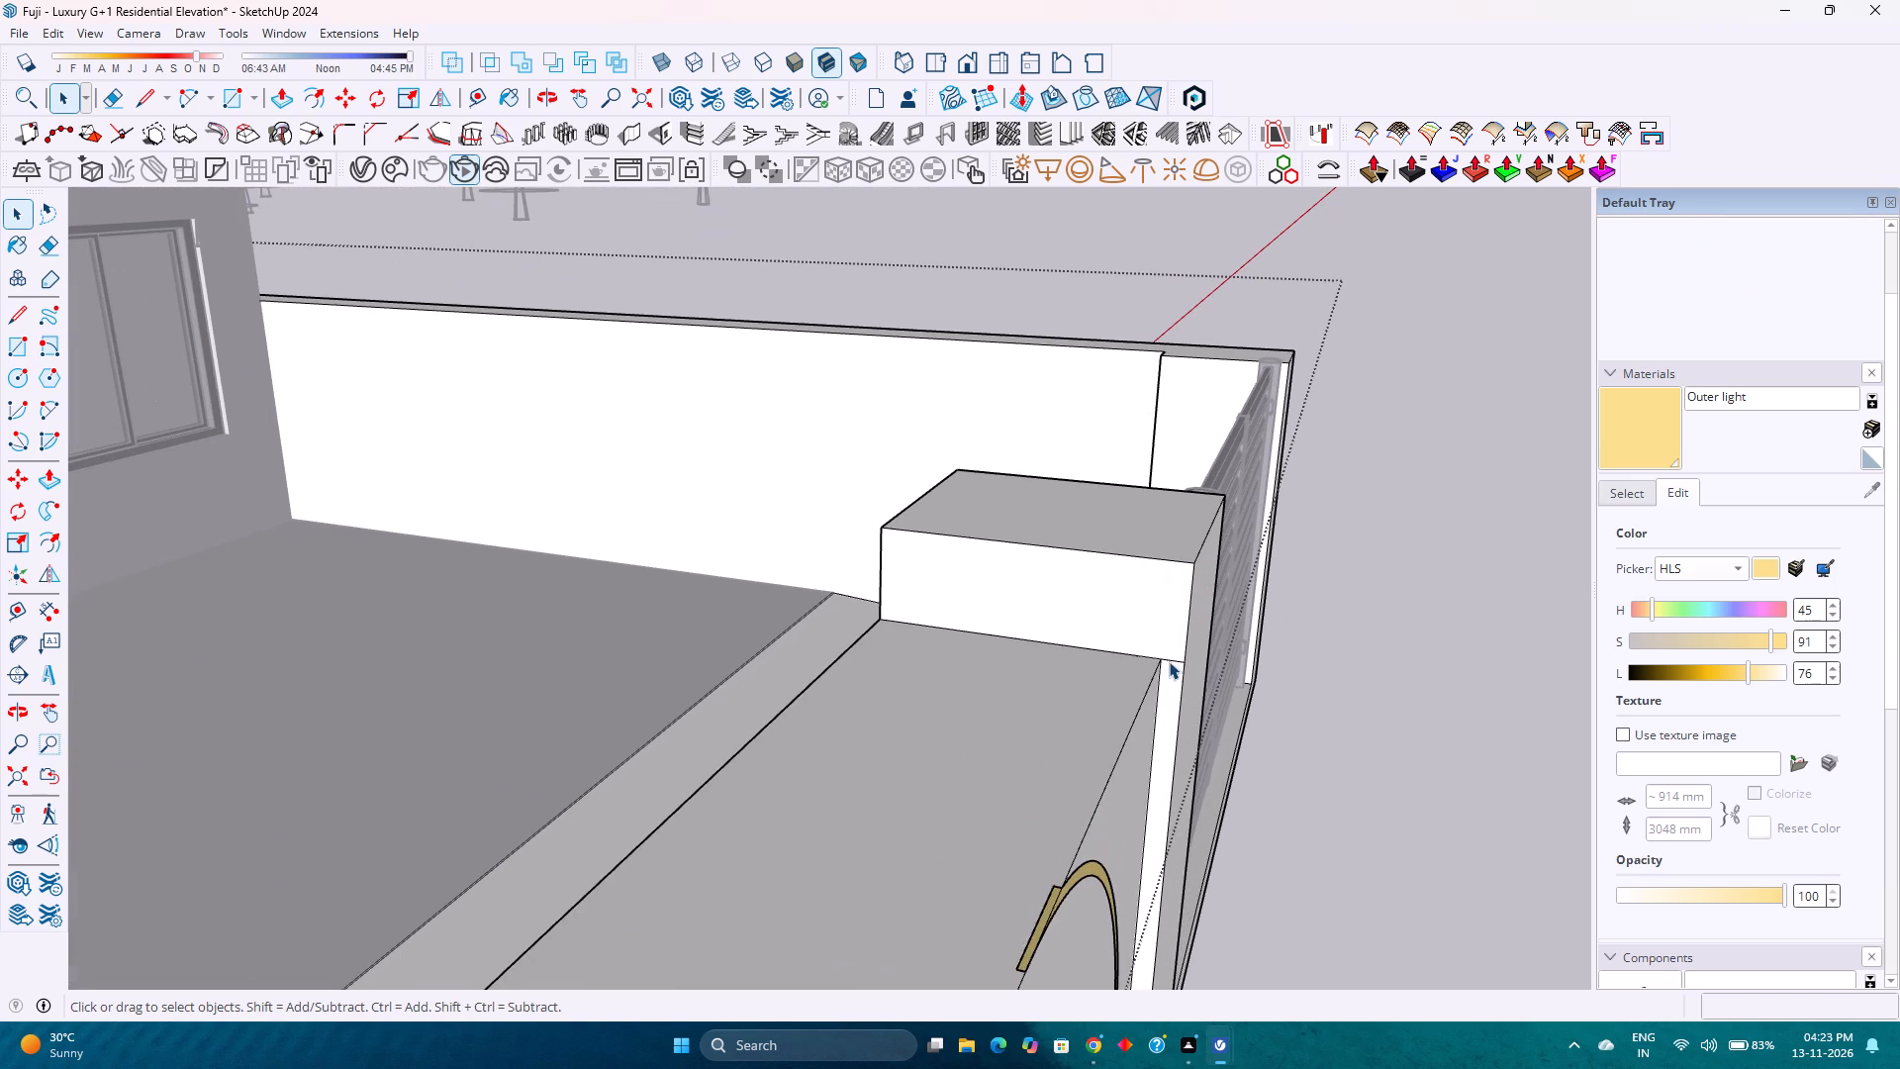
left_click(1169, 660)
key("Delete")
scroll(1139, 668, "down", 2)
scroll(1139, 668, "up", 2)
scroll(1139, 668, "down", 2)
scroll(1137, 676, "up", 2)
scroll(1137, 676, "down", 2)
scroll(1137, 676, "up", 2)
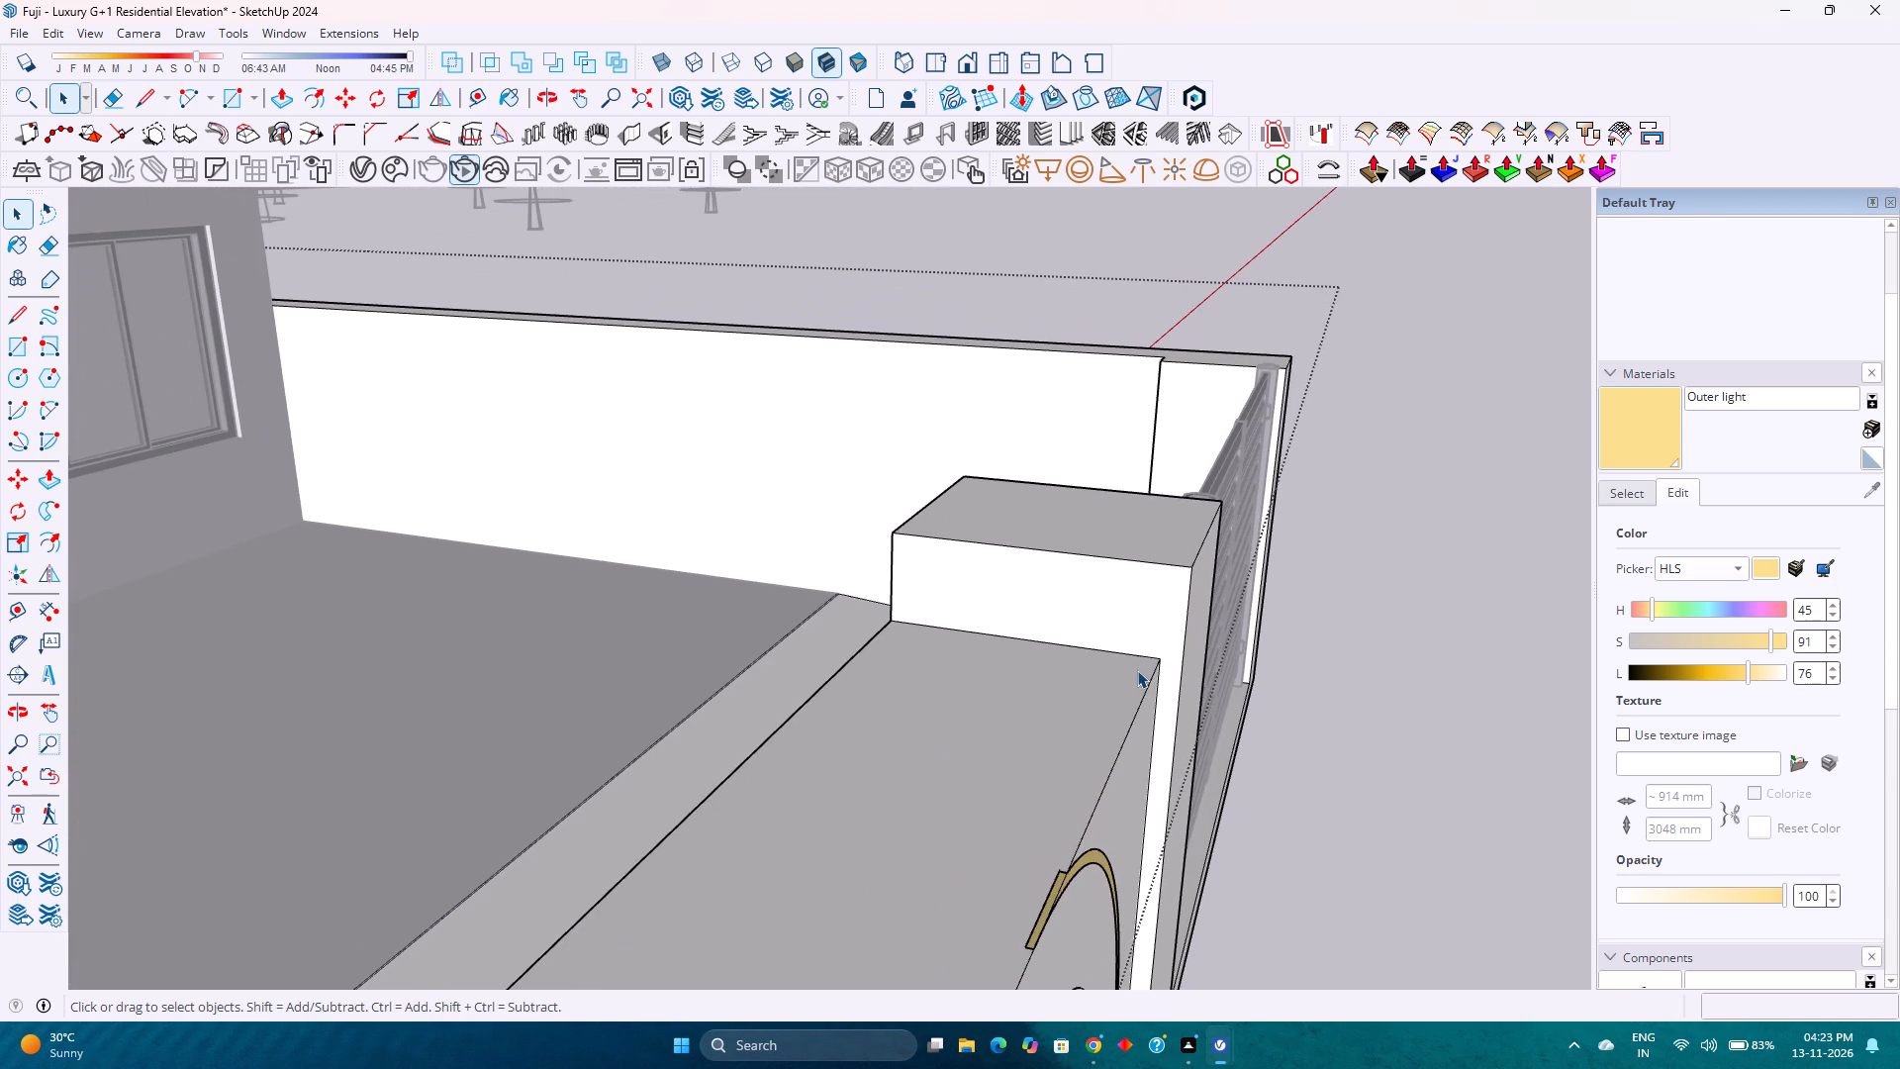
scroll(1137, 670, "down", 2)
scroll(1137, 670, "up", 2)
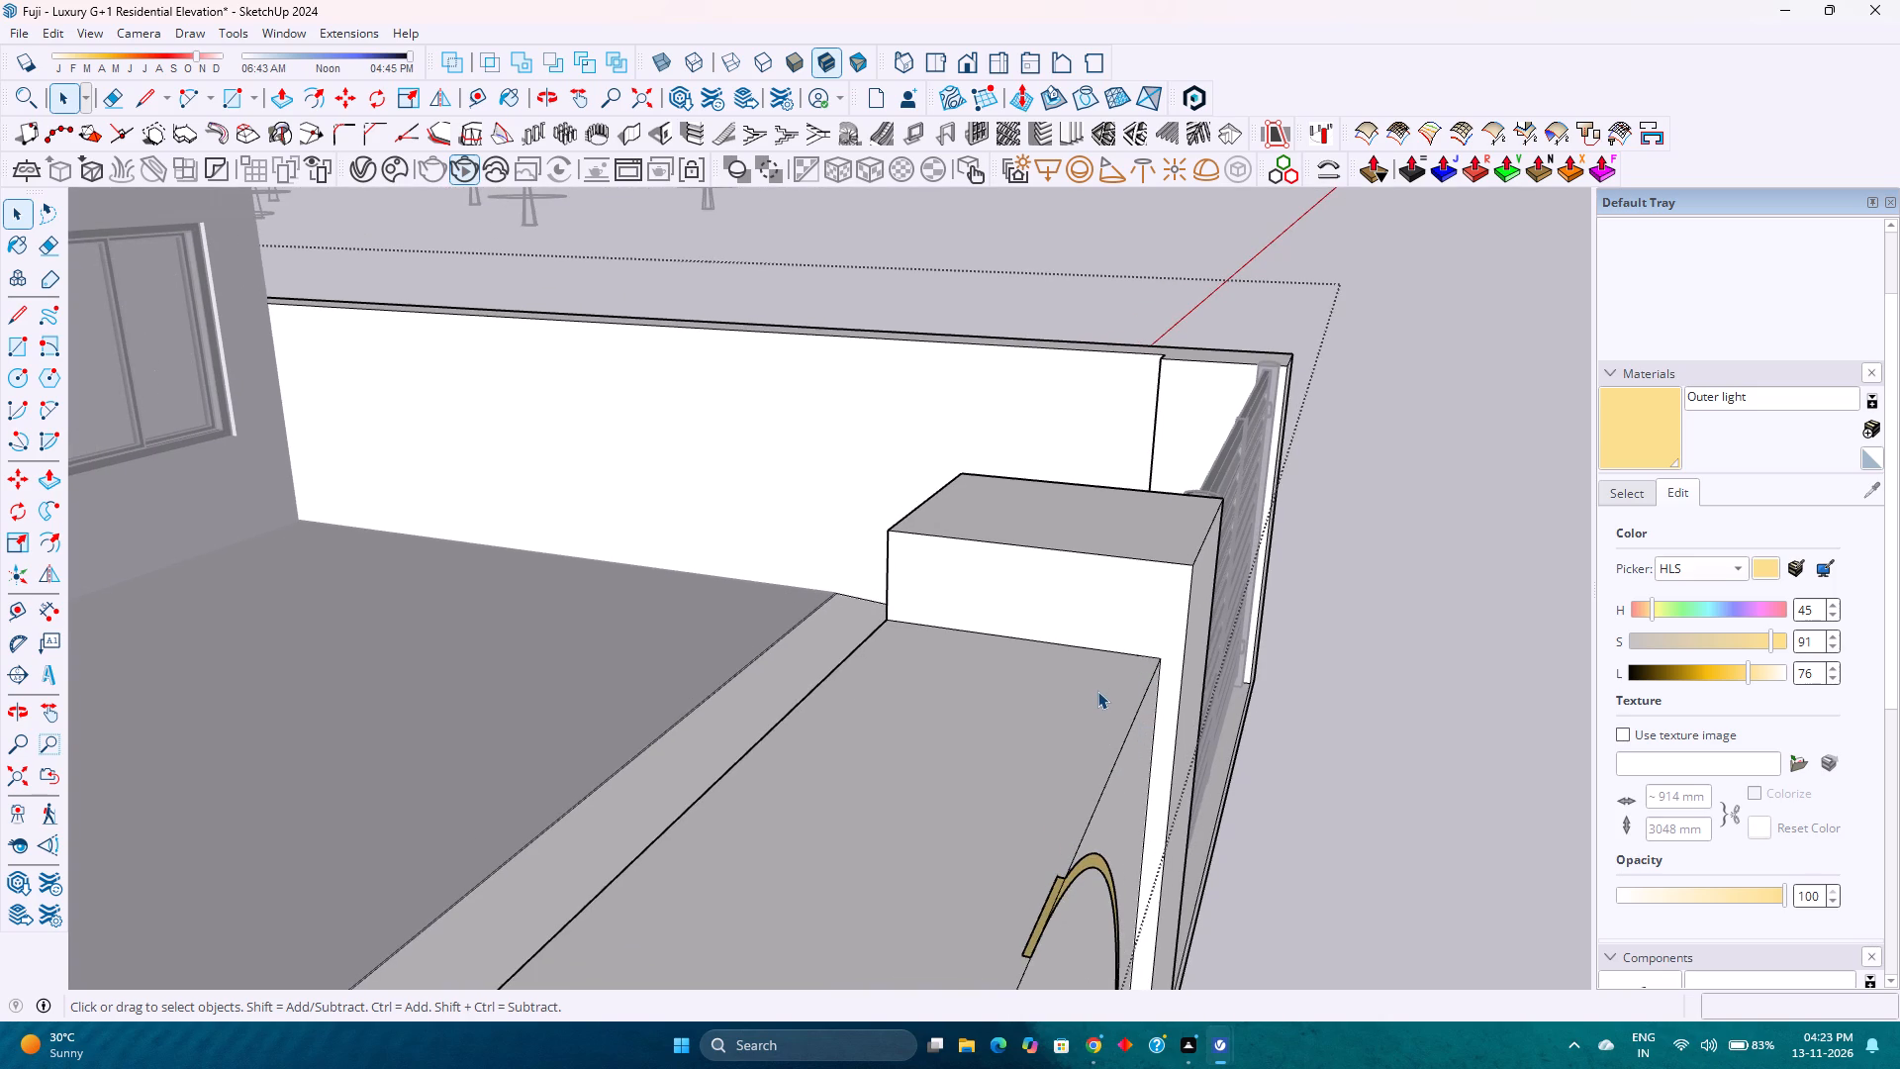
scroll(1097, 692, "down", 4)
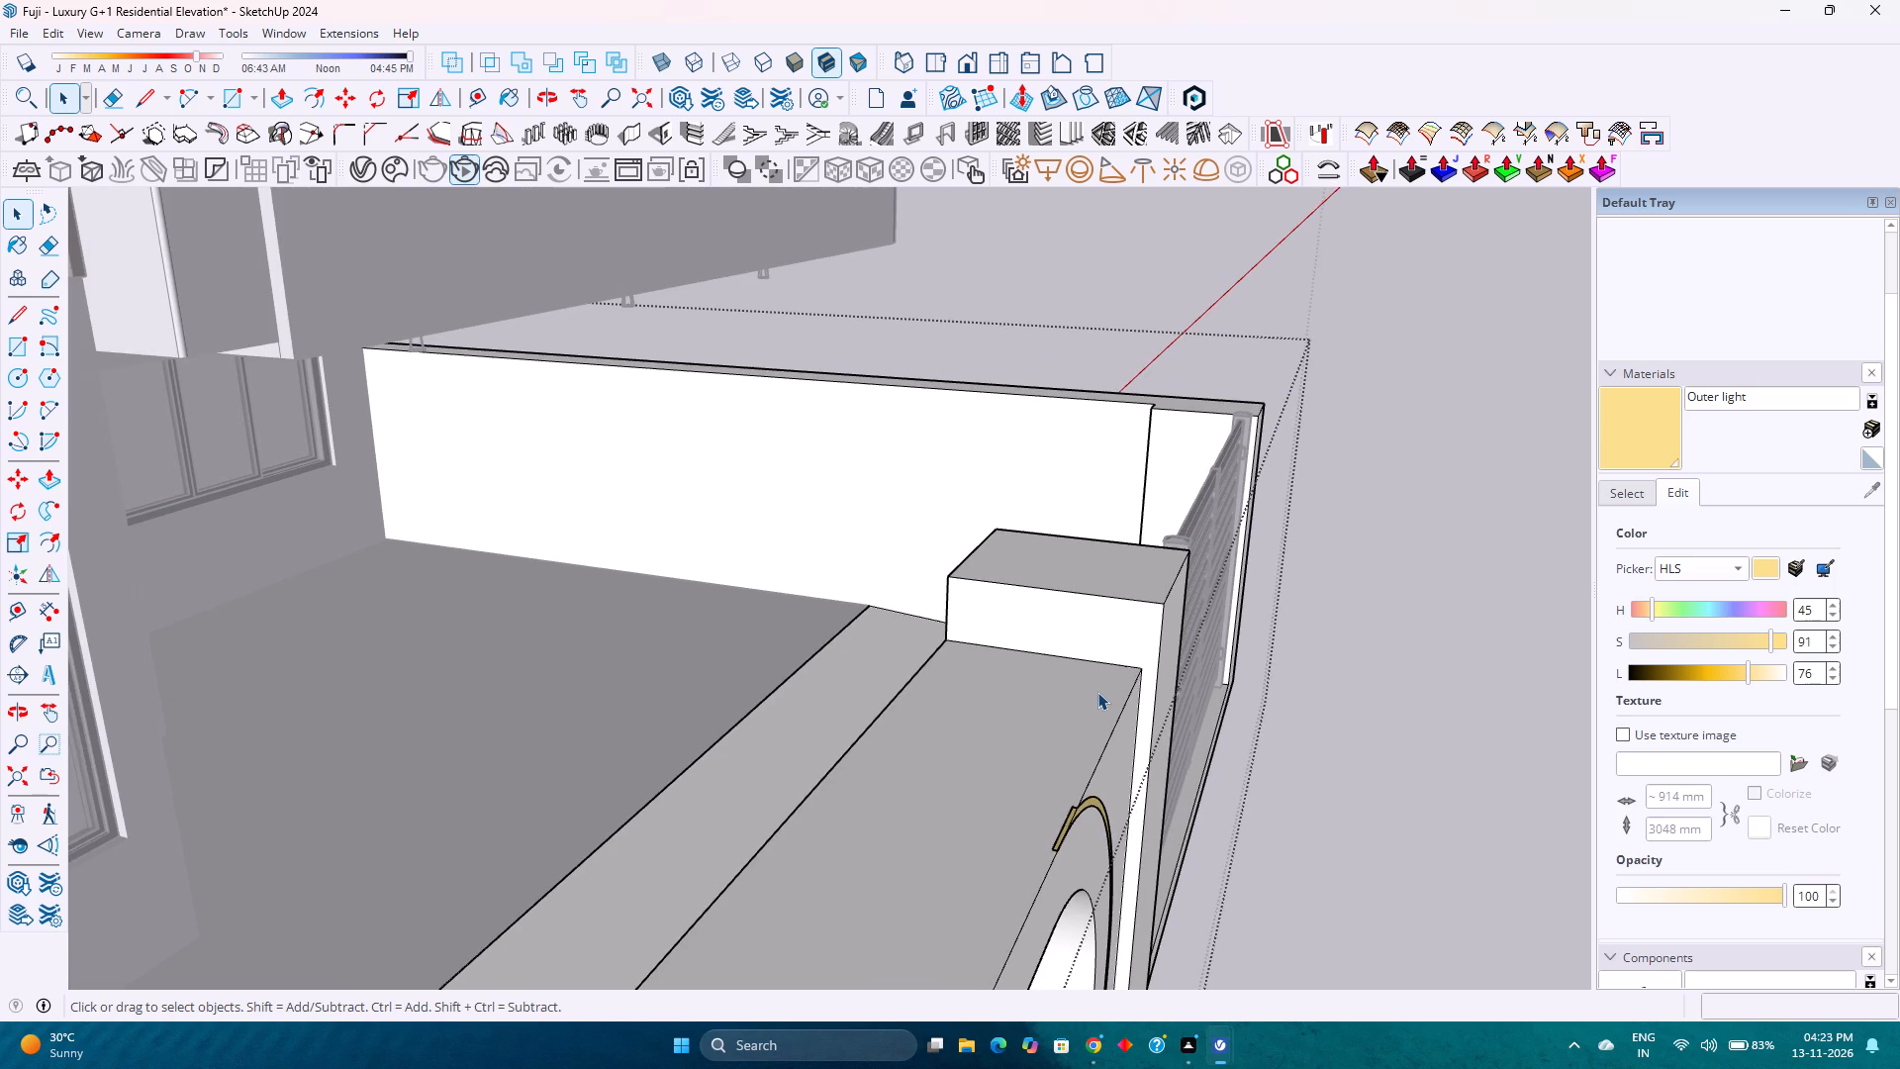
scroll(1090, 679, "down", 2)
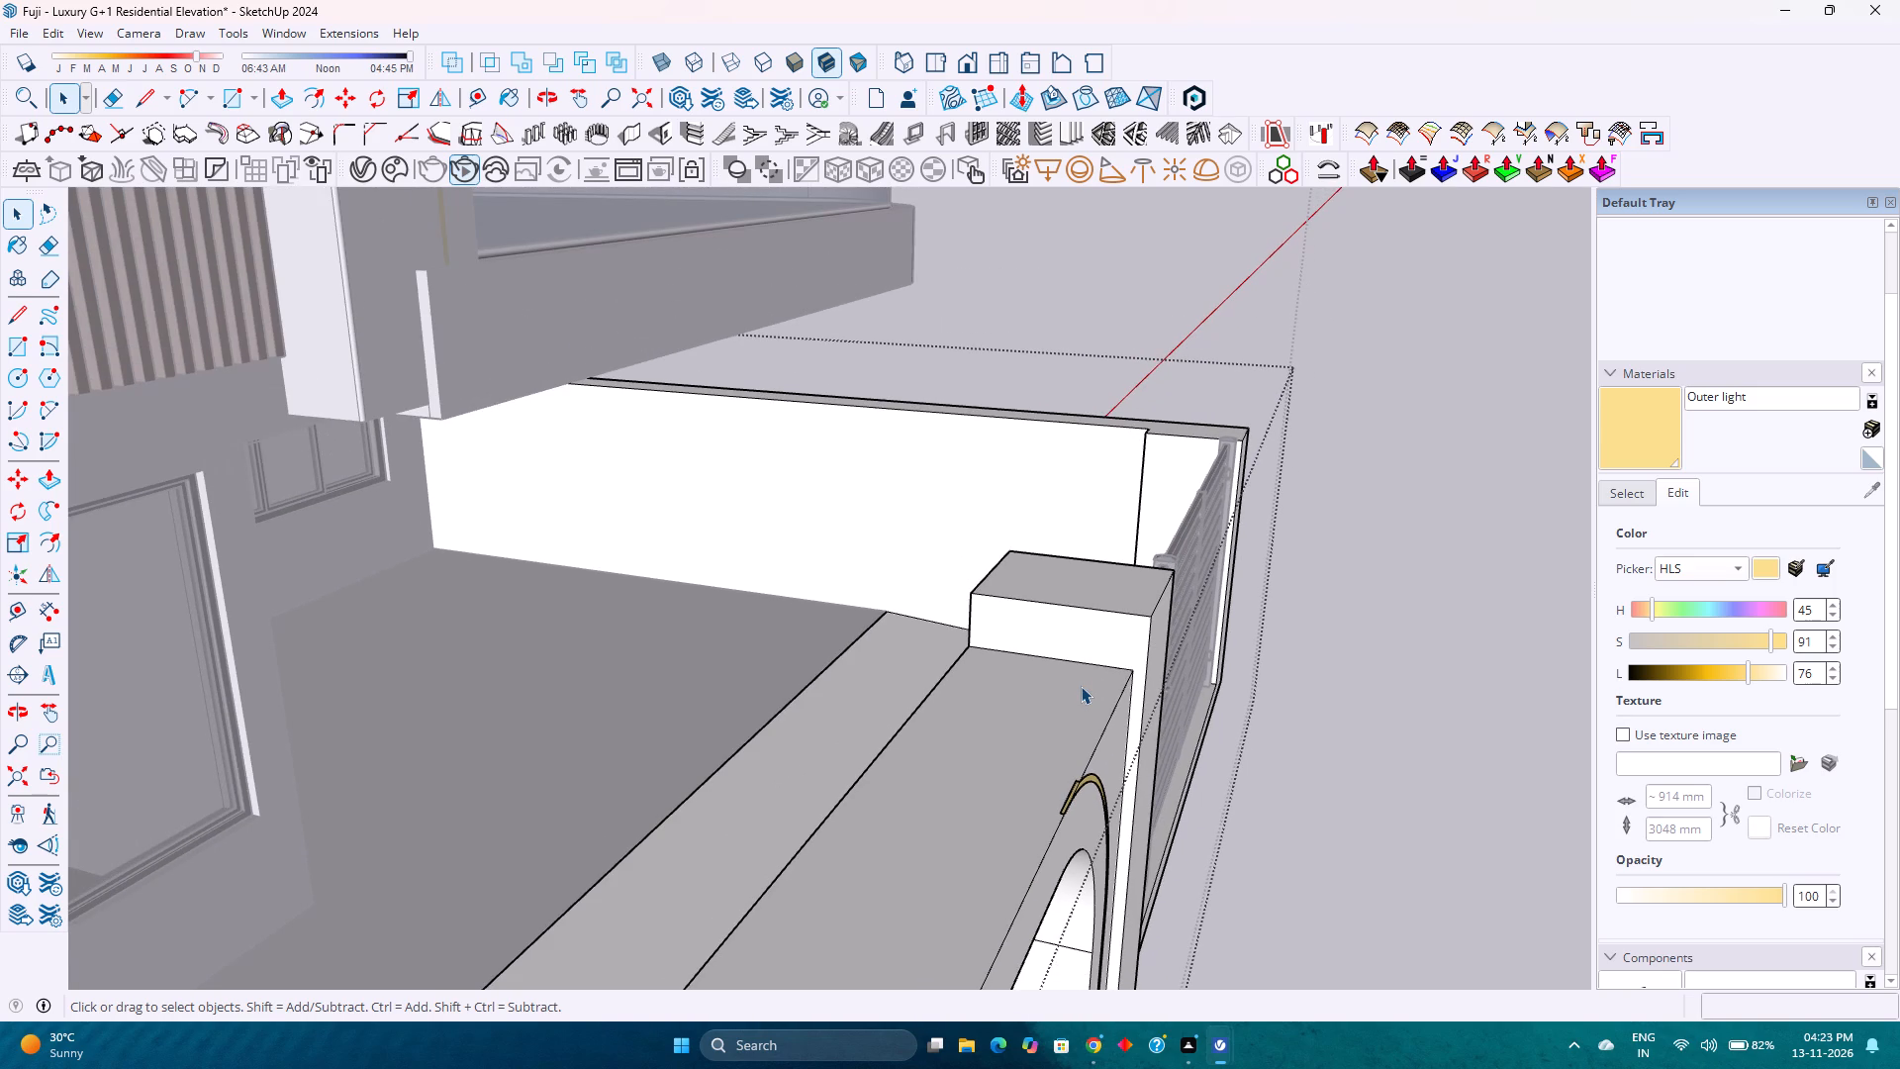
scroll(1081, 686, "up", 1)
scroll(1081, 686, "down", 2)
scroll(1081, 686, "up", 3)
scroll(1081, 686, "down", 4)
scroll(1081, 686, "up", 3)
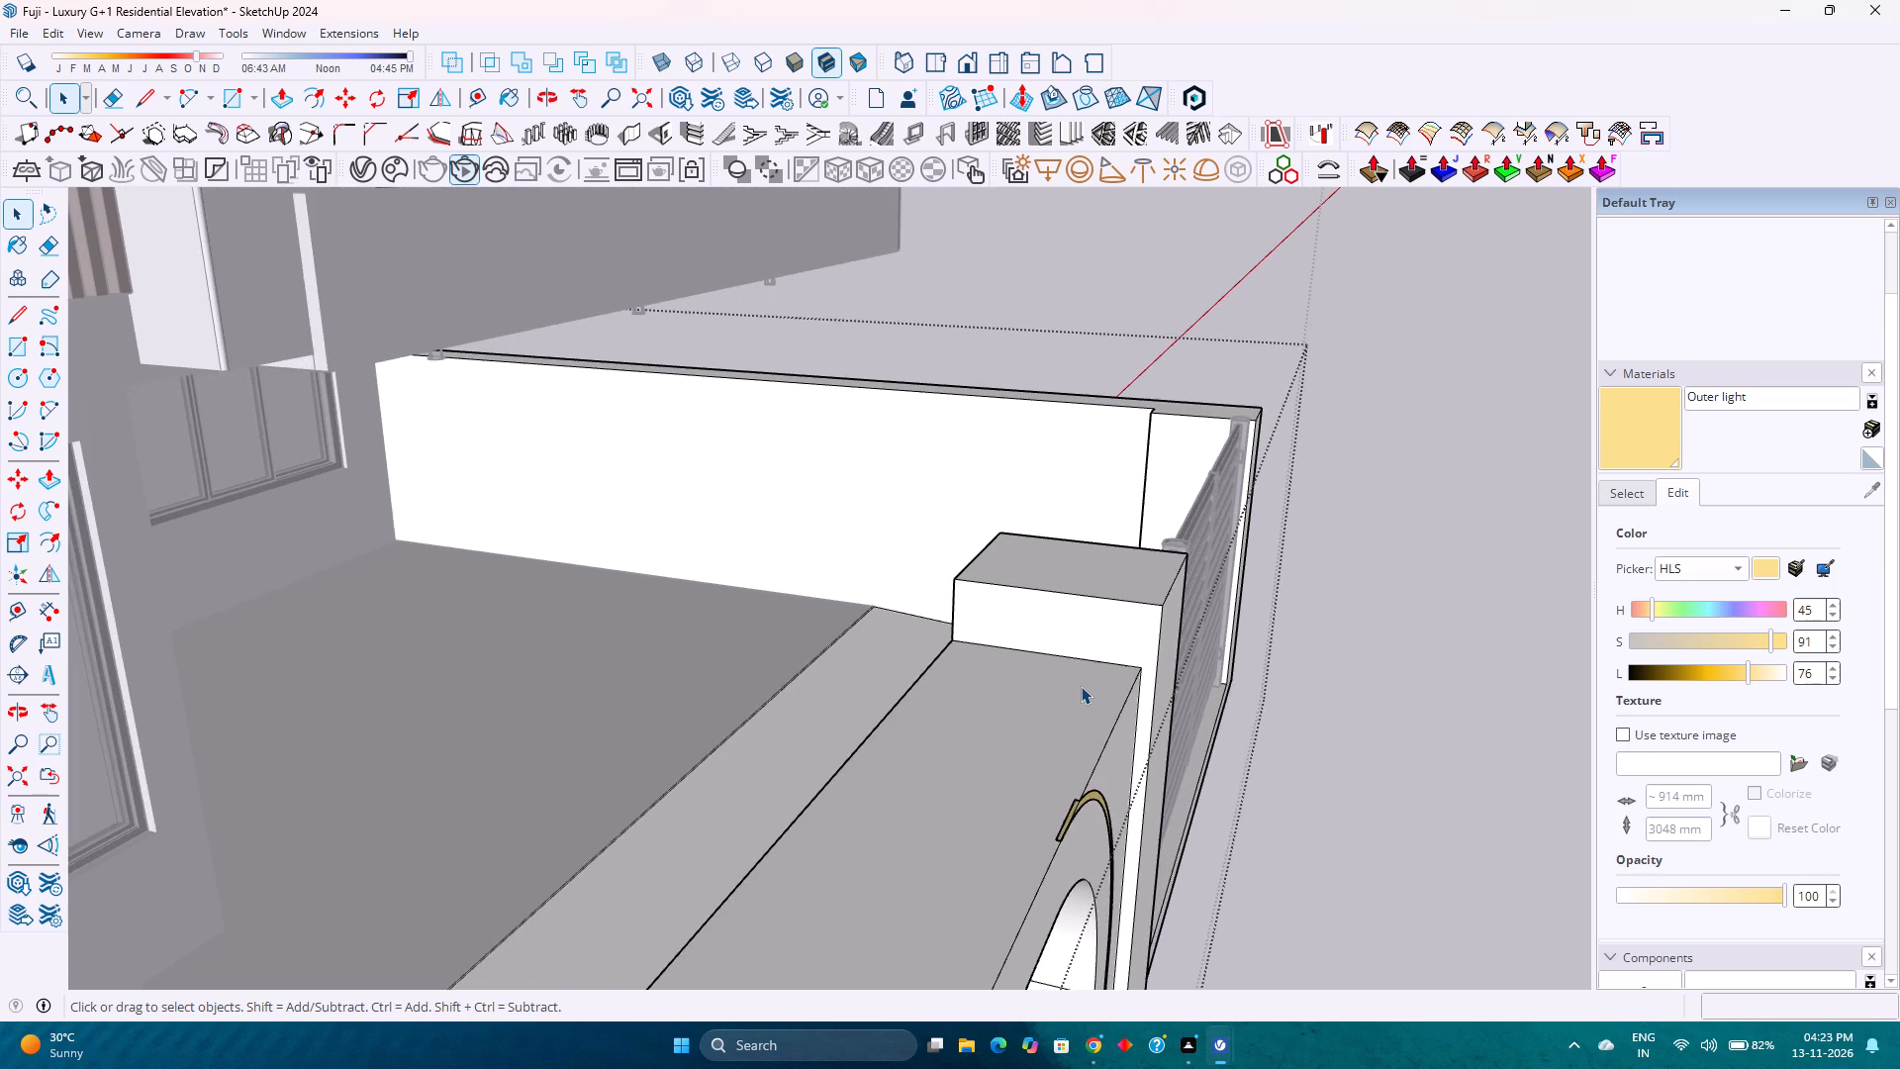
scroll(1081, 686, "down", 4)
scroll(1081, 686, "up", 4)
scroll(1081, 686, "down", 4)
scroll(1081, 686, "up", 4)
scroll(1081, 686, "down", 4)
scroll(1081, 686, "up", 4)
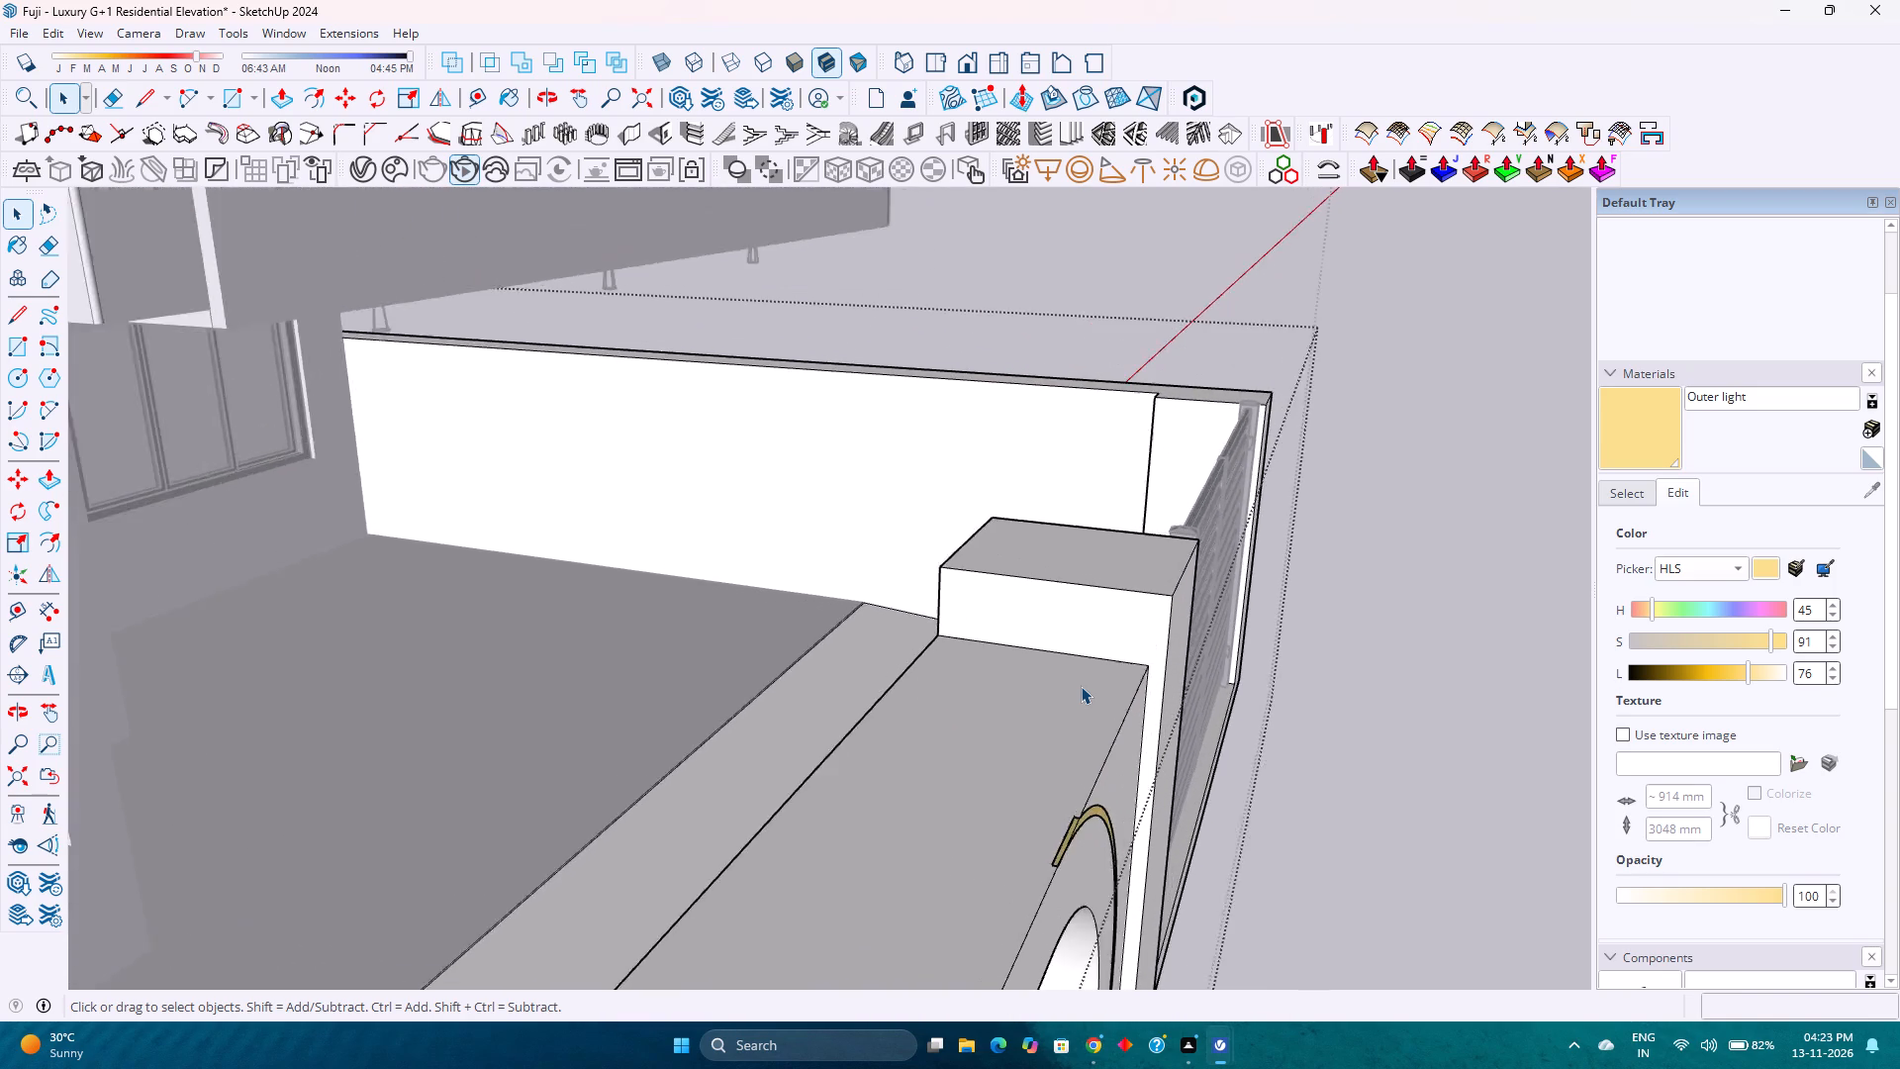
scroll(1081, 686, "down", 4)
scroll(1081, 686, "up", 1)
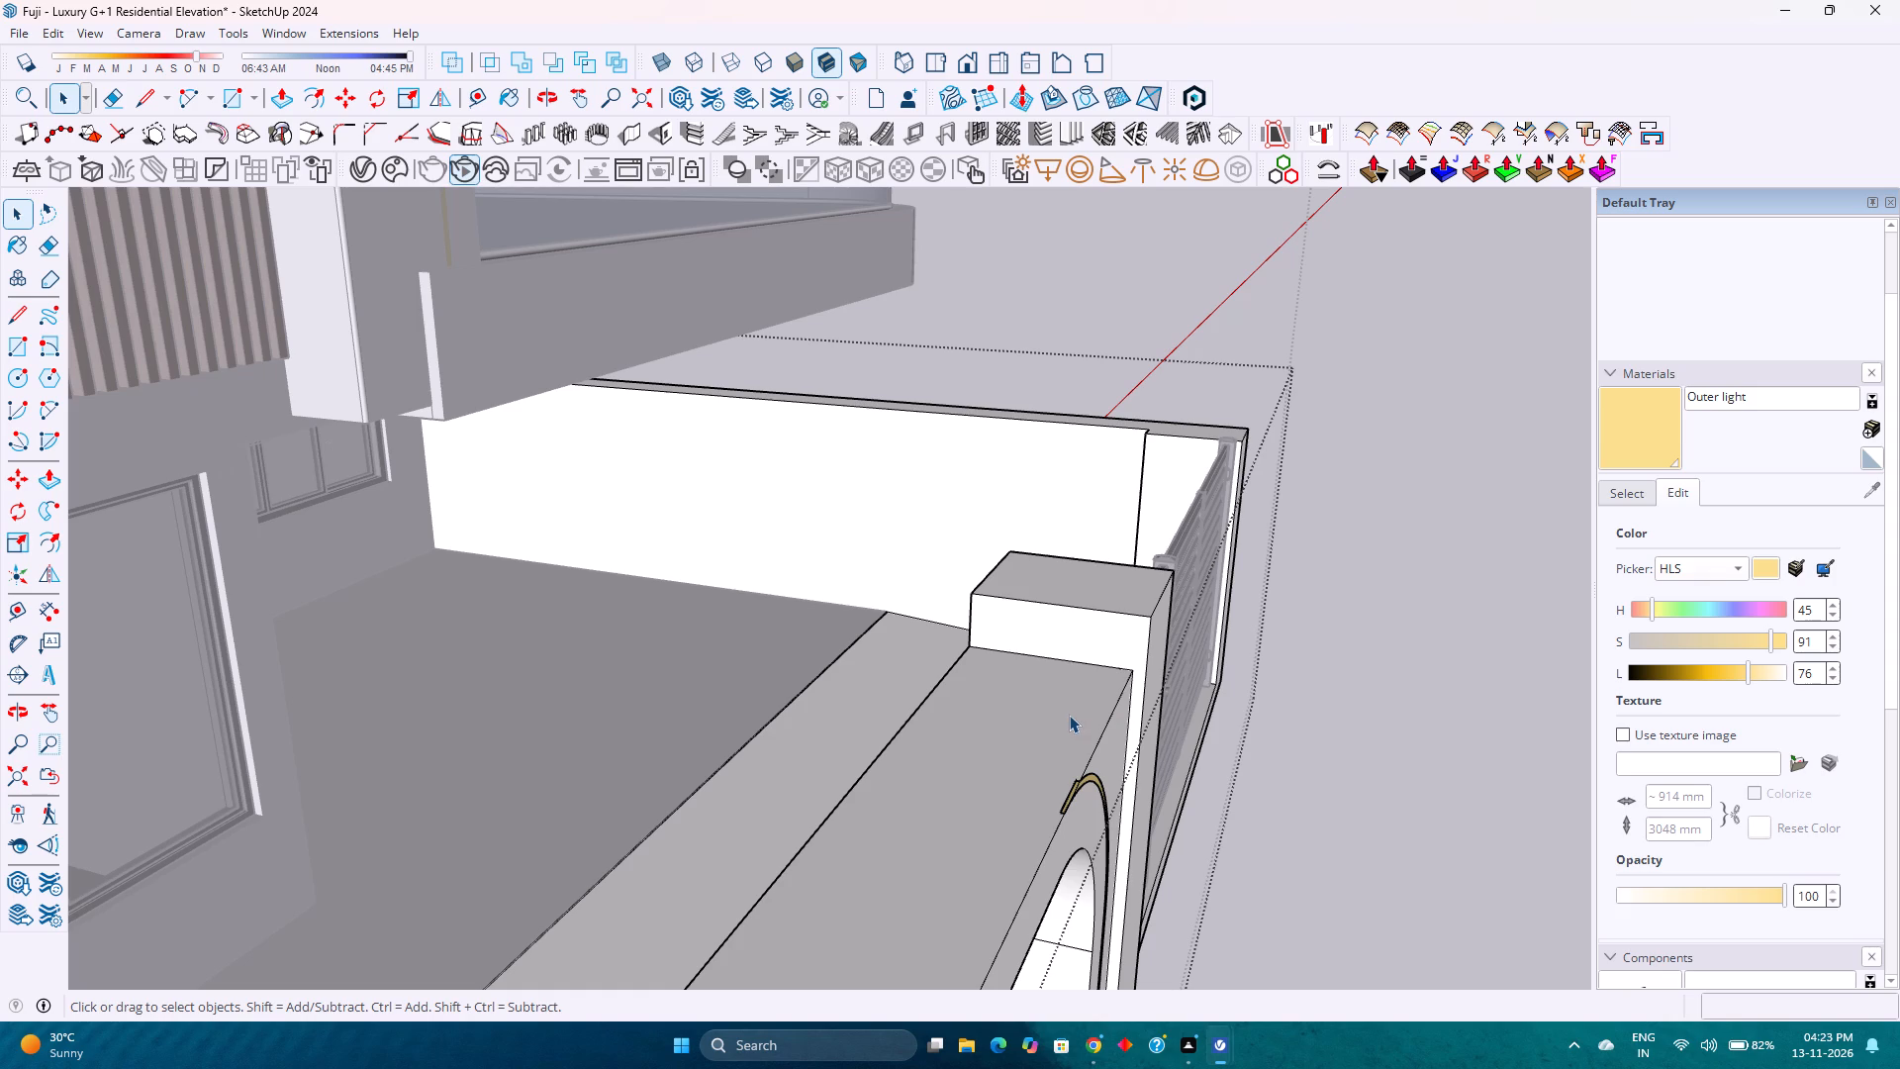
Examine the compound wall's front from outside, including the end pier, arched recess, planter and entrance pillar.
scroll(1069, 717, "down", 8)
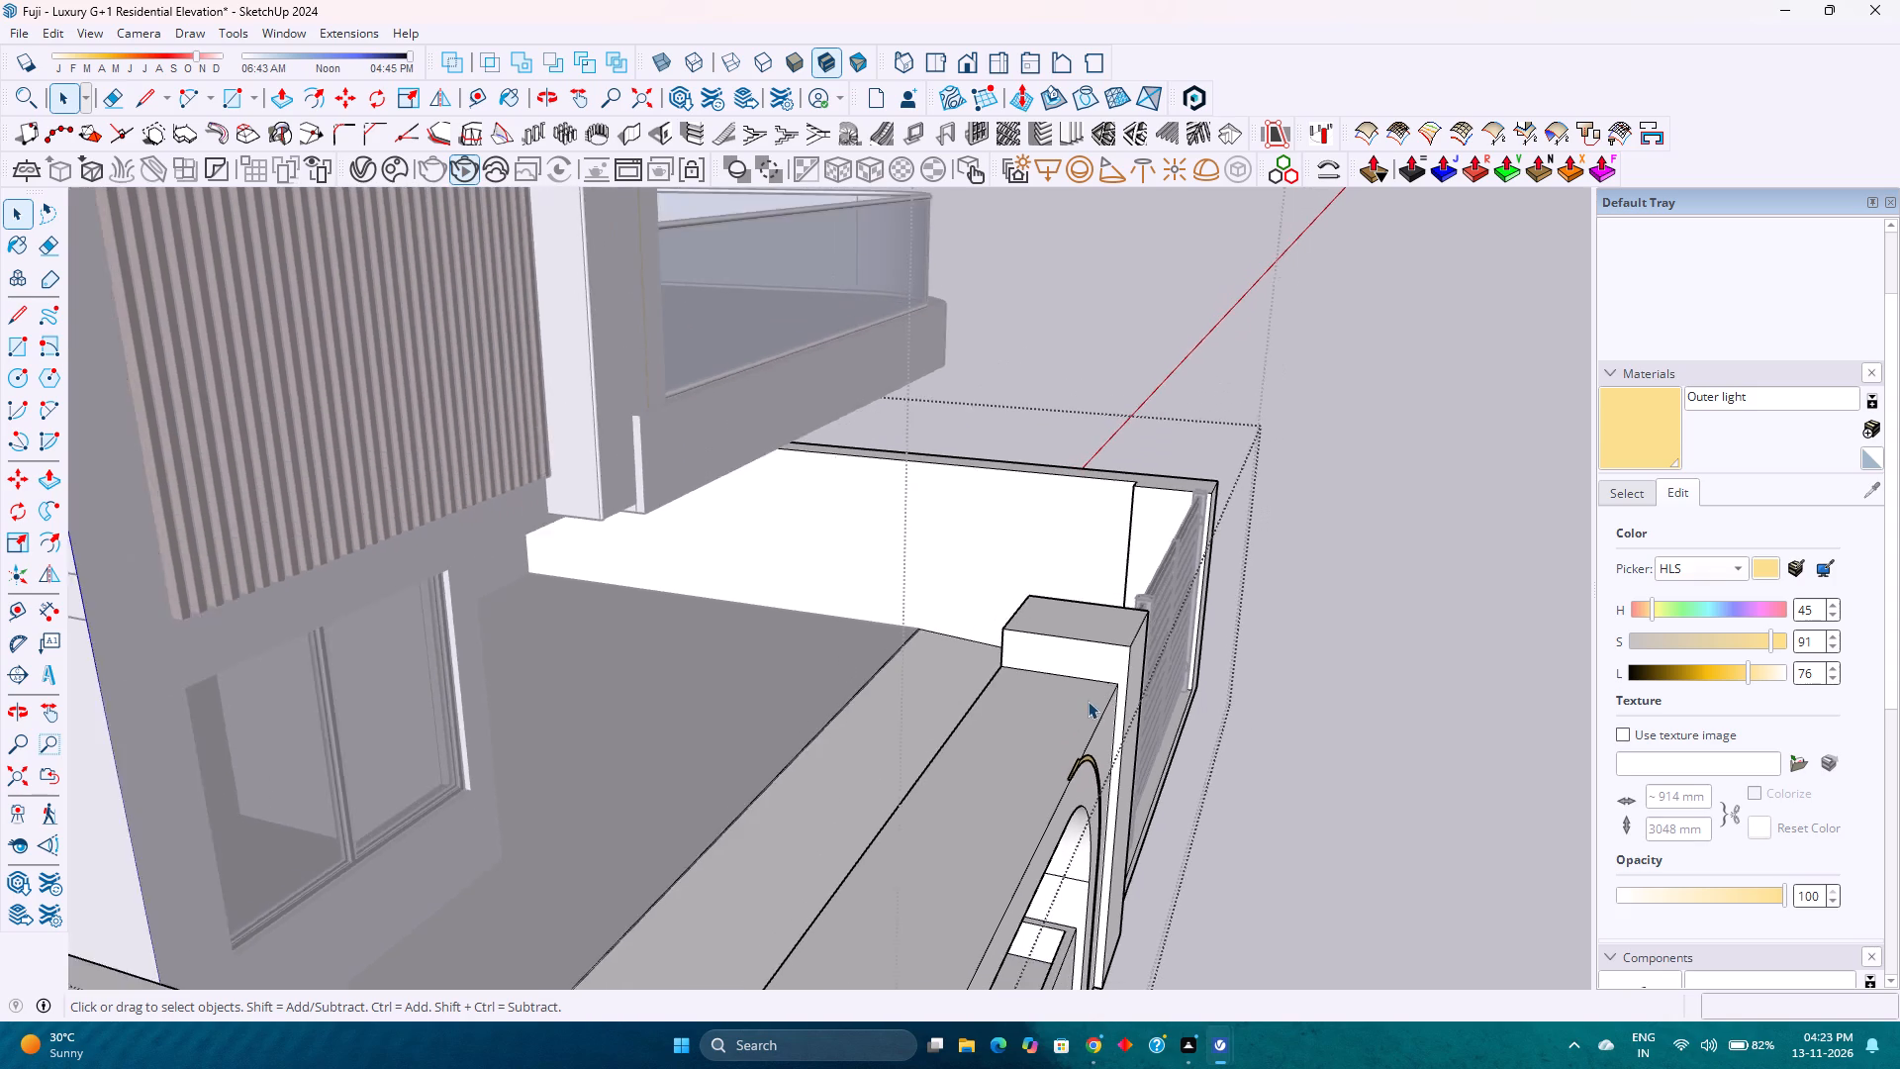
scroll(1088, 701, "down", 4)
scroll(1069, 823, "down", 4)
middle_click_drag(1093, 840, 1062, 829)
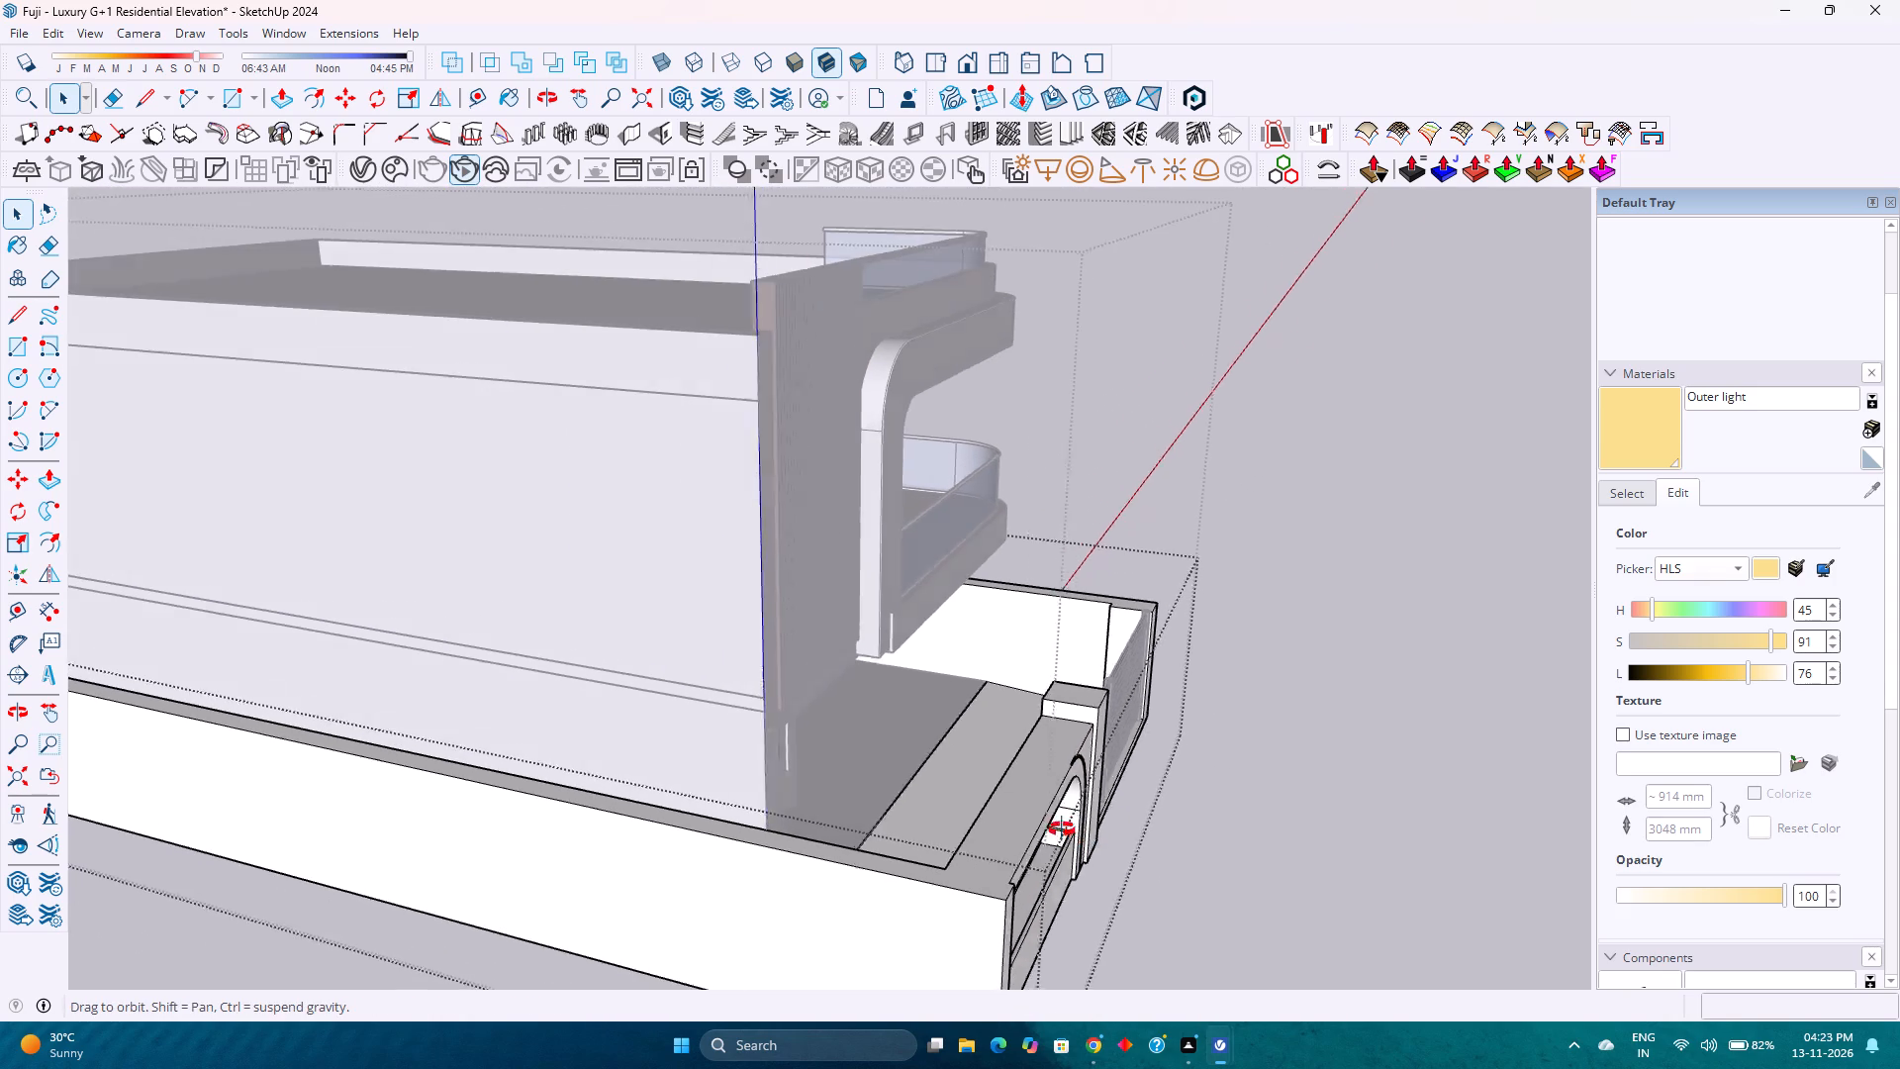
middle_click_drag(1062, 829, 940, 791)
middle_click(937, 790)
scroll(932, 787, "down", 3)
middle_click_drag(940, 844, 533, 879)
middle_click(533, 879)
scroll(414, 848, "up", 13)
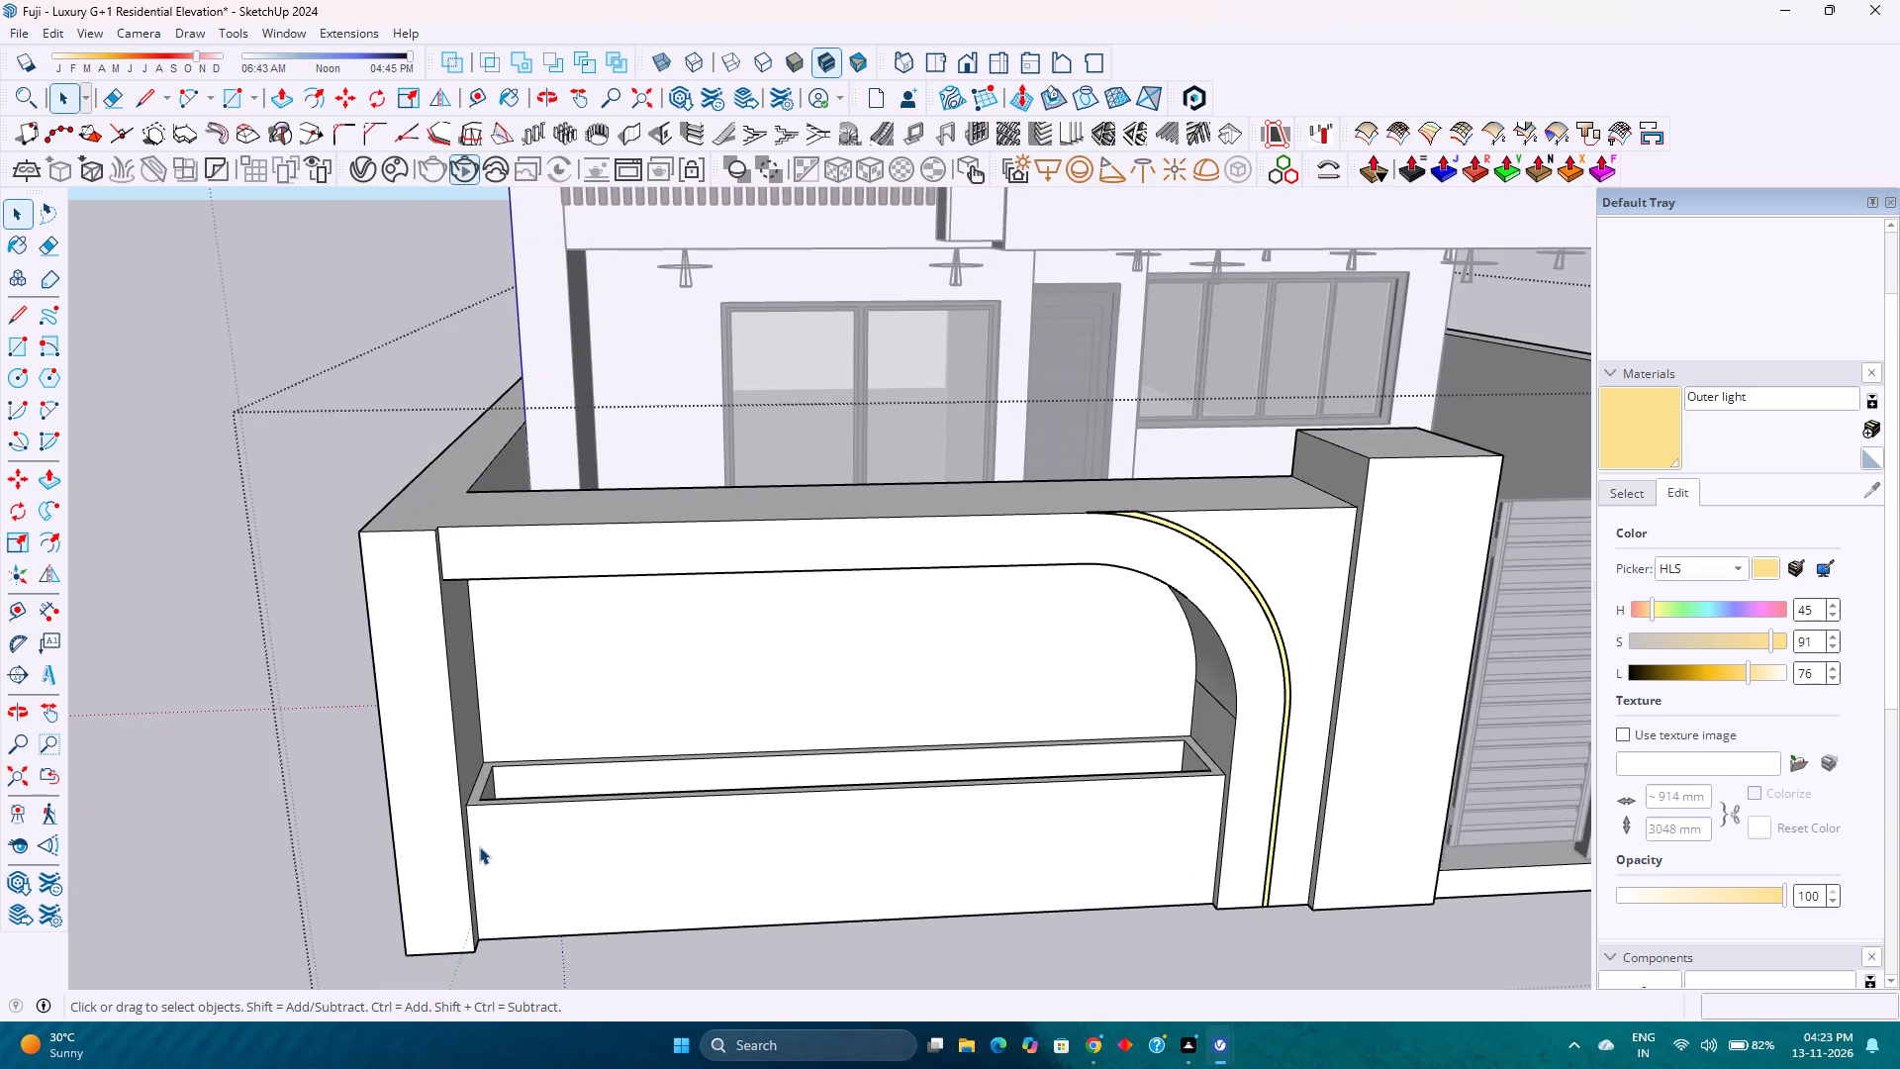
scroll(807, 769, "down", 3)
scroll(751, 763, "up", 2)
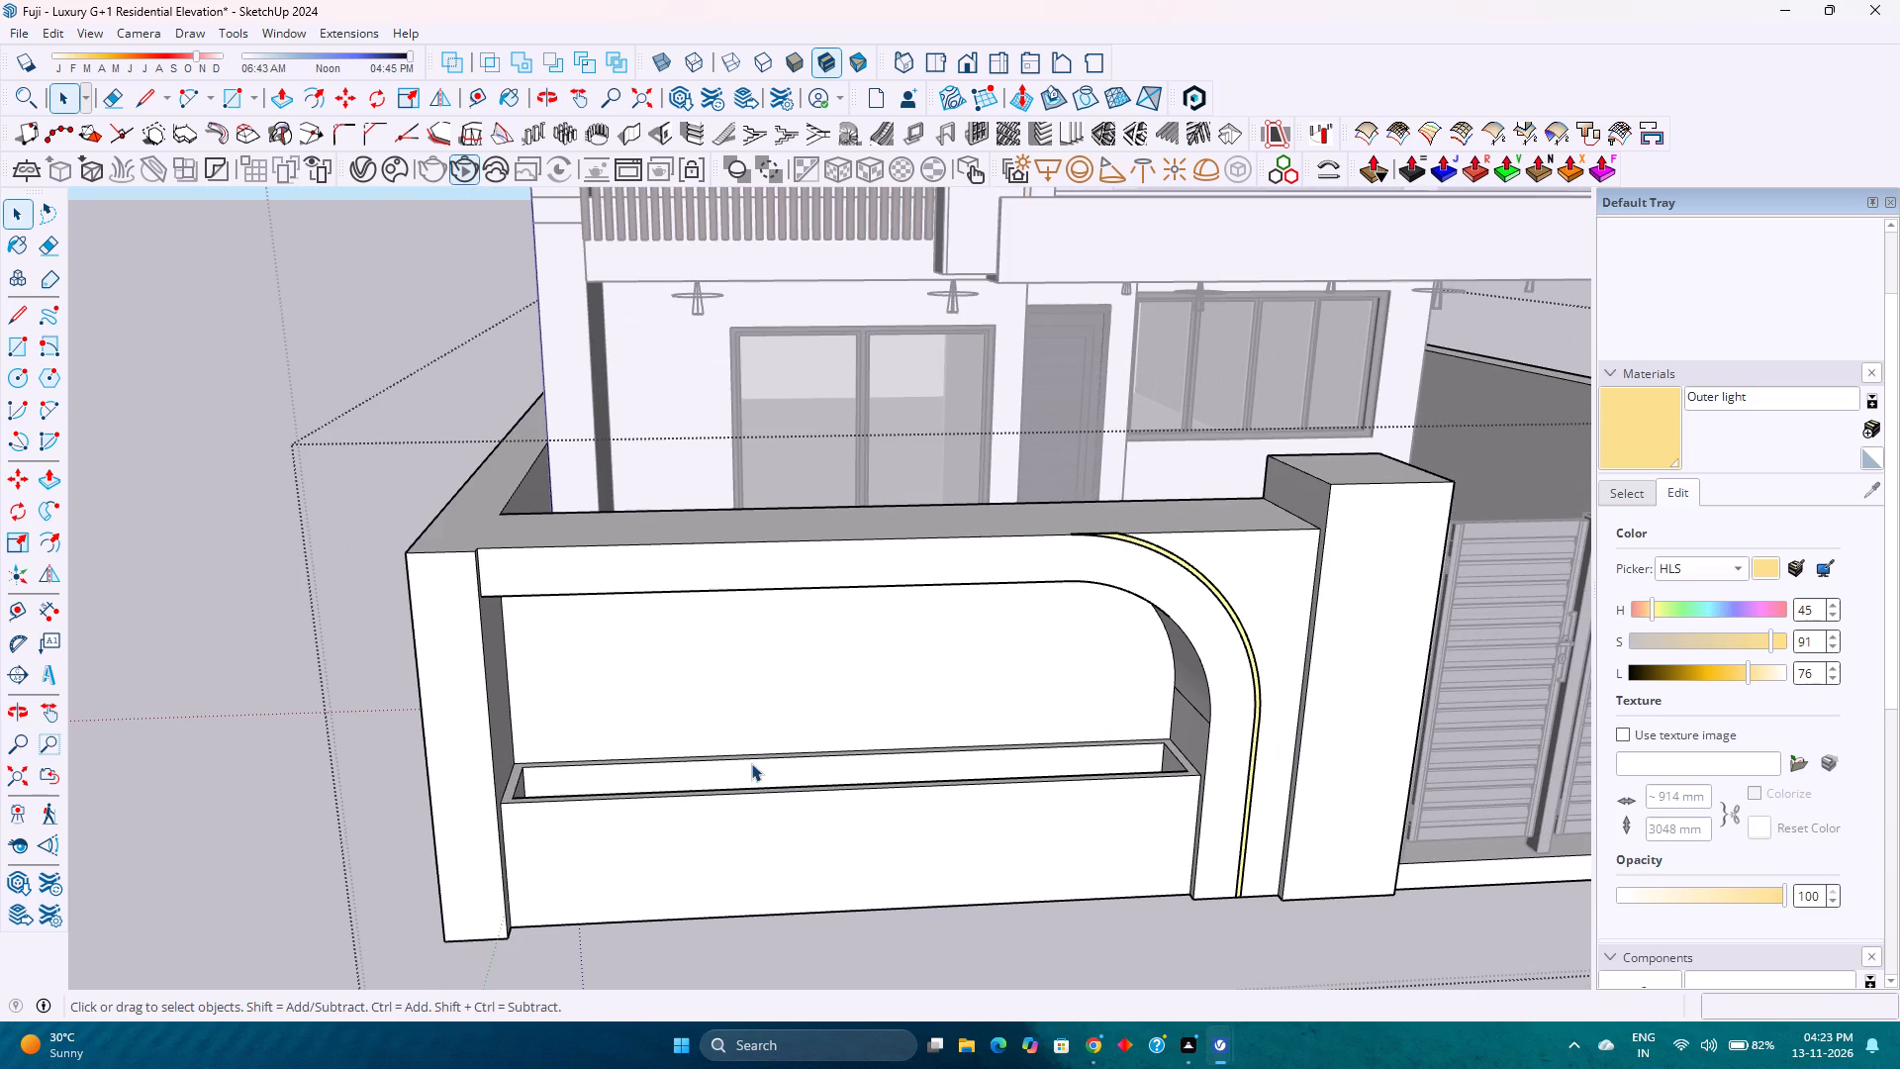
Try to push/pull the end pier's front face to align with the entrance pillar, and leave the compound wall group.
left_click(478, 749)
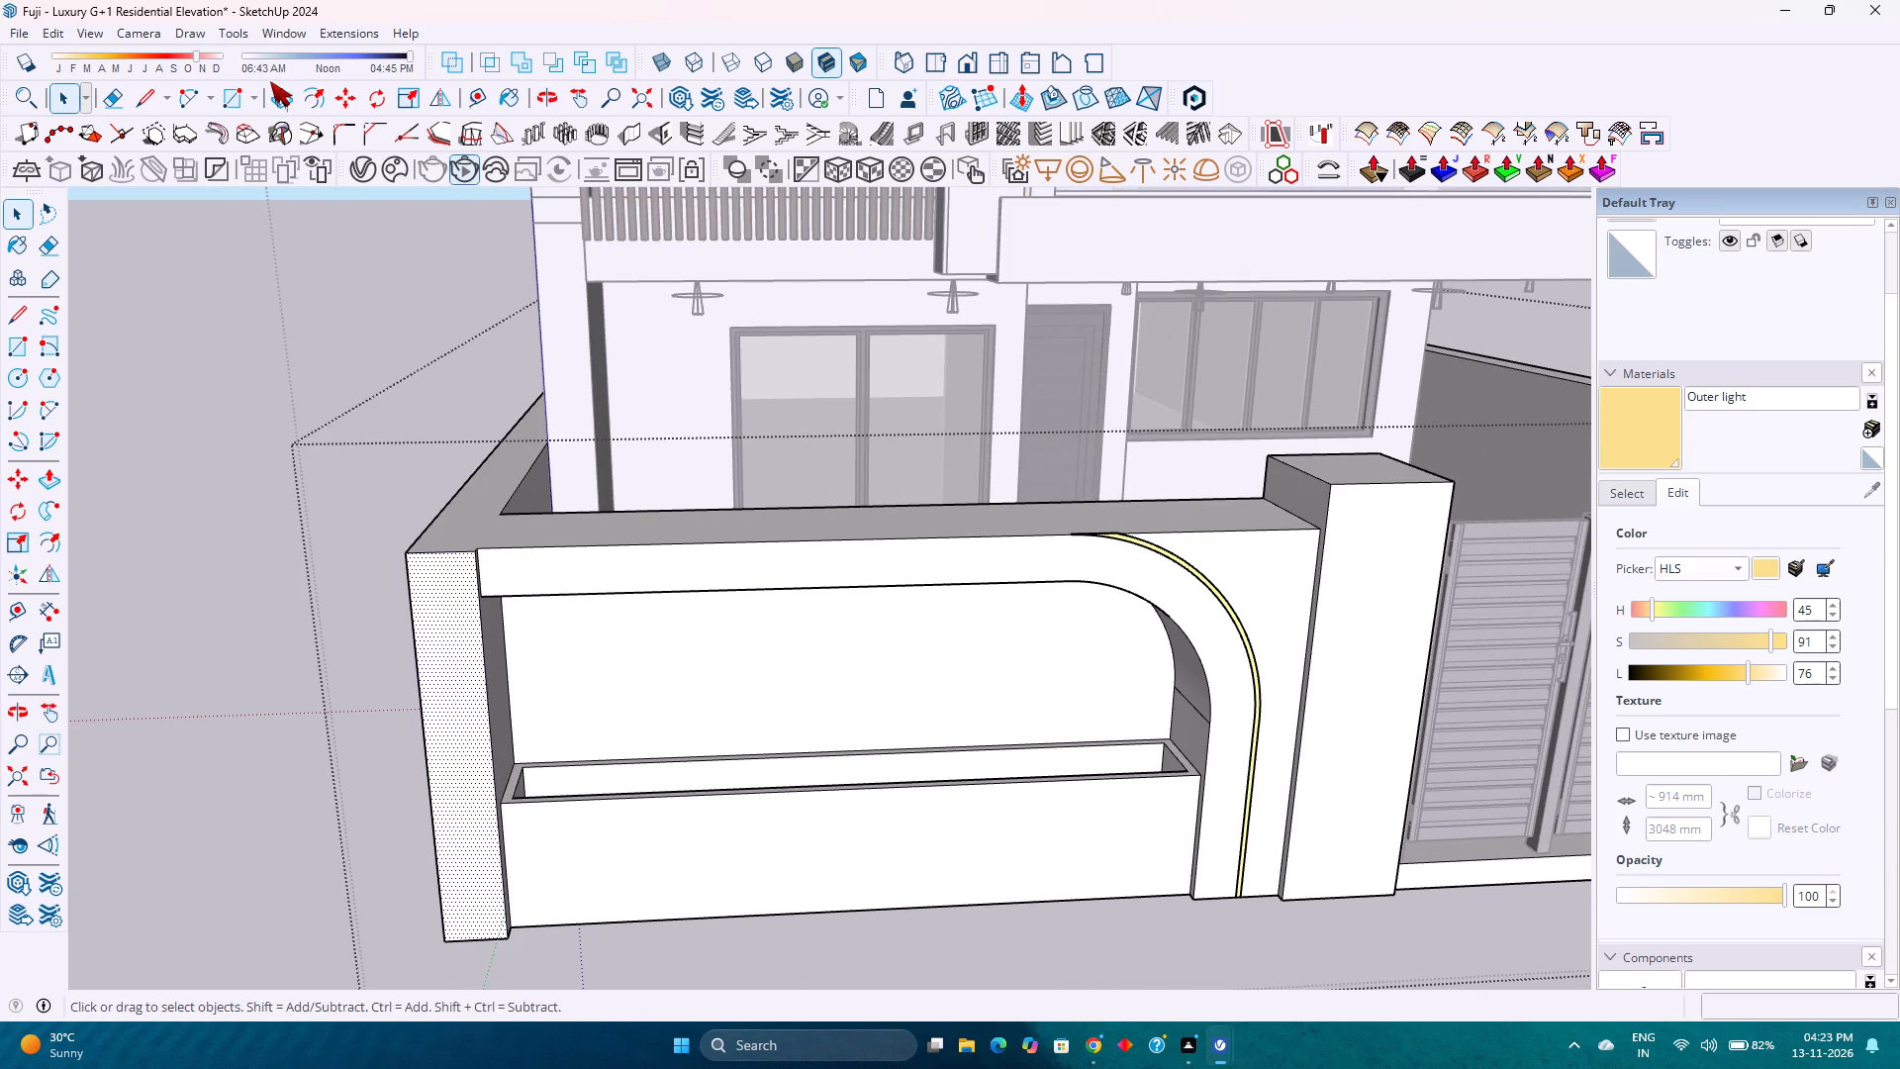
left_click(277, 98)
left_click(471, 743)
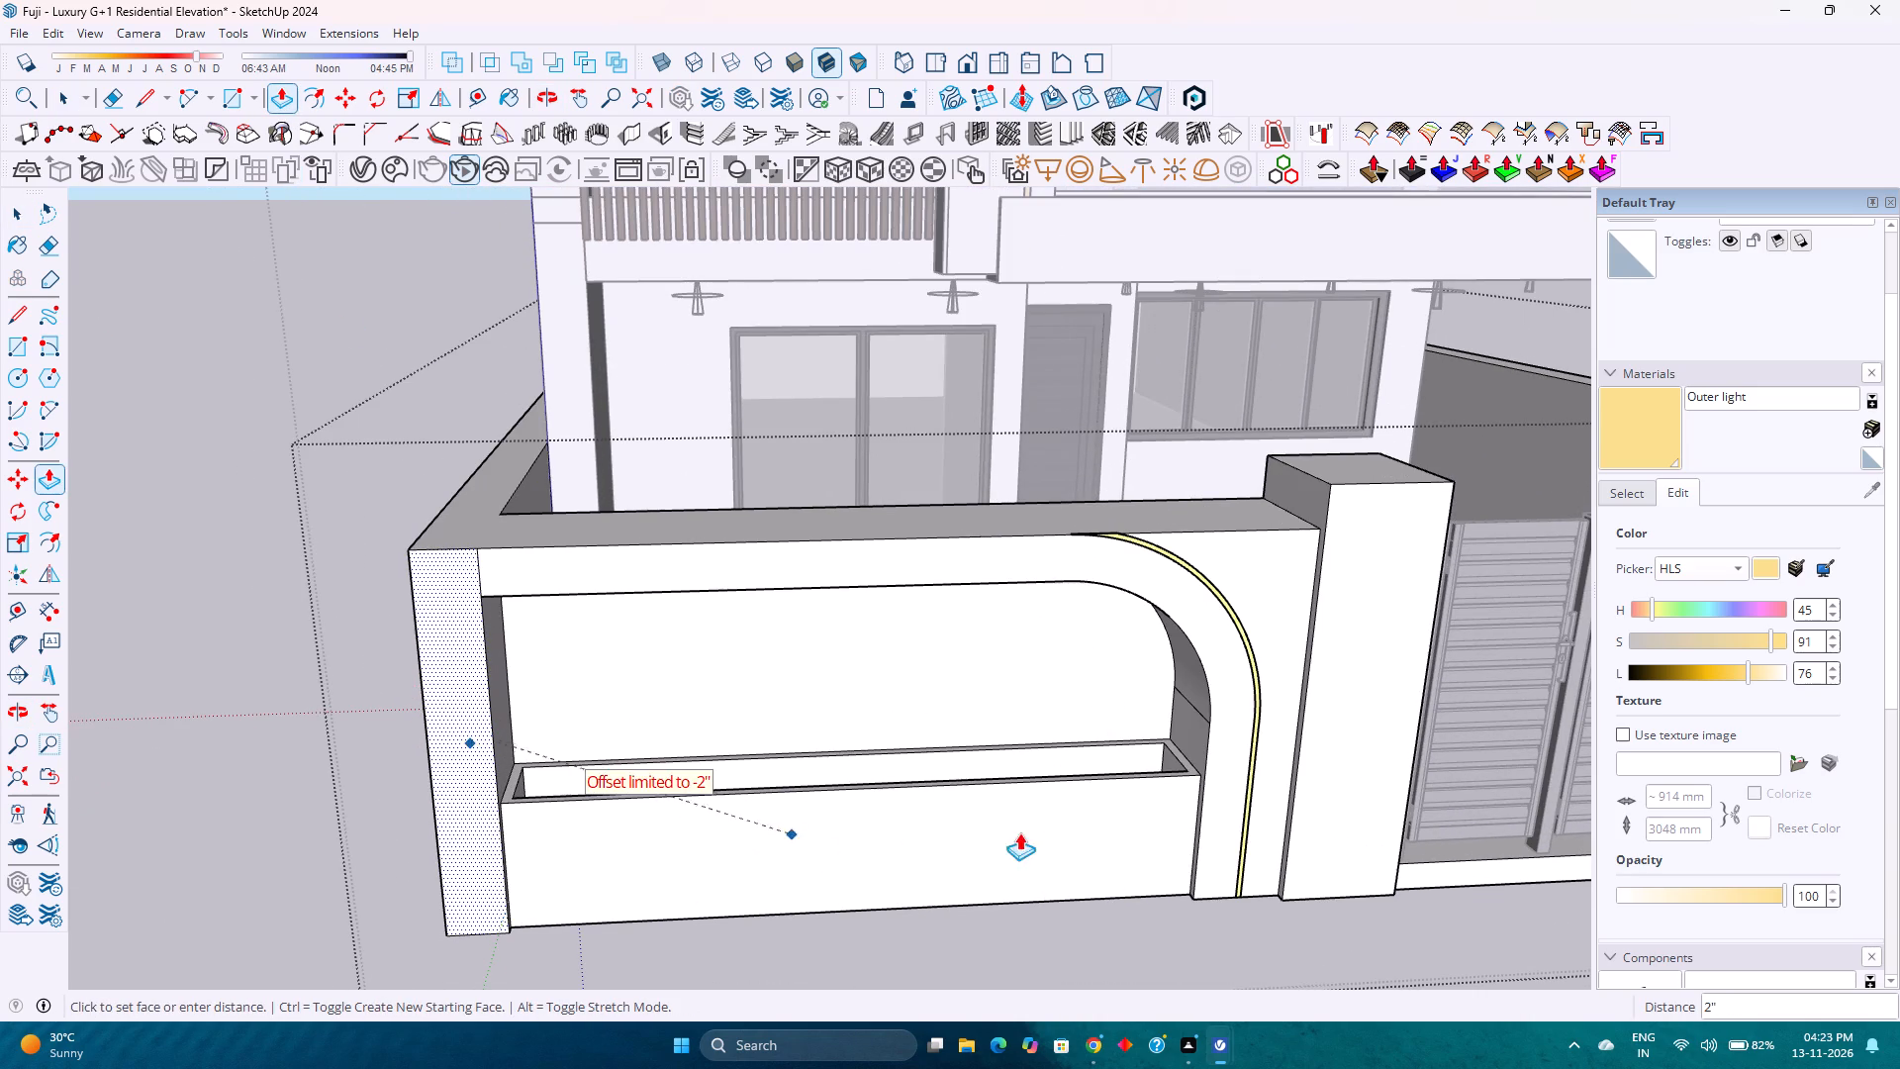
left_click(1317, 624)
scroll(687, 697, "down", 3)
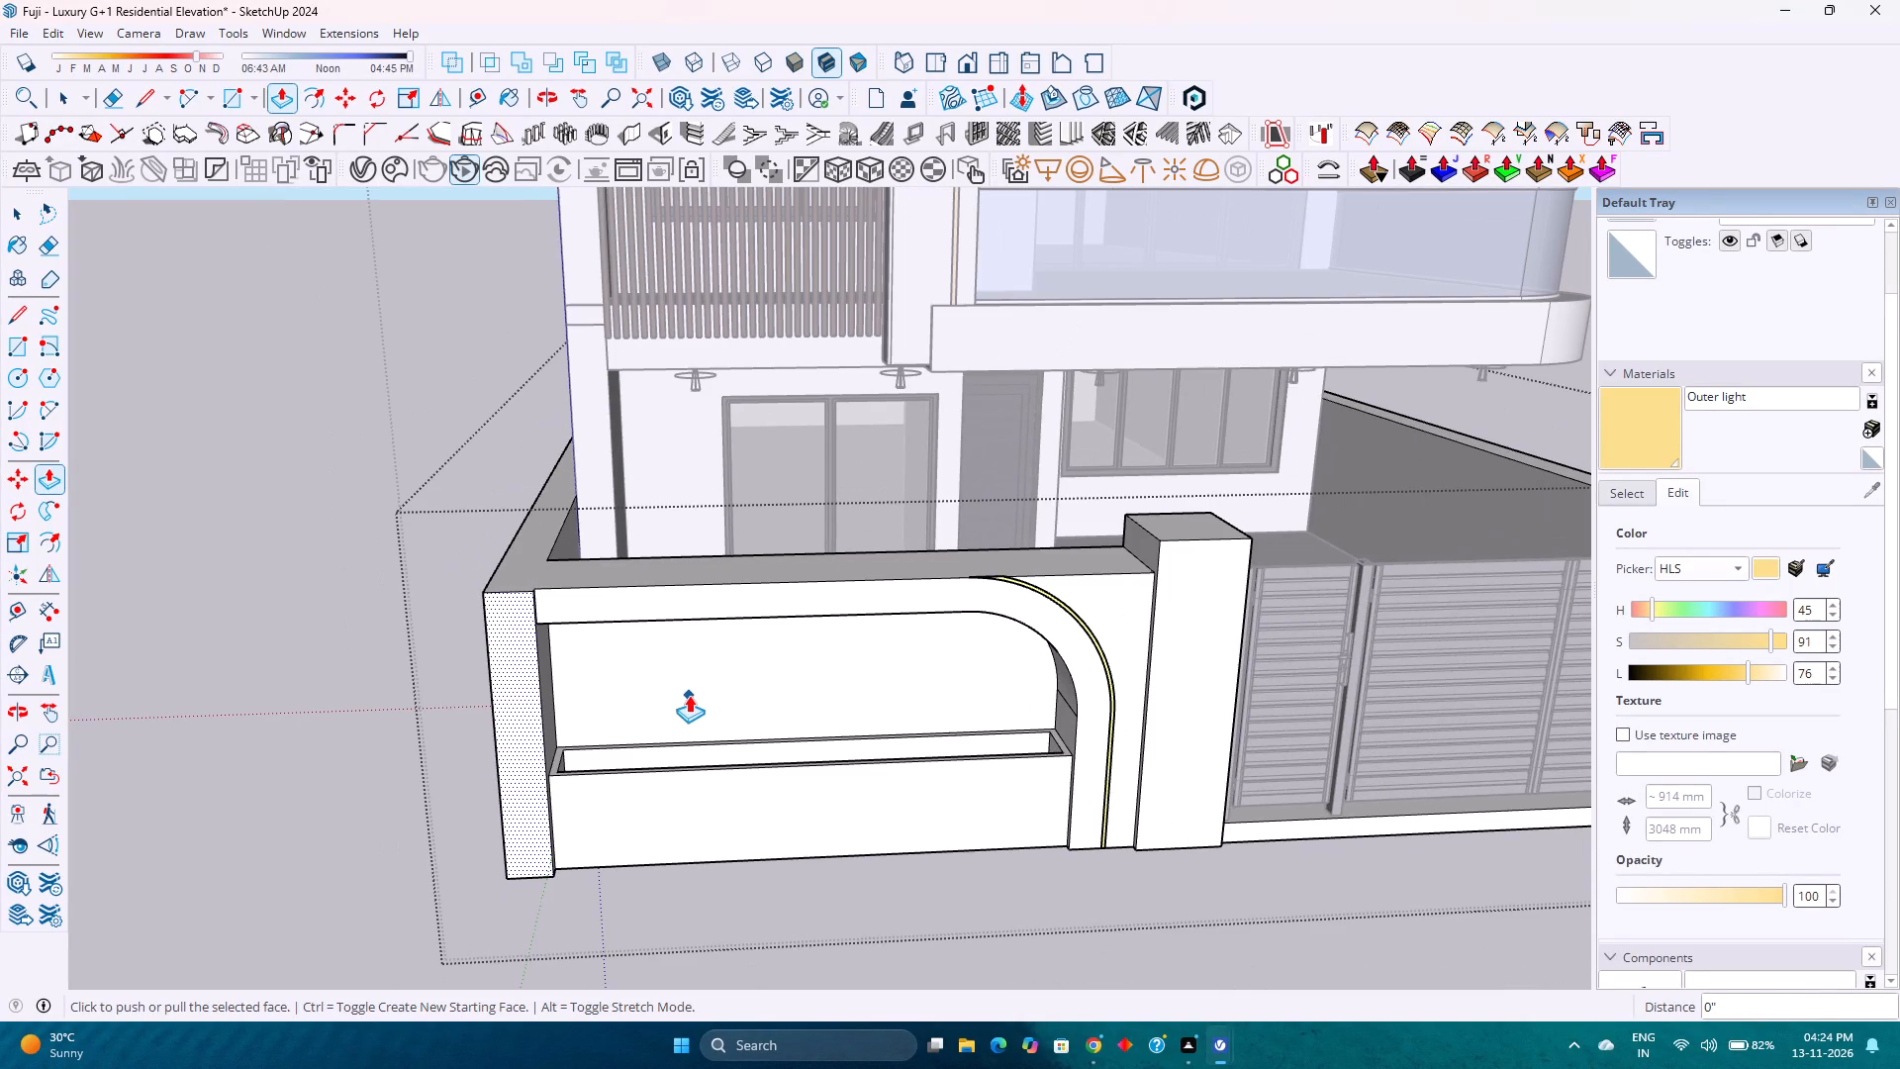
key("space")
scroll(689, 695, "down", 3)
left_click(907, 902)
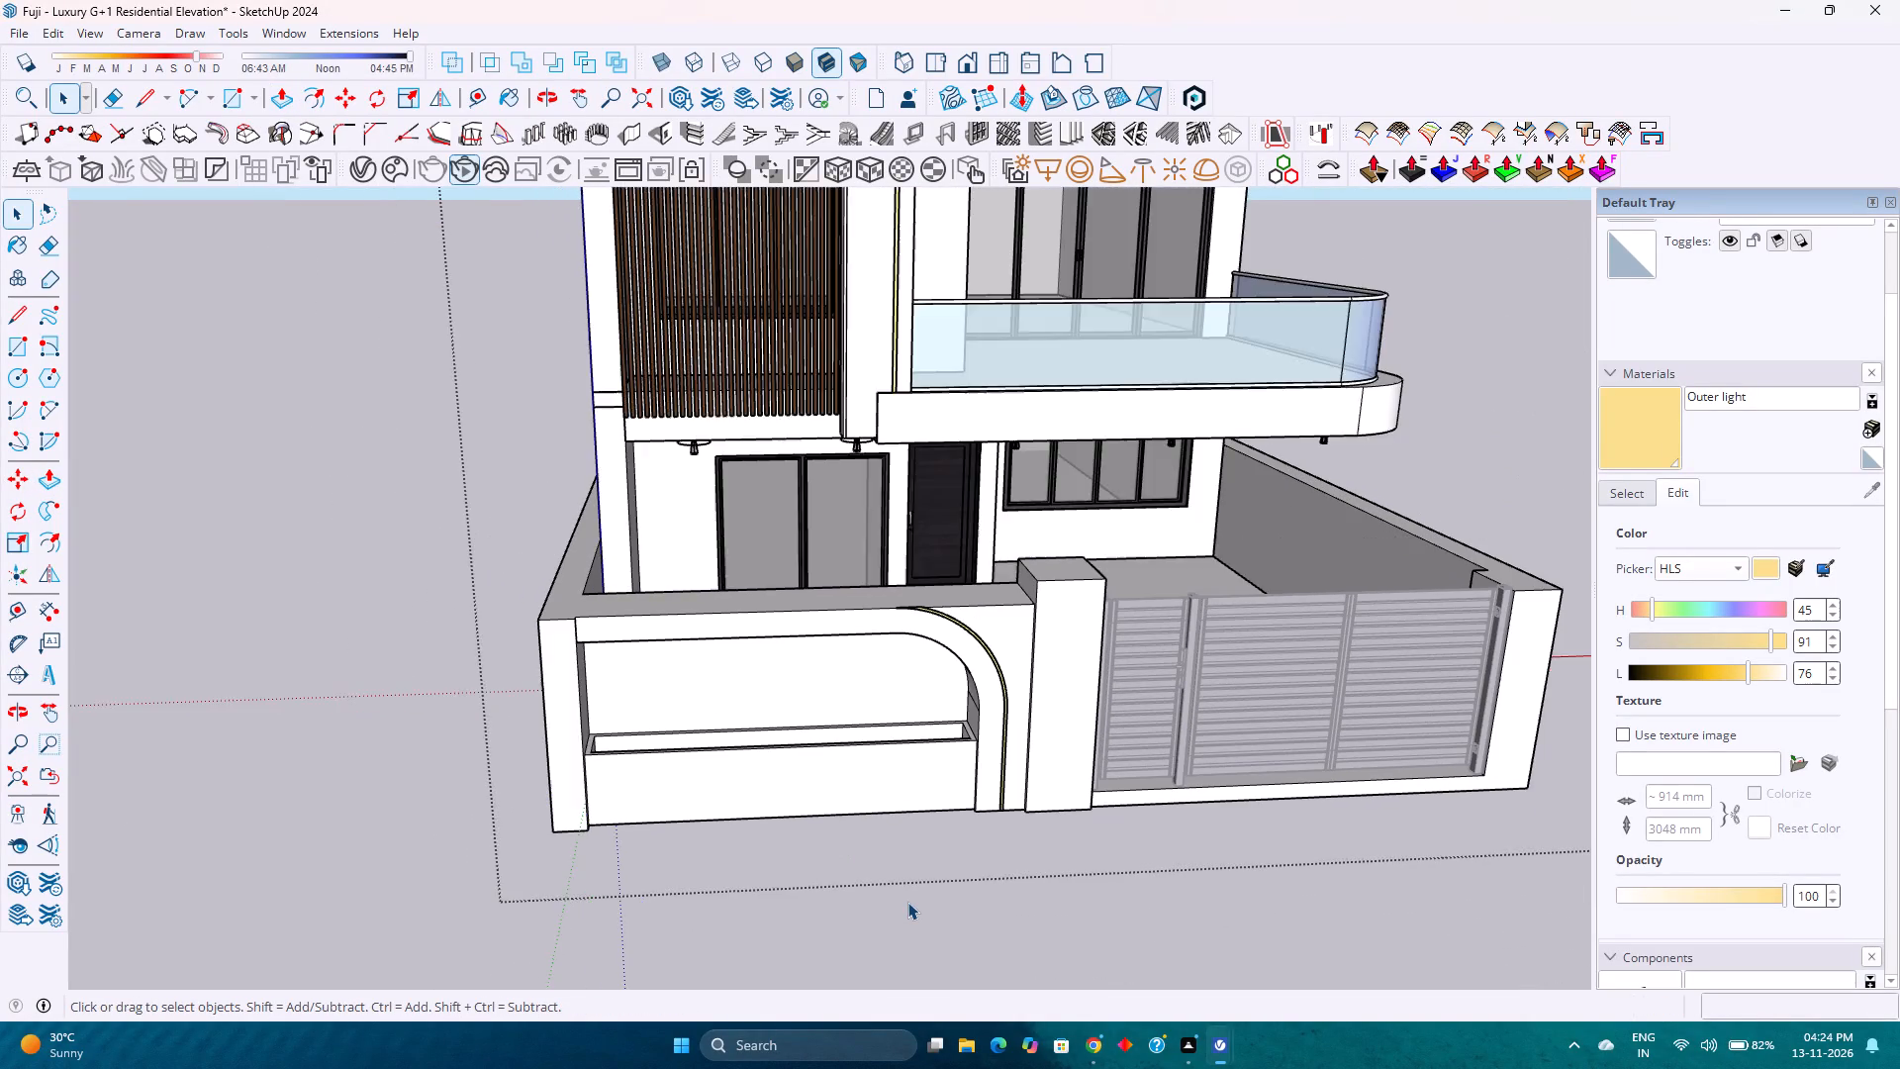
Cut the slatted gate from the model and paste it inside the compound wall group.
scroll(896, 889, "down", 4)
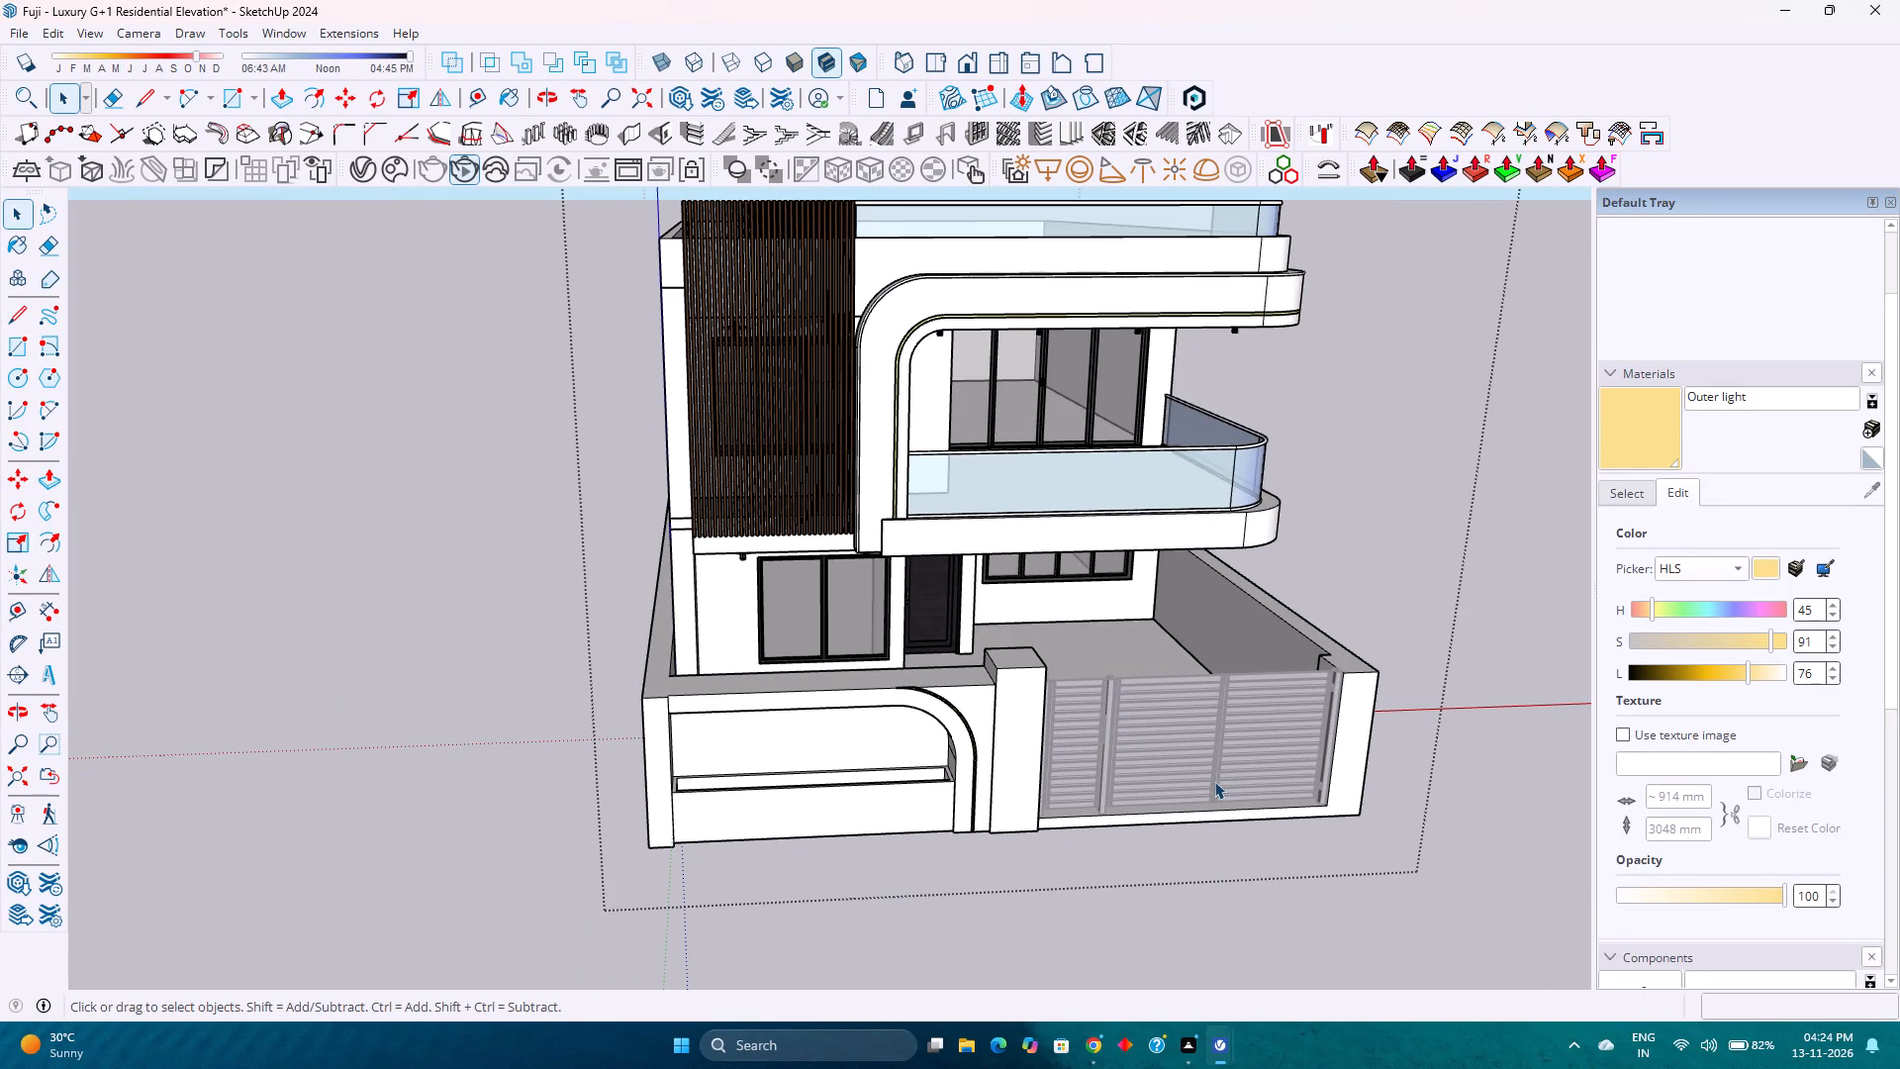
left_click(1214, 781)
left_click(1249, 910)
left_click(1193, 767)
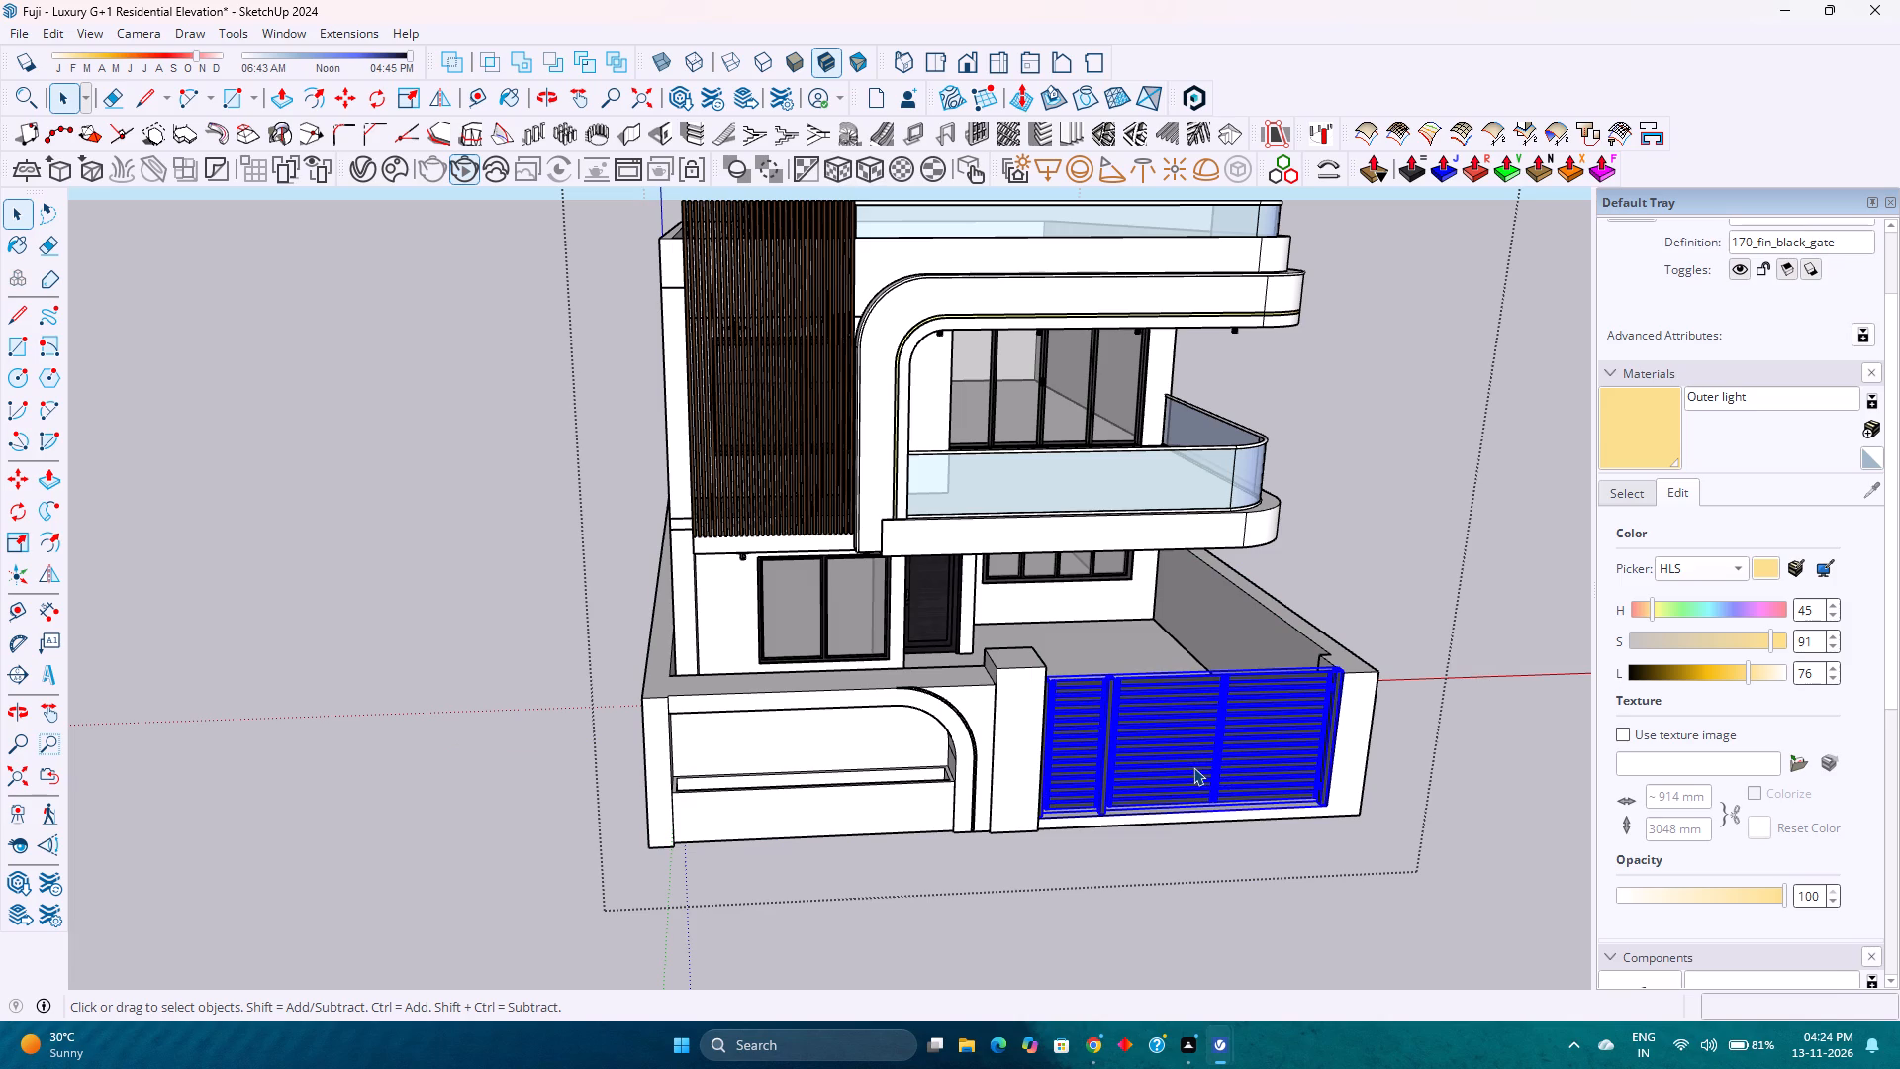
key("ctrl+x")
left_click(1209, 910)
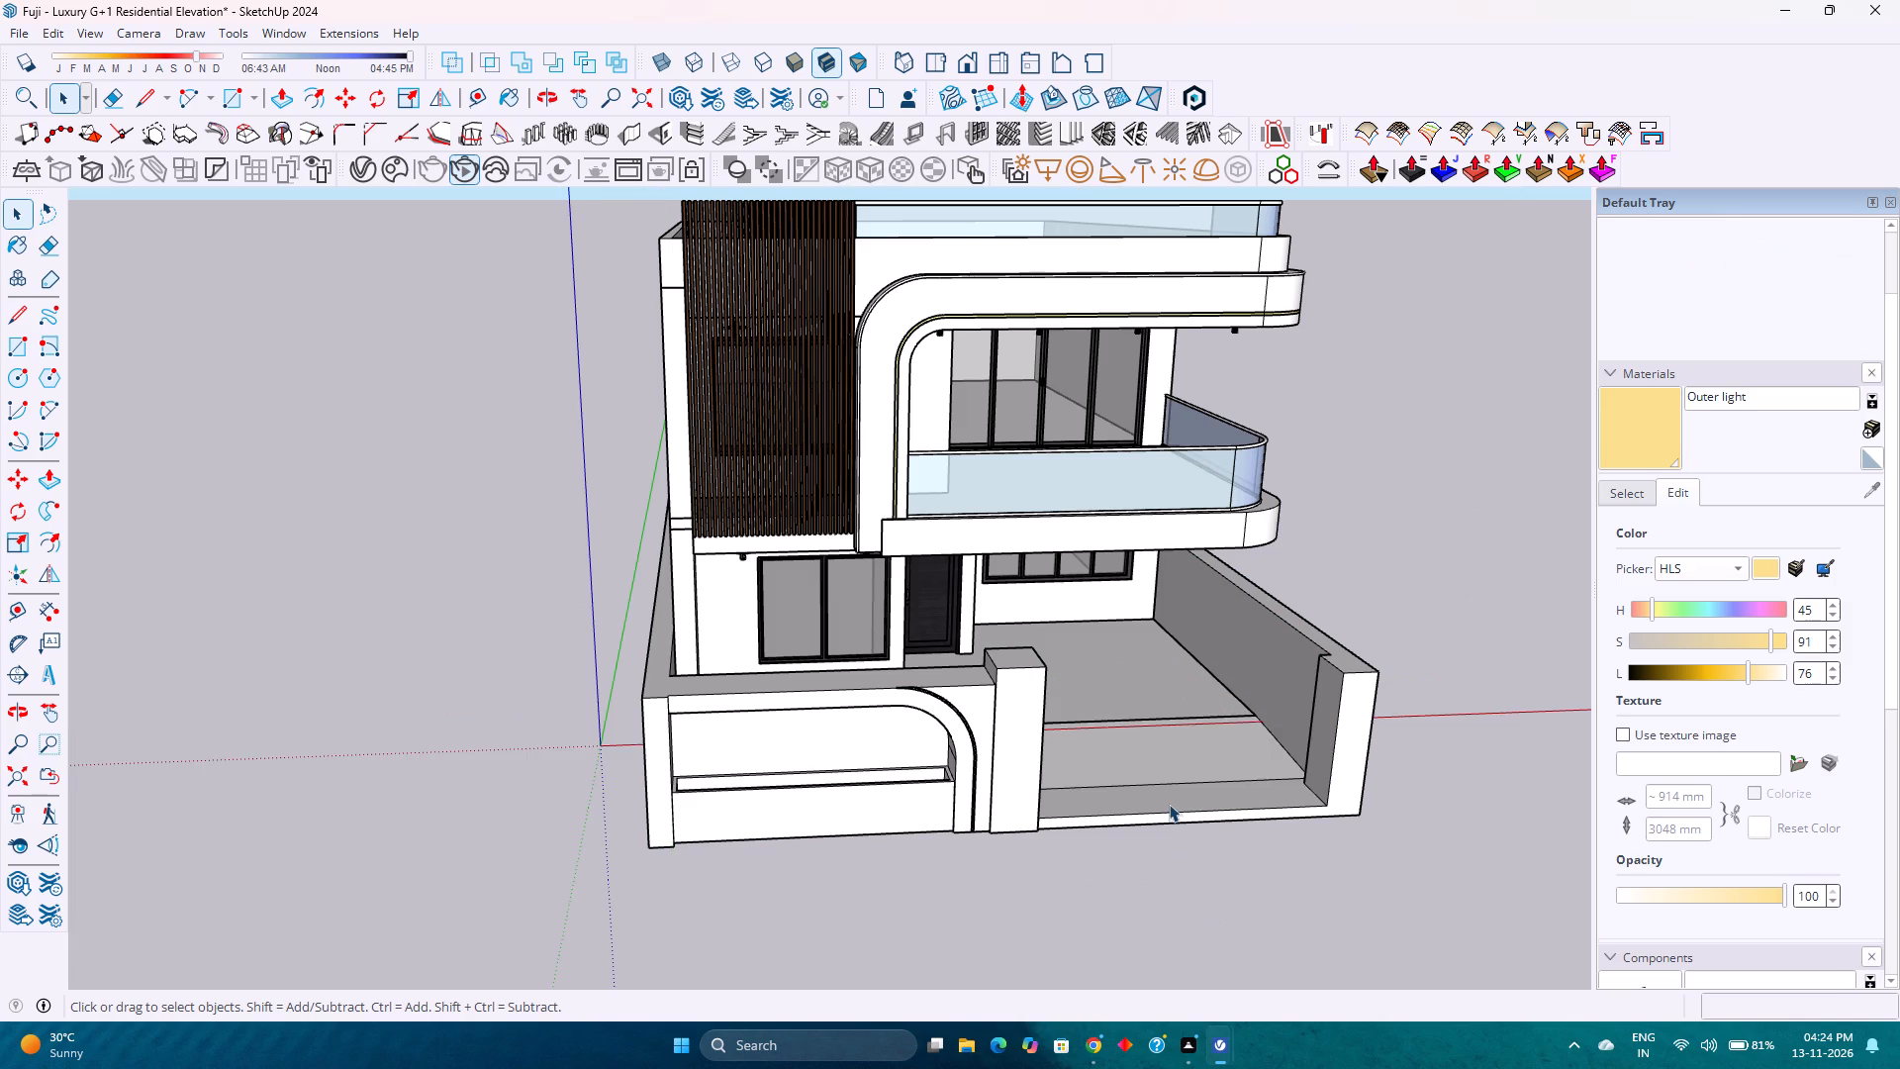
triple_click(1169, 803)
left_click(1169, 803)
left_click(1169, 803)
left_click(1169, 803)
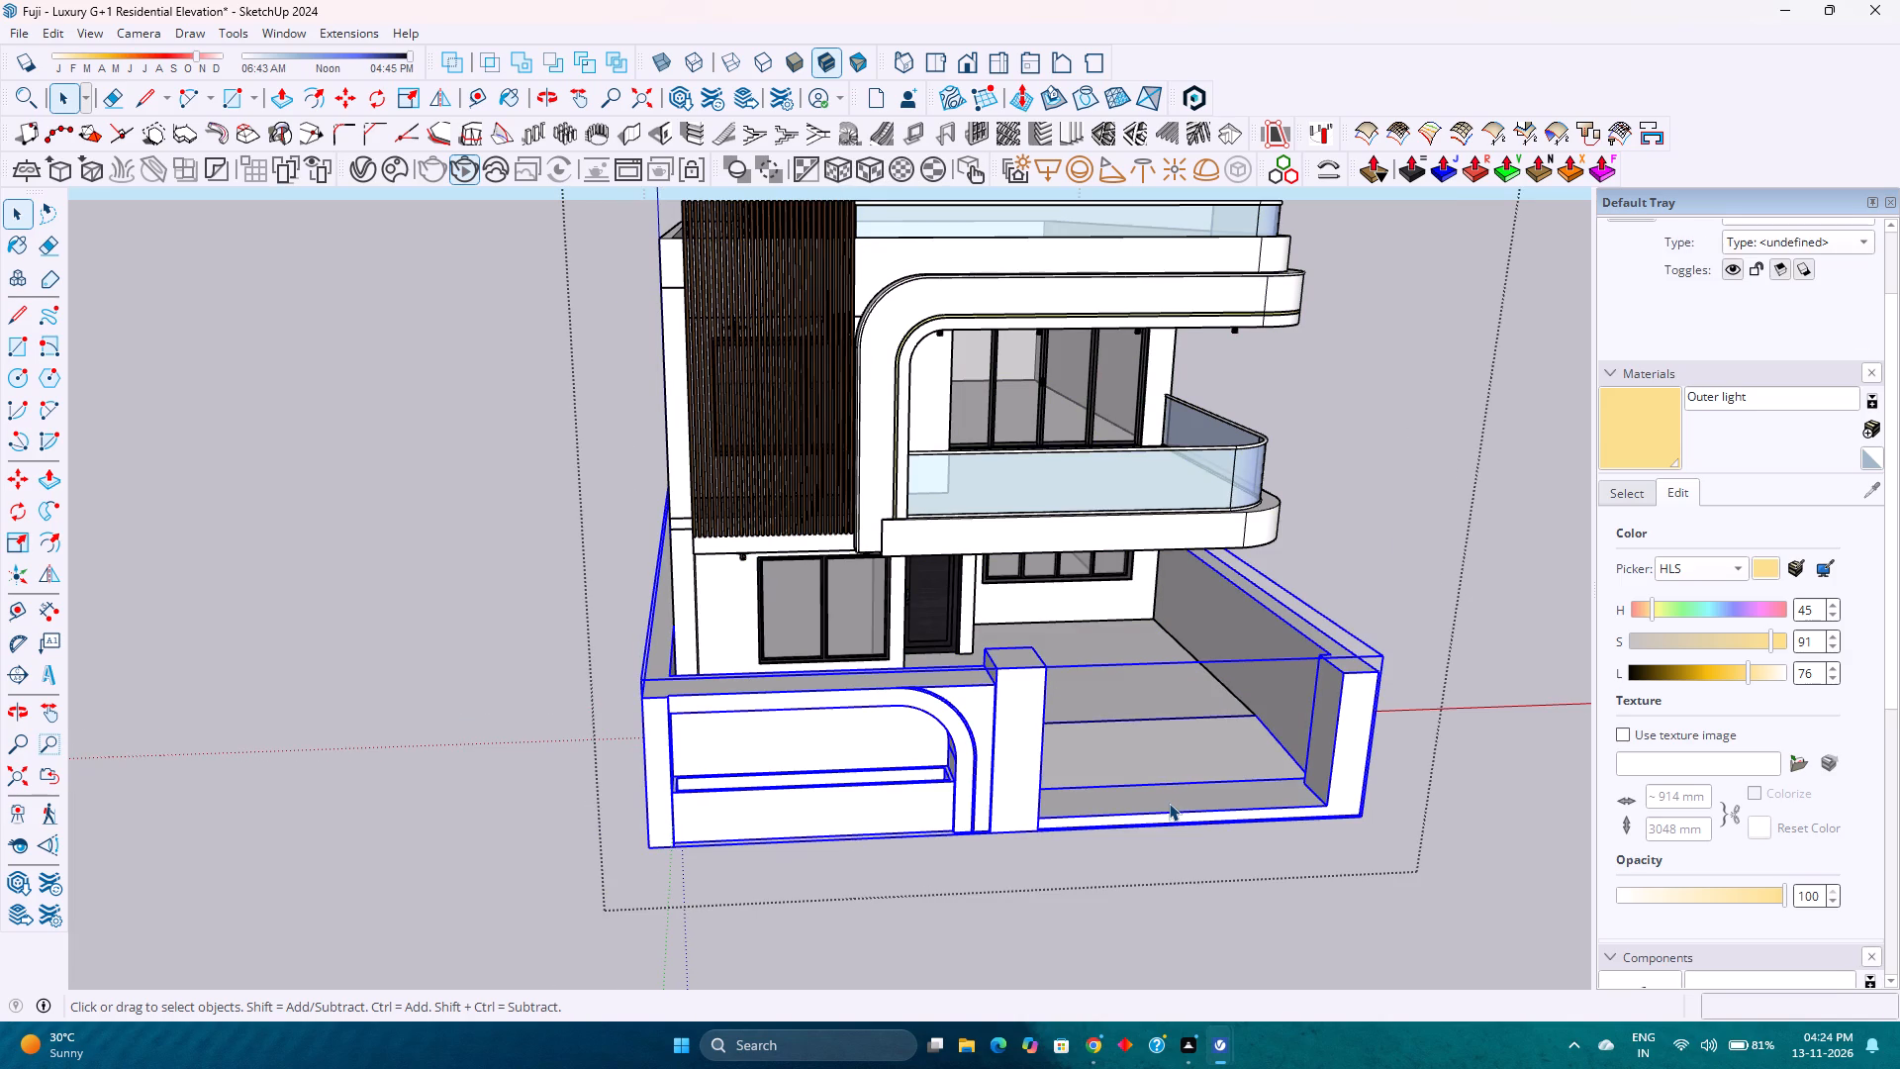
left_click(1169, 803)
key("ctrl+v")
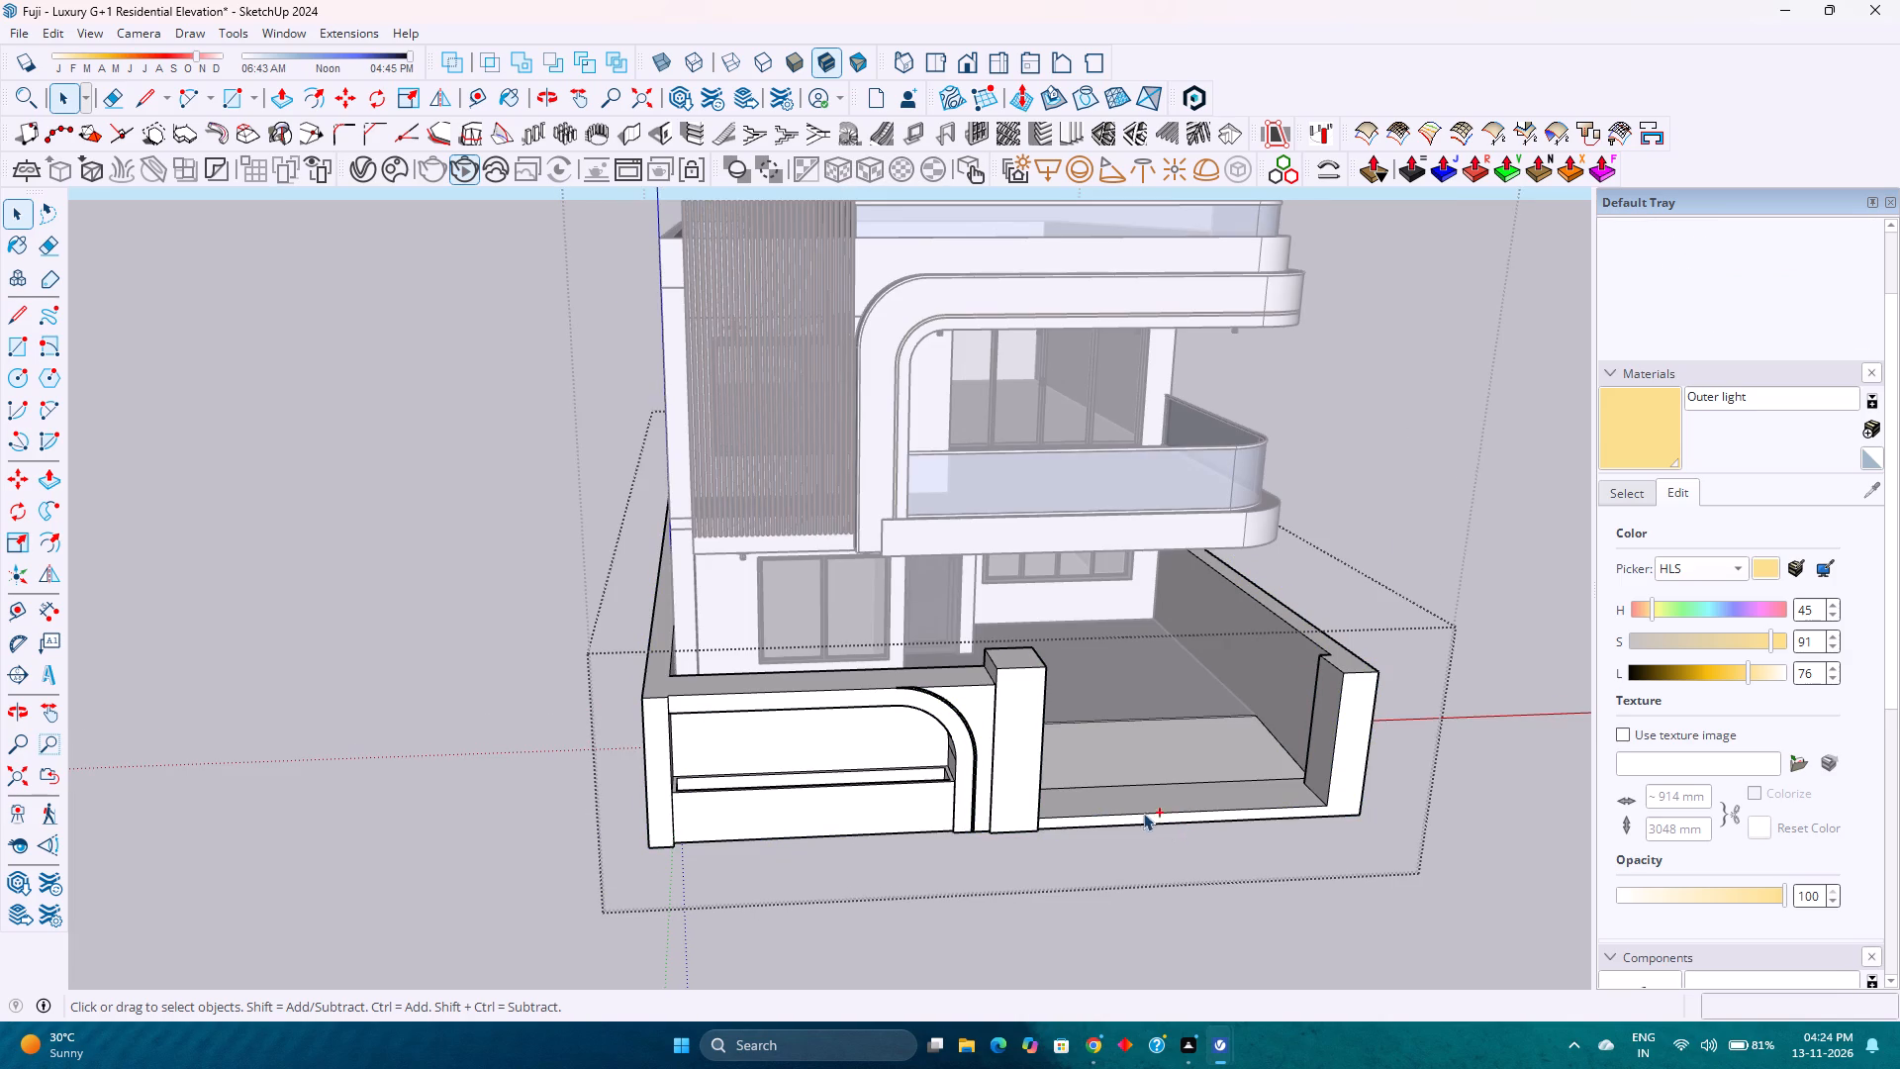
double_click(1195, 796)
Move the pasted gate close in front of the compound wall's gate opening.
left_click(1305, 406)
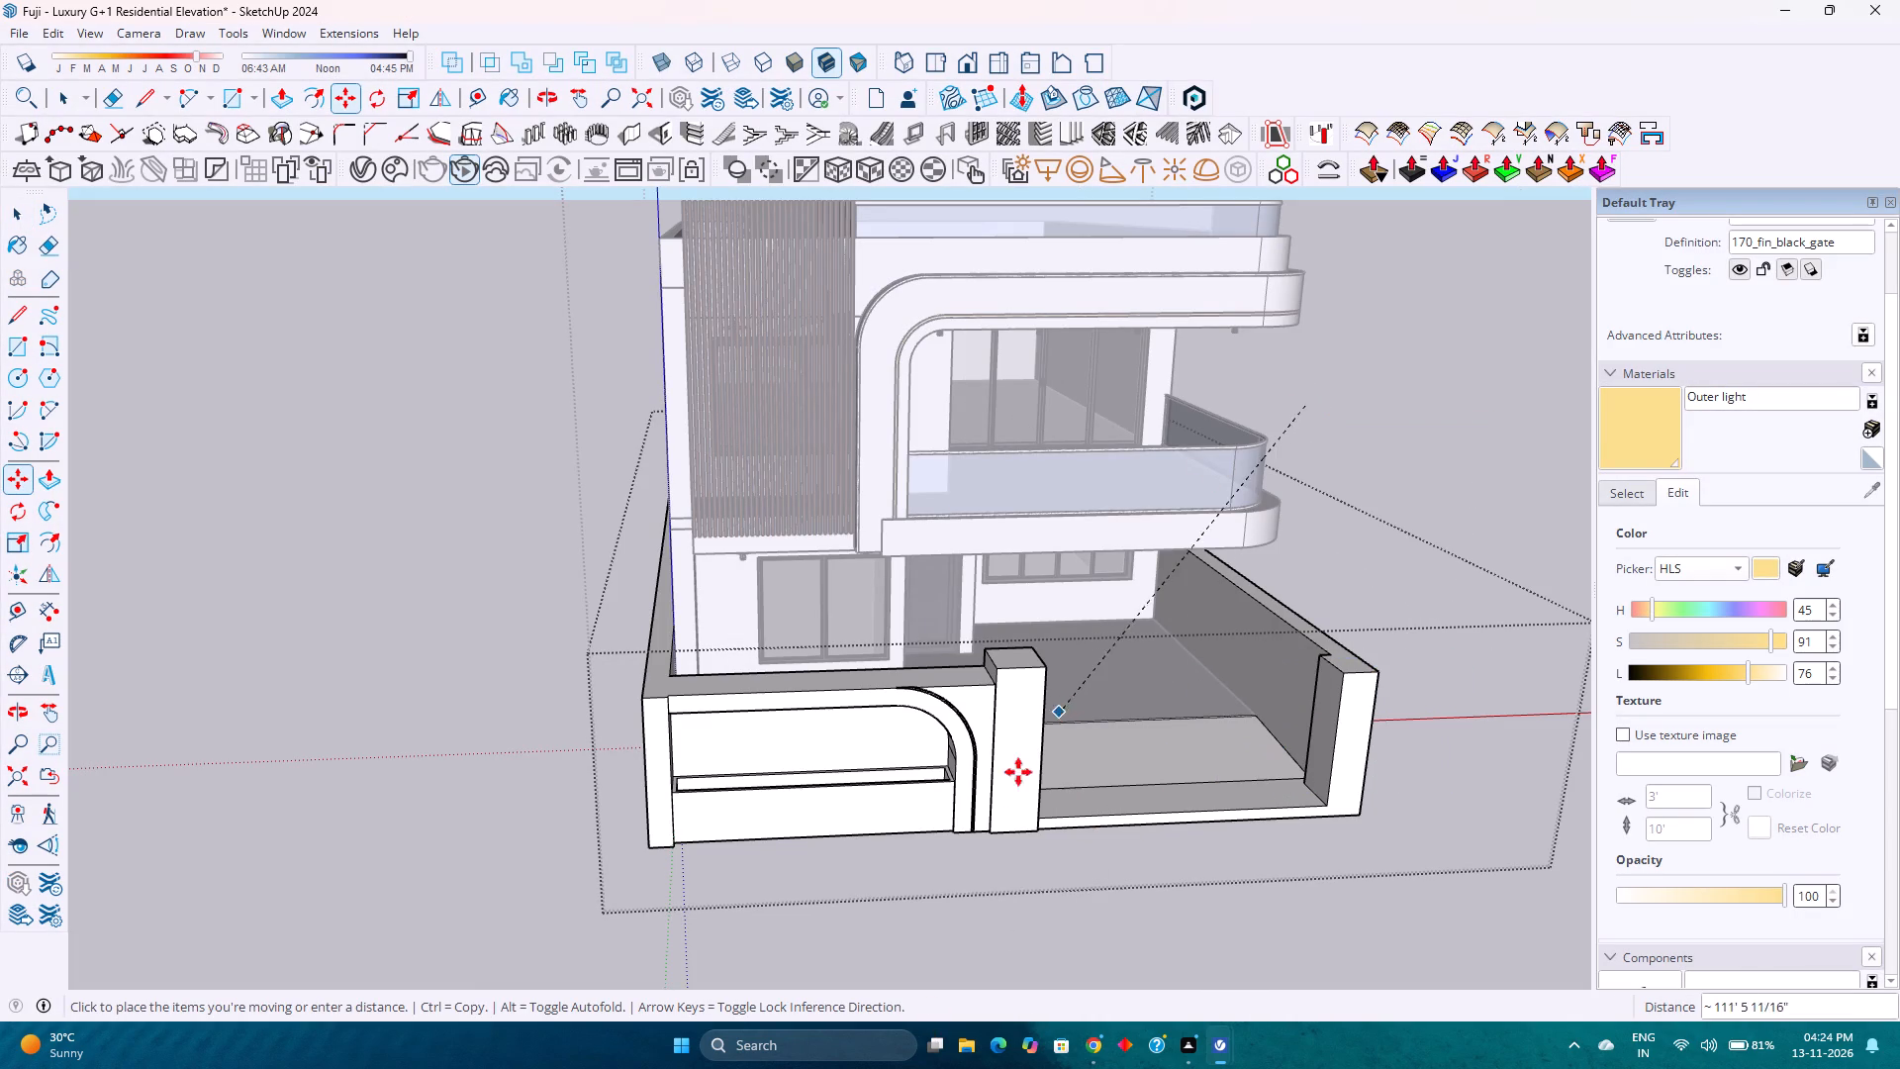
scroll(1069, 760, "down", 15)
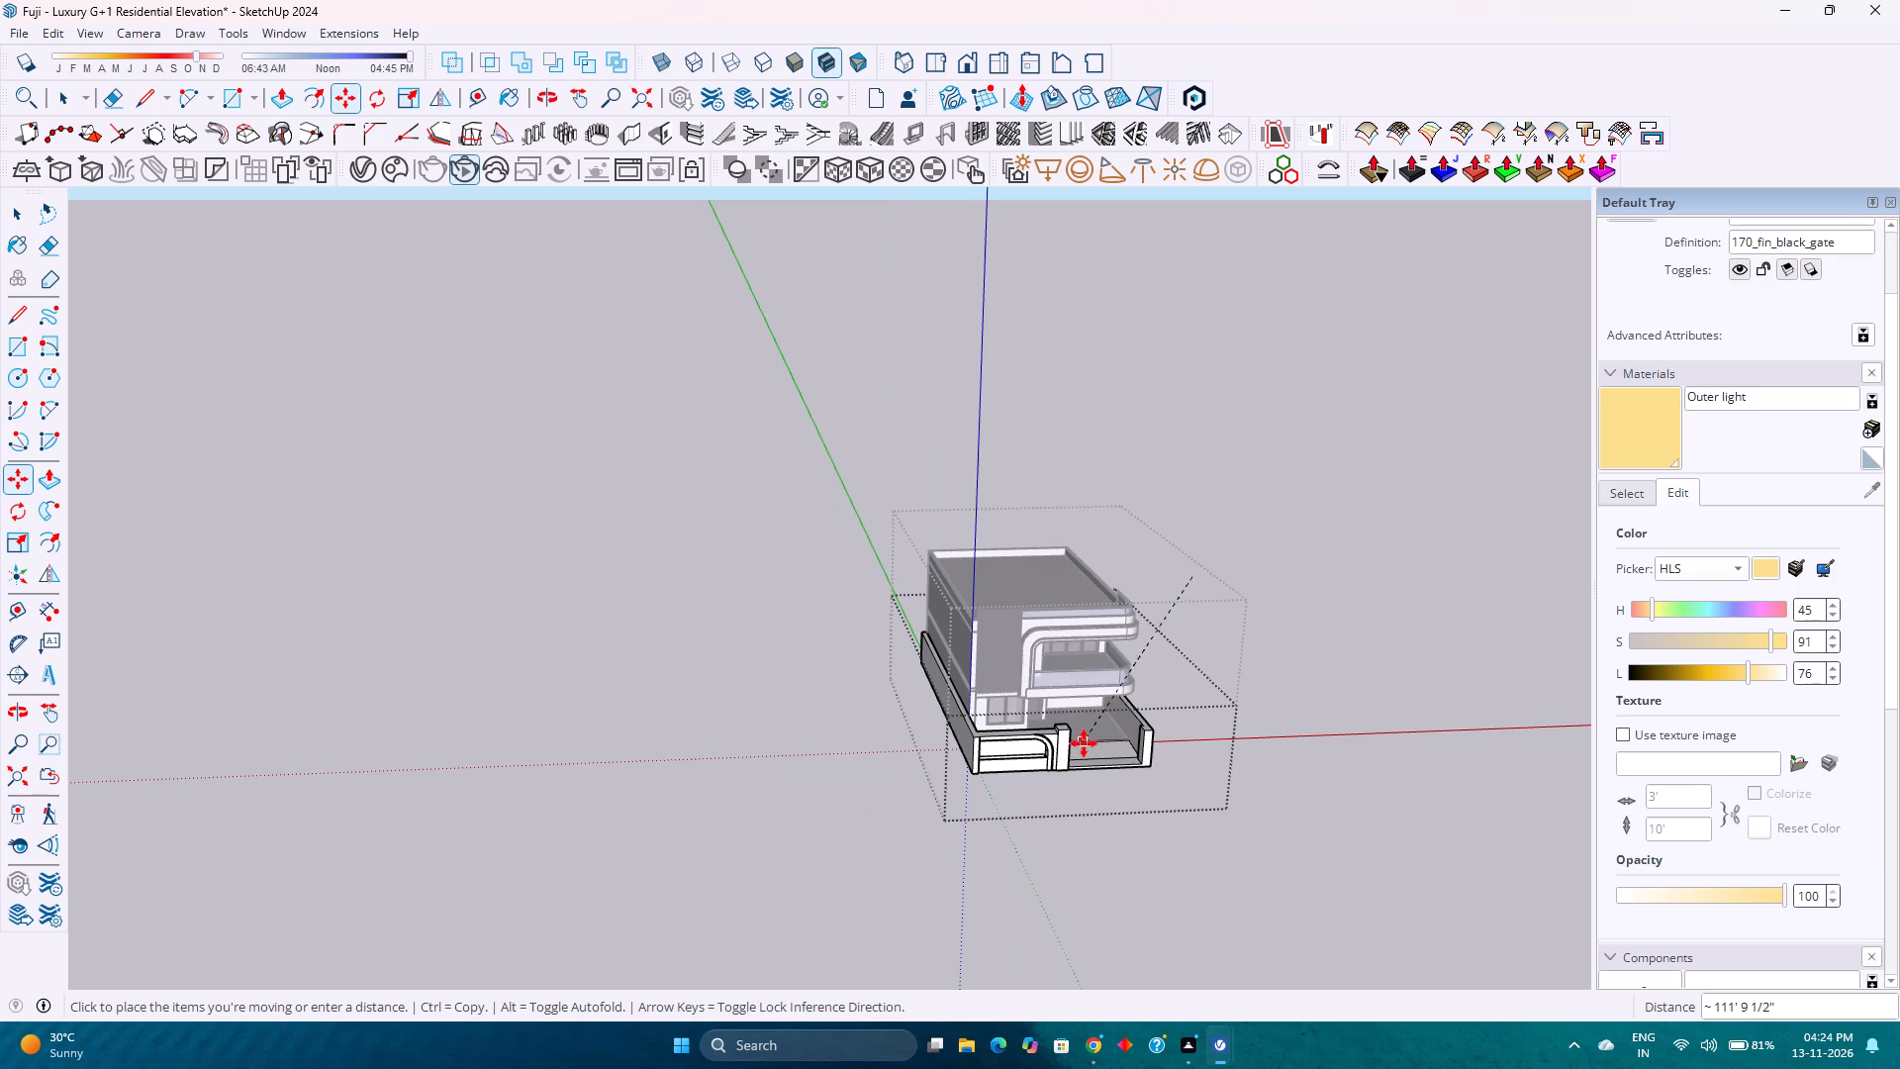
scroll(1102, 578, "down", 2)
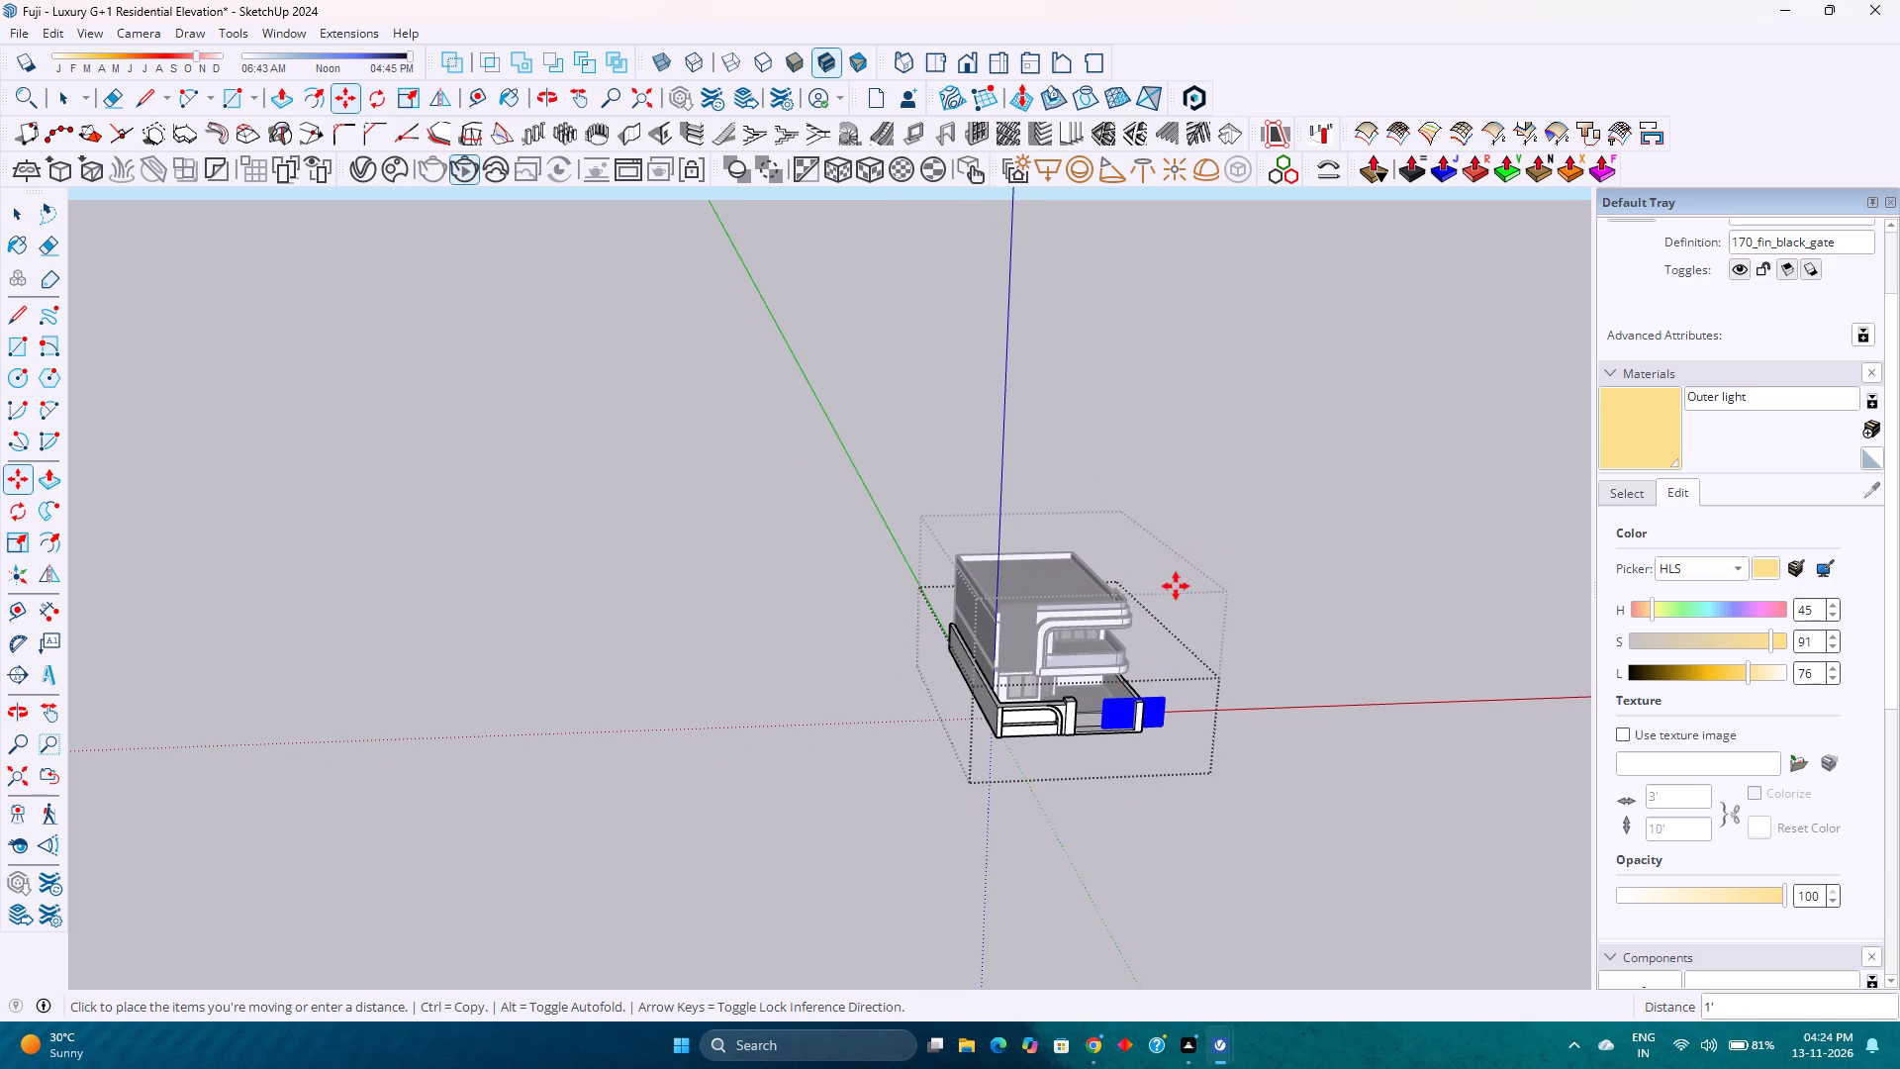
left_click(1158, 596)
Move the gate by its lower corner into the opening, snapping it against the entrance pillar at the wall's base strip.
scroll(1046, 787, "up", 5)
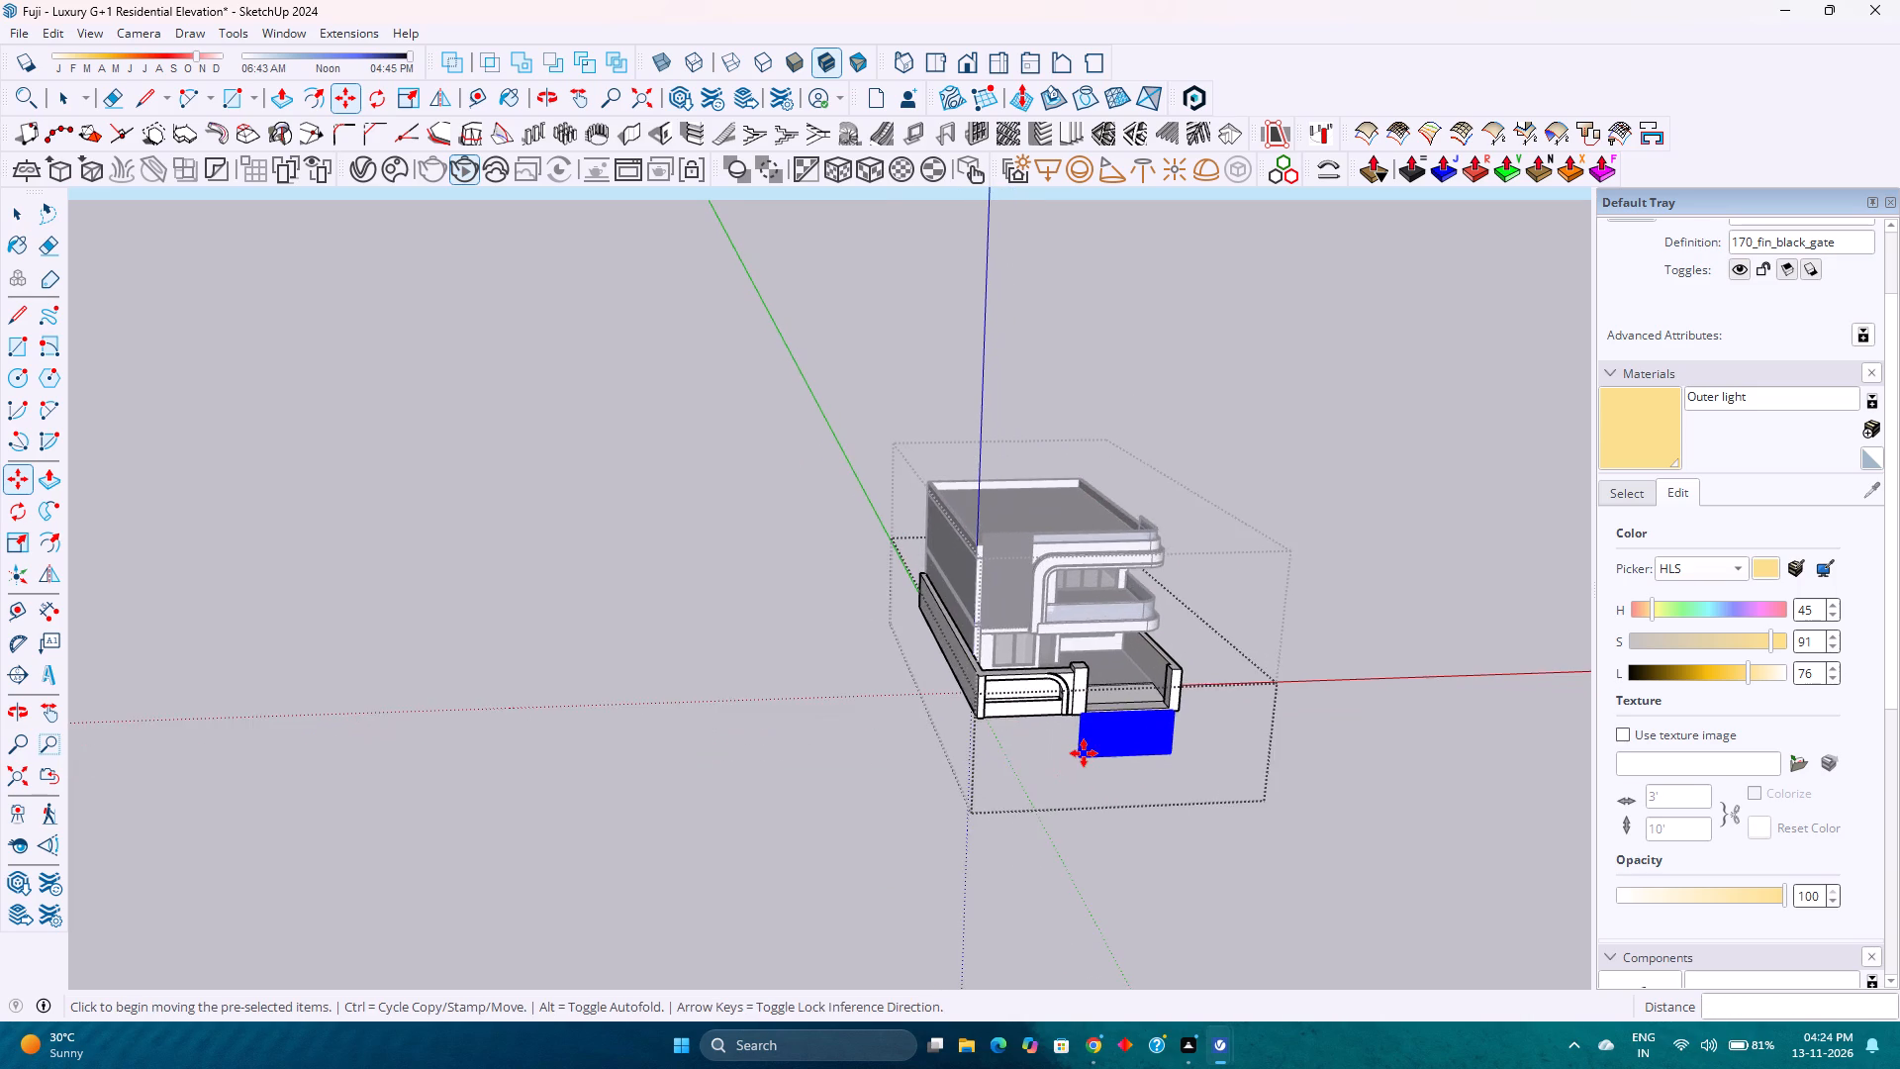
scroll(1084, 753, "up", 20)
scroll(1084, 753, "up", 6)
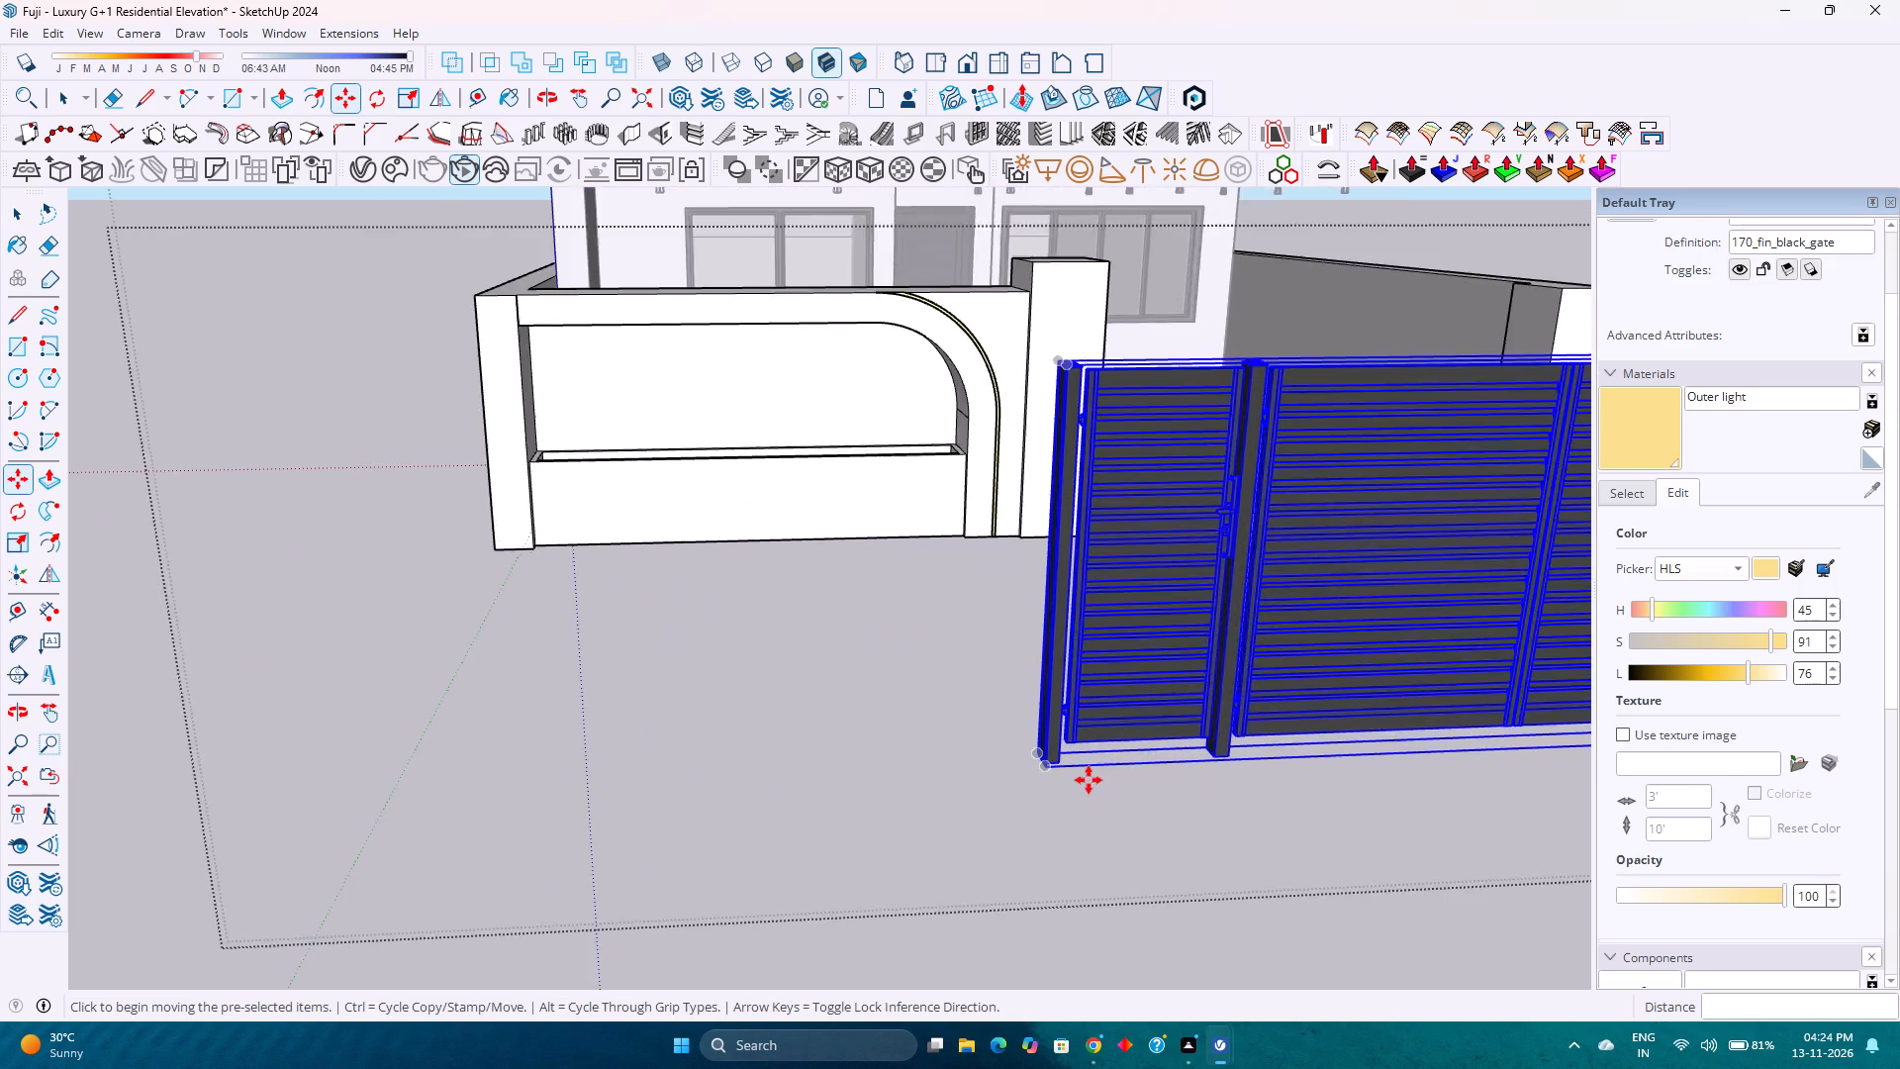
scroll(1089, 780, "up", 5)
left_click(1026, 766)
middle_click_drag(1068, 640, 992, 827)
middle_click(992, 827)
scroll(991, 813, "down", 11)
scroll(928, 942, "up", 8)
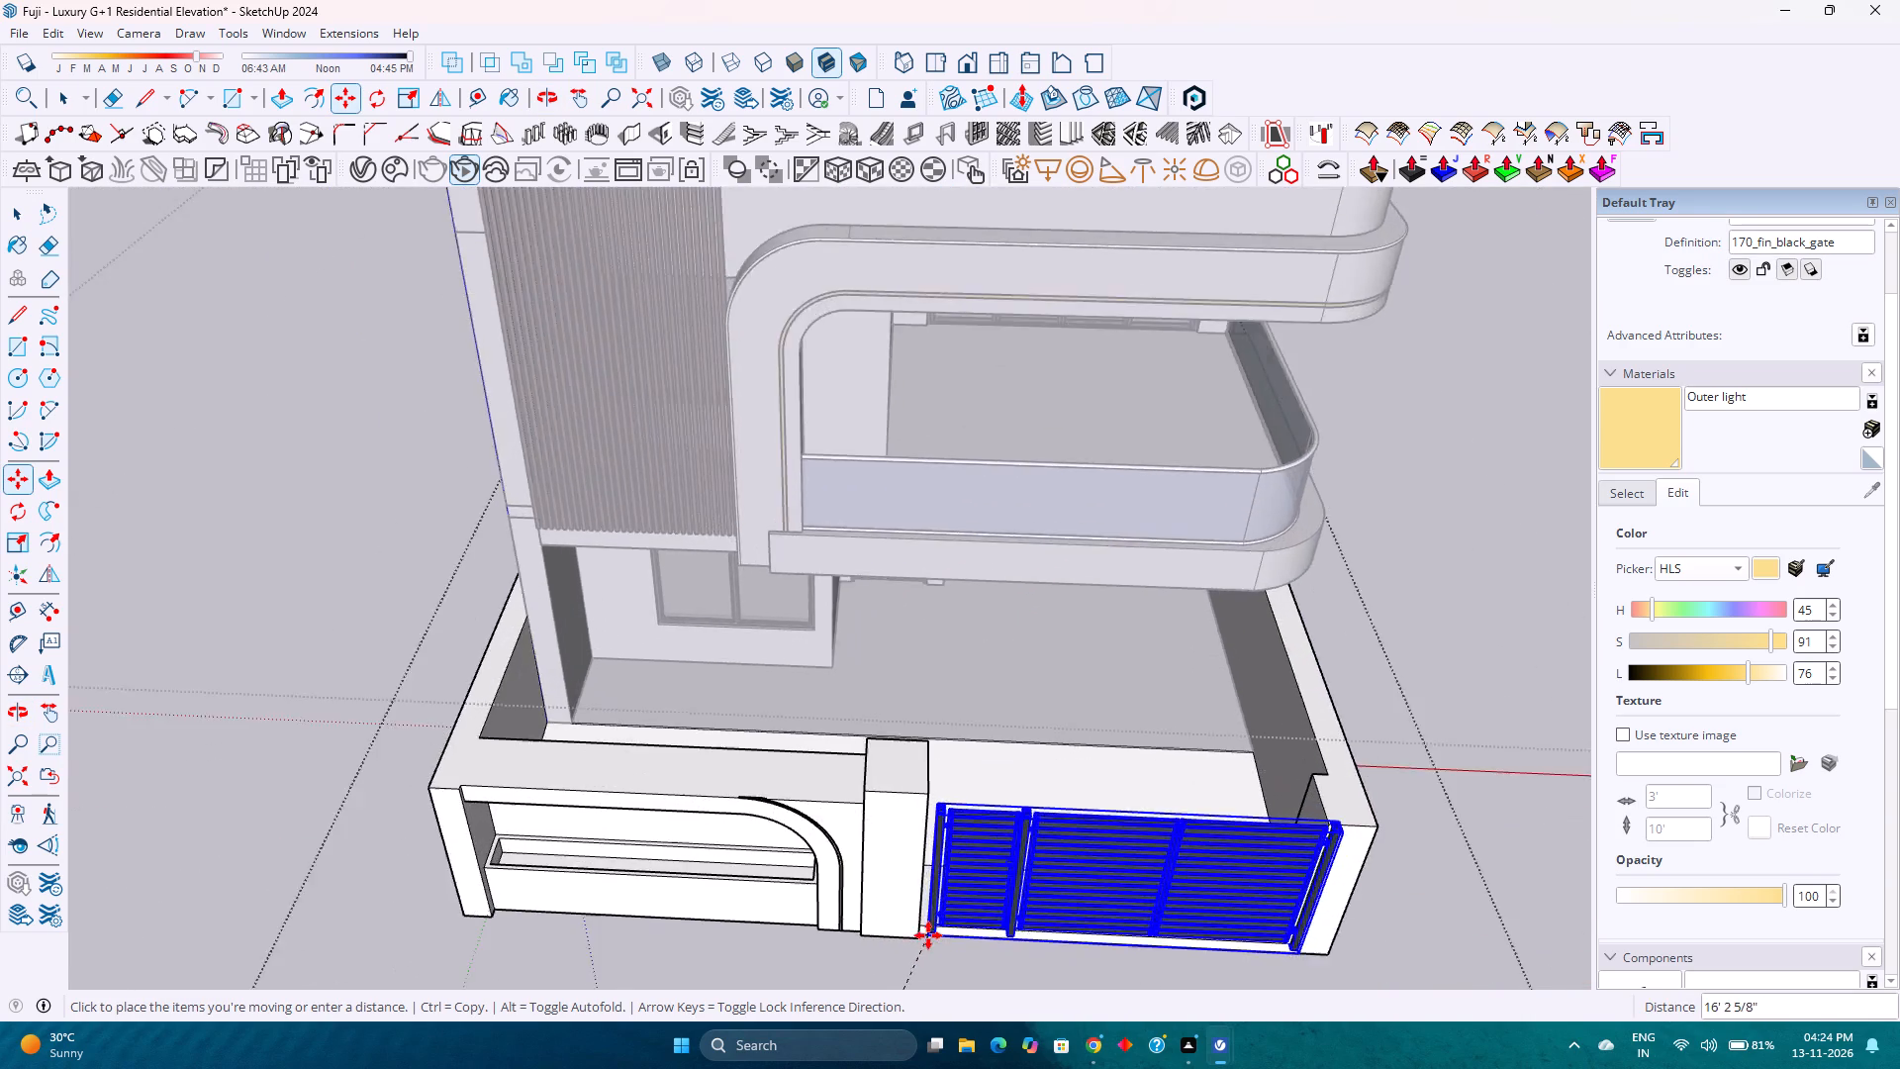
scroll(928, 935, "up", 15)
middle_click_drag(936, 922, 793, 884)
middle_click(793, 884)
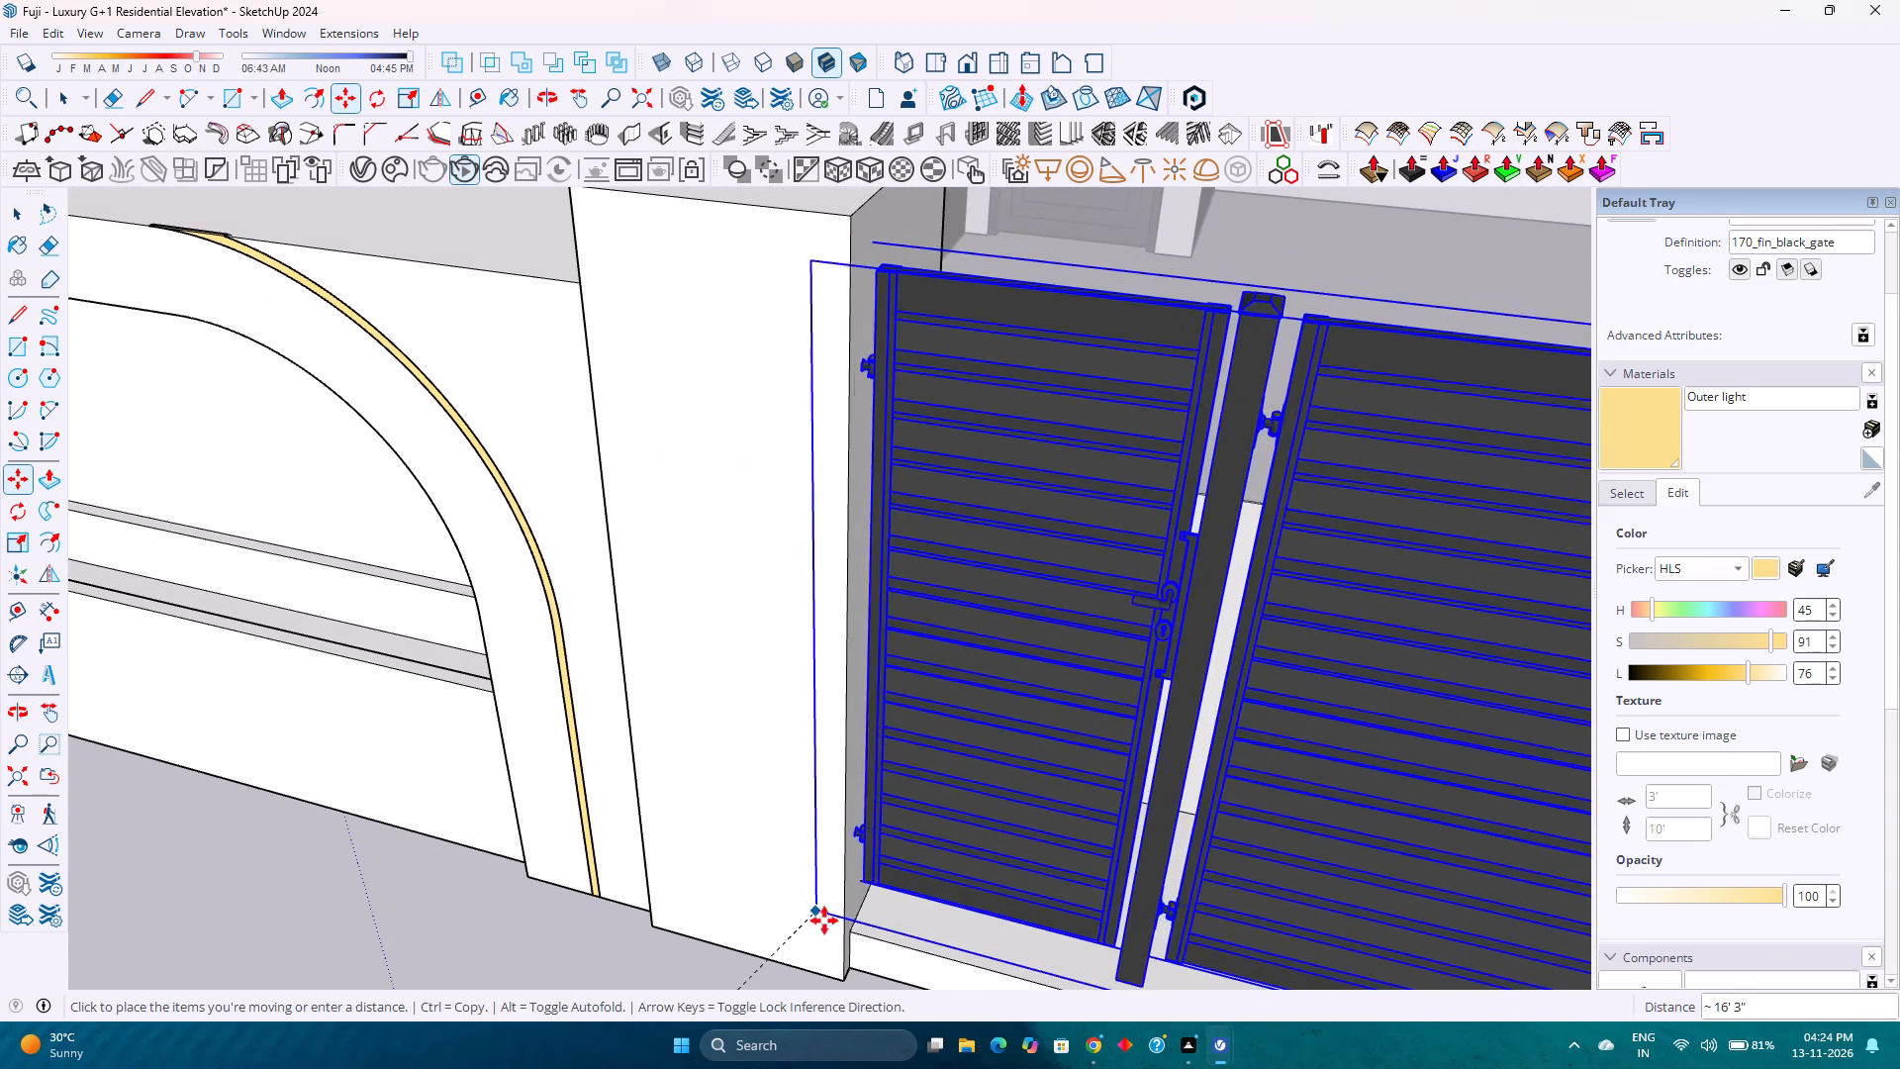
left_click(852, 932)
Examine the repositioned gate's fit between the entrance pillar and the far end pier from several angles.
scroll(897, 835, "down", 7)
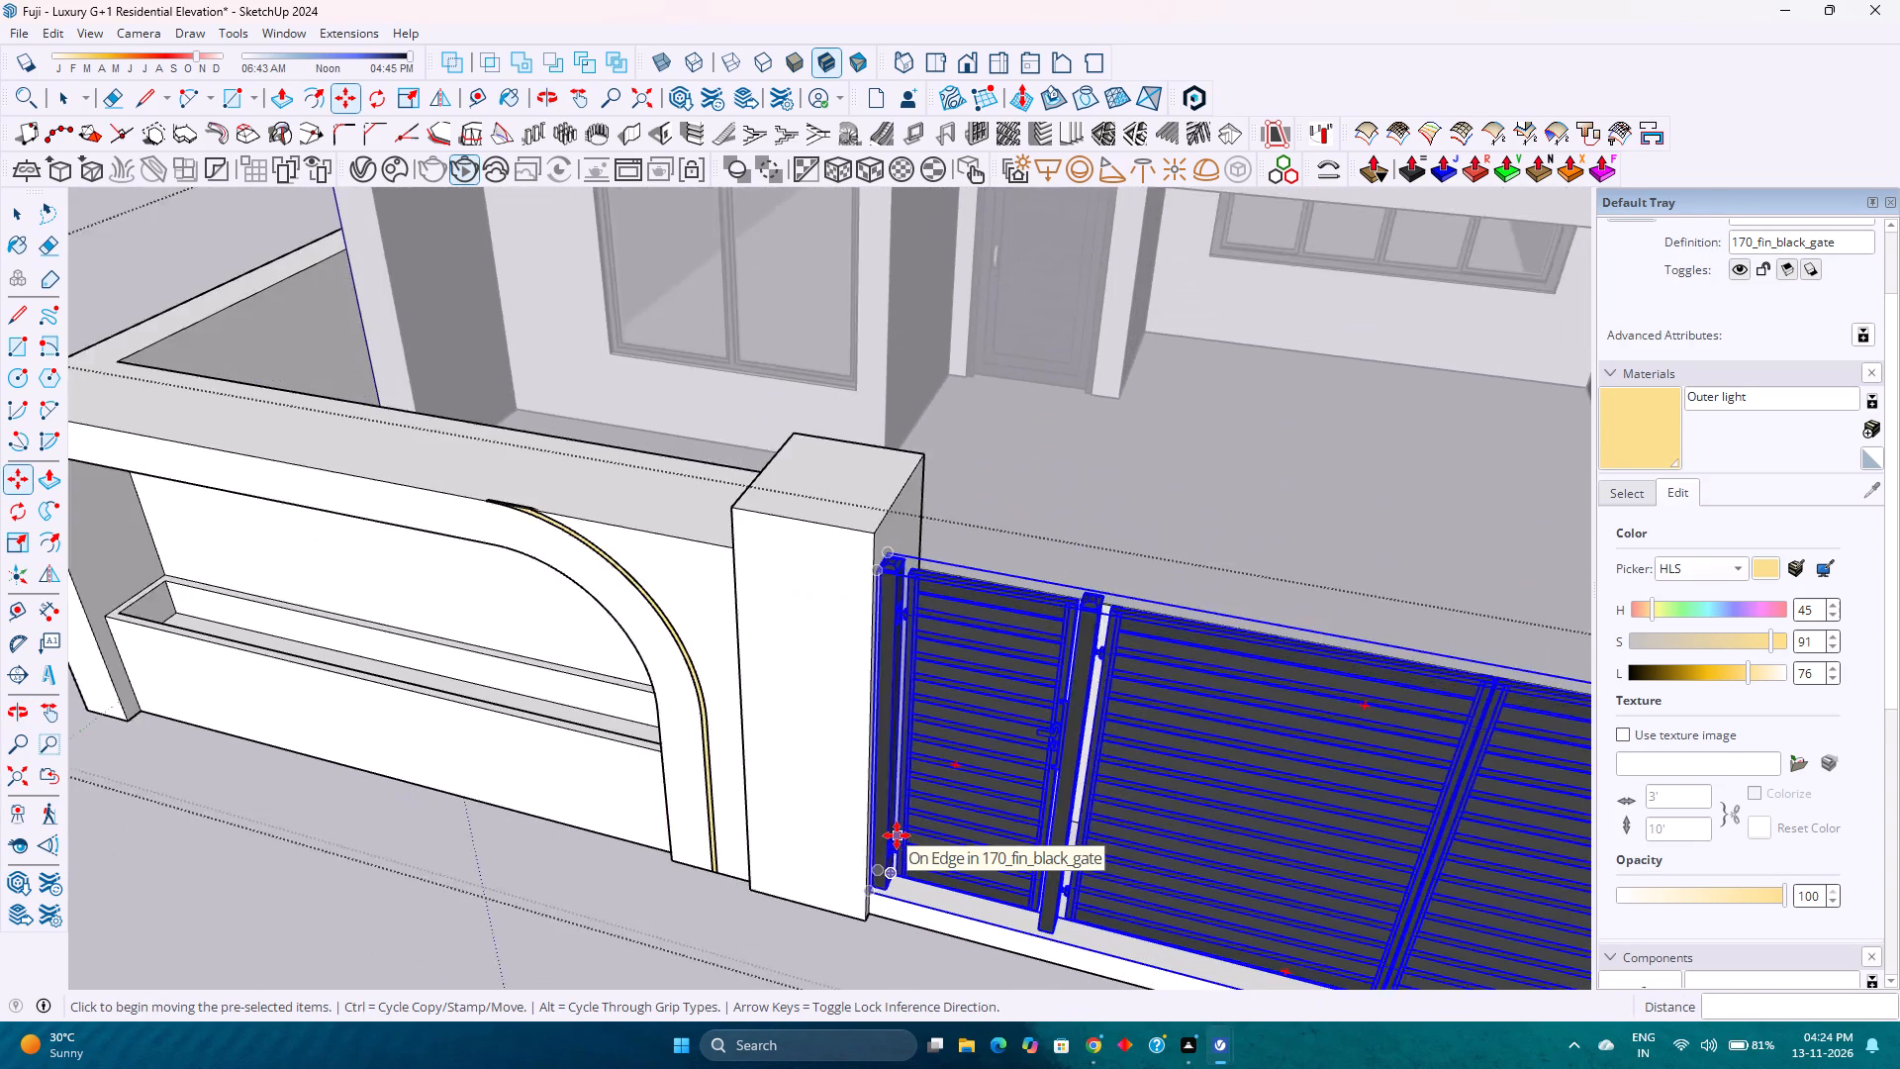
scroll(897, 835, "down", 8)
middle_click_drag(894, 835, 1071, 788)
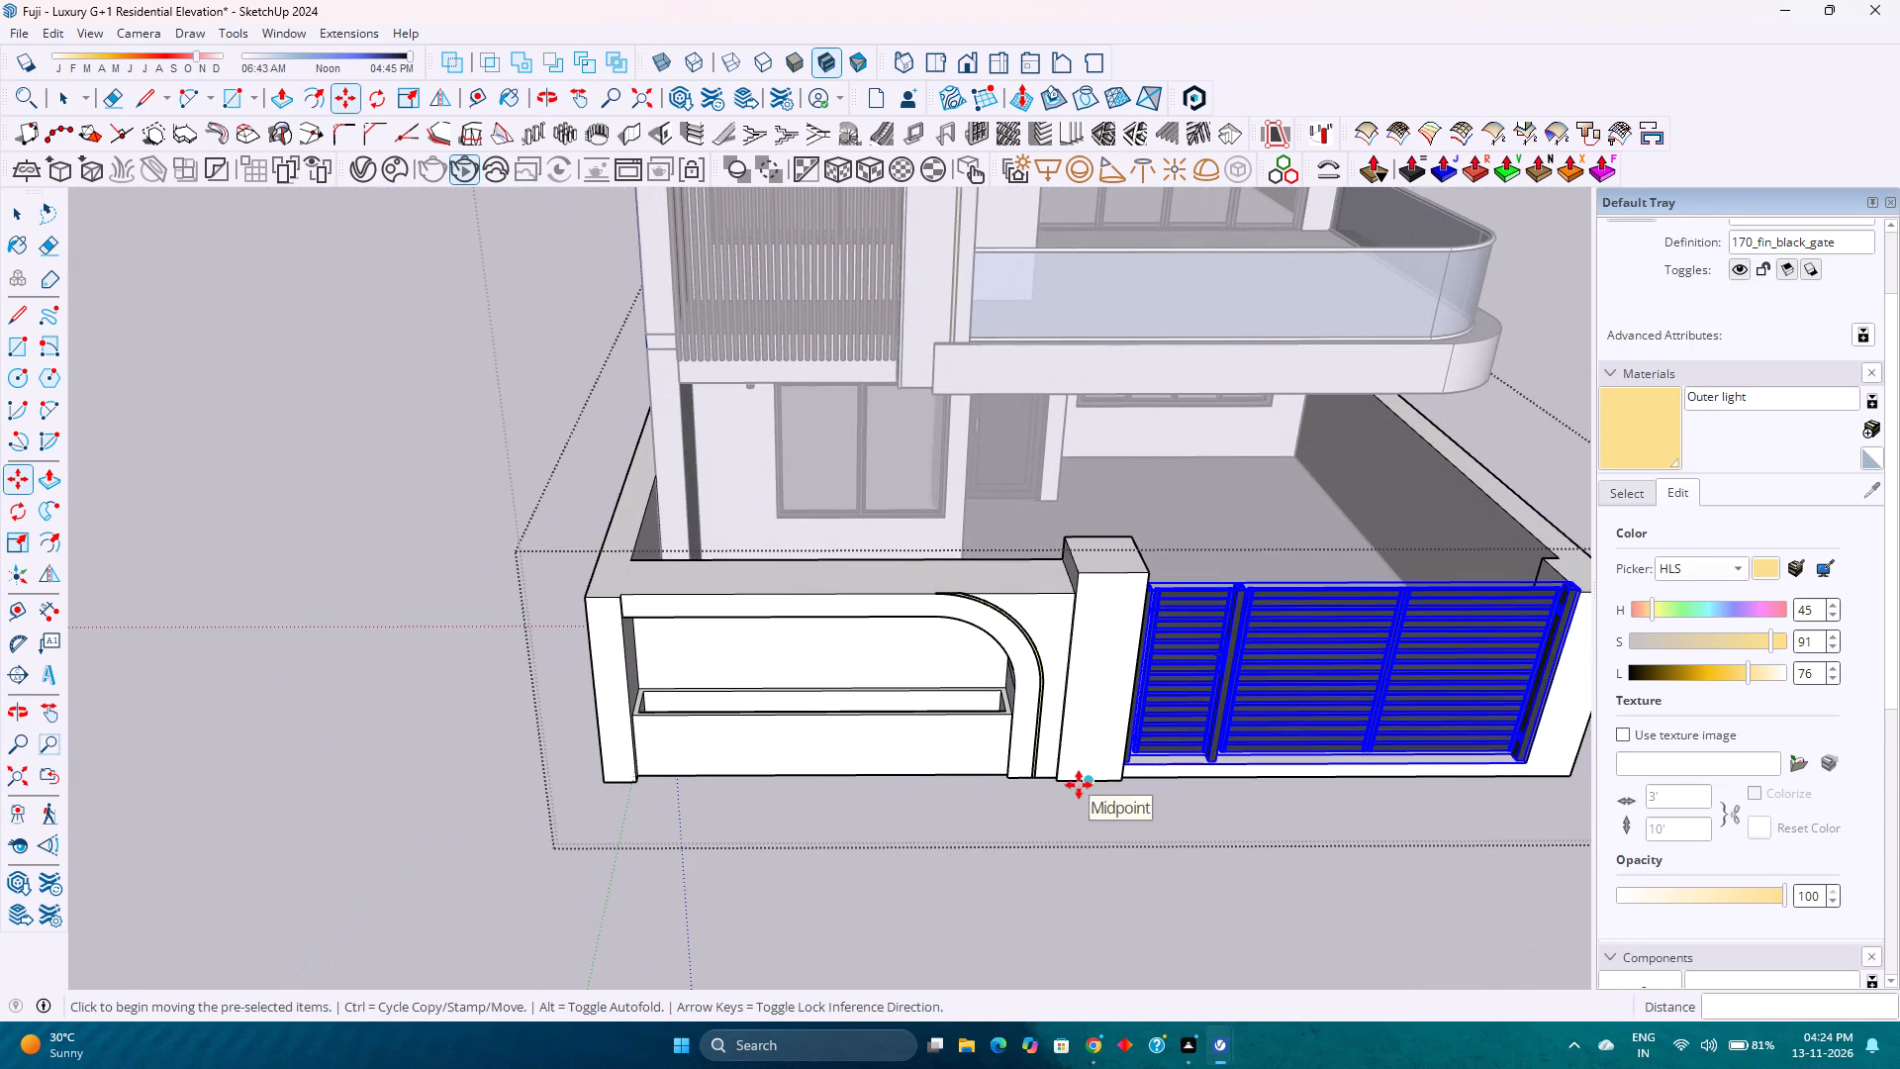
middle_click_drag(1282, 775, 944, 765)
middle_click(944, 765)
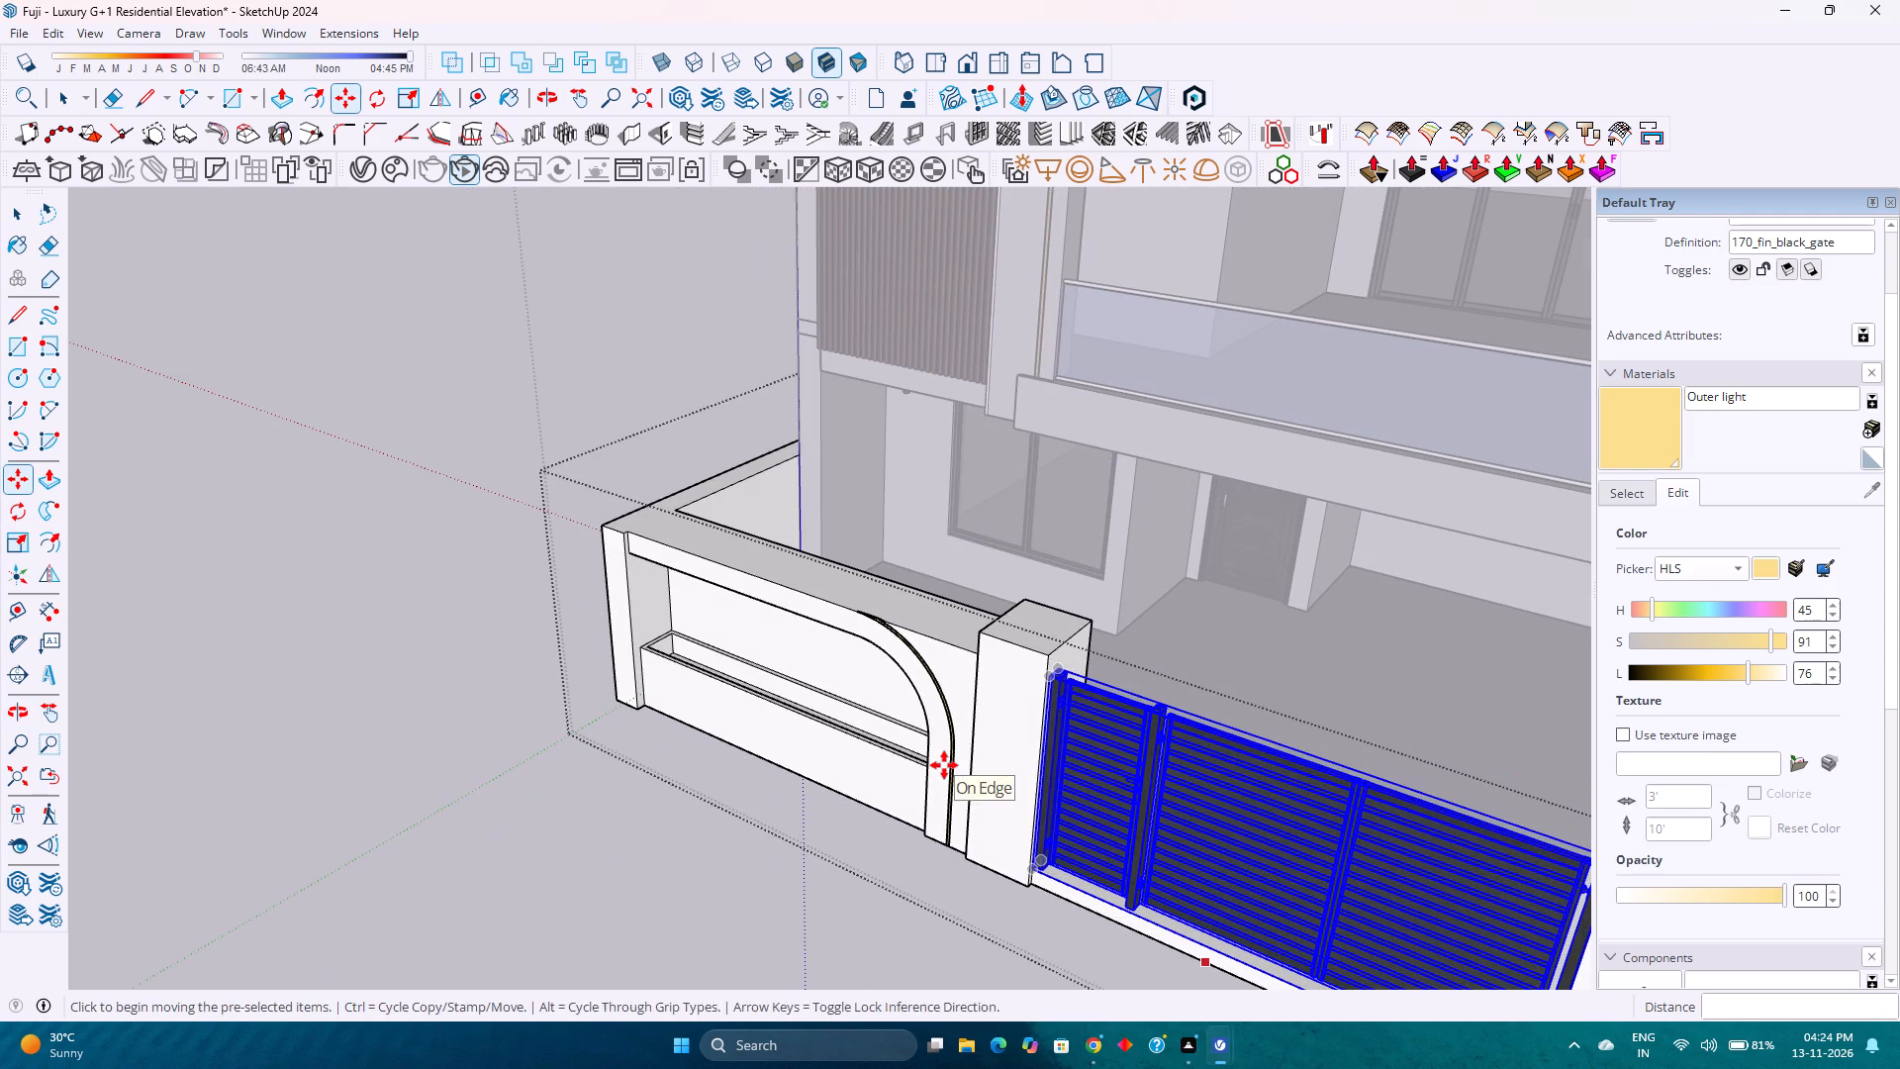
middle_click_drag(1116, 796, 818, 686, "shift")
middle_click_drag(888, 694, 1178, 701)
middle_click(1178, 701)
scroll(1151, 716, "down", 3)
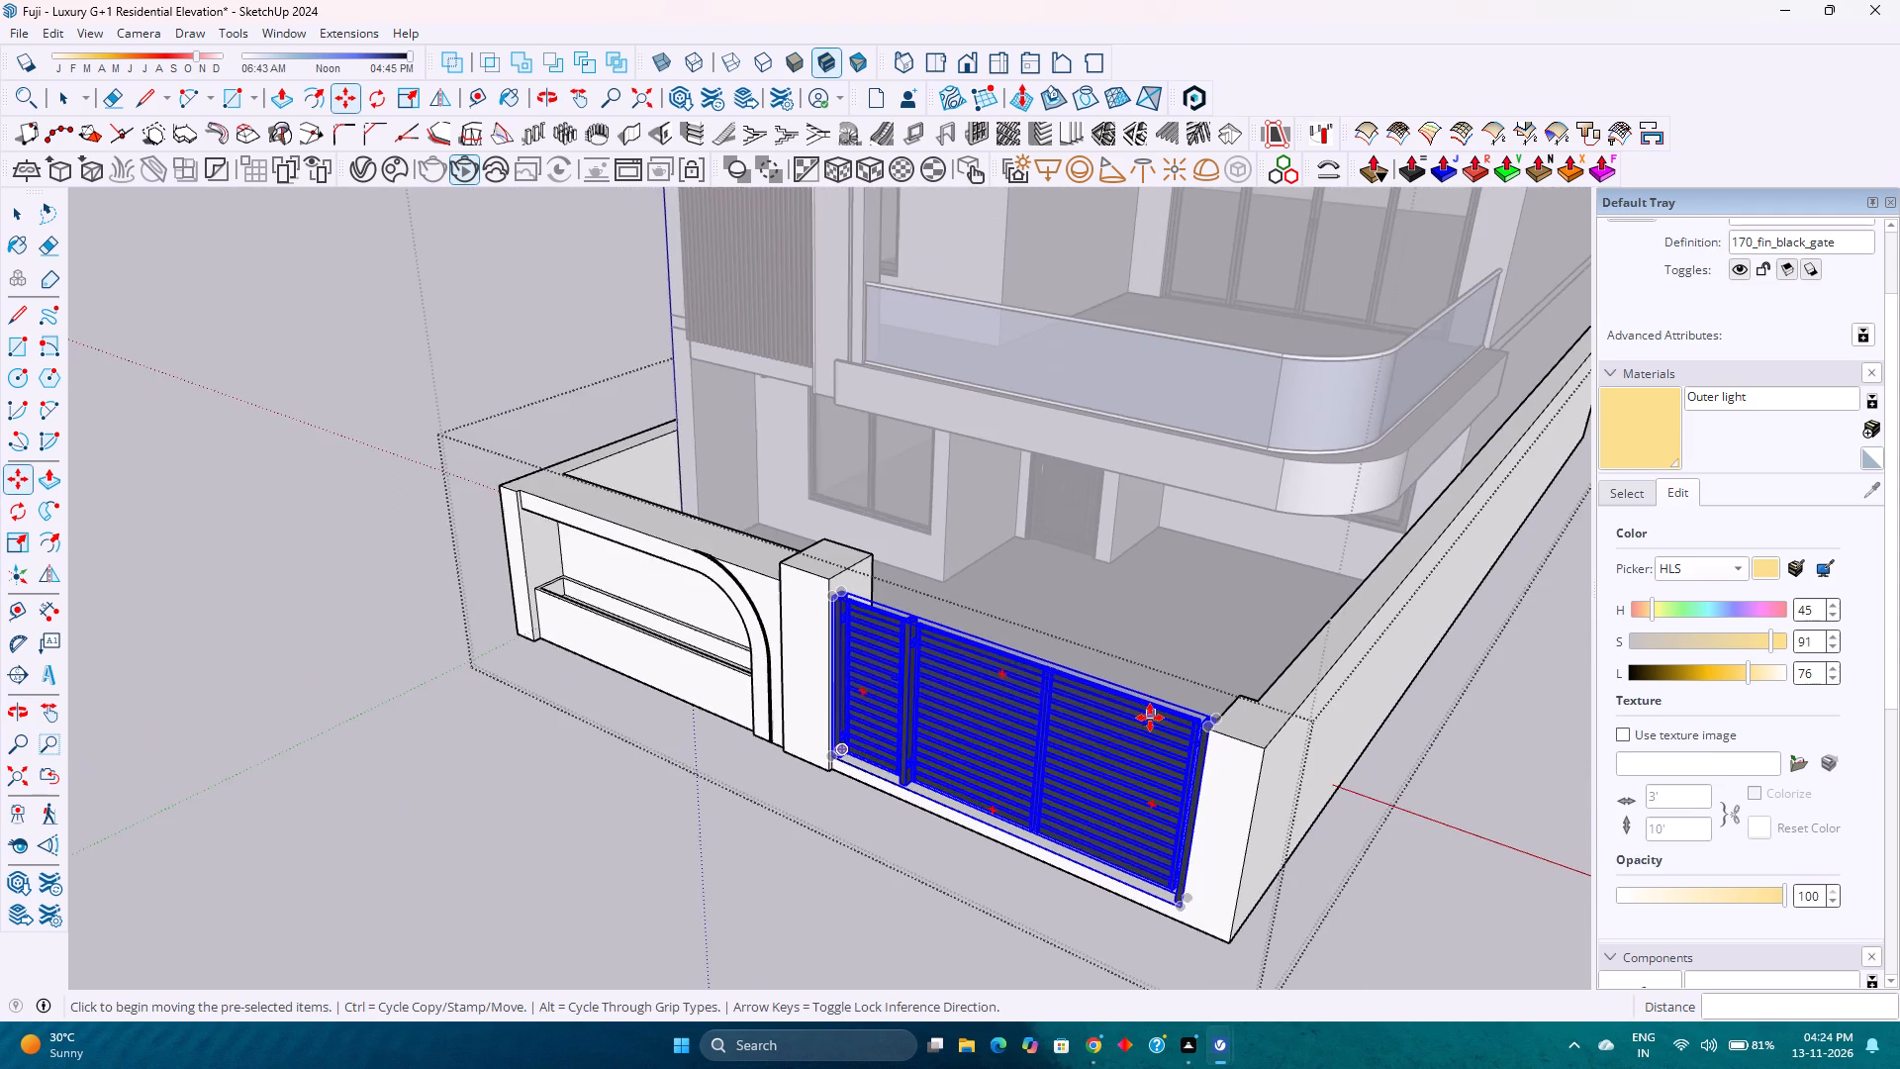
middle_click_drag(1072, 750, 1303, 694)
middle_click(1303, 694)
Scale the gate's height by 0.98 from its top so it fits against the compound wall's top.
scroll(1308, 688, "up", 1)
scroll(1431, 560, "up", 2)
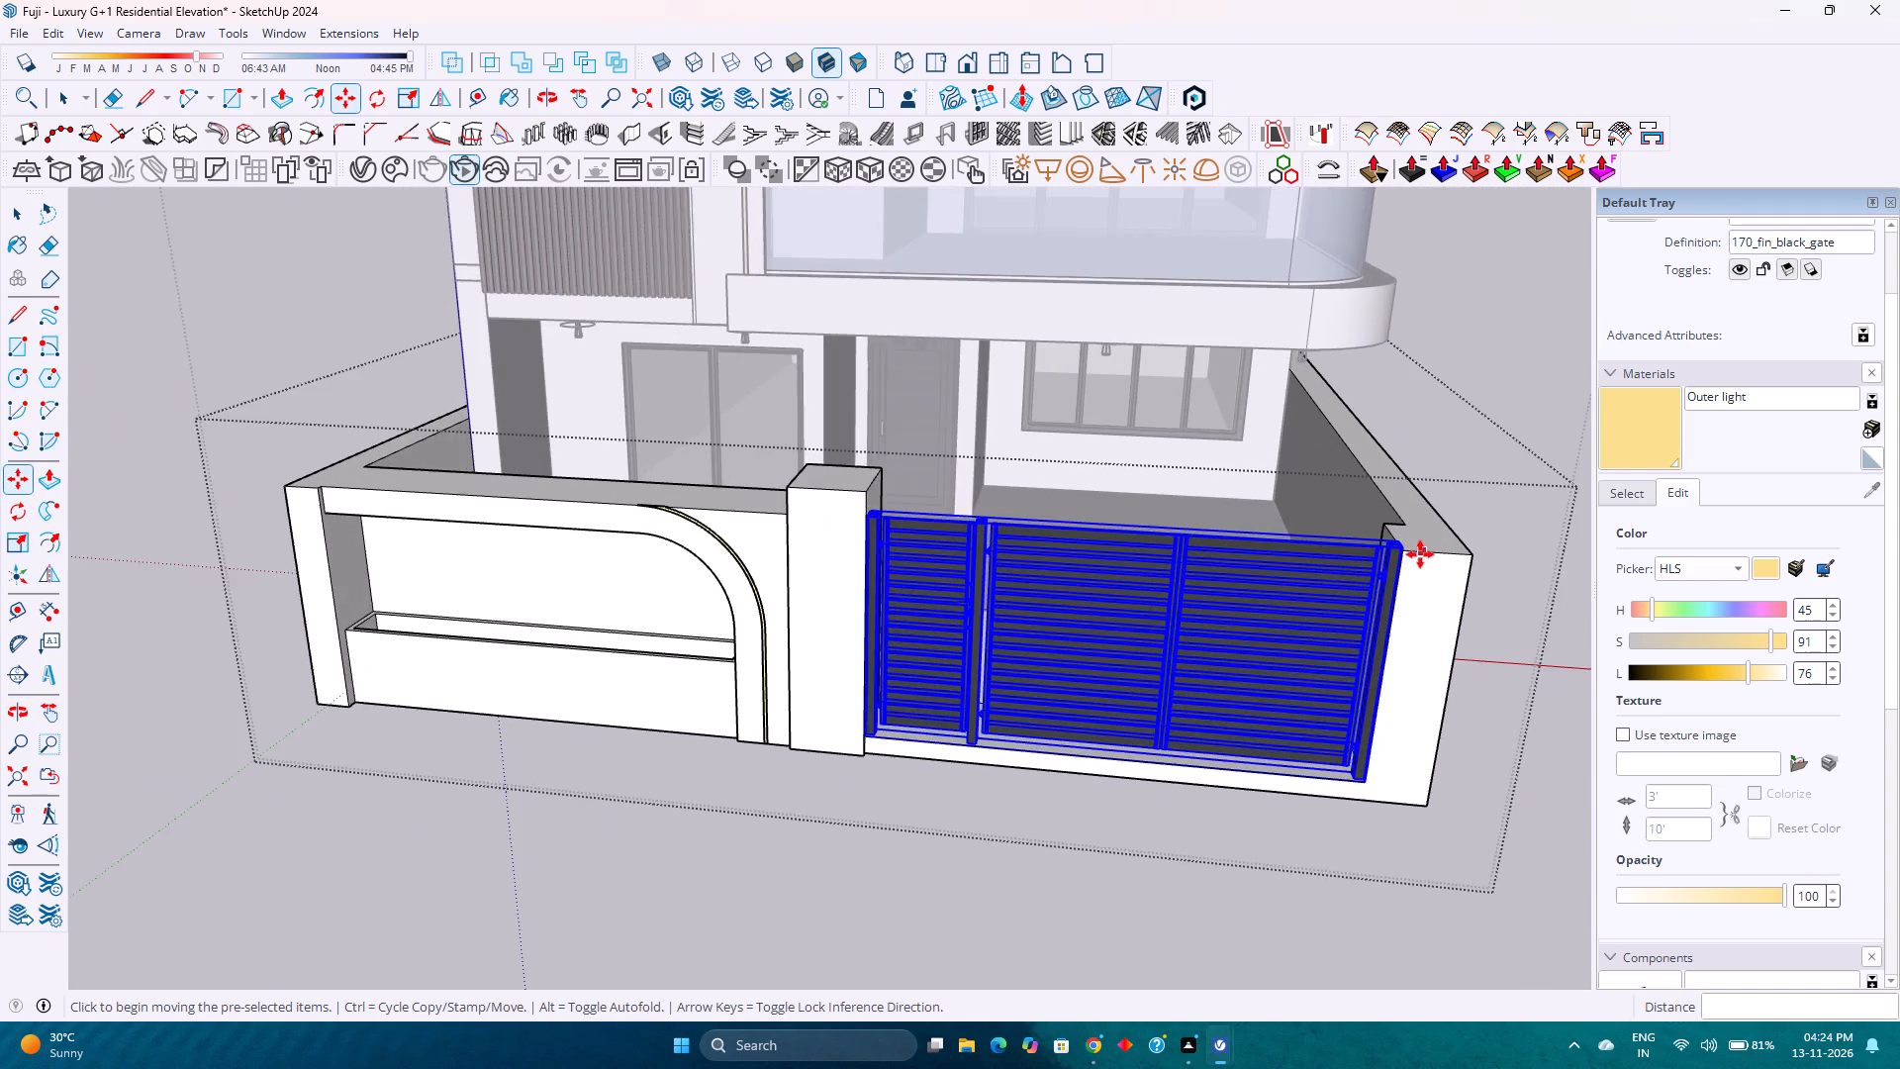
scroll(1420, 554, "up", 7)
key("s")
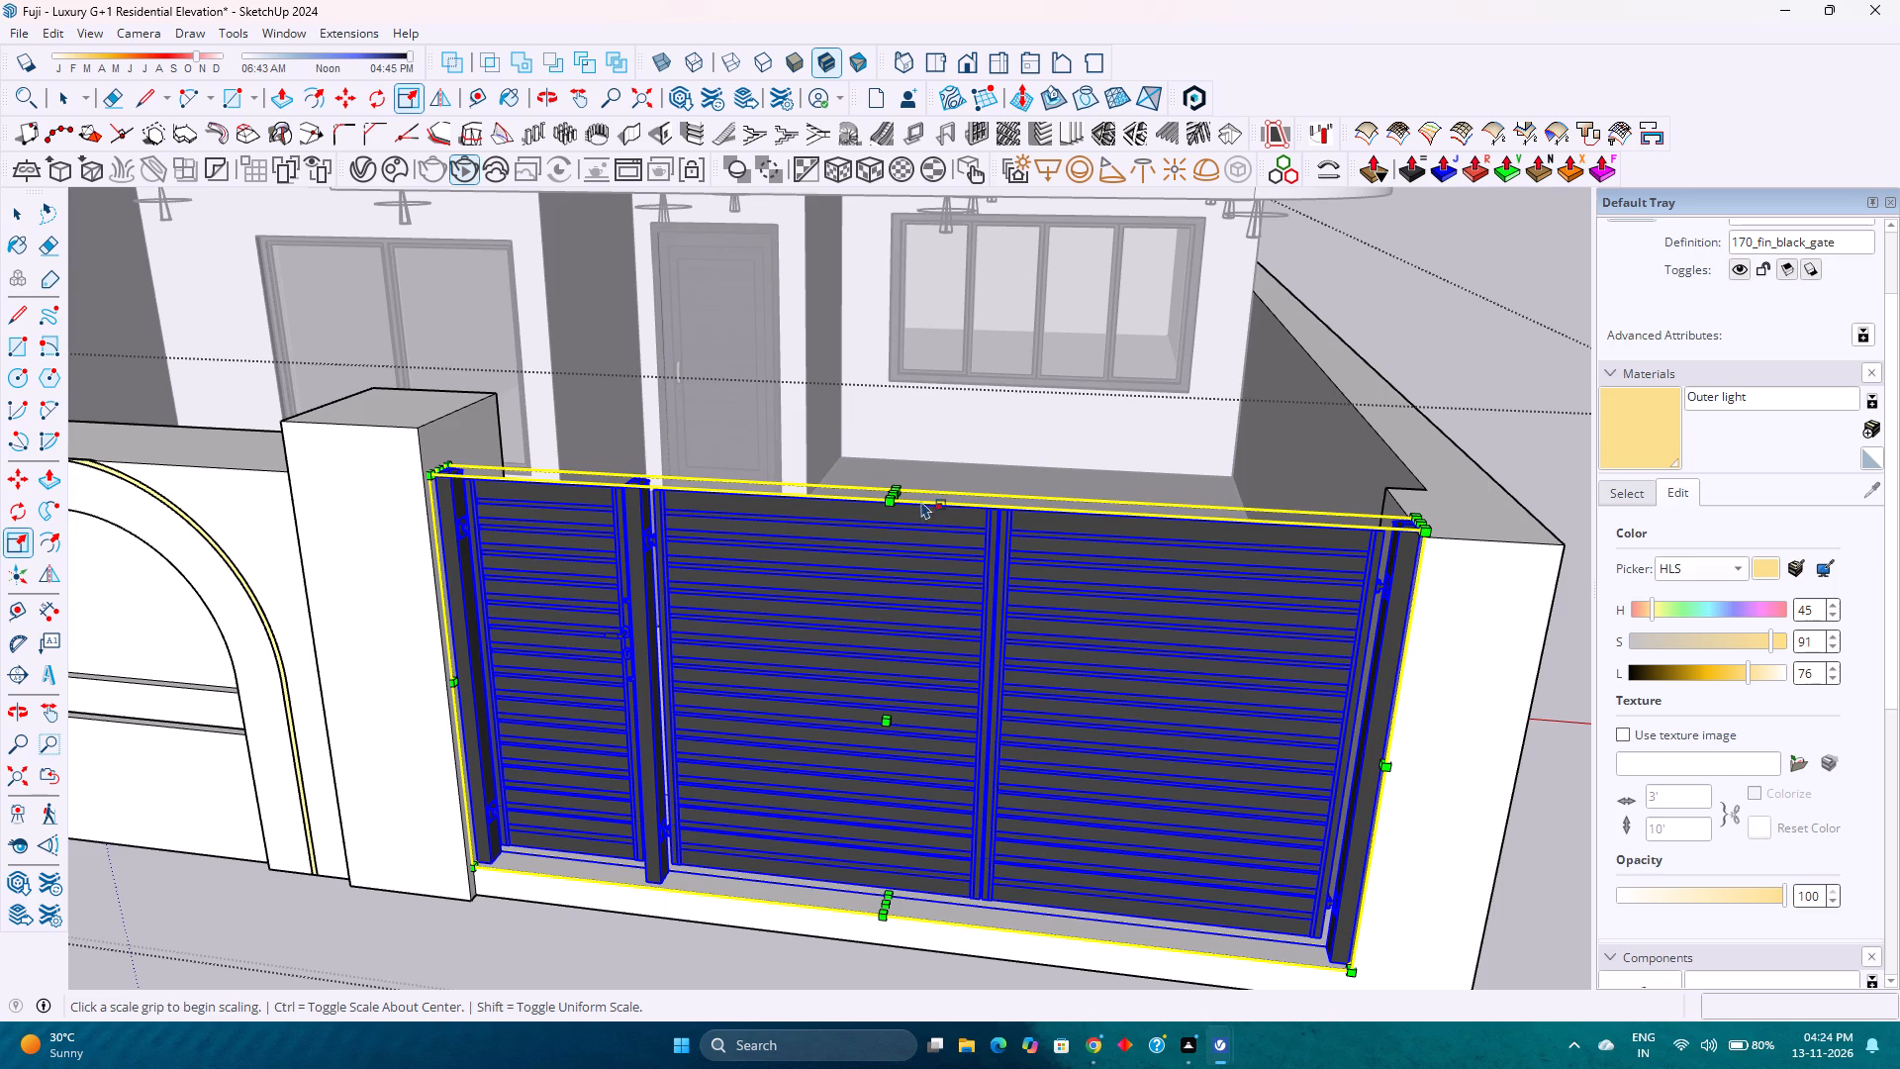
left_click(901, 487)
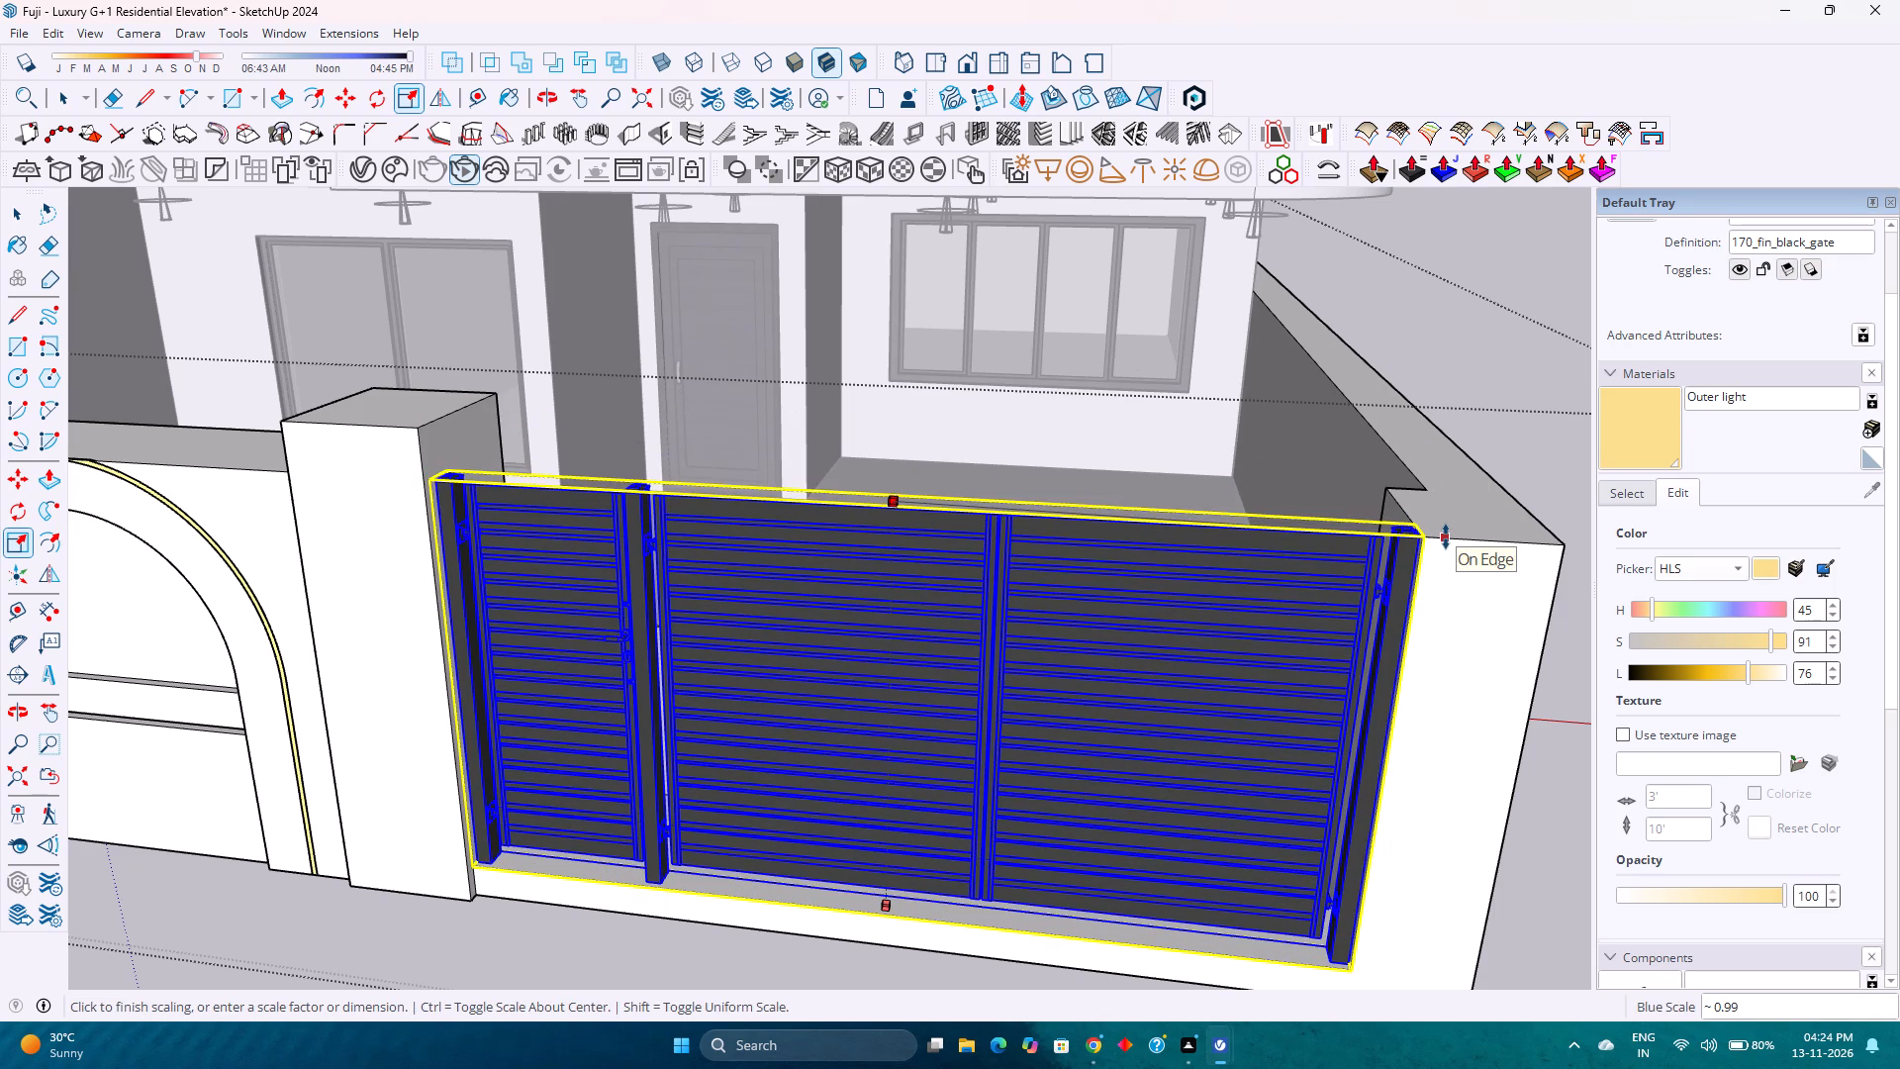
type("0.98")
key("Return")
key("space")
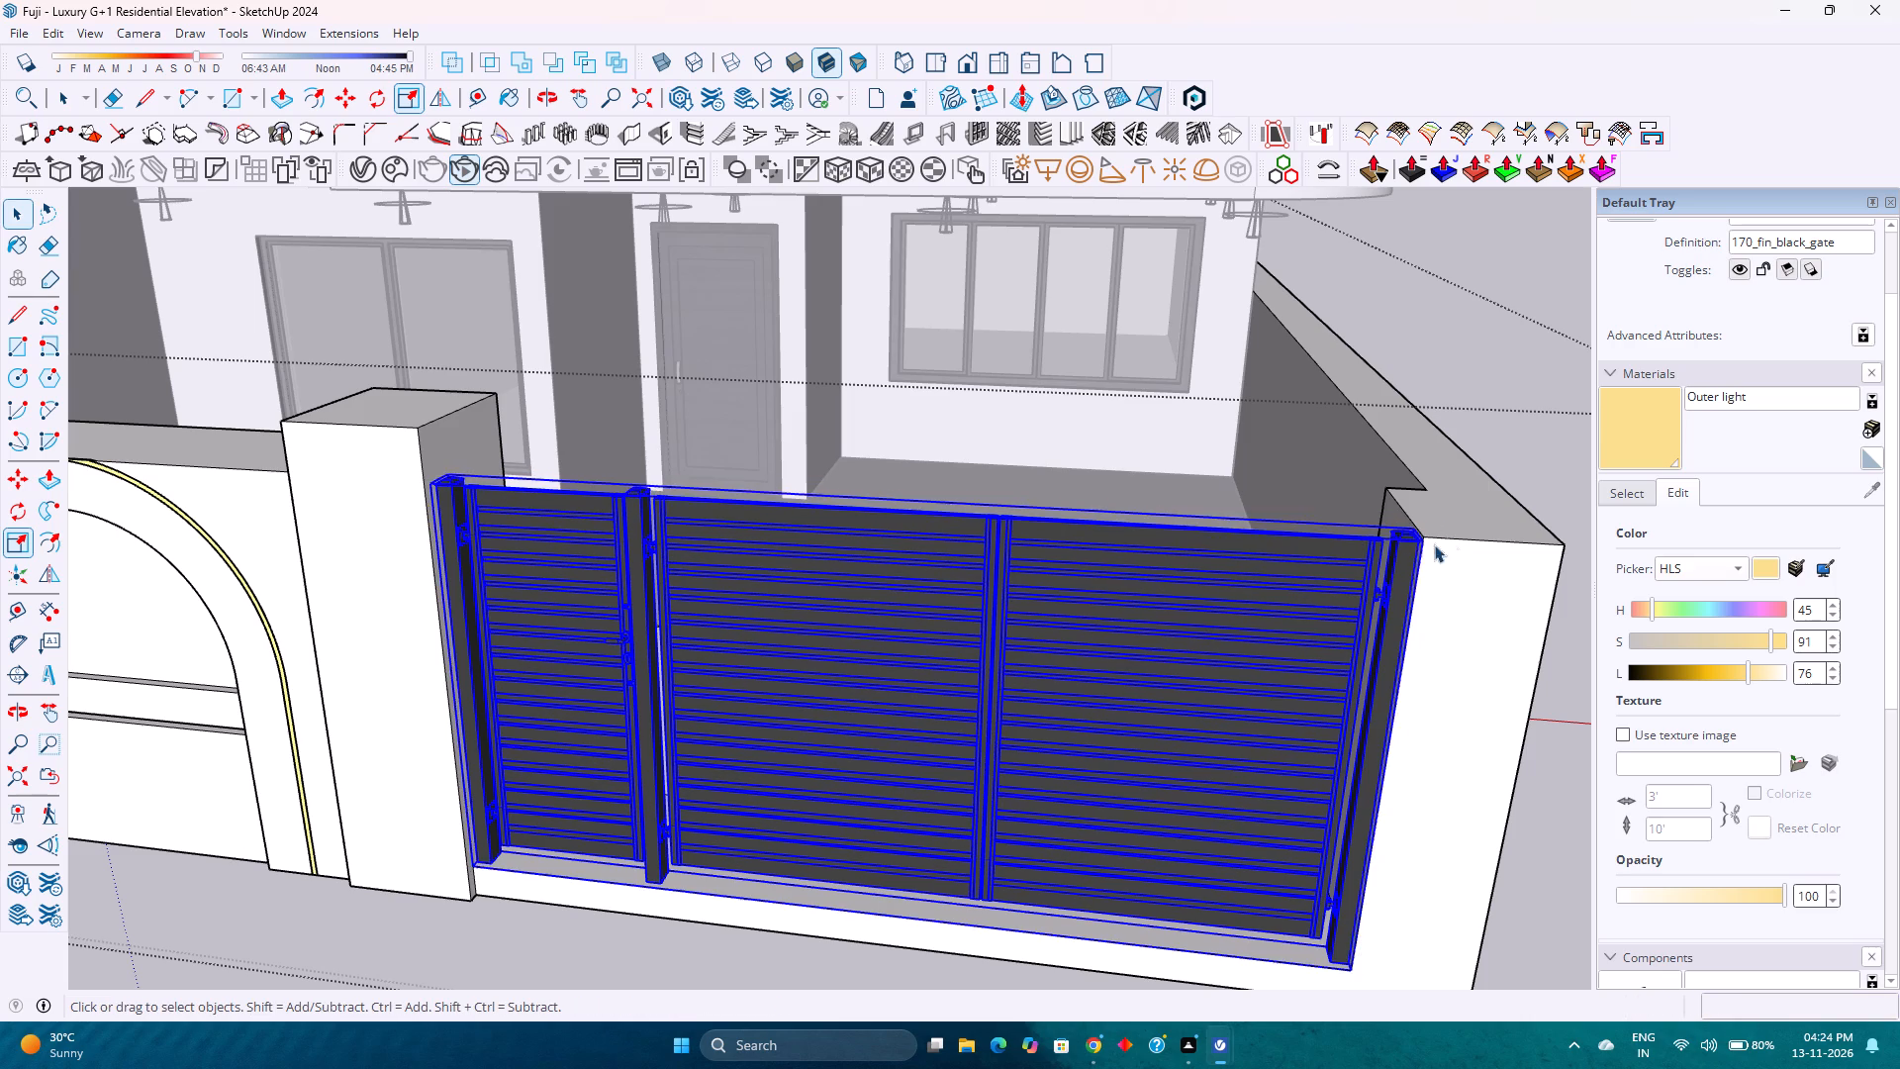
scroll(1005, 565, "down", 2)
left_click(1470, 760)
scroll(1143, 655, "down", 4)
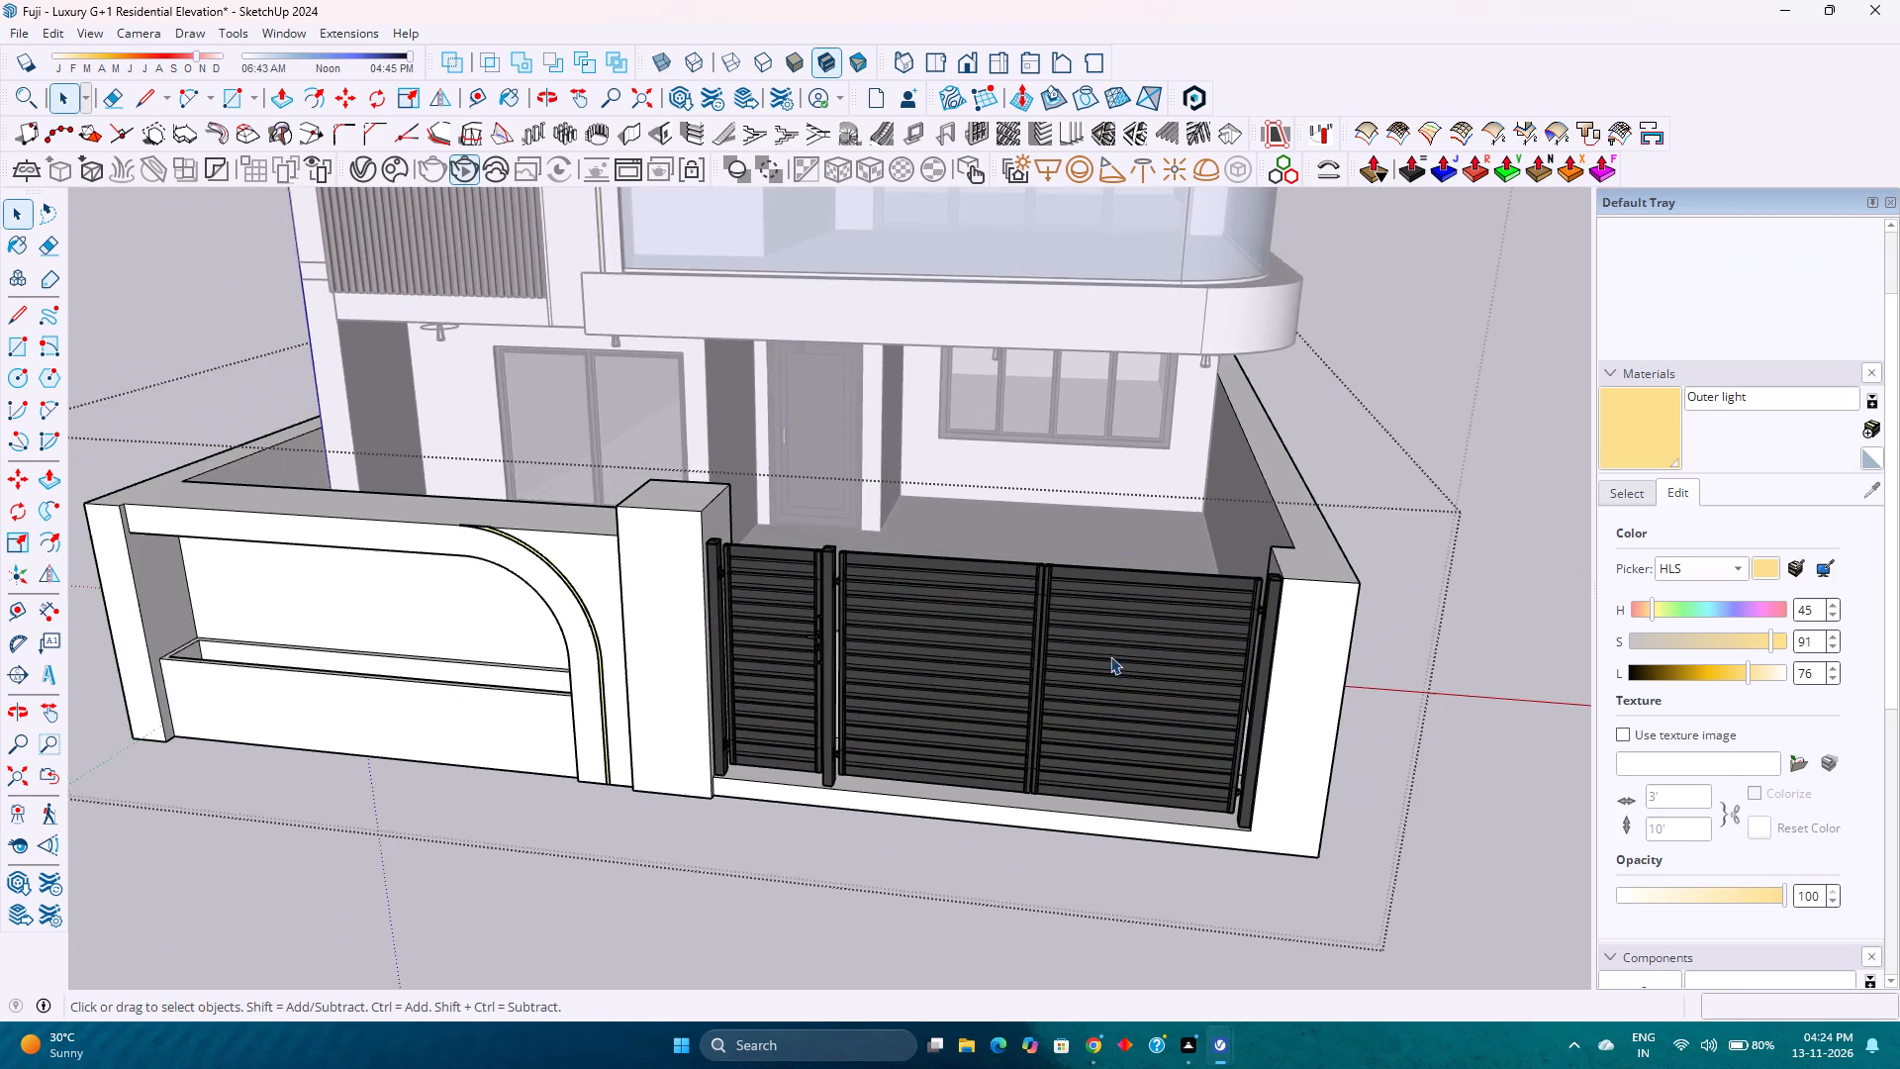
Examine the scaled gate's fit in the wall opening, including its posts, handle, hinges and top caps.
middle_click_drag(956, 669, 1092, 547)
middle_click_drag(1101, 542, 1121, 531)
middle_click(1242, 450)
middle_click(1244, 449)
scroll(1238, 465, "down", 3)
scroll(965, 692, "up", 2)
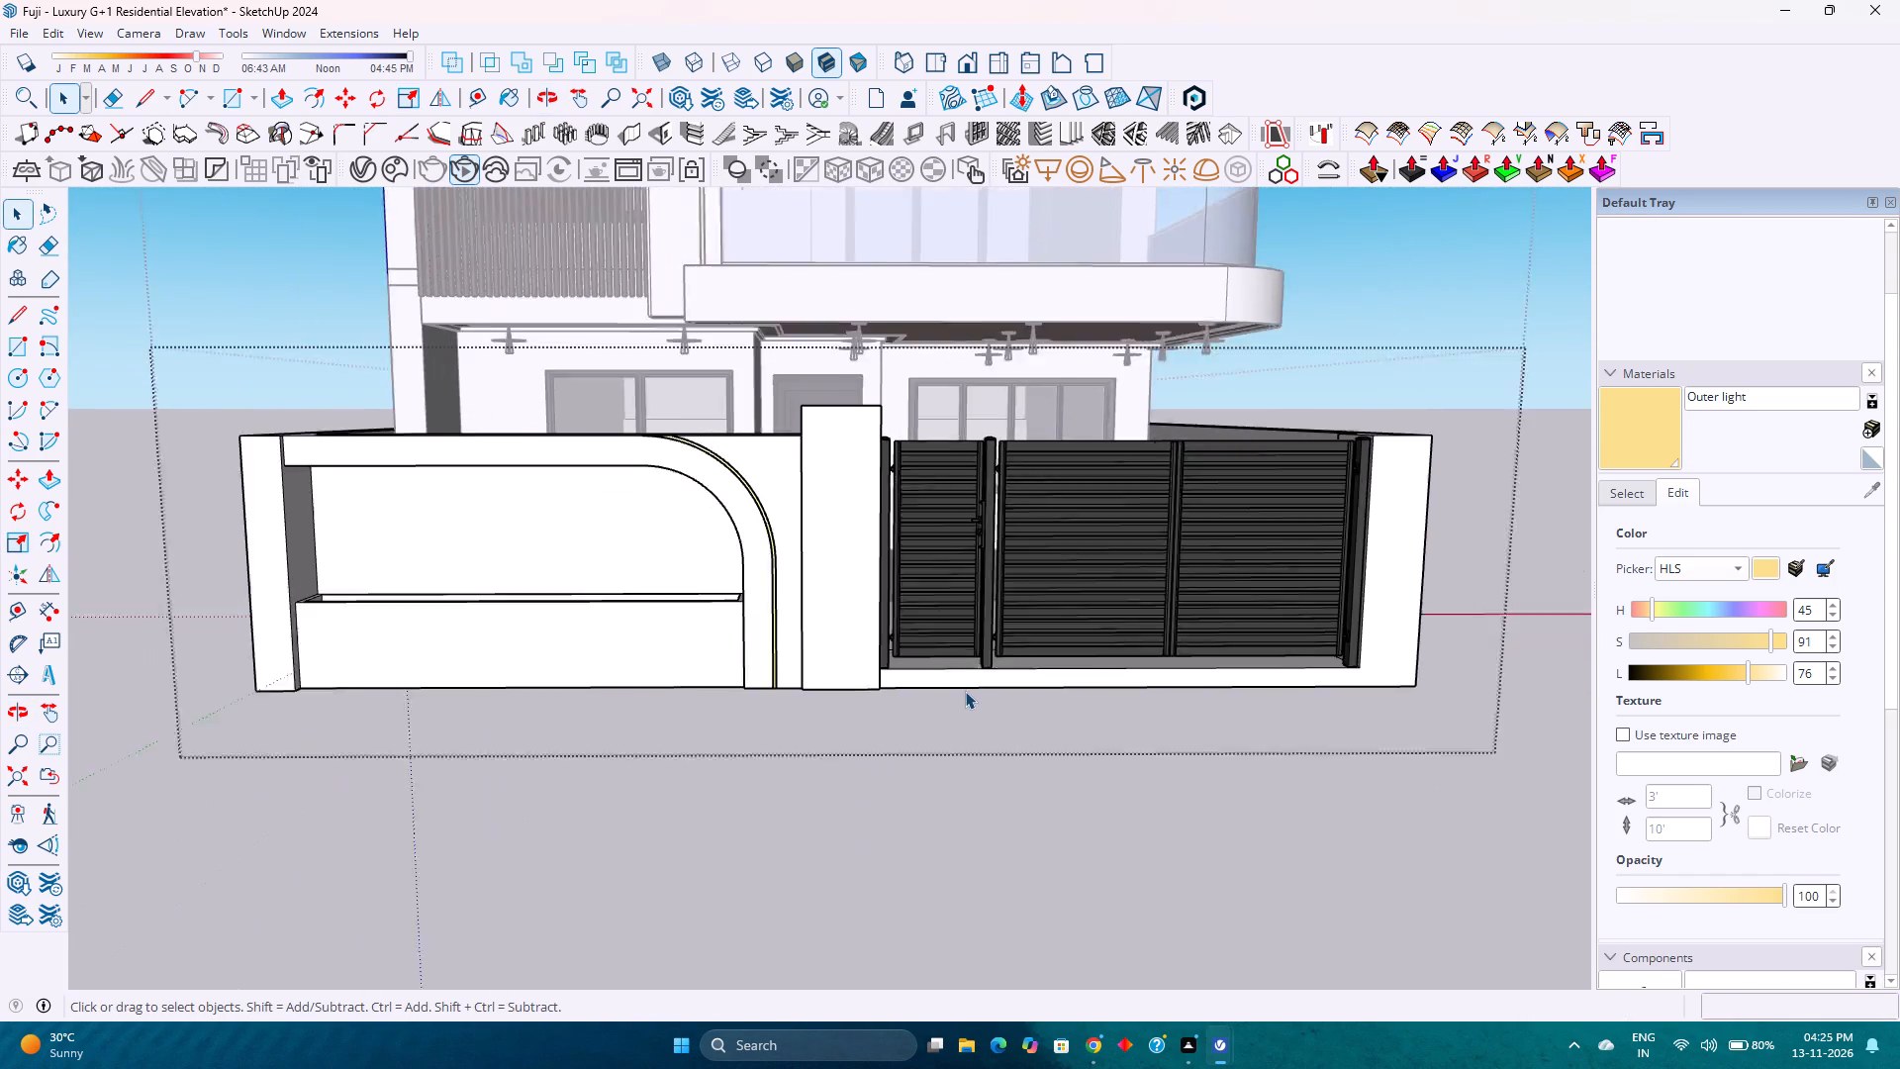
scroll(965, 691, "up", 4)
double_click(1002, 598)
scroll(1002, 598, "up", 5)
middle_click_drag(997, 592, 1090, 908)
middle_click(1090, 908)
scroll(1028, 462, "up", 5)
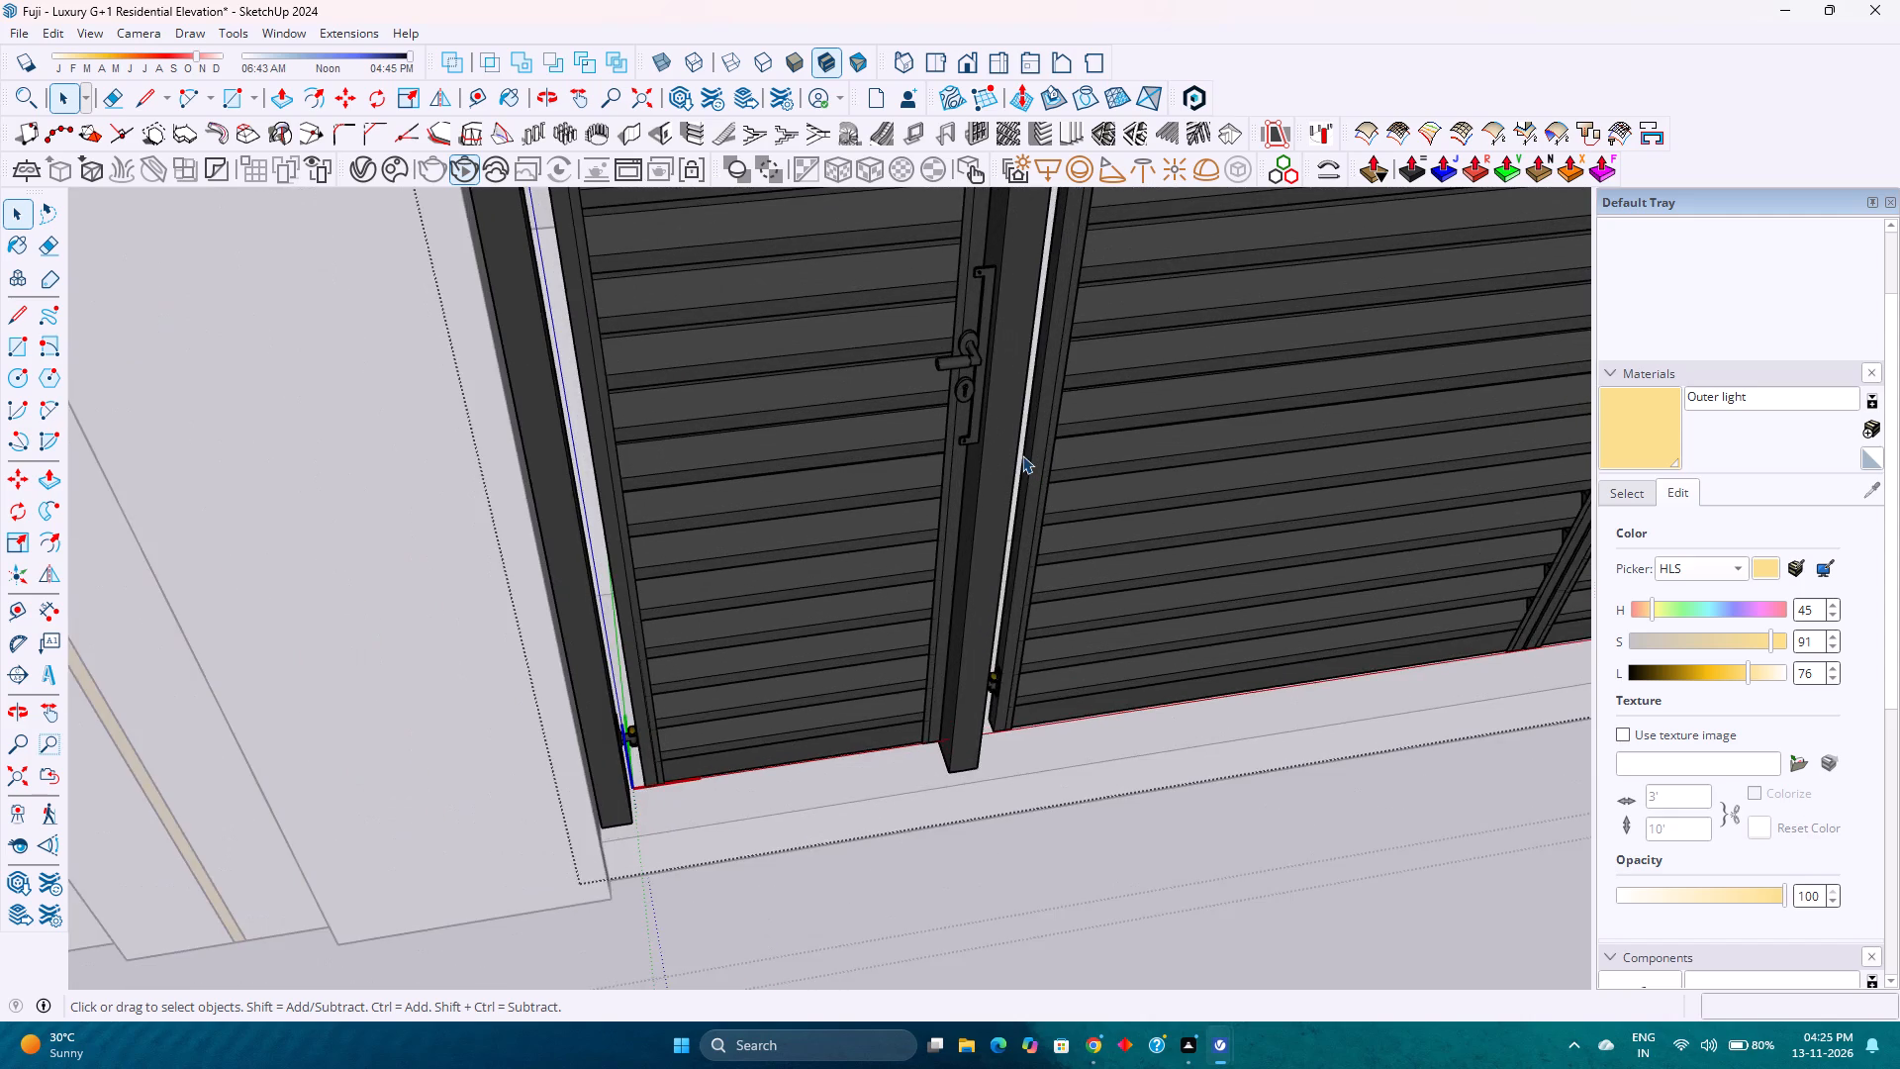
scroll(1022, 452, "up", 1, "shift")
middle_click_drag(1022, 451, 1029, 742, "shift")
middle_click(1029, 742, "shift")
scroll(1007, 560, "down", 3)
middle_click_drag(1007, 557, 1037, 756)
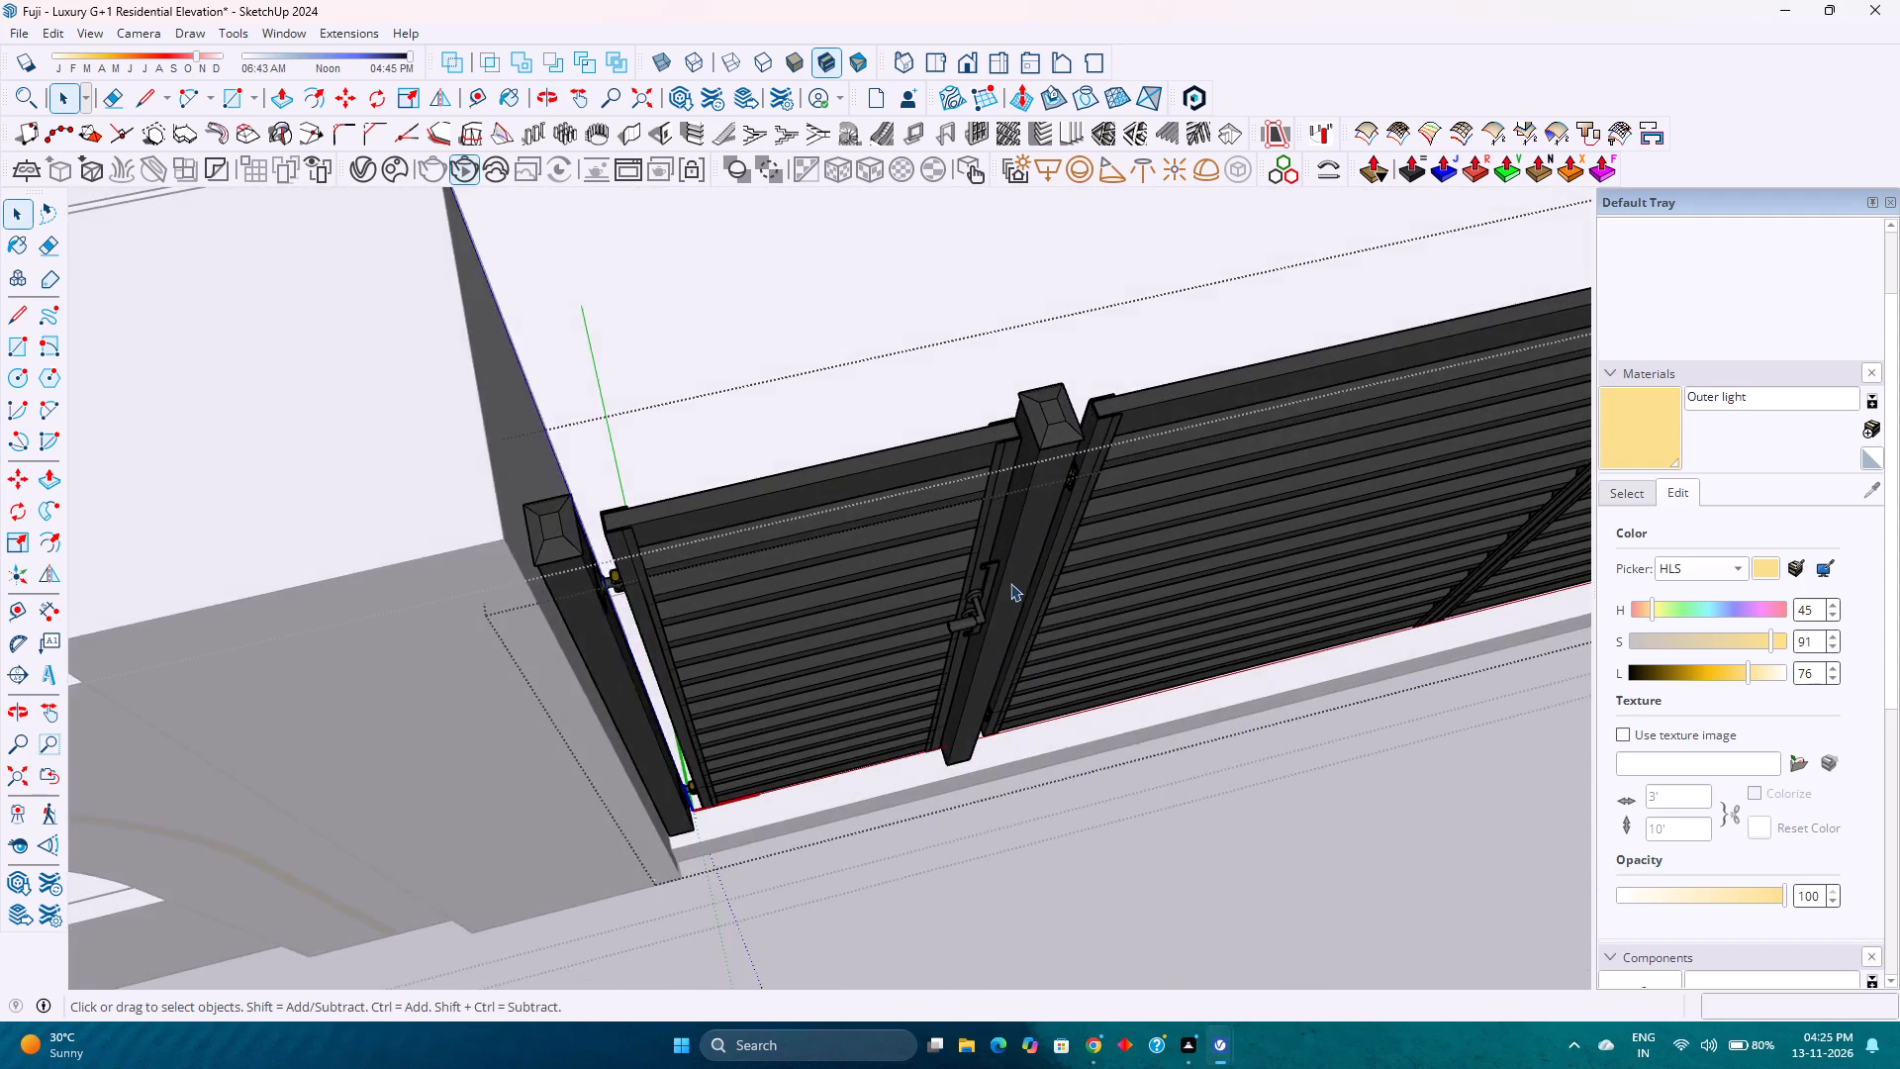
scroll(1004, 578, "up", 19)
middle_click_drag(985, 564, 988, 680)
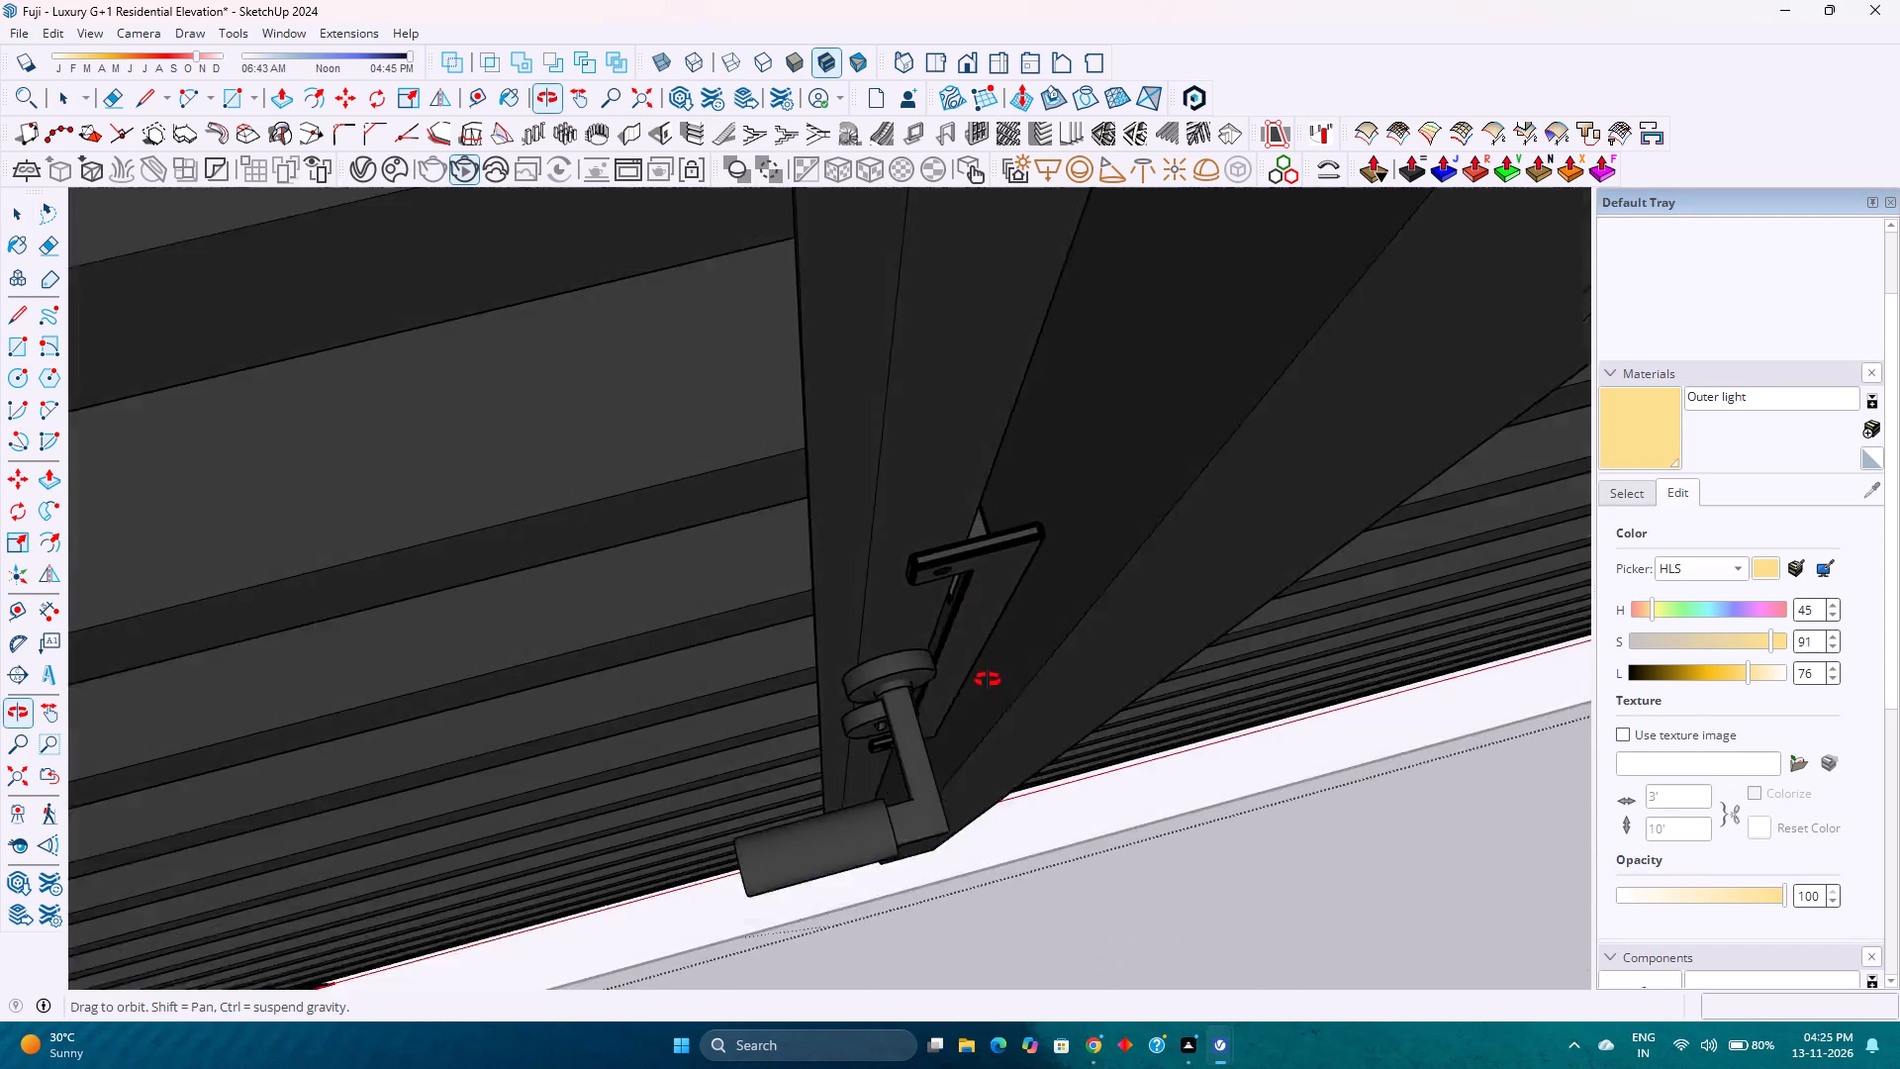
middle_click_drag(988, 680, 987, 579)
middle_click(986, 577)
scroll(985, 575, "down", 9)
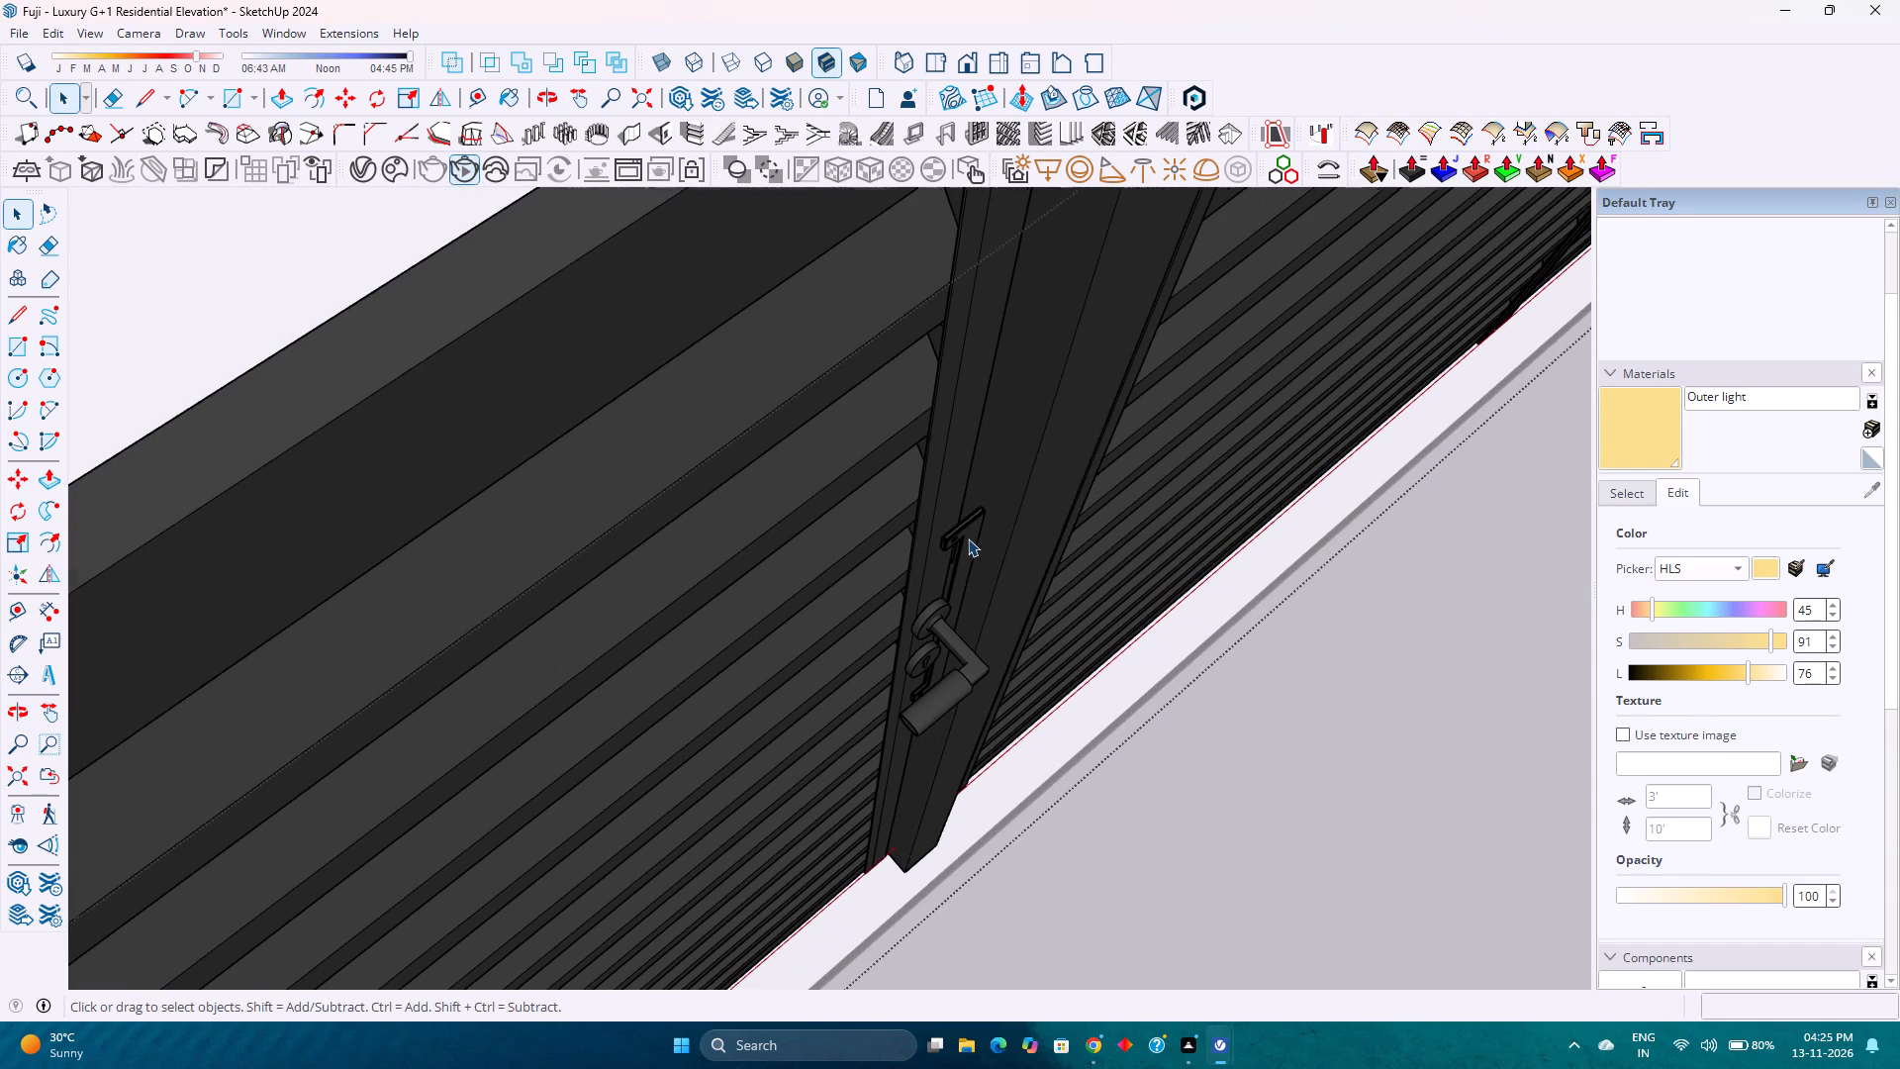
scroll(973, 536, "down", 4)
middle_click_drag(993, 586, 750, 426)
middle_click(748, 423)
scroll(811, 504, "down", 2)
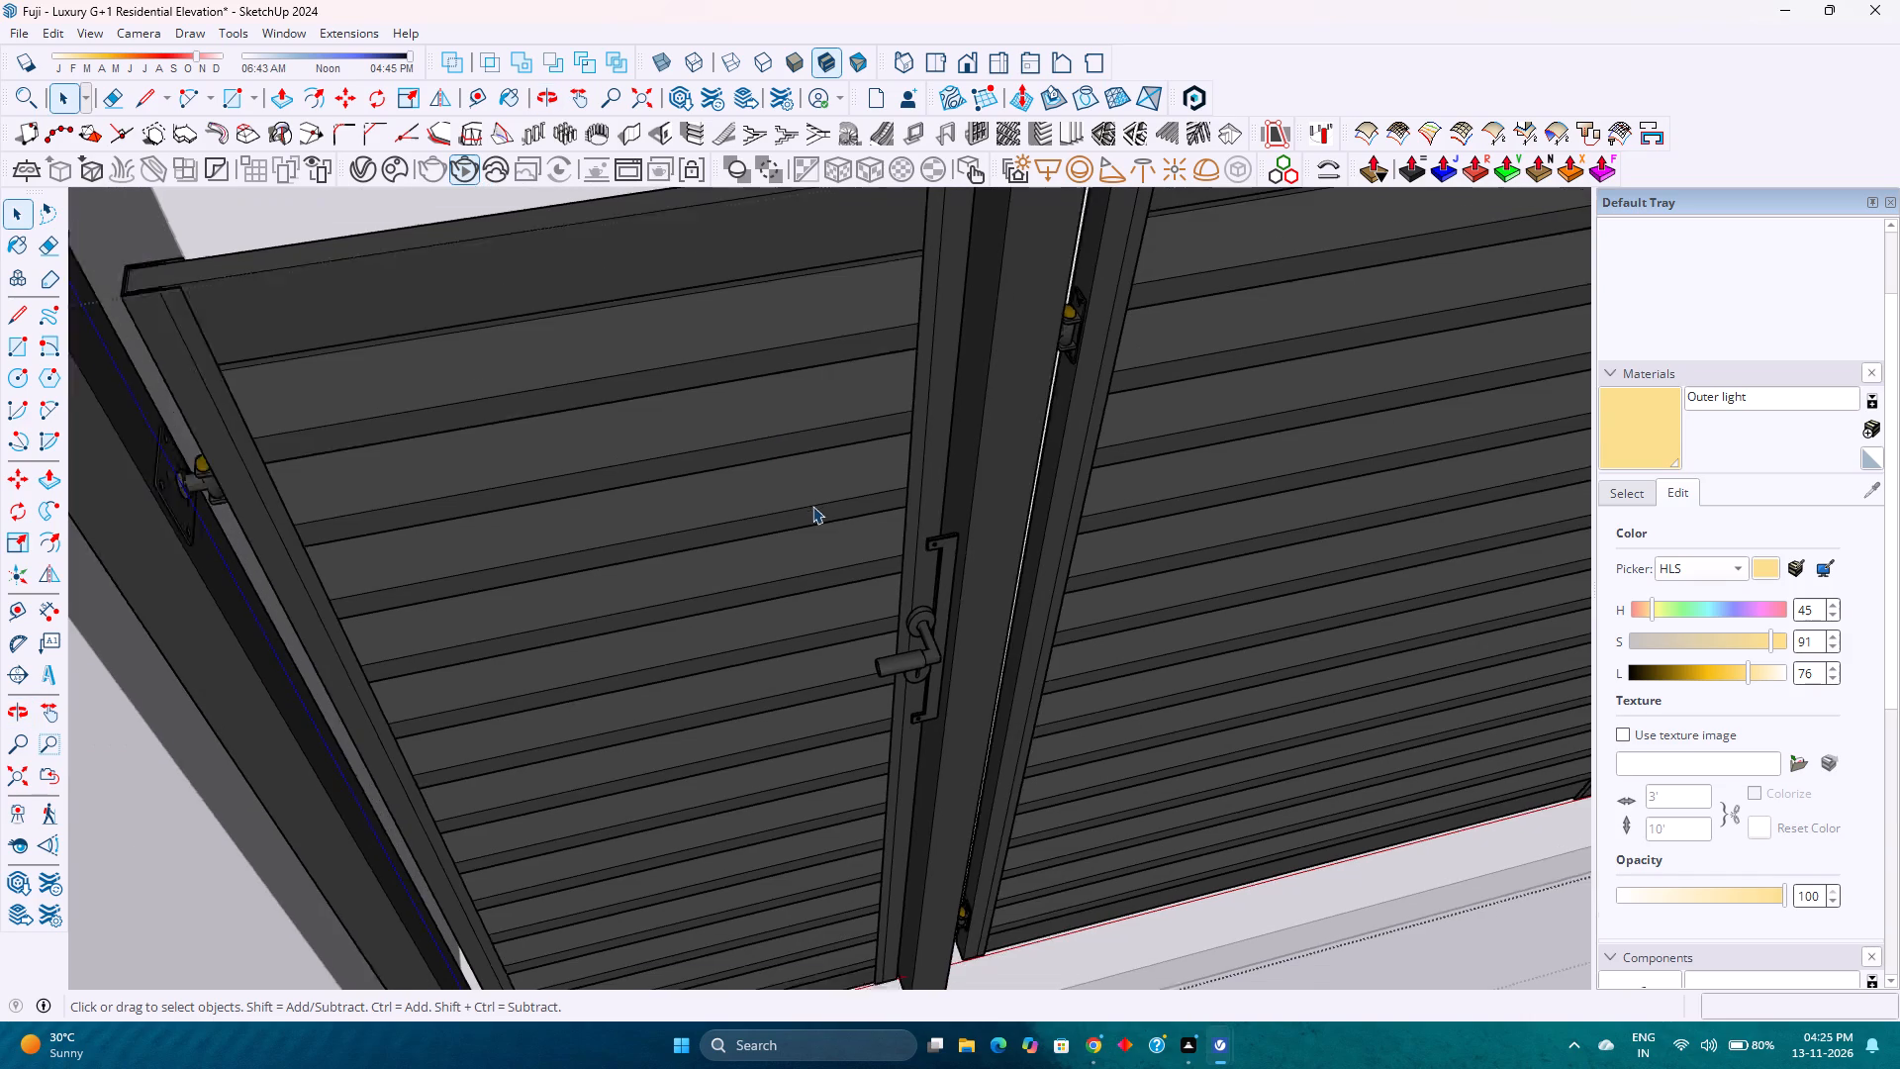
middle_click_drag(980, 473, 899, 663, "shift")
scroll(891, 577, "down", 3)
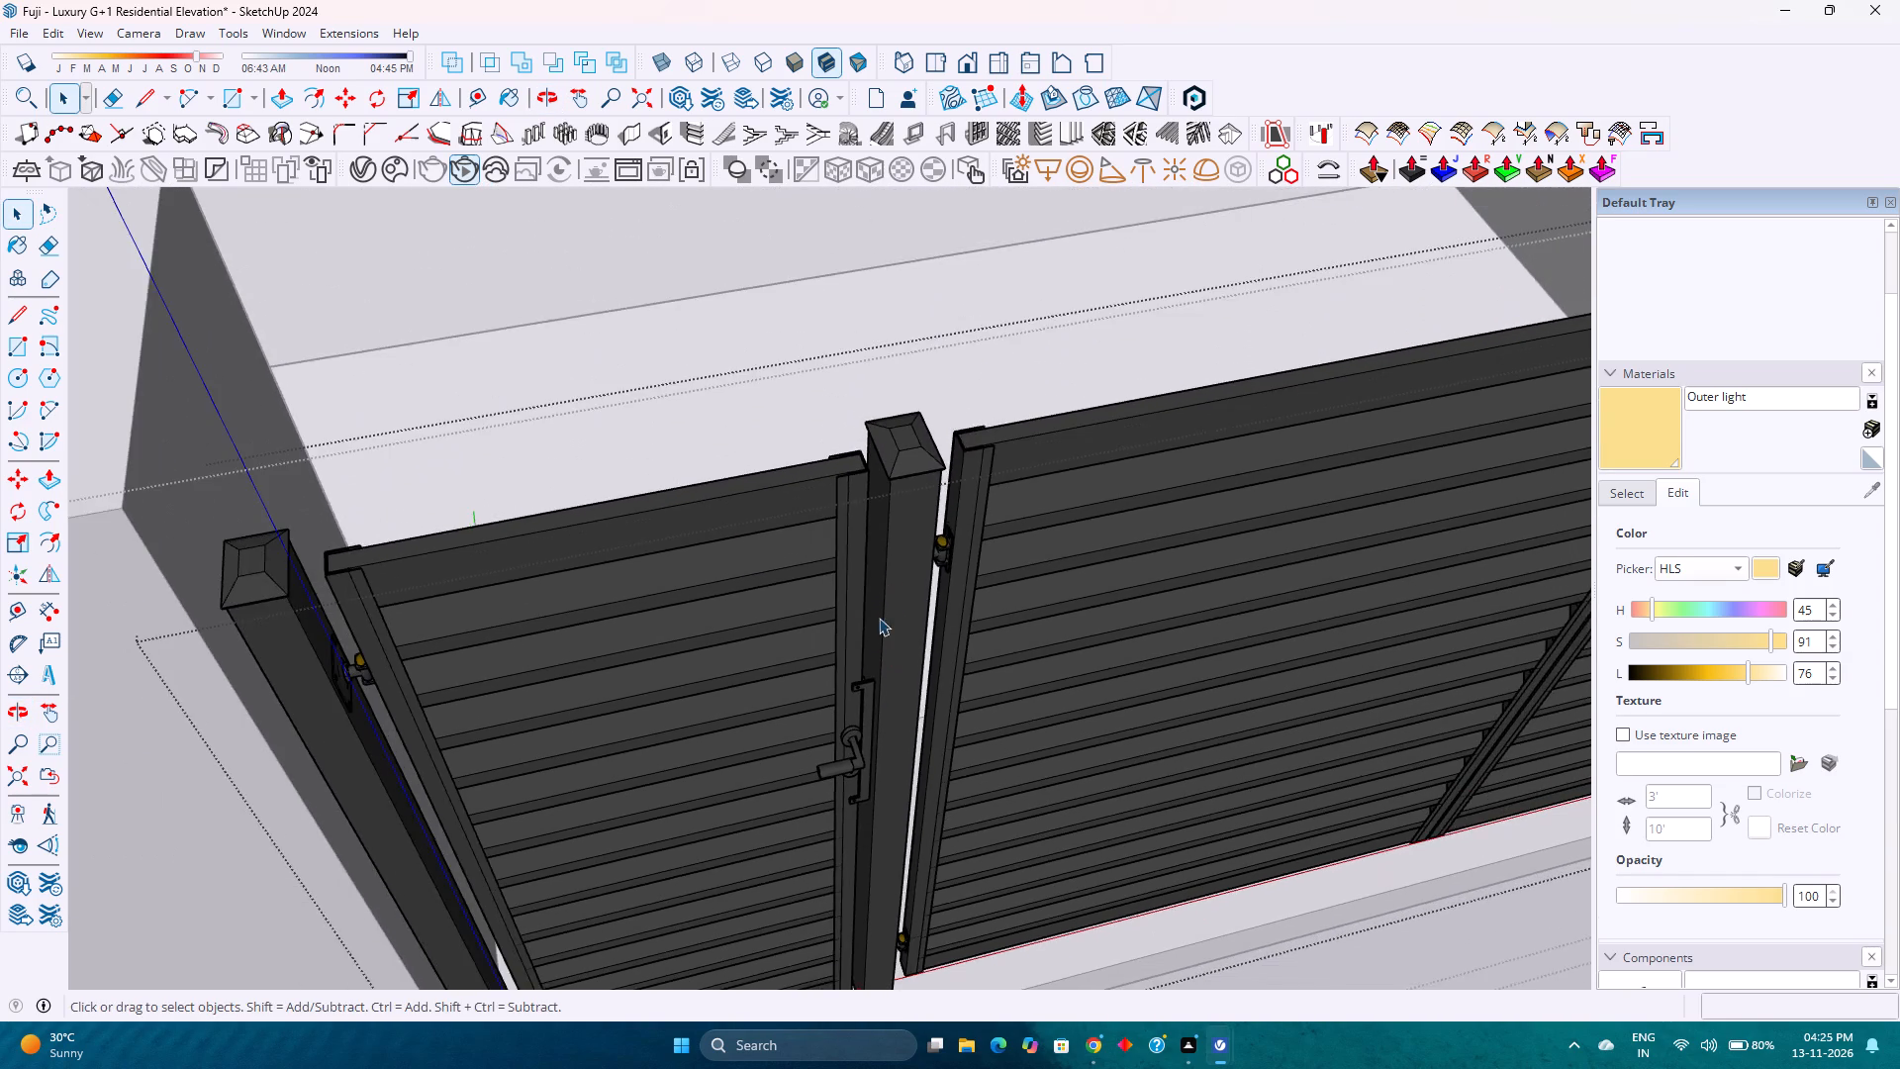
middle_click_drag(878, 619, 695, 512)
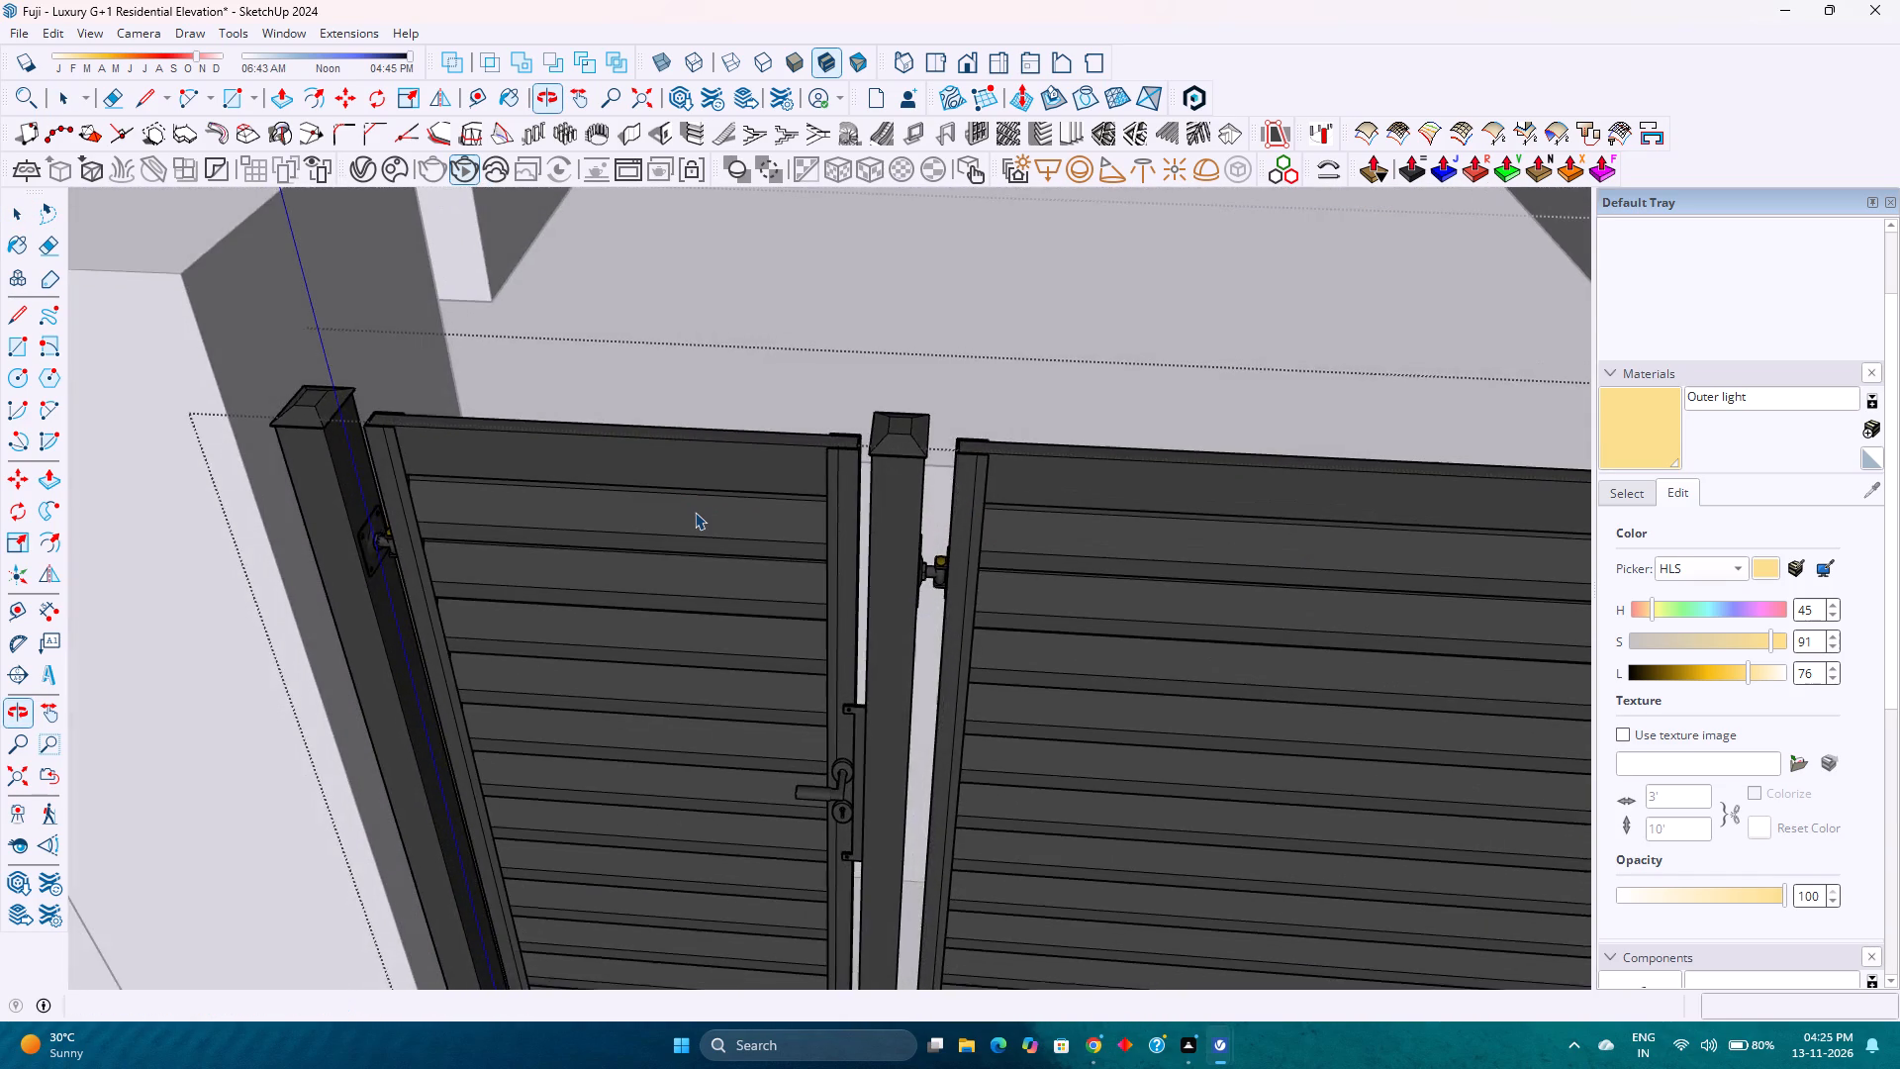
scroll(695, 512, "down", 19)
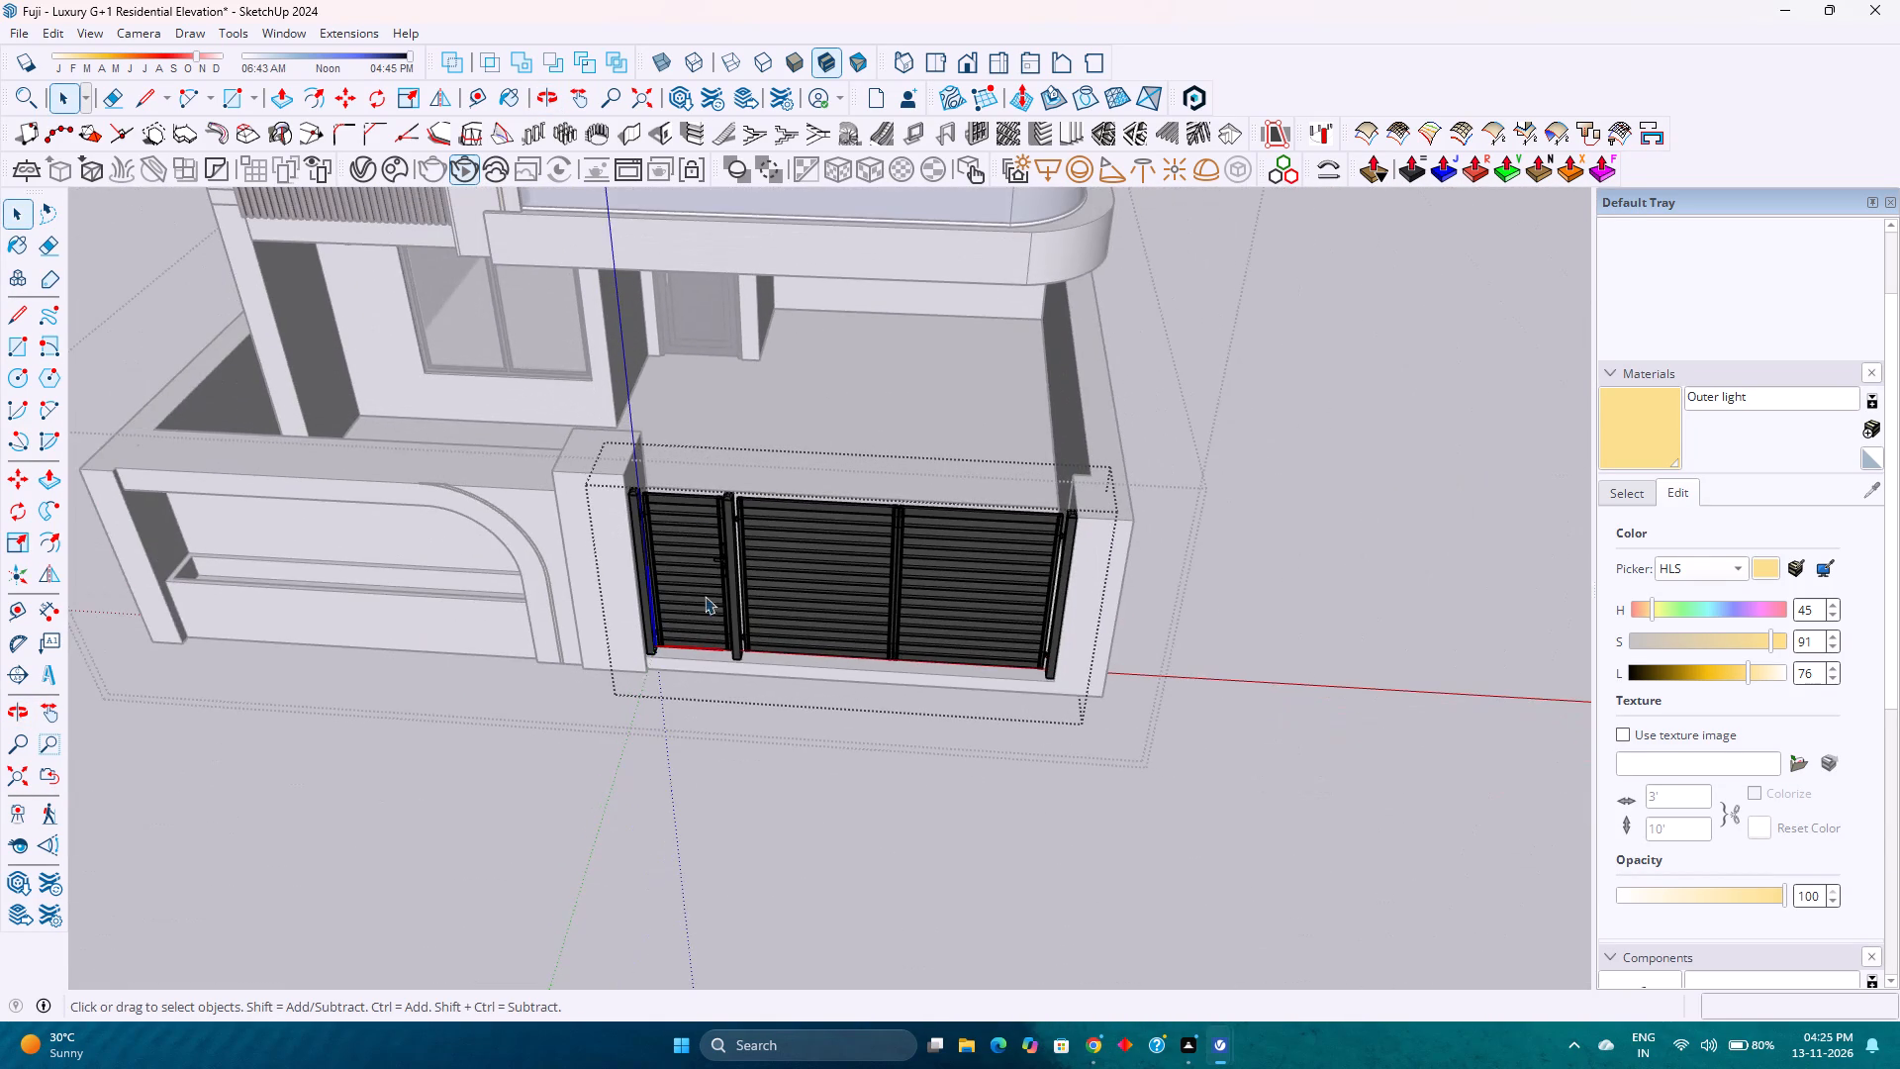
Exit the gate and compound wall groups and save the house model.
left_click(739, 749)
scroll(731, 742, "down", 8)
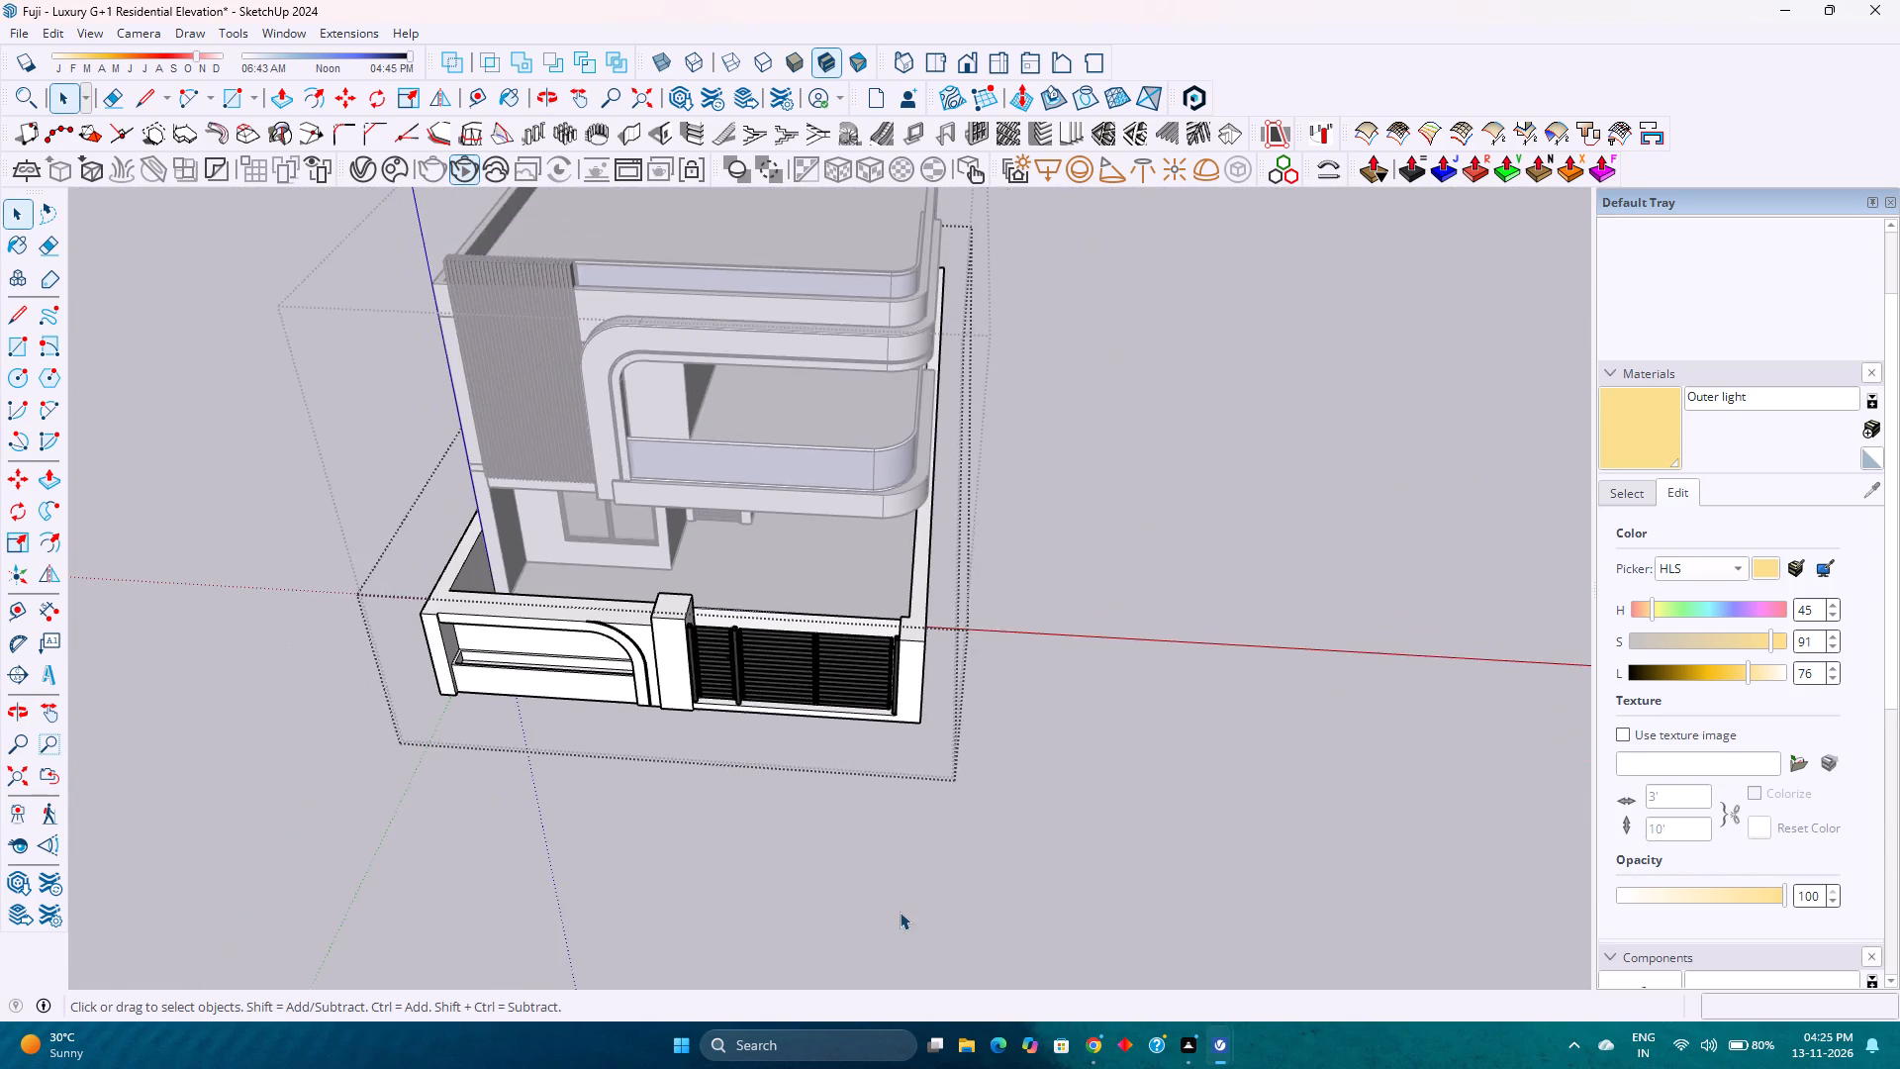
left_click(900, 912)
scroll(831, 828, "down", 4)
middle_click_drag(831, 828, 928, 588)
middle_click(928, 586)
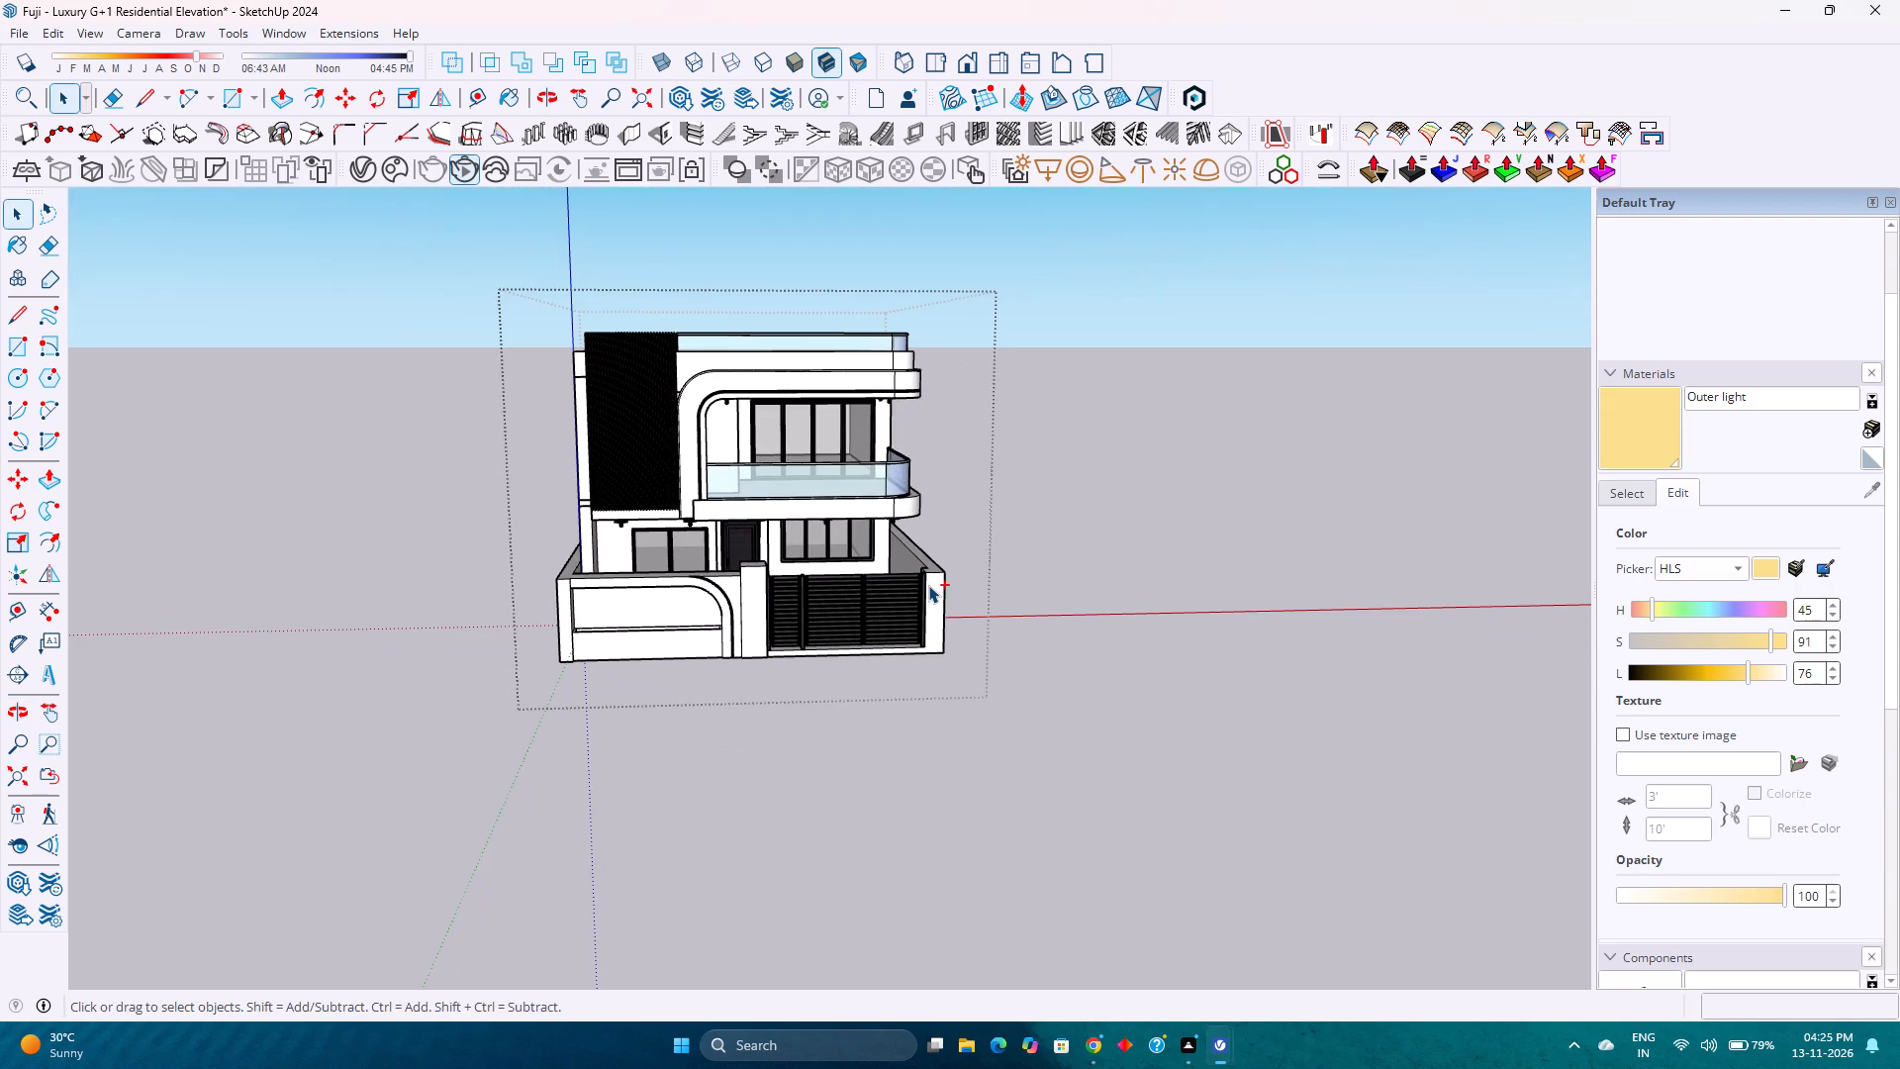
key("ctrl+s")
Examine the whole elevation from the standard front view, and the compound wall's arched recess and planter ledge up close.
left_click(957, 66)
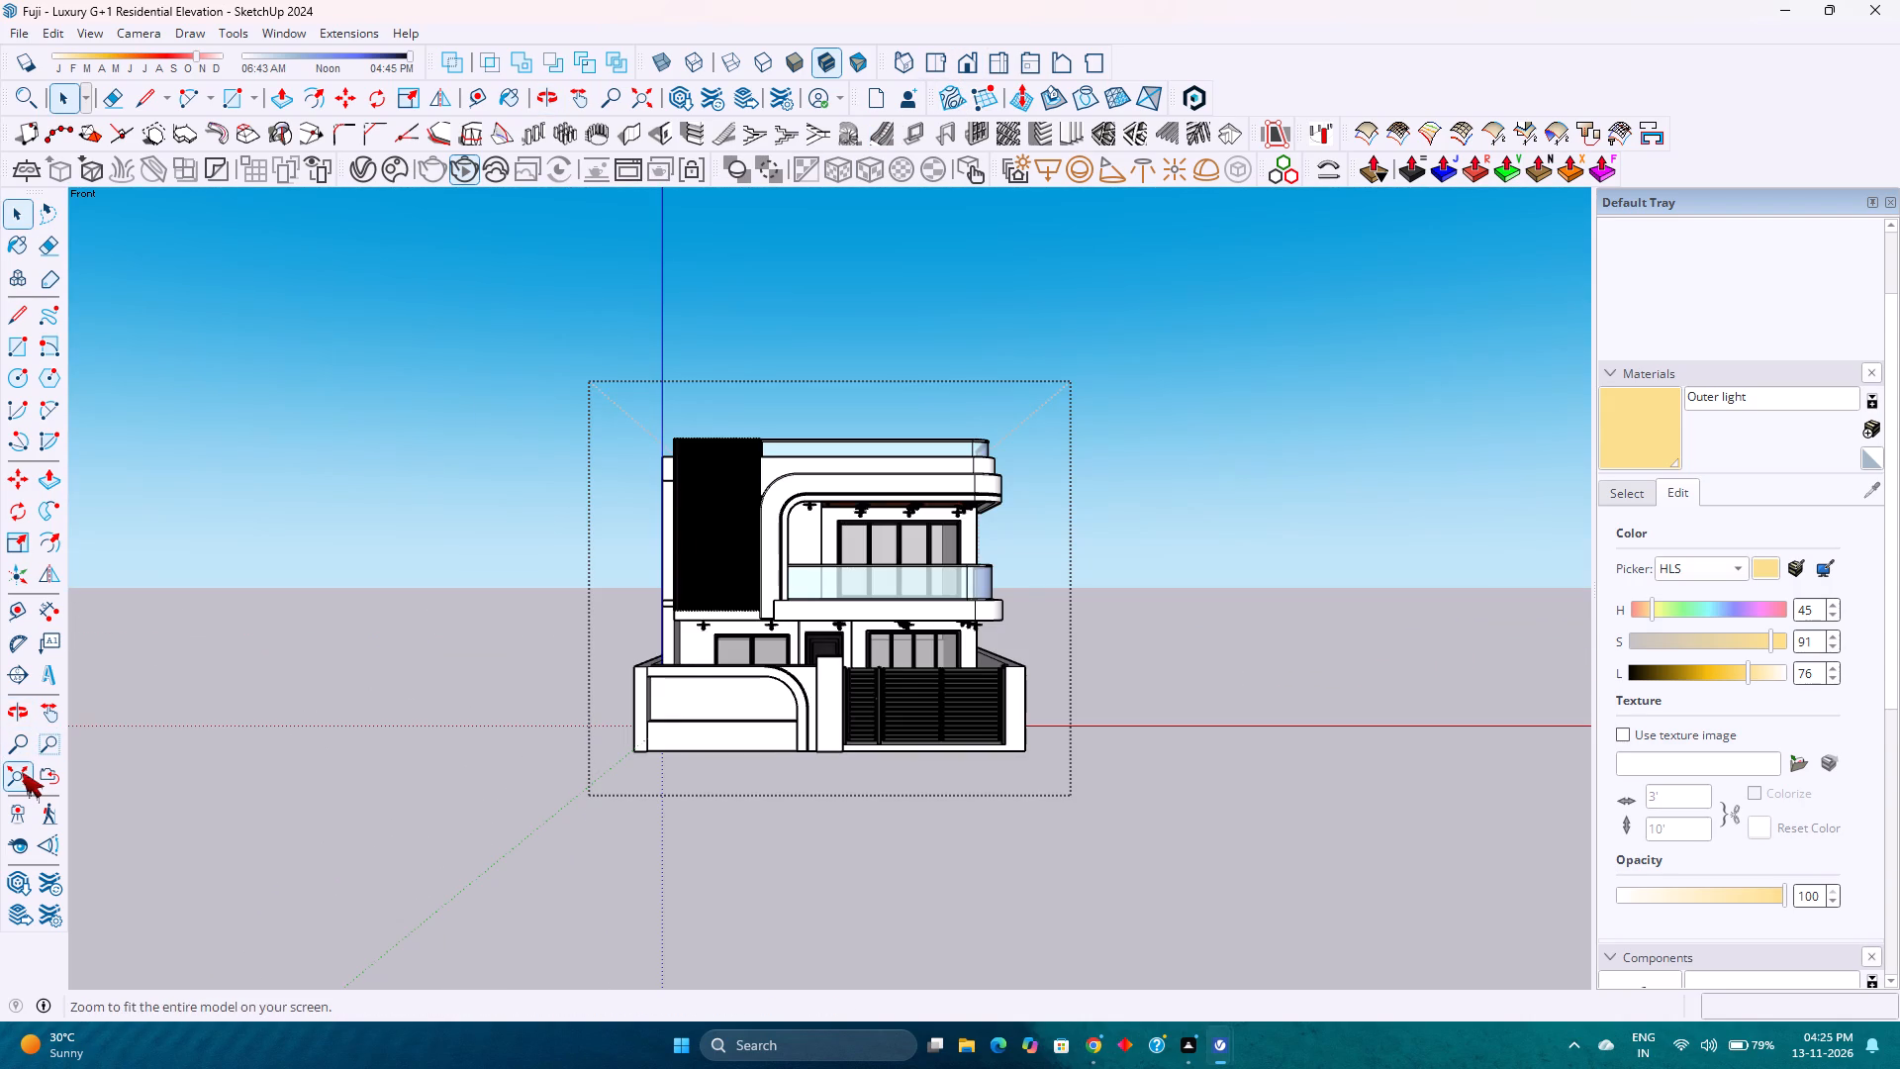
left_click(21, 772)
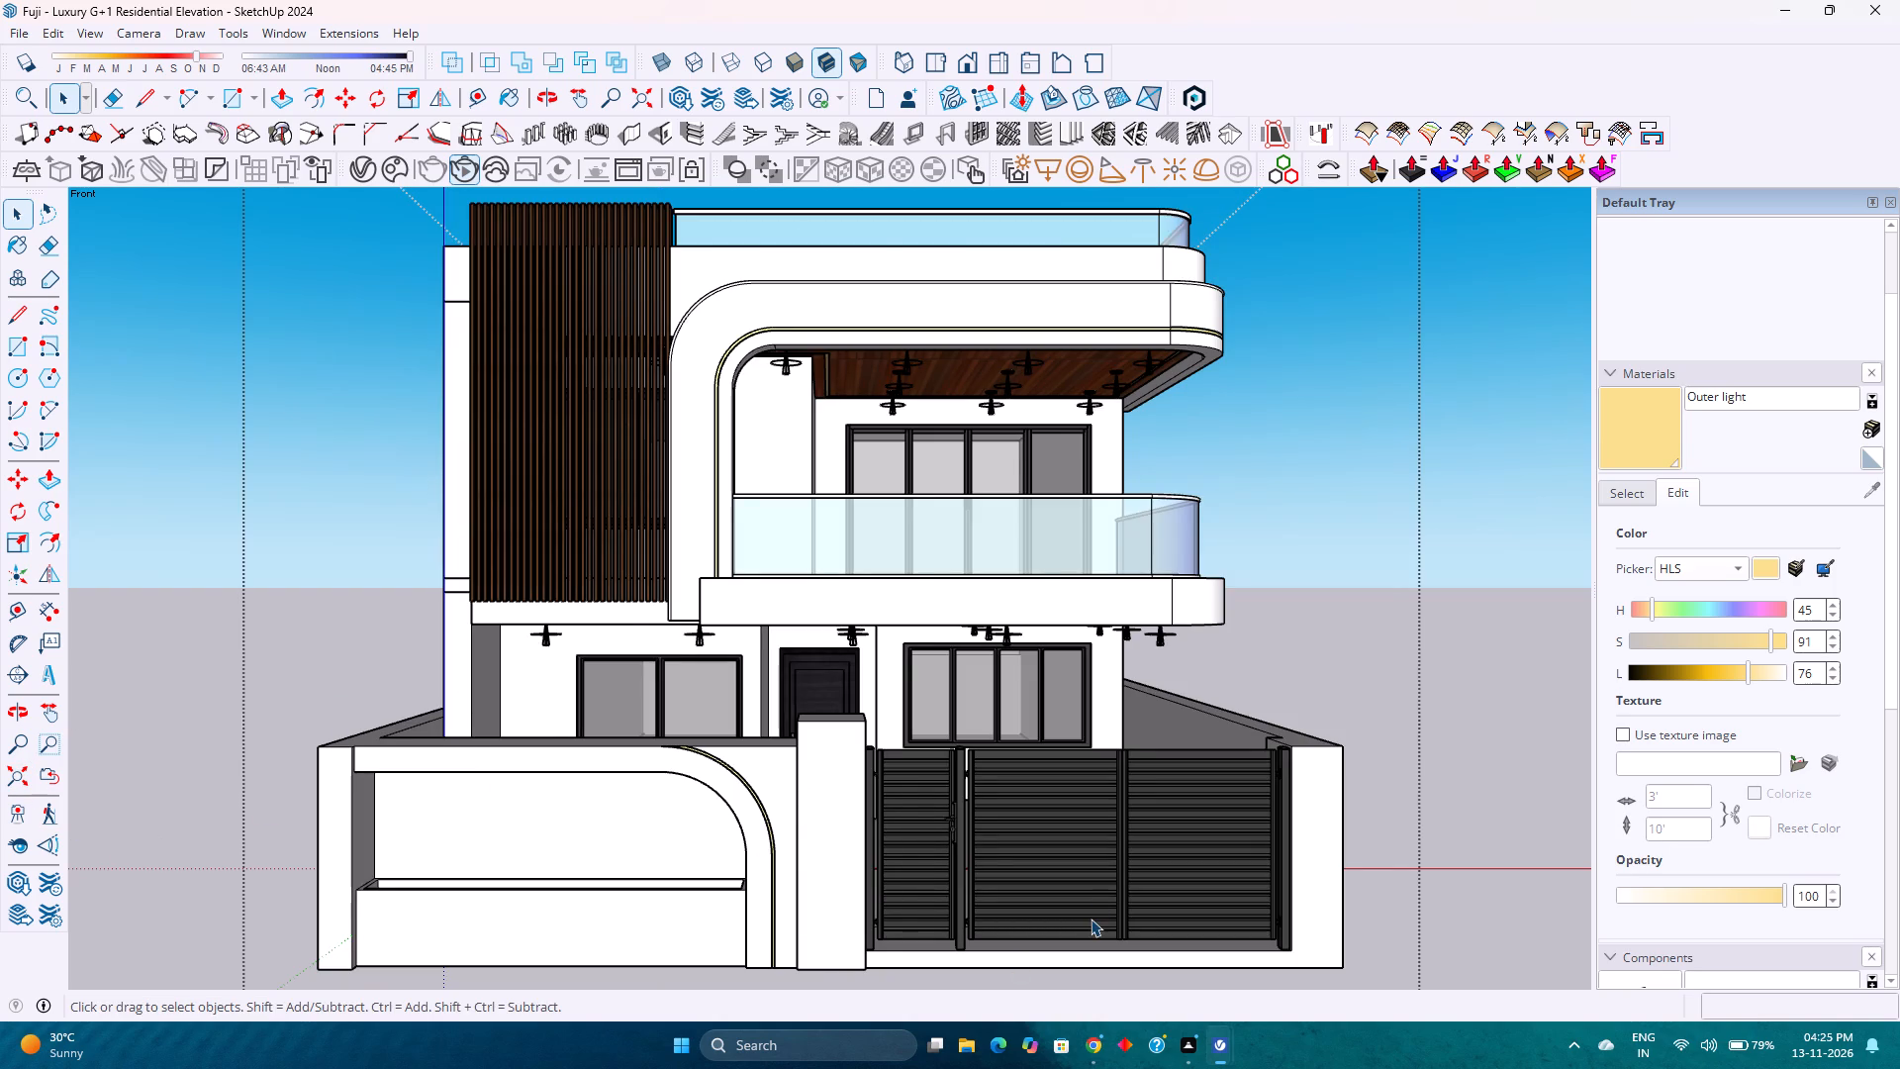
scroll(1091, 919, "down", 2)
scroll(1091, 919, "up", 1)
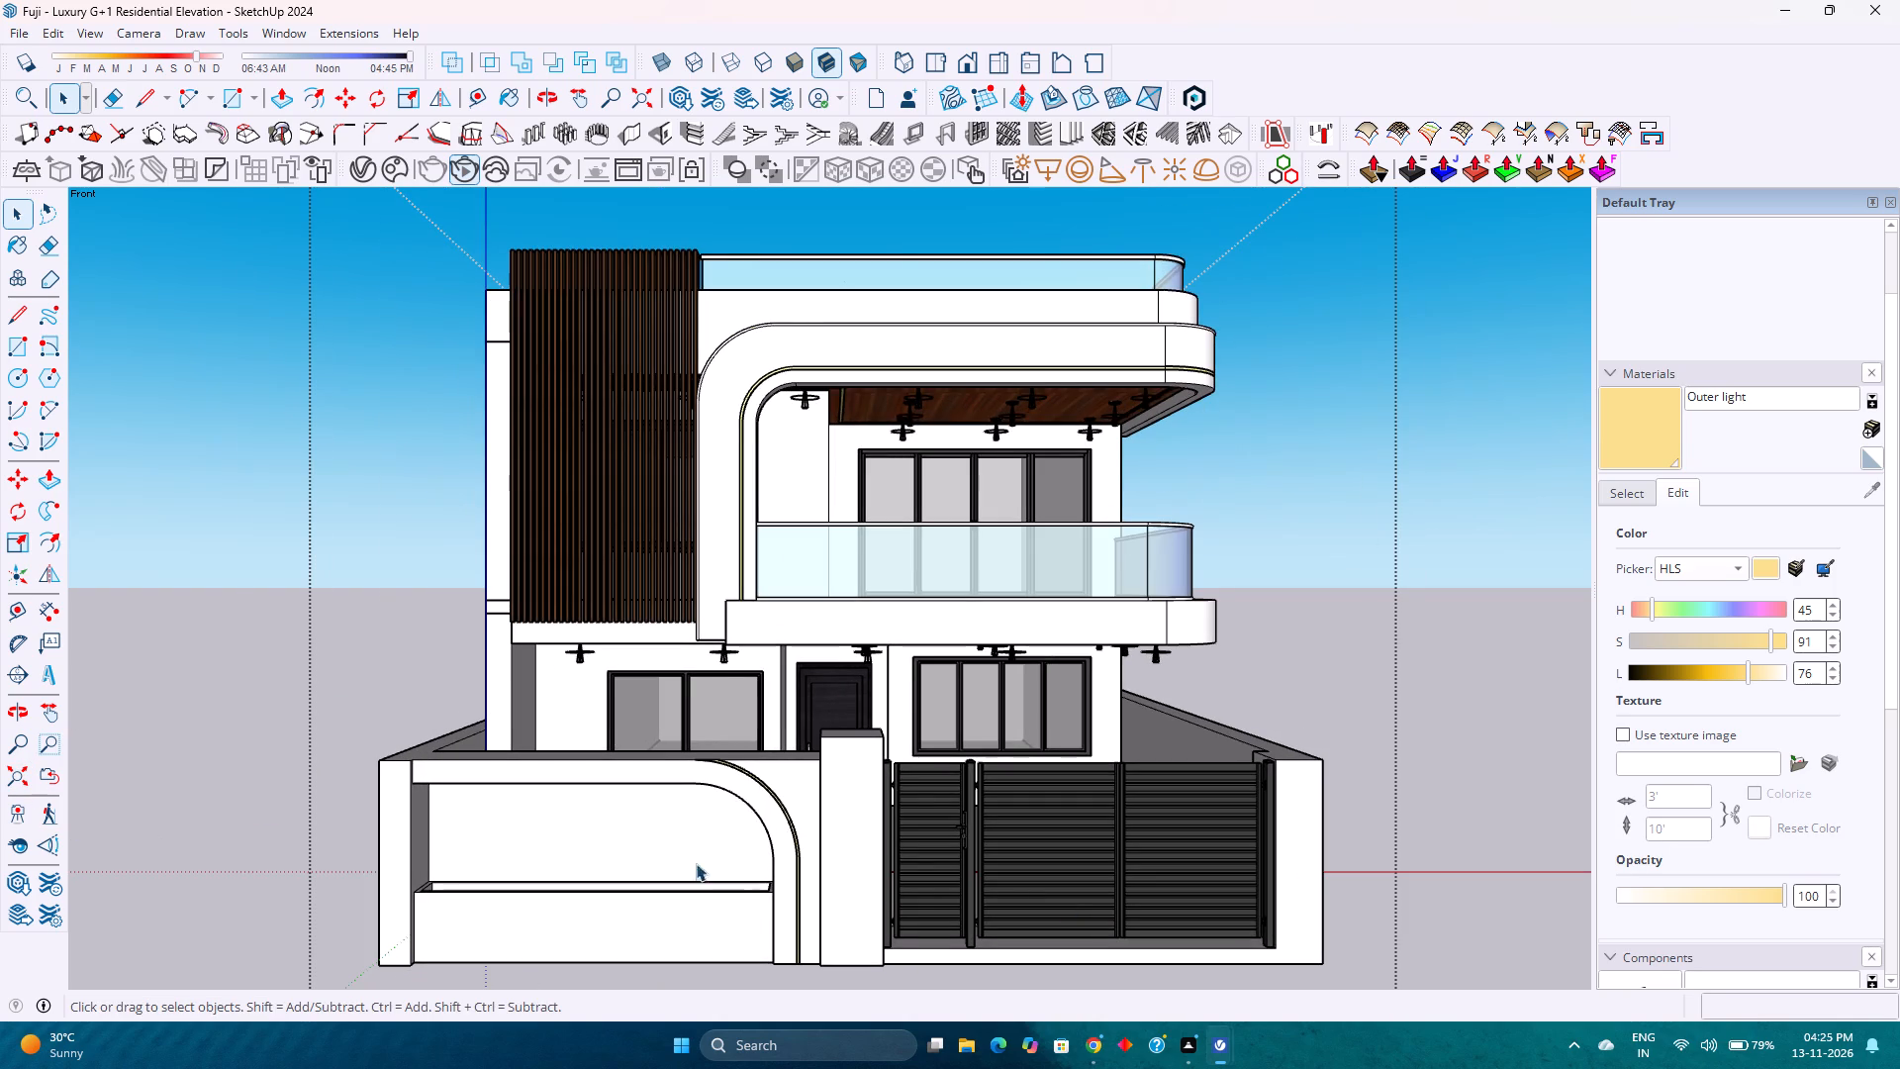
scroll(629, 849, "down", 3)
middle_click_drag(614, 903, 773, 947)
middle_click_drag(814, 954, 574, 906)
middle_click(562, 905)
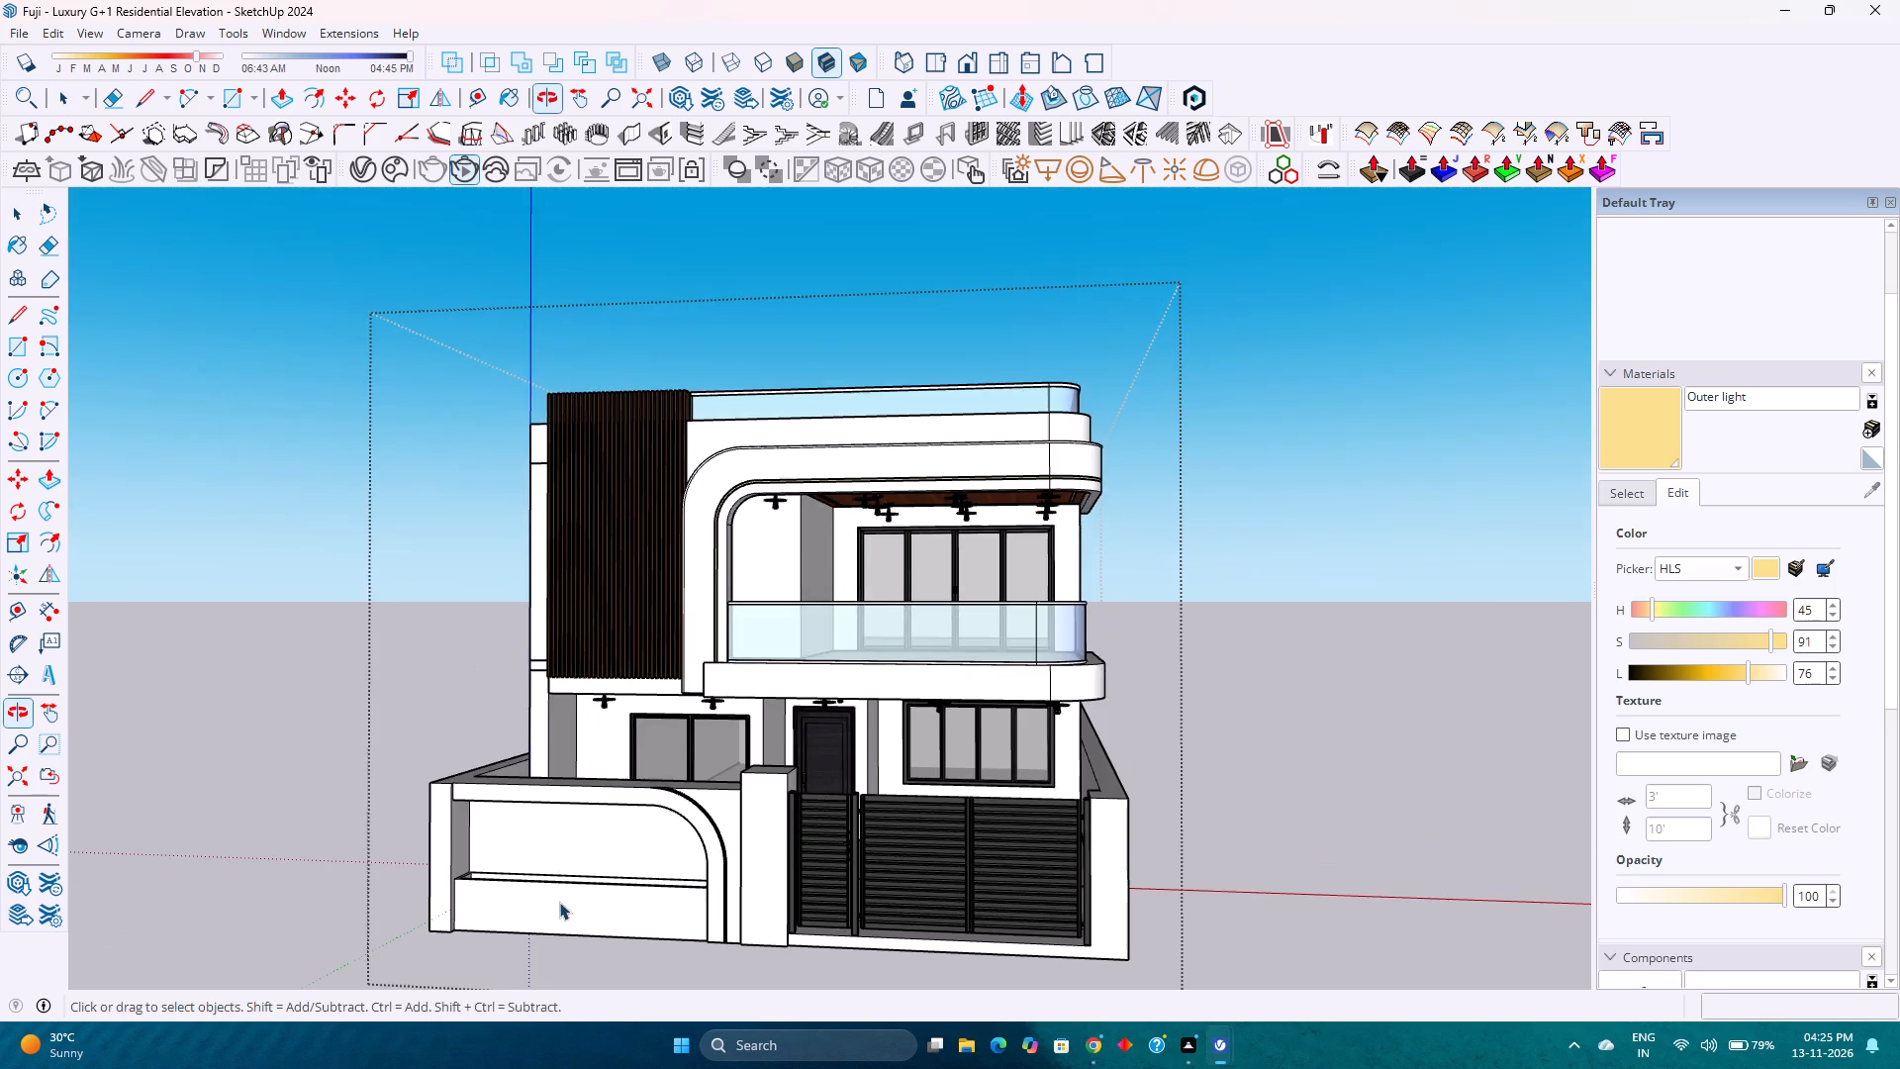
scroll(583, 889, "up", 1)
middle_click_drag(588, 892, 1132, 932)
middle_click(1132, 931)
scroll(1056, 872, "up", 3)
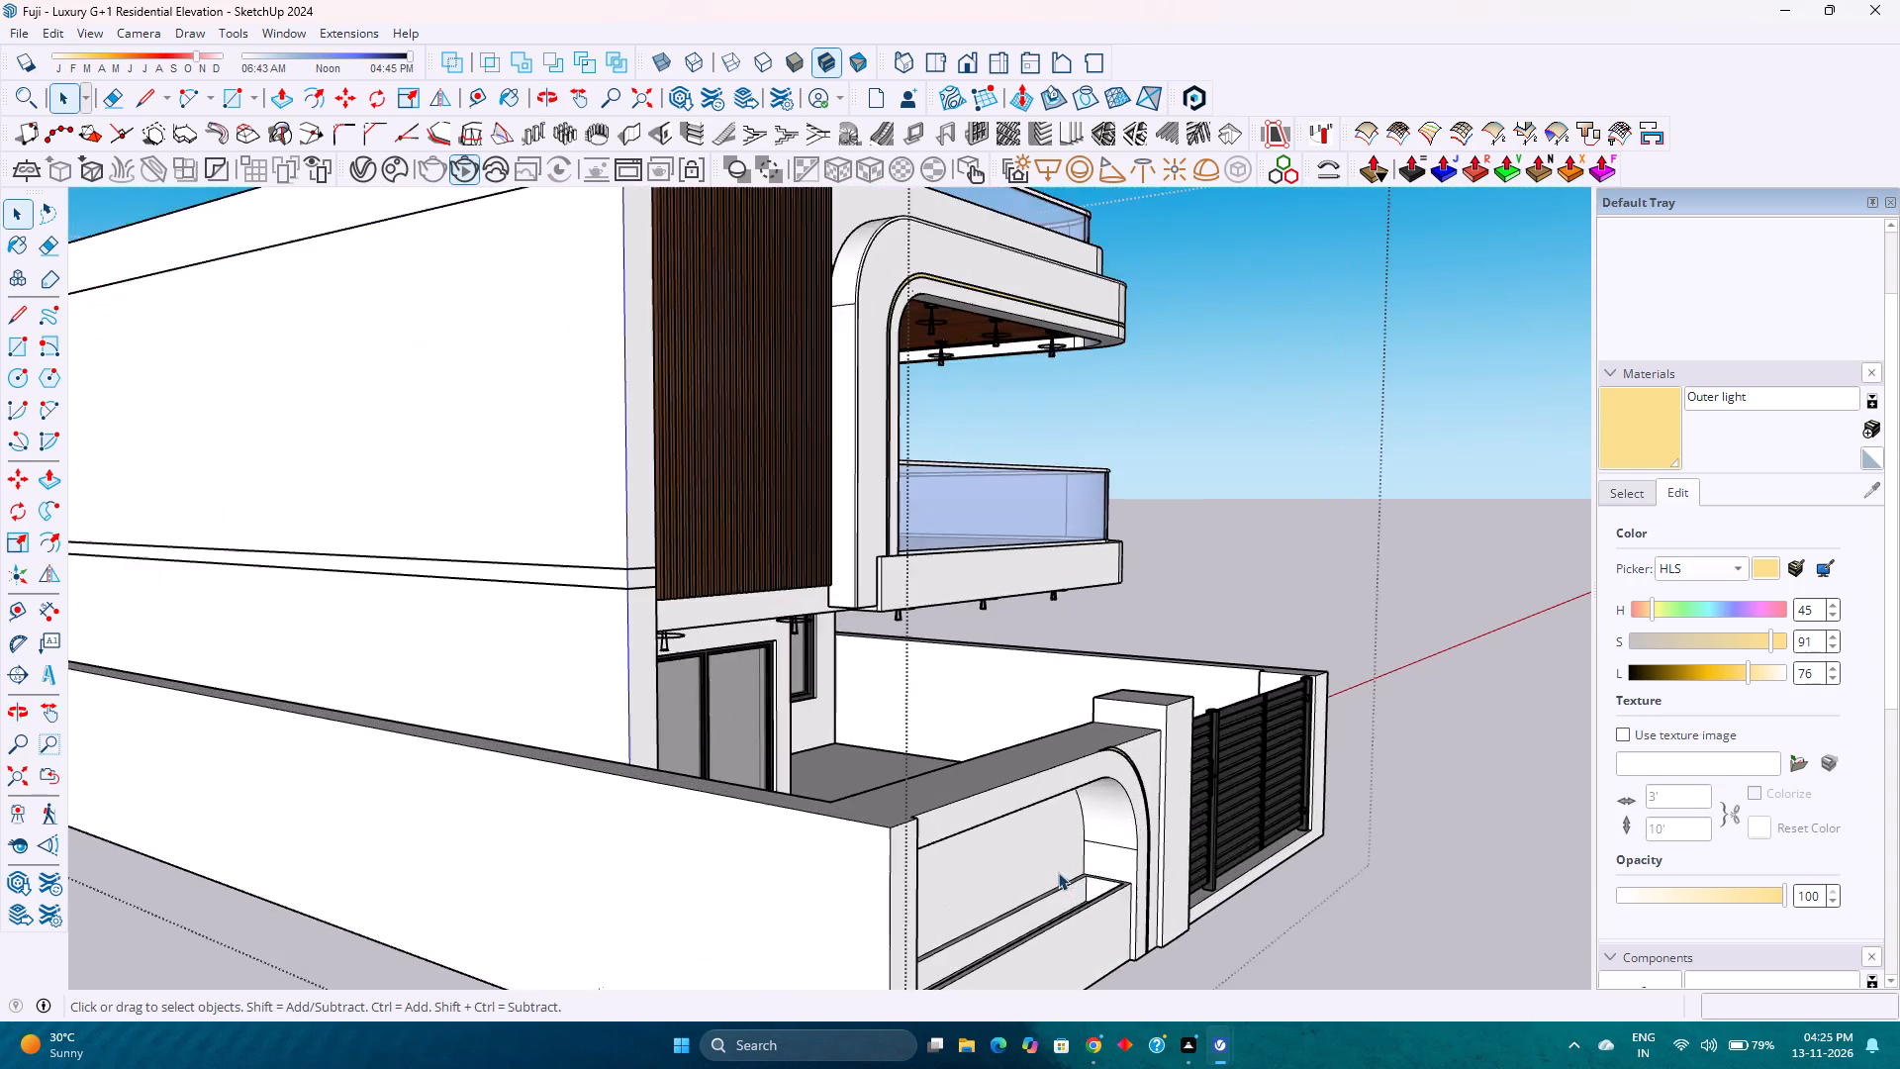
scroll(1058, 872, "up", 10)
middle_click_drag(1094, 918, 1084, 961)
middle_click(1084, 961)
scroll(1065, 878, "up", 5)
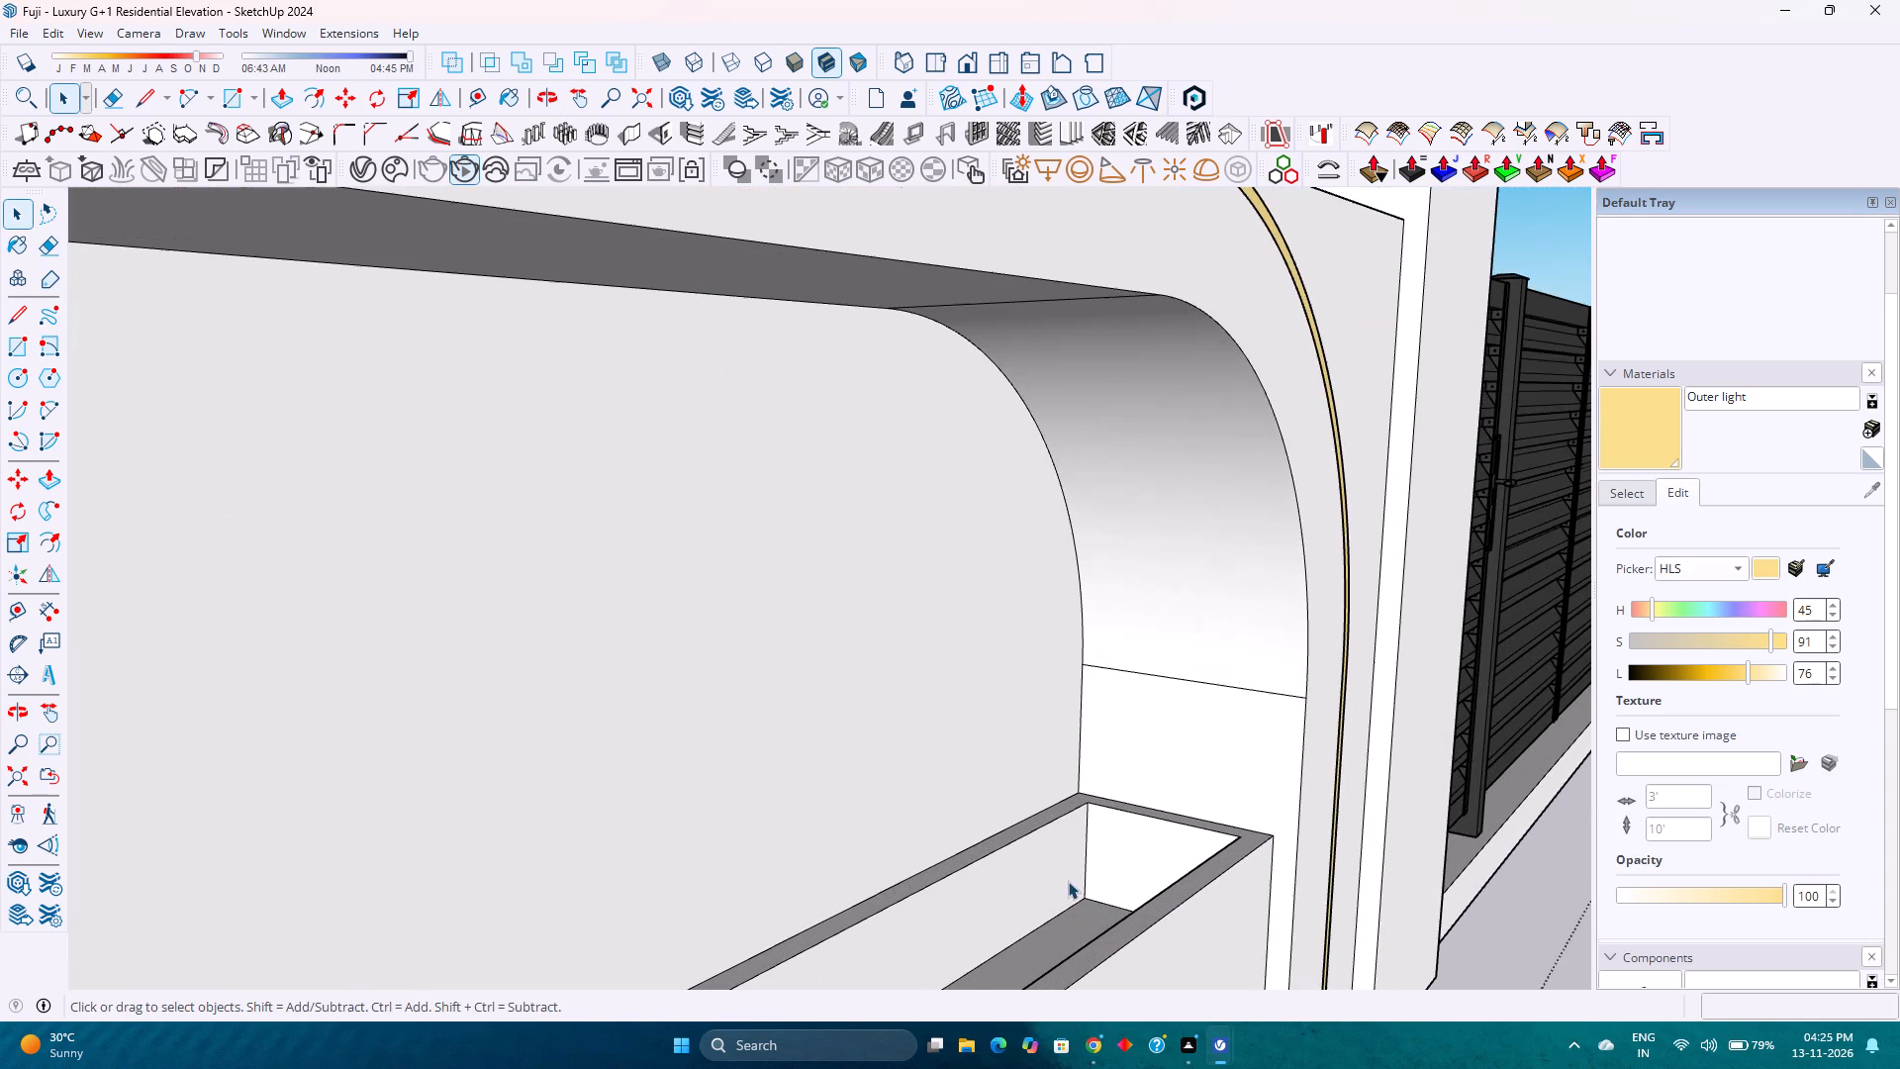
middle_click(1243, 939)
scroll(1074, 799, "down", 14)
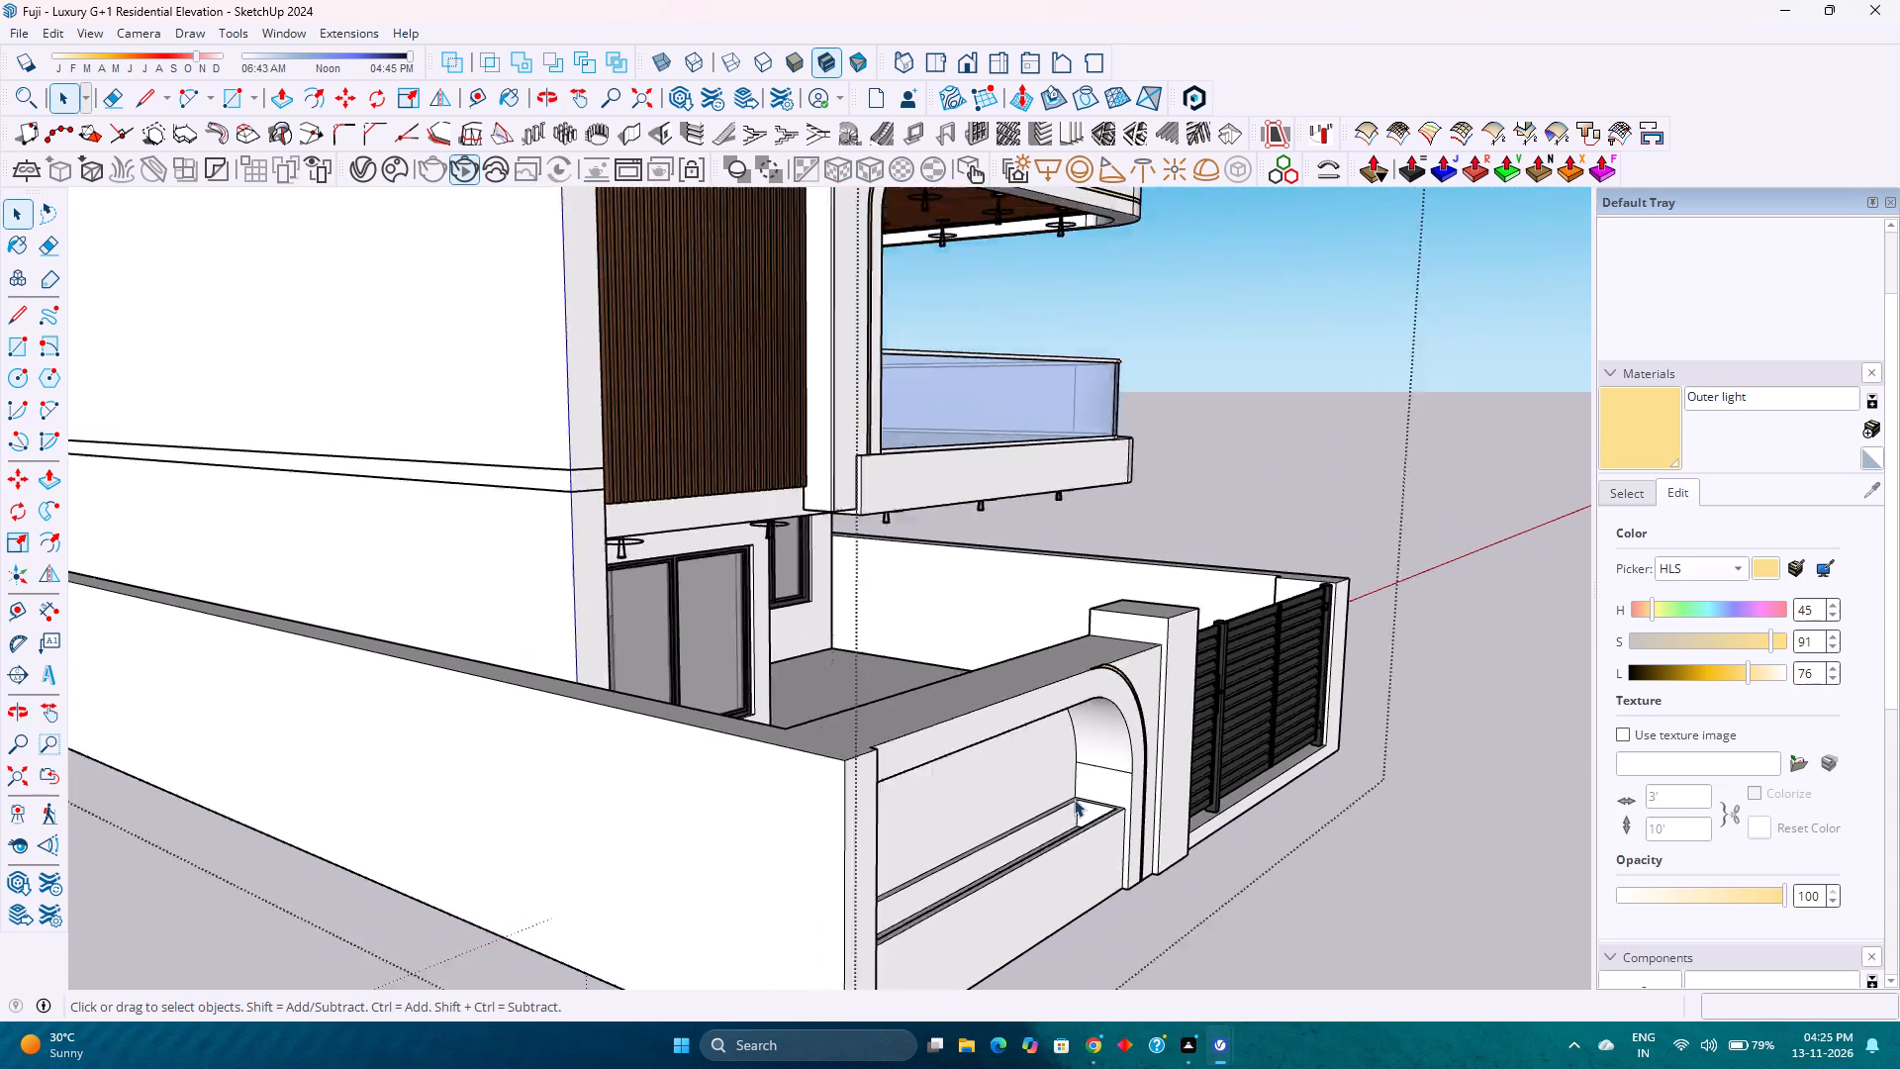
scroll(1074, 799, "down", 6)
middle_click_drag(1107, 809, 660, 804)
middle_click(660, 804)
middle_click_drag(855, 659, 441, 810)
middle_click_drag(459, 801, 616, 742)
middle_click_drag(669, 729, 943, 682)
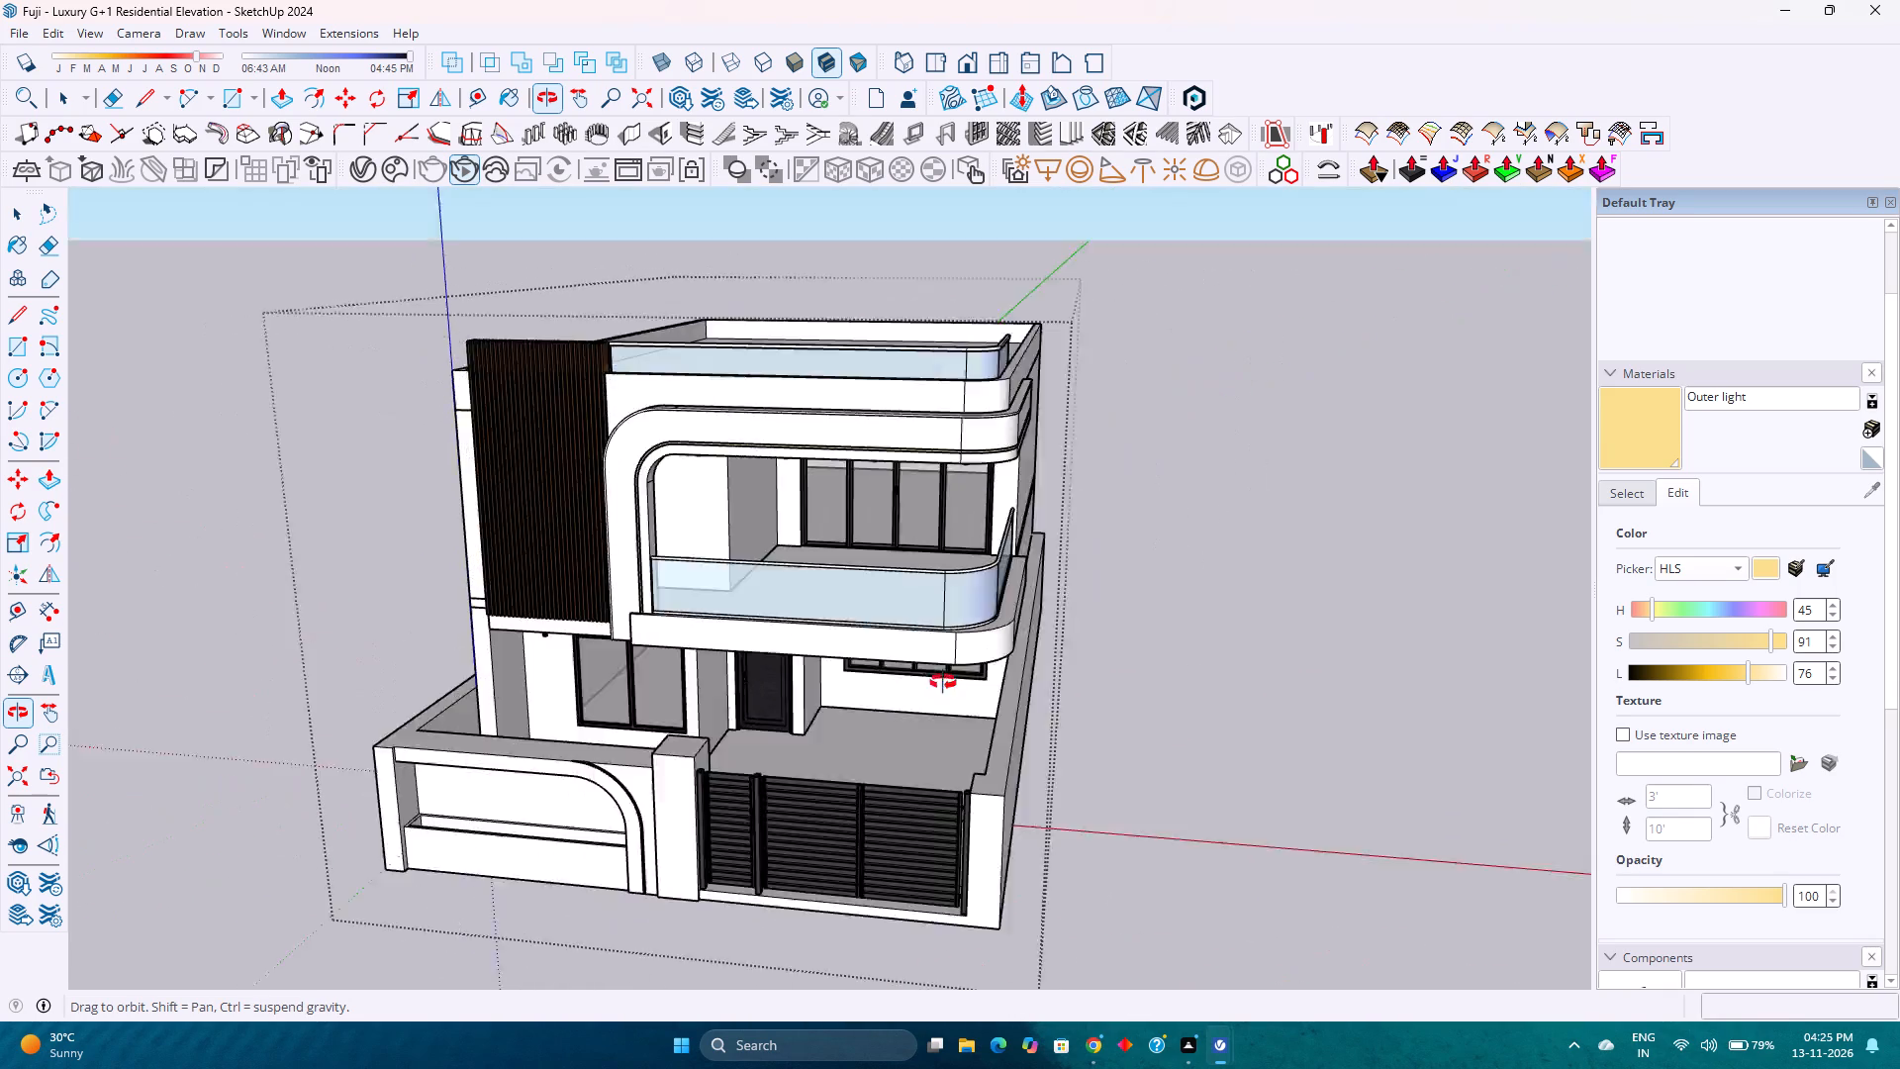
middle_click_drag(943, 682, 932, 627)
scroll(906, 641, "down", 4)
scroll(961, 700, "up", 1)
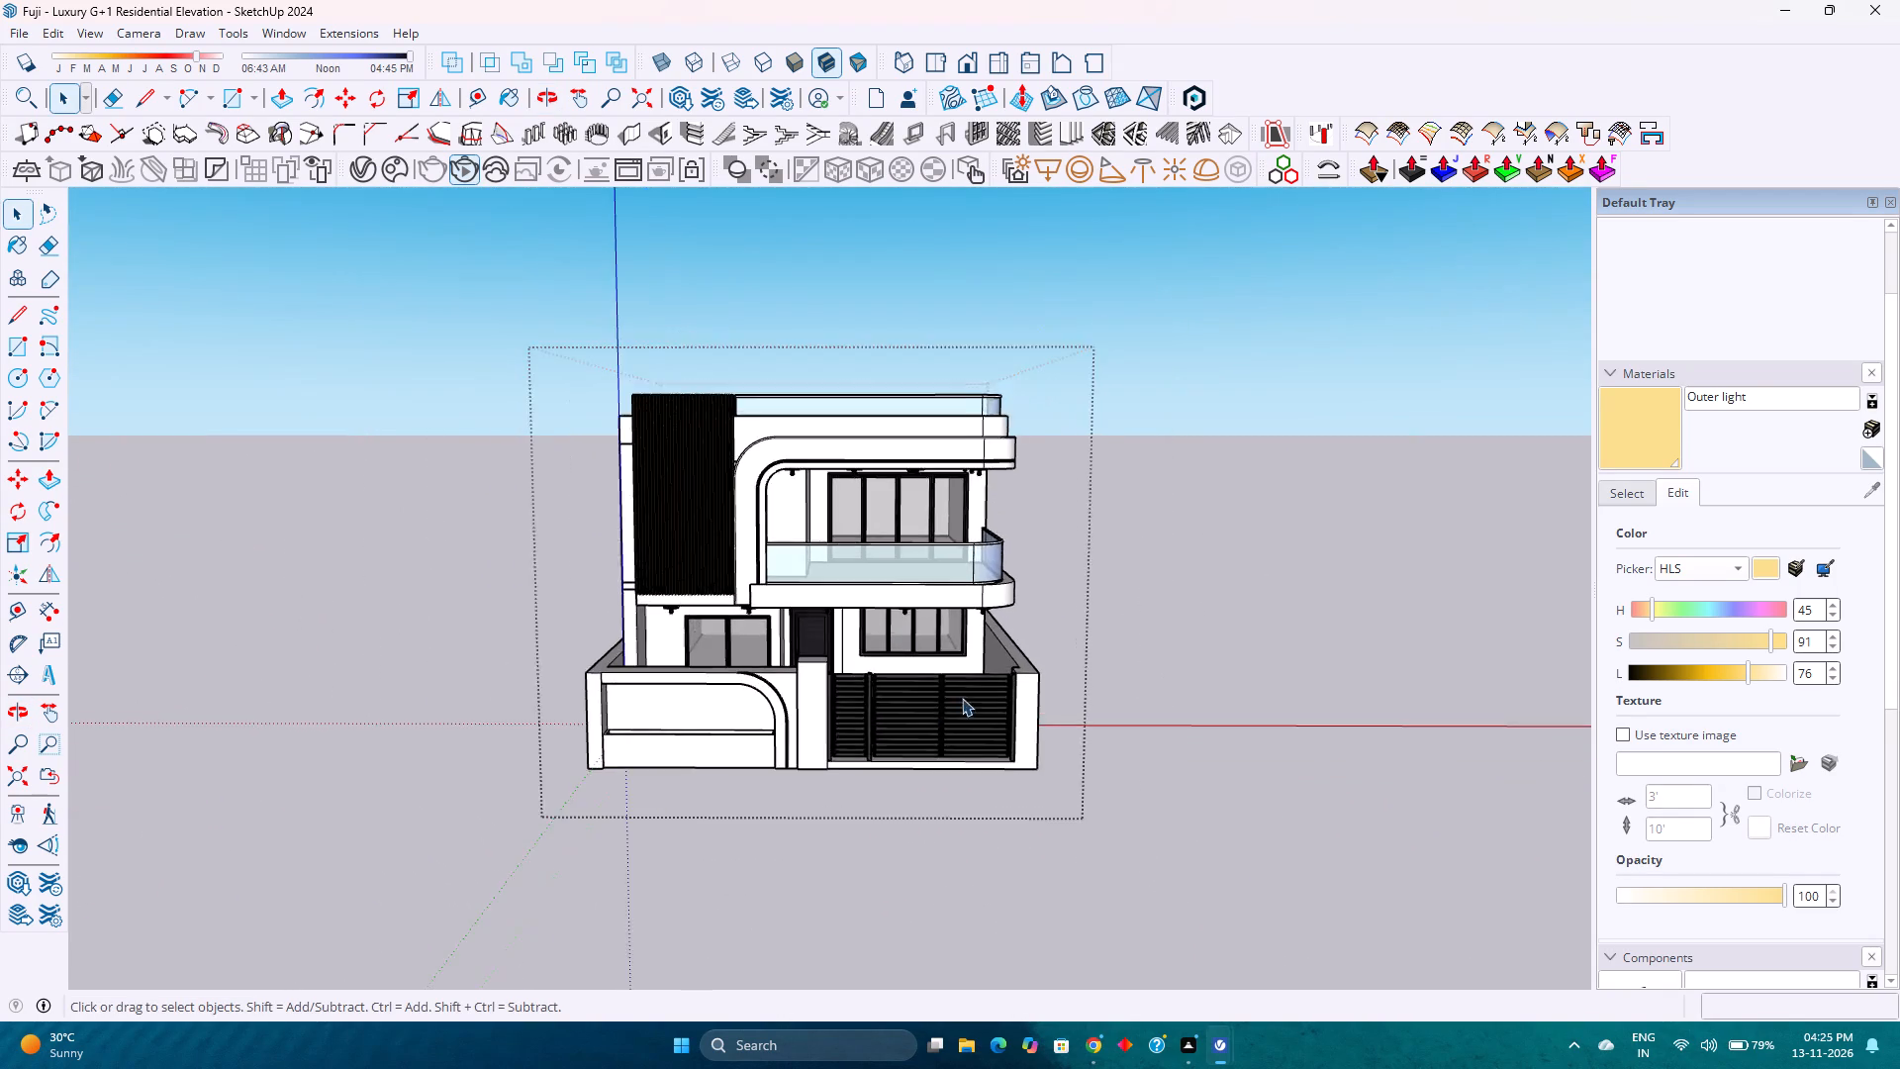
Examine the roof terrace, its parapet and the end of the curved glass railing from above.
middle_click_drag(962, 698, 324, 896)
middle_click_drag(315, 911, 307, 920)
scroll(807, 438, "up", 6)
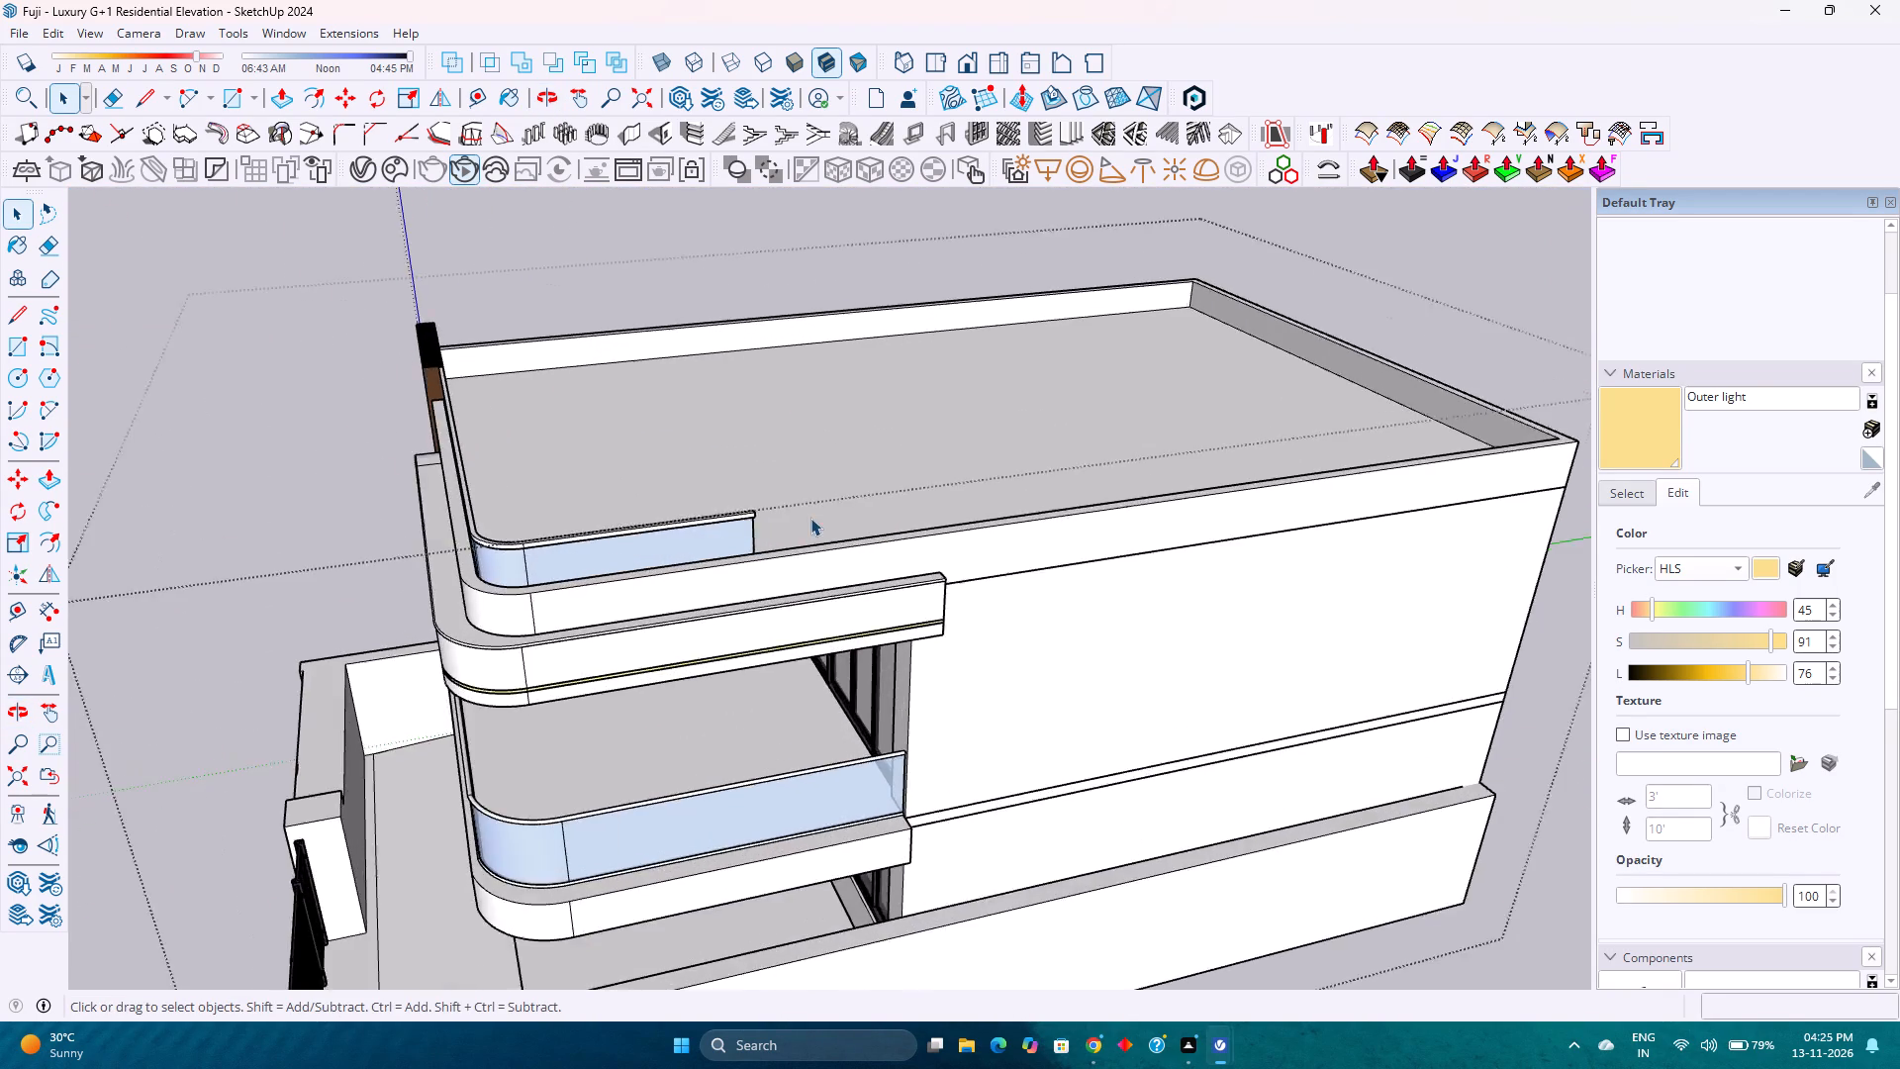
middle_click_drag(810, 518, 860, 686)
scroll(852, 721, "up", 3)
middle_click_drag(851, 729, 218, 747)
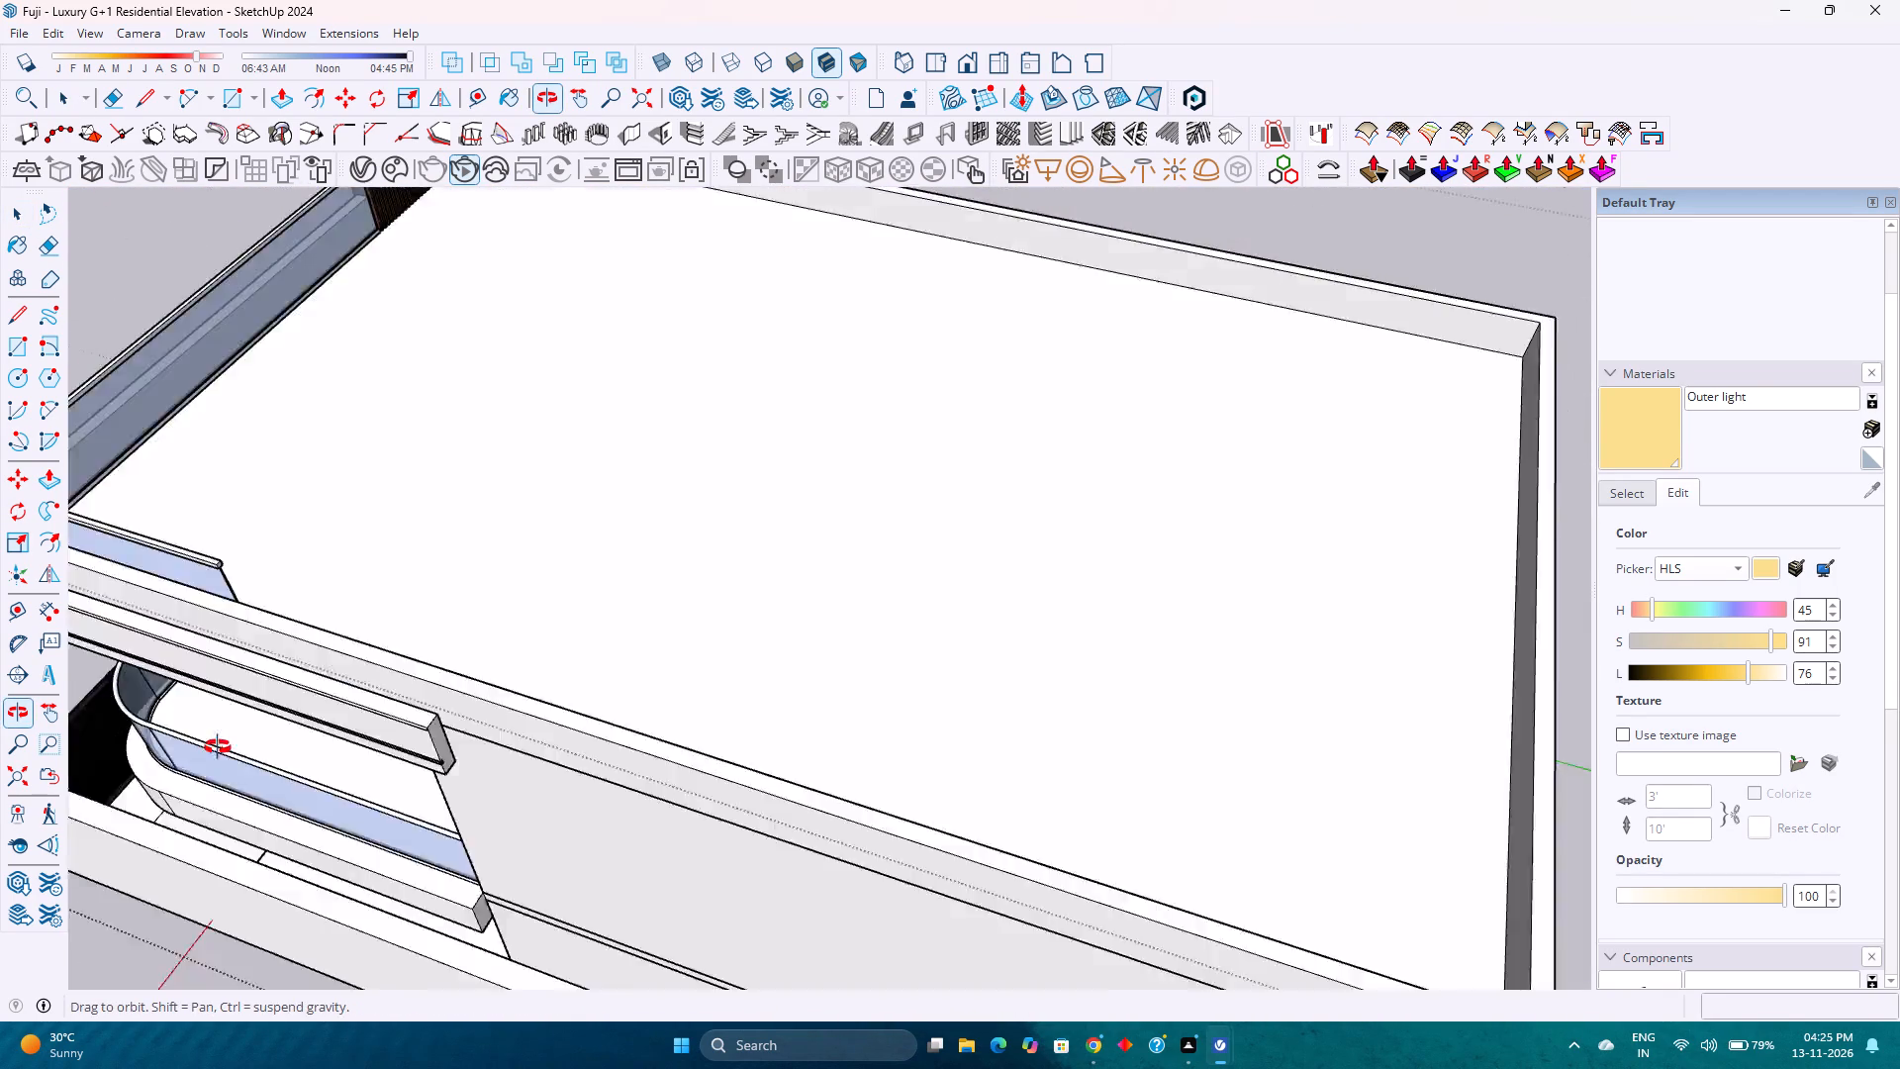
middle_click_drag(218, 747, 193, 746)
scroll(460, 548, "down", 4)
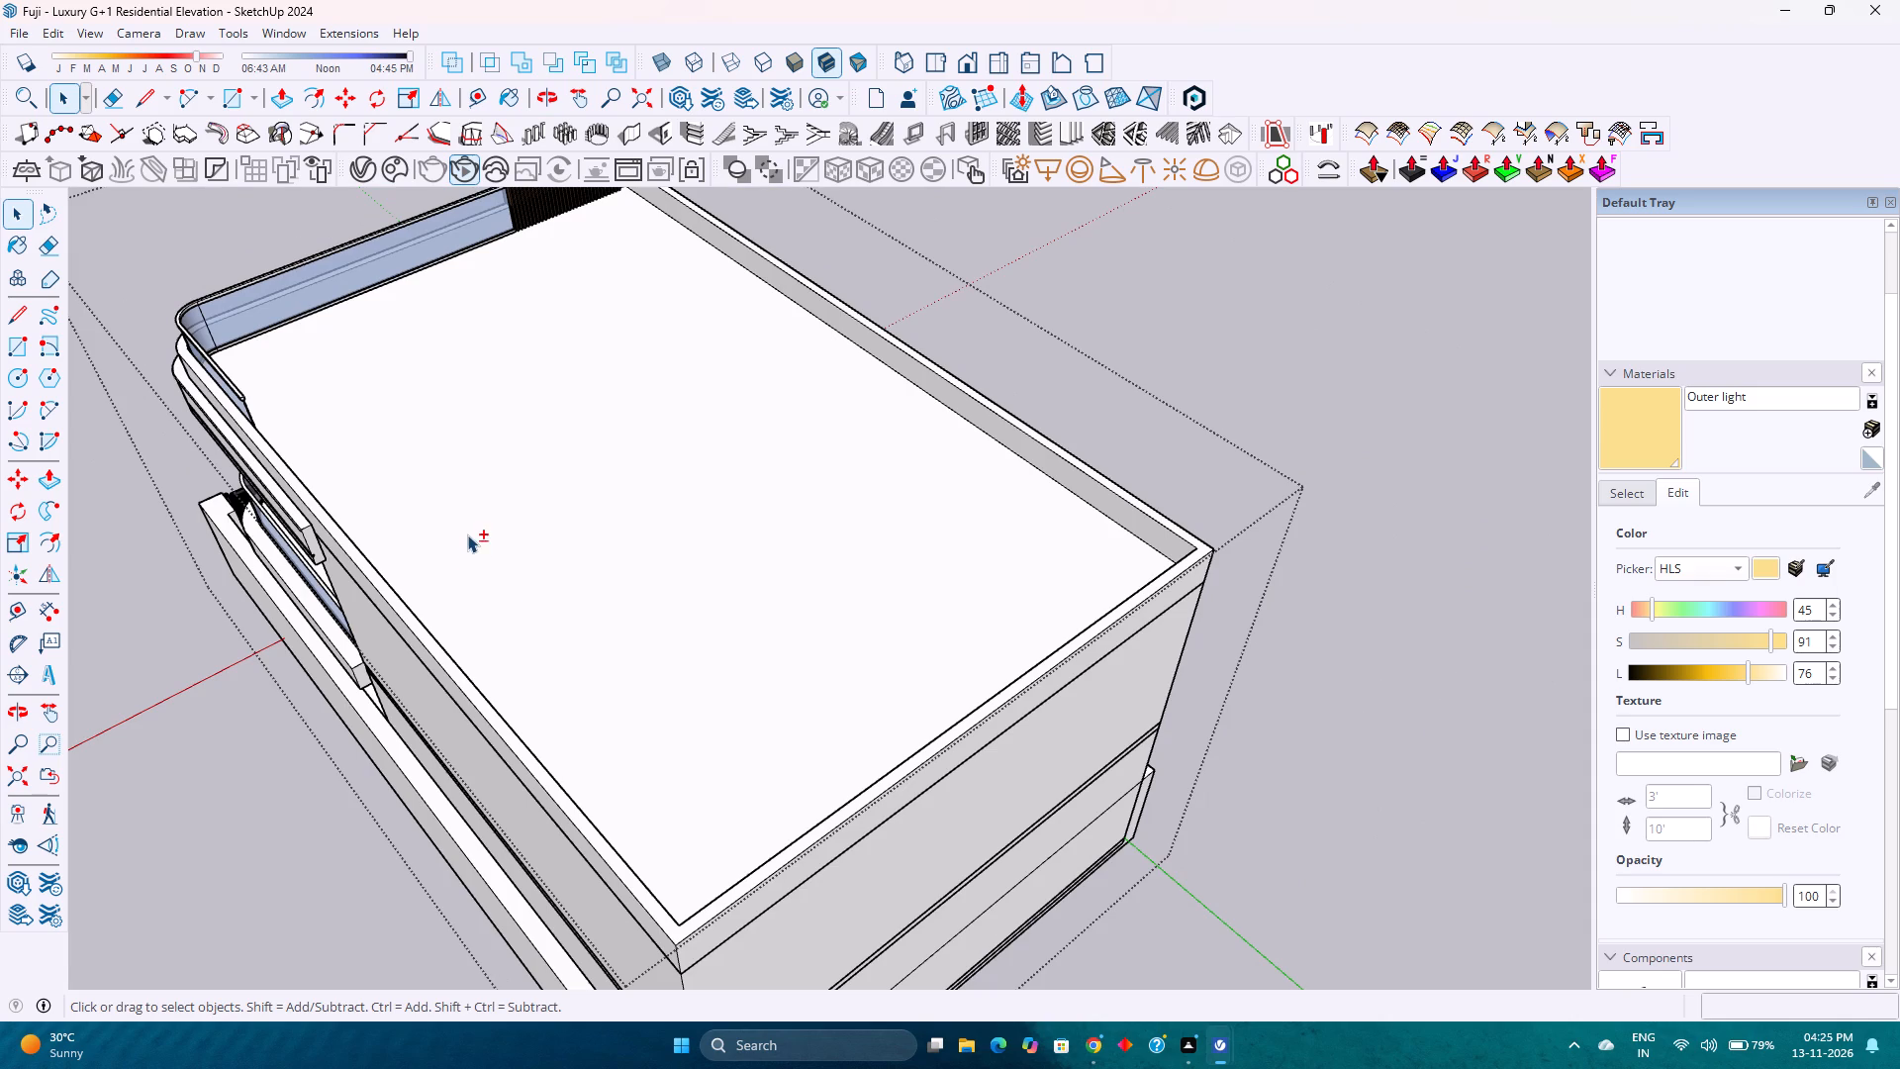
middle_click_drag(468, 534, 667, 716, "shift")
scroll(550, 565, "up", 3)
middle_click_drag(543, 559, 537, 588)
middle_click_drag(537, 588, 528, 597)
middle_click_drag(528, 597, 469, 625)
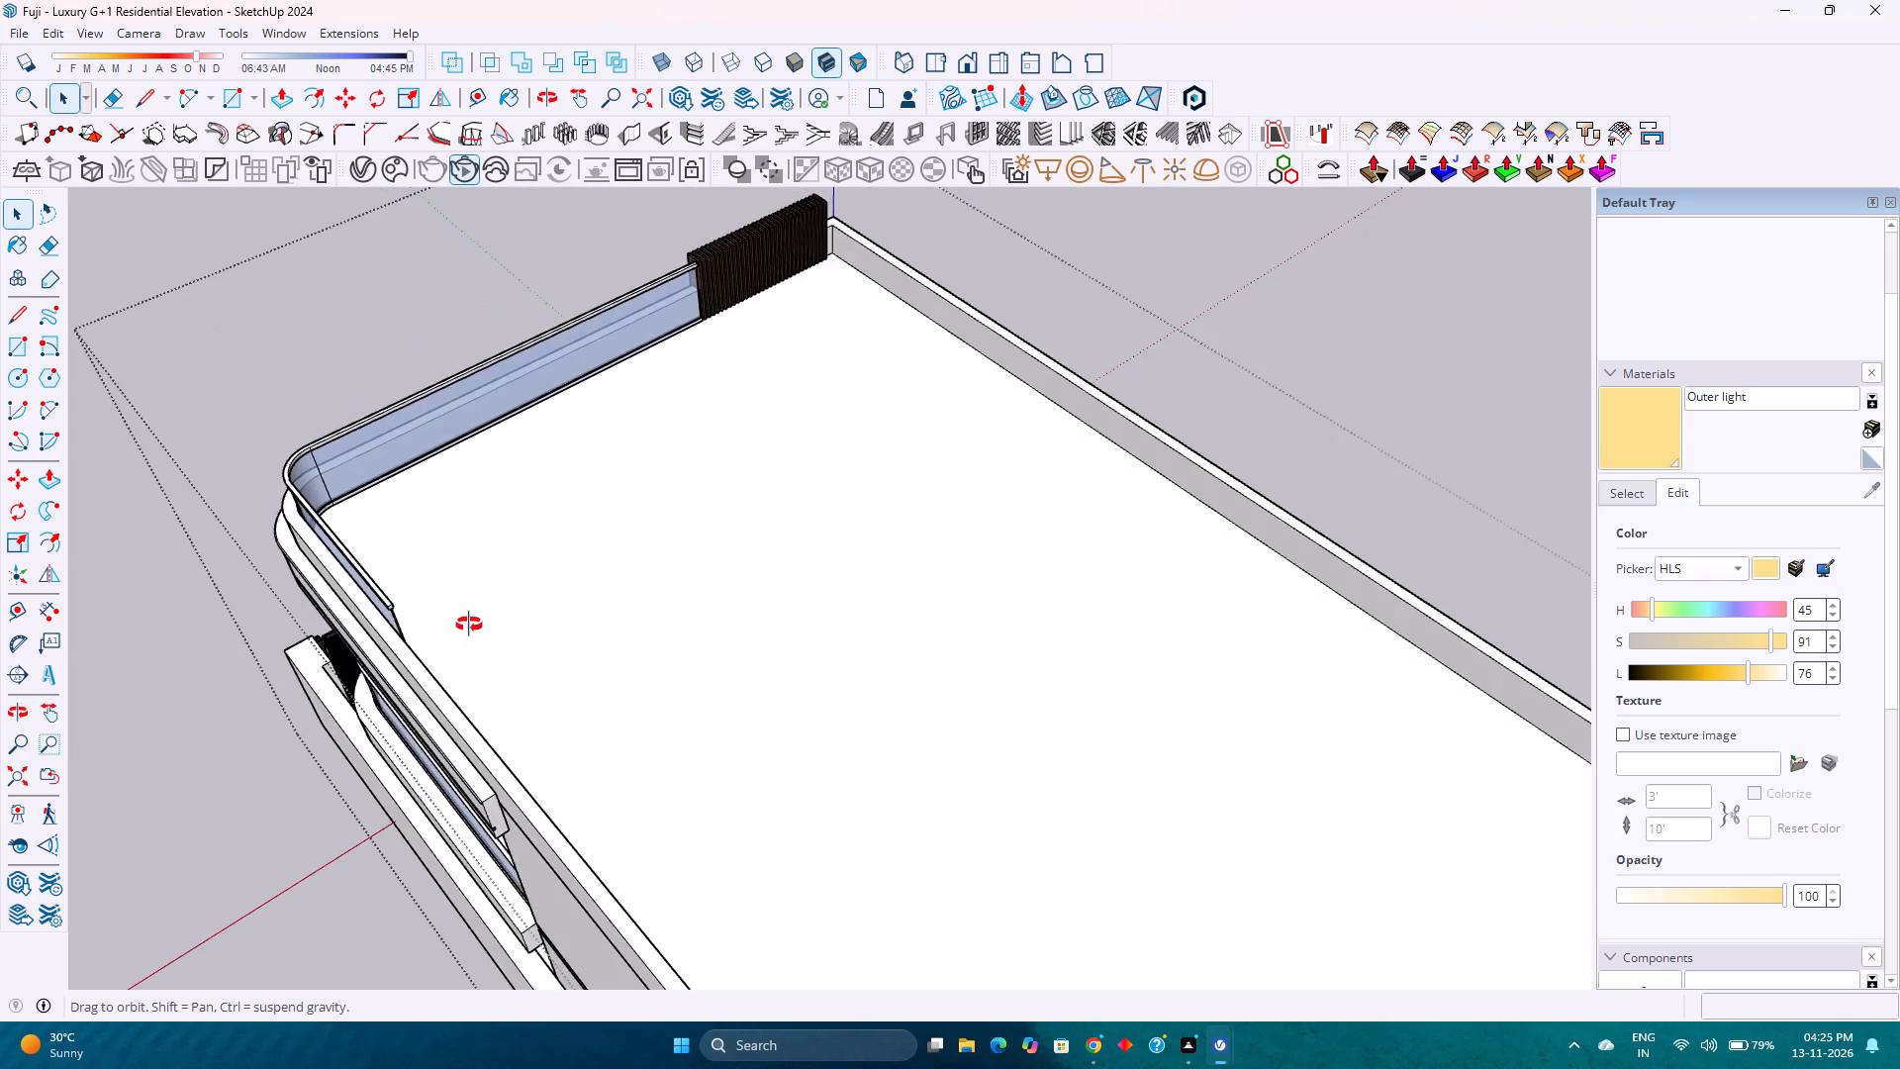
middle_click_drag(469, 625, 252, 632)
middle_click(252, 632)
scroll(308, 524, "up", 3)
double_click(276, 491)
scroll(276, 491, "up", 2)
scroll(271, 474, "down", 4)
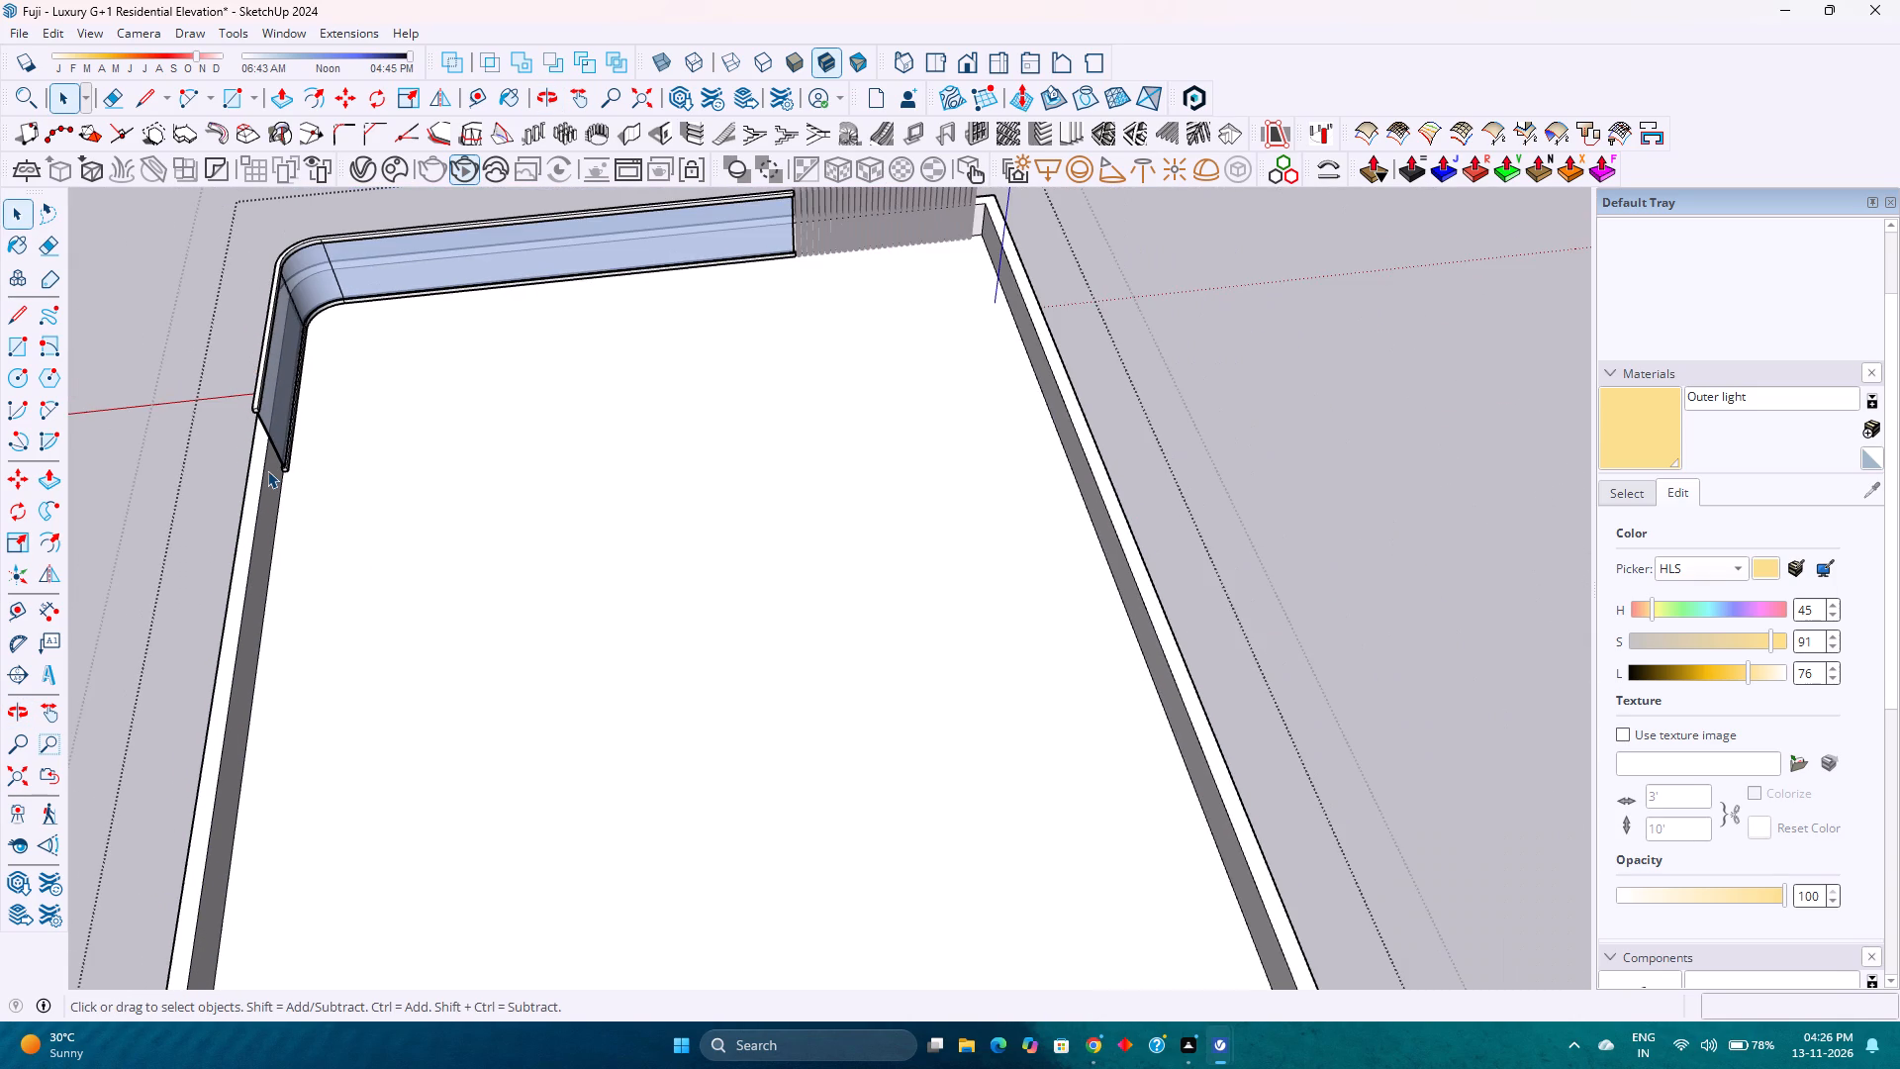
scroll(353, 506, "down", 4)
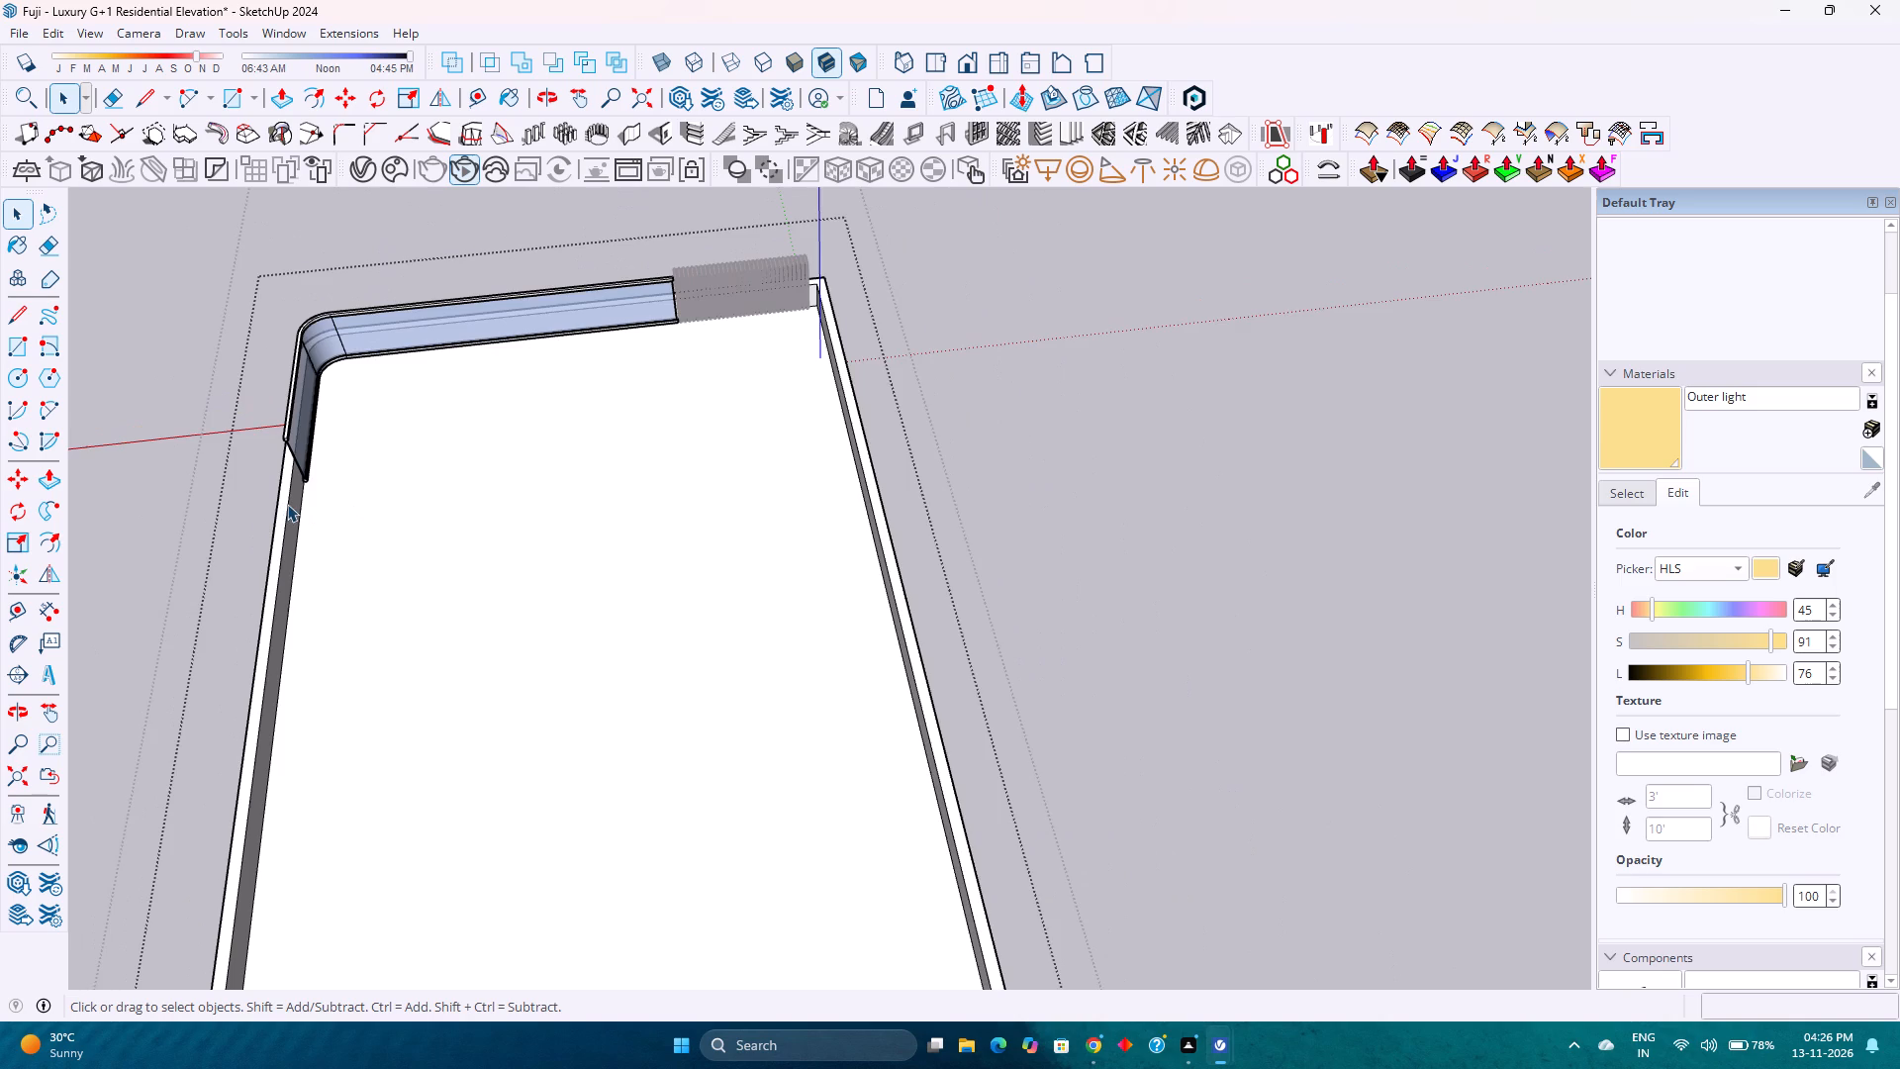
scroll(287, 504, "up", 3)
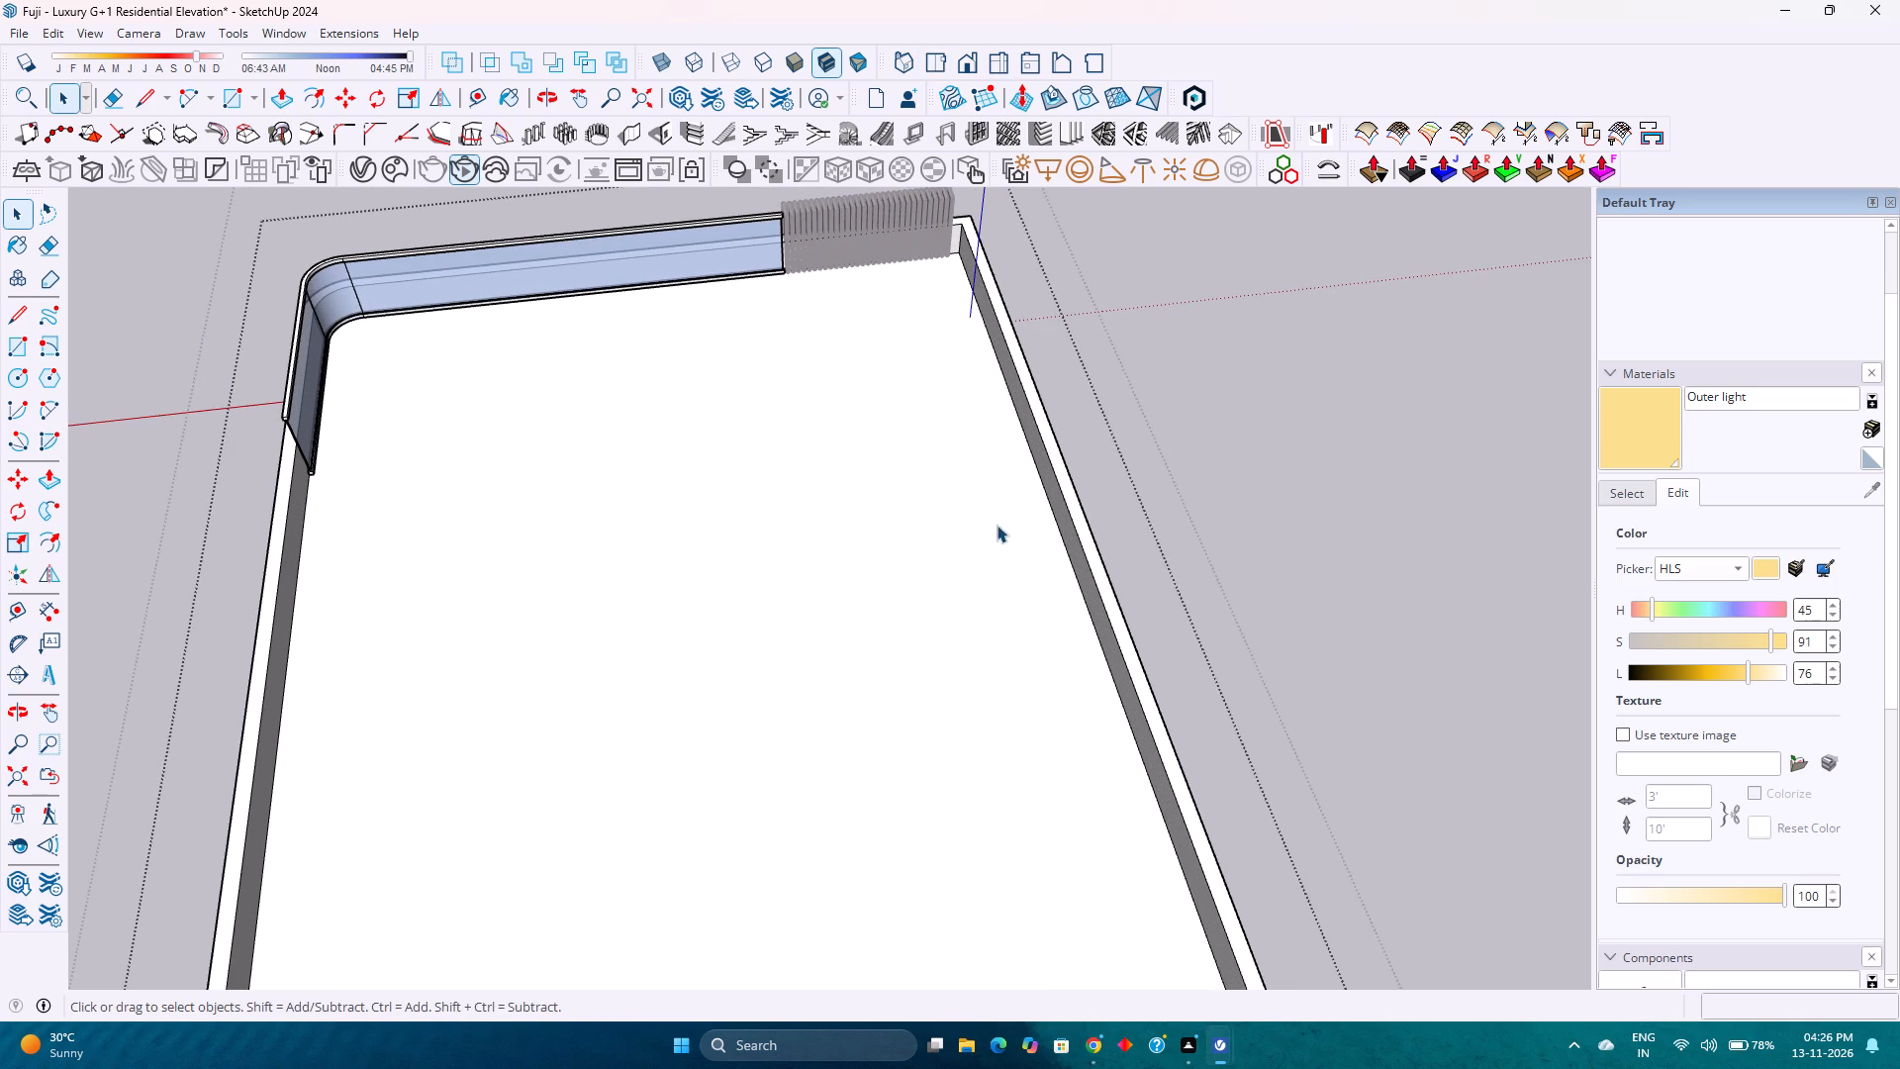
Exit the opened group and show the whole house fitted in the standard front view.
left_click(1274, 405)
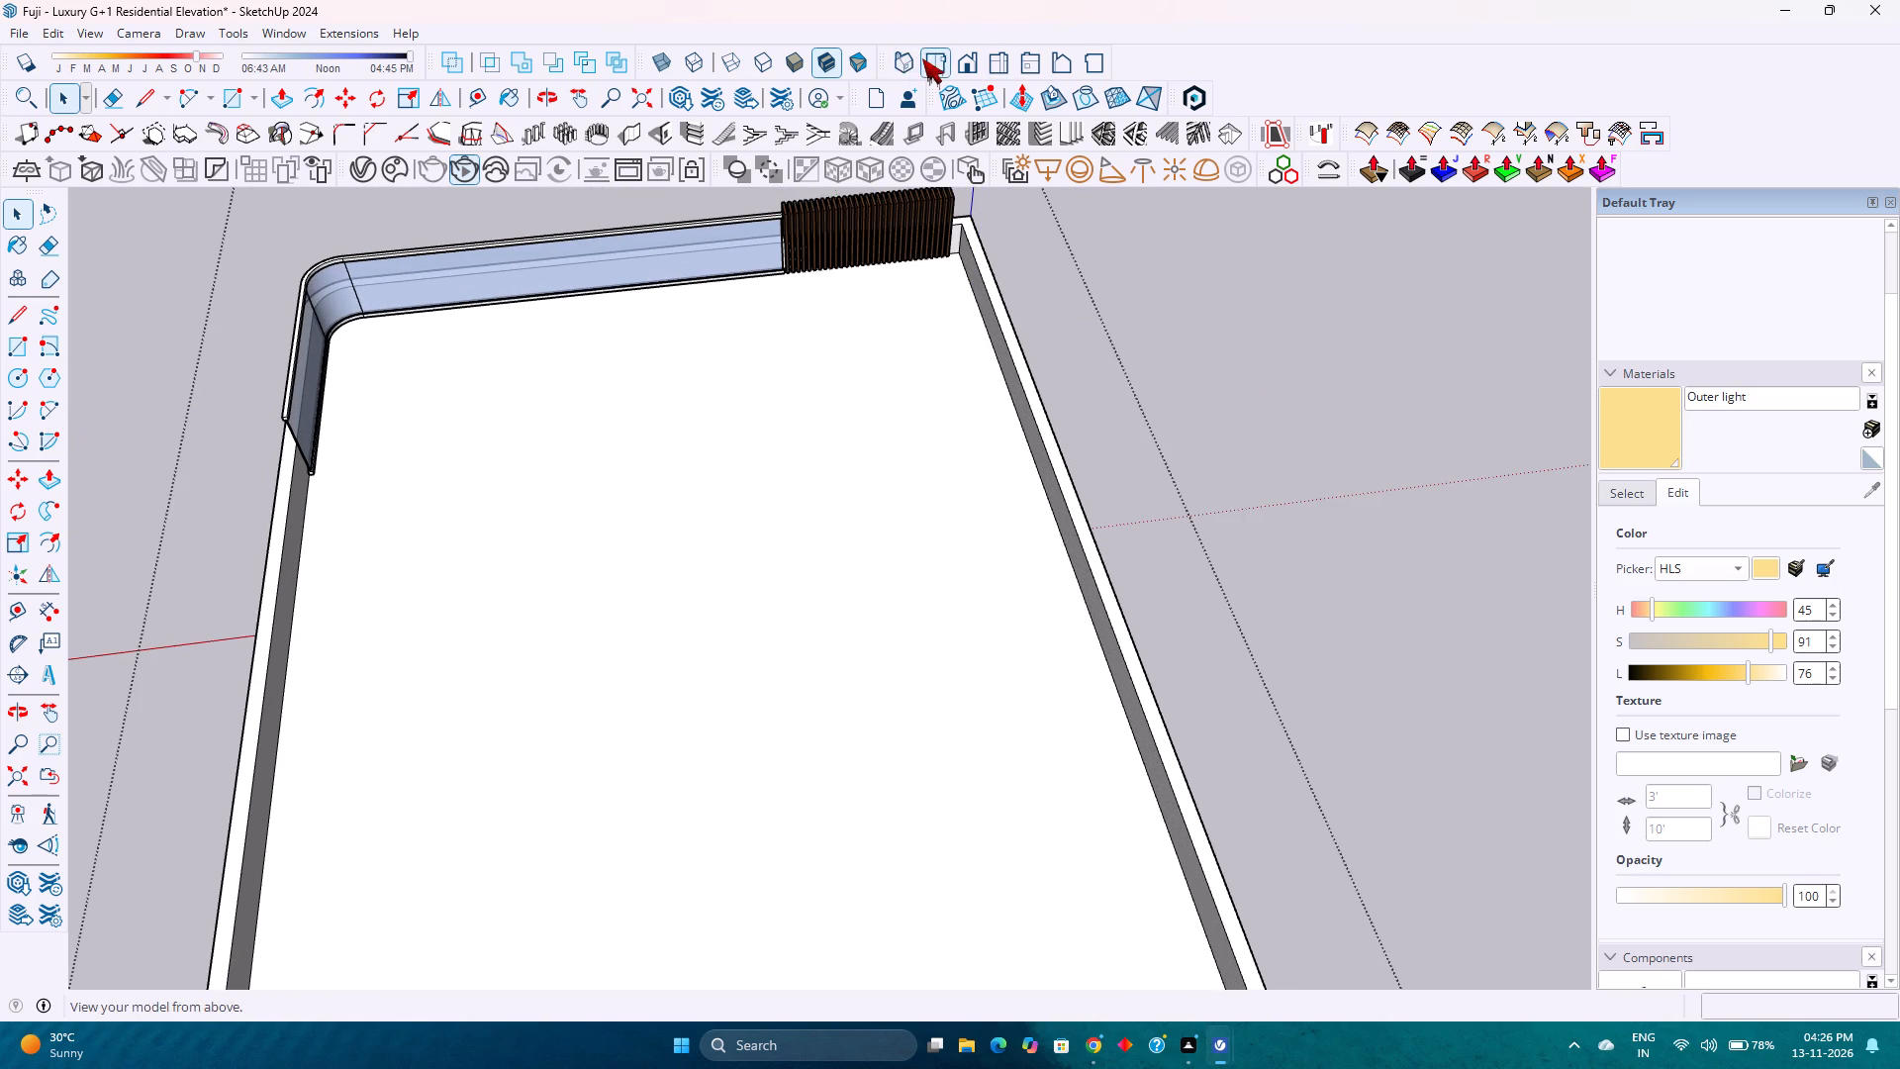
left_click(912, 61)
left_click(961, 69)
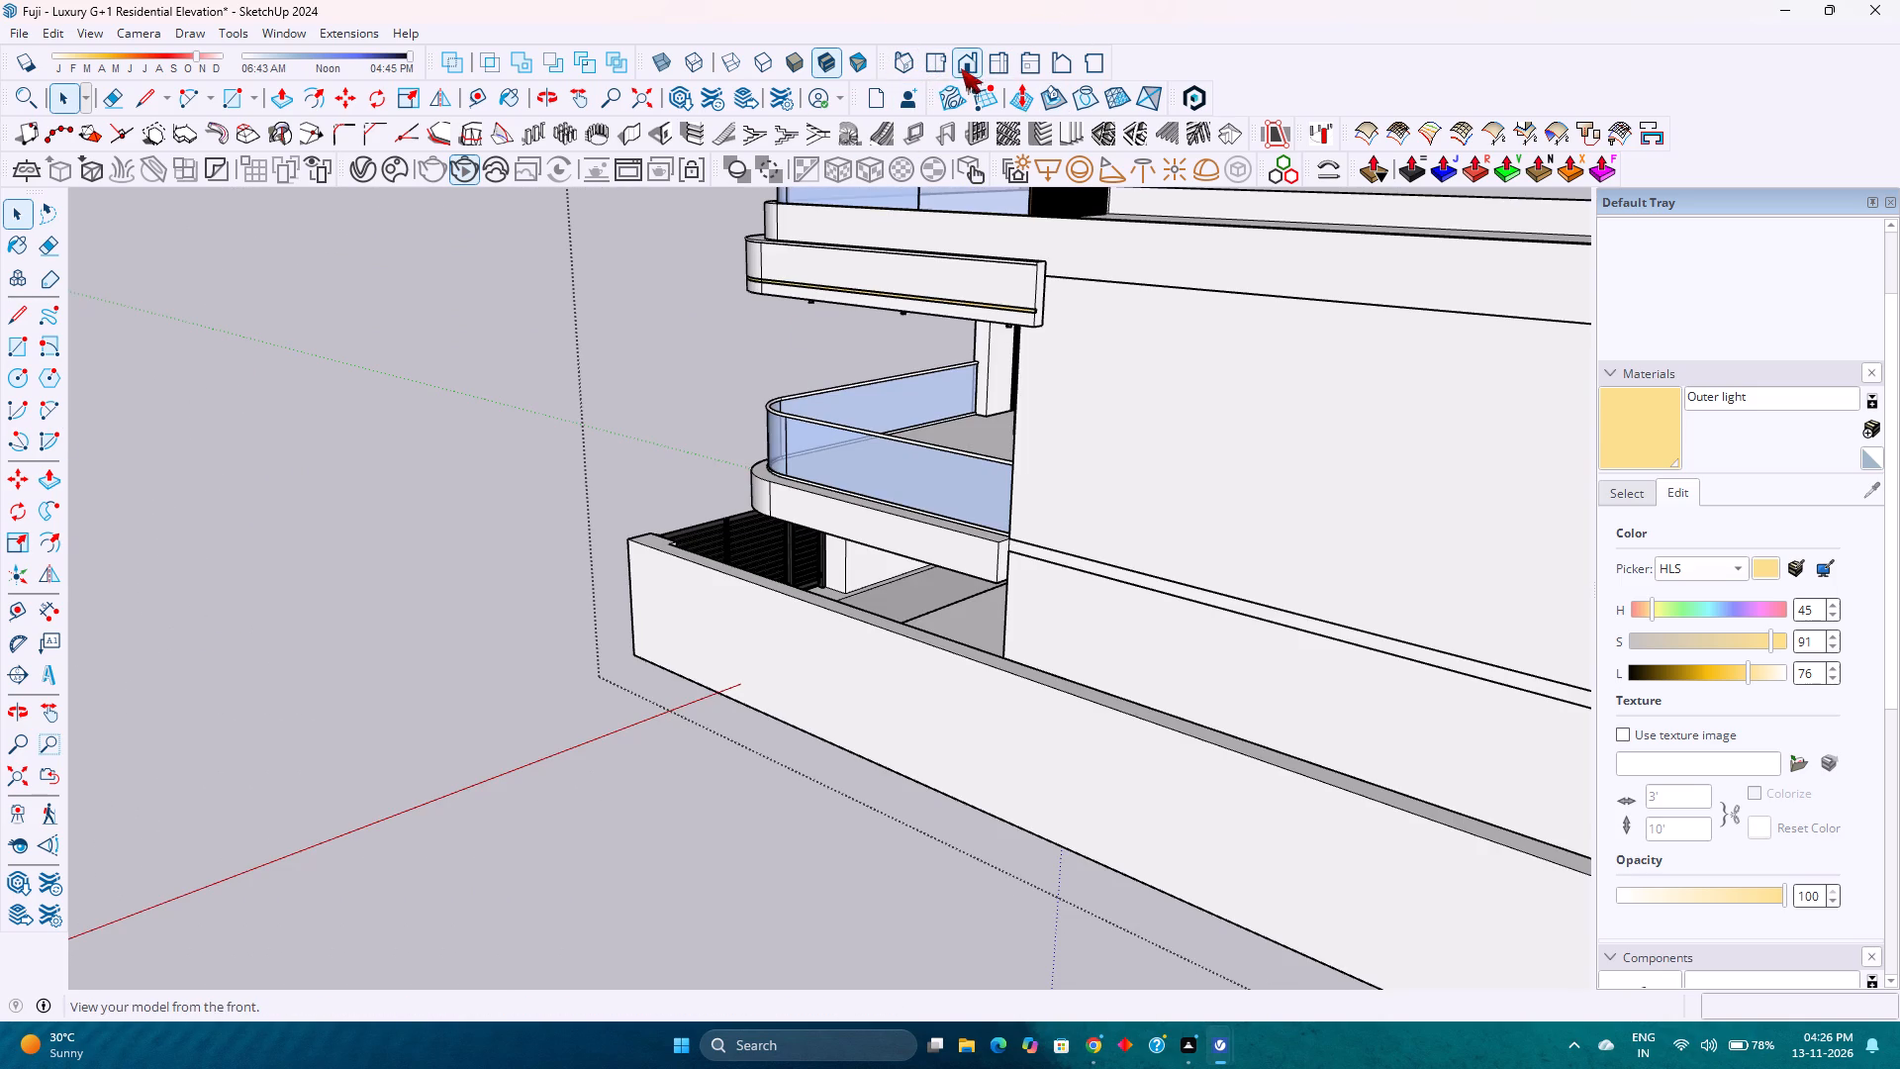
left_click(22, 777)
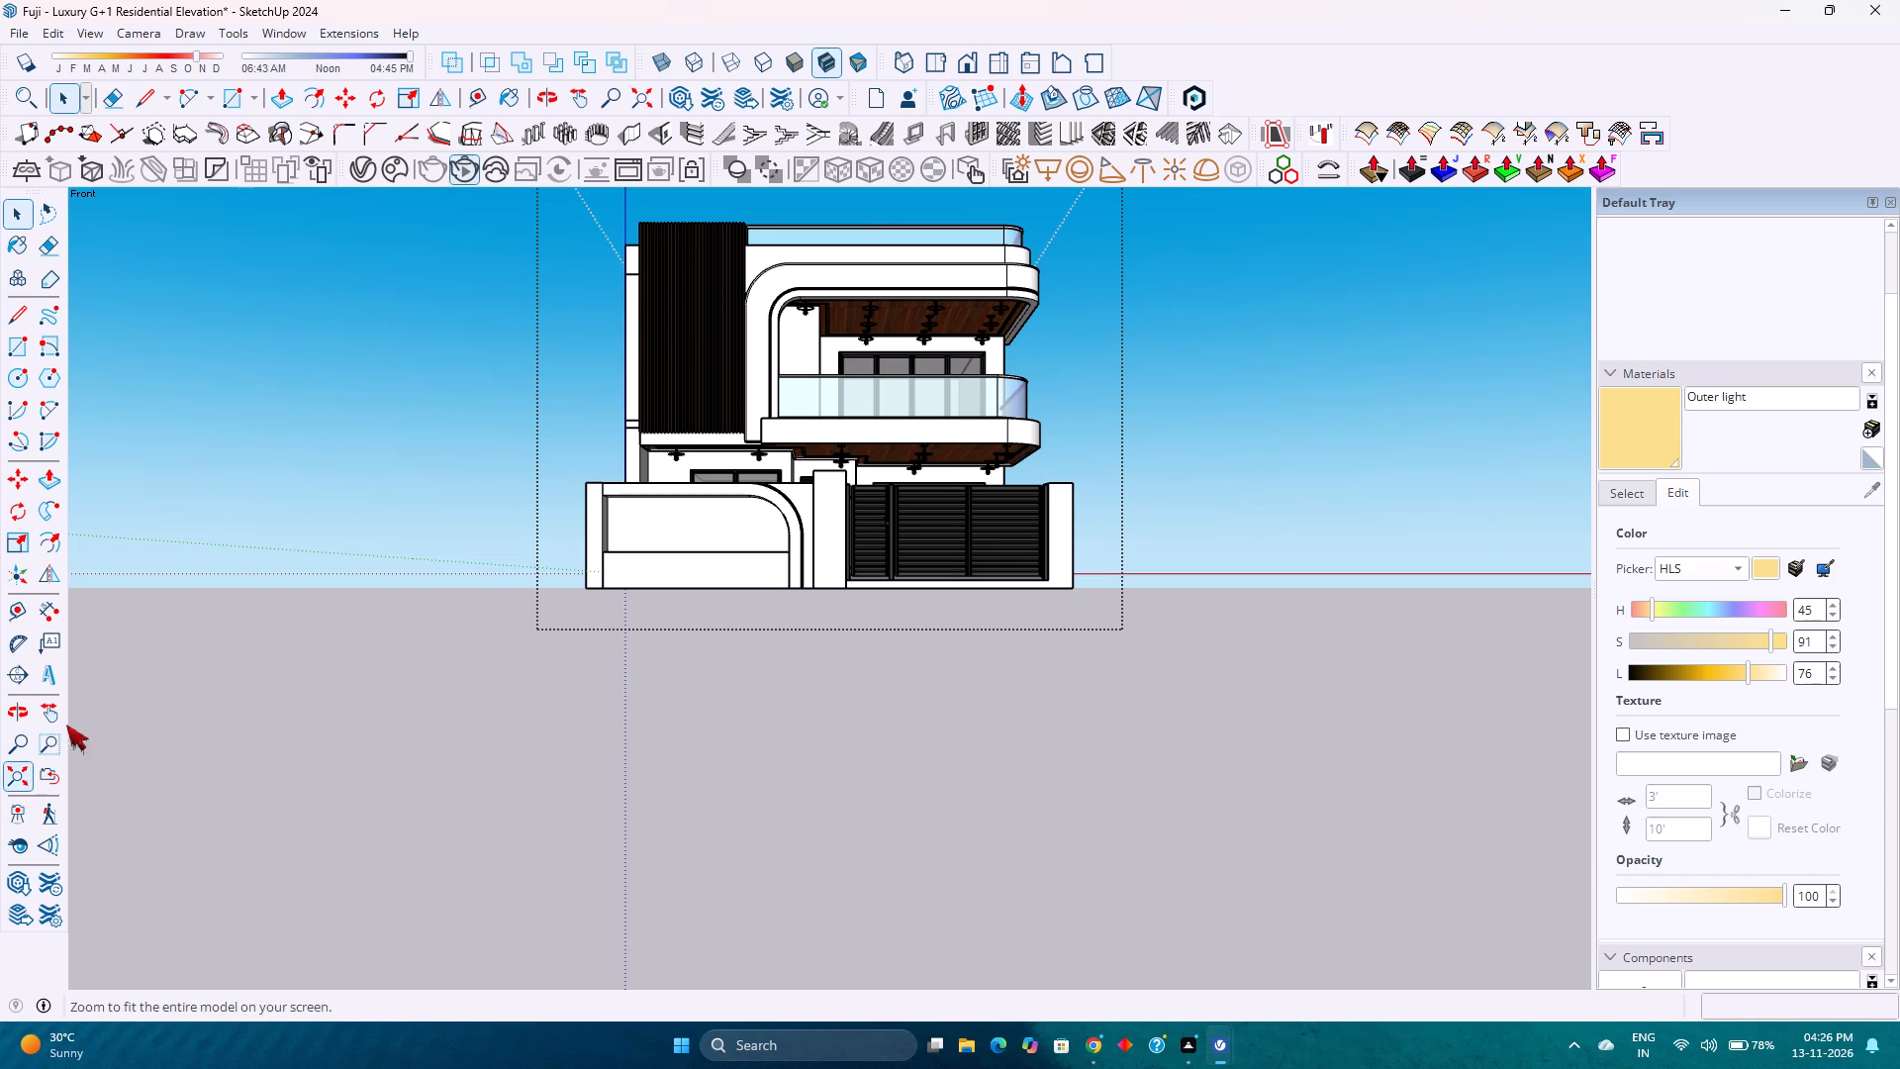
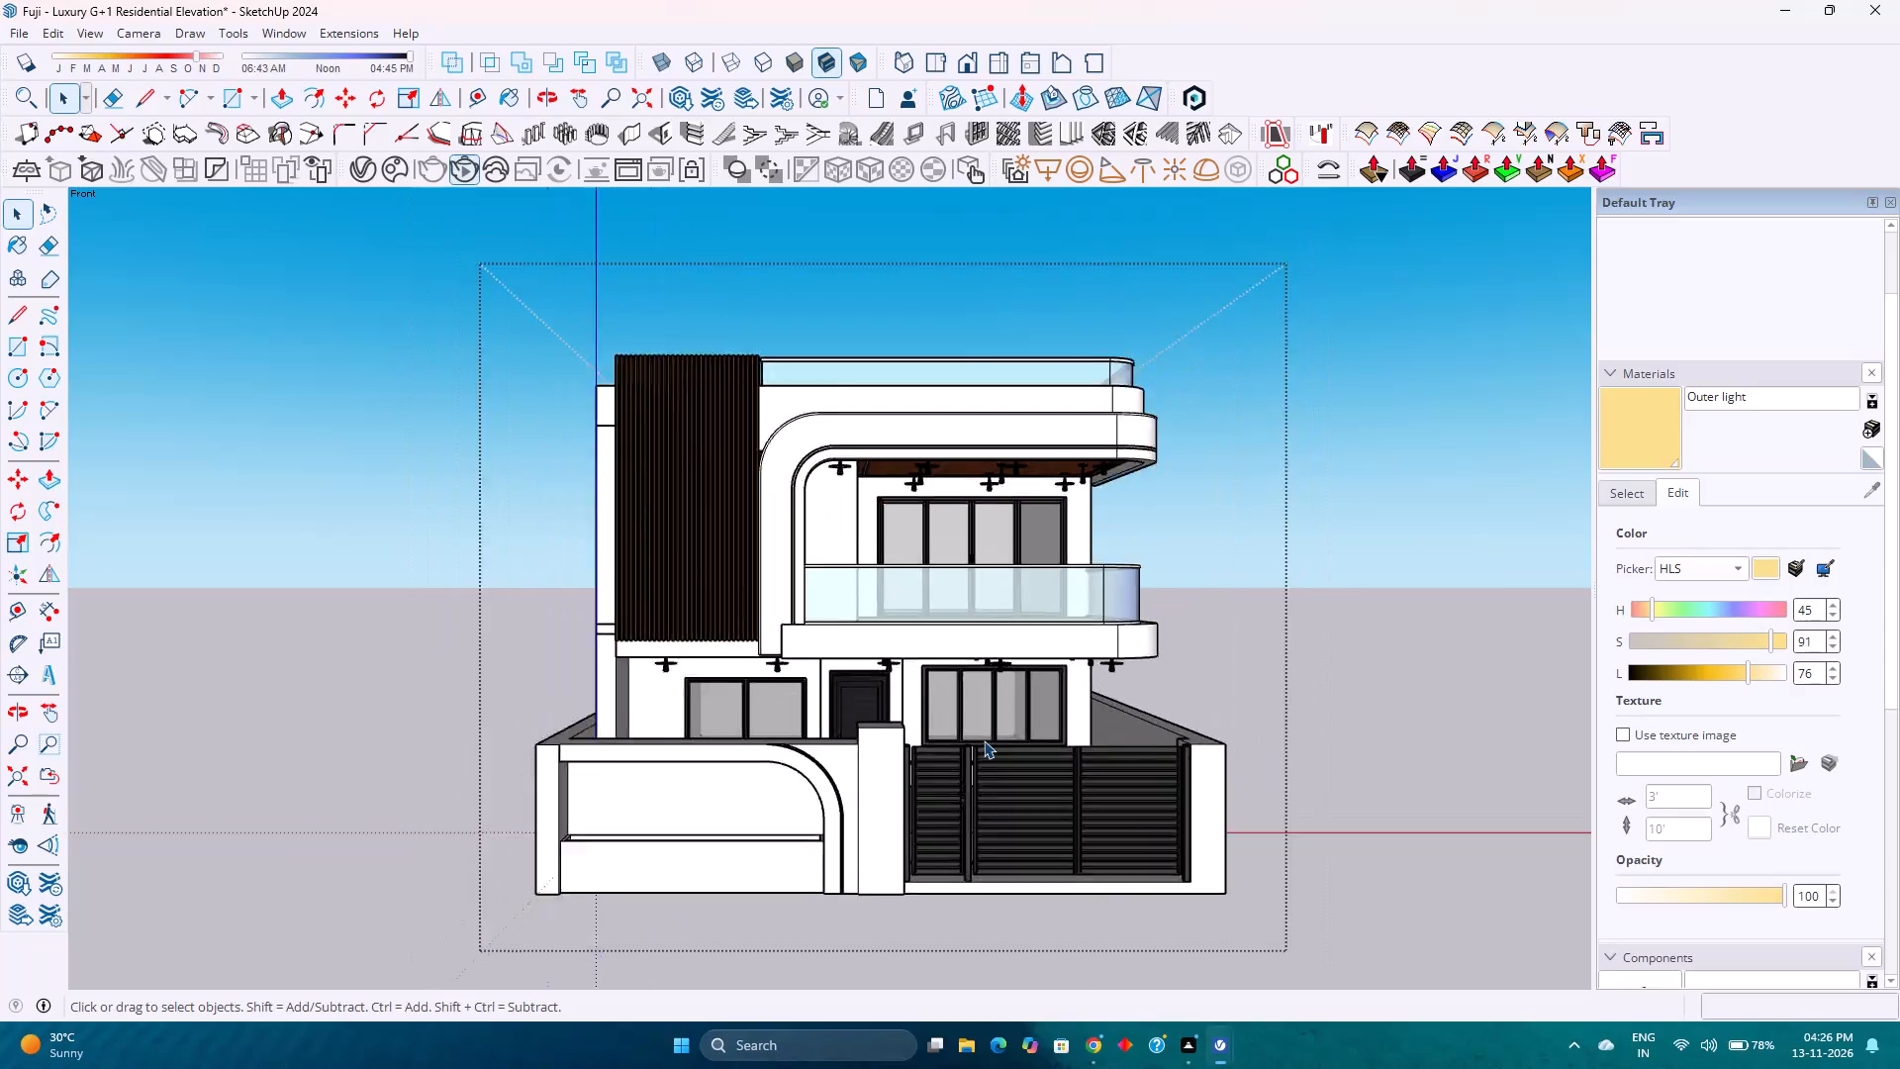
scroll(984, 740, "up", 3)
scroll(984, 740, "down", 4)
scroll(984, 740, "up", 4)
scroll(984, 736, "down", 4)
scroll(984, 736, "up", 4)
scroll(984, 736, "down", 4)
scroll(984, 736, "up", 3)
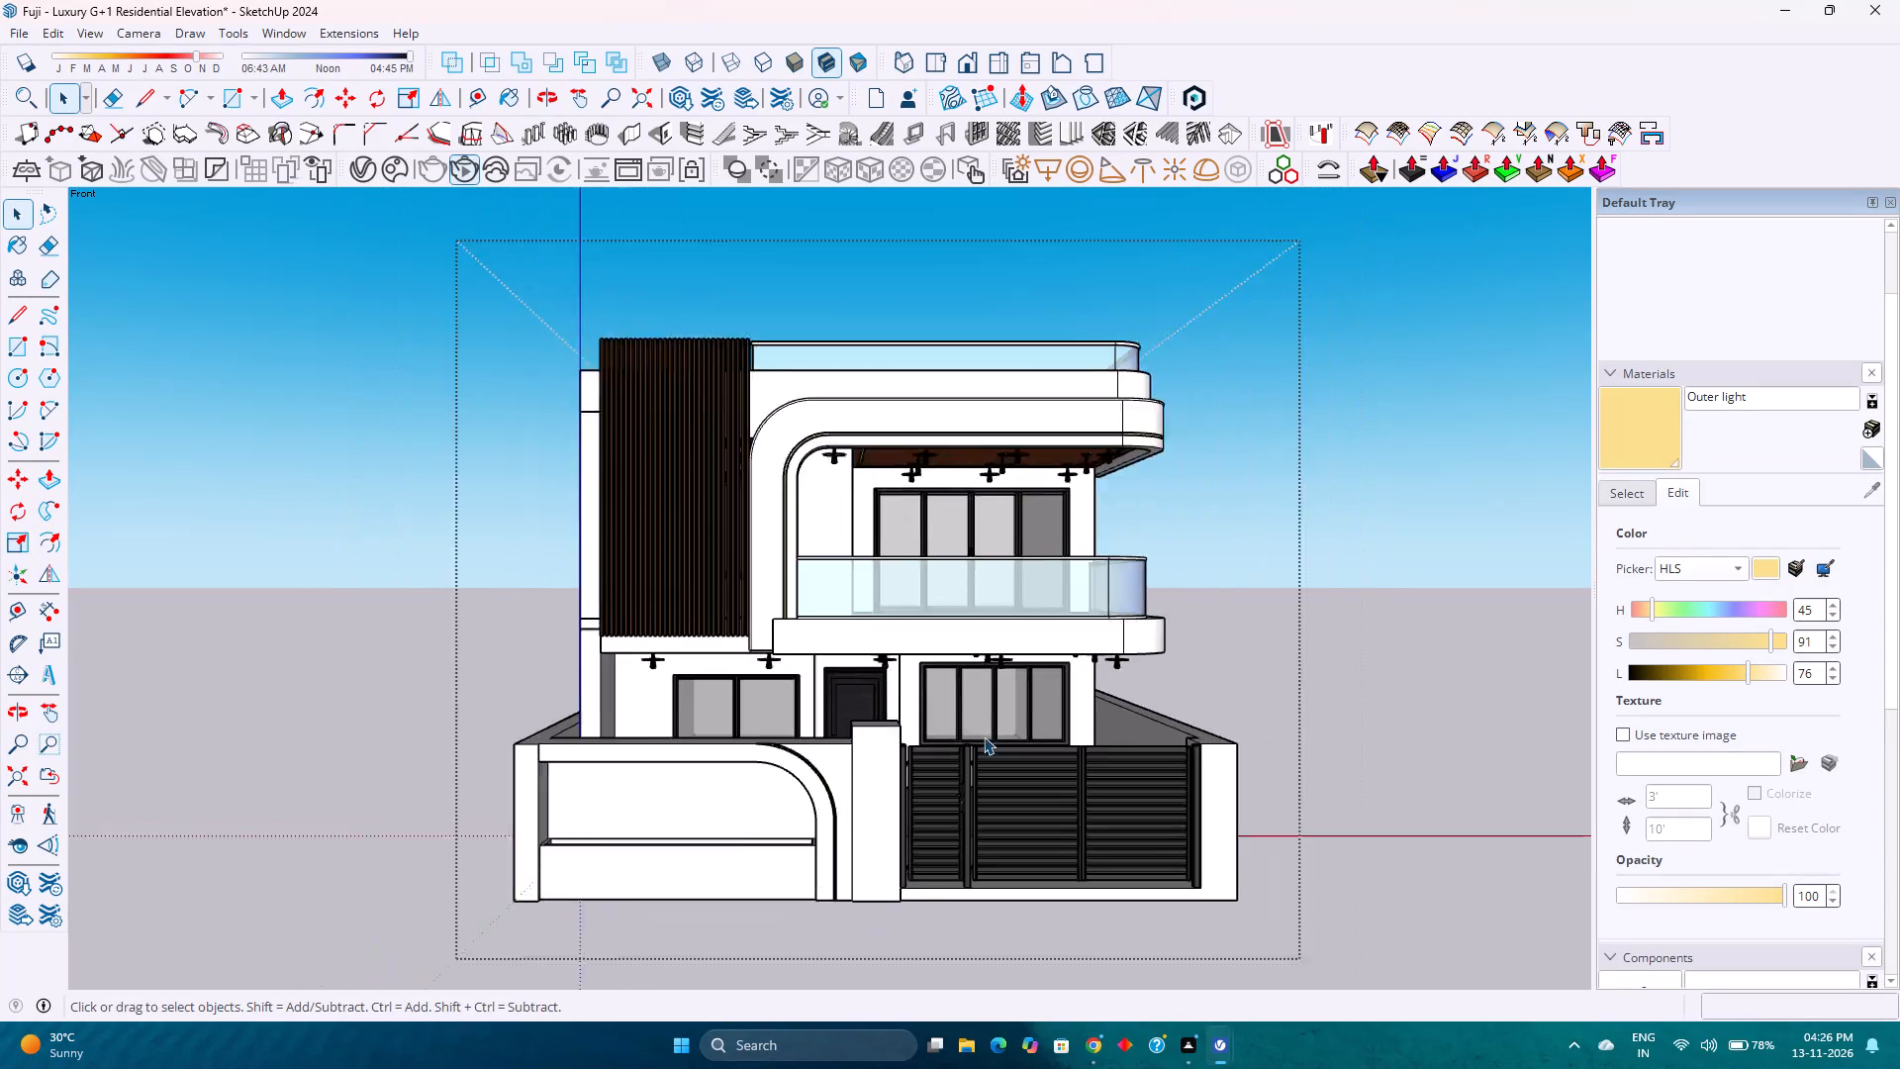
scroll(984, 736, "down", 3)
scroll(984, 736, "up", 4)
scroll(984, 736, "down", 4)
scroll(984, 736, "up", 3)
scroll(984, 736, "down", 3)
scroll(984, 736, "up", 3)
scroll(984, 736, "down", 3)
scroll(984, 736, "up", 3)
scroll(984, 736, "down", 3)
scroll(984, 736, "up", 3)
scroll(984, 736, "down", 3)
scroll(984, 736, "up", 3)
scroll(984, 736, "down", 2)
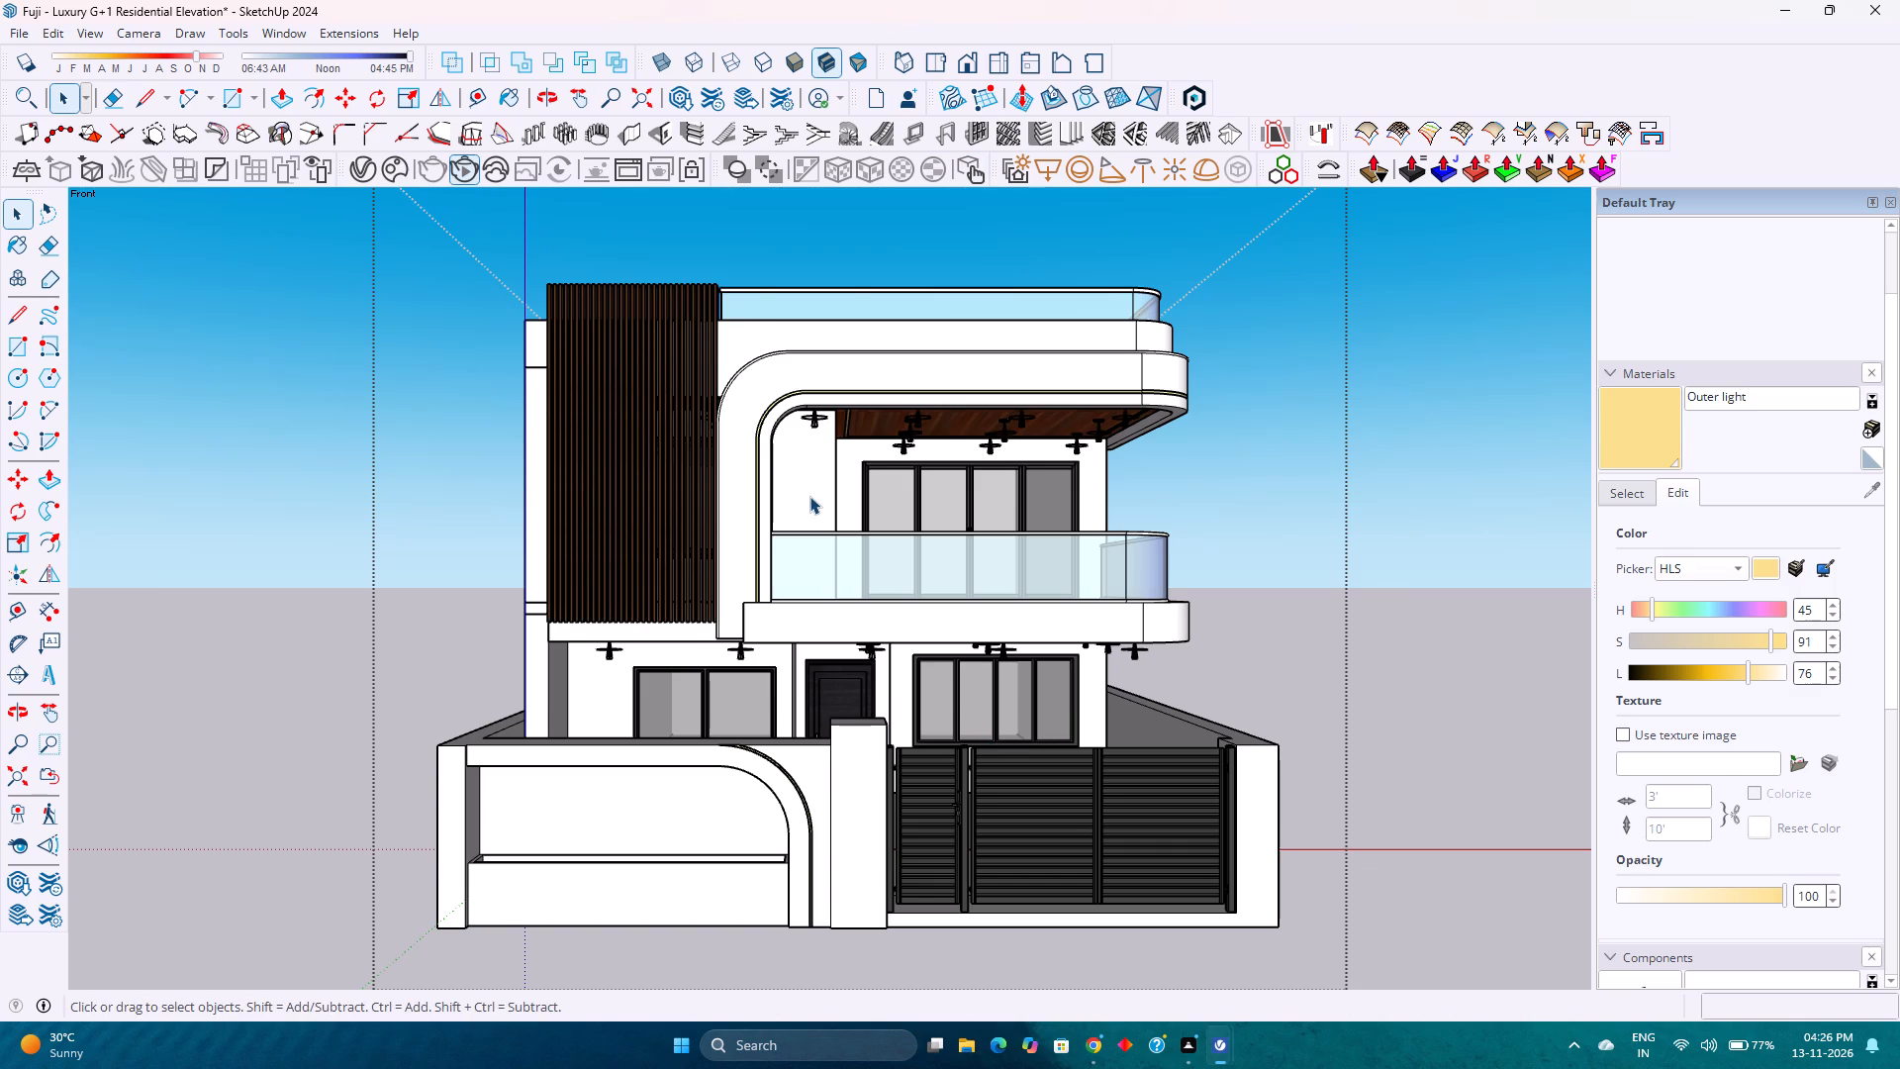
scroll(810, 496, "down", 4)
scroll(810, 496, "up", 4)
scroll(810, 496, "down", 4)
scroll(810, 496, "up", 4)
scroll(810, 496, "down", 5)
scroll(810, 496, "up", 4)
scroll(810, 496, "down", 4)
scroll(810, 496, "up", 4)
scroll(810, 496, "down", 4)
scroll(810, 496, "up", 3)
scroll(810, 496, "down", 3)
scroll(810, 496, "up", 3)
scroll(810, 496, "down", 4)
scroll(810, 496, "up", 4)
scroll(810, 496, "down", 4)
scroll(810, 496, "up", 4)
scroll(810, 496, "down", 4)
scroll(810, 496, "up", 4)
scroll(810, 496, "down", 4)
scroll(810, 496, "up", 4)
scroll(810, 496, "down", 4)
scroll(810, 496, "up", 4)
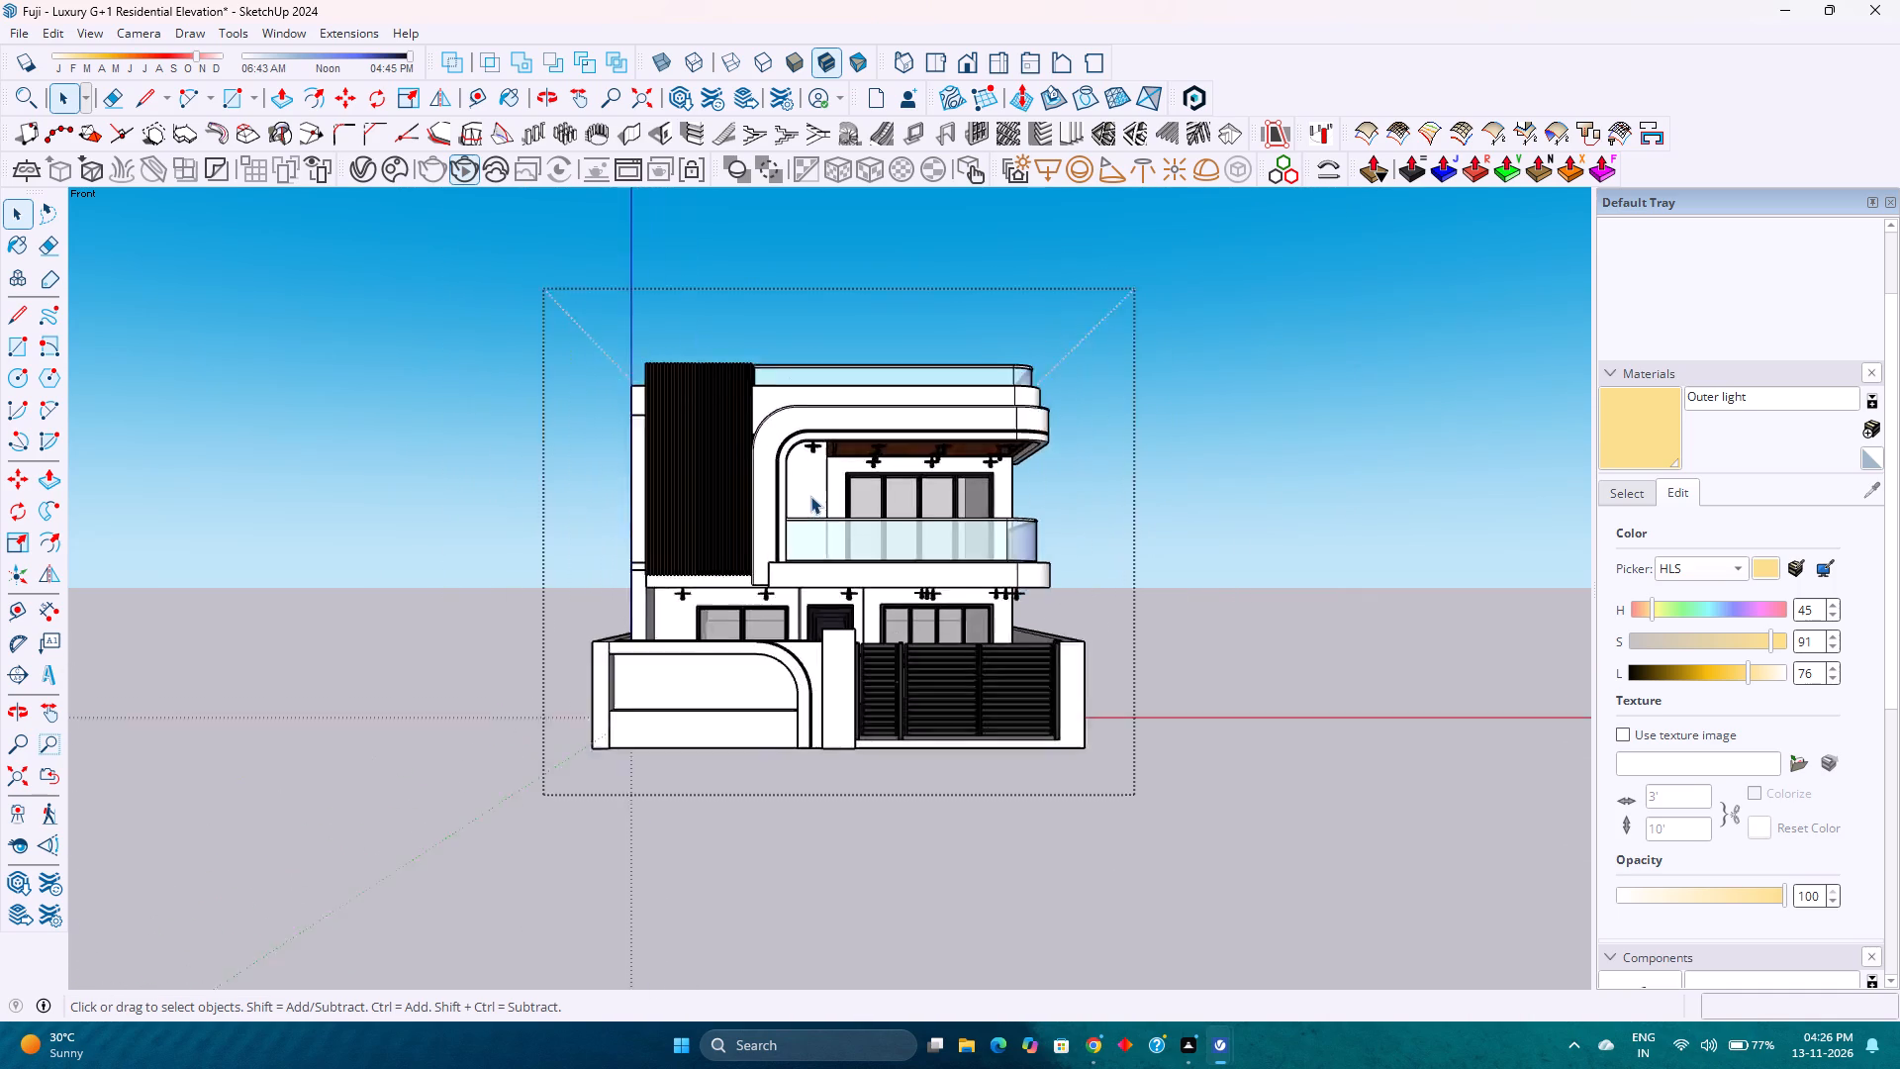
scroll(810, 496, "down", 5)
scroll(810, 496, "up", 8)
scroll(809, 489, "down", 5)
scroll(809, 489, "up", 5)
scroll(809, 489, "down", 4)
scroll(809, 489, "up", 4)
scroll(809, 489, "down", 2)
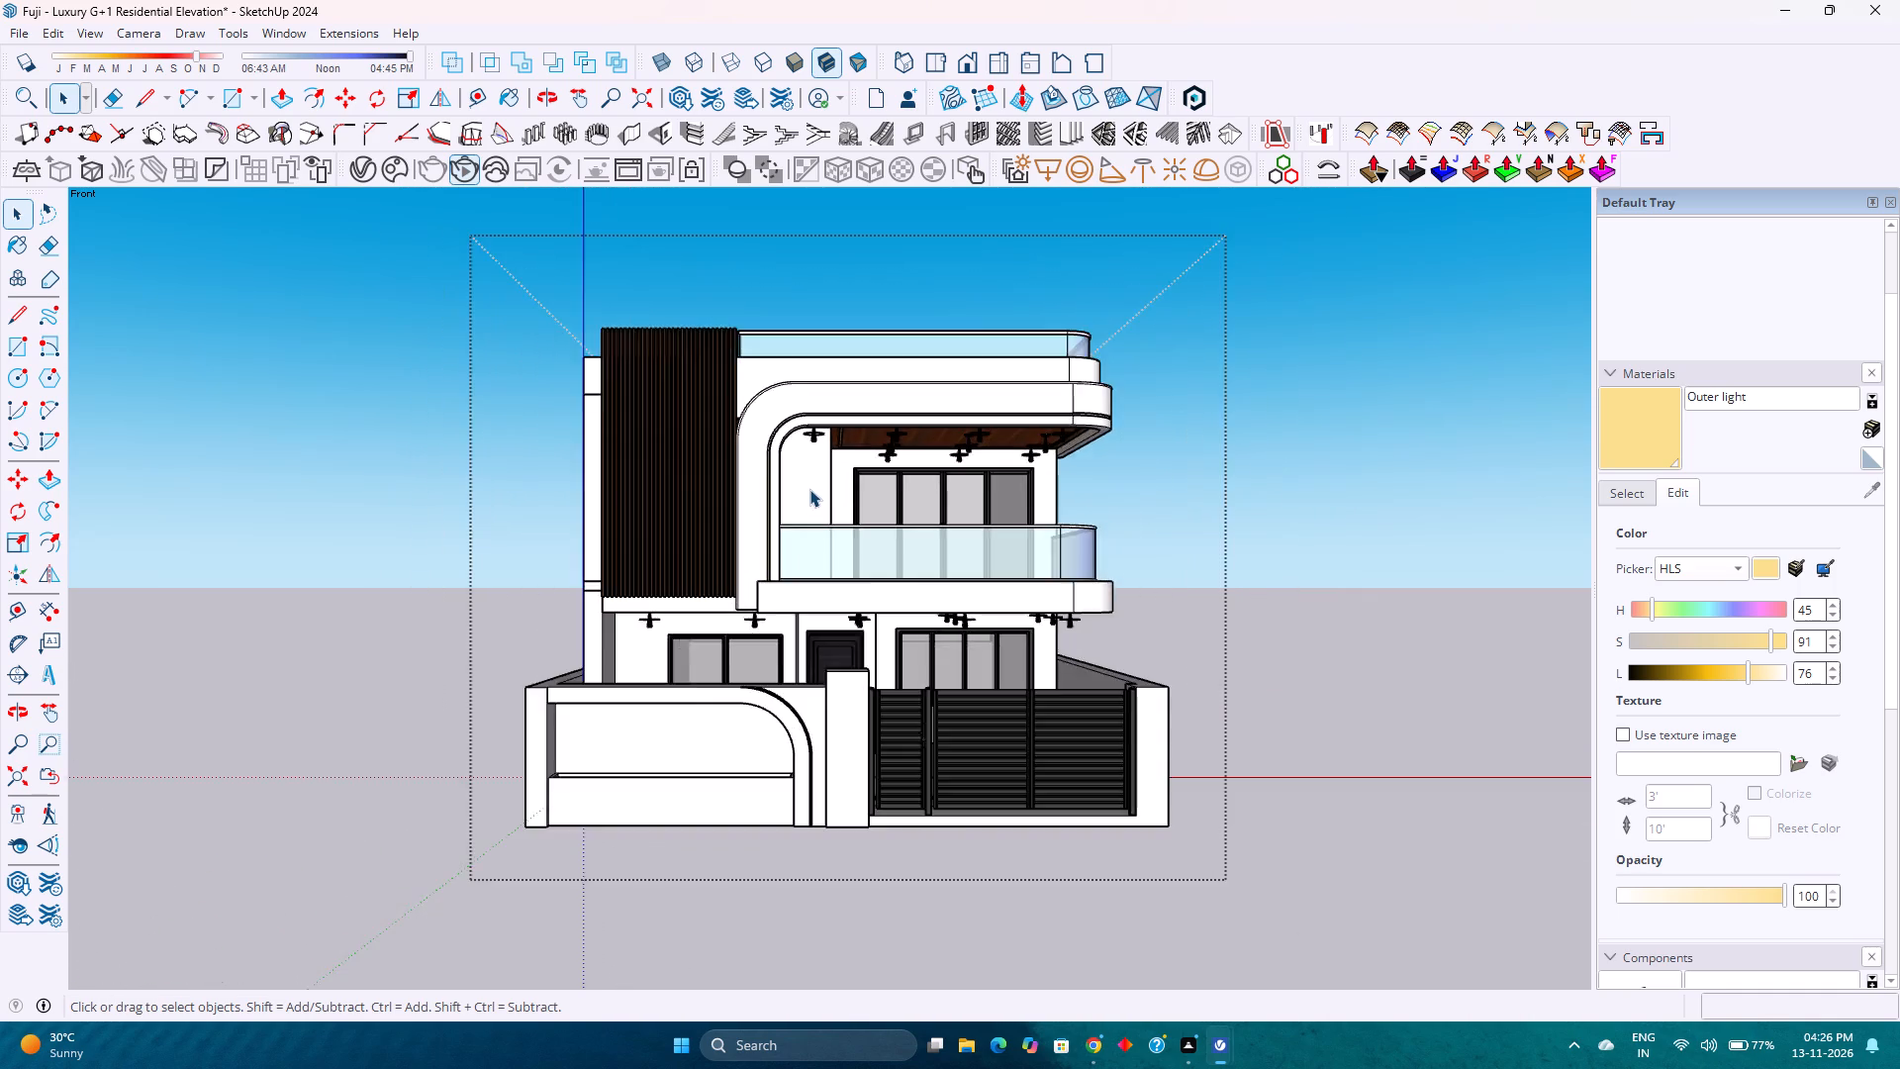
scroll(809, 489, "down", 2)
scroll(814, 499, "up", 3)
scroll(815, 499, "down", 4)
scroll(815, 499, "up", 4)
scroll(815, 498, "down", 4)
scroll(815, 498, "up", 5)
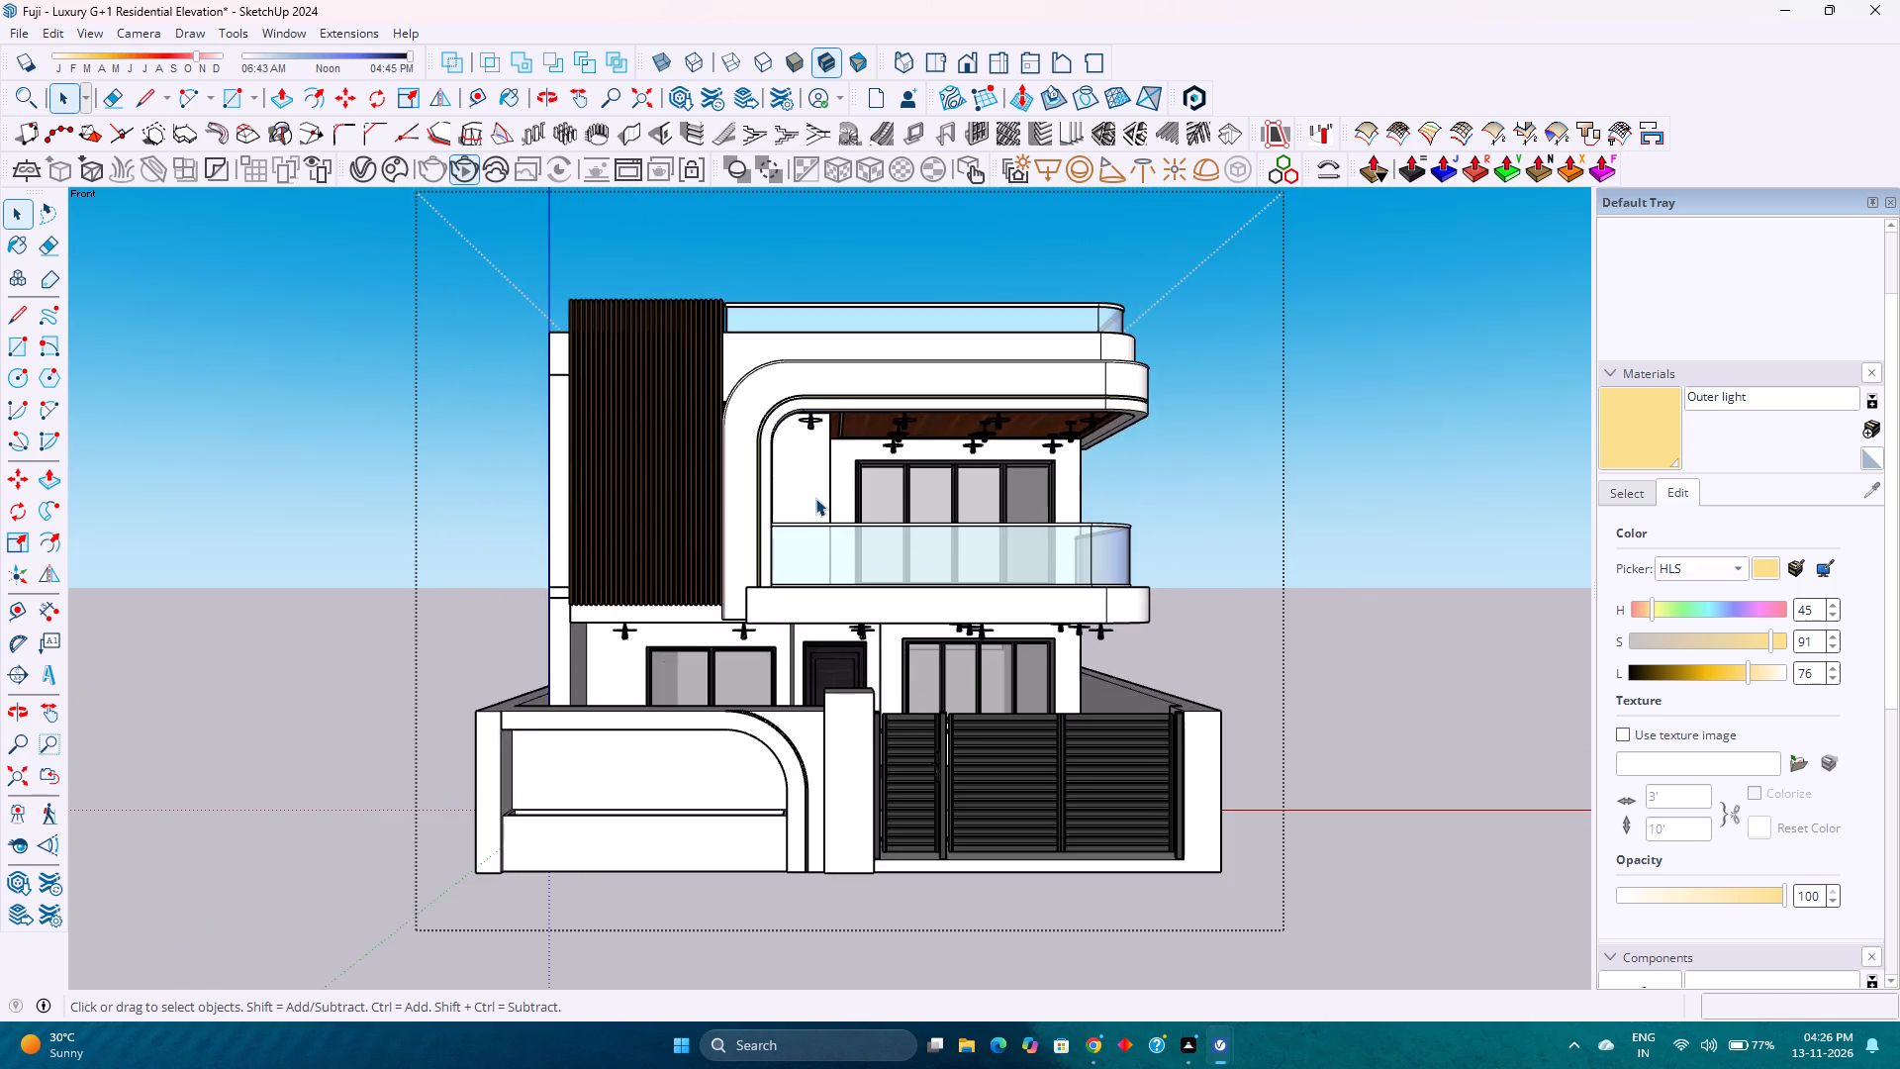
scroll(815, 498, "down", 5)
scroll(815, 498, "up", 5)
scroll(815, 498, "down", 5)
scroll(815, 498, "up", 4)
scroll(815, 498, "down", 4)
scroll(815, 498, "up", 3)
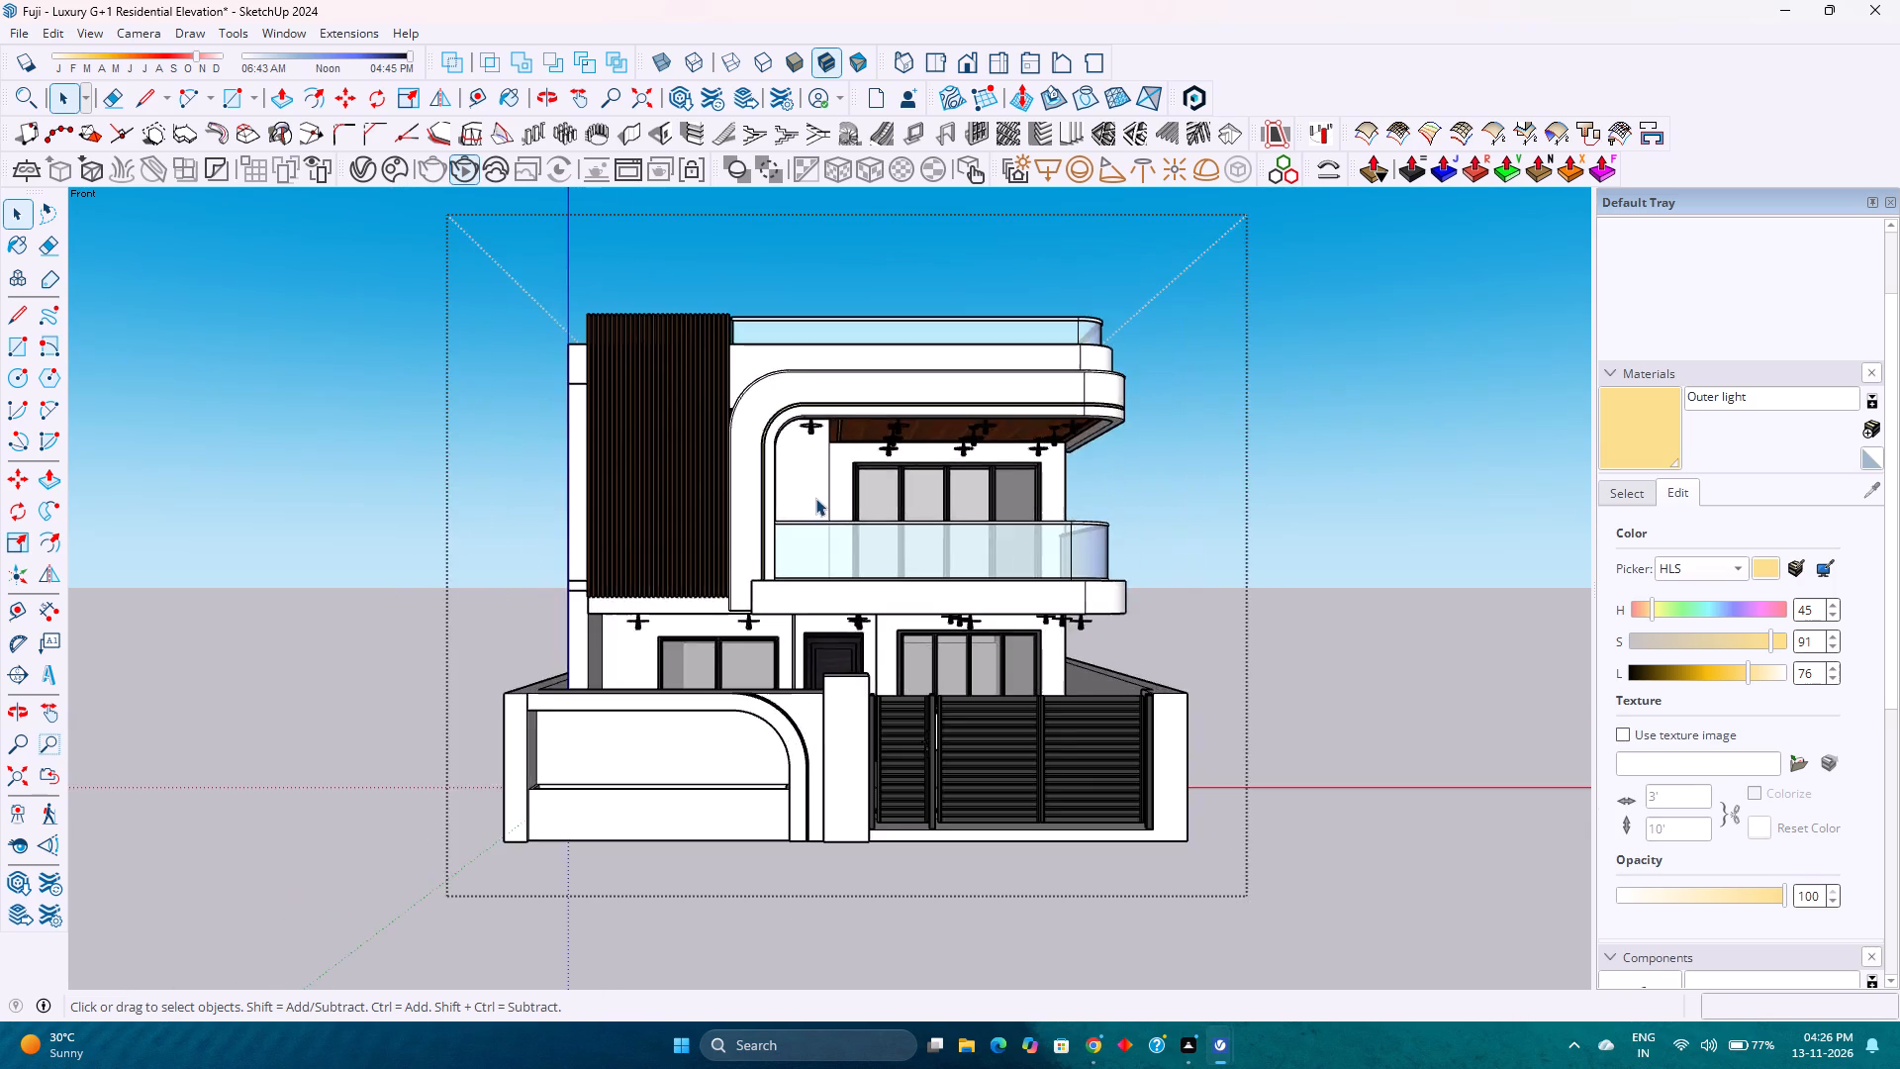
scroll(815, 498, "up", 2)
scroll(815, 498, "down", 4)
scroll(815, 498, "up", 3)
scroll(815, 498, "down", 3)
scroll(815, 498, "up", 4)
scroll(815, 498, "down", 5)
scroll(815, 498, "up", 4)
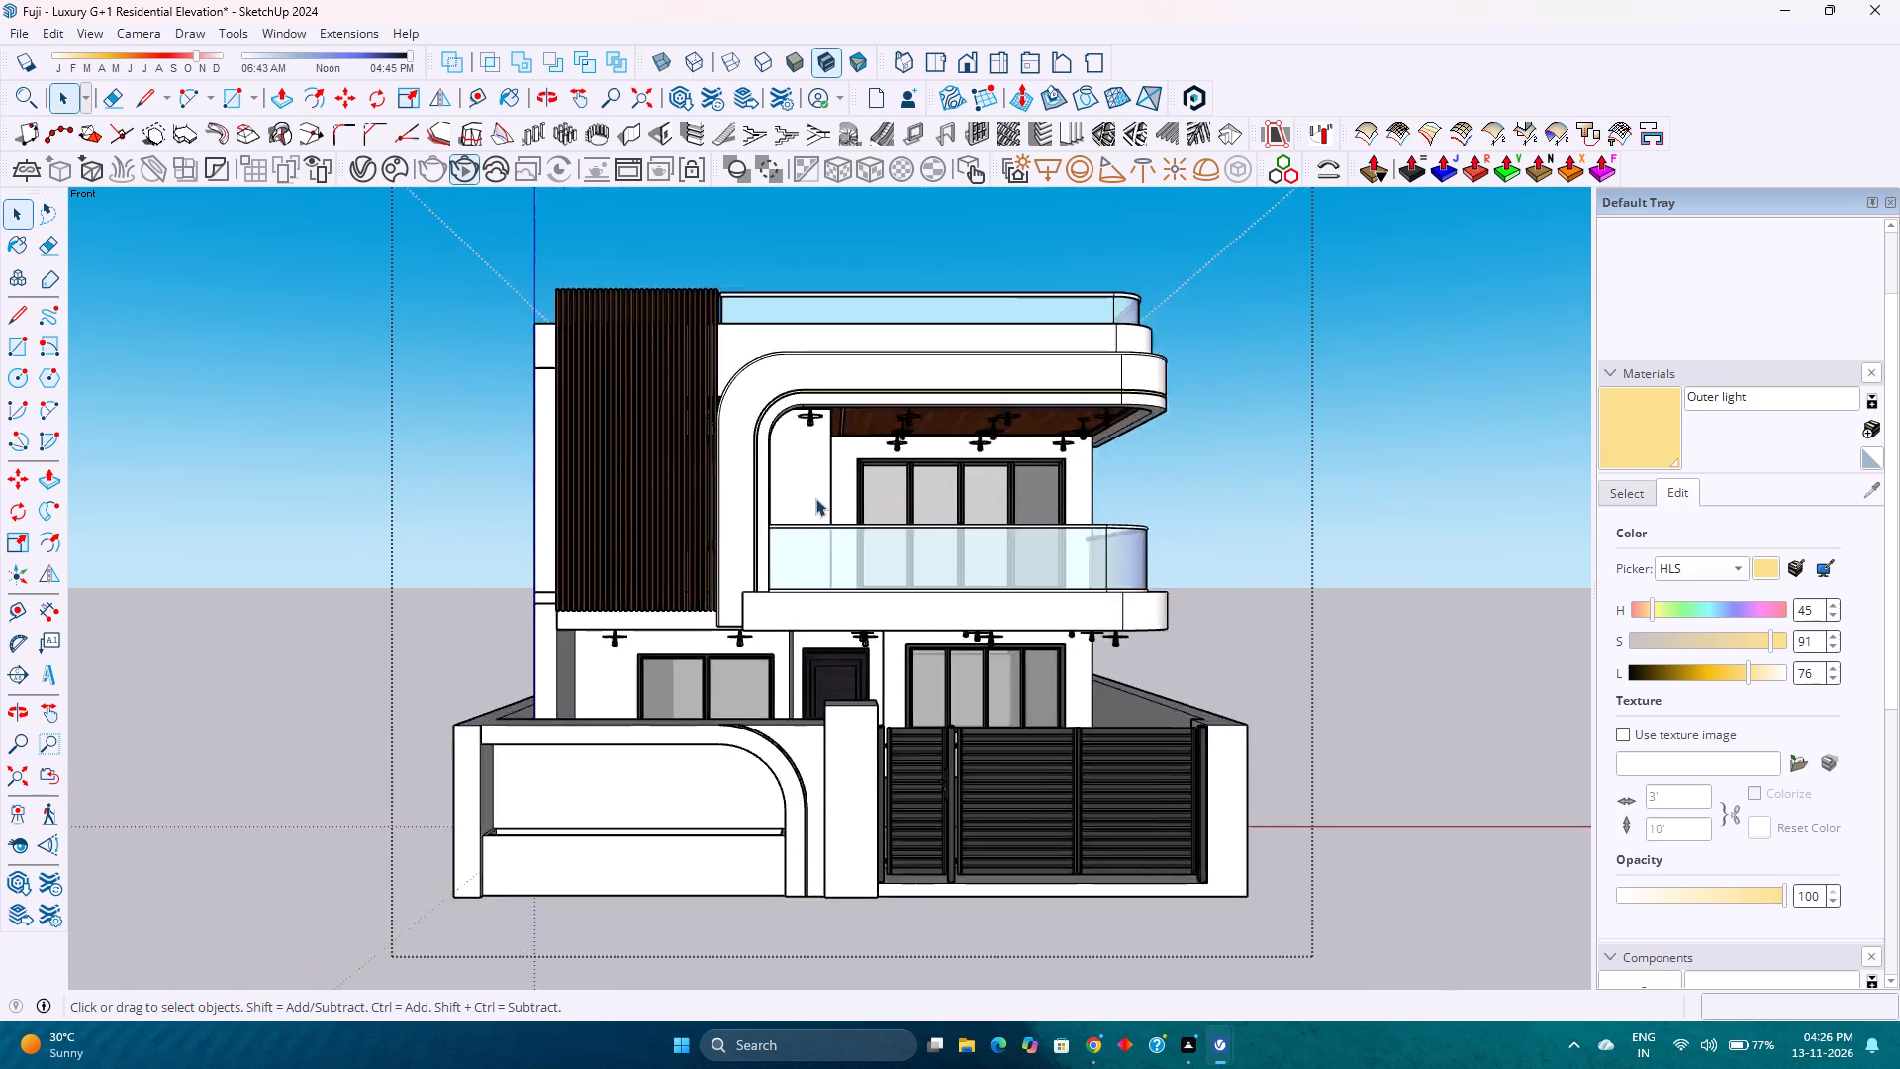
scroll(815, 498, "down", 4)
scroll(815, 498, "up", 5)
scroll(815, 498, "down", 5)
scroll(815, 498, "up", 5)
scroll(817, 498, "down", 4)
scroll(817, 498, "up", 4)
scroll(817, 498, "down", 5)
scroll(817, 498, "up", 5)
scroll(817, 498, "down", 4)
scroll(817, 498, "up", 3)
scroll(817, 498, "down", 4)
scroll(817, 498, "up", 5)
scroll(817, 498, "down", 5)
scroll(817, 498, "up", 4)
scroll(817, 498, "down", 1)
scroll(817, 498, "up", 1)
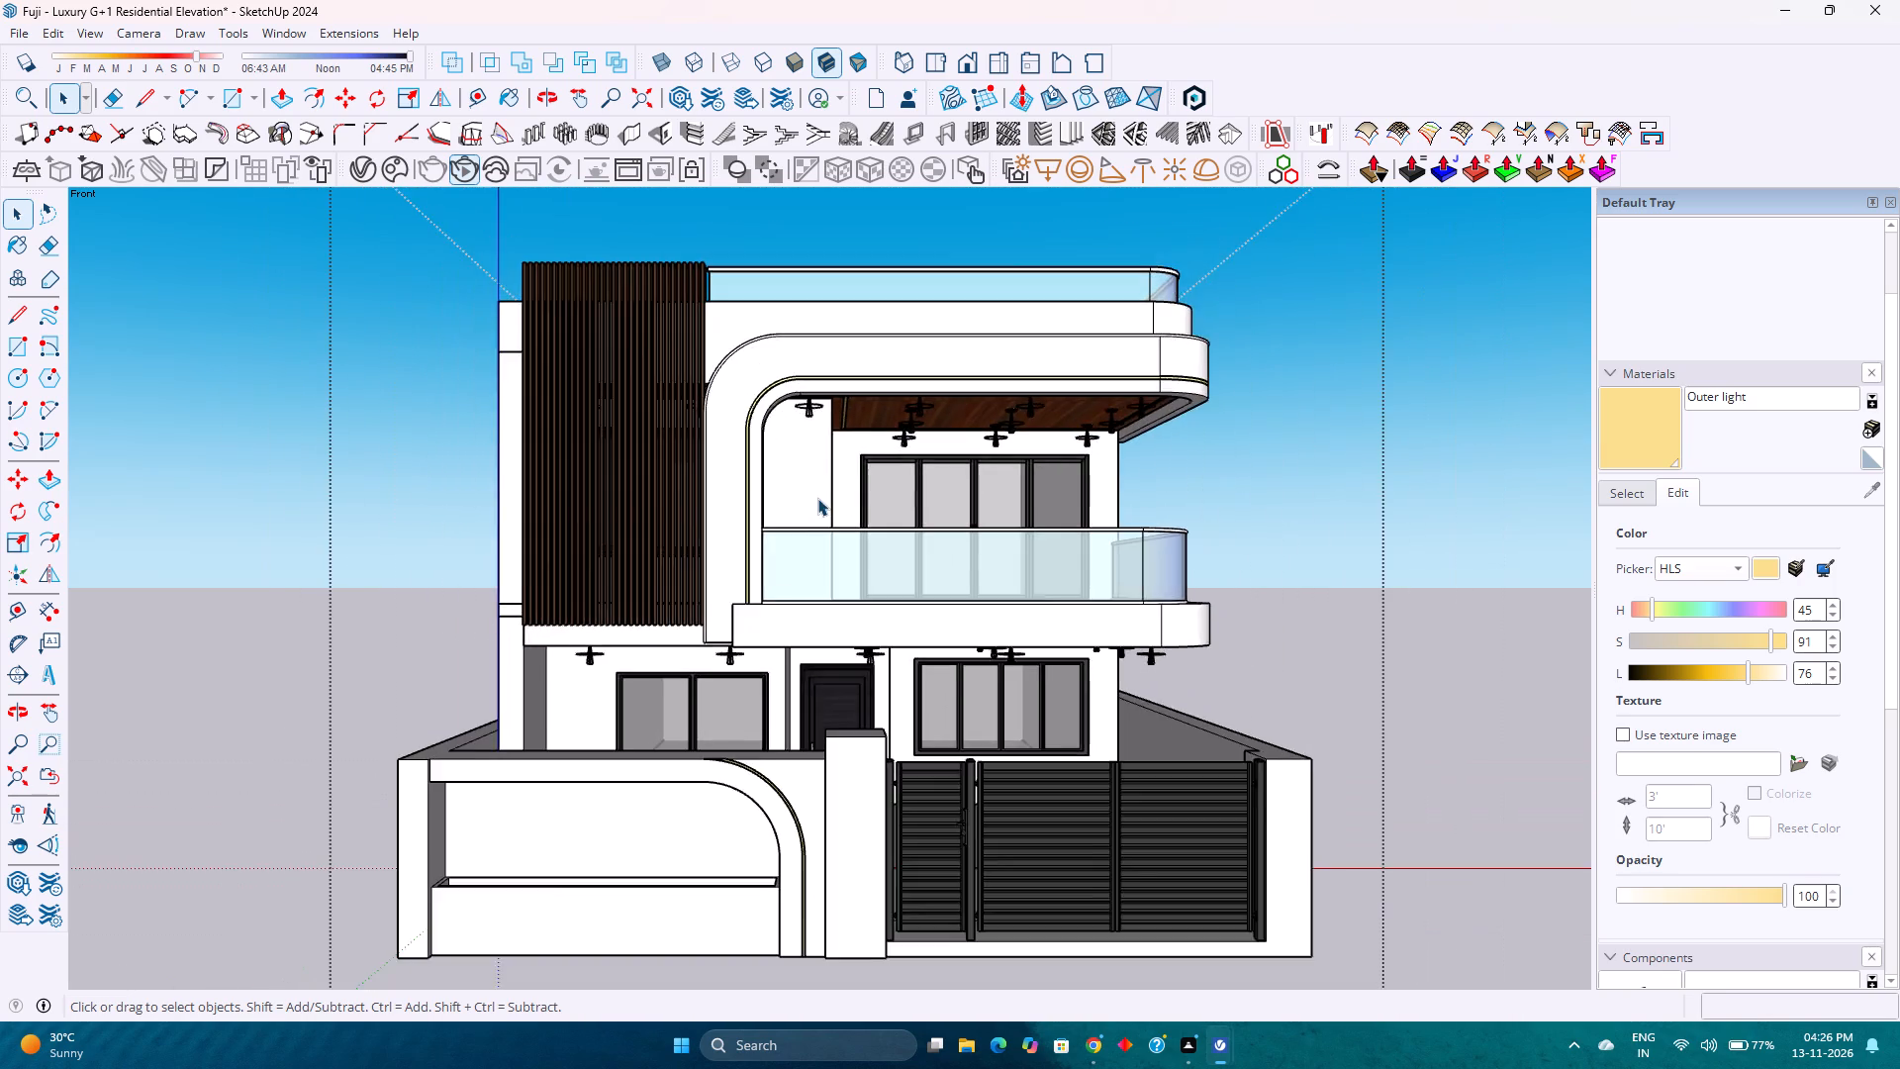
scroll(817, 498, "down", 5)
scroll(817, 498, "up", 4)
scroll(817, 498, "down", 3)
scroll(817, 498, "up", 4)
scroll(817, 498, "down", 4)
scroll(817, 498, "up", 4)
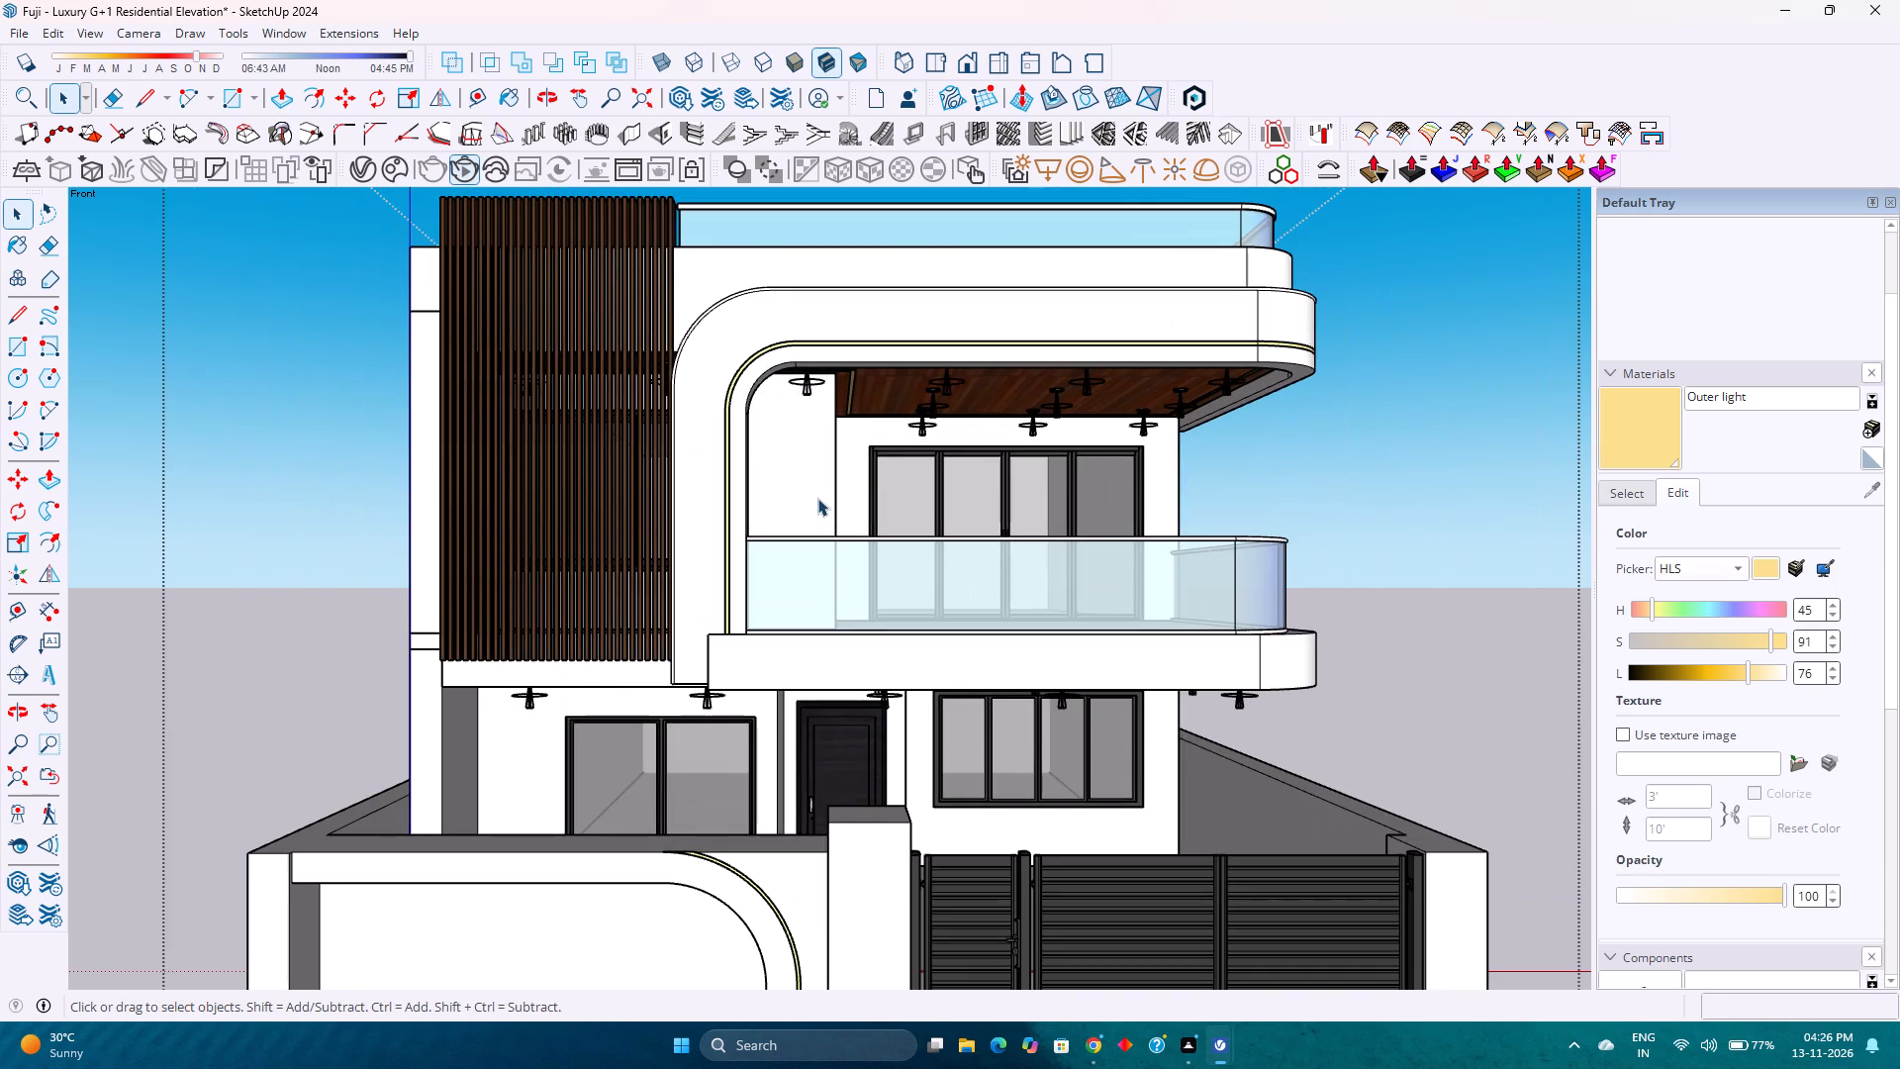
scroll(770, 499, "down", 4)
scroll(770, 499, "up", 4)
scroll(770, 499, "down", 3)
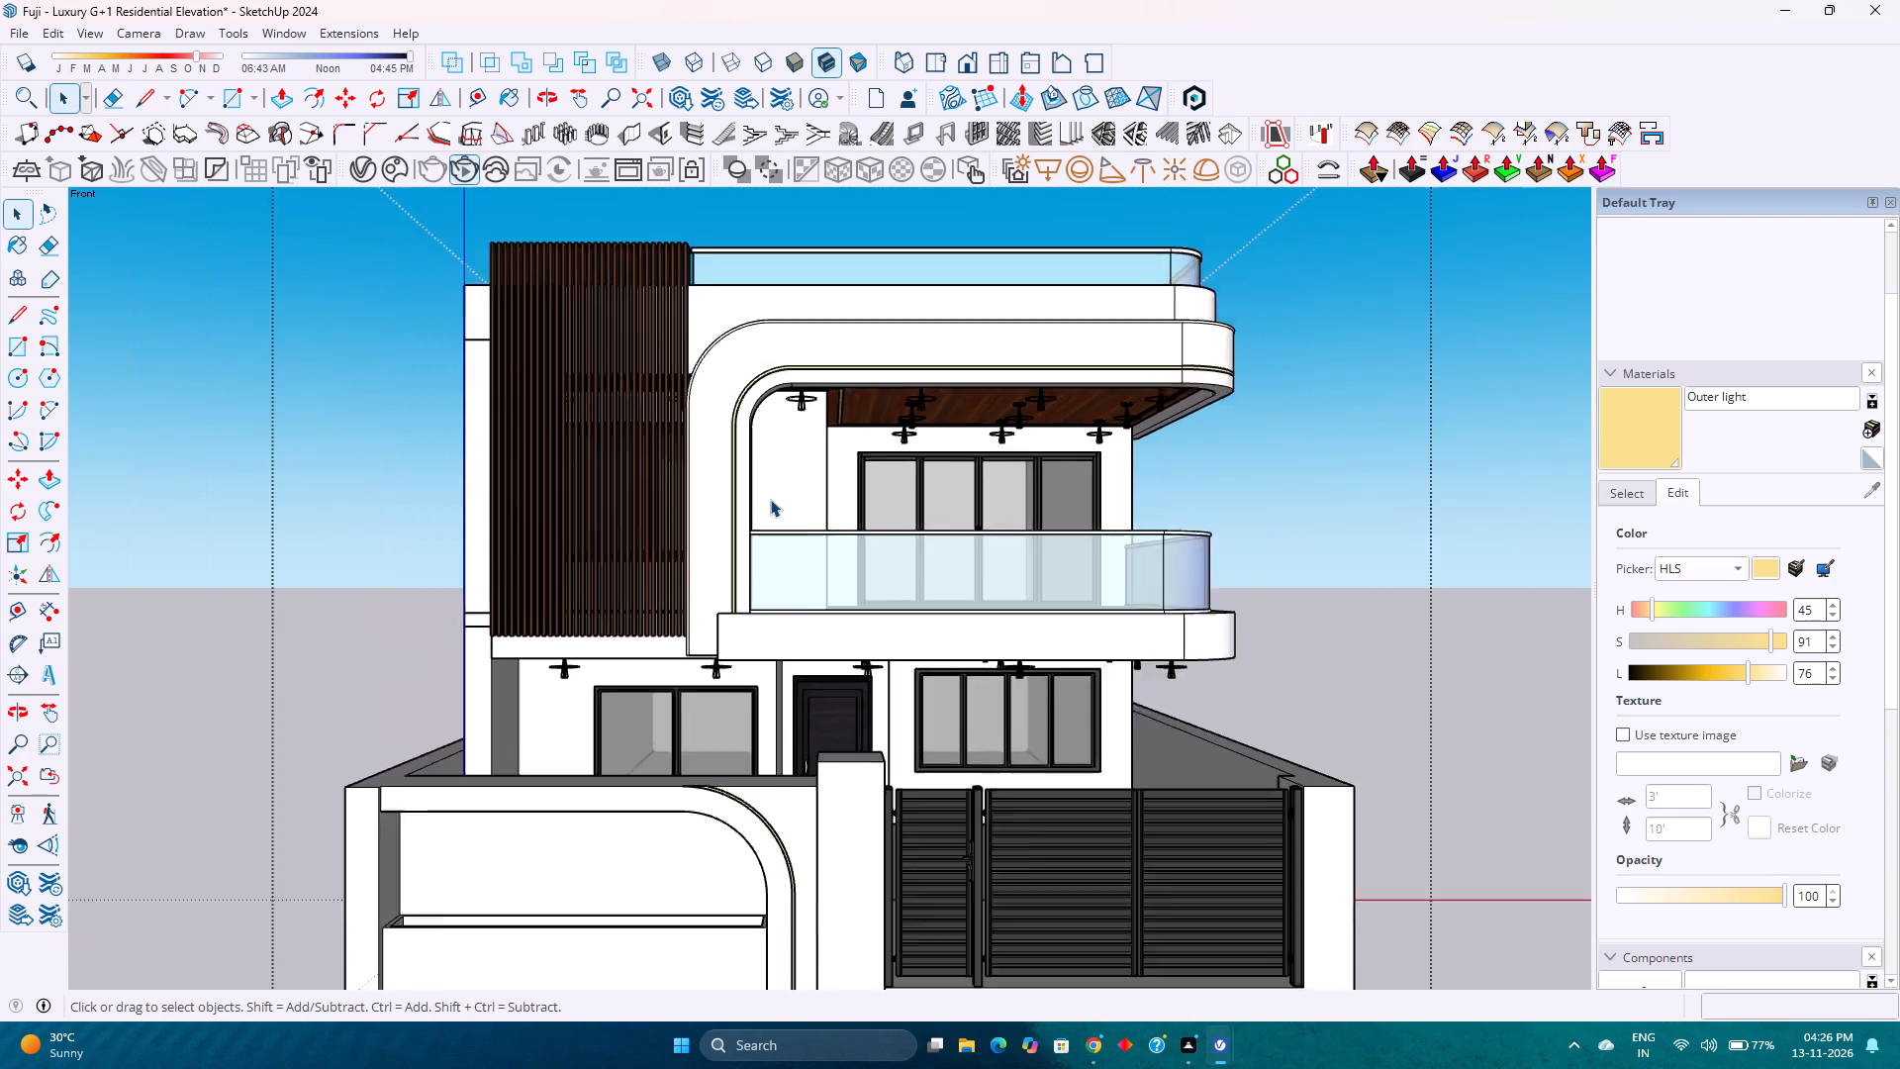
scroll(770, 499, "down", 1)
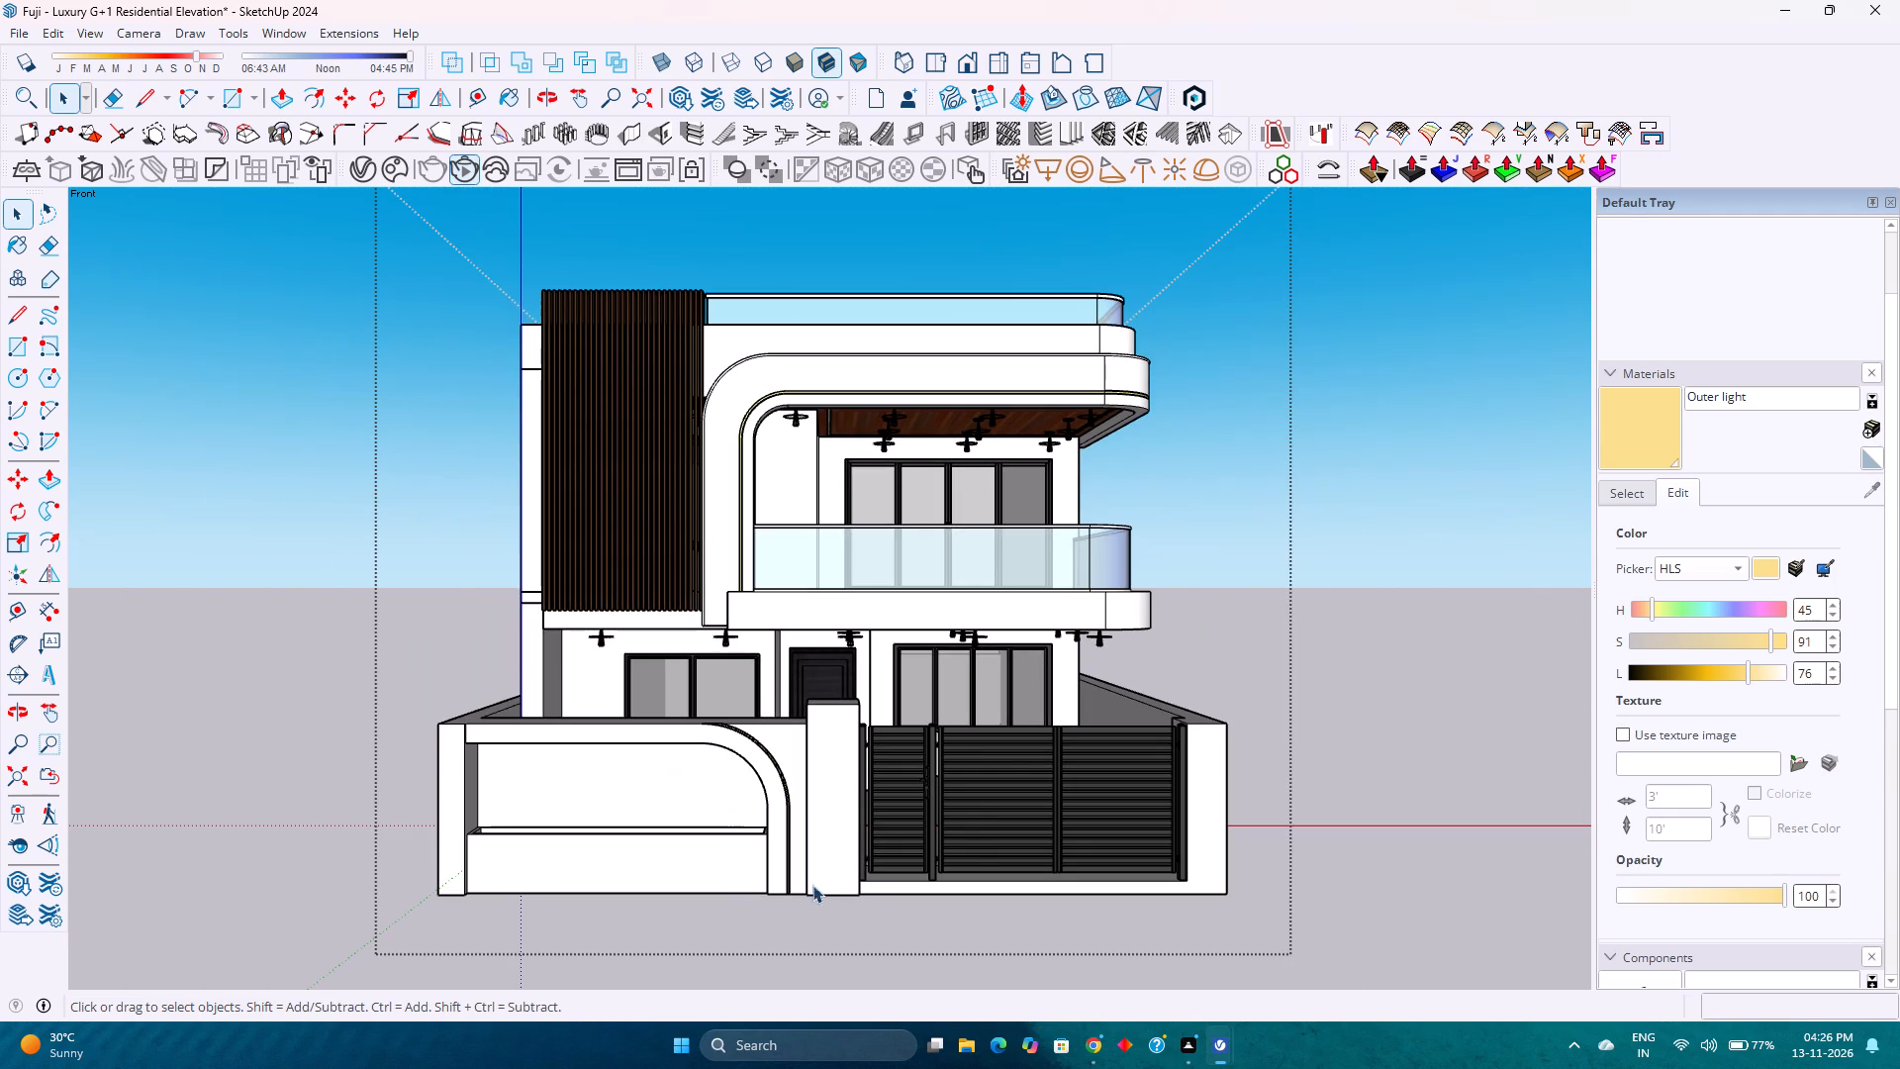
Open the compound wall group, examine its base edge below the gate from an angled view, and exit the group.
double_click(956, 870)
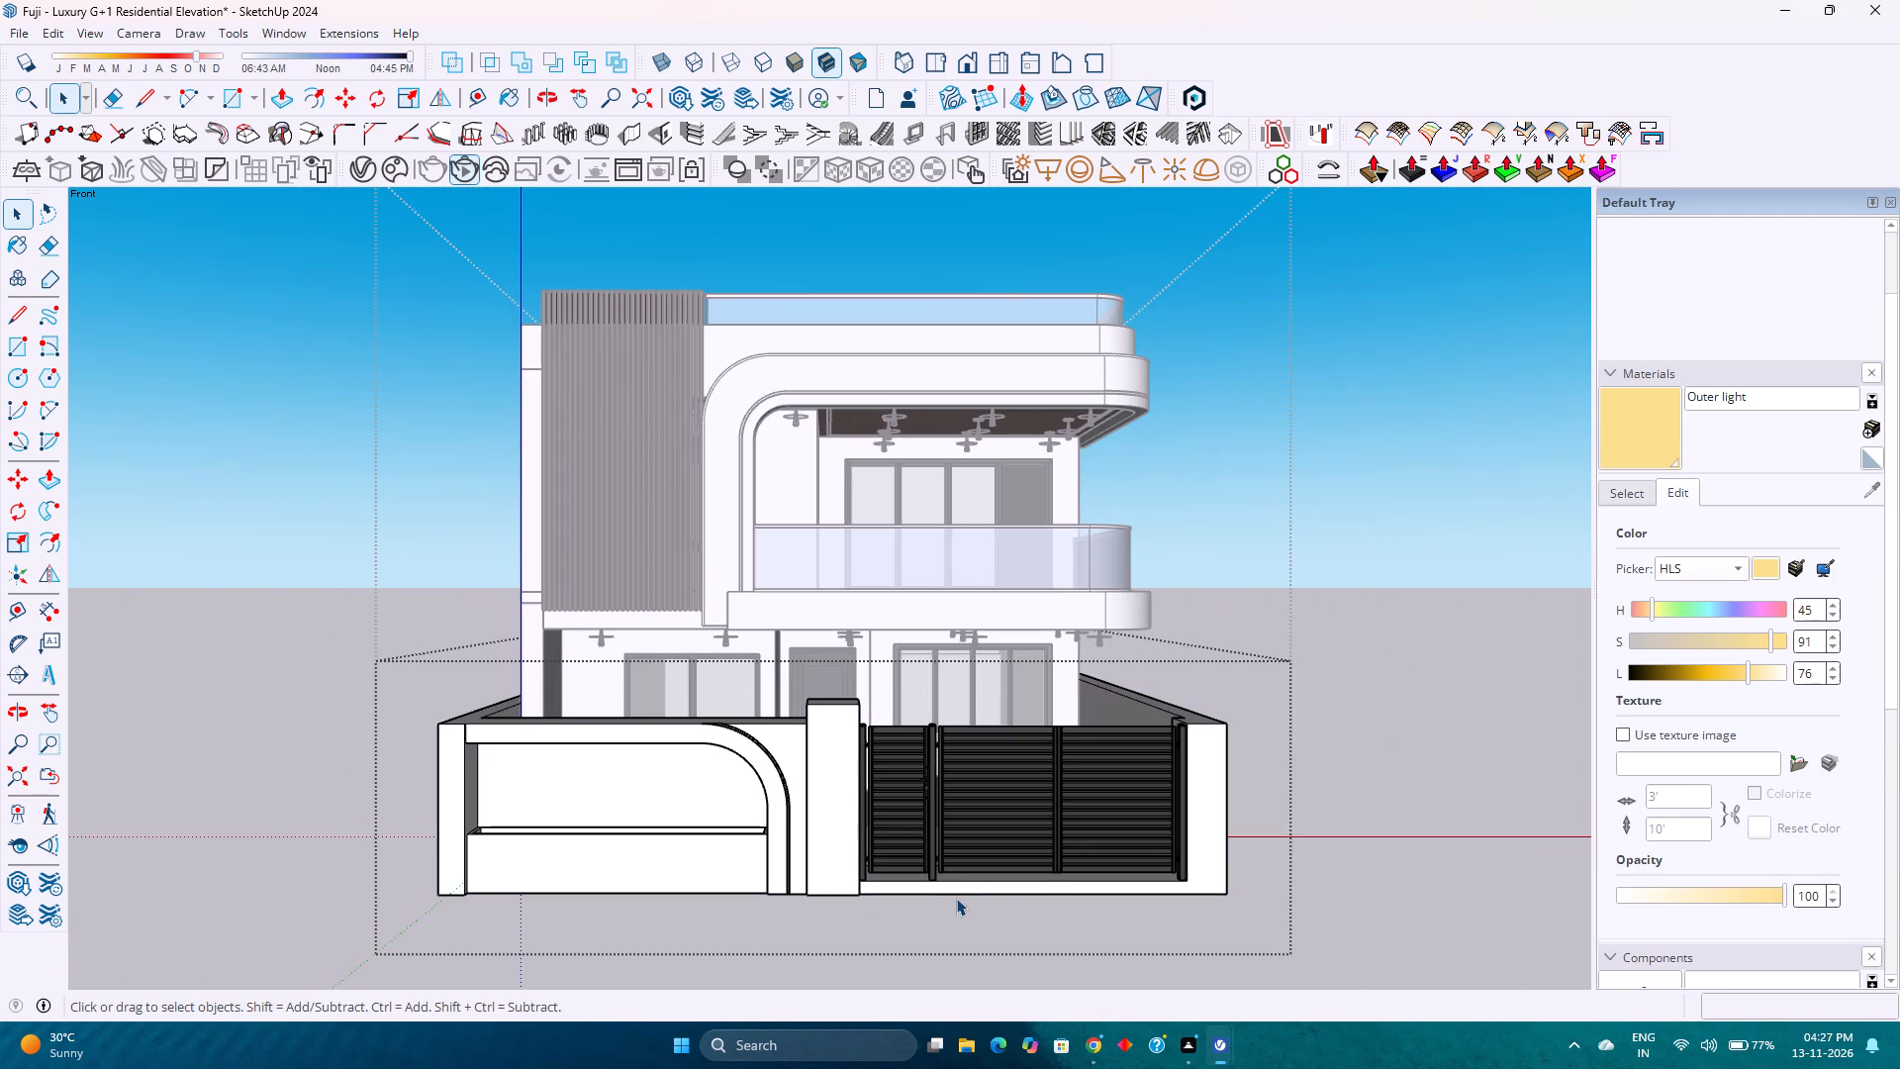
left_click(958, 895)
scroll(958, 895, "up", 5)
middle_click_drag(953, 892, 793, 894)
scroll(793, 892, "down", 5)
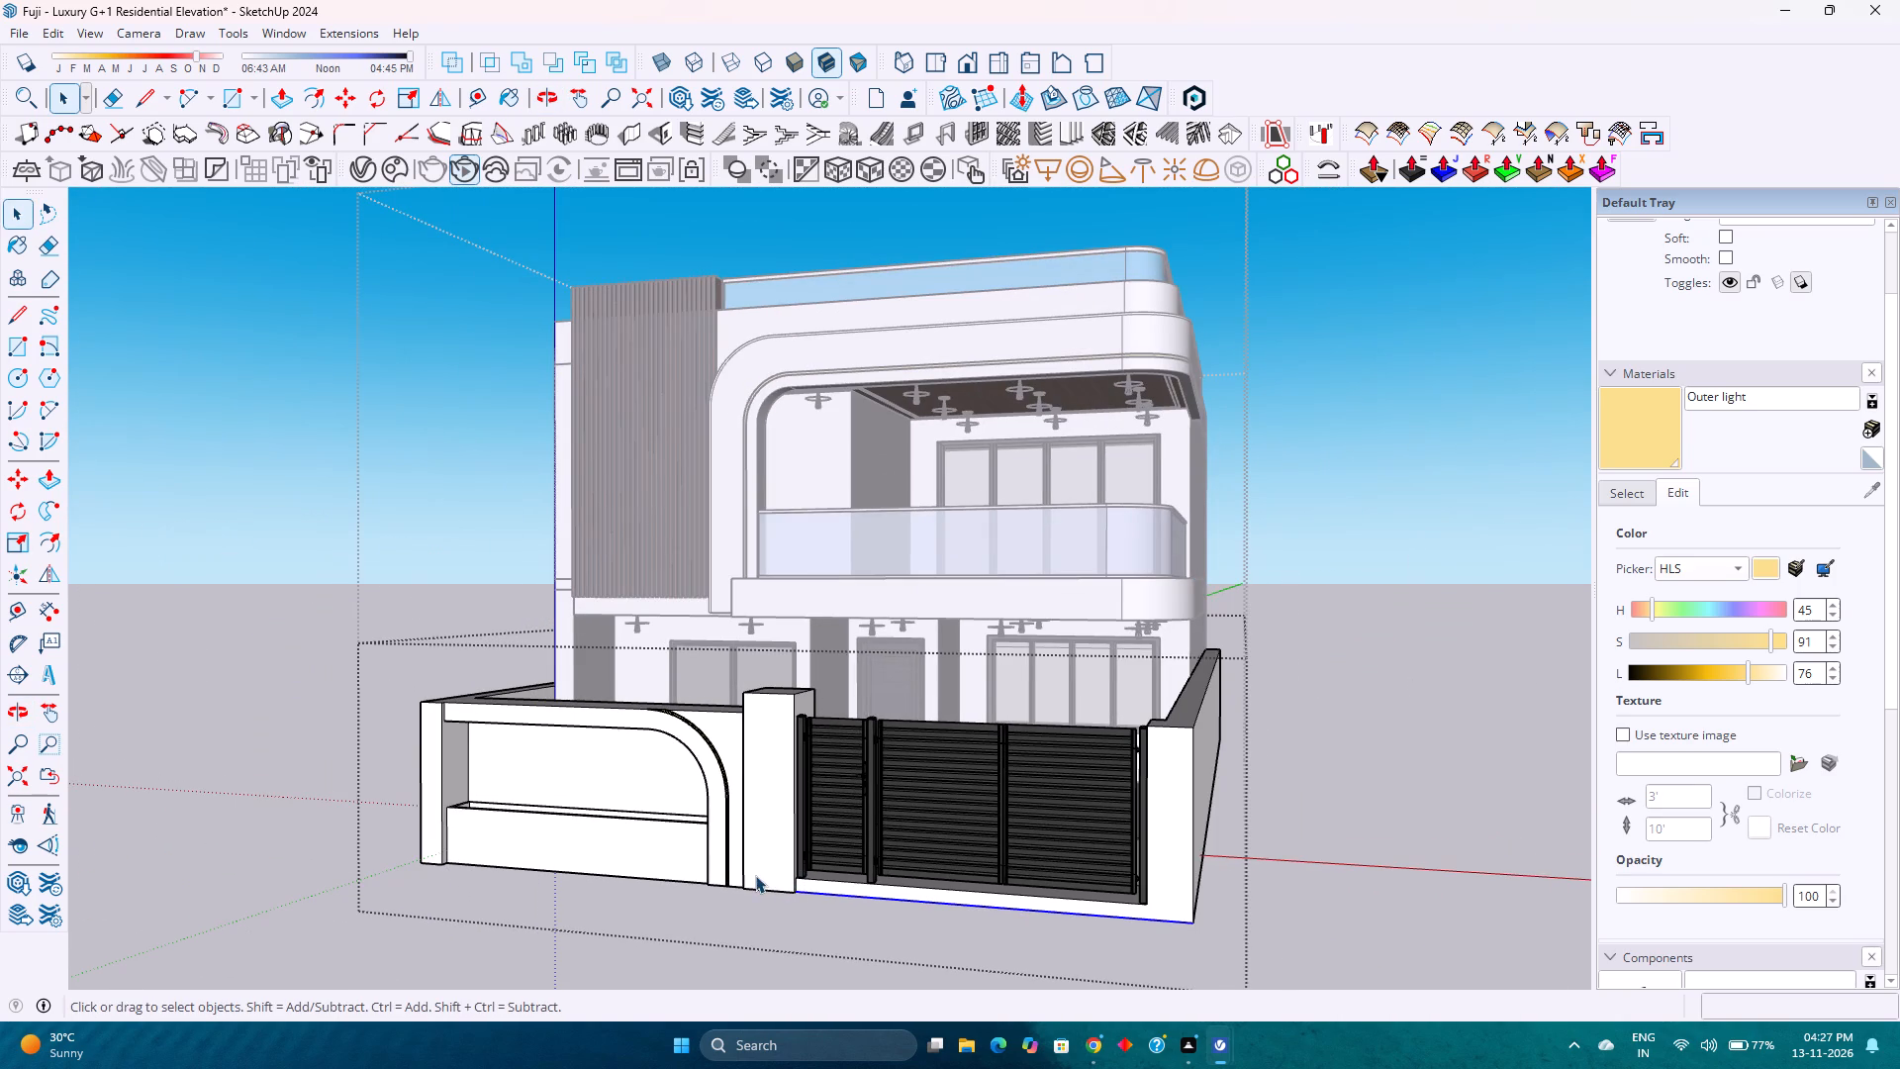
scroll(1092, 773, "down", 1)
left_click(1418, 745)
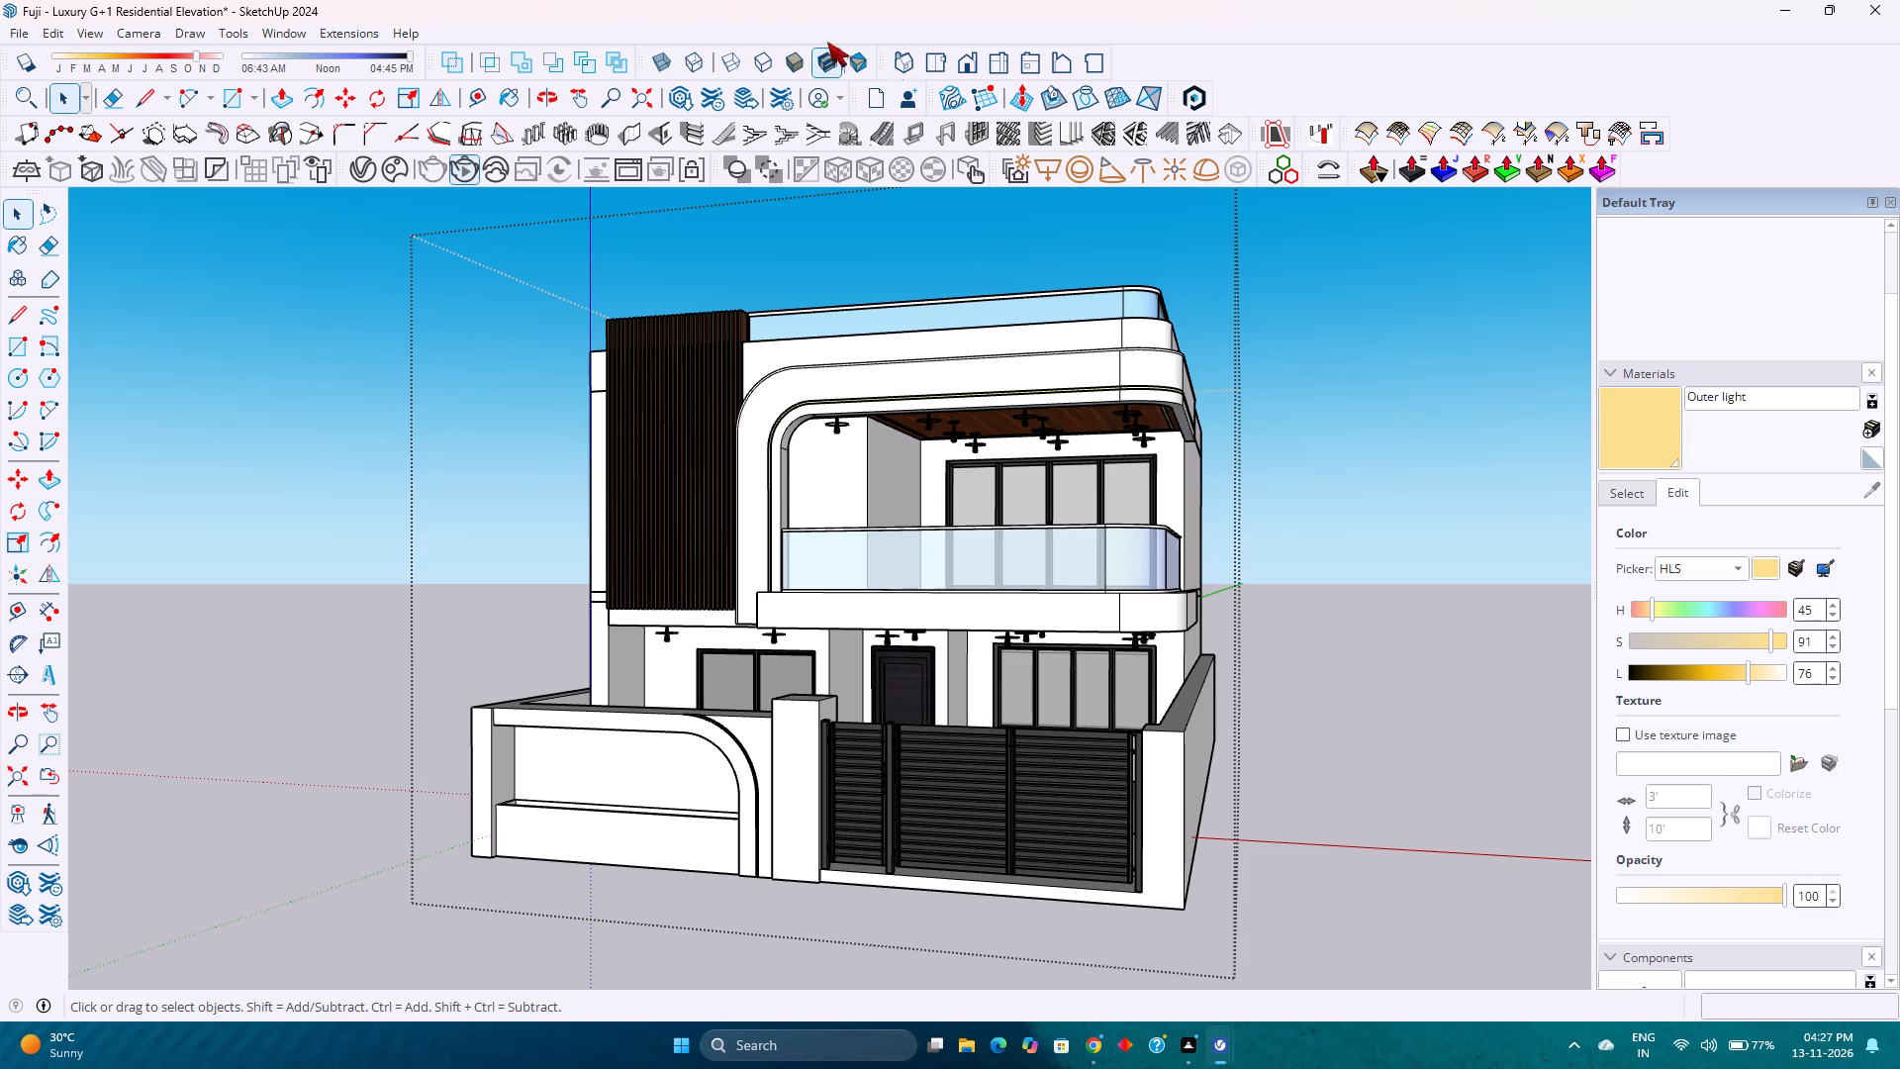
Show the whole house fitted in the standard front view.
left_click(968, 66)
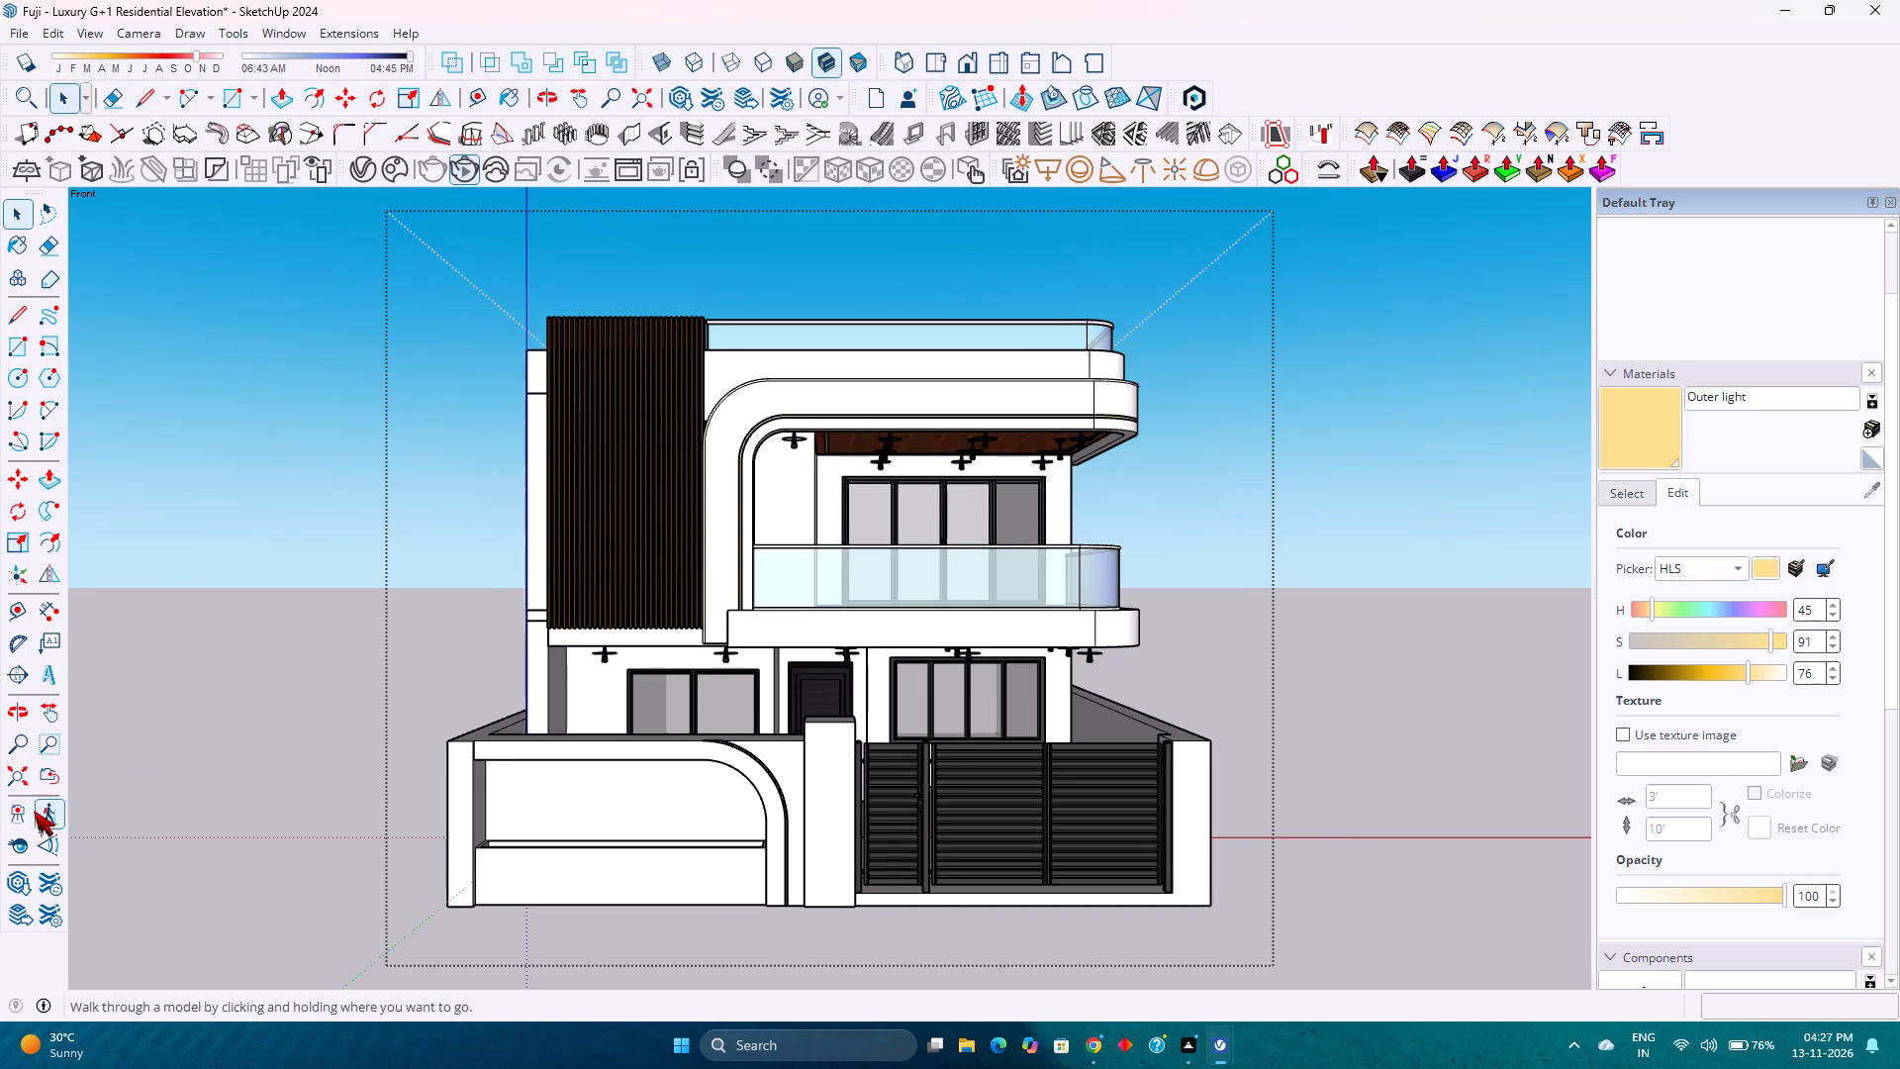
left_click(21, 780)
Switch the material library from Landscaping, Fencing and Vegetation to the Asian Paints Chroma colour collection for the house.
left_click(1626, 505)
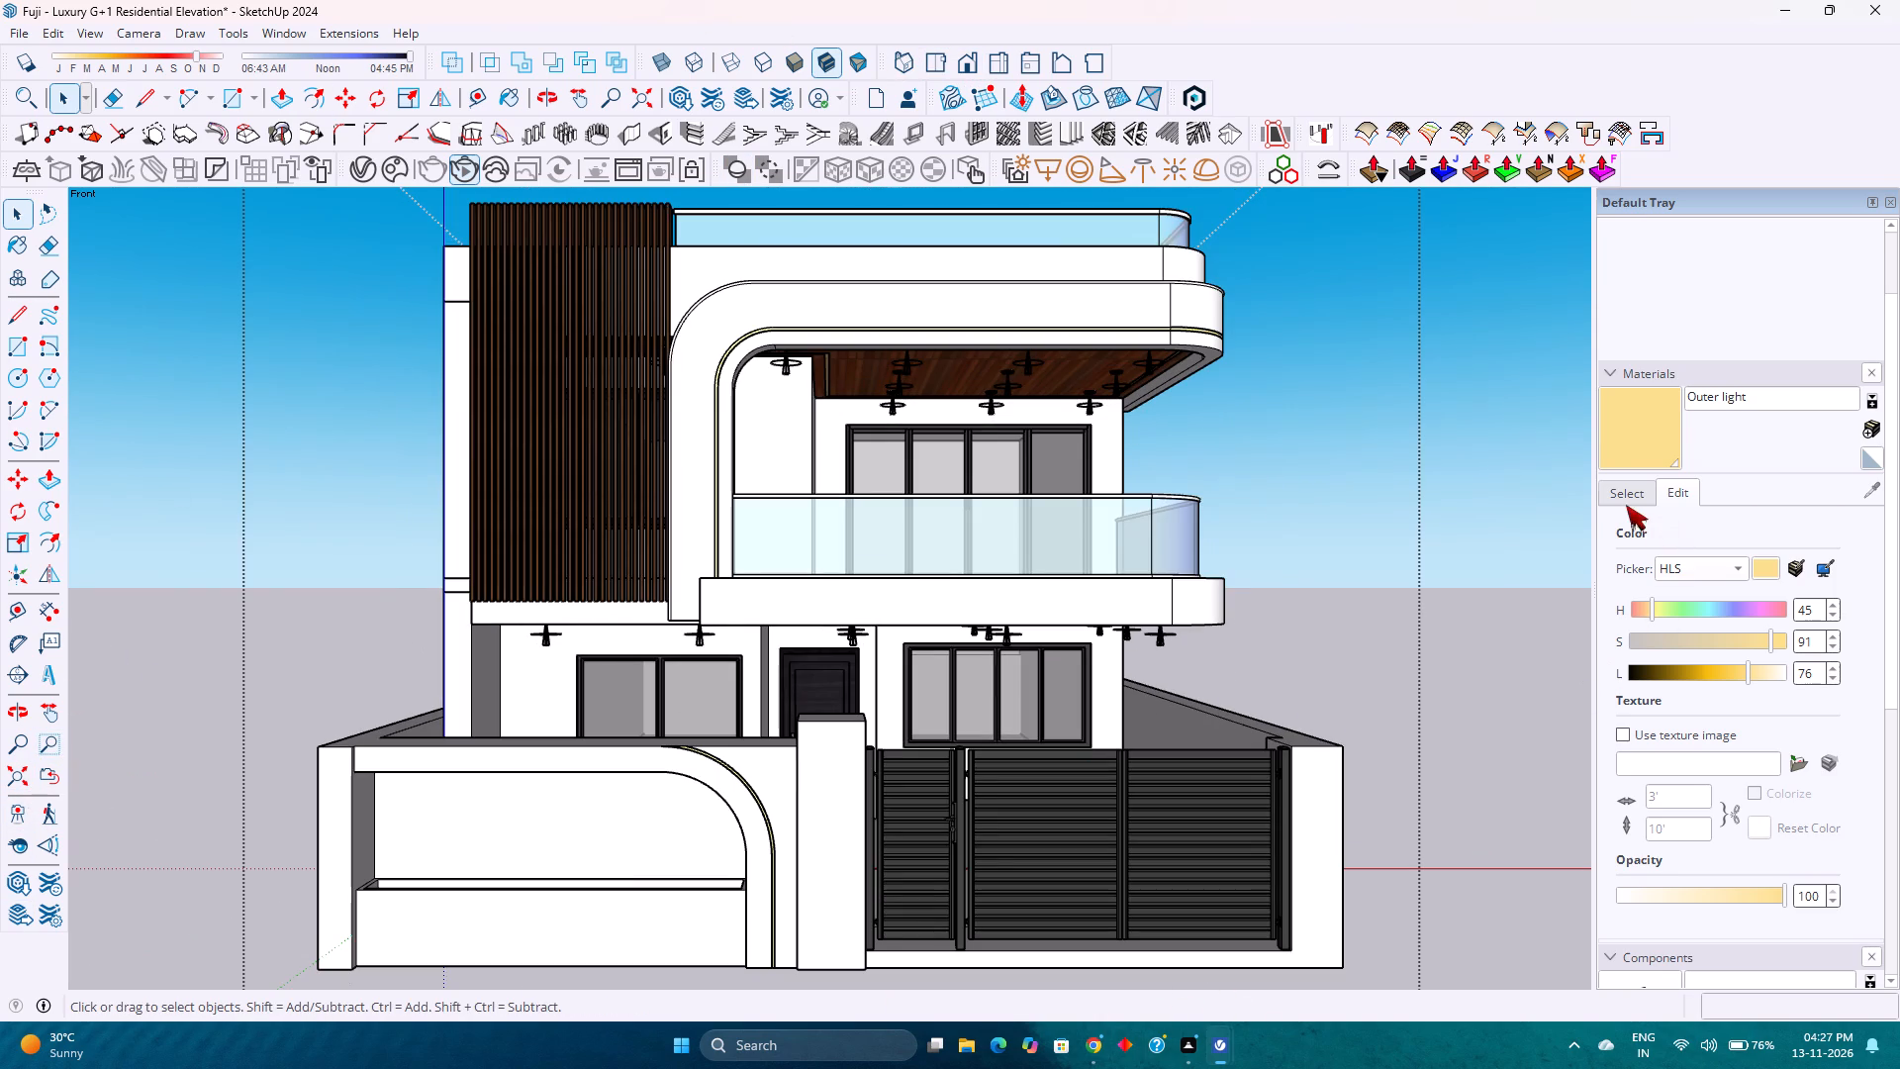
left_click(1765, 517)
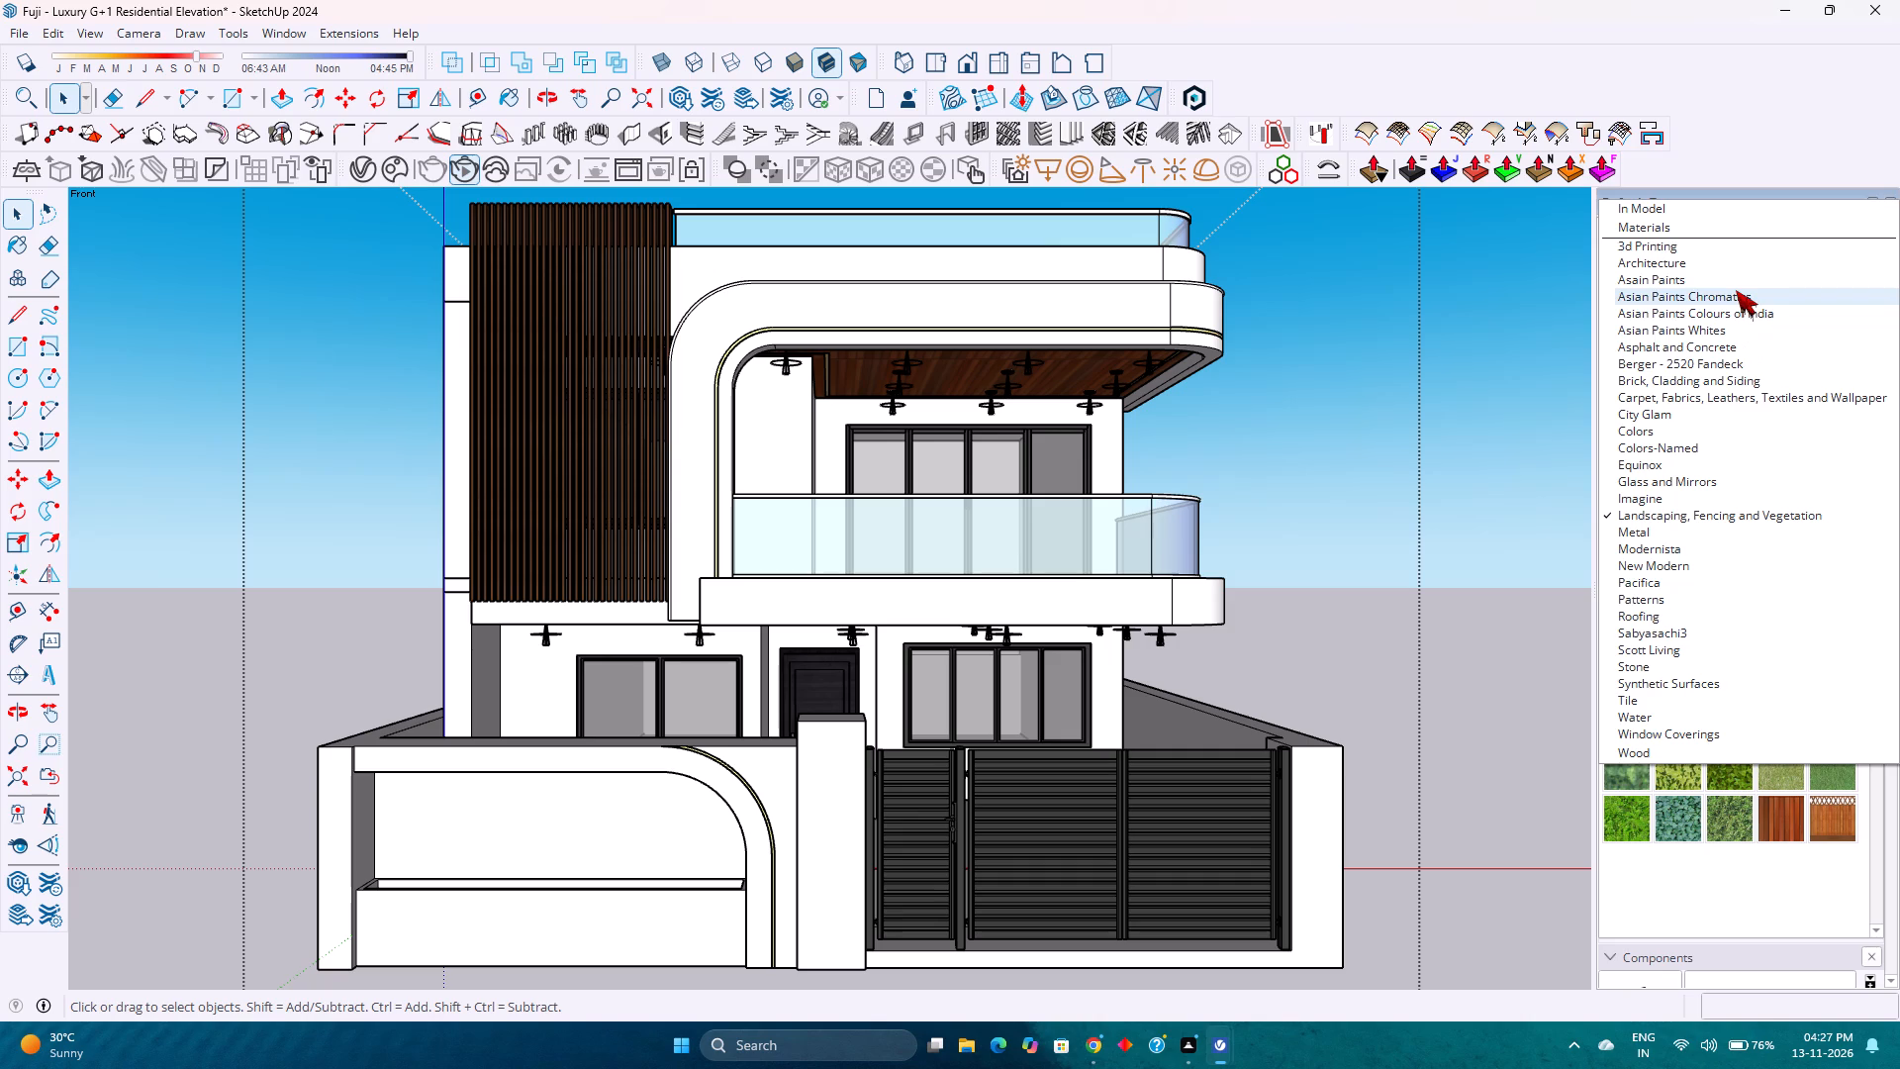
left_click(1736, 290)
double_click(1270, 403)
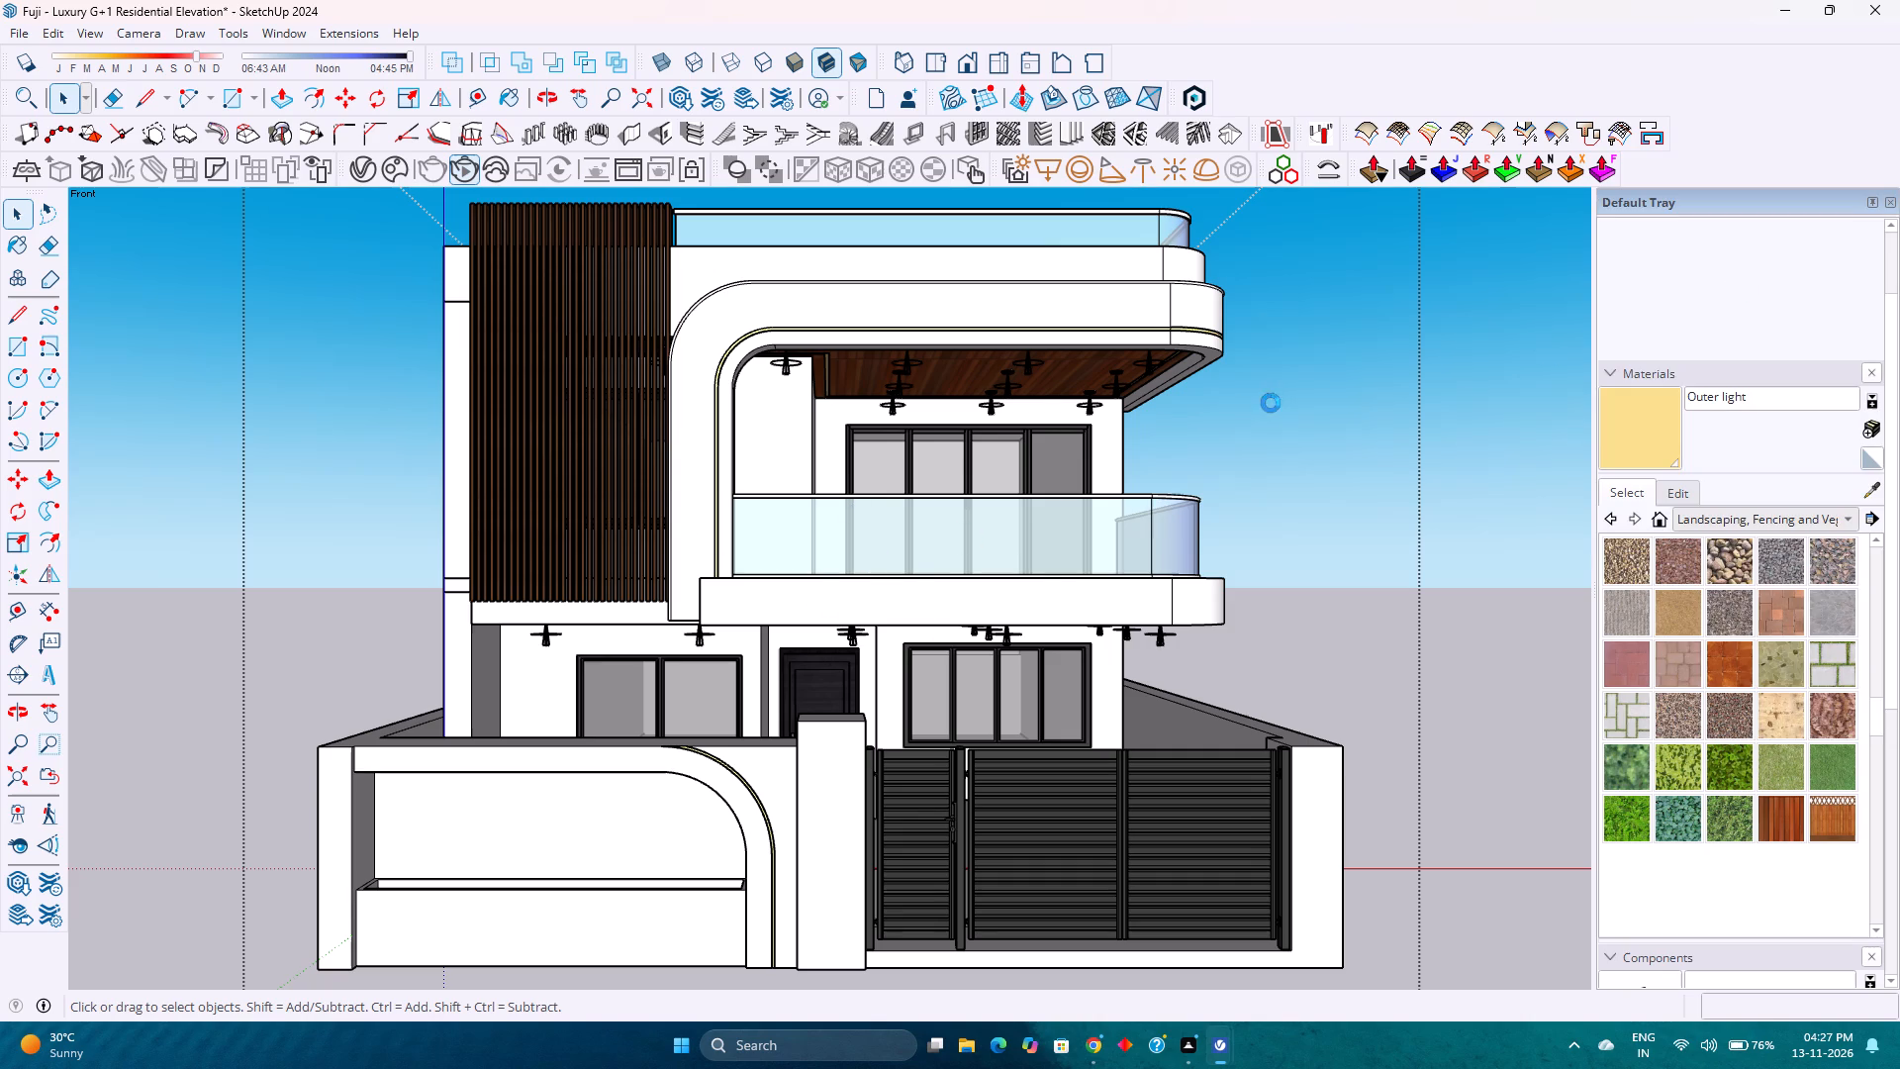
double_click(932, 466)
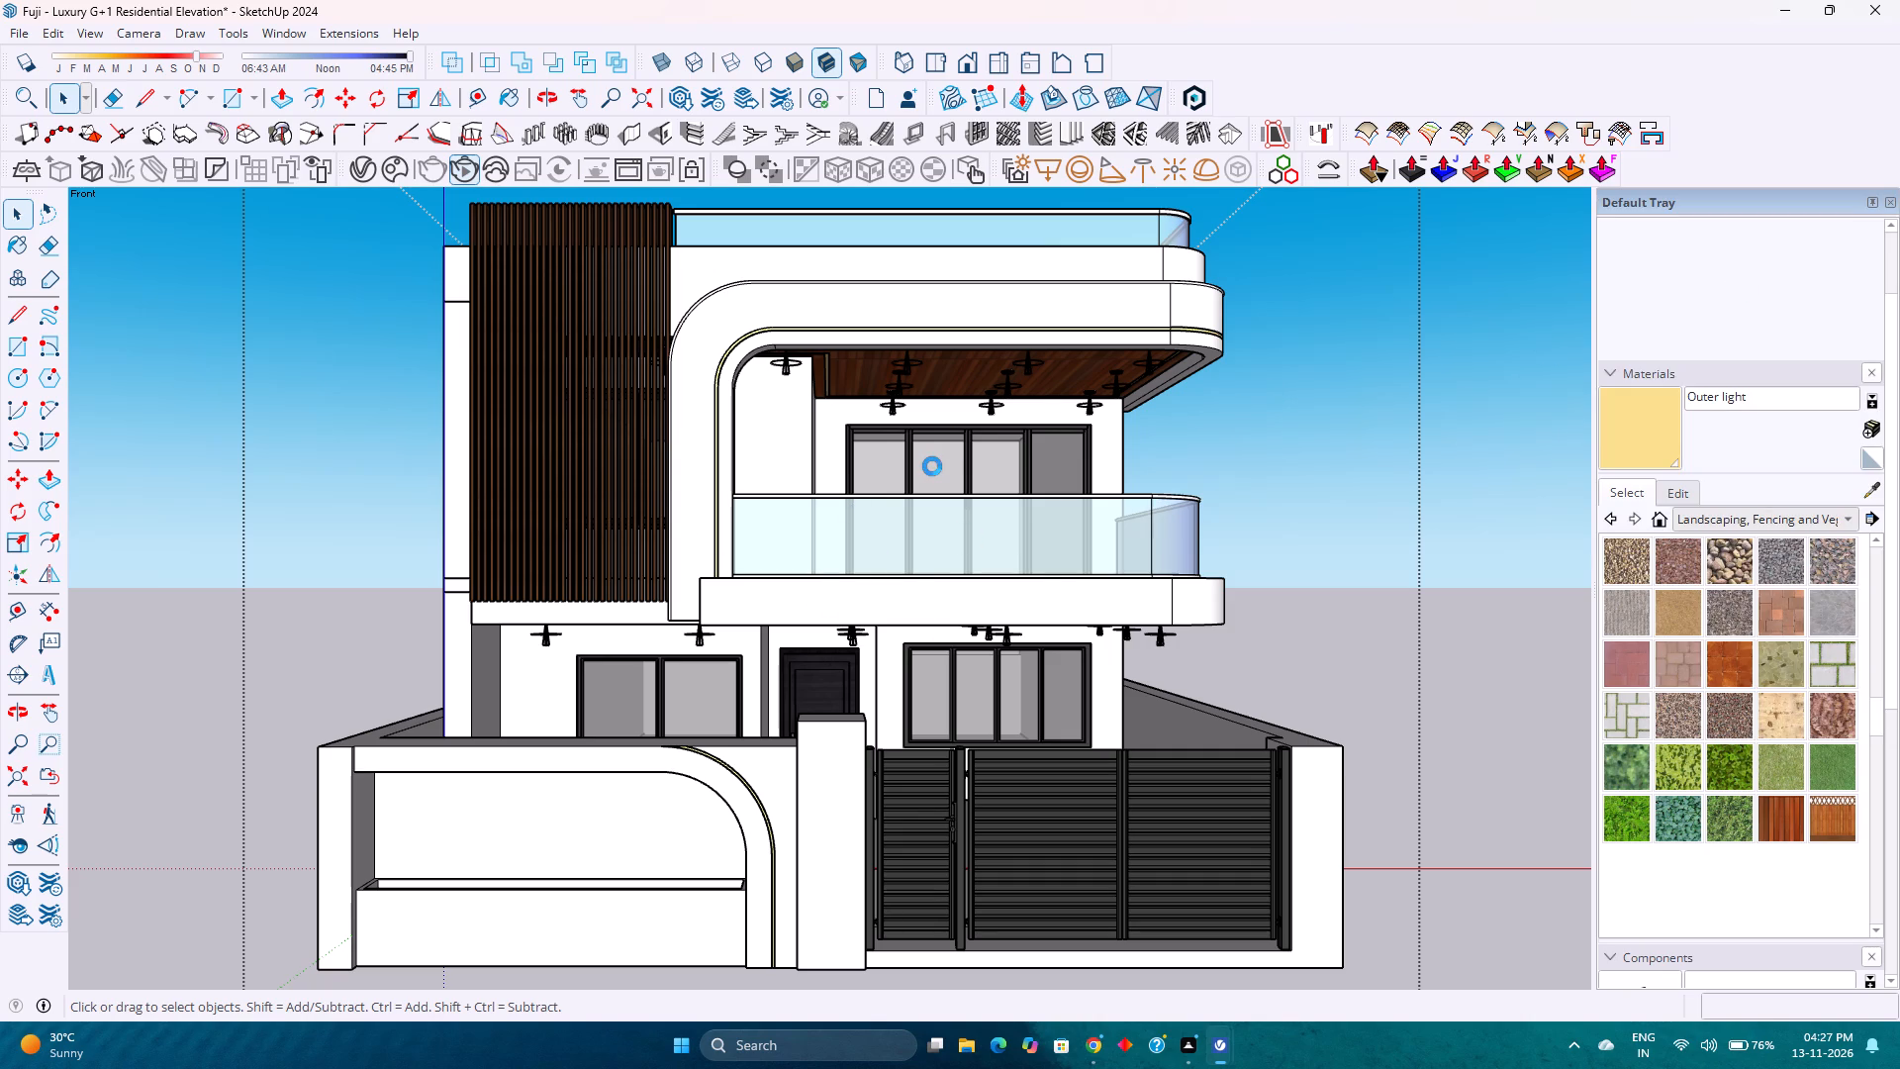
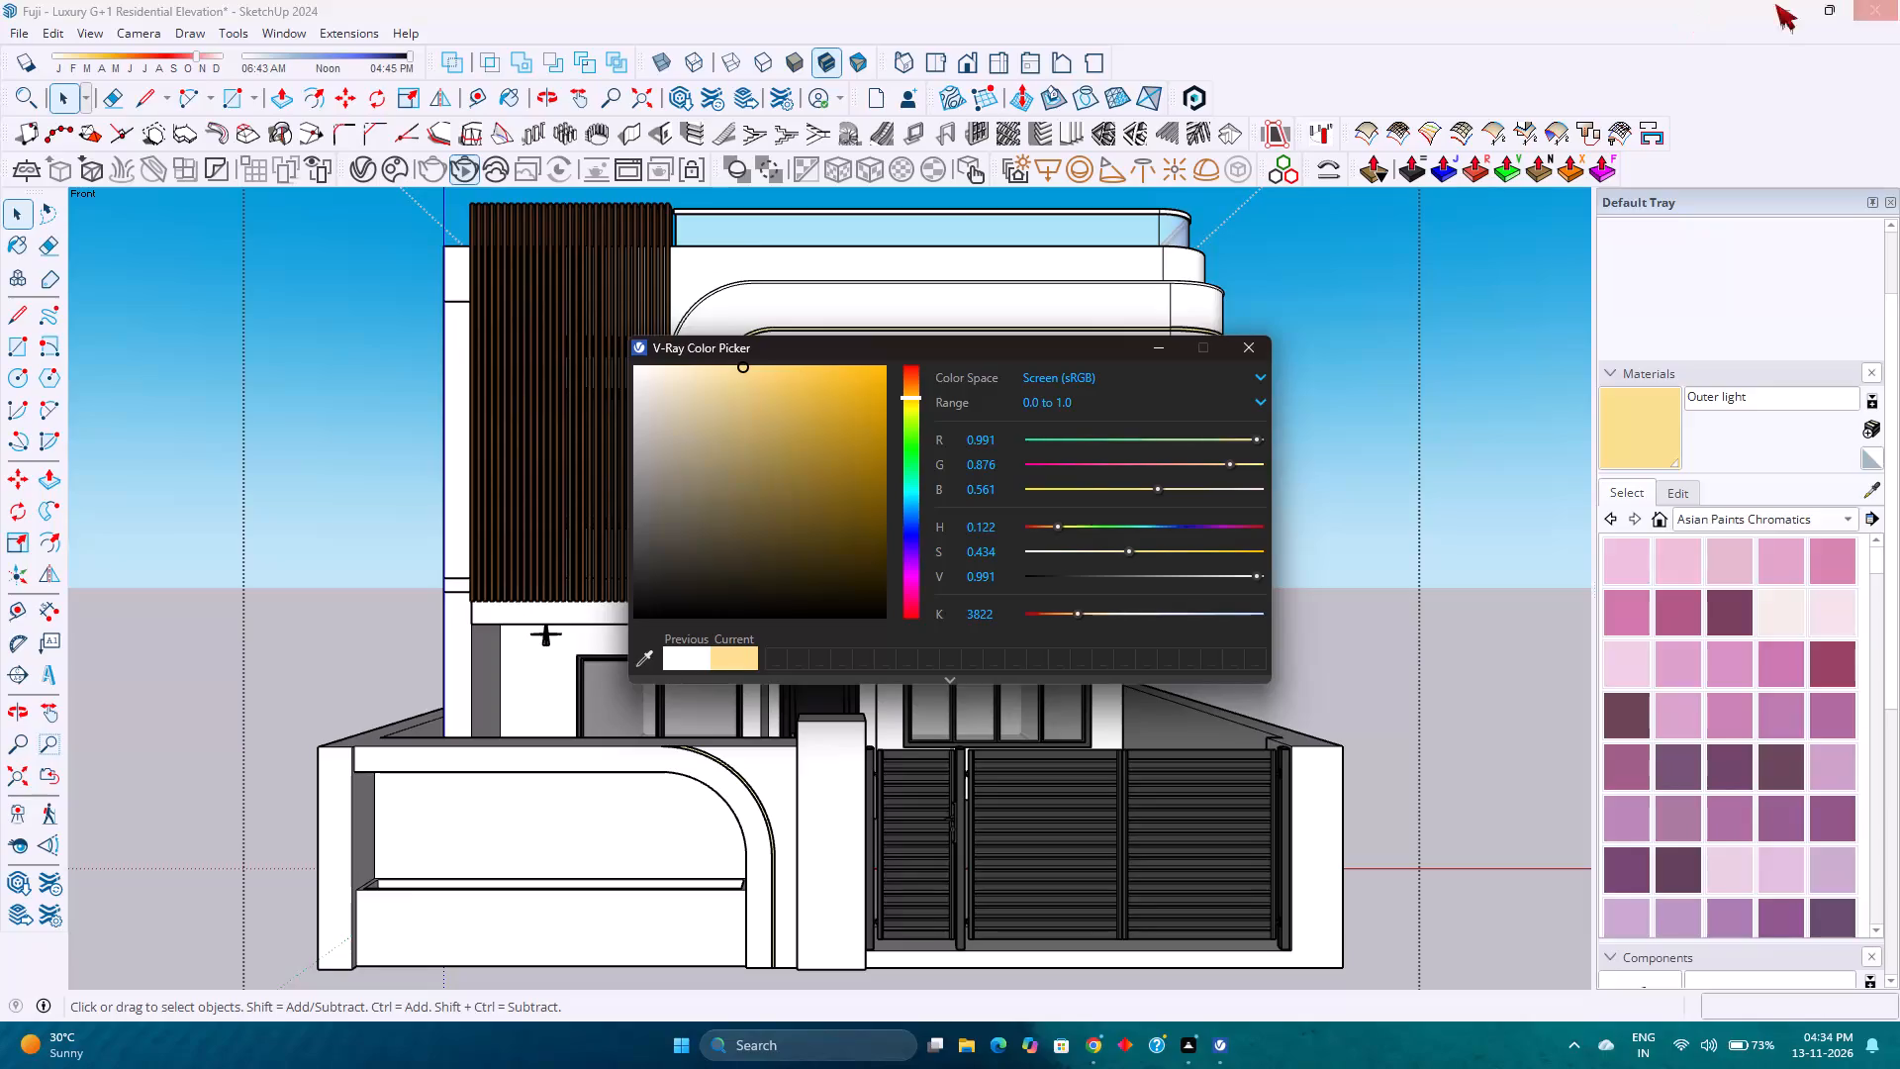
Minimize the V-Ray Color Picker window covering the front view of the house.
left_click(1152, 353)
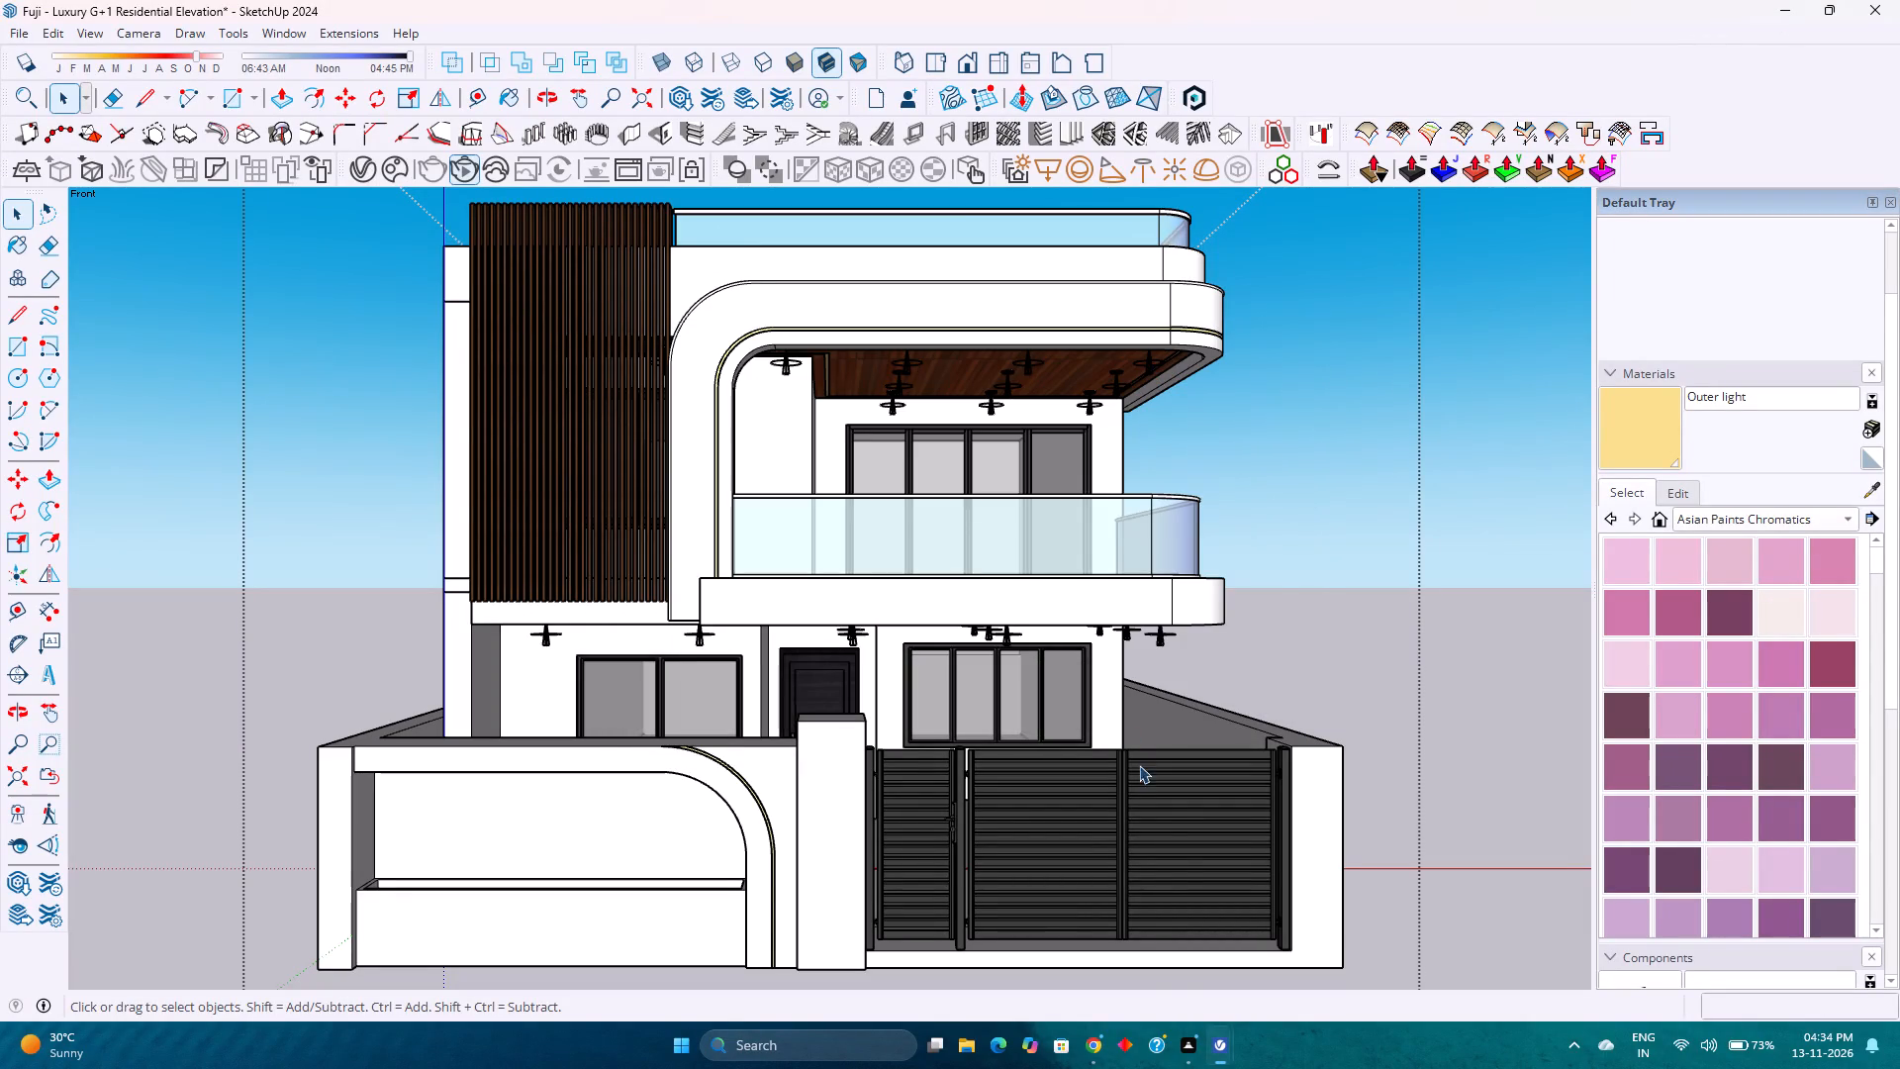
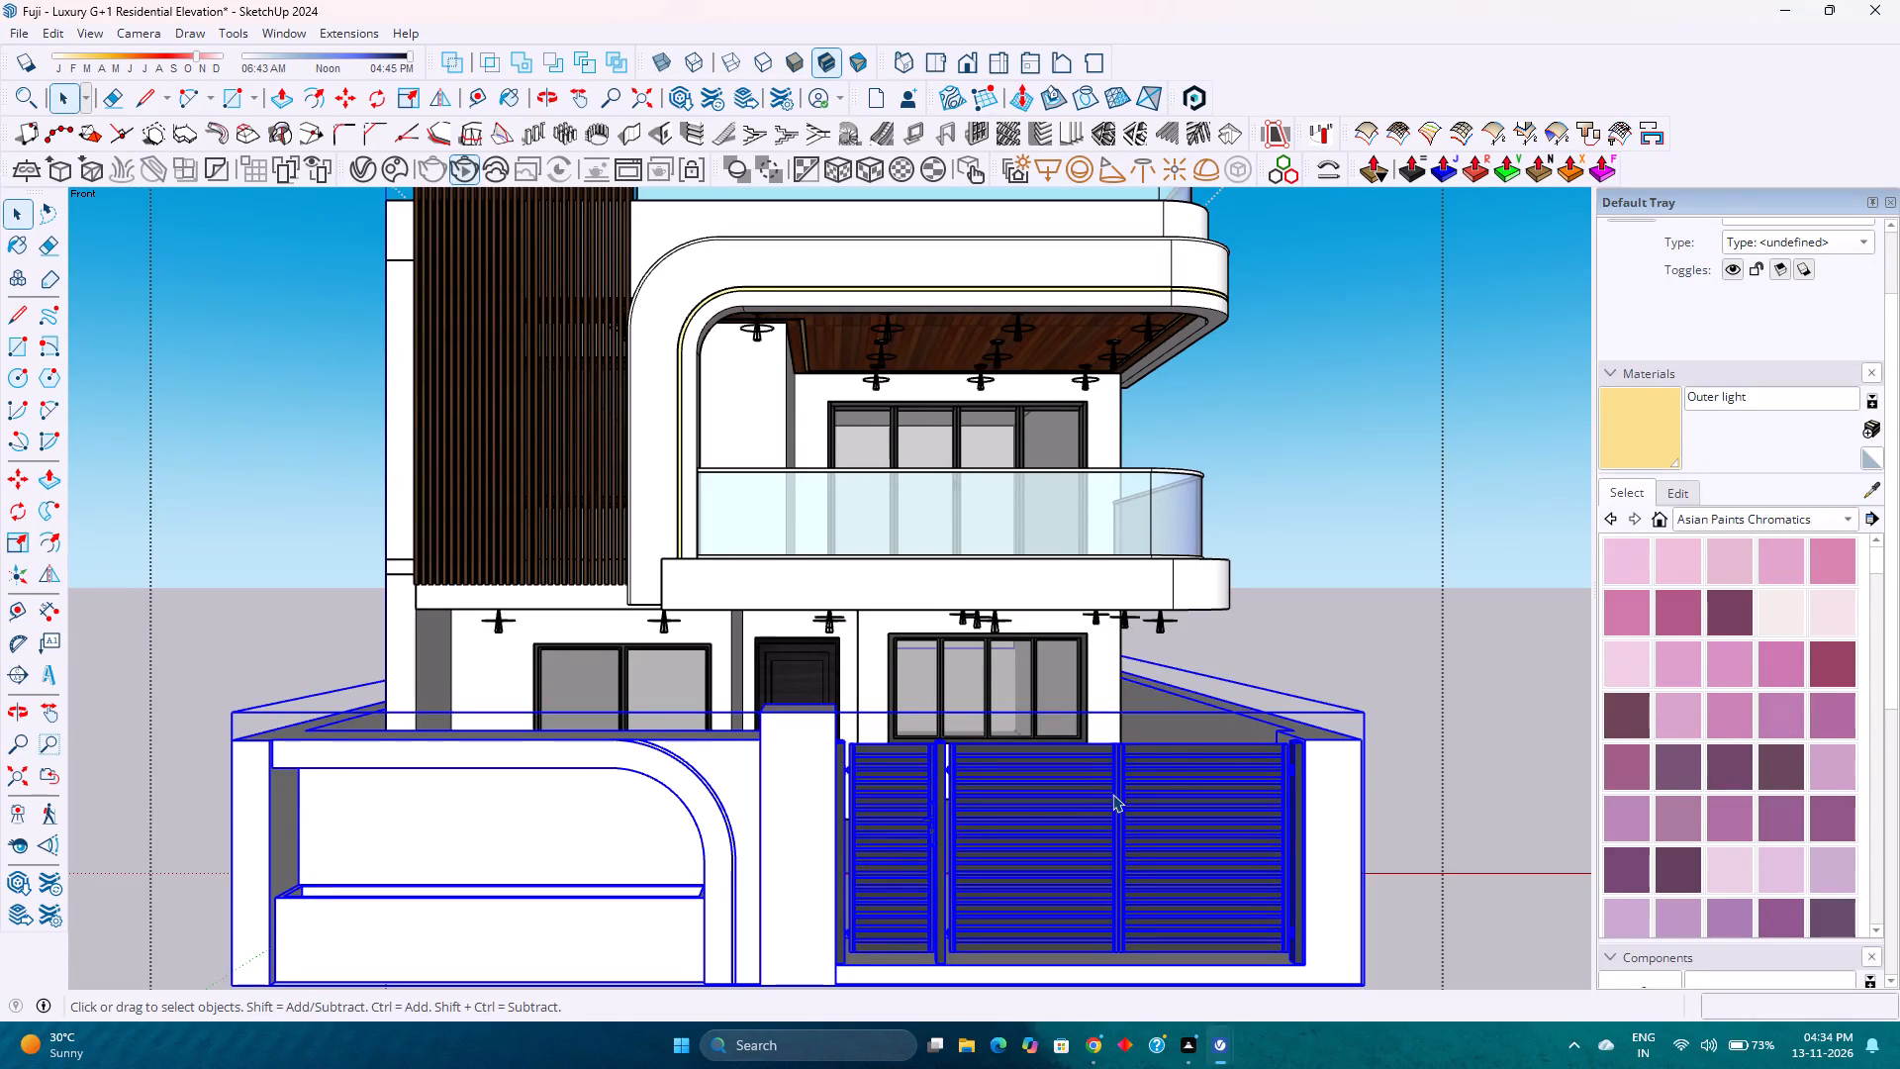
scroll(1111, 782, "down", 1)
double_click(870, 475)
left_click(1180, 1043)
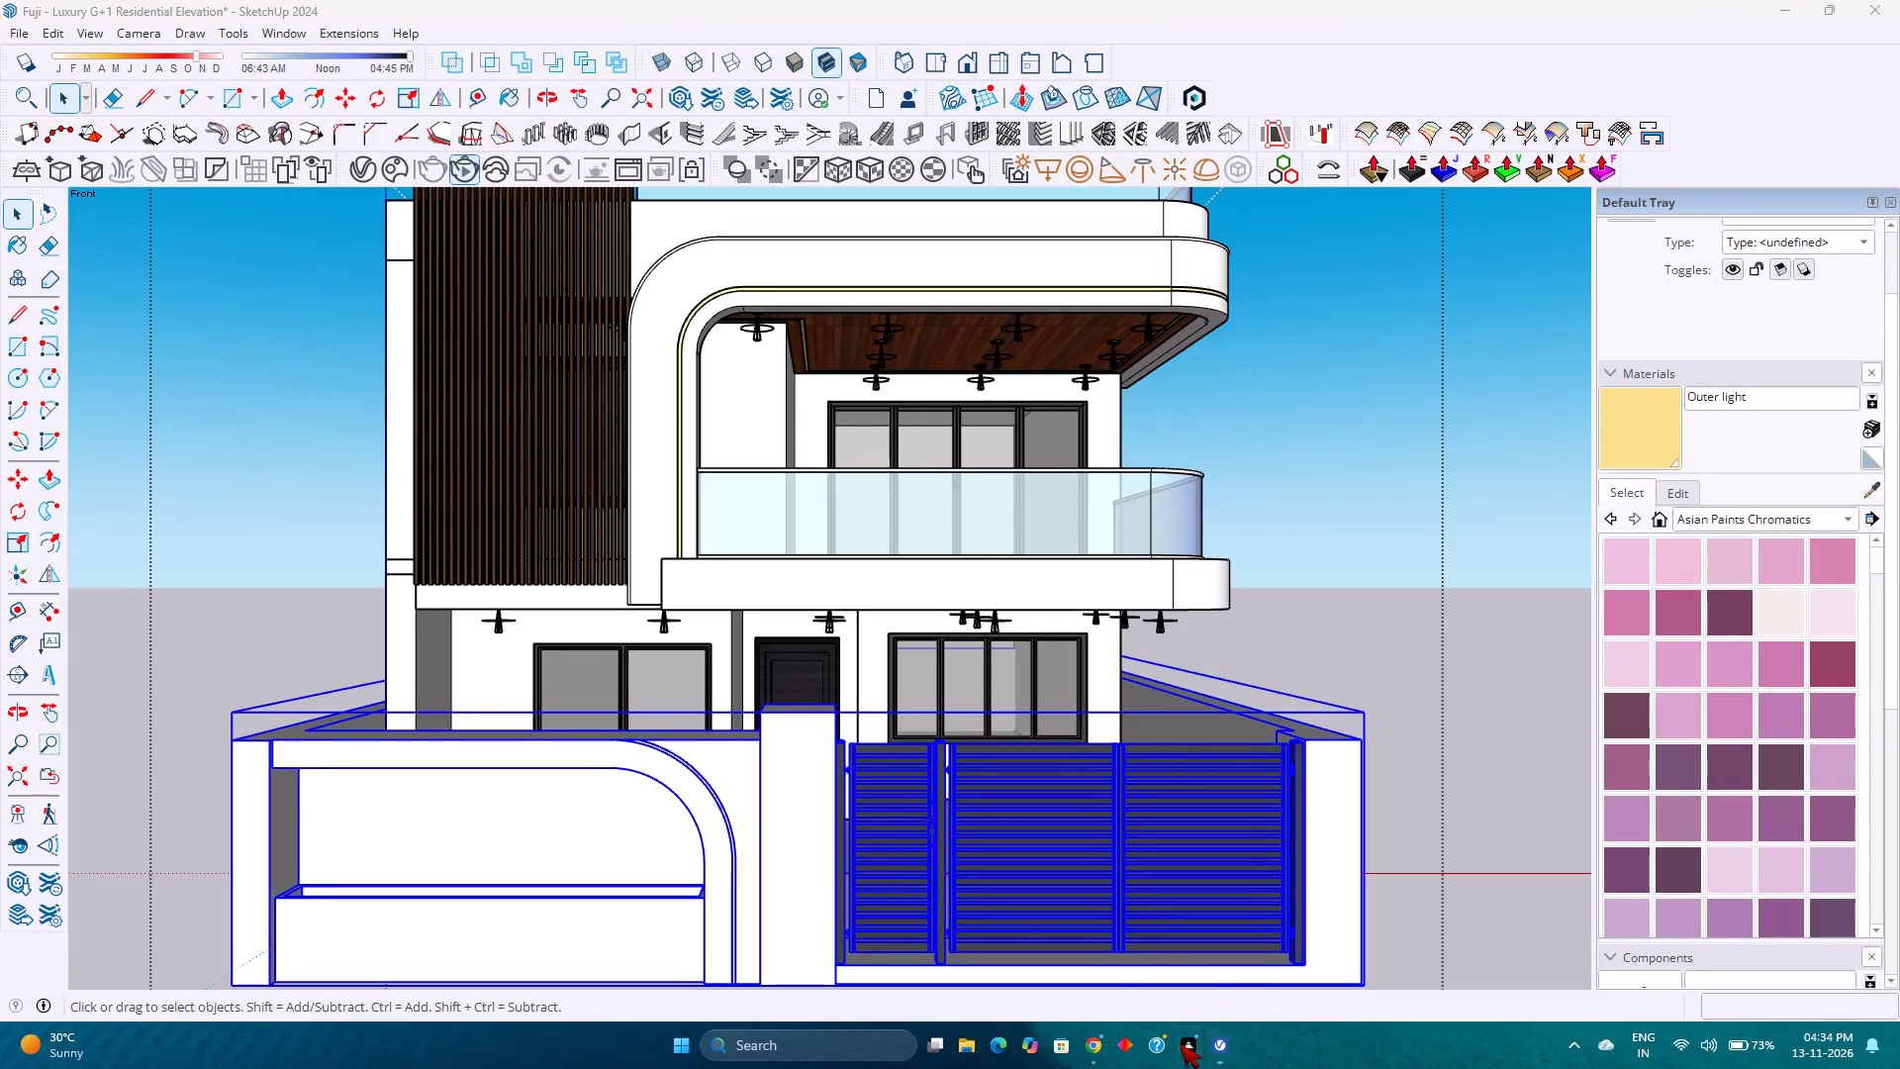
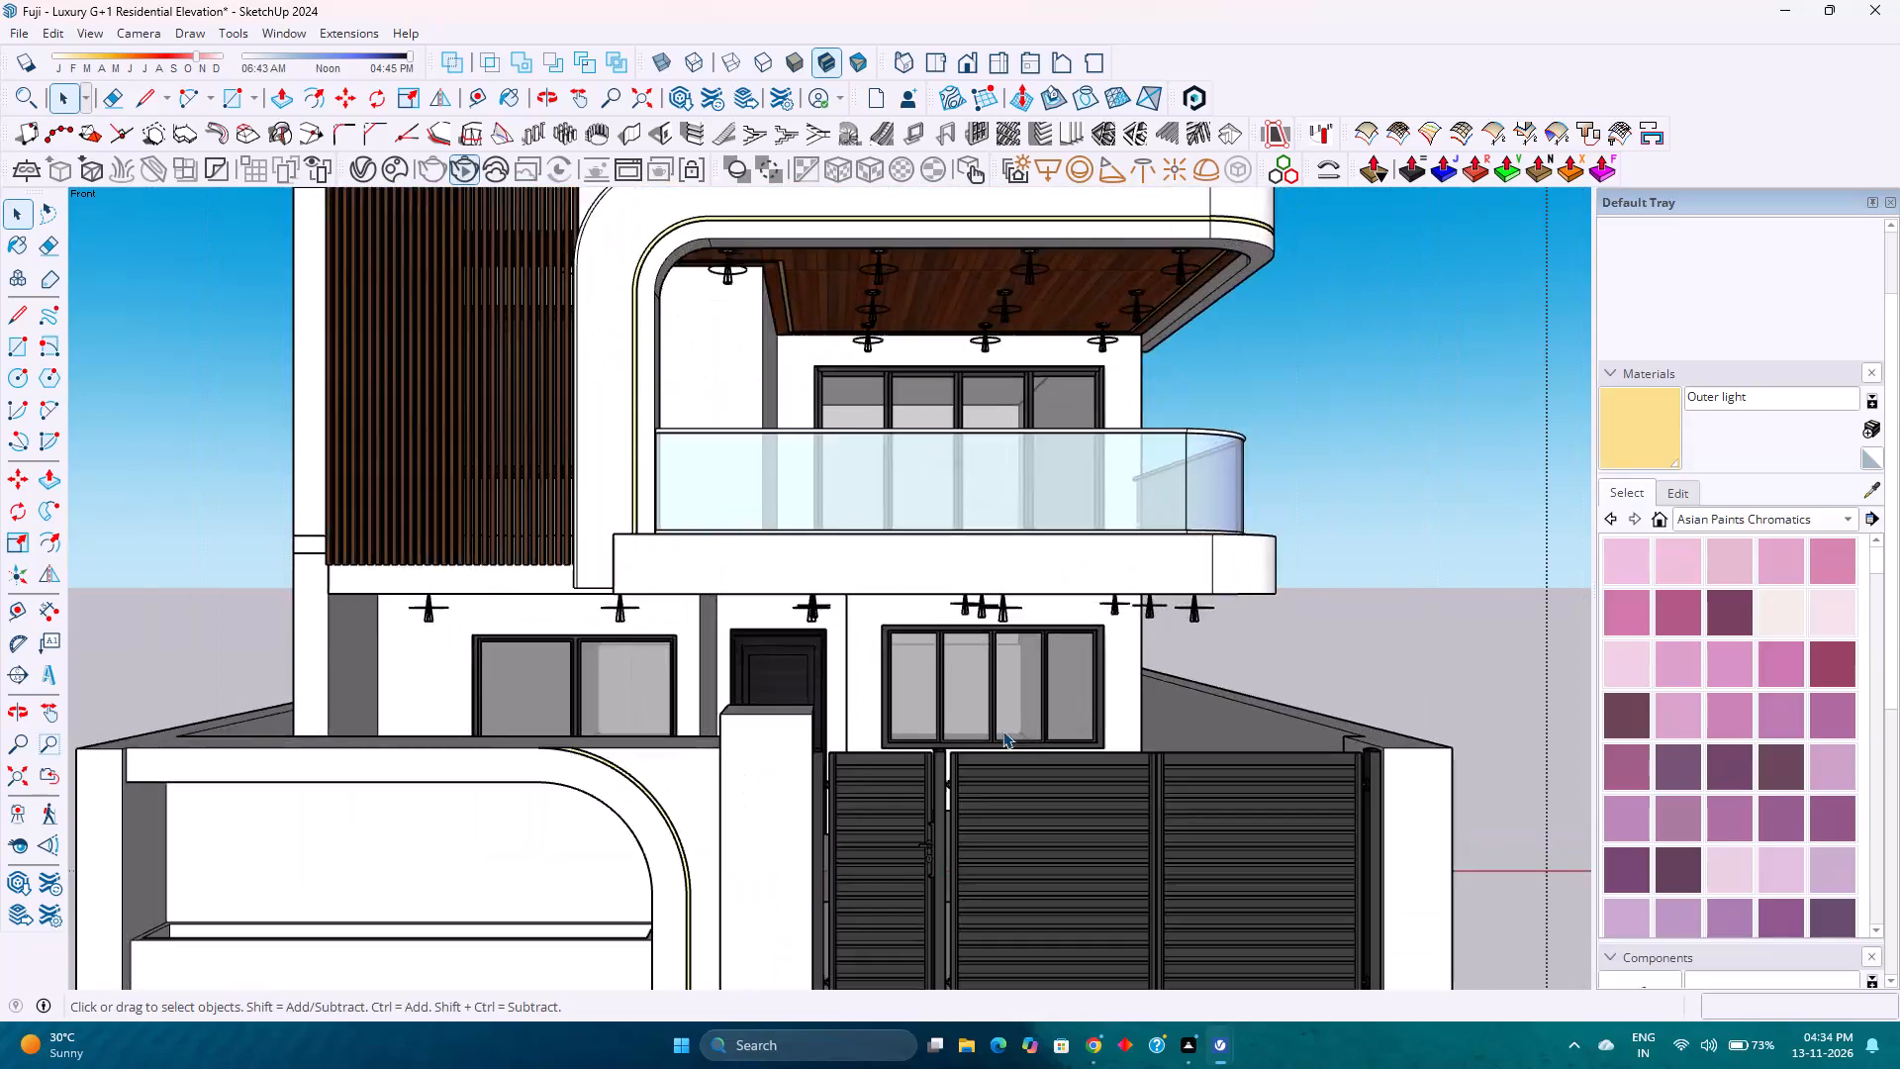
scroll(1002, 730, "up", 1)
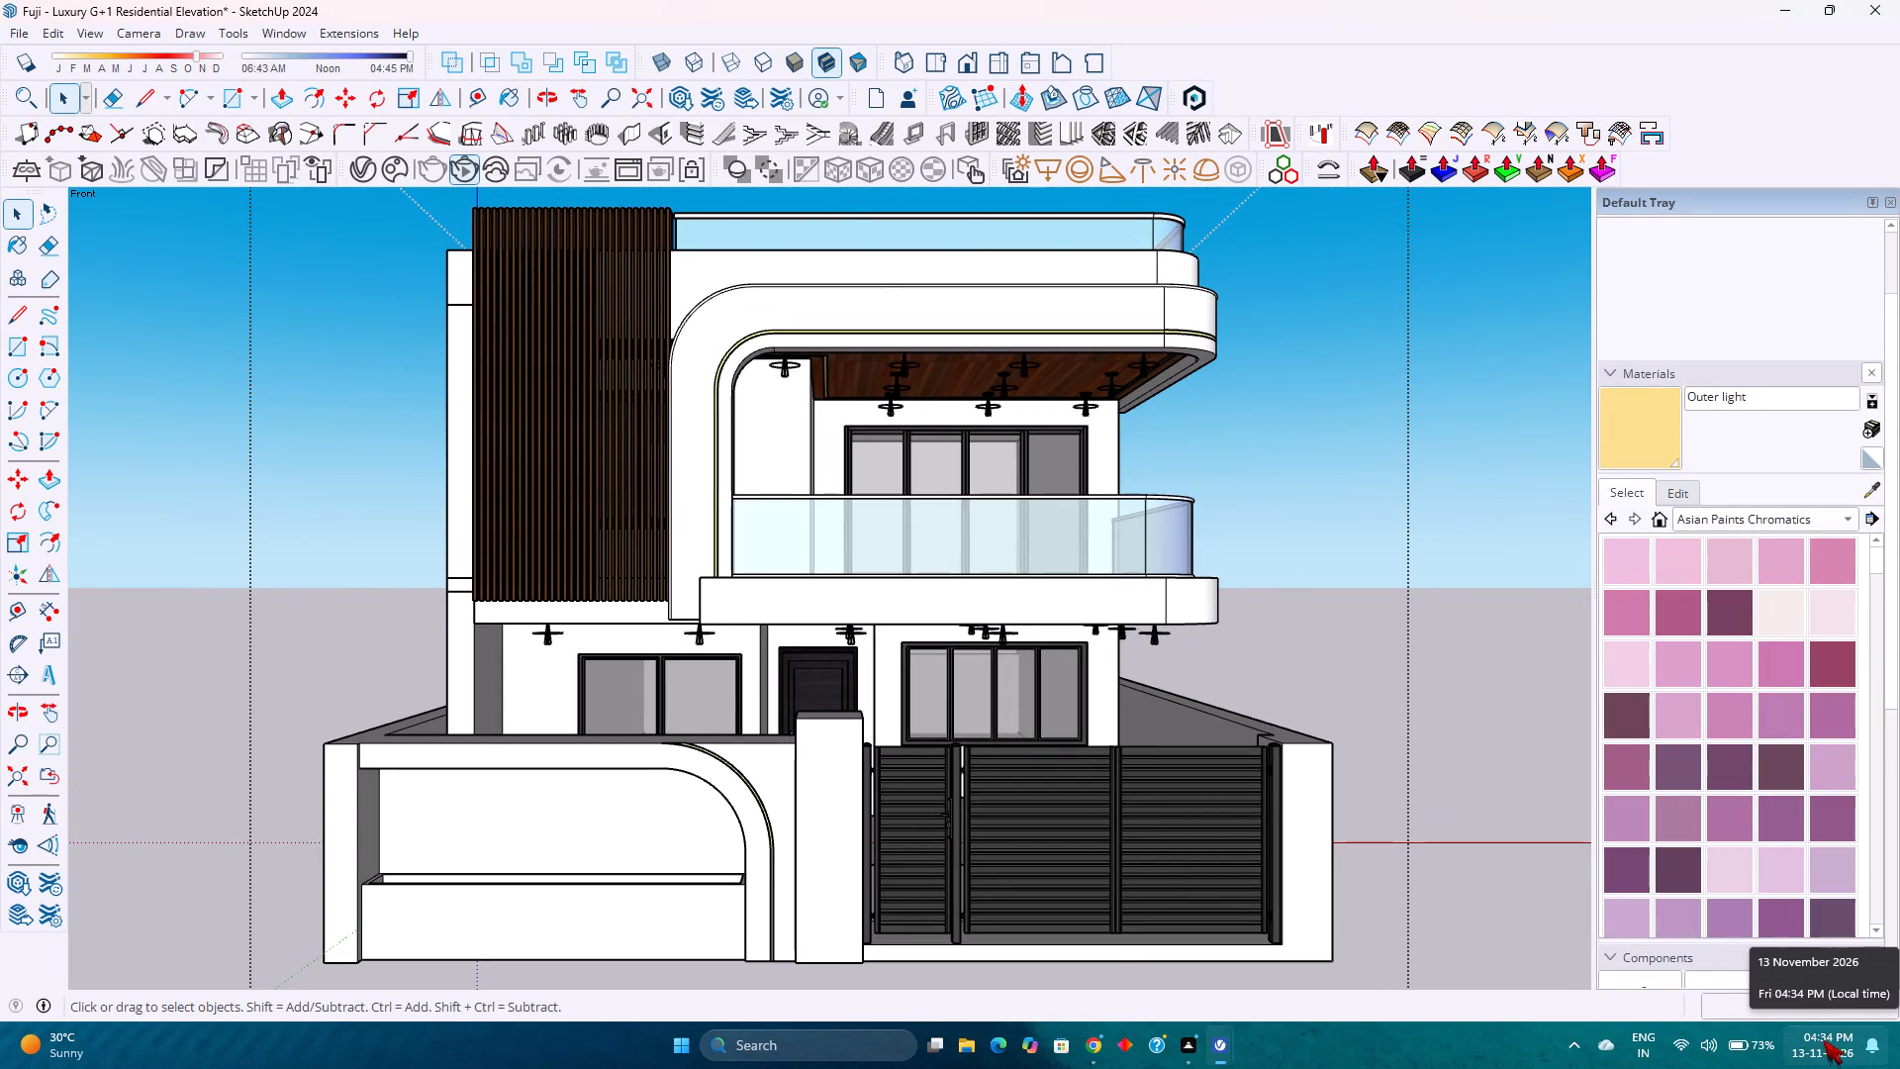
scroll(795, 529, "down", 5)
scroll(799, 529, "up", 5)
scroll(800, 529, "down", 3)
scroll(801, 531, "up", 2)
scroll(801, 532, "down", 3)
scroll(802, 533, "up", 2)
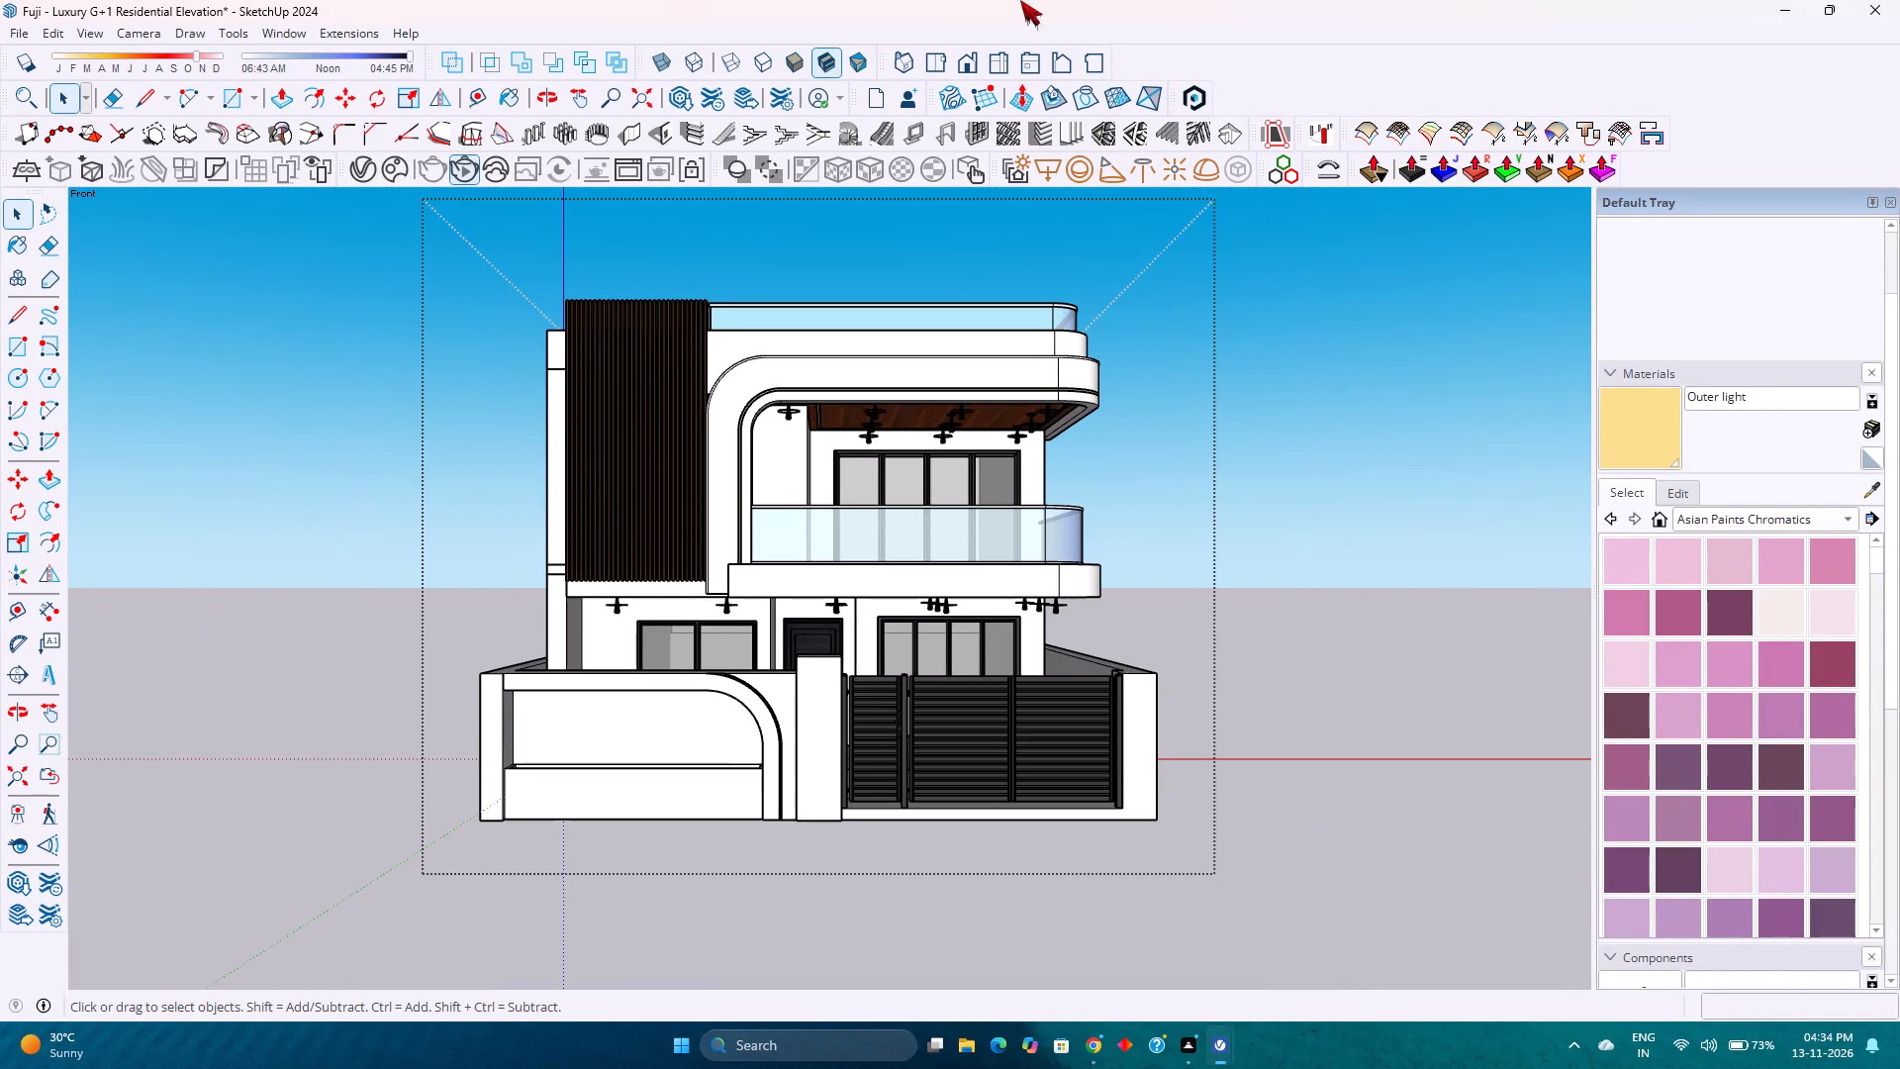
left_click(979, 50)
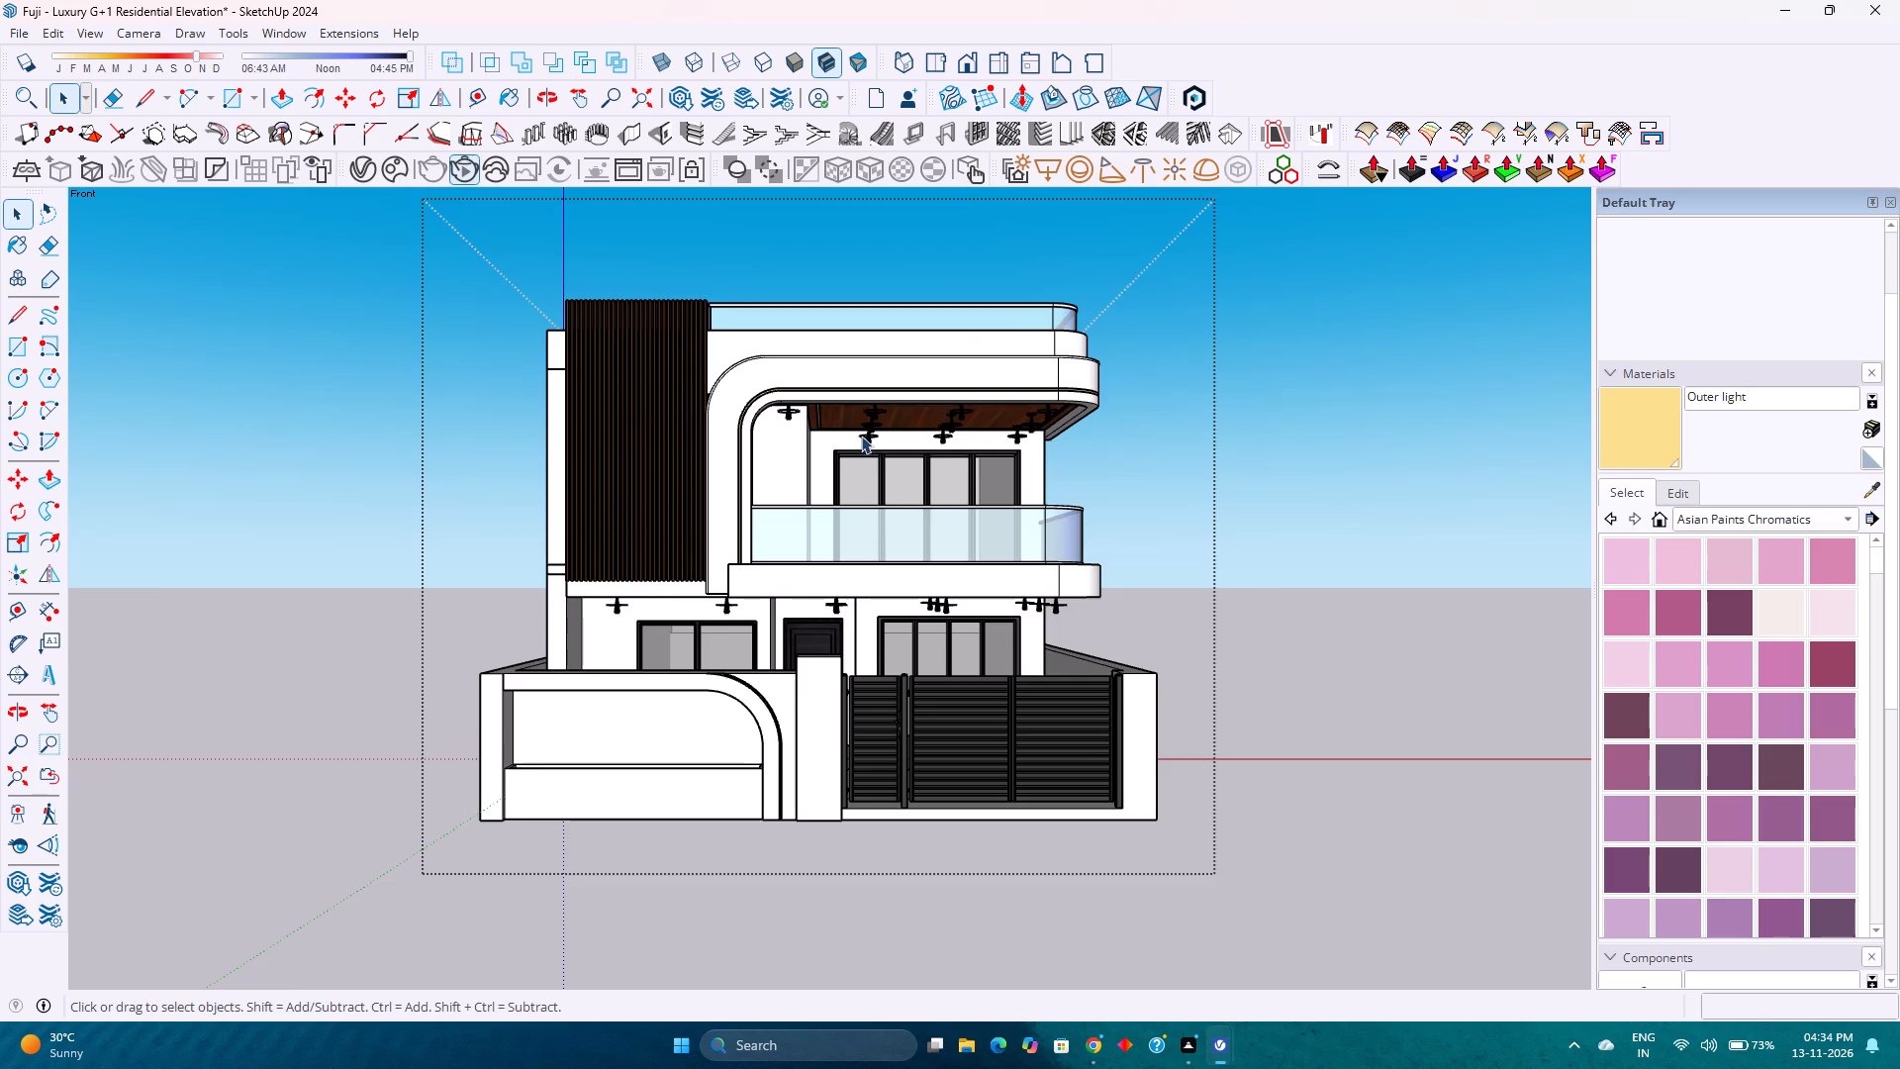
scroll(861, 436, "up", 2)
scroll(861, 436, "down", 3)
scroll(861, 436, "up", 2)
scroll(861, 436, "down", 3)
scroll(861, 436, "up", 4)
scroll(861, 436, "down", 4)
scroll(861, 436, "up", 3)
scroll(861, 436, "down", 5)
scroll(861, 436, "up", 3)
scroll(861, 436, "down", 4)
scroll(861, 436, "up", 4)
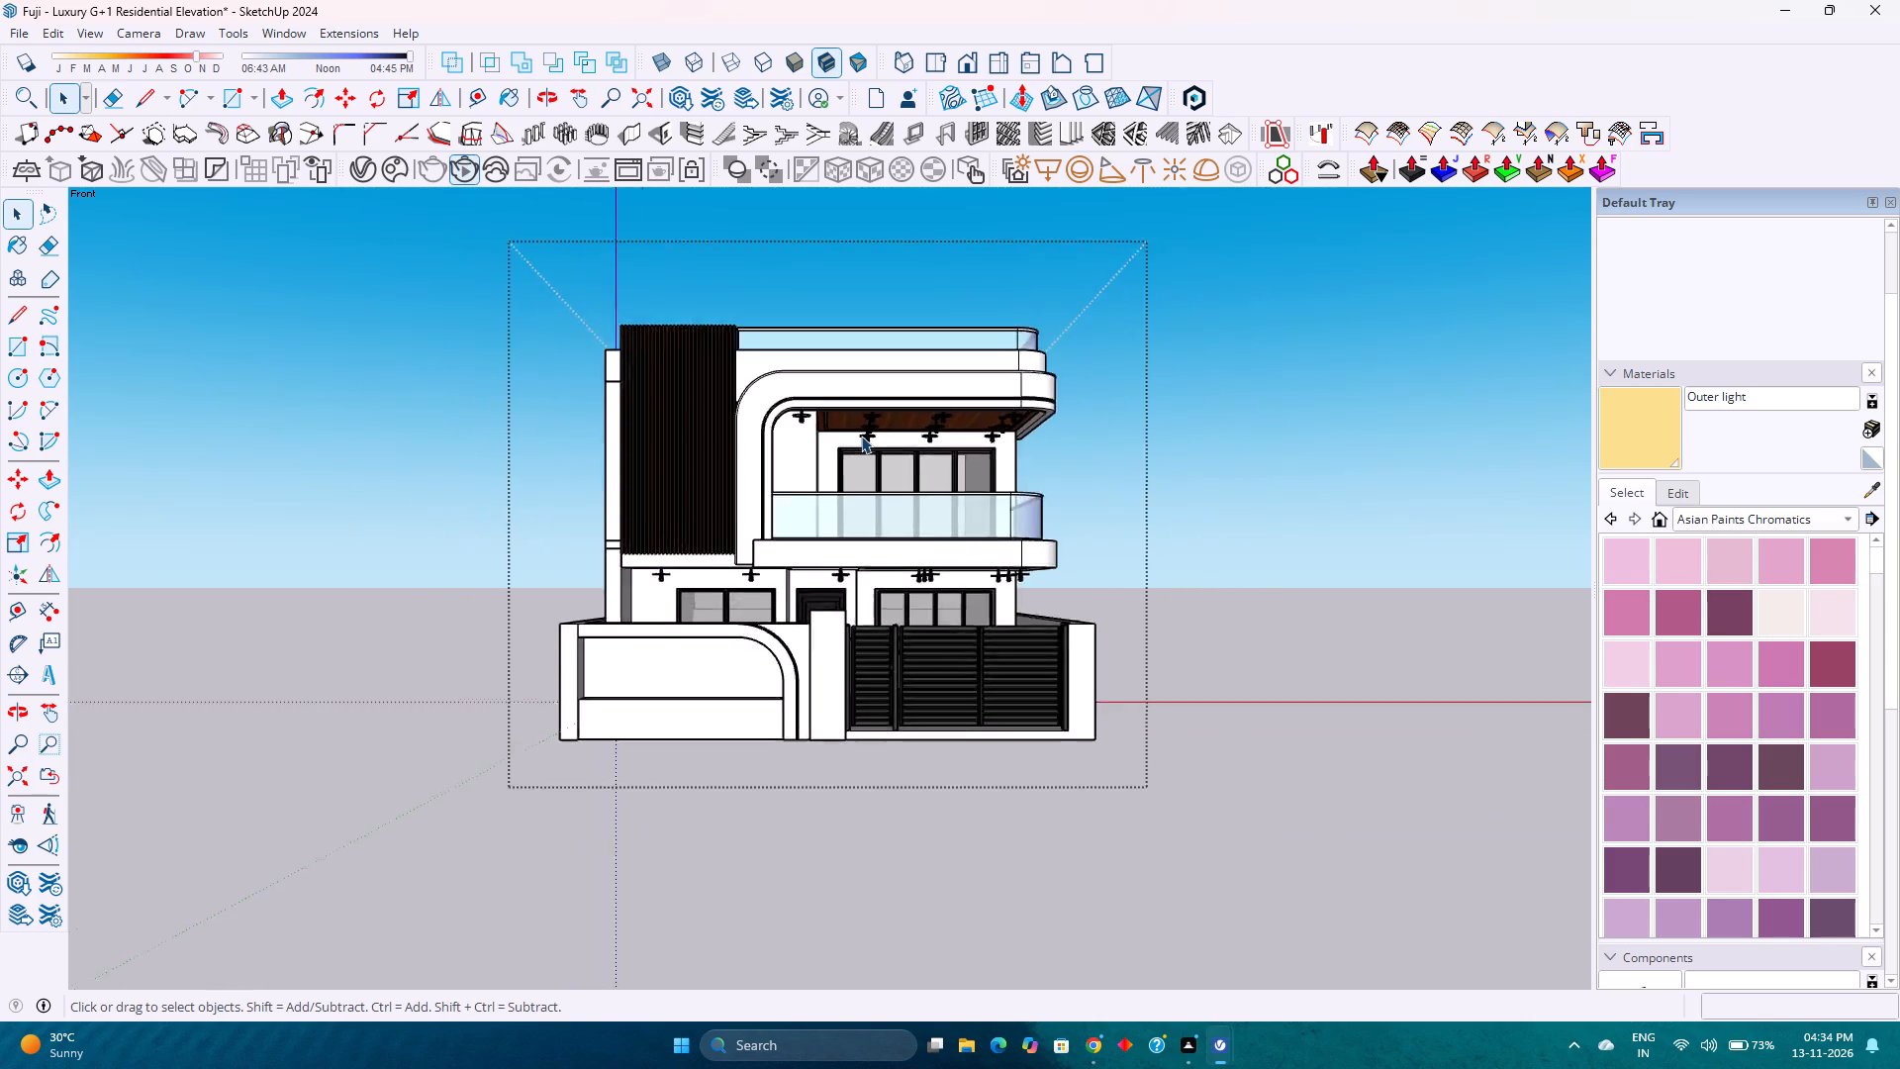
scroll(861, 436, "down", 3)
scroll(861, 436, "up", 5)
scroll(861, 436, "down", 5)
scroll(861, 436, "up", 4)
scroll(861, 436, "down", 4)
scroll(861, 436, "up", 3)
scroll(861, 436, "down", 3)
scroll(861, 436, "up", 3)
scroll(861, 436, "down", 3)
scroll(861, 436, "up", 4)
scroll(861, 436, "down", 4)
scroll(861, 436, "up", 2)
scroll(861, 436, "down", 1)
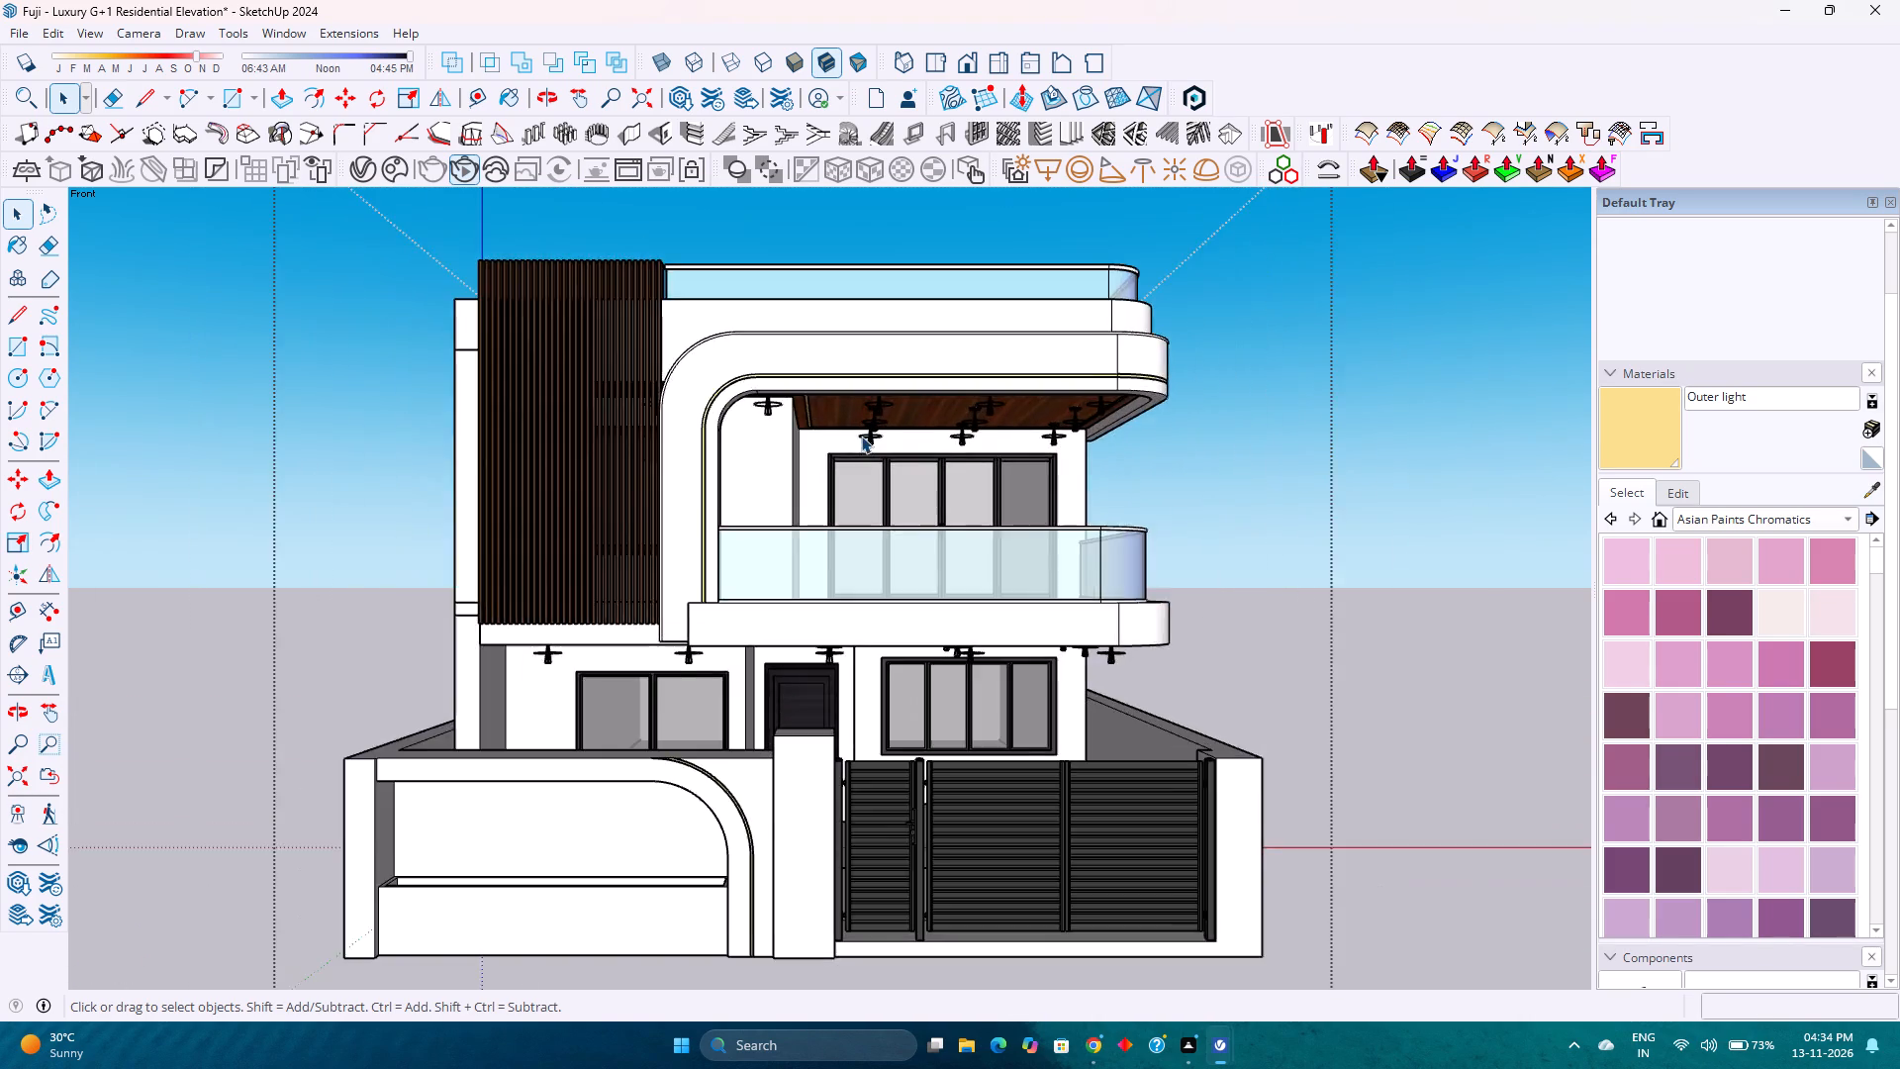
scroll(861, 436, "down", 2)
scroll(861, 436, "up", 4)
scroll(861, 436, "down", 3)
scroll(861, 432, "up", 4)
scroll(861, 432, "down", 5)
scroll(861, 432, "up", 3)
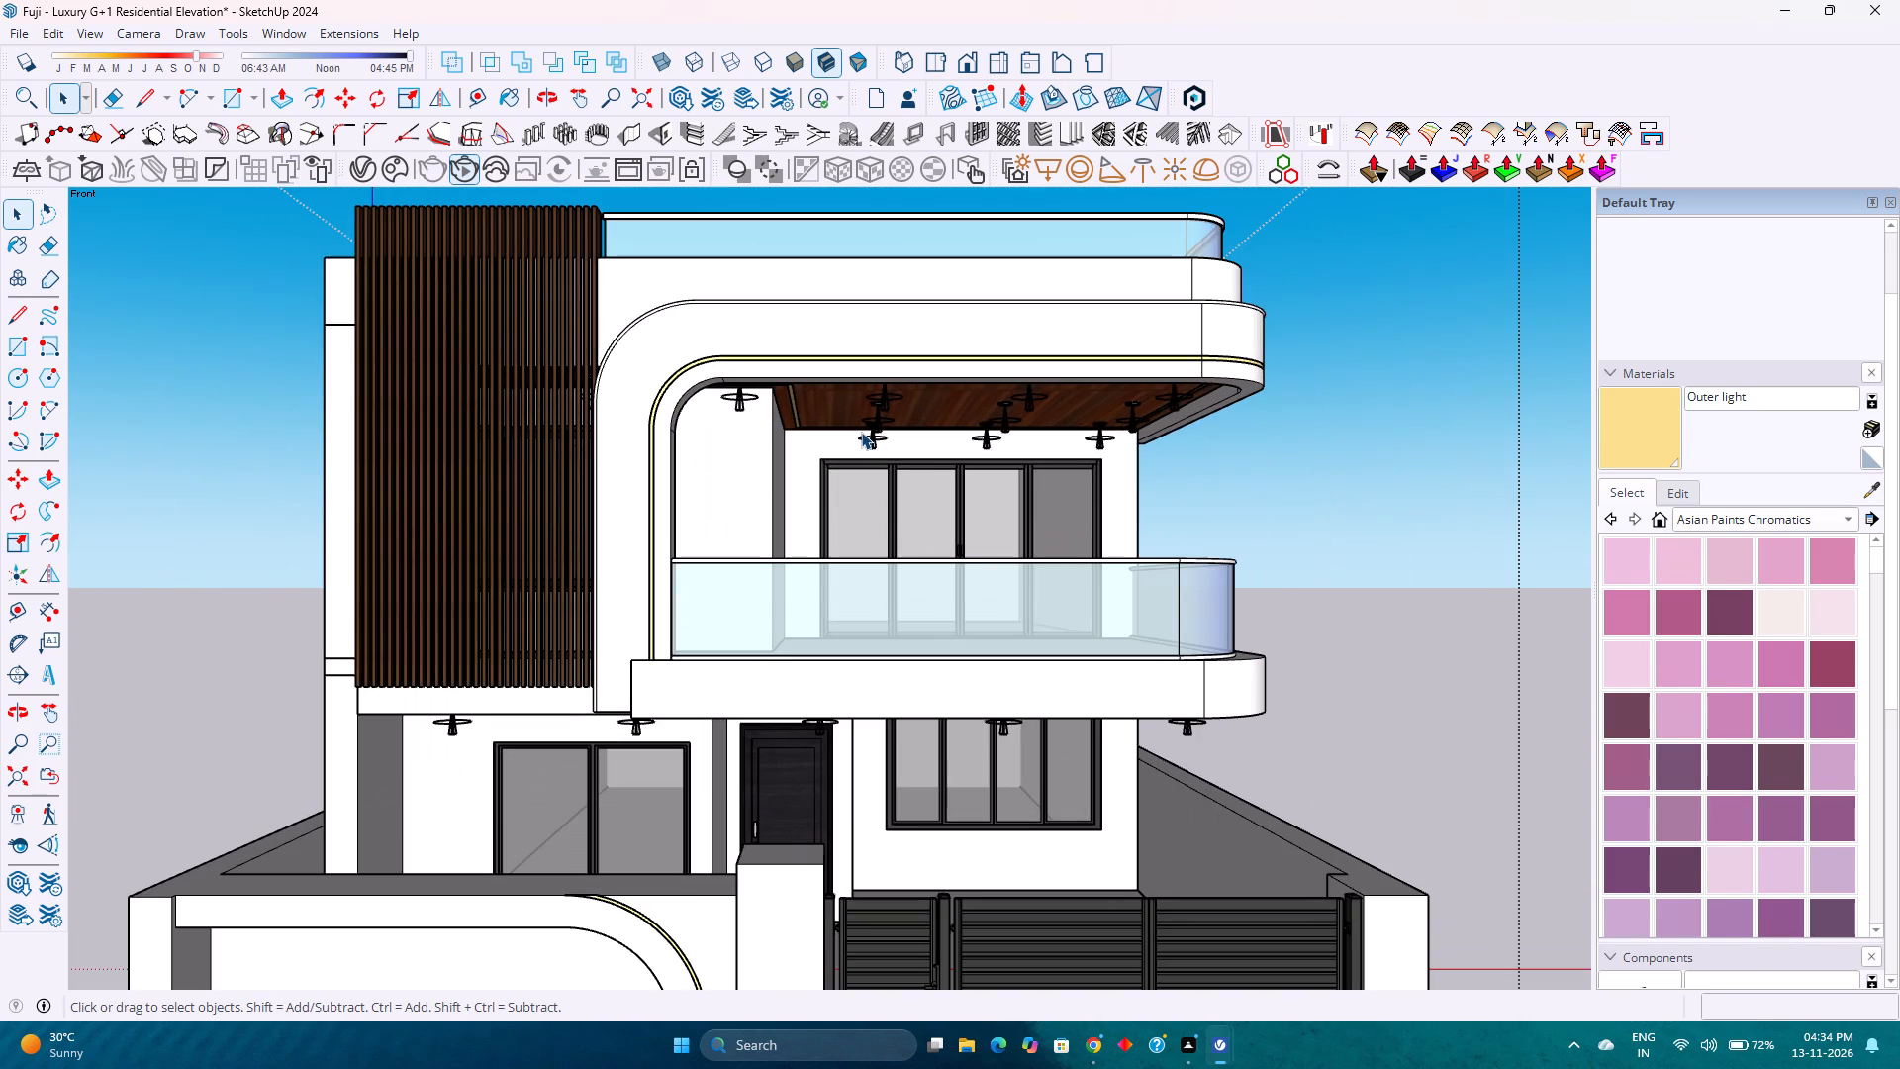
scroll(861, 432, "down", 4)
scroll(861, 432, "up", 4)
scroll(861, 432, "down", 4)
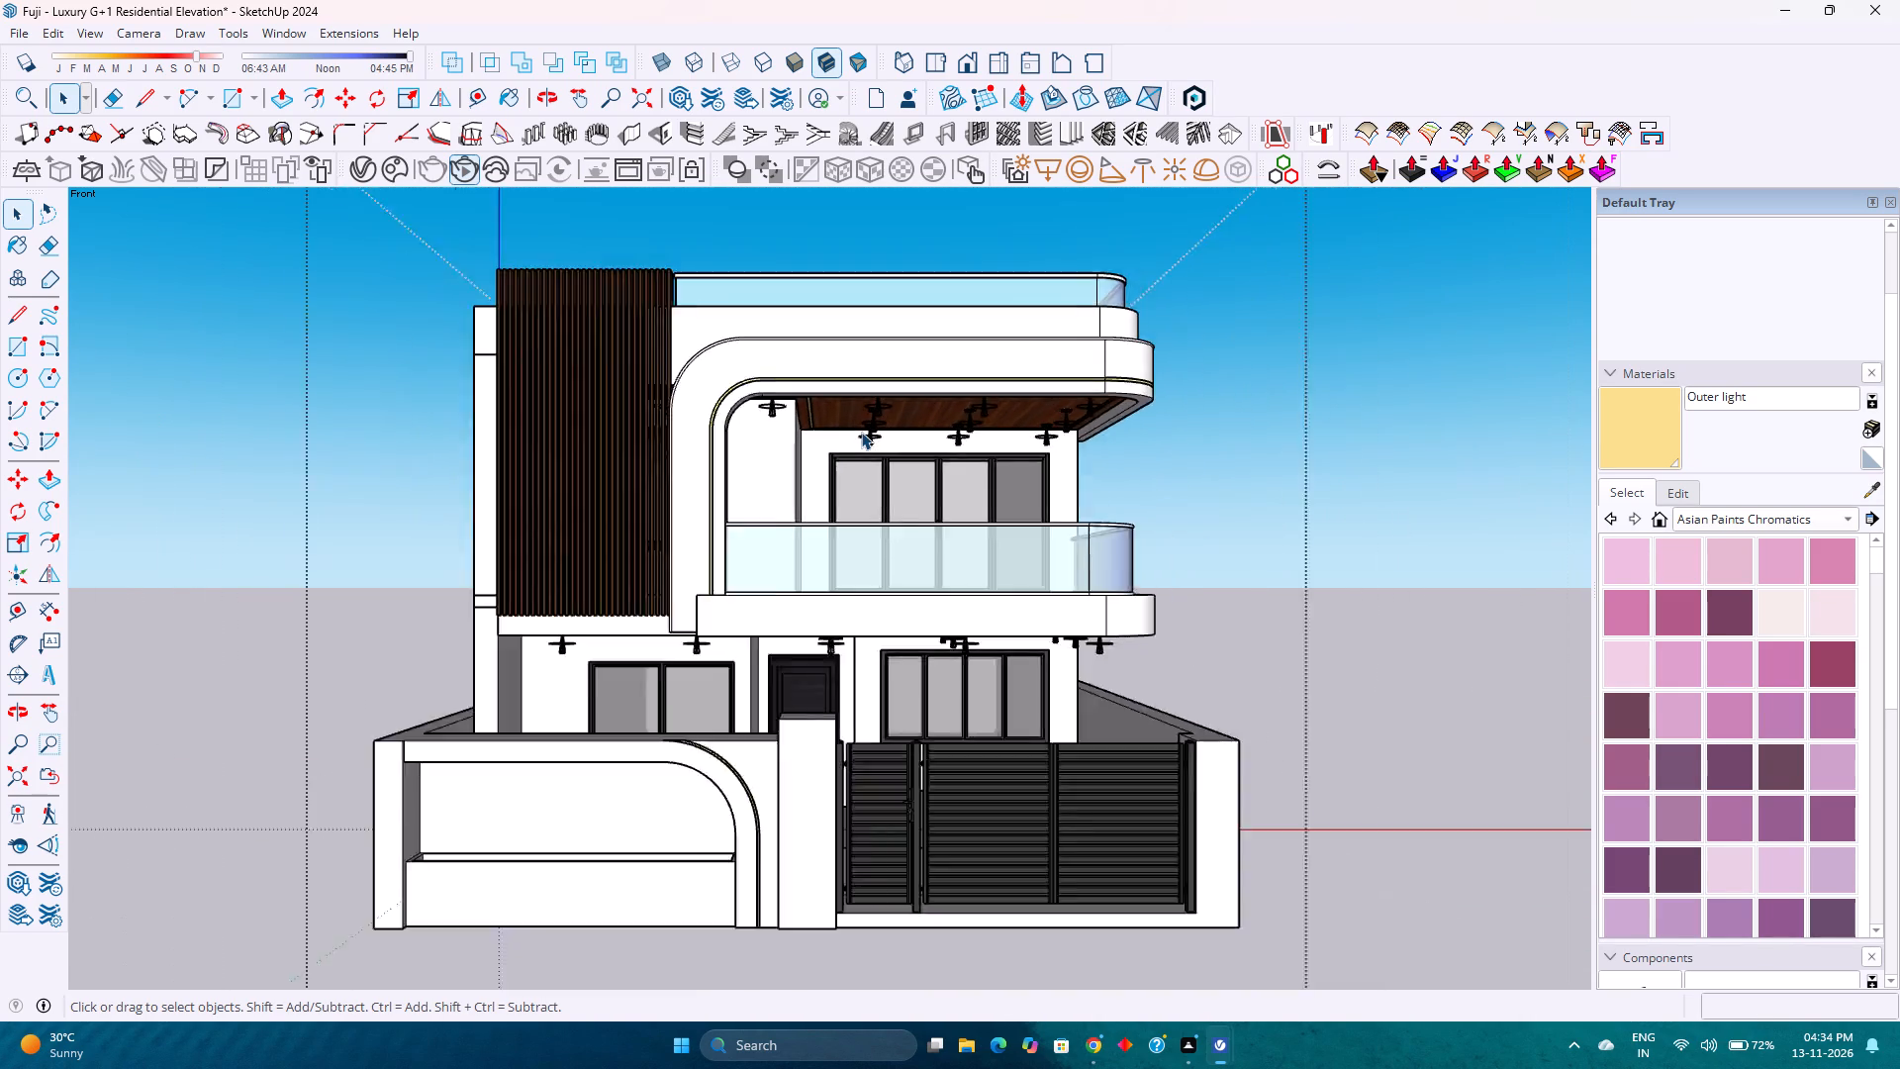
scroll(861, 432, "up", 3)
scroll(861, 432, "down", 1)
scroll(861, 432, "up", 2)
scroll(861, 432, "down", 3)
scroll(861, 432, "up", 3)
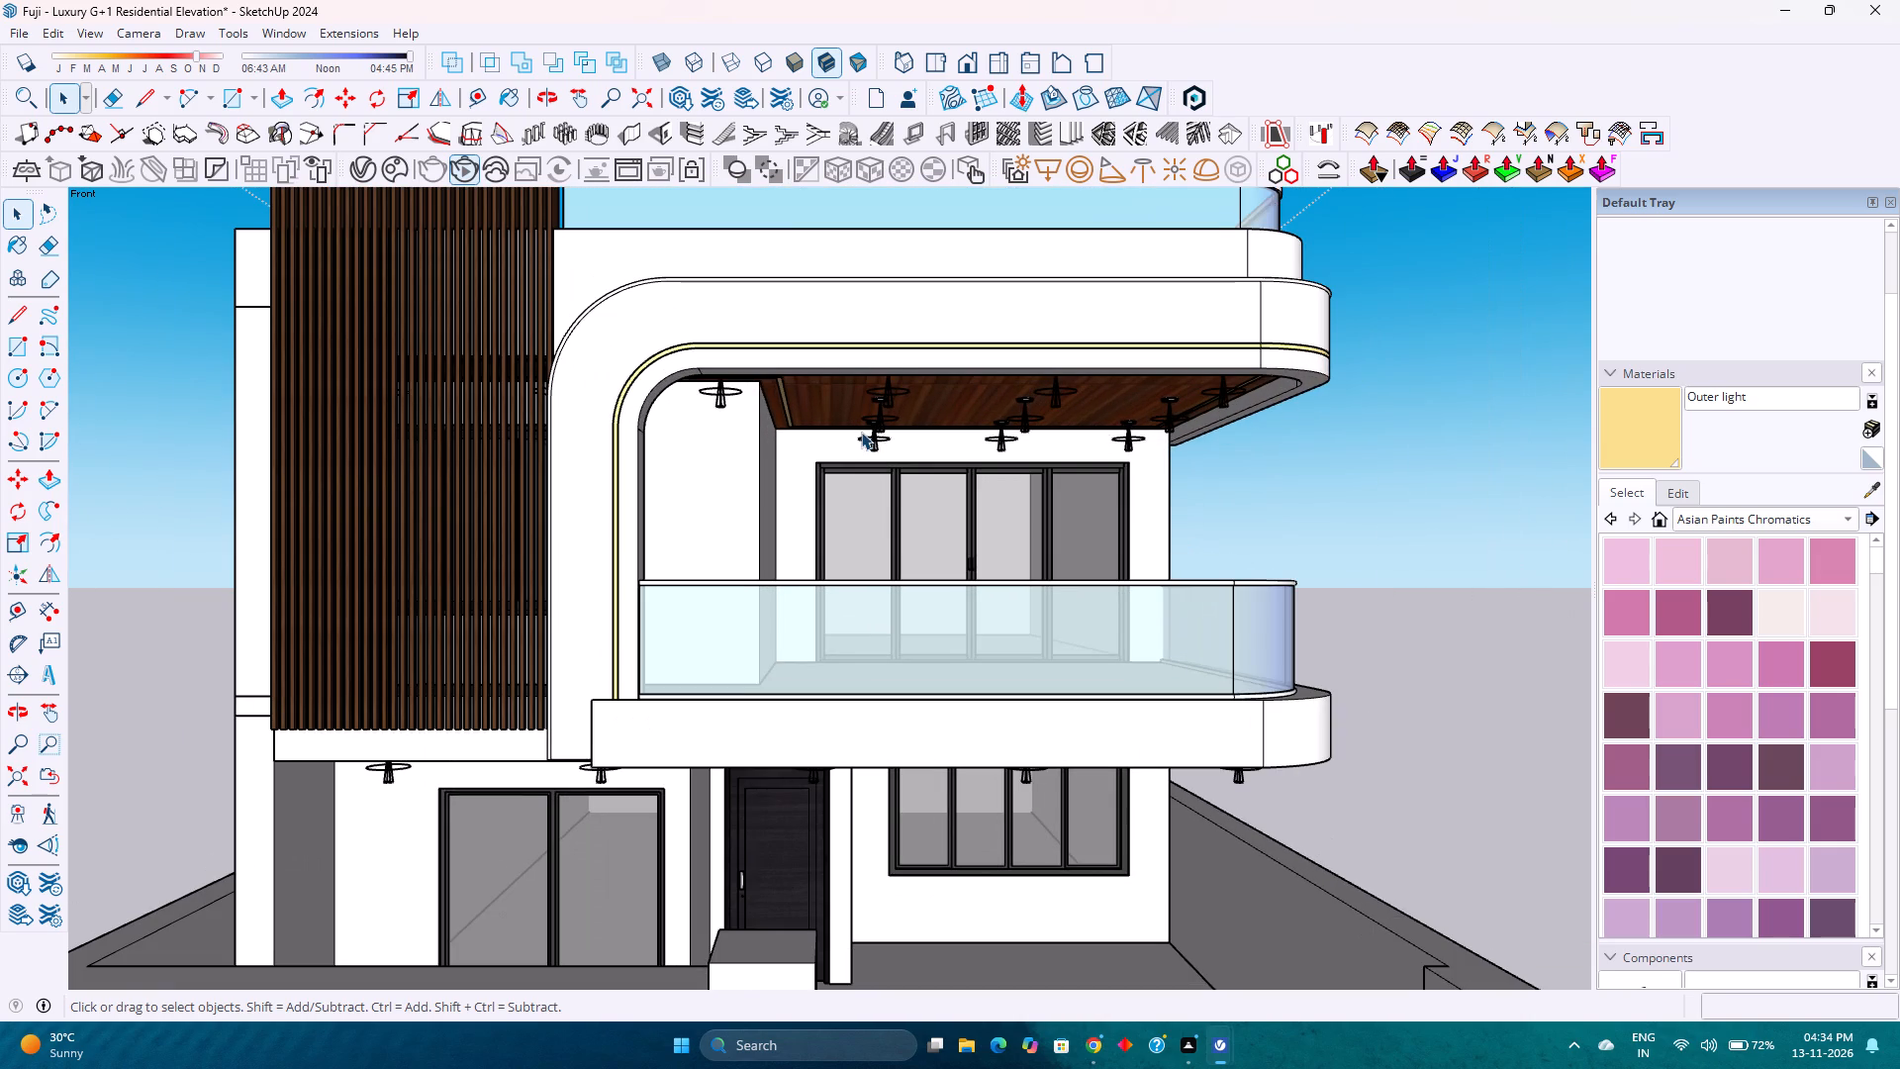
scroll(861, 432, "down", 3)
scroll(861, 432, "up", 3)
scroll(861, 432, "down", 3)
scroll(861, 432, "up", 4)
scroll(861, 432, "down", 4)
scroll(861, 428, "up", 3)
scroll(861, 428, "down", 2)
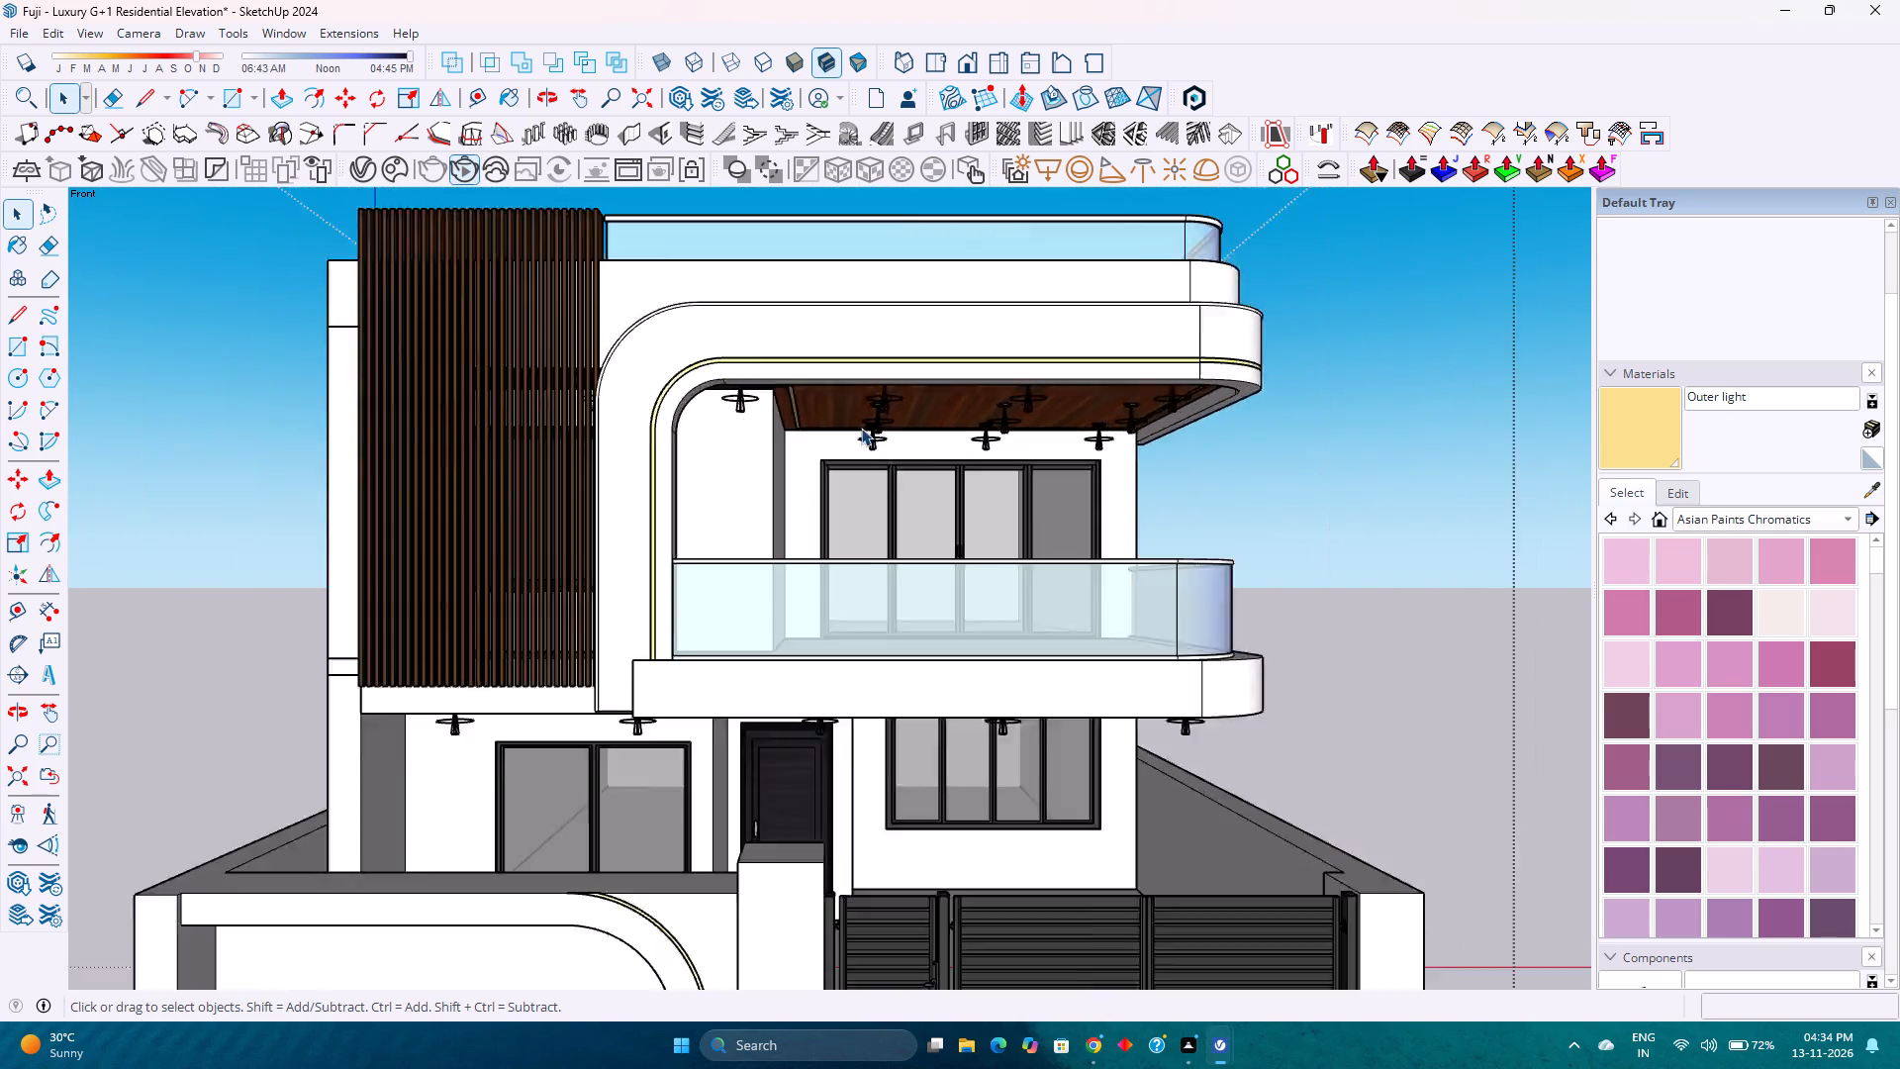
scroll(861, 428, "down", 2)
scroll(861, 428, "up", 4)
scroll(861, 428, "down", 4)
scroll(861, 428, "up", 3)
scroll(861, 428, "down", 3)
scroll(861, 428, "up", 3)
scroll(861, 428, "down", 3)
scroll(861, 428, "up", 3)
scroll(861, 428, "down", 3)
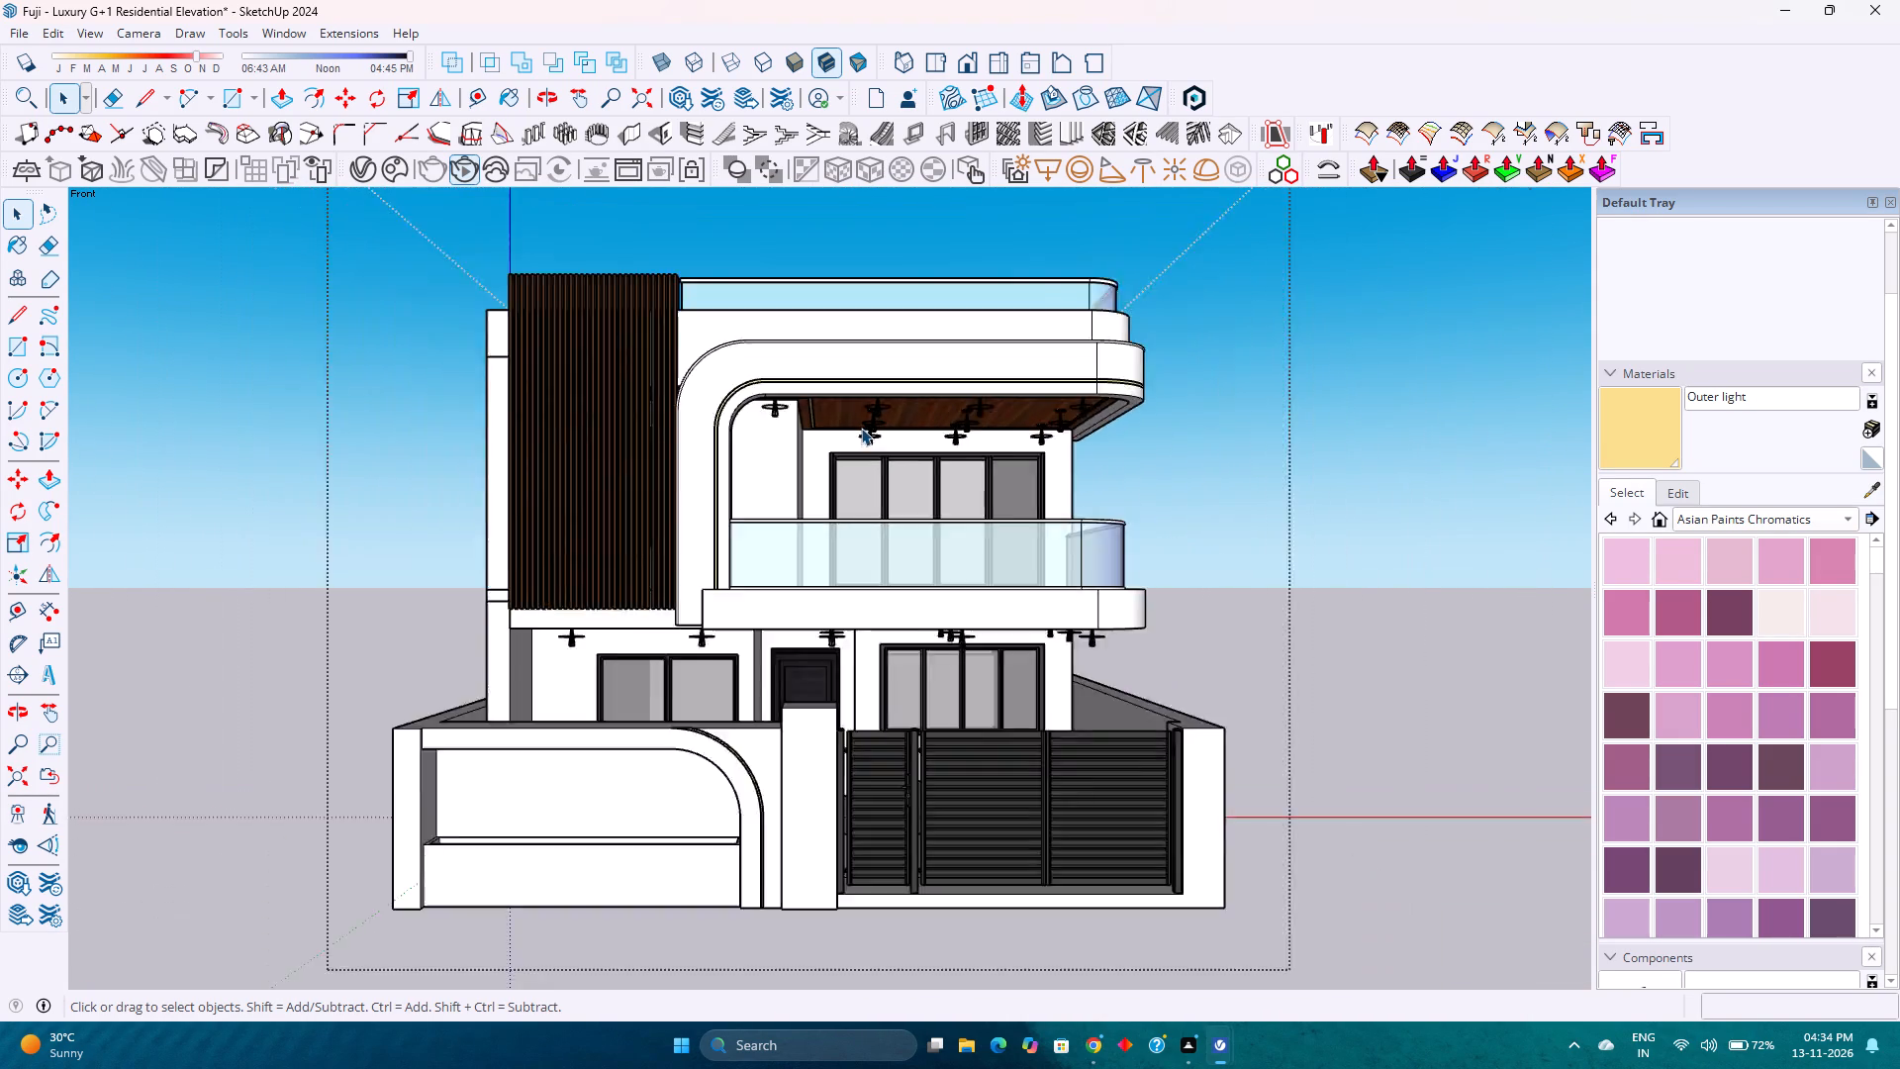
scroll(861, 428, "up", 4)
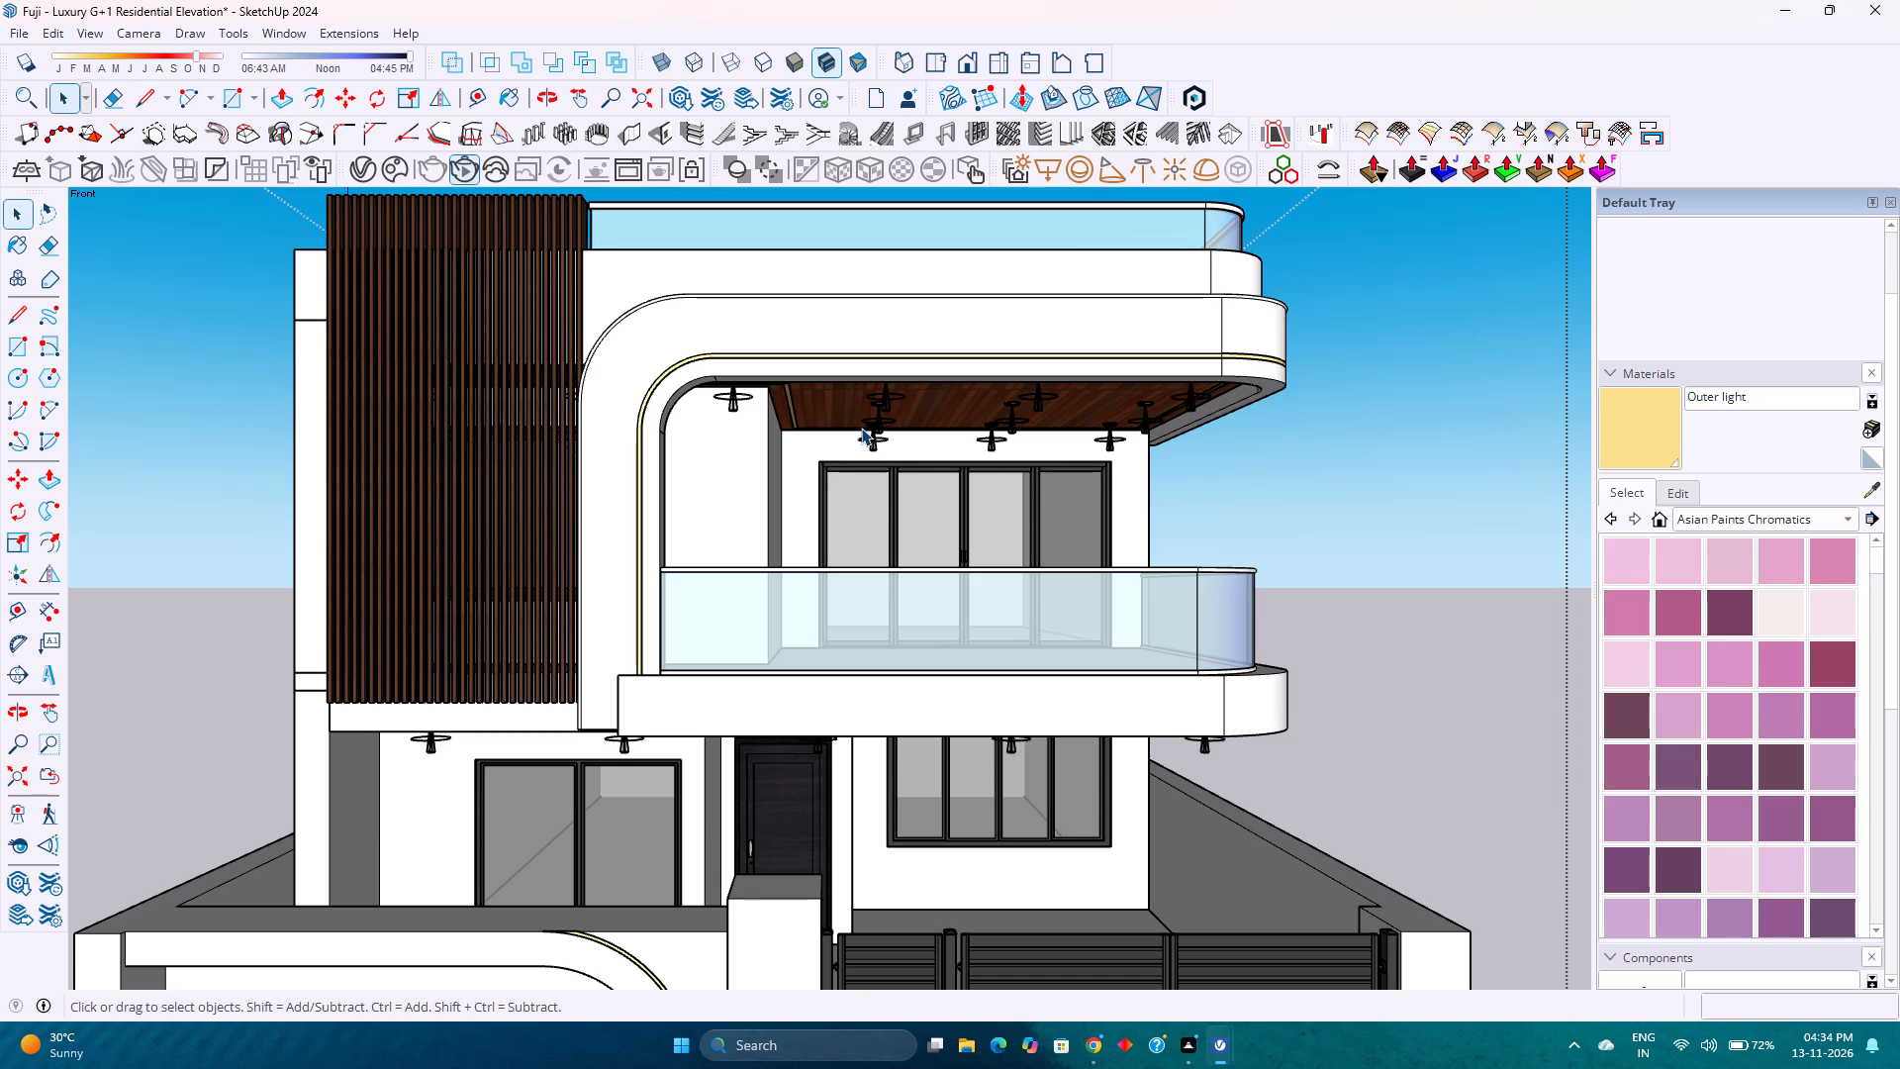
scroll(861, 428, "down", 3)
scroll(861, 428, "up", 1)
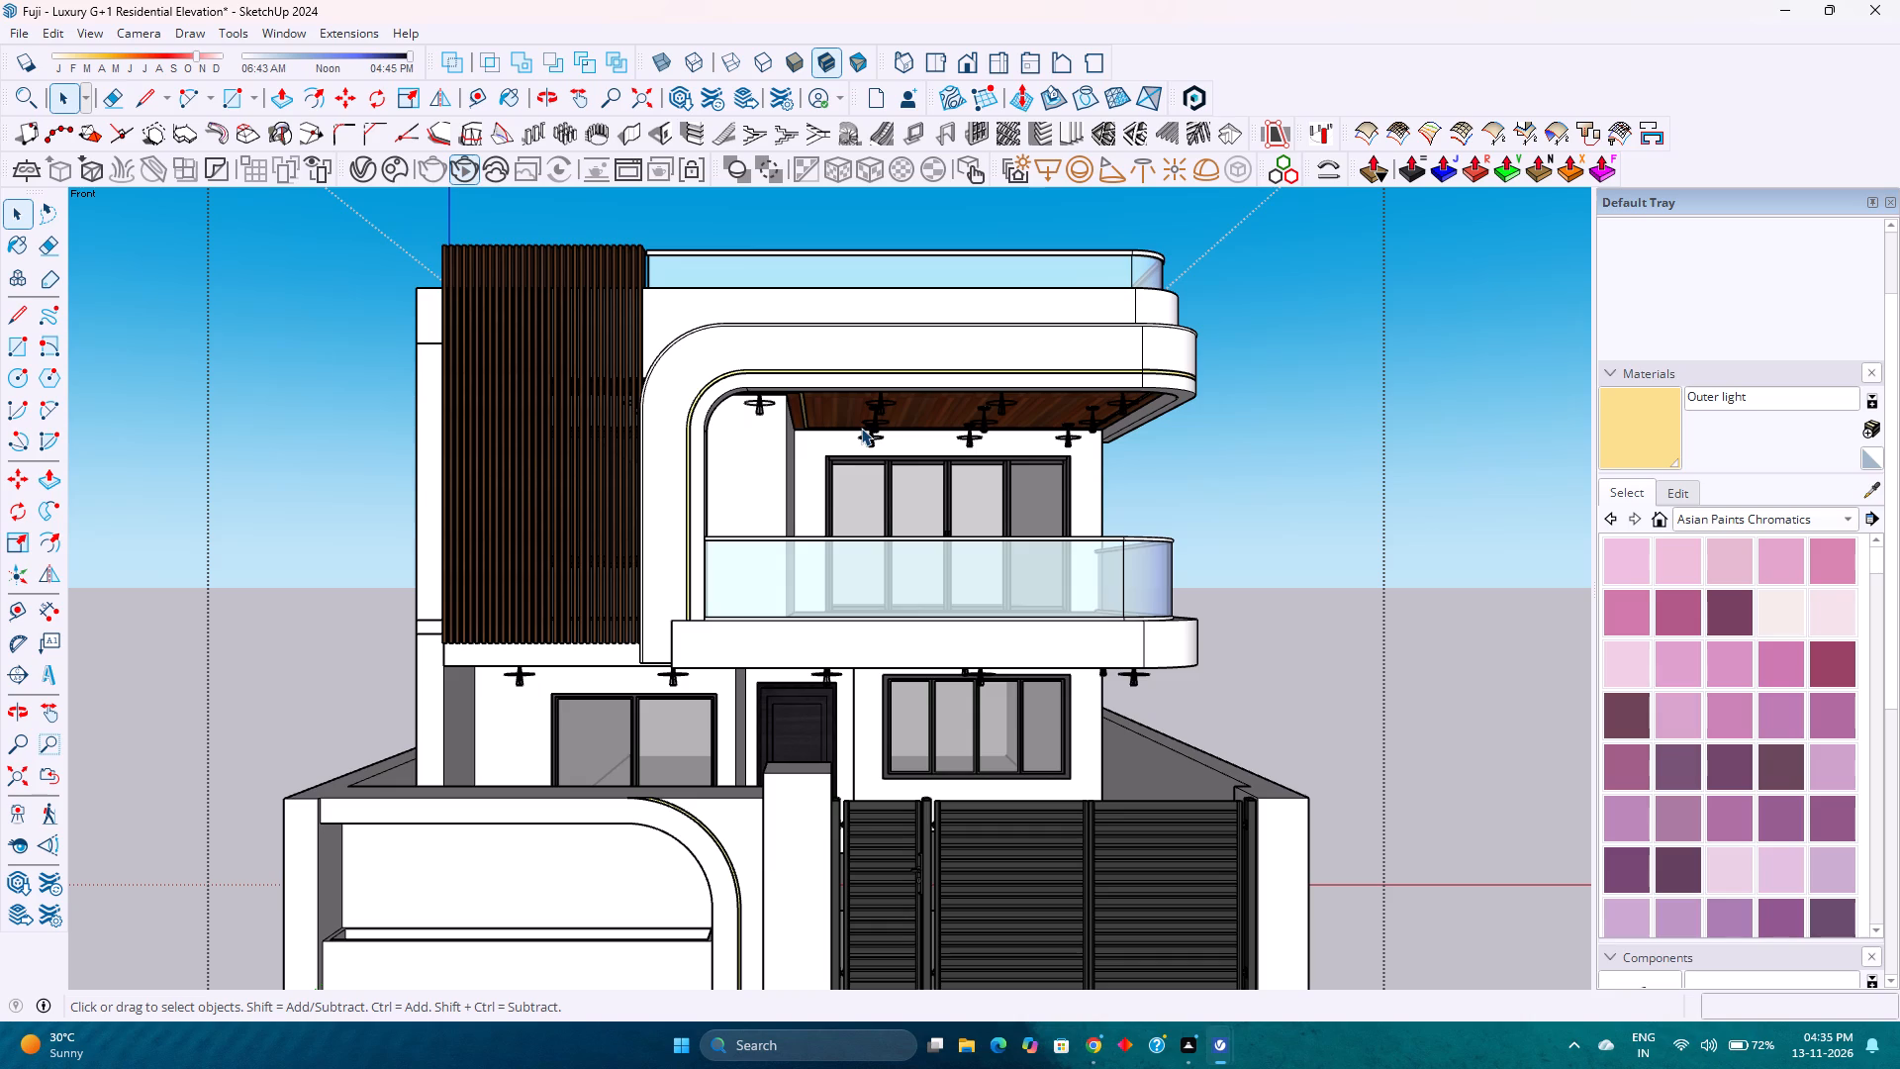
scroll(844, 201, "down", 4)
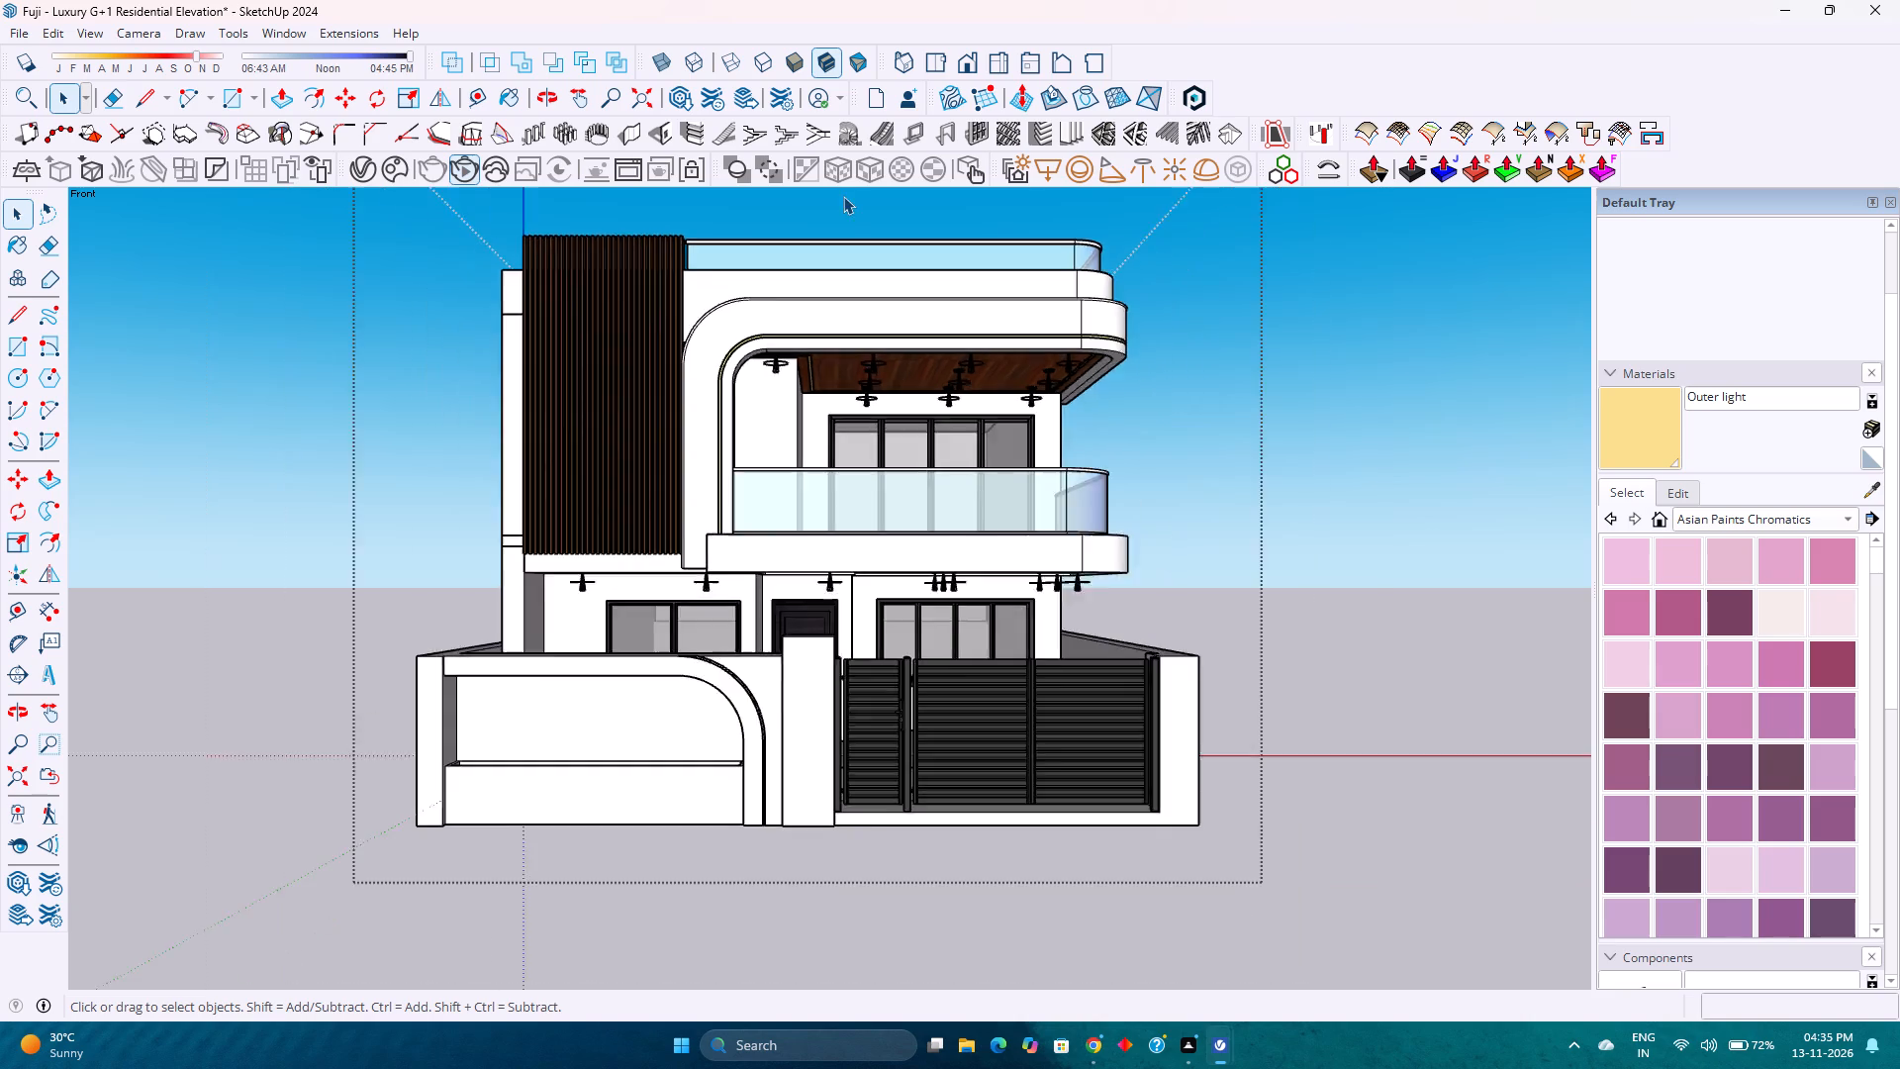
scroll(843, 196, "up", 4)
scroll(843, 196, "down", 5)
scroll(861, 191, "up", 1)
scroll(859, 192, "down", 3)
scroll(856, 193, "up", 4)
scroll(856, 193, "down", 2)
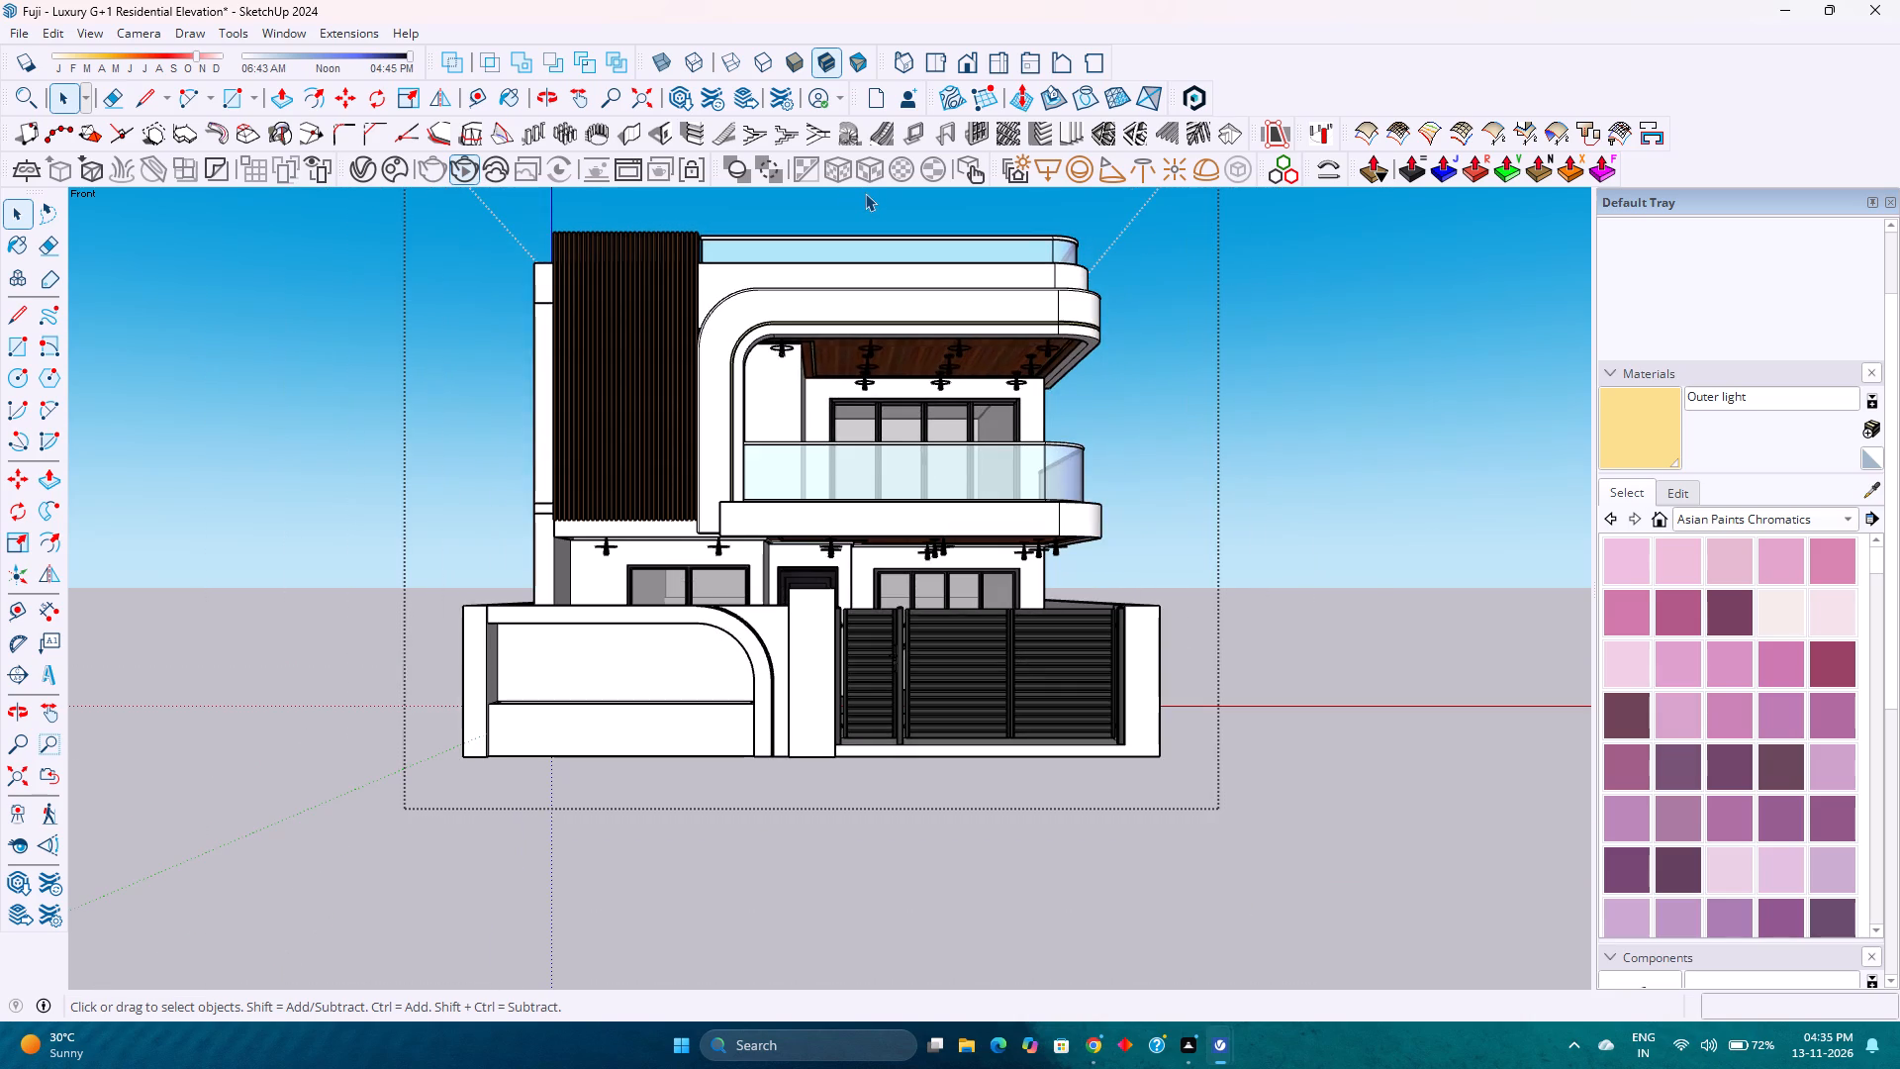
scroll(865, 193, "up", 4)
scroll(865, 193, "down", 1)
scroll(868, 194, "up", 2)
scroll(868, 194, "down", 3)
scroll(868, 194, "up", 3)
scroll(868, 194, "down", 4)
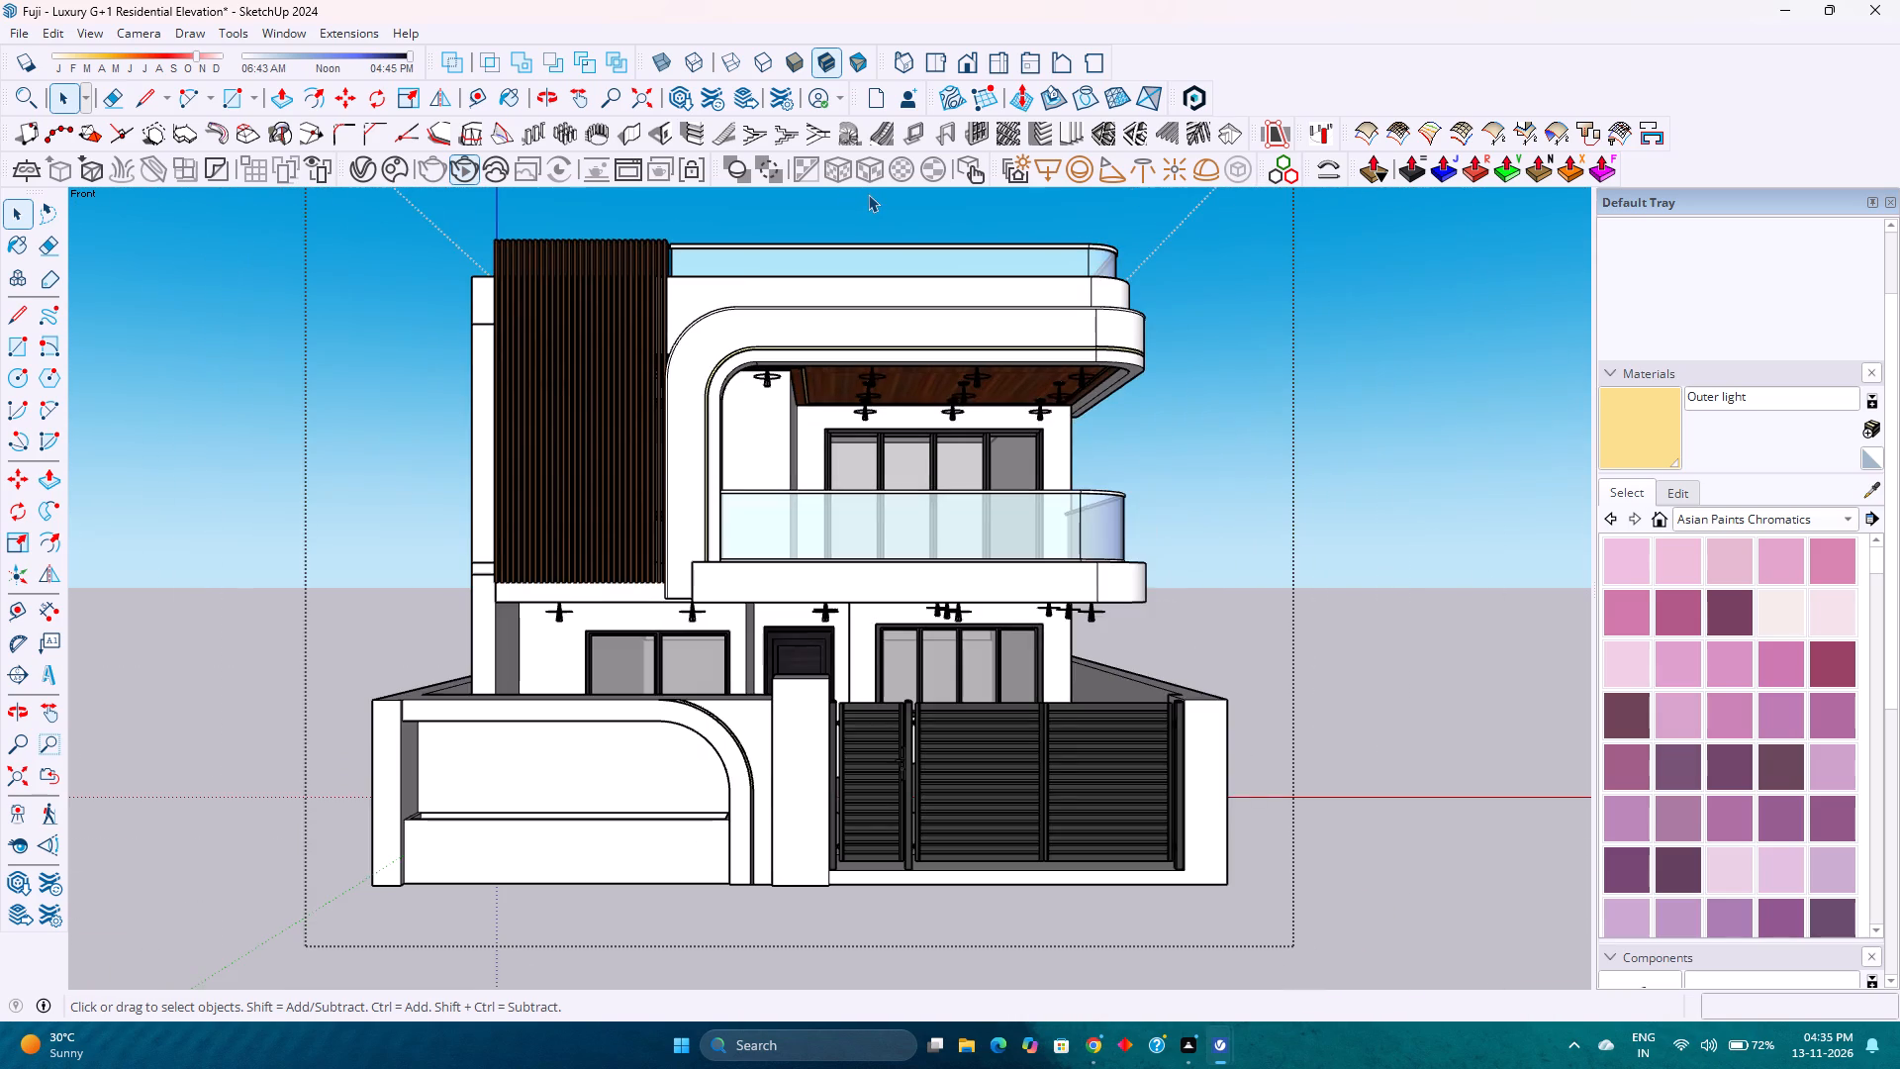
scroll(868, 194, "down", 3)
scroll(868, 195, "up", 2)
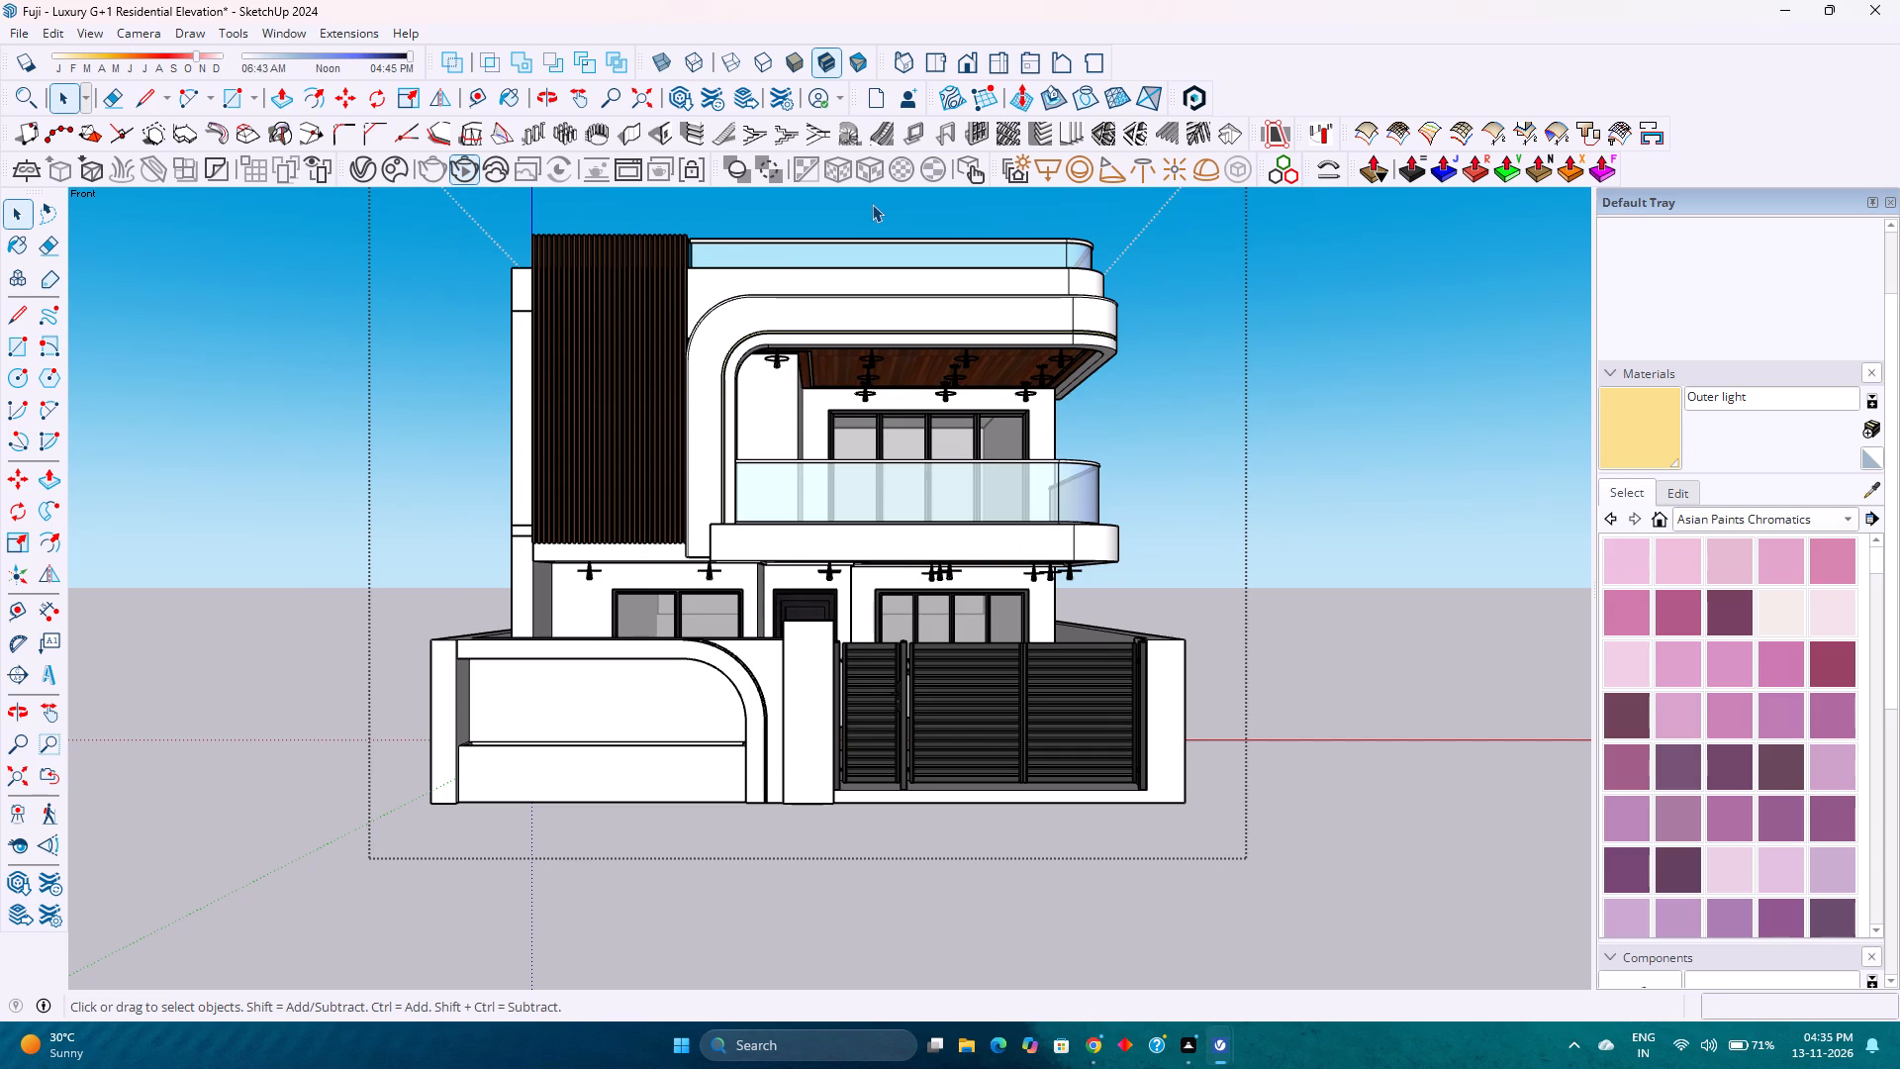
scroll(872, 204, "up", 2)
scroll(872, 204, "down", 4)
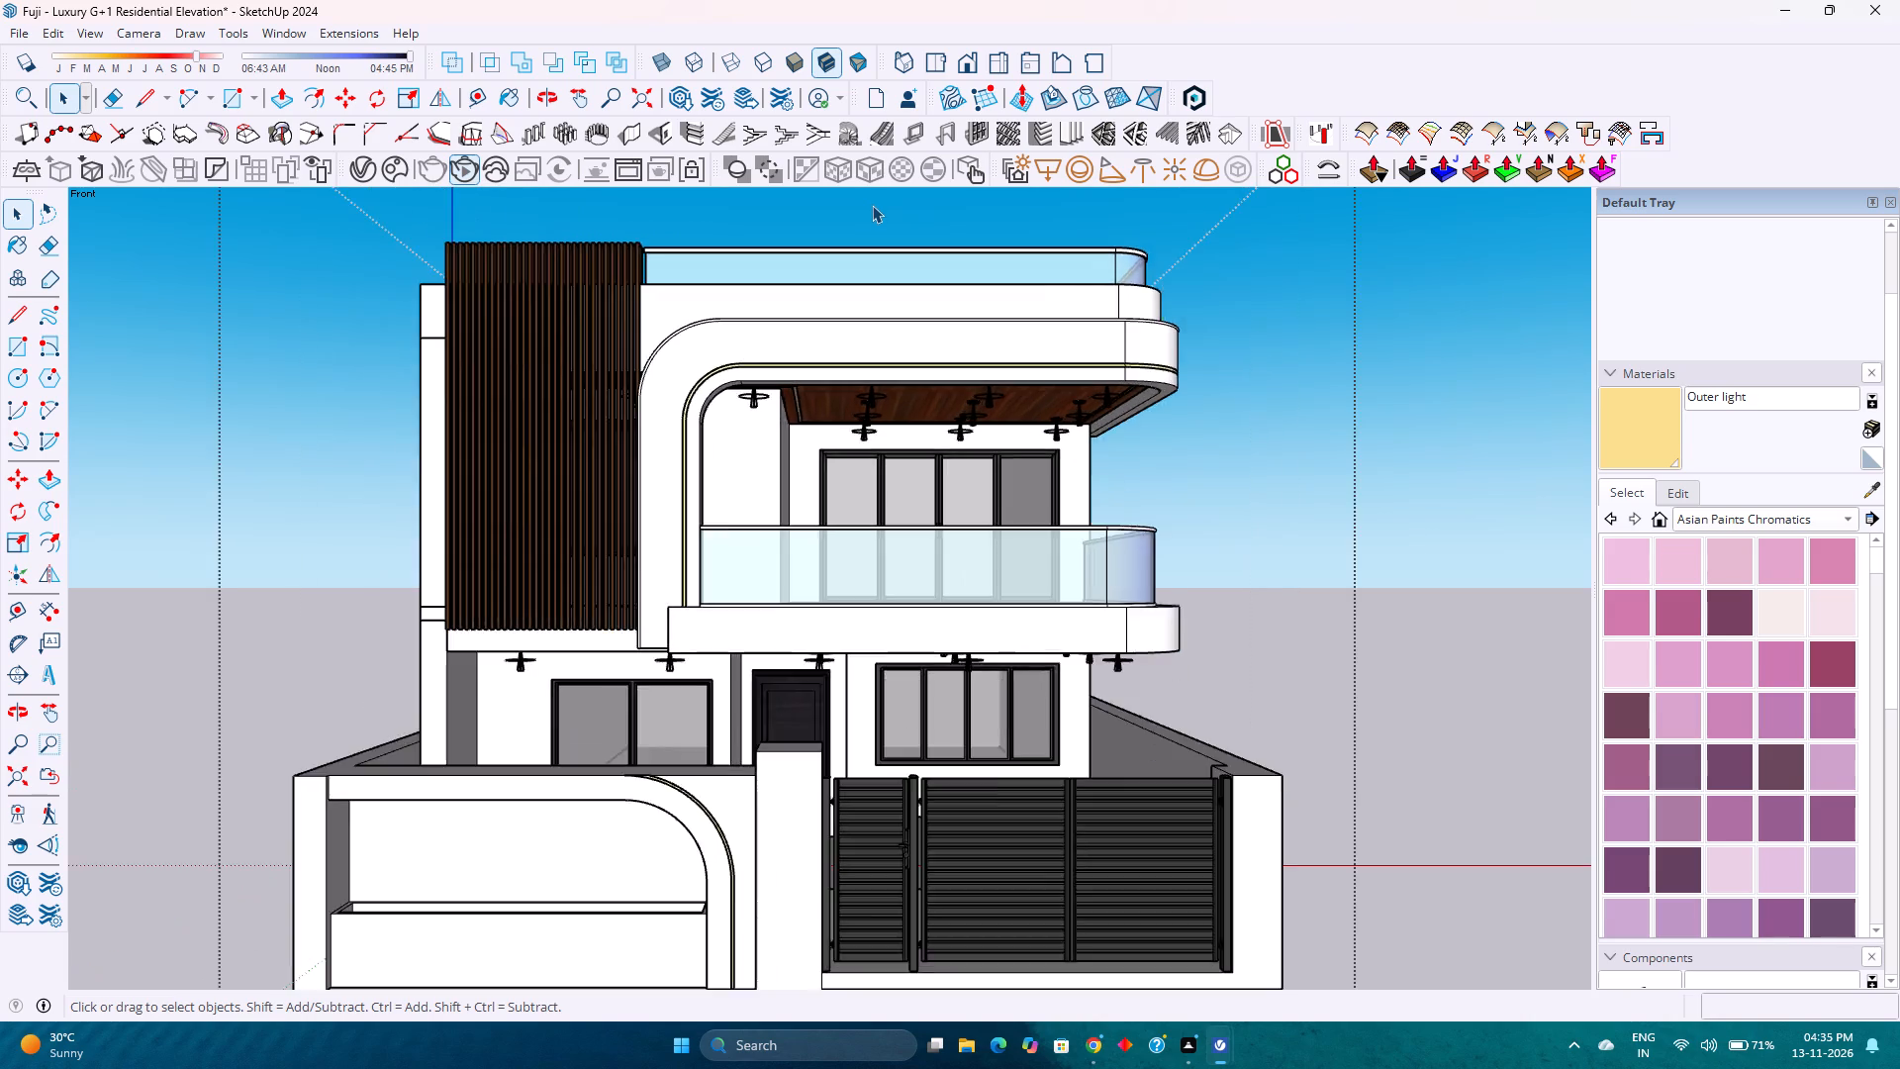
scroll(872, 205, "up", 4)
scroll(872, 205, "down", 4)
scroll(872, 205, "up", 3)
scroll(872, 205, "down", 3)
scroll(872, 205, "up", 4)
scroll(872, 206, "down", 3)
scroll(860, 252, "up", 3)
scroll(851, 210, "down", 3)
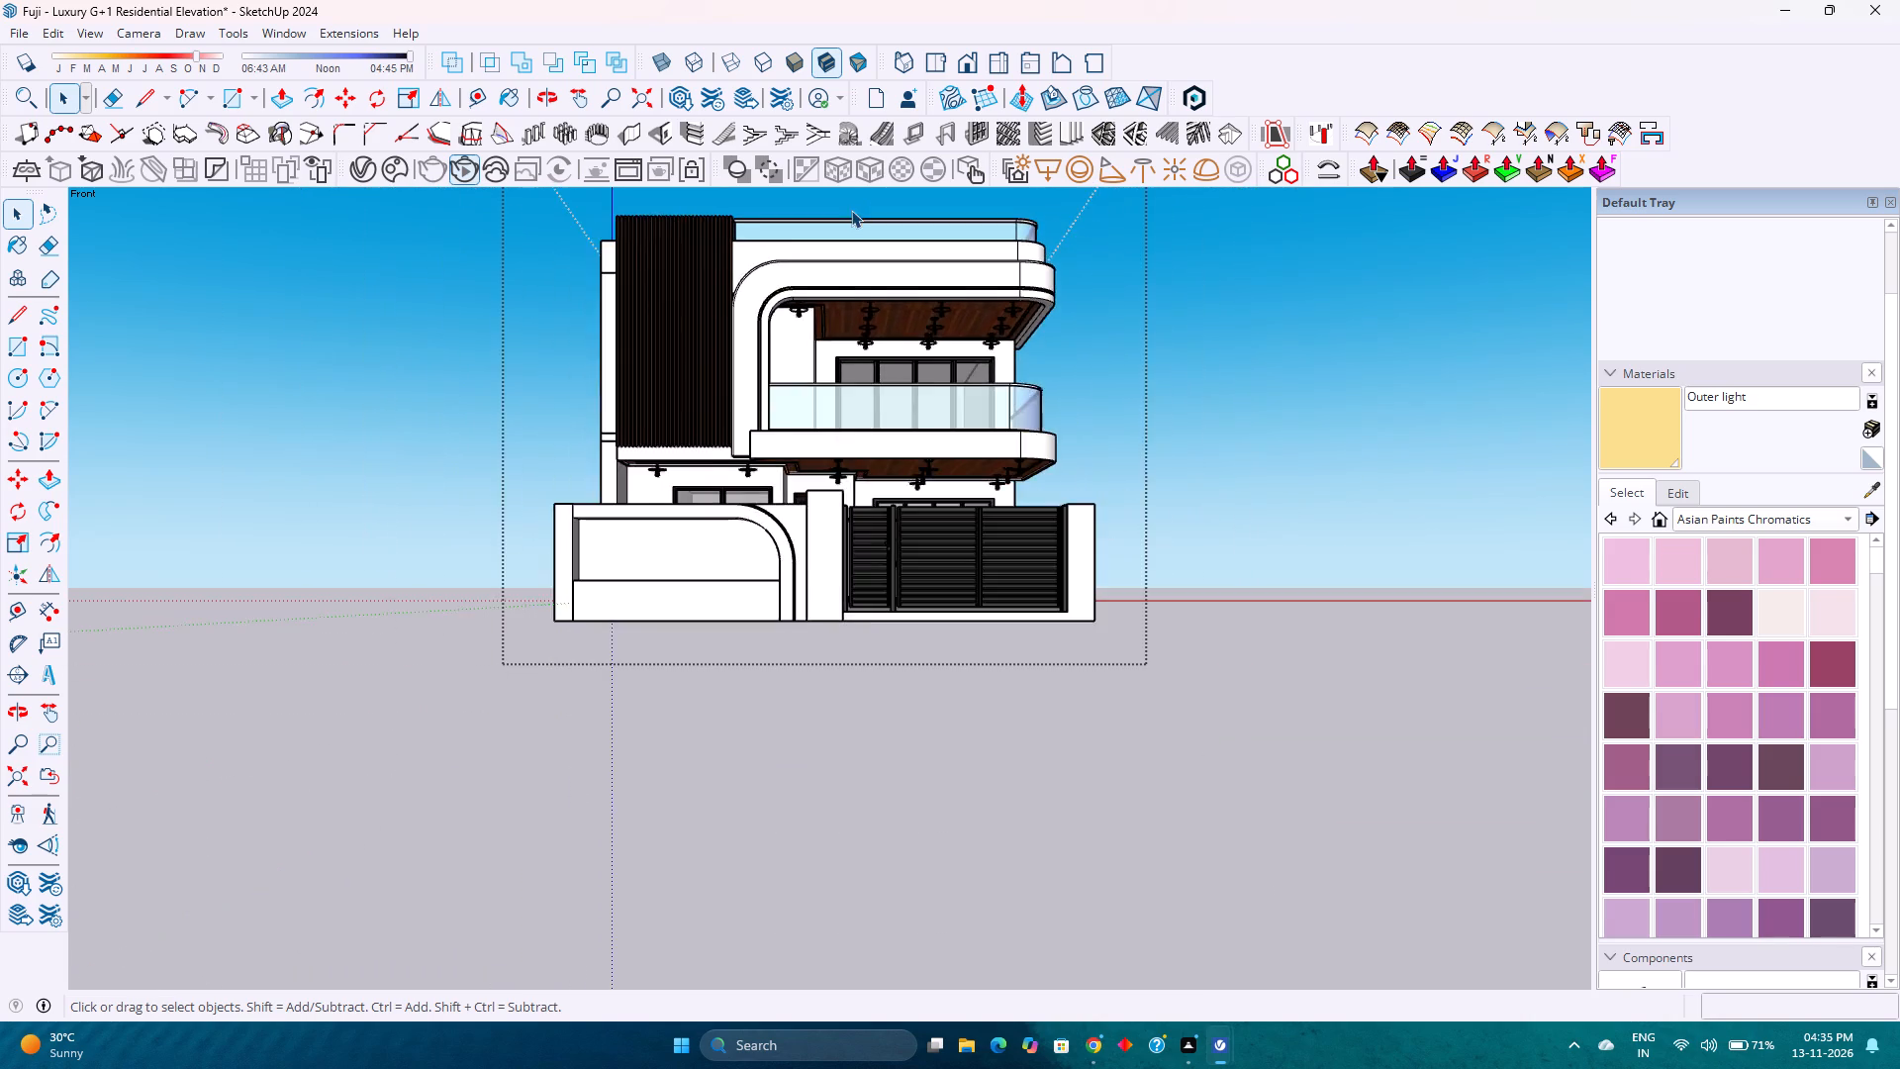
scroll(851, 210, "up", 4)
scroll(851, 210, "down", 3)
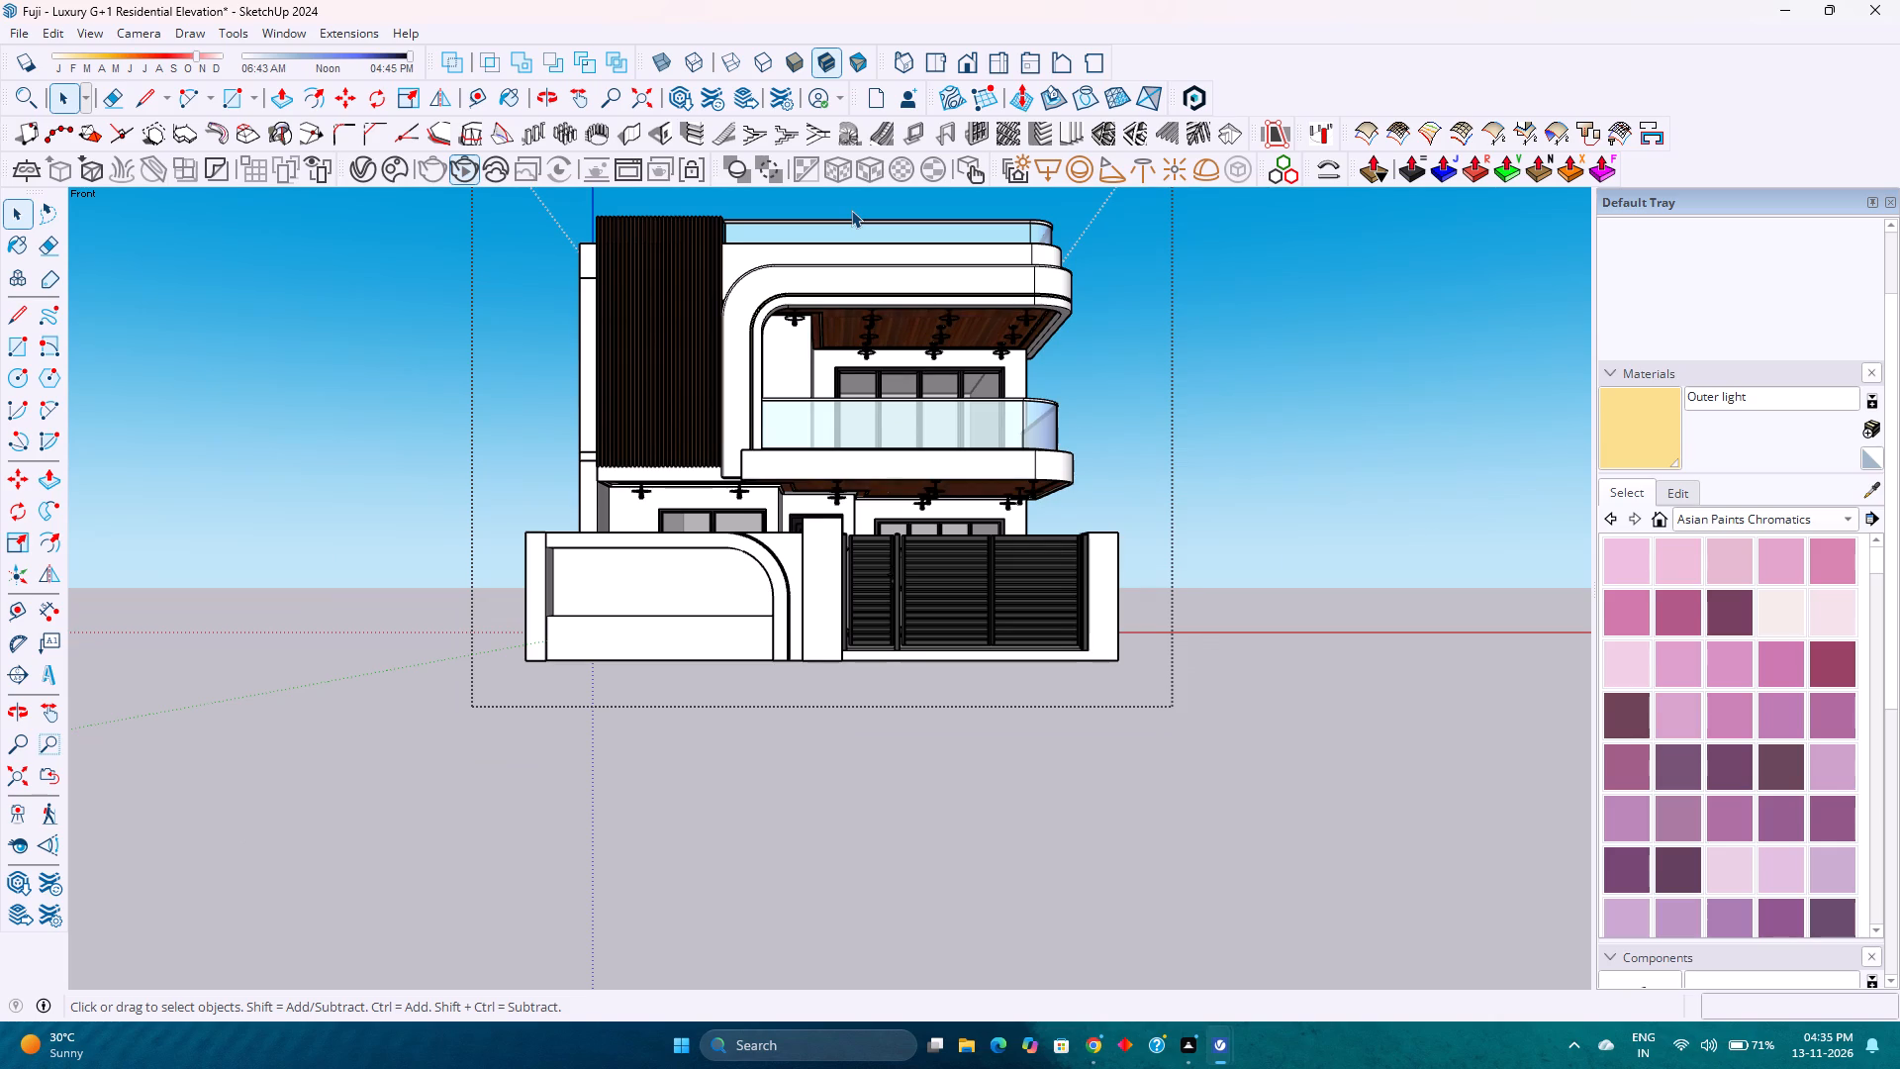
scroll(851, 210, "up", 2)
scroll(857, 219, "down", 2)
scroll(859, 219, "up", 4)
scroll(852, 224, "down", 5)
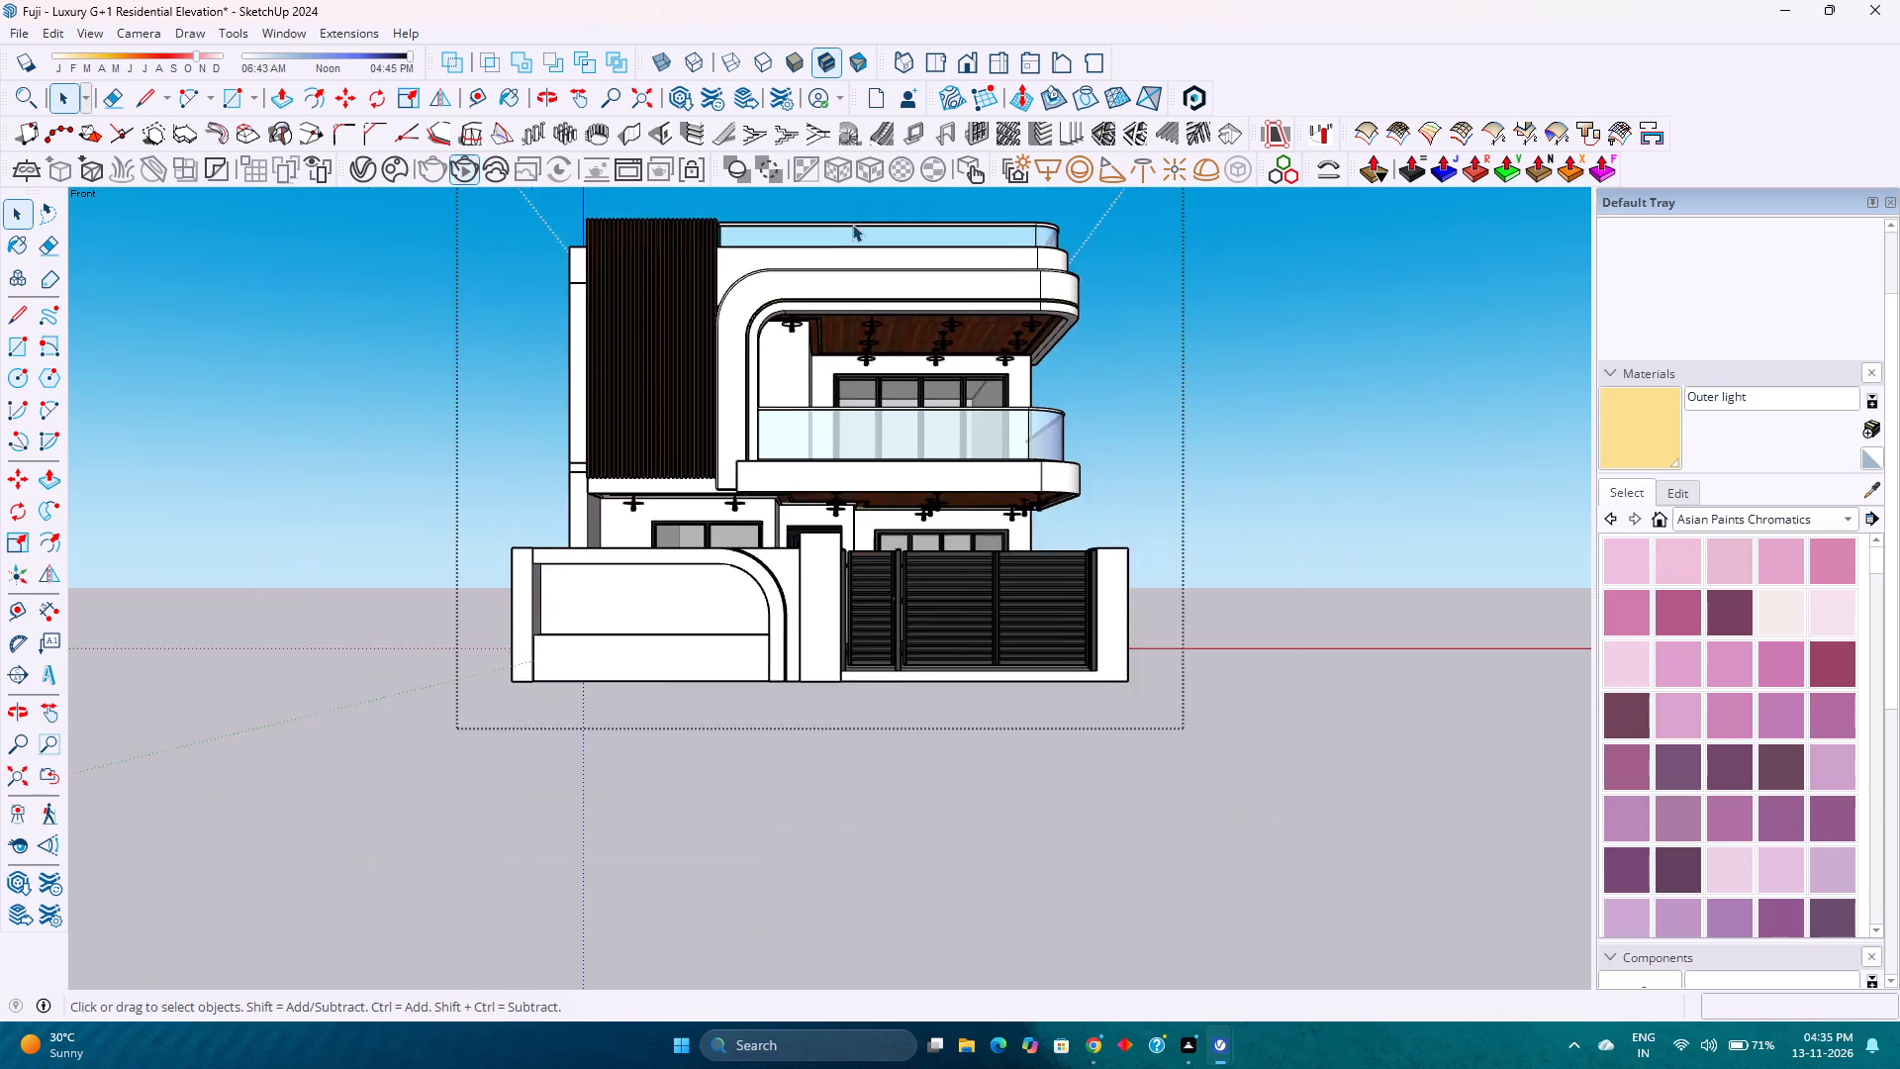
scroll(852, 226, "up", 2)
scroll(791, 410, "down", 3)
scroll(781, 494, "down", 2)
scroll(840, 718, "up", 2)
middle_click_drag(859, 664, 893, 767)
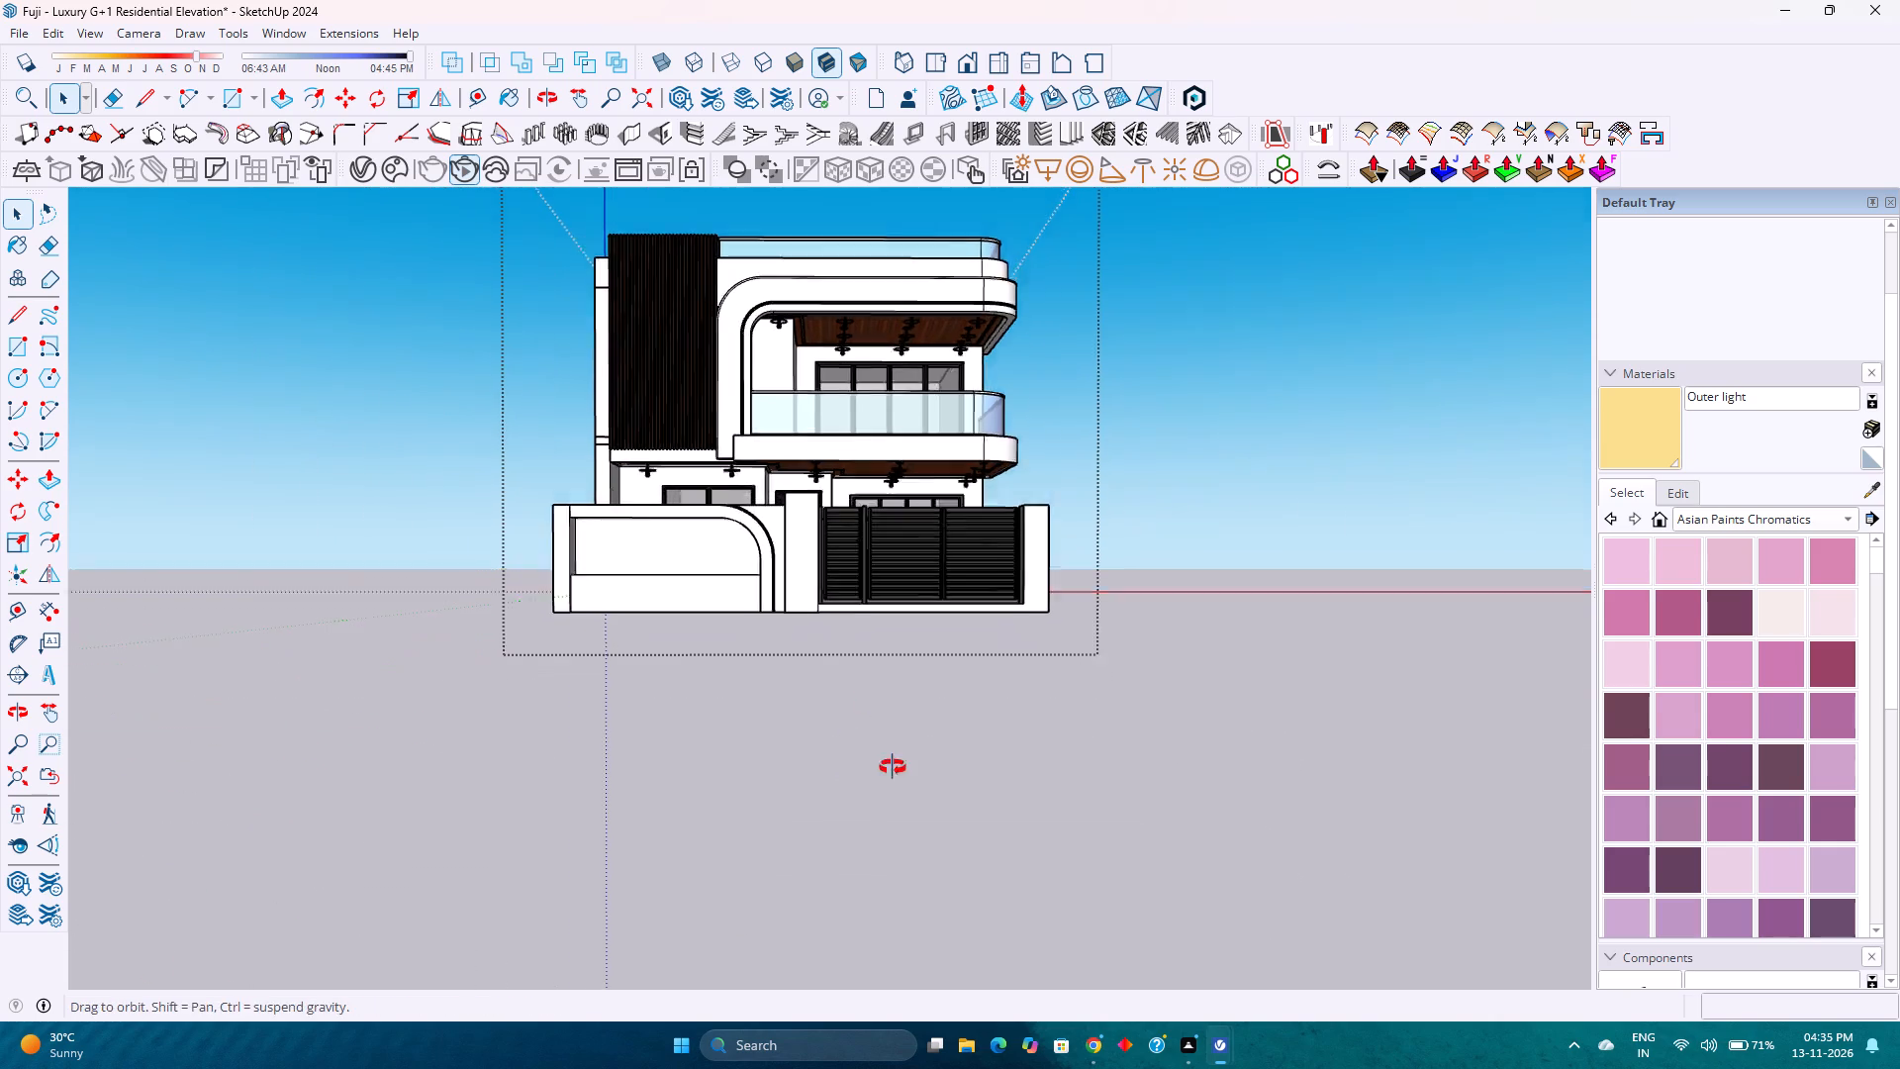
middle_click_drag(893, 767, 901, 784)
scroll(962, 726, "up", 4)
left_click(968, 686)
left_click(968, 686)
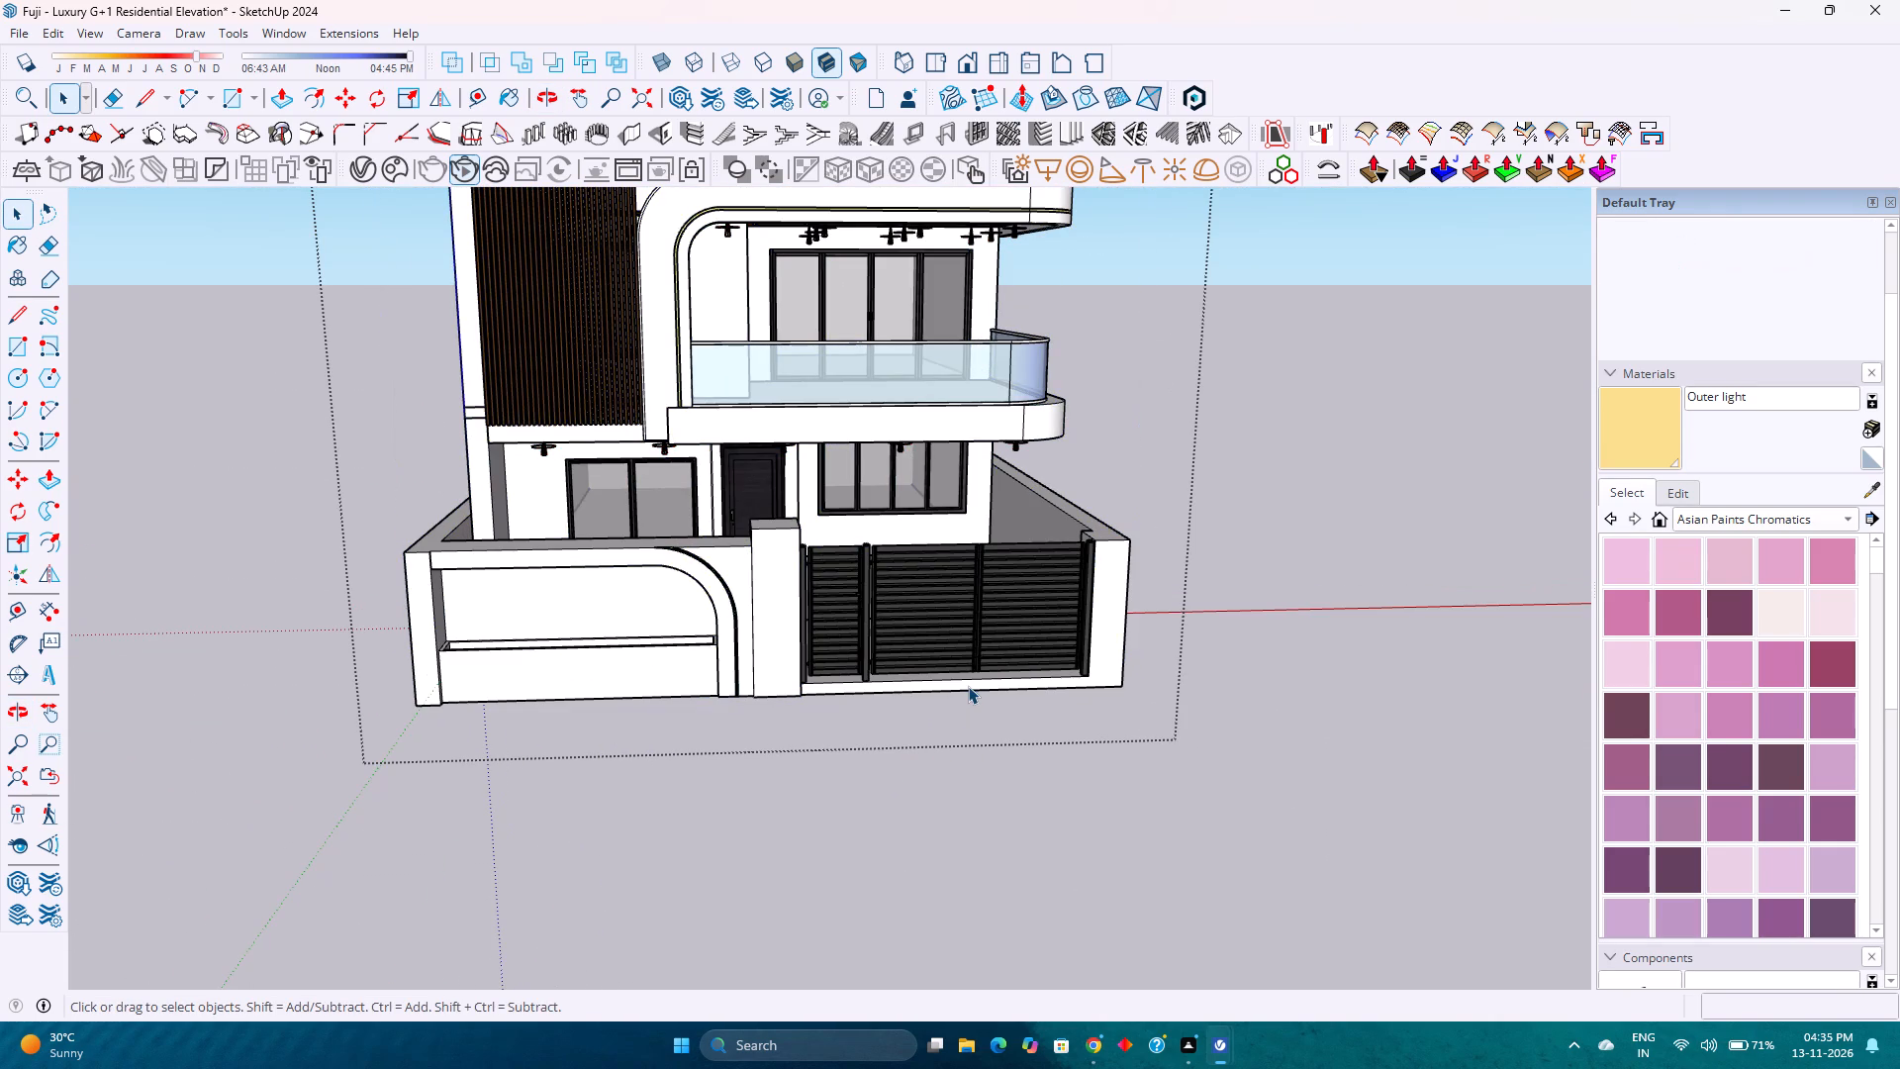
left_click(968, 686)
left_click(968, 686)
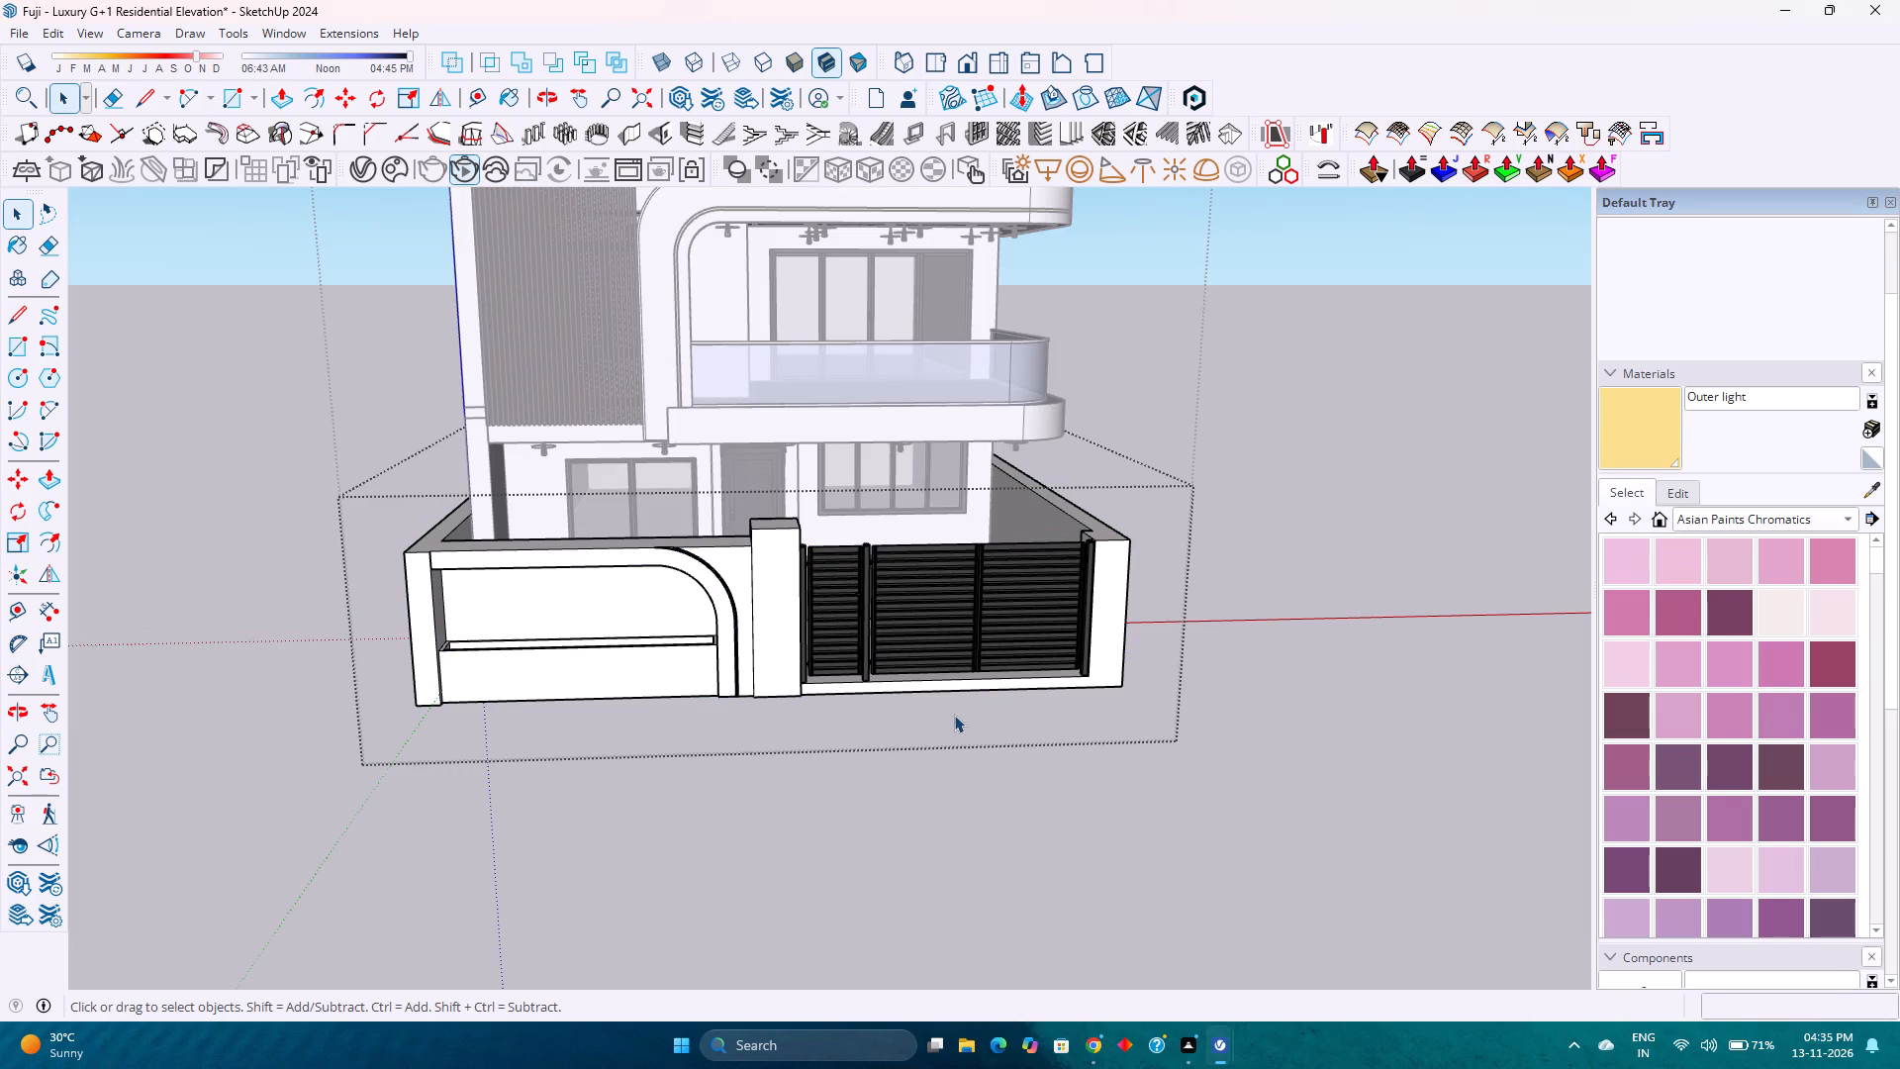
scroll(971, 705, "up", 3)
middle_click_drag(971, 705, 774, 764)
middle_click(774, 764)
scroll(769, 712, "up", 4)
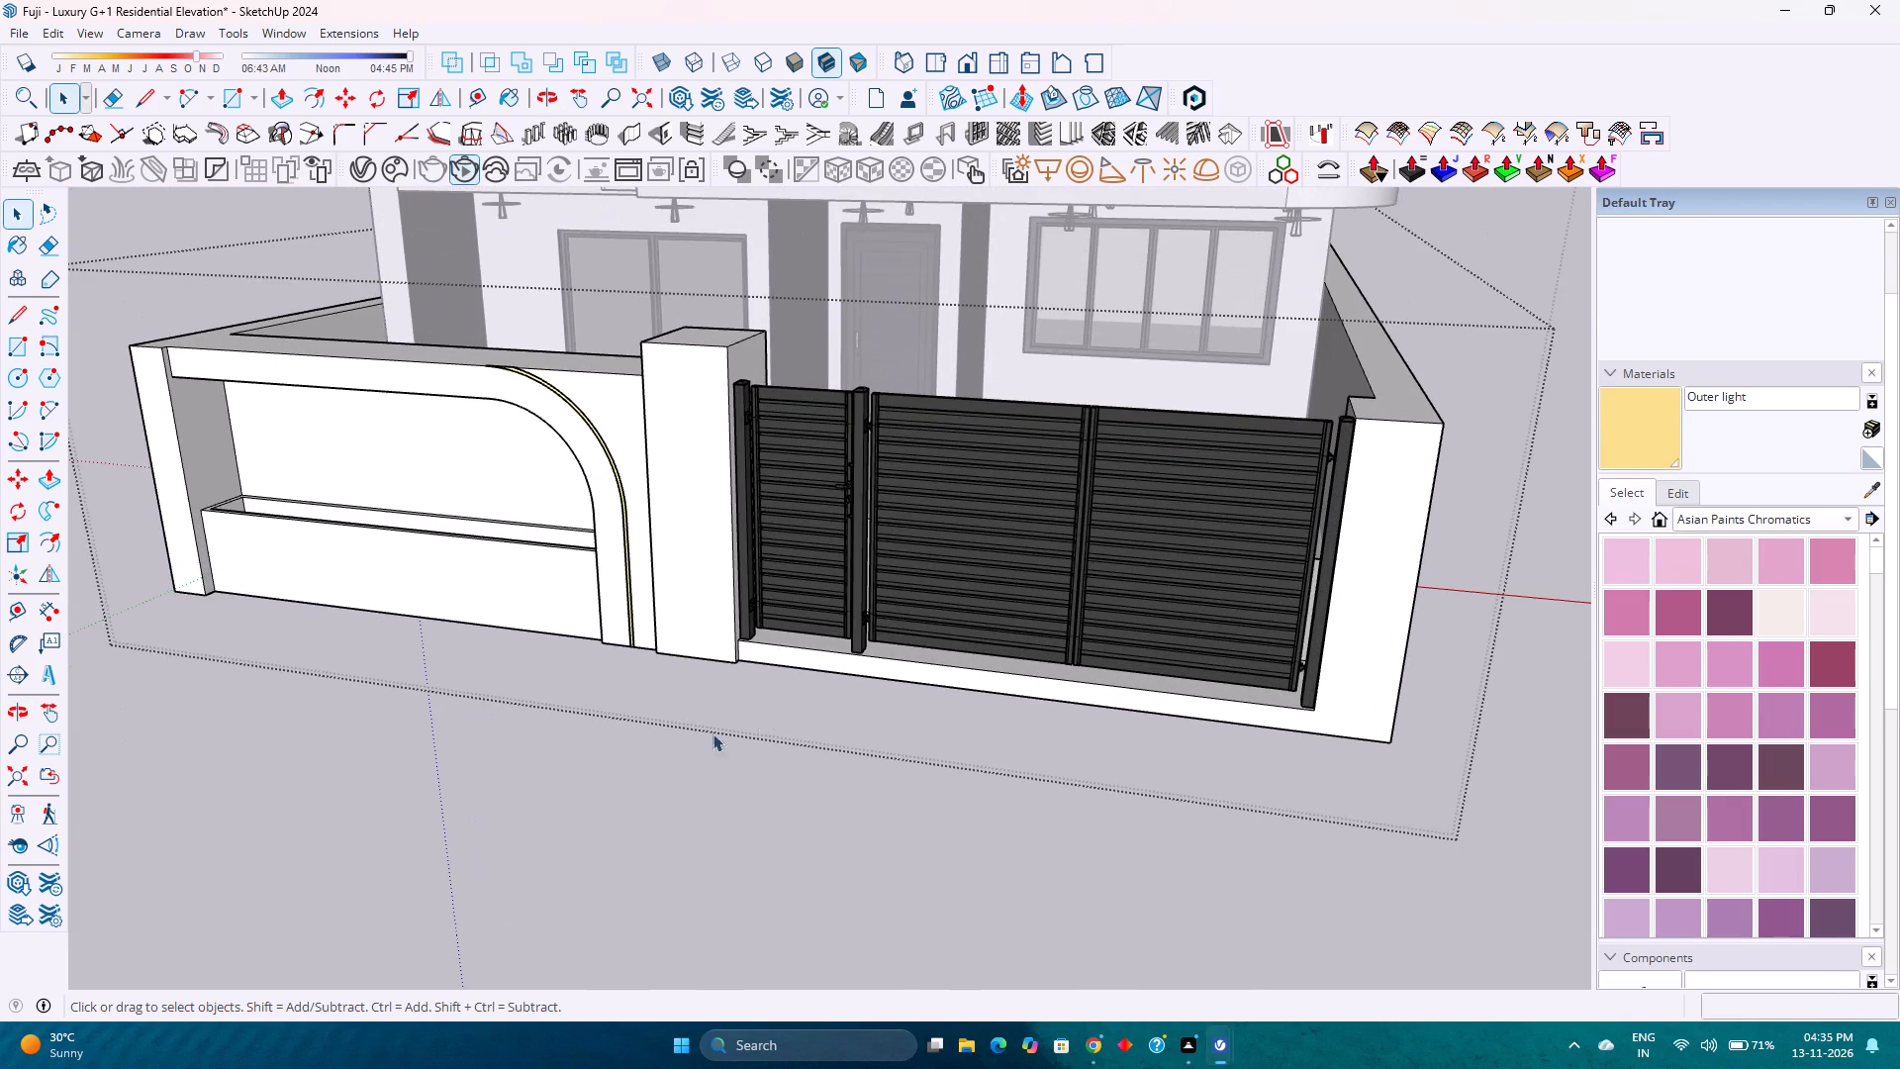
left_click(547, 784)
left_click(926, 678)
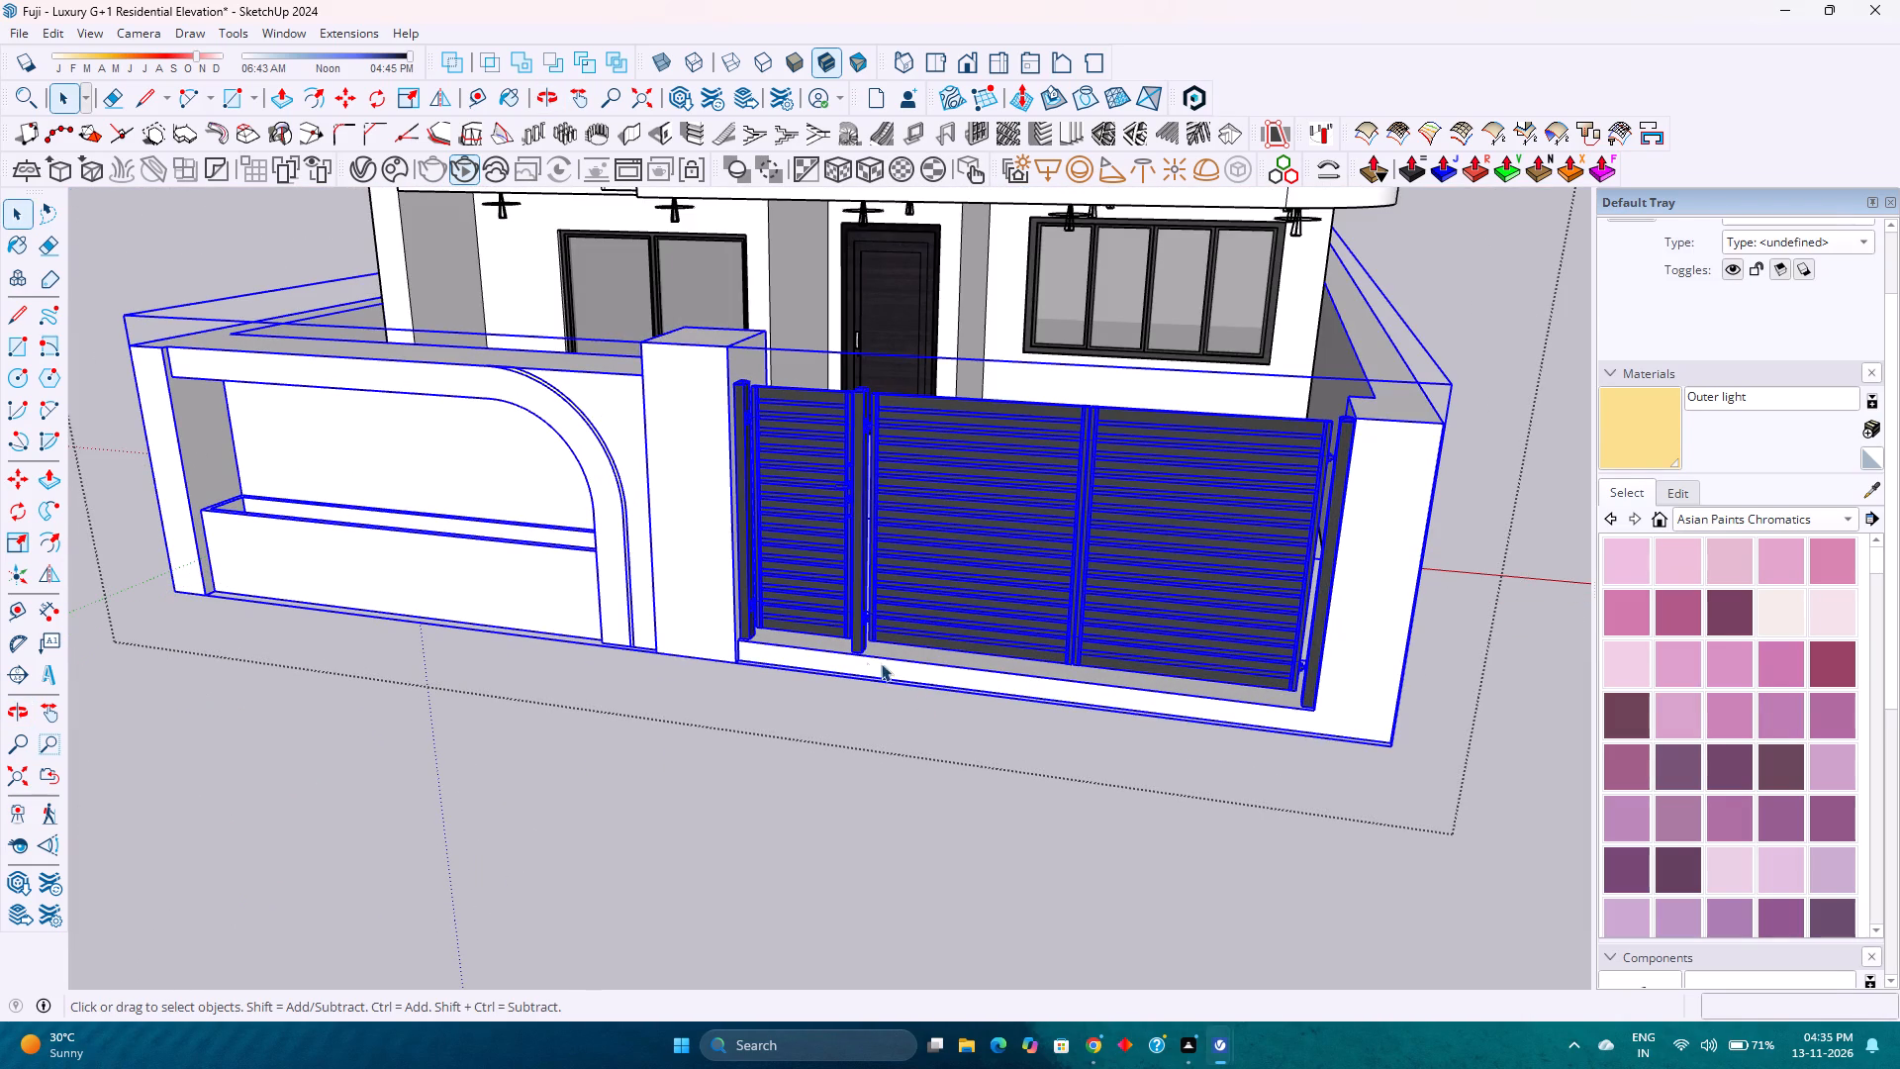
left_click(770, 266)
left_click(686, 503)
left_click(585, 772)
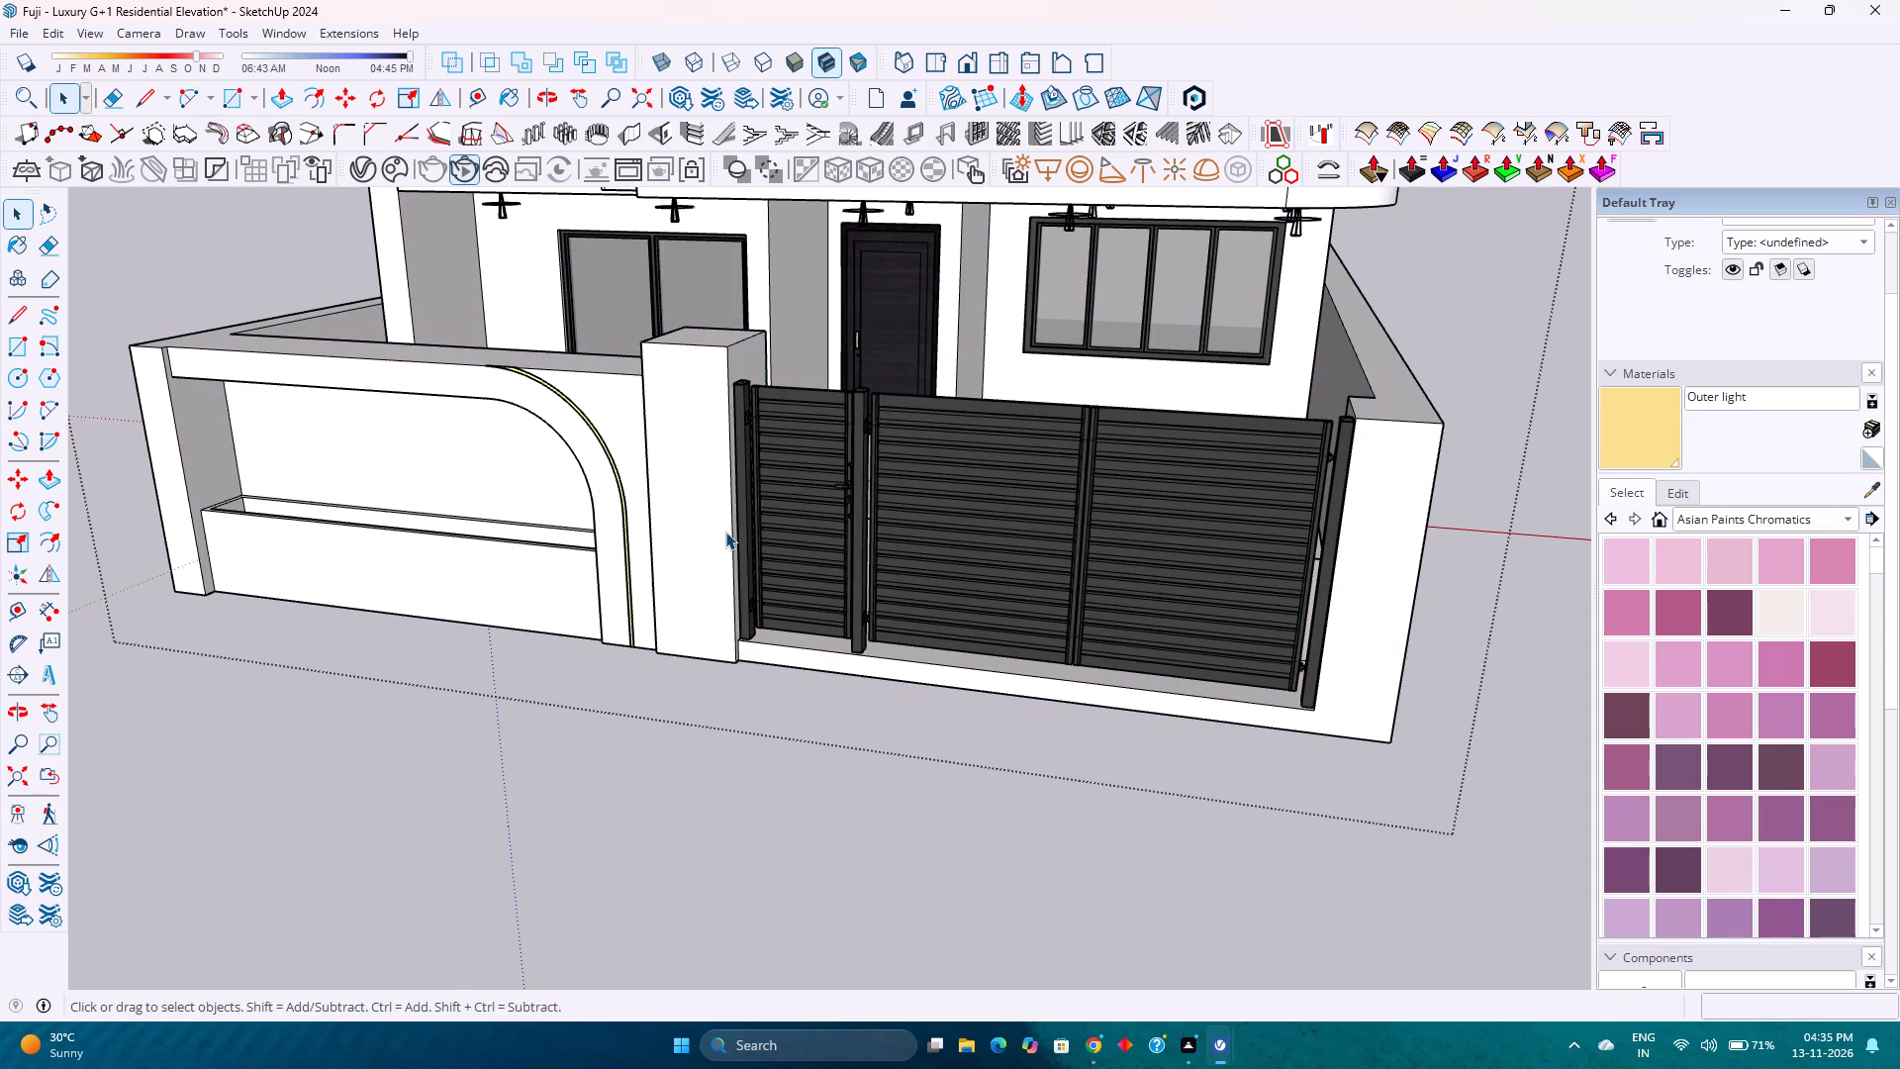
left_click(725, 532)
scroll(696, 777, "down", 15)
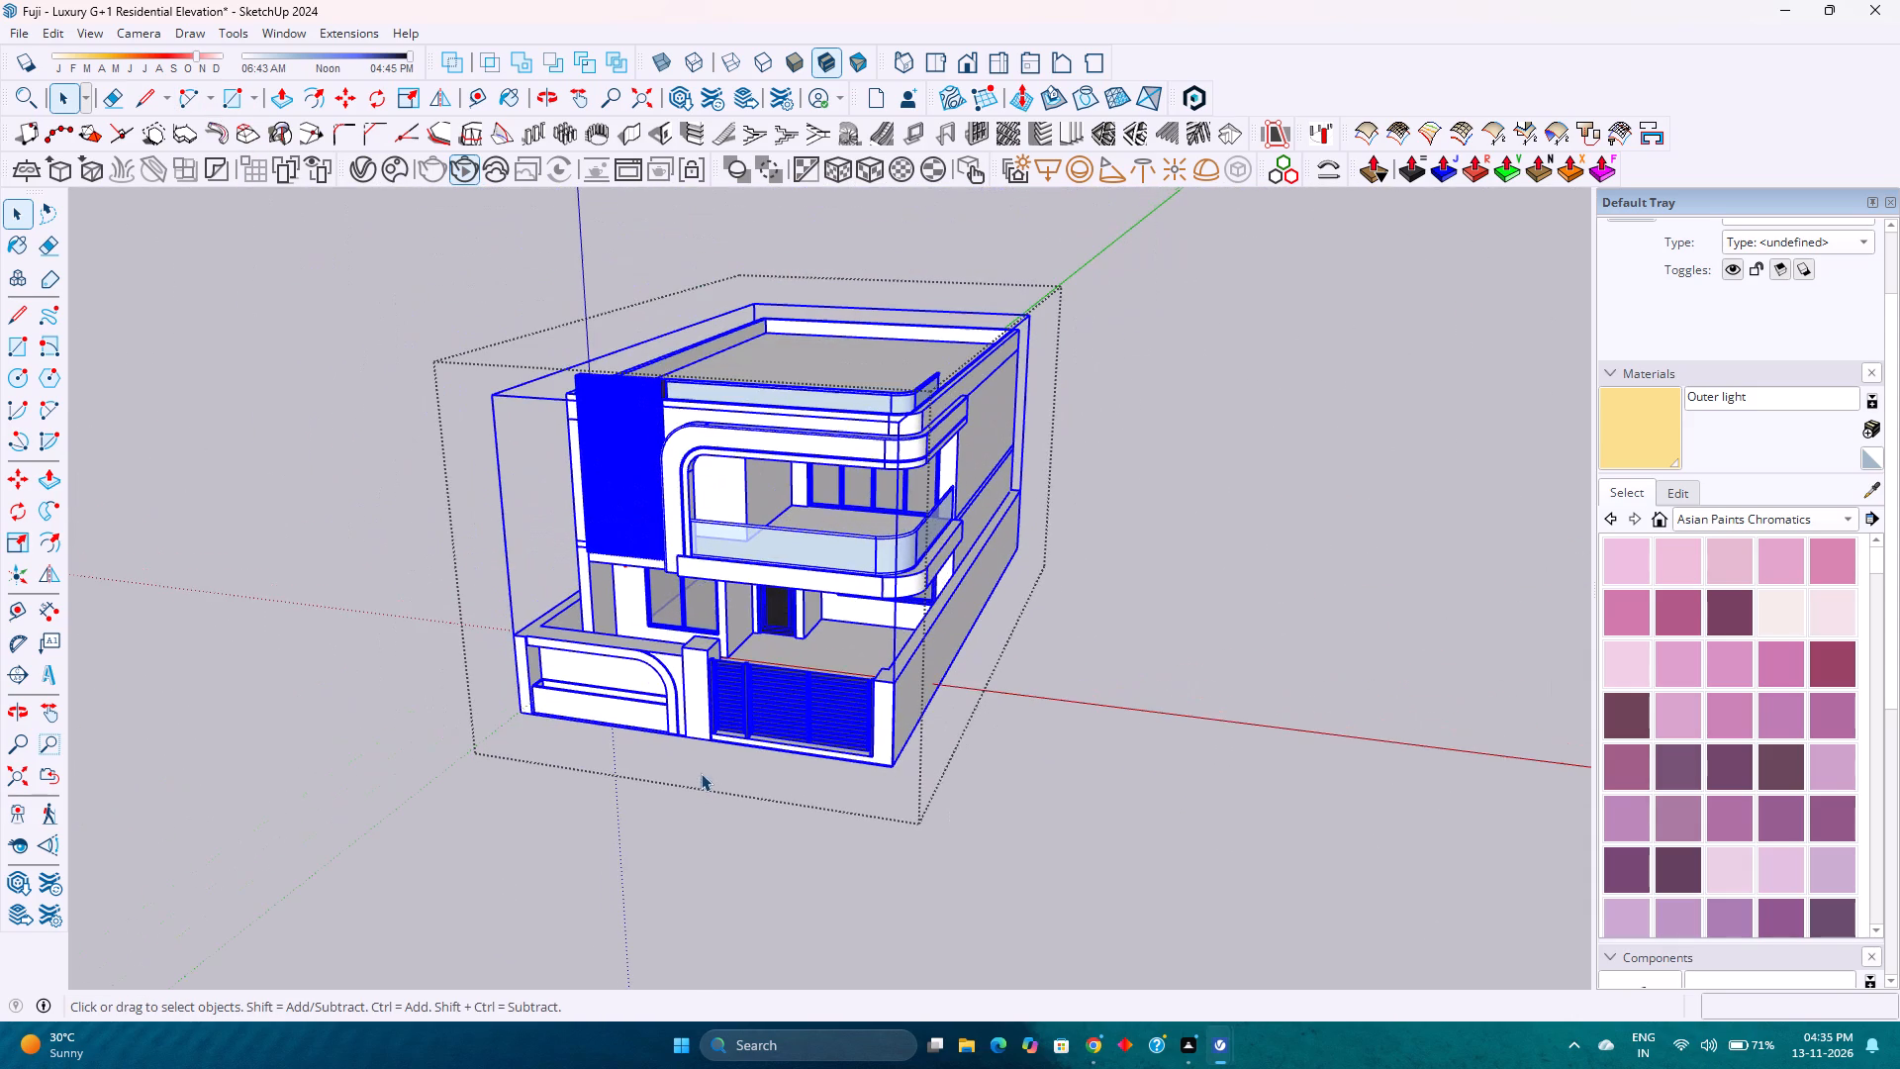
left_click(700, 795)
Inside the house group, draw a 12' 6" by 6" rectangle on the front face of the threshold beneath the gate.
left_click(680, 692)
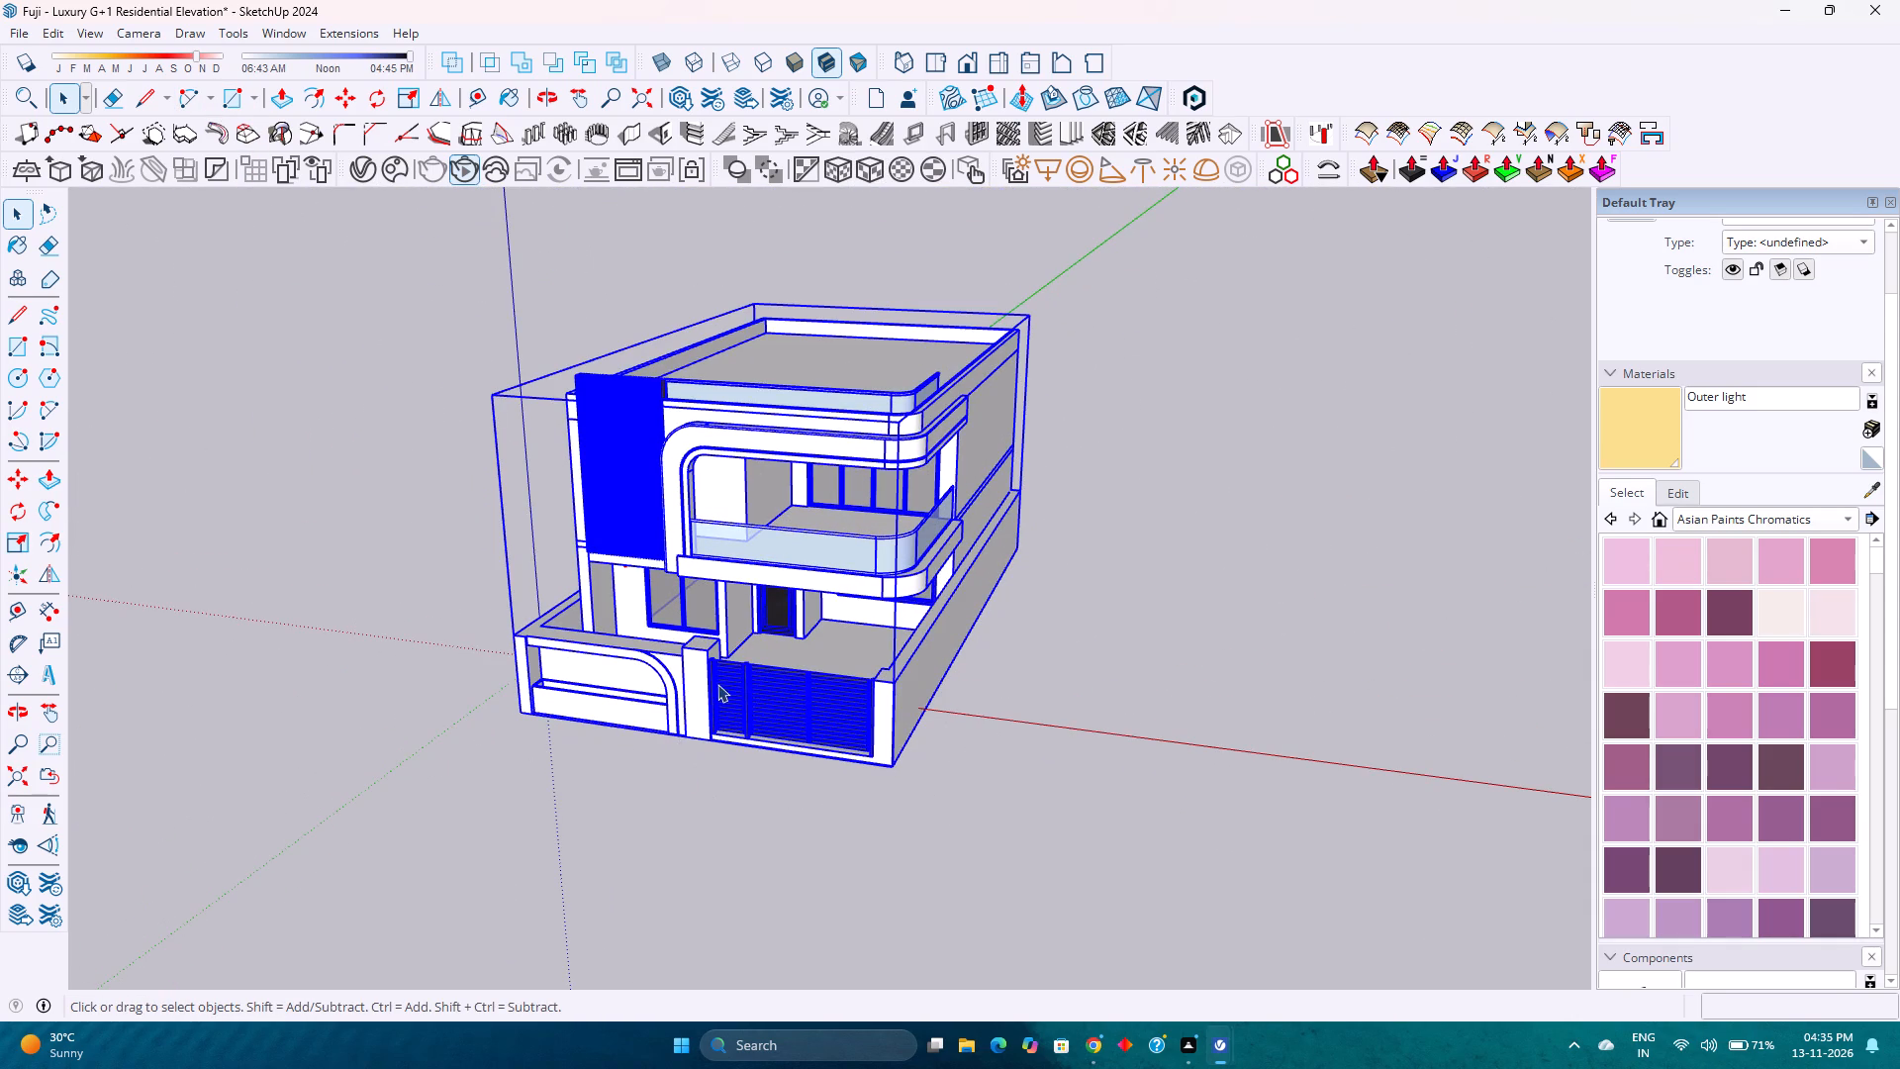
double_click(704, 684)
left_click(701, 686)
double_click(686, 699)
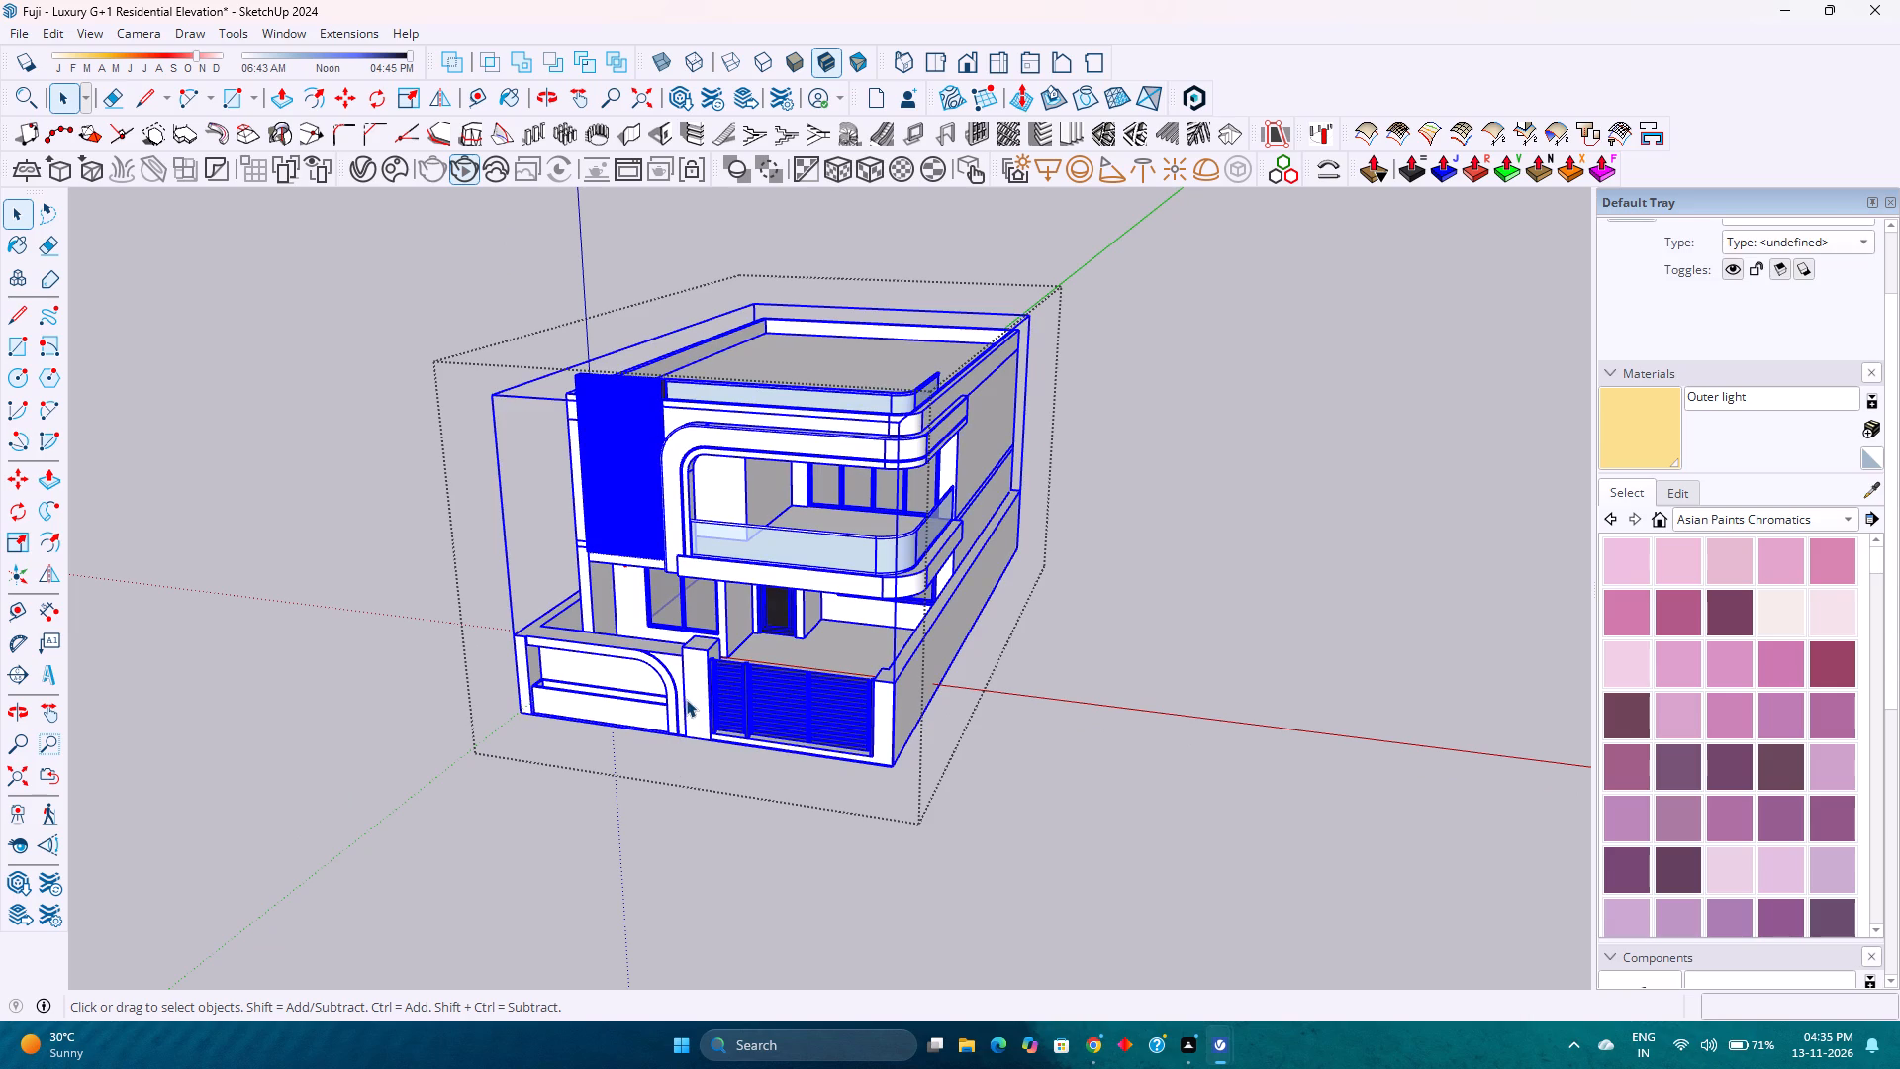
scroll(697, 758, "up", 3)
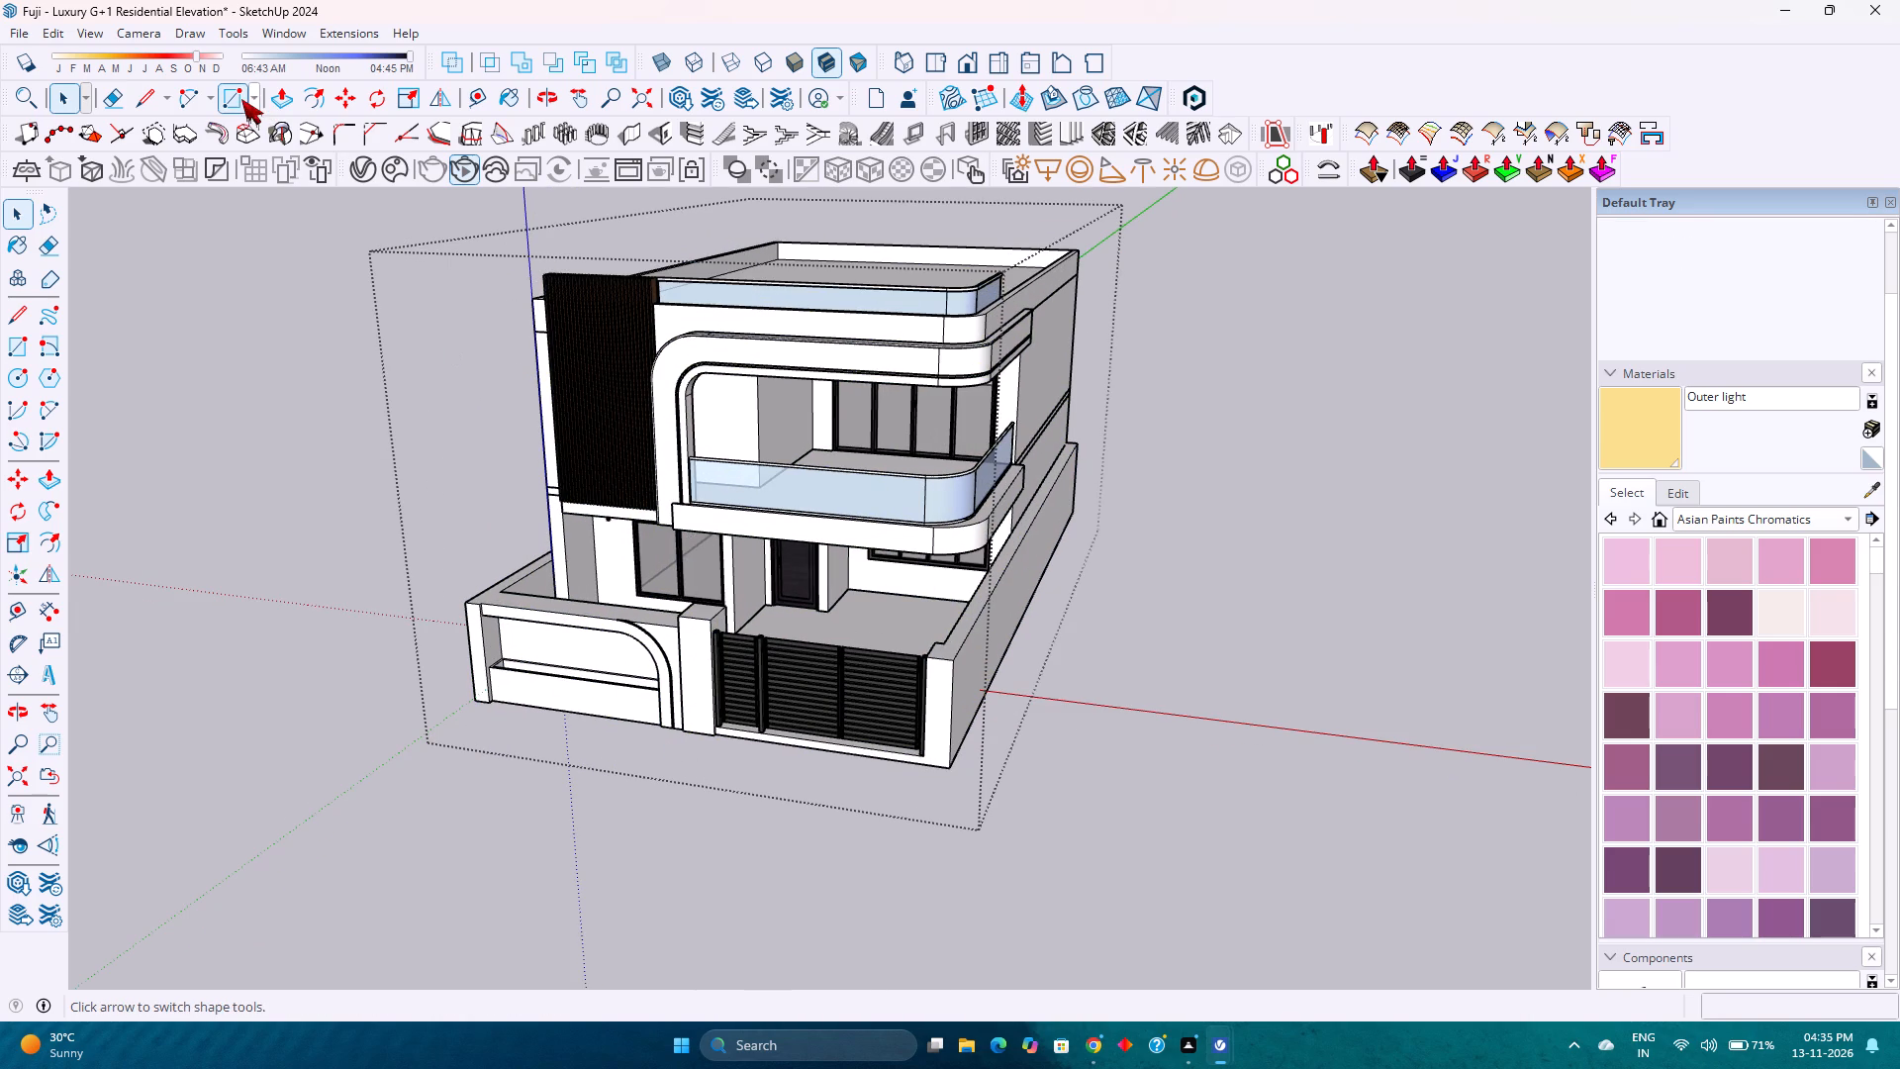
left_click(241, 99)
scroll(747, 773, "up", 7)
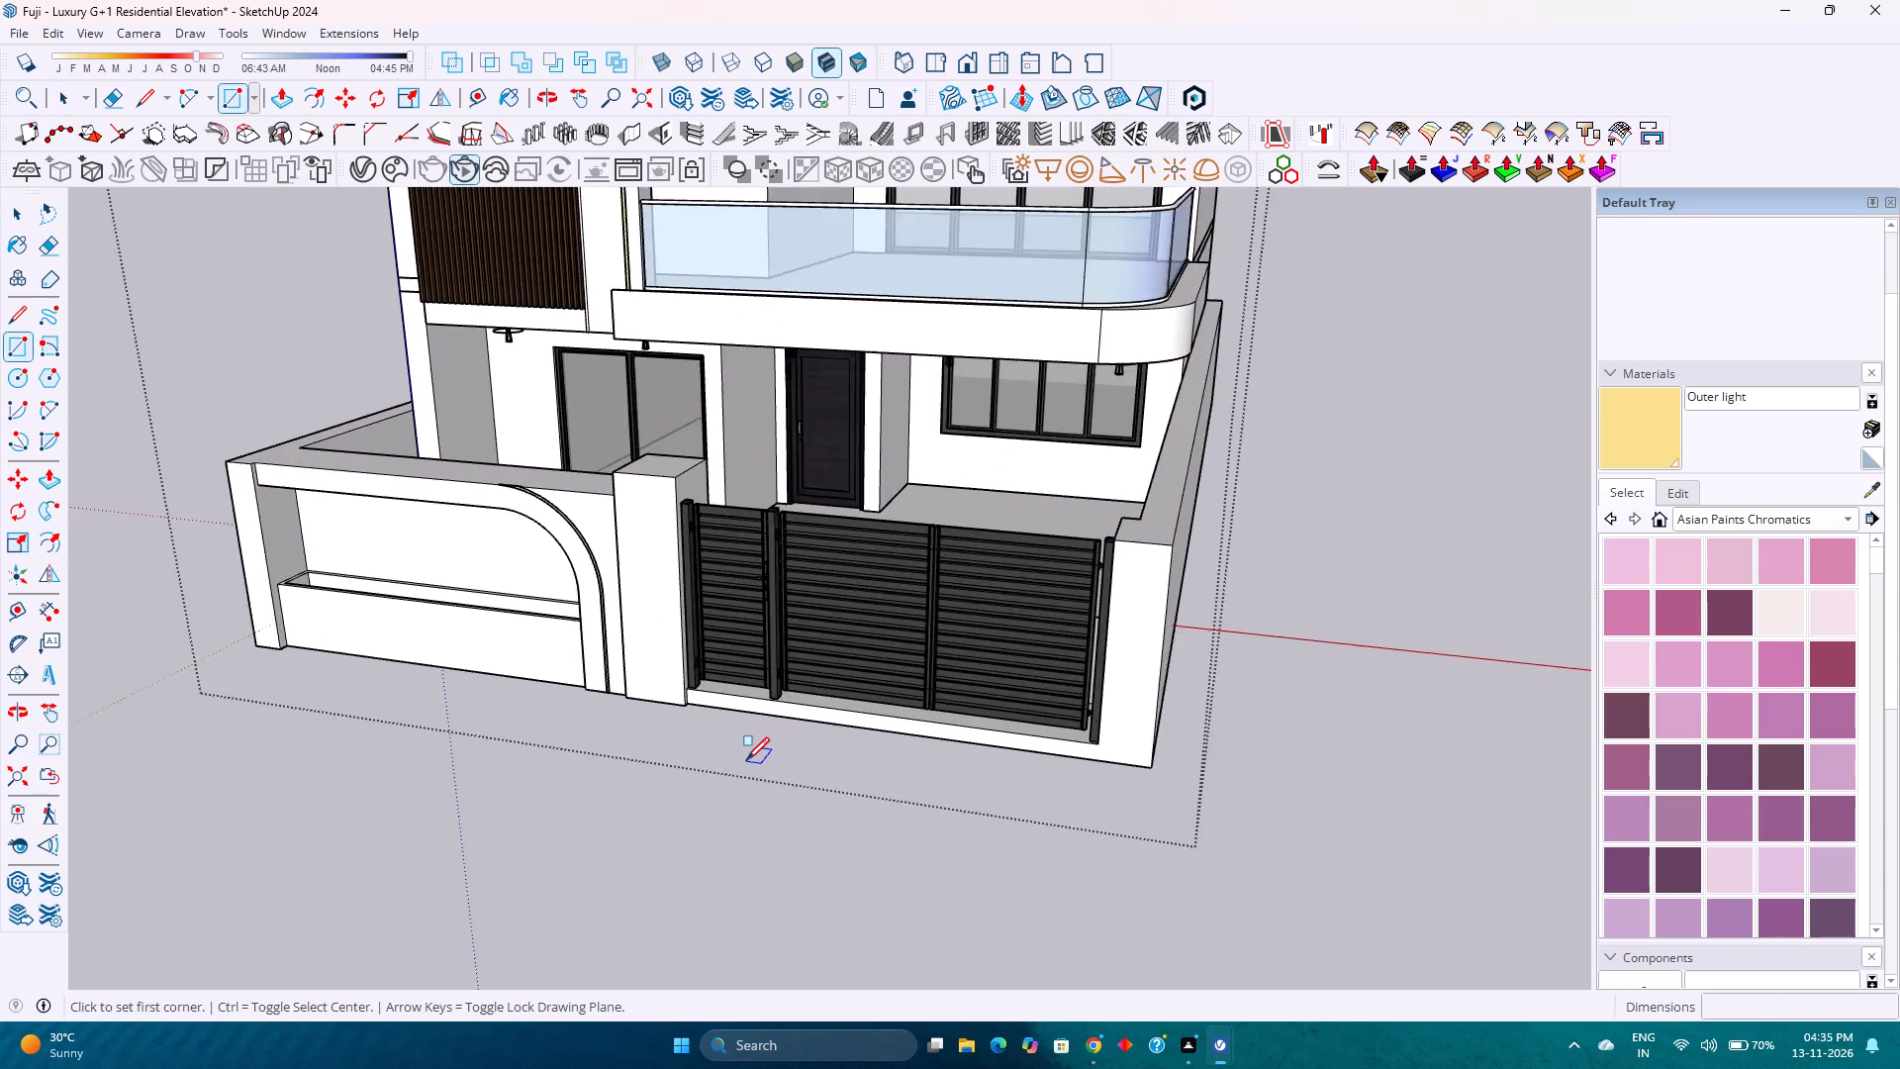
scroll(746, 760, "up", 7)
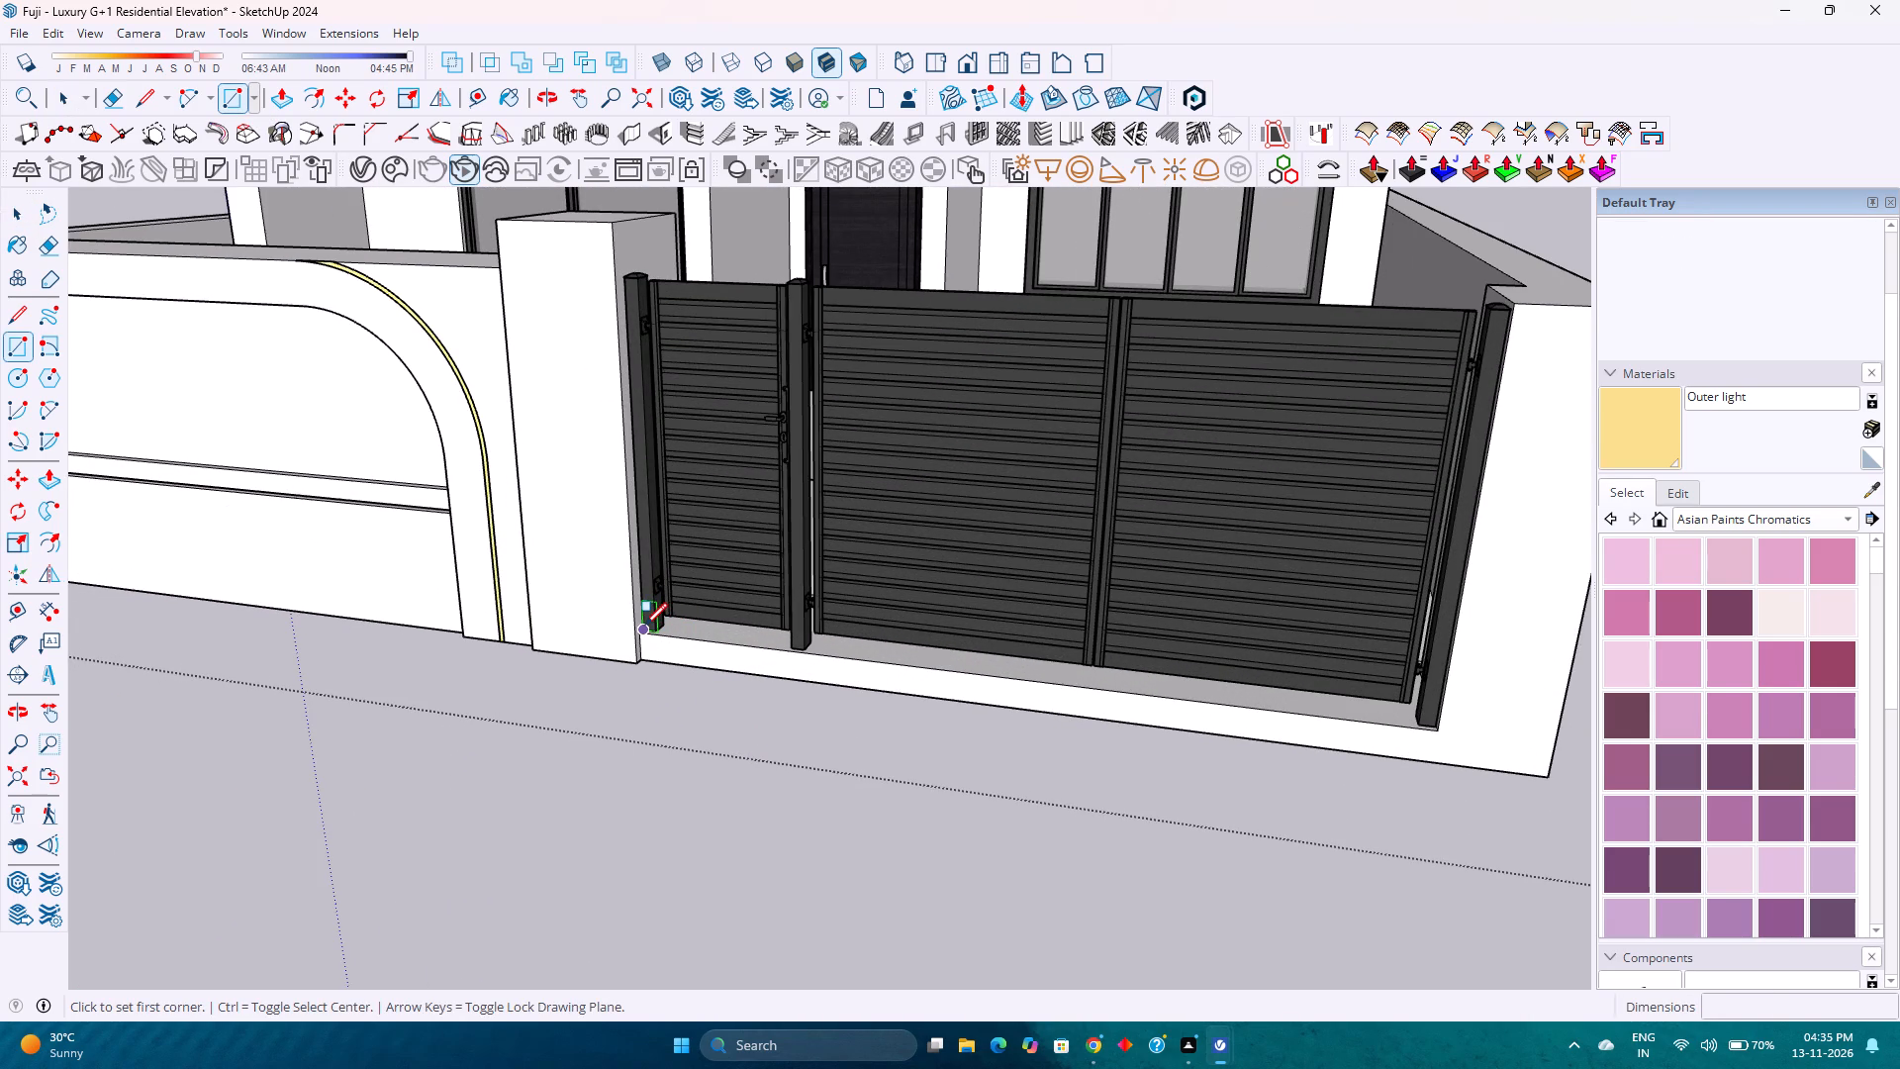
left_click(1436, 733)
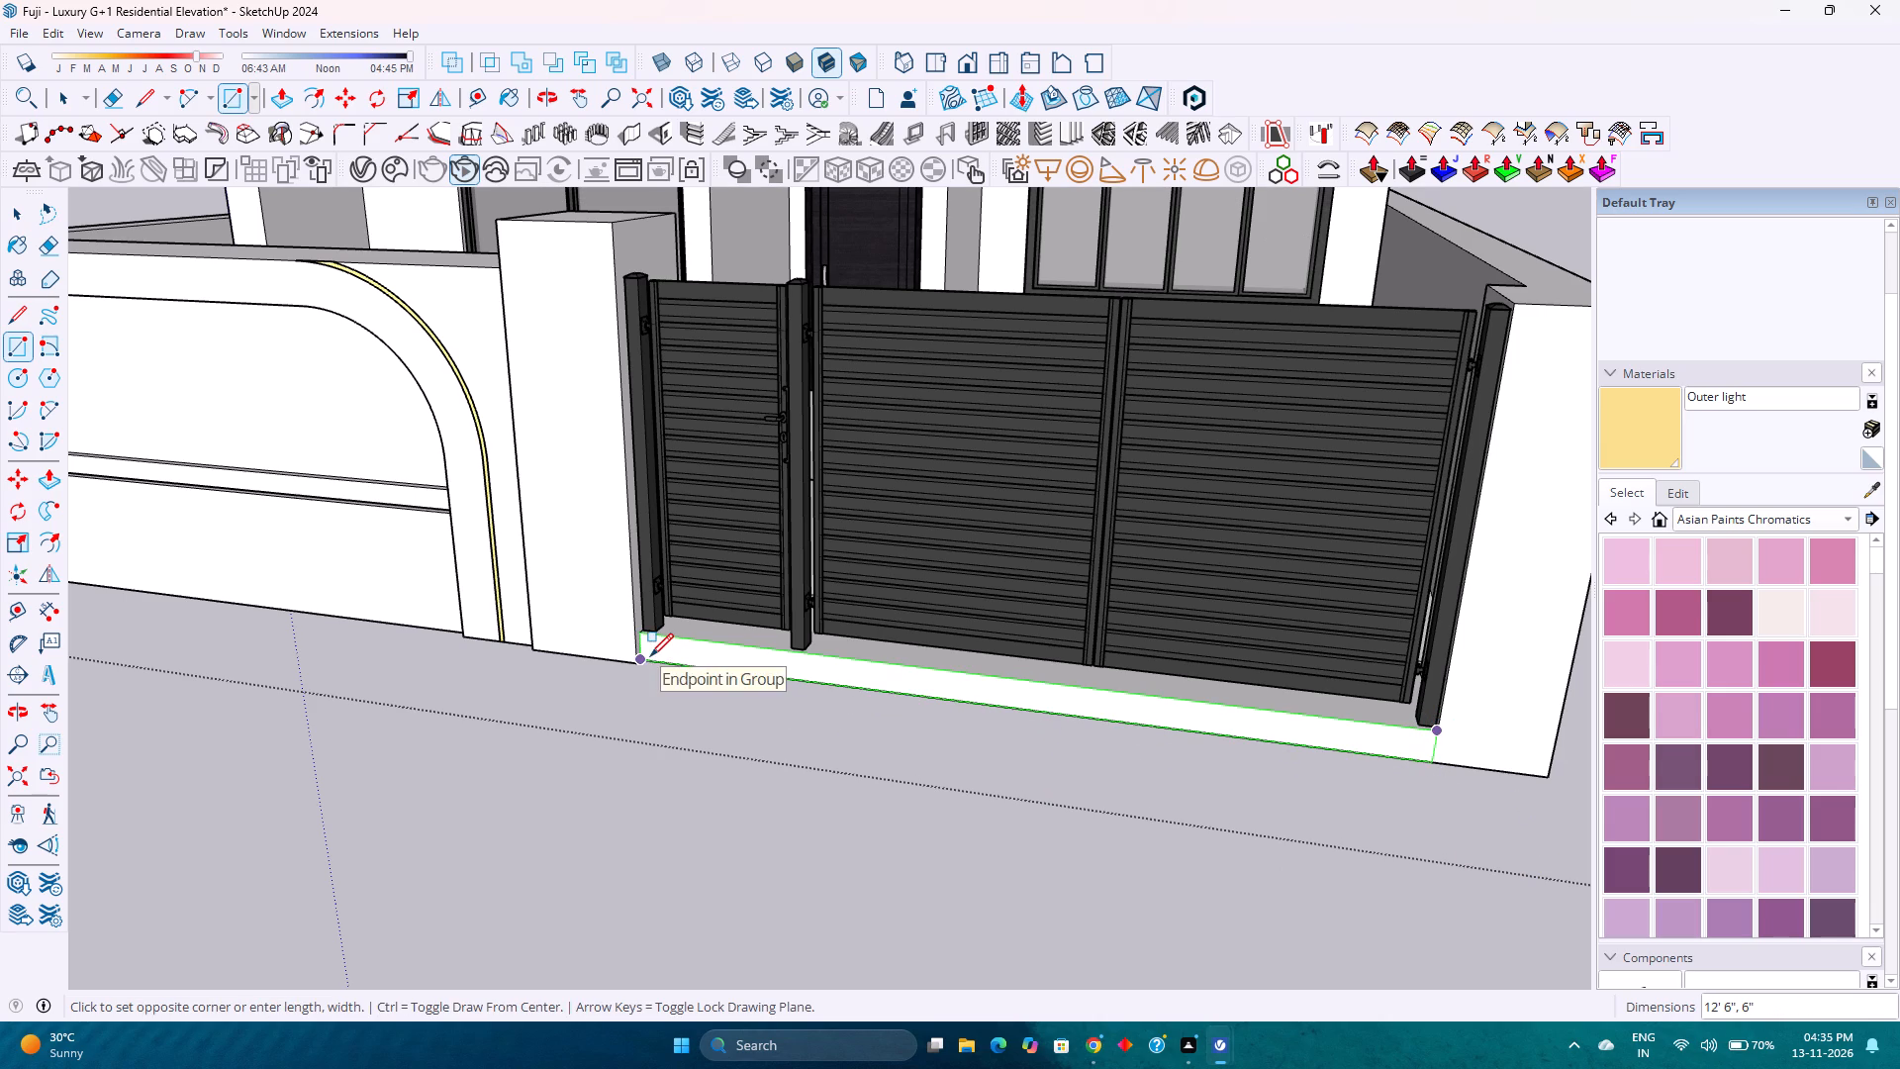
left_click(650, 656)
key("space")
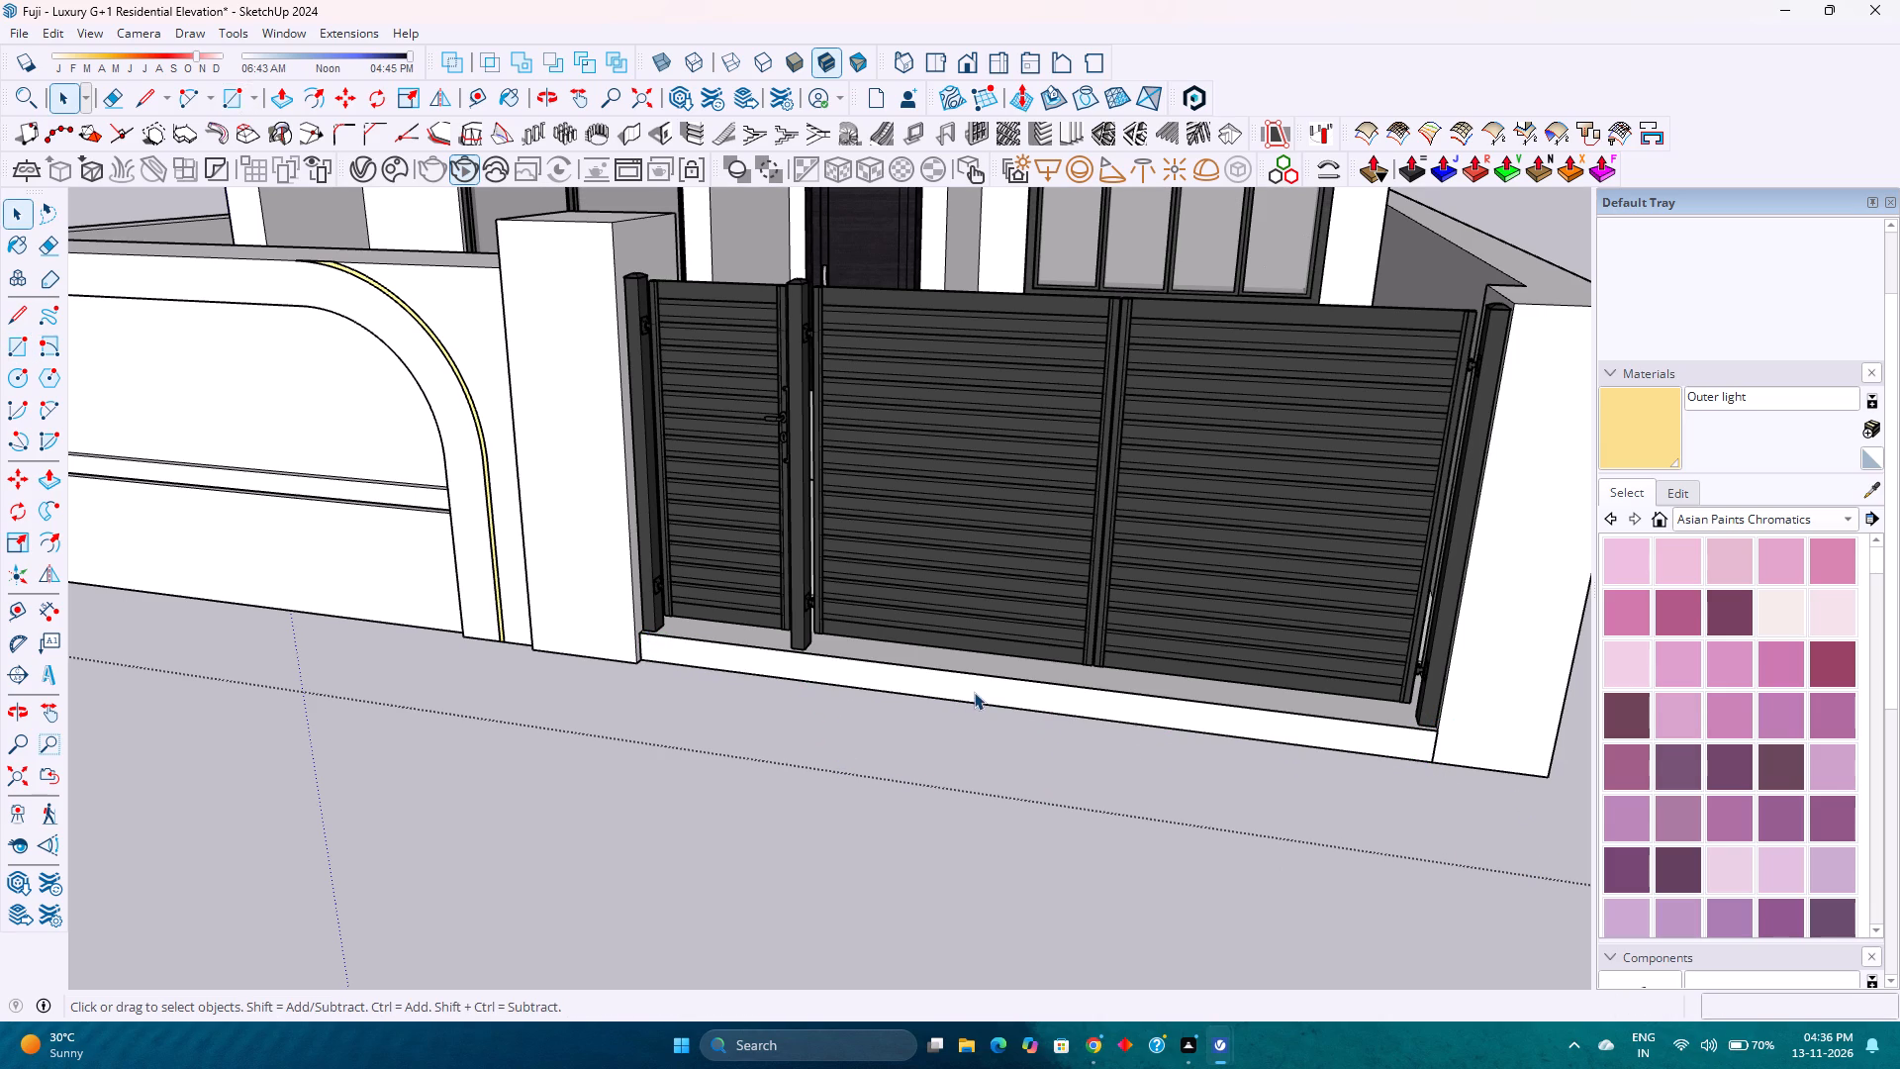
Make a group from the rectangle face and edges on the front of the gate threshold.
double_click(974, 692)
right_click(974, 692)
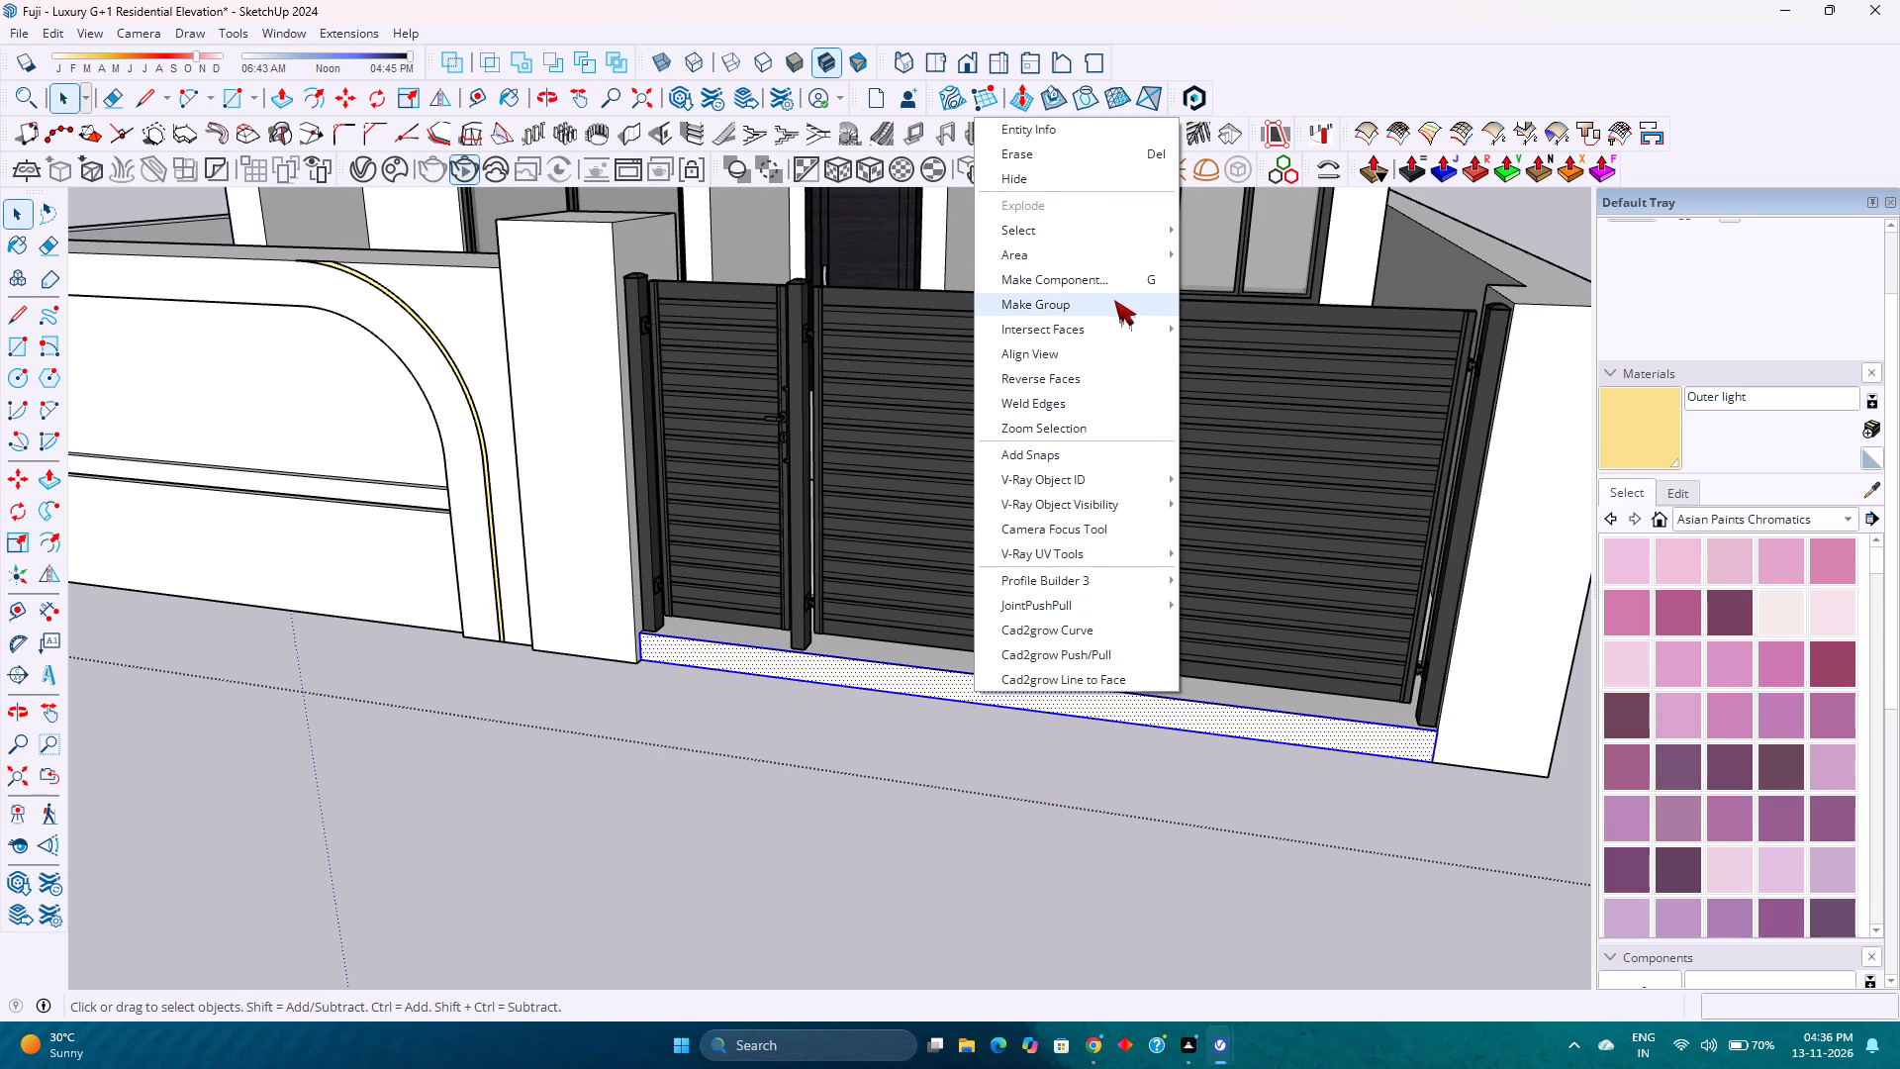
left_click(1114, 302)
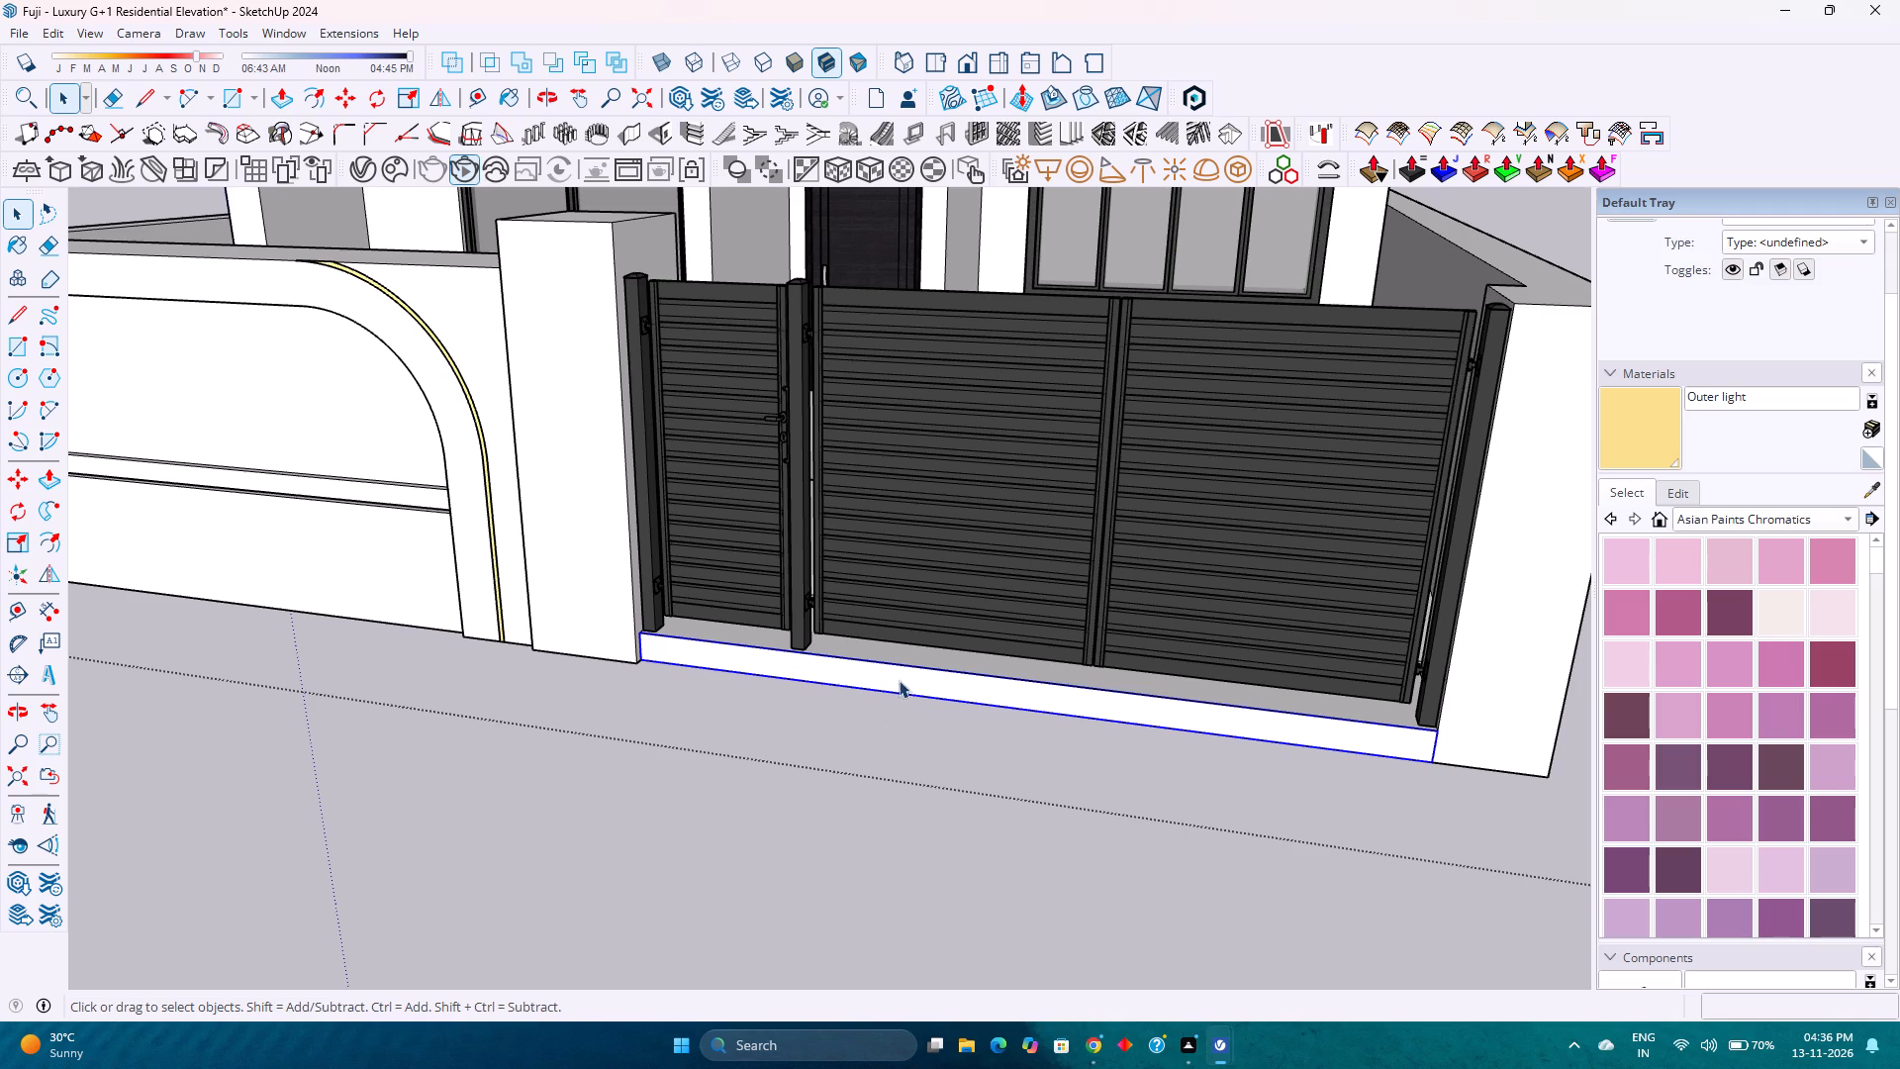
Inside the new group, extrude the threshold's front face 5' outward with Push/Pull.
double_click(894, 683)
key("p")
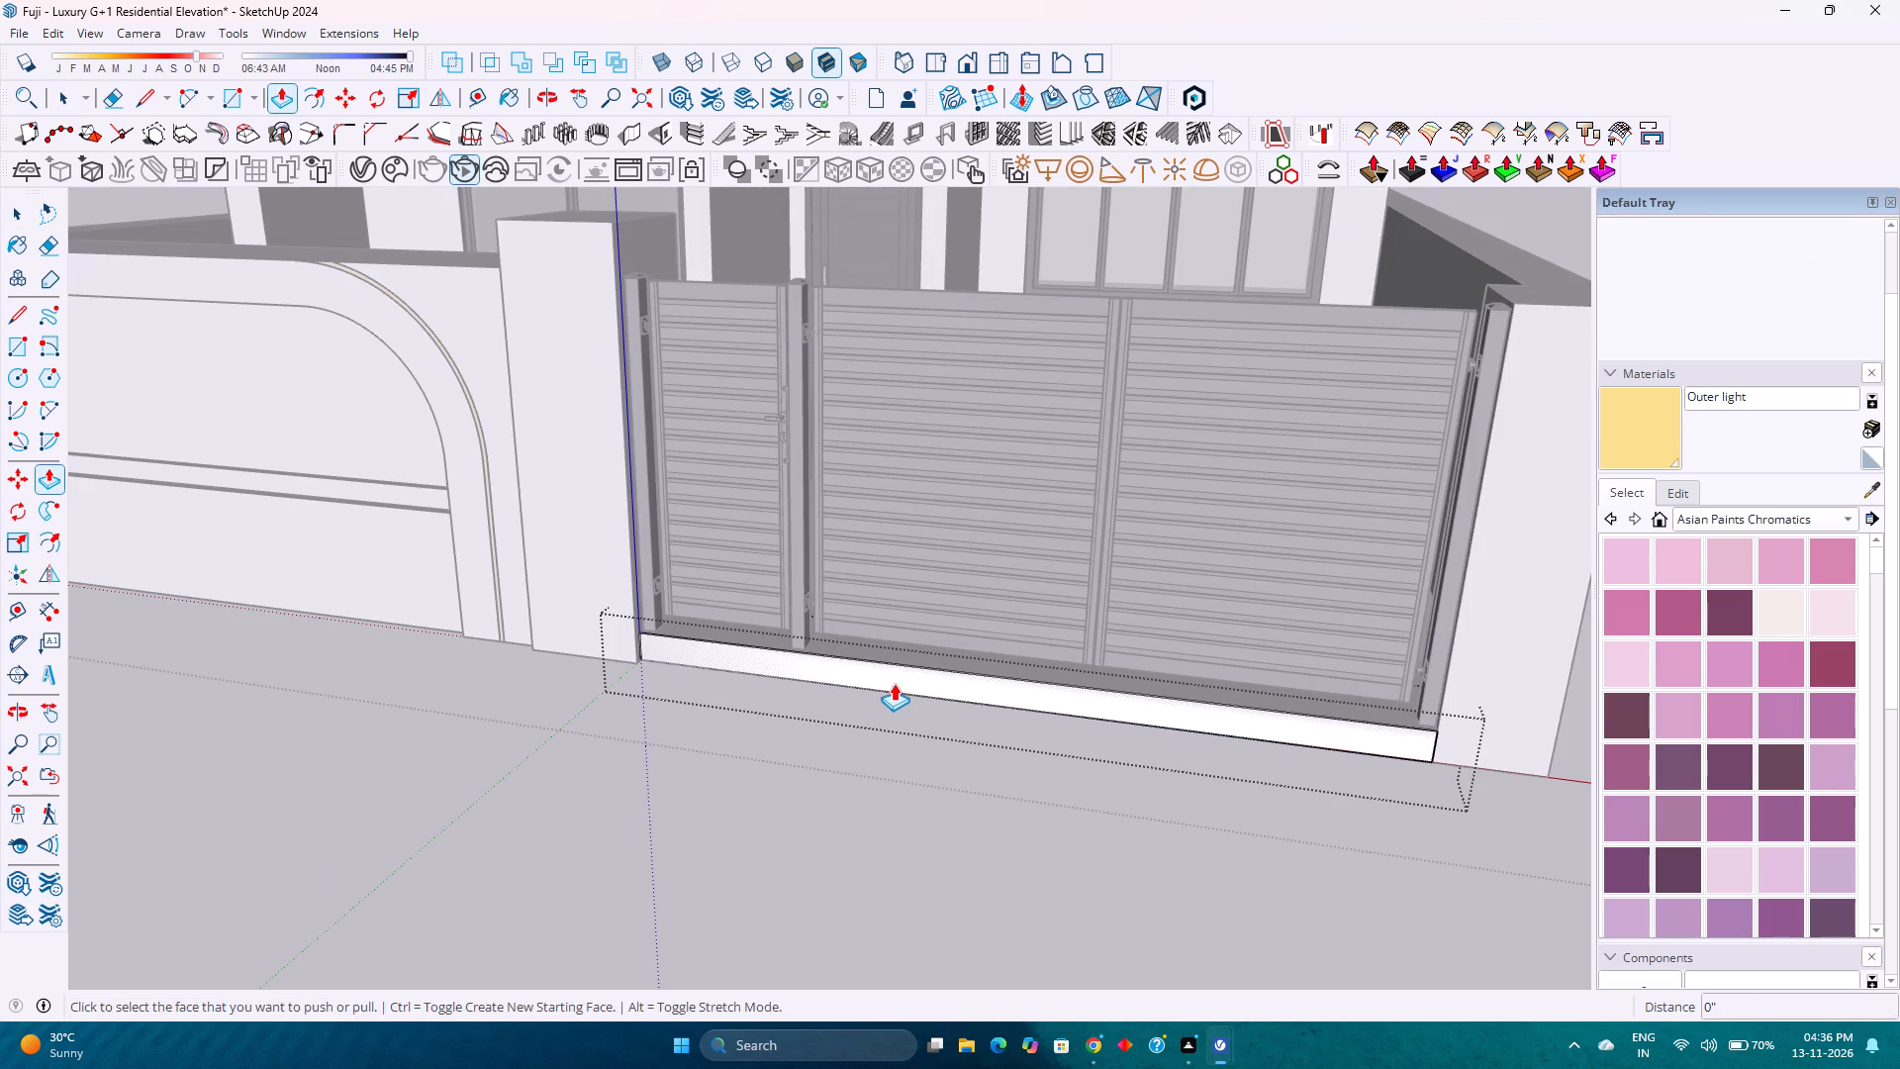
left_click(894, 683)
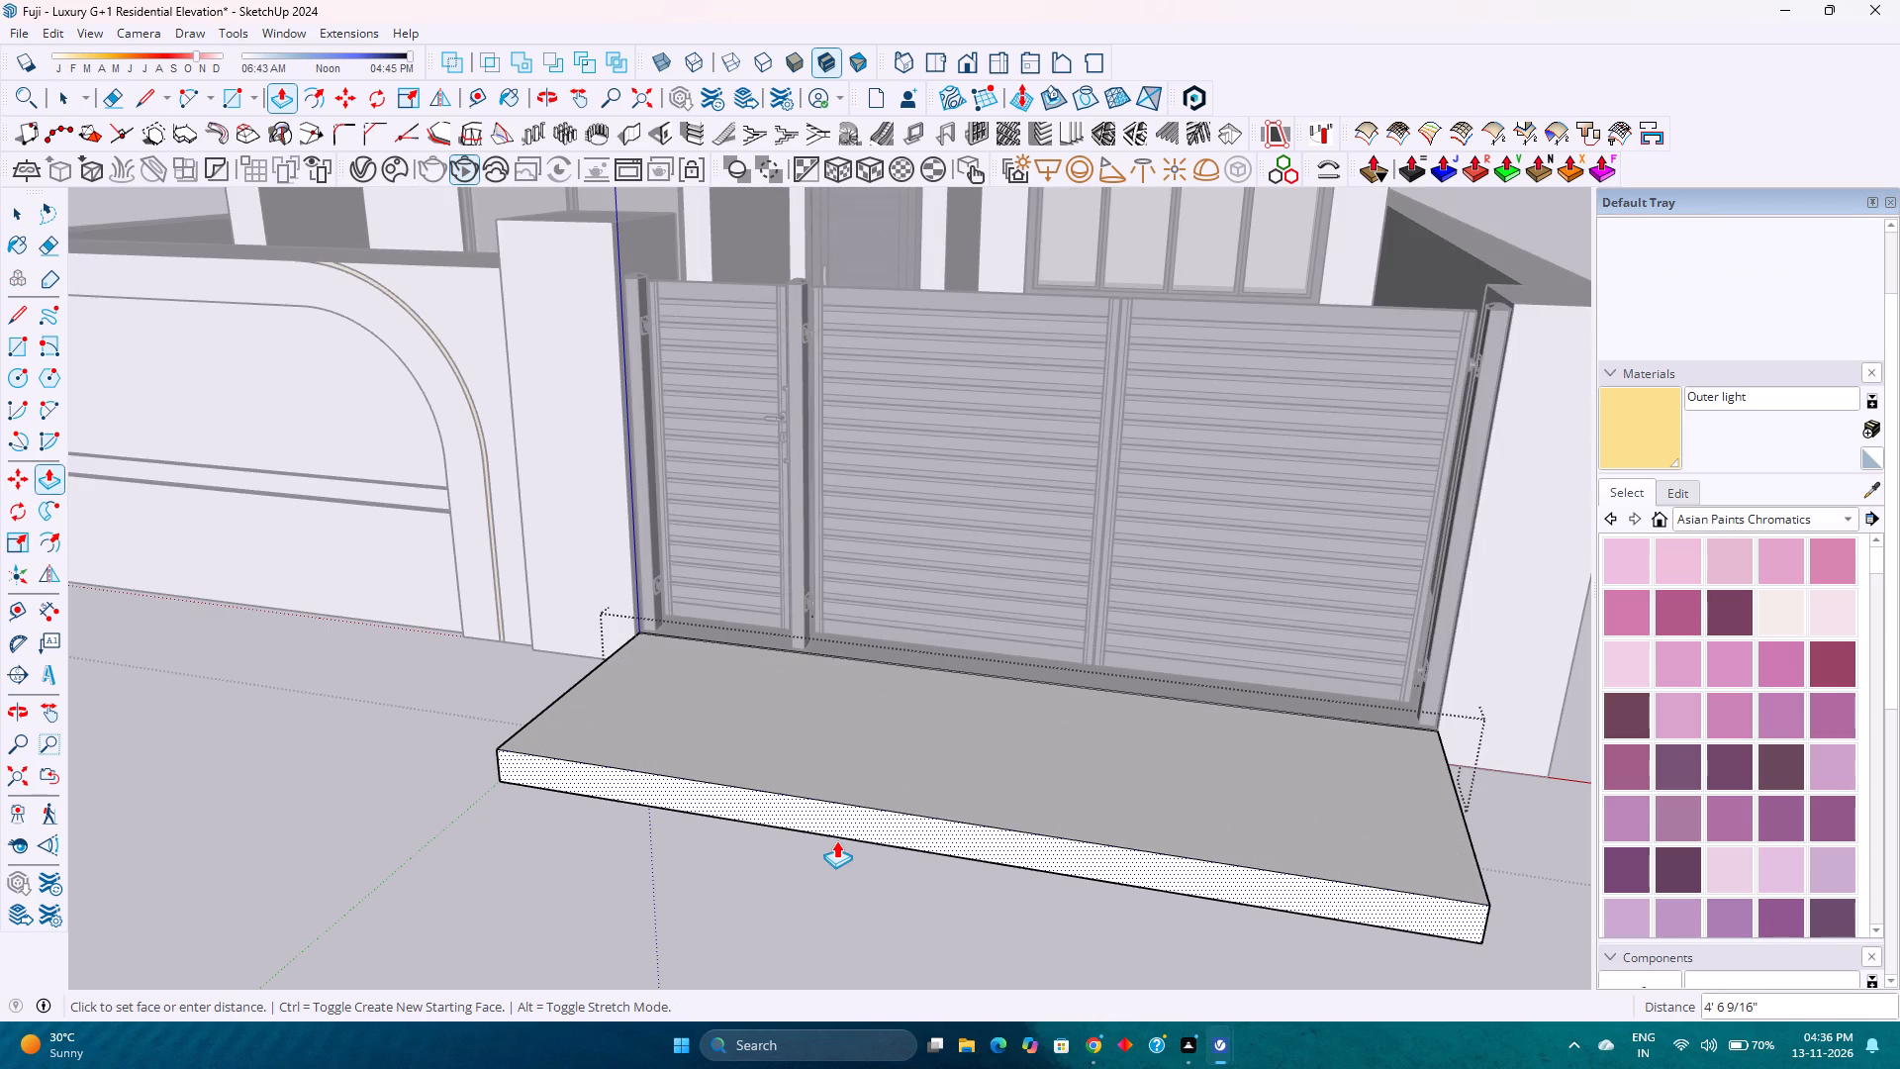
type("5'")
key("Return")
Move the slab's outer top edge down 6" onto its bottom edge to form a sloped entry ramp, and close the group.
scroll(659, 784, "down", 3)
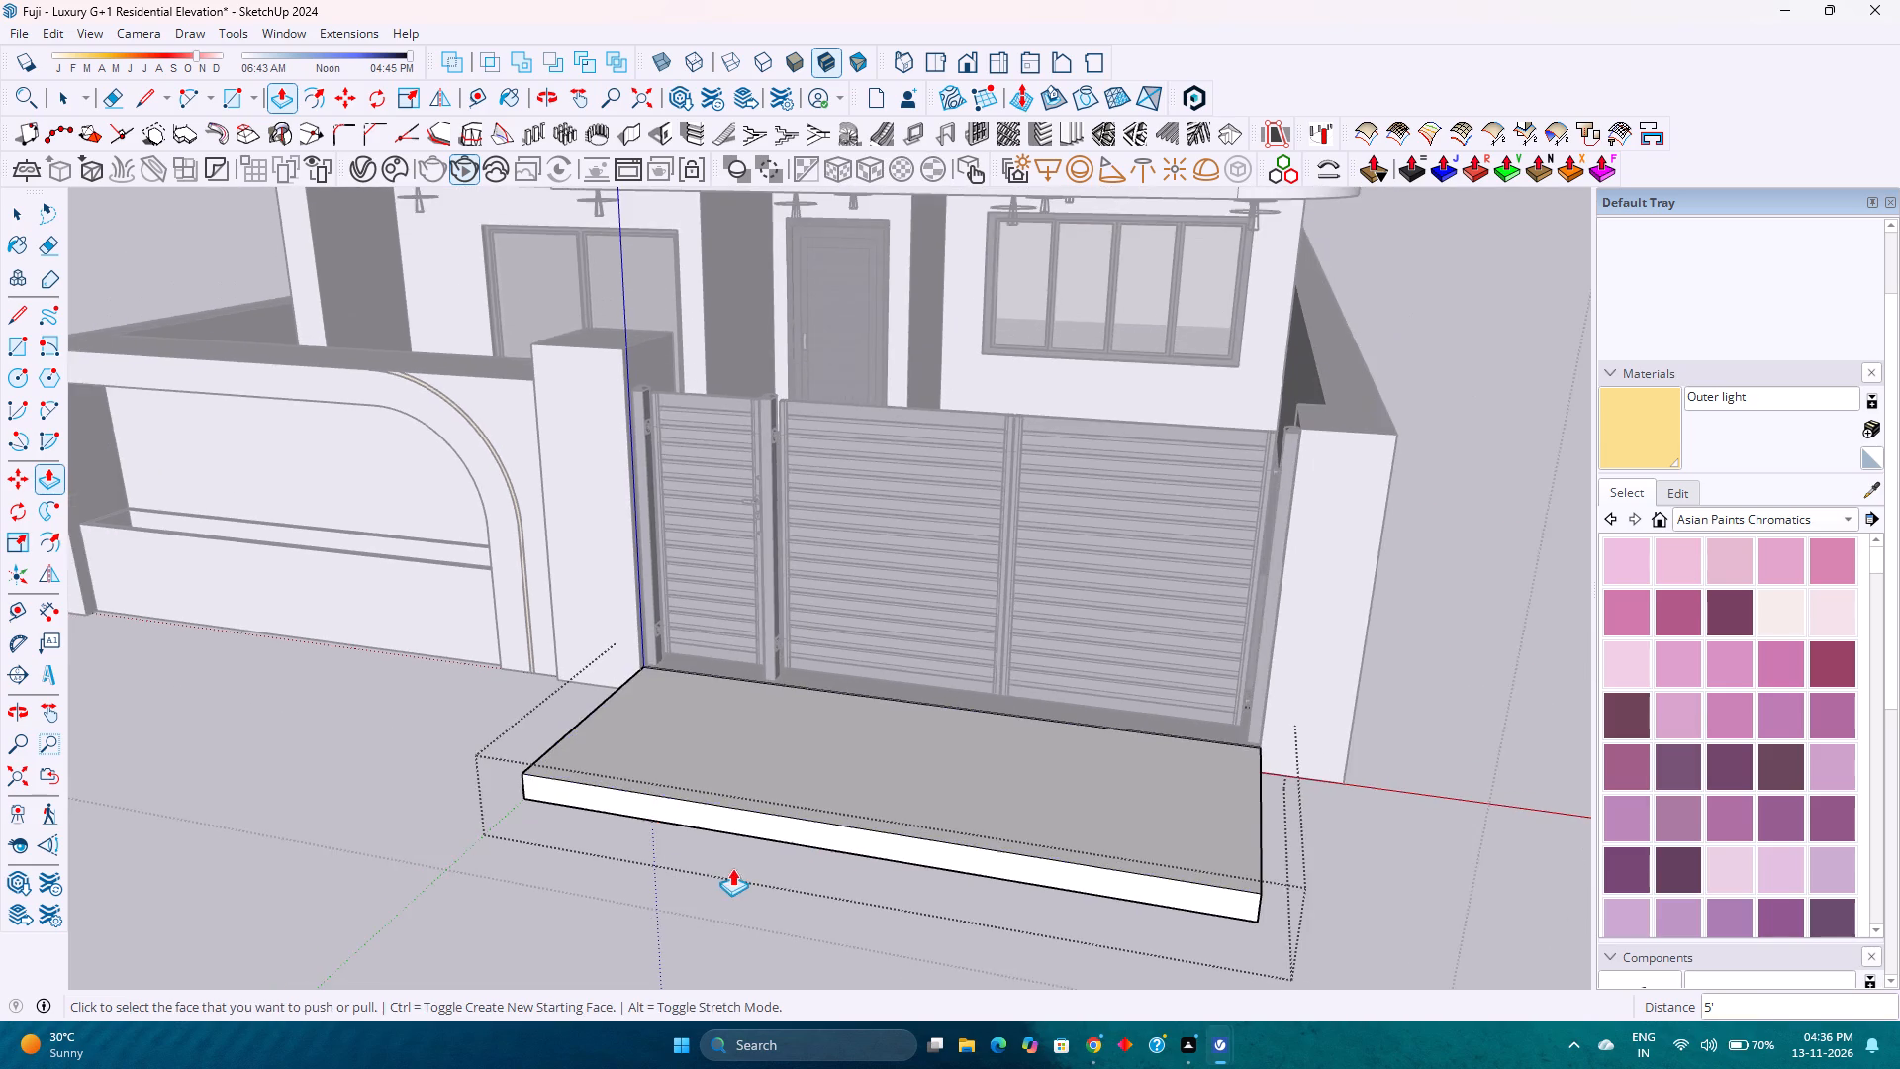
middle_click_drag(715, 866, 441, 805)
middle_click(439, 804)
scroll(438, 803, "down", 2)
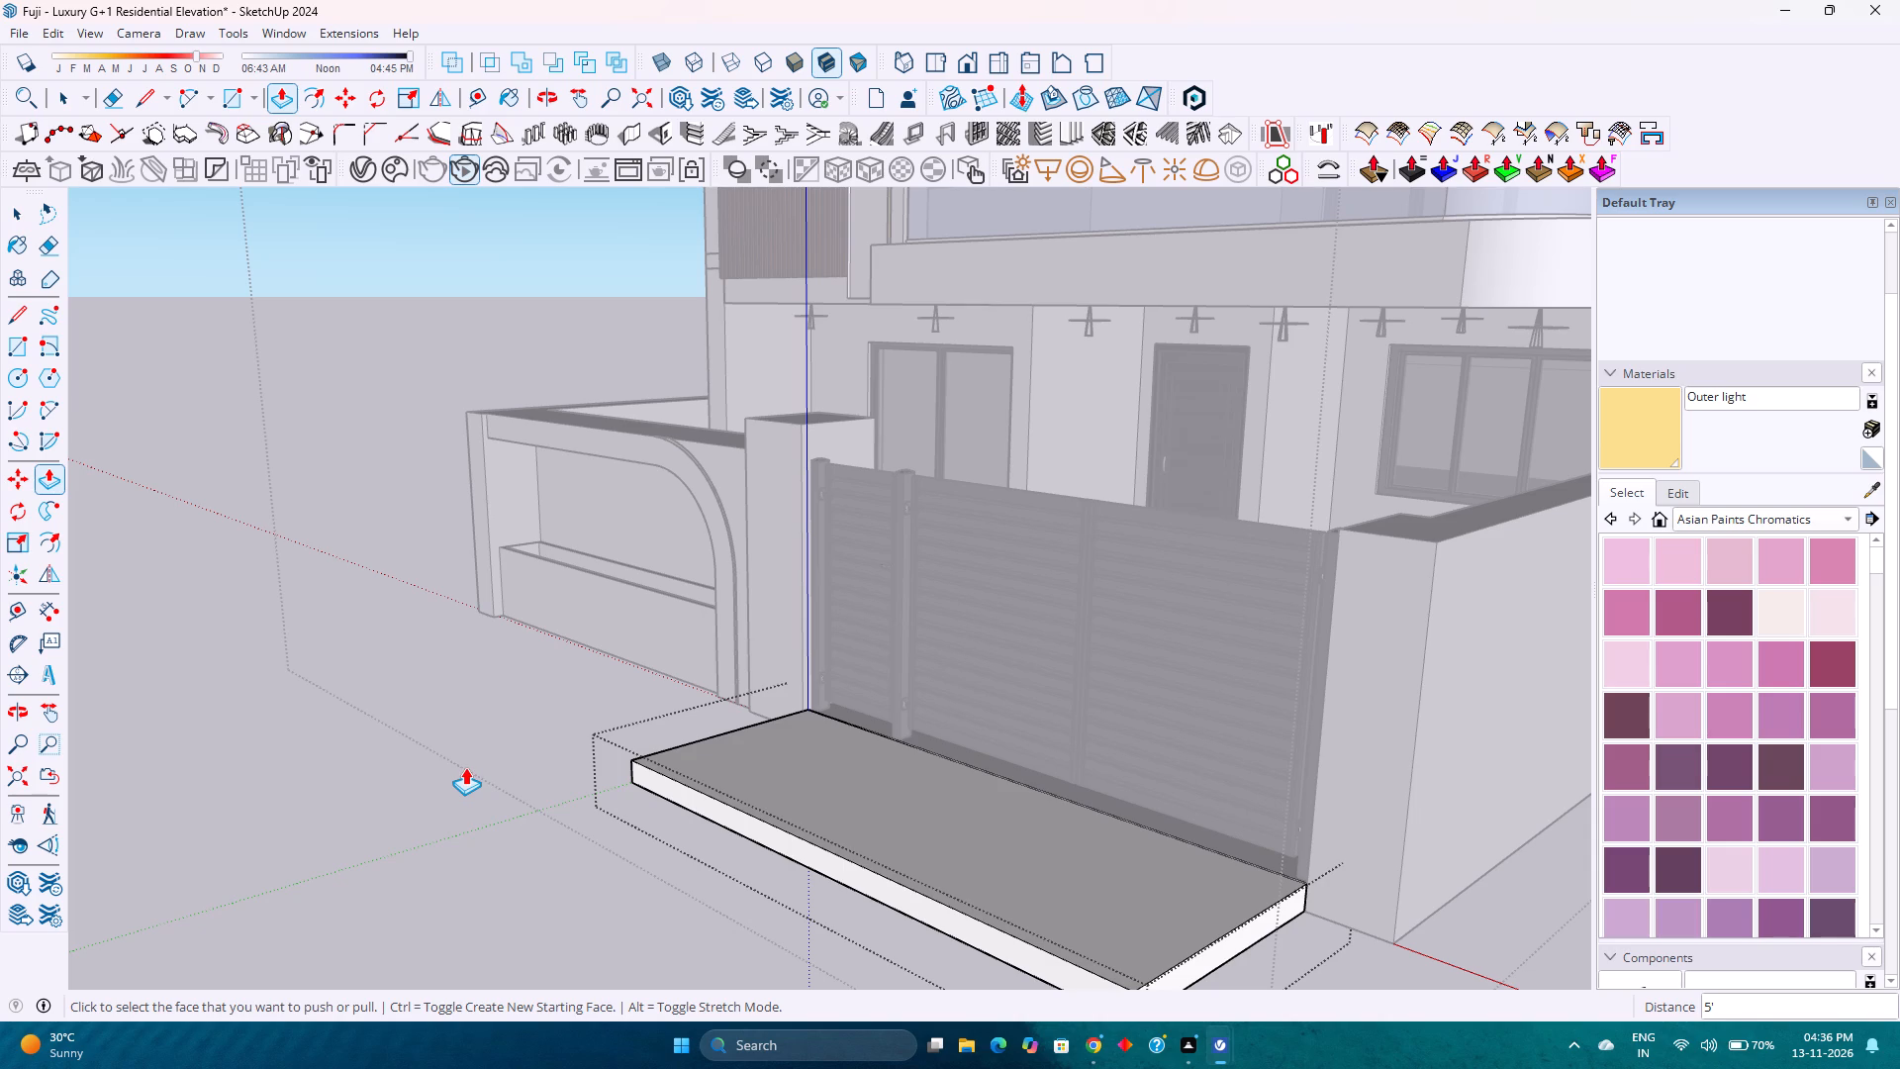
scroll(633, 757, "down", 6)
middle_click_drag(842, 901, 798, 731)
scroll(959, 538, "up", 9)
middle_click_drag(949, 549, 826, 628)
middle_click(826, 628)
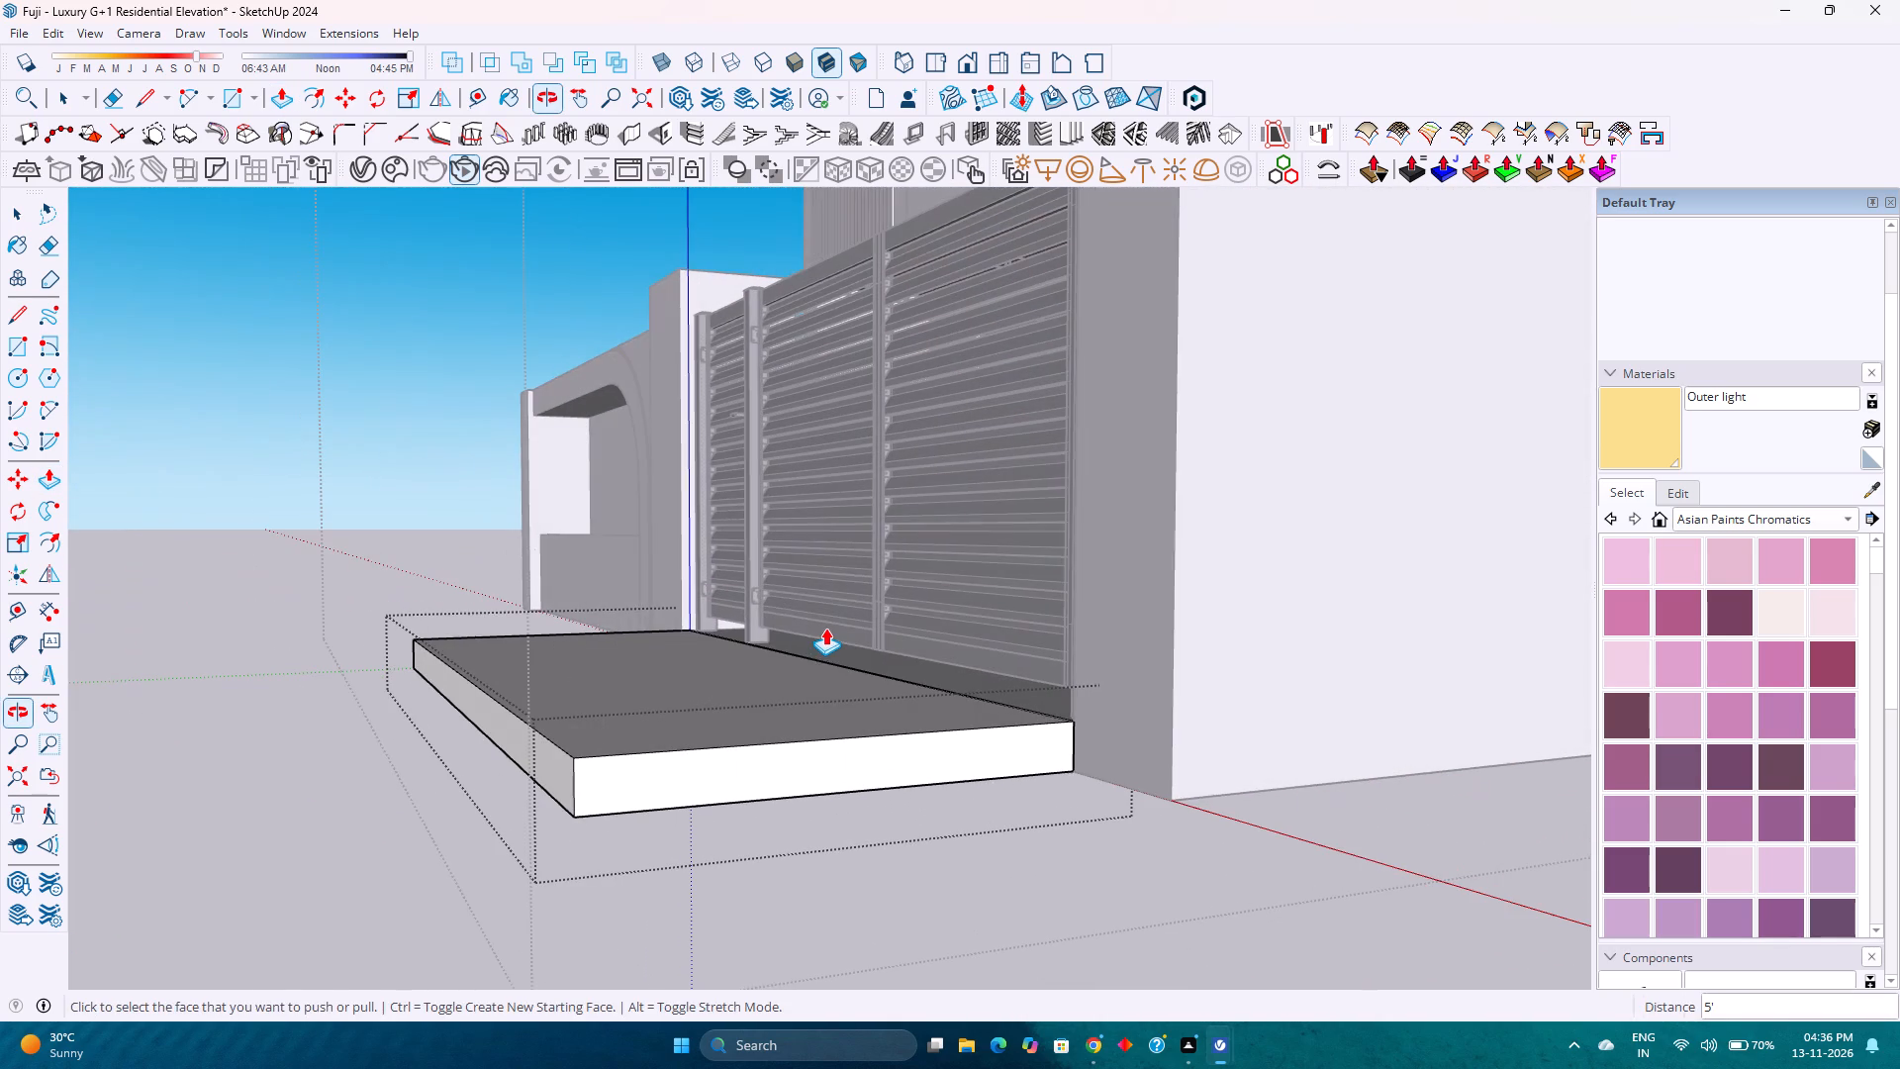
key("space")
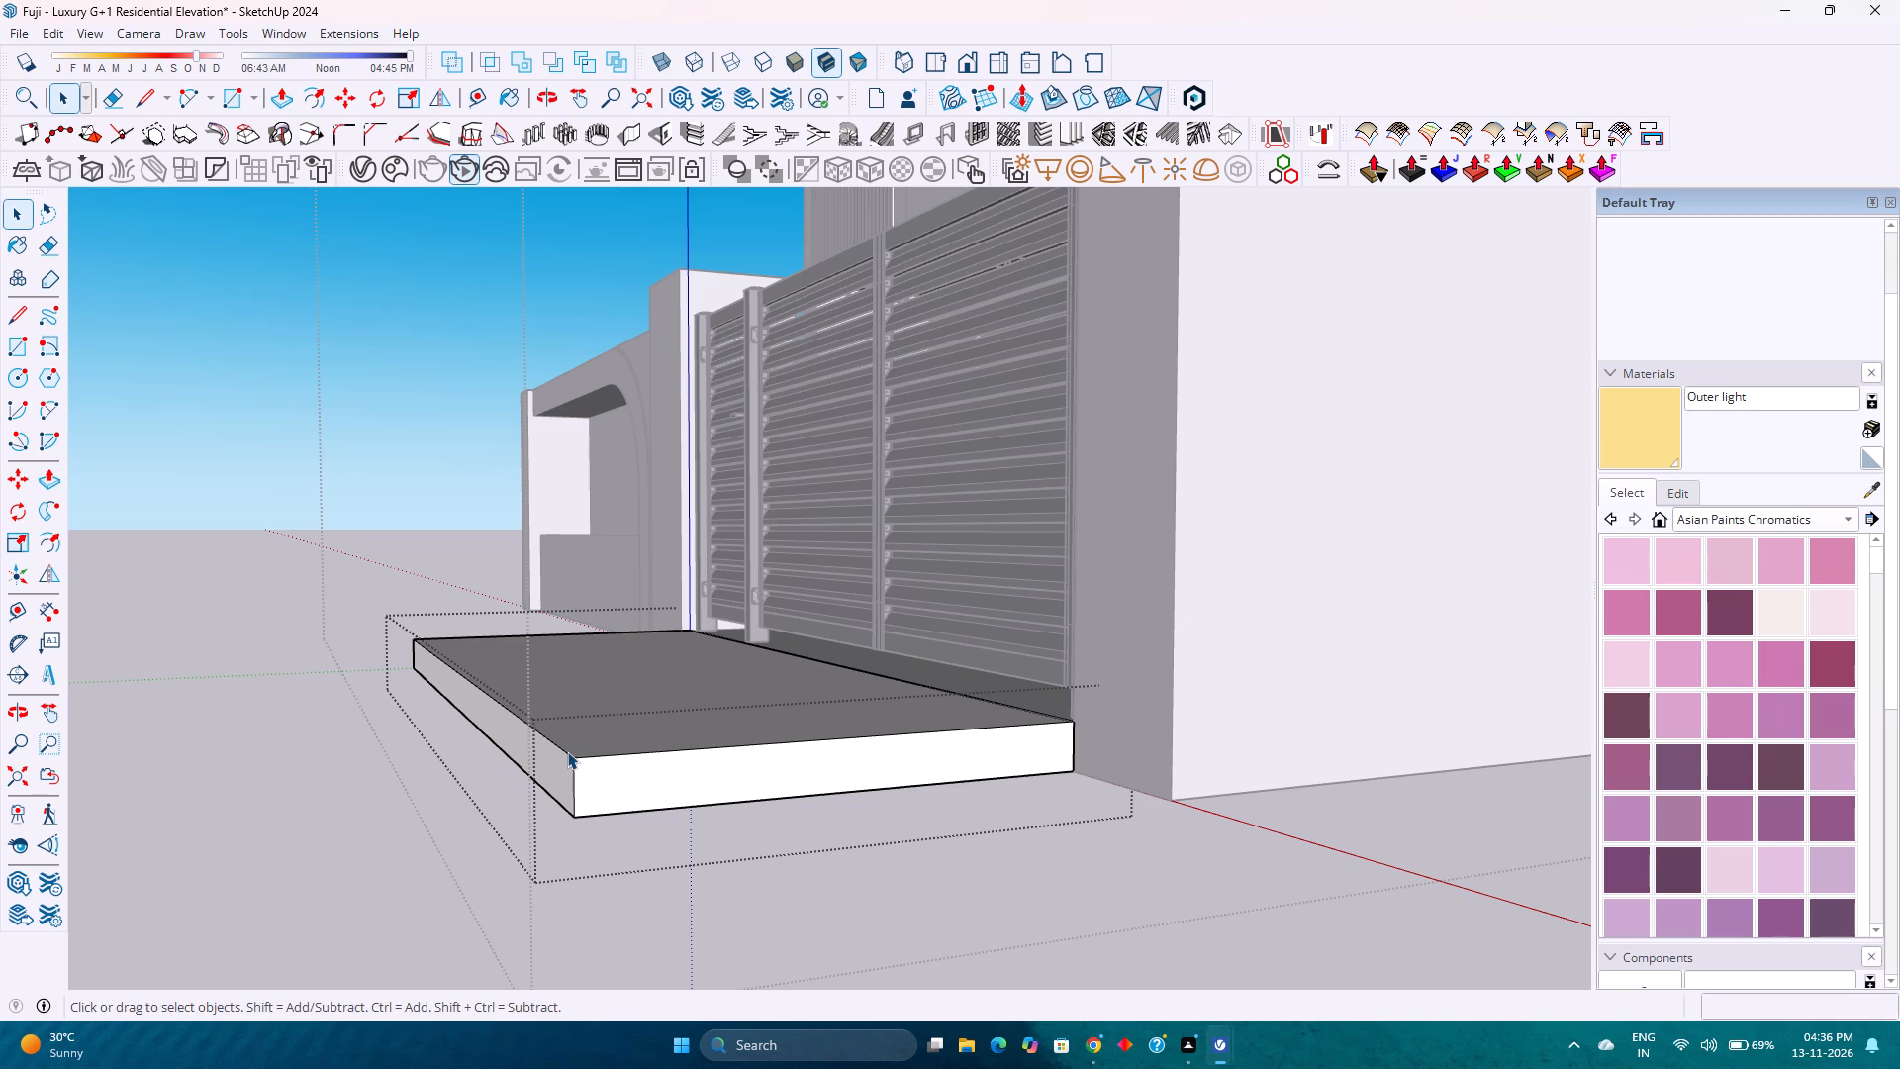
left_click(563, 752)
key("m")
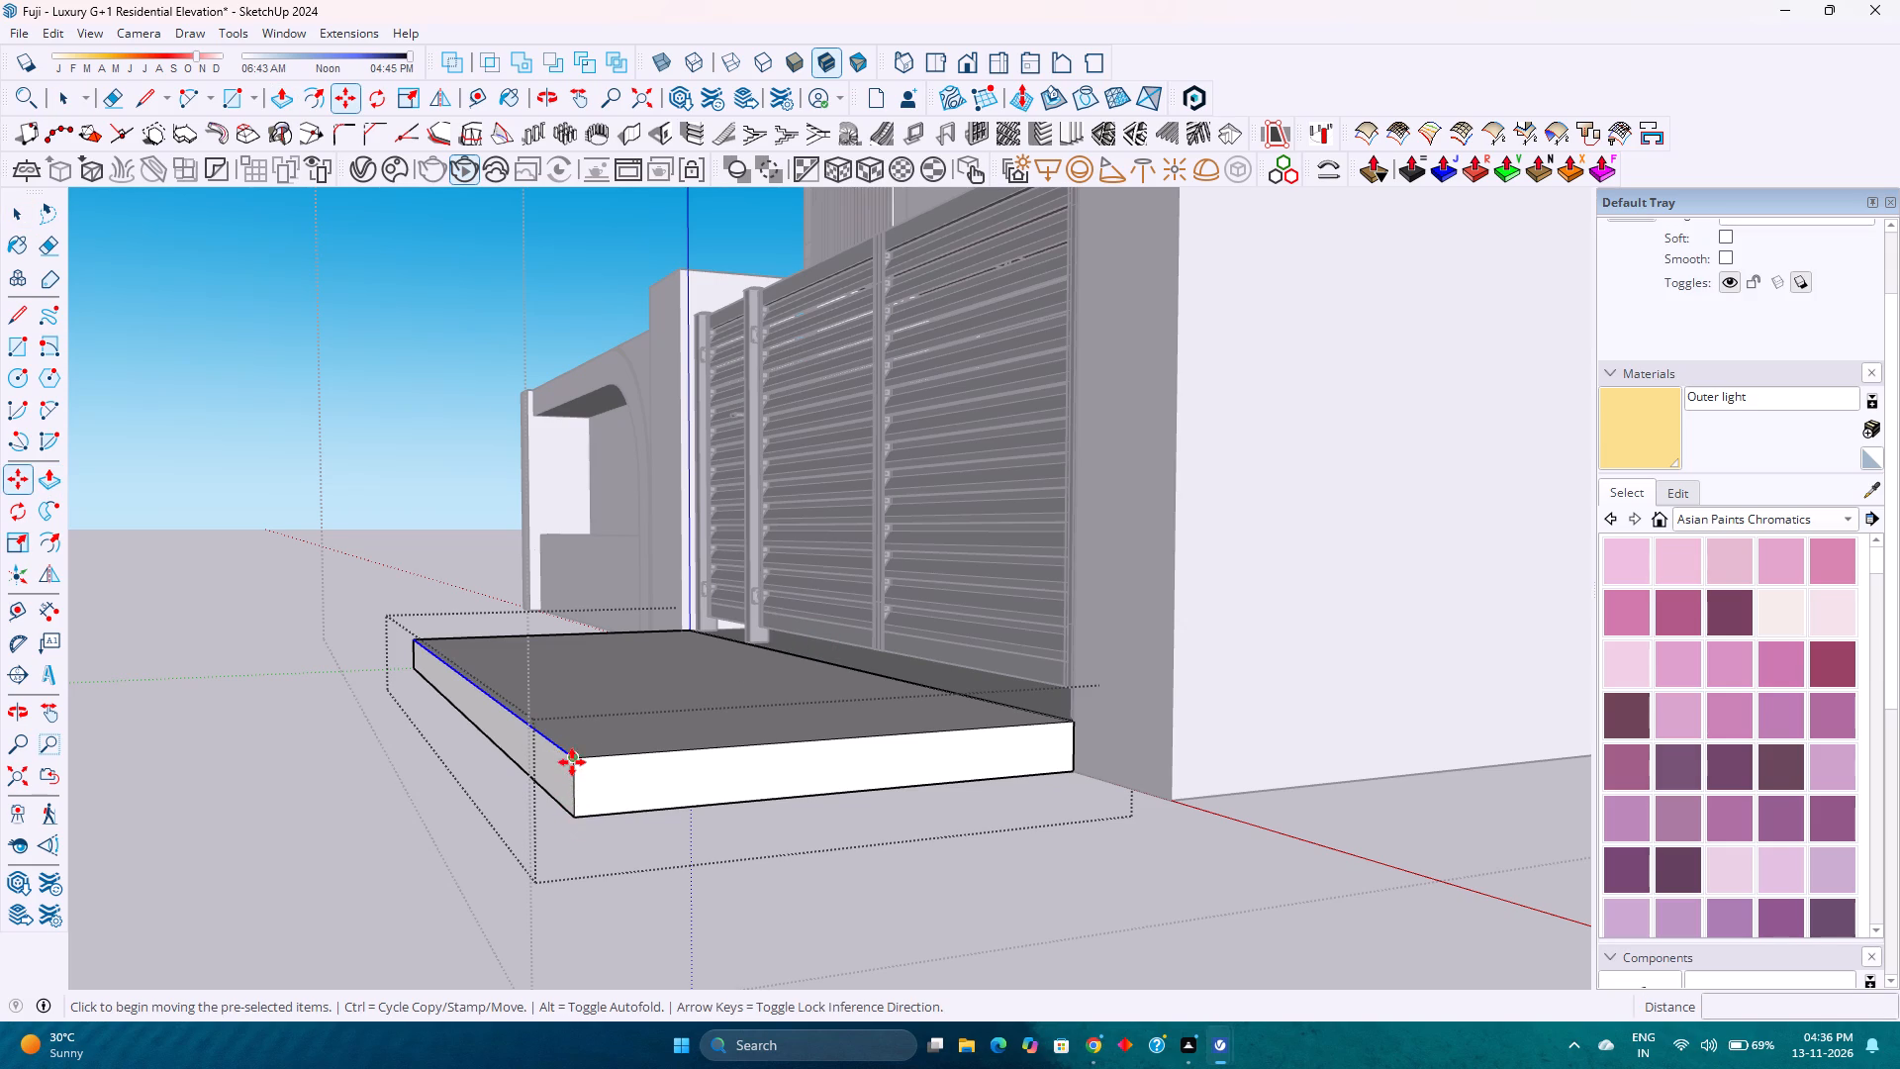
left_click(572, 759)
left_click(578, 816)
scroll(462, 711, "down", 2)
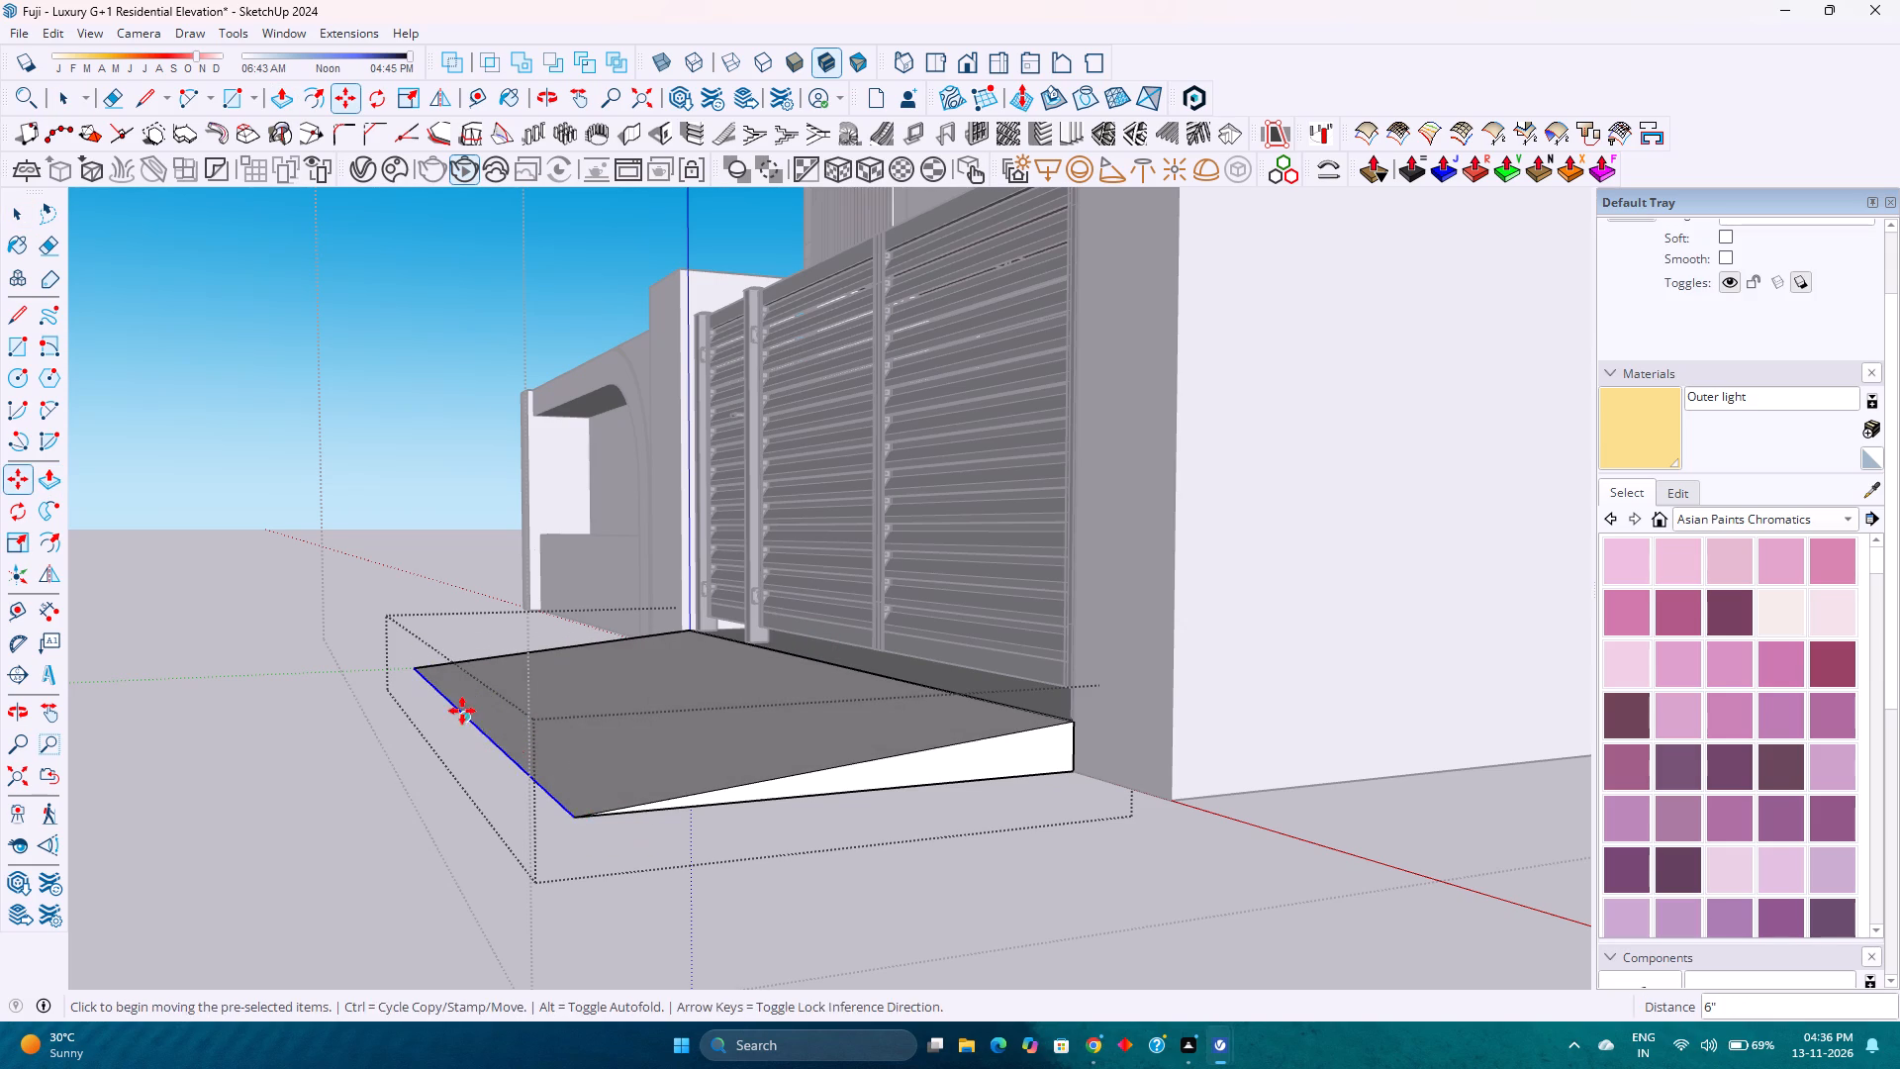
scroll(462, 711, "down", 1)
middle_click_drag(470, 718, 884, 839)
middle_click(884, 839)
key("space")
scroll(679, 758, "down", 4)
left_click(502, 821)
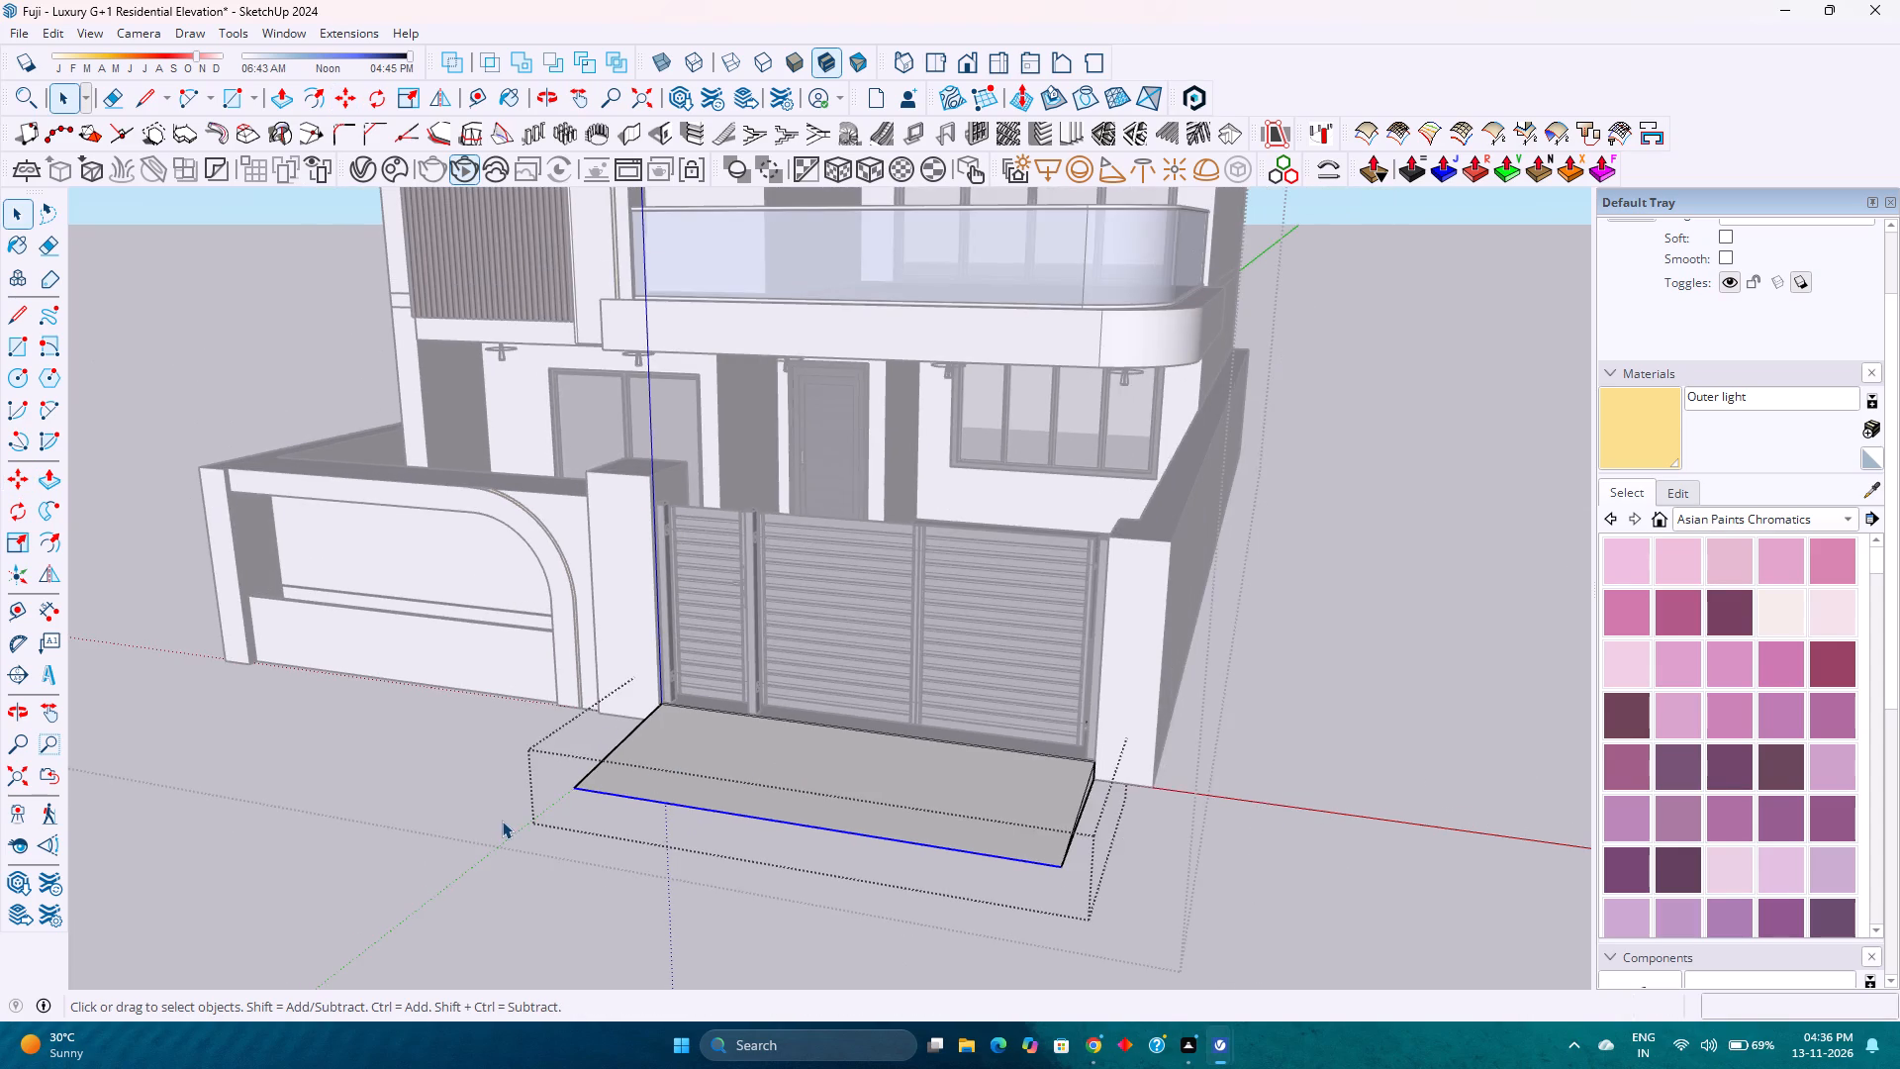
Examine the ramp where it meets the gate, threshold and front compound wall.
middle_click_drag(501, 820, 807, 829)
middle_click(815, 829)
middle_click_drag(833, 826, 852, 821)
left_click(868, 801)
scroll(864, 797, "up", 7)
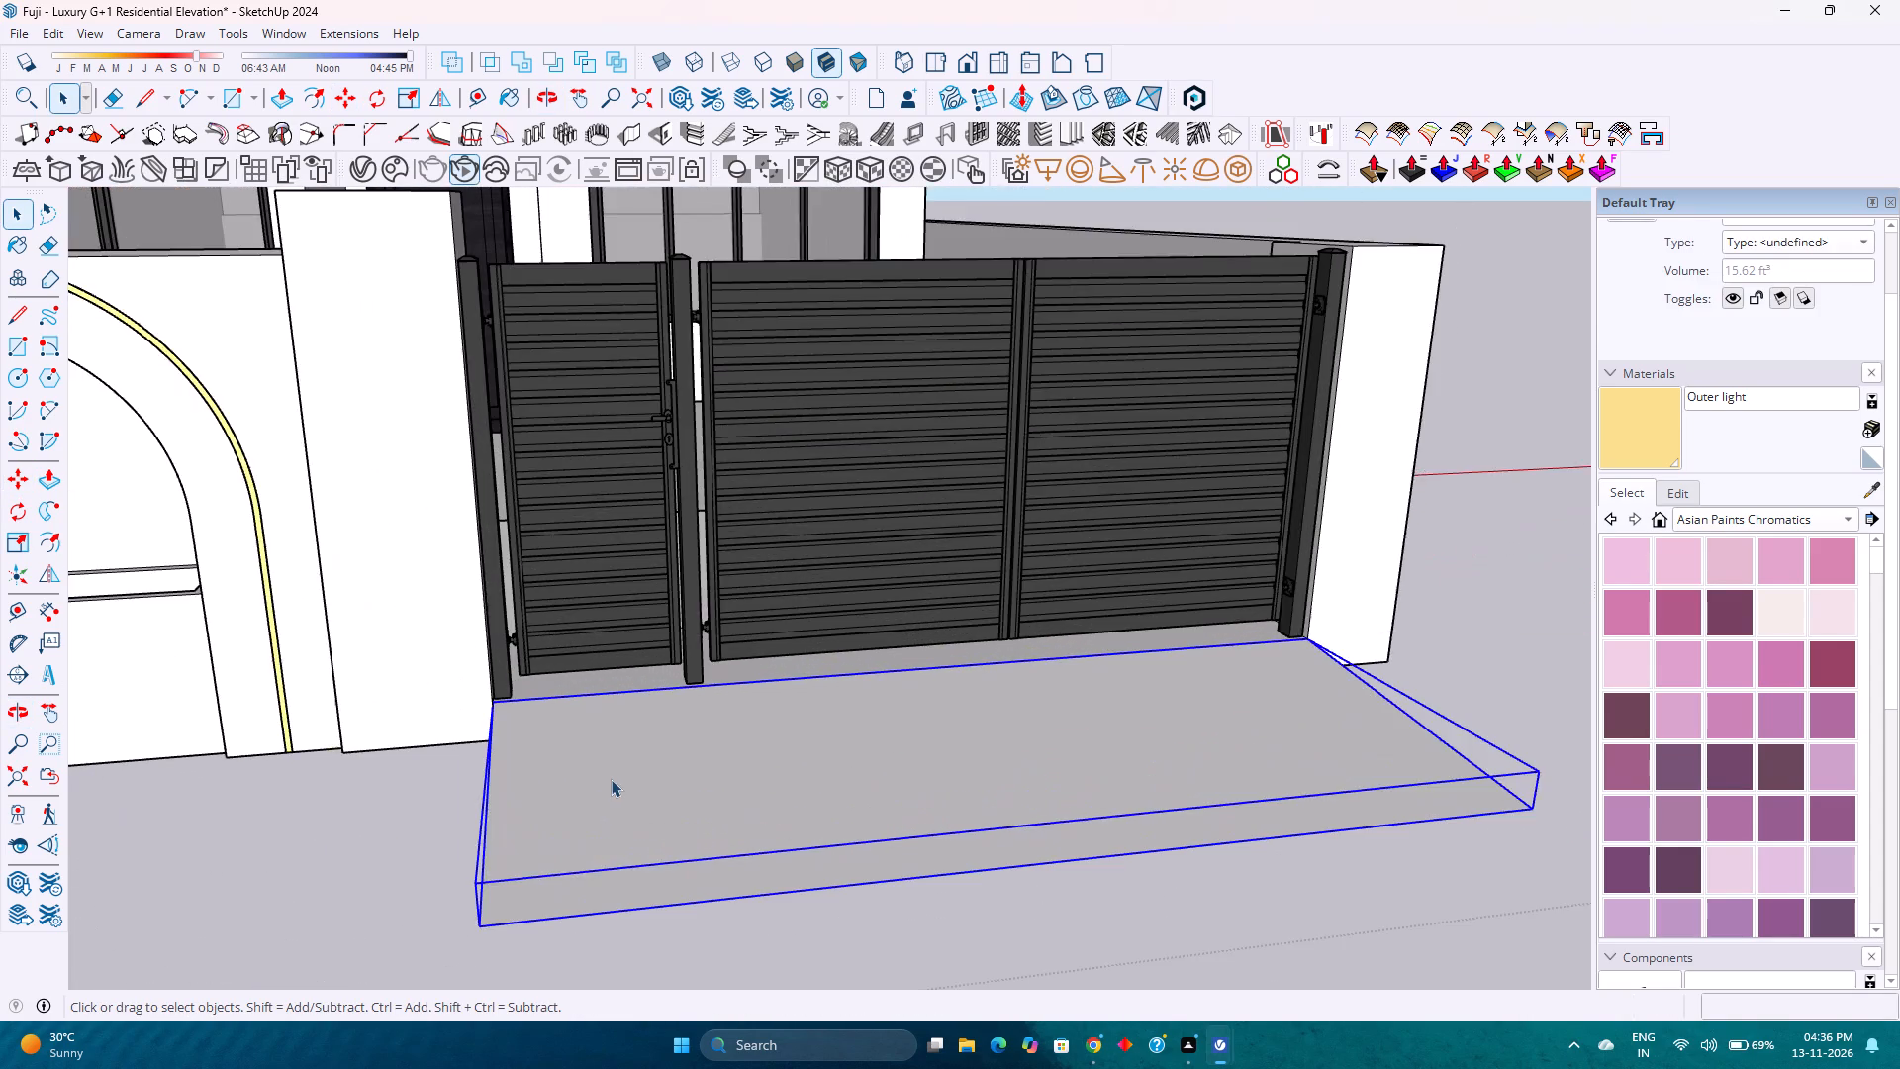
scroll(611, 779, "up", 3)
middle_click_drag(508, 804, 1036, 756, "shift")
scroll(784, 745, "up", 4)
scroll(784, 745, "down", 1)
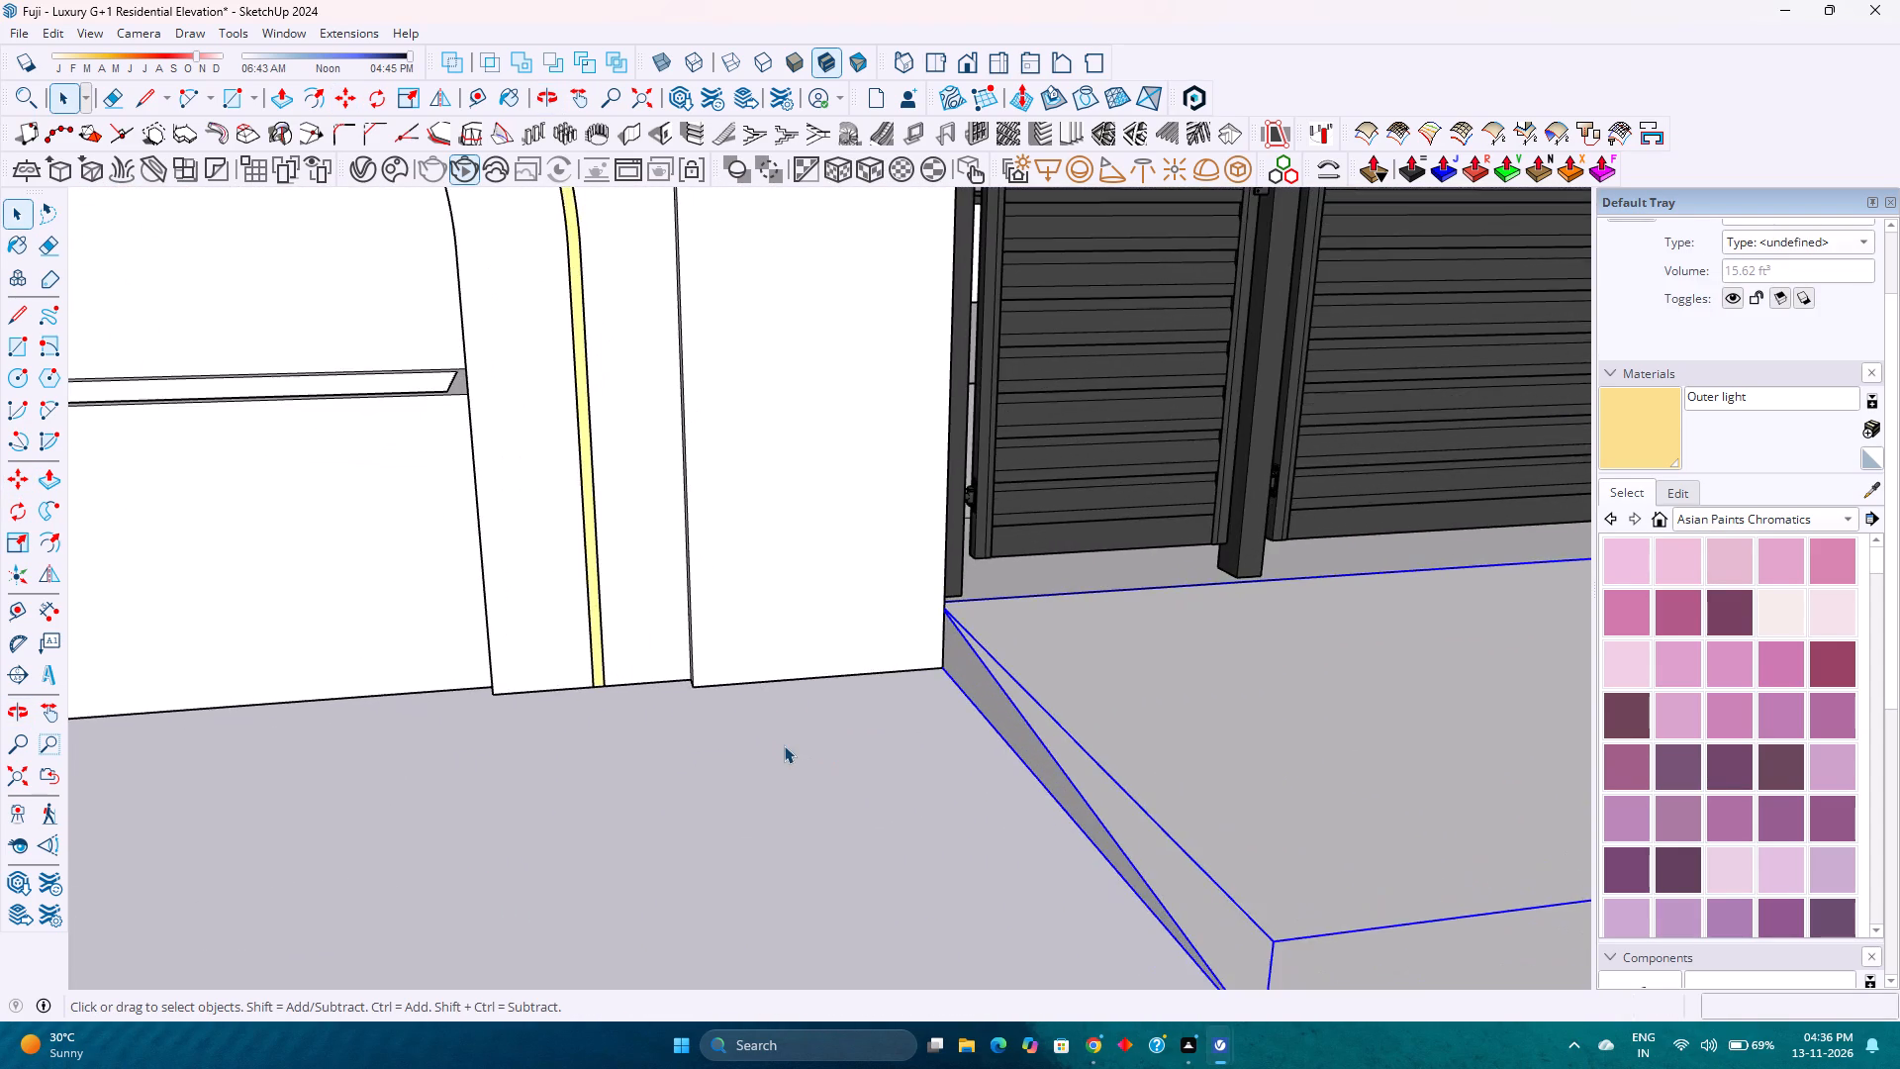
scroll(784, 745, "down", 2)
middle_click_drag(806, 734, 1164, 678, "shift")
middle_click(1168, 678, "shift")
scroll(1130, 682, "down", 4)
scroll(1130, 682, "up", 4)
scroll(1130, 682, "down", 4)
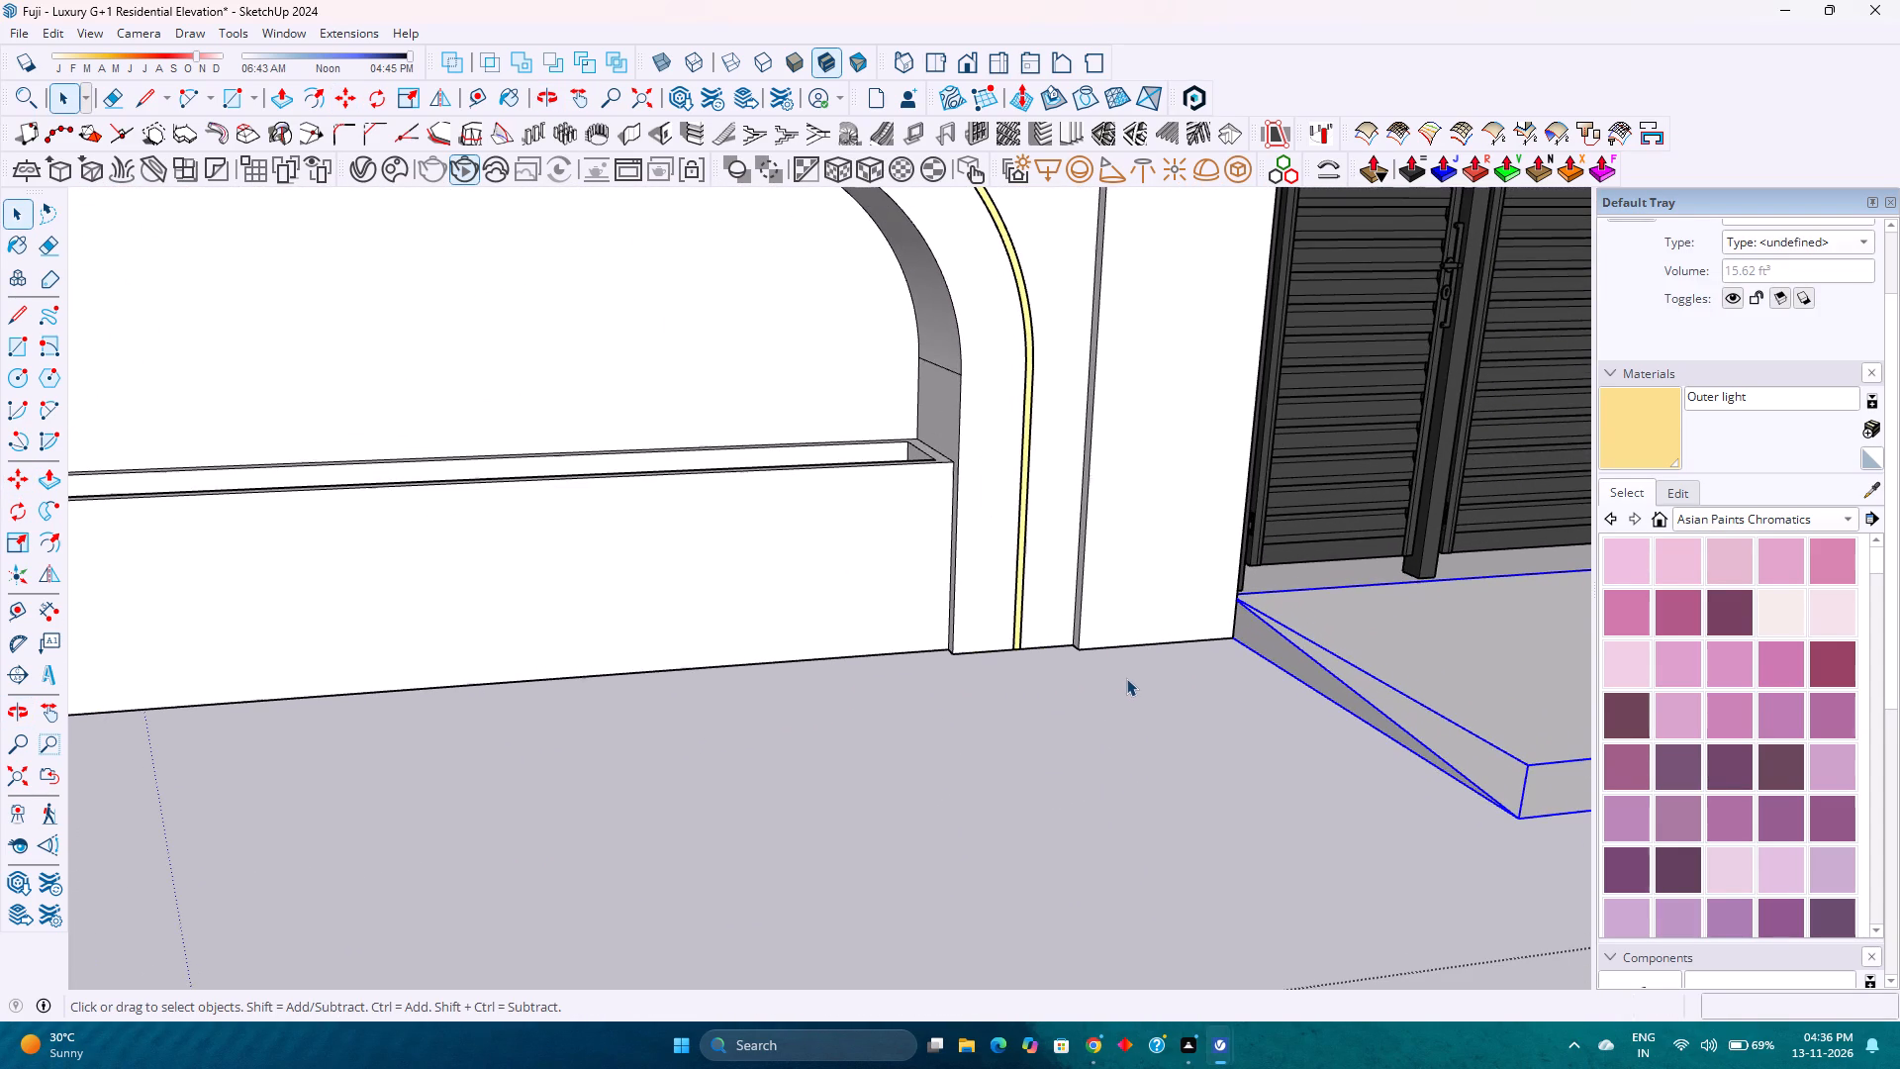
scroll(1120, 640, "down", 4)
middle_click_drag(1028, 640, 1073, 577)
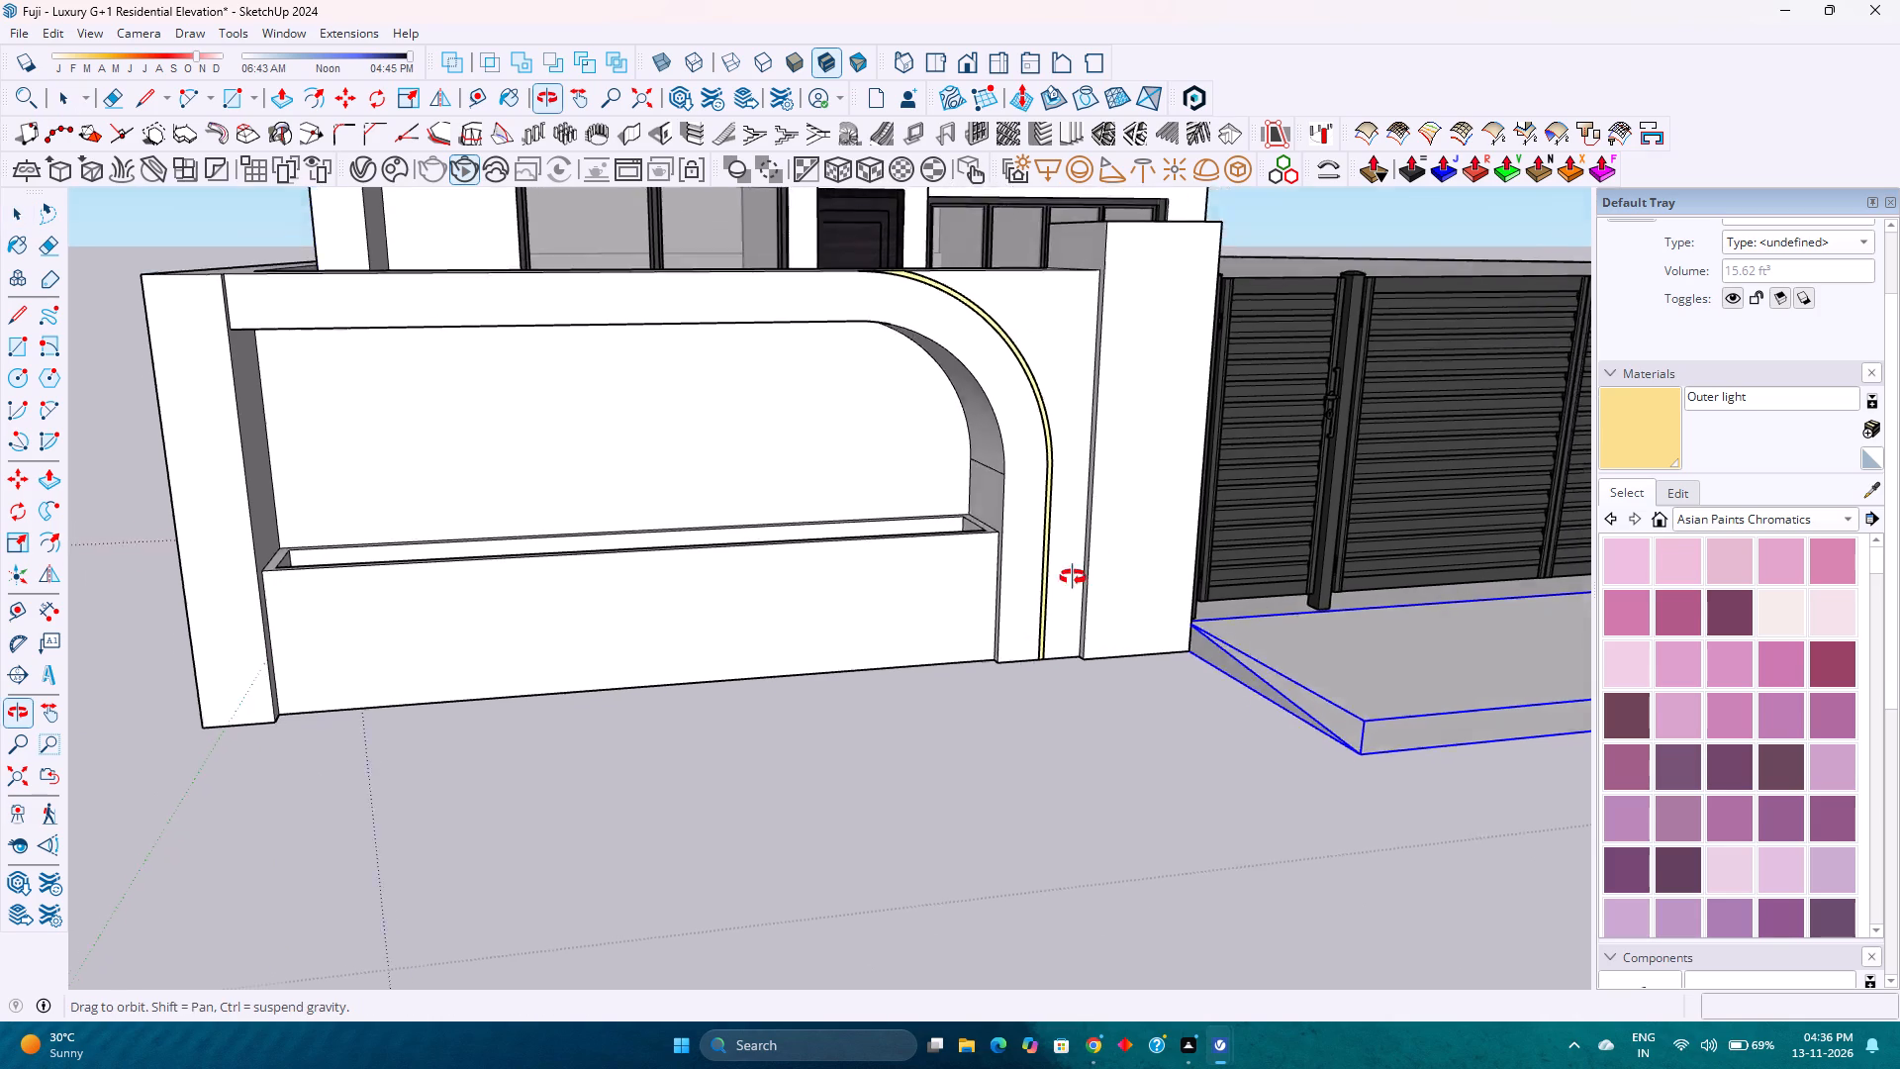
middle_click_drag(1073, 577, 1181, 483)
middle_click(1184, 483)
scroll(942, 655, "down", 1)
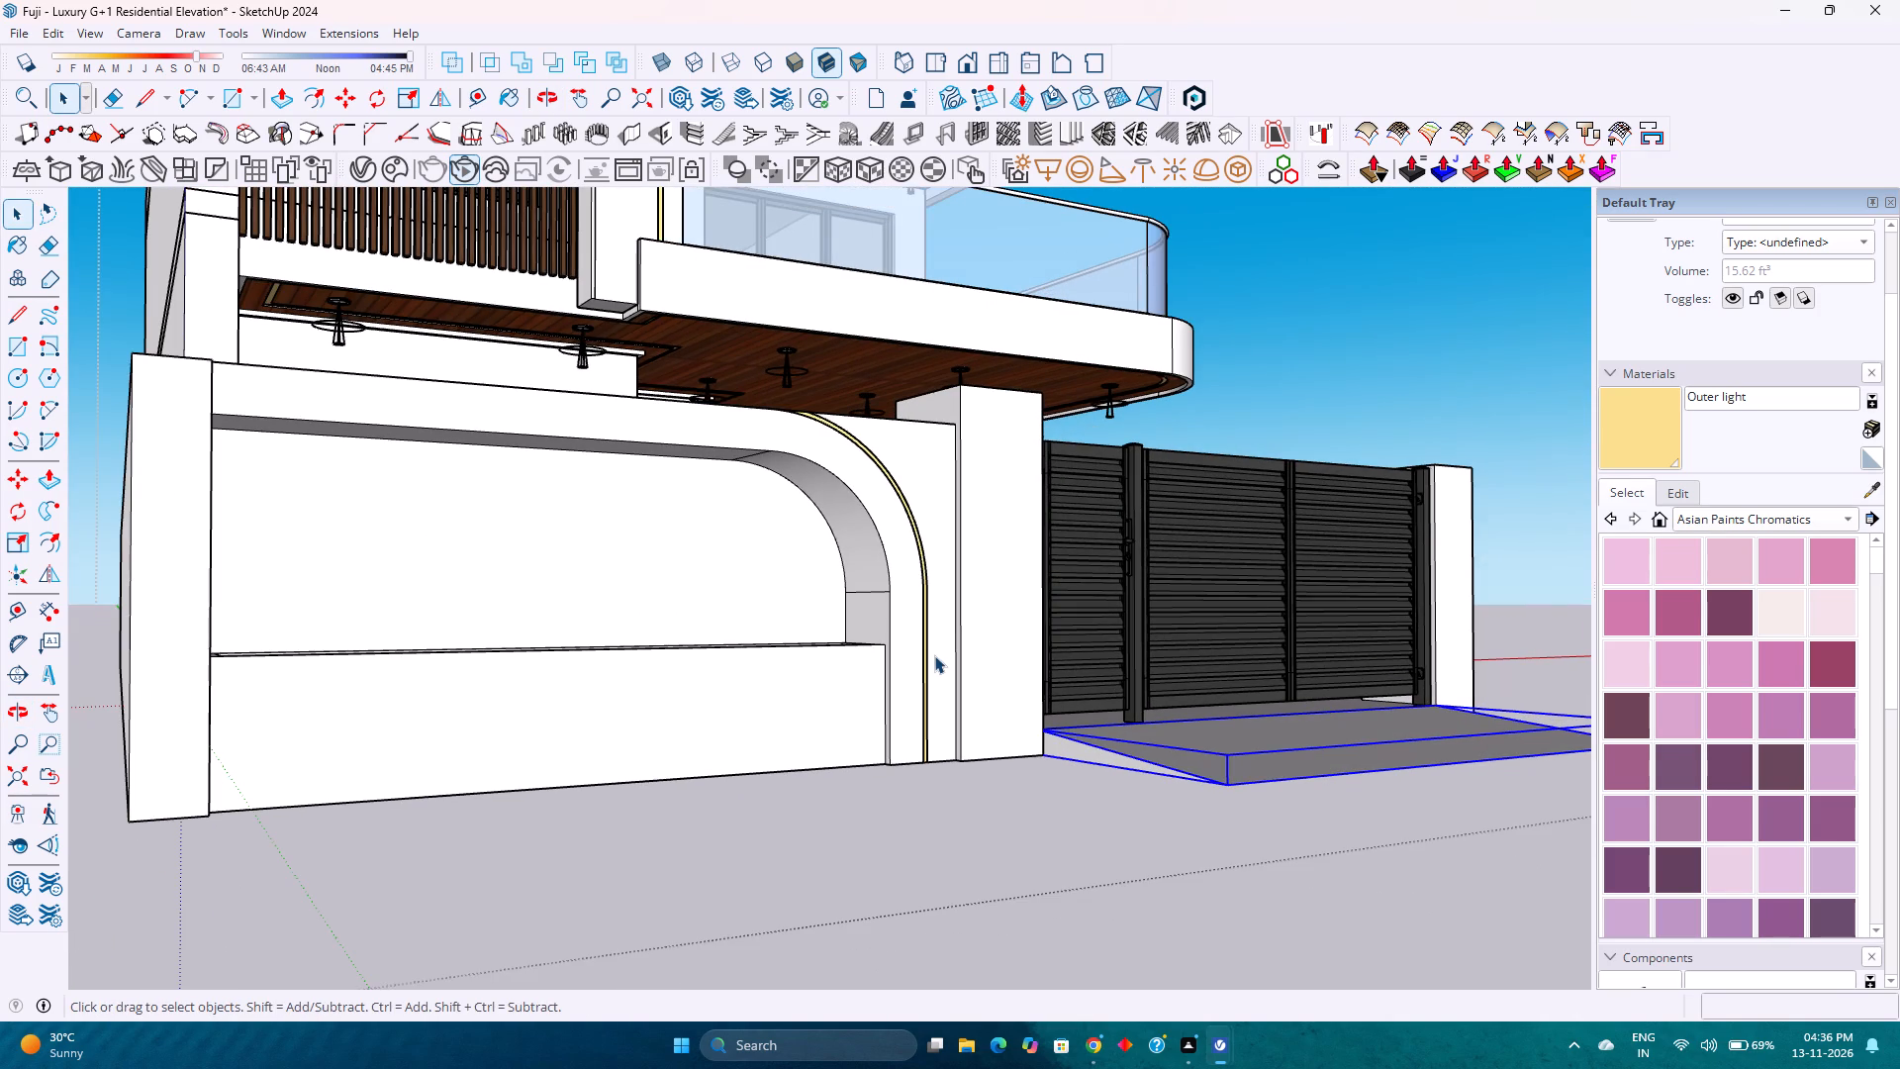
scroll(934, 655, "down", 4)
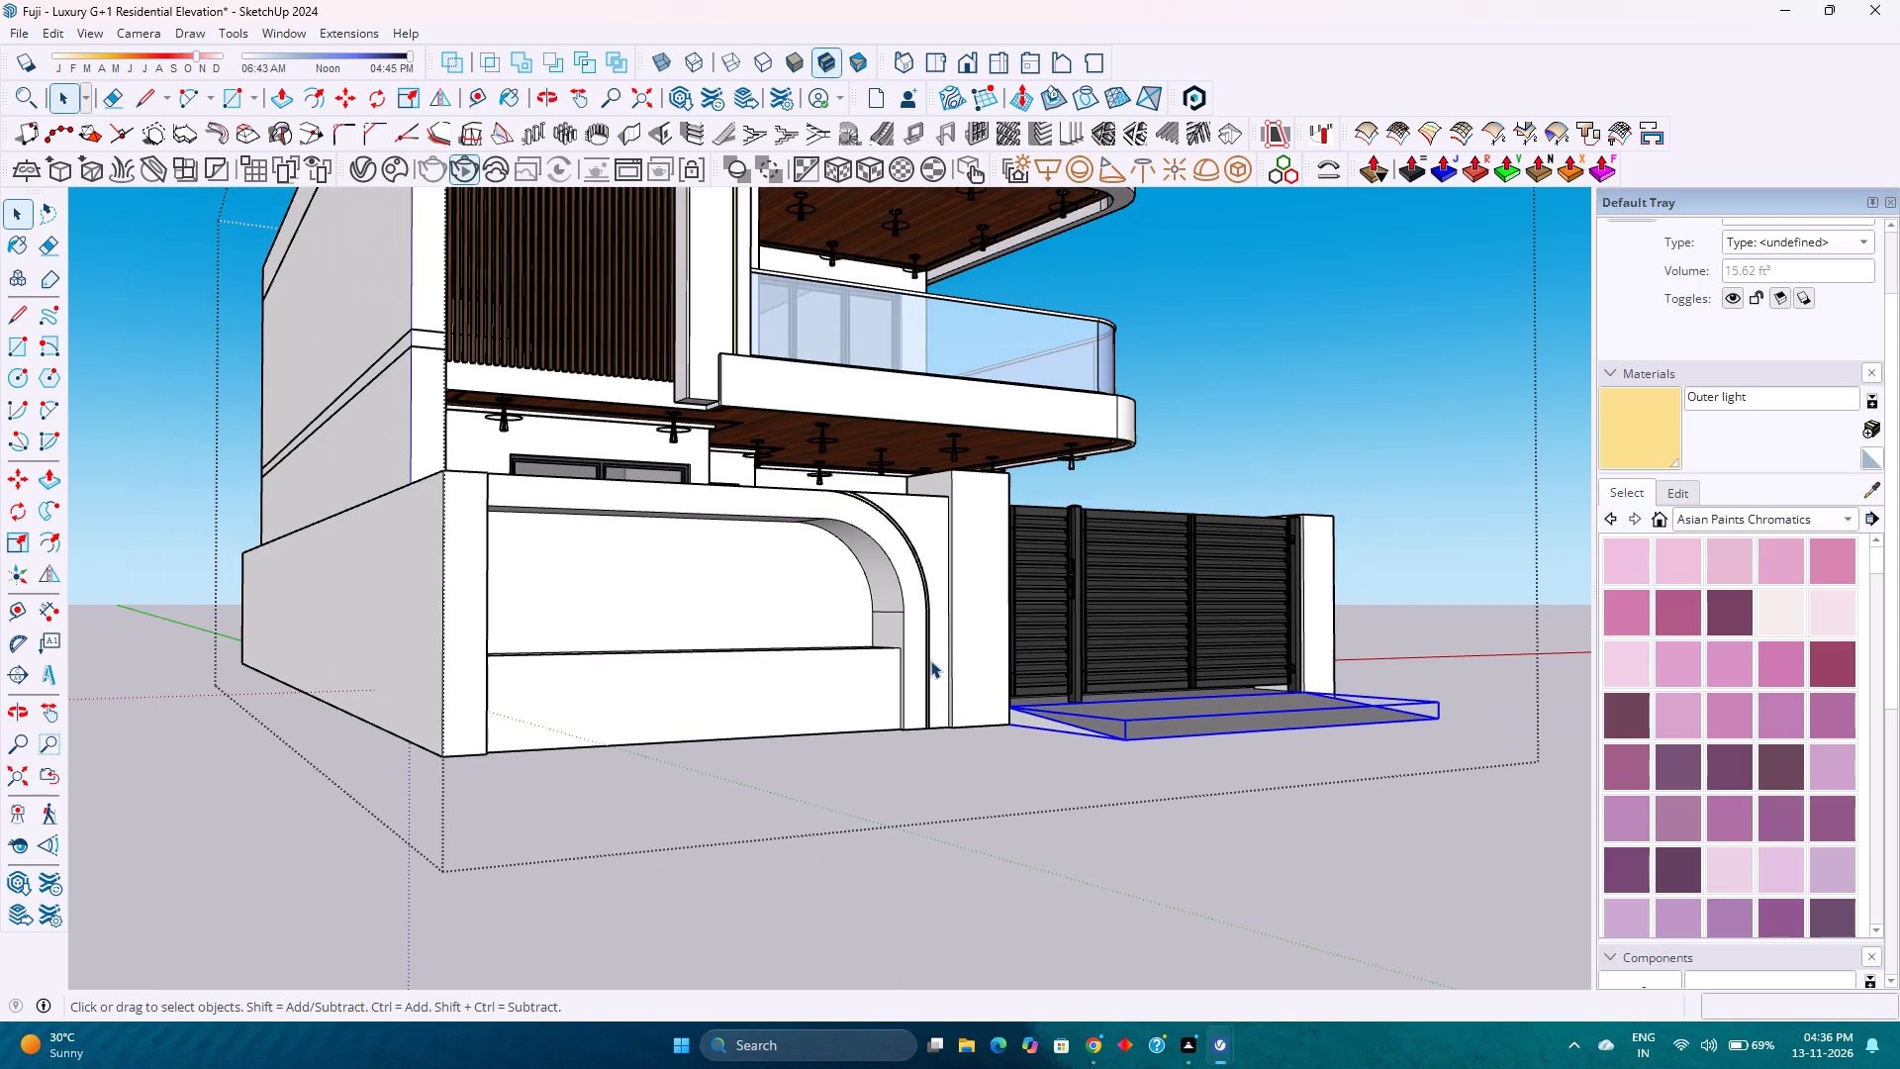
scroll(651, 771, "up", 3)
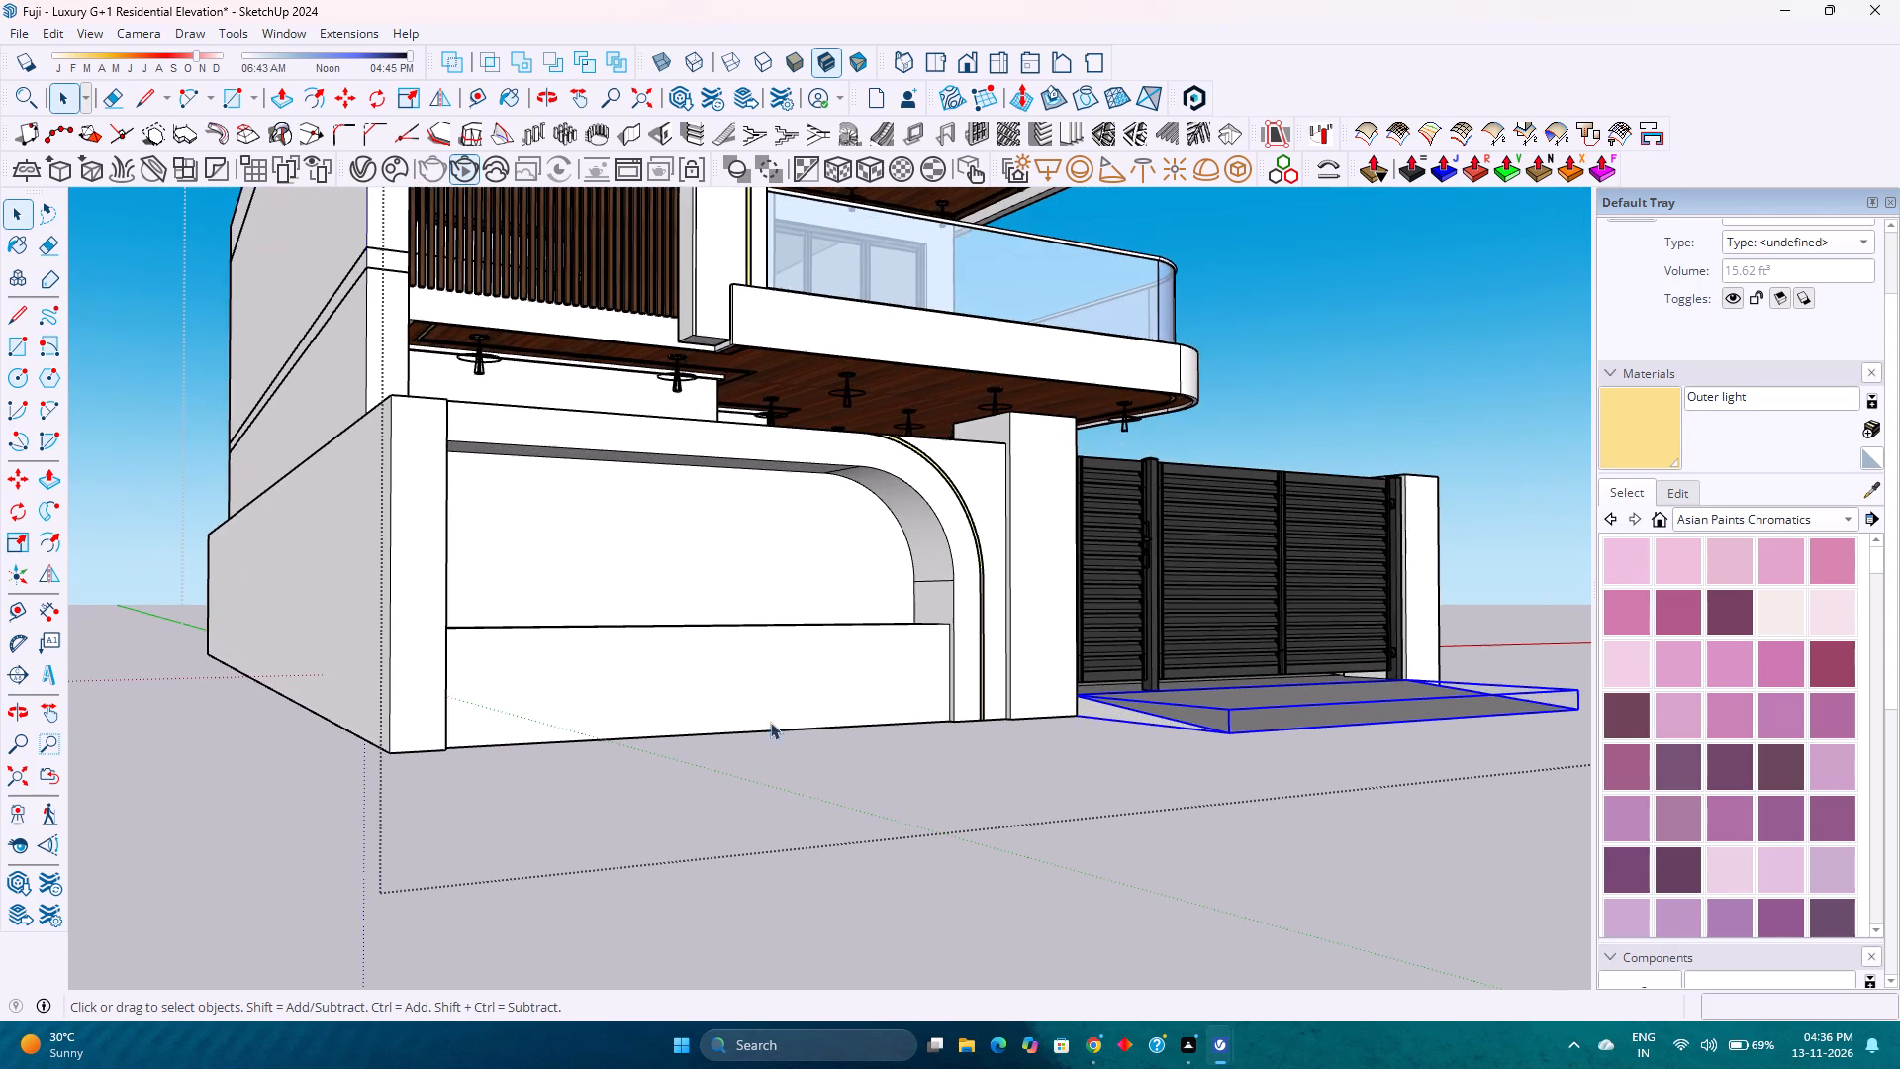
scroll(794, 716, "down", 3)
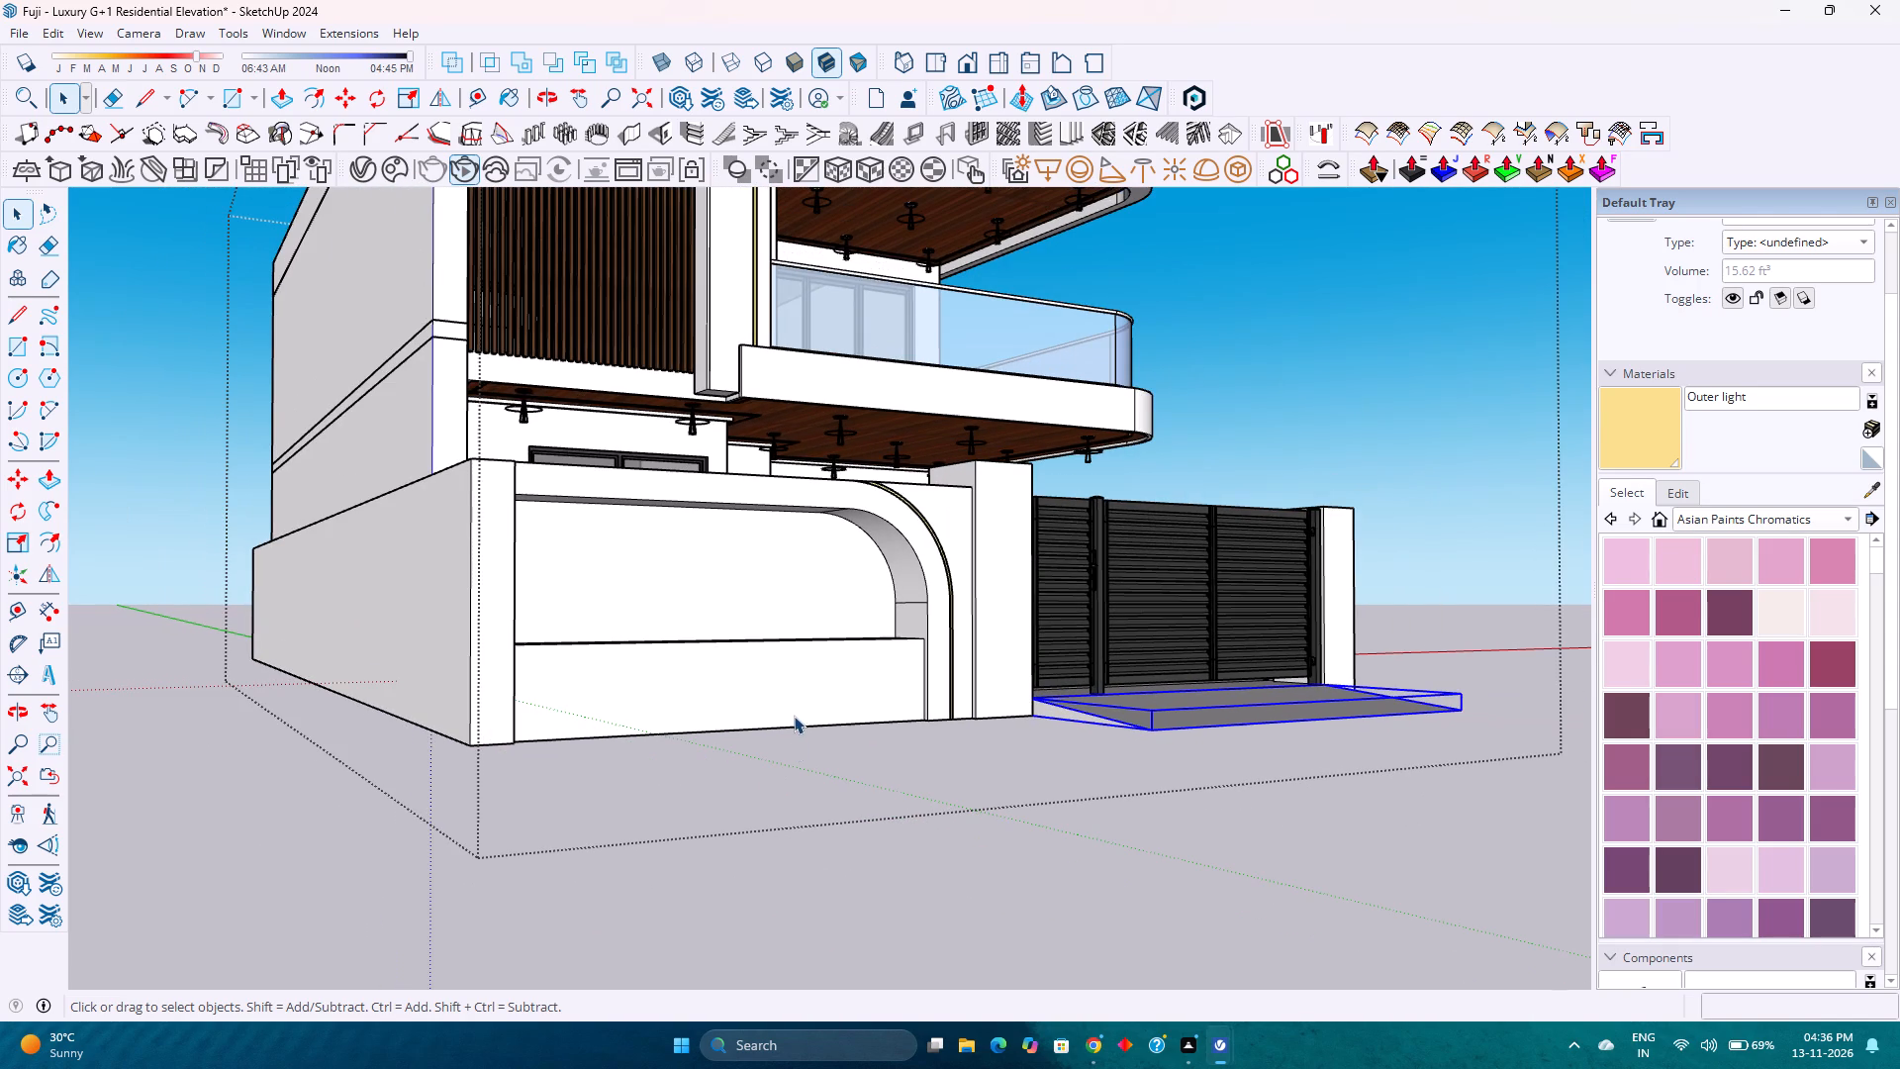
Open the compound wall group within the house and erase the stray edges on its underside near the light strip and gate pillar.
left_click(986, 915)
left_click(881, 712)
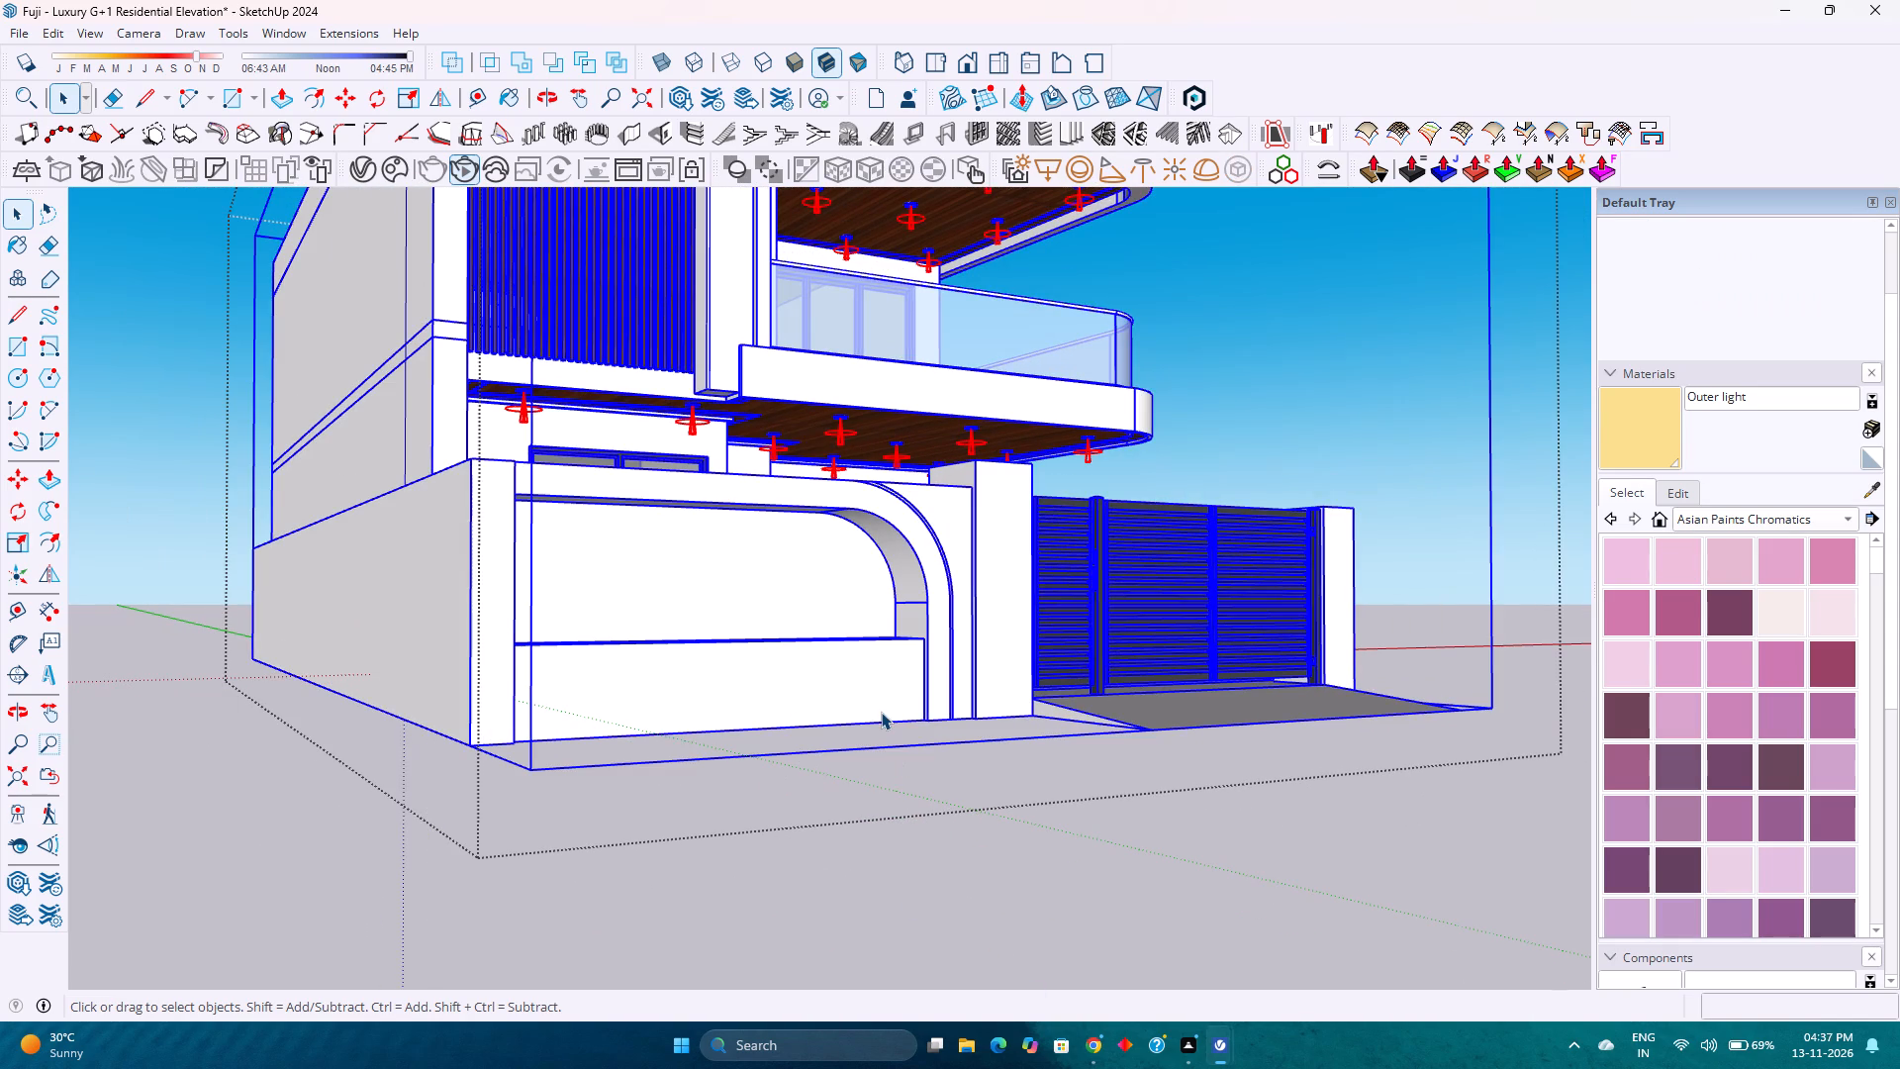
double_click(881, 712)
double_click(887, 703)
scroll(887, 703, "up", 1)
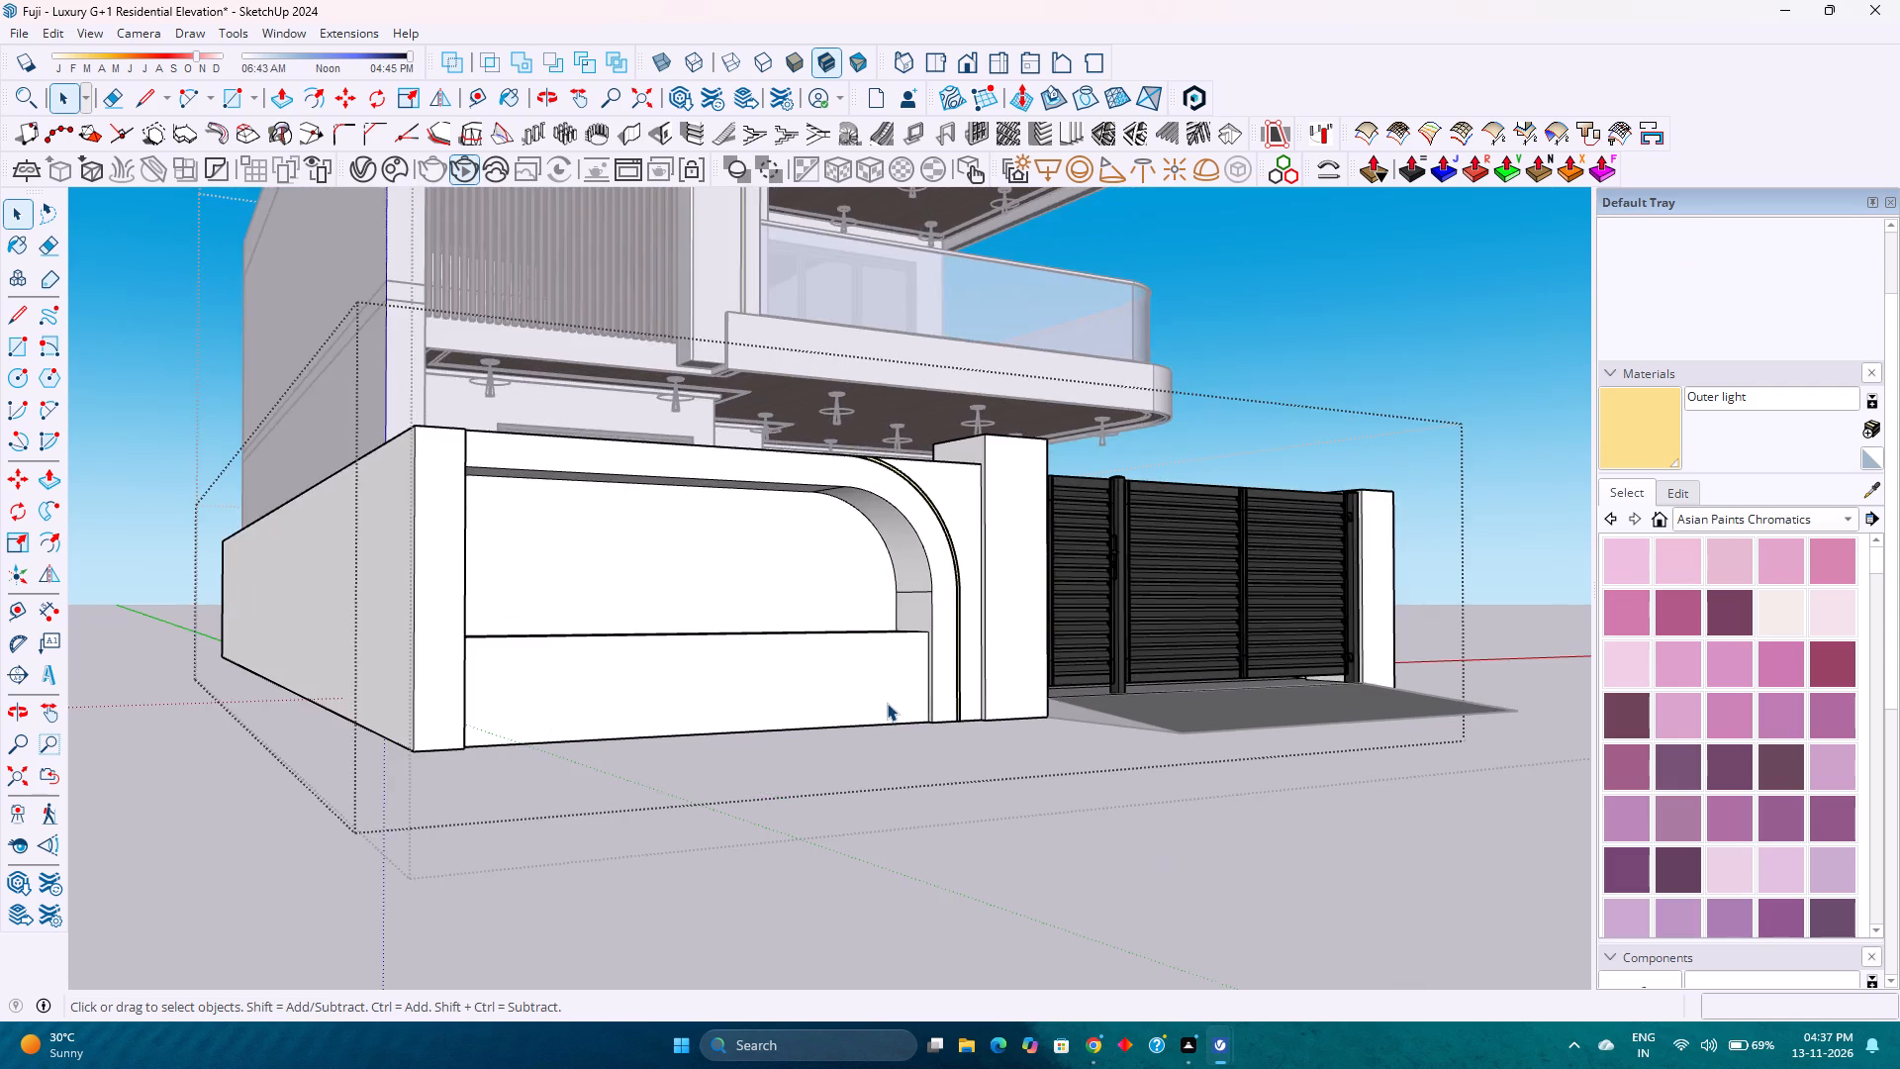
scroll(889, 708, "up", 5)
middle_click_drag(903, 757, 1212, 567)
middle_click(1212, 567)
scroll(951, 809, "up", 13)
middle_click_drag(906, 761, 953, 670)
double_click(876, 742)
scroll(876, 742, "up", 4)
left_click(867, 775)
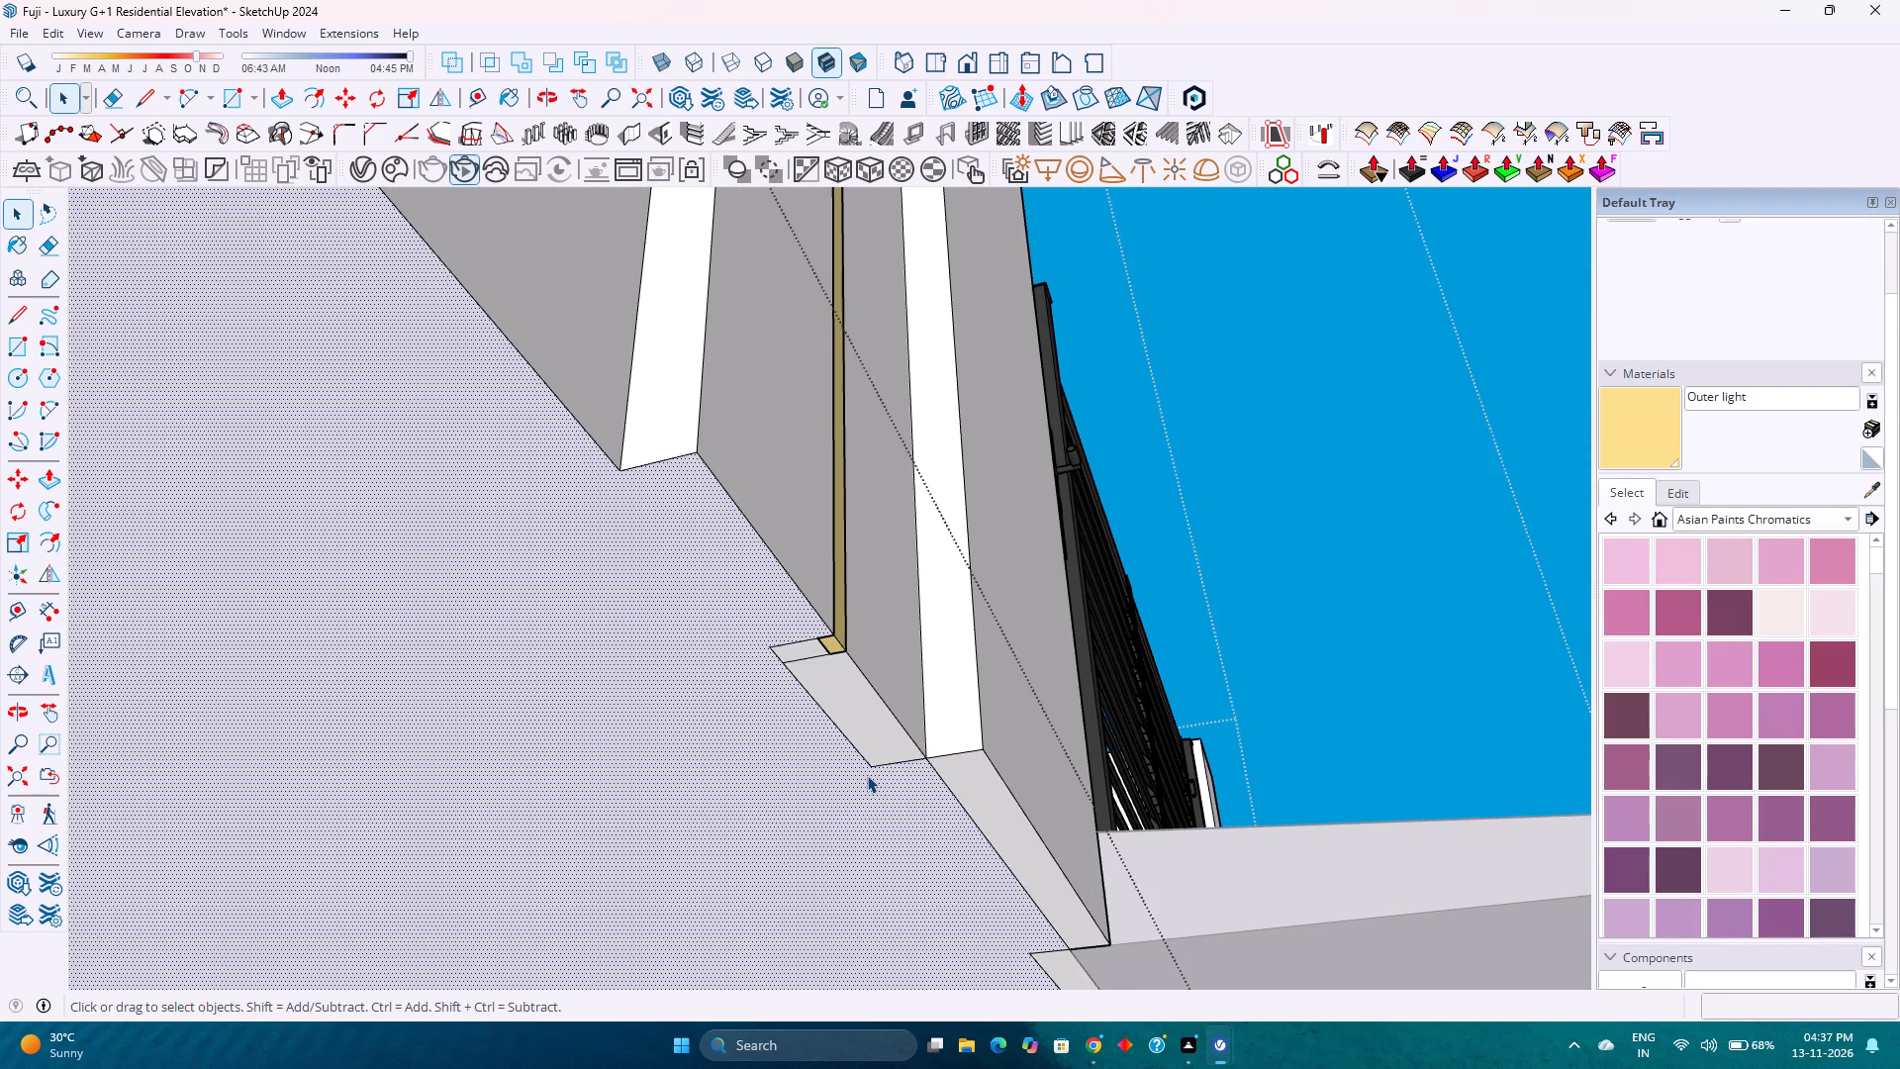
key("e")
left_click(829, 720)
left_click_drag(791, 654, 786, 641)
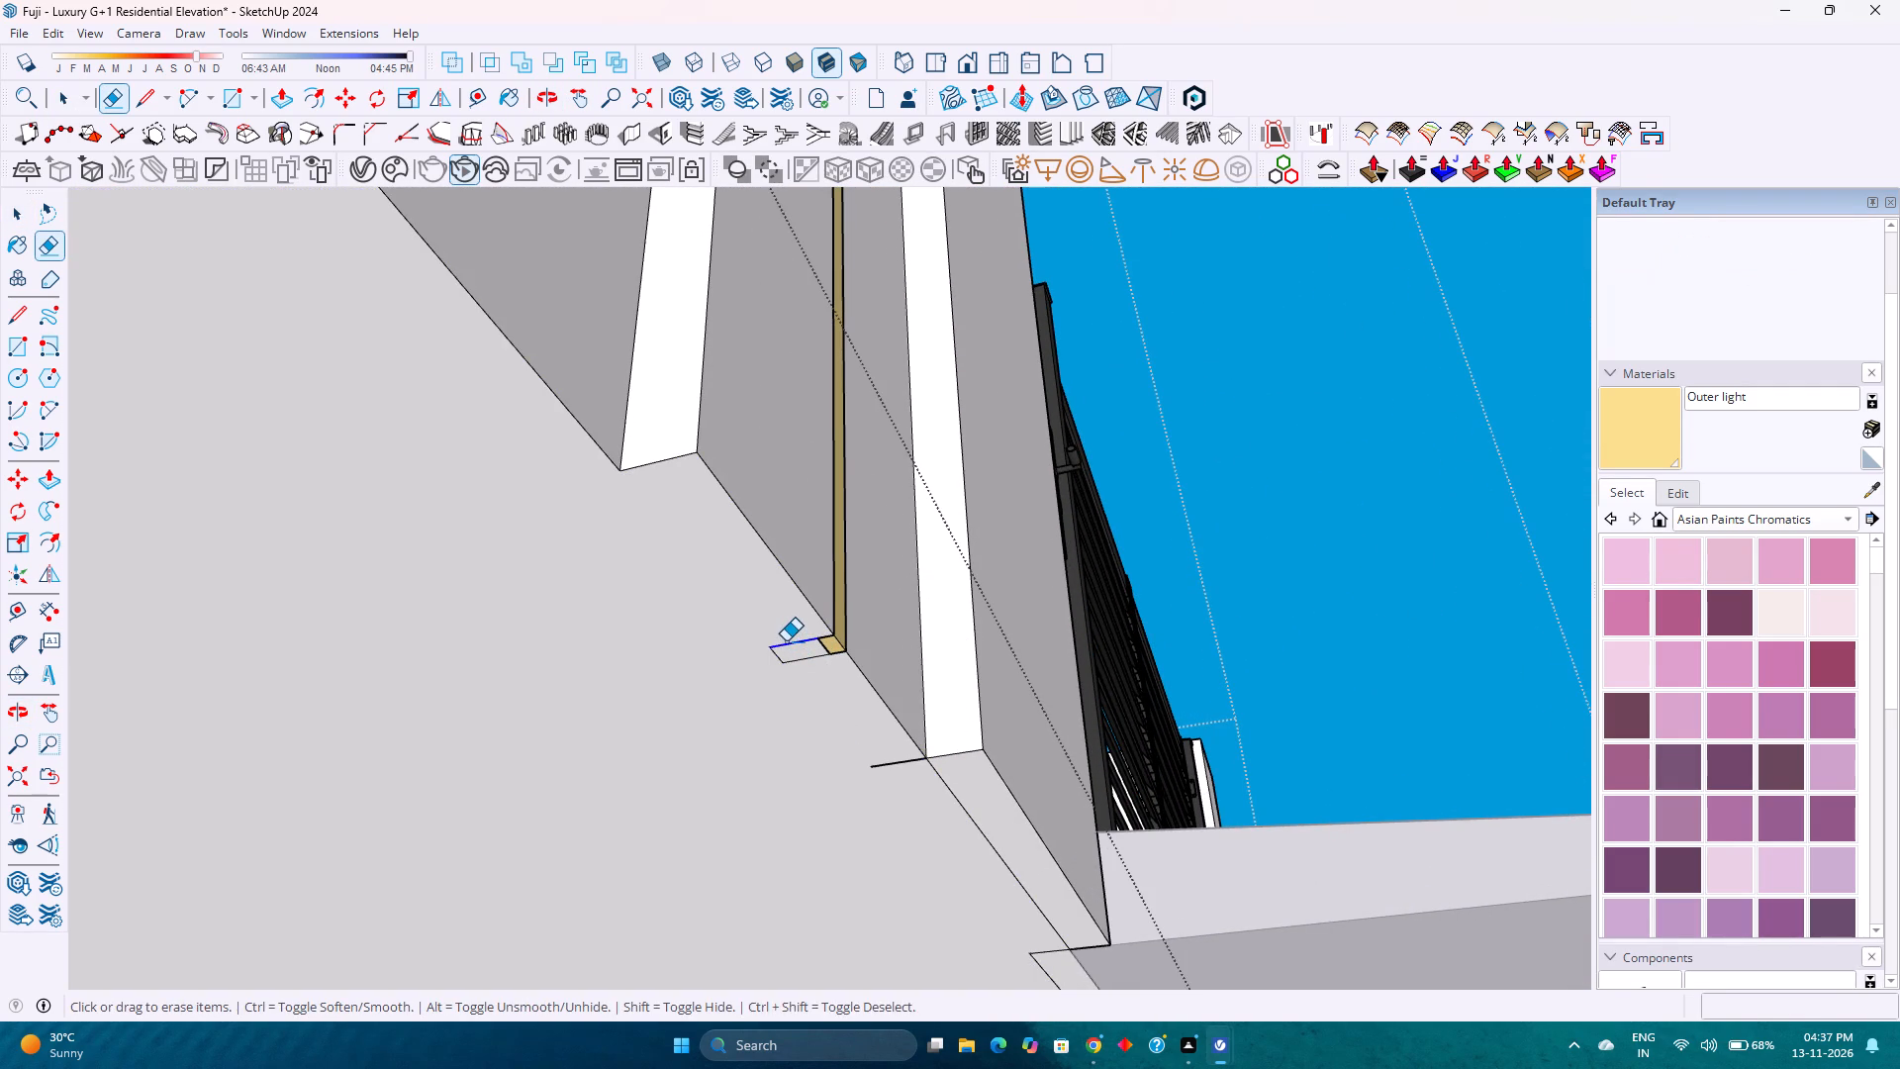
left_click_drag(786, 641, 785, 641)
left_click_drag(783, 645, 774, 663)
left_click_drag(797, 650, 809, 668)
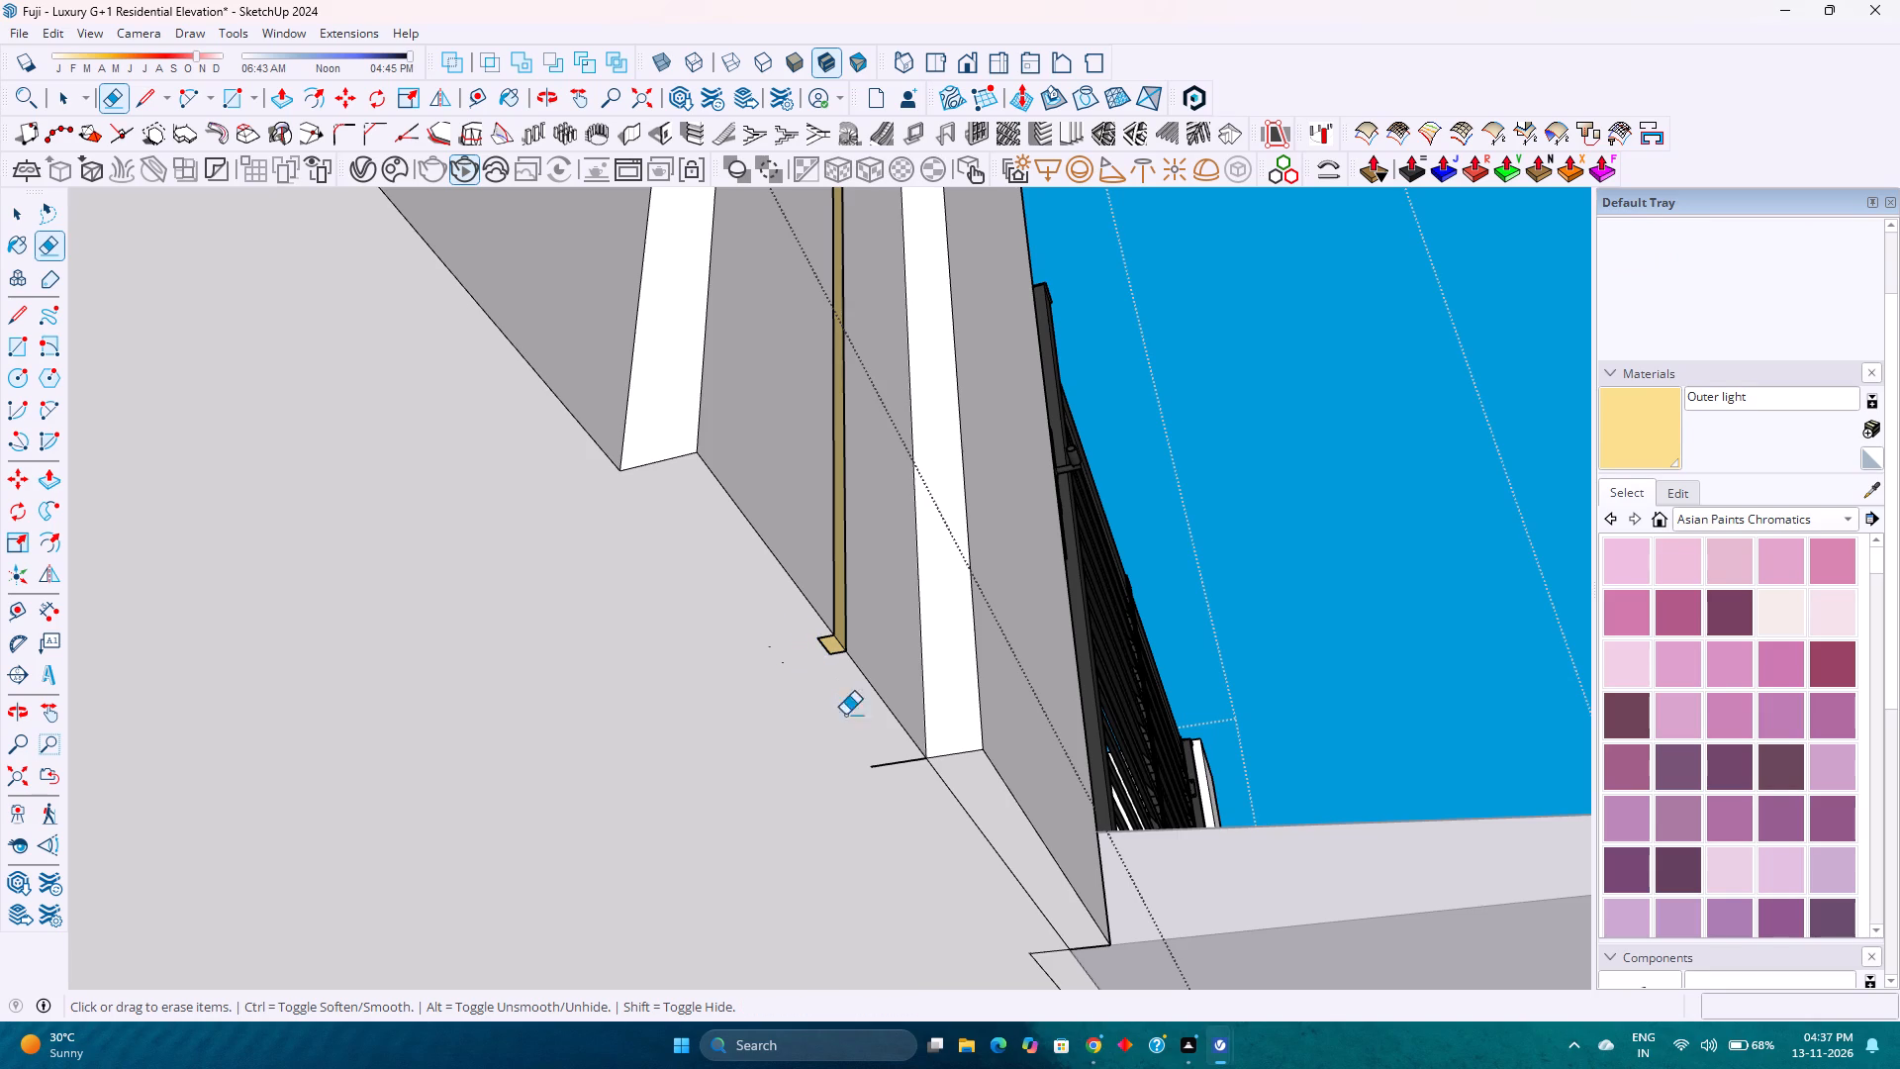
left_click_drag(848, 718, 902, 793)
left_click_drag(928, 821, 972, 813)
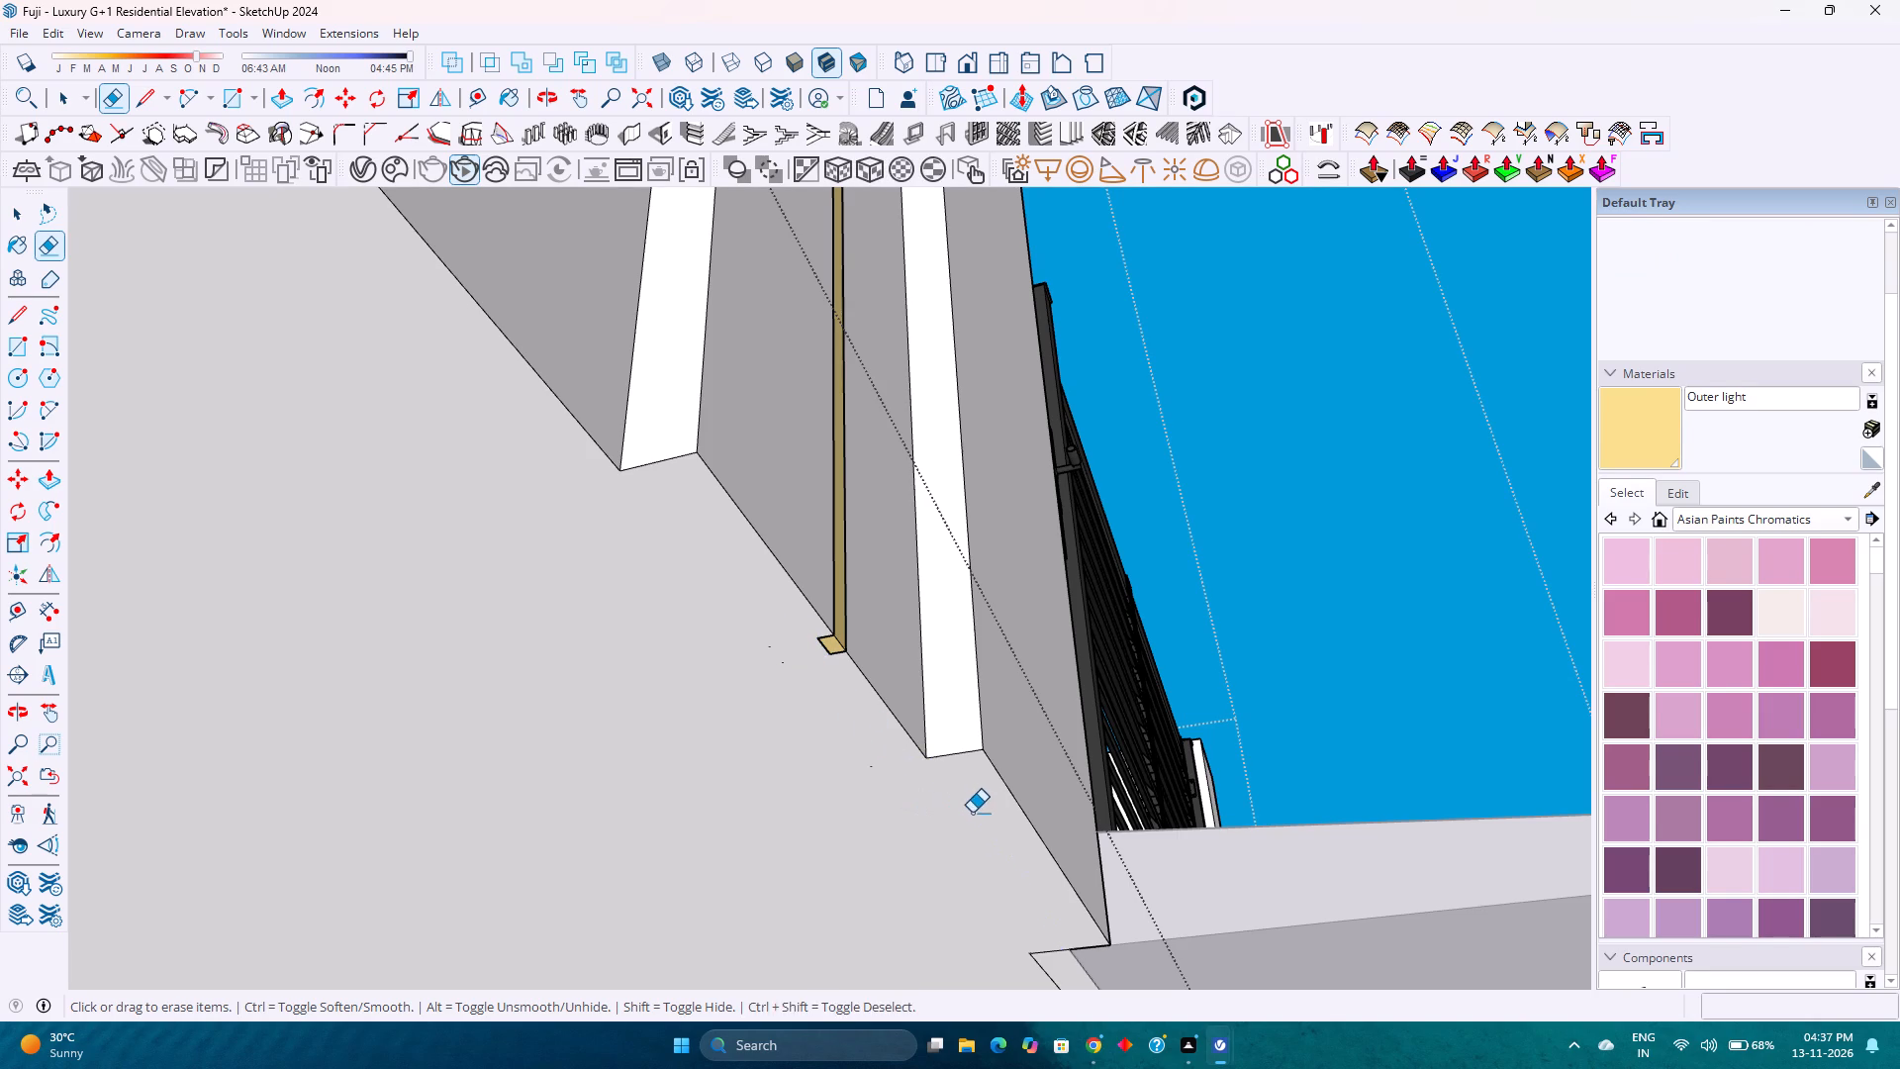
scroll(967, 810, "down", 4)
left_click_drag(1035, 937, 1014, 919)
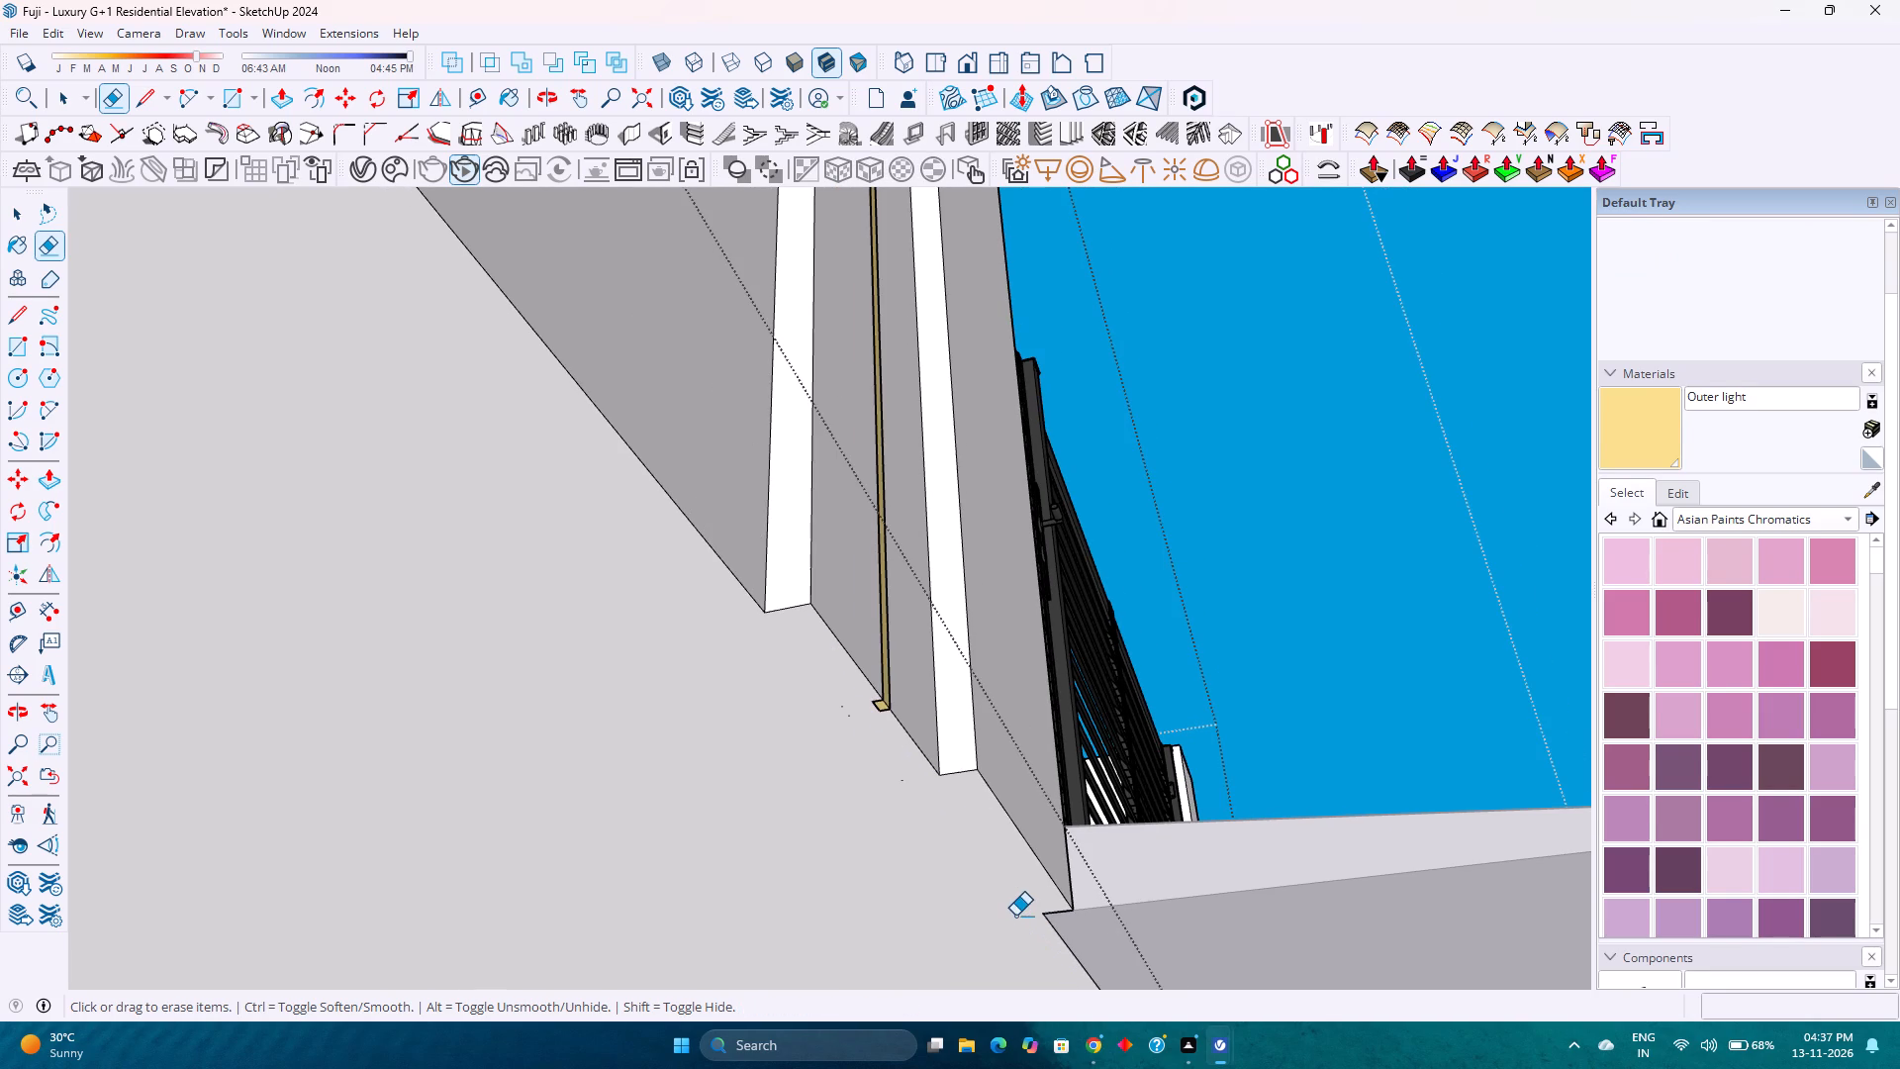
Hide the compound wall's bottom face and delete the three stray vertical edges inside, beside the light strip.
scroll(1015, 916, "down", 8)
middle_click_drag(994, 911, 828, 637, "shift")
middle_click(809, 587, "shift")
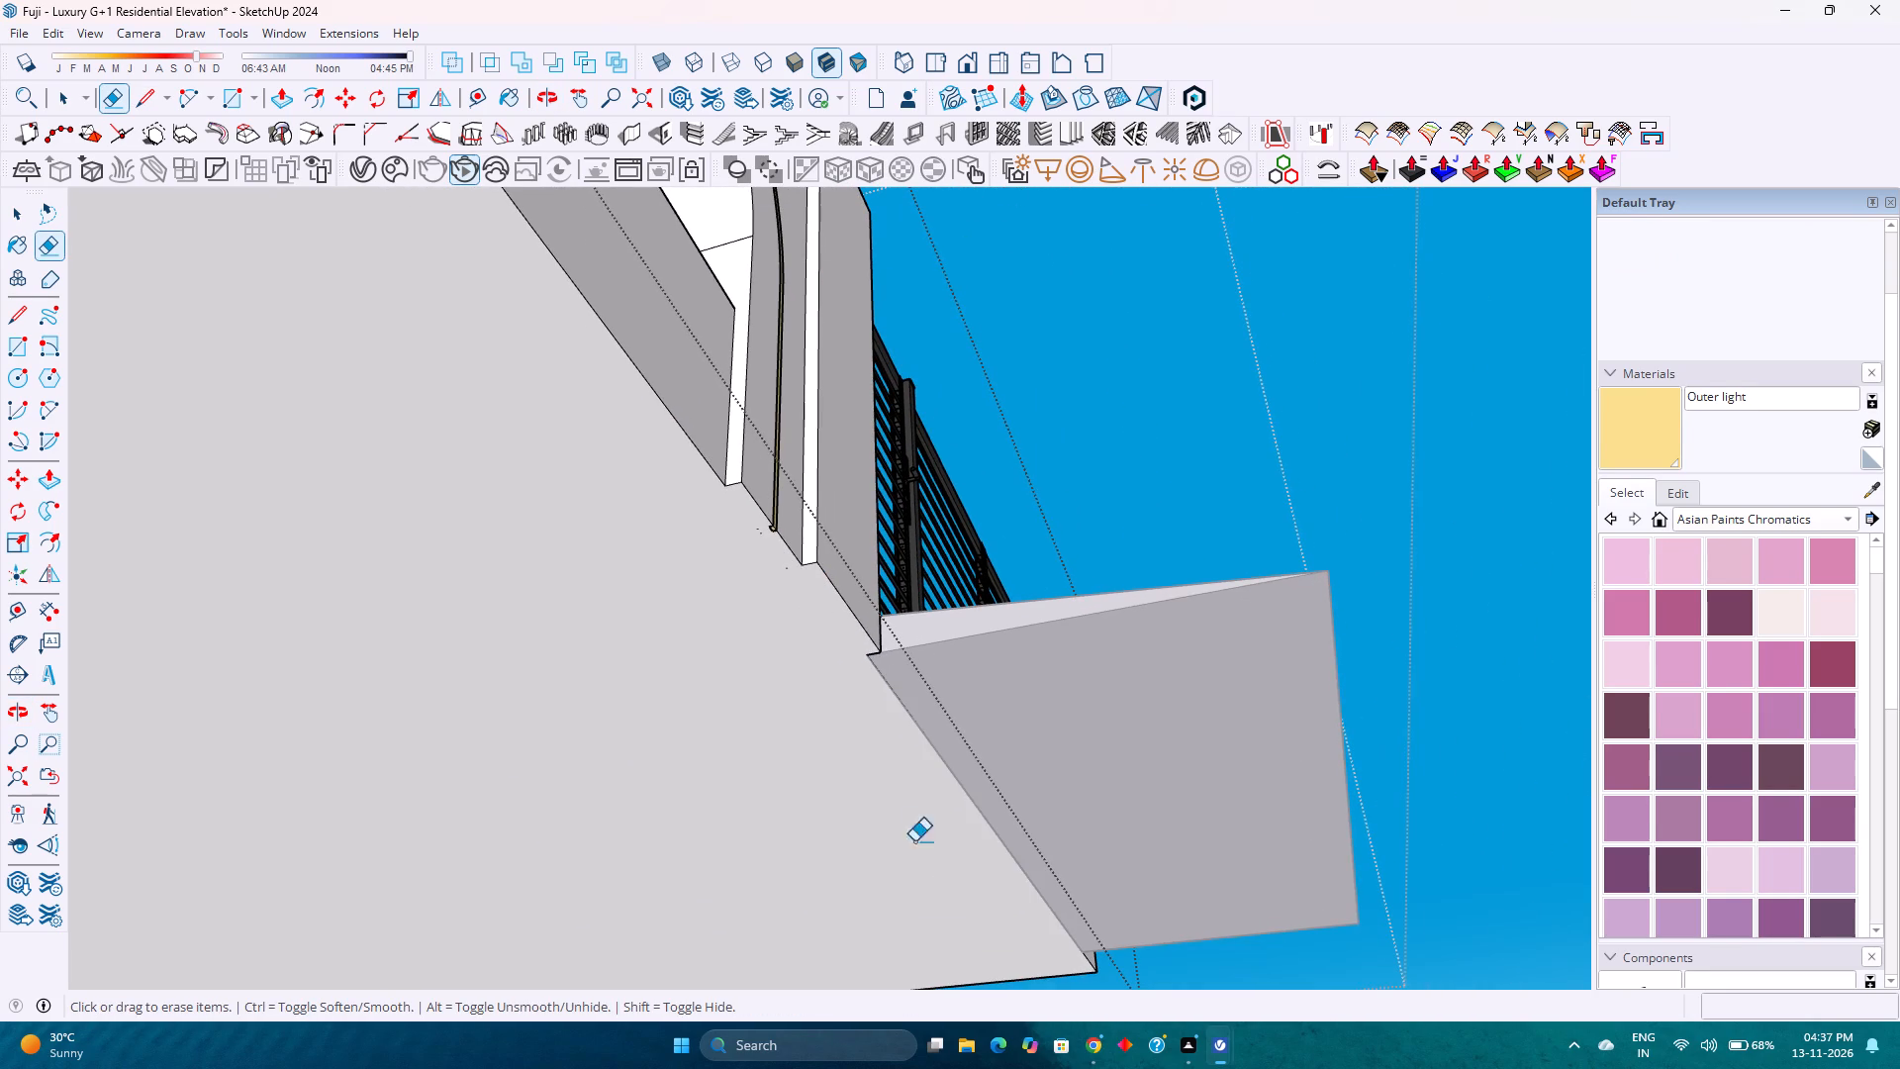
scroll(774, 549, "up", 8)
key("space")
left_click(760, 559)
right_click(760, 560)
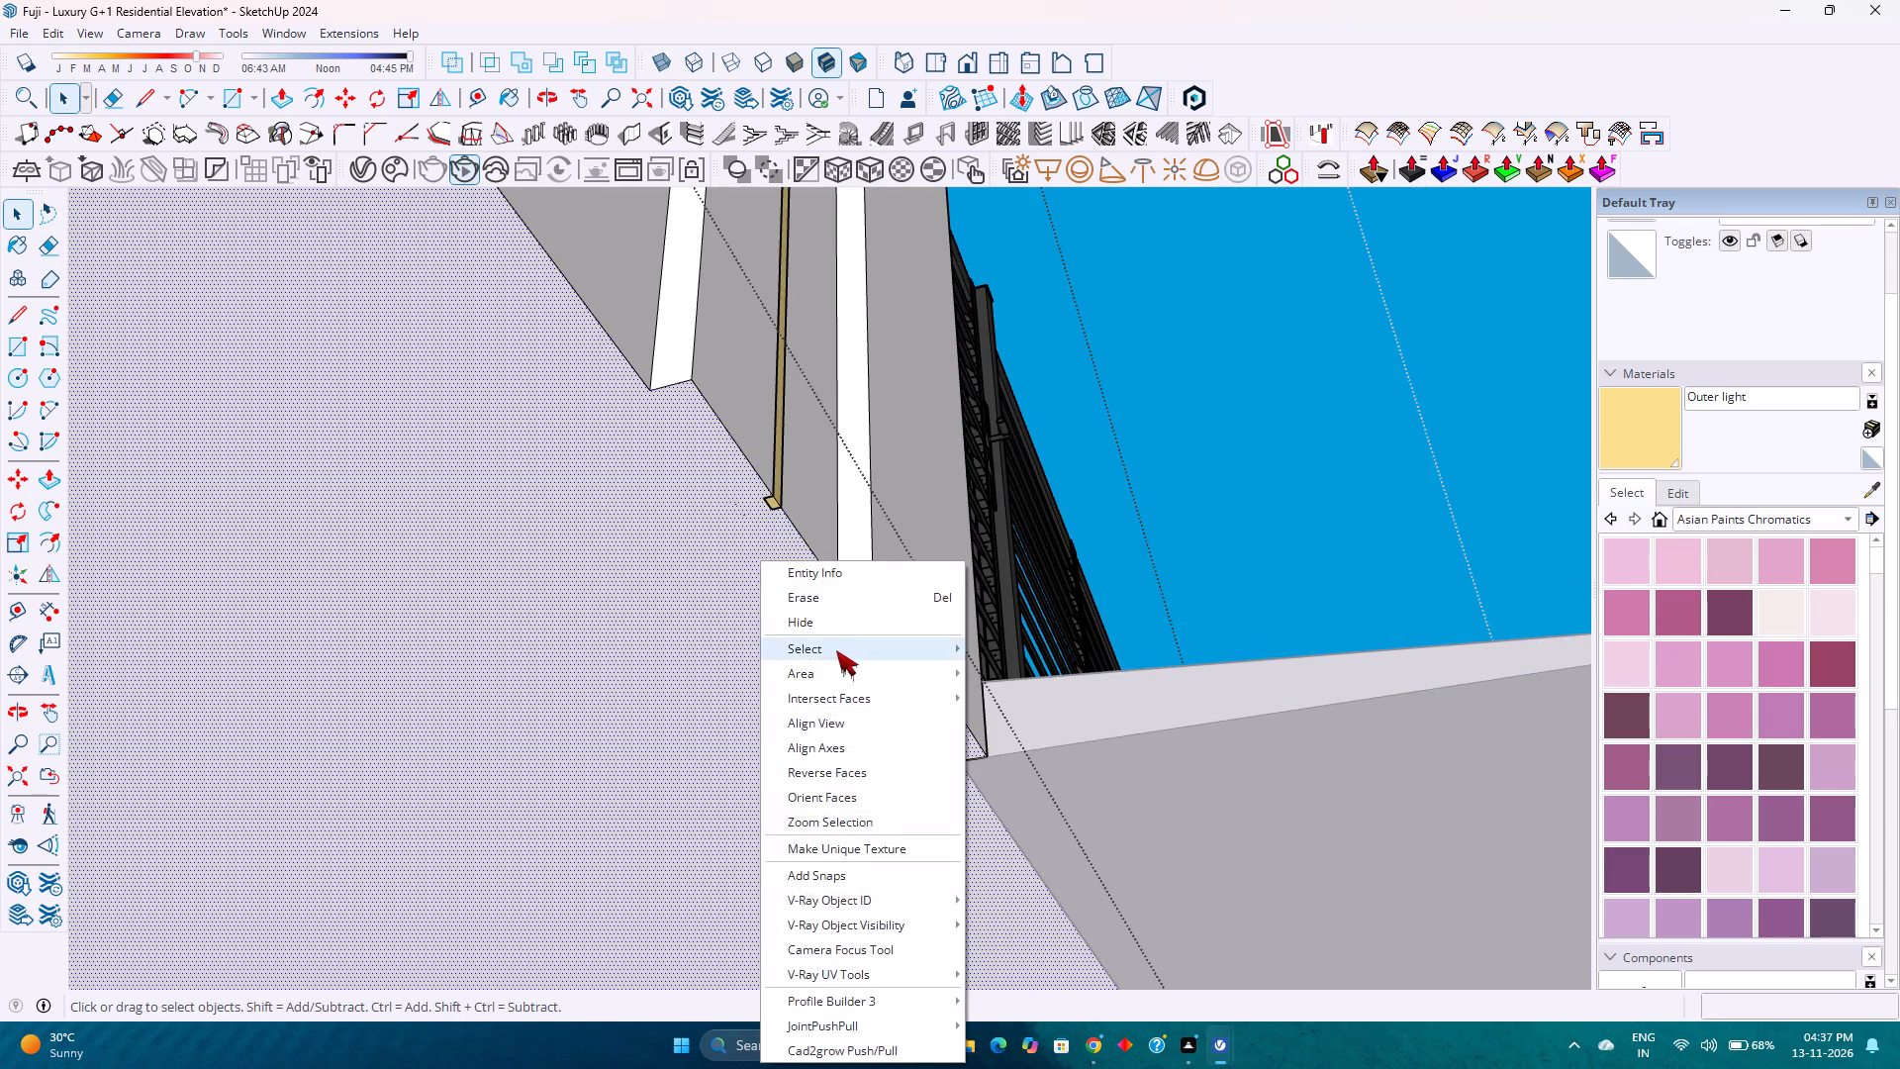
left_click(836, 631)
left_click(803, 587)
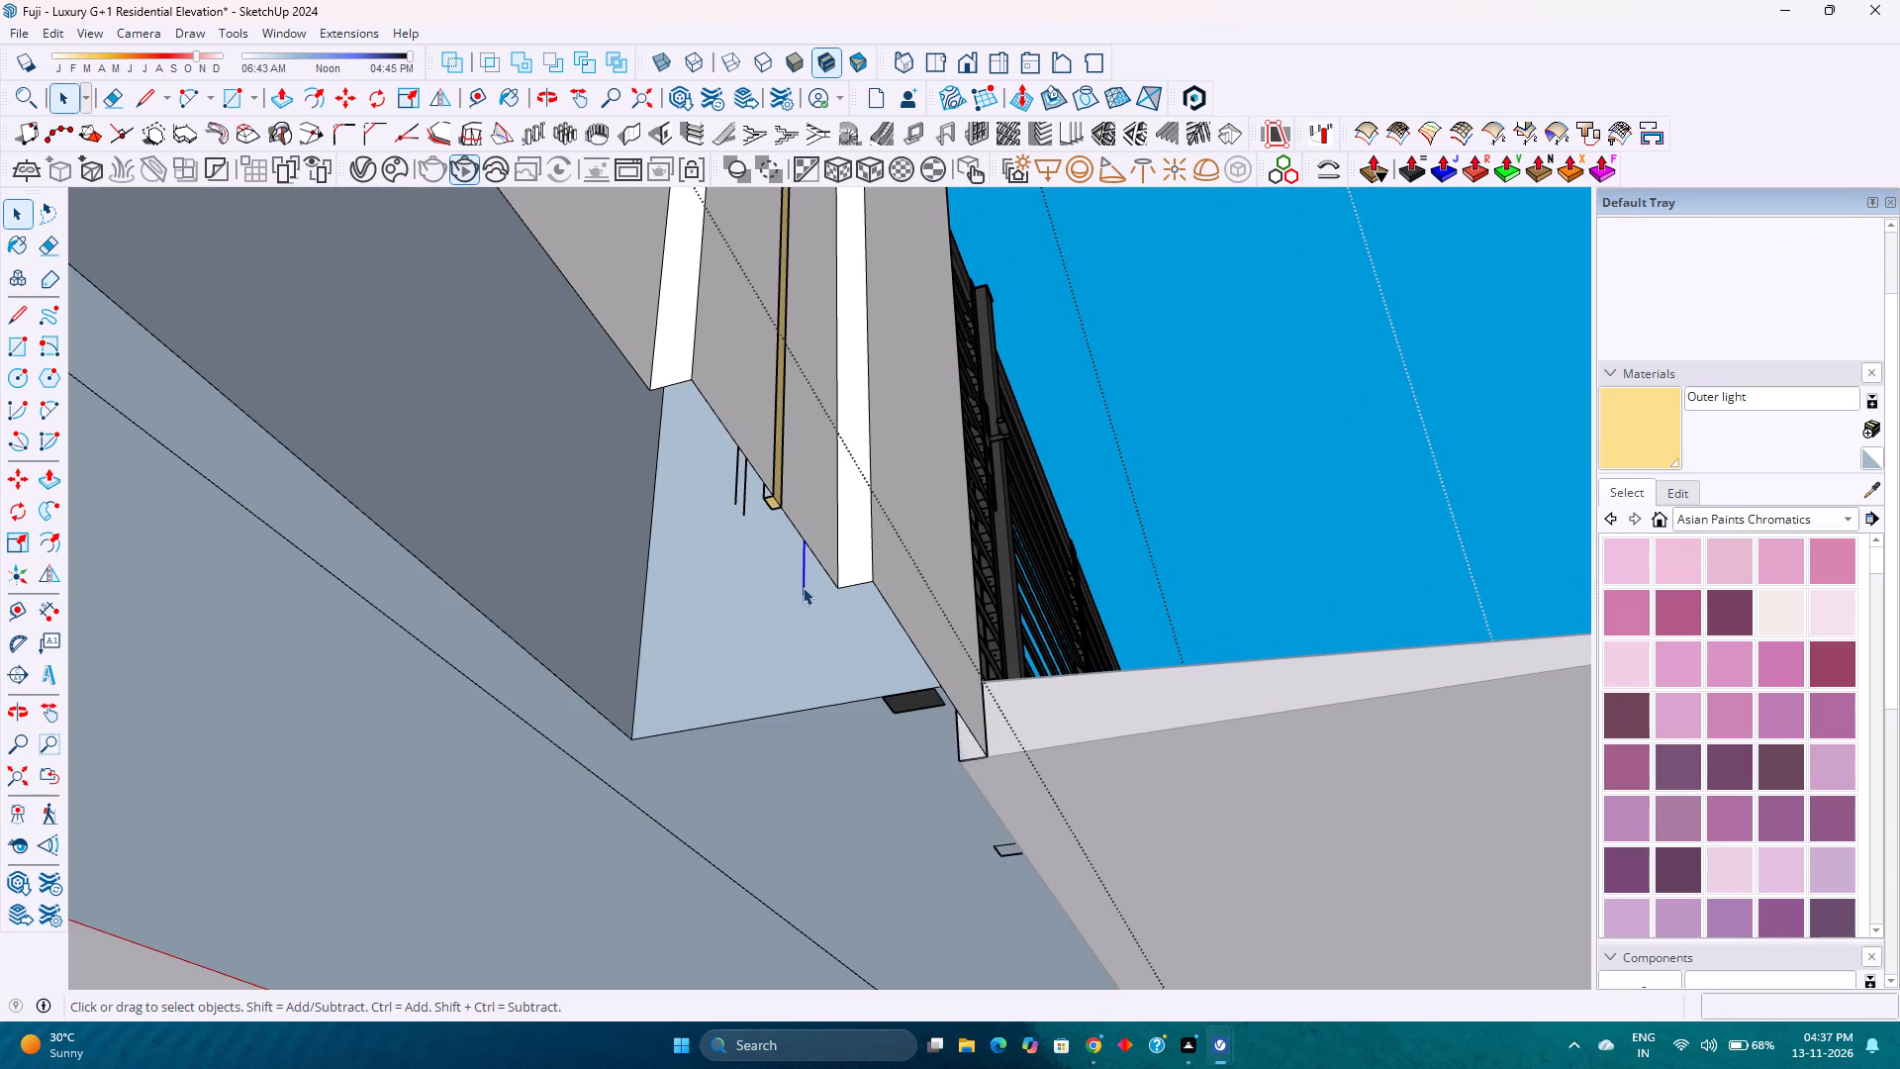
key("Delete")
left_click(744, 498)
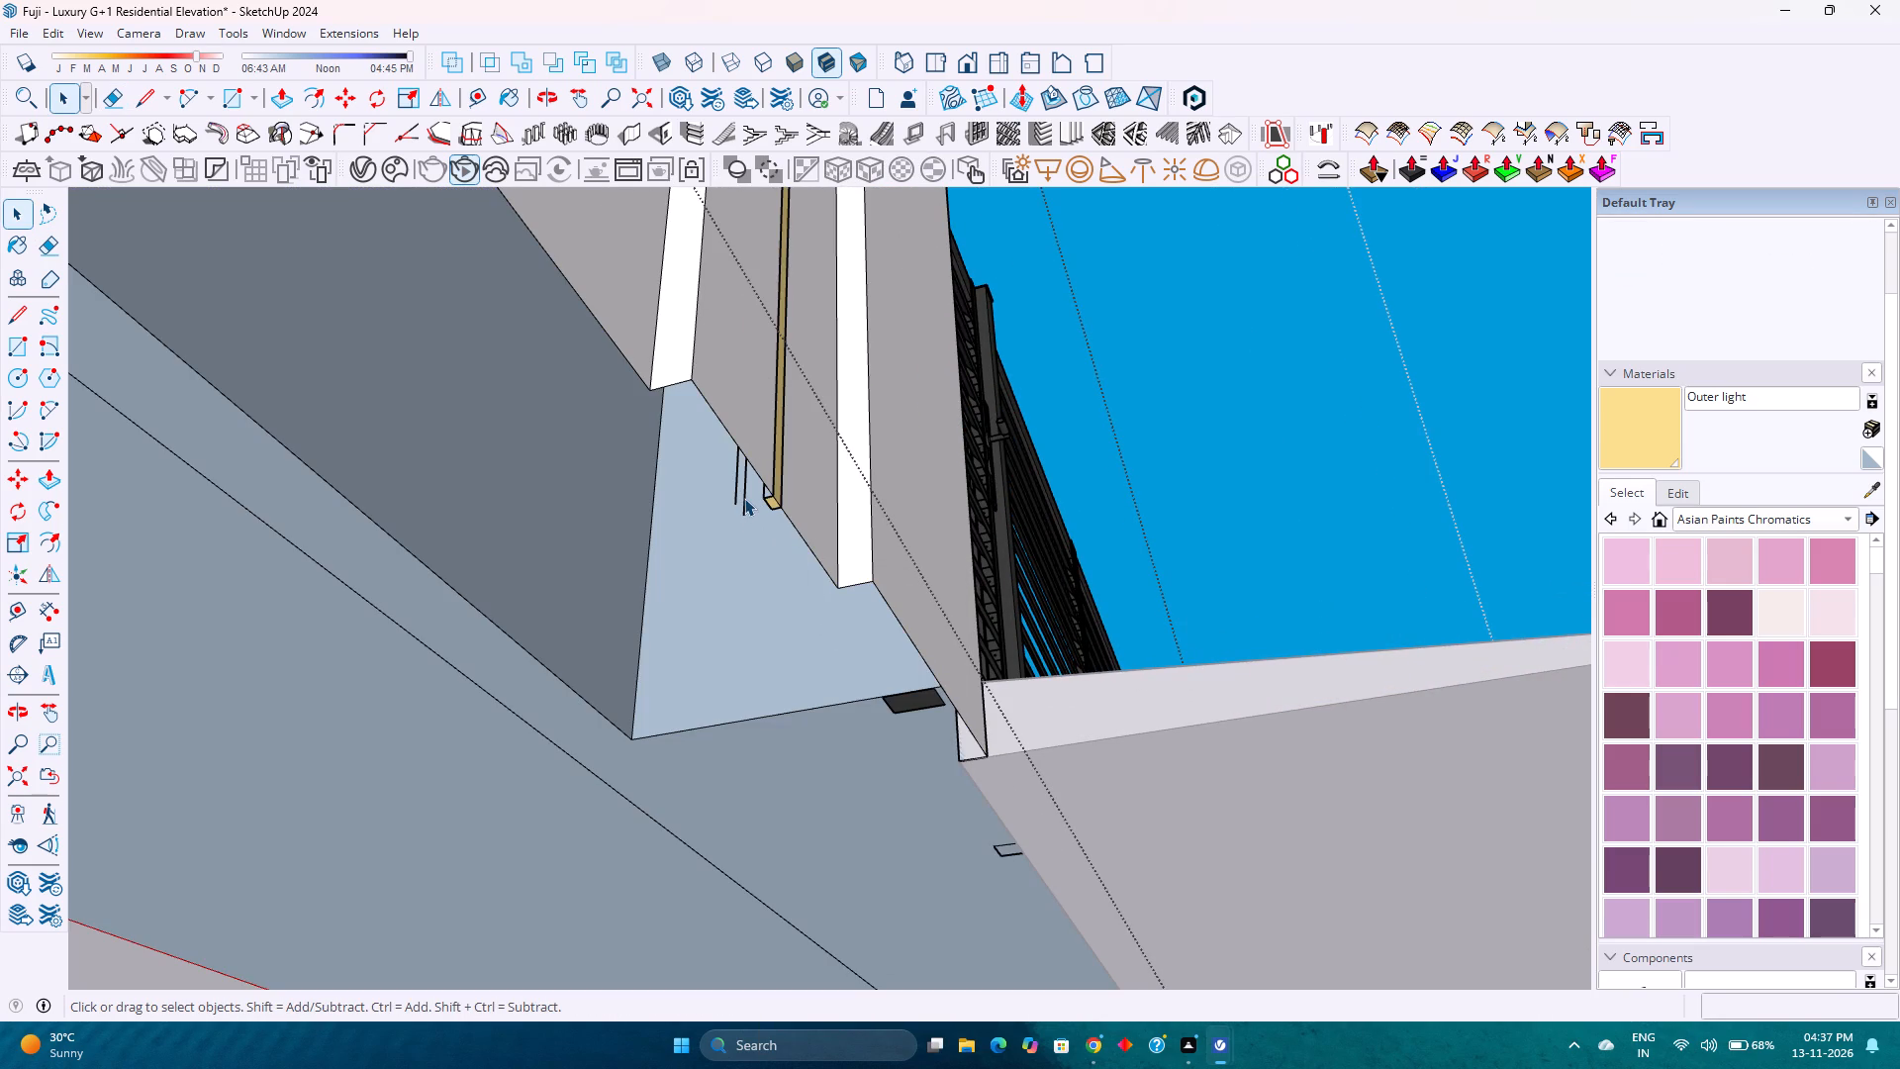
key("Delete")
left_click(736, 494)
key("Delete")
Unhide all hidden geometry to restore the compound wall's bottom face.
scroll(746, 552, "down", 14)
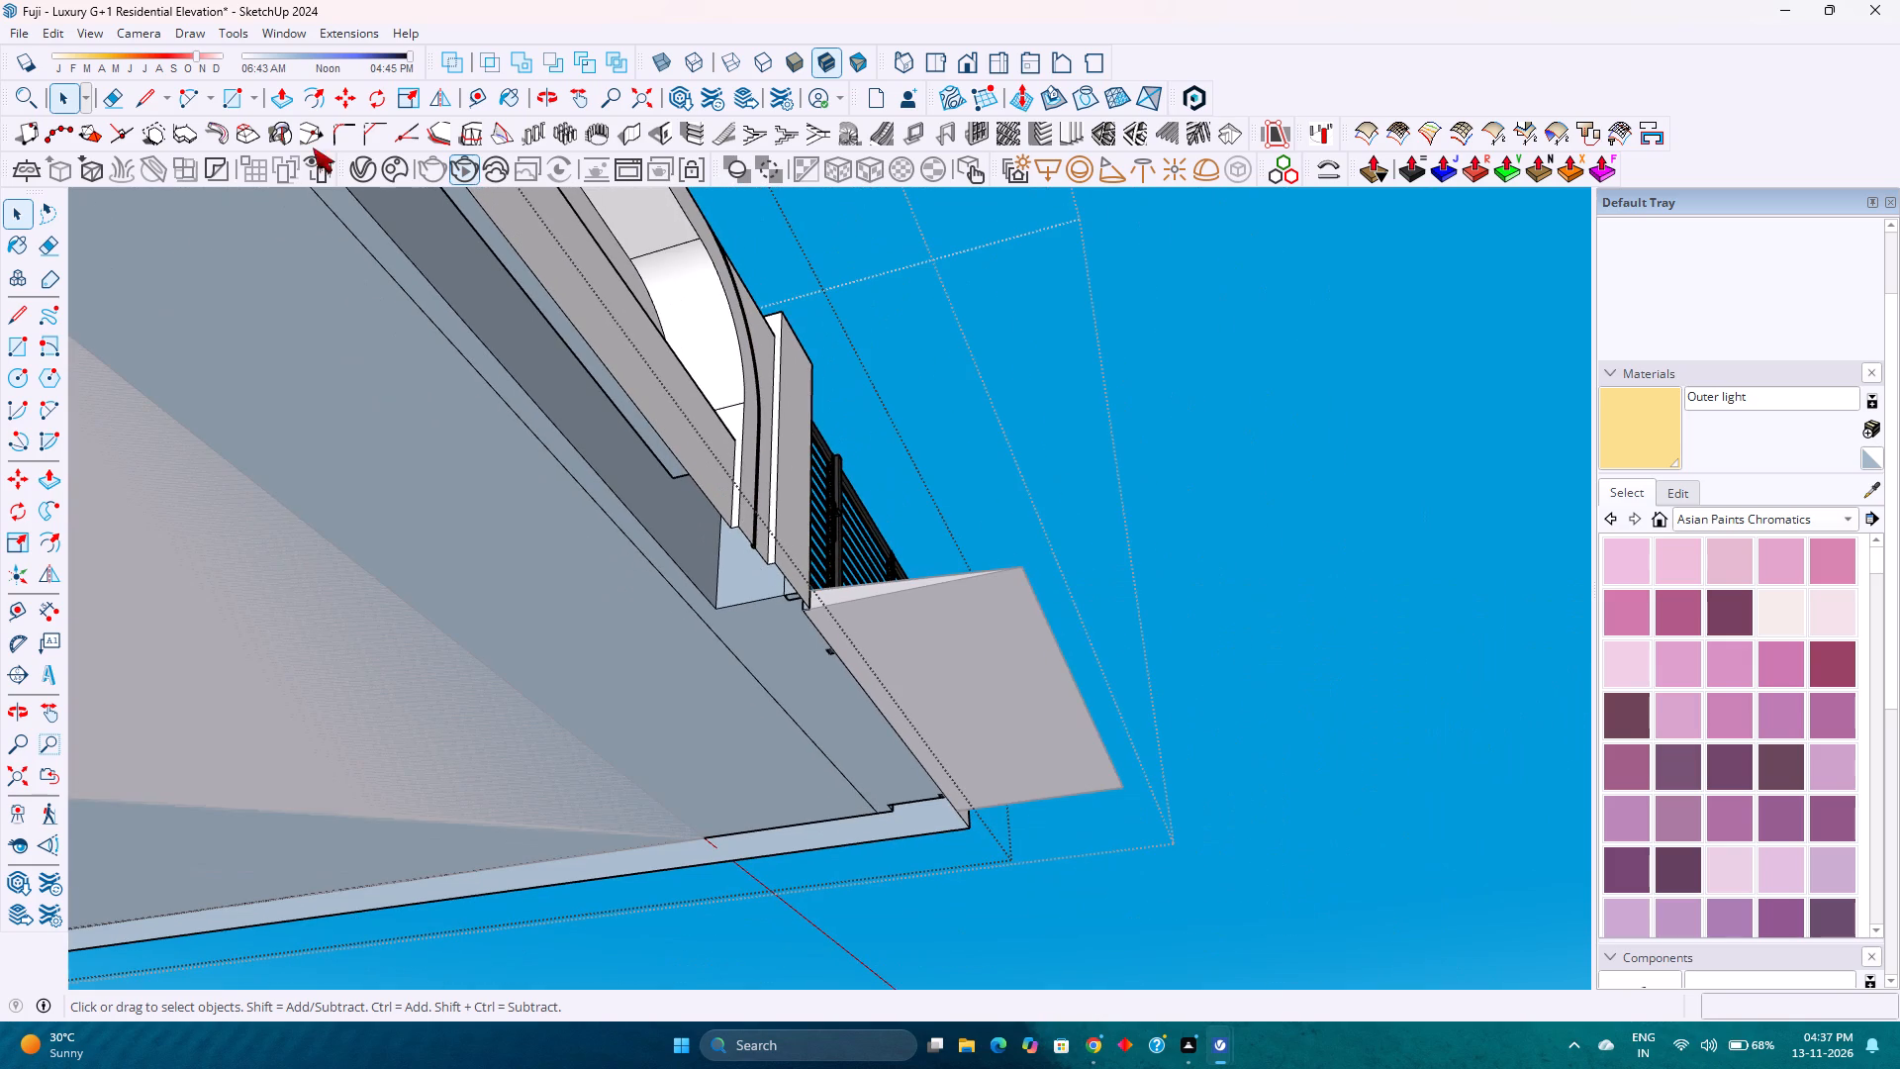
left_click(55, 24)
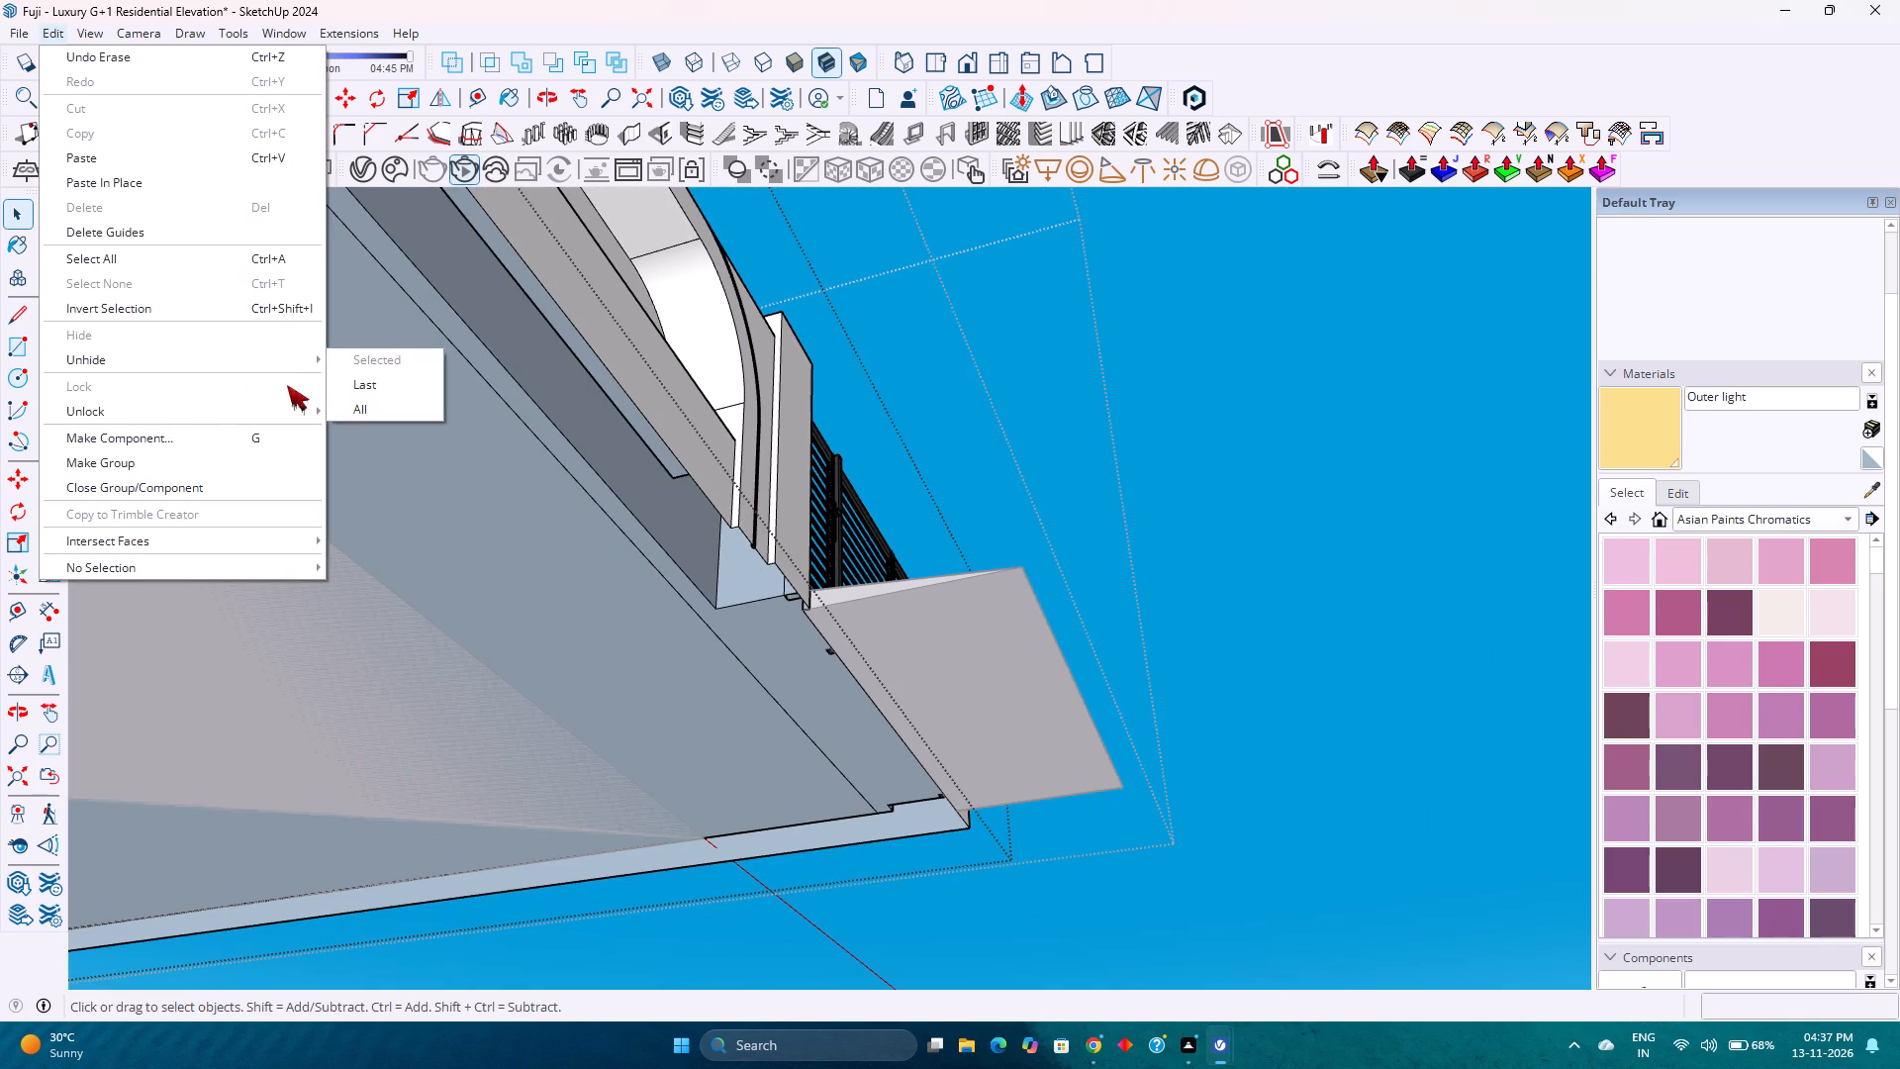
left_click(346, 402)
scroll(705, 603, "down", 3)
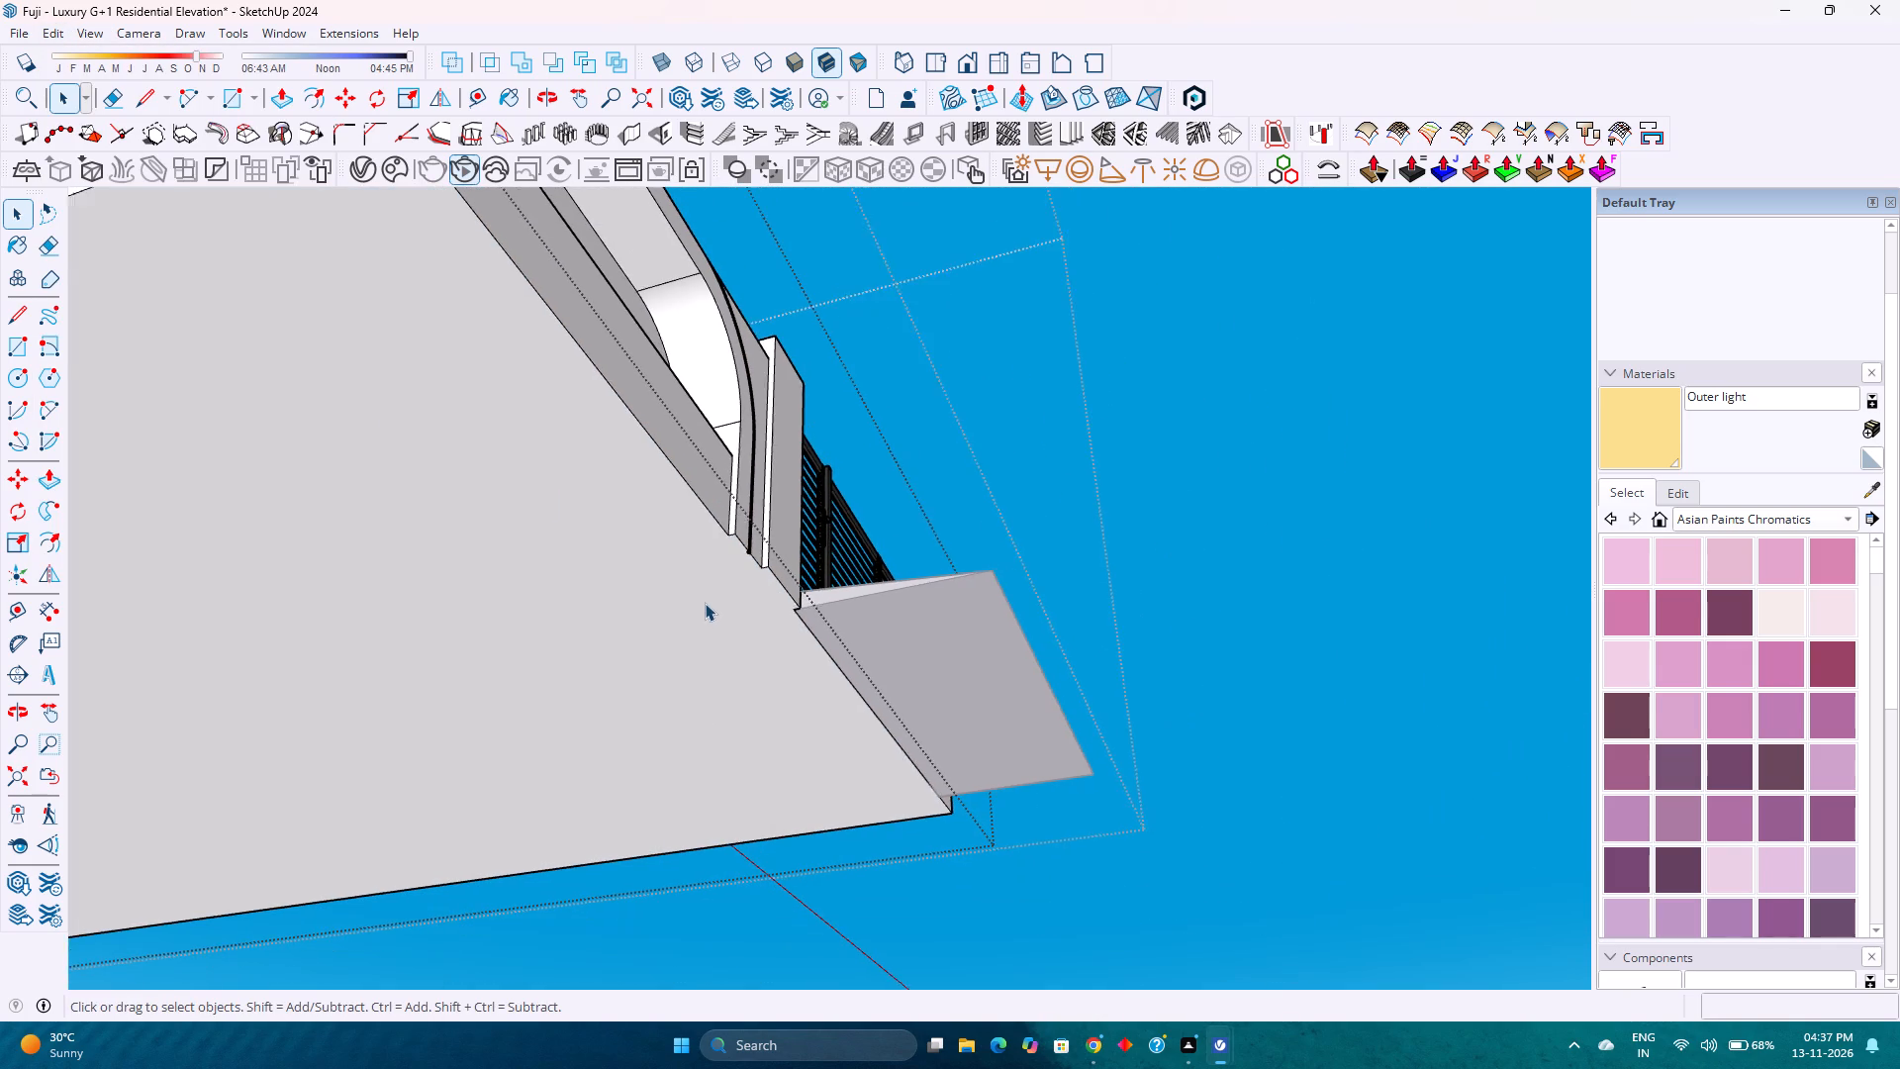
Erase the short stray edge on the compound wall's underside at its outer front corner.
scroll(705, 603, "down", 3)
middle_click_drag(705, 601, 788, 813, "shift")
middle_click(788, 813, "shift")
scroll(656, 541, "up", 2)
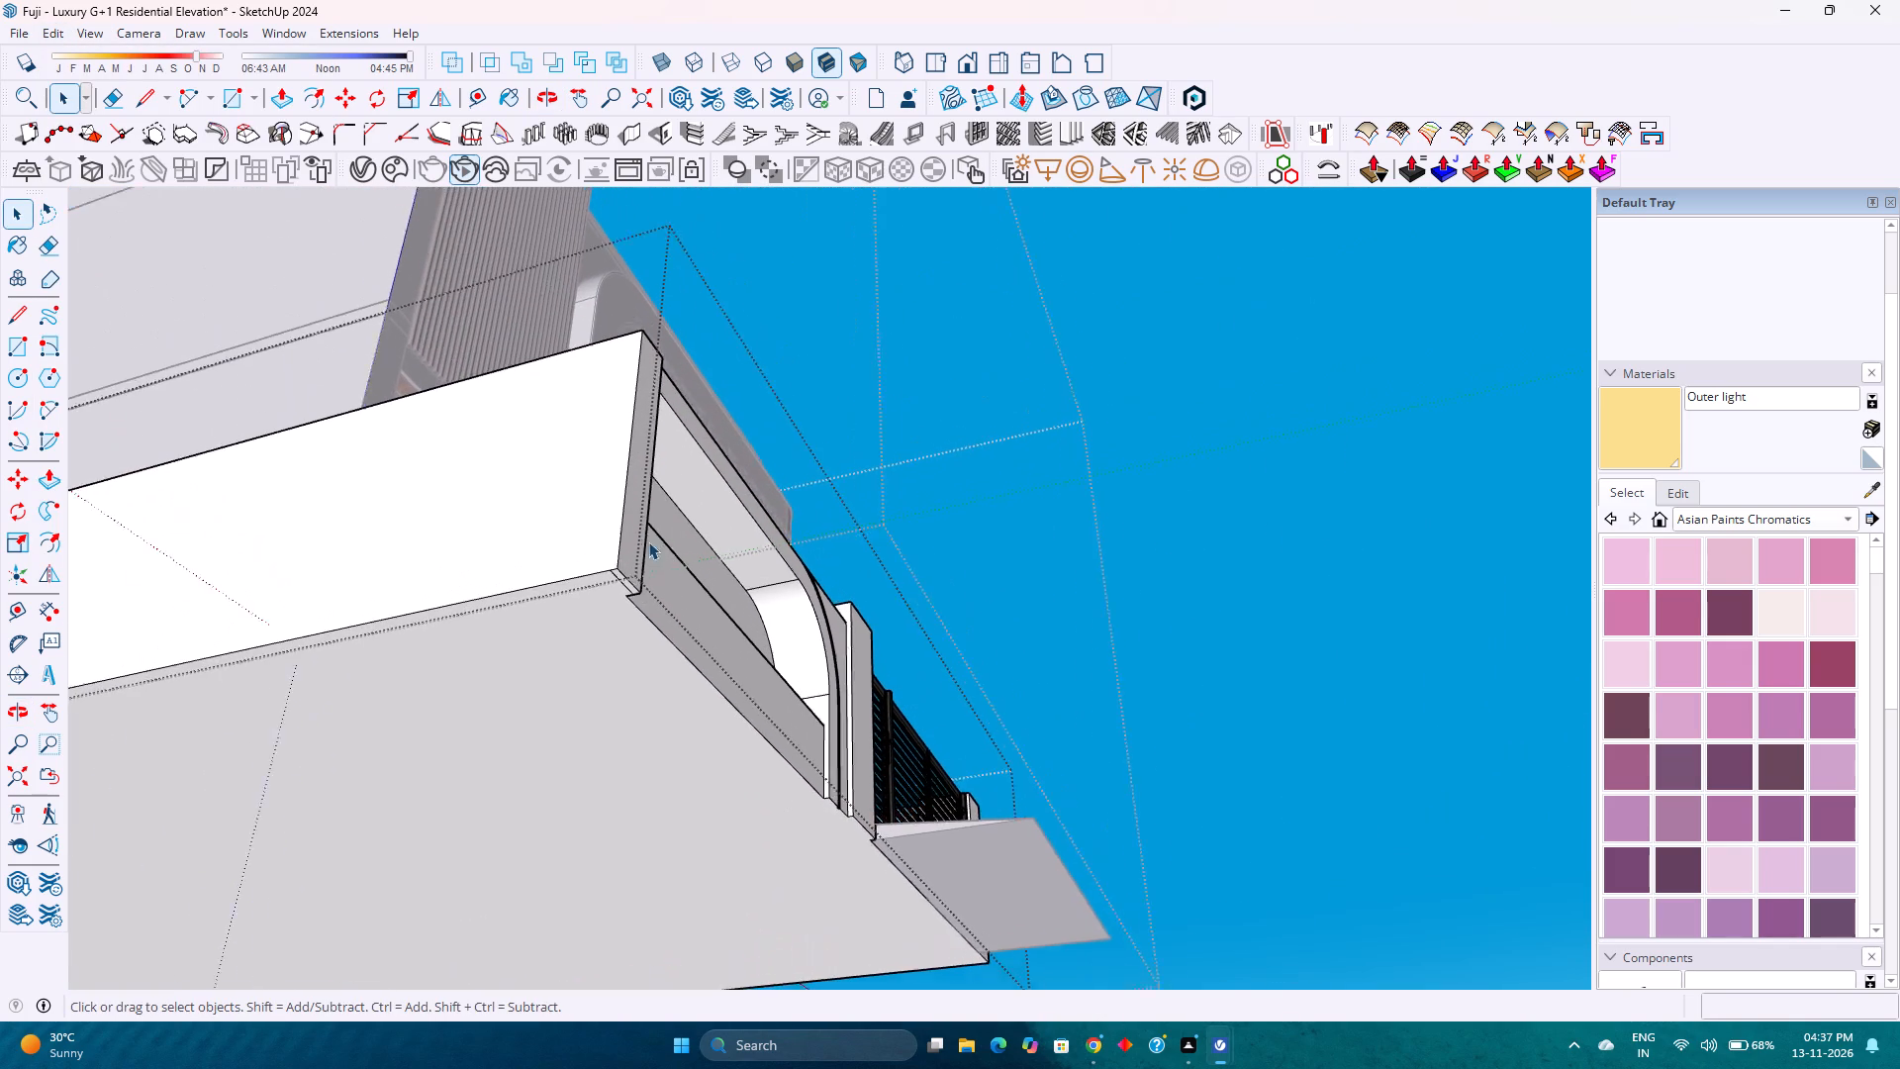
scroll(648, 541, "up", 9)
left_click(614, 600)
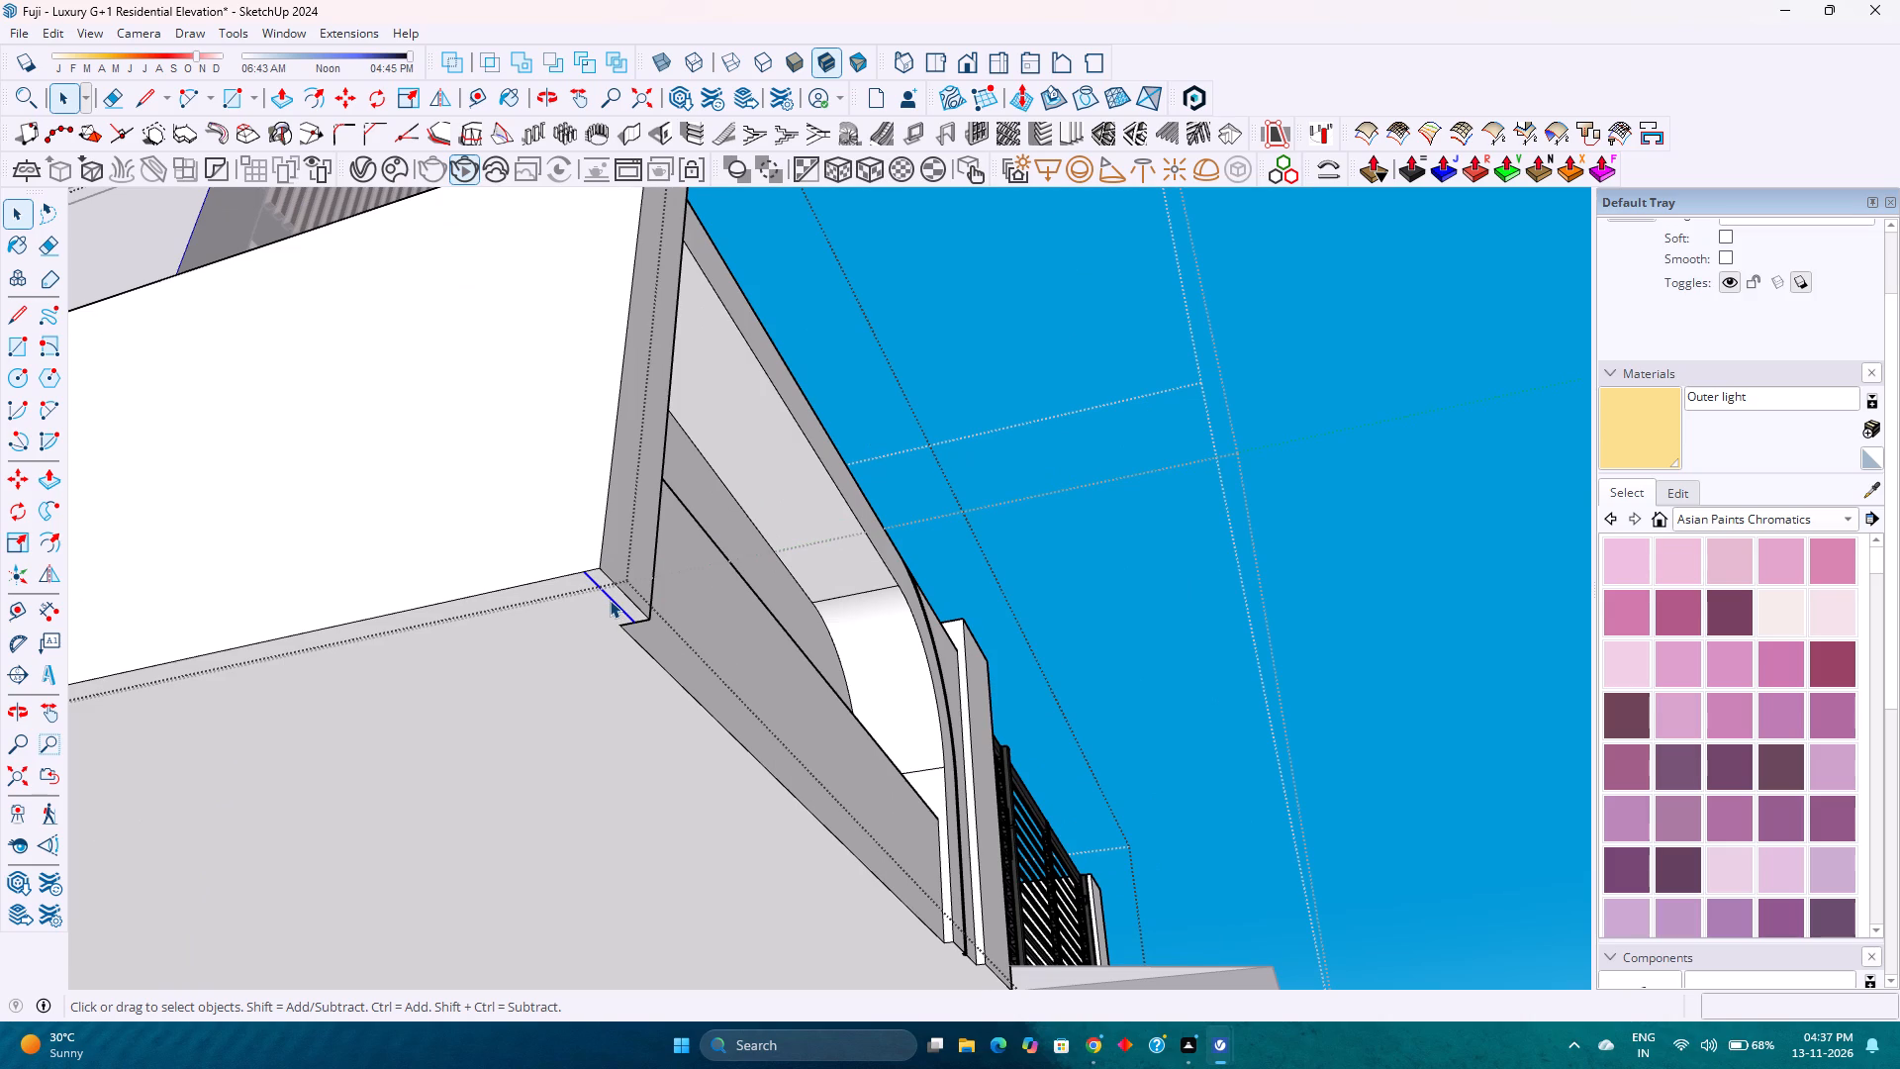
key("Delete")
Draw a 15' by 5' outline in front of the compound wall, from its outer bottom corner to the ramp, closing it at the gate pillar.
key("l")
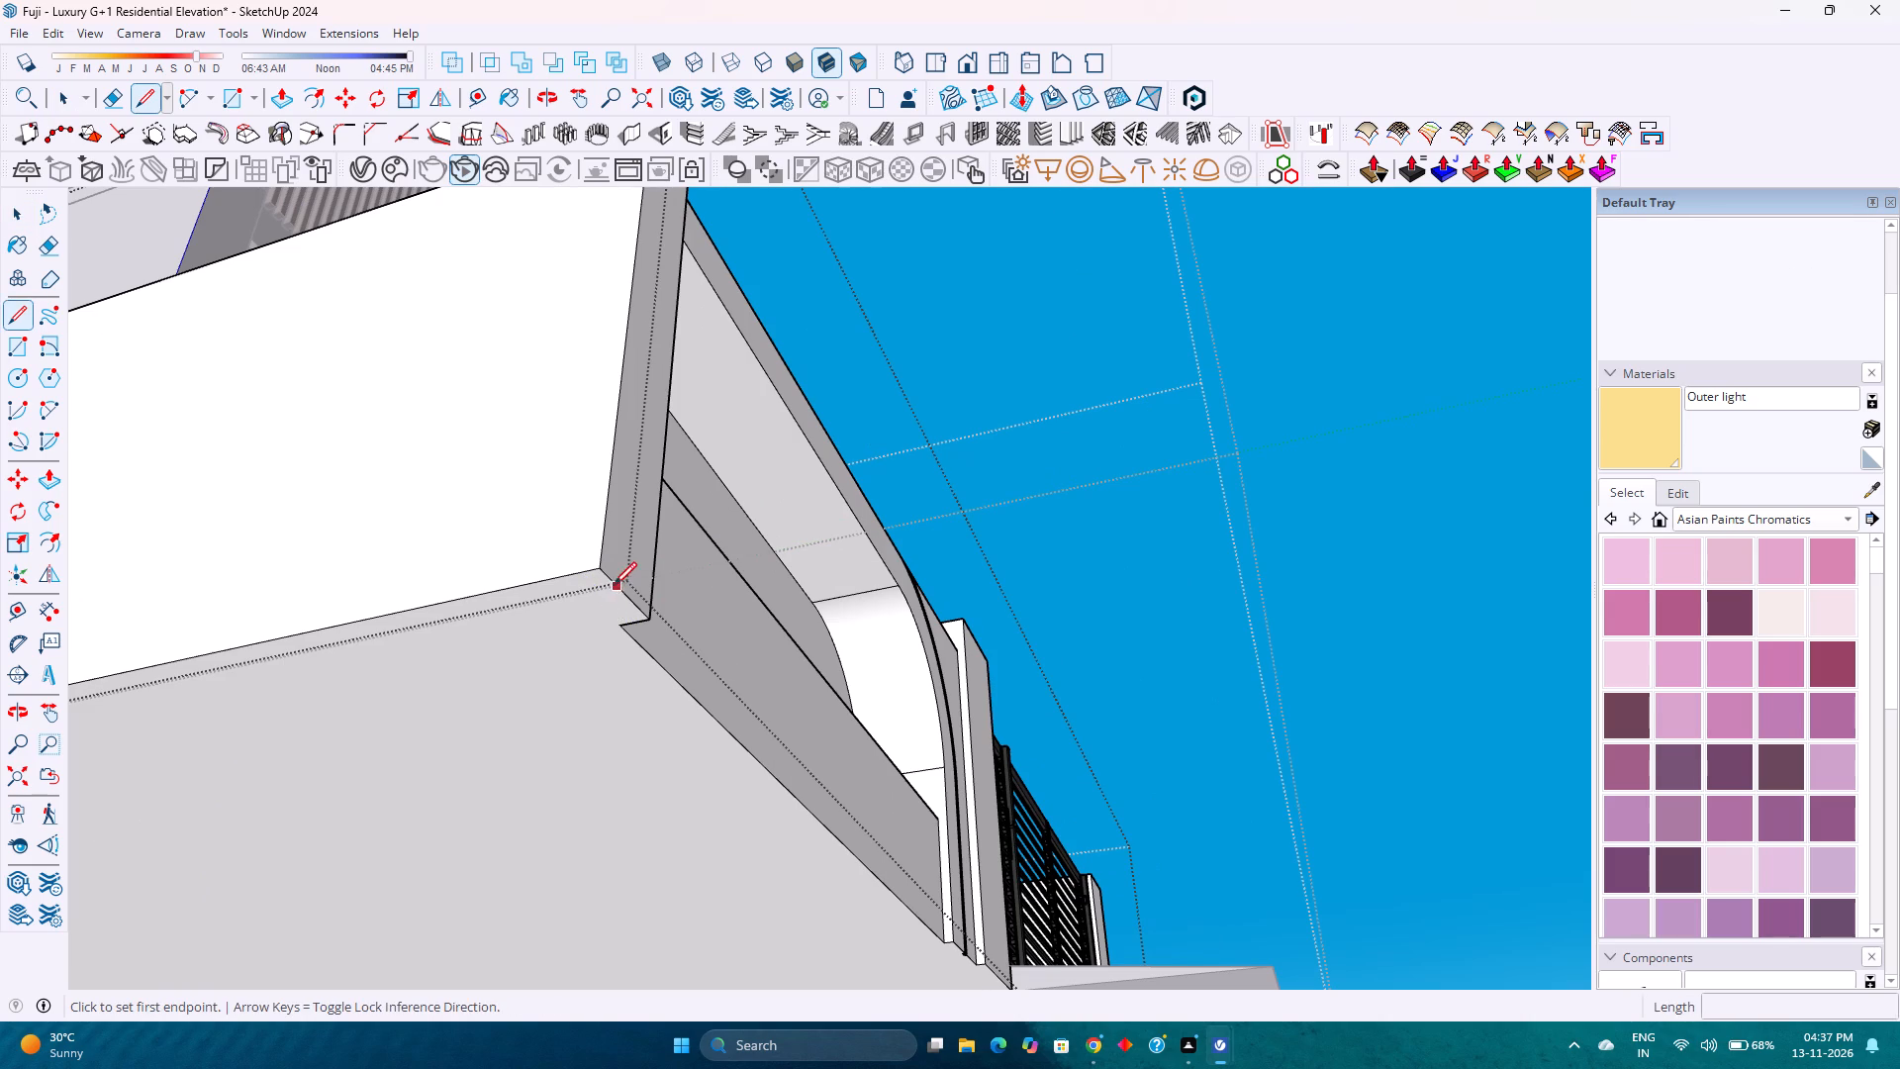
left_click(653, 619)
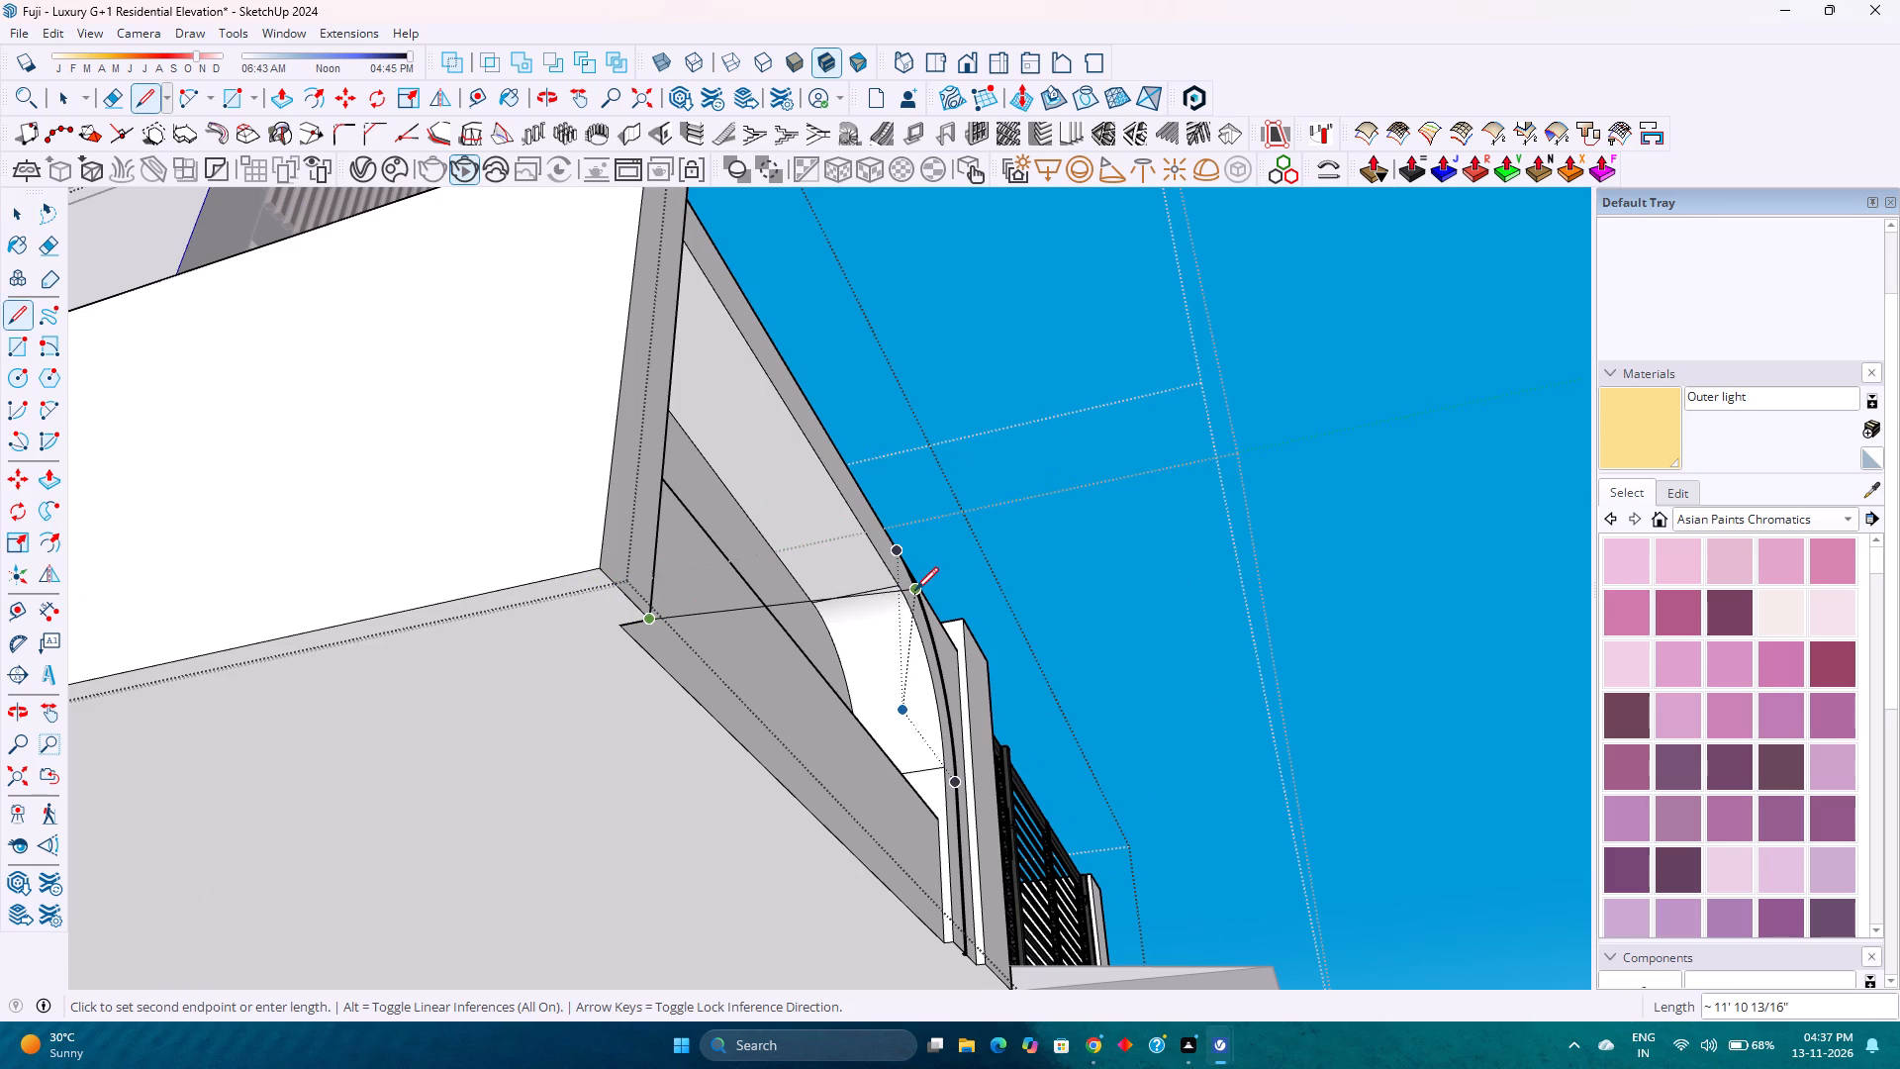
key("Left")
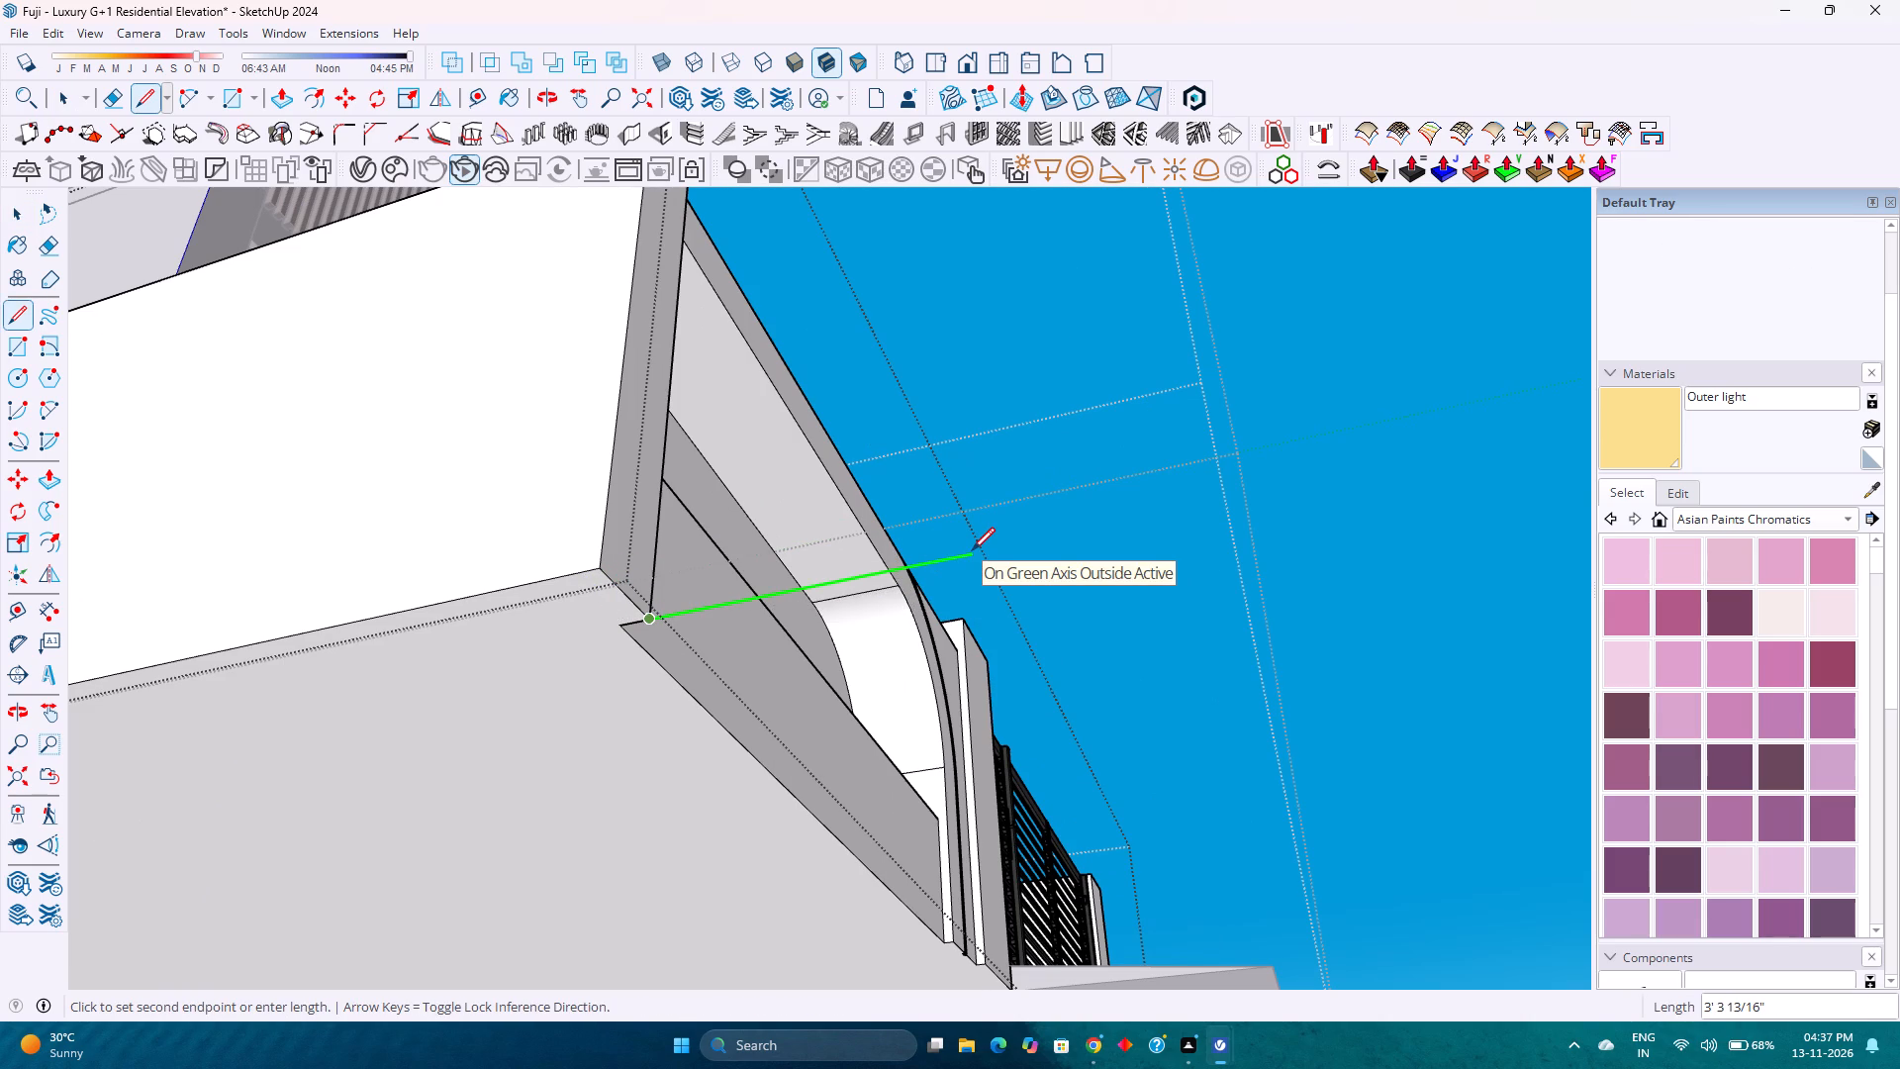
type("5'")
key("Return")
scroll(1123, 688, "down", 5)
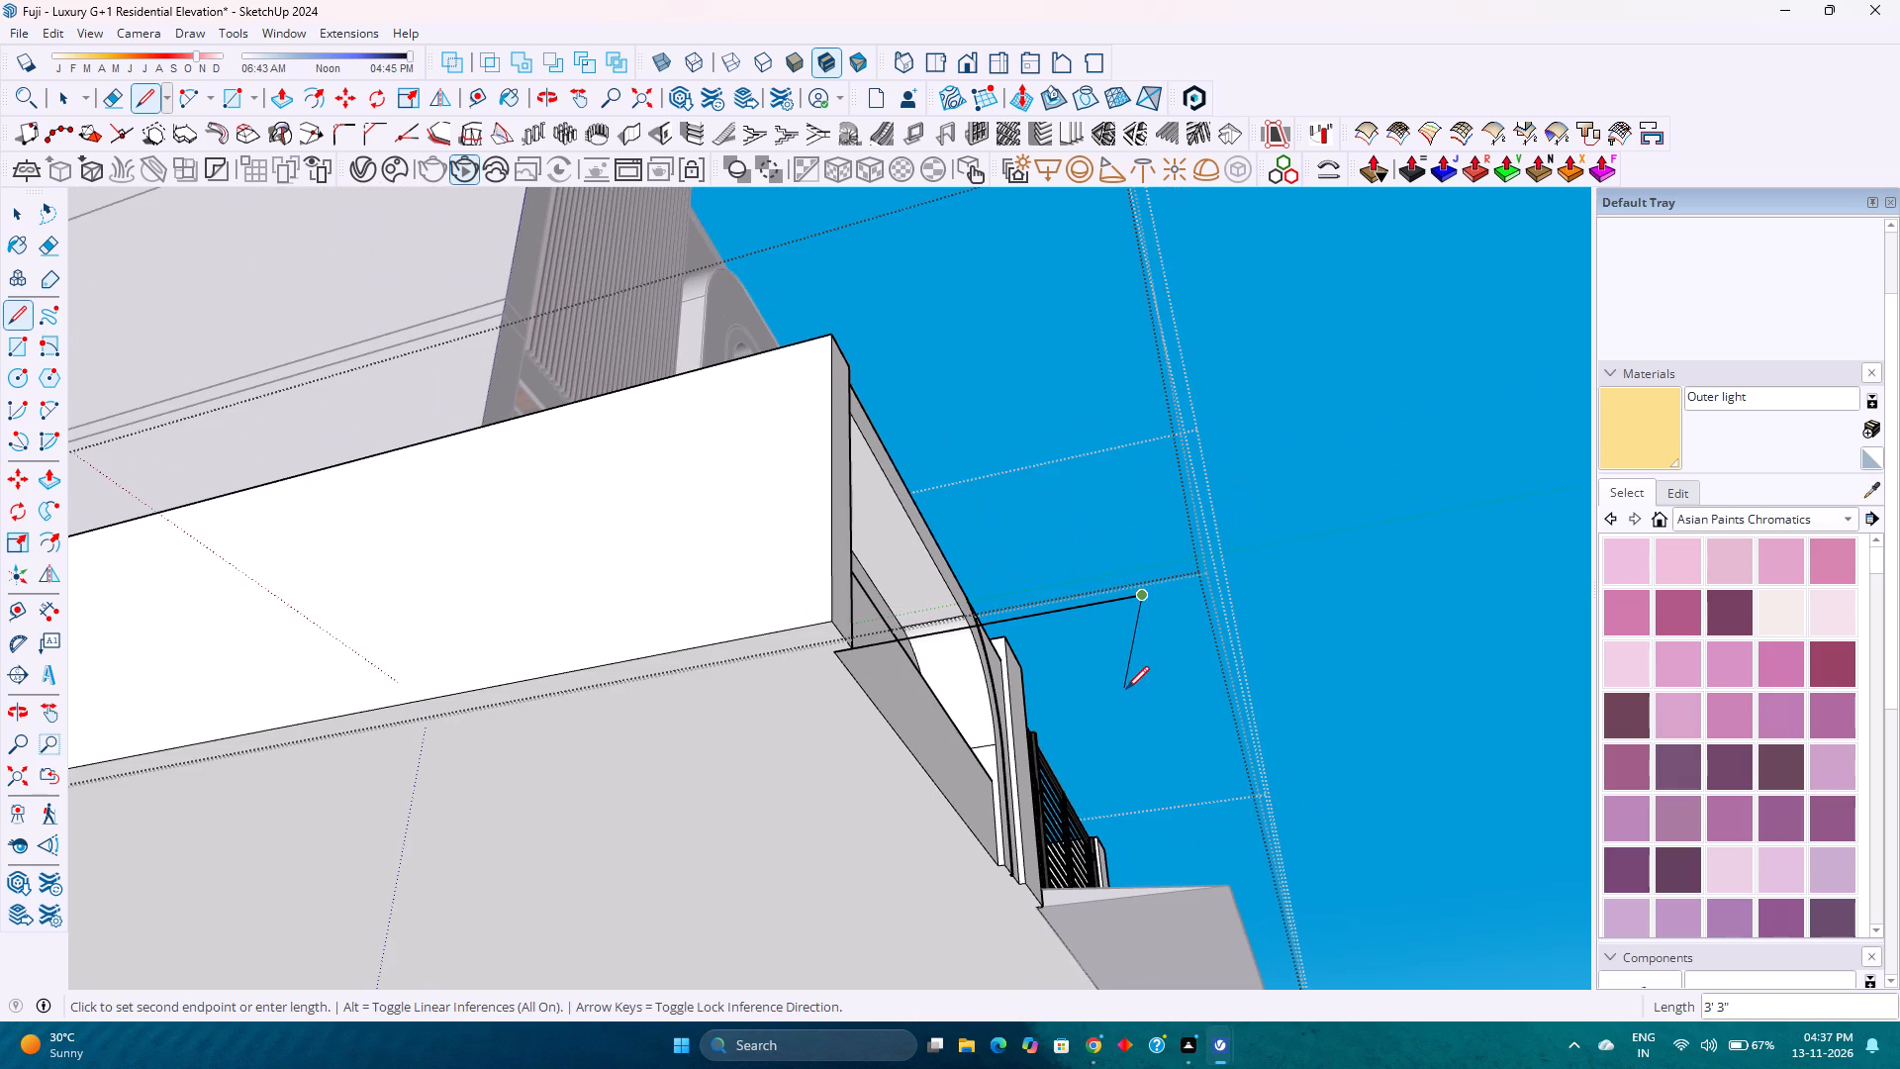
key("Right")
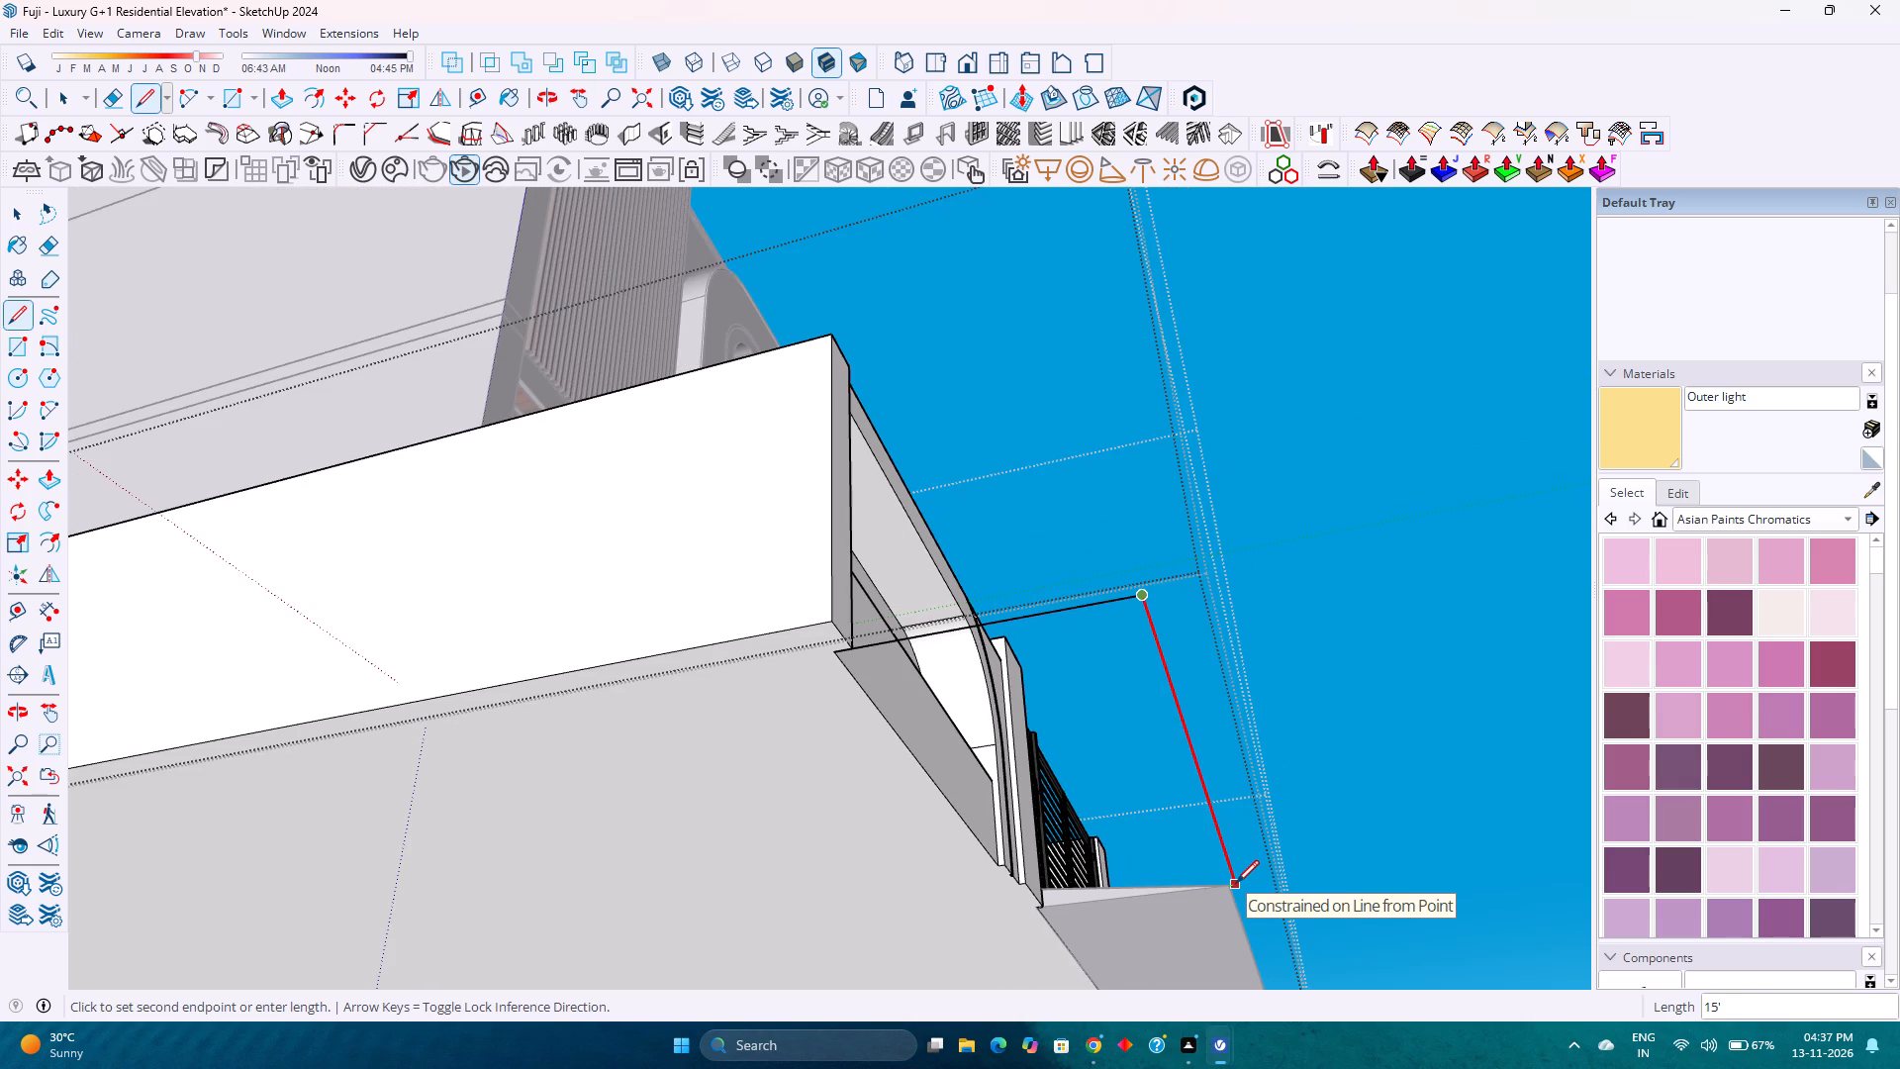
left_click(1236, 883)
scroll(1043, 912, "up", 20)
scroll(1043, 912, "up", 6)
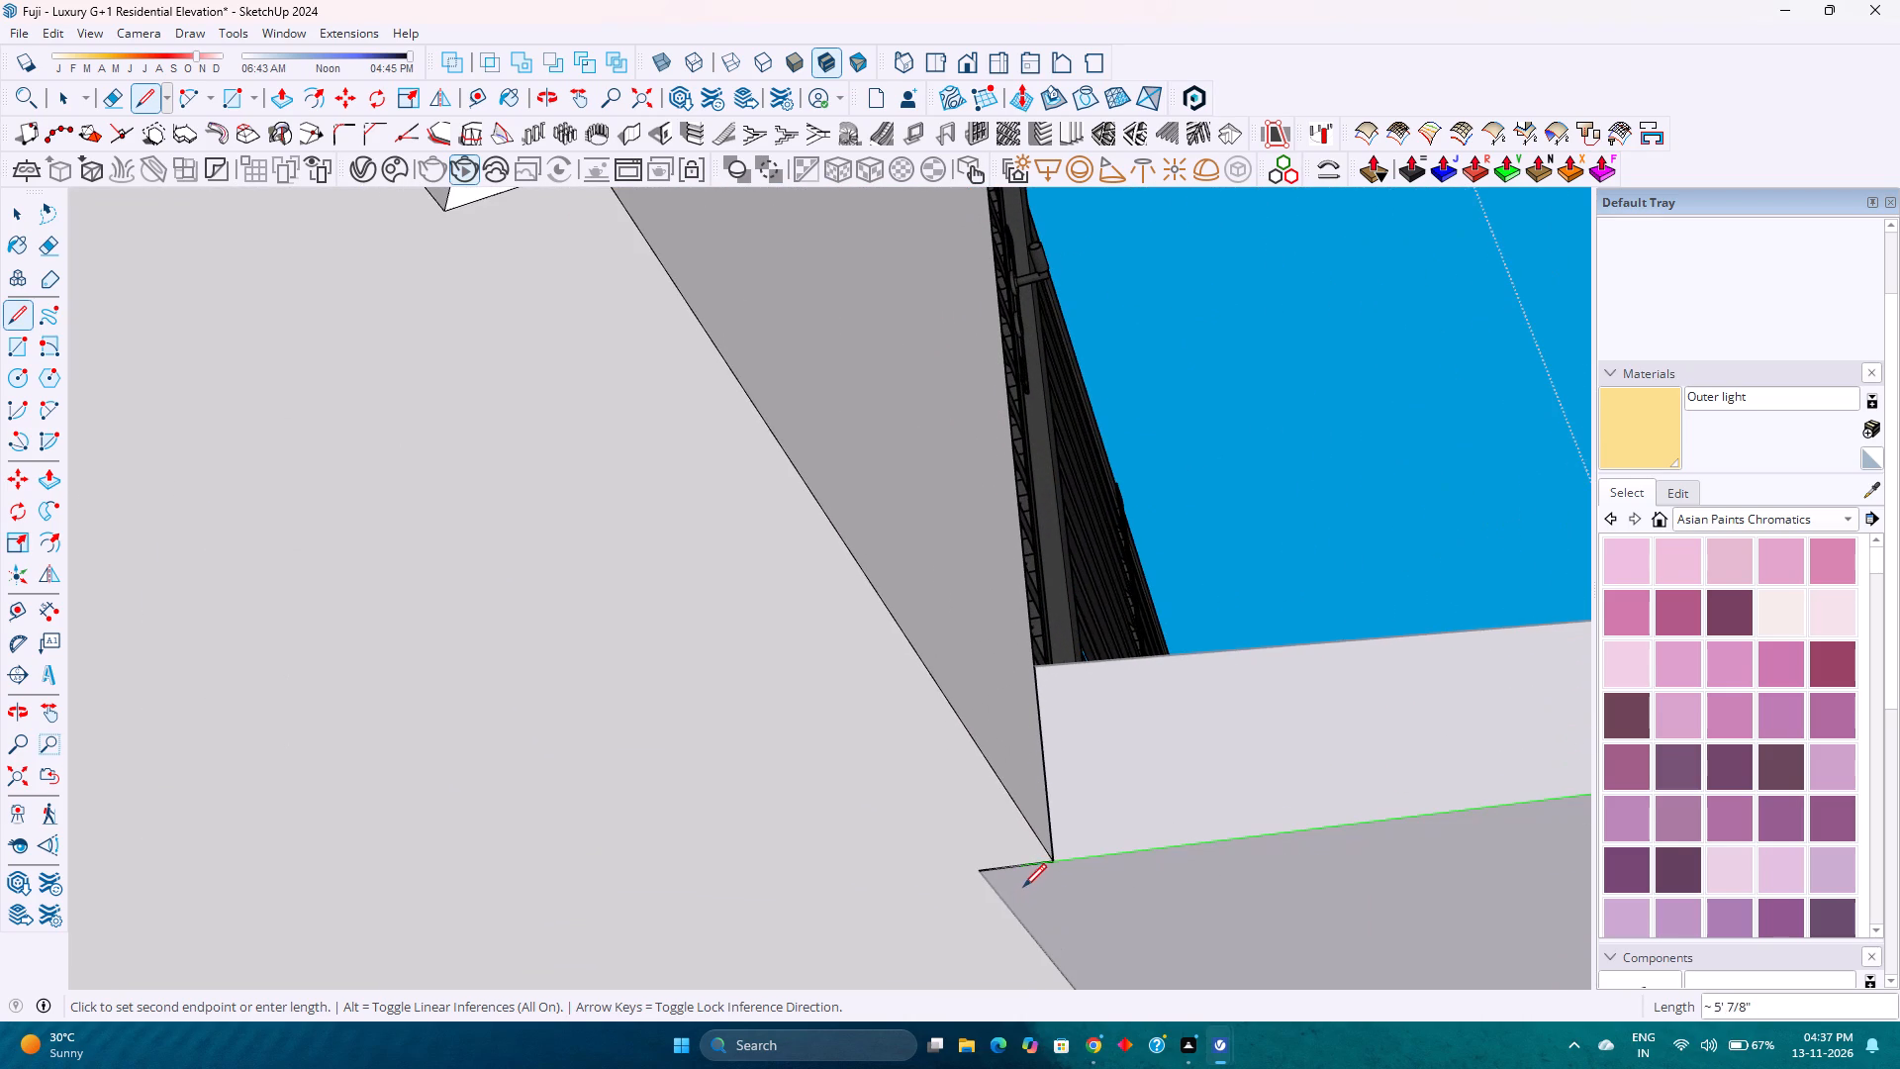
left_click(1048, 861)
scroll(1035, 861, "down", 6)
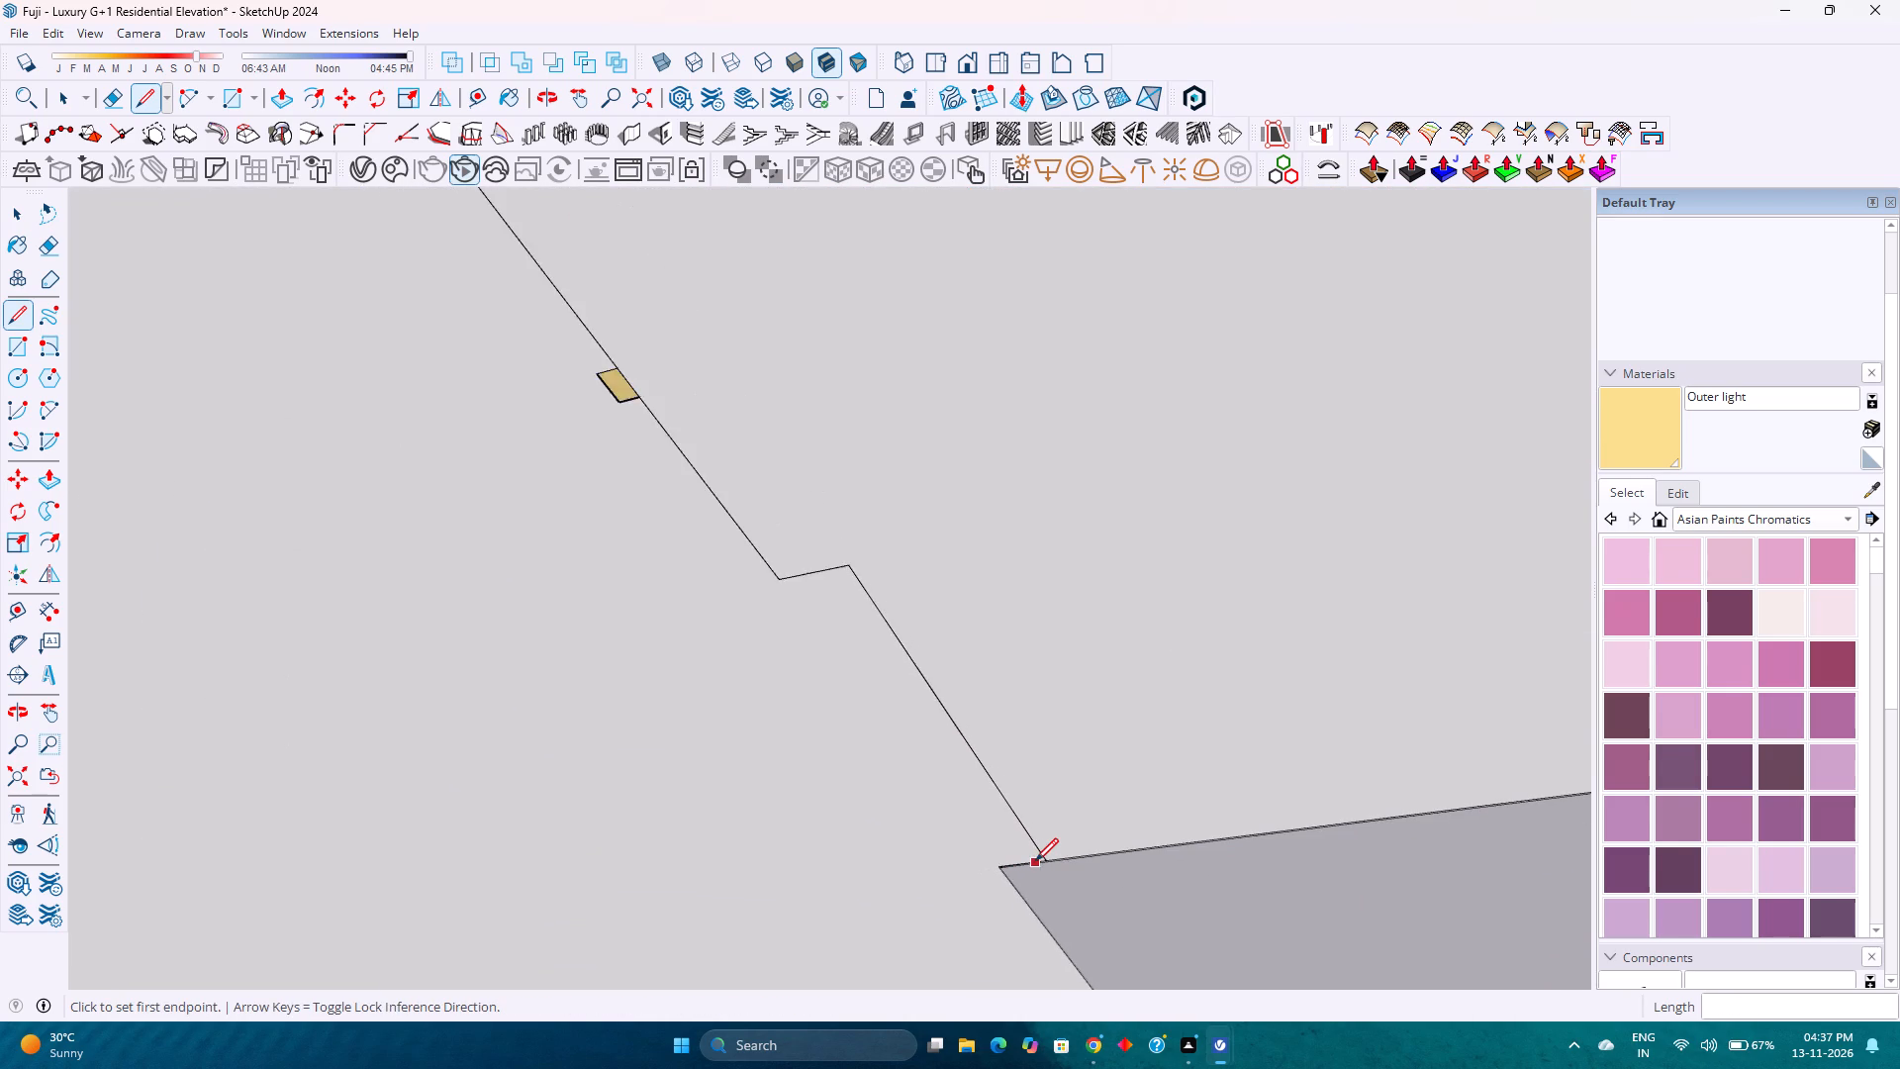
scroll(1035, 861, "down", 20)
scroll(1035, 861, "down", 7)
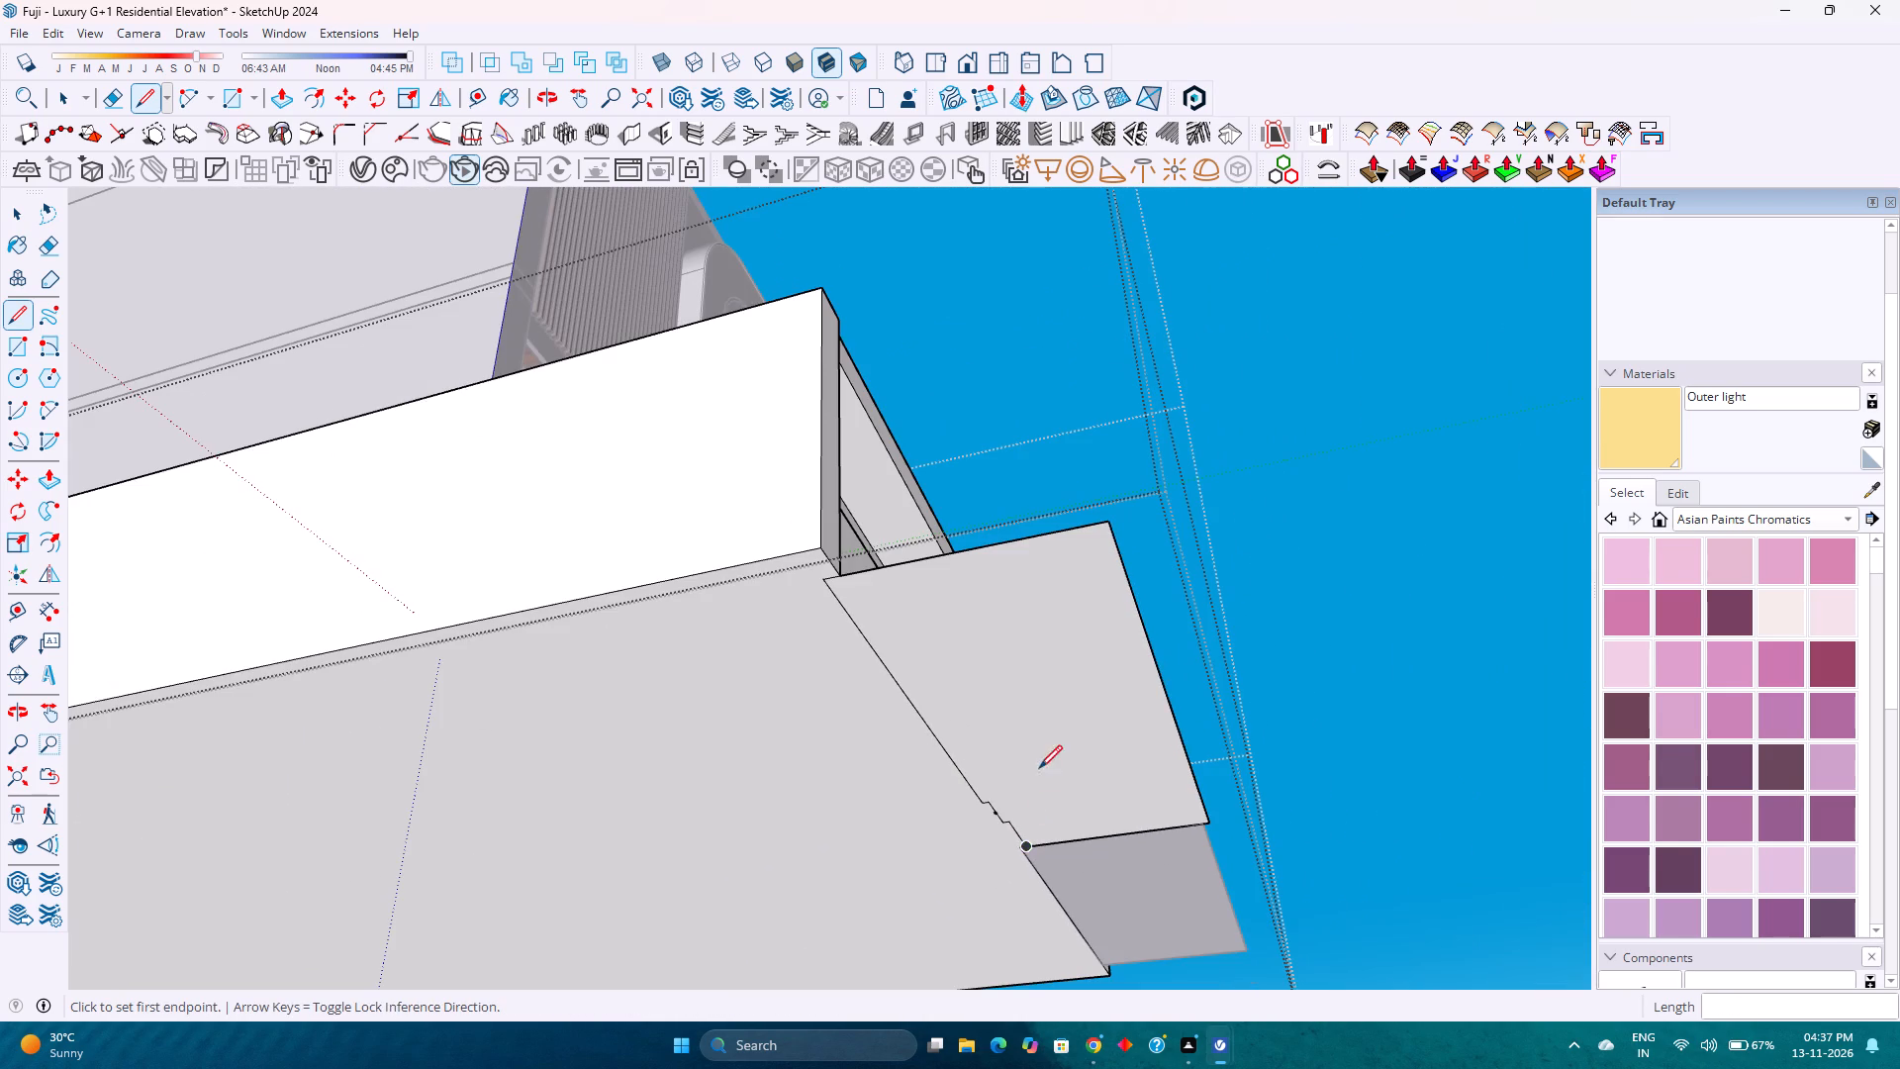
Group the new face in front of the compound wall together with its edges.
key("space")
double_click(1045, 726)
right_click(1045, 726)
left_click(1069, 342)
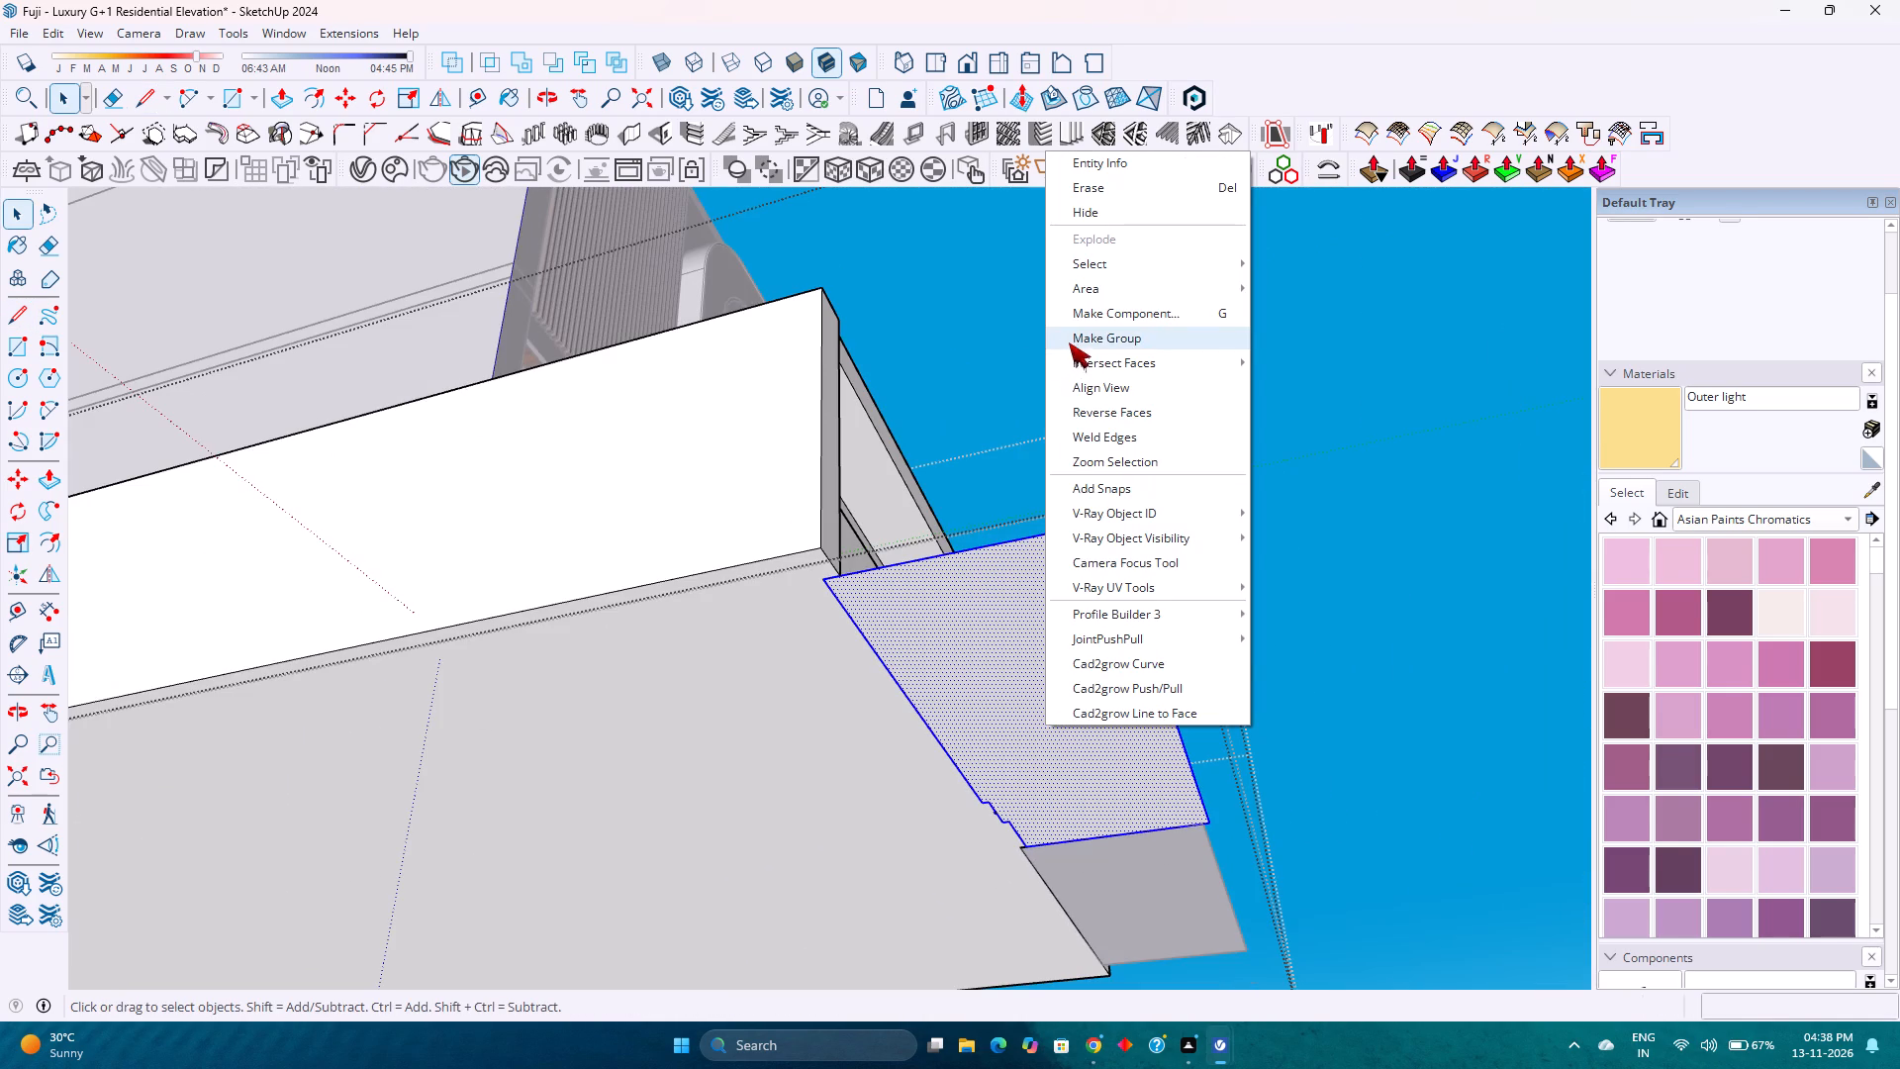
Open the new group and push/pull its face up 6" into a raised platform.
double_click(1057, 662)
scroll(1057, 662, "up", 1)
middle_click_drag(1057, 662, 779, 893)
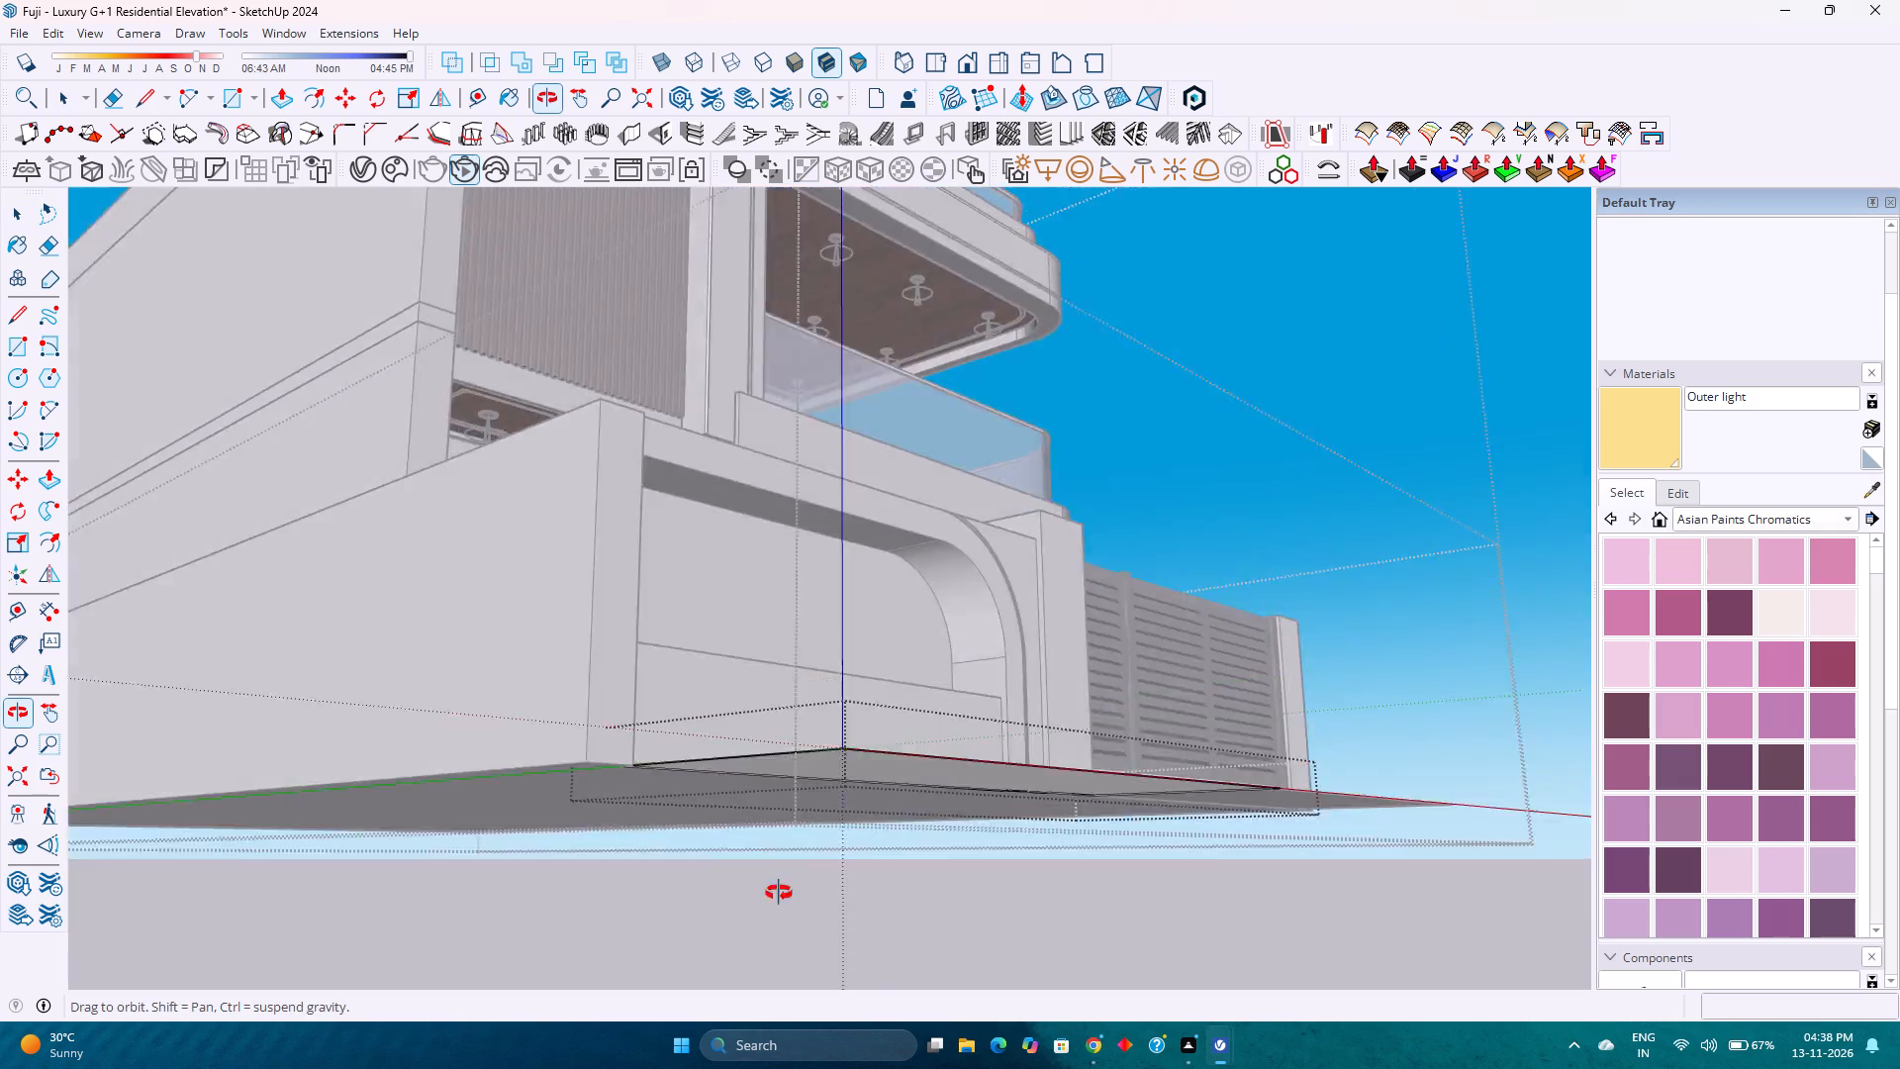
middle_click_drag(779, 893, 747, 922)
middle_click(747, 922)
scroll(773, 871, "down", 2)
middle_click_drag(794, 849, 628, 1027)
key("p")
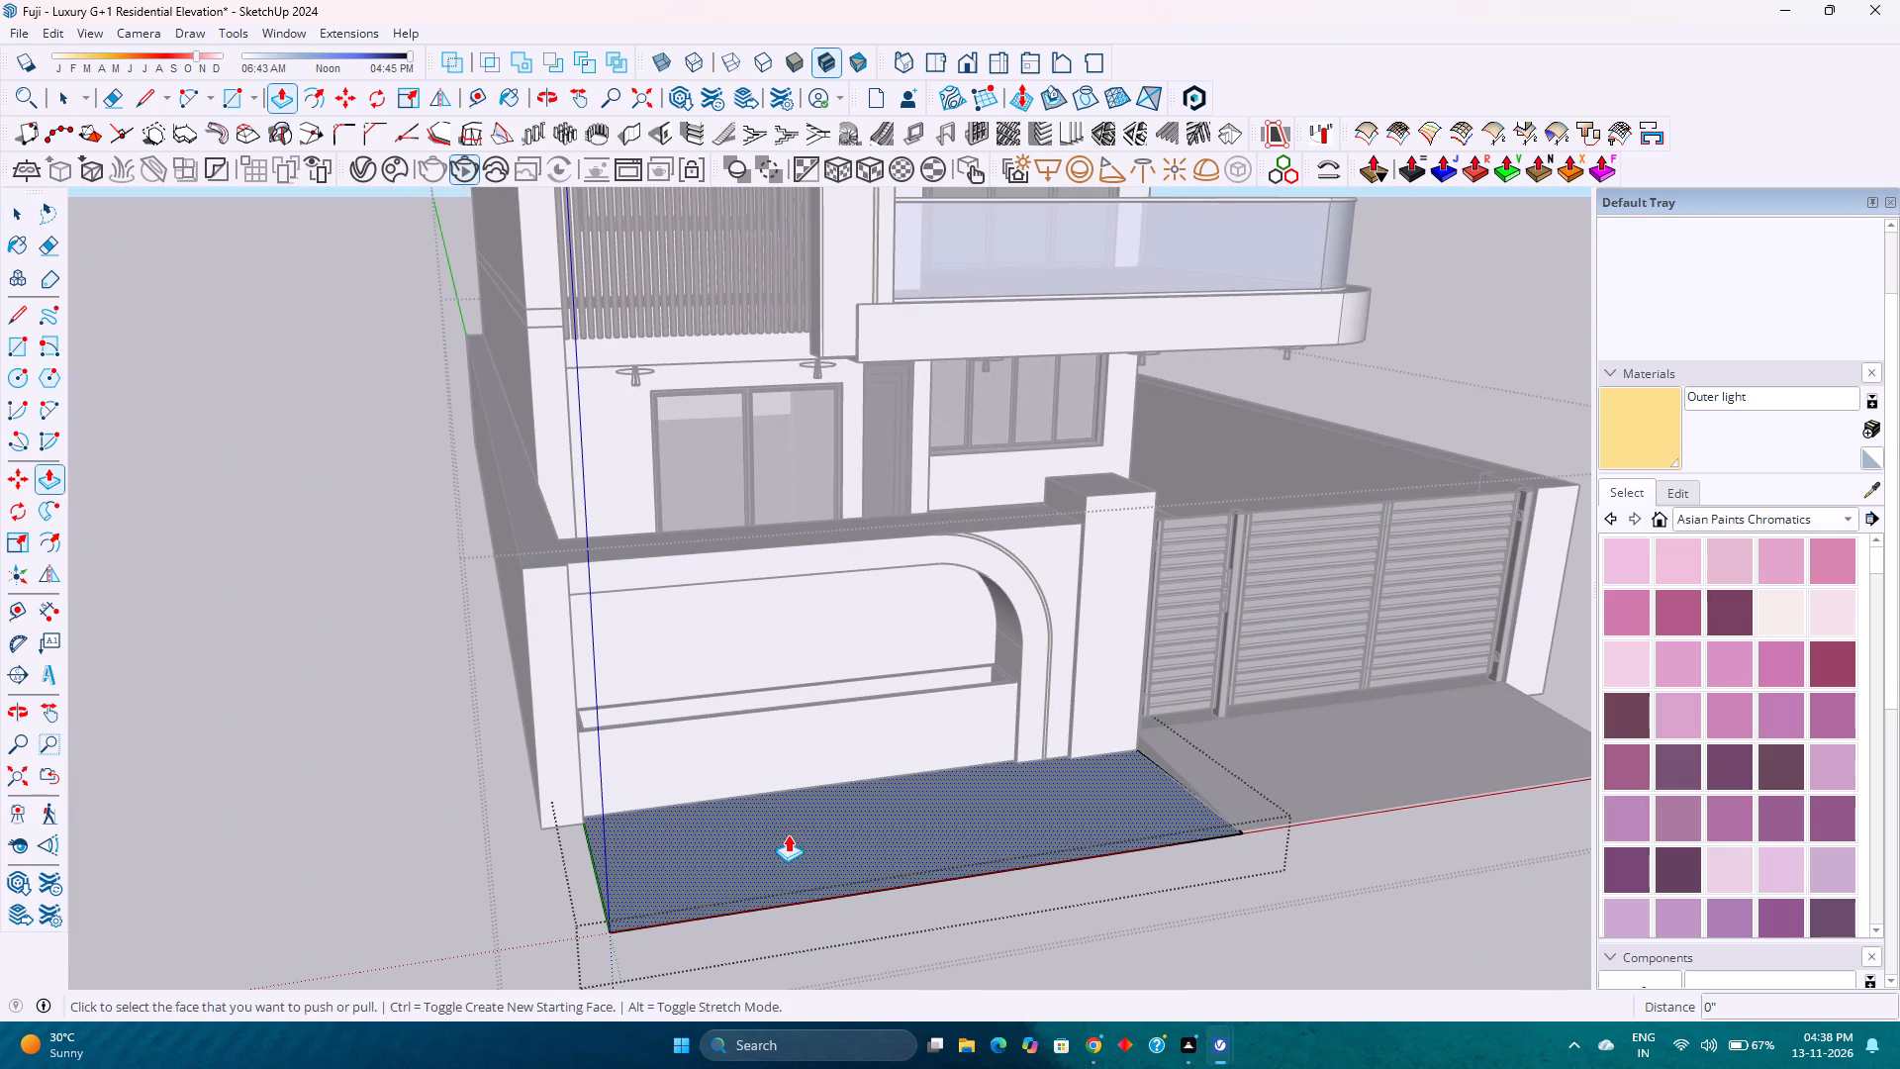
left_click(788, 834)
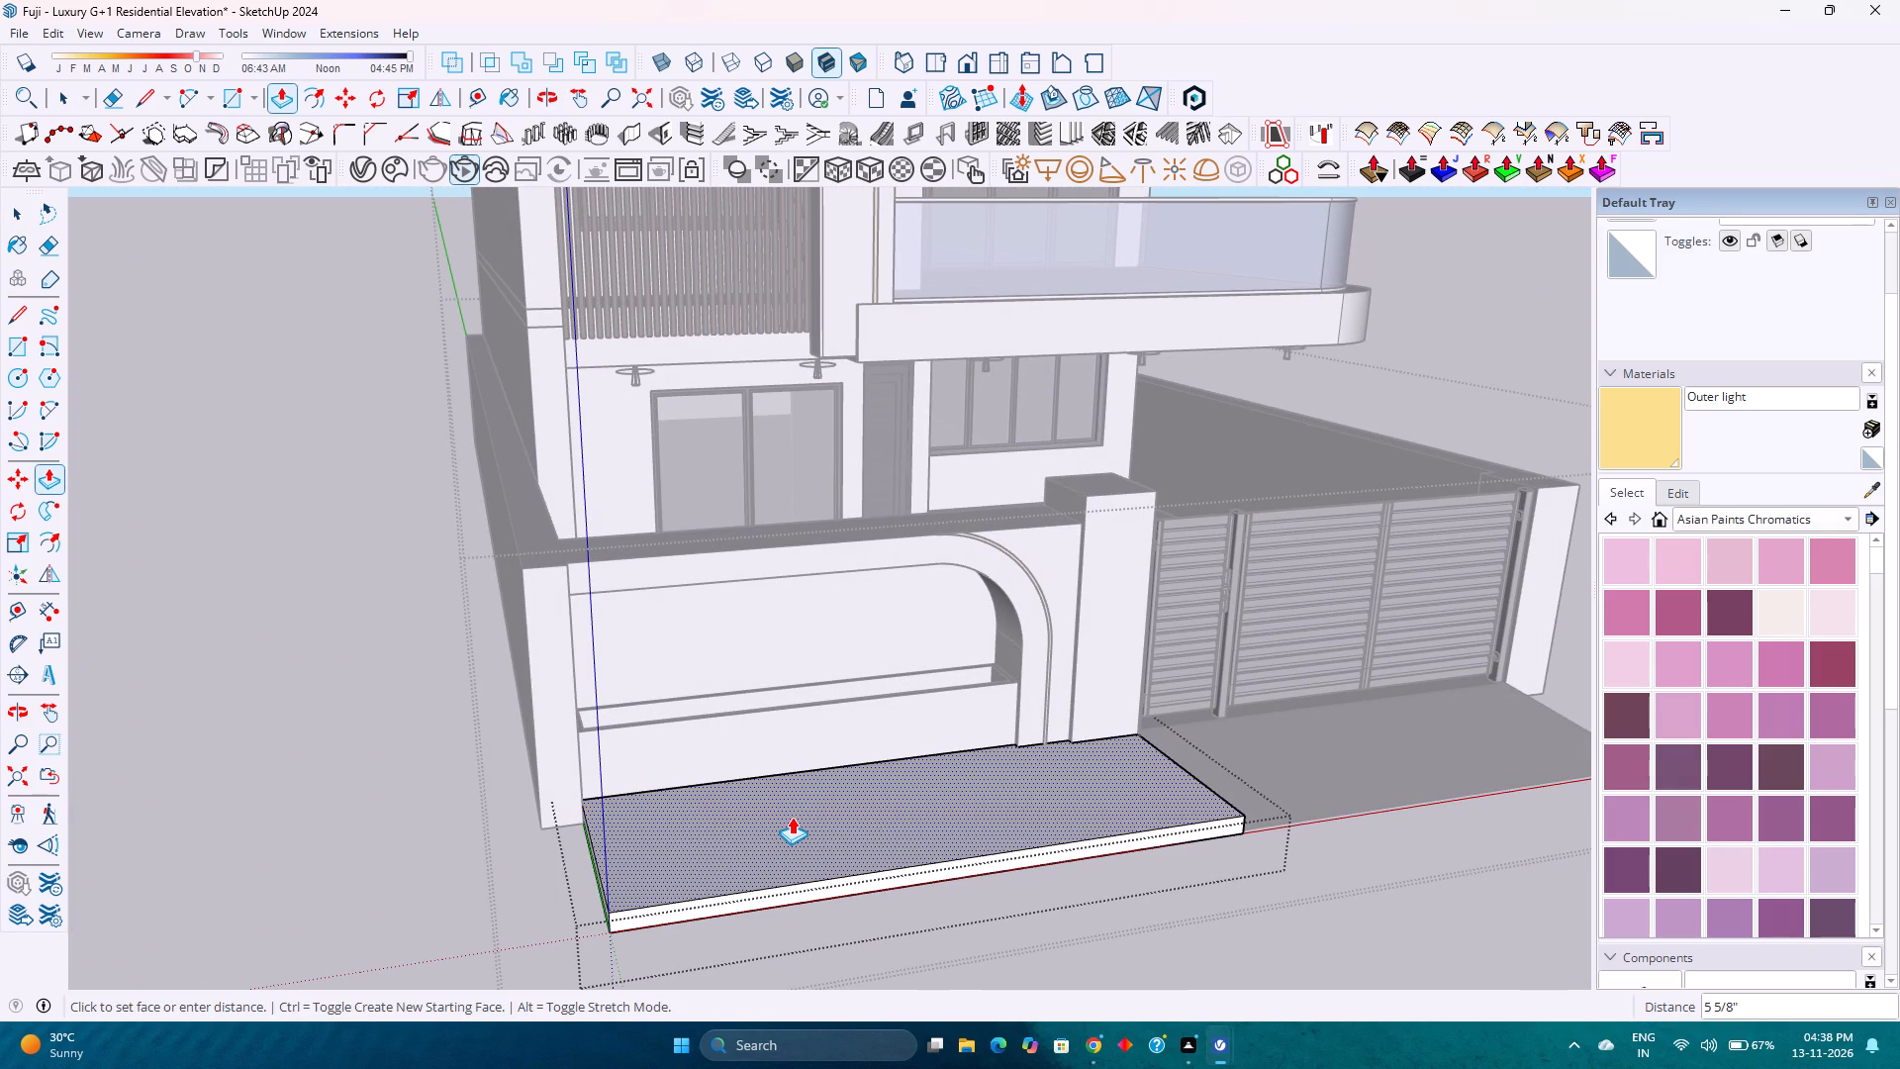
key("6")
key("Return")
scroll(792, 817, "down", 4)
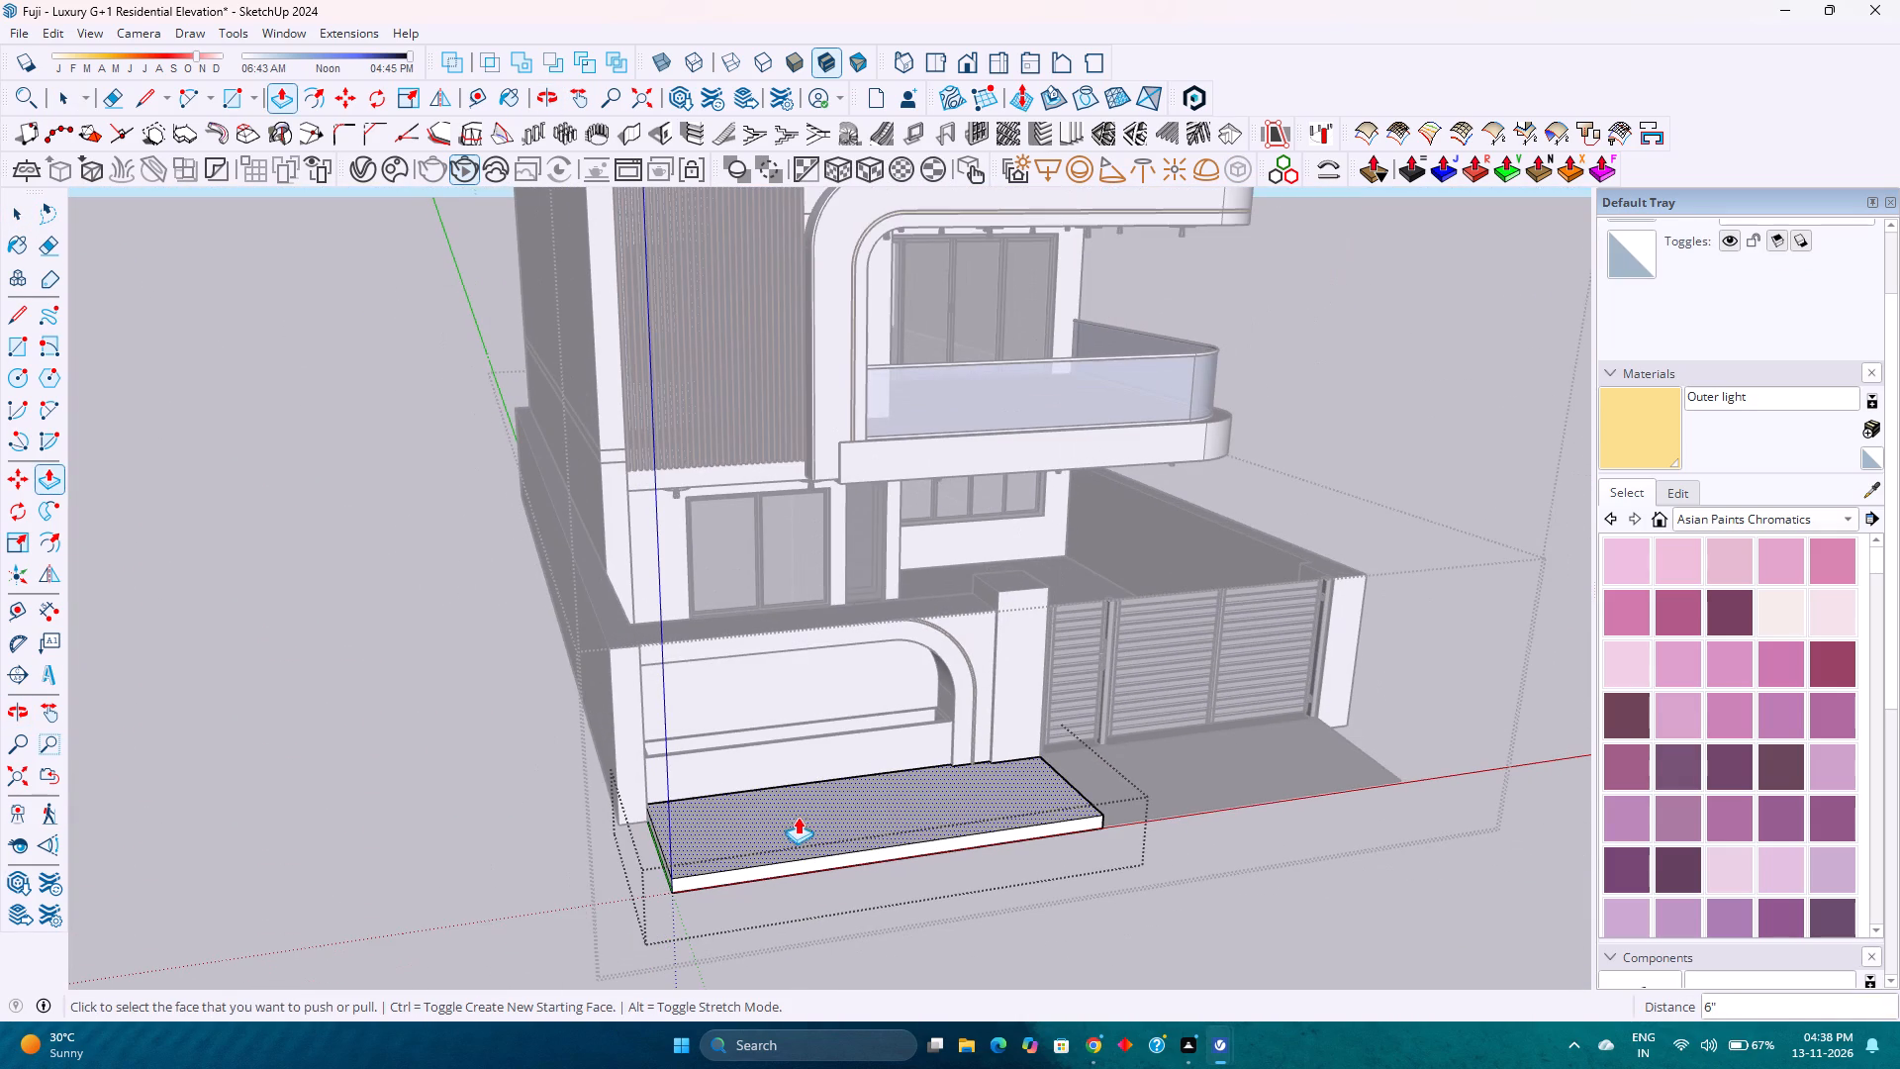
Examine how the raised platform sits against the compound wall, gate pillar, ramp and house front.
middle_click_drag(965, 811, 619, 799)
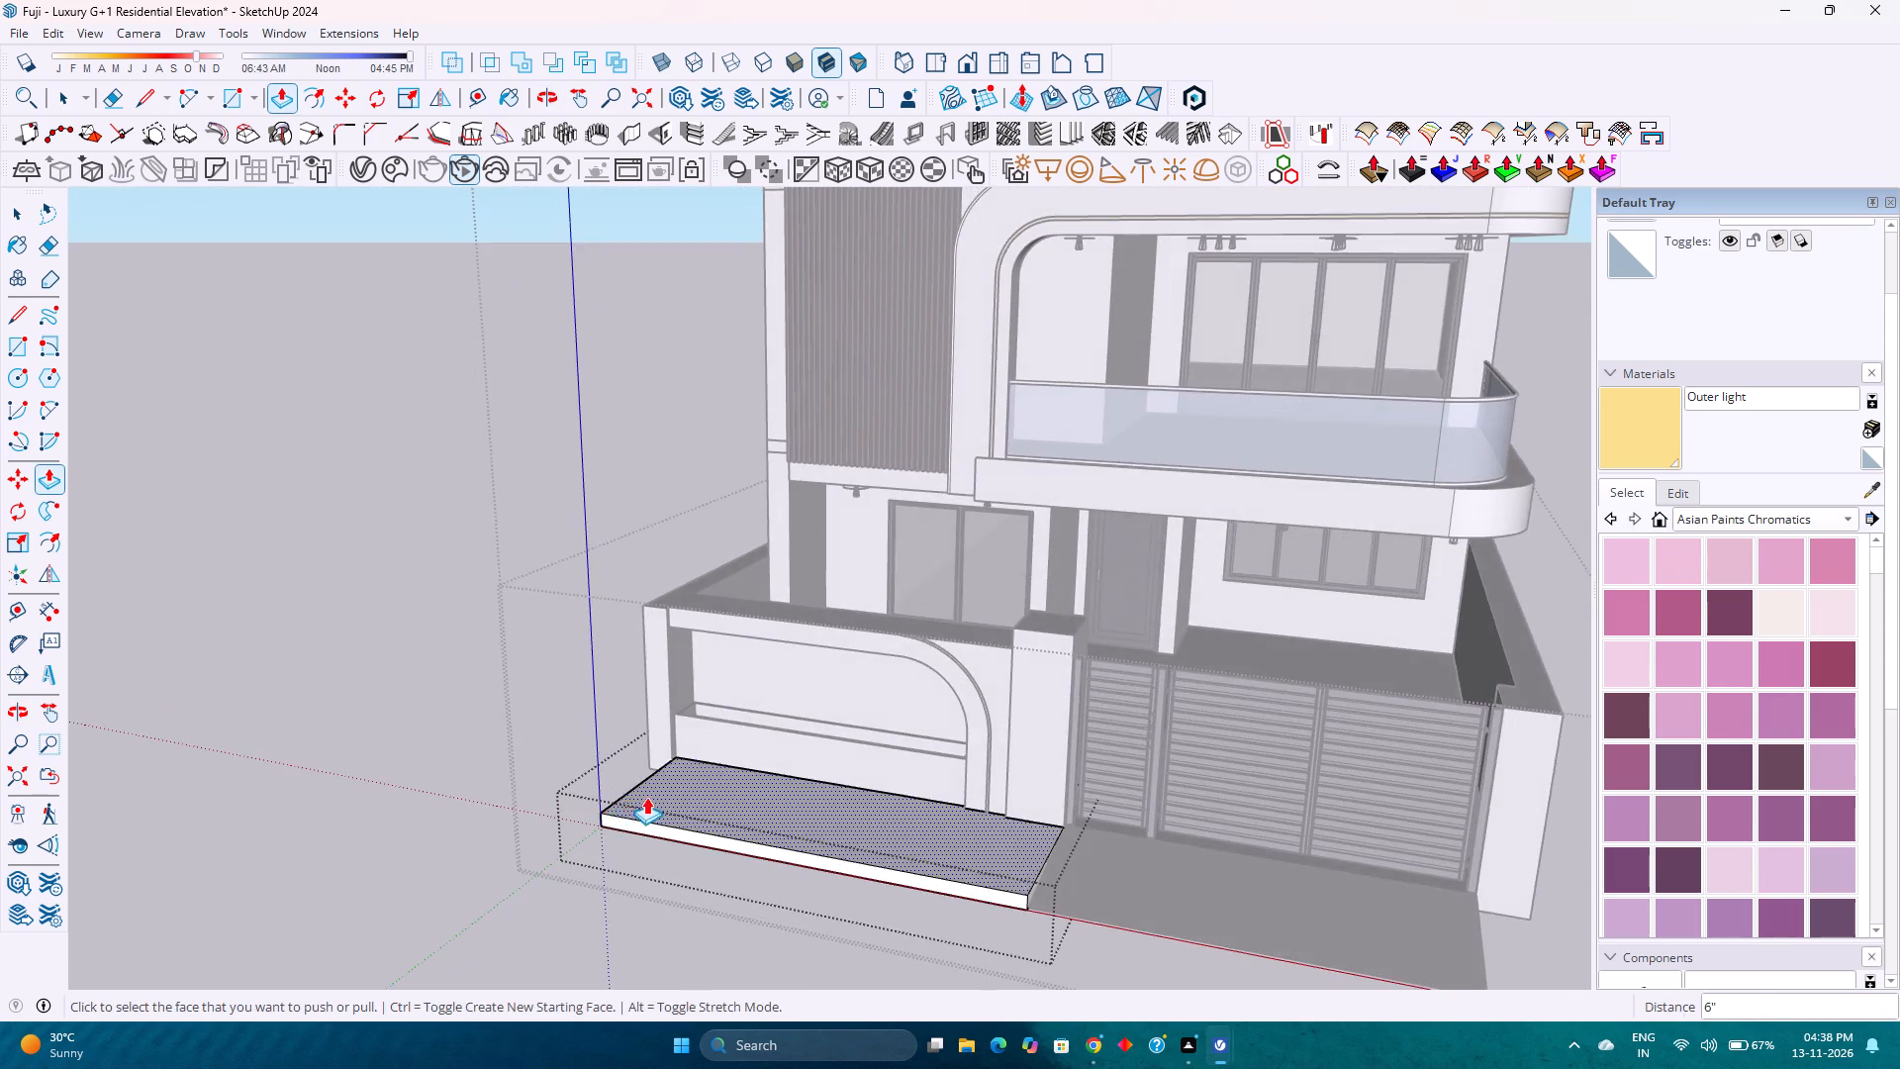
scroll(654, 795, "down", 4)
middle_click_drag(667, 796, 693, 811)
middle_click(693, 811)
middle_click_drag(807, 755, 827, 773)
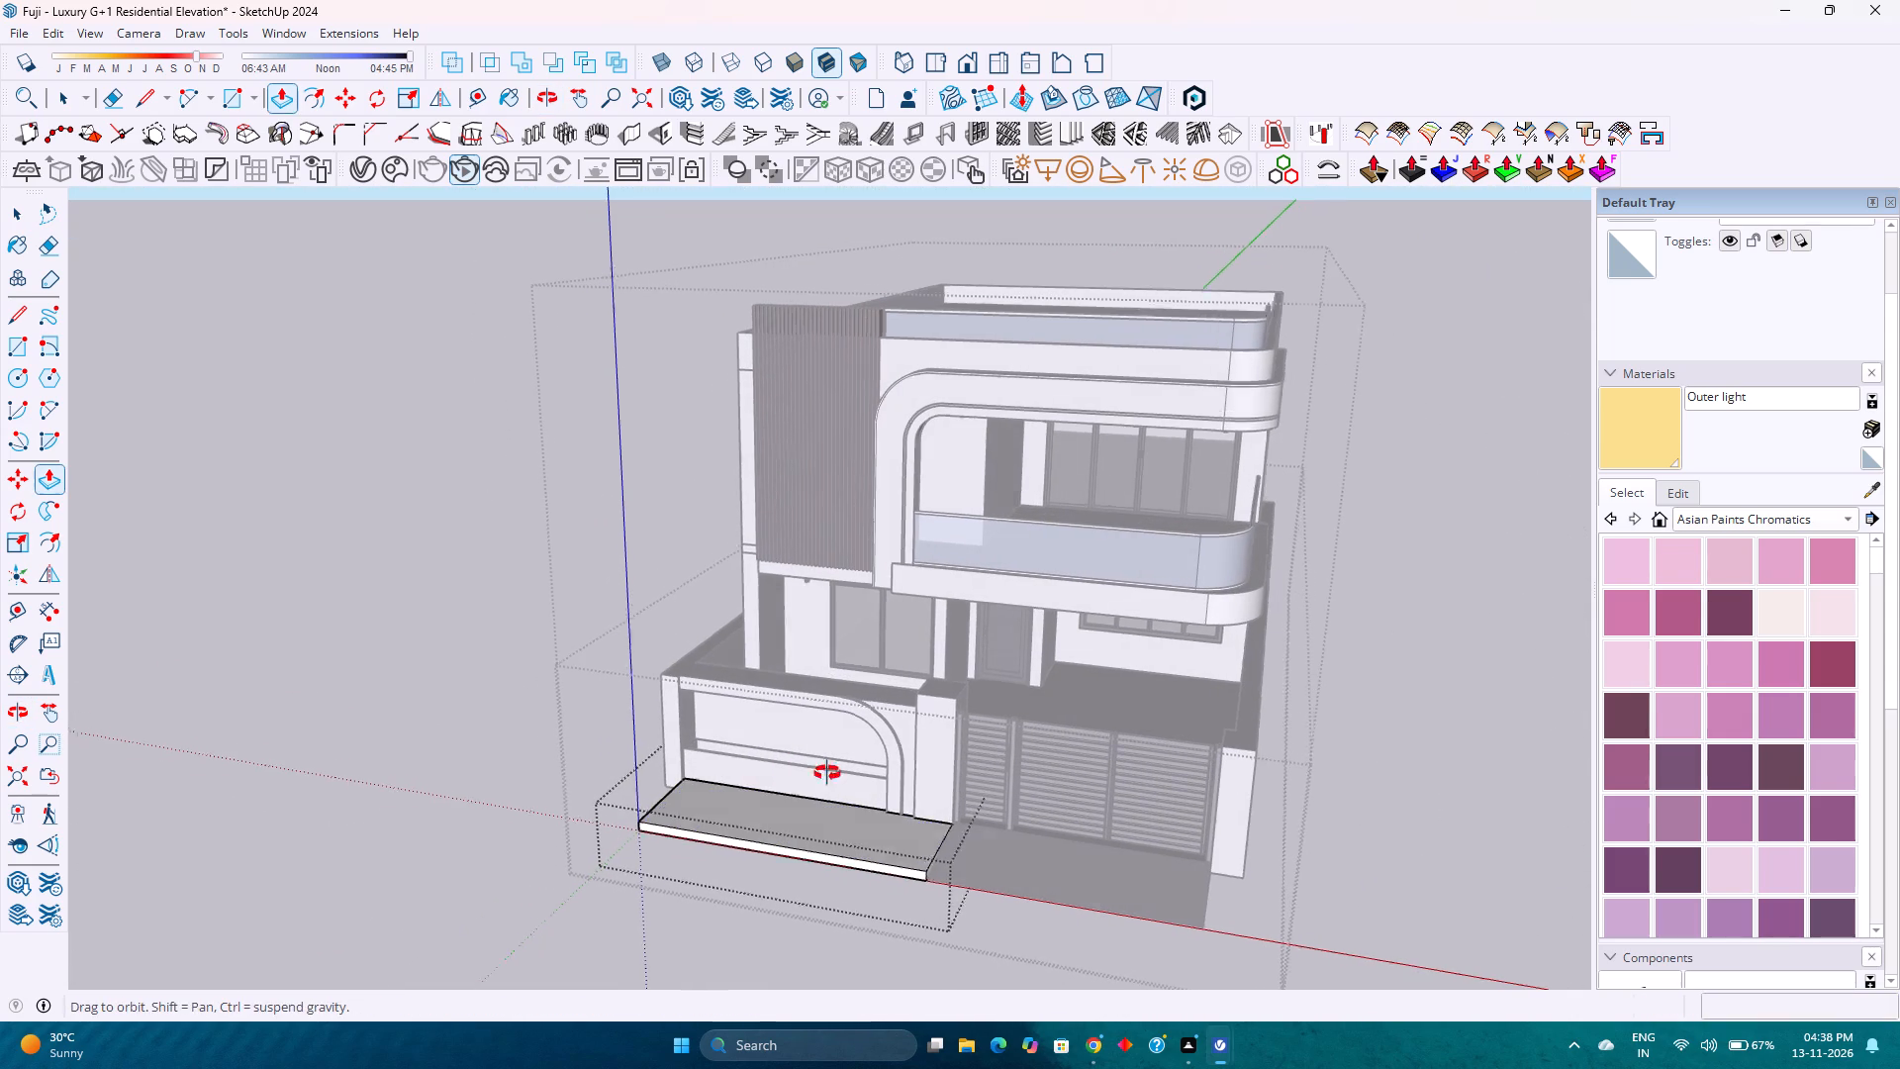
middle_click_drag(827, 773, 887, 920)
middle_click(887, 920)
scroll(926, 883, "down", 1)
middle_click_drag(928, 879, 937, 760, "shift")
middle_click(937, 757, "shift")
scroll(931, 770, "up", 6)
middle_click_drag(931, 791, 957, 802)
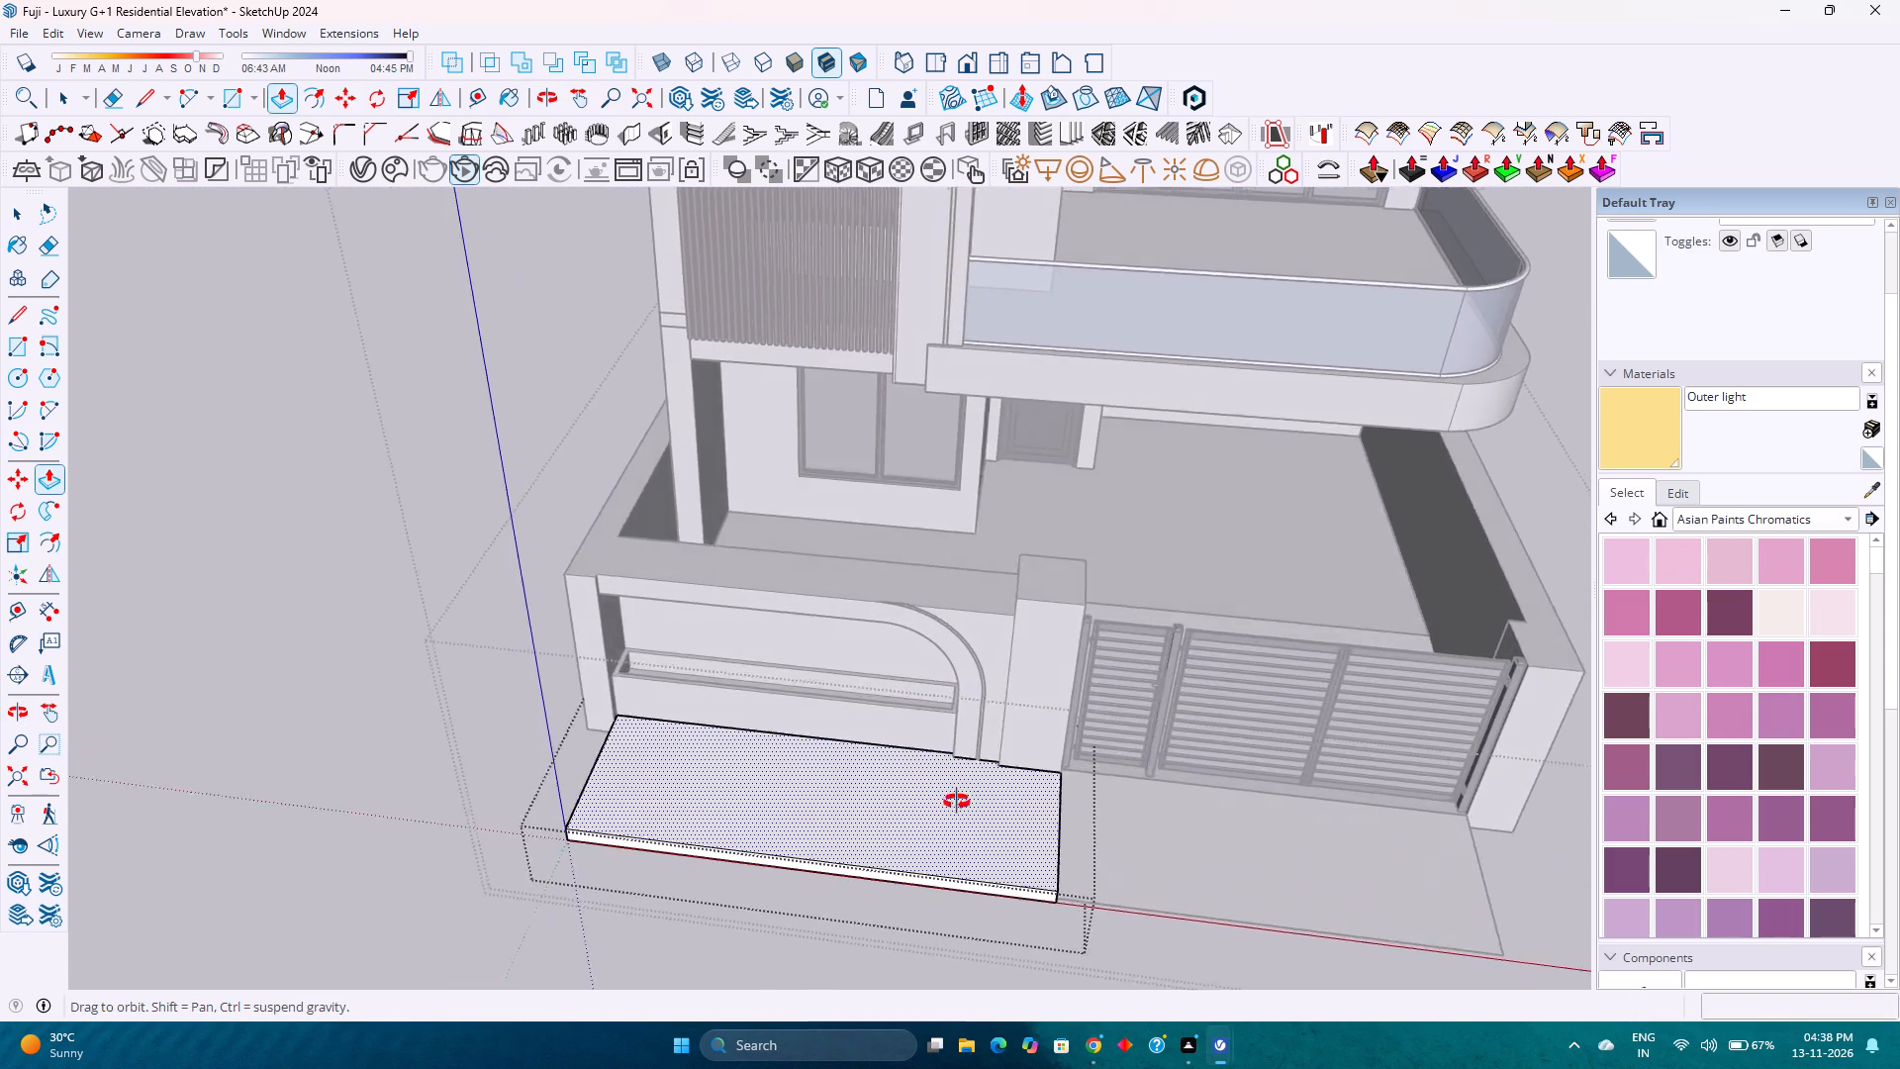
middle_click_drag(957, 802, 1074, 809)
Place a guide 2' in from the platform's ramp-side edge, aligned with the gate pillar's edge.
scroll(1074, 809, "up", 3)
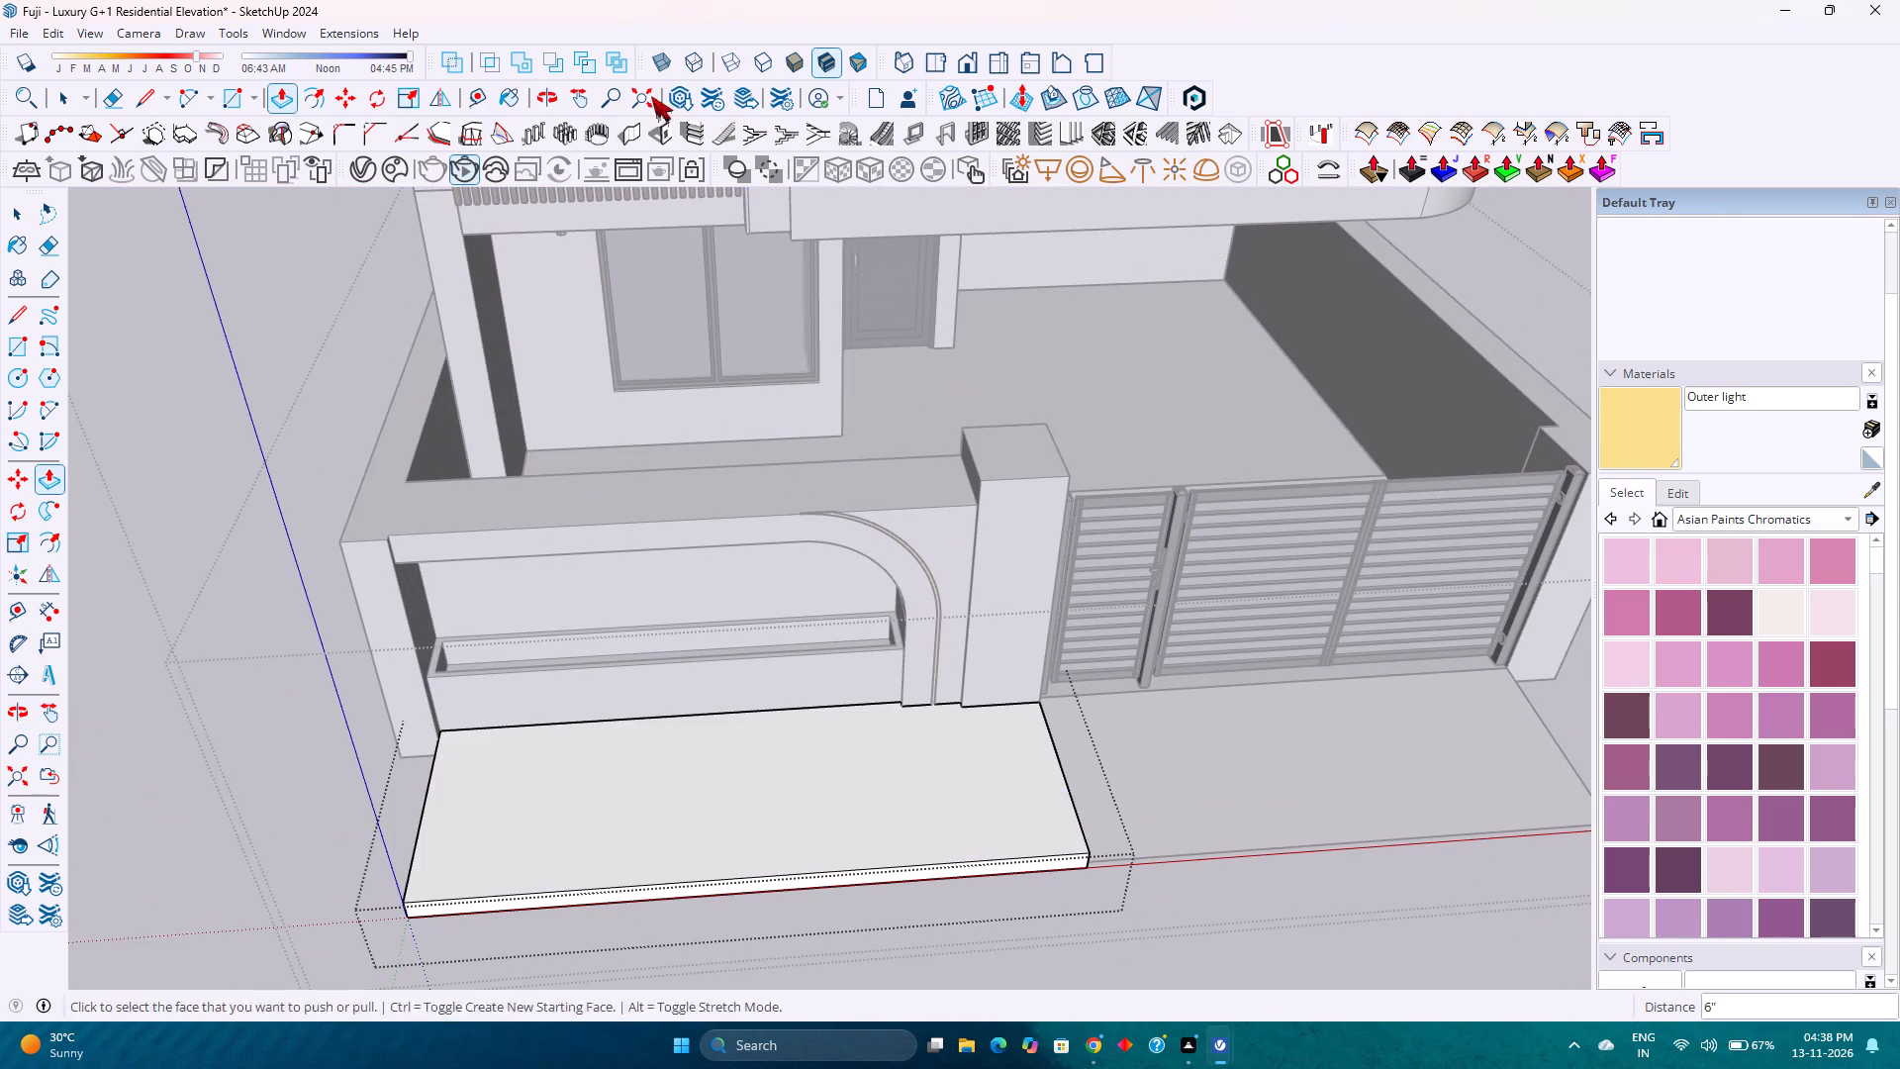
left_click(486, 105)
scroll(1061, 787, "up", 1)
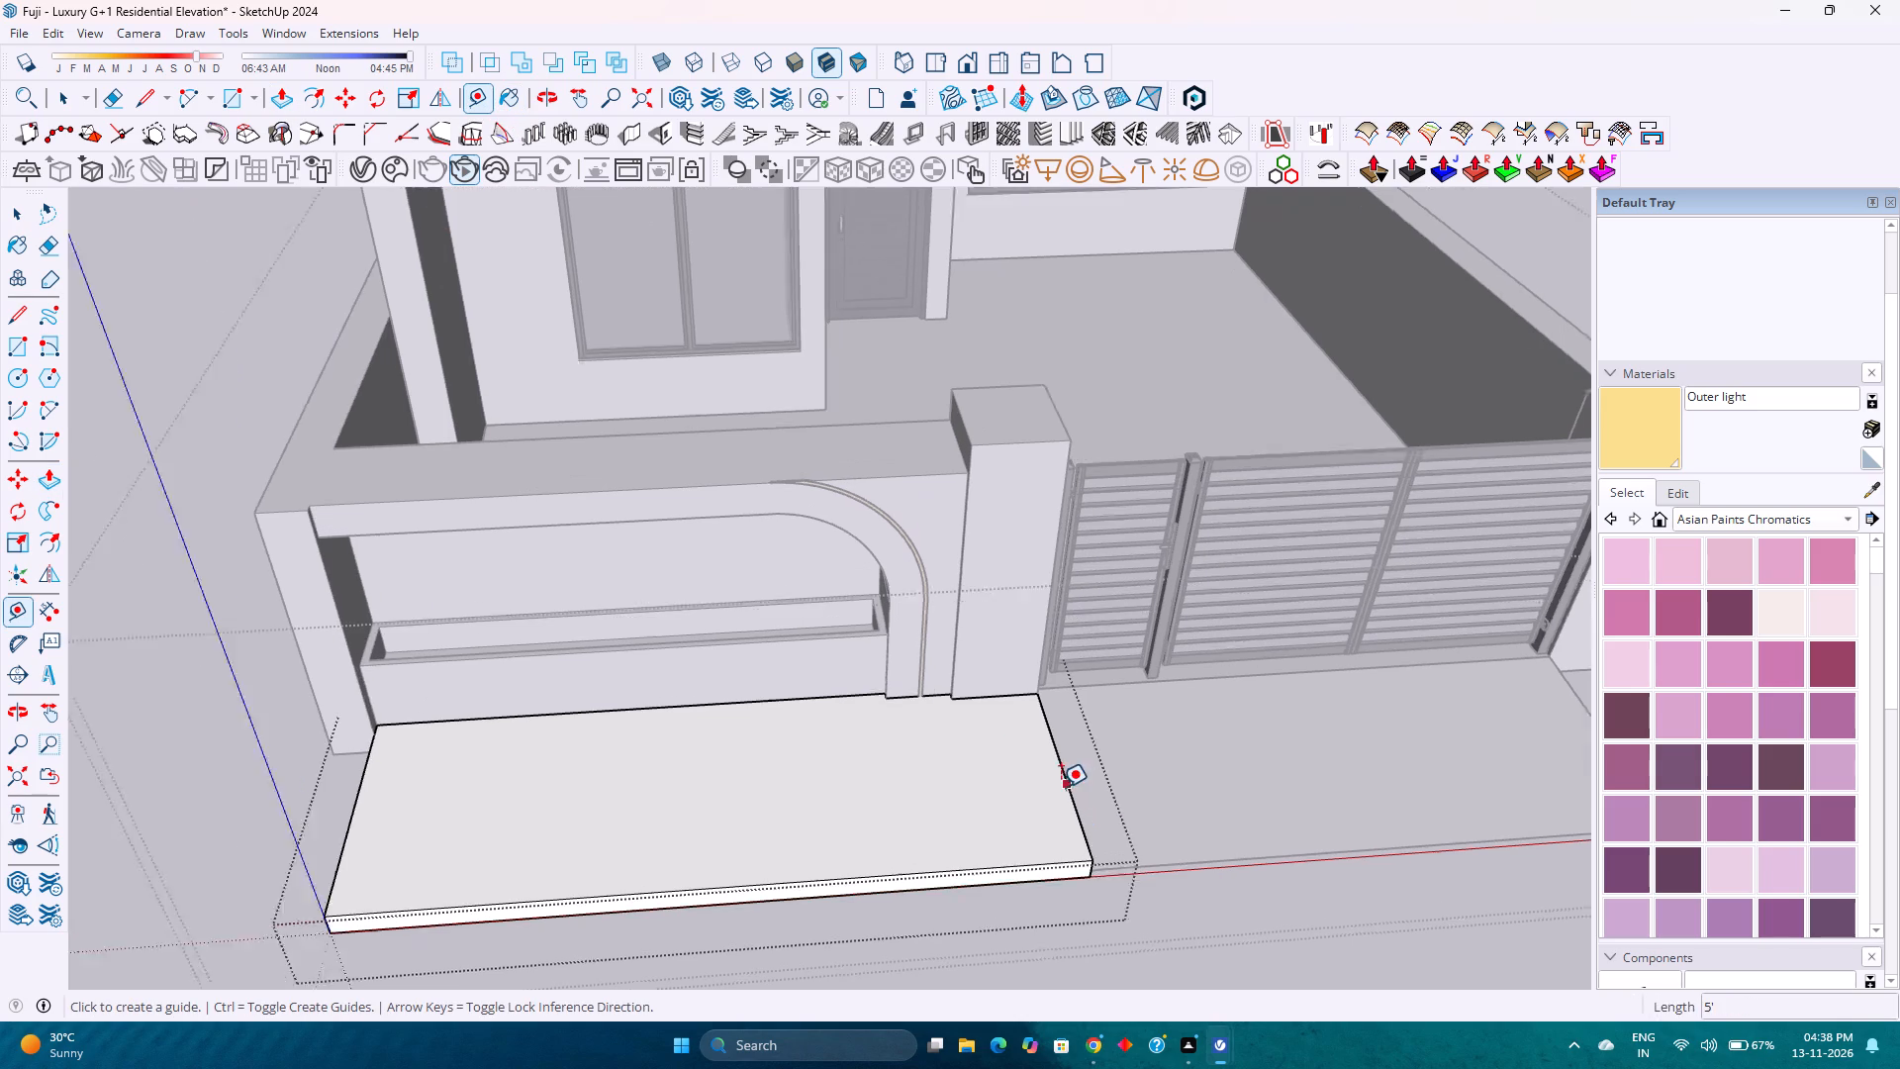
scroll(1061, 787, "up", 6)
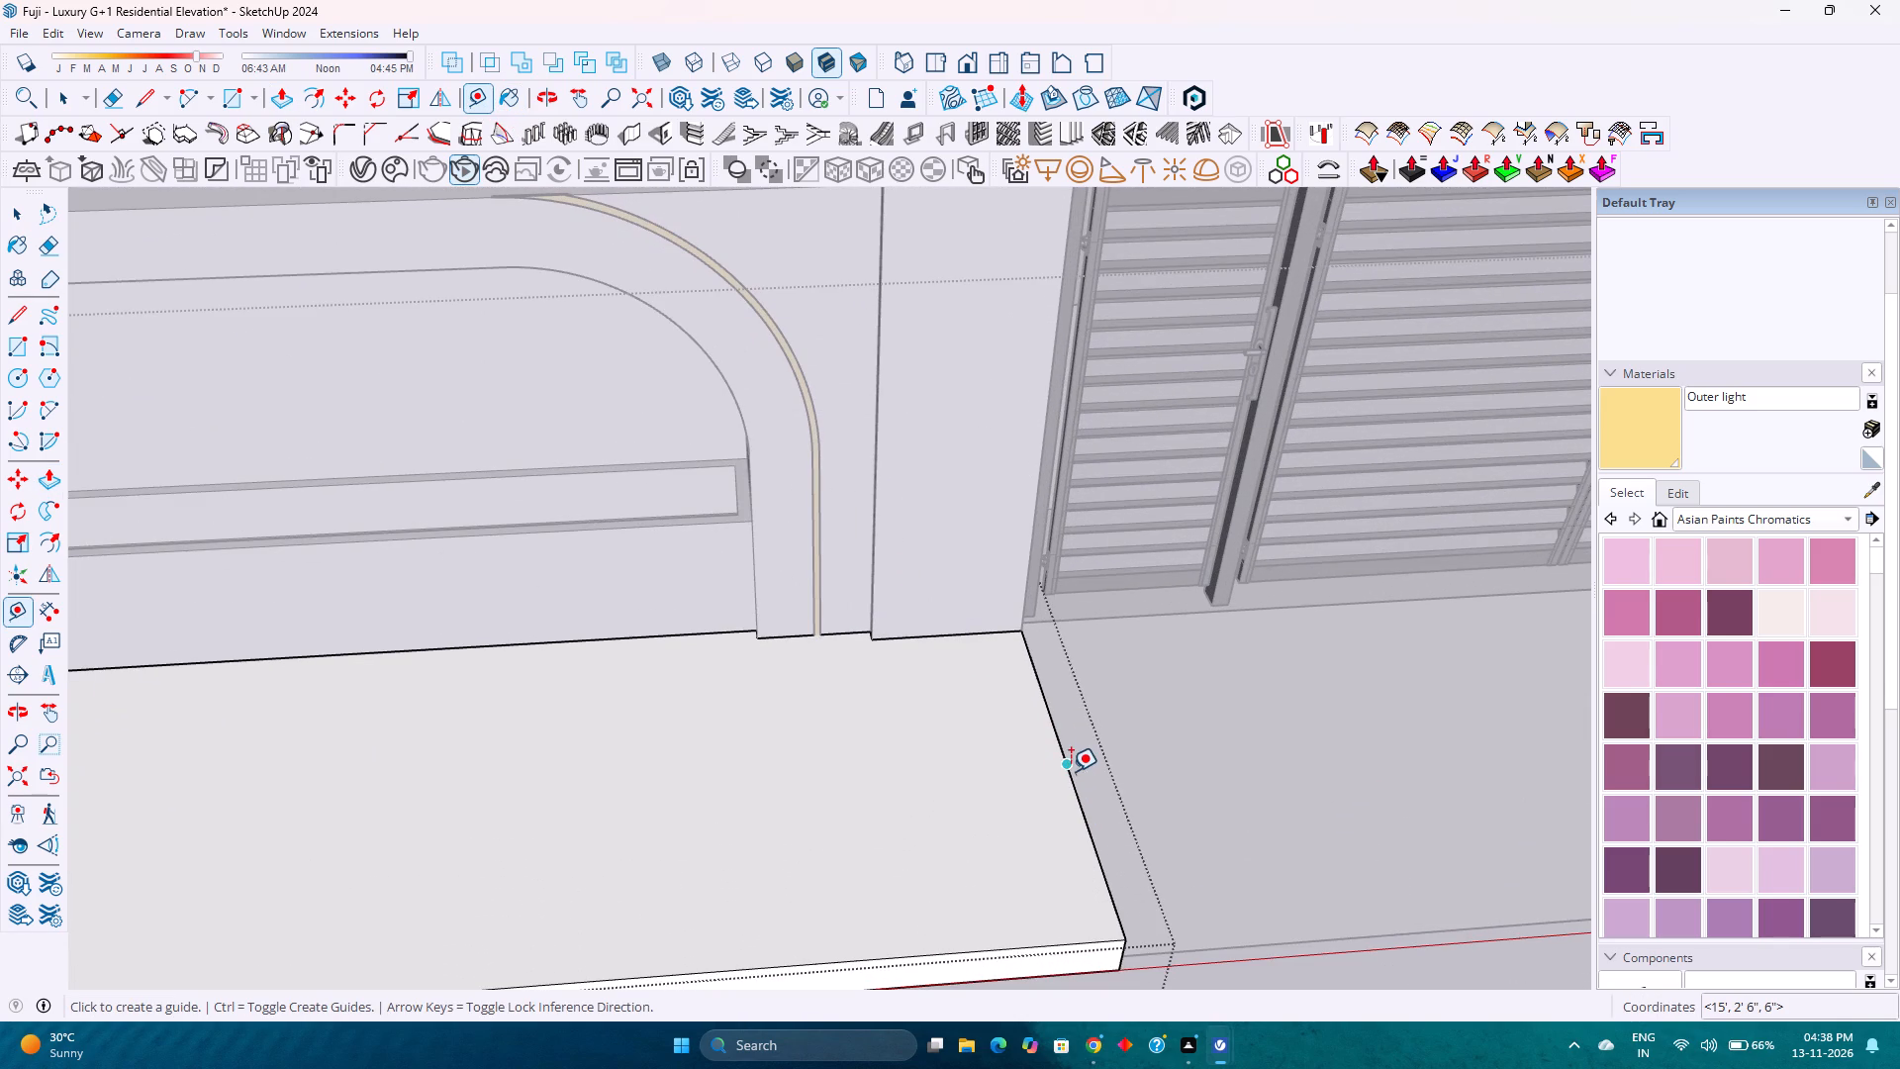
left_click(1071, 771)
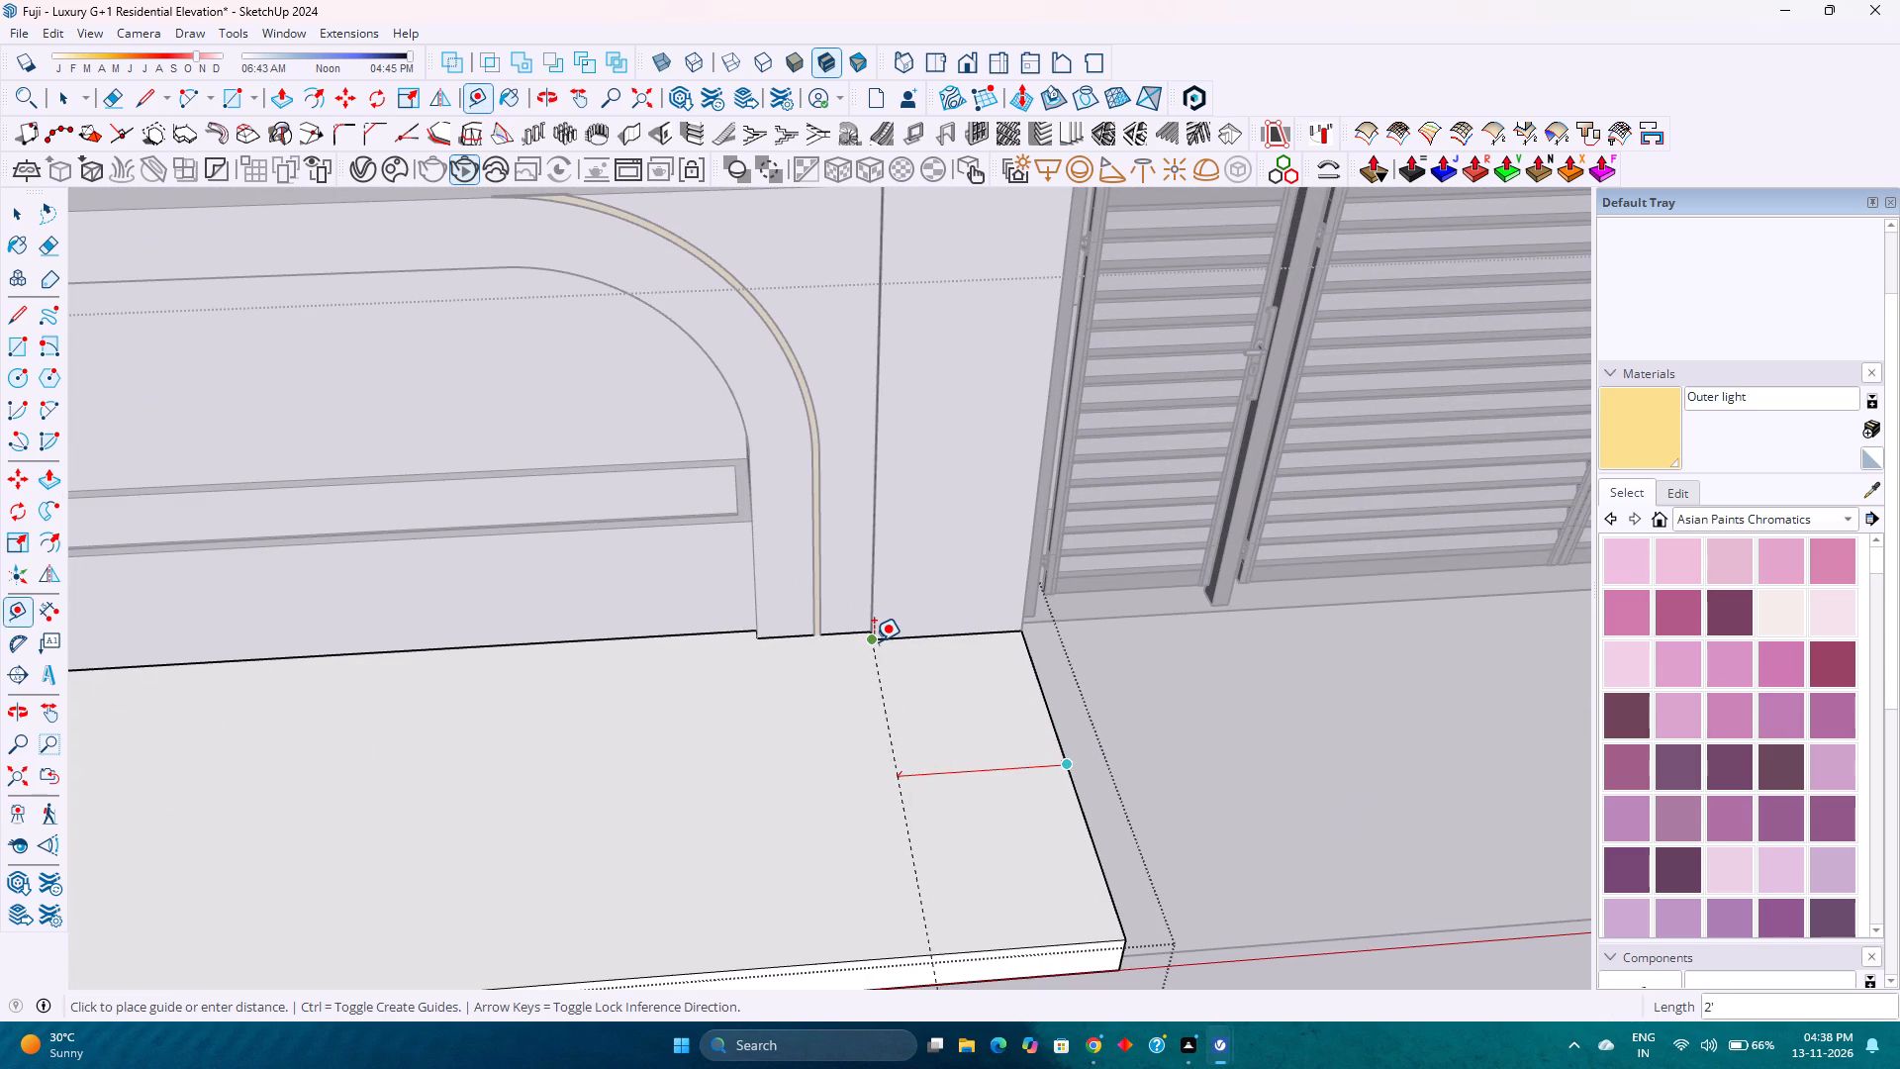
left_click(874, 641)
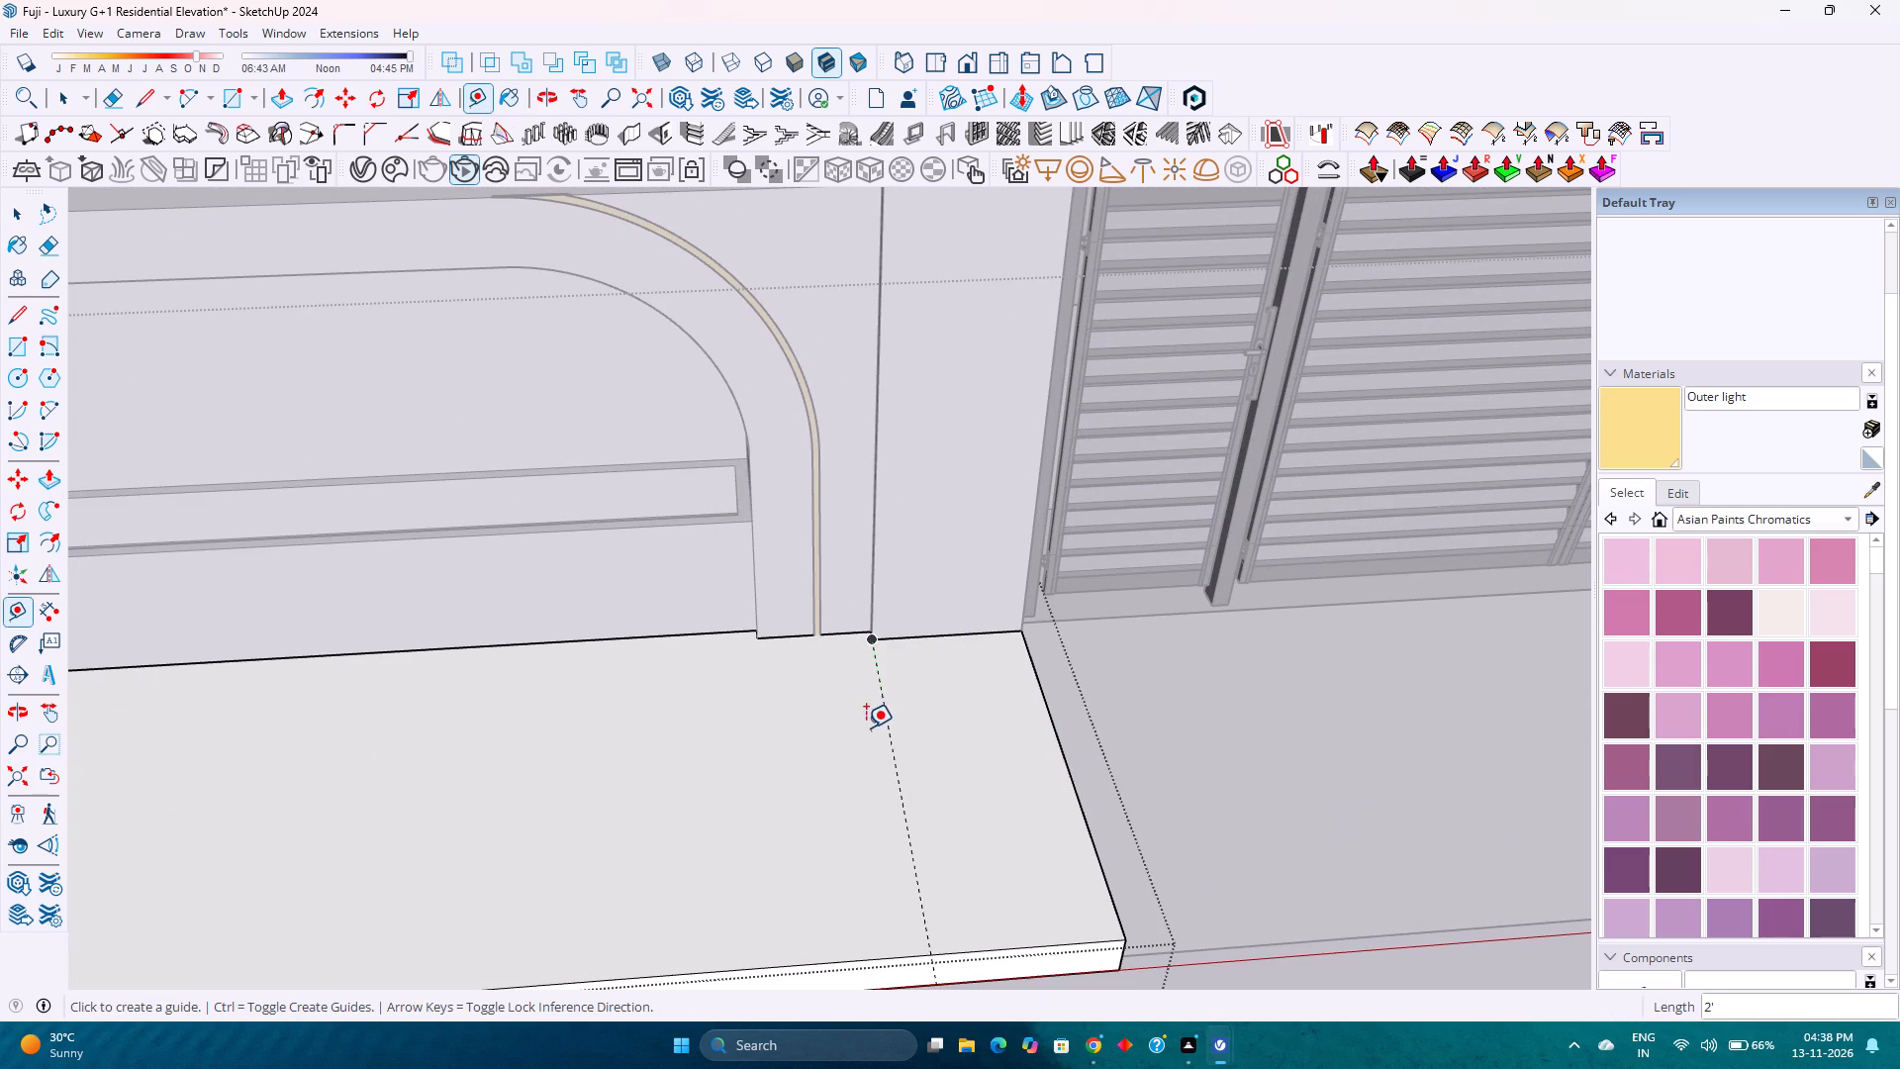
Place a second parallel guide 1'6" from the pillar guide, towards the compound wall's arch.
left_click(902, 785)
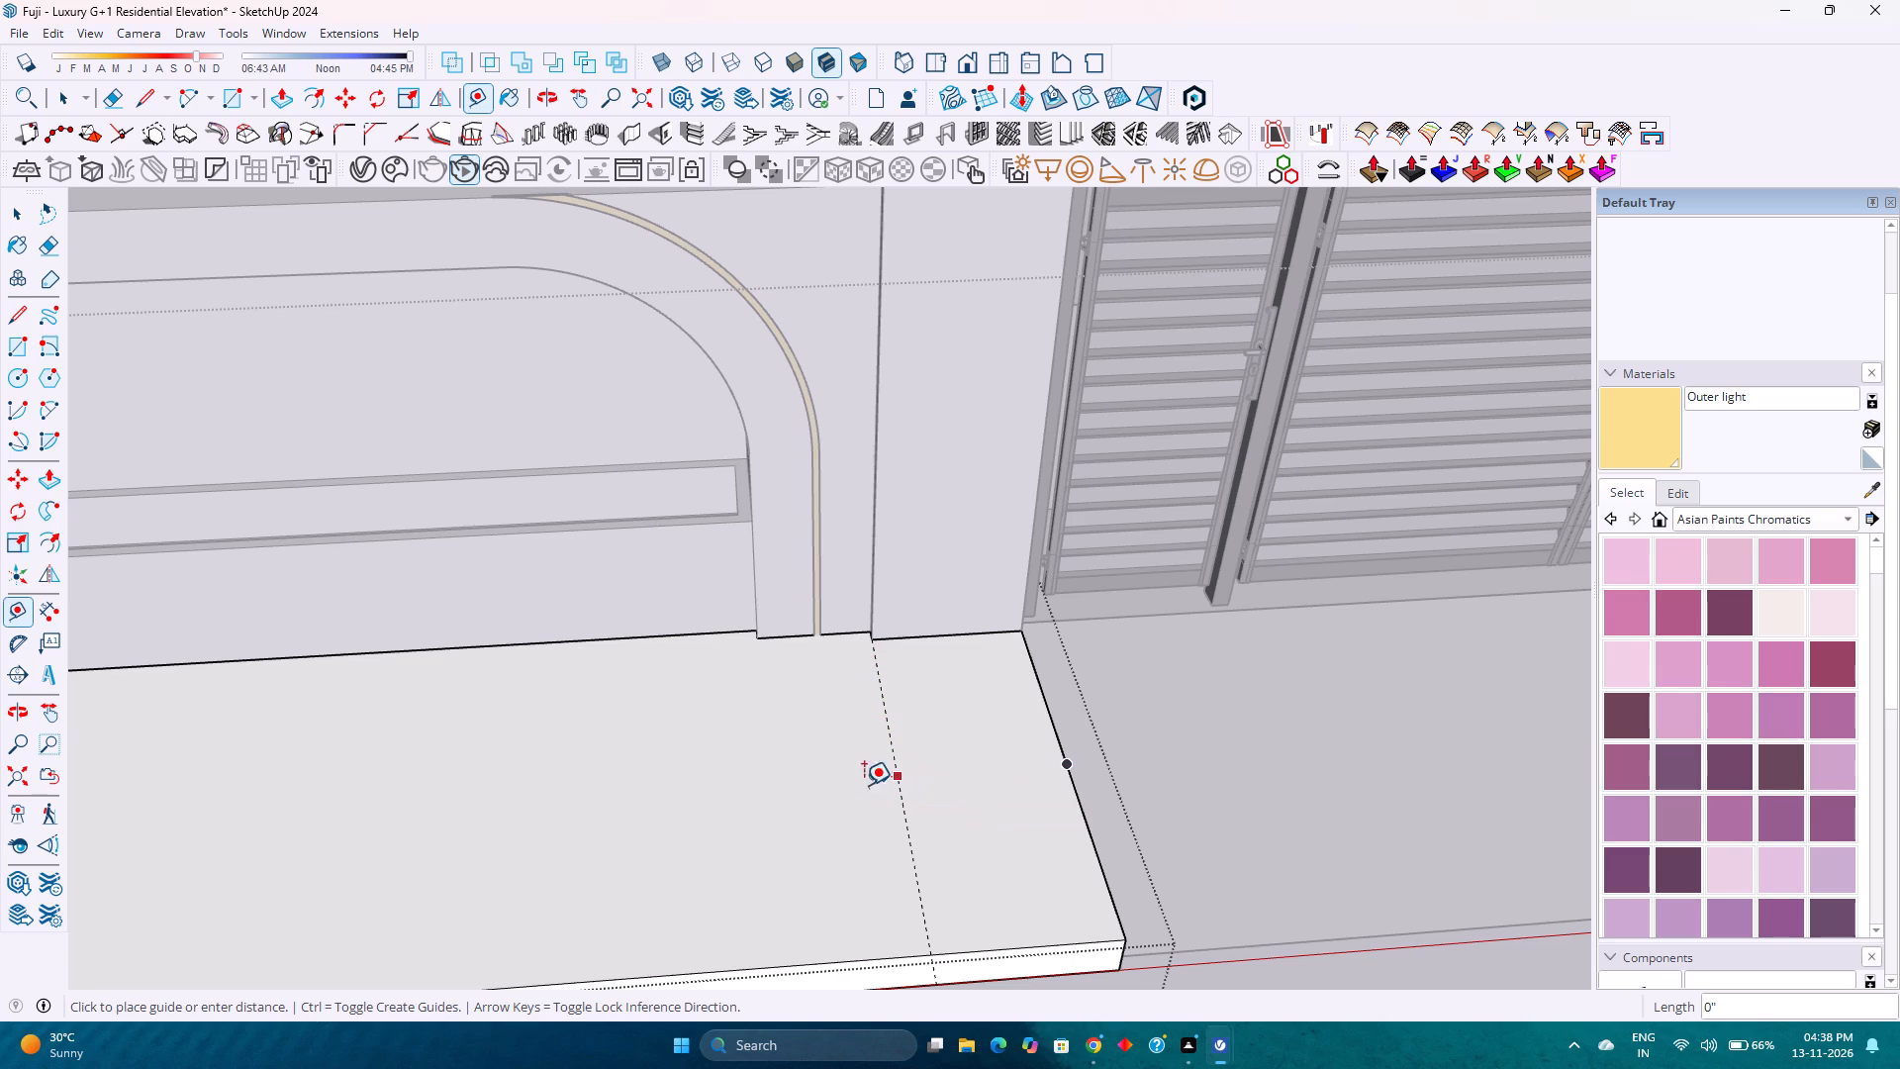
key("Escape")
left_click(889, 735)
key("1")
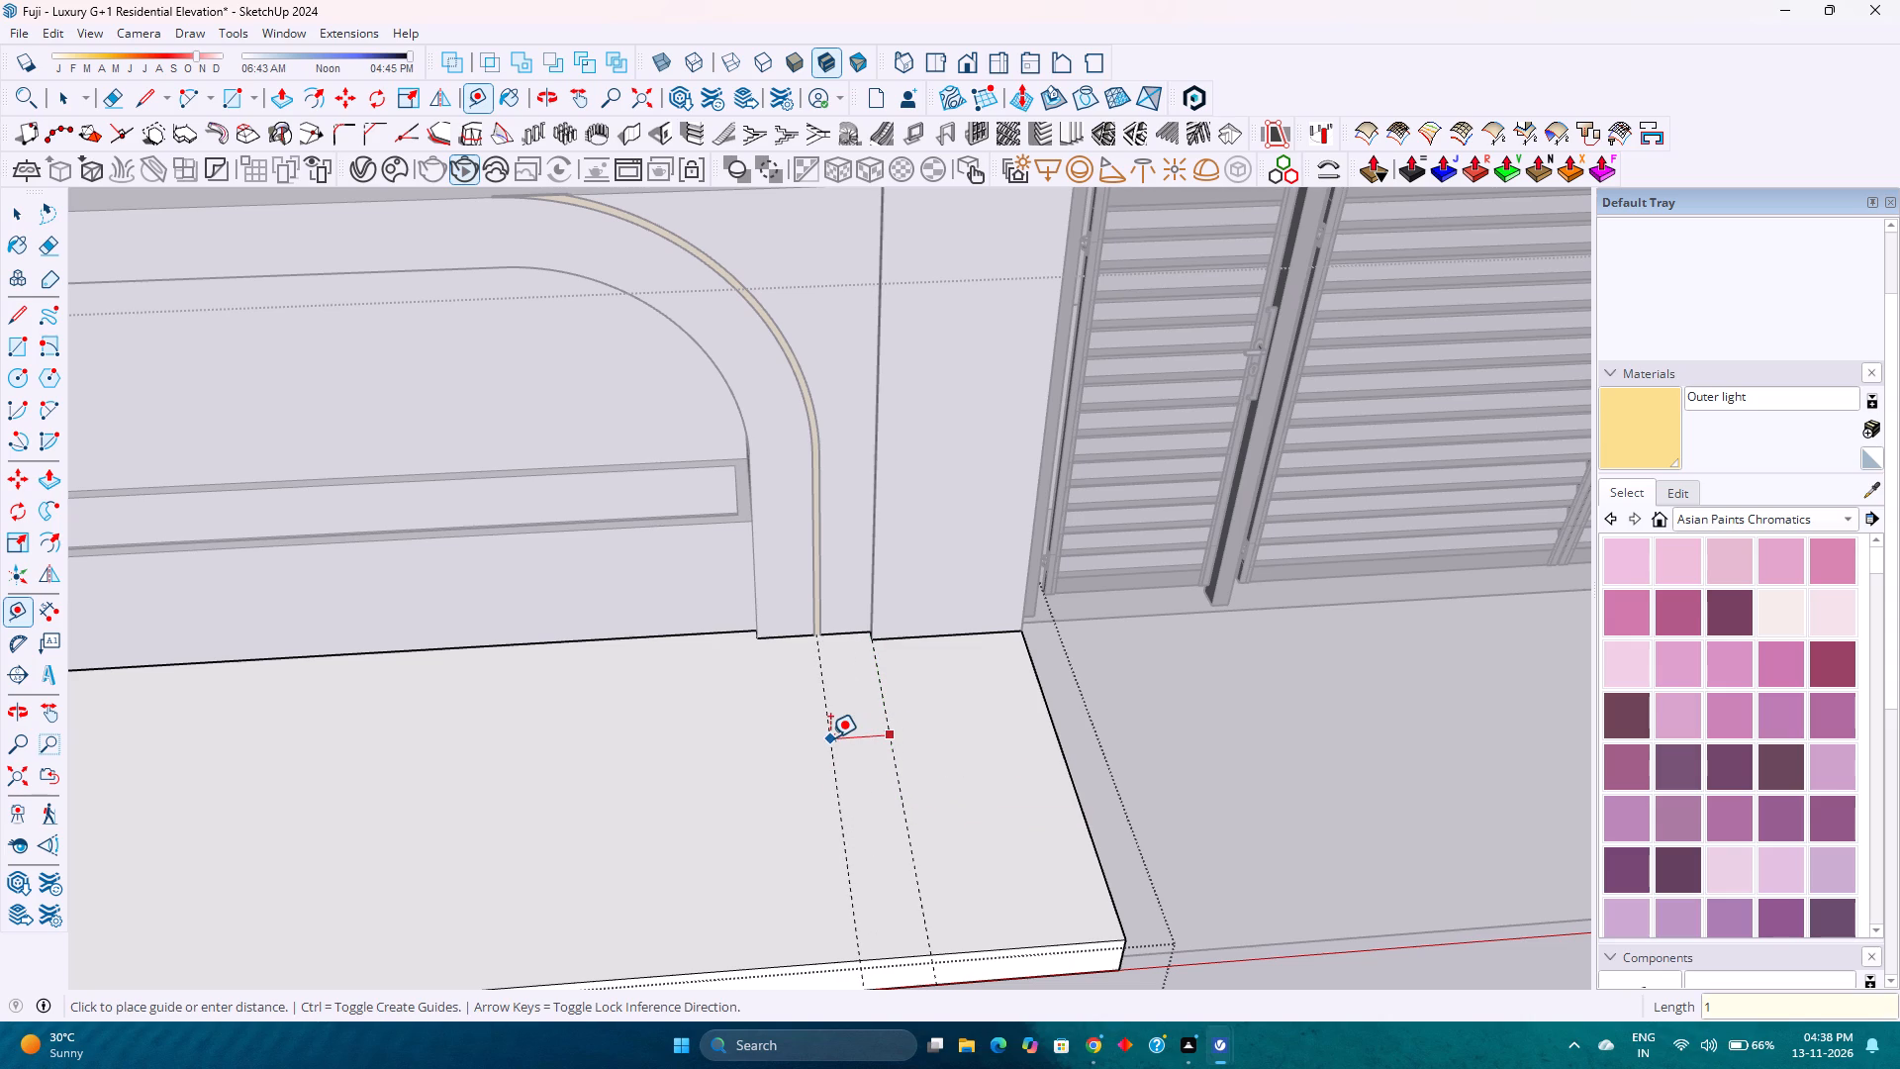
key("apostrophe")
key("6")
key("Return")
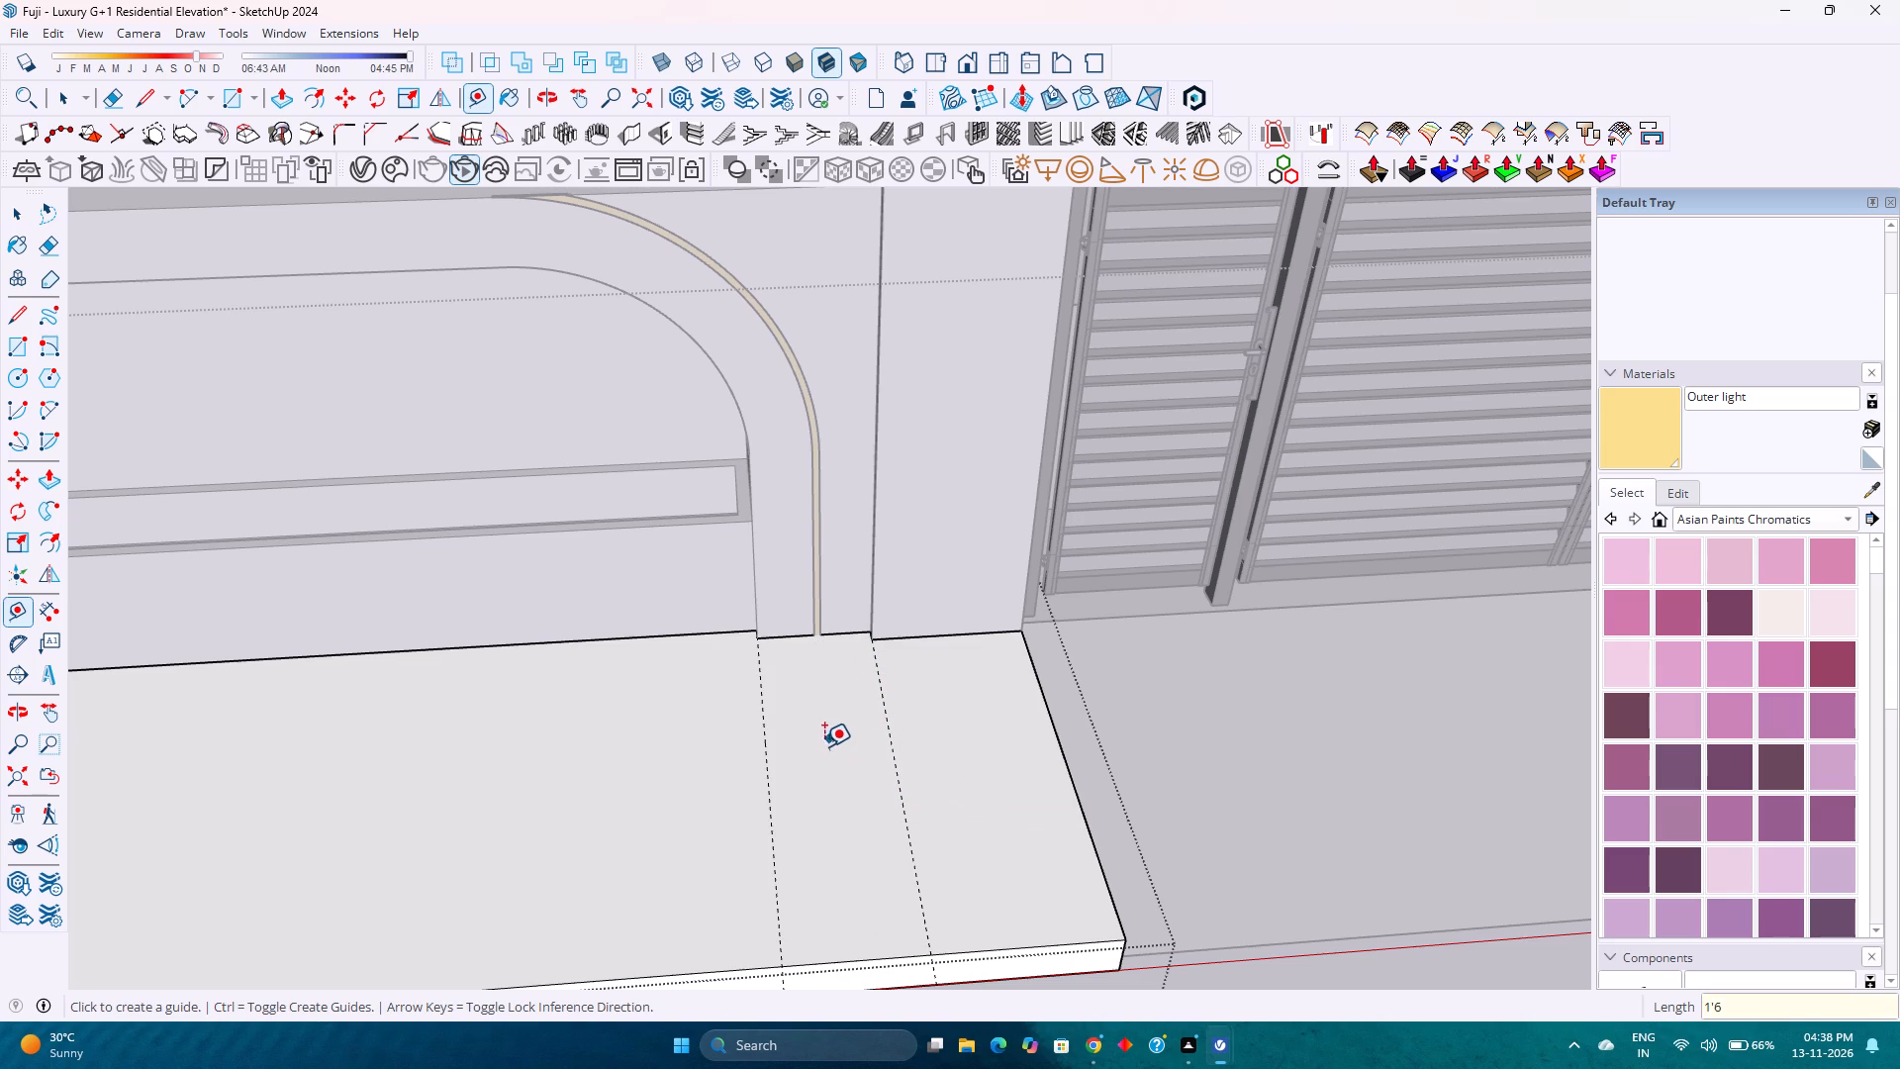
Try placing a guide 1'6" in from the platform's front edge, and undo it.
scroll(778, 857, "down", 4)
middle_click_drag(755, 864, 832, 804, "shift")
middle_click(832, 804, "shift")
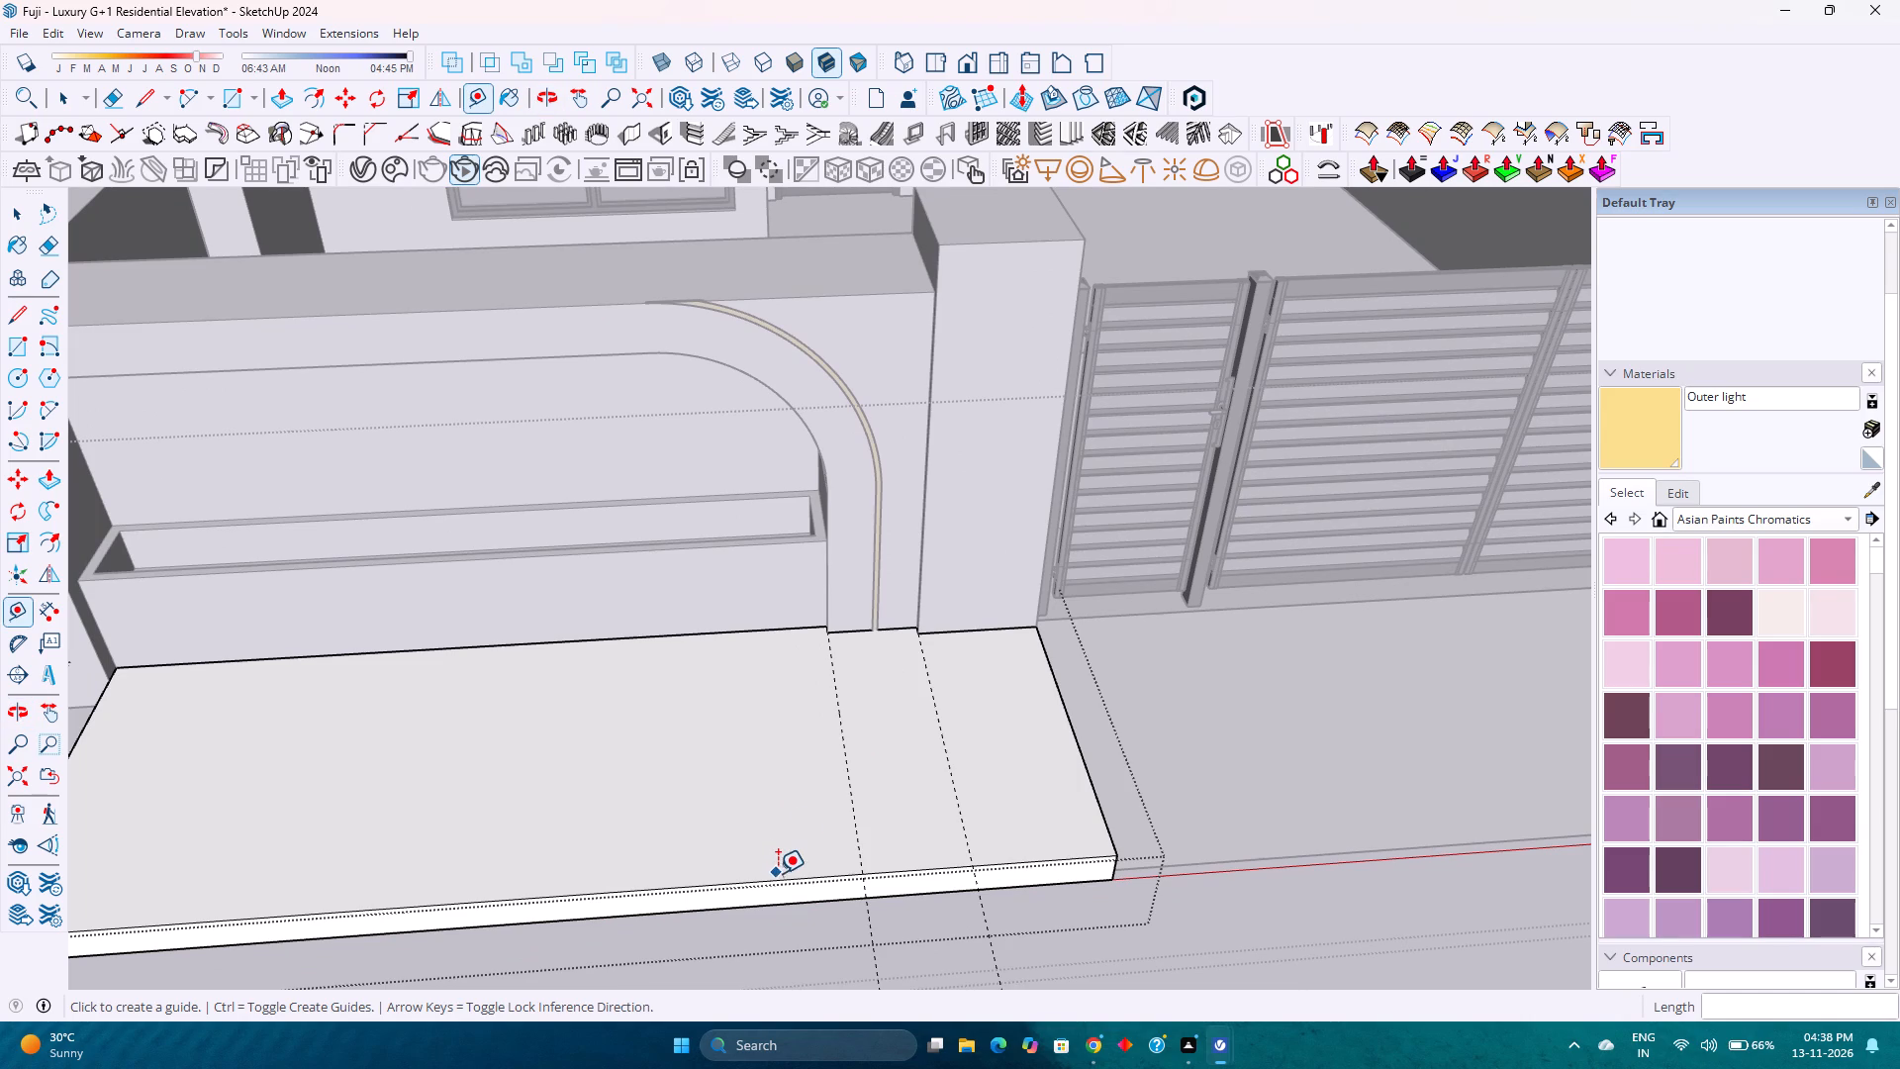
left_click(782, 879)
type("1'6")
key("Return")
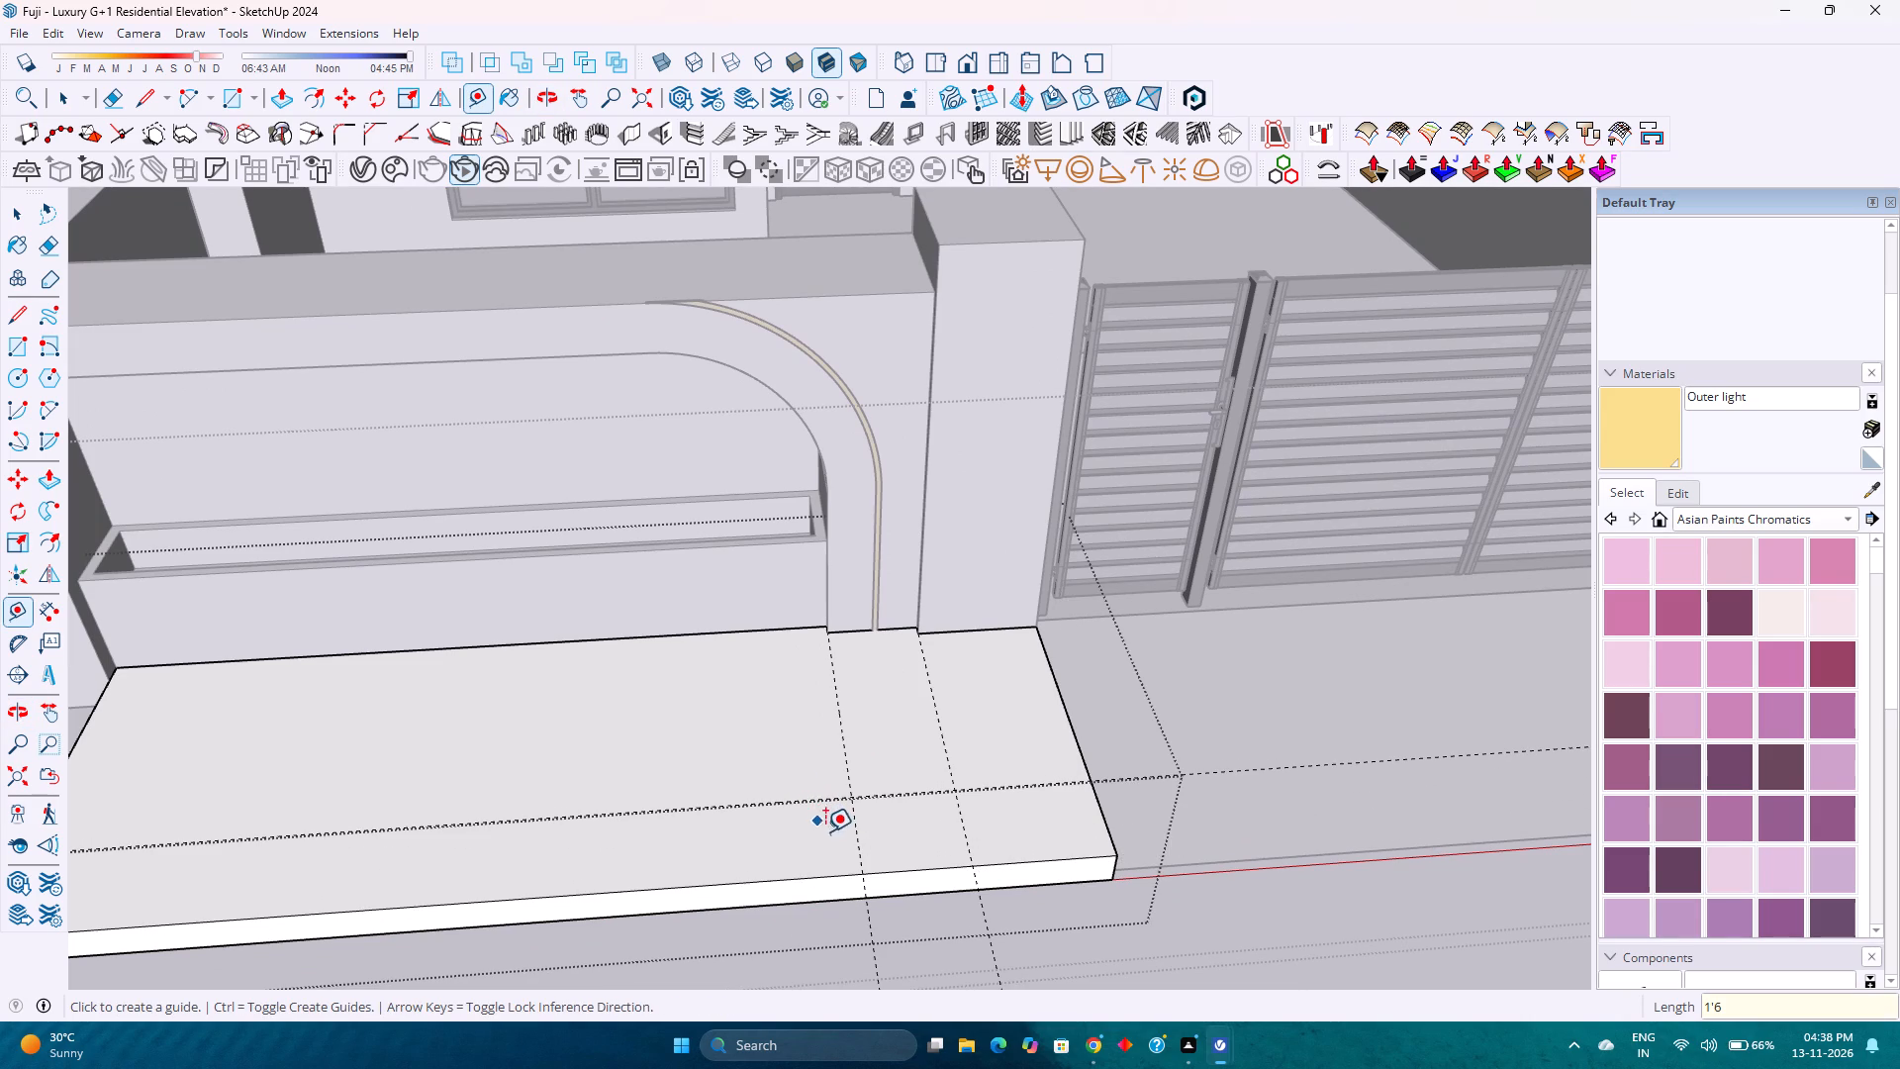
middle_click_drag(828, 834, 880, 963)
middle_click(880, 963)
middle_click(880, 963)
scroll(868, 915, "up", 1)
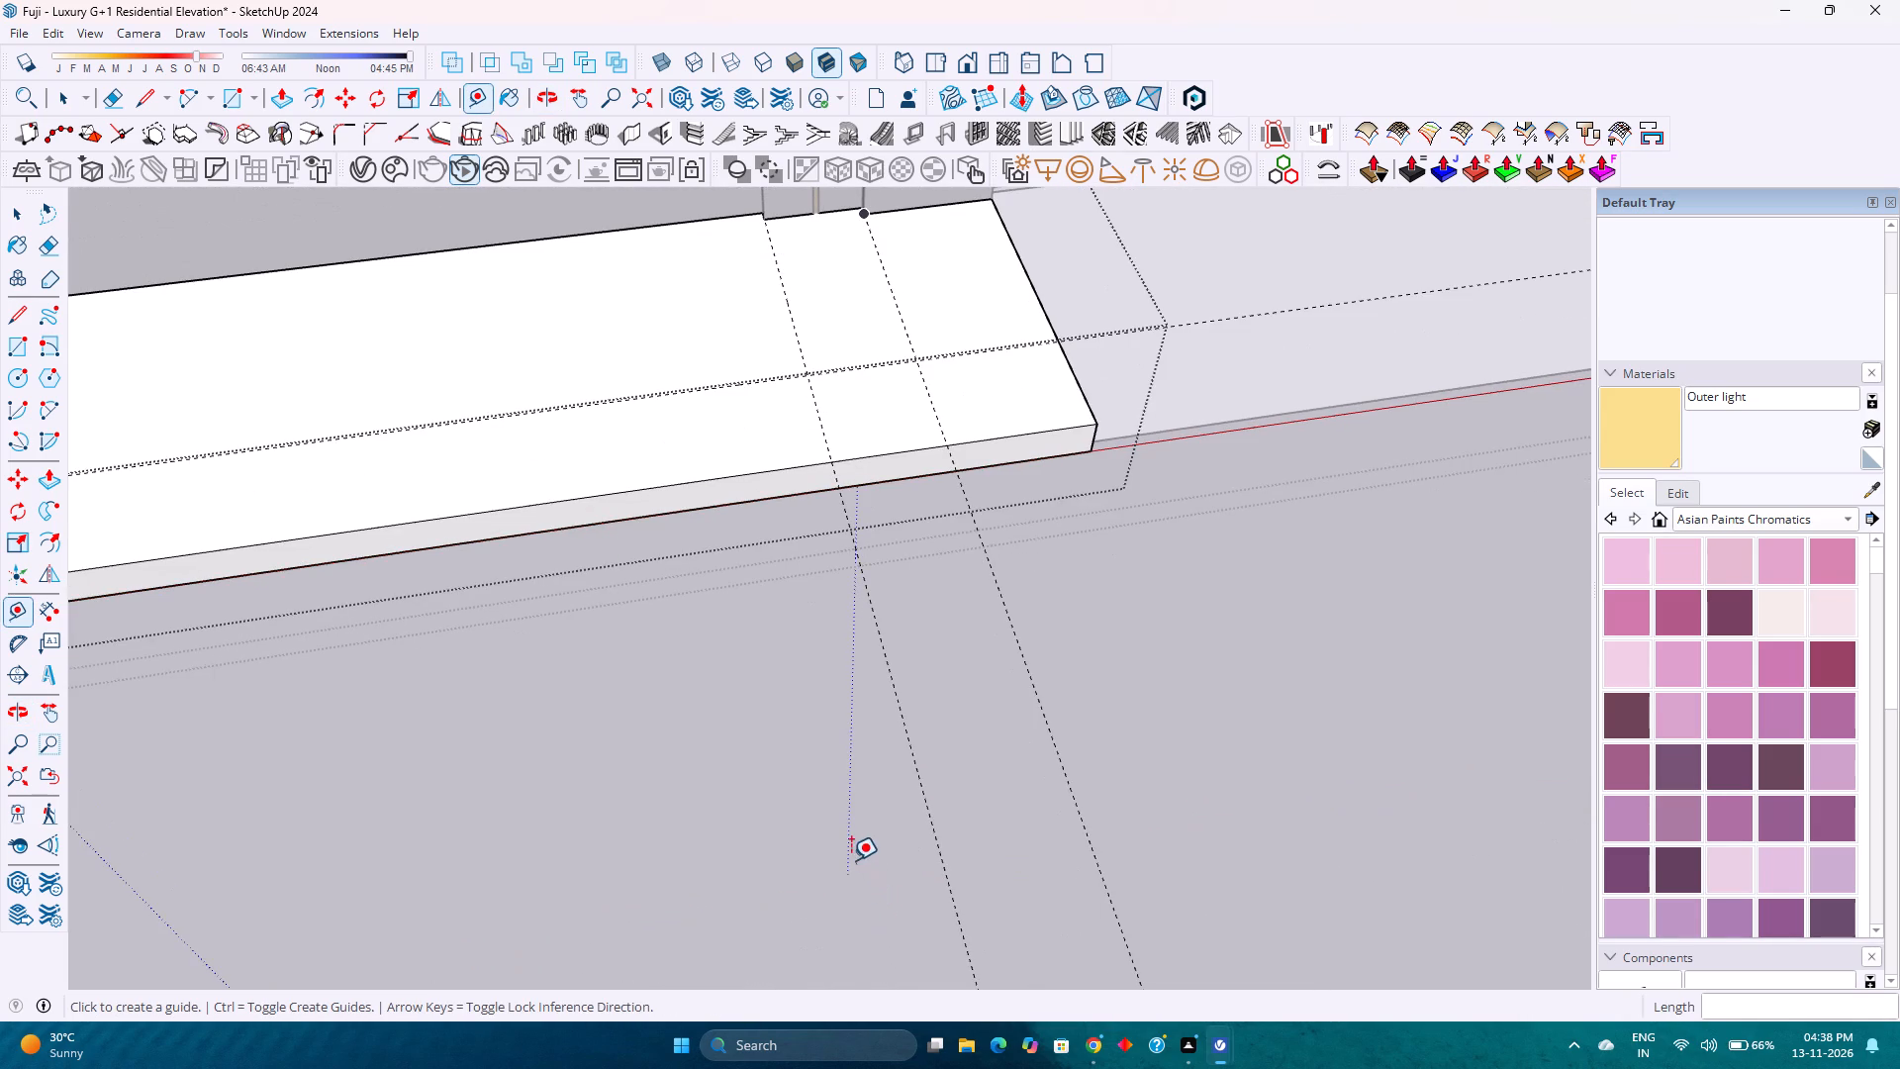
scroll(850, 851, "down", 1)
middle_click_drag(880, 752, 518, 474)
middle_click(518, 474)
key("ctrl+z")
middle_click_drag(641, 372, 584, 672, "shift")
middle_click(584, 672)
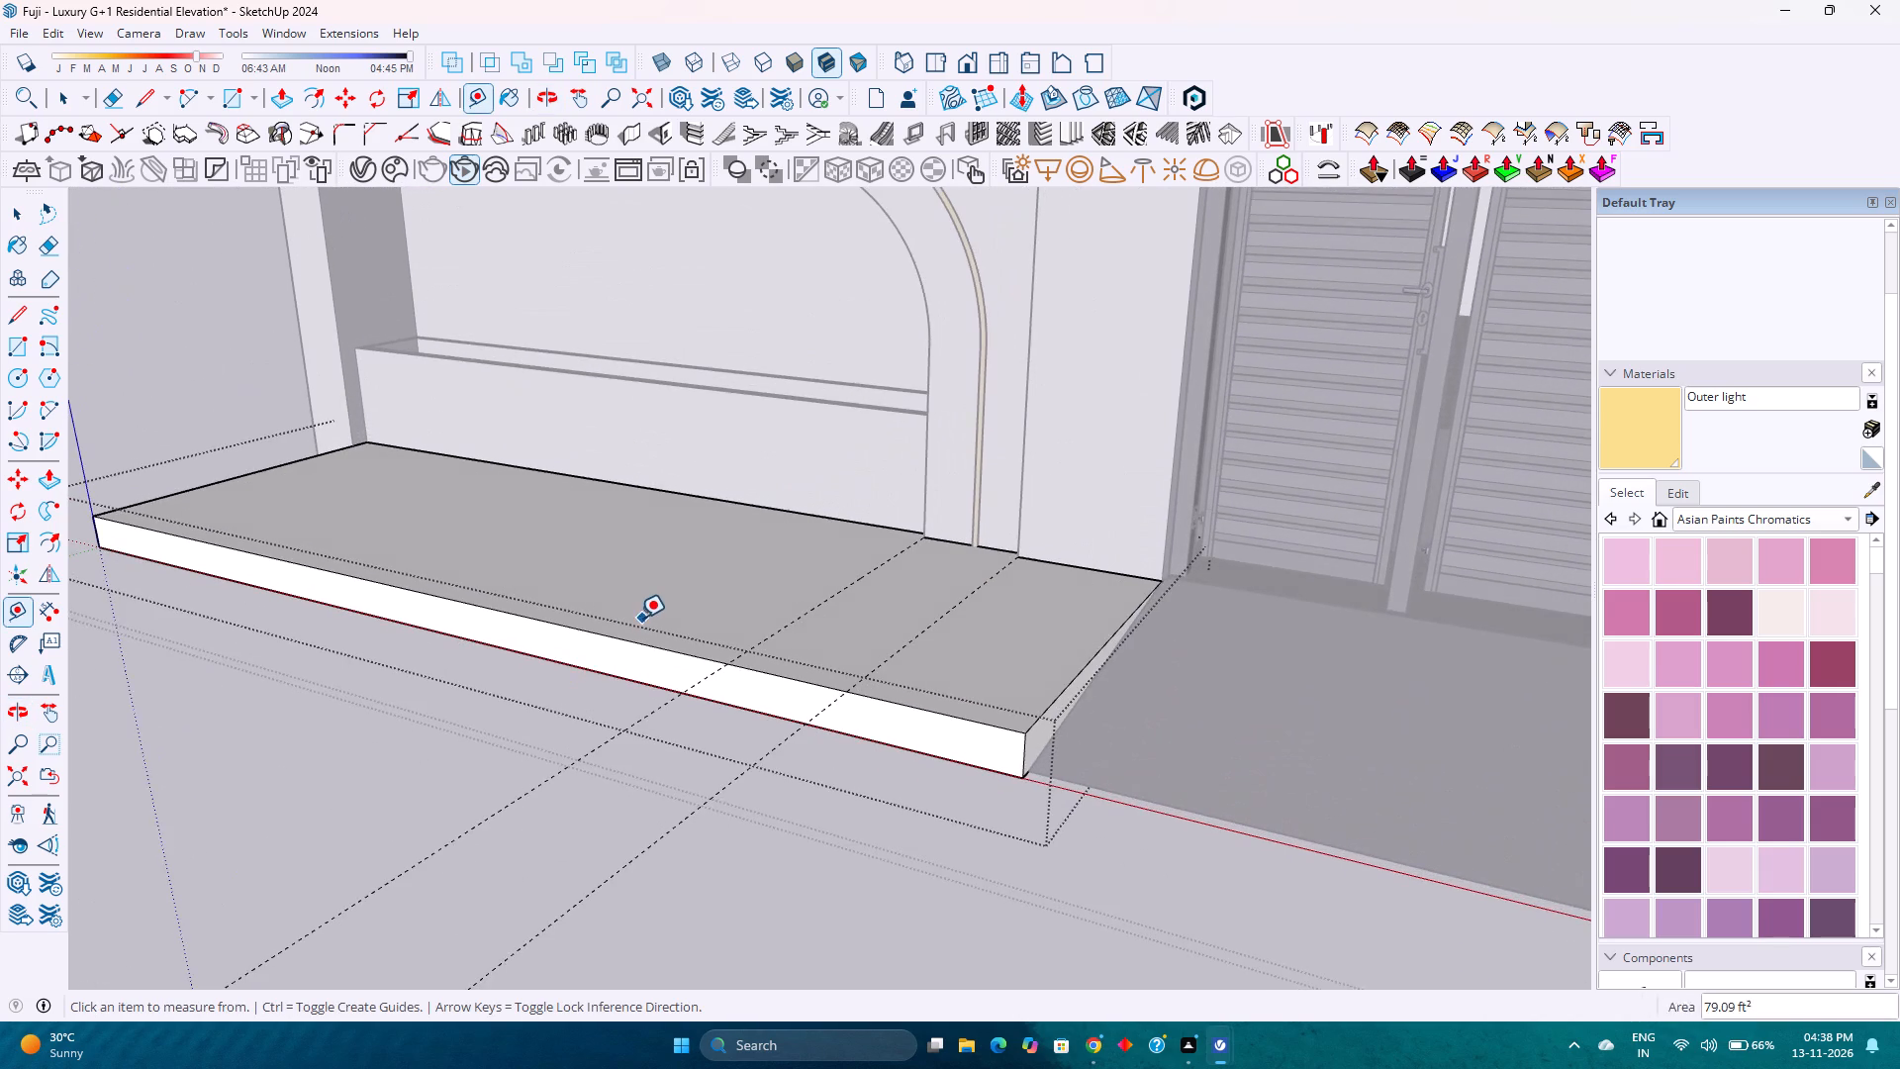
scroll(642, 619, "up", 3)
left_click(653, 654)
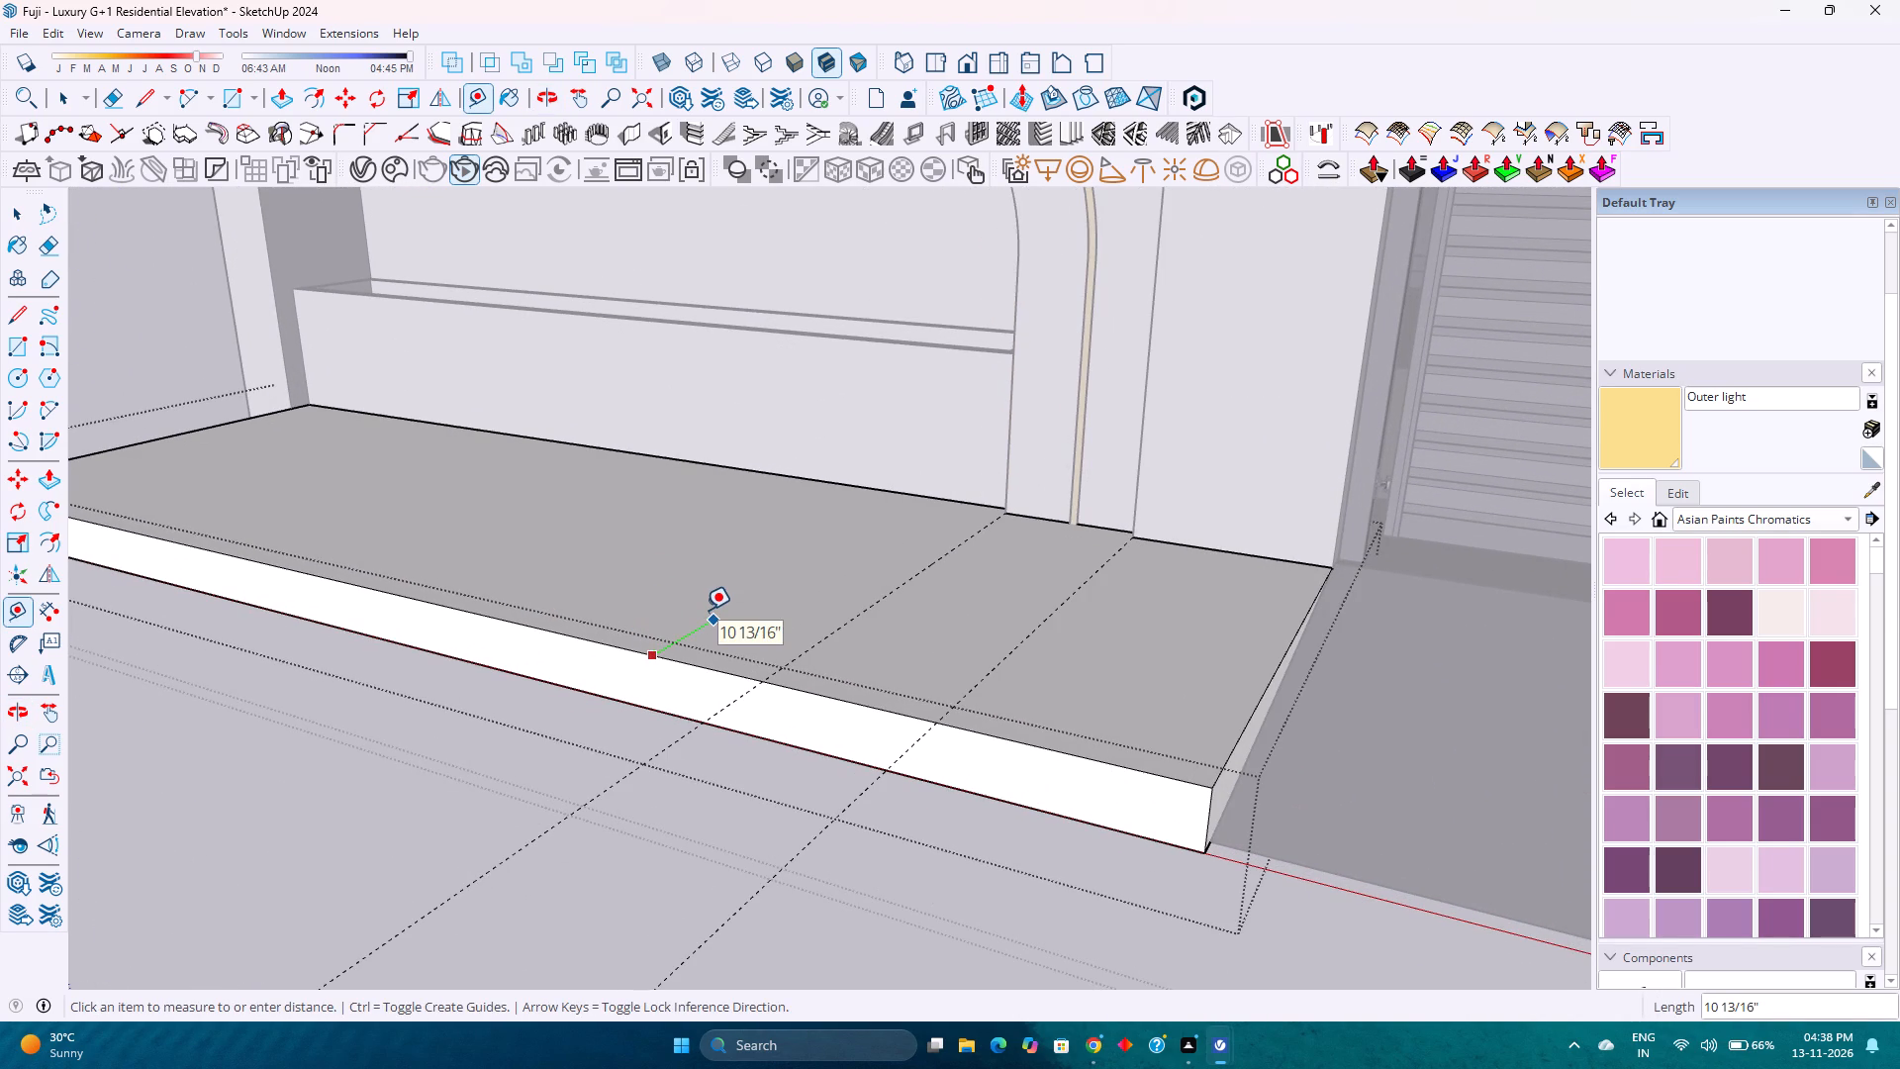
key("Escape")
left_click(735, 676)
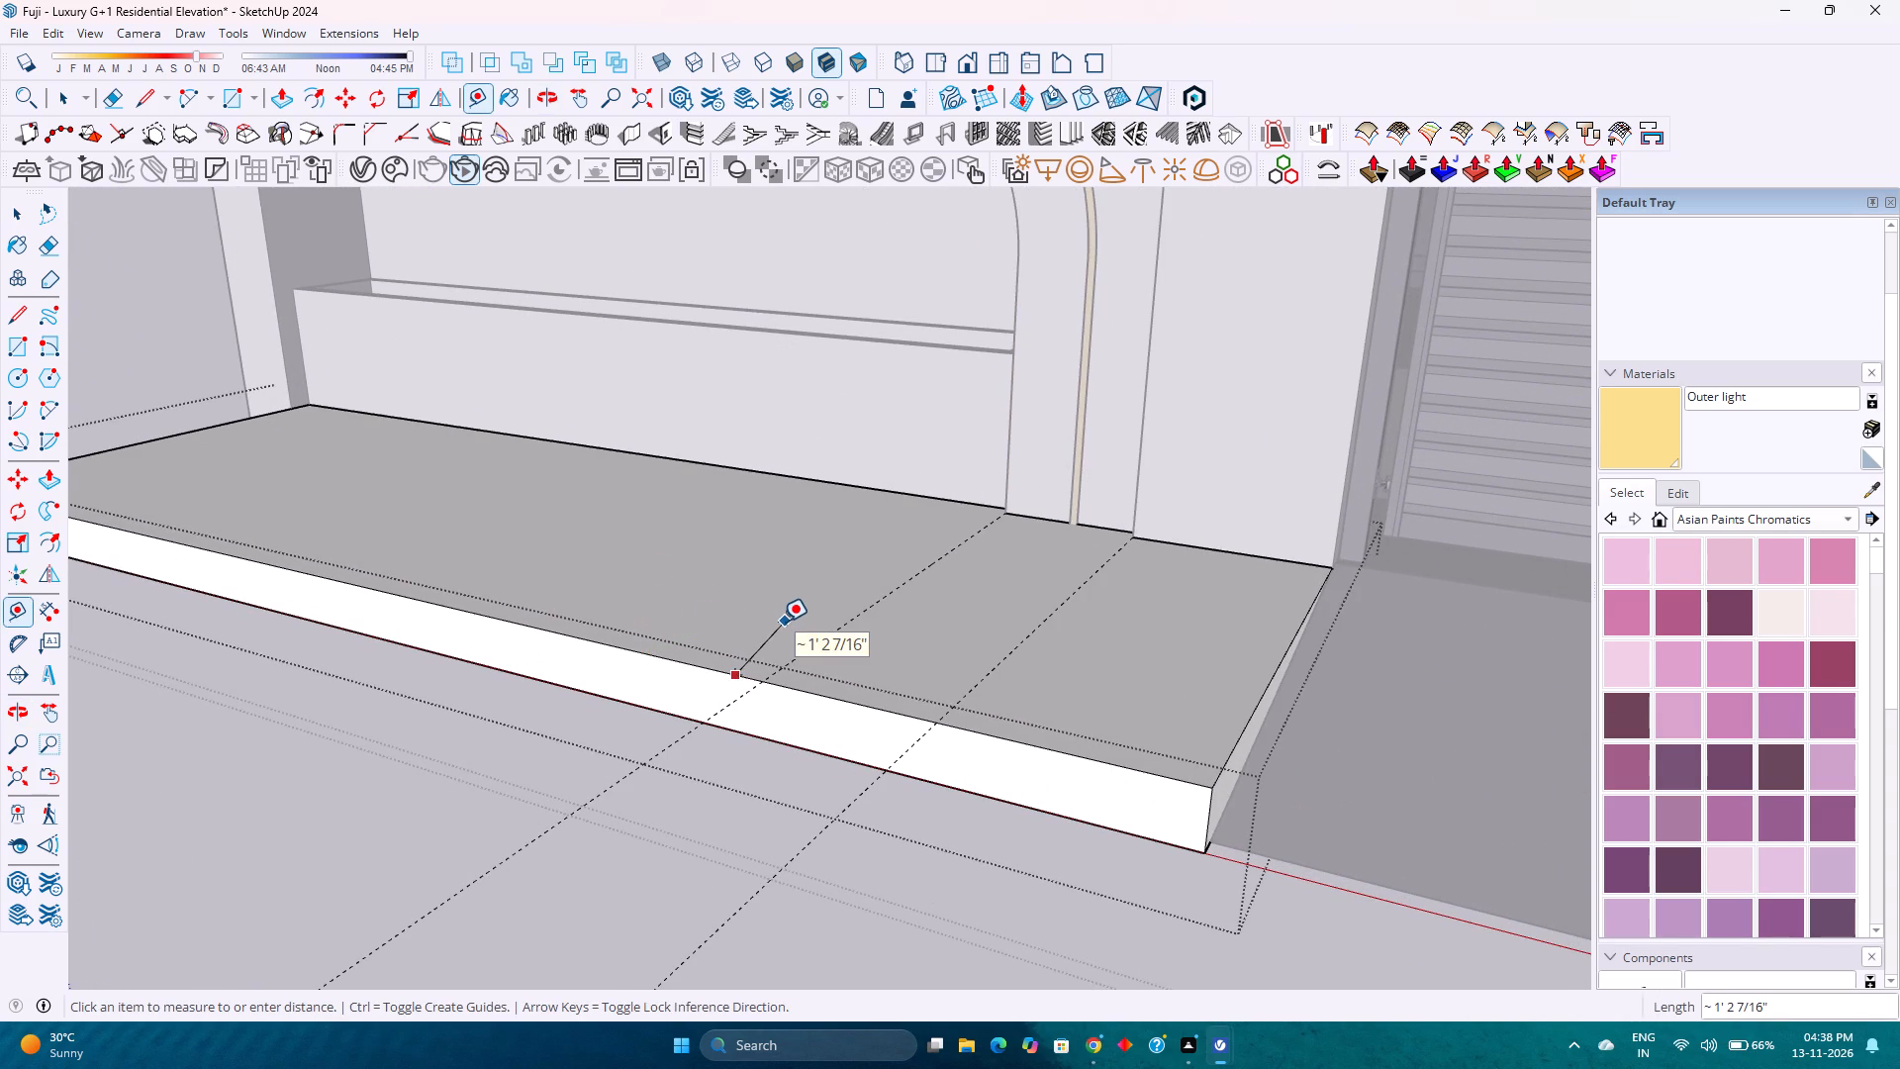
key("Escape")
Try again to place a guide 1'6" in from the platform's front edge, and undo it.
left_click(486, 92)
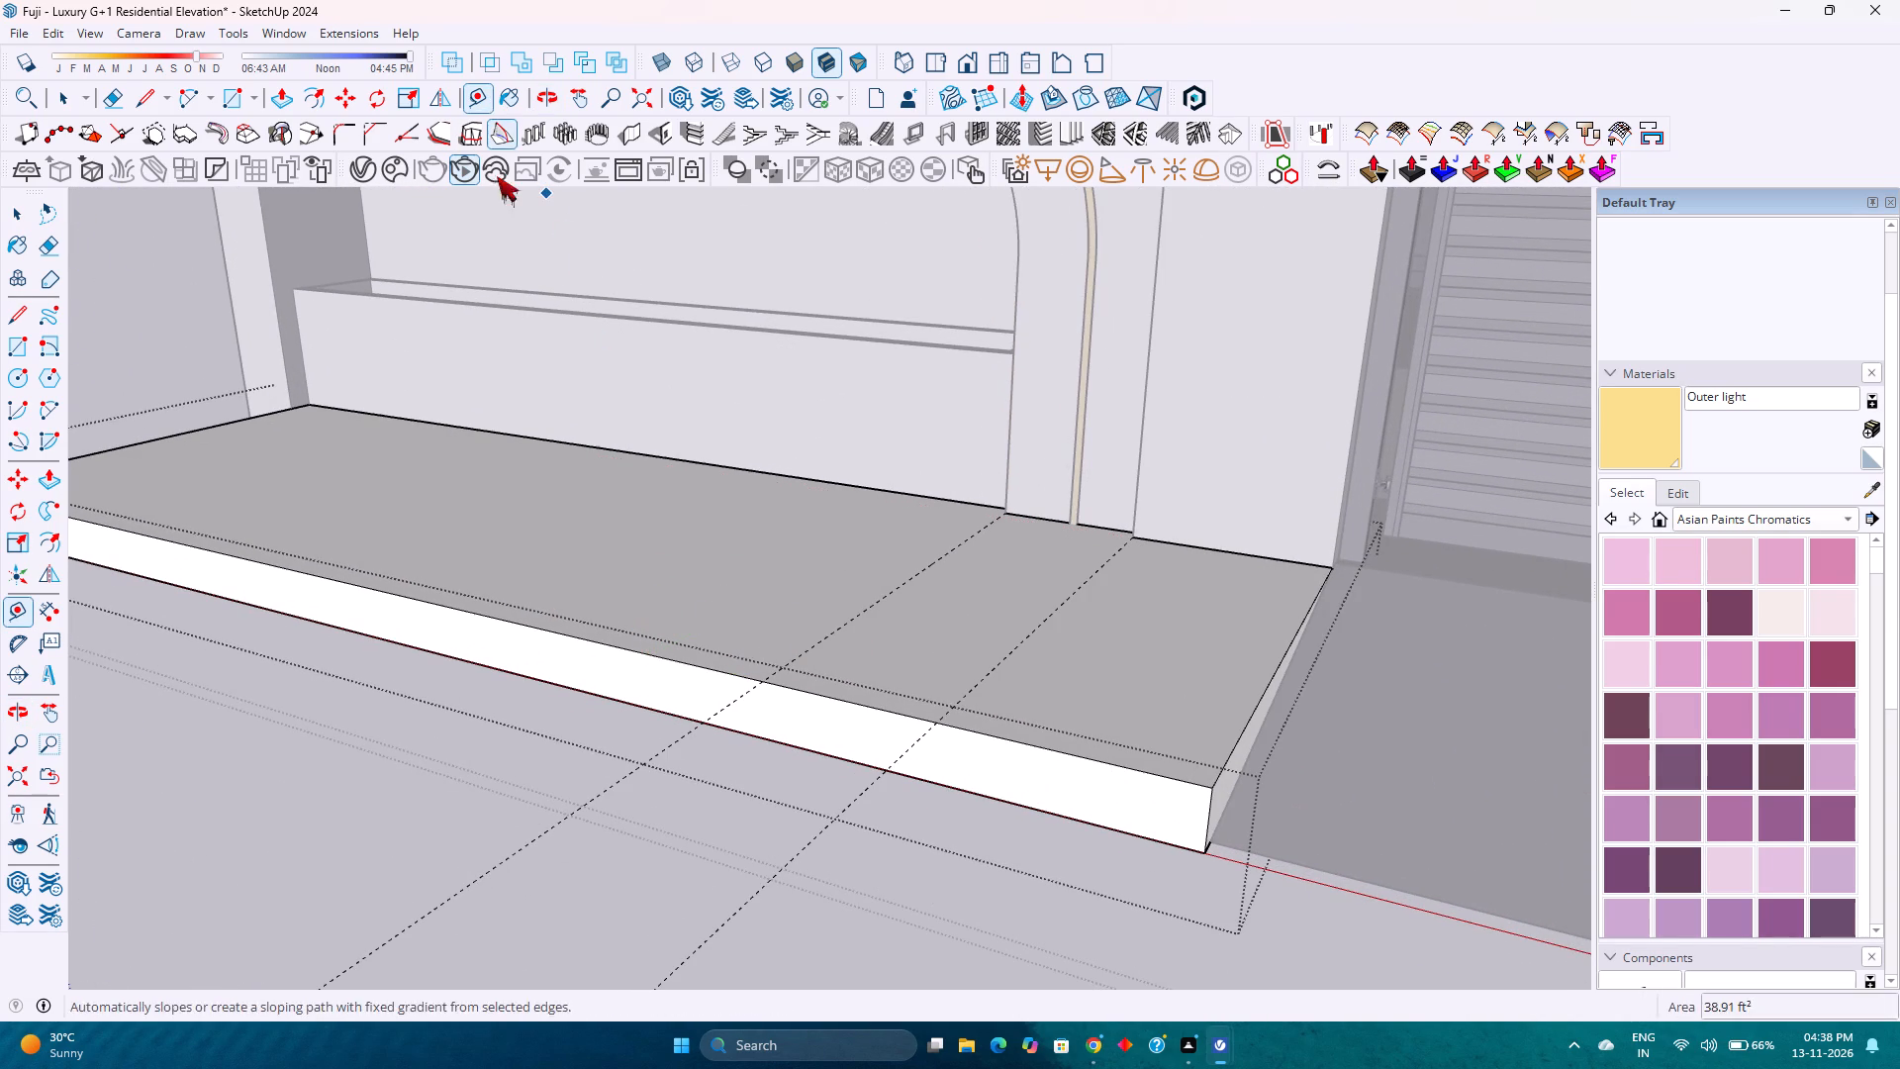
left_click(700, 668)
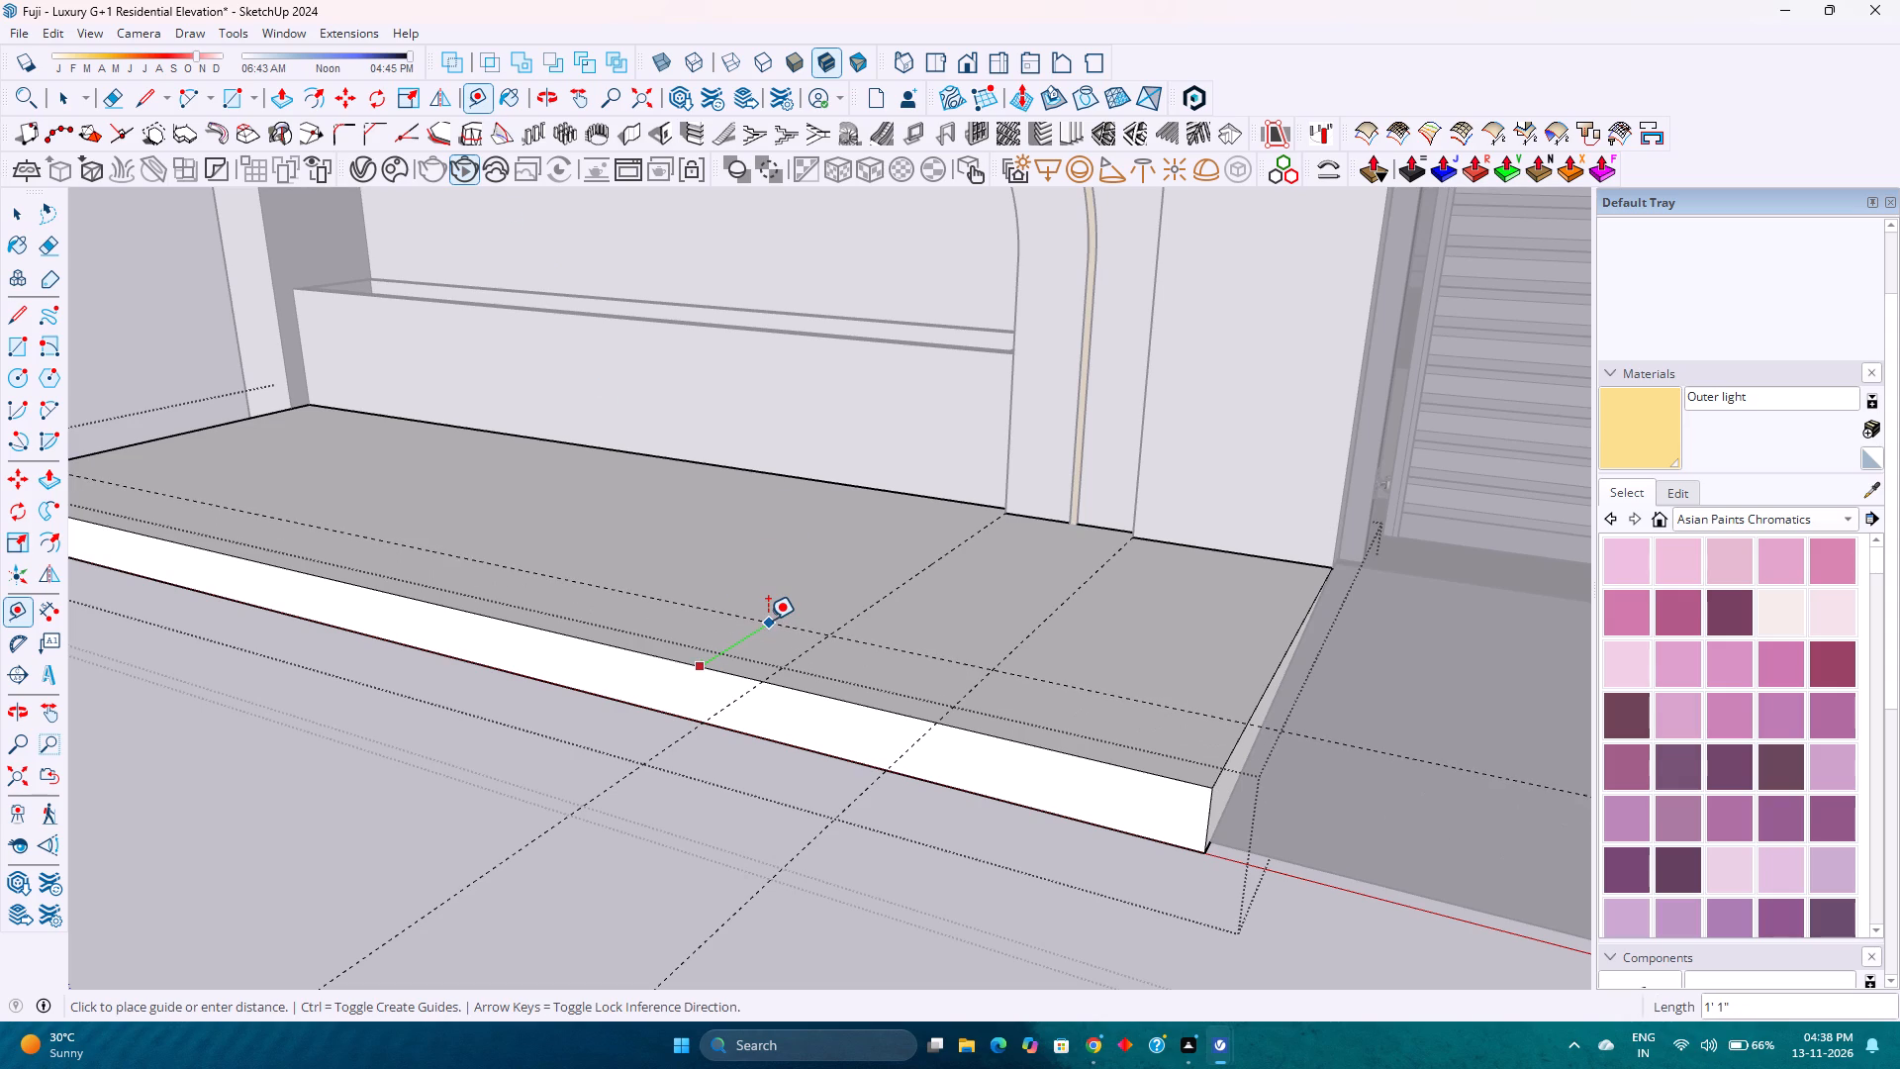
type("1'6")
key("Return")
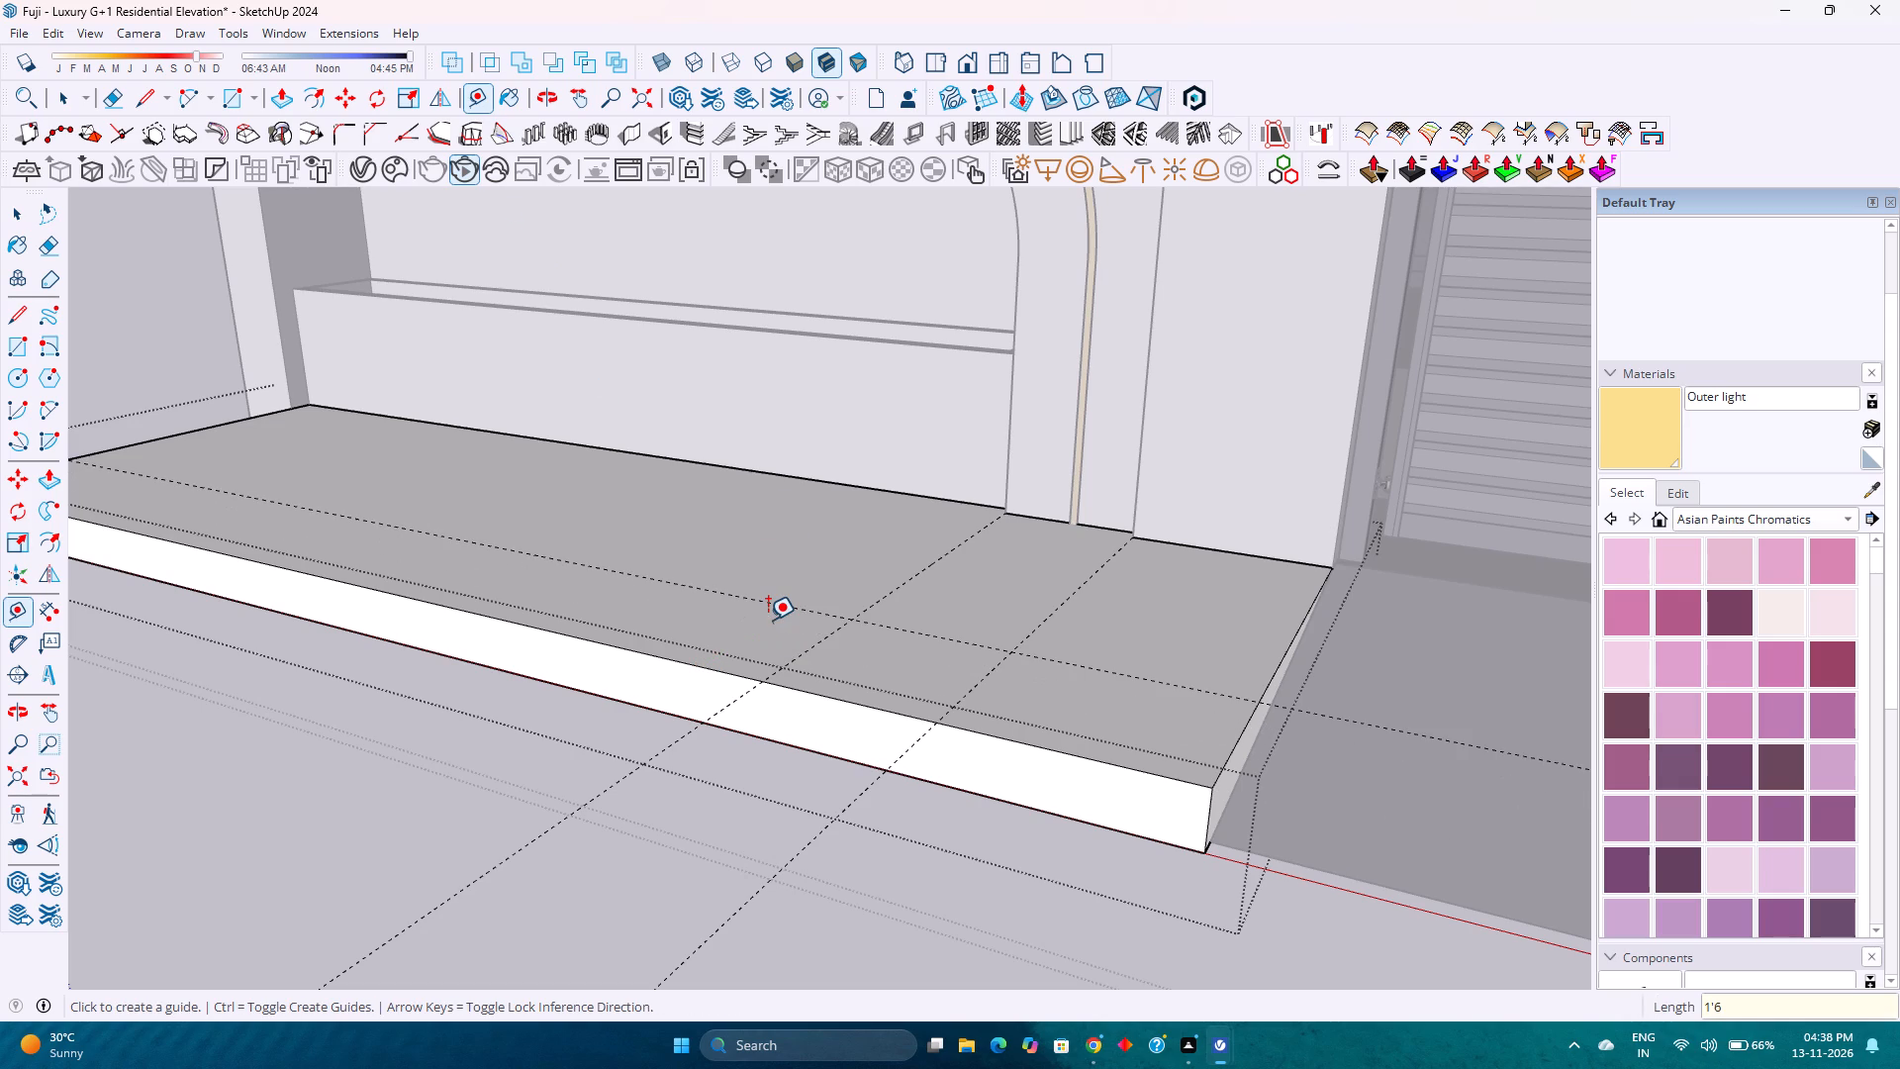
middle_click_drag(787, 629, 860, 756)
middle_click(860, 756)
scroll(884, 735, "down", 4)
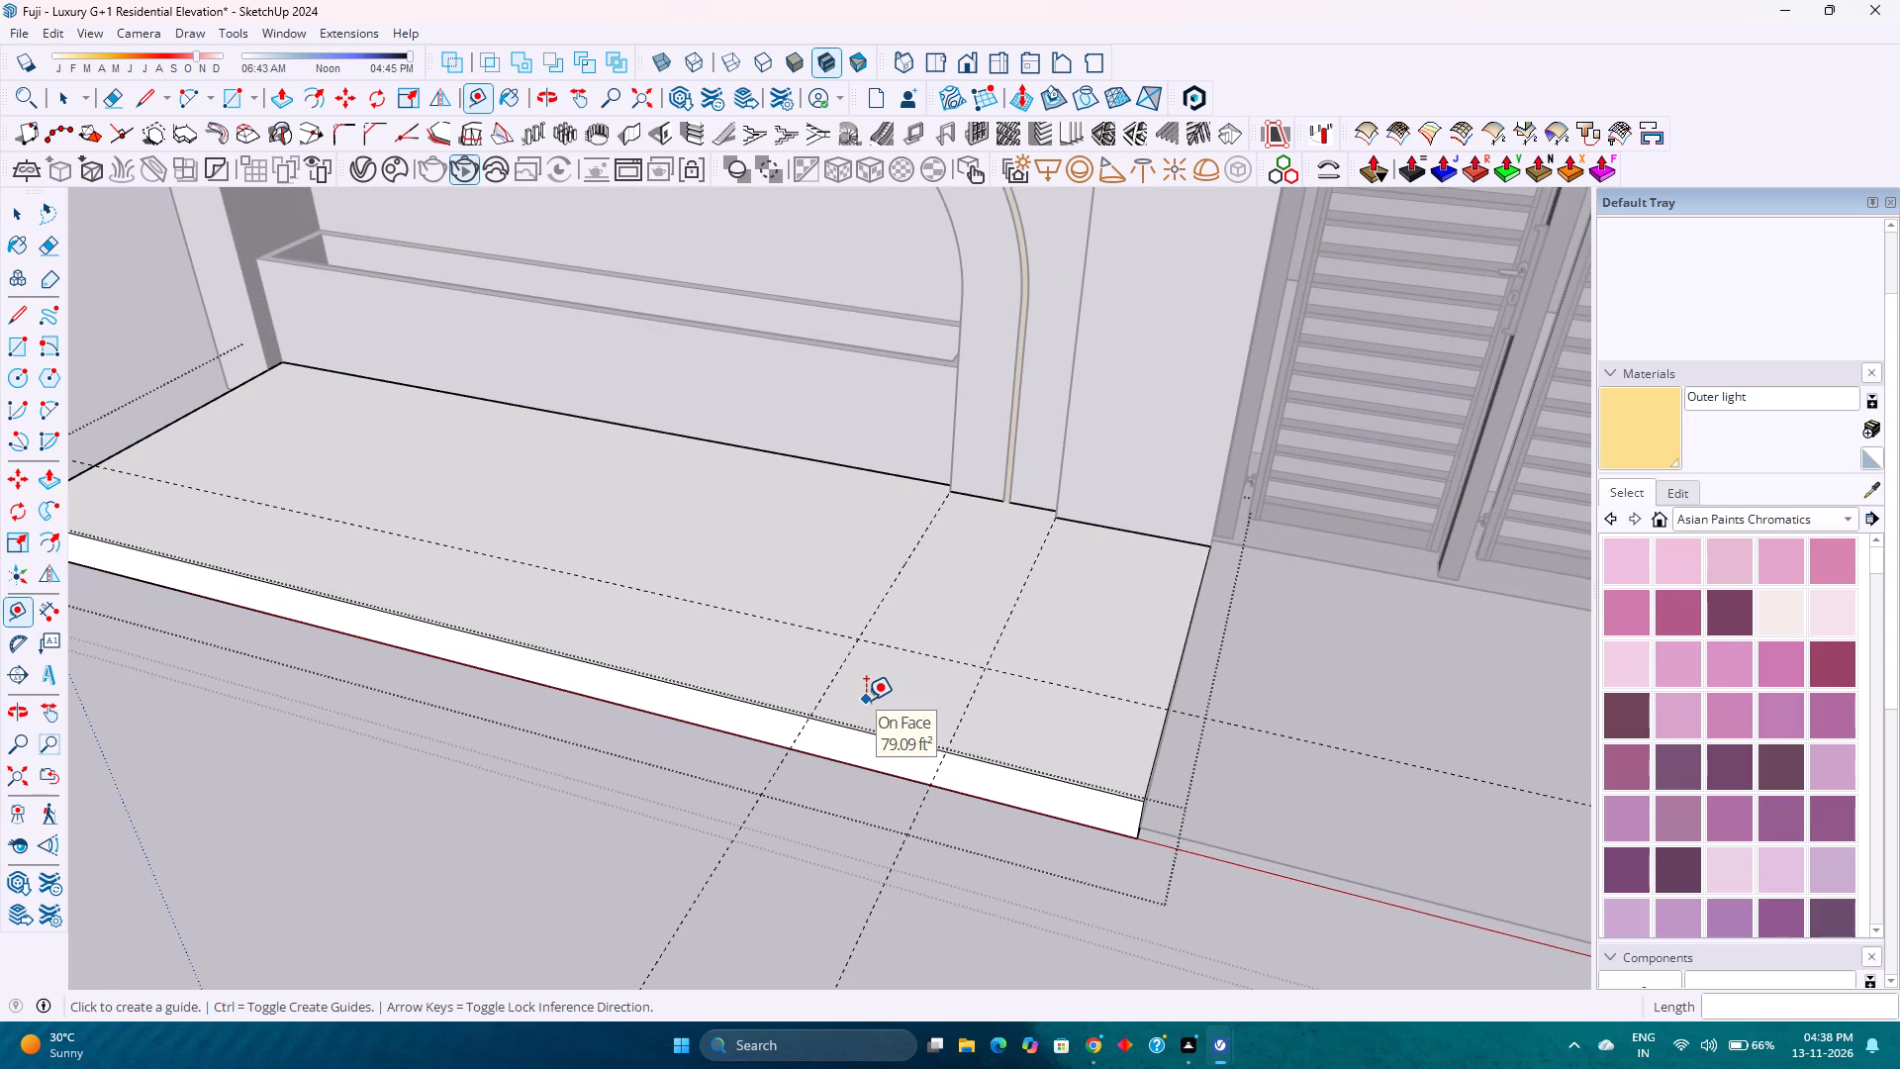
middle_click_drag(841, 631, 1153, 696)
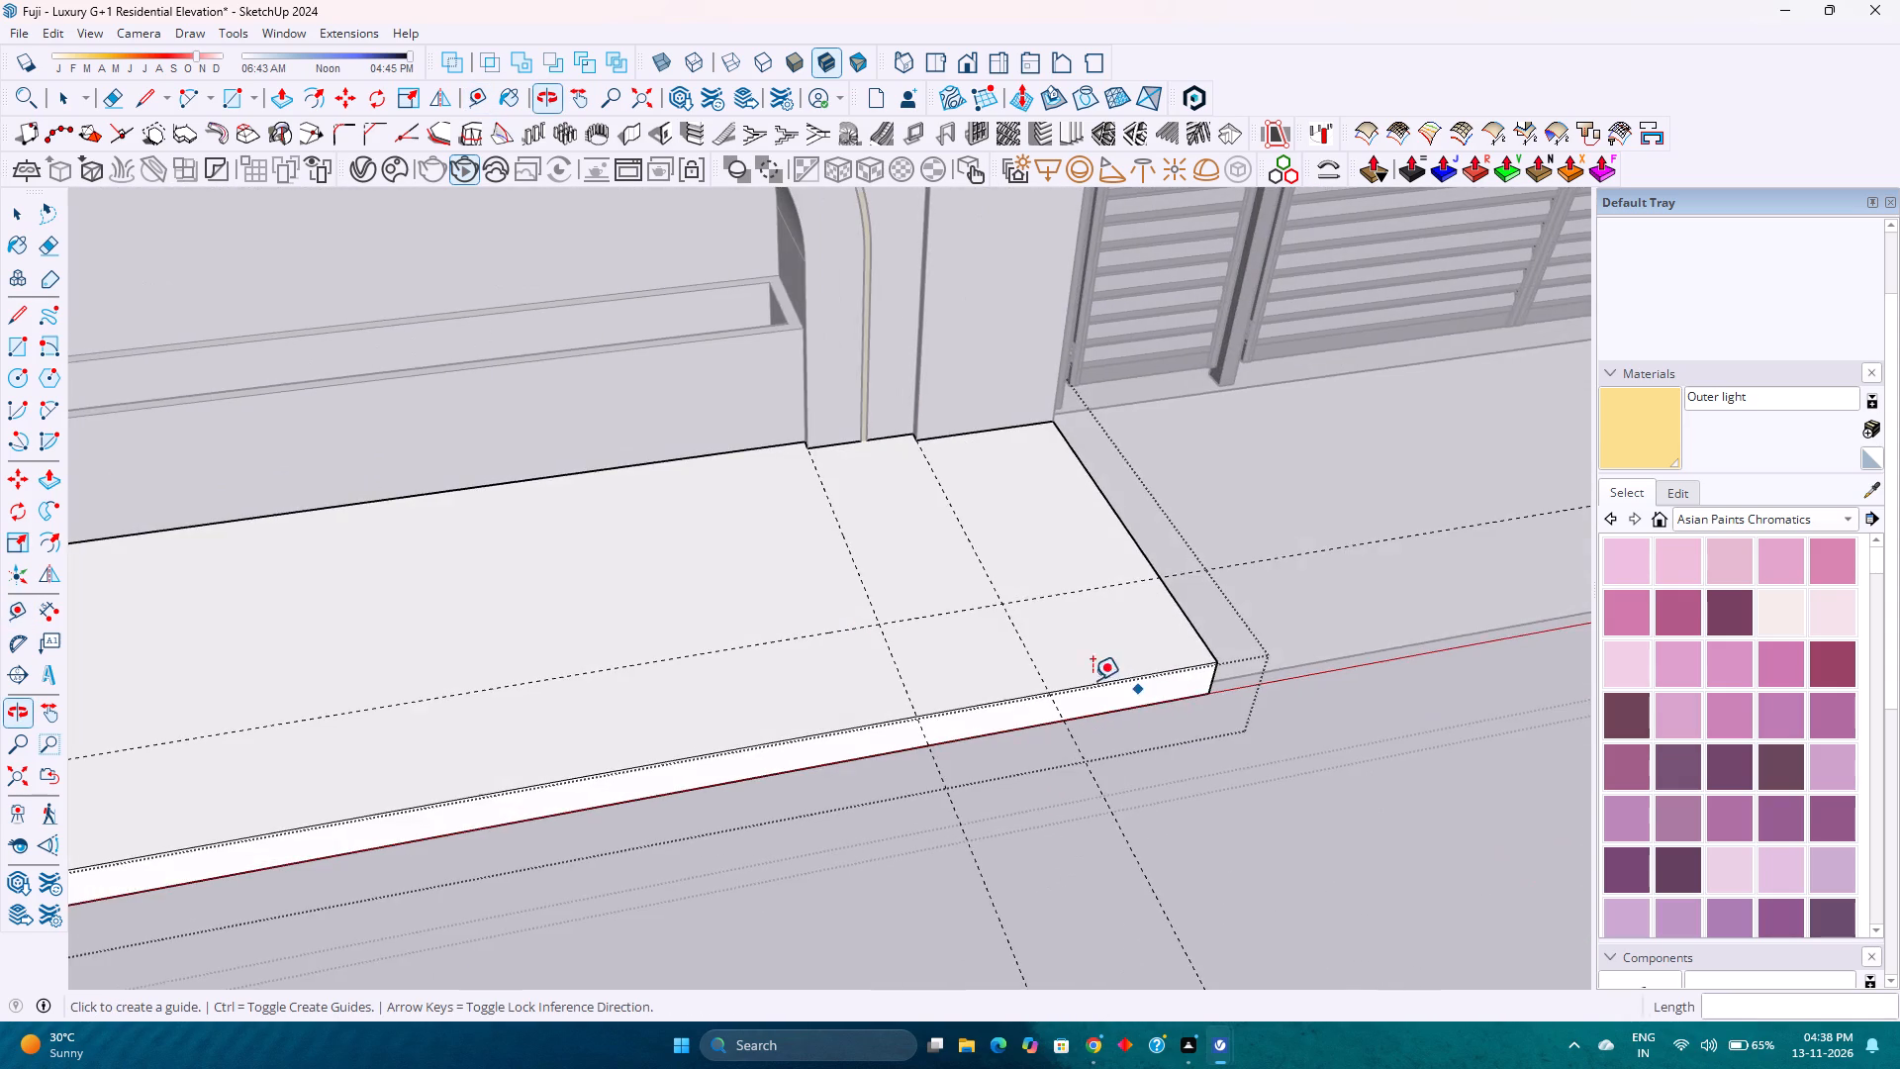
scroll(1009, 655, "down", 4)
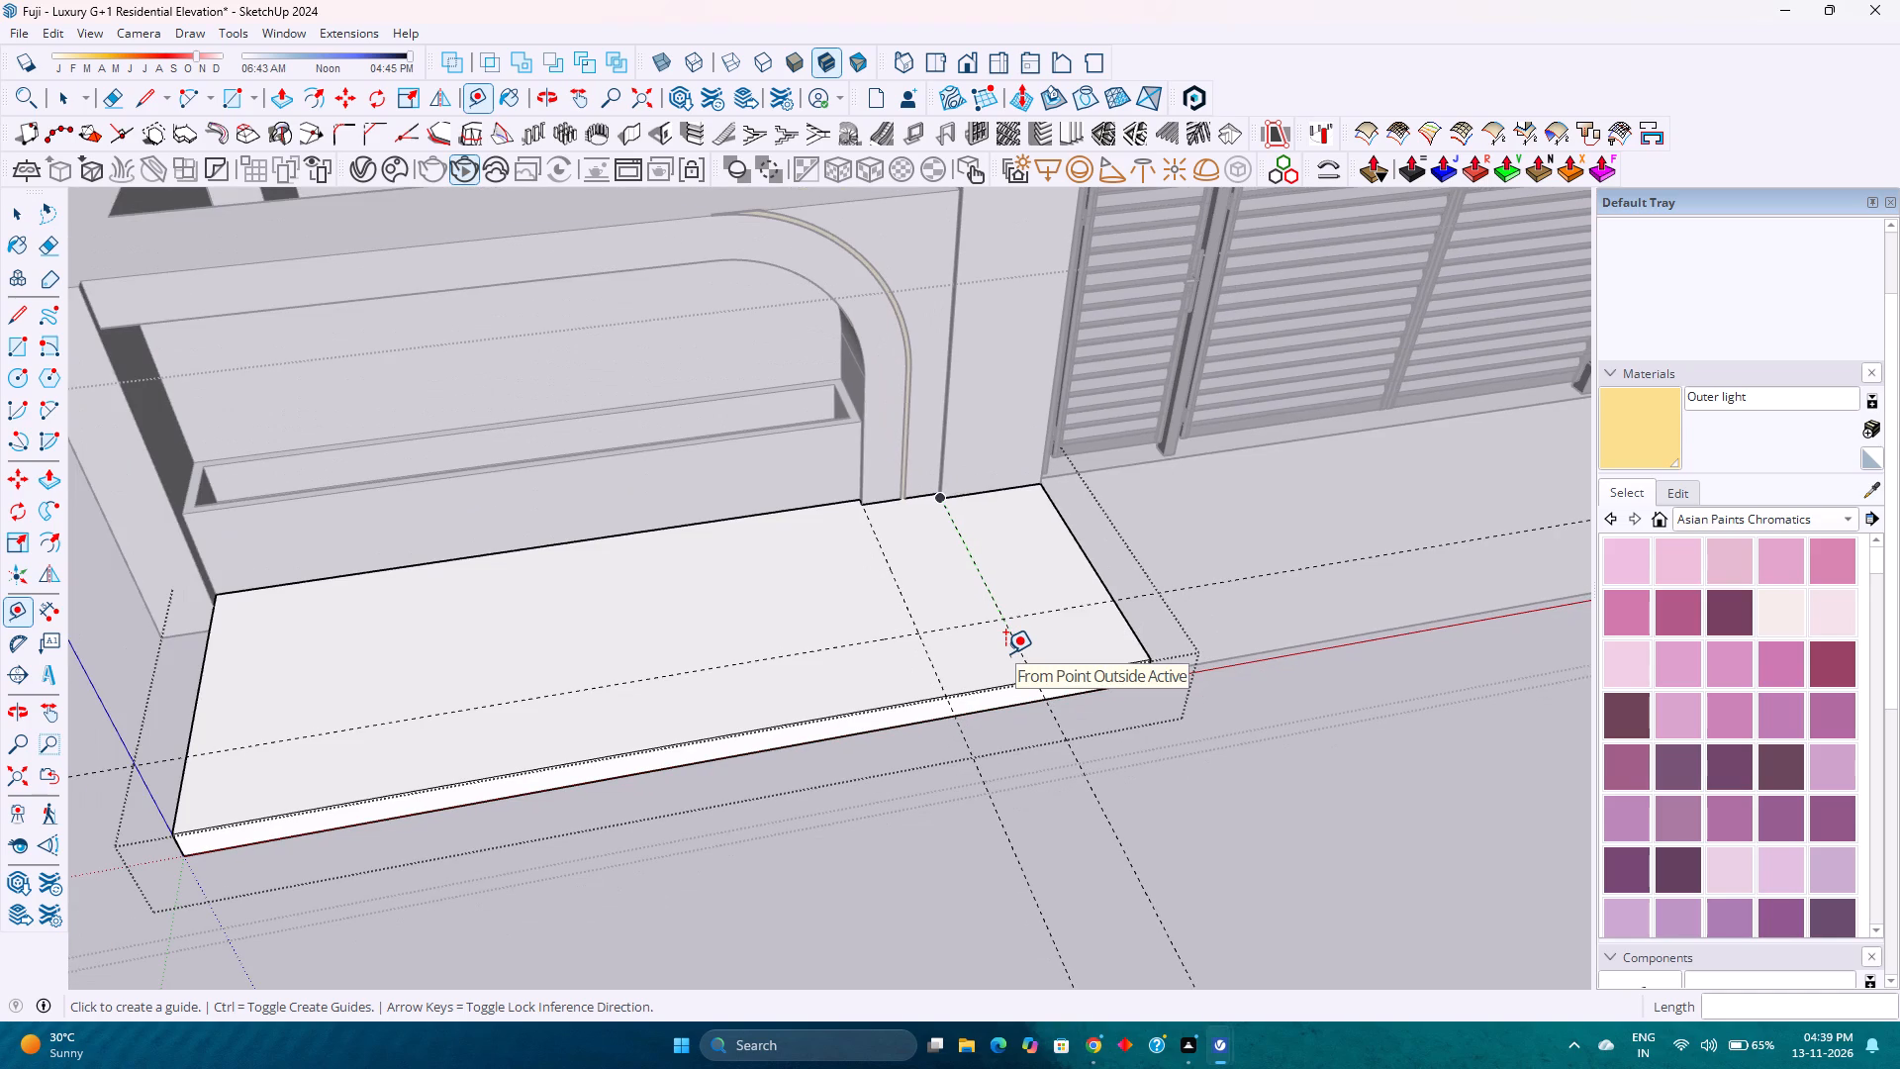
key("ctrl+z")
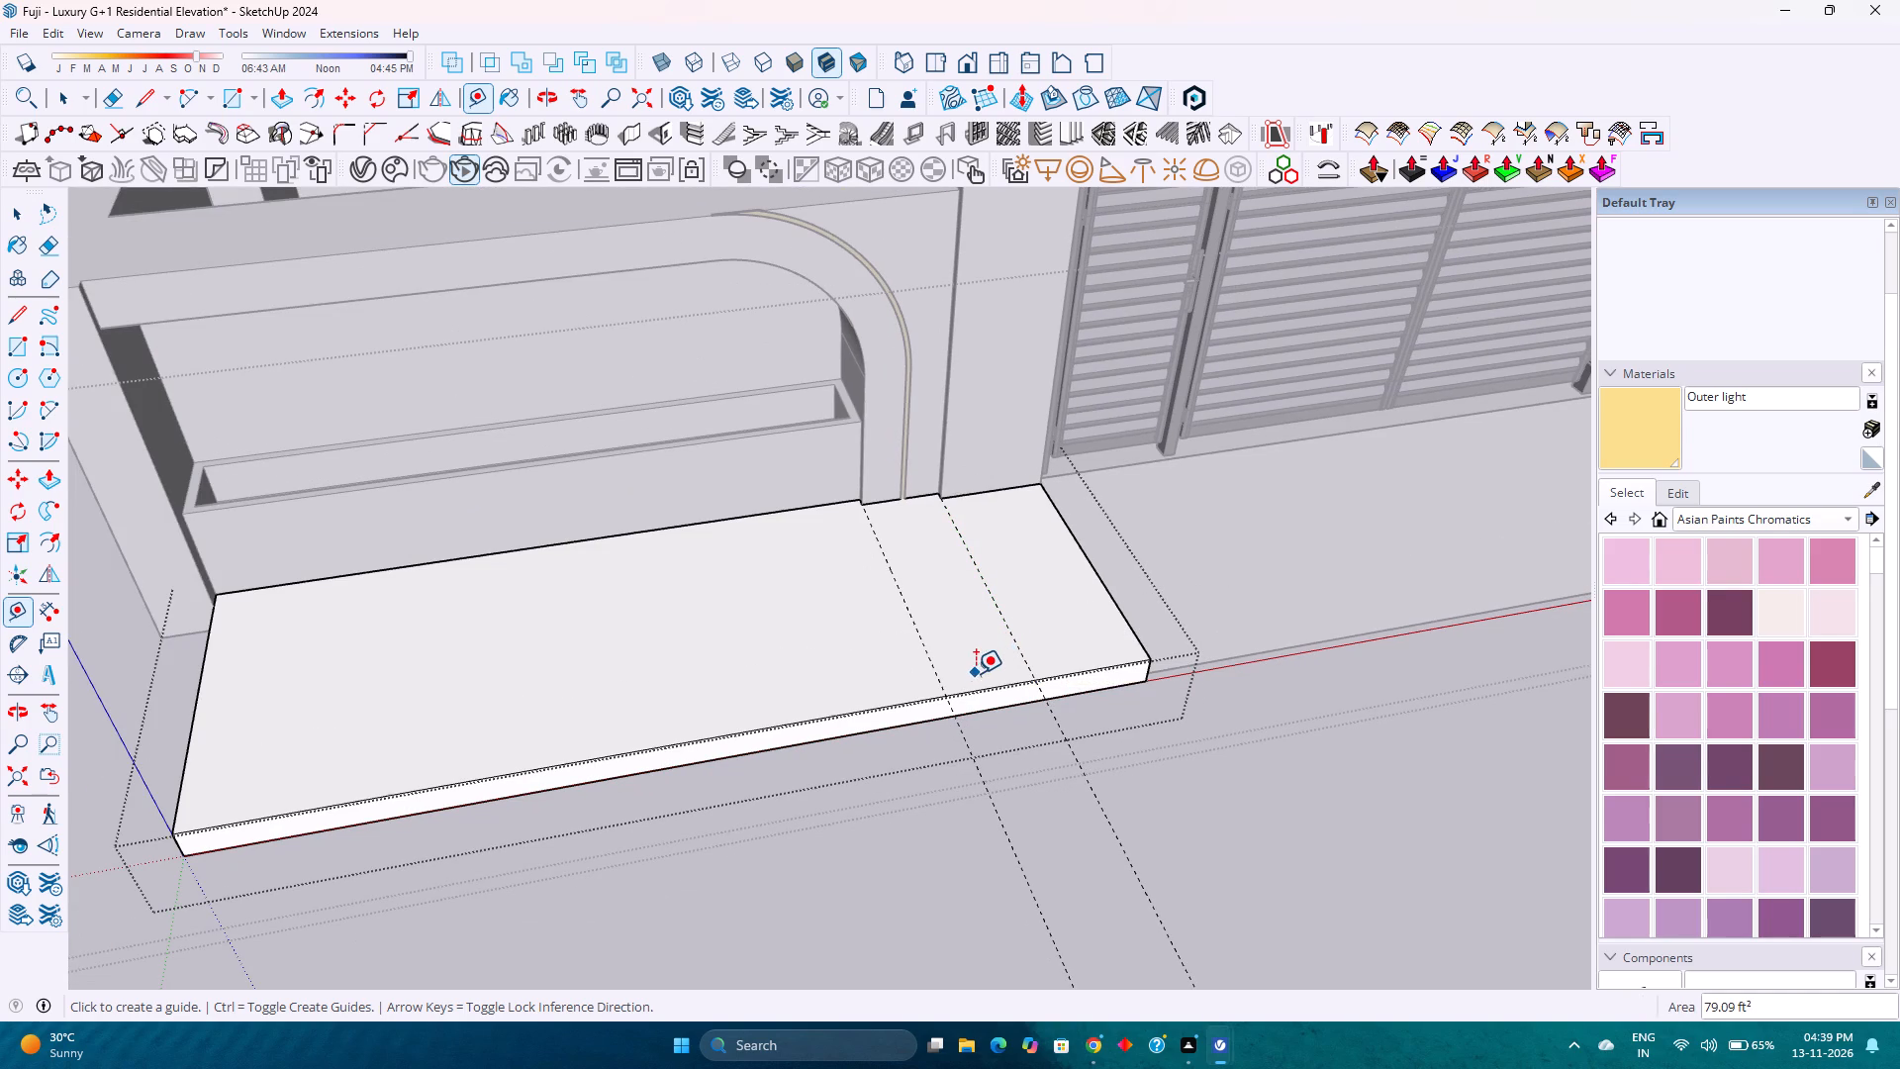
Place a guide 1'6" in from the platform's front edge and a second one a further 1'6" towards the compound wall.
left_click(880, 711)
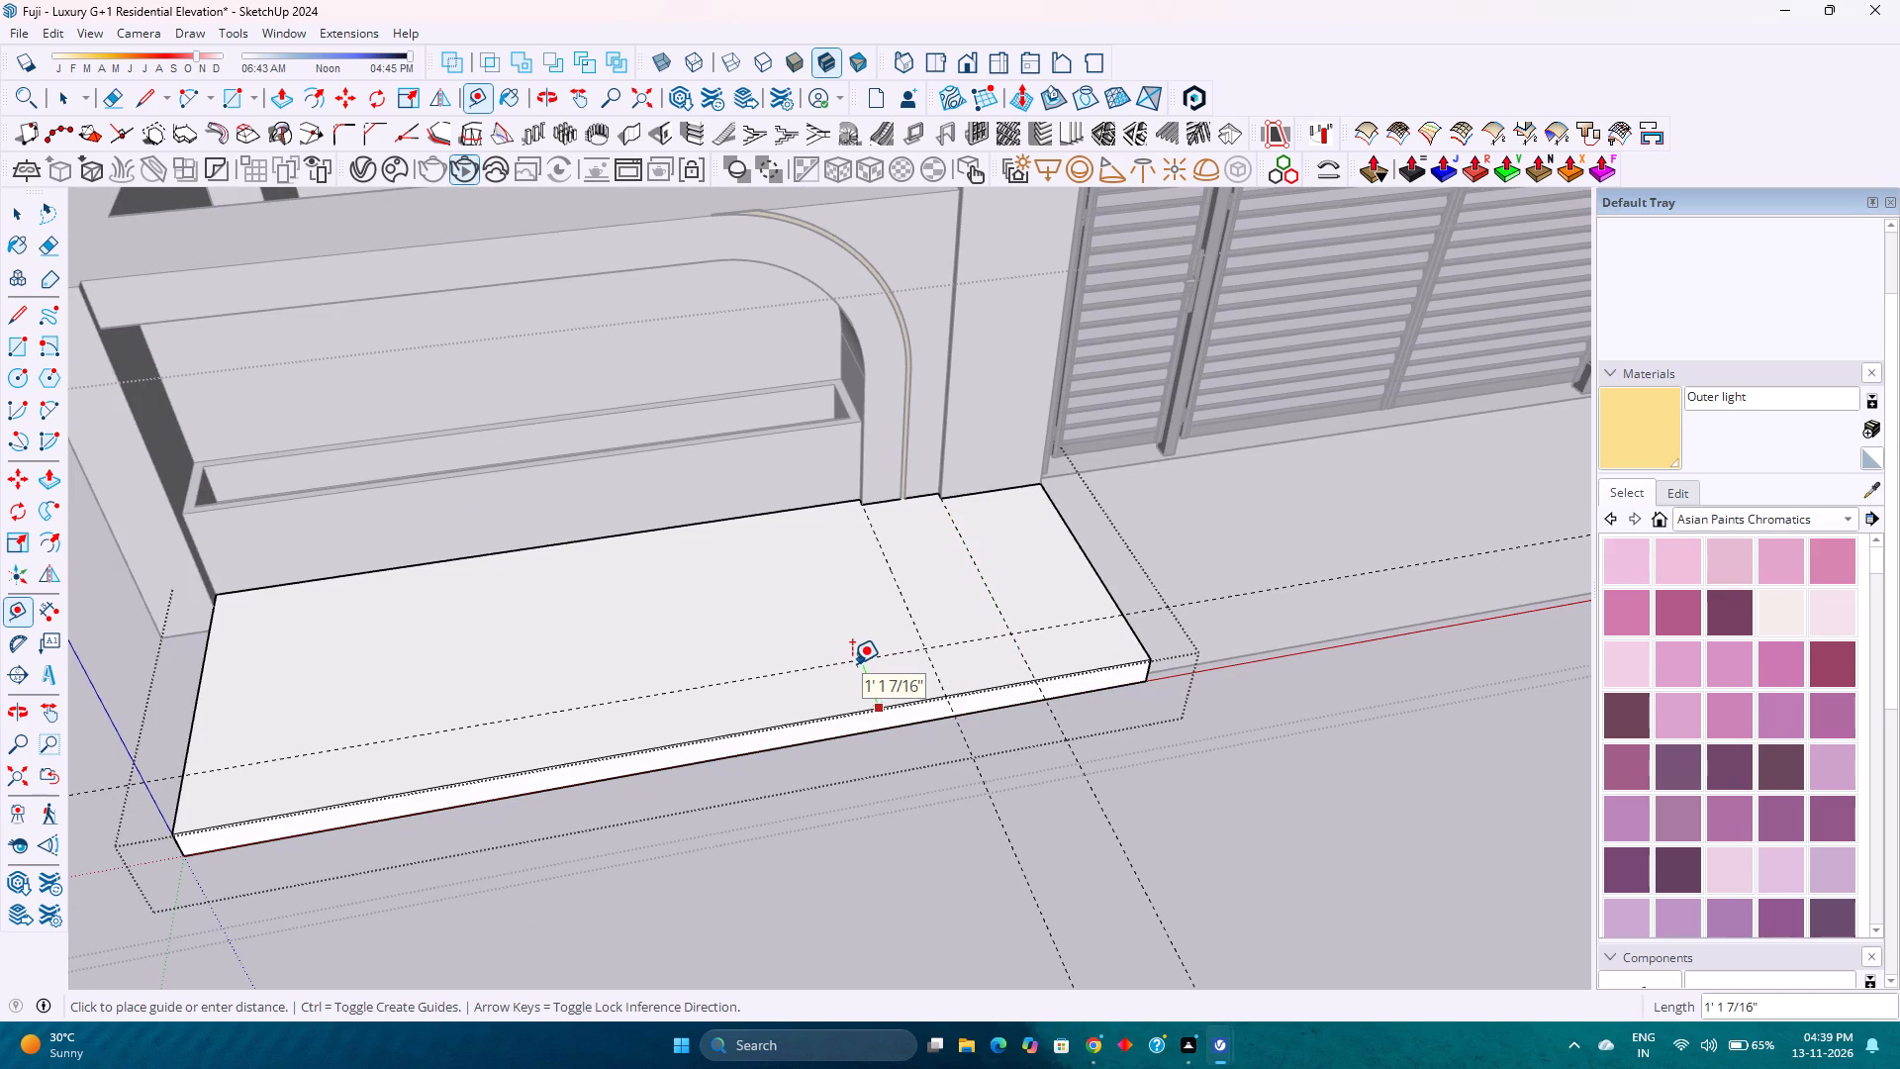
type("1'6")
key("Return")
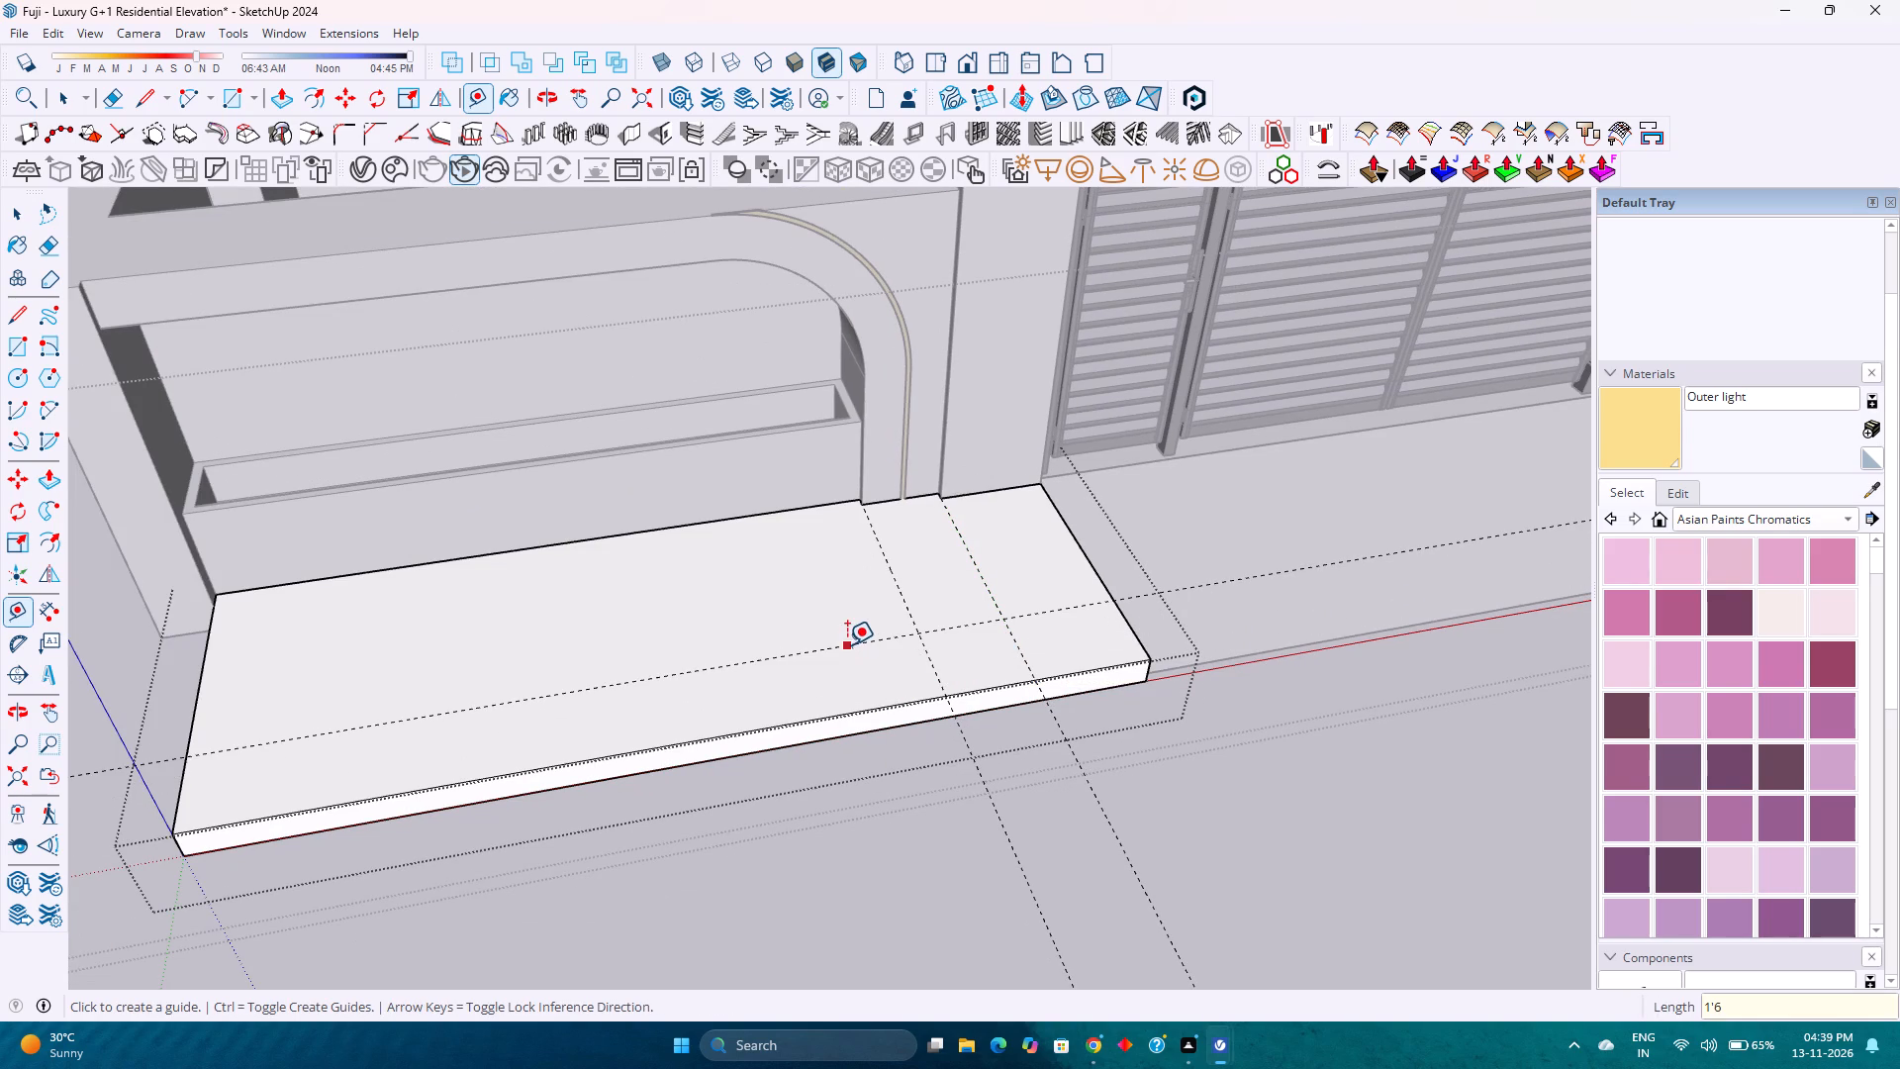
left_click(847, 644)
type("1'6")
key("Return")
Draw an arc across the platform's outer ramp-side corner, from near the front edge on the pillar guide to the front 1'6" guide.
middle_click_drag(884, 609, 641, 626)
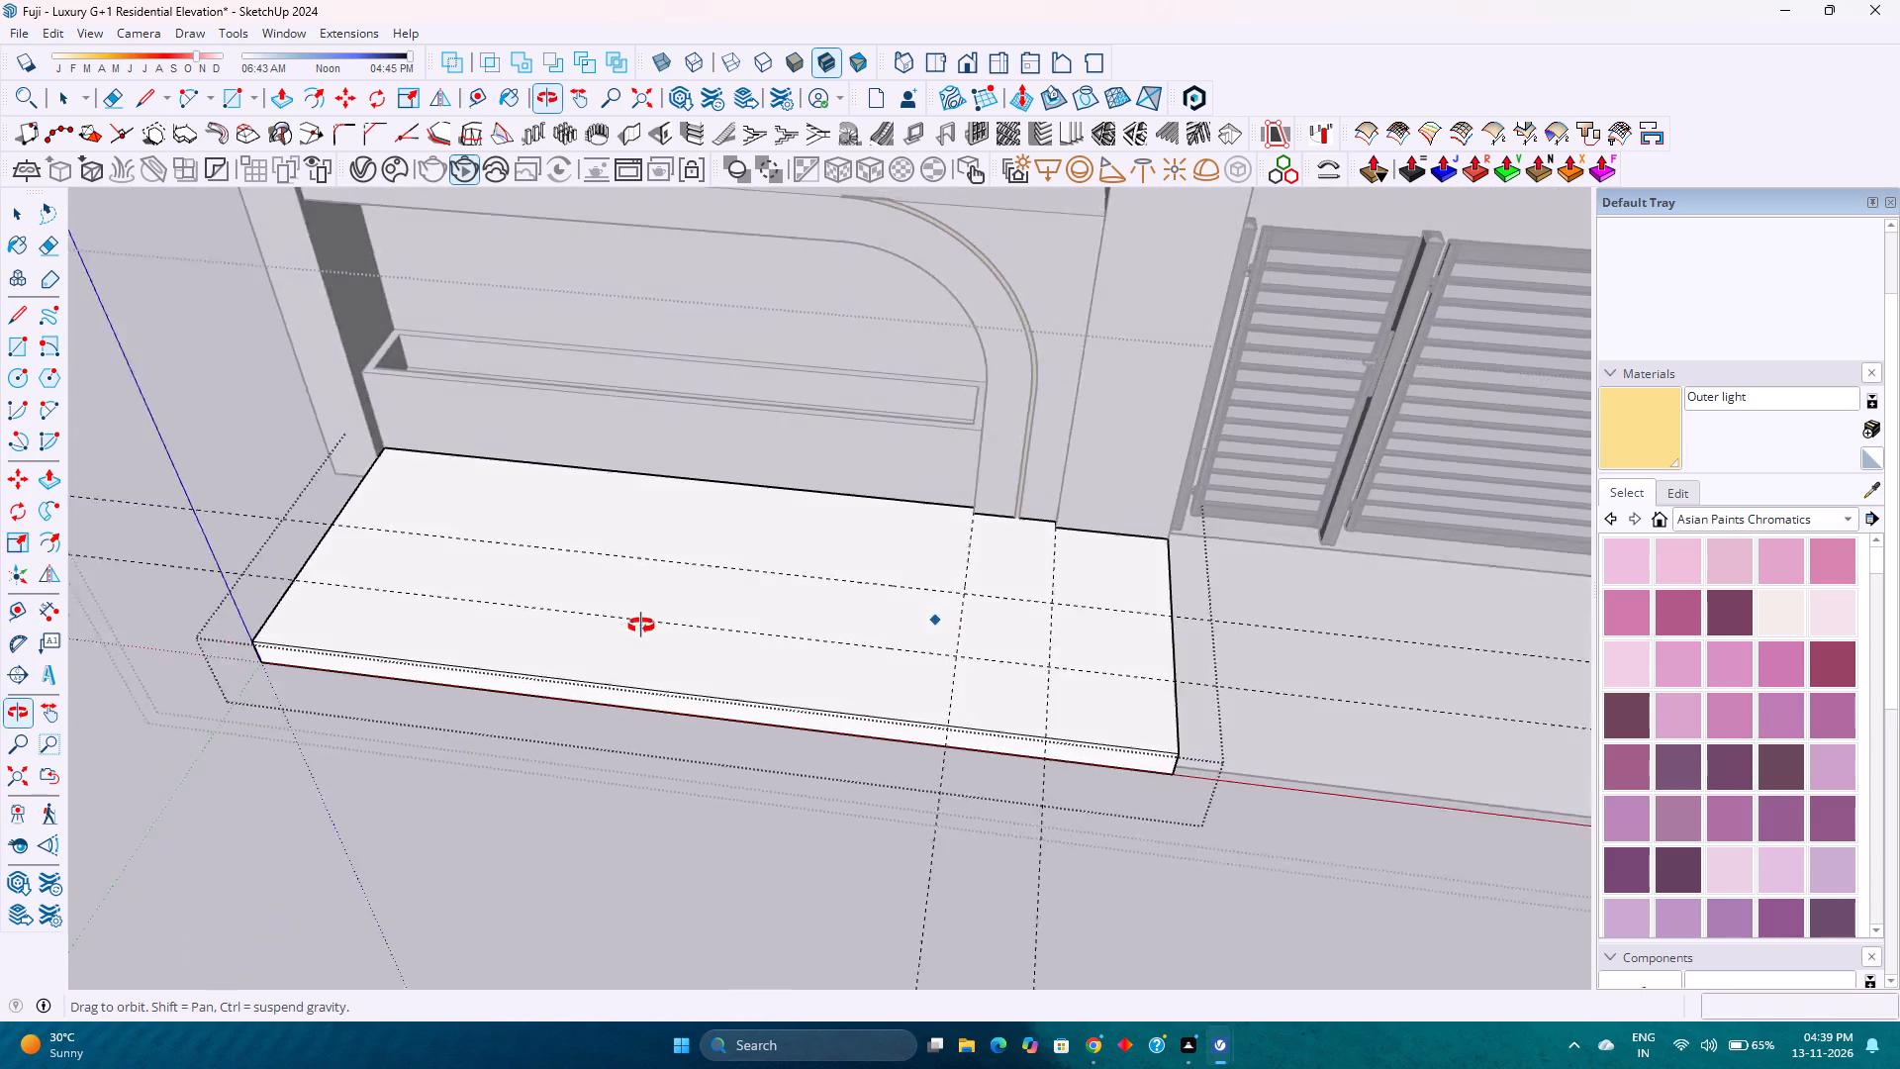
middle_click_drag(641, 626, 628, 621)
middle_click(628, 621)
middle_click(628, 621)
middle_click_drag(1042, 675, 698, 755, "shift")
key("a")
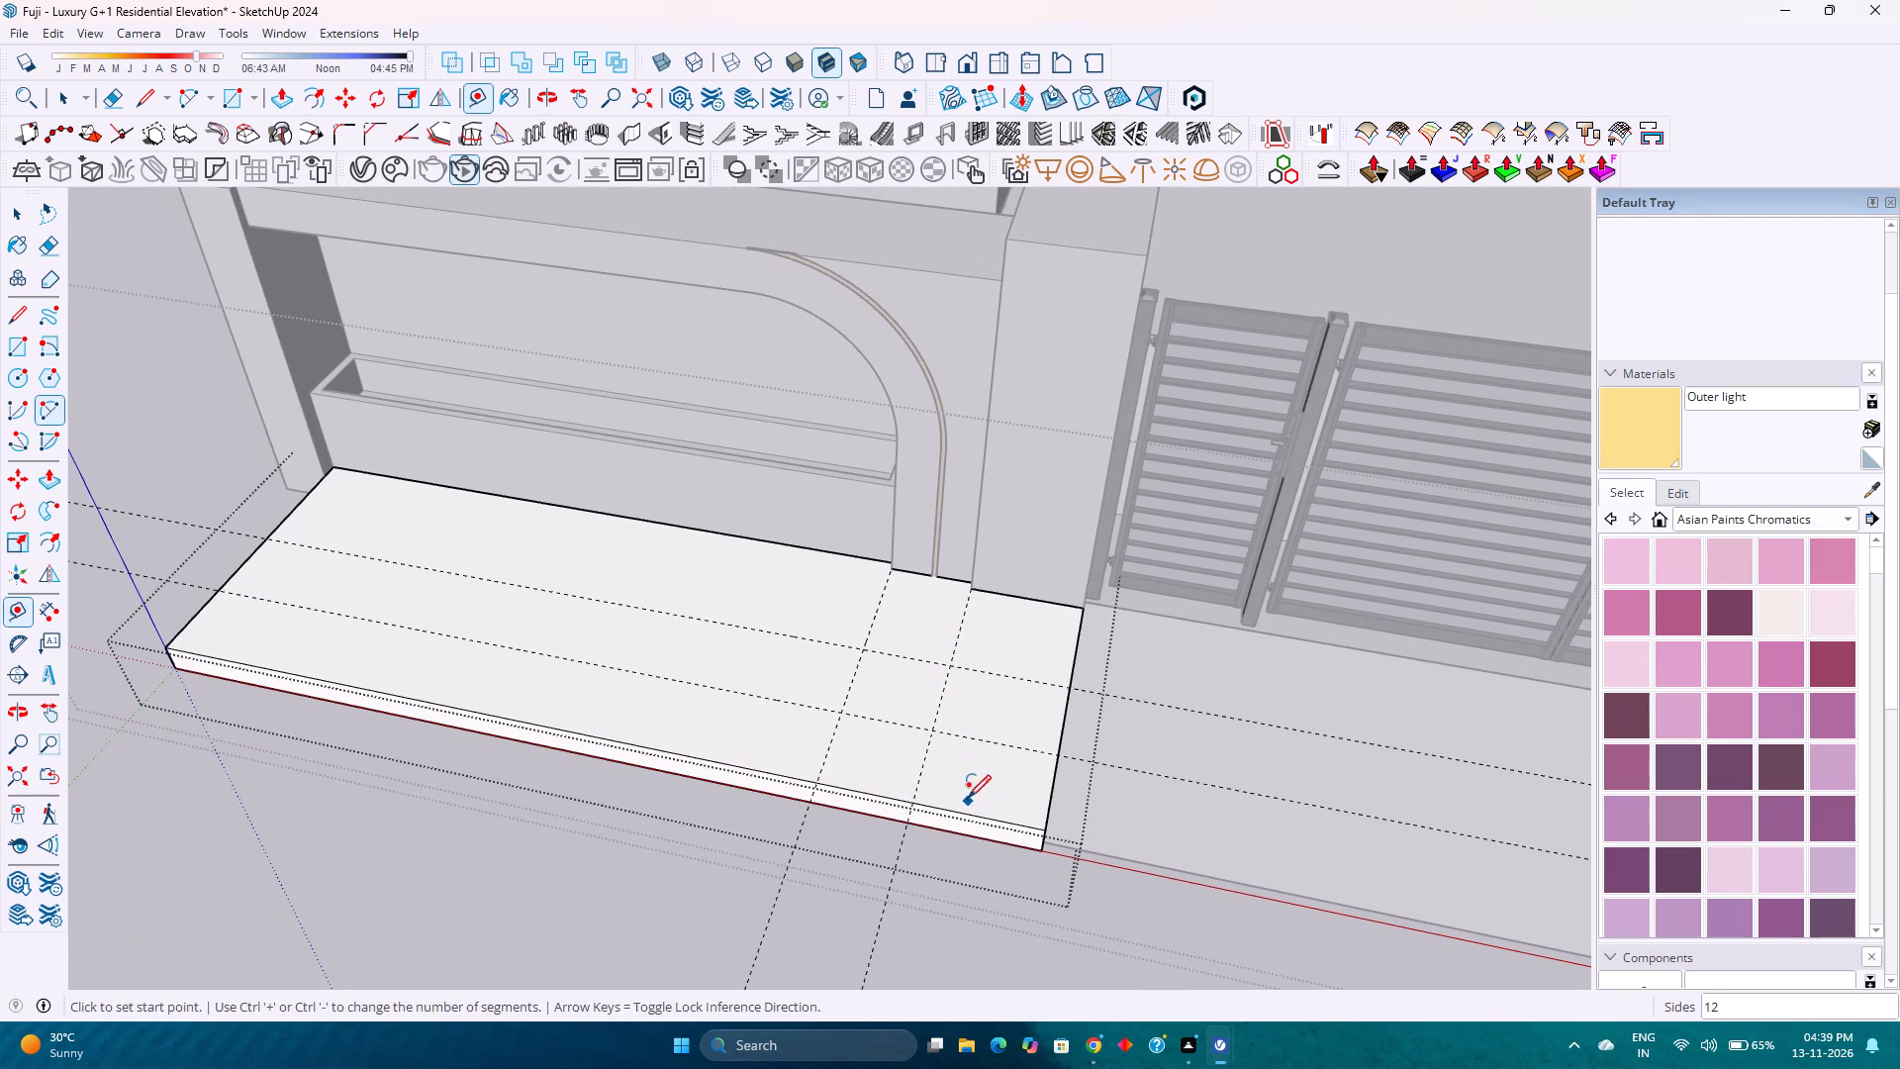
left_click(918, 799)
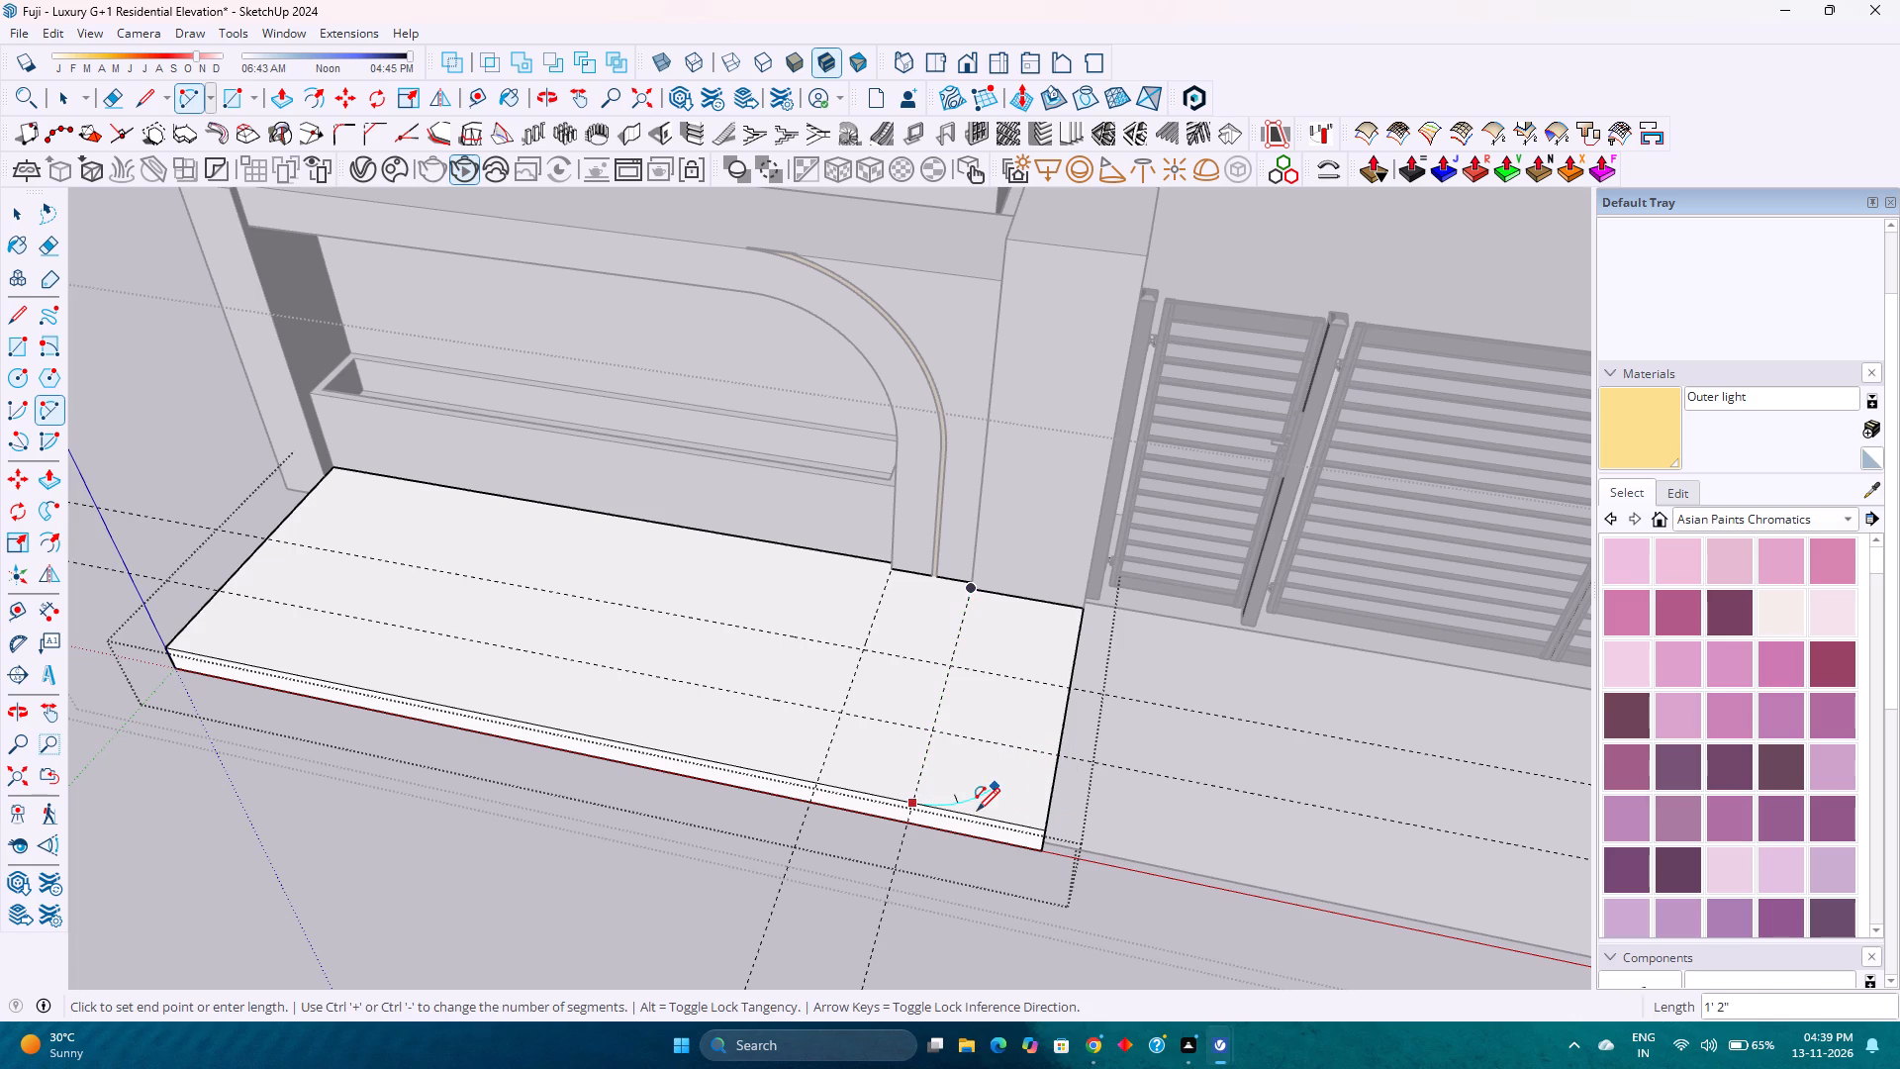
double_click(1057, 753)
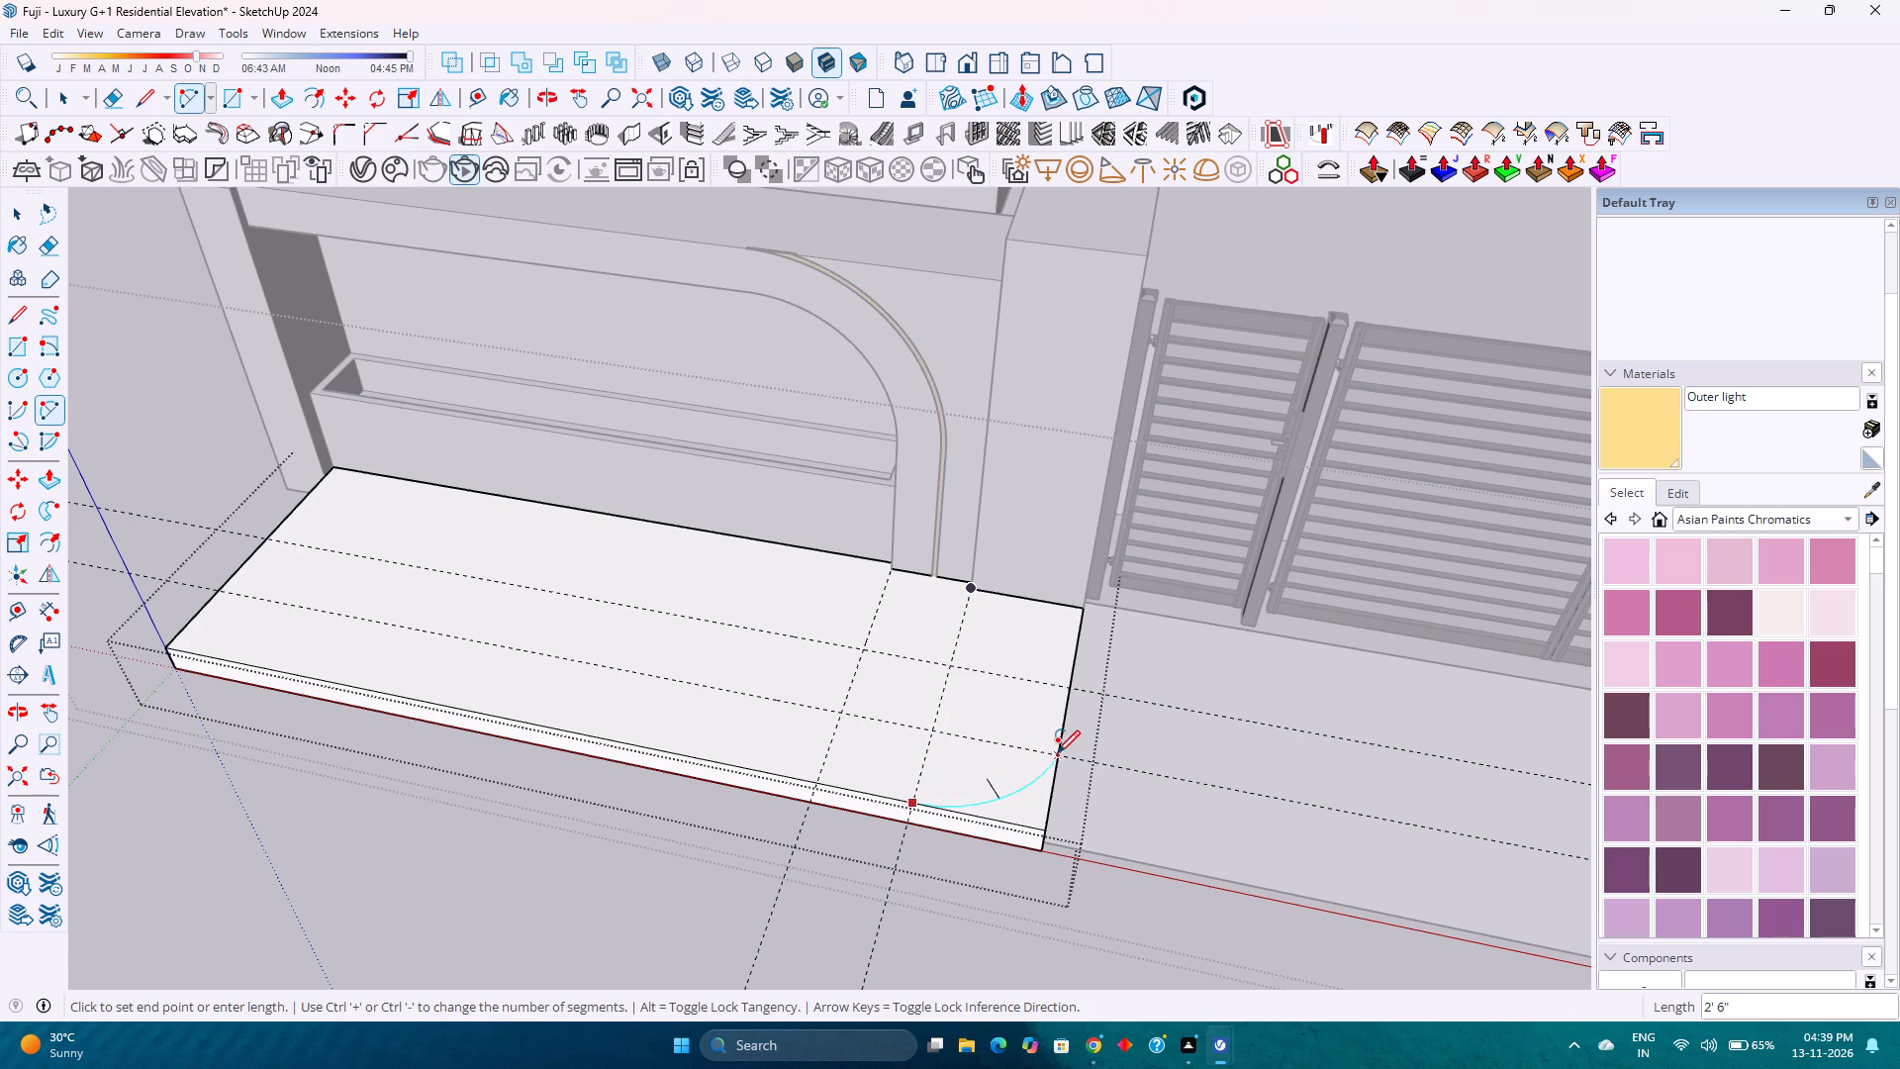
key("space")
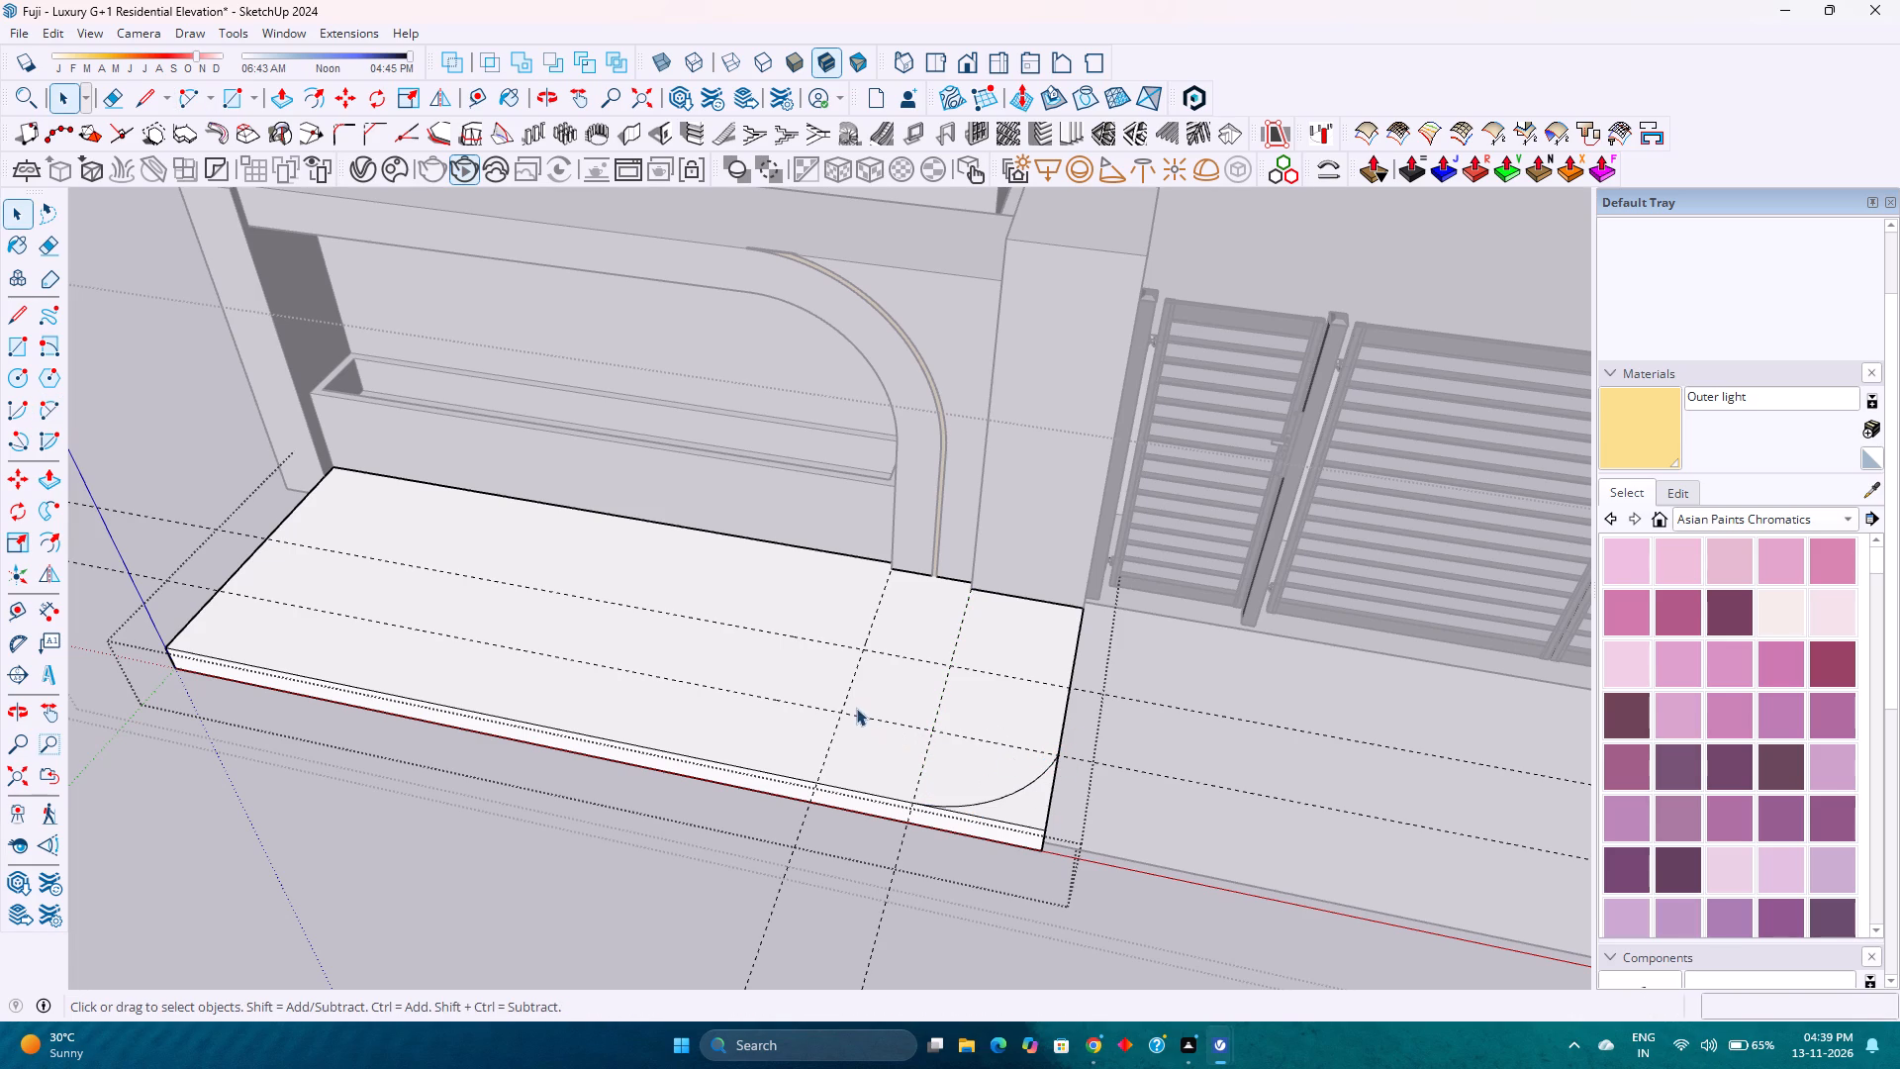
Draw lines along the front 1'6" guide from the platform's far end to the arch-side cross guide, and along the pillar guide from the rear guide to the compound wall.
key("l")
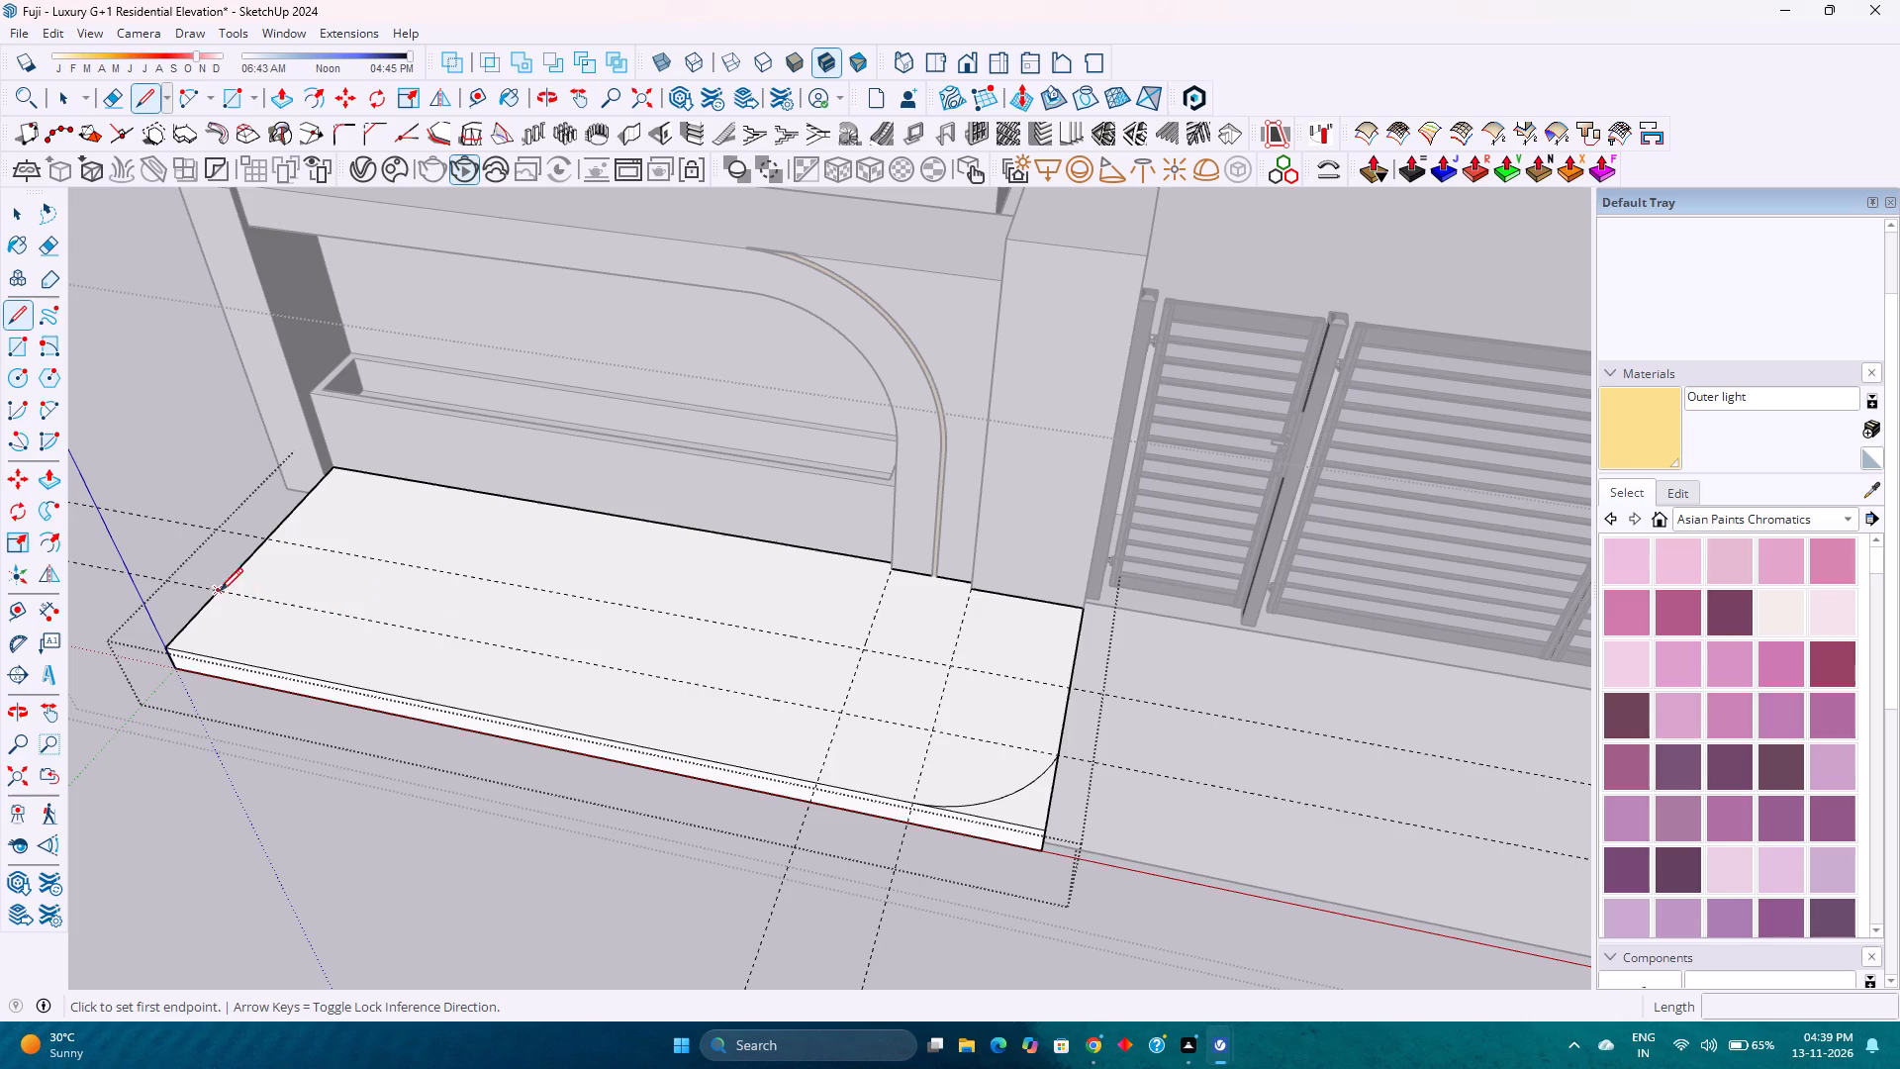
left_click(222, 591)
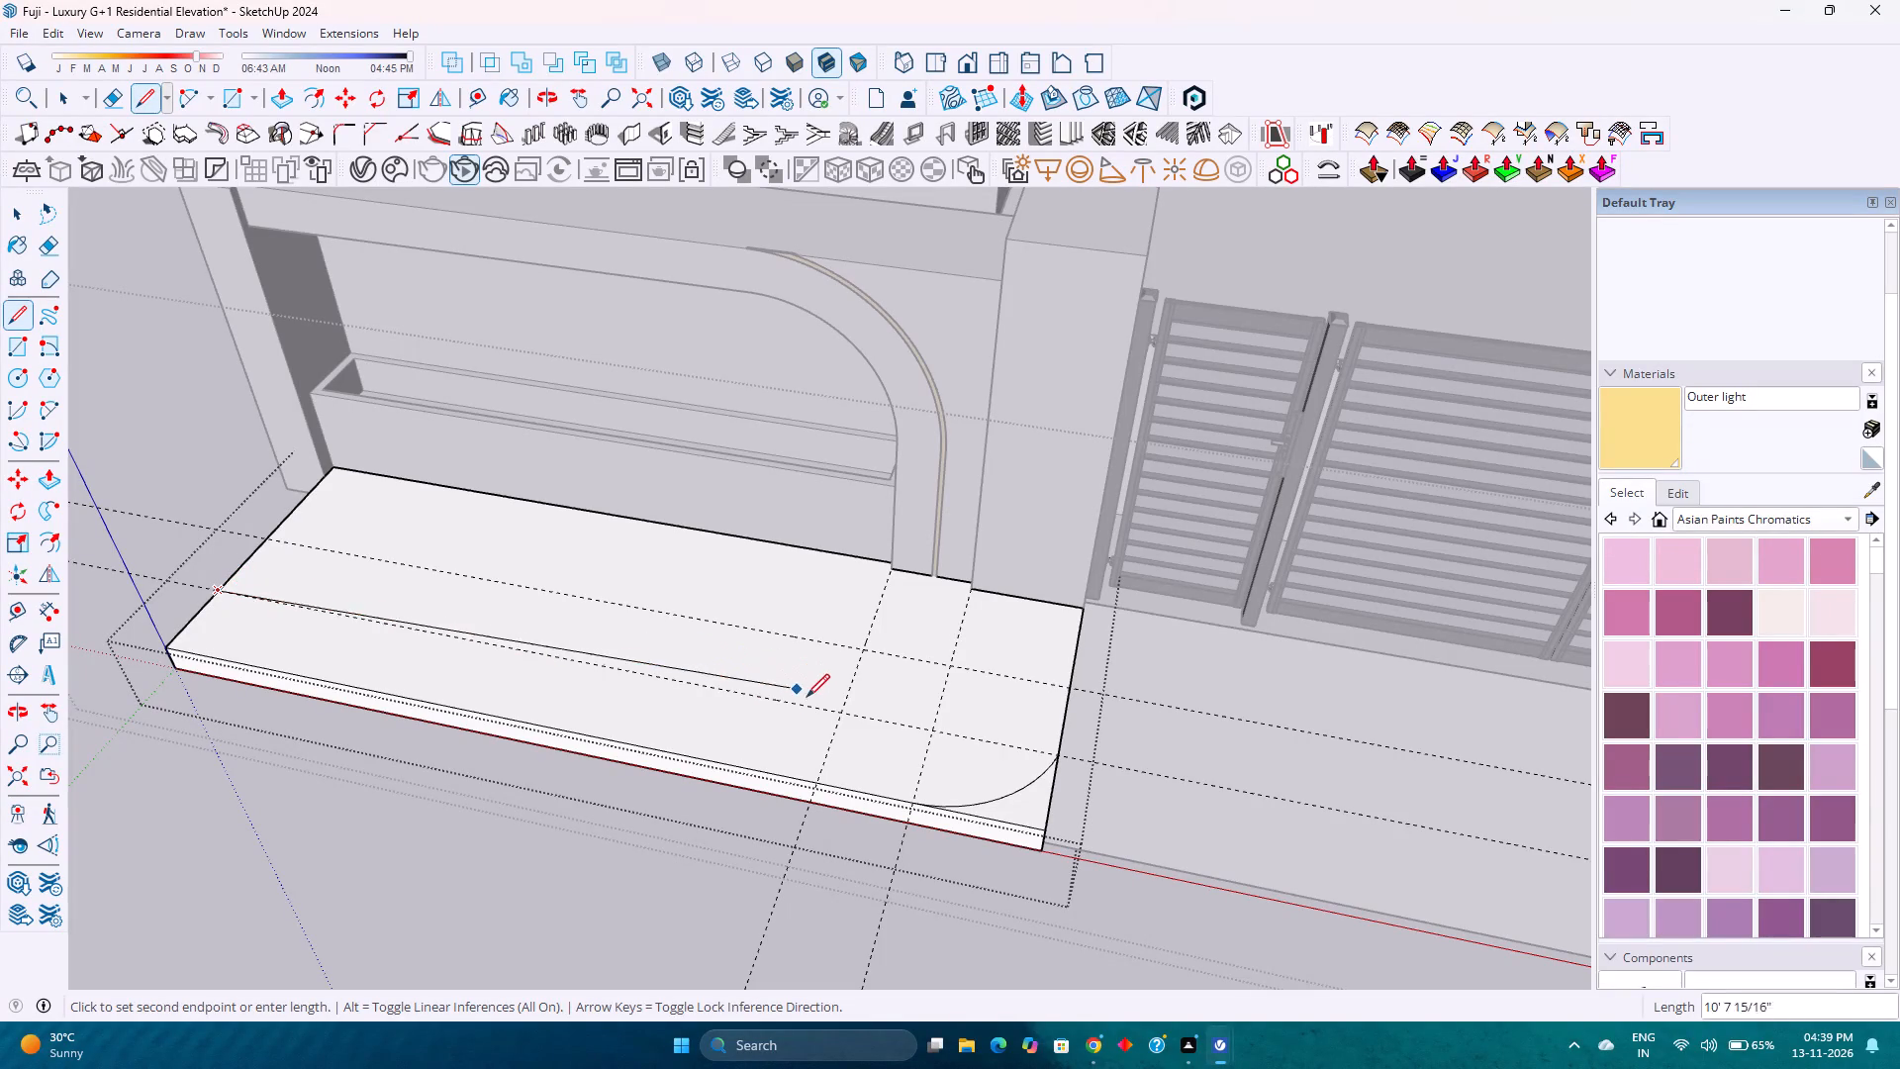
left_click(843, 710)
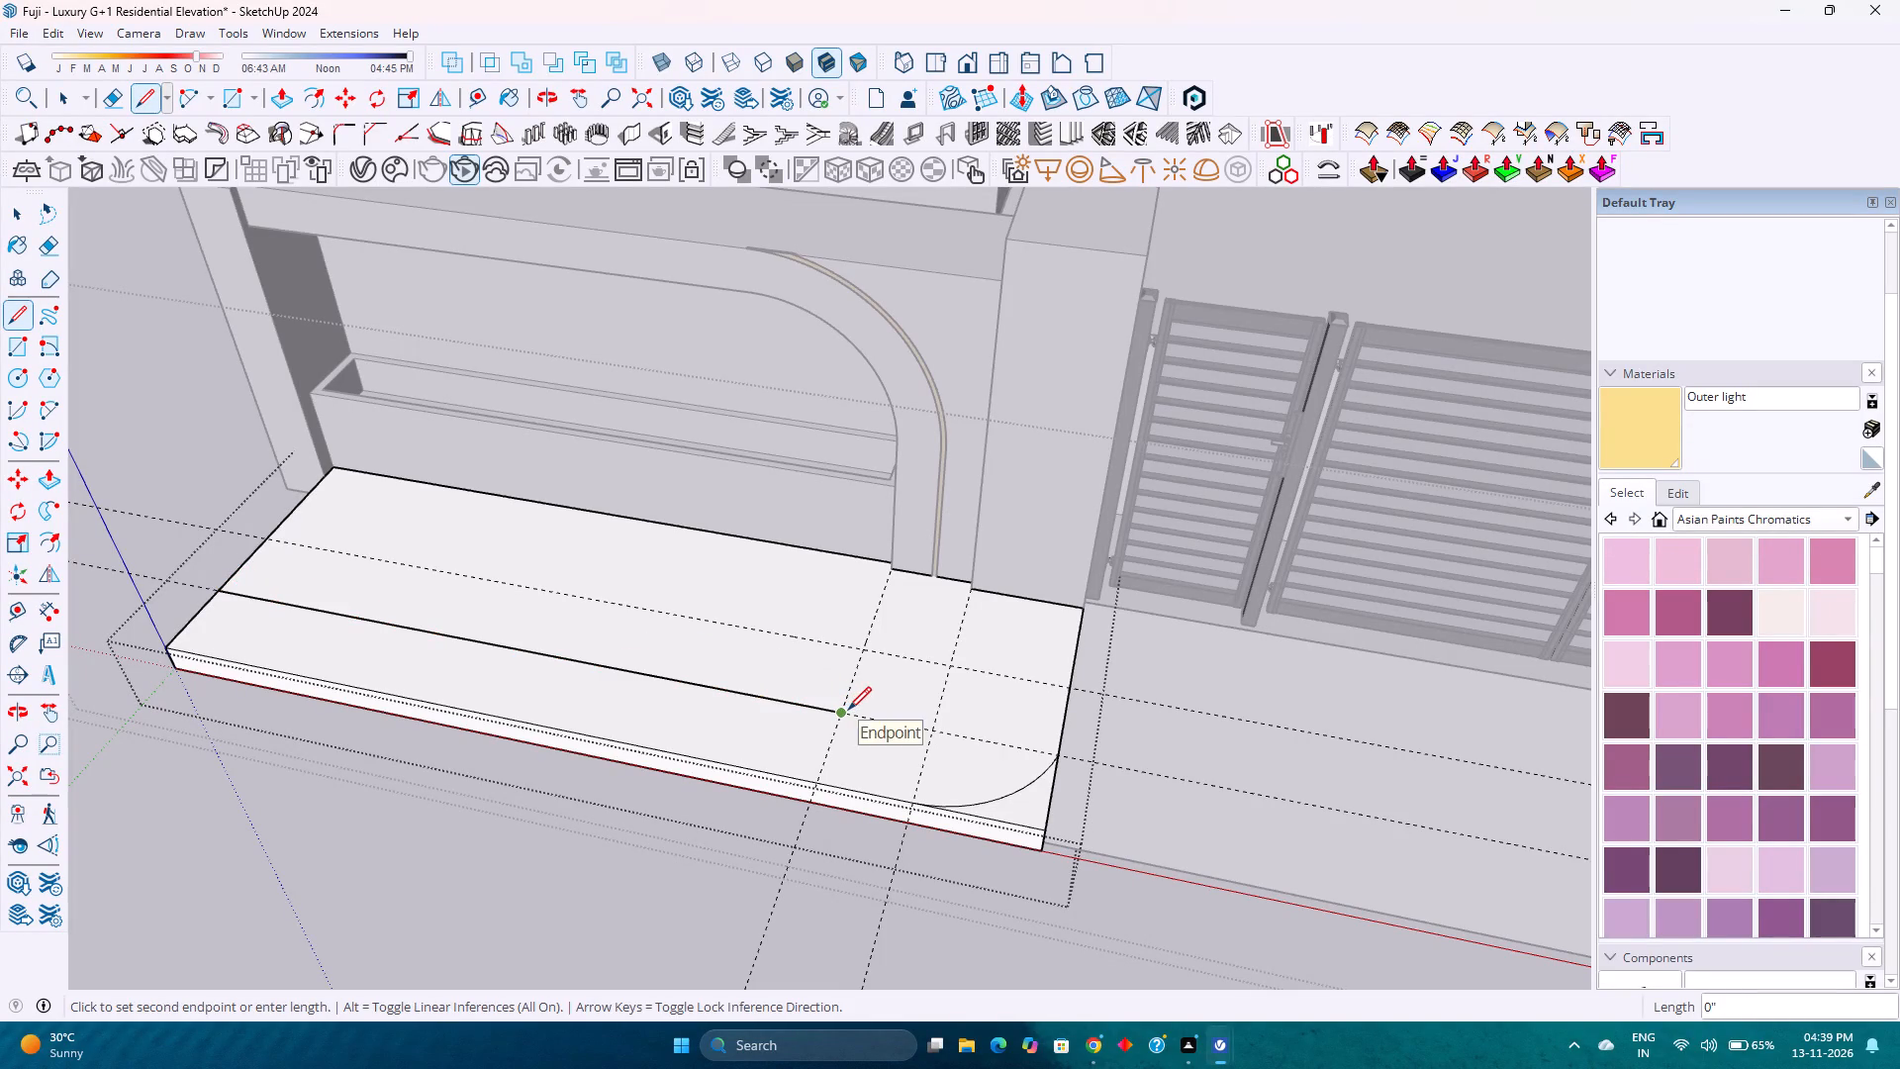
key("Escape")
left_click(953, 666)
left_click(976, 590)
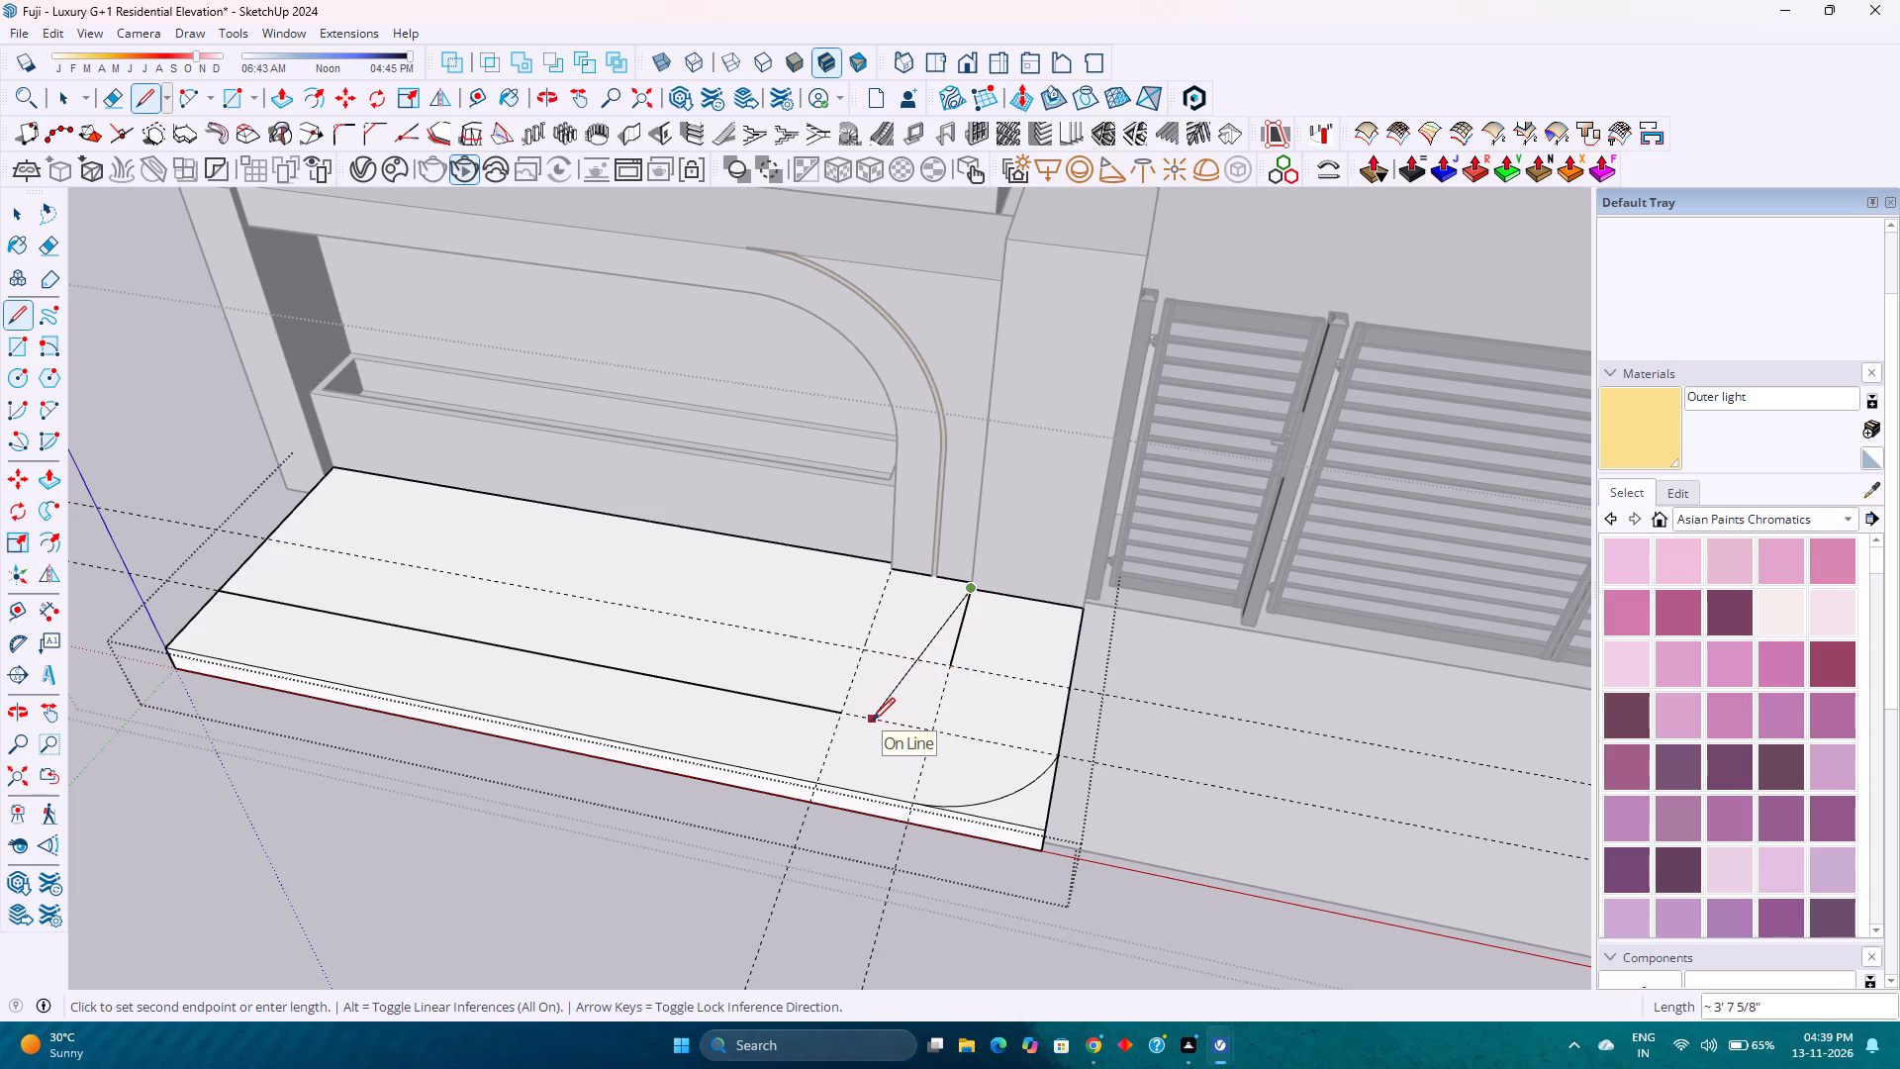
key("Escape")
Join the two inner lines with a tangent 1'6" radius arc and set it to 120 segments.
key("a")
left_click(844, 717)
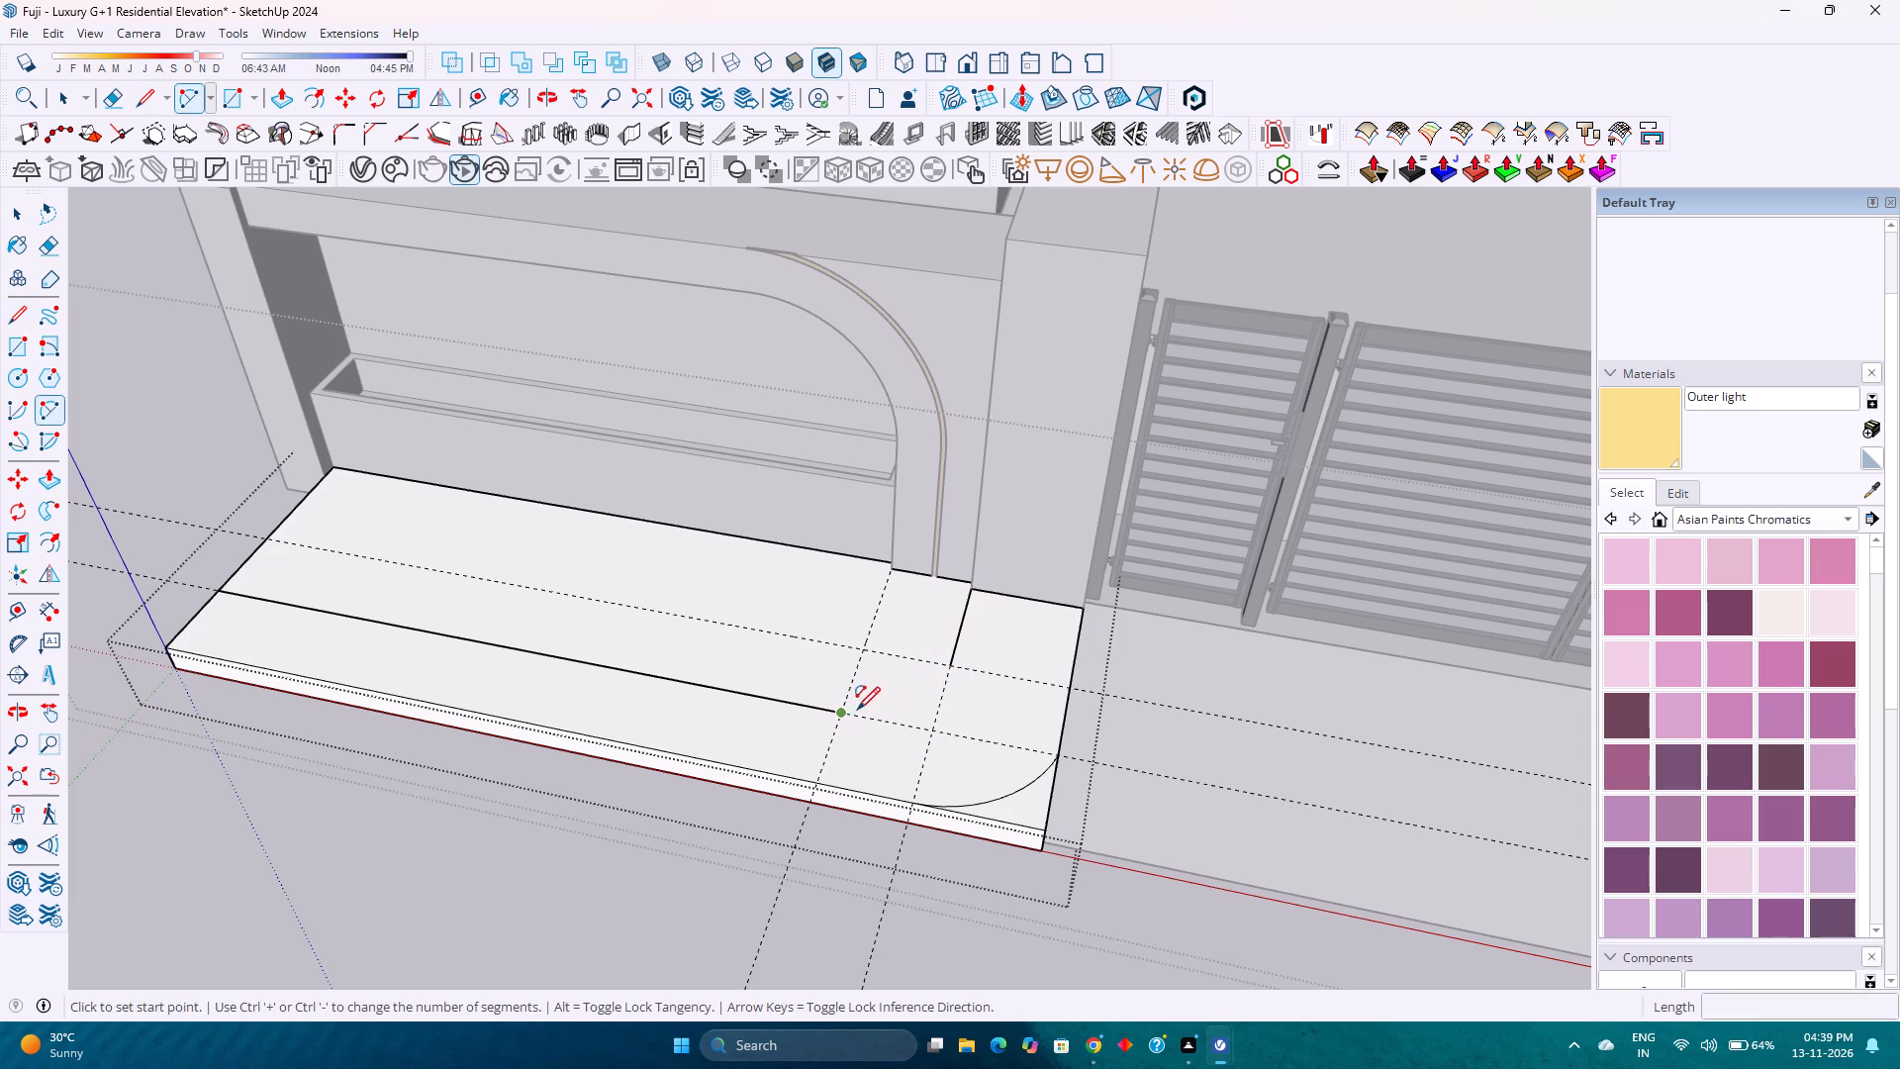
double_click(954, 665)
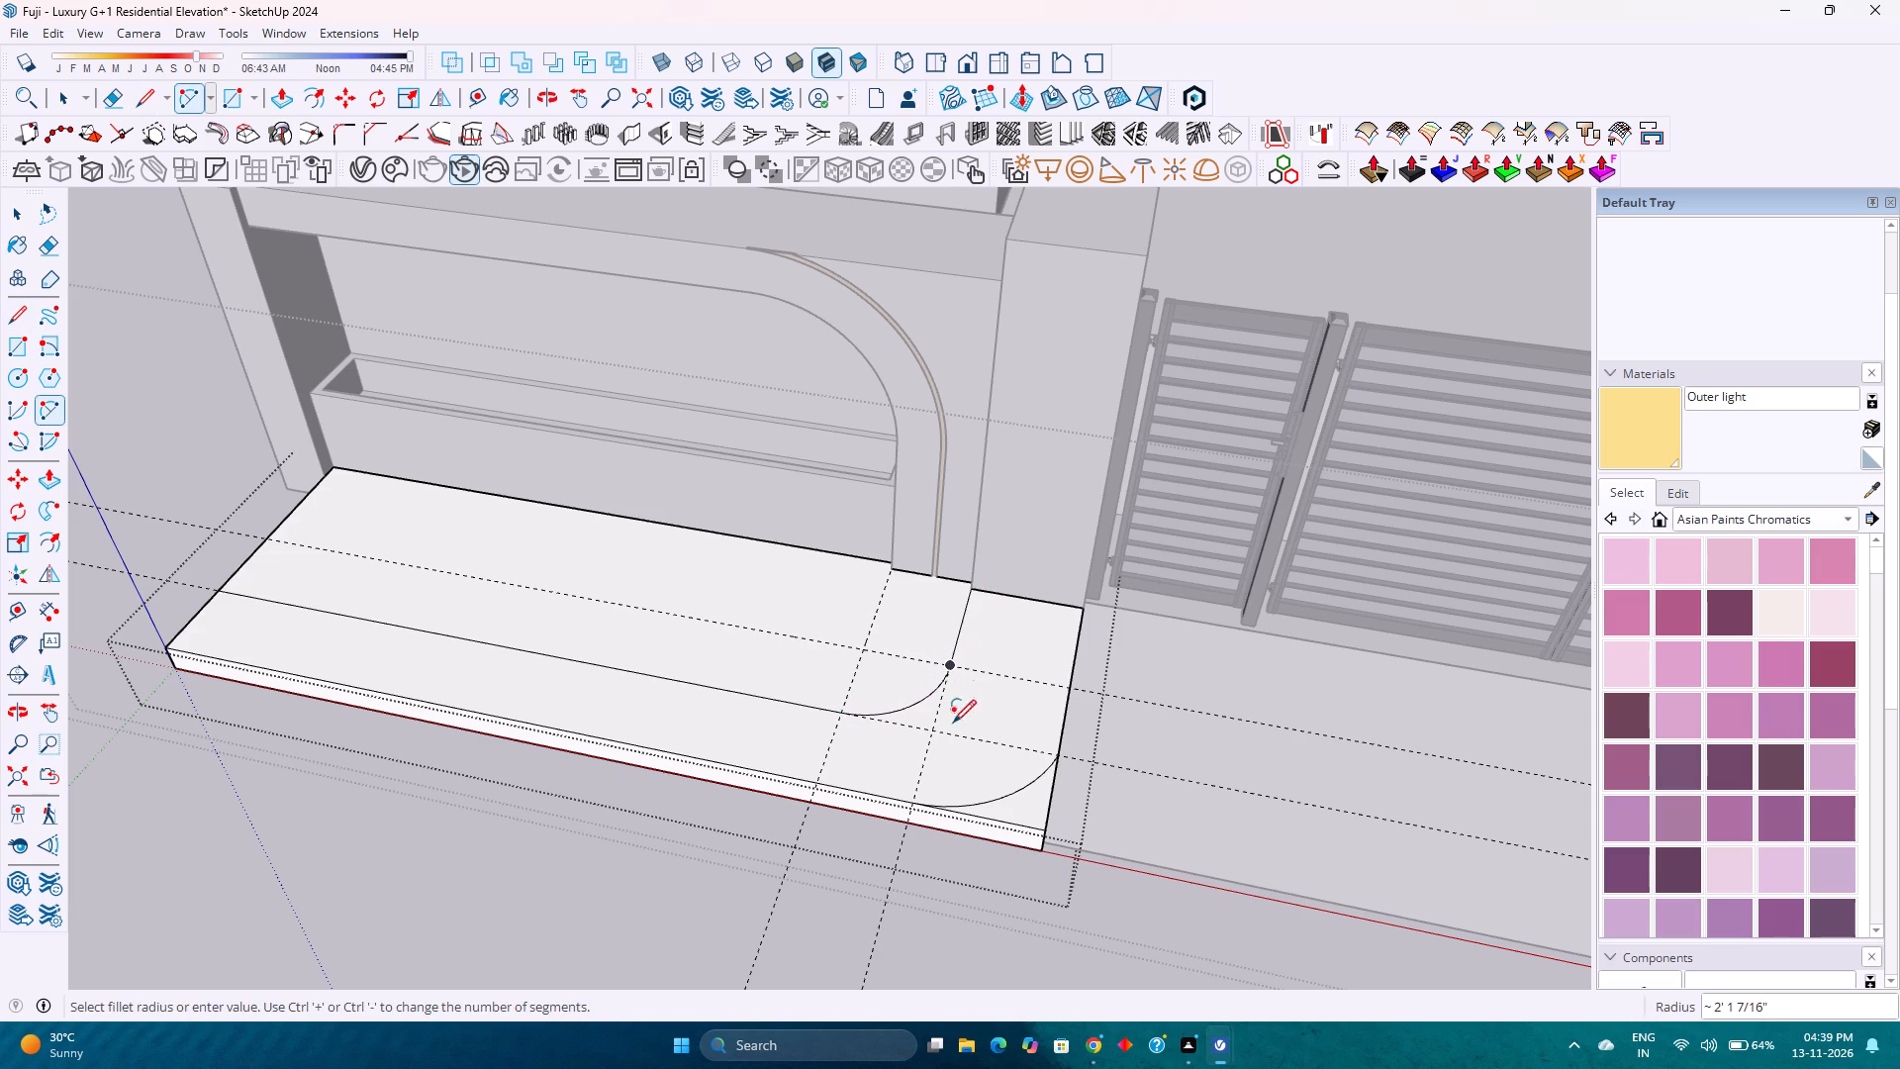
key("space")
left_click(922, 698)
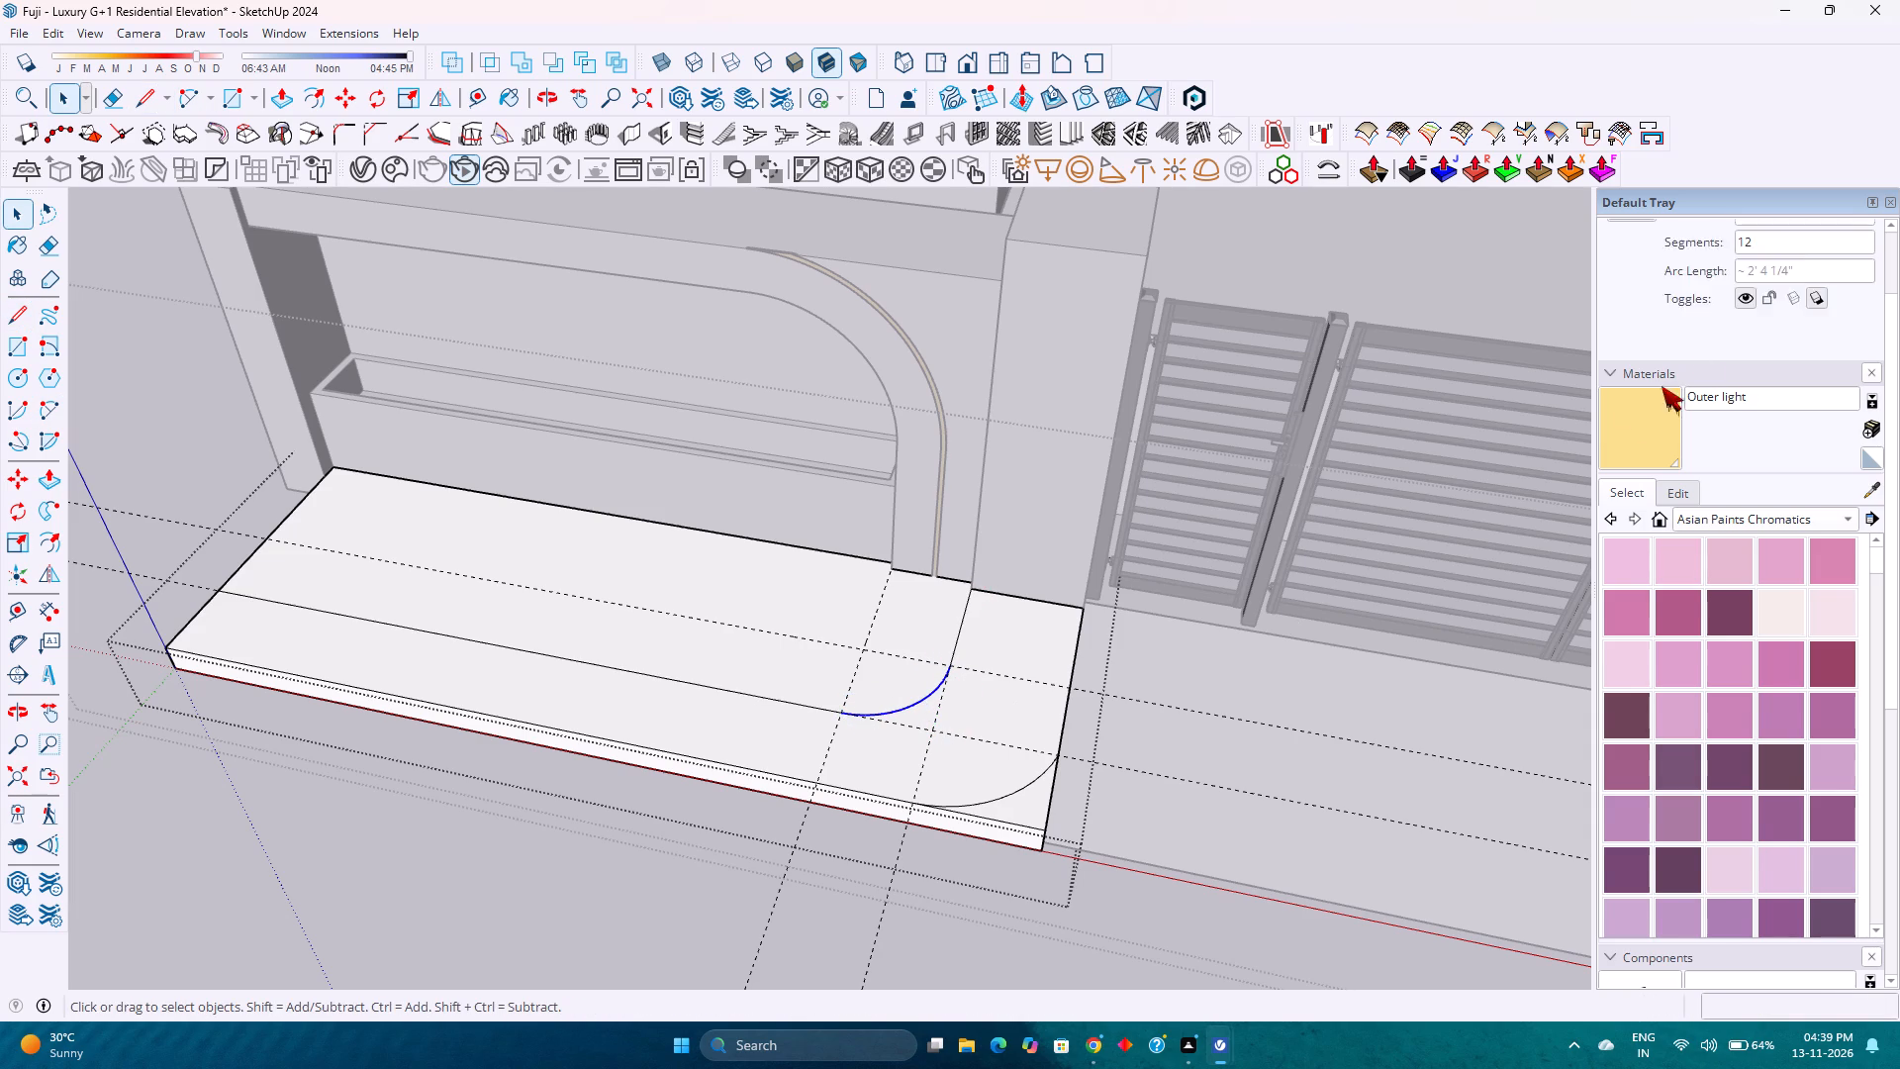
scroll(1757, 328, "up", 2)
left_click(1772, 353)
key("0")
key("Return")
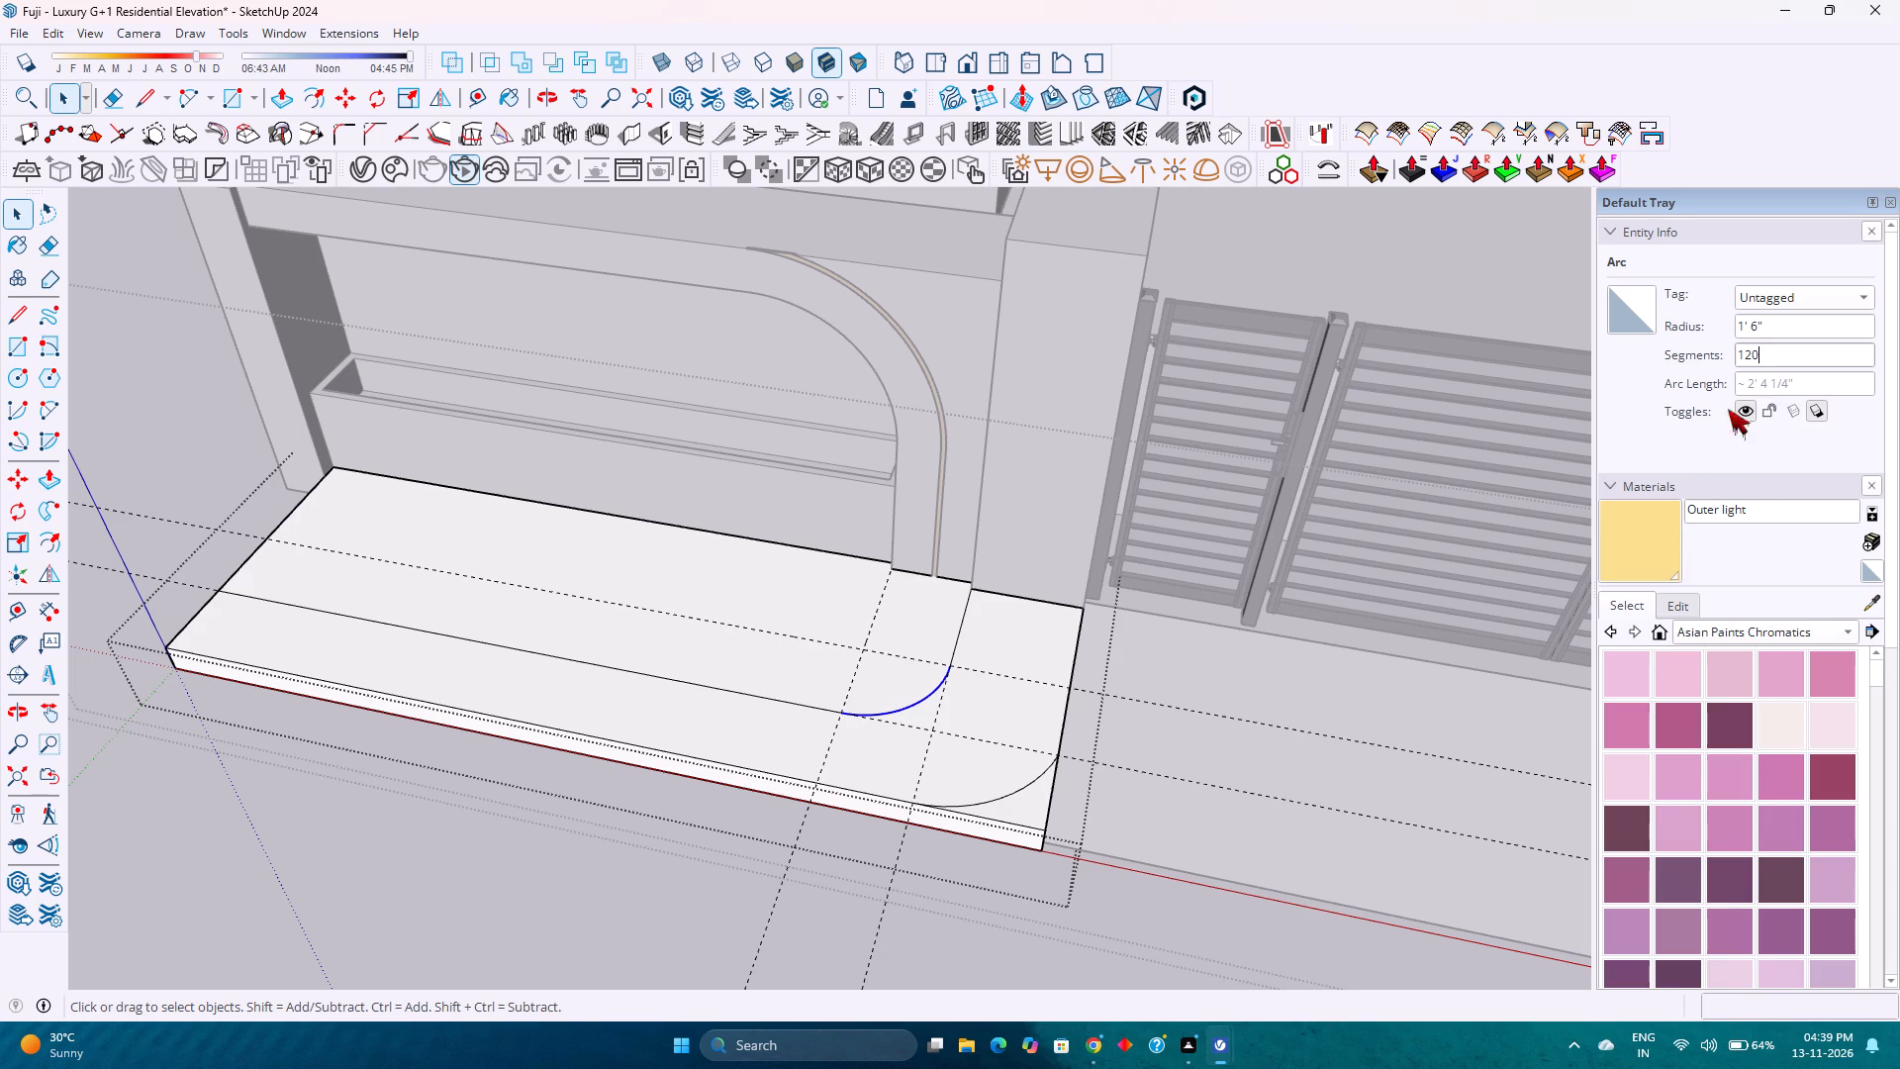
Delete the guide placed 1'6" in from the platform's front edge.
left_click(1030, 788)
middle_click_drag(1061, 765, 1055, 804)
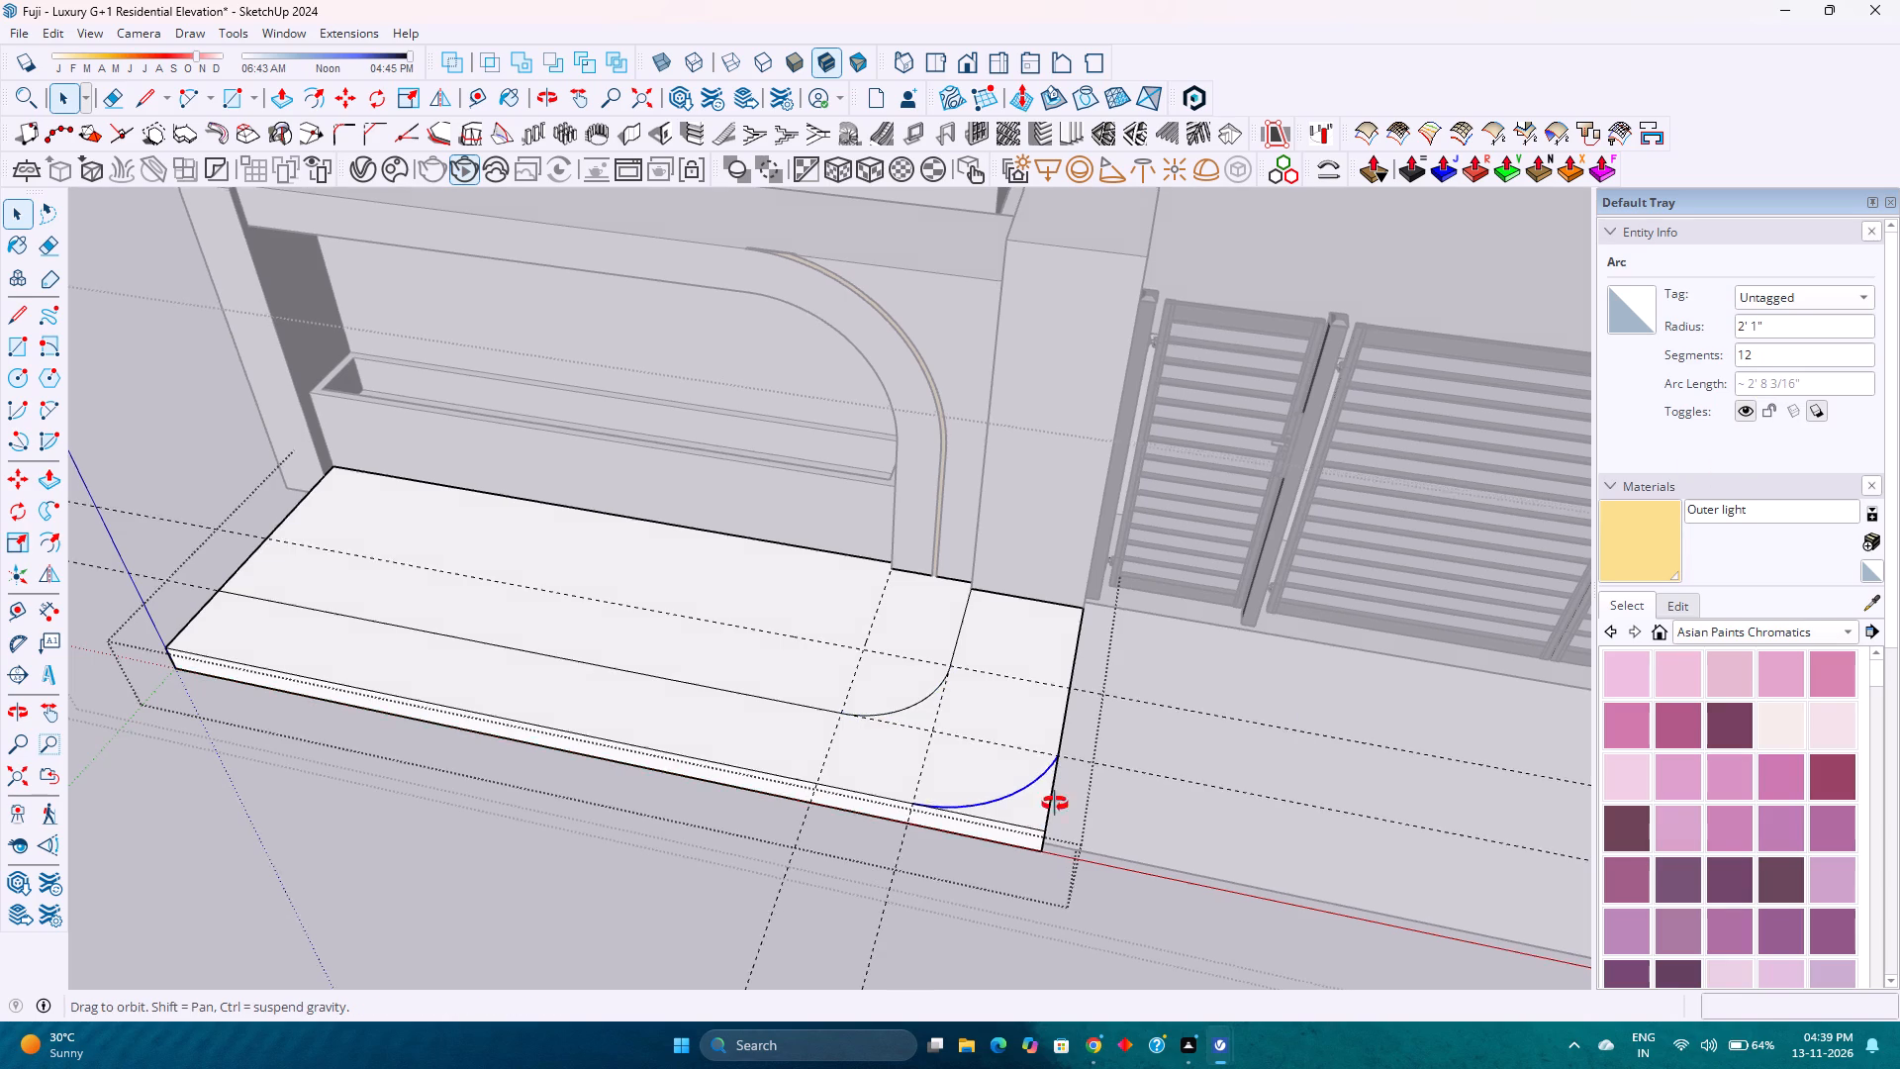
middle_click_drag(1055, 804, 742, 958)
scroll(848, 865, "up", 5)
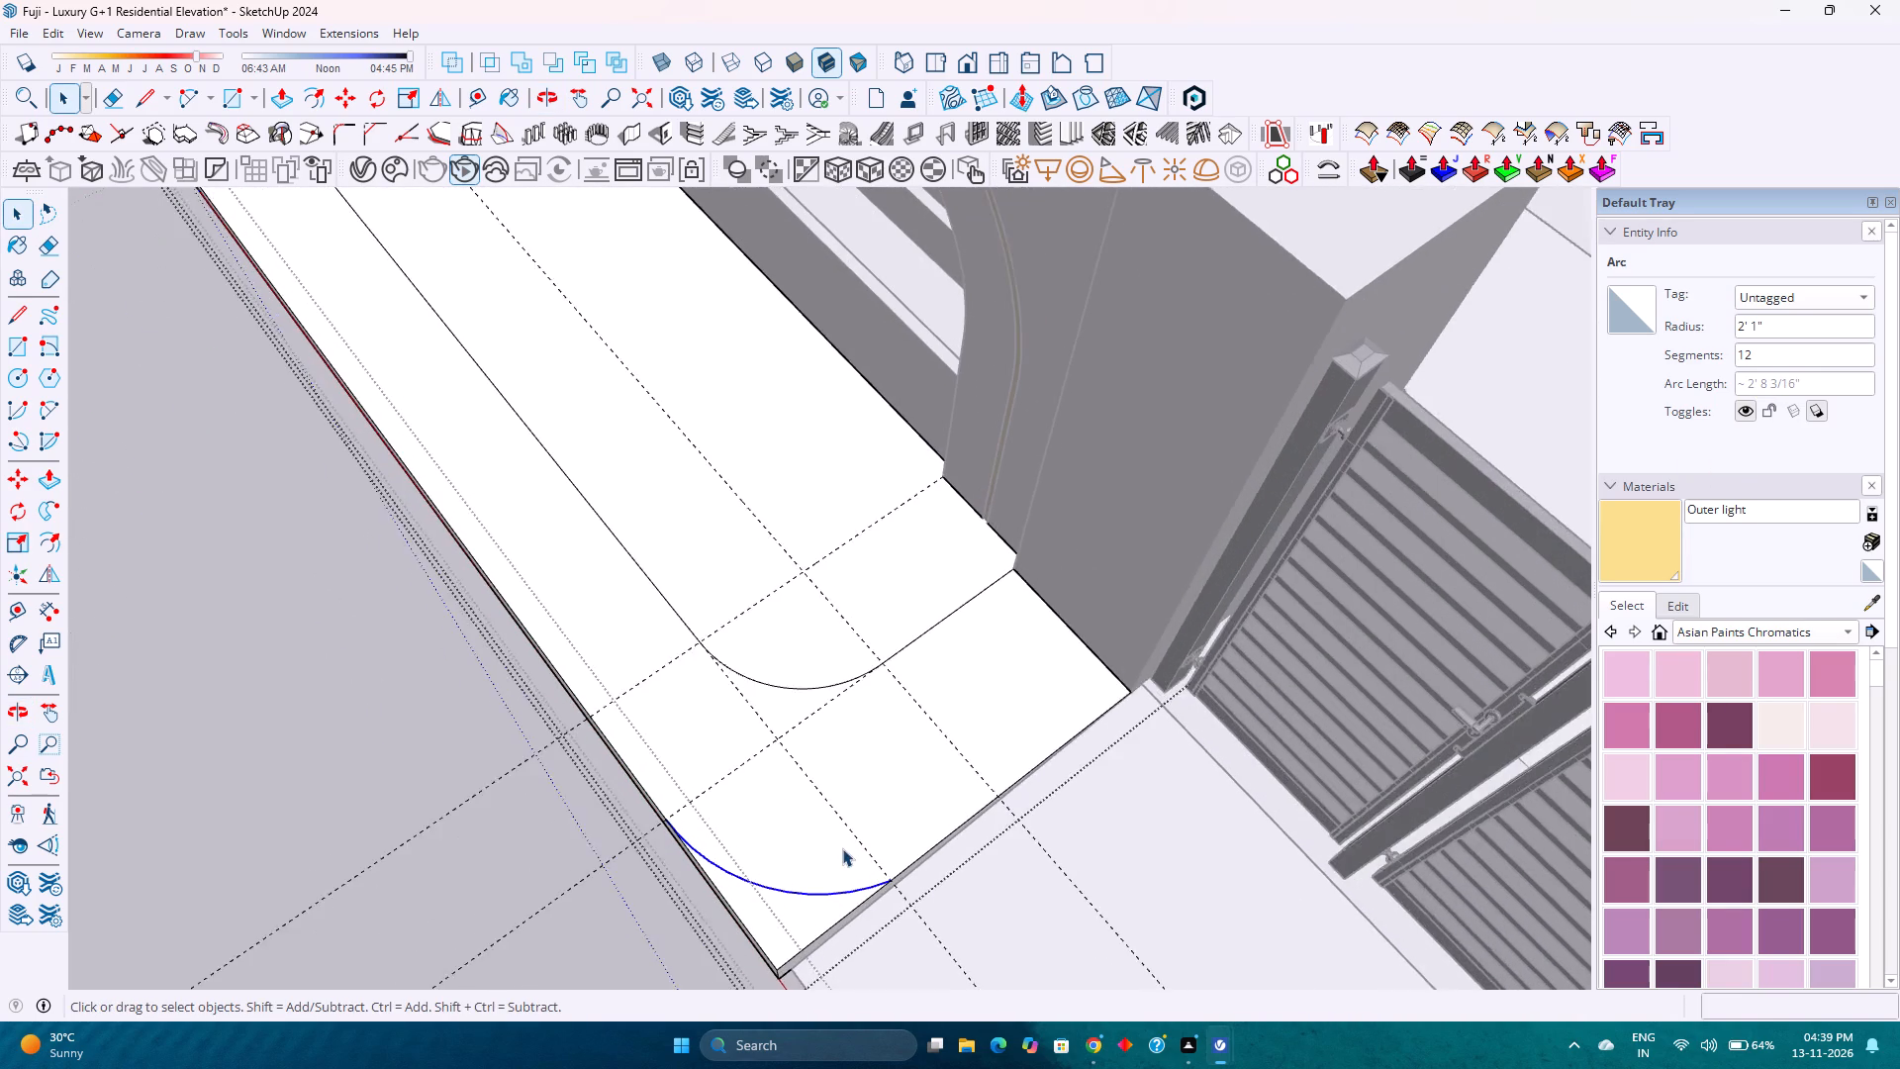
scroll(782, 839, "up", 1)
middle_click(862, 717, "shift")
middle_click(872, 704, "shift")
middle_click(874, 700, "shift")
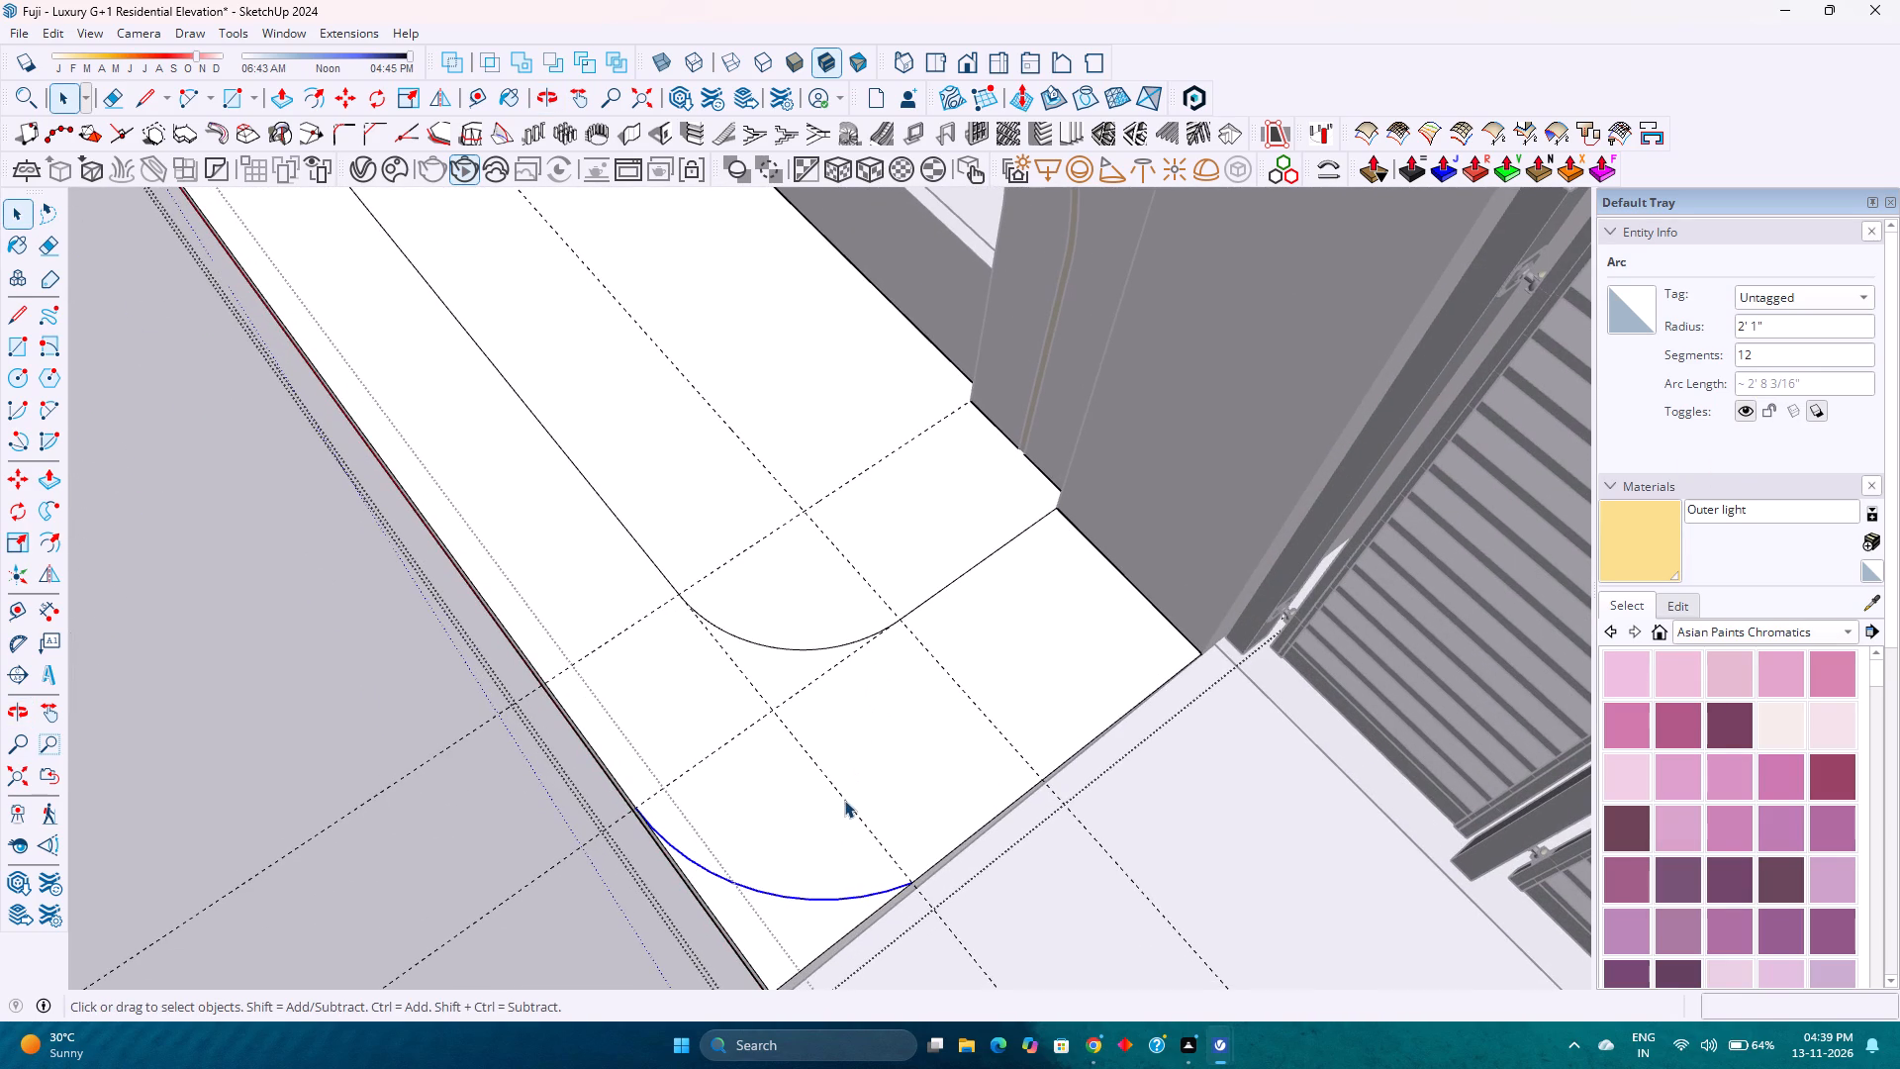
left_click(844, 800)
key("Delete")
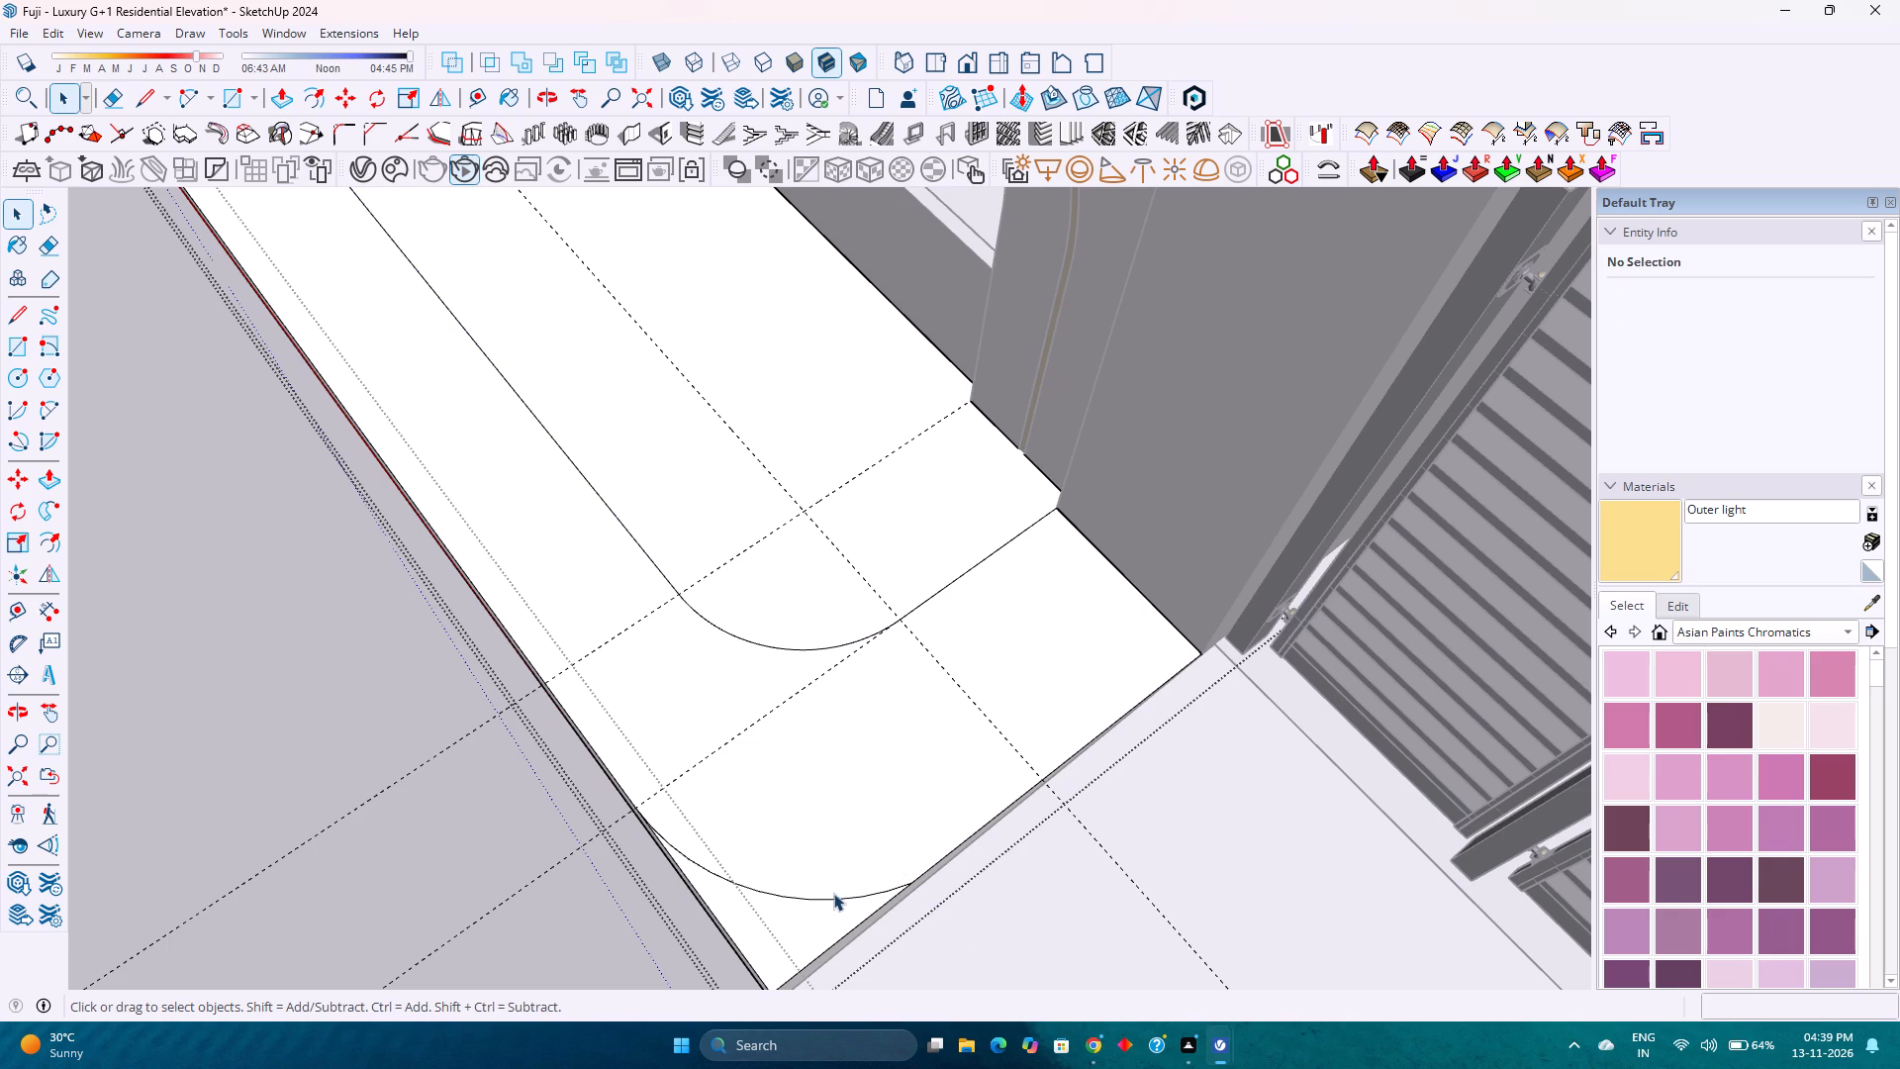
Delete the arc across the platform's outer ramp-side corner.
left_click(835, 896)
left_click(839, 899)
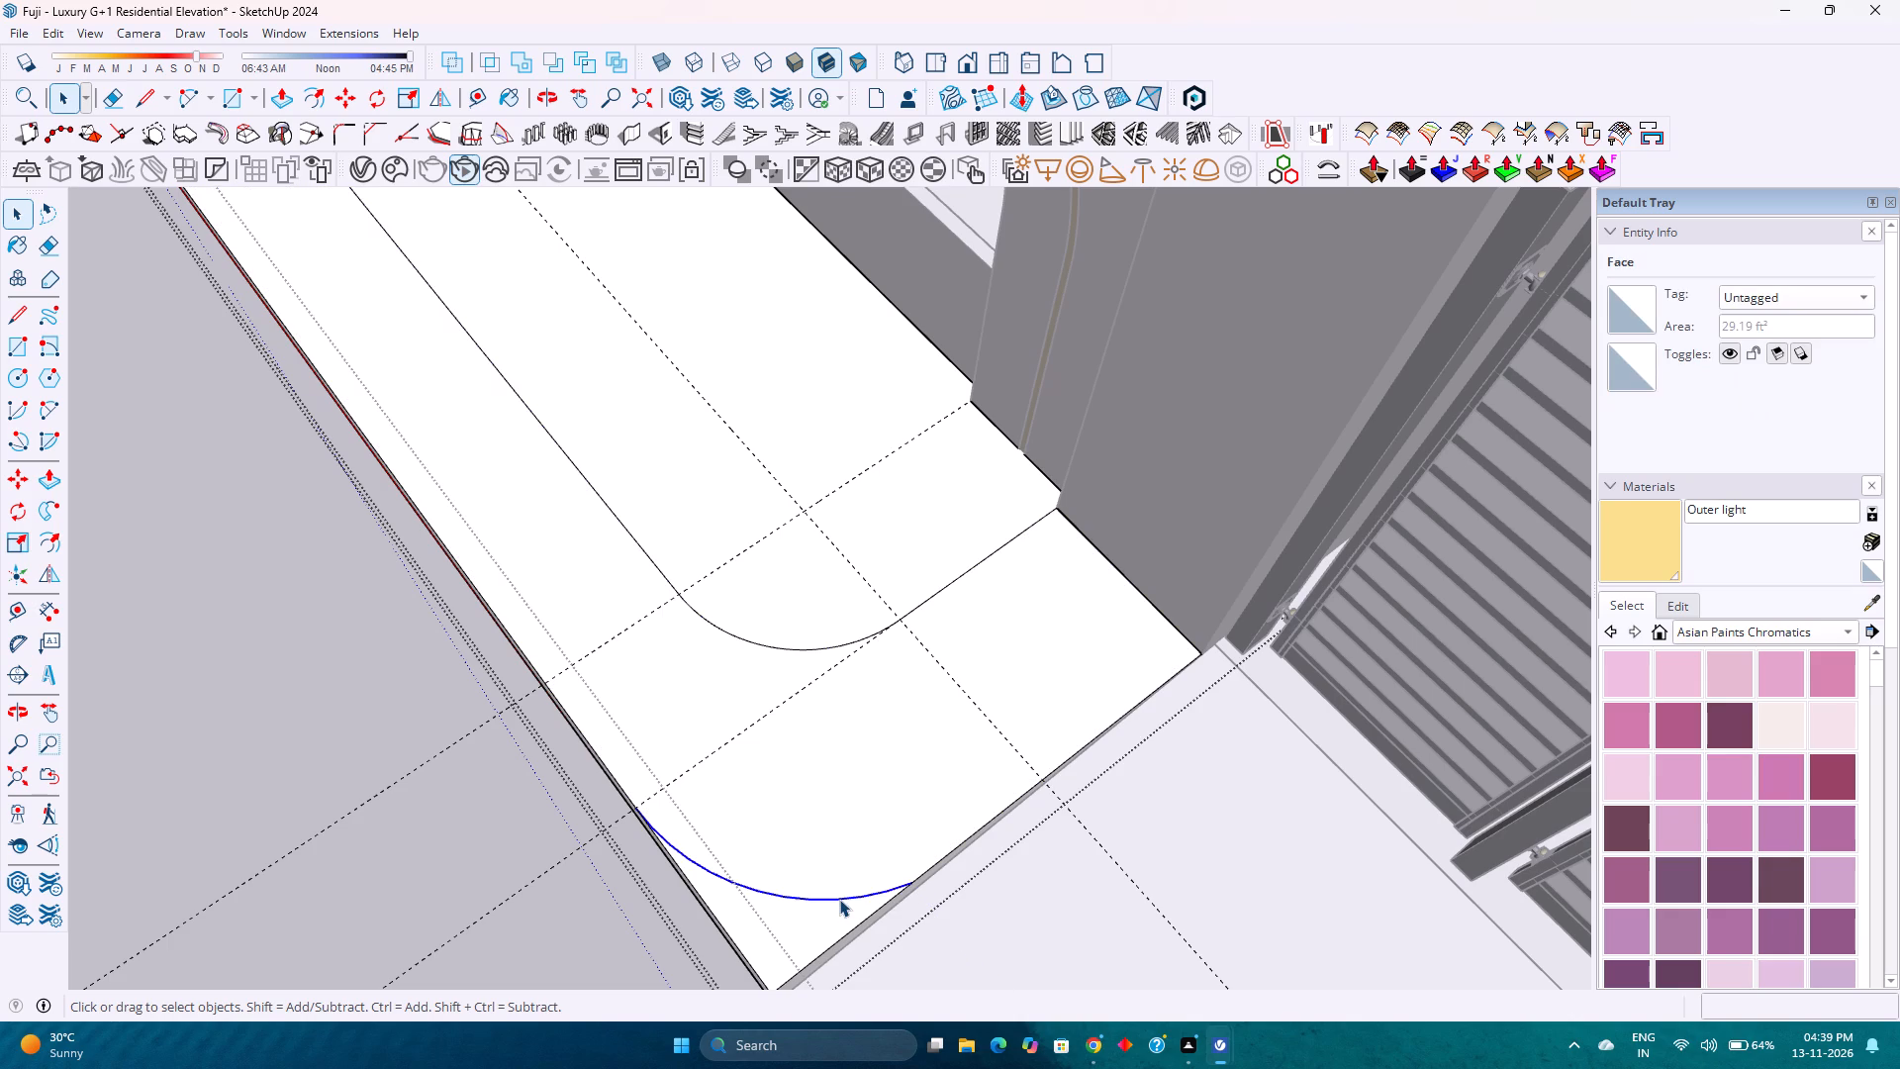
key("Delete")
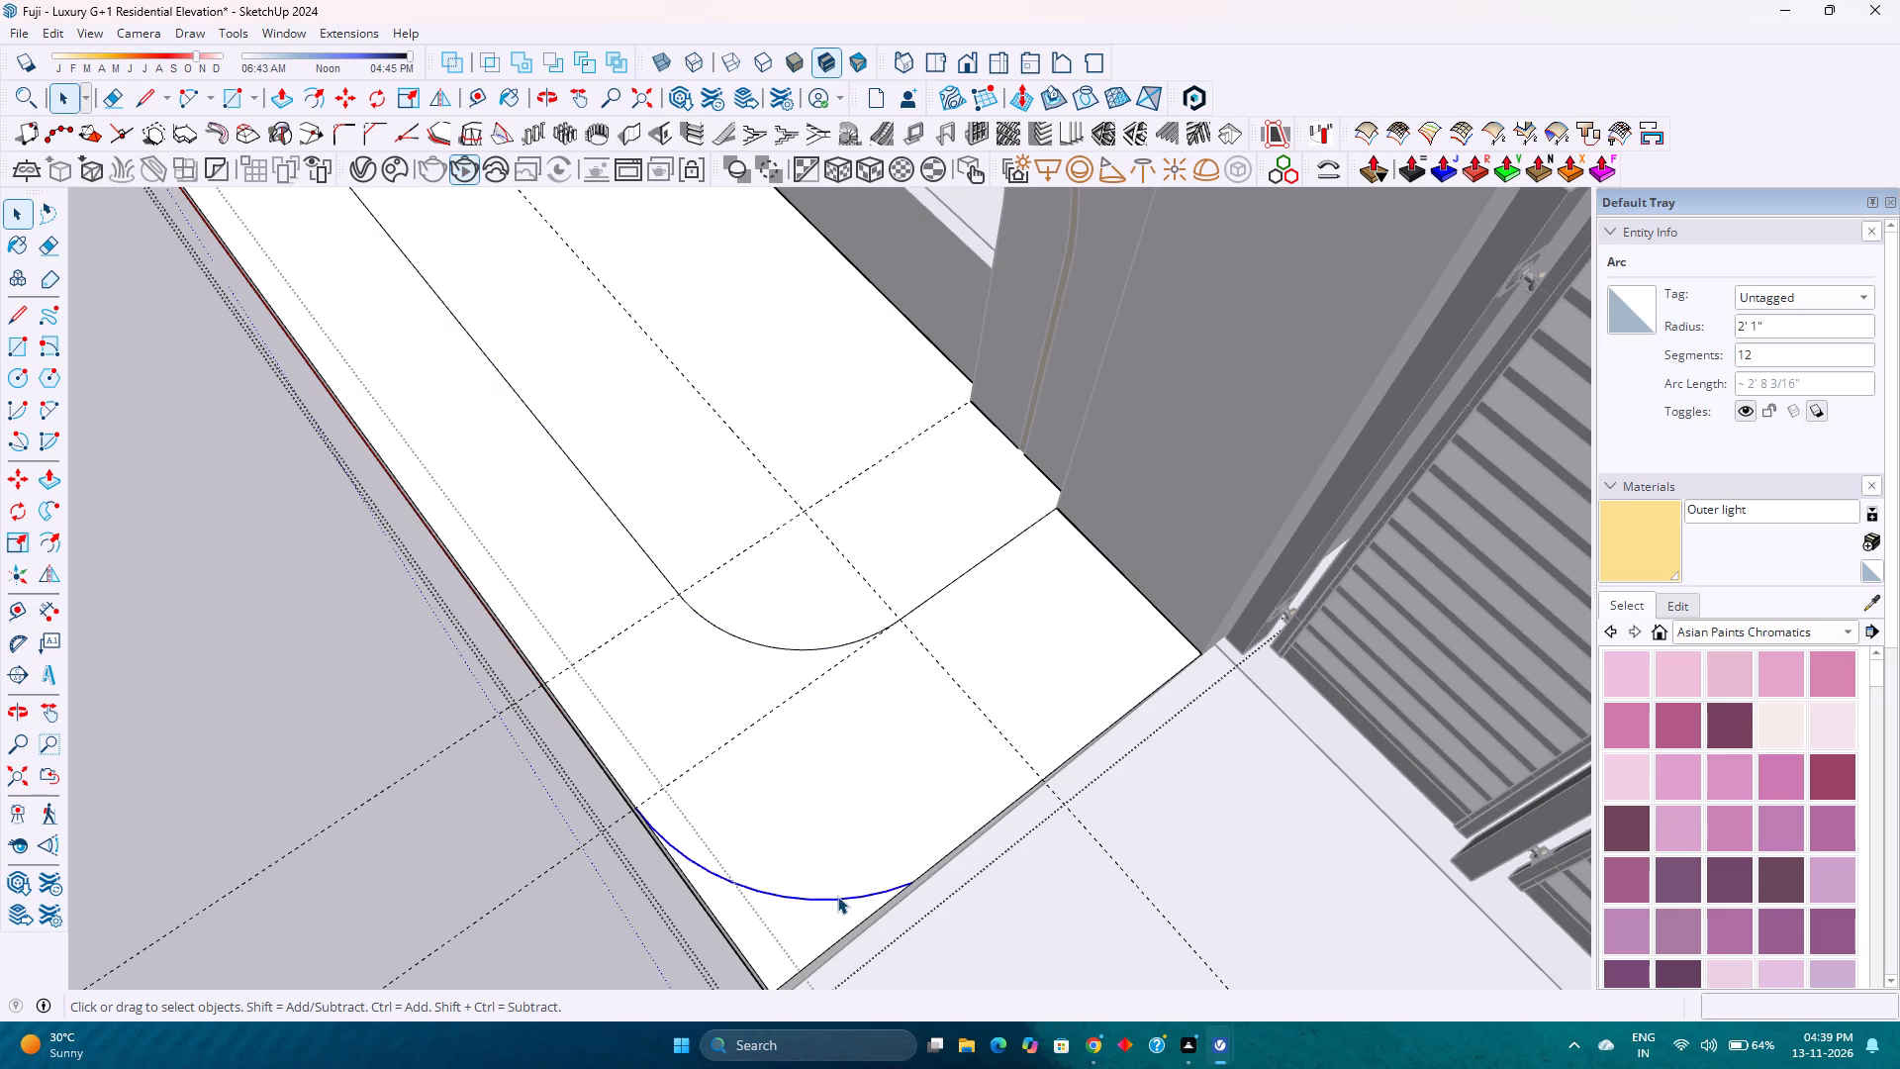
Place a guide 2' in from the platform's front edge.
left_click(483, 104)
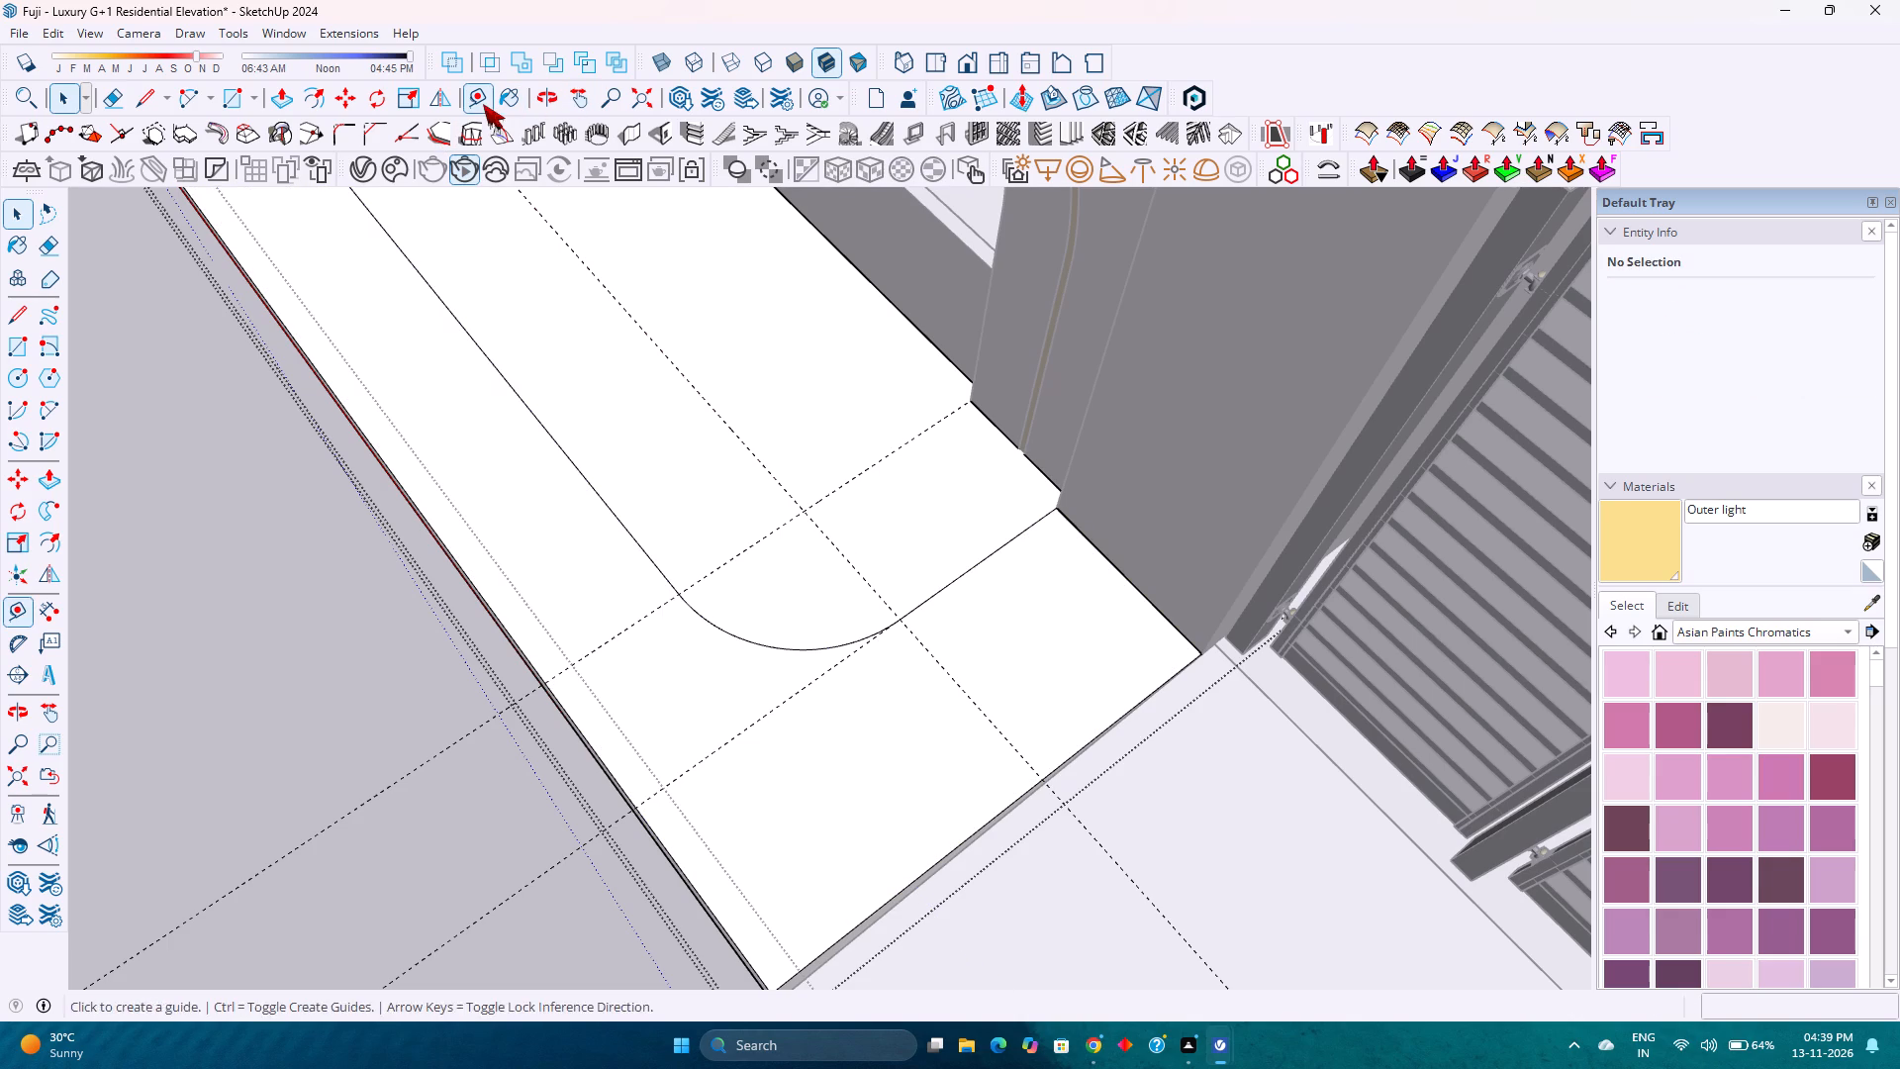
left_click(701, 899)
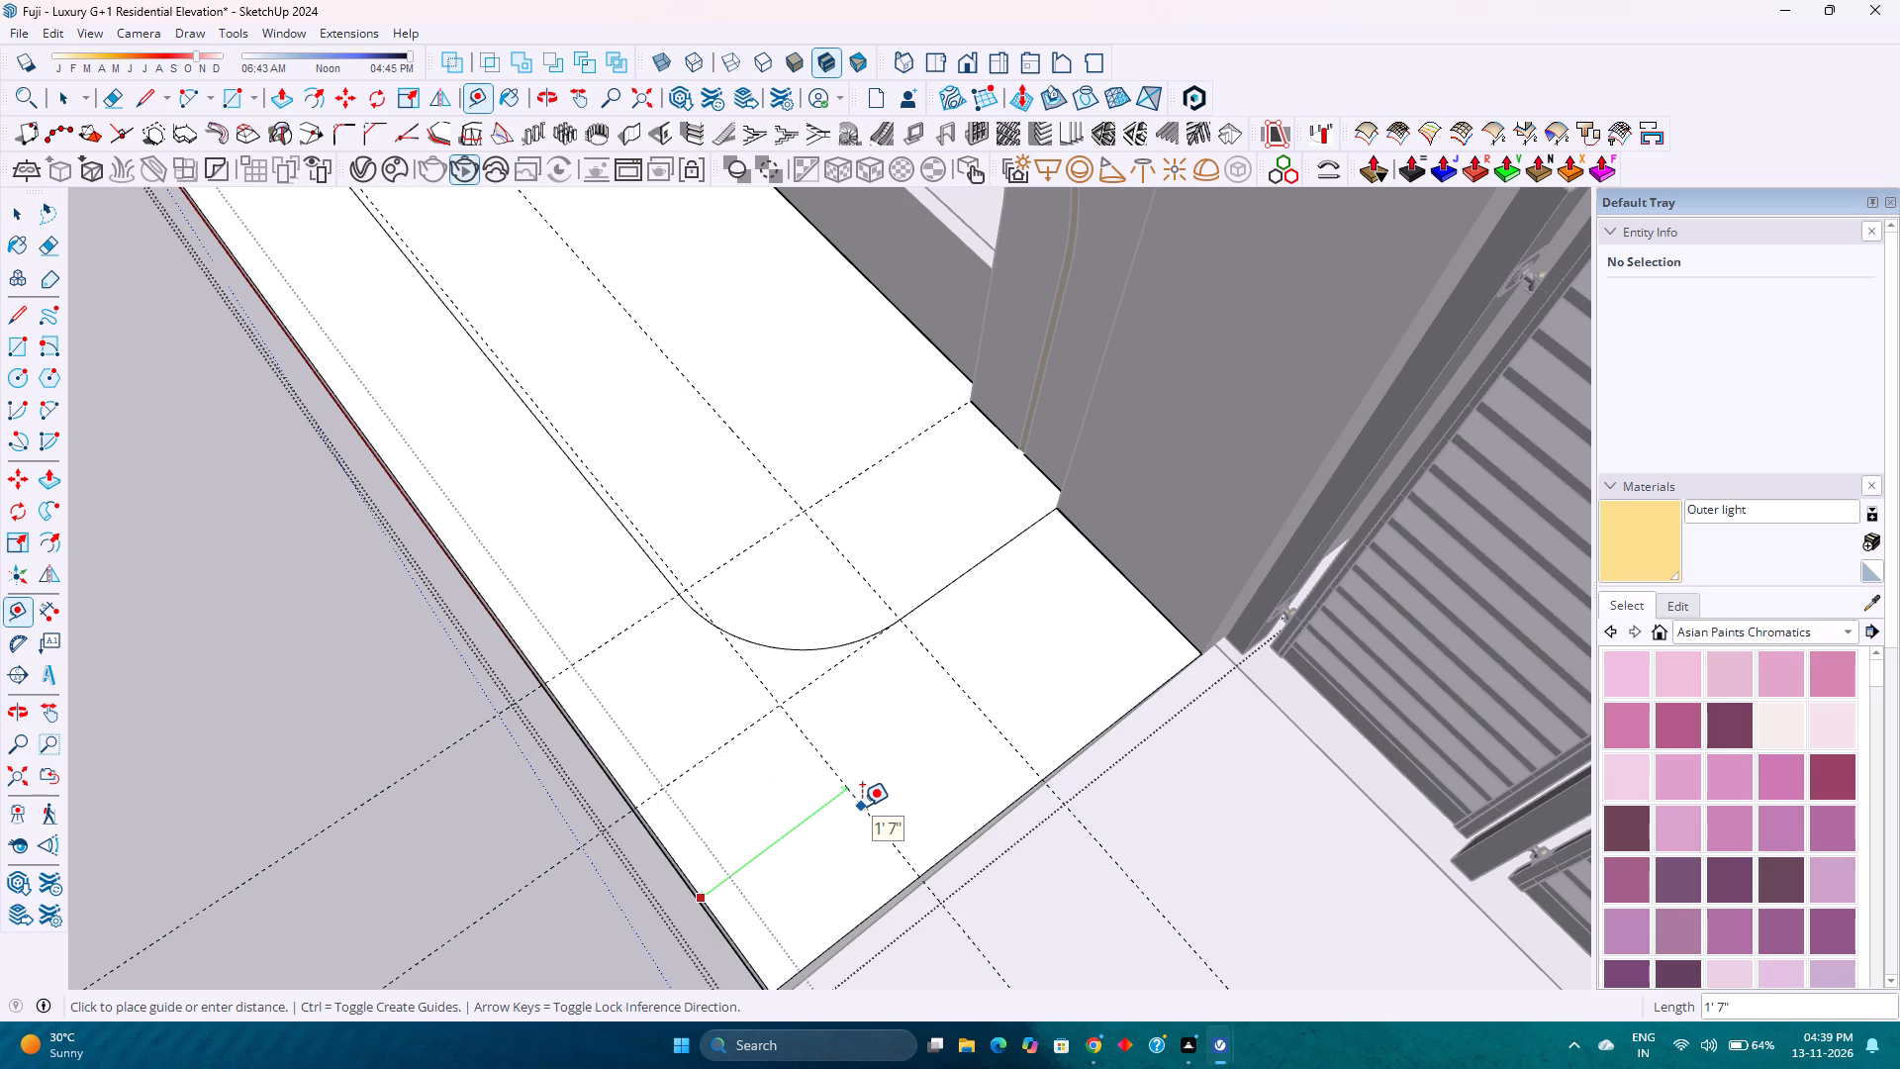
type("2'")
key("Return")
Draw a tangent arc of 2' radius across the platform's outer ramp-side corner.
key("a")
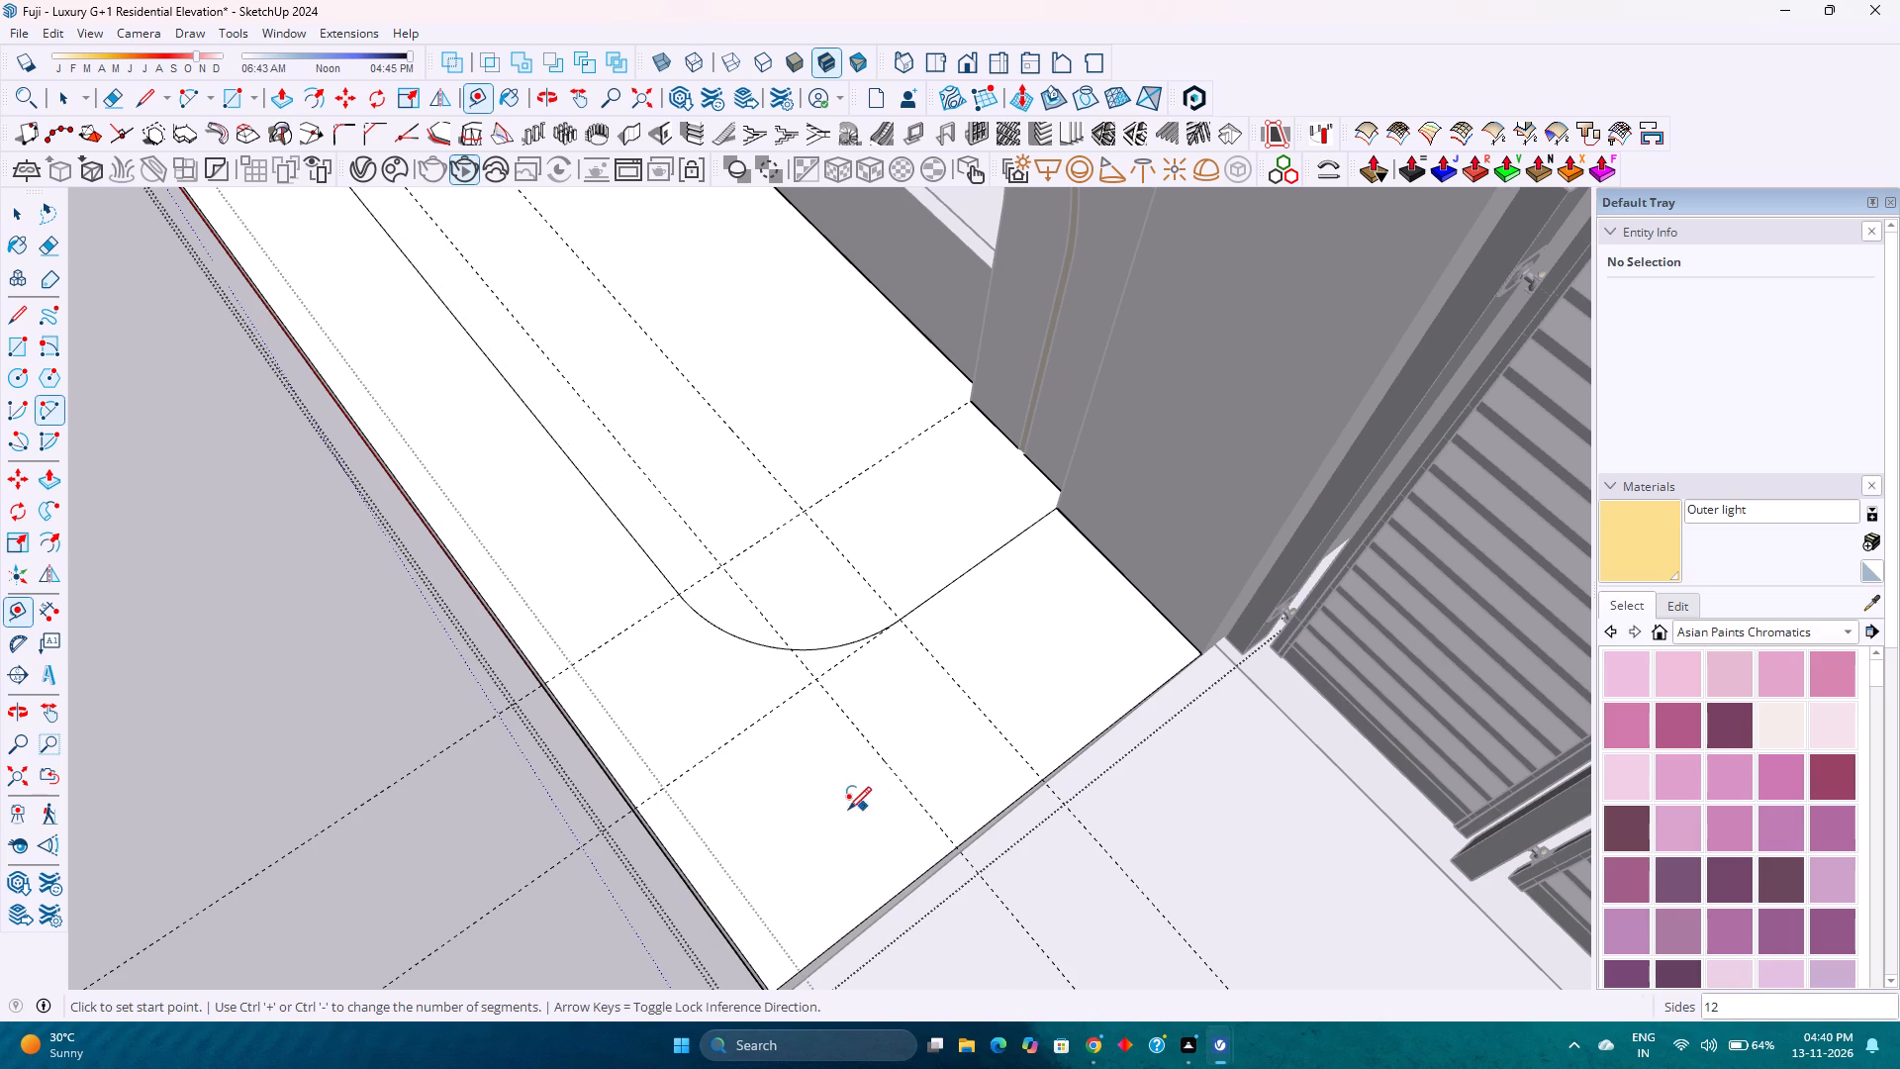
left_click(637, 810)
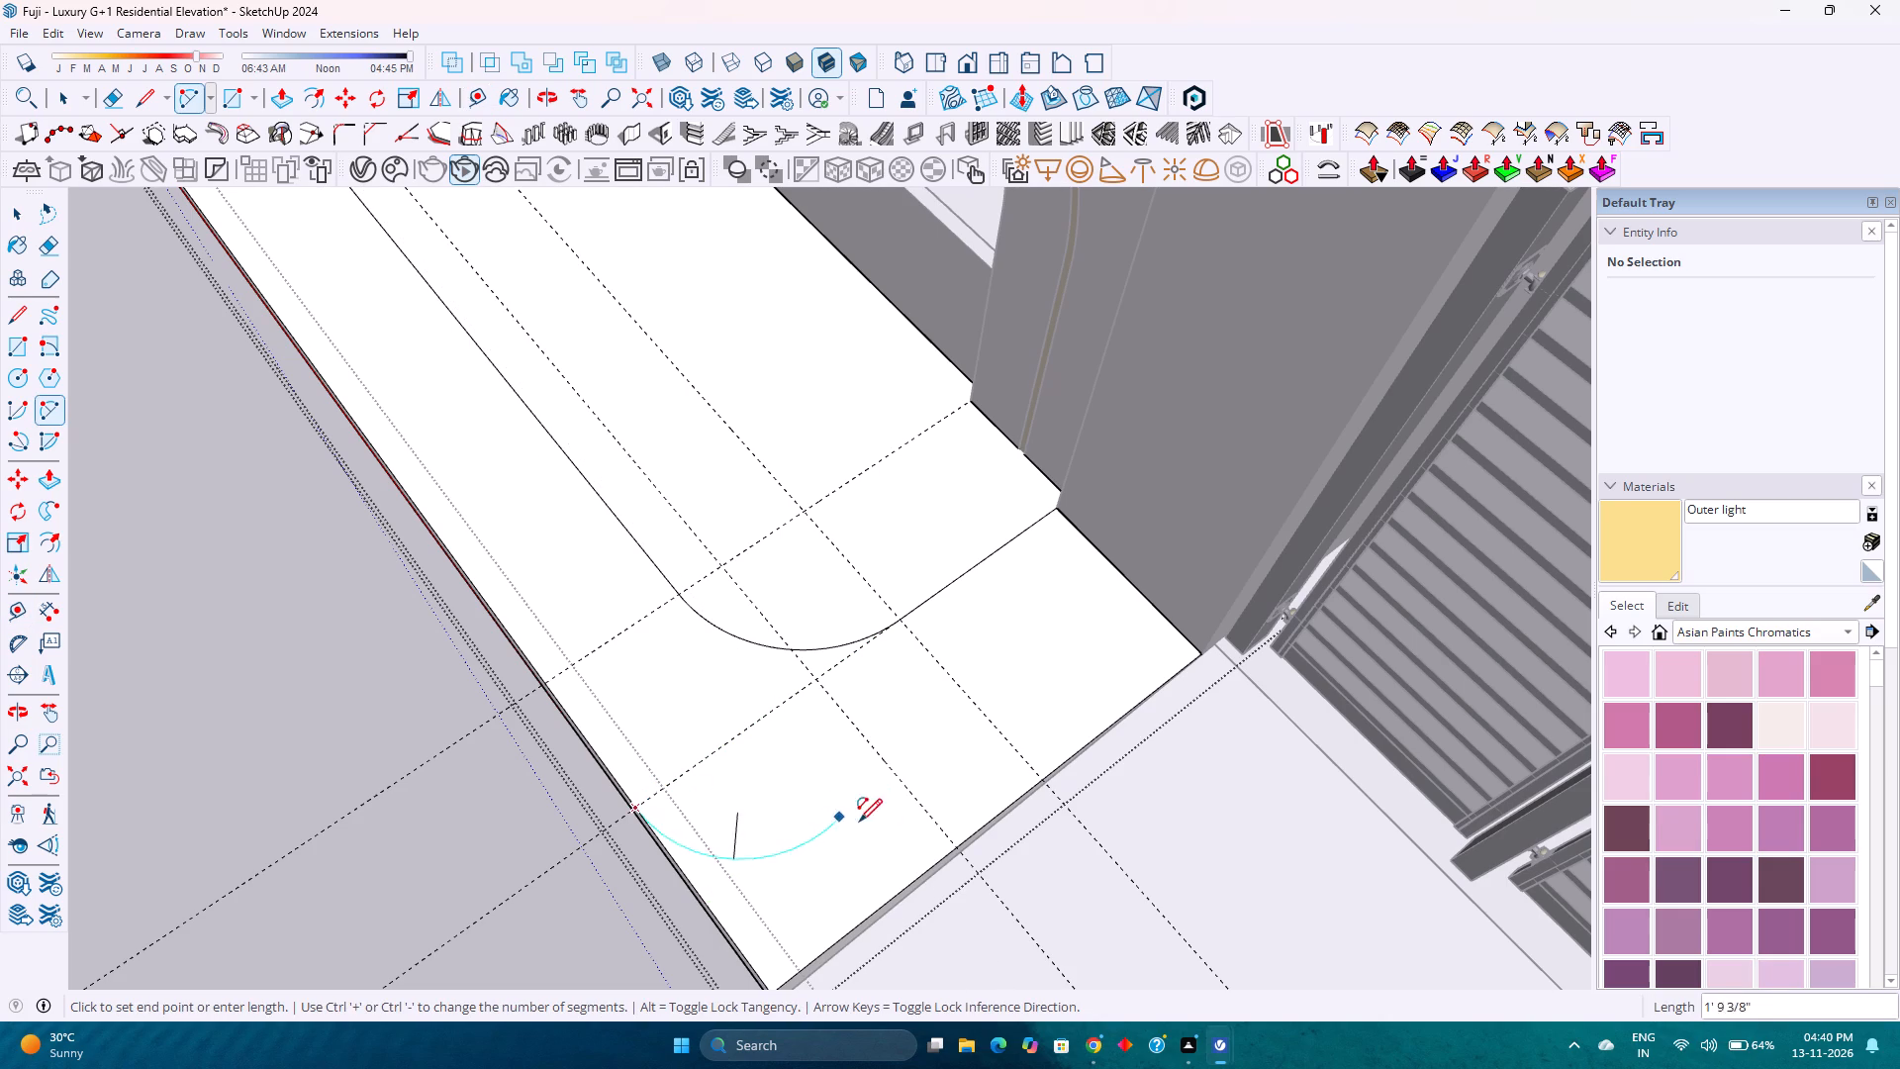
double_click(955, 845)
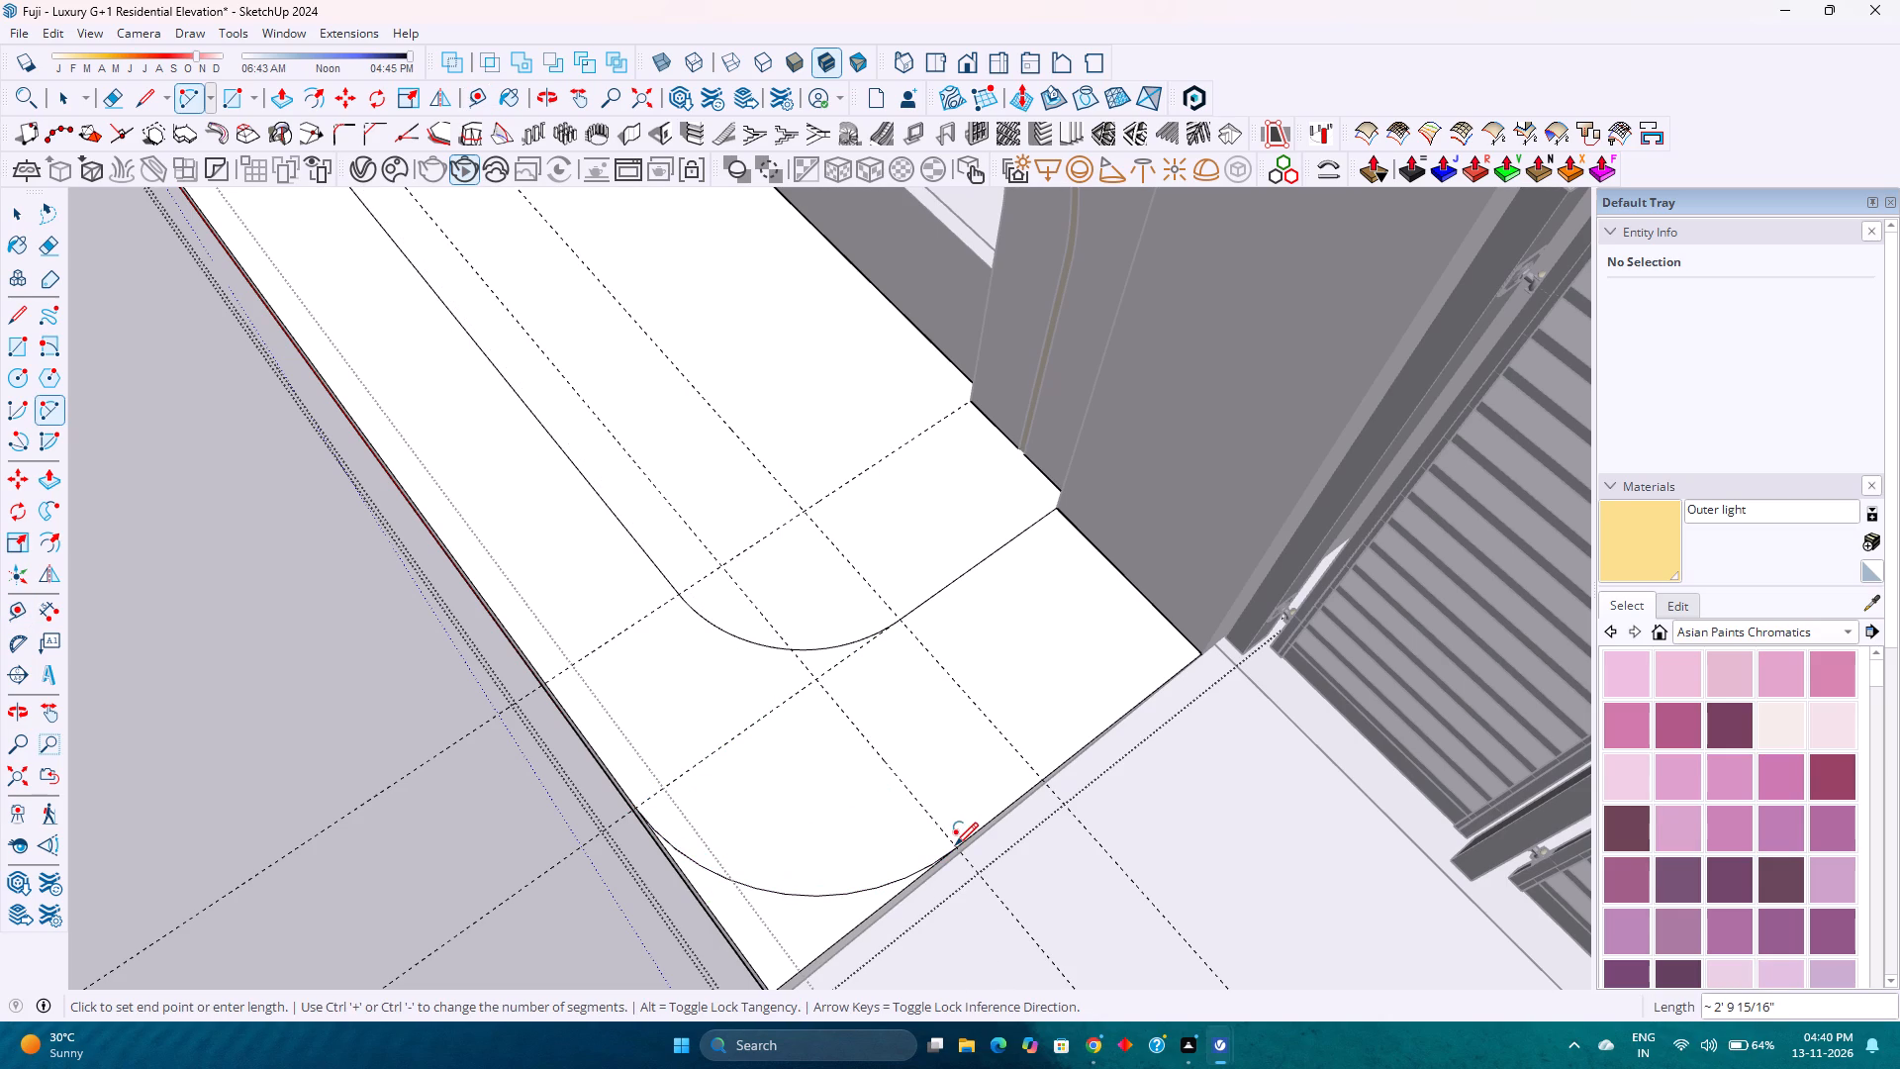
Set the outer corner arc's segment count to 130.
key("space")
left_click(838, 892)
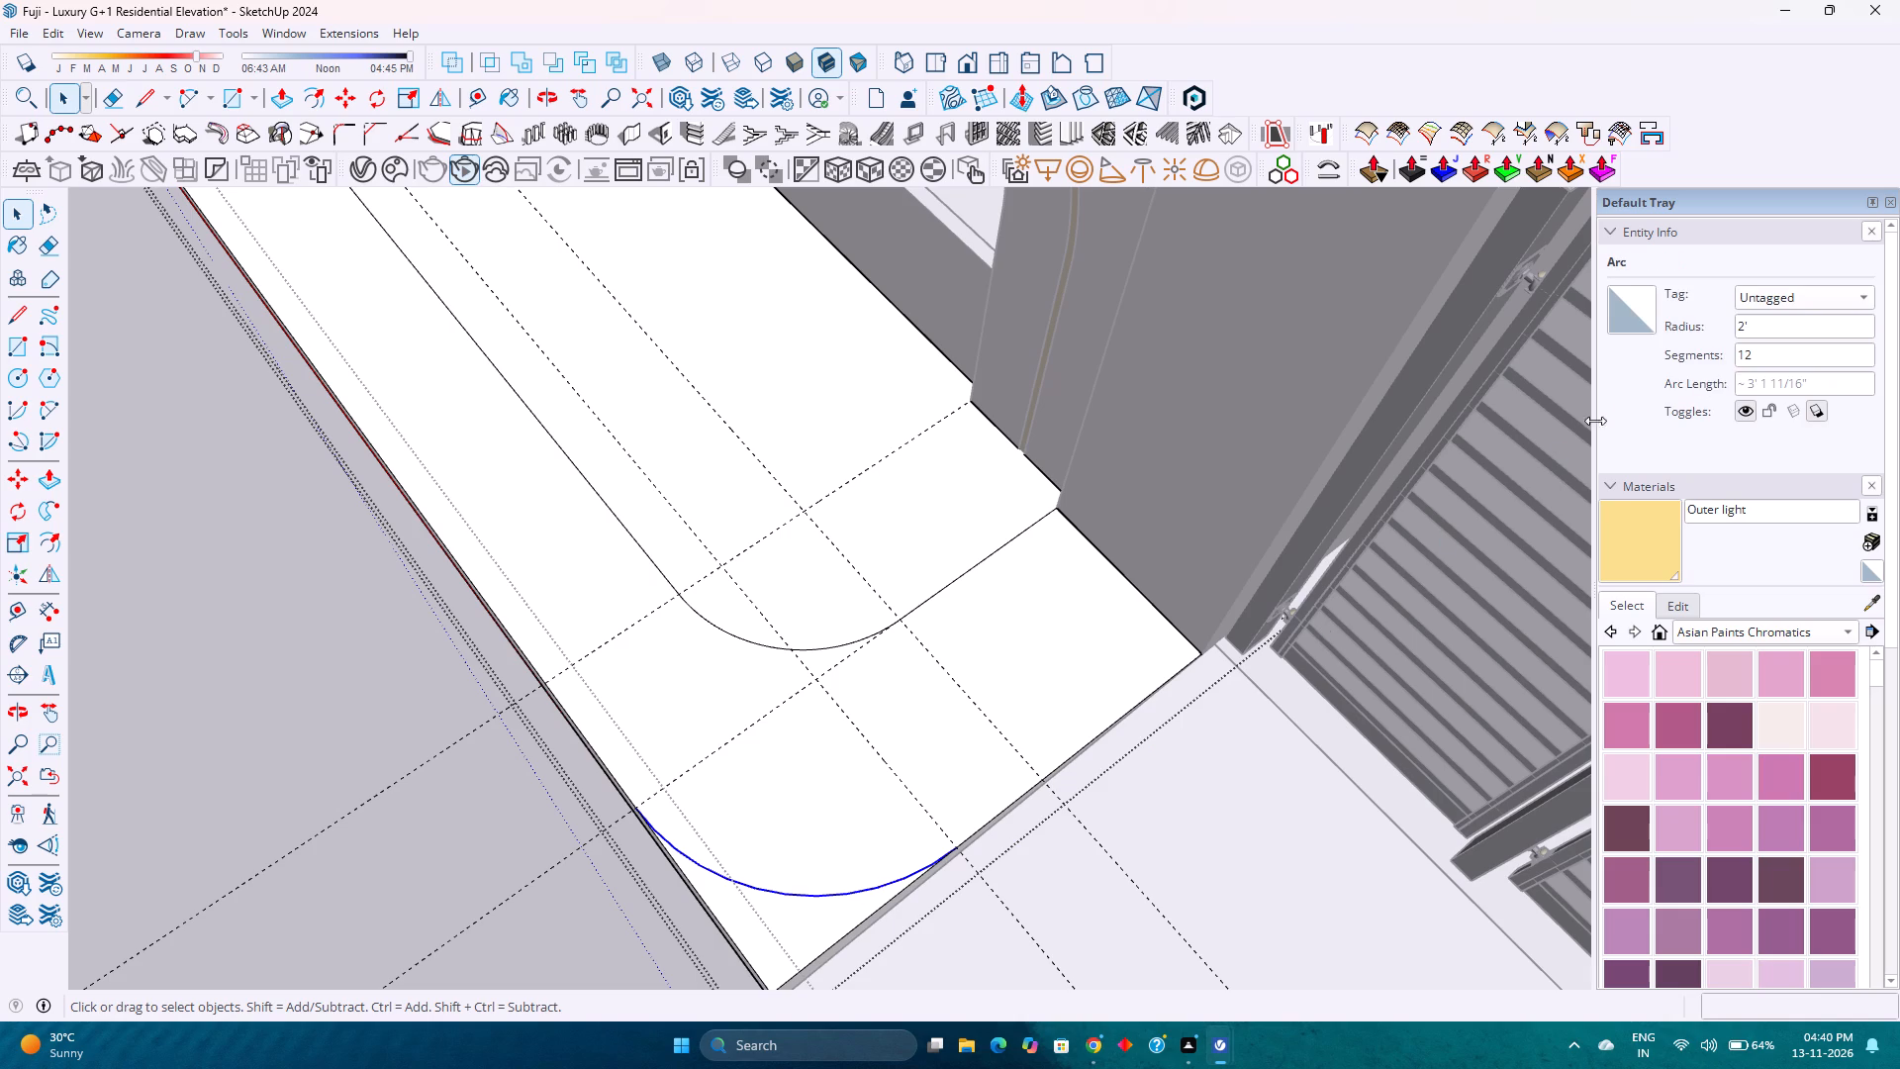
double_click(1788, 347)
key("1")
key("8")
key("0")
key("Return")
left_click(1159, 538)
double_click(1781, 351)
key("1")
key("3")
key("0")
key("Return")
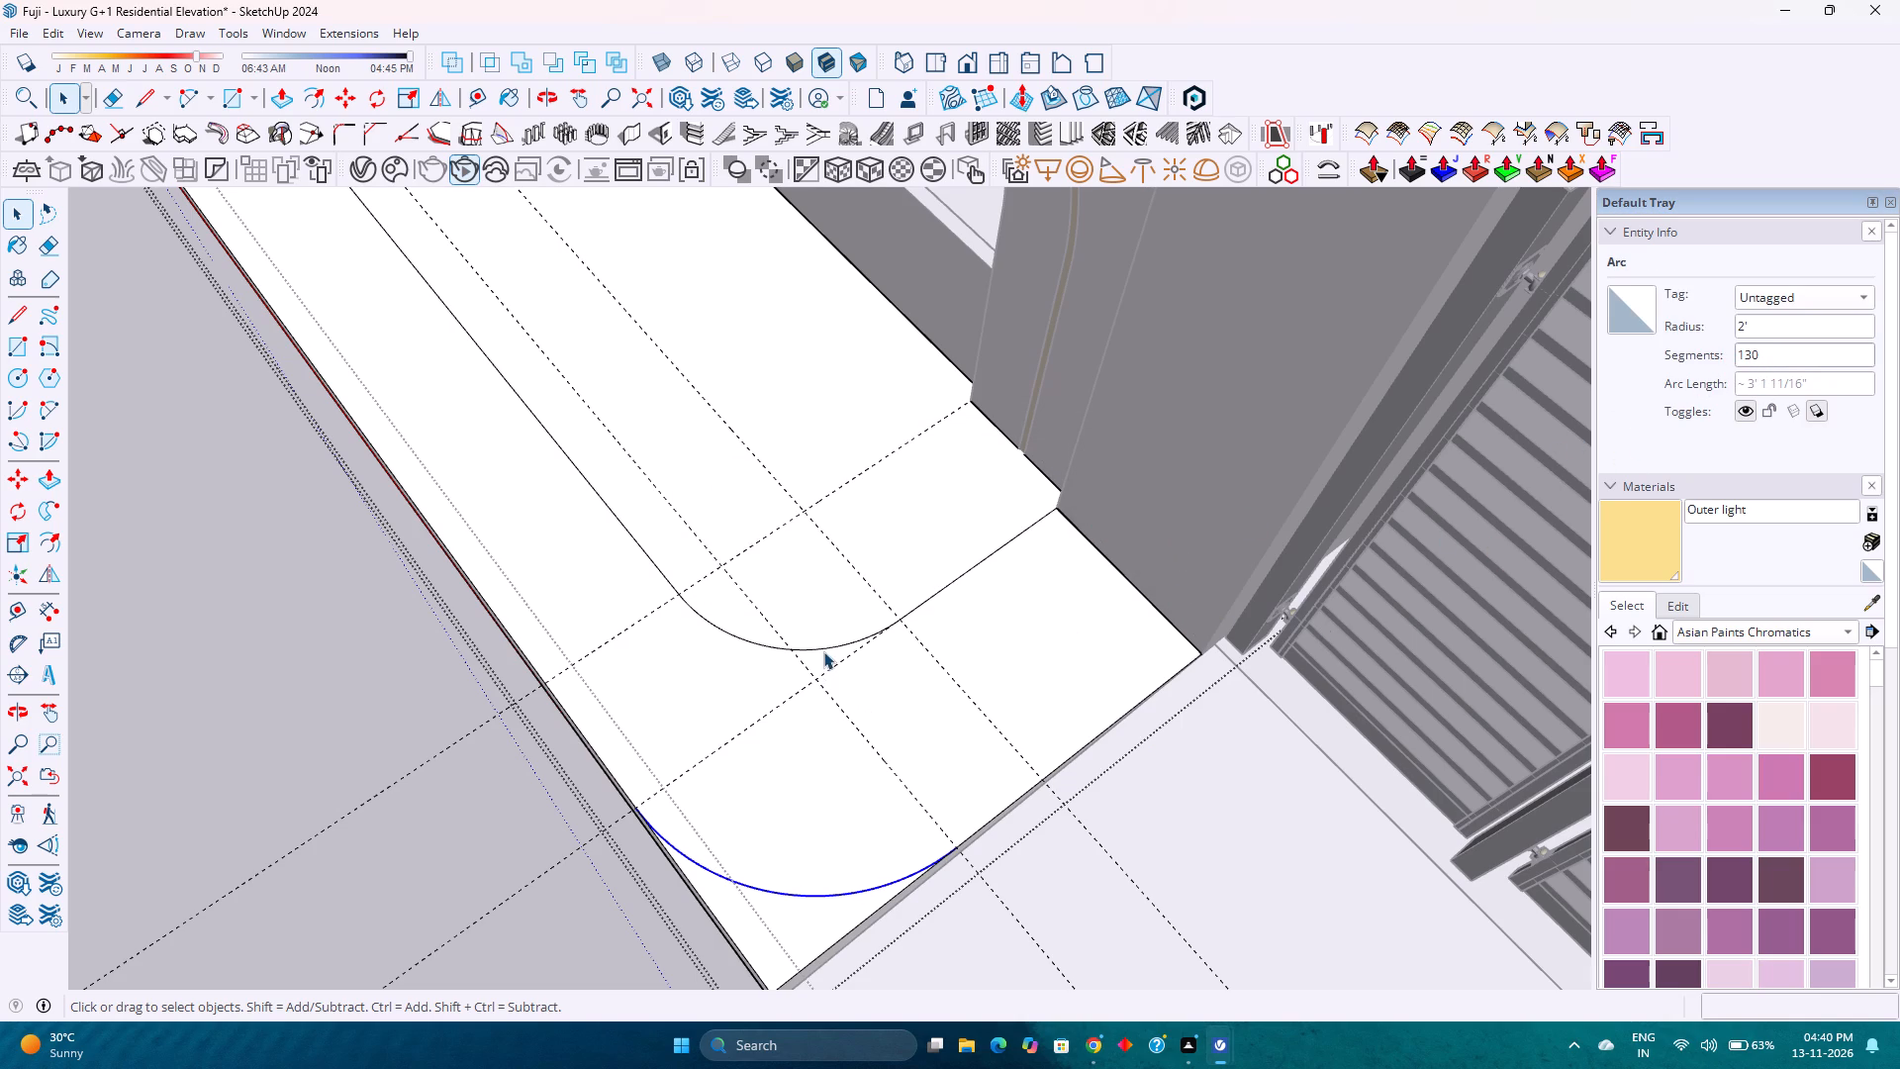
Push the waste piece outside the arc down 6" to round off the platform's corner.
scroll(840, 729, "down", 4)
middle_click_drag(634, 905, 1017, 655)
middle_click(1017, 655)
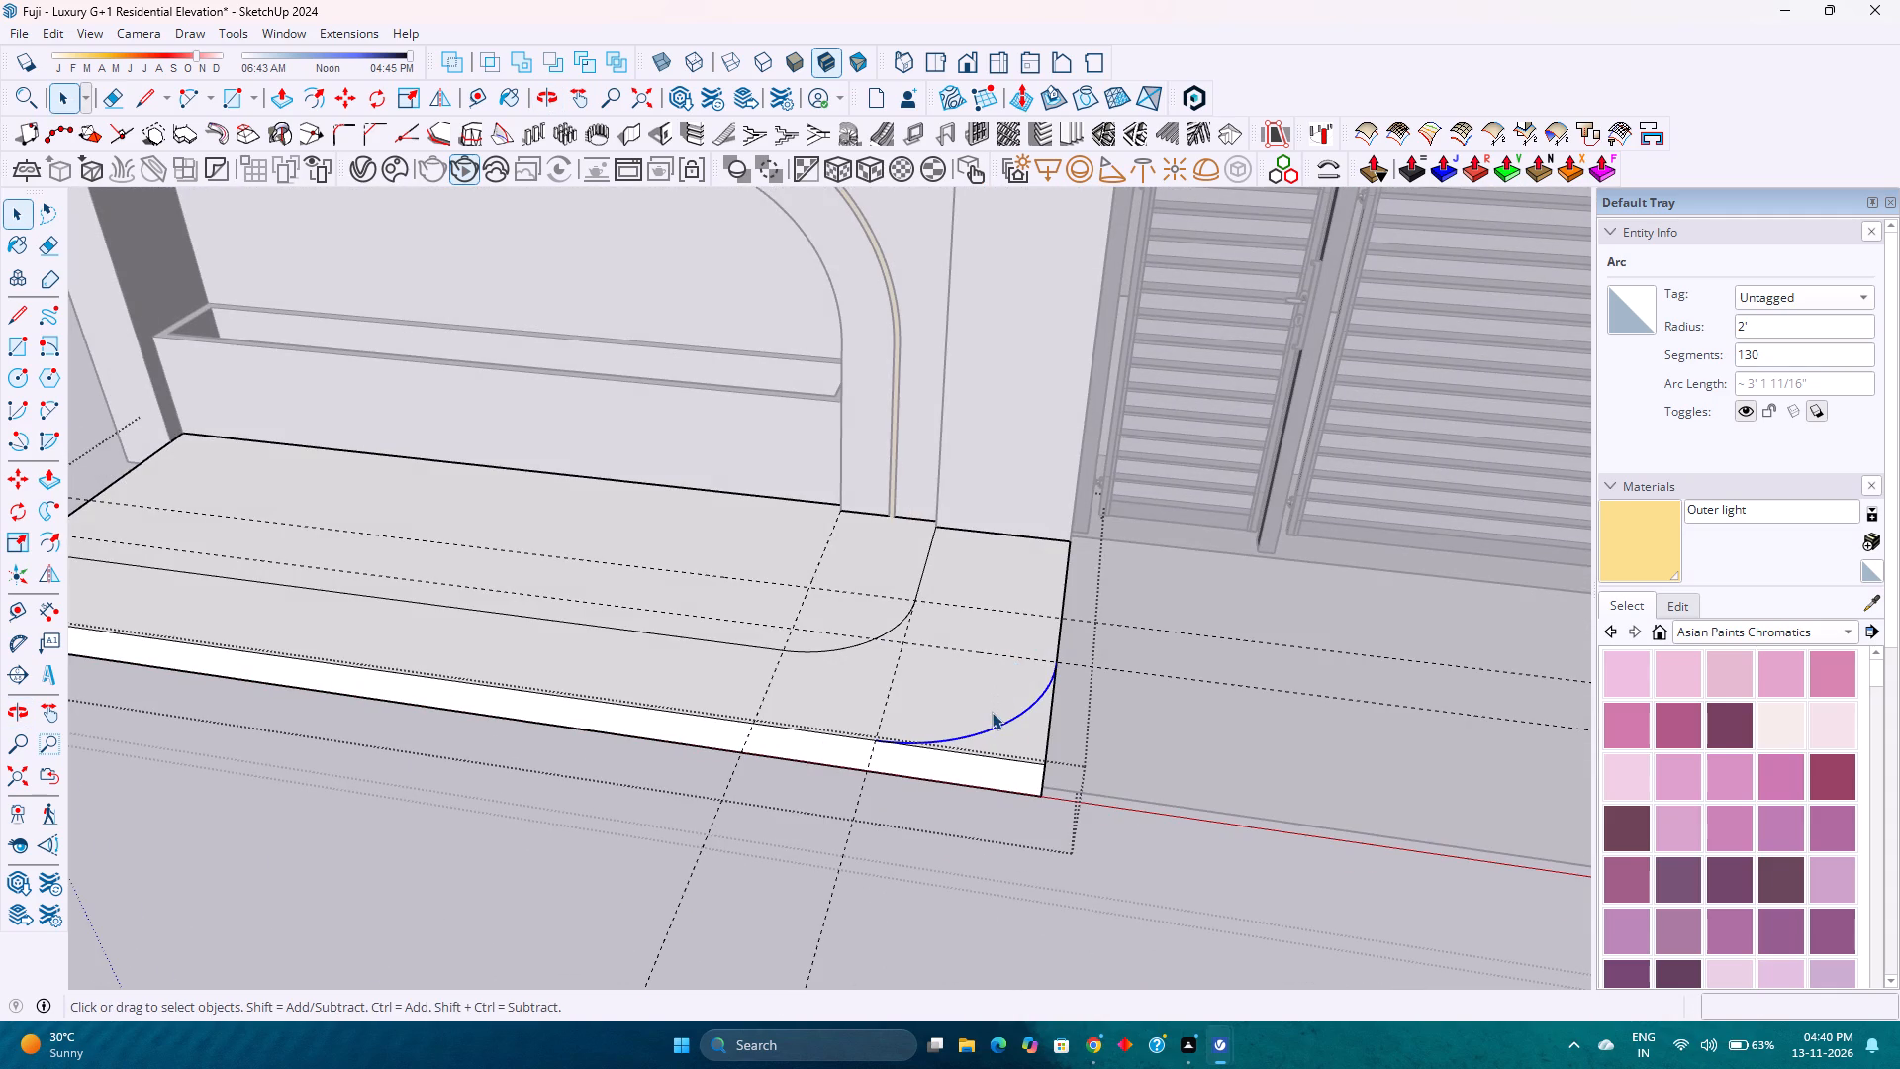
key("p")
left_click(1006, 737)
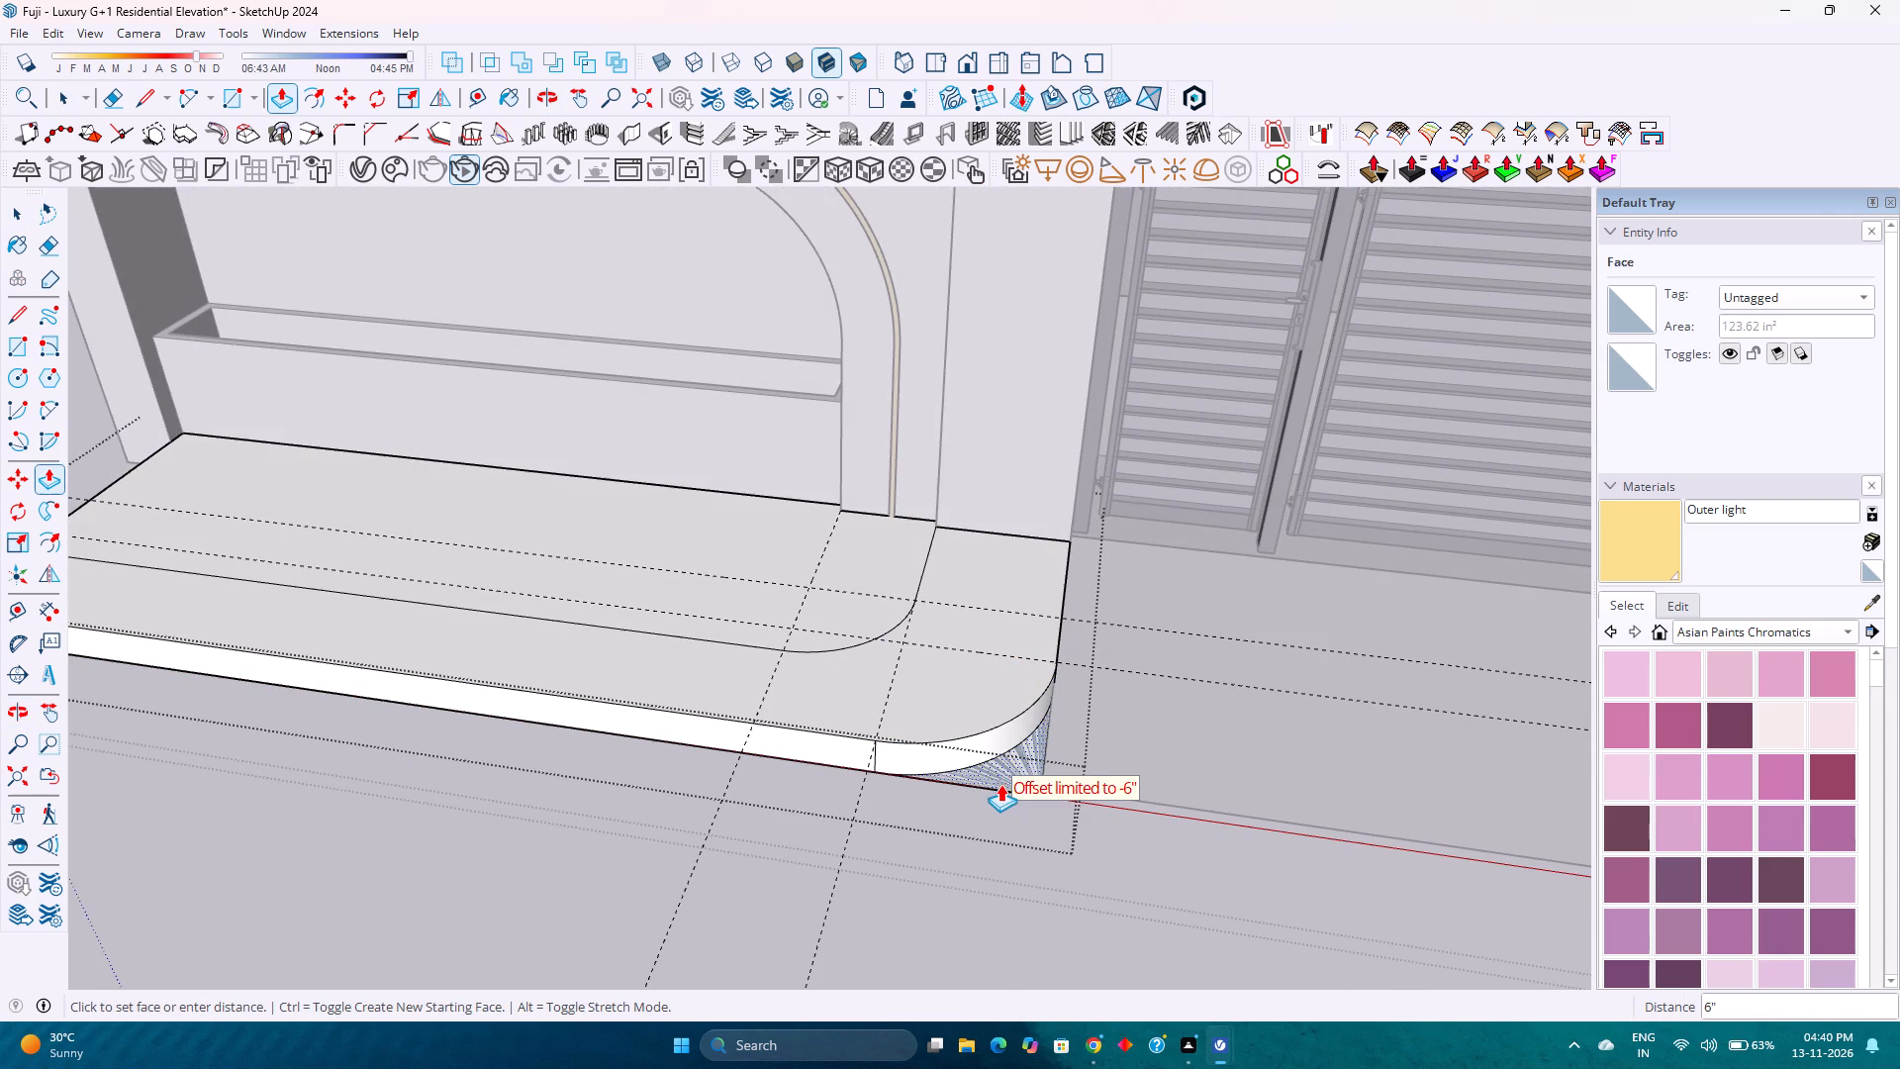
left_click(1000, 784)
Lower the platform's inner face, bounded by the smaller arc, by 4".
scroll(947, 811, "down", 2)
middle_click_drag(947, 811, 1059, 650)
middle_click(1059, 650)
middle_click(1059, 650)
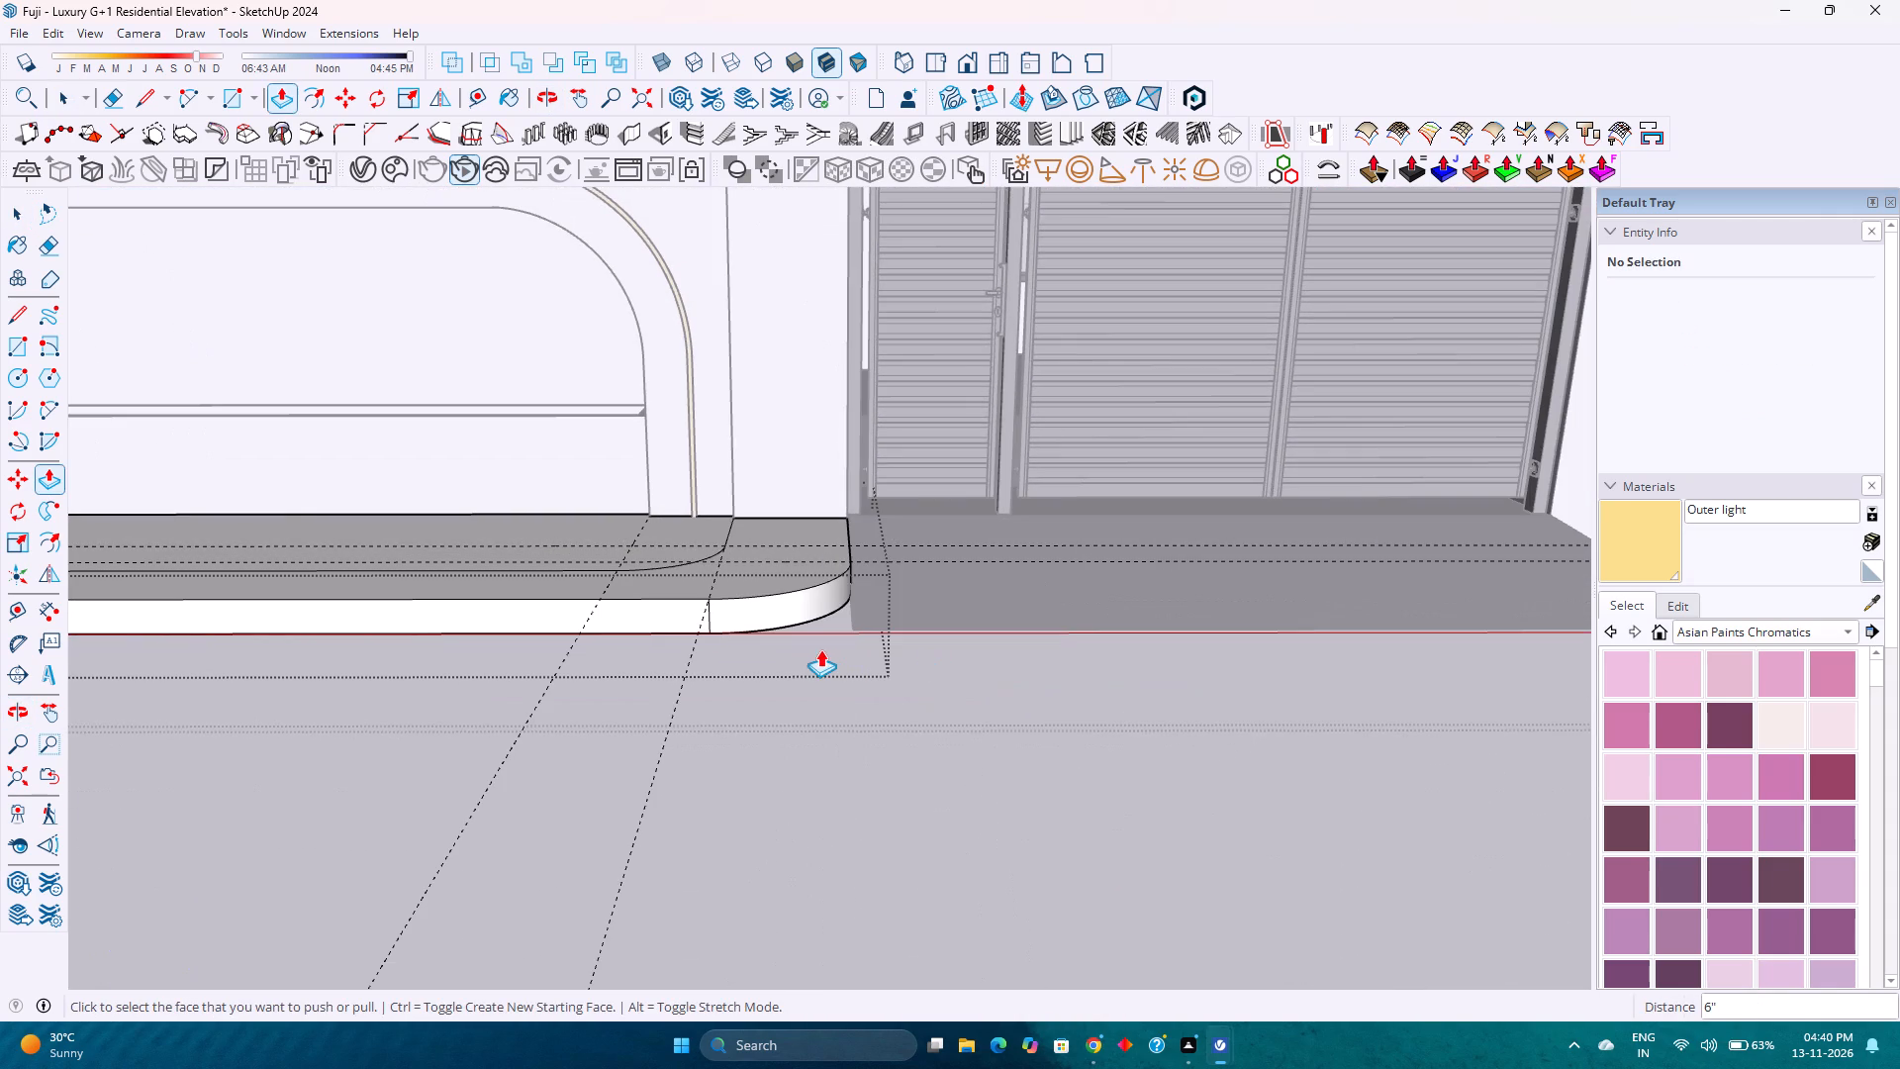
scroll(819, 649, "down", 1)
middle_click_drag(820, 650, 1054, 828, "shift")
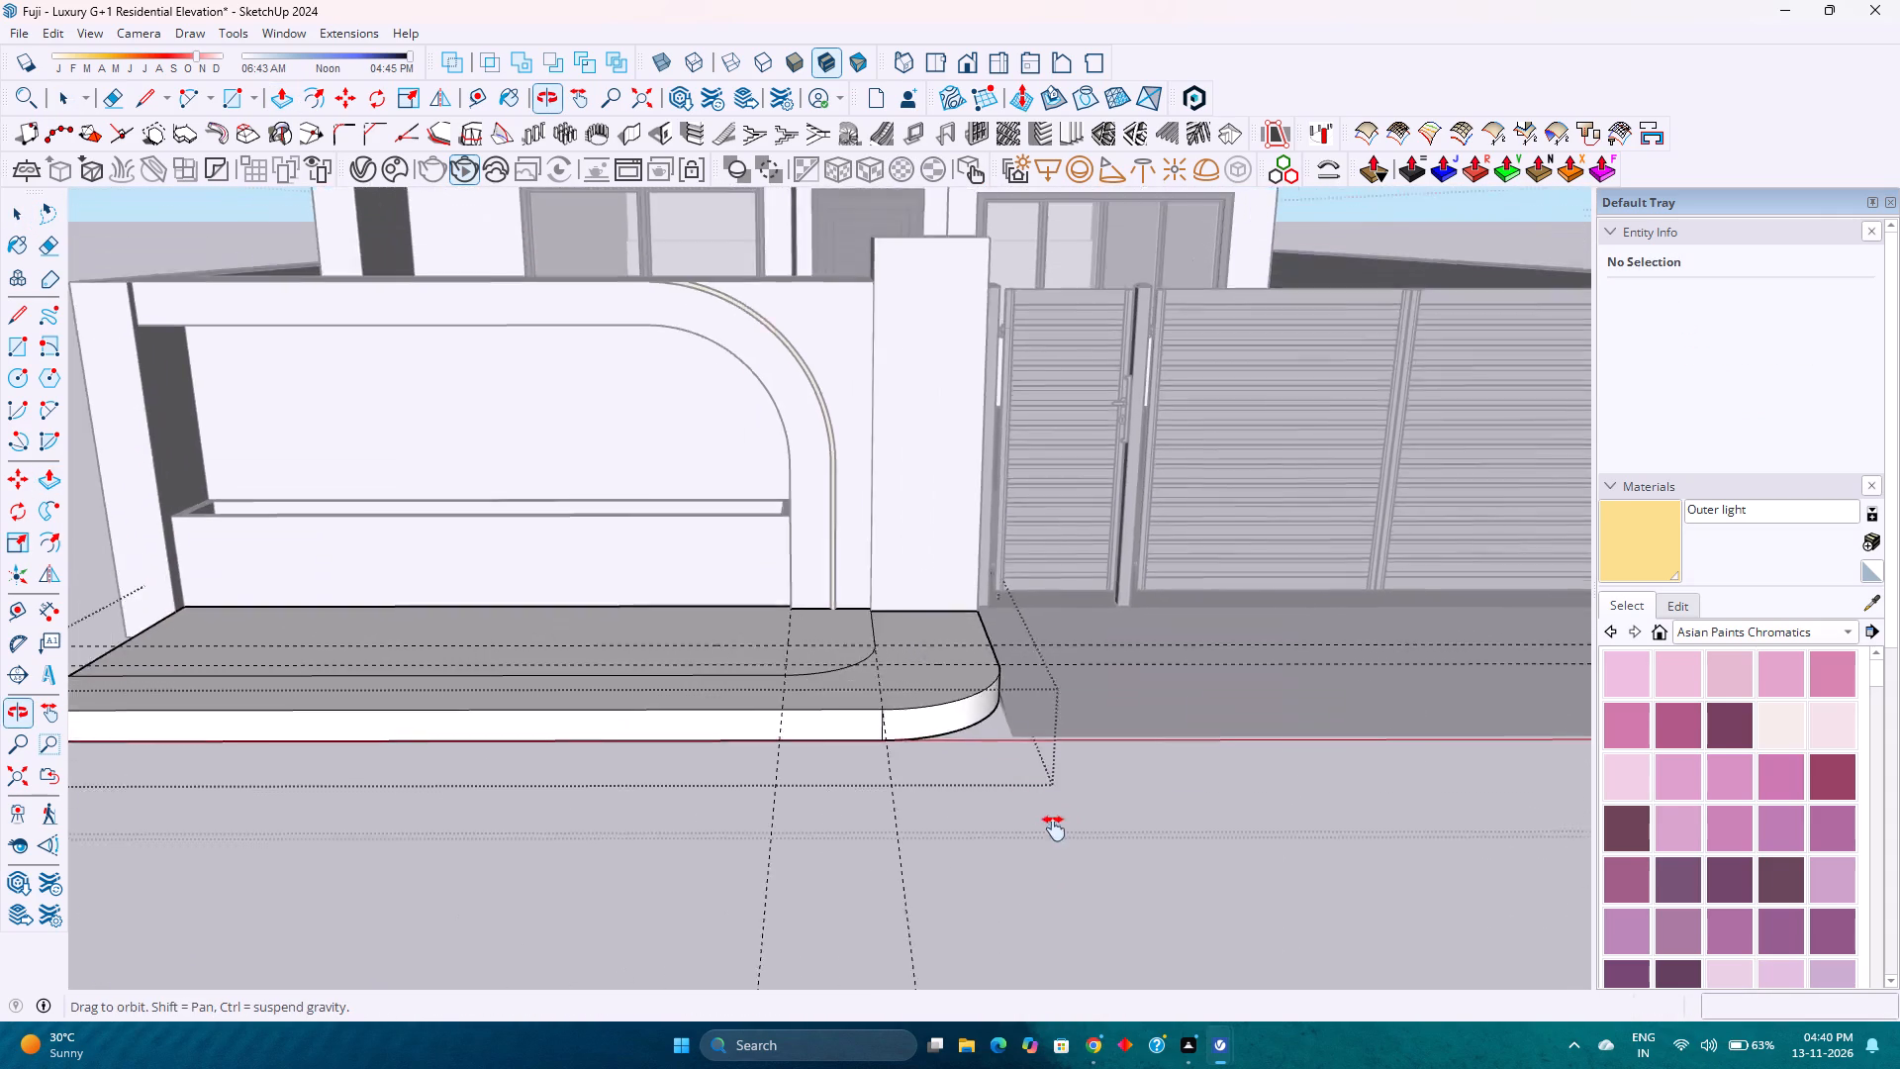
middle_click_drag(1054, 828, 1068, 841, "shift")
left_click(680, 698)
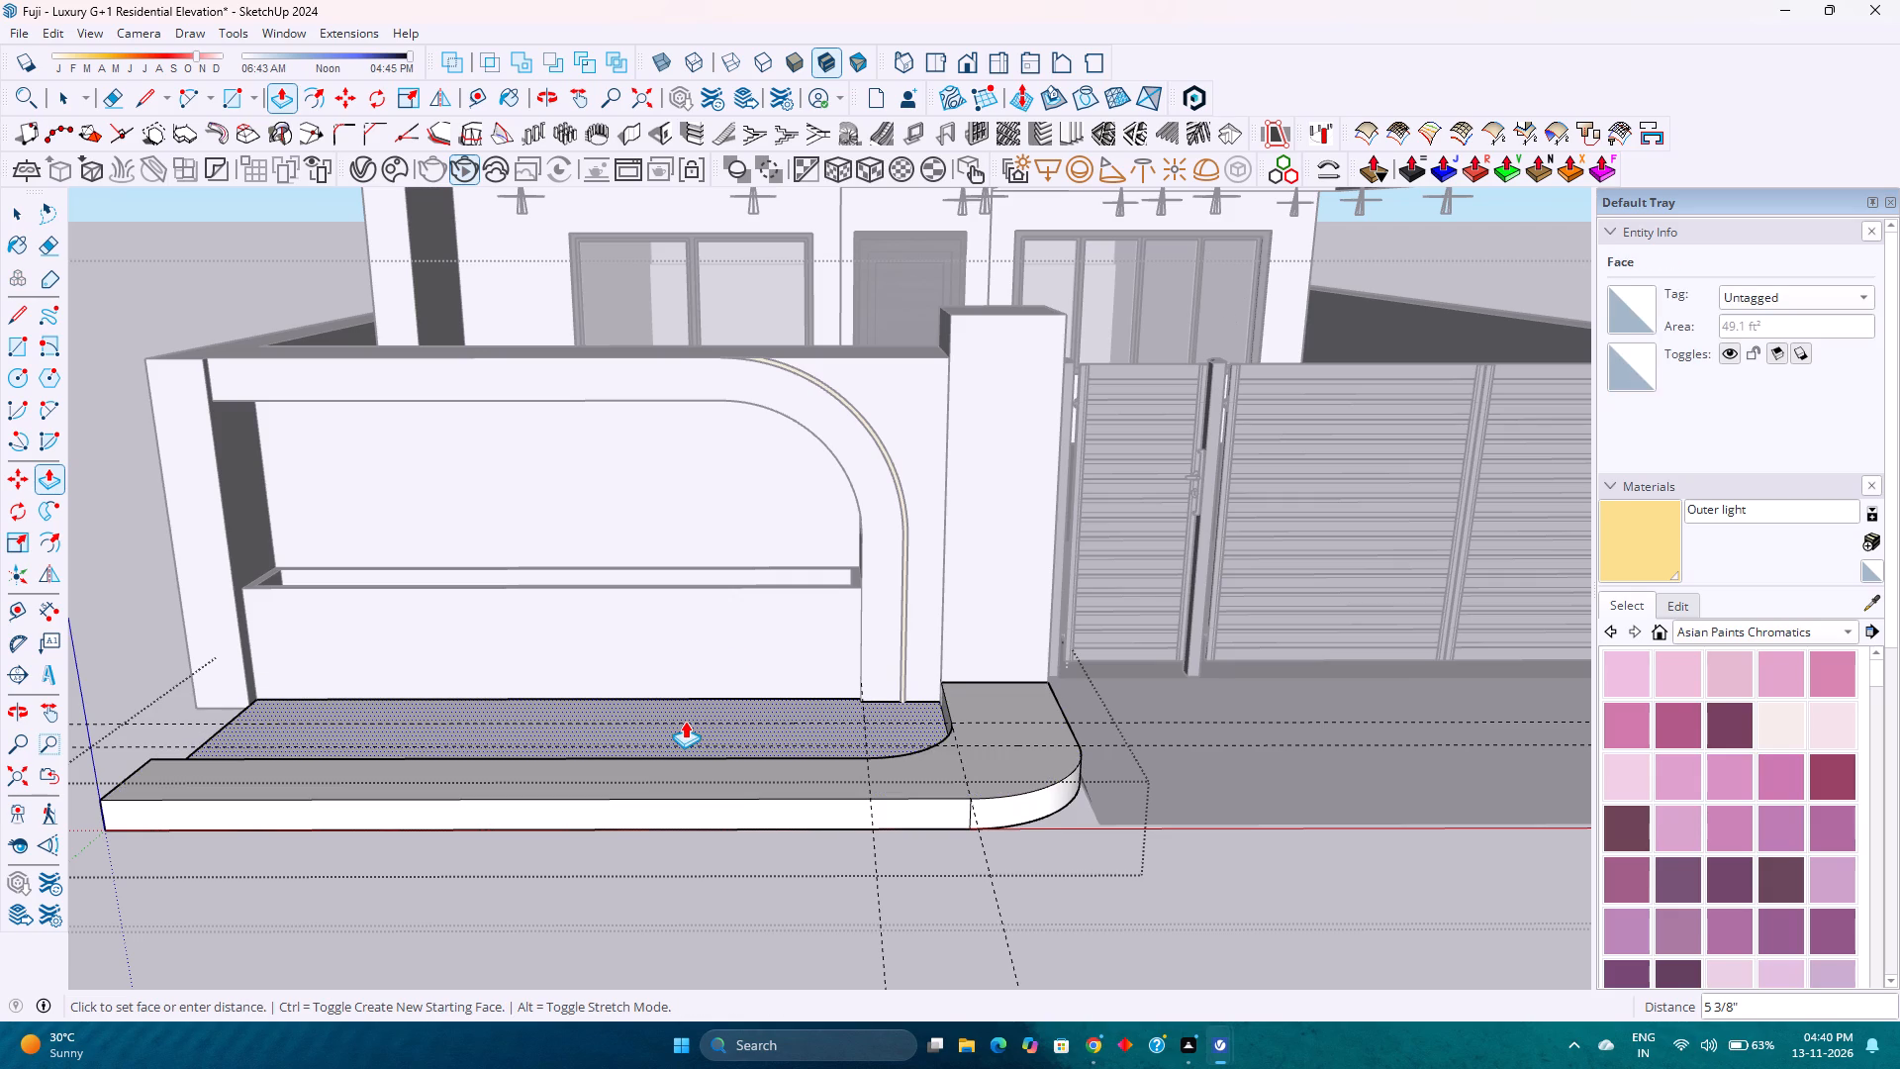
key("4")
key("Return")
key("space")
Draw a vertical 2" line on the platform's end face from the step's inner corner down to the bottom edge.
scroll(505, 659, "down", 1)
middle_click_drag(489, 708, 881, 686)
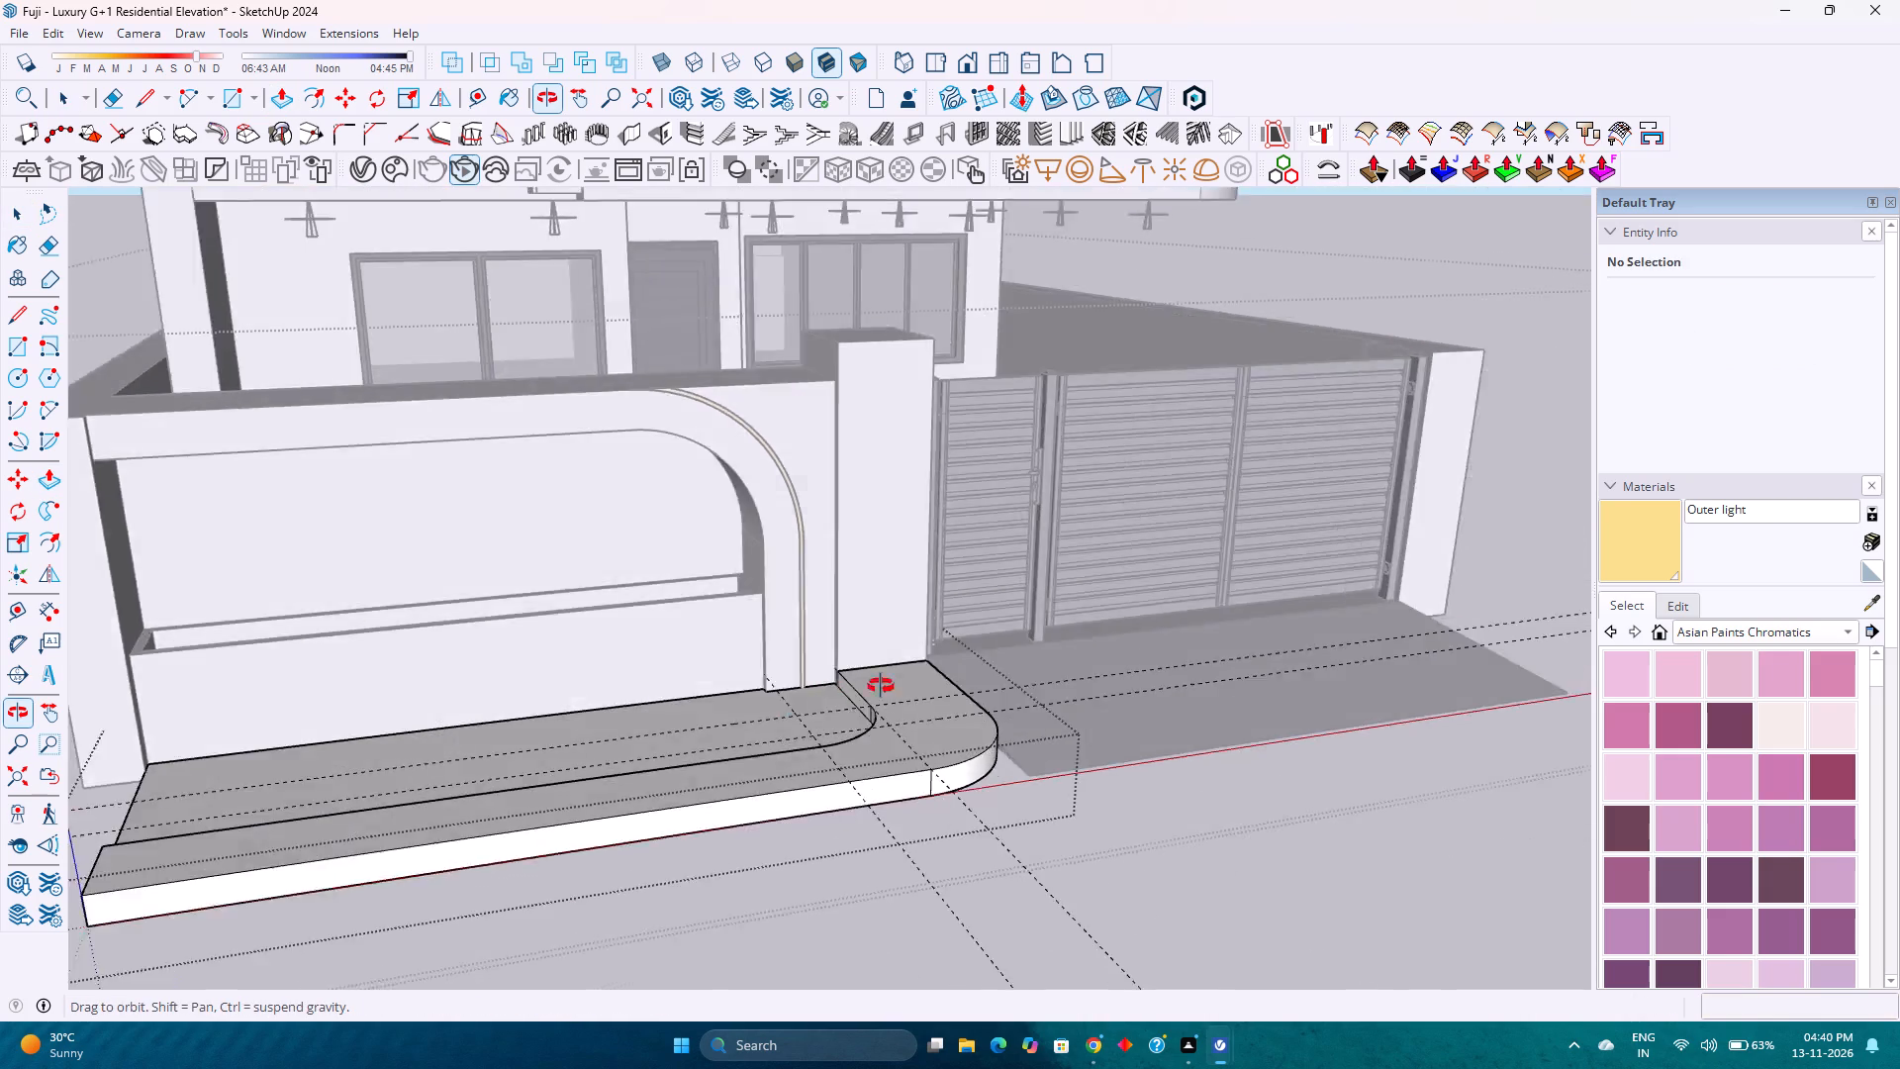
middle_click_drag(881, 686, 1127, 643)
middle_click(1127, 643)
scroll(1108, 643, "down", 9)
scroll(683, 911, "up", 6)
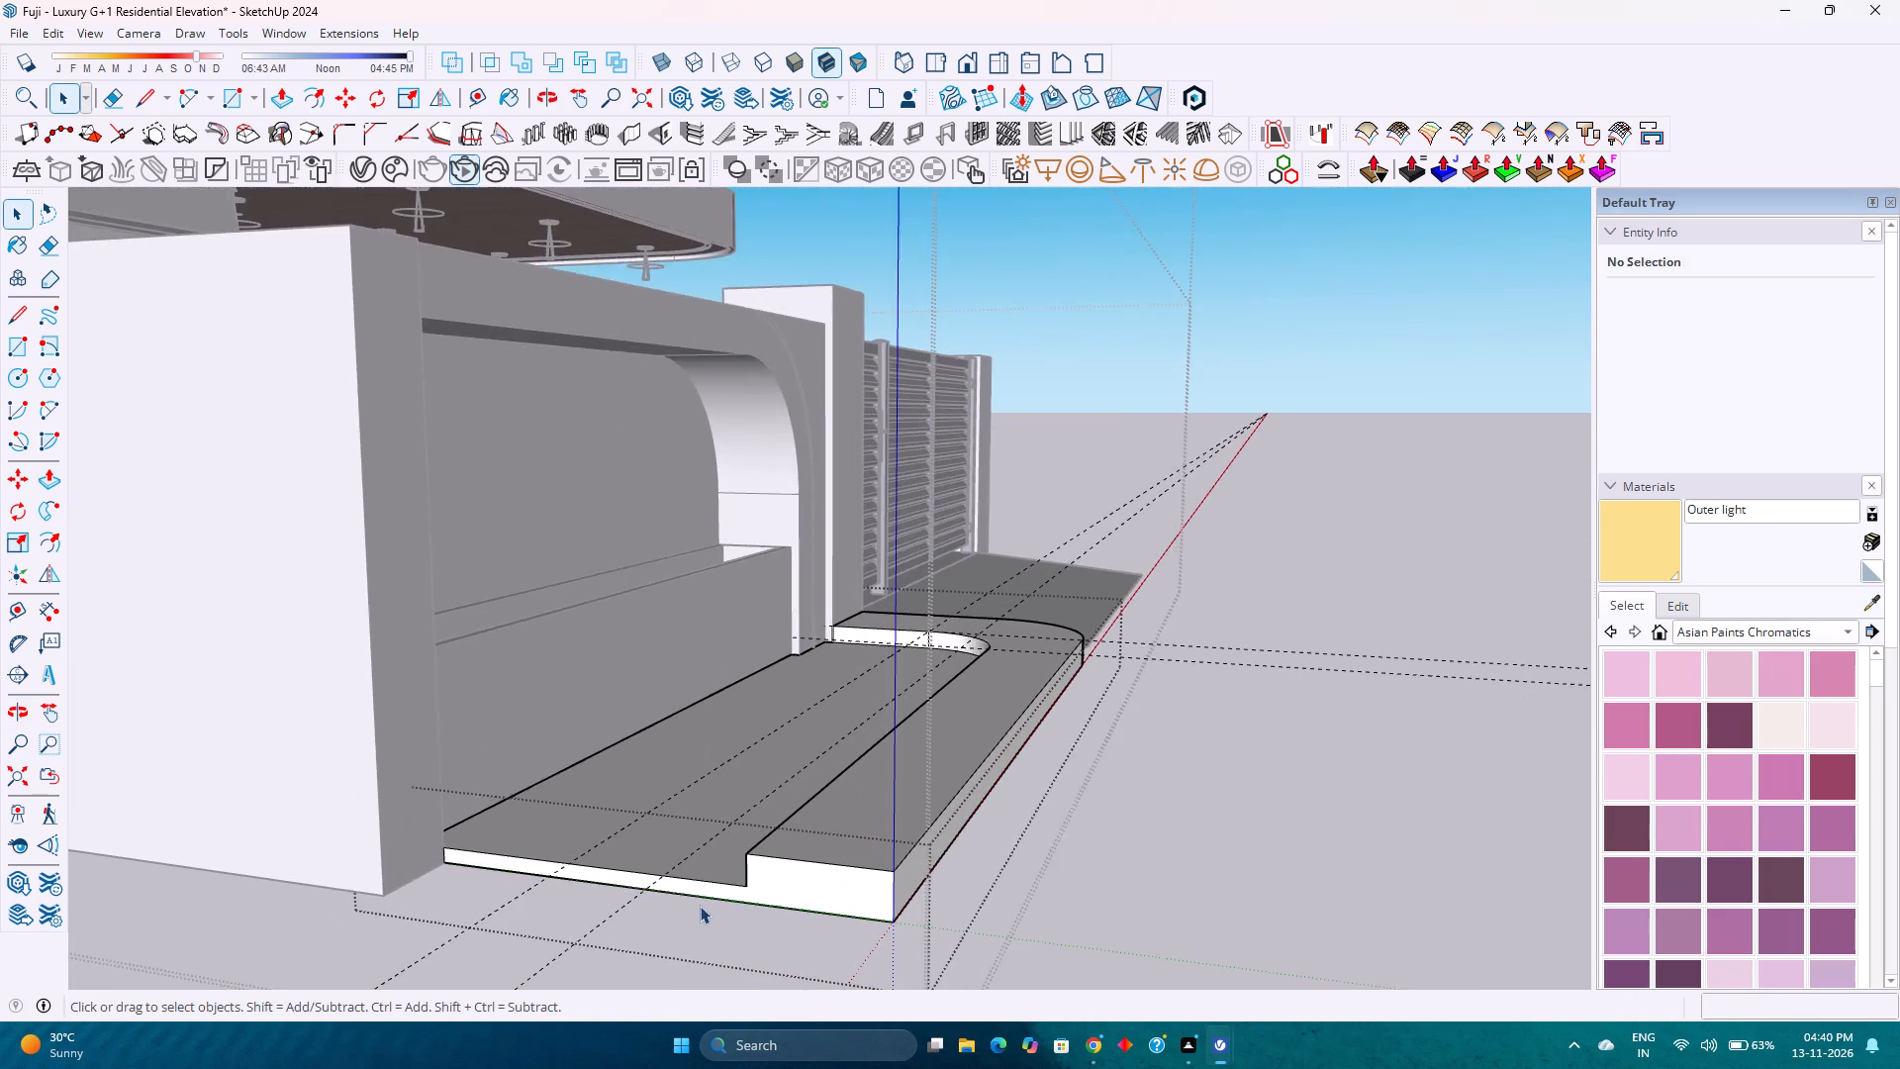
scroll(700, 906, "up", 4)
middle_click_drag(723, 909, 832, 857)
middle_click(832, 857)
key("l")
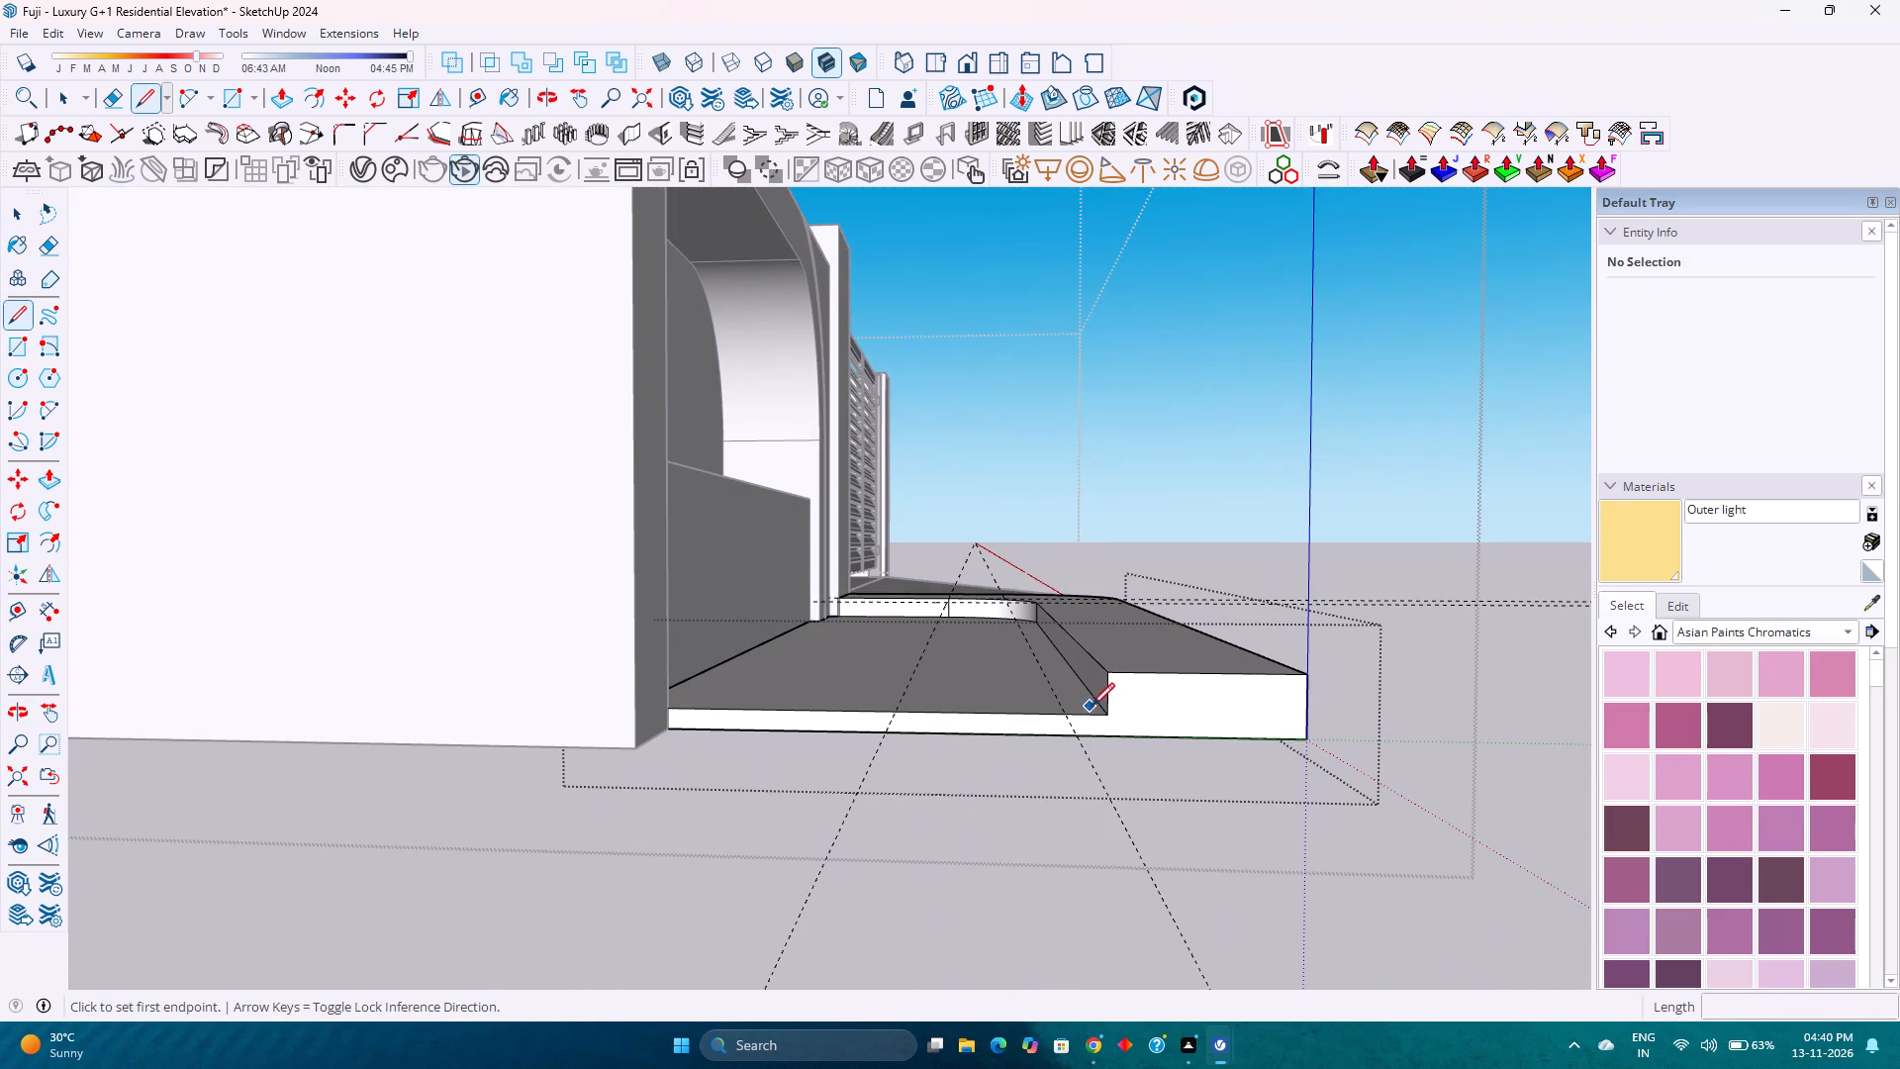
scroll(1099, 706, "up", 5)
left_click(1114, 717)
key("Escape")
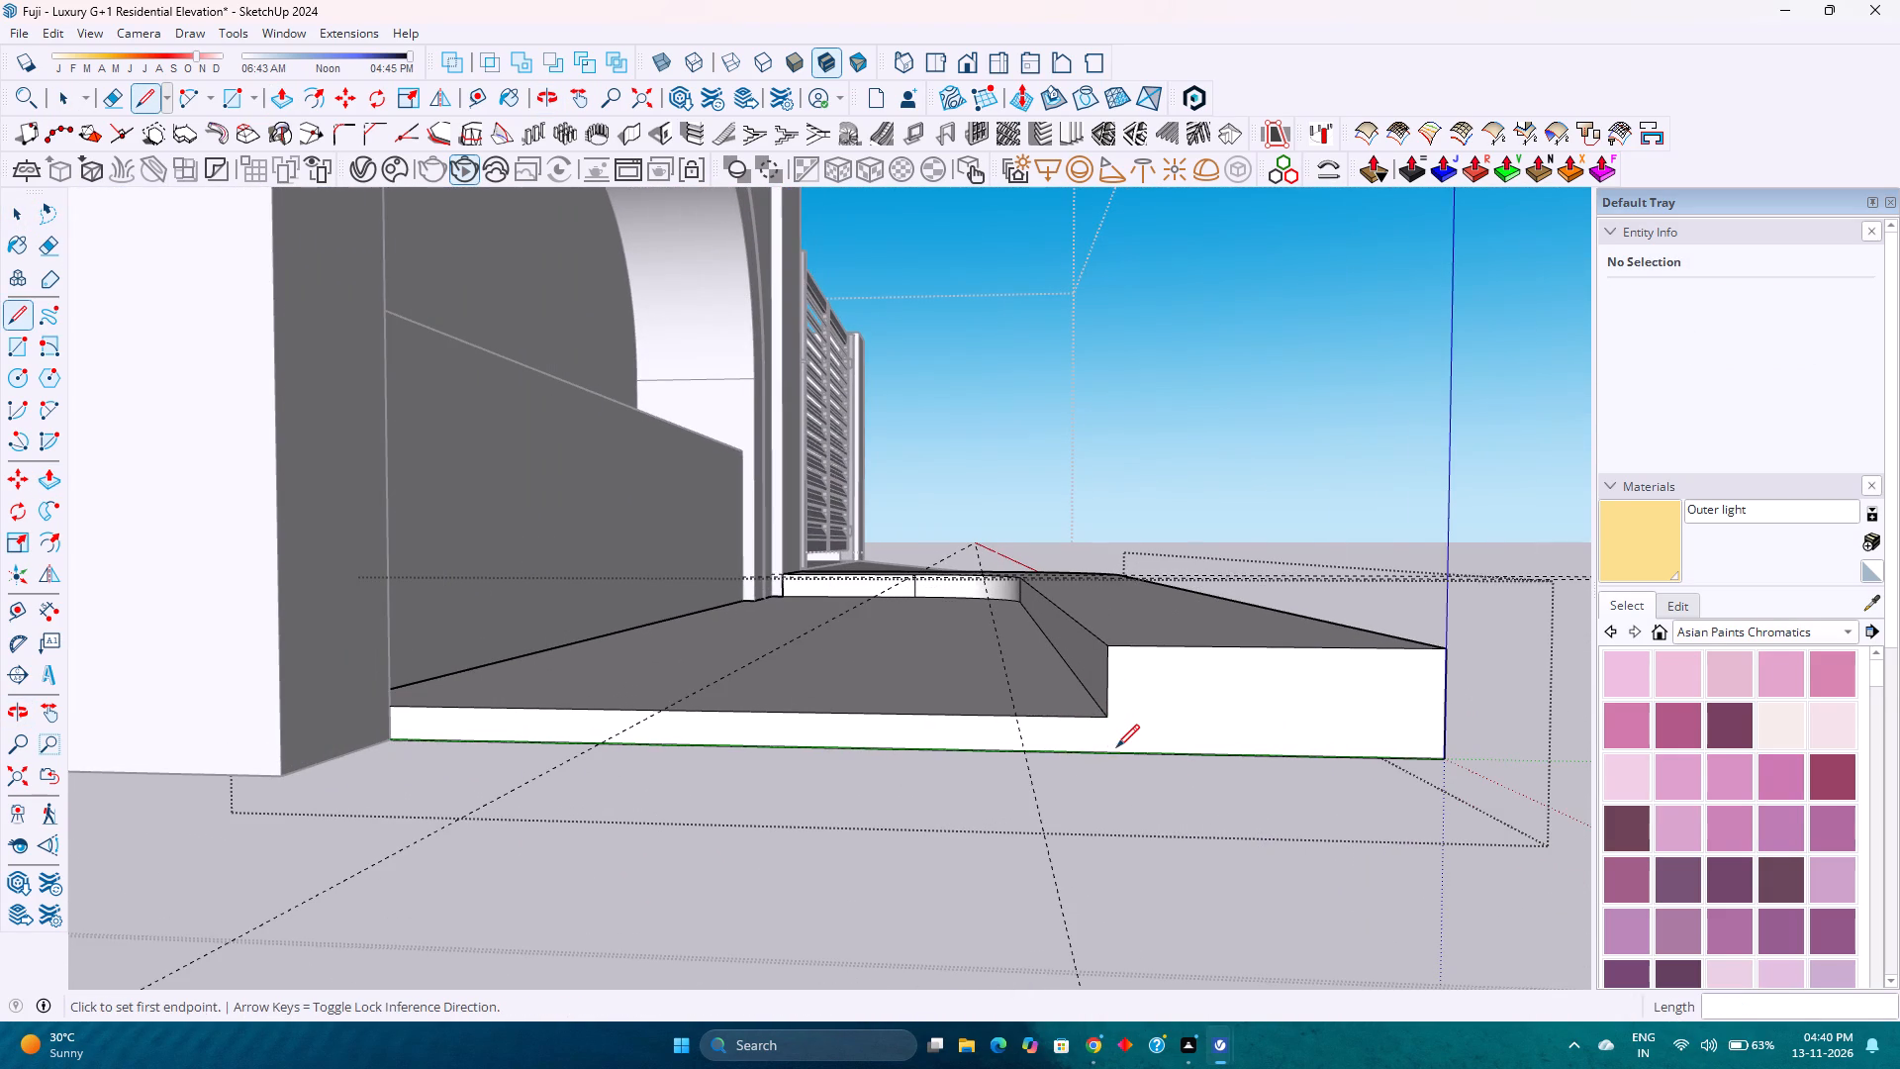
left_click(1108, 718)
left_click(1110, 757)
Extrude the raised front strip's end face 1' outward, in line with the compound wall's outer face.
key("p")
left_click(1132, 692)
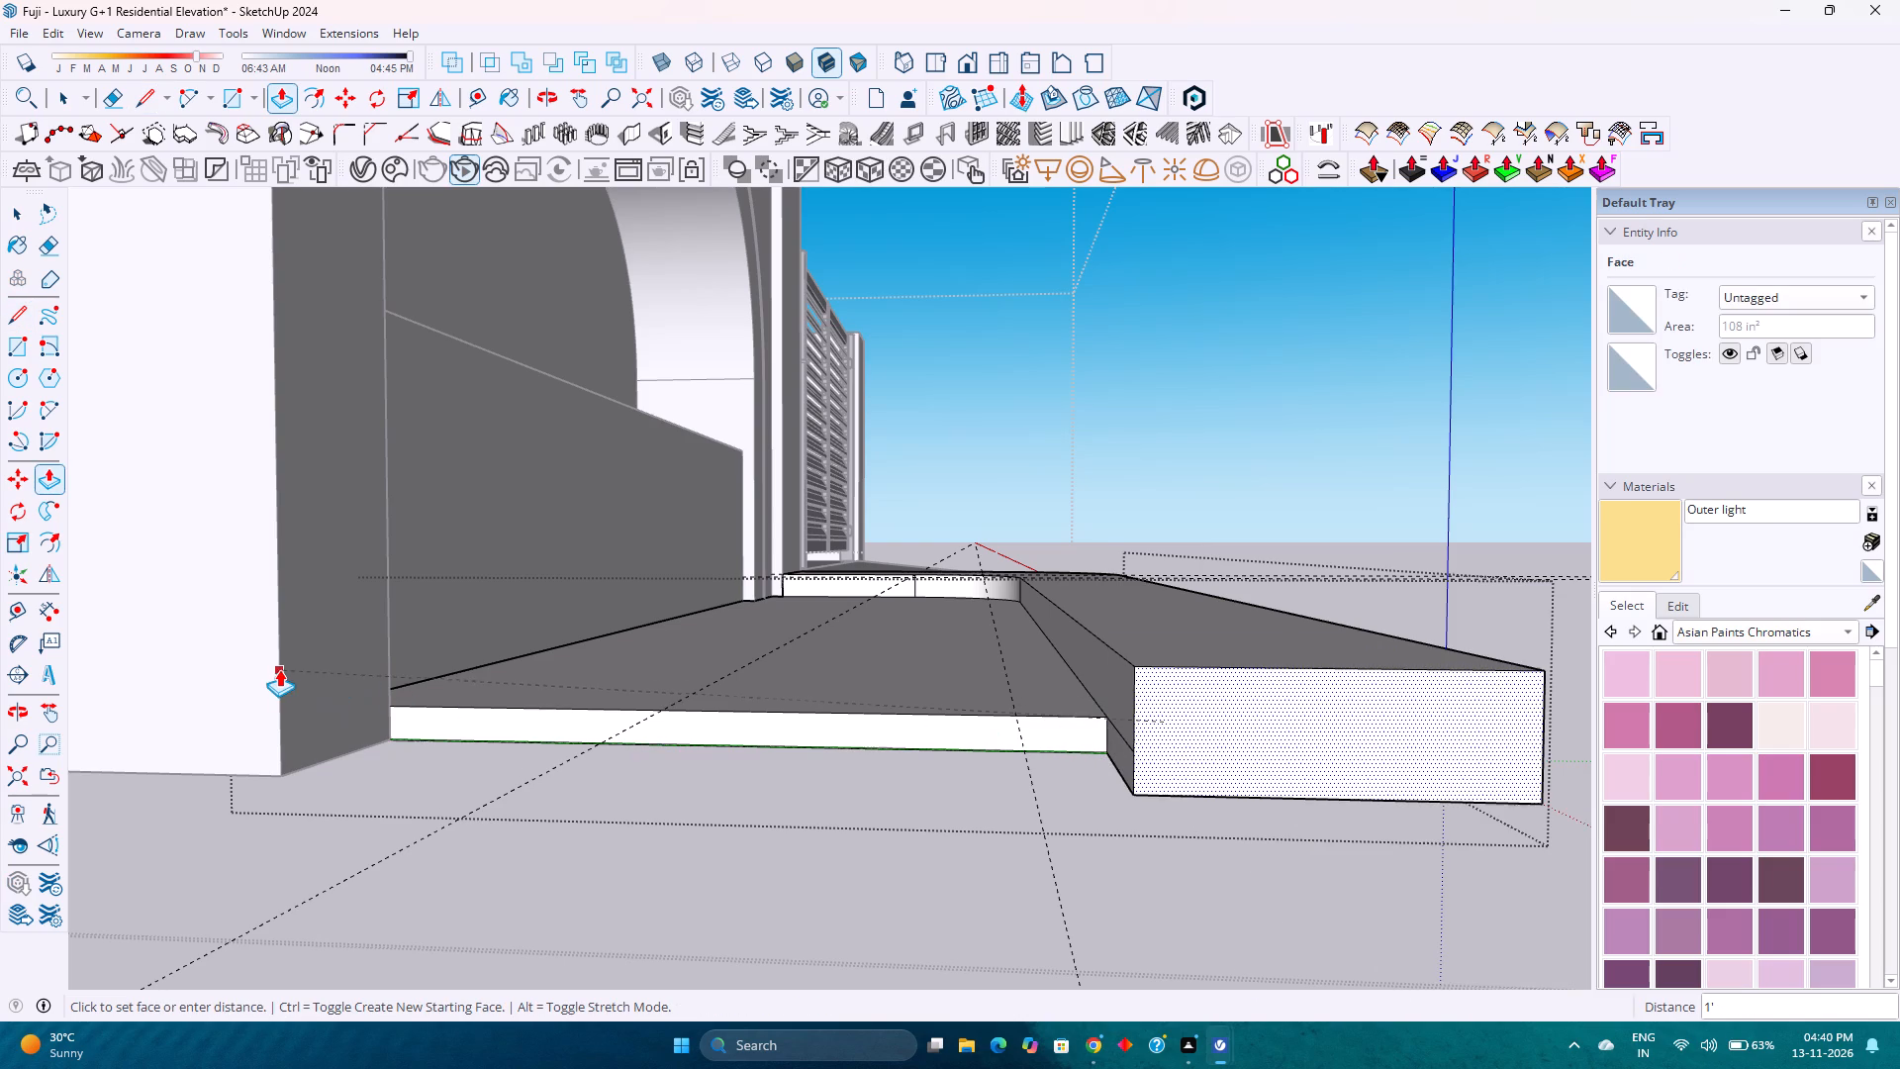
left_click(279, 669)
Erase the leftover dividing edge on the inner side of the extended front strip.
middle_click_drag(545, 750, 816, 780)
middle_click(824, 780)
middle_click(824, 780)
scroll(820, 777, "down", 2)
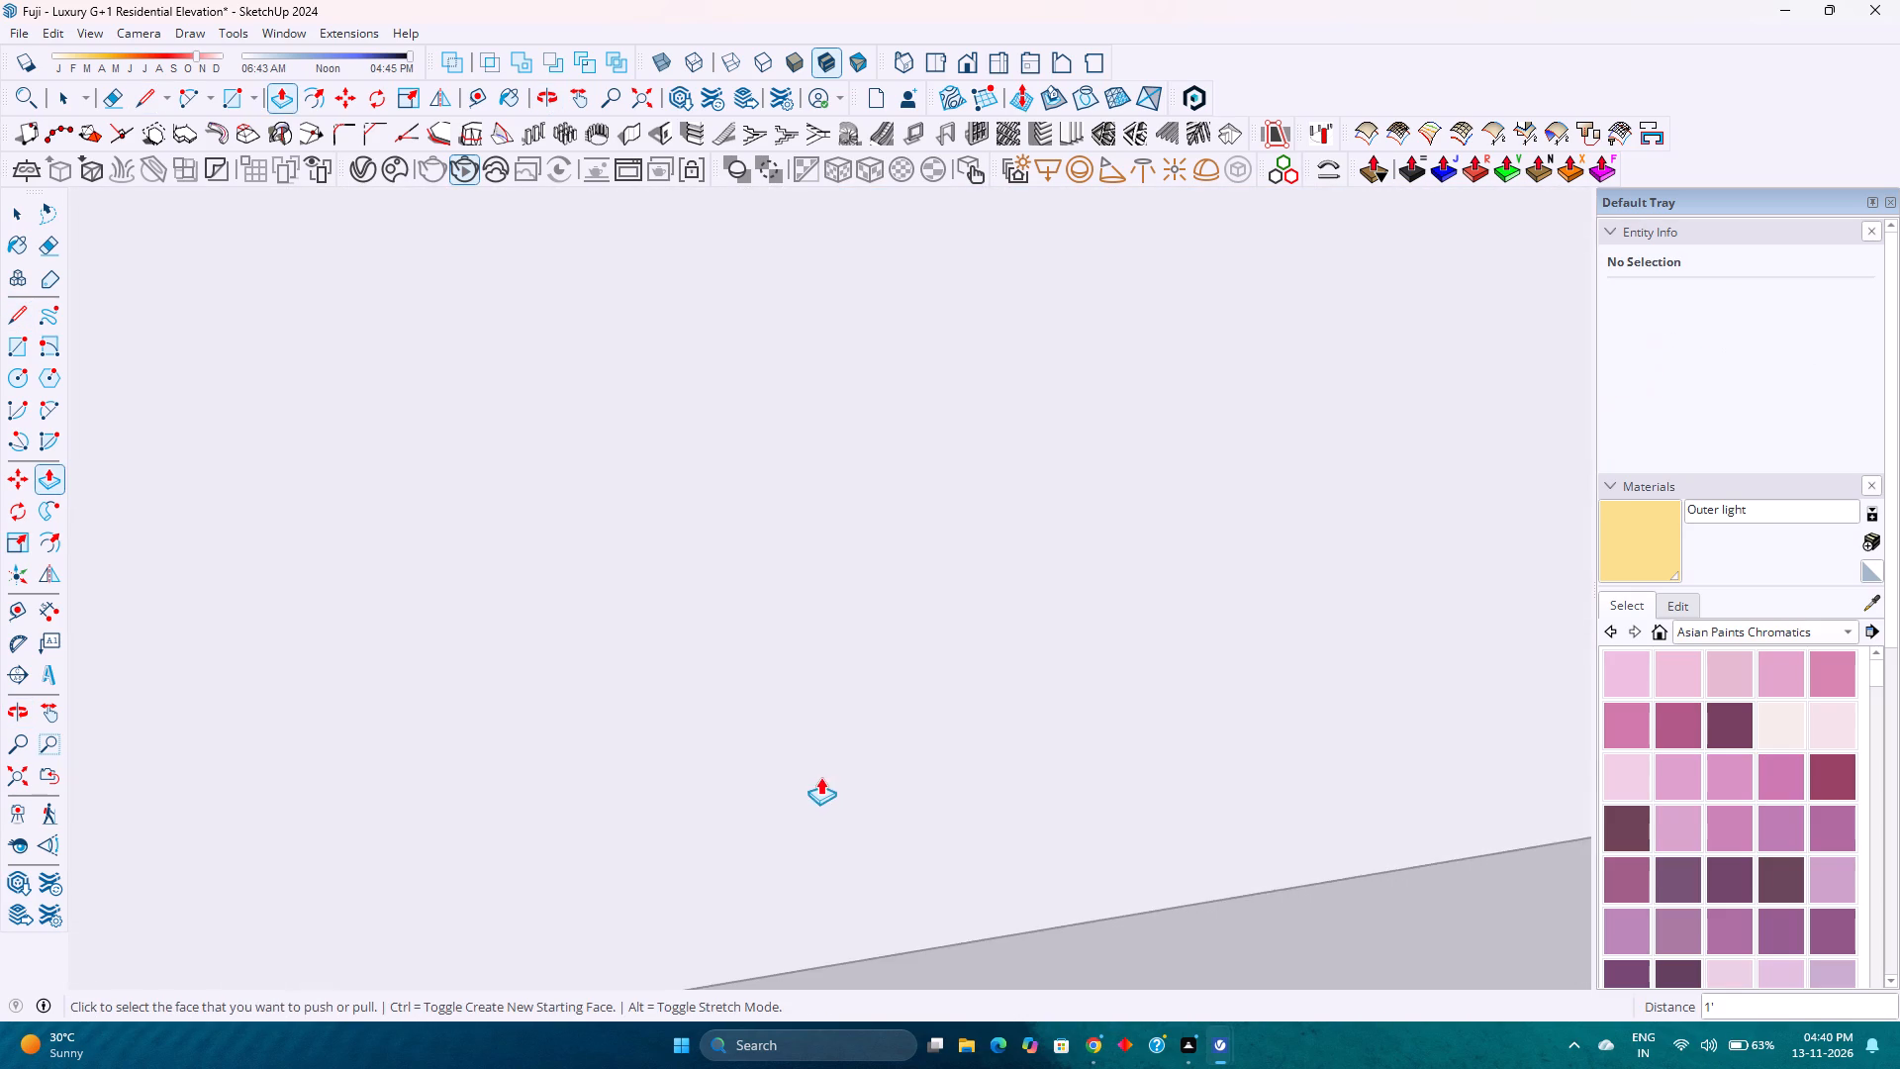
scroll(820, 777, "down", 2)
middle_click_drag(964, 740, 429, 691, "shift")
middle_click_drag(377, 691, 227, 705, "shift")
middle_click(226, 706, "shift")
scroll(1399, 823, "up", 2)
scroll(1437, 725, "up", 2)
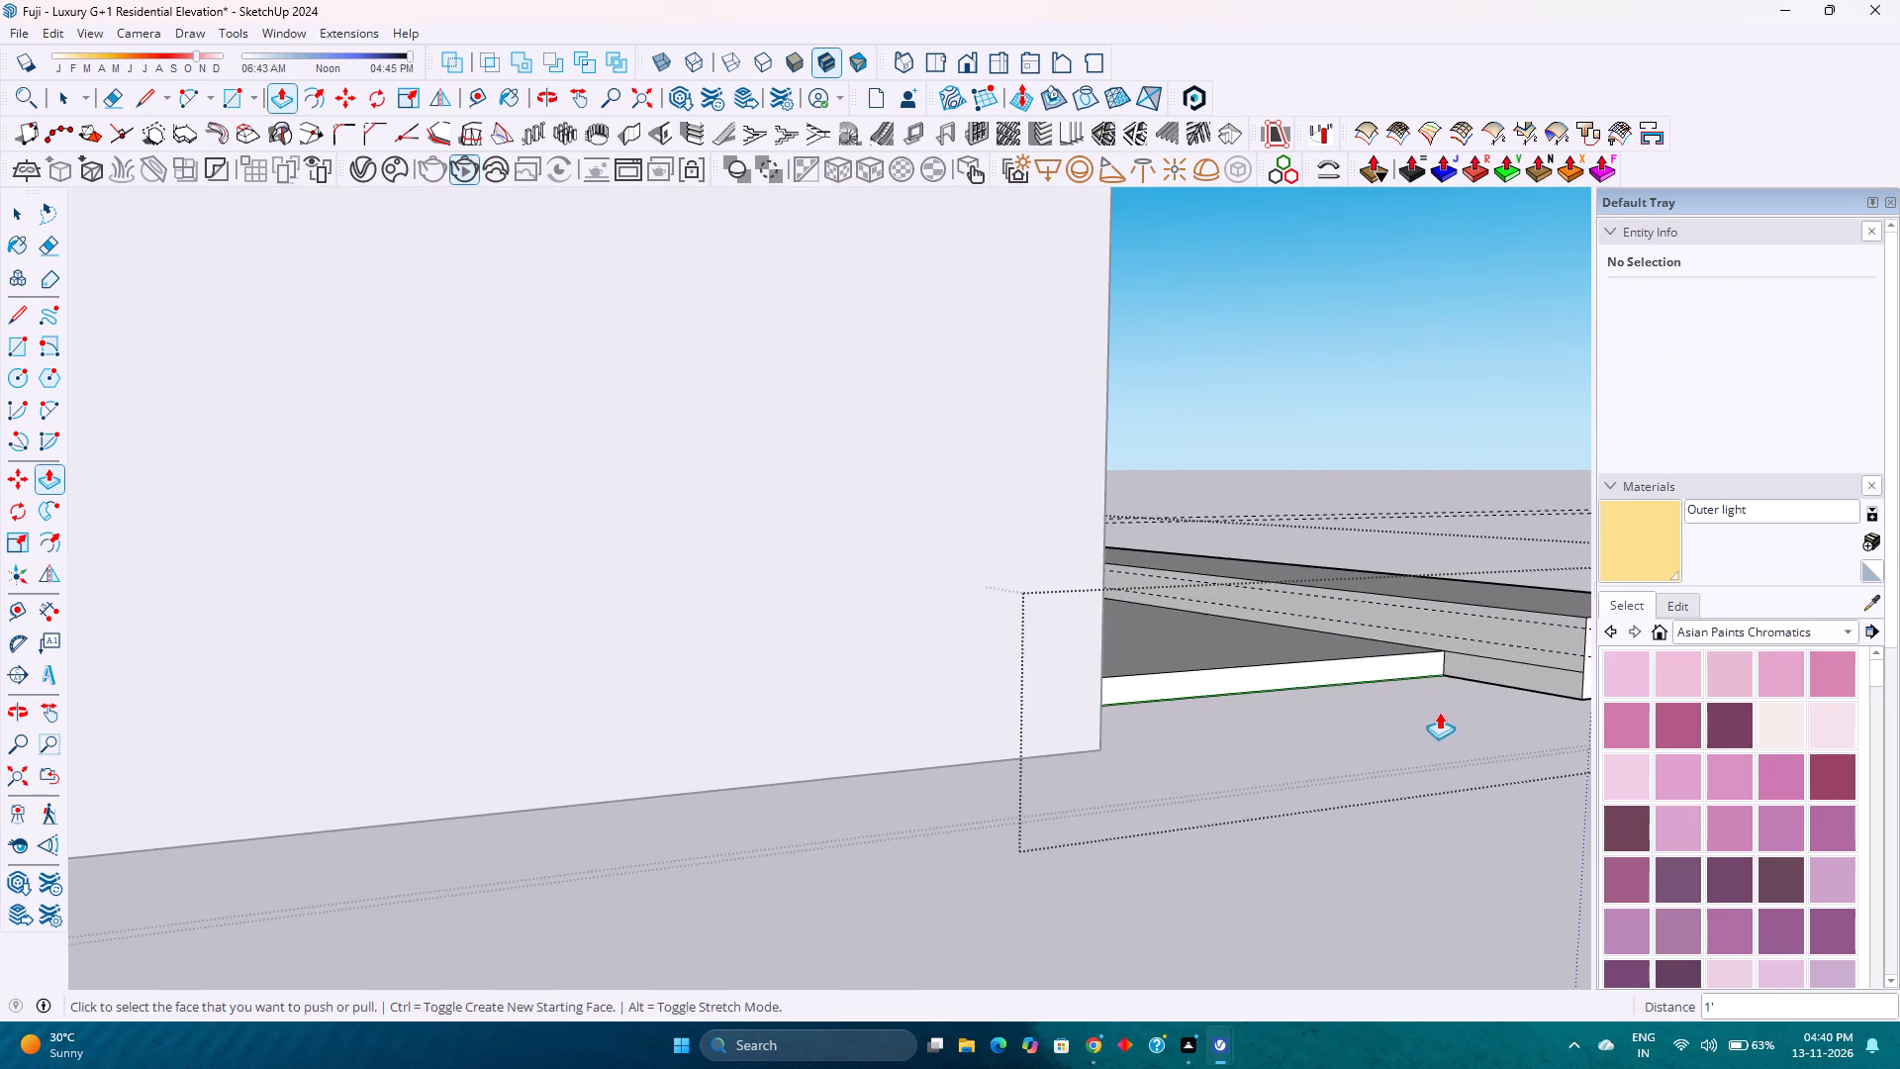
middle_click_drag(1427, 712, 1128, 815, "shift")
middle_click(1117, 823, "shift")
middle_click(1117, 823, "shift")
scroll(1186, 806, "up", 1)
scroll(948, 566, "up", 3)
middle_click_drag(944, 544, 1034, 645, "shift")
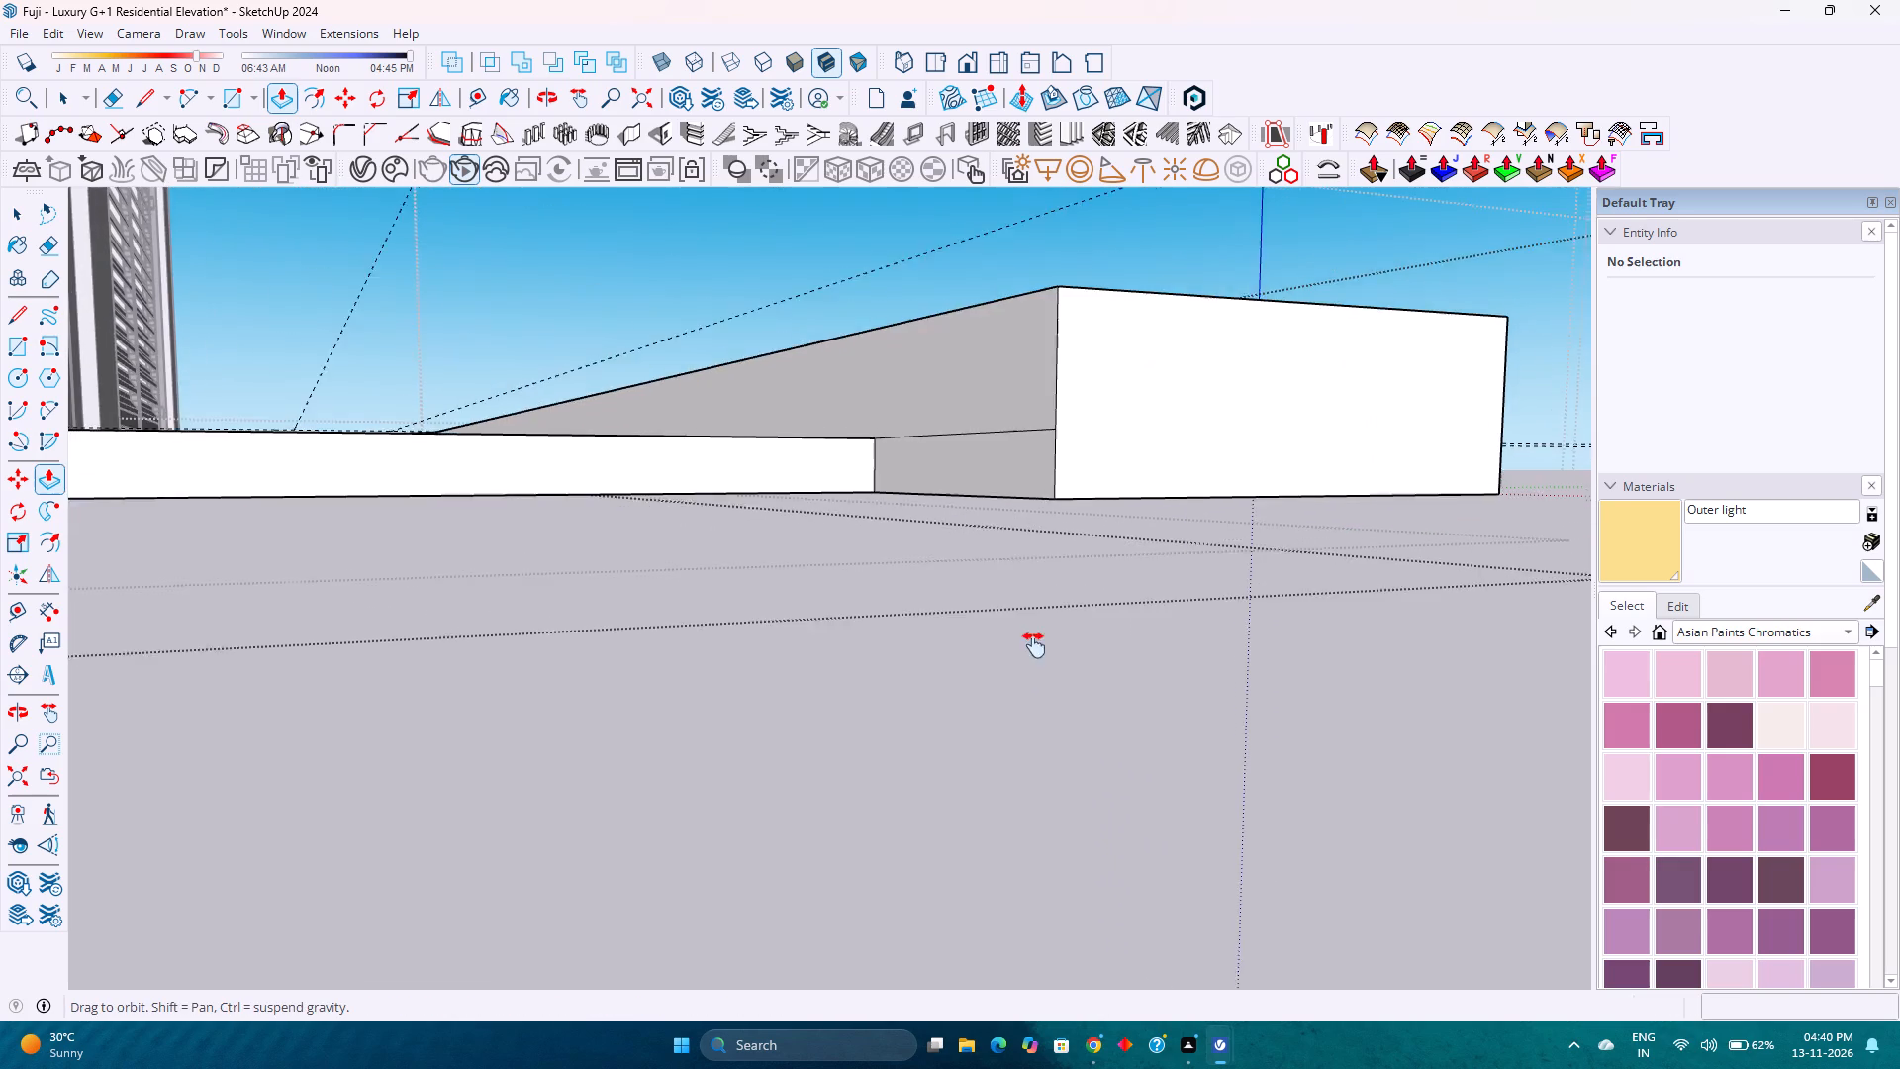
middle_click_drag(1034, 645, 1058, 744, "shift")
middle_click(1058, 744)
scroll(1051, 718, "down", 9)
scroll(1046, 903, "up", 4)
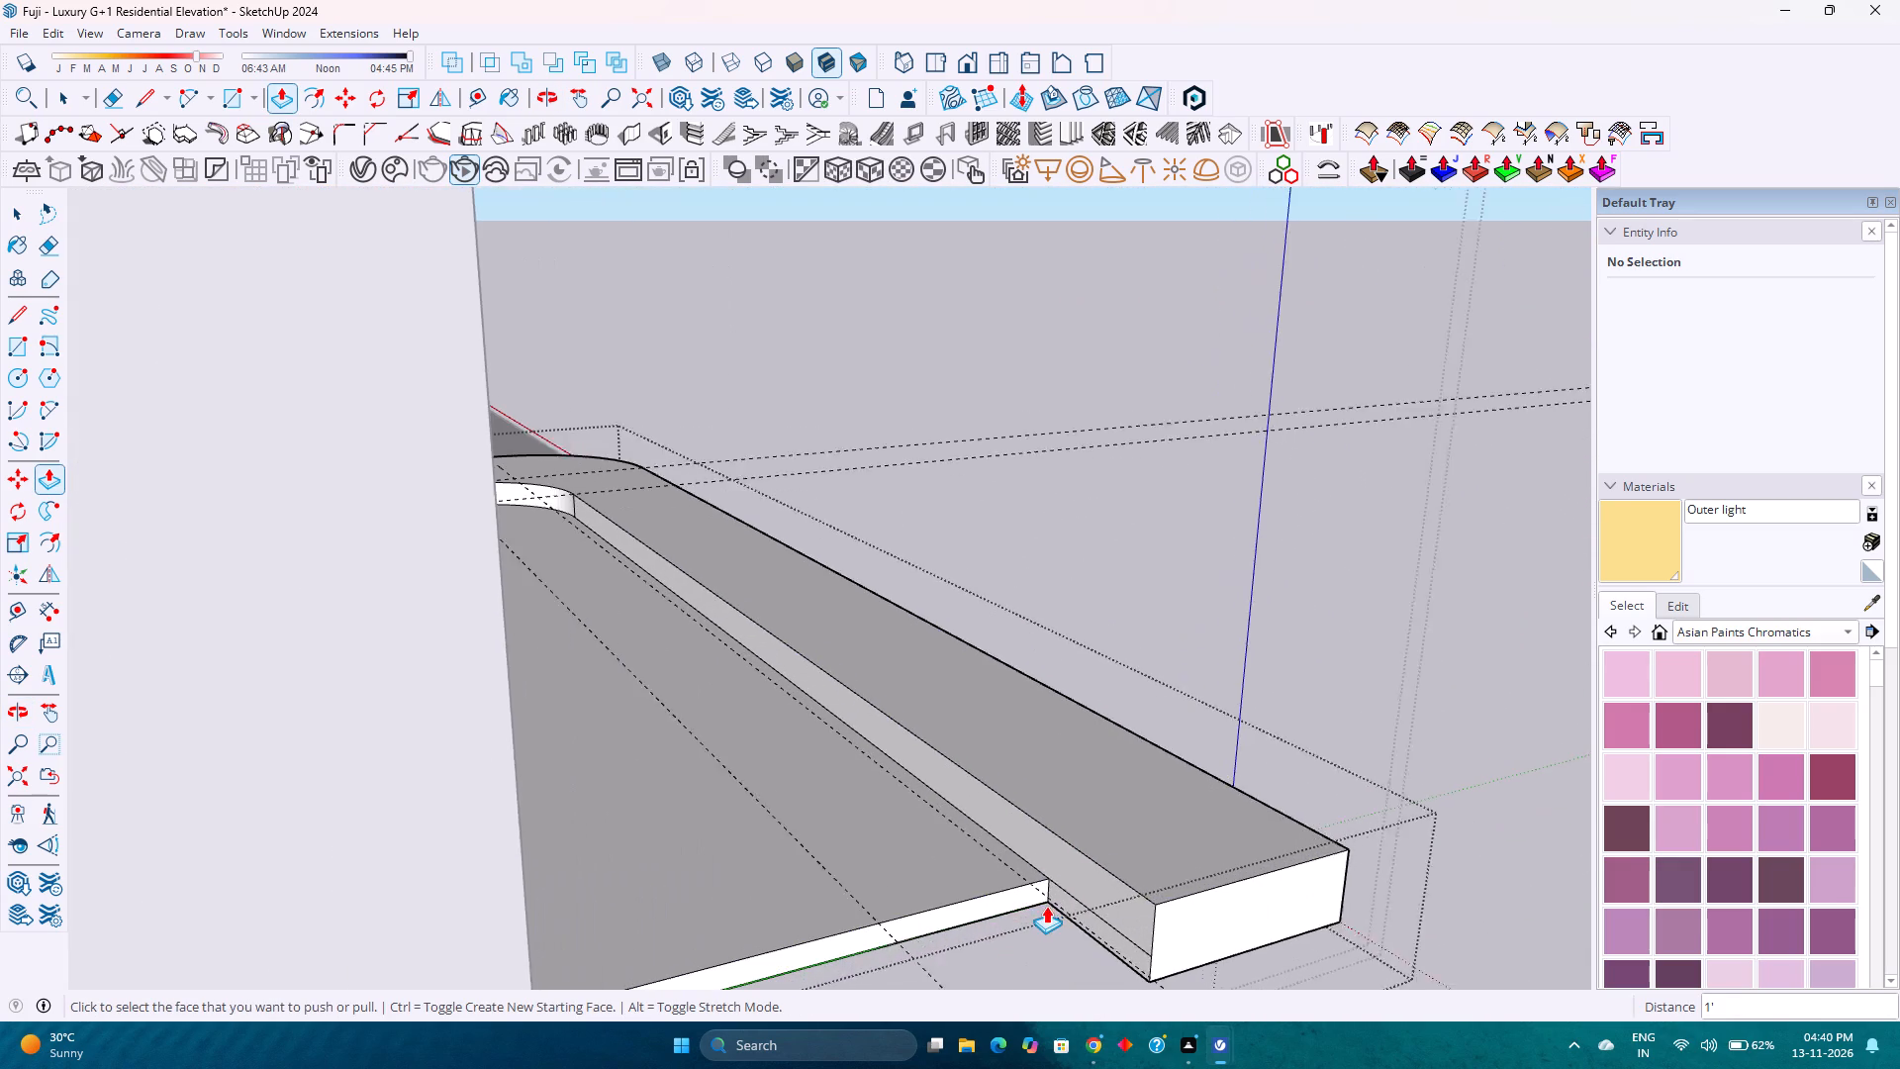
scroll(1046, 906, "up", 4)
key("e")
left_click(1100, 903)
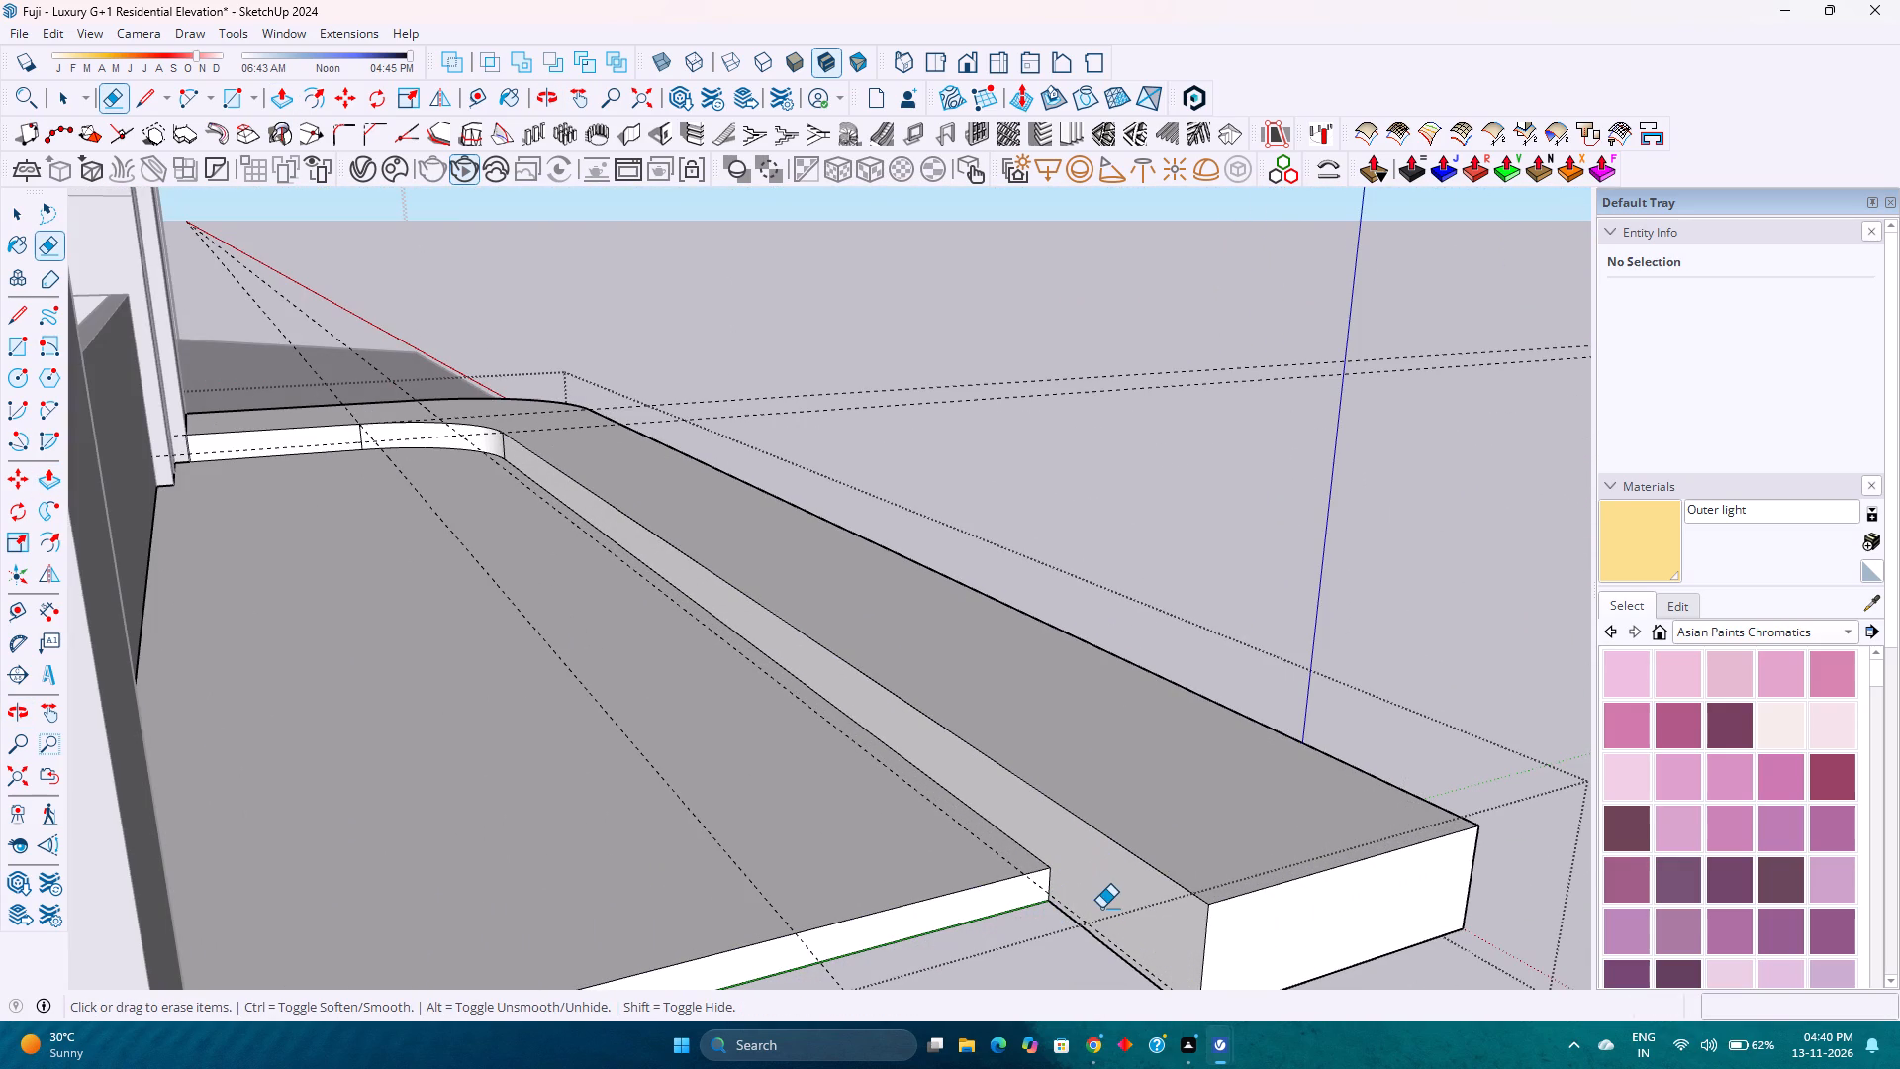
Draw a vertical 4" line up the strip's inner side face from the lowered platform's corner.
key("l")
left_click(1049, 865)
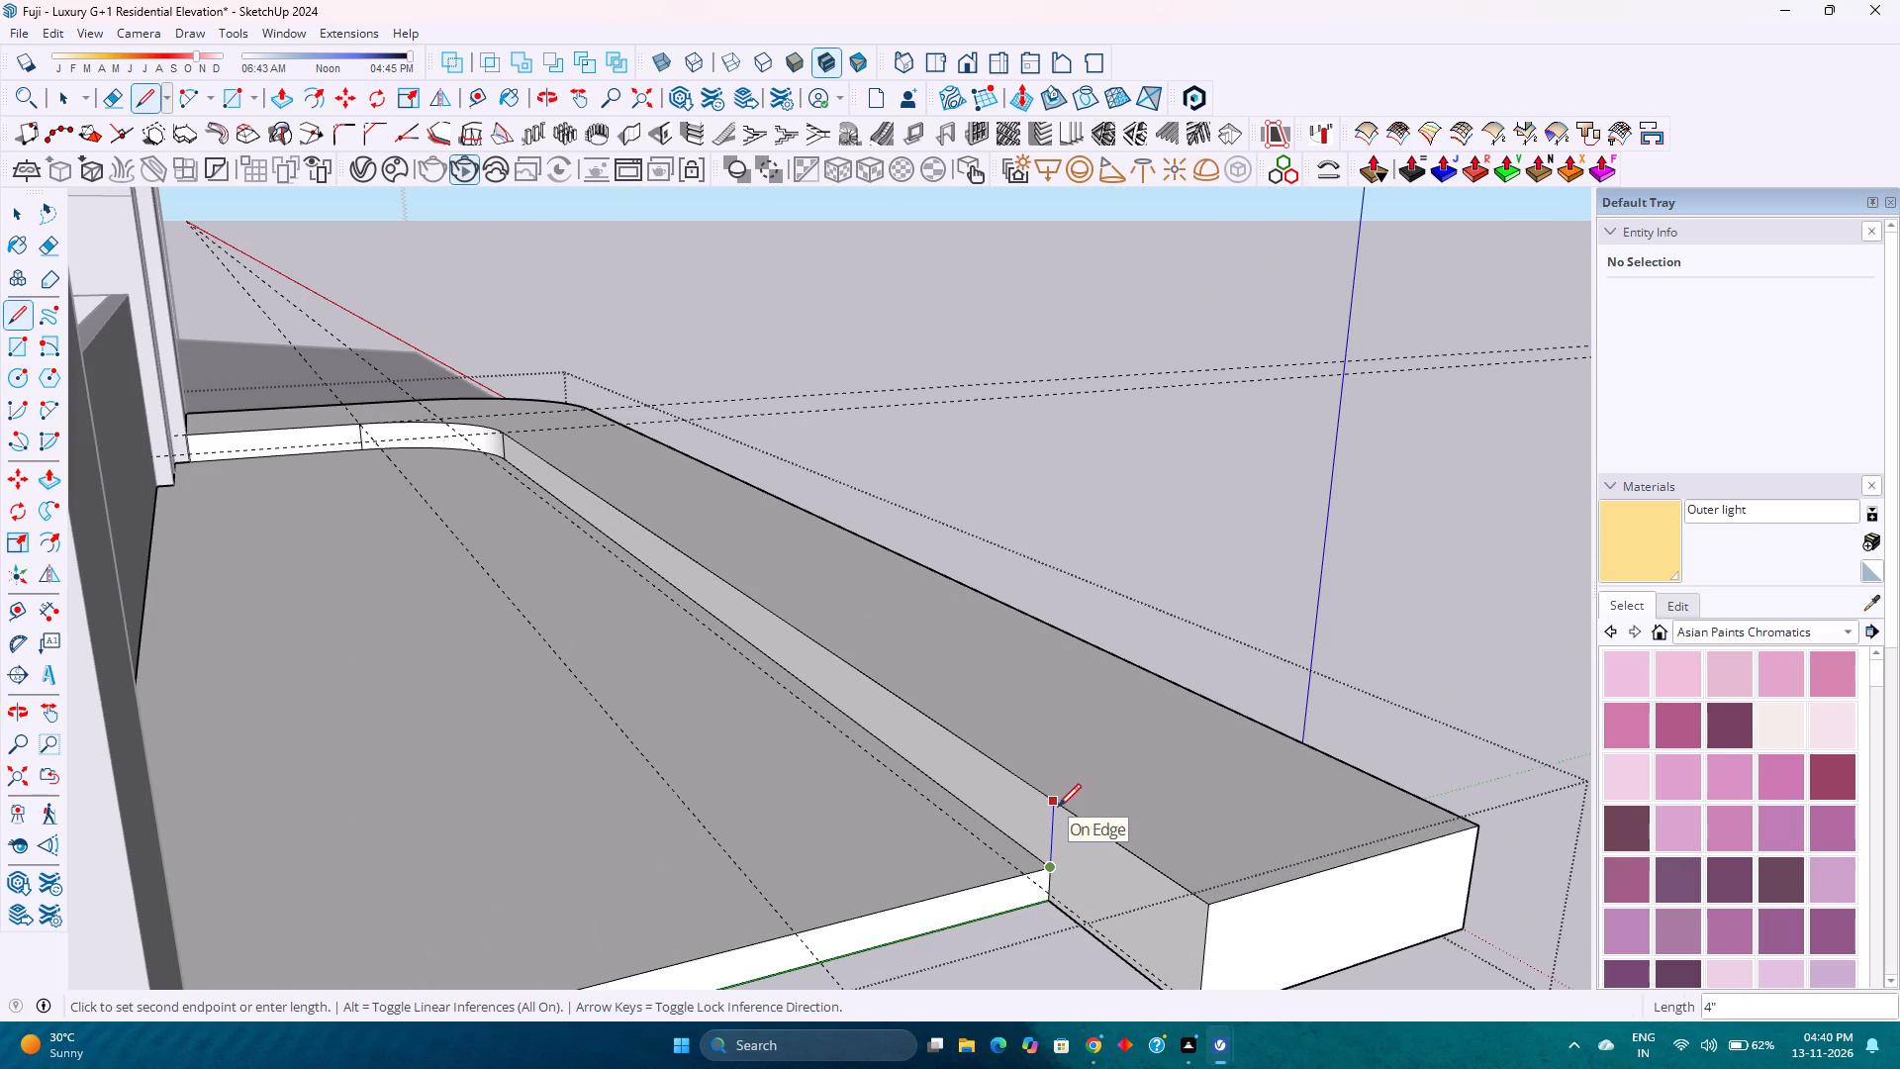
key("Up")
left_click(1058, 807)
Extrude the extended strip's inner side face 3'6" back to the compound wall's edge, bordering the platform's end.
key("p")
left_click(1079, 882)
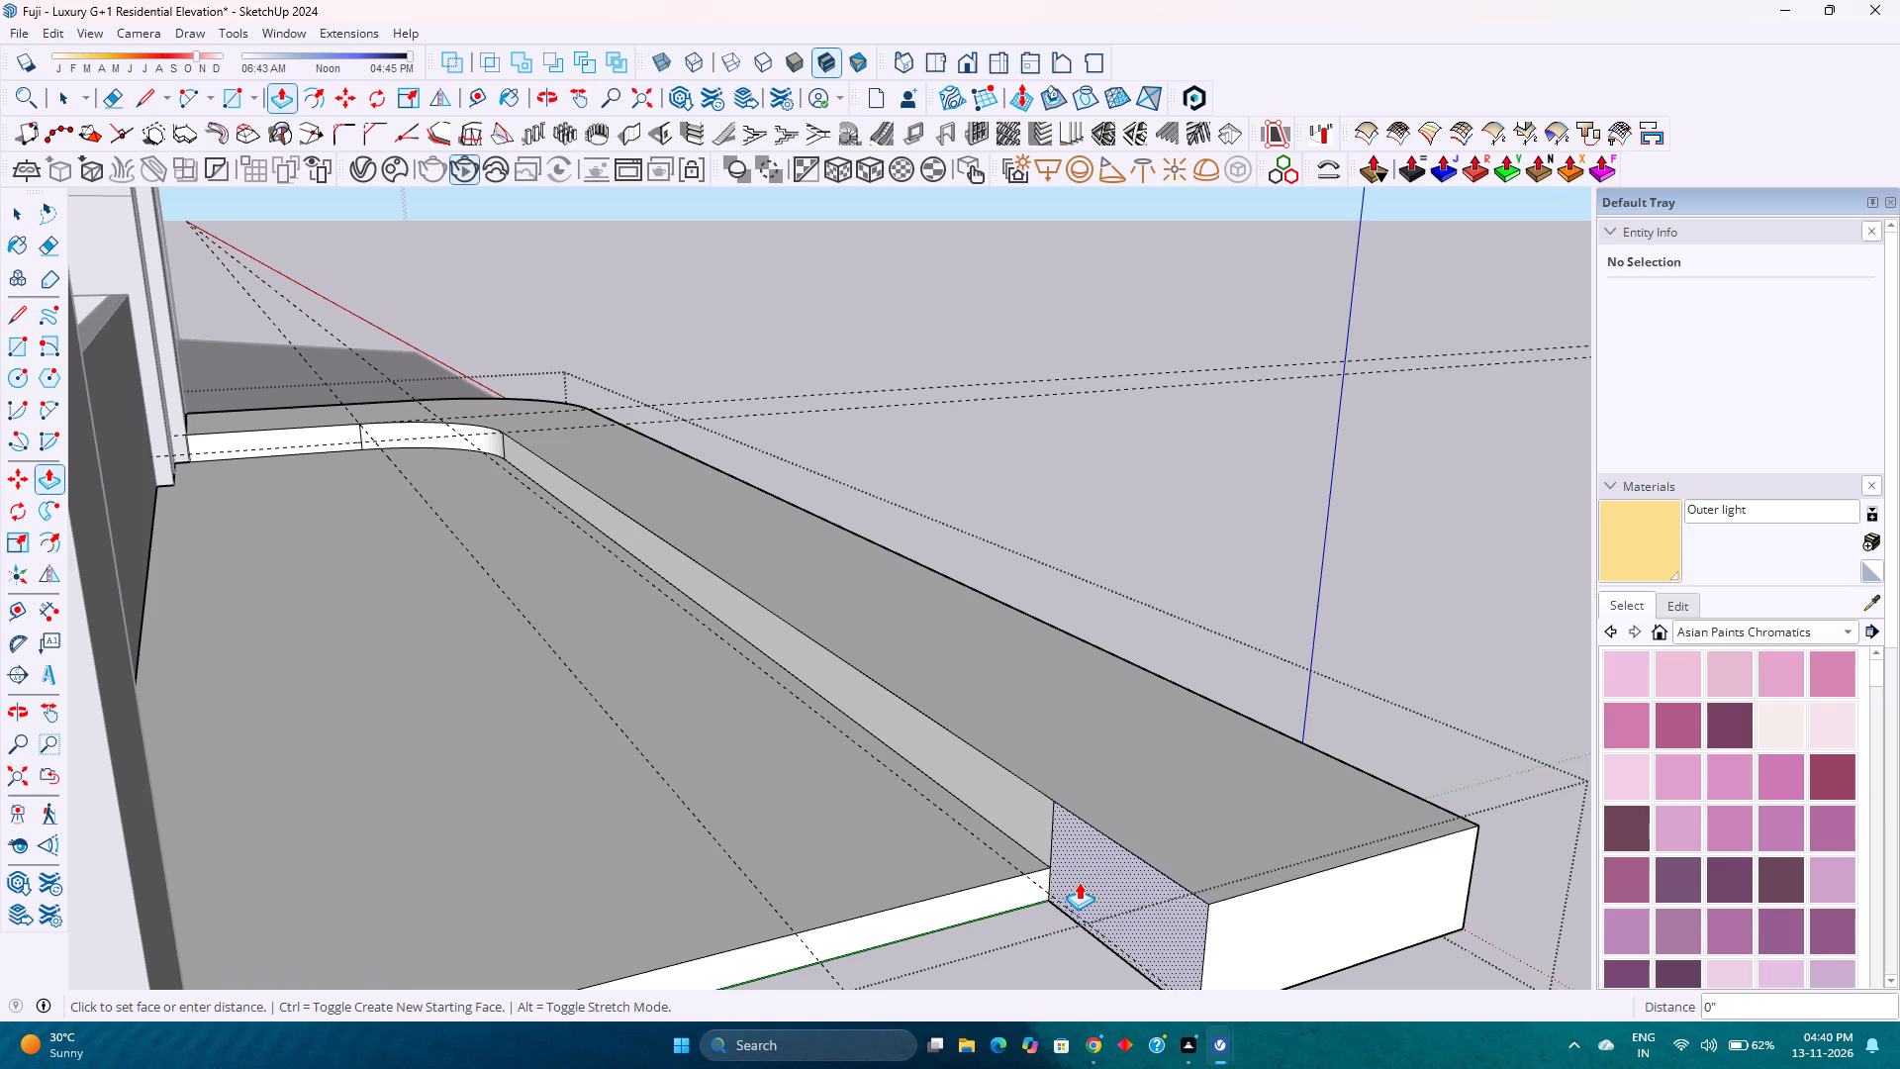
scroll(942, 857, "down", 9)
middle_click_drag(944, 839, 504, 822)
middle_click(504, 822)
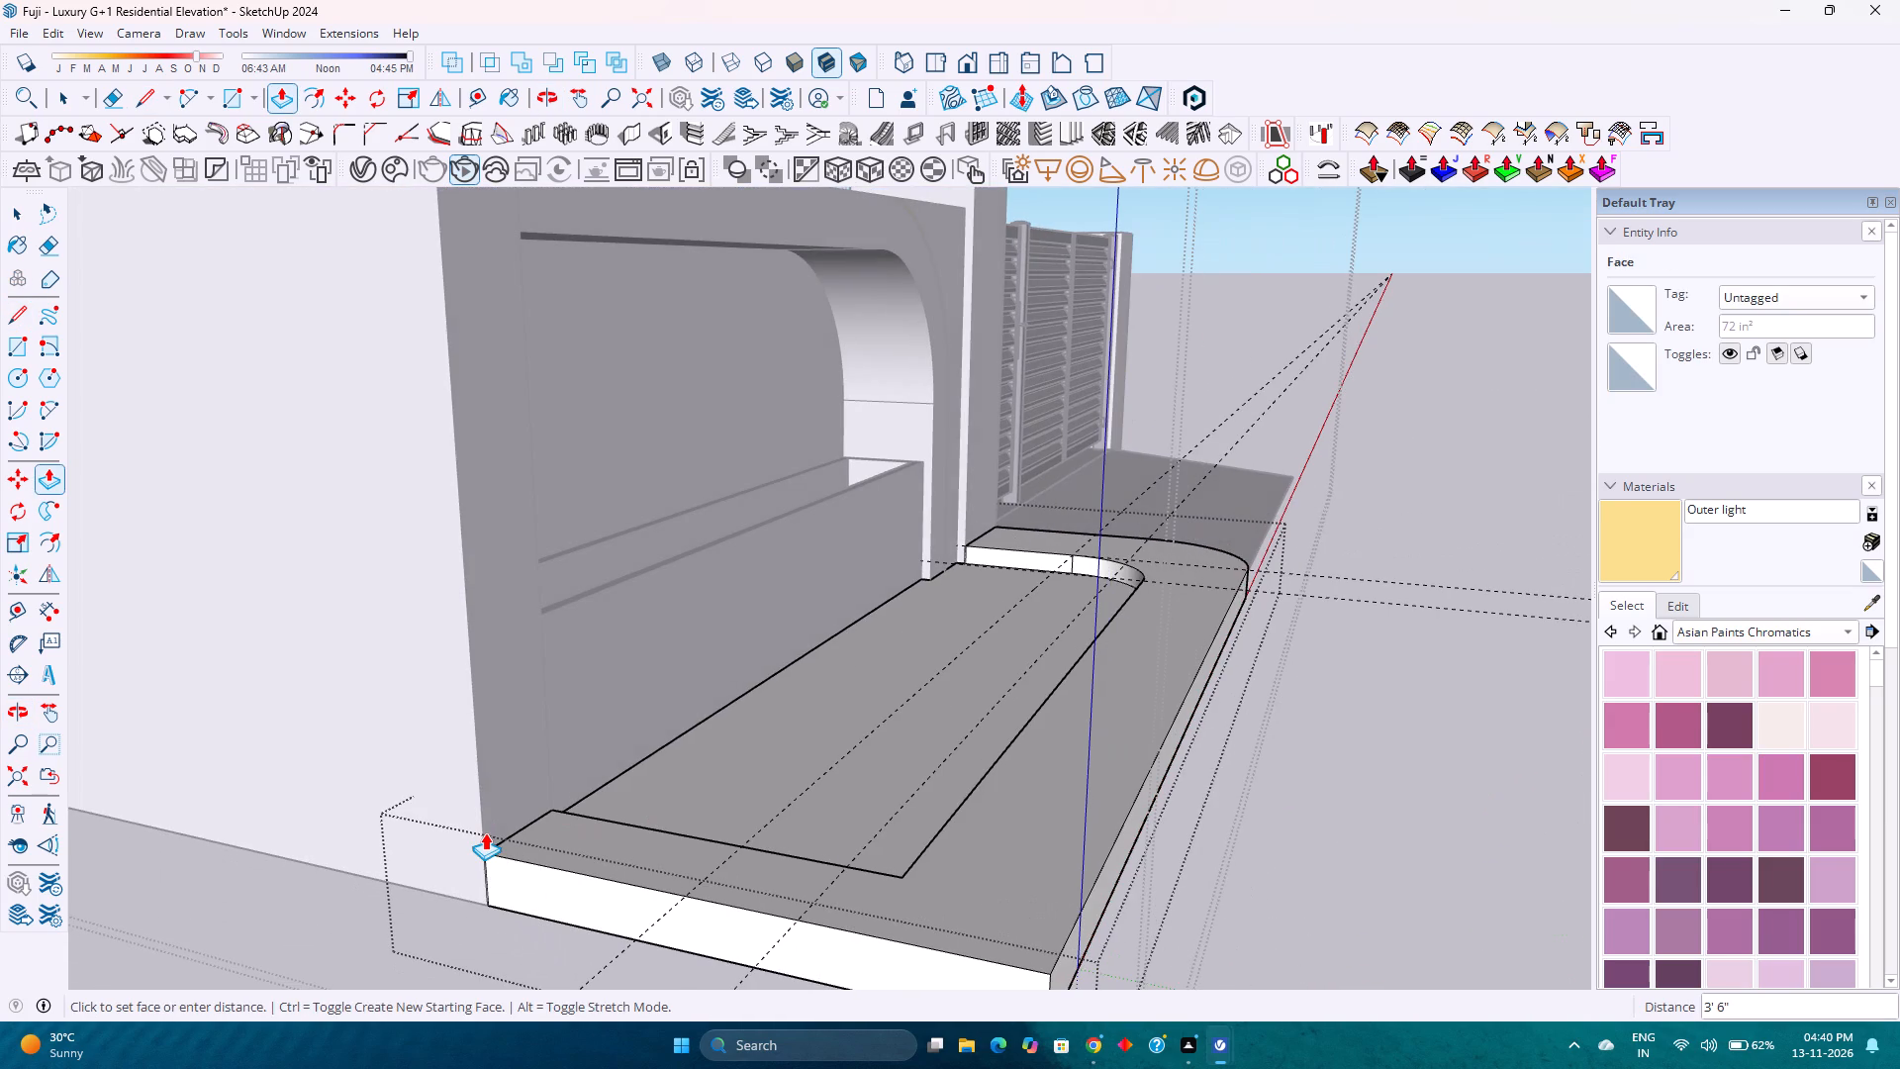
left_click(478, 834)
scroll(538, 782, "down", 5)
key("space")
Close the platform group and delete all guides in the model.
scroll(885, 781, "up", 1)
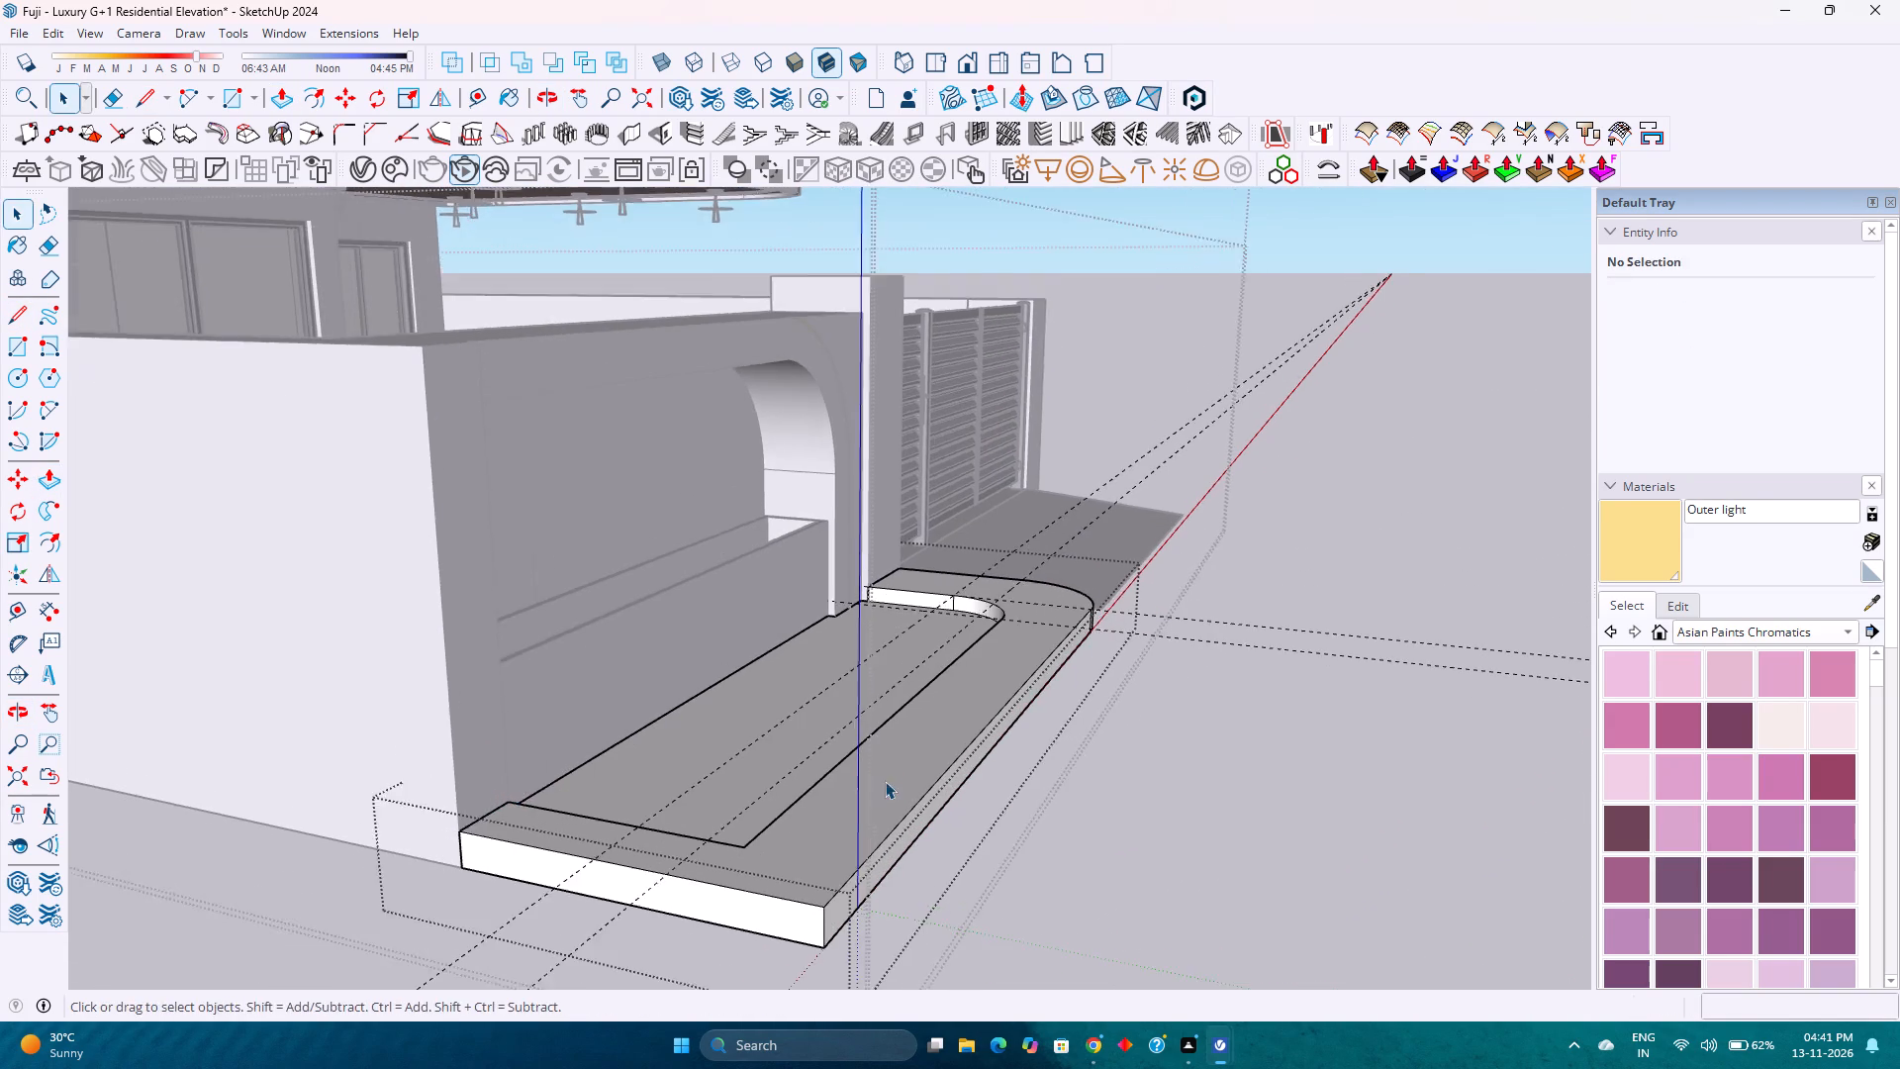
middle_click_drag(885, 781, 545, 881)
scroll(594, 766, "down", 4)
middle_click_drag(1074, 703, 766, 889, "shift")
middle_click_drag(814, 848, 784, 803)
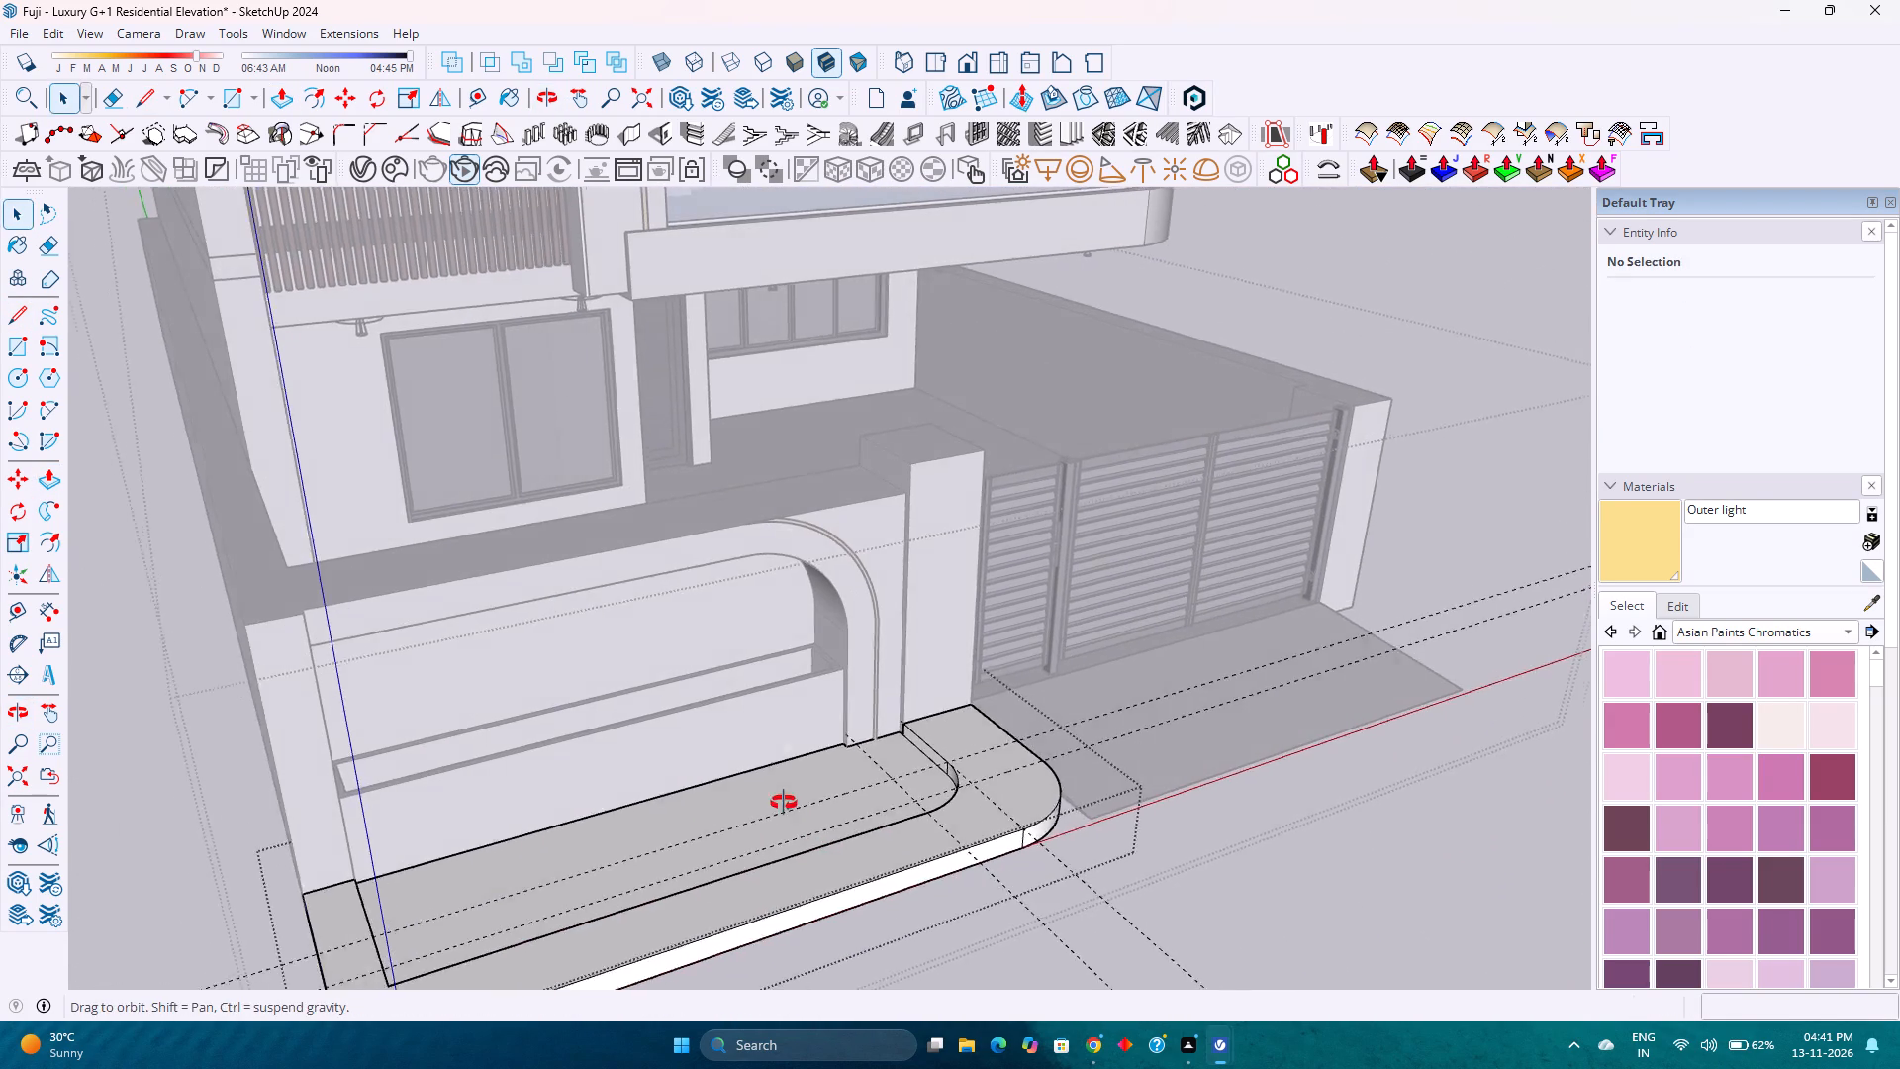
middle_click_drag(784, 803, 773, 760)
scroll(773, 710, "up", 2)
key("Escape")
scroll(773, 697, "up", 2)
middle_click_drag(773, 694, 897, 806)
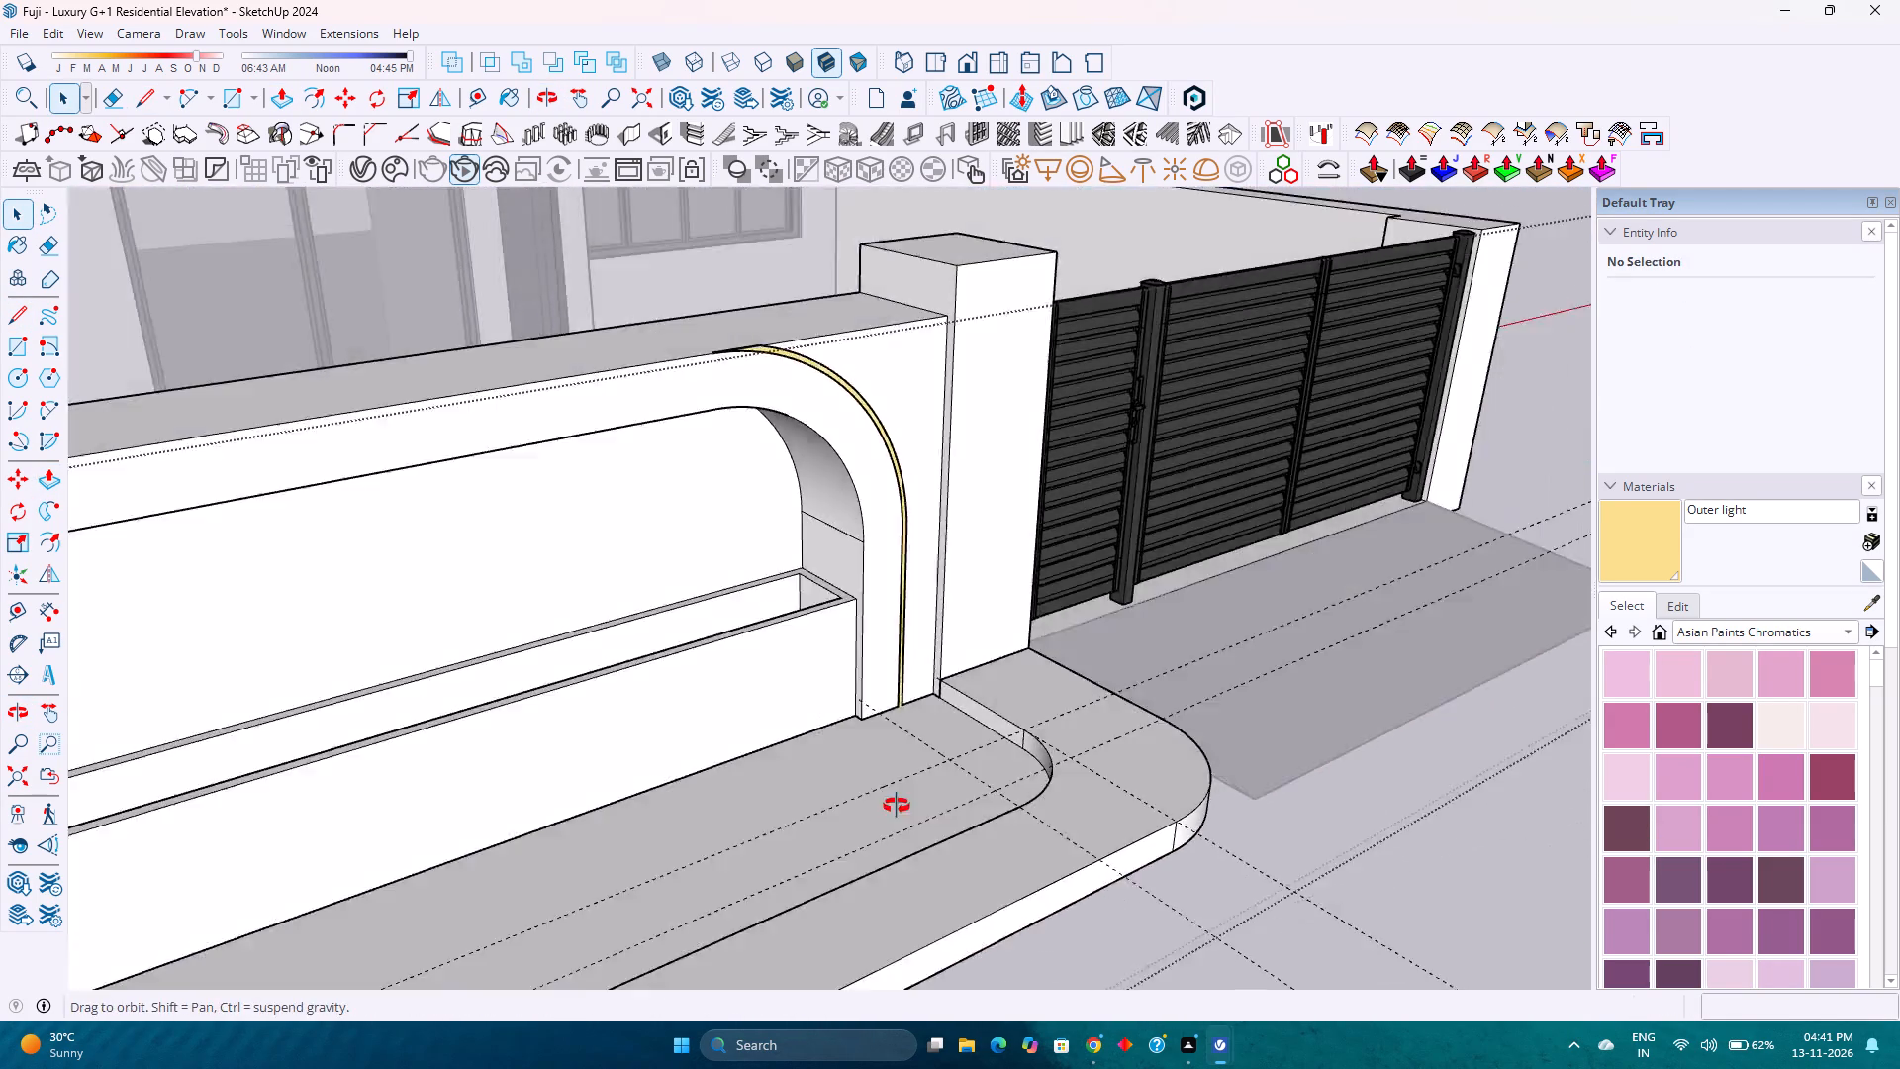
middle_click_drag(897, 806, 927, 852)
middle_click(927, 852)
middle_click(927, 852)
scroll(826, 664, "up", 1)
scroll(826, 661, "down", 3)
left_click(47, 23)
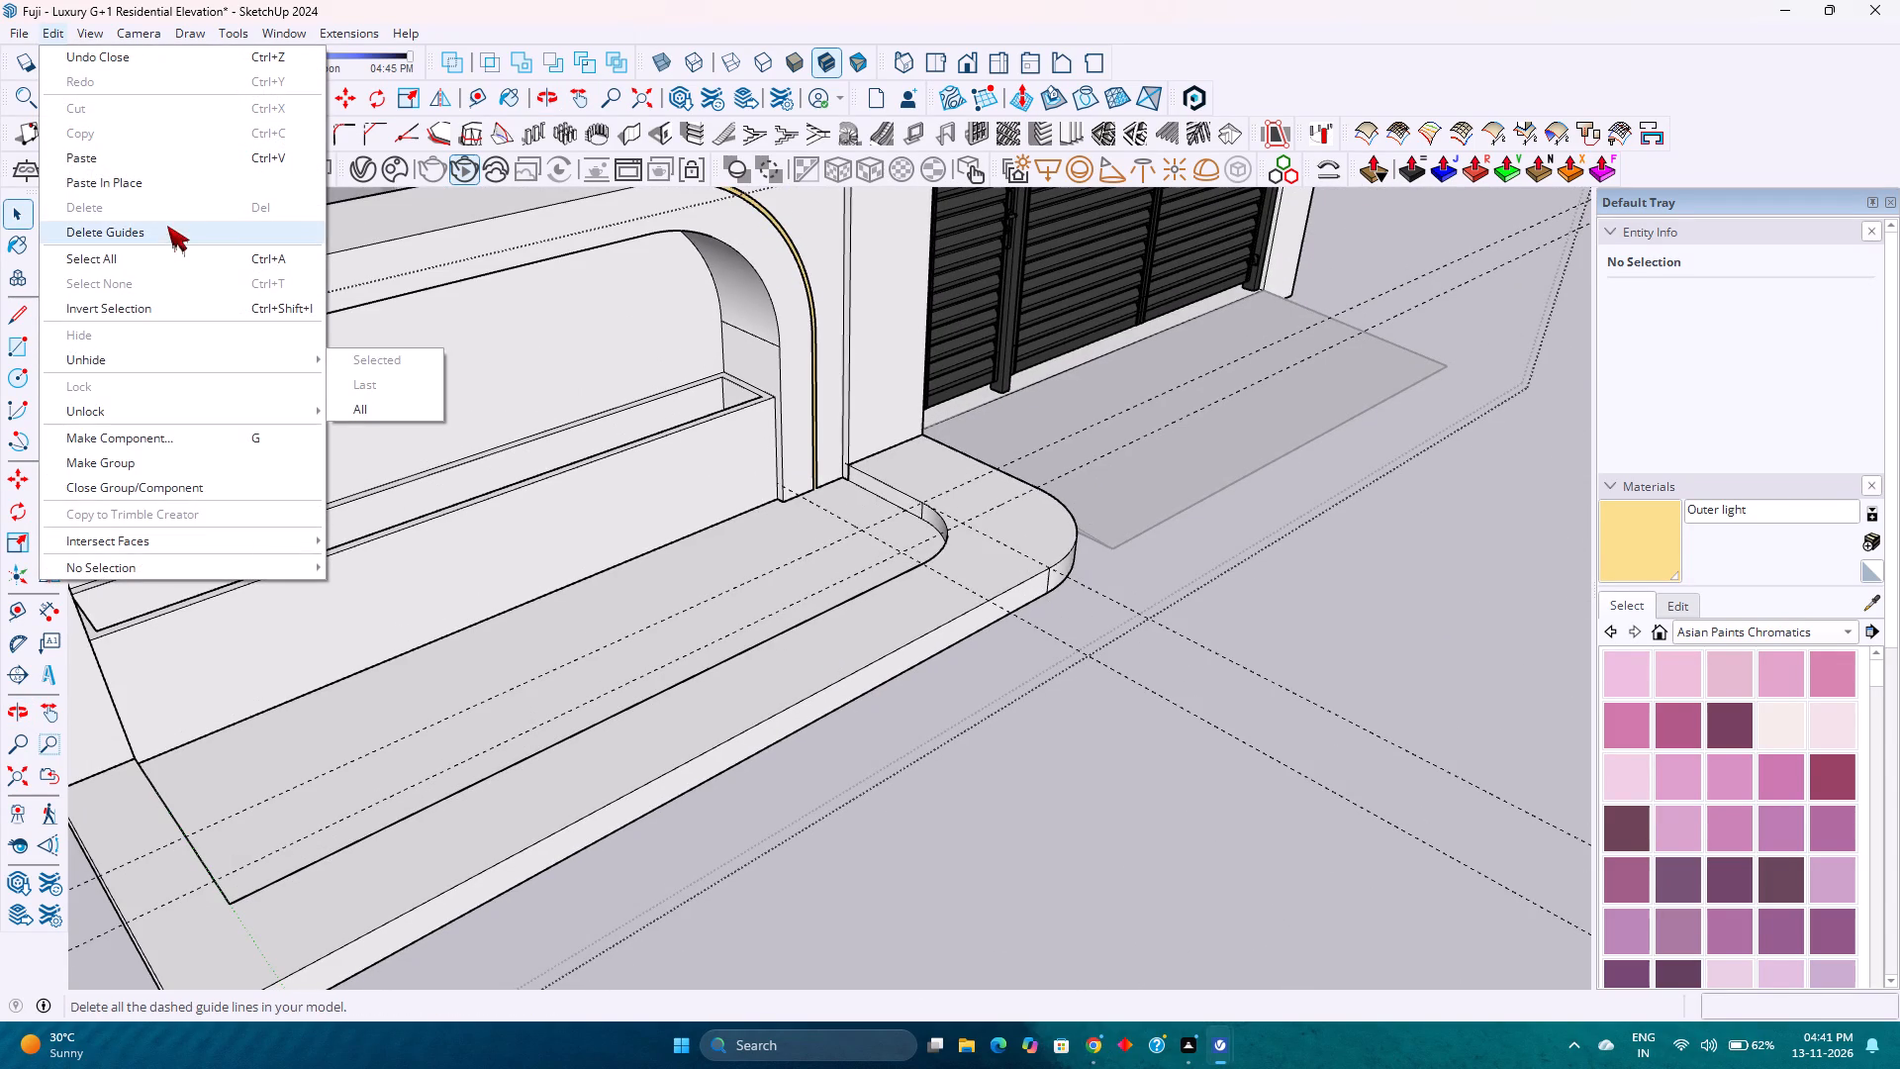
left_click(167, 226)
Push the top rim face of the compound wall's planter down 6".
scroll(571, 449, "up", 2)
middle_click_drag(586, 449, 734, 652, "shift")
middle_click(735, 655, "shift")
middle_click(740, 663, "shift")
scroll(887, 615, "up", 4)
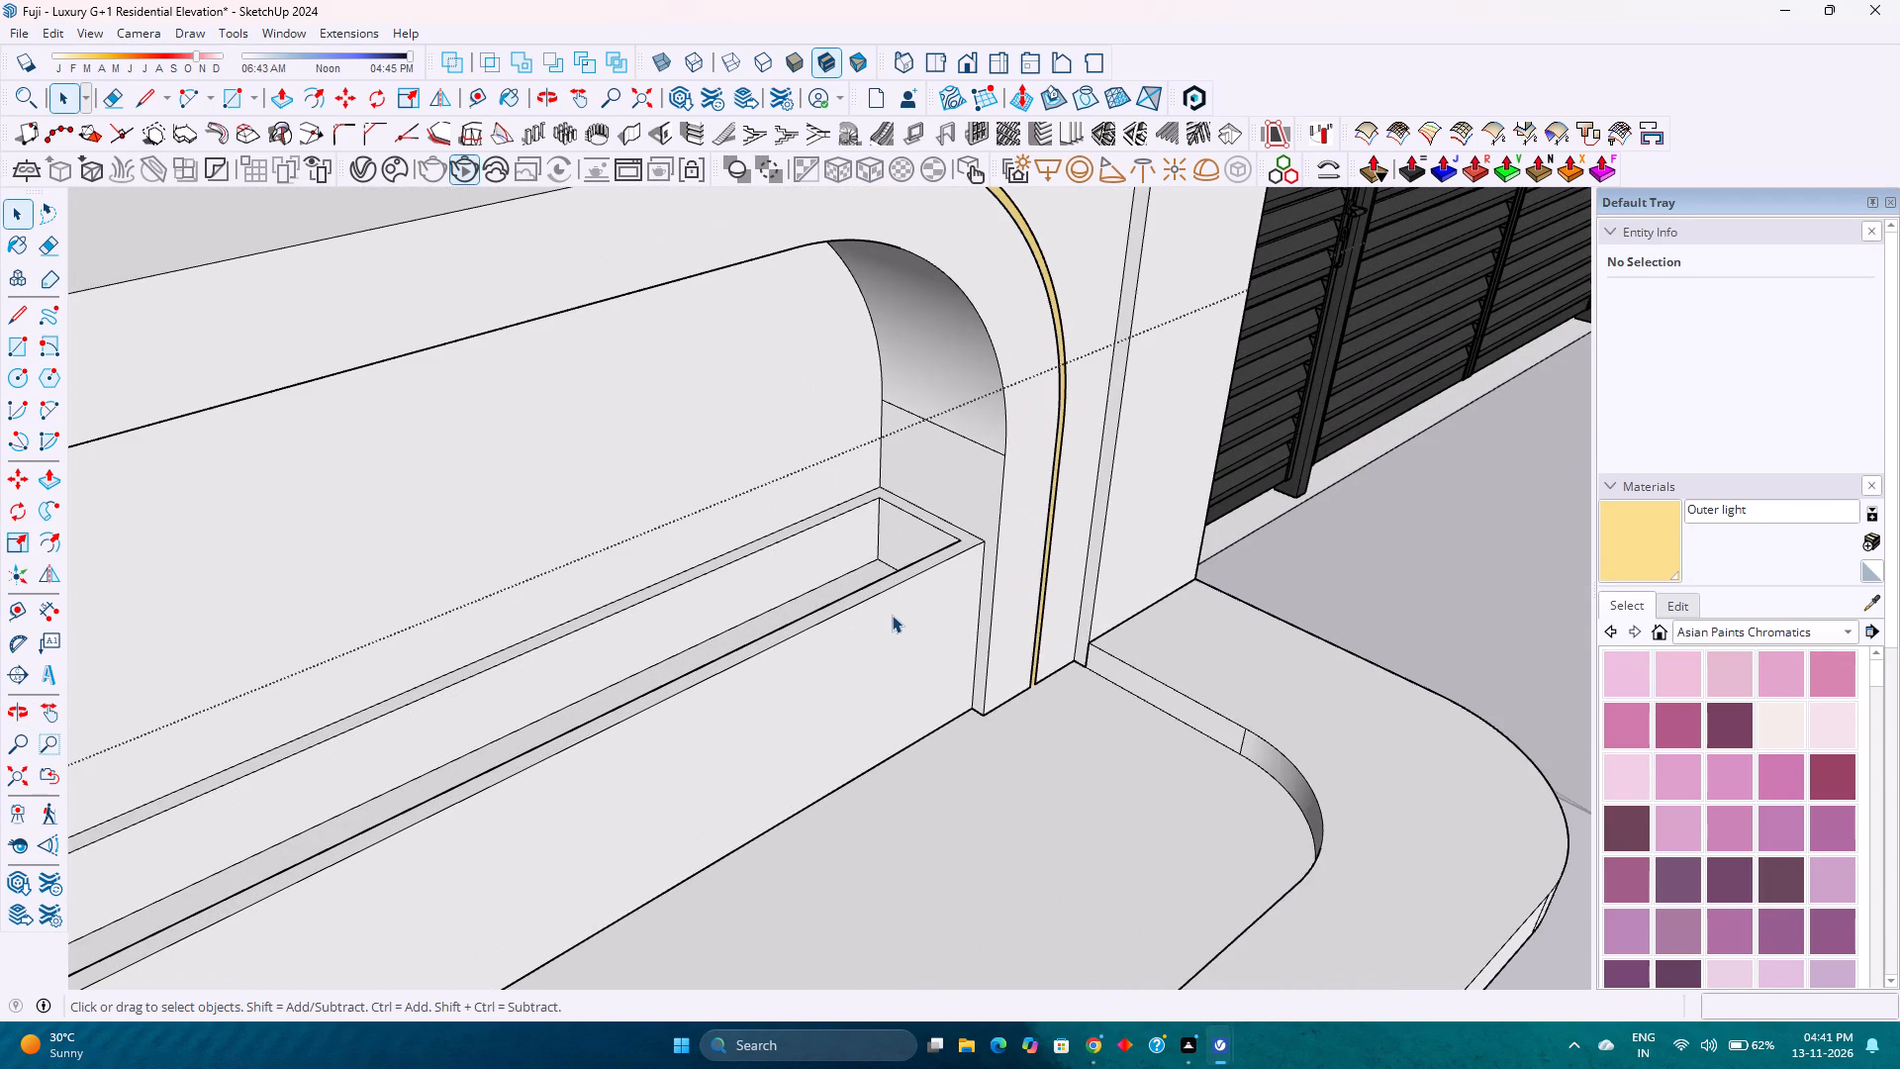
scroll(922, 627, "up", 6)
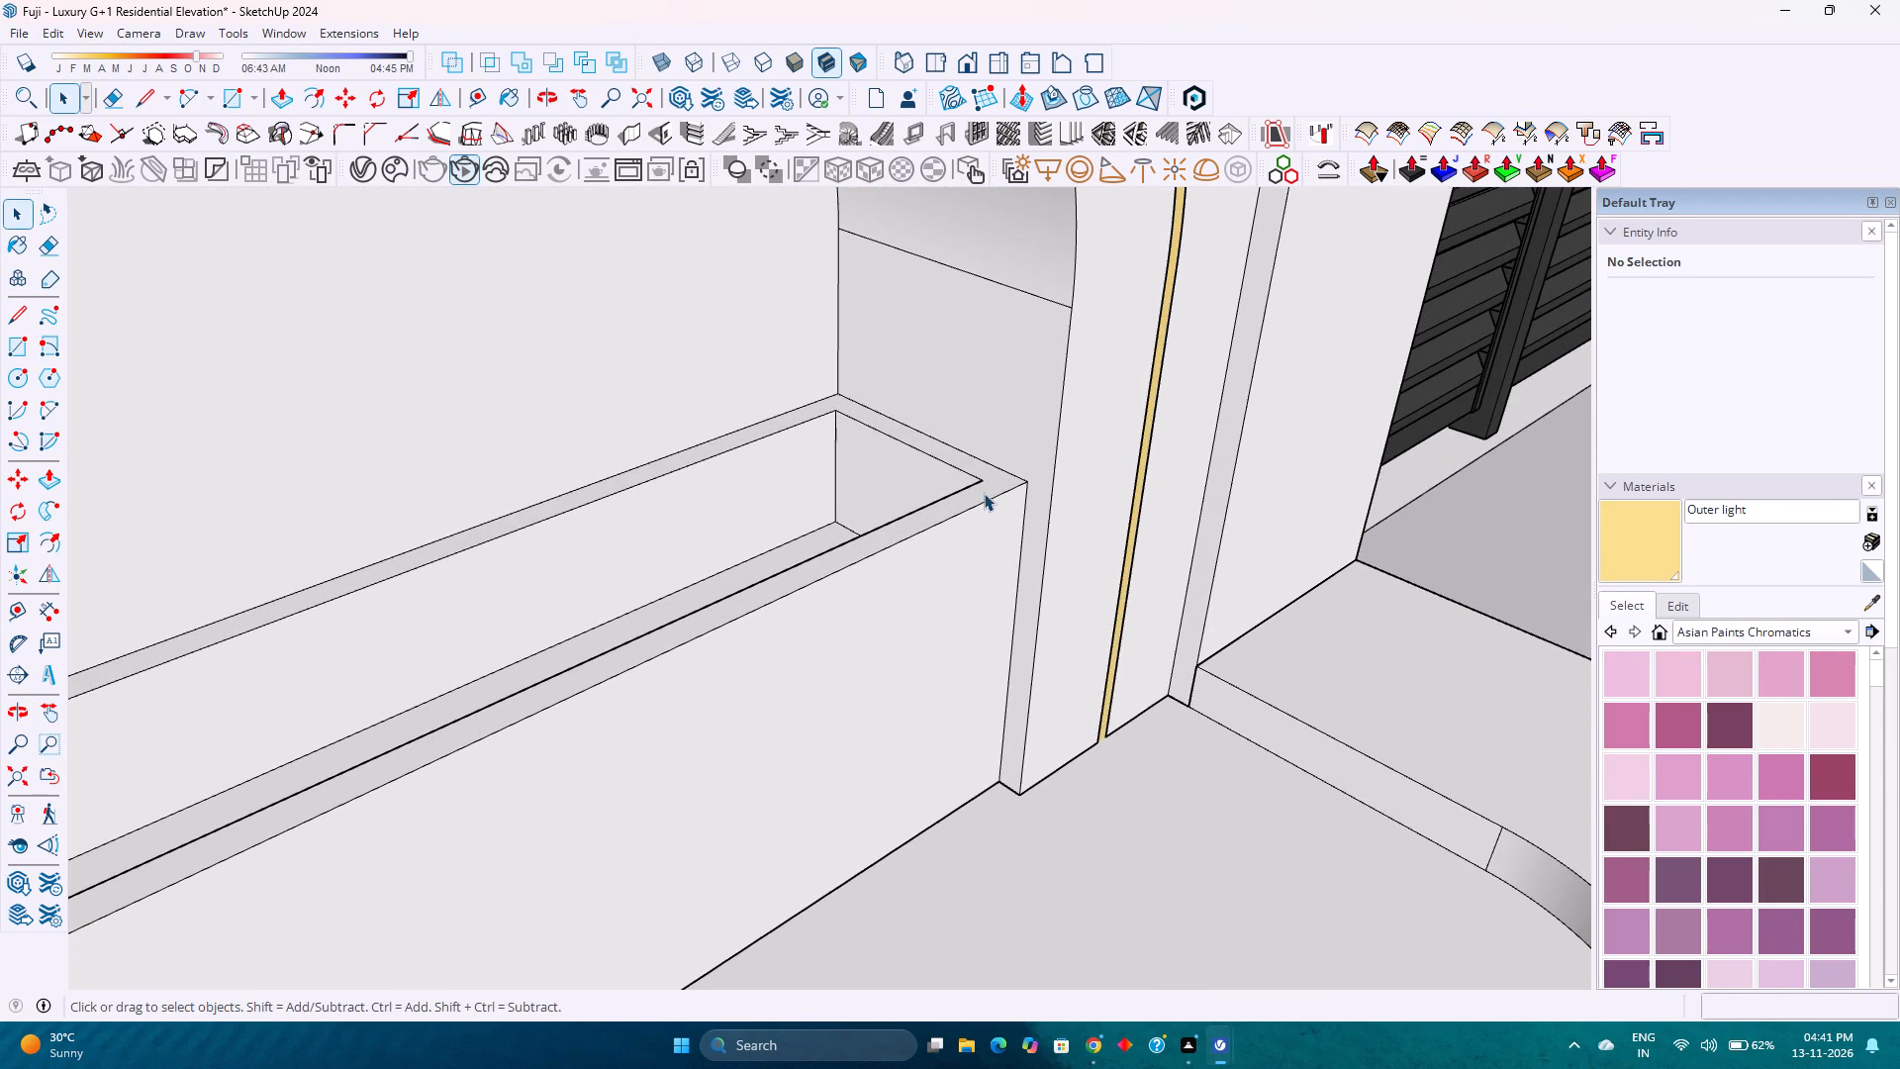
double_click(988, 482)
key("p")
left_click(988, 482)
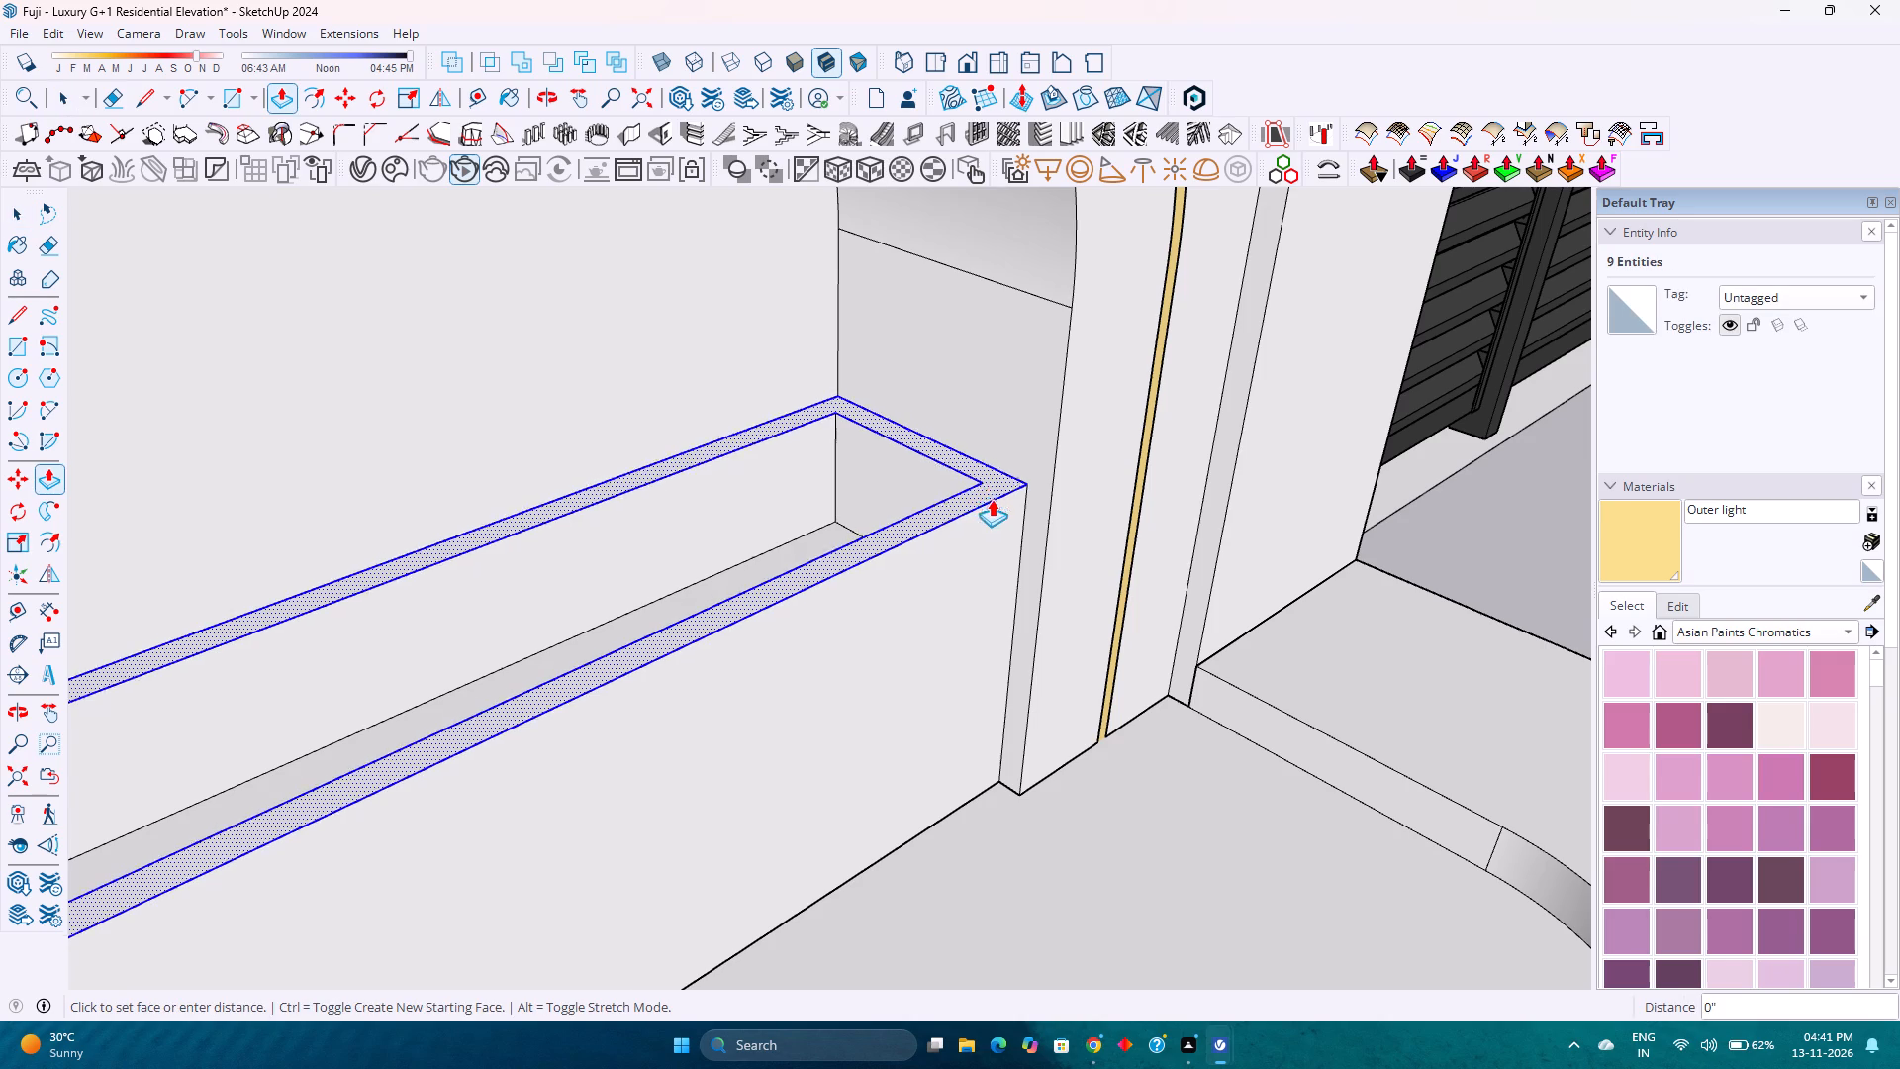
key("6")
key("Return")
scroll(962, 553, "down", 4)
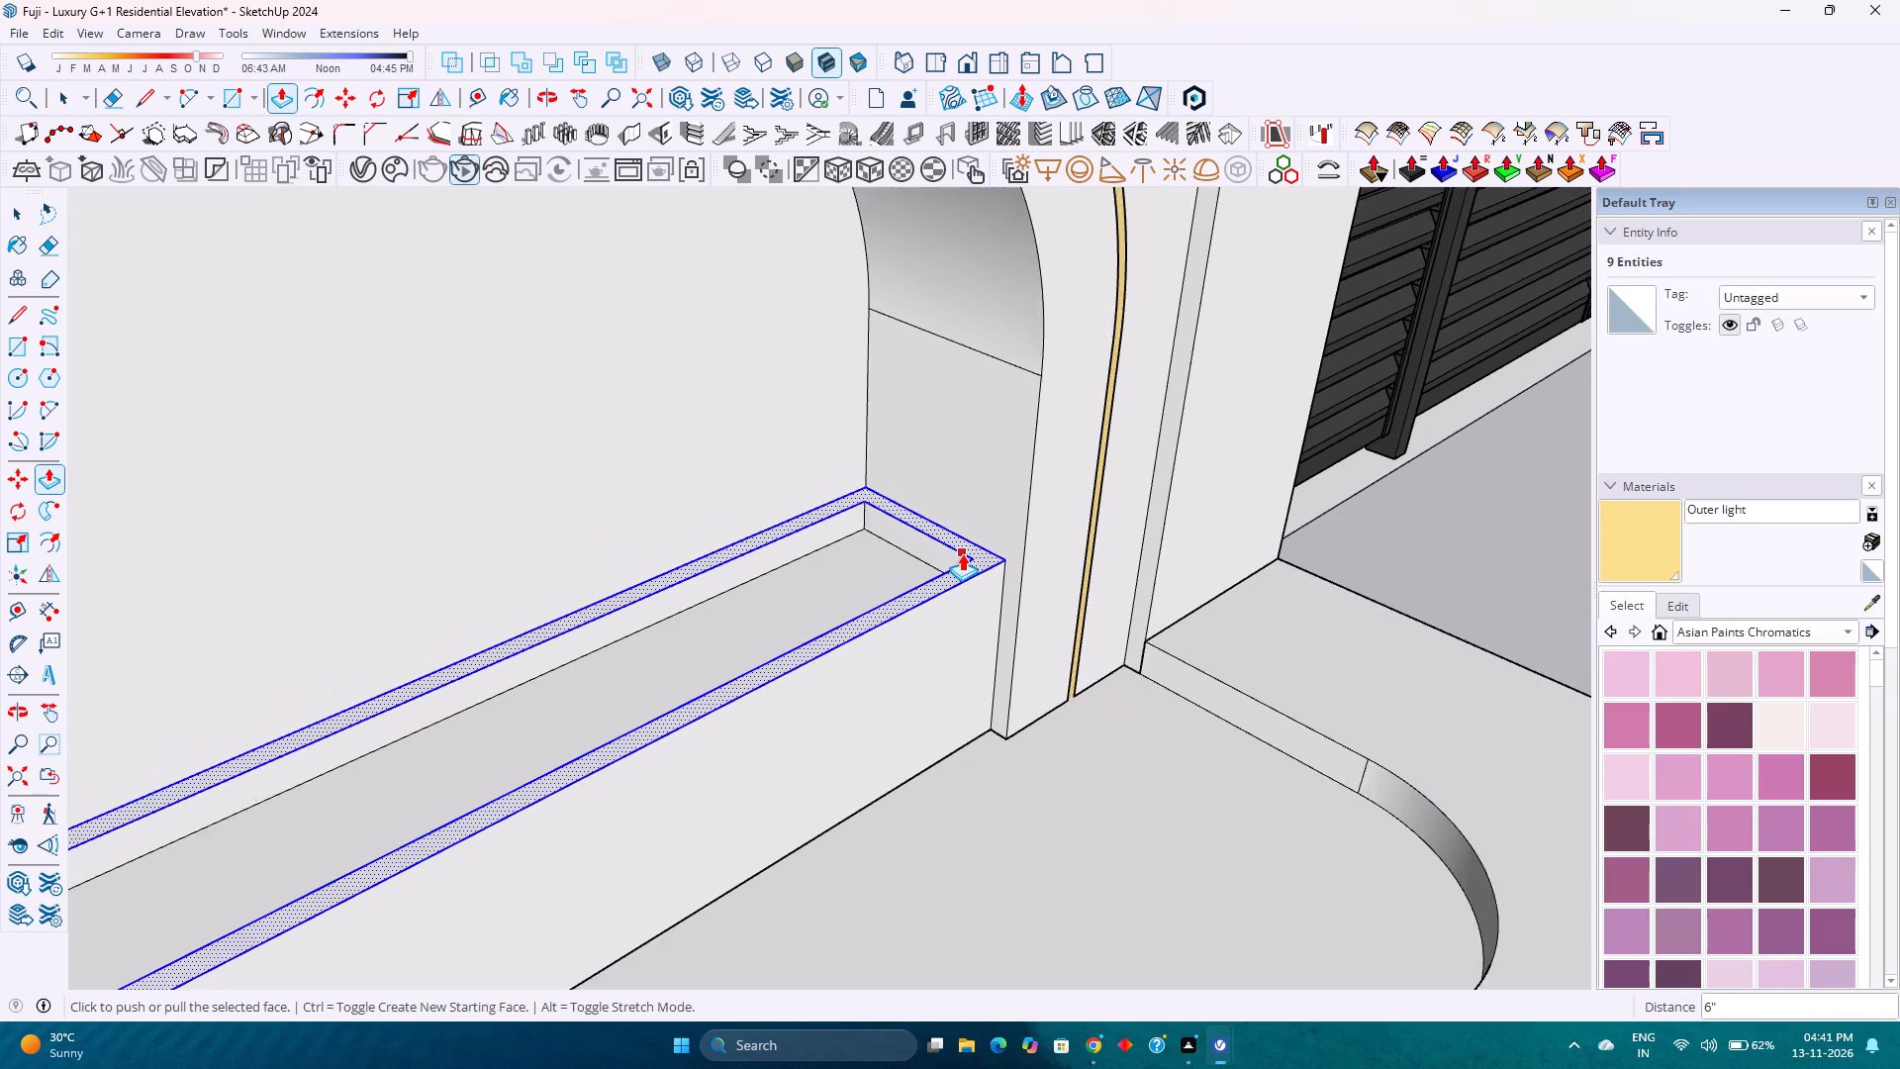
Push the planter's inner floor down by the same 6" and leave the compound wall group.
scroll(962, 553, "down", 3)
middle_click_drag(1117, 798, 909, 576)
middle_click(908, 574)
middle_click(907, 565)
scroll(908, 553, "down", 5)
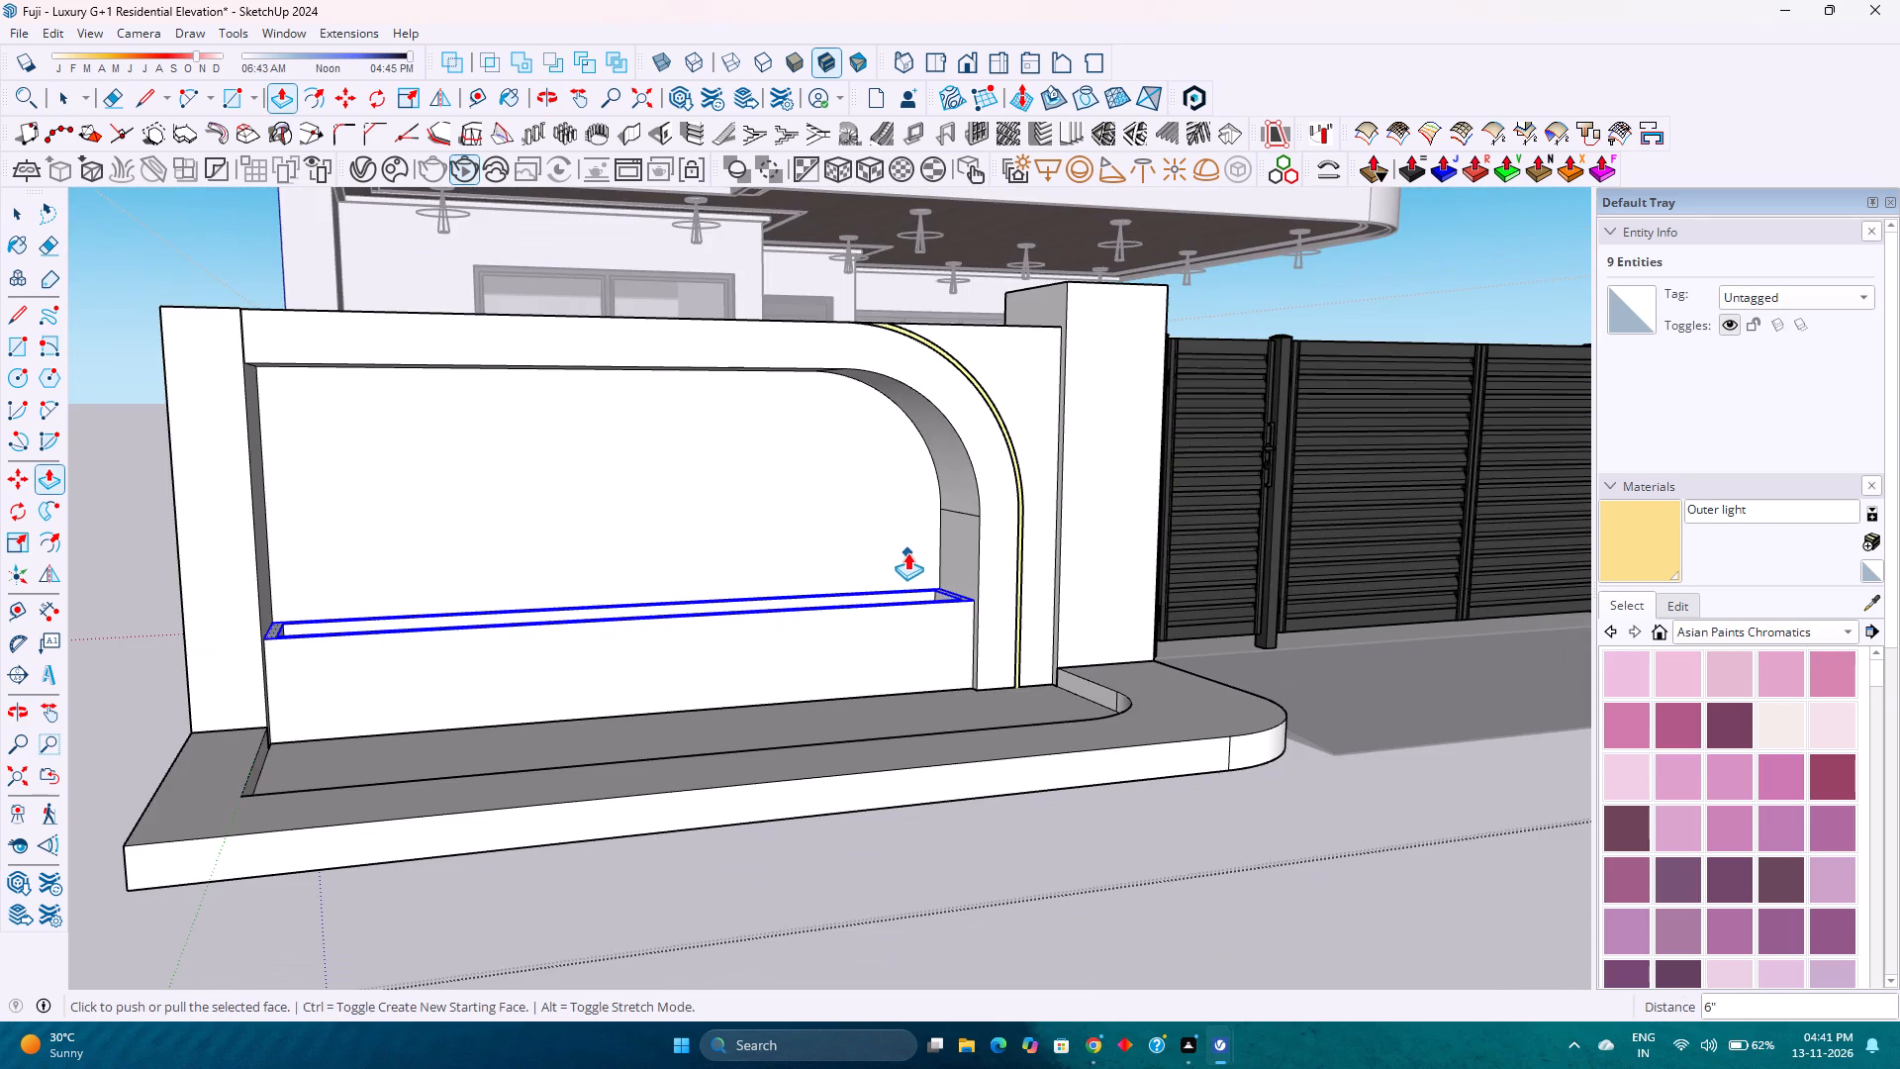
scroll(890, 647, "down", 3)
middle_click_drag(872, 639, 667, 579)
middle_click(667, 579)
scroll(824, 623, "up", 5)
middle_click_drag(827, 627, 1017, 884)
key("Escape")
scroll(966, 719, "up", 2)
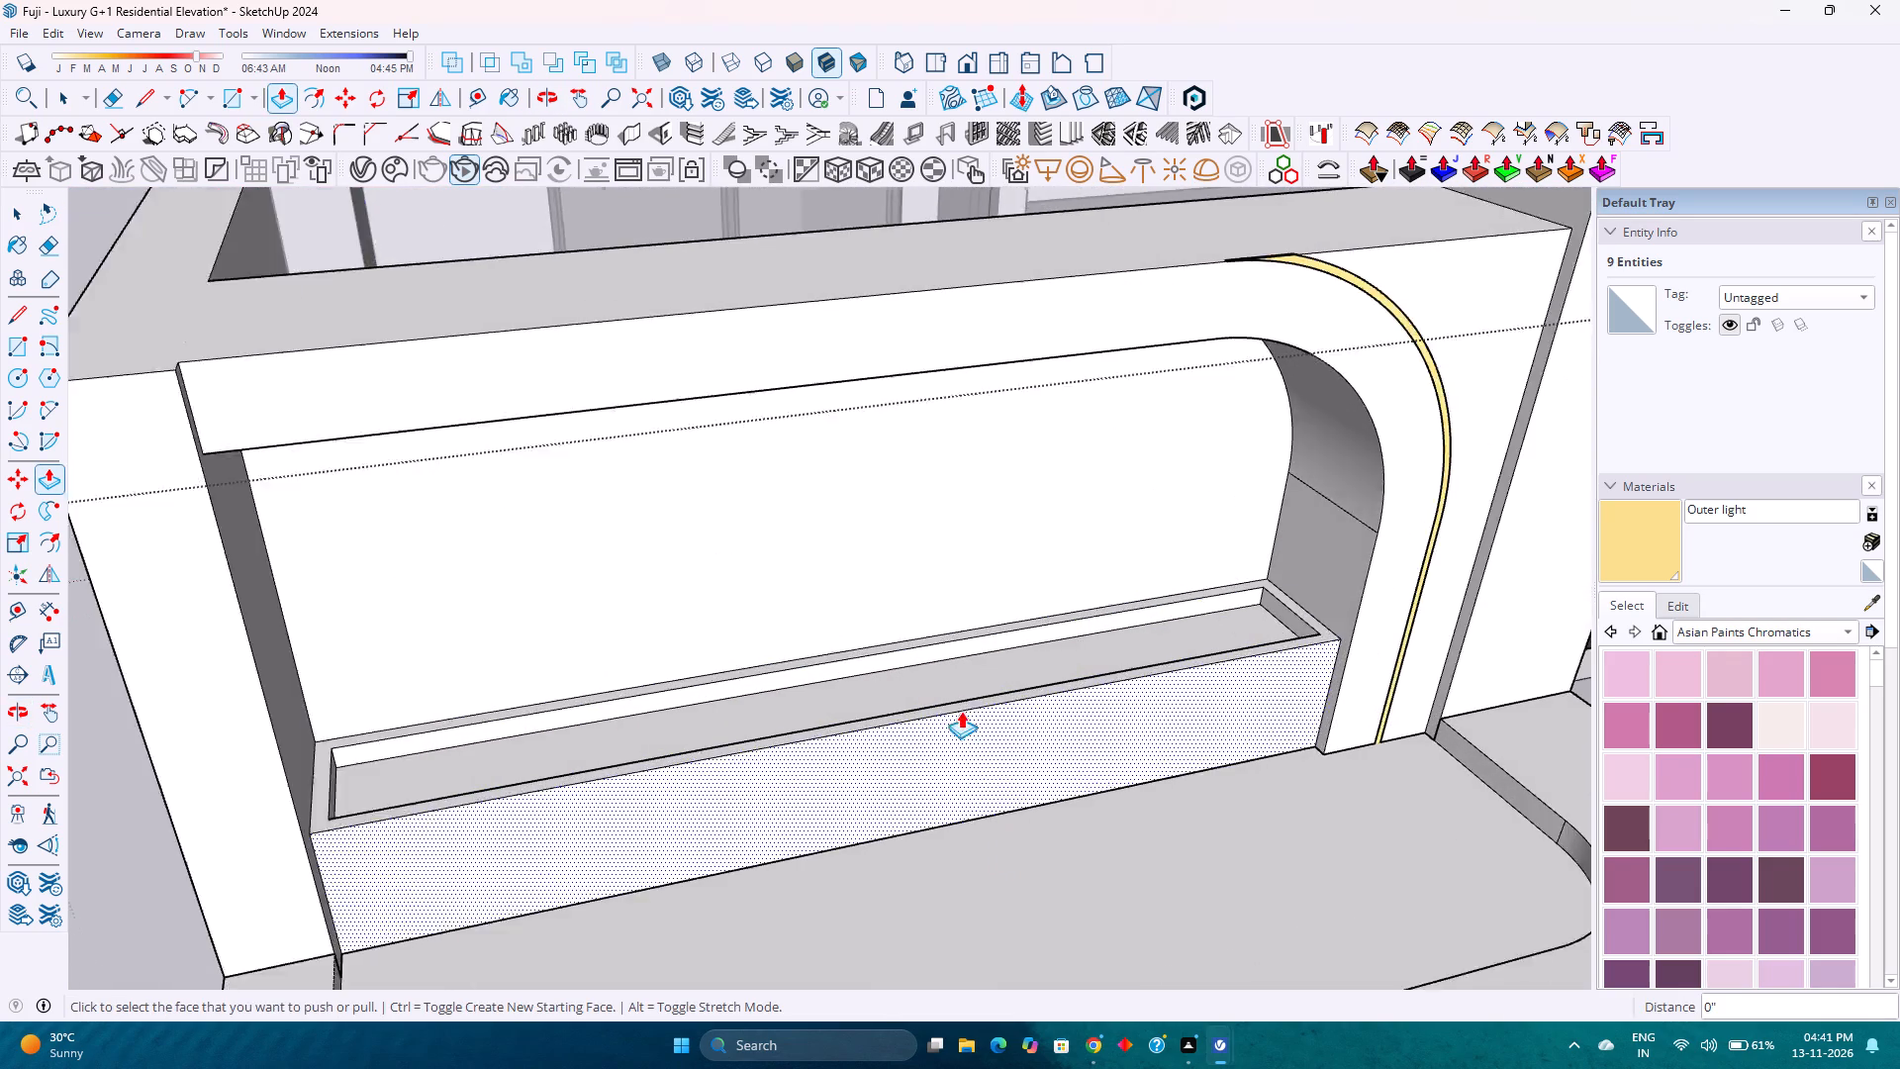
middle_click_drag(964, 713, 1034, 791)
middle_click(1034, 791)
double_click(1017, 640)
scroll(1017, 640, "down", 7)
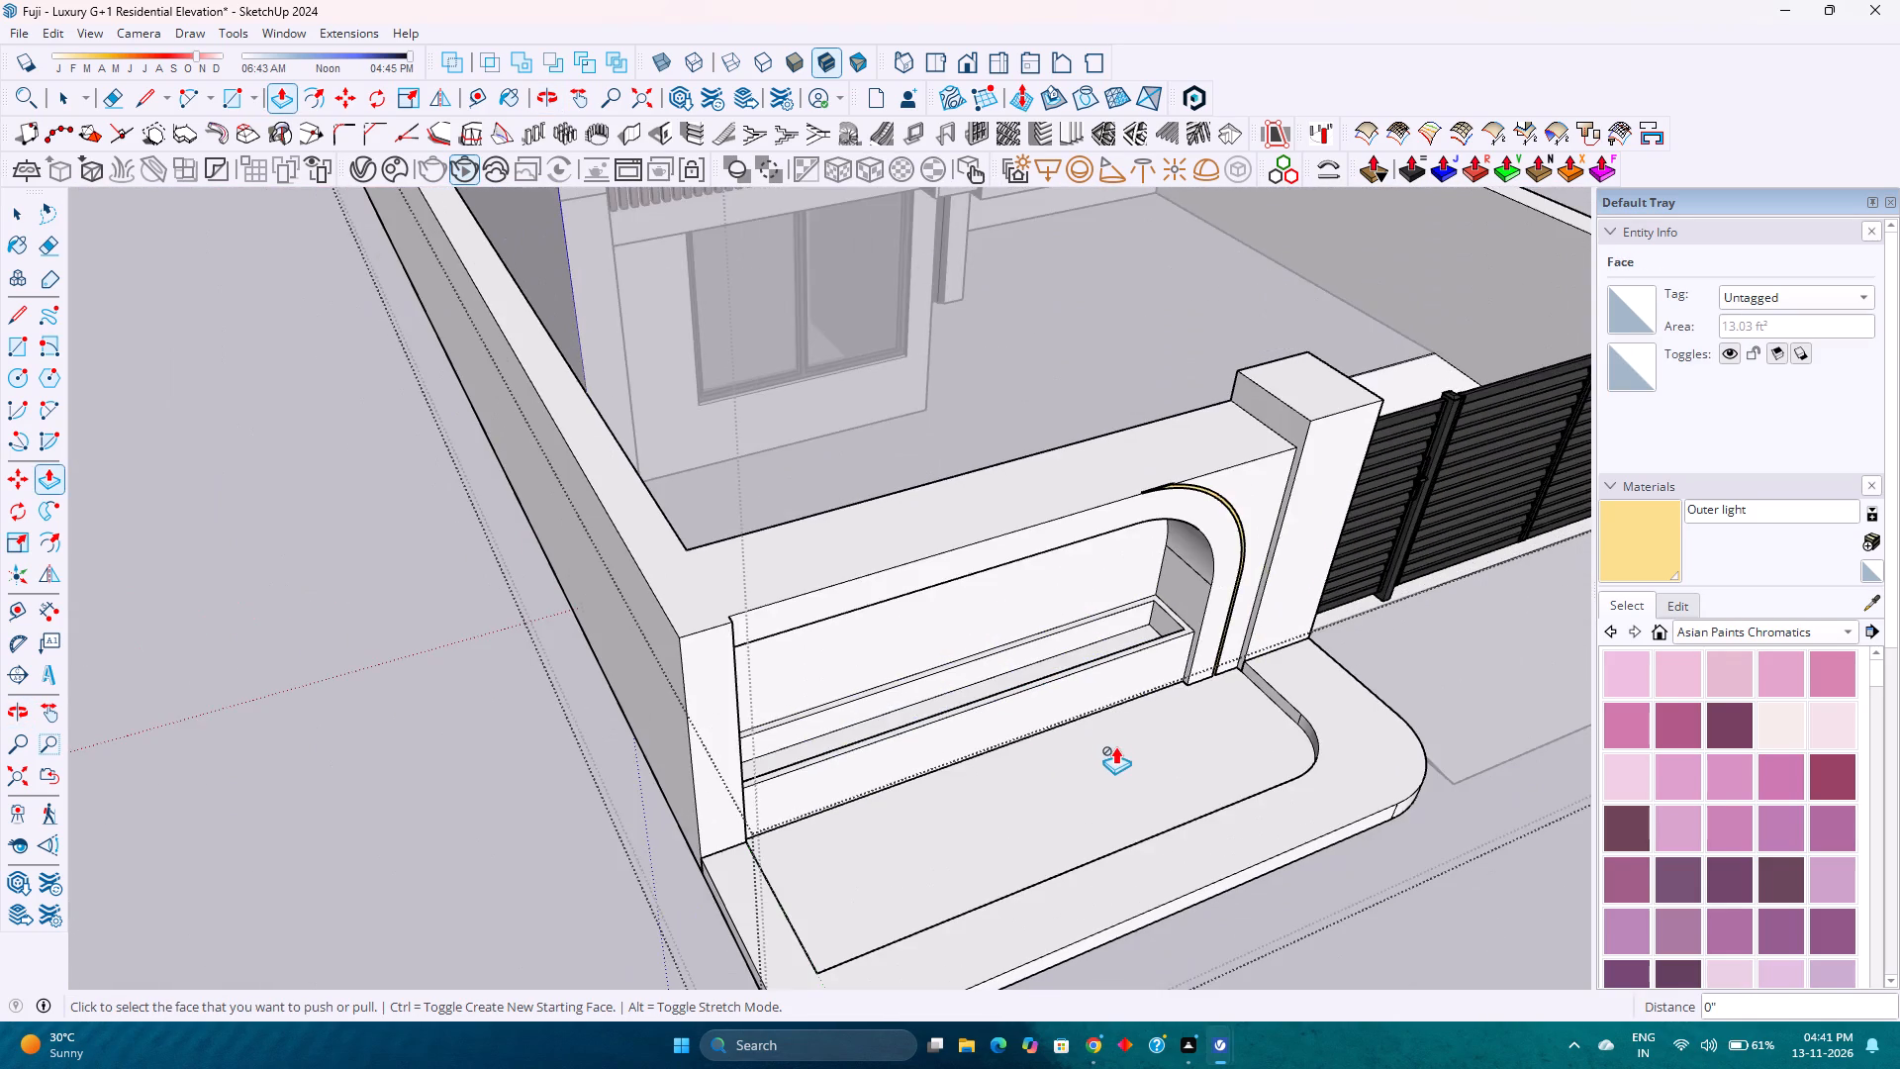
scroll(1115, 746, "down", 3)
middle_click_drag(1135, 787, 812, 535)
middle_click(810, 534)
scroll(810, 523, "down", 9)
key("space")
left_click(1341, 429)
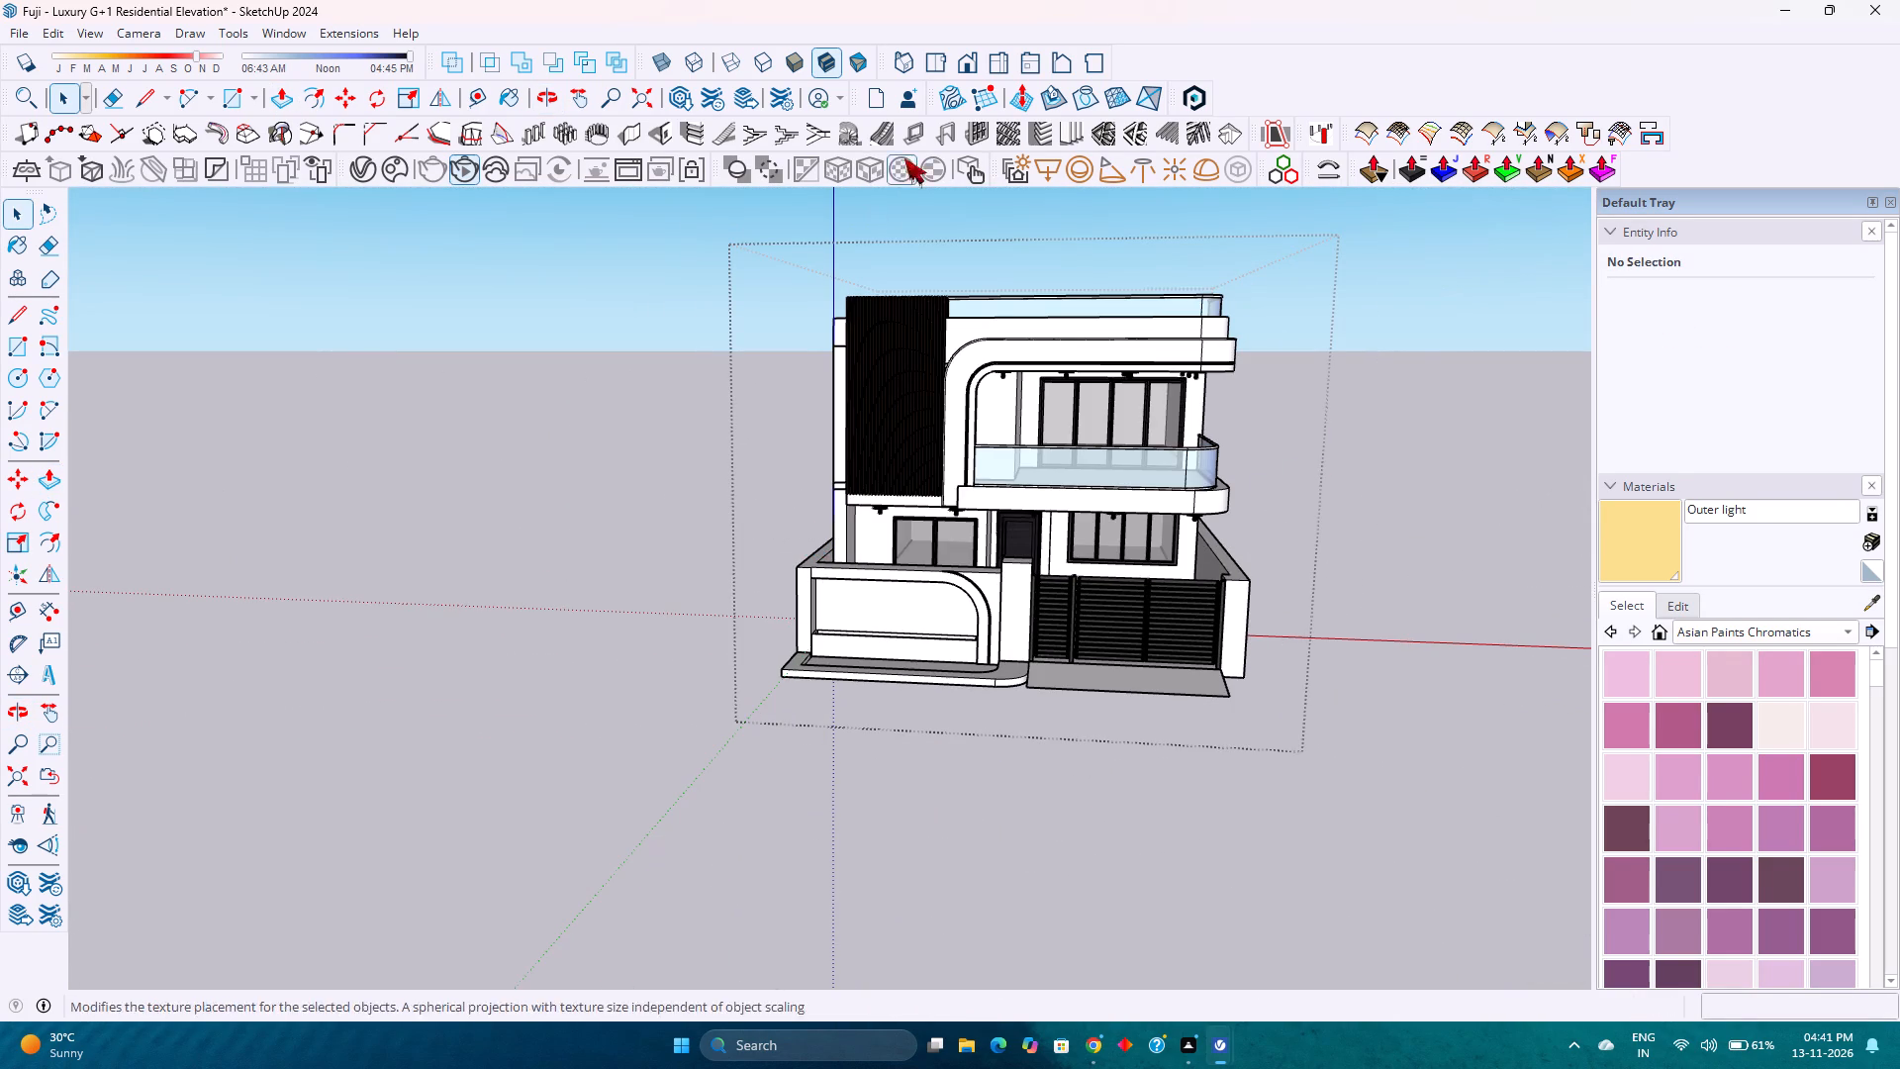
Fit the whole house in the front view and save the model.
left_click(977, 68)
left_click(18, 765)
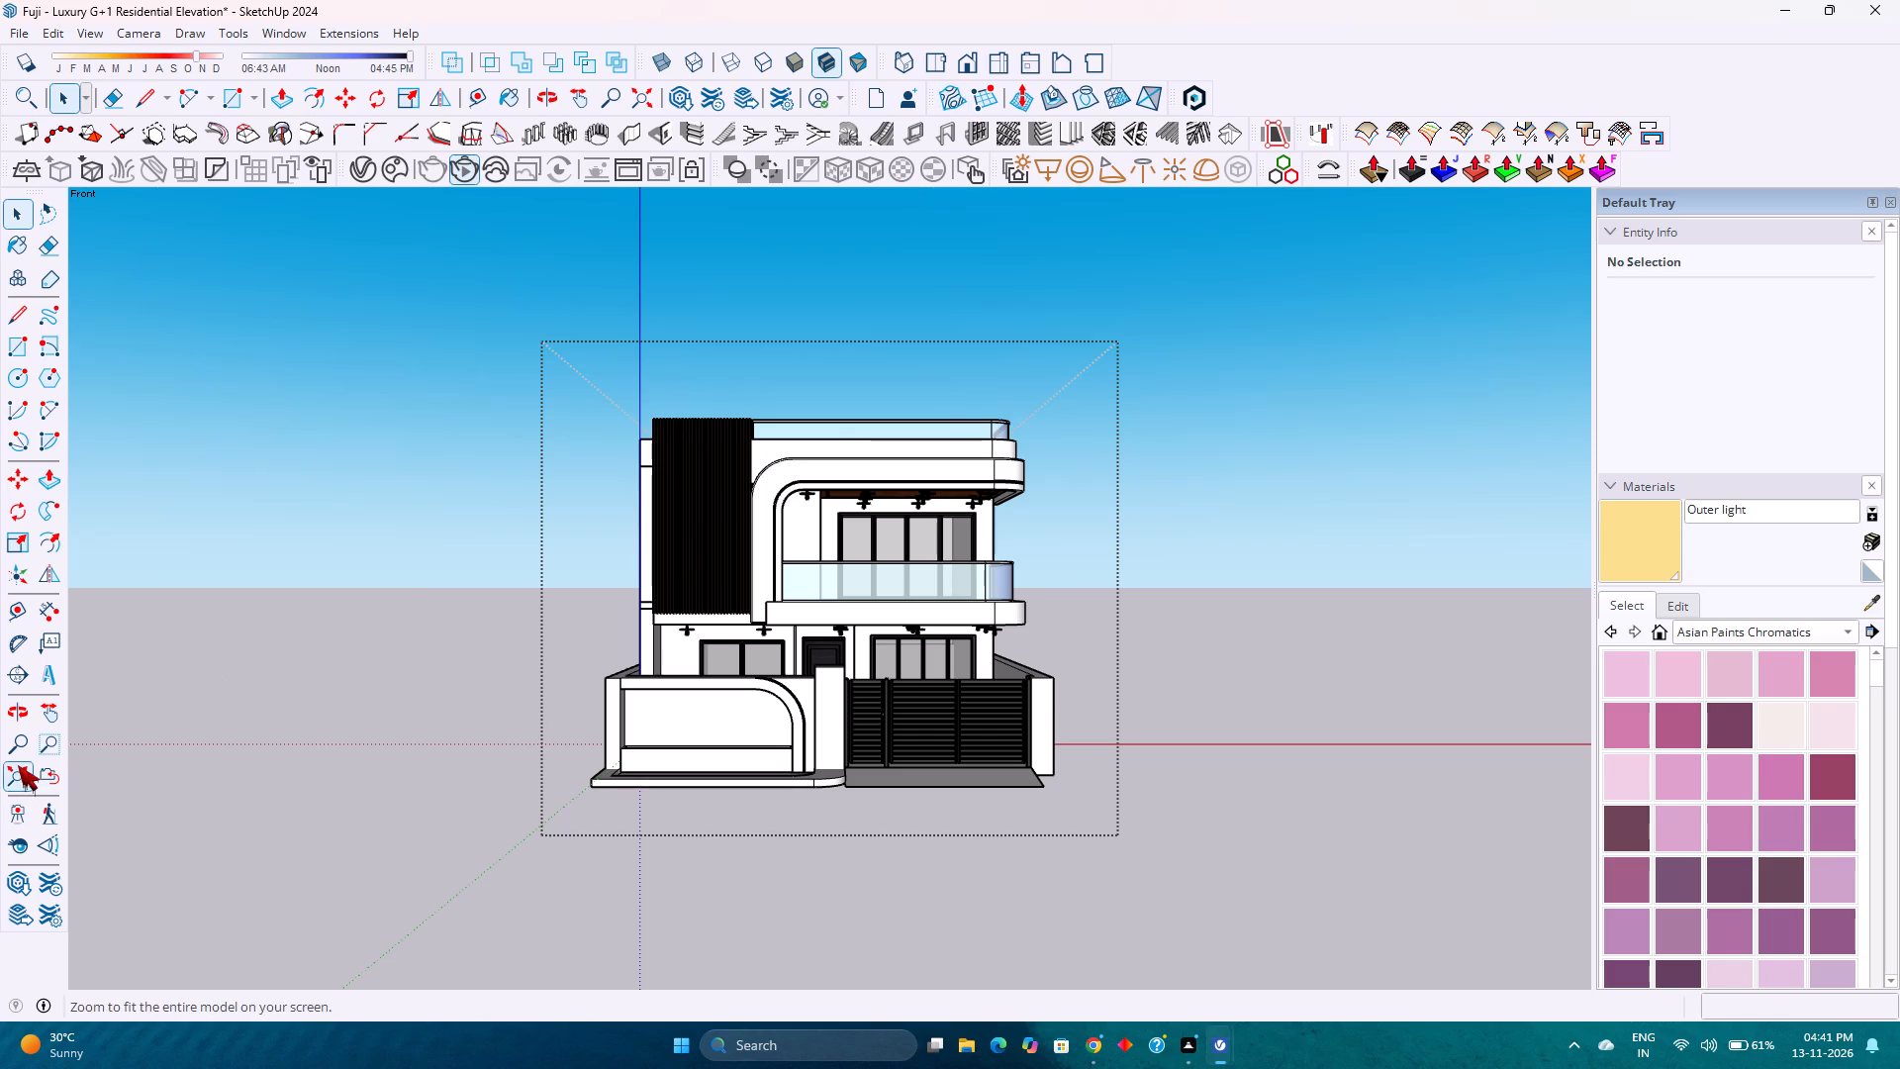
key("ctrl+s")
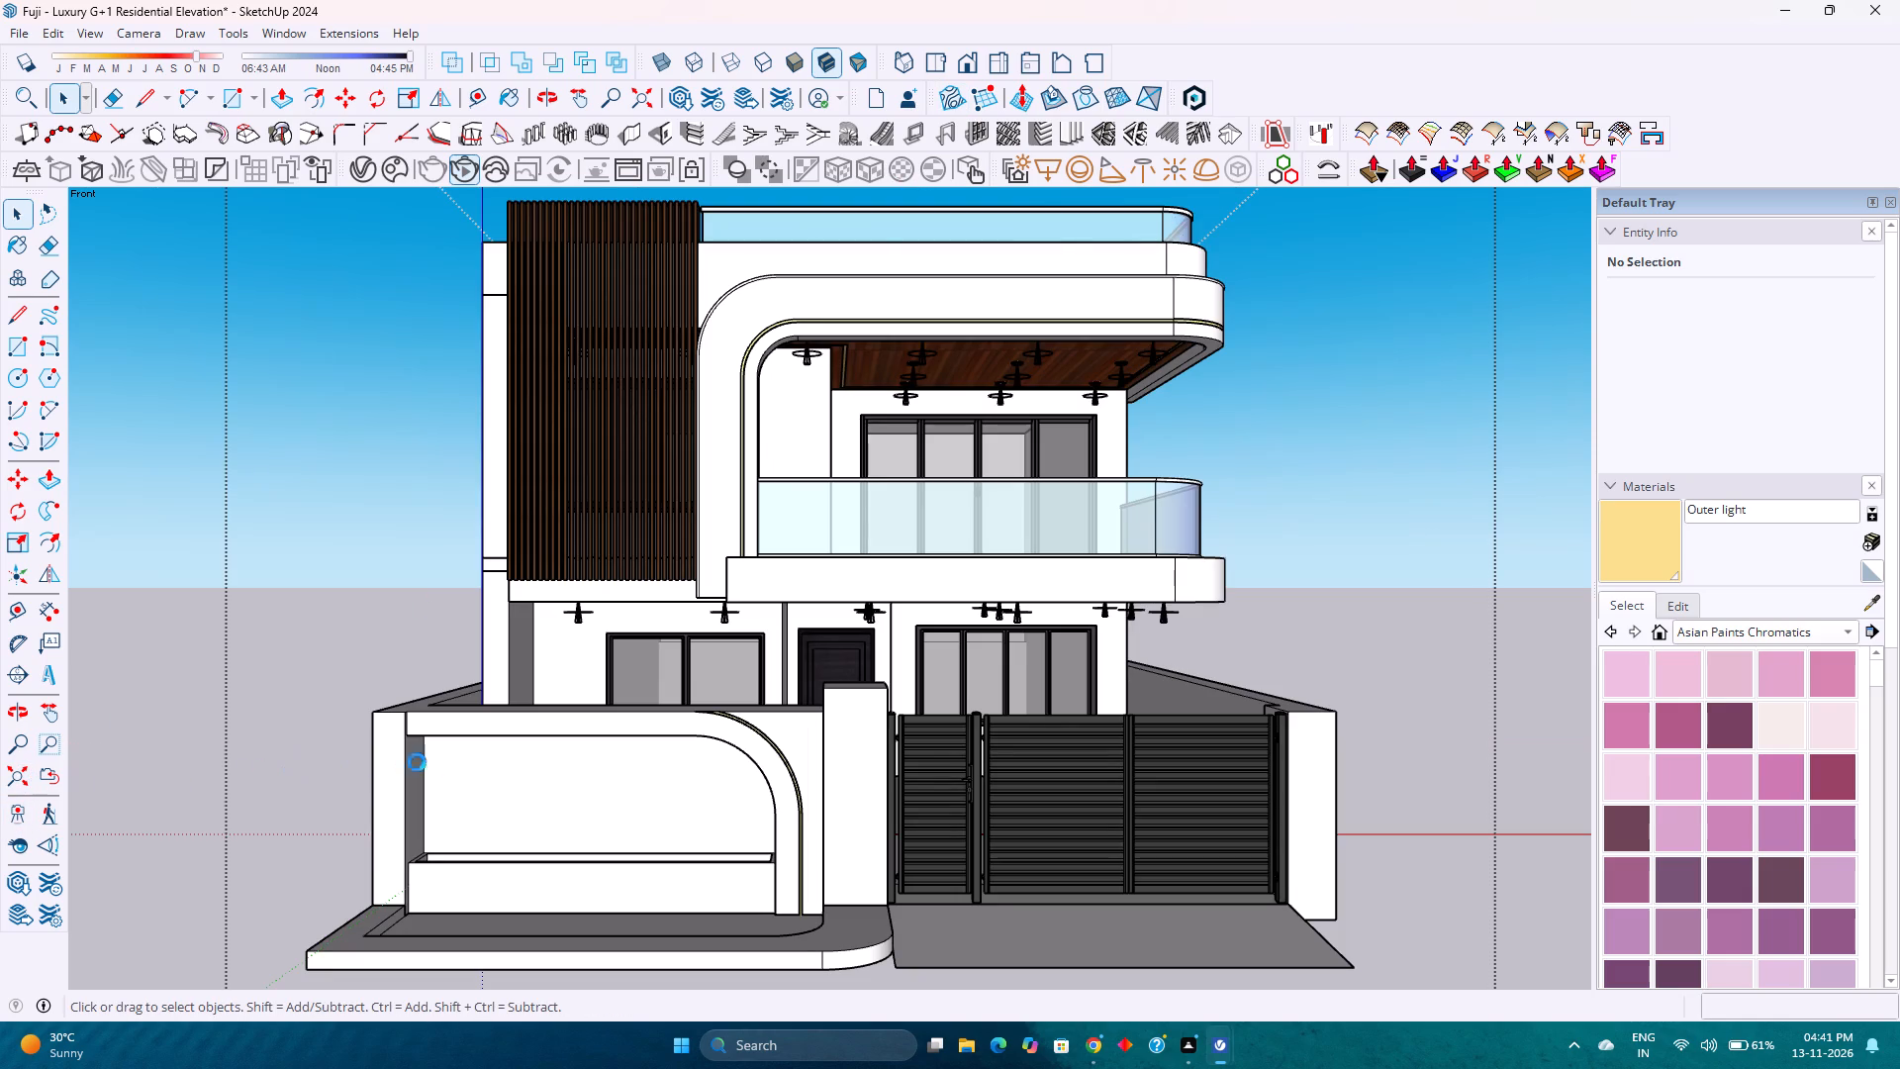
Cut the entry ramp group and paste it inside the compound wall group, in front of the gate.
scroll(591, 833, "down", 1)
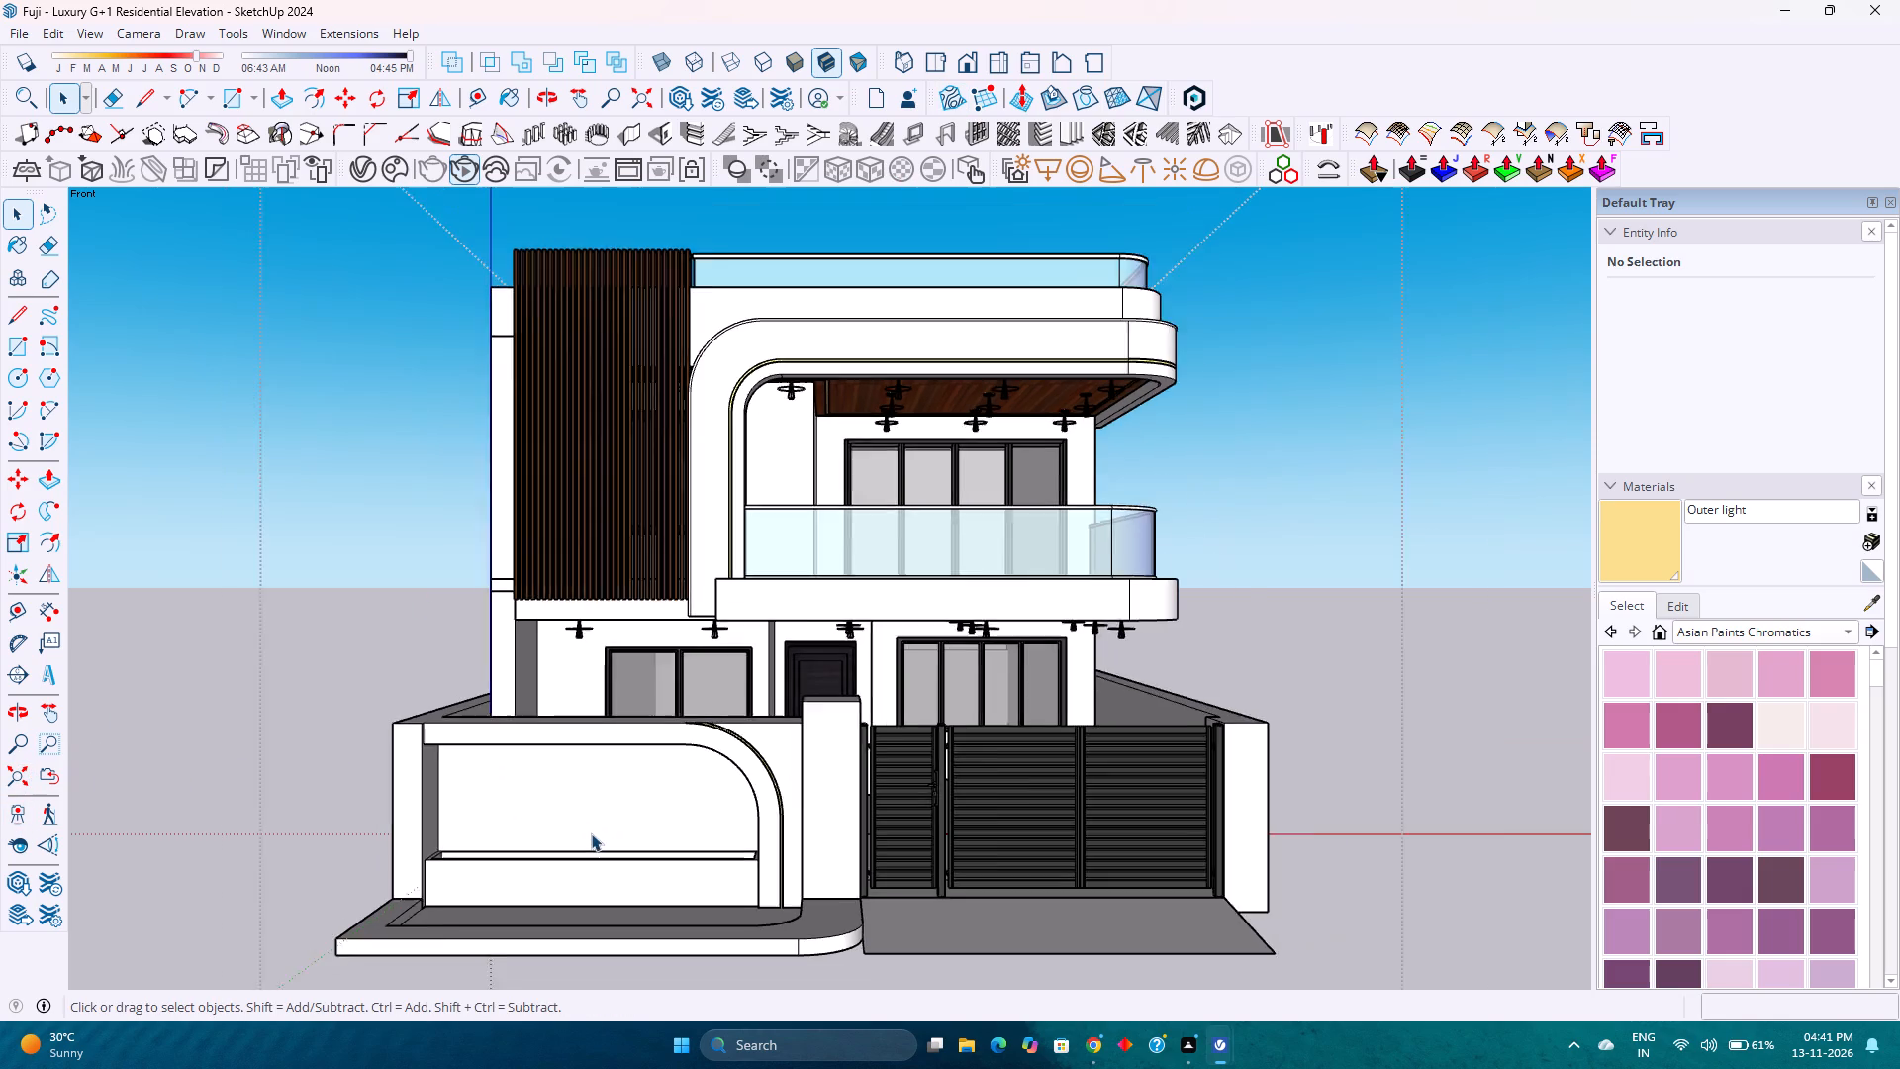
scroll(591, 833, "down", 2)
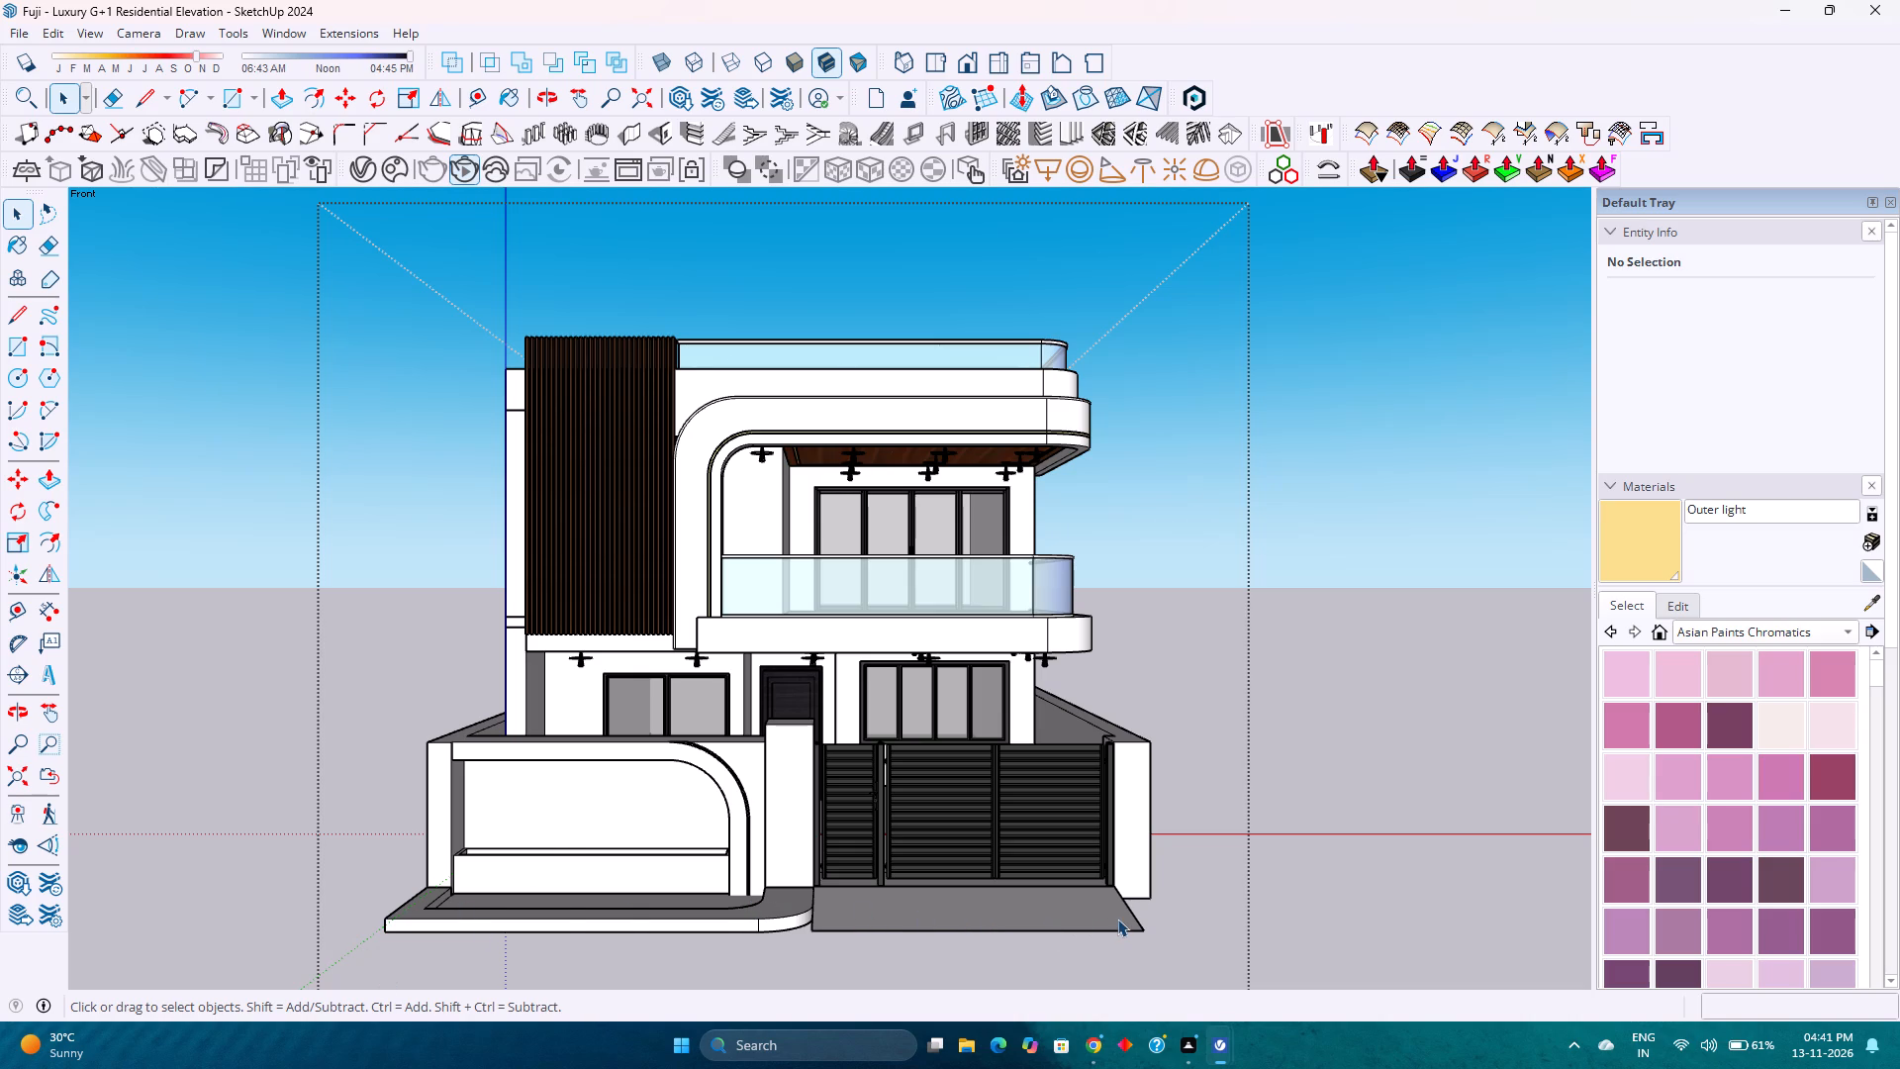
left_click(1144, 880)
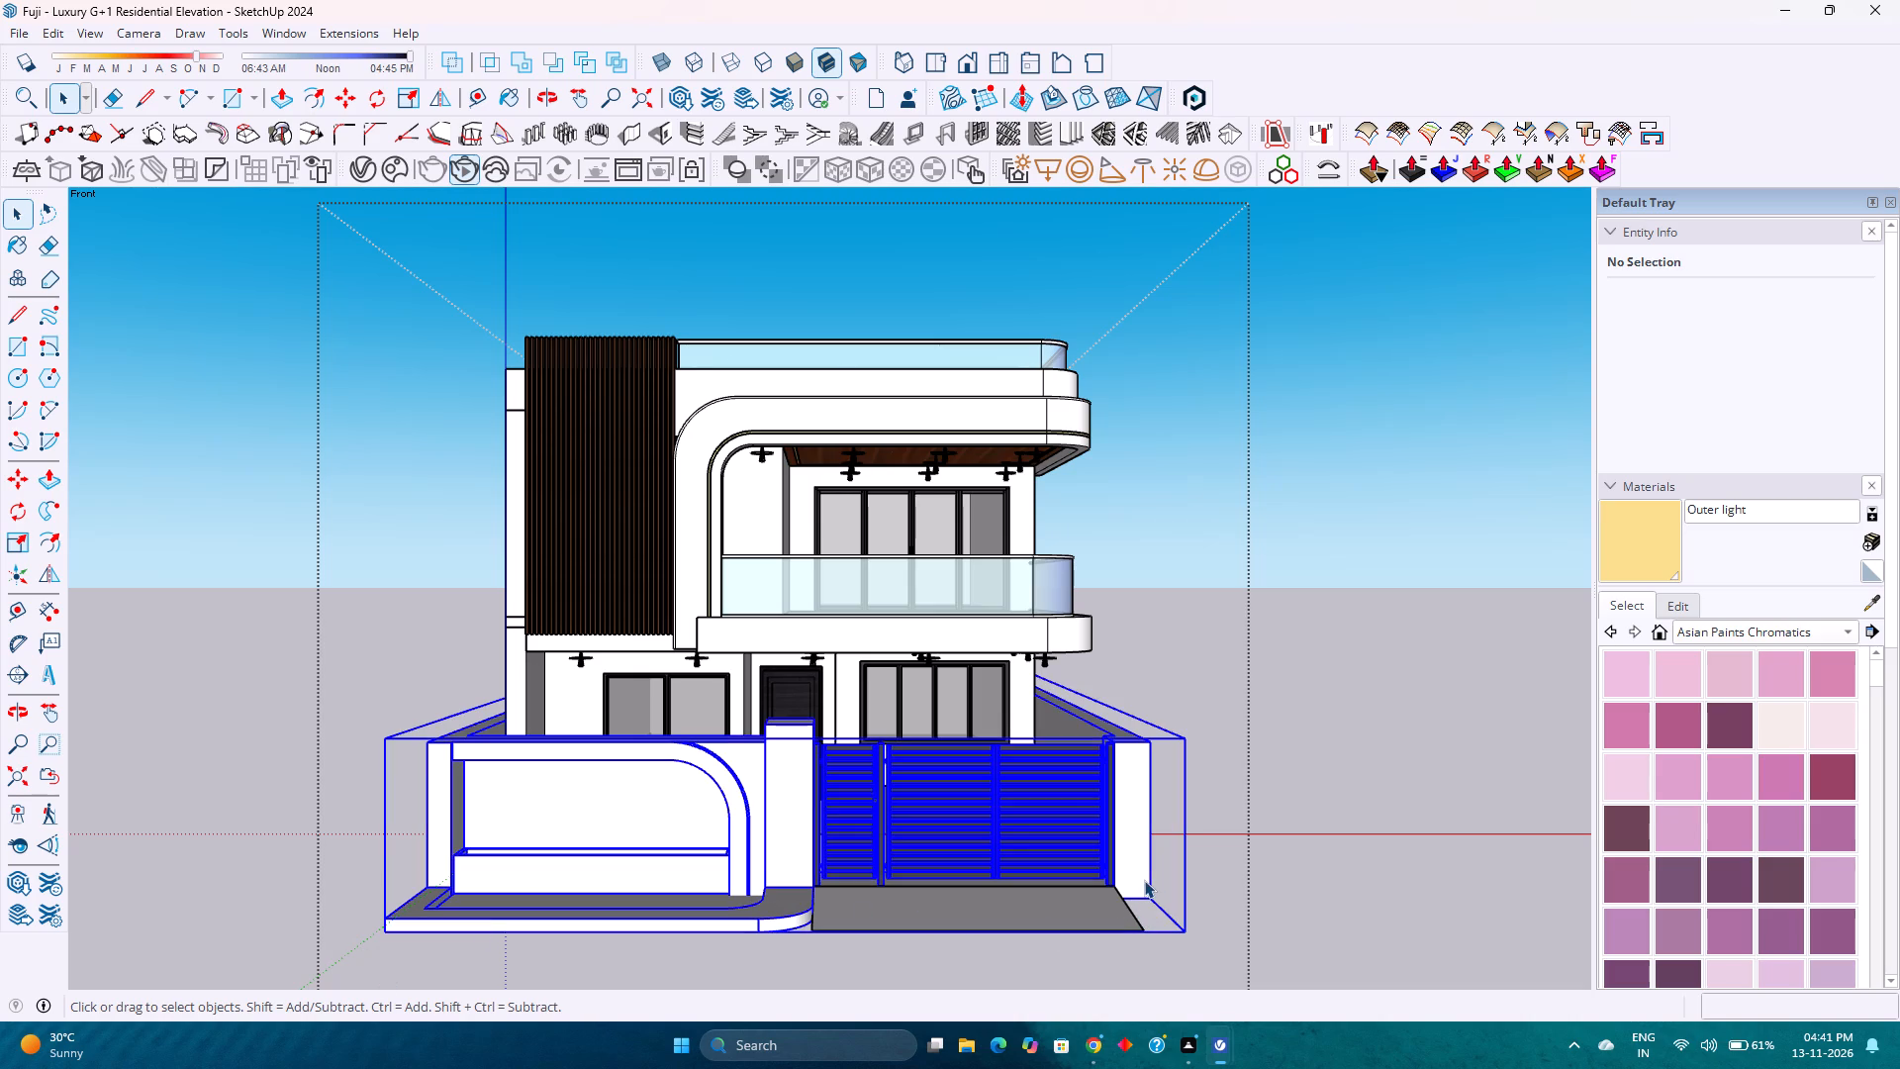
left_click(1063, 919)
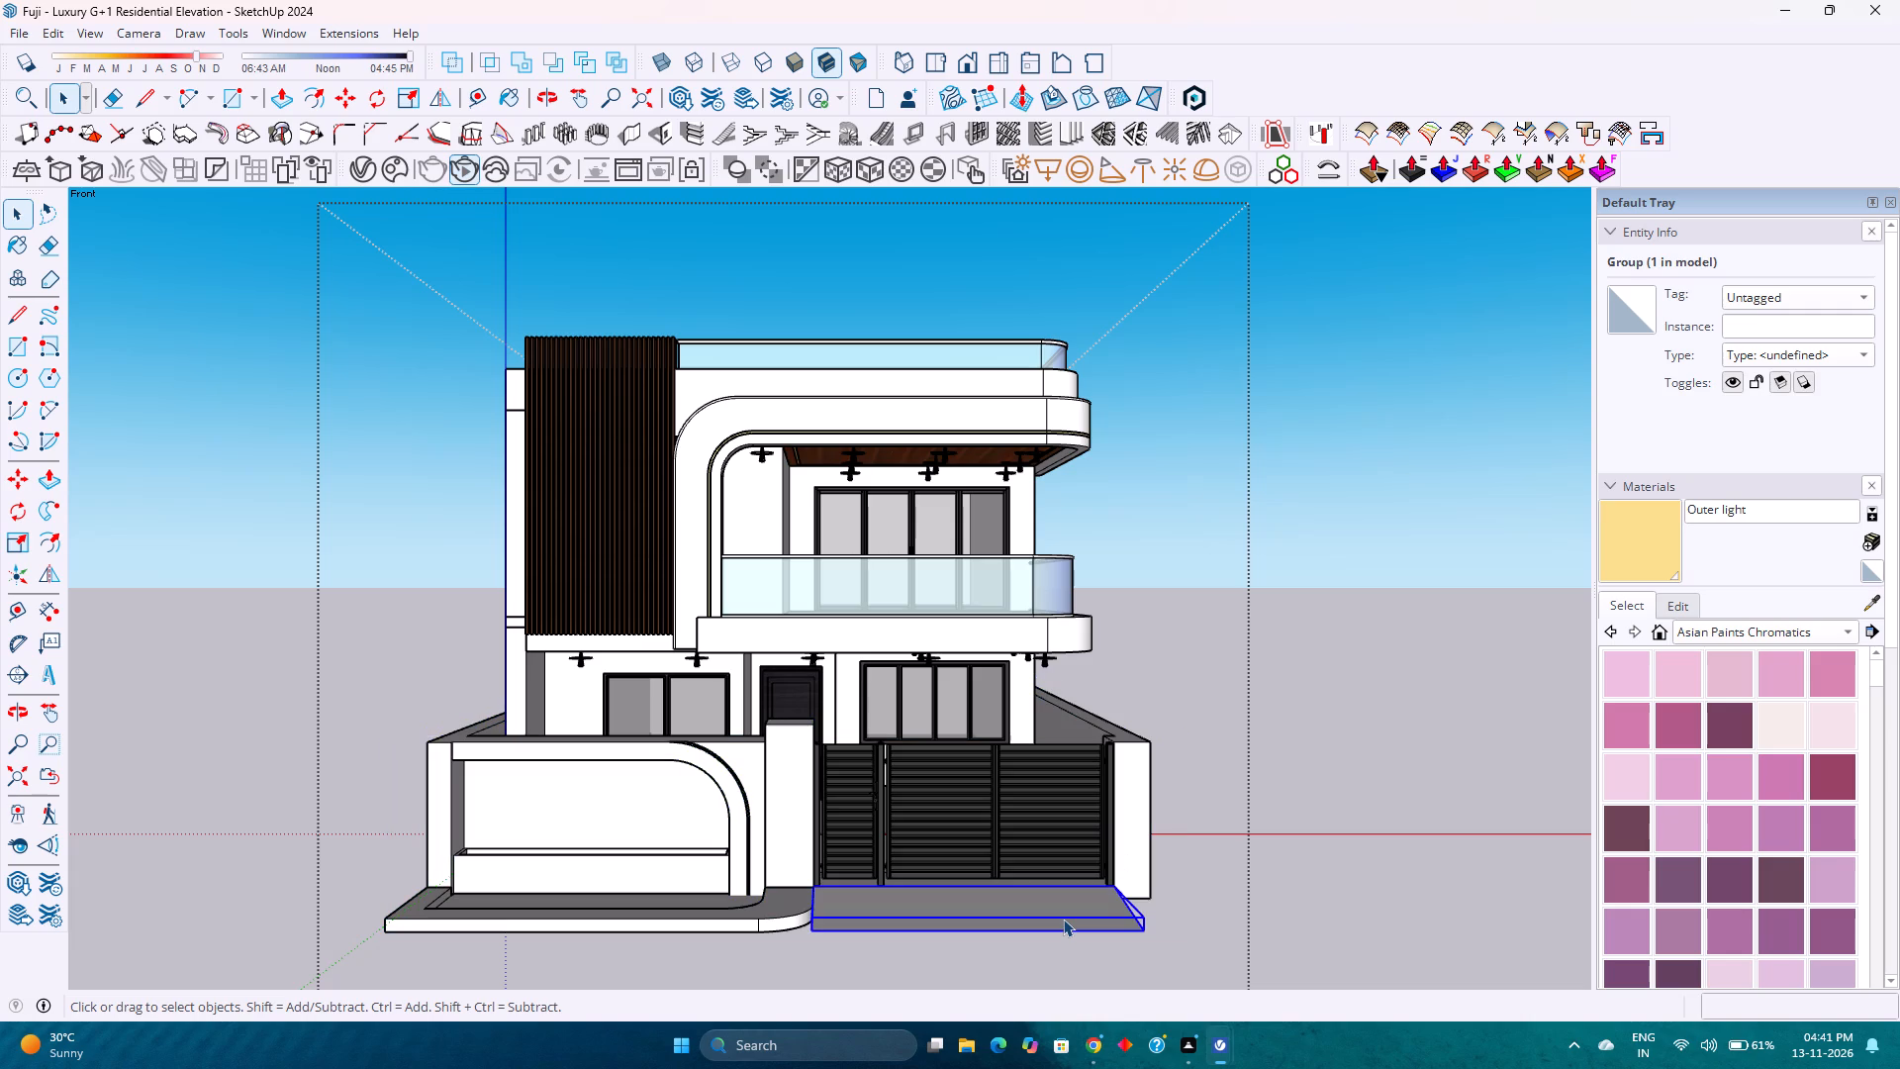
key("ctrl+x")
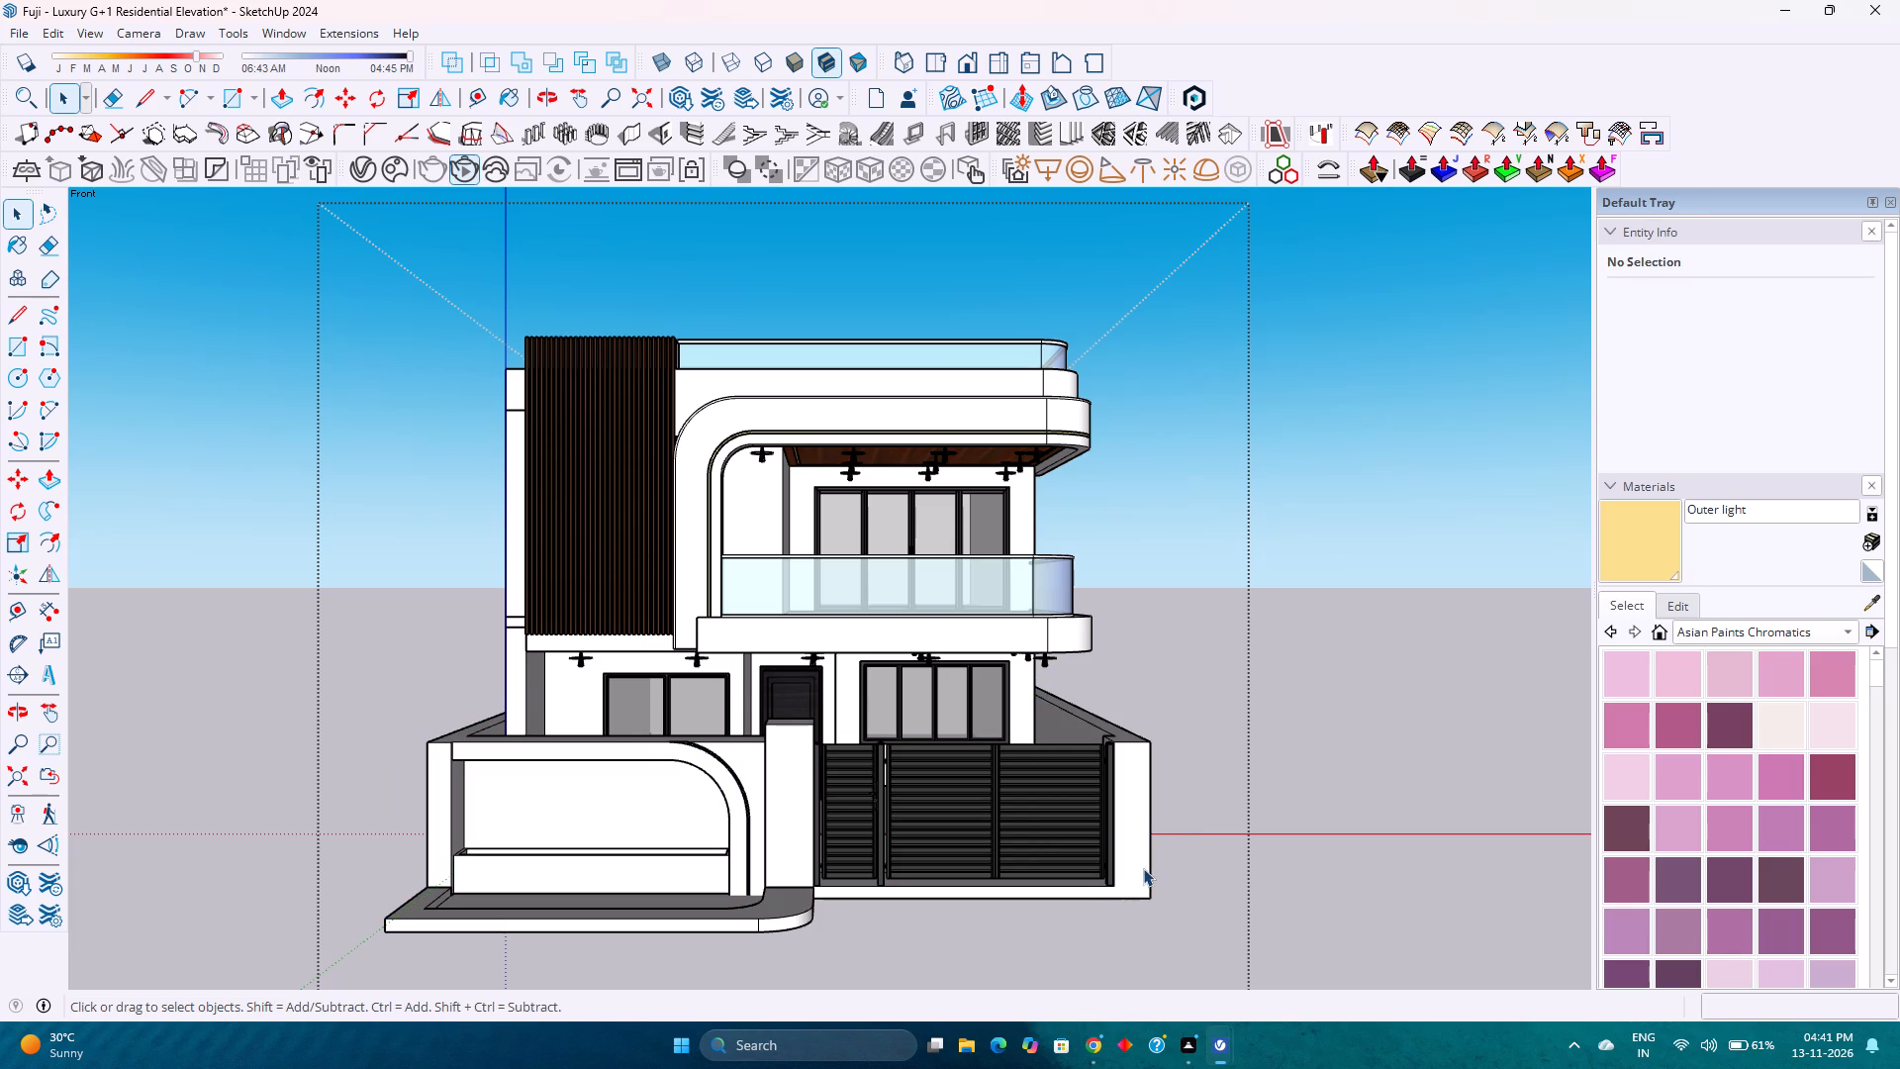
double_click(1143, 867)
key("ctrl+v")
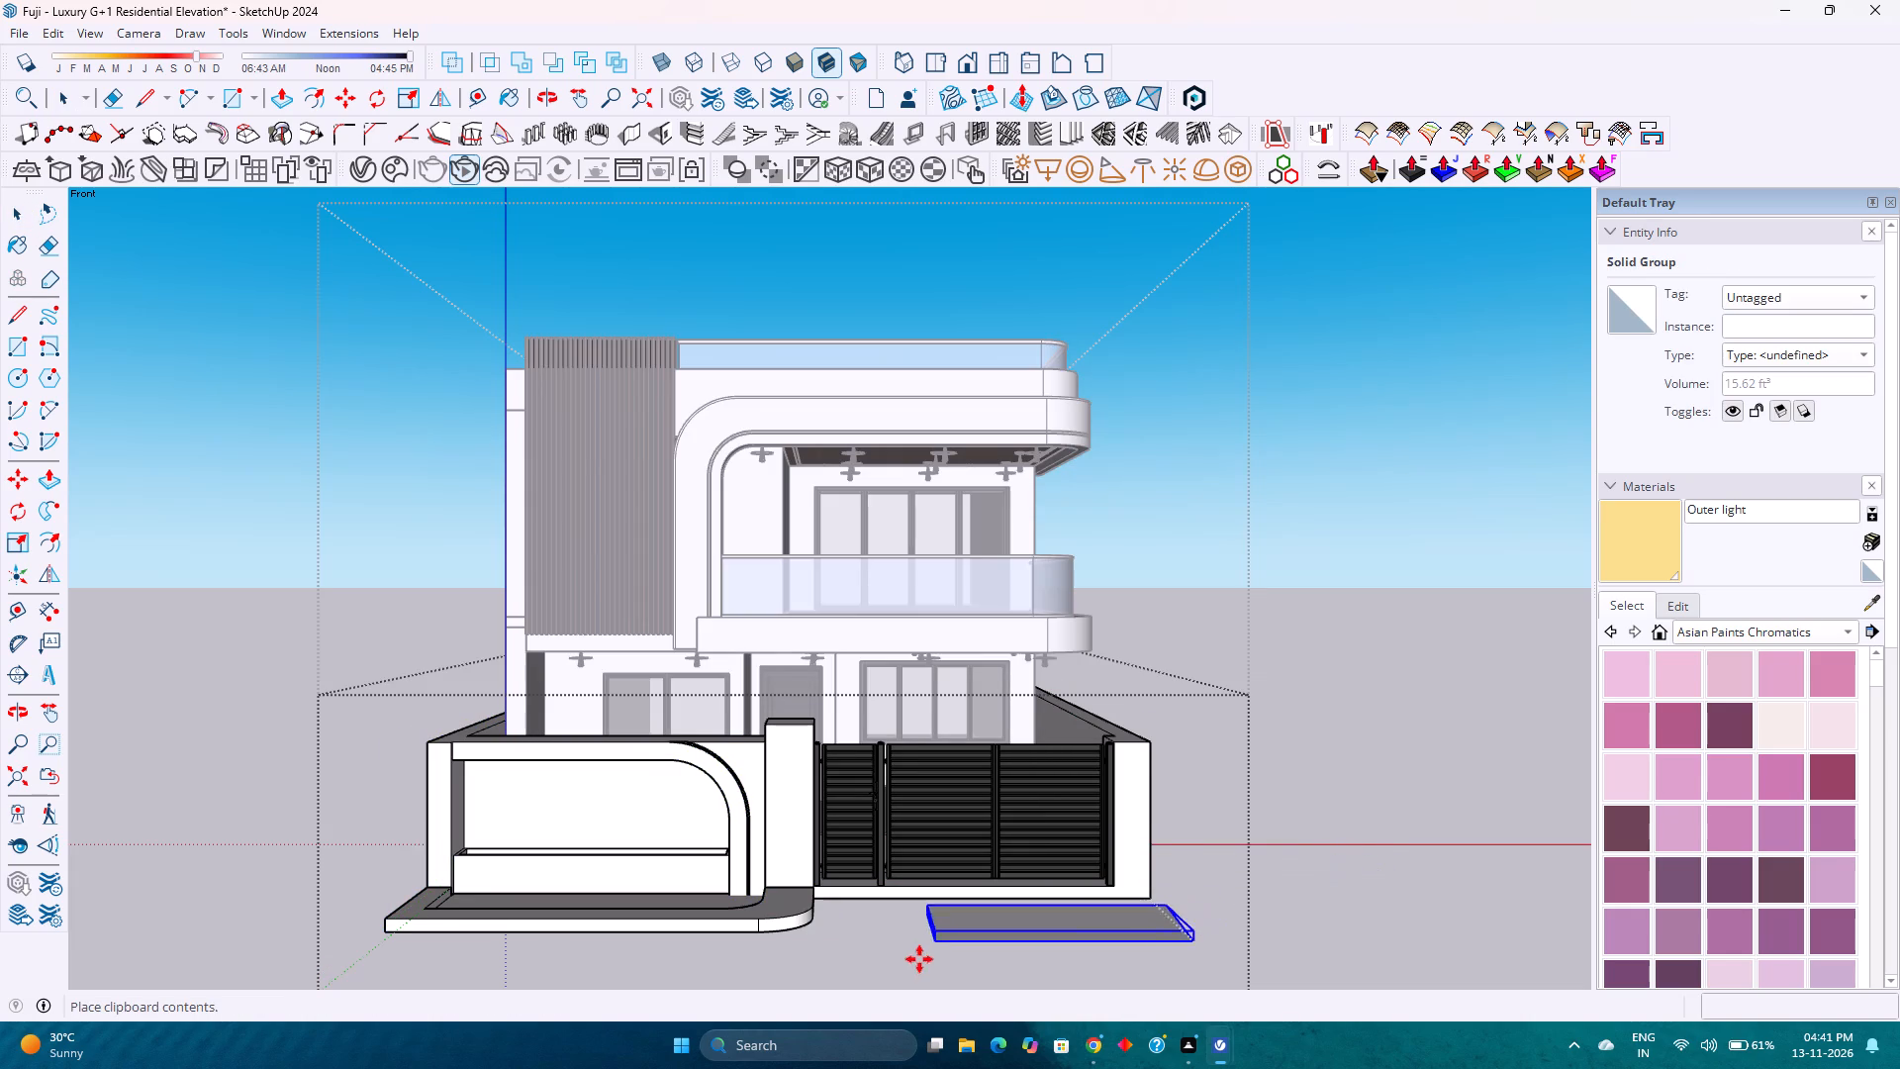
left_click(915, 963)
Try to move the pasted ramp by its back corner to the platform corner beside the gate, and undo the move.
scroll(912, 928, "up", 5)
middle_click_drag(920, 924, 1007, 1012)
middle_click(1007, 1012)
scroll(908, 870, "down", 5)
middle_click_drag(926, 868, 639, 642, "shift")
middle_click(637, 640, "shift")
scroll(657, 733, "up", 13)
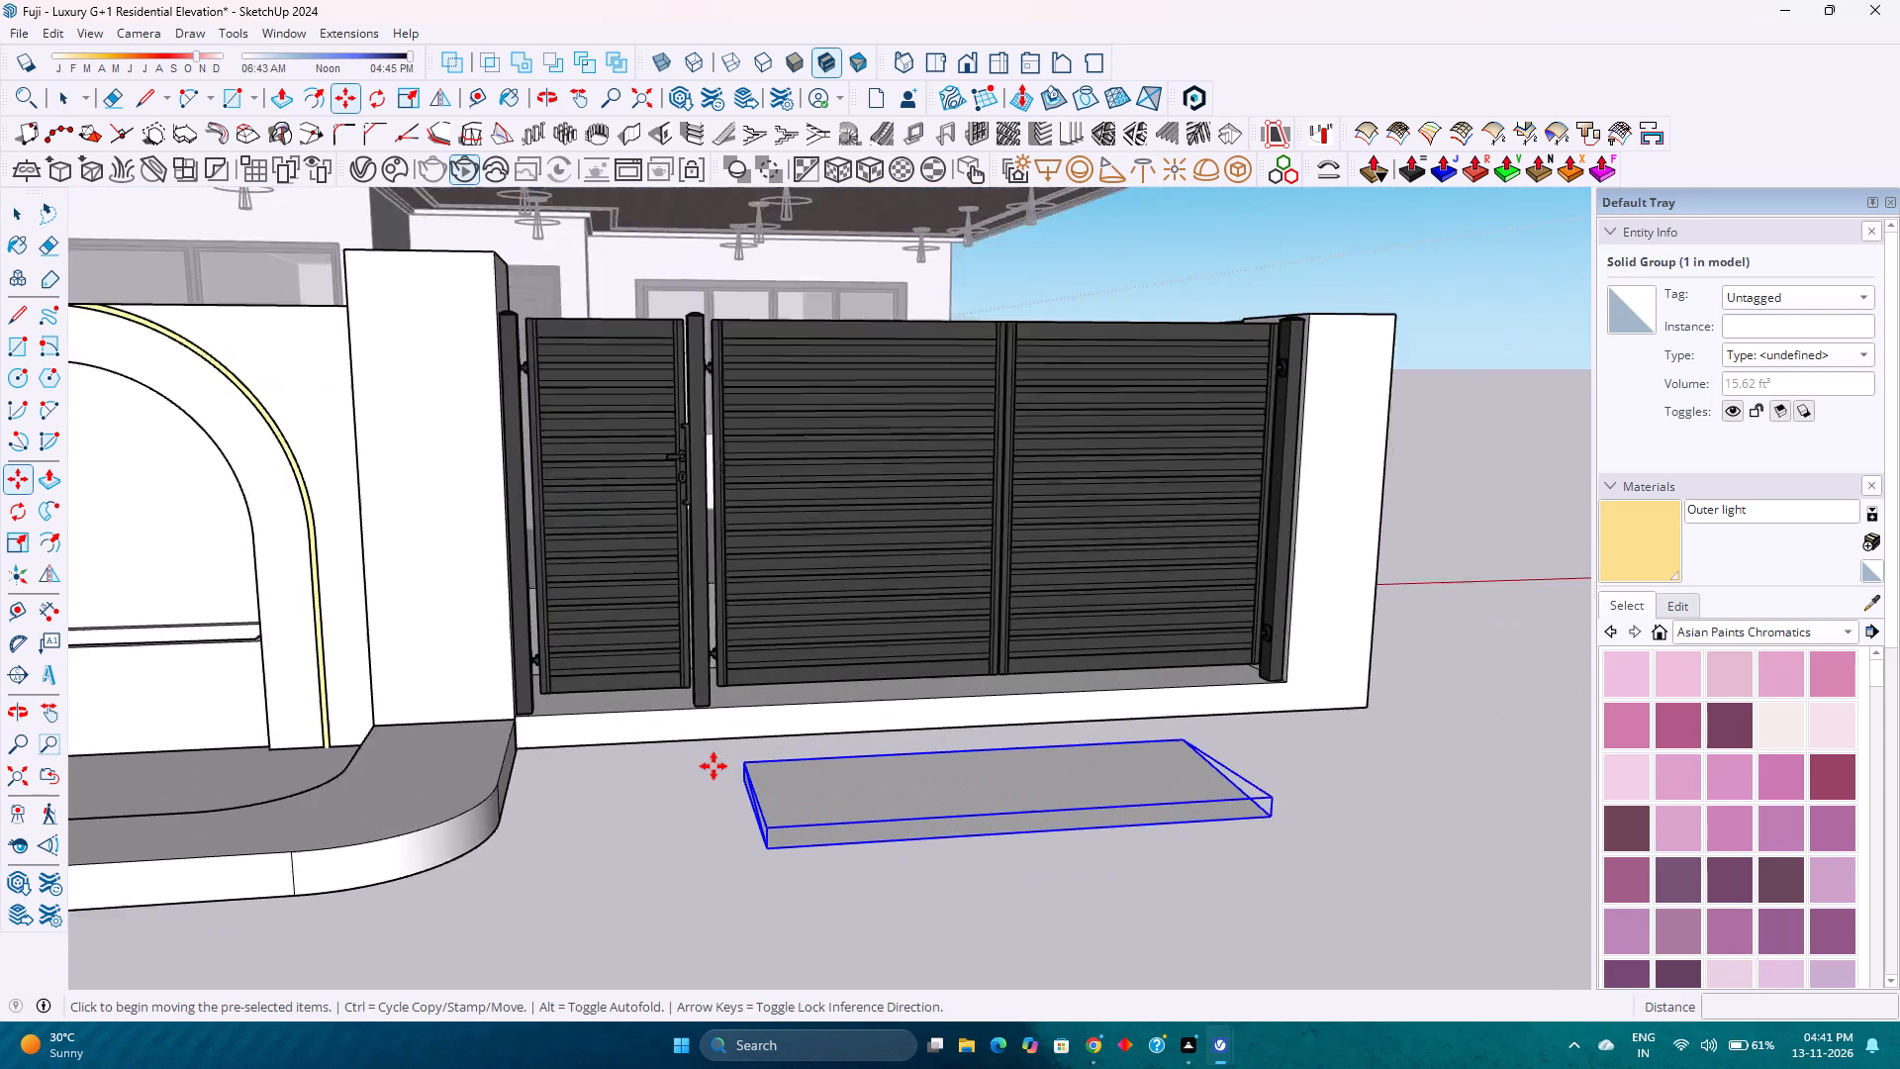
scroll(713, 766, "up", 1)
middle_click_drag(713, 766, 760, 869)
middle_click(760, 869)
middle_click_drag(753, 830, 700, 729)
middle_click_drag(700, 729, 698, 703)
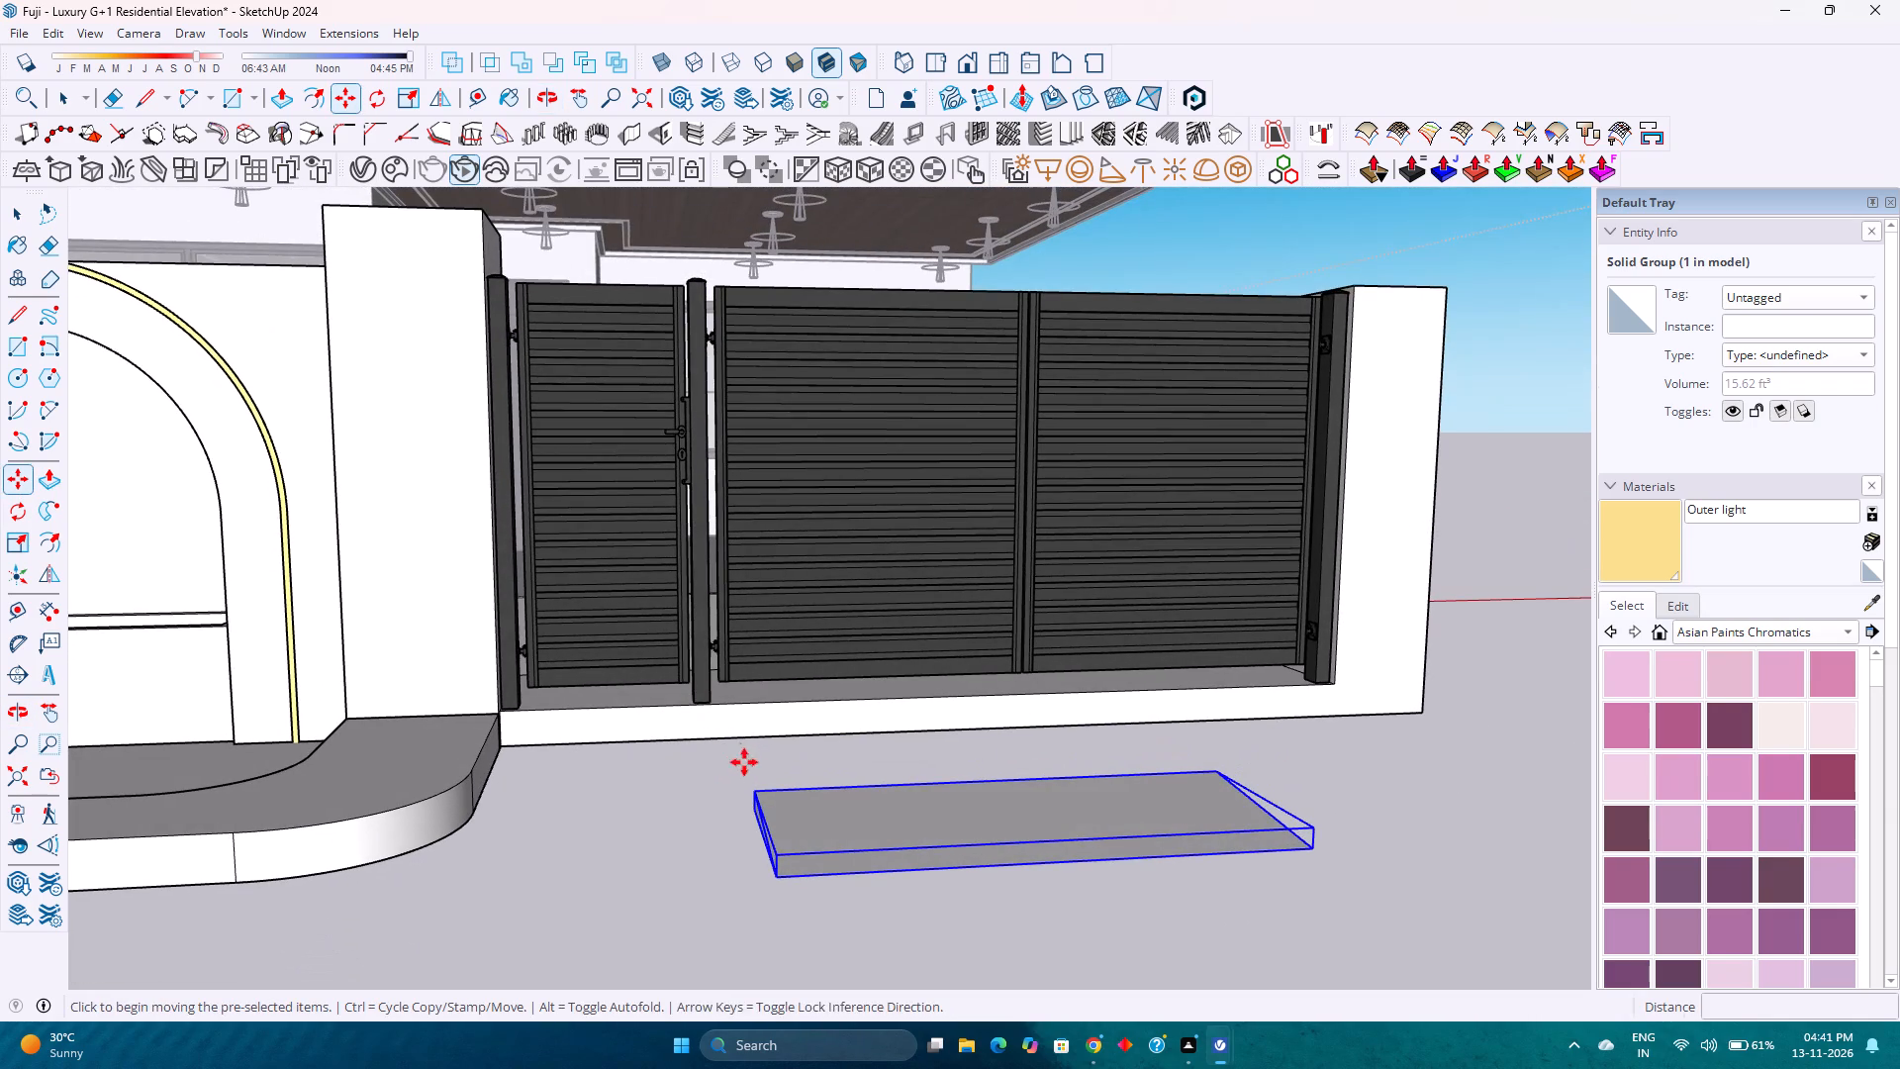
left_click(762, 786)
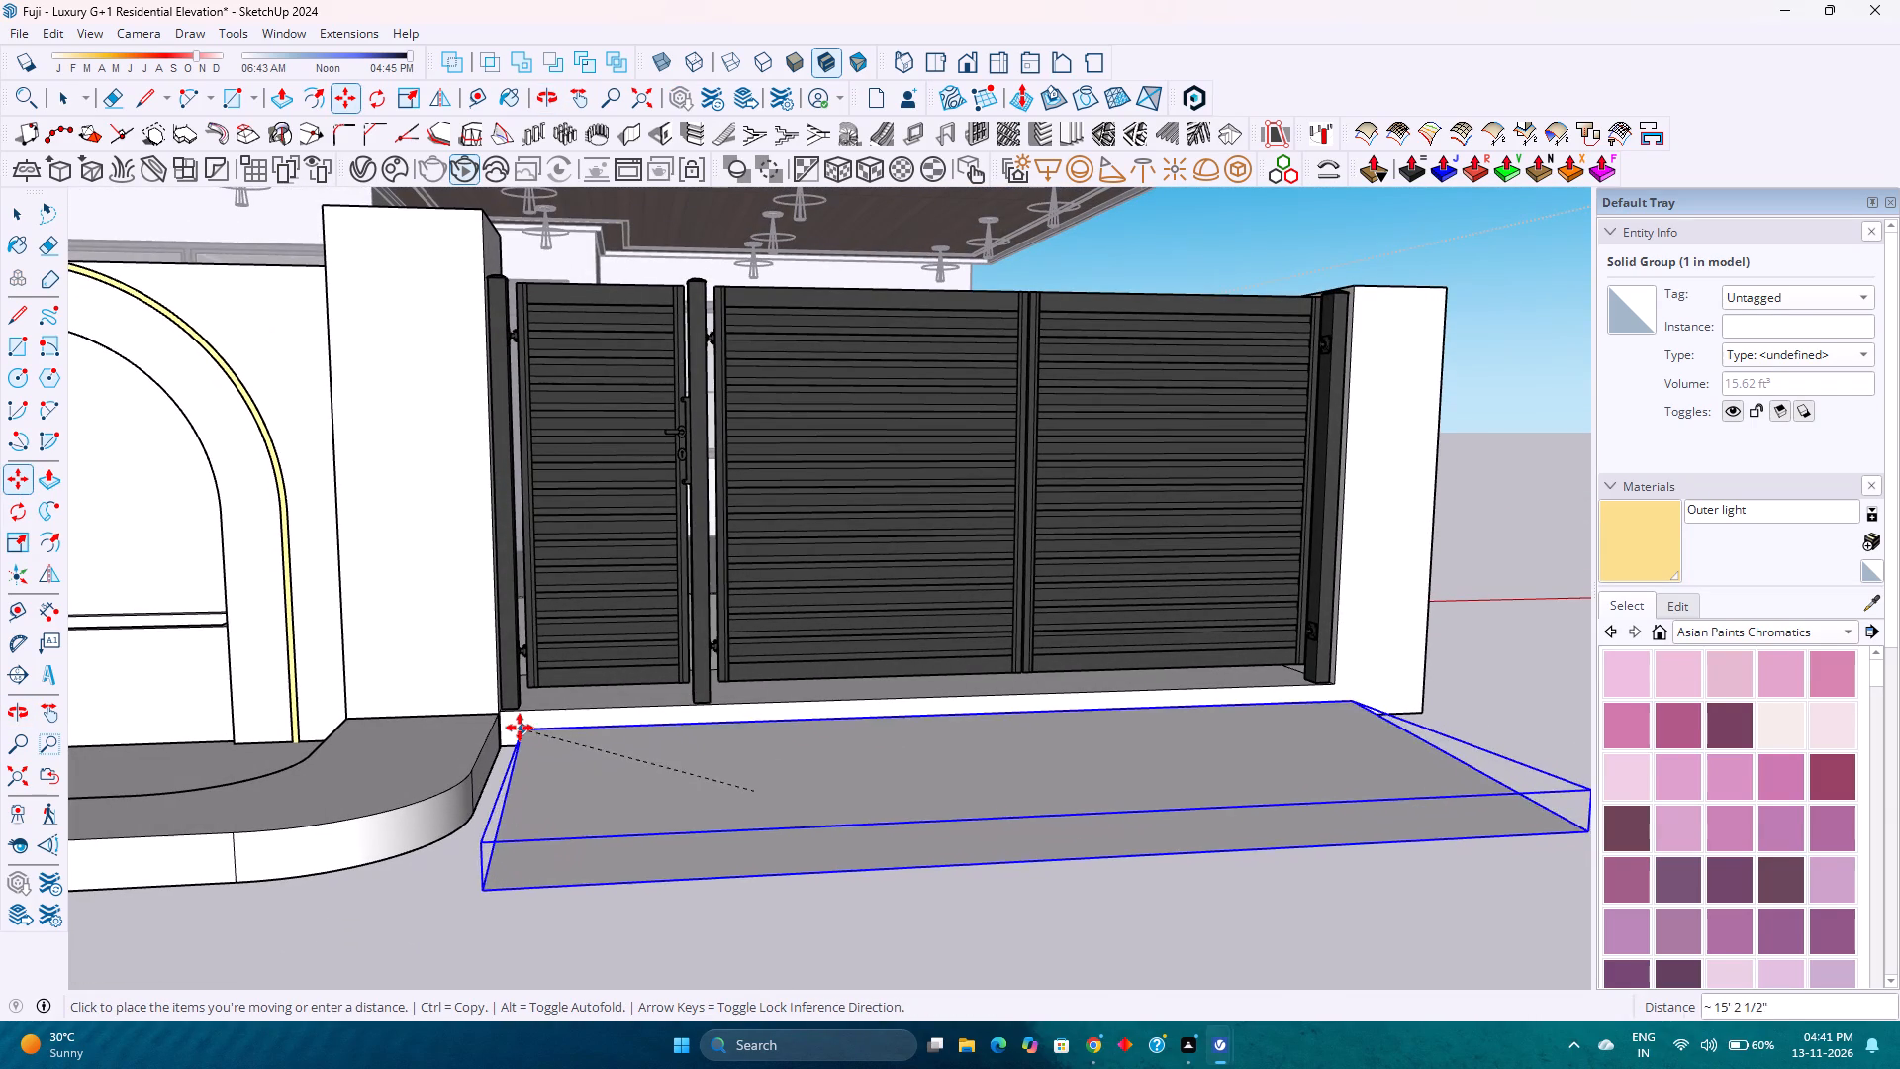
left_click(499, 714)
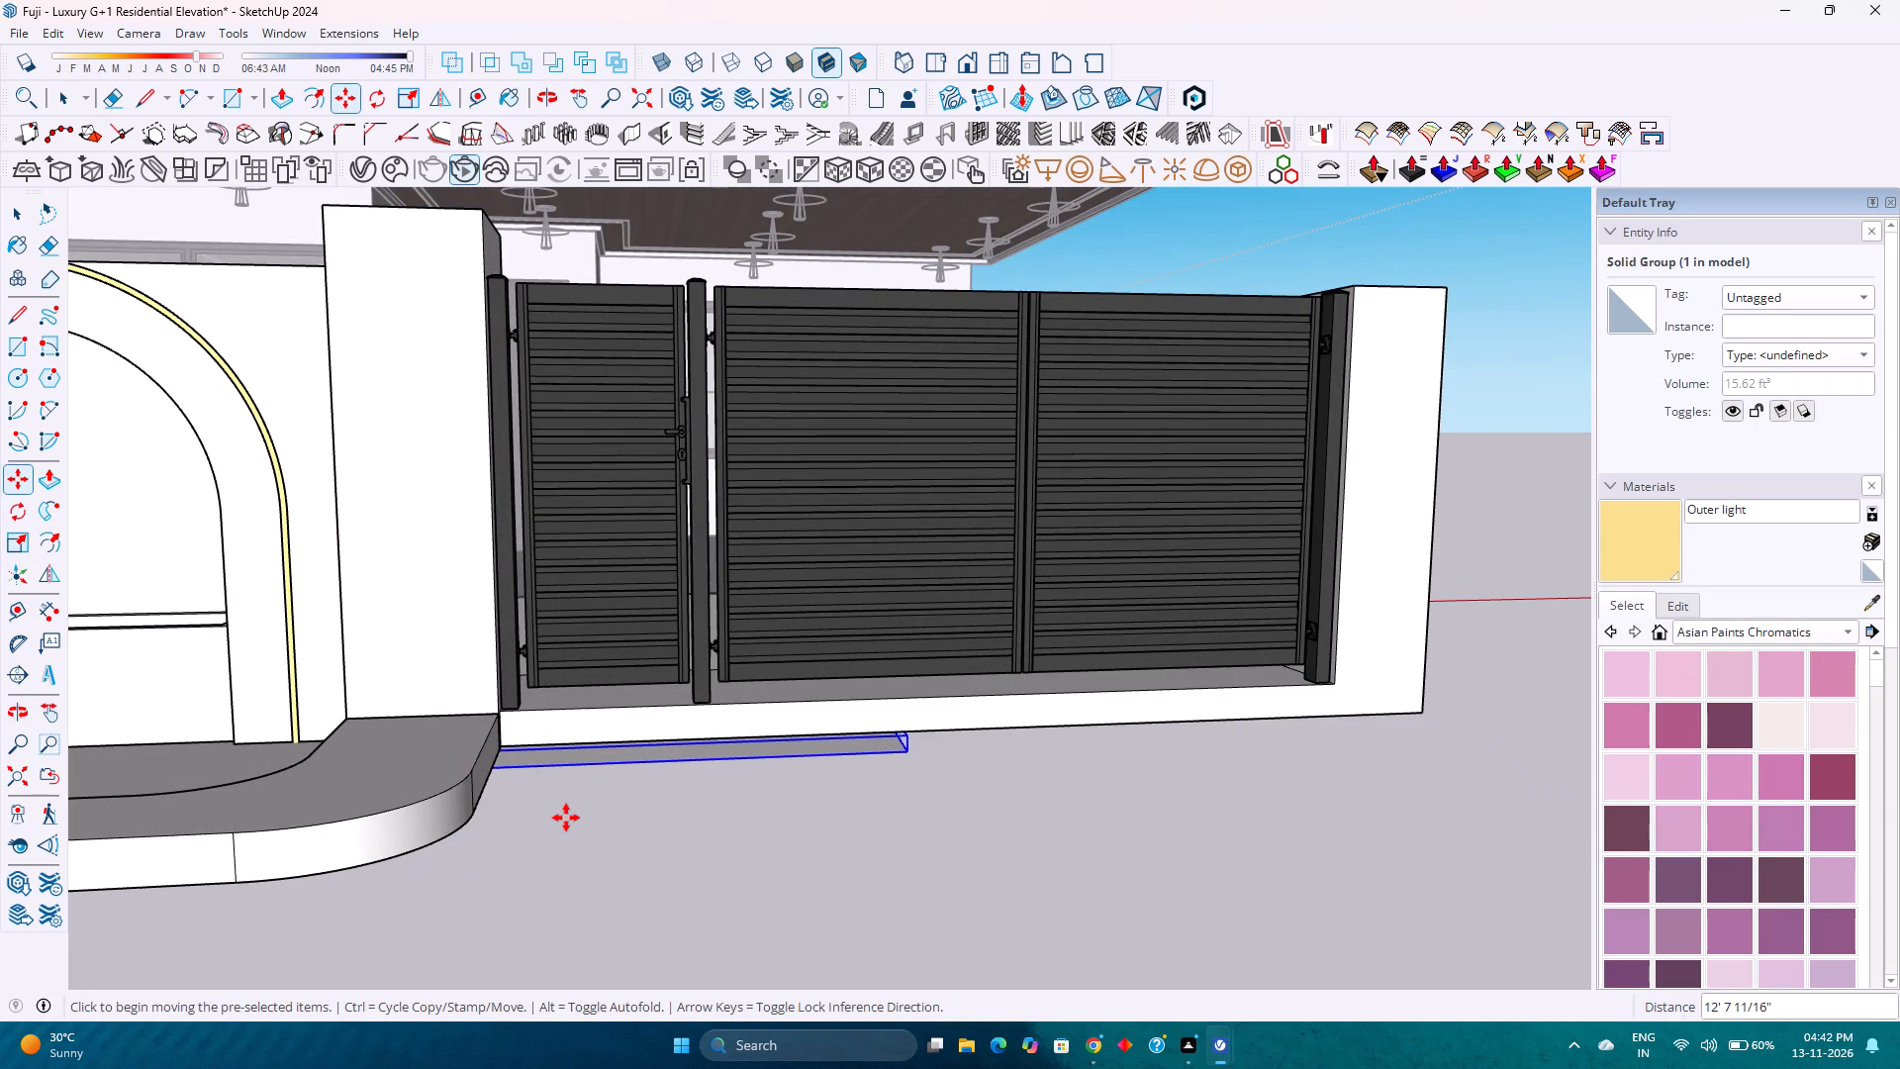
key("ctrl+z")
Move the ramp by its top back corner onto the platform's corner at the gate pillar.
left_click(758, 784)
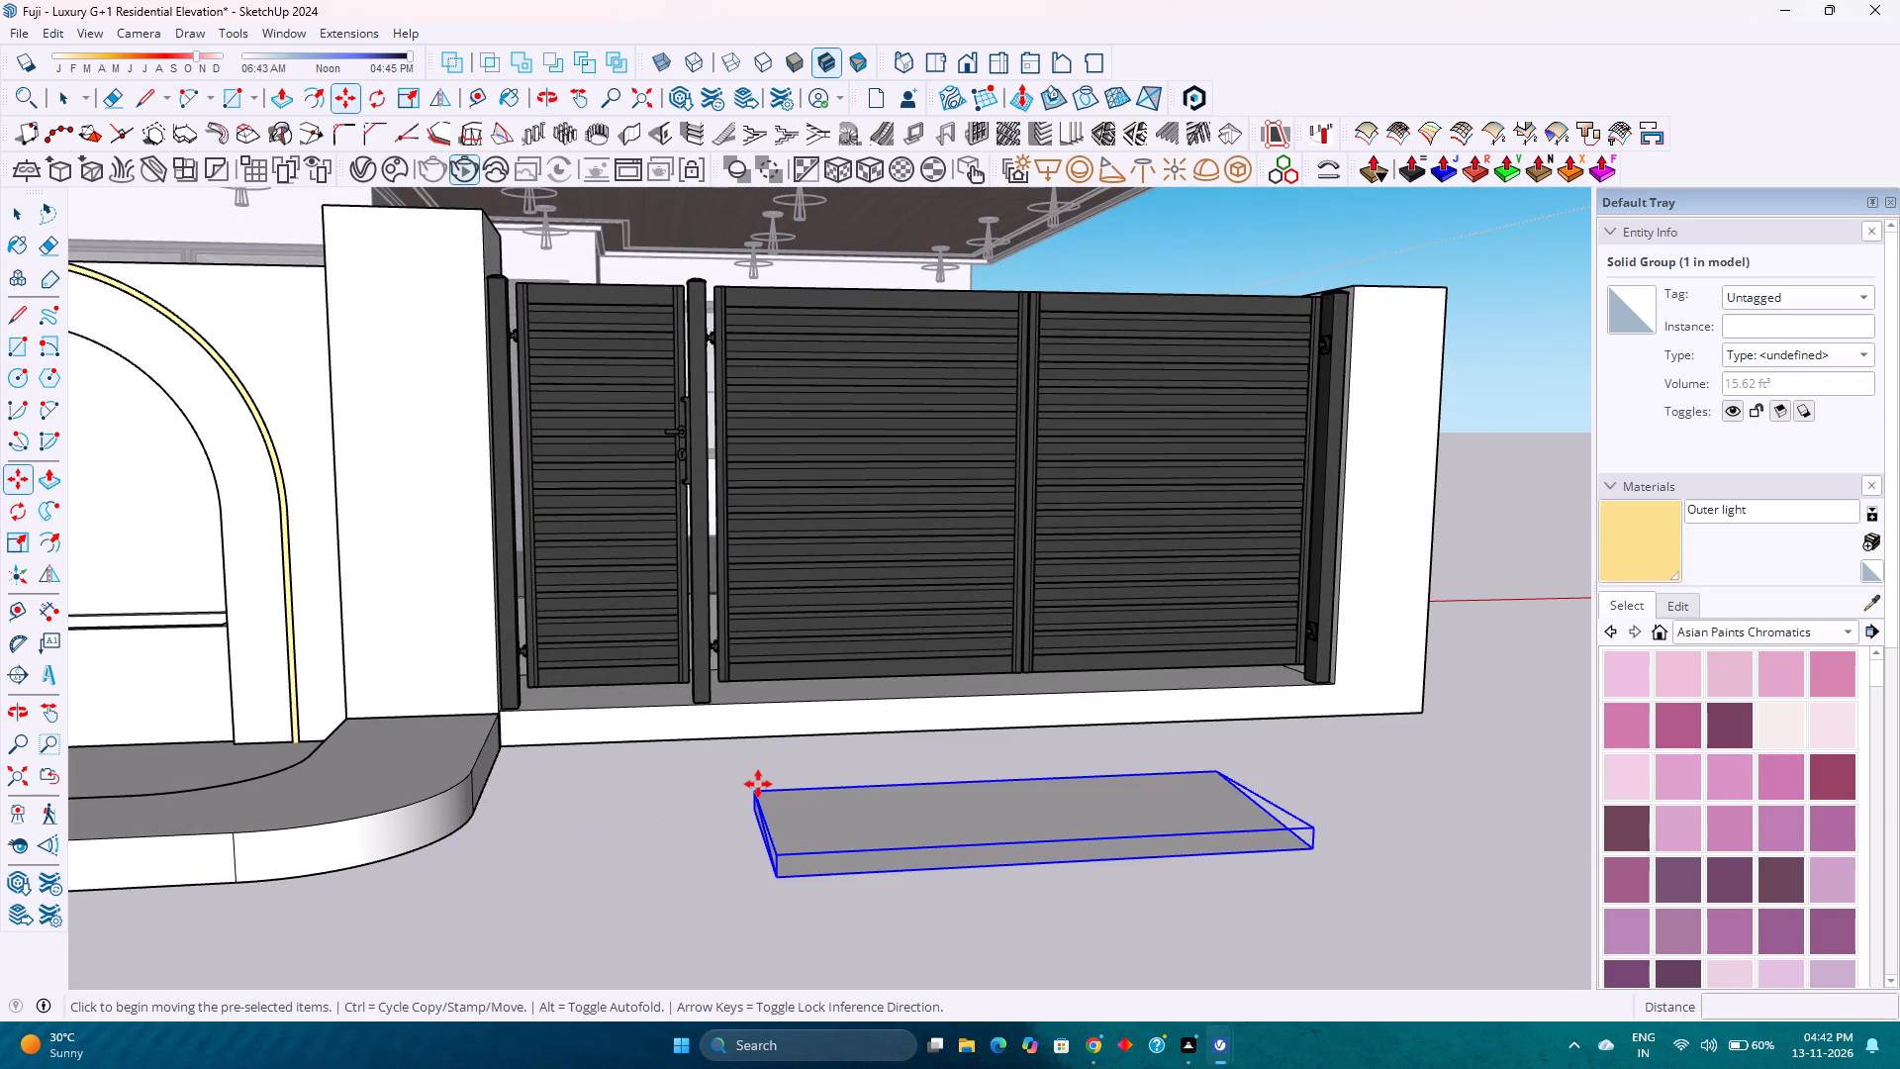
left_click(499, 715)
Move the ramp 2" back so its top corner meets the gate sill's front edge.
scroll(522, 701, "up", 9)
middle_click_drag(522, 732, 366, 741)
middle_click(366, 741)
scroll(451, 709, "up", 3)
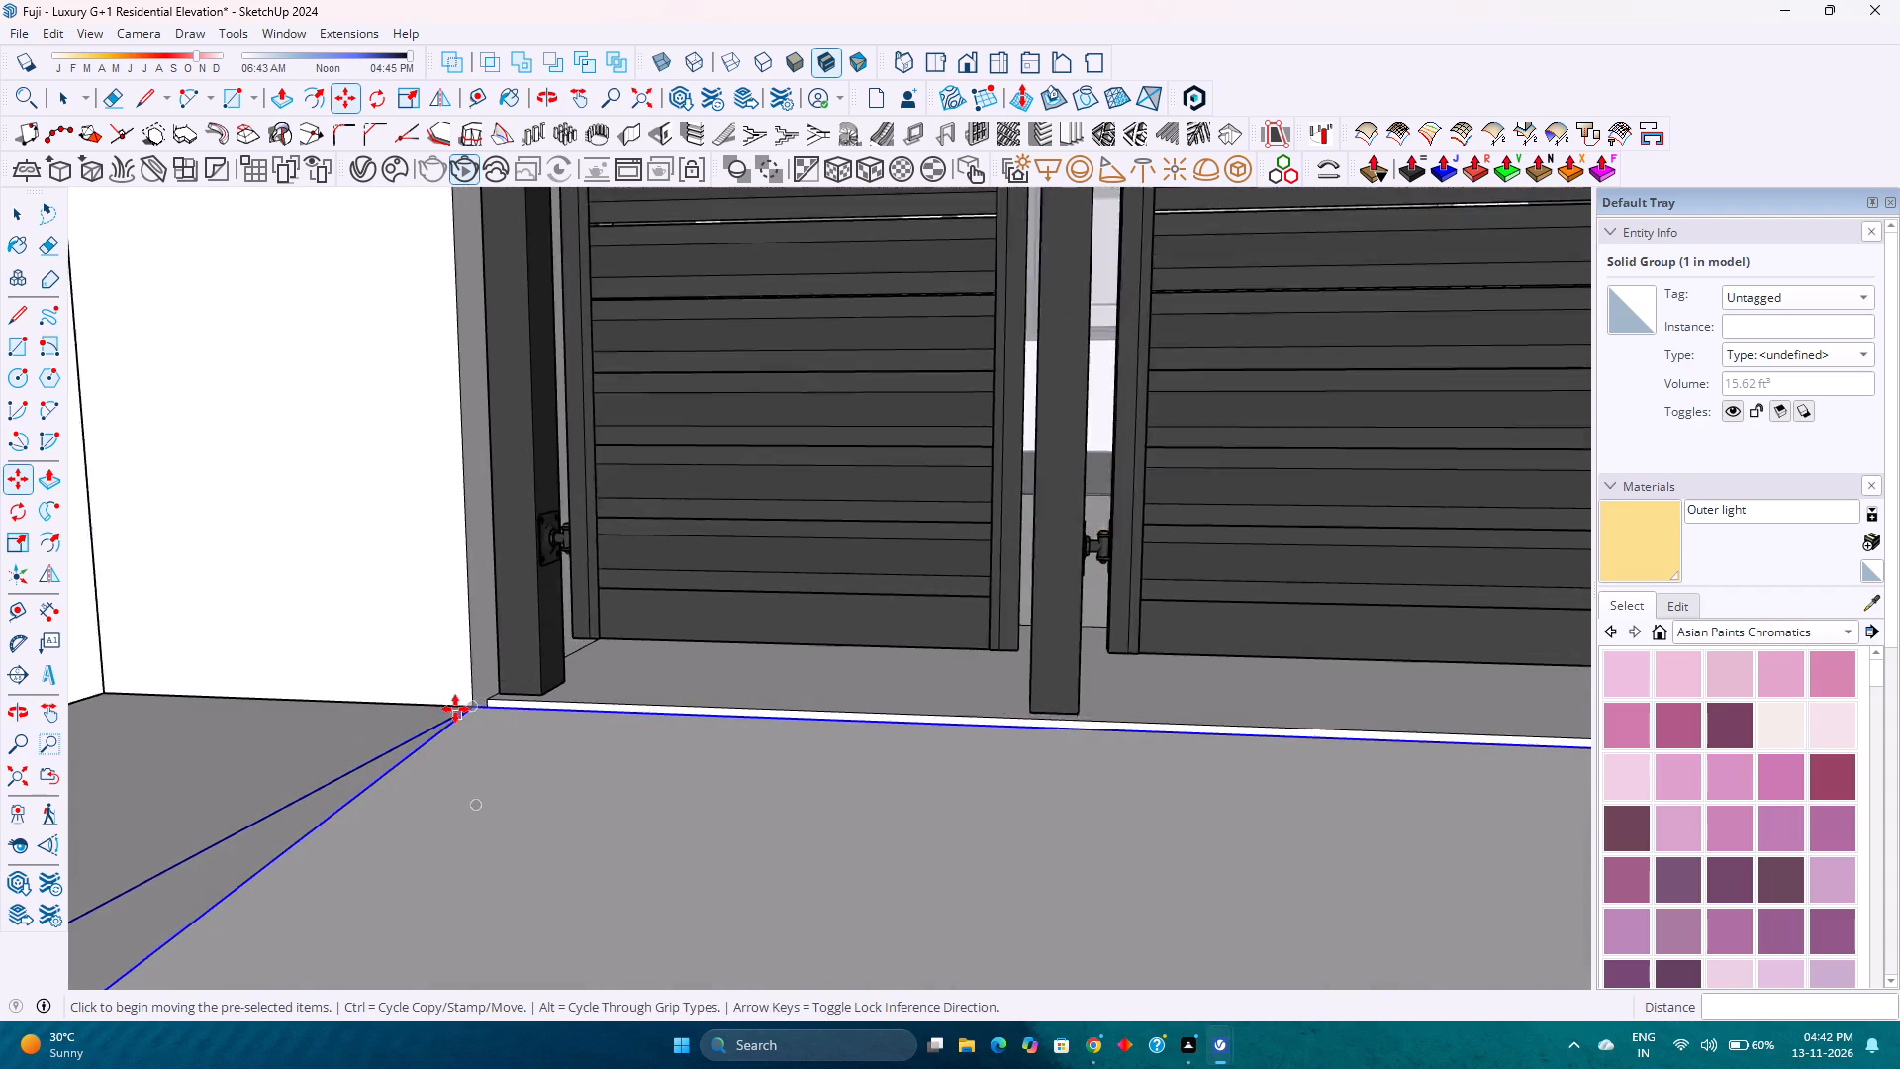
scroll(455, 709, "up", 7)
middle_click_drag(482, 710, 406, 978)
middle_click(406, 978)
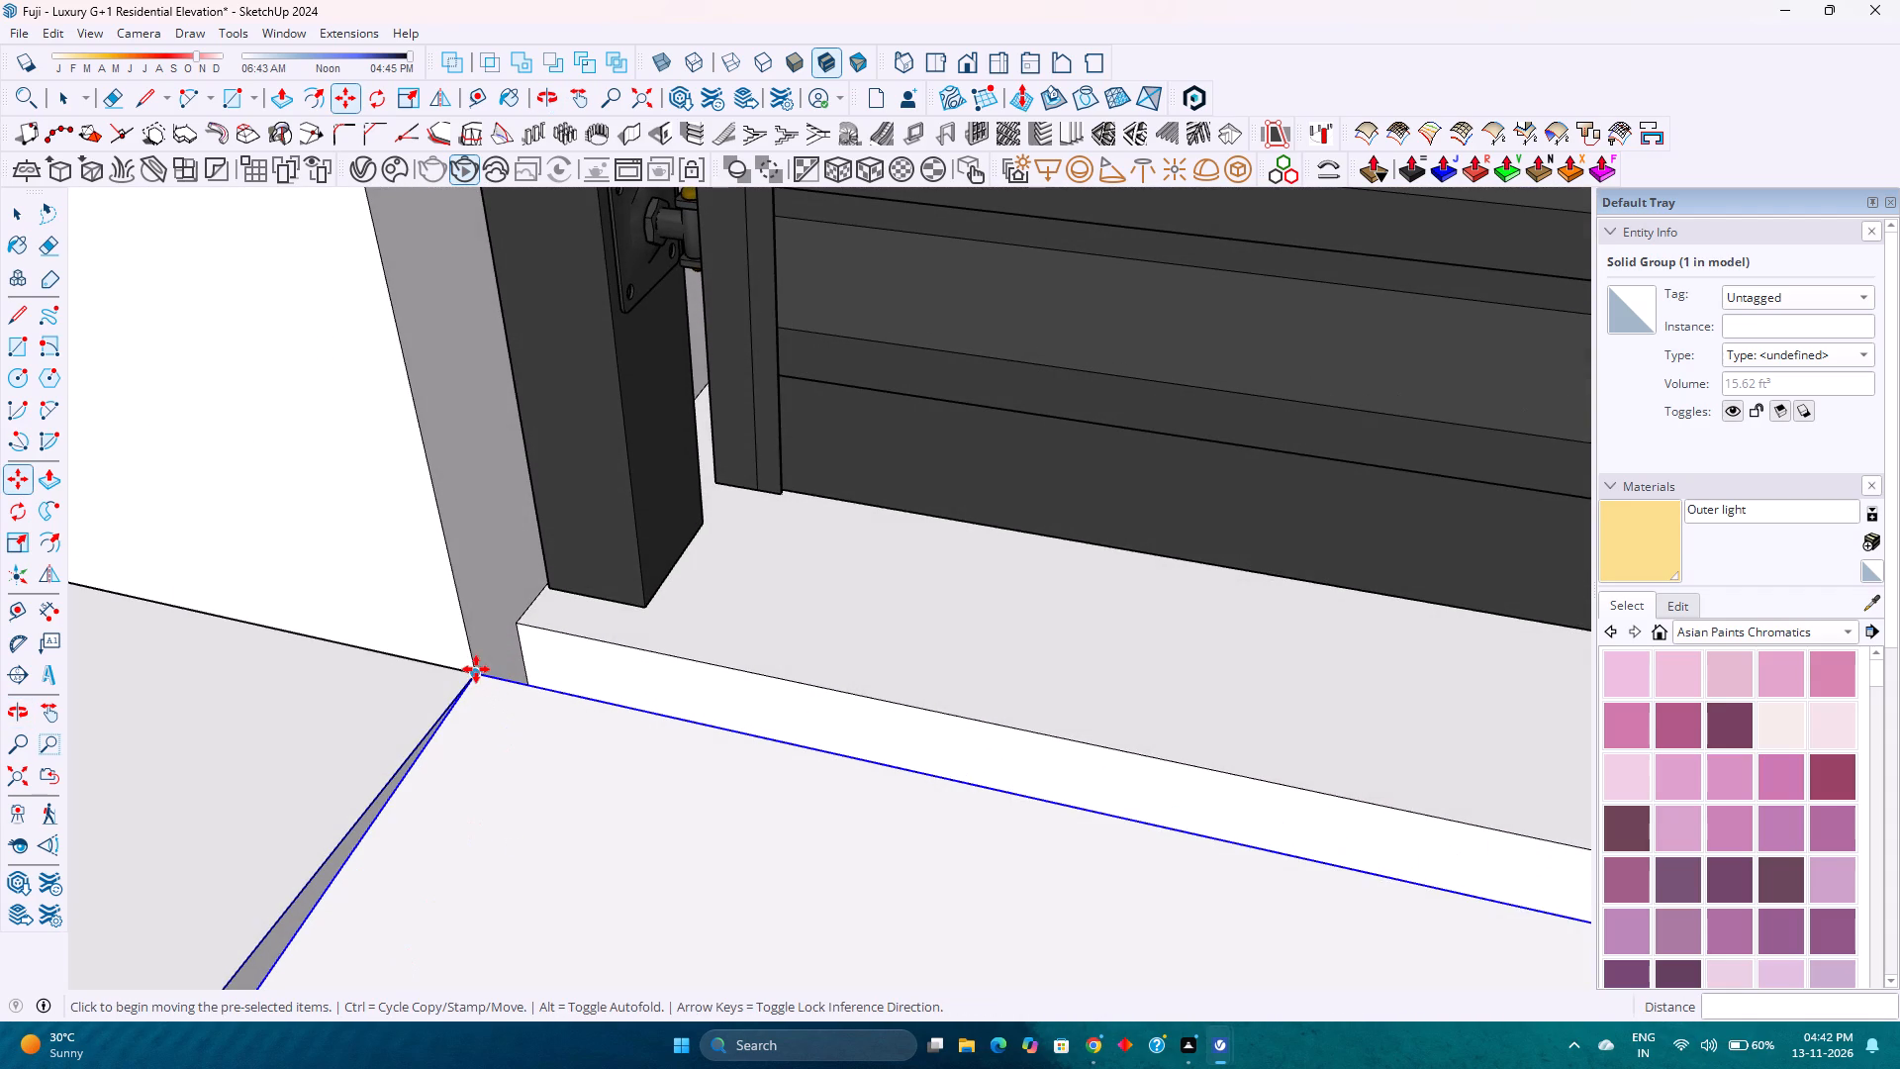
left_click(476, 669)
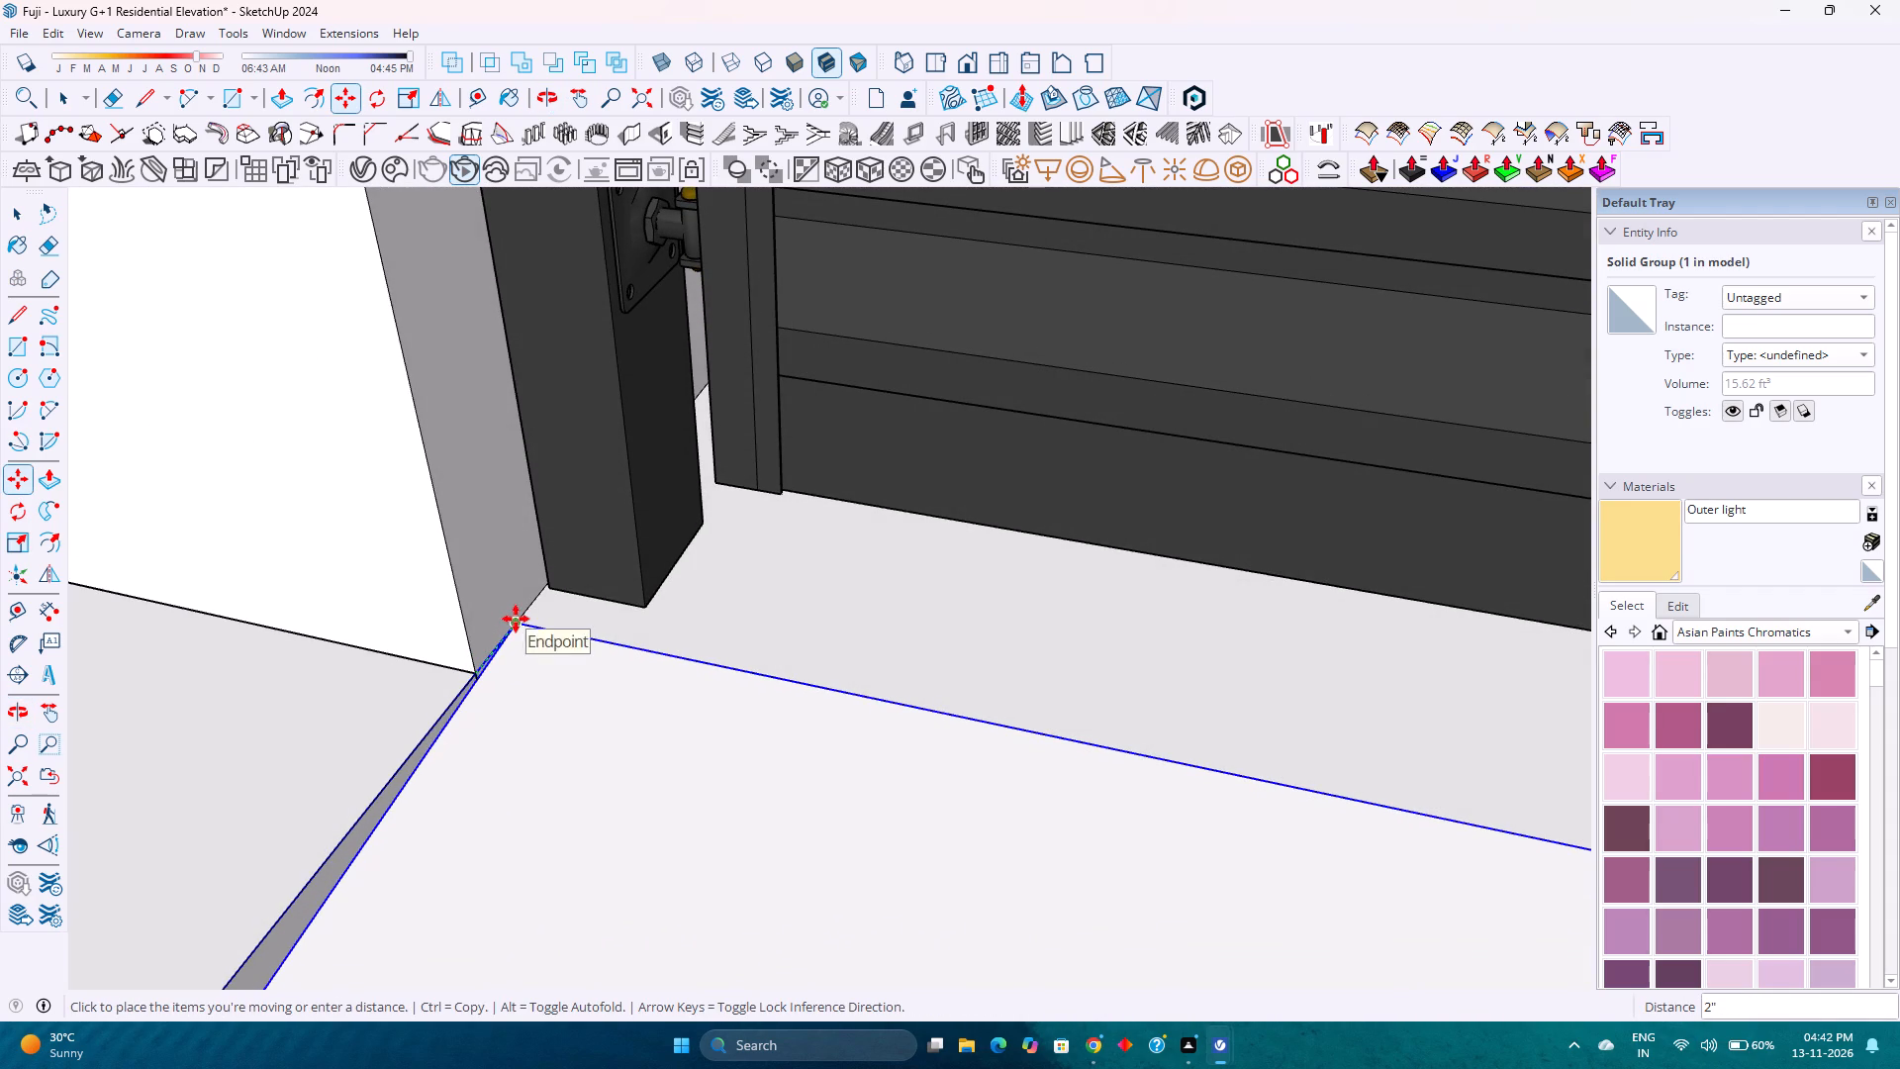
left_click(516, 619)
scroll(597, 643, "down", 9)
key("space")
scroll(582, 640, "down", 2)
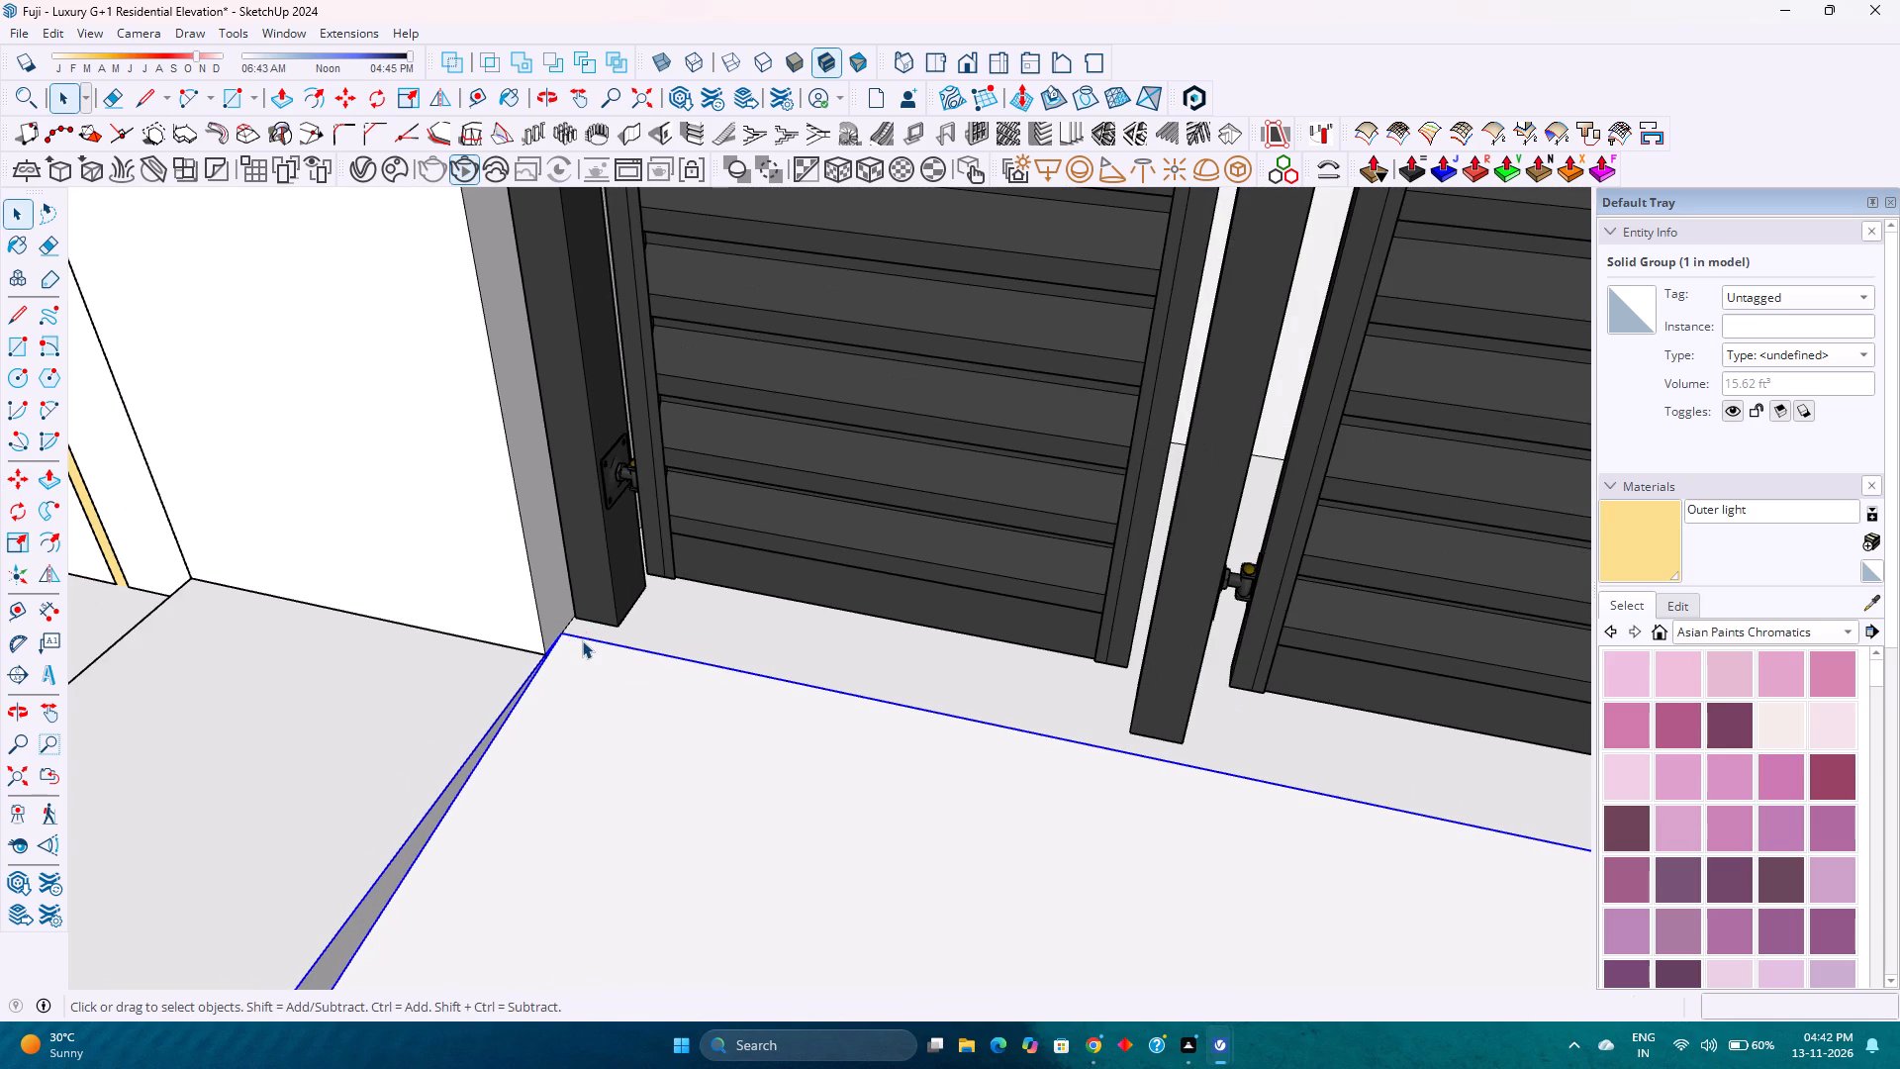
scroll(582, 640, "down", 3)
scroll(582, 640, "up", 1)
key("Escape")
Examine the ramp's fit against the platform, gate sill and compound wall from several angles.
scroll(581, 640, "down", 13)
middle_click_drag(621, 732, 427, 633)
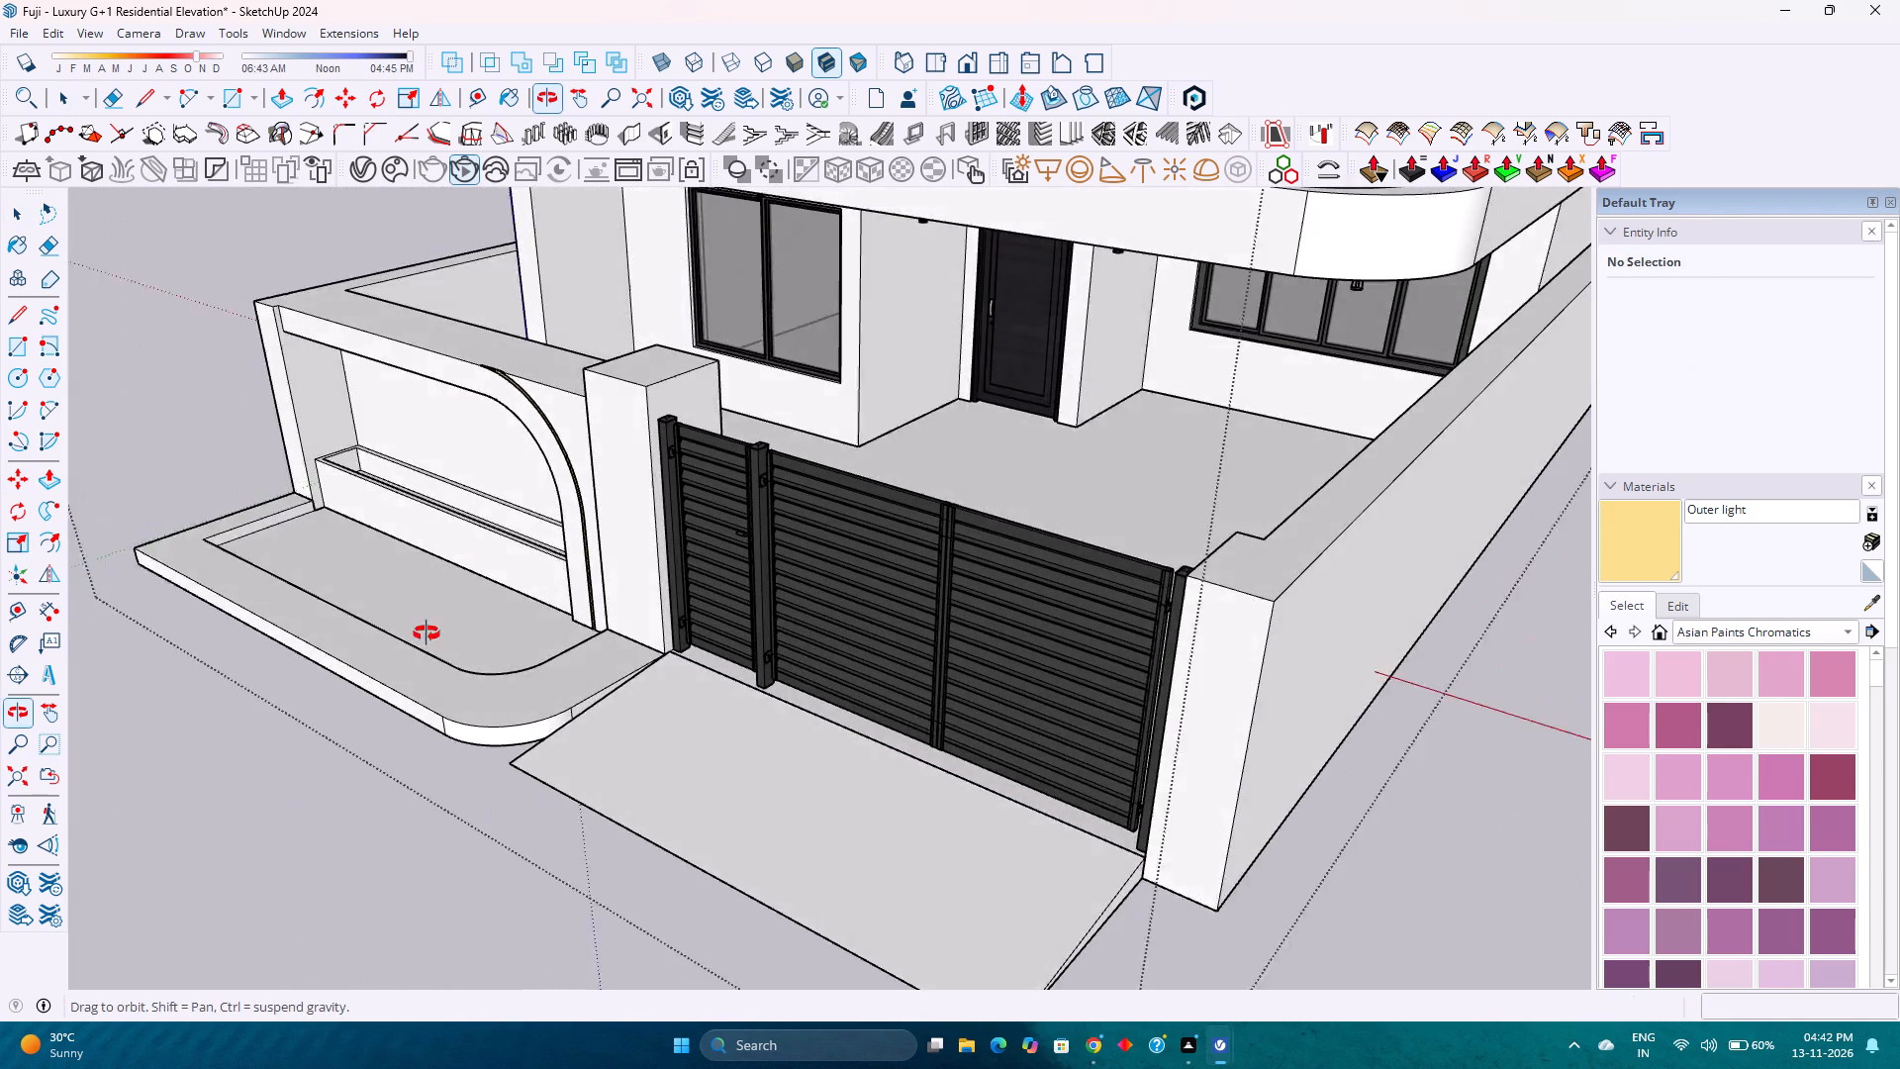
middle_click(423, 630)
middle_click_drag(427, 633, 423, 630)
scroll(424, 627, "down", 5)
scroll(502, 729, "down", 3)
middle_click_drag(509, 729, 816, 598)
middle_click(816, 598)
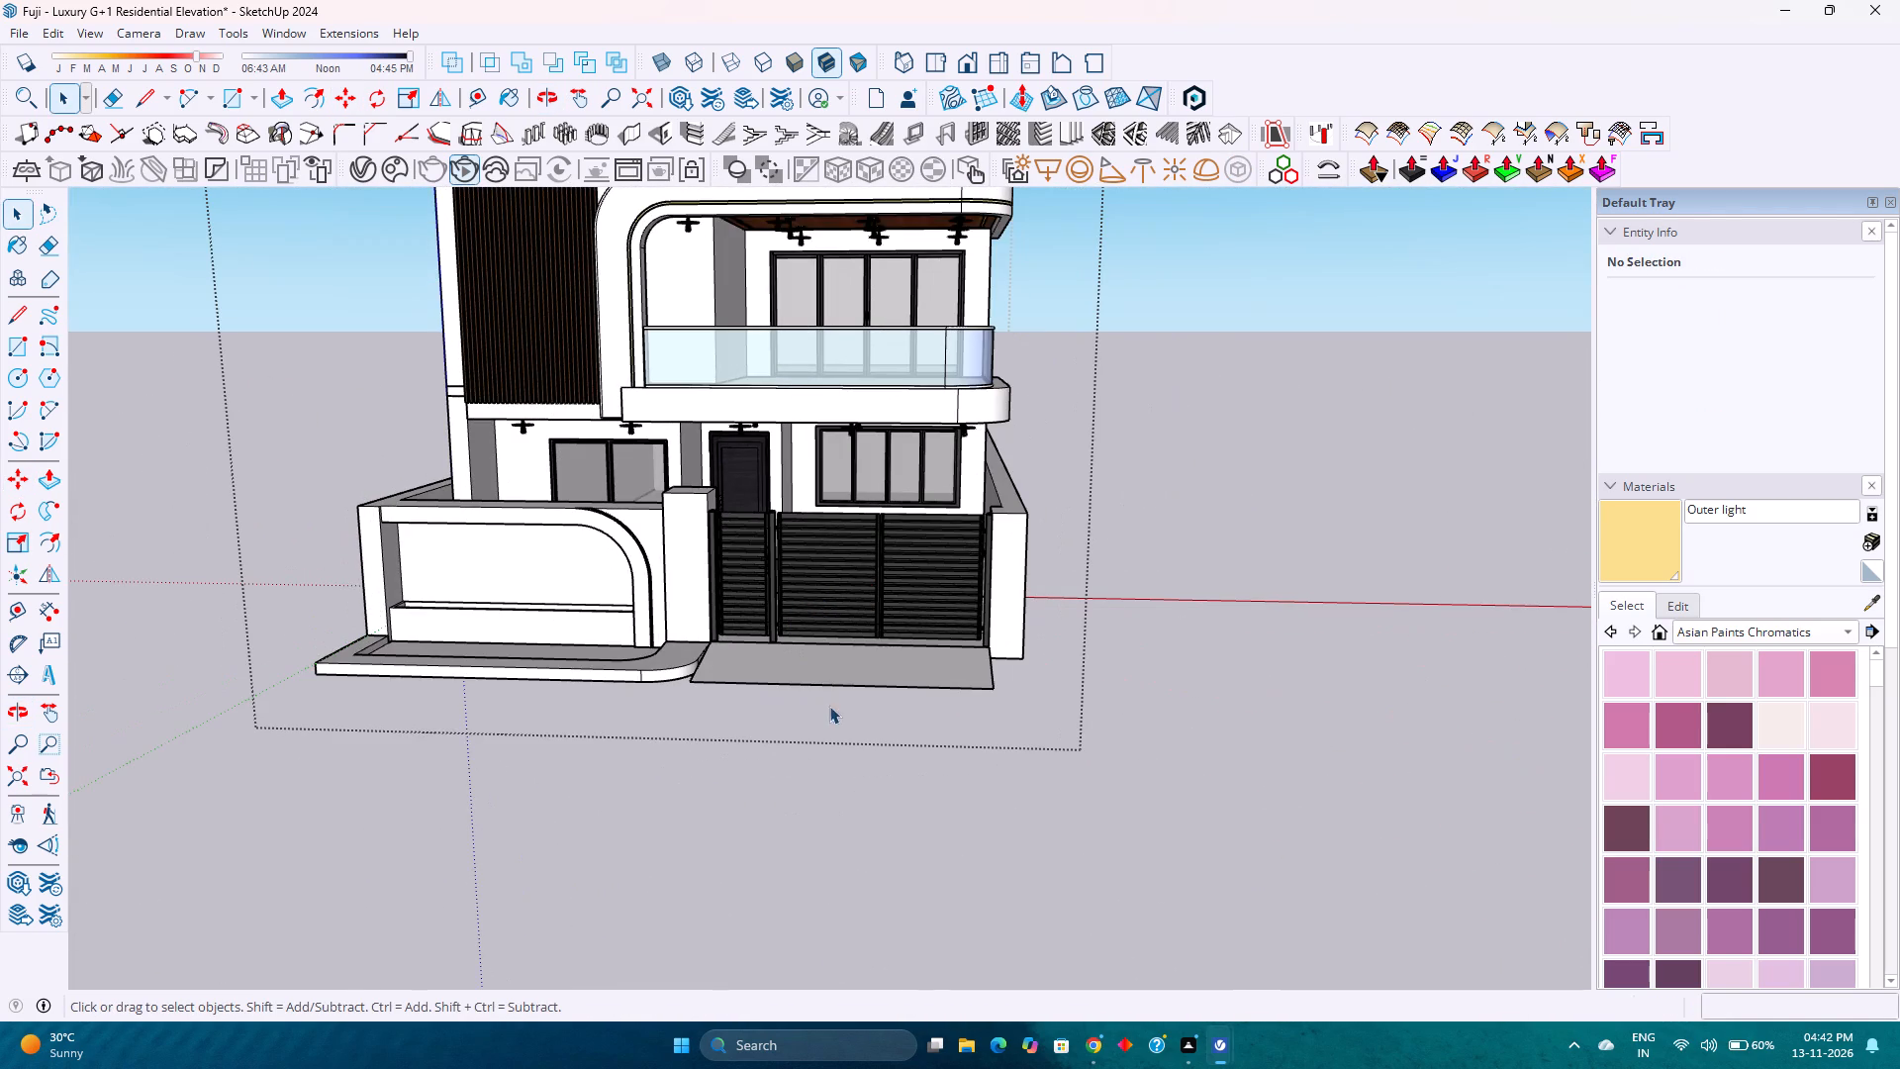
scroll(1058, 613, "up", 10)
middle_click_drag(1020, 728, 665, 721)
middle_click(665, 721)
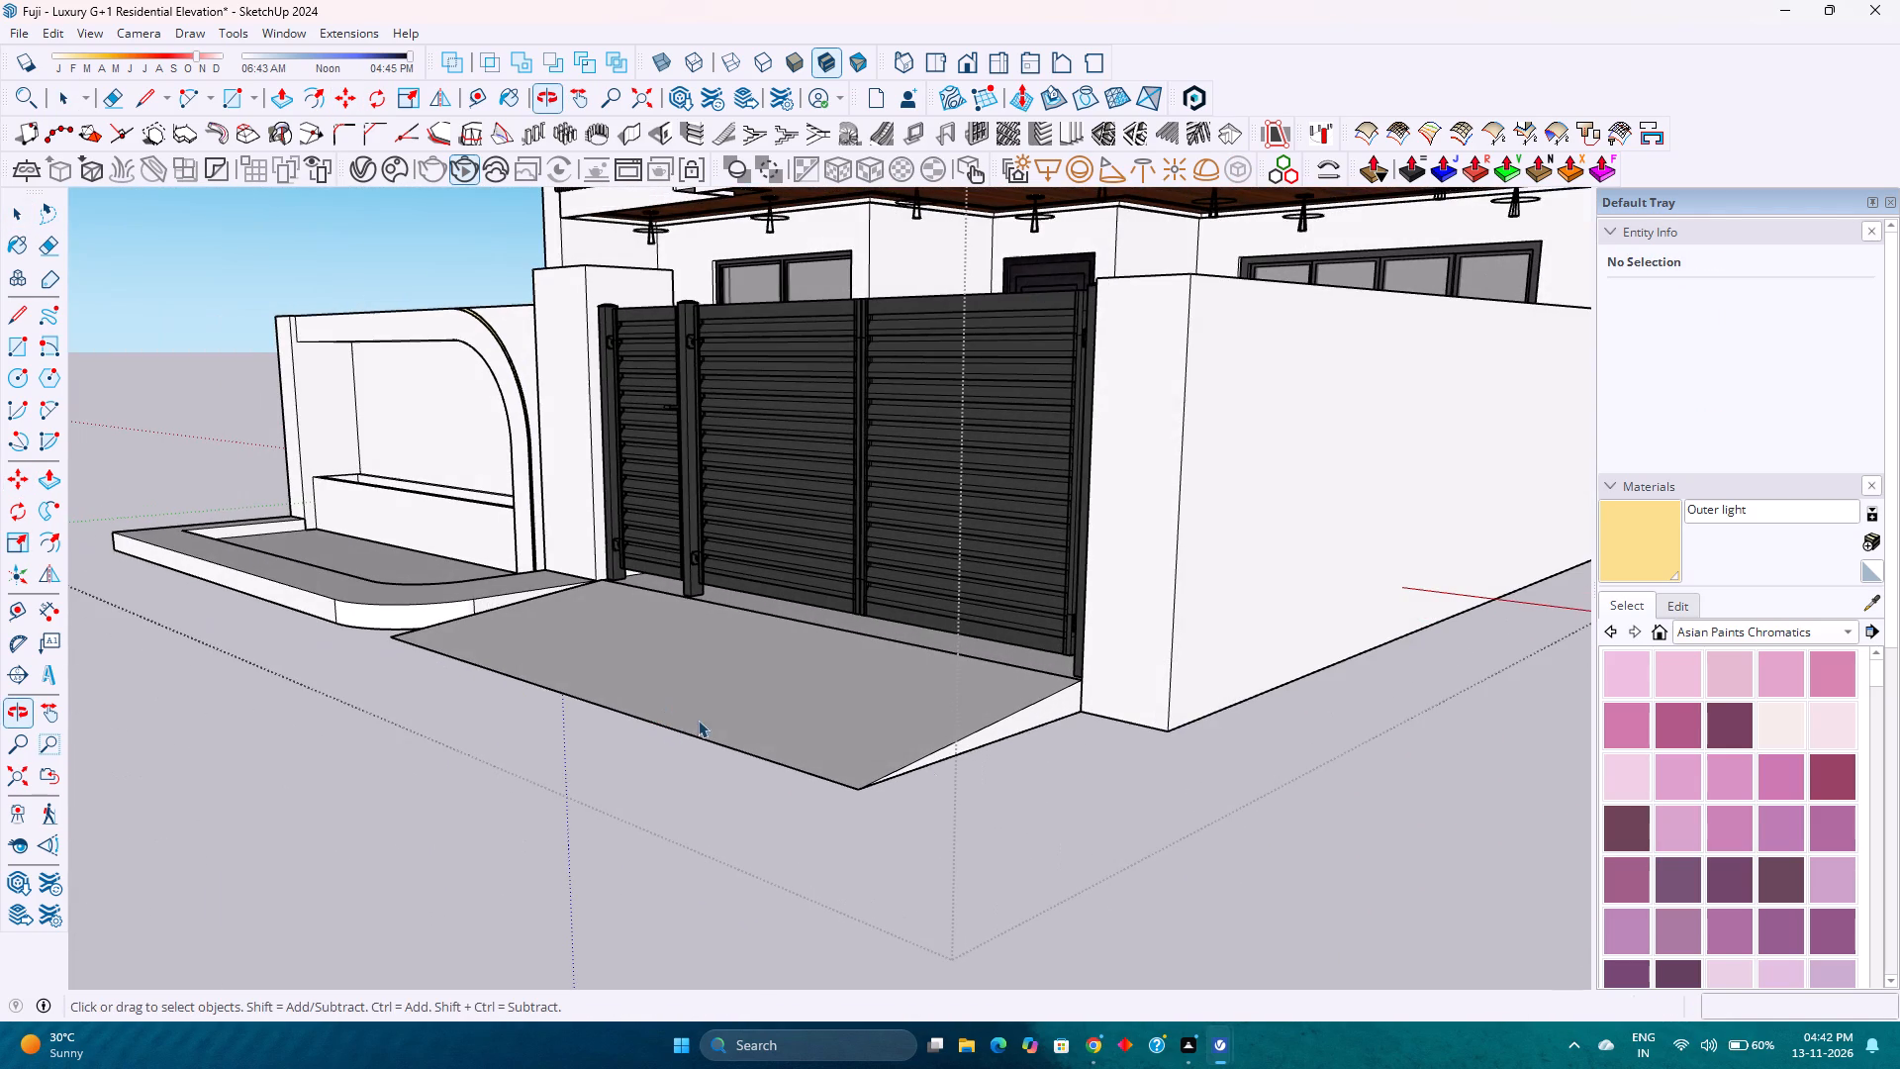
Copy the compound wall's bottom front edge at the gate's far pillar 1' outward along the green axis.
scroll(1041, 732, "up", 3)
double_click(1140, 660)
scroll(1133, 673, "up", 4)
left_click(1131, 676)
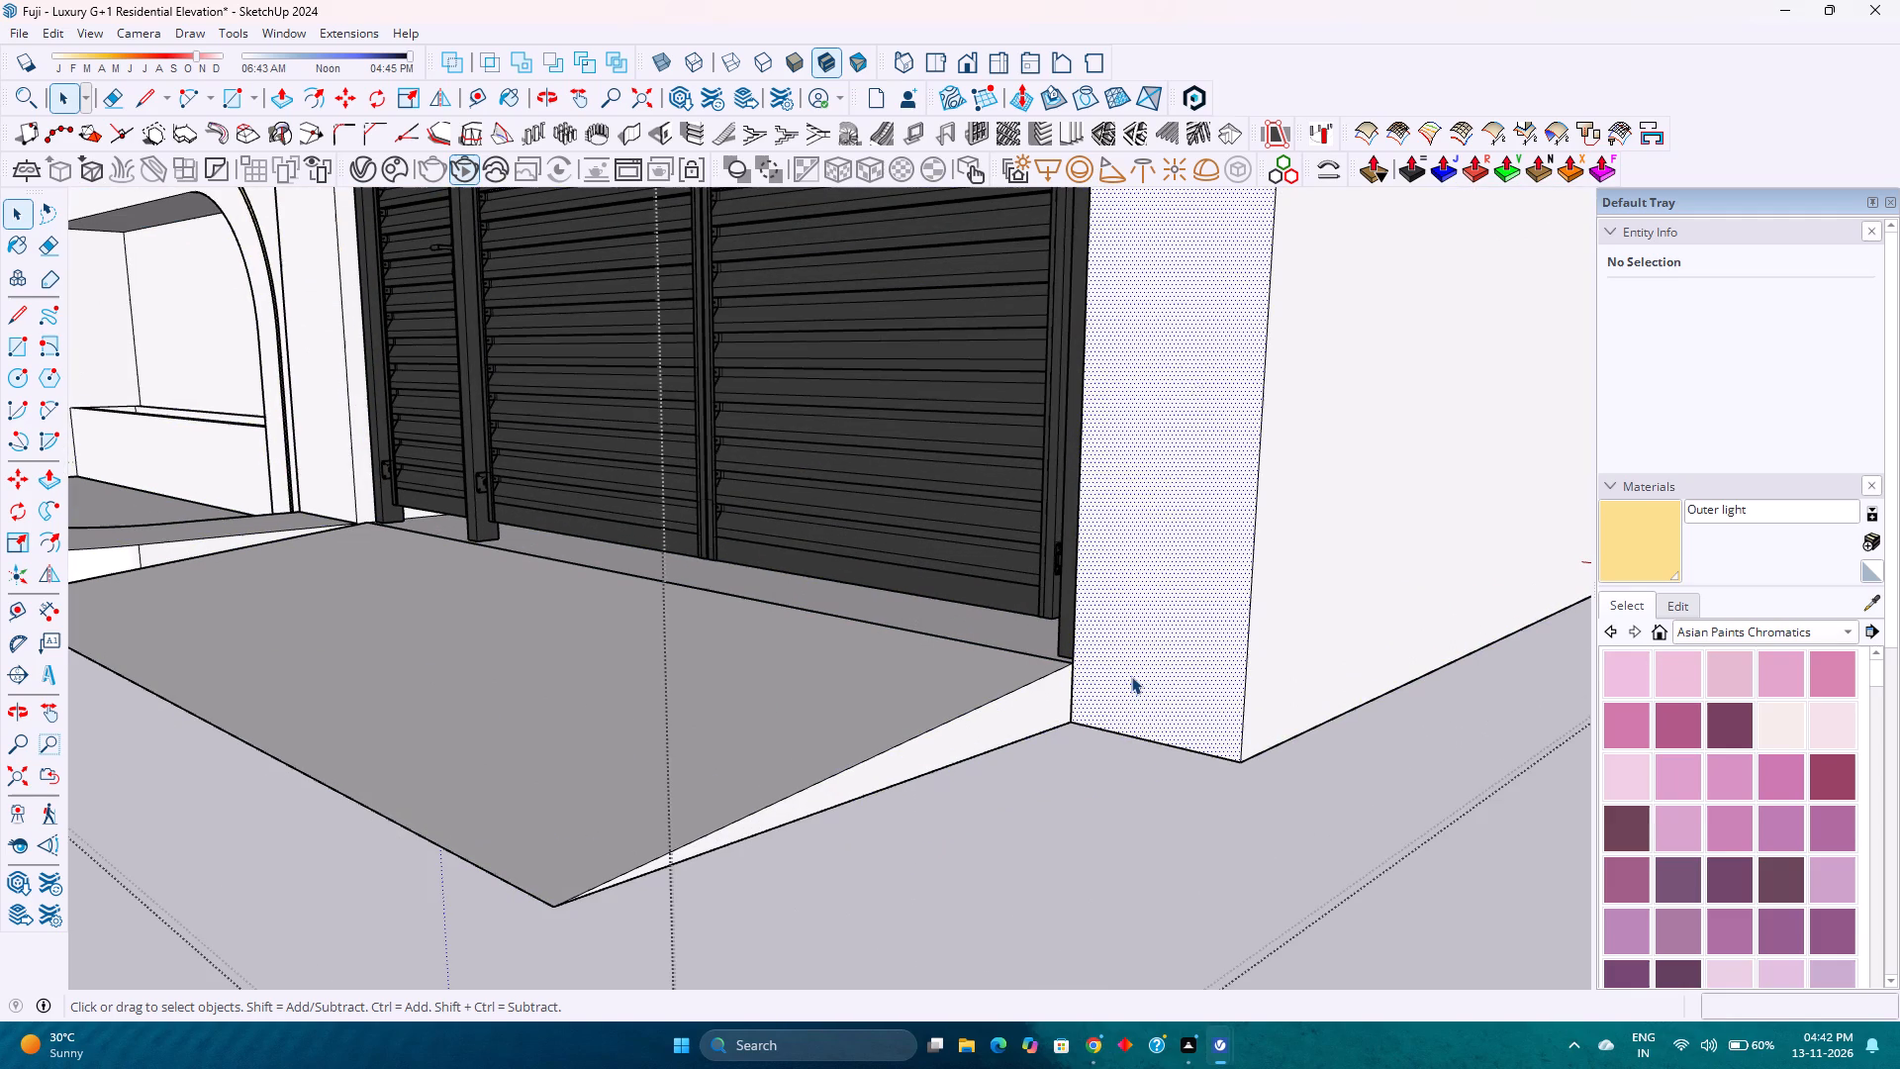
left_click(1215, 750)
left_click(1213, 755)
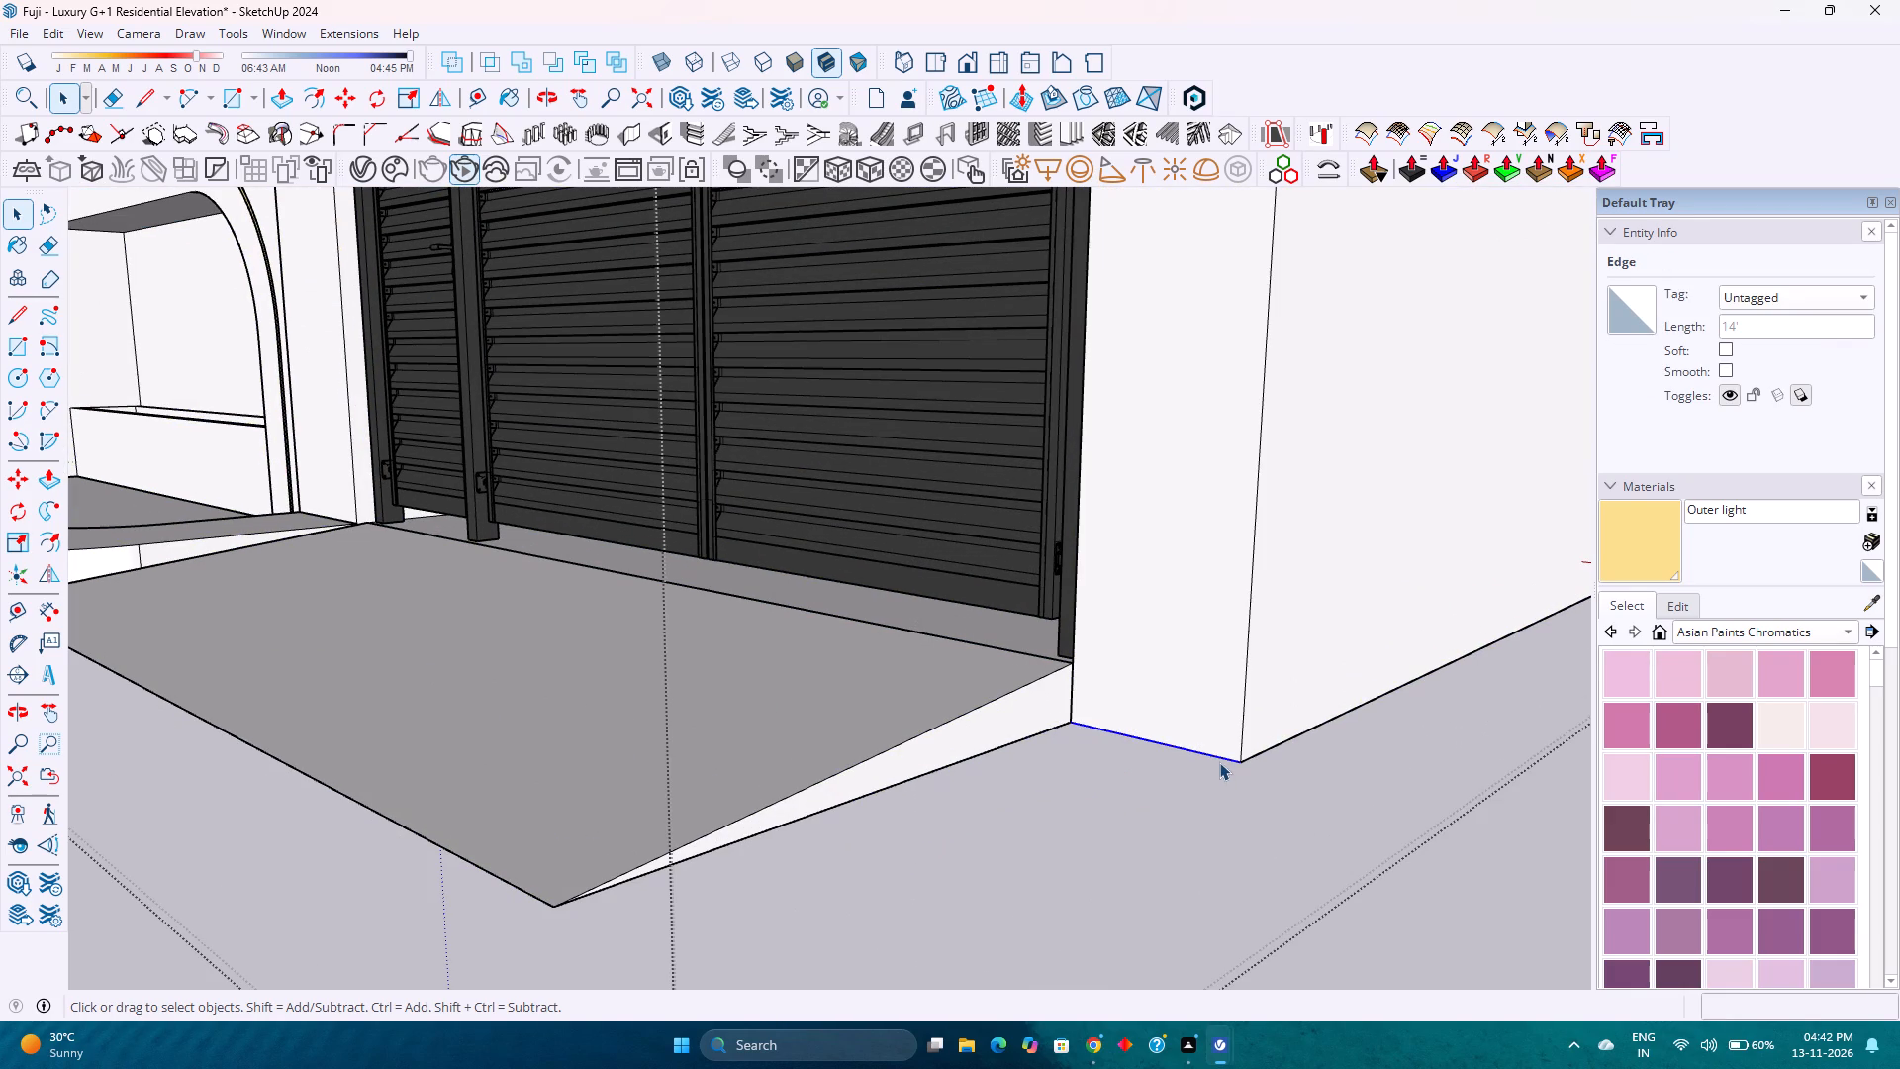
key("m")
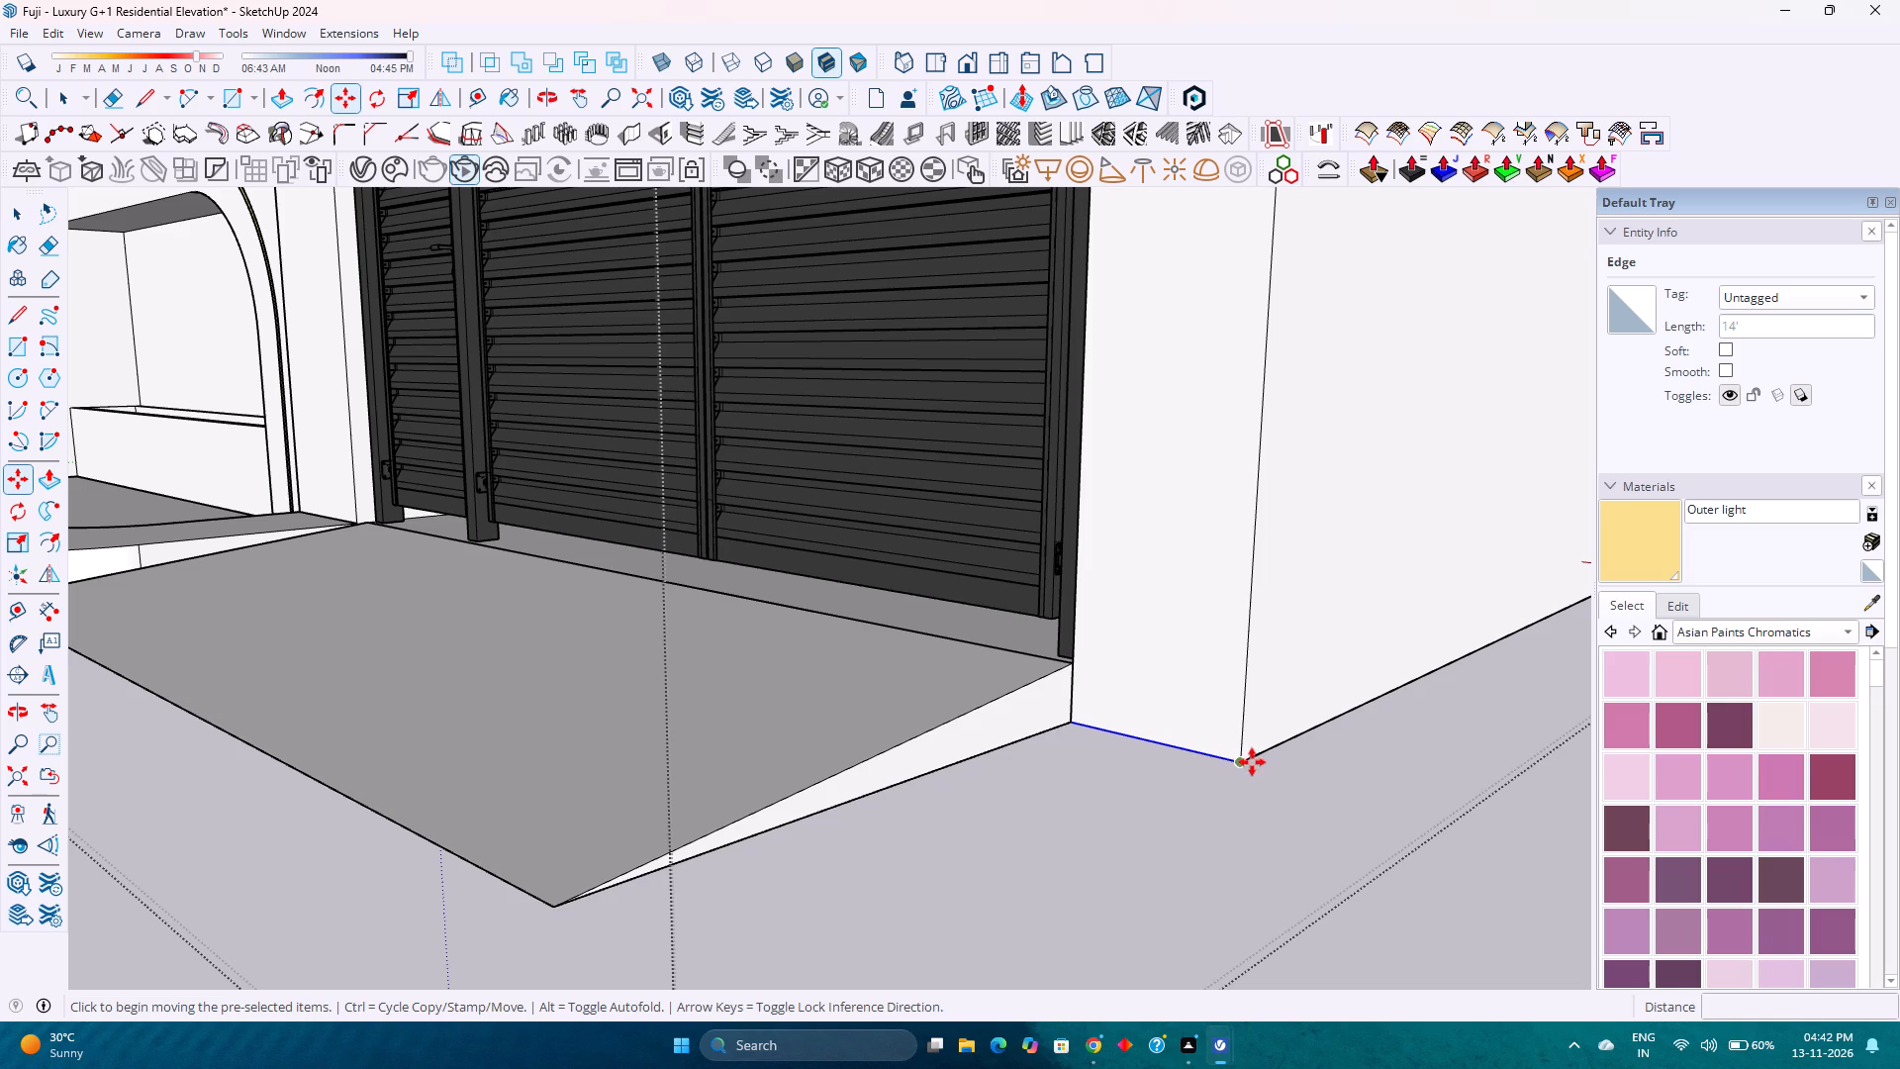
left_click(1242, 765)
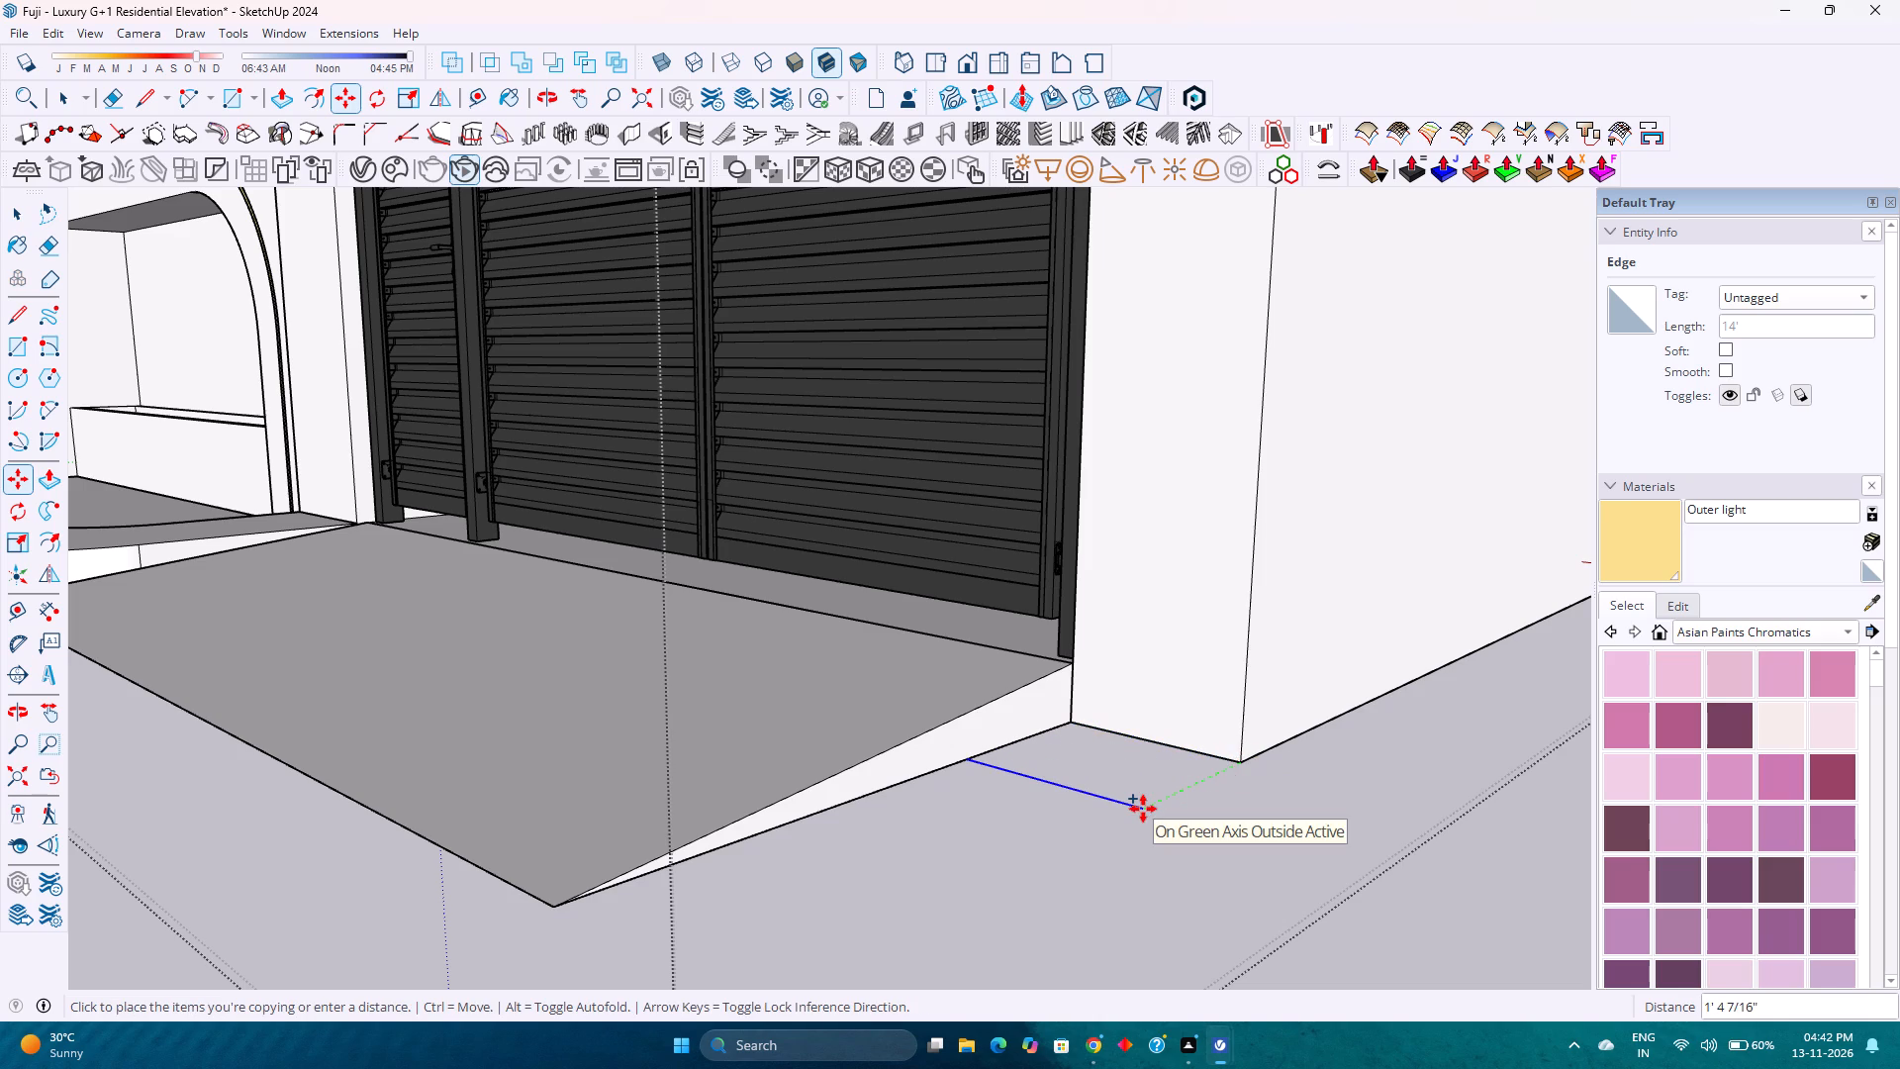
key("Left")
key("1")
key("apostrophe")
key("Return")
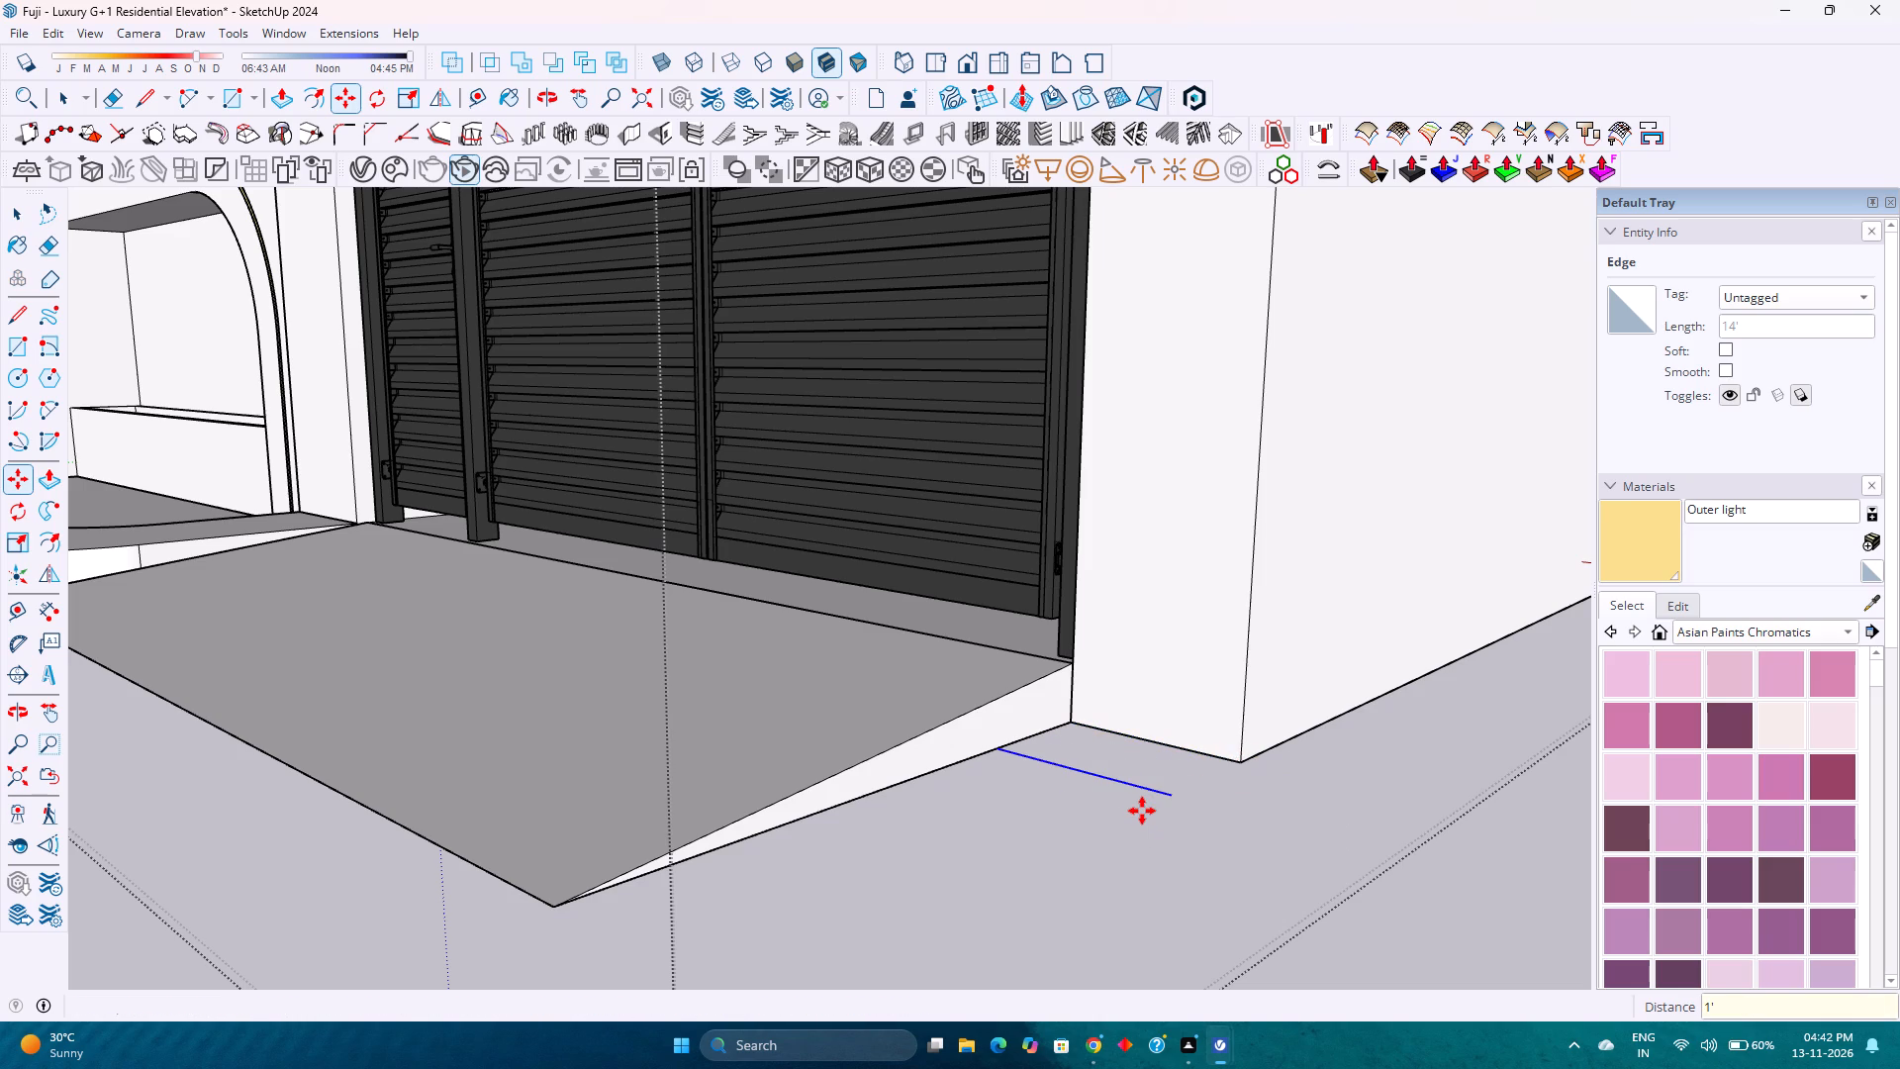
Draw a 1' line joining the copied edge's outer end to the pillar's bottom outer corner.
key("l")
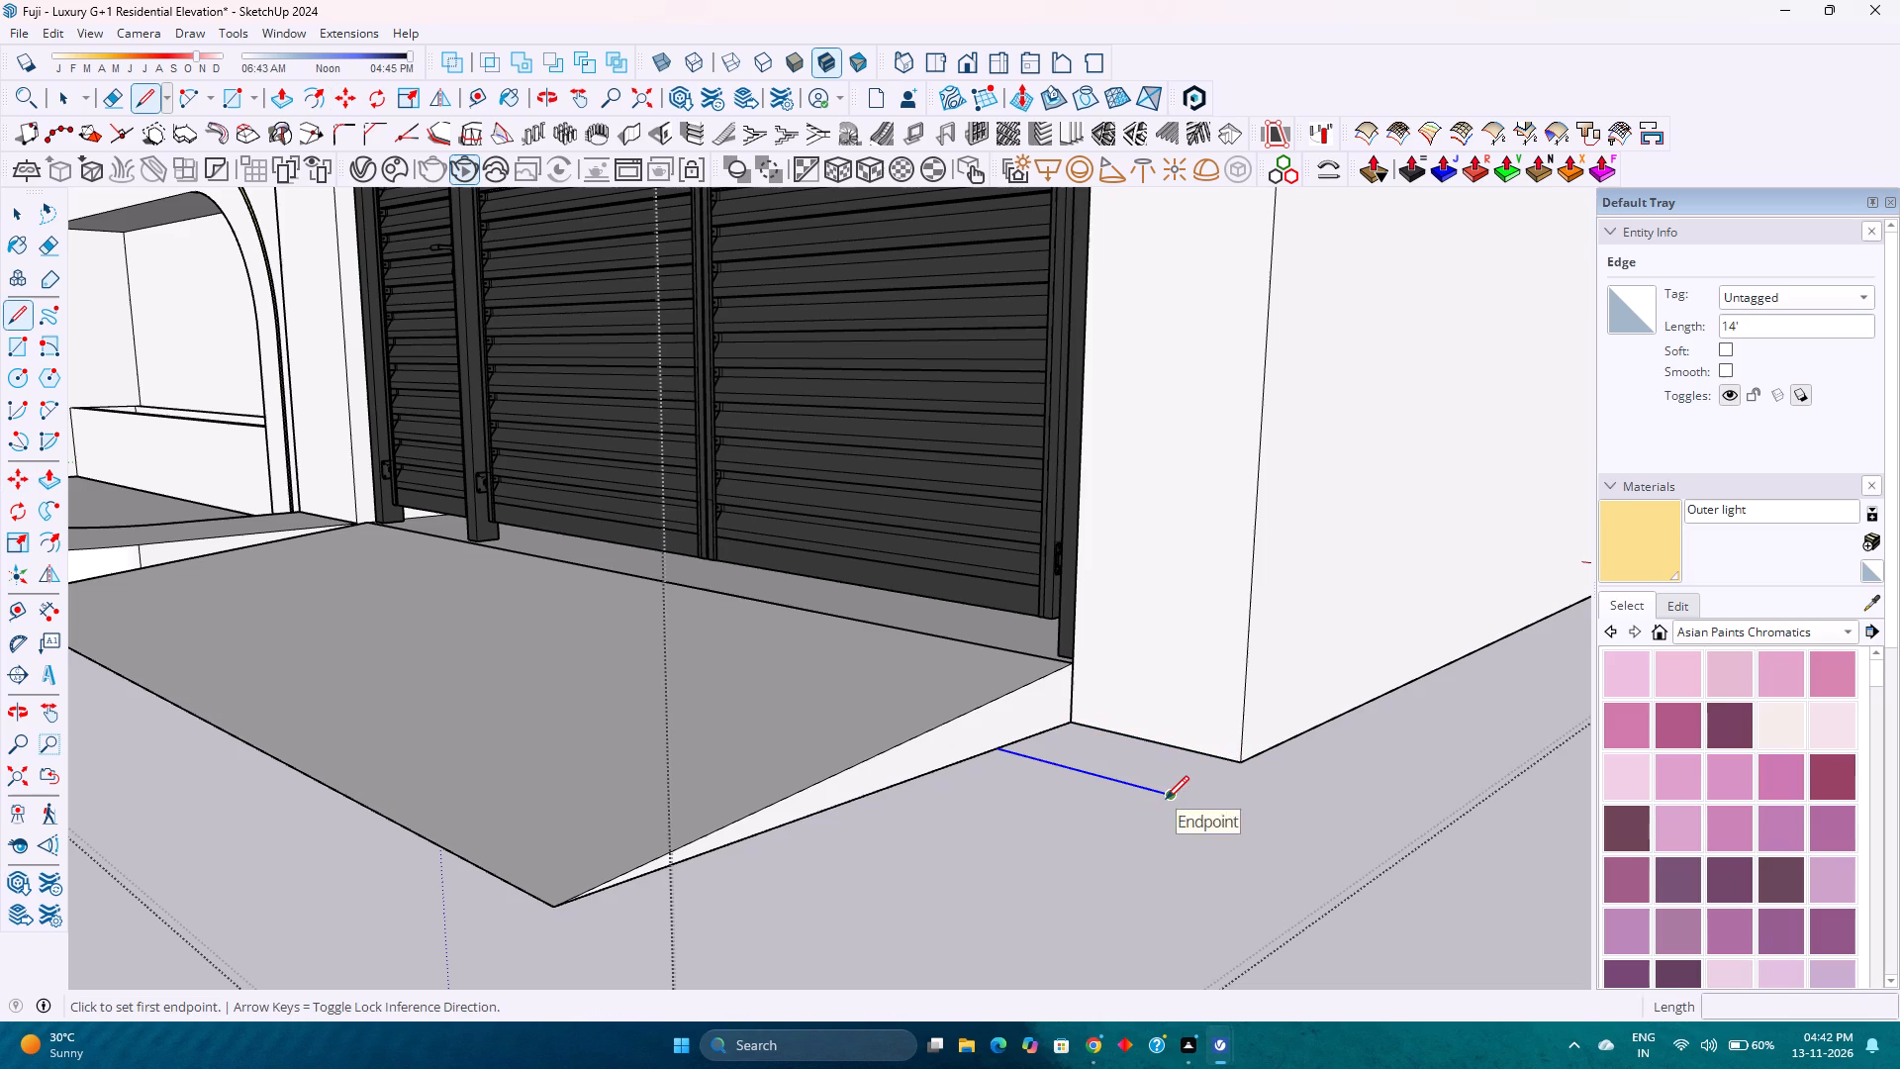
left_click(1169, 799)
left_click(1245, 763)
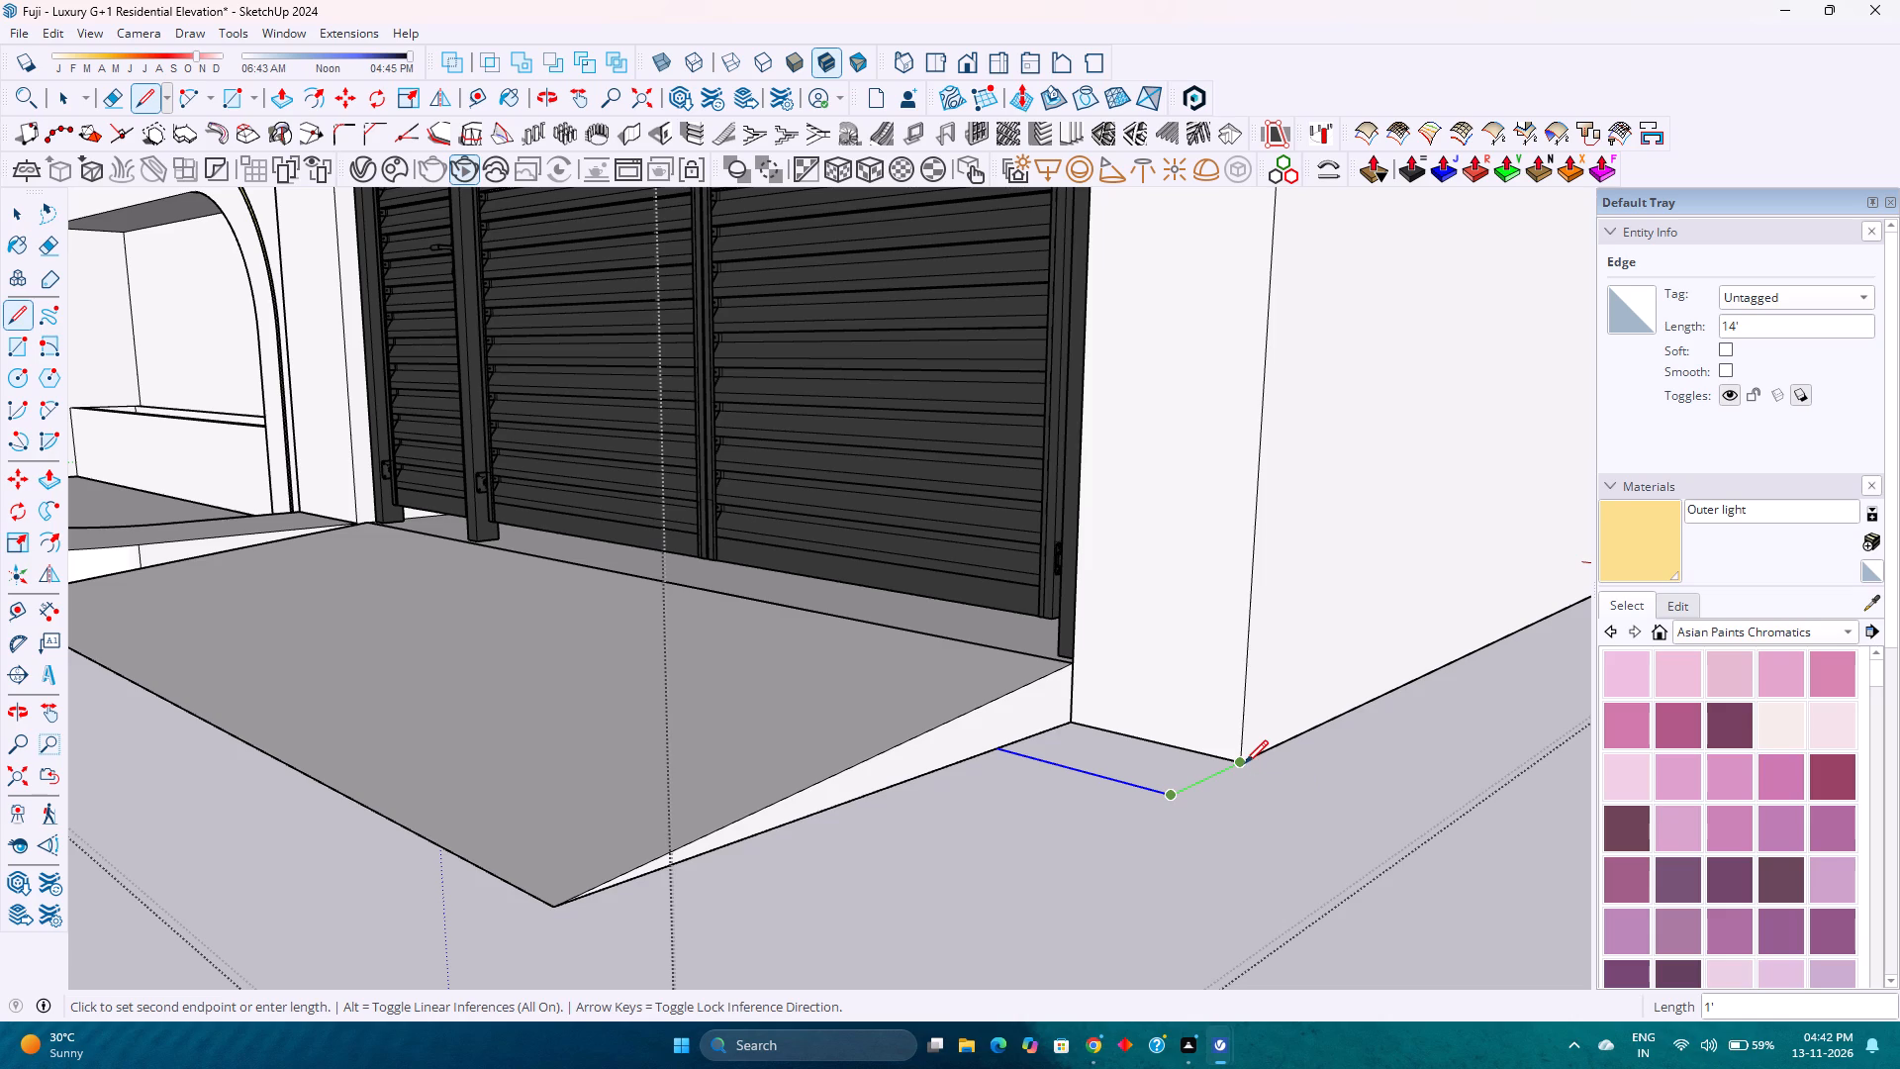
Close the rectangle in front of the gate's far pillar with a 1' line and make the face with its edges a group.
key("Escape")
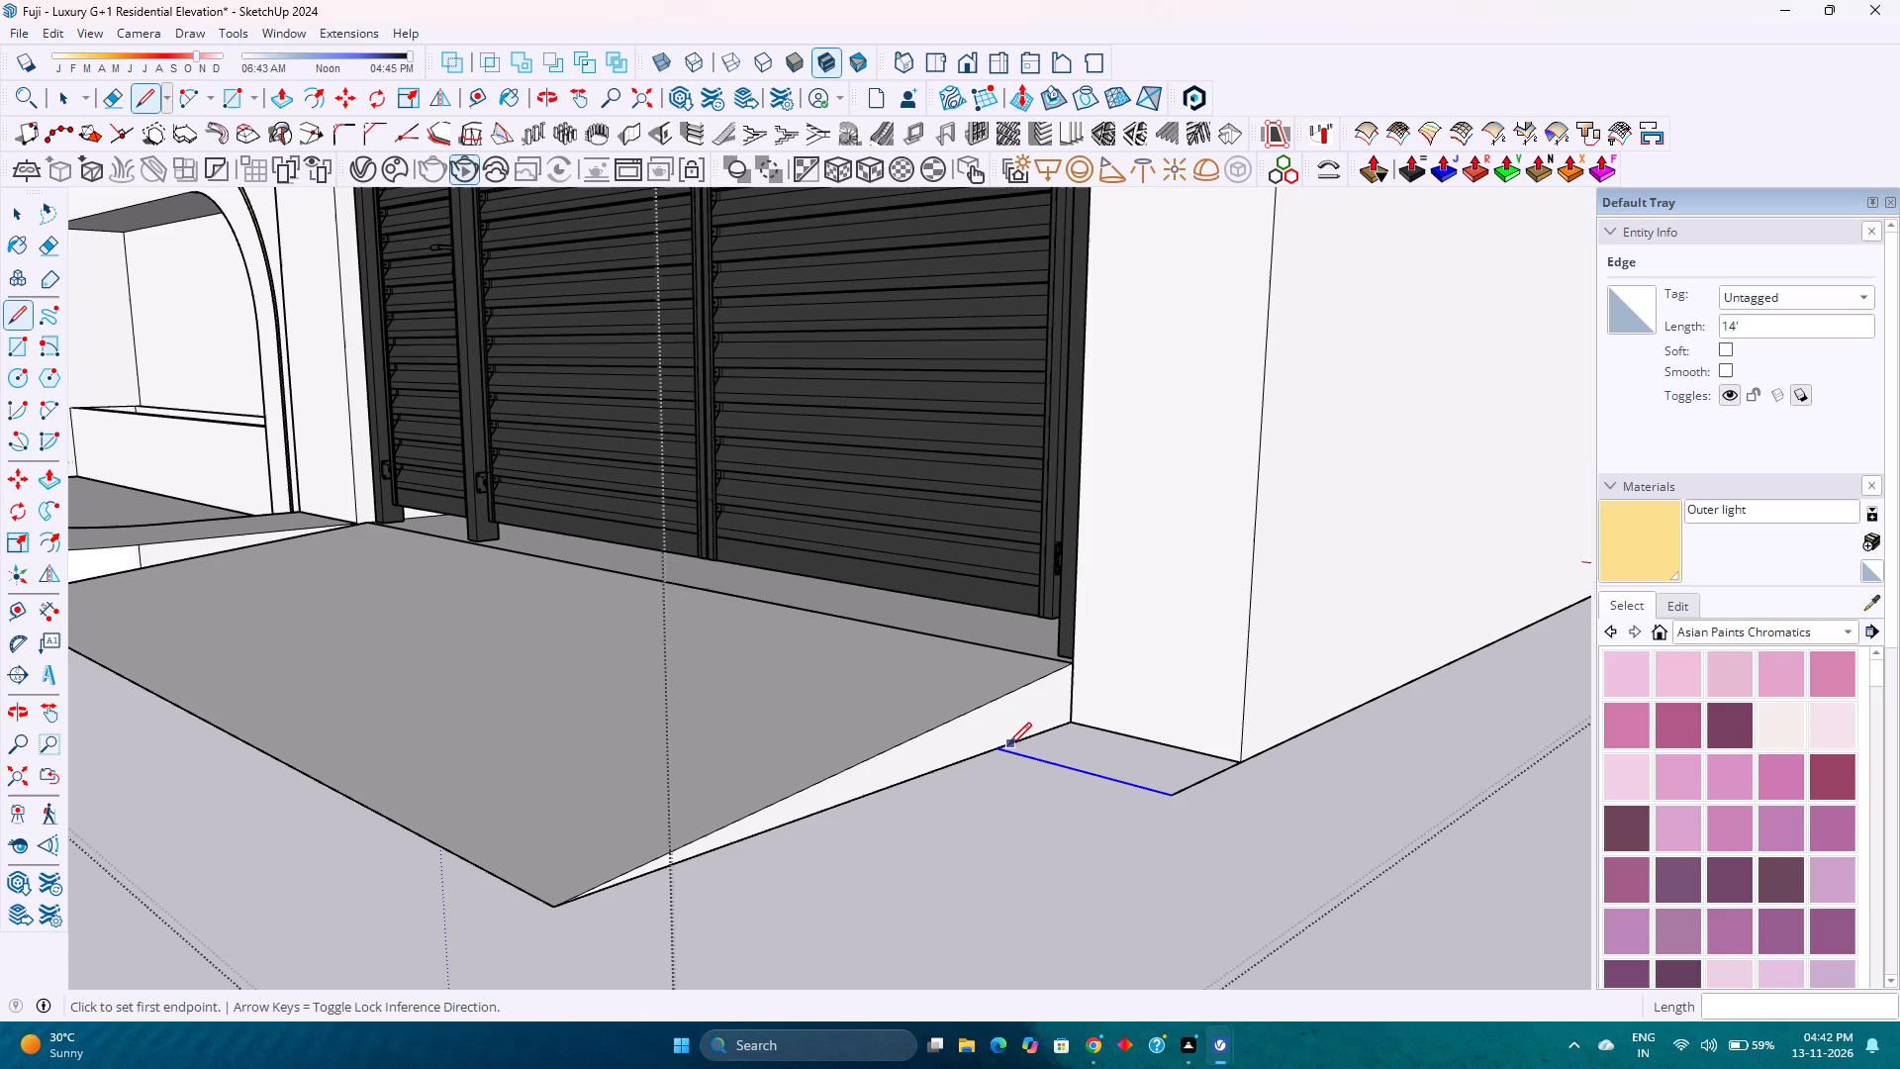
left_click(1004, 747)
left_click(1072, 718)
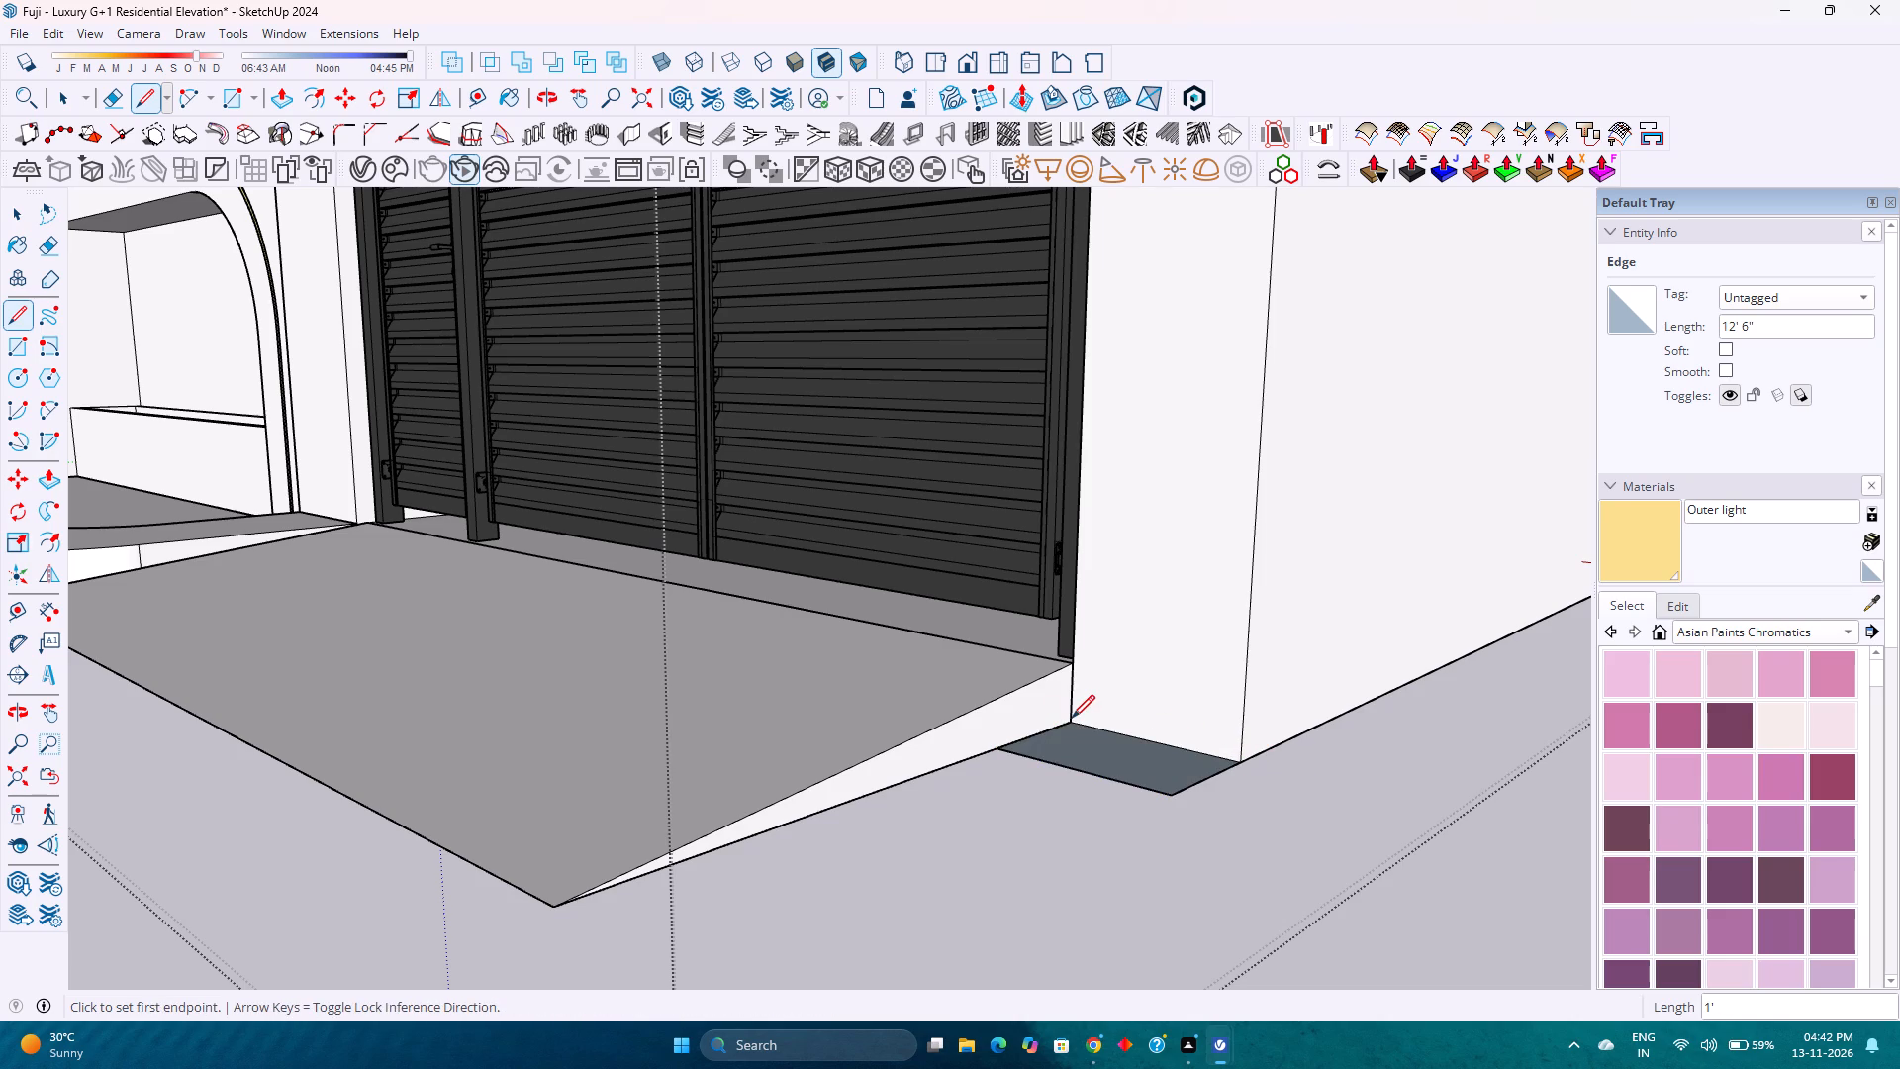
key("space")
double_click(1094, 742)
right_click(1094, 742)
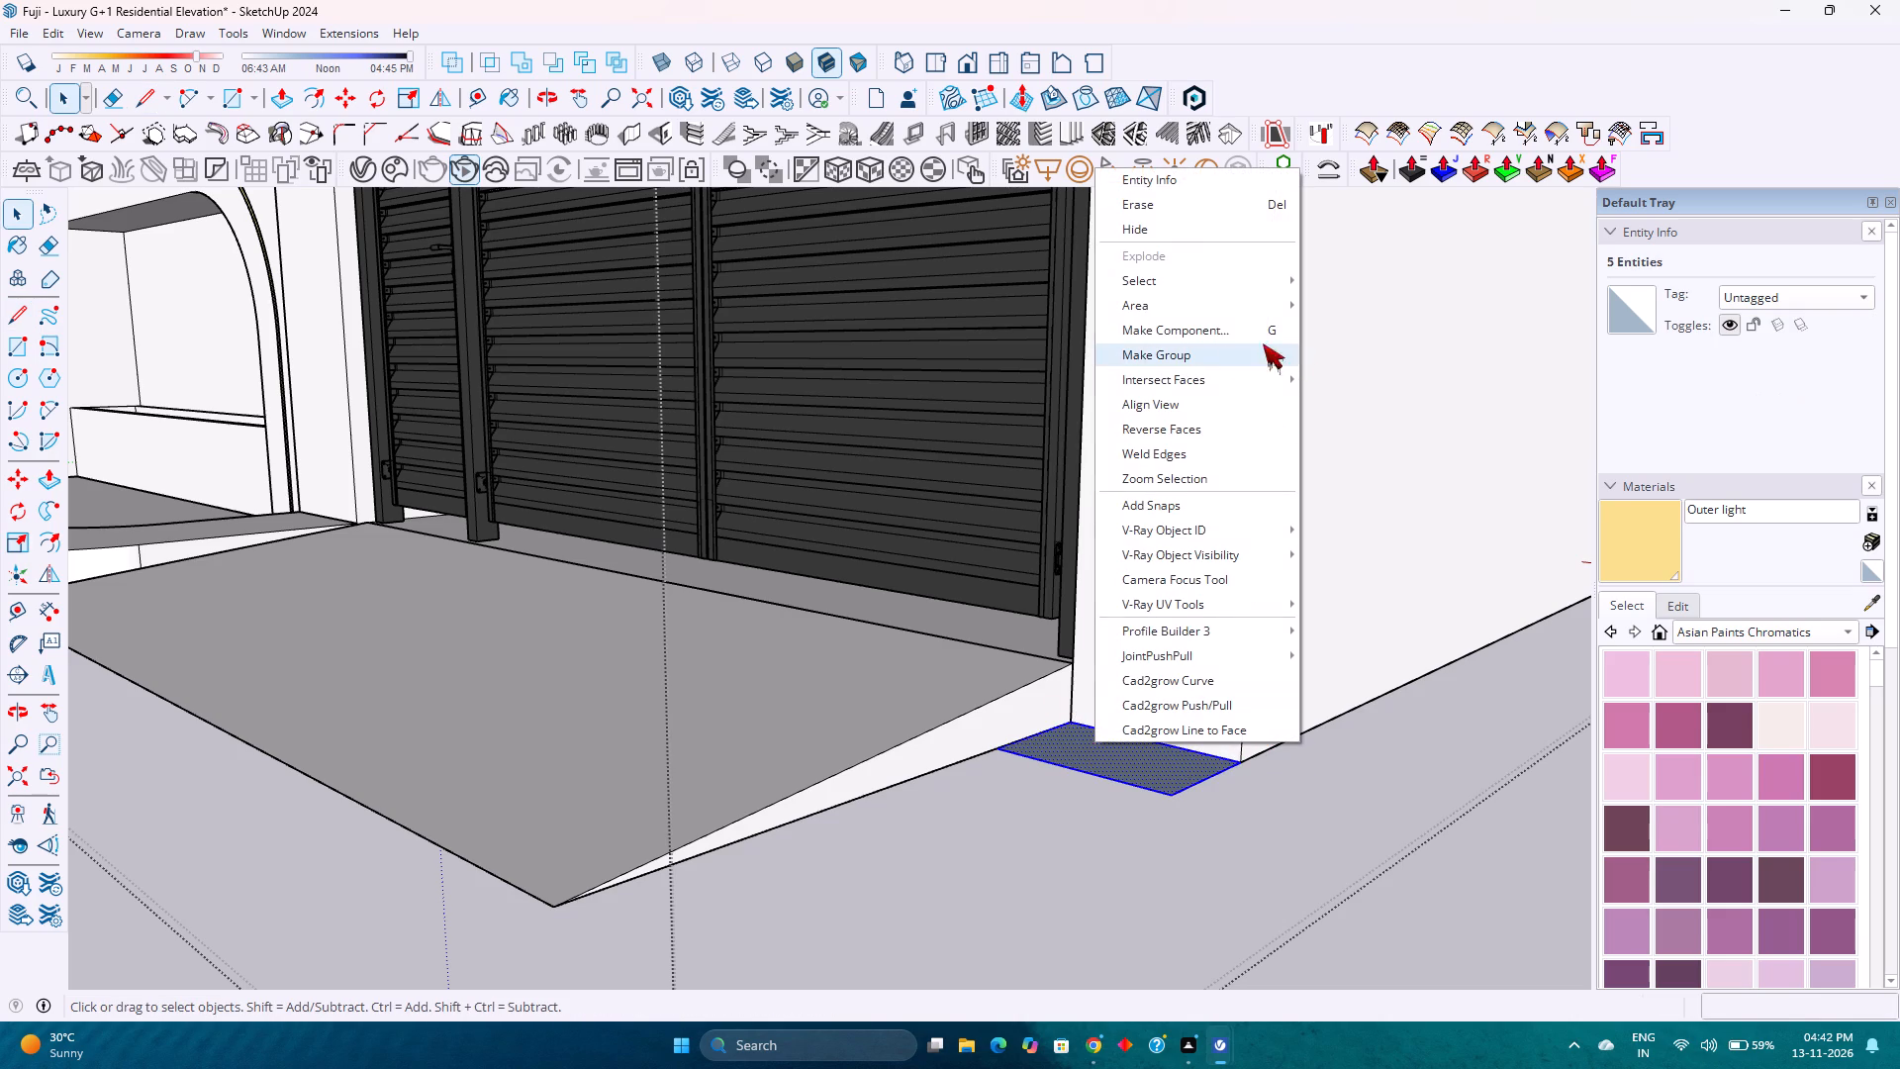
left_click(1224, 351)
Inside the new group, extrude the rectangle 6" upward into a block at the pillar's base.
double_click(1128, 748)
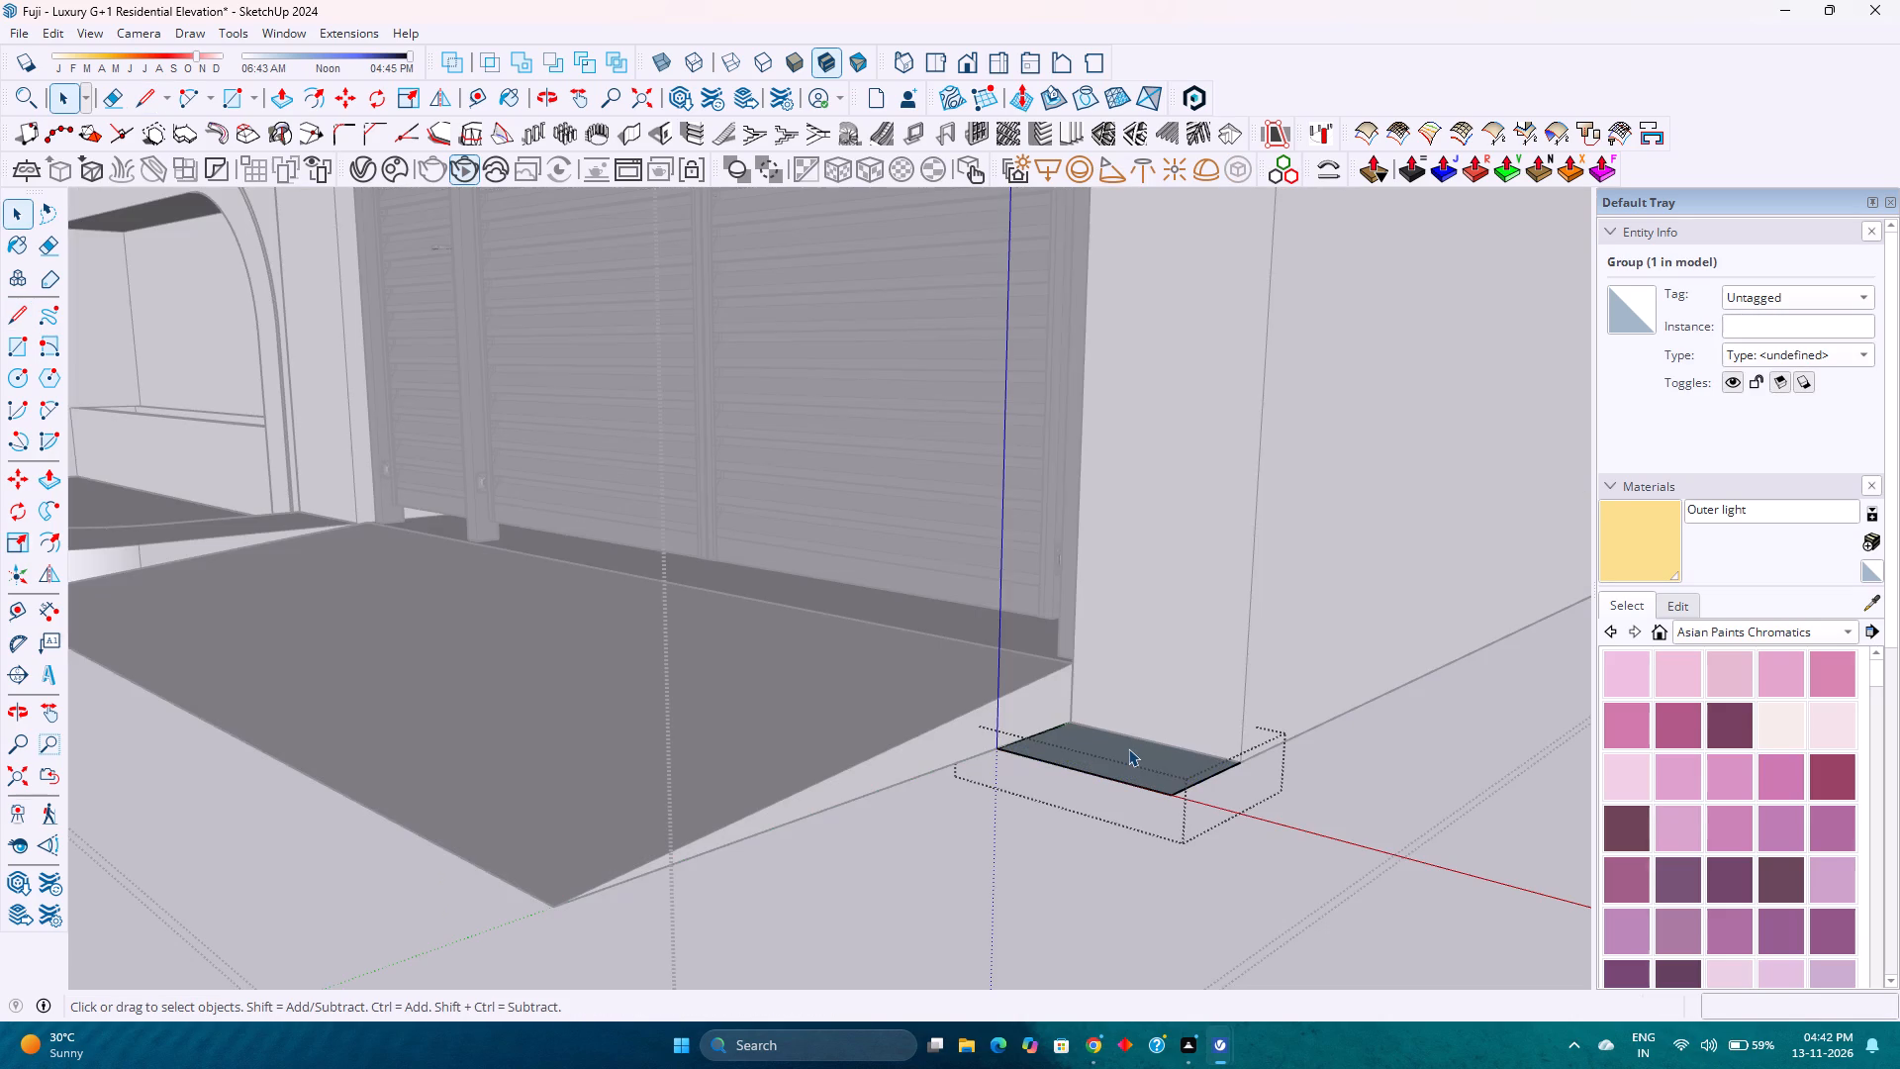
key("p")
left_click(1126, 751)
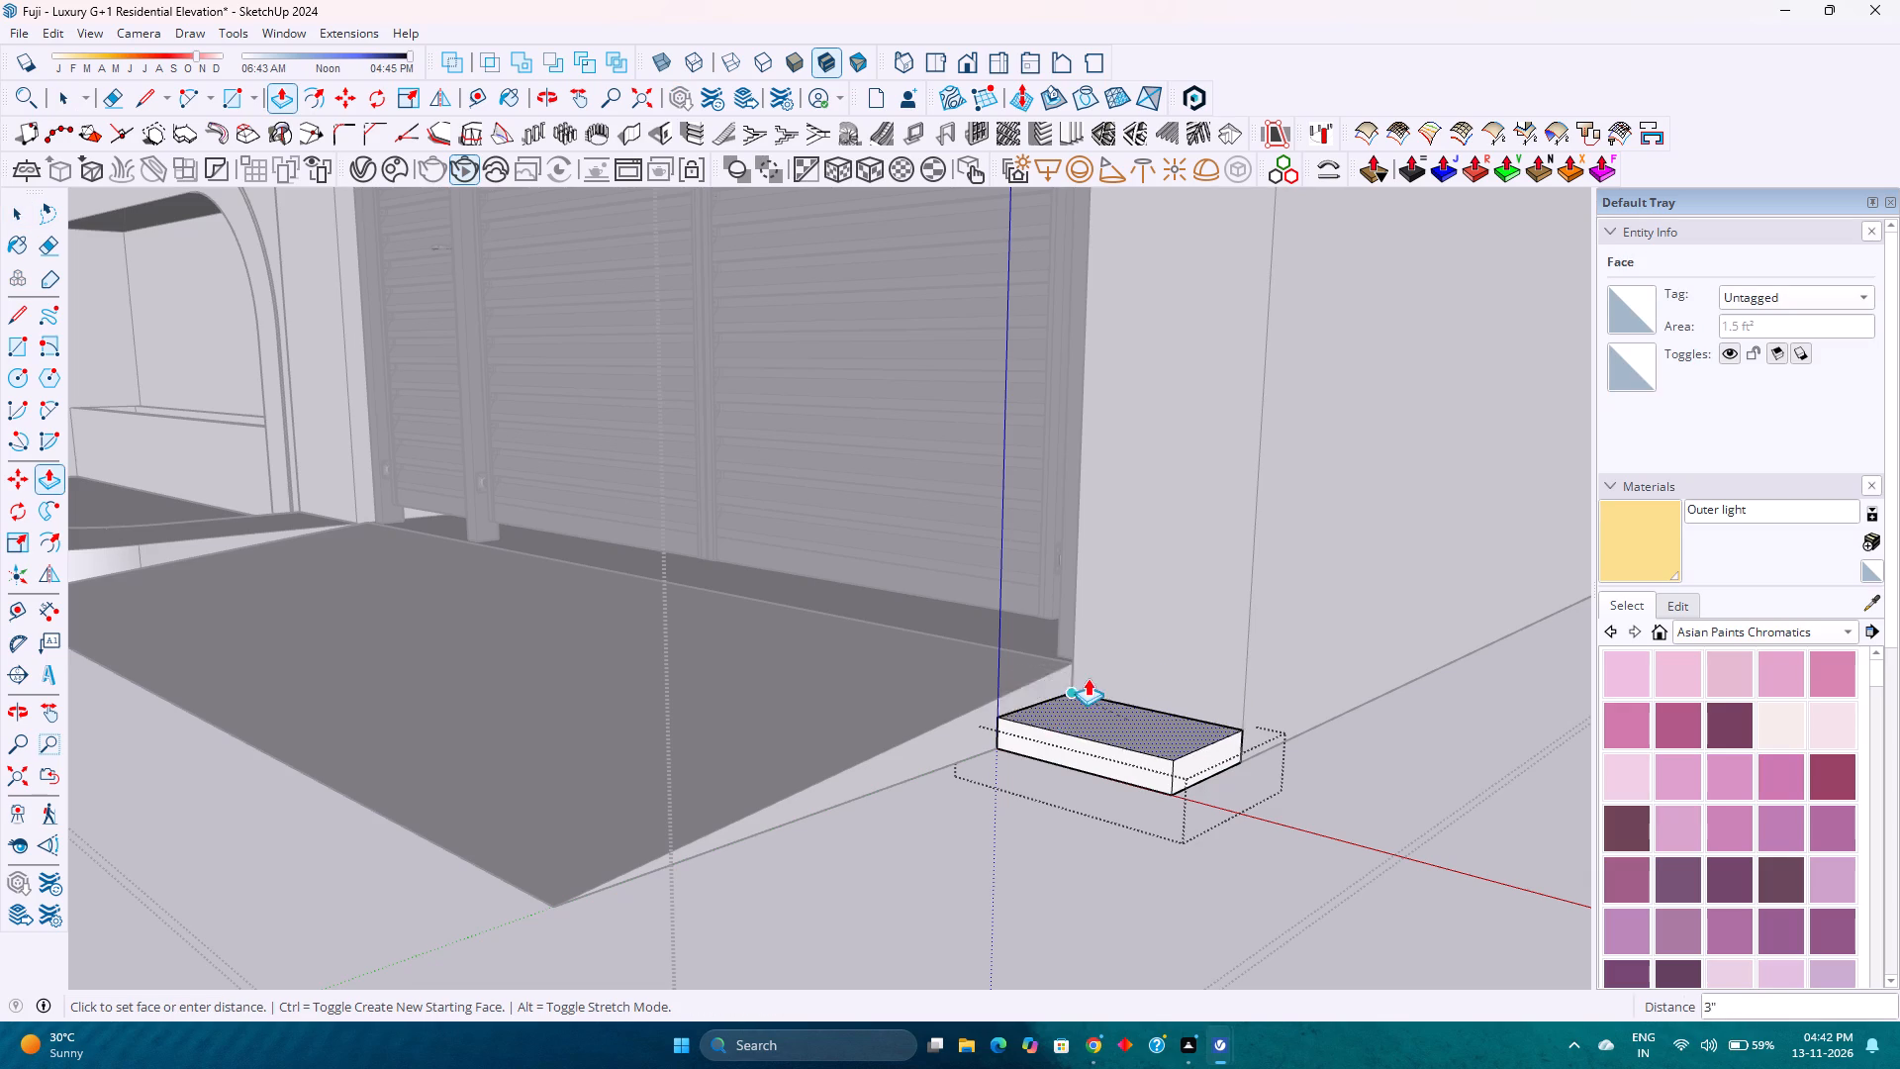
key("6")
key("Return")
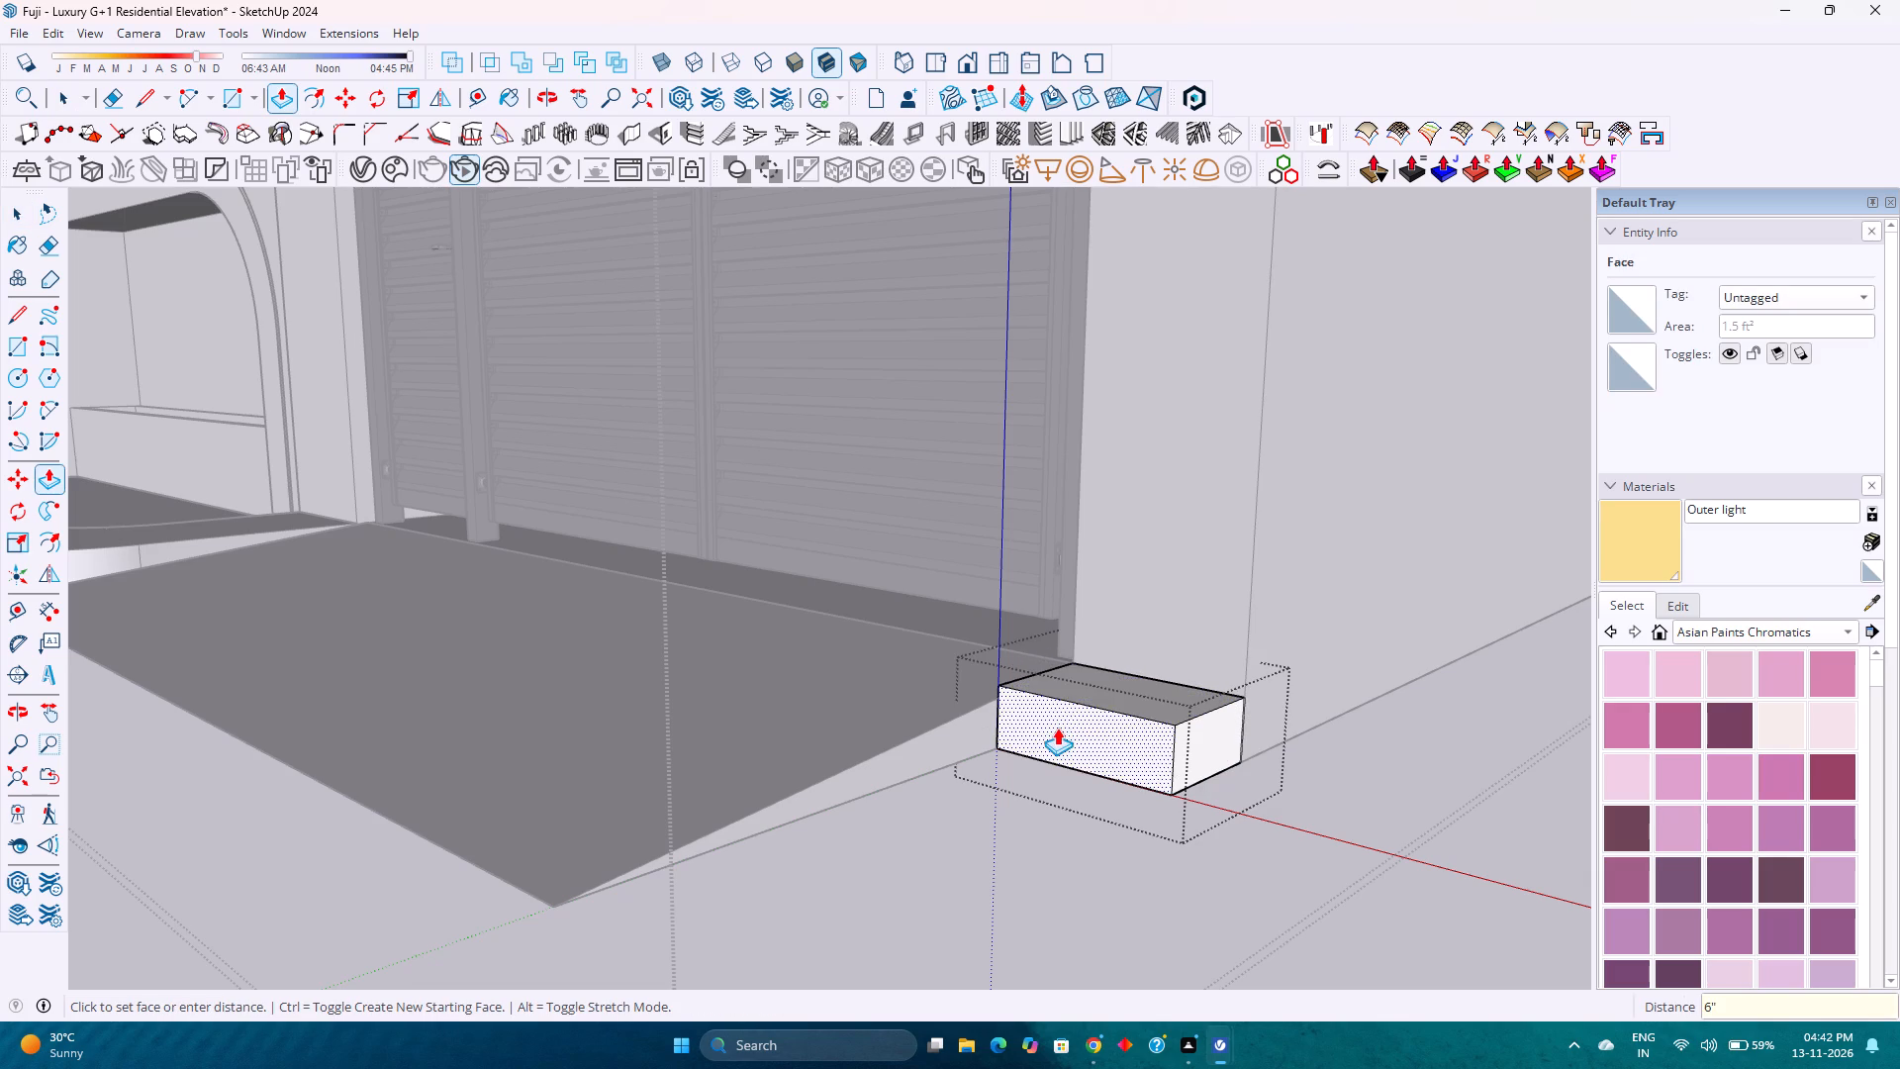
Extend the block's front face 4' outward so it lines up with the ramp's front edge.
left_click(1057, 728)
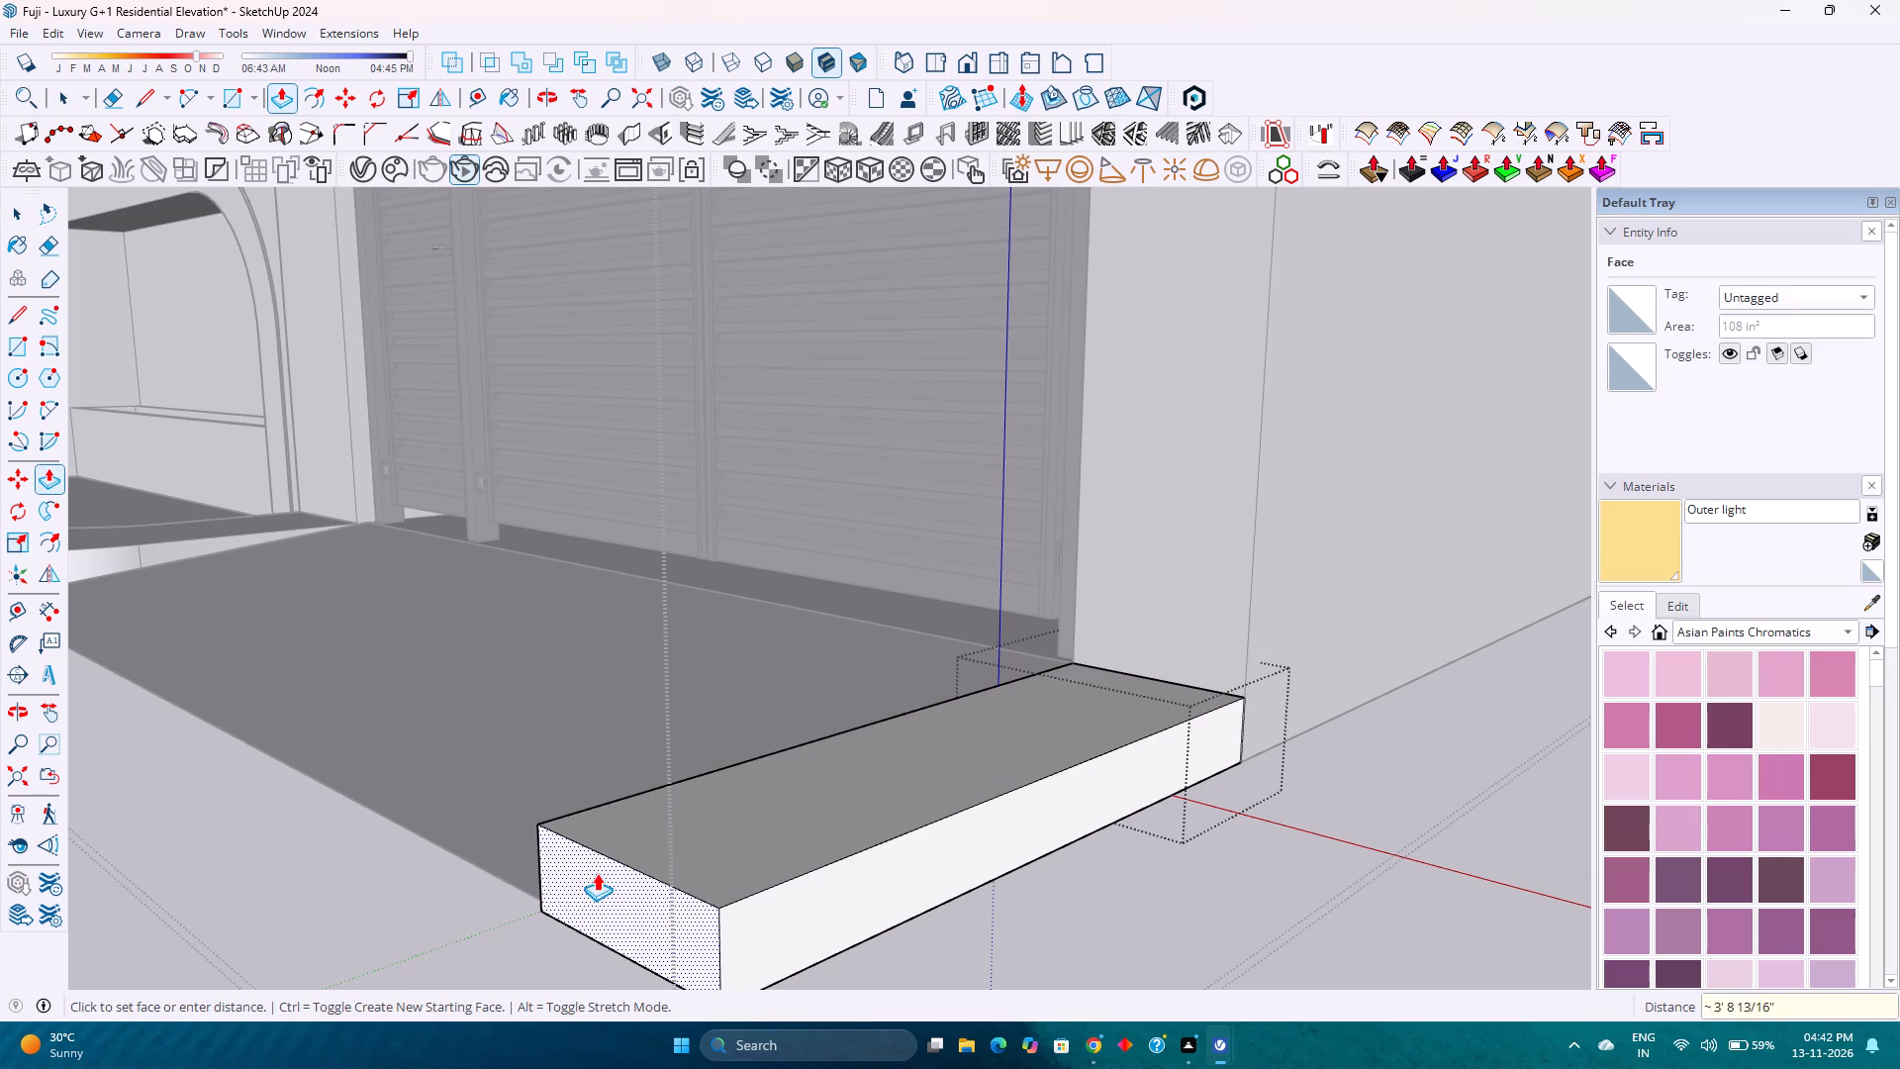
scroll(345, 601, "down", 1)
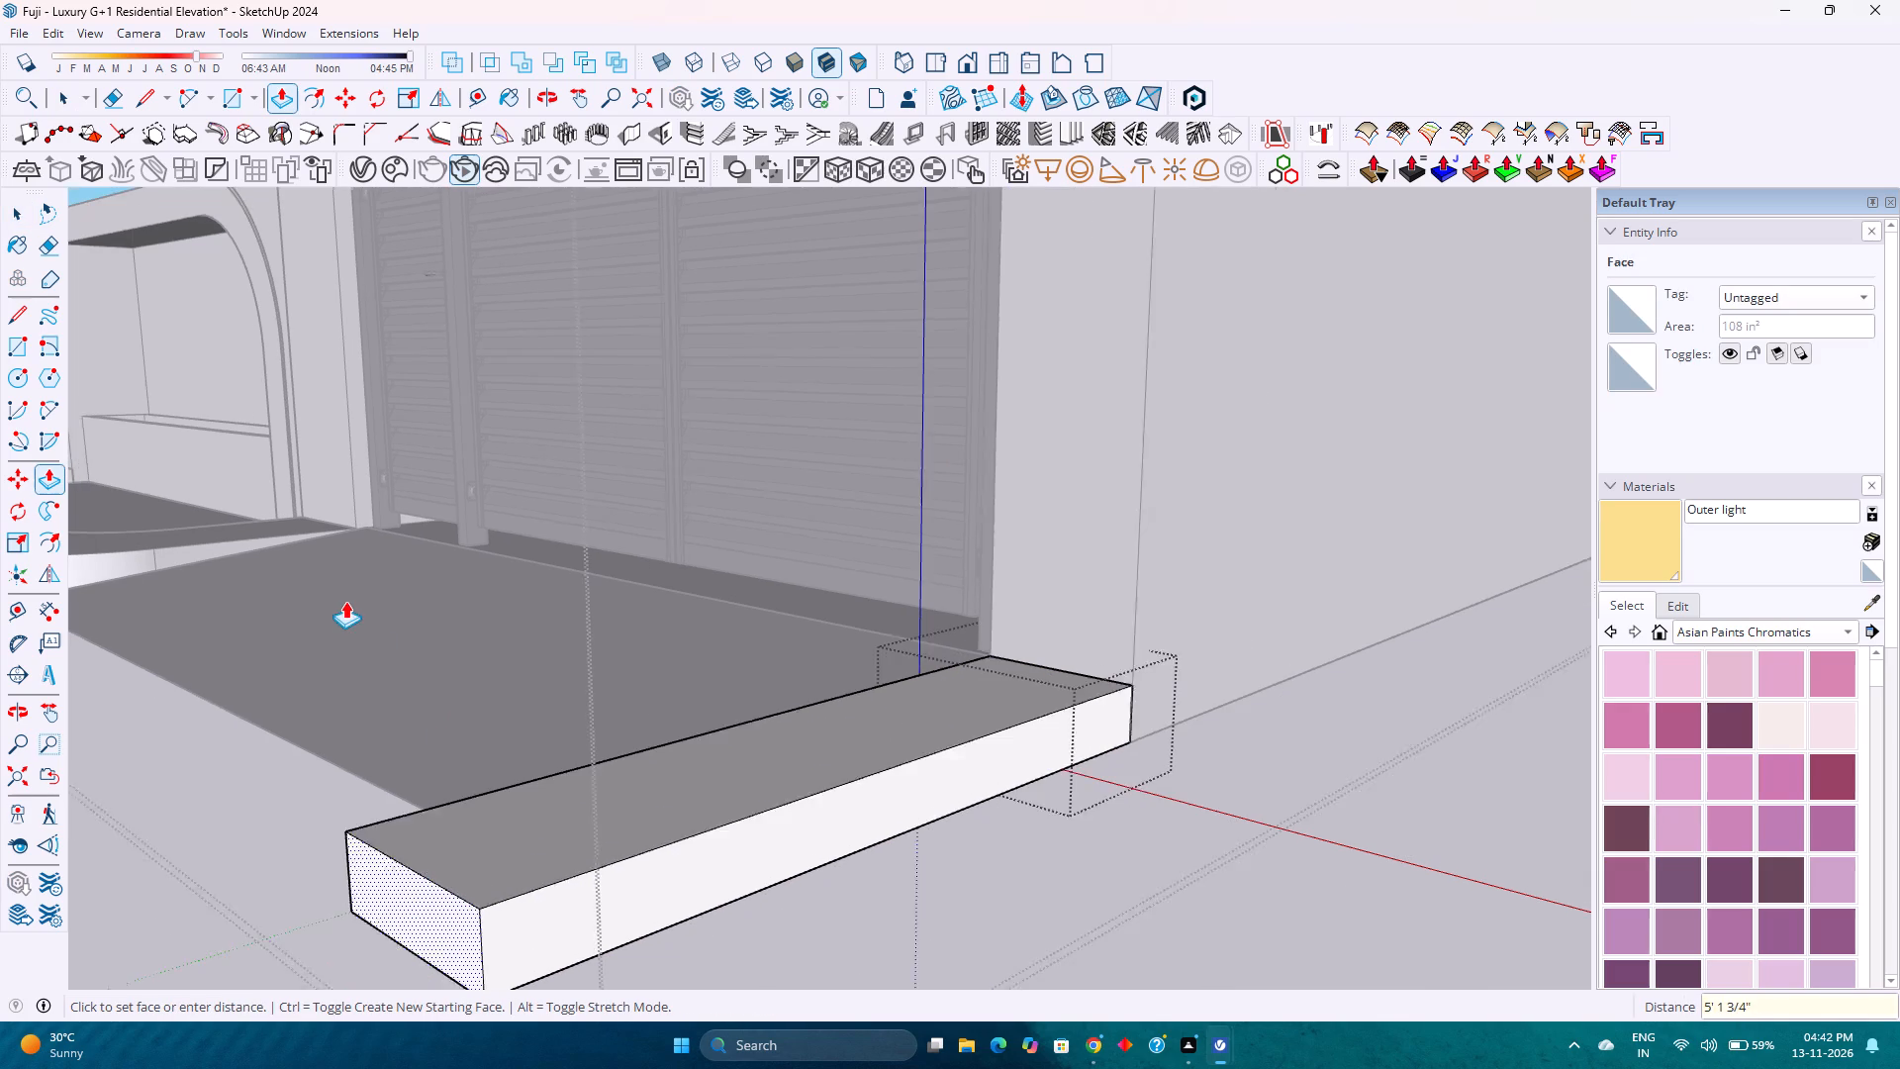
scroll(345, 601, "down", 1)
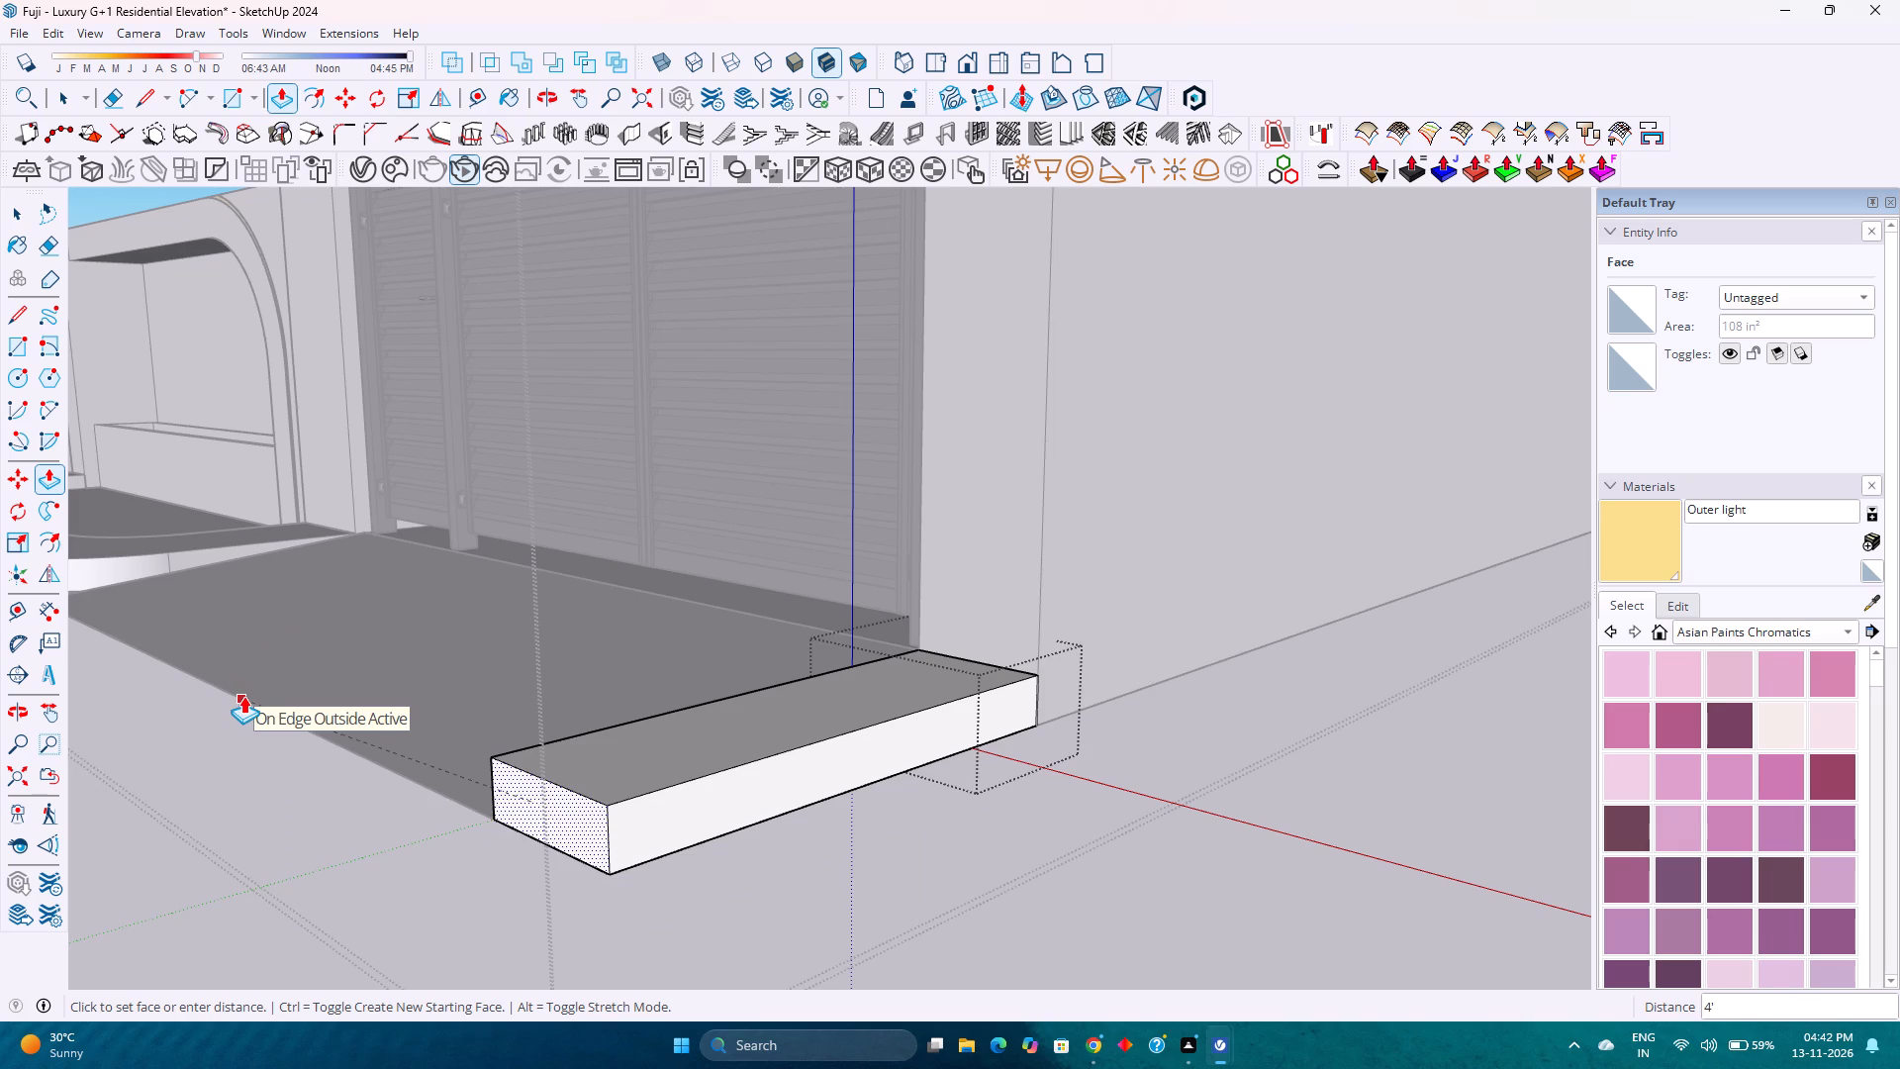
left_click(243, 696)
Extend the block's outer side face 6" beyond the compound wall and exit the group.
middle_click_drag(657, 709, 853, 734)
left_click(816, 733)
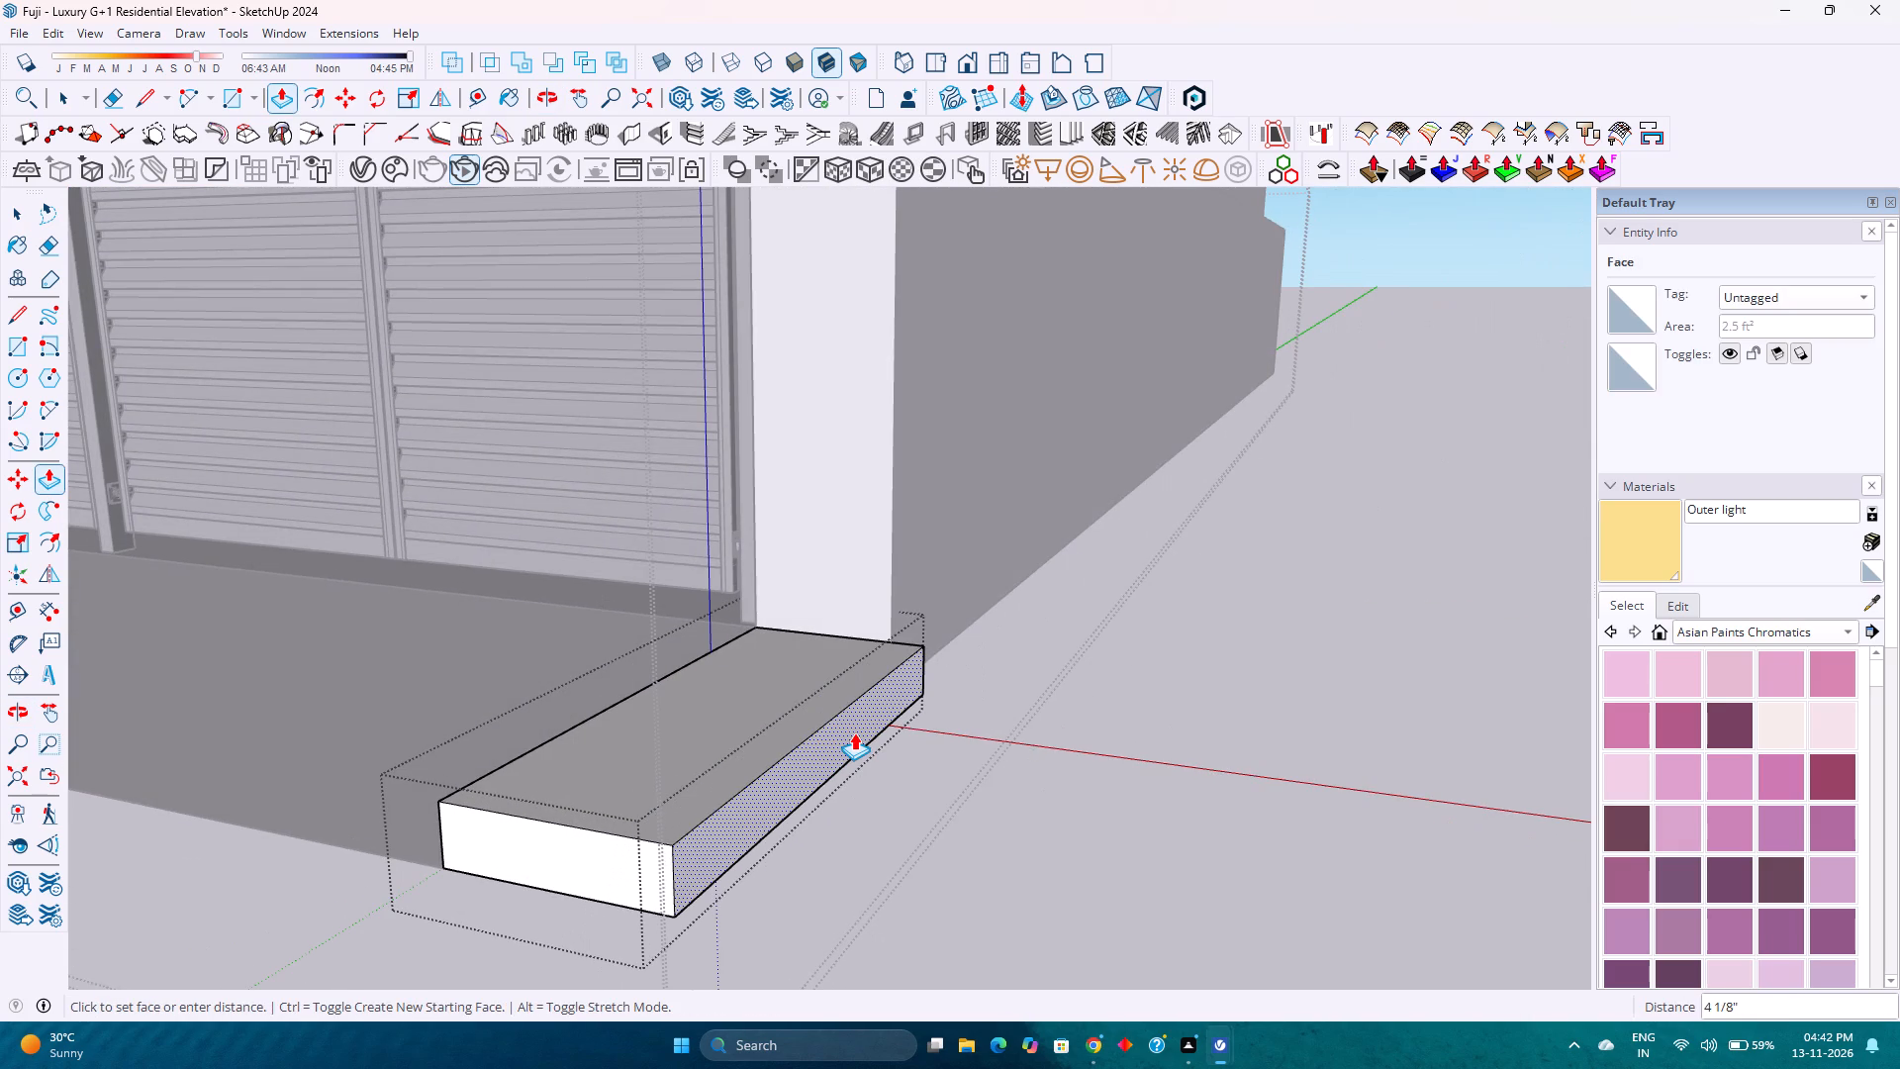
key("3")
key("Return")
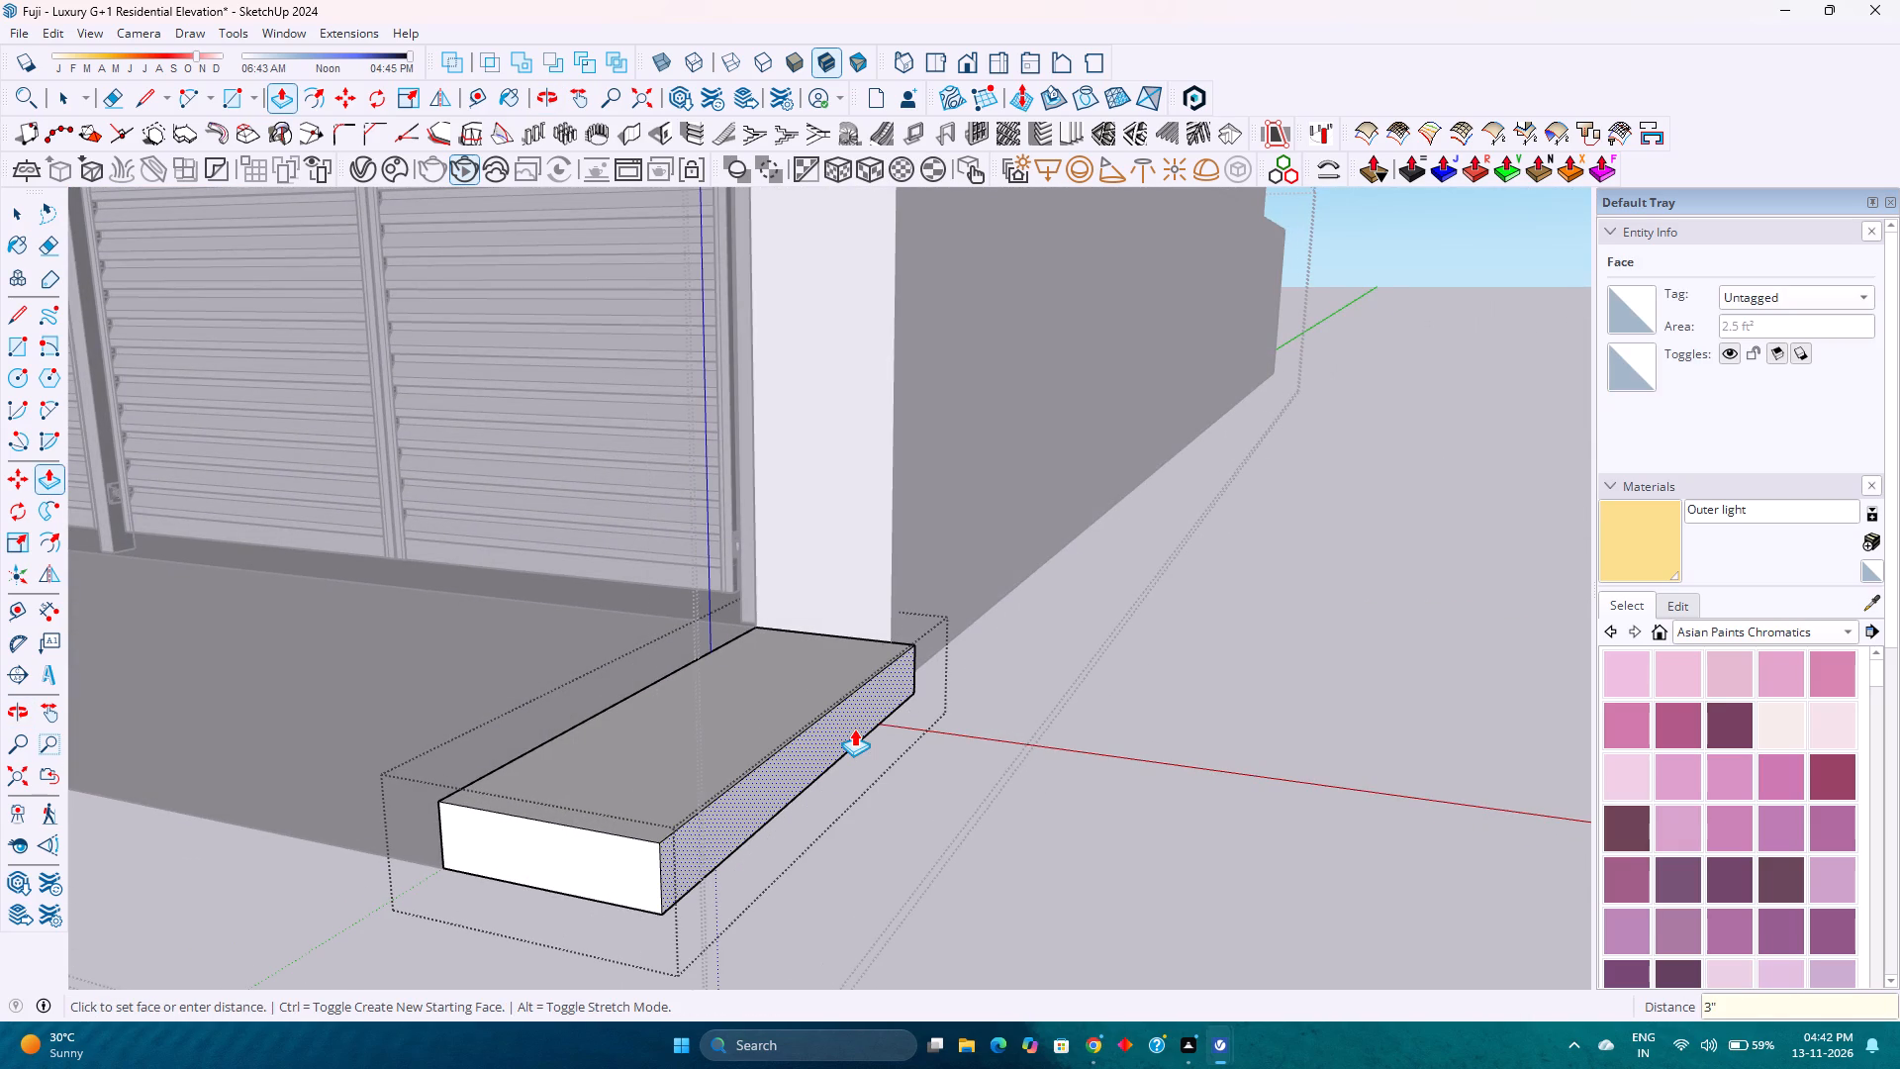
key("6")
key("Return")
key("space")
left_click(1069, 726)
Switch to the front view of the house and save the model.
scroll(1076, 721, "down", 5)
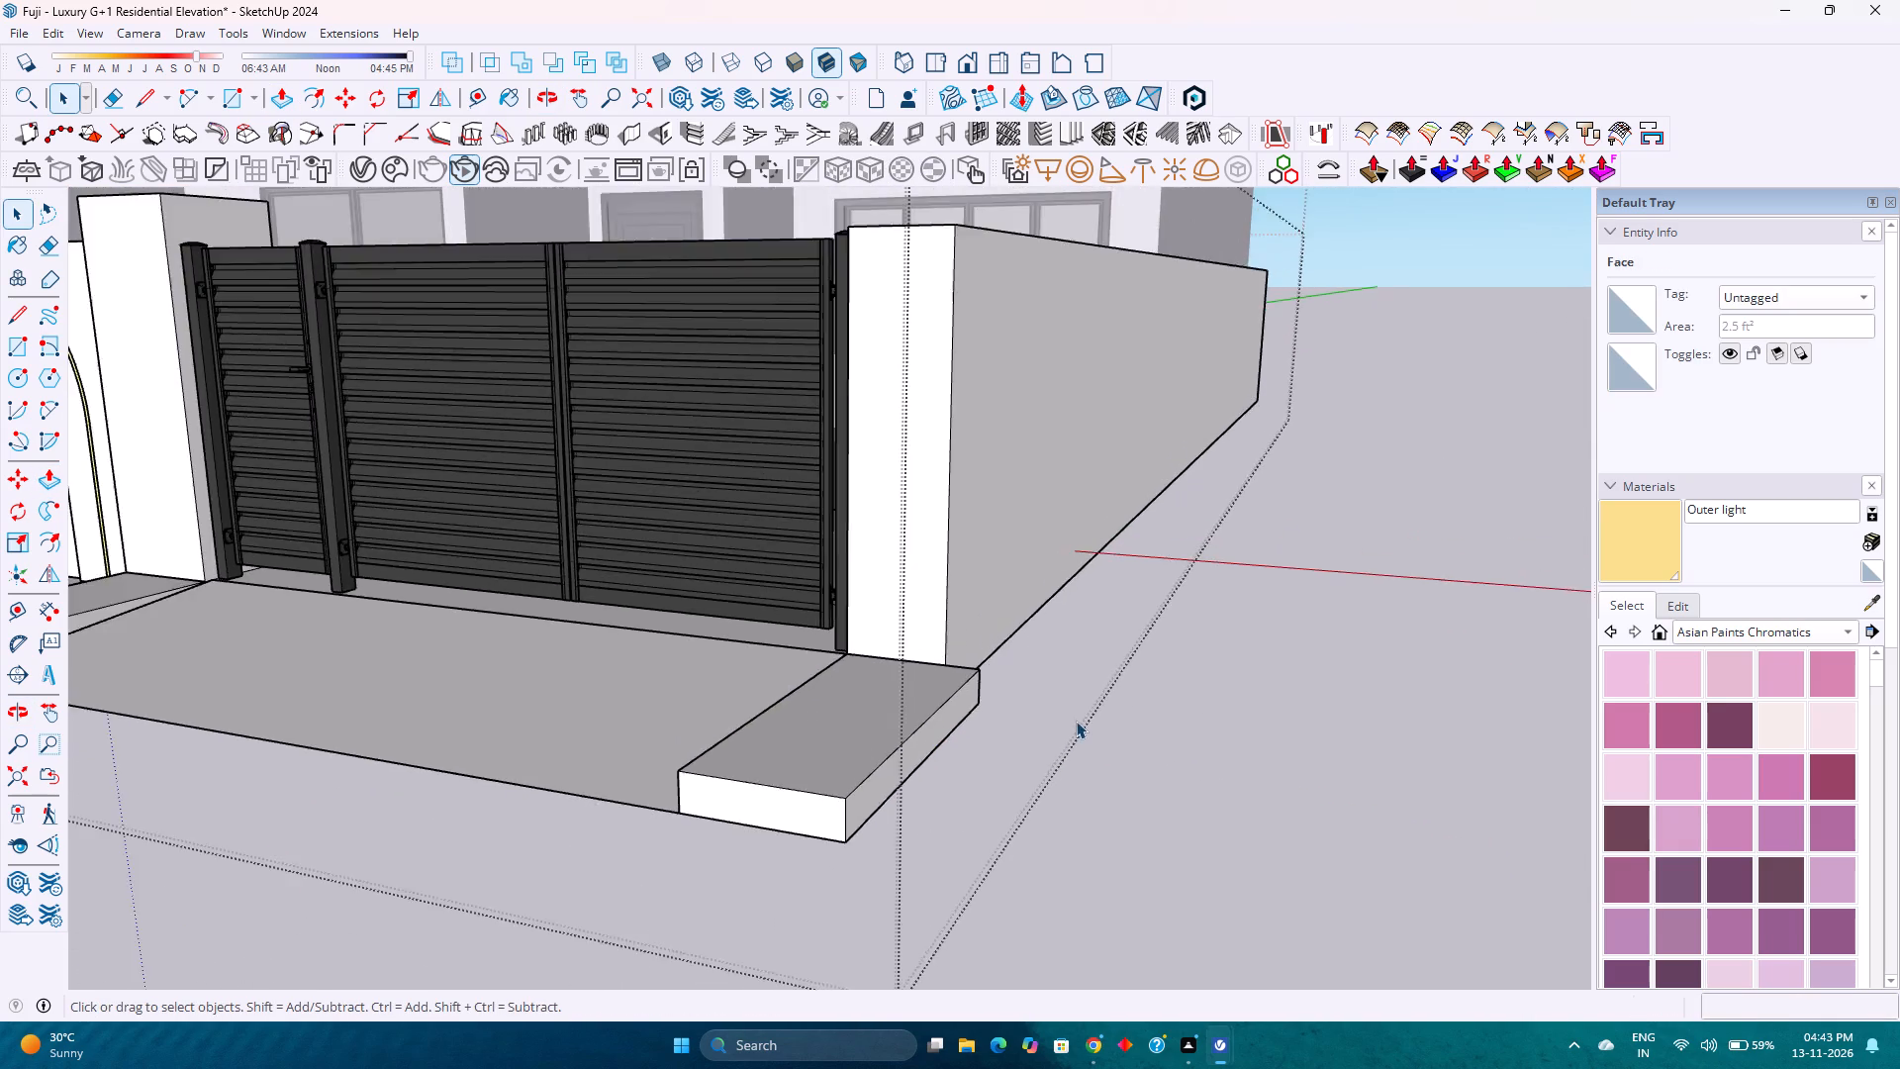
scroll(1076, 721, "down", 10)
middle_click_drag(701, 713, 1031, 727)
scroll(1035, 705, "down", 5)
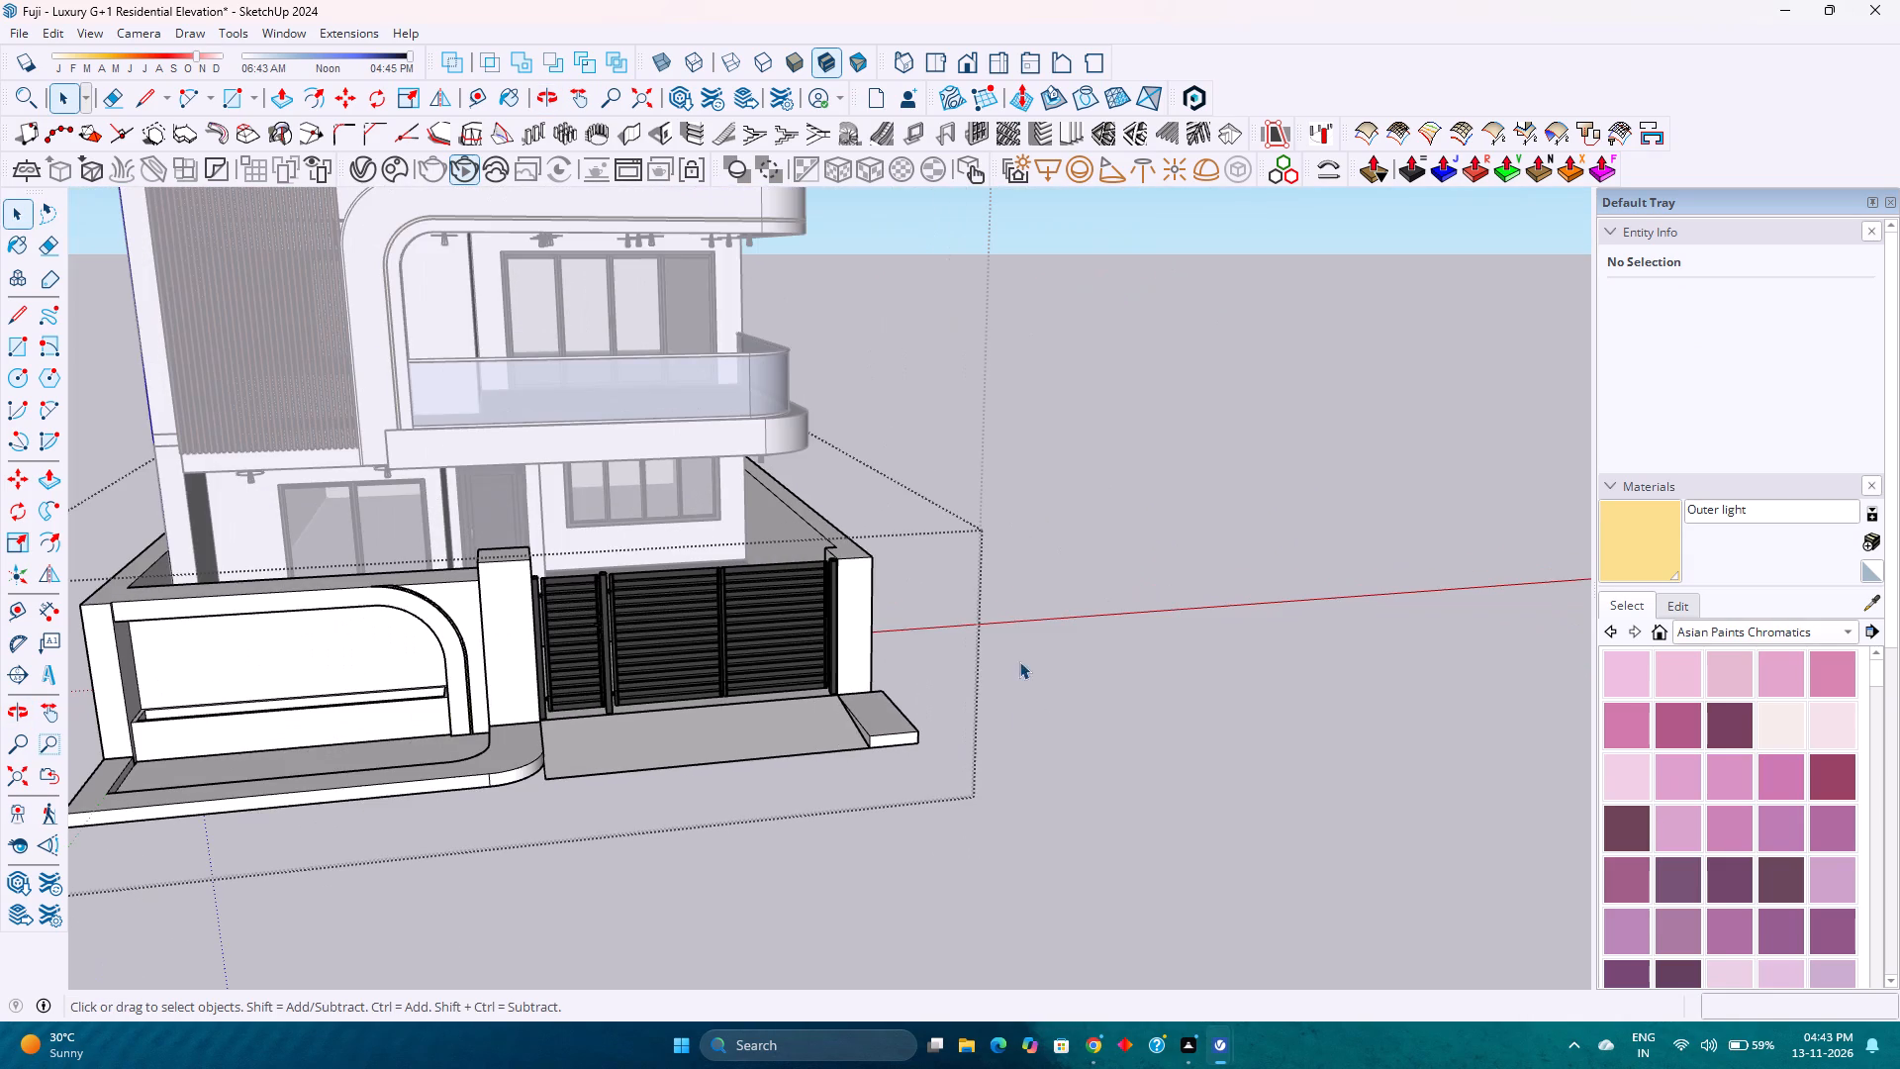
left_click(966, 69)
scroll(1031, 498, "down", 3)
middle_click_drag(1031, 498, 965, 832, "shift")
left_click(972, 73)
left_click(1220, 468)
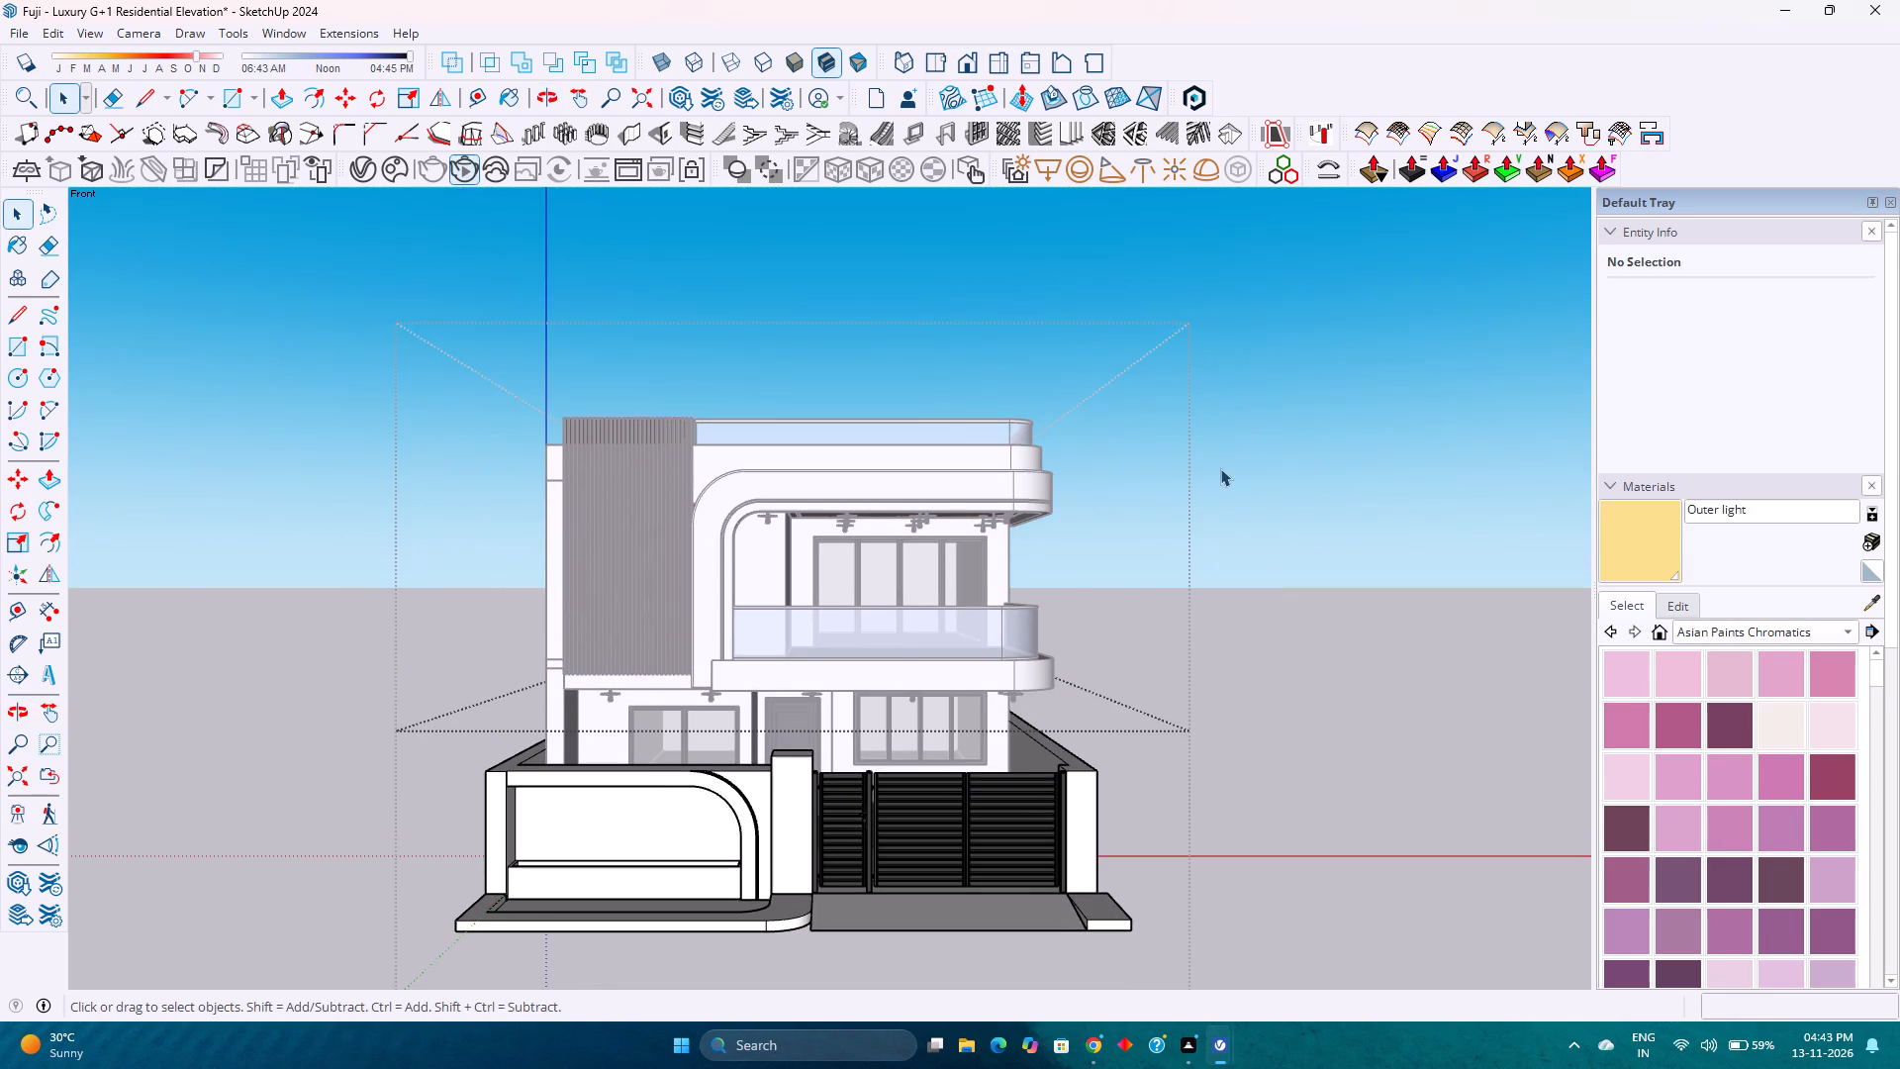
key("ctrl+s")
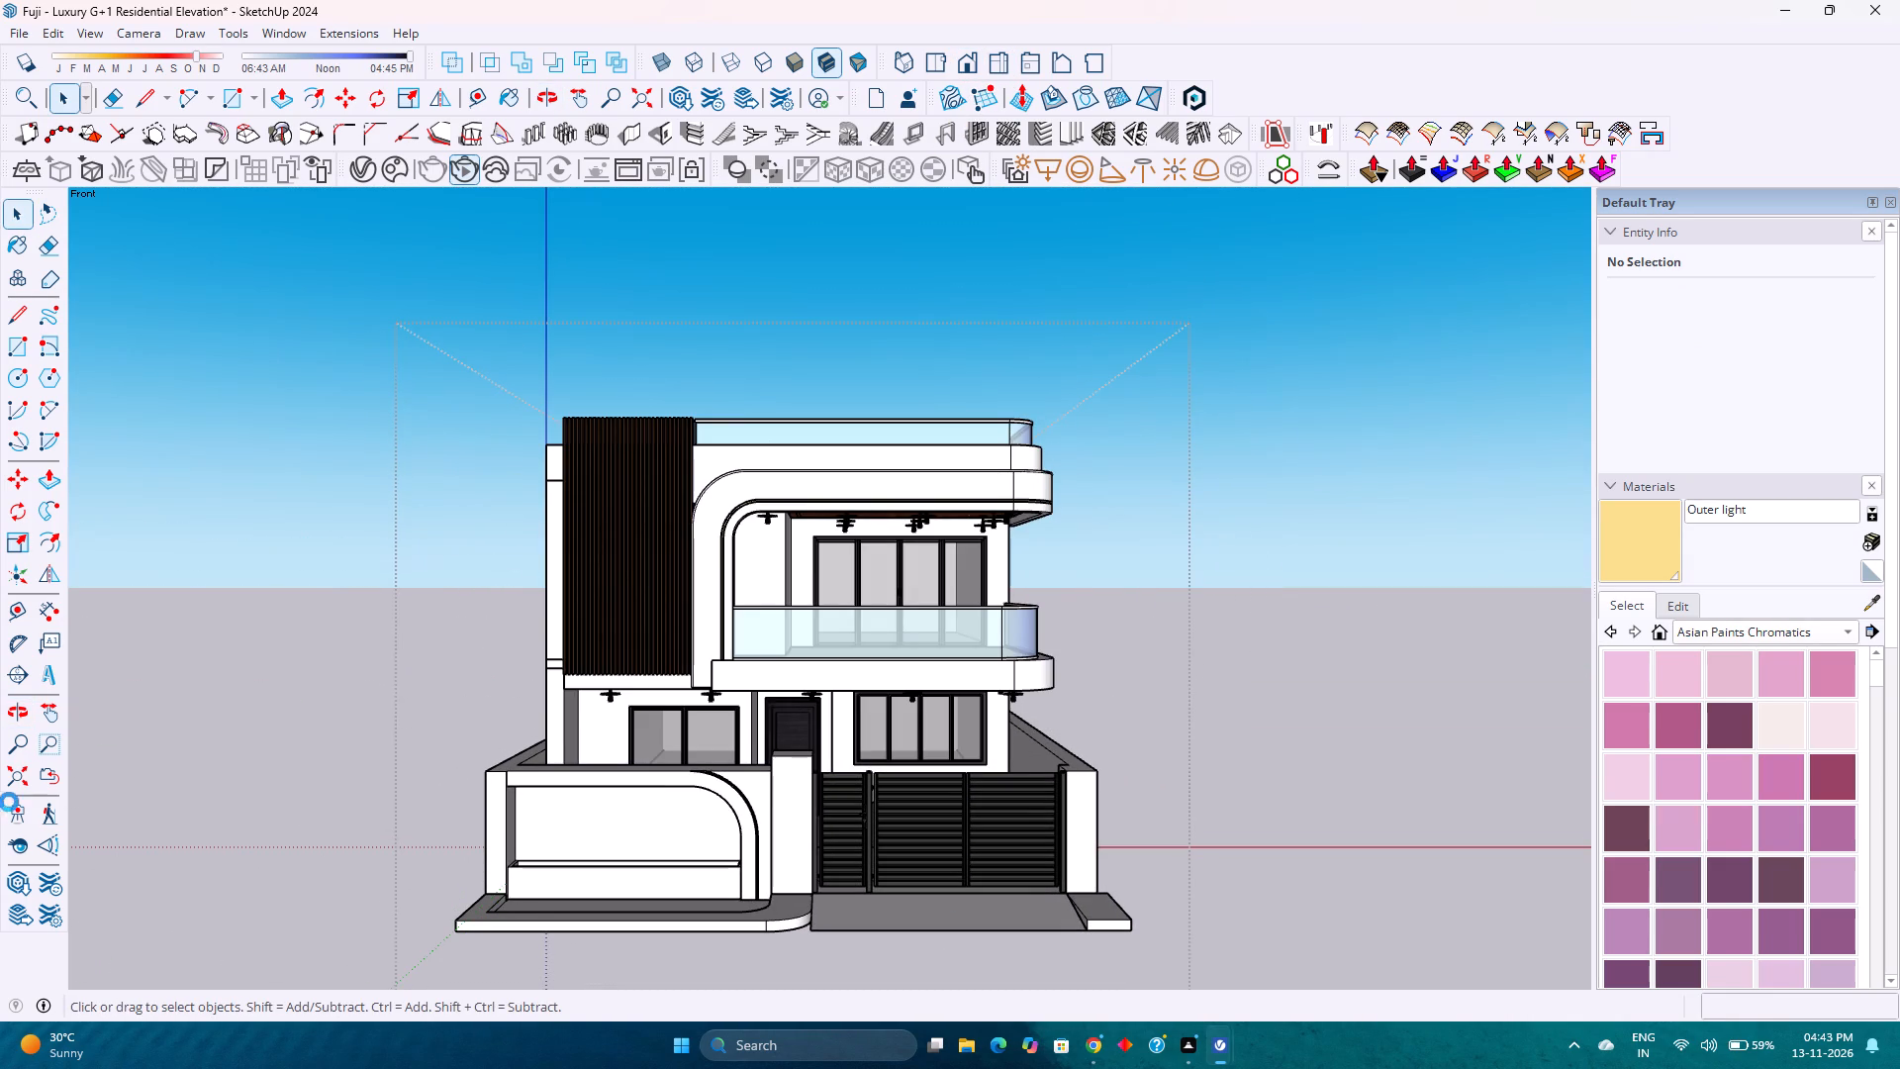
Restore the front view and fit the whole elevation in view.
left_click(572, 580)
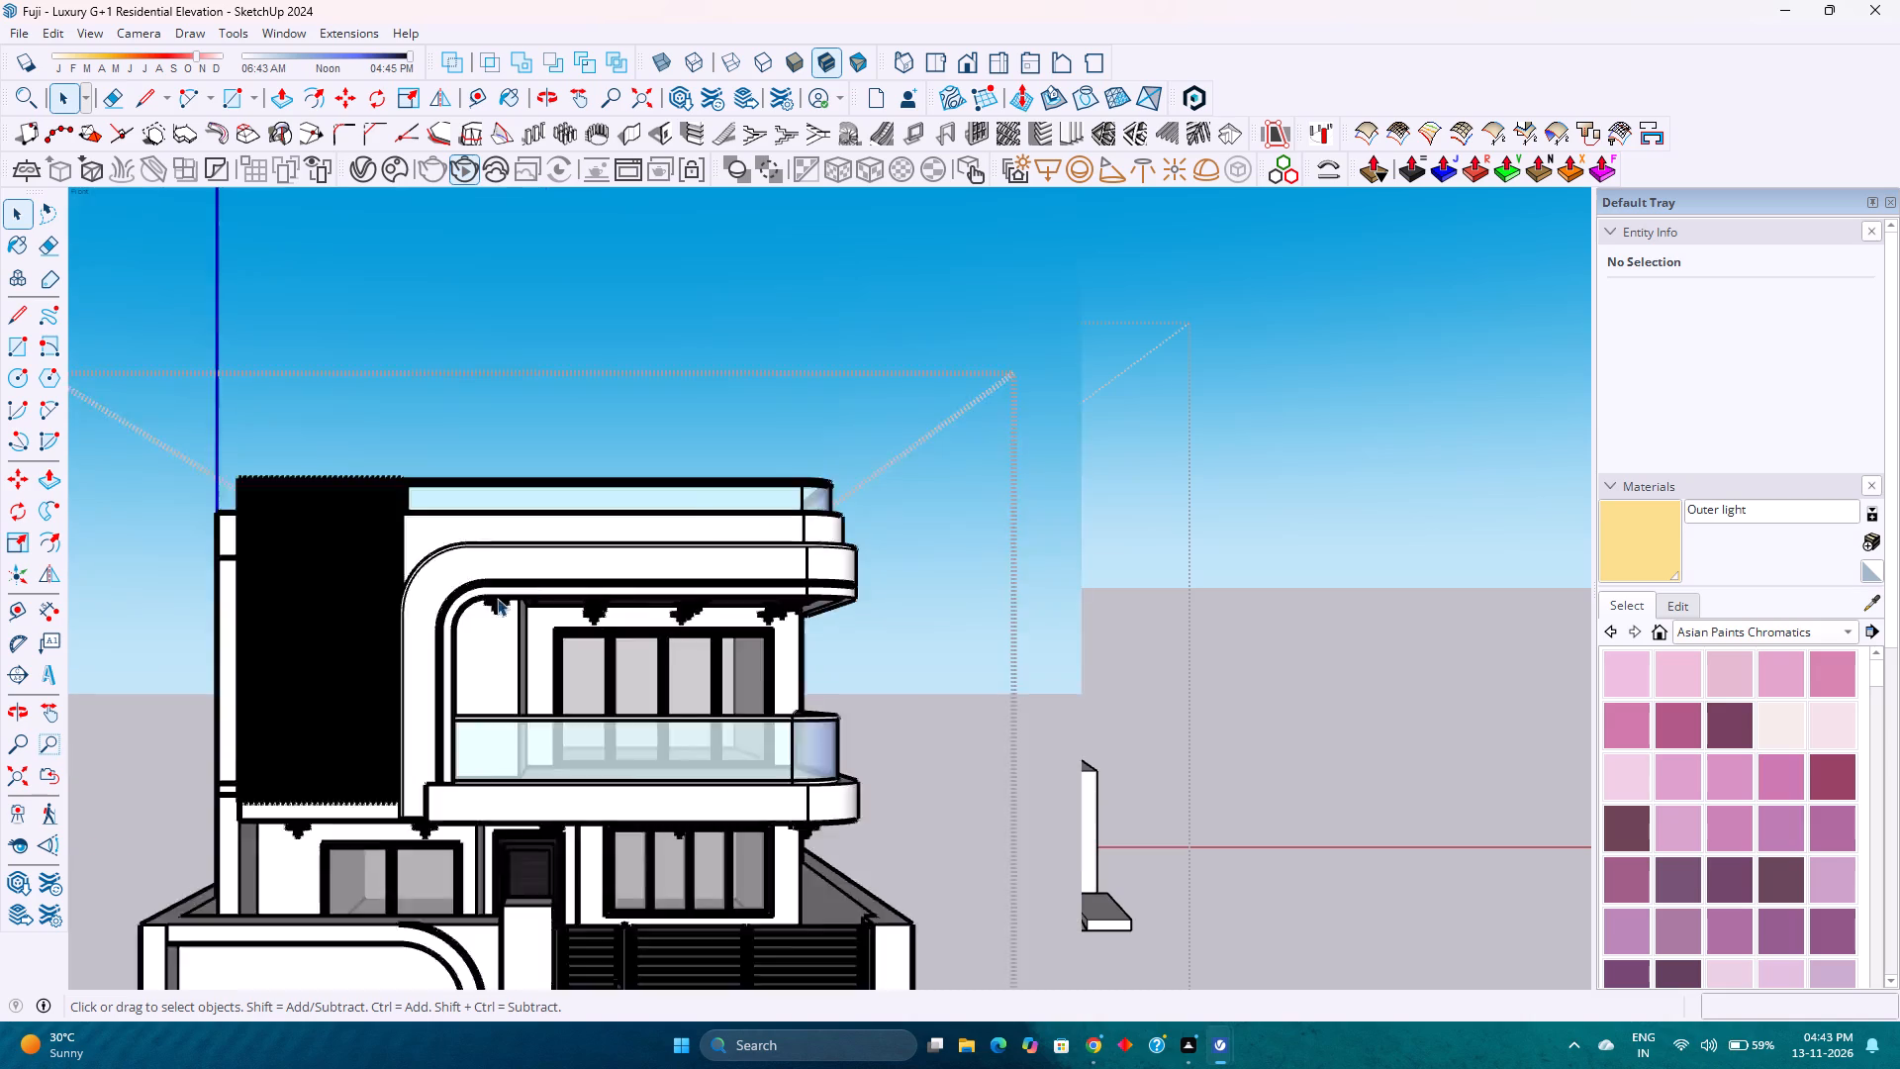
left_click(1280, 309)
left_click(974, 66)
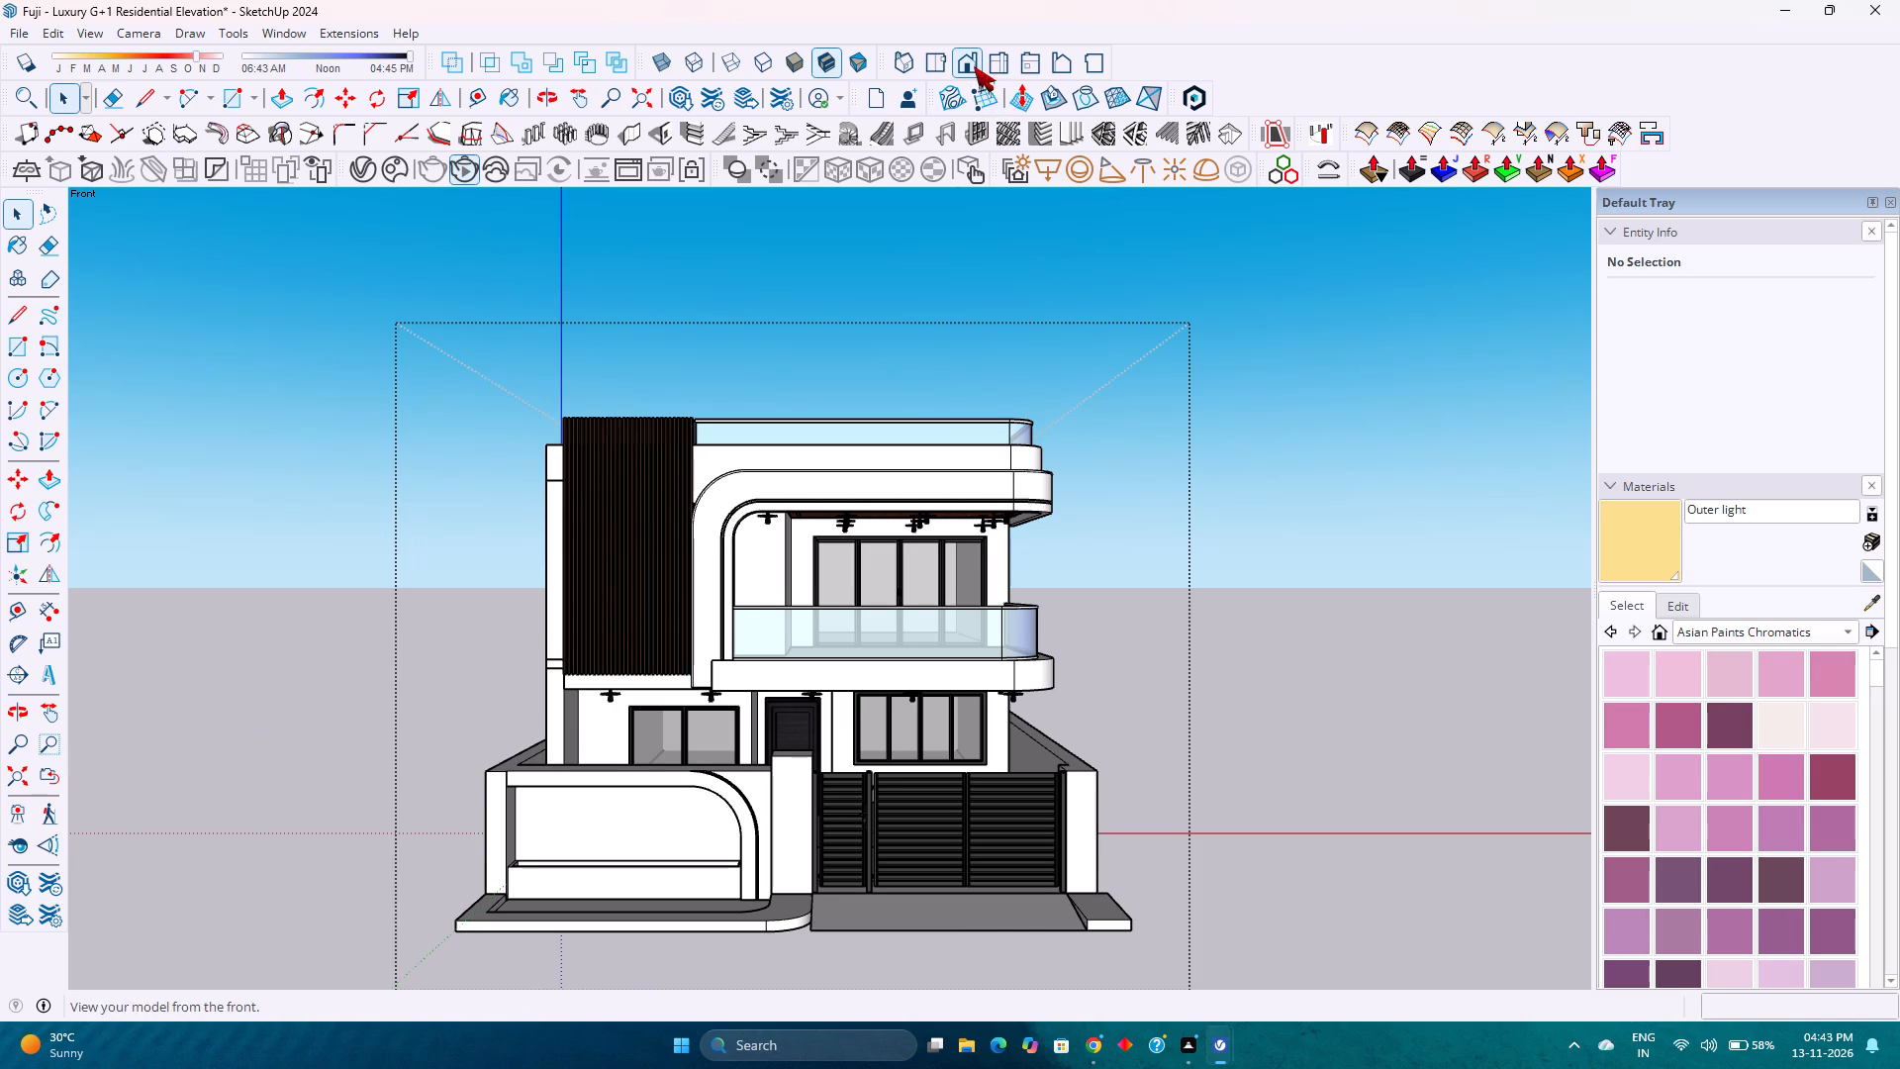
left_click(16, 770)
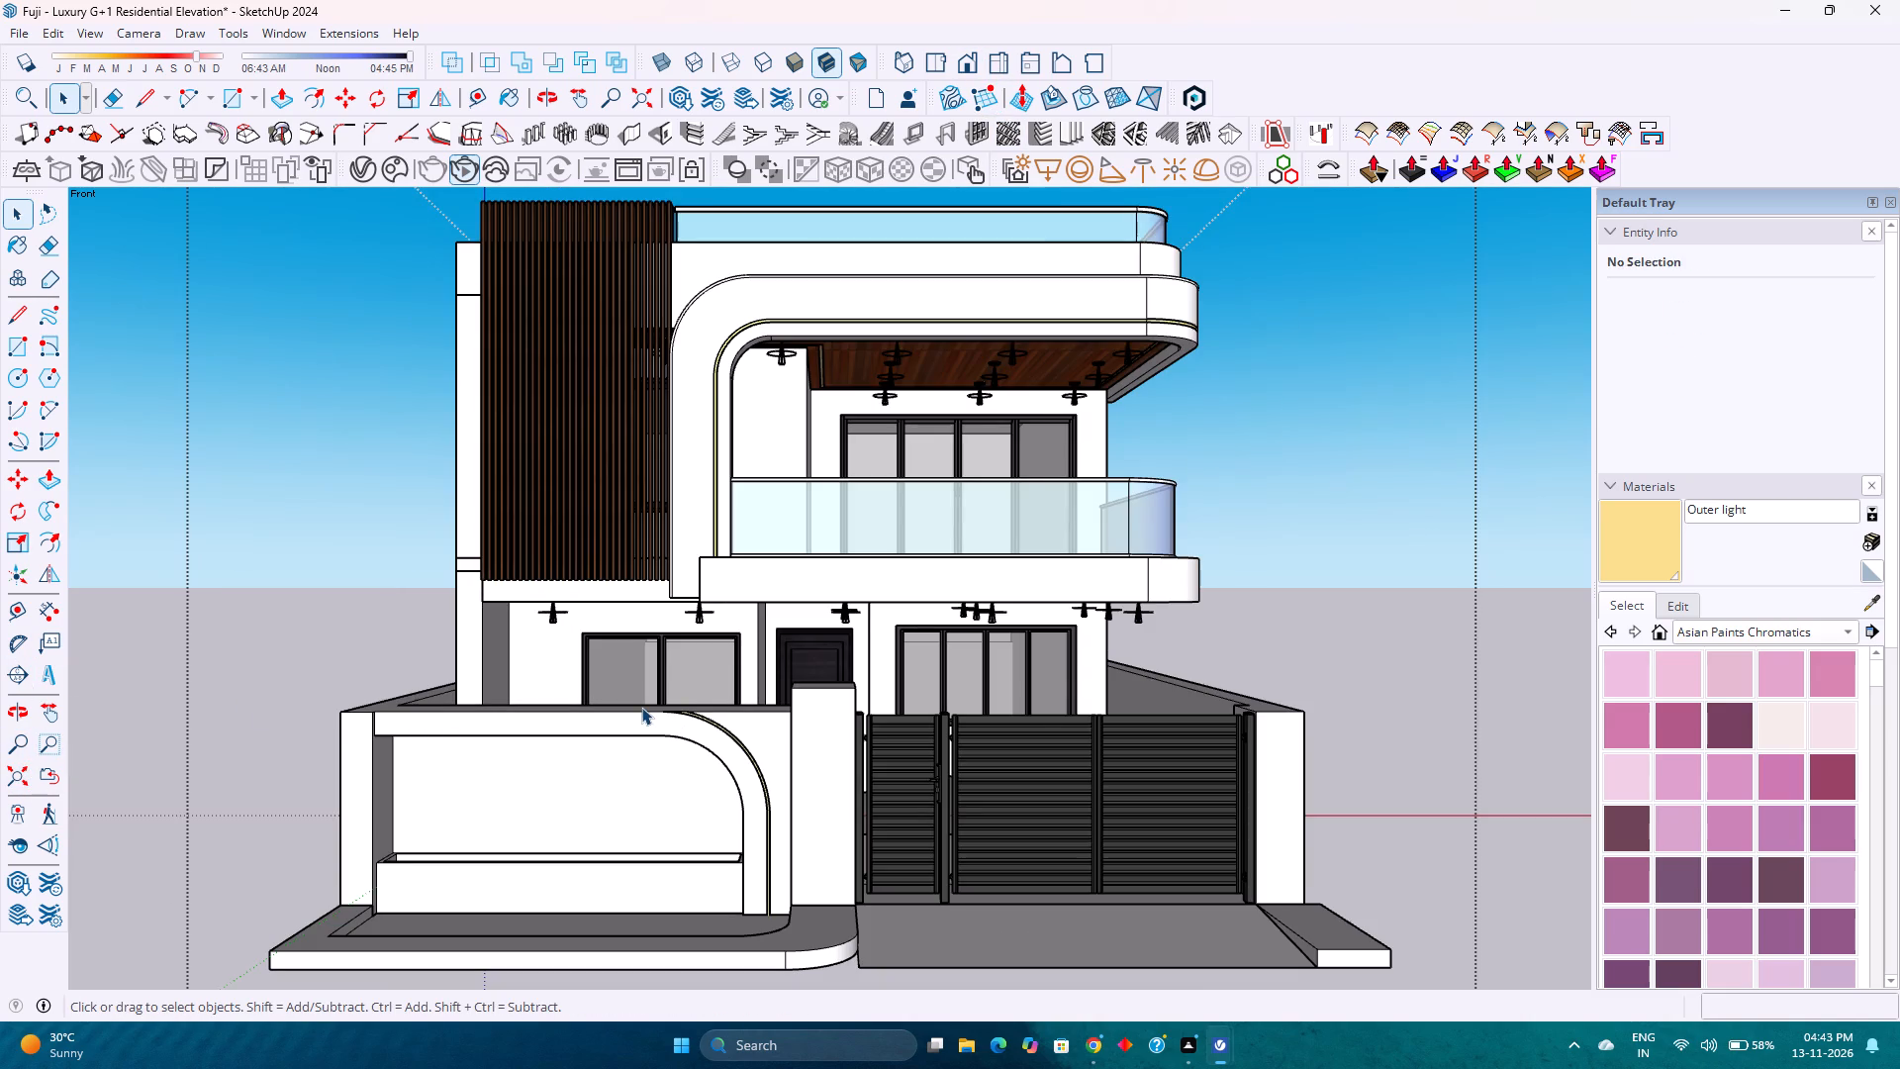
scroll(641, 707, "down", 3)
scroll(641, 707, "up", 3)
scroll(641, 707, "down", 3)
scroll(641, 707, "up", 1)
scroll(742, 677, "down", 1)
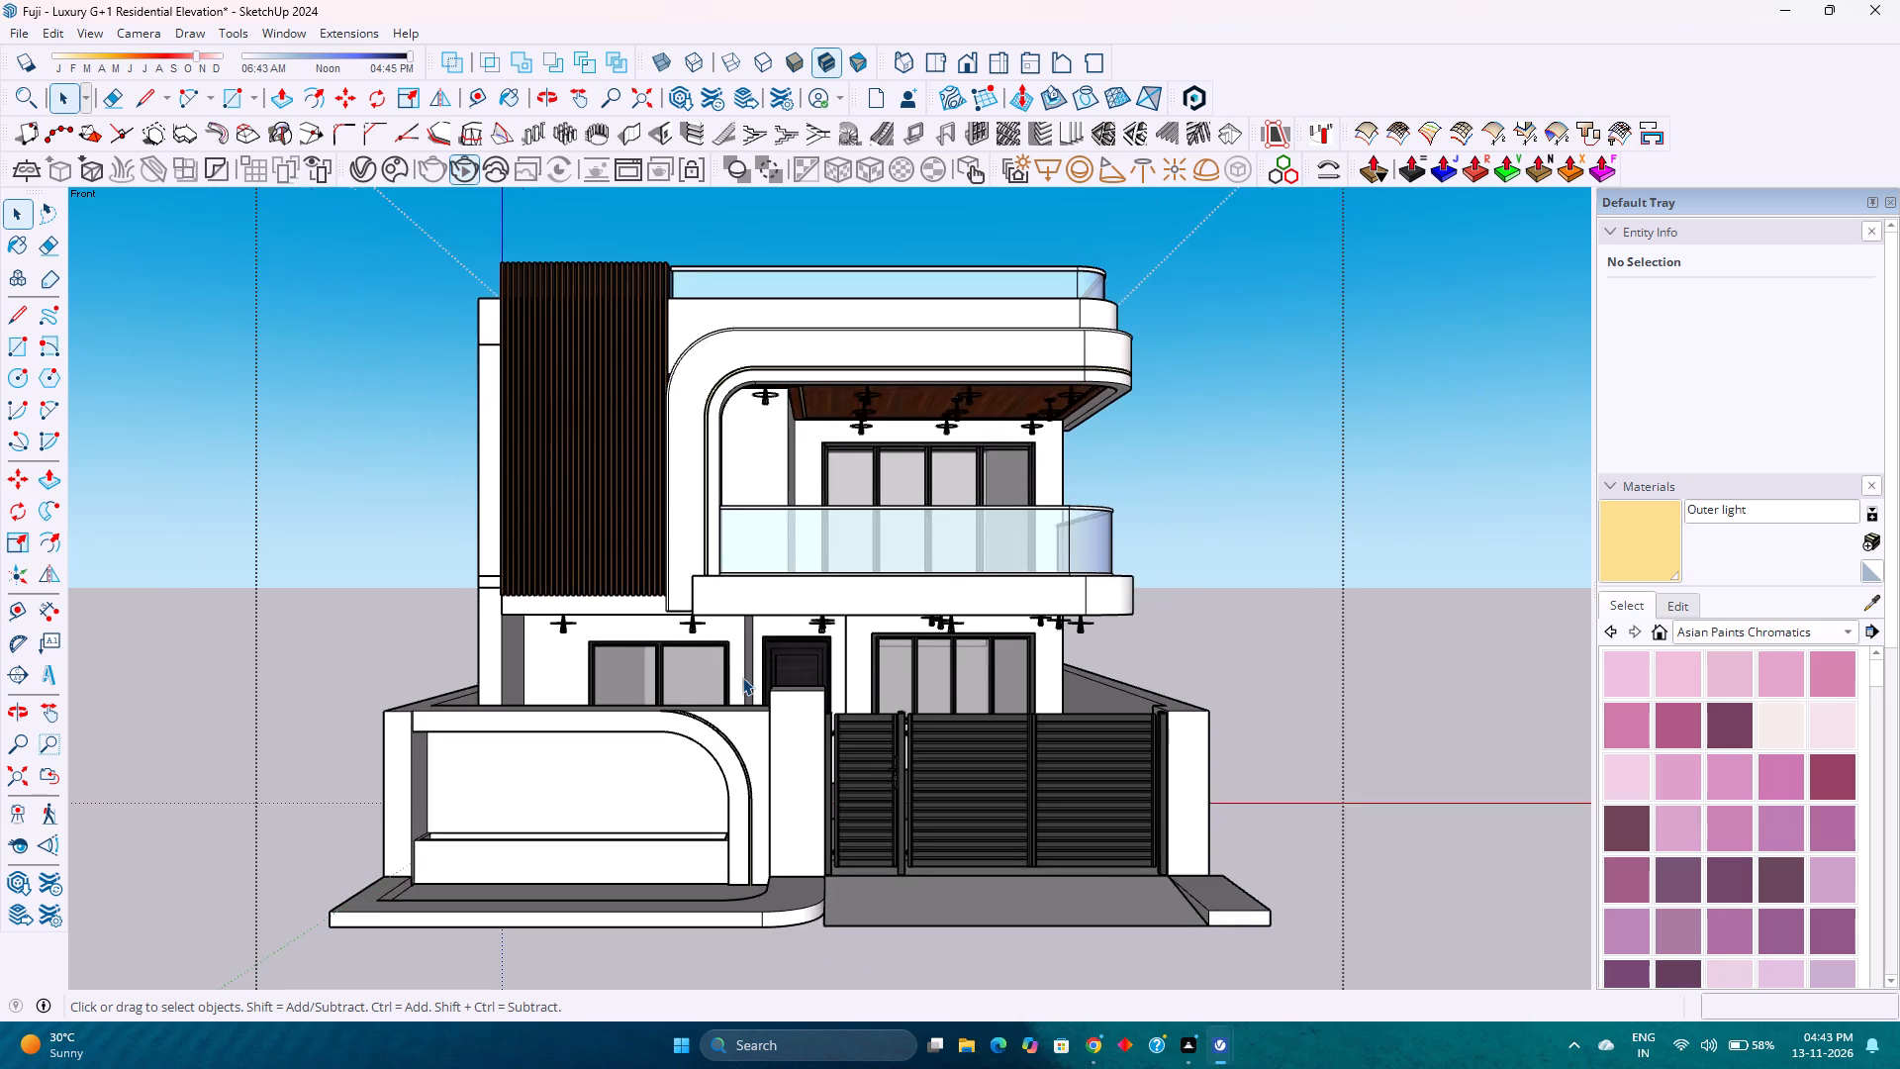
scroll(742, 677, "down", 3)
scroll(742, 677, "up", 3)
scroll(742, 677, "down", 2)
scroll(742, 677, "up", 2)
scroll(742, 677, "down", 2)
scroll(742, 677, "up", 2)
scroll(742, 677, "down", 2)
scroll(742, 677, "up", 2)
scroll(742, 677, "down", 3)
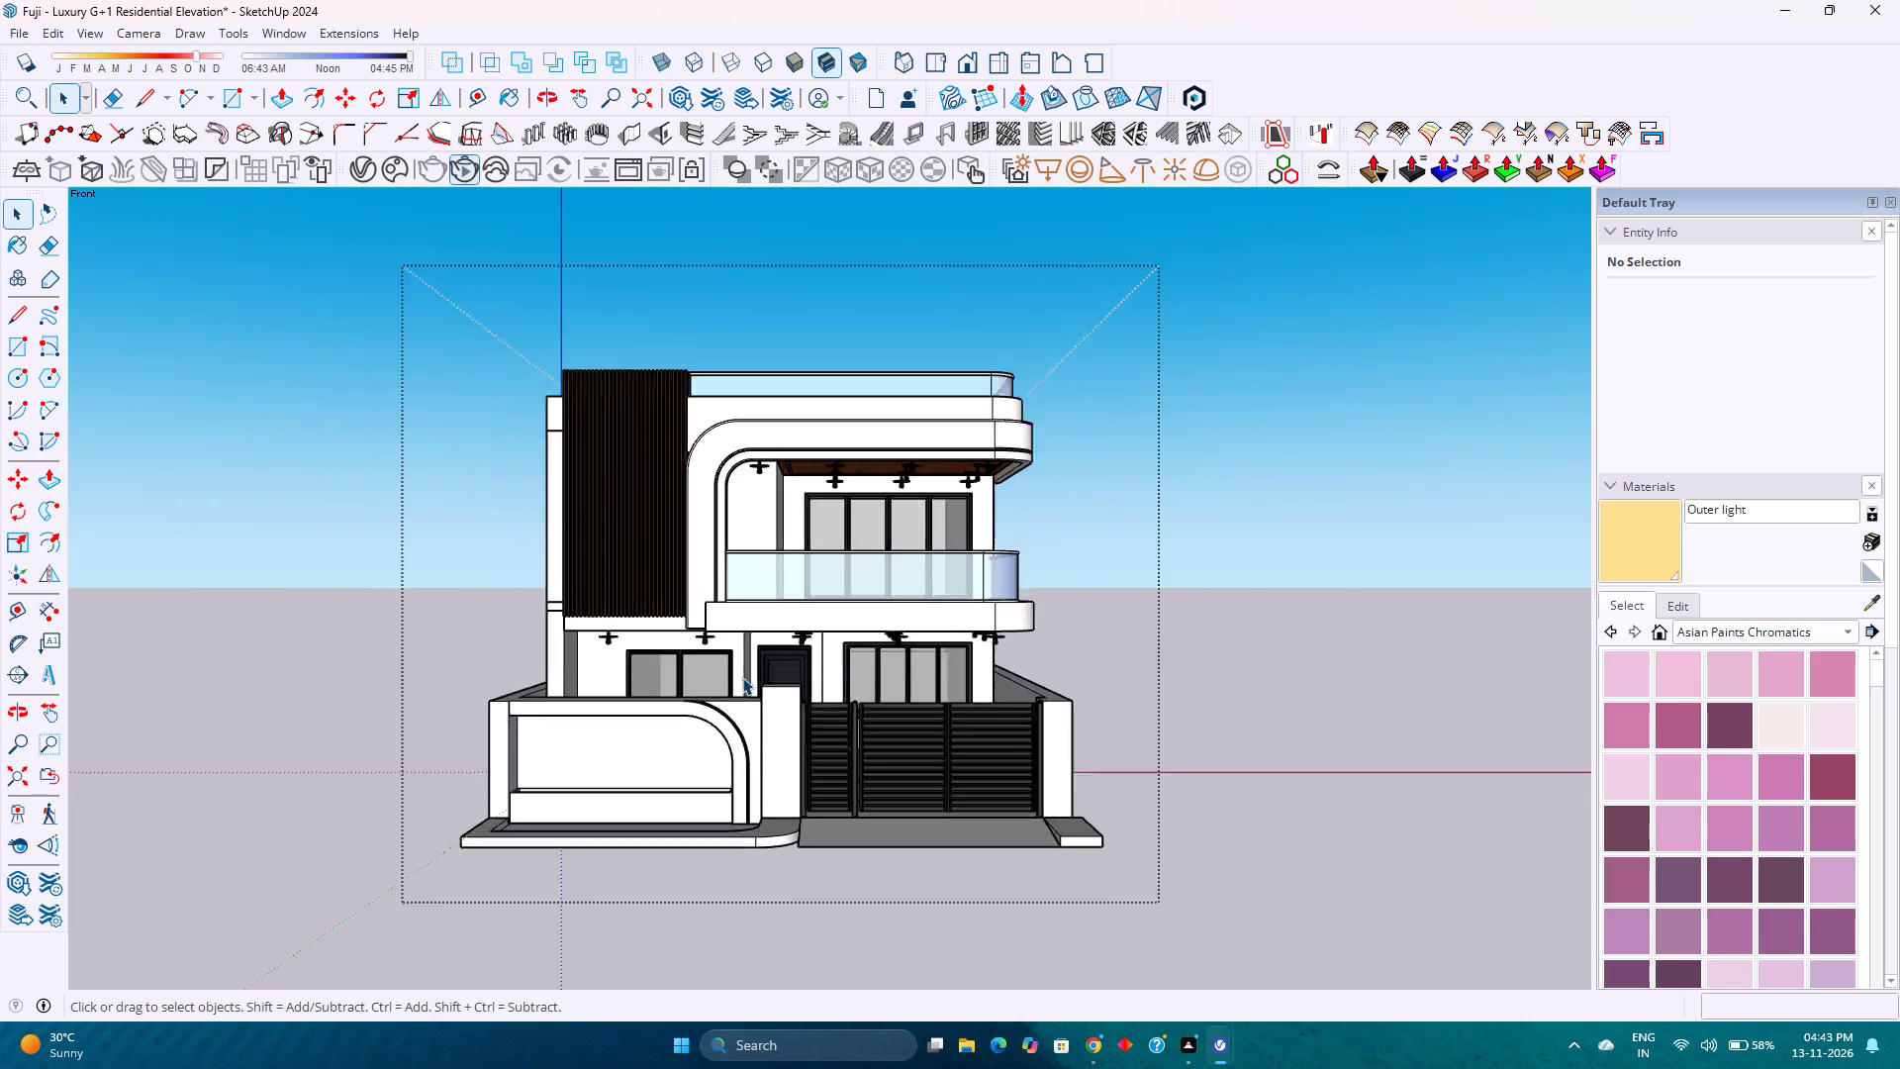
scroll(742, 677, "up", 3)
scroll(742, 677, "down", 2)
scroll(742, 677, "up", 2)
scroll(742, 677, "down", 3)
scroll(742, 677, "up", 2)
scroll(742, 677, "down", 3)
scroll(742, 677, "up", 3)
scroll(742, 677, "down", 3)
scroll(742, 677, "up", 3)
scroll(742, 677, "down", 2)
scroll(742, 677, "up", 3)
Examine the whole house, compound wall, gate and ramp from both sides and from above.
middle_click_drag(742, 675, 895, 733)
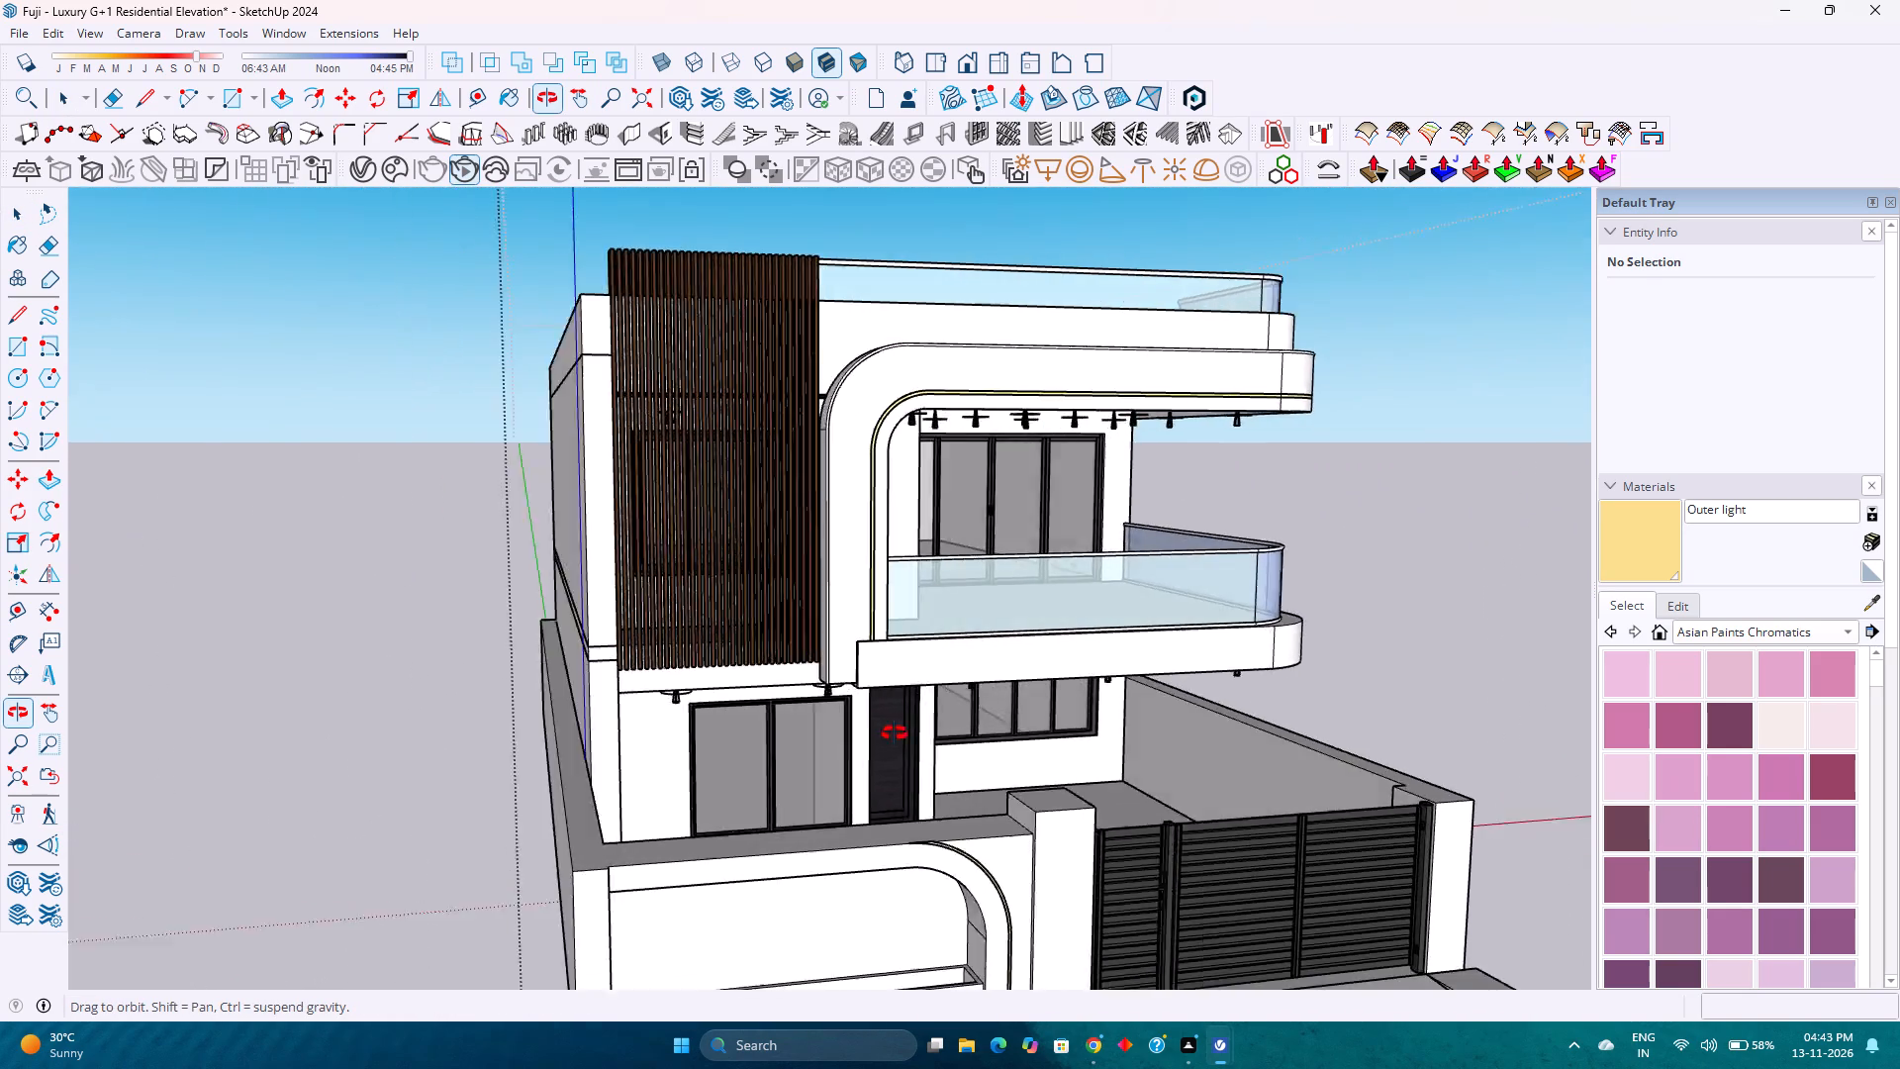
middle_click_drag(895, 733, 631, 722)
middle_click(631, 722)
scroll(631, 722, "down", 2)
middle_click_drag(636, 685, 684, 636)
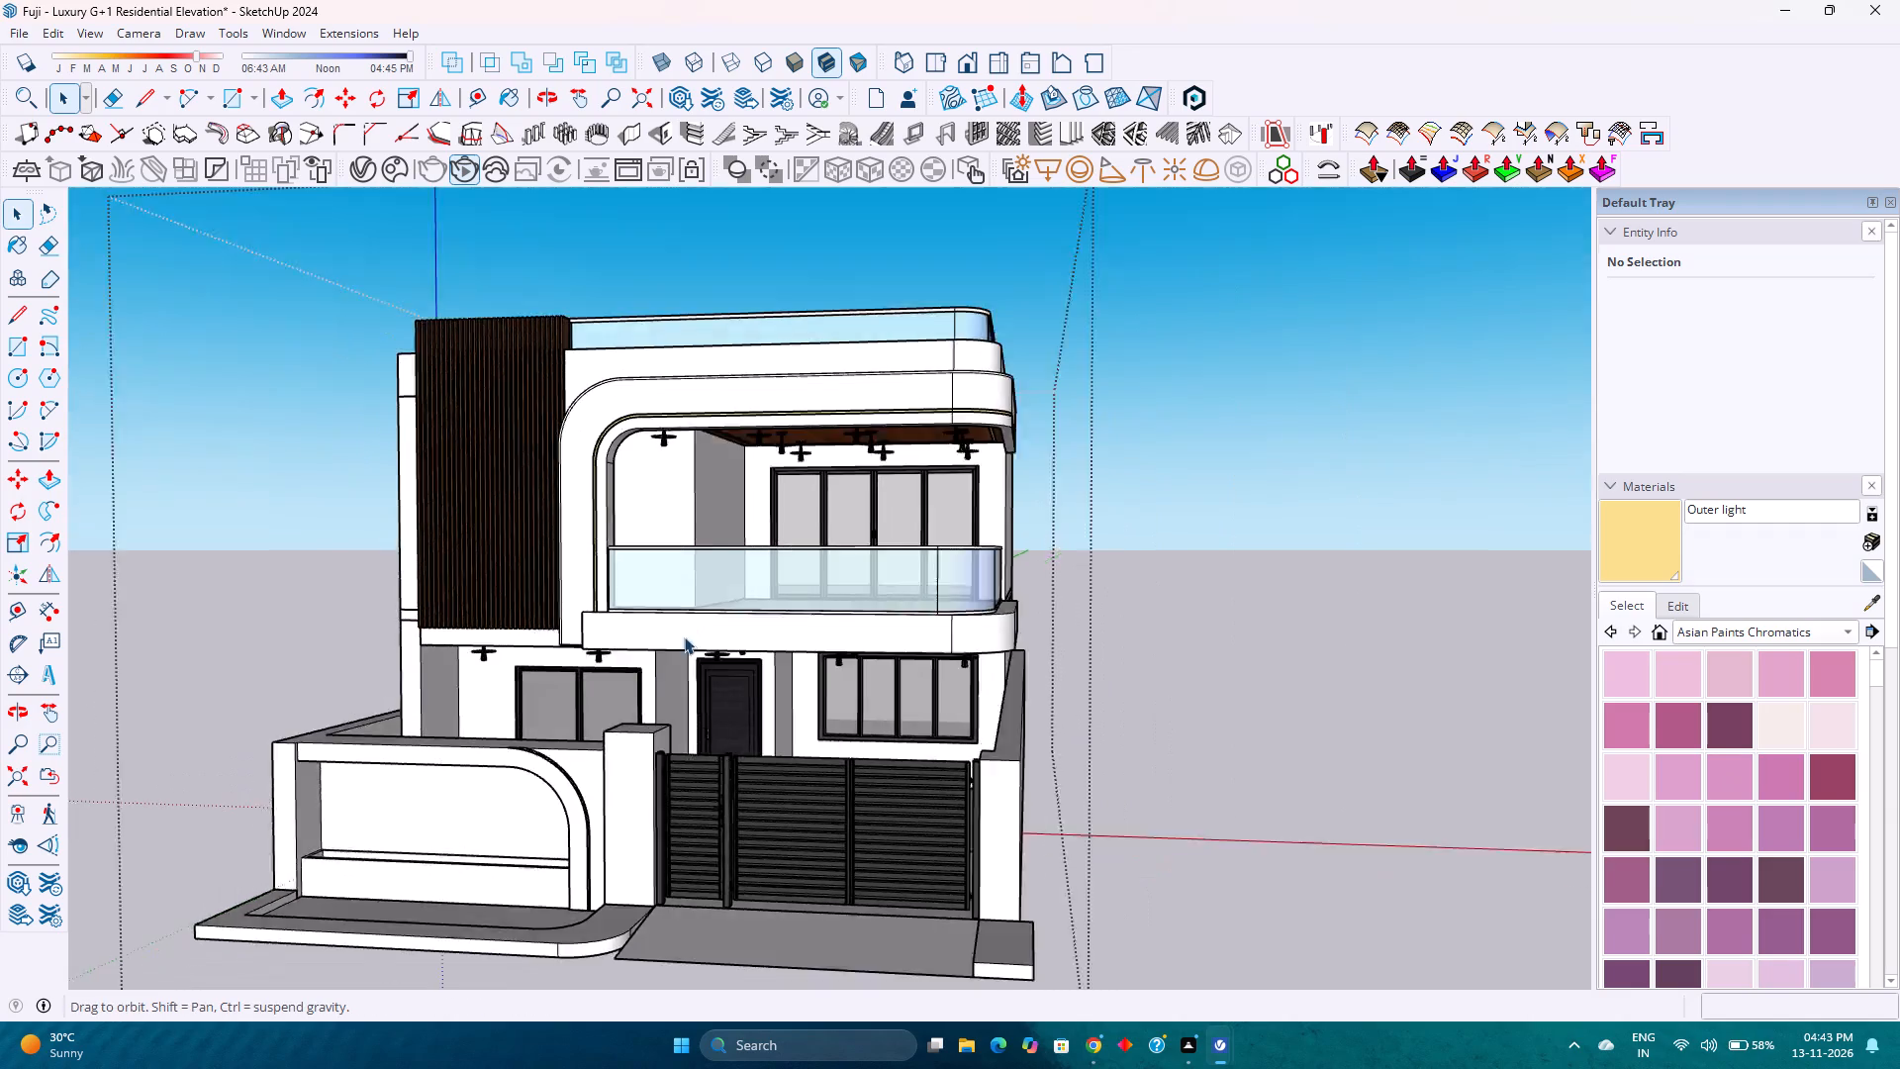
middle_click_drag(684, 636, 993, 490)
middle_click_drag(684, 636, 682, 640)
middle_click_drag(993, 490, 1069, 534)
middle_click_drag(1055, 559, 380, 652)
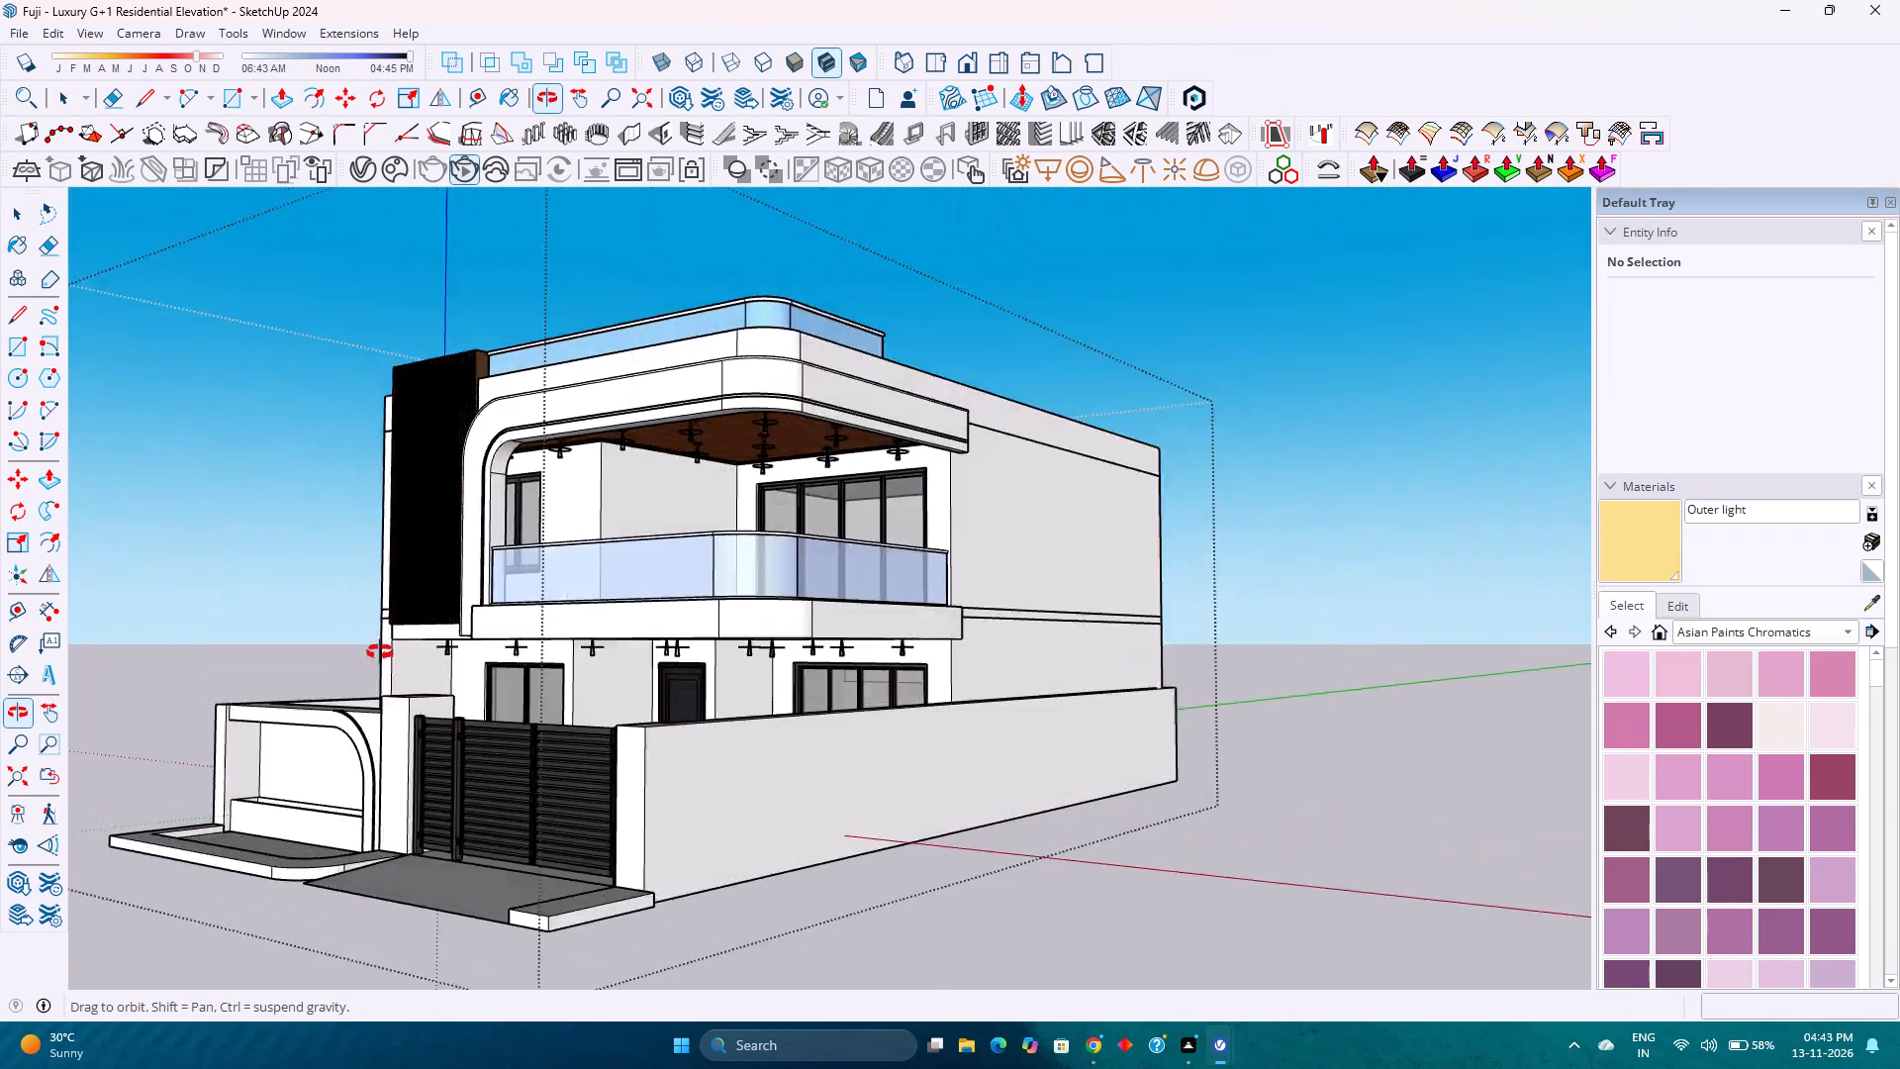
middle_click_drag(380, 652, 987, 564)
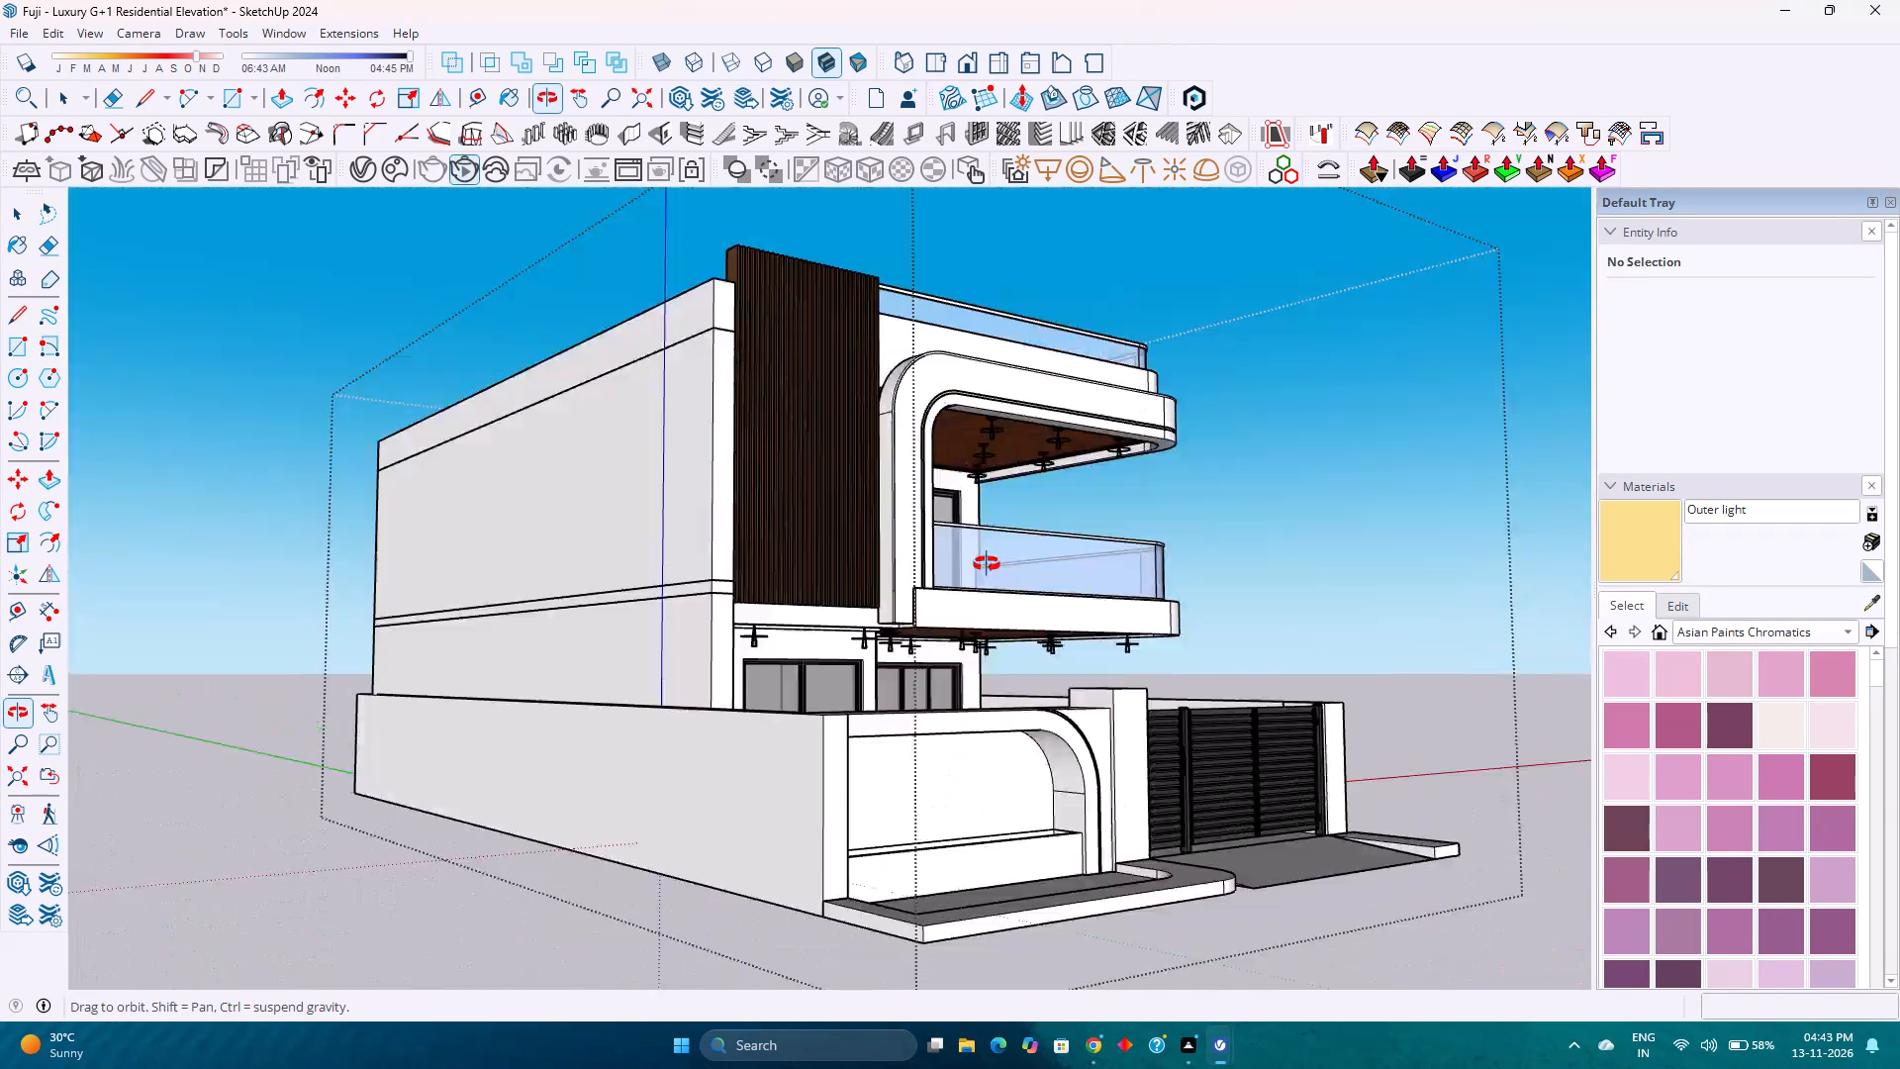
middle_click_drag(987, 564, 352, 759)
scroll(710, 554, "up", 8)
middle_click_drag(730, 603, 848, 573)
scroll(860, 566, "up", 1)
scroll(864, 563, "down", 13)
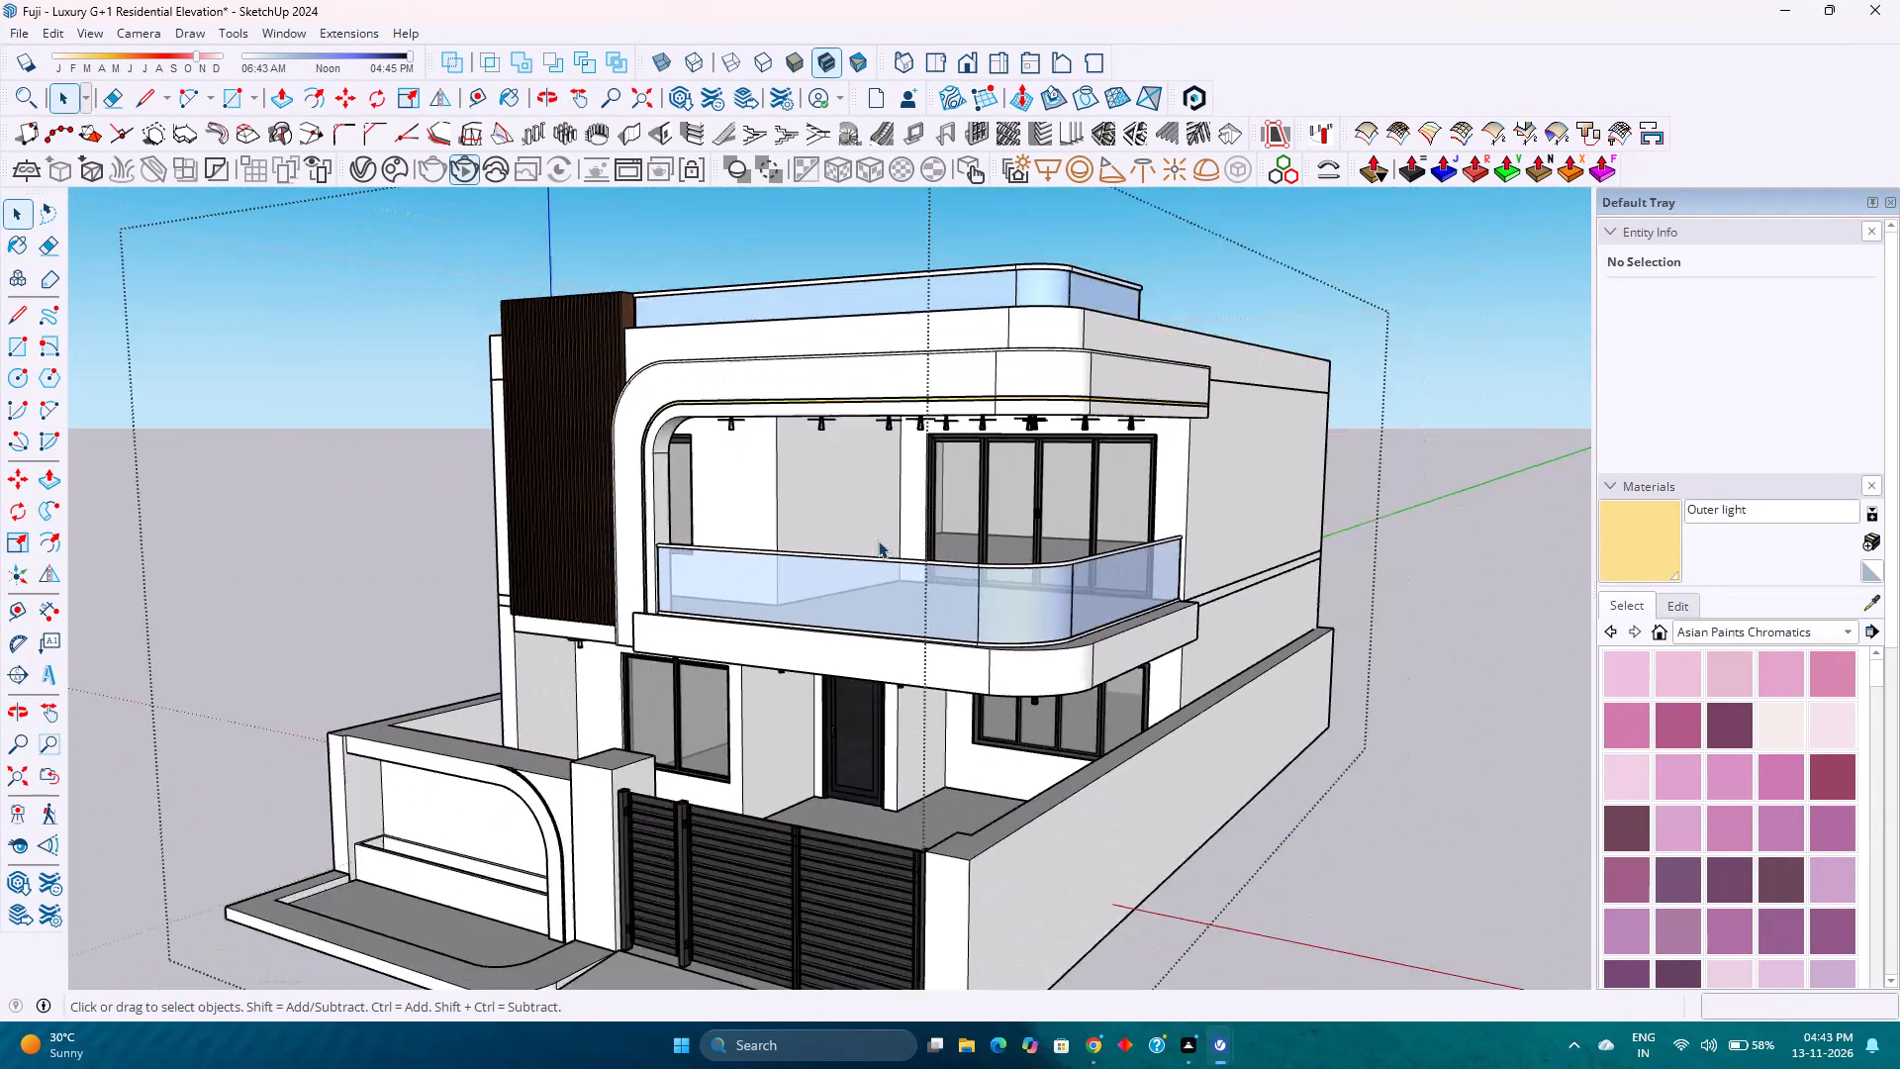
scroll(878, 540, "down", 5)
middle_click_drag(895, 530, 182, 701)
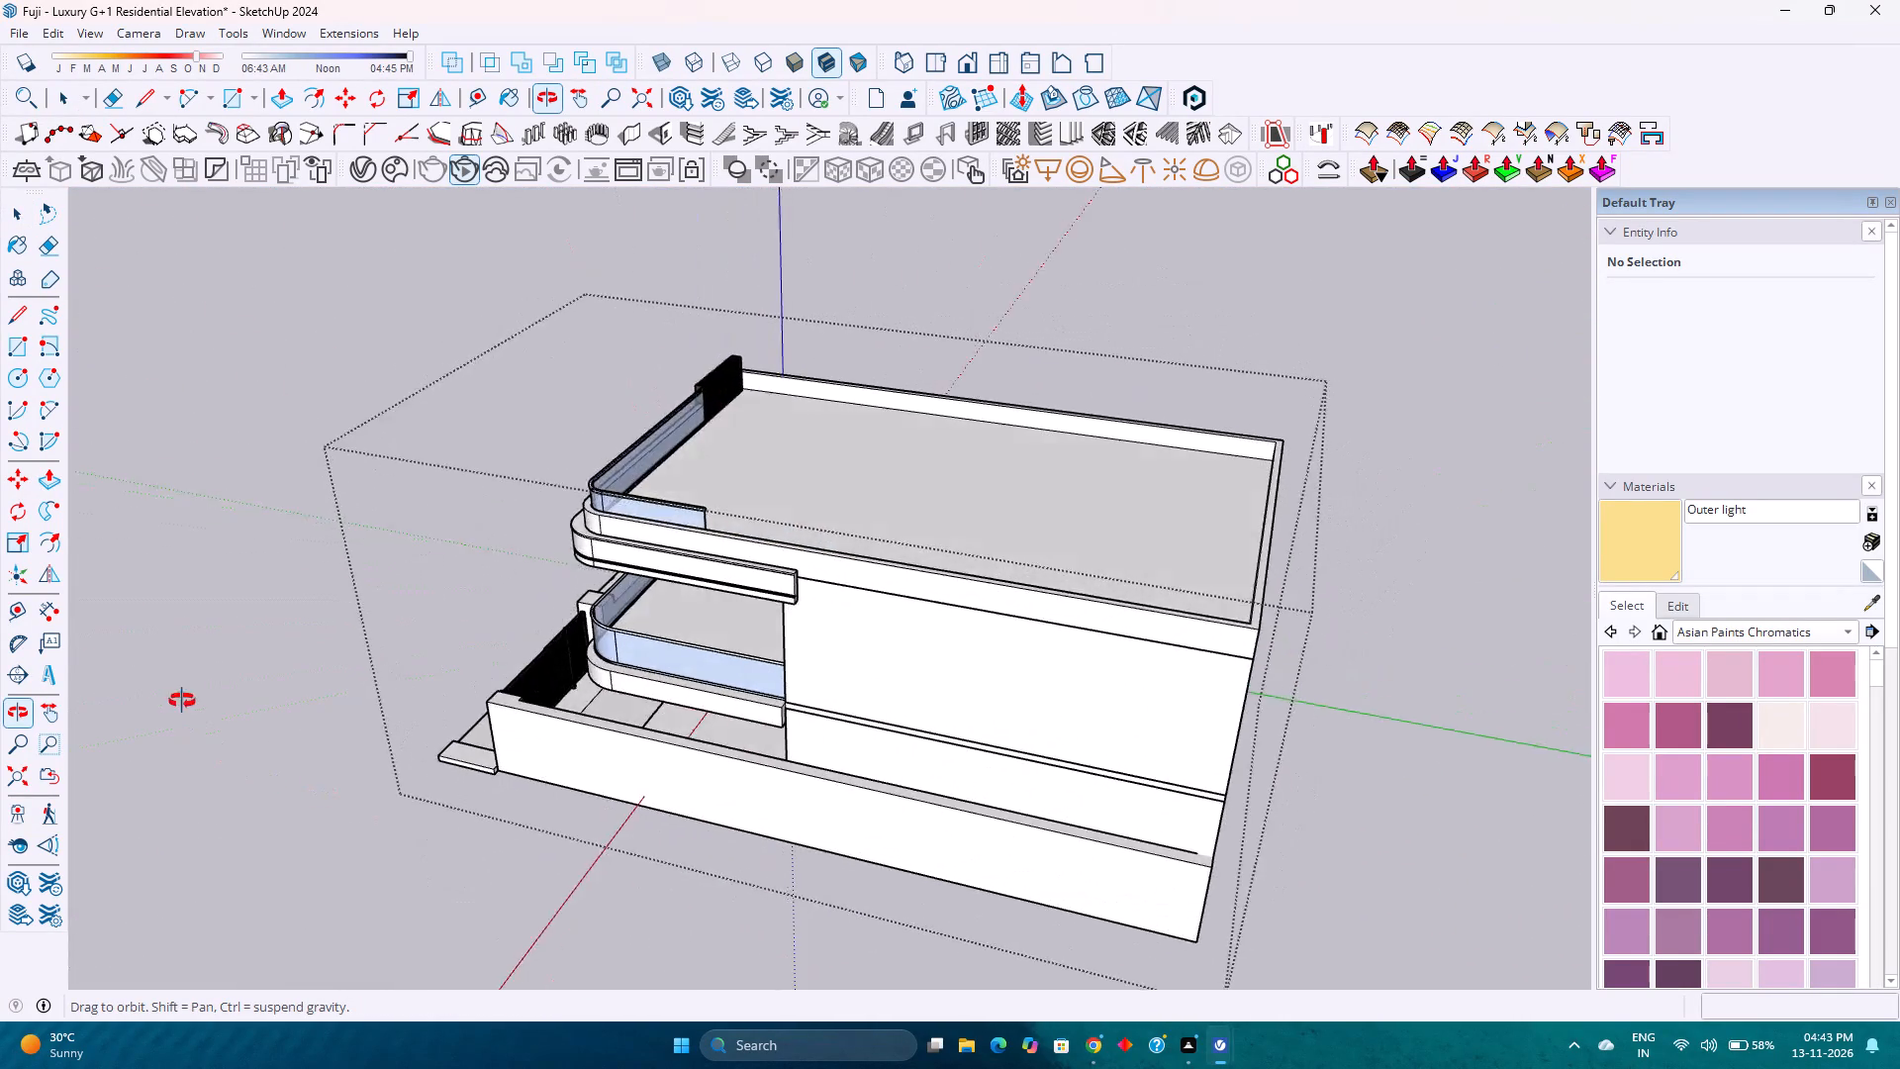
middle_click_drag(182, 701, 996, 536)
middle_click(996, 536)
Paint the first-floor balcony's floor face with Marble Carrara Floor Tile from the Tile collection.
scroll(932, 550, "up", 3)
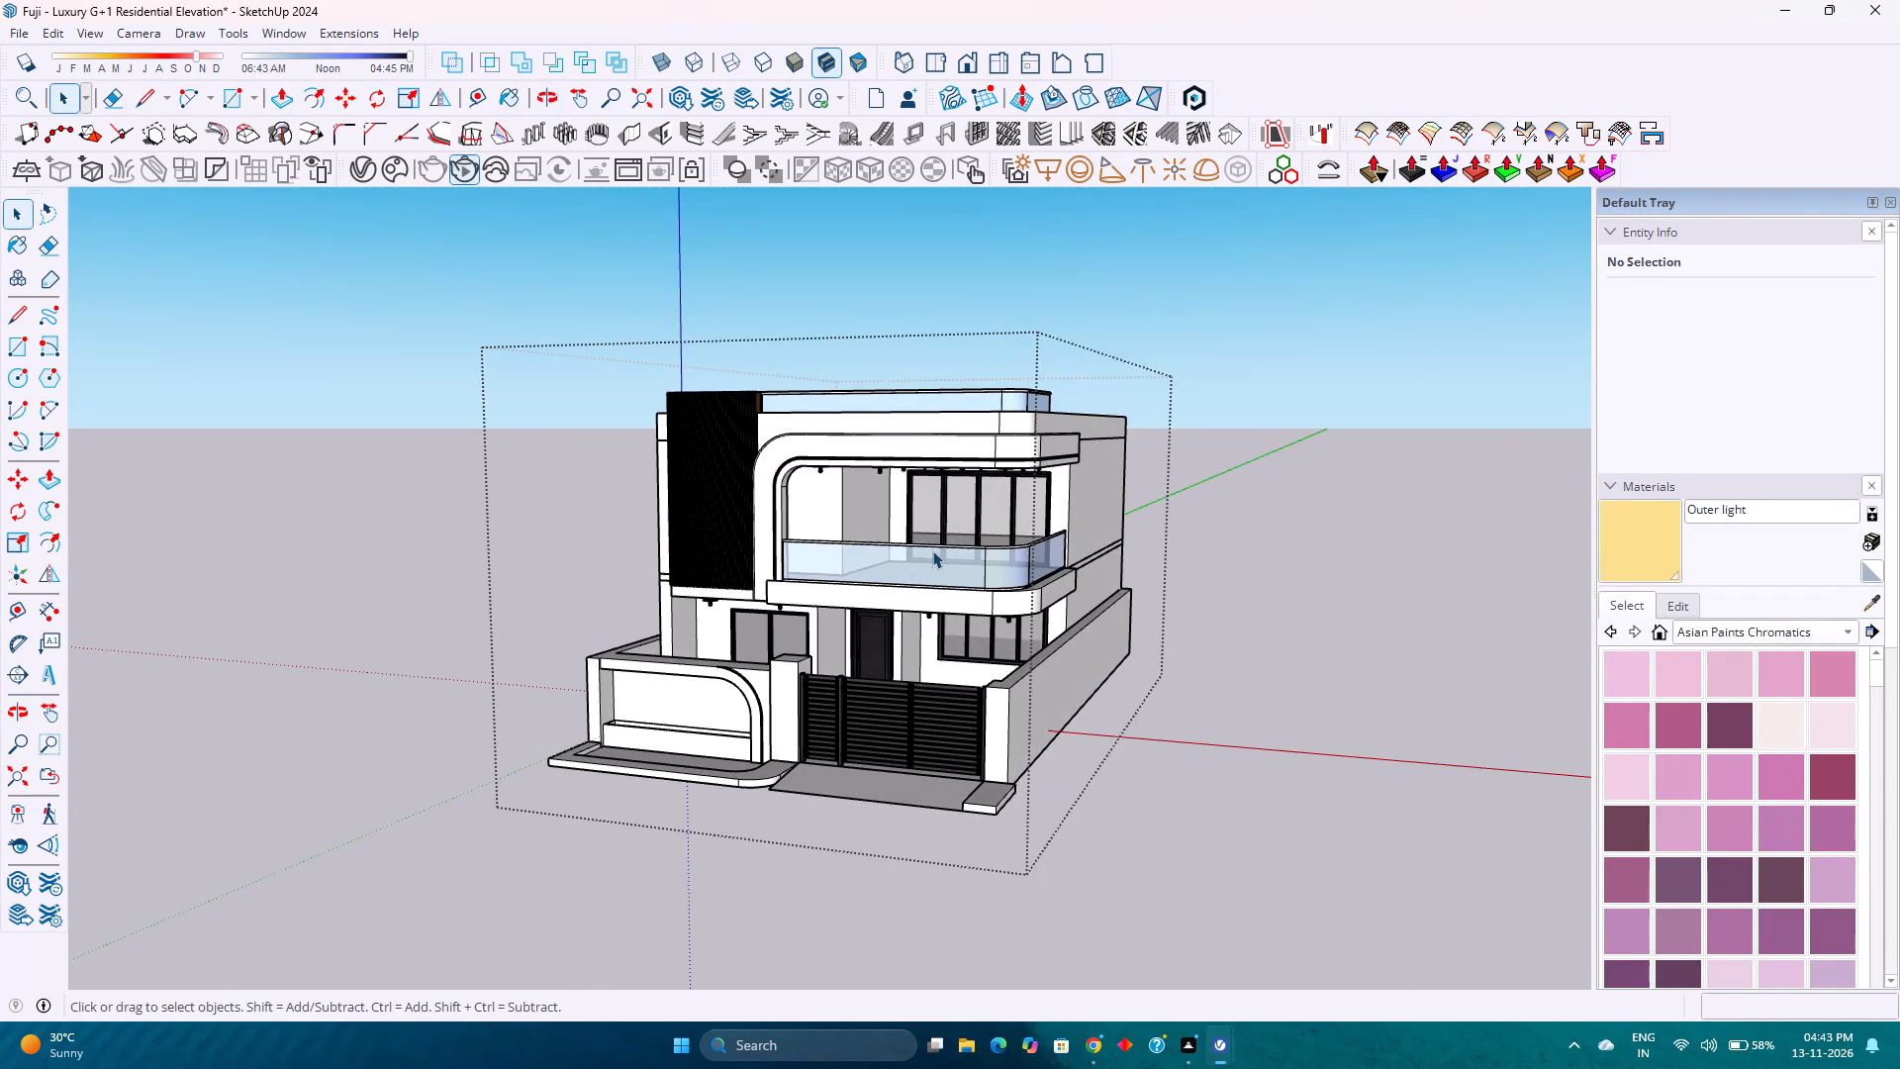
scroll(932, 550, "up", 3)
middle_click_drag(937, 543, 848, 664)
middle_click(848, 664)
scroll(868, 654, "up", 4)
scroll(937, 604, "up", 3)
middle_click_drag(937, 604, 935, 611)
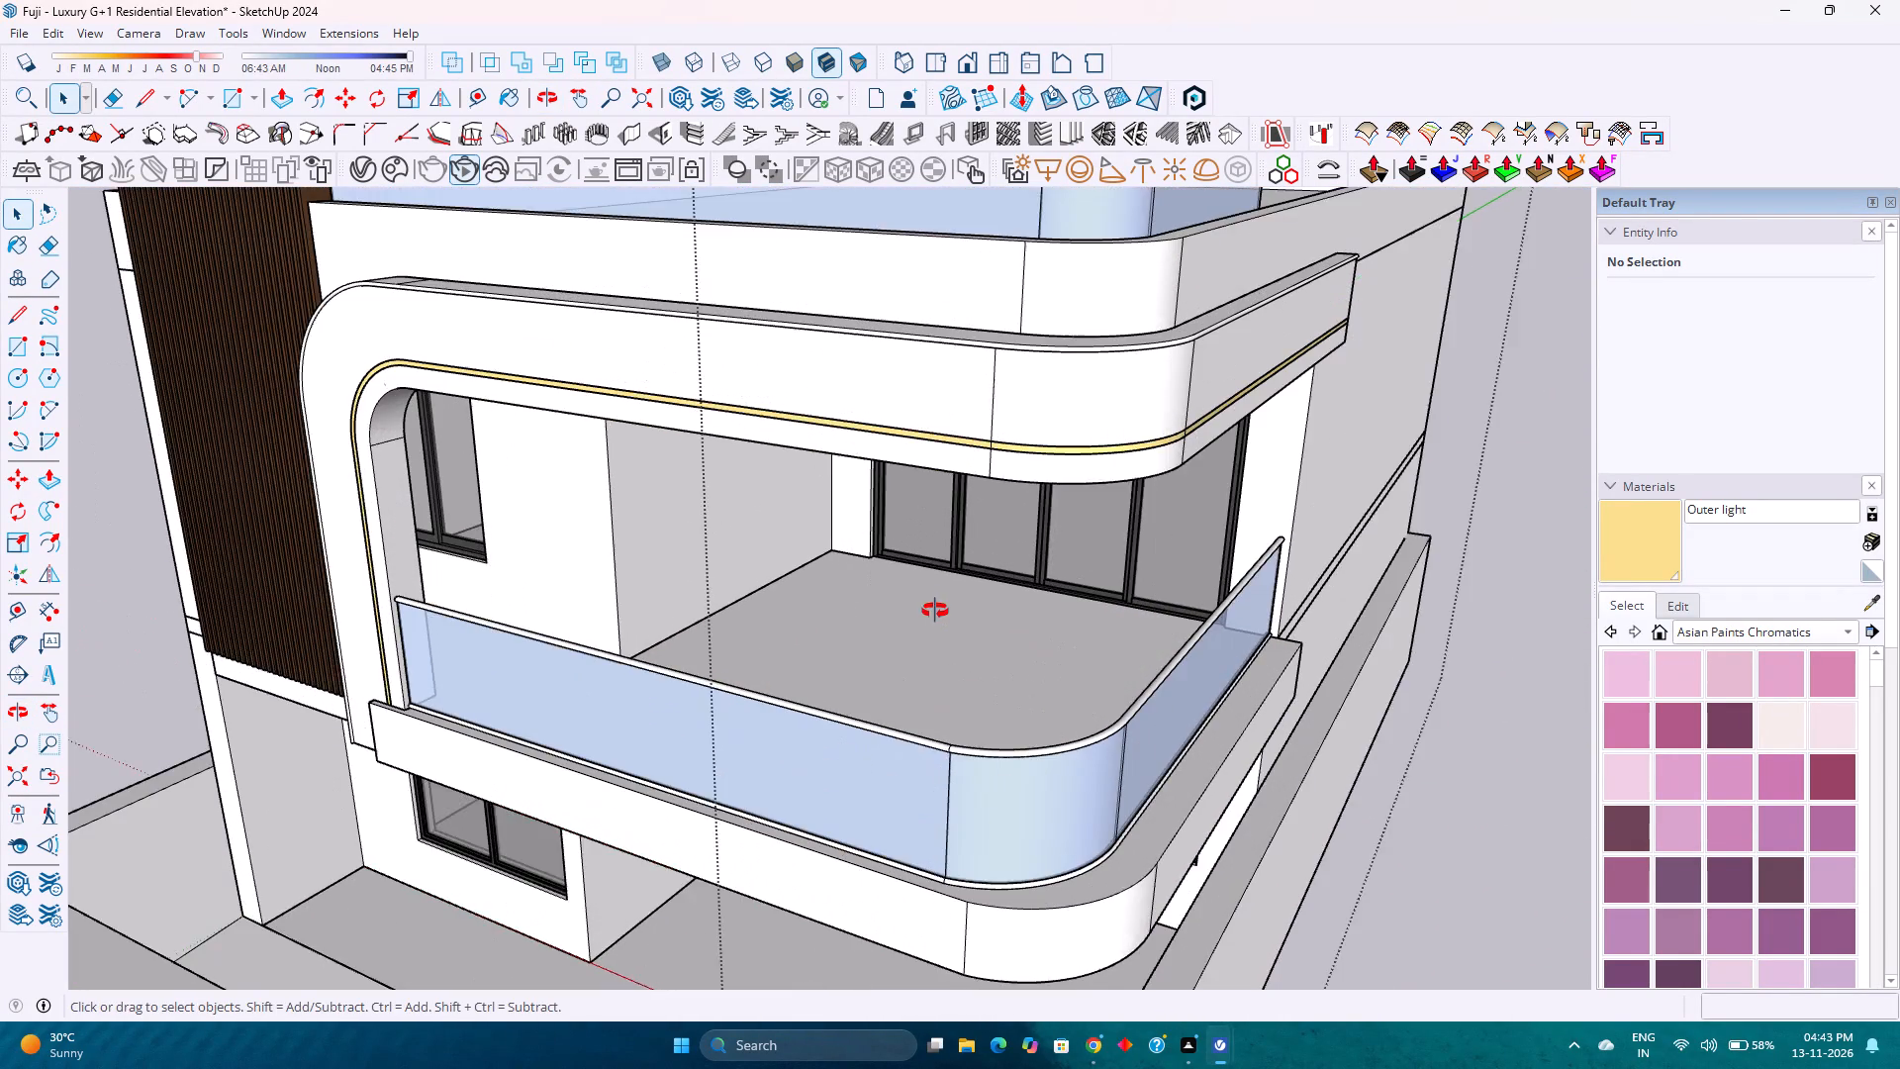
middle_click_drag(935, 611, 906, 621)
middle_click(906, 621)
double_click(897, 637)
scroll(897, 637, "up", 4)
double_click(897, 637)
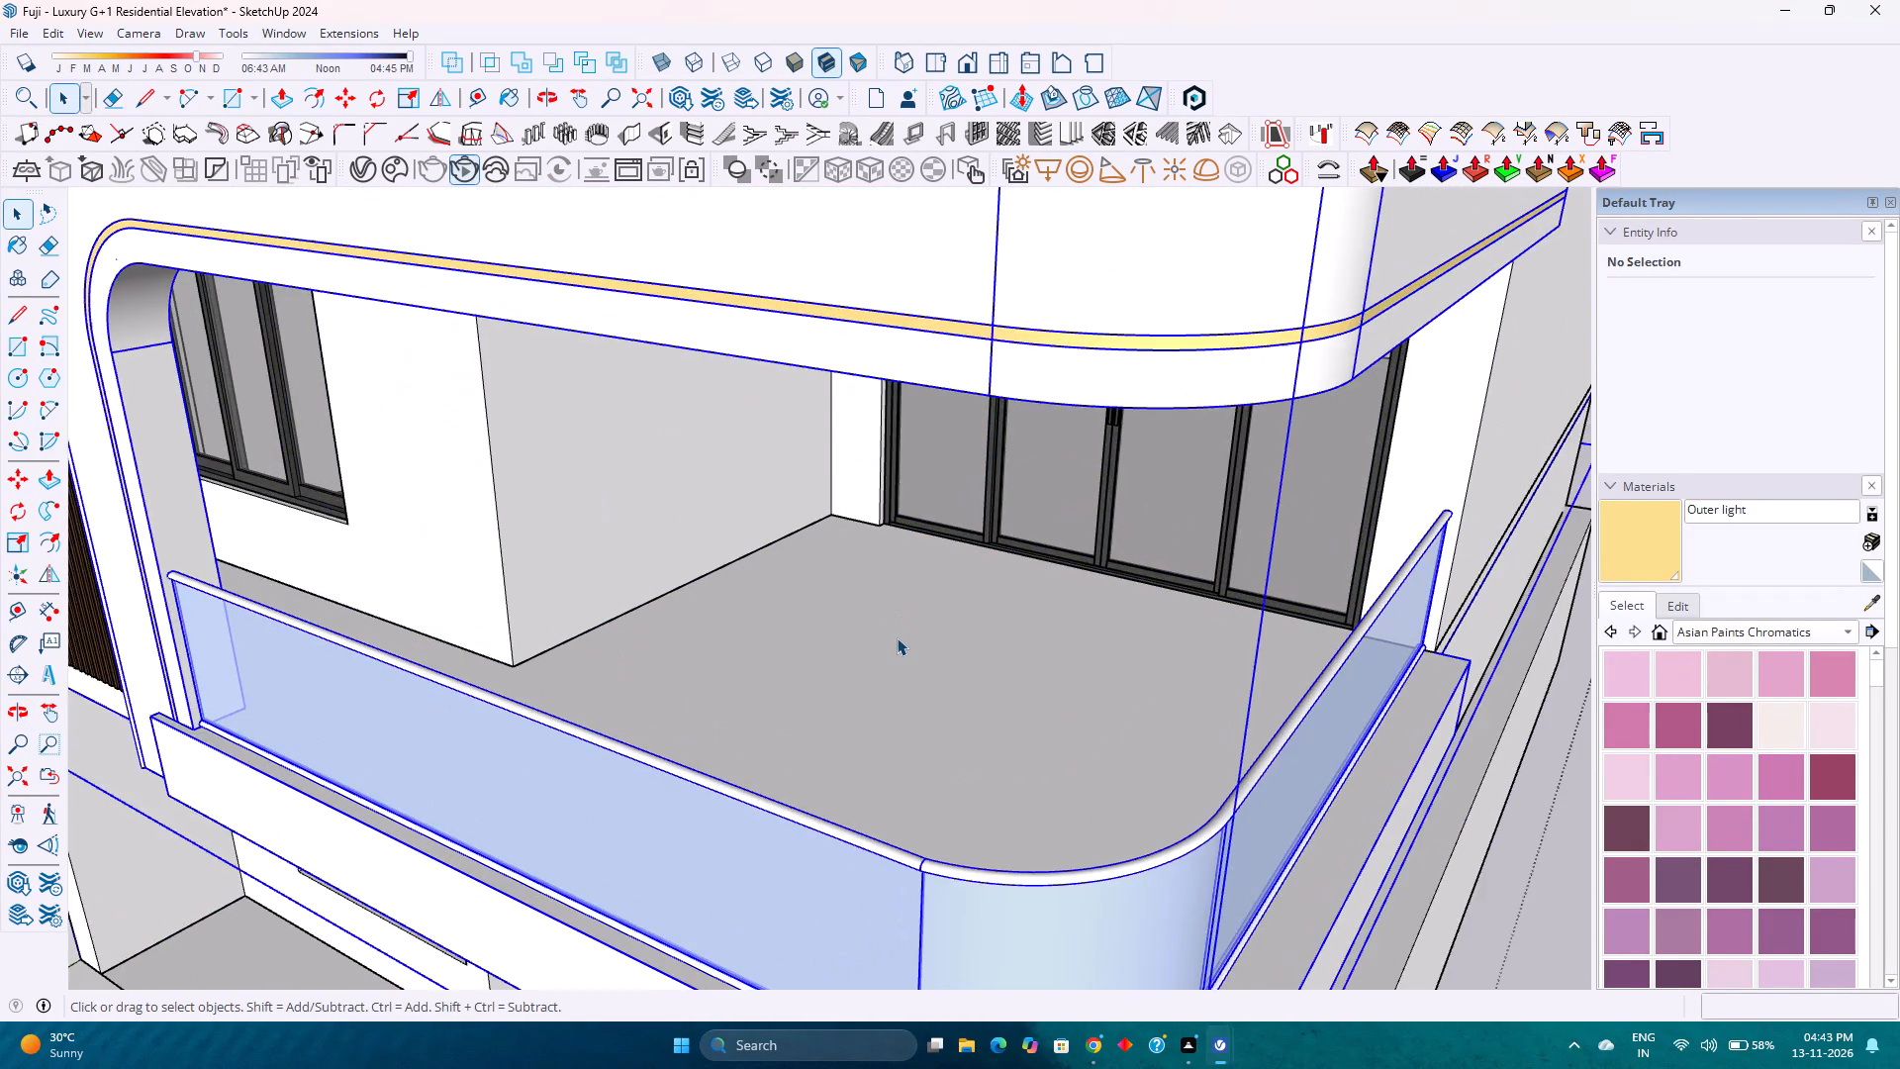
scroll(897, 637, "up", 2)
left_click(897, 637)
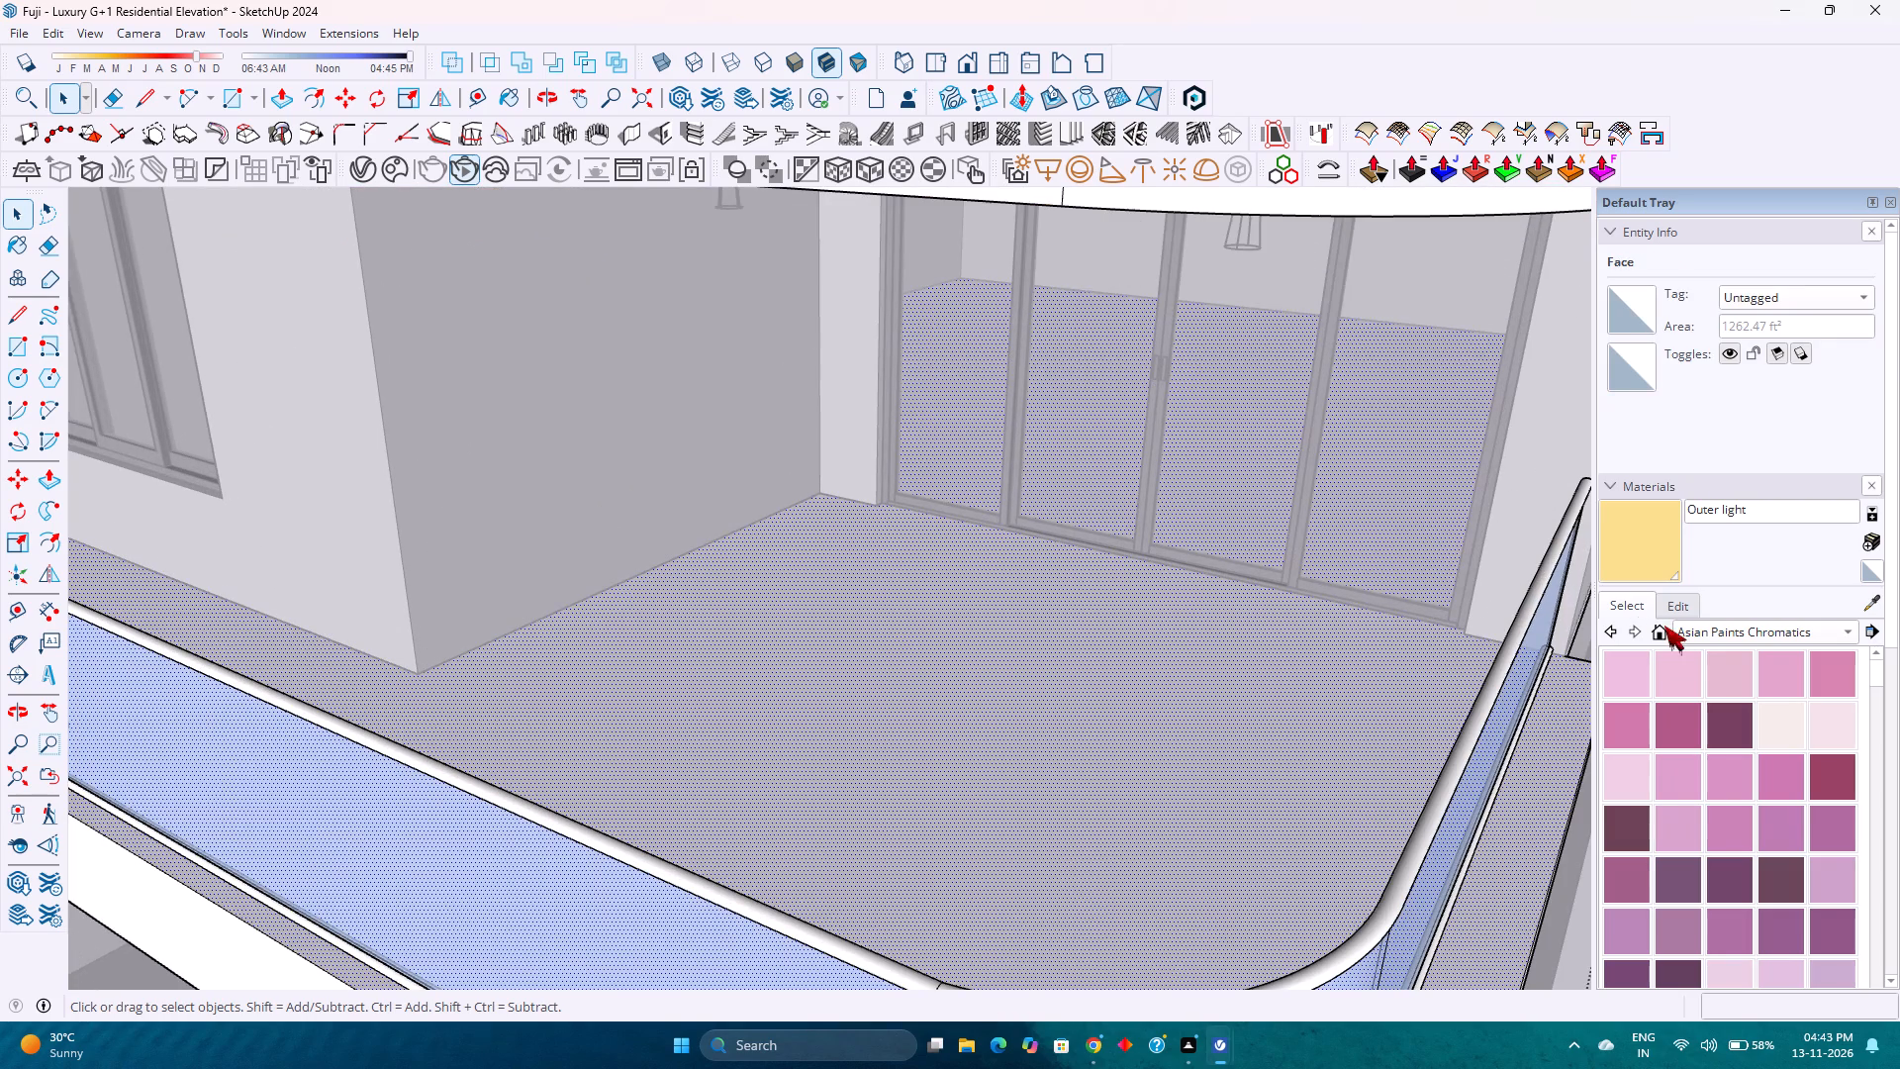
left_click(1671, 628)
left_click(1696, 635)
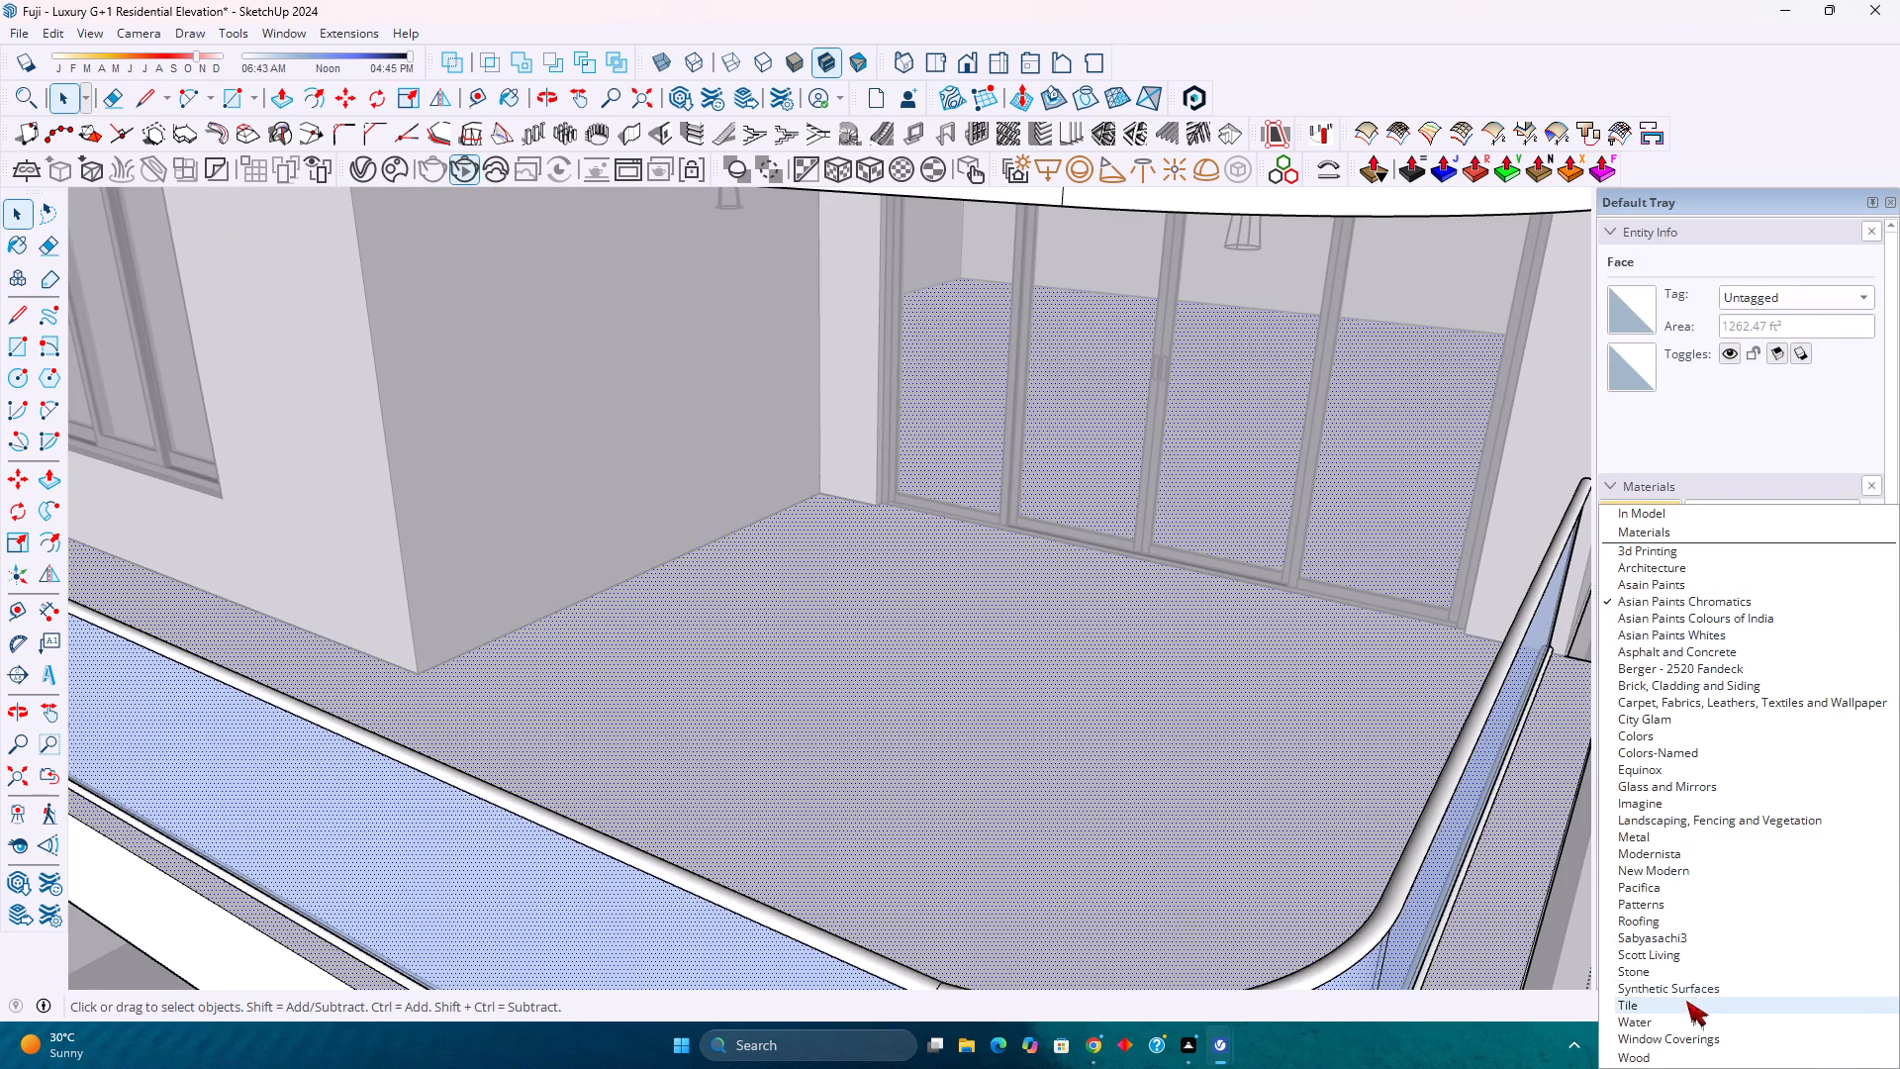
left_click(1686, 1004)
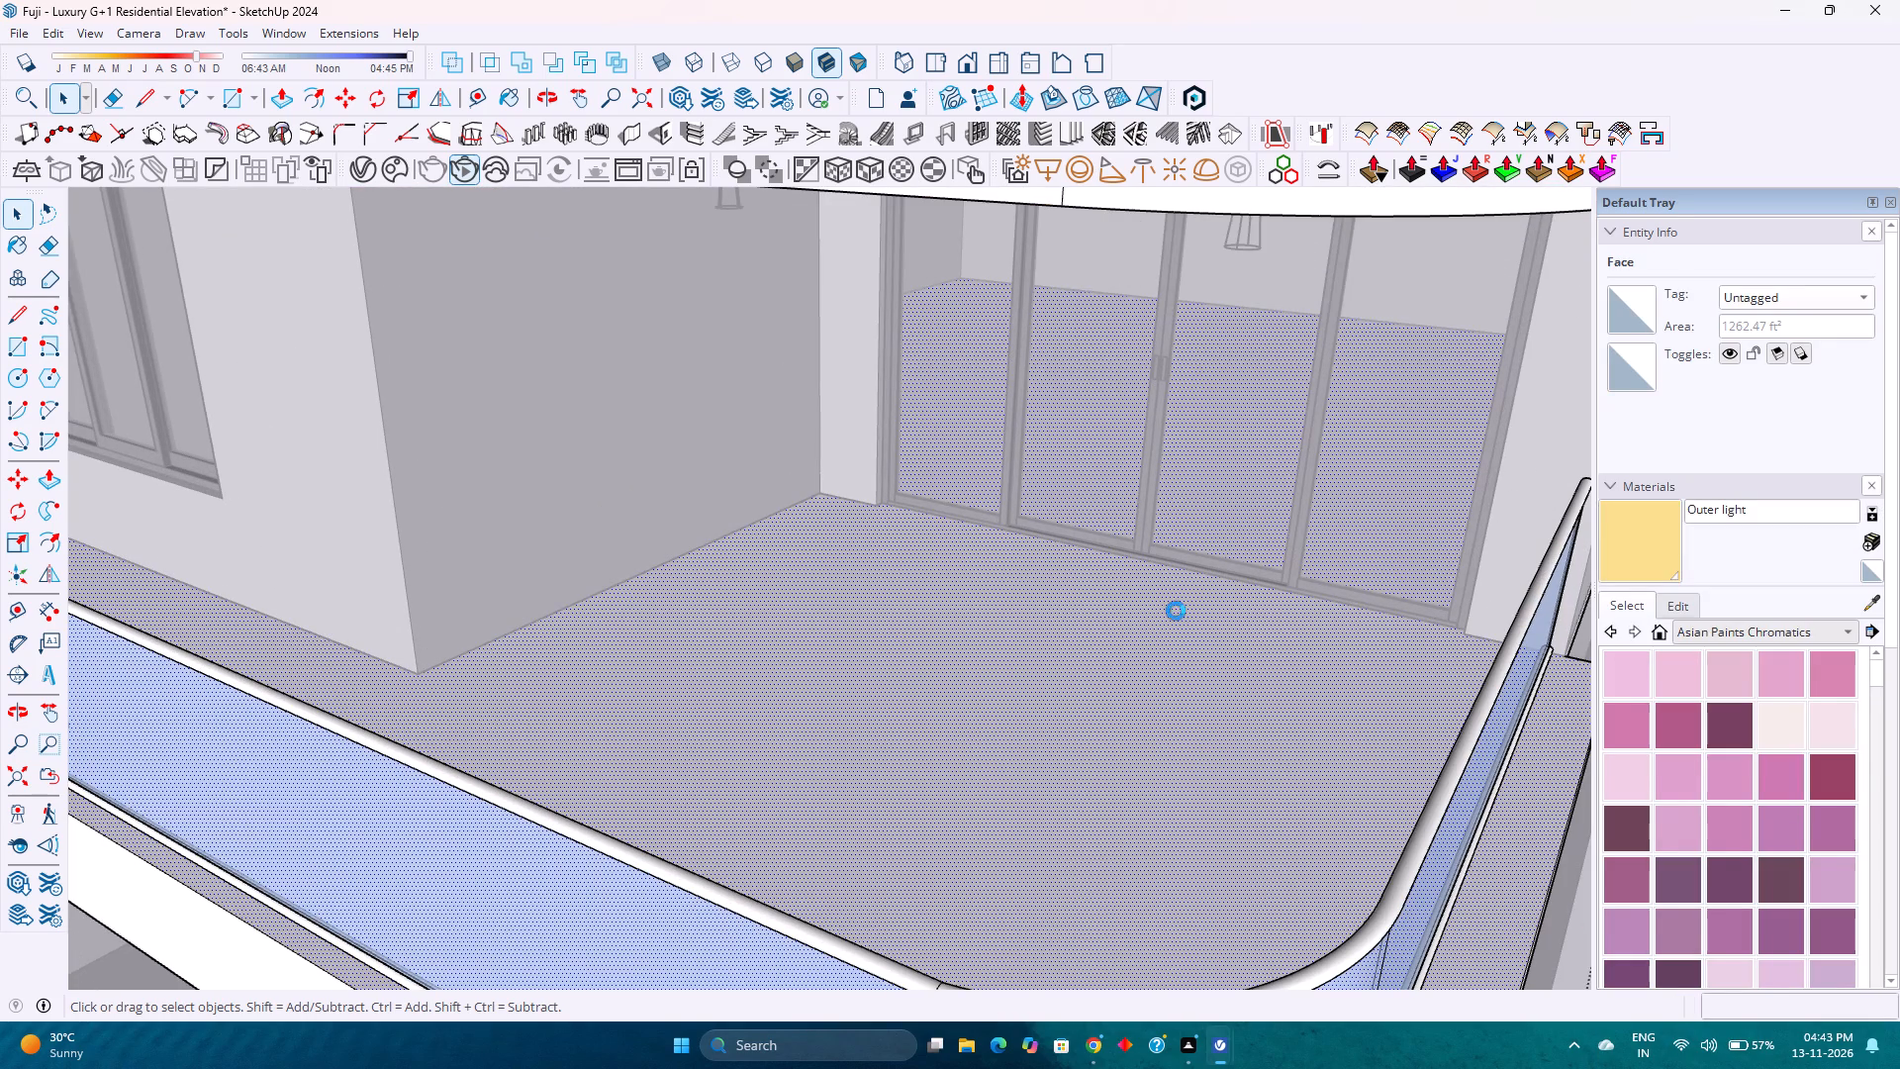
scroll(1737, 857, "down", 3)
scroll(1738, 857, "up", 3)
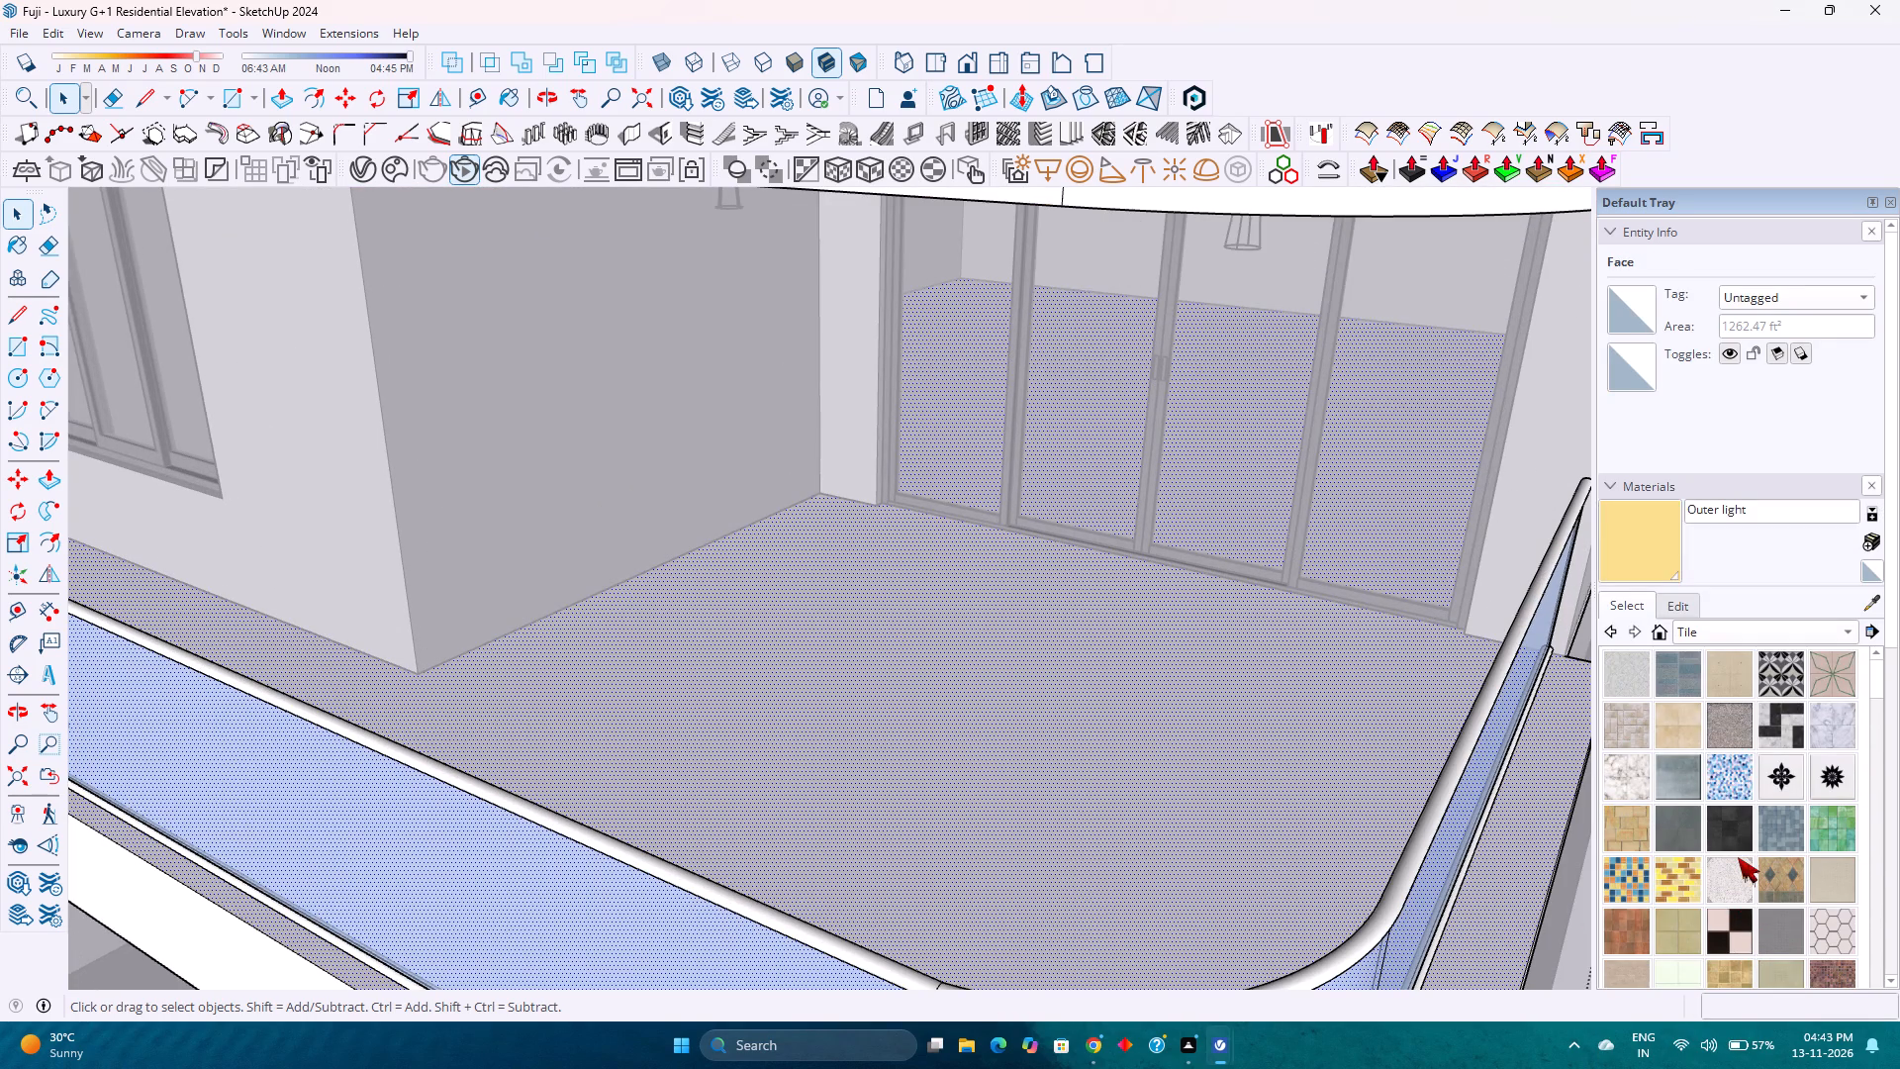
left_click(1838, 725)
left_click(1066, 770)
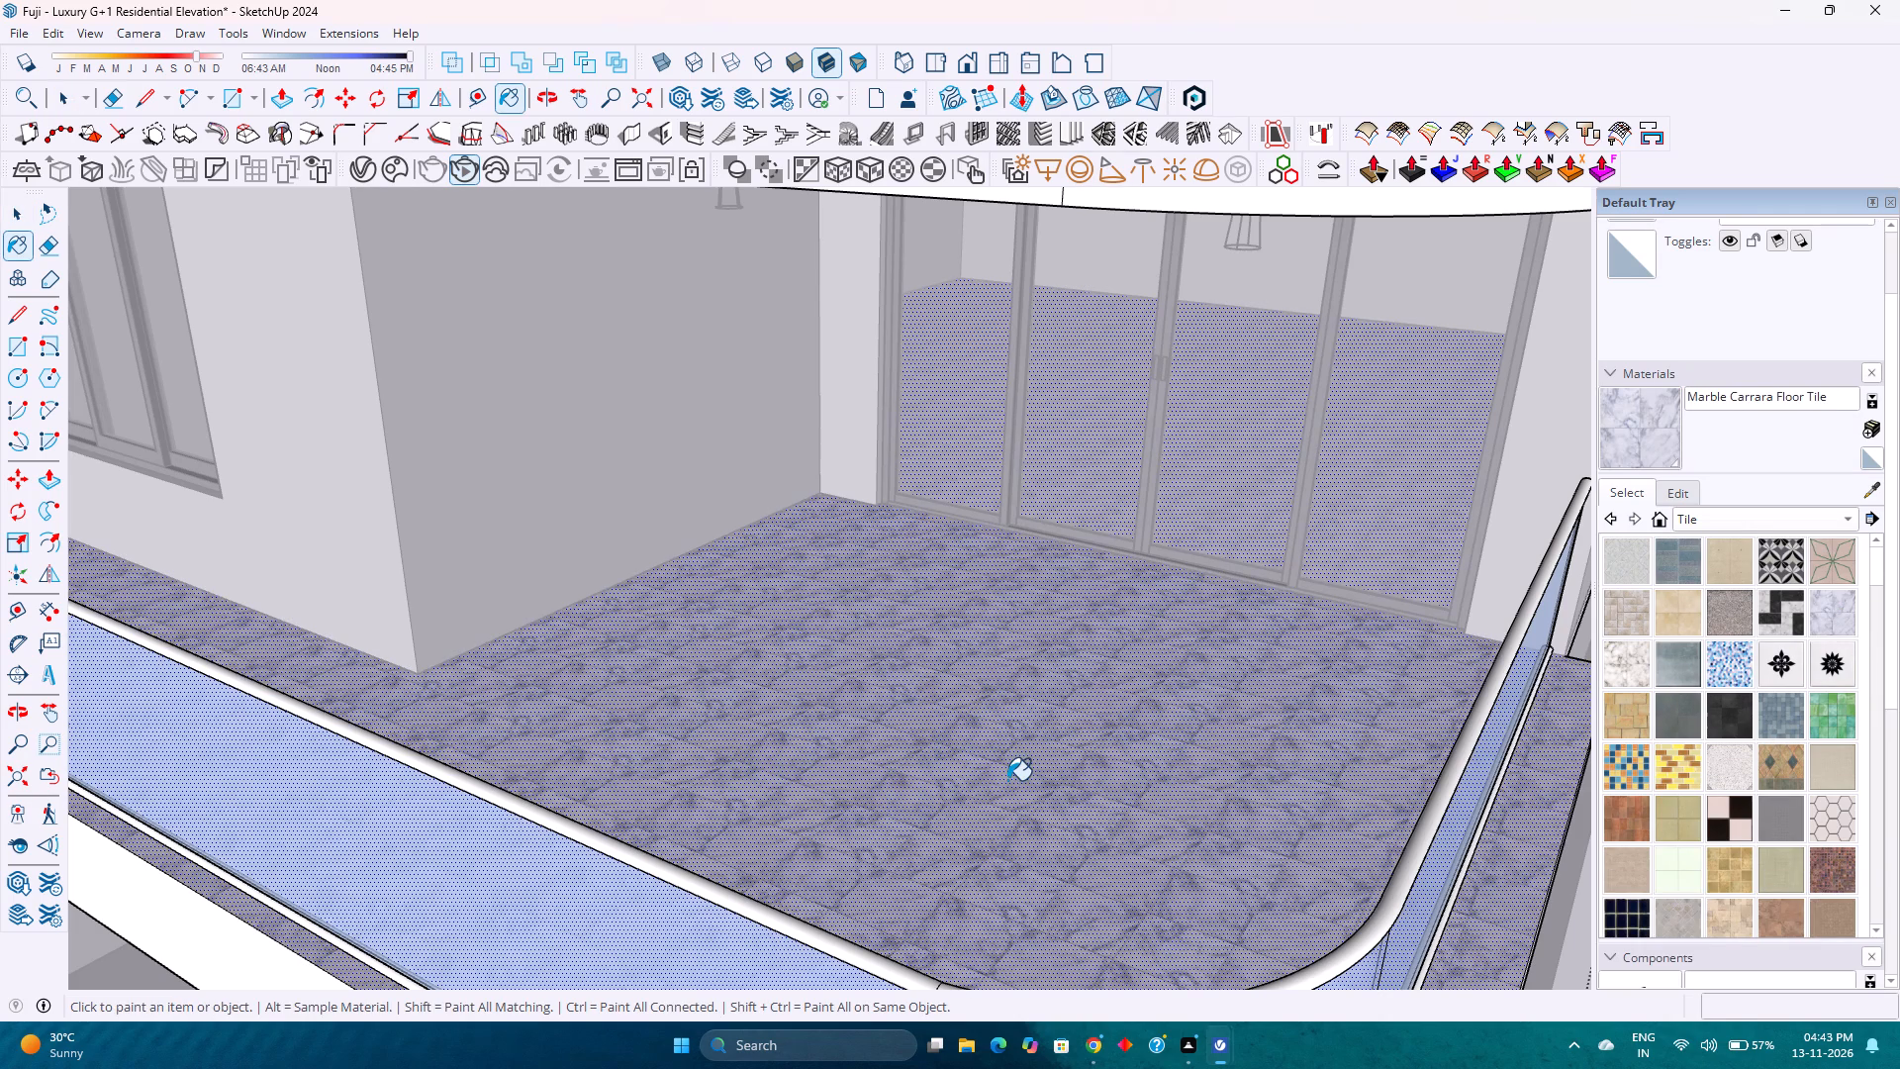
Unlock the Marble Carrara Floor Tile texture's aspect ratio and set its size to 4' wide by 8' high.
scroll(1007, 780, "down", 3)
left_click(1684, 494)
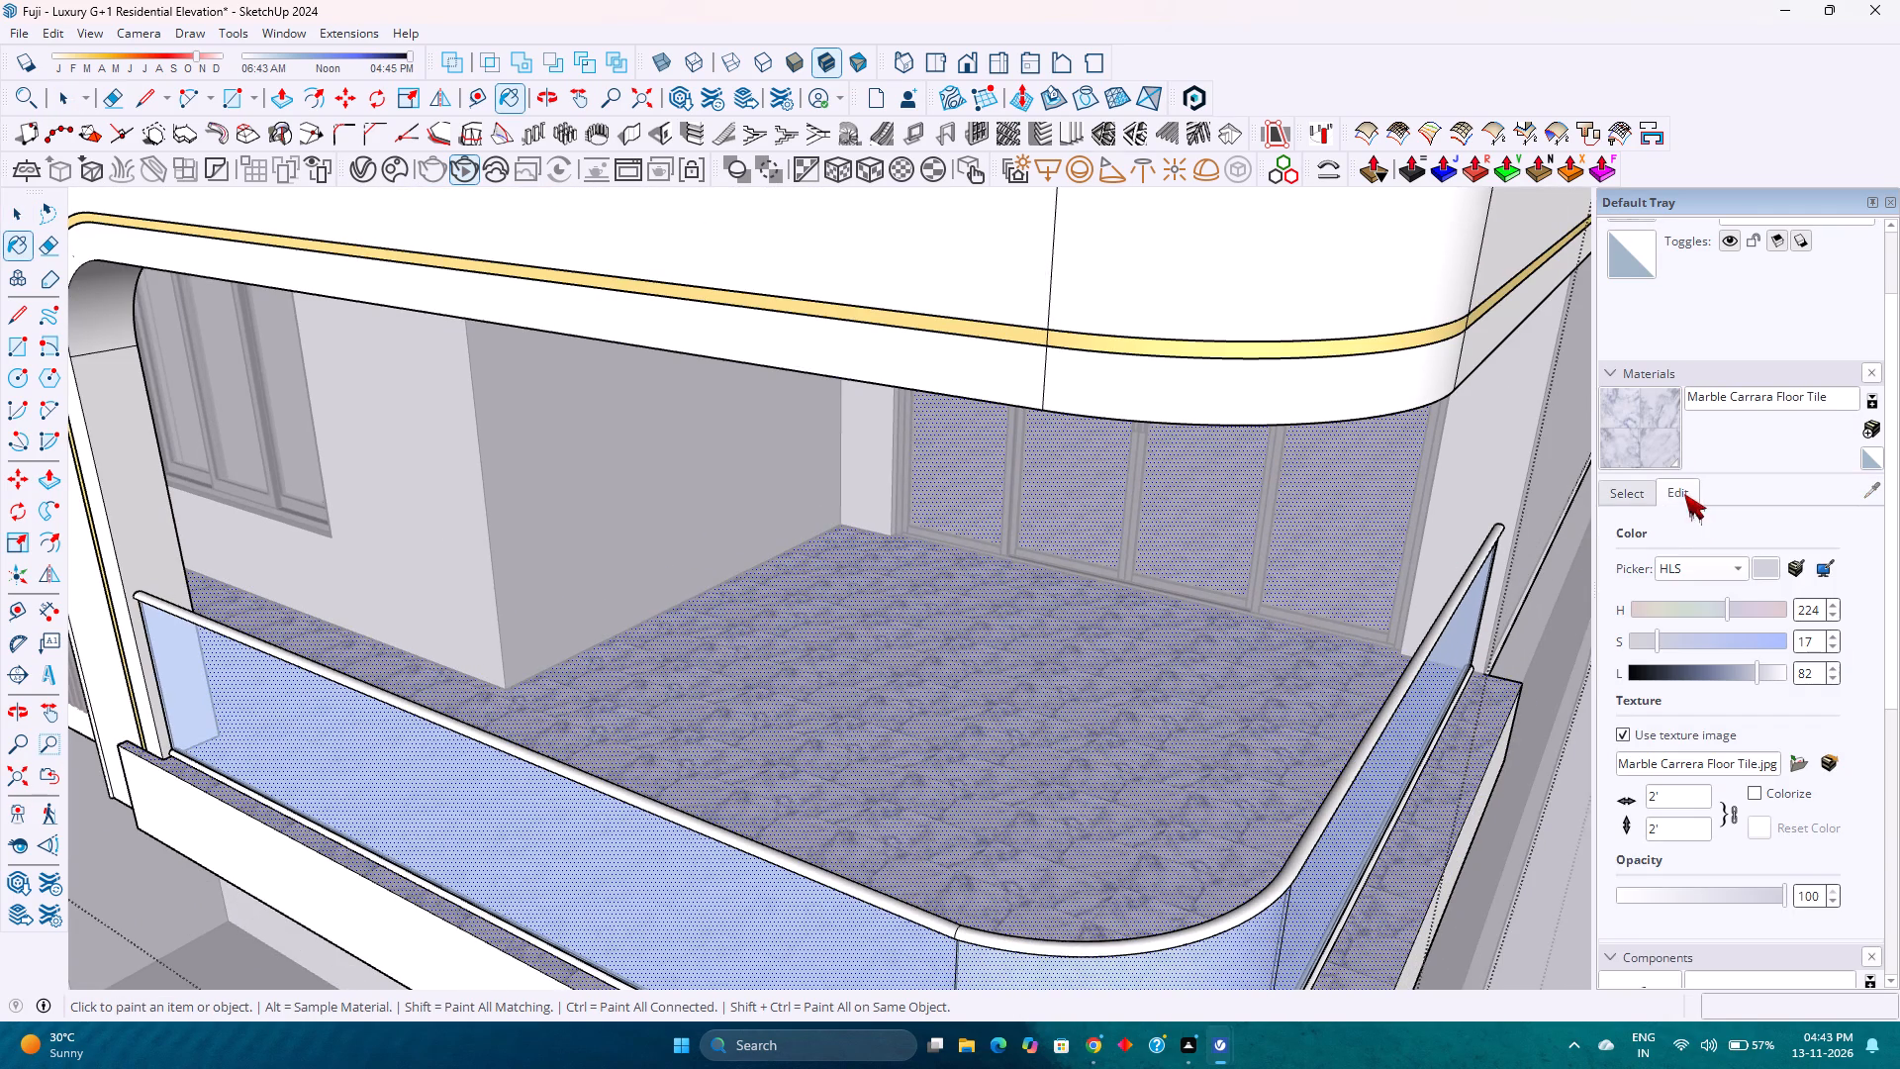
left_click(1724, 807)
left_click(1655, 796)
key("BackSpace")
key("4")
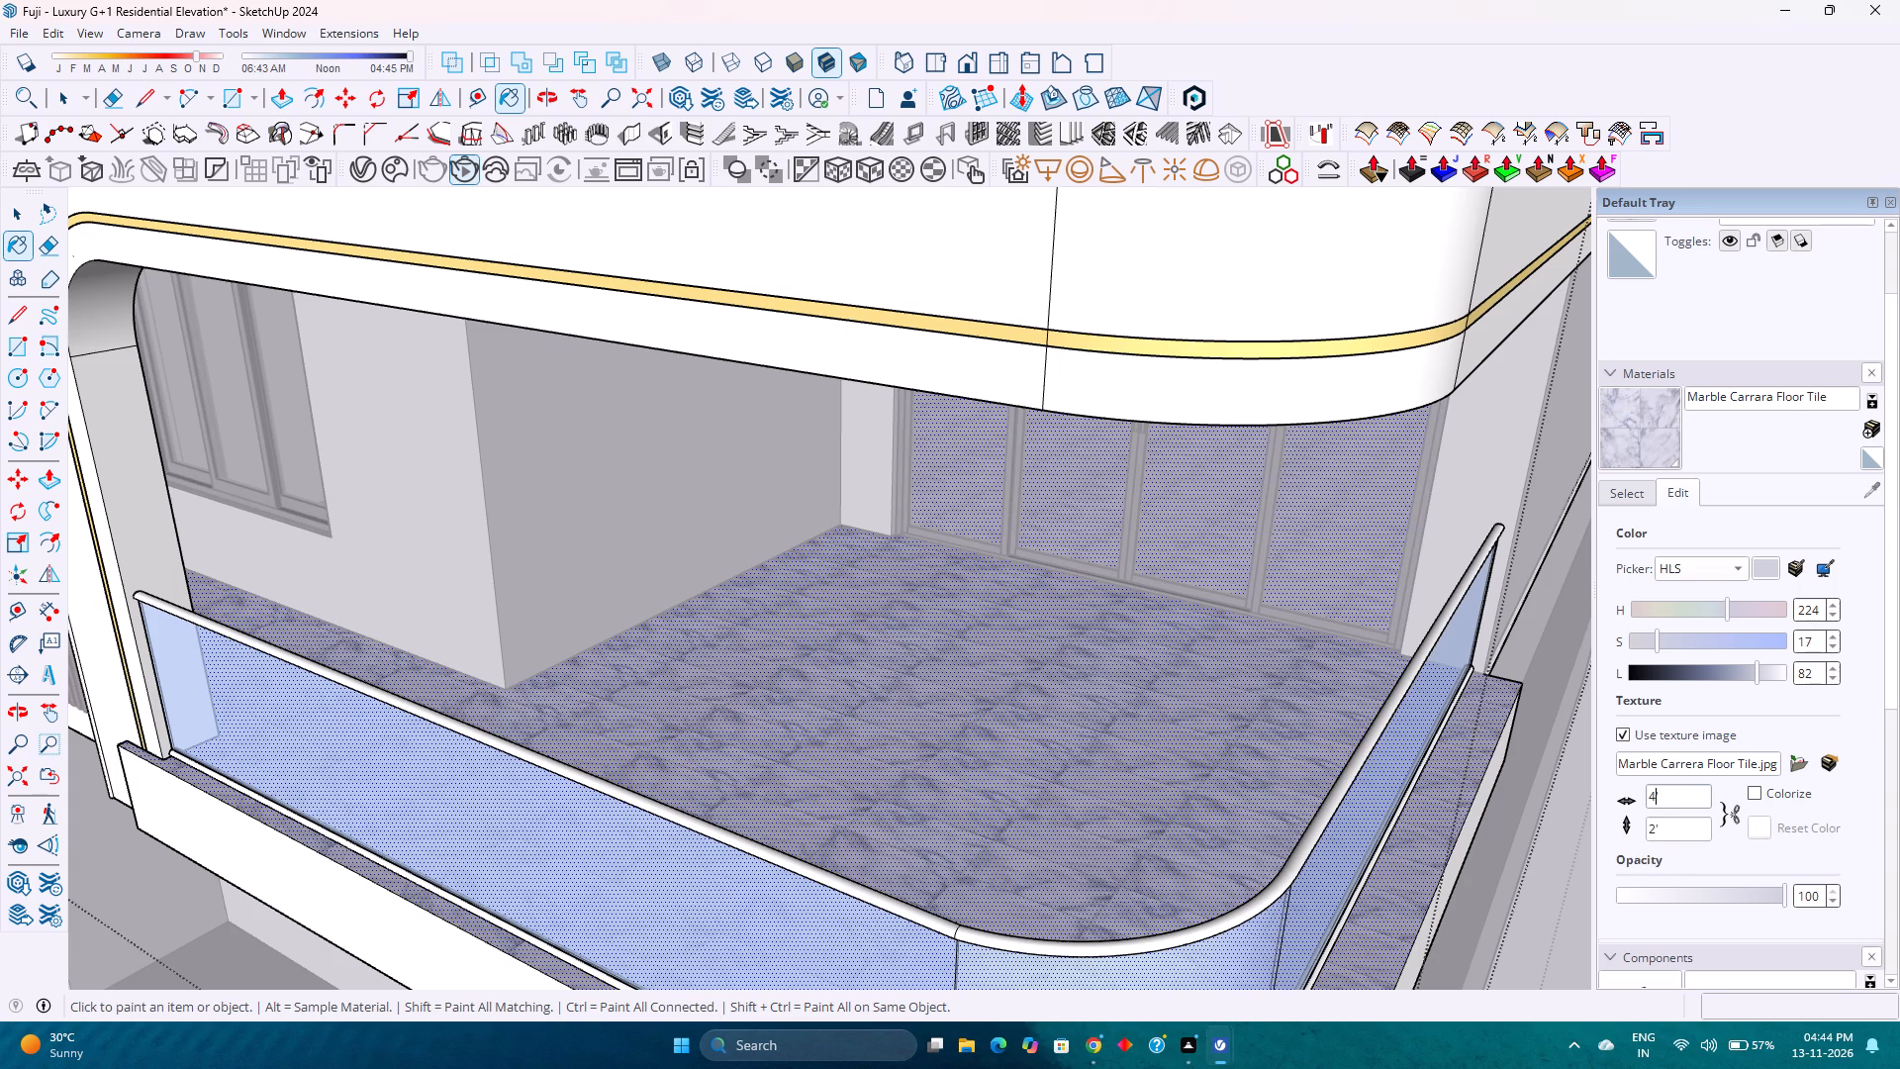
left_click(1652, 825)
key("Right")
key("BackSpace")
key("8")
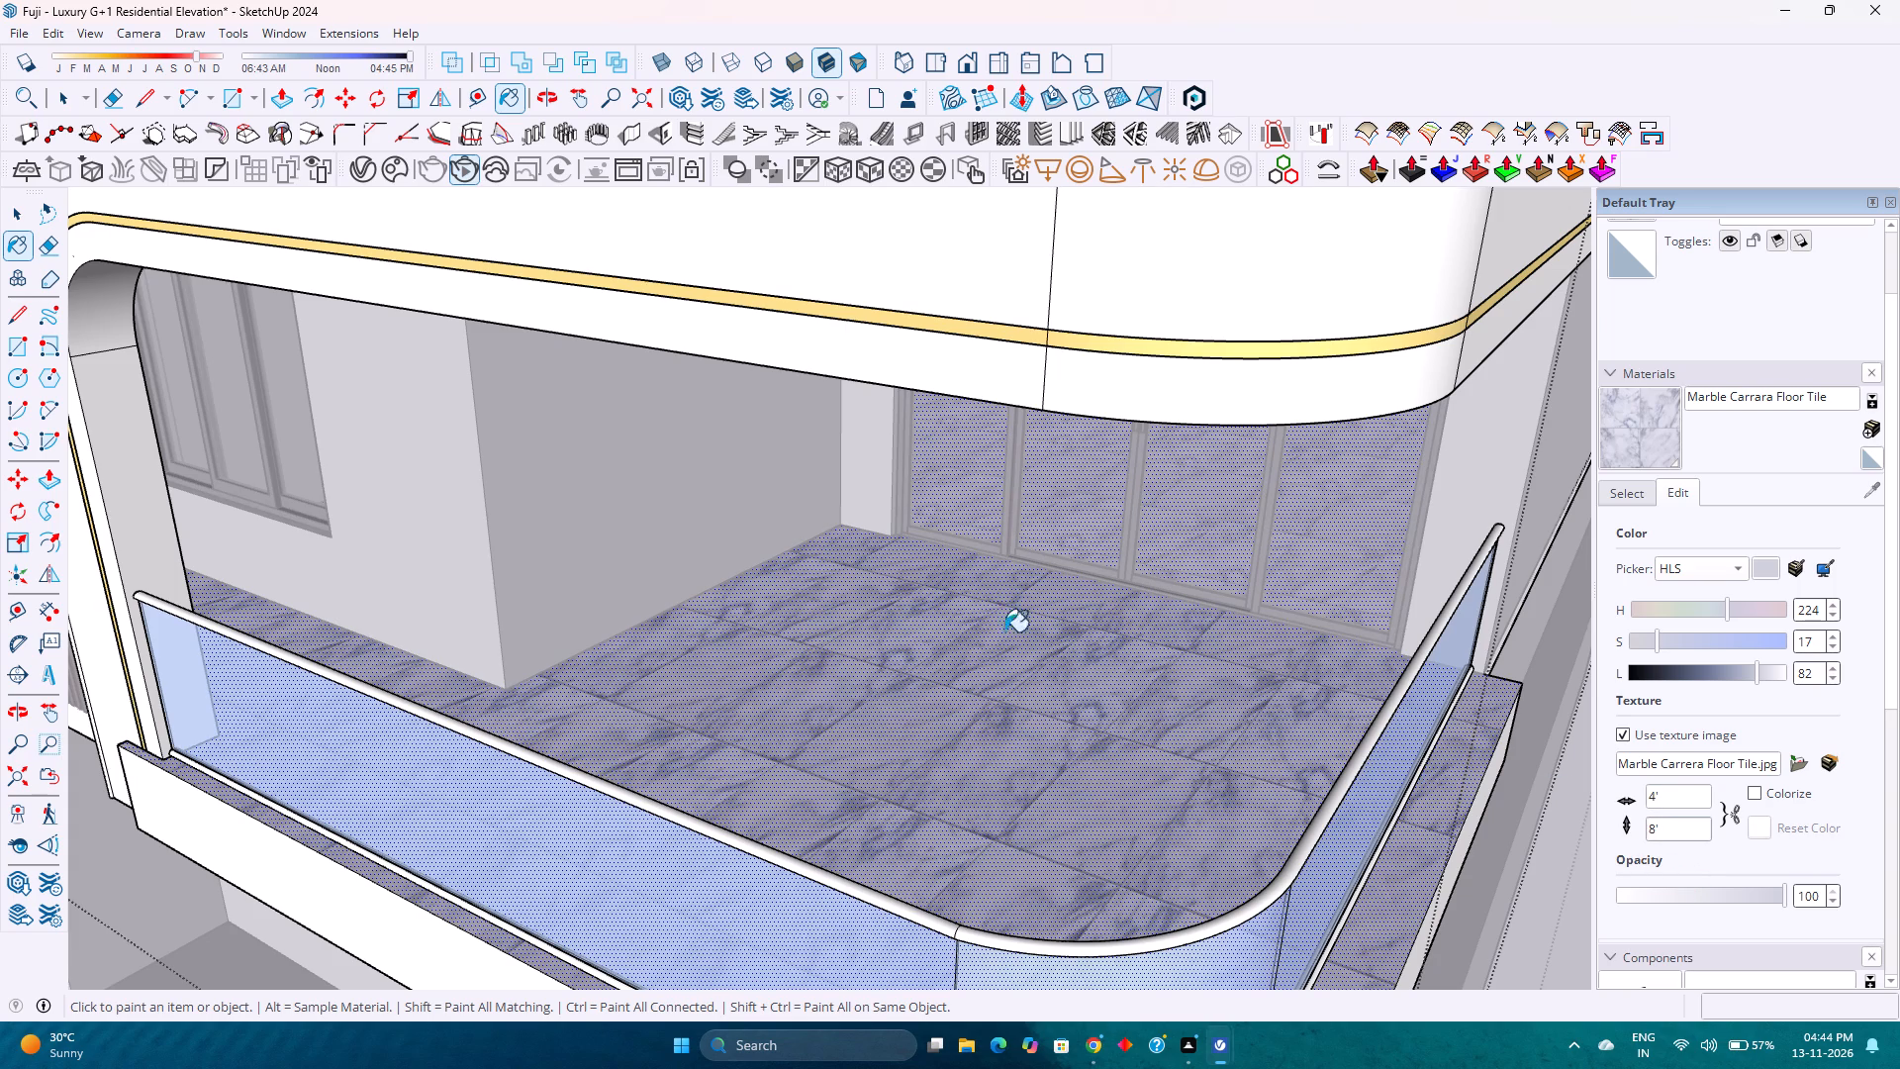
left_click(973, 687)
key("space")
scroll(958, 670, "down", 12)
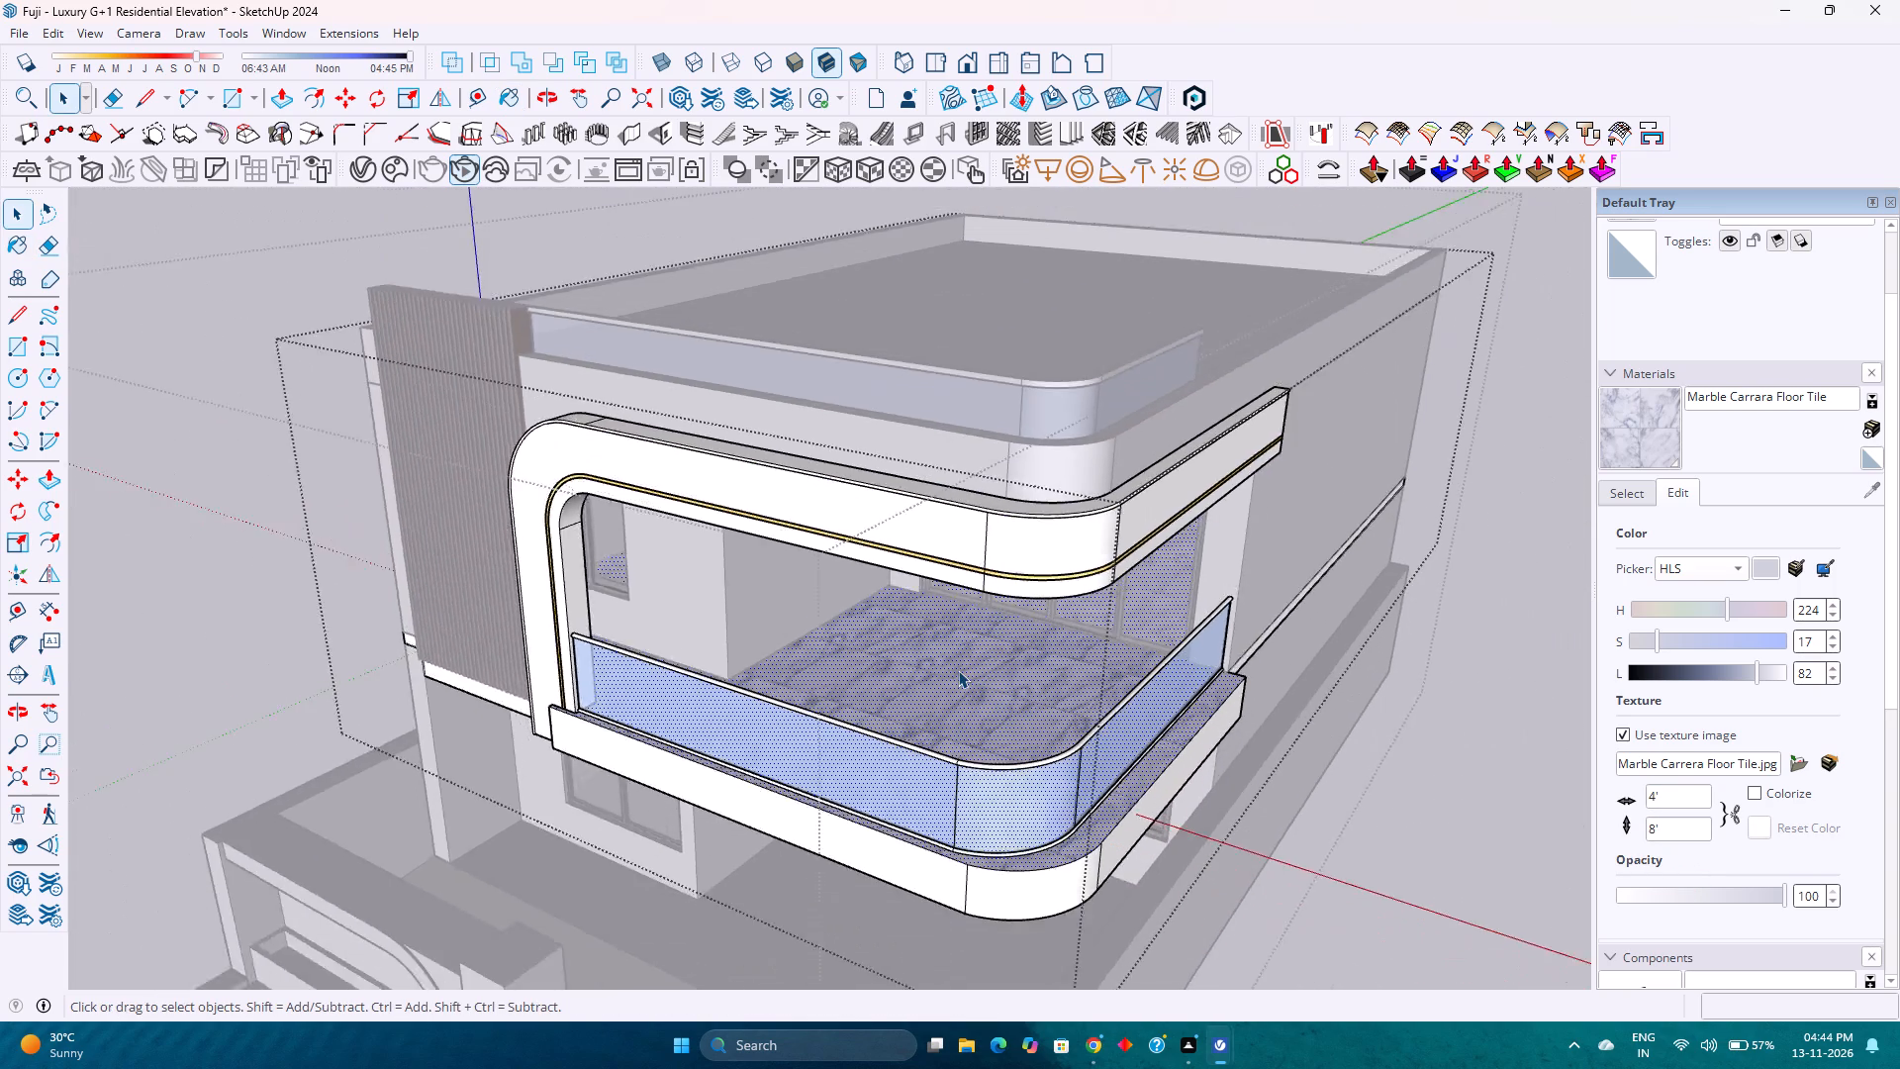
scroll(958, 670, "down", 5)
left_click(1249, 880)
Paint the ground-floor slab face in front of the entrance with the resized Marble Carrara Floor Tile.
scroll(916, 794, "up", 3)
middle_click_drag(915, 794, 973, 713)
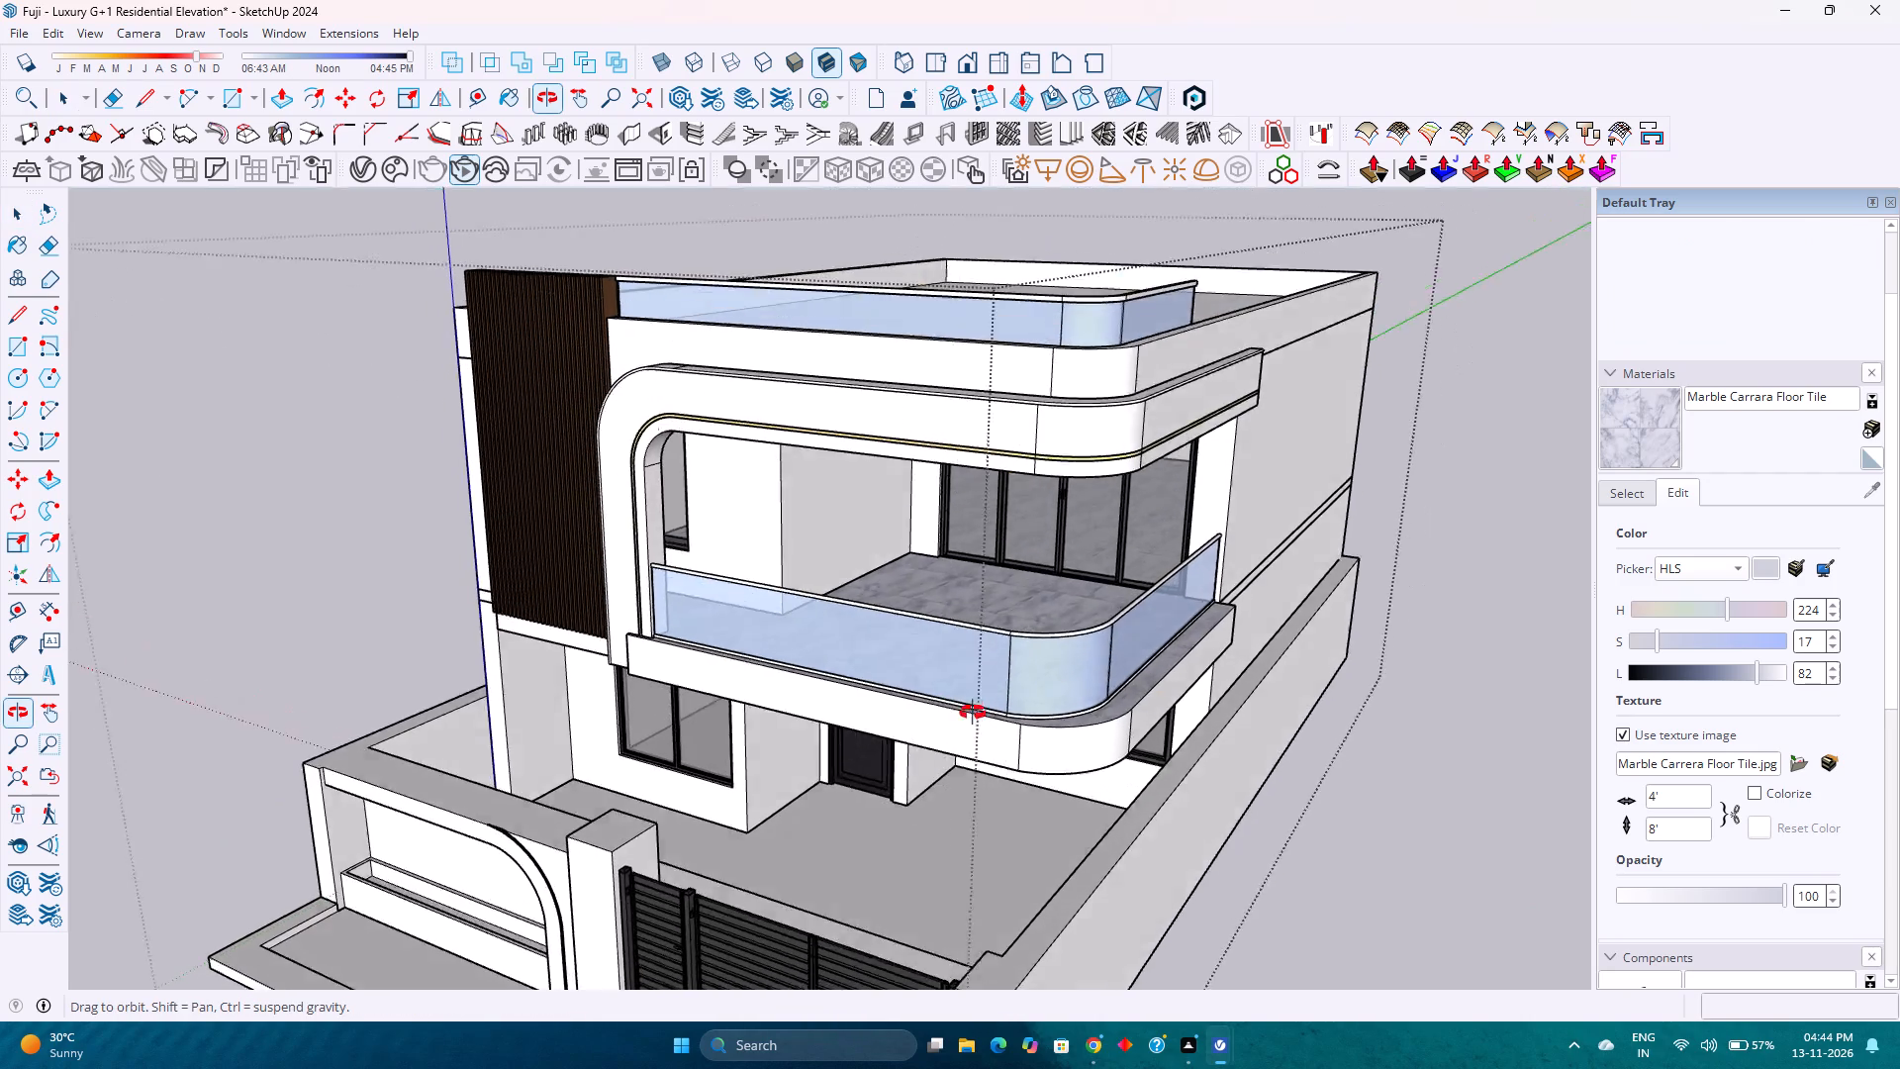
middle_click_drag(973, 713, 1131, 580)
middle_click(1131, 580)
scroll(872, 776, "up", 1)
middle_click_drag(879, 773, 716, 986)
middle_click(716, 986)
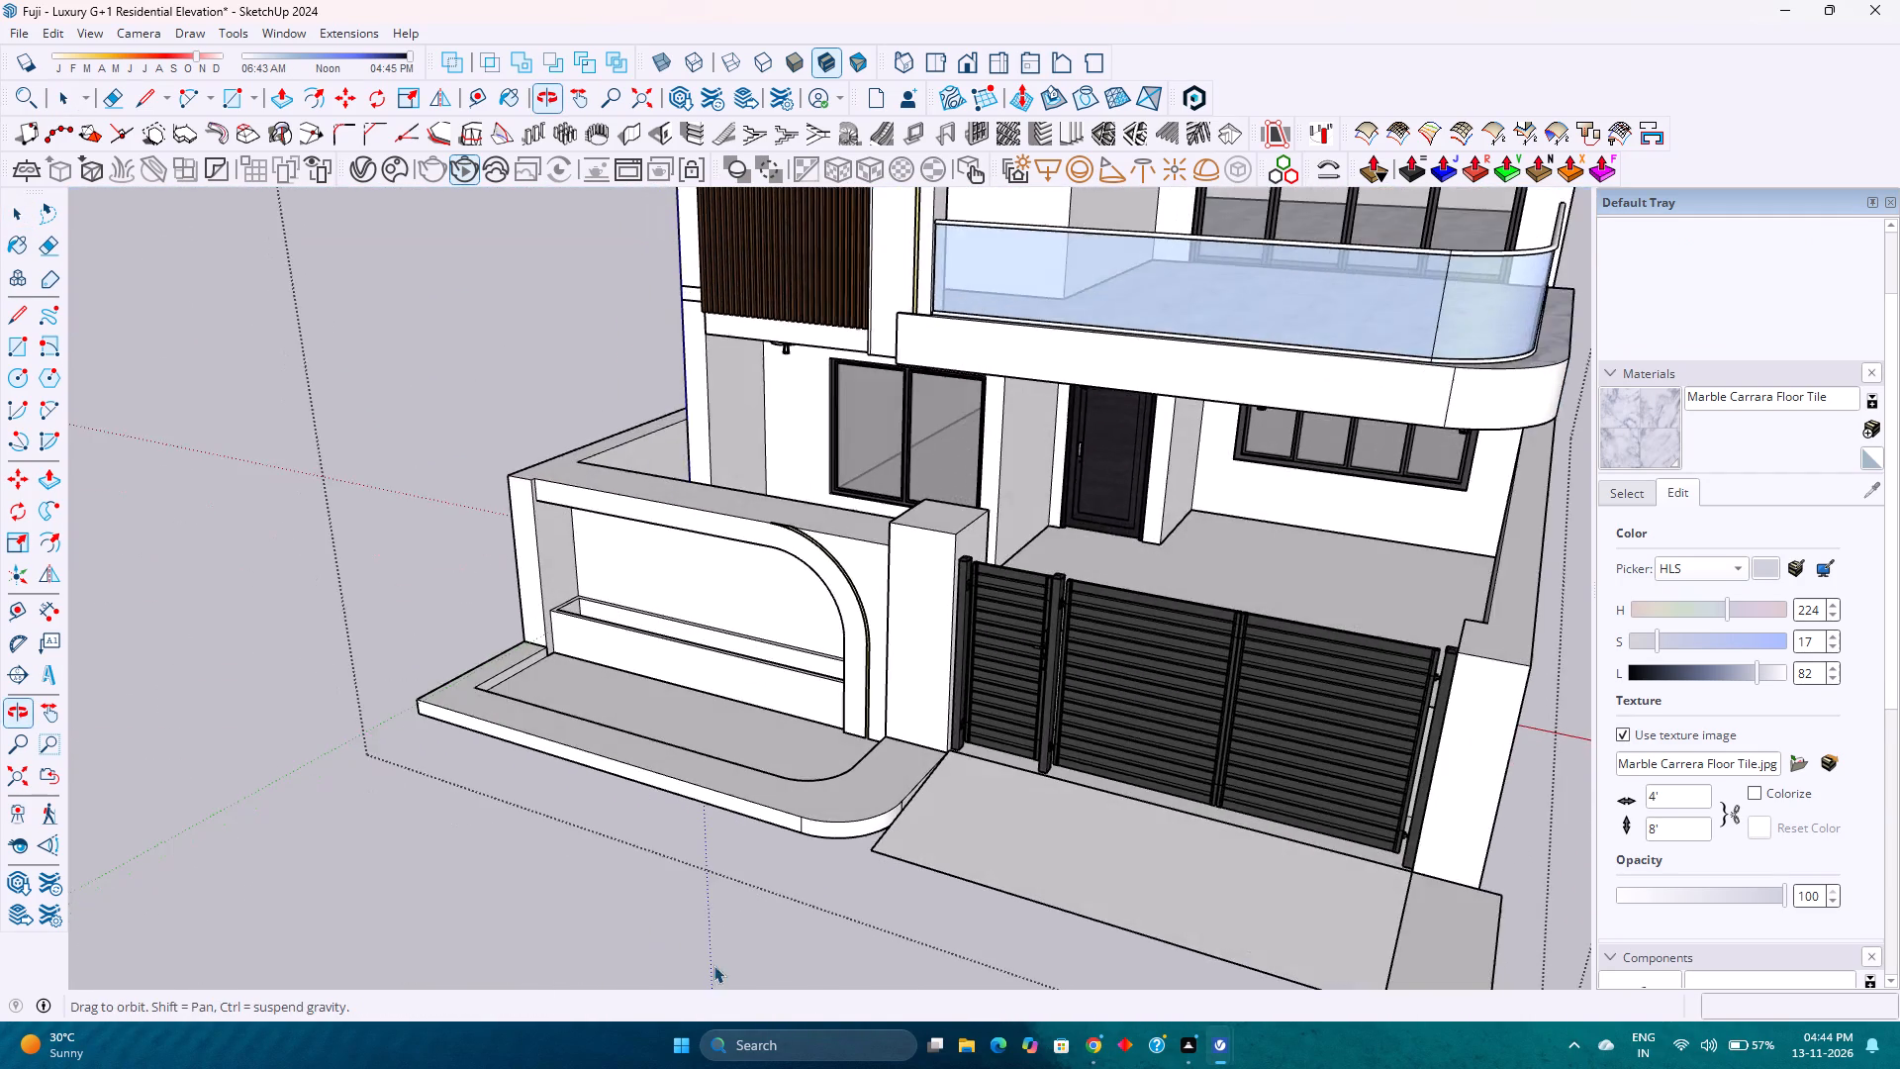
scroll(778, 846, "down", 5)
middle_click_drag(771, 851, 591, 975)
double_click(1073, 731)
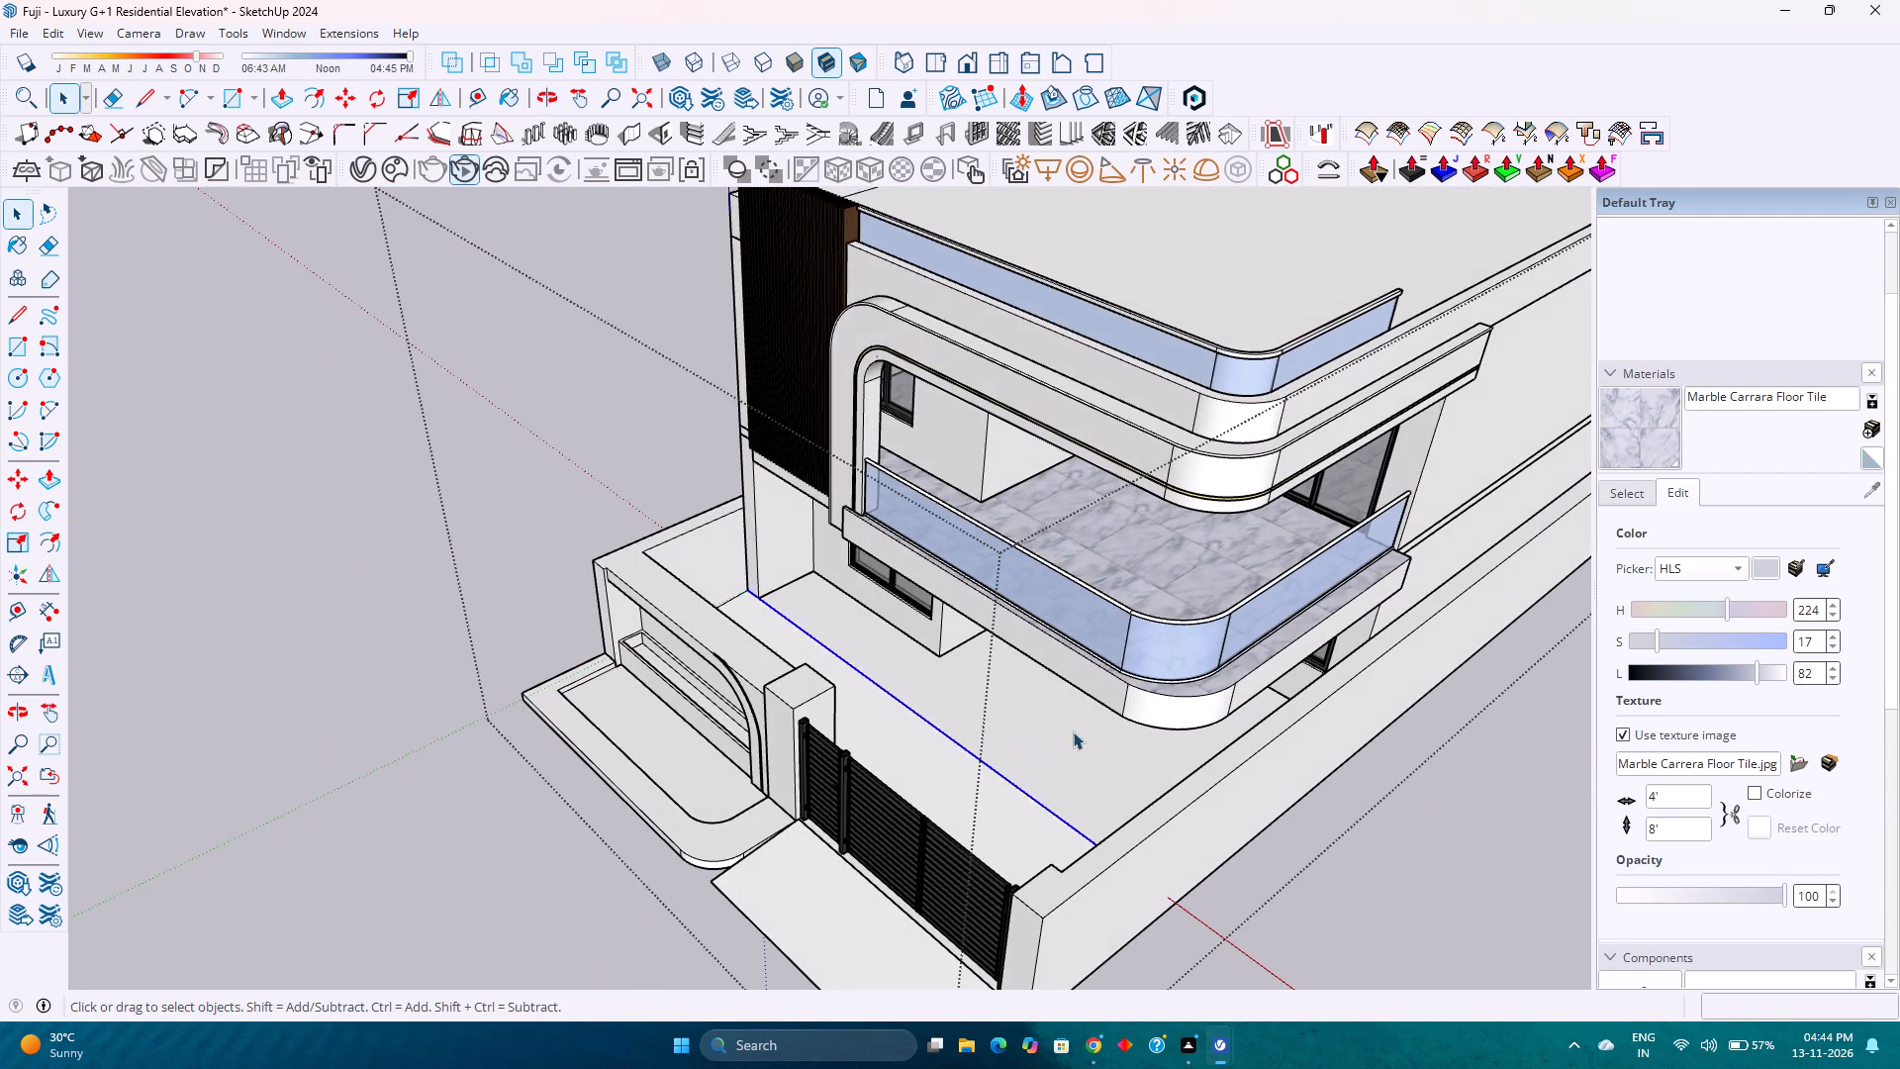
scroll(1062, 737, "up", 4)
left_click(1047, 748)
left_click(1633, 412)
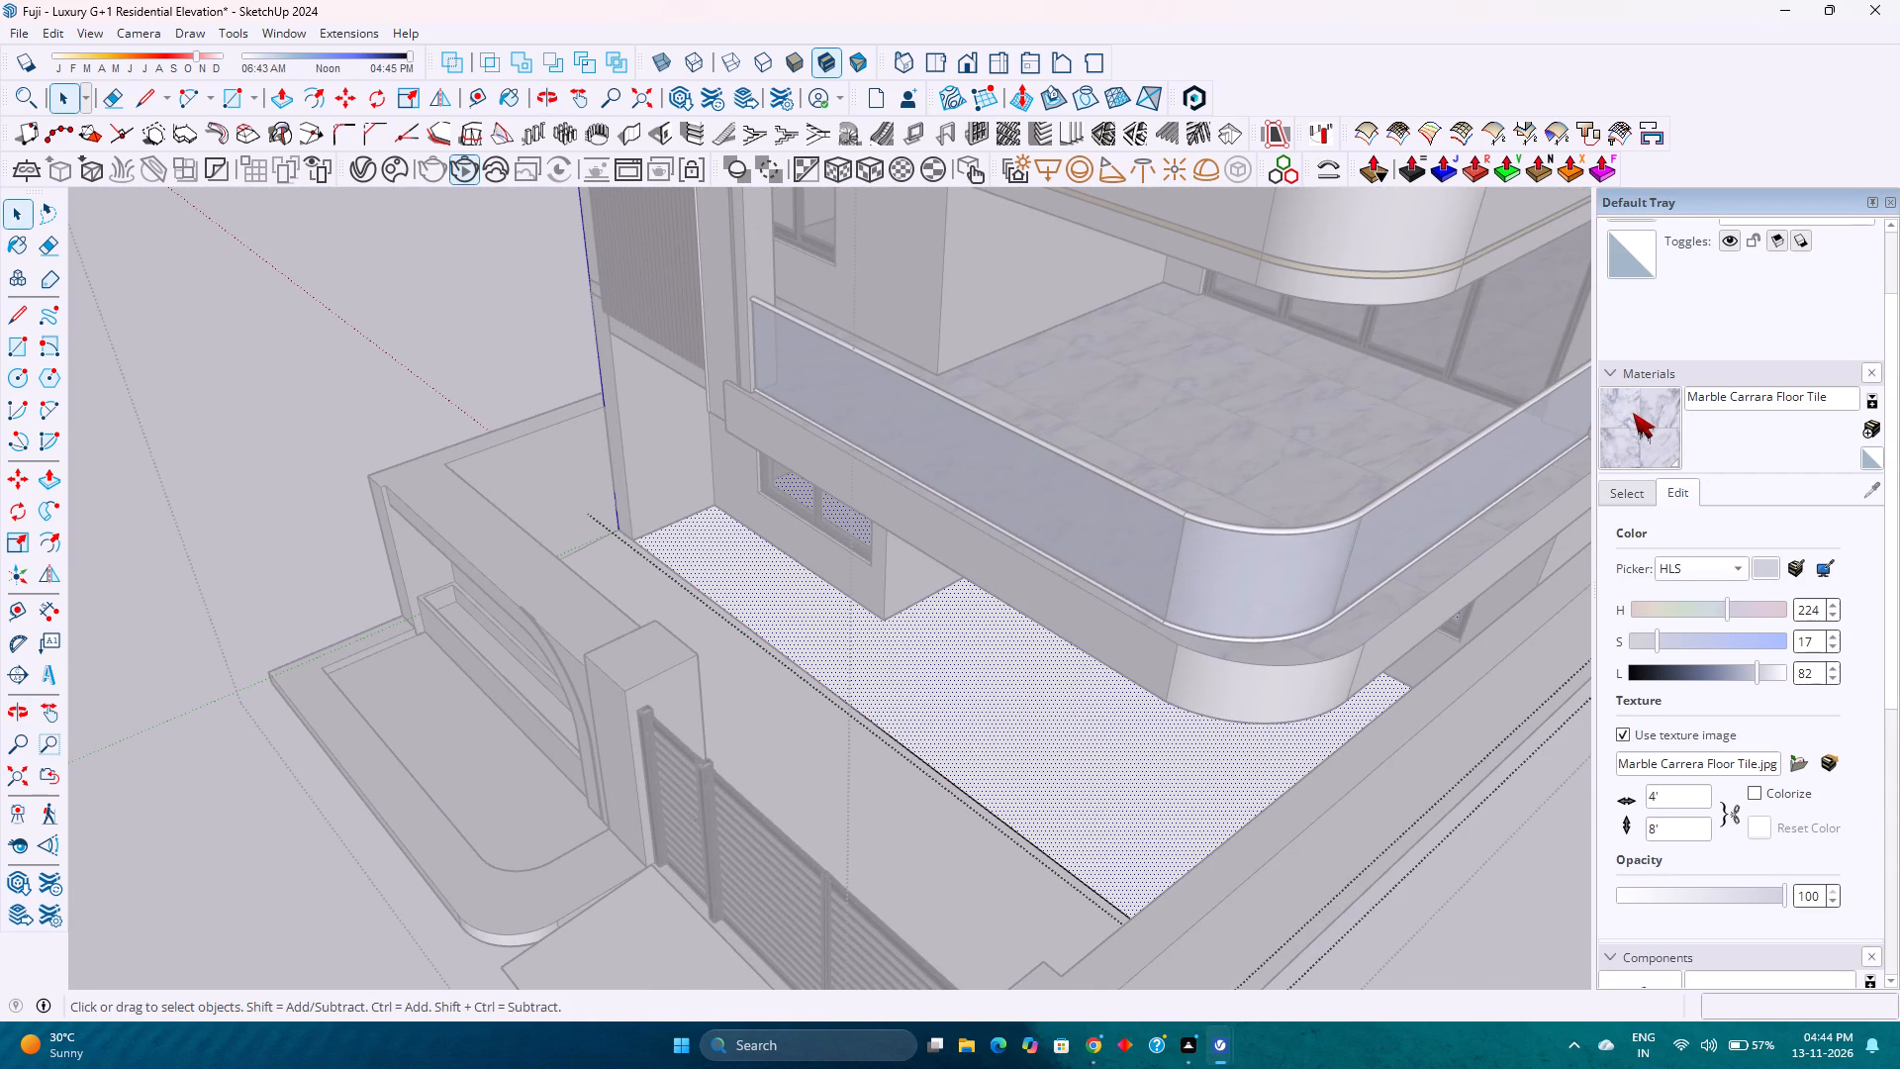
left_click(1084, 725)
scroll(1049, 735, "up", 2)
middle_click_drag(1049, 735, 1034, 694)
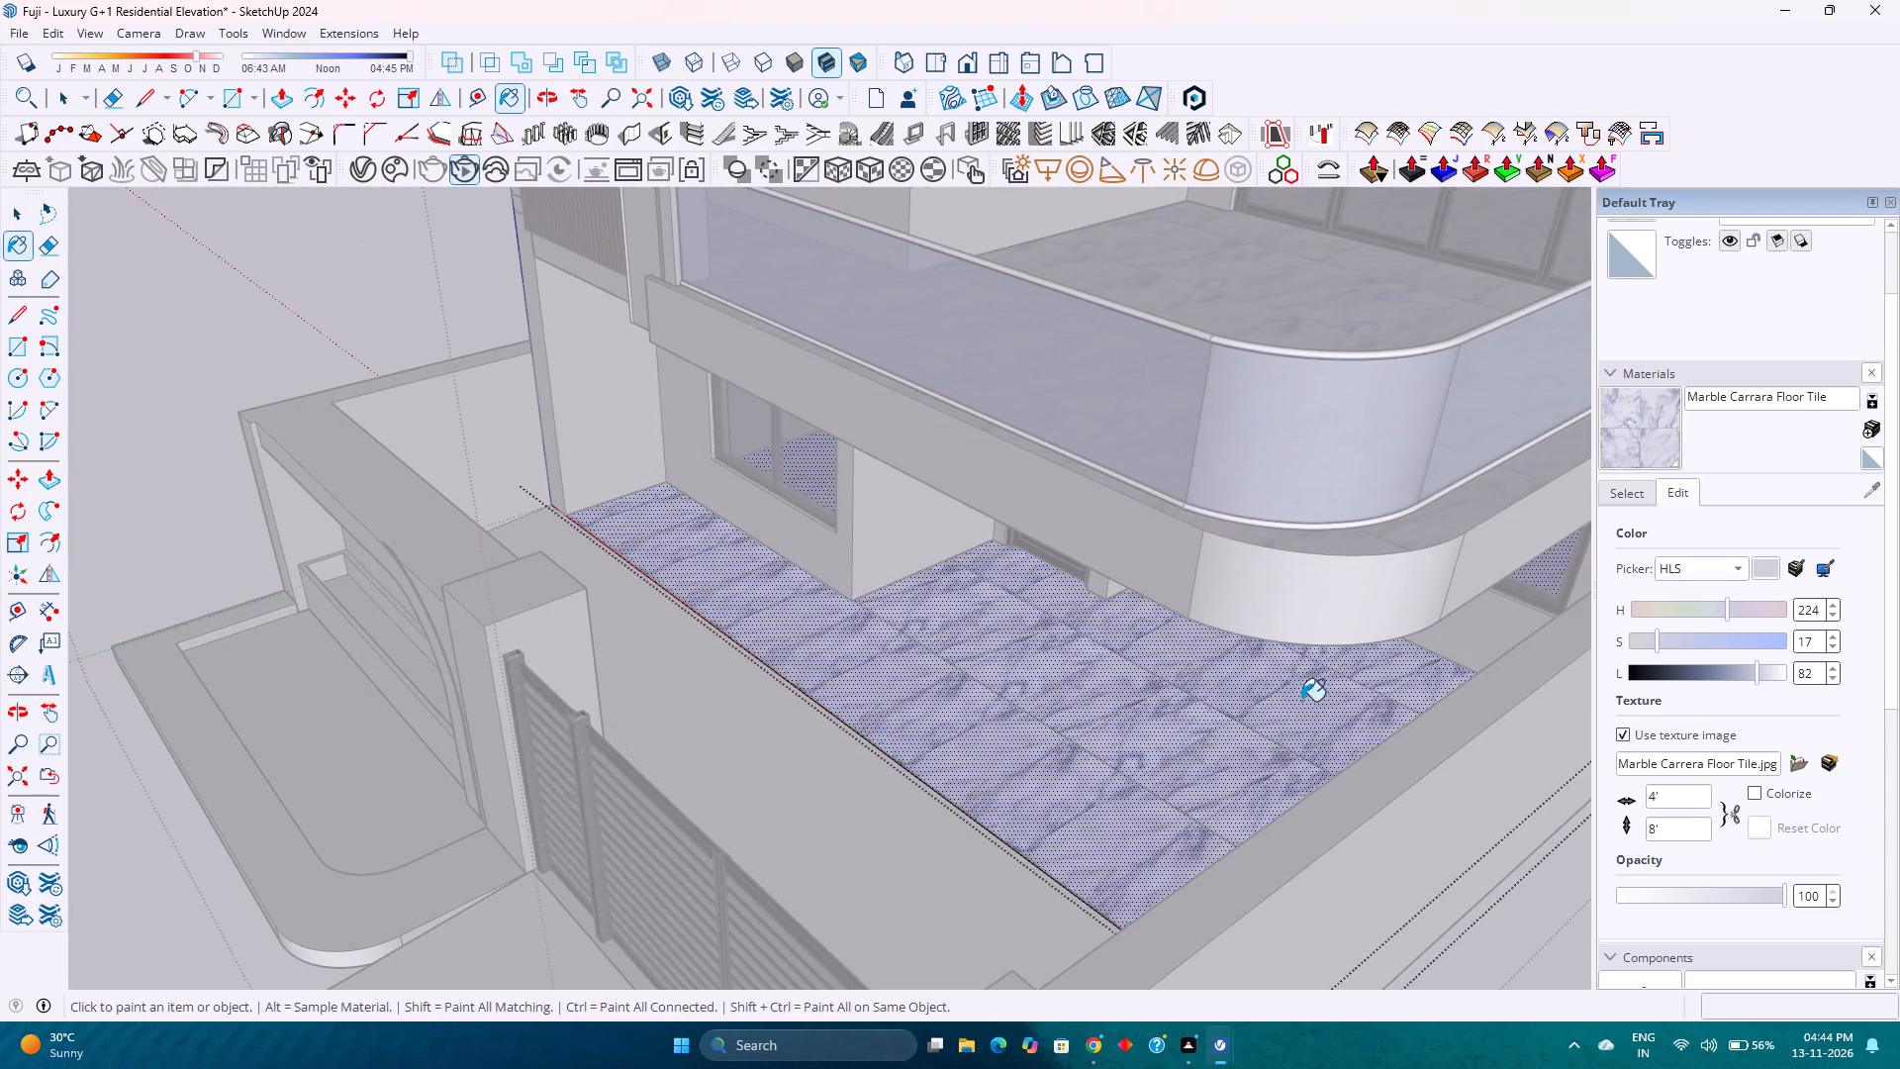
scroll(955, 694, "up", 3)
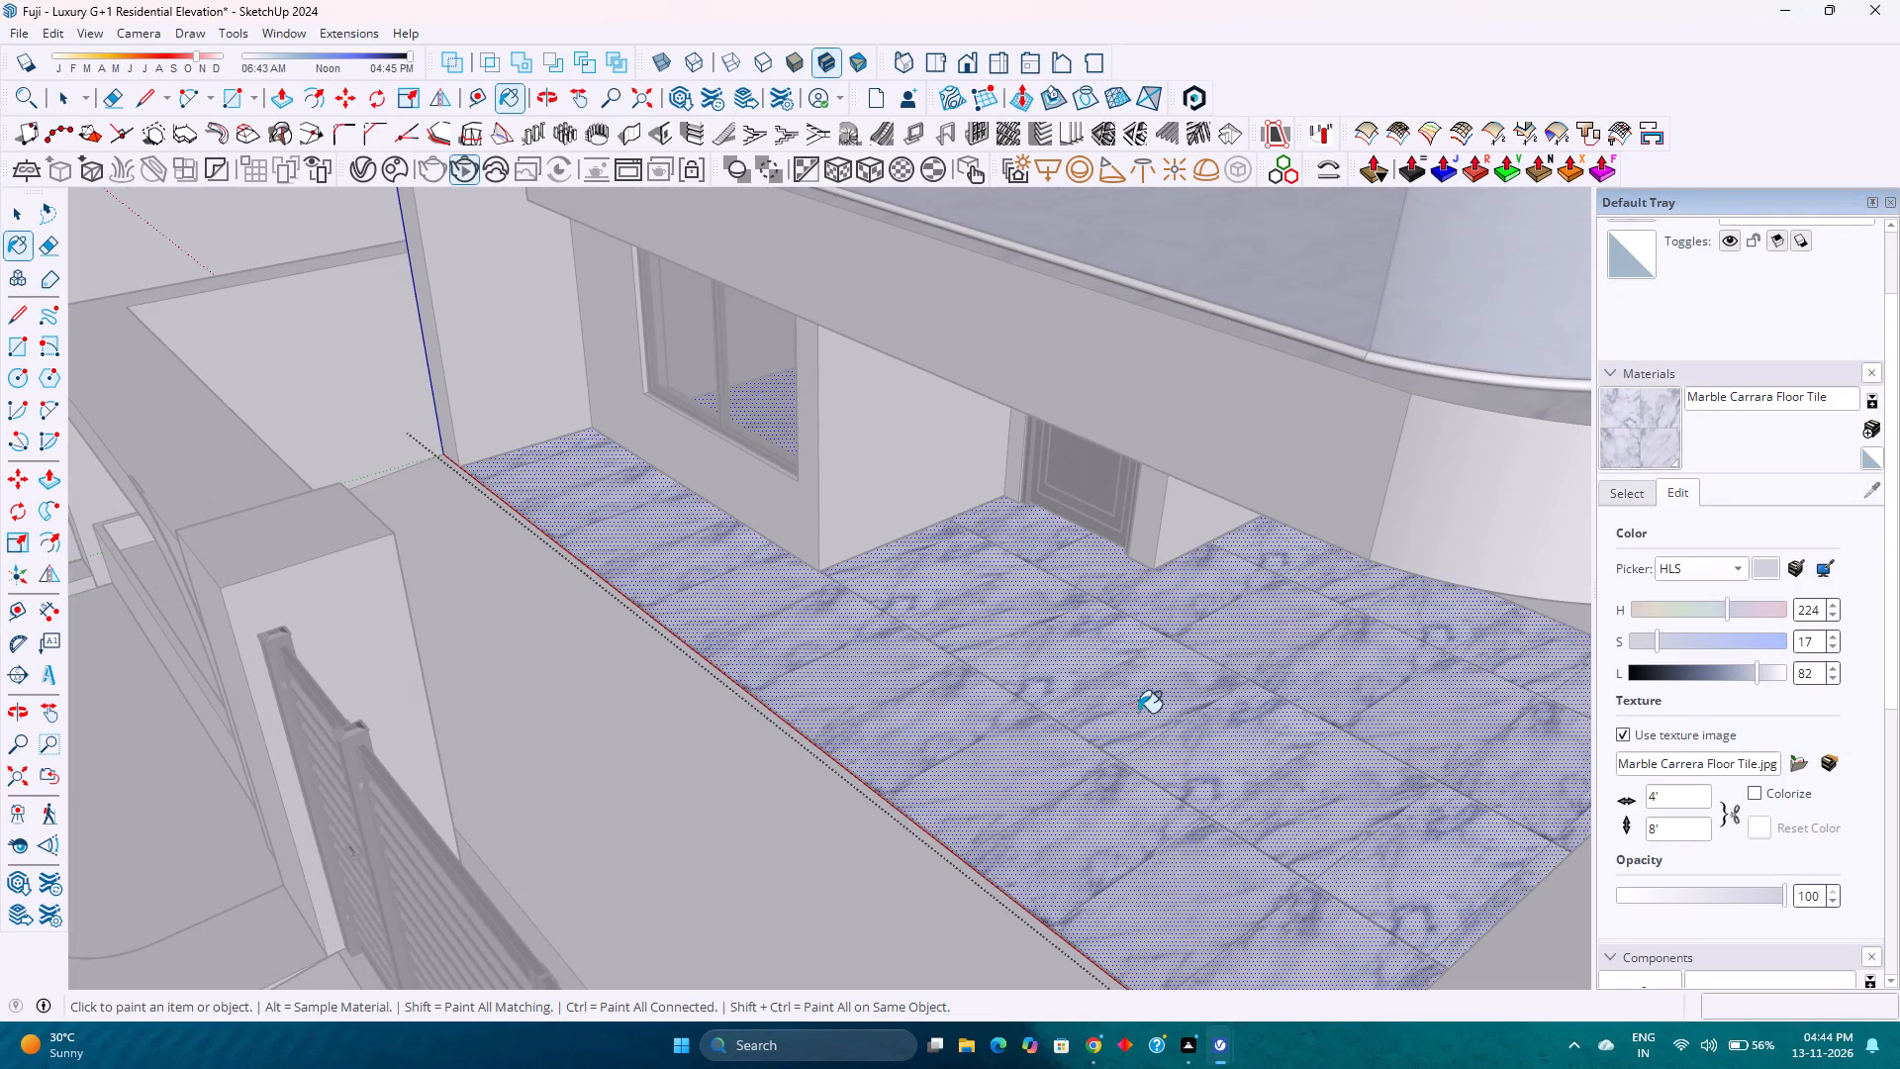
key("space")
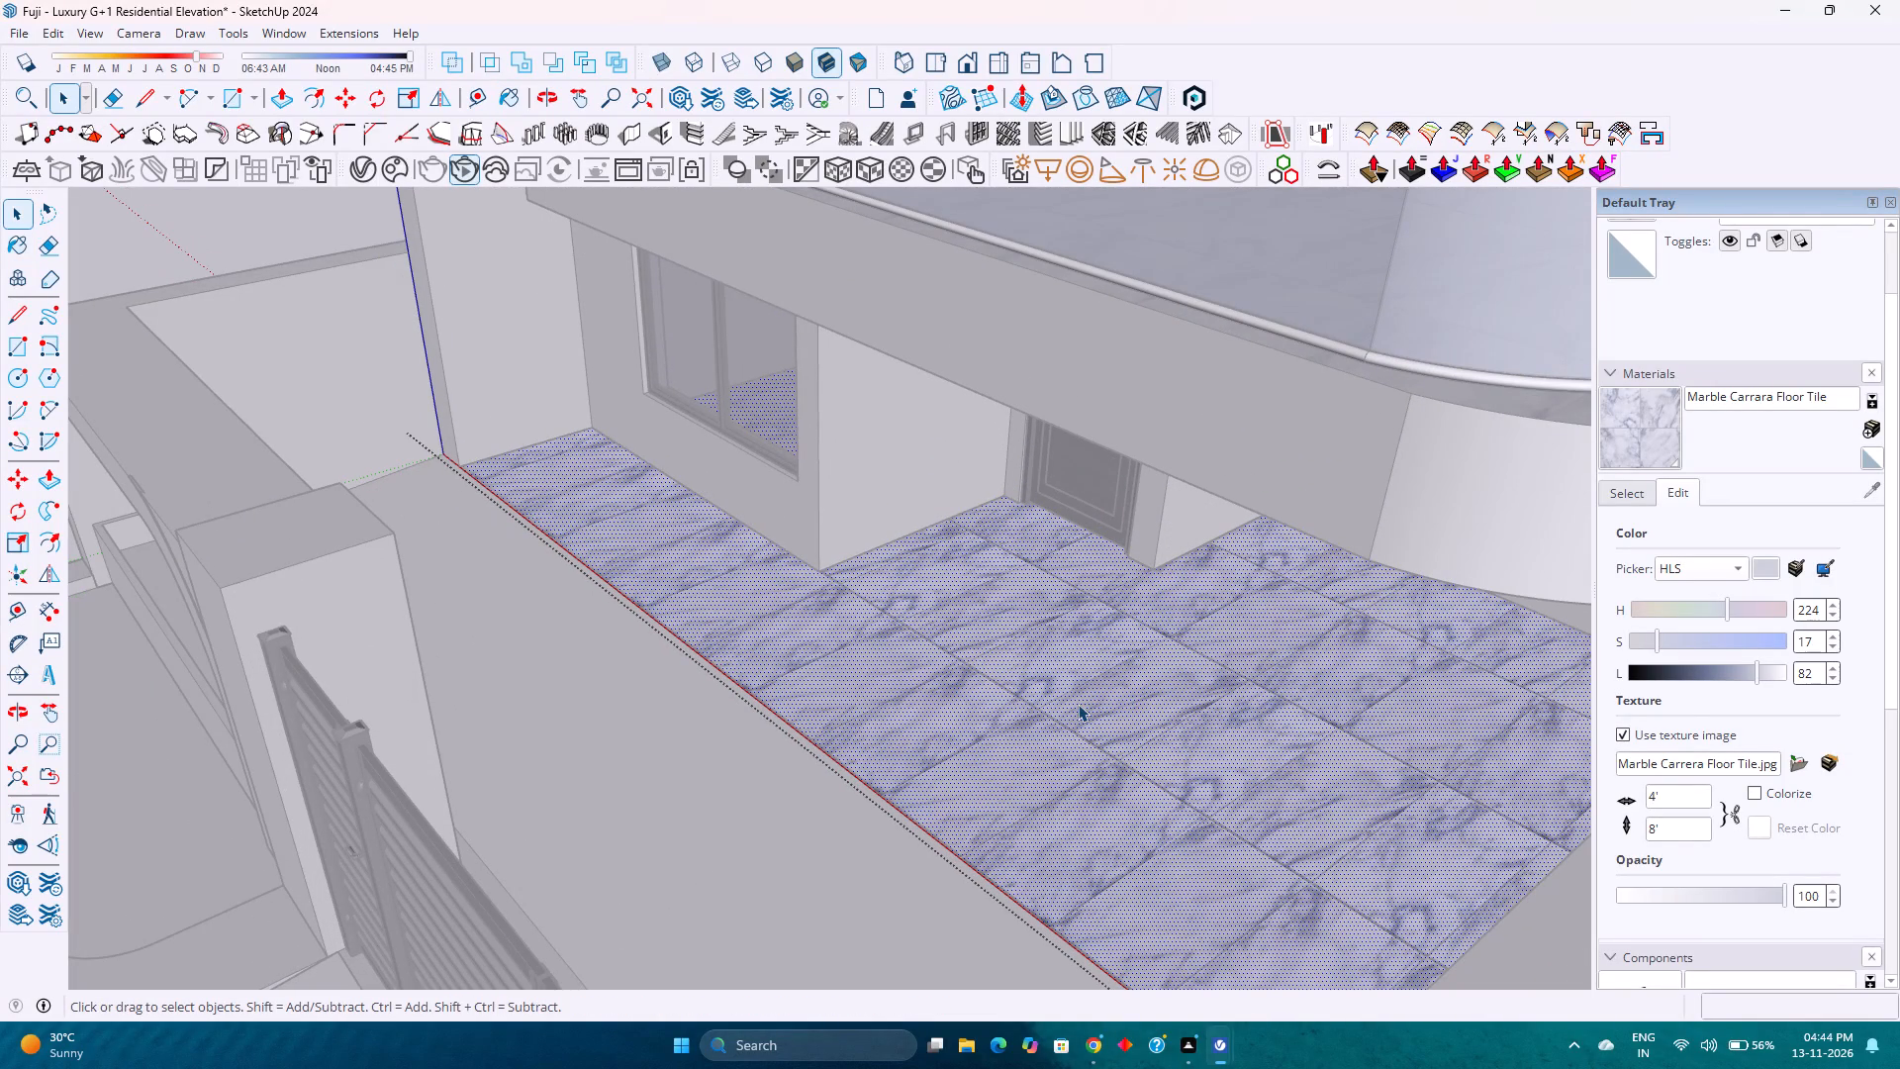
Set the Marble Carrara Floor Tile texture width to 6' and leave the house group.
left_click(1652, 794)
key("Right")
key("BackSpace")
key("6")
key("Return")
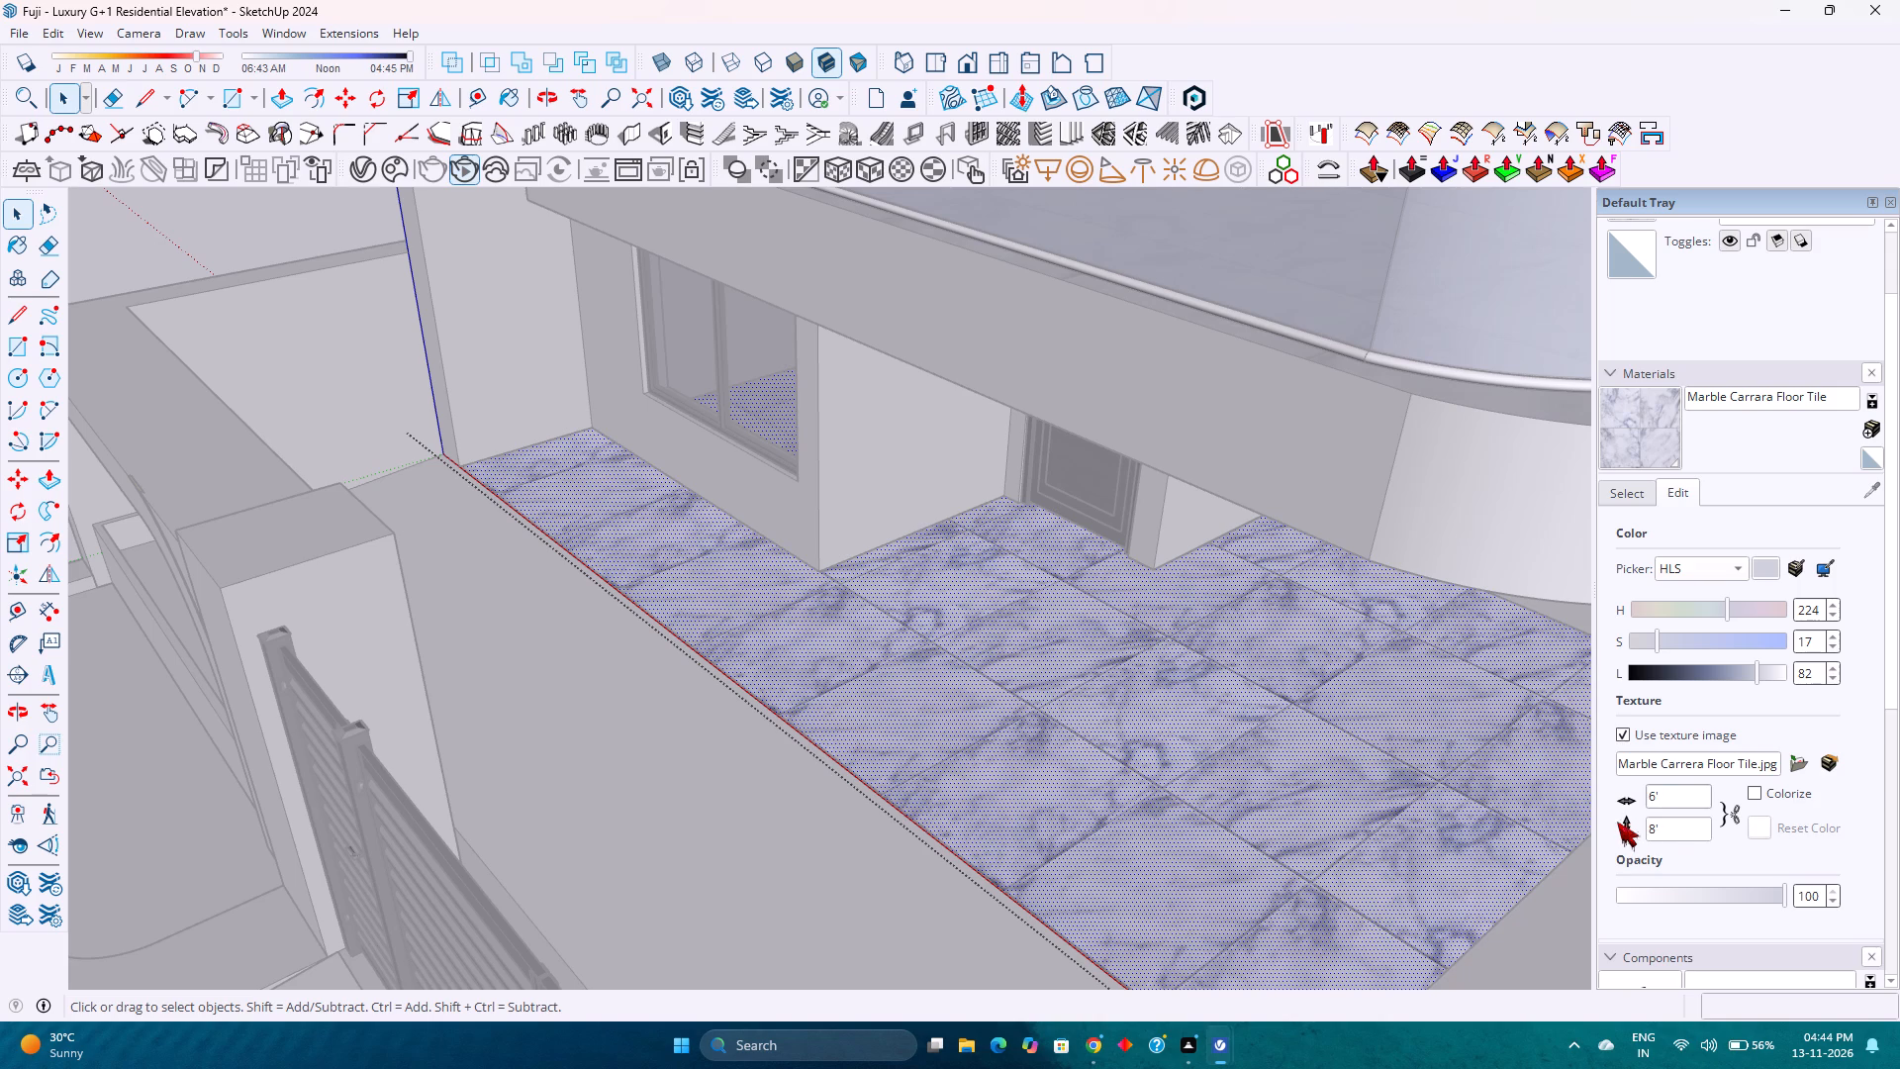
key("space")
scroll(1293, 784, "down", 4)
scroll(1124, 715, "down", 5)
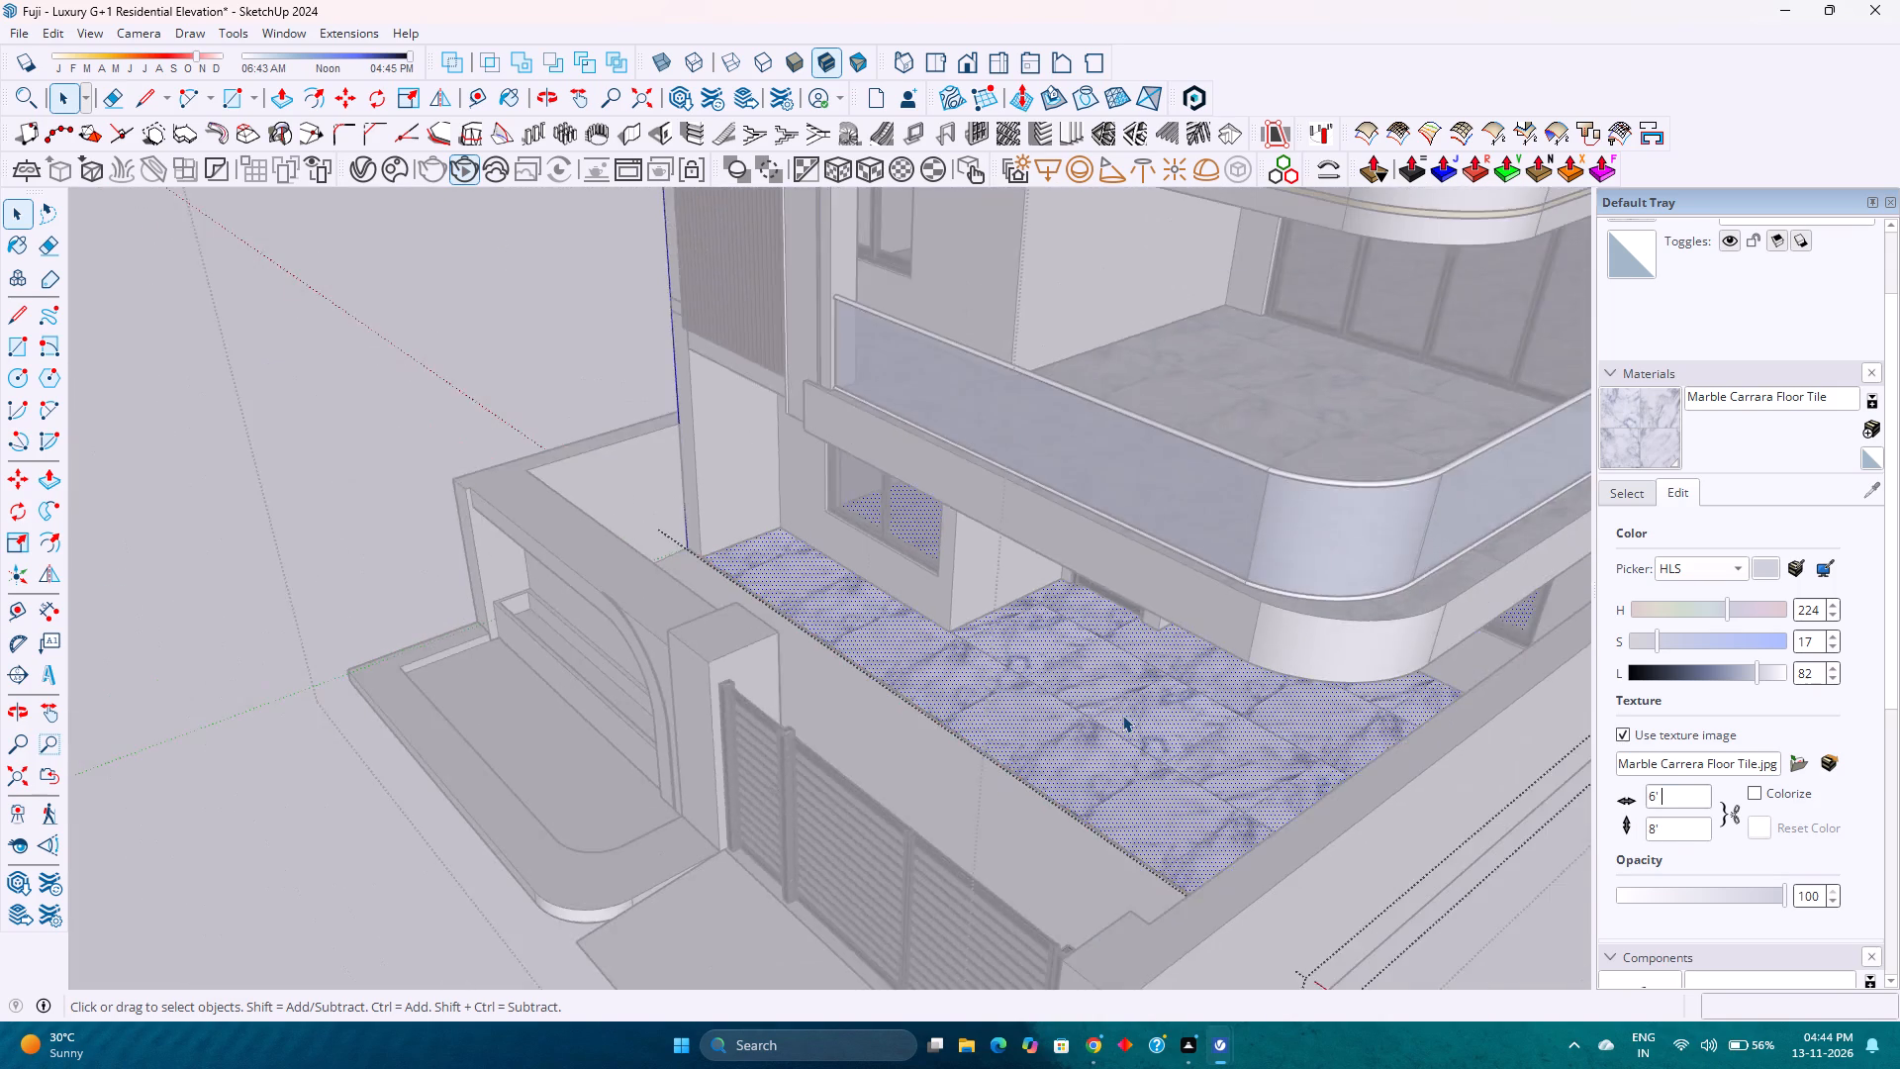
scroll(1122, 715, "down", 9)
left_click(1333, 936)
Paint the floor strip between the gate and the marble-tiled ground floor with Granite Tile from the Tile collection.
scroll(953, 811, "up", 2)
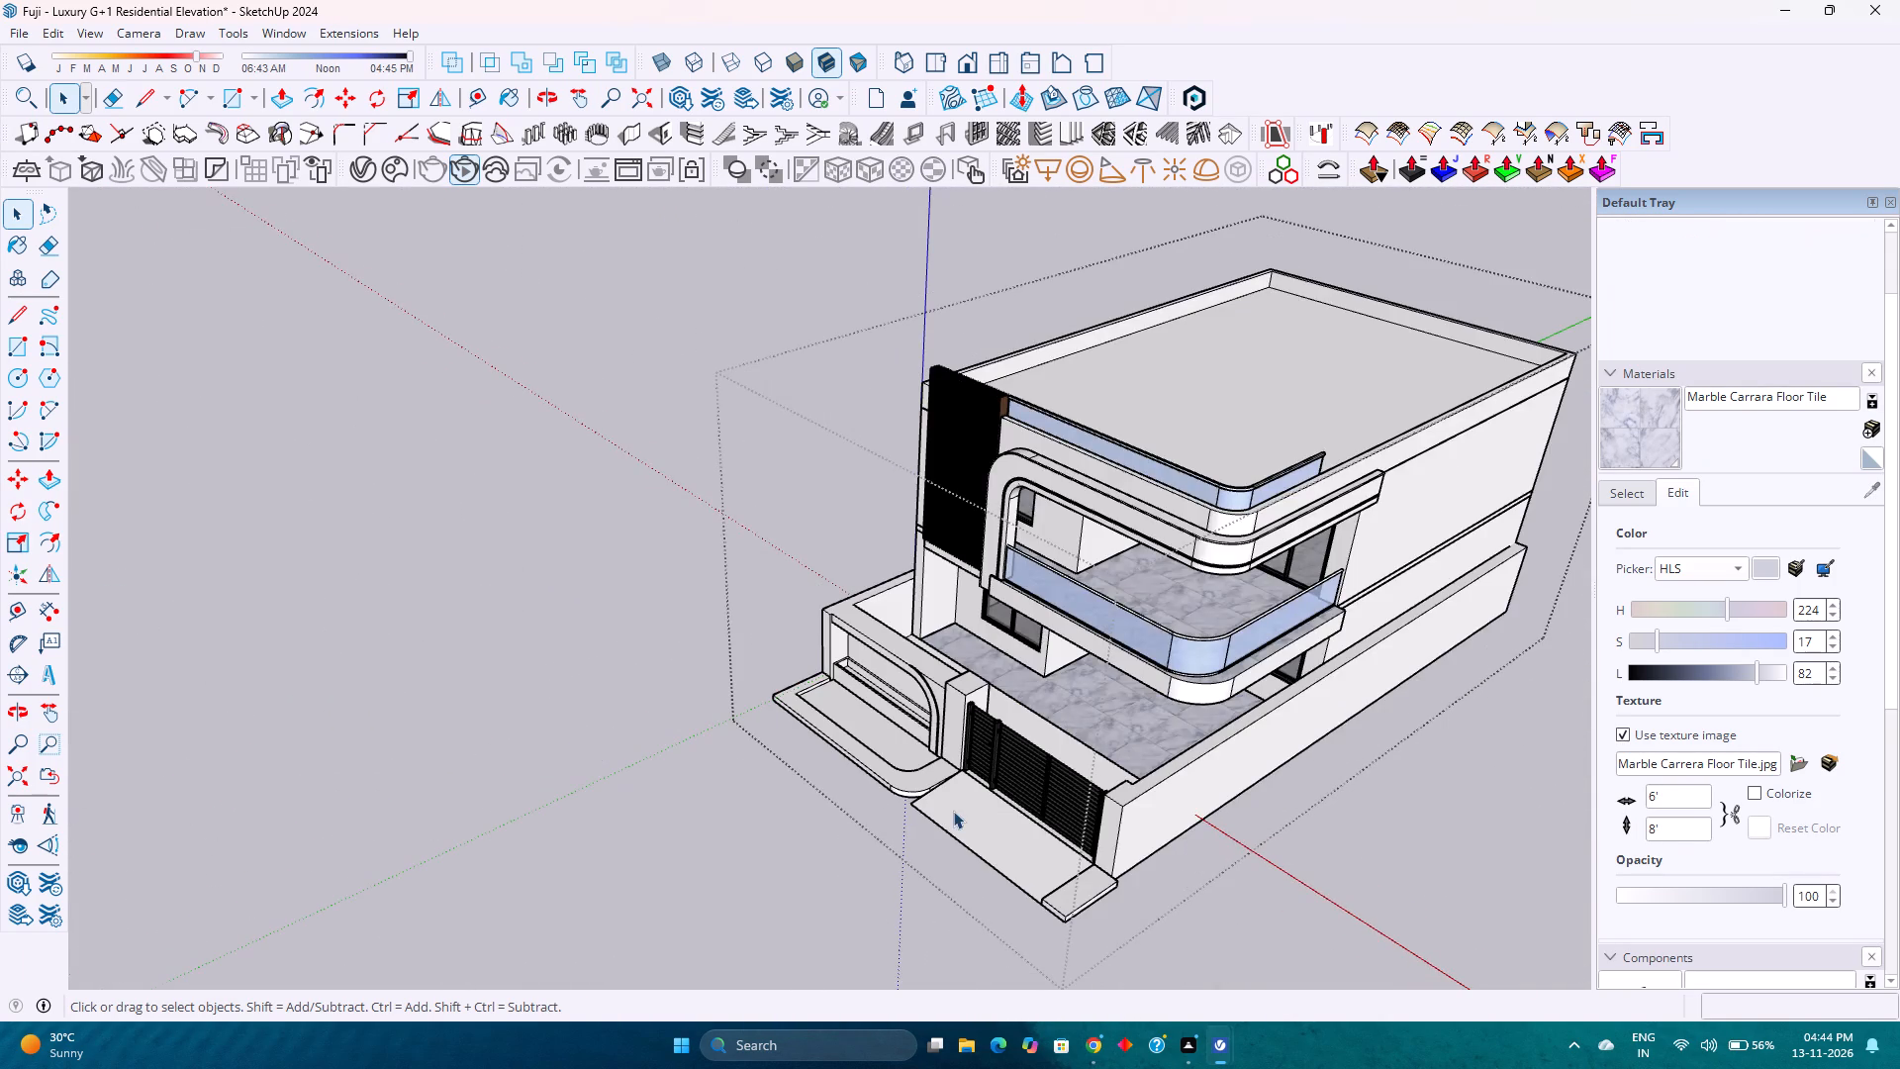
scroll(953, 811, "up", 1)
middle_click_drag(953, 811, 997, 787)
scroll(1067, 728, "up", 6)
middle_click_drag(1068, 728, 913, 833)
left_click(987, 751)
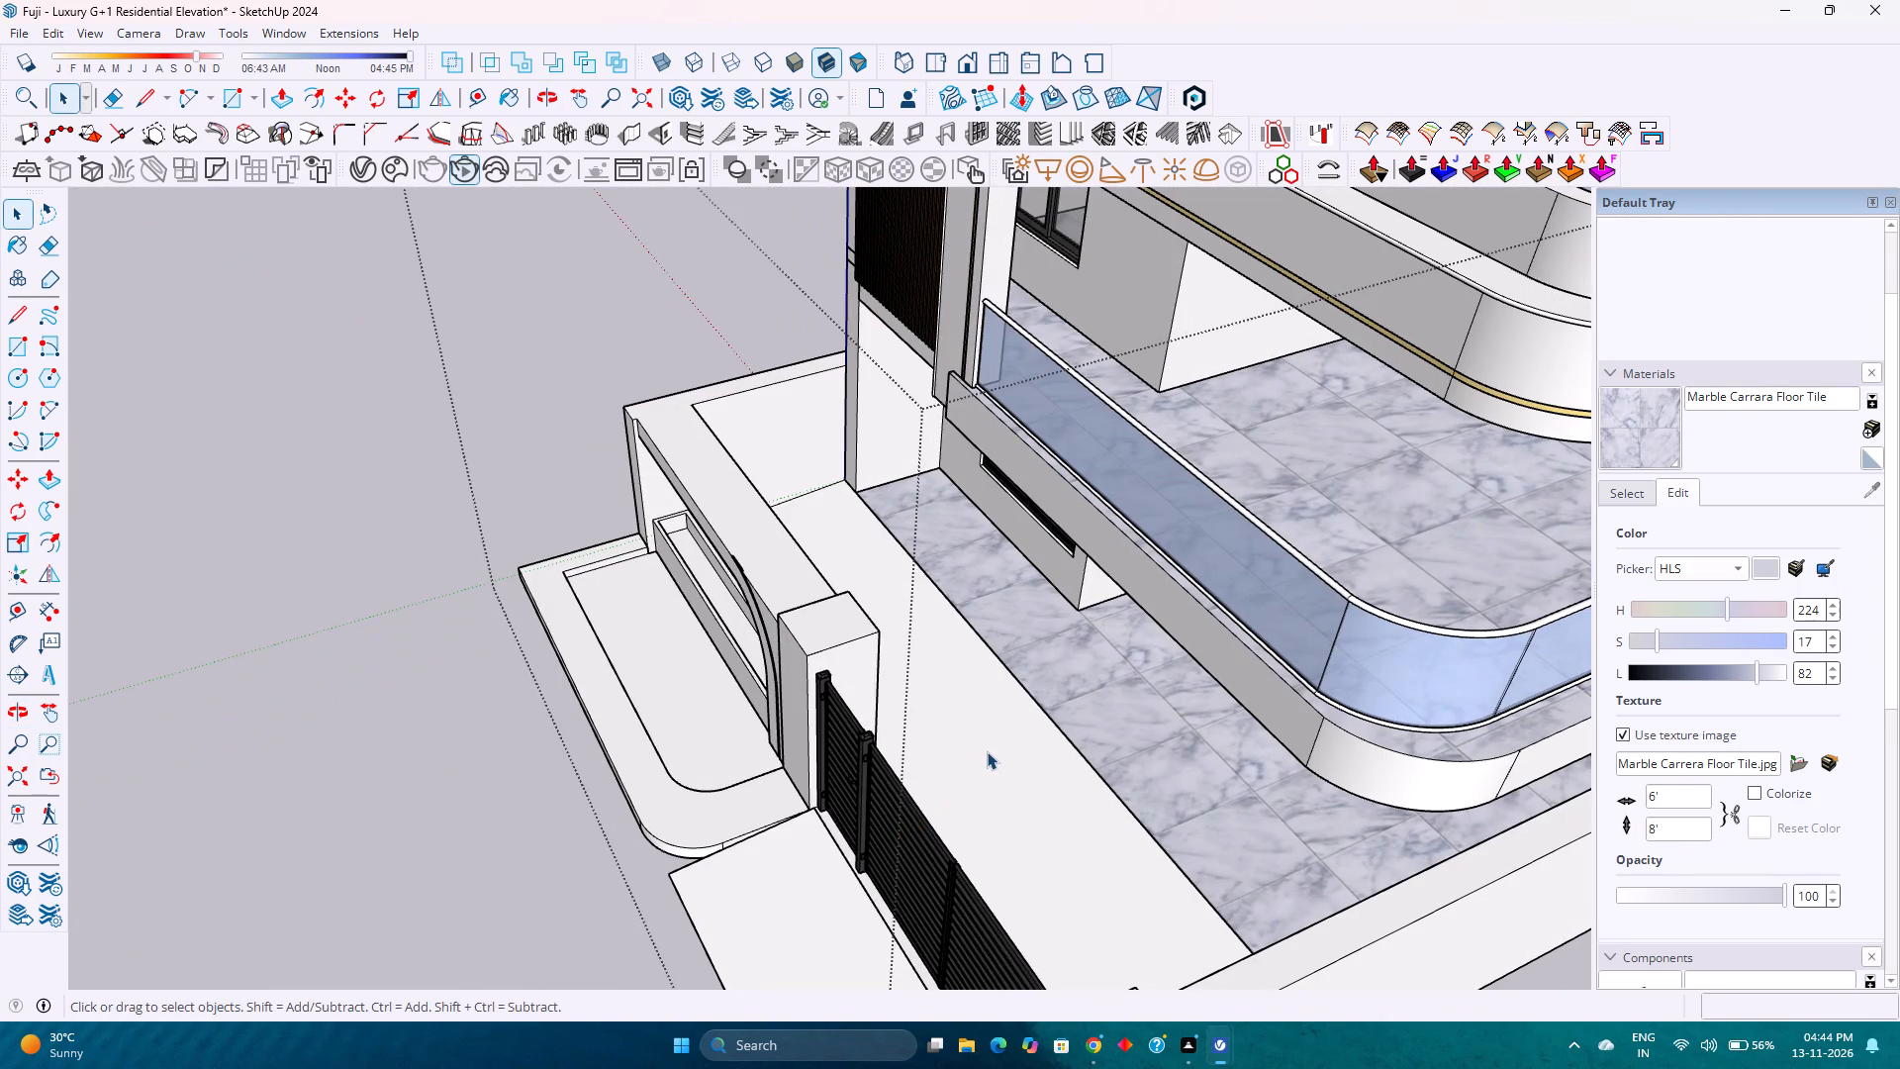
left_click(987, 751)
left_click(987, 751)
scroll(987, 751, "up", 4)
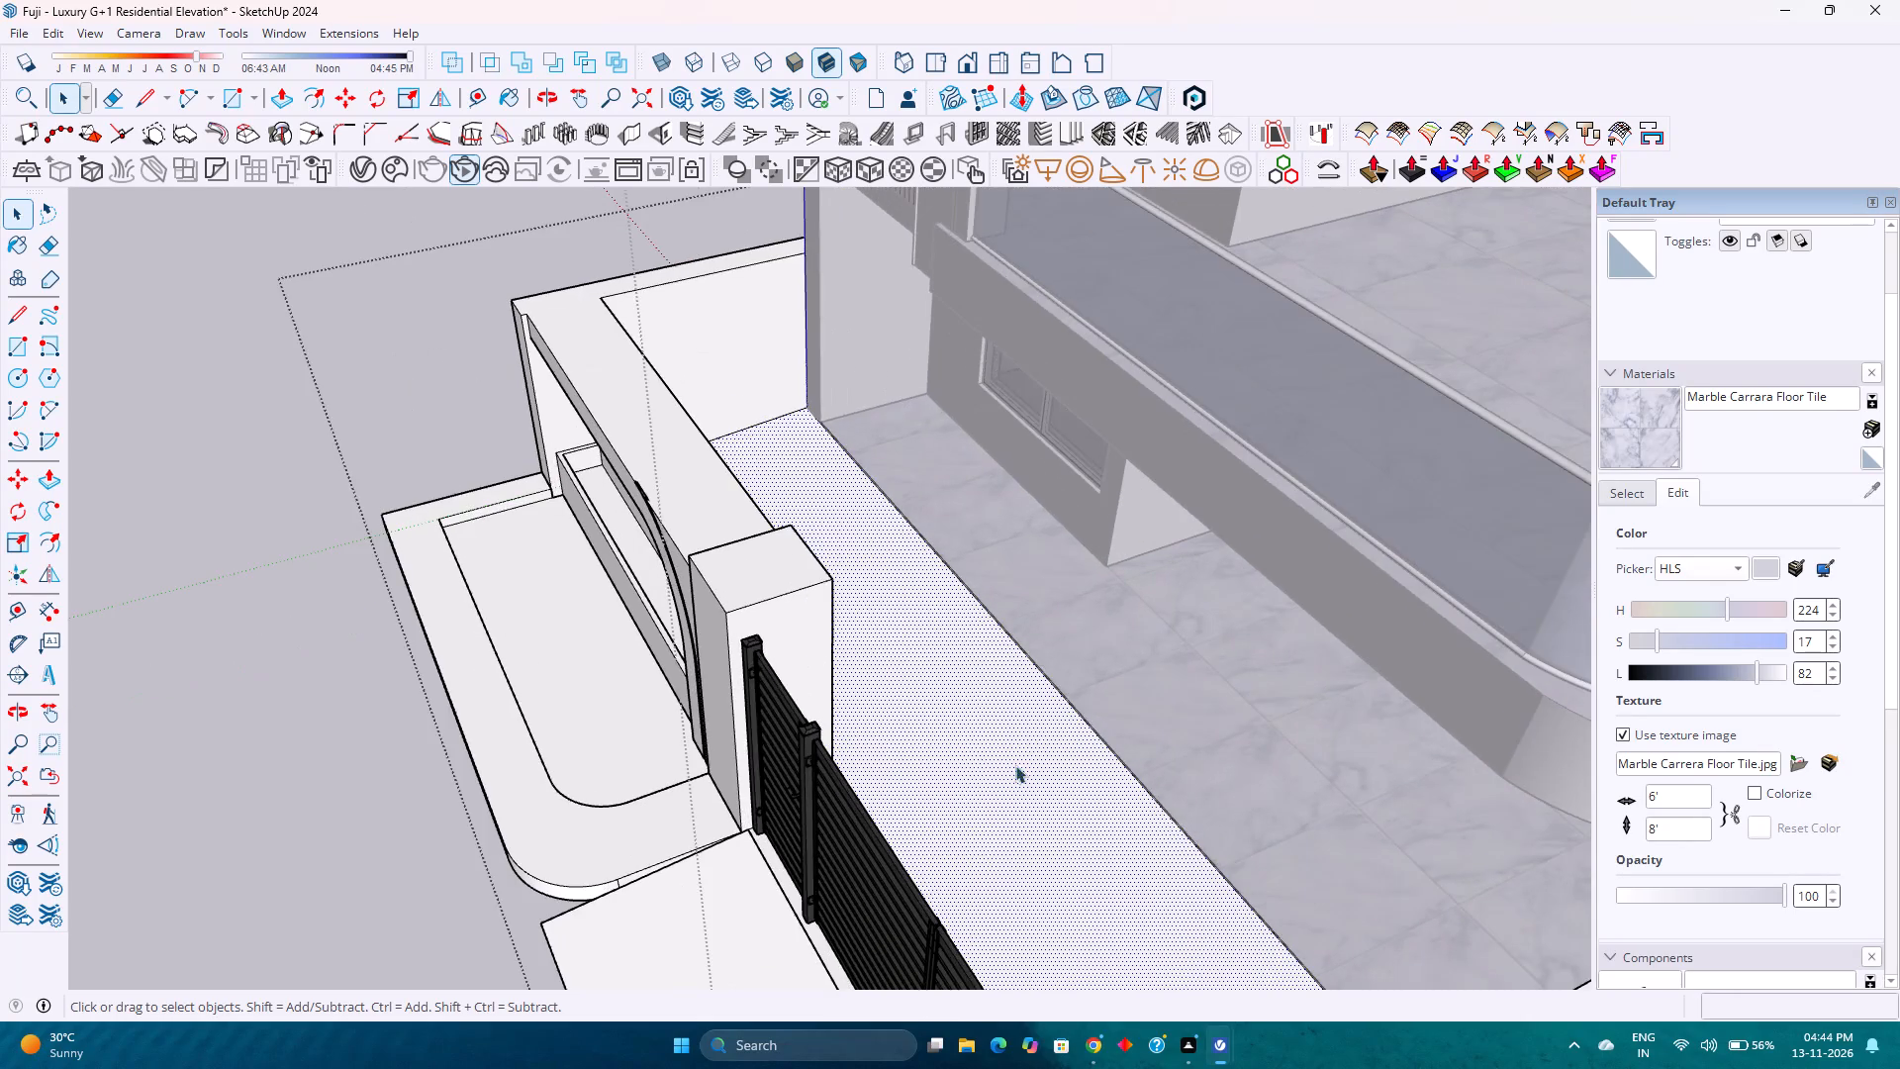
middle_click_drag(1015, 765, 866, 663)
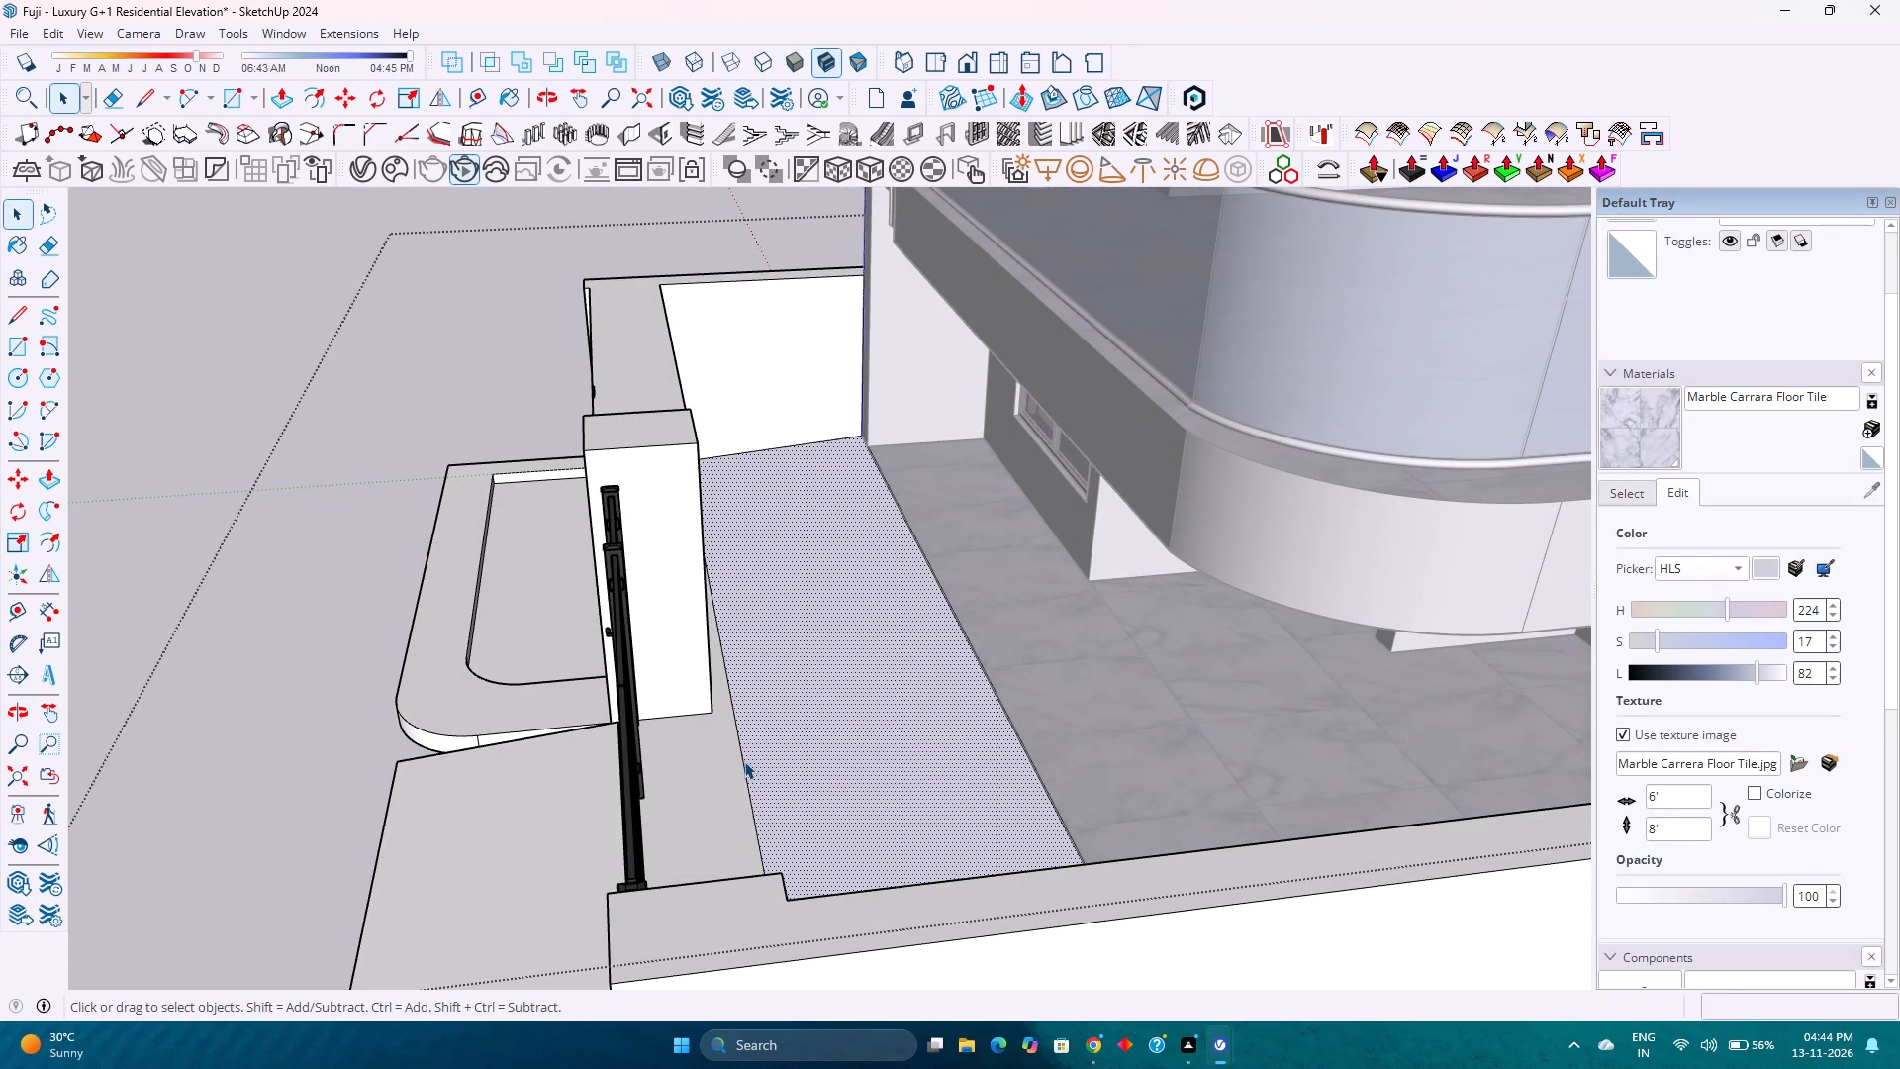
left_click(750, 768)
left_click(730, 777)
left_click(820, 751)
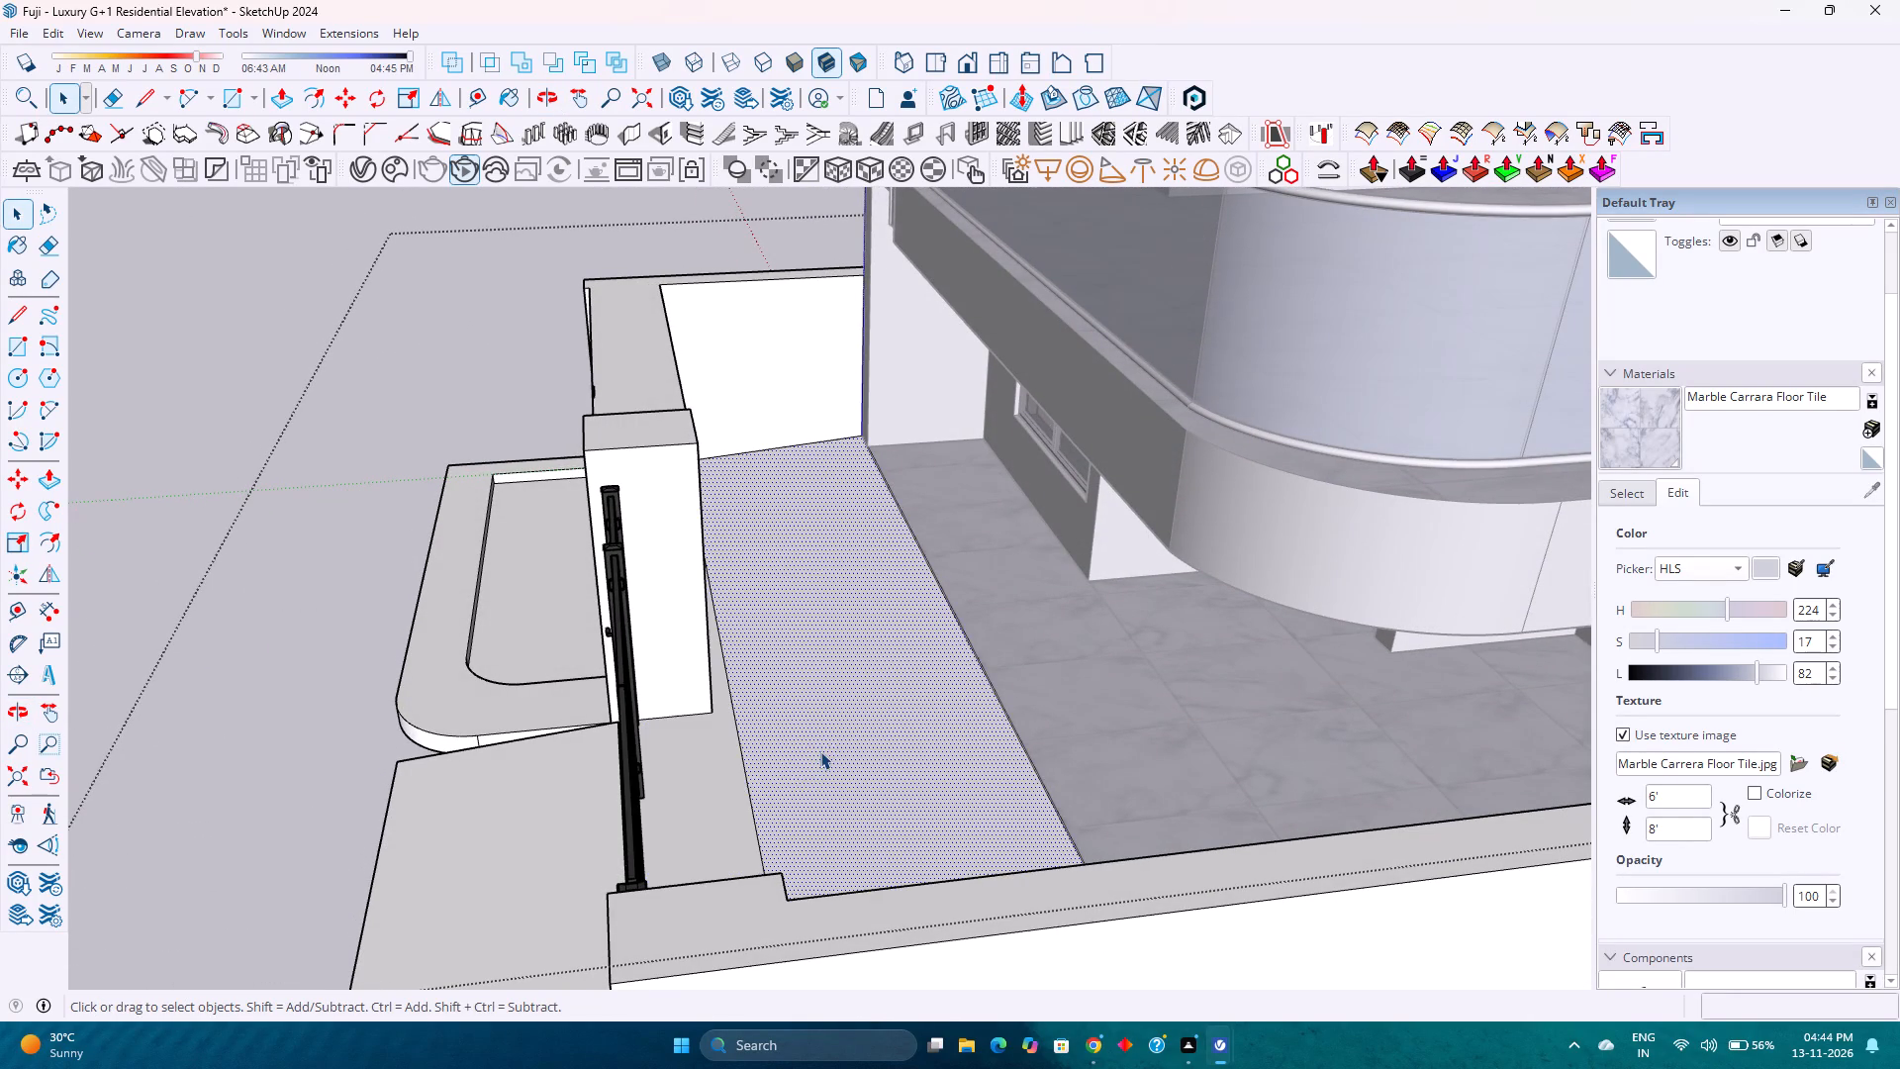
triple_click(716, 780)
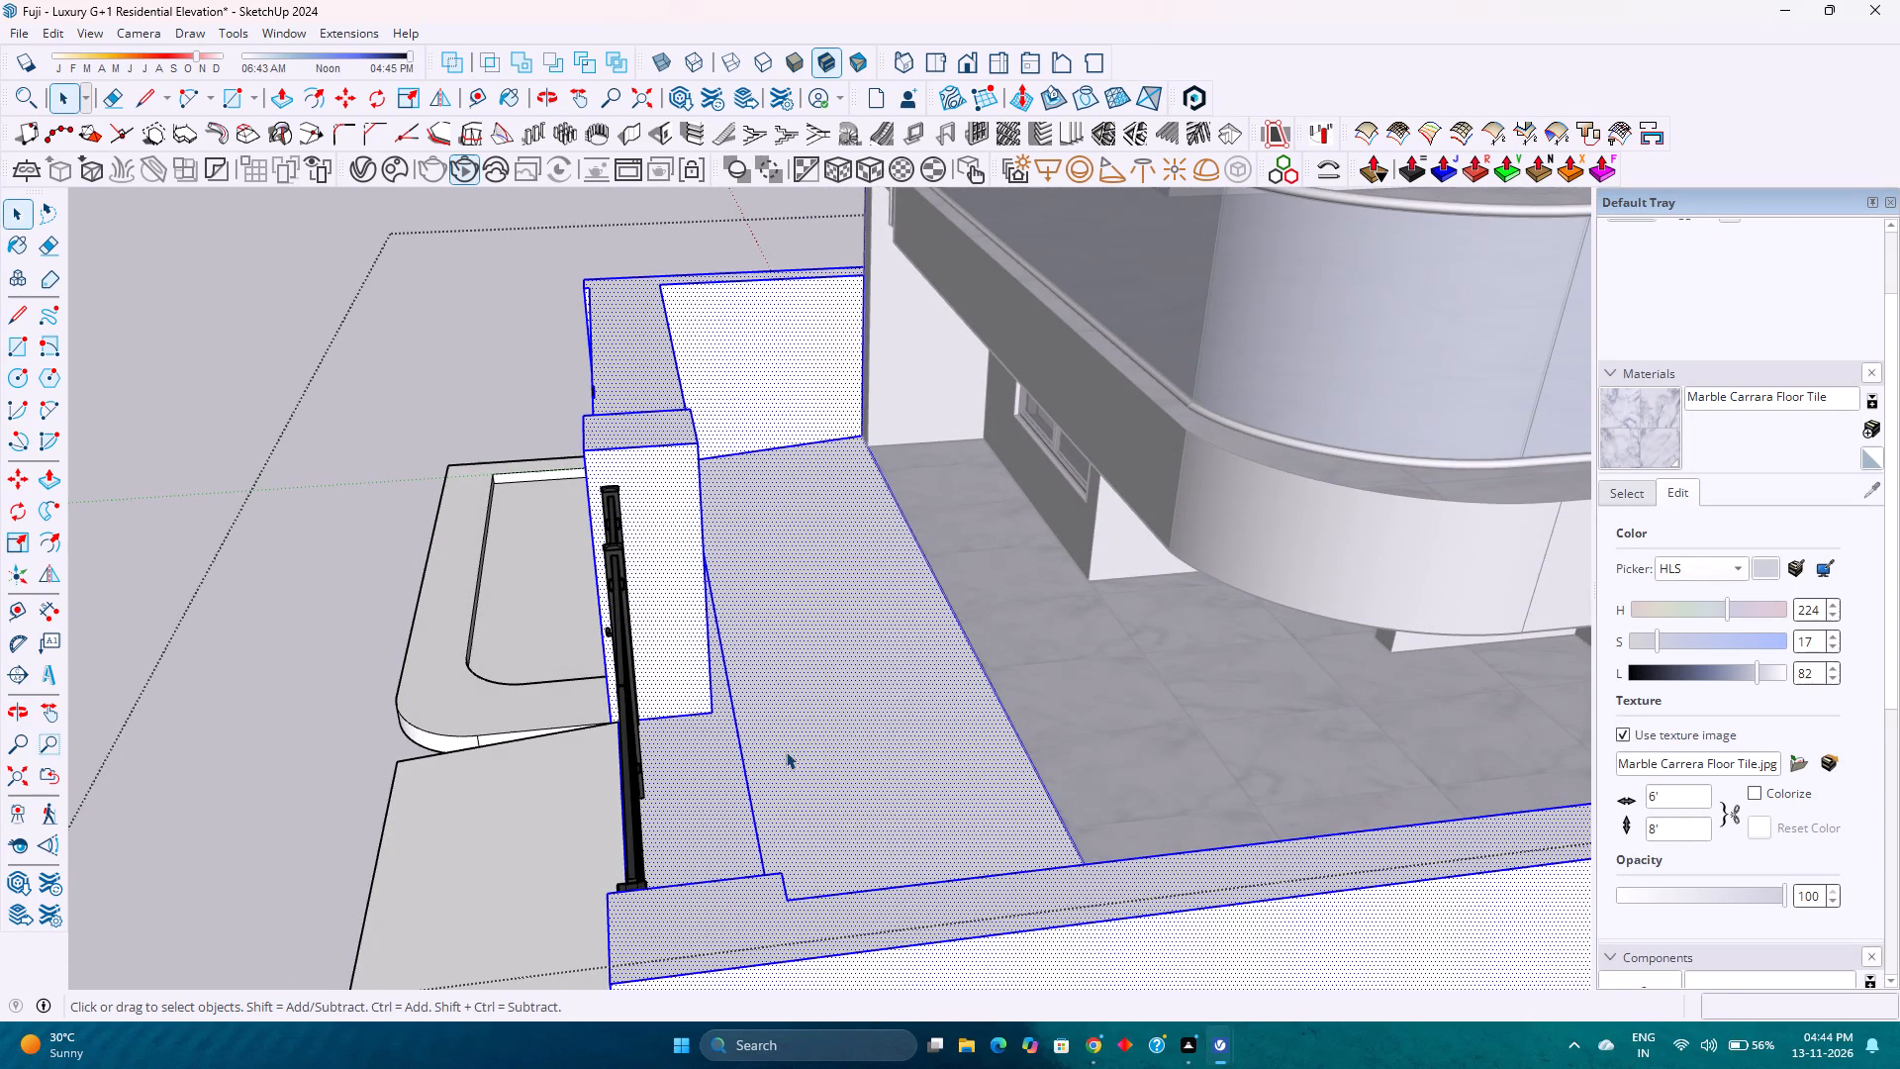
left_click(803, 742)
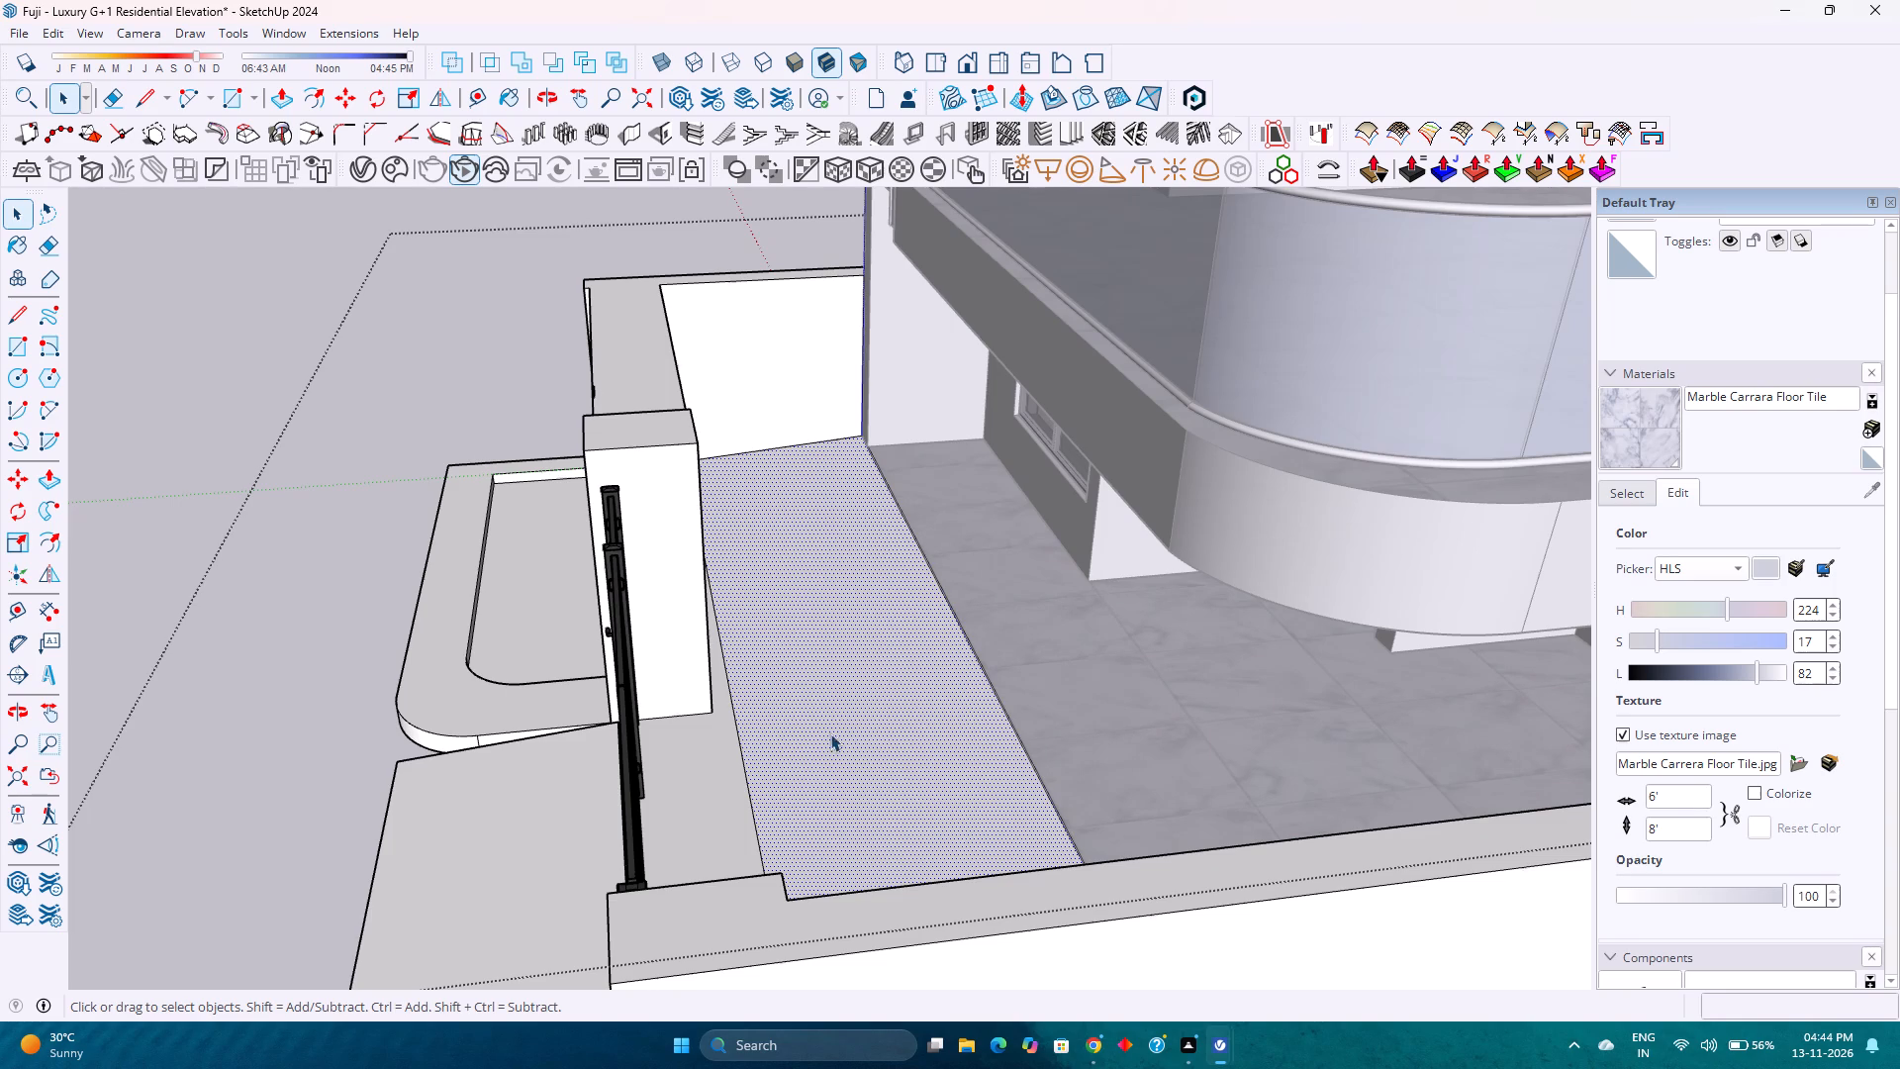
left_click(1622, 503)
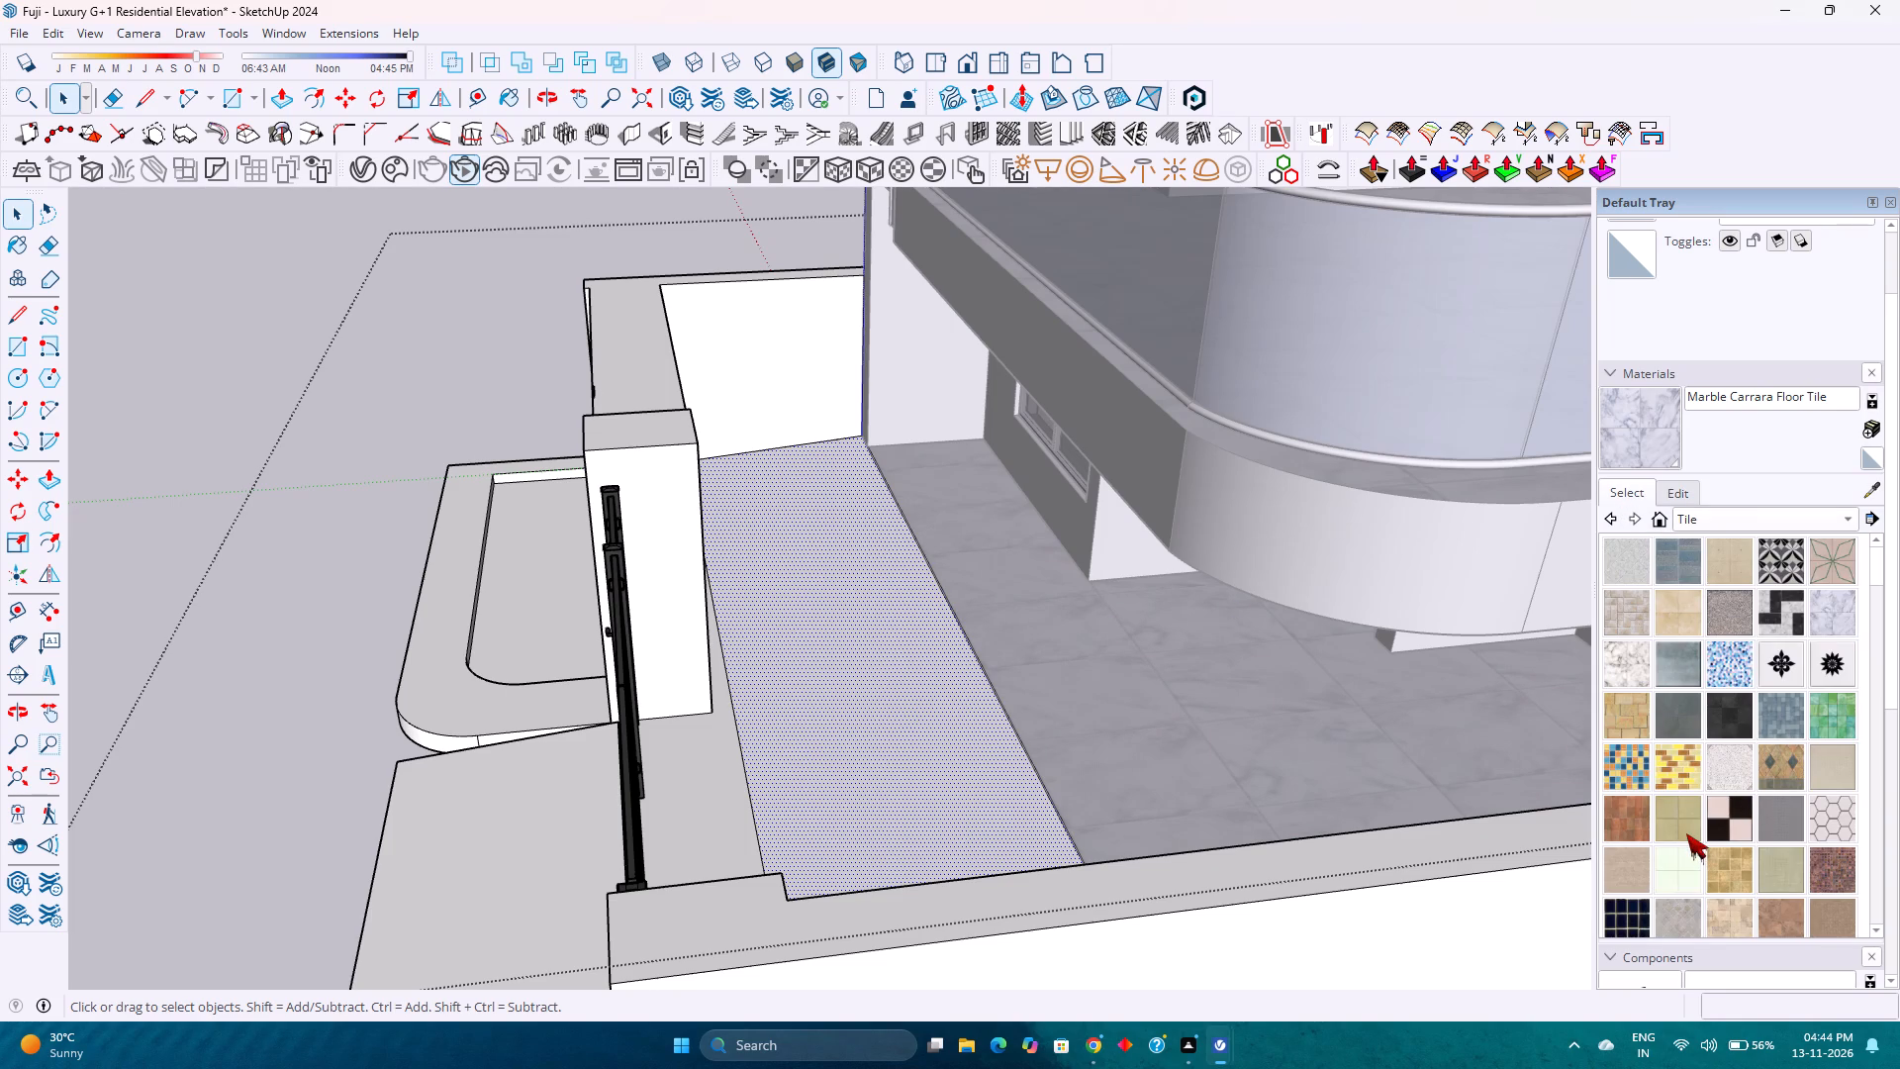
left_click(1621, 865)
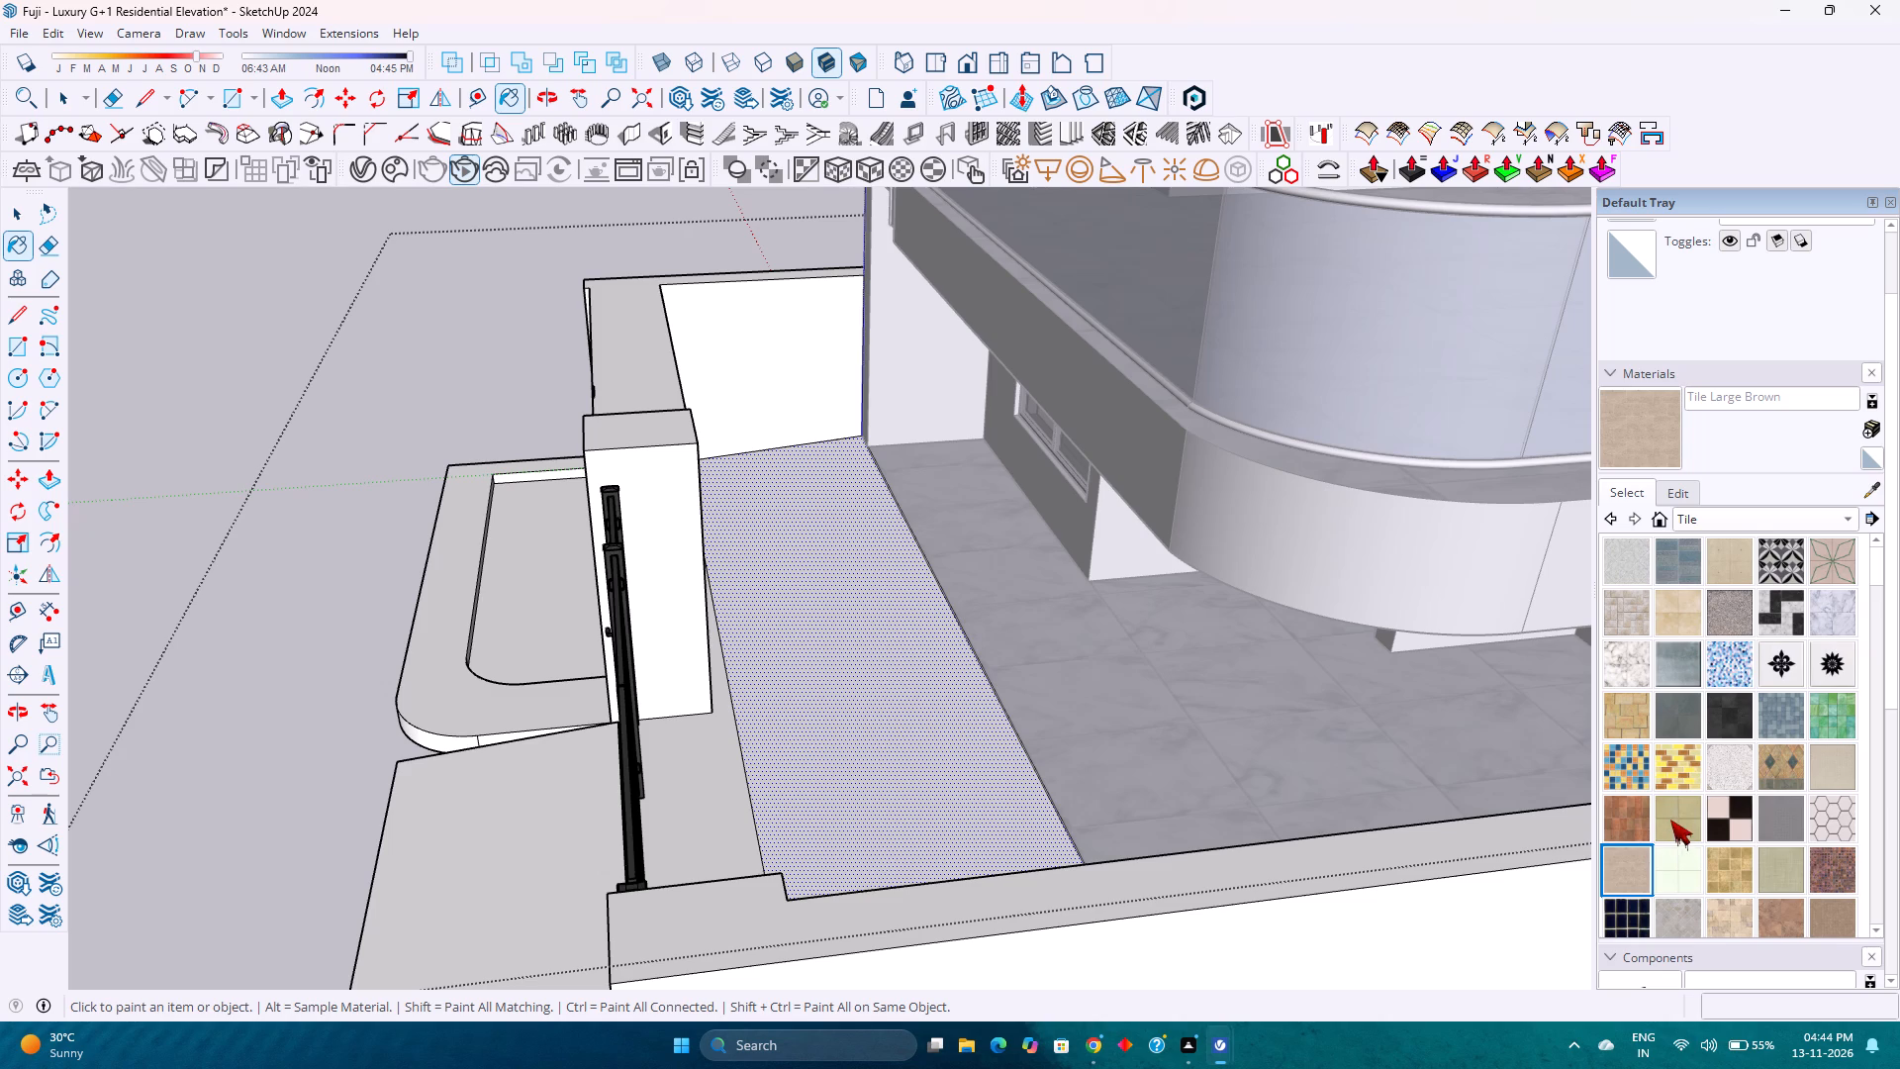
left_click(1670, 820)
scroll(1694, 788, "down", 2)
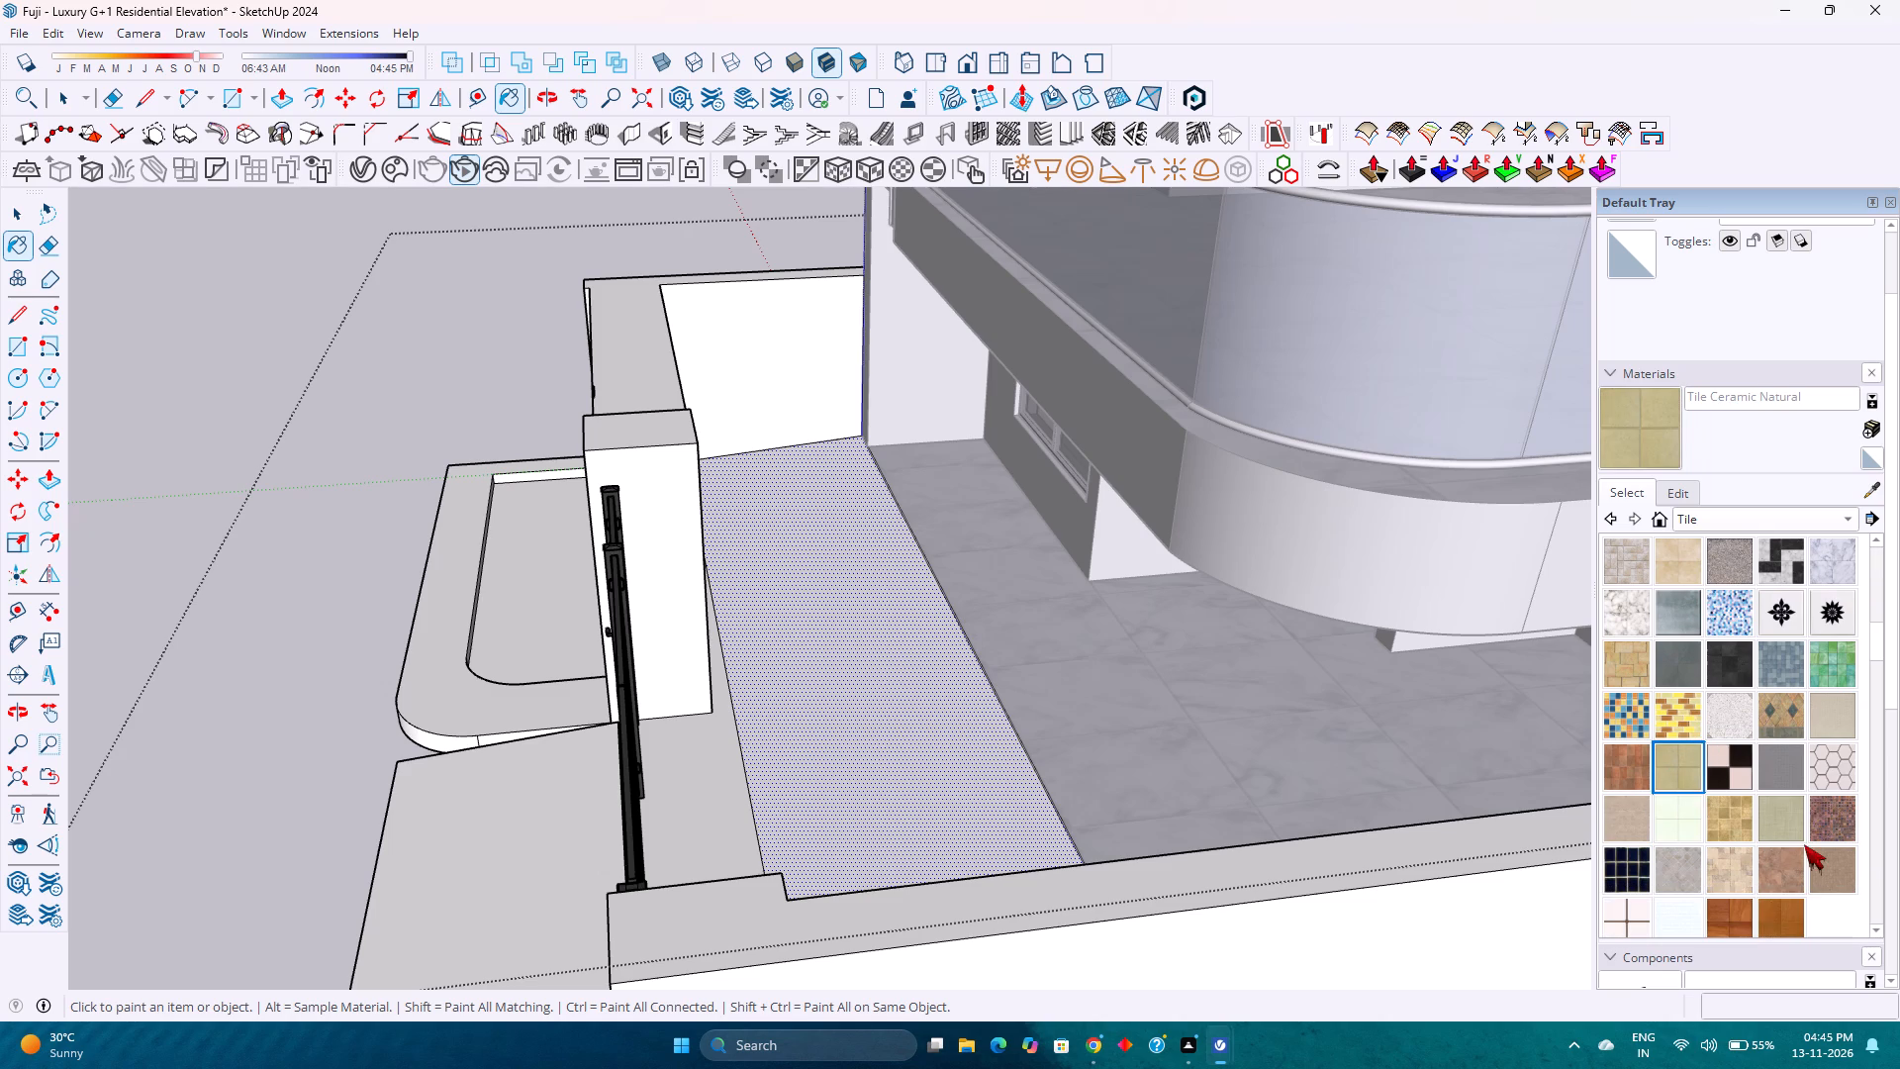
left_click(1822, 860)
scroll(1751, 759, "up", 3)
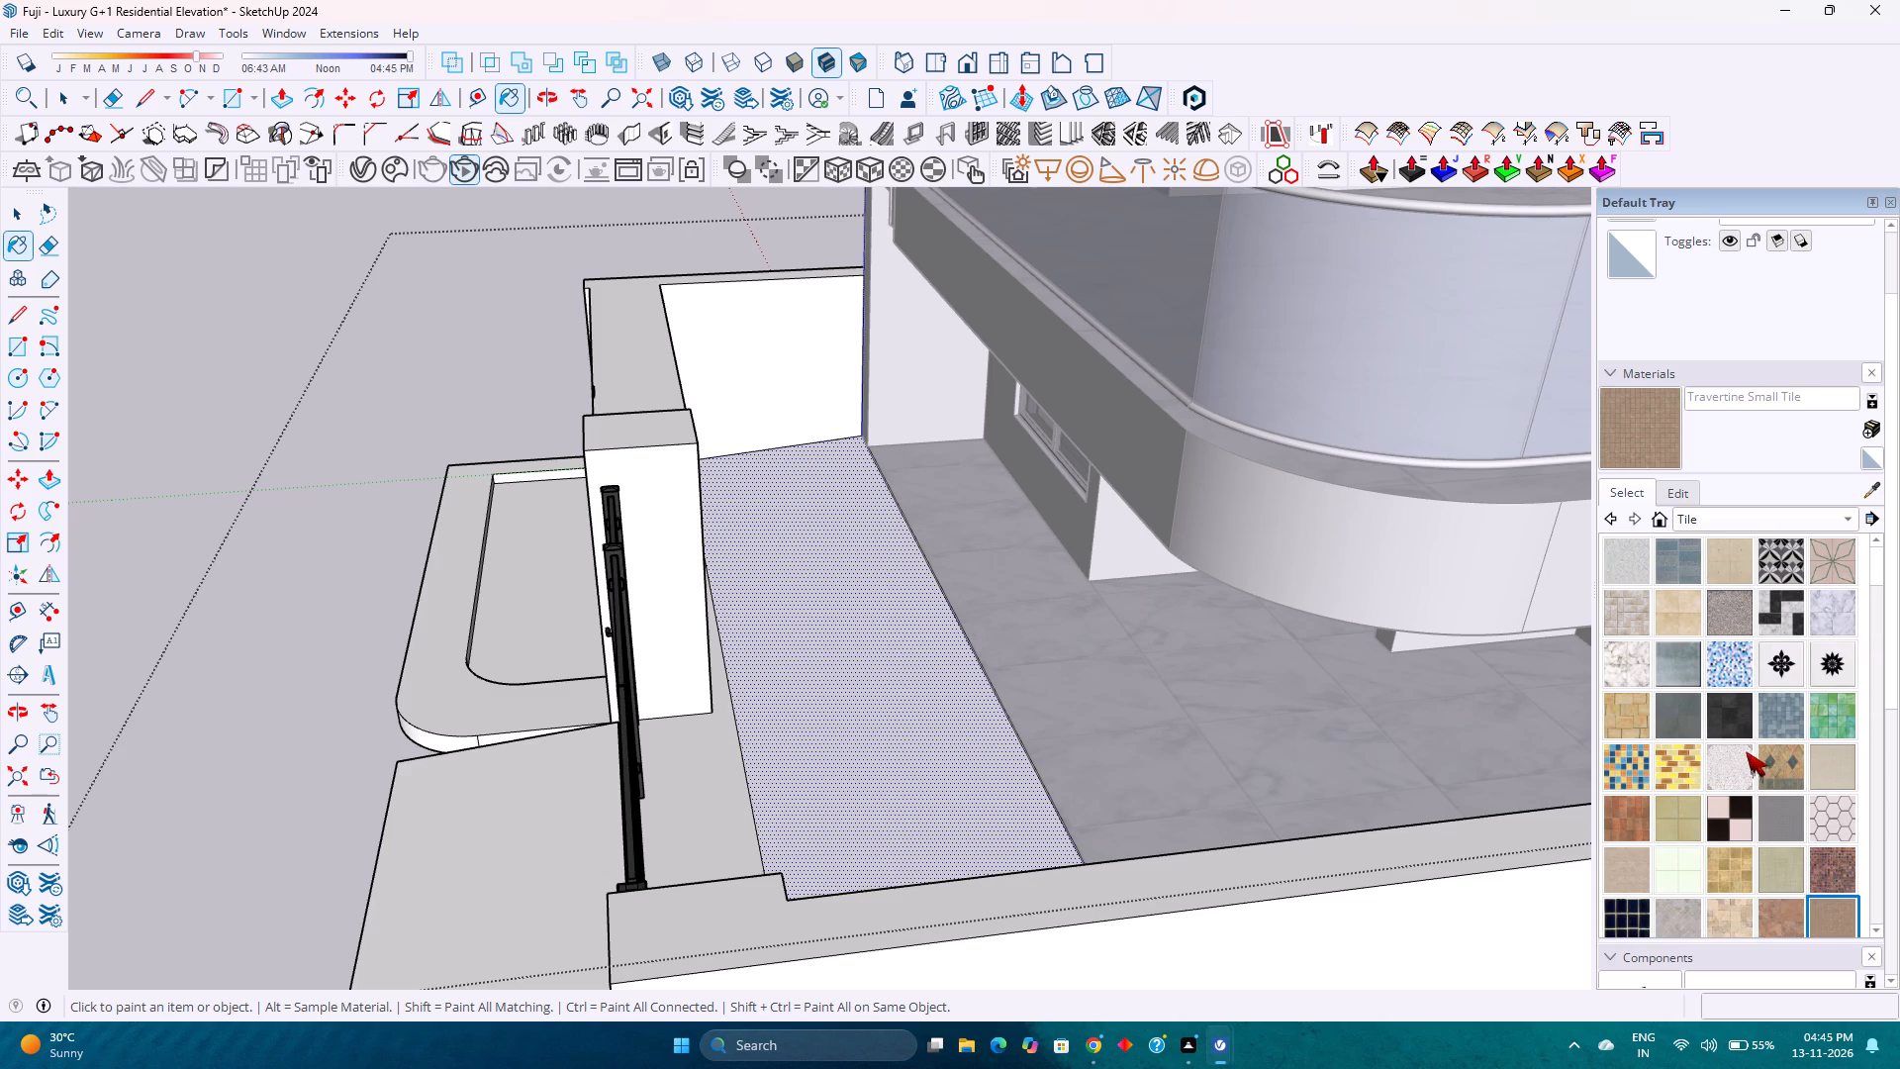
scroll(1744, 749, "up", 2)
left_click(1742, 628)
left_click(977, 777)
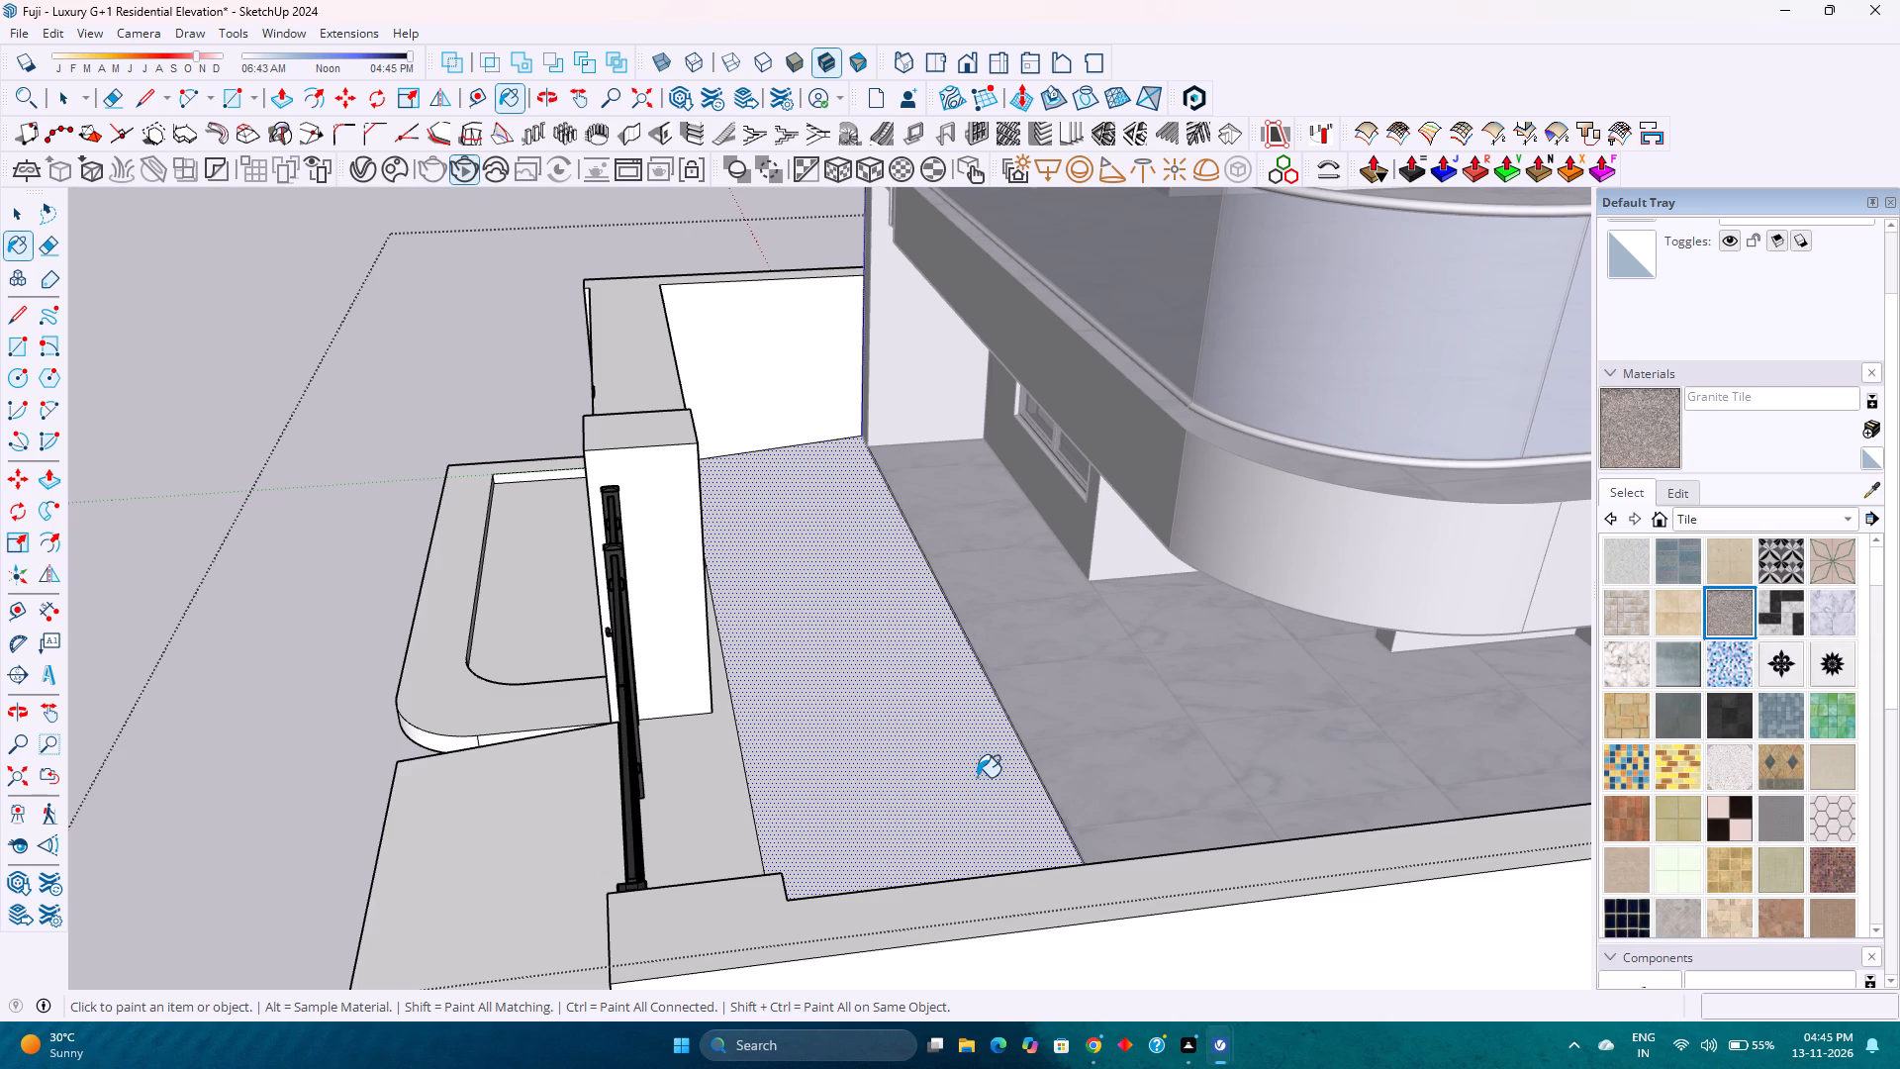
Paint the entry ramp, gate threshold, side block and raised base before the compound wall with Granite Tile.
left_click(564, 833)
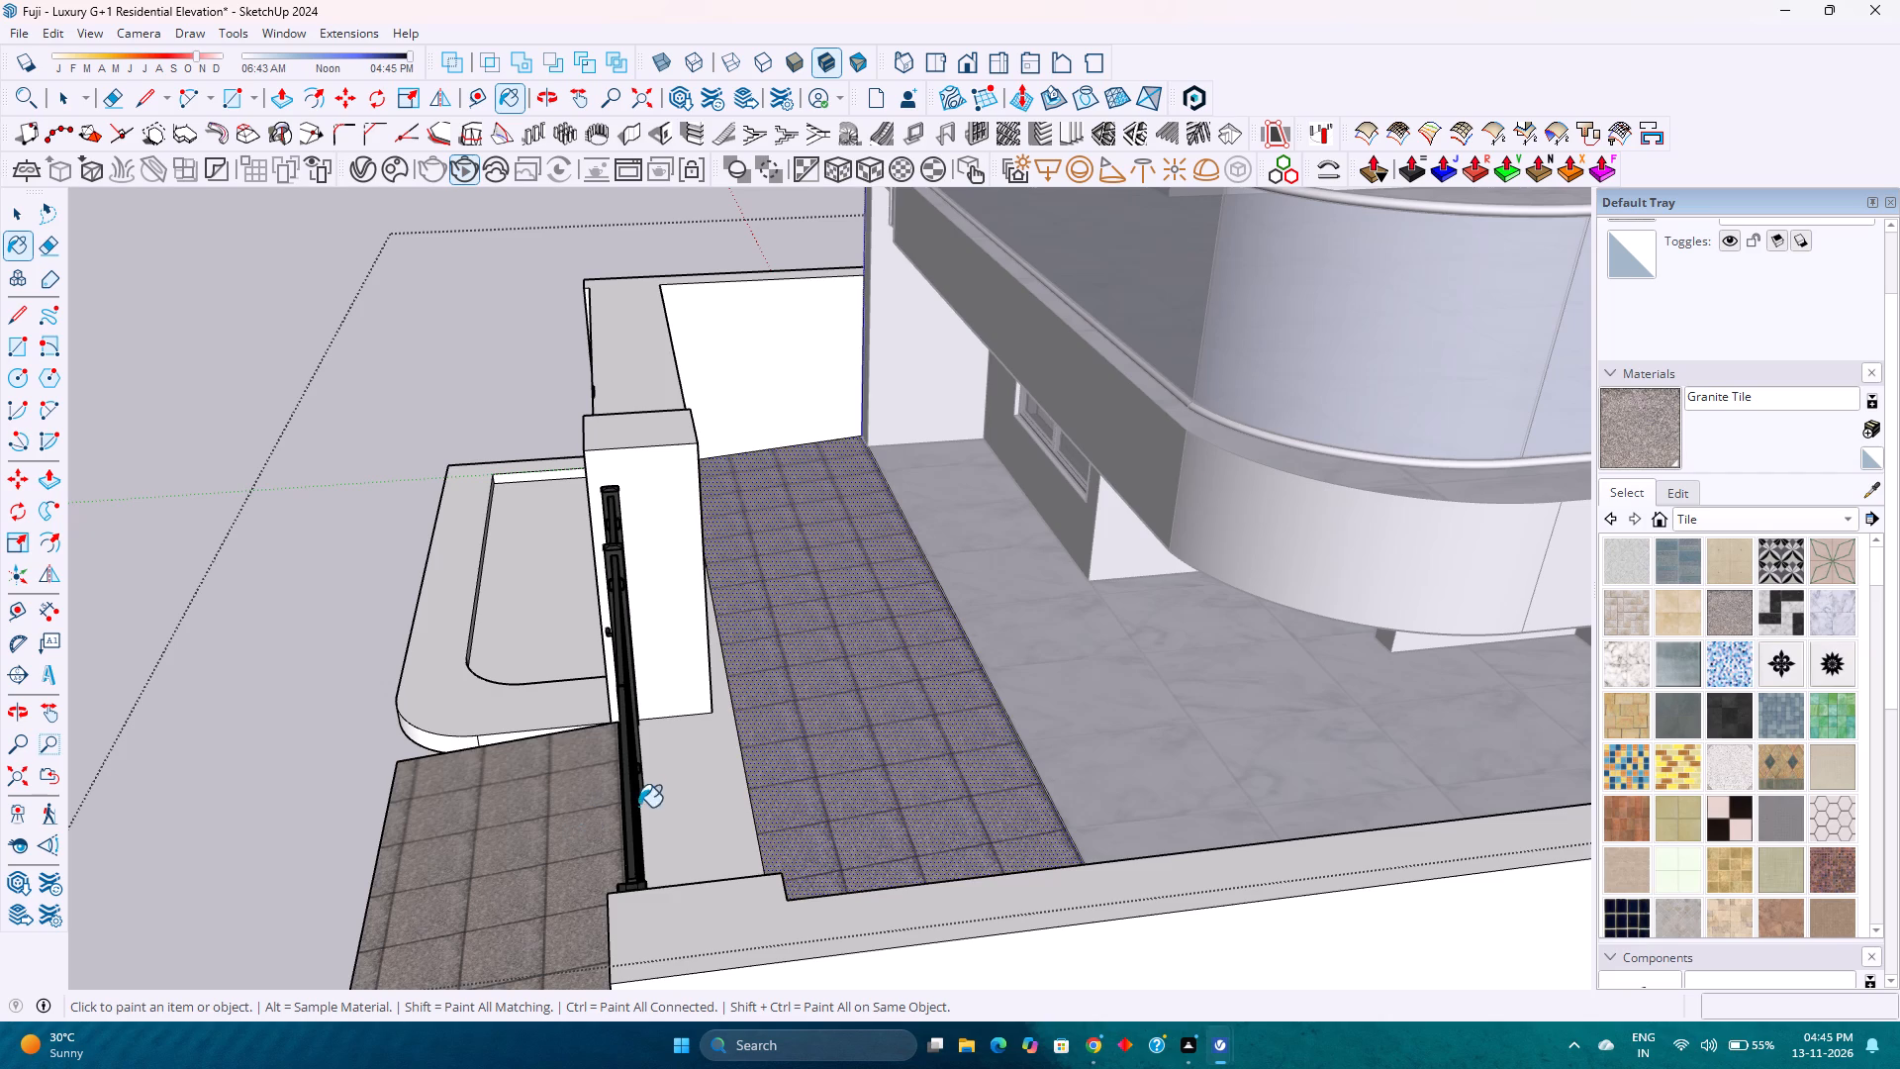
left_click(679, 796)
scroll(682, 796, "down", 3)
middle_click_drag(546, 872, 727, 726)
middle_click(740, 720)
scroll(743, 718, "down", 3)
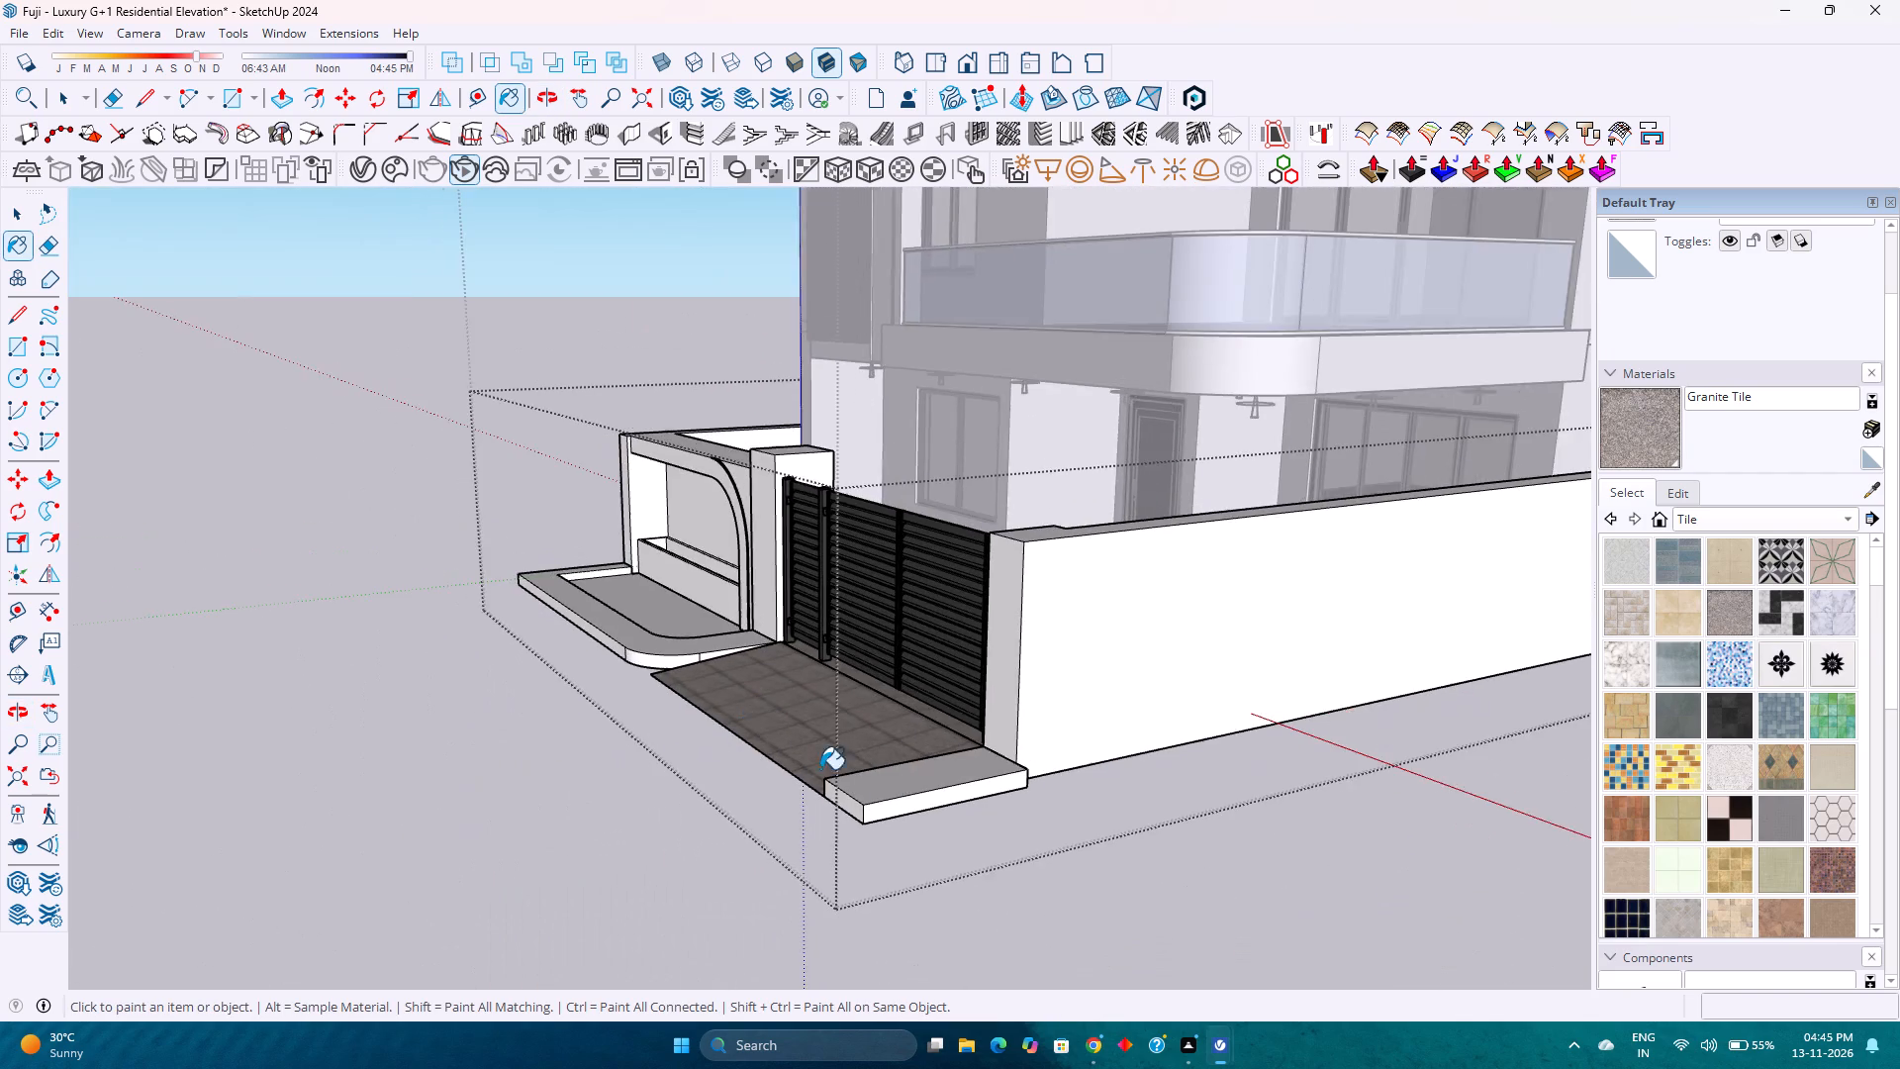
scroll(885, 808, "up", 3)
middle_click_drag(886, 808, 1237, 1012)
middle_click(1237, 1012)
scroll(1206, 955, "down", 3)
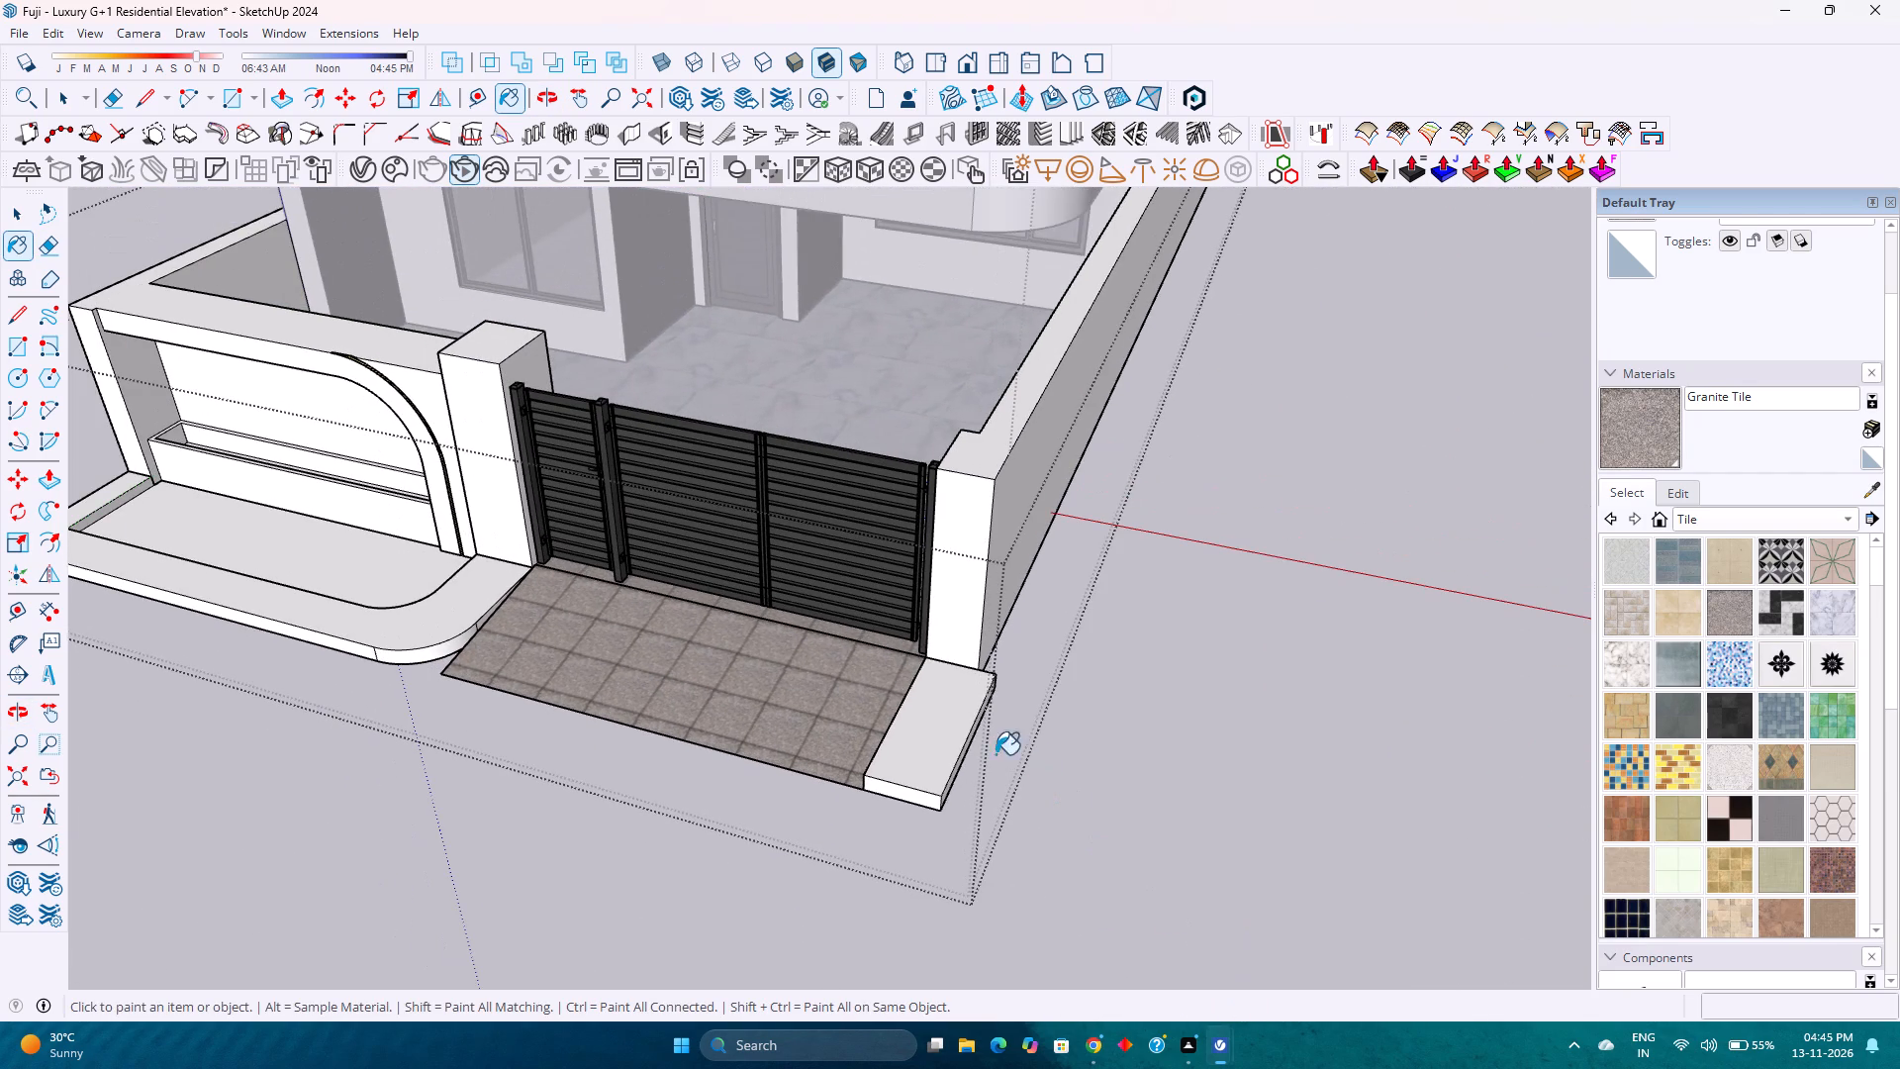
left_click(940, 736)
left_click(368, 616)
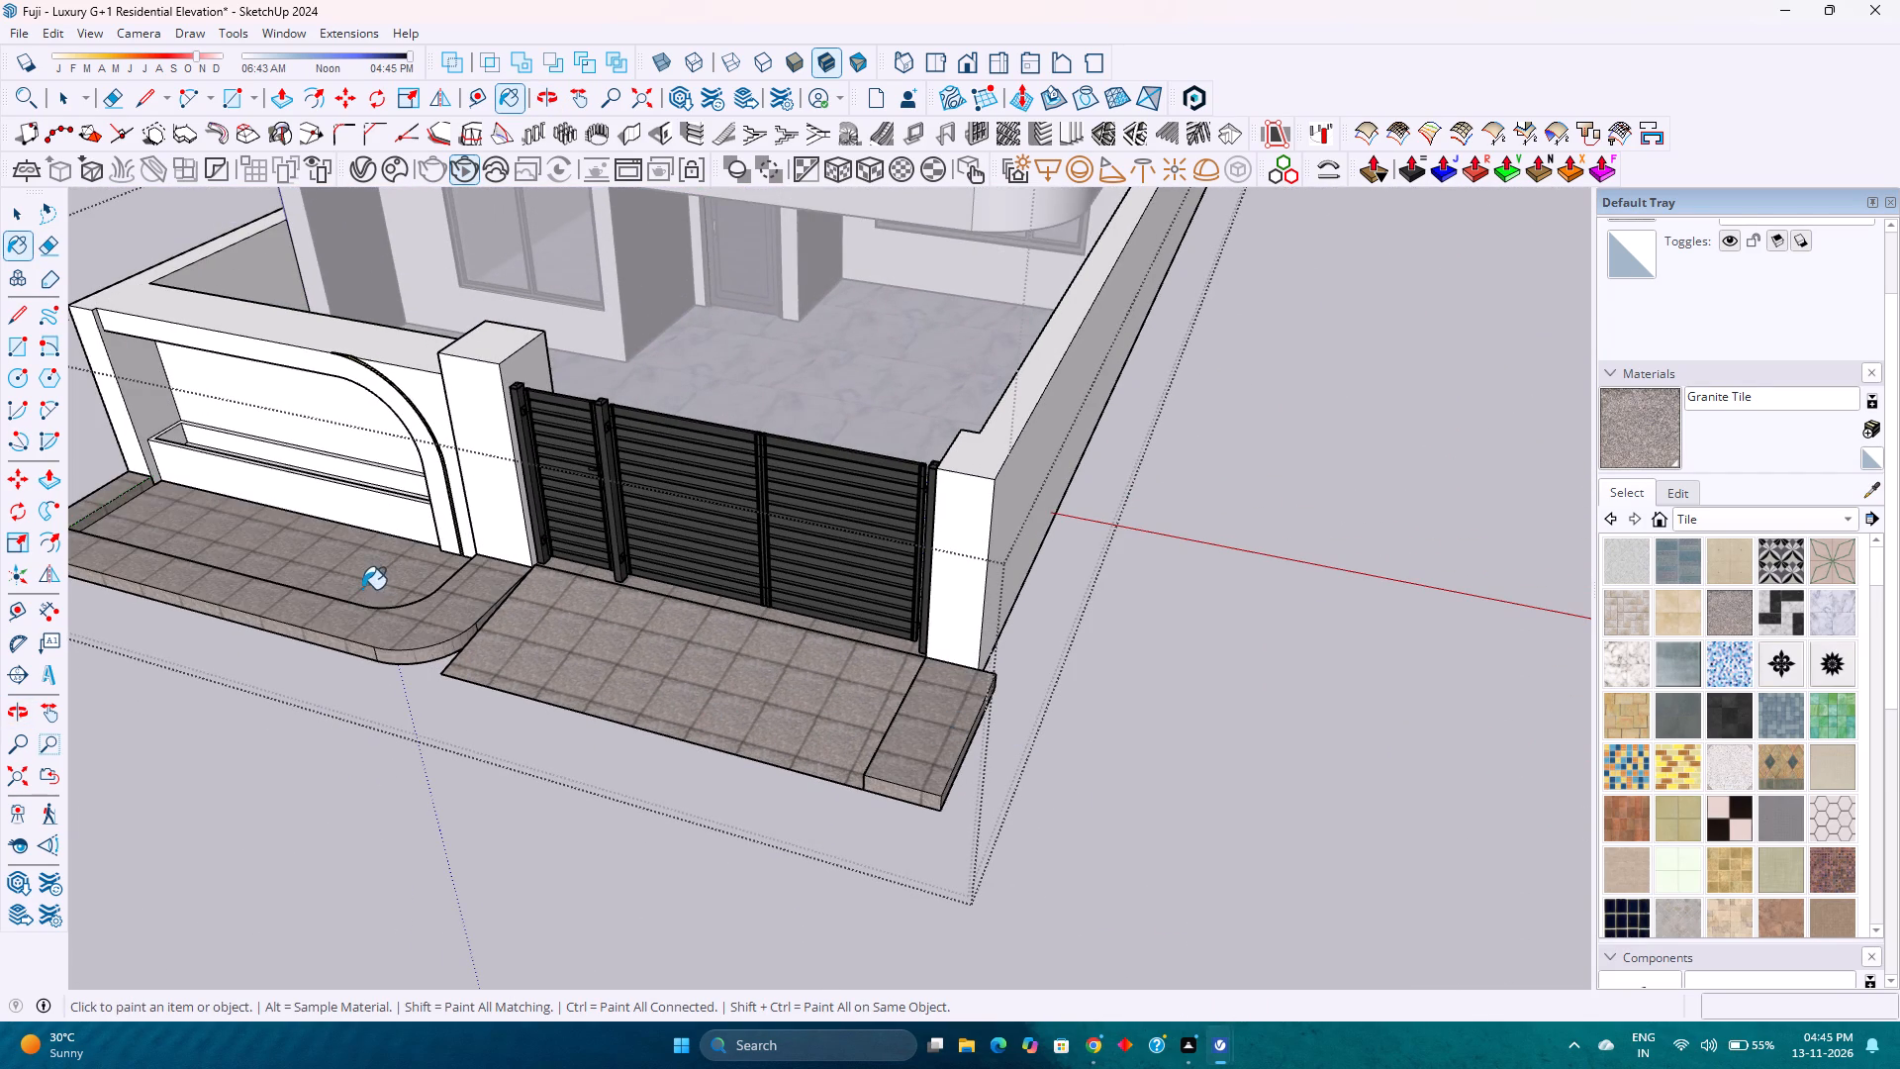
Examine the granite-tiled ramp, raised base and compound wall front from both sides and from above.
scroll(474, 673, "down", 1)
middle_click_drag(475, 674, 911, 490)
scroll(1007, 516, "down", 3)
scroll(469, 732, "up", 1)
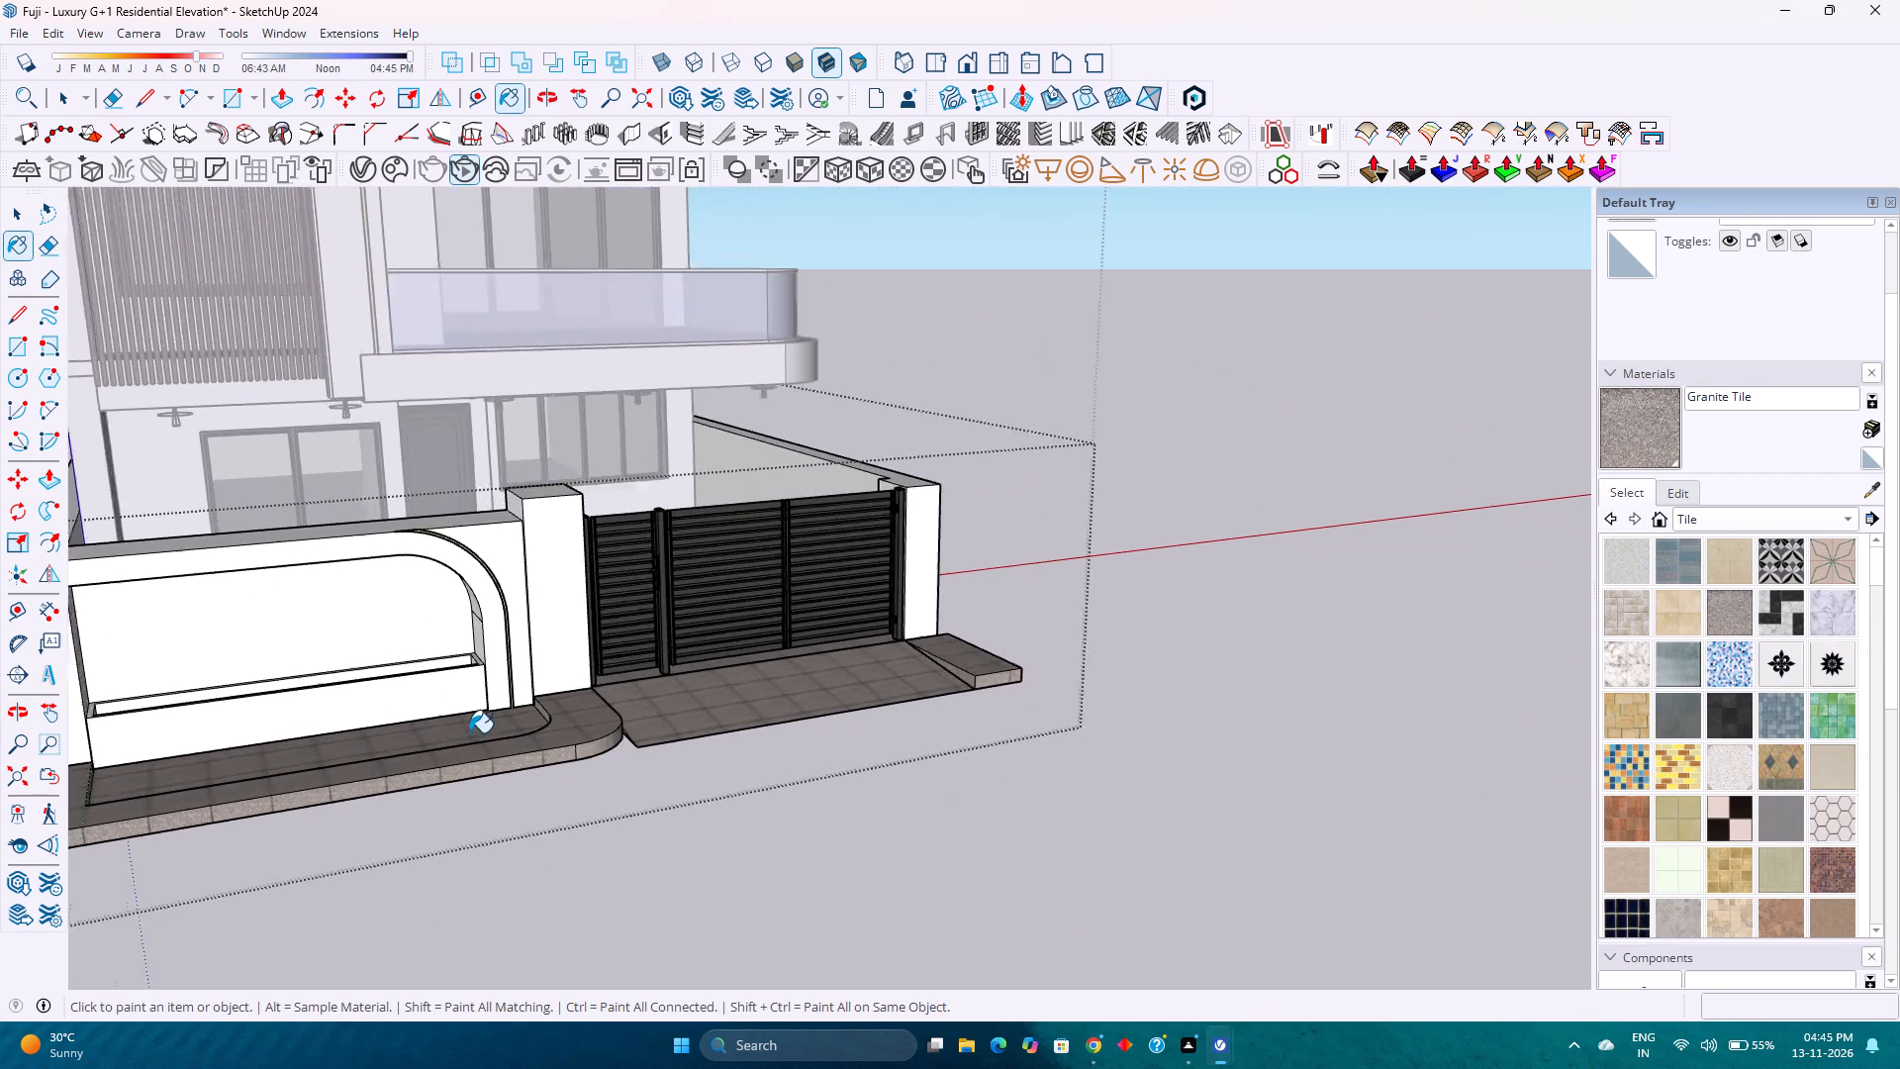
scroll(469, 732, "up", 4)
middle_click_drag(450, 734, 1068, 692)
scroll(1082, 692, "down", 9)
middle_click_drag(1187, 737, 410, 778)
middle_click(409, 777)
scroll(404, 765, "down", 4)
middle_click_drag(1220, 735, 956, 855)
middle_click(956, 855)
scroll(938, 845, "down", 3)
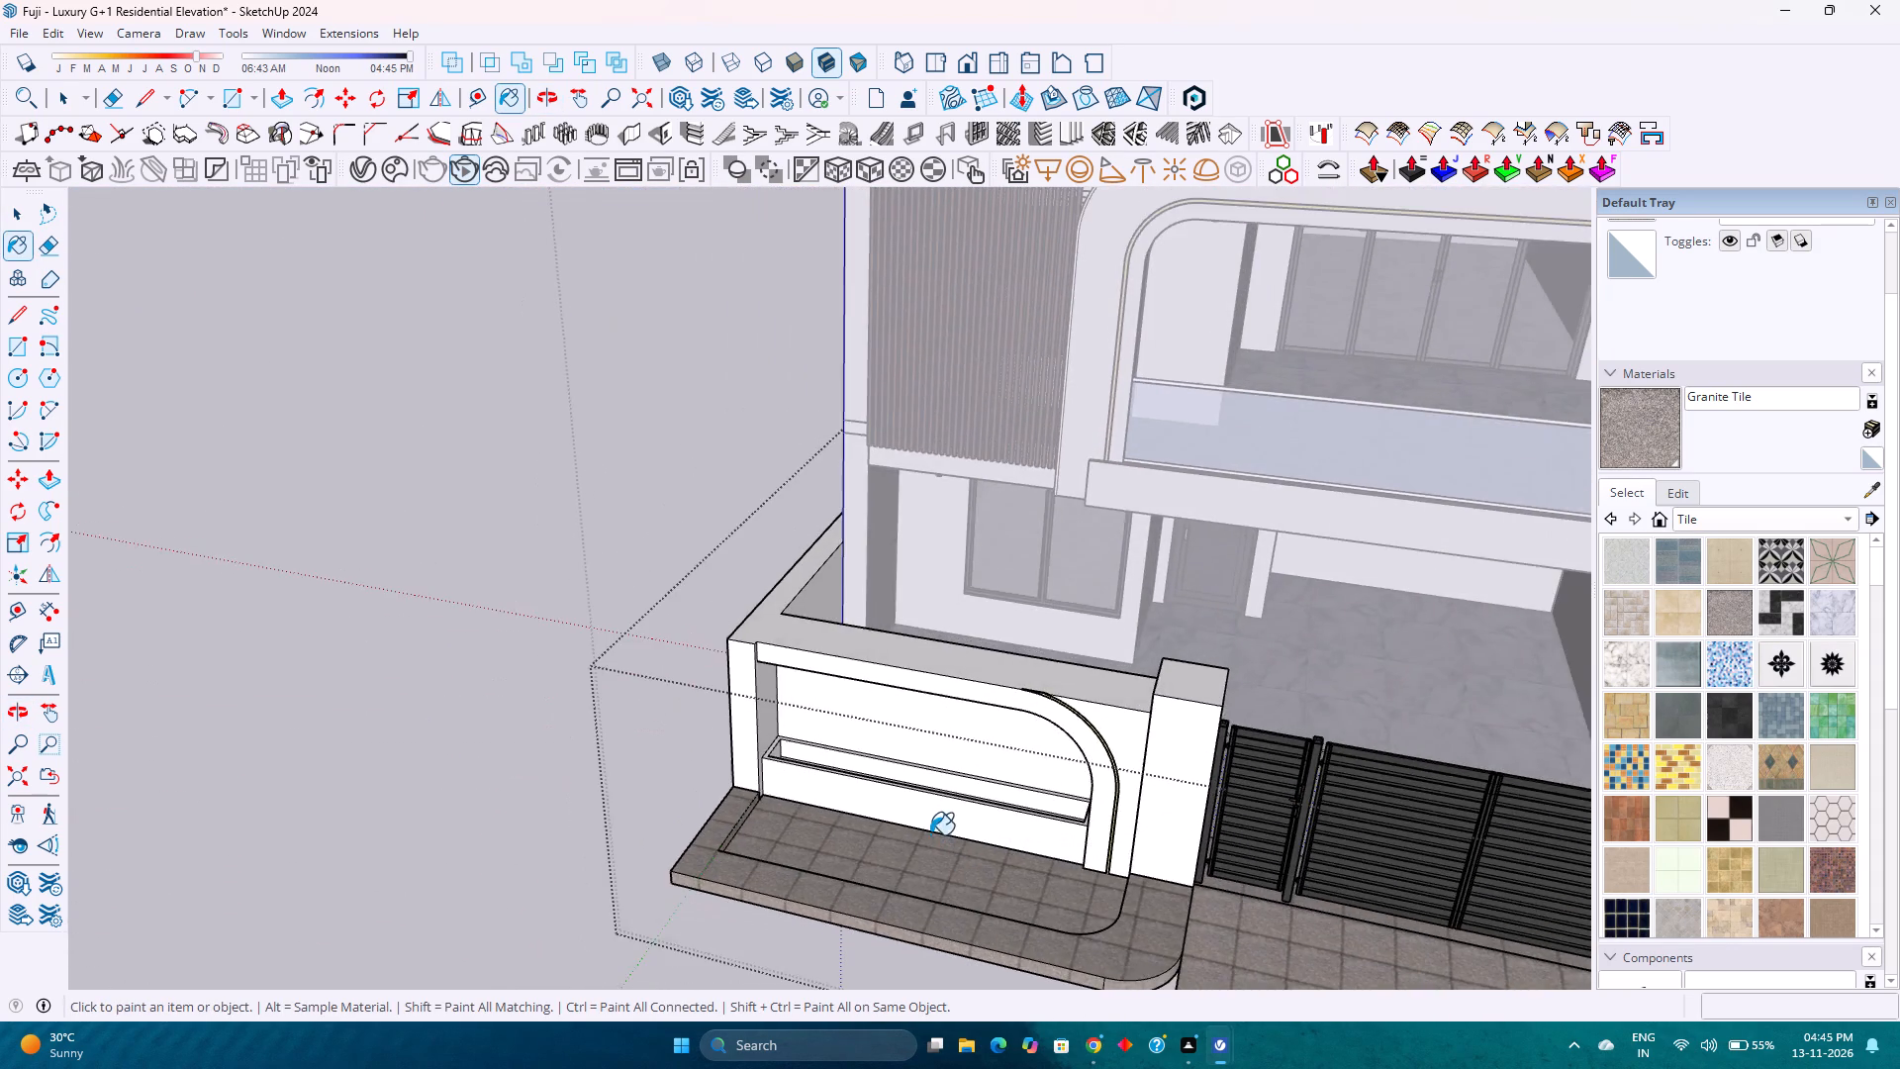
Unlock the Granite Tile texture's aspect ratio and set its width to 2'.
scroll(930, 834, "down", 5)
middle_click_drag(1025, 833, 796, 694)
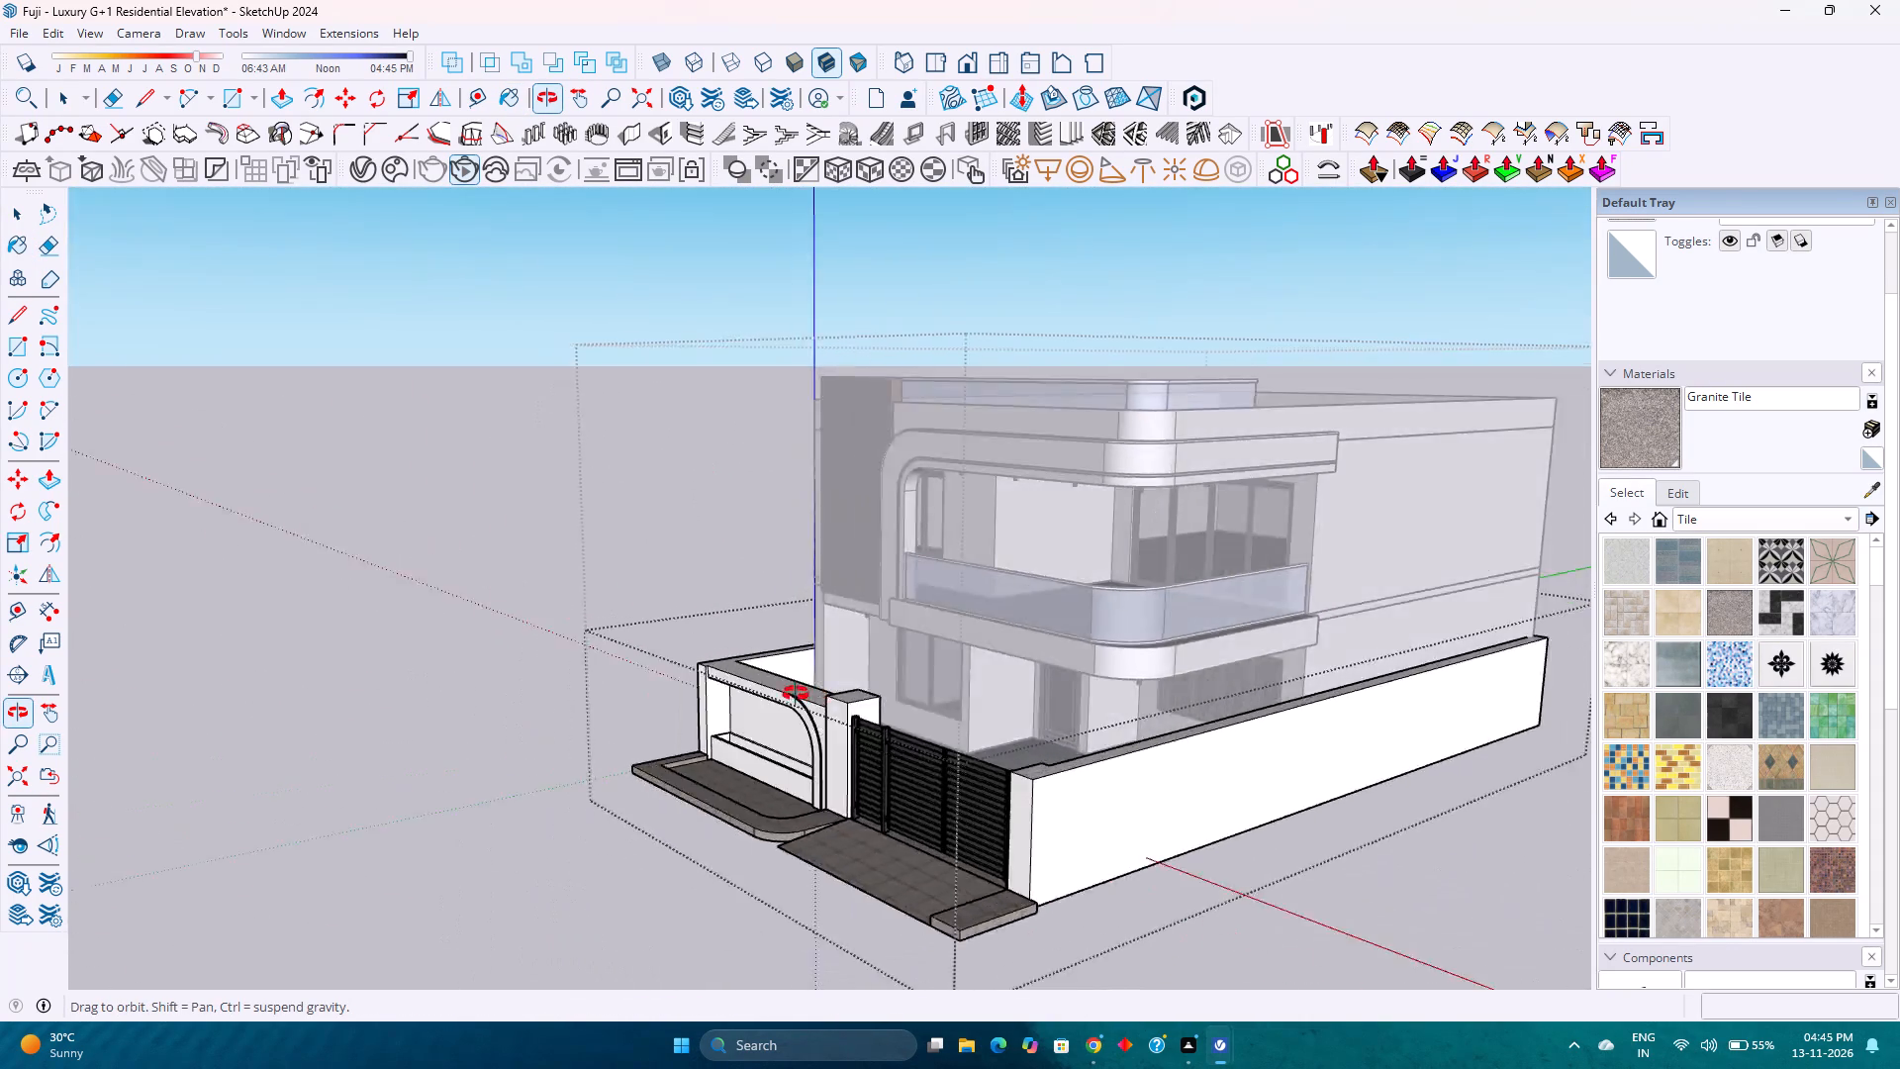
middle_click_drag(796, 694, 1272, 677)
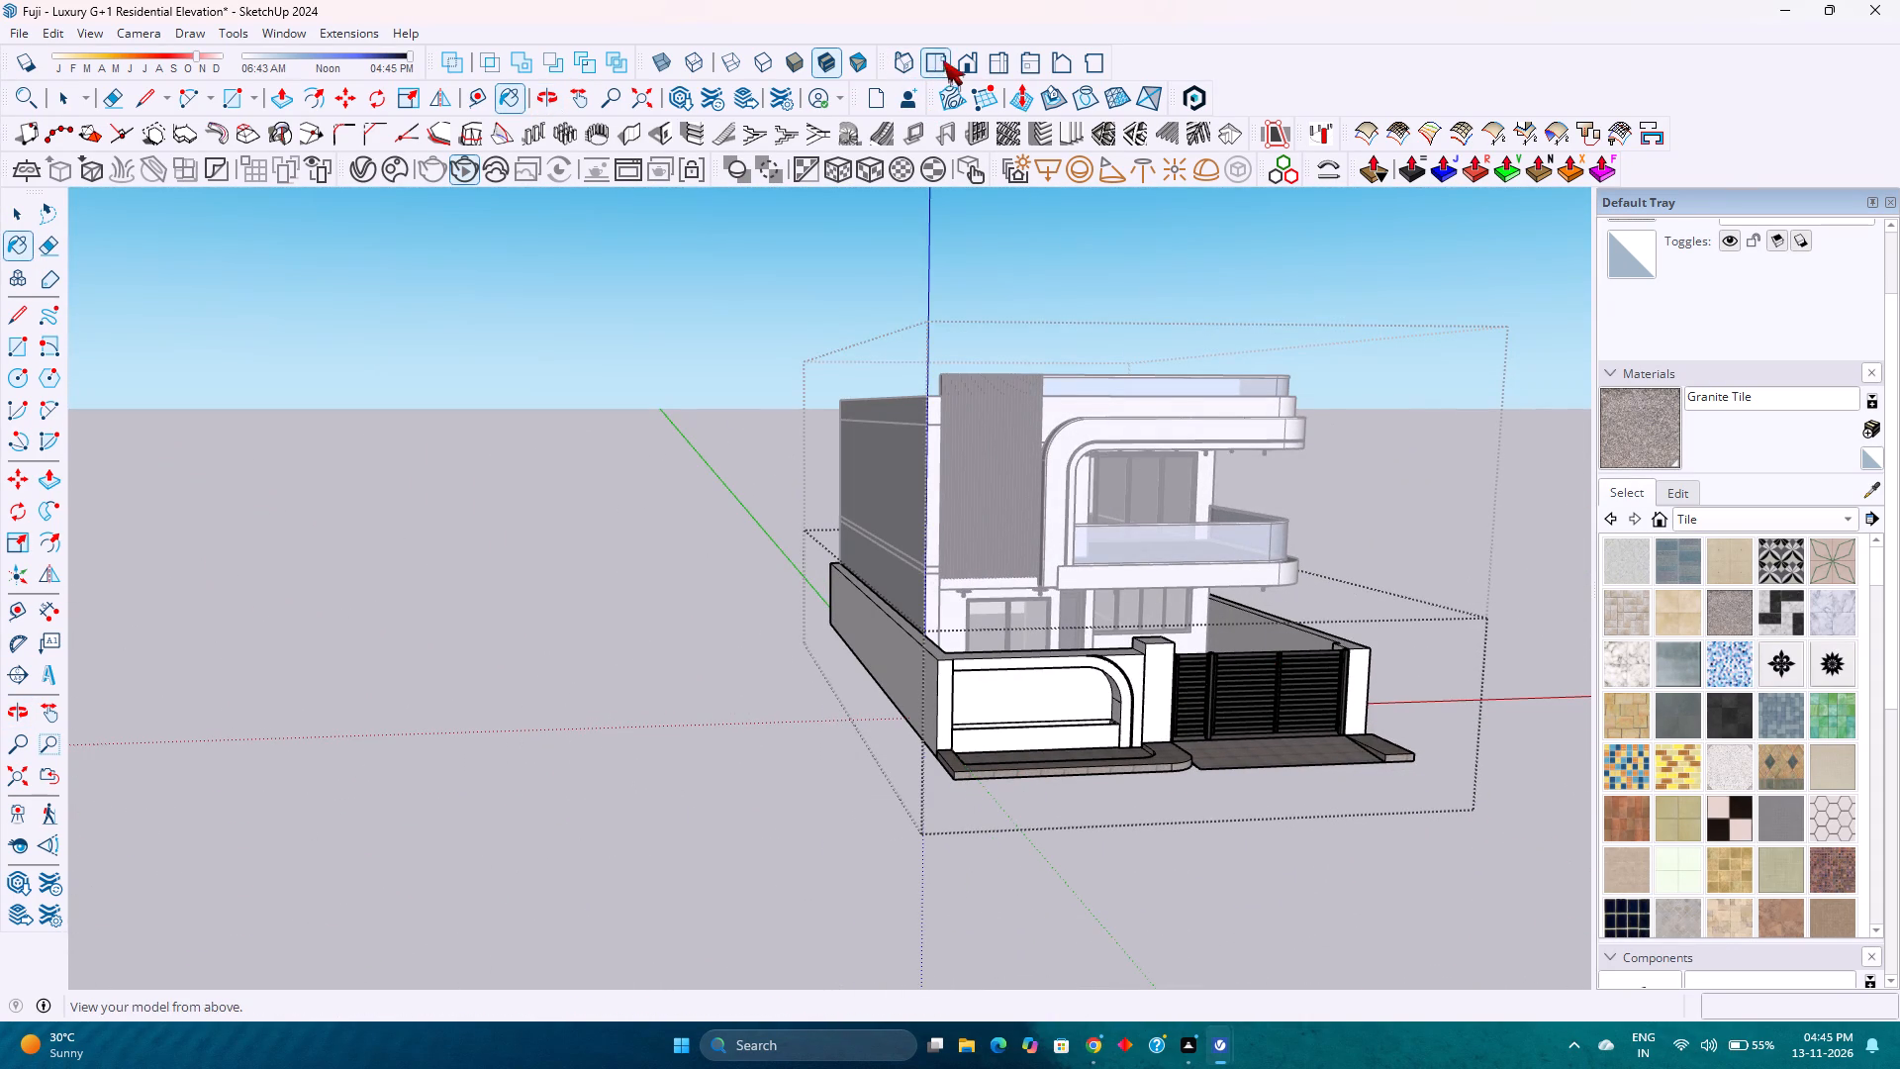
left_click(960, 60)
left_click(26, 785)
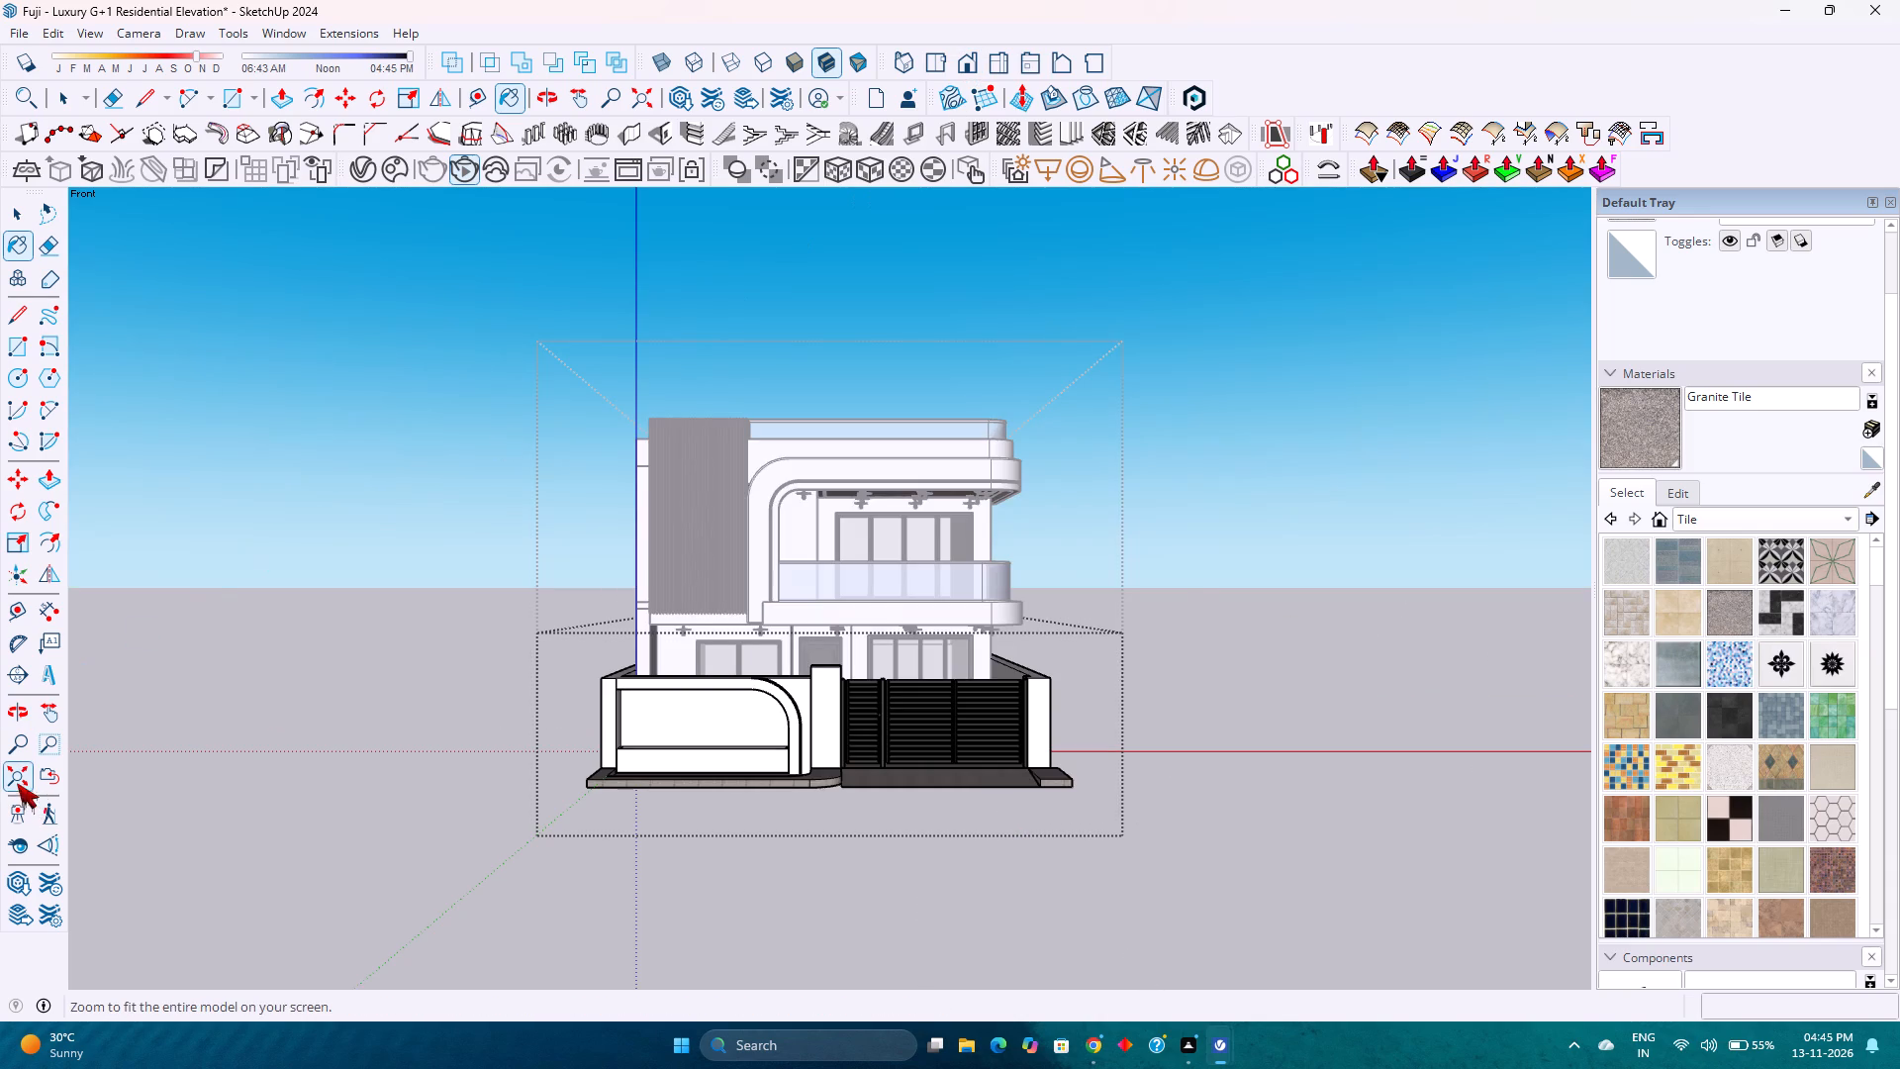
scroll(1323, 988, "up", 2)
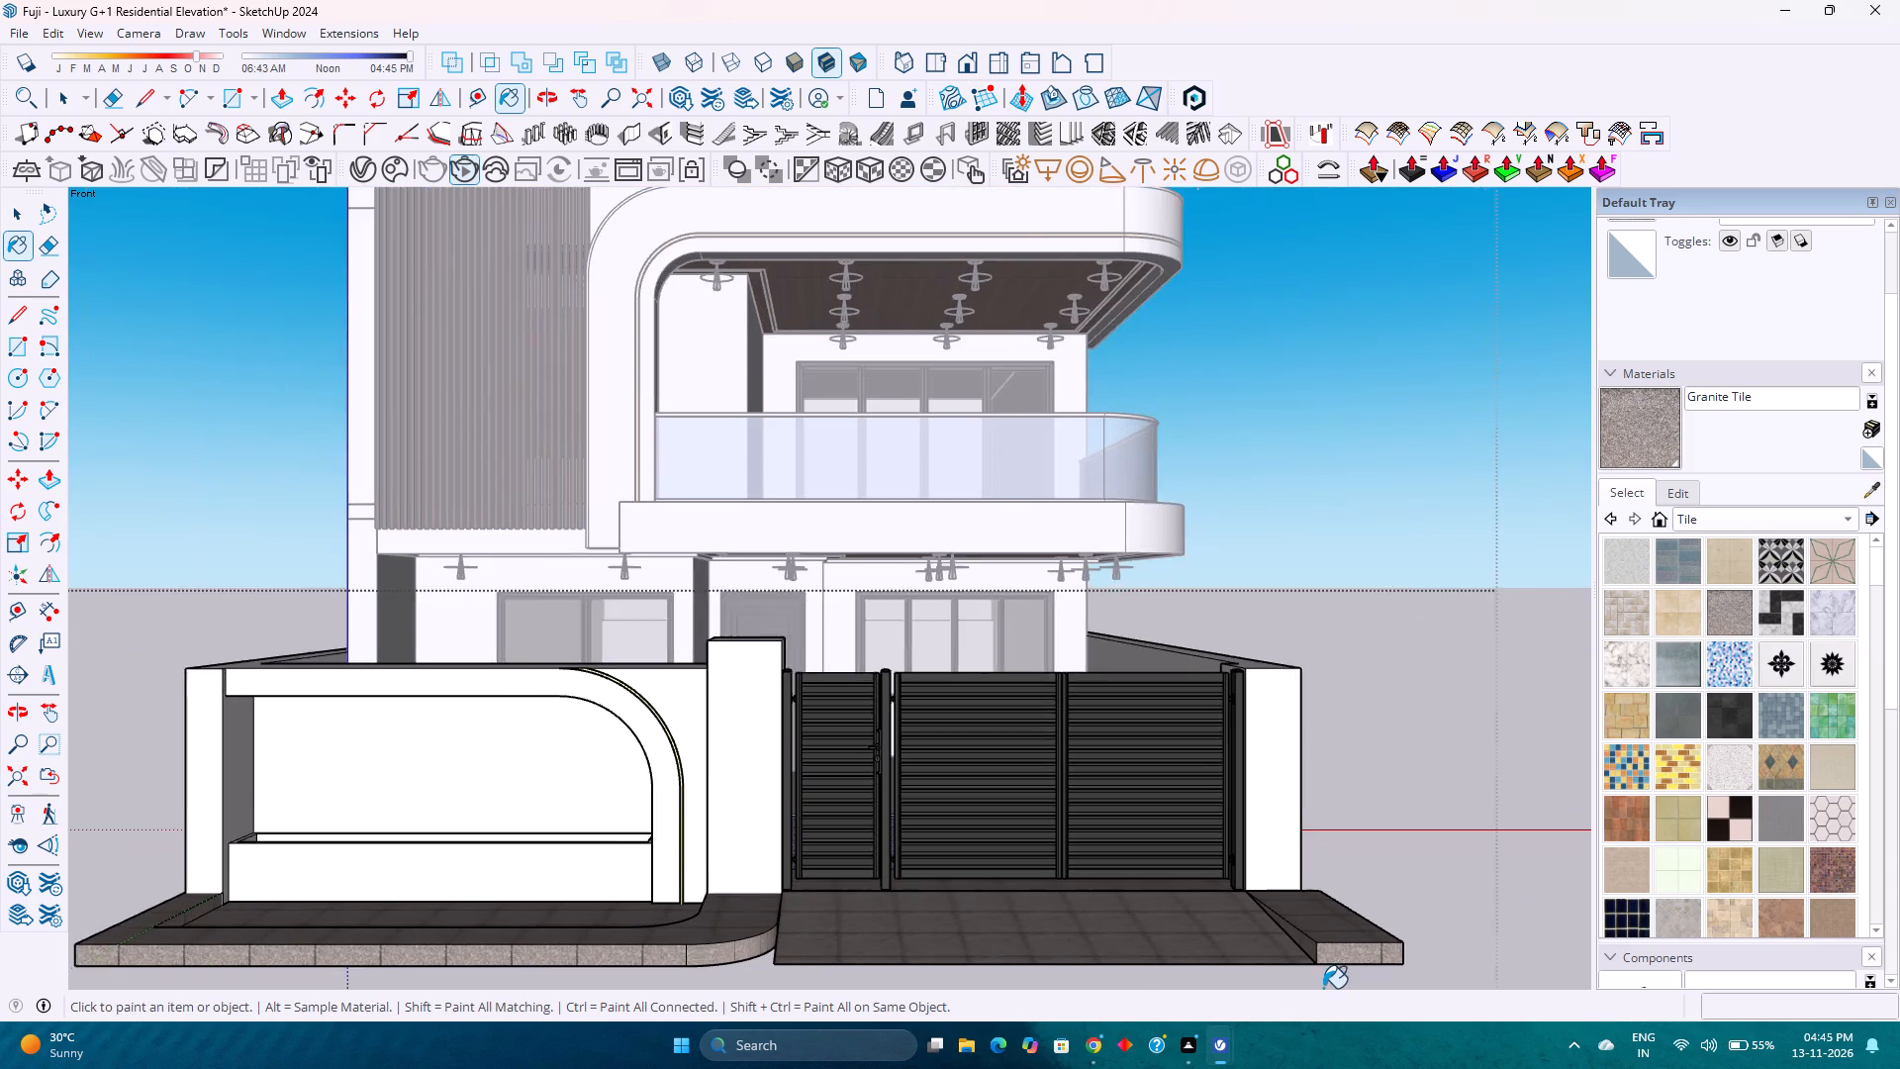
scroll(1323, 988, "up", 1)
left_click(1678, 495)
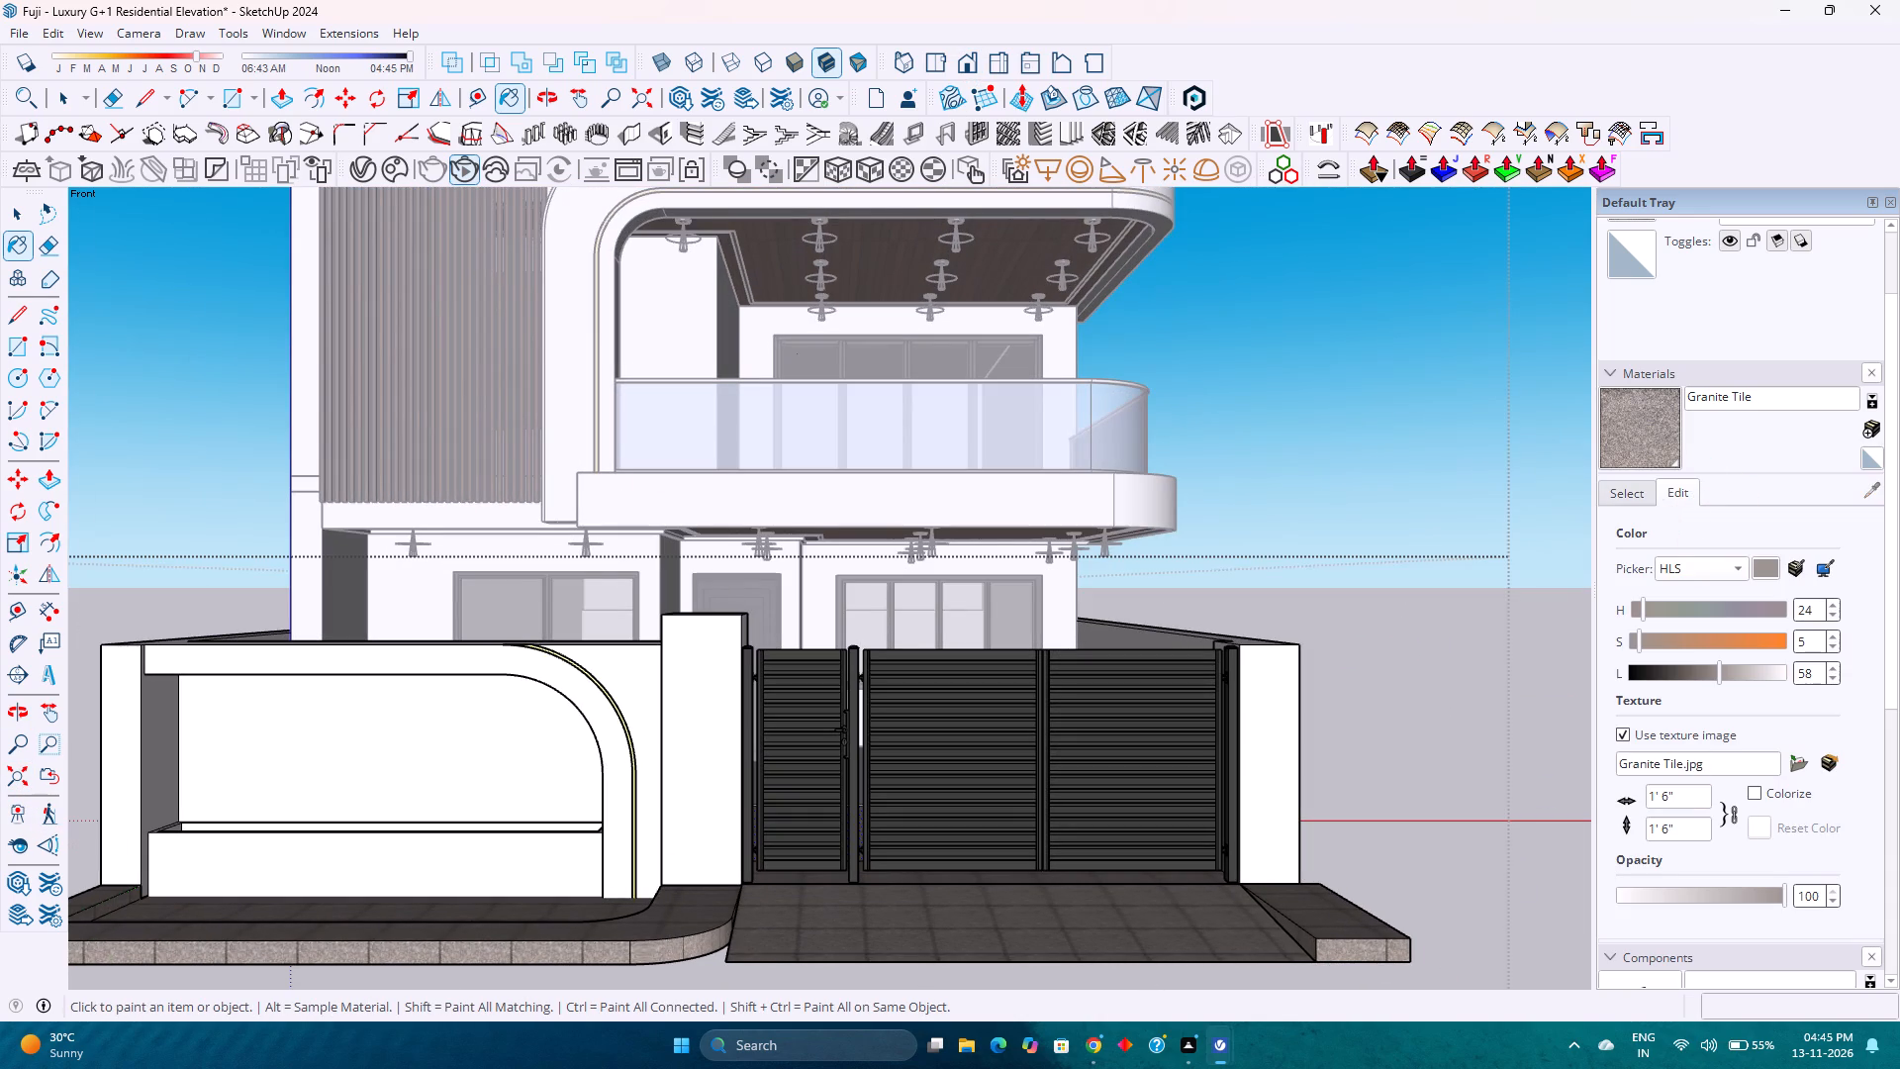
left_click(1735, 814)
left_click_drag(1679, 797, 1639, 798)
type("2'")
key("Return")
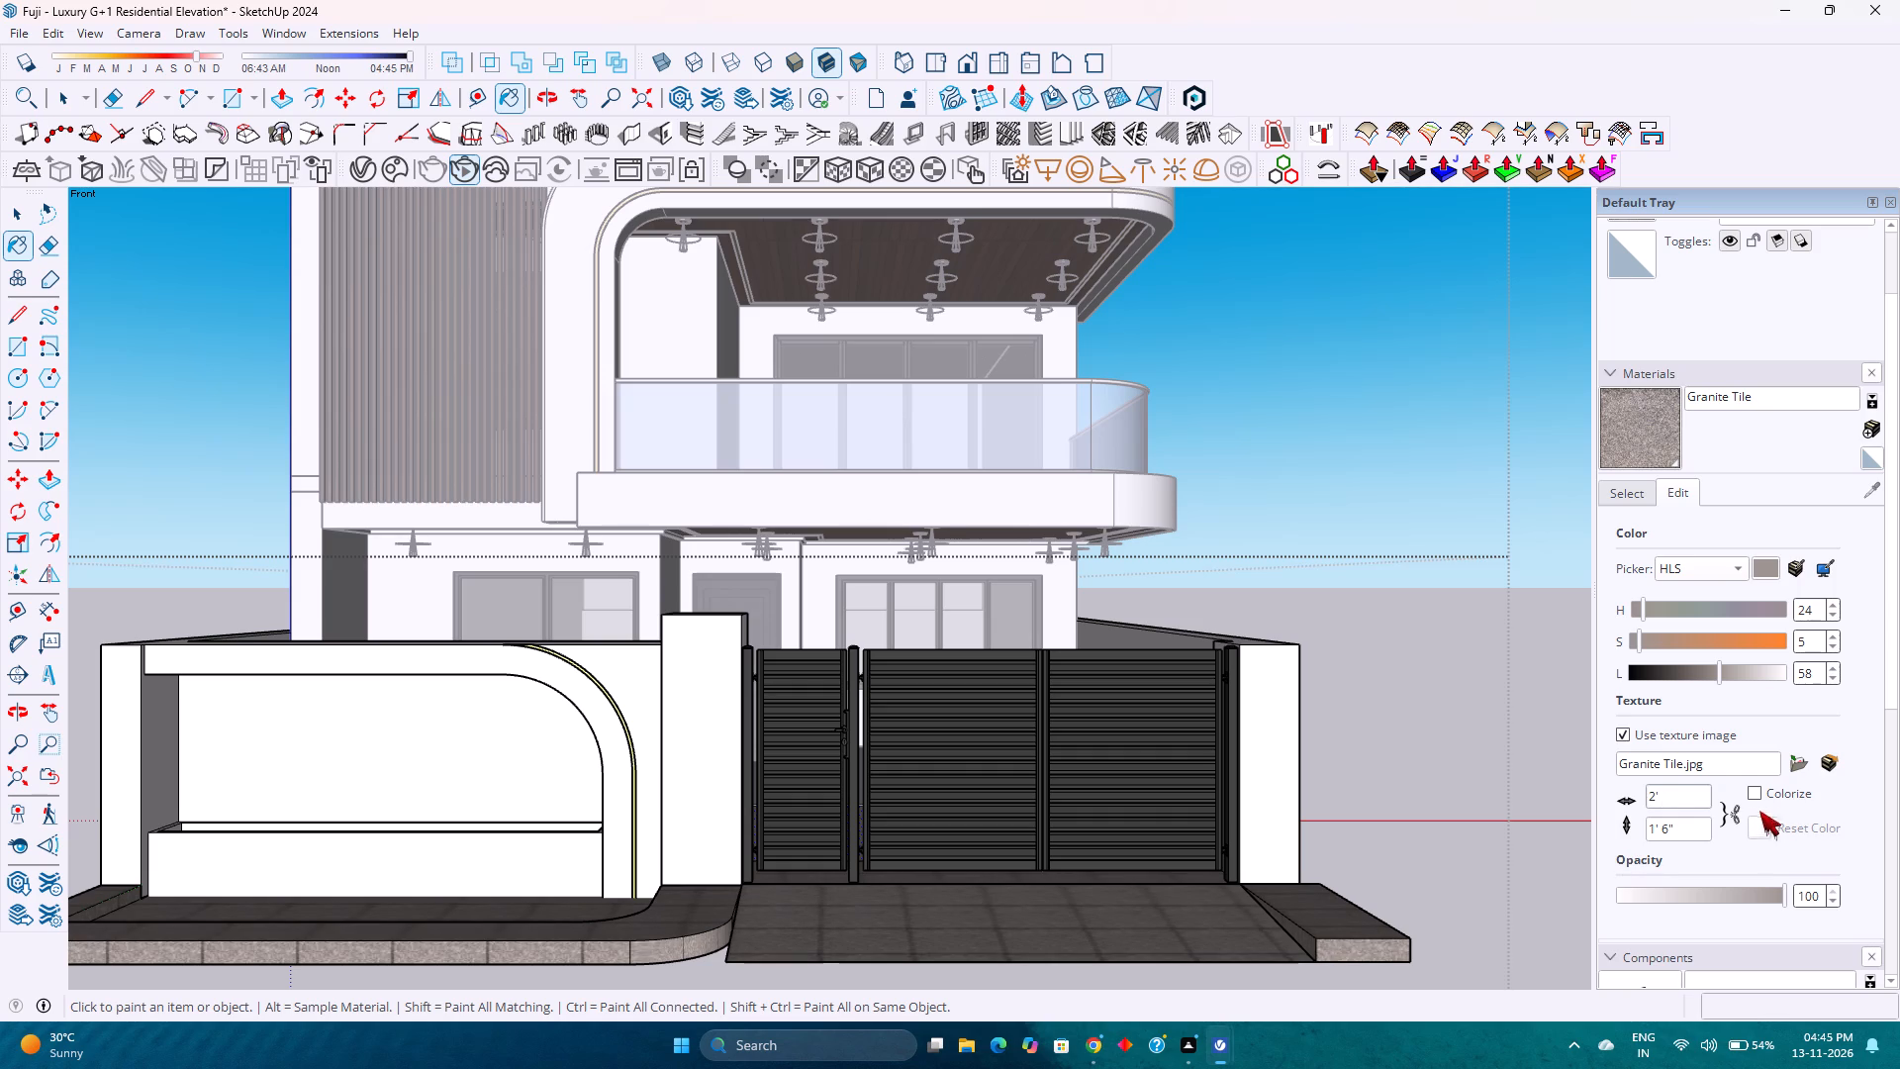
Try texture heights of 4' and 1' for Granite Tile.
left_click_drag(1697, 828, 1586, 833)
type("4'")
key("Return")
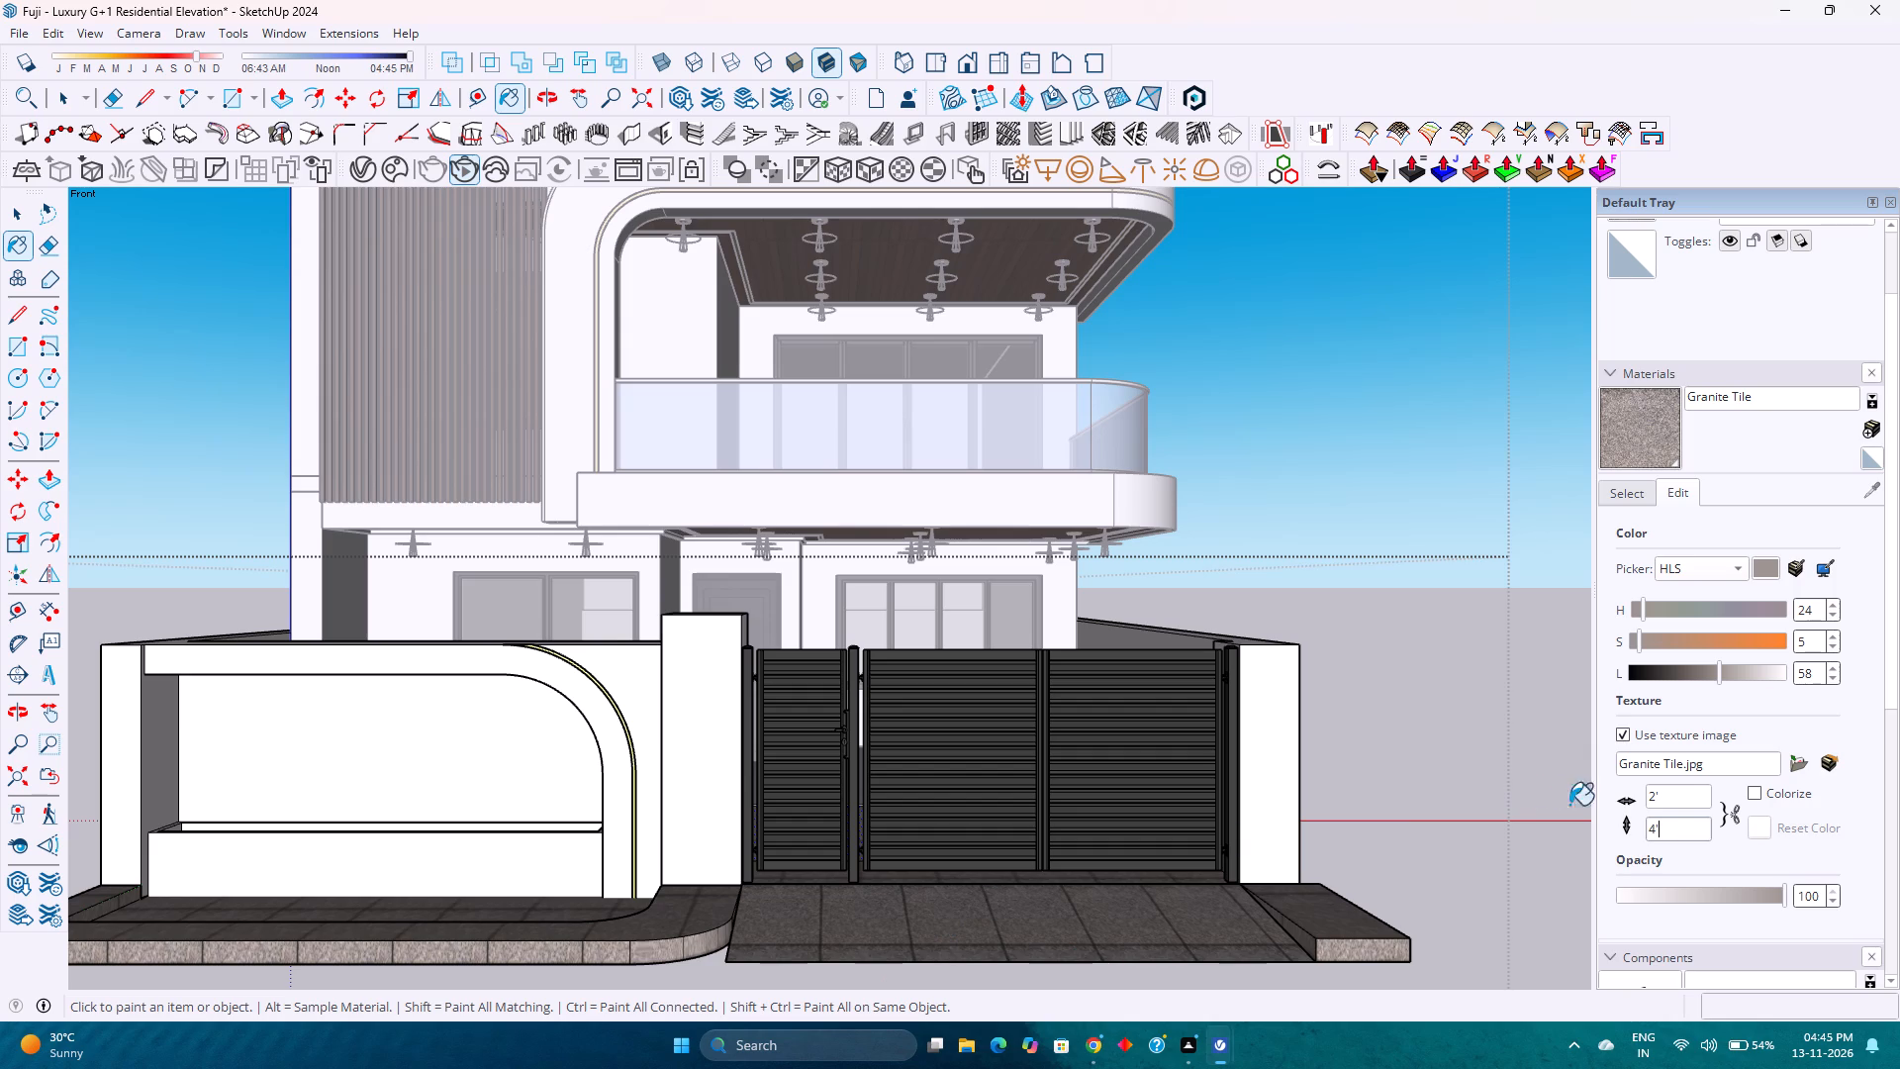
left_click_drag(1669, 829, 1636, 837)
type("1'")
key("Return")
Set the Granite Tile texture height to 2'.
left_click_drag(1667, 824, 1603, 825)
type("2'")
key("Return")
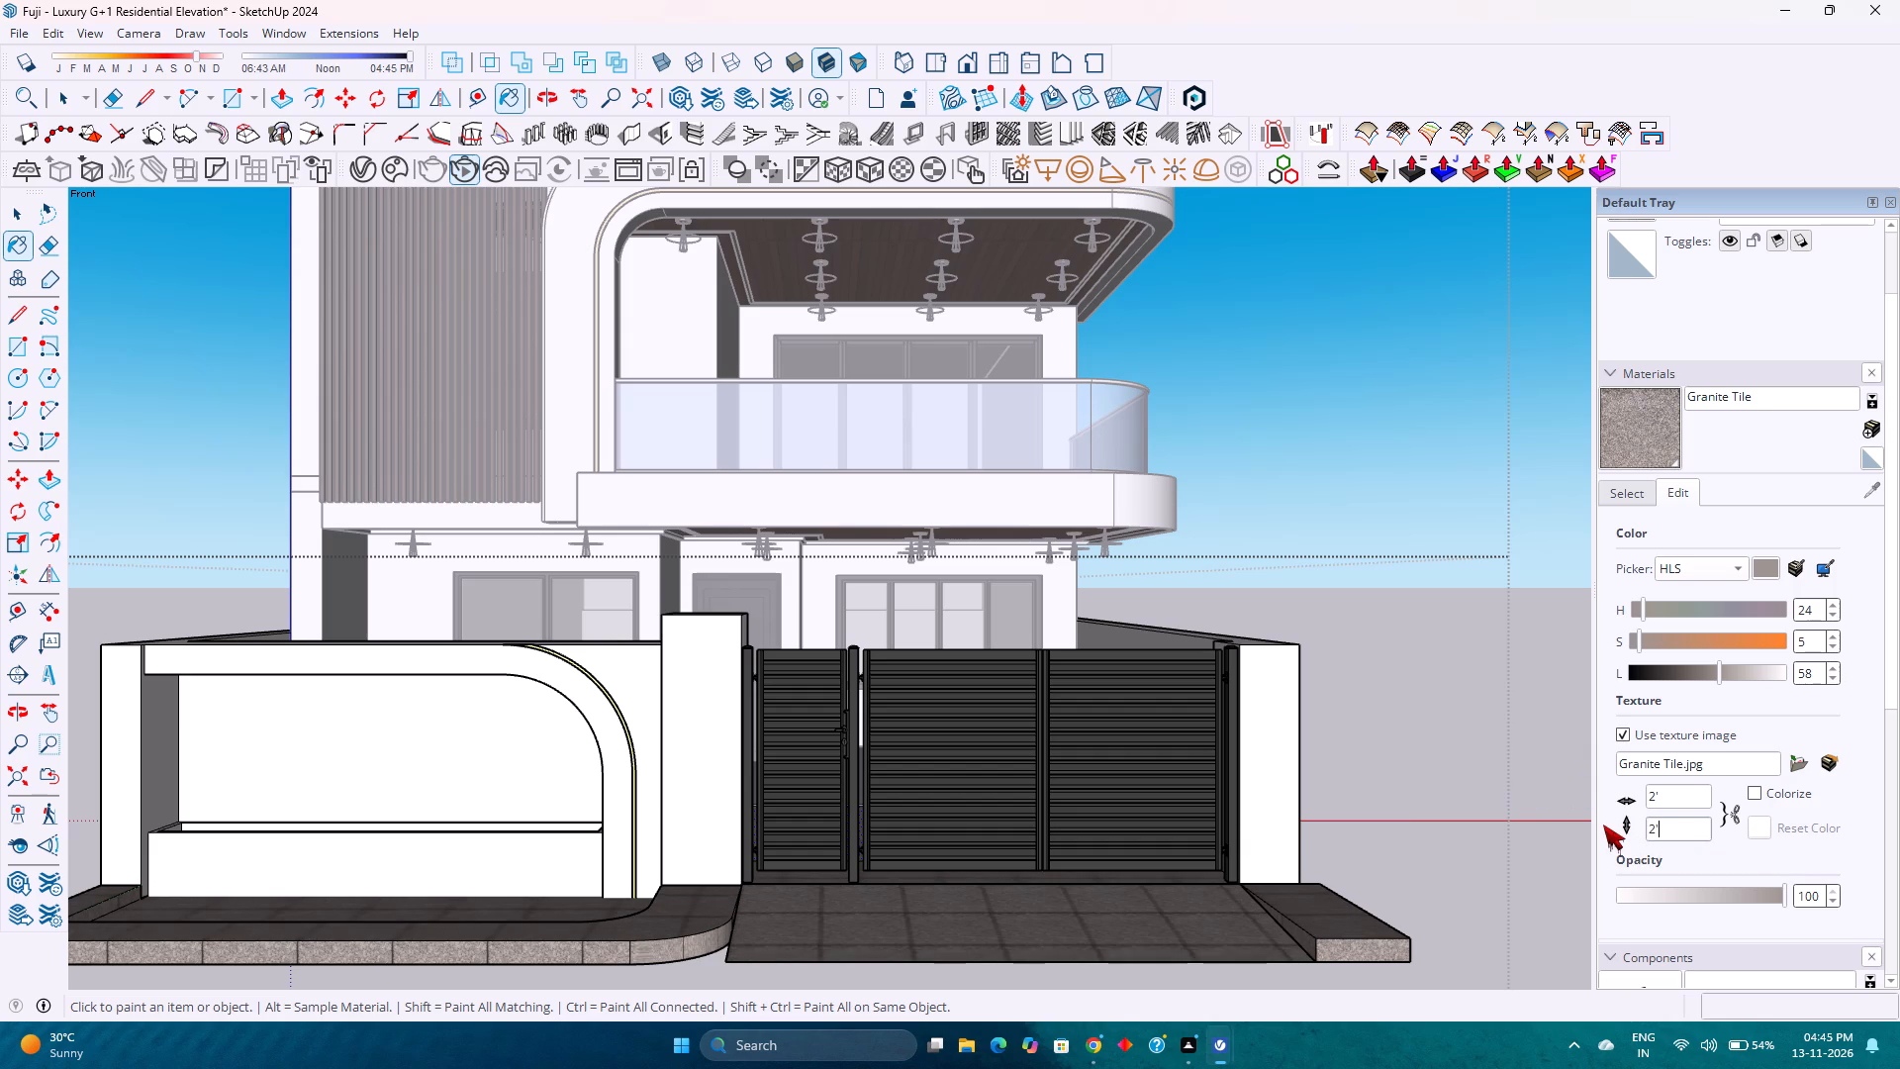
key("space")
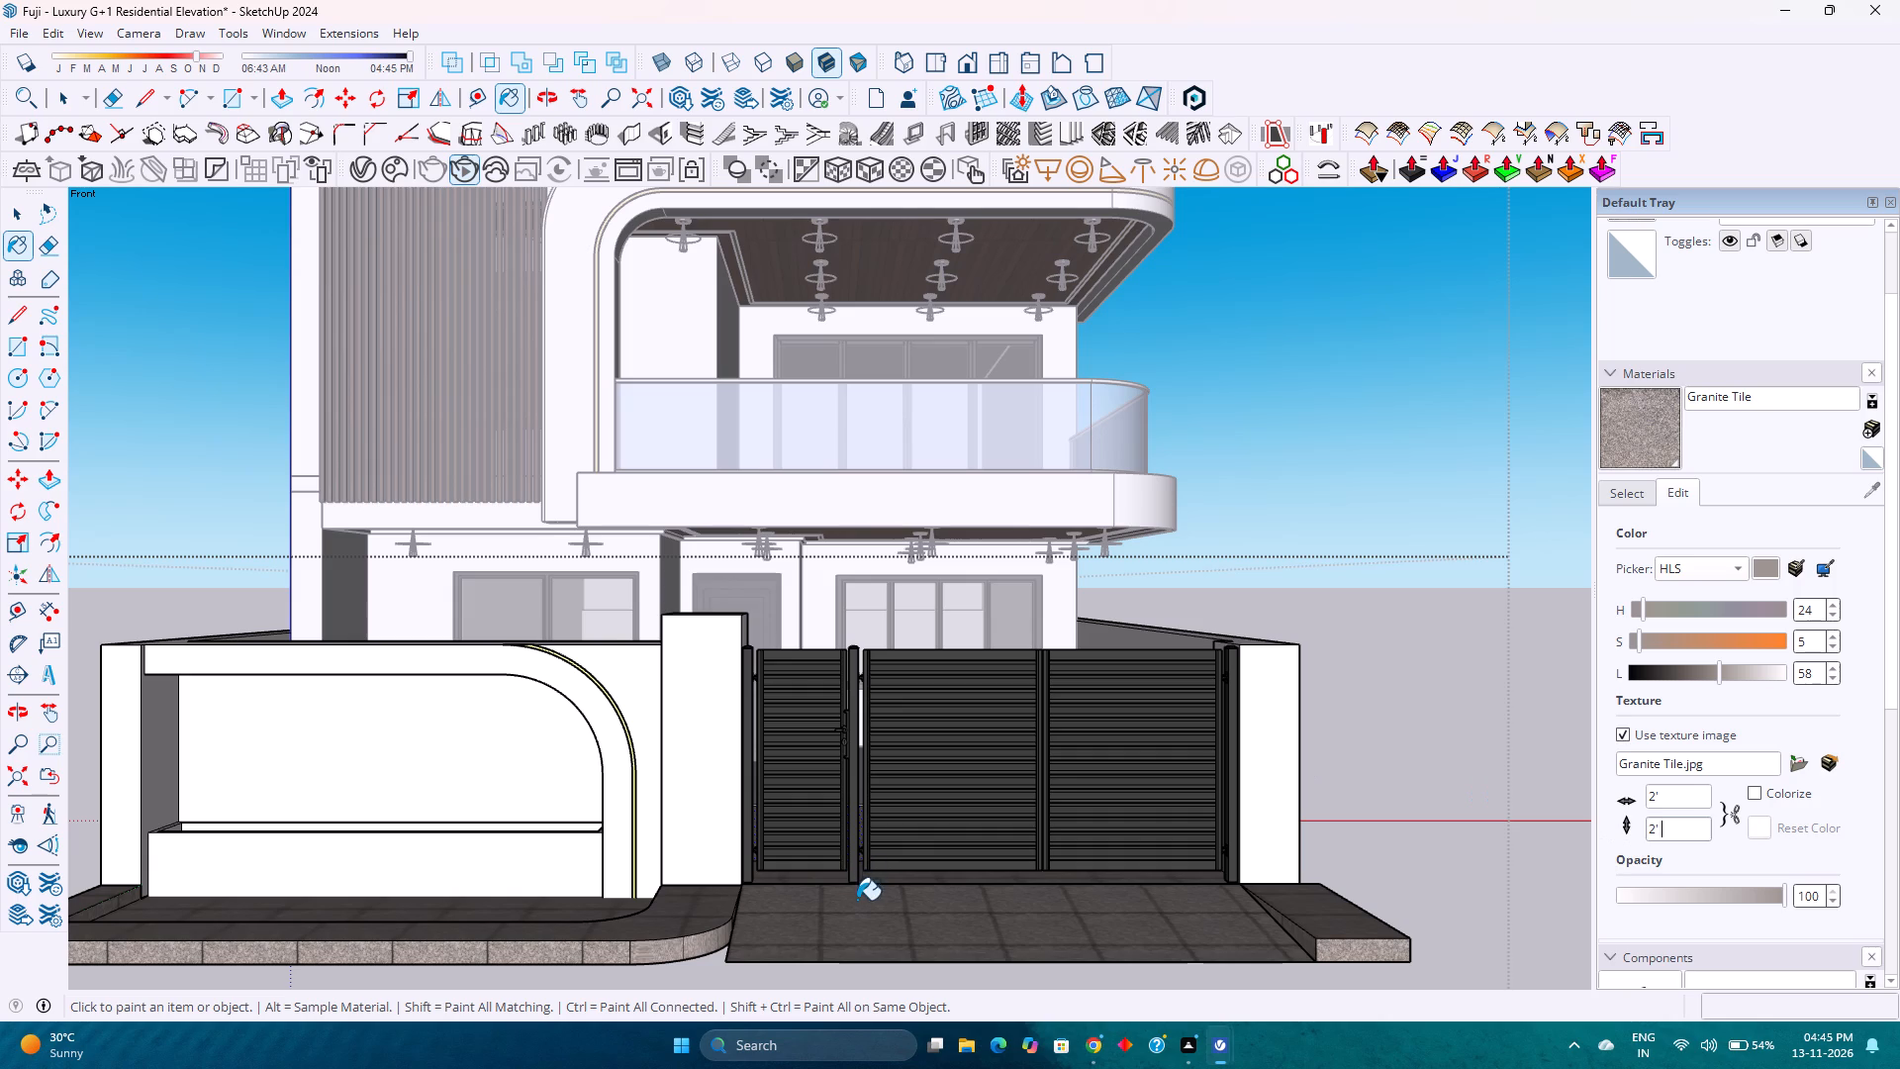
left_click(855, 902)
key("space")
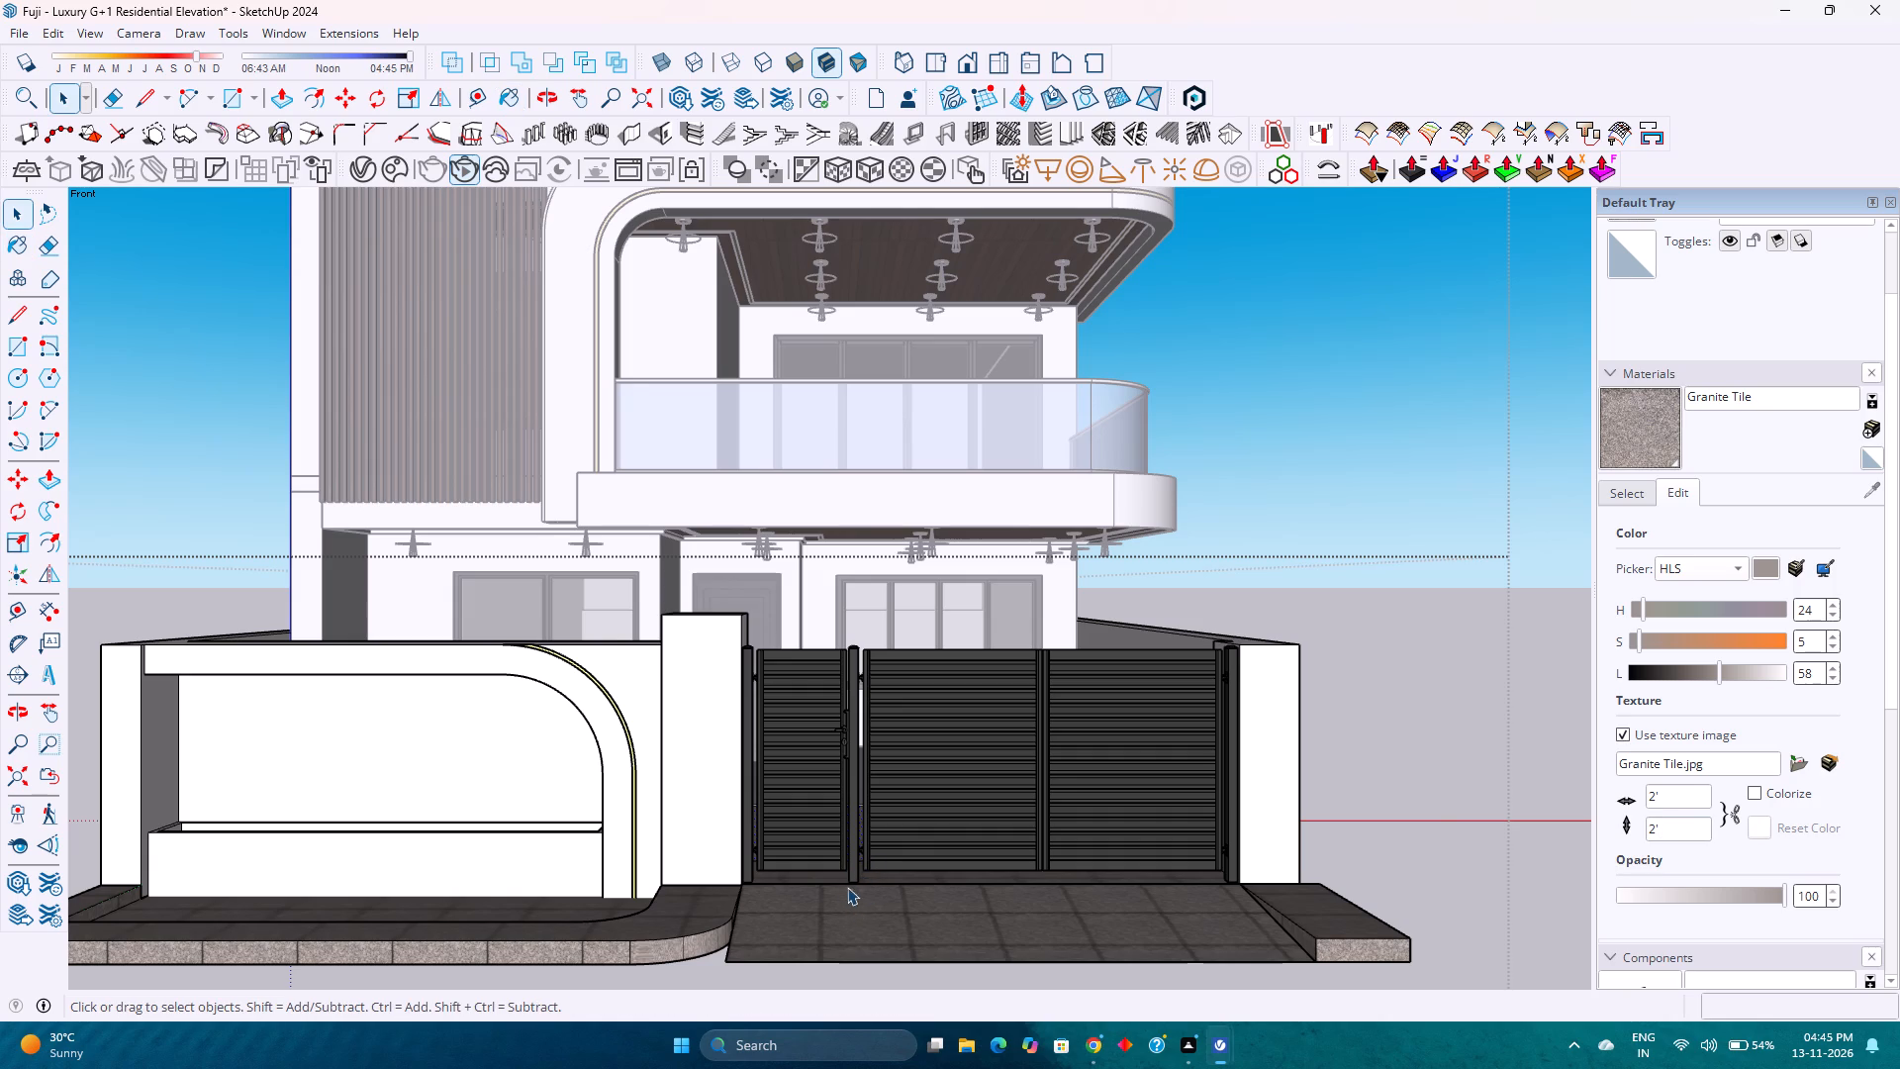
Set Granite Tile's saturation to 0 and lightness to 44, and leave the compound wall group.
scroll(843, 881, "down", 9)
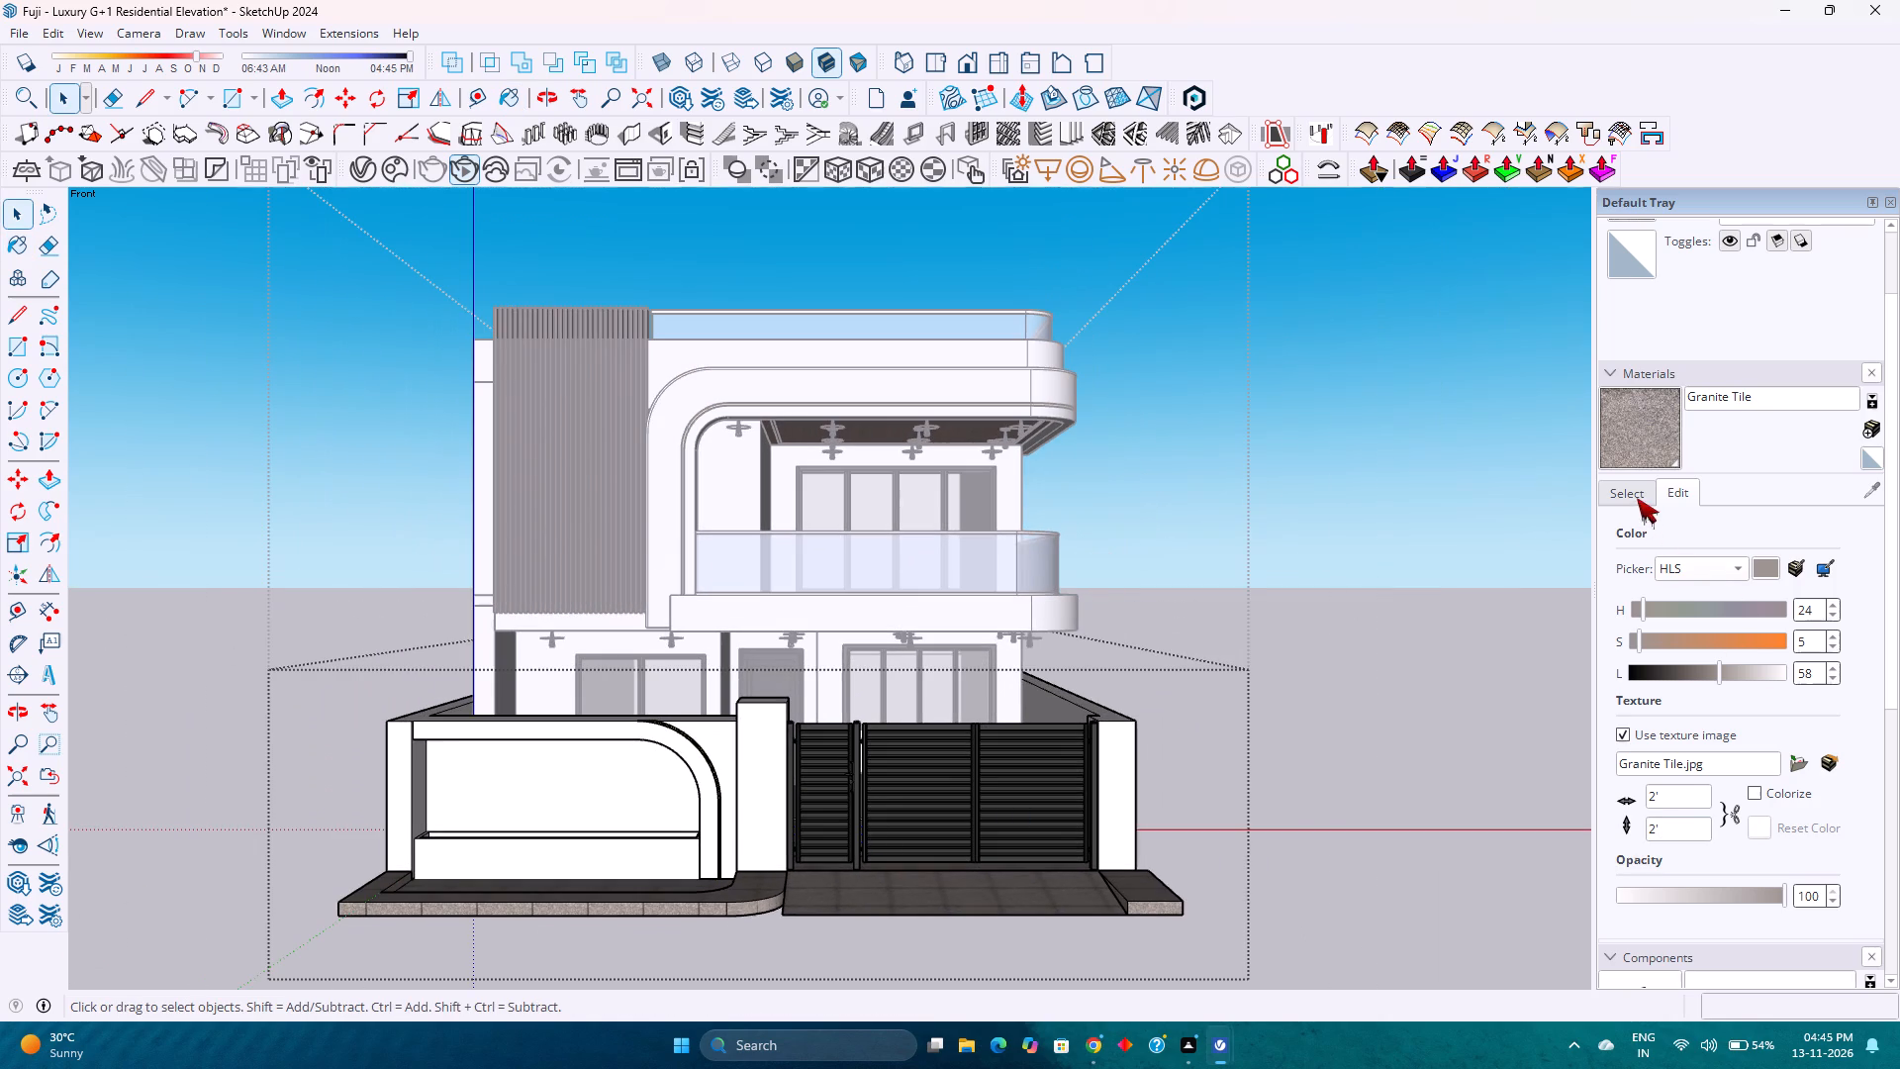
left_click_drag(1636, 641, 1625, 645)
left_click_drag(1718, 679, 1703, 680)
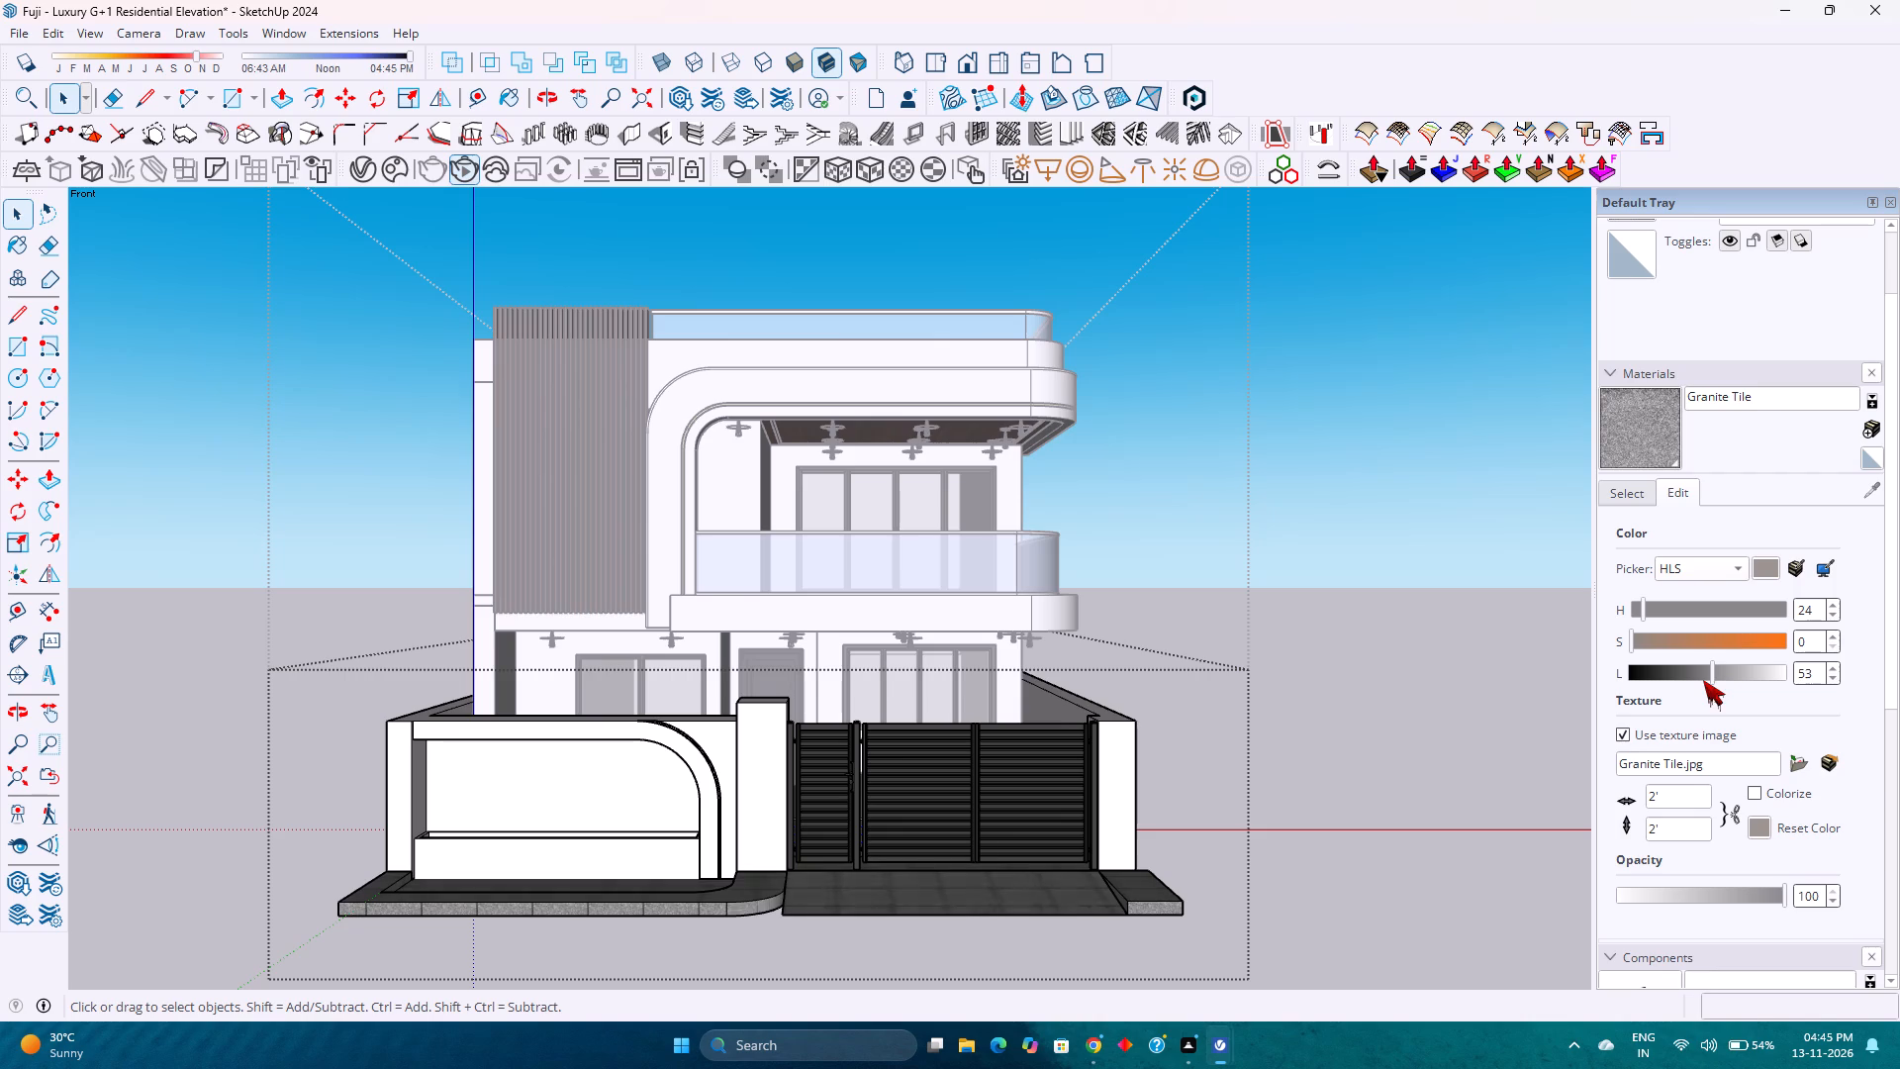
left_click_drag(1703, 680, 1696, 682)
left_click(1089, 885)
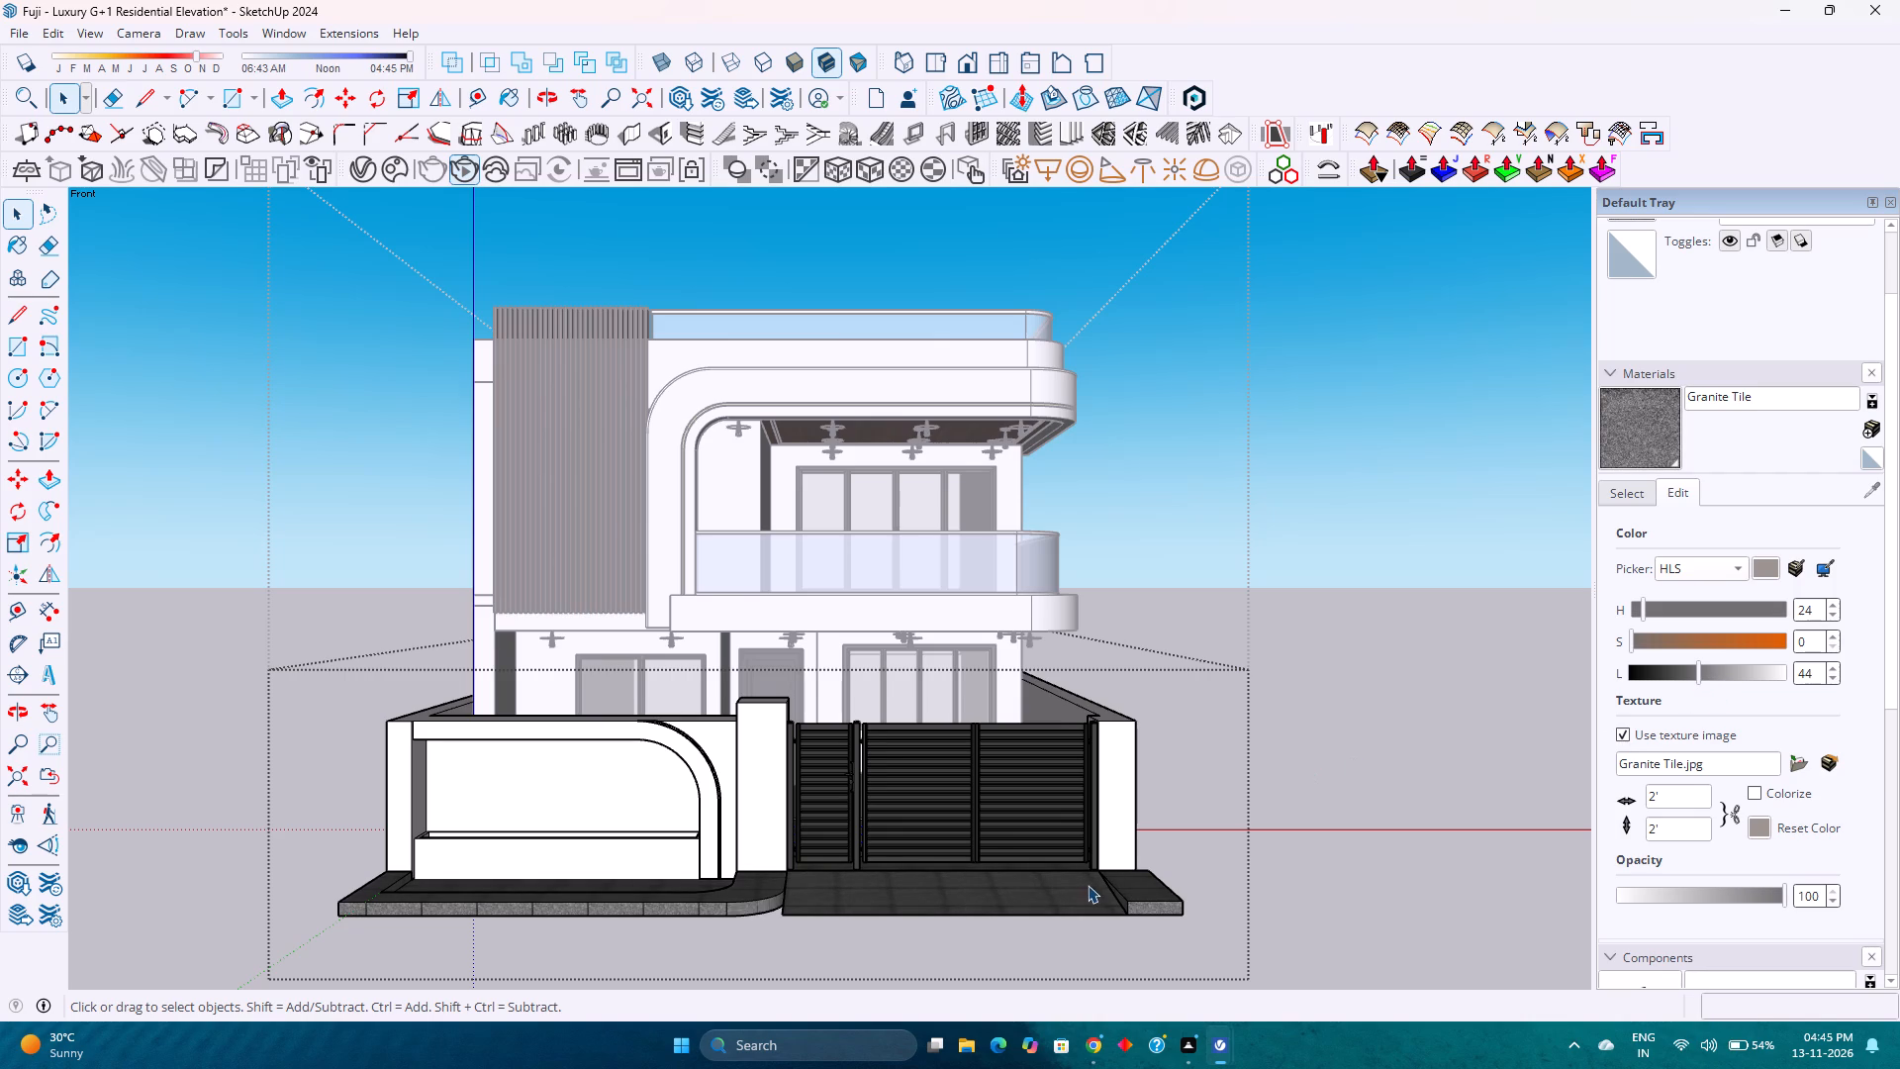
scroll(1096, 877, "down", 3)
left_click(1341, 826)
Examine the darkened granite ramp and base against the house front from above and at eye level.
scroll(1166, 814, "up", 3)
middle_click_drag(1166, 814, 1165, 814)
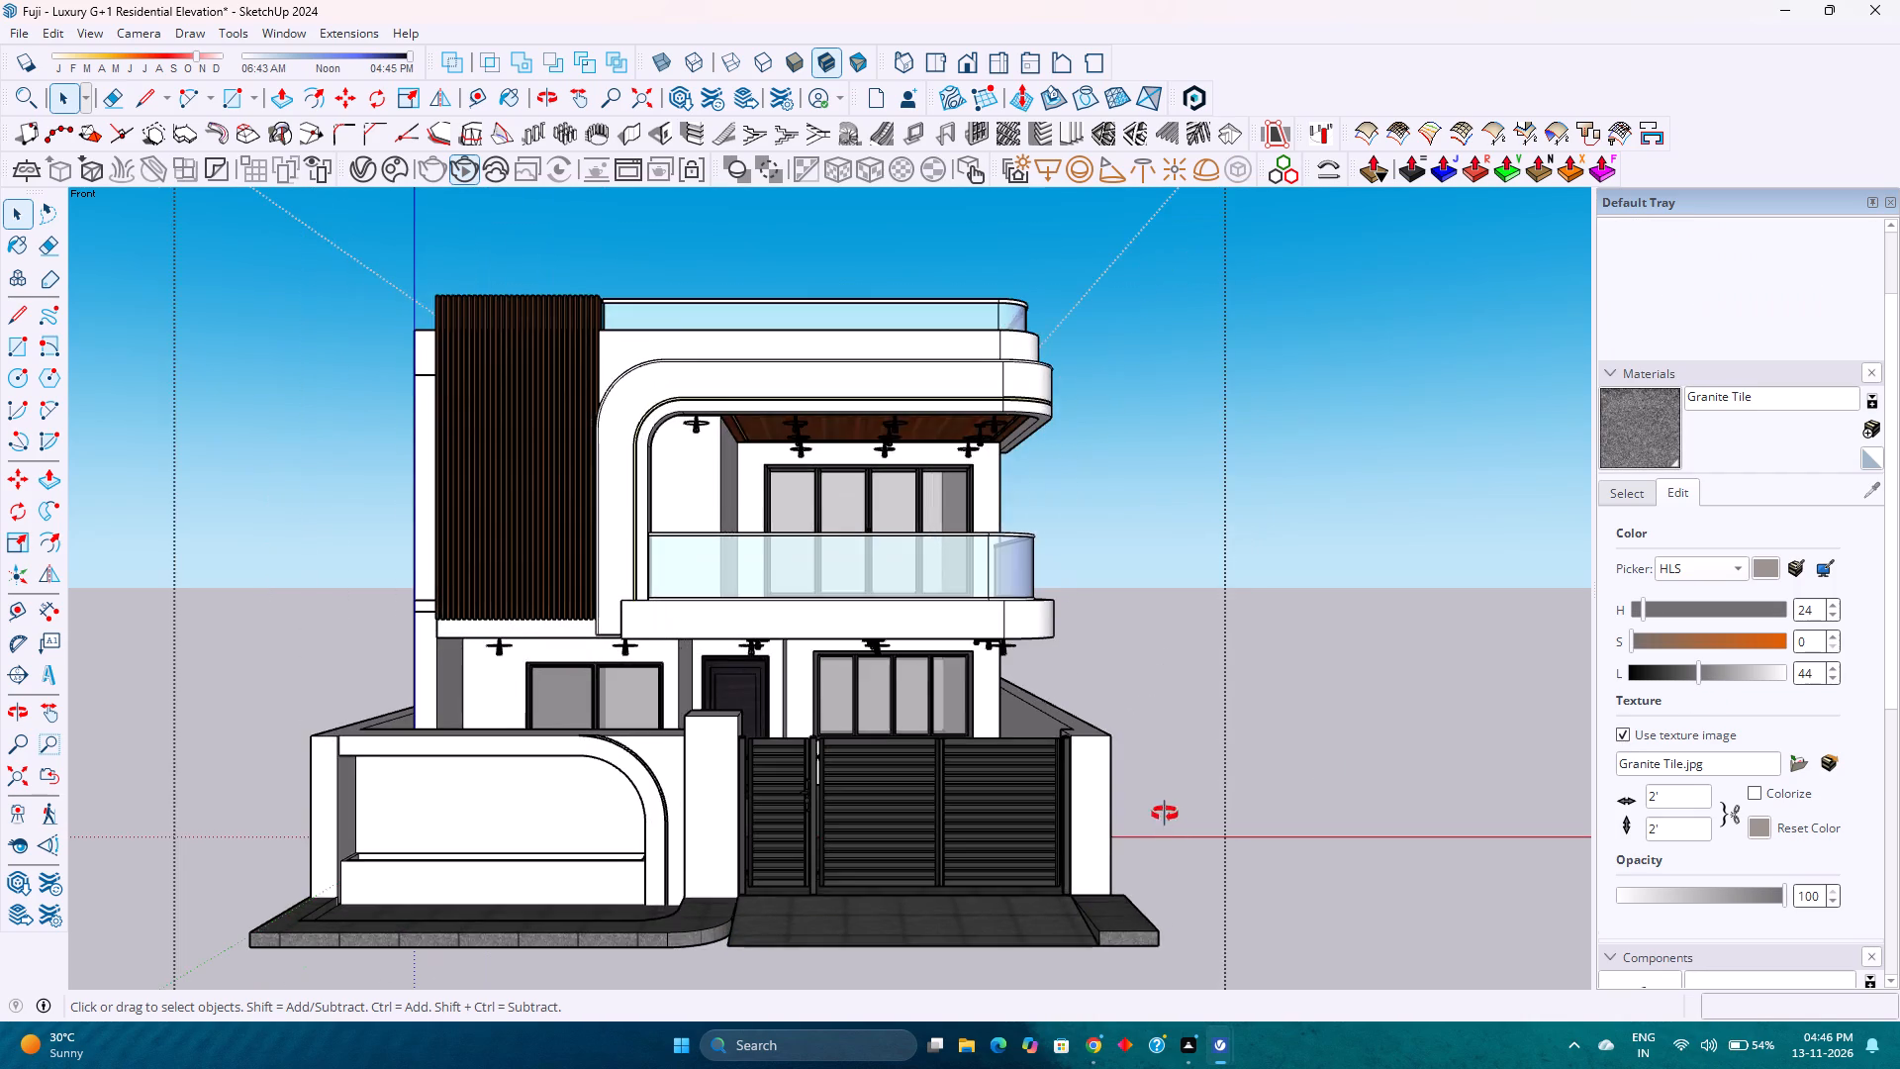
middle_click_drag(1165, 814, 1117, 890)
scroll(1143, 839, "down", 4)
left_click(1279, 790)
scroll(1278, 790, "down", 2)
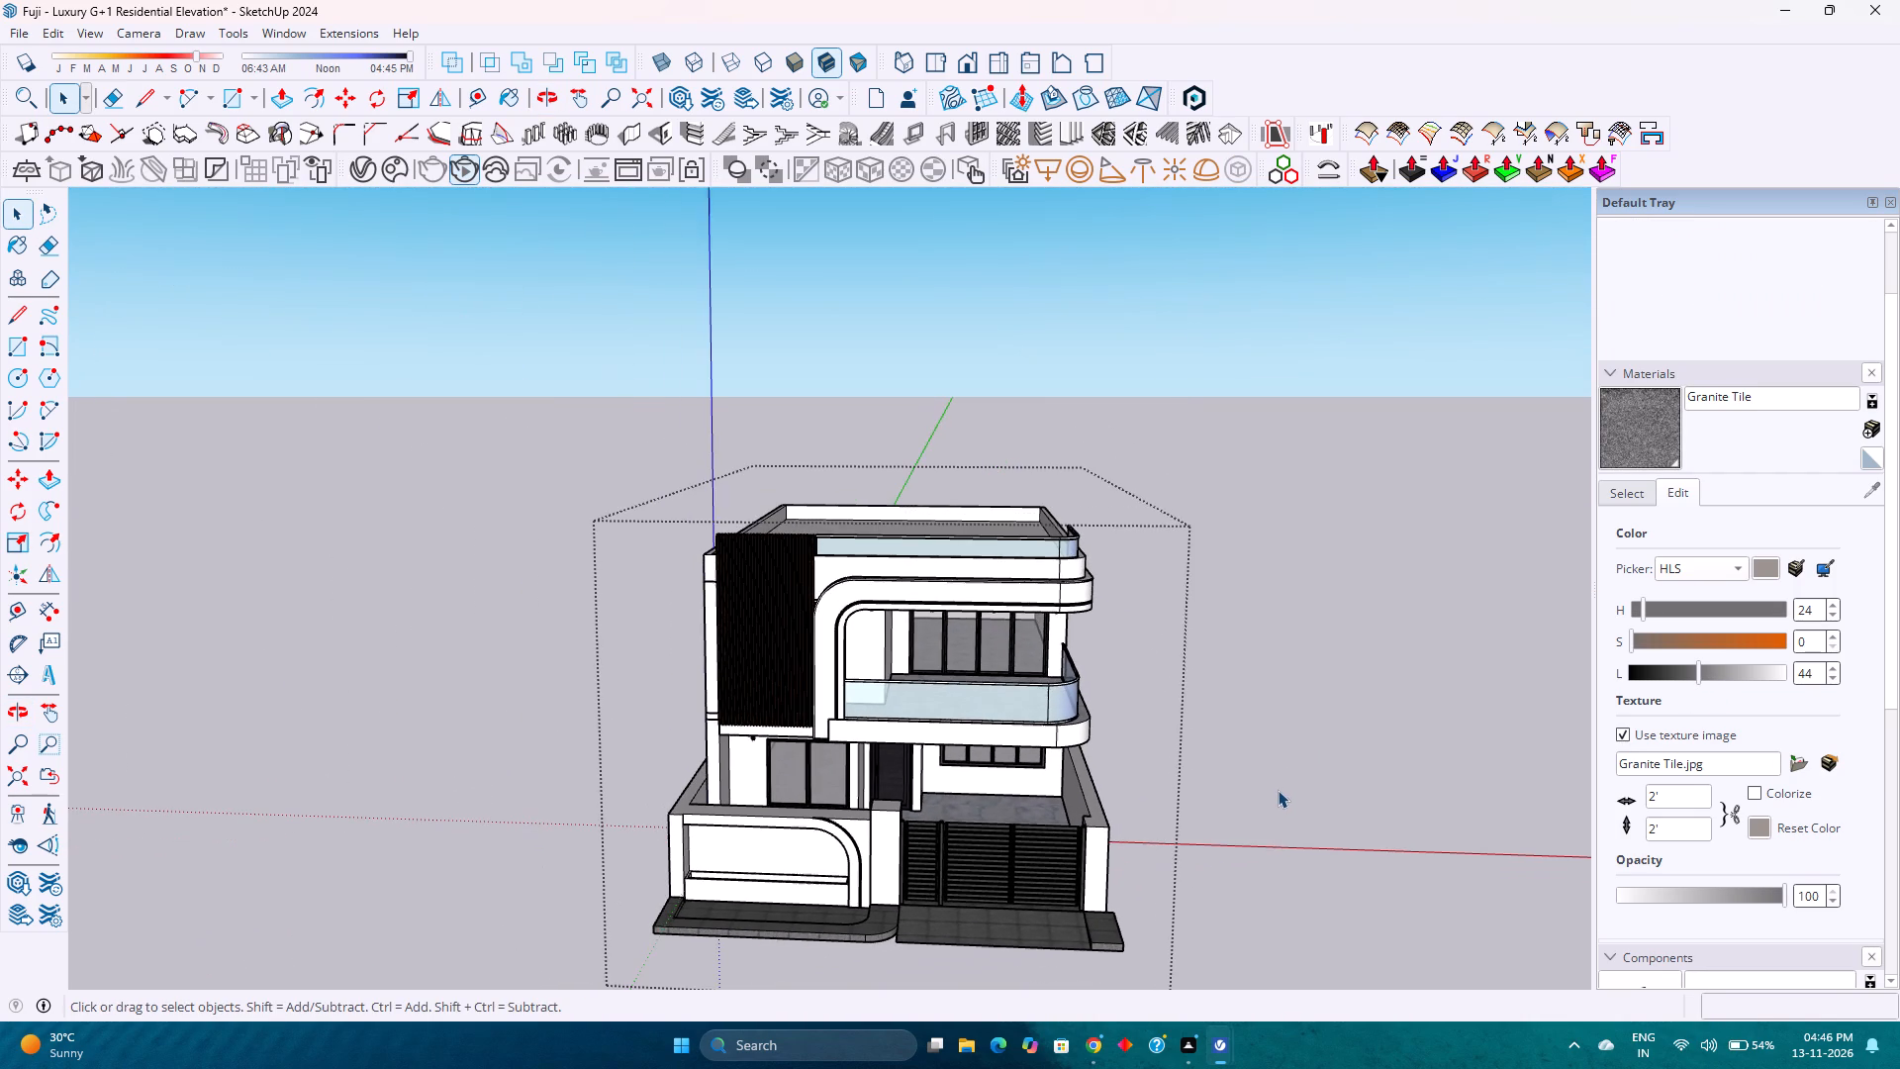
scroll(1119, 841, "up", 2)
scroll(796, 870, "up", 2)
middle_click_drag(796, 870, 826, 826)
middle_click(826, 826)
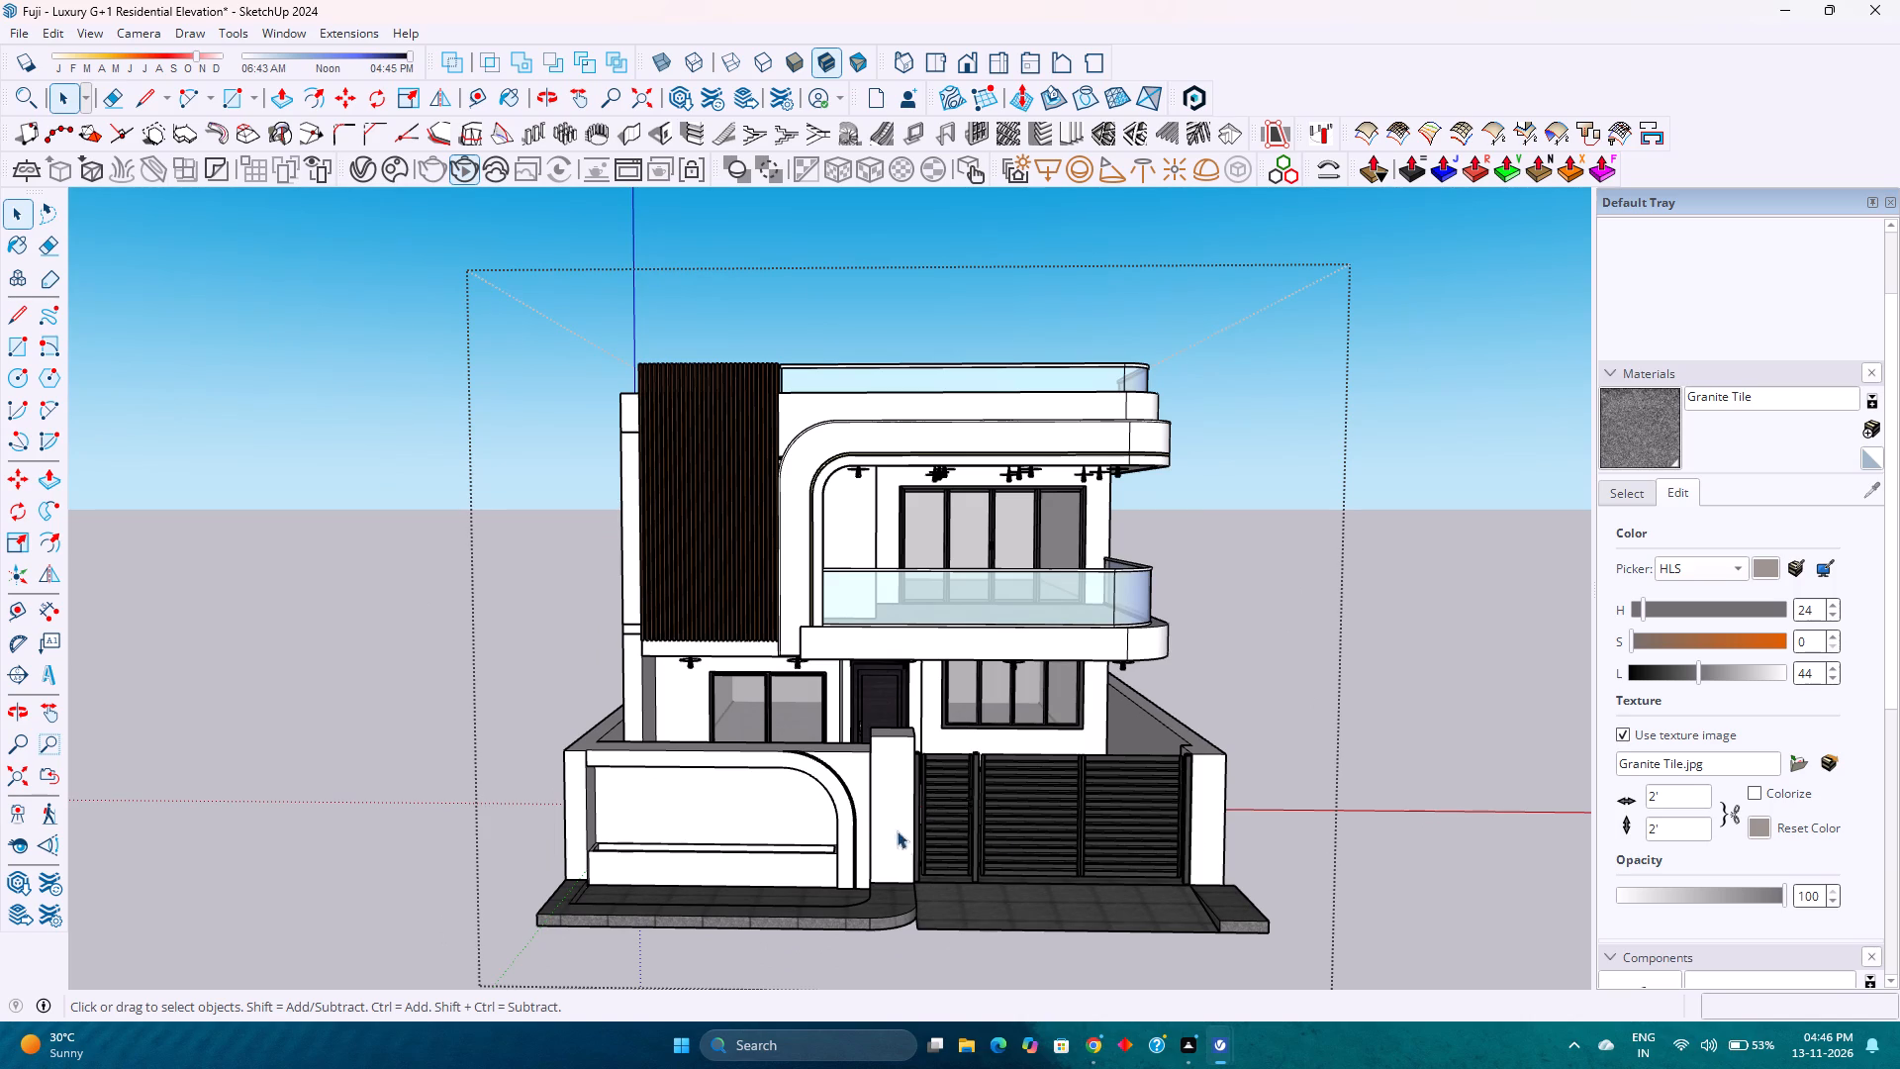
Inside the compound wall group, push the projecting wall end beside the gate back 6" flush with the side wall and erase the leftover edge.
scroll(1179, 823, "up", 3)
middle_click_drag(1183, 823, 1334, 954)
scroll(1138, 647, "up", 2)
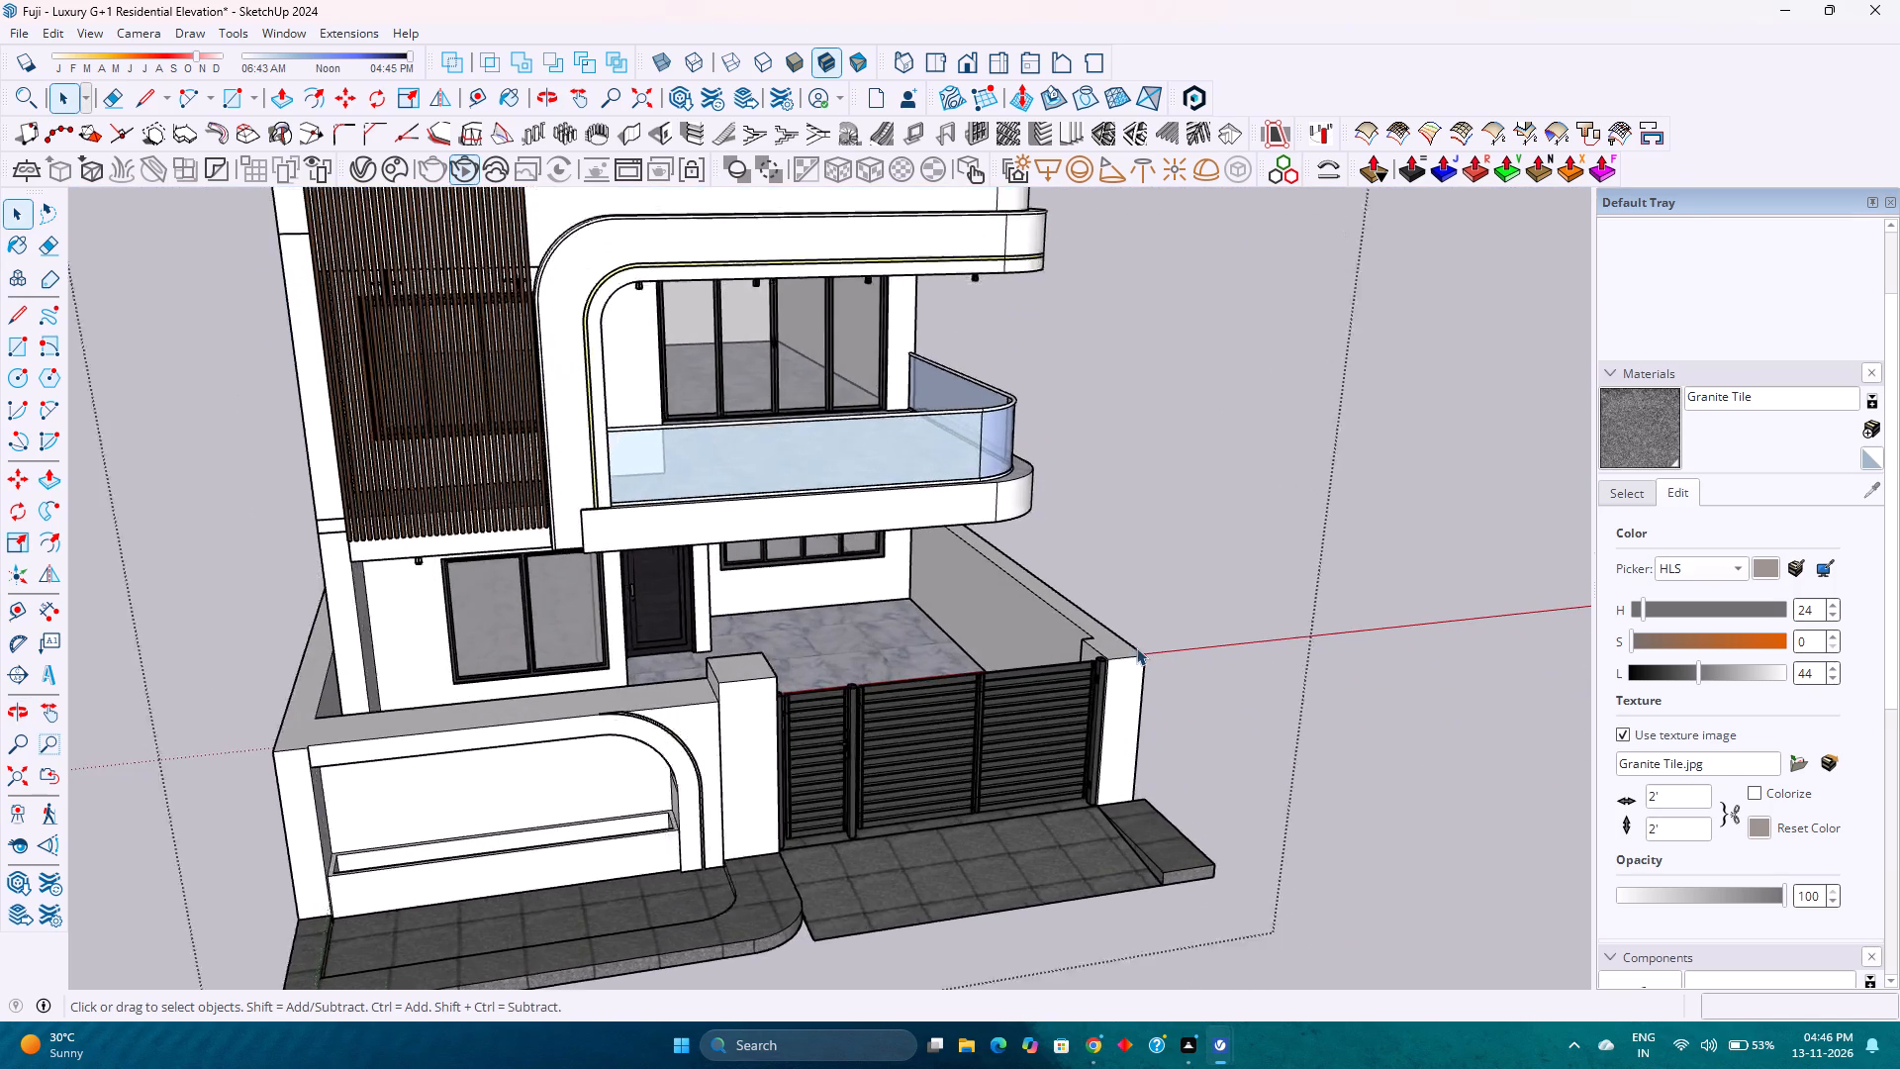
scroll(1136, 647, "up", 11)
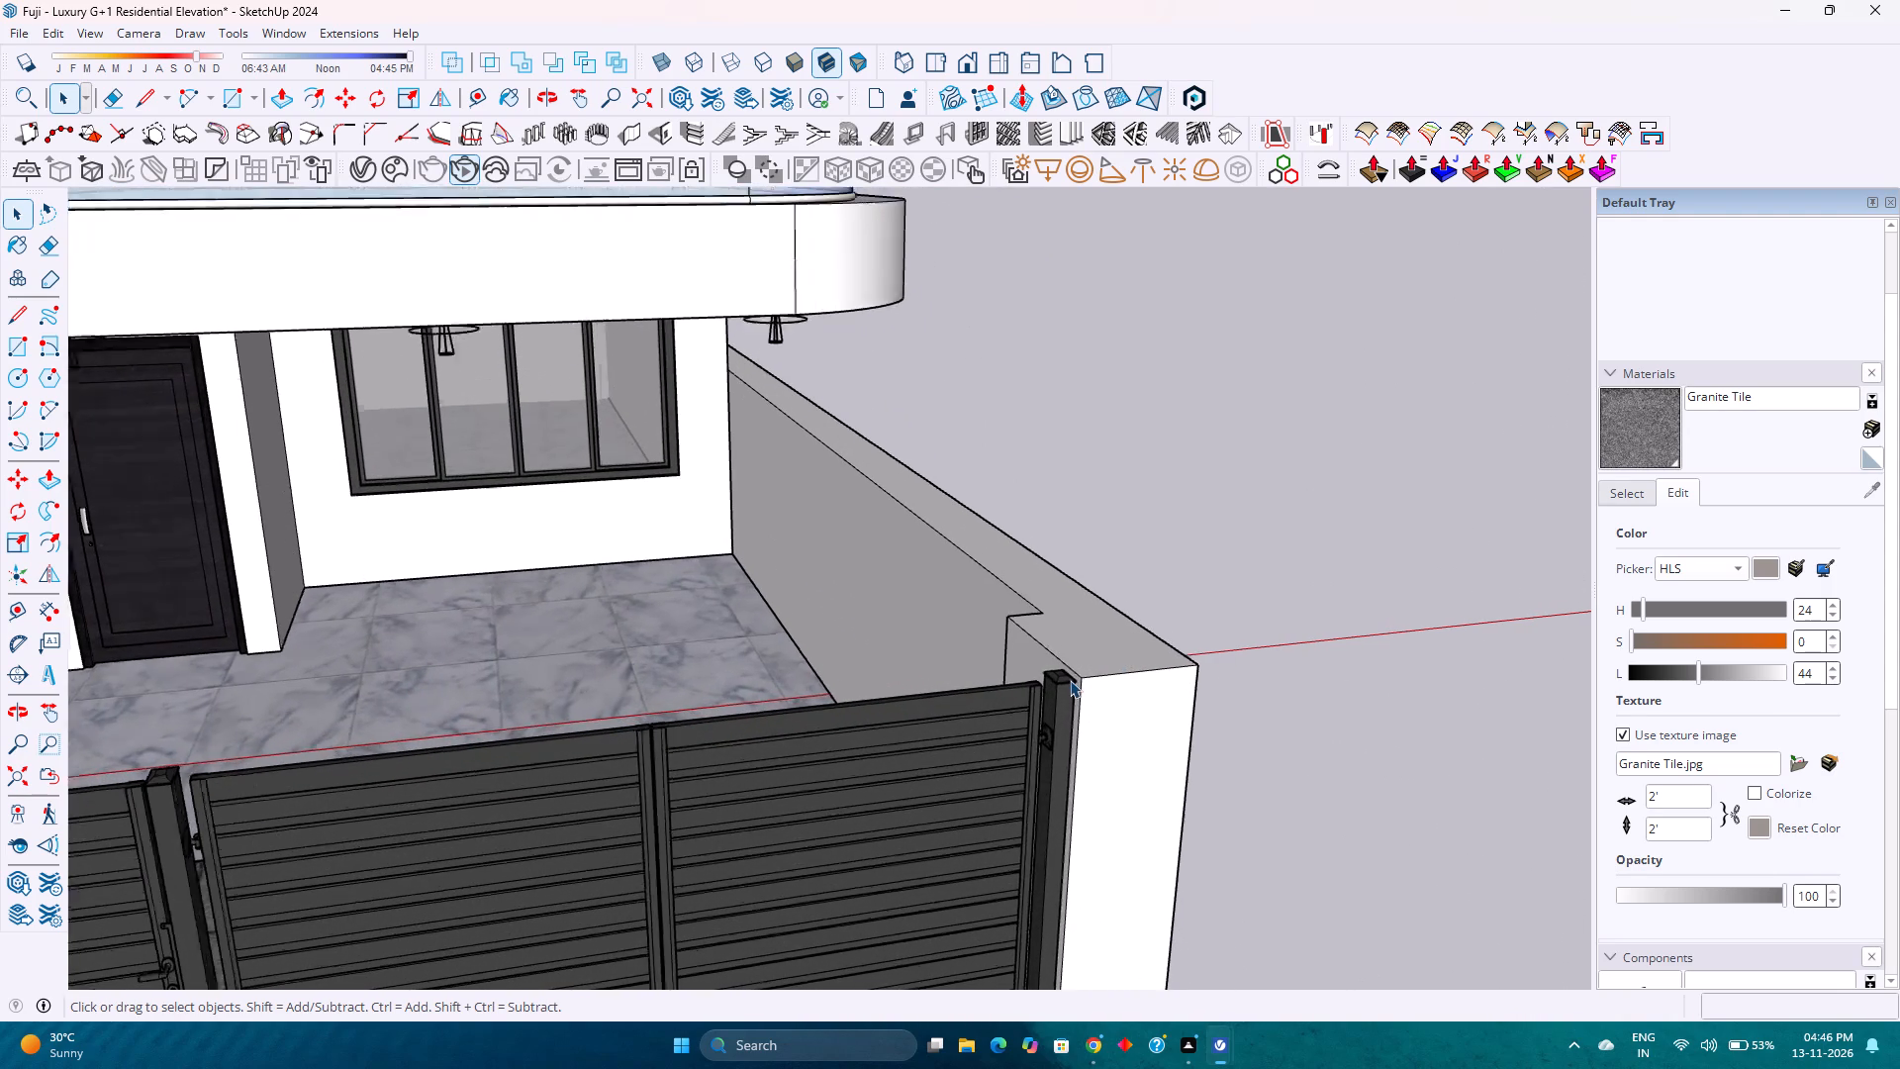
scroll(1070, 680, "up", 5)
scroll(1050, 772, "up", 7)
middle_click_drag(1050, 772, 1038, 777)
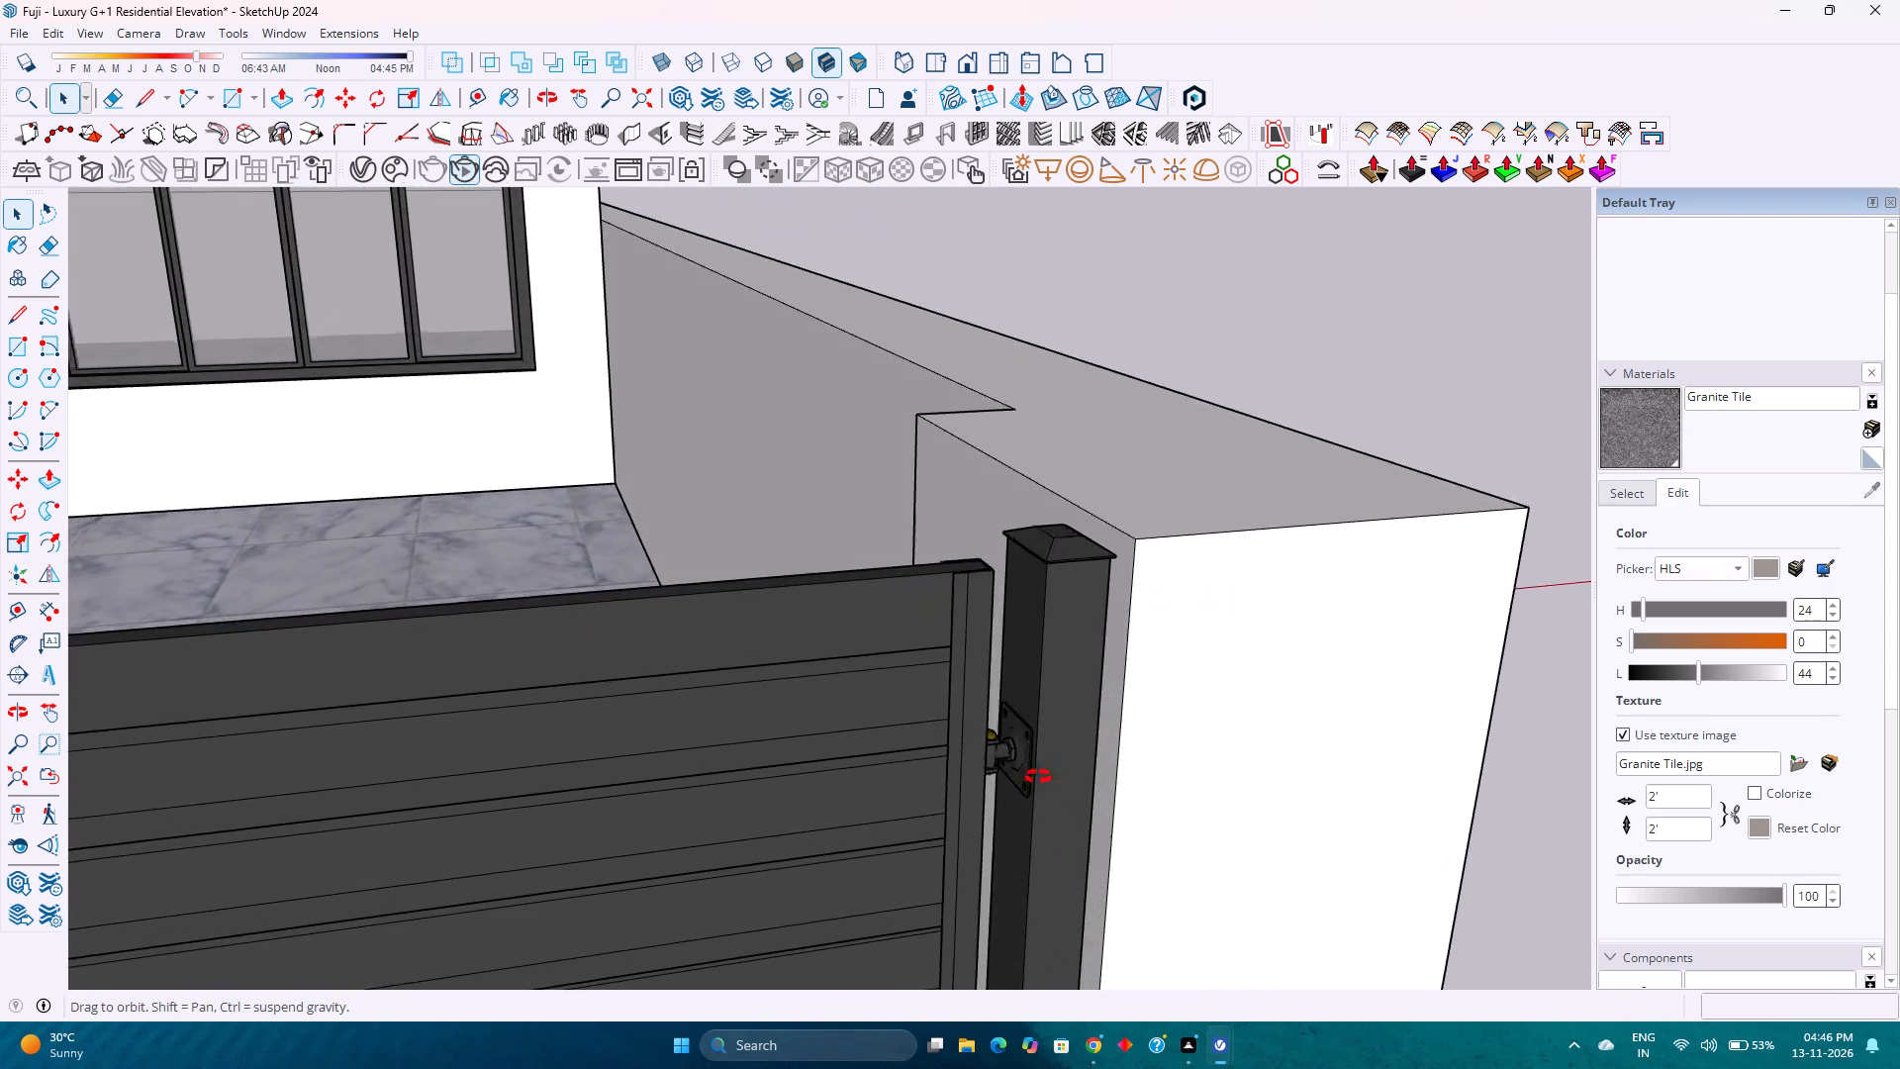
middle_click_drag(1038, 777, 1108, 932)
middle_click(1108, 932)
scroll(1071, 814, "down", 9)
scroll(1105, 709, "down", 11)
double_click(1078, 678)
scroll(1078, 678, "up", 3)
double_click(1078, 678)
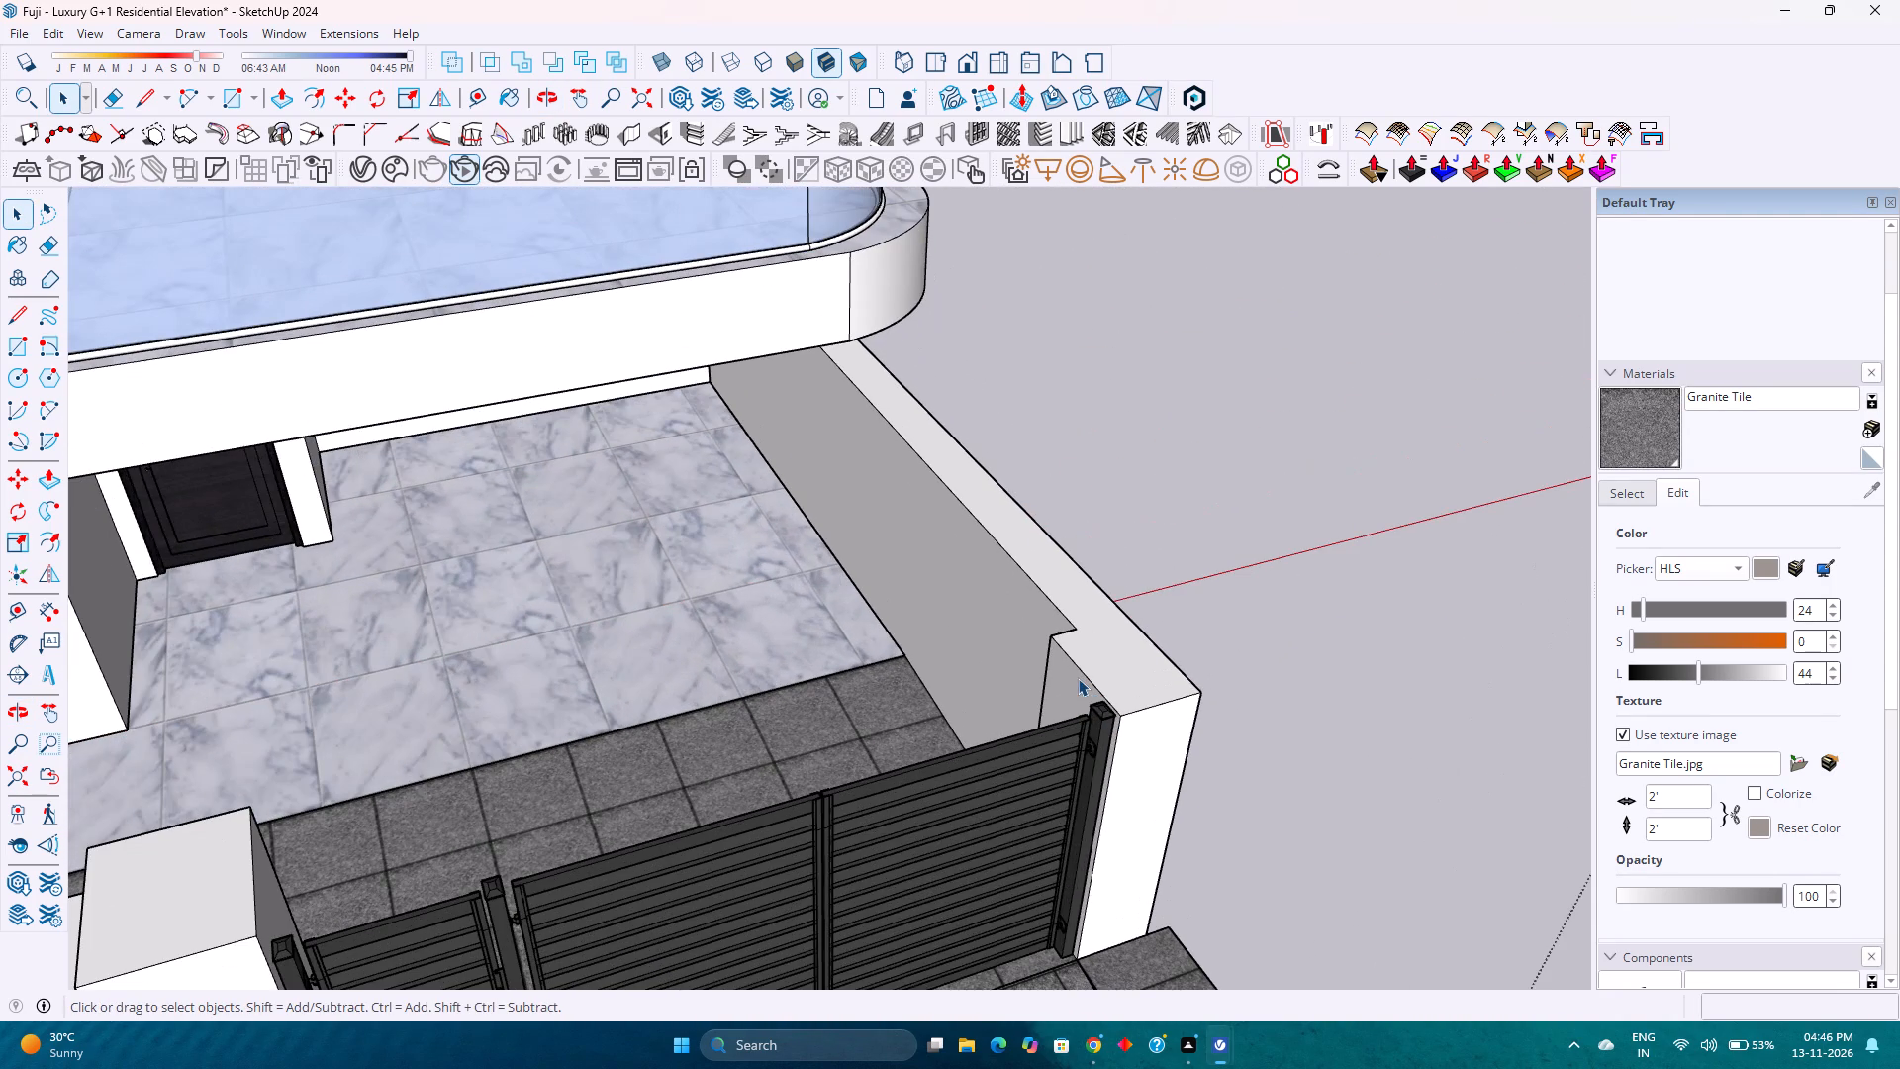
left_click(1078, 678)
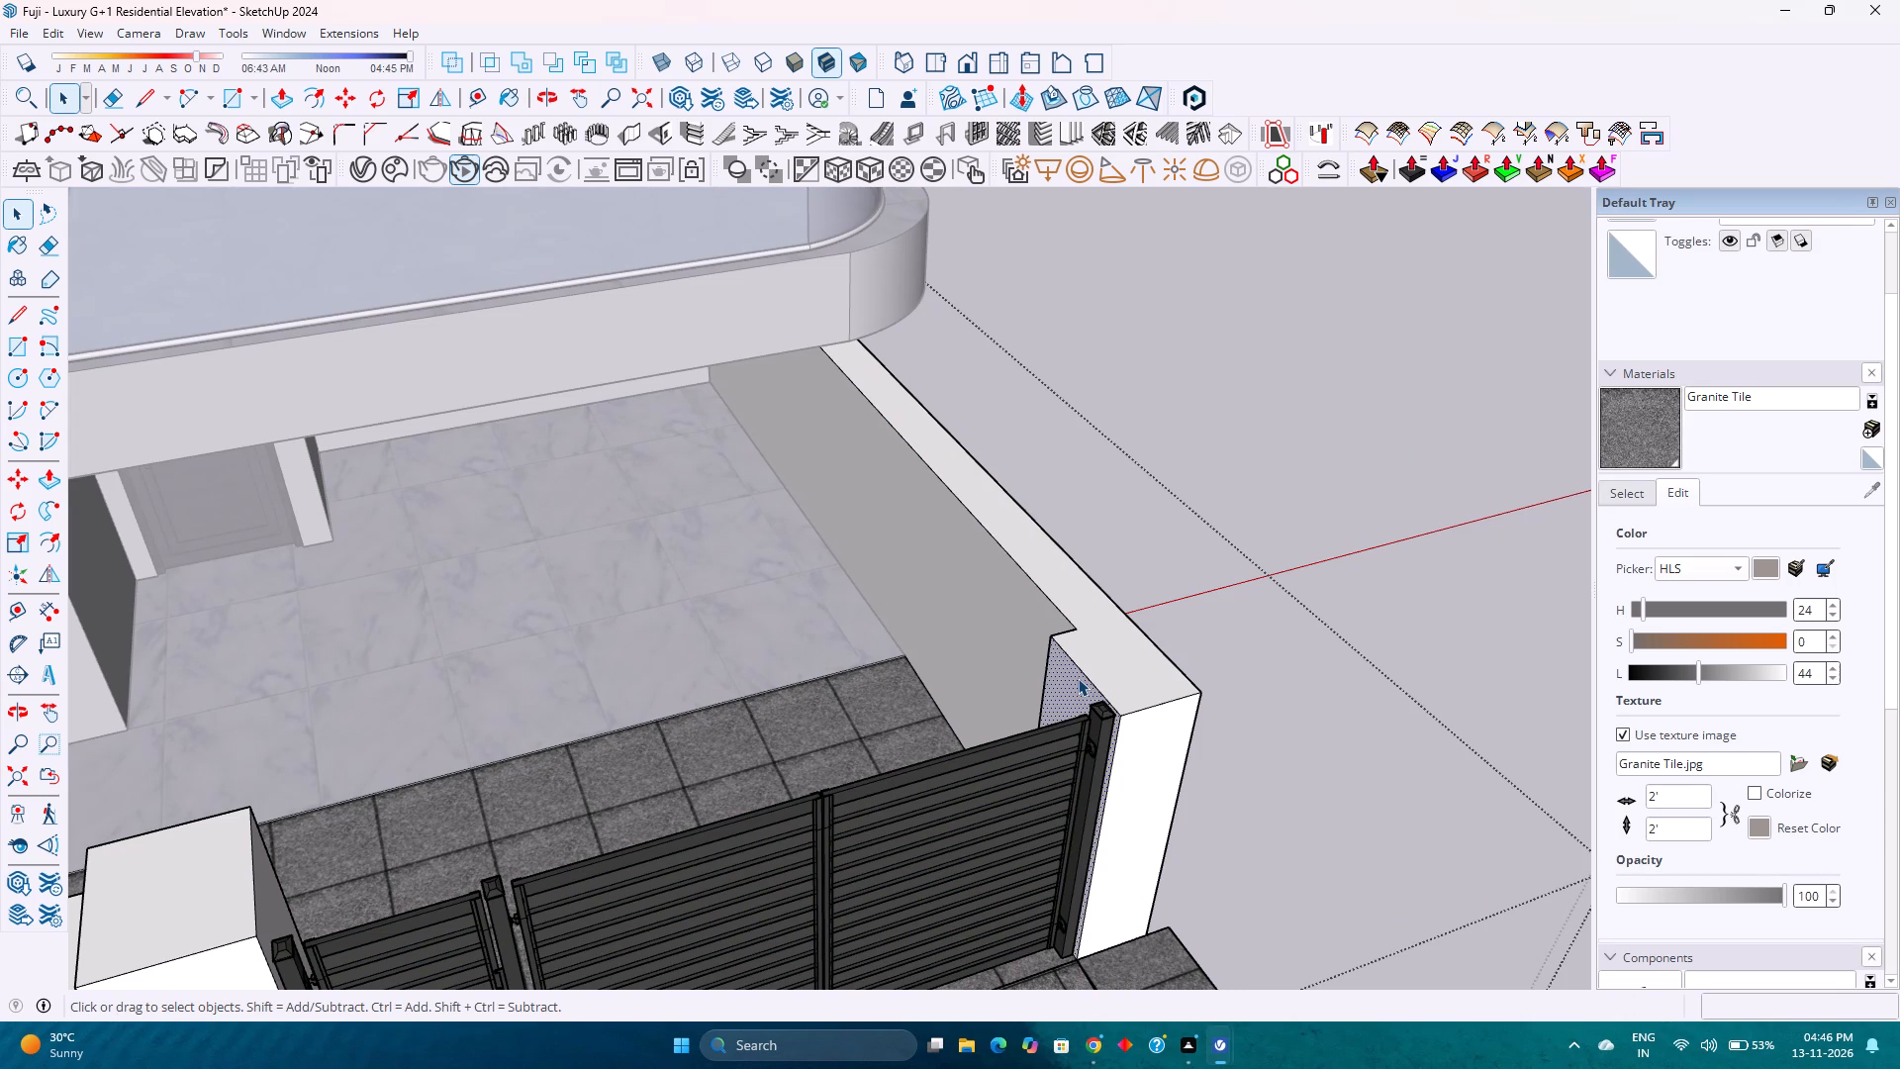
key("p")
left_click(1078, 678)
left_click(1062, 618)
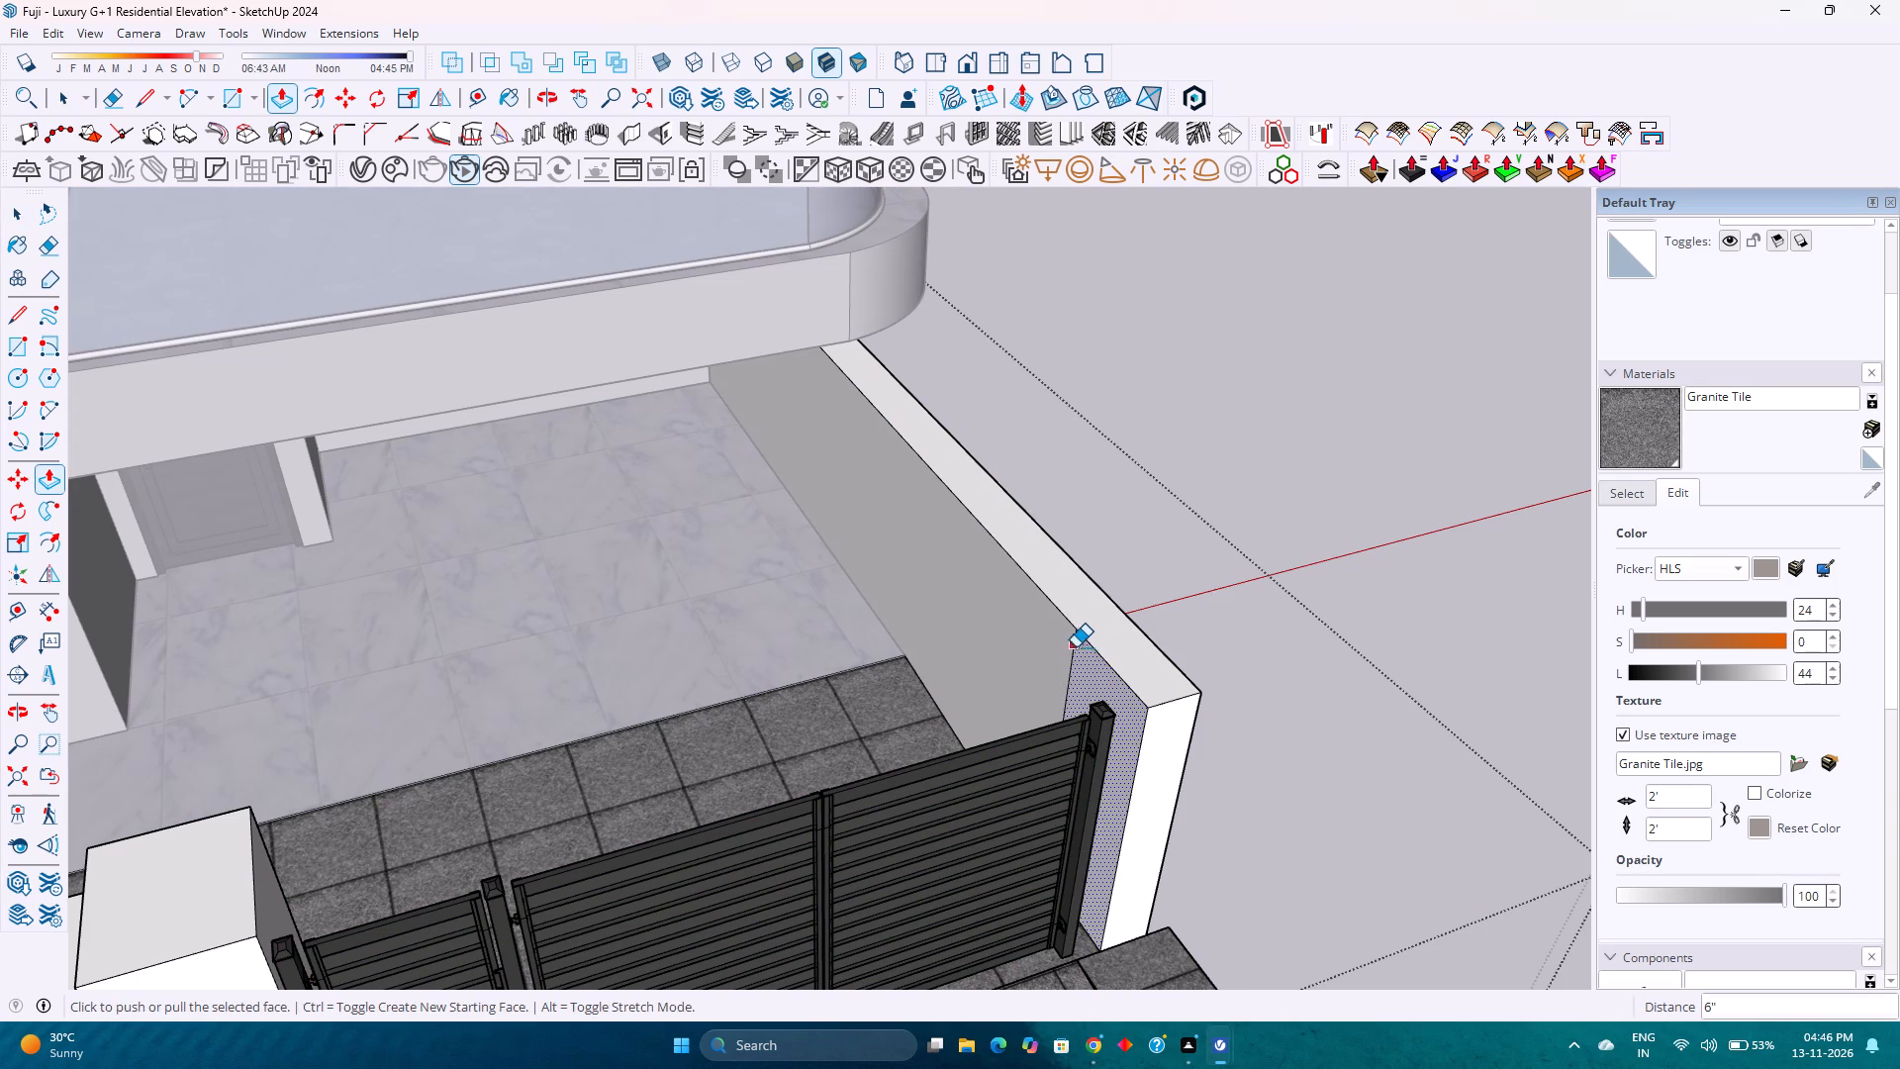
key("e")
left_click_drag(1081, 651, 1075, 641)
scroll(1075, 641, "down", 2)
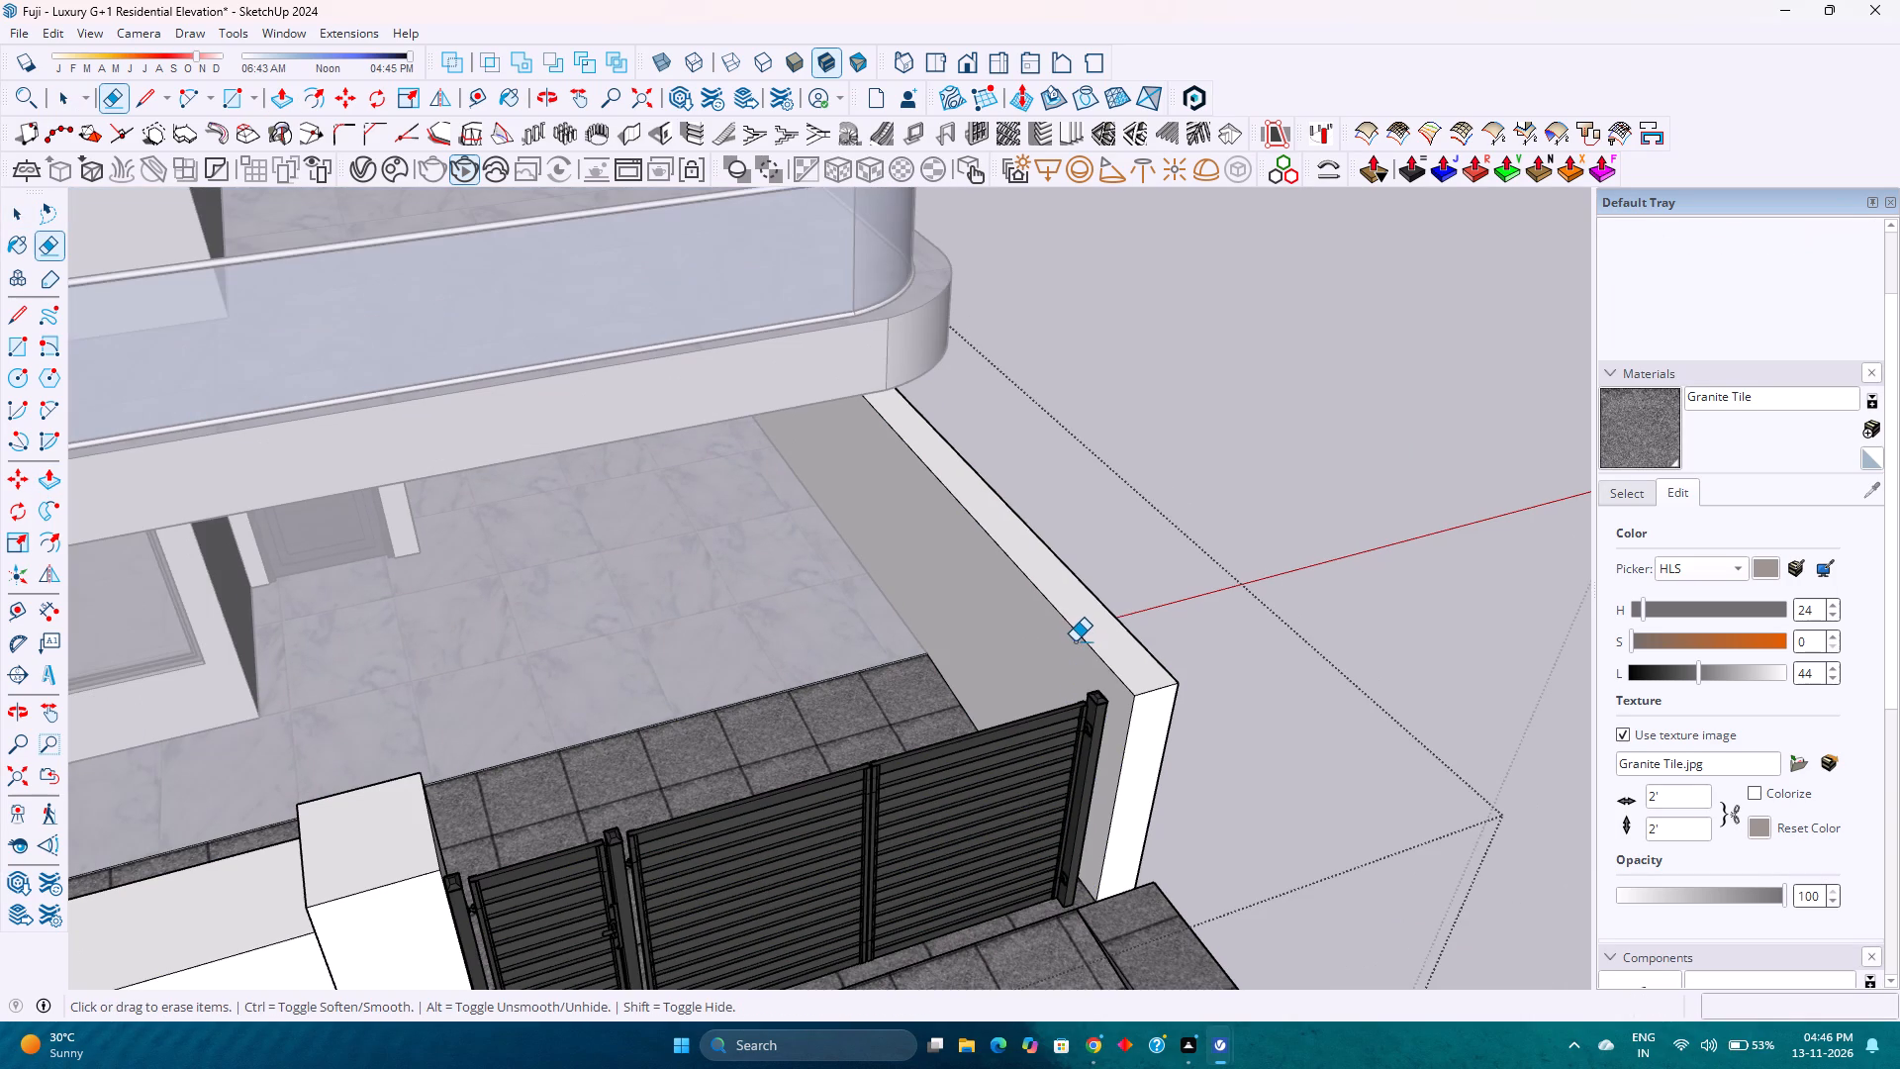
Scale the black slatted gate along the red axis to meet the pushed-back wall face, and leave the group.
key("space")
left_click(1055, 766)
key("s")
scroll(1091, 818, "up", 5)
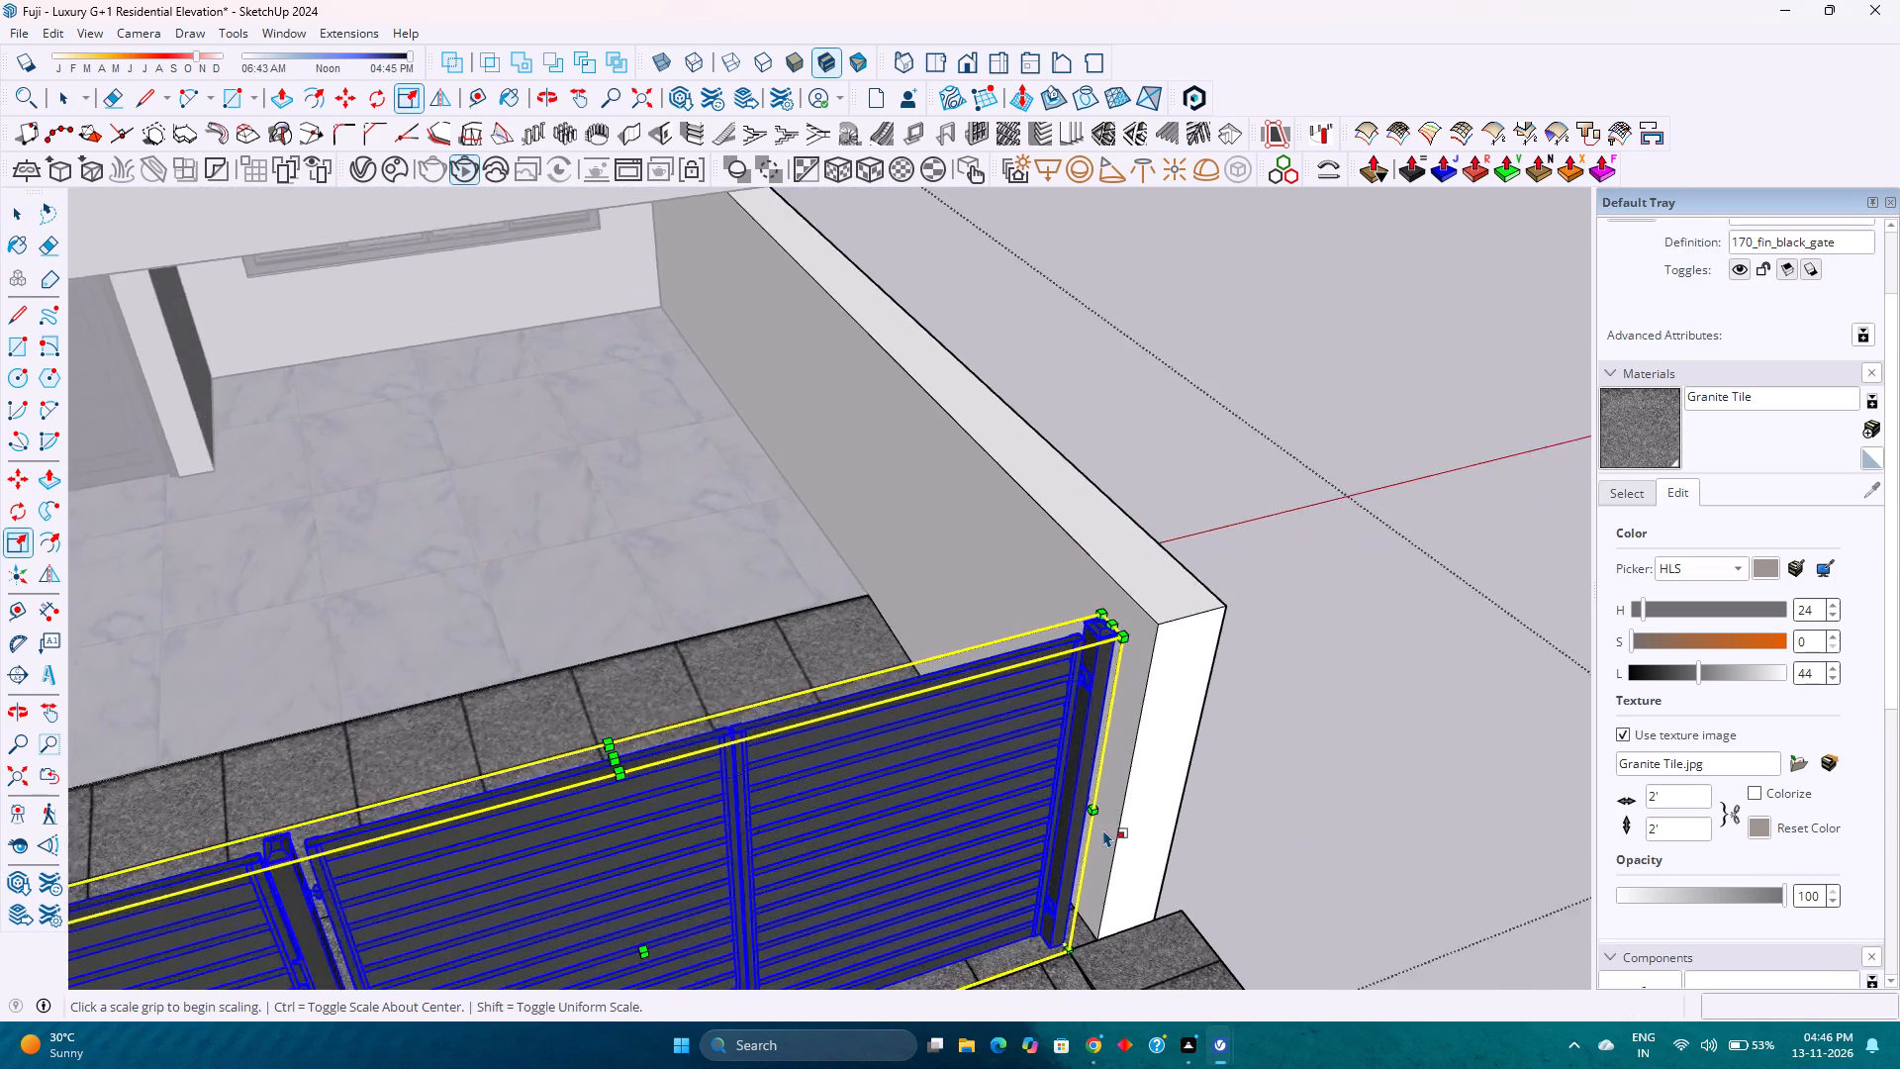
middle_click_drag(1098, 830, 917, 874)
middle_click(917, 874)
scroll(1019, 895, "up", 7)
middle_click_drag(1010, 837, 1006, 840)
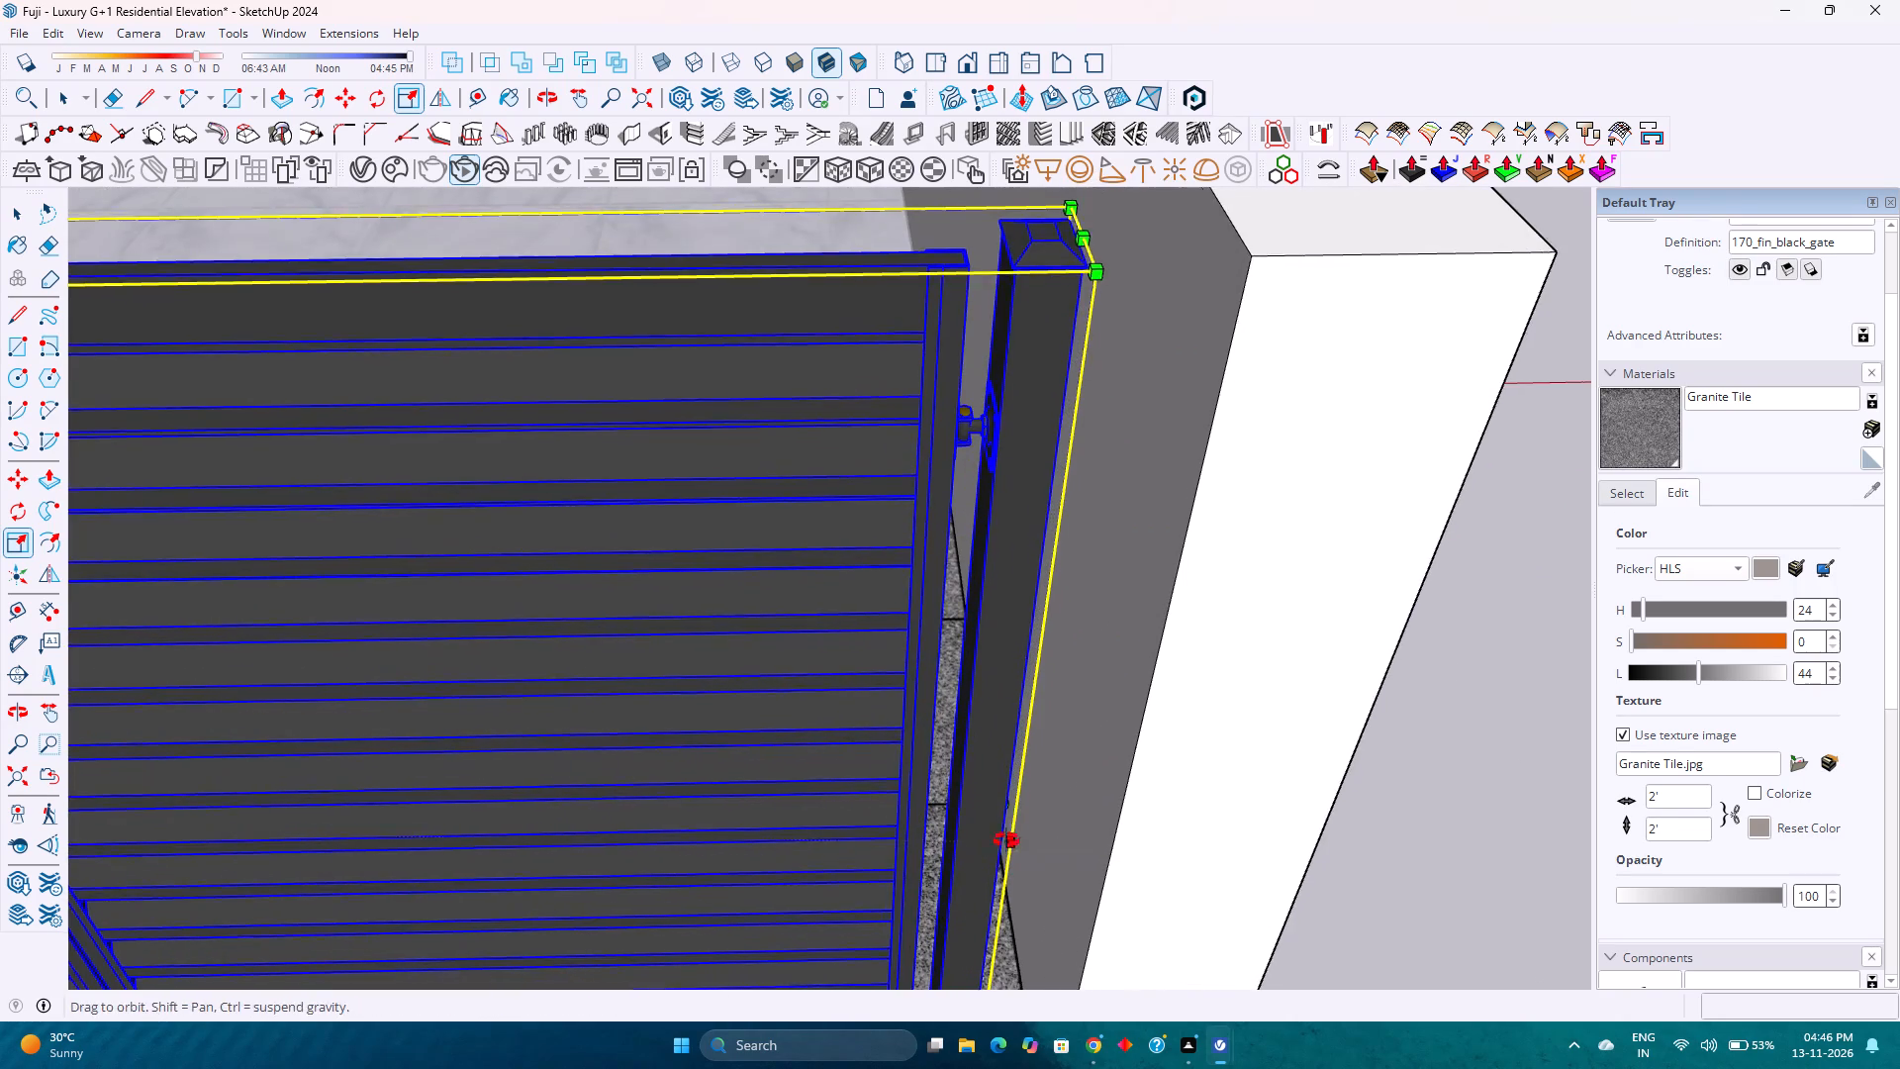
middle_click_drag(1006, 840, 918, 864)
middle_click(918, 864)
left_click(899, 843)
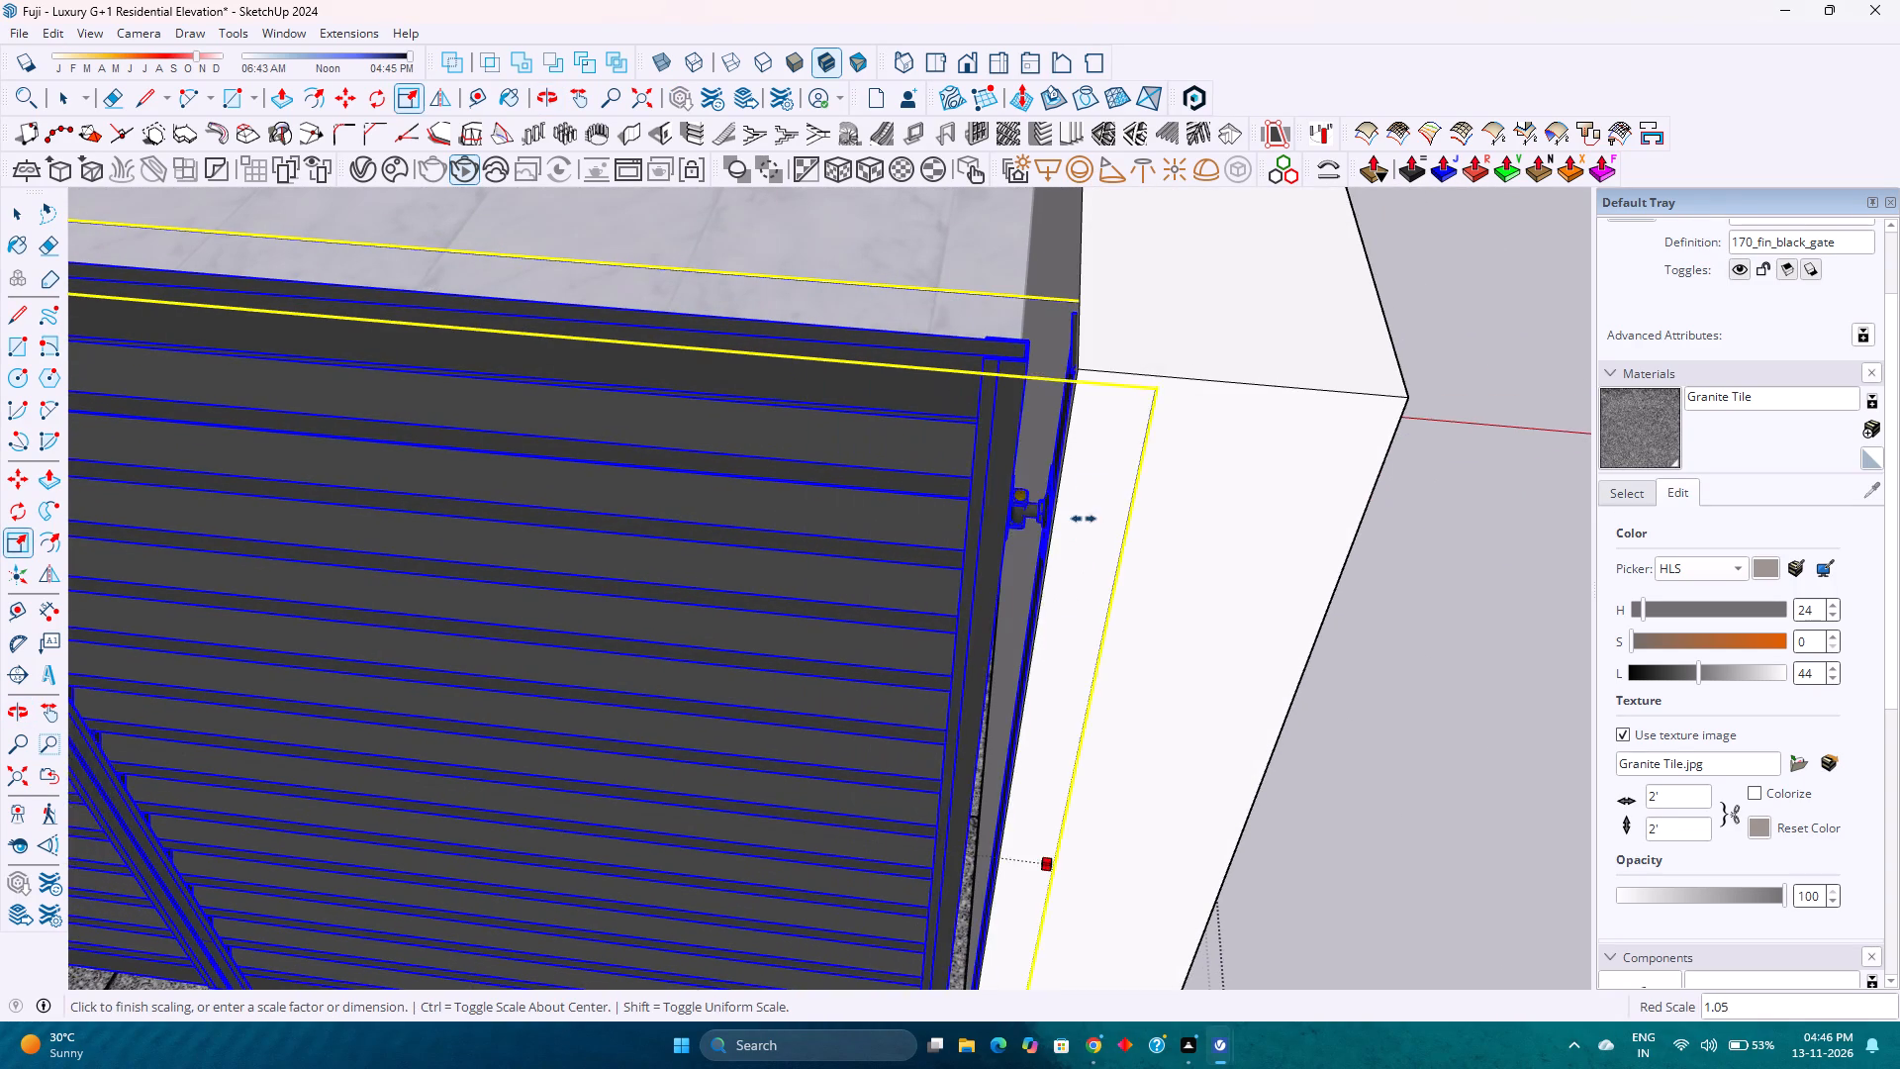
left_click(1075, 365)
scroll(1138, 579, "down", 4)
key("space")
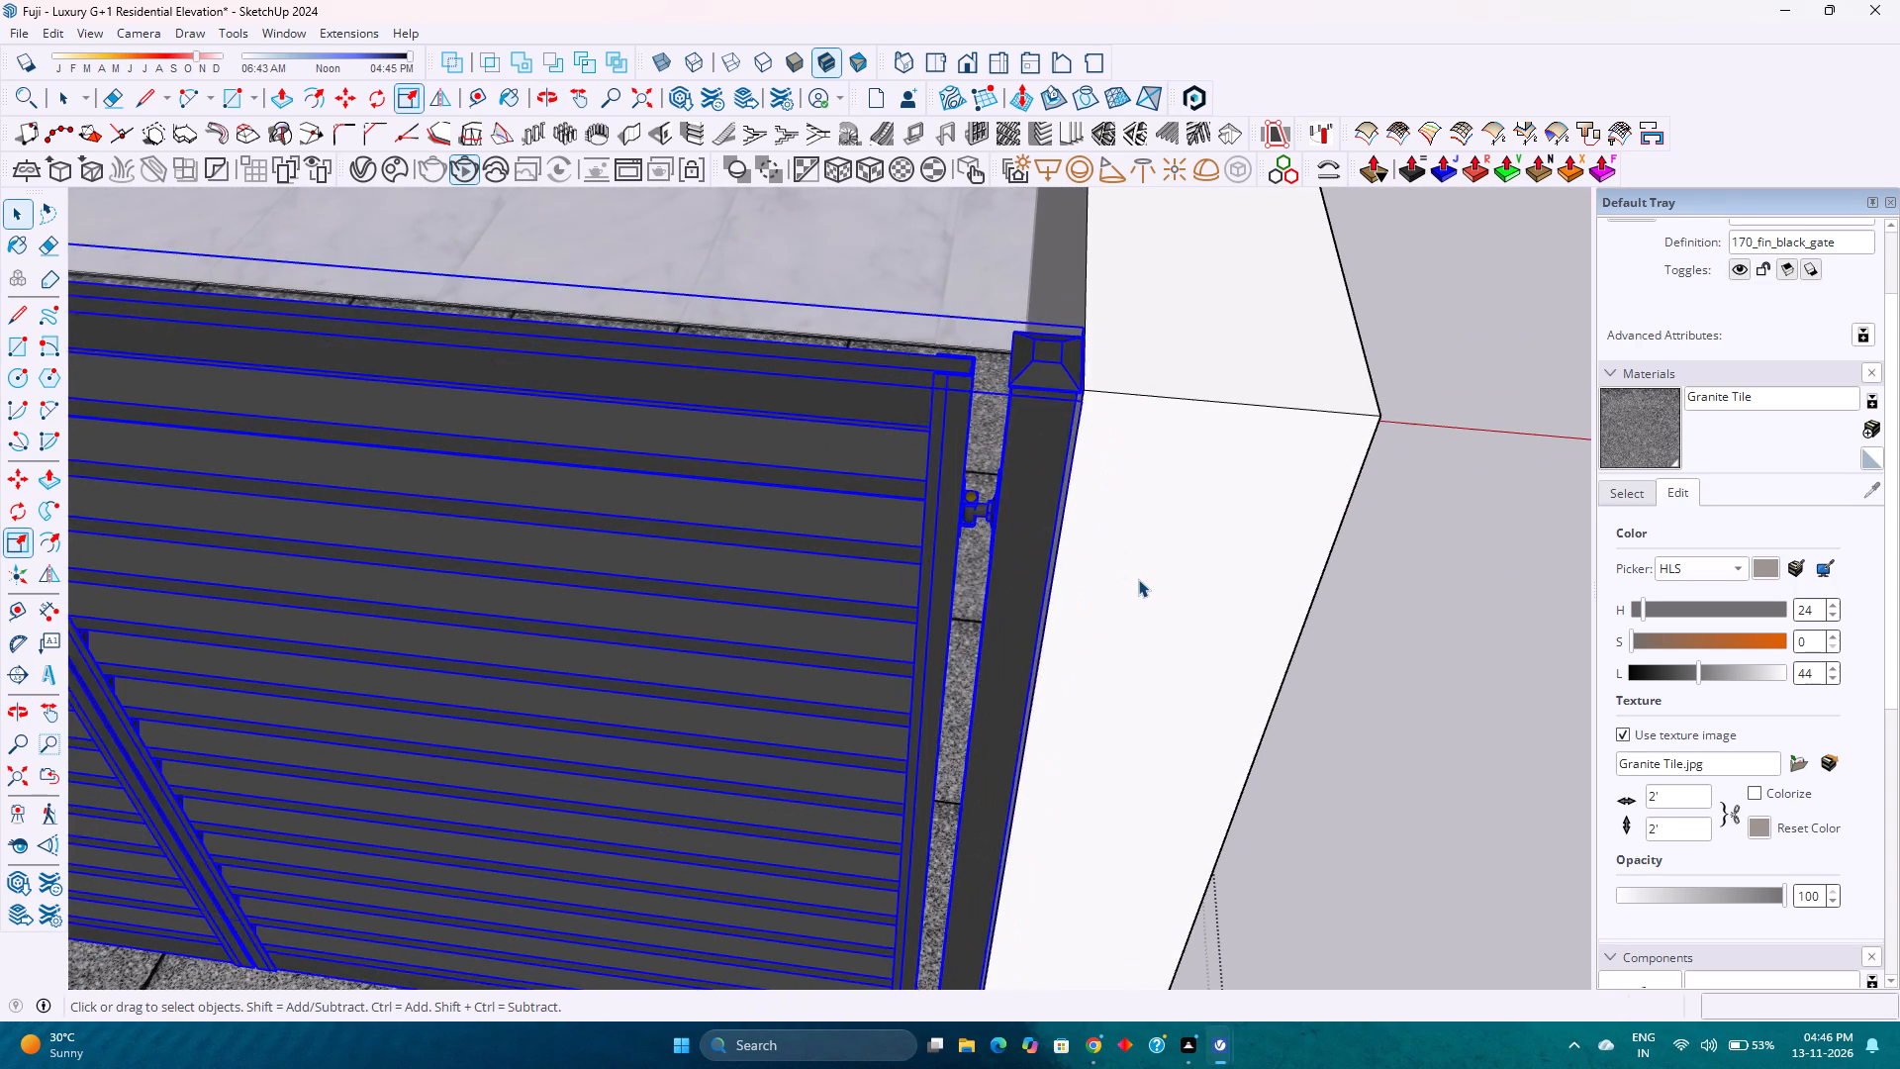
scroll(1138, 579, "down", 4)
key("Escape")
scroll(1138, 579, "down", 15)
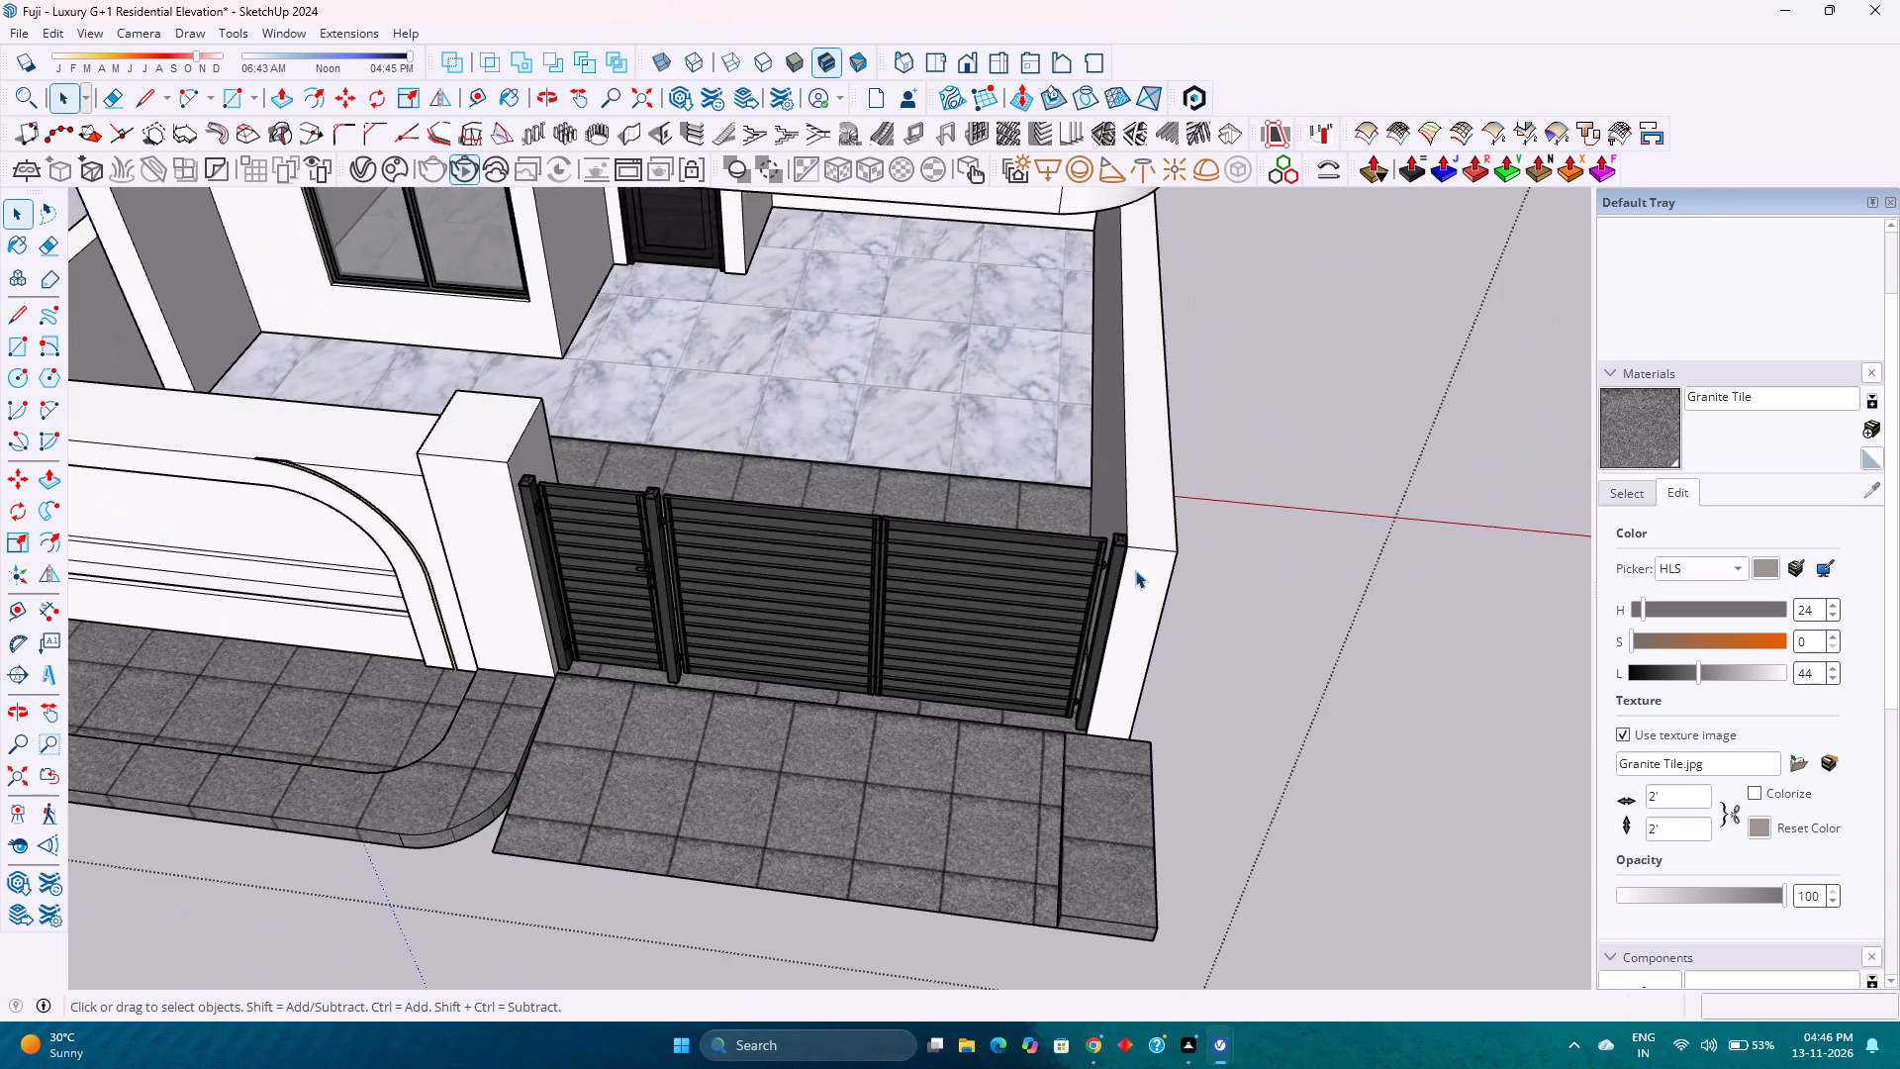
scroll(1135, 570, "down", 2)
middle_click_drag(1114, 613, 1214, 513)
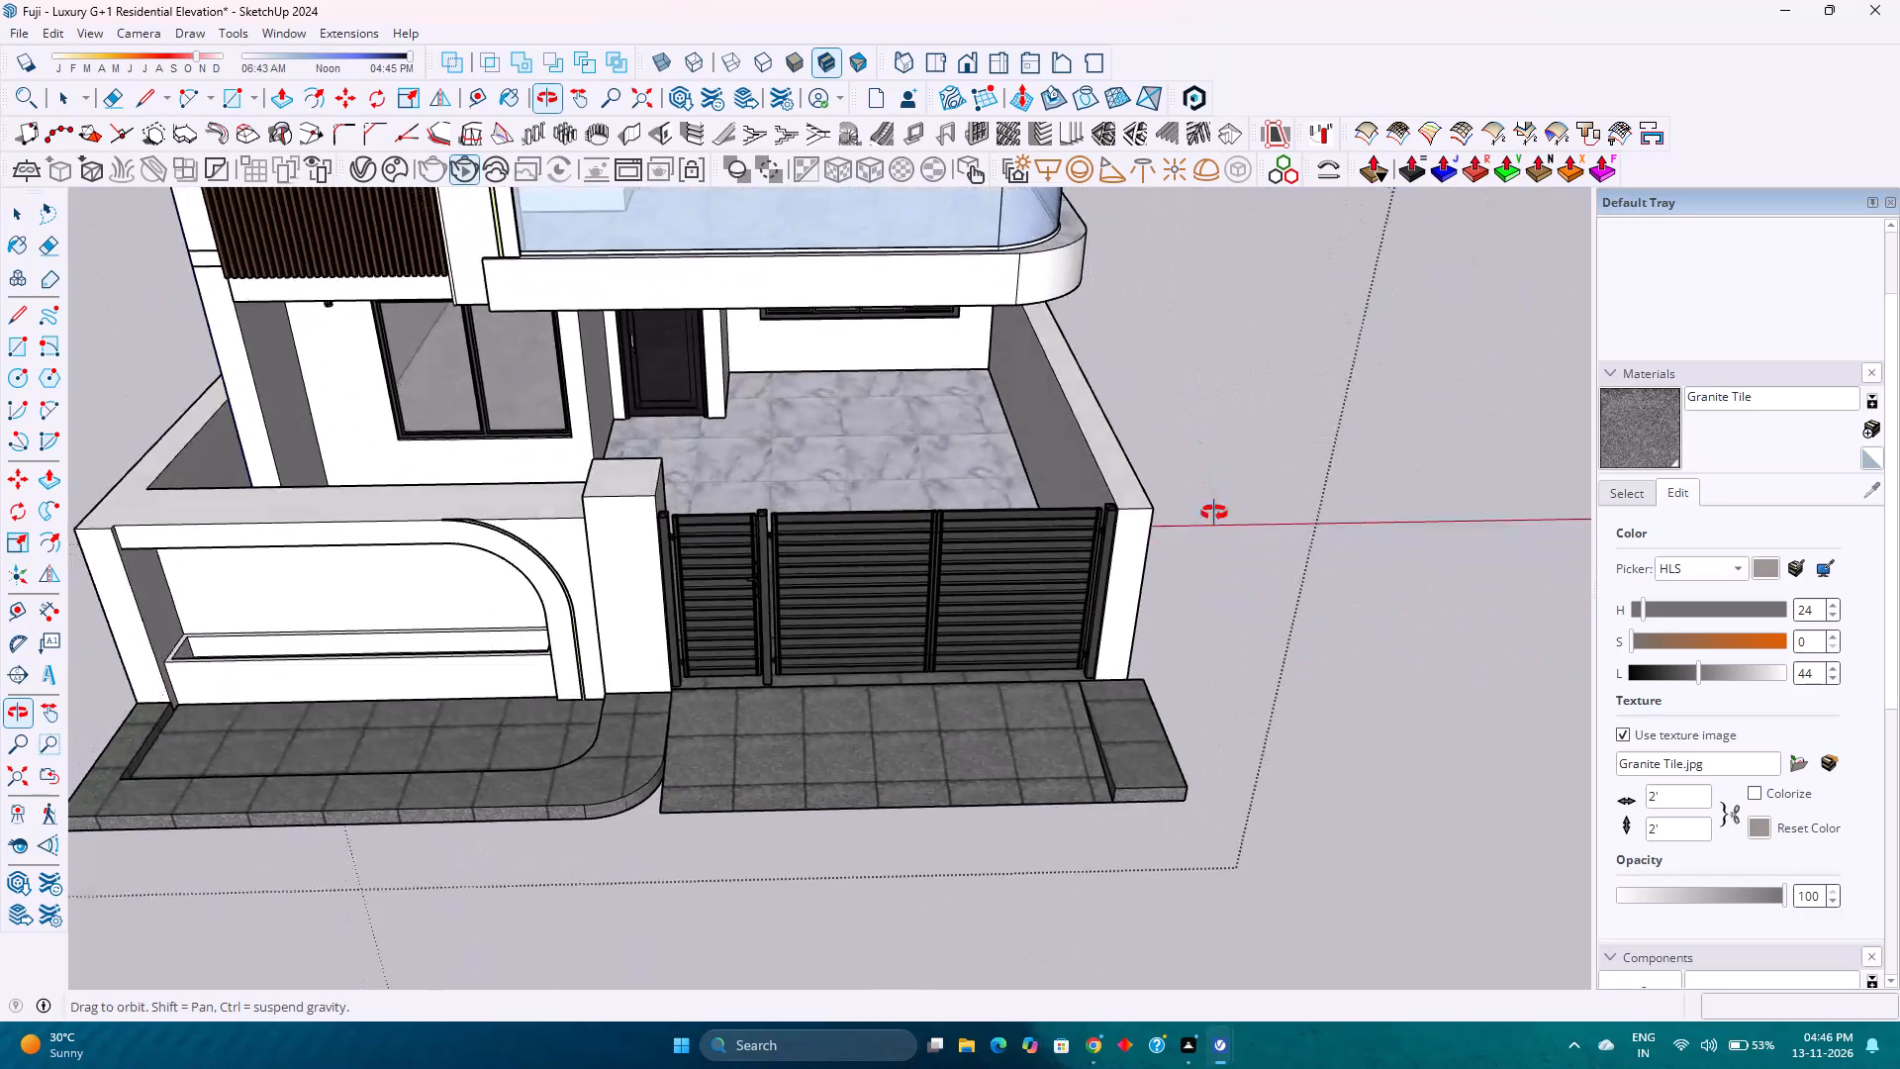
middle_click(1214, 513)
scroll(1089, 404, "up", 2)
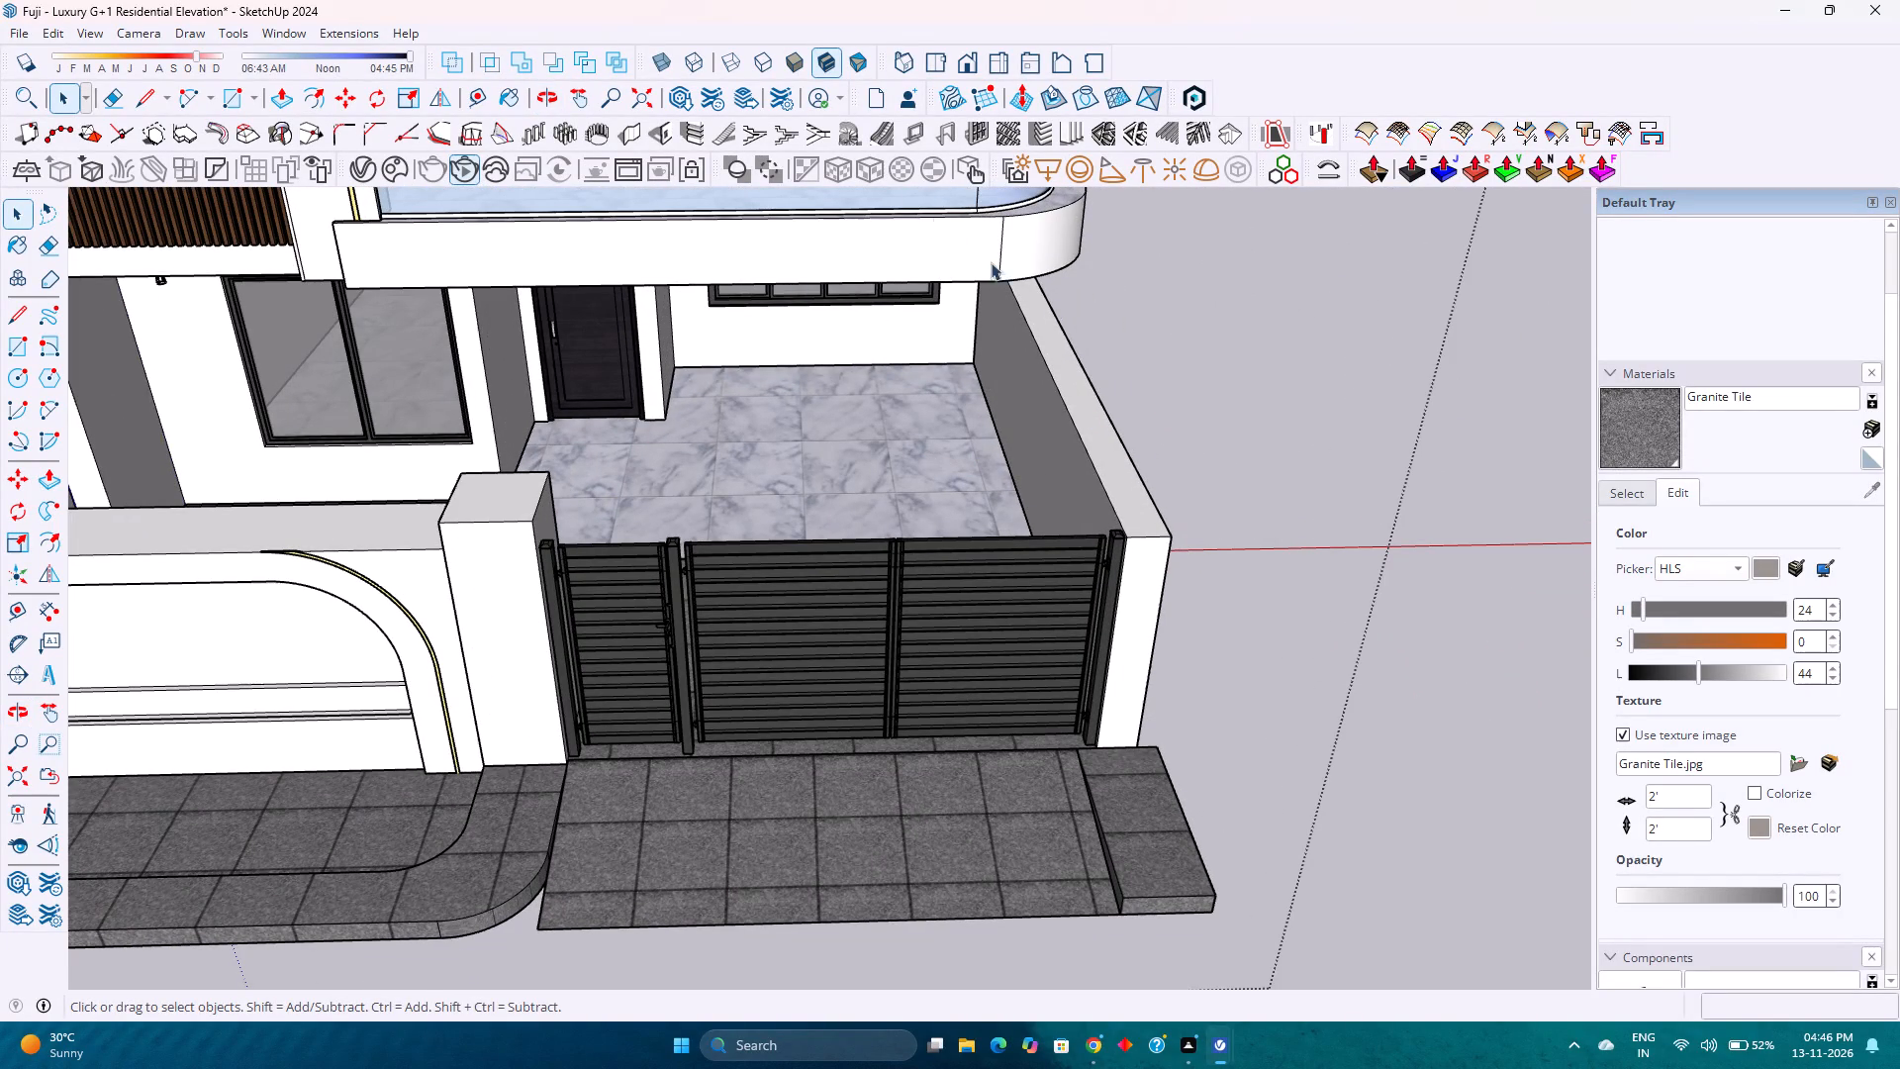
scroll(1118, 377, "down", 6)
Look through the Tile and Synthetic Surfaces material collections for a pillar finish, with the house seen from the front.
left_click(972, 70)
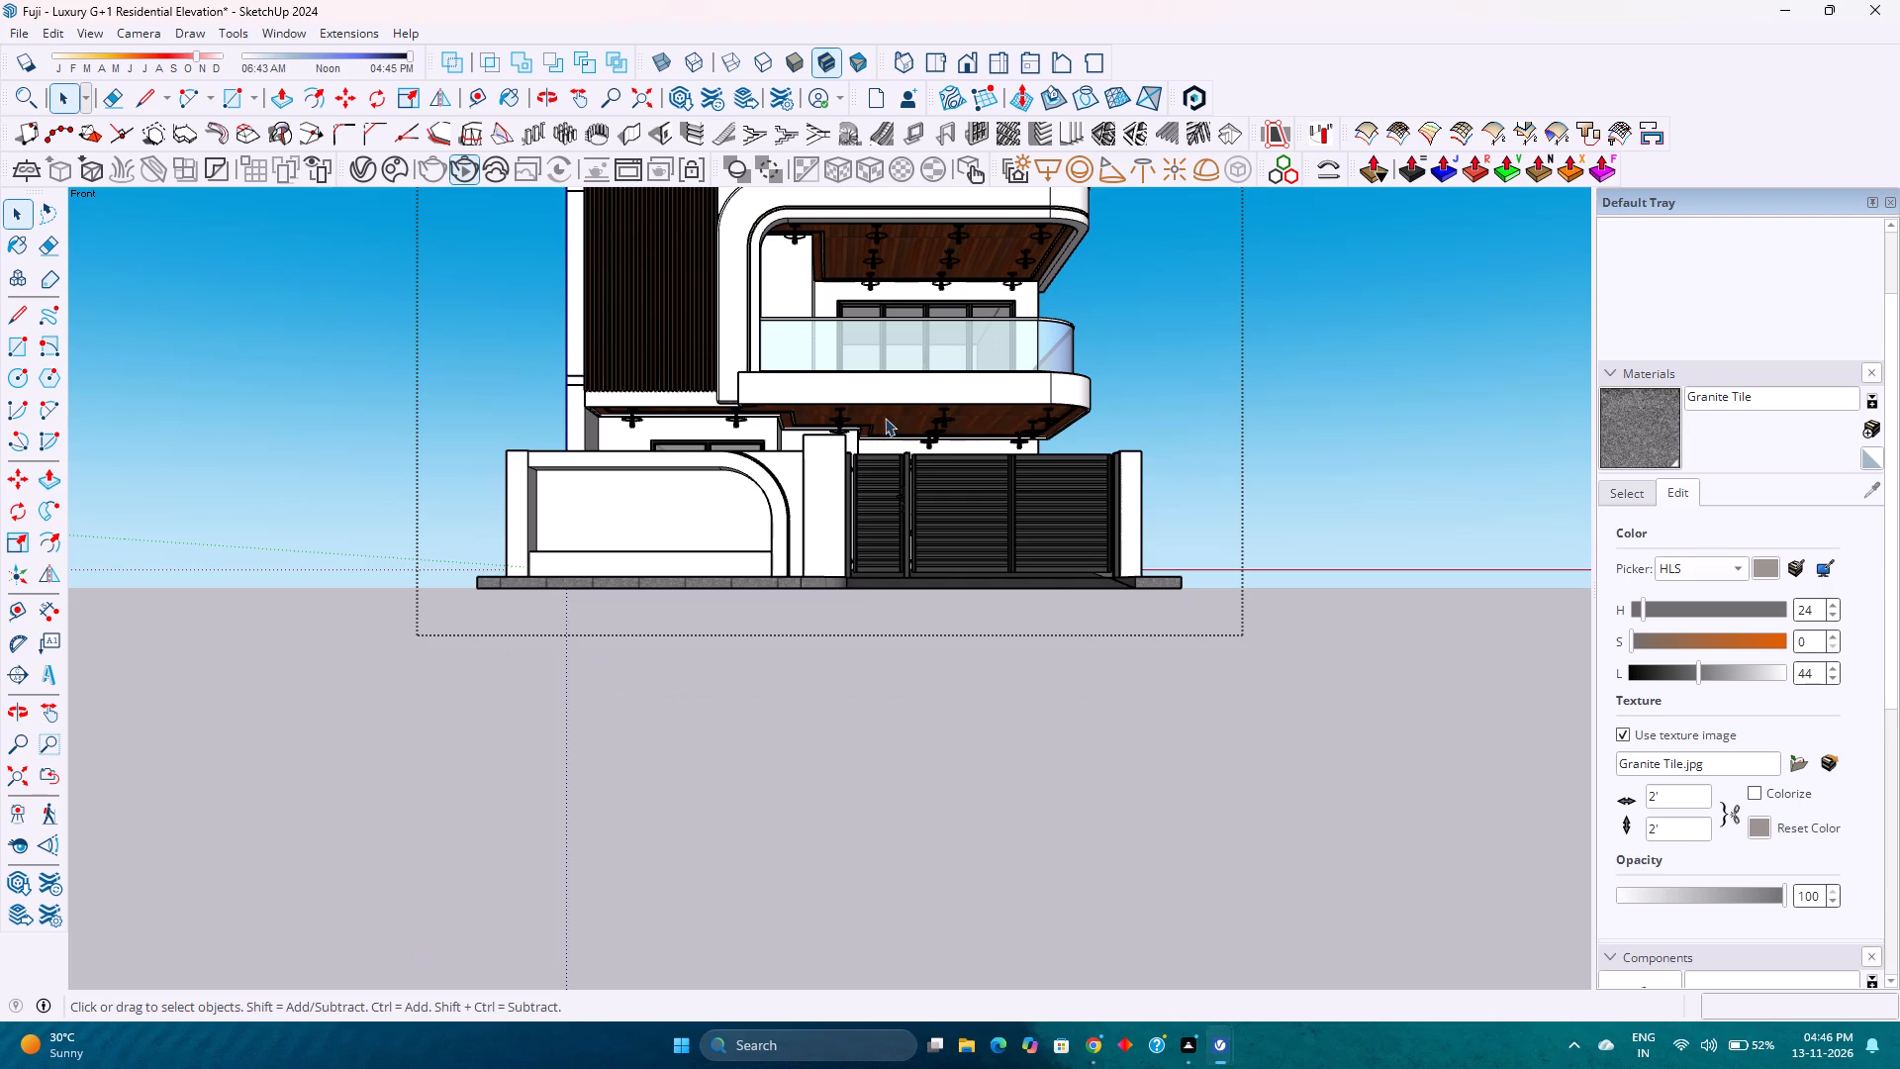
scroll(820, 472, "up", 1)
scroll(685, 469, "up", 2)
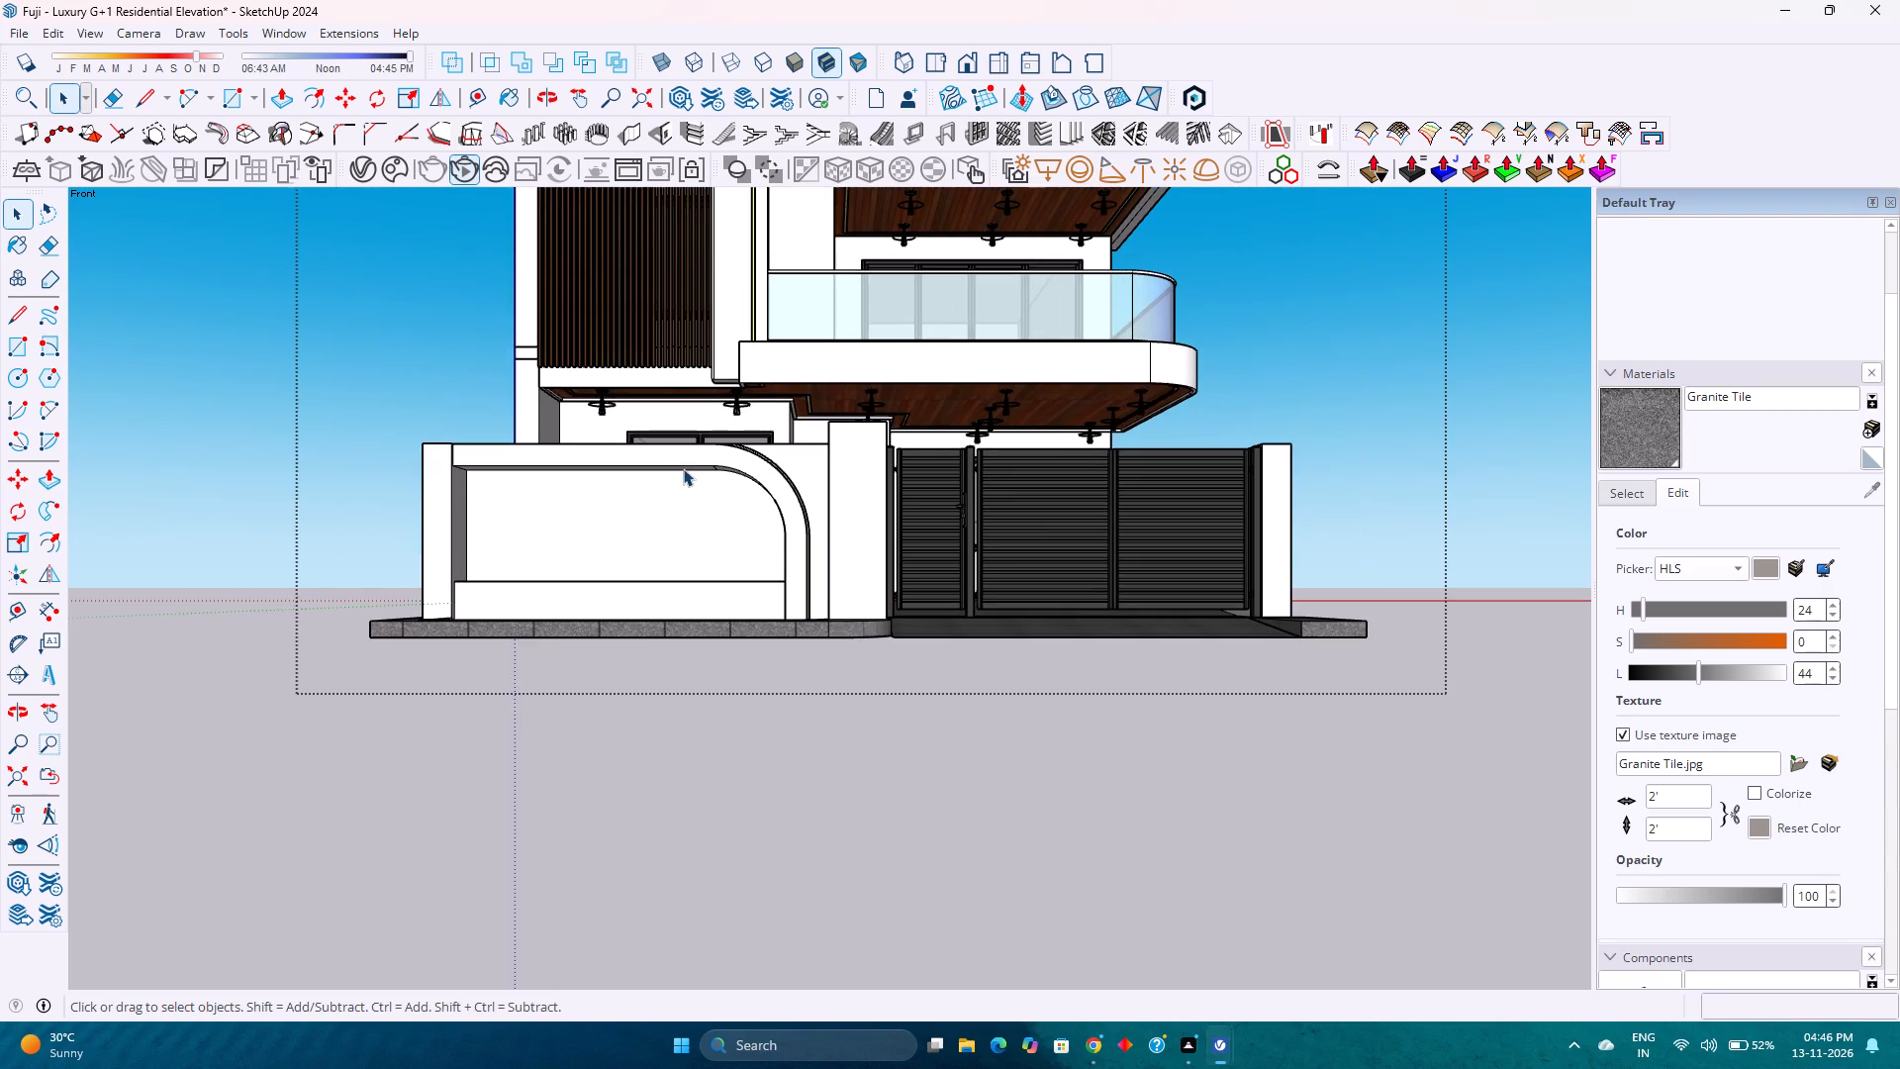
scroll(1035, 518, "up", 1)
left_click(1630, 497)
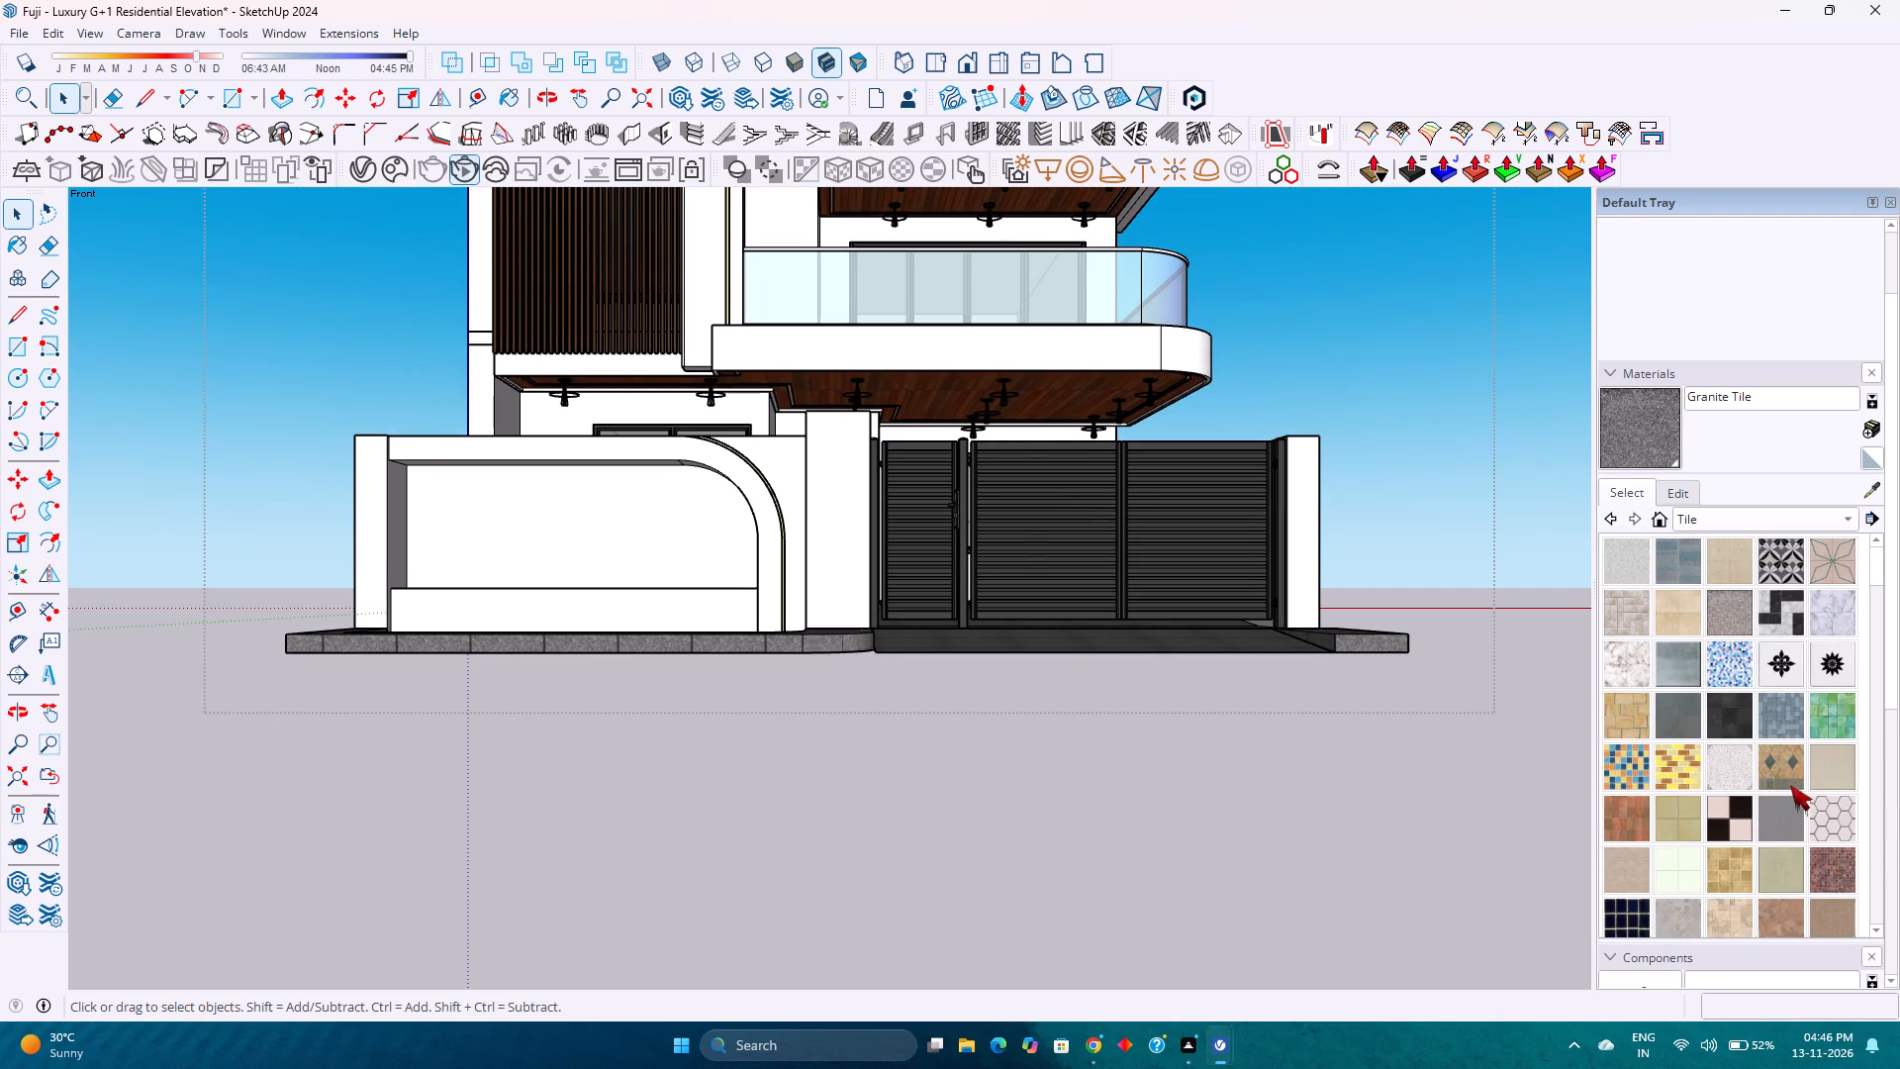
scroll(1750, 755, "down", 4)
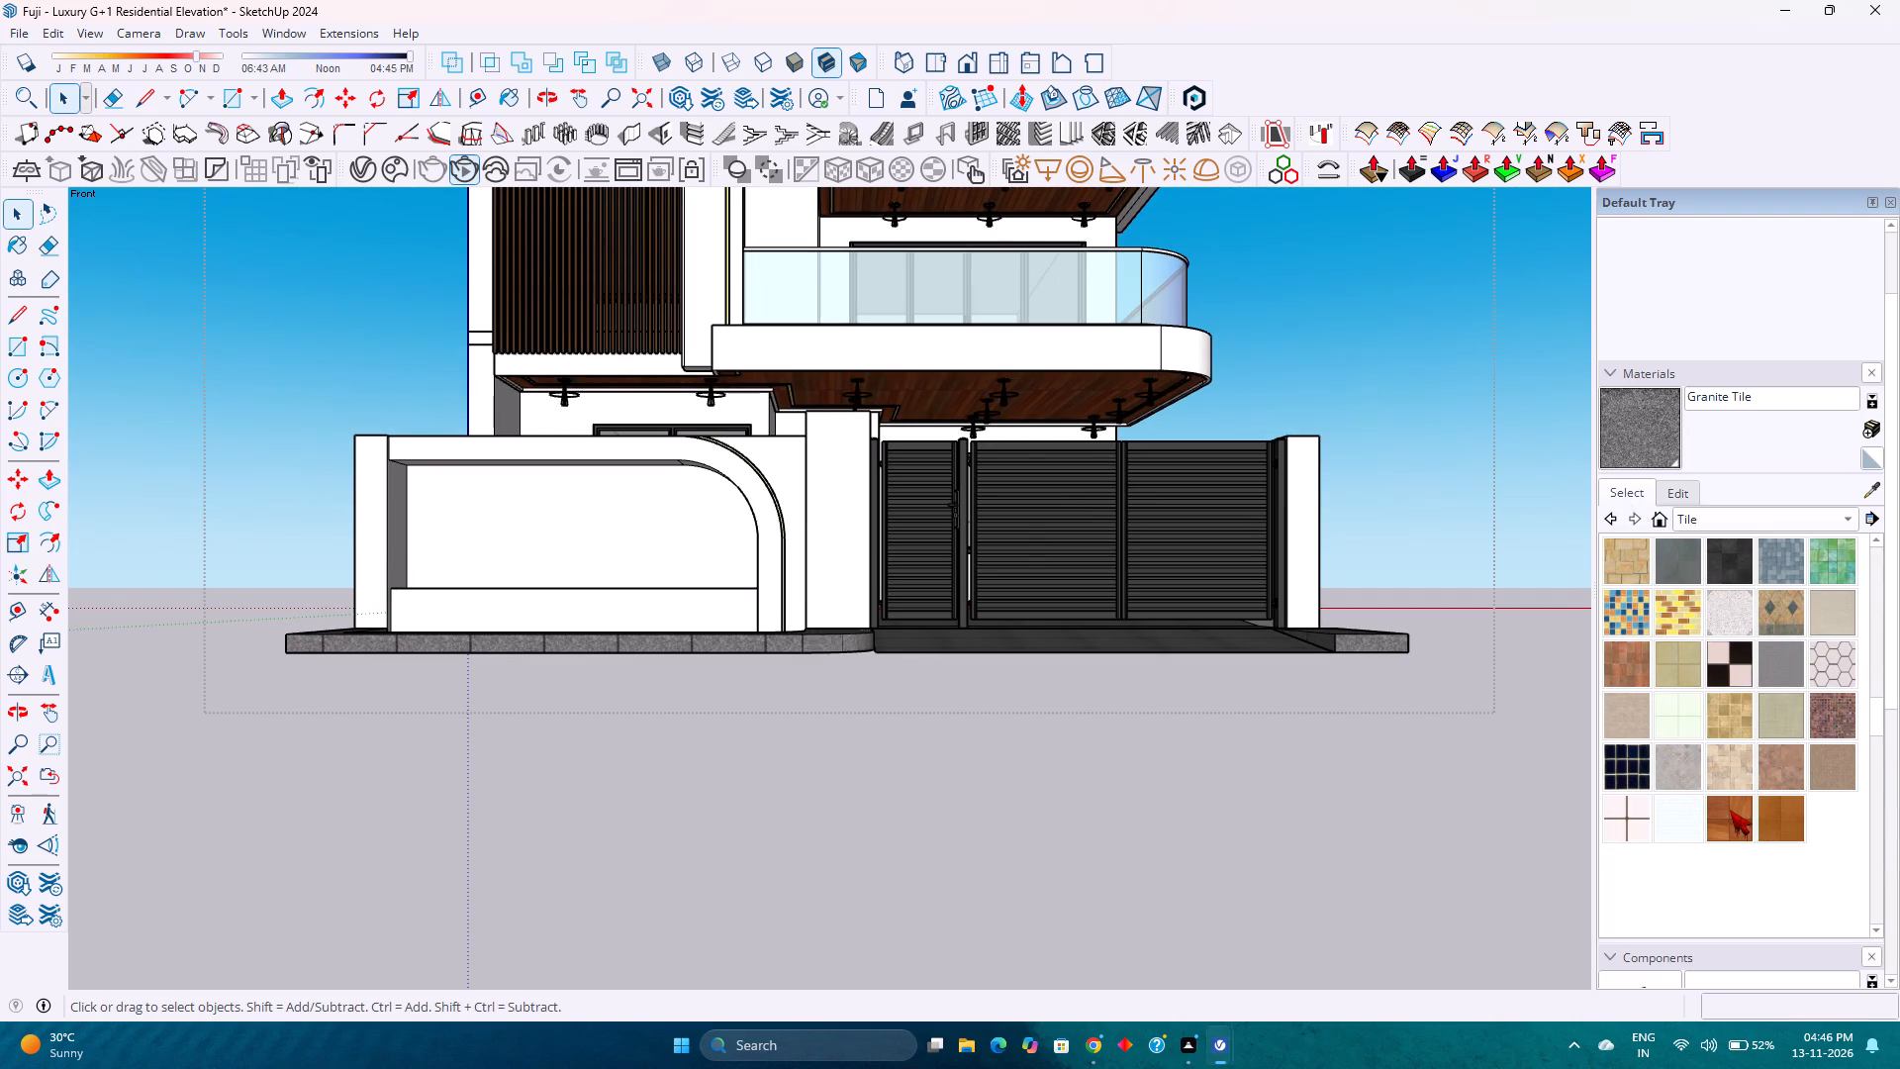
scroll(1726, 670, "down", 4)
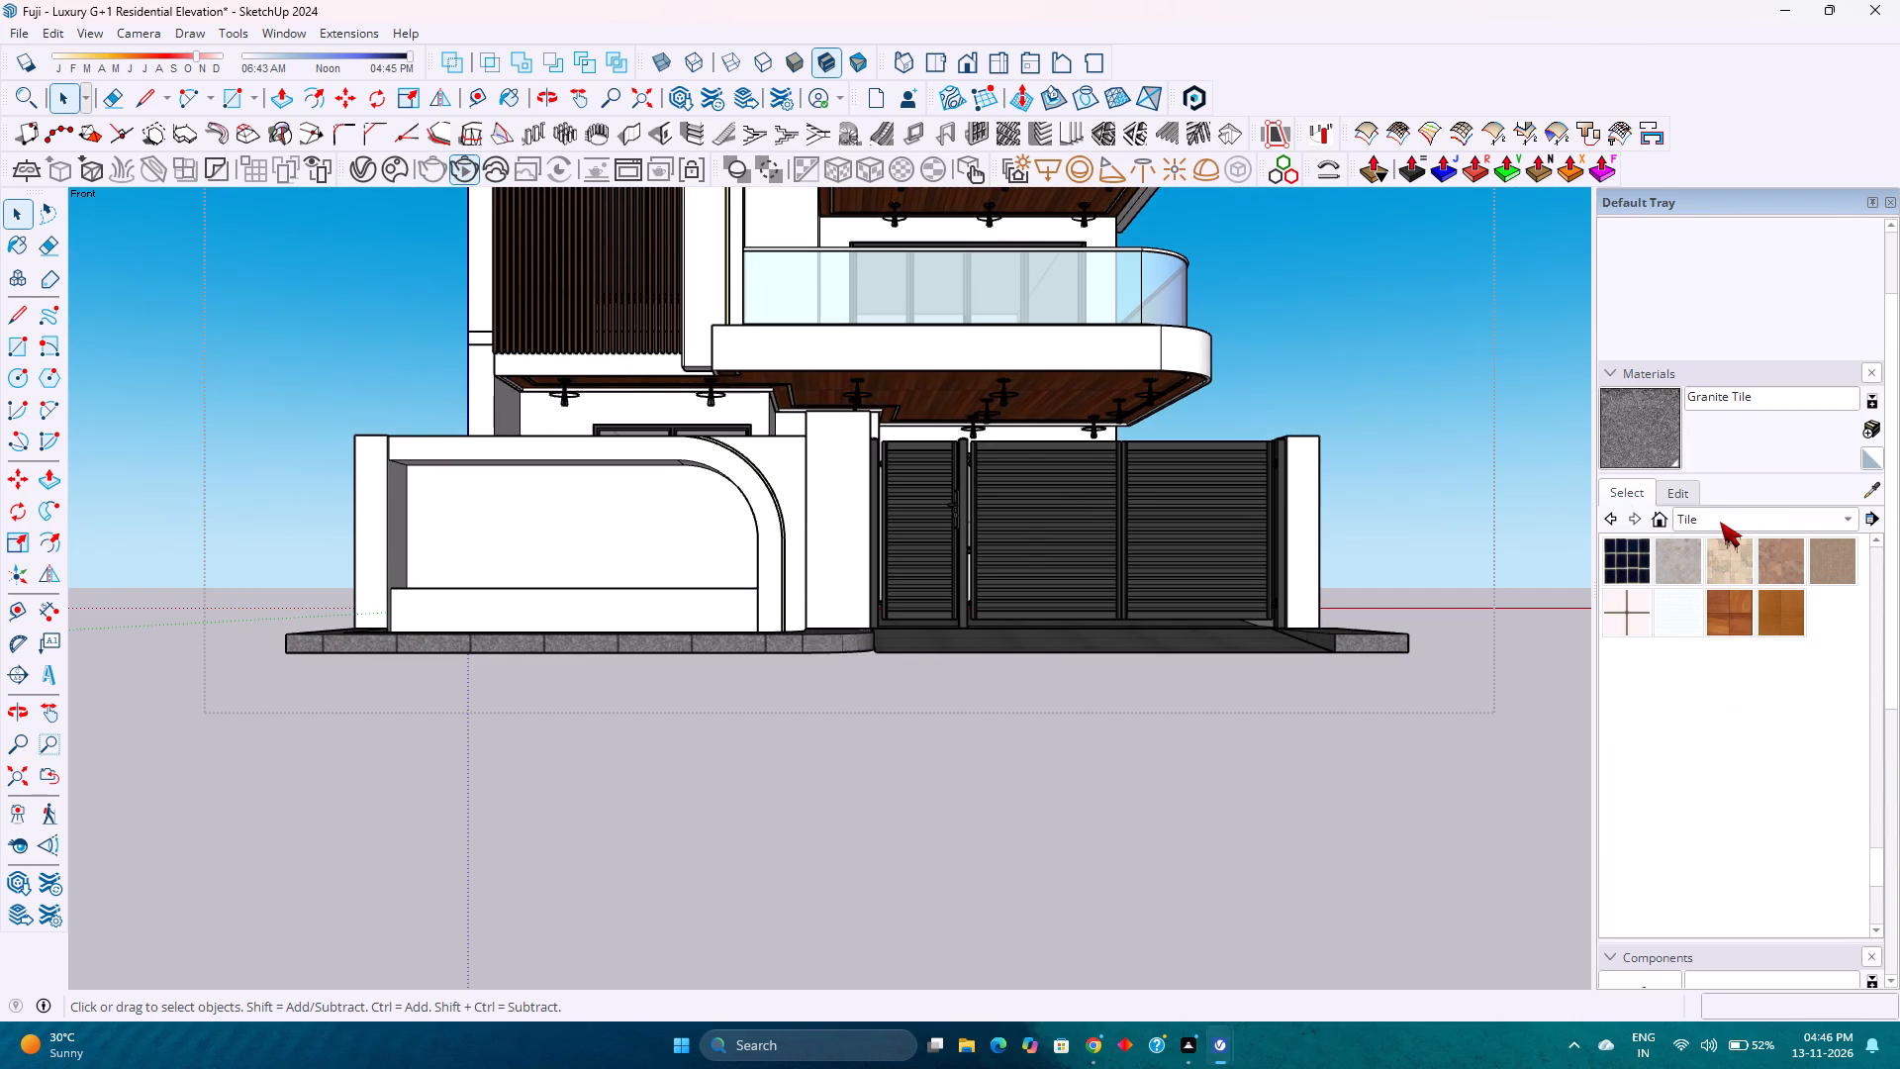
left_click(1720, 522)
left_click(1672, 499)
left_click(1772, 574)
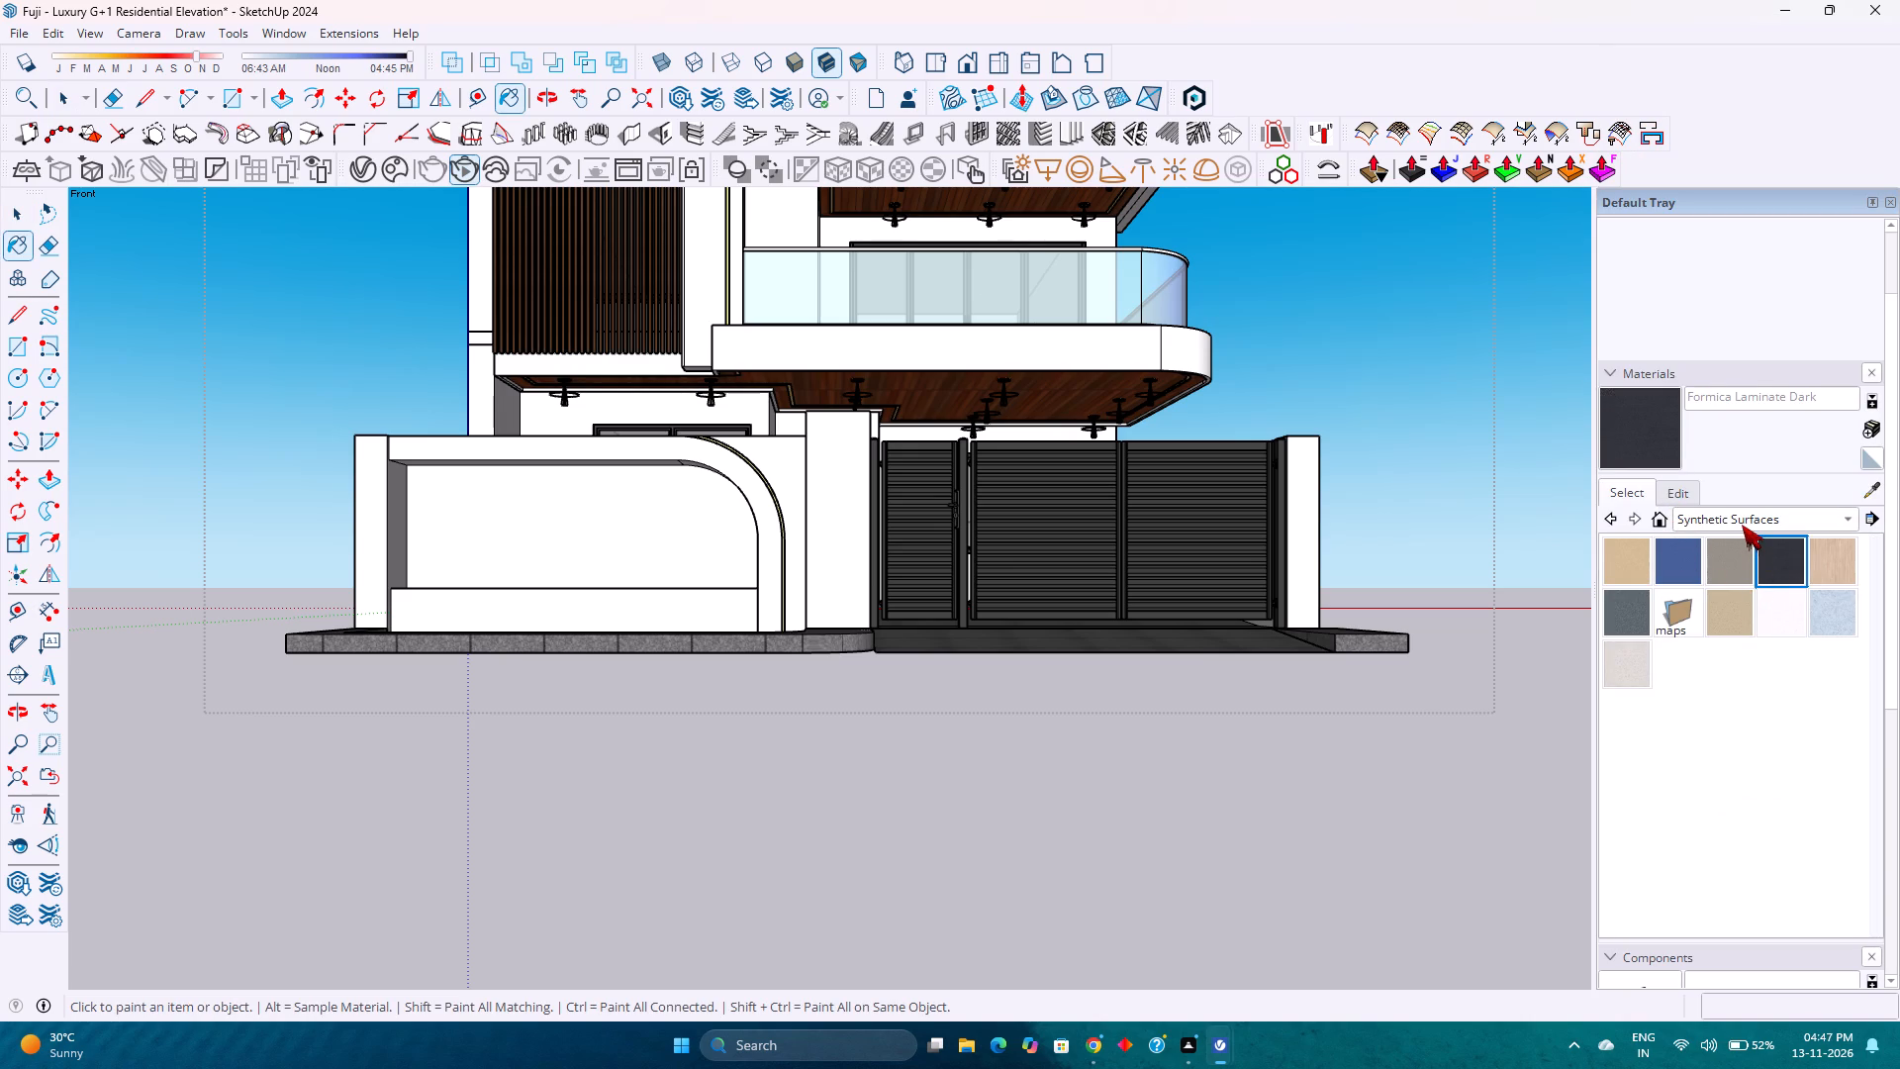
left_click(1643, 612)
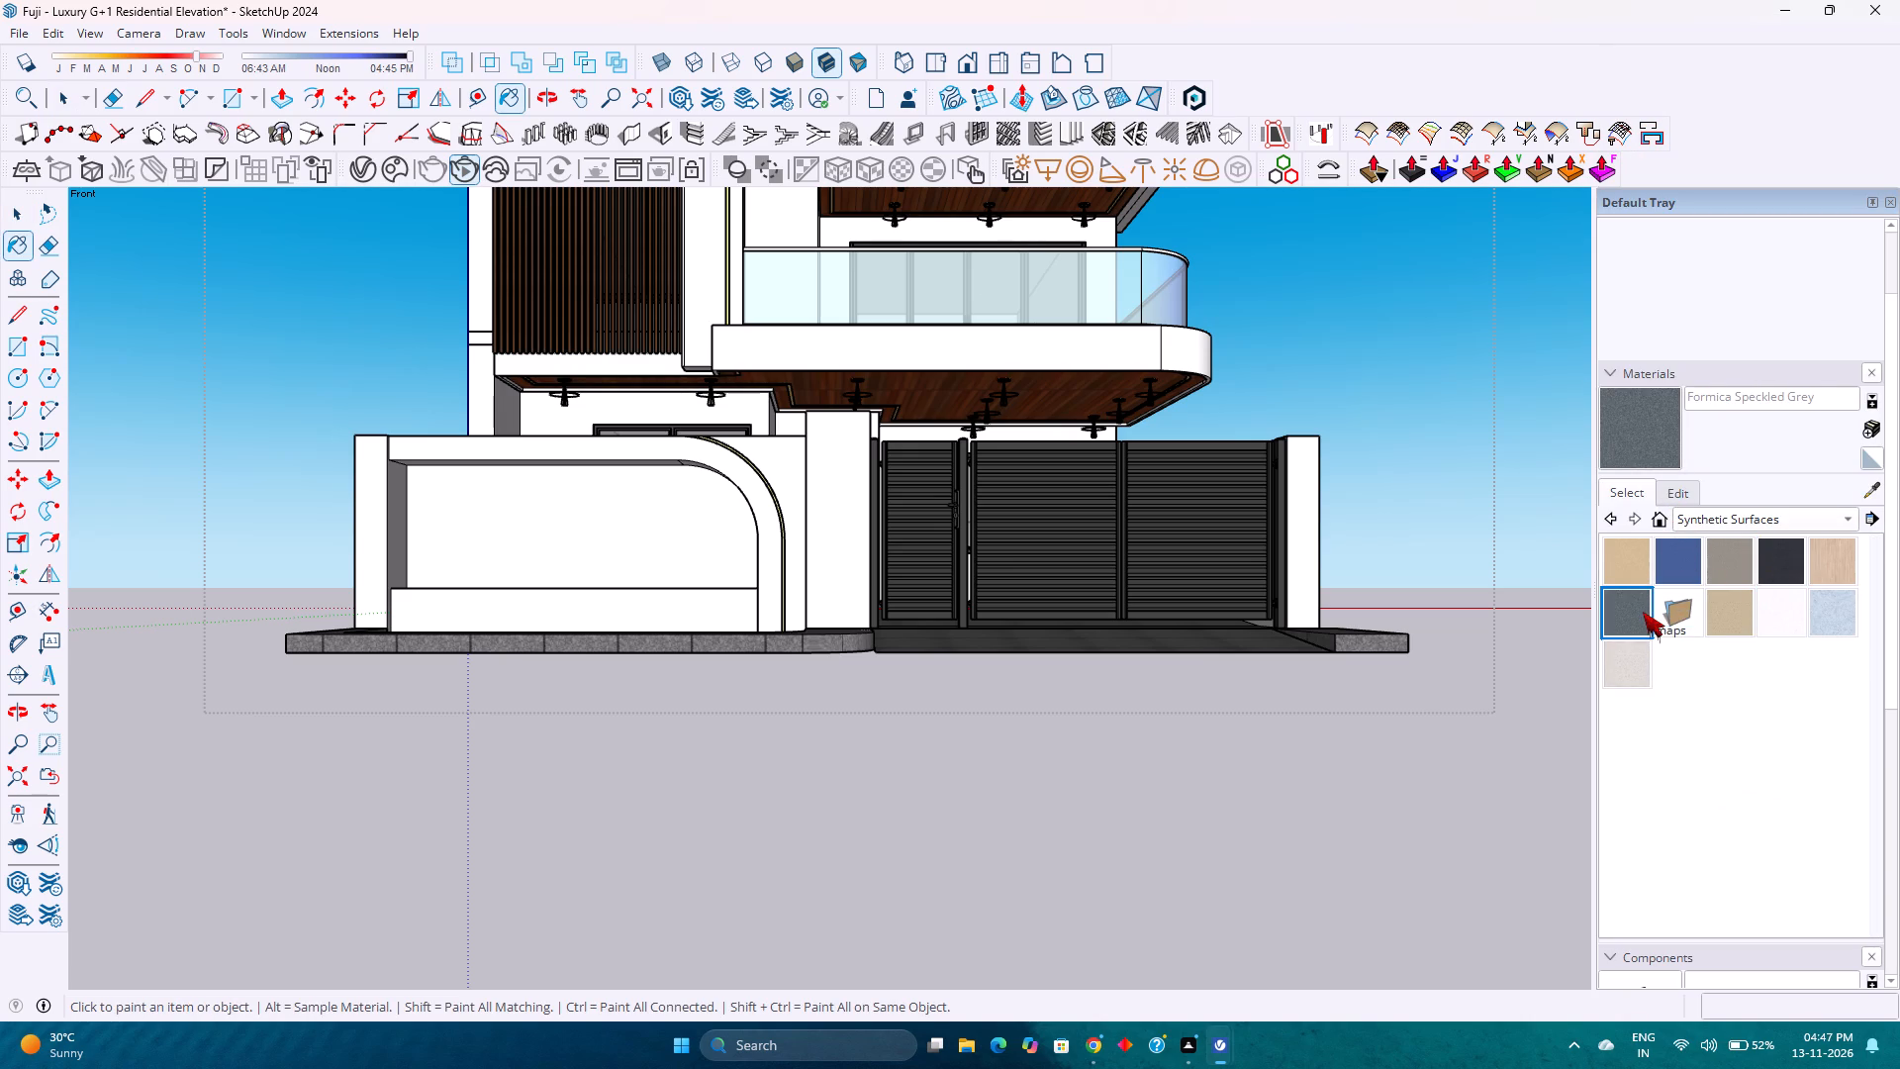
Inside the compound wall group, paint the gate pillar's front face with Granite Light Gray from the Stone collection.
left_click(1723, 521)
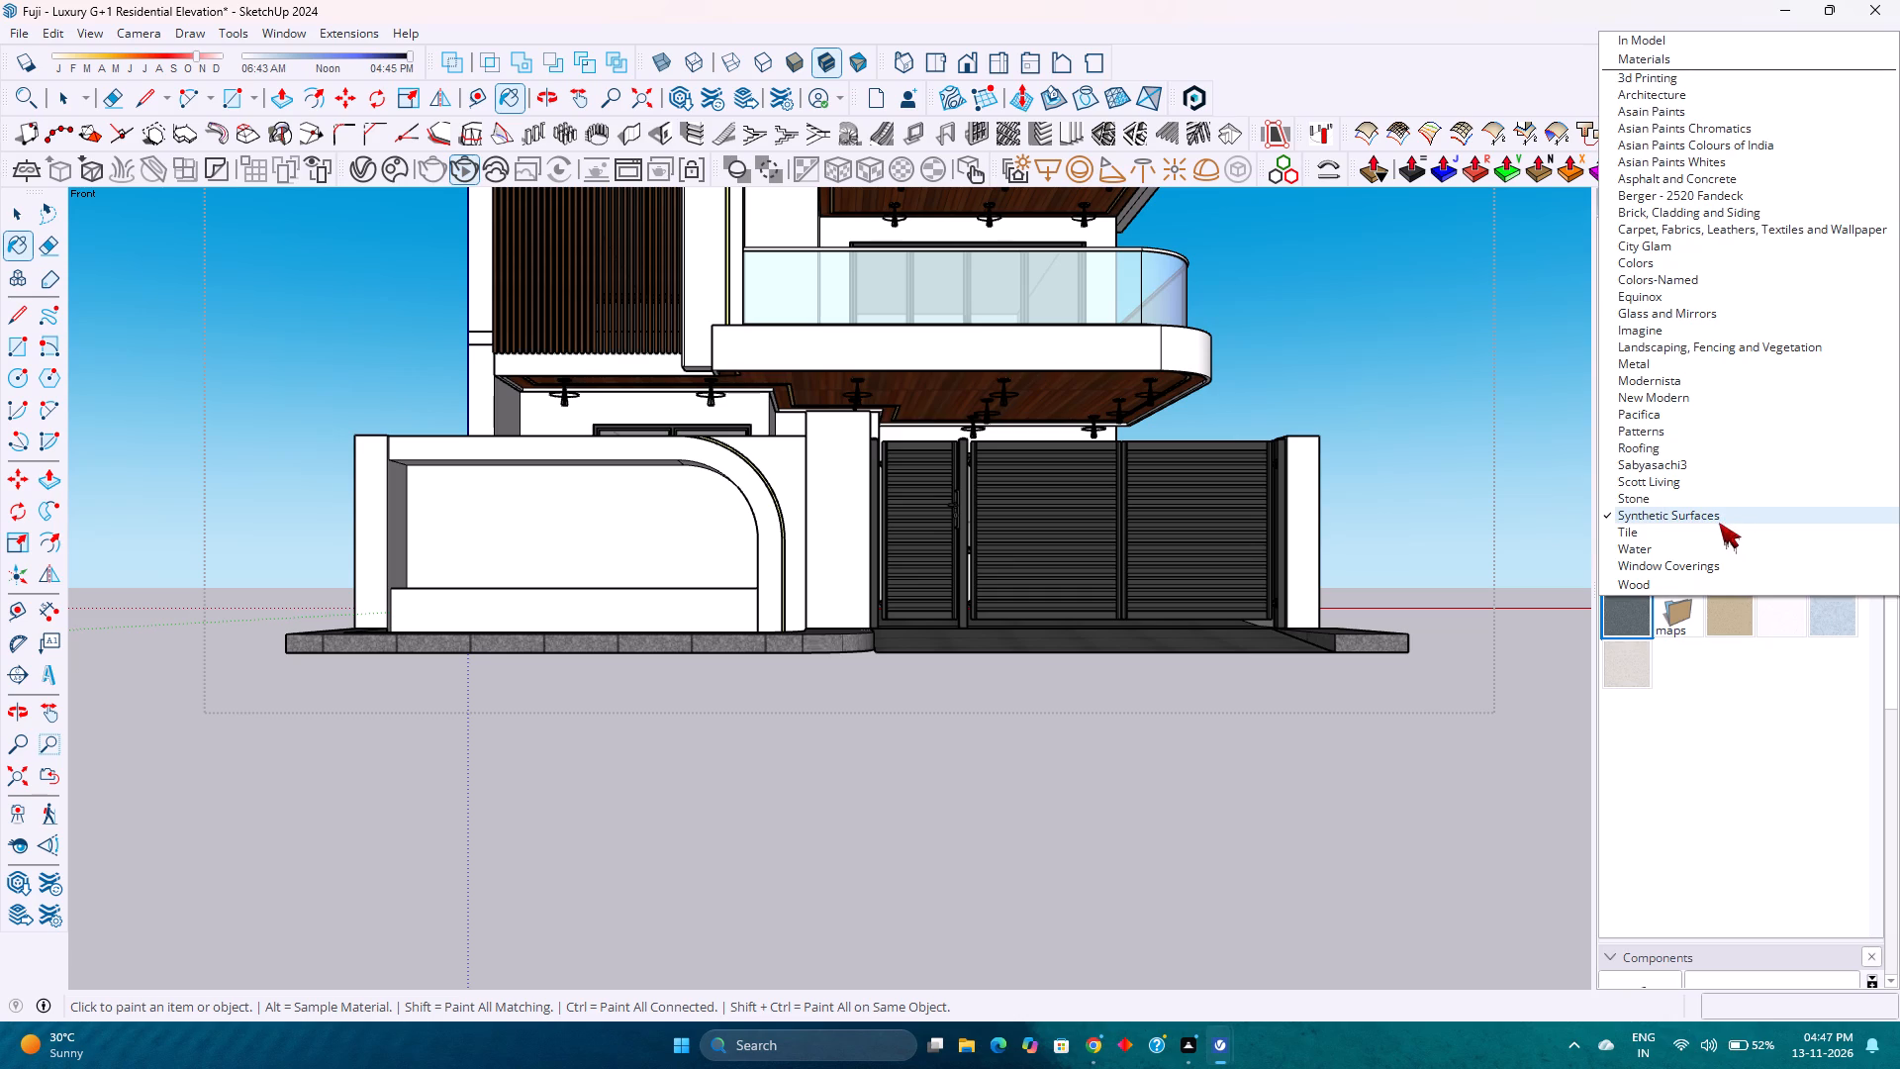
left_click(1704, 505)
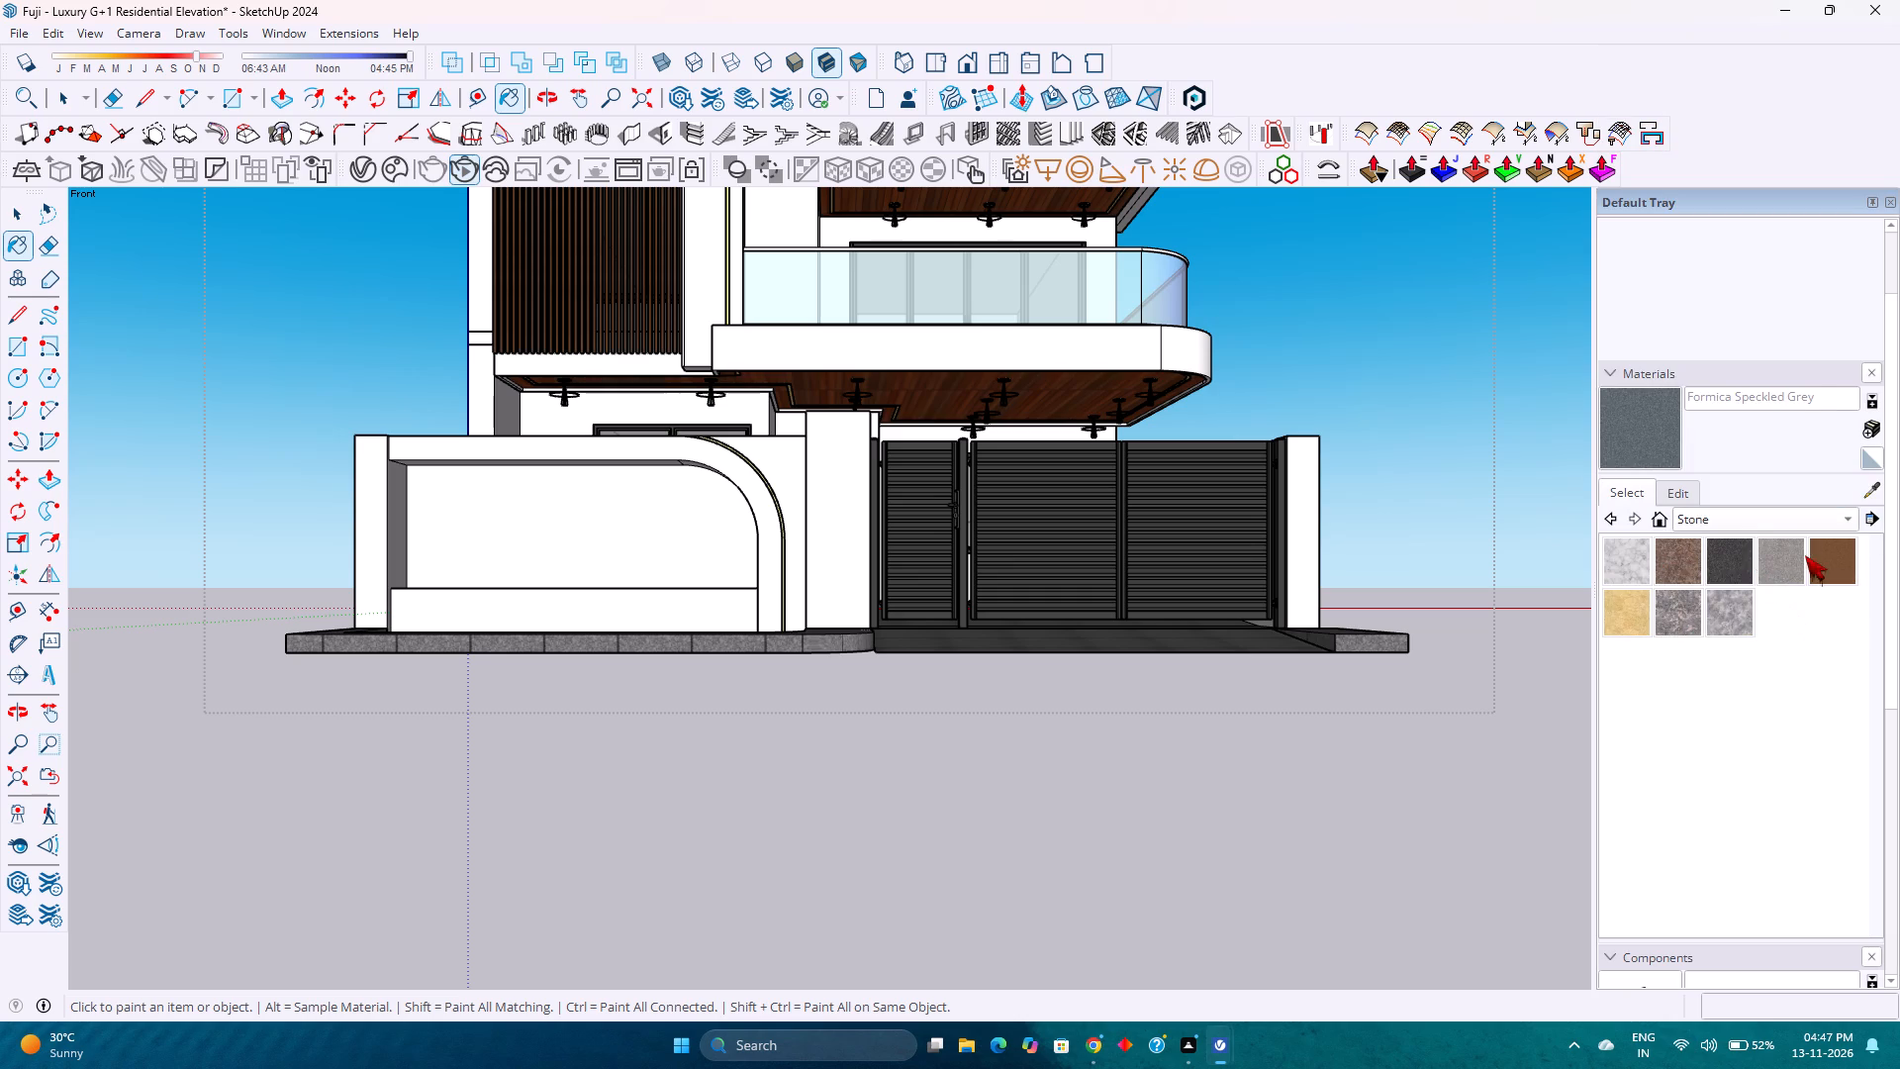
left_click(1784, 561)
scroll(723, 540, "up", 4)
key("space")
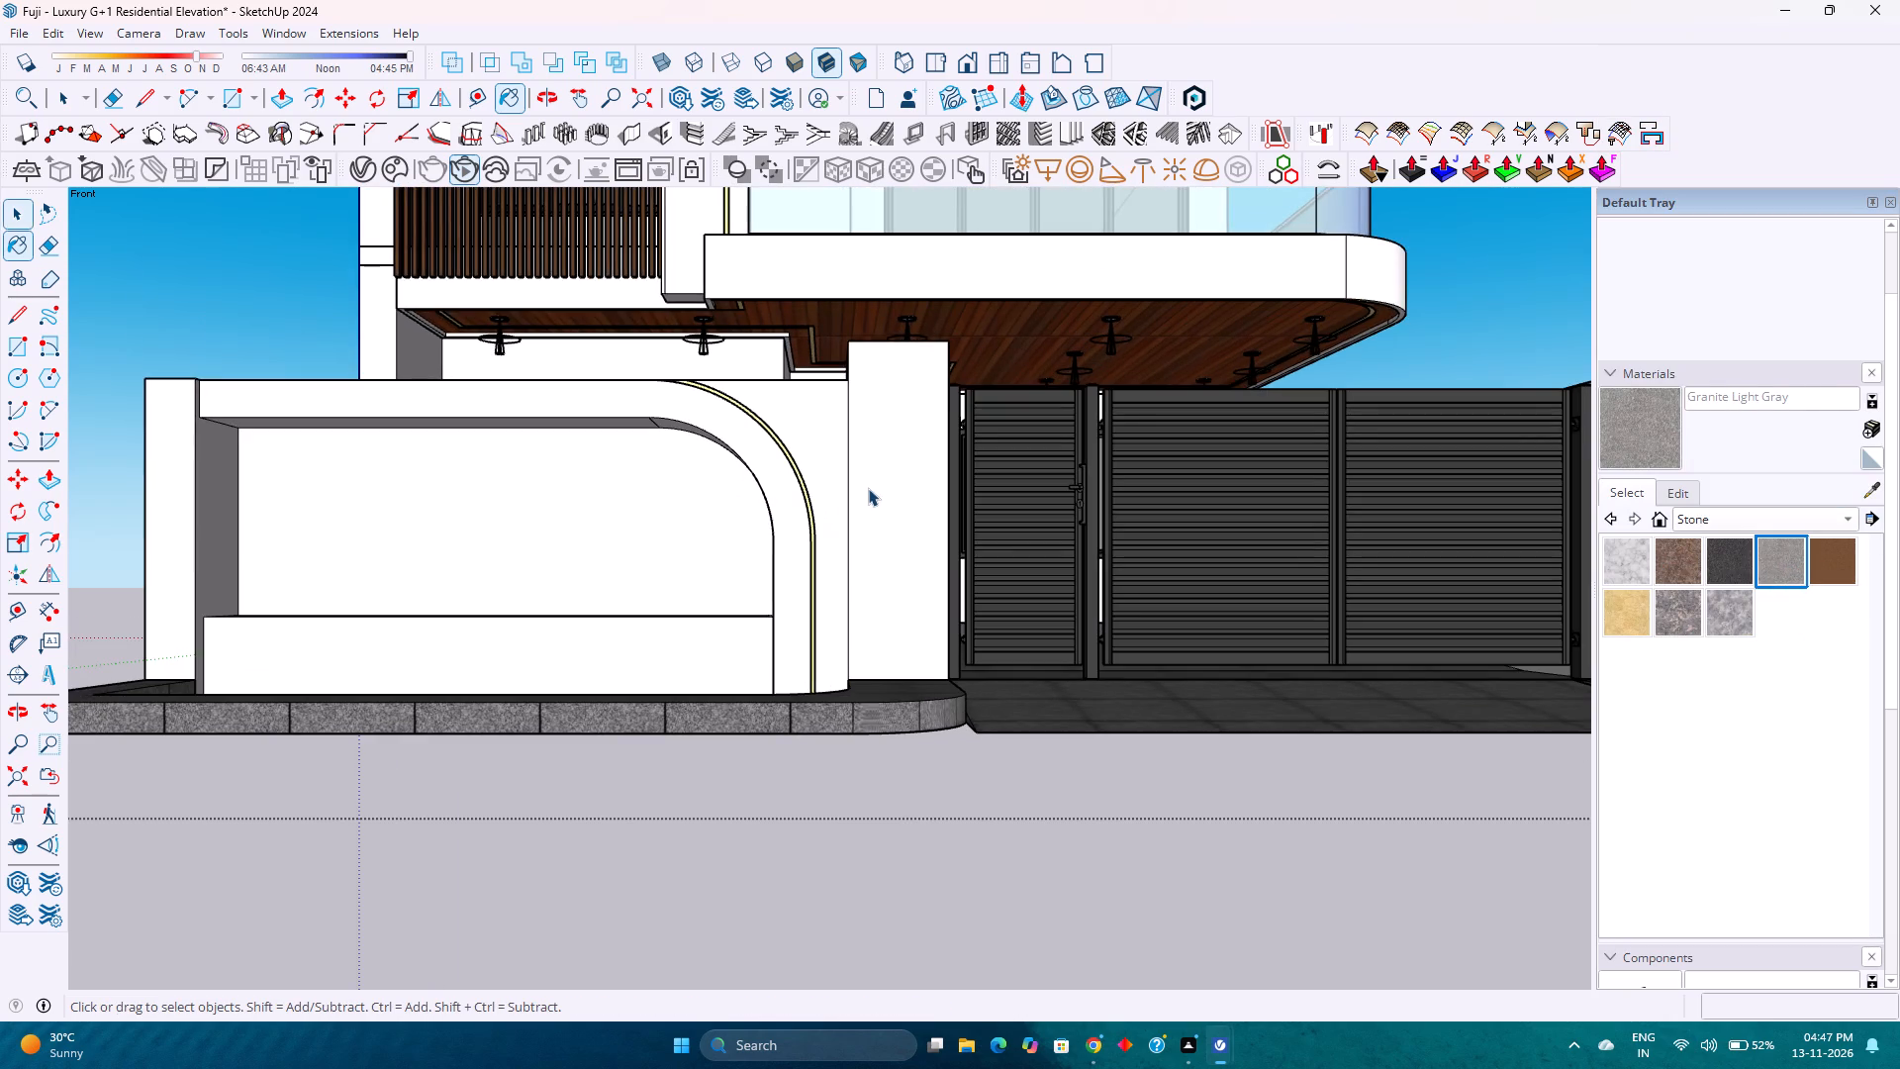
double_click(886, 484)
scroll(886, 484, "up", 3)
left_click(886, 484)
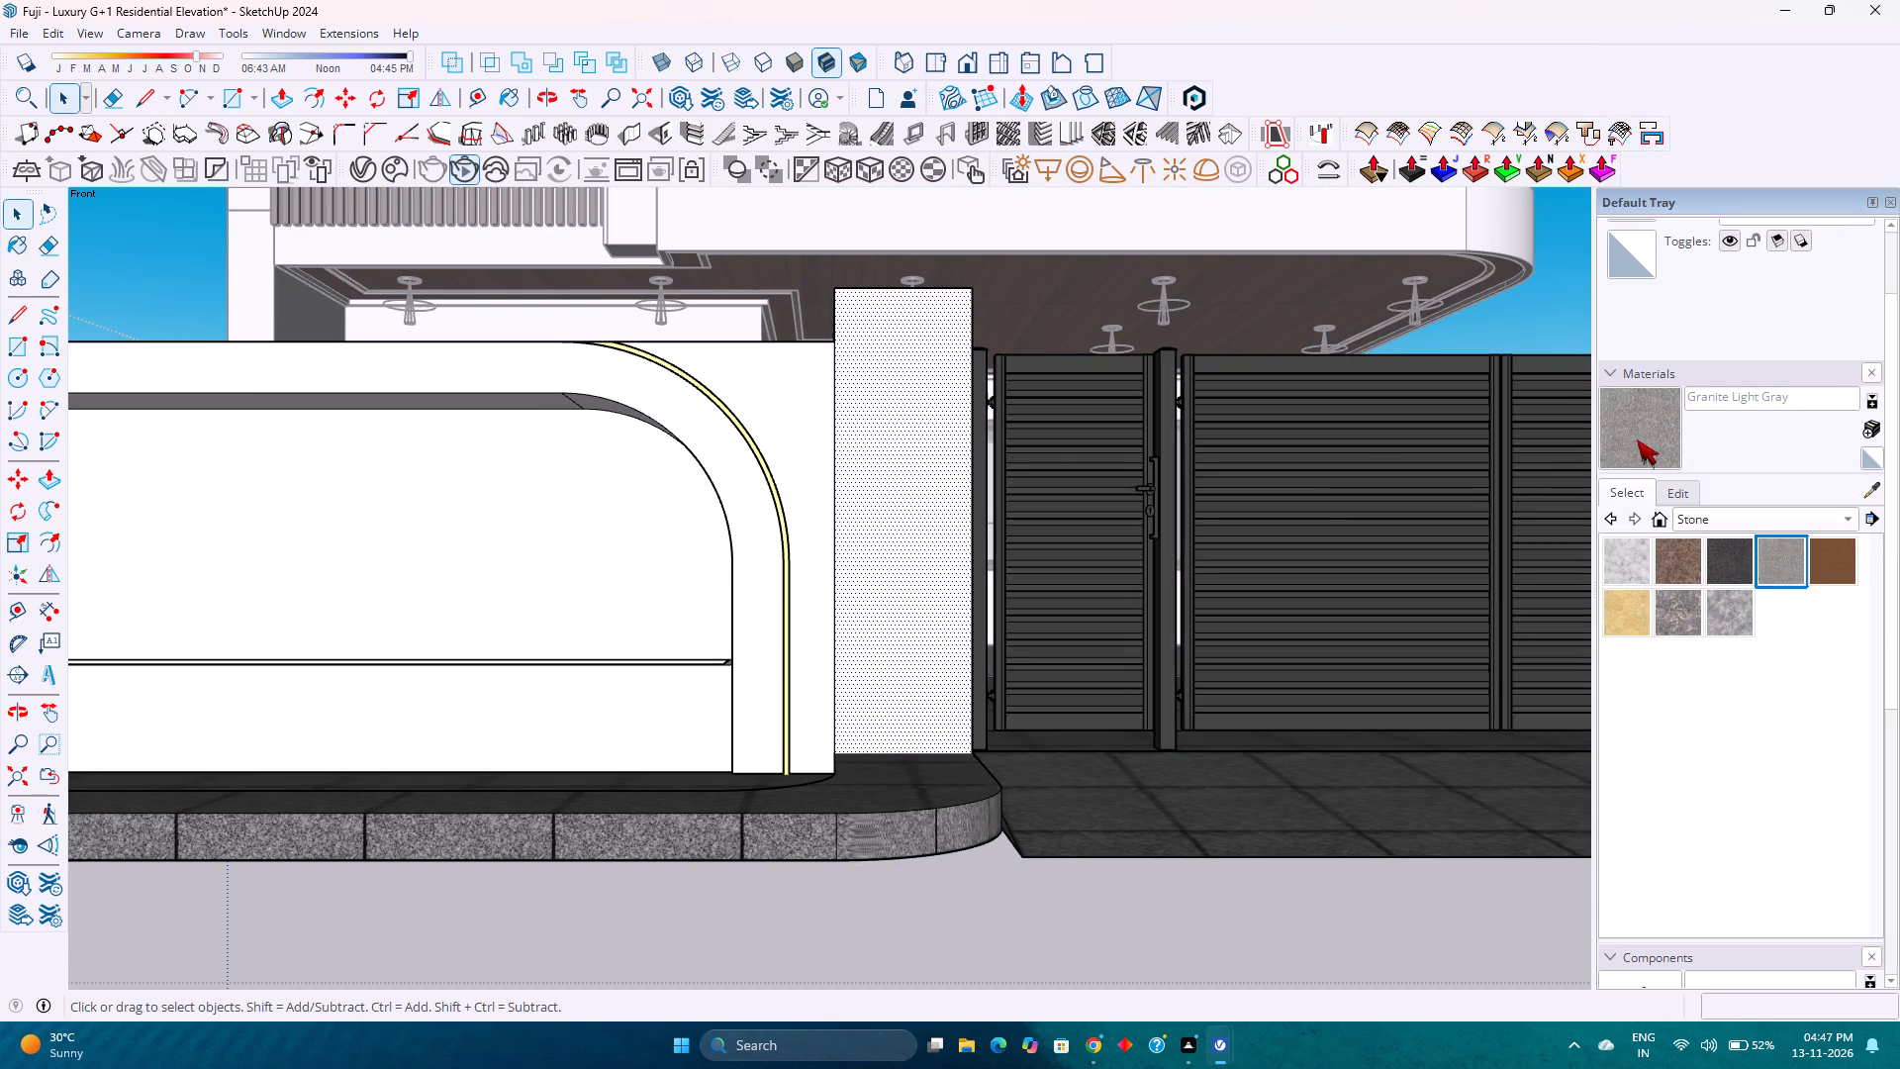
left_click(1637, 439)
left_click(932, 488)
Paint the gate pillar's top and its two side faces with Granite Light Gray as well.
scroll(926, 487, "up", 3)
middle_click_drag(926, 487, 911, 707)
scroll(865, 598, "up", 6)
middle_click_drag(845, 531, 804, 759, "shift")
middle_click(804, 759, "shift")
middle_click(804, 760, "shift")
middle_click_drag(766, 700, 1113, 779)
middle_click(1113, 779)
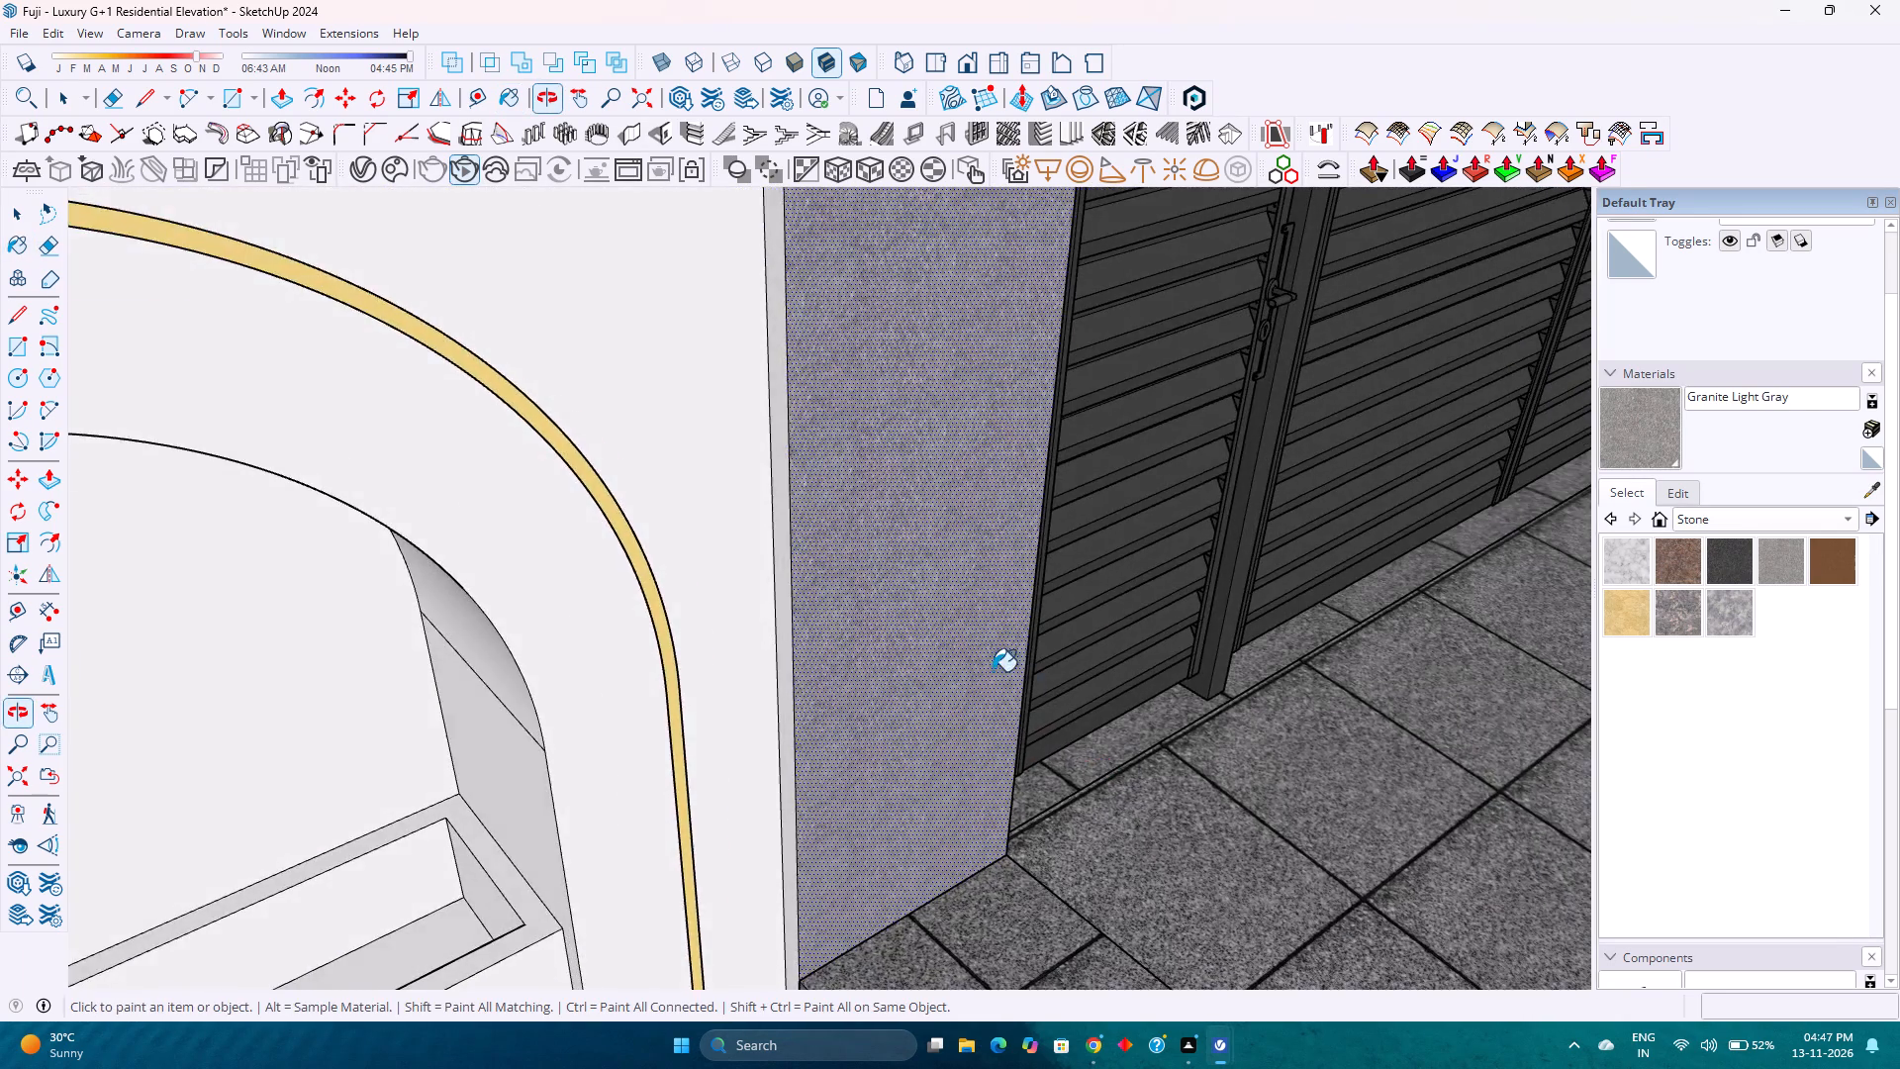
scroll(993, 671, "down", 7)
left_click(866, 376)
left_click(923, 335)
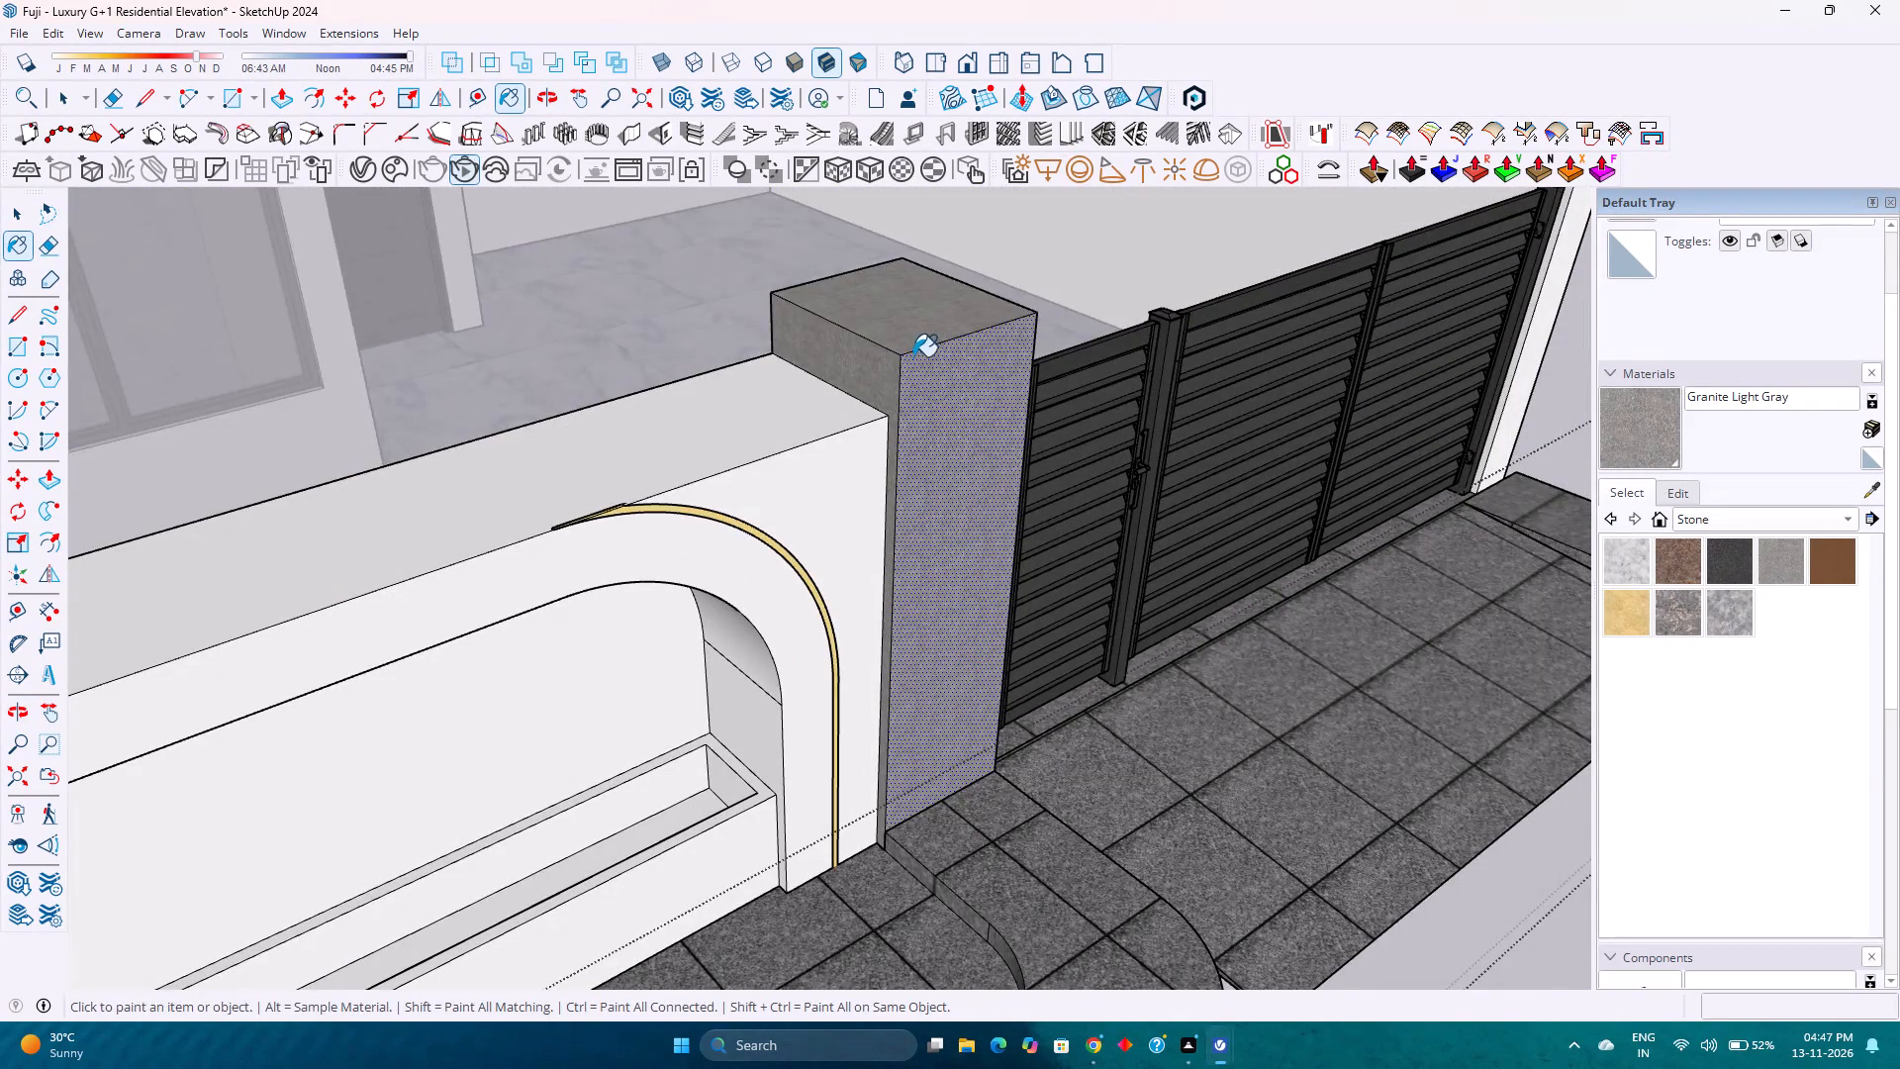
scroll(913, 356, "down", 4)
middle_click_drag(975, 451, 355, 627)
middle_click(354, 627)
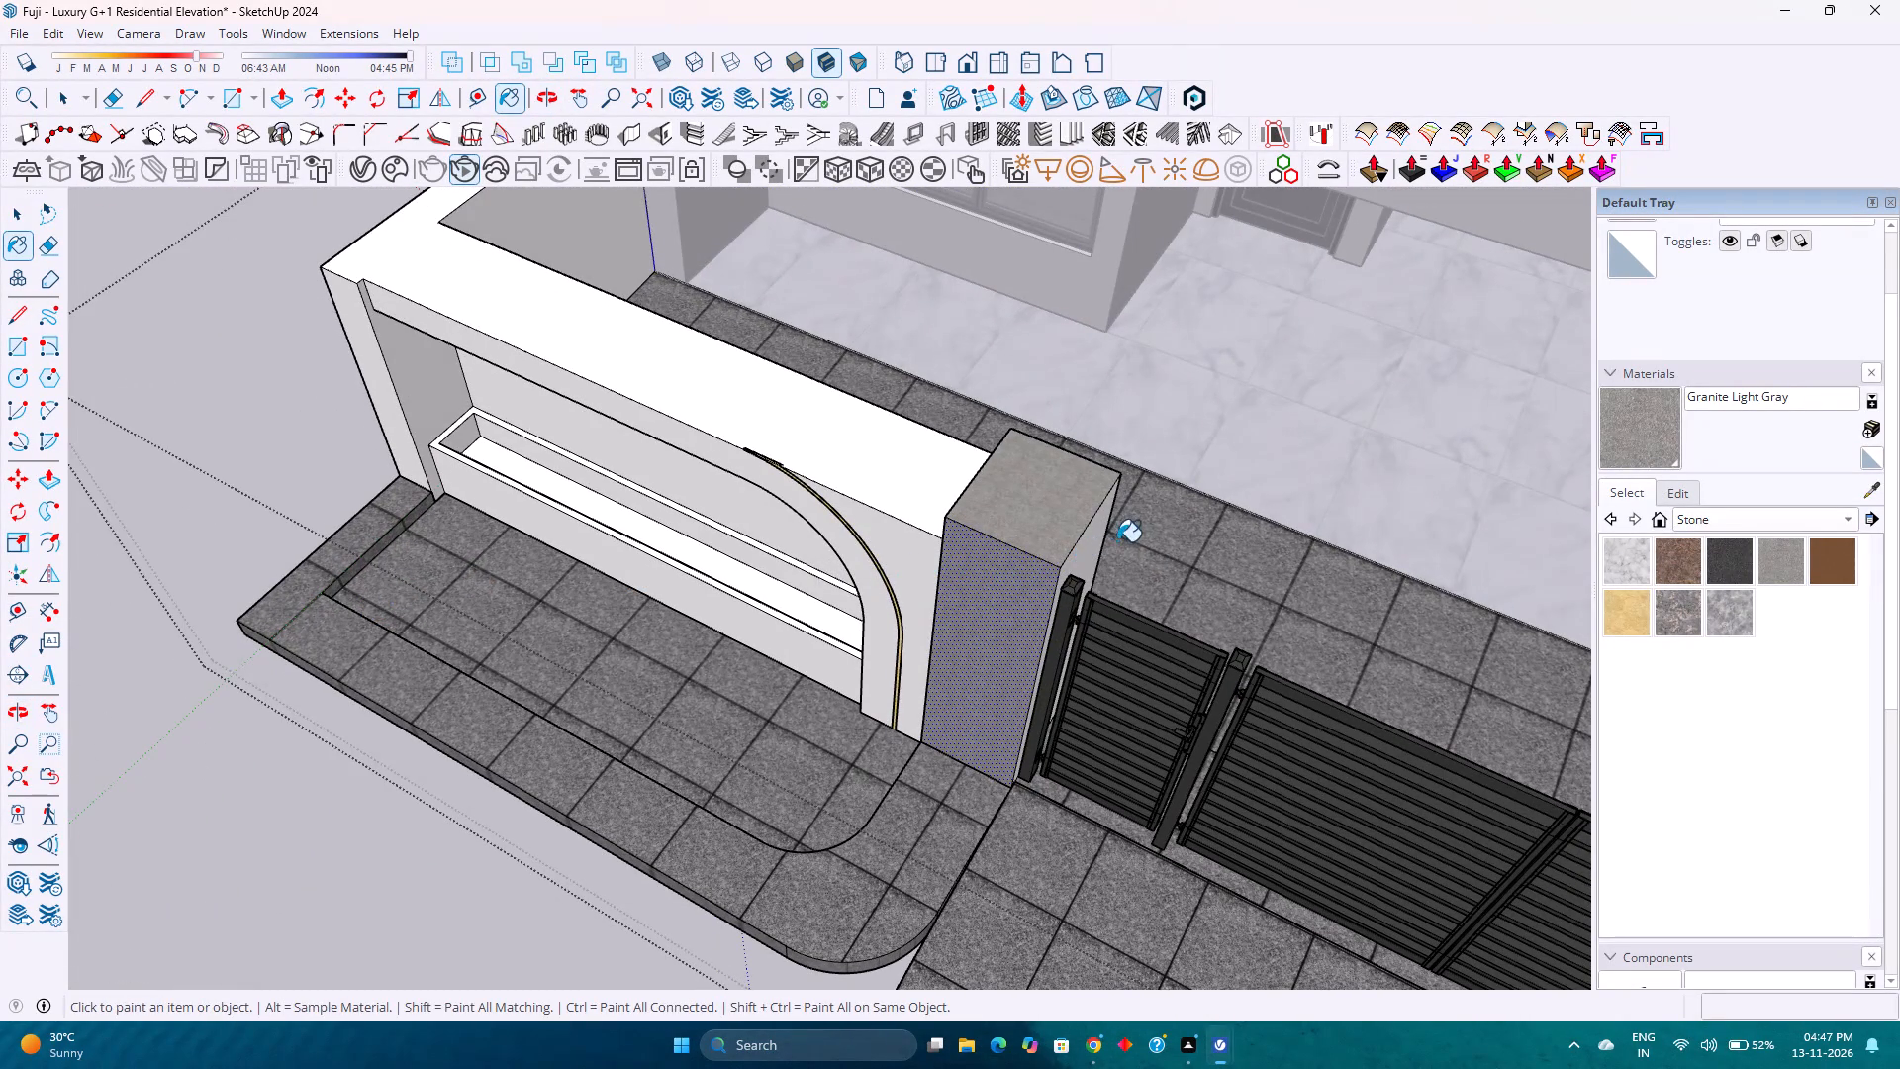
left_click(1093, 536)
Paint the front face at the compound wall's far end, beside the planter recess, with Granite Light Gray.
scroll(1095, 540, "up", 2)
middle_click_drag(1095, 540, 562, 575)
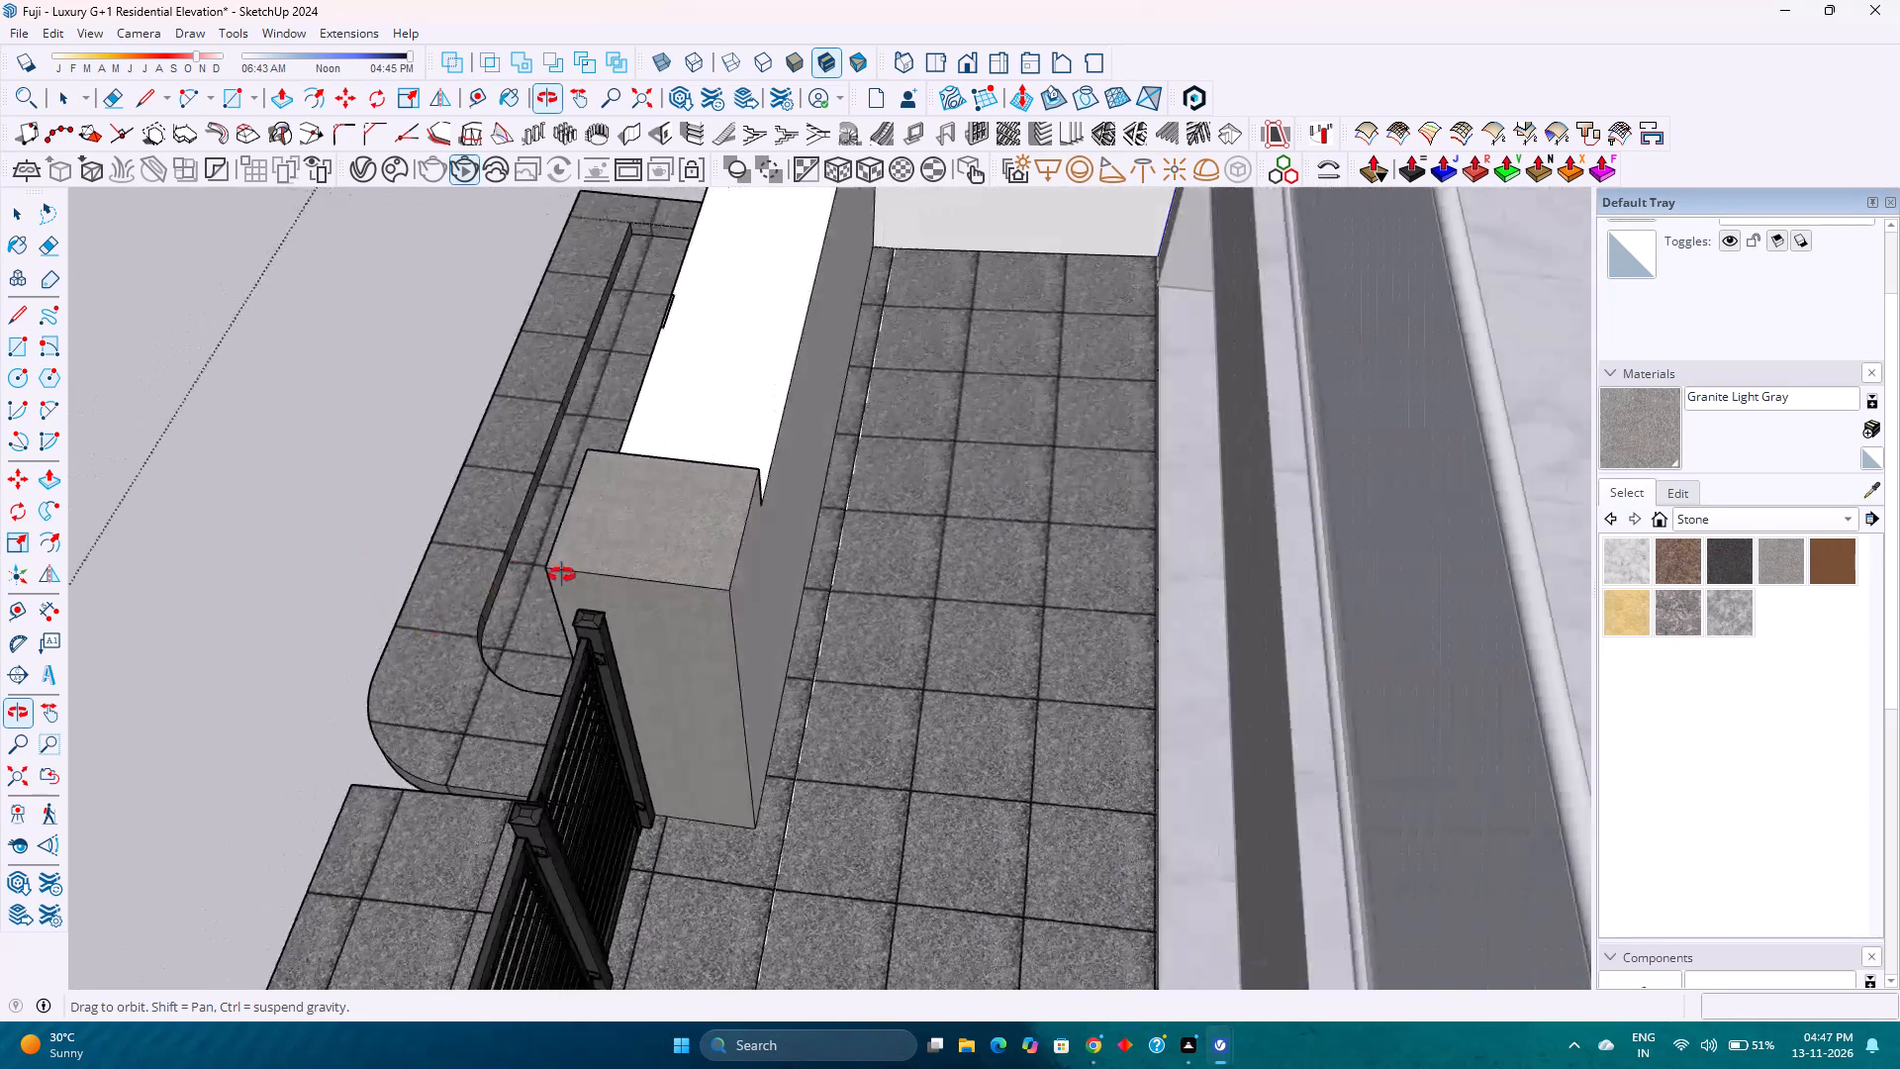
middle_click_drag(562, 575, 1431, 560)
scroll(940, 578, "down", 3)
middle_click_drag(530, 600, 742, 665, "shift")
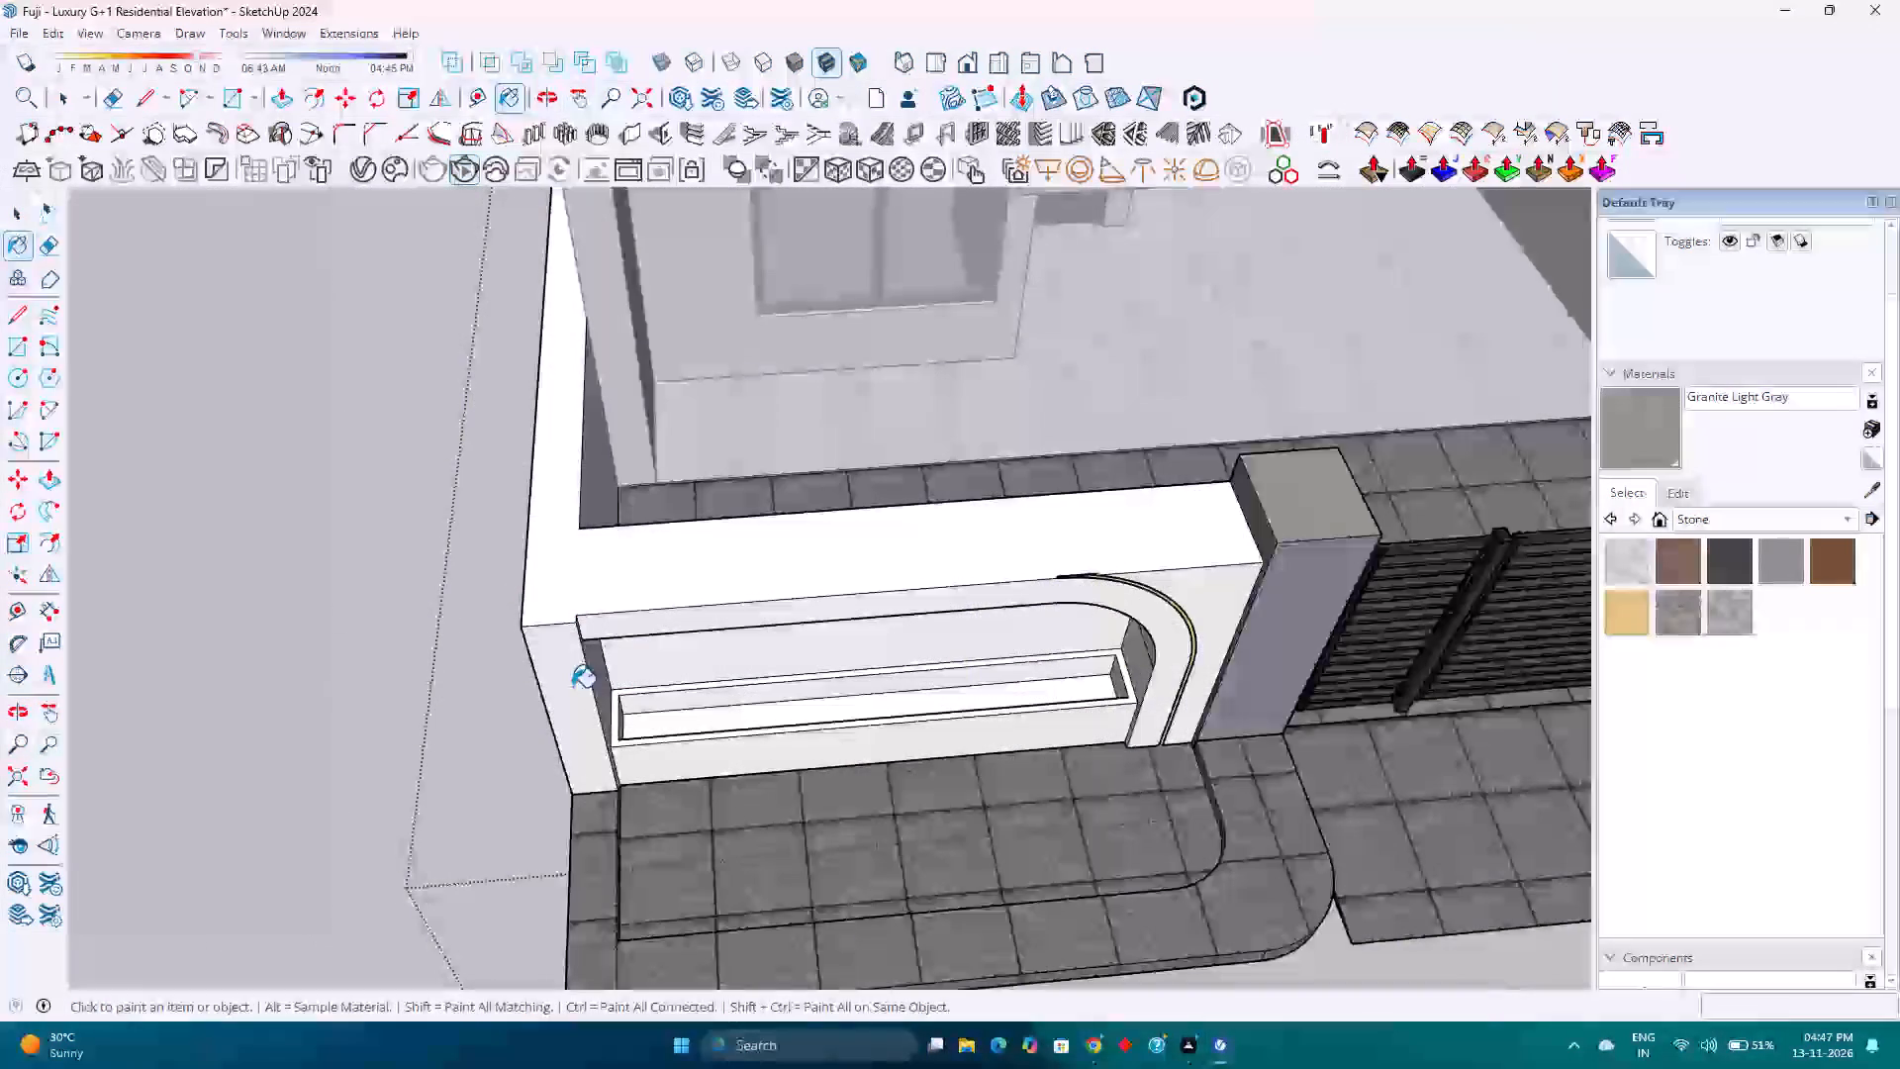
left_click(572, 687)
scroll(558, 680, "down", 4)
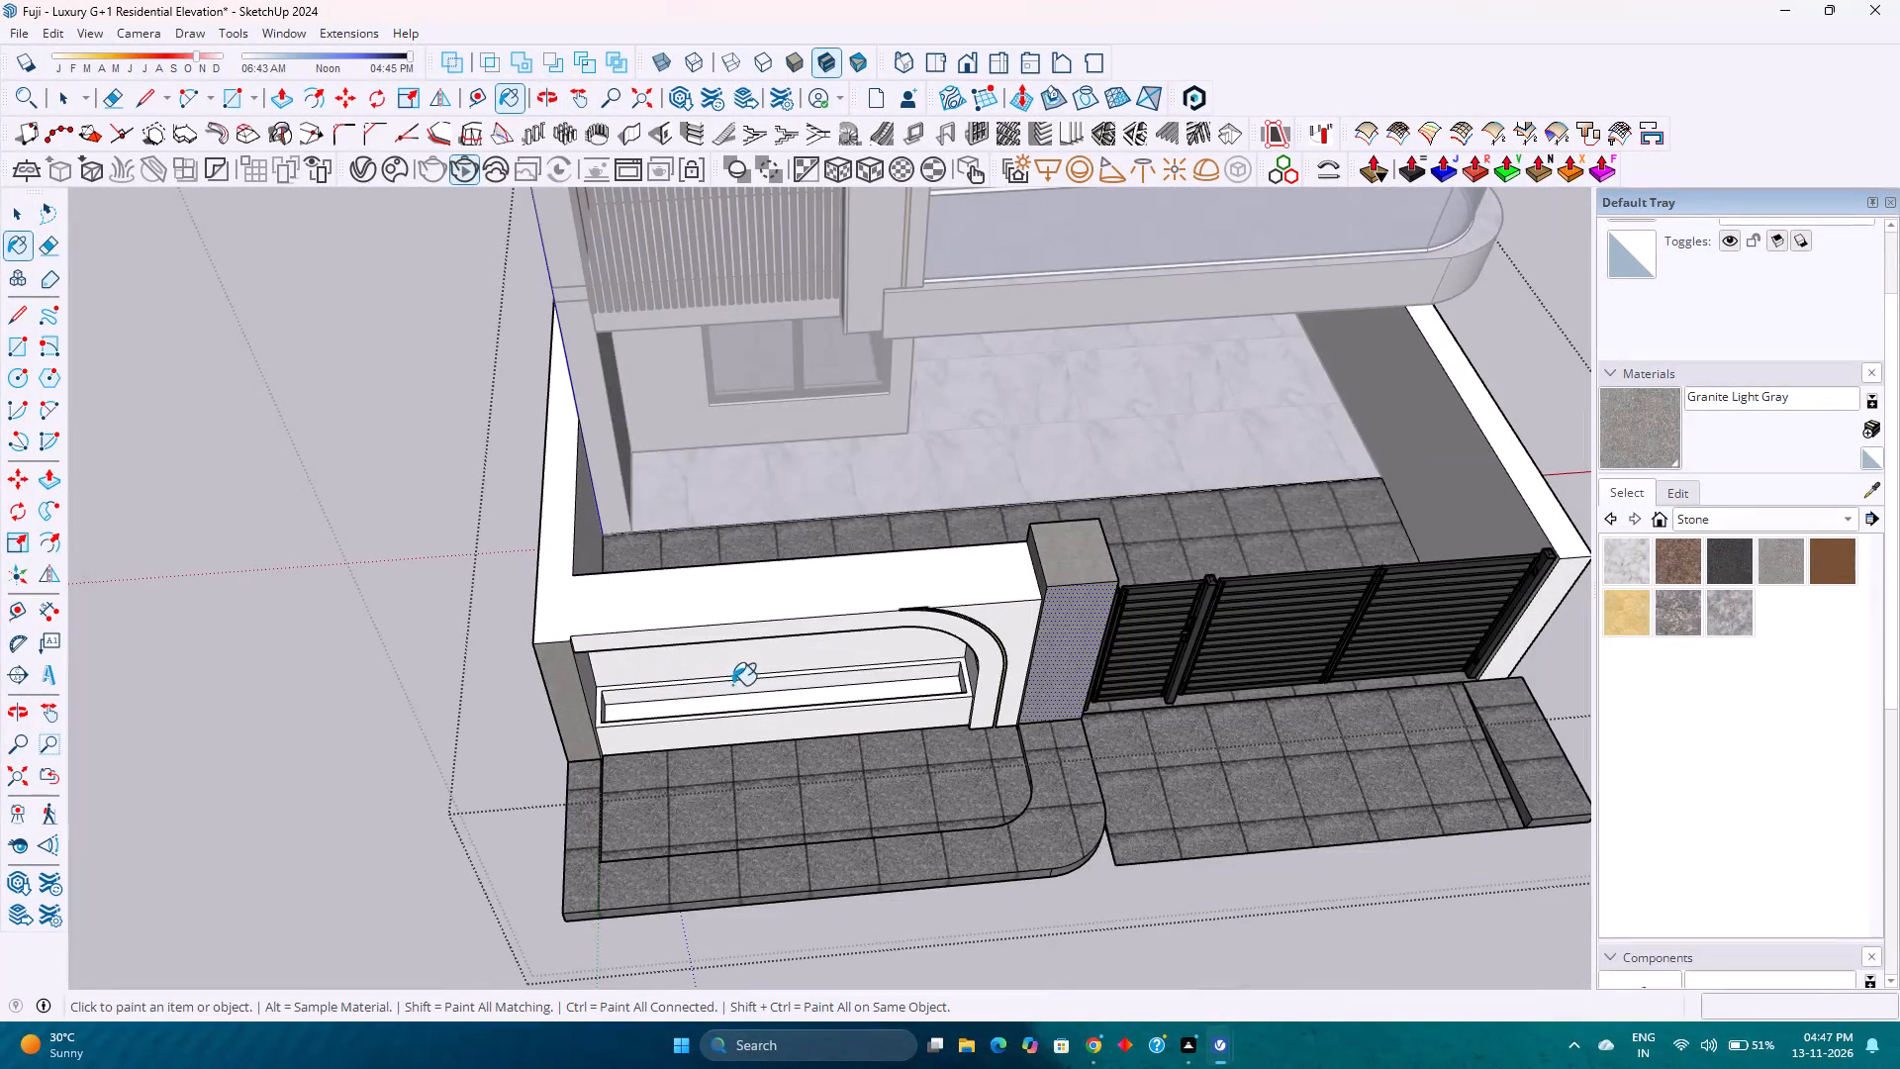
Repaint the gate pillar's front, top and gate-side faces with Granite Dark Gray from the Stone collection.
middle_click_drag(1078, 655, 1135, 805, "shift")
middle_click(1135, 805, "shift")
middle_click_drag(1137, 811, 939, 672)
middle_click(940, 670)
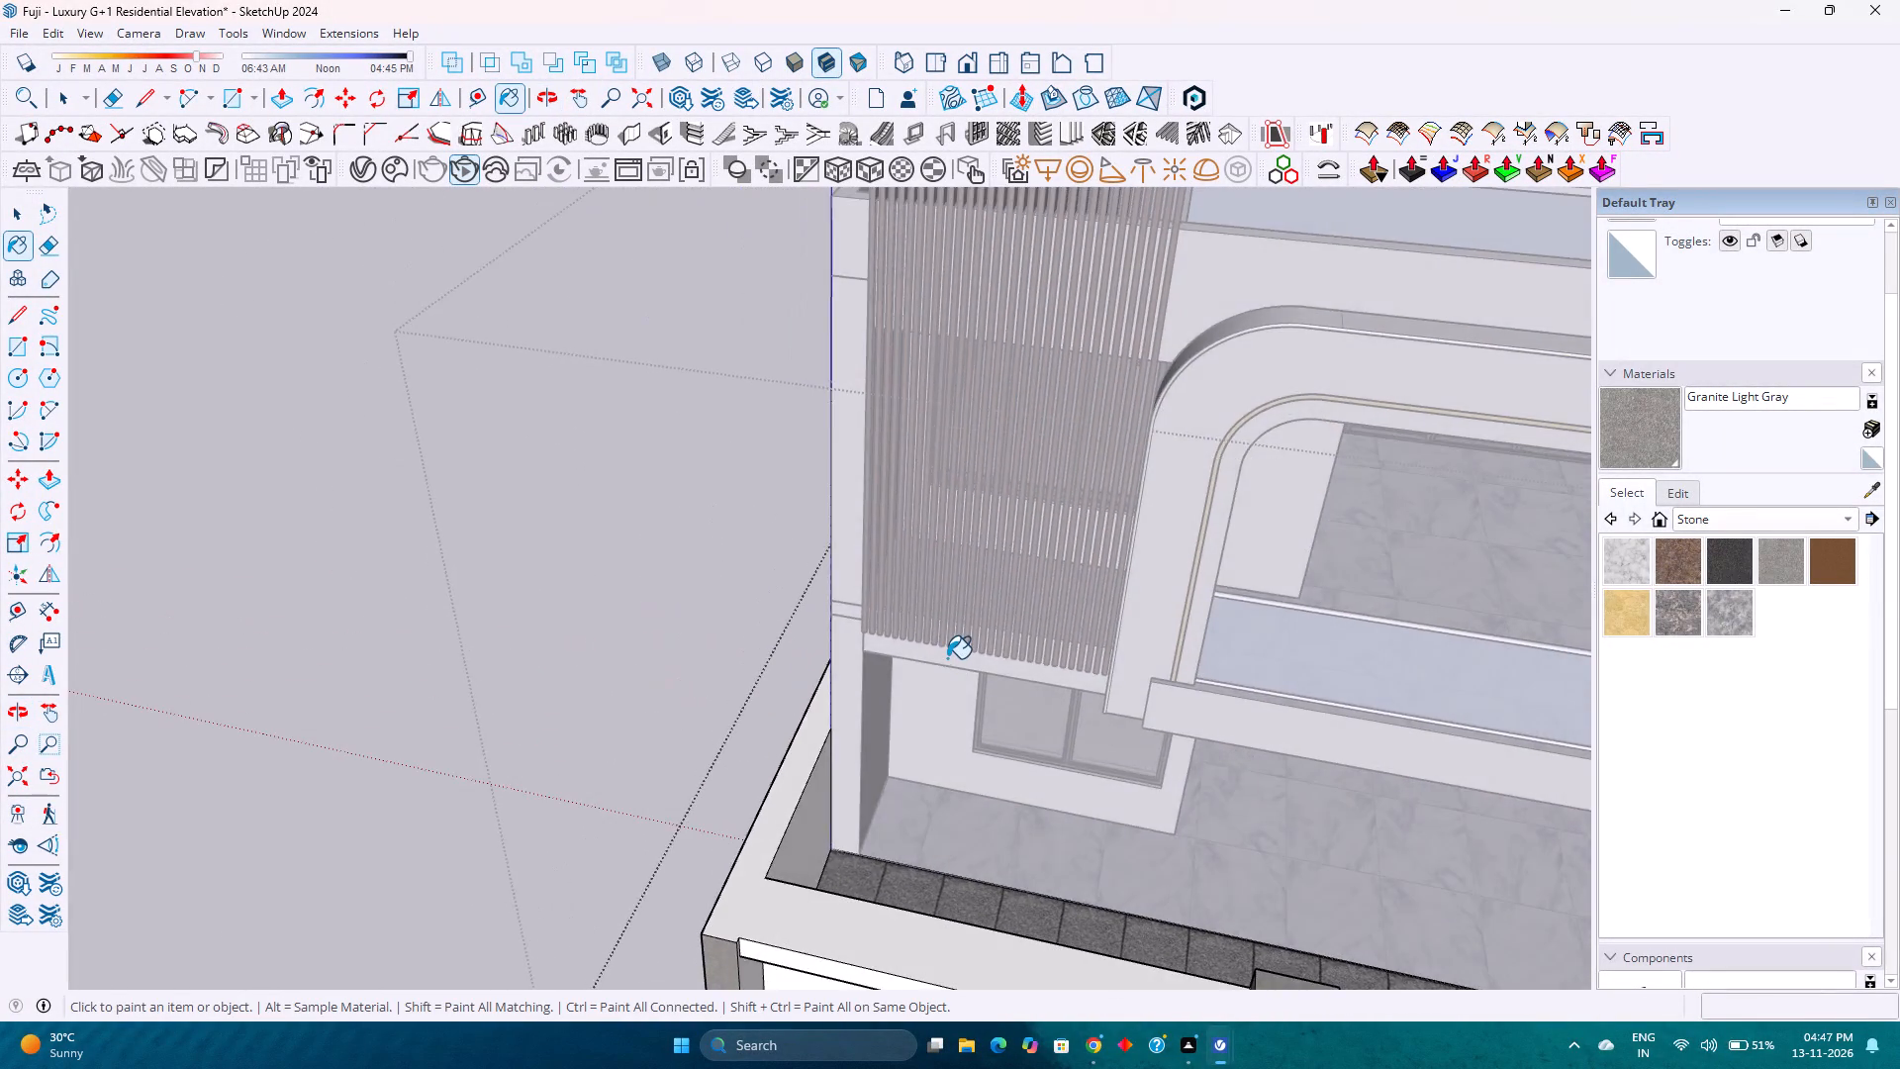
scroll(947, 658, "down", 9)
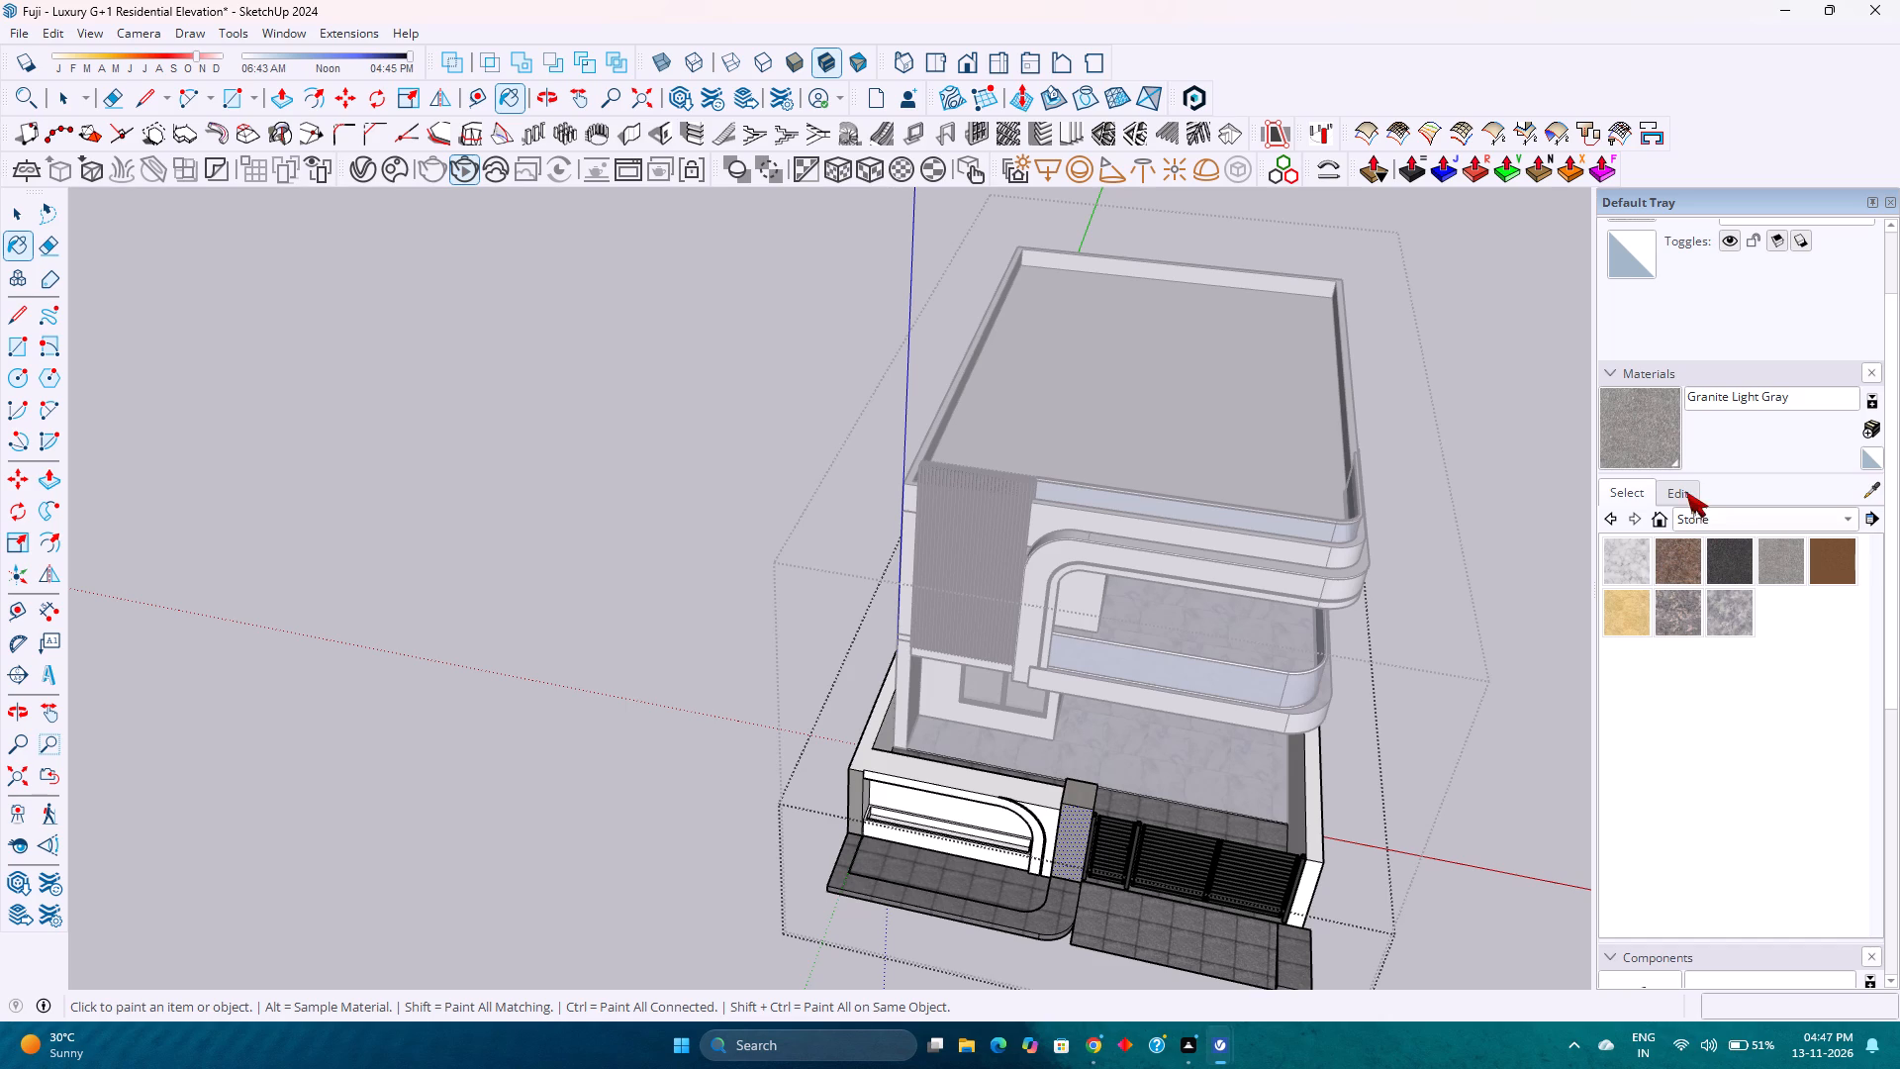
left_click(1739, 552)
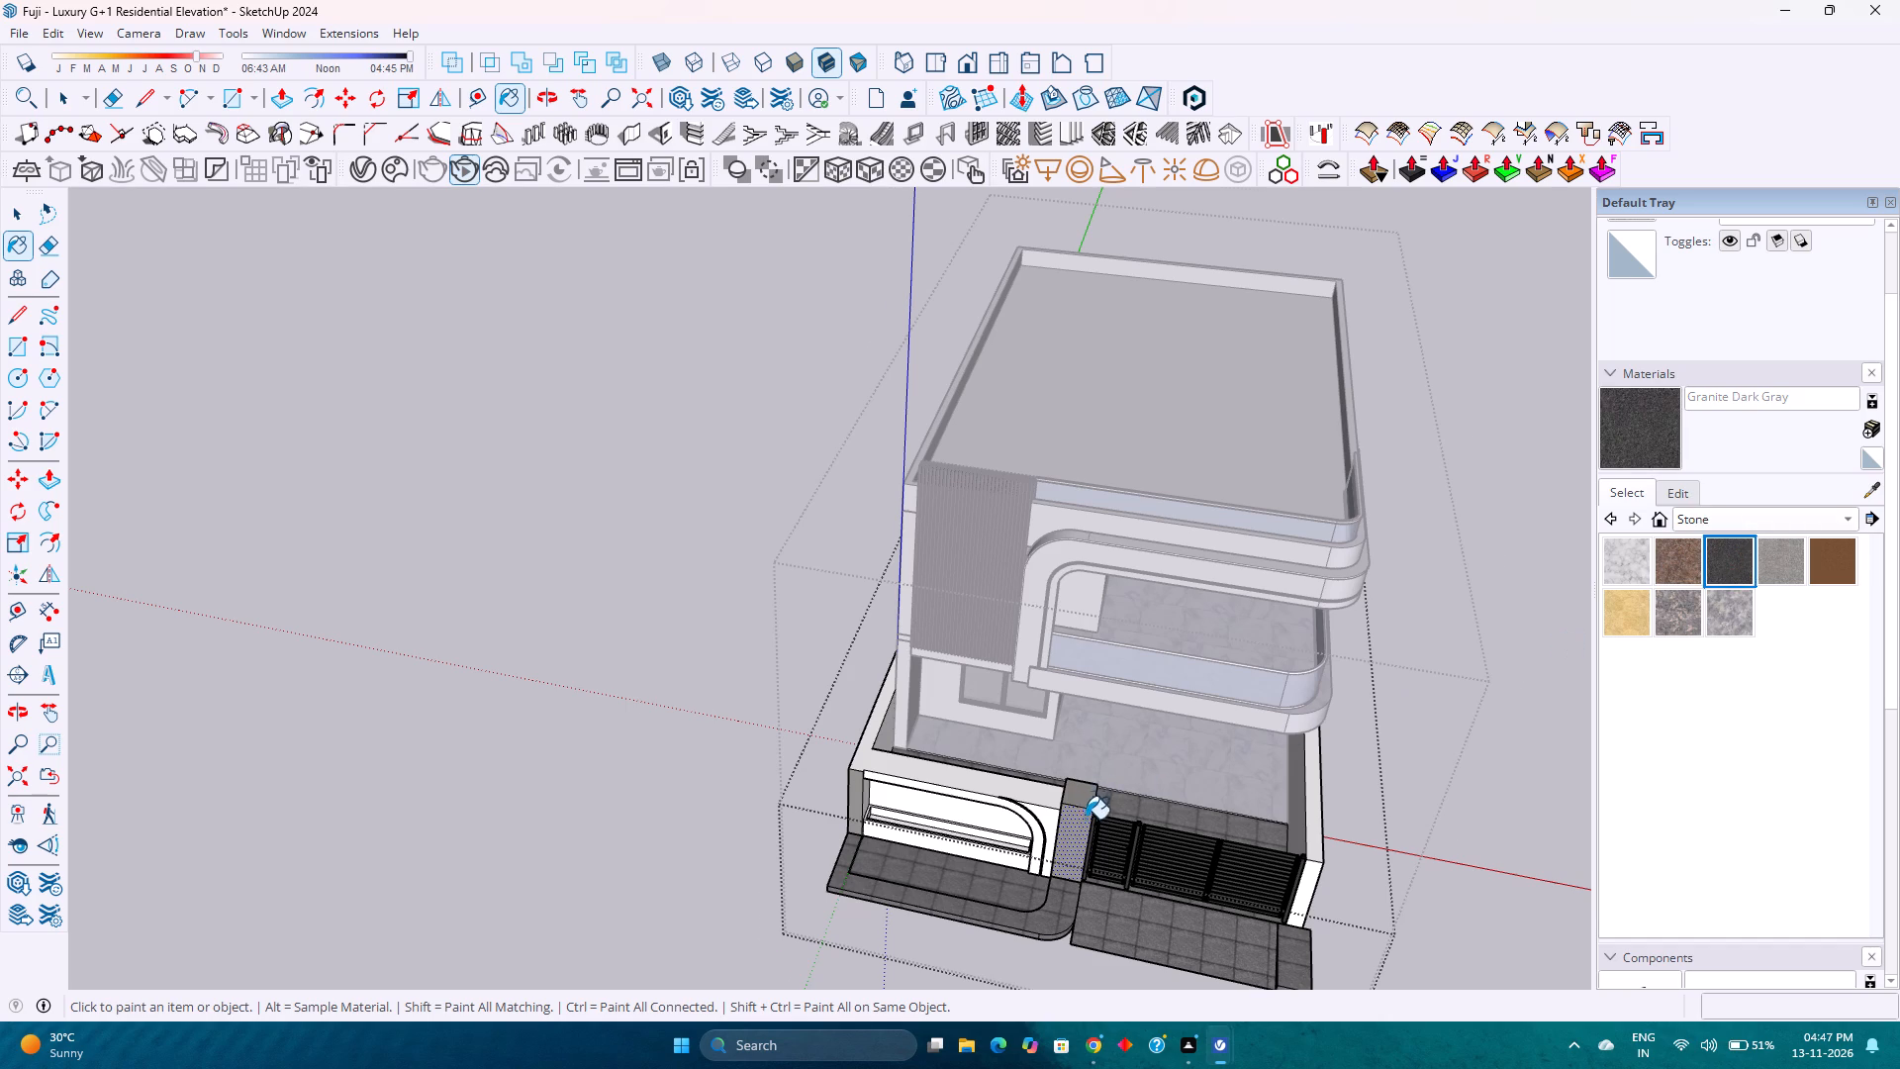
scroll(1089, 822, "up", 11)
left_click(1094, 828)
left_click(1086, 753)
scroll(1096, 763, "up", 1)
middle_click_drag(1101, 771, 898, 737)
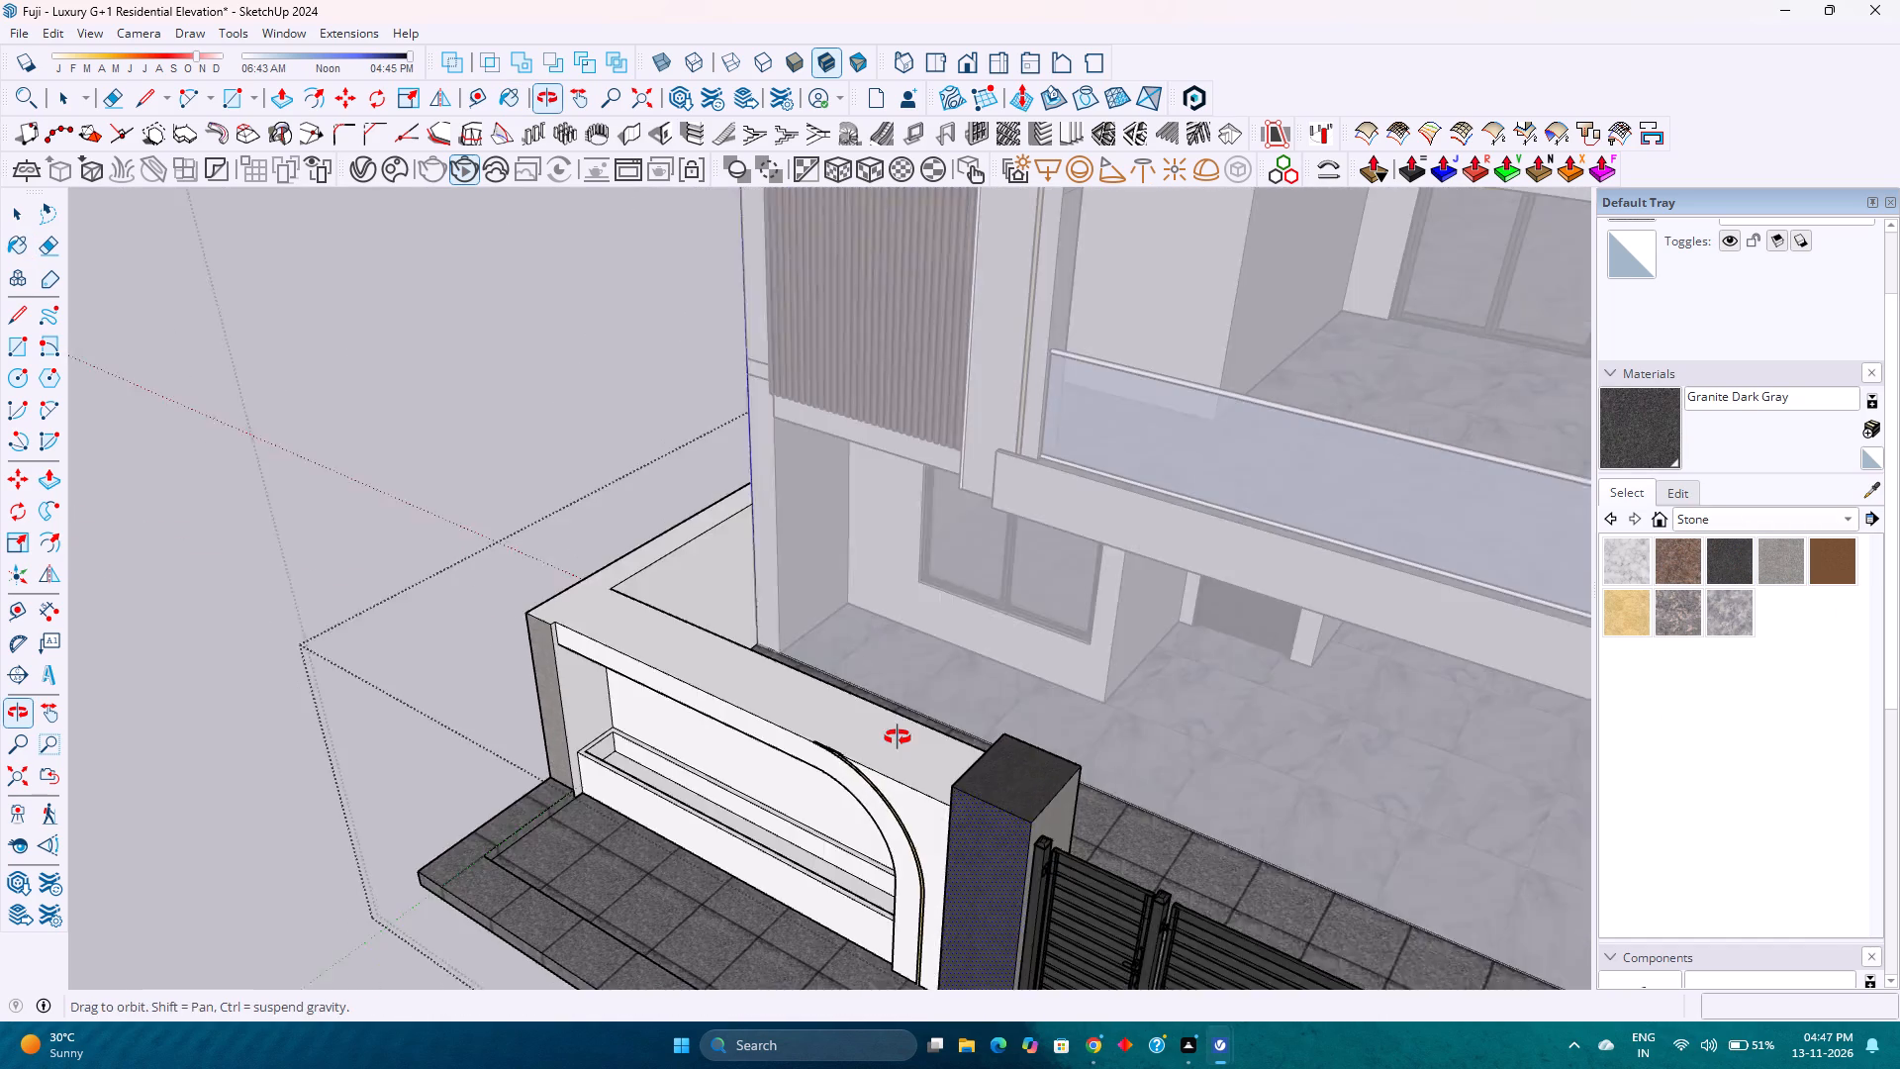
middle_click_drag(898, 737, 888, 735)
scroll(1040, 803, "up", 4)
left_click(1046, 825)
scroll(835, 717, "down", 3)
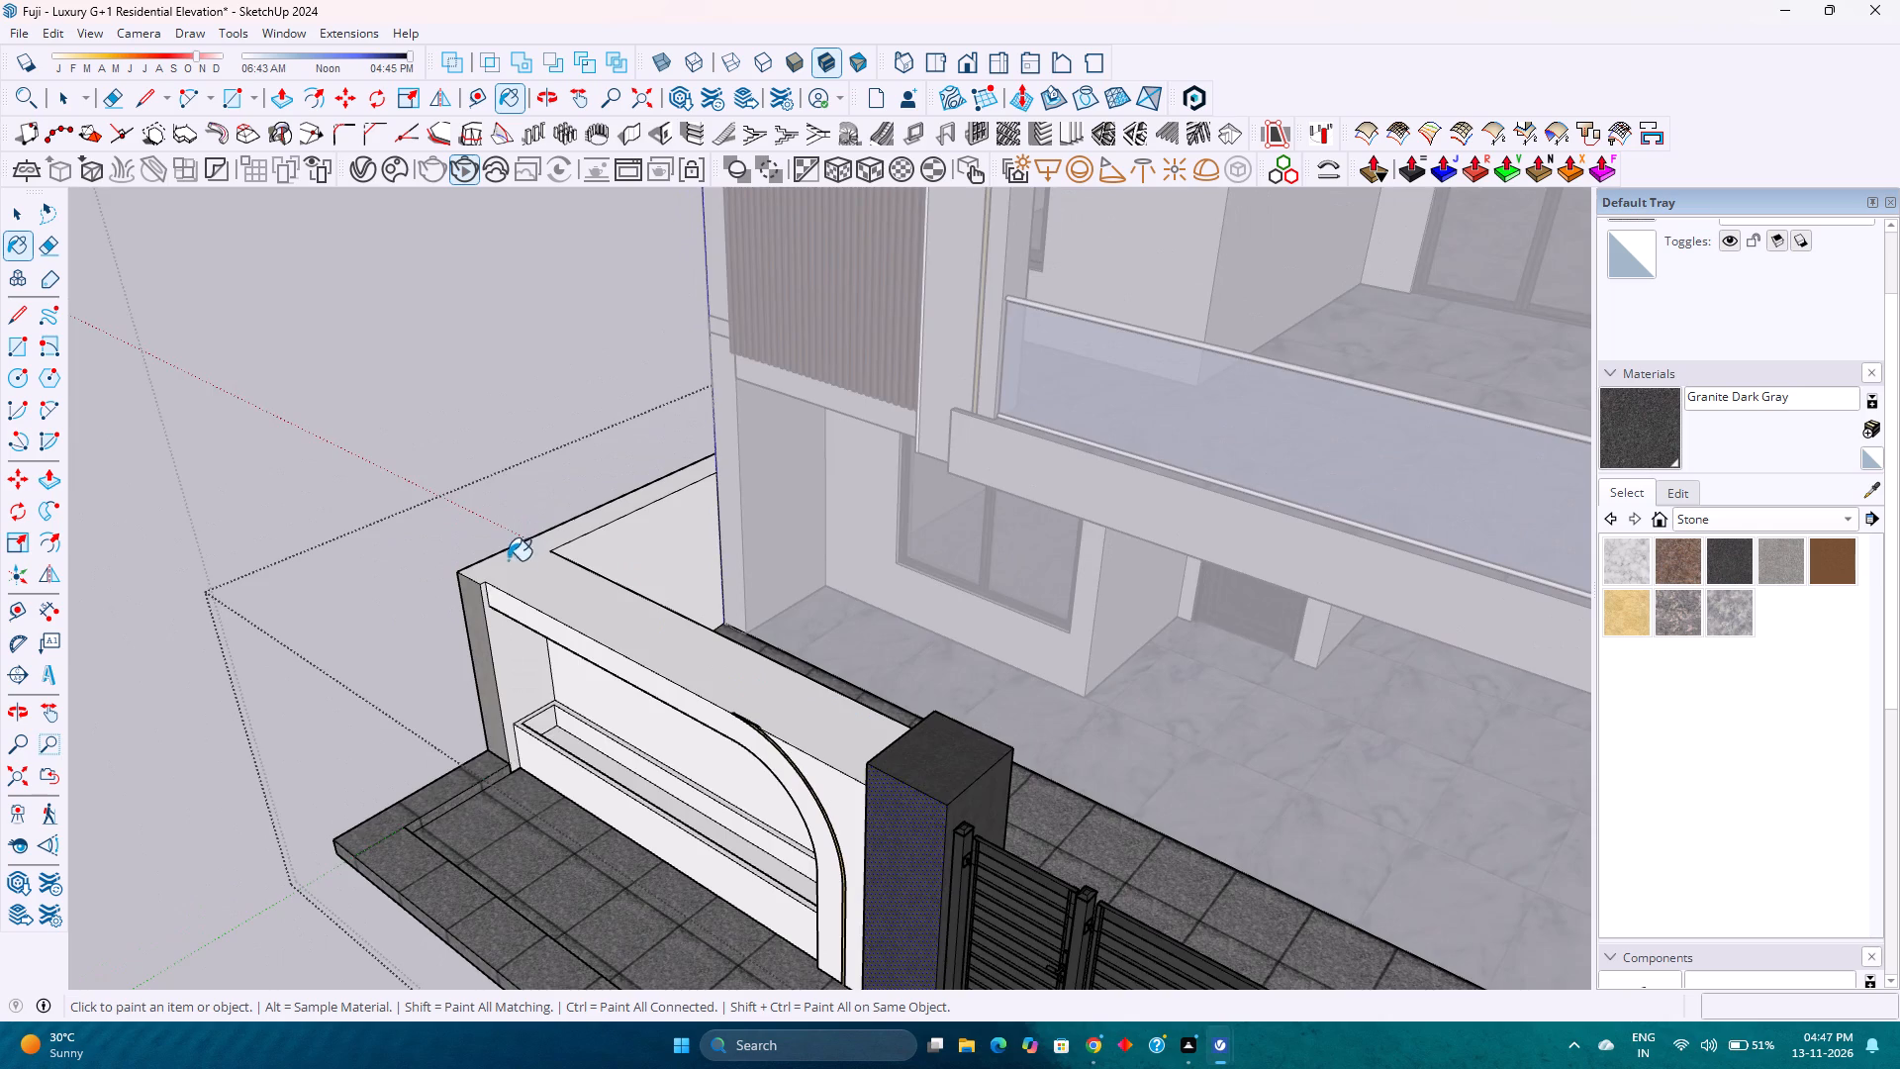
Paint the compound wall's far end face and the adjoining side of the planter recess with Granite Dark Gray, and leave the group.
scroll(476, 596, "up", 4)
left_click(476, 596)
scroll(476, 596, "down", 2)
left_click(504, 661)
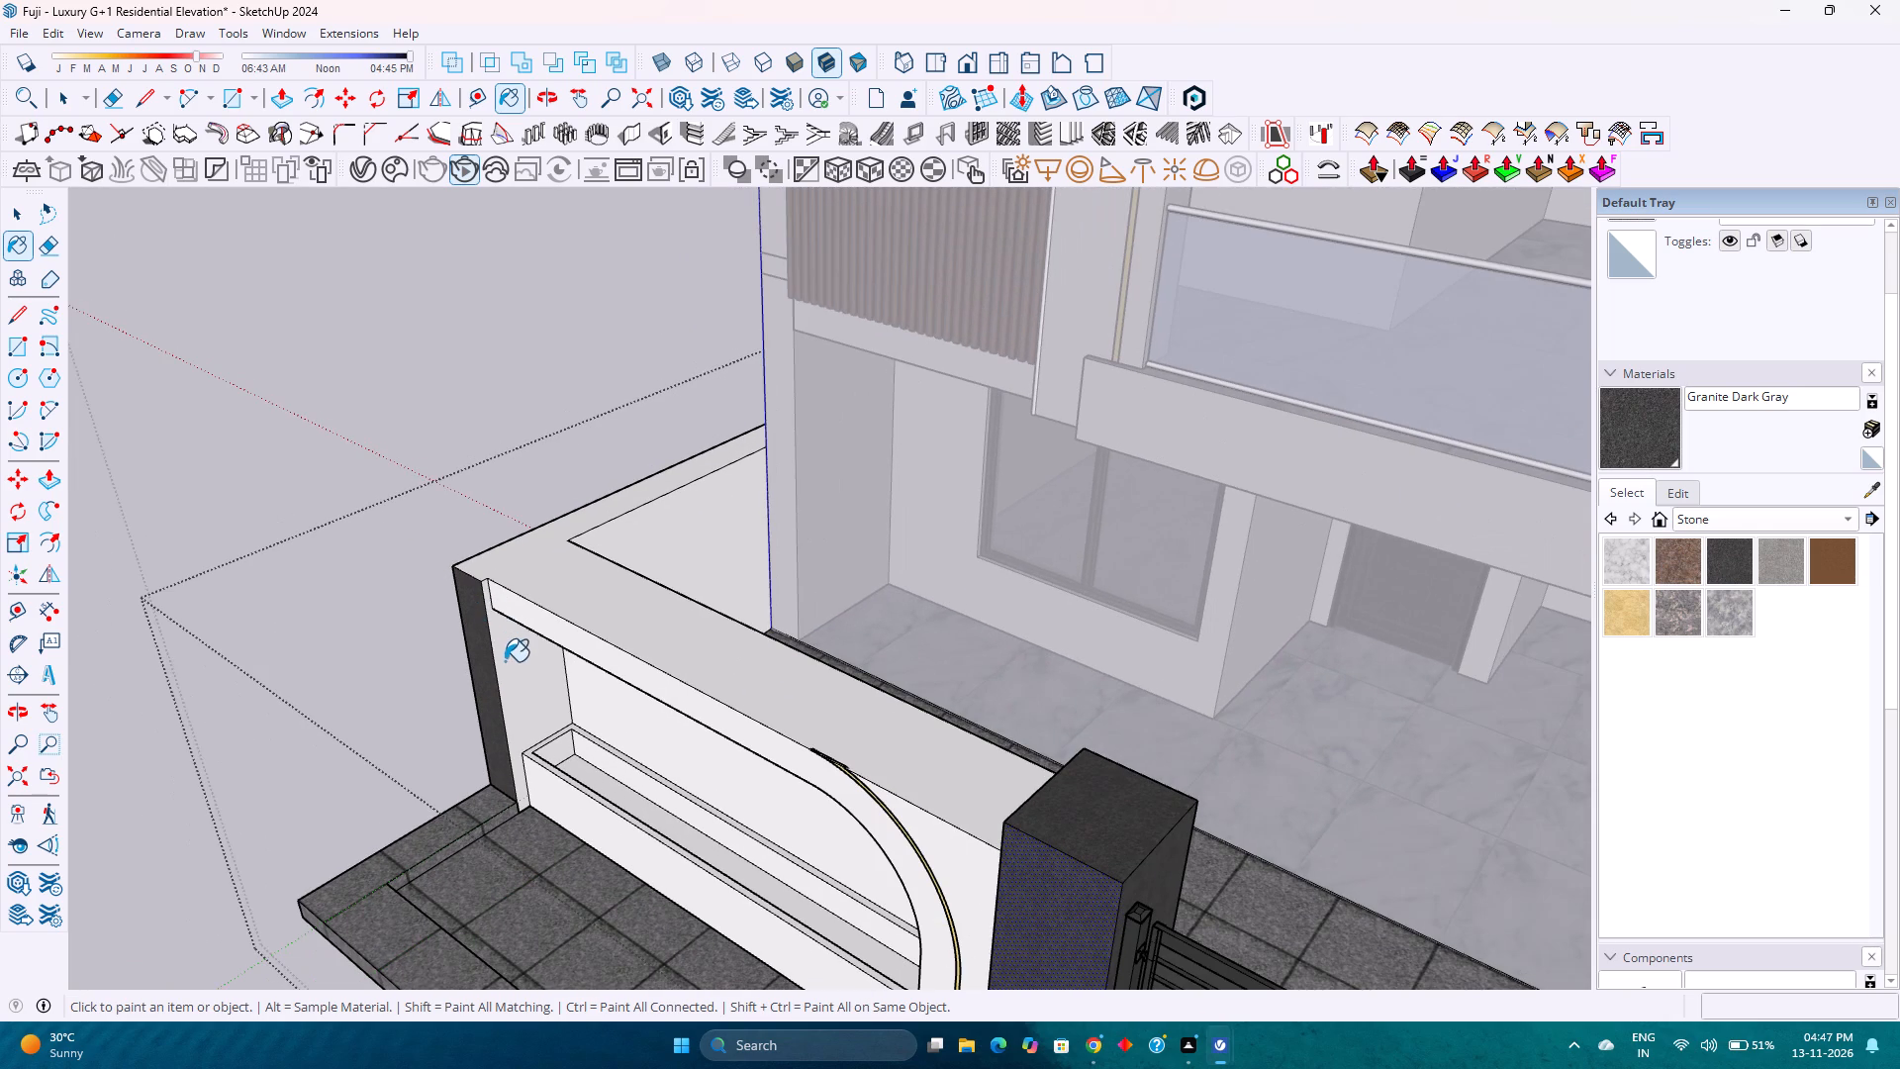
scroll(505, 661, "down", 7)
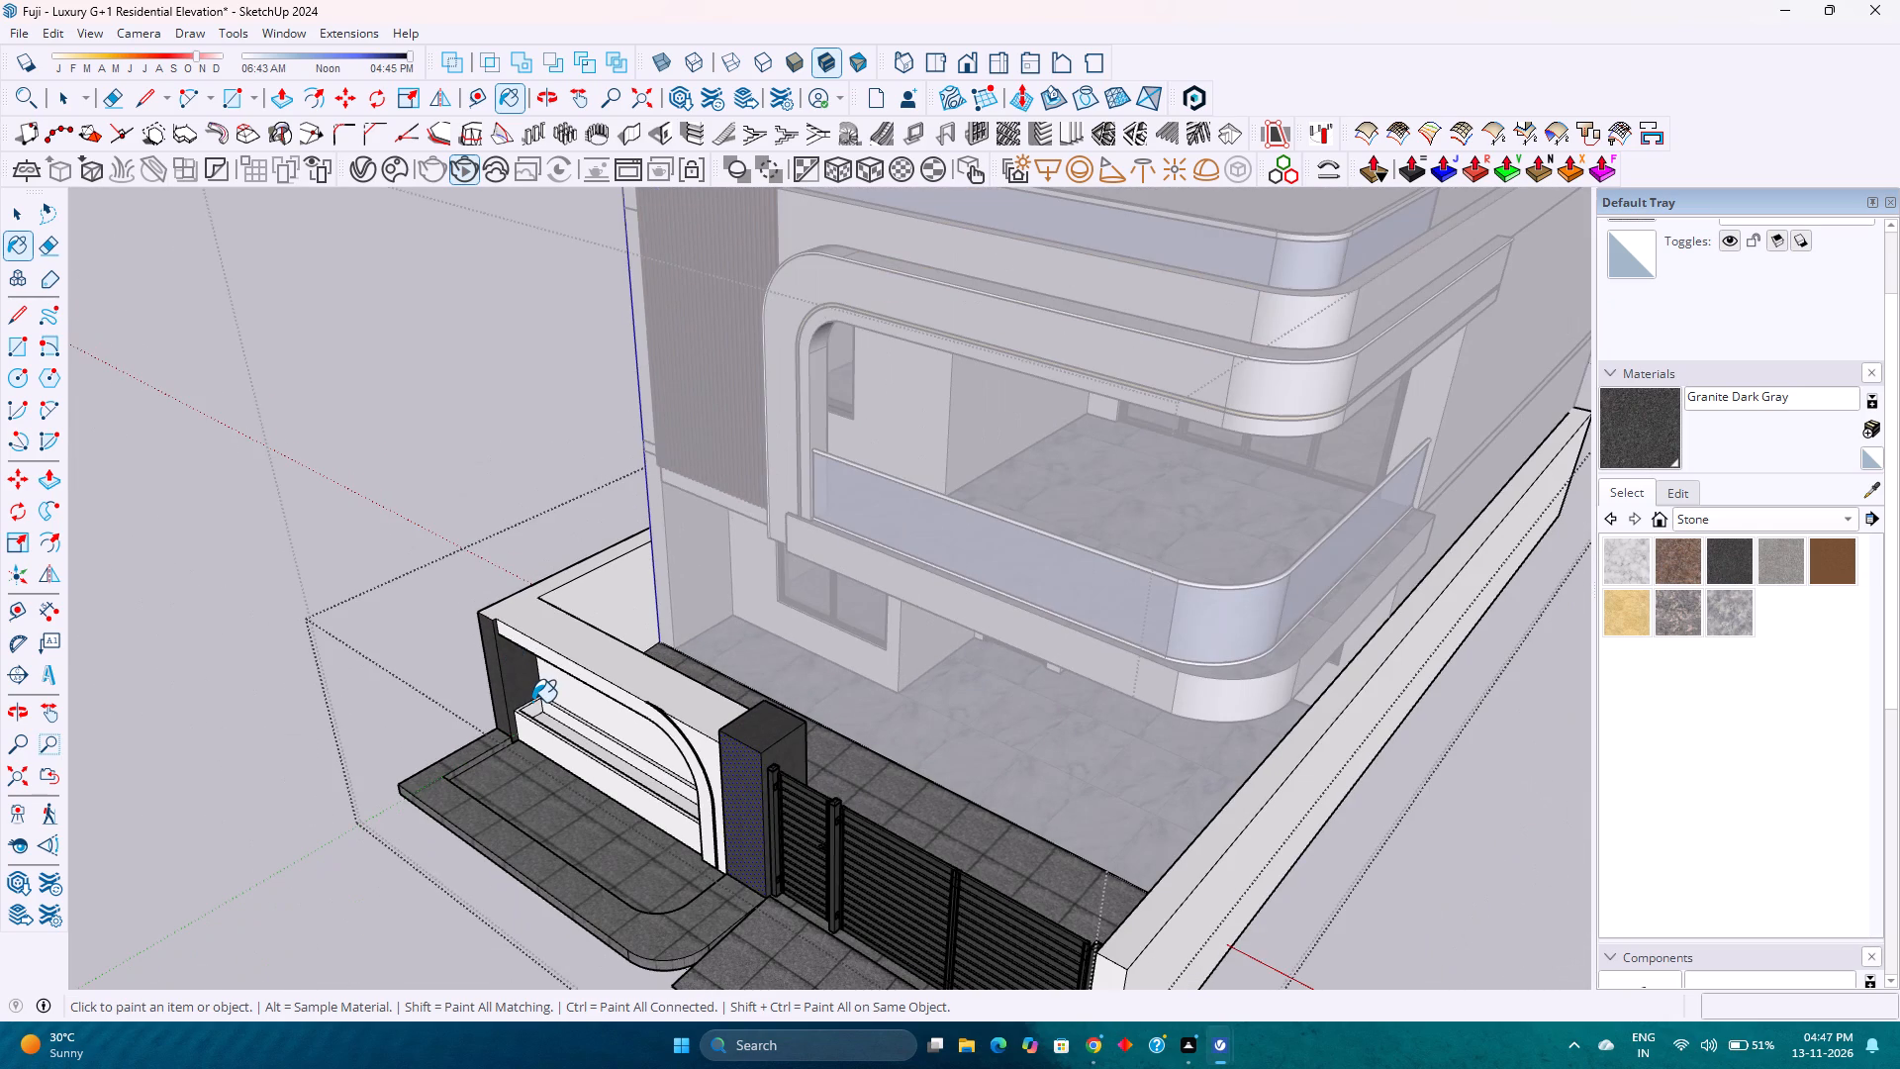
scroll(532, 704, "down", 5)
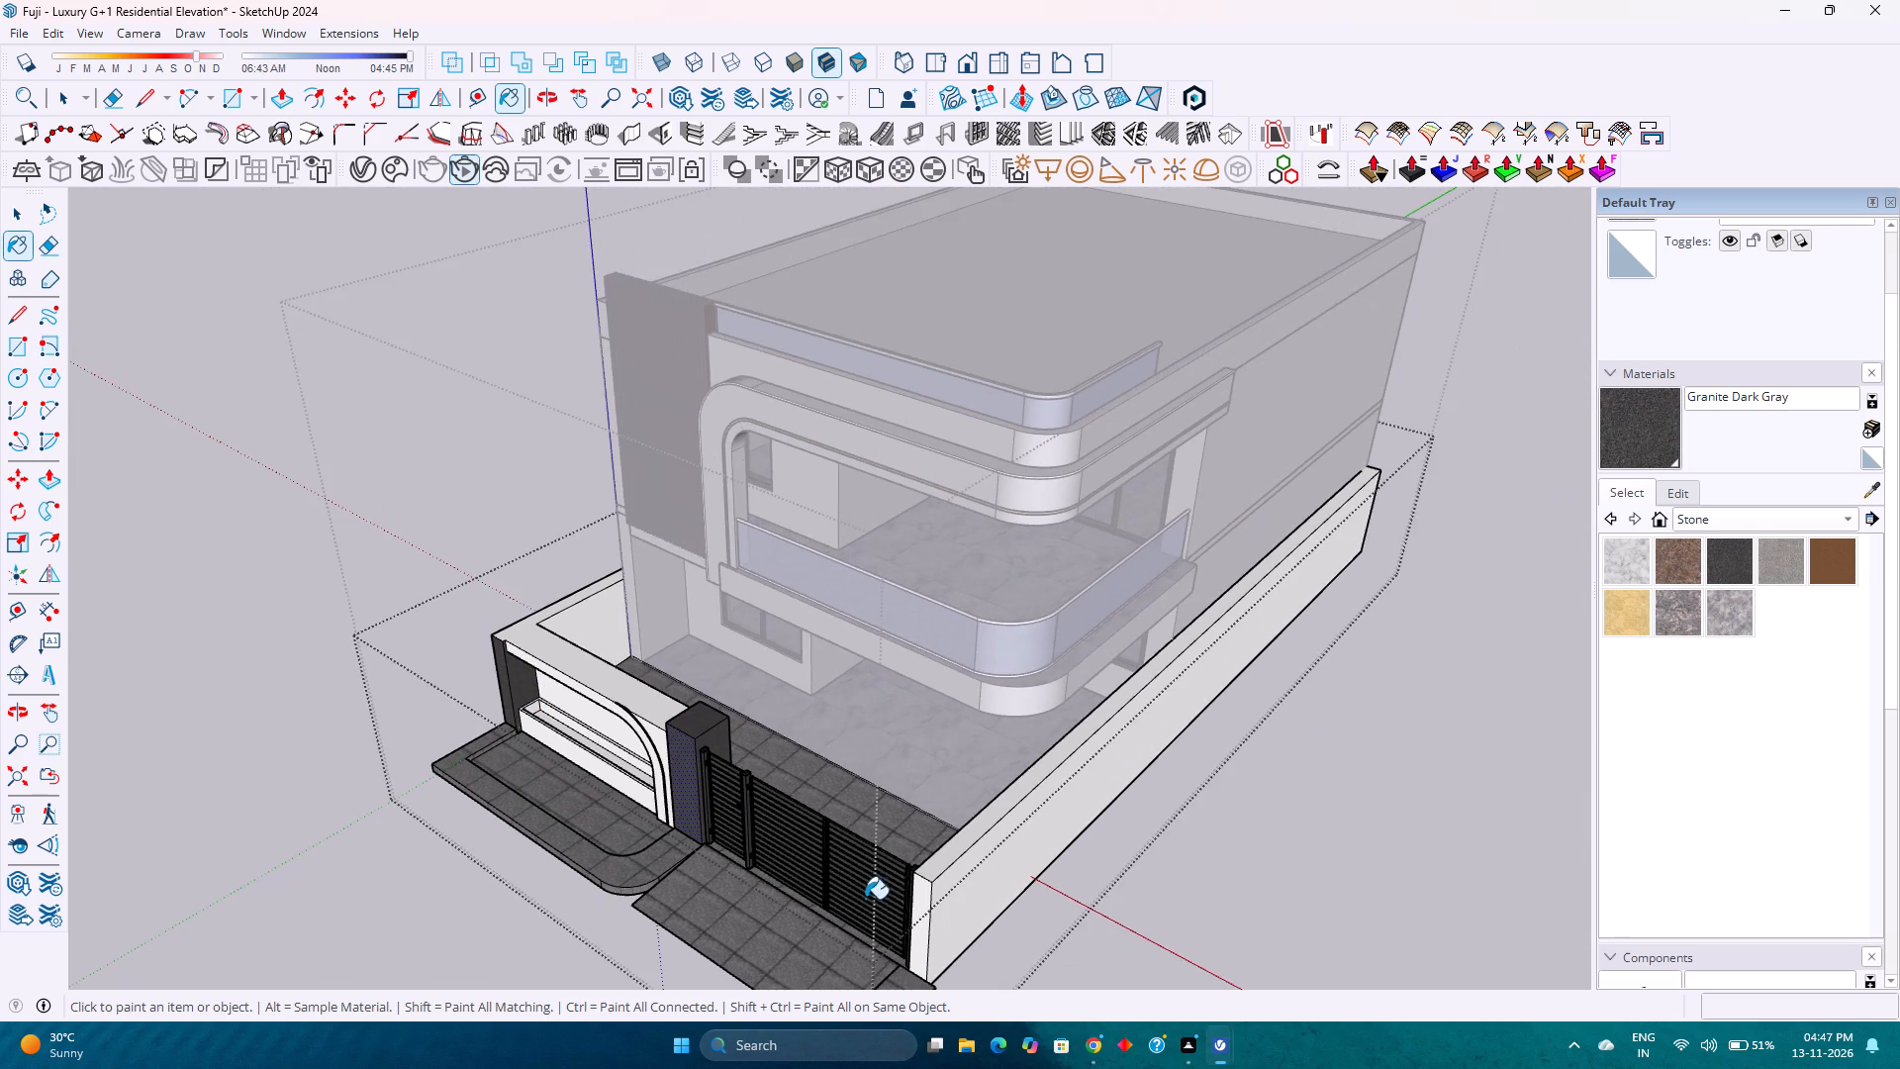
scroll(881, 908, "up", 2)
middle_click_drag(881, 908, 1050, 786)
middle_click(1050, 786)
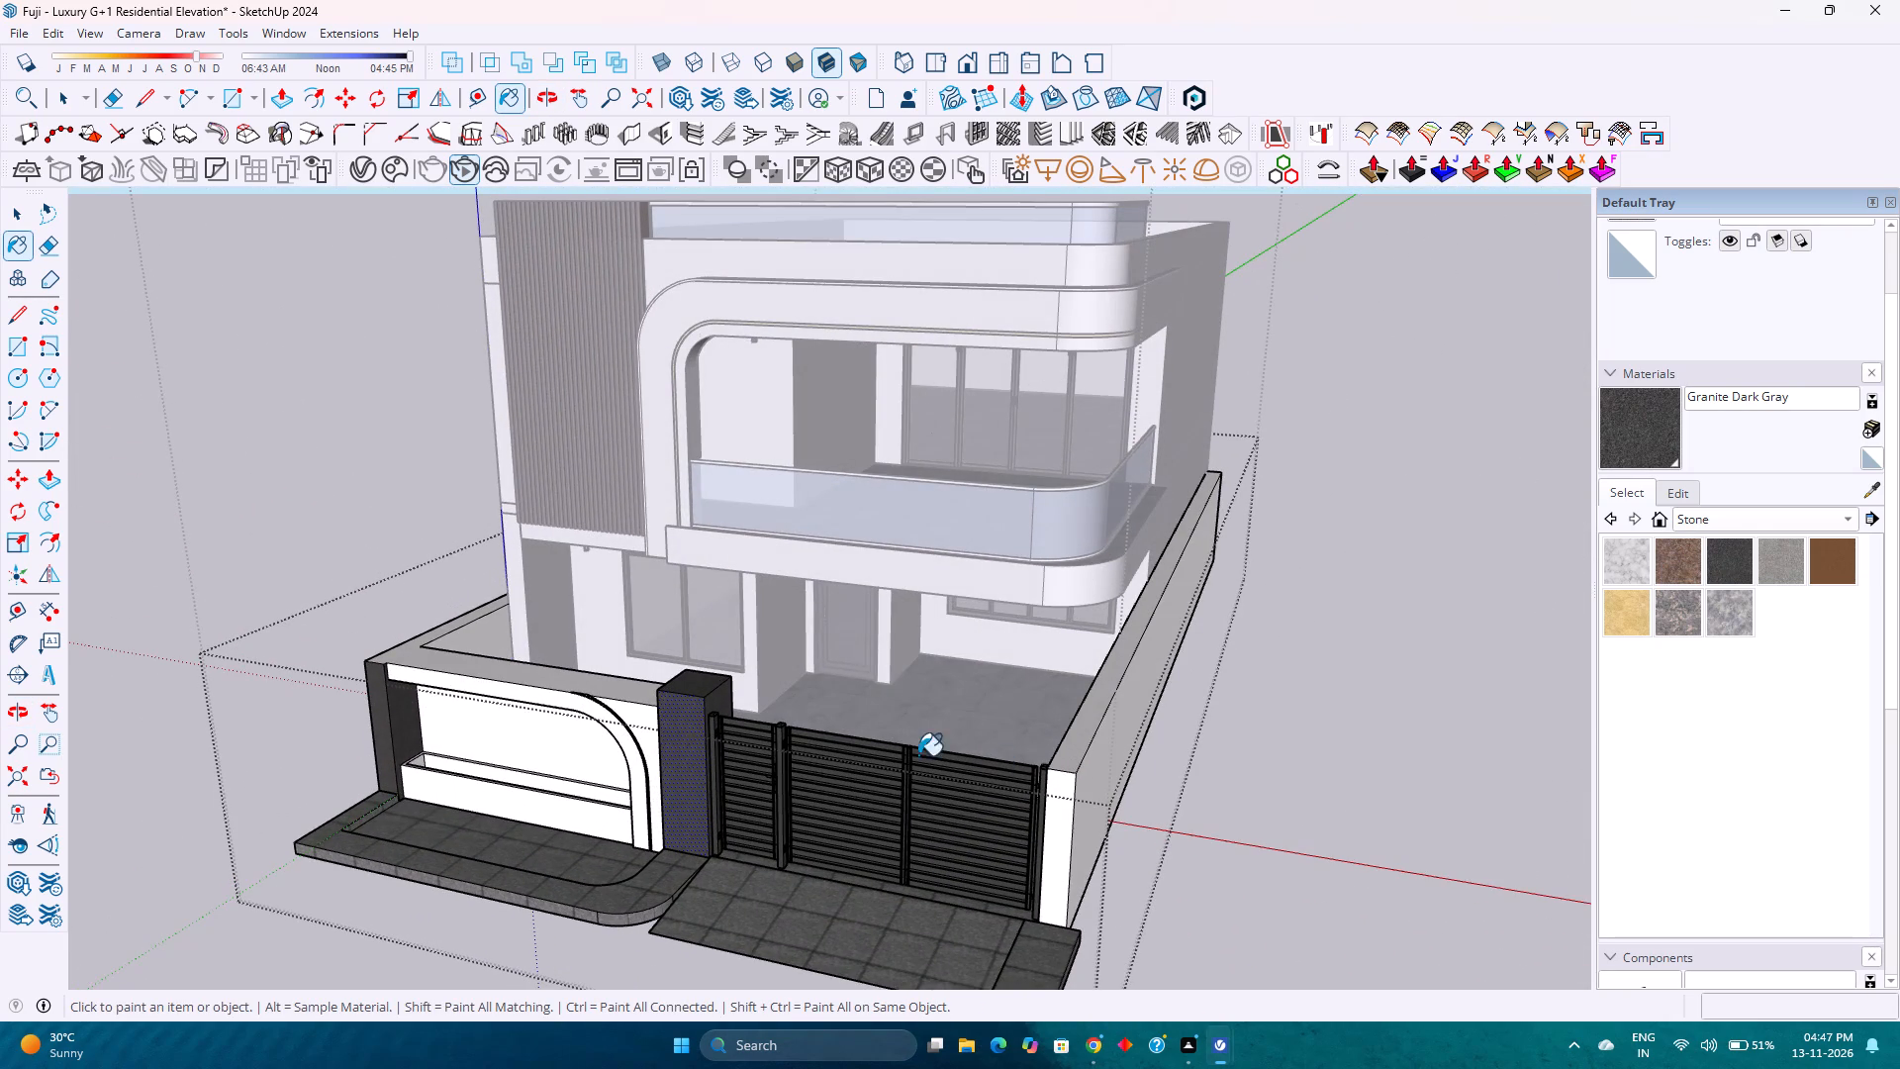
scroll(689, 752, "up", 8)
key("space")
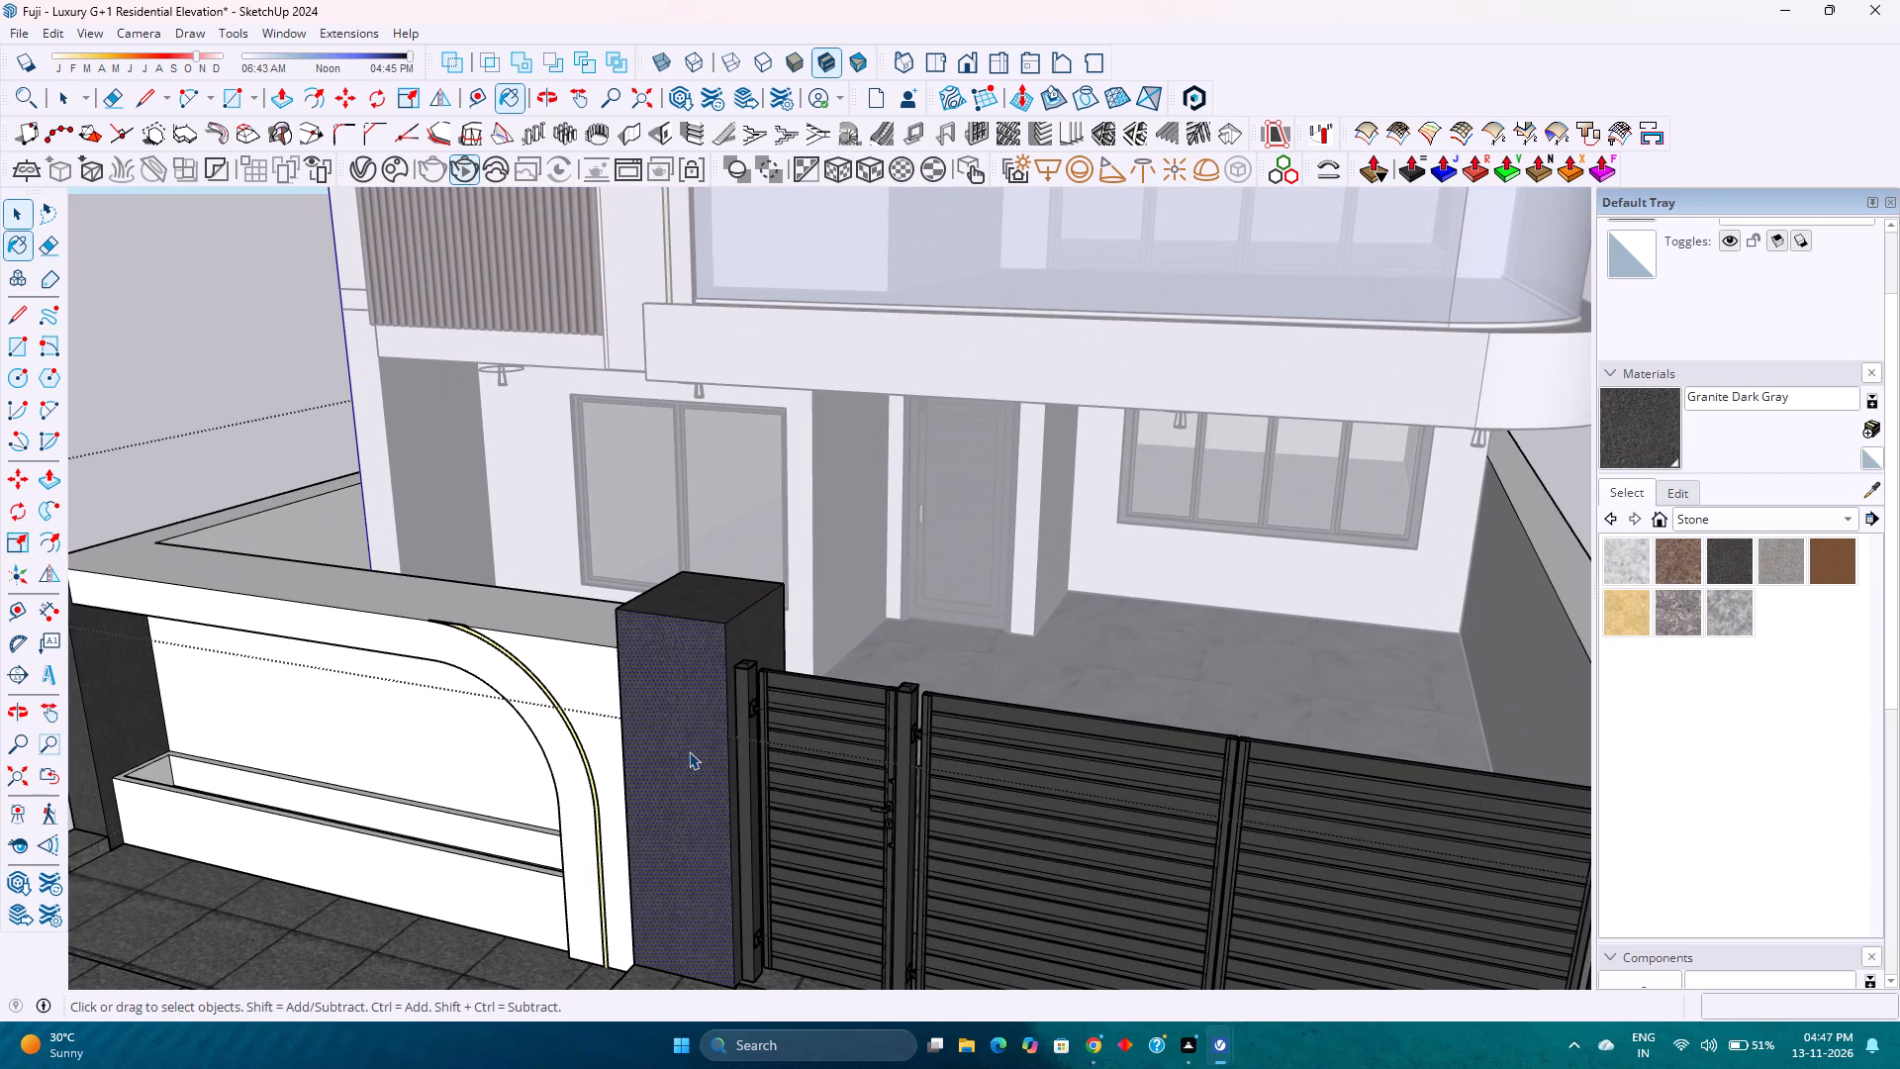
scroll(689, 751, "down", 7)
middle_click_drag(690, 749, 738, 722)
middle_click(739, 722)
left_click(1397, 683)
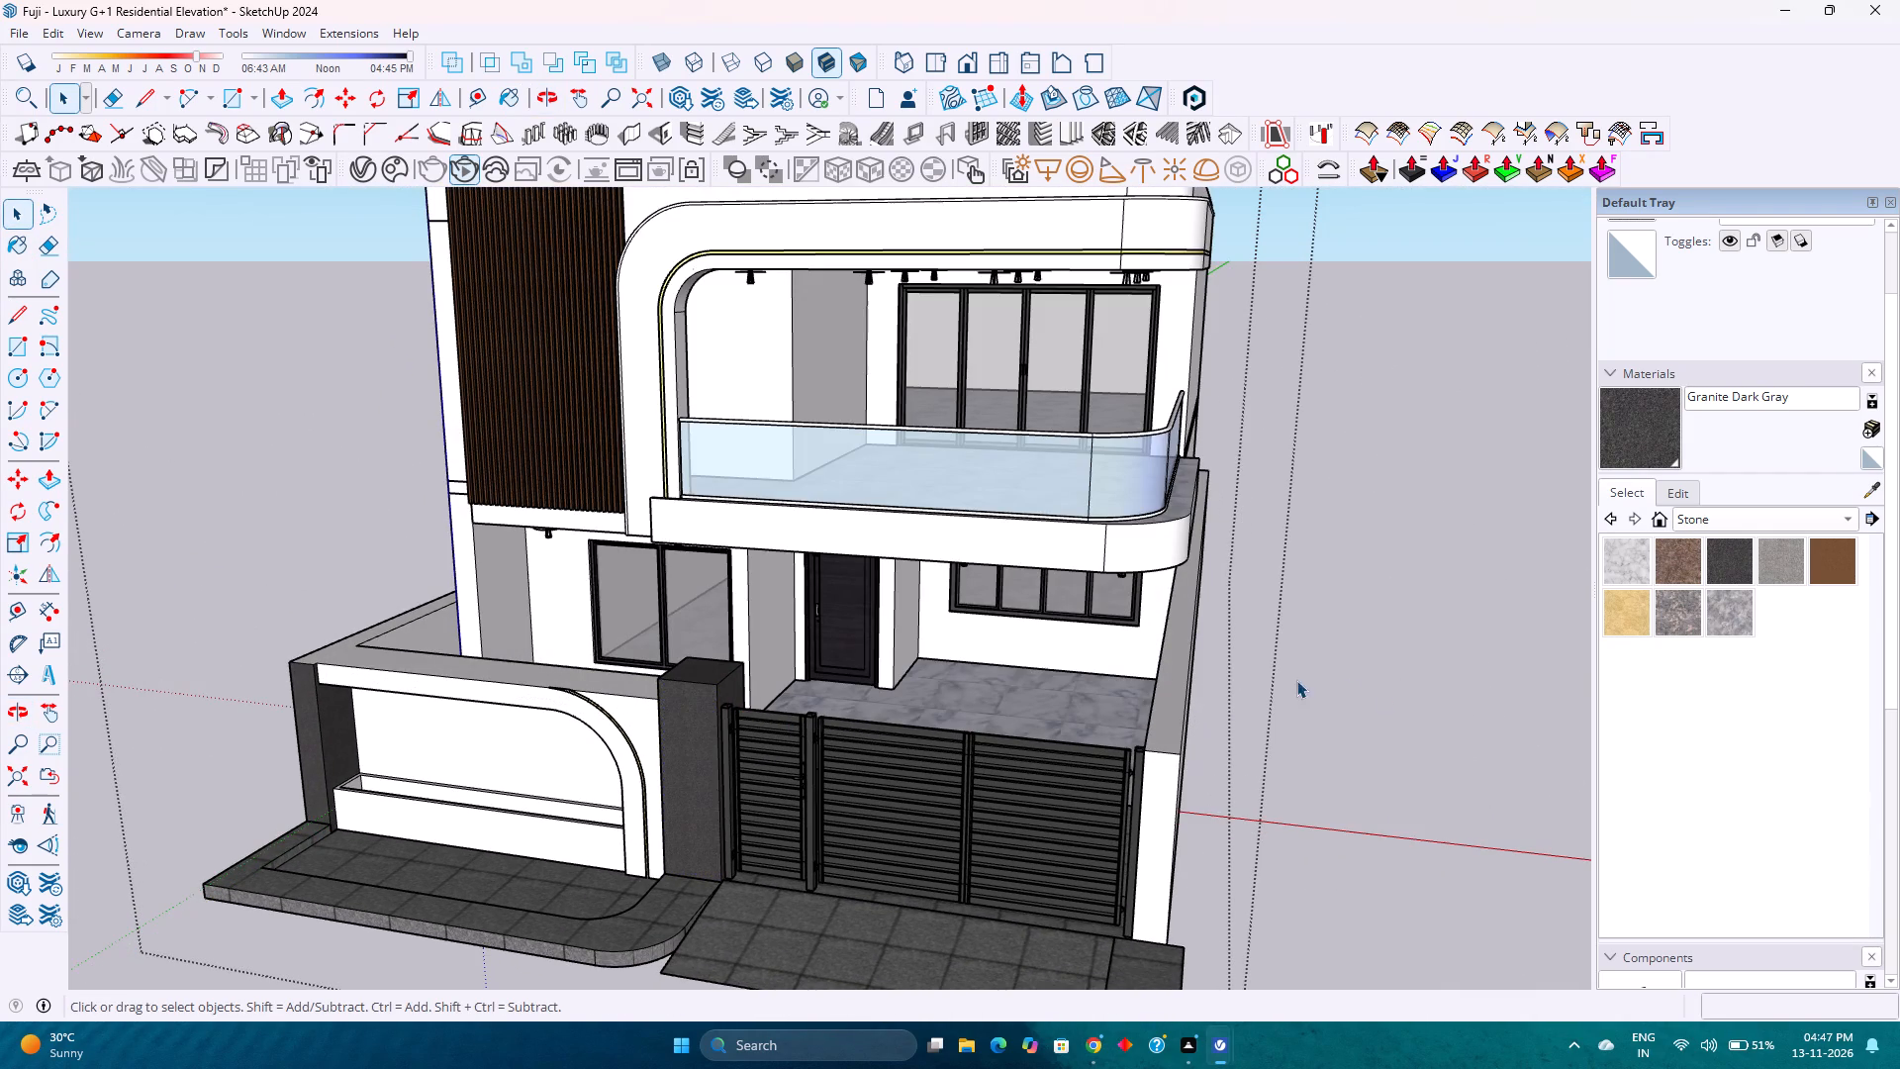
Darken the Granite Dark Gray material to lightness 24 with saturation 0.
left_click(1685, 494)
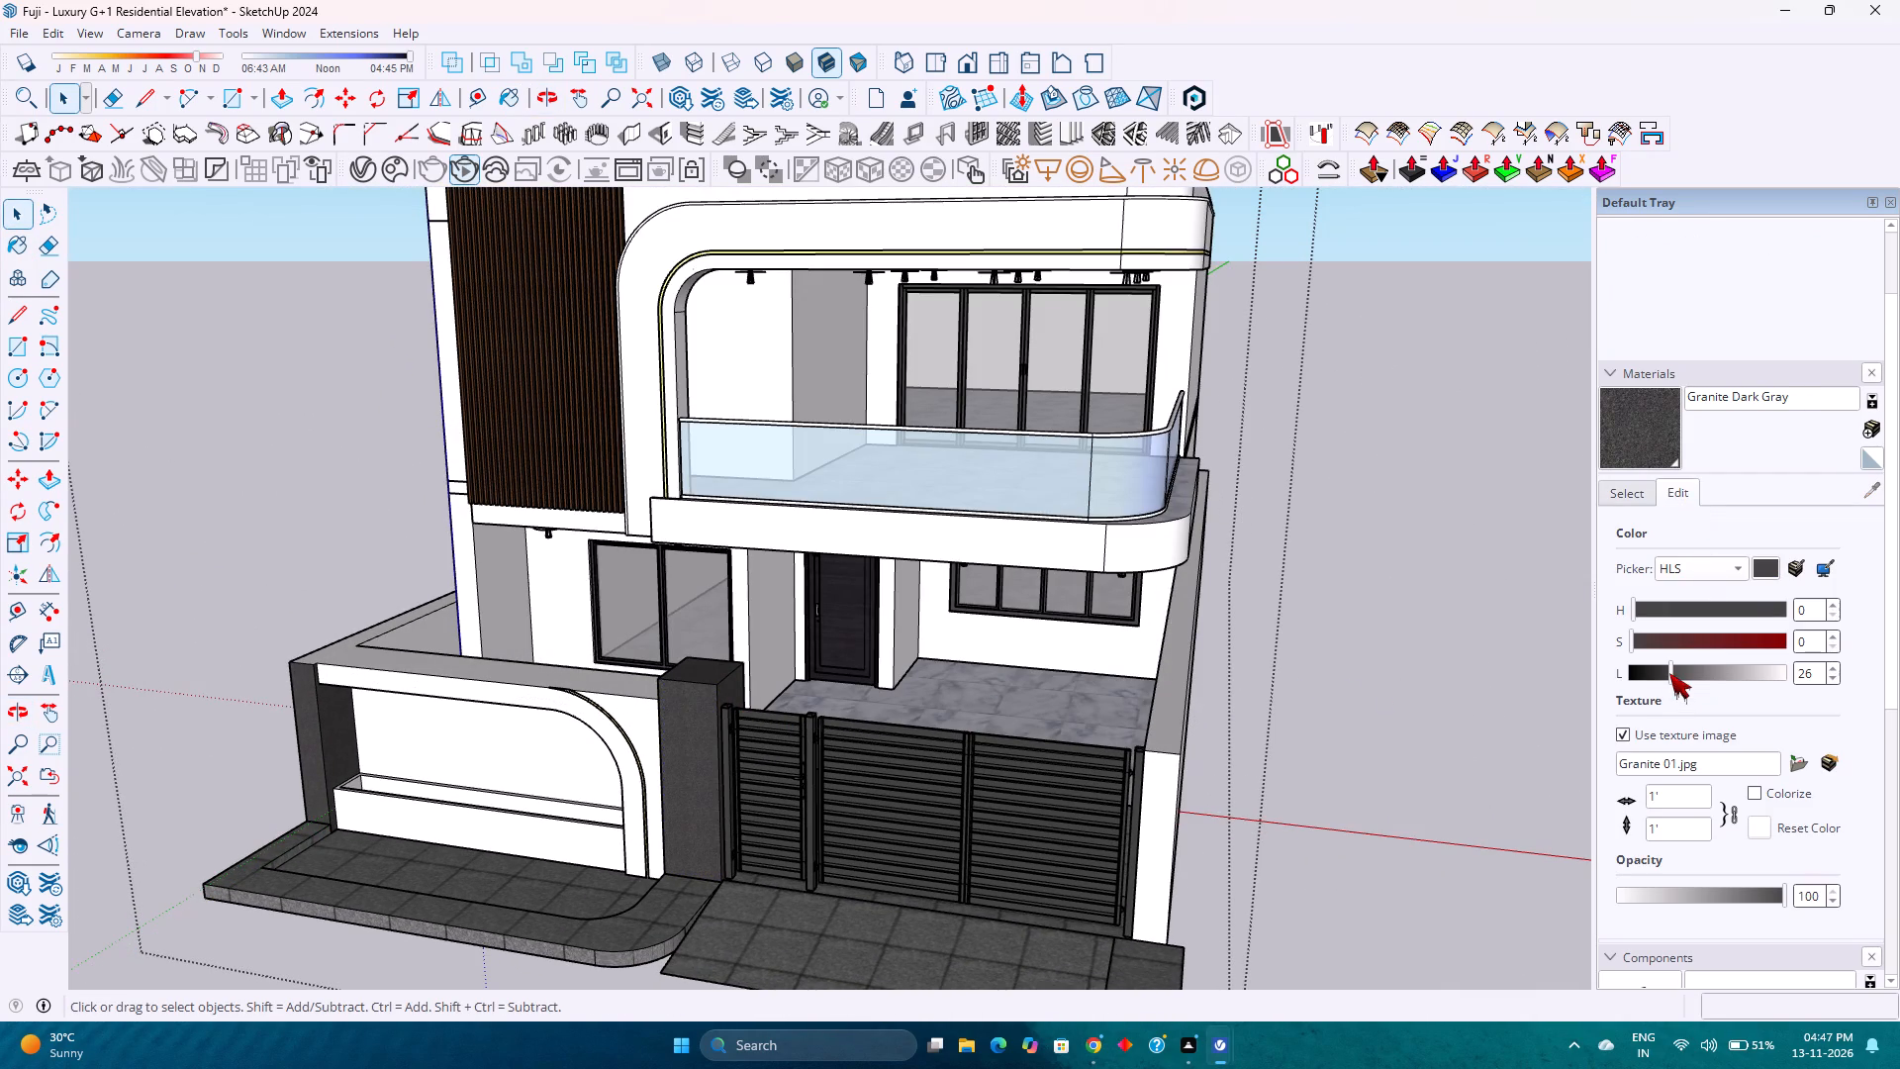
left_click(1669, 673)
left_click_drag(1631, 640, 1624, 640)
left_click_drag(1624, 640, 1619, 640)
Open the upper-floor balcony group, select the curved white frame and open an Asian Paints colour collection for it.
scroll(660, 357, "up", 2)
left_click(660, 357)
left_click(660, 357)
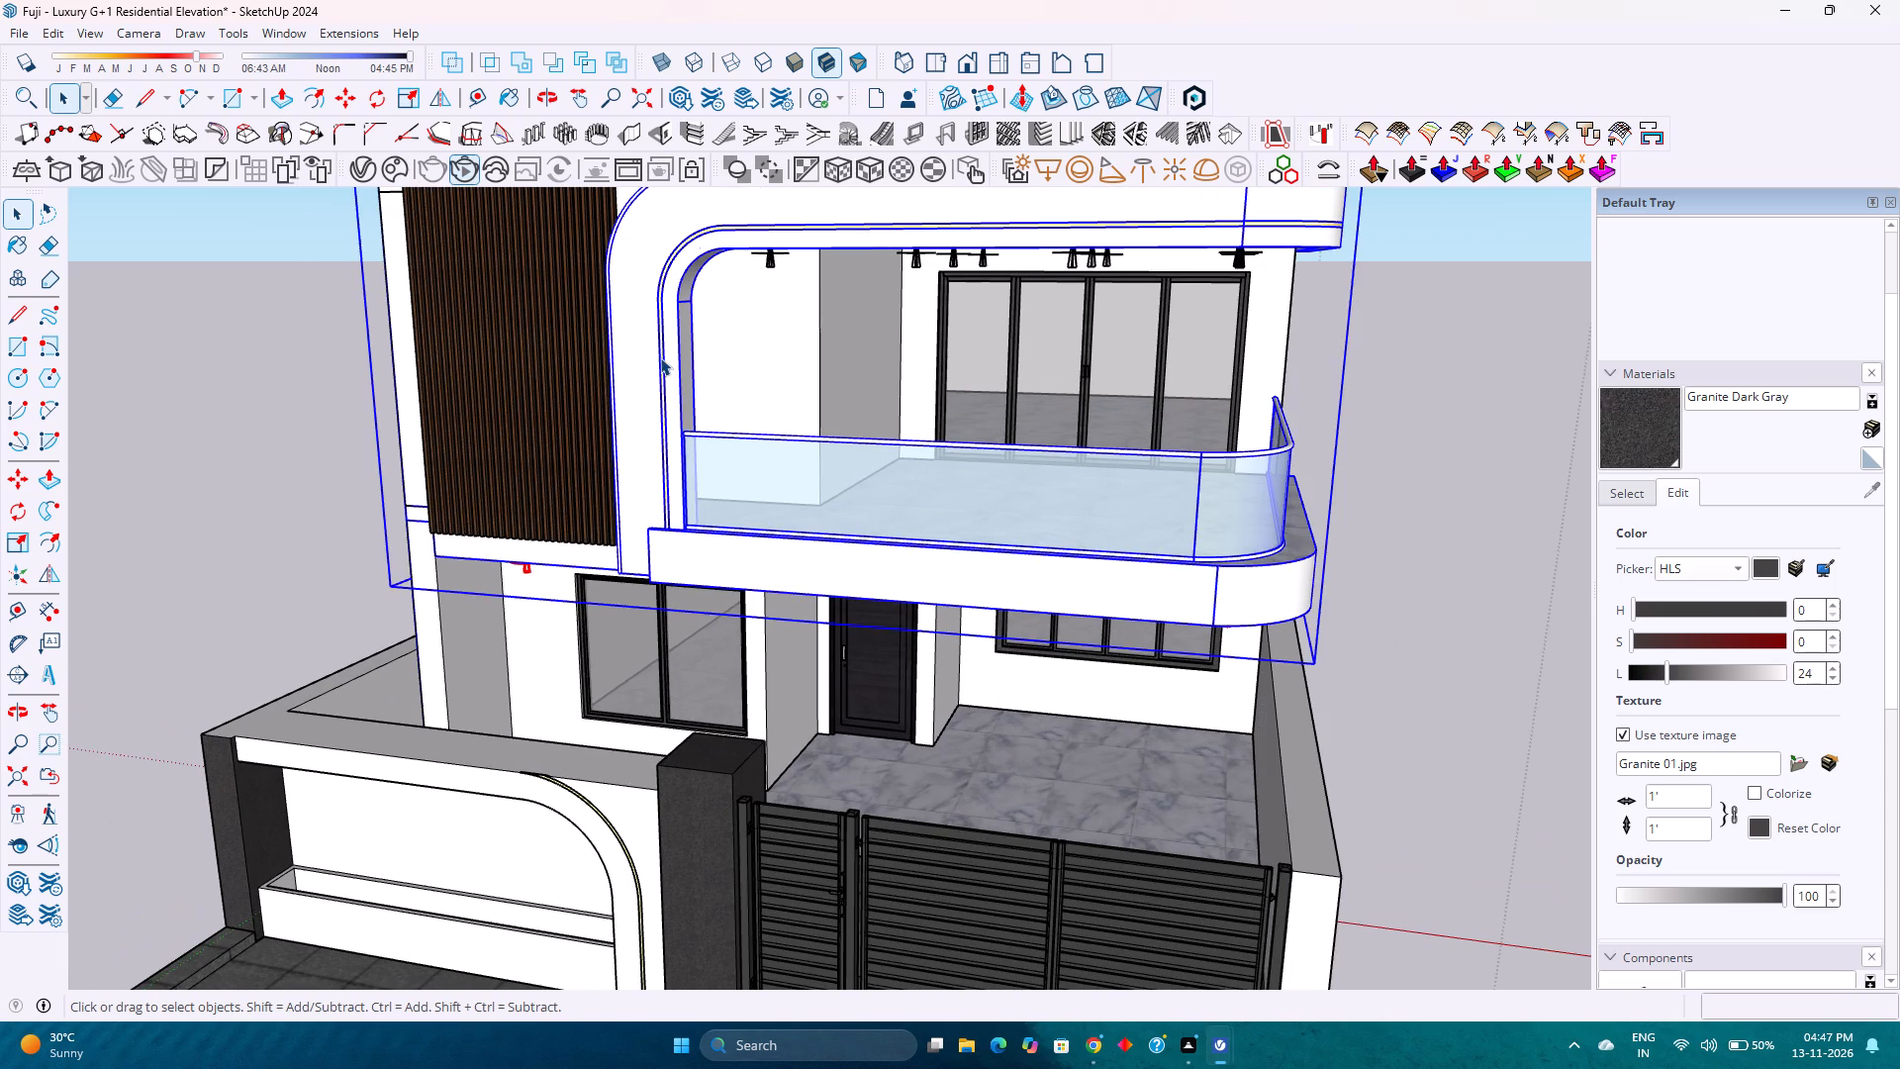
left_click(660, 357)
scroll(660, 357, "up", 2)
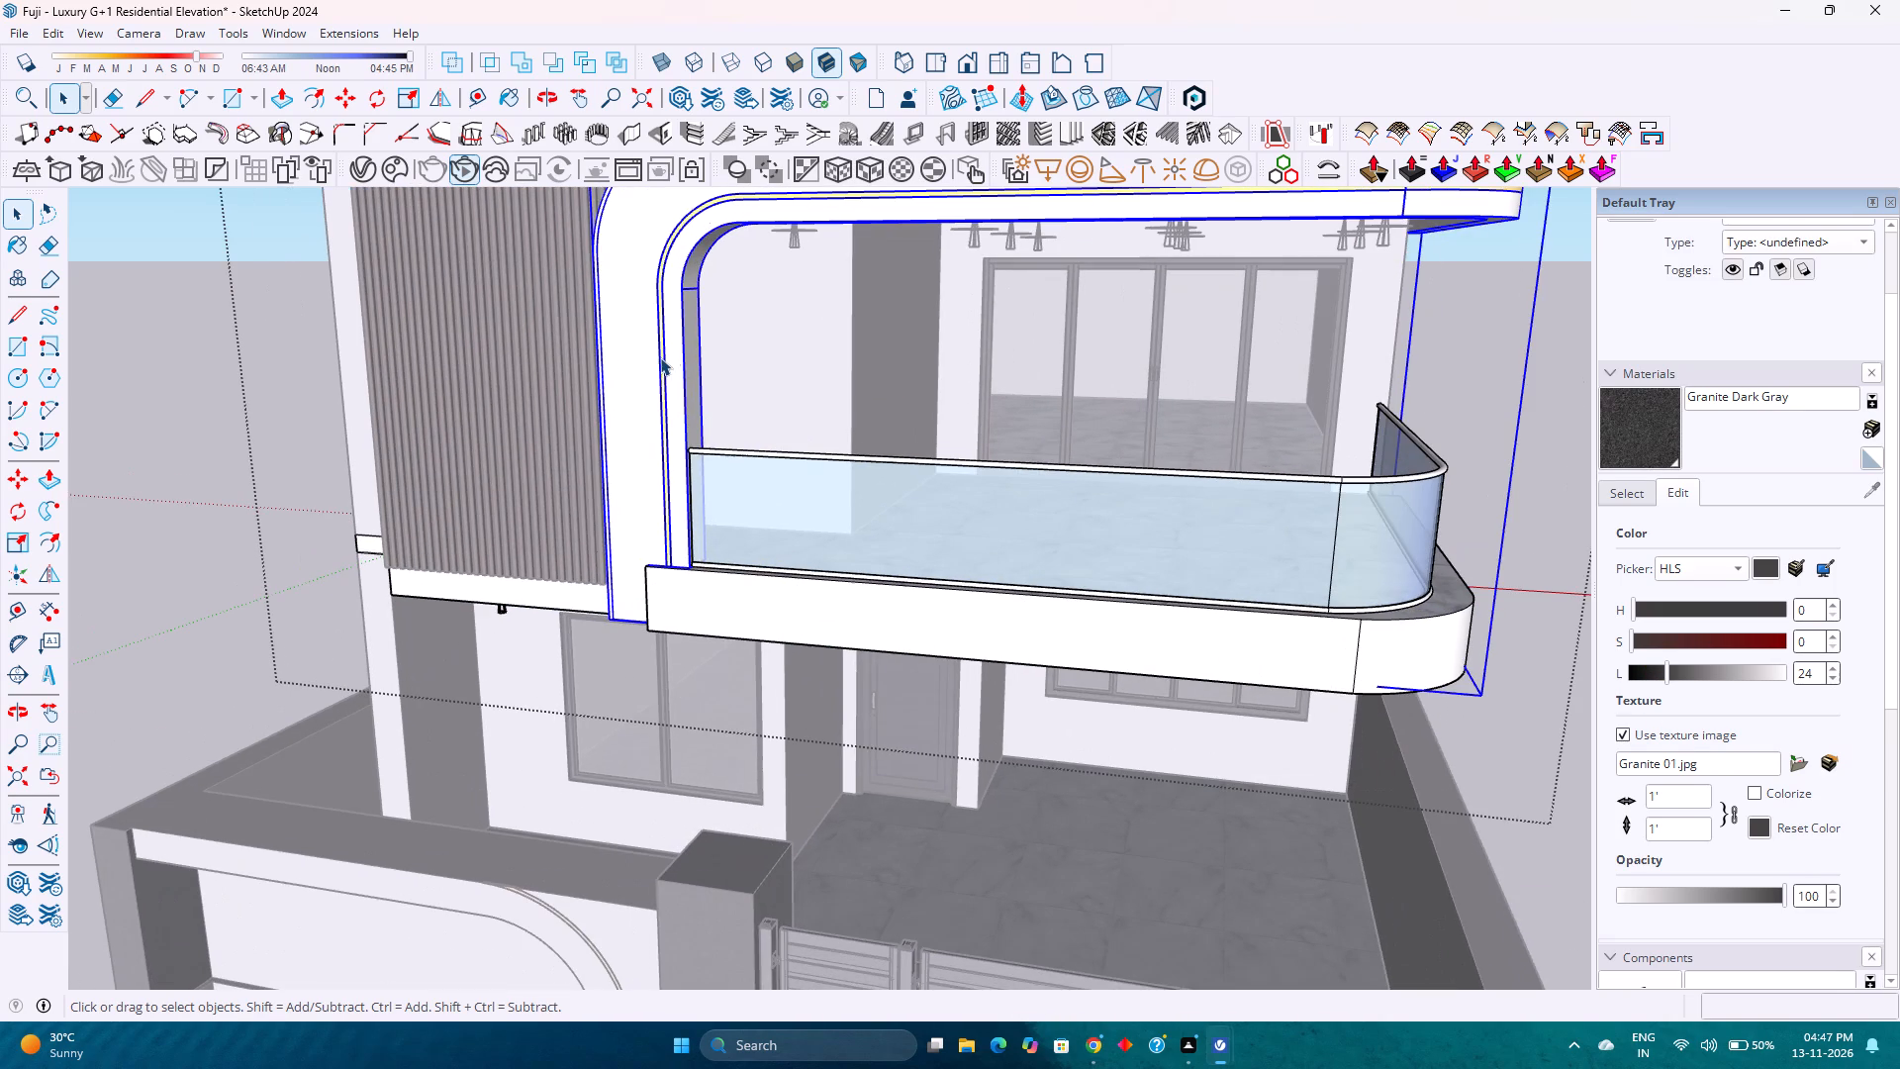
scroll(797, 534, "up", 1)
middle_click_drag(798, 534, 734, 749, "shift")
middle_click(734, 749, "shift")
scroll(732, 732, "down", 4)
middle_click_drag(751, 719, 738, 724)
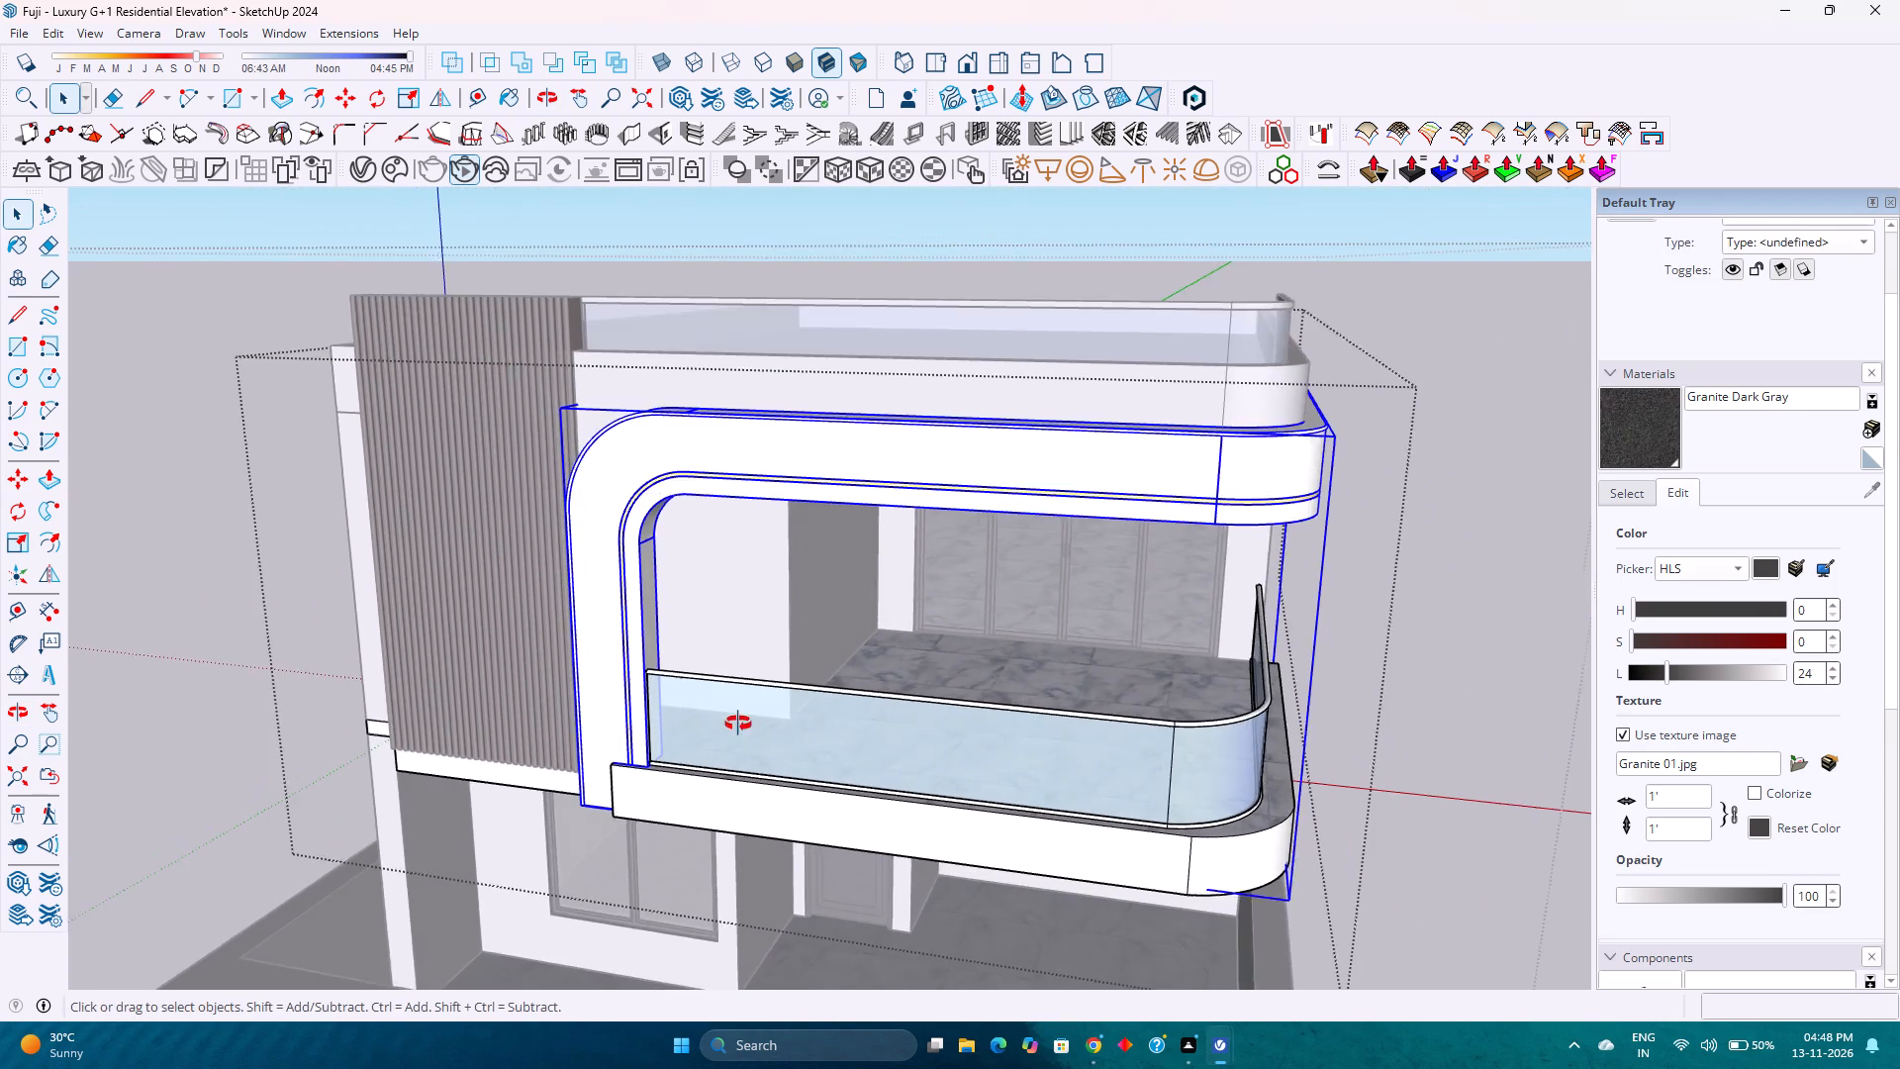
middle_click_drag(738, 724, 512, 677)
middle_click(512, 677)
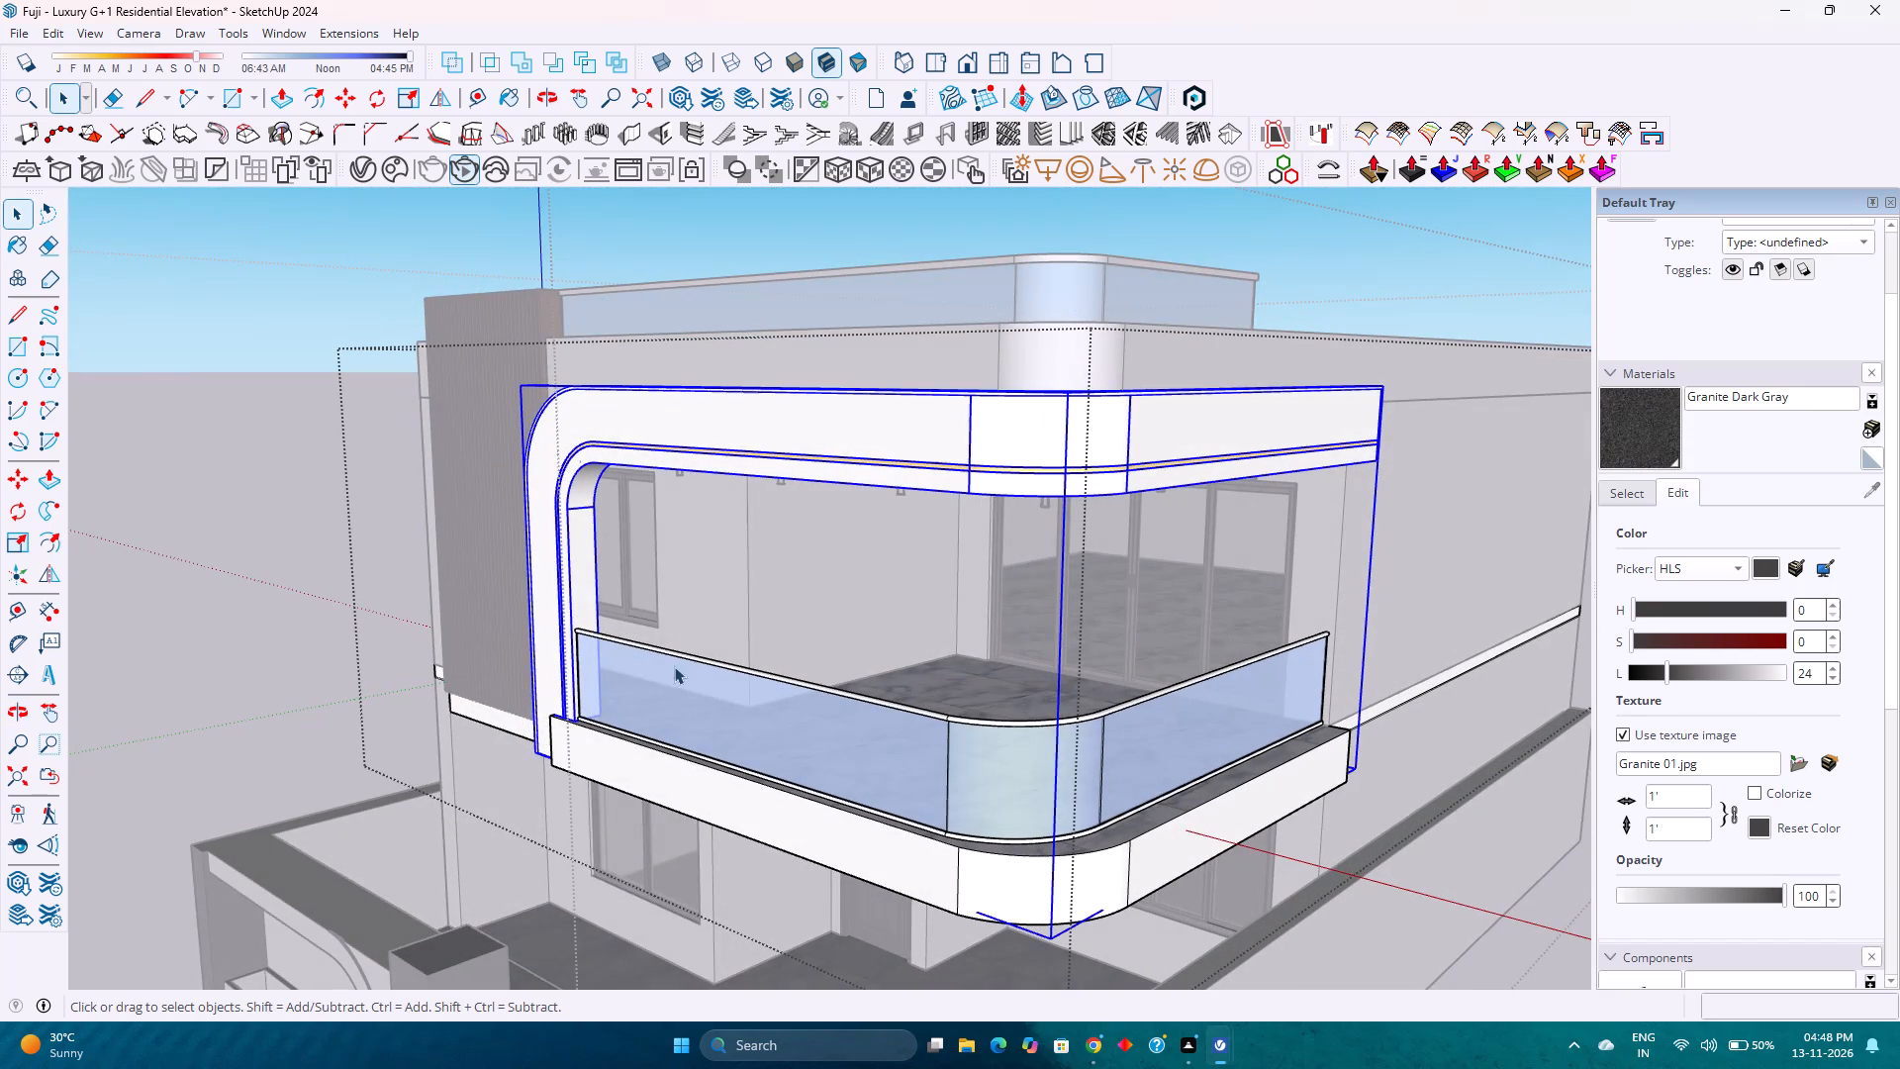
left_click(1634, 493)
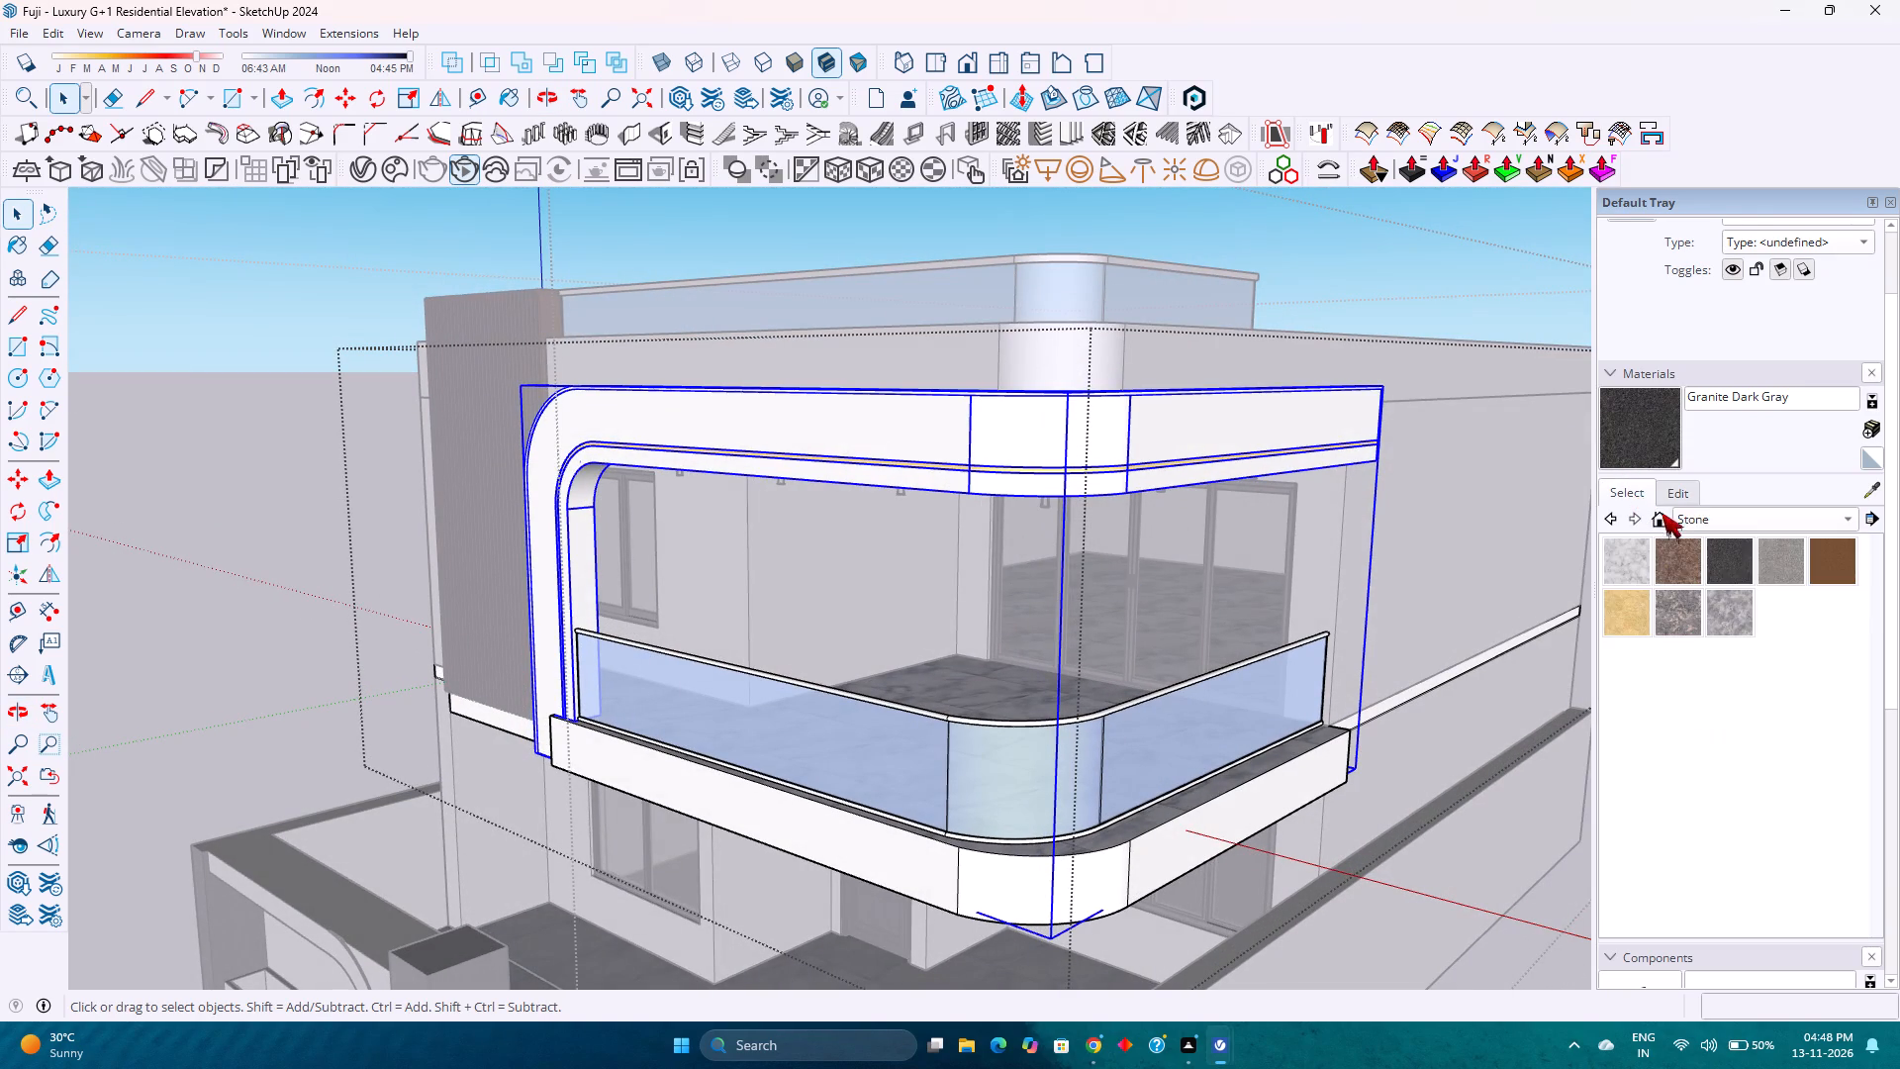
left_click(1681, 519)
left_click(1690, 150)
double_click(1159, 451)
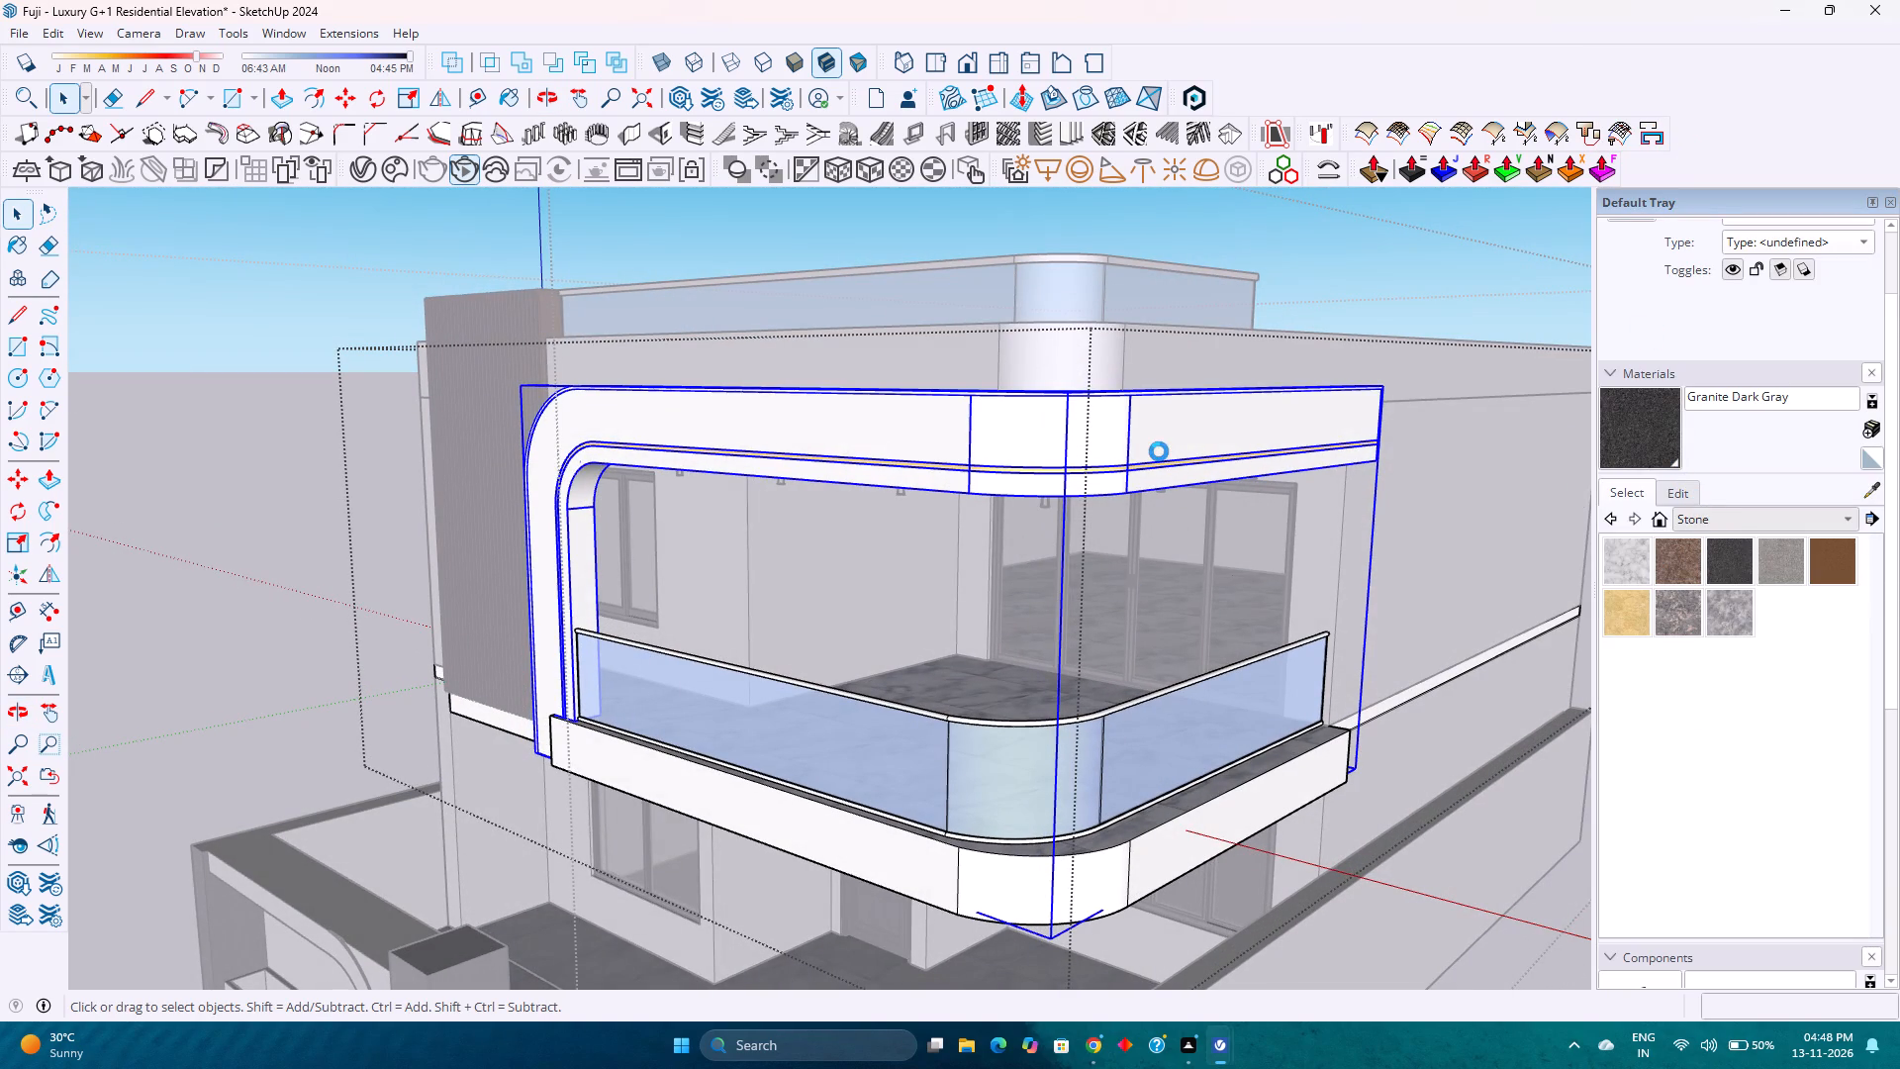
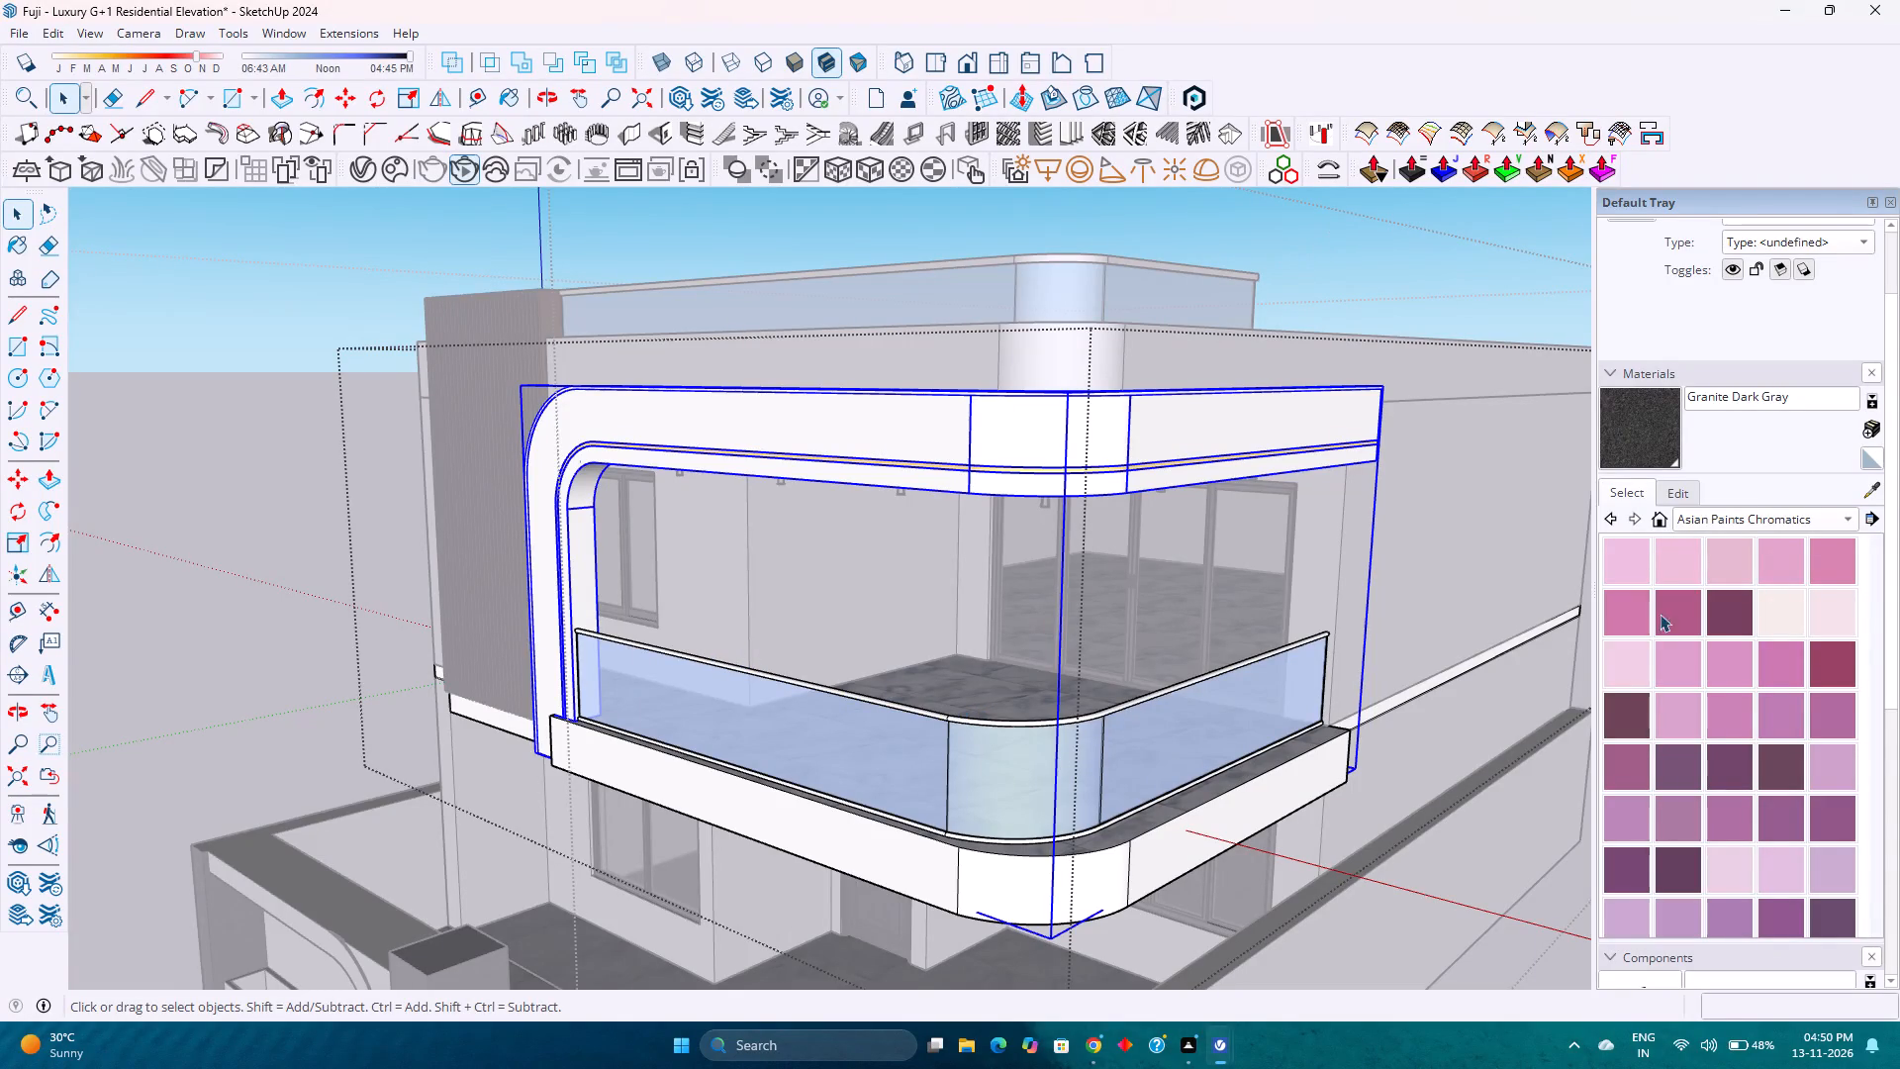
Select the upper balcony's curved frame and compare dark purple, grey and brown shades in the Asian Paints Chromatics collection.
scroll(1714, 692, "down", 6)
scroll(1047, 726, "down", 3)
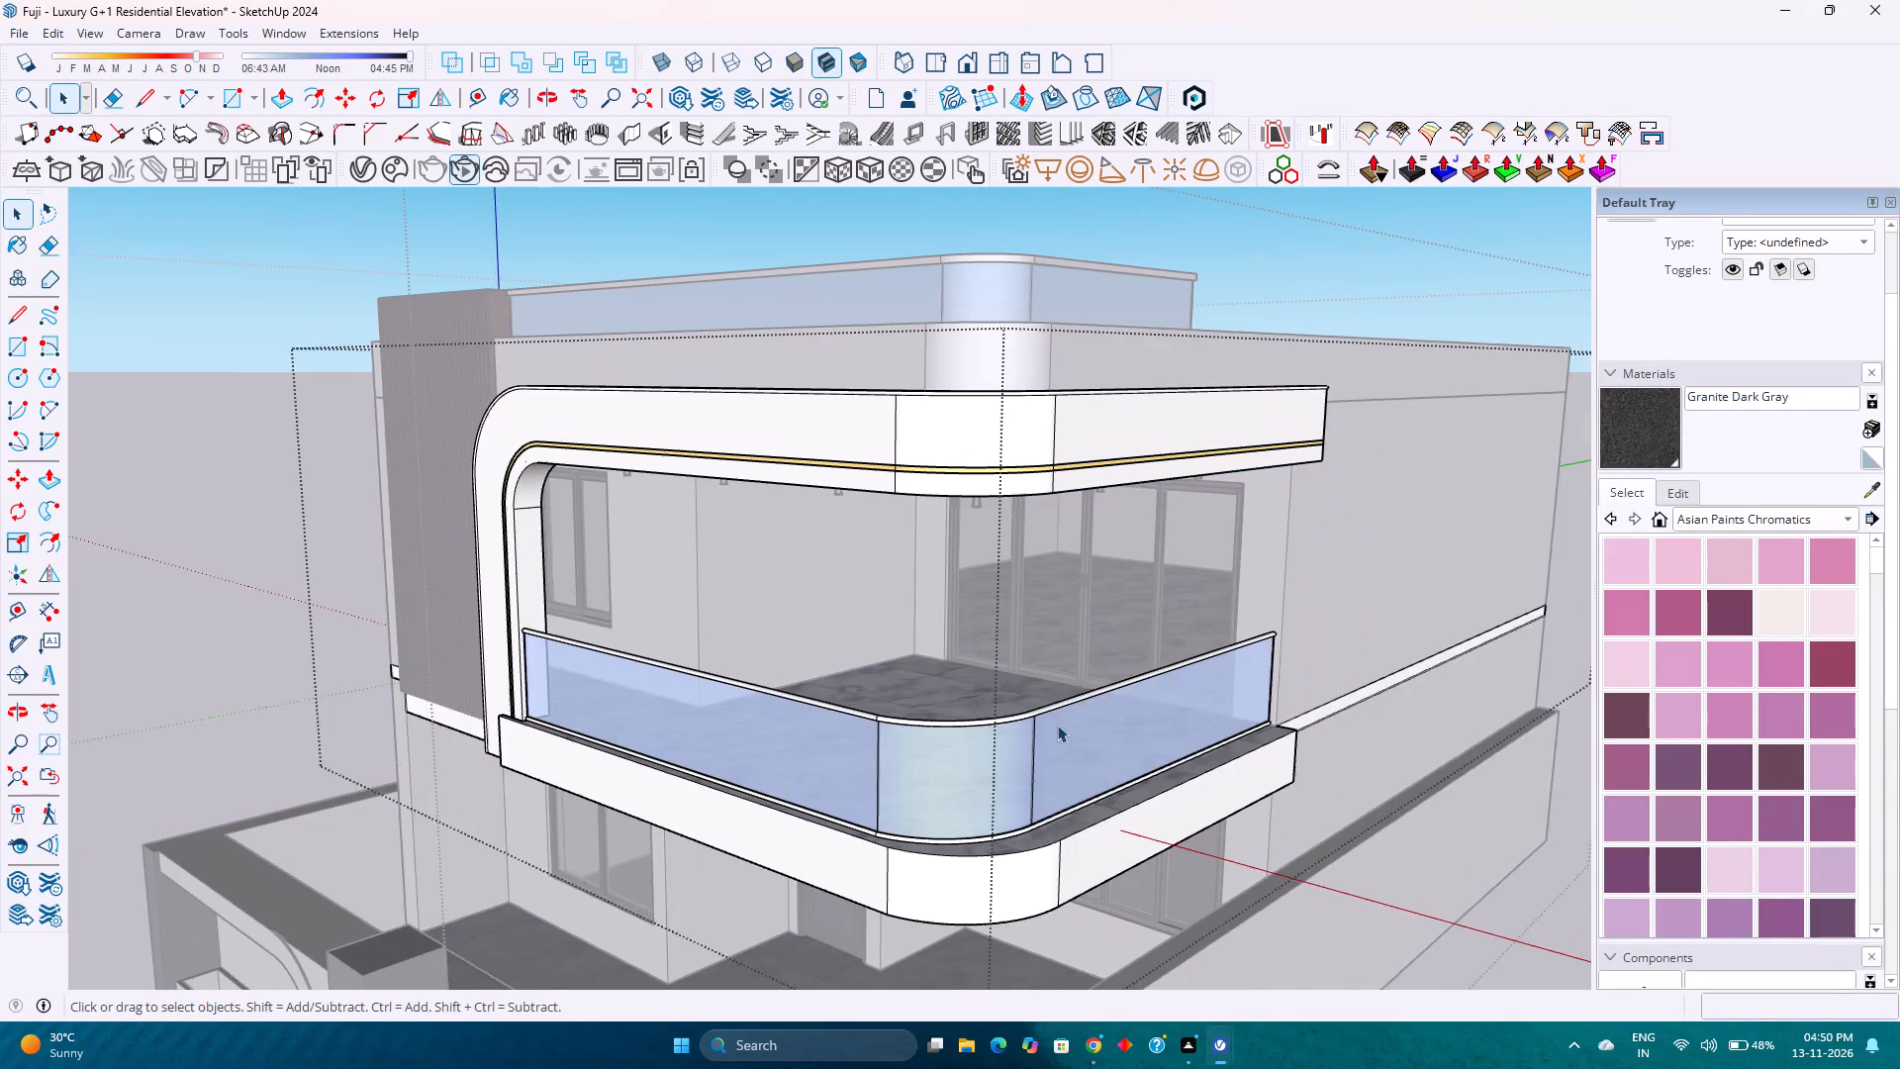
scroll(1776, 700, "down", 7)
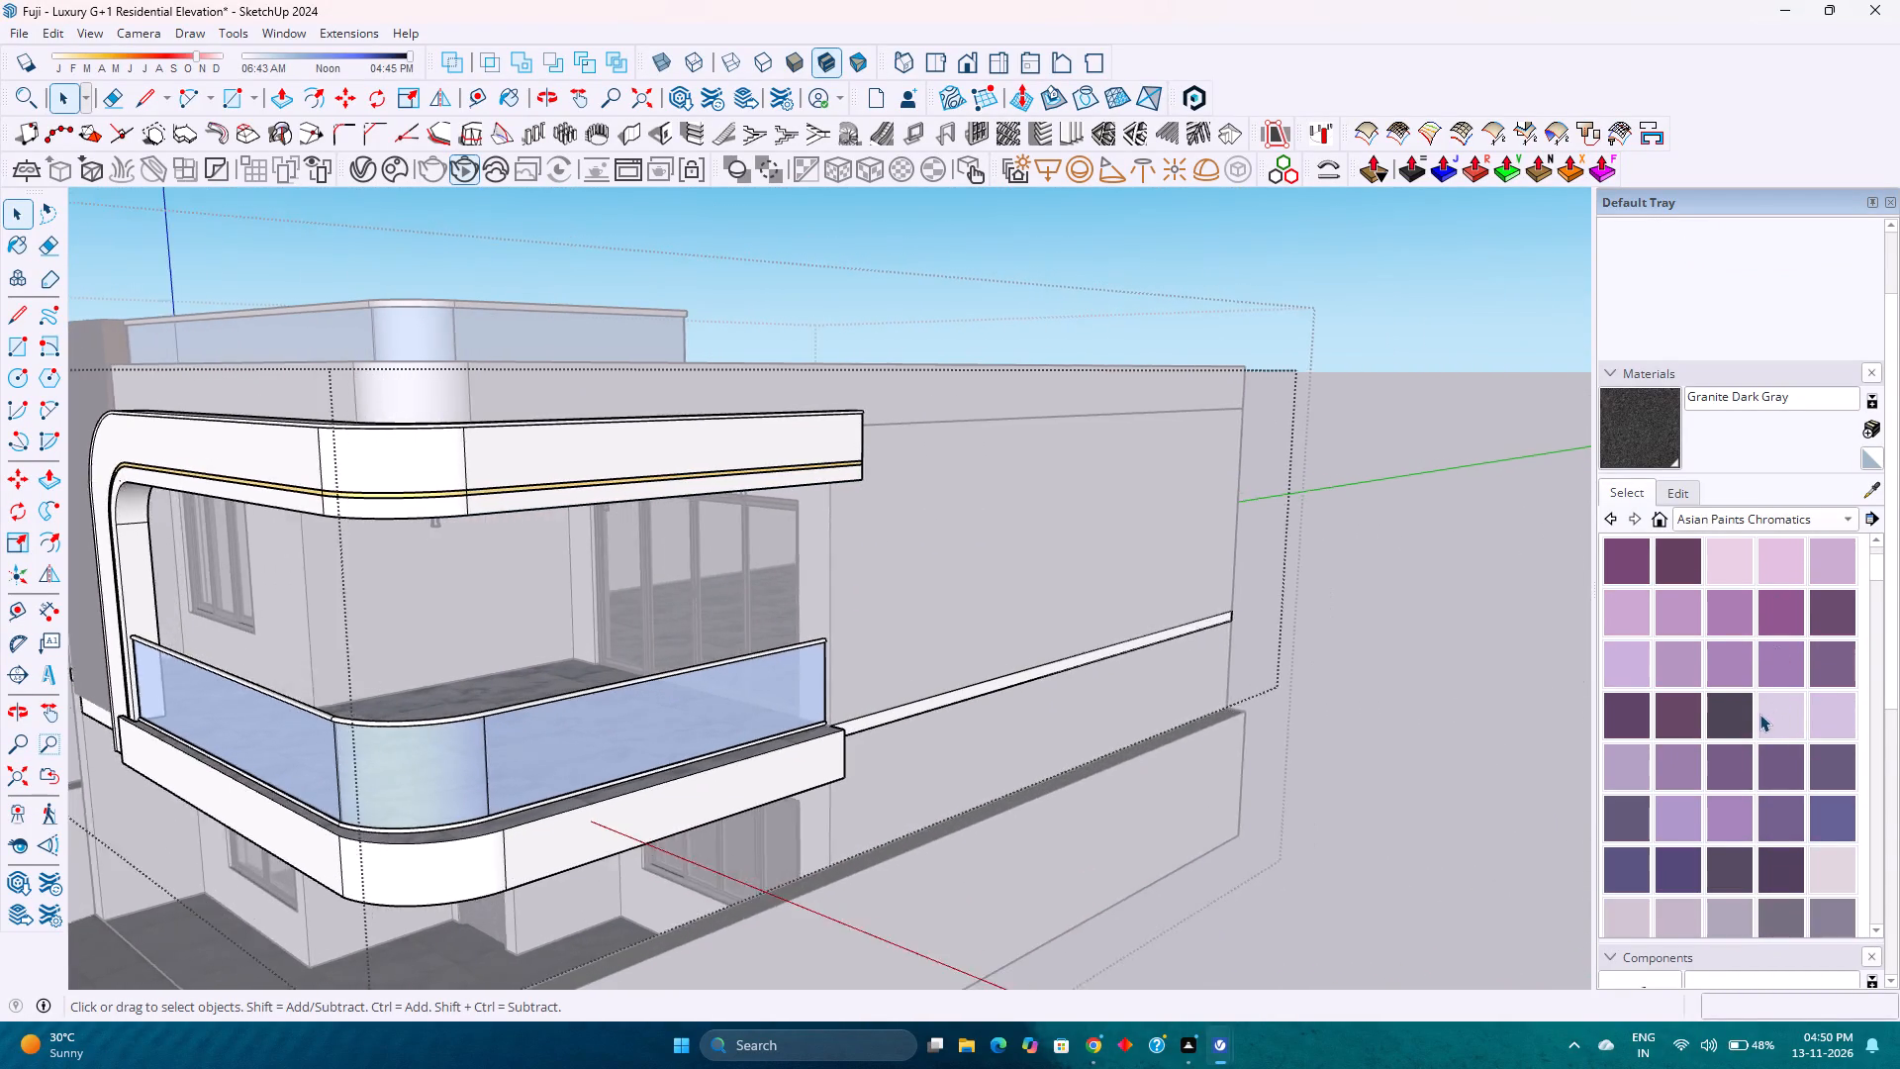
scroll(754, 720, "down", 3)
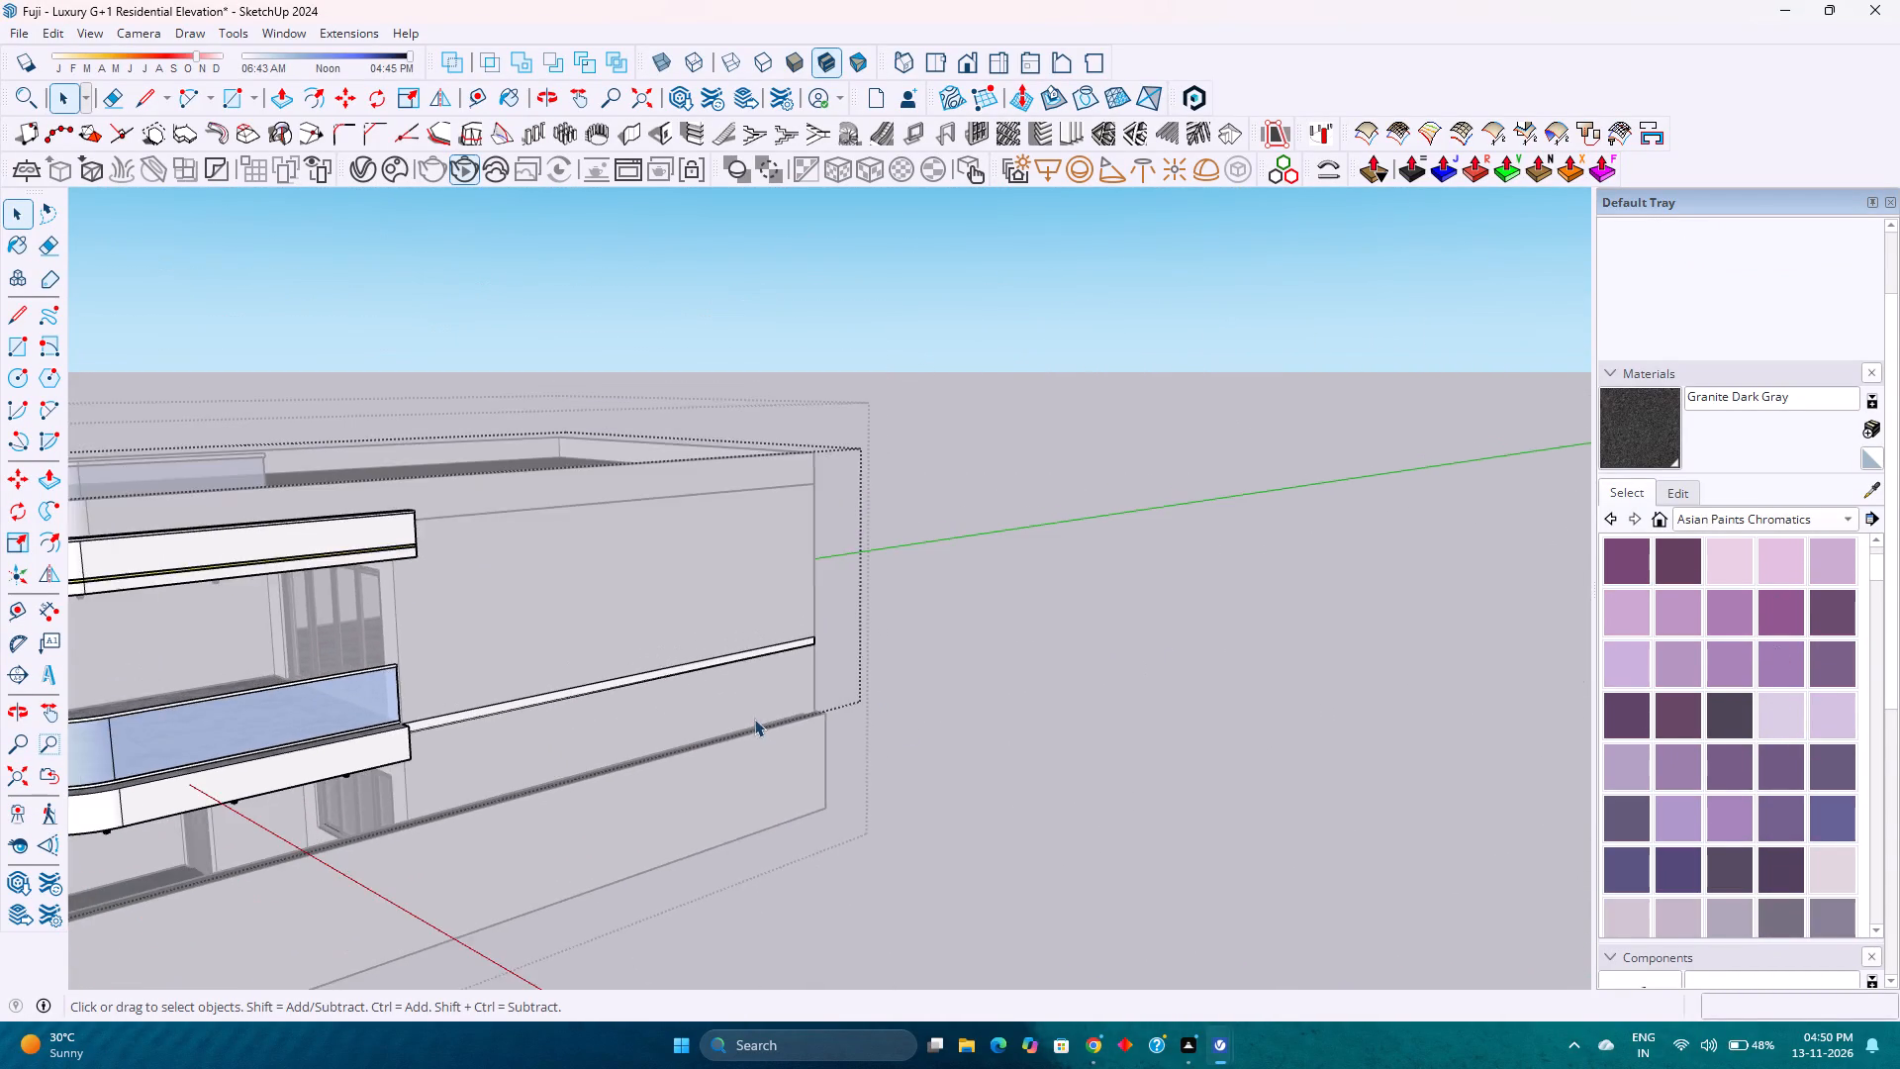
scroll(754, 716, "down", 8)
scroll(296, 740, "up", 10)
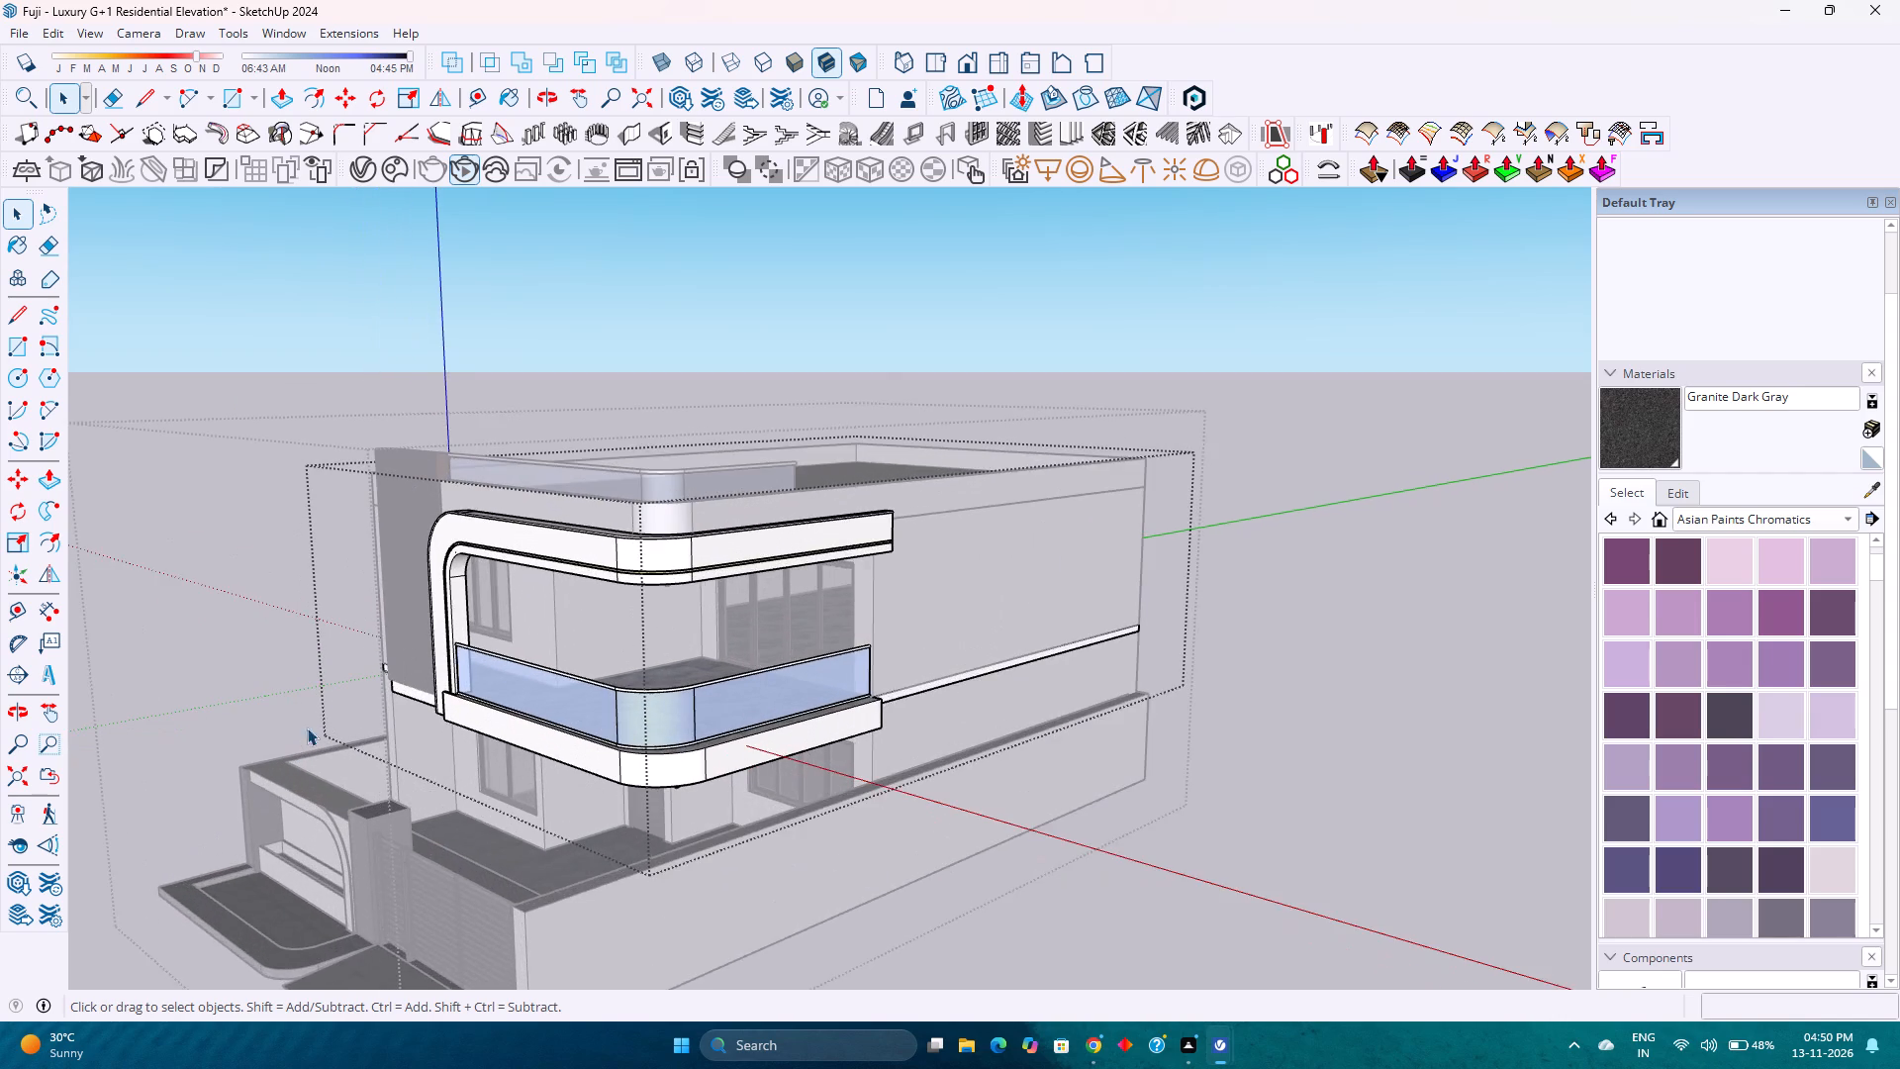
scroll(344, 709, "up", 4)
left_click(647, 497)
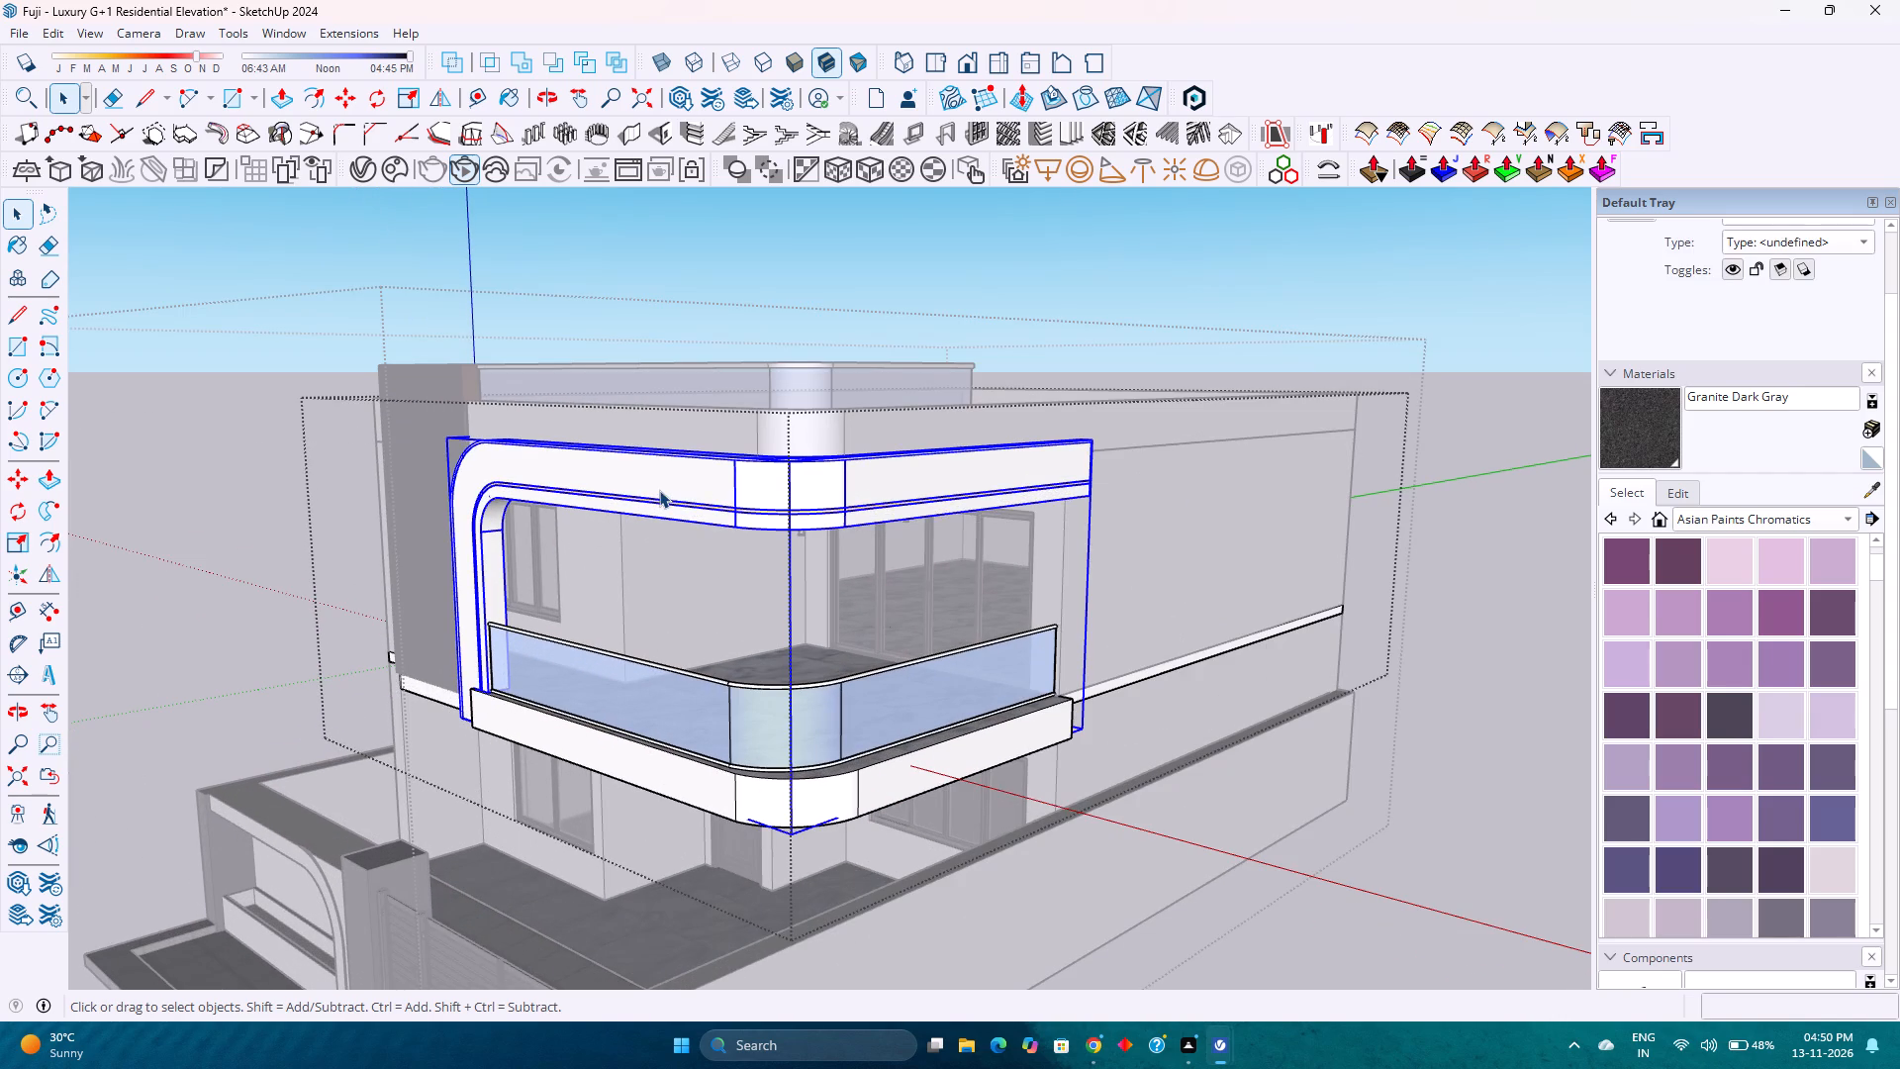
left_click(1621, 813)
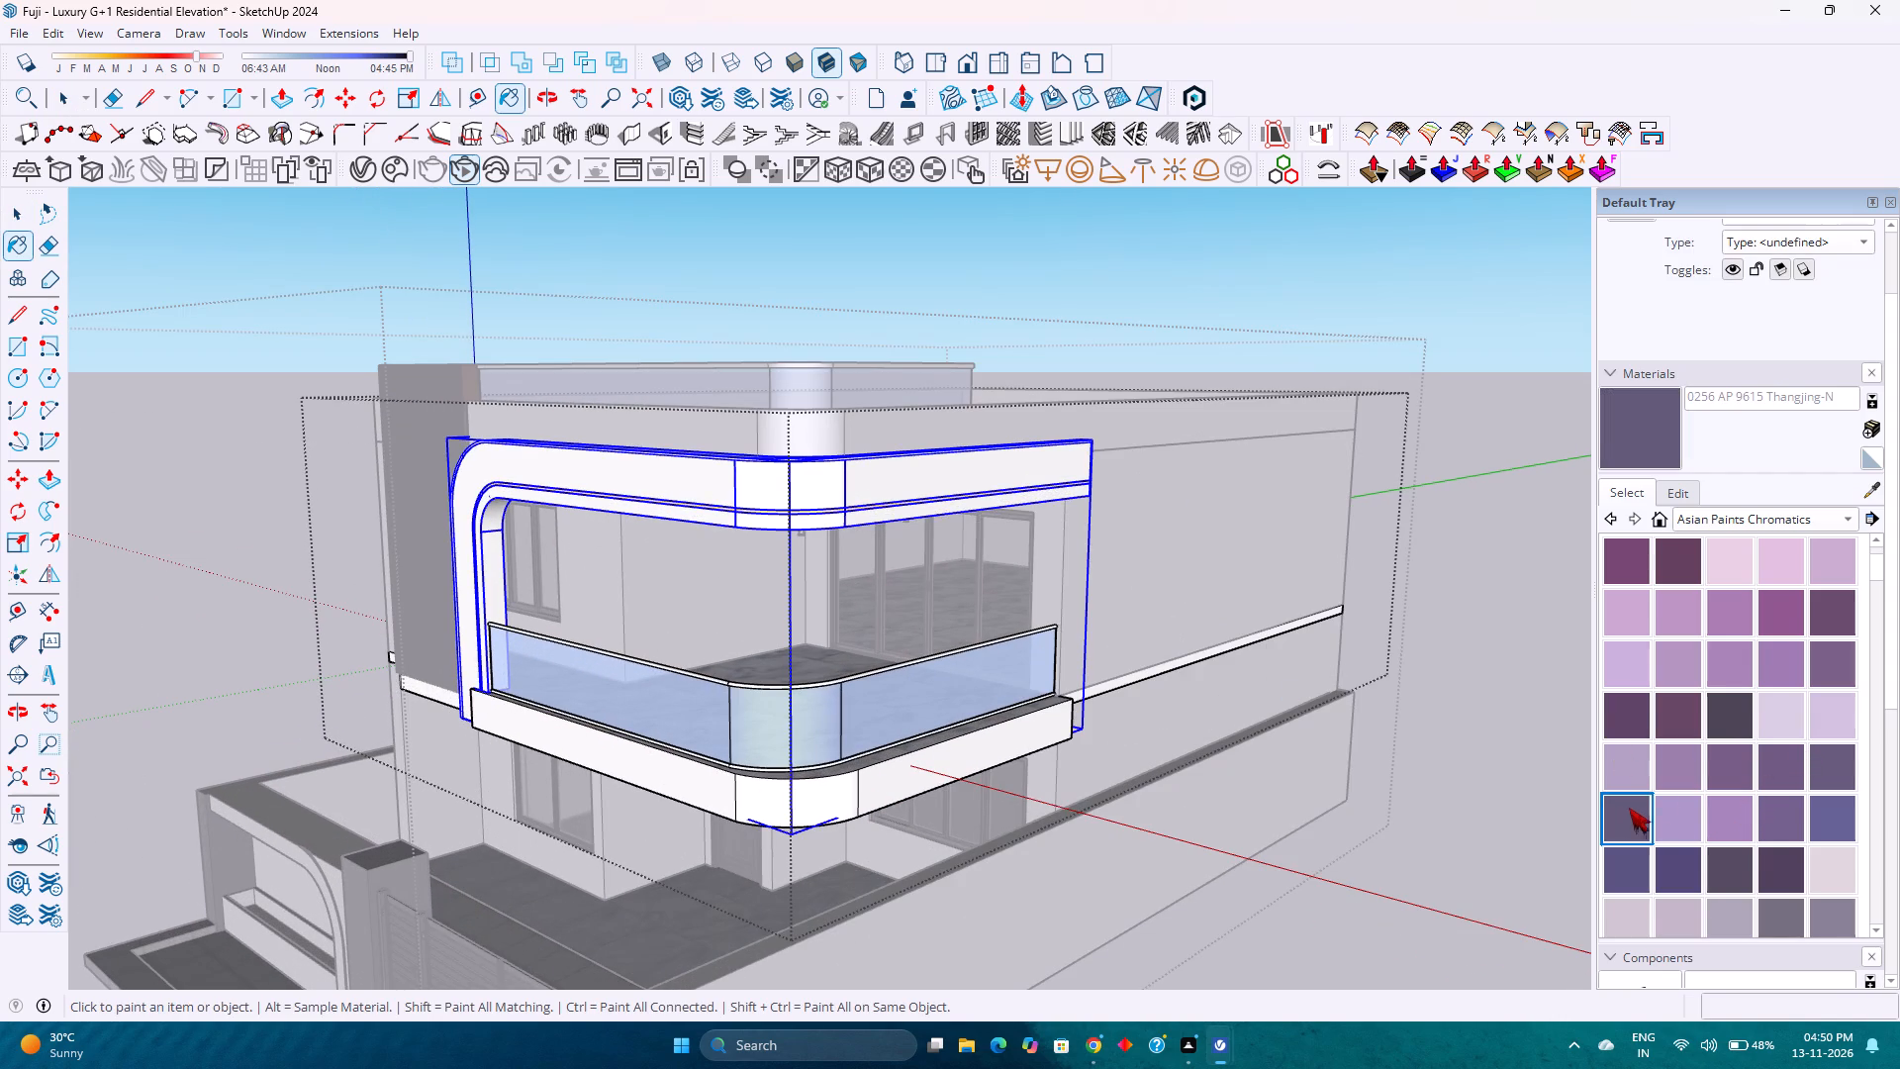
scroll(1728, 720, "down", 4)
left_click(1784, 717)
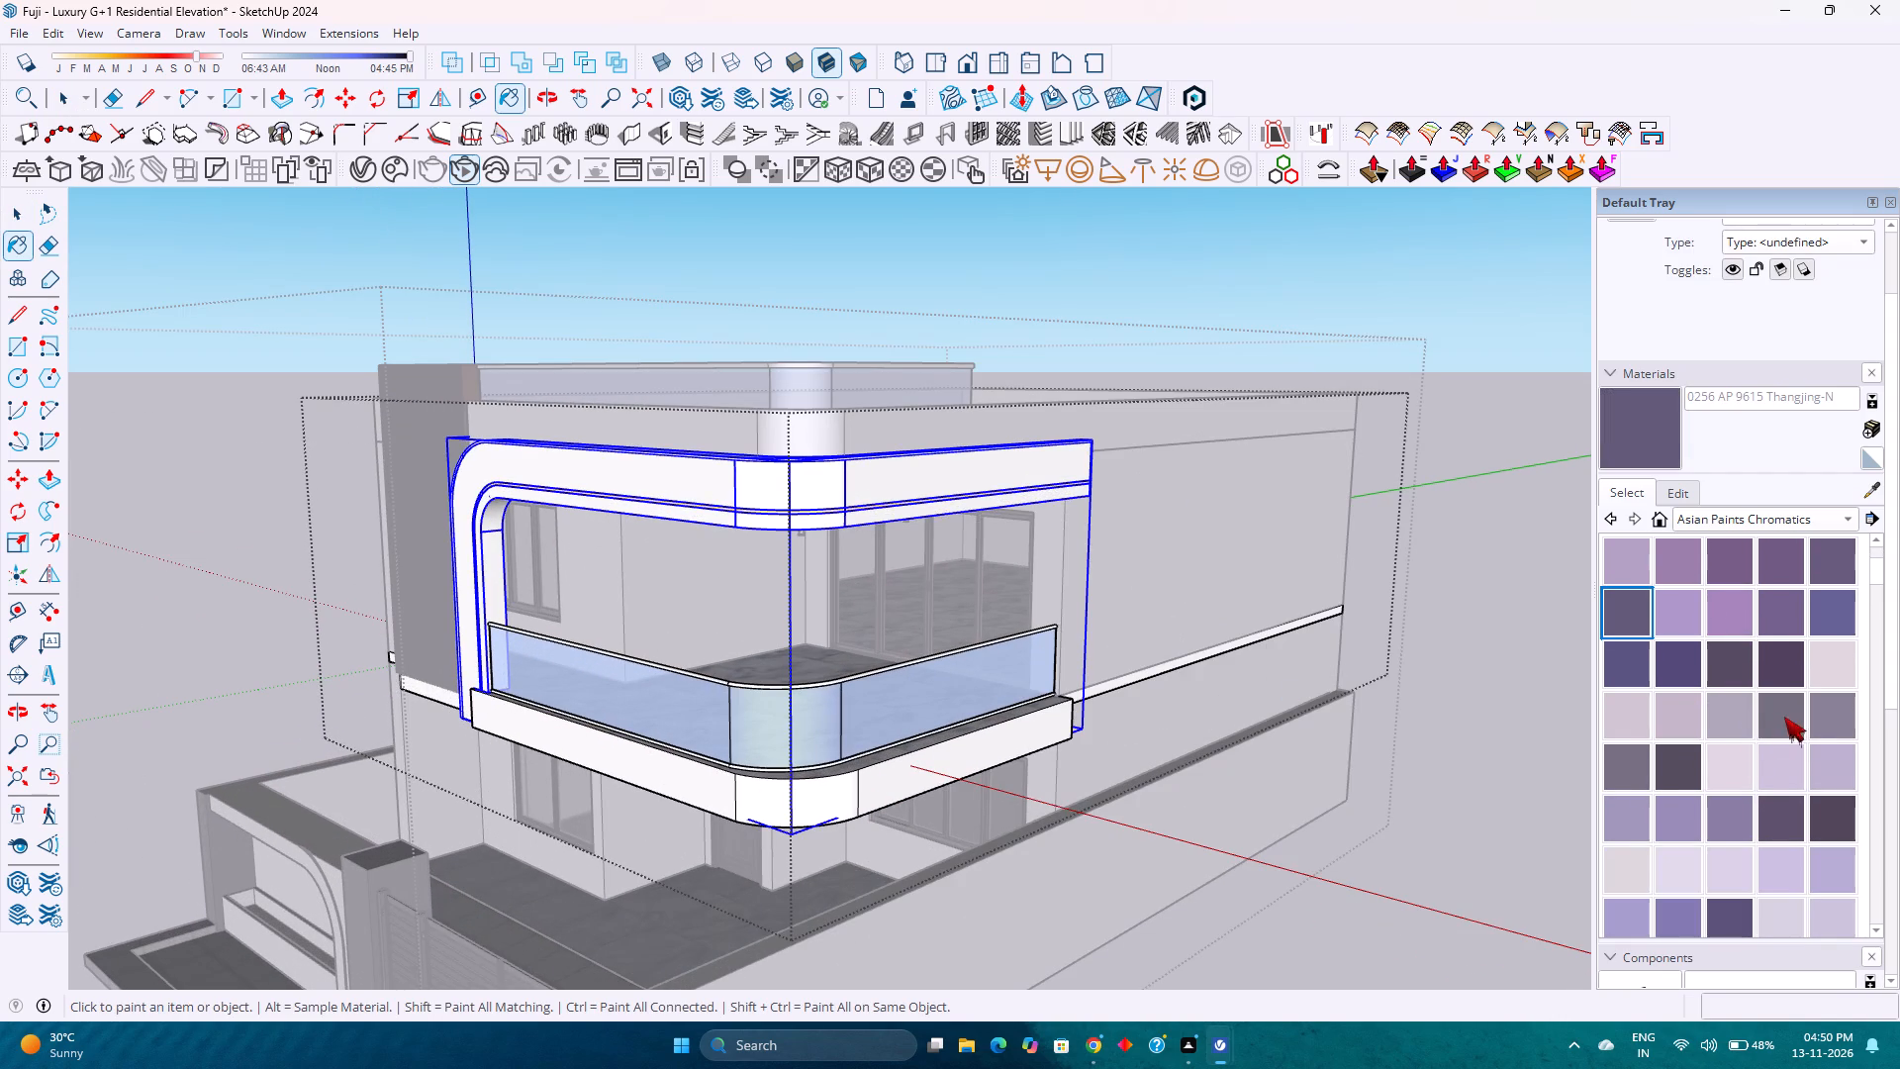
scroll(1726, 756, "down", 8)
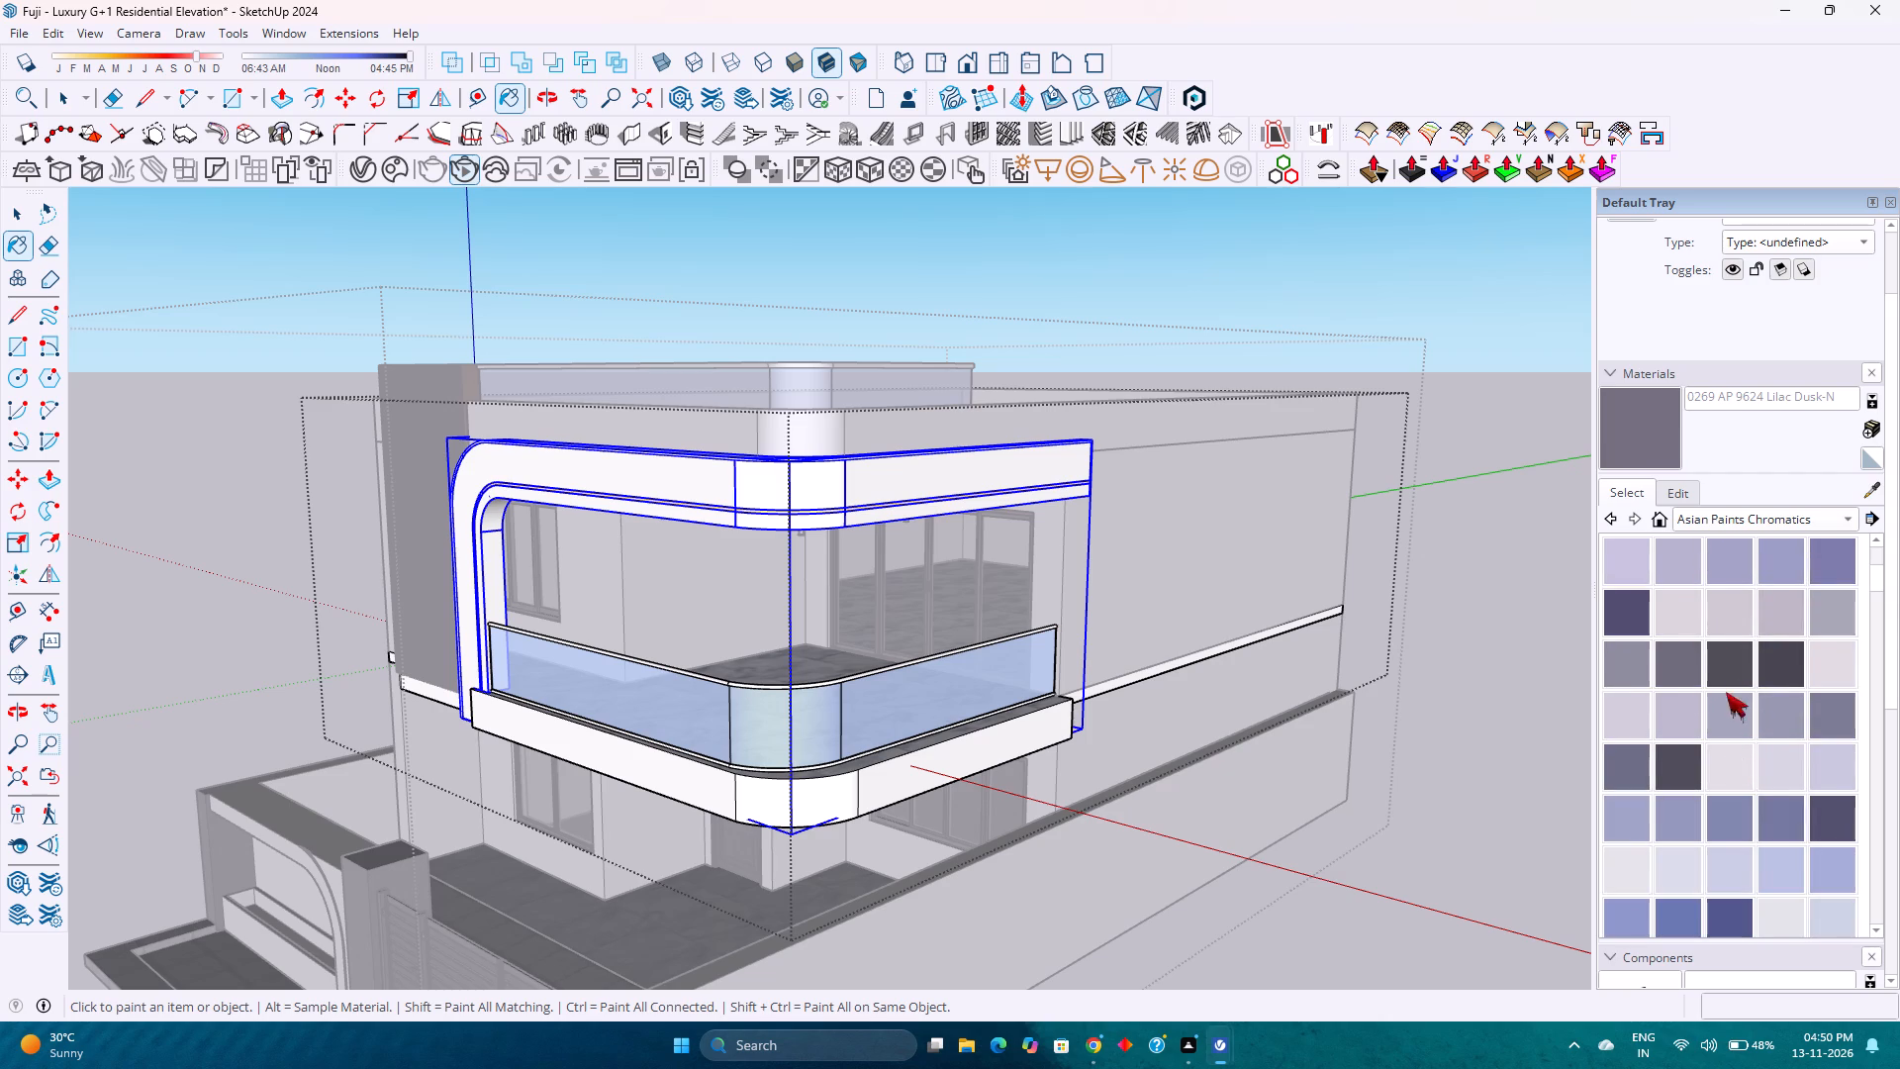
left_click(1668, 675)
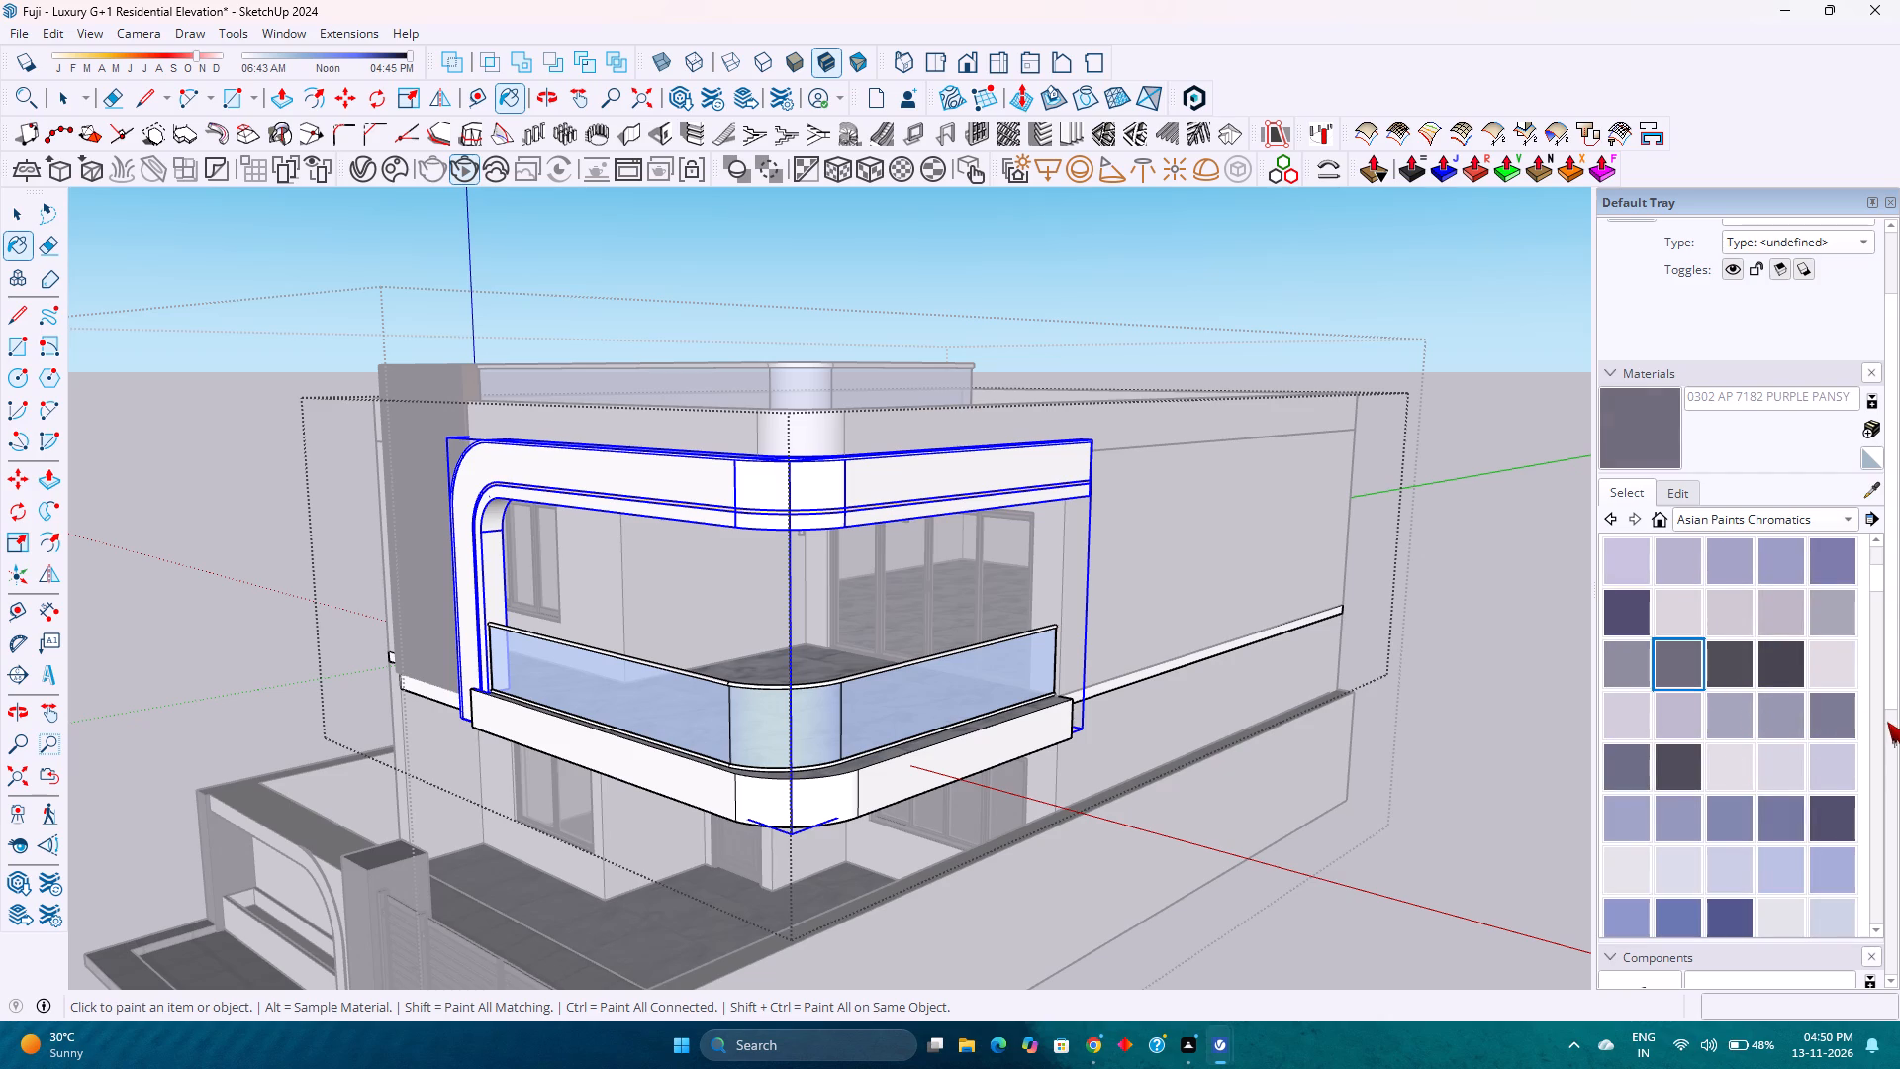
left_click_drag(1881, 585, 1881, 612)
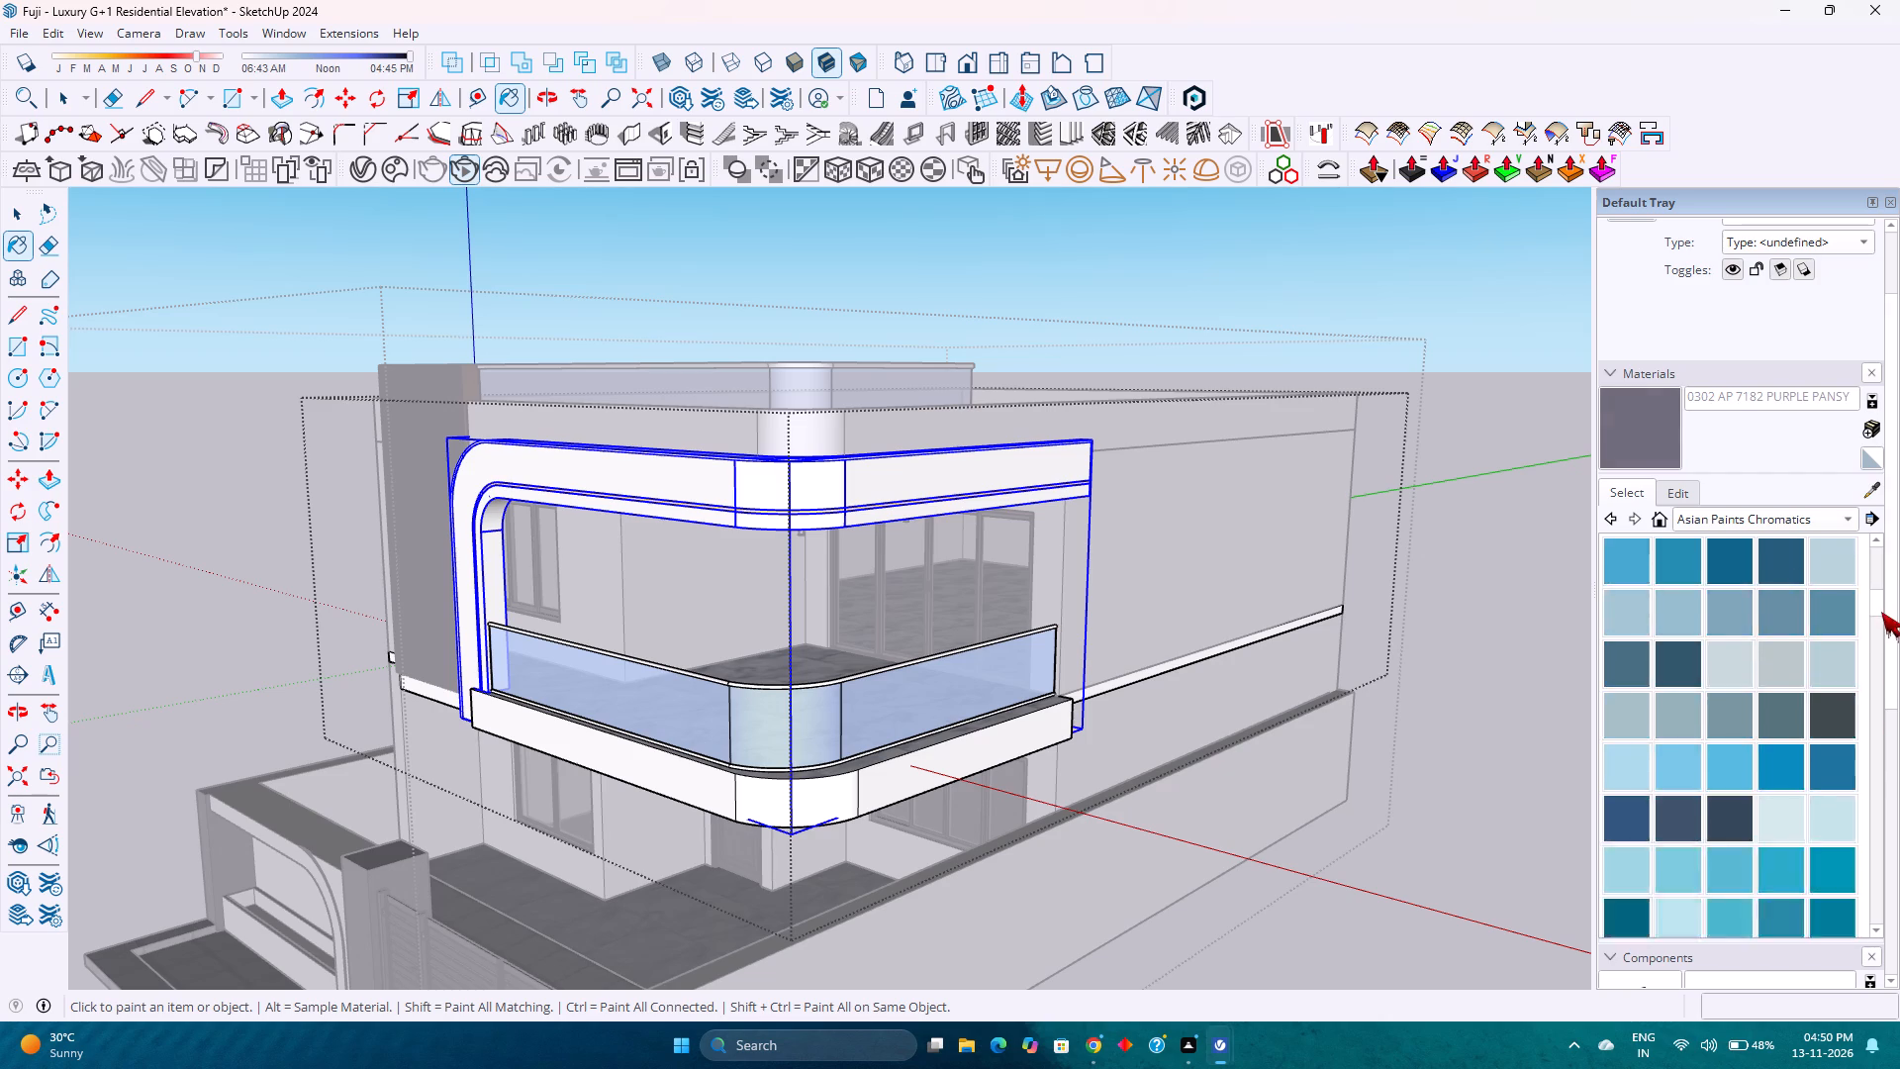
left_click_drag(1881, 612, 1891, 681)
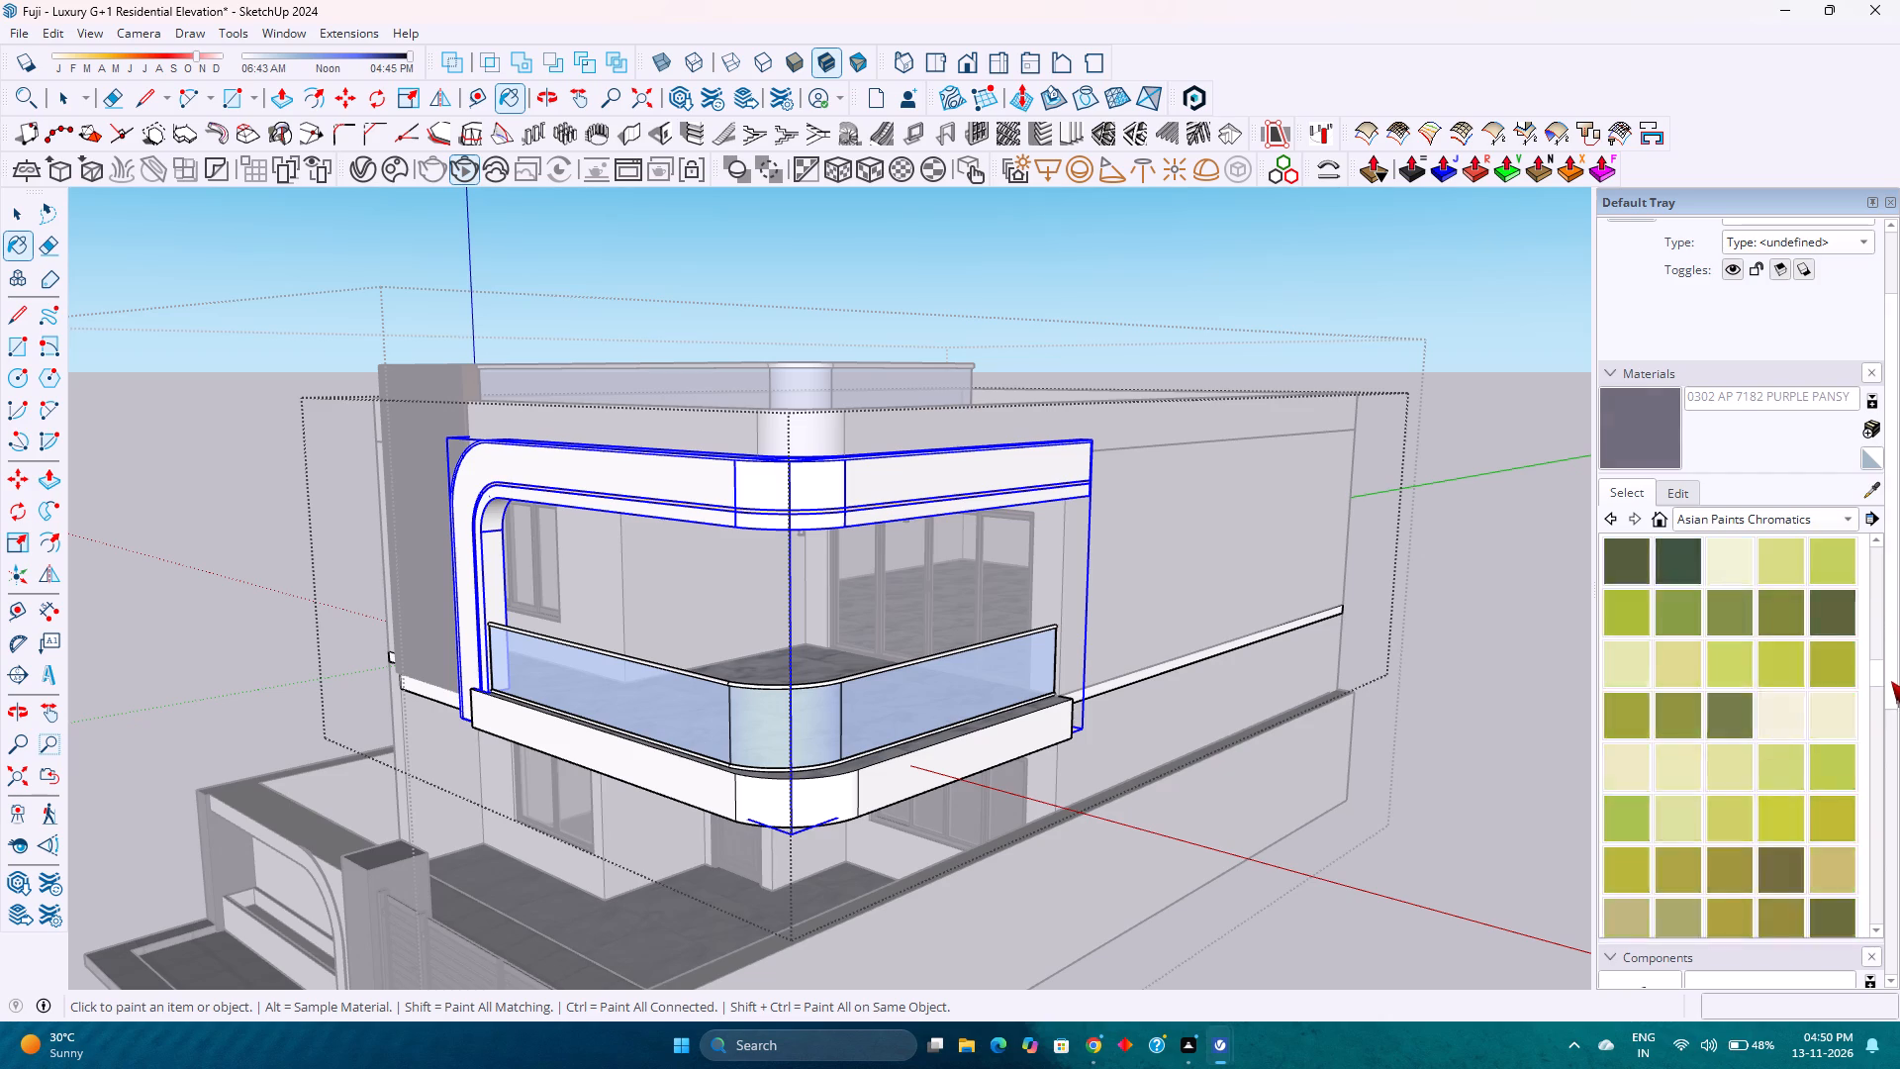
left_click_drag(1891, 681, 1897, 721)
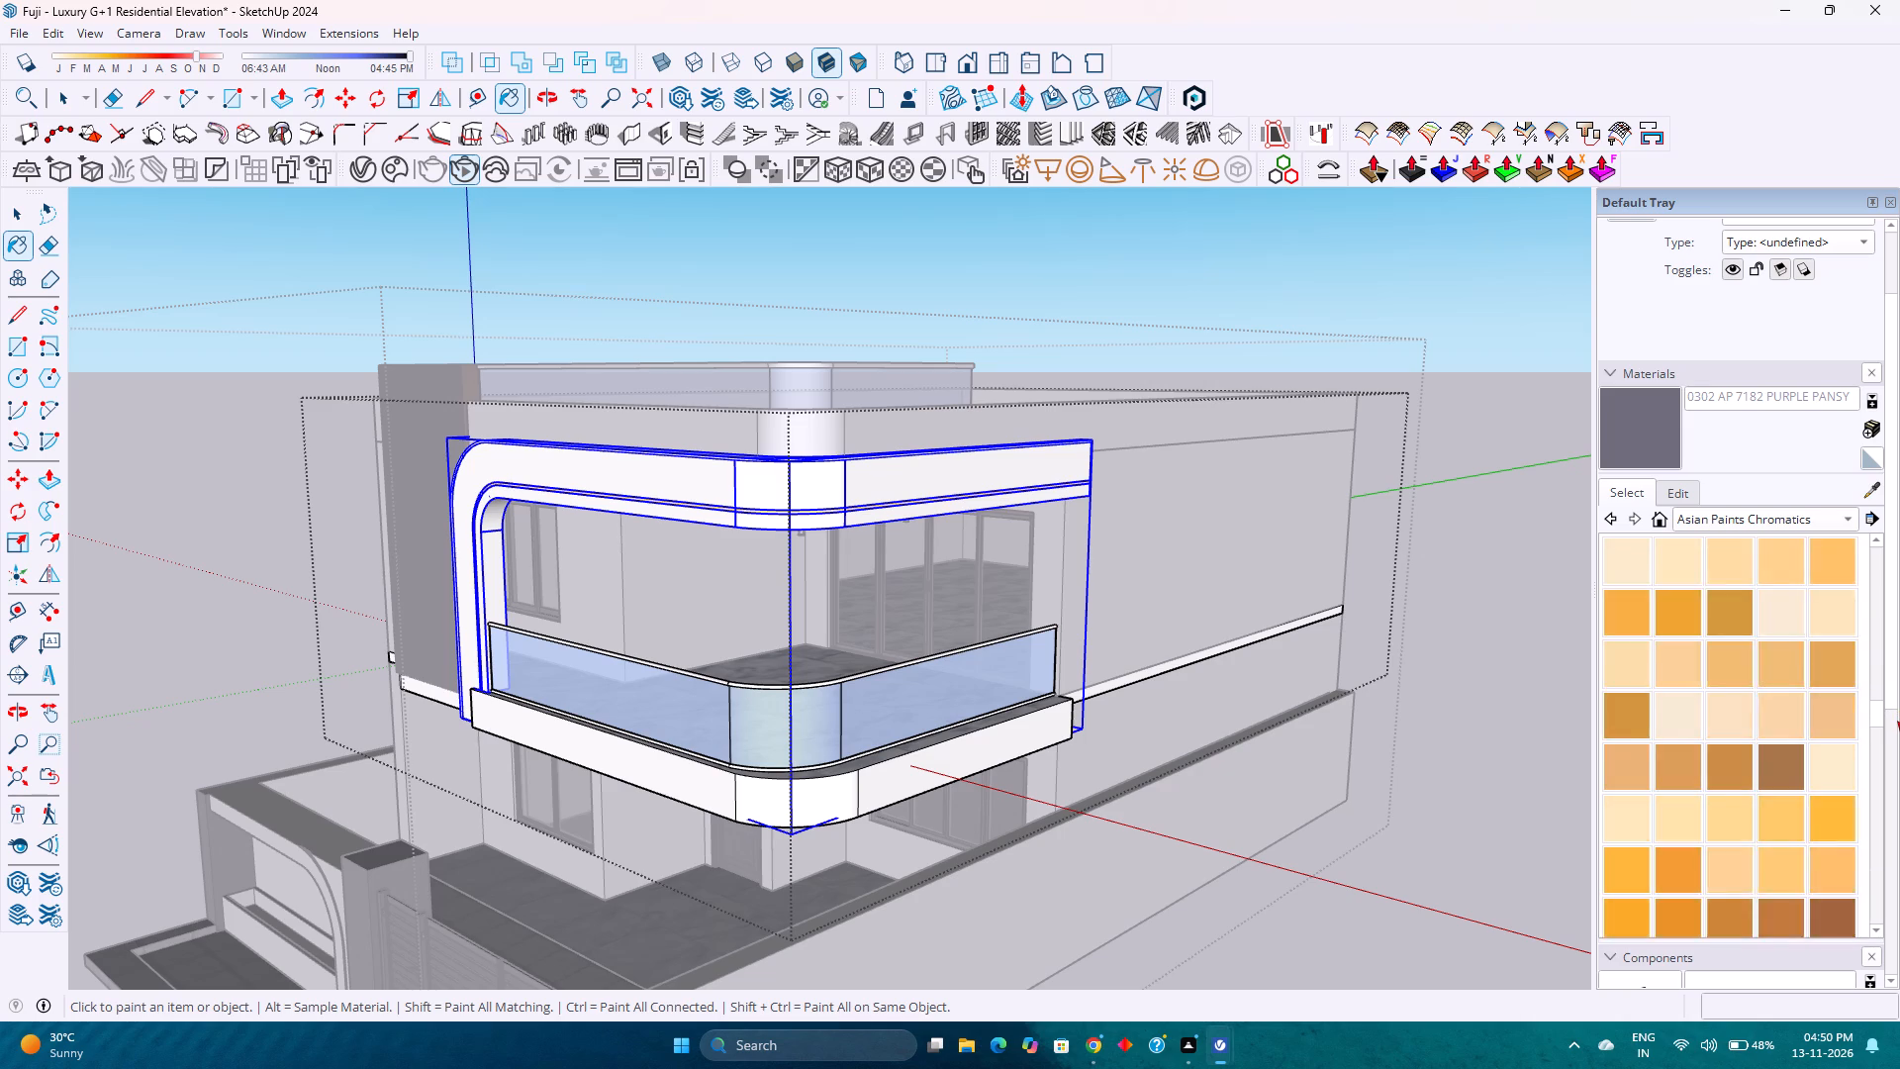
left_click_drag(1897, 721, 1872, 747)
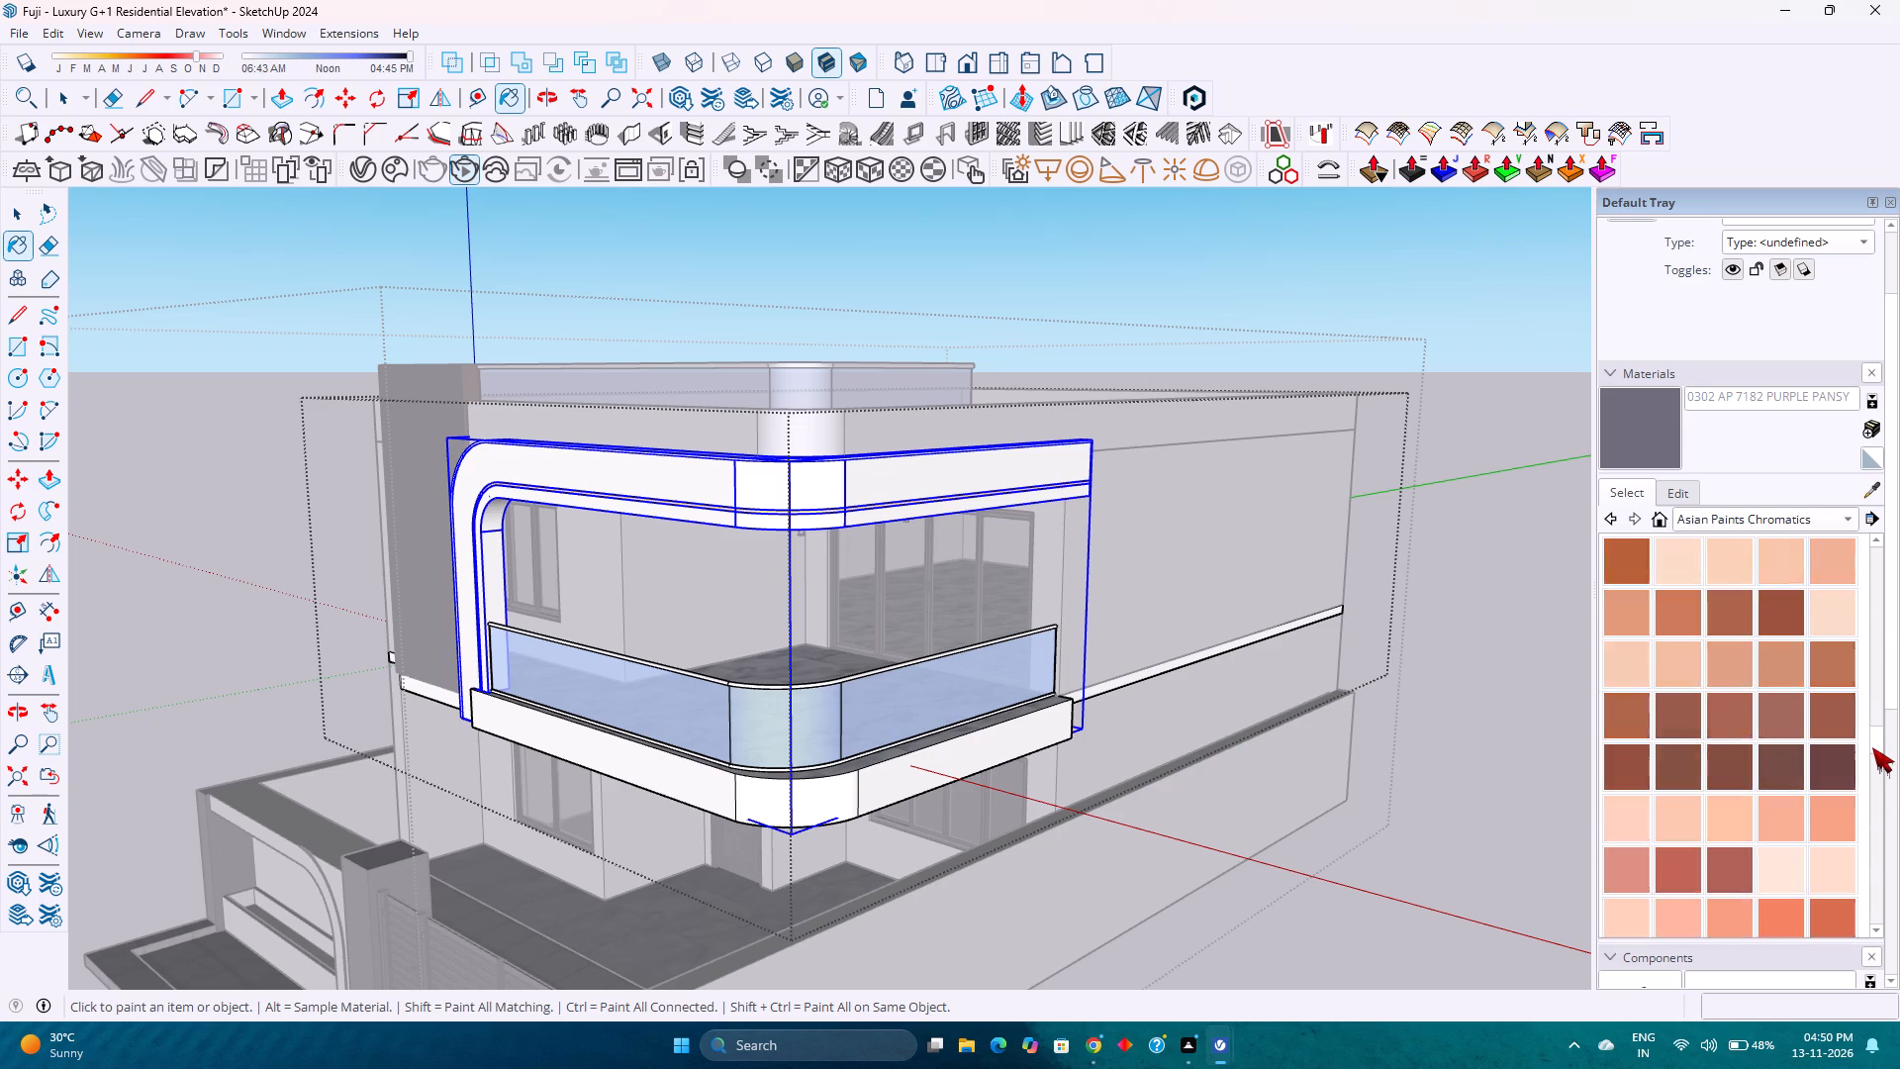
left_click_drag(1872, 747, 1872, 762)
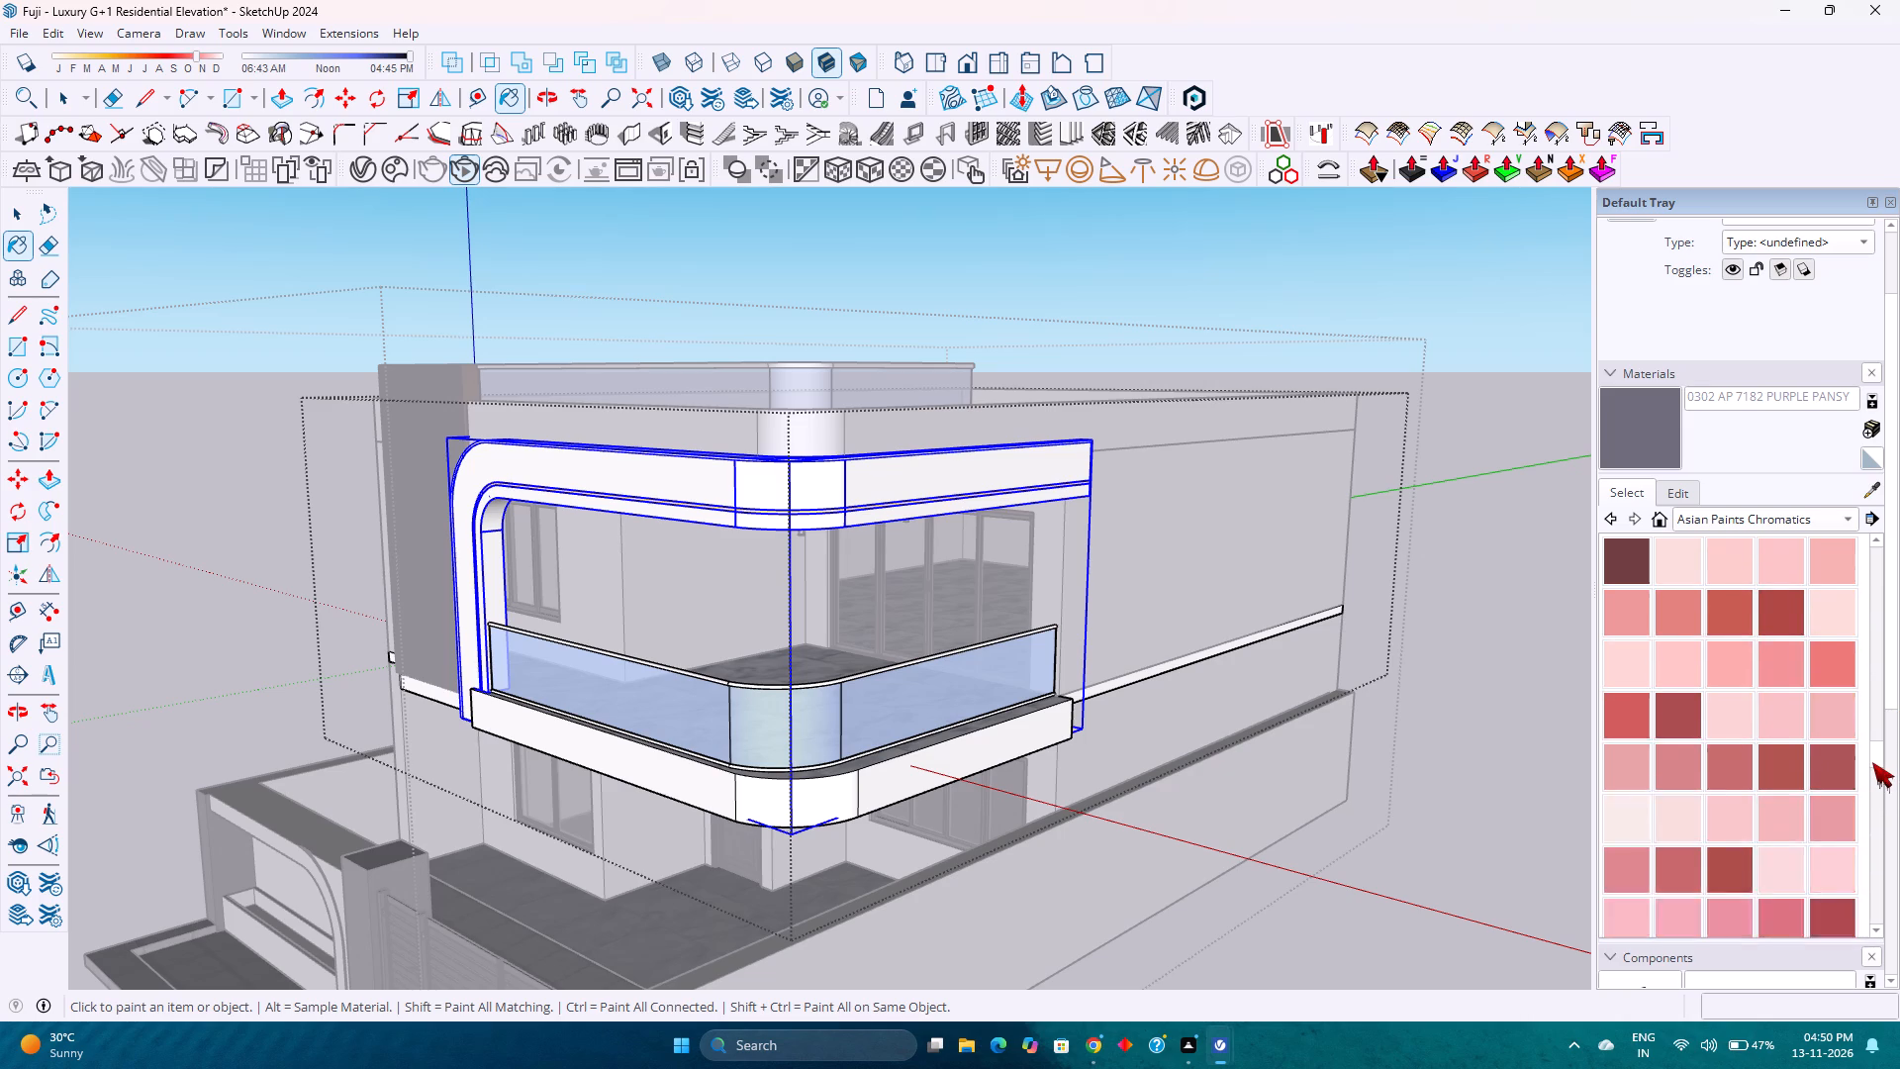
left_click_drag(1872, 762, 1872, 783)
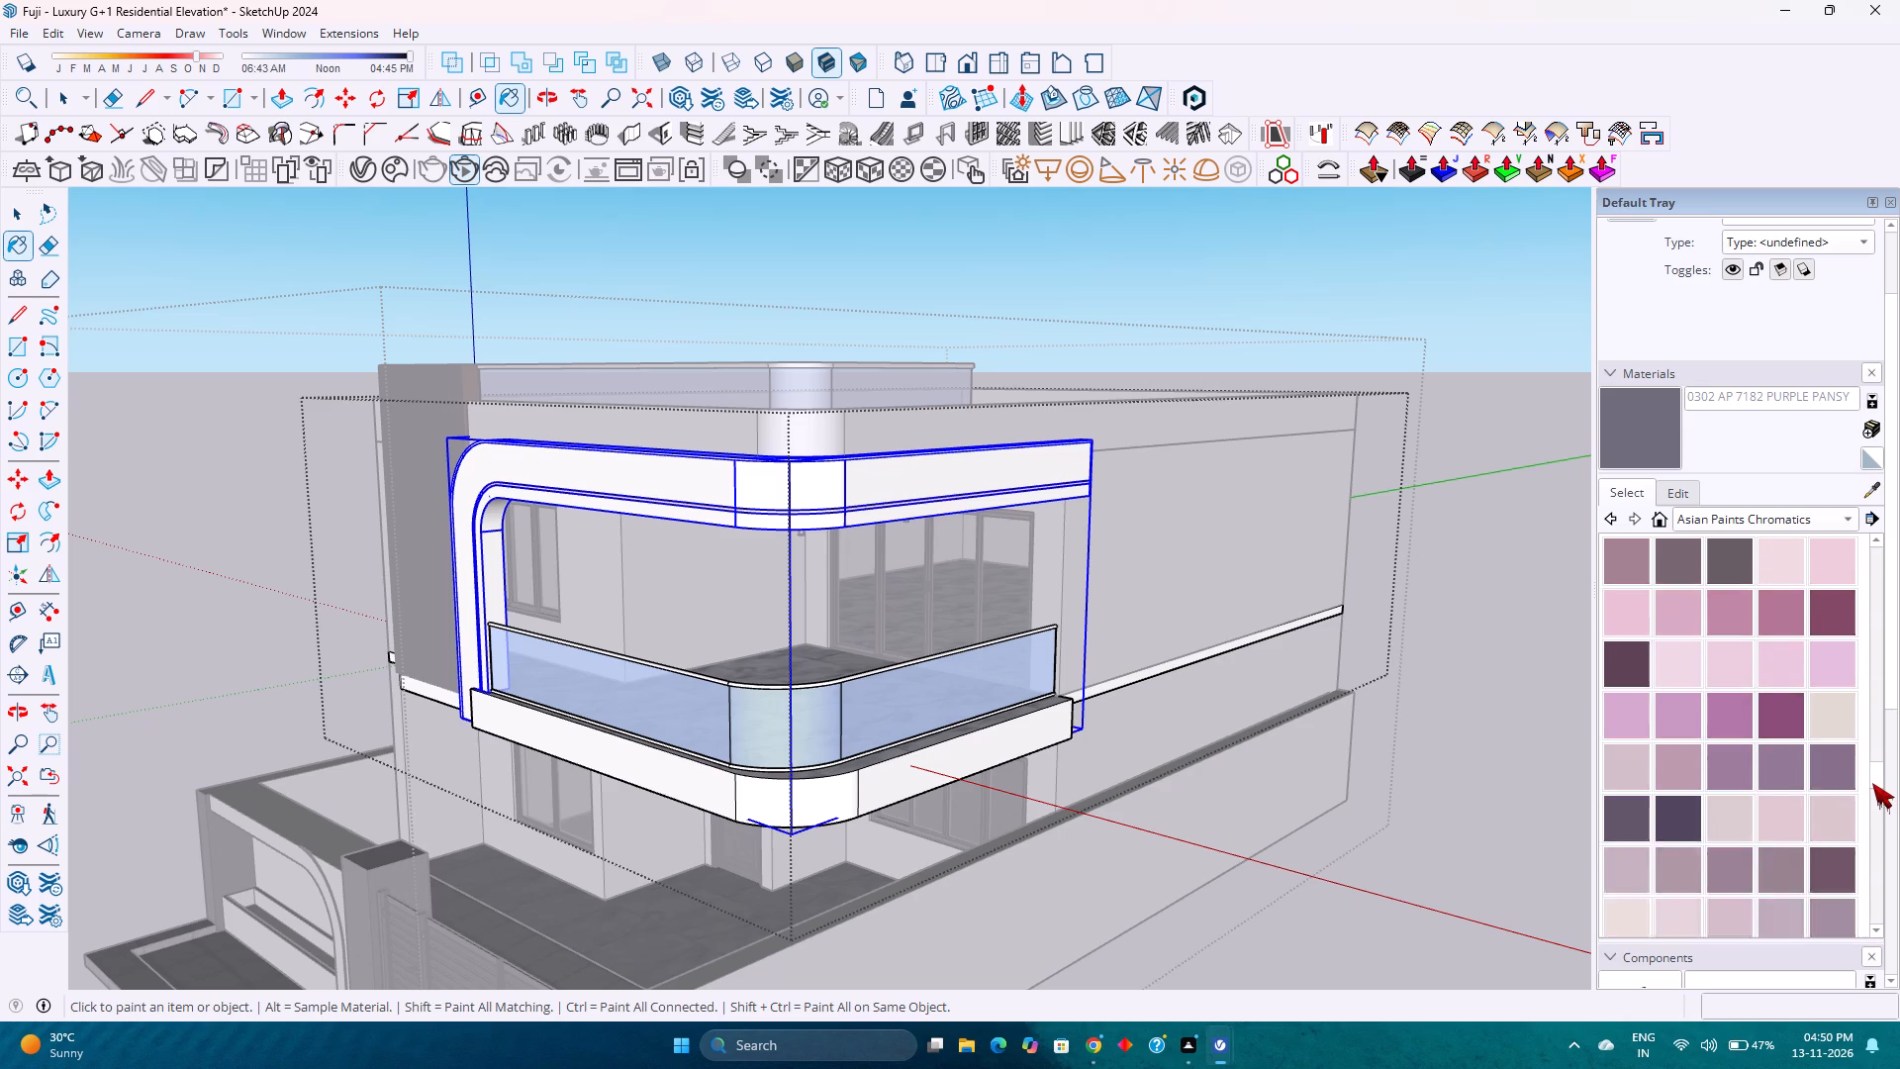
left_click_drag(1872, 783, 1872, 792)
left_click(1680, 870)
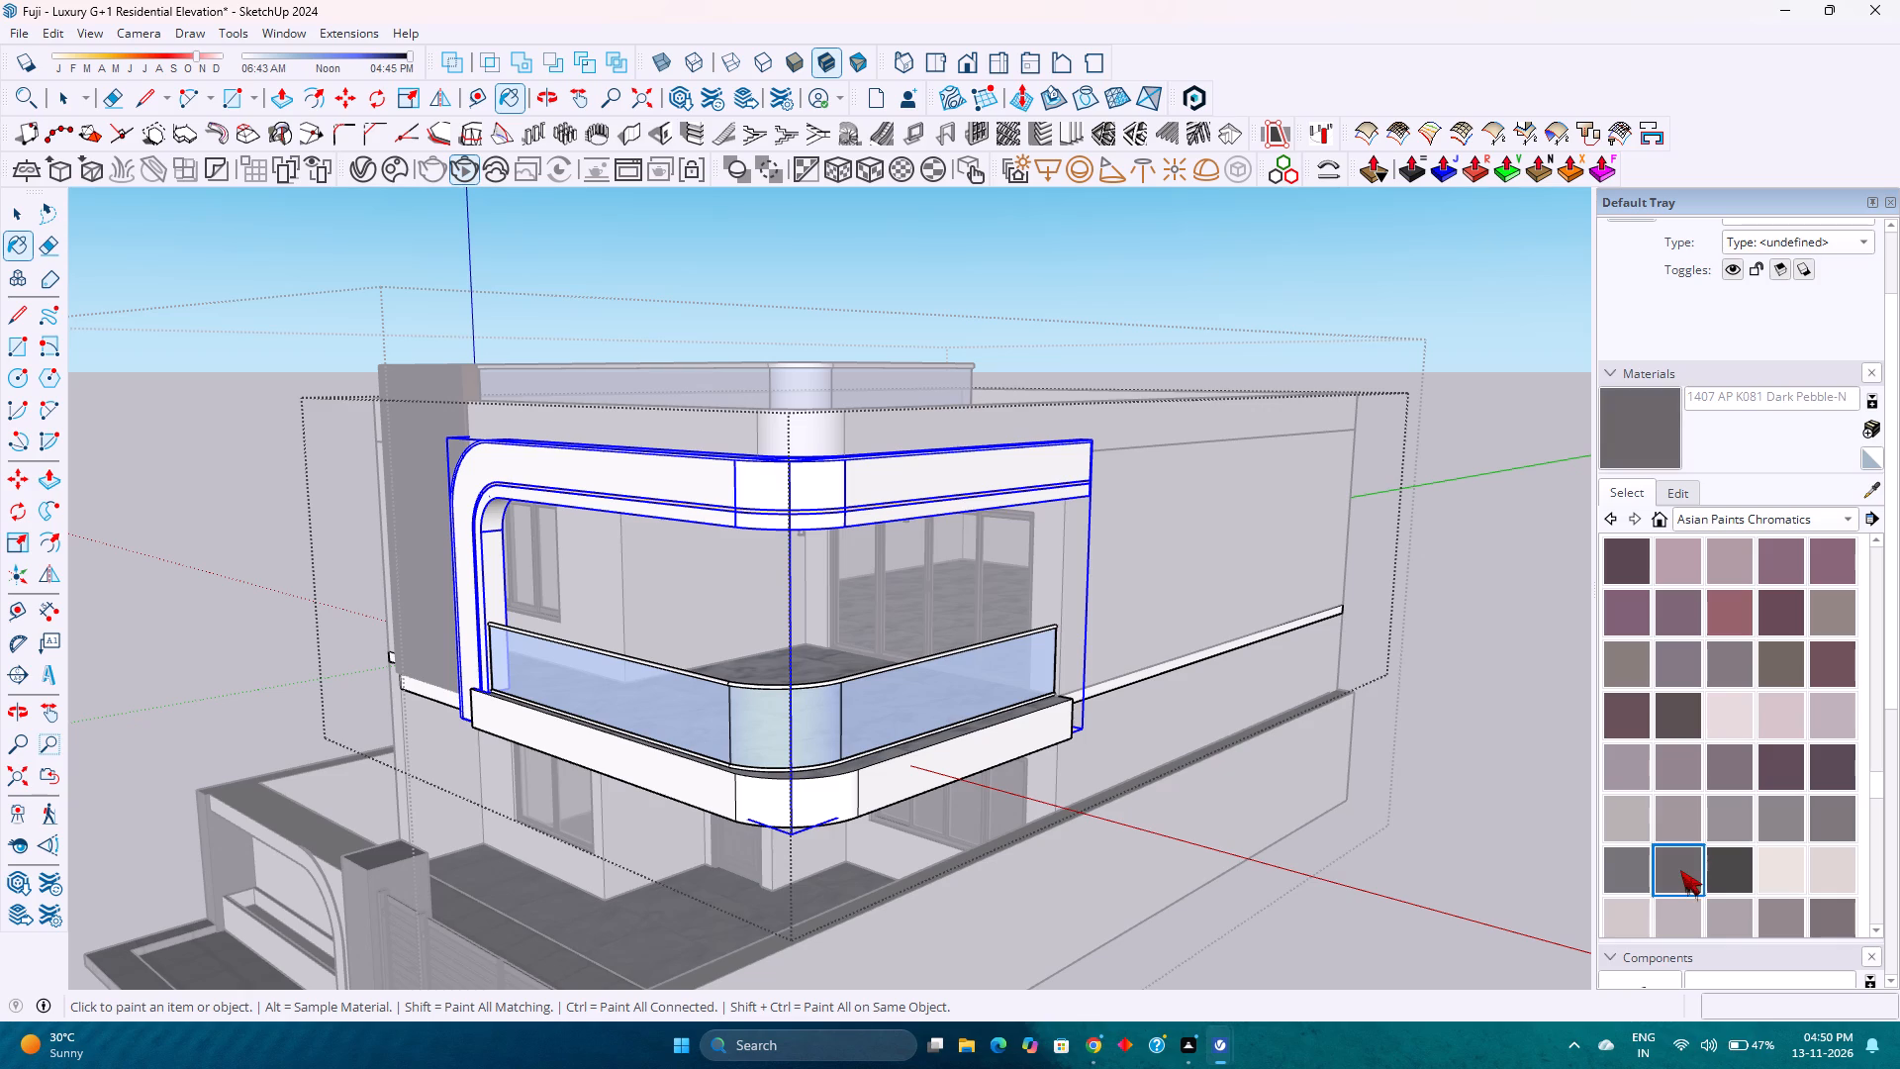
left_click(1725, 870)
scroll(1720, 800, "down", 4)
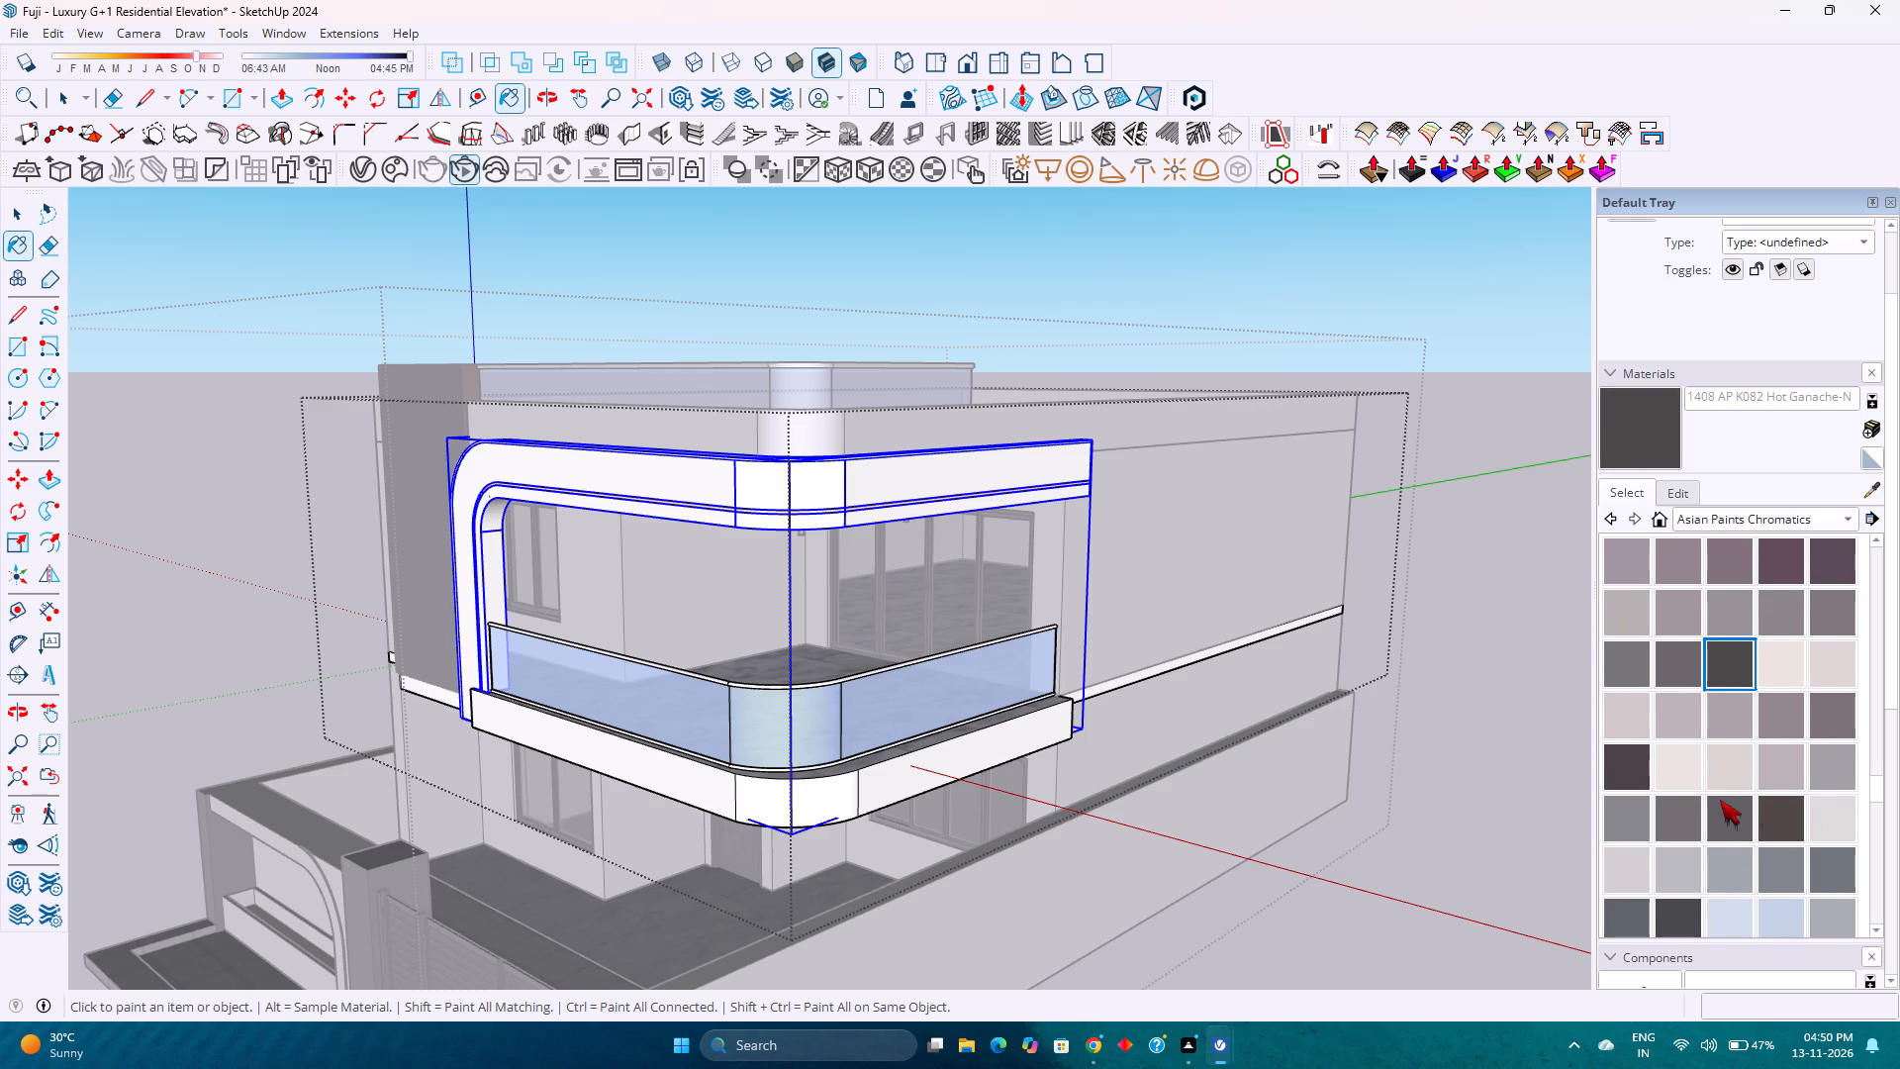
left_click(1793, 810)
left_click(1726, 831)
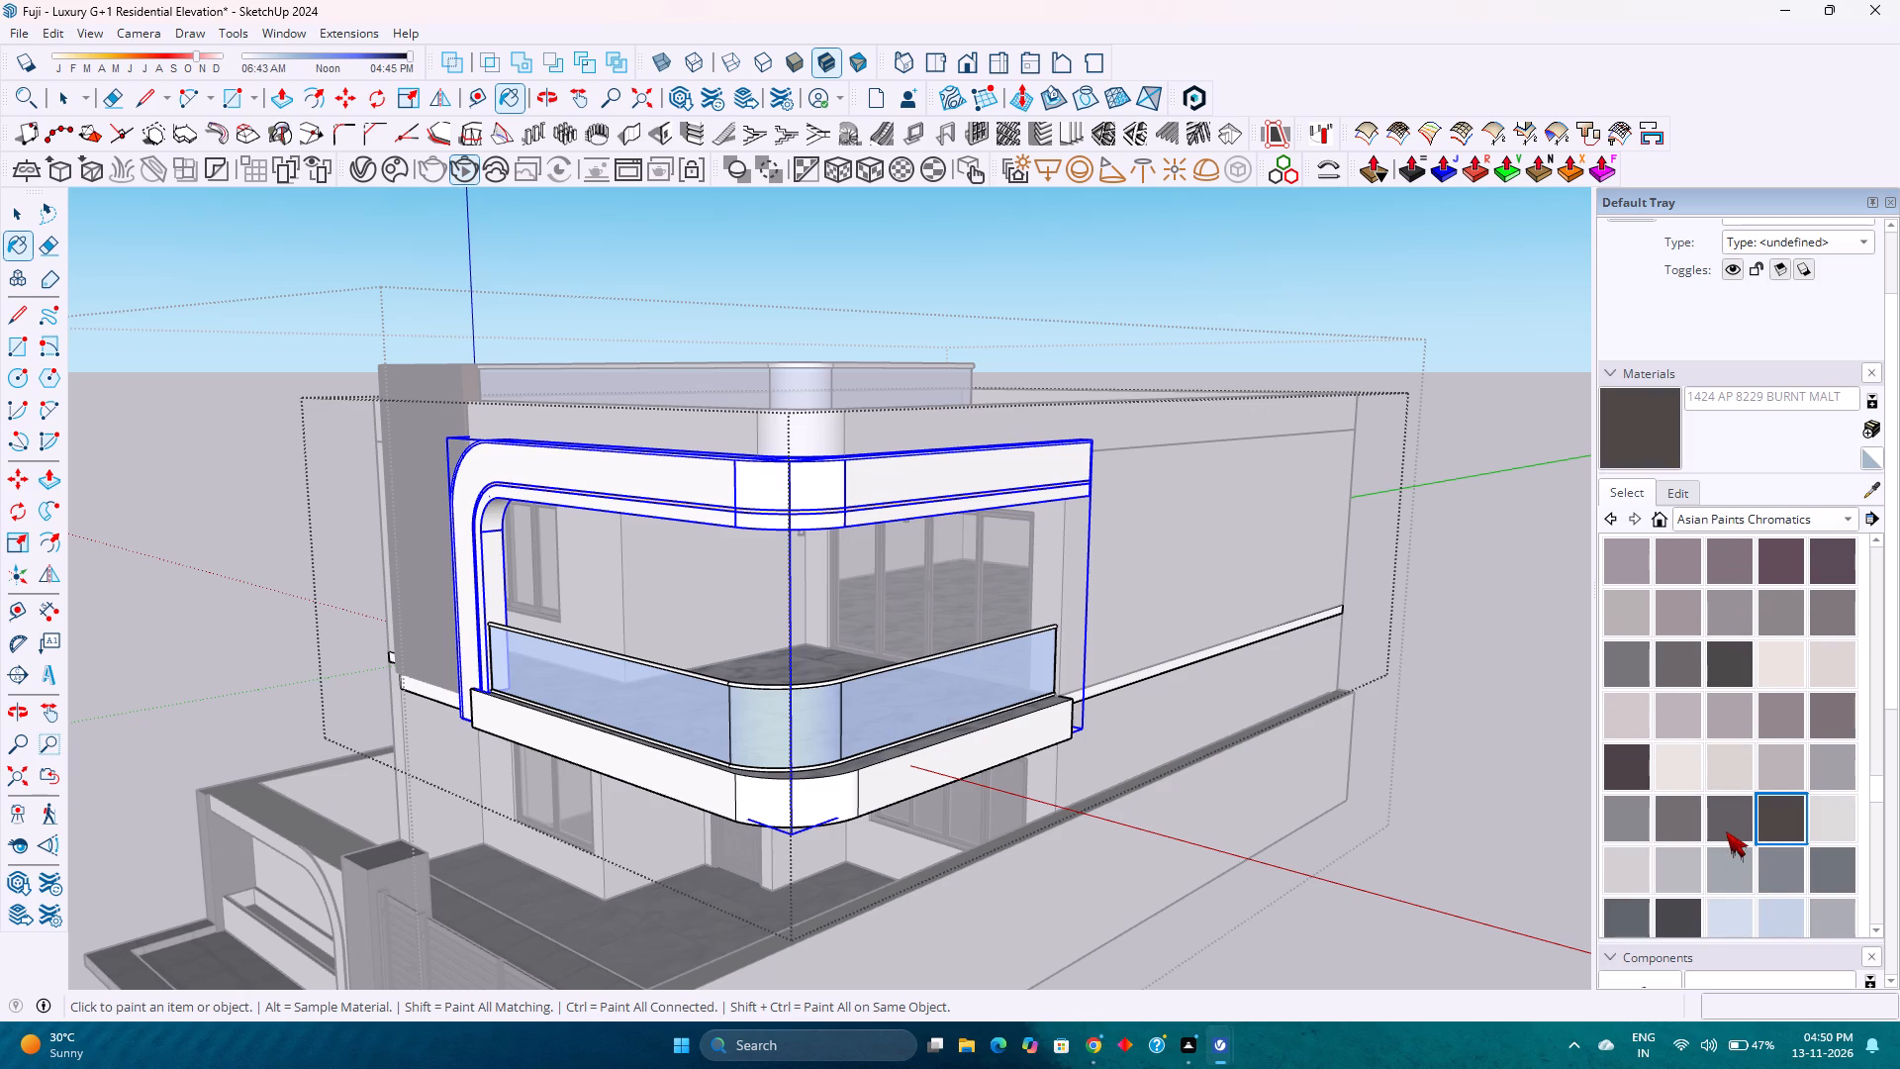
left_click(1768, 821)
scroll(1717, 770, "down", 3)
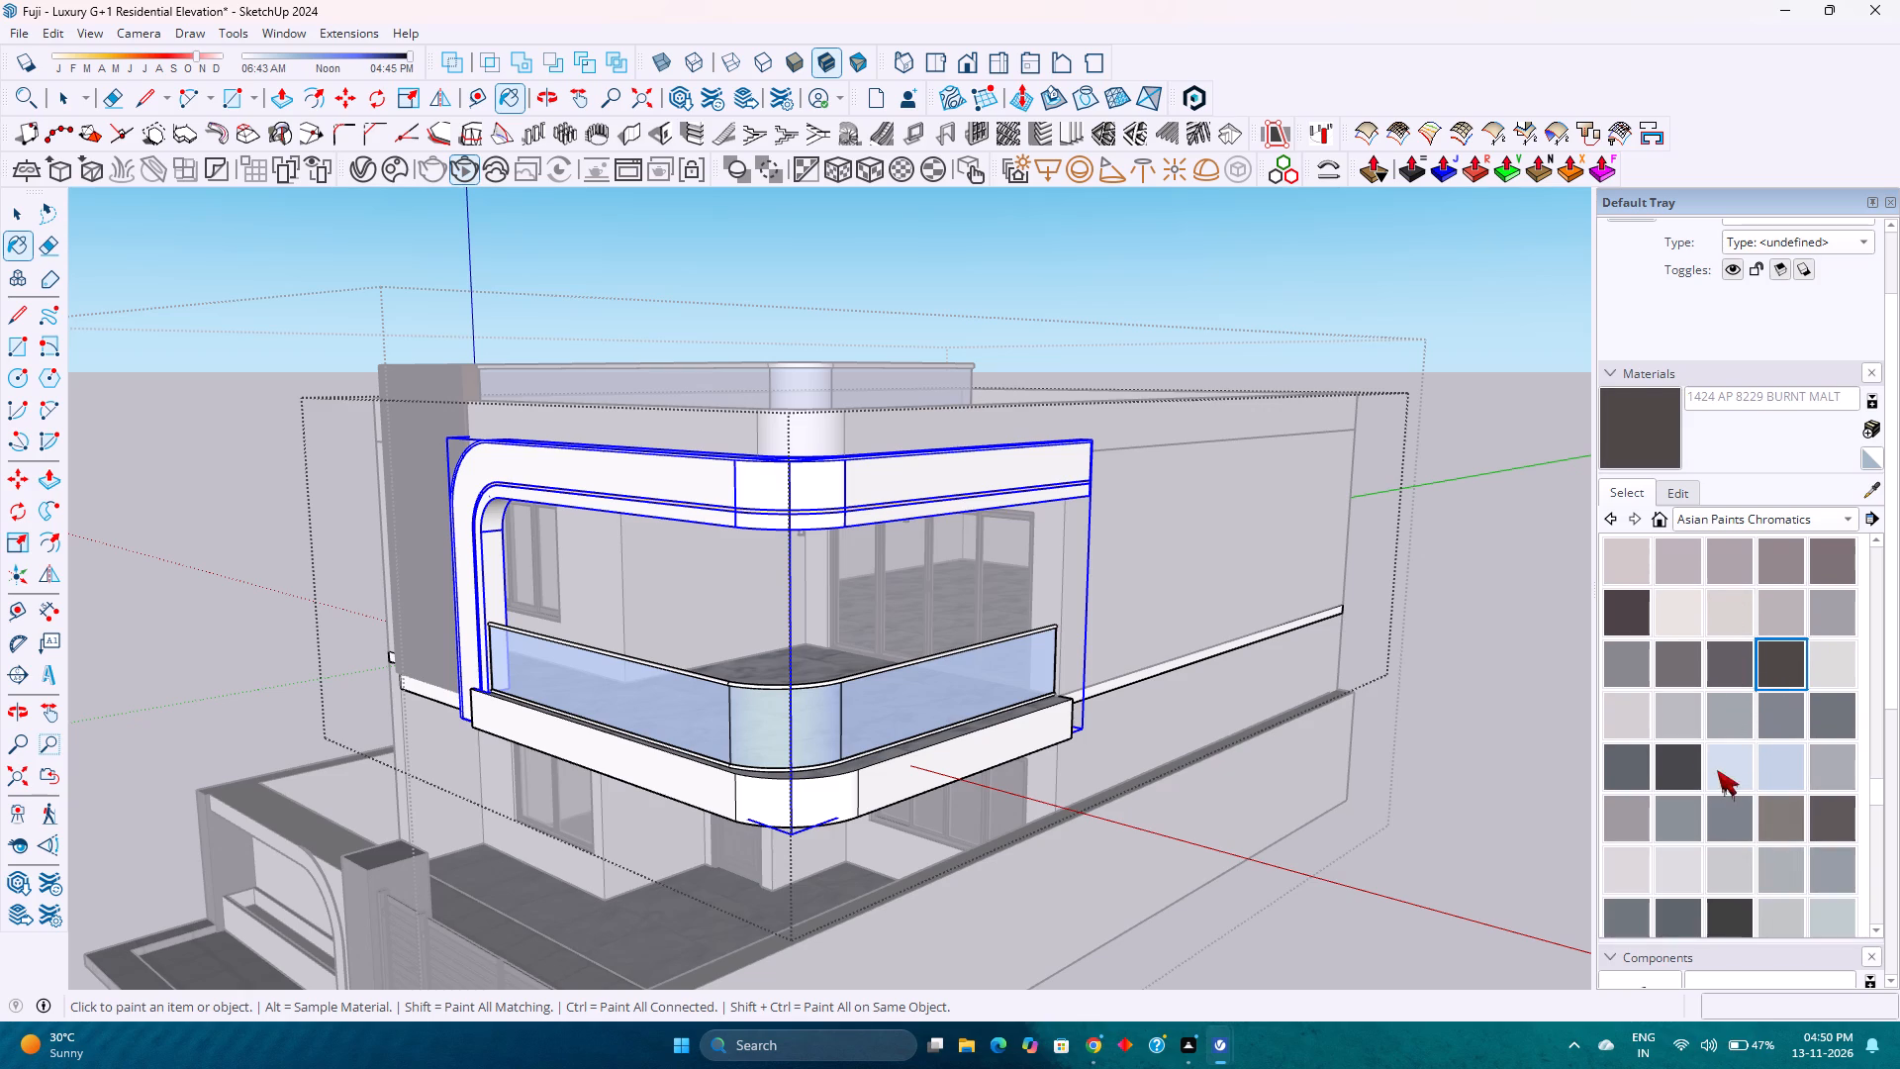
Paint the upper balcony's curved frame with 1432 AP 8245 TAR ROAD.
left_click(1674, 772)
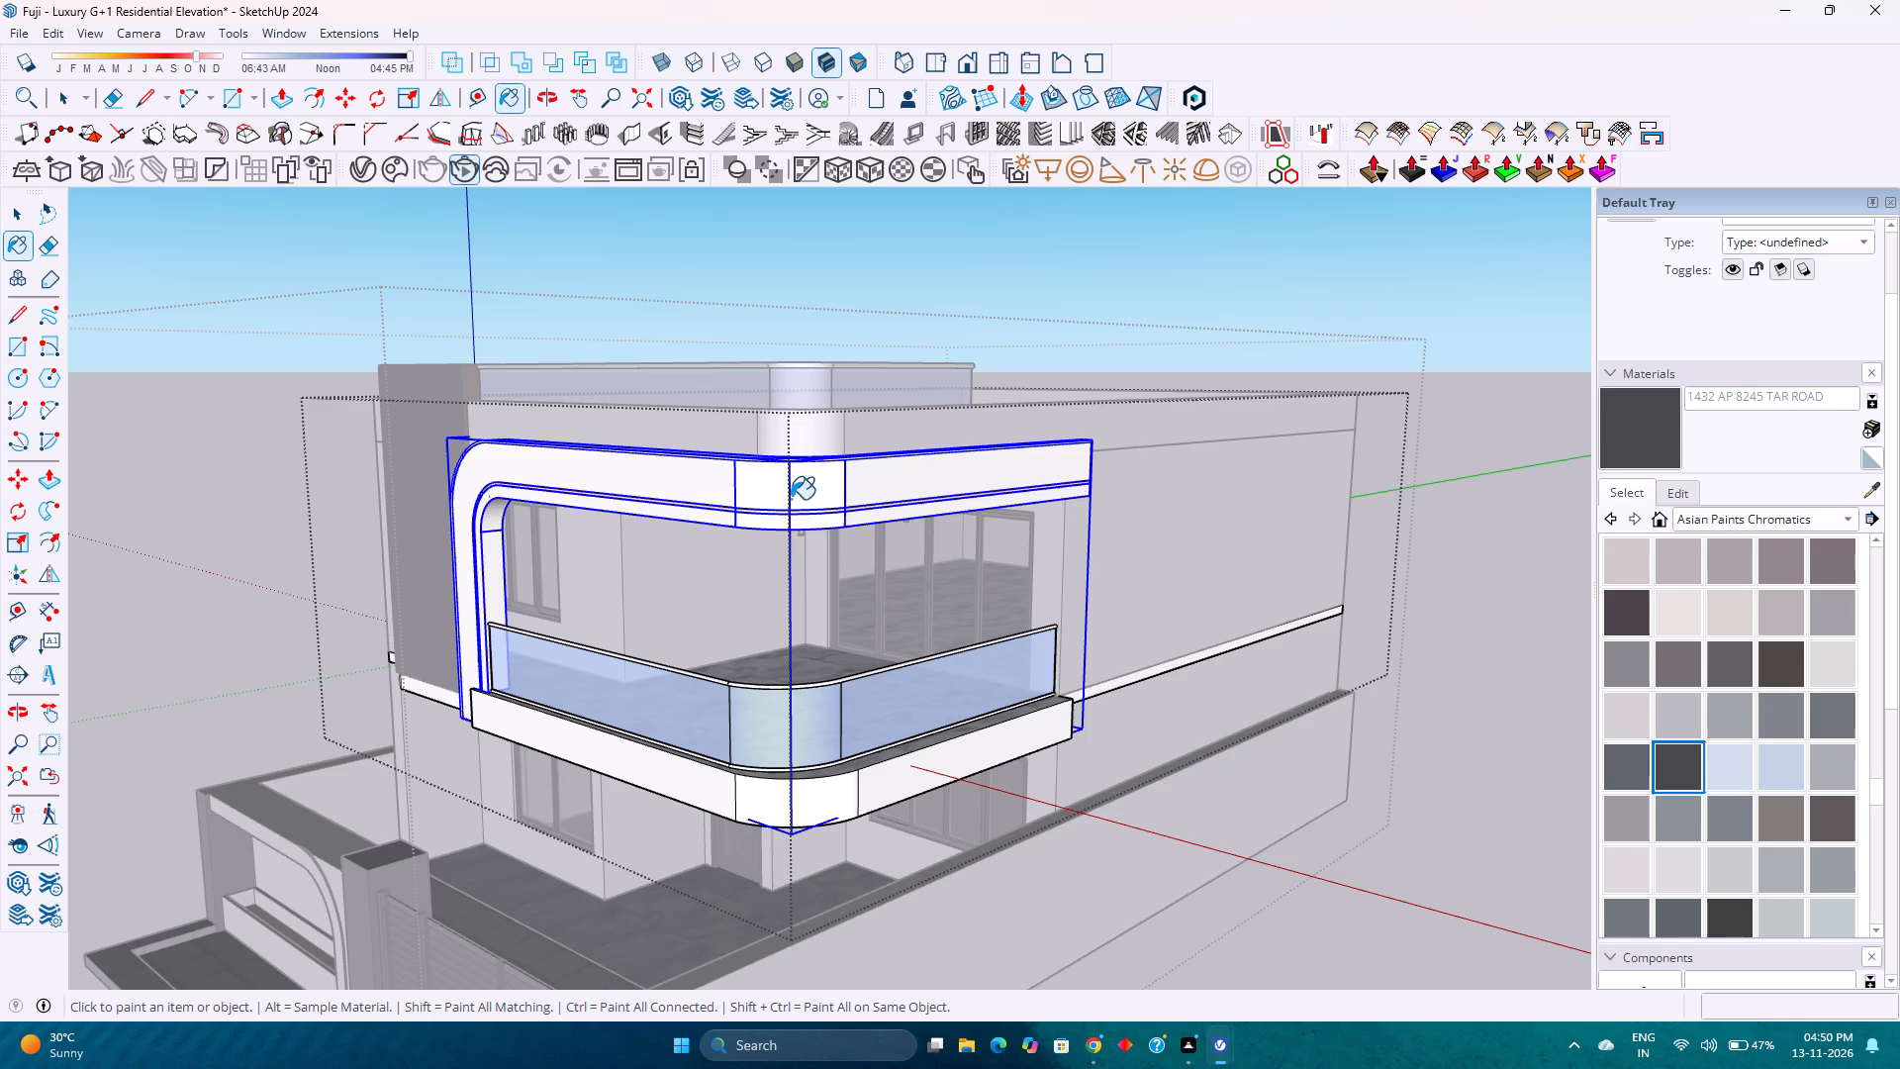
left_click(811, 486)
Examine the painted balcony frame from above, around its rounded corner and down to the balcony slab.
scroll(811, 486, "up", 5)
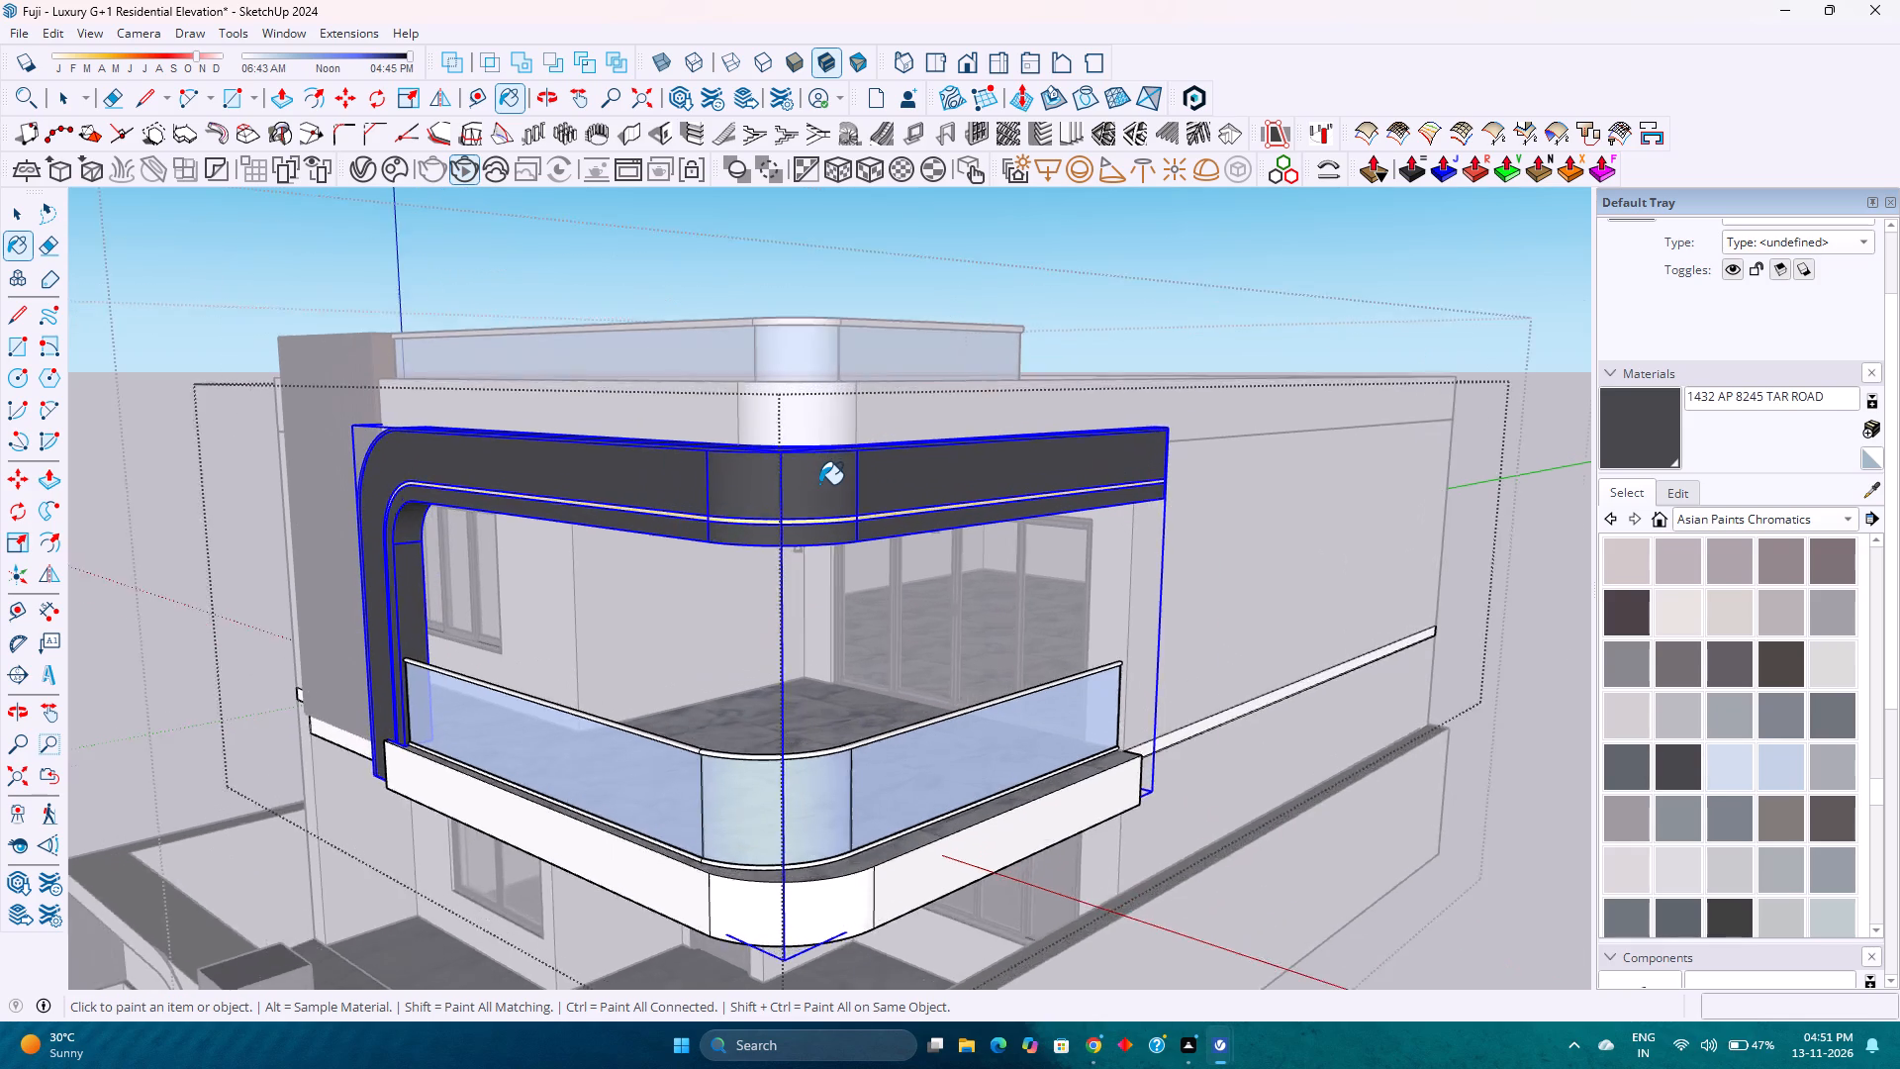
scroll(819, 484, "up", 8)
scroll(903, 543, "up", 2)
middle_click_drag(903, 543, 666, 637)
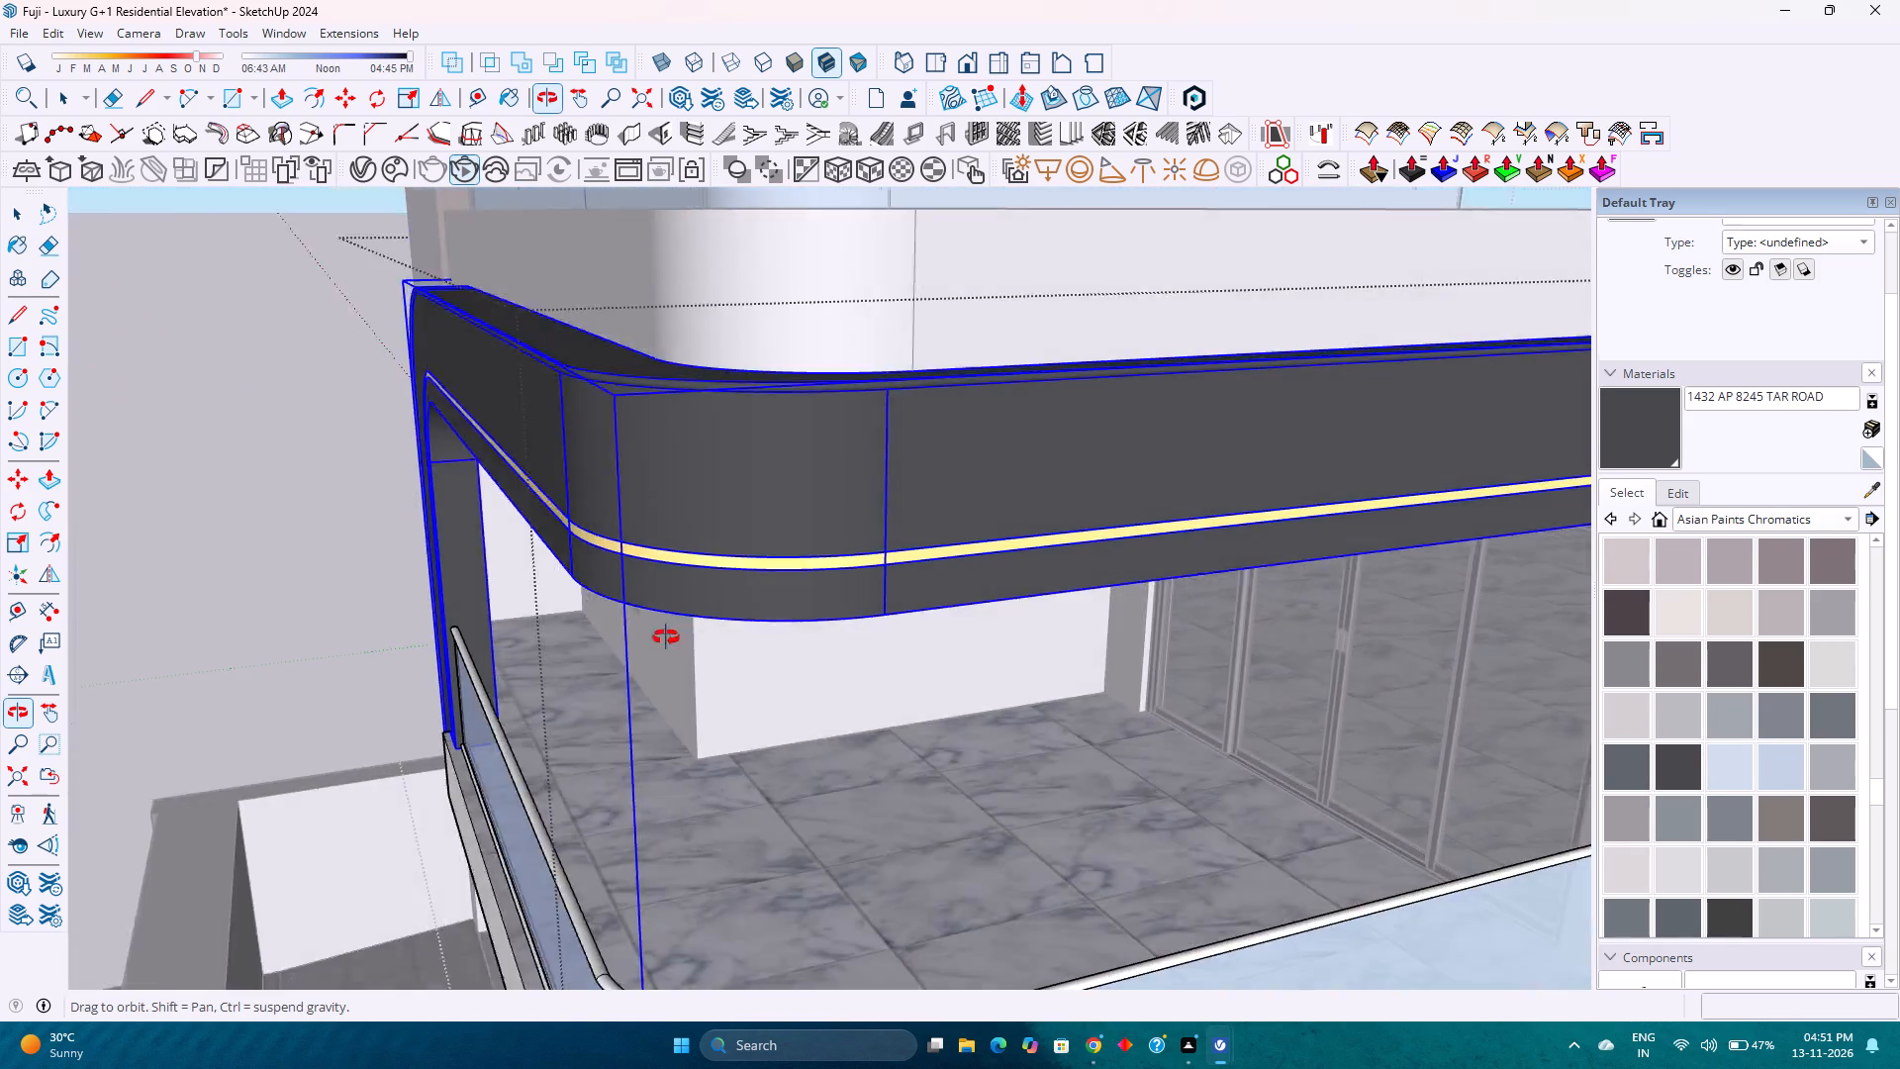
middle_click_drag(666, 637, 698, 766)
middle_click(698, 766)
scroll(708, 756, "down", 9)
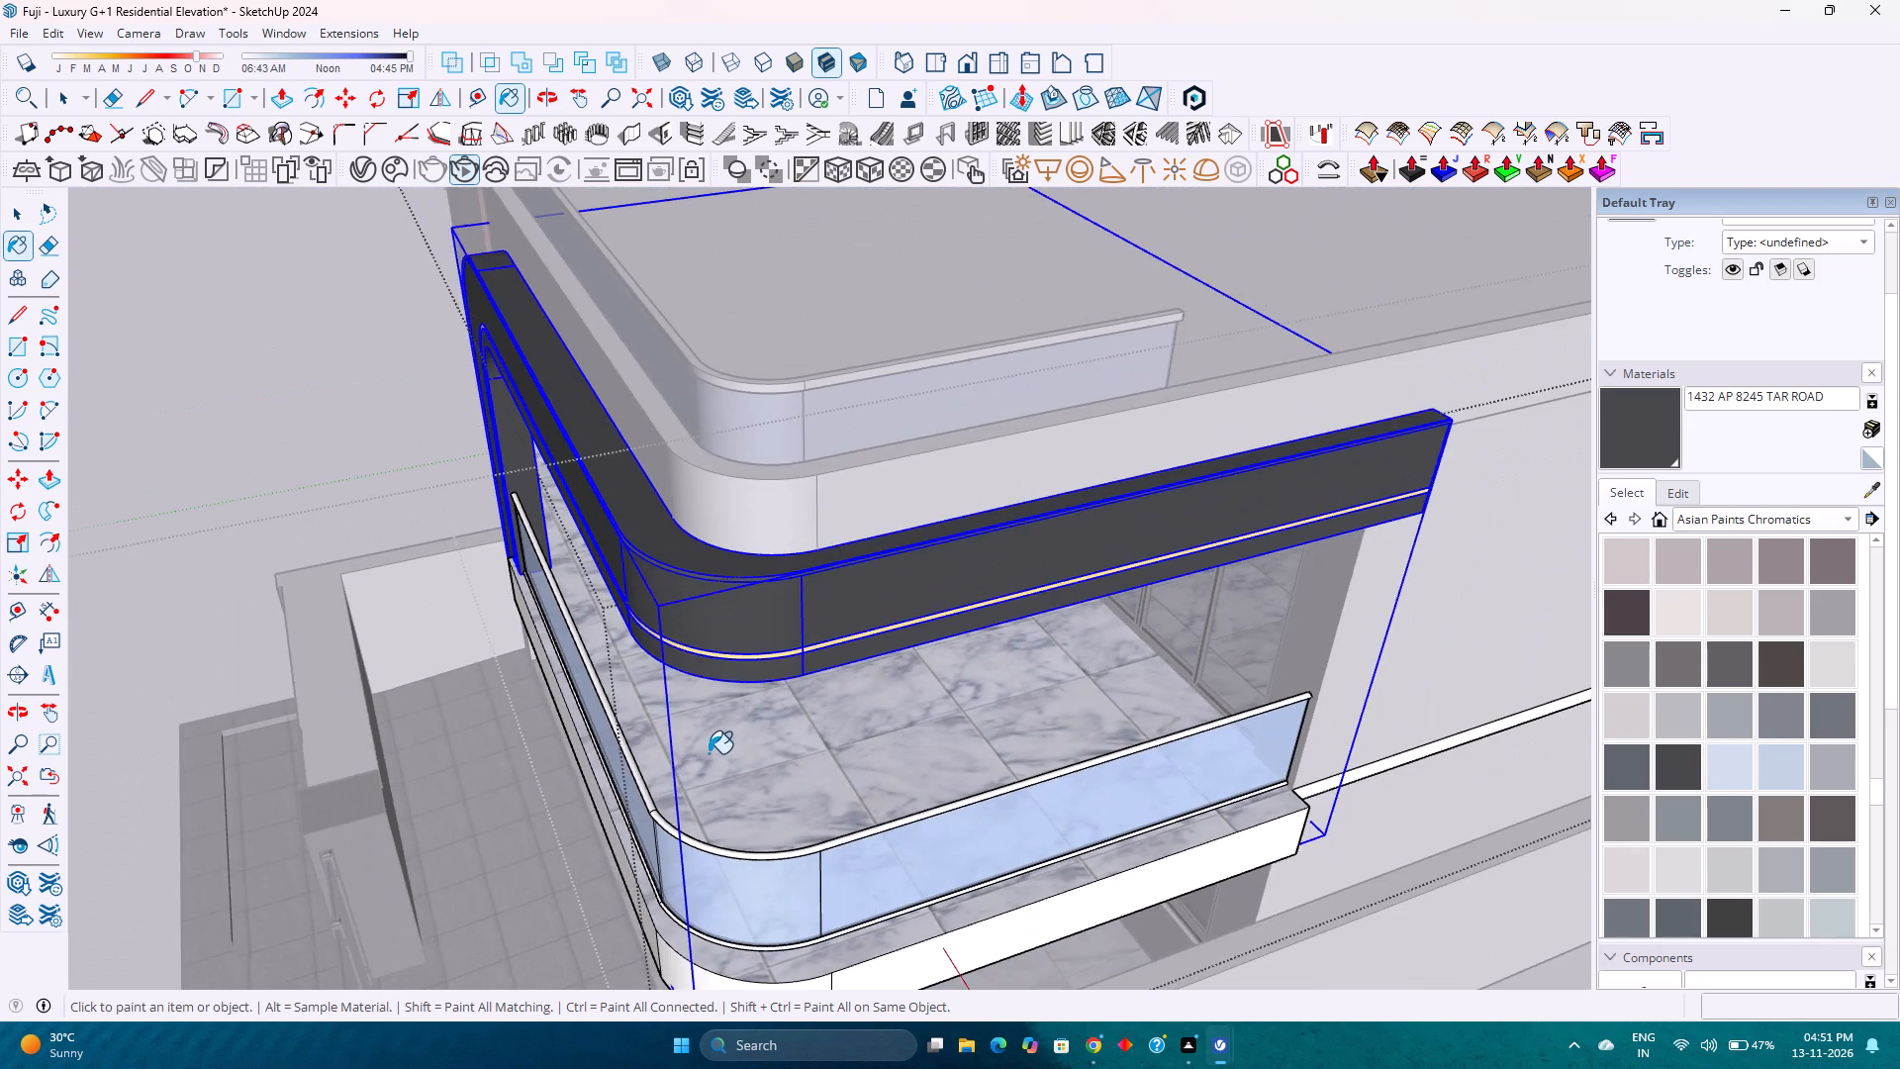
scroll(710, 752, "down", 3)
middle_click_drag(710, 752, 931, 594)
middle_click(931, 594)
middle_click(931, 594)
scroll(931, 594, "up", 4)
scroll(931, 594, "down", 2)
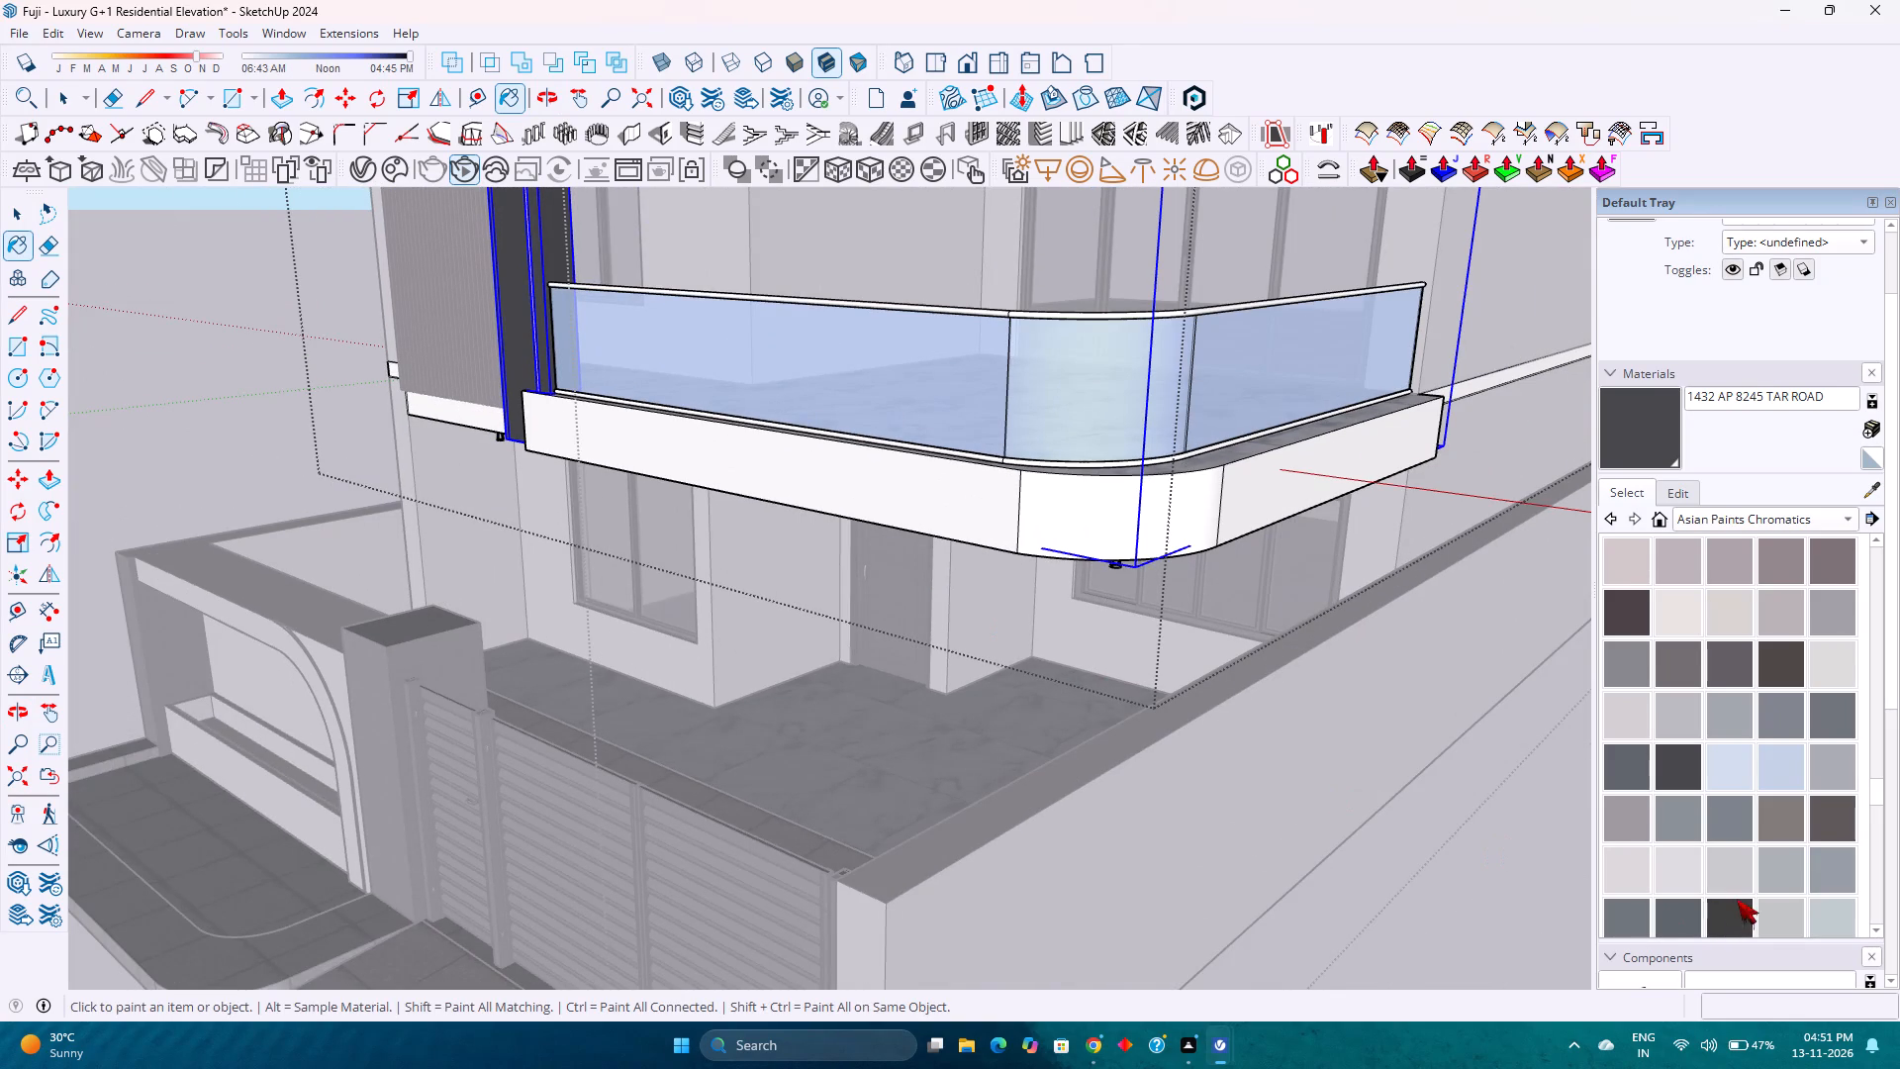
Apply 1432 AP 8245 TAR ROAD again to the curved frame, at its top edge beside the rounded corner.
left_click(1734, 907)
left_click(1686, 771)
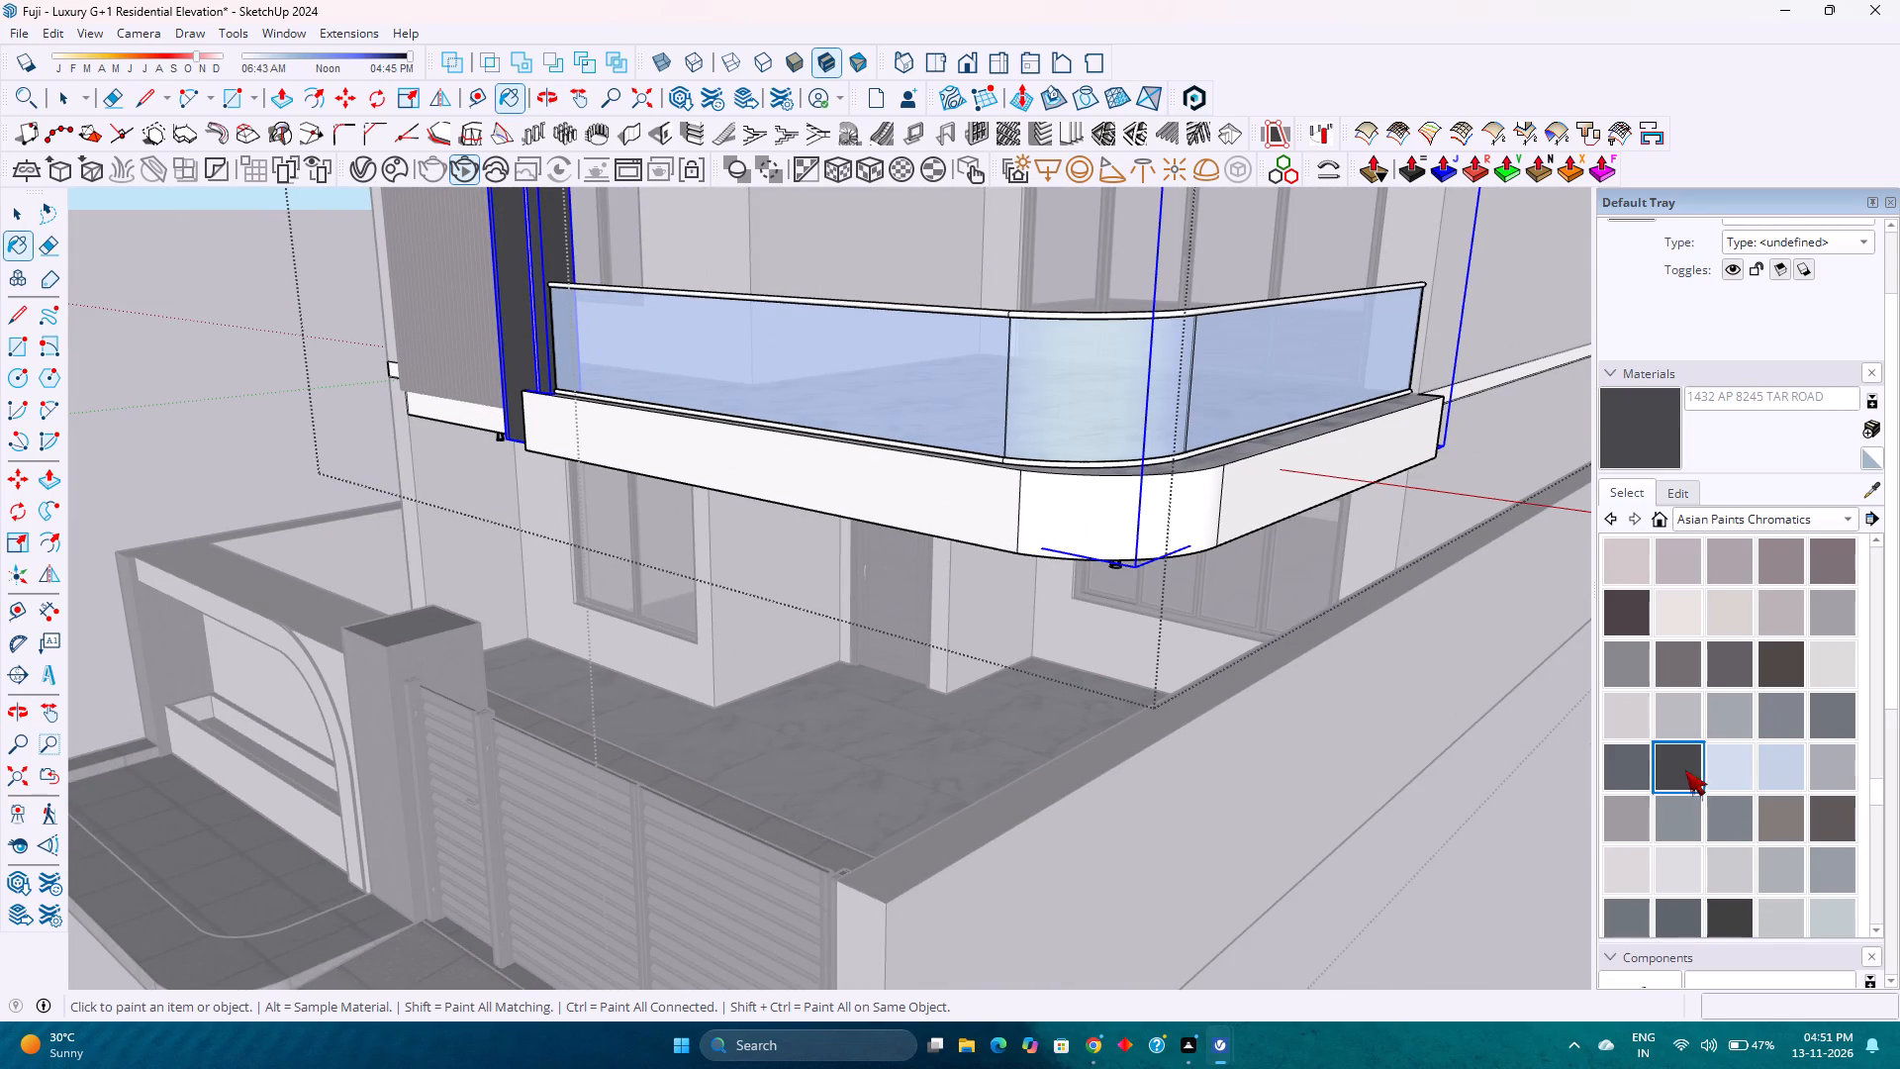
scroll(1107, 645, "up", 2)
middle_click_drag(1039, 449, 1005, 703, "shift")
middle_click(1005, 703, "shift")
scroll(998, 693, "down", 12)
scroll(943, 324, "up", 10)
middle_click_drag(936, 341, 870, 535)
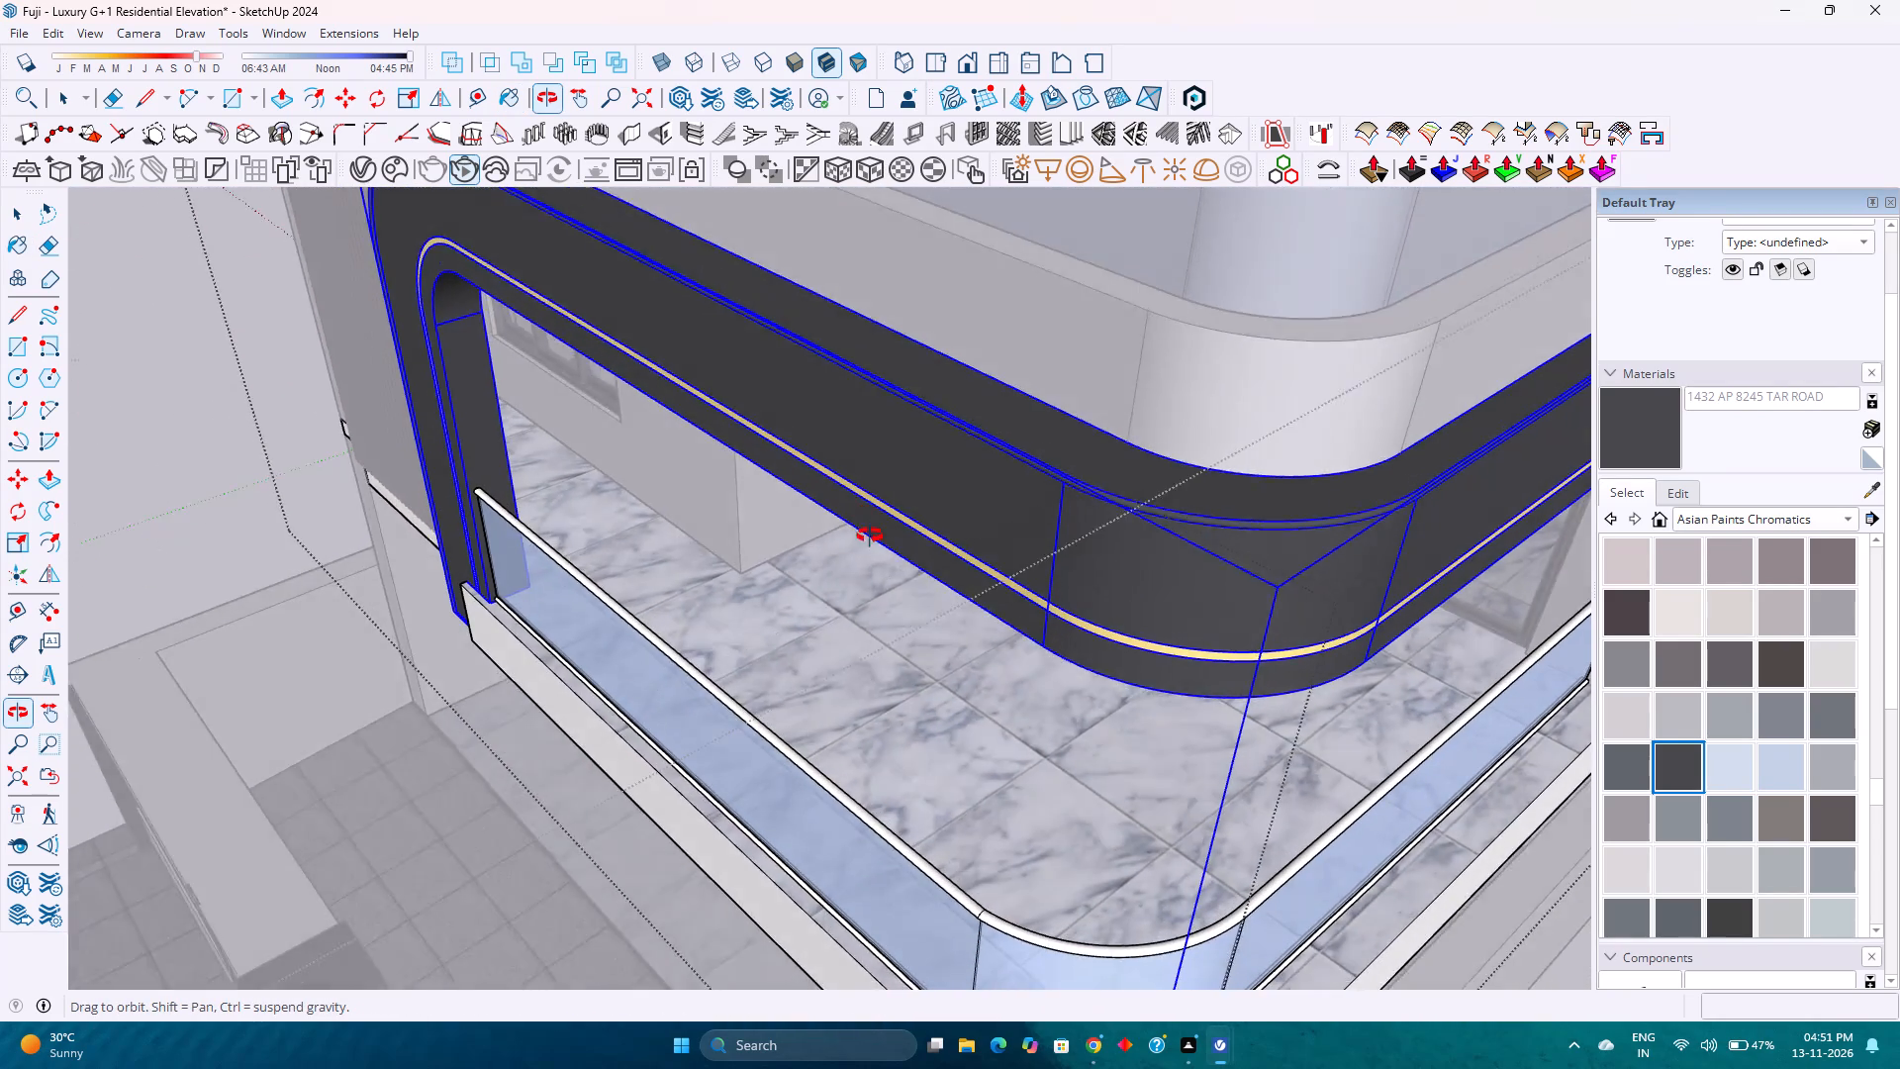
middle_click_drag(870, 535, 864, 569)
scroll(993, 491, "up", 15)
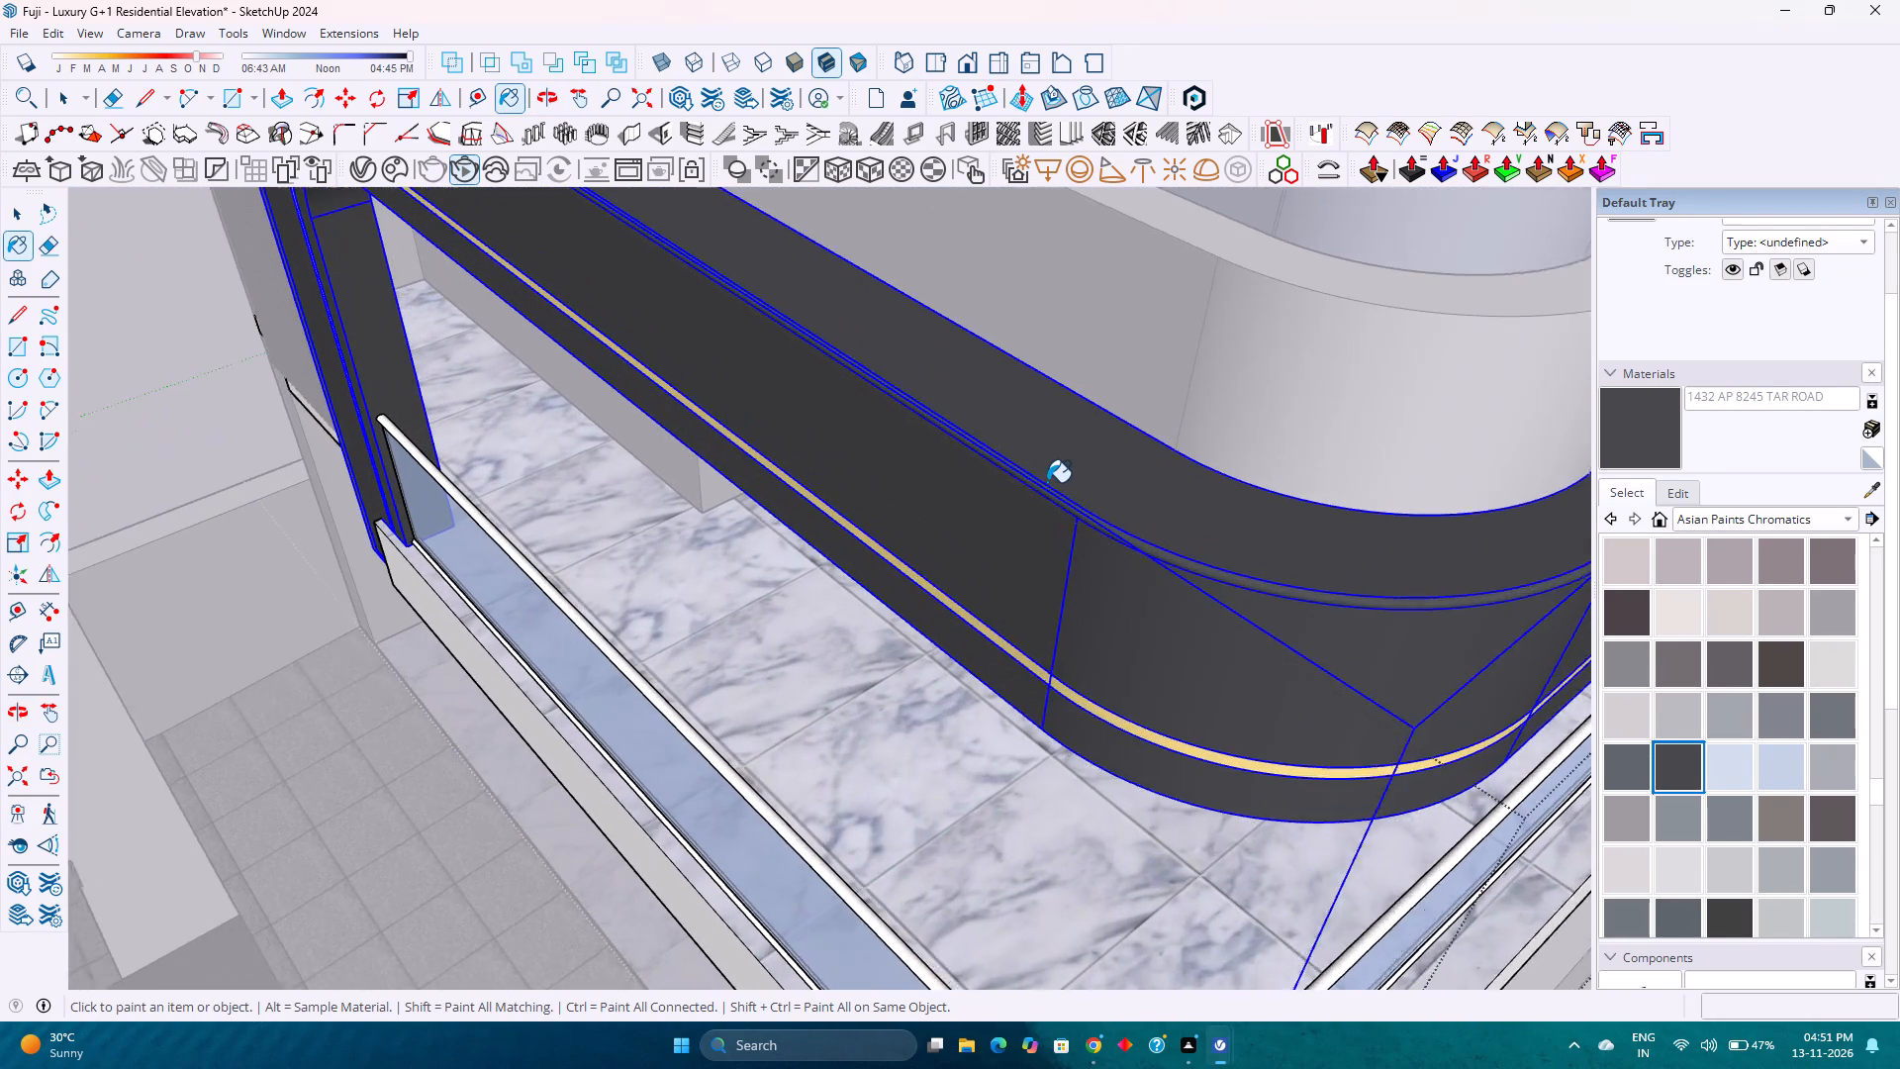
scroll(1047, 482, "up", 1)
middle_click_drag(1049, 496, 764, 589)
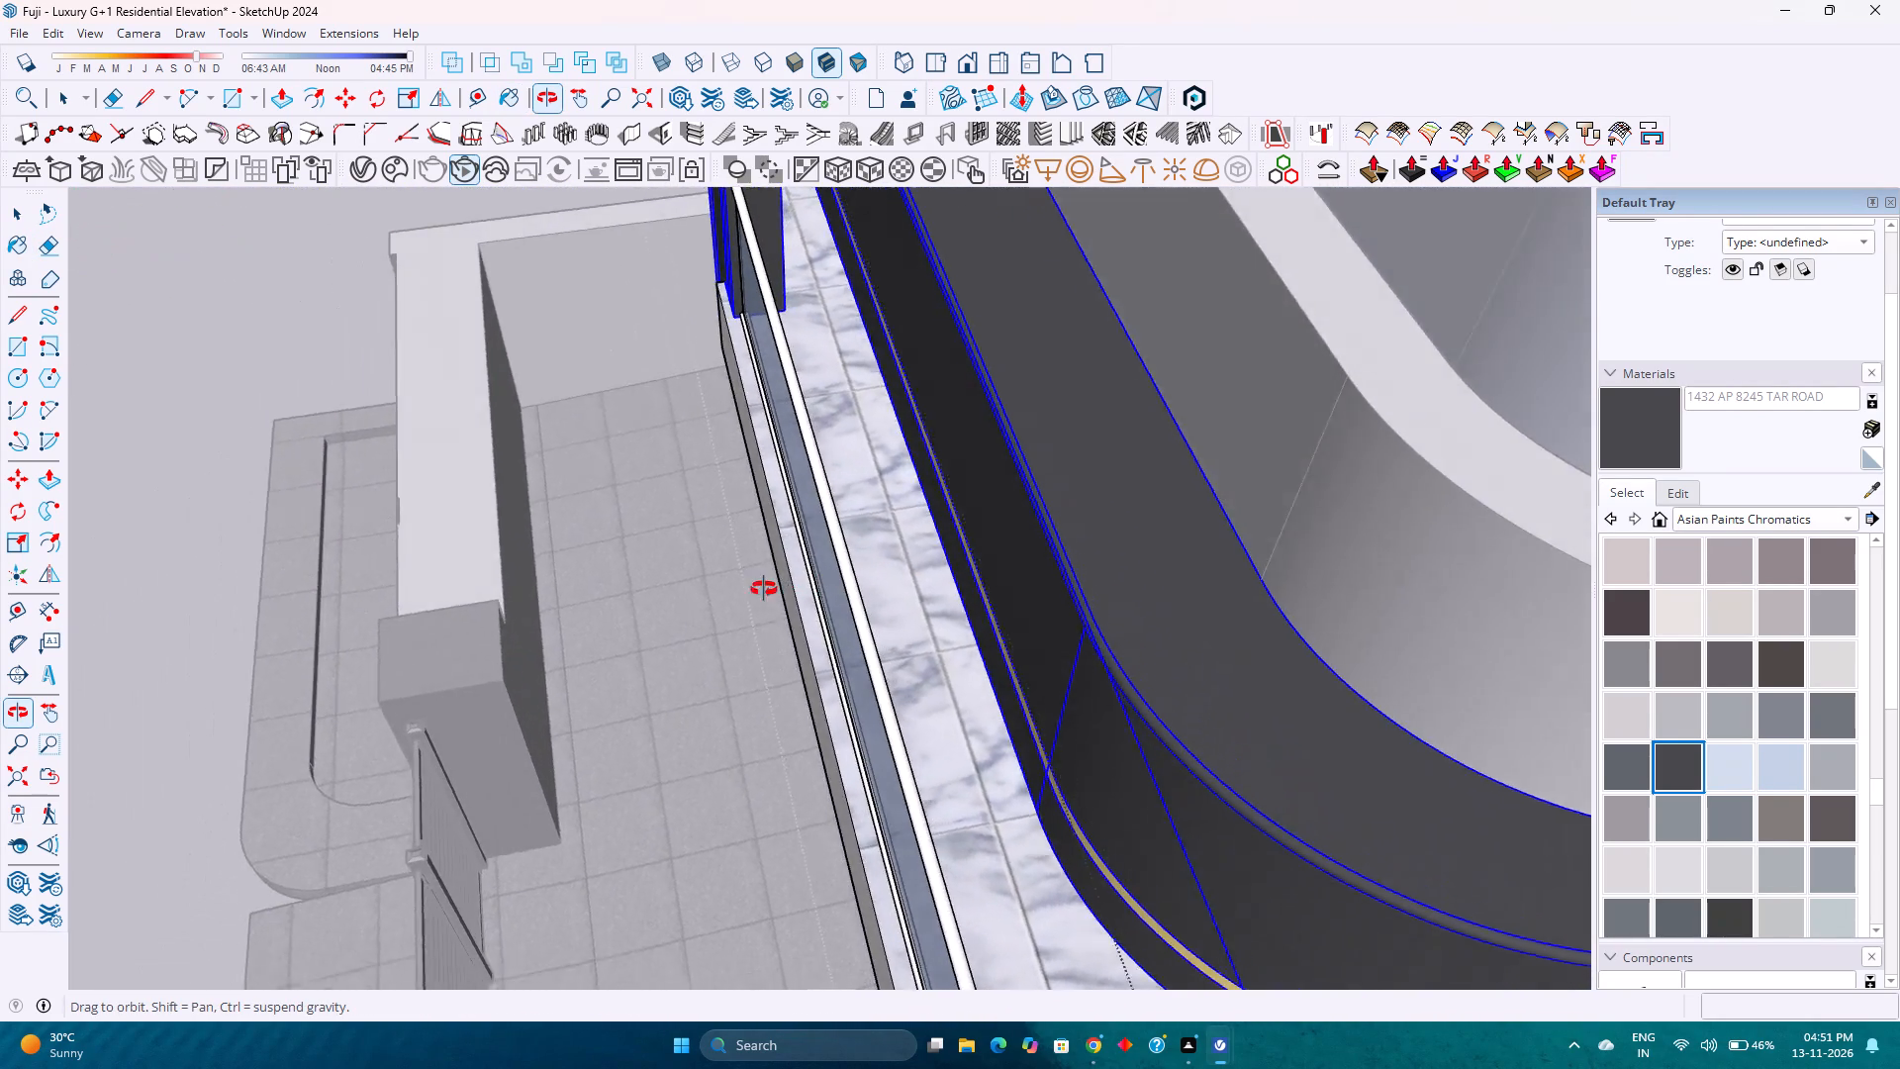
middle_click_drag(764, 589, 1229, 441)
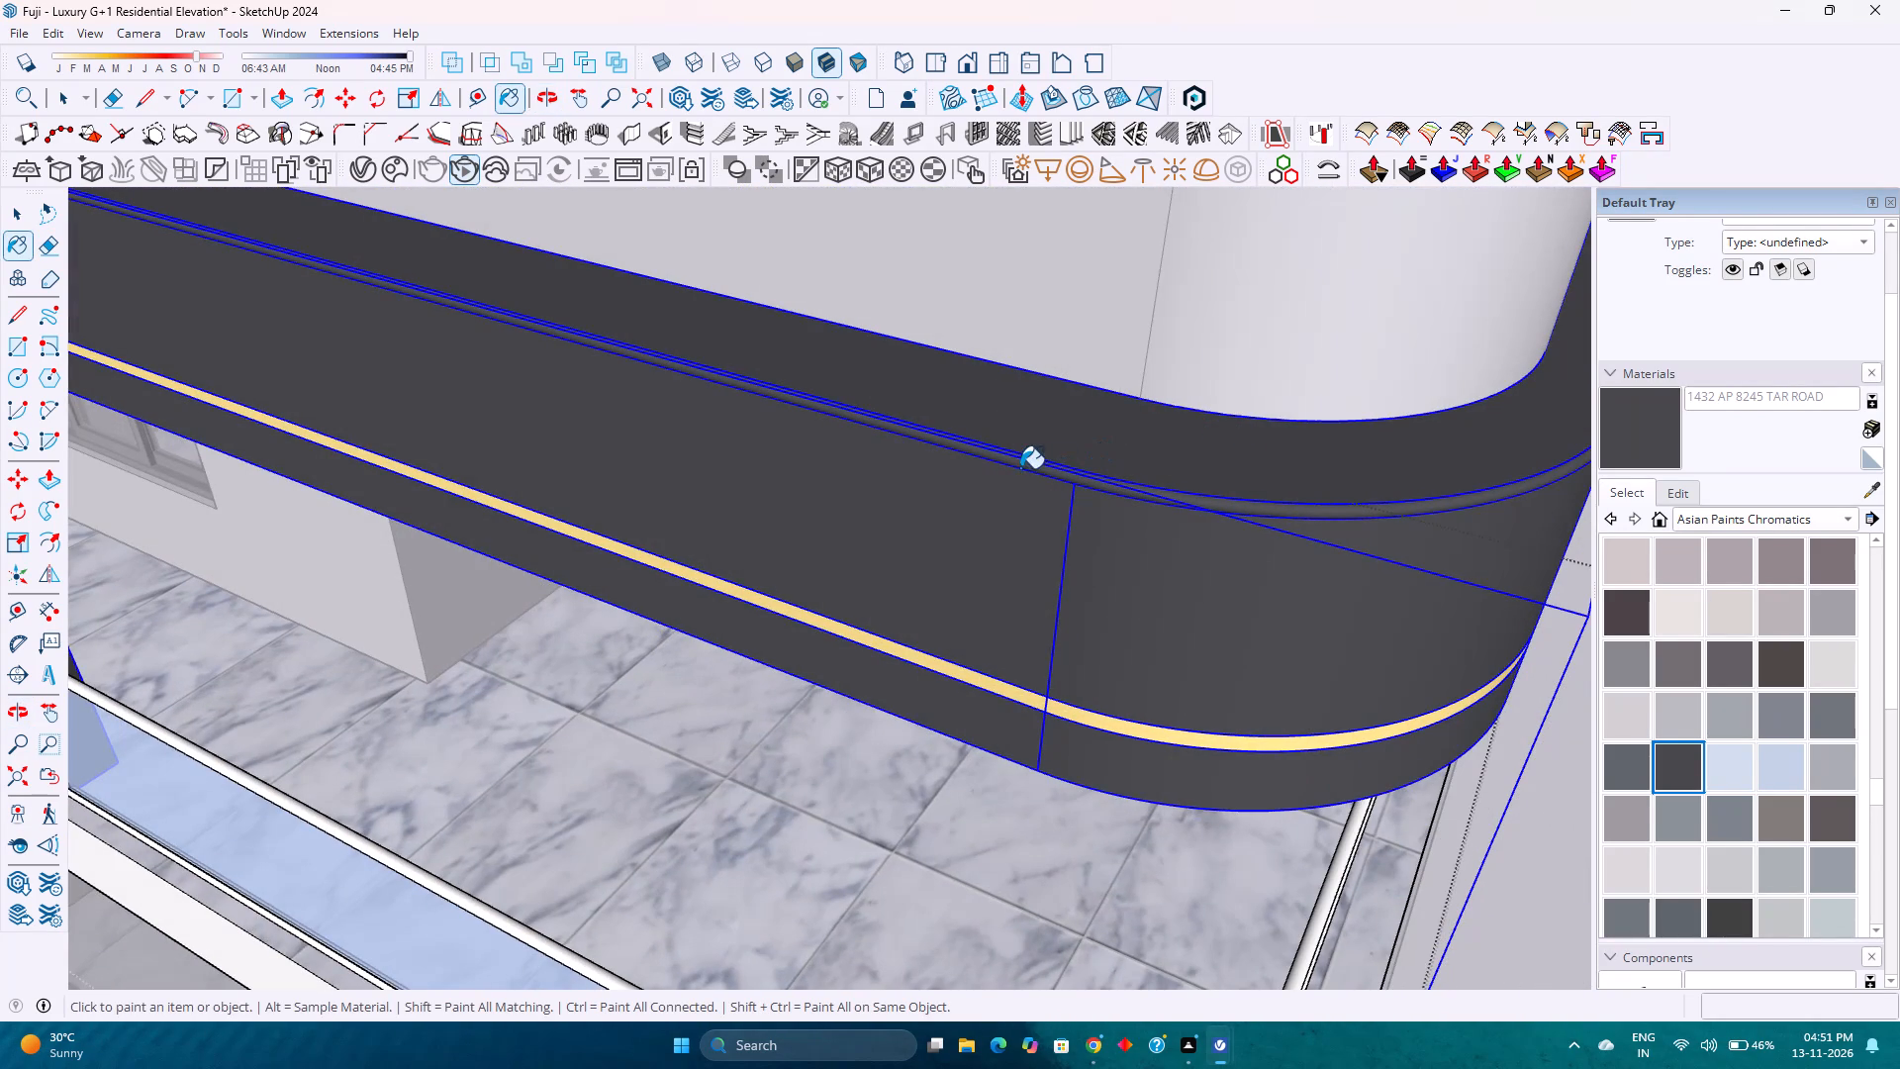
left_click(1021, 466)
key("space")
Deselect the curved frame and leave the editing context of the group that contains it.
scroll(1031, 456, "down", 8)
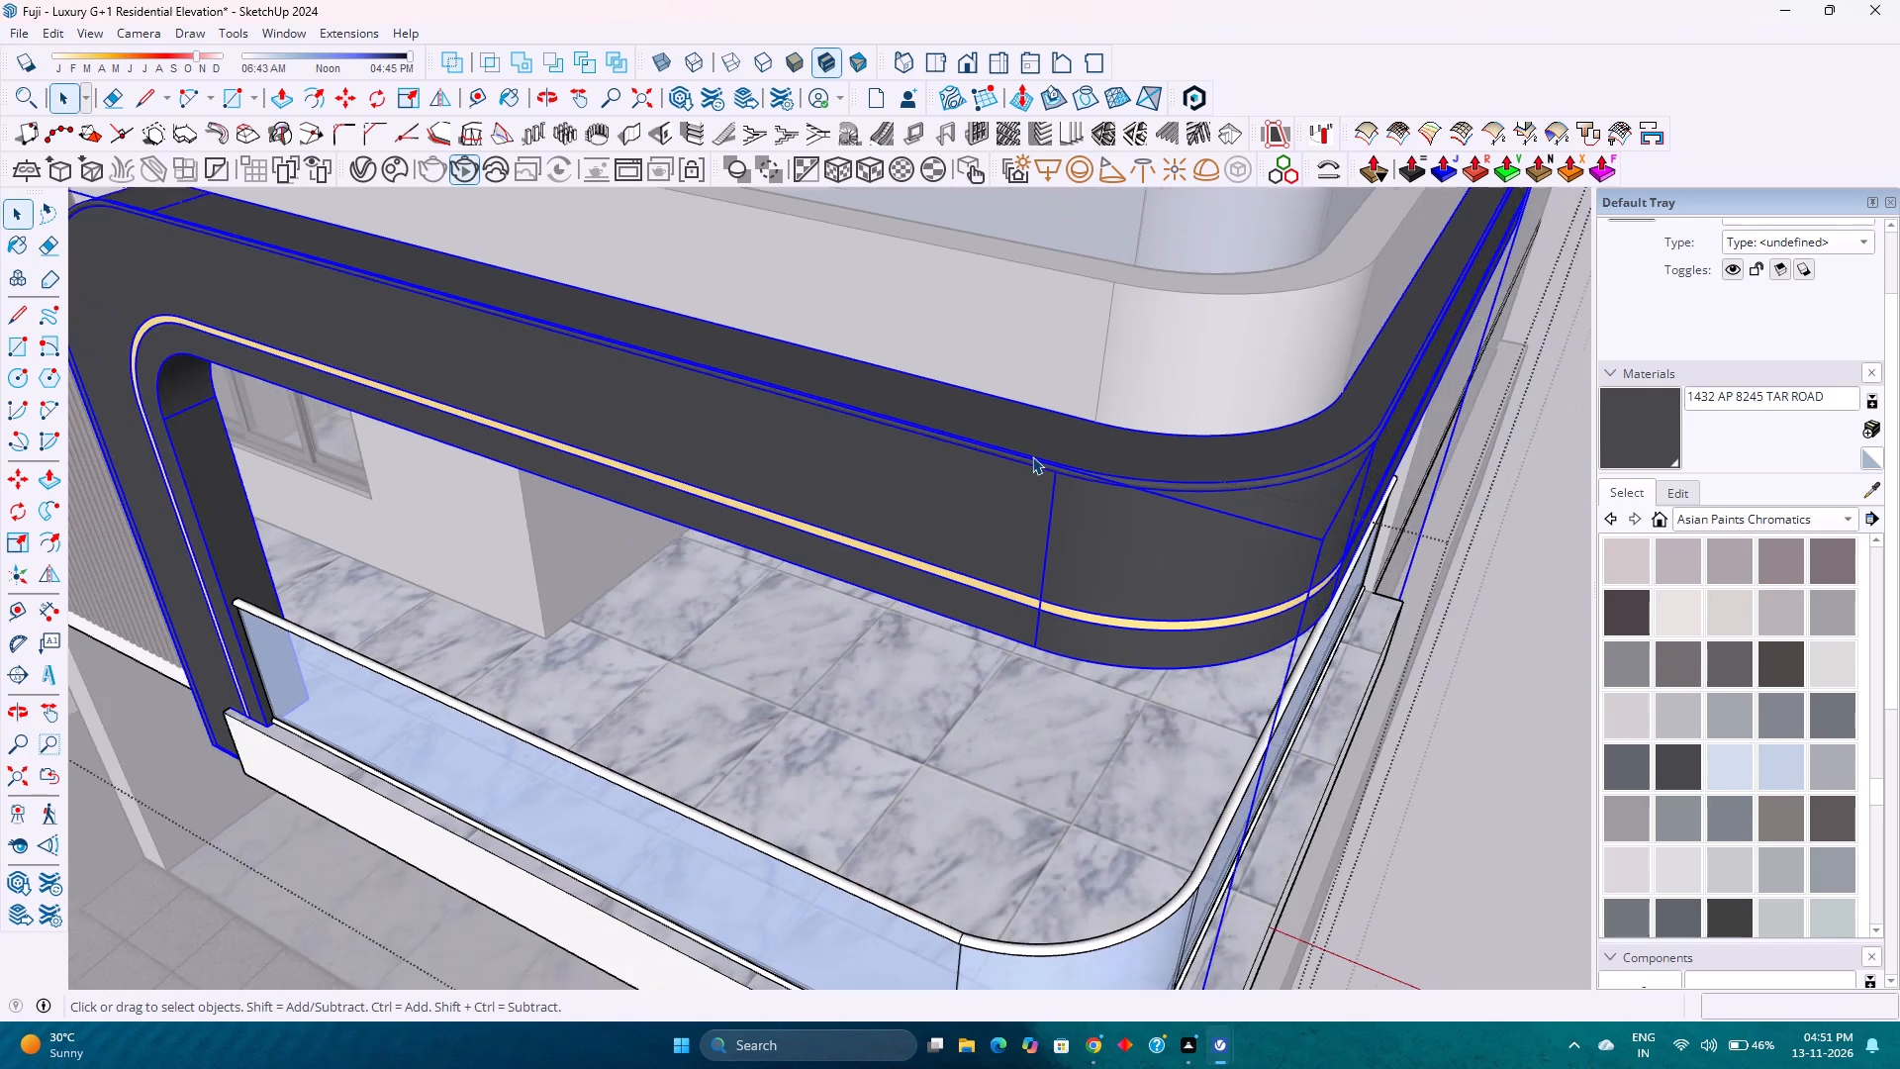
scroll(1032, 456, "down", 8)
left_click(1294, 764)
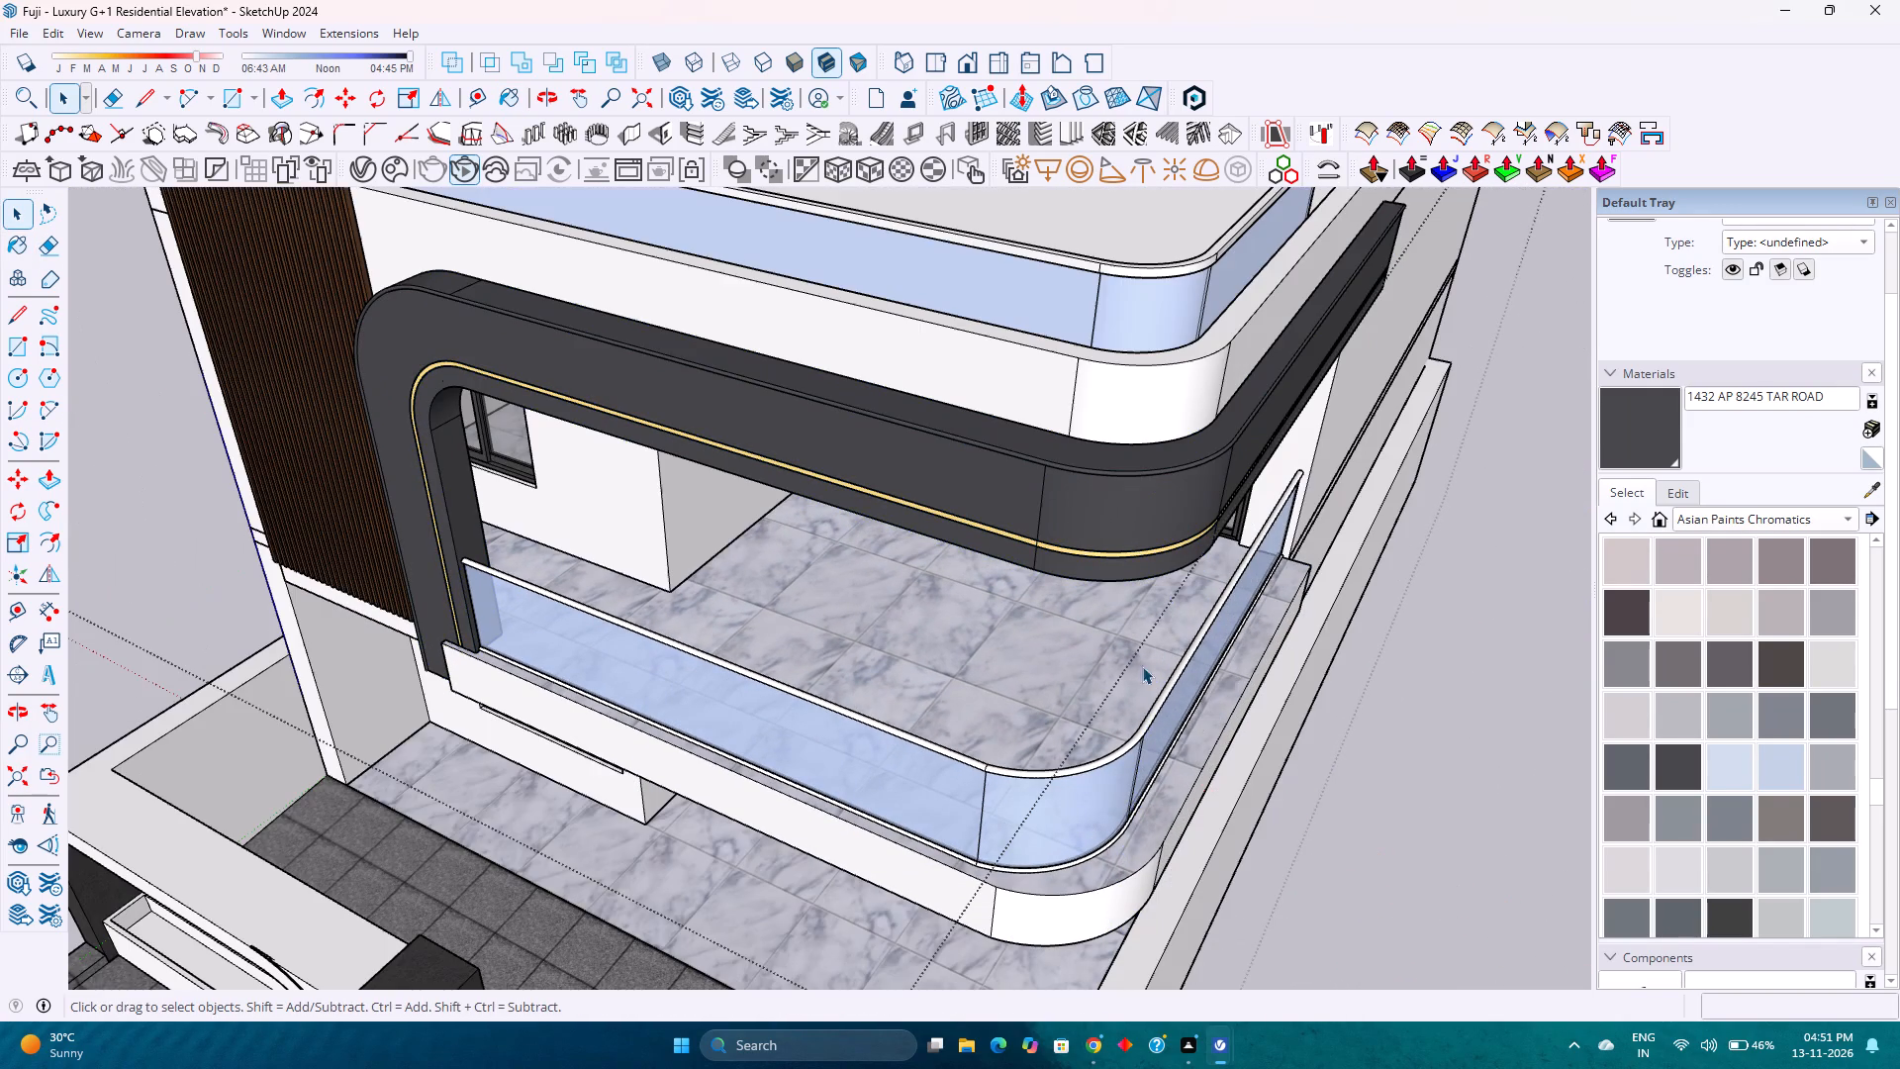
Examine the whole house elevation from the side corner and the front to judge the painted balcony frame.
middle_click_drag(1042, 649, 1131, 466)
middle_click(1131, 466)
middle_click(1131, 466)
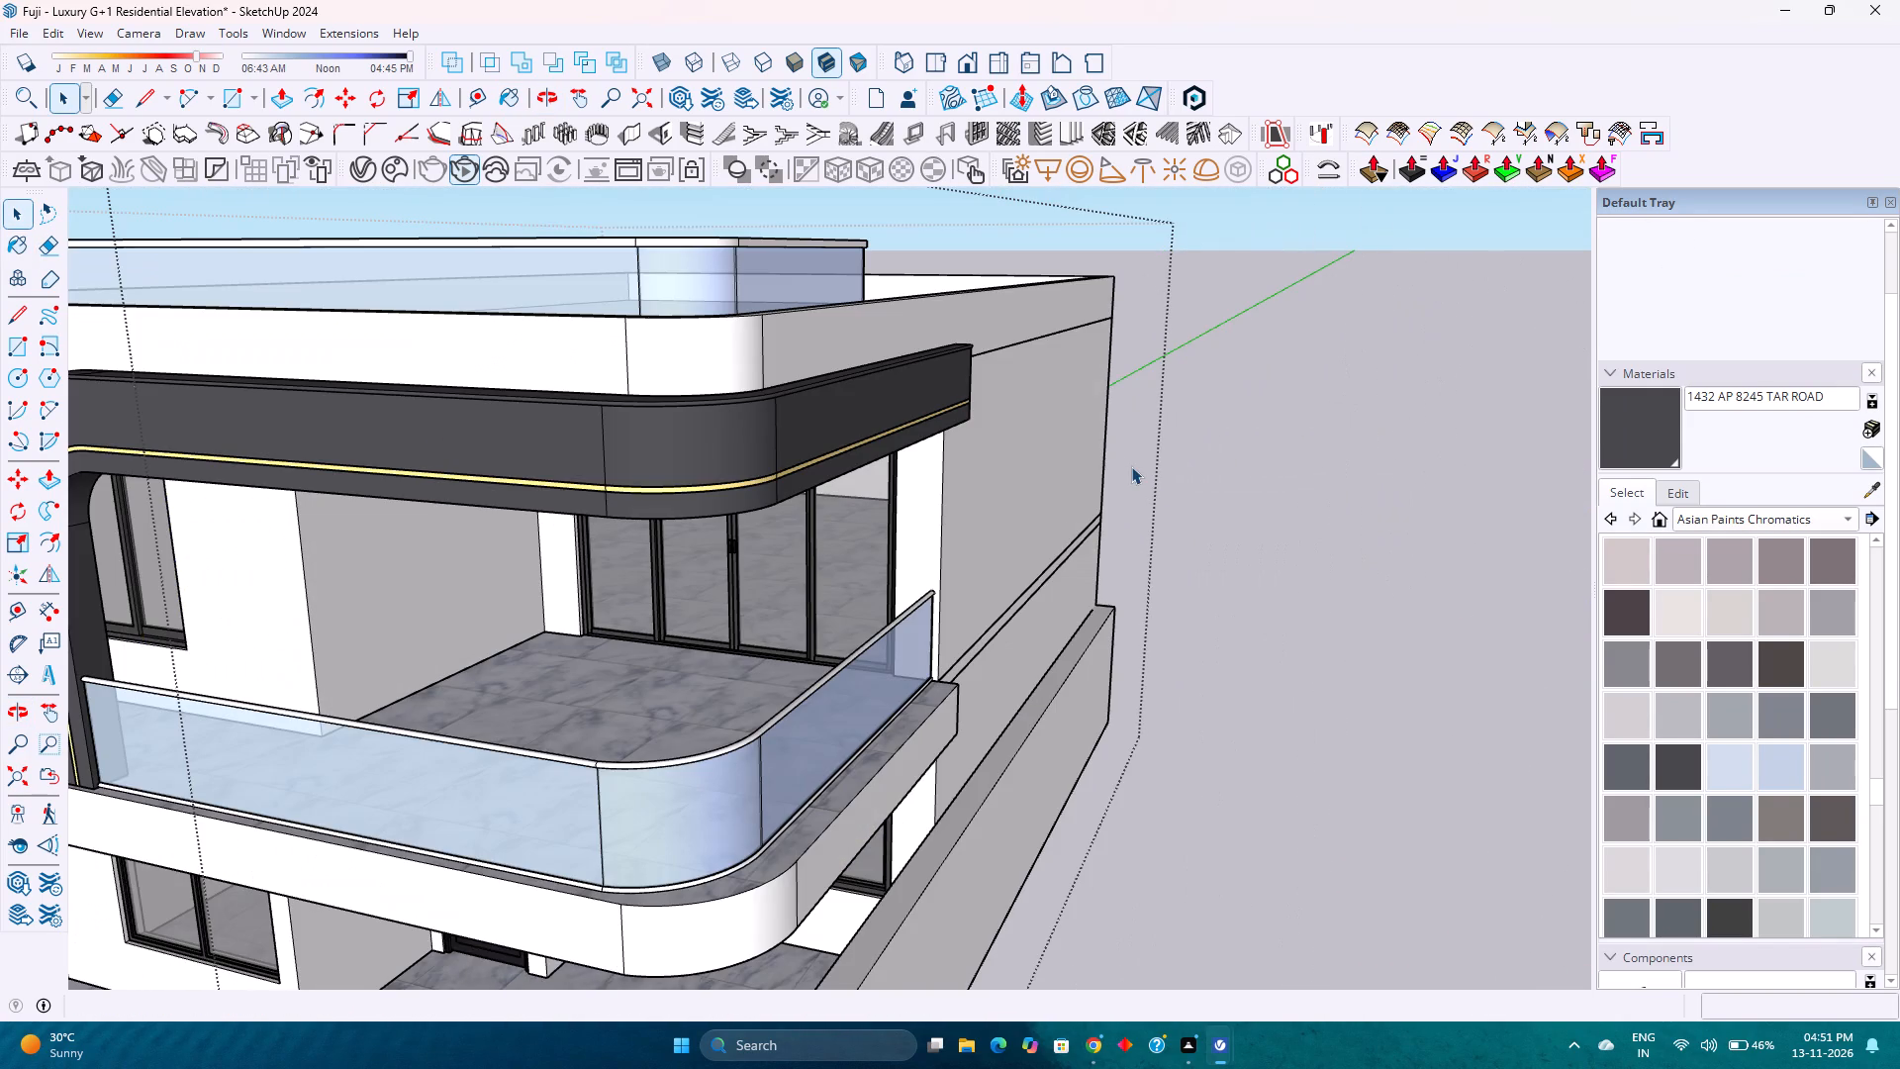
scroll(1131, 466, "down", 6)
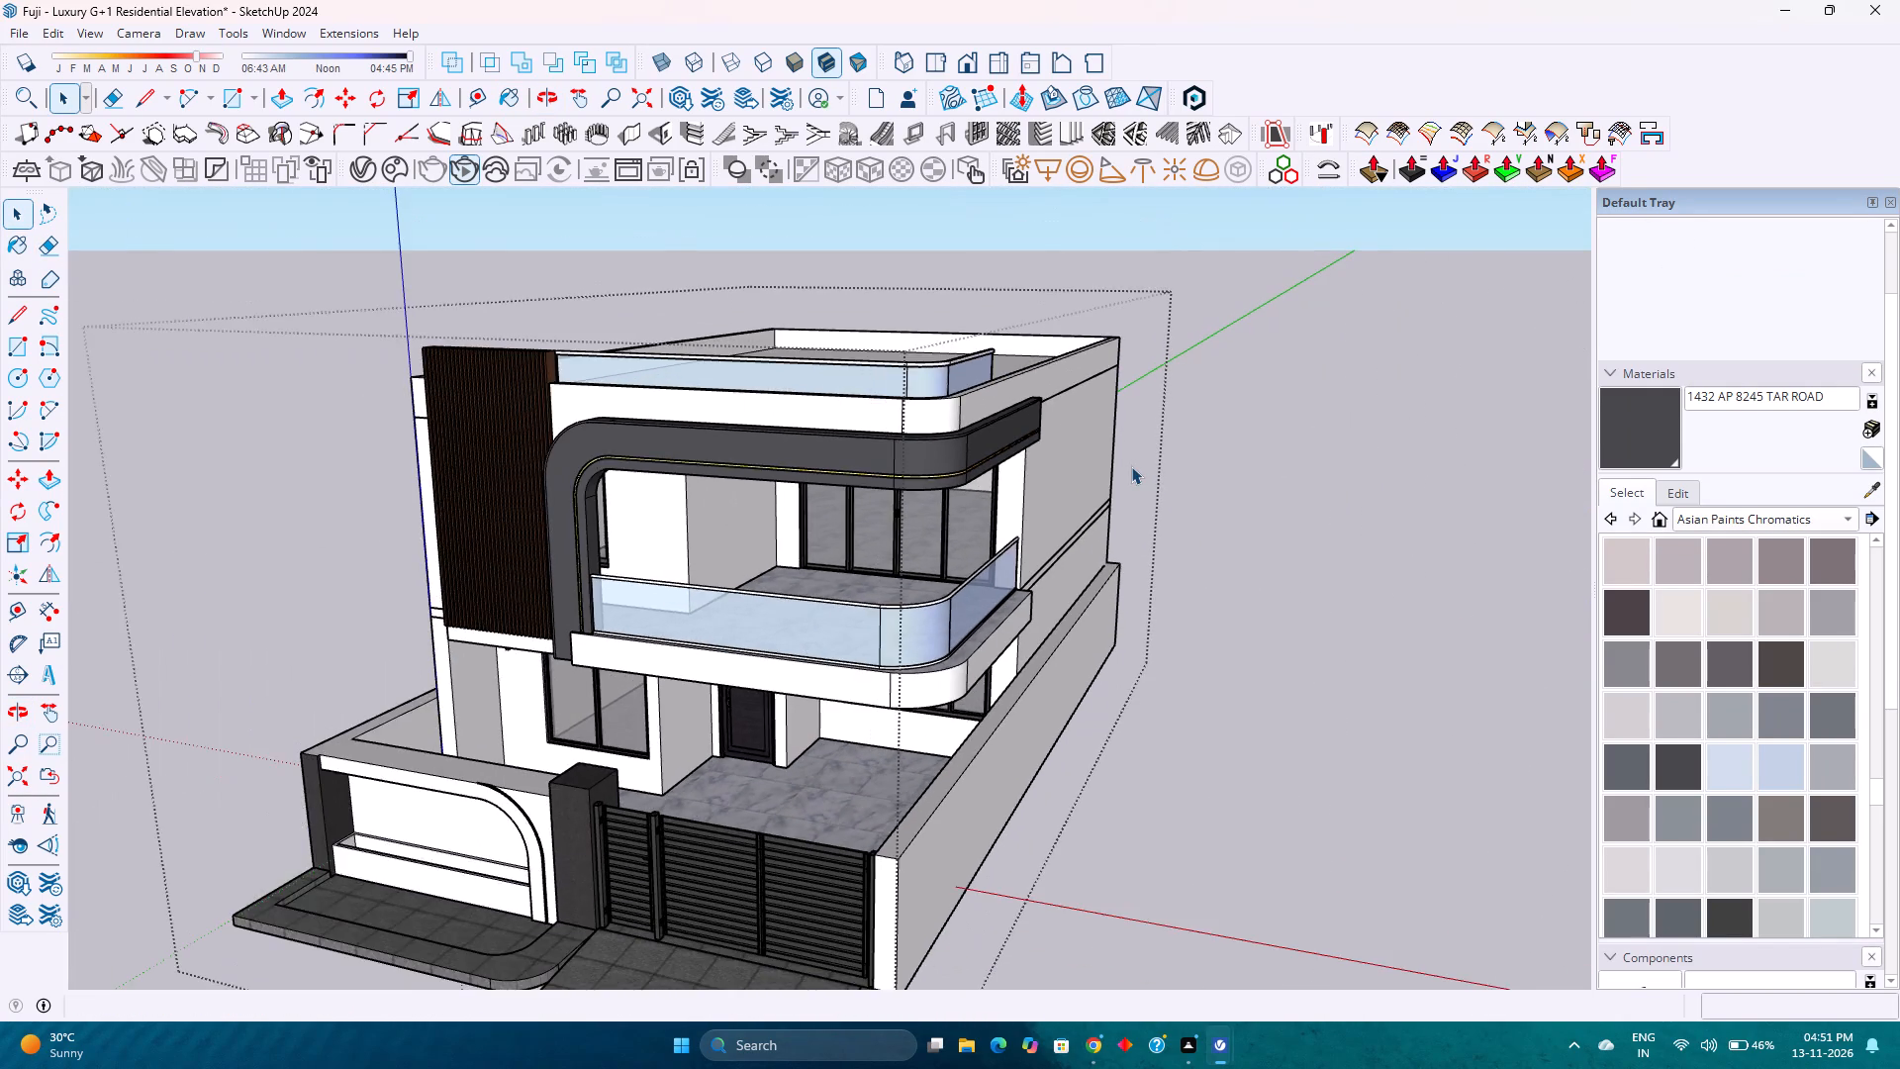
scroll(1131, 466, "down", 3)
middle_click_drag(903, 476, 1182, 327)
middle_click_drag(1182, 327, 1180, 331)
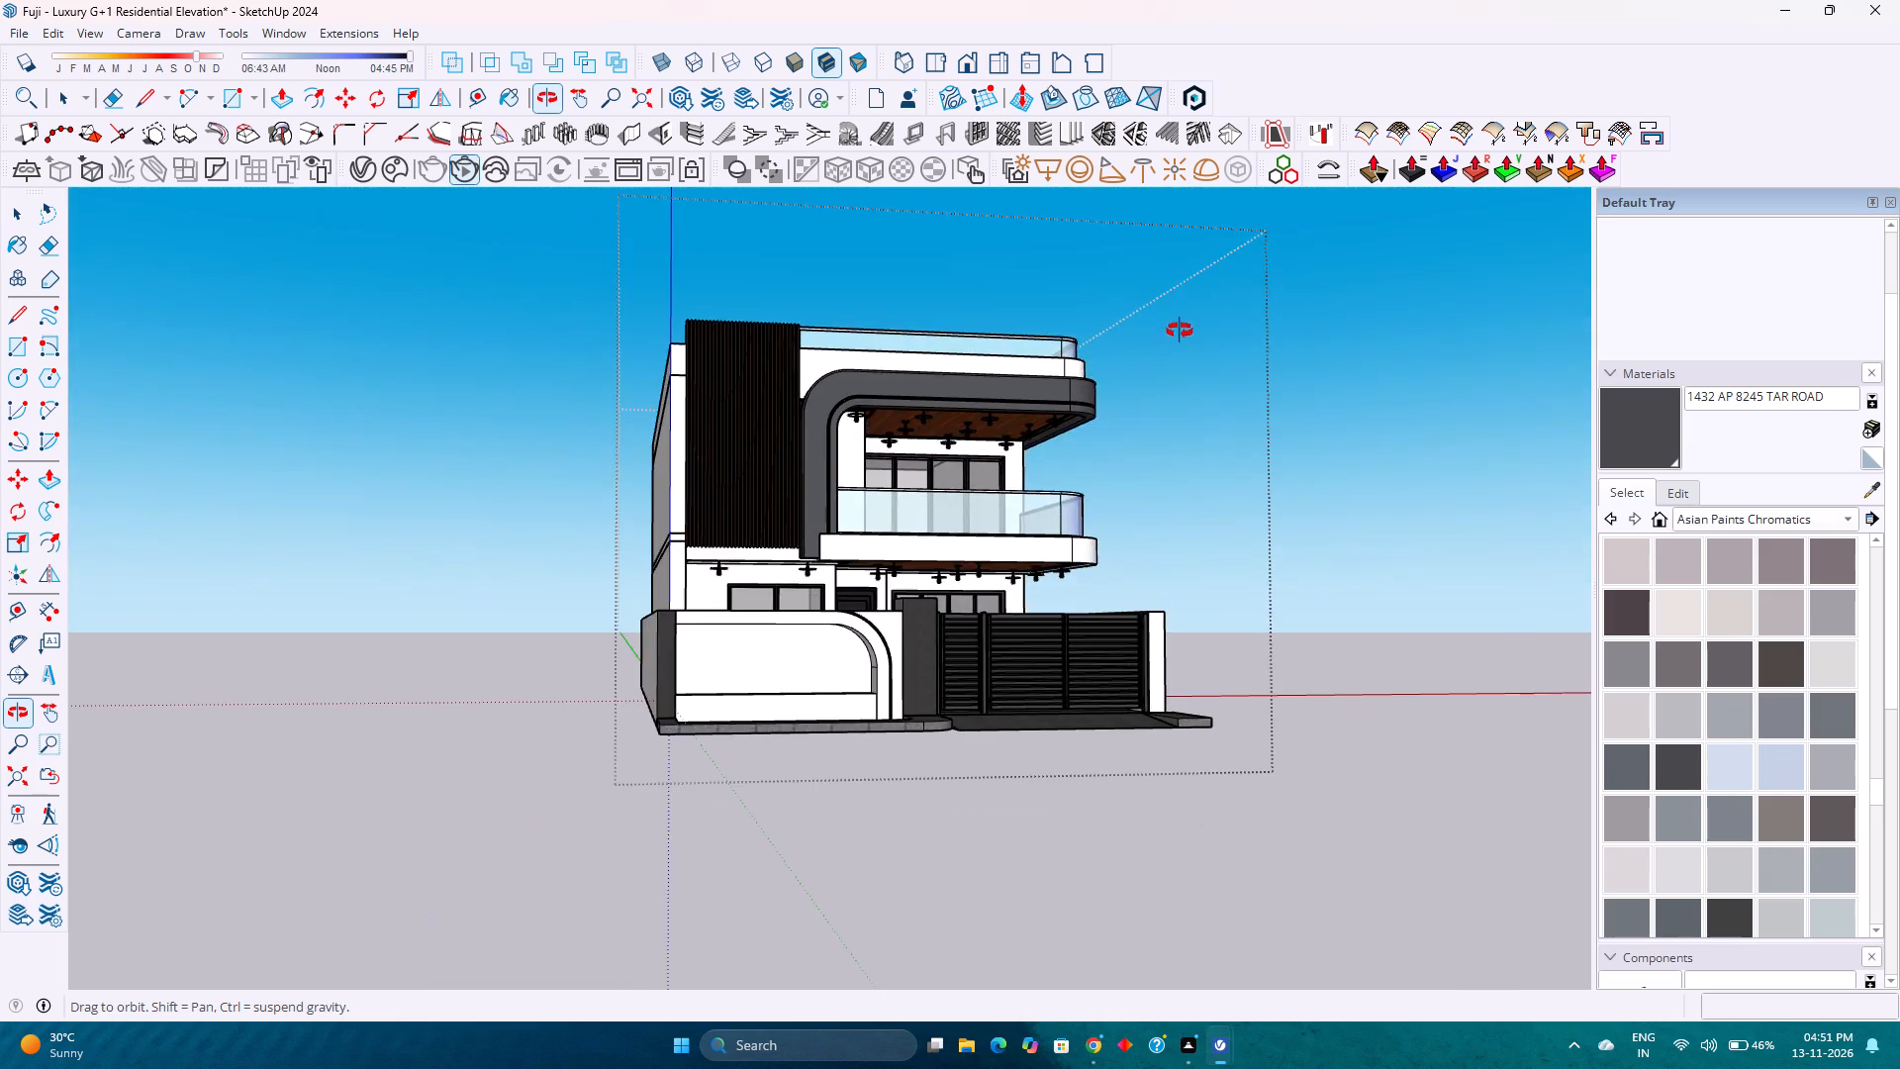
middle_click_drag(1180, 331, 1150, 431)
middle_click(1149, 432)
scroll(711, 630, "up", 5)
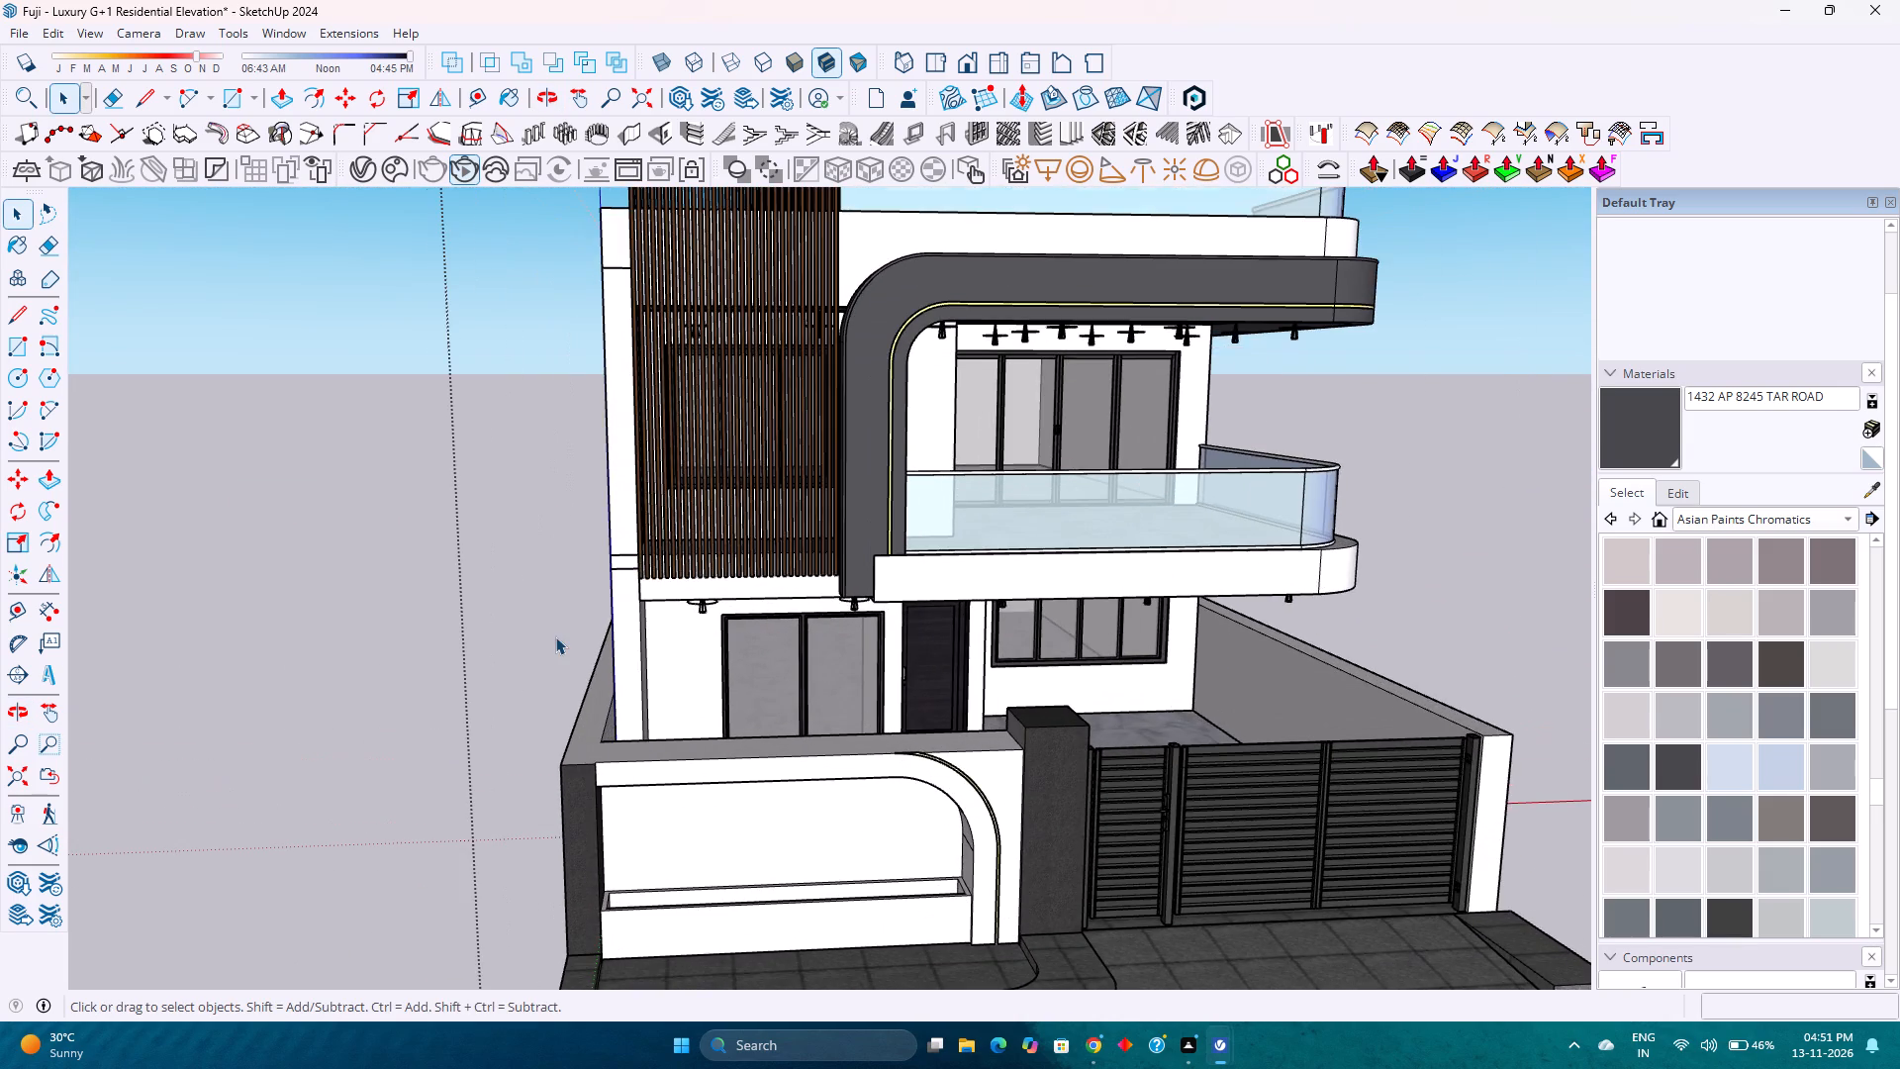
Paint the front and inner faces of the ground-floor corner pillar below the louvres with 1432 AP 8245 TAR ROAD.
scroll(555, 636, "up", 4)
double_click(675, 611)
scroll(675, 611, "up", 3)
middle_click_drag(685, 610, 629, 635)
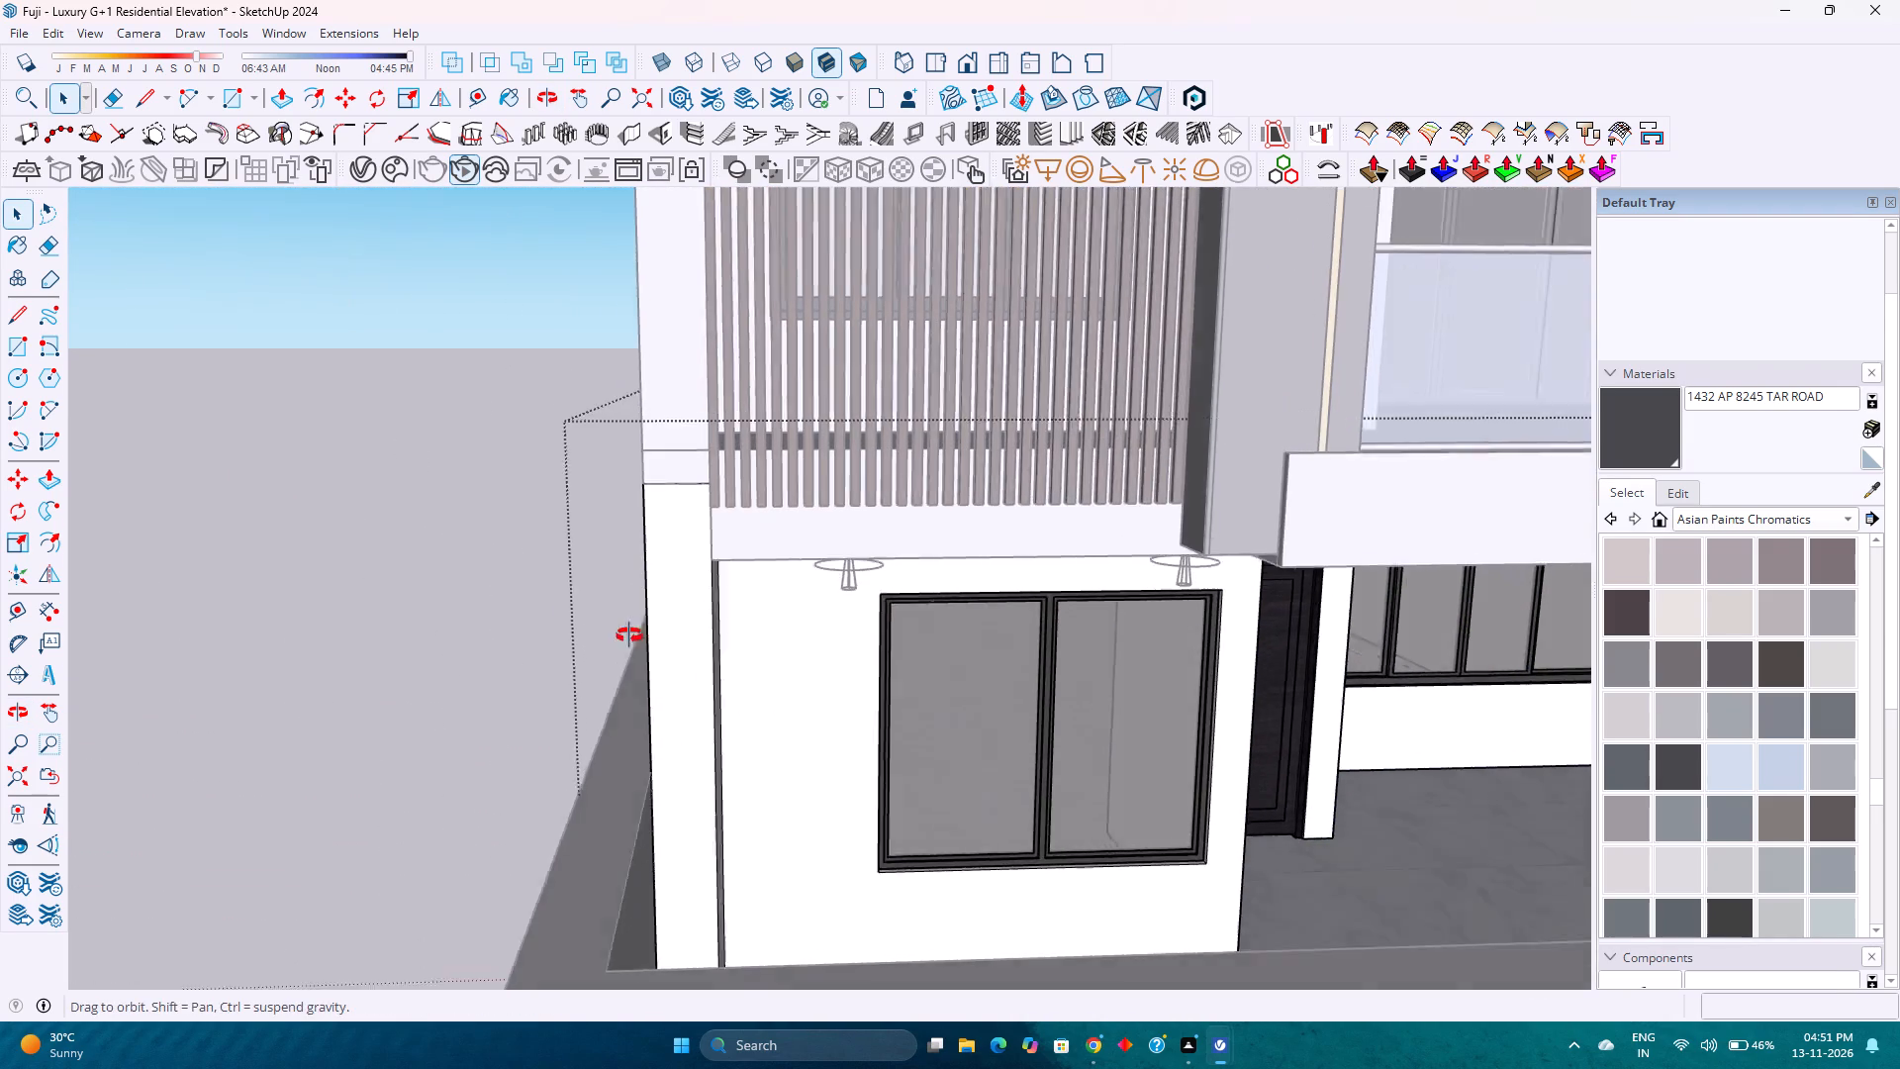
middle_click_drag(629, 635, 570, 648)
left_click(1641, 448)
left_click(678, 681)
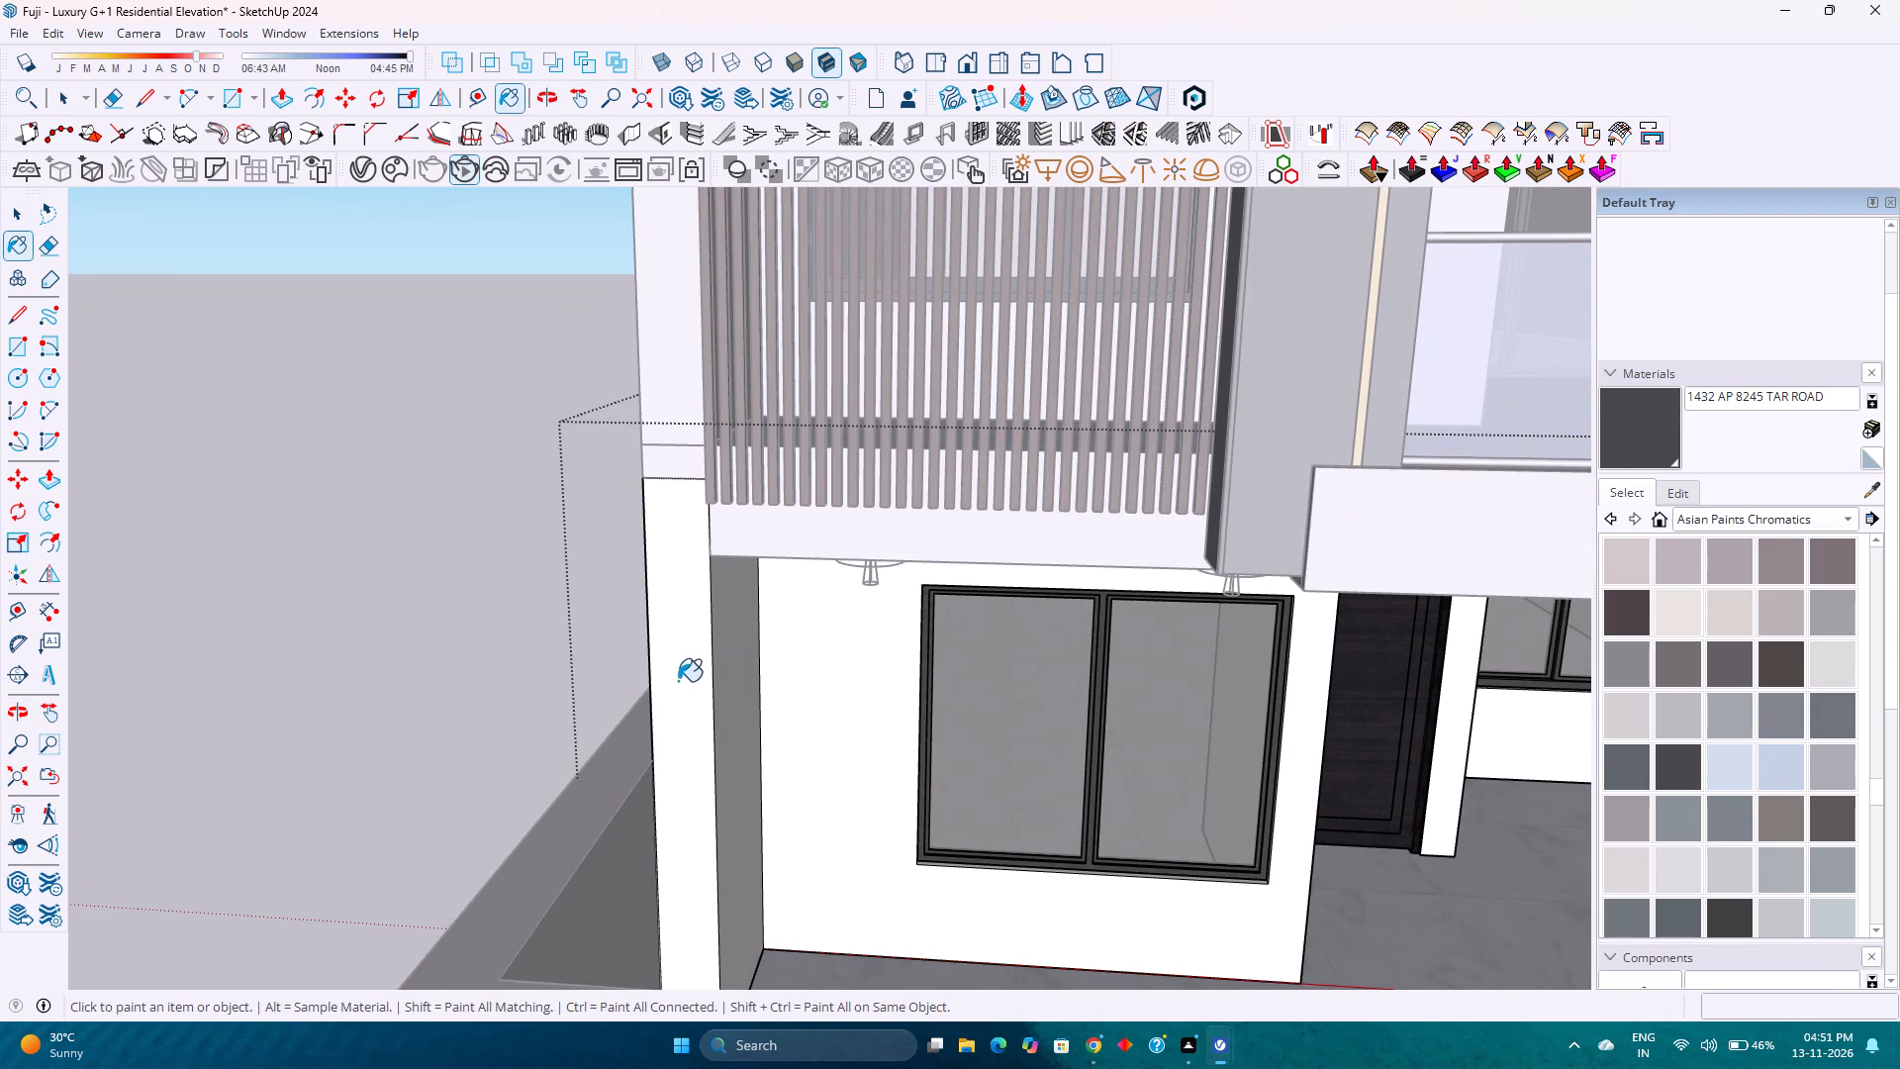
left_click(740, 650)
key("space")
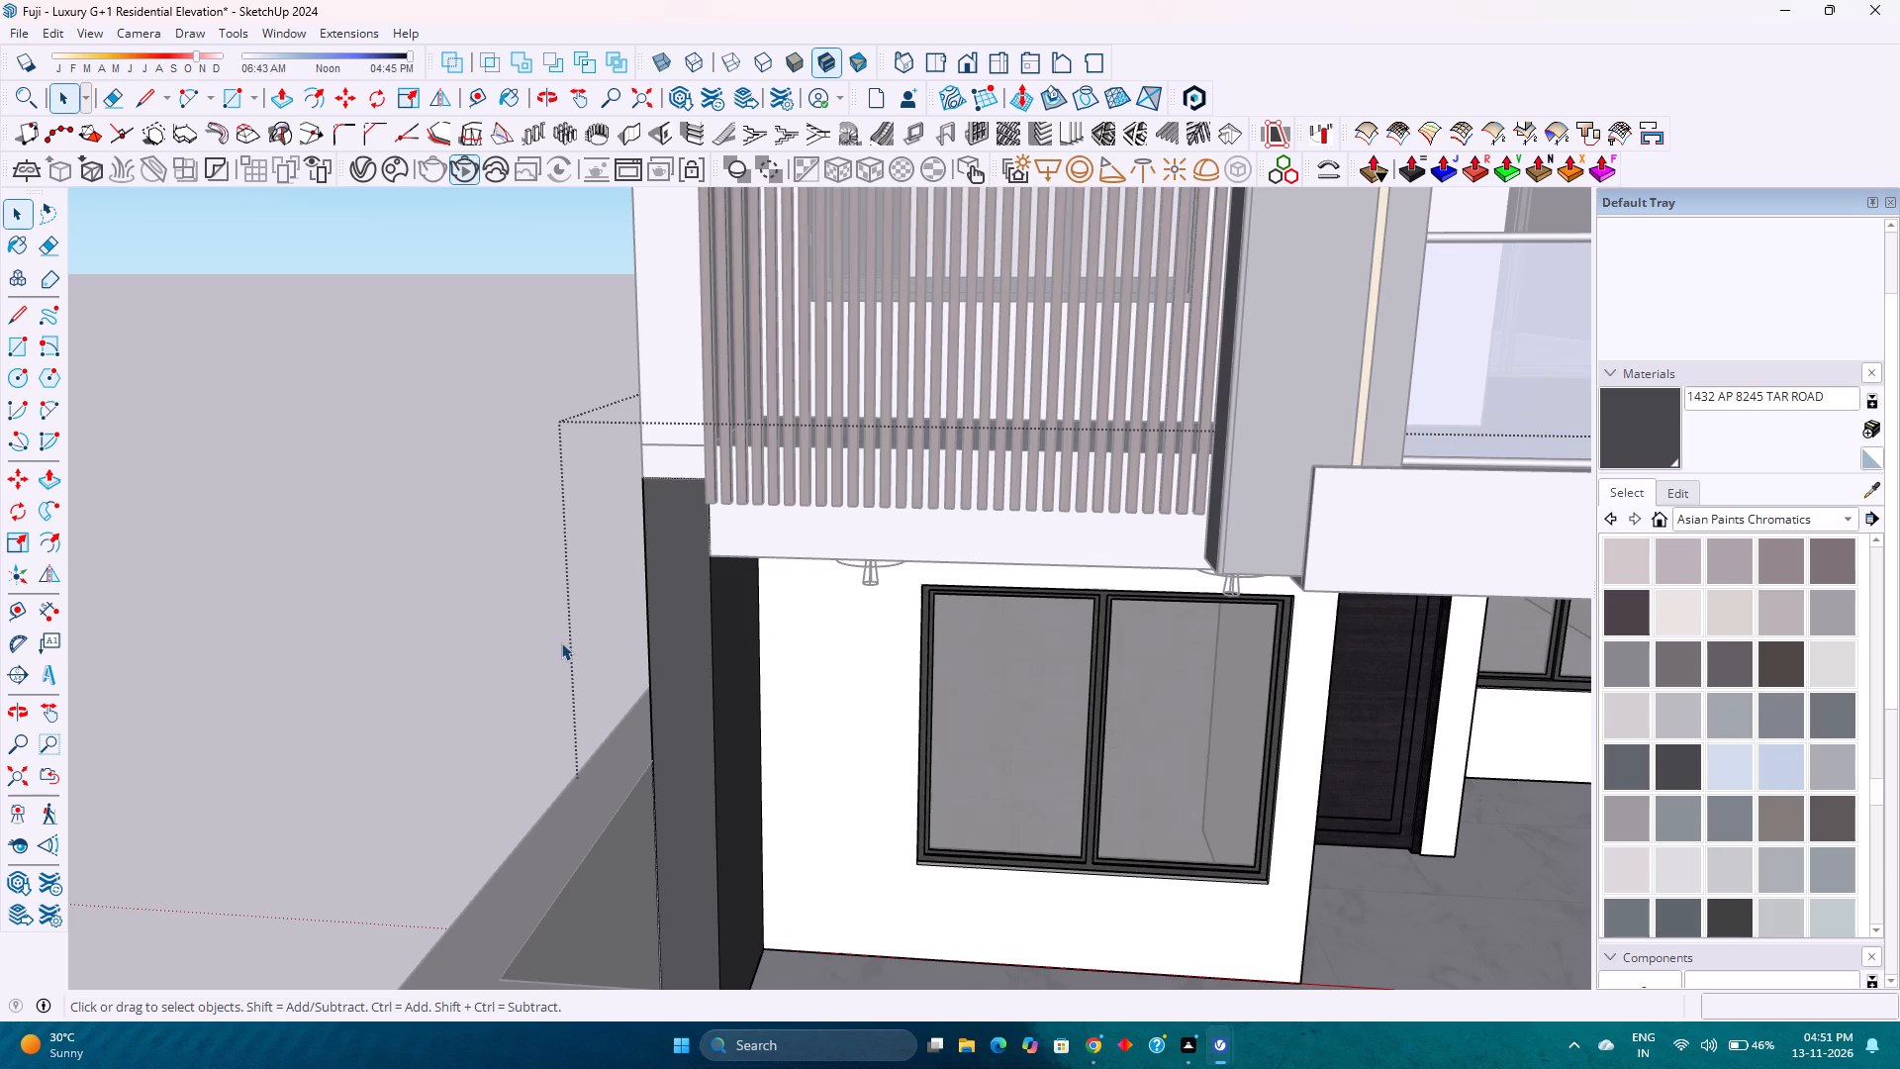
key("Escape")
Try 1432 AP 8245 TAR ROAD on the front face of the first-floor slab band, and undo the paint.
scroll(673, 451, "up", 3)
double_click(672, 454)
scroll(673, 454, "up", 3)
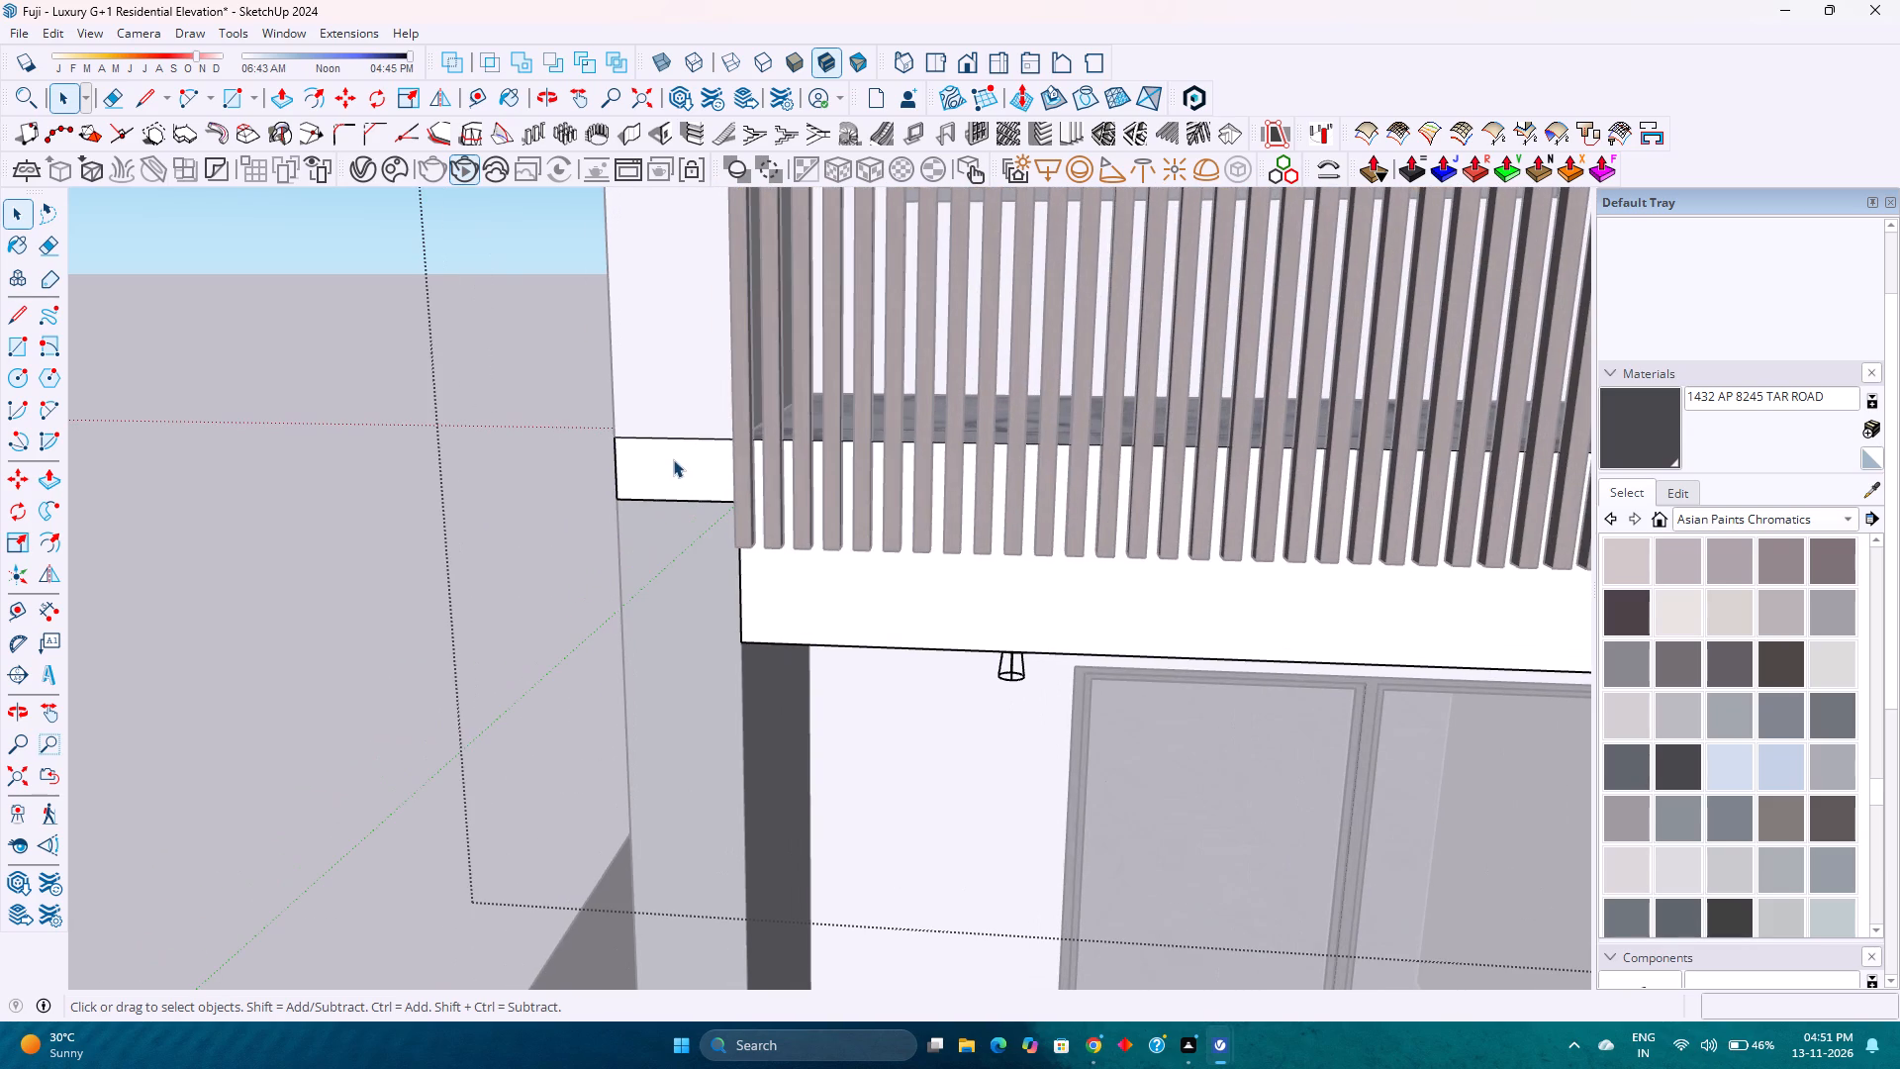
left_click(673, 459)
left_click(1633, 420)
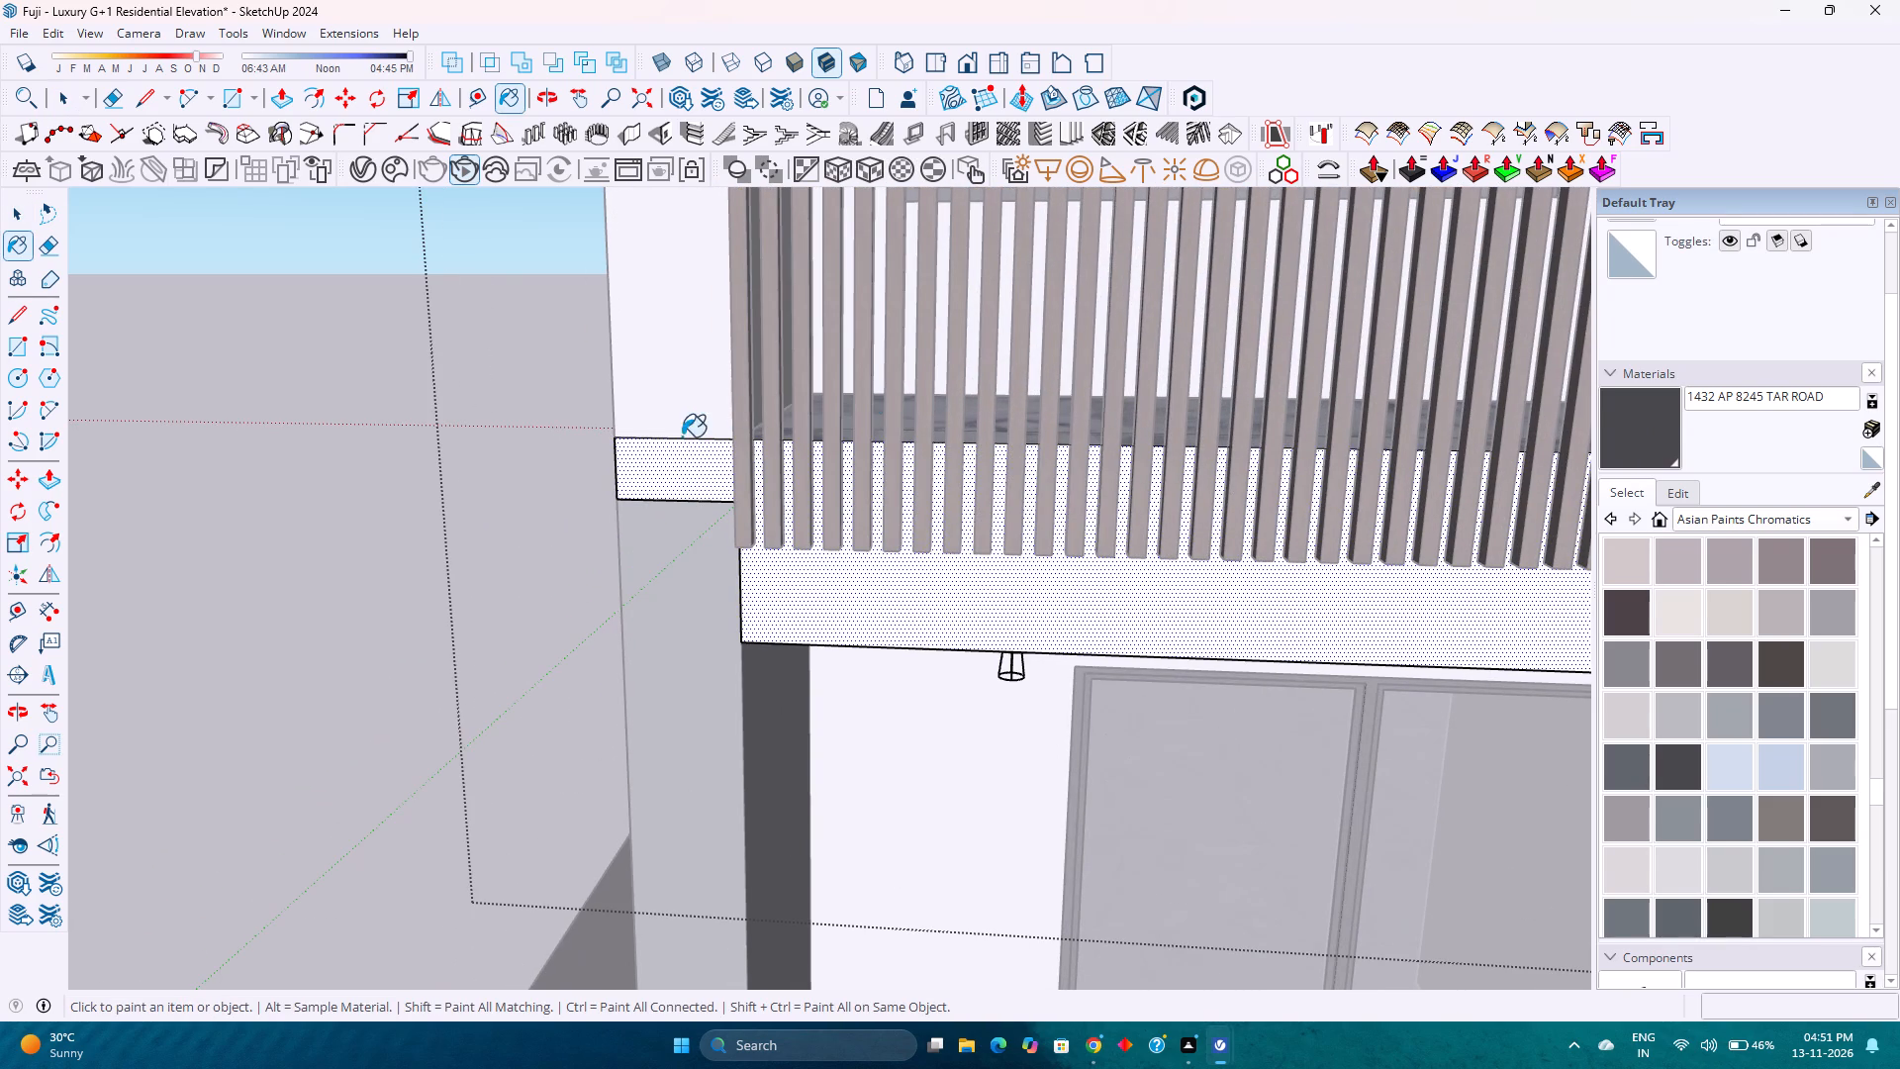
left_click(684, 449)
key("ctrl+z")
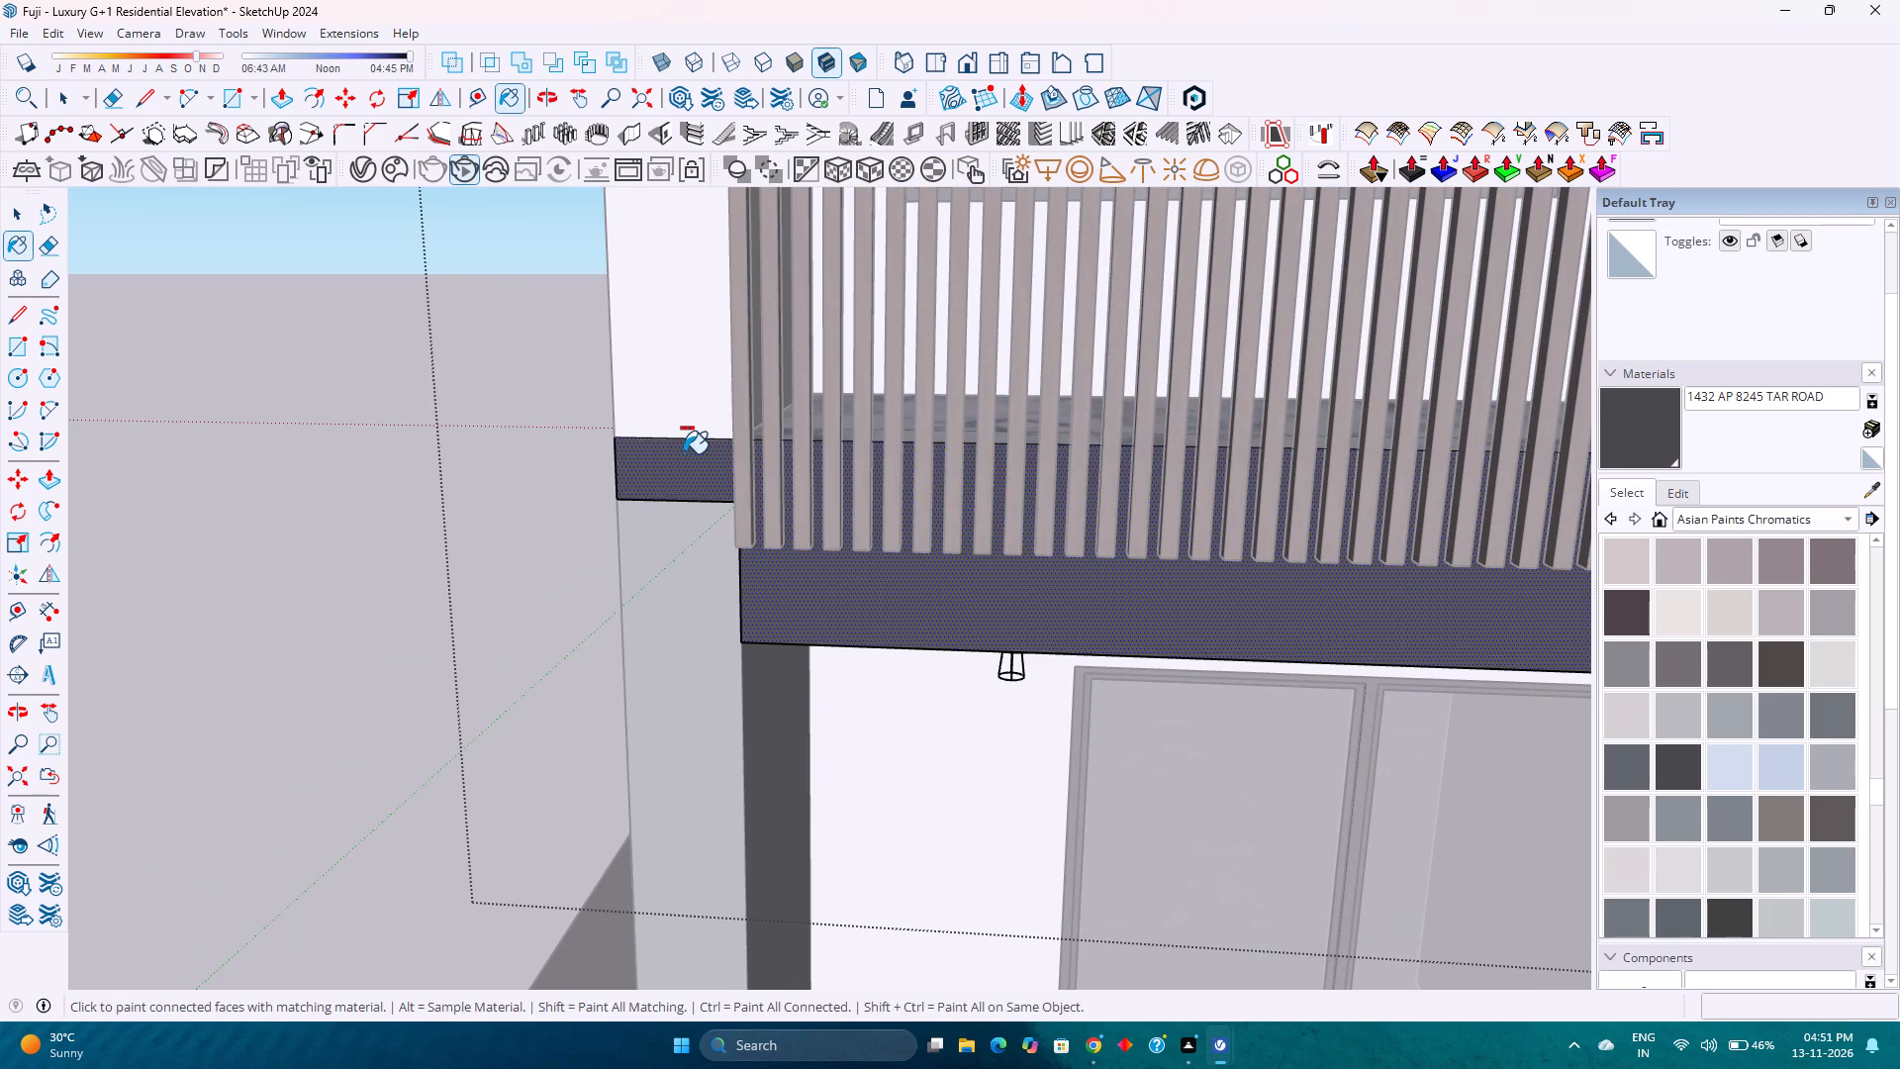
Draw a 6" vertical line across the slab band beside the first louvre, splitting off the corner portion of its face.
scroll(695, 485, "up", 3)
middle_click_drag(708, 490, 993, 500)
middle_click(993, 500)
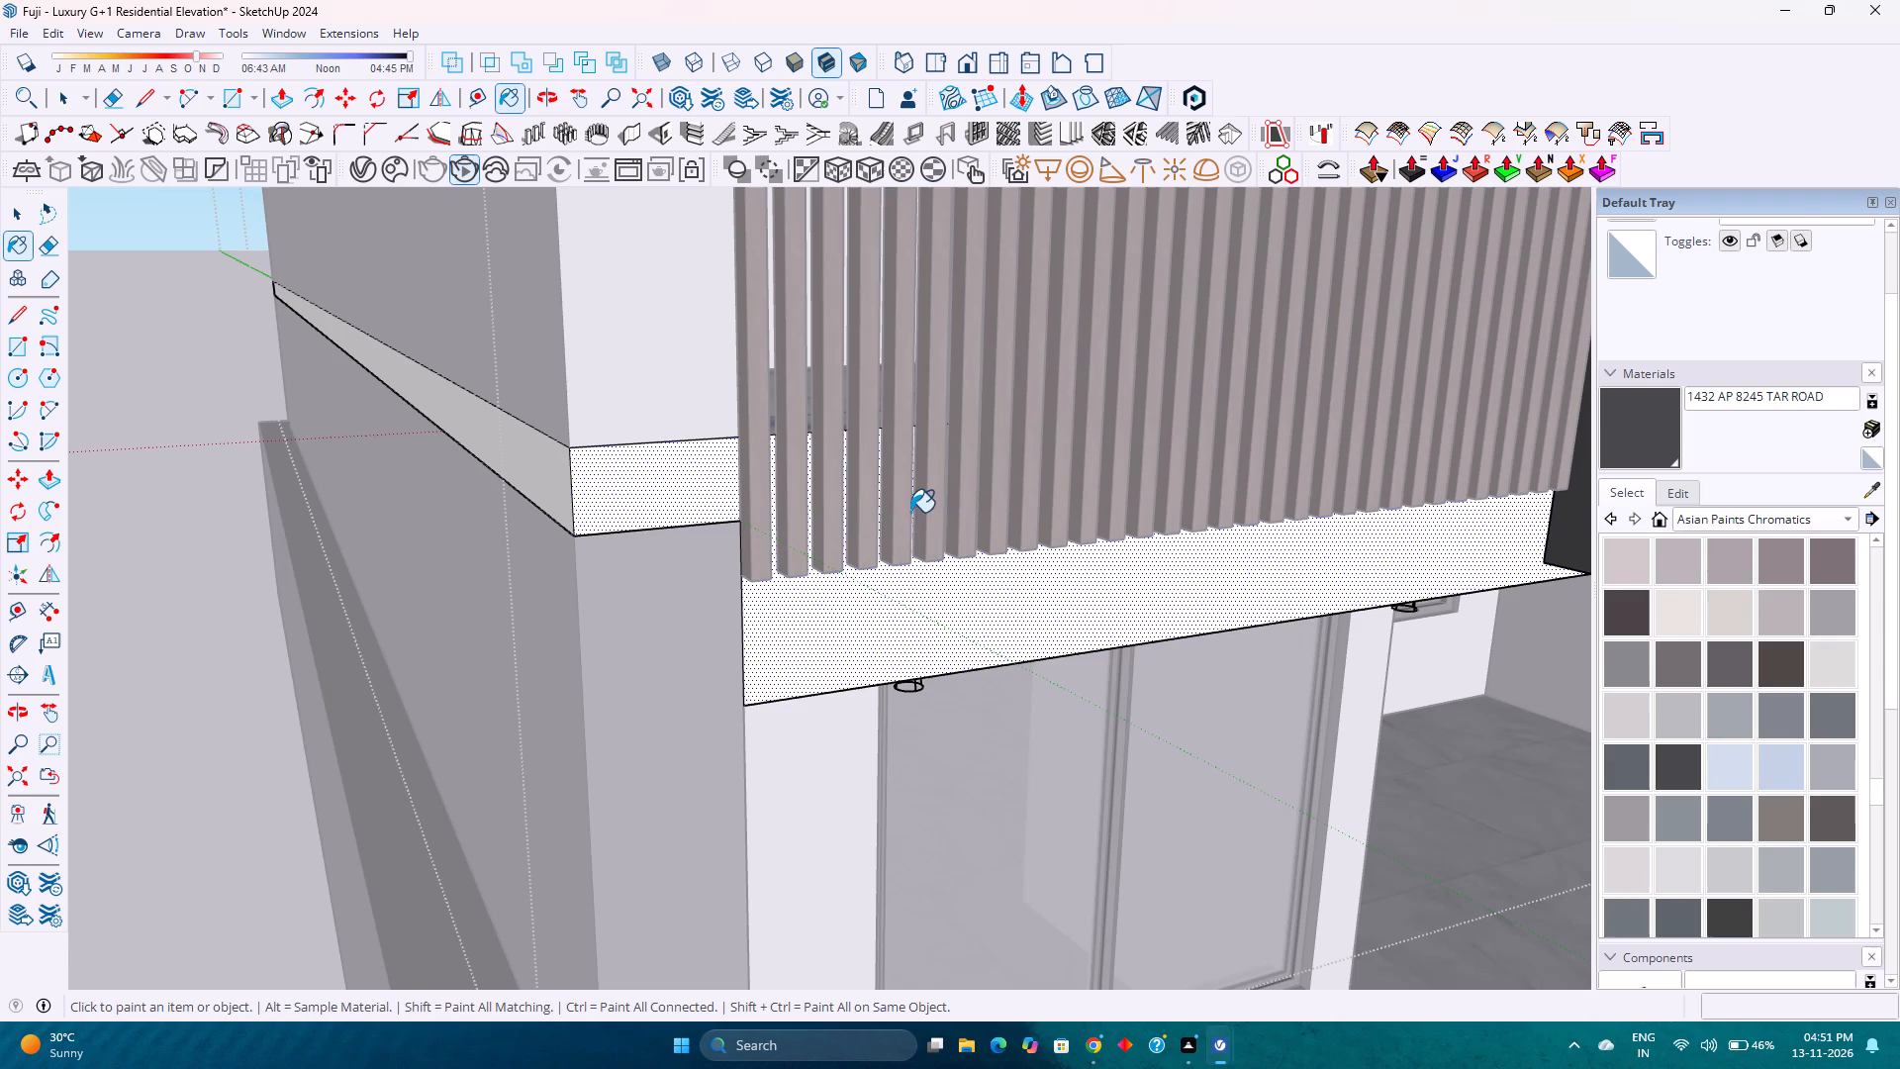
key("l")
left_click(739, 437)
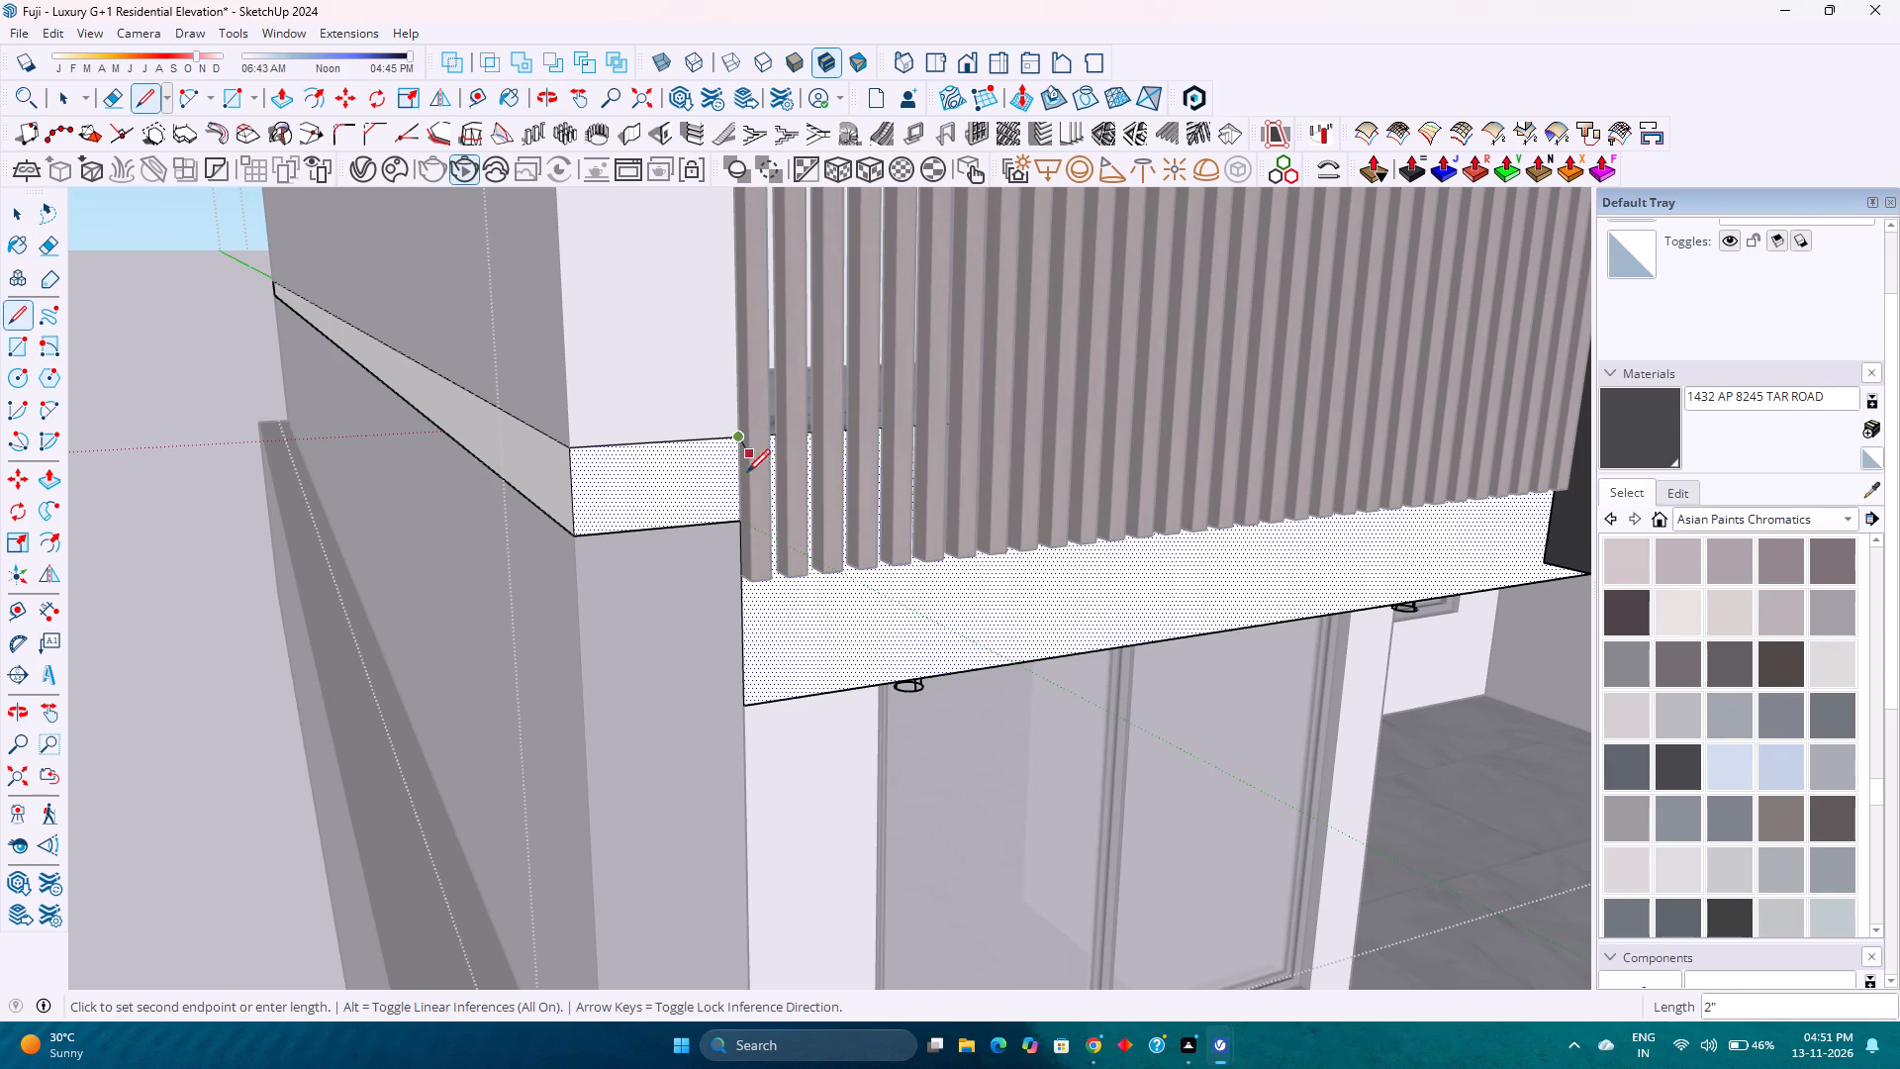
left_click(741, 524)
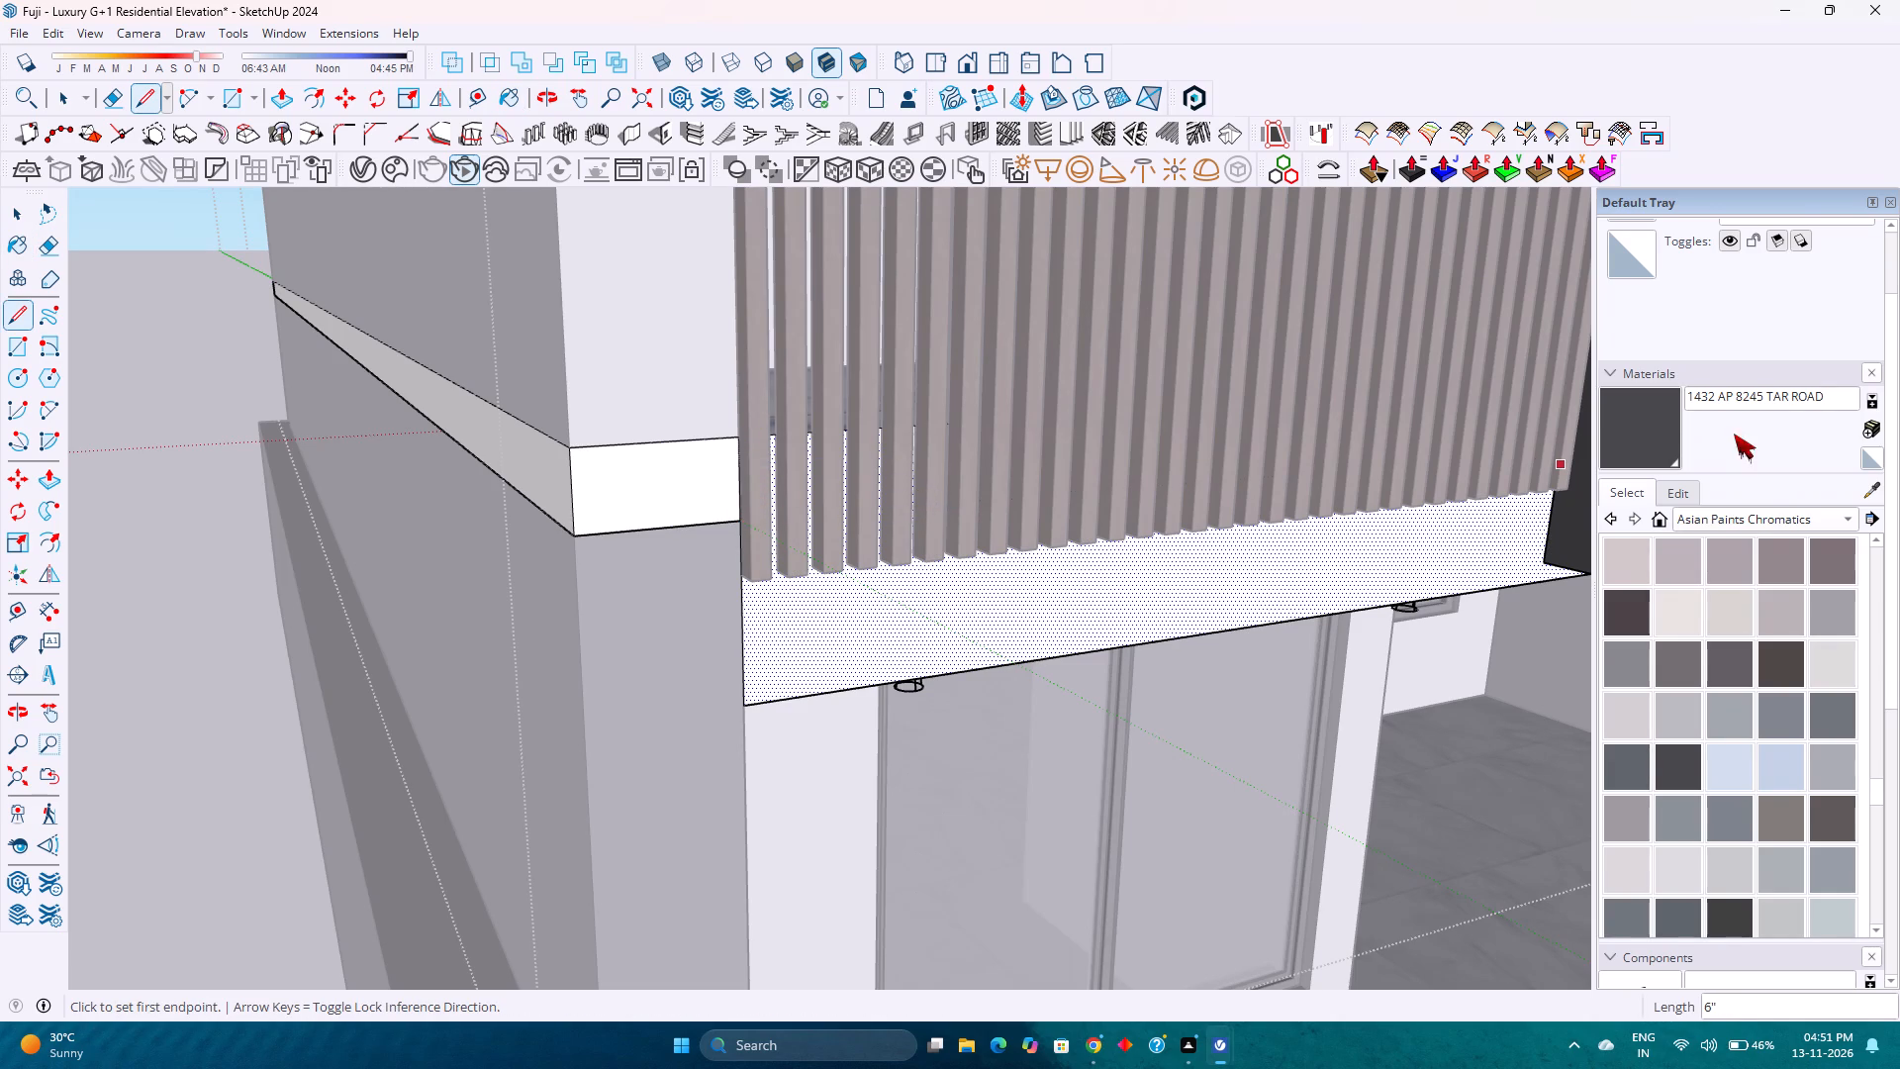
Paint the separated corner portion of the slab band with 1432 AP 8245 TAR ROAD and leave its group.
left_click(1648, 439)
key("Escape")
left_click(713, 478)
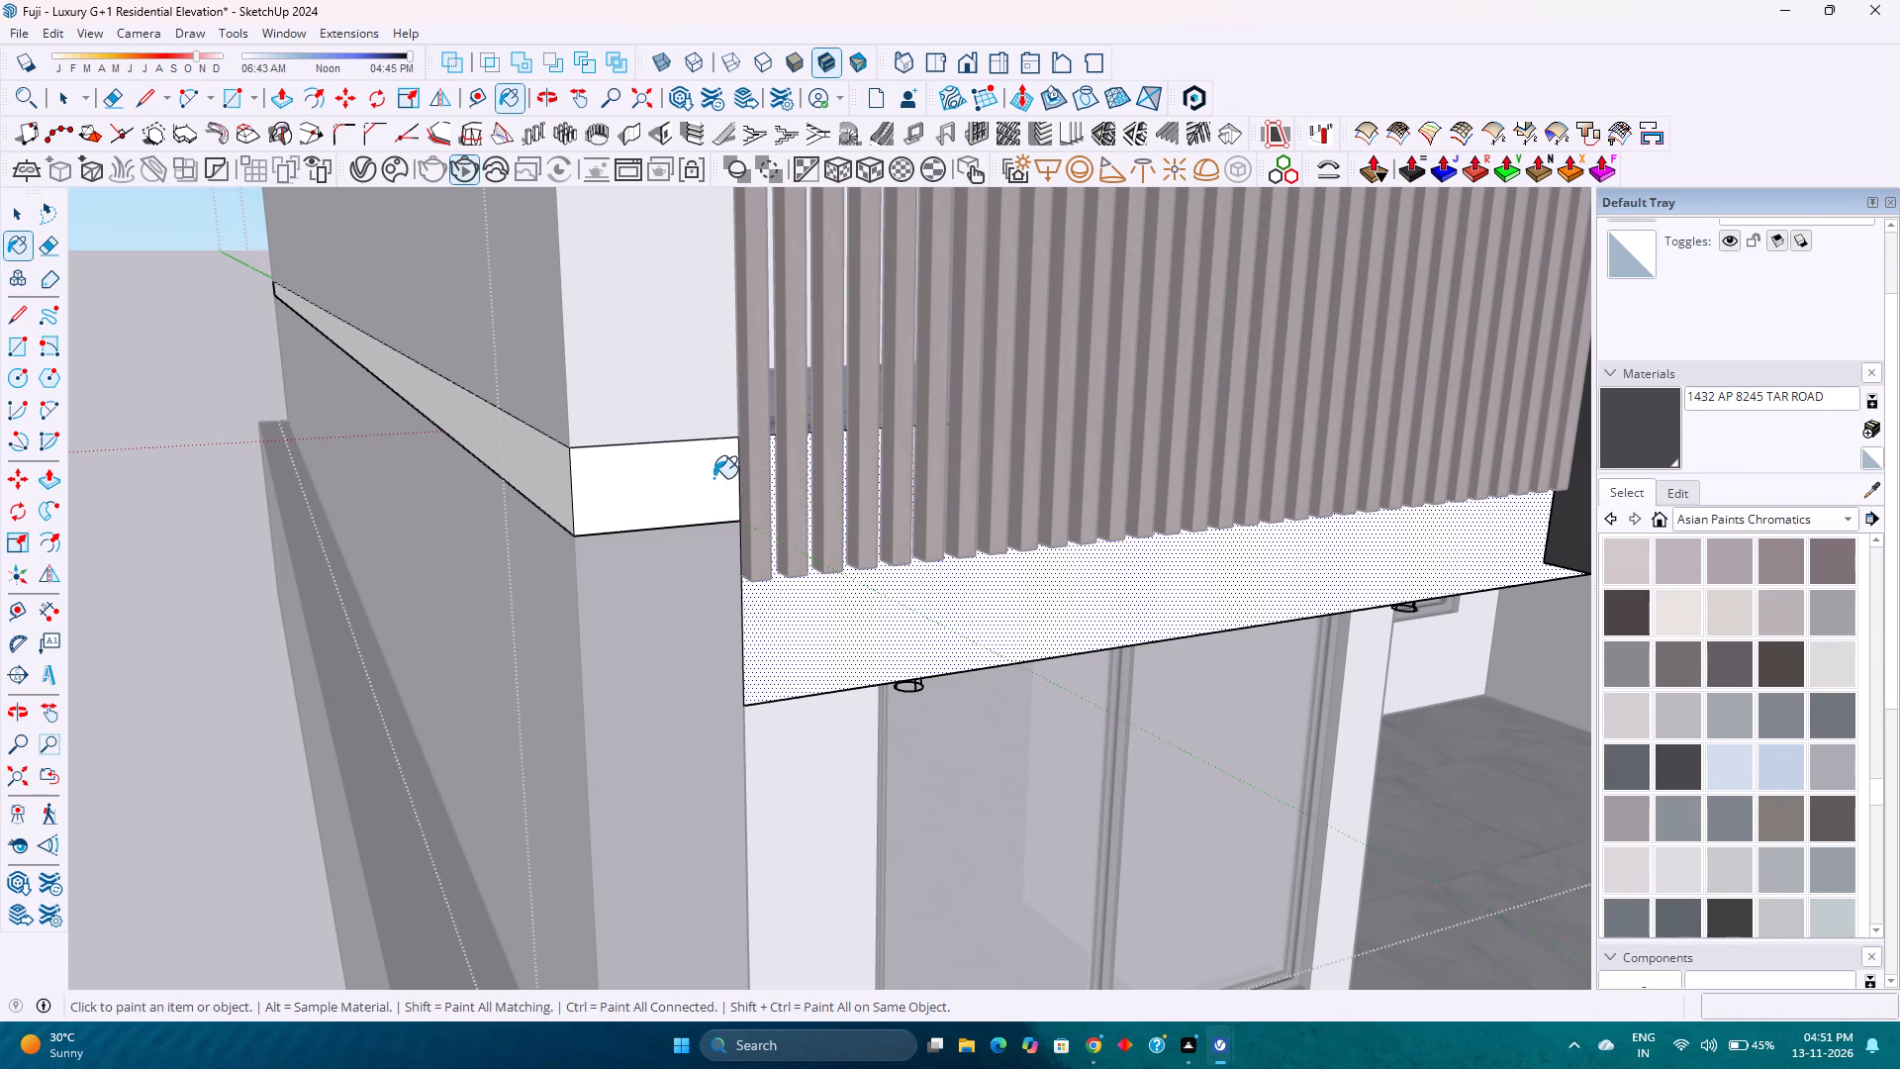
scroll(713, 476, "down", 3)
middle_click_drag(713, 476, 539, 493)
key("space")
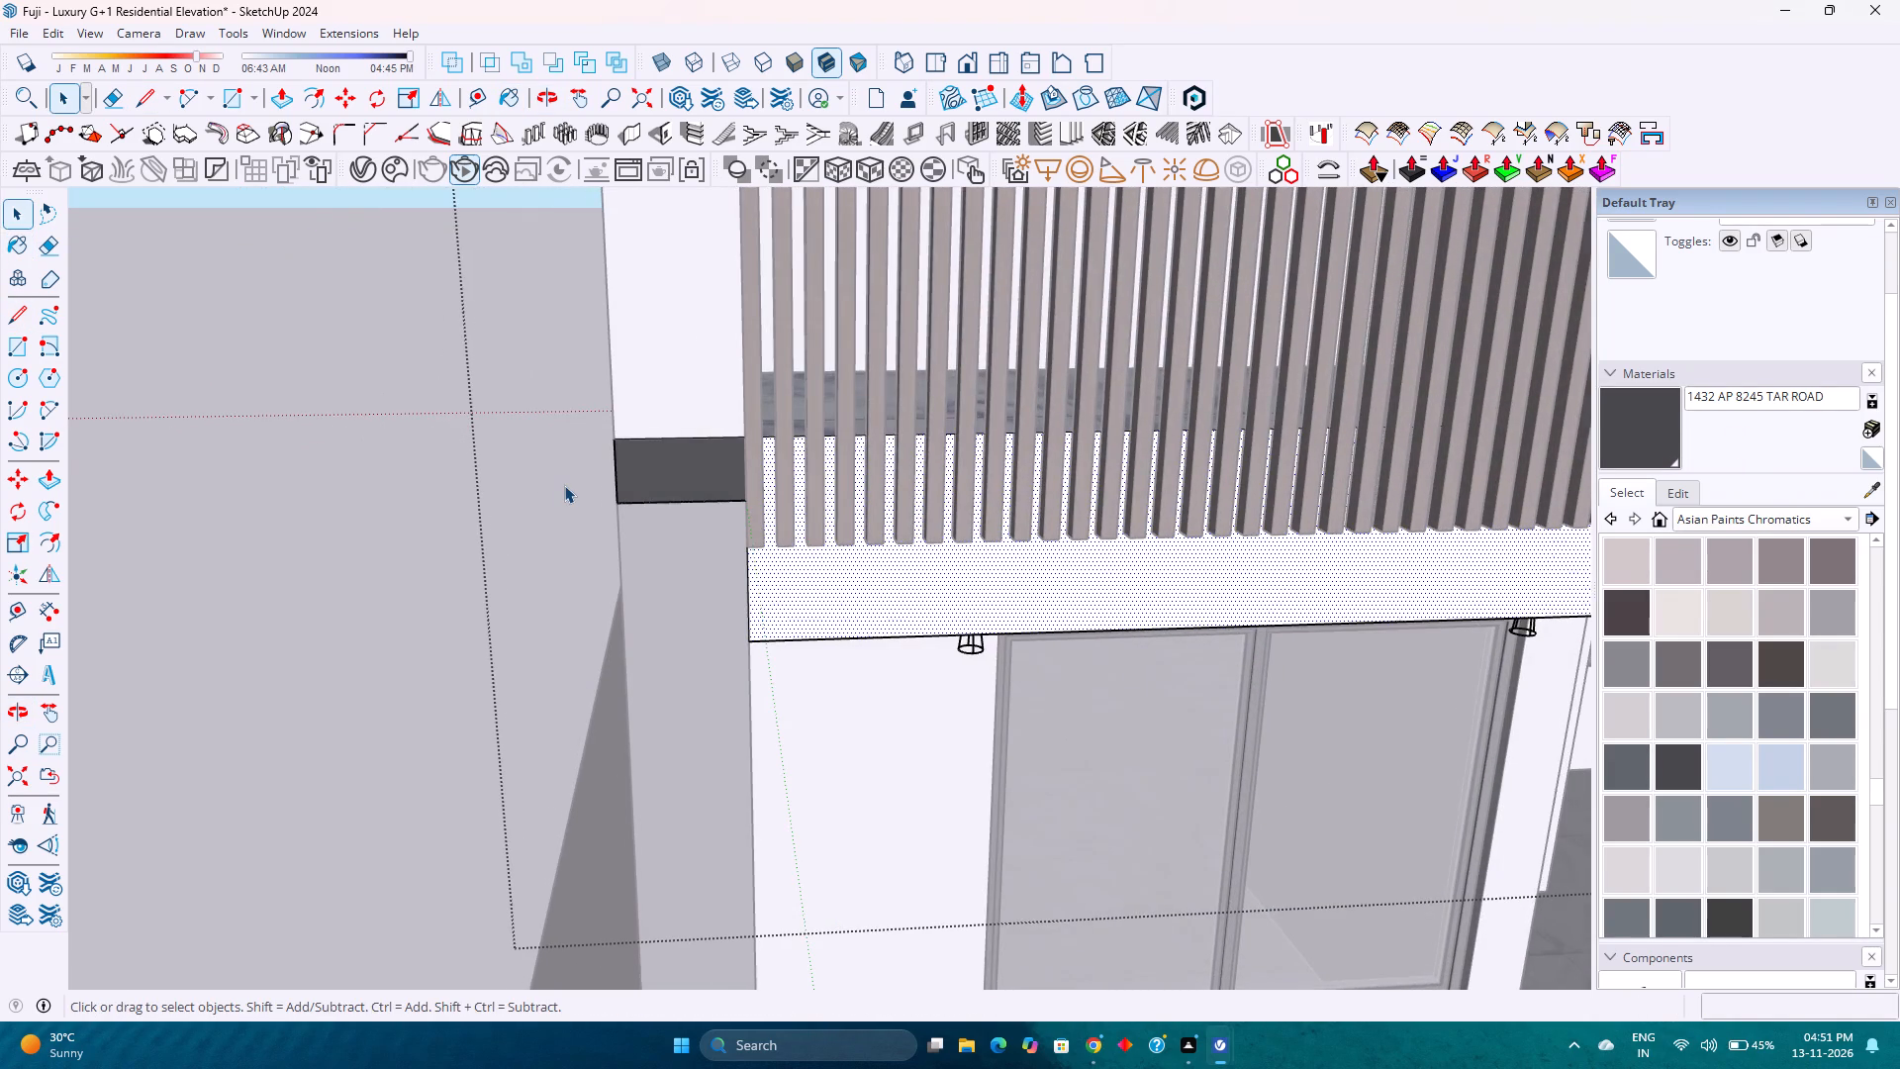
scroll(564, 485, "down", 4)
key("Escape")
Paint the first-floor corner wall strip beside the louvres with 1432 AP 8245 TAR ROAD.
scroll(564, 485, "up", 4)
middle_click_drag(657, 417, 615, 725, "shift")
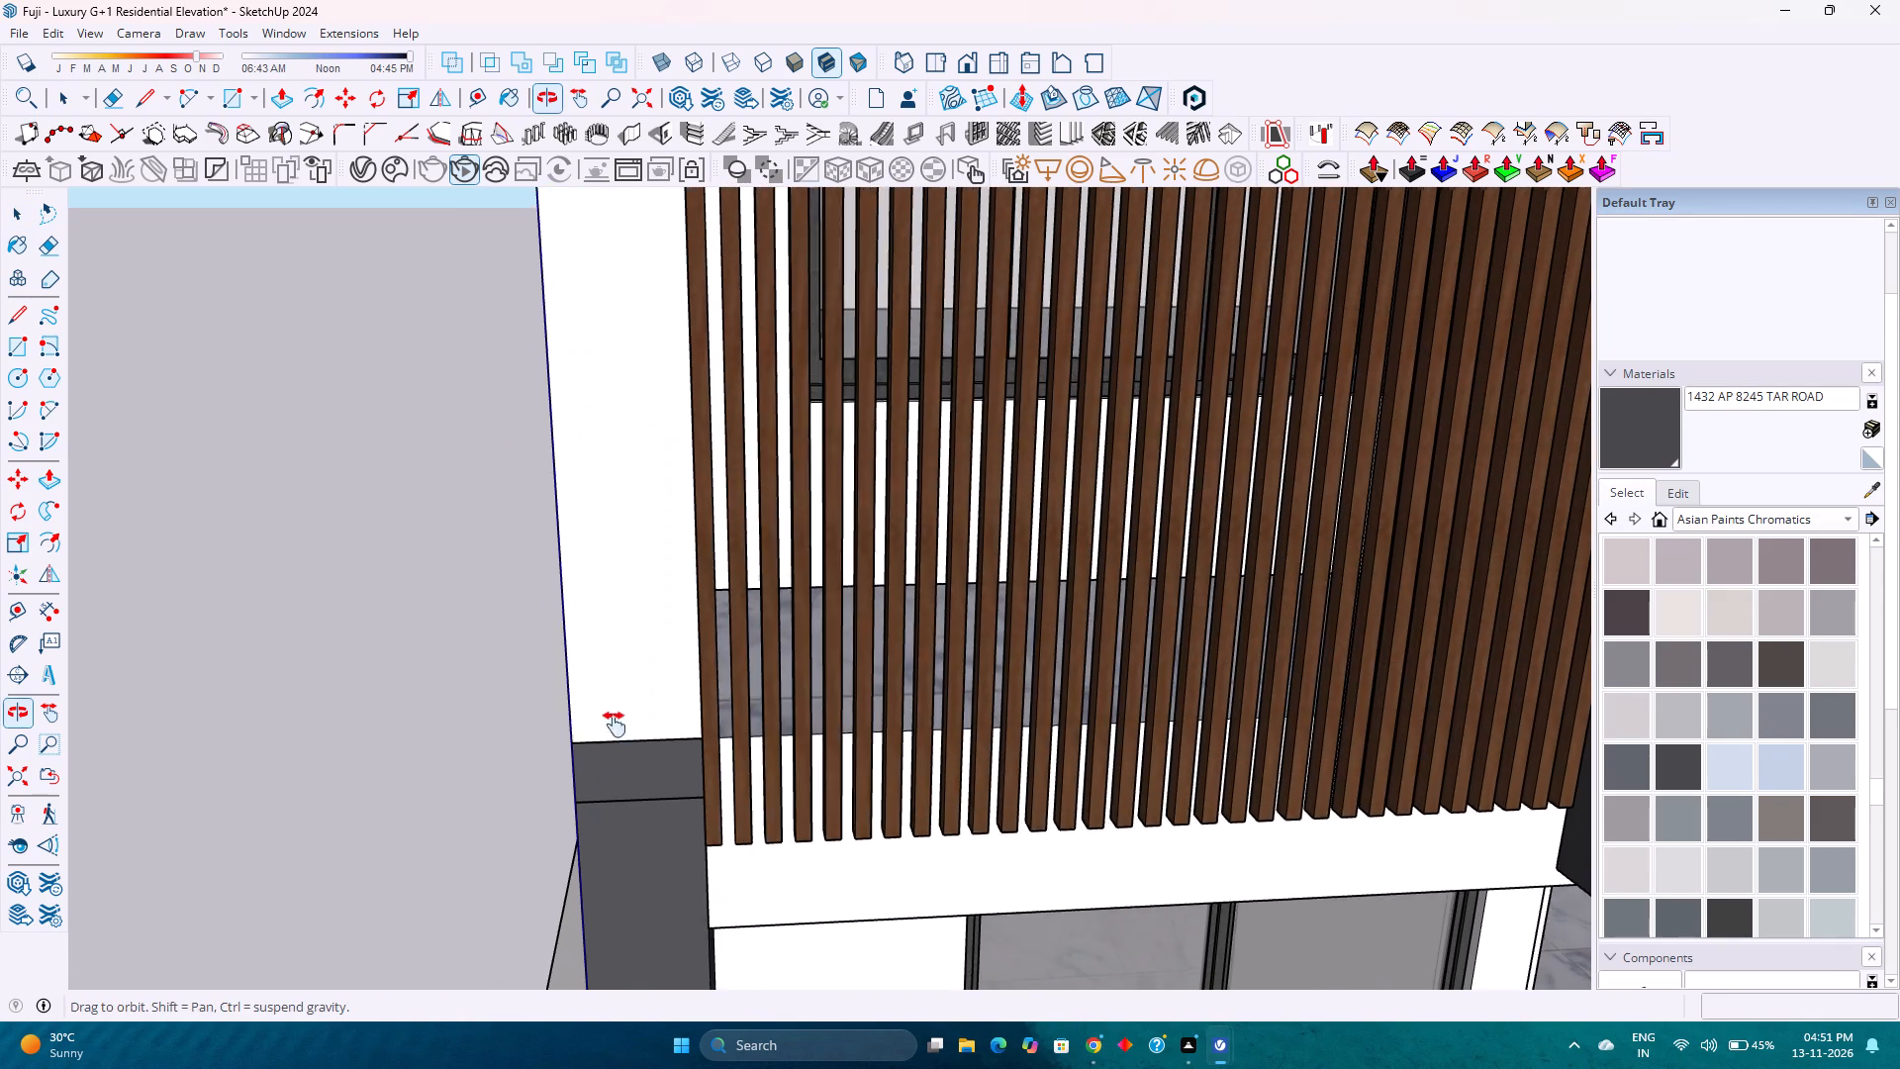
middle_click_drag(615, 725, 615, 726, "shift")
double_click(630, 597)
left_click(630, 597)
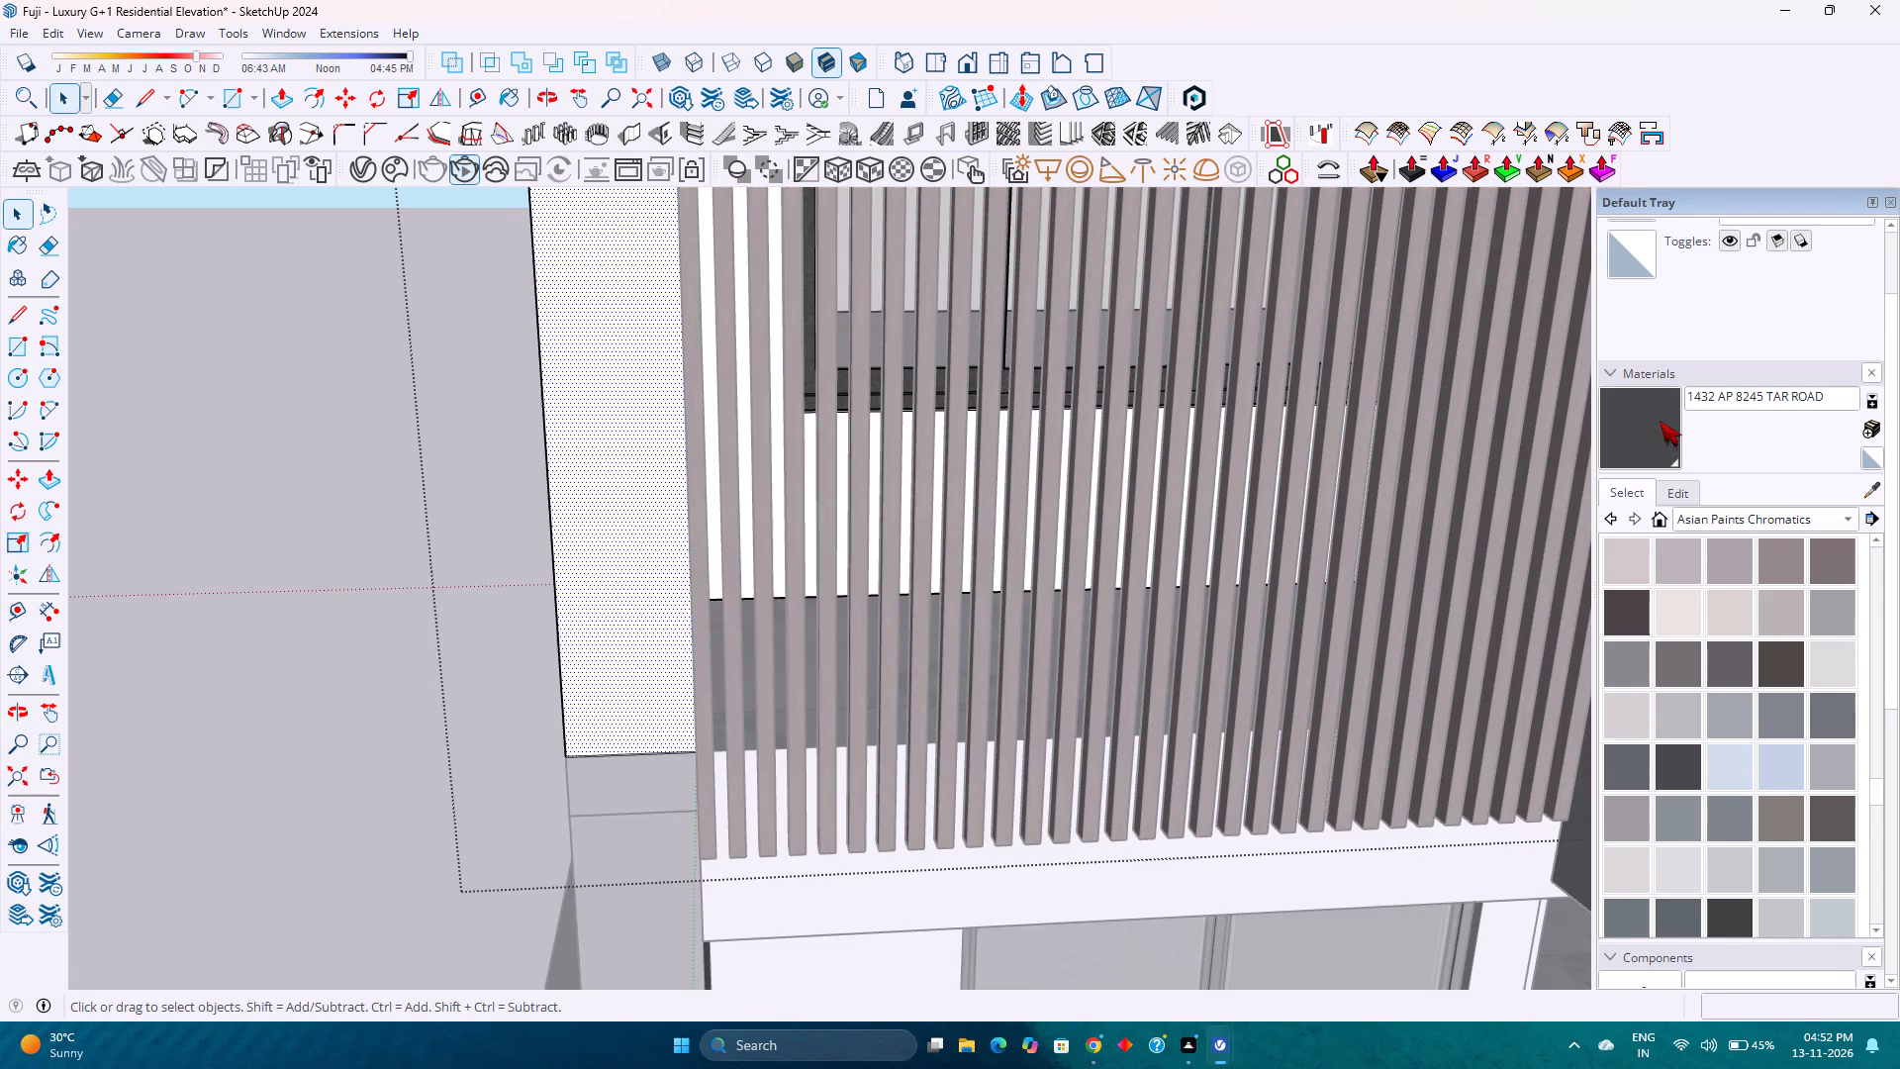
left_click(1660, 421)
left_click(630, 566)
scroll(629, 566, "down", 6)
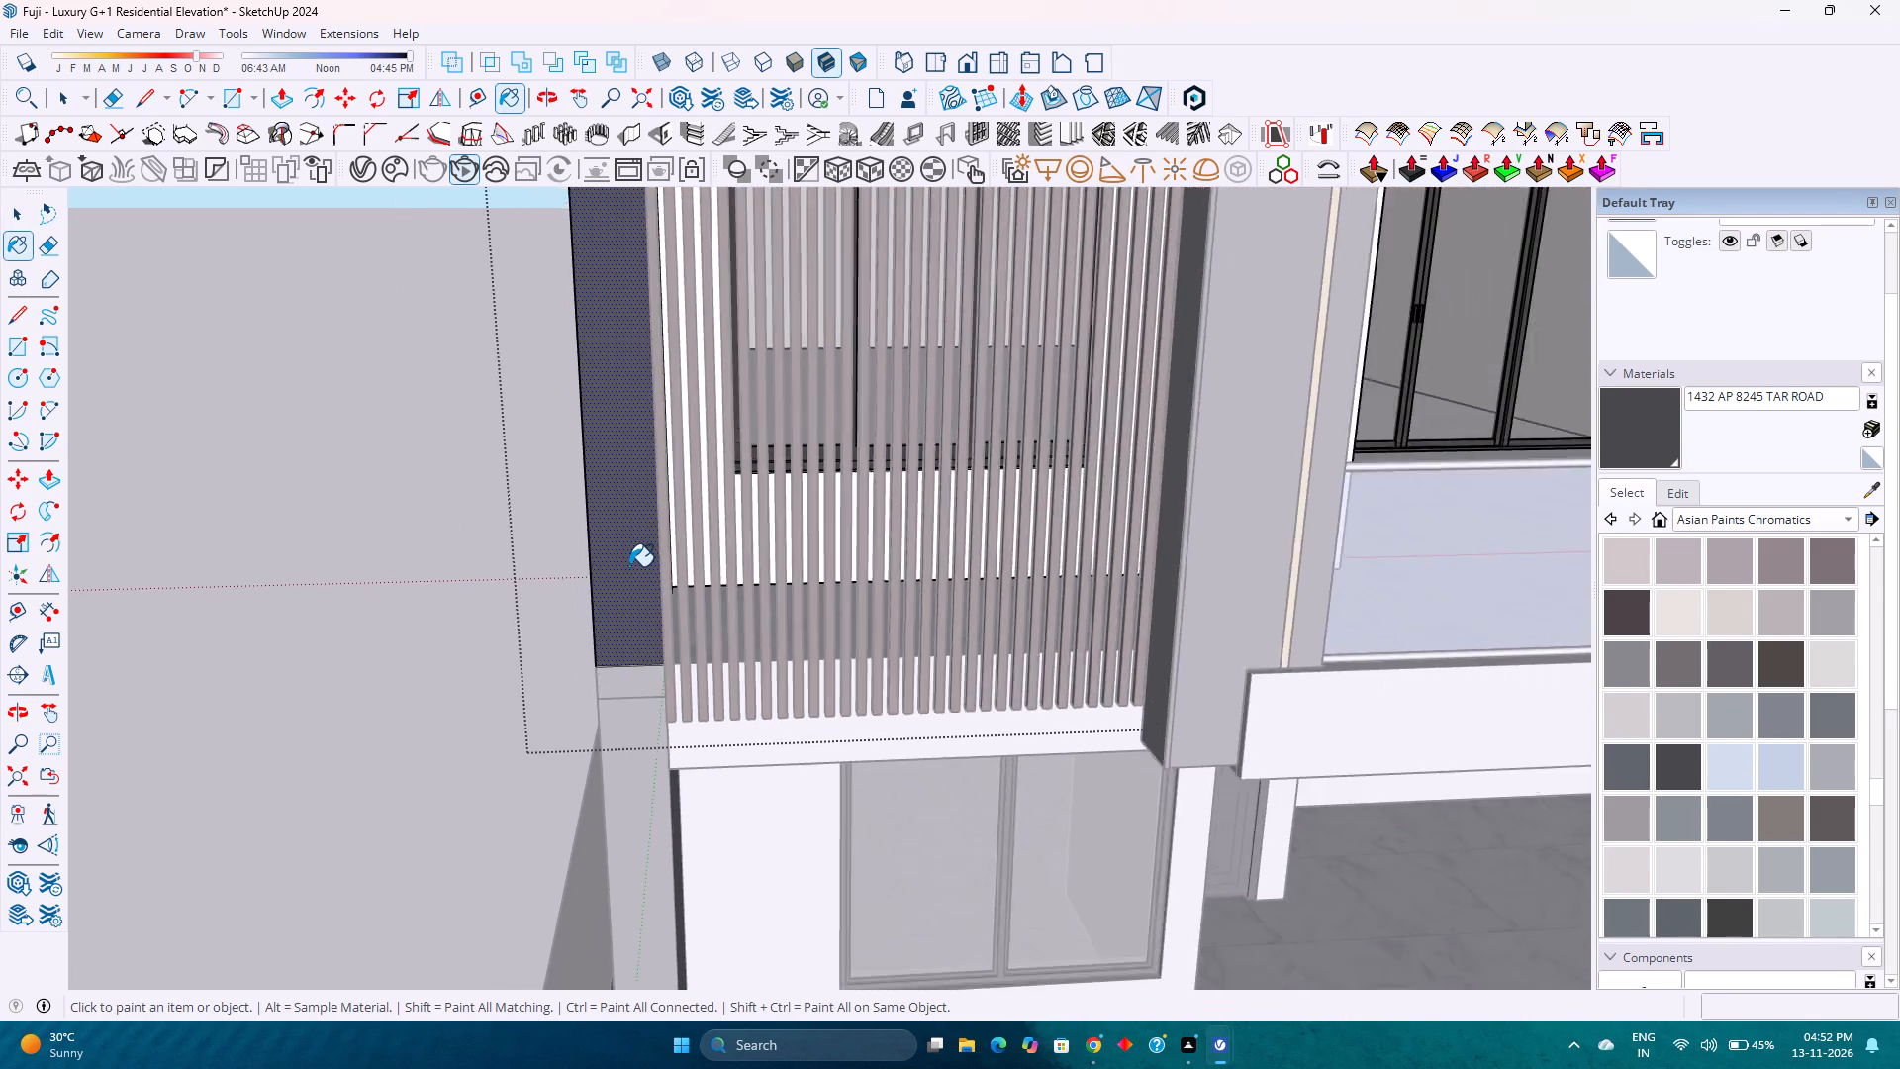
Examine the painted first-floor corner strip and louvre screen from above and from the side, and leave the wall group.
scroll(629, 566, "down", 6)
middle_click_drag(693, 535, 777, 728, "shift")
middle_click_drag(814, 684, 794, 726)
middle_click(794, 726)
scroll(825, 672, "down", 4)
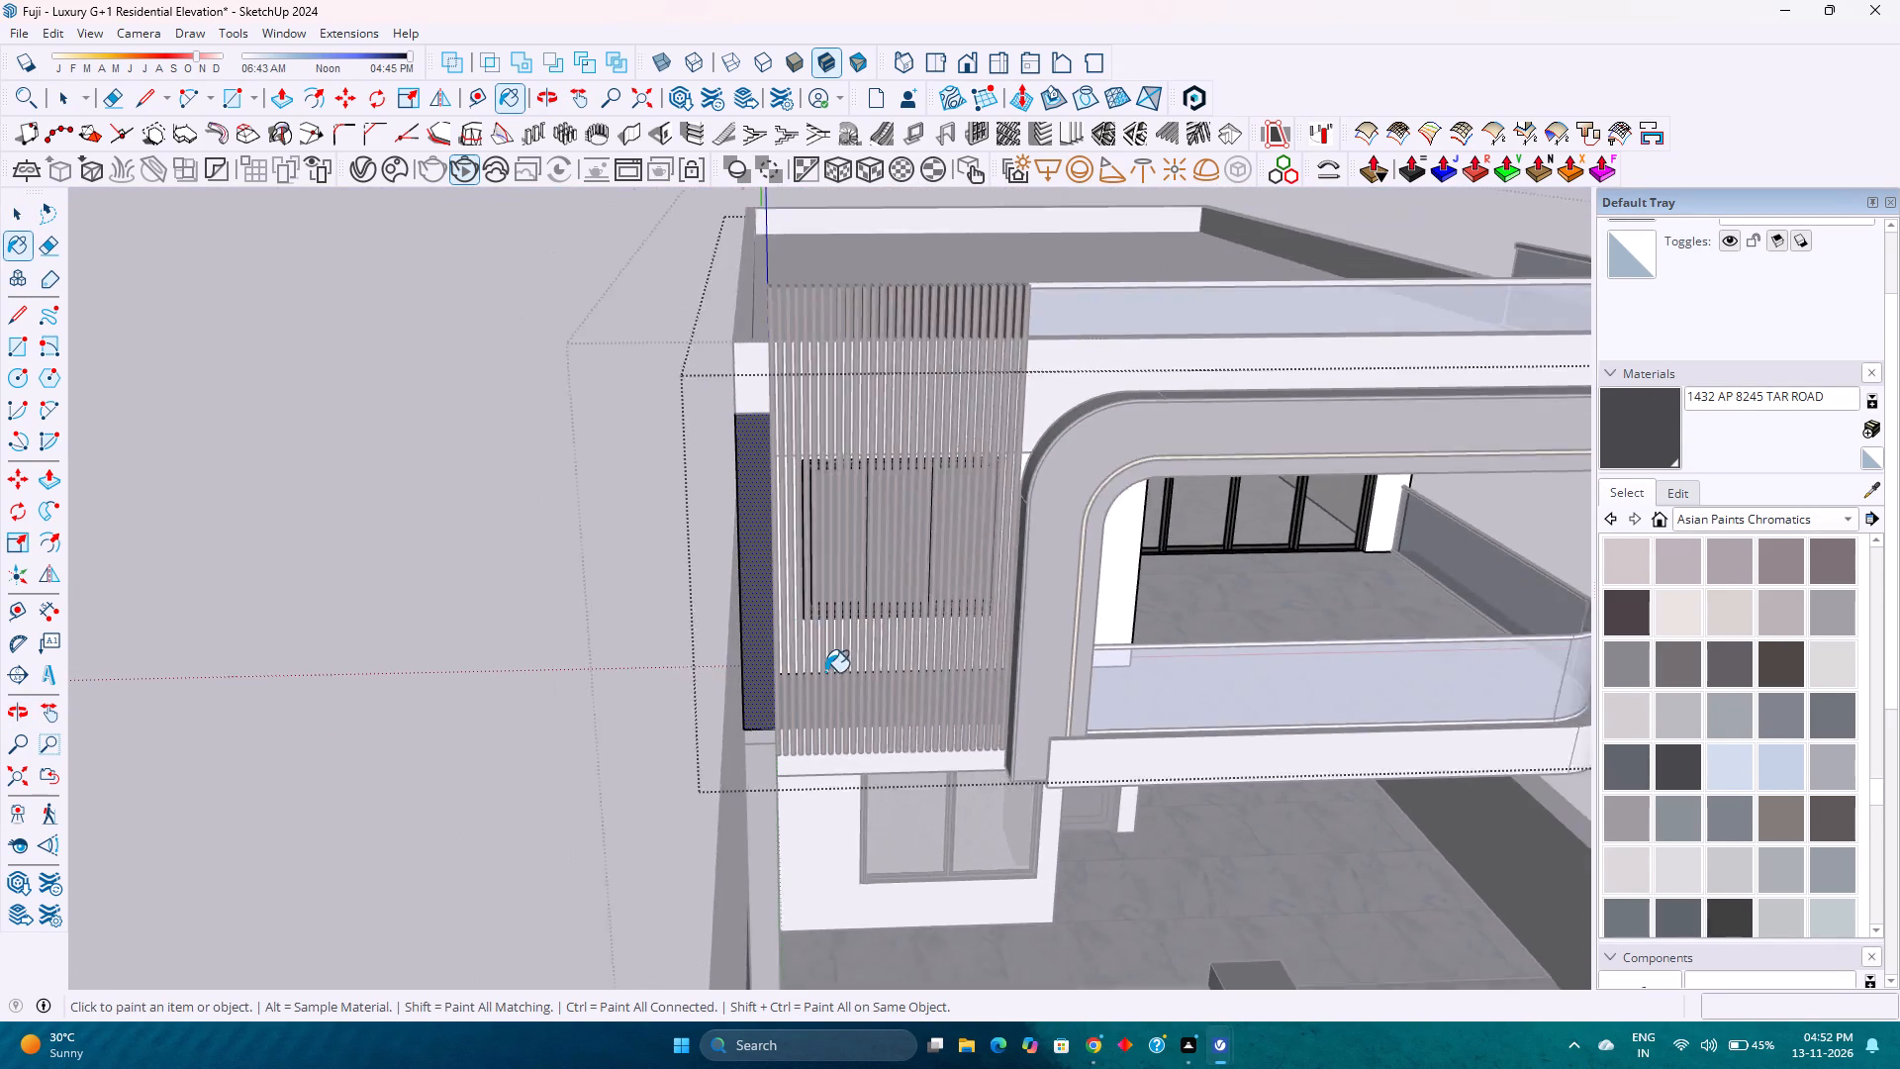
scroll(833, 555, "up", 1)
middle_click_drag(833, 555, 496, 468)
middle_click(496, 468)
scroll(920, 669, "up", 1)
middle_click_drag(913, 669, 616, 540, "shift")
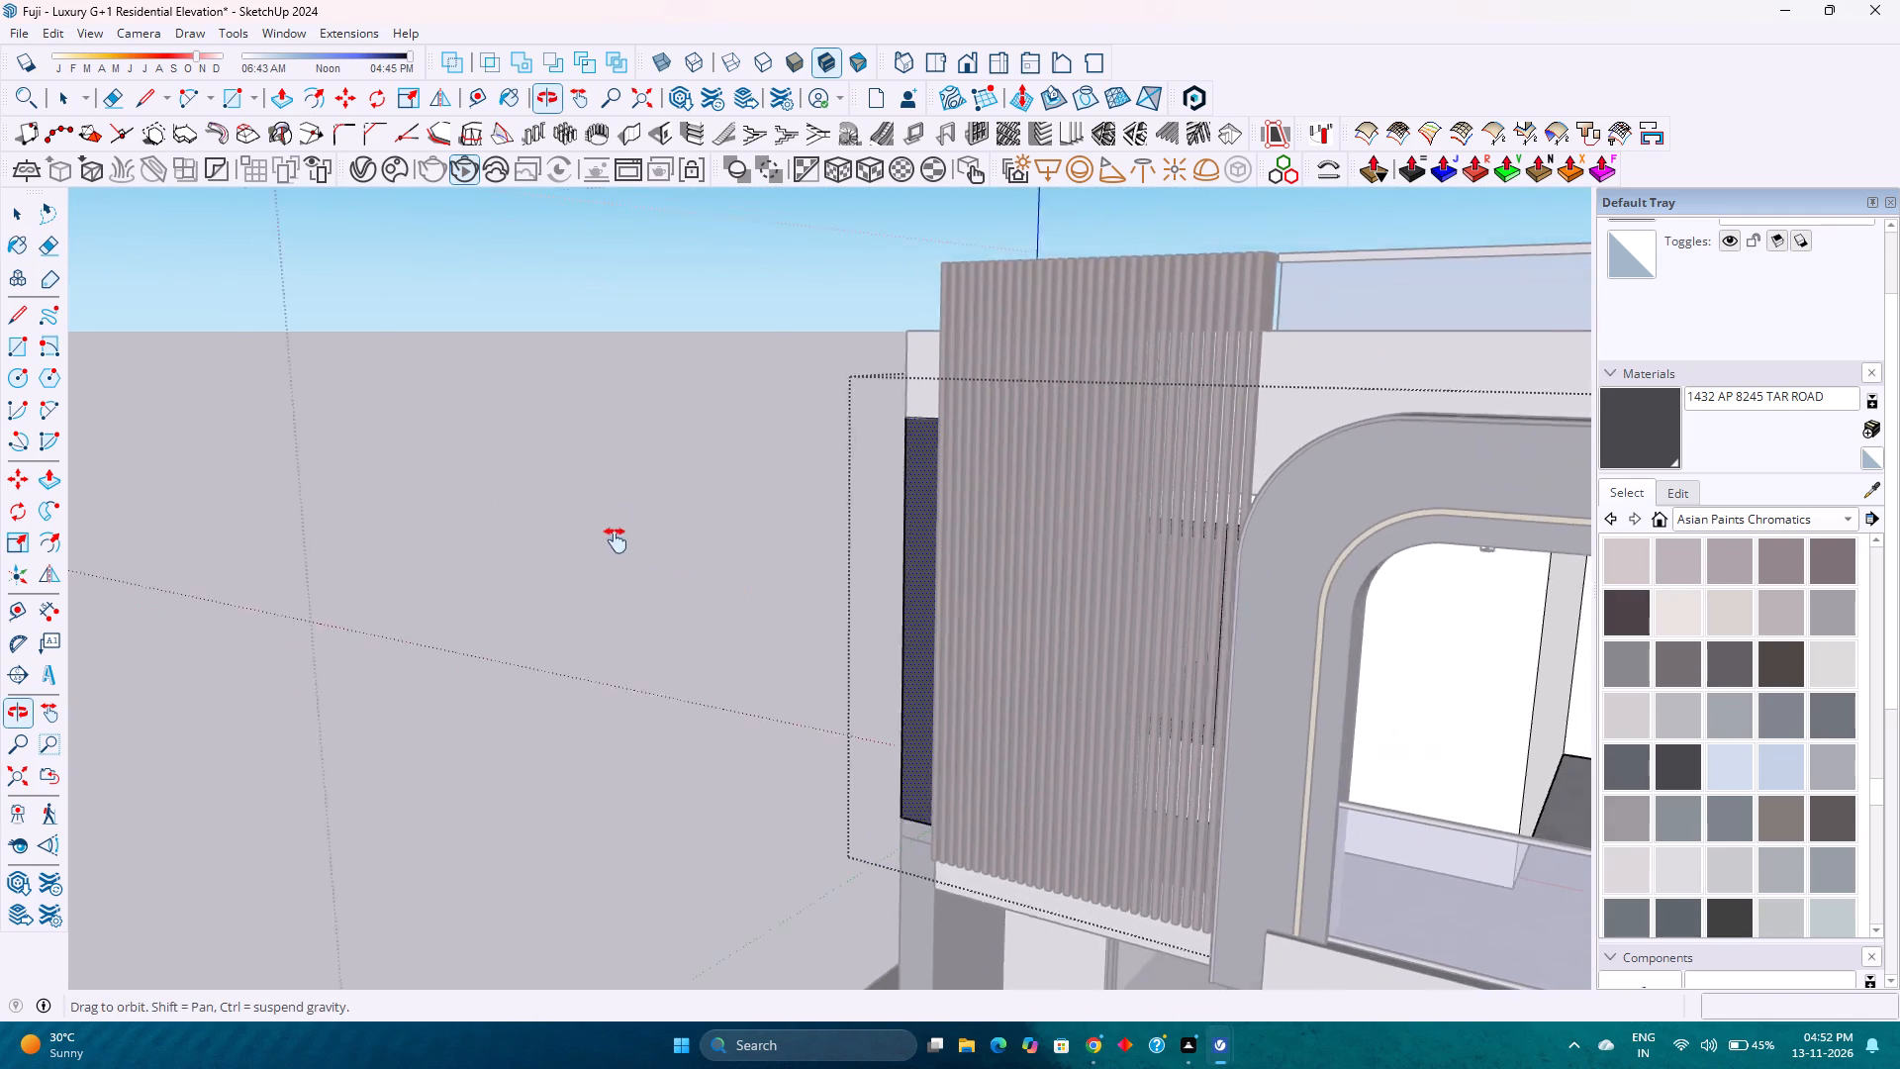
middle_click_drag(616, 540, 609, 535, "shift")
middle_click(609, 534, "shift")
middle_click_drag(1027, 672, 667, 590)
middle_click(667, 590)
scroll(678, 585, "down", 7)
middle_click_drag(1230, 819, 1107, 803)
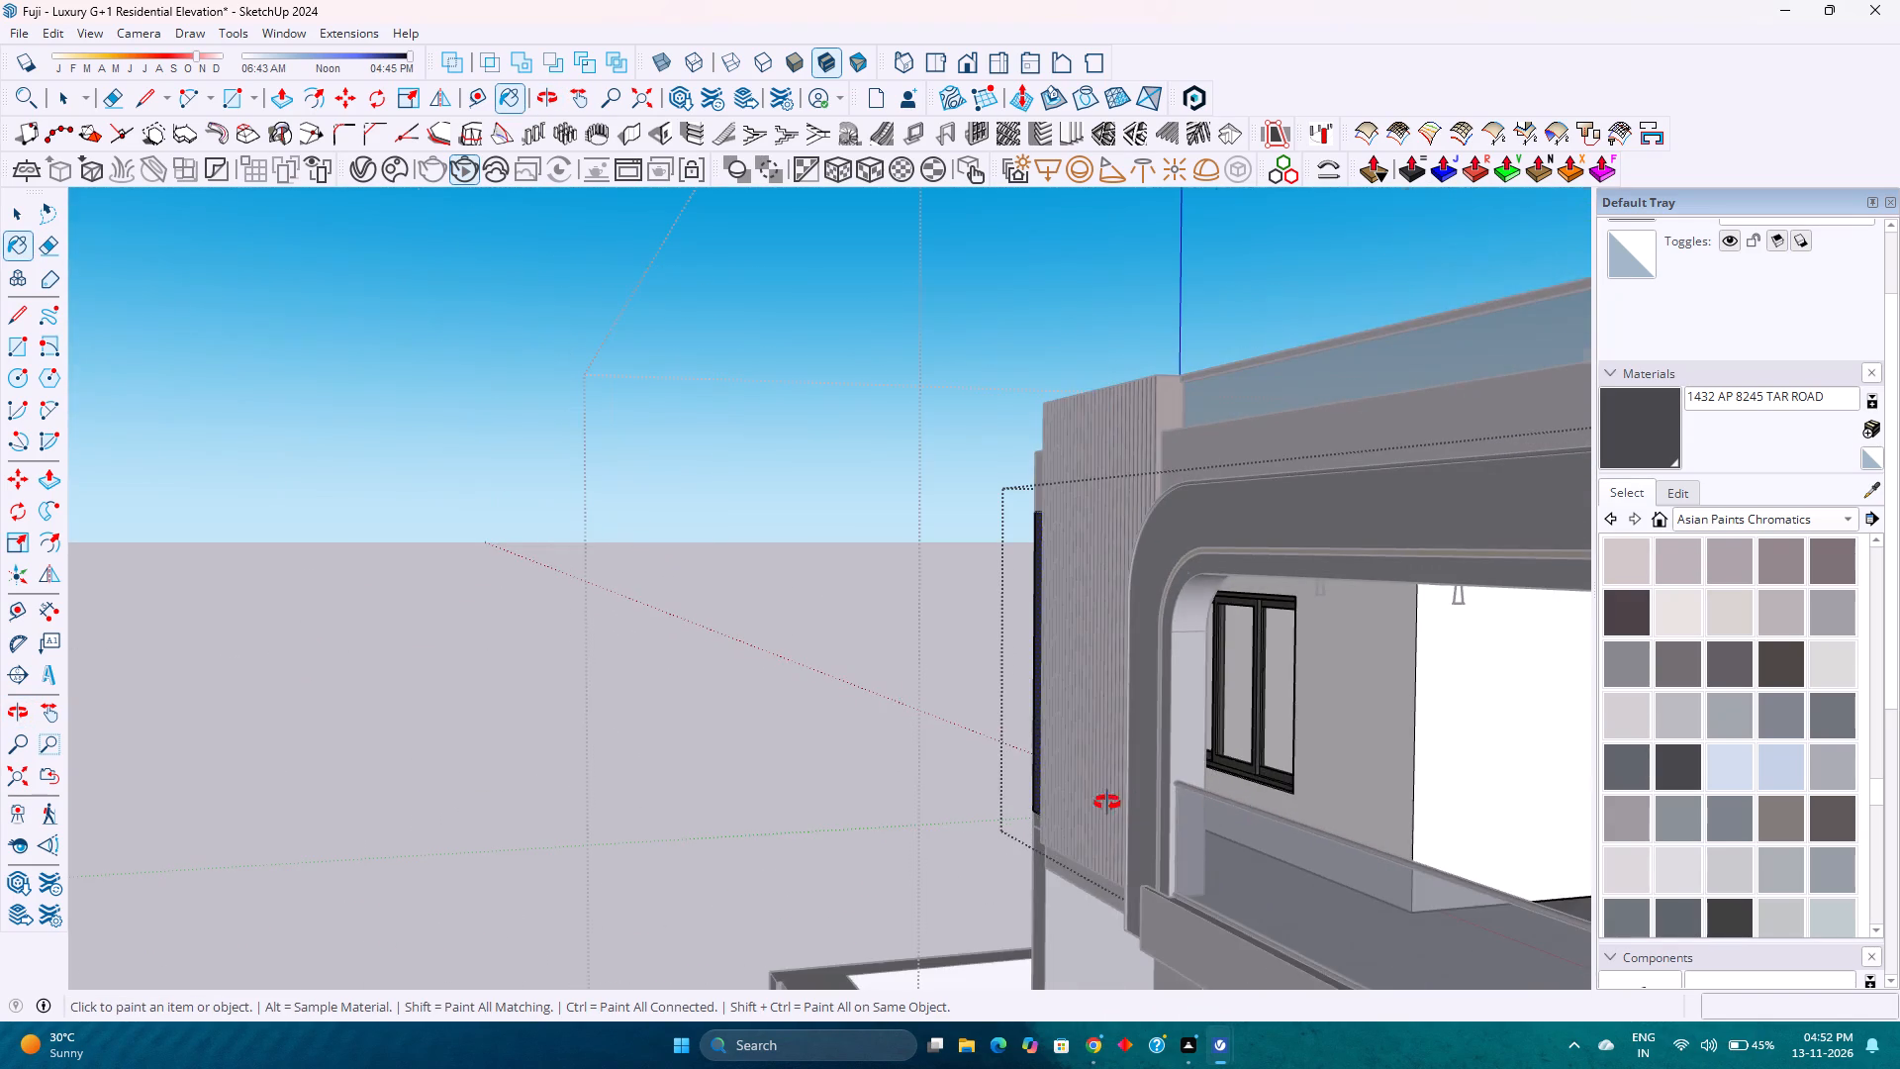
middle_click_drag(1107, 803, 979, 789)
left_click(1160, 700)
middle_click_drag(1013, 697, 1379, 809)
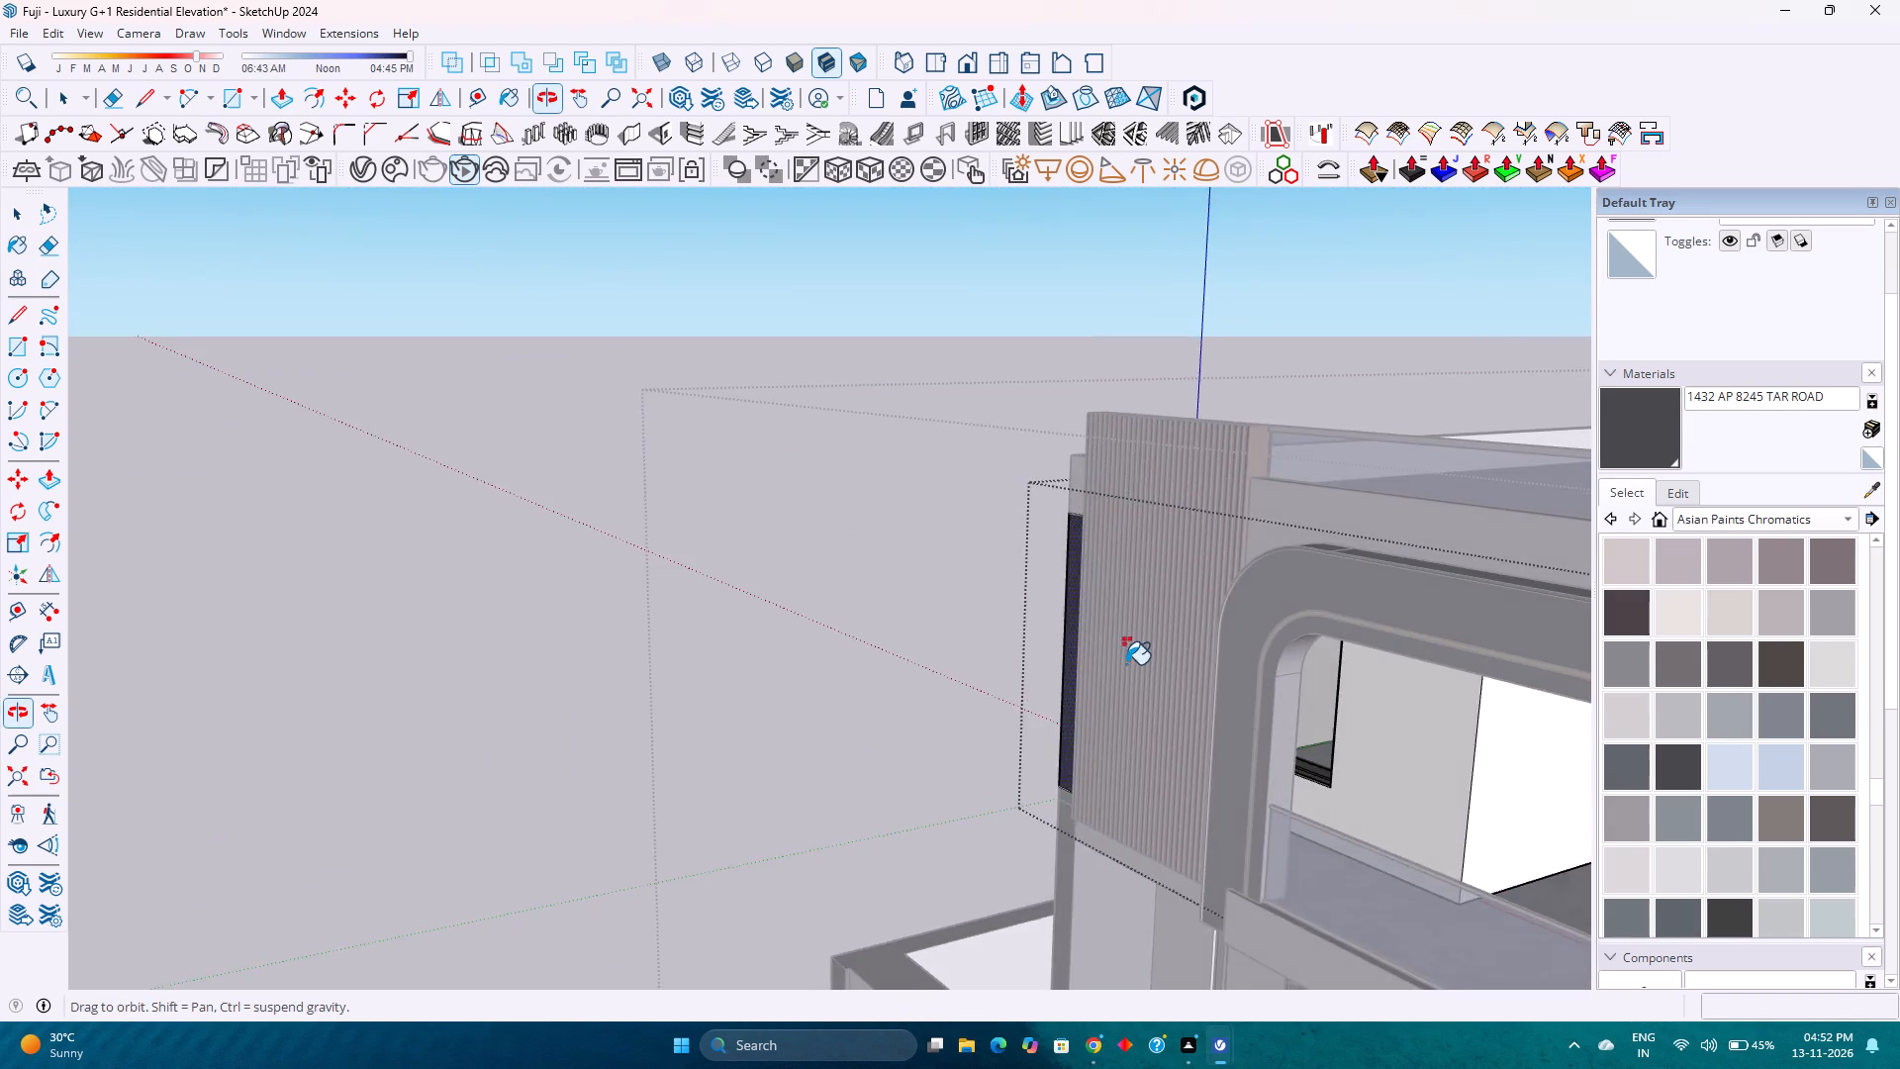
middle_click_drag(1126, 664, 963, 858, "shift")
middle_click(963, 858, "shift")
middle_click_drag(901, 798, 1133, 770)
key("space")
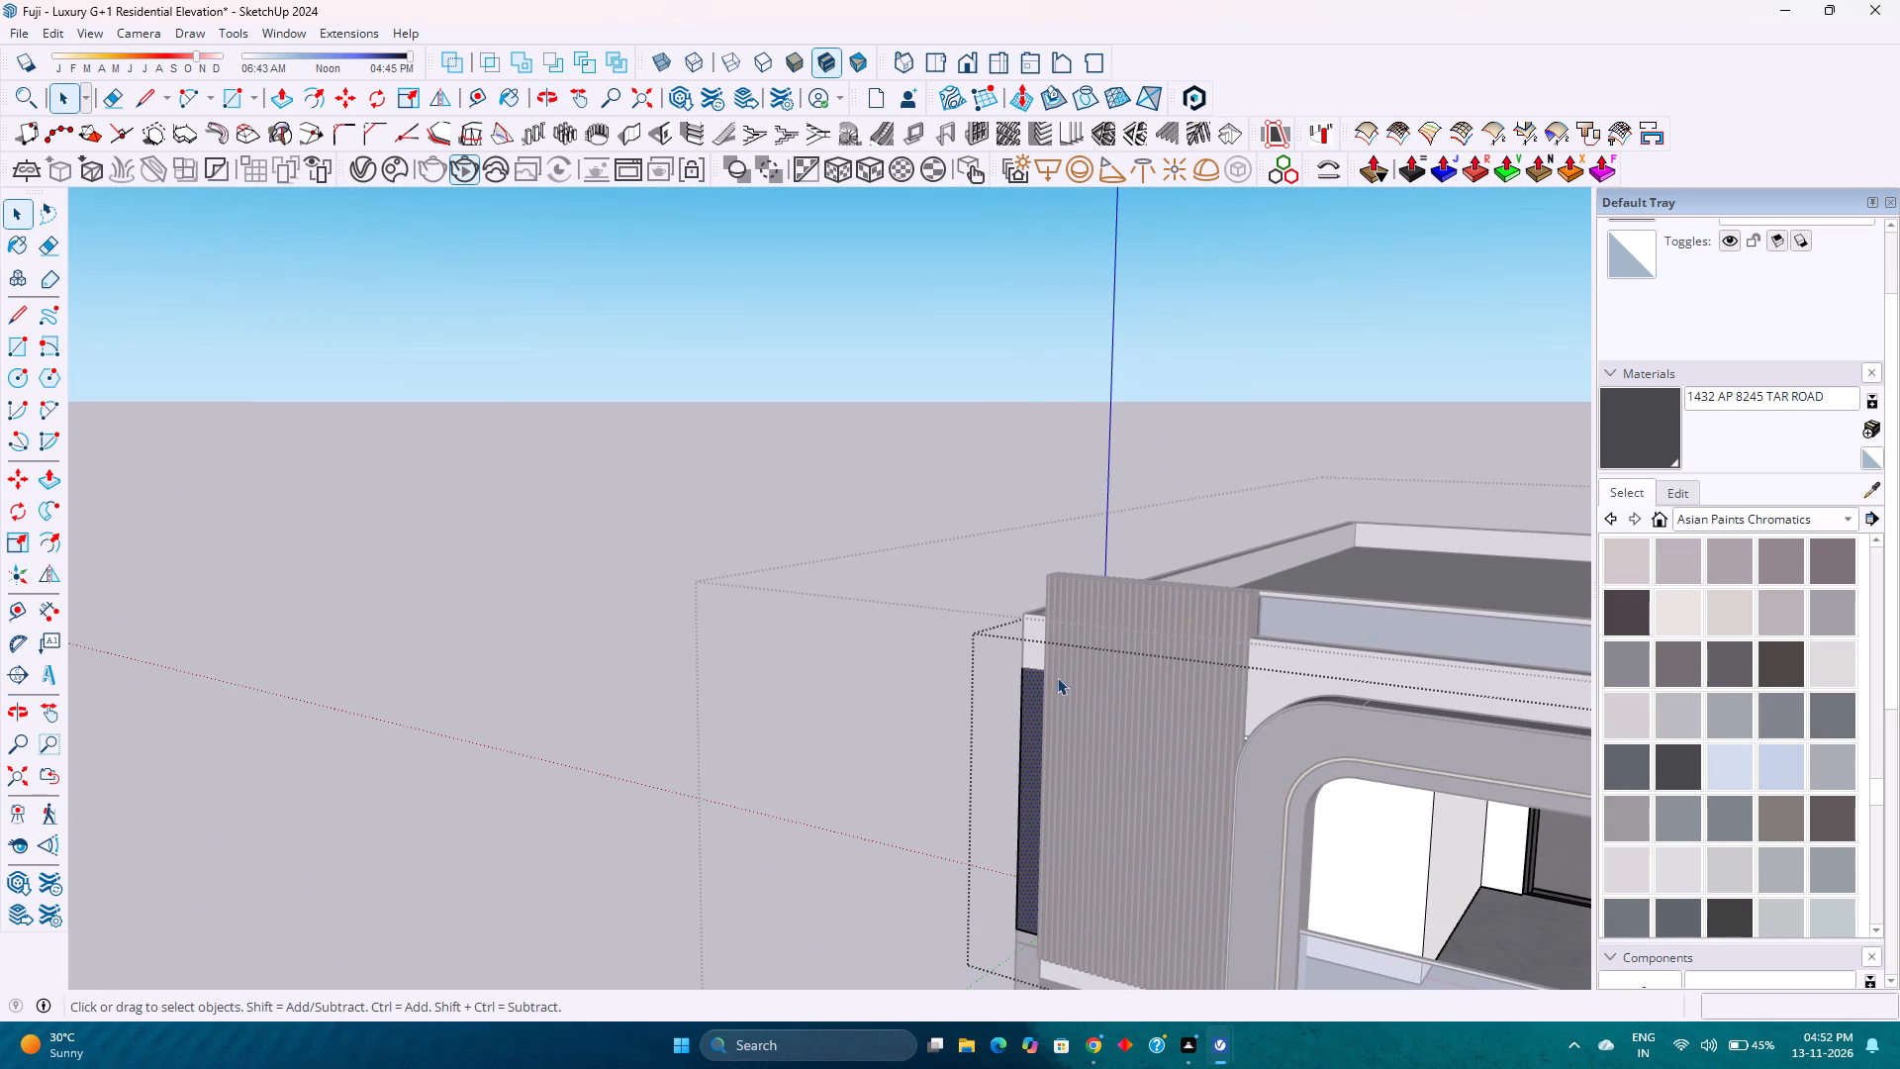
key("Escape")
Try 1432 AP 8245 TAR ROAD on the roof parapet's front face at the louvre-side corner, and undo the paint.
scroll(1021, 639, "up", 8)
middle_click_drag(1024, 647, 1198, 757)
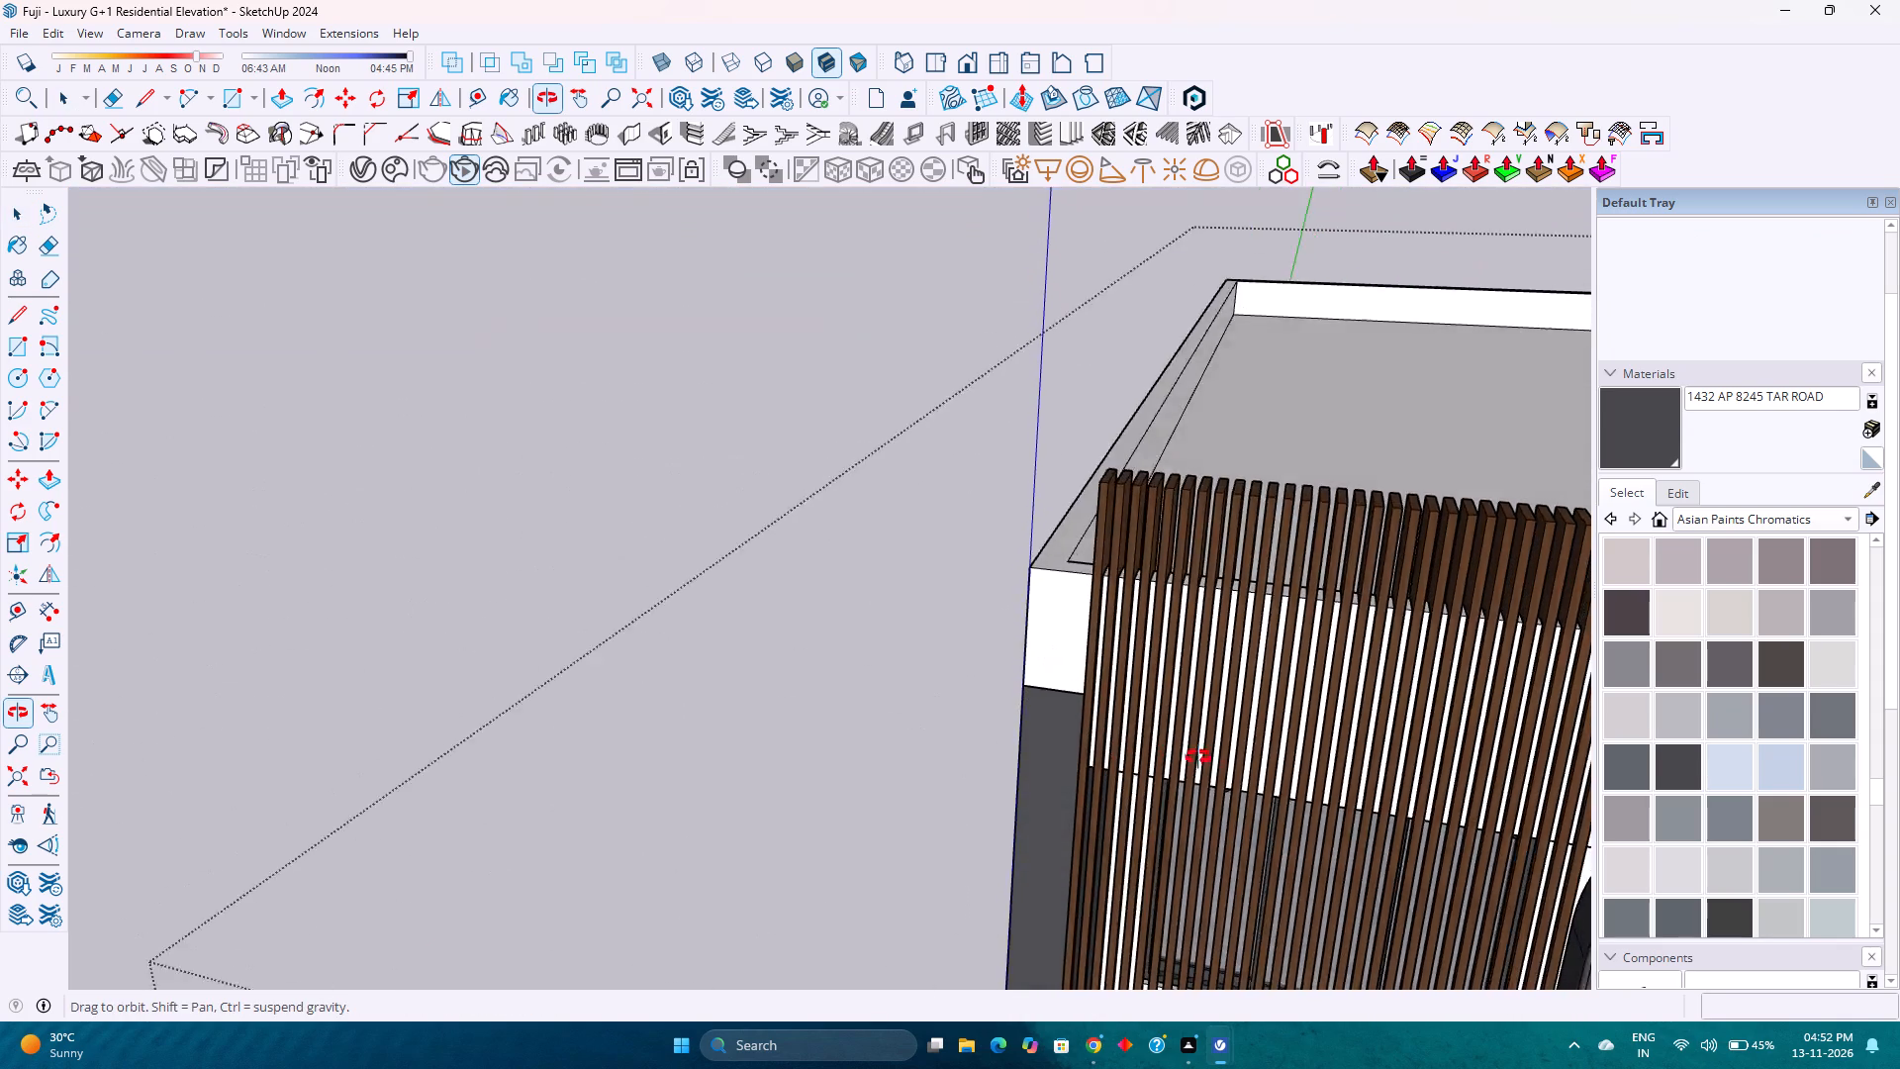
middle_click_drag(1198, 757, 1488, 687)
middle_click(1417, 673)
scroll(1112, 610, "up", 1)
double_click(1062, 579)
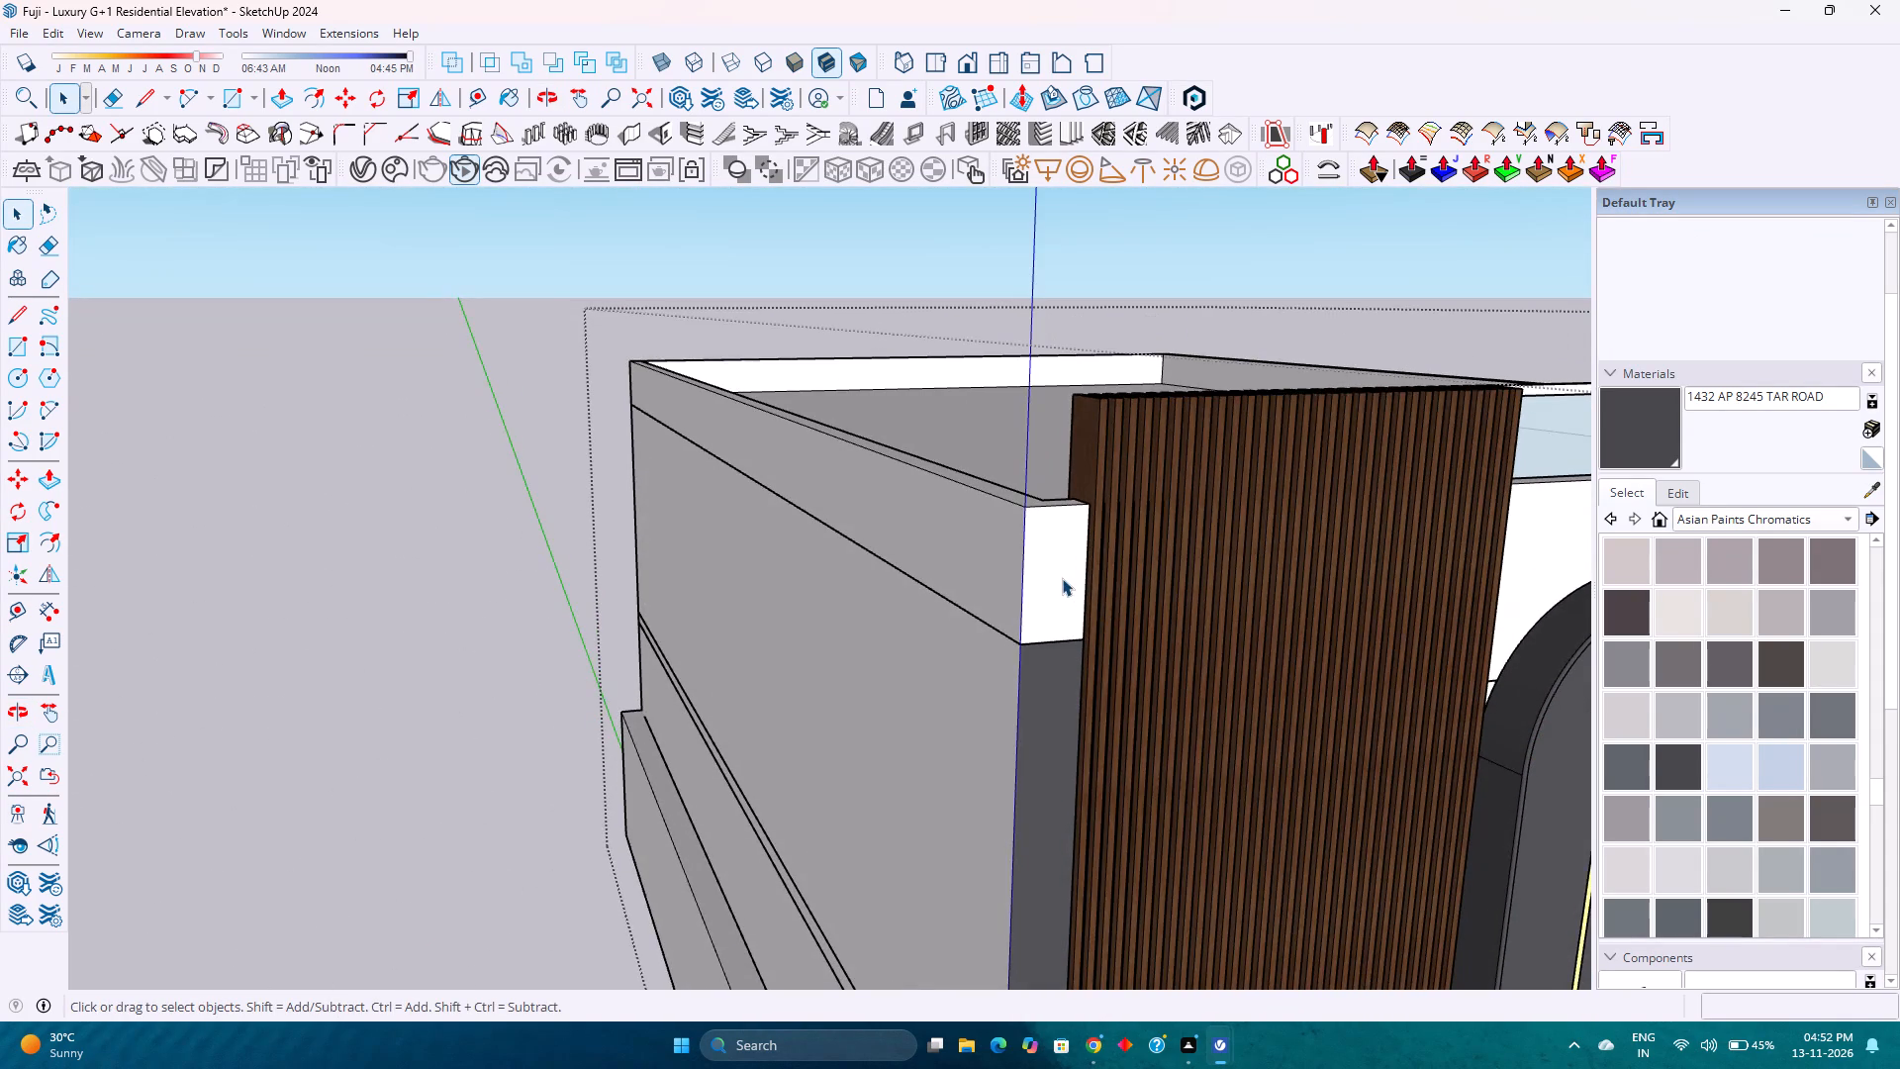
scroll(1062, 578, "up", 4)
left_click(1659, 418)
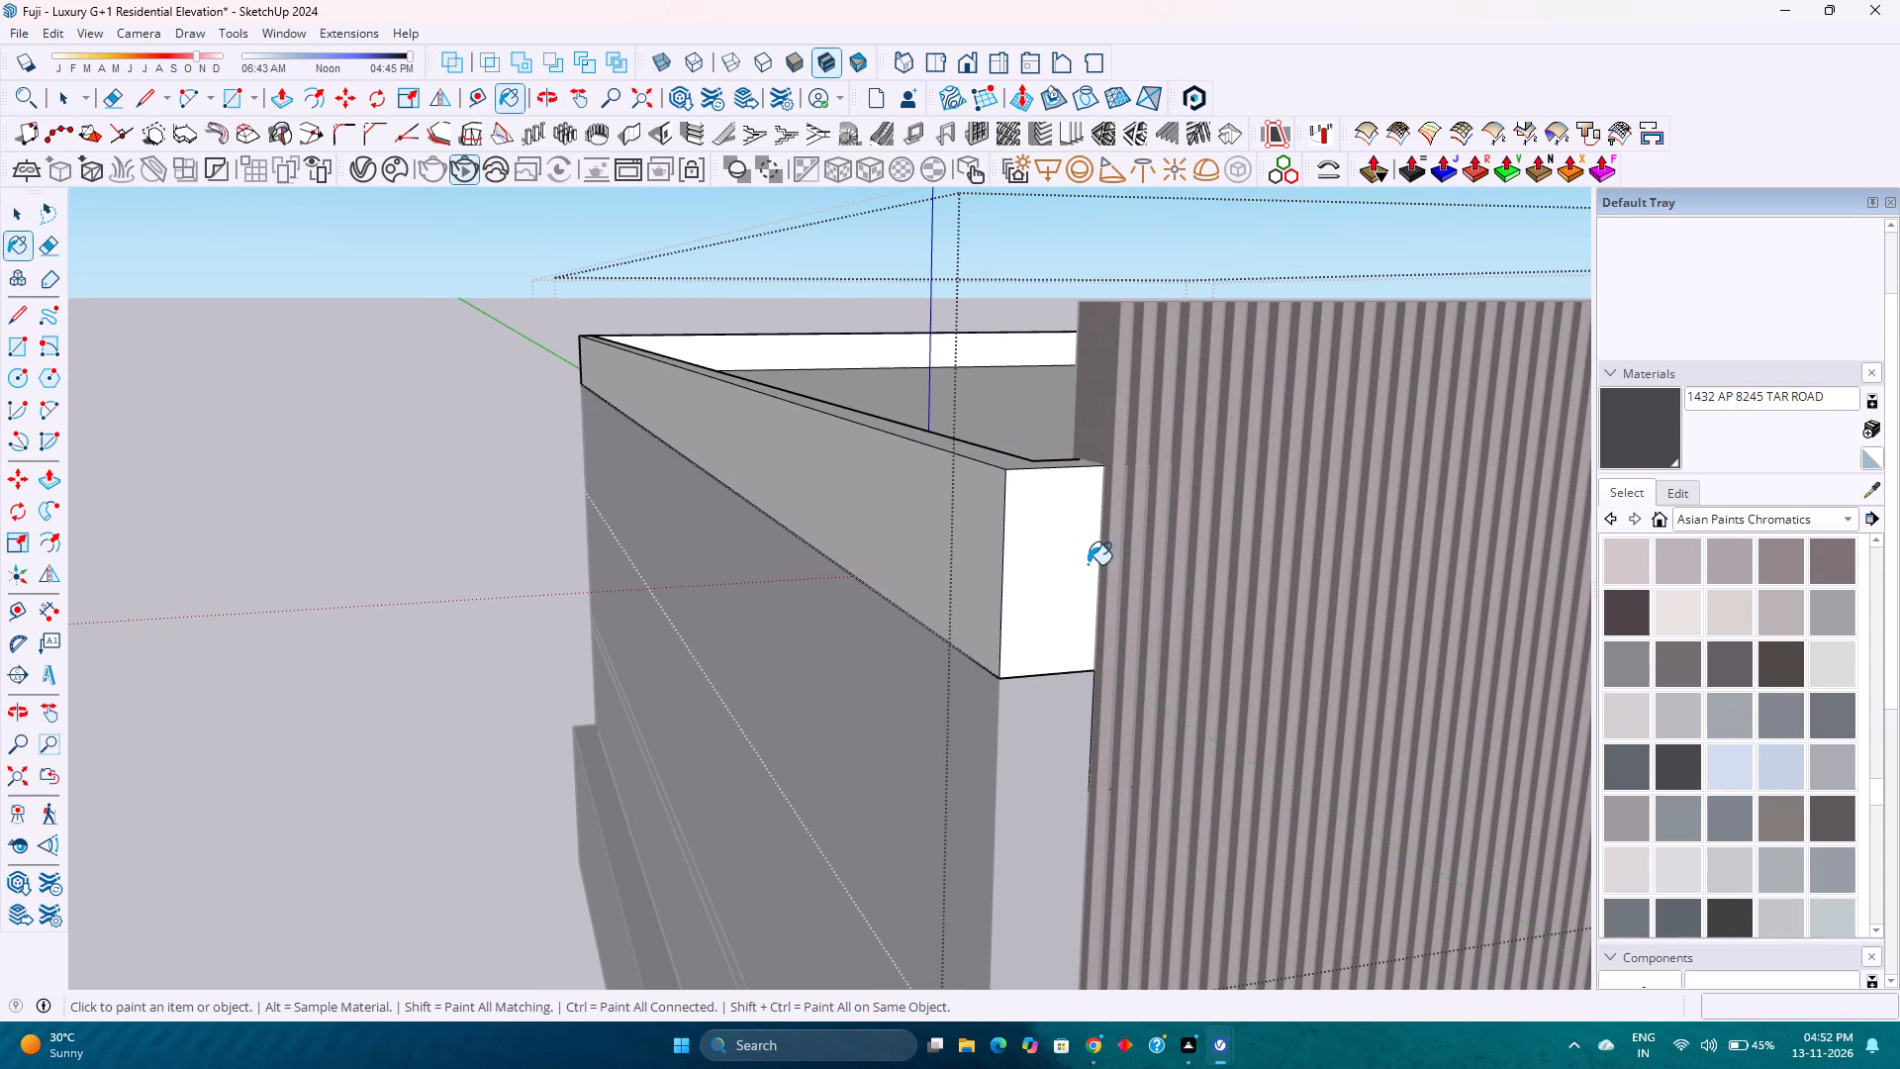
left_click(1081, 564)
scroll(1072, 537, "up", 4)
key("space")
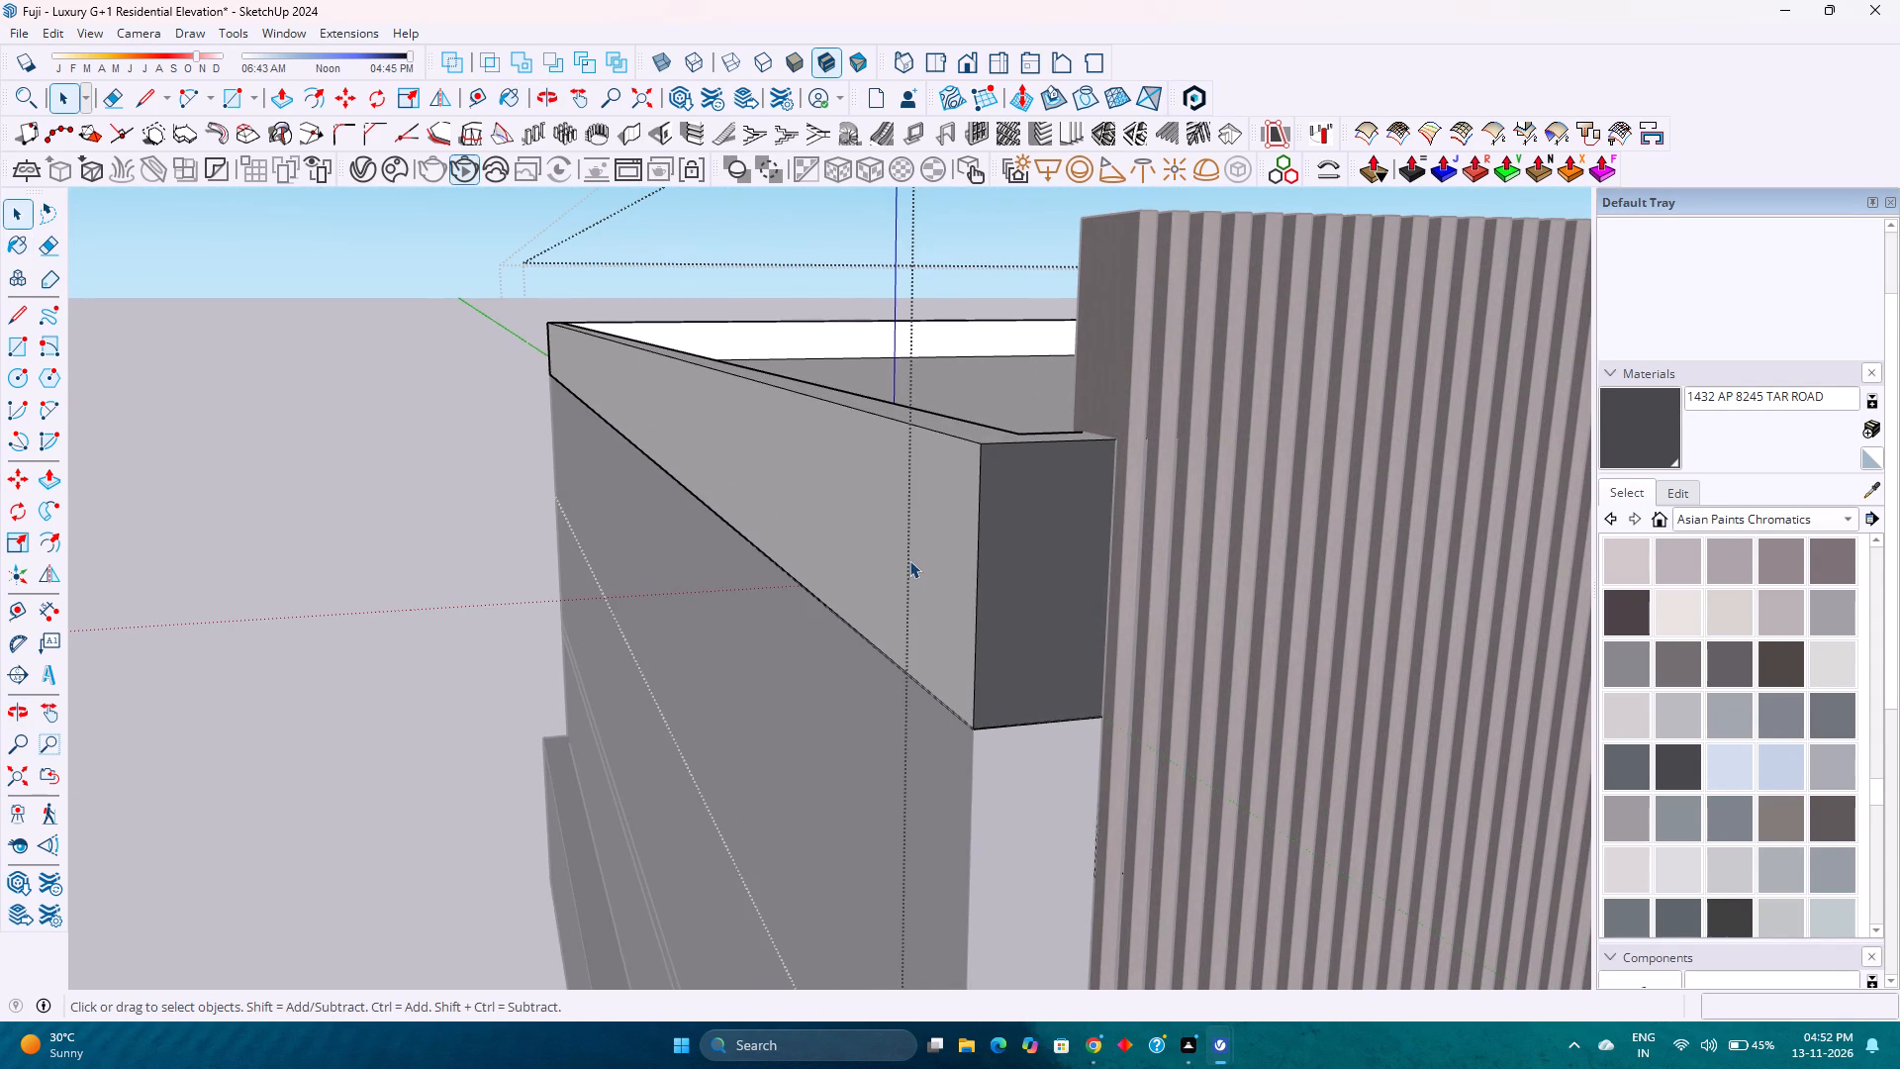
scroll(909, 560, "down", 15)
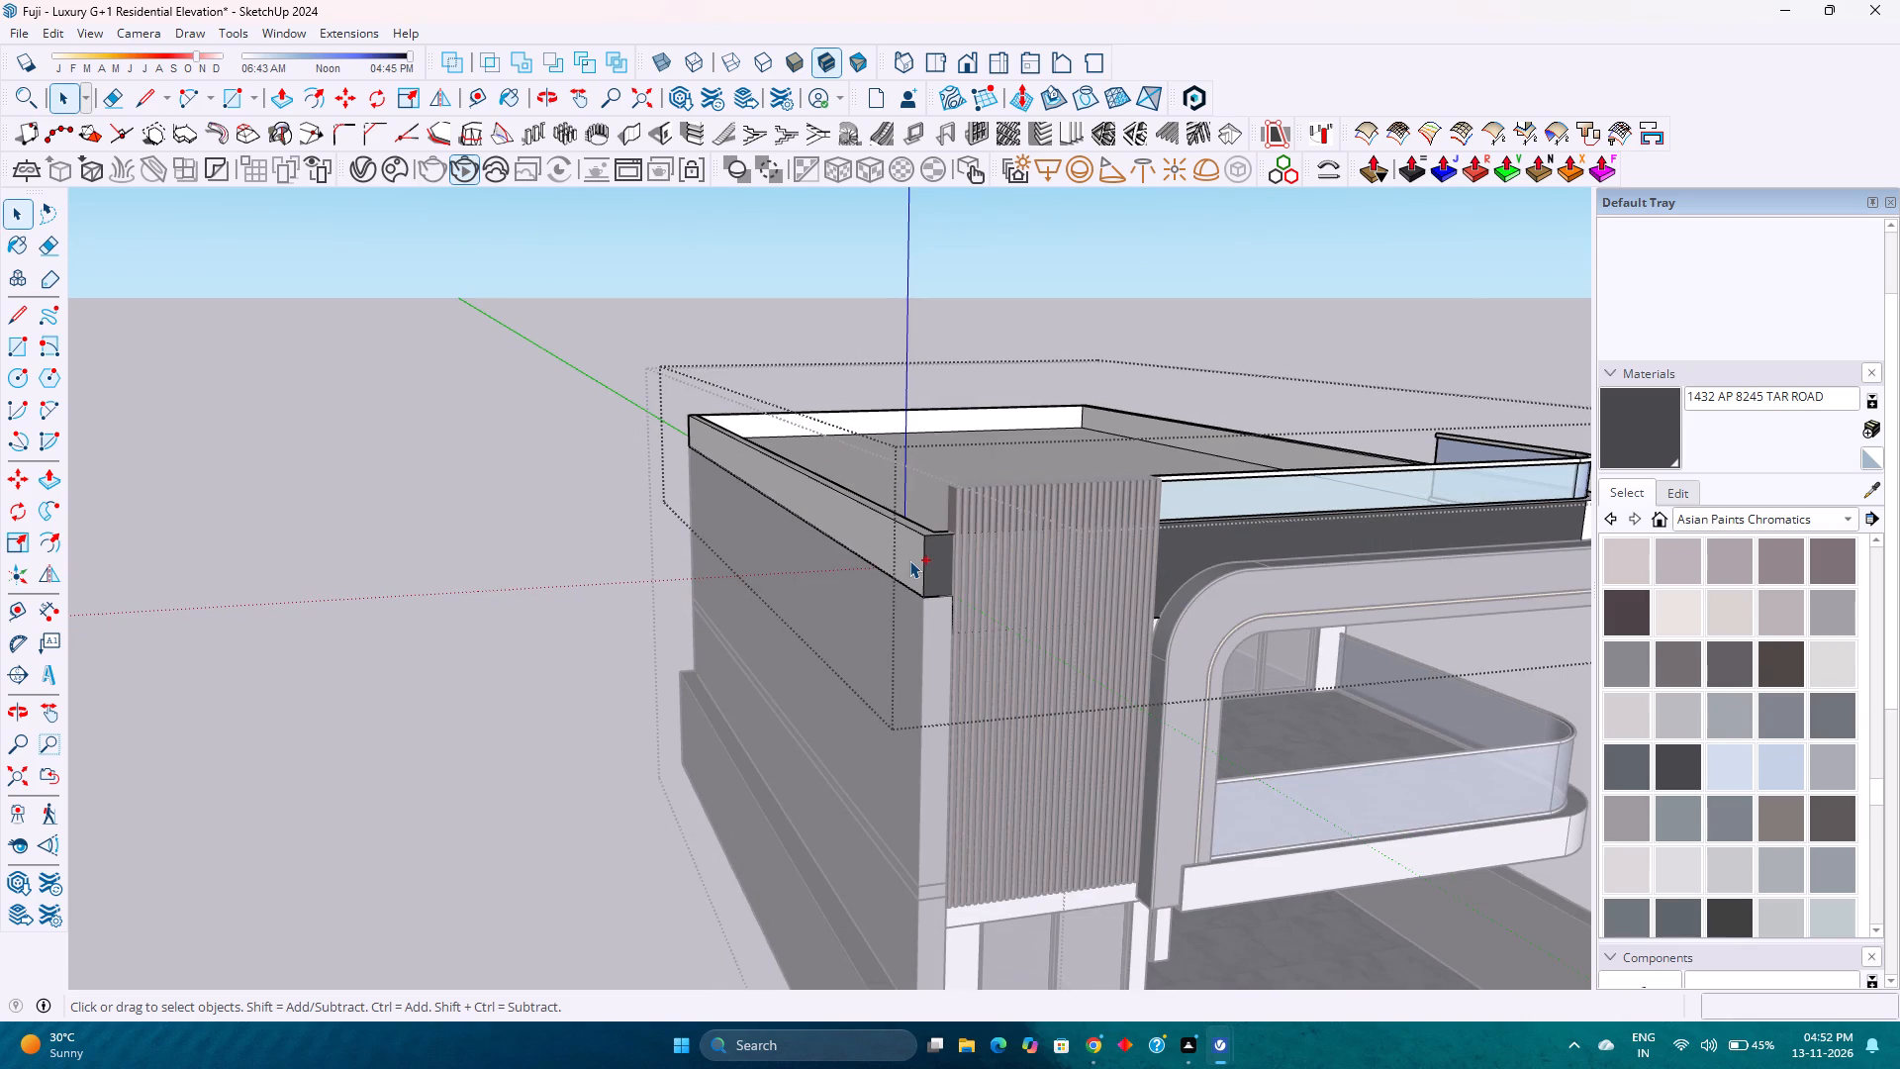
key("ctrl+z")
Draw a 2' vertical line down the parapet's front face at the first louvre, splitting off the corner portion.
scroll(929, 557, "up", 13)
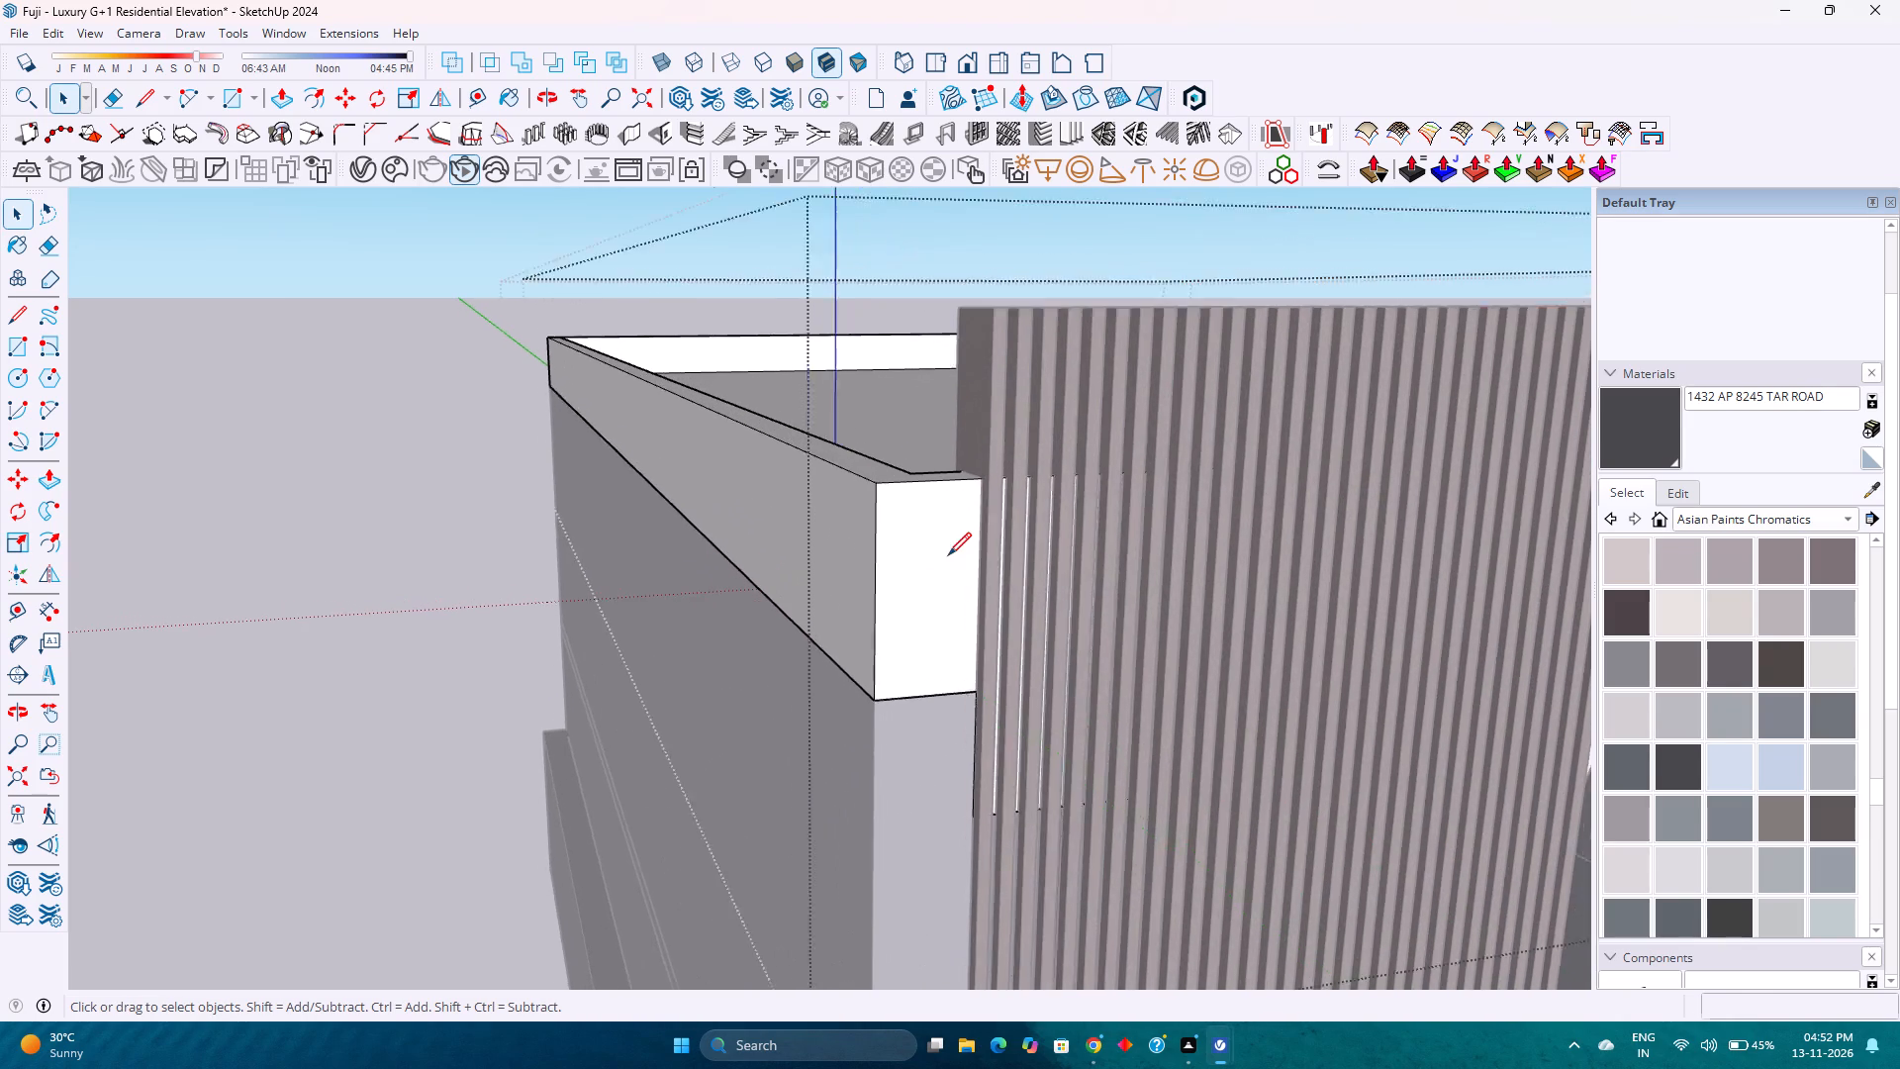
key("l")
scroll(963, 488, "up", 3)
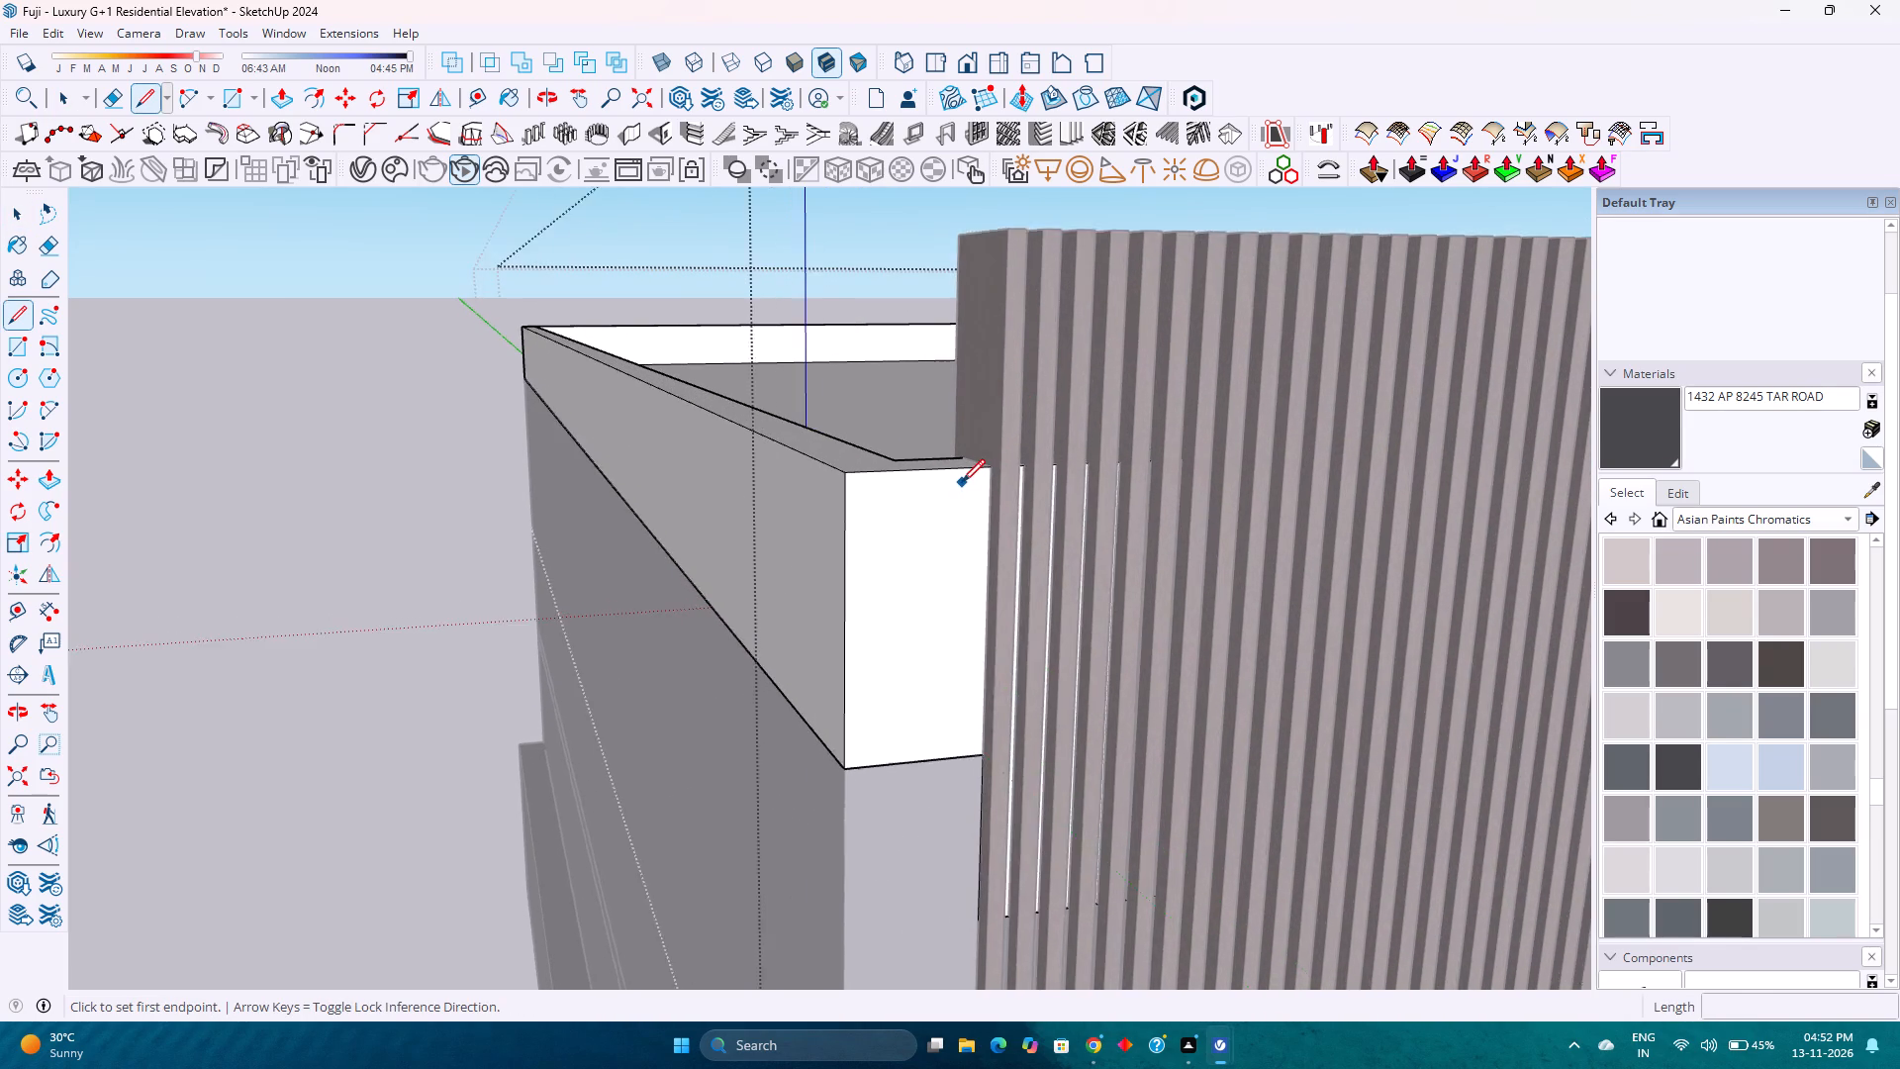
scroll(962, 482, "up", 7)
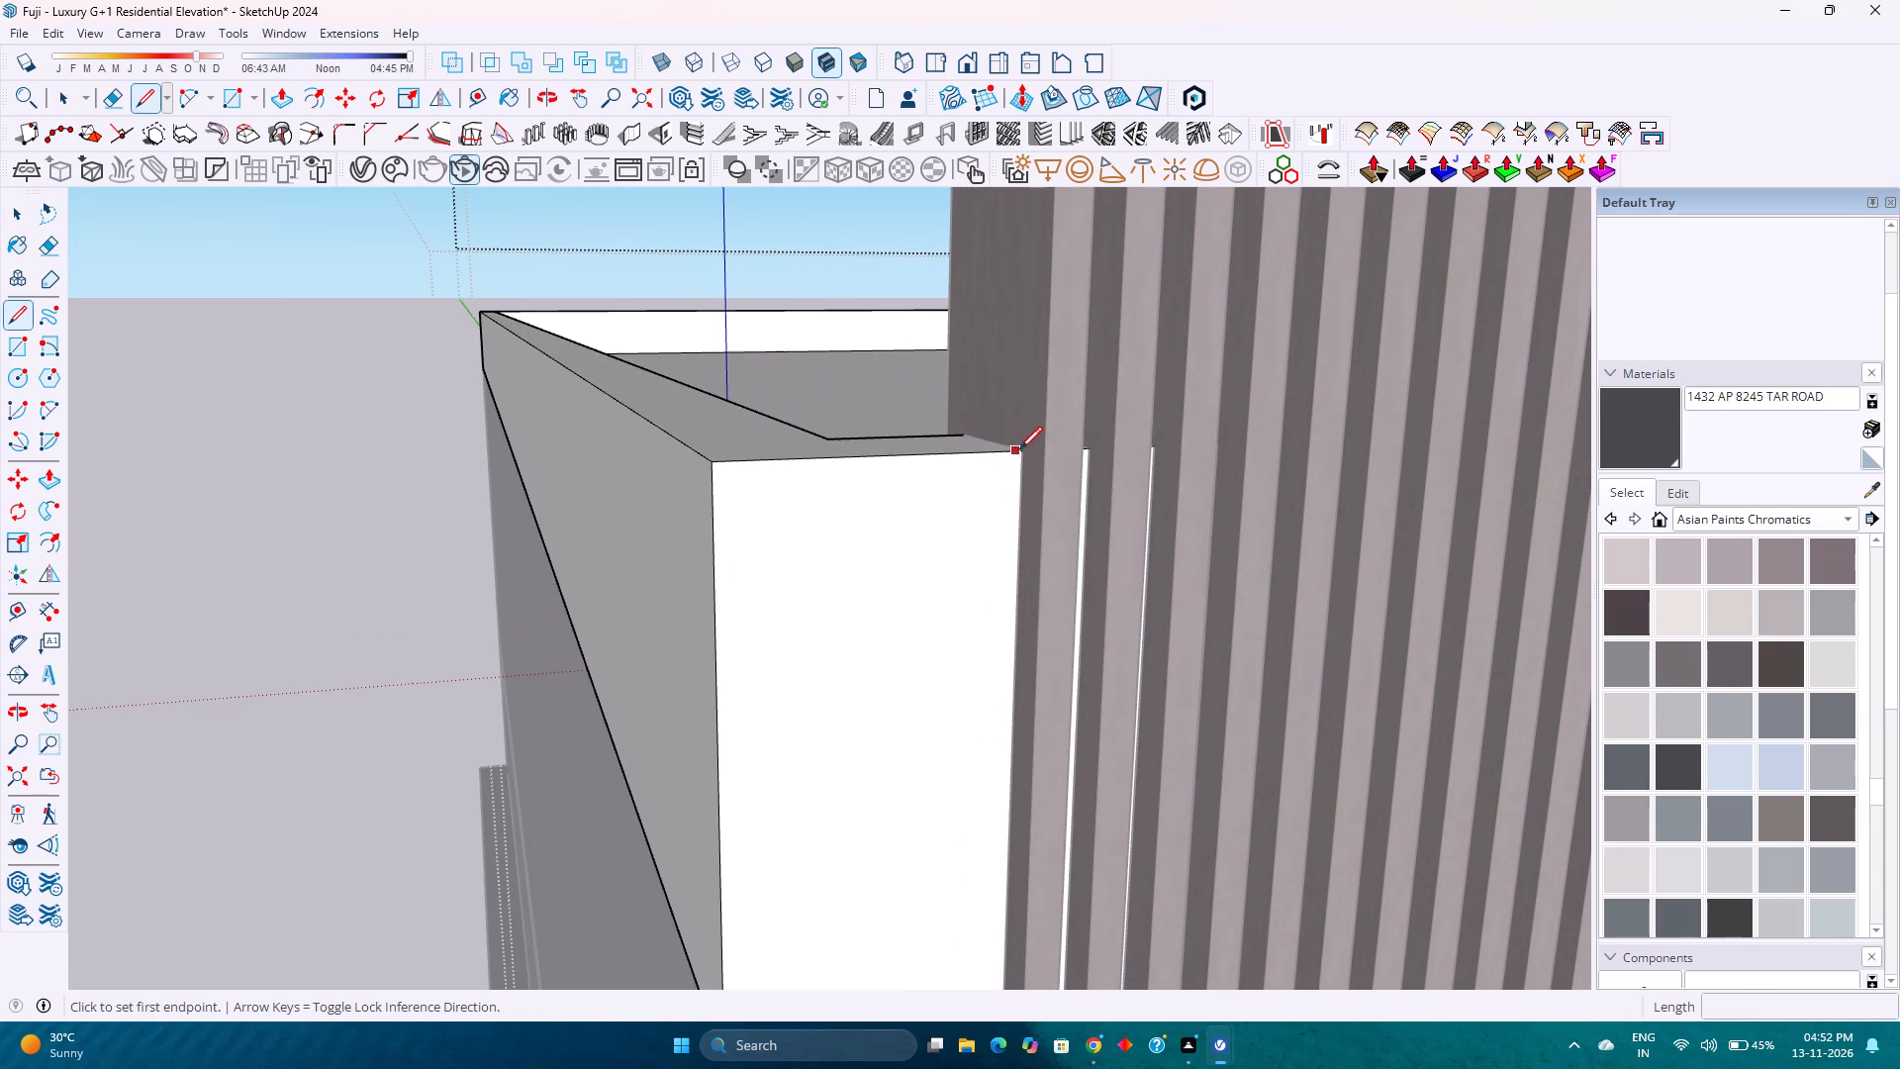
left_click(1023, 448)
scroll(1021, 669, "down", 8)
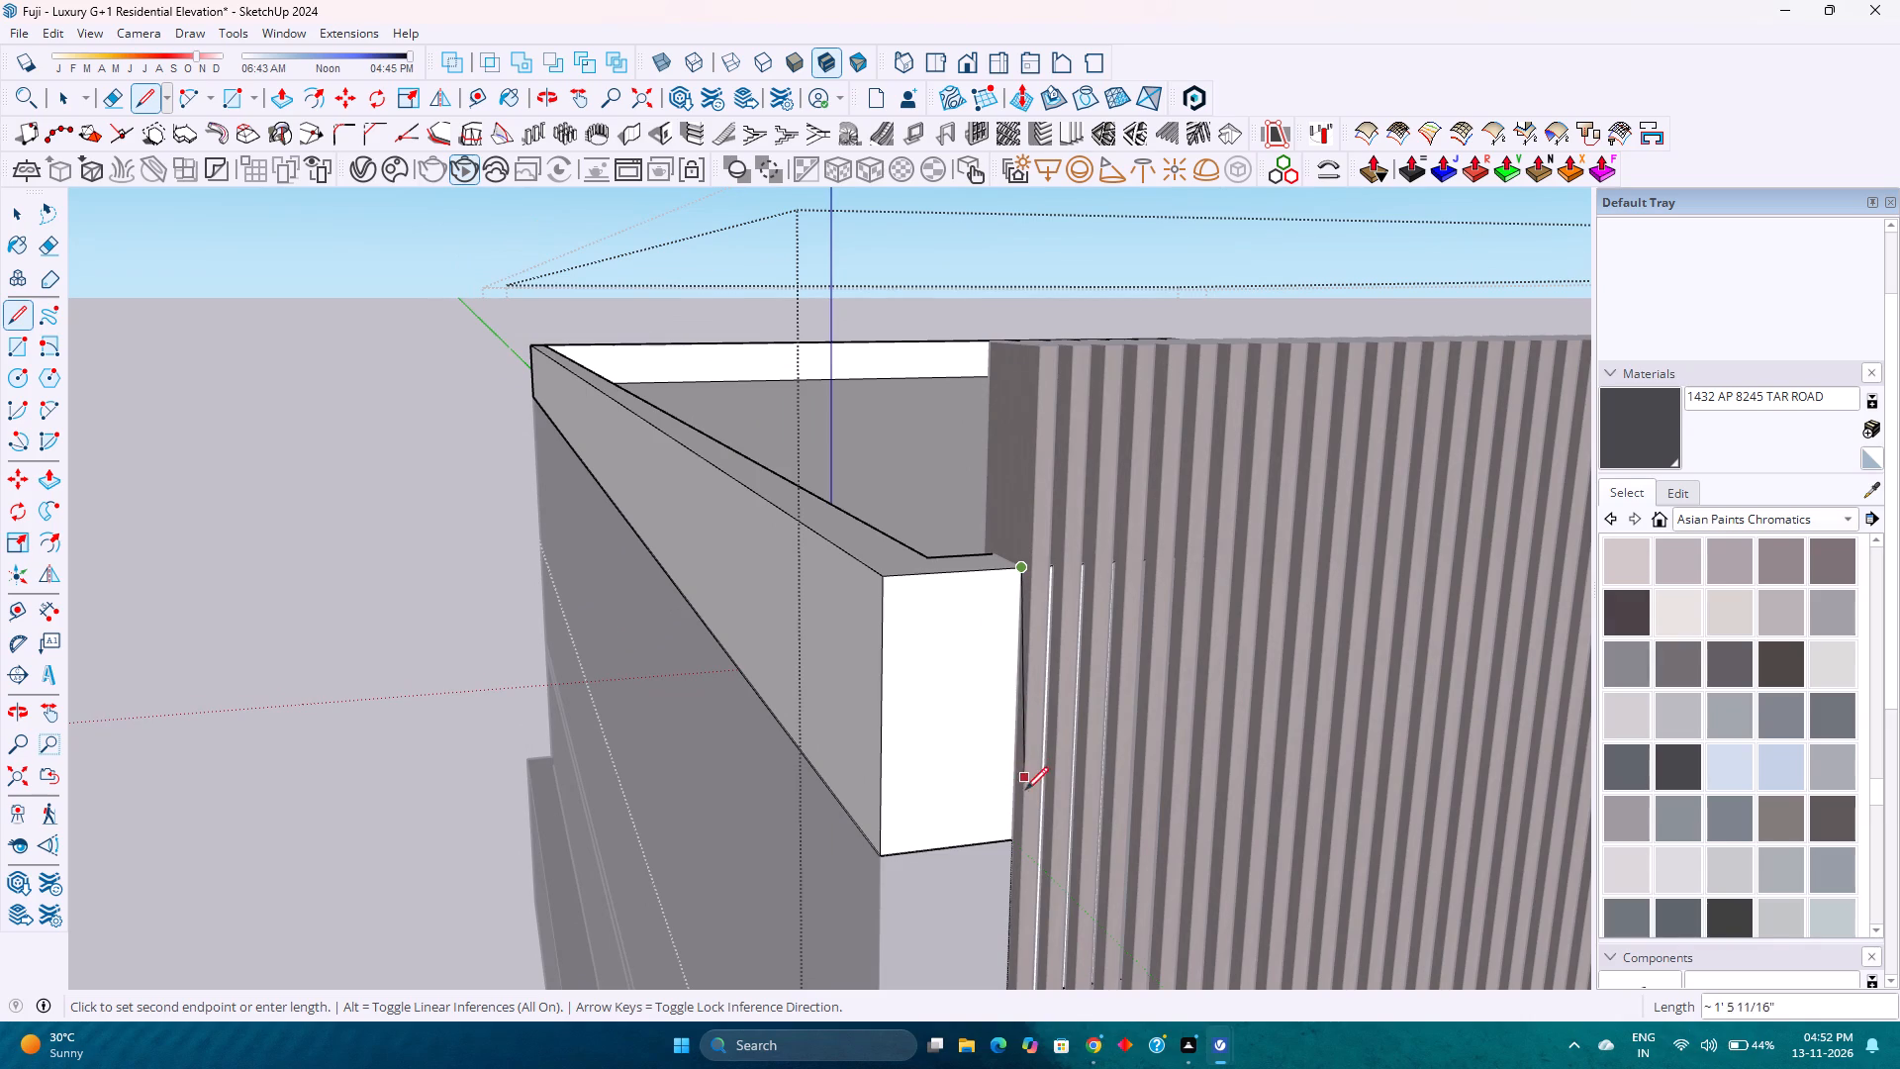
left_click(1002, 844)
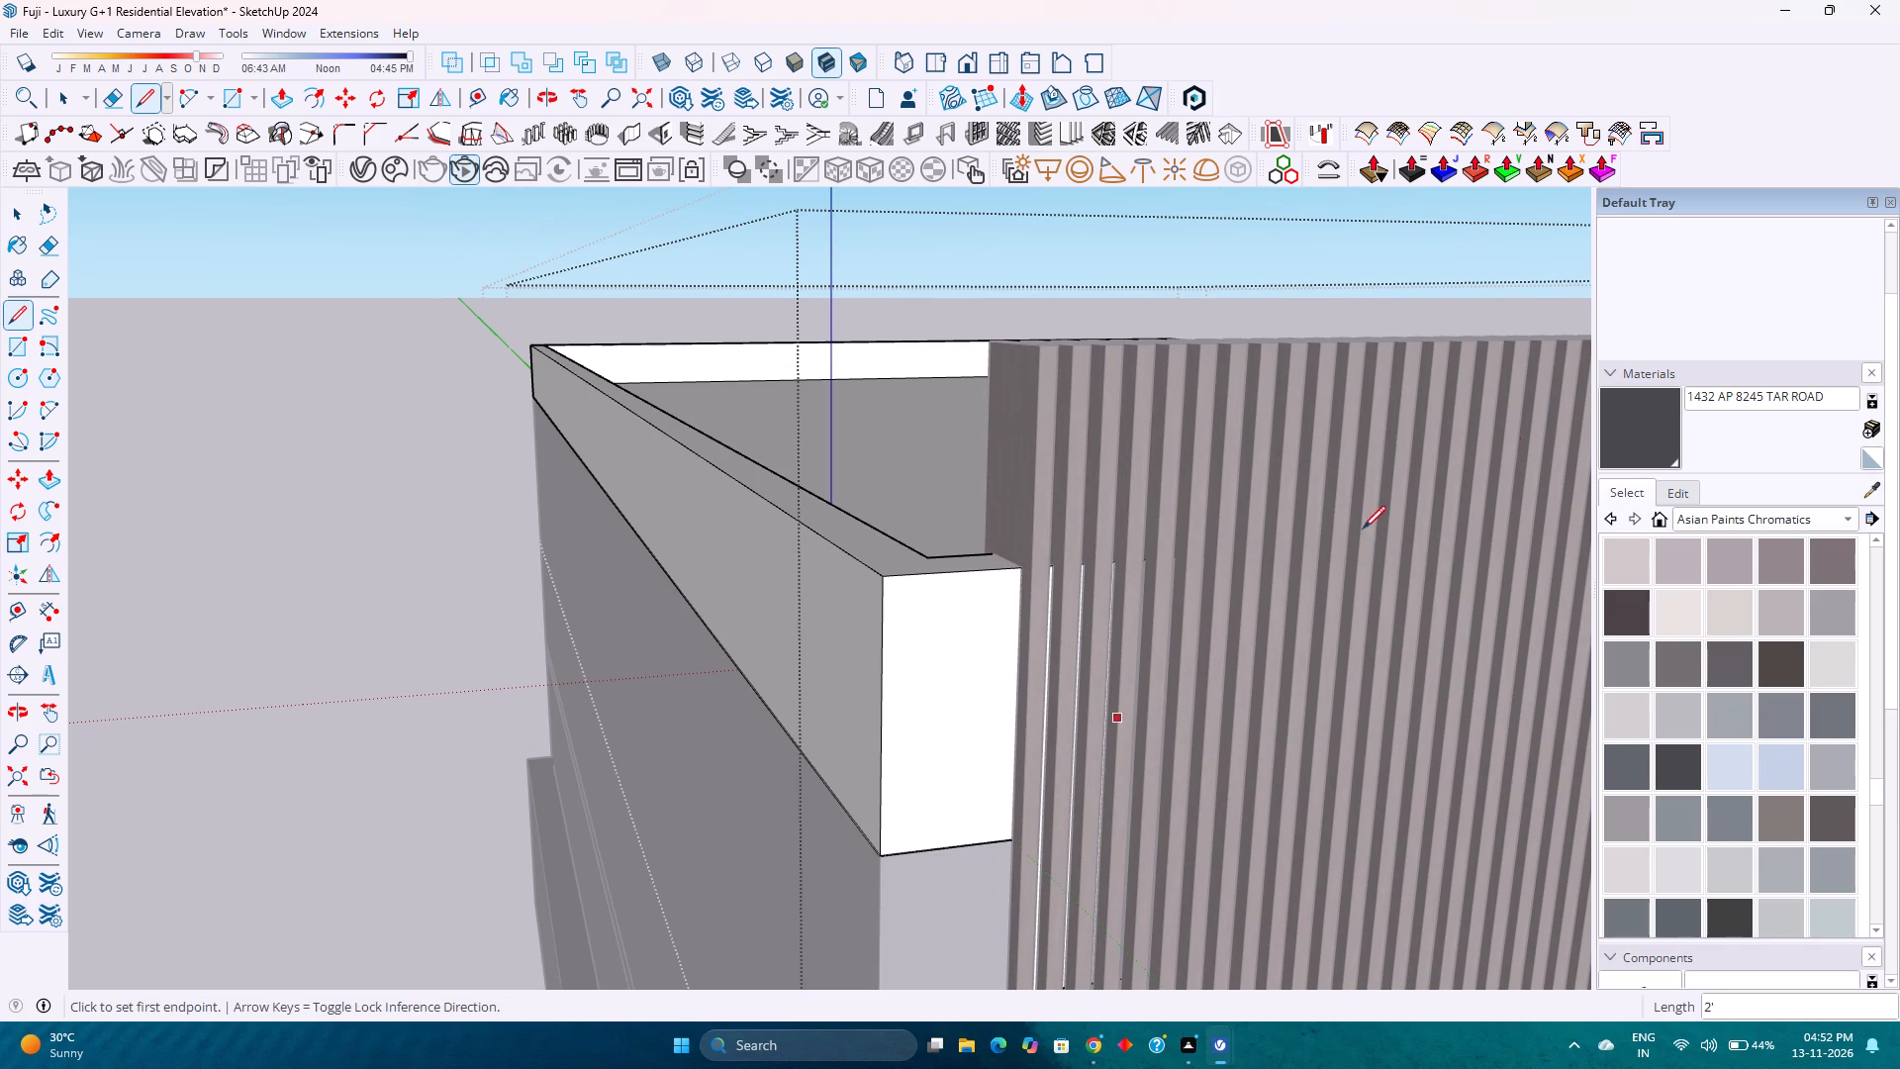
Paint the separated corner portion of the parapet with 1432 AP 8245 TAR ROAD and leave its group.
left_click(1658, 419)
left_click(1001, 682)
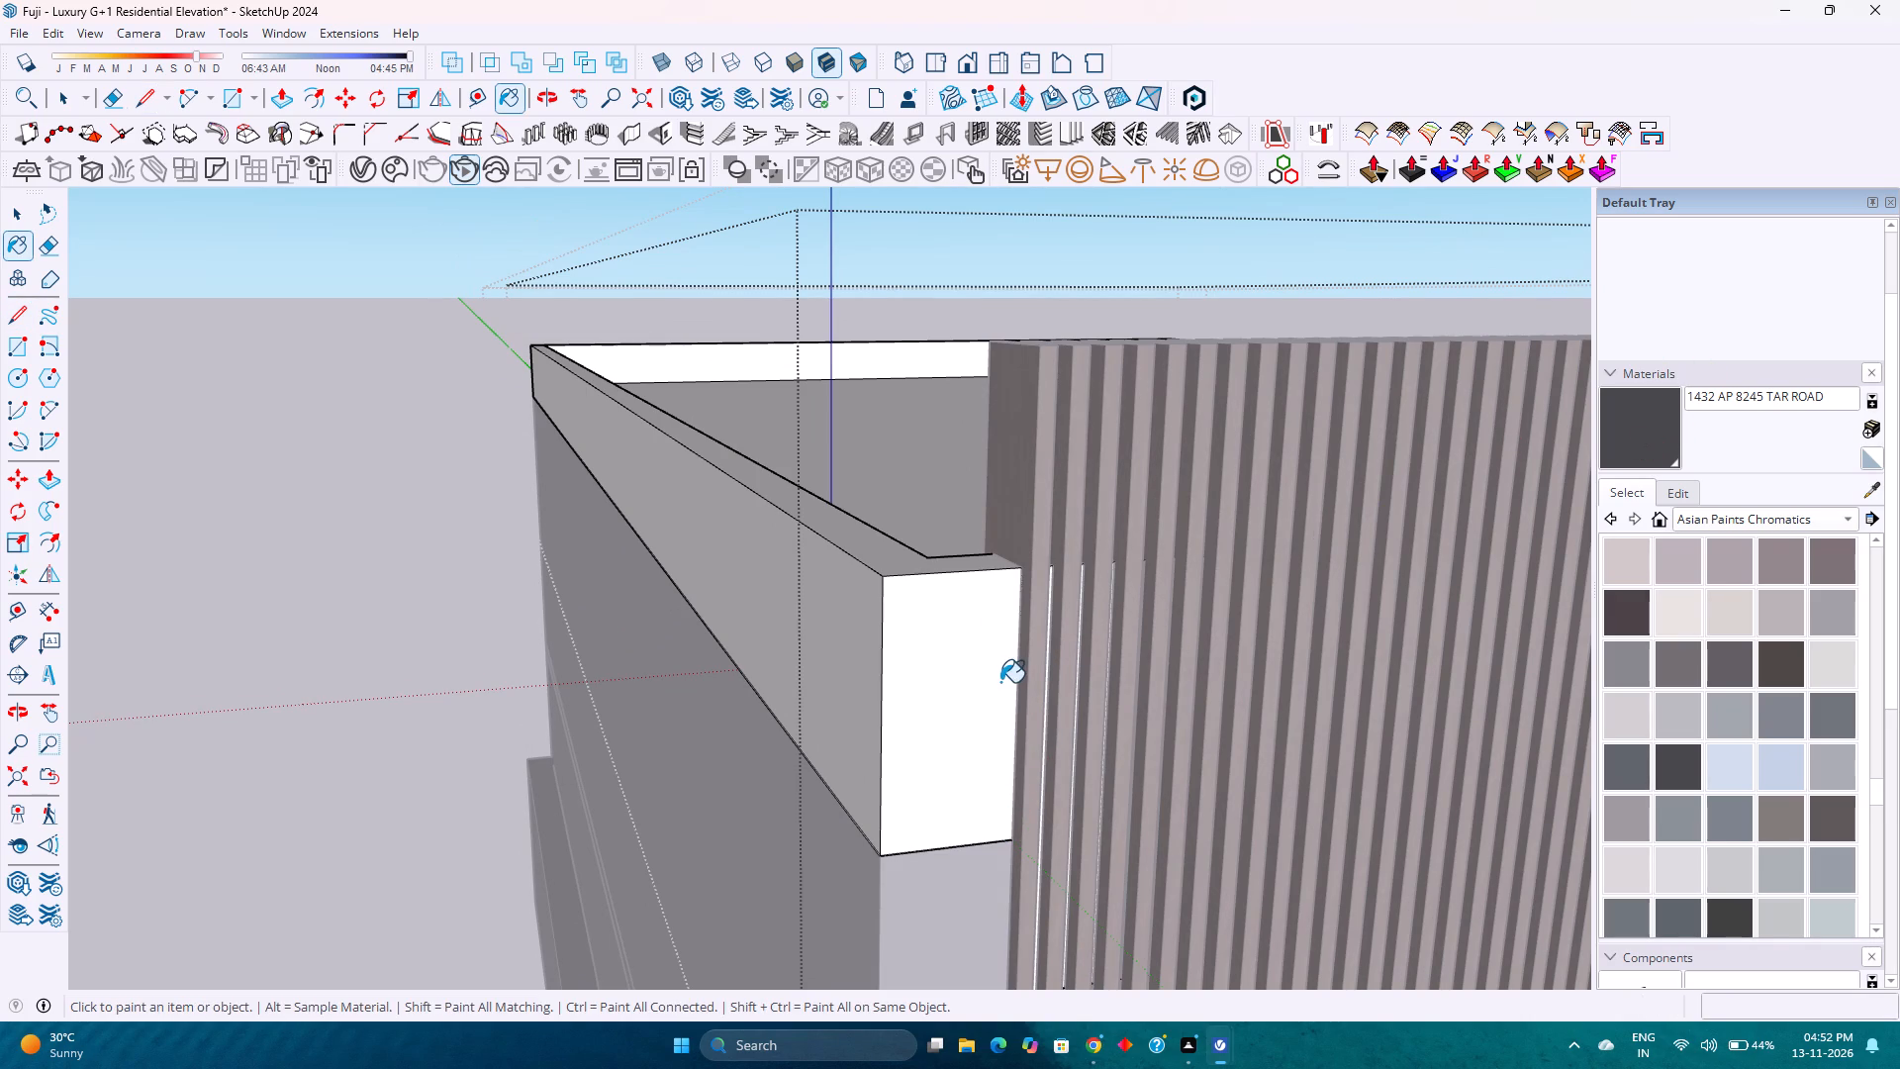
key("space")
scroll(882, 620, "down", 5)
key("Escape")
Show the whole house in the standard front view, fitted to the screen, to judge the dark corner strip.
scroll(623, 613, "down", 2)
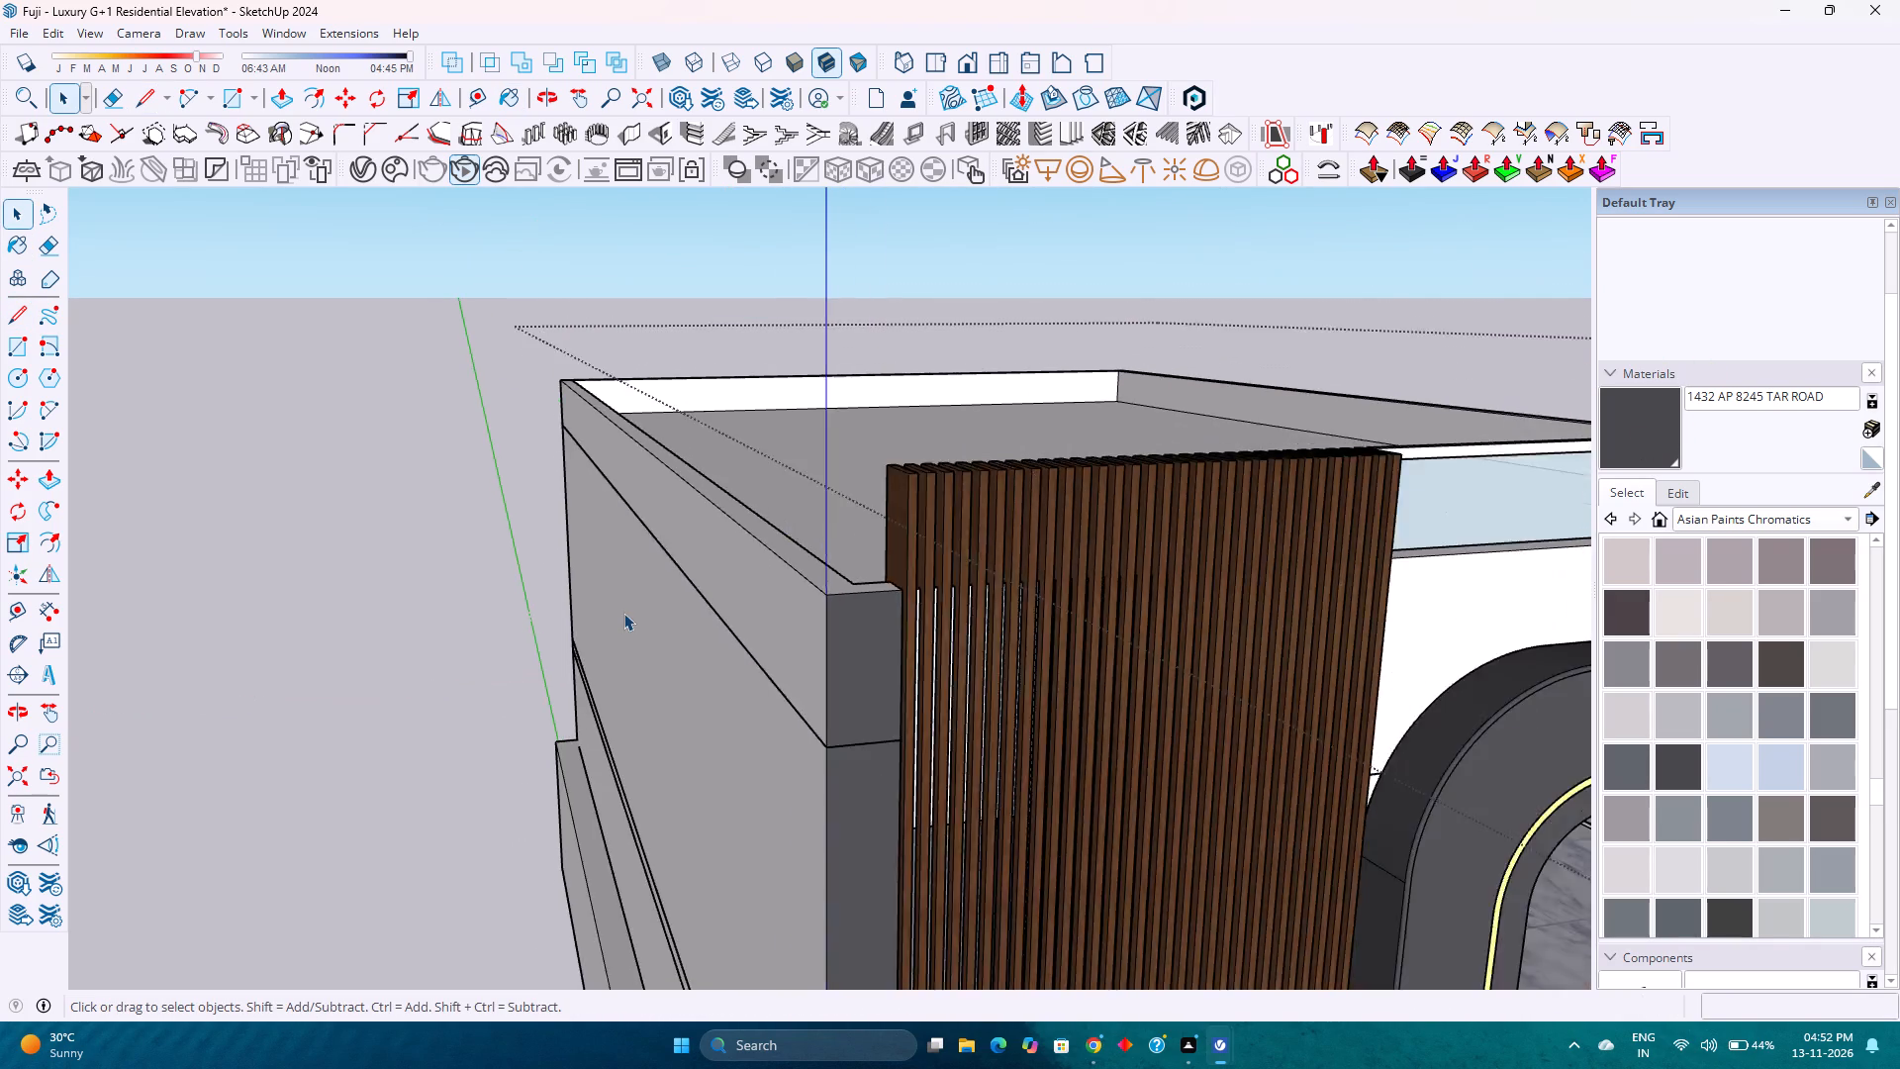
scroll(623, 613, "down", 14)
middle_click_drag(785, 697, 562, 552)
scroll(657, 613, "up", 4)
left_click(1165, 558)
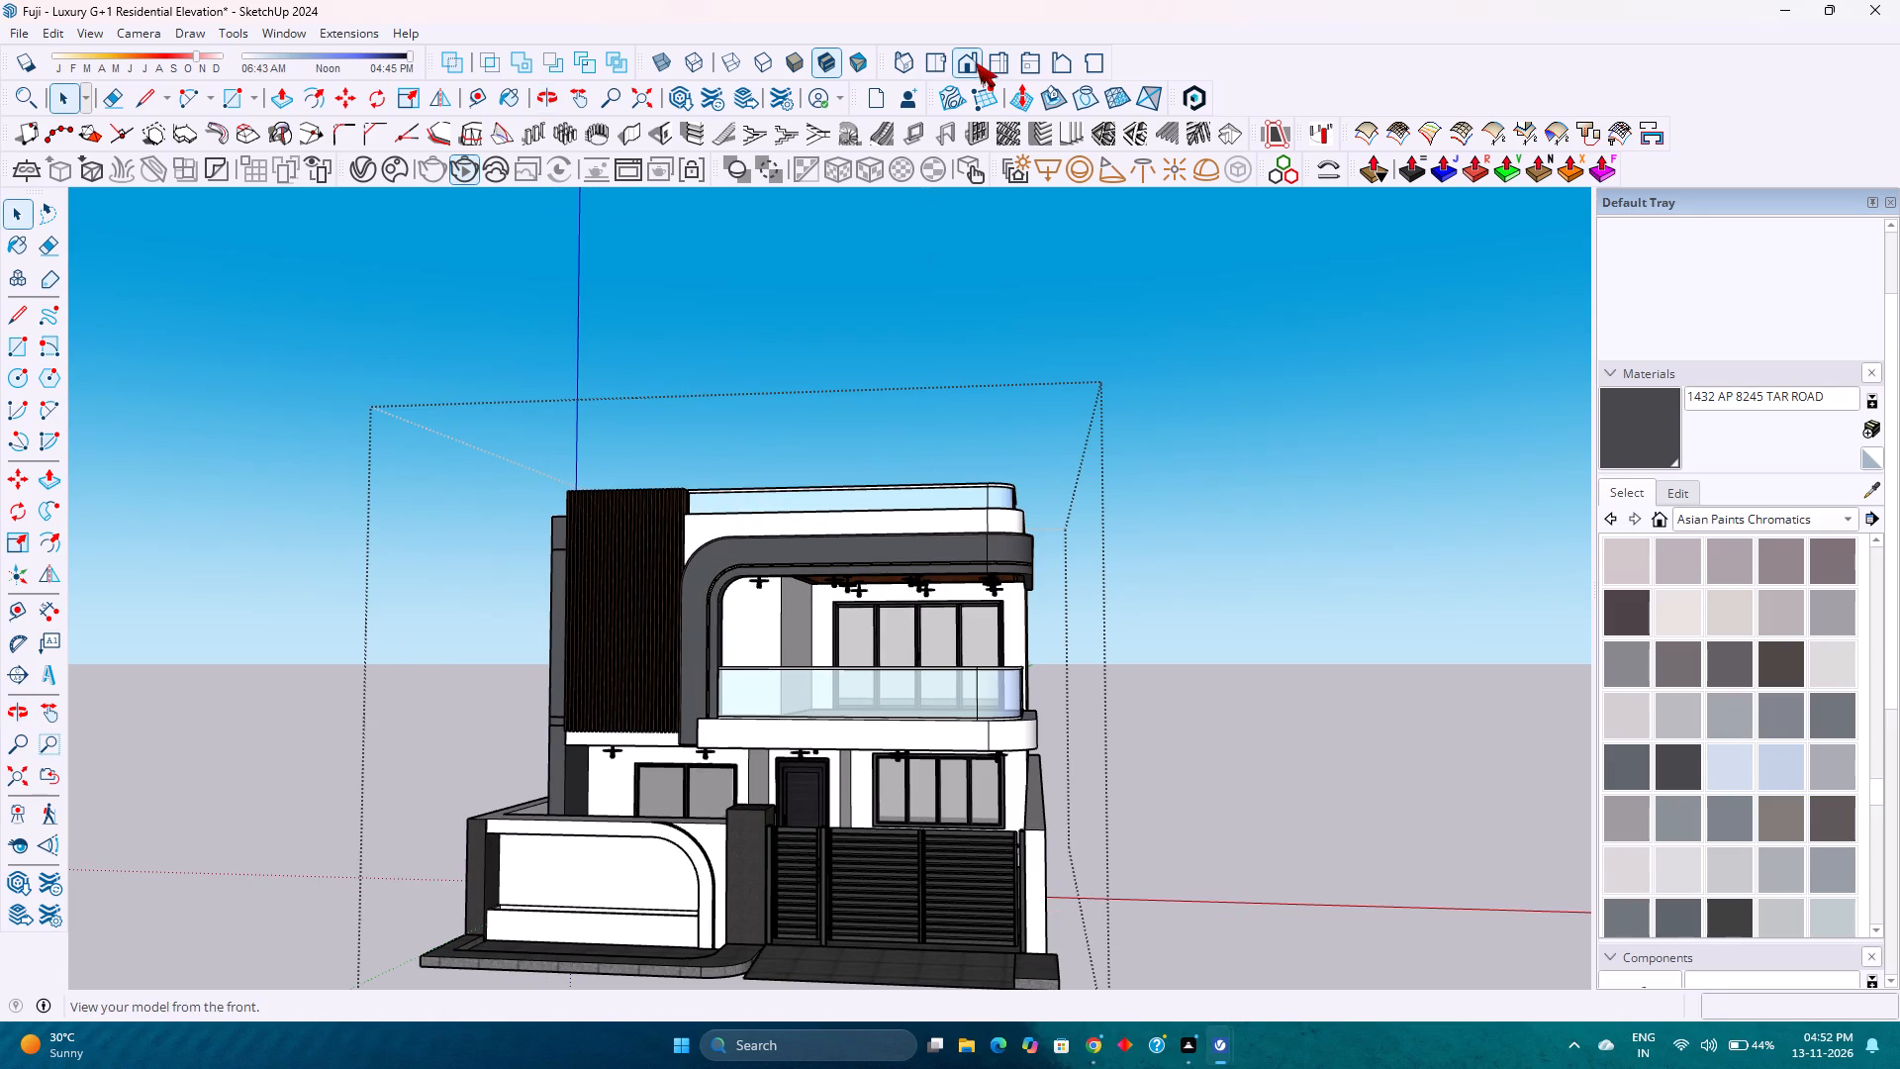
left_click(977, 60)
left_click(11, 774)
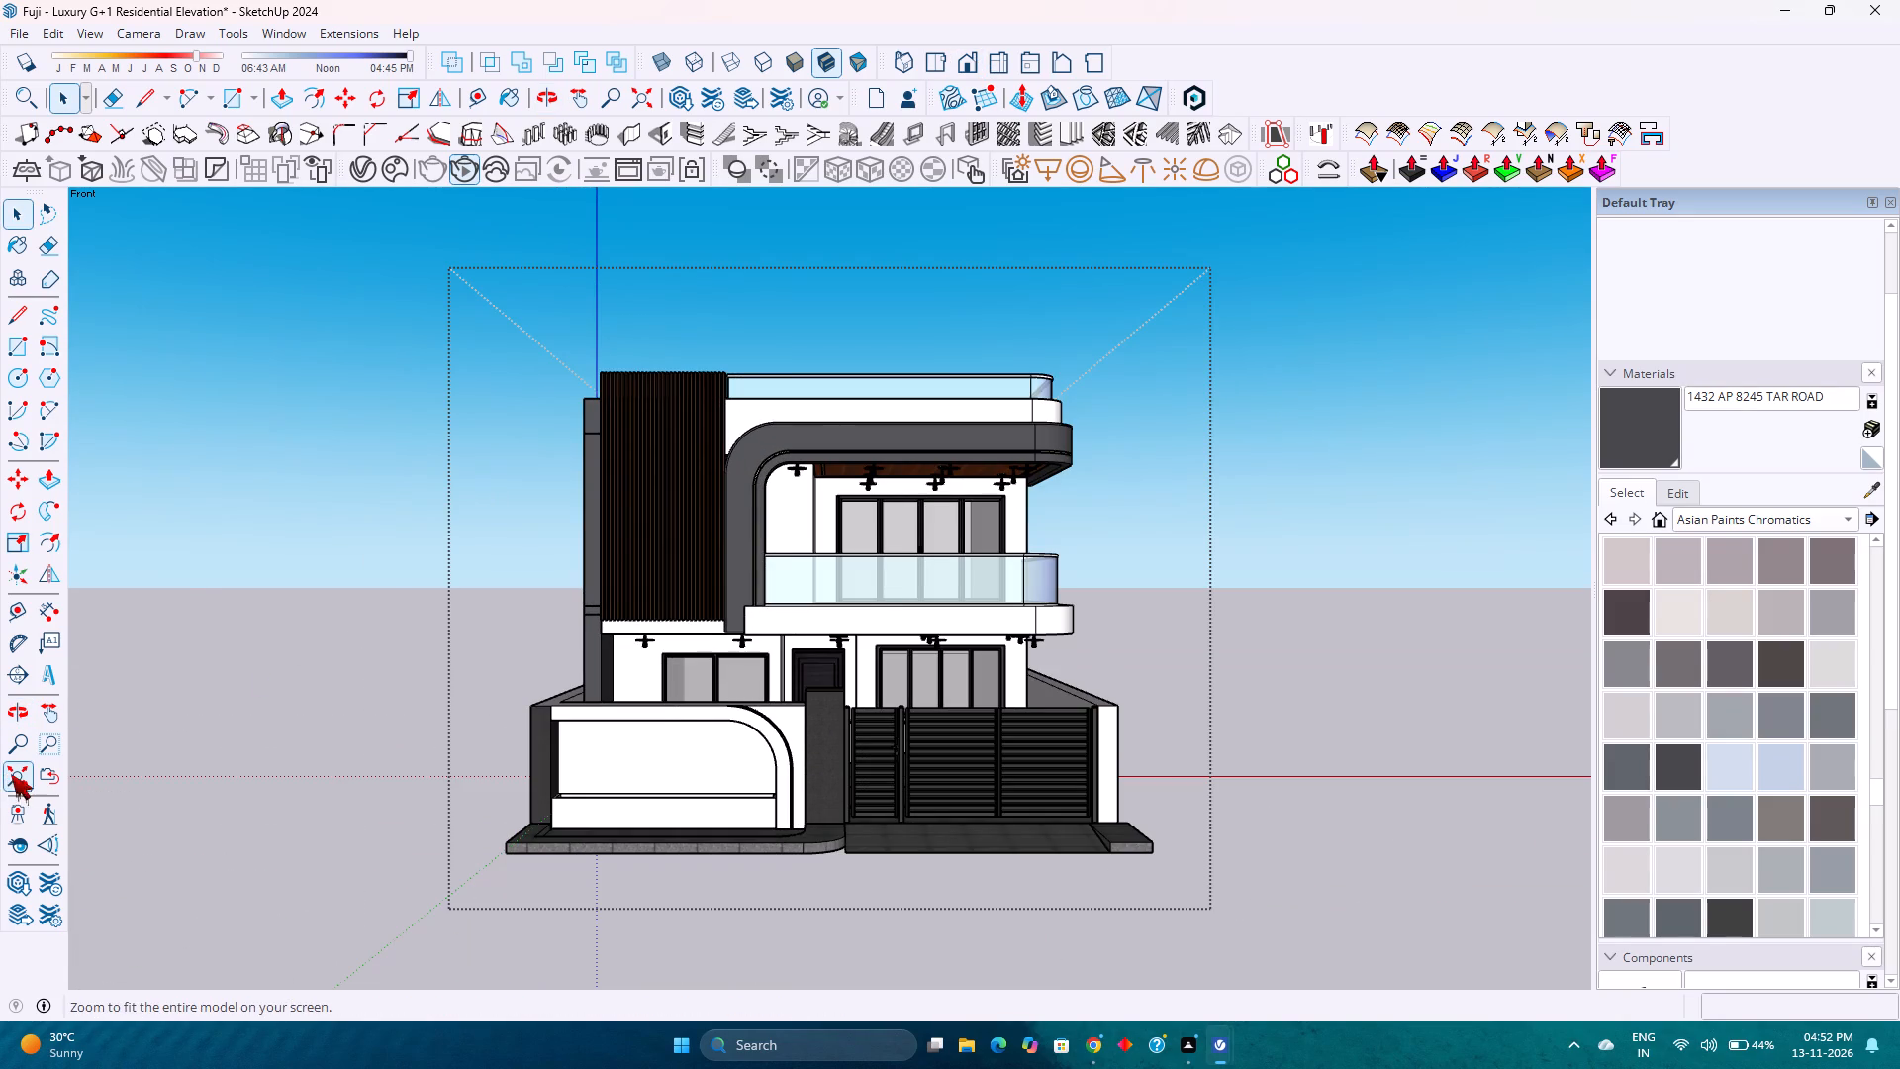
Save the model.
key("ctrl+s")
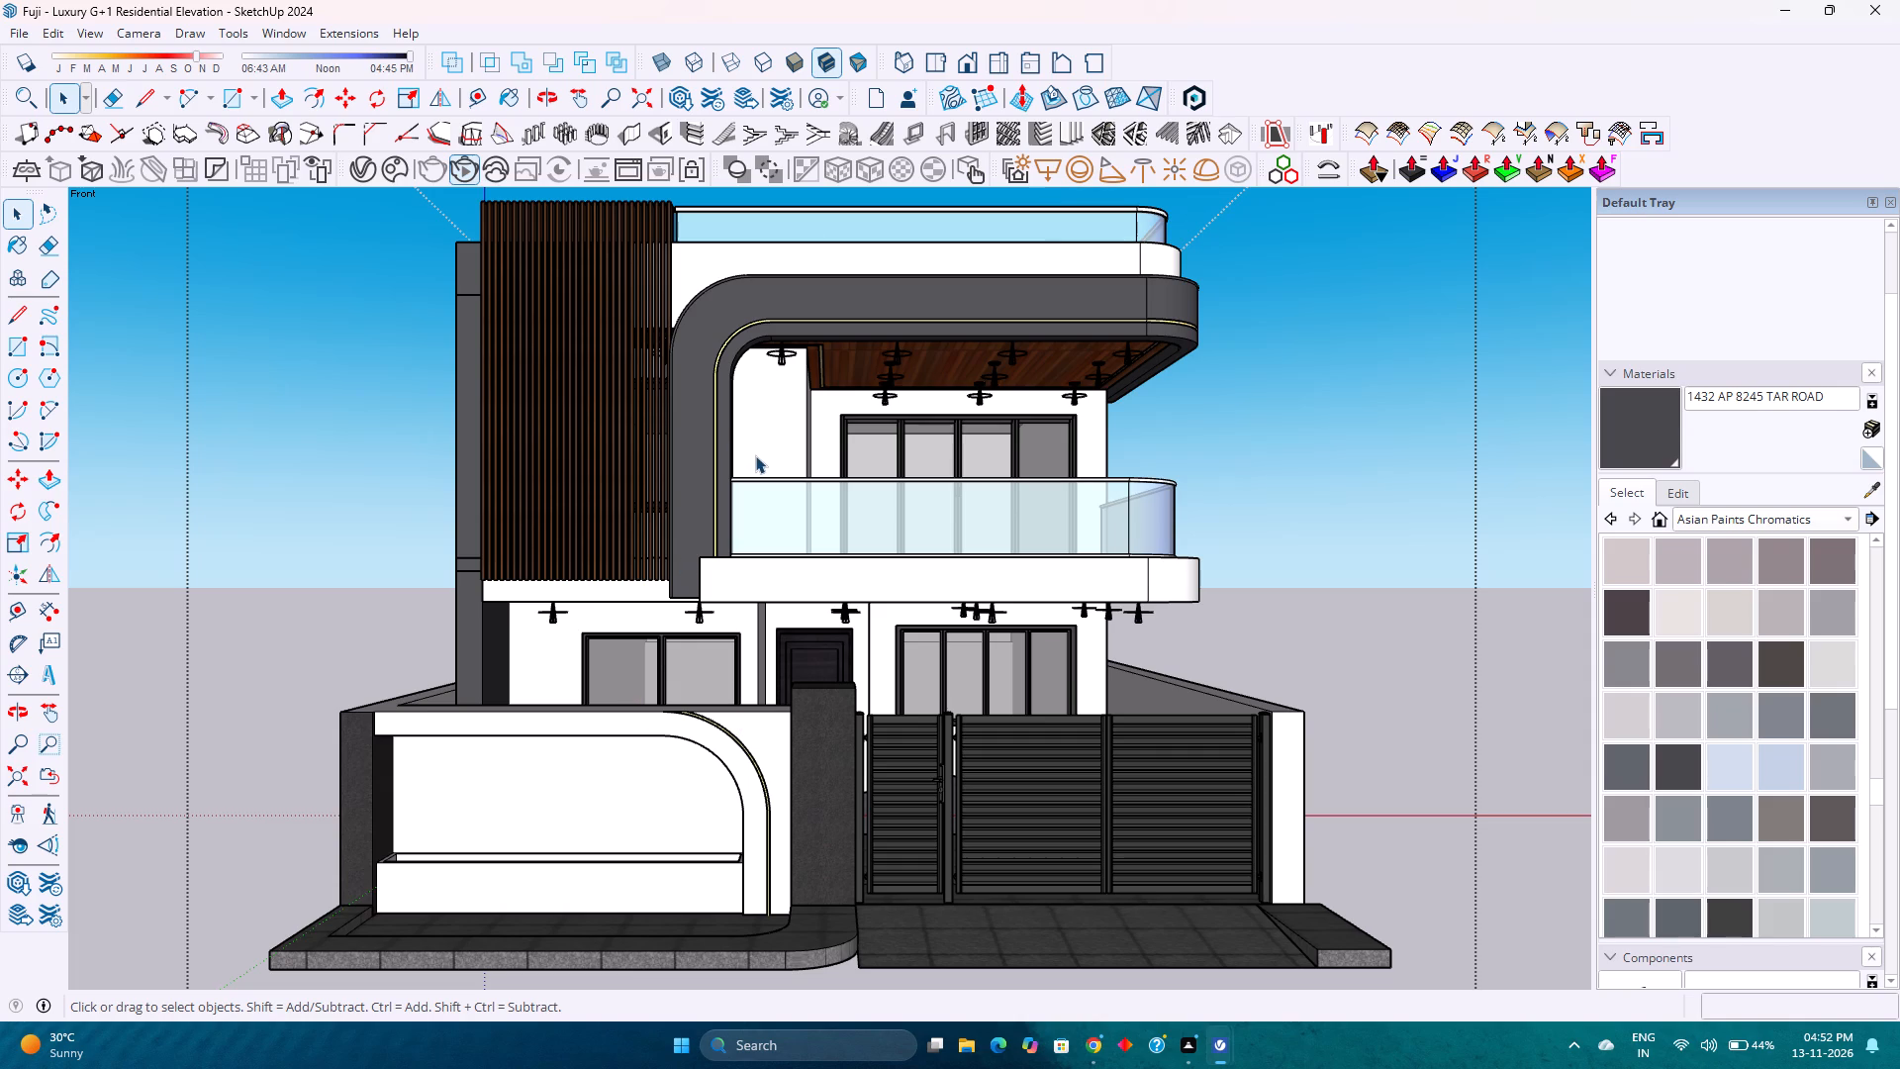
Examine the front elevation from several heights and angles, checking the louvres, curved frame, balcony and railings.
scroll(785, 433, "up", 1)
middle_click_drag(785, 433, 734, 509)
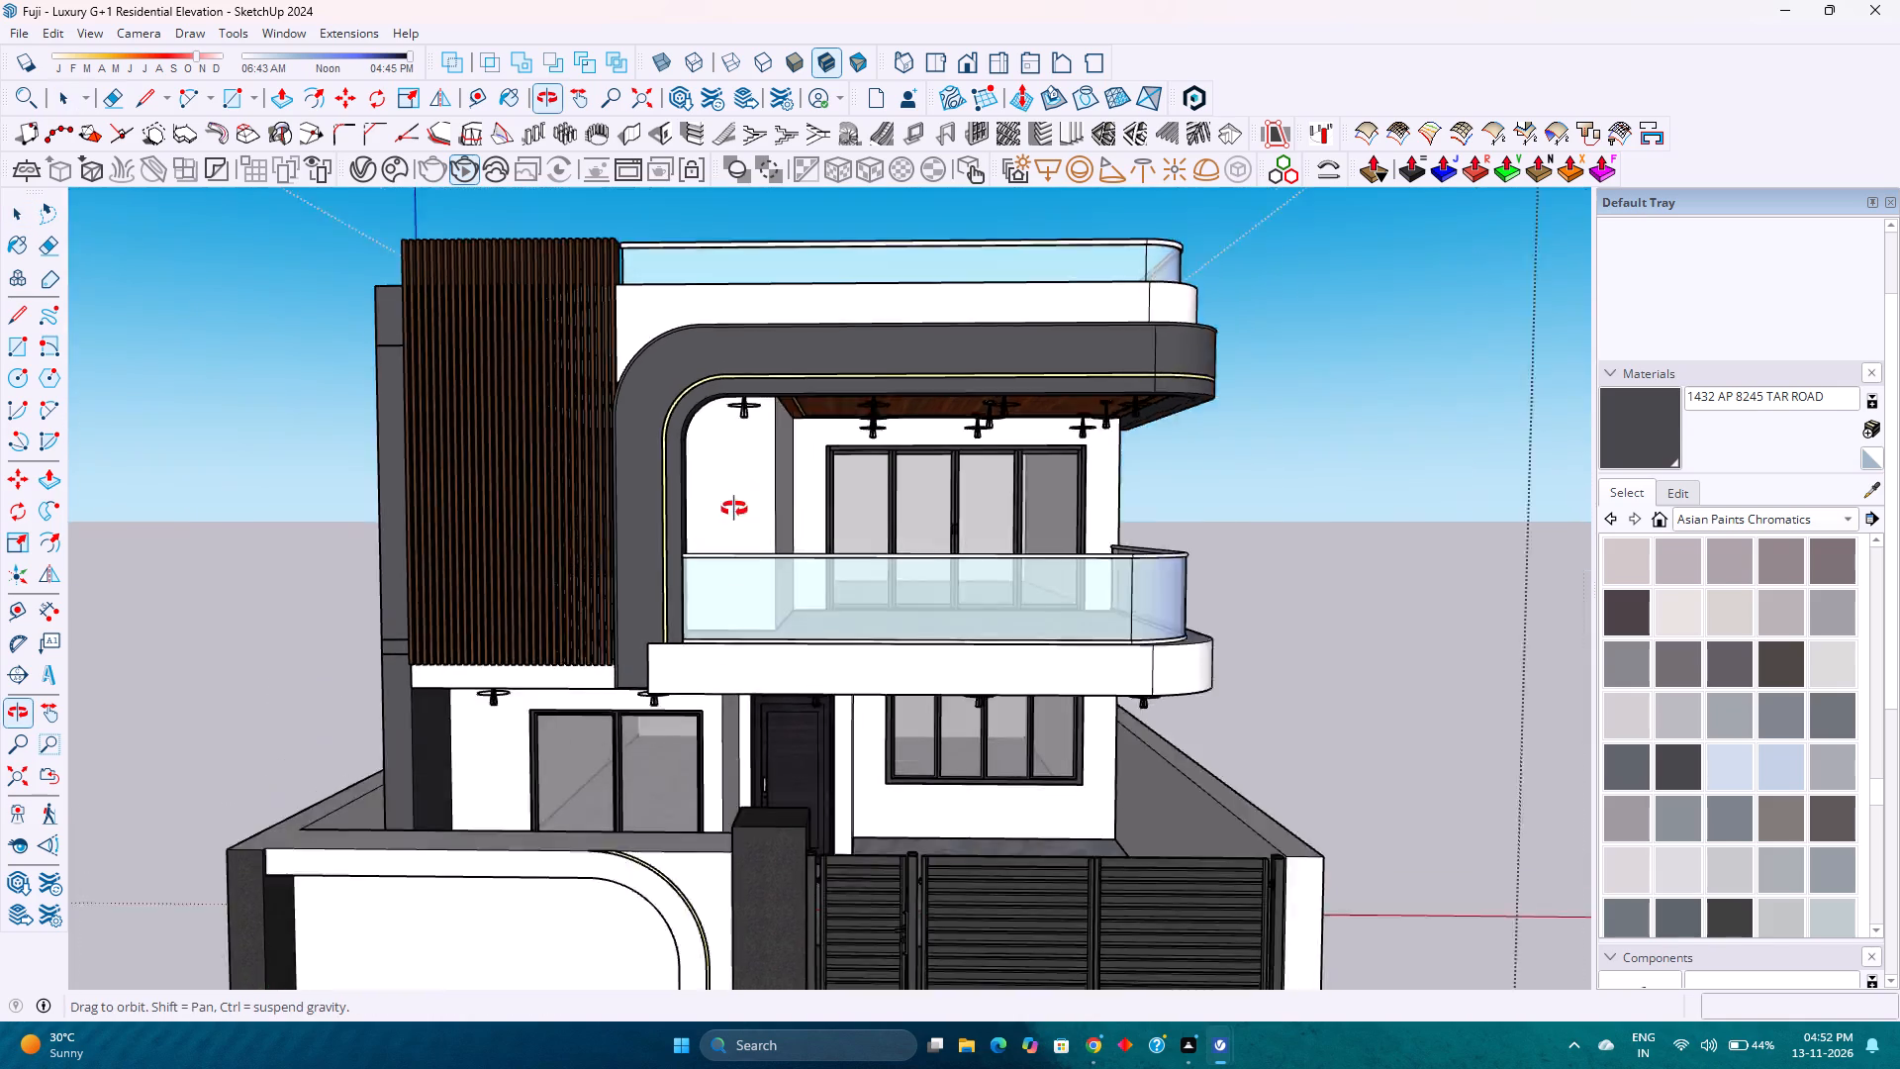
middle_click_drag(734, 509, 702, 555)
middle_click(702, 555)
left_click(636, 702)
scroll(625, 704, "down", 2)
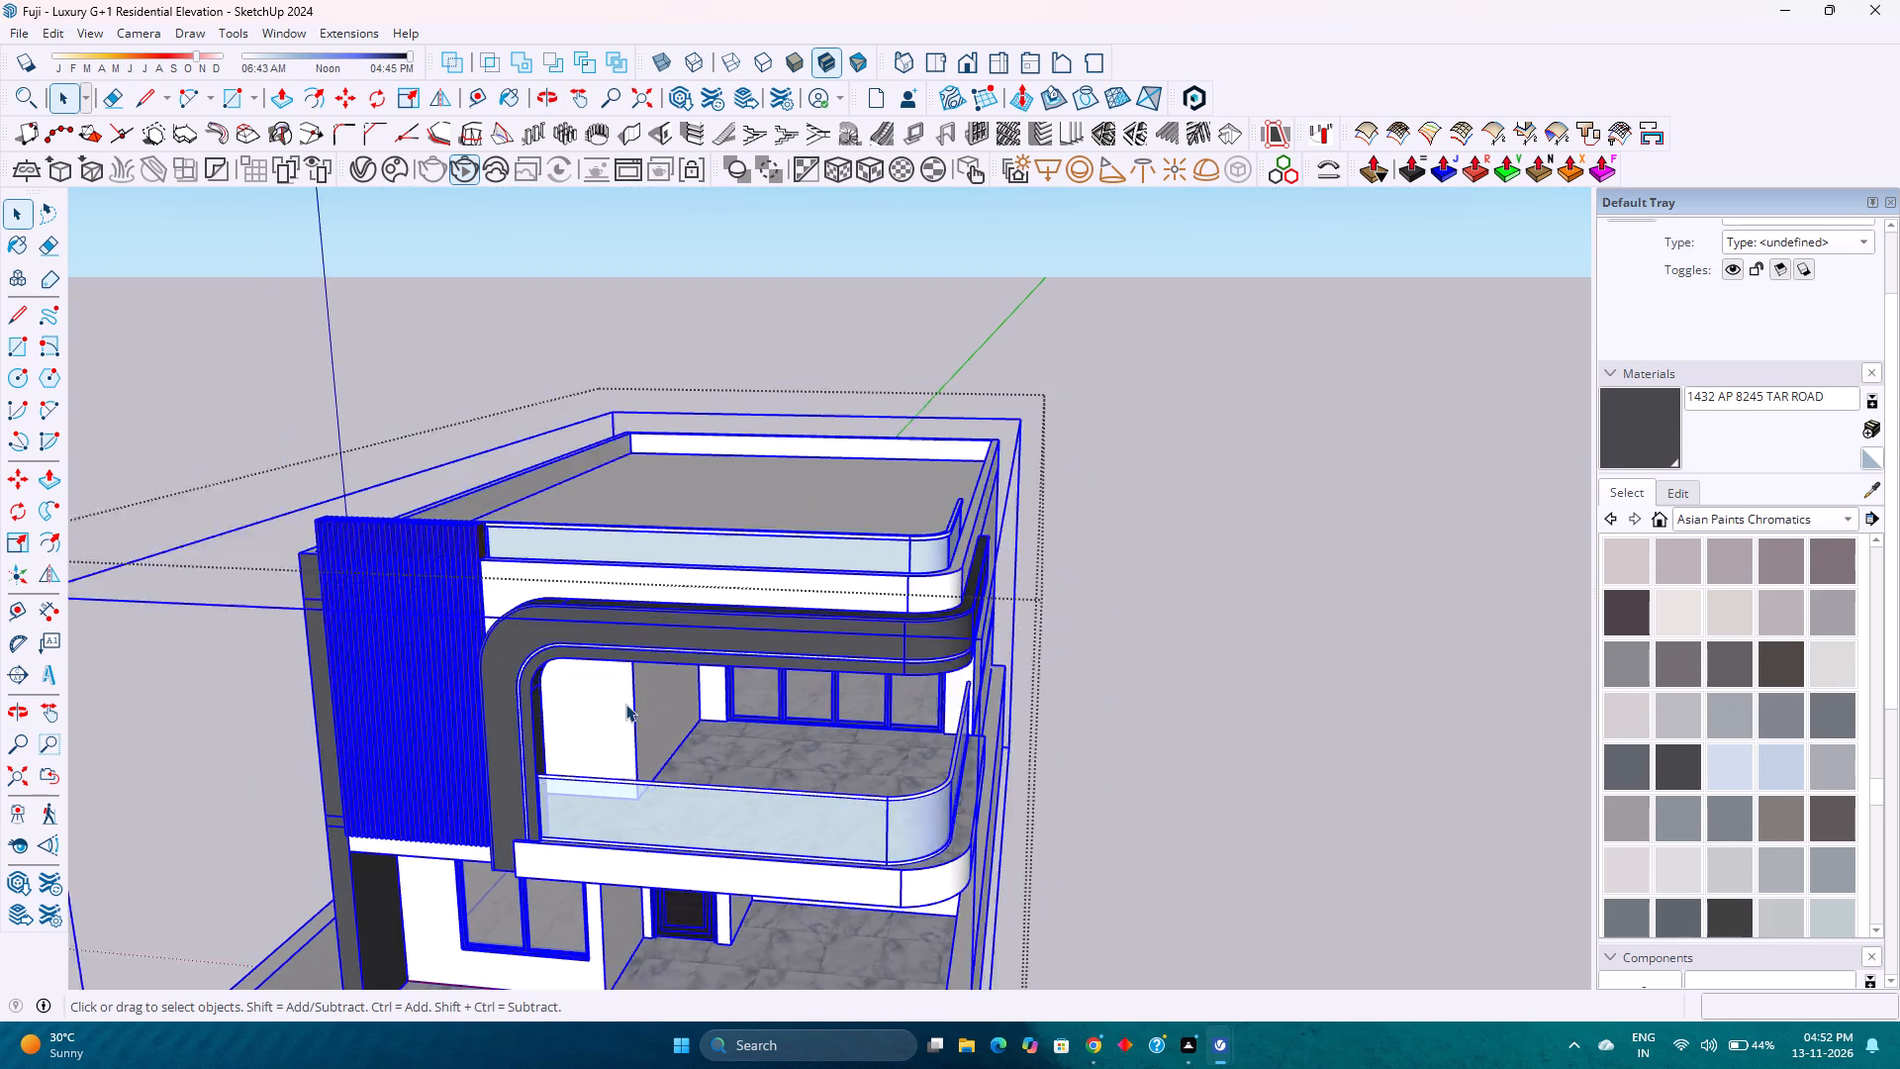
scroll(625, 704, "down", 3)
middle_click_drag(500, 860, 512, 726)
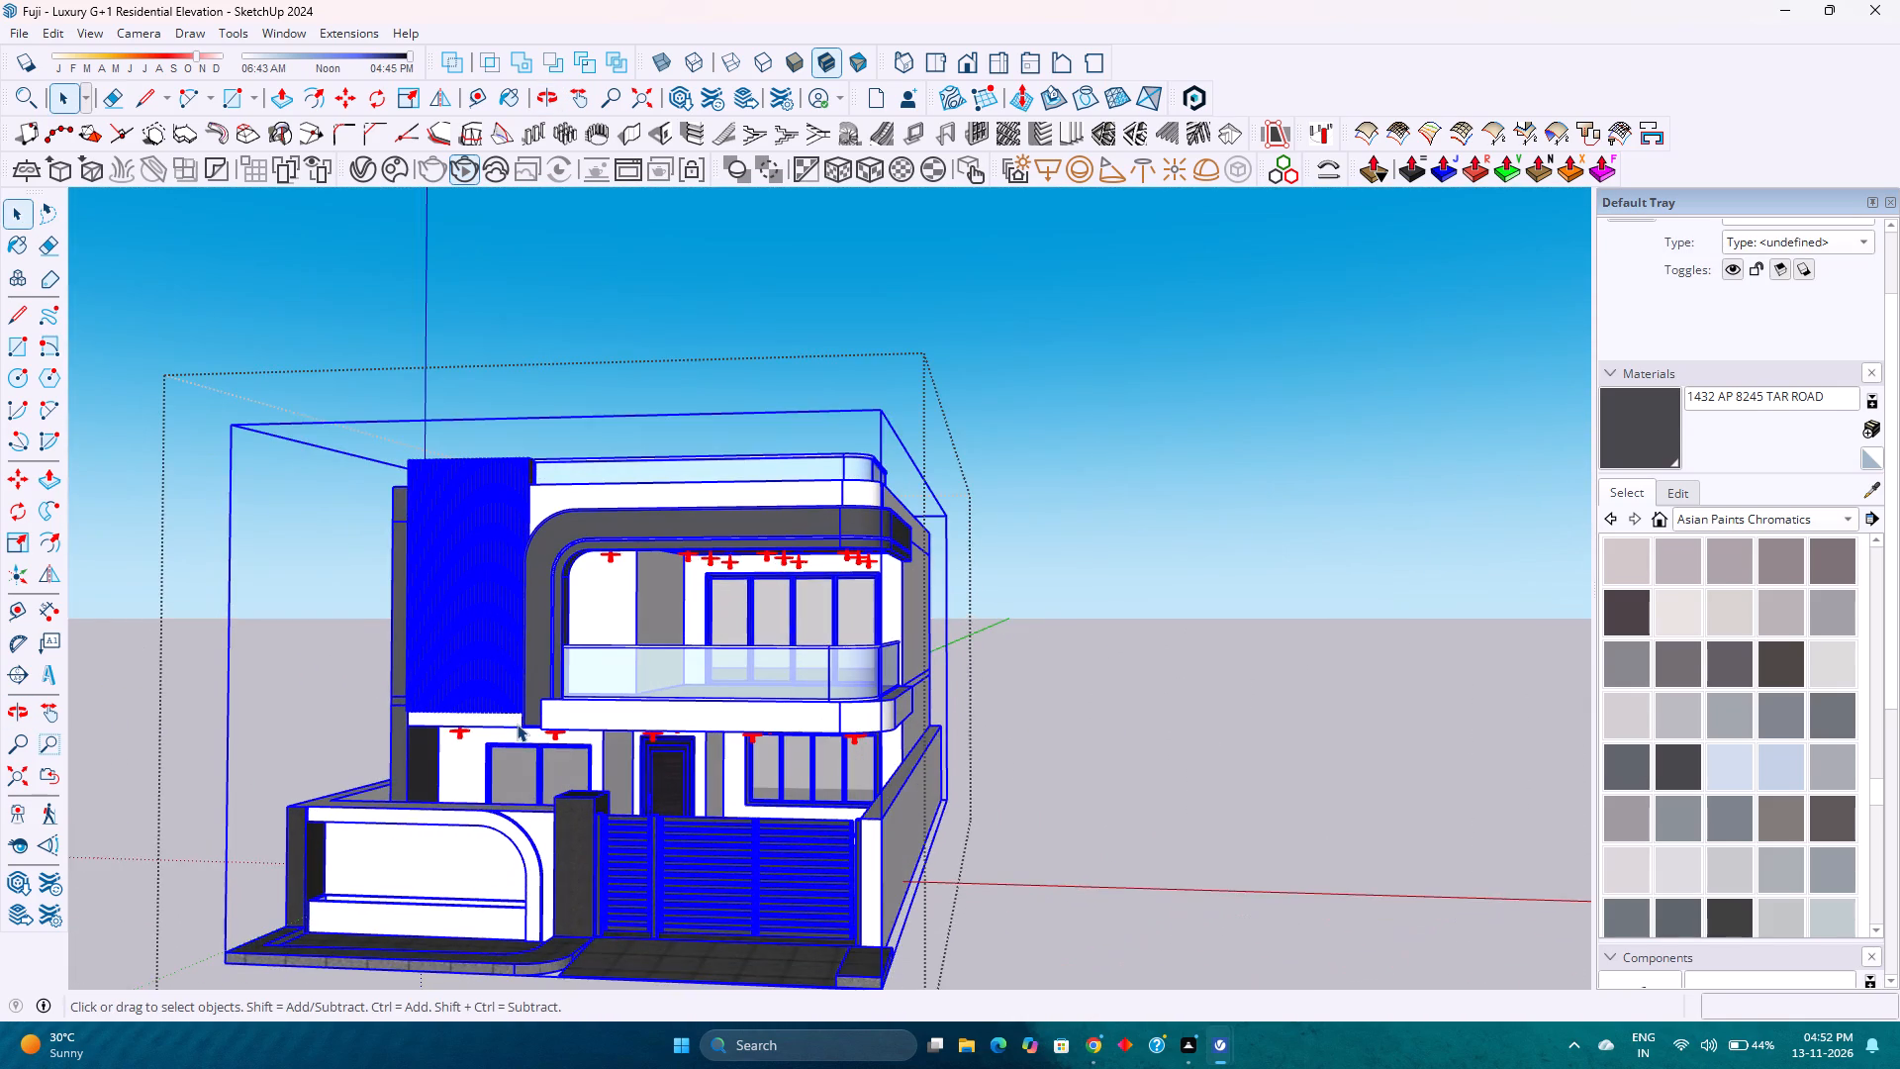
scroll(519, 724, "up", 3)
scroll(521, 724, "down", 2)
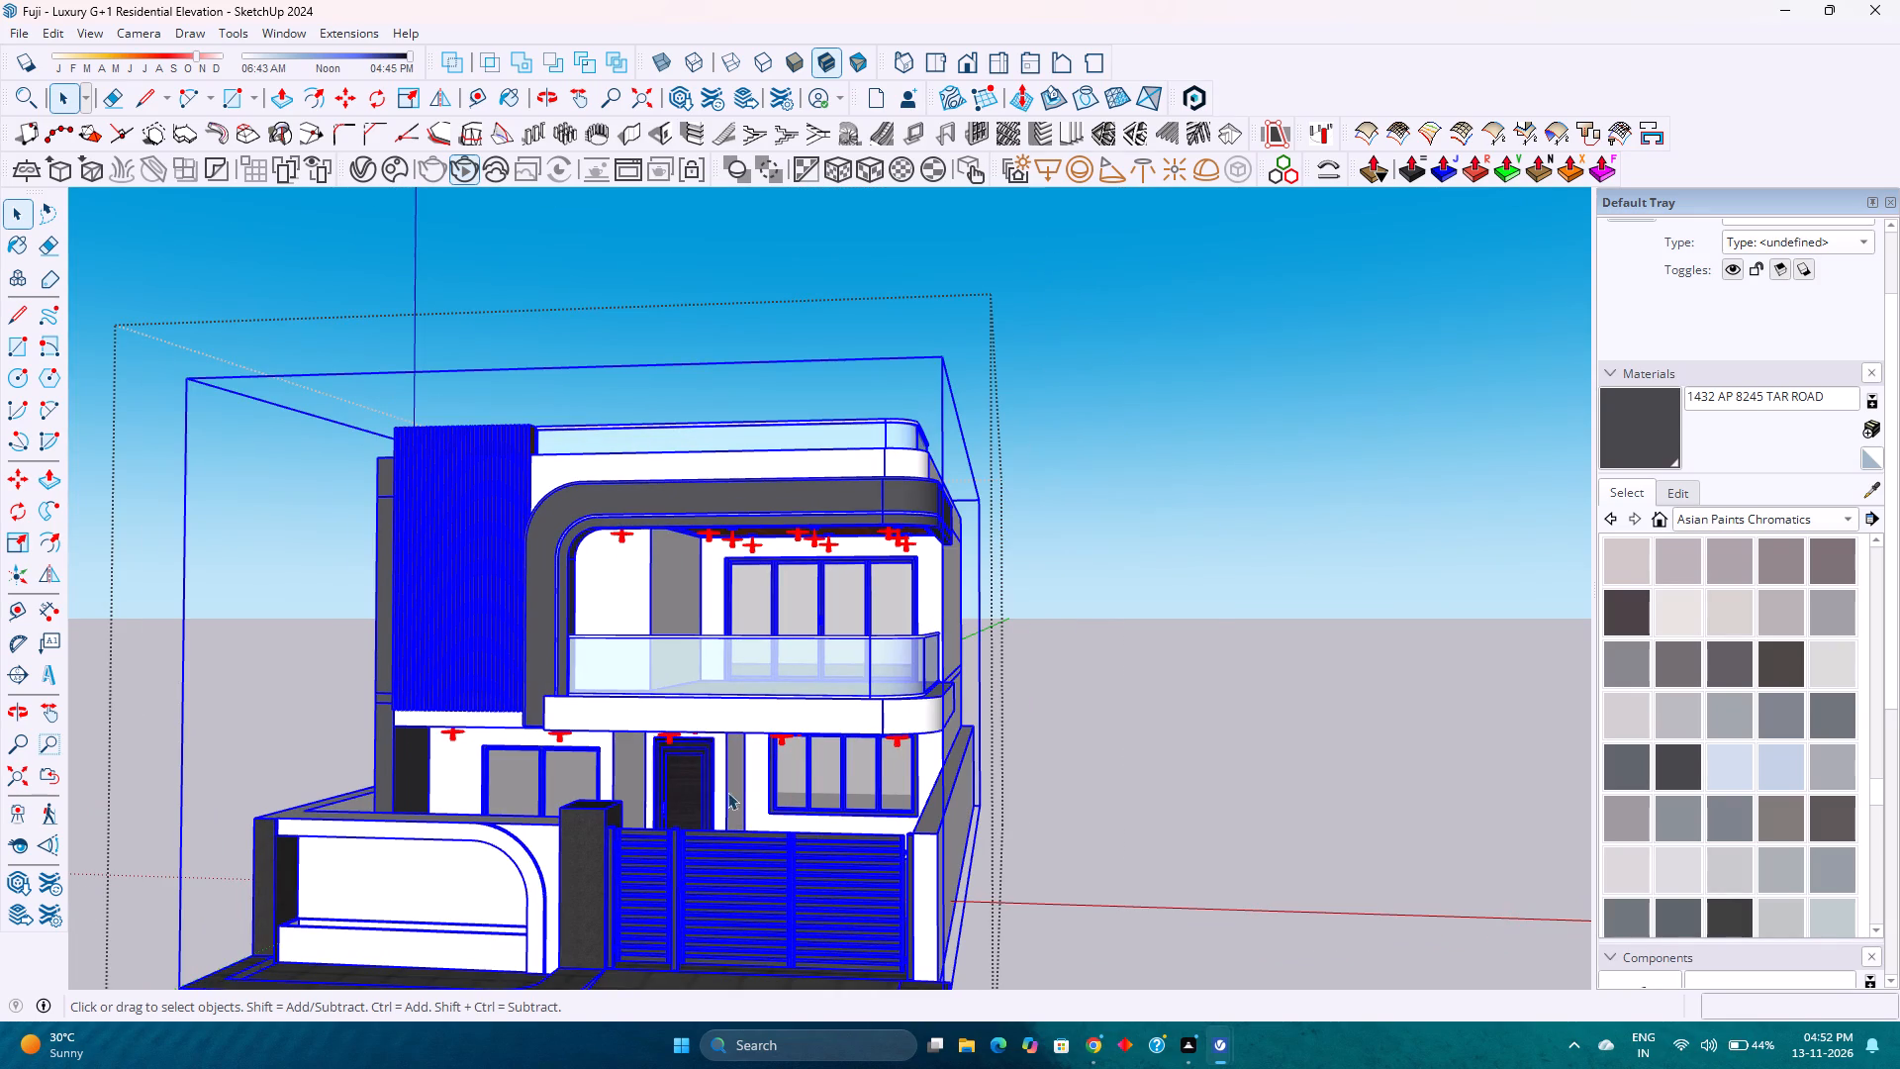
scroll(812, 774, "down", 4)
scroll(812, 774, "up", 3)
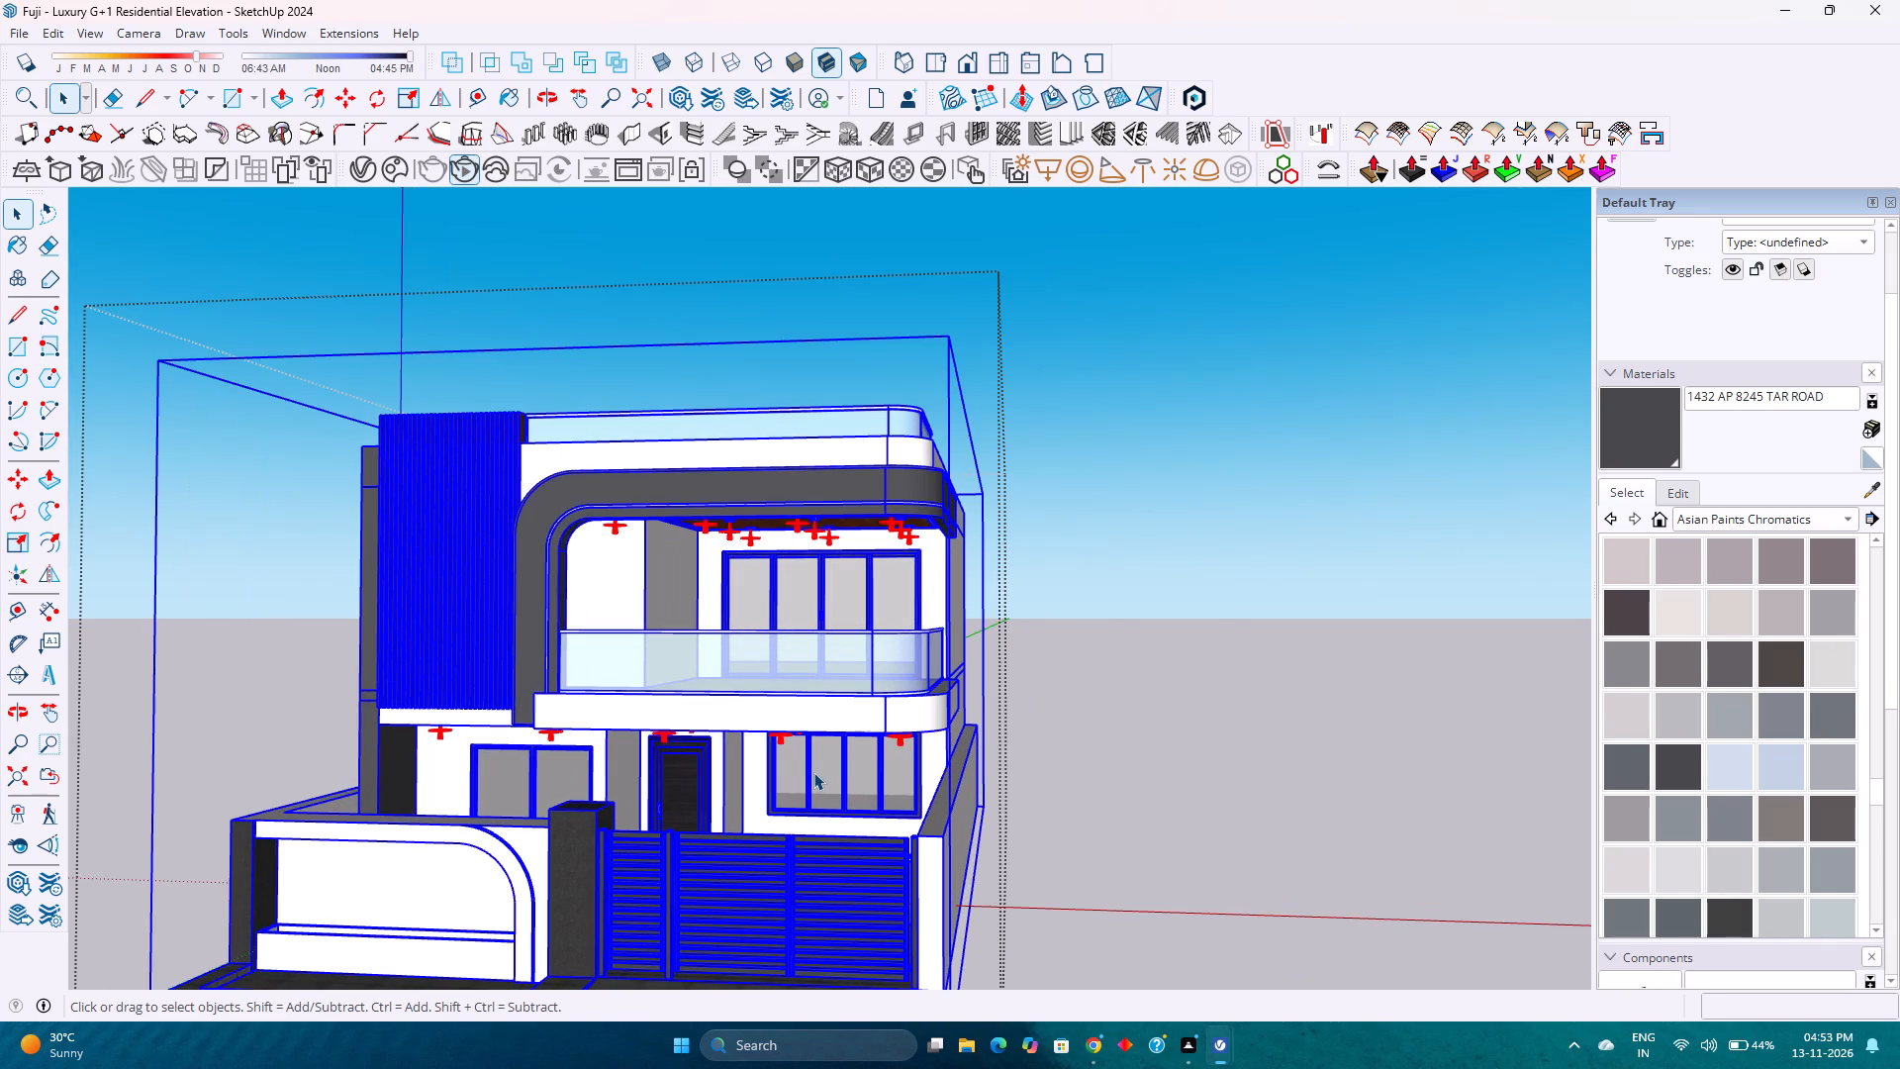
scroll(813, 772, "down", 2)
scroll(823, 748, "up", 2)
middle_click_drag(780, 730, 841, 727)
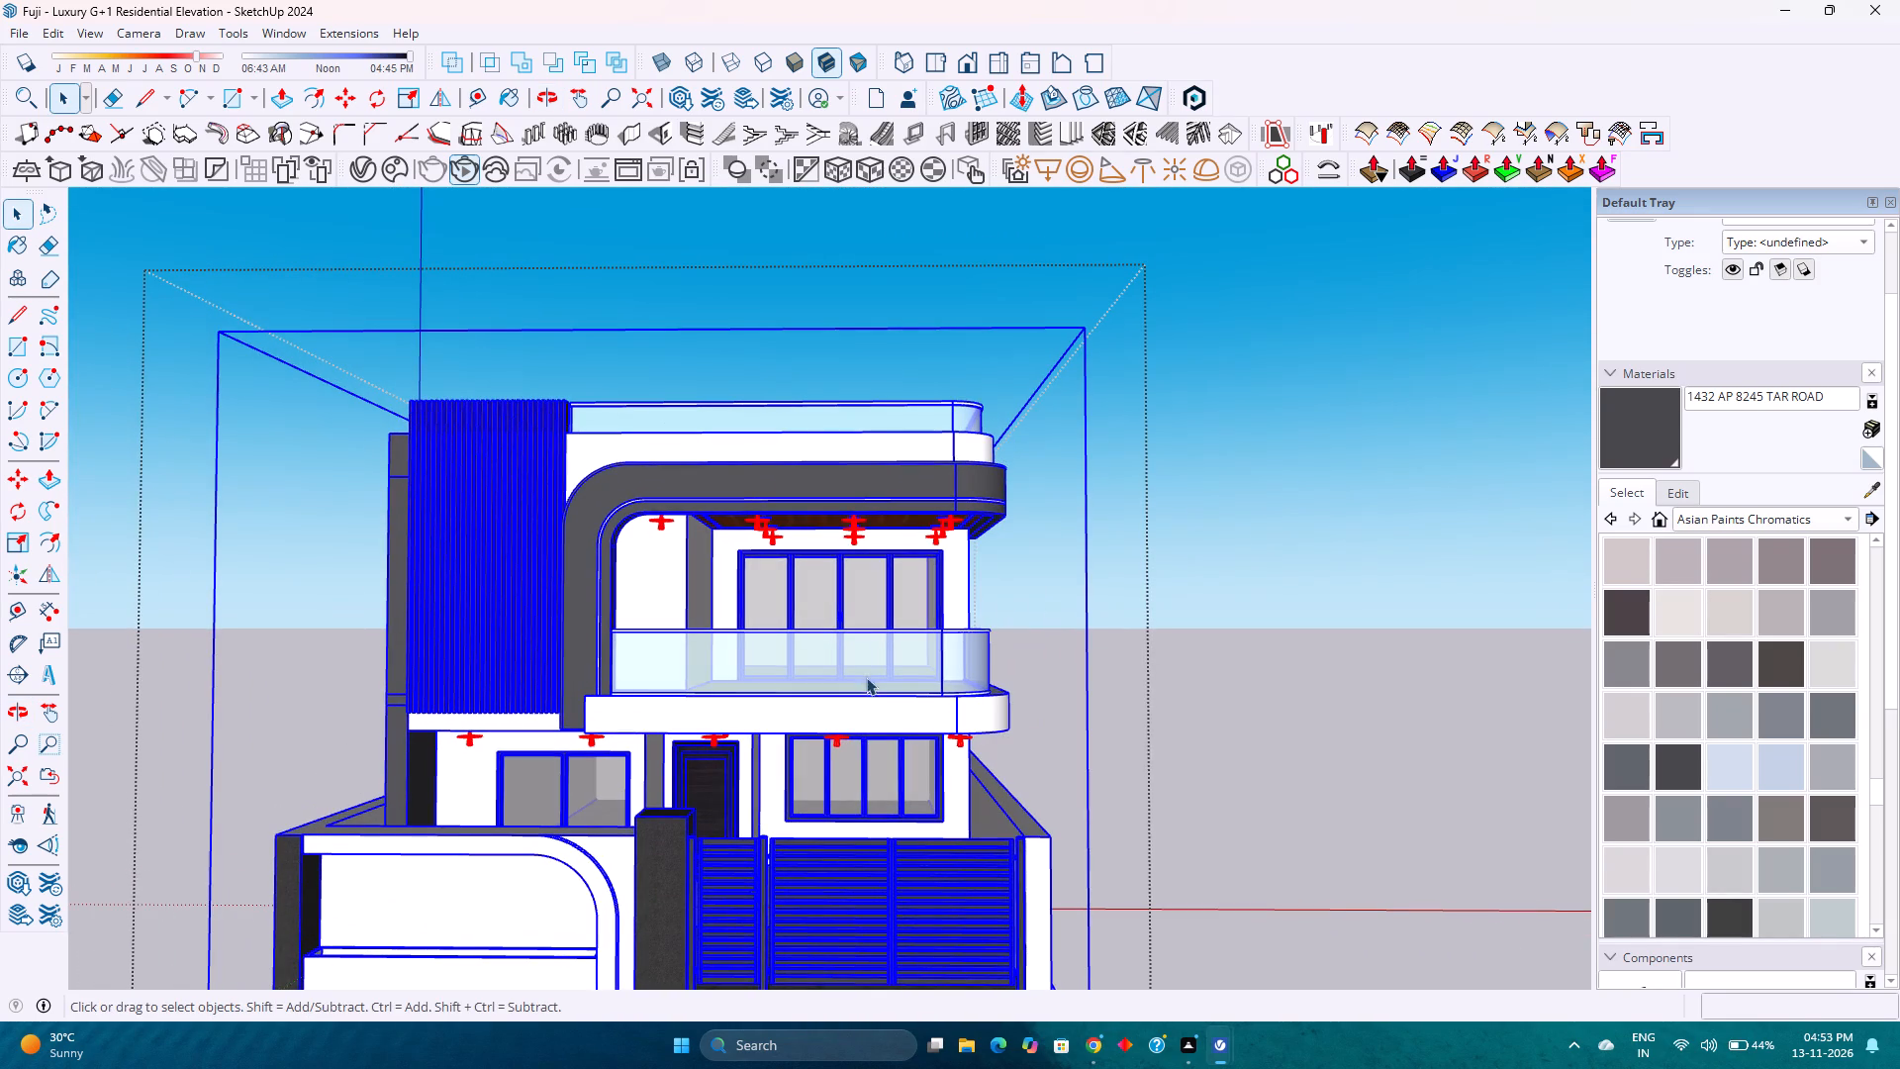
Inside the balcony's glass railing group, paint the rails with Steel Brushed Stainless from the Metal materials.
double_click(873, 710)
scroll(867, 707, "up", 4)
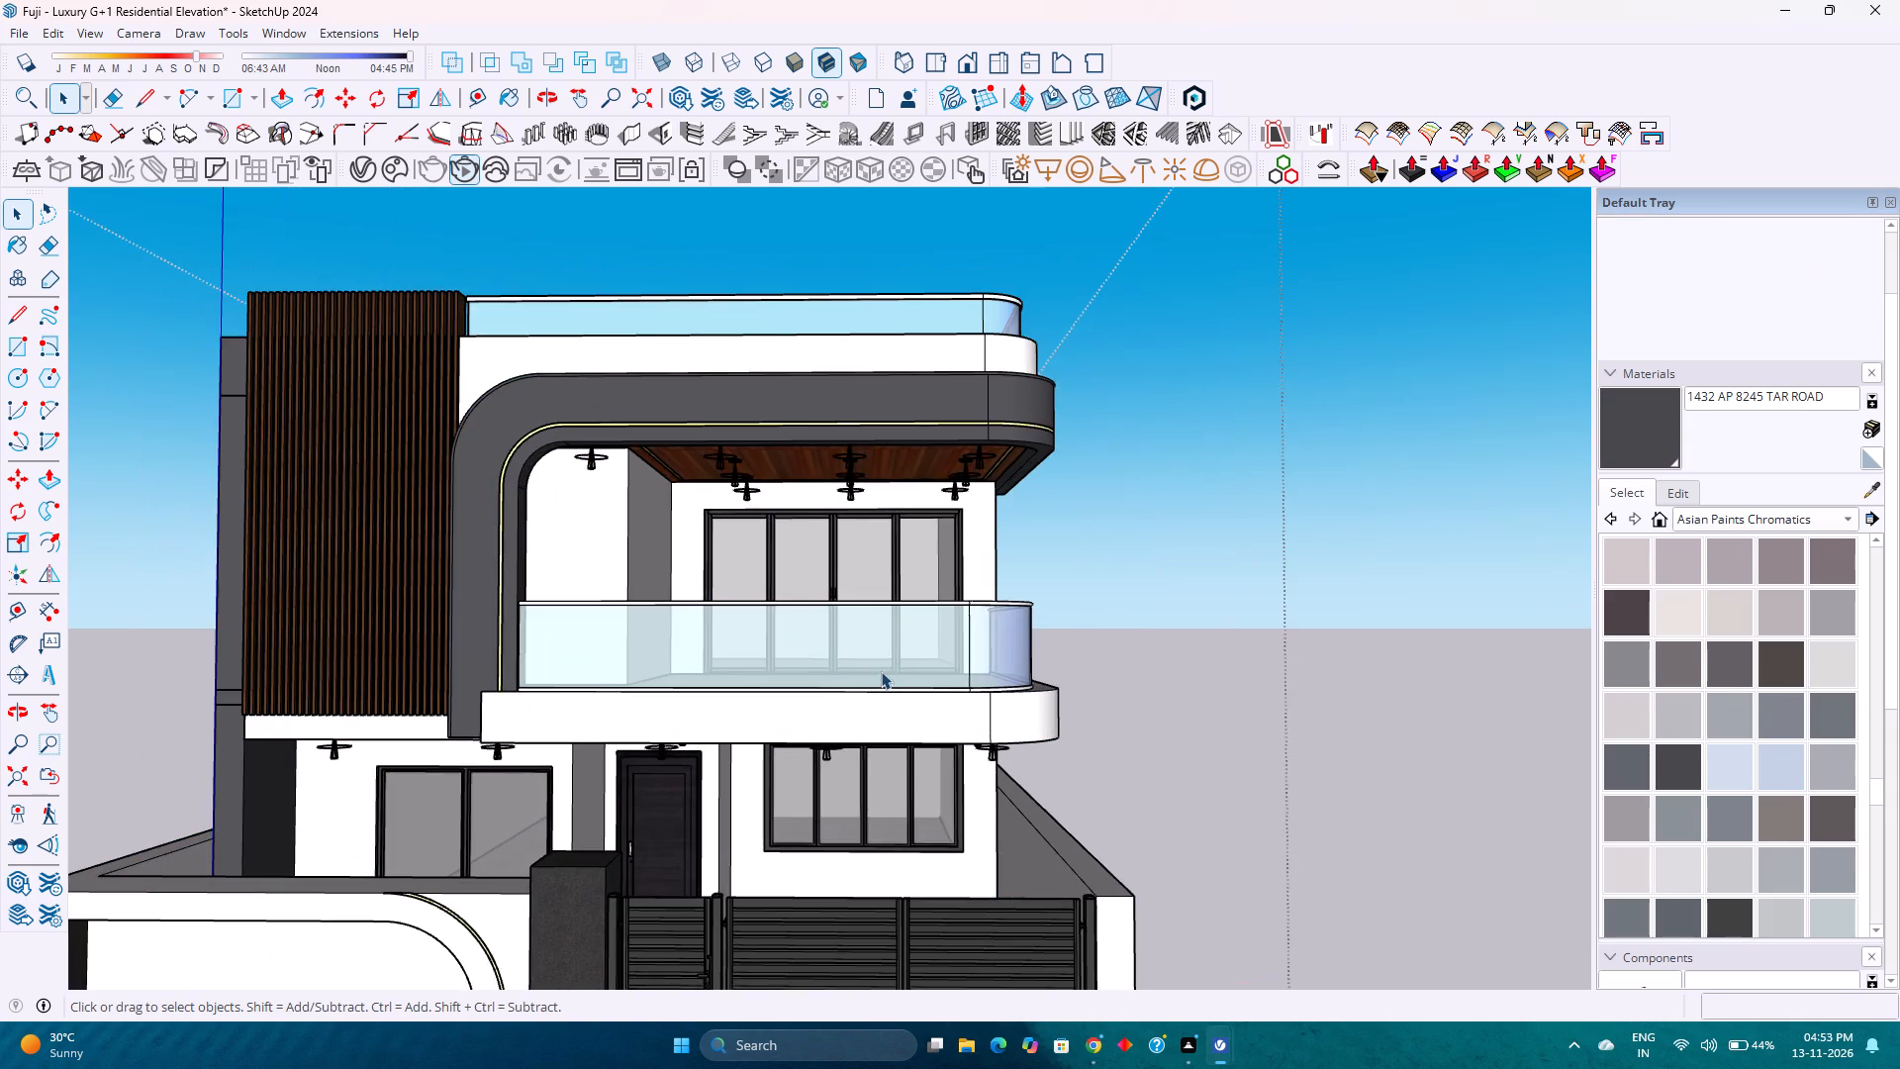
scroll(881, 671, "up", 1)
middle_click_drag(881, 671, 863, 791)
middle_click(863, 791)
scroll(906, 602, "up", 2)
left_click(906, 602)
left_click(906, 602)
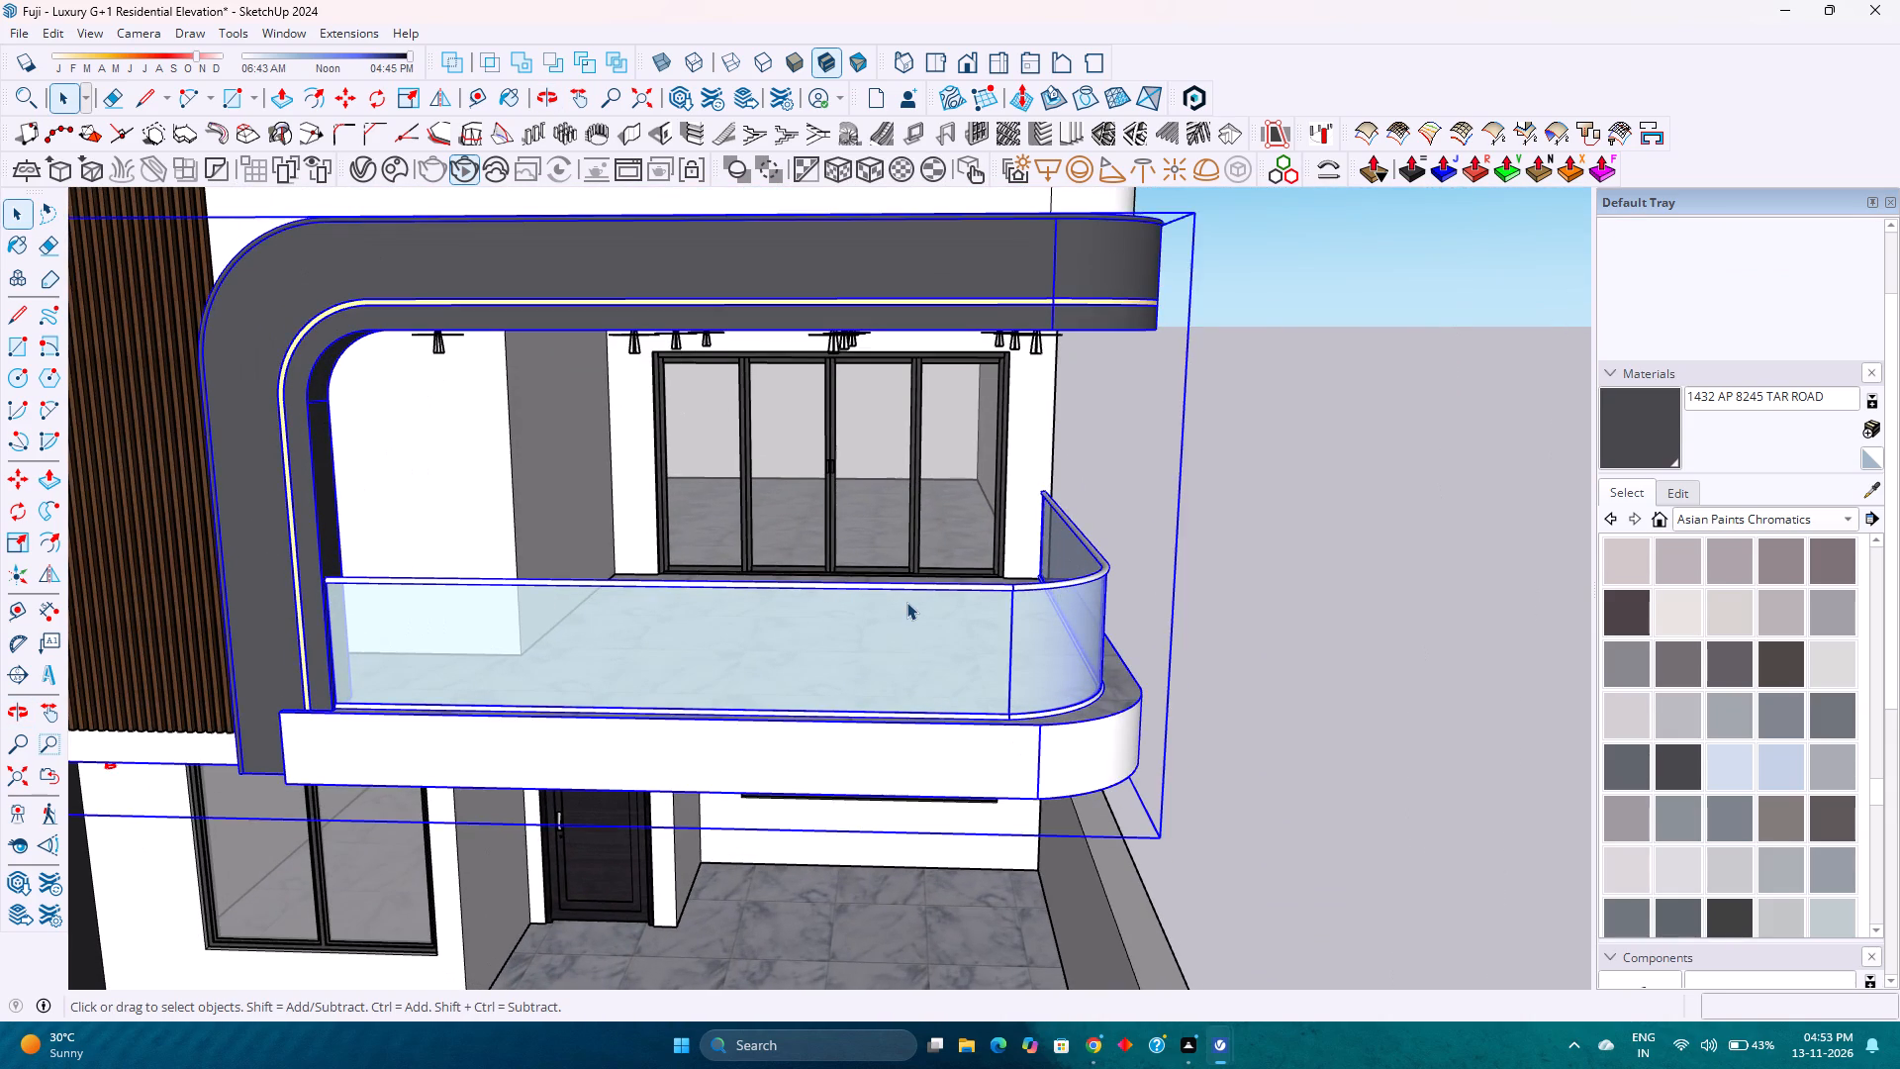
left_click(906, 602)
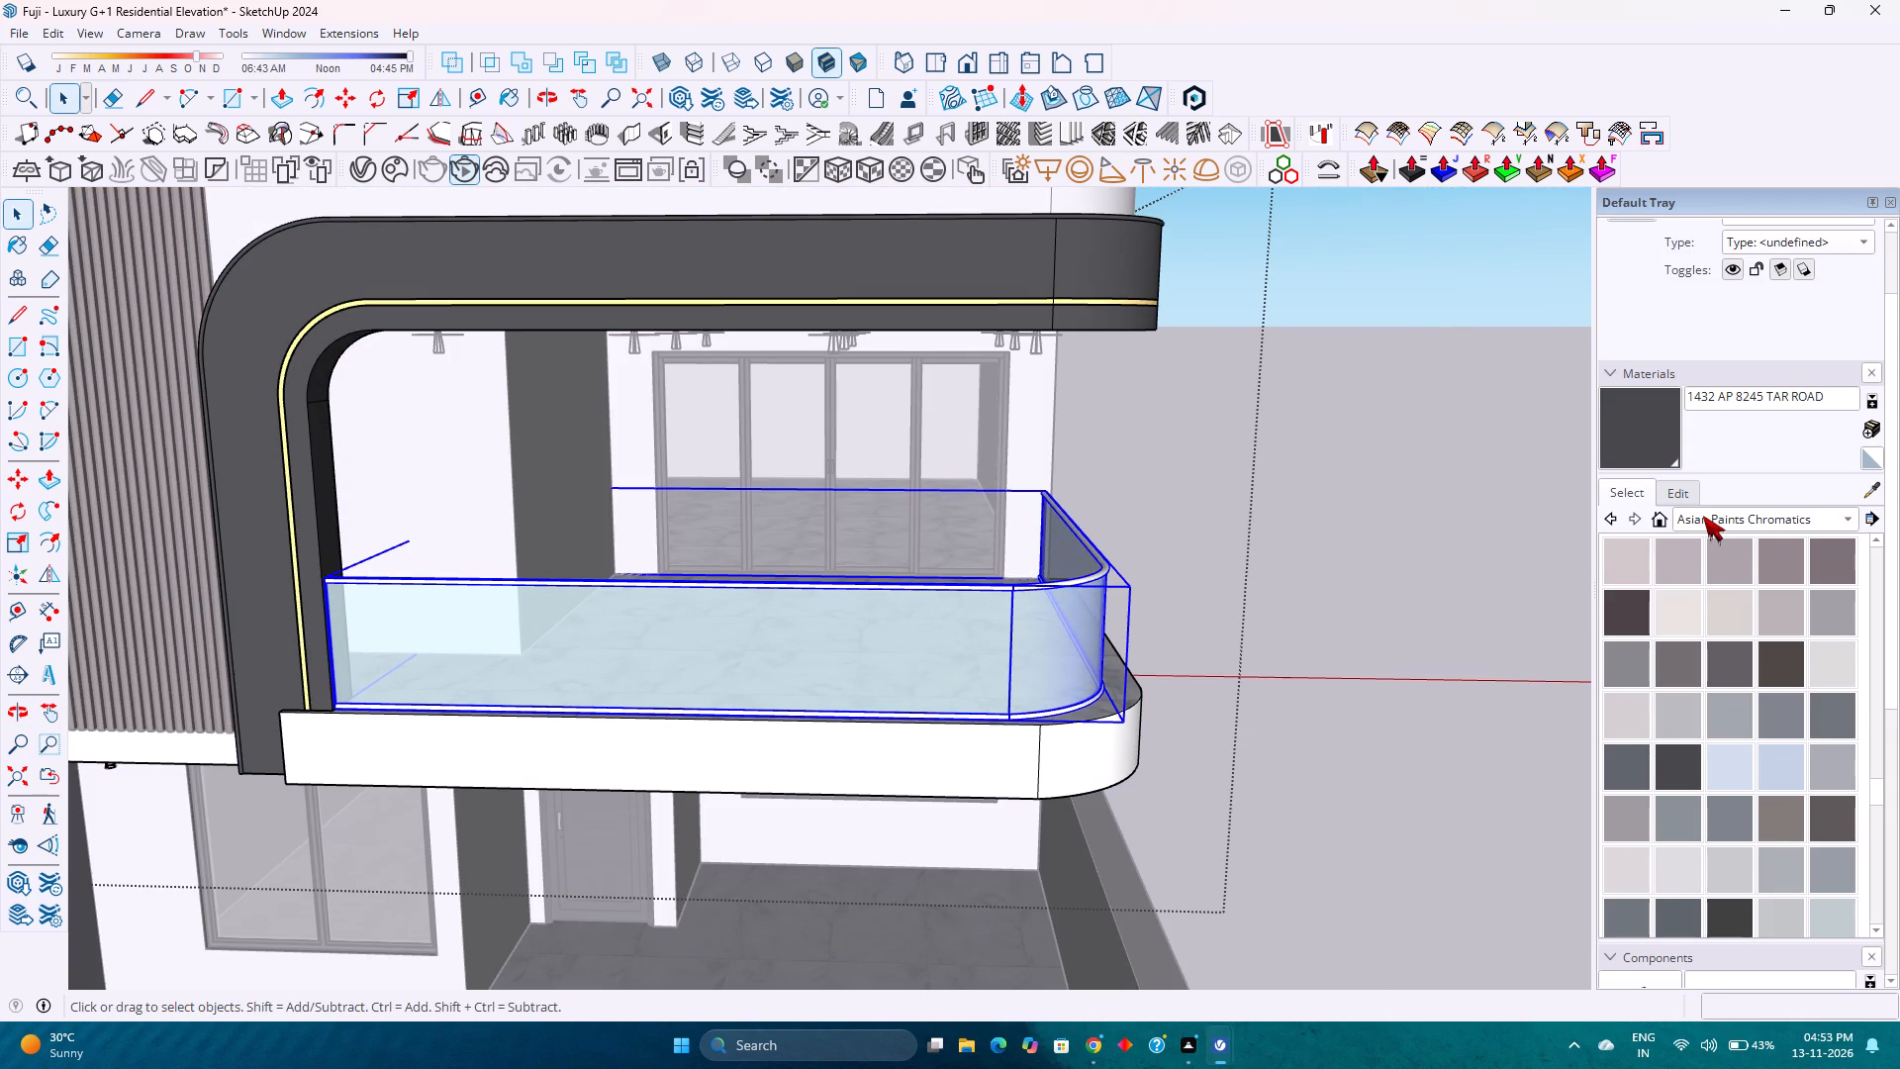
left_click(1703, 516)
left_click(1653, 745)
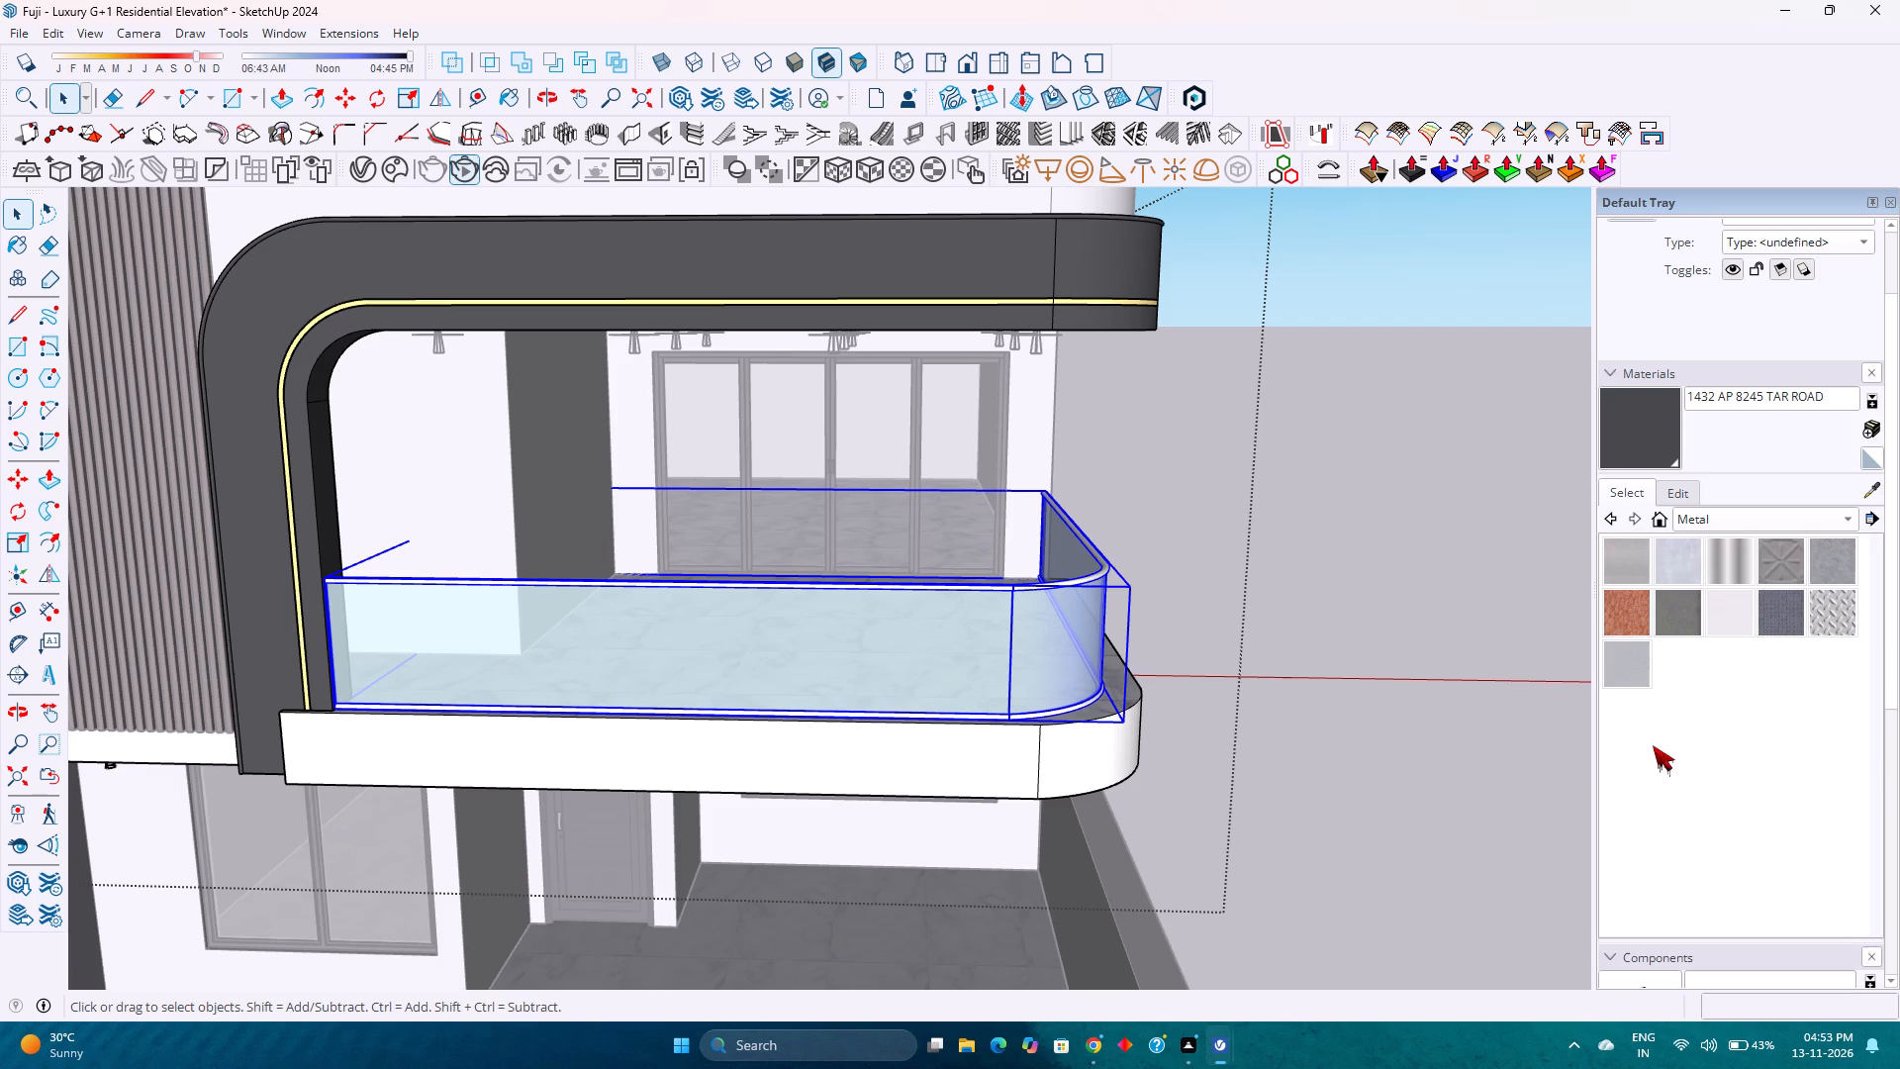
left_click(1690, 621)
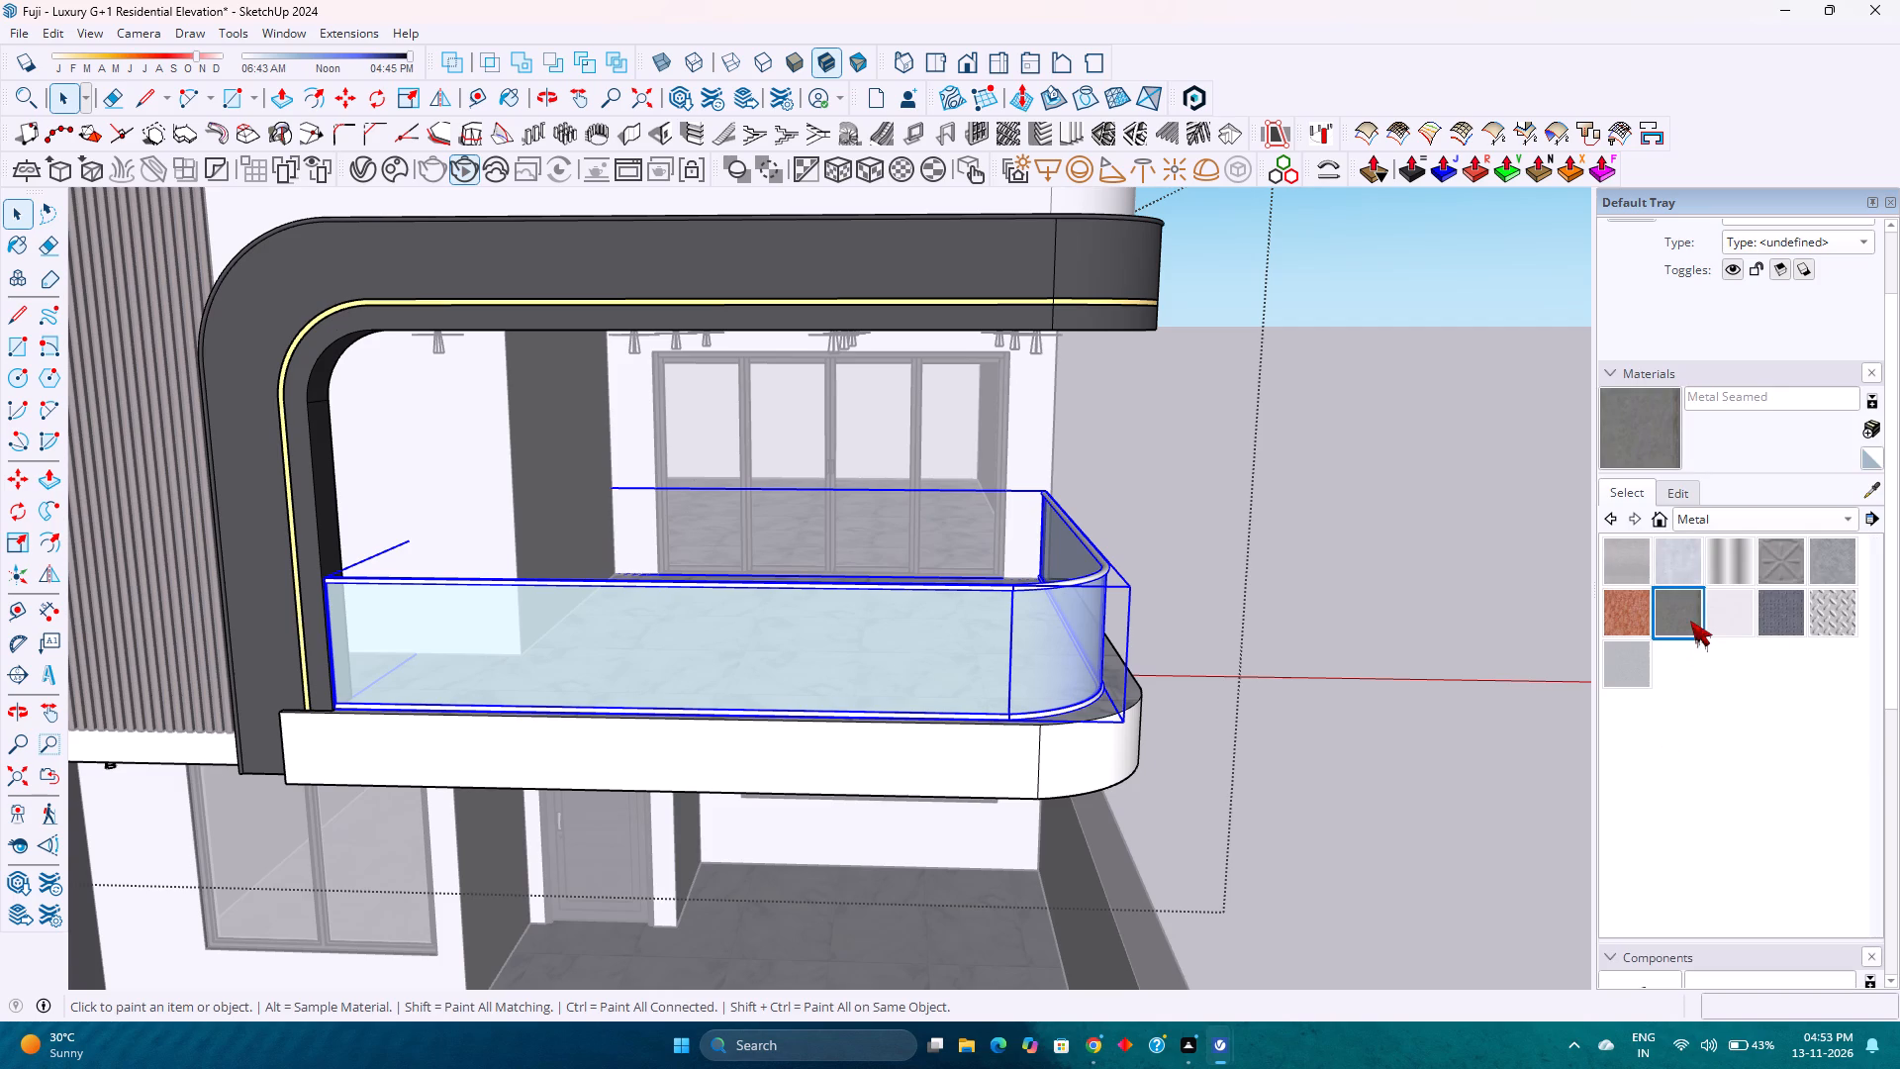
left_click(1616, 672)
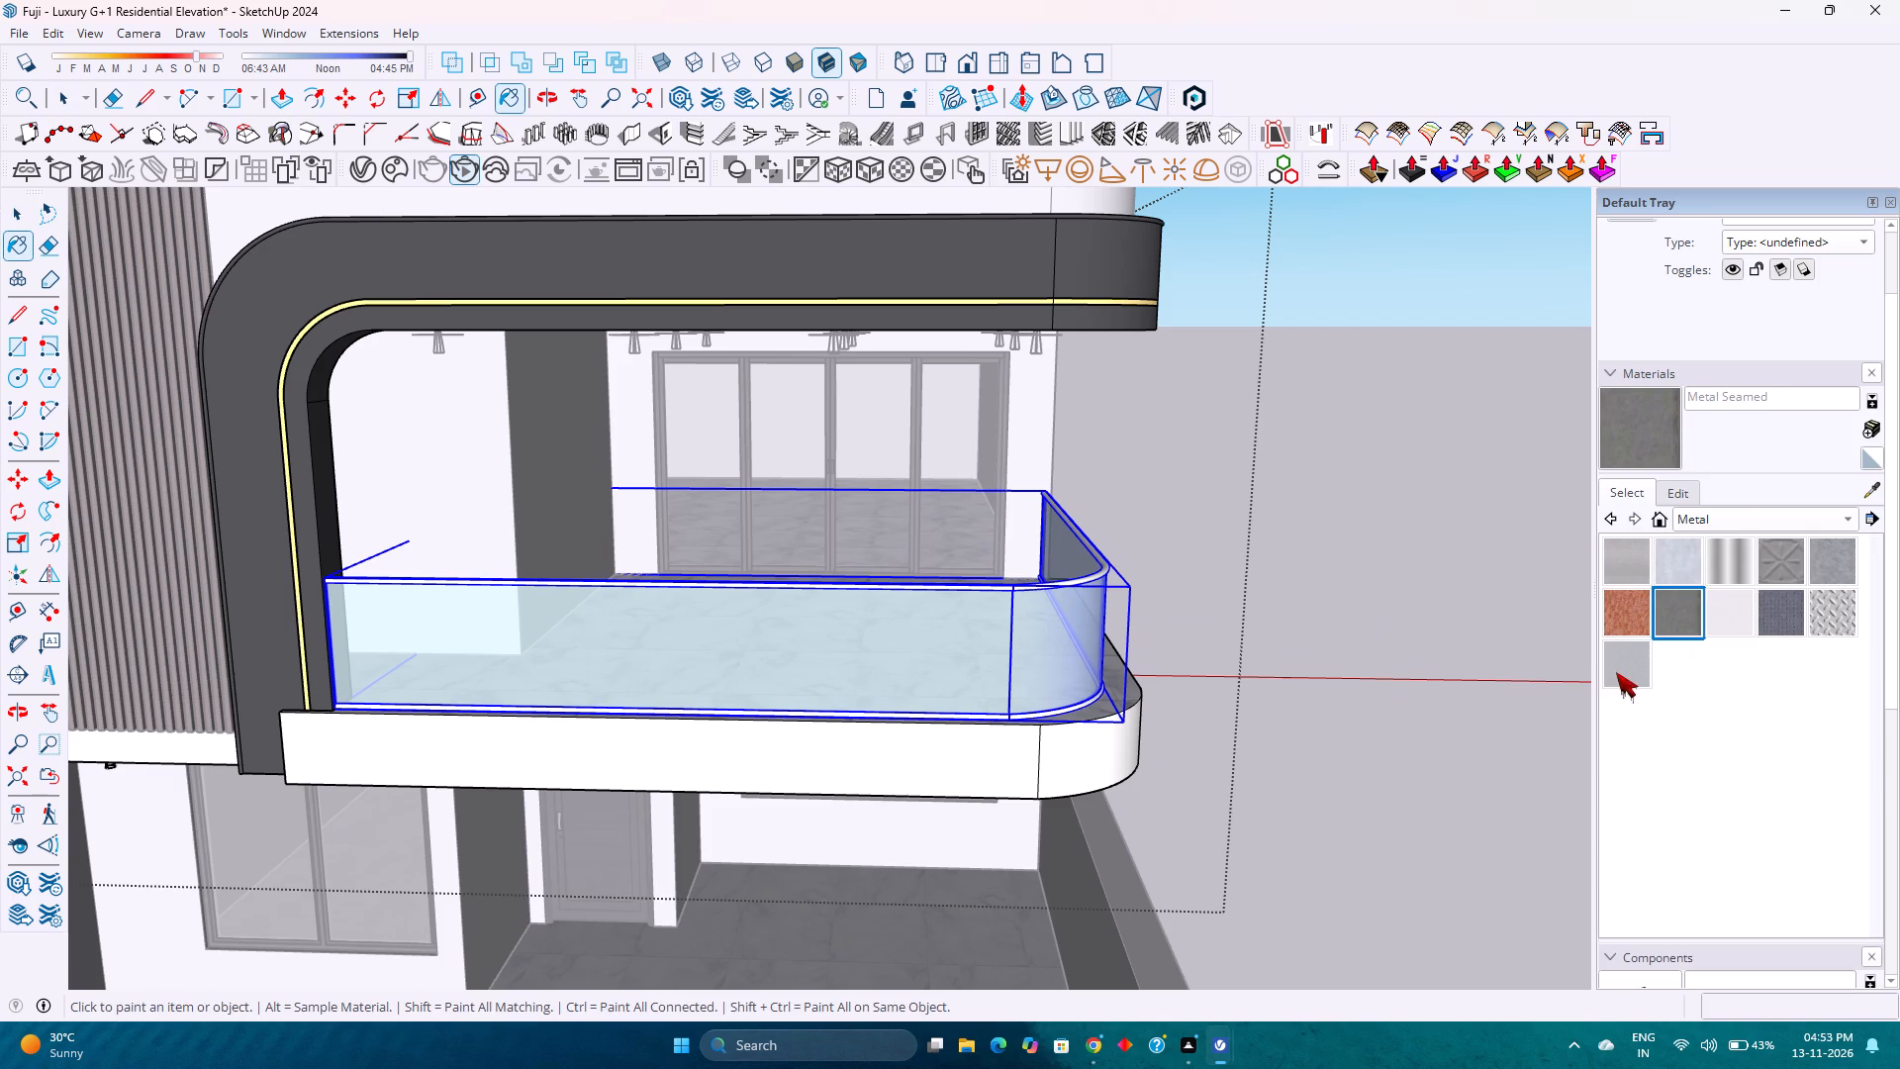
left_click(1096, 578)
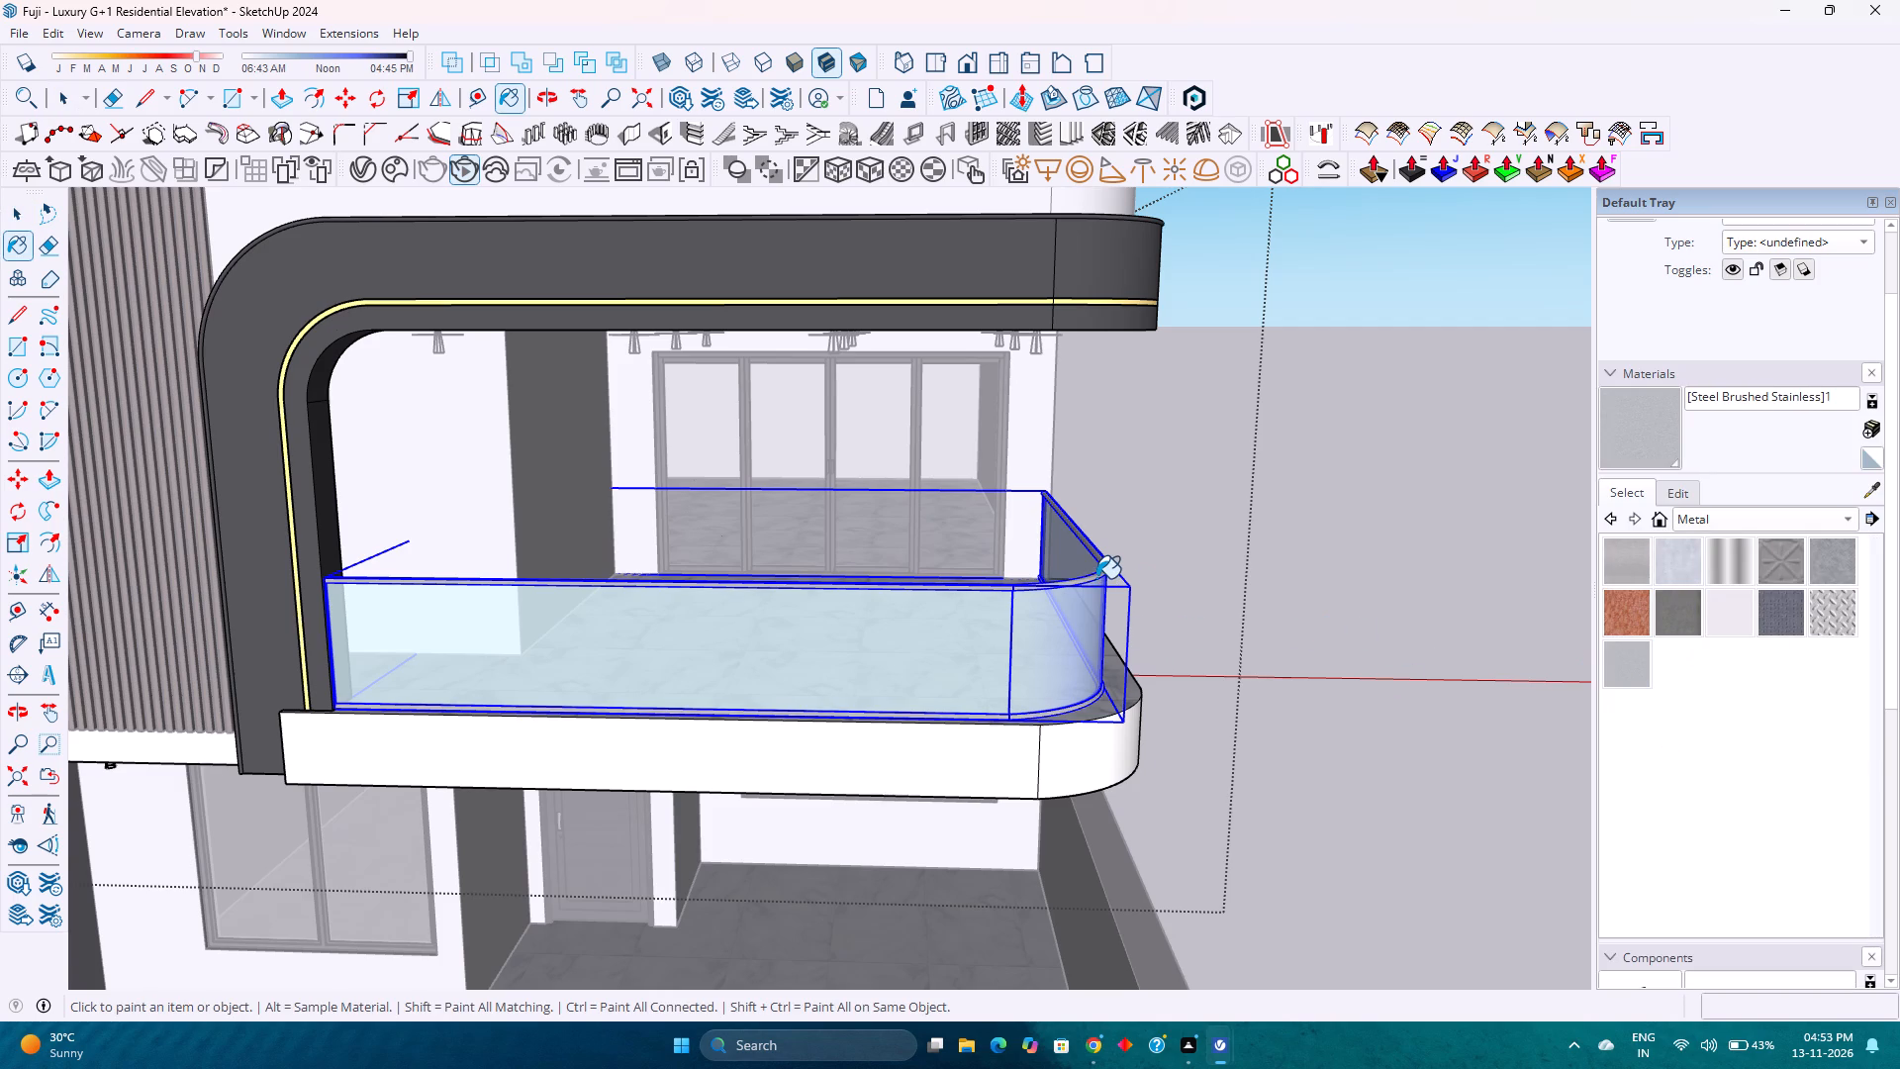
scroll(1096, 578, "up", 20)
scroll(1096, 578, "up", 1)
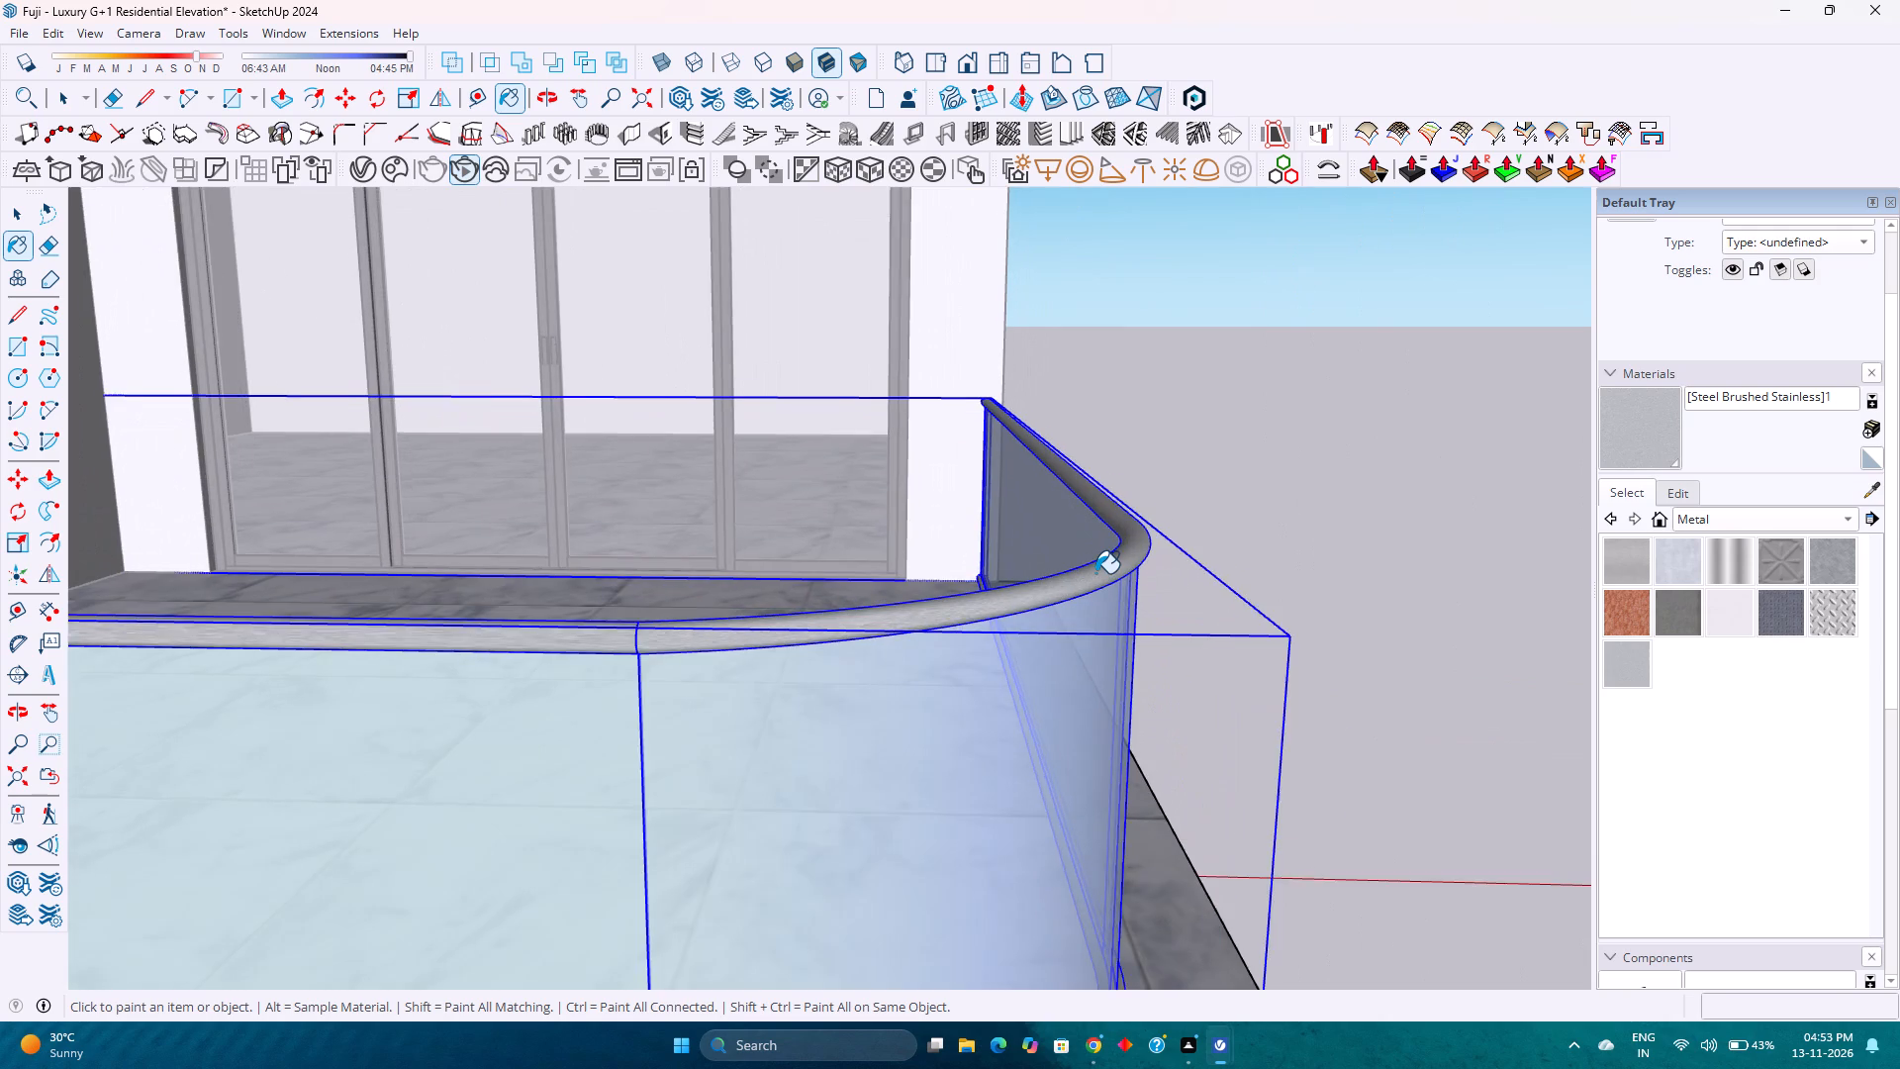
scroll(1095, 573, "up", 7)
Darken the brushed stainless steel material to saturation 0 and lightness 30, apply it to the balcony rail and leave the group.
left_click(1688, 493)
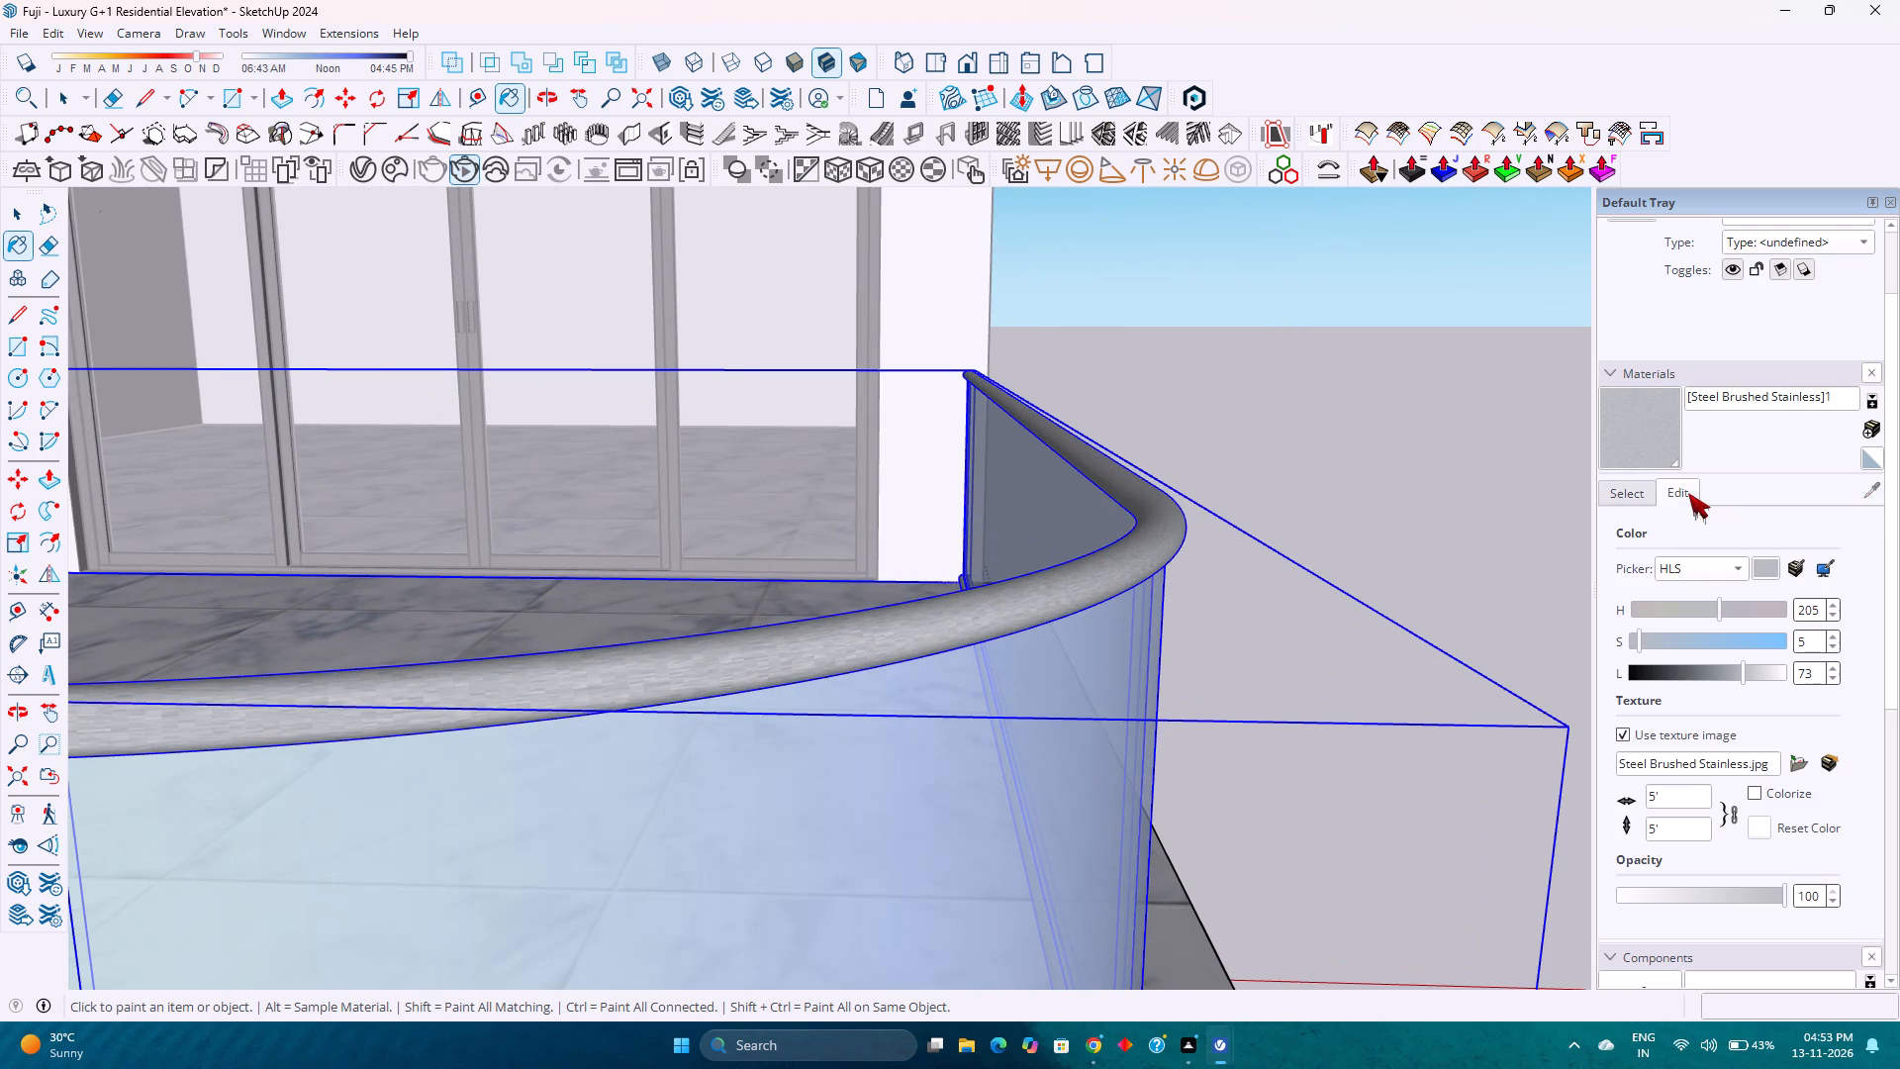
left_click_drag(1745, 676, 1695, 688)
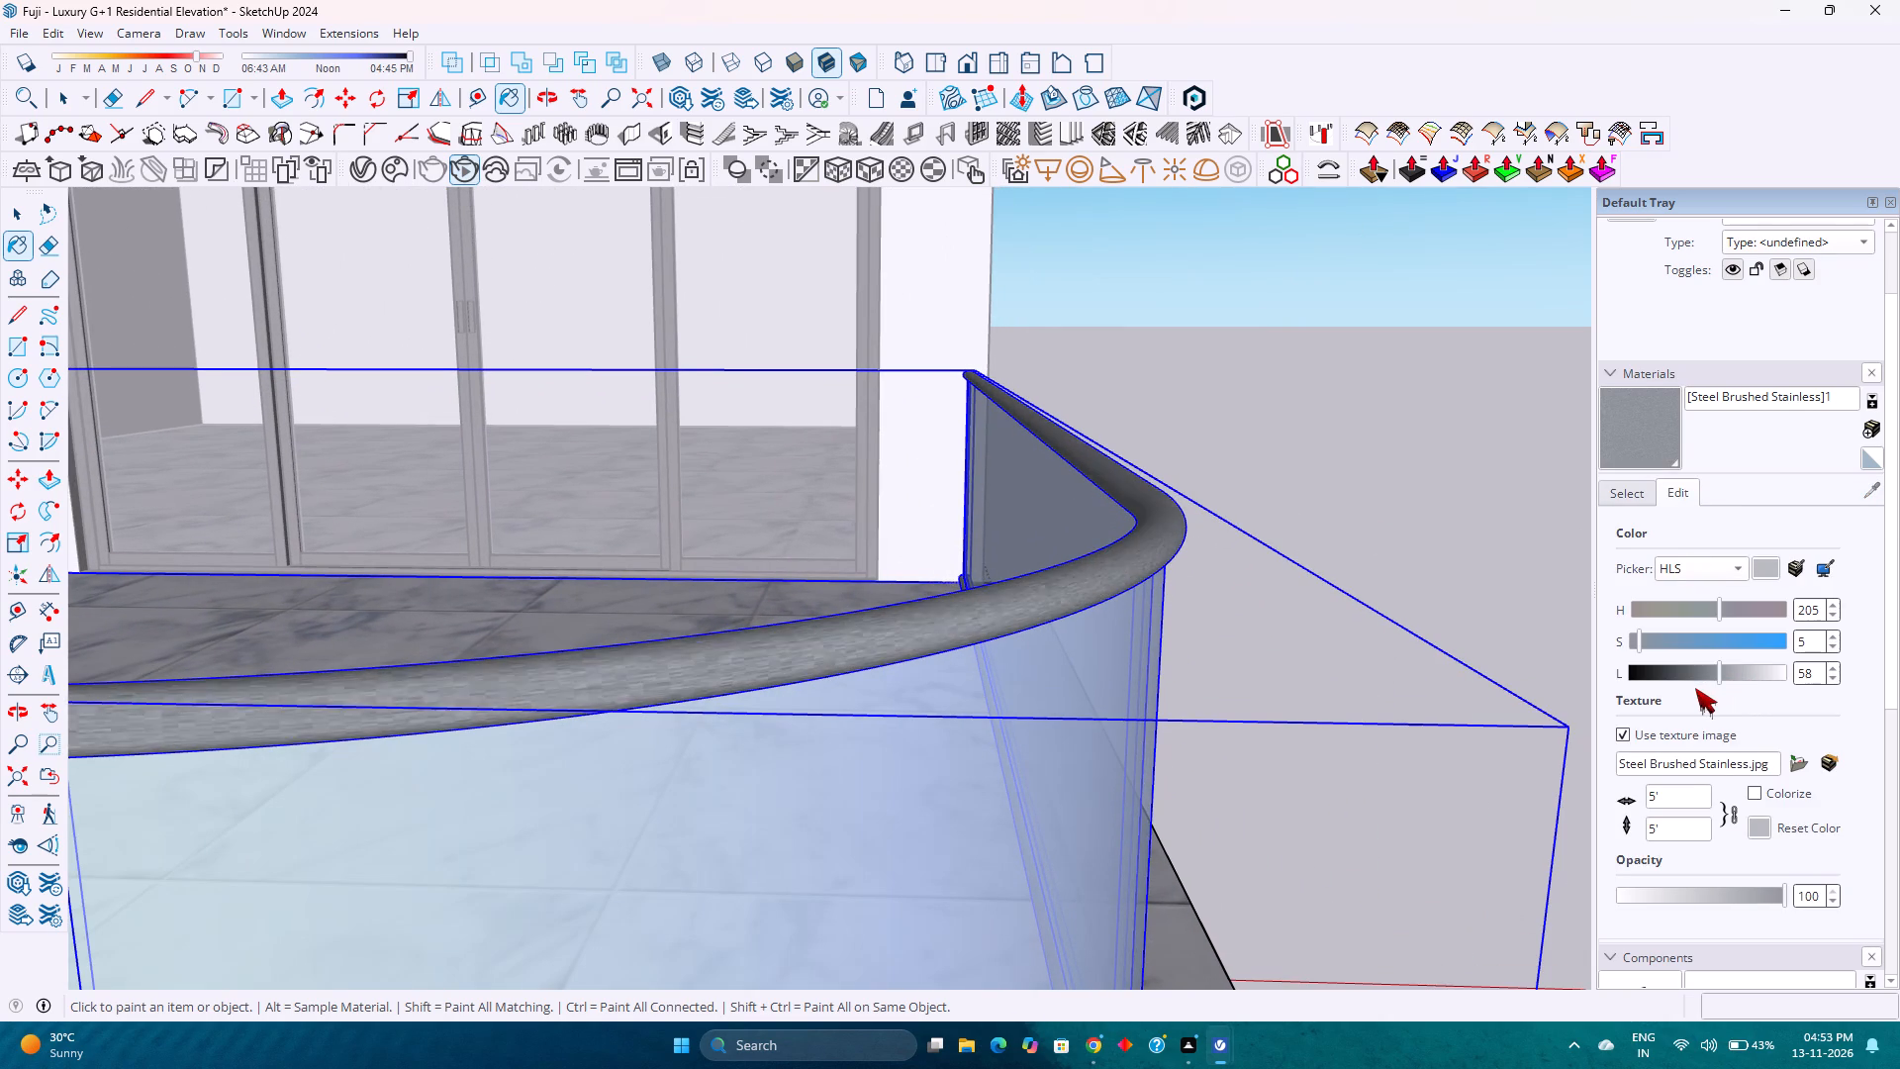
left_click_drag(1695, 688, 1690, 686)
left_click_drag(1640, 643, 1620, 649)
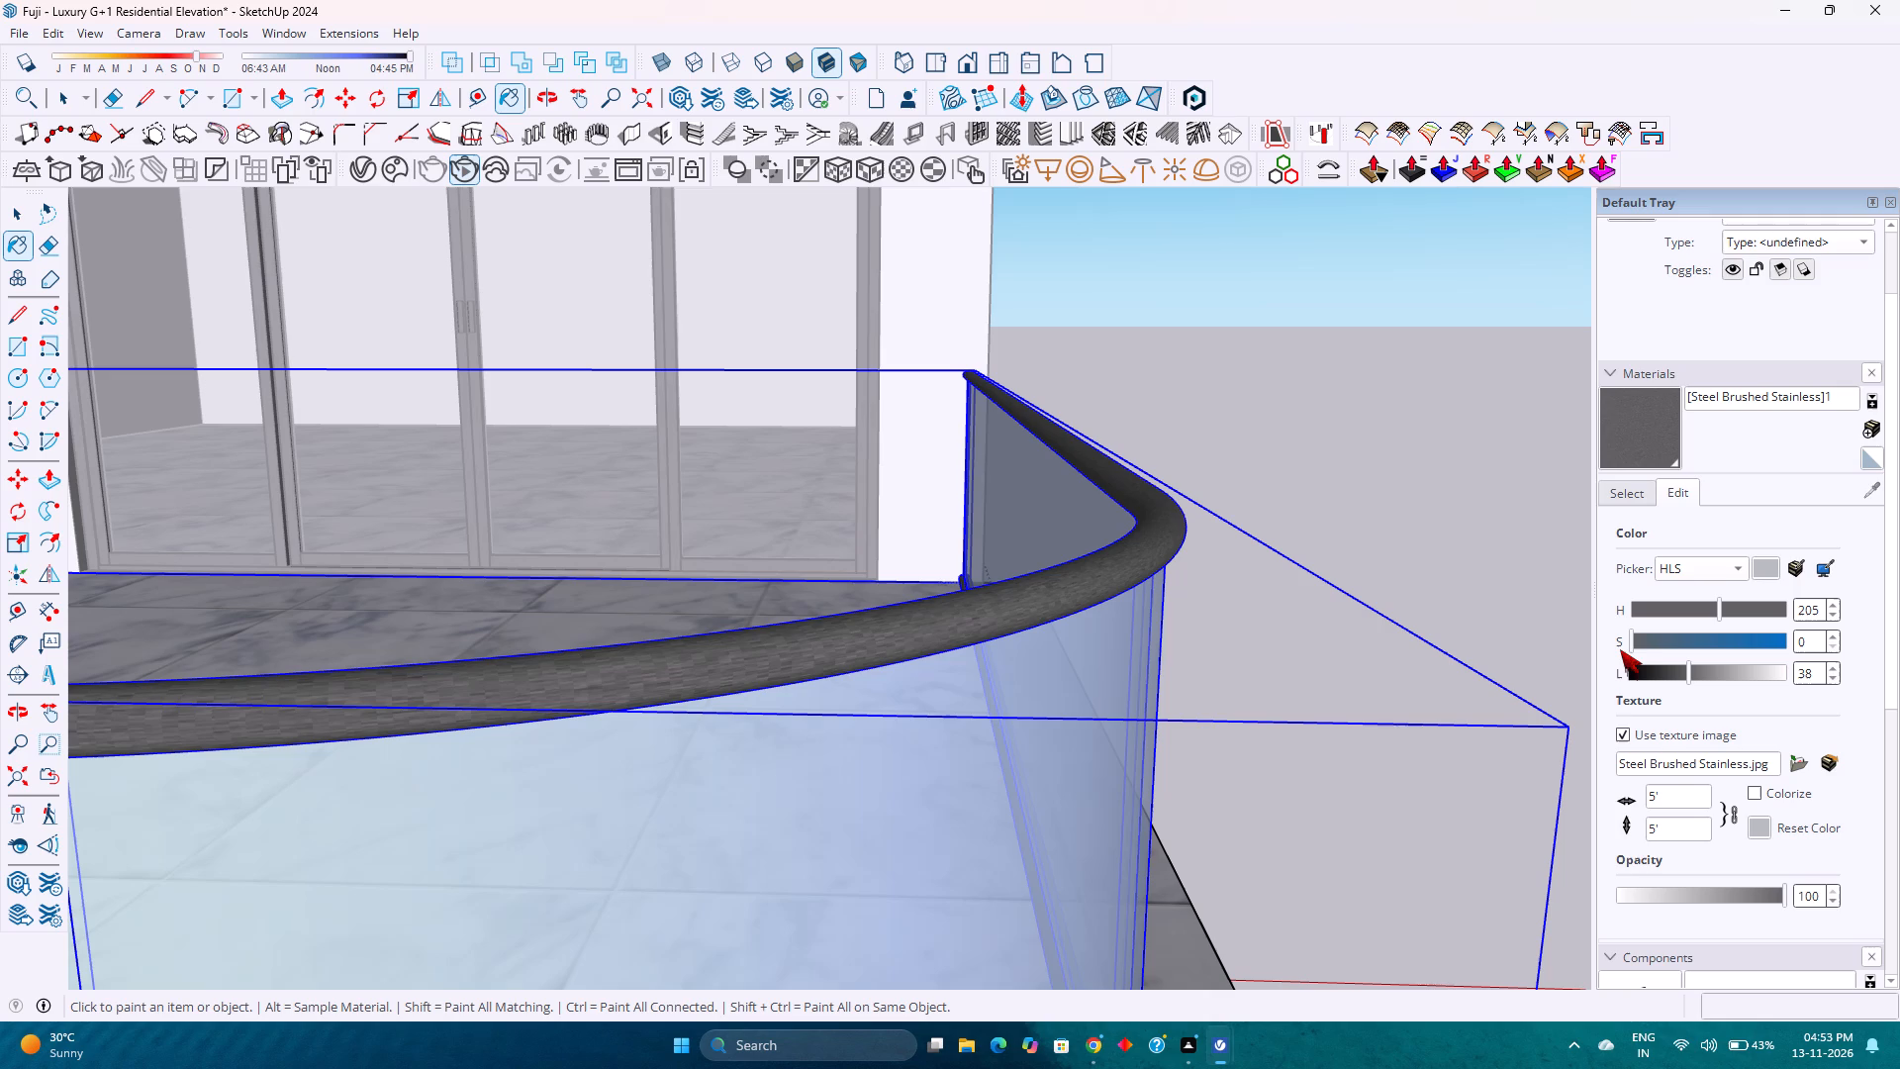
left_click_drag(1620, 649, 1620, 650)
left_click(1676, 667)
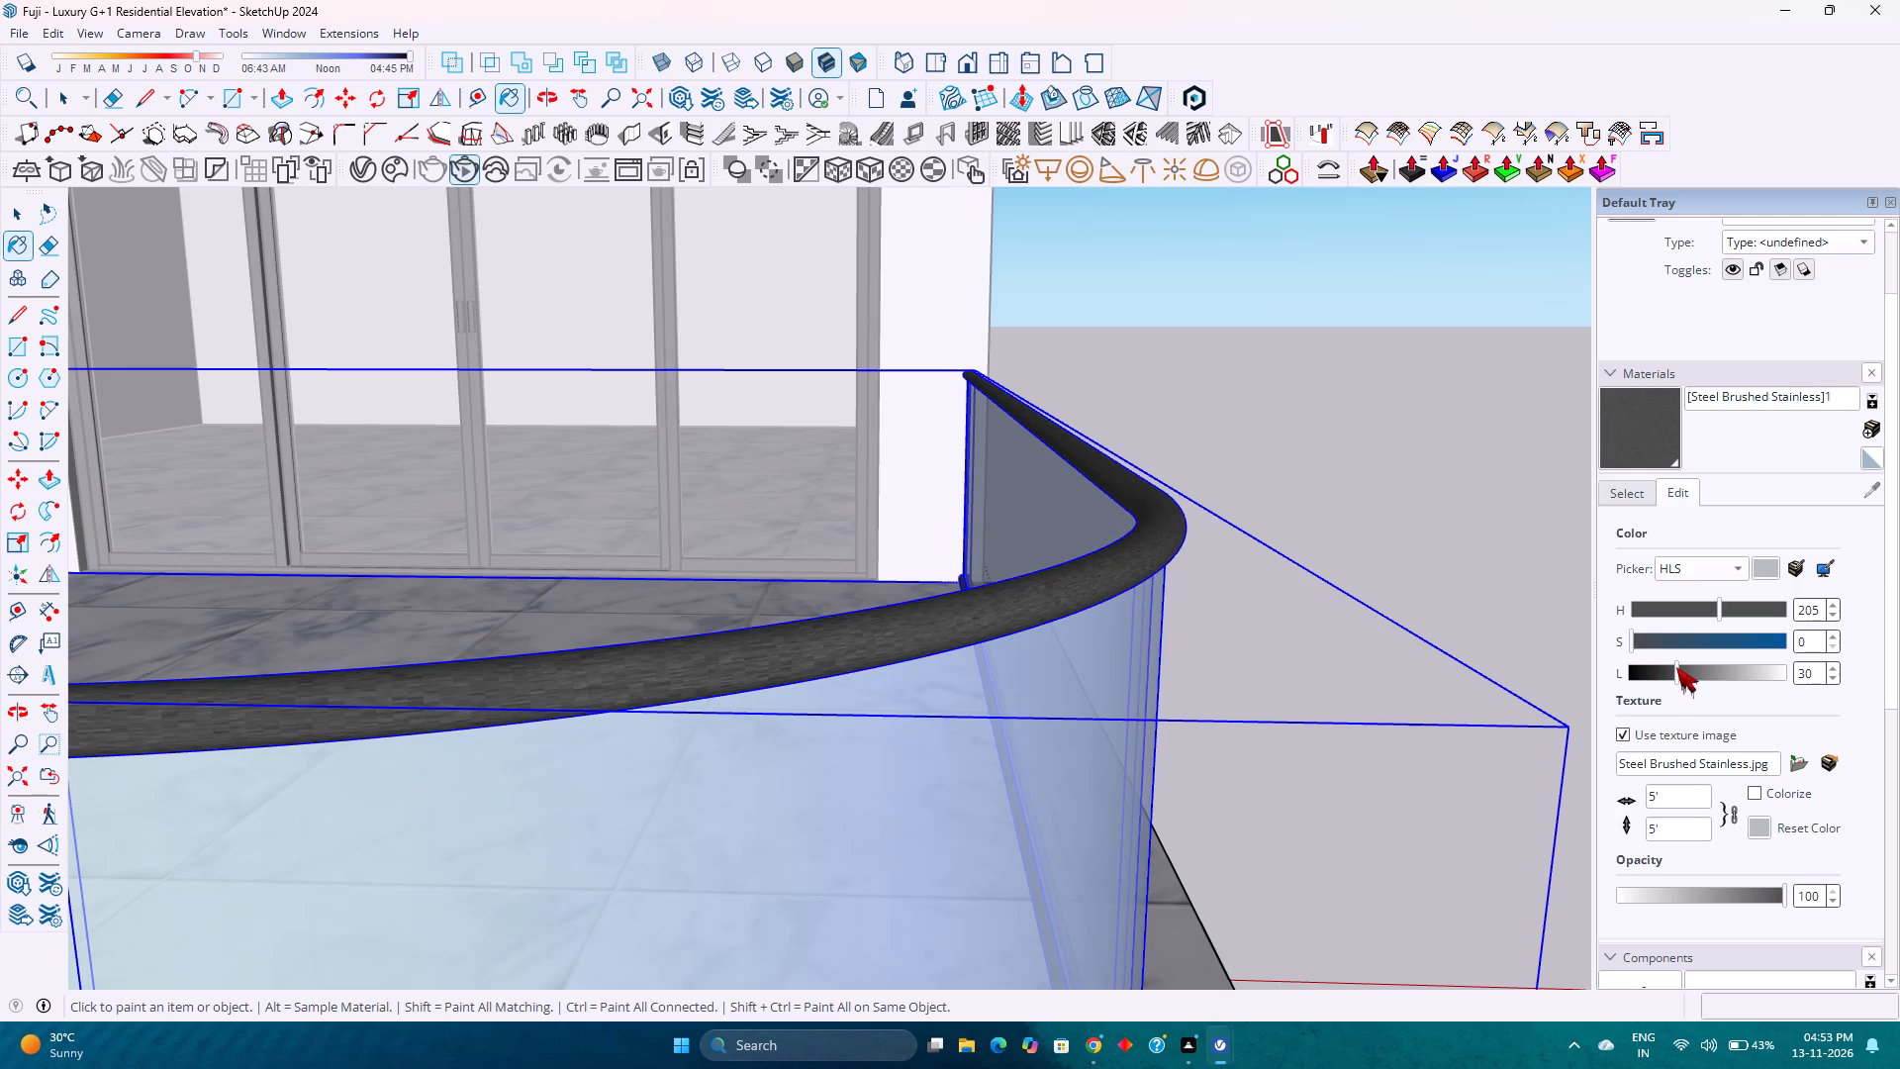
left_click(987, 615)
key("space")
scroll(997, 607, "down", 18)
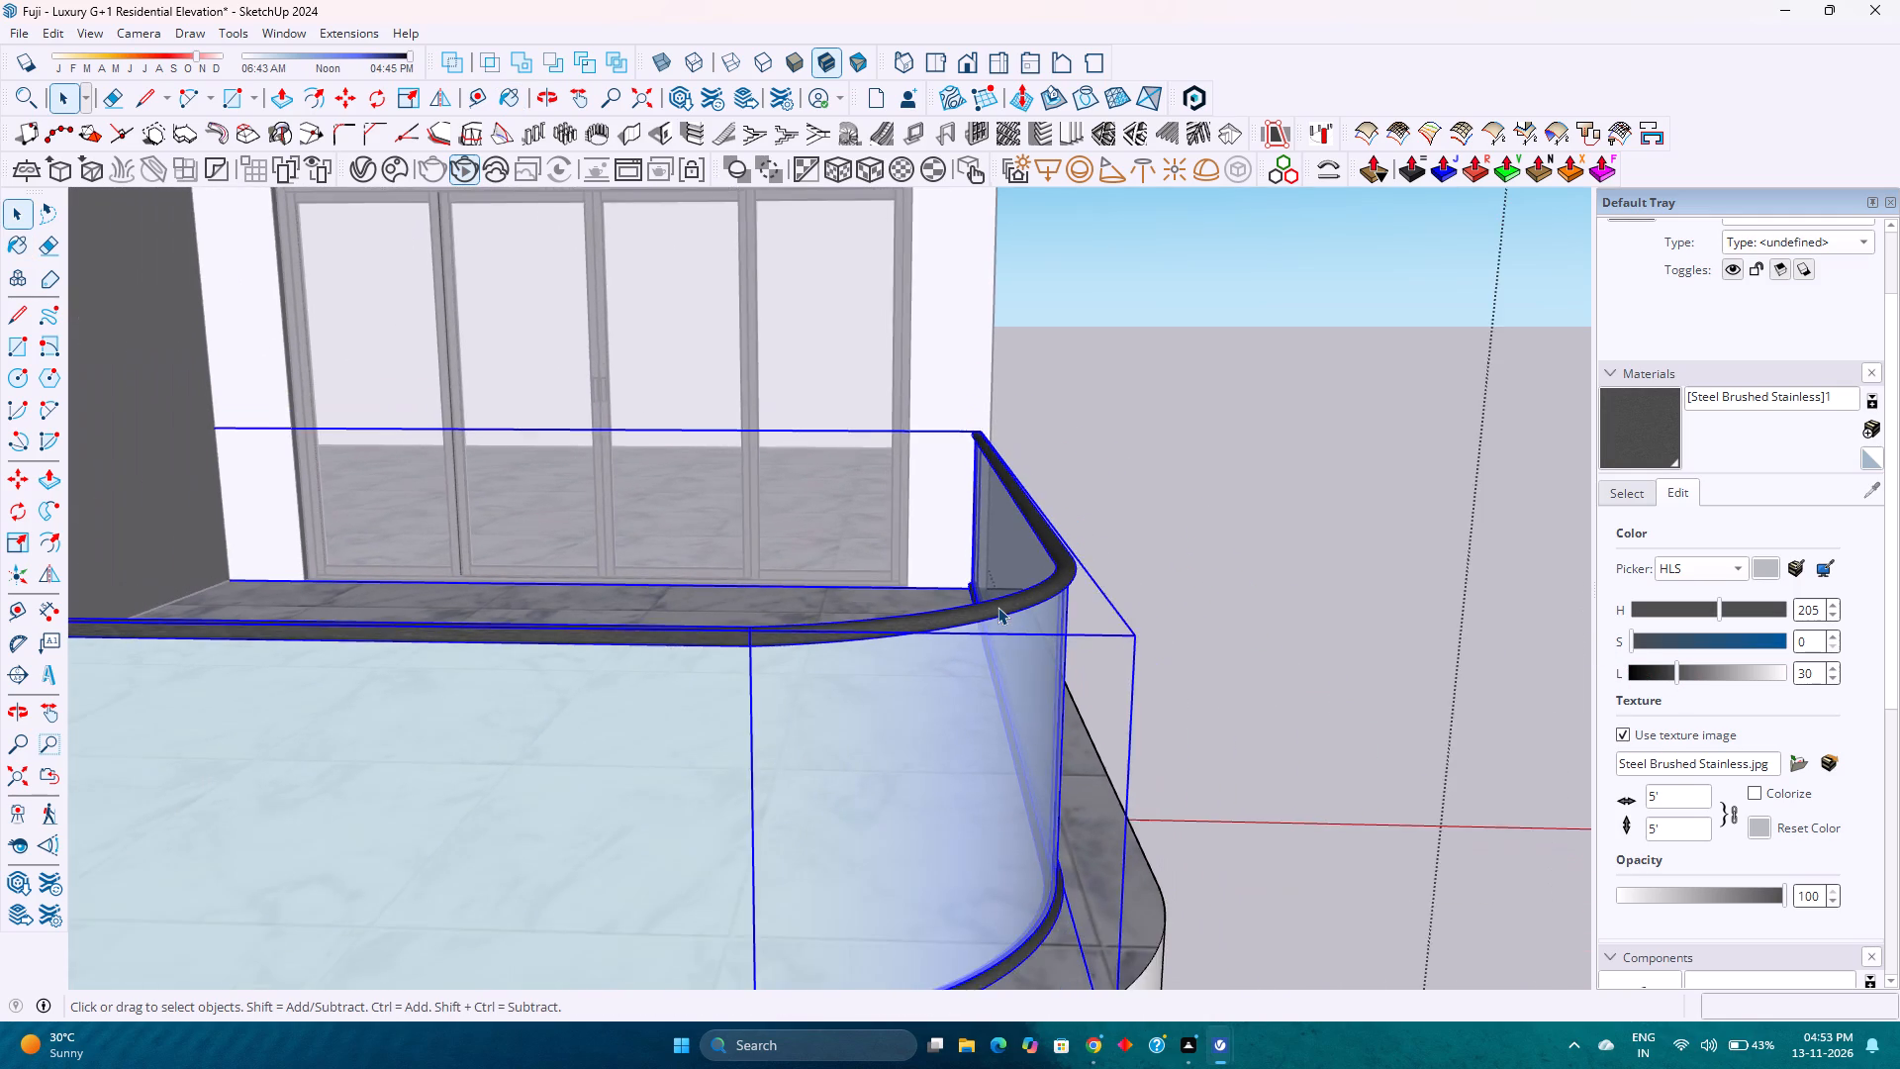
scroll(997, 607, "down", 6)
scroll(997, 607, "up", 1)
scroll(997, 607, "down", 12)
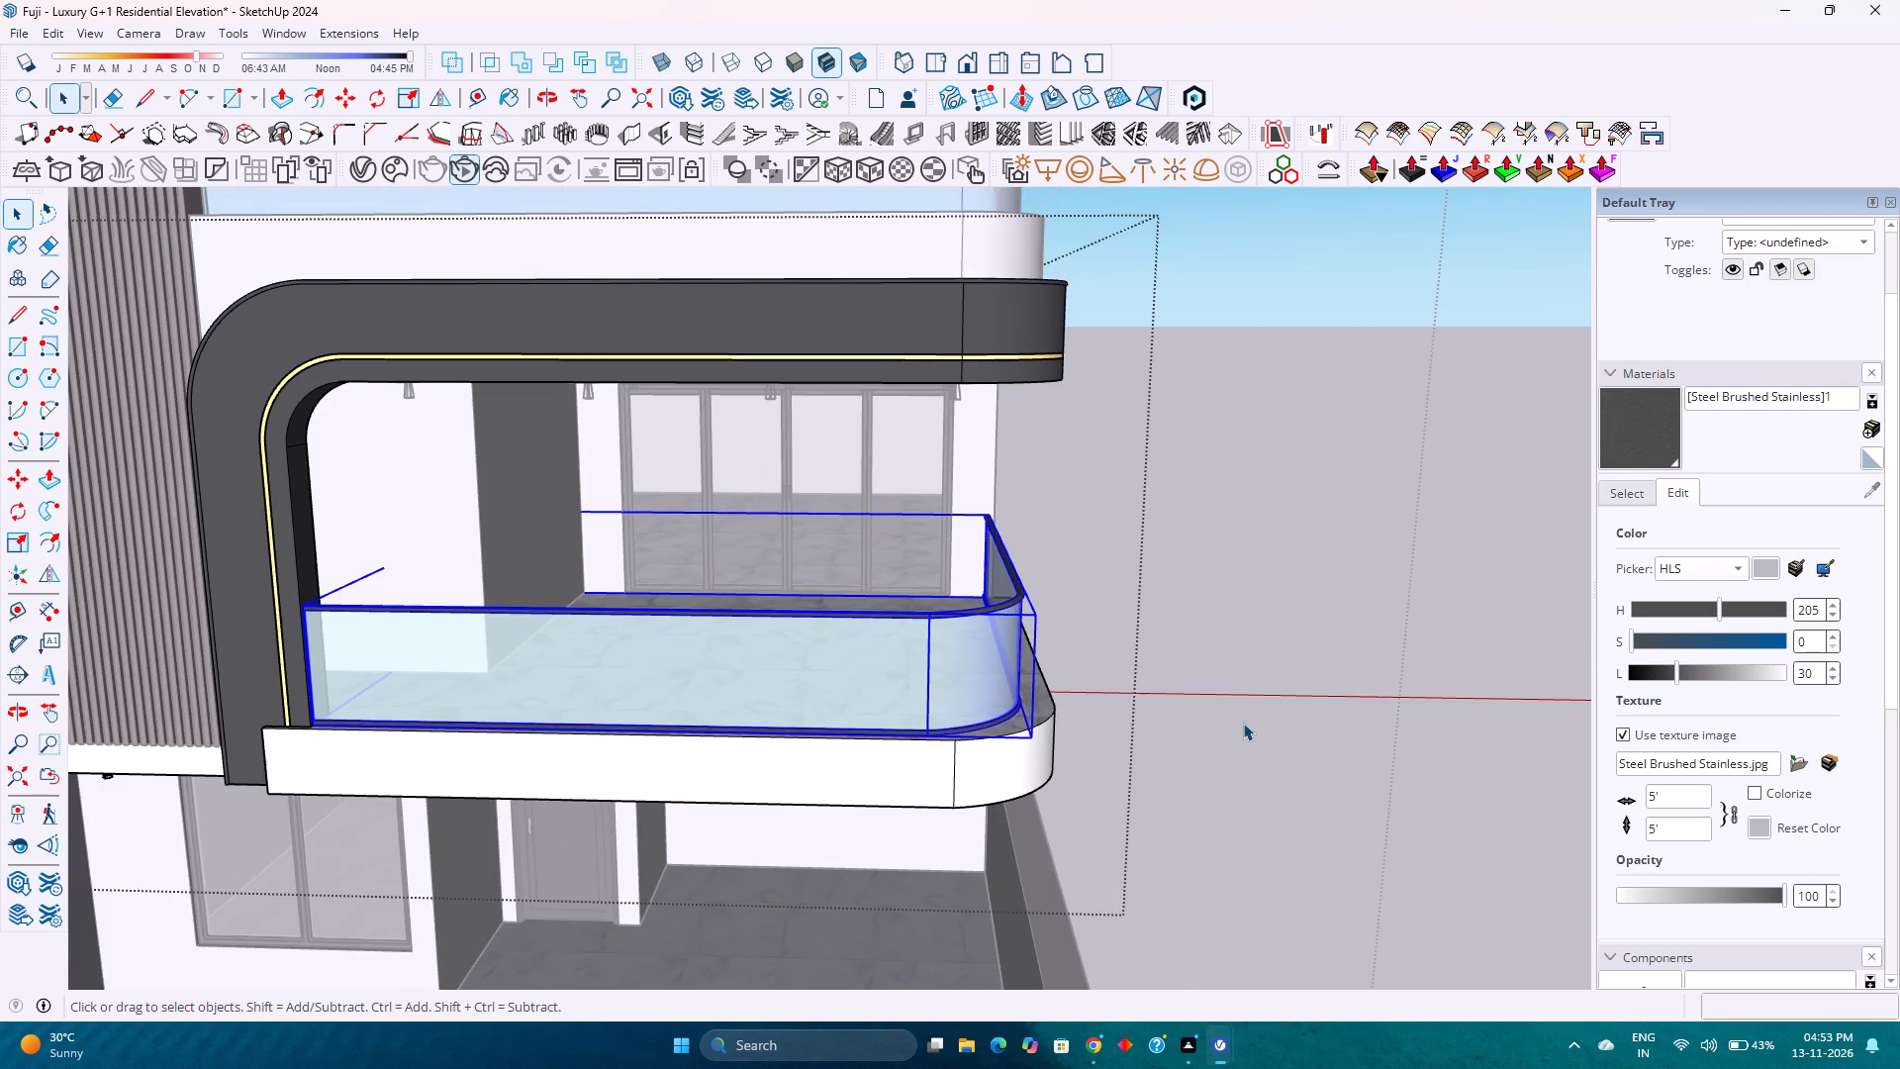
left_click(1243, 723)
Paint the roof terrace glass railing's white rail with the darkened brushed stainless steel and leave its group.
scroll(1159, 692, "down", 4)
scroll(1009, 314, "up", 4)
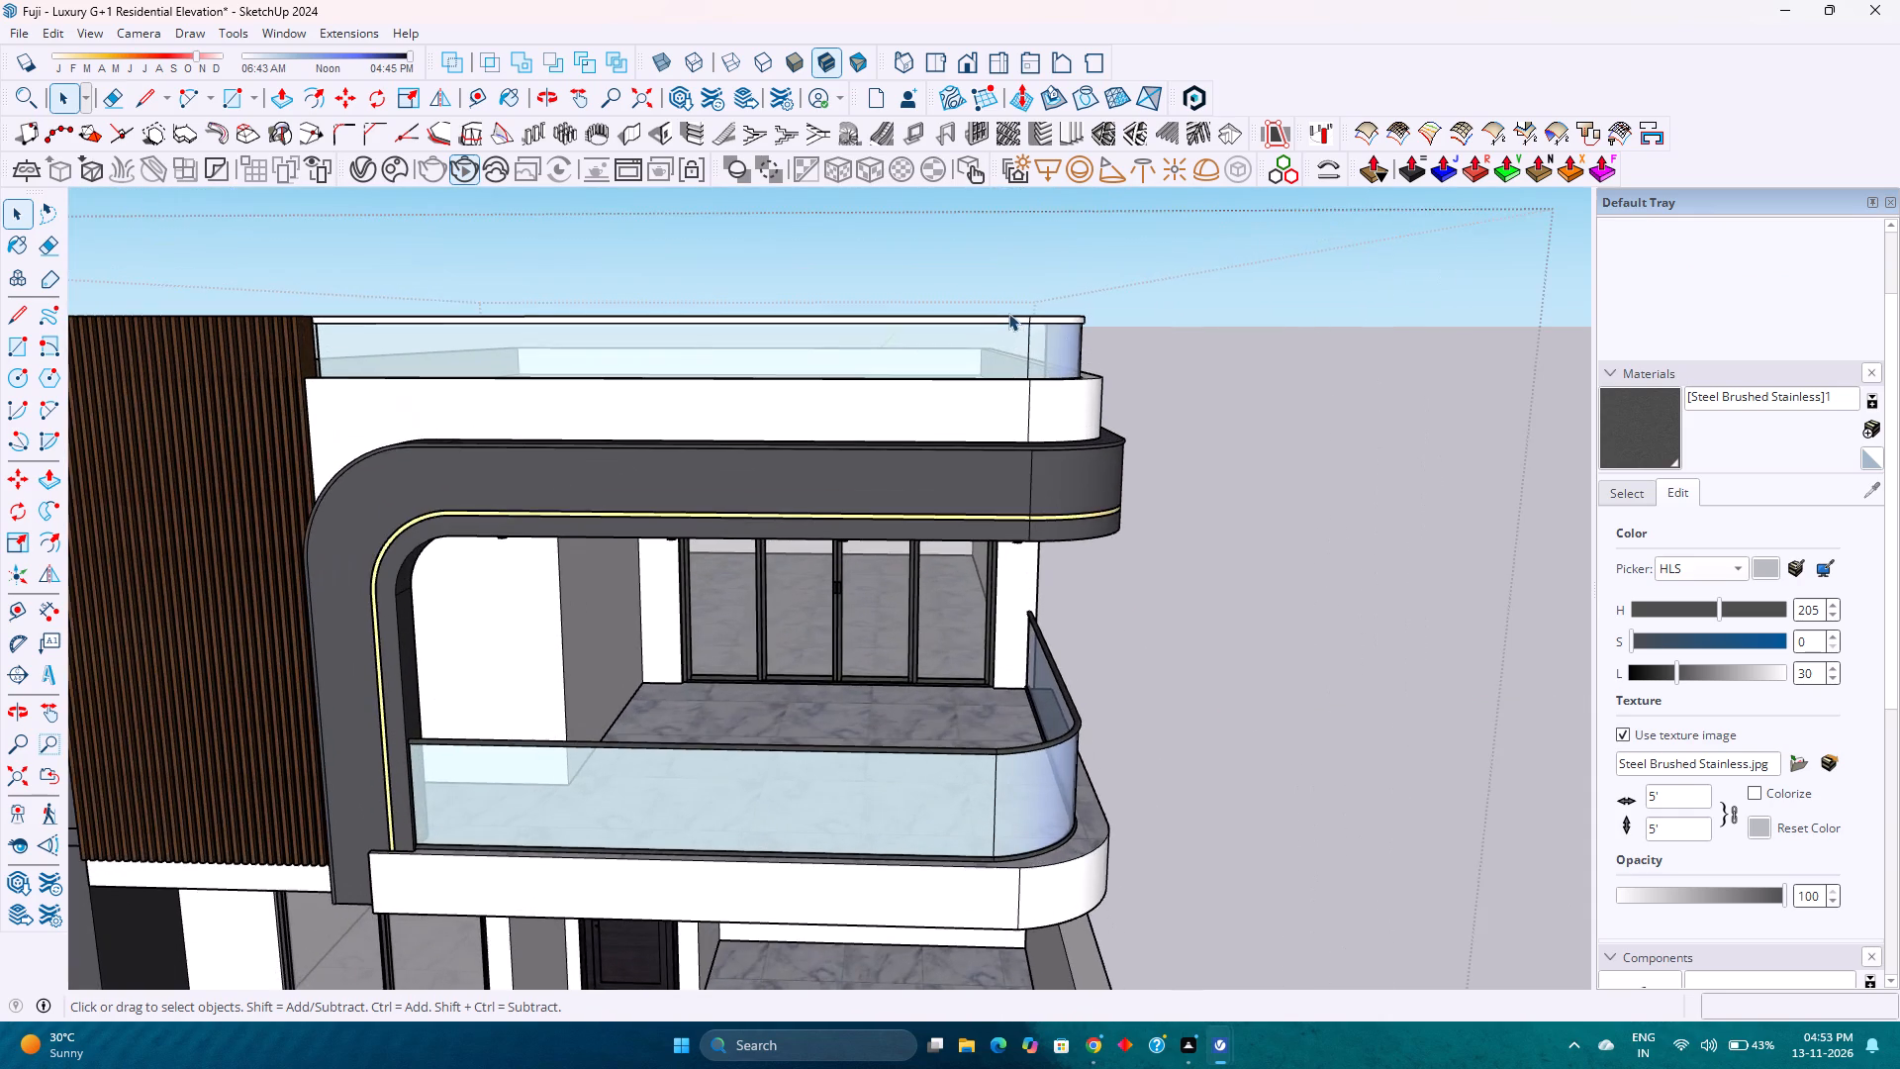
scroll(1018, 312, "up", 8)
scroll(1035, 336, "down", 3)
double_click(1048, 358)
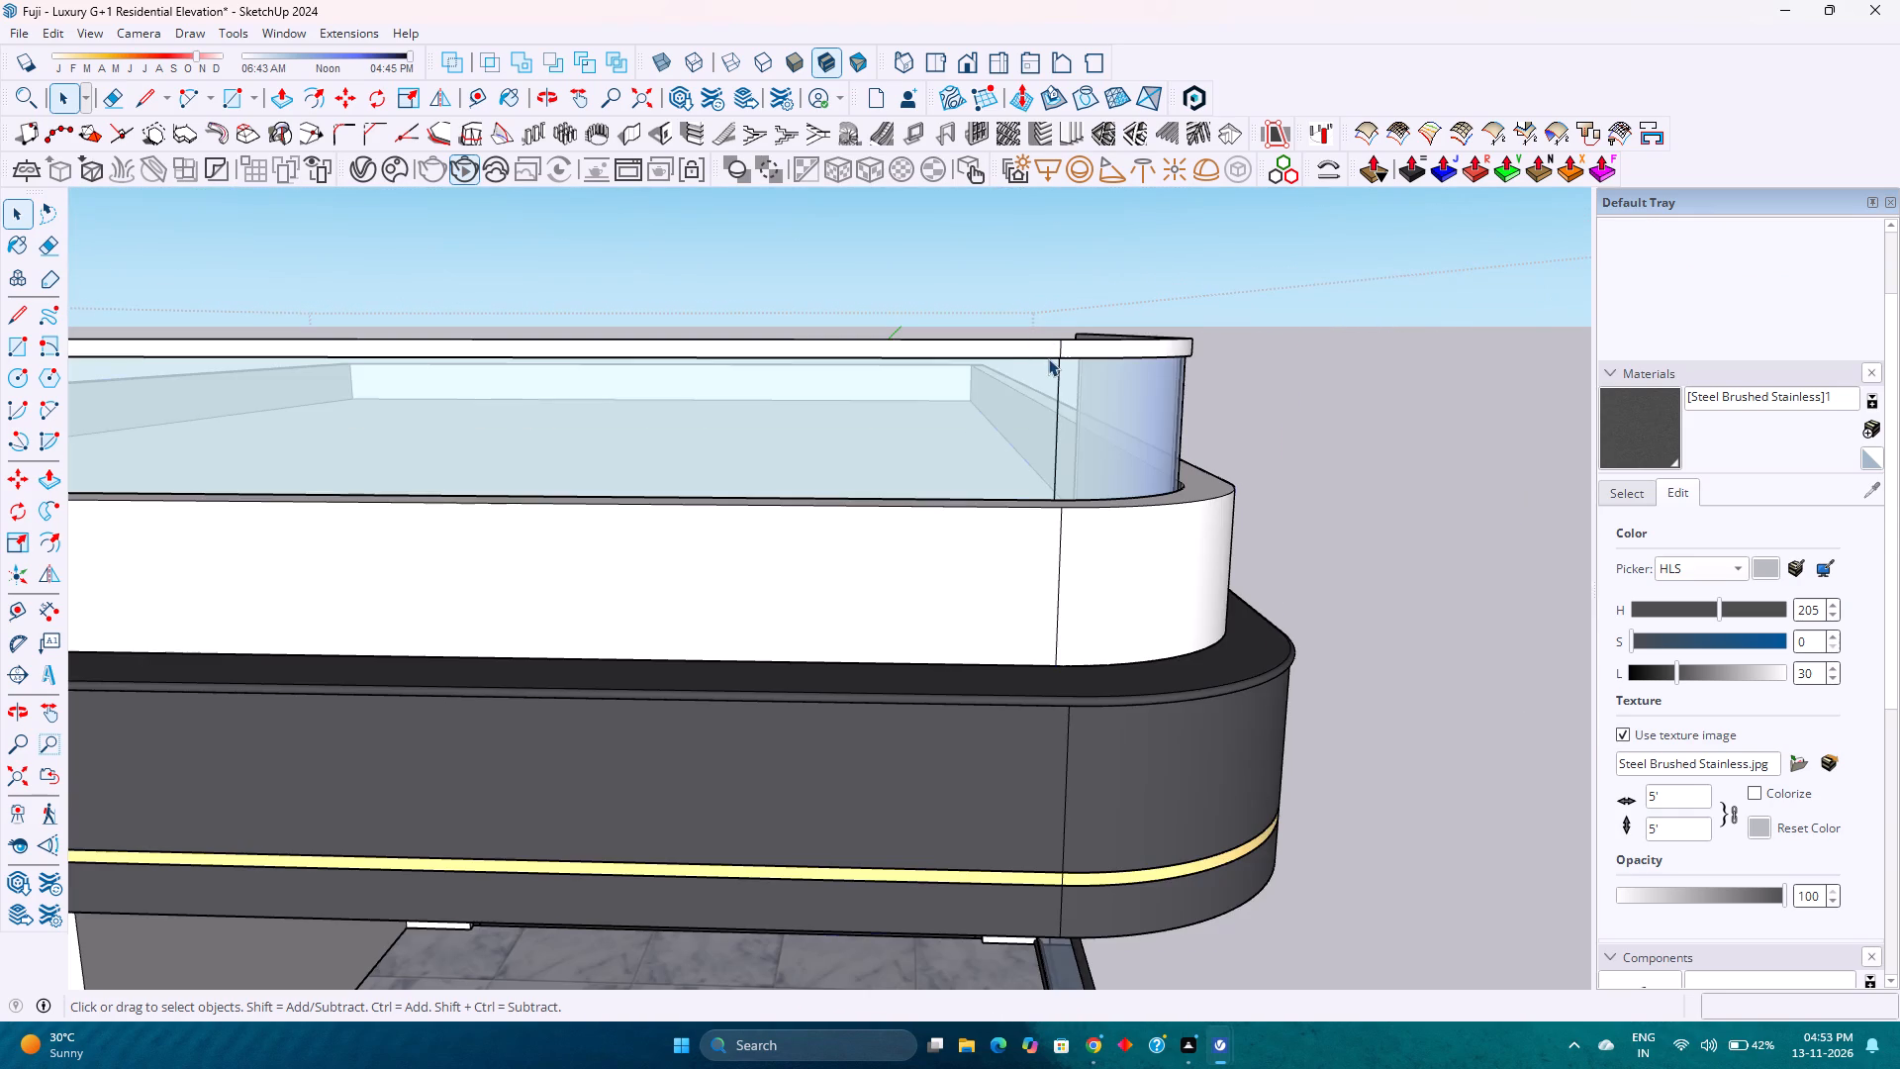
left_click(1048, 358)
scroll(1048, 358, "up", 1)
middle_click_drag(1048, 358, 1113, 492)
middle_click(1113, 492)
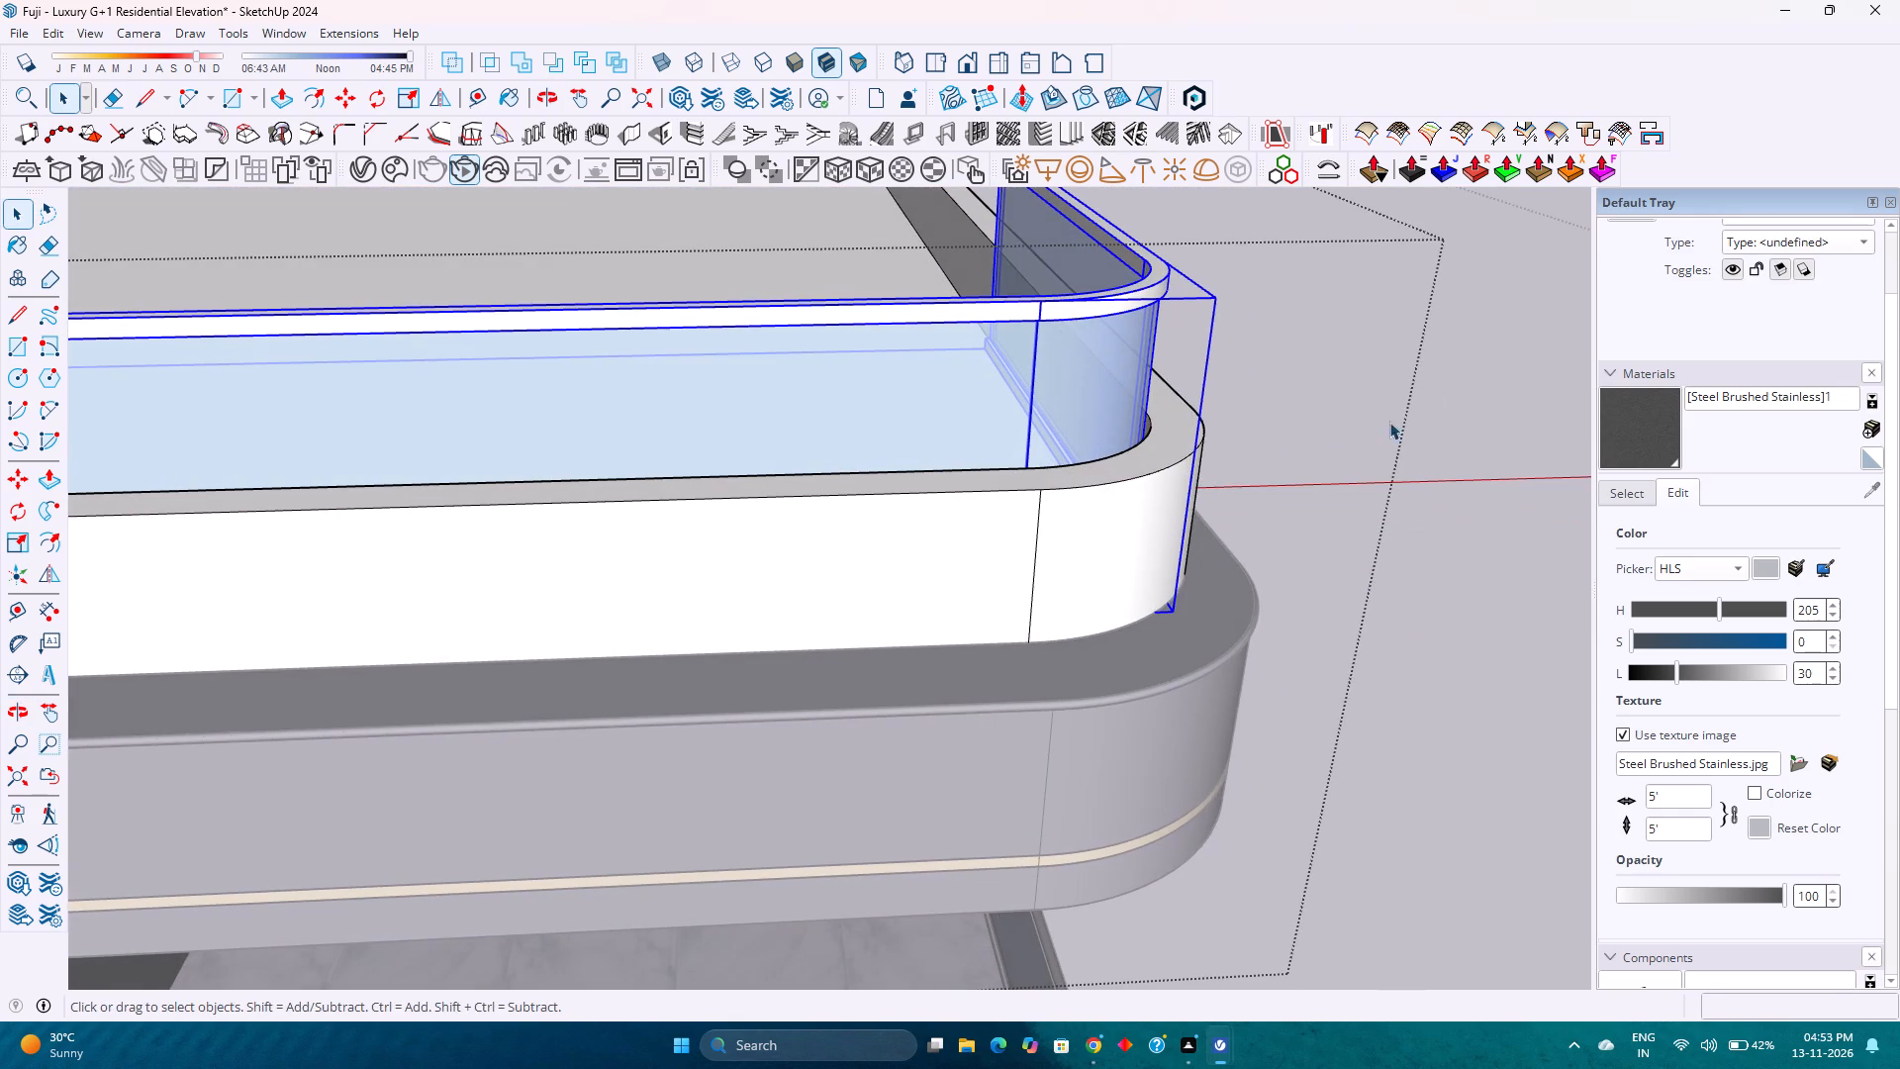
left_click(1626, 428)
left_click(1076, 309)
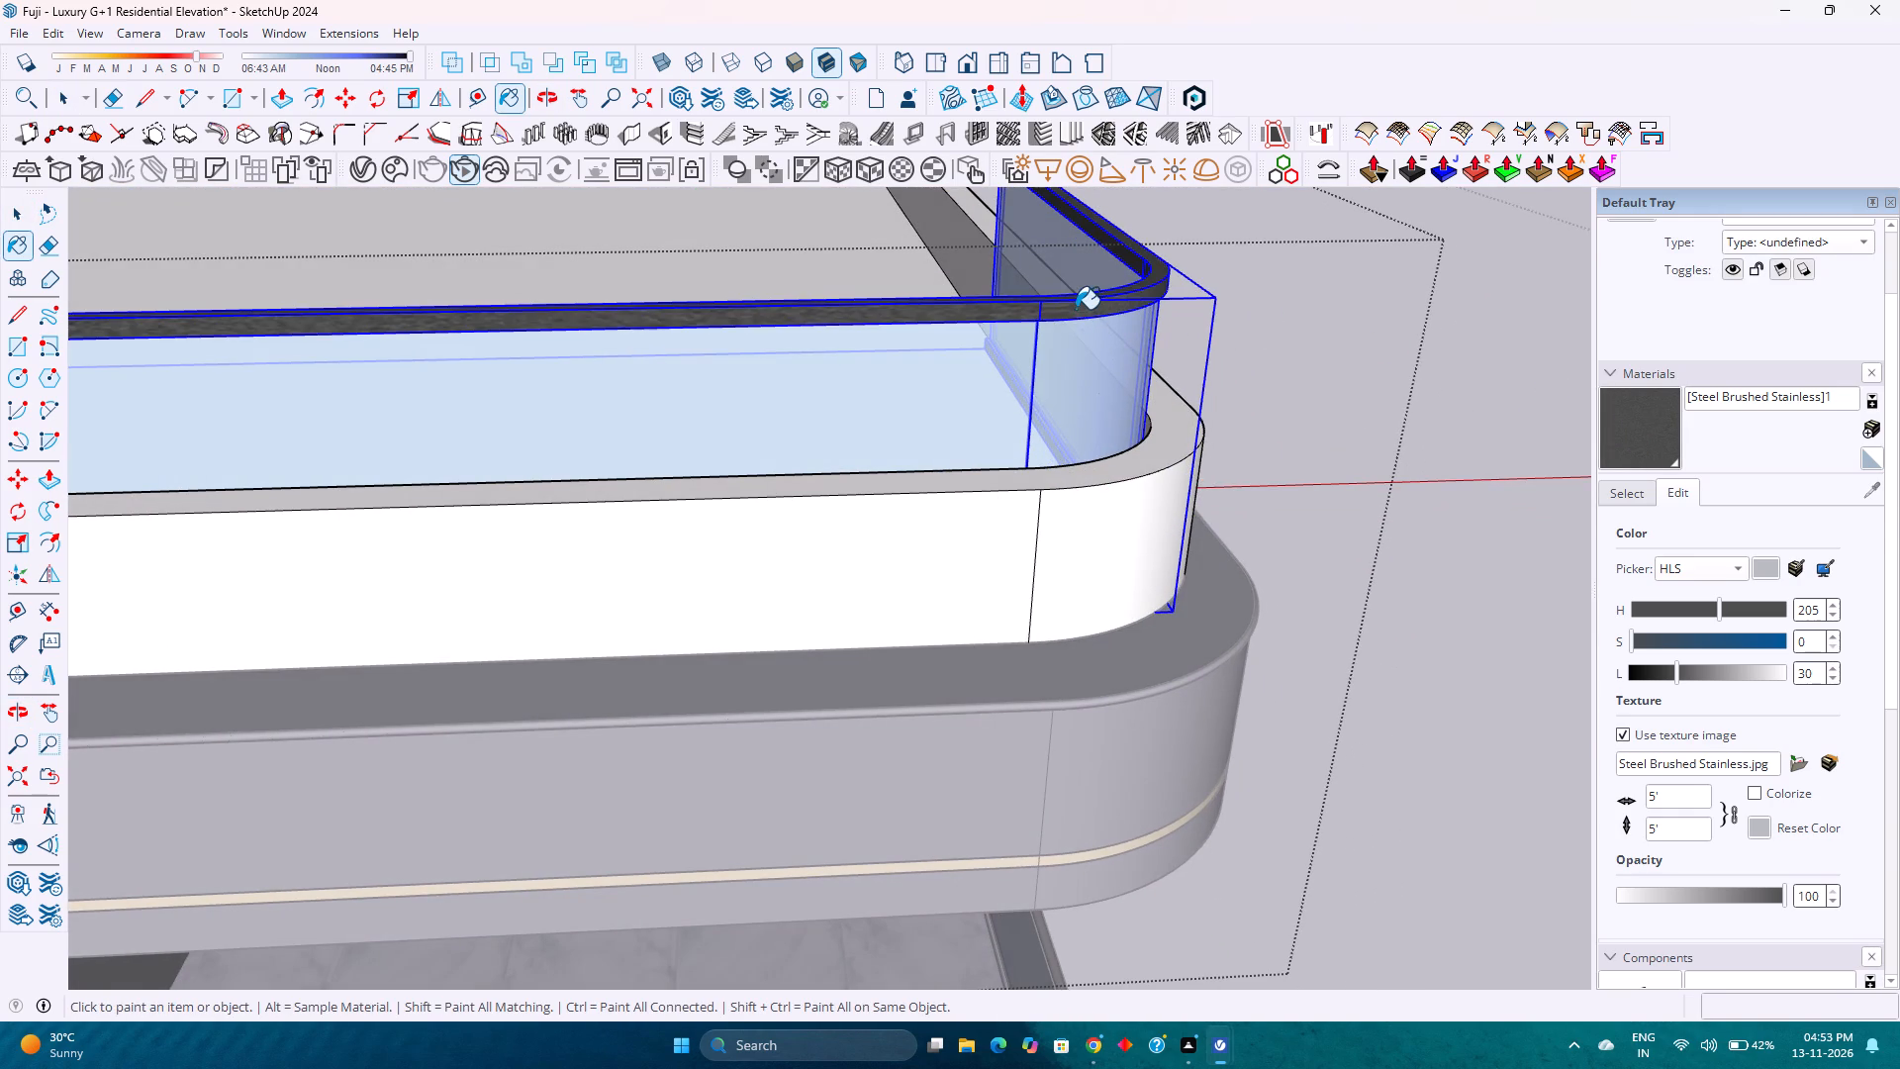
key("space")
scroll(1017, 398, "down", 4)
left_click(1332, 570)
Review the darkened railings on the whole house, ending in the standard front view fitted to the screen.
scroll(1333, 572, "down", 3)
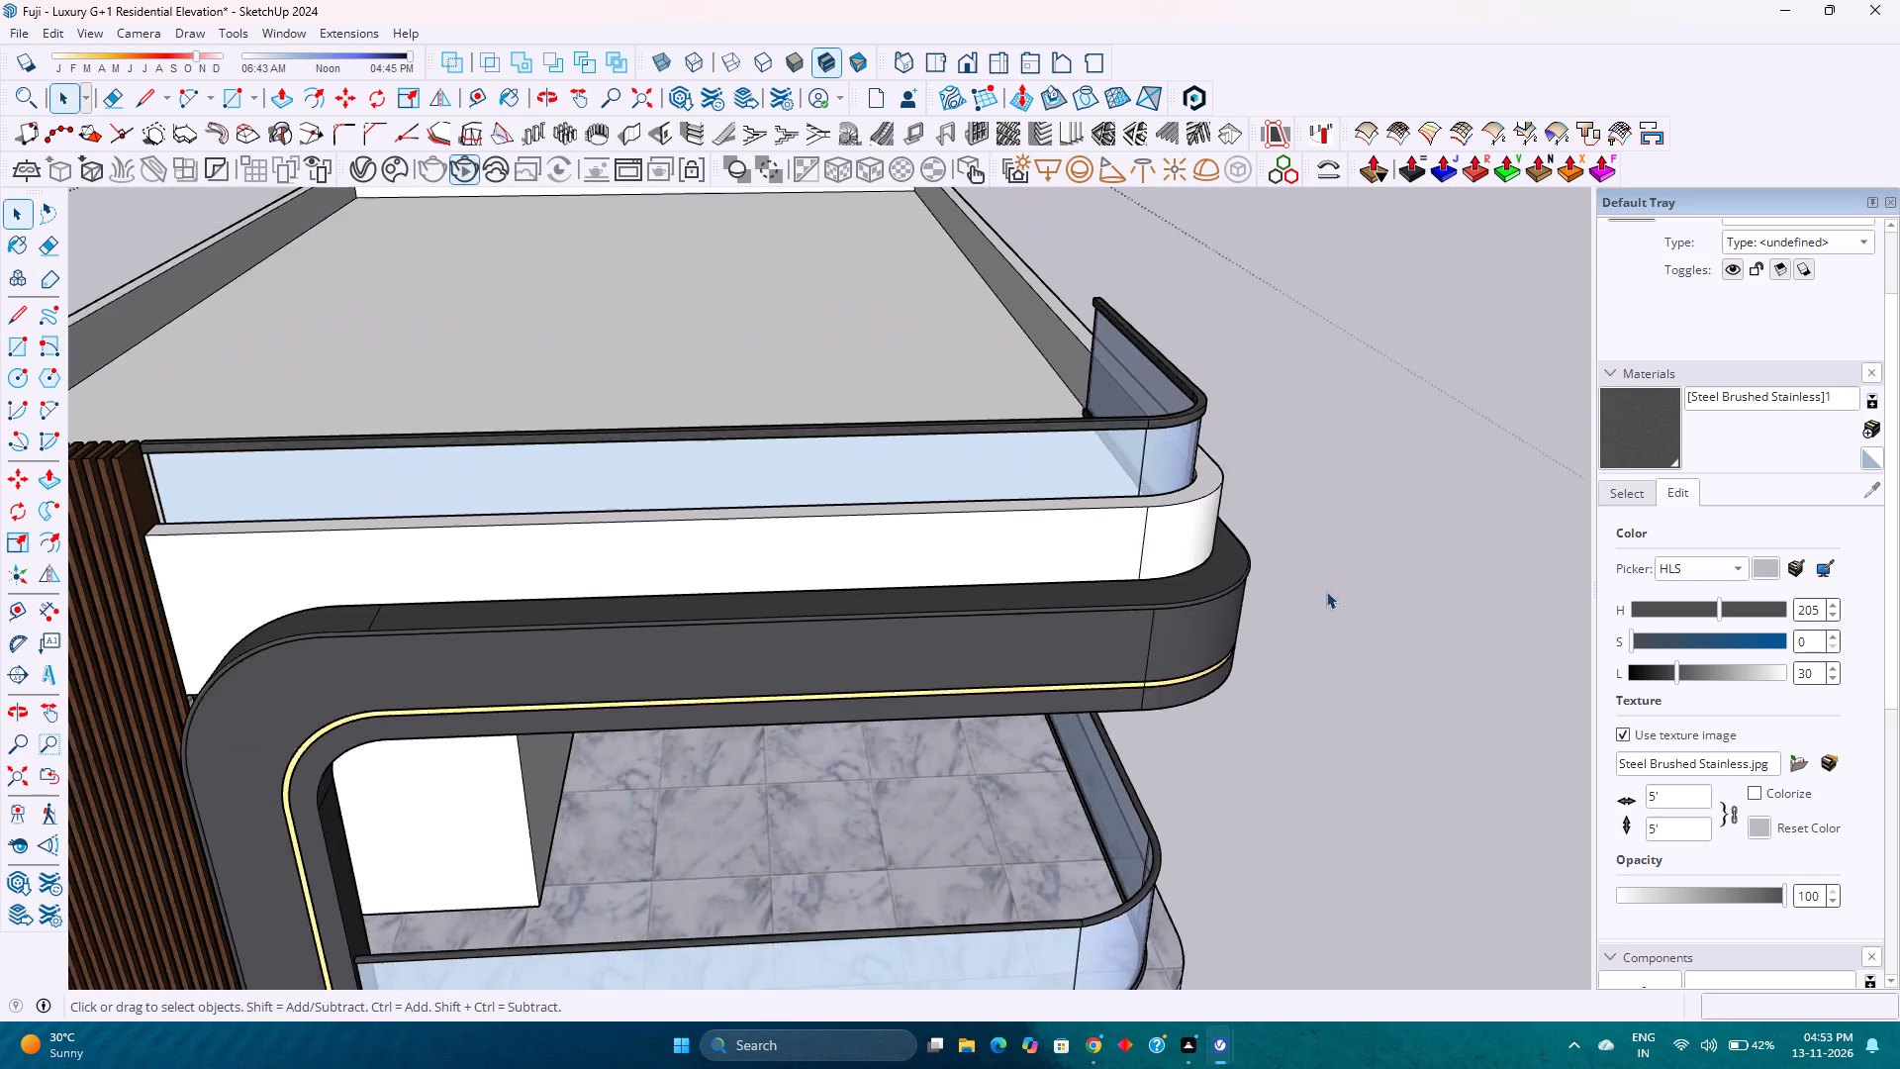
scroll(1326, 591, "down", 2)
middle_click_drag(1264, 668, 1106, 569)
scroll(1092, 550, "down", 7)
scroll(1078, 667, "up", 1)
middle_click_drag(1051, 699, 965, 564)
middle_click(965, 564)
scroll(972, 560, "down", 4)
scroll(894, 594, "down", 1)
middle_click_drag(894, 594, 1071, 578)
middle_click(1072, 578)
left_click(1262, 576)
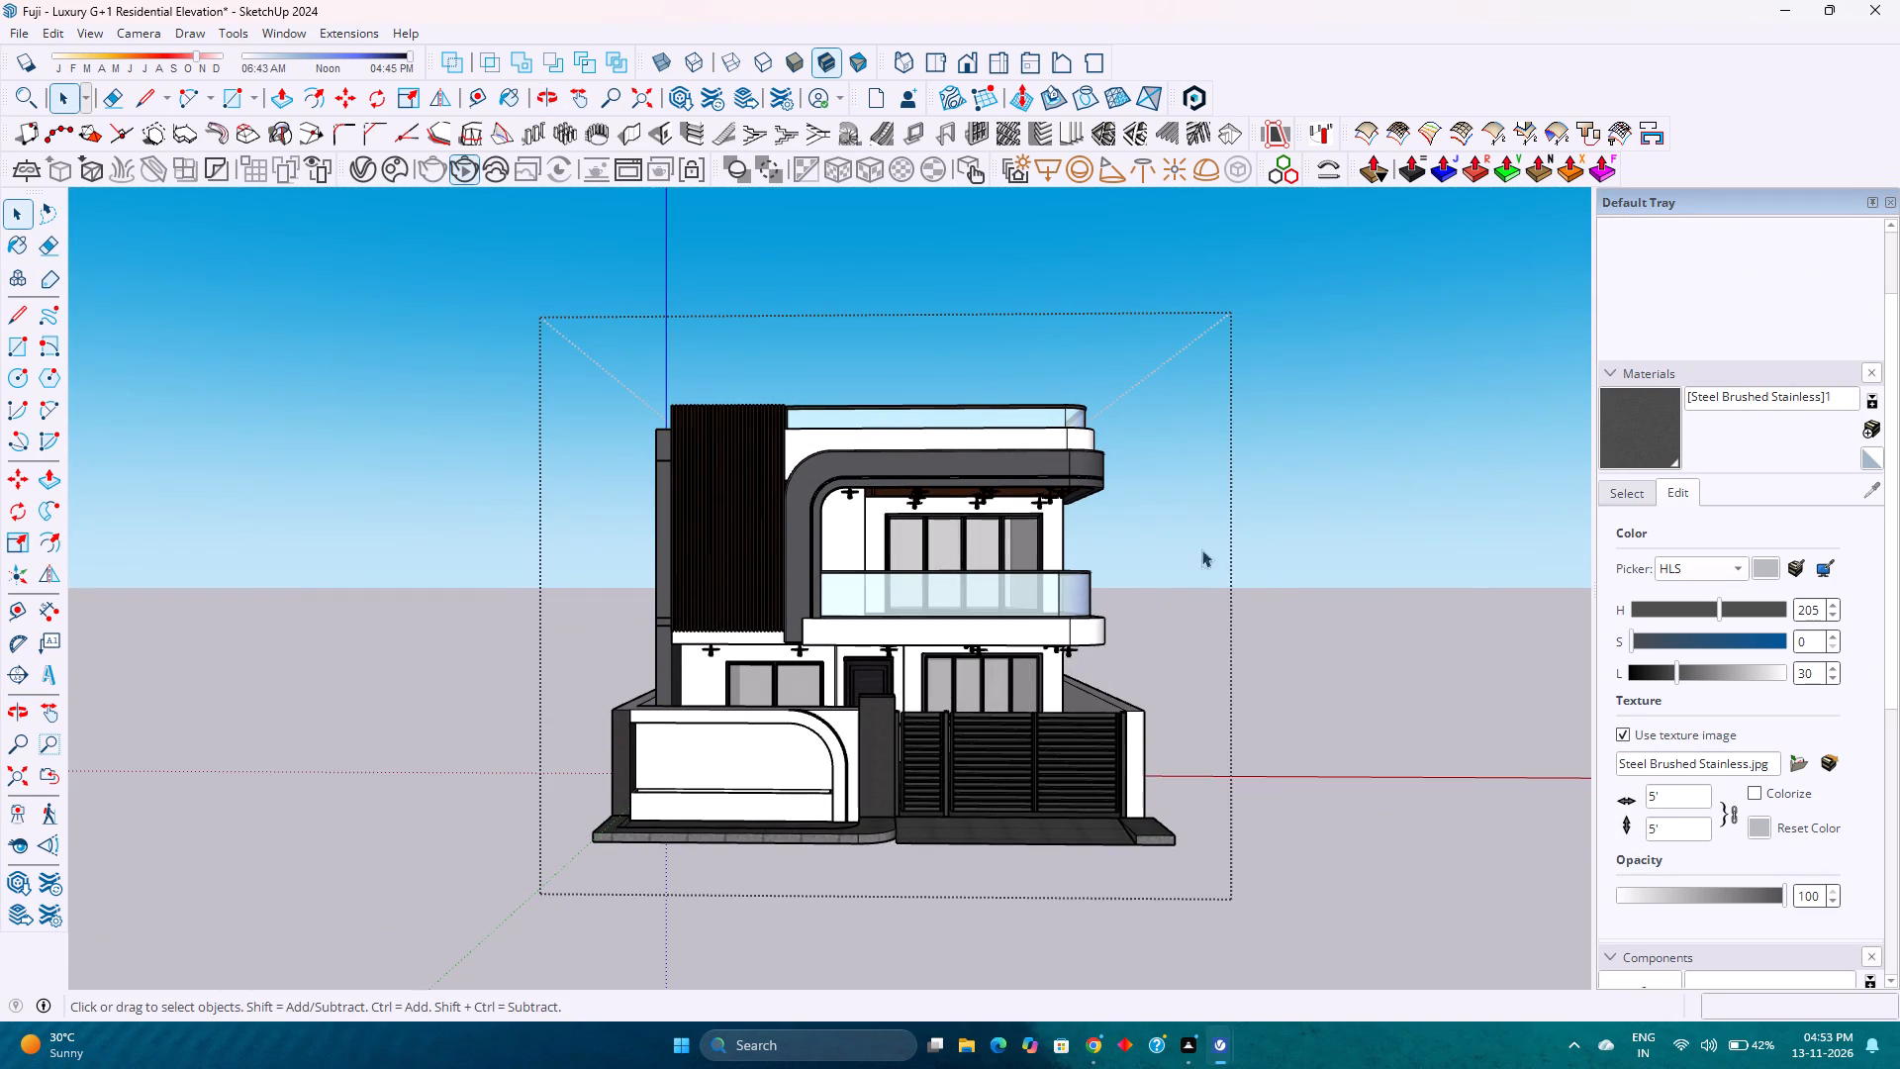
left_click(964, 63)
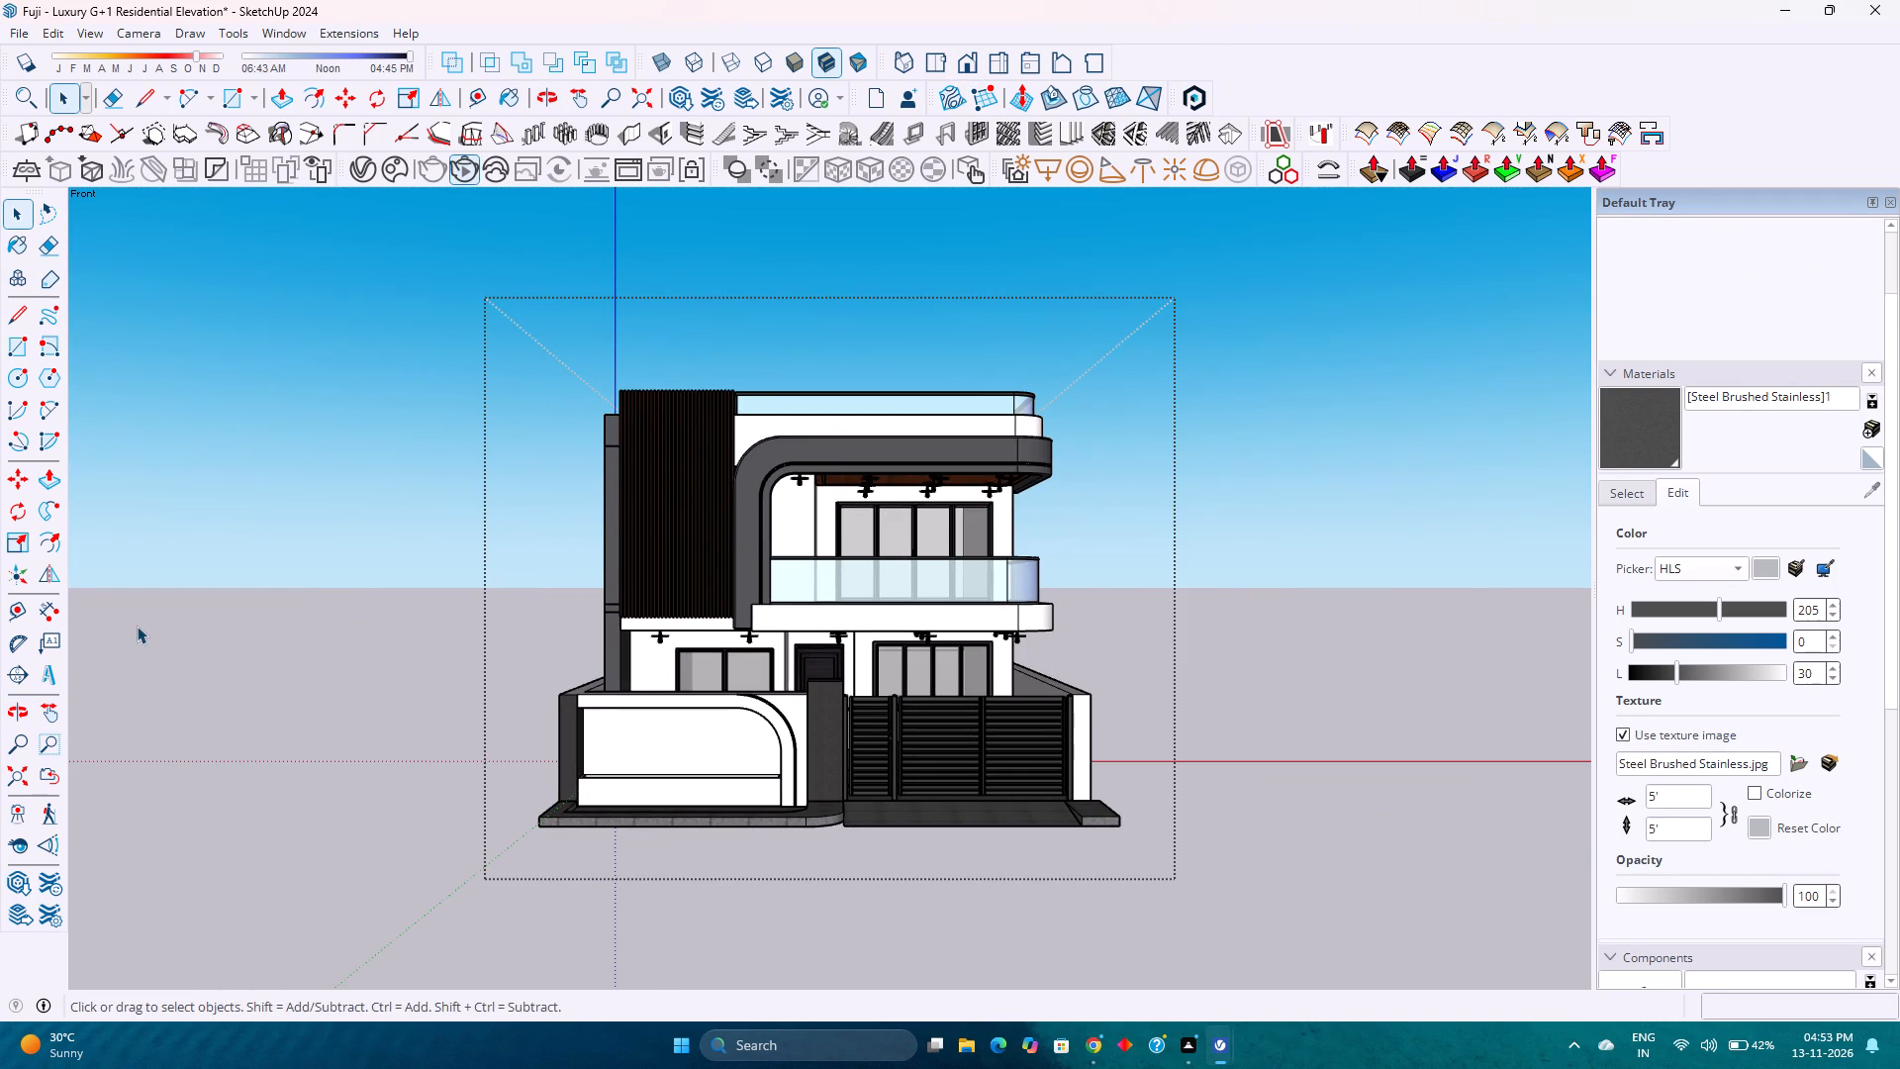
left_click(9, 773)
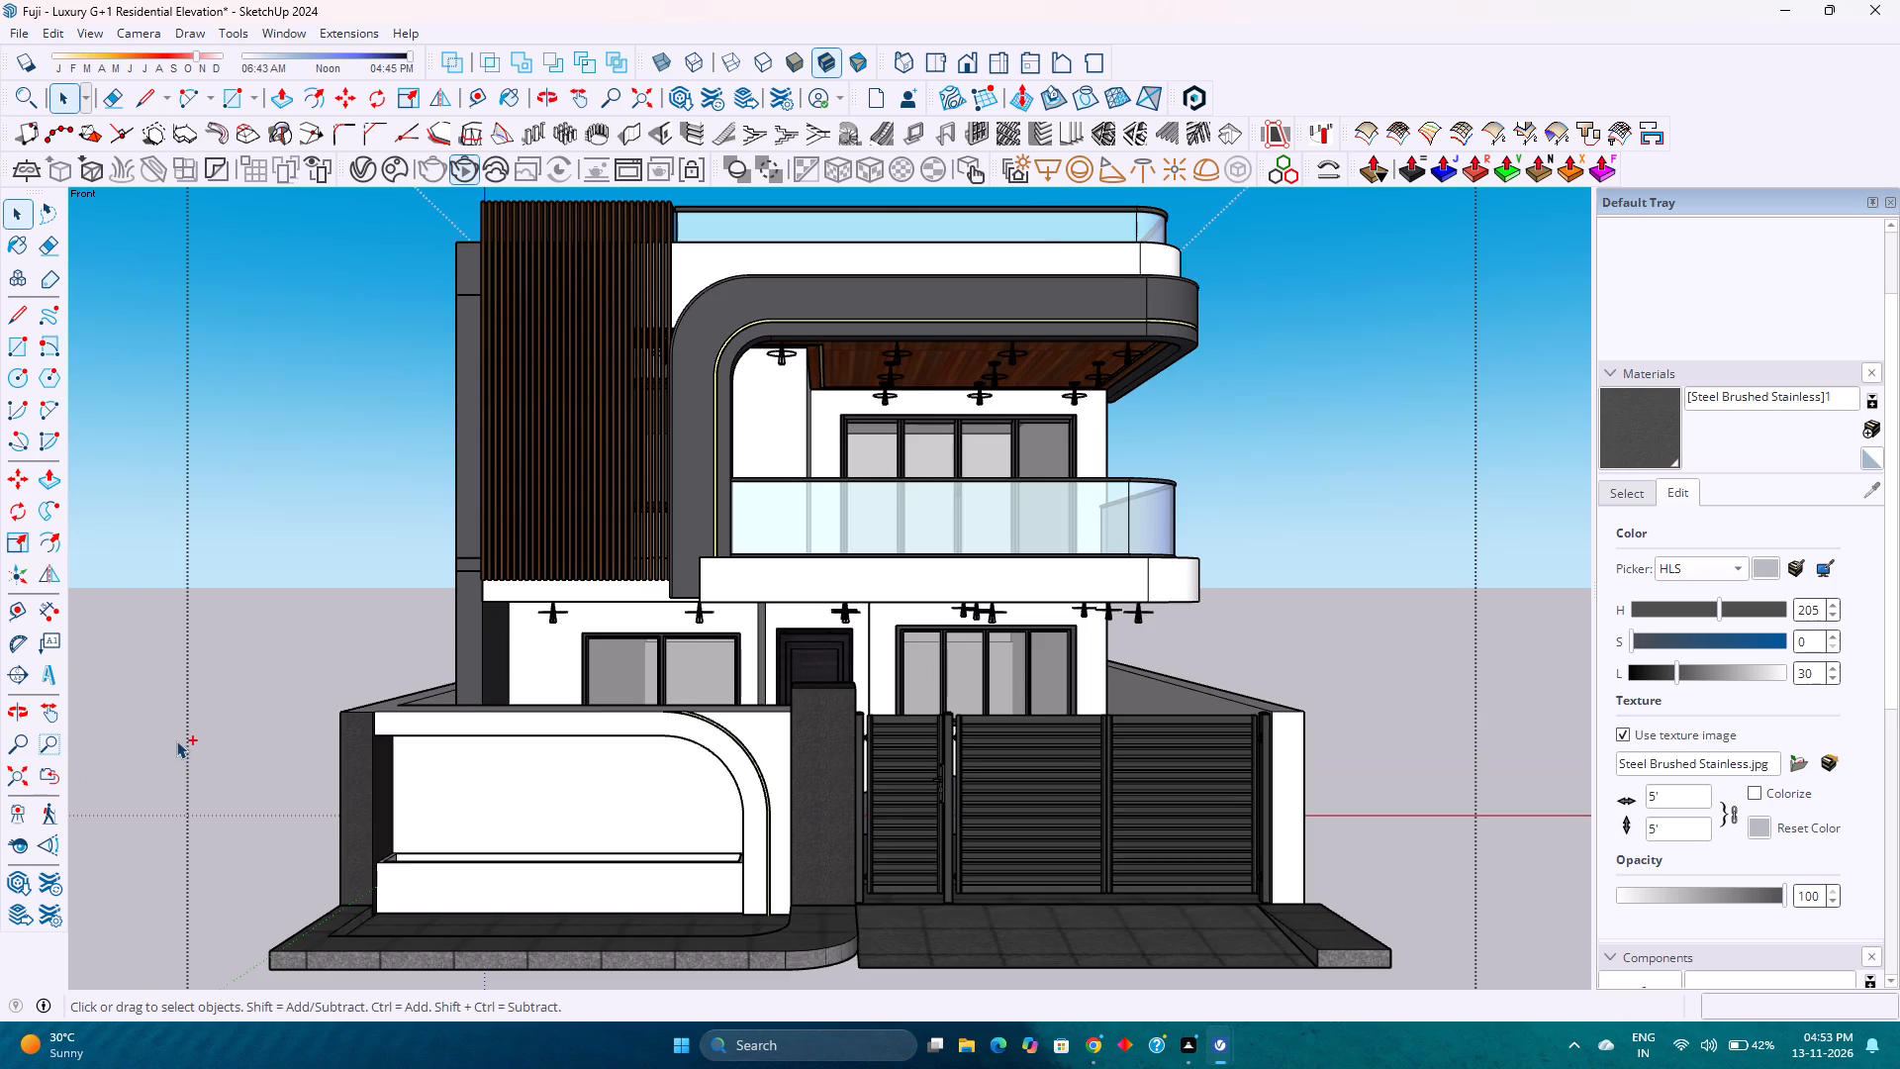
Save the model.
key("ctrl+s")
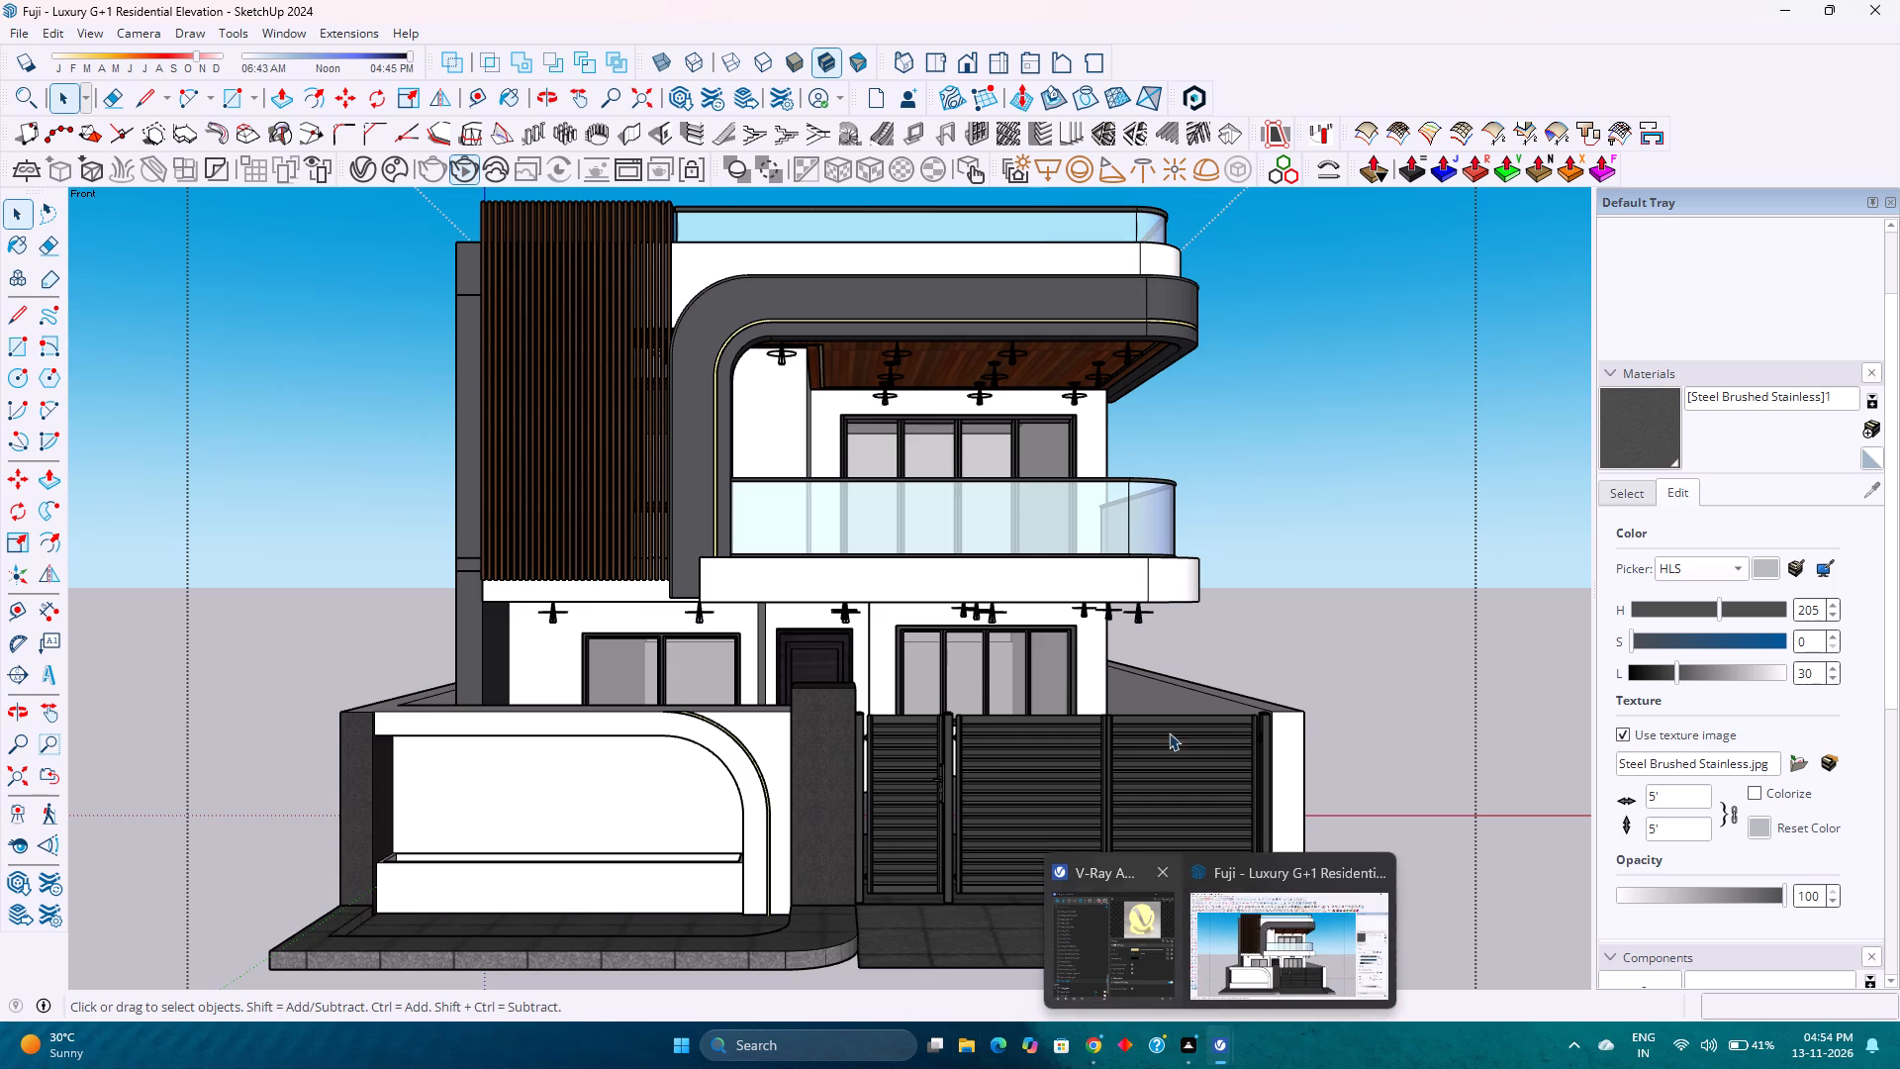
Start a V-Ray interactive render of the front view.
left_click(461, 166)
left_click(465, 166)
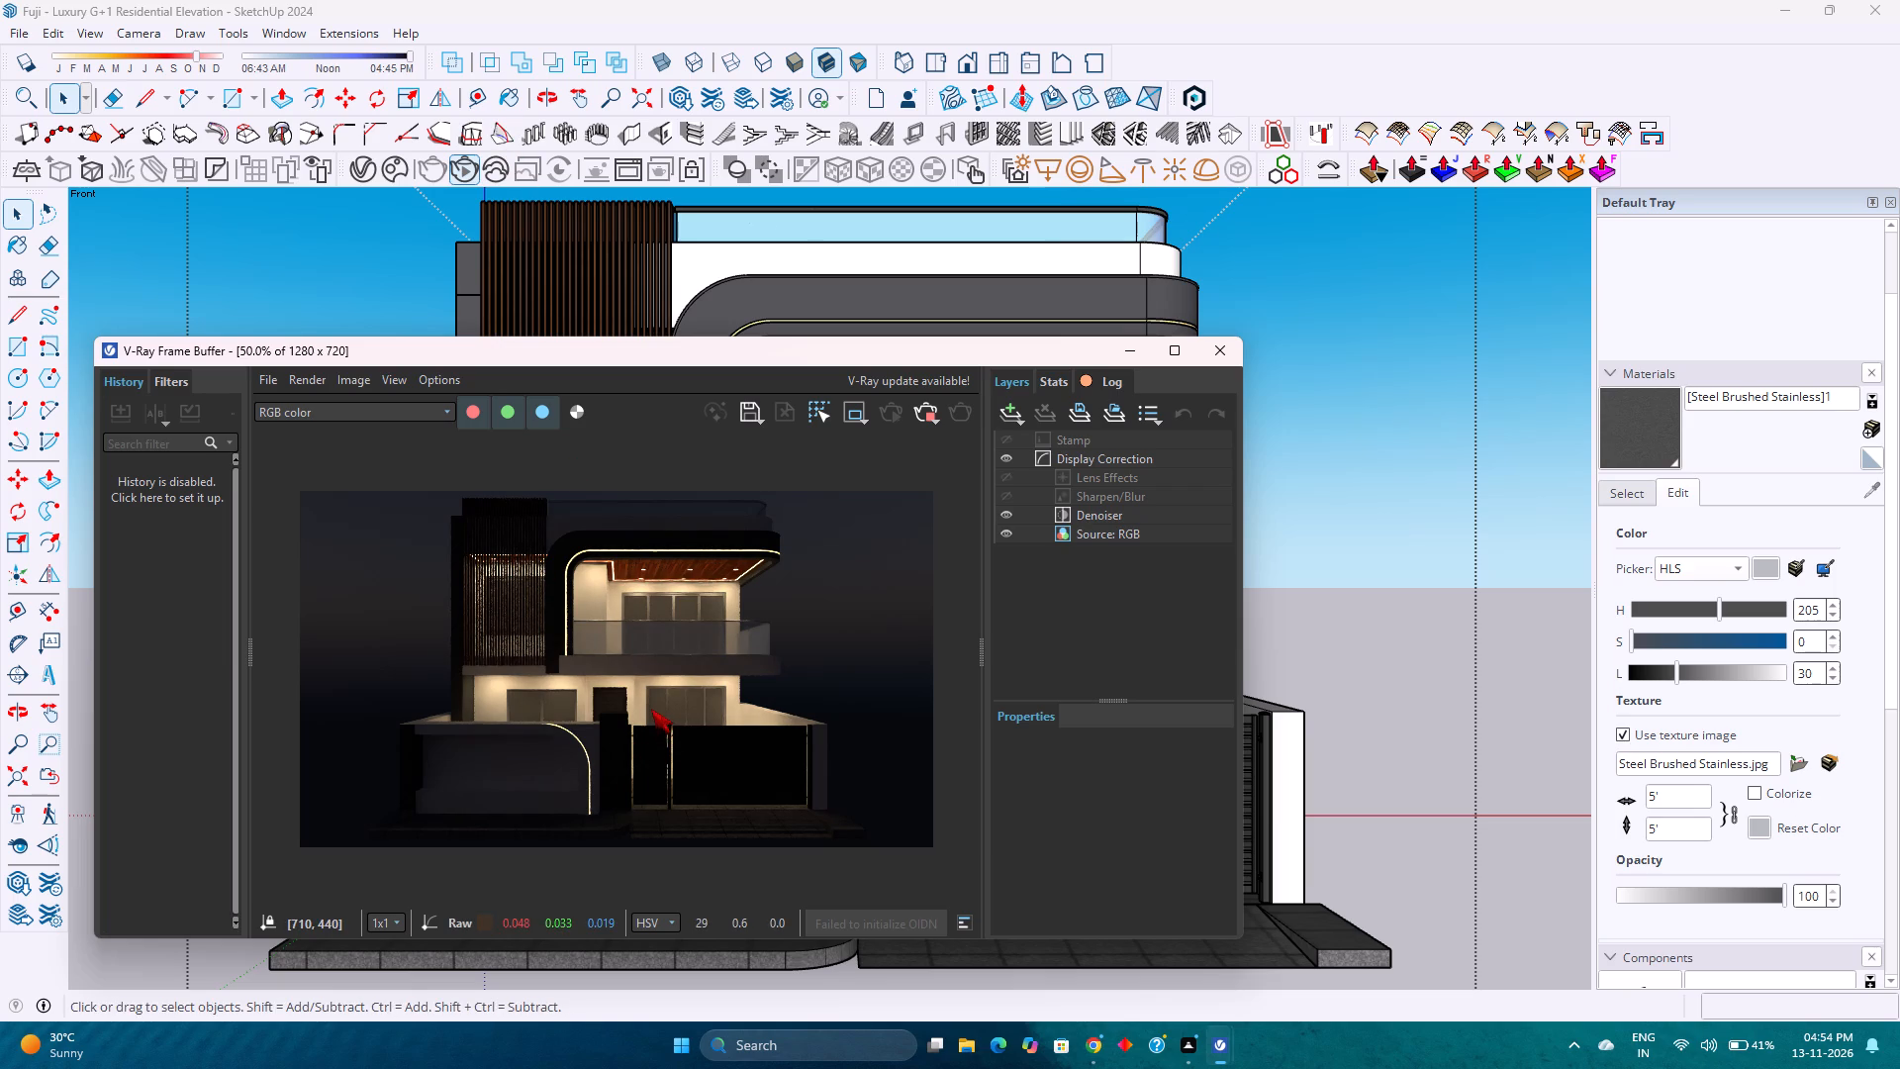
Move the shadow time earlier in the afternoon, before 04:45 PM, and inspect the façade finishes in the interactive render.
left_click(383, 54)
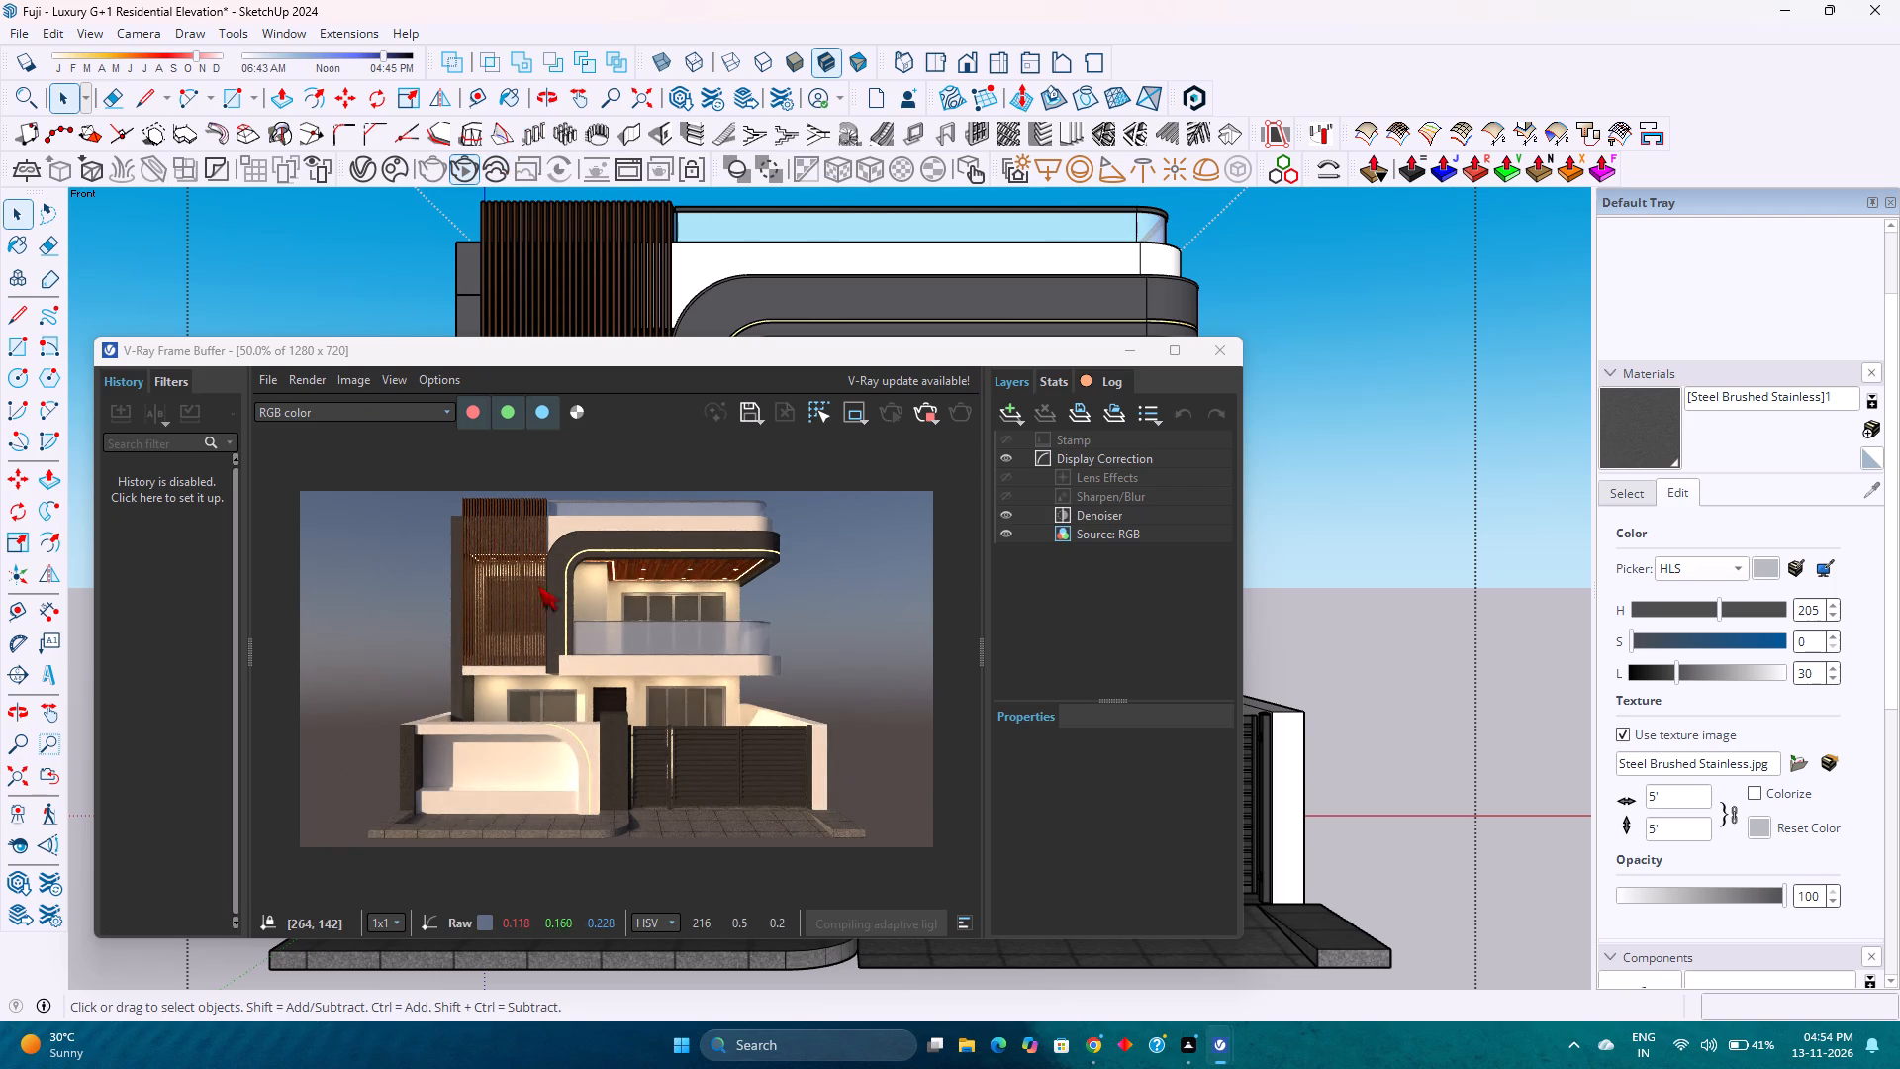
scroll(642, 597, "down", 1)
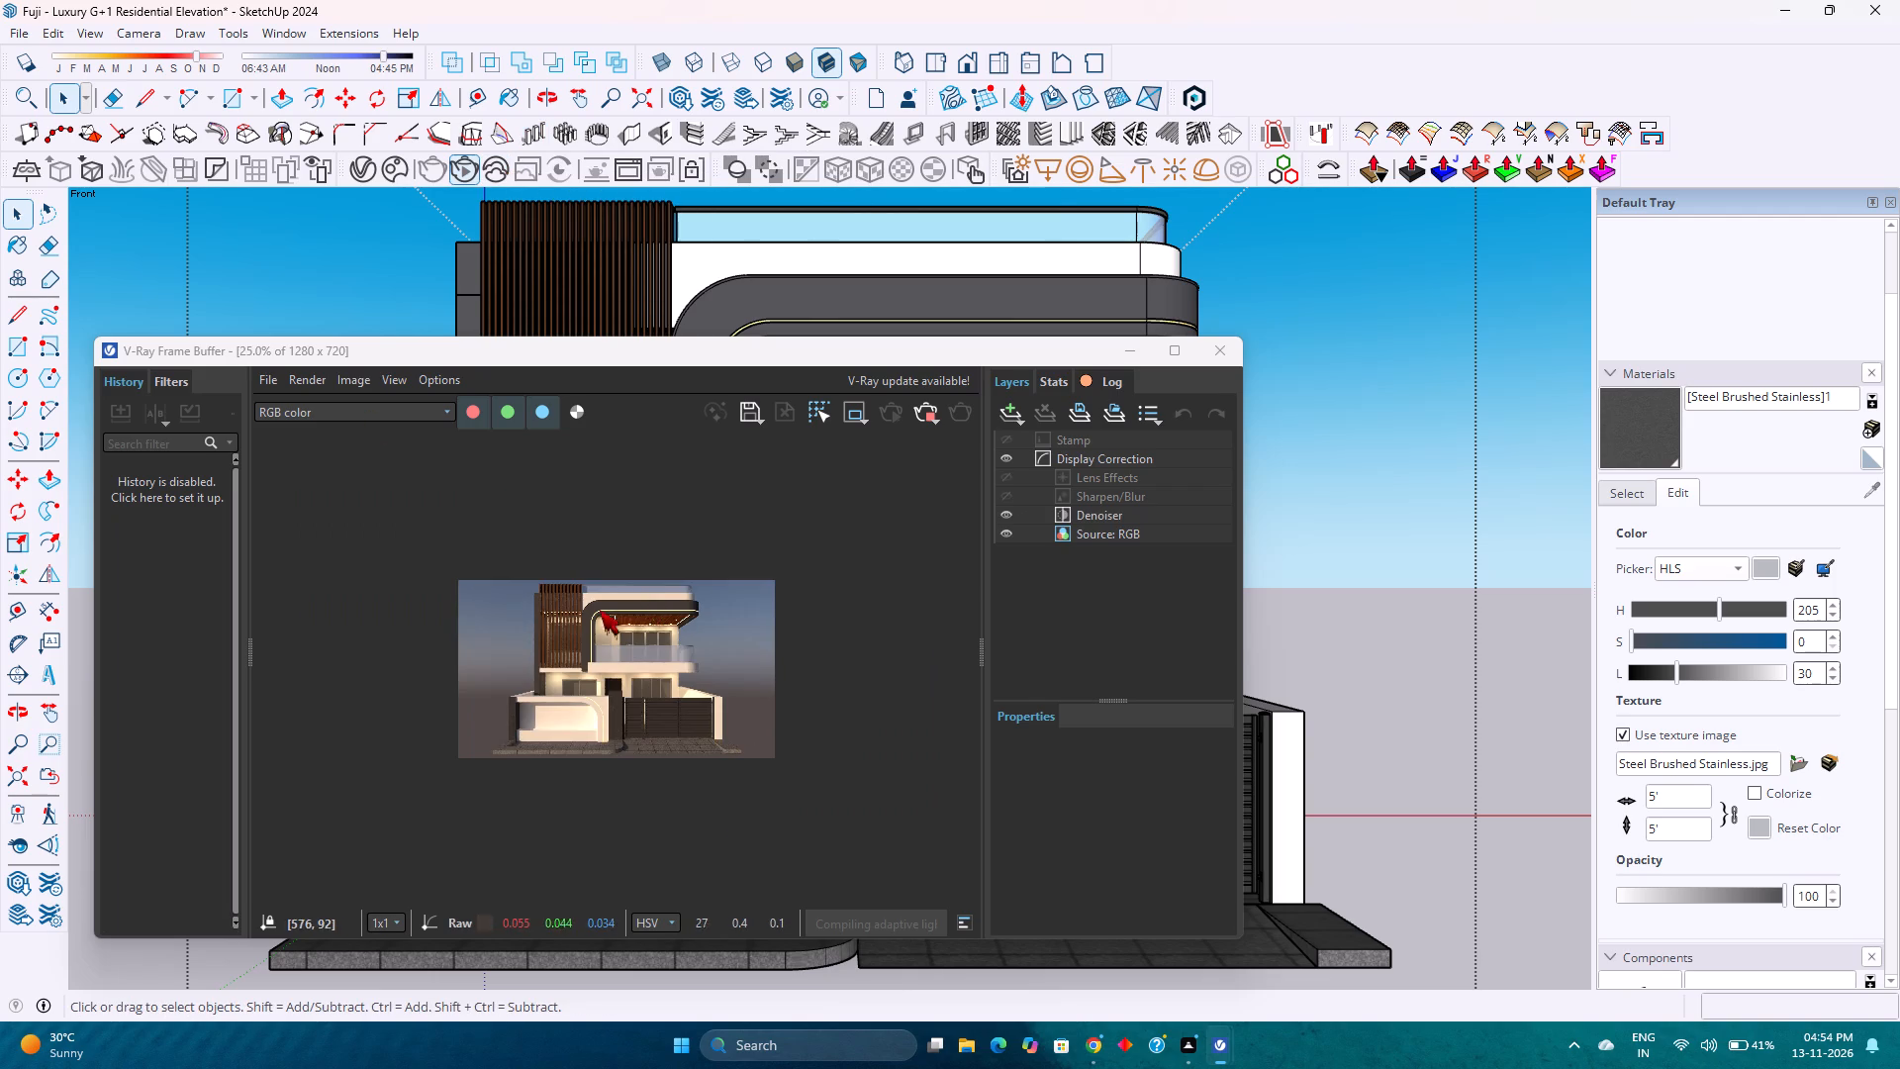
scroll(554, 674, "up", 1)
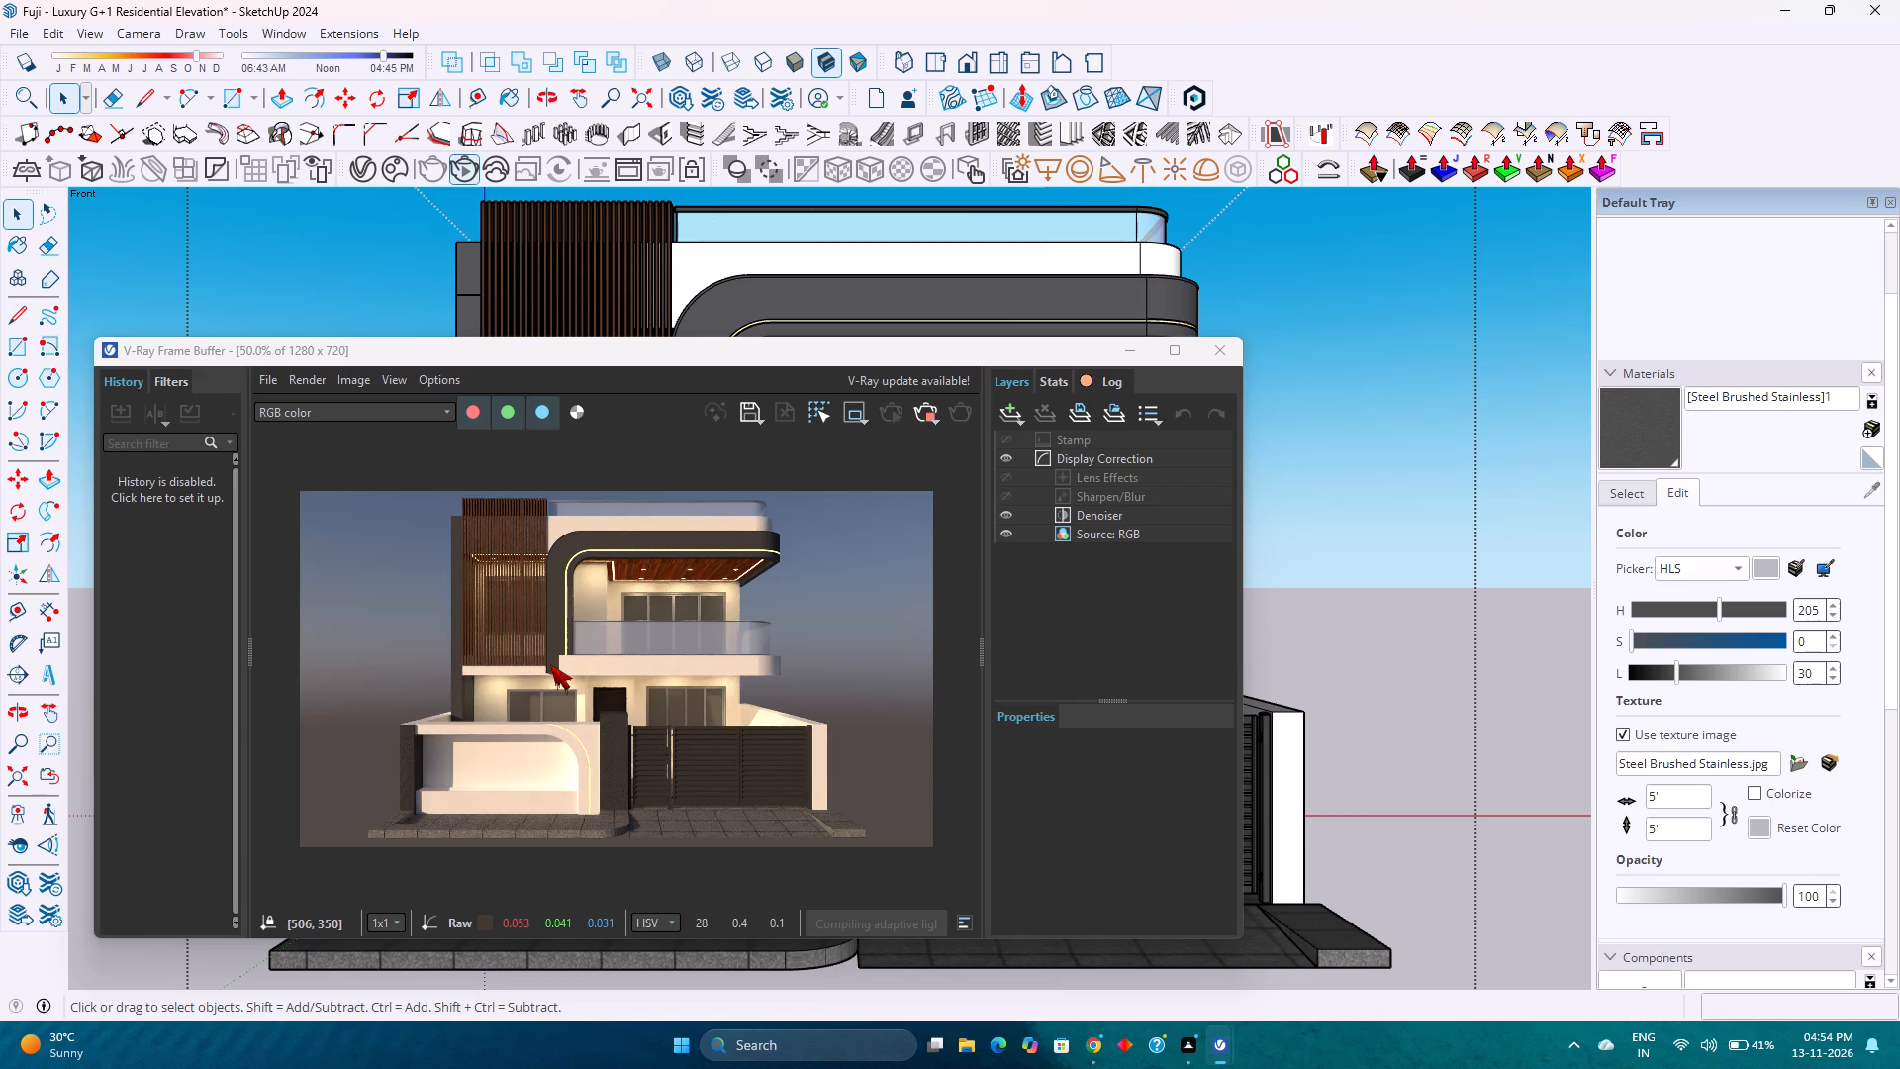
scroll(590, 622, "up", 2)
scroll(590, 622, "down", 2)
Examine the wooden louver screen, dark grey curved frame and strip lighting in the interactive render, and minimise the render window when finished.
scroll(475, 666, "up", 1)
scroll(475, 666, "down", 3)
scroll(448, 711, "up", 1)
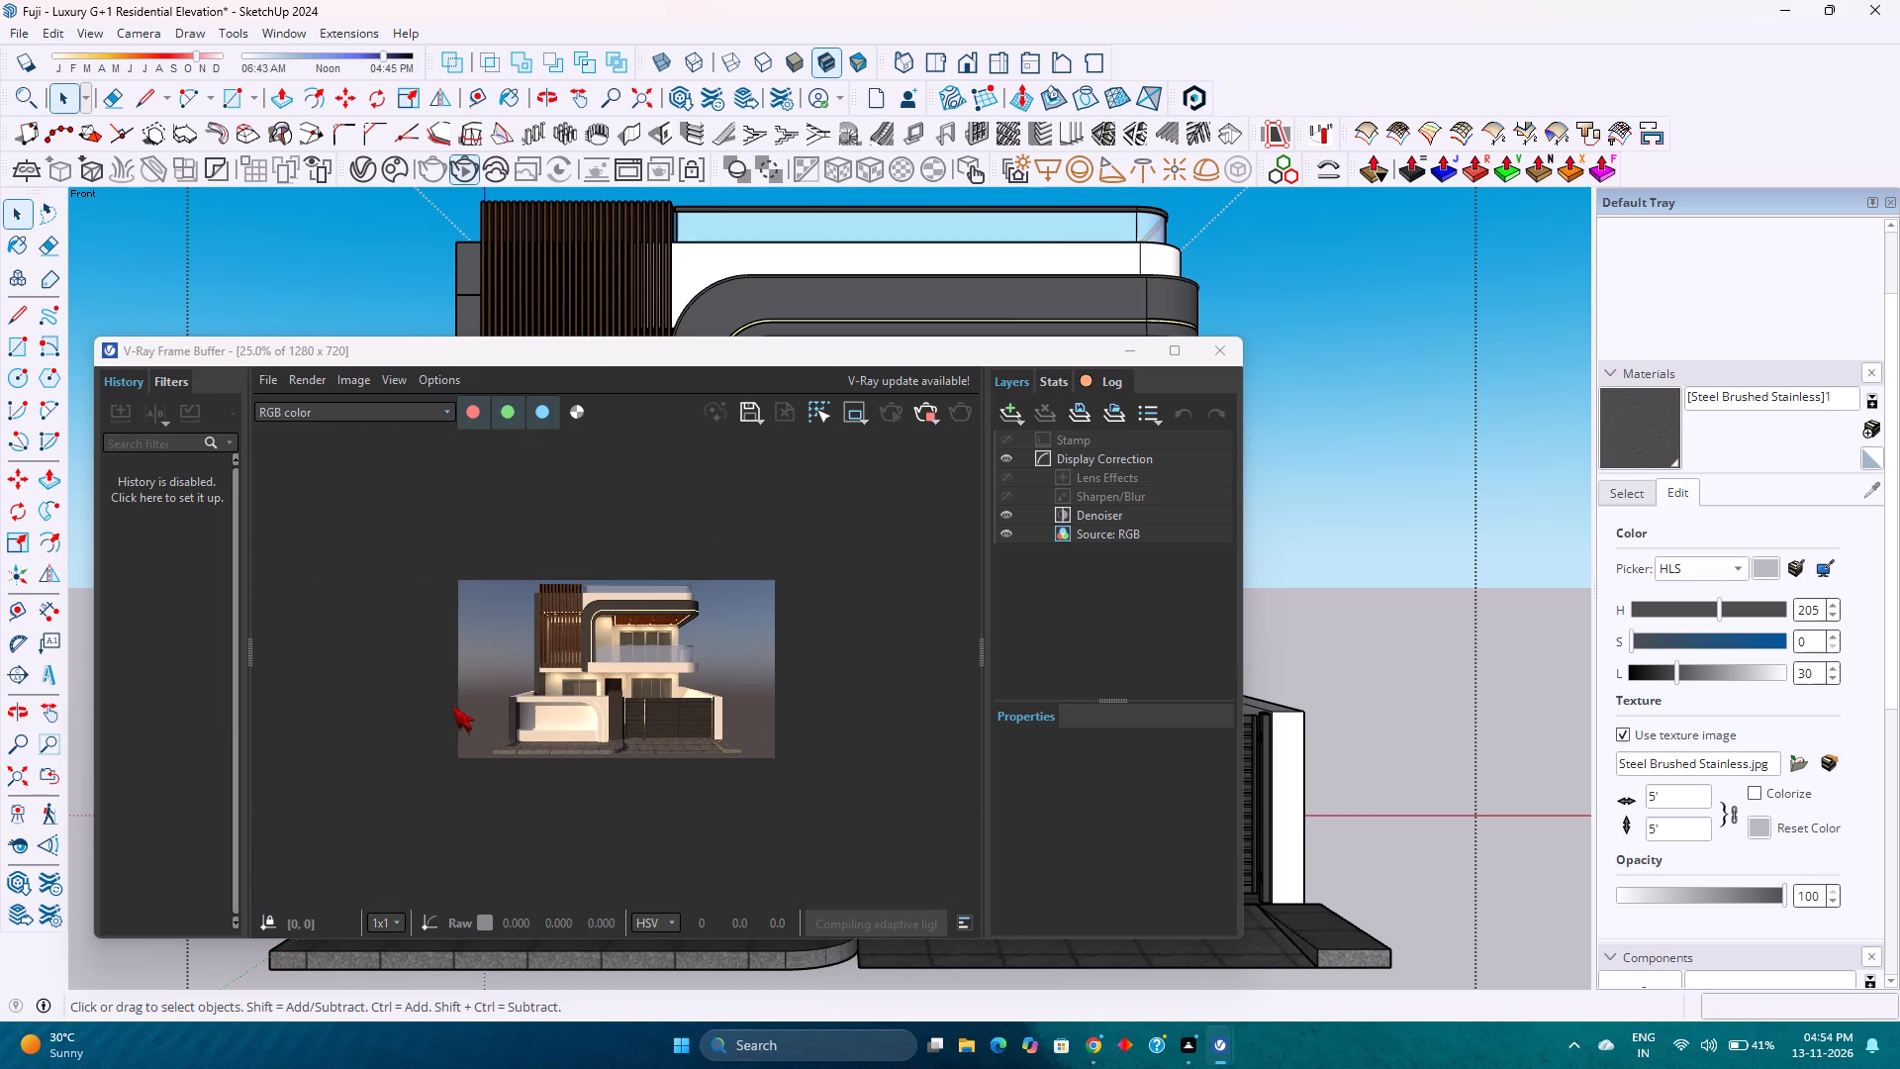
scroll(544, 698, "up", 1)
scroll(553, 578, "up", 1)
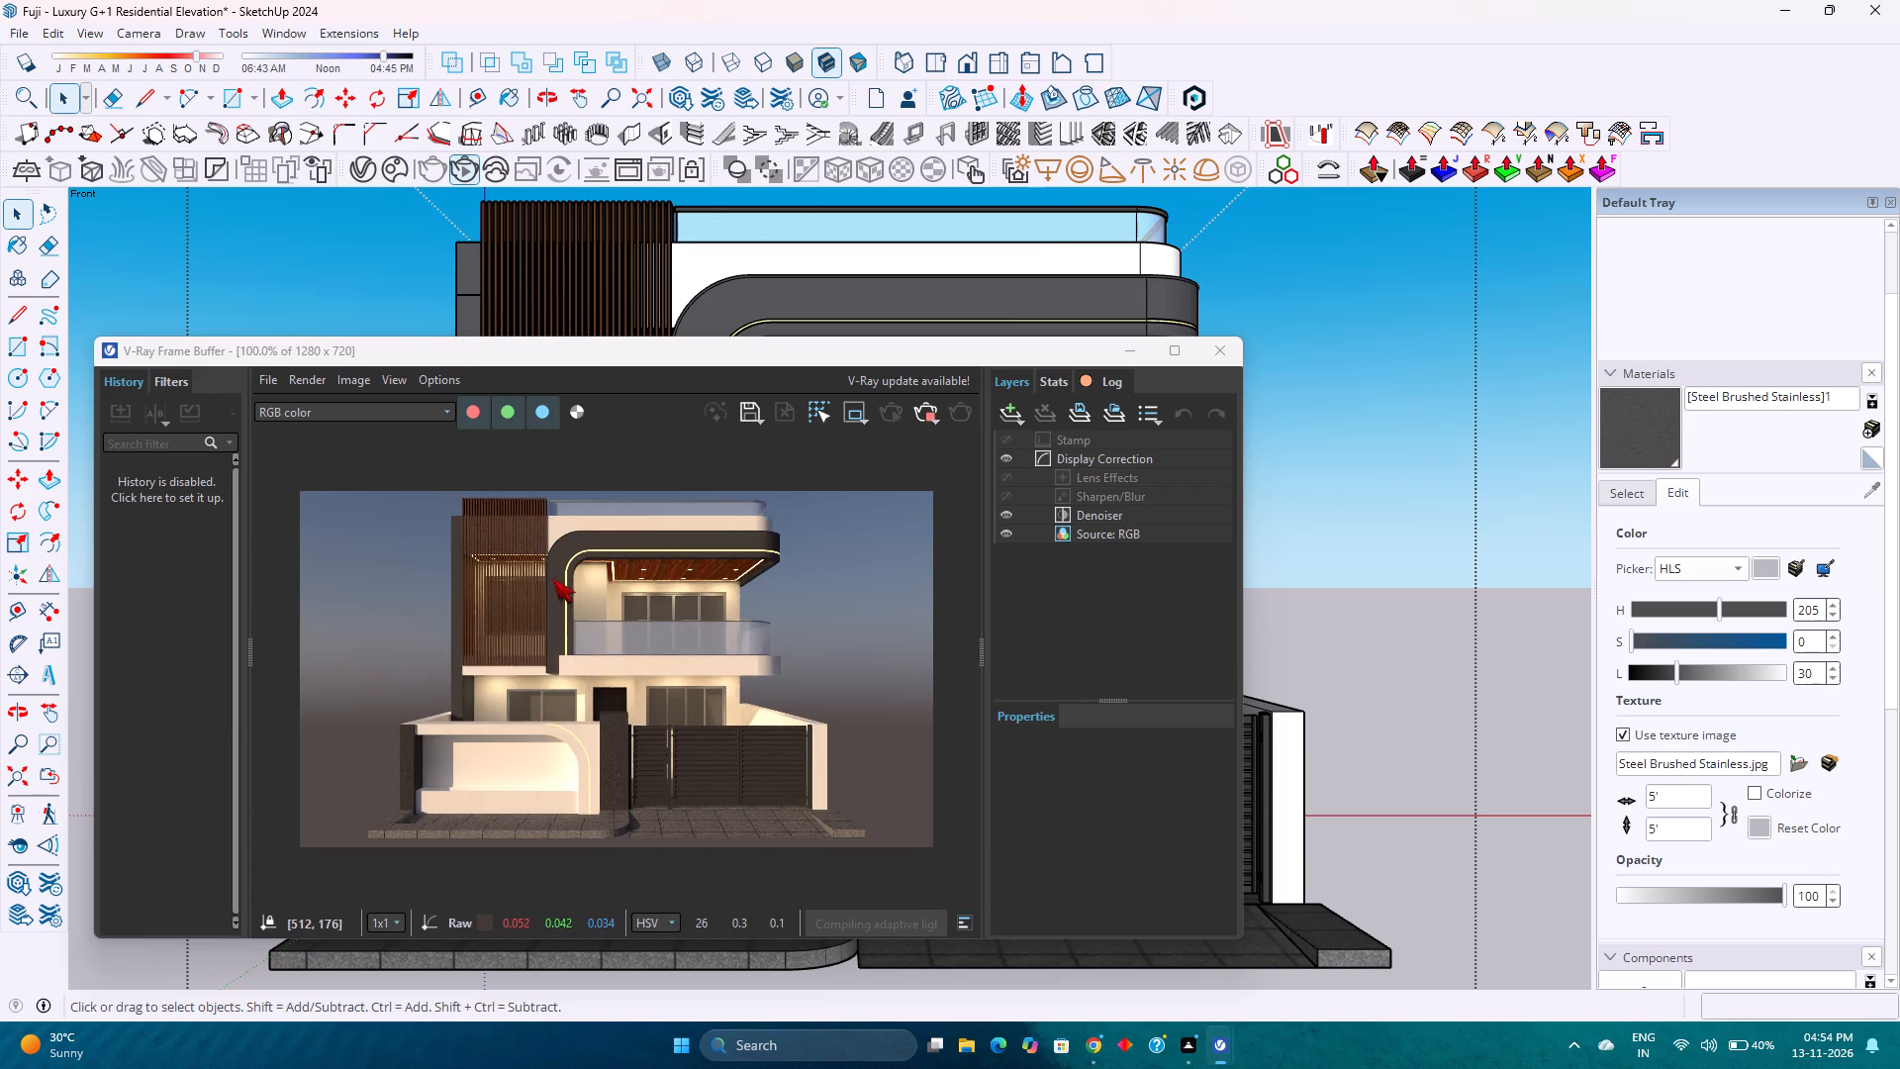
scroll(553, 578, "down", 2)
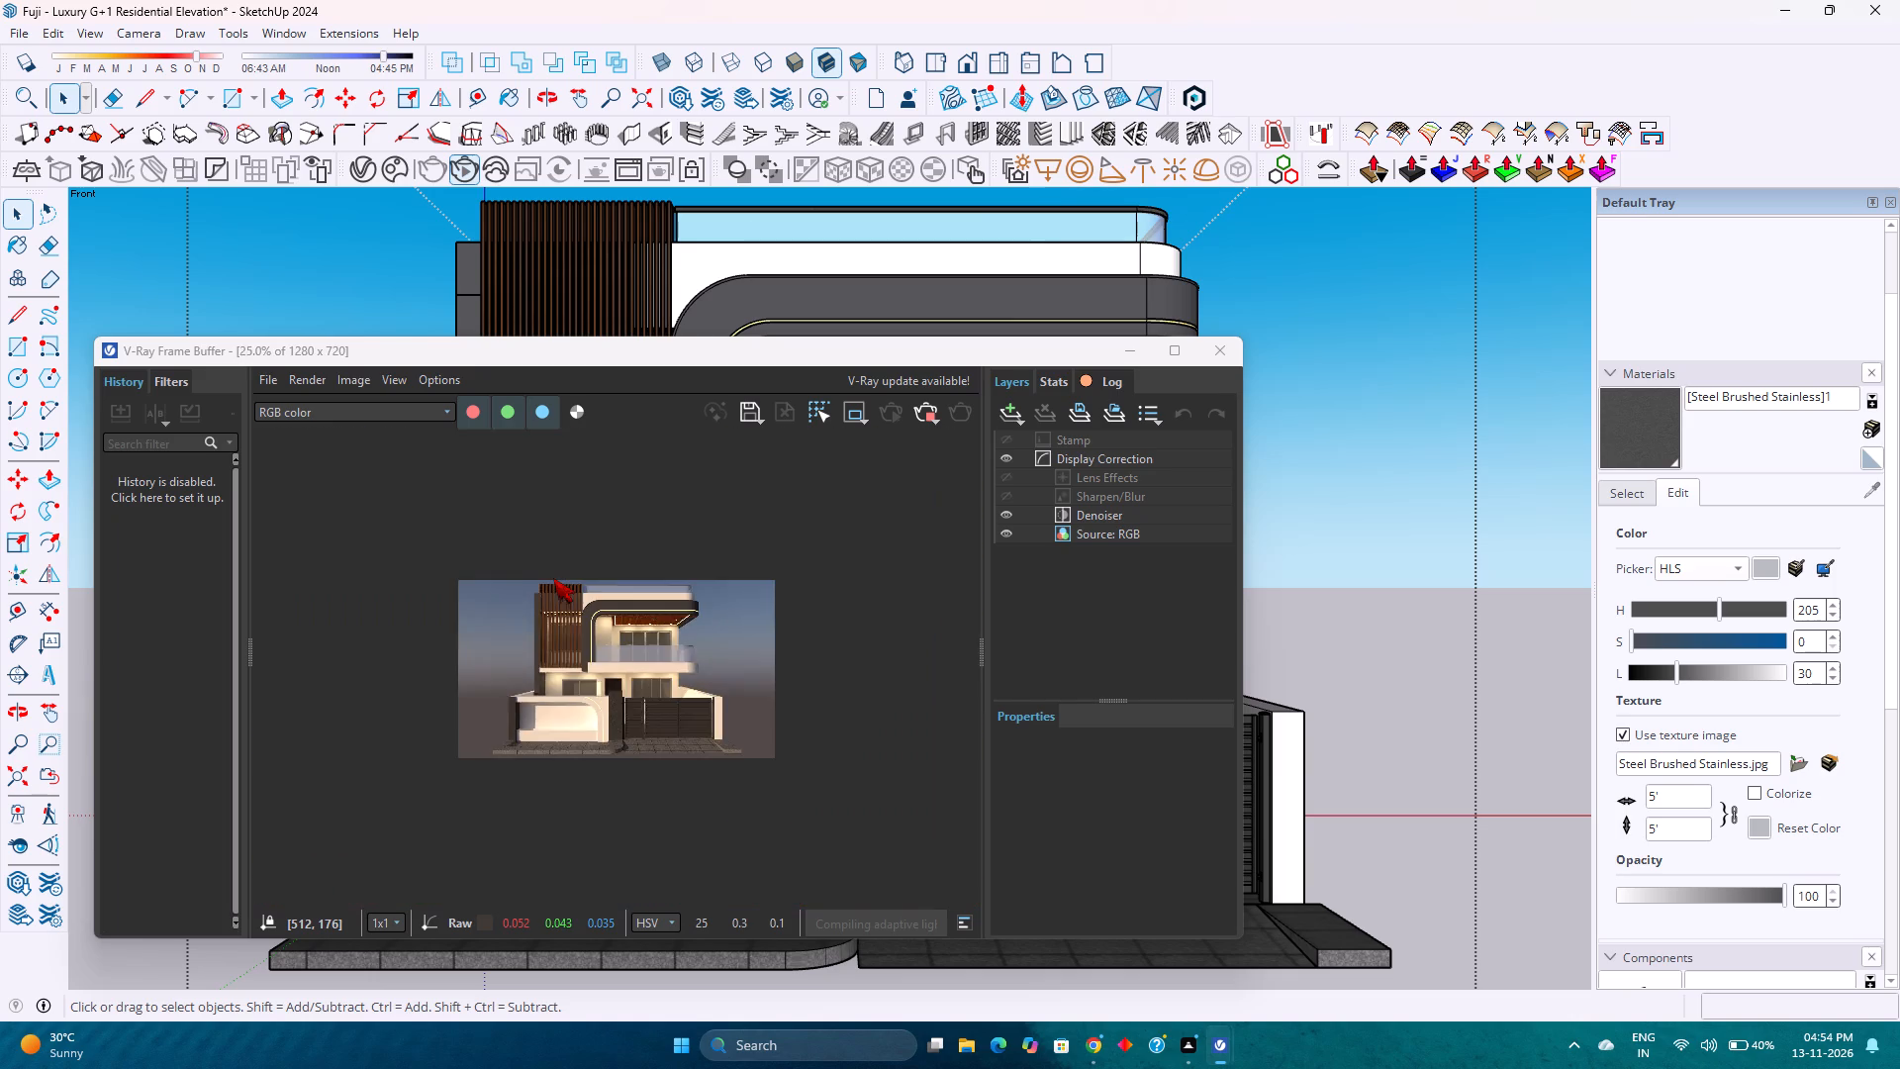
scroll(553, 578, "up", 2)
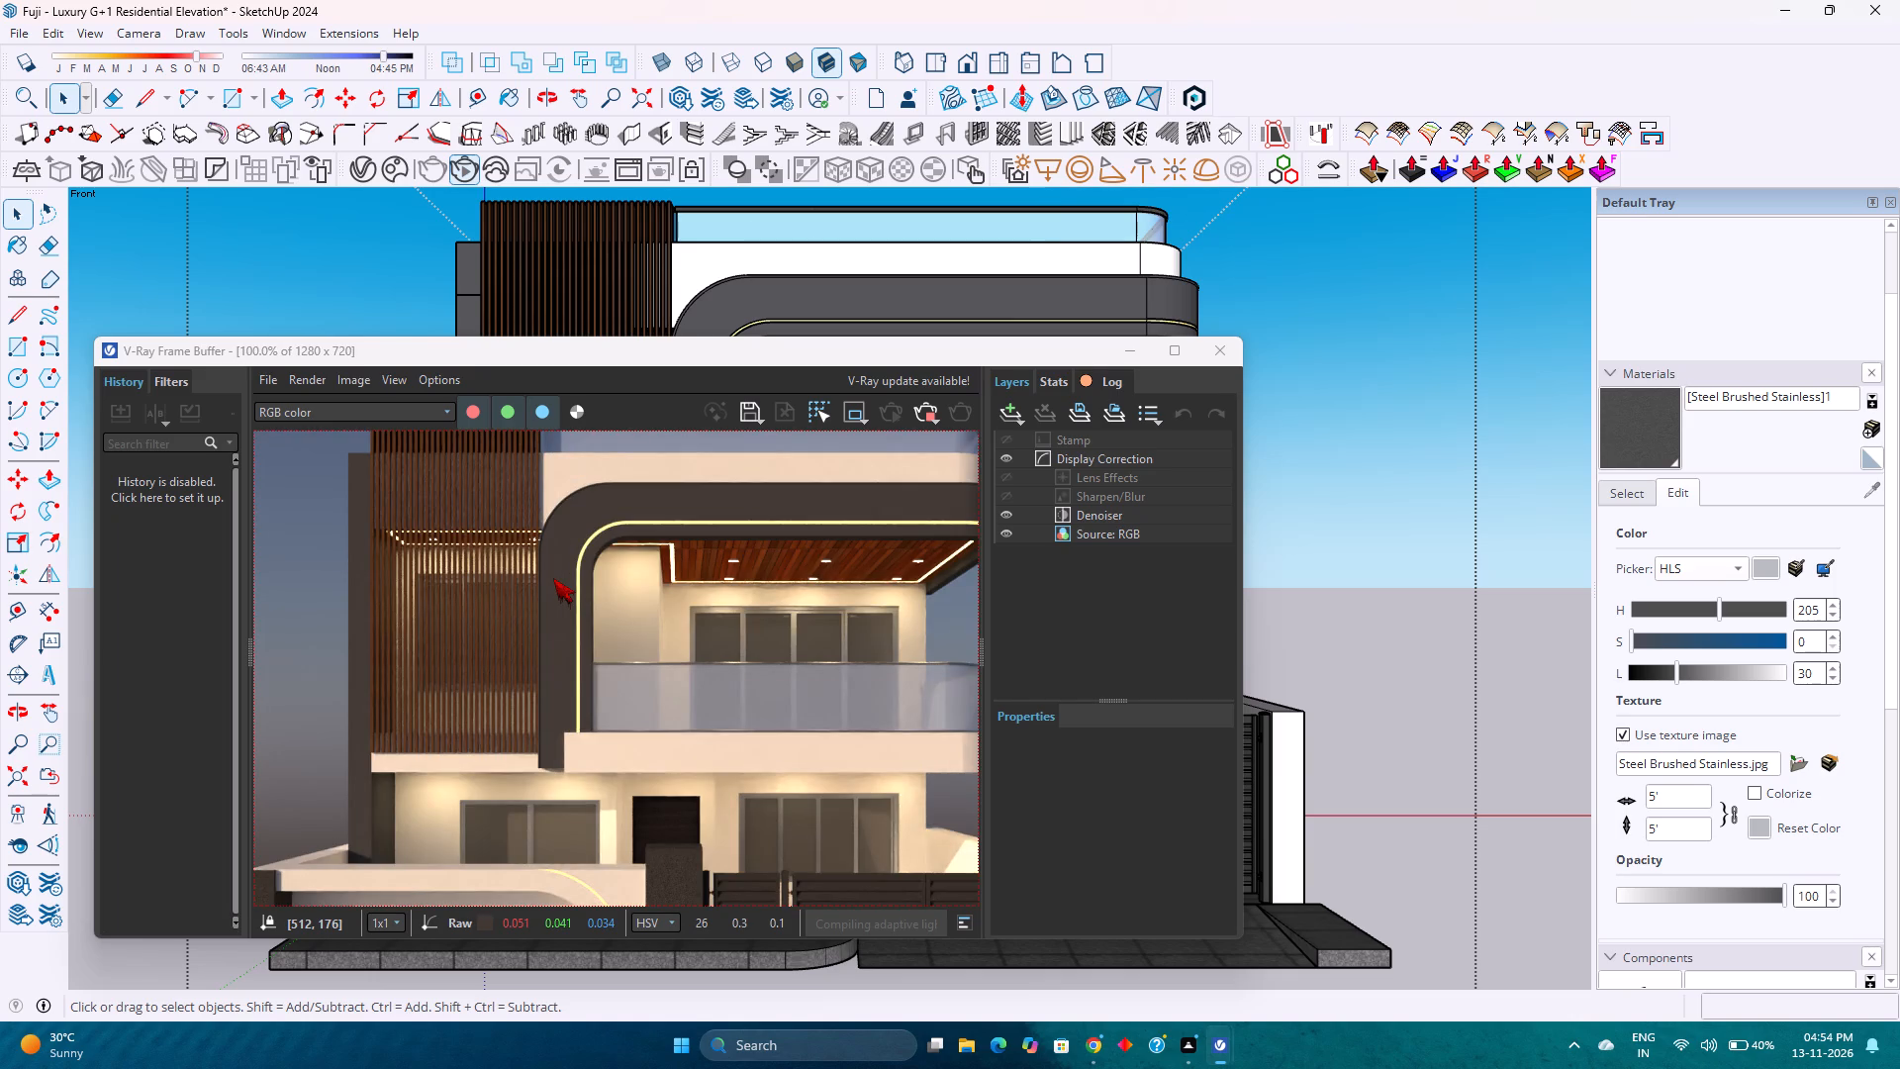
scroll(553, 578, "up", 1)
scroll(553, 578, "down", 2)
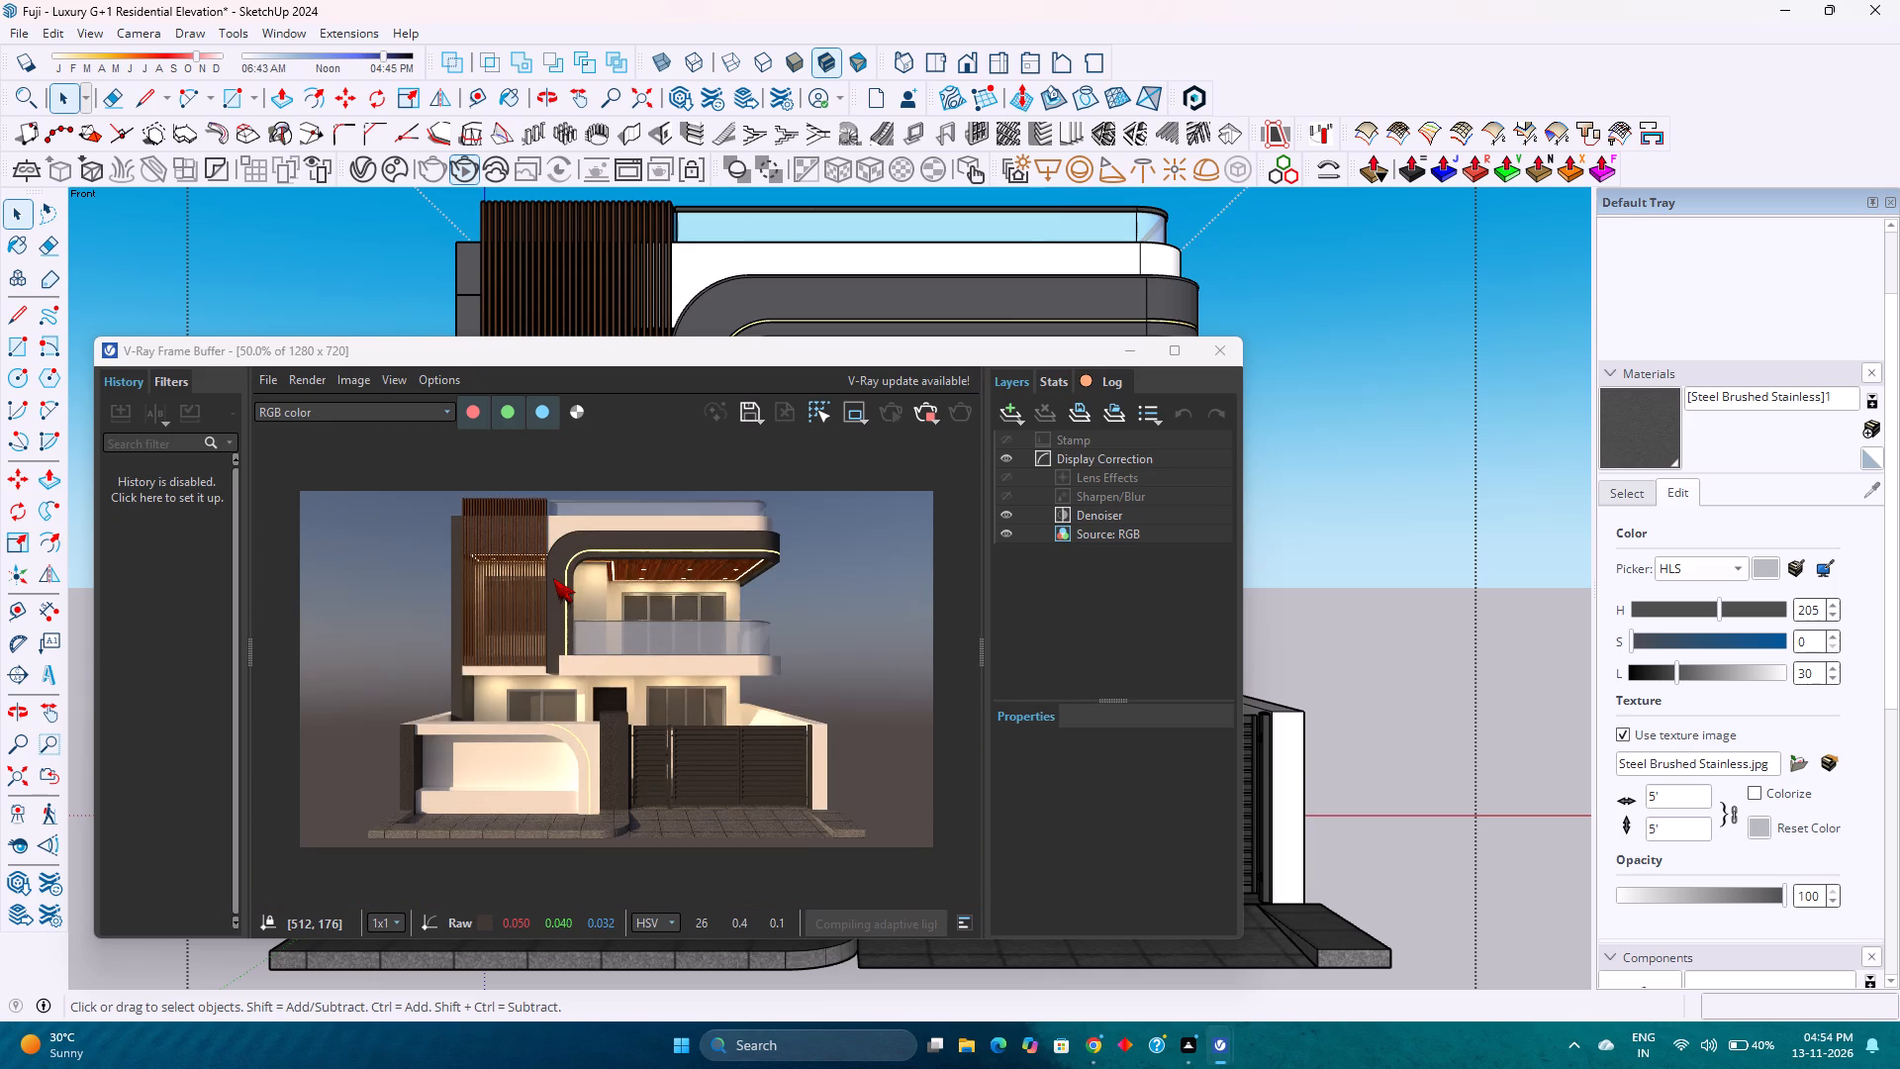
scroll(583, 553, "up", 2)
scroll(583, 553, "down", 1)
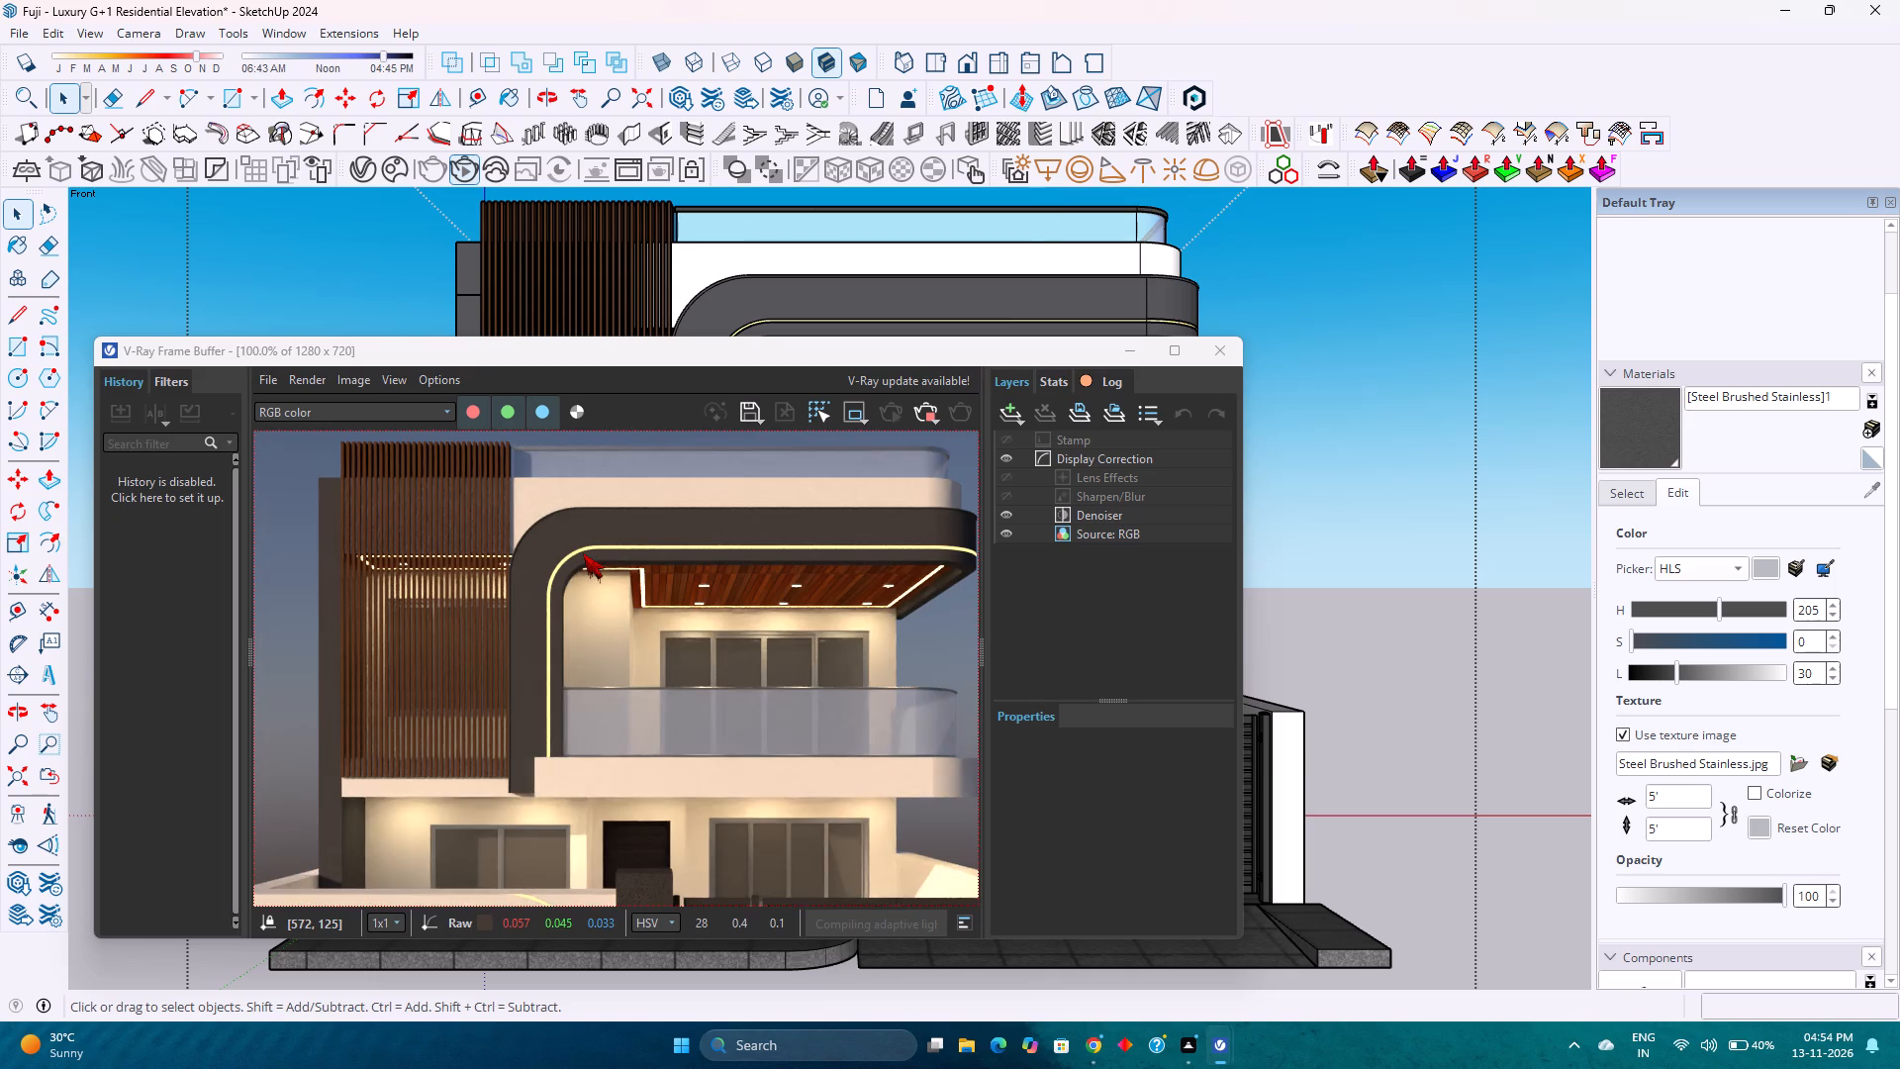
scroll(560, 519, "up", 1)
scroll(560, 519, "down", 1)
scroll(403, 525, "up", 1)
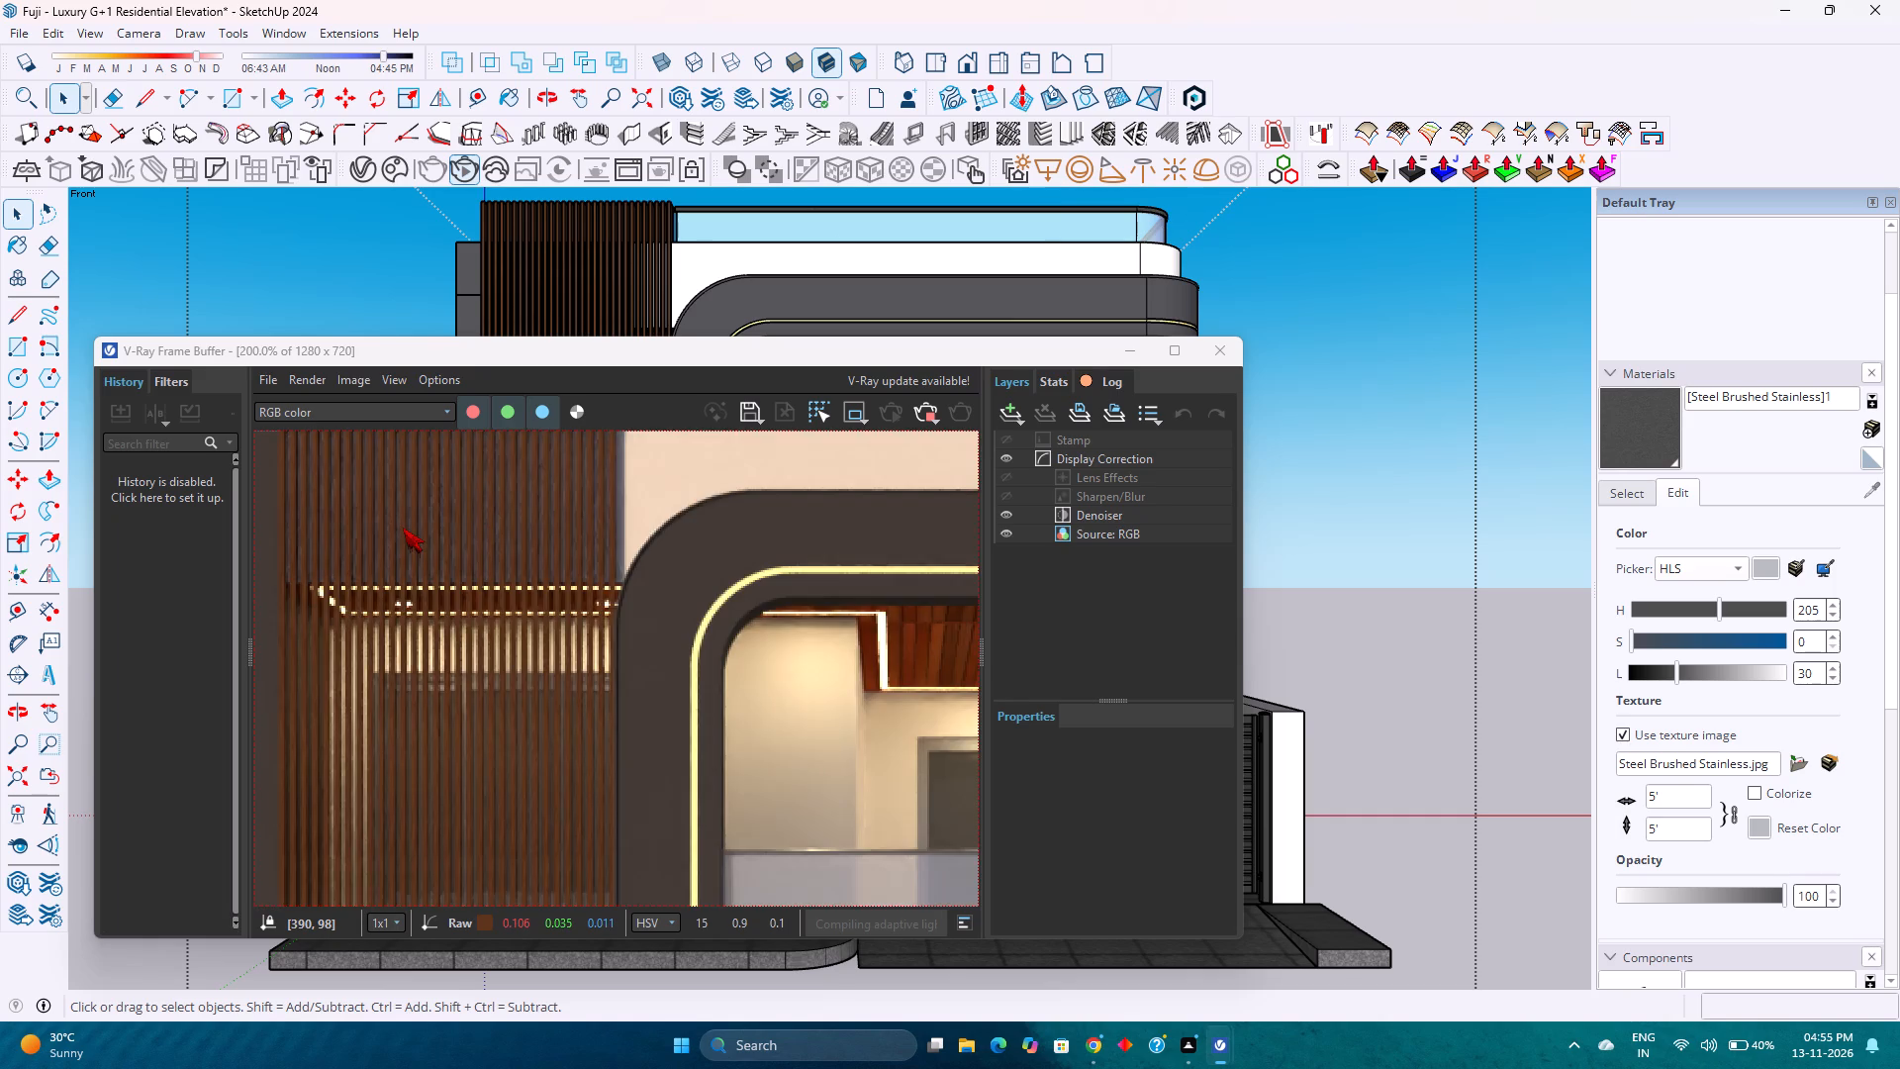
scroll(403, 528, "down", 1)
scroll(403, 528, "up", 1)
scroll(403, 528, "down", 1)
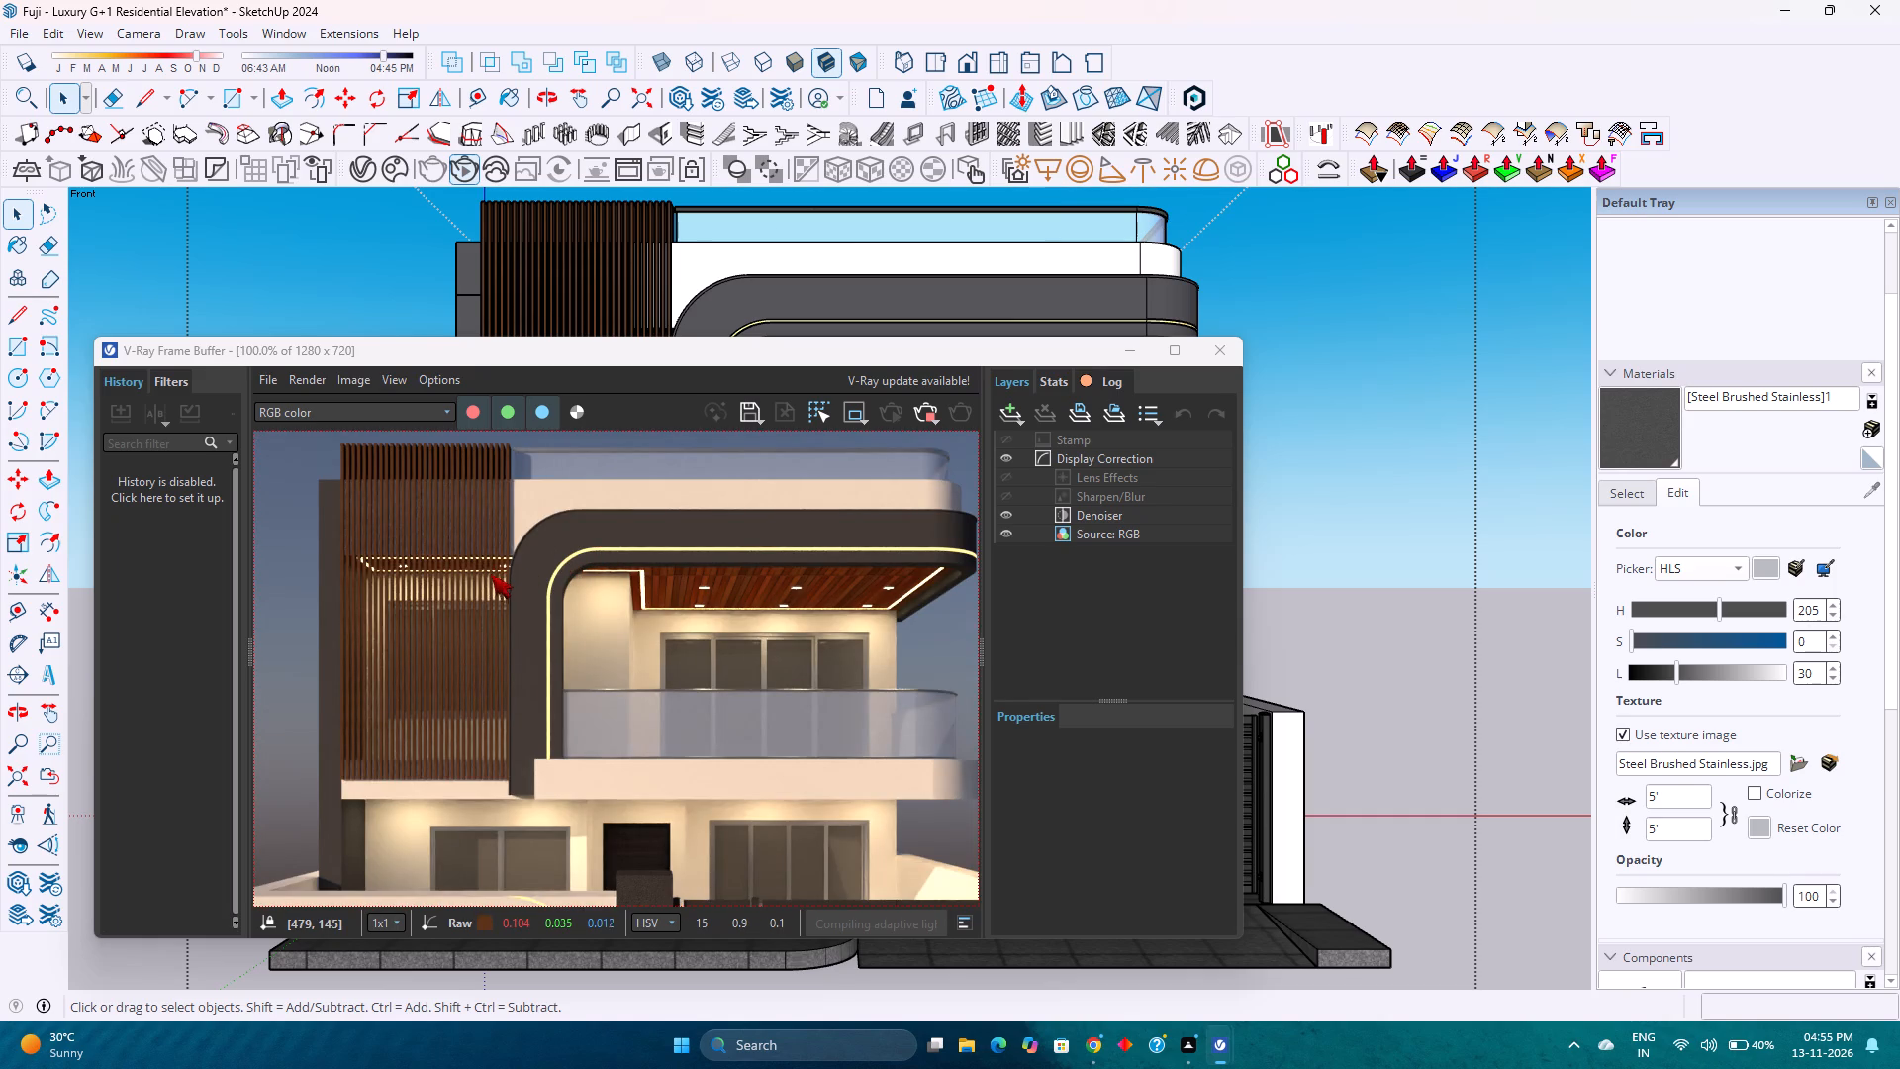
scroll(430, 520, "up", 1)
scroll(430, 521, "down", 2)
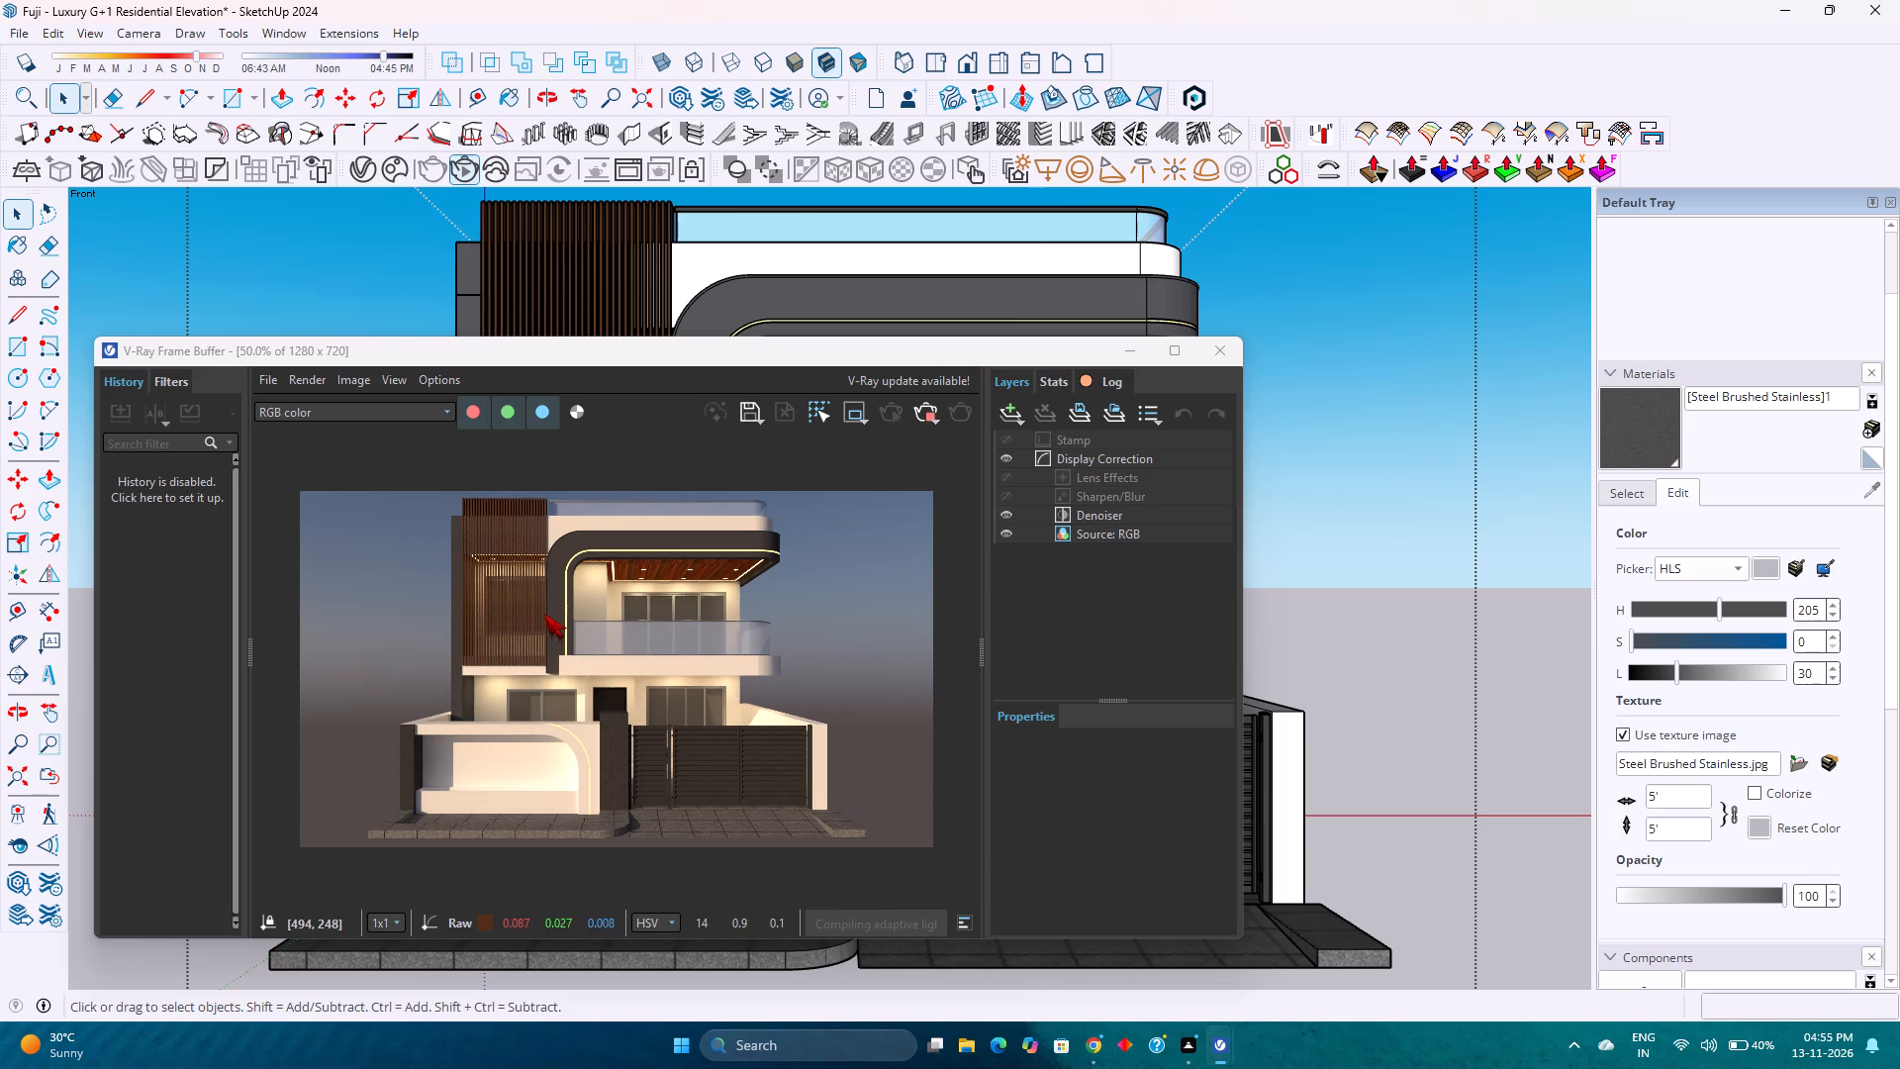
scroll(542, 611, "up", 3)
scroll(542, 611, "down", 2)
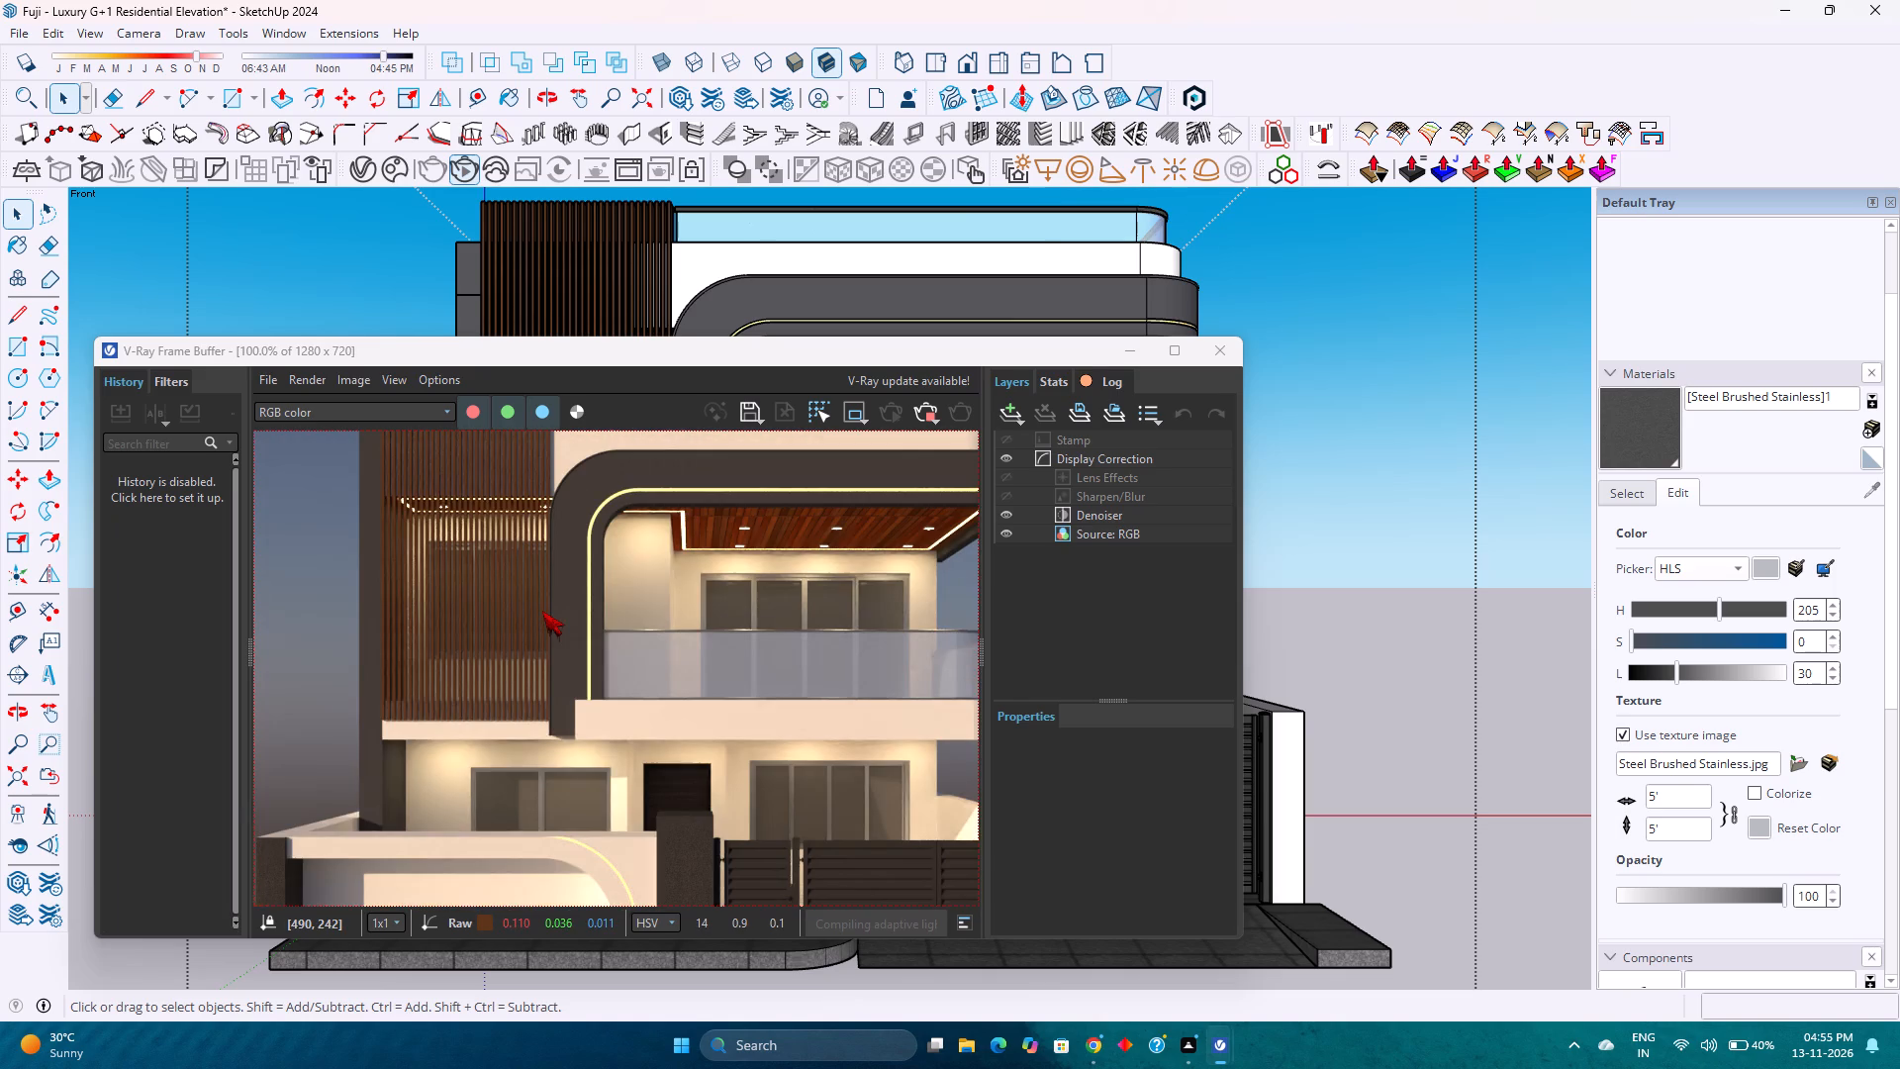
scroll(542, 611, "down", 1)
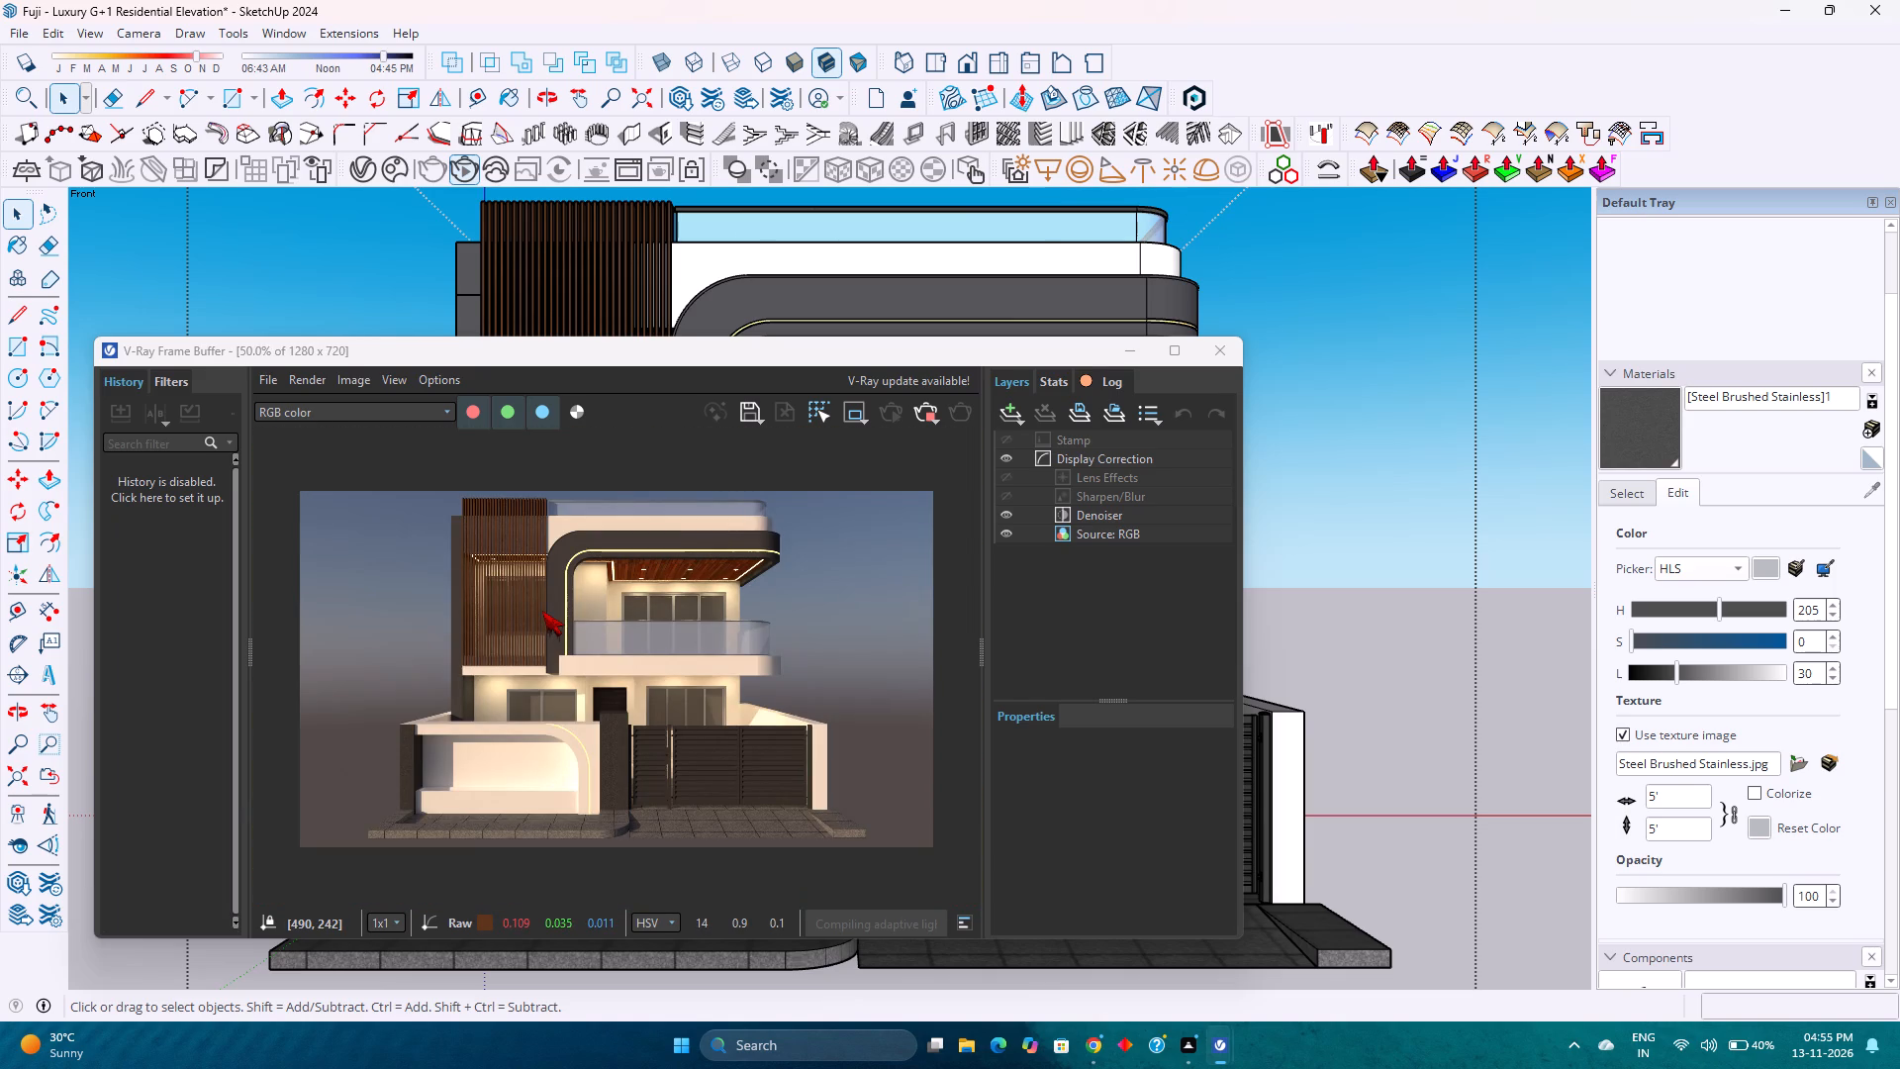
left_click(1136, 347)
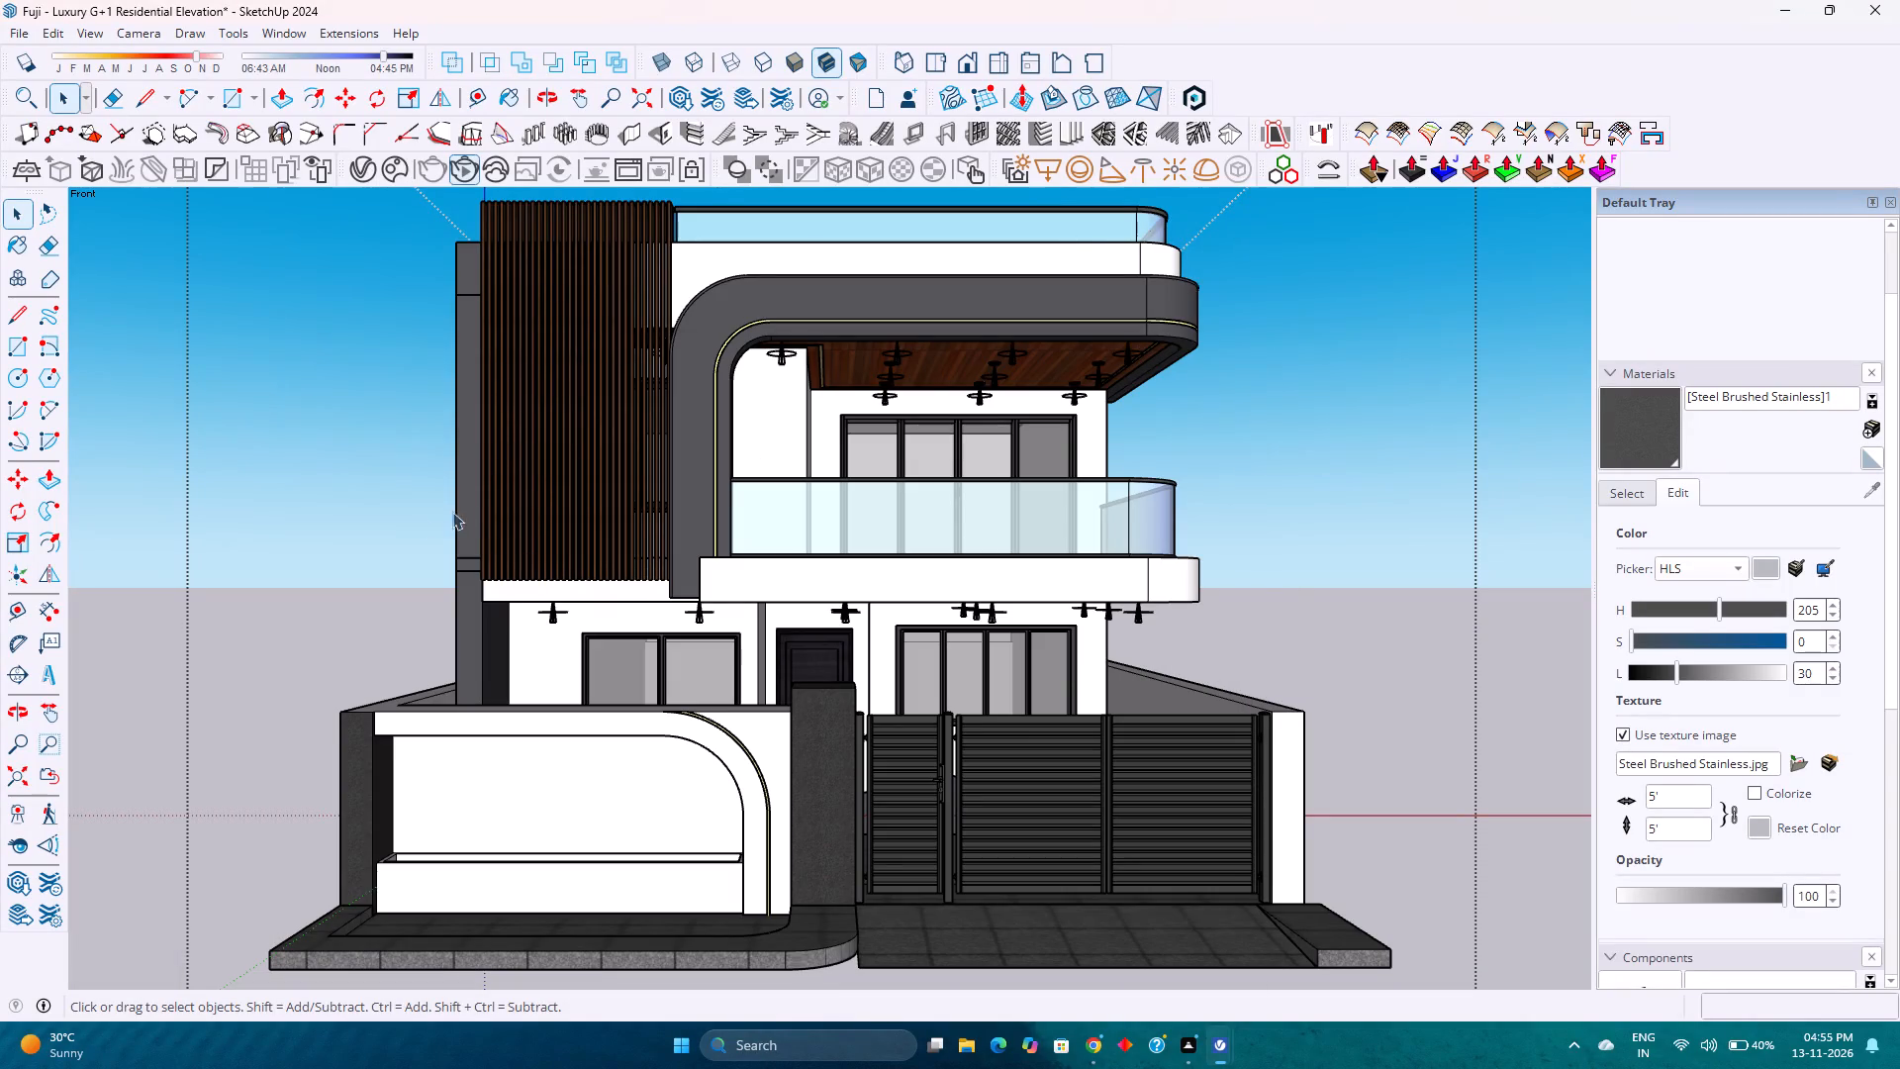
Inspect the wooden louver screen on the upper floor up close, including the lower ends of its slats.
middle_click_drag(462, 517, 474, 660)
scroll(610, 573, "up", 5)
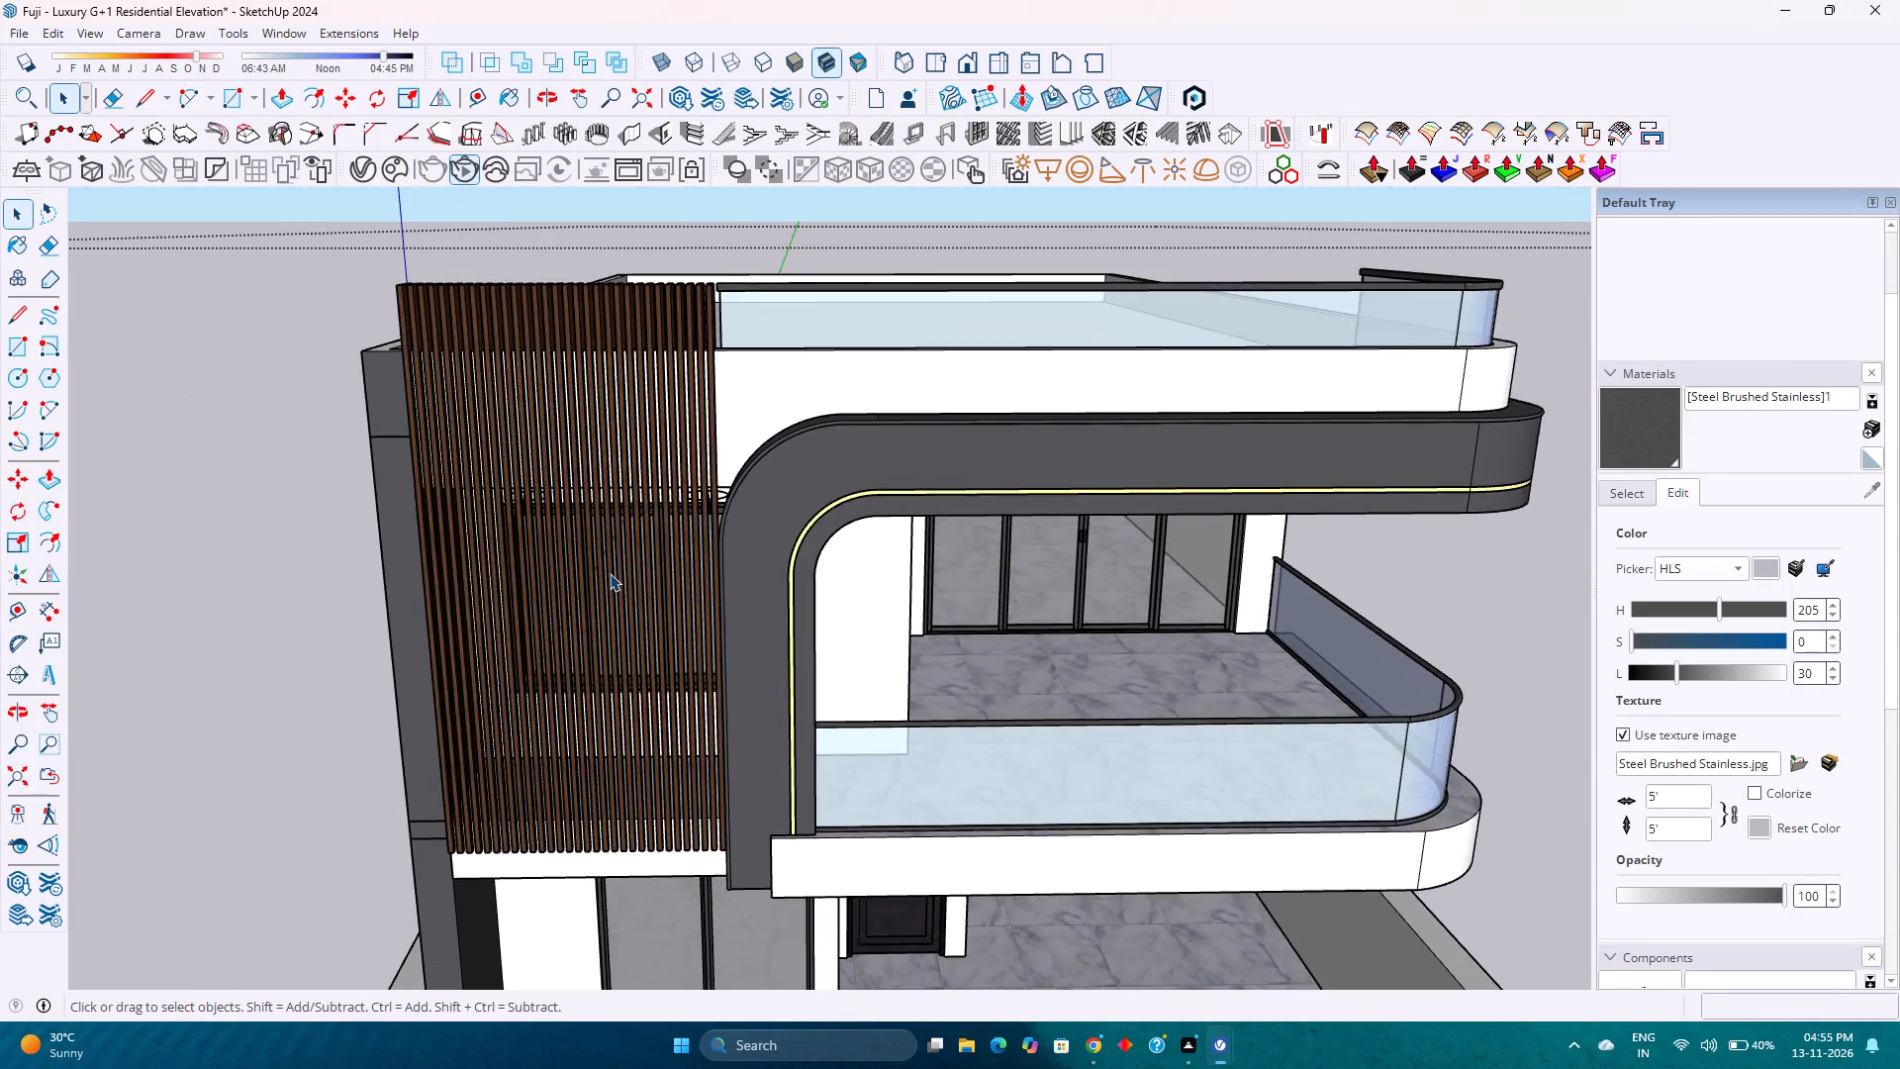
scroll(610, 573, "up", 5)
scroll(620, 564, "down", 4)
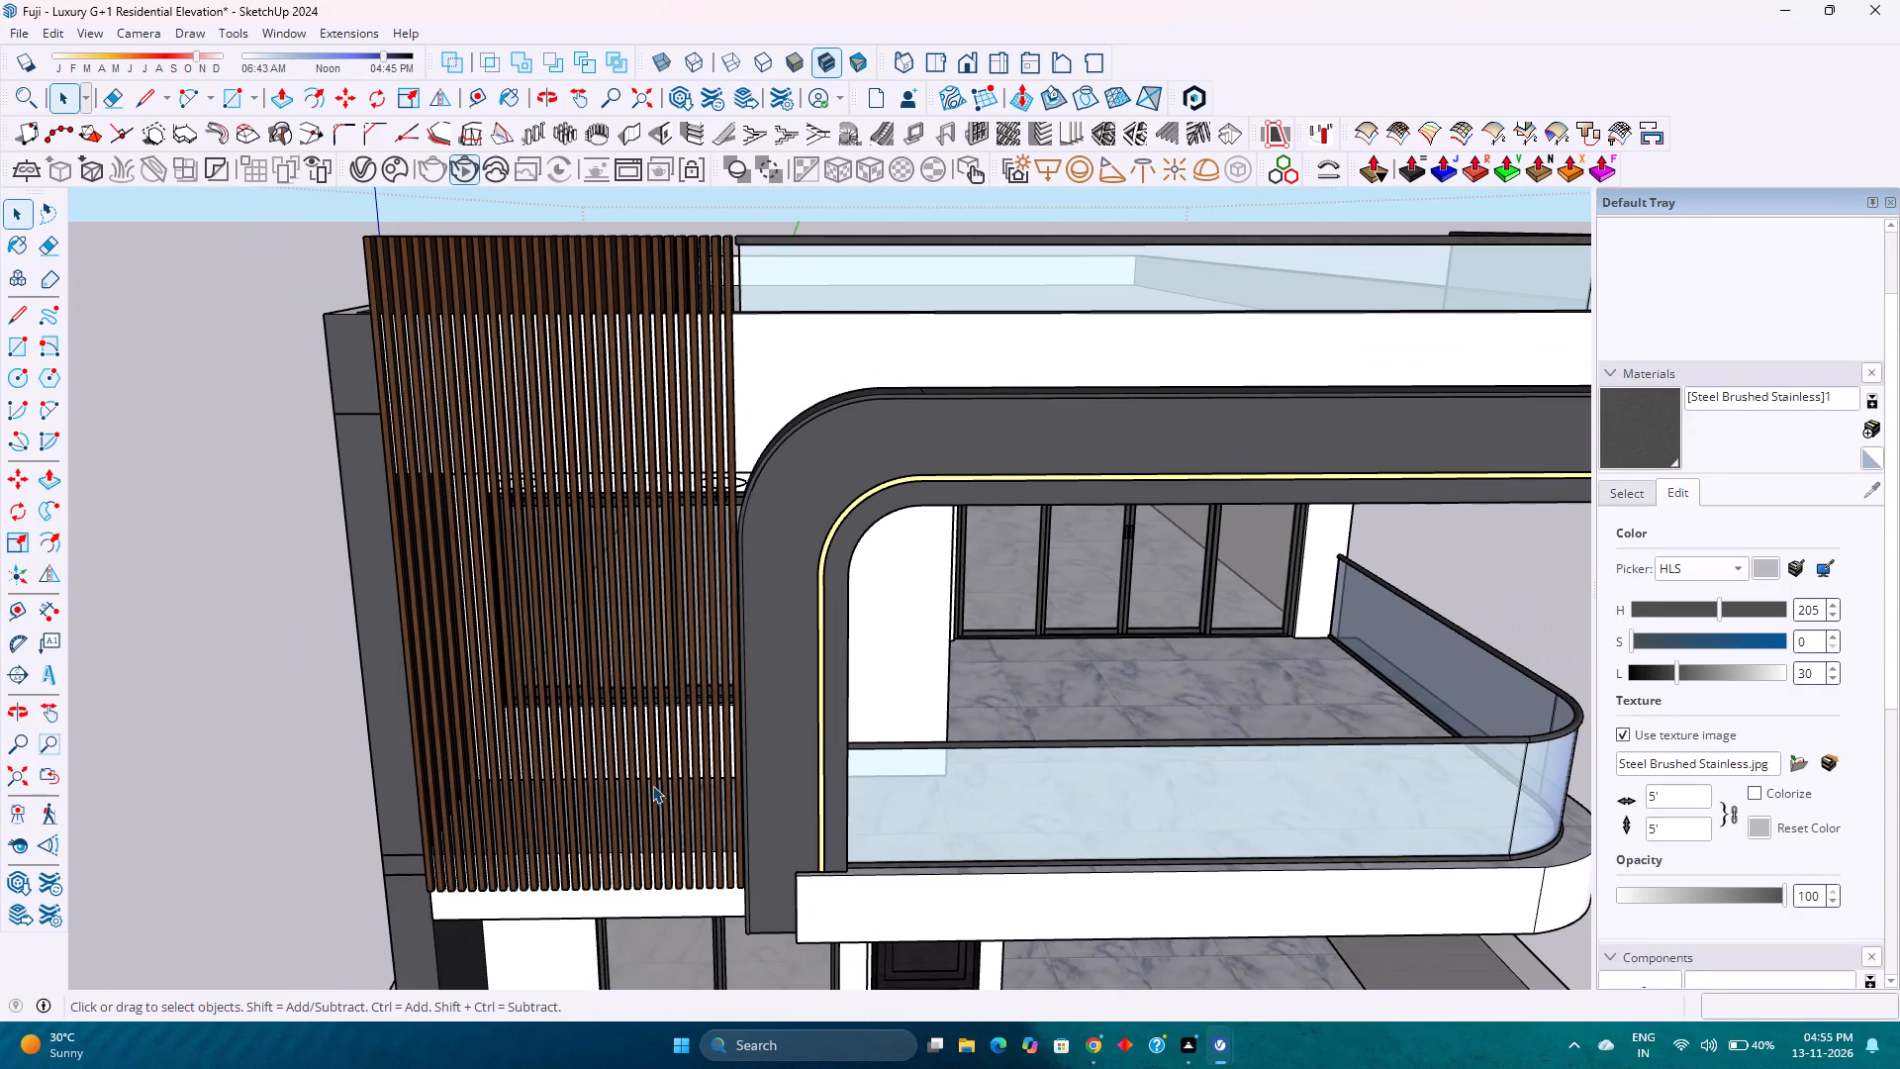
scroll(641, 892, "up", 14)
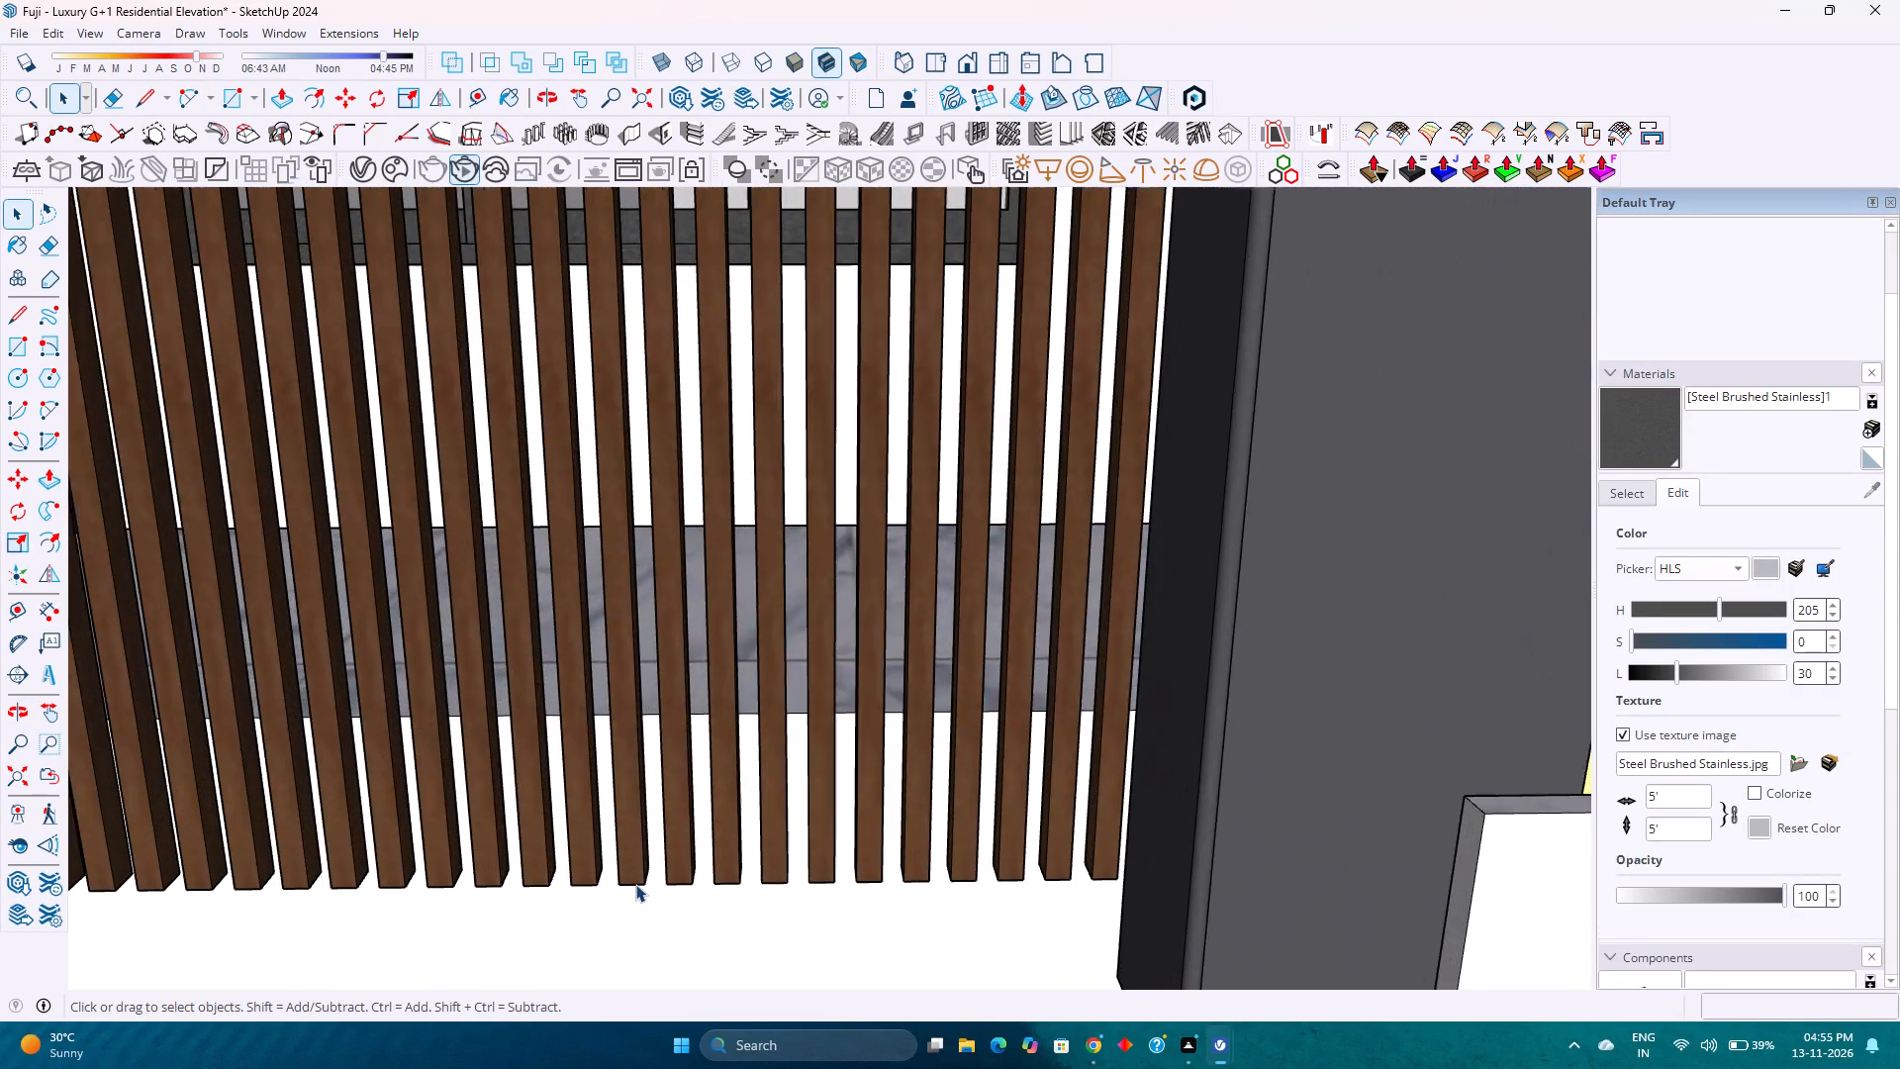
scroll(635, 884, "up", 5)
scroll(635, 877, "down", 13)
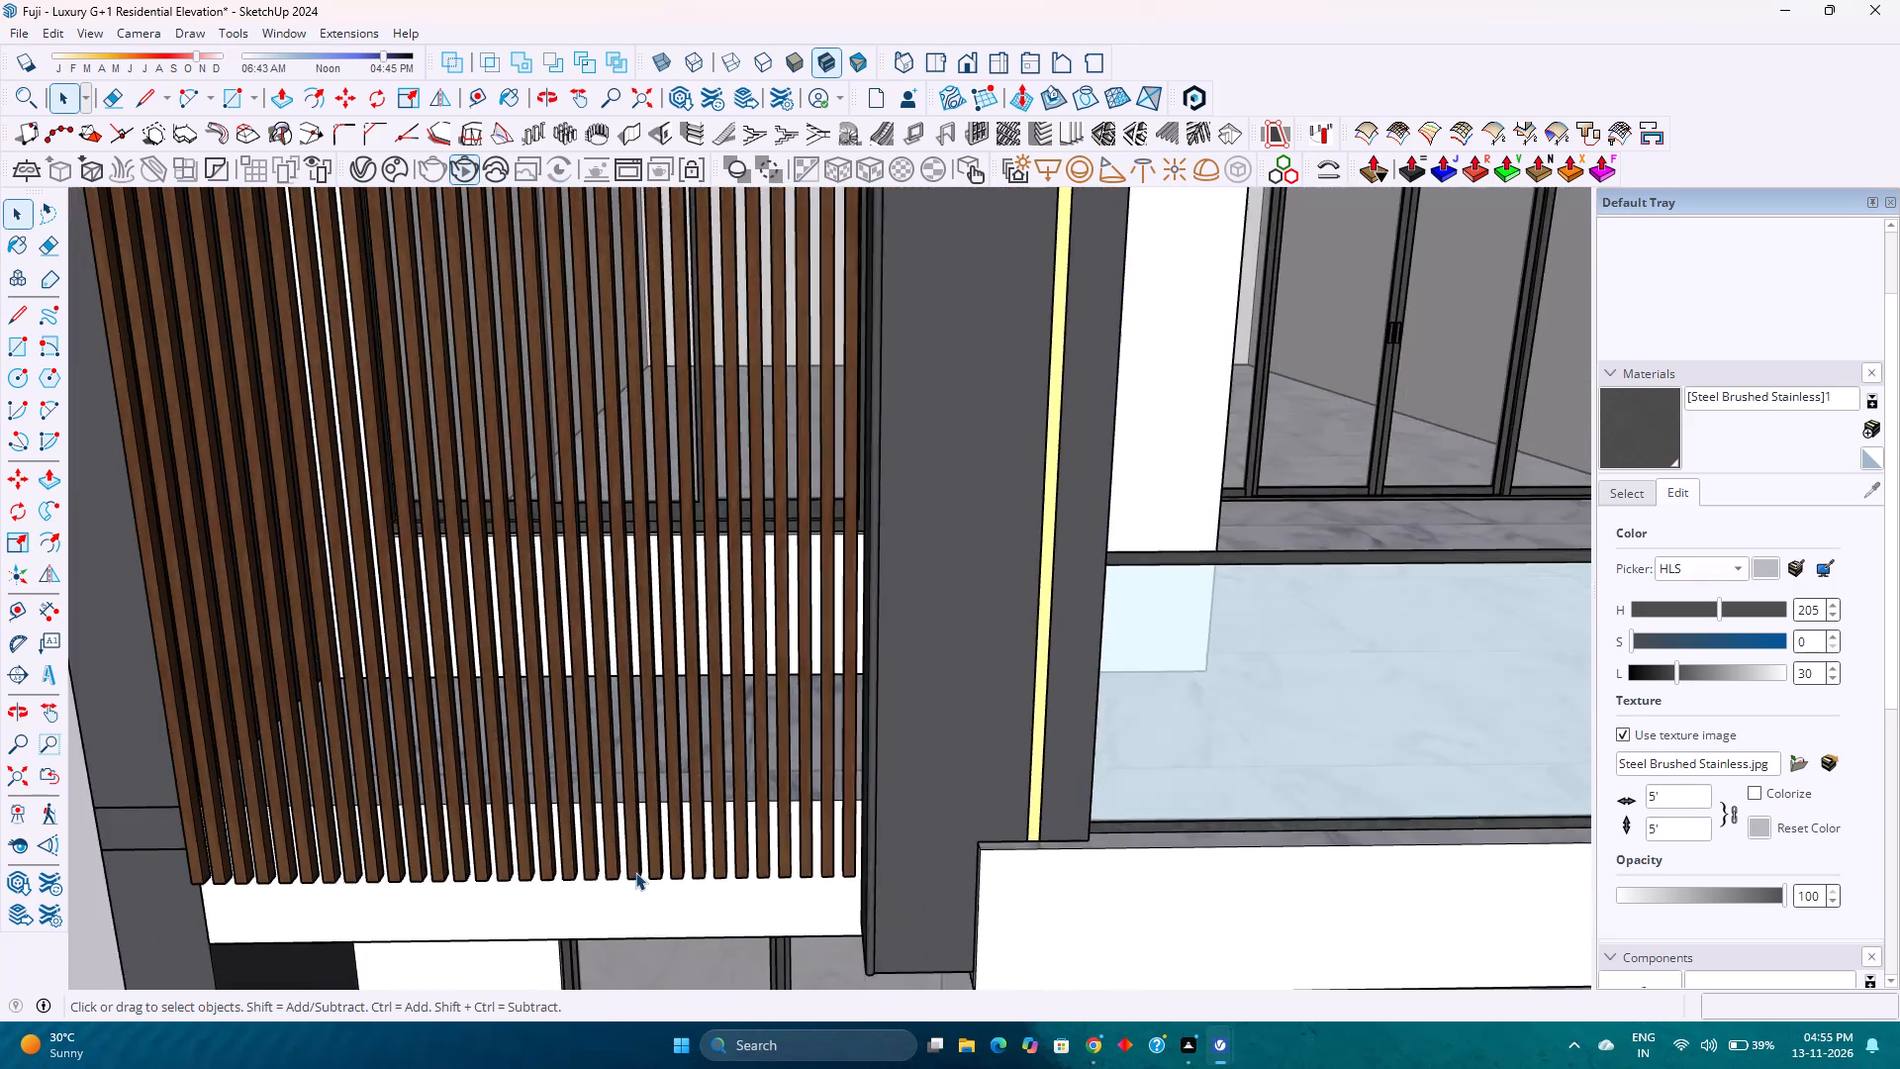
scroll(635, 871, "down", 5)
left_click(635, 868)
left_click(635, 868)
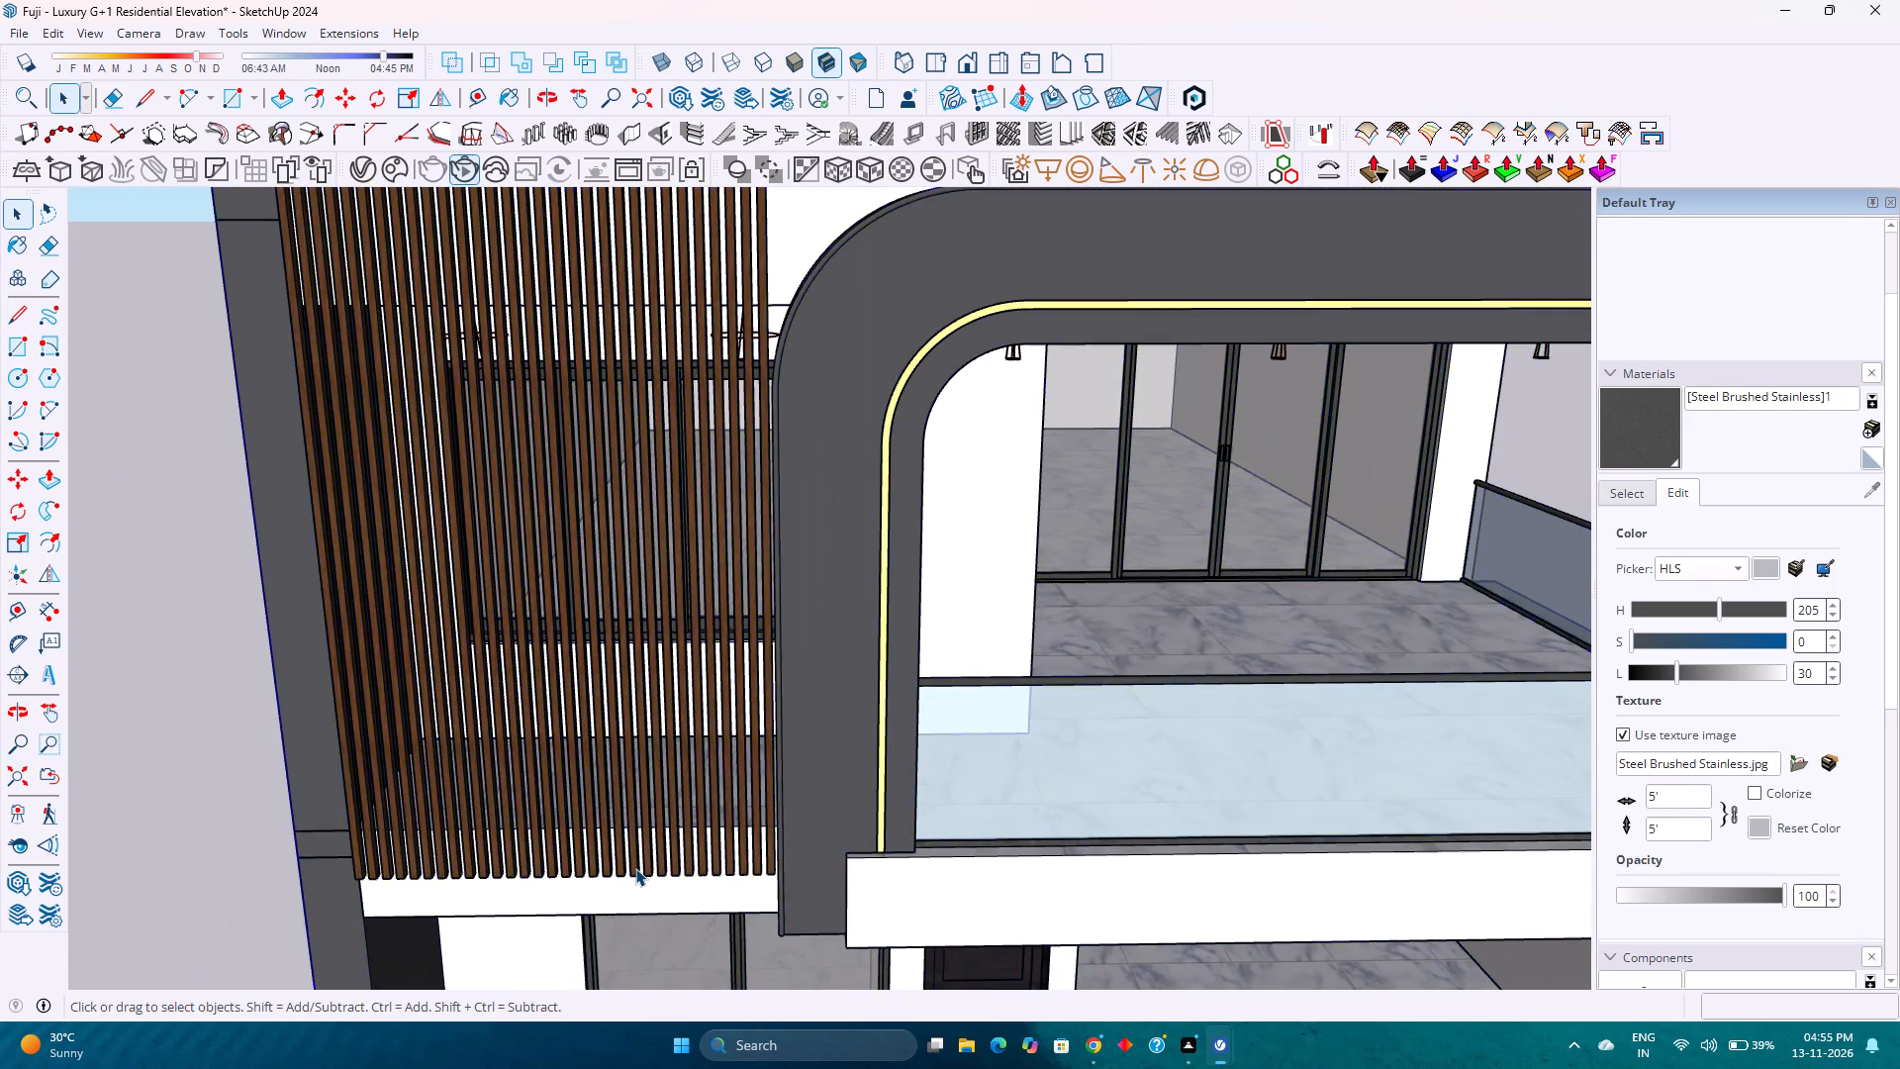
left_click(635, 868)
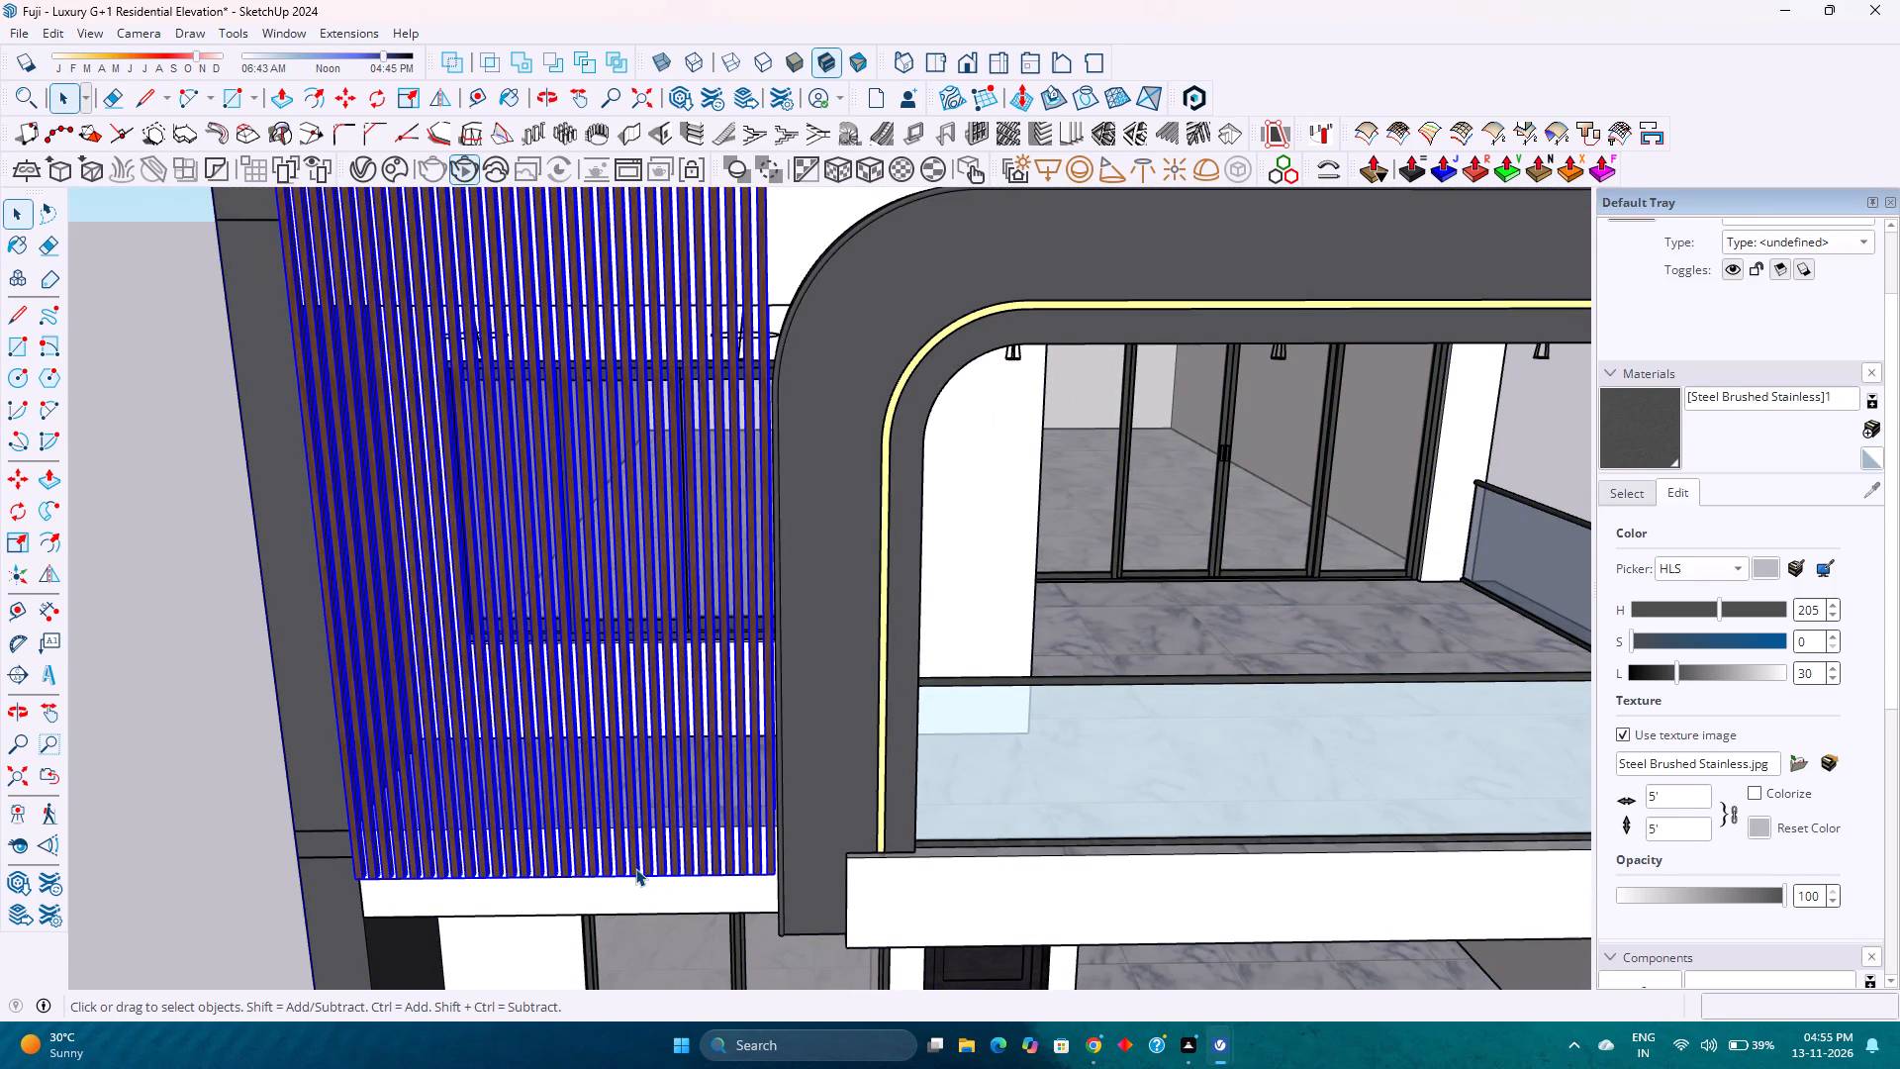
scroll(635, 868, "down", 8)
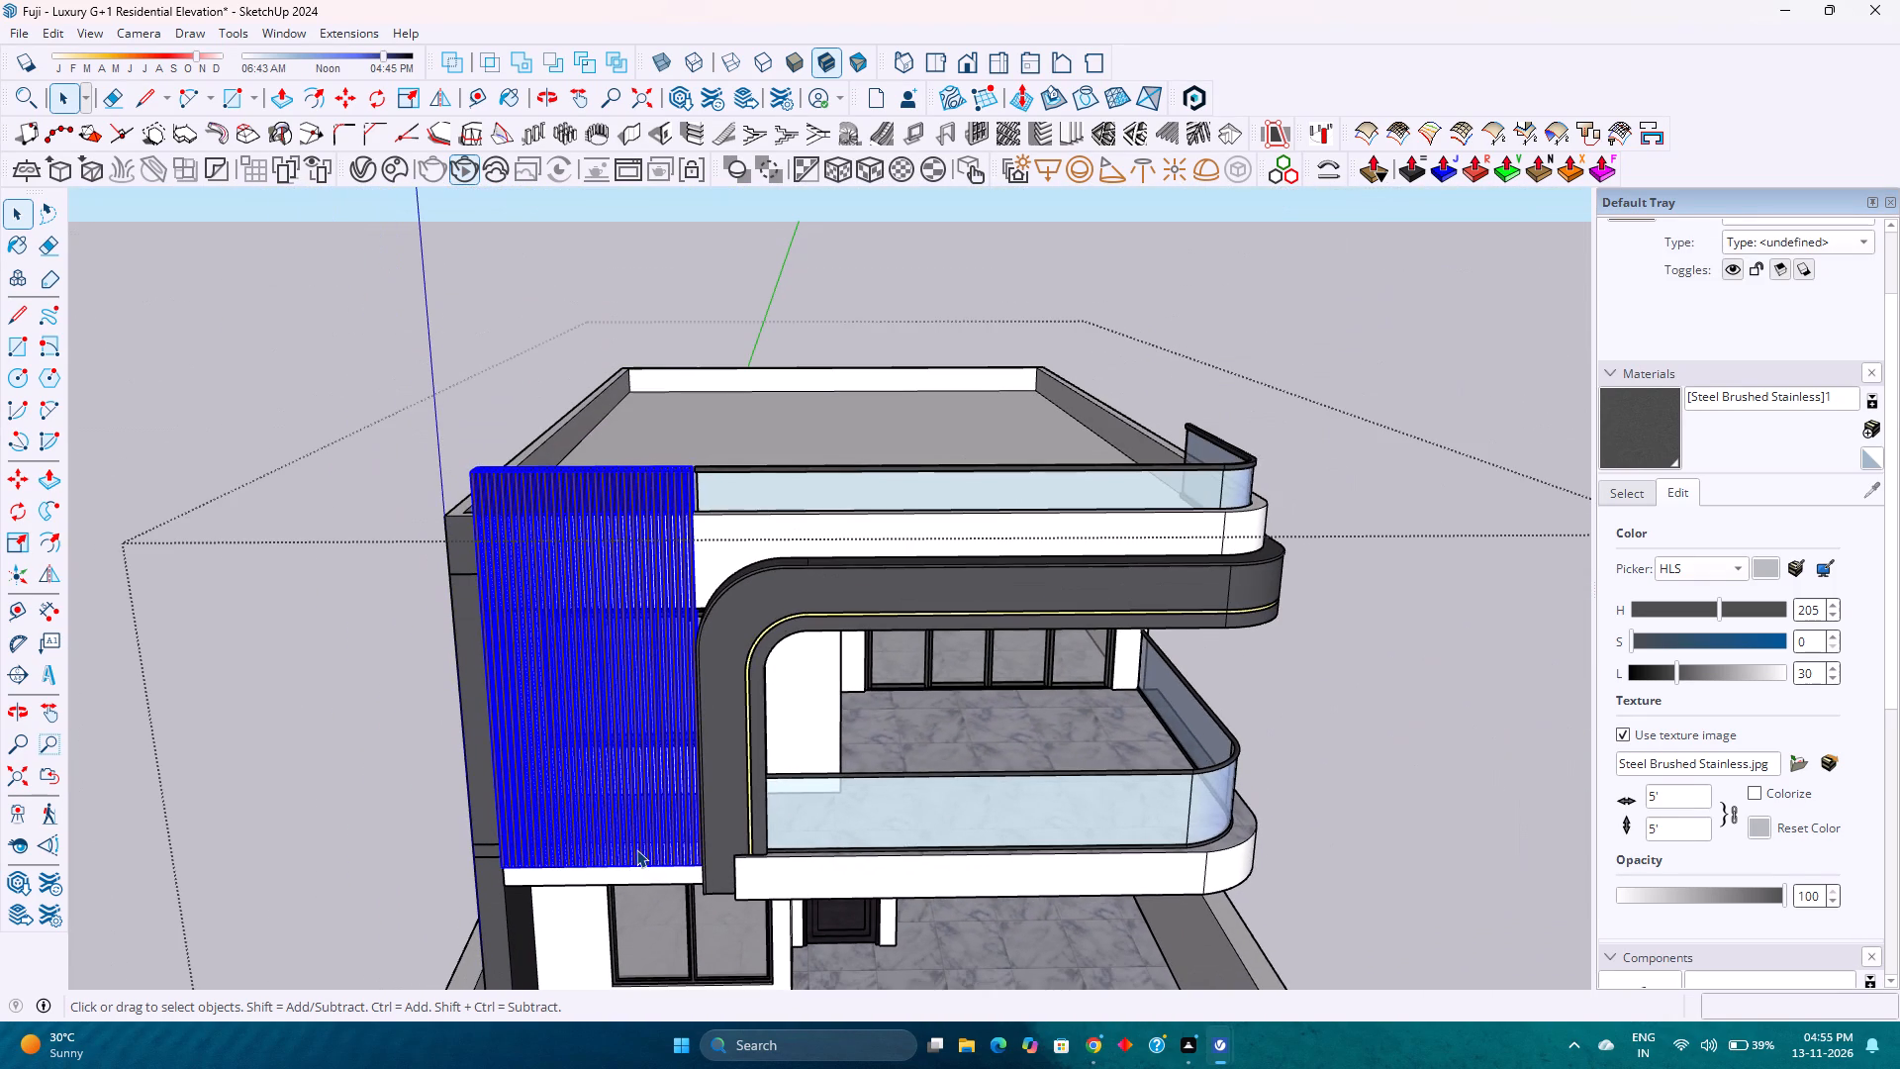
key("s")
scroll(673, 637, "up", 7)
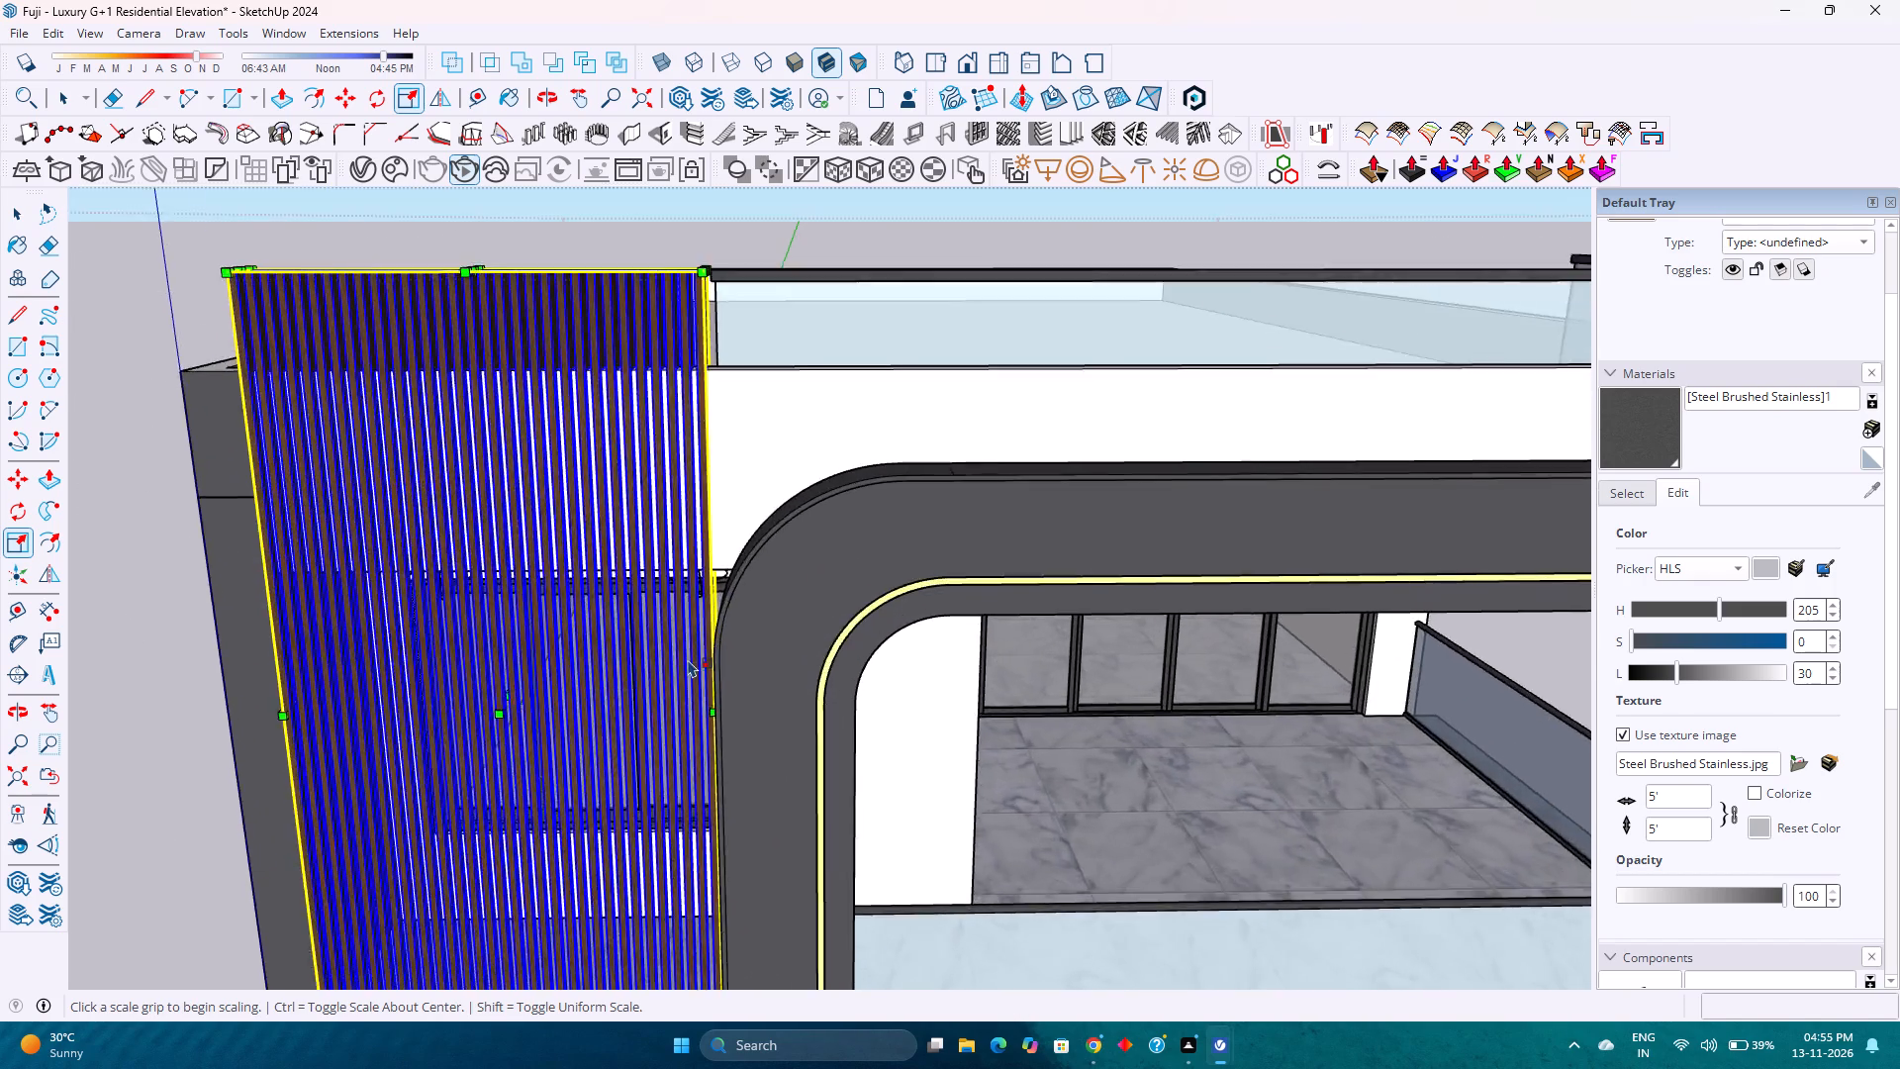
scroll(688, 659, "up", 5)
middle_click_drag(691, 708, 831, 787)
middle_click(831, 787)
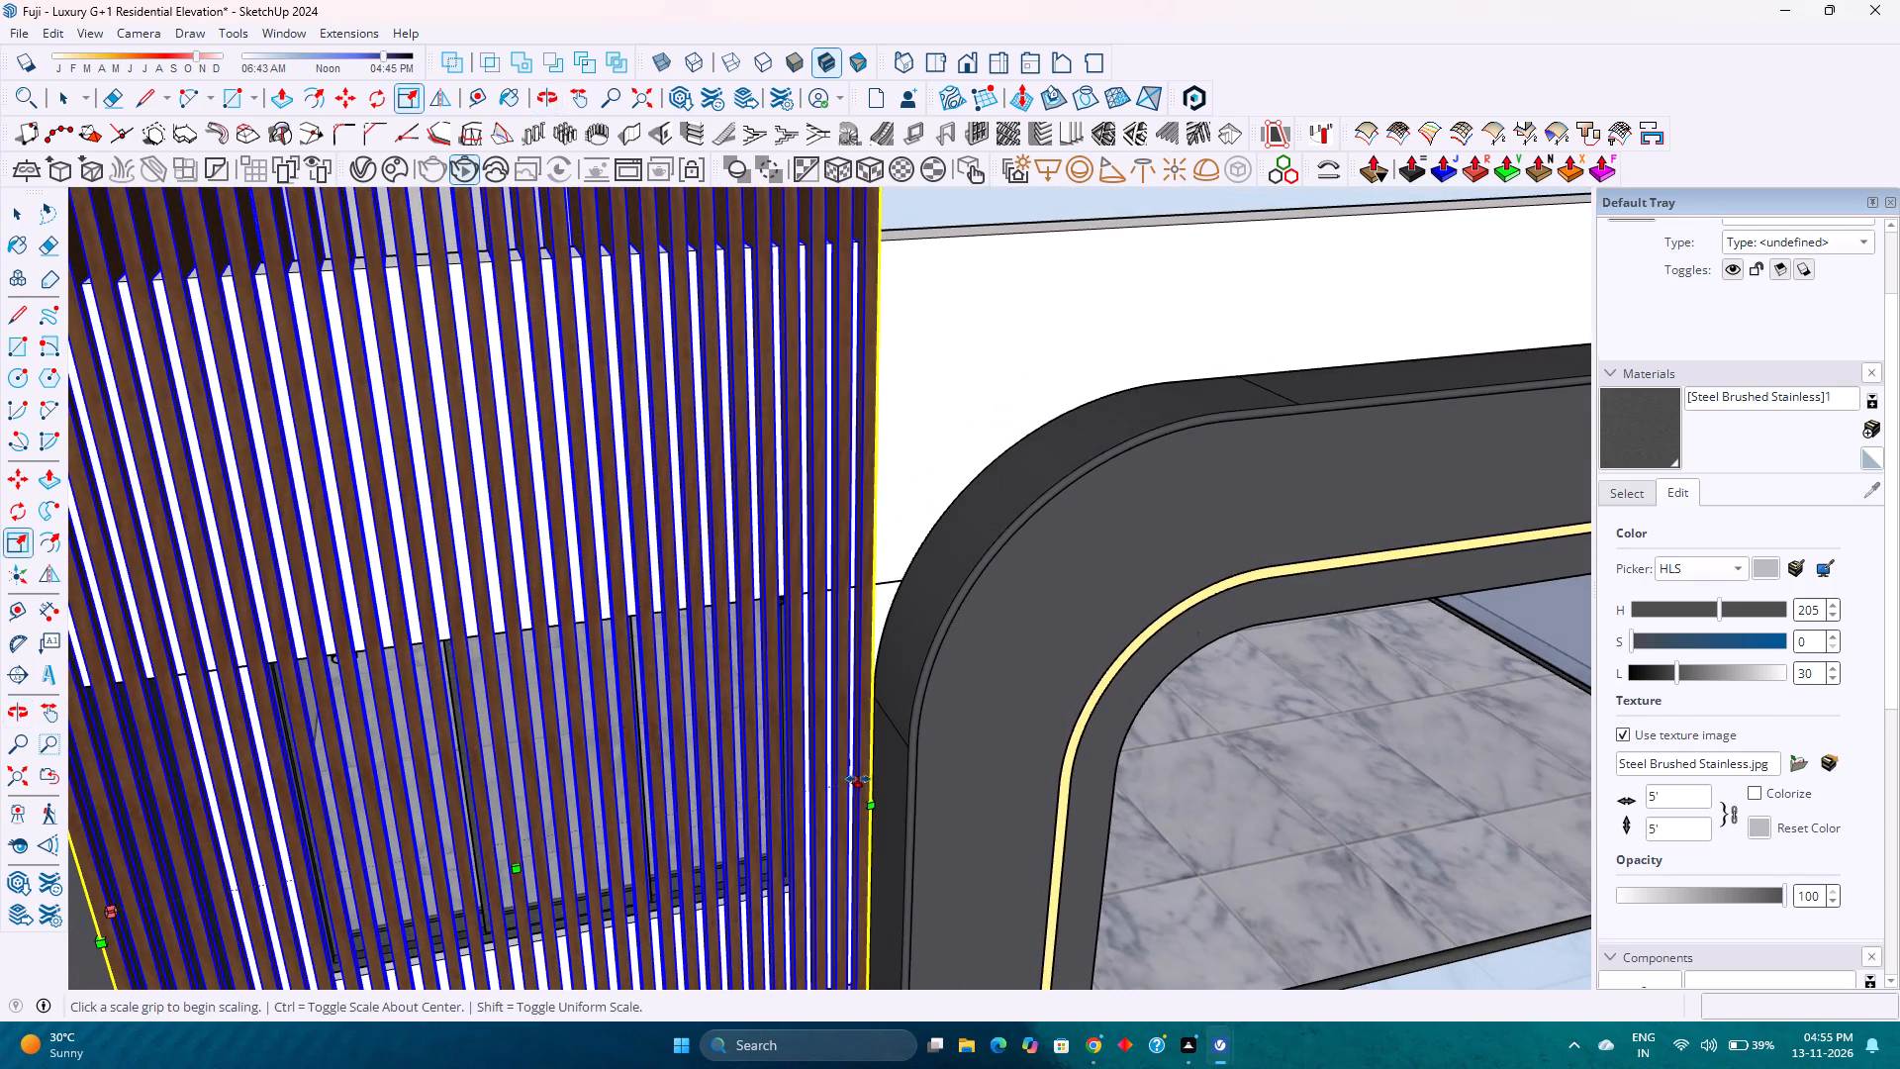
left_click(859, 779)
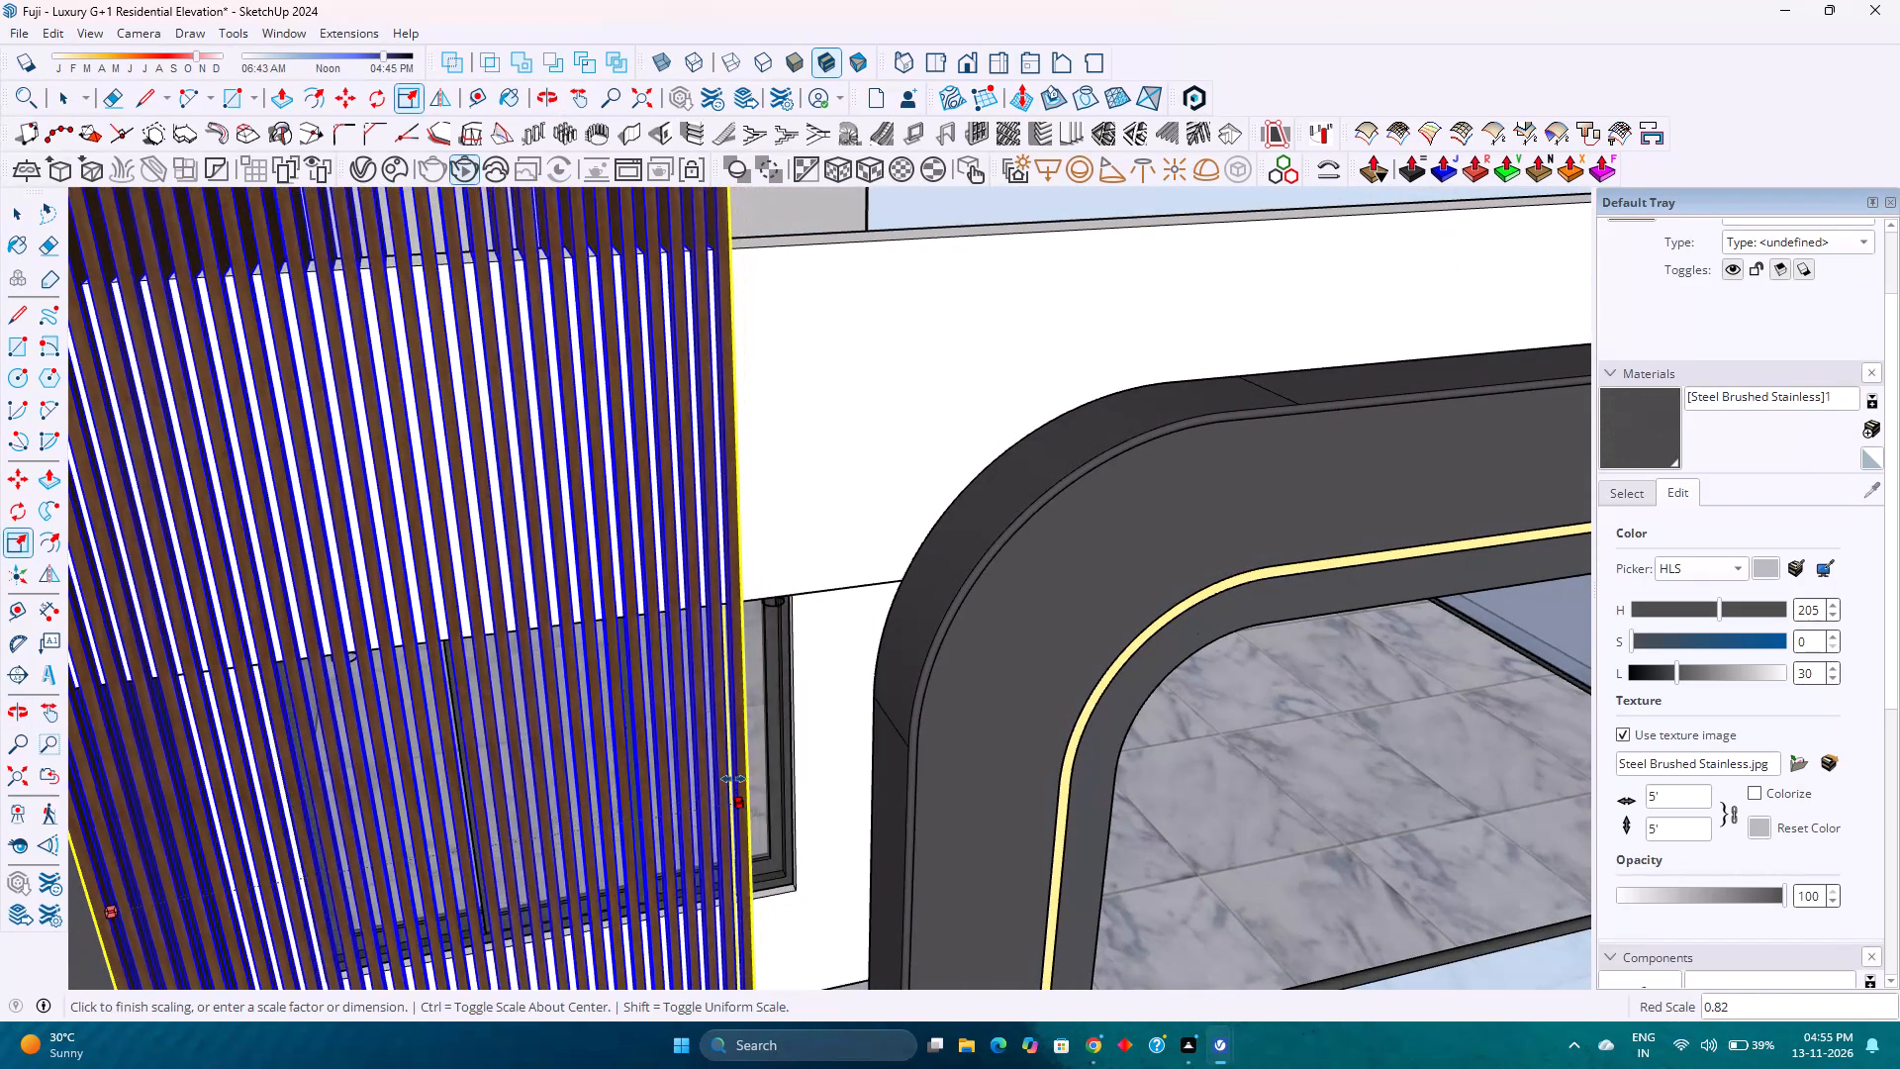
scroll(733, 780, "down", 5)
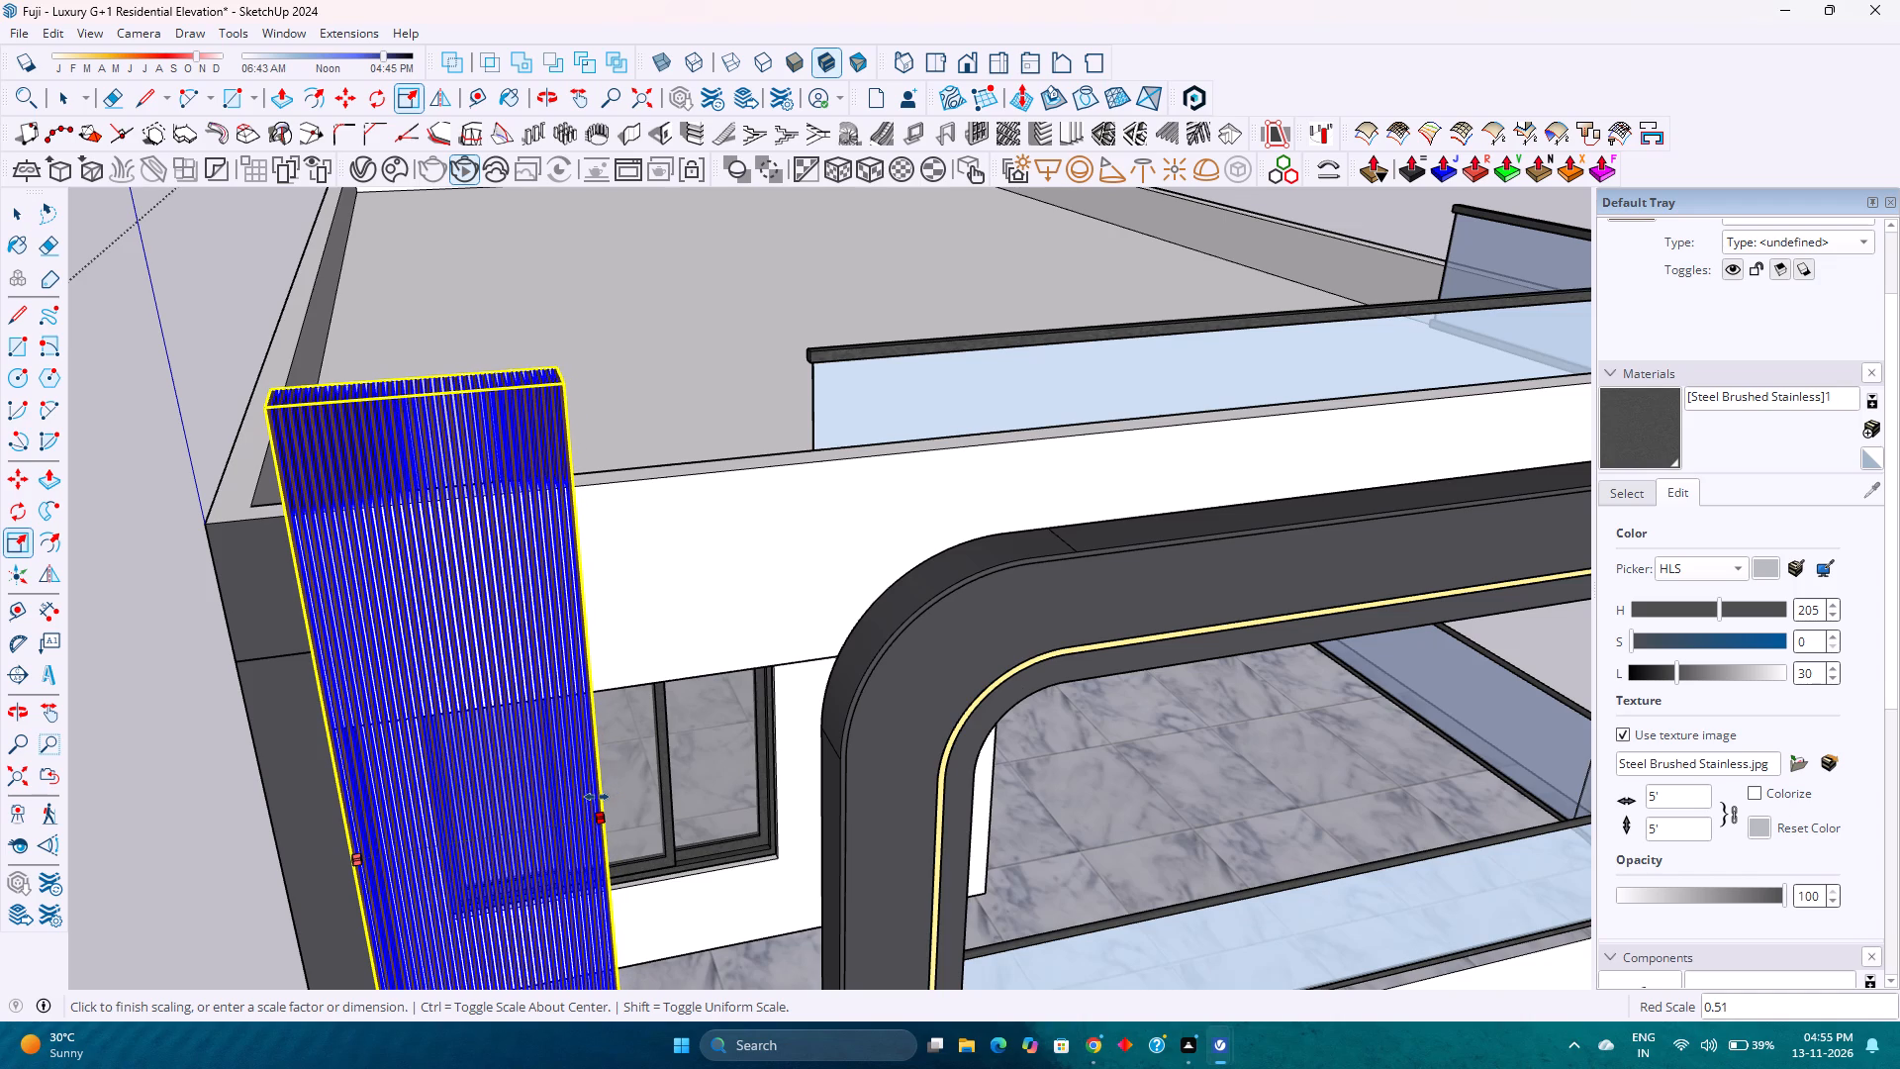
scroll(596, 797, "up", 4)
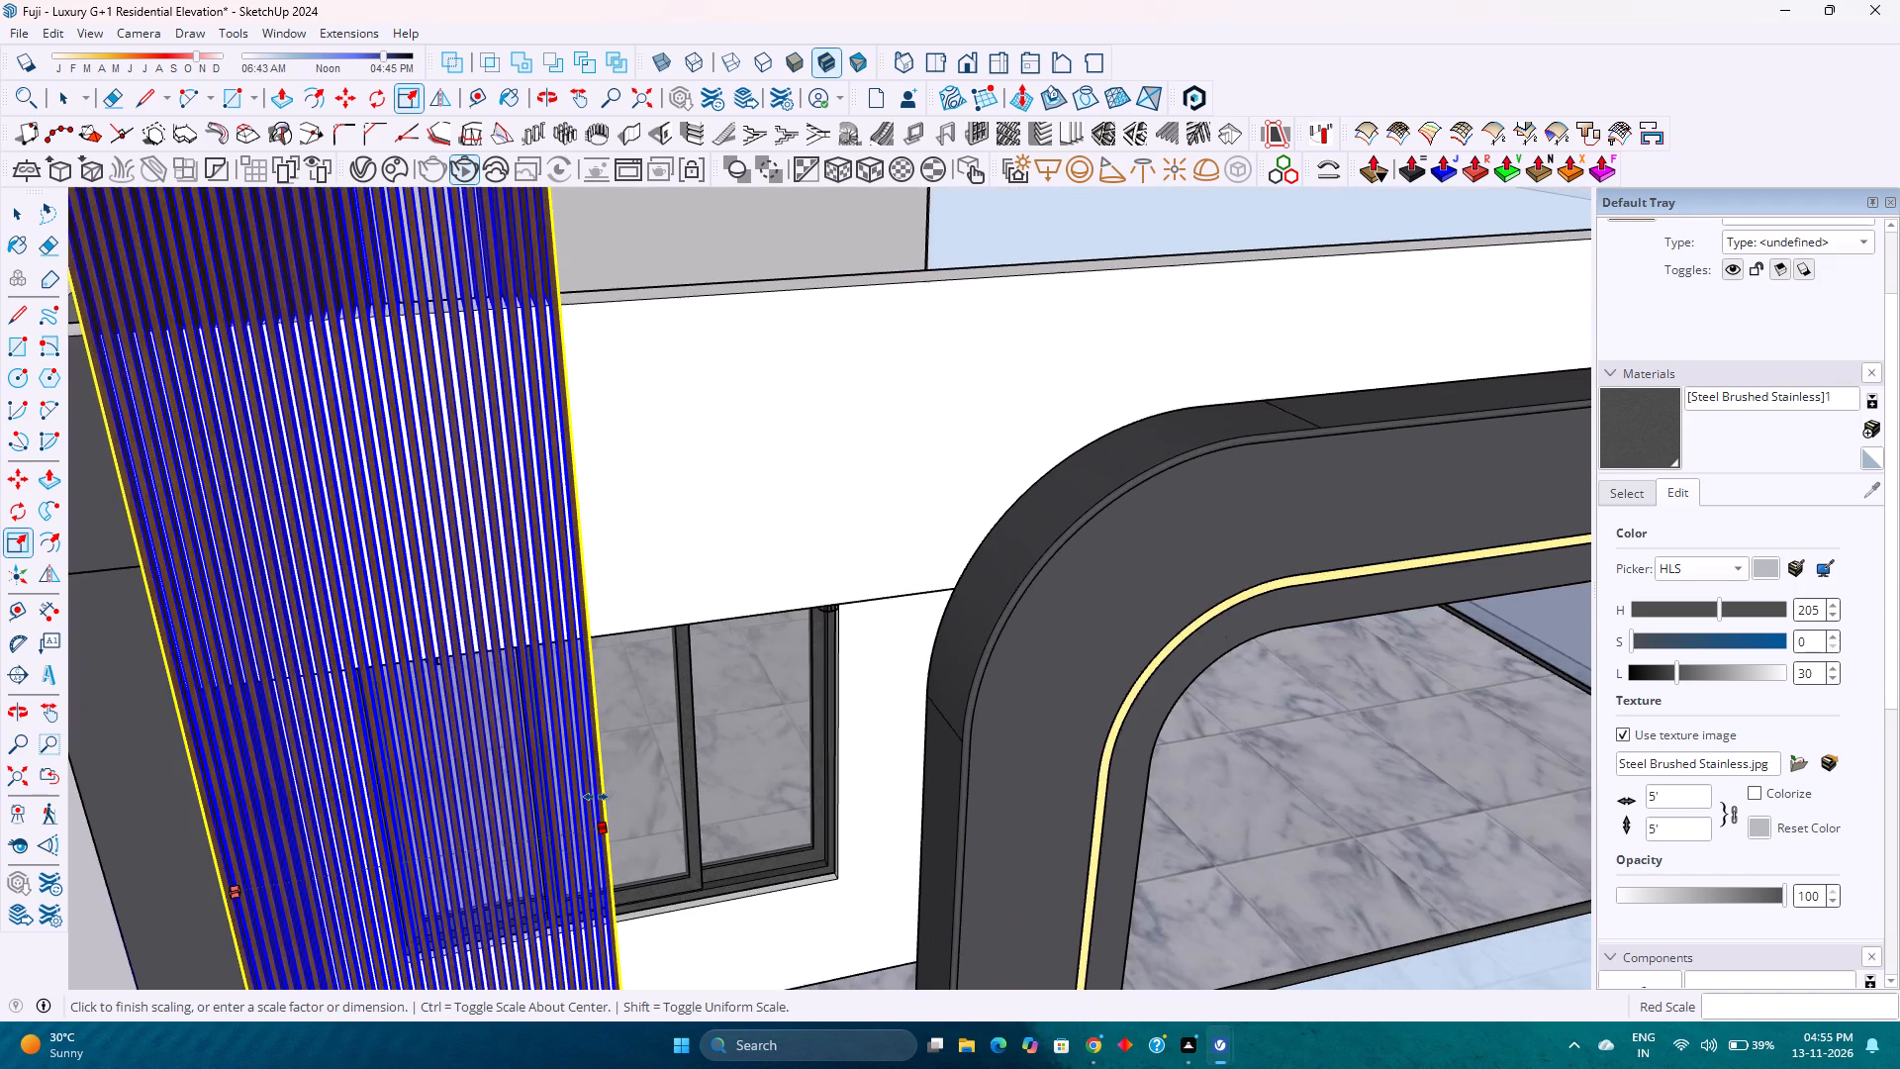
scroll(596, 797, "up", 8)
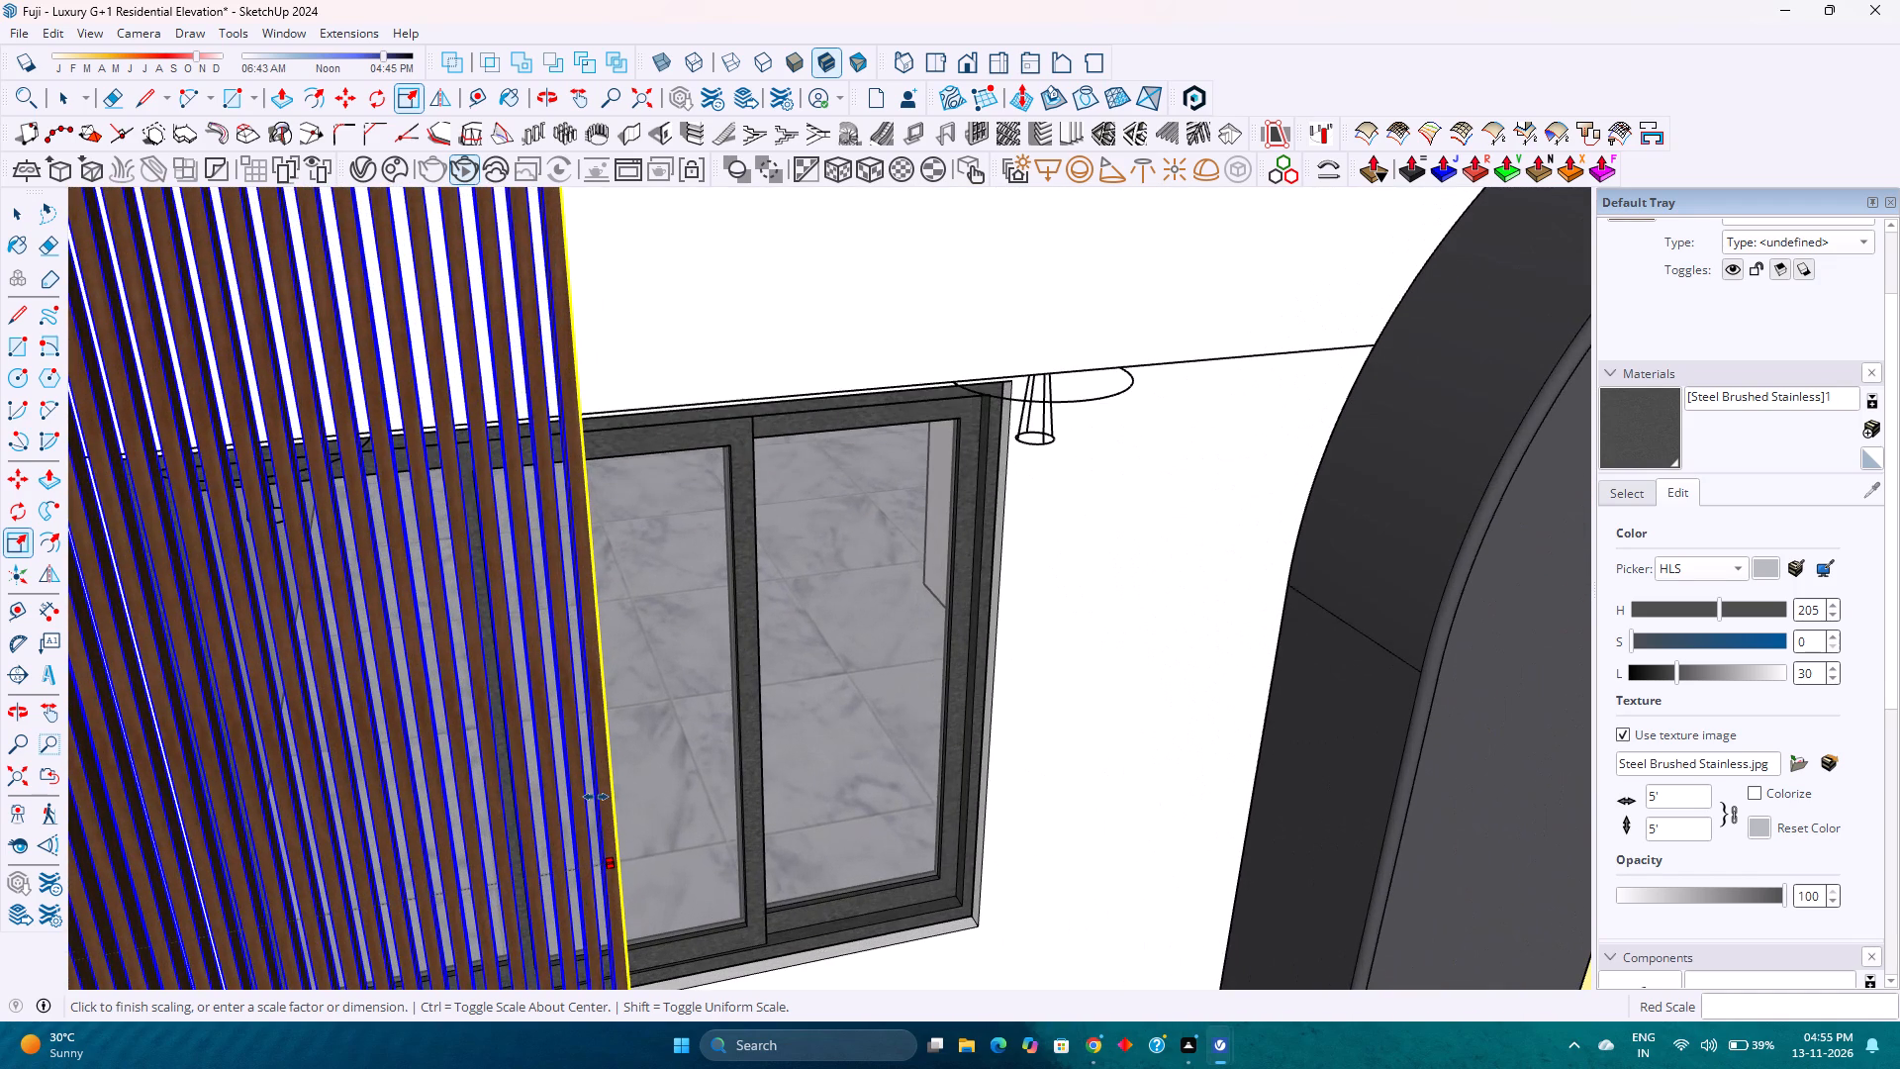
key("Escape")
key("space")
Review the louver screen from the building's side and roof corner, ending deselected in the standard front view fitted to the screen.
scroll(589, 754, "down", 11)
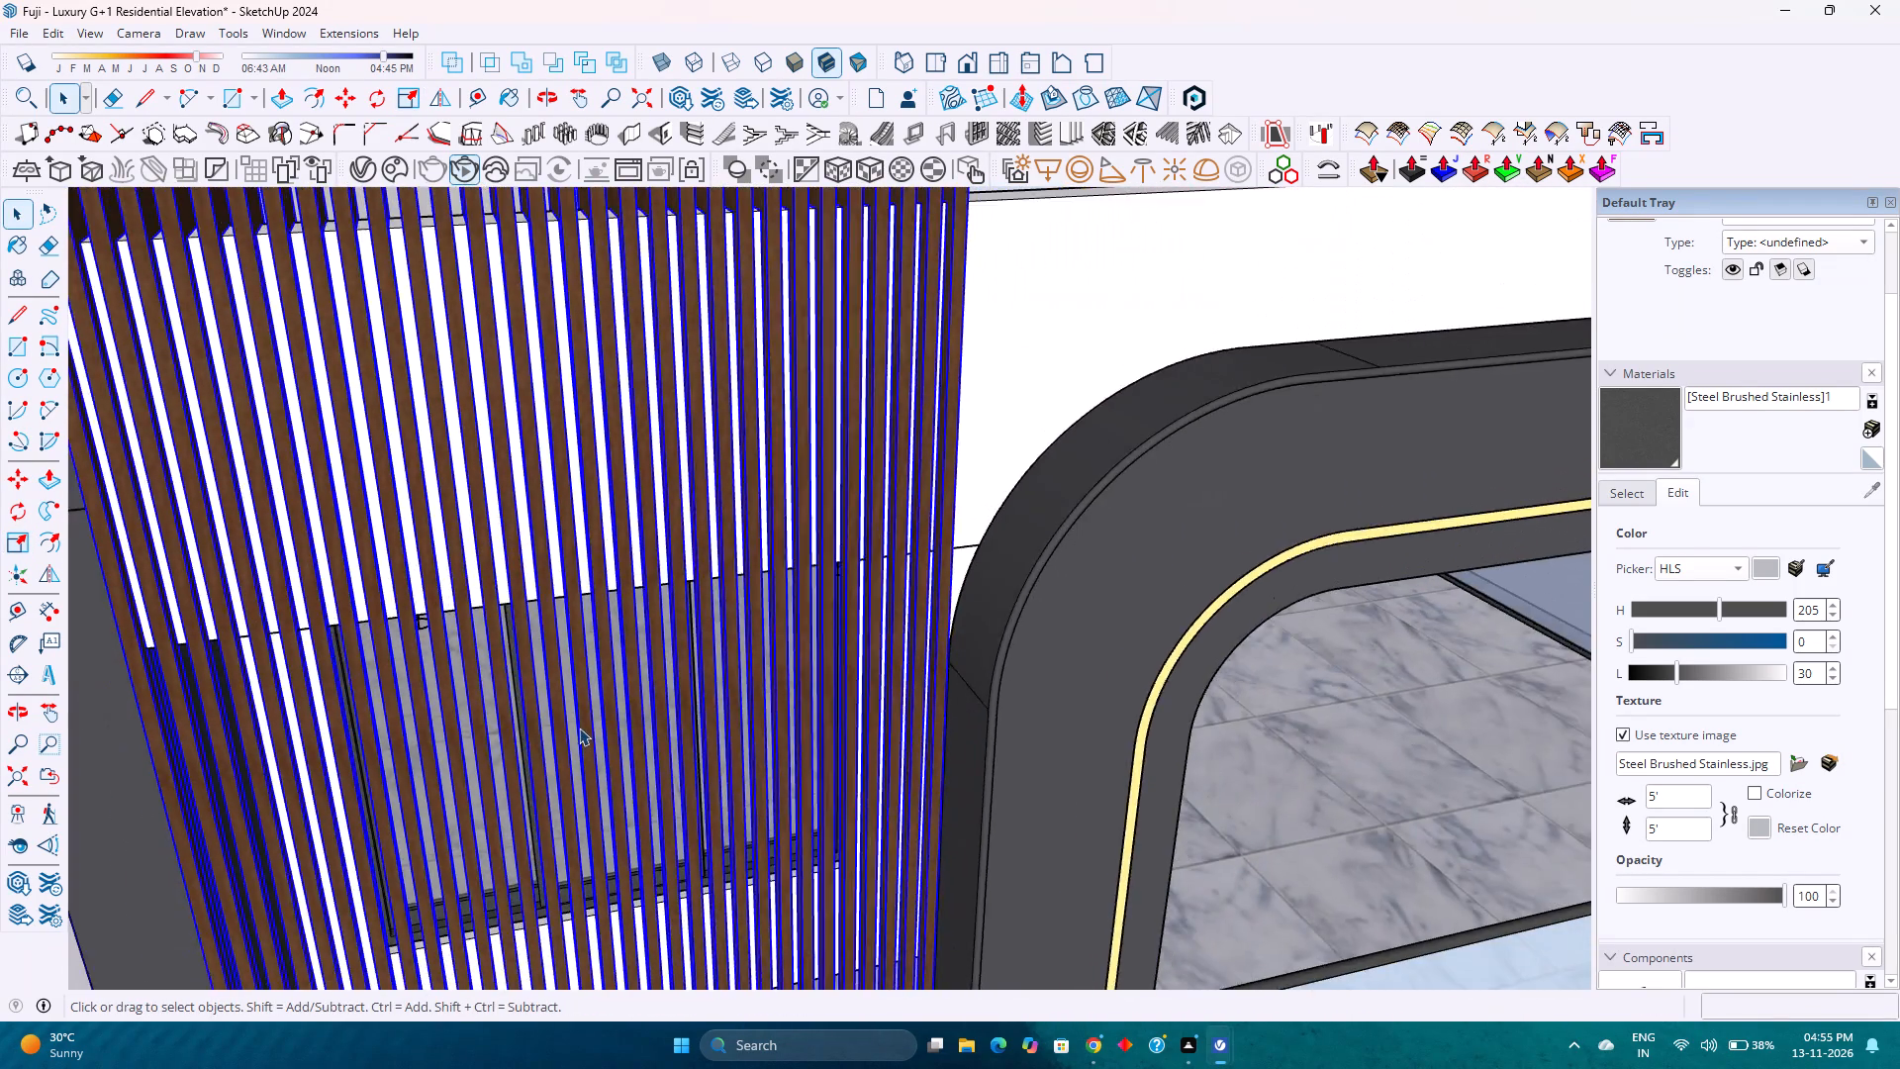
scroll(579, 728, "down", 13)
middle_click_drag(587, 716, 1013, 770)
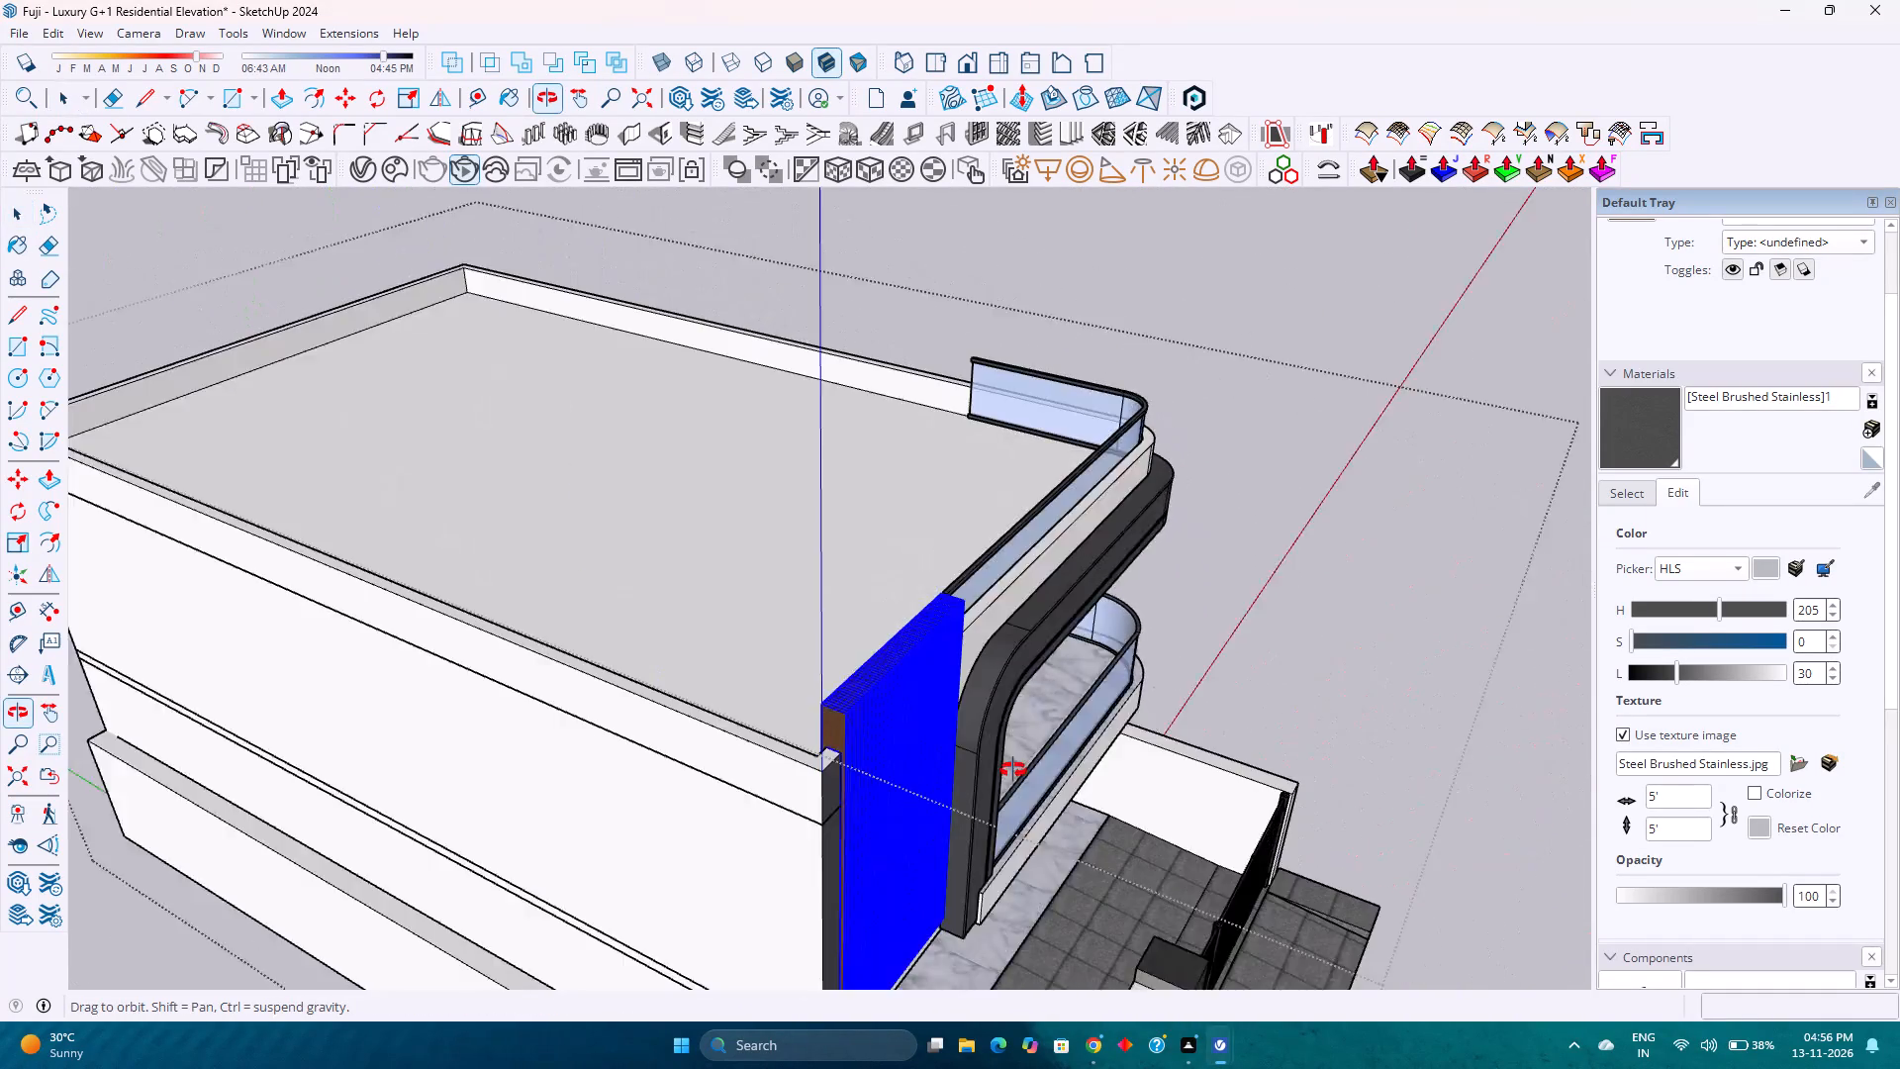
middle_click_drag(1013, 770, 1024, 770)
middle_click(1024, 770)
scroll(1014, 770, "up", 13)
middle_click_drag(899, 782, 692, 805)
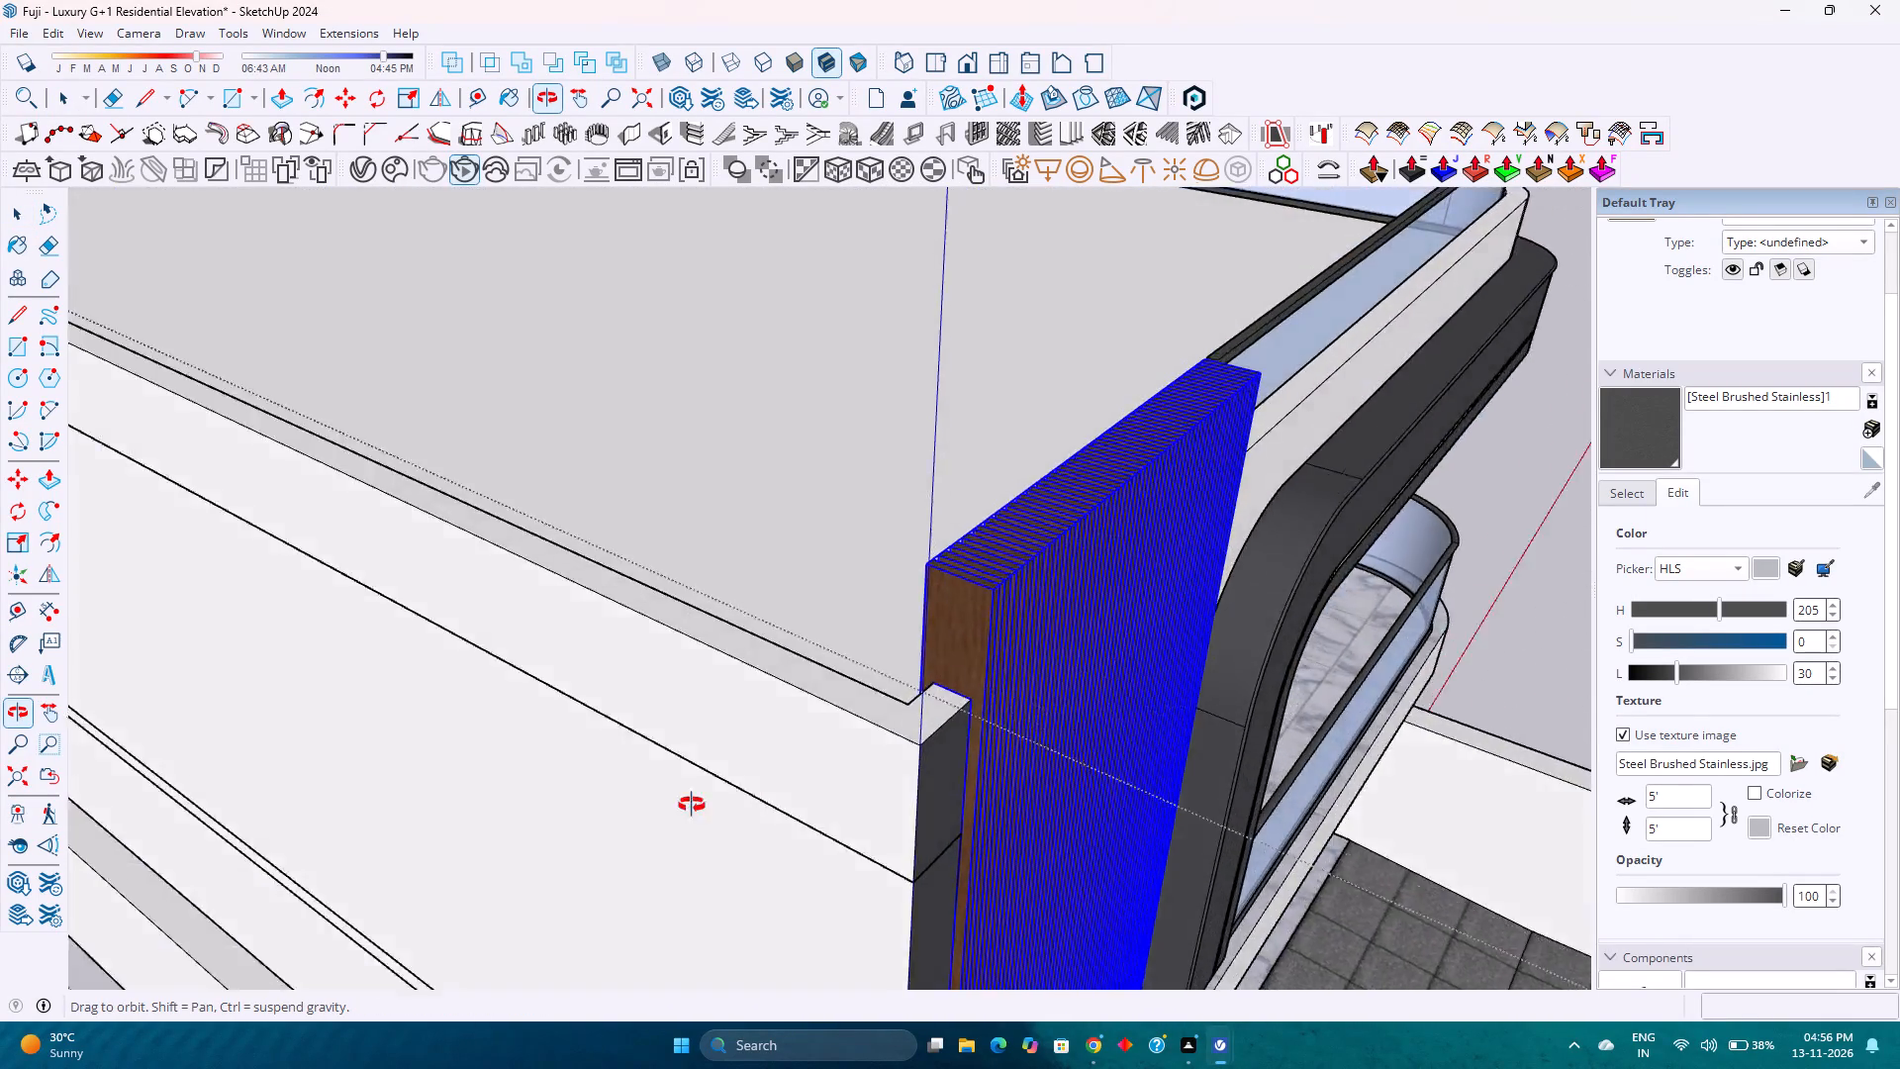
middle_click_drag(692, 805, 790, 826)
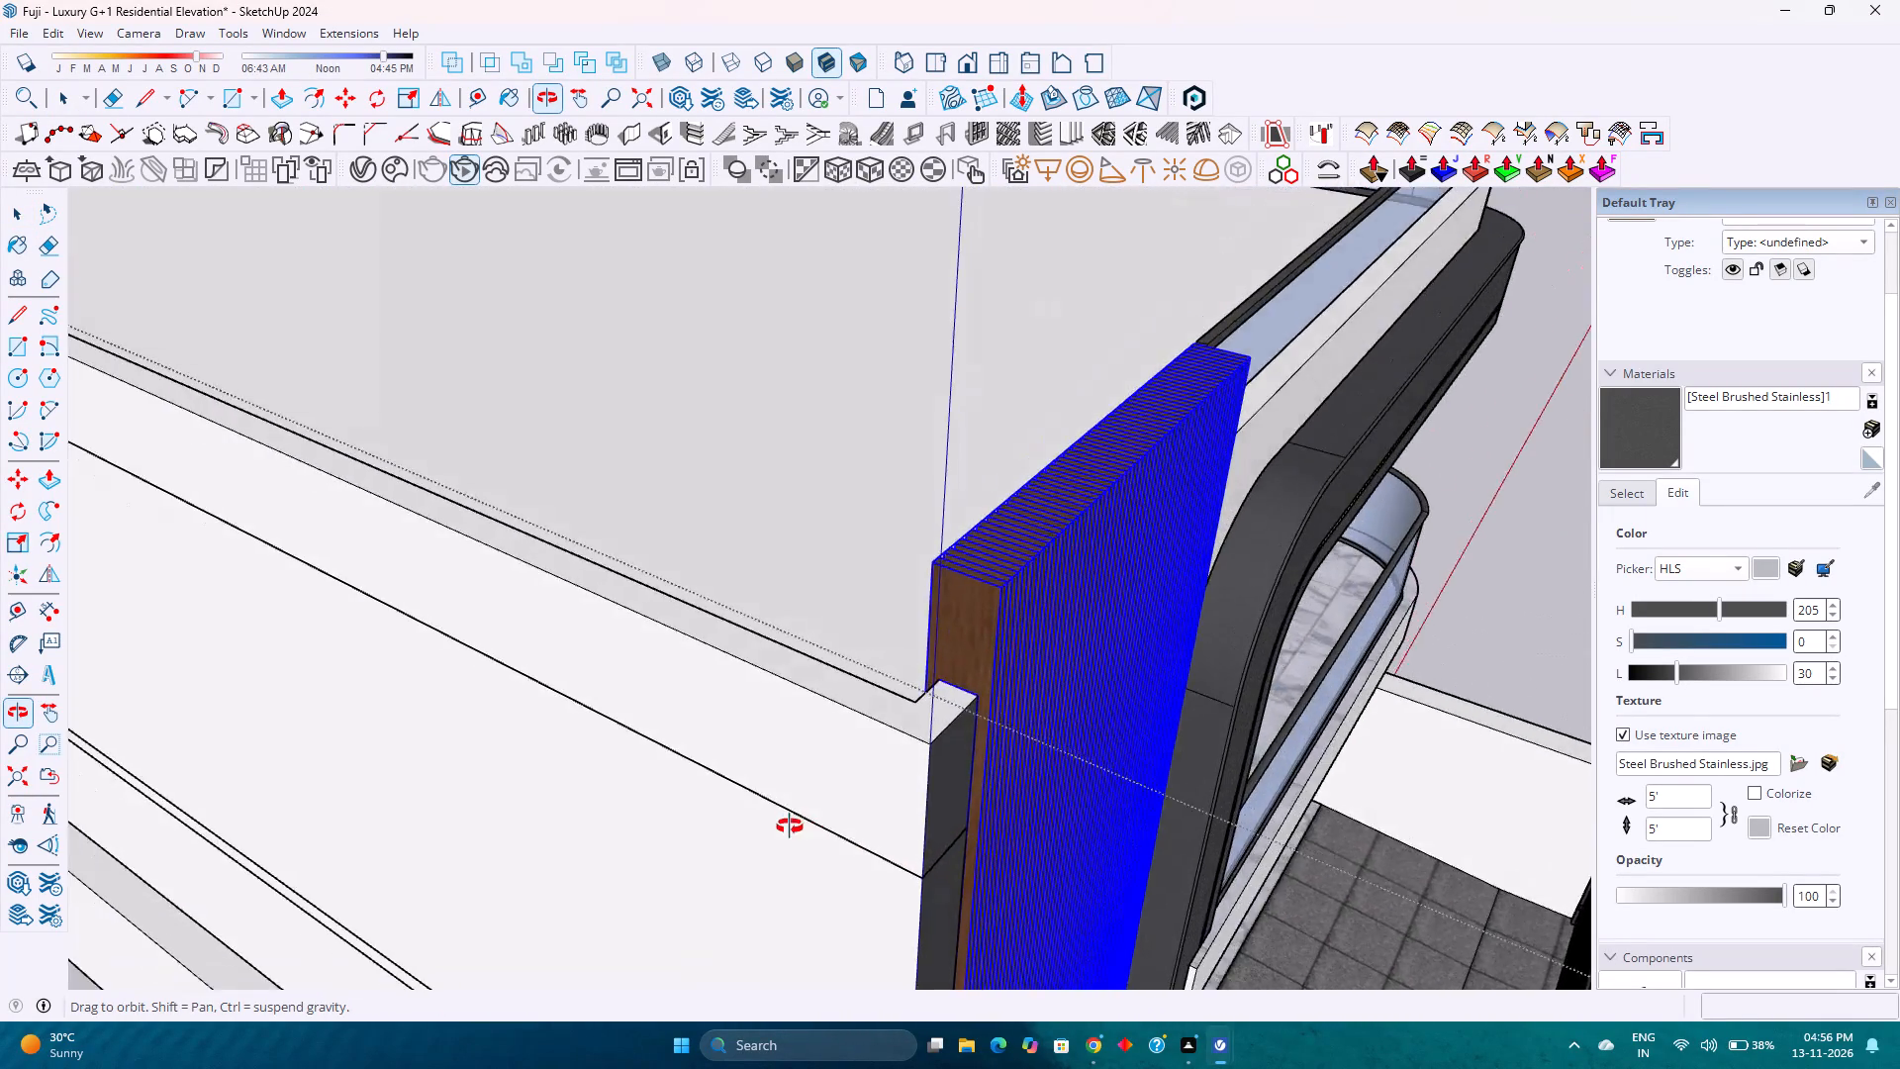
middle_click_drag(790, 826, 1115, 849)
middle_click_drag(1093, 849, 899, 832)
middle_click(899, 832)
scroll(897, 829, "down", 3)
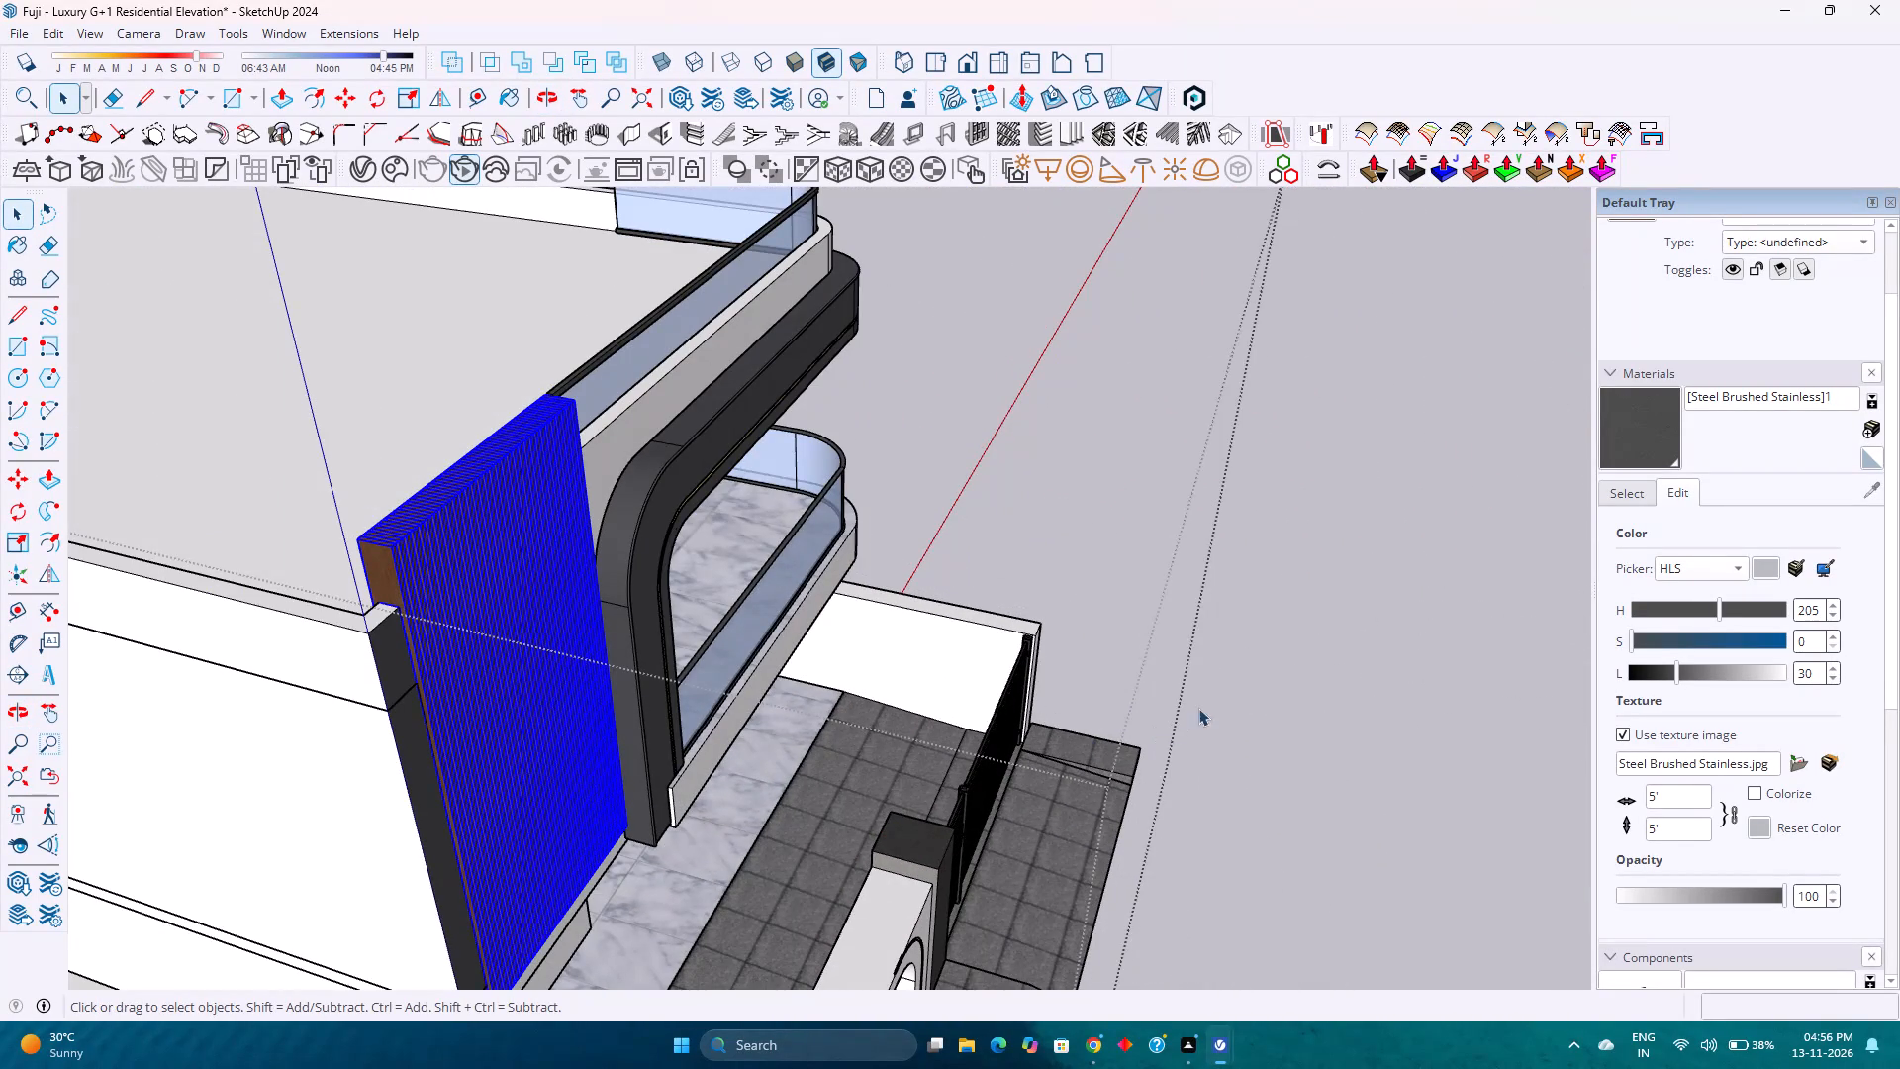
left_click(1198, 708)
left_click(982, 71)
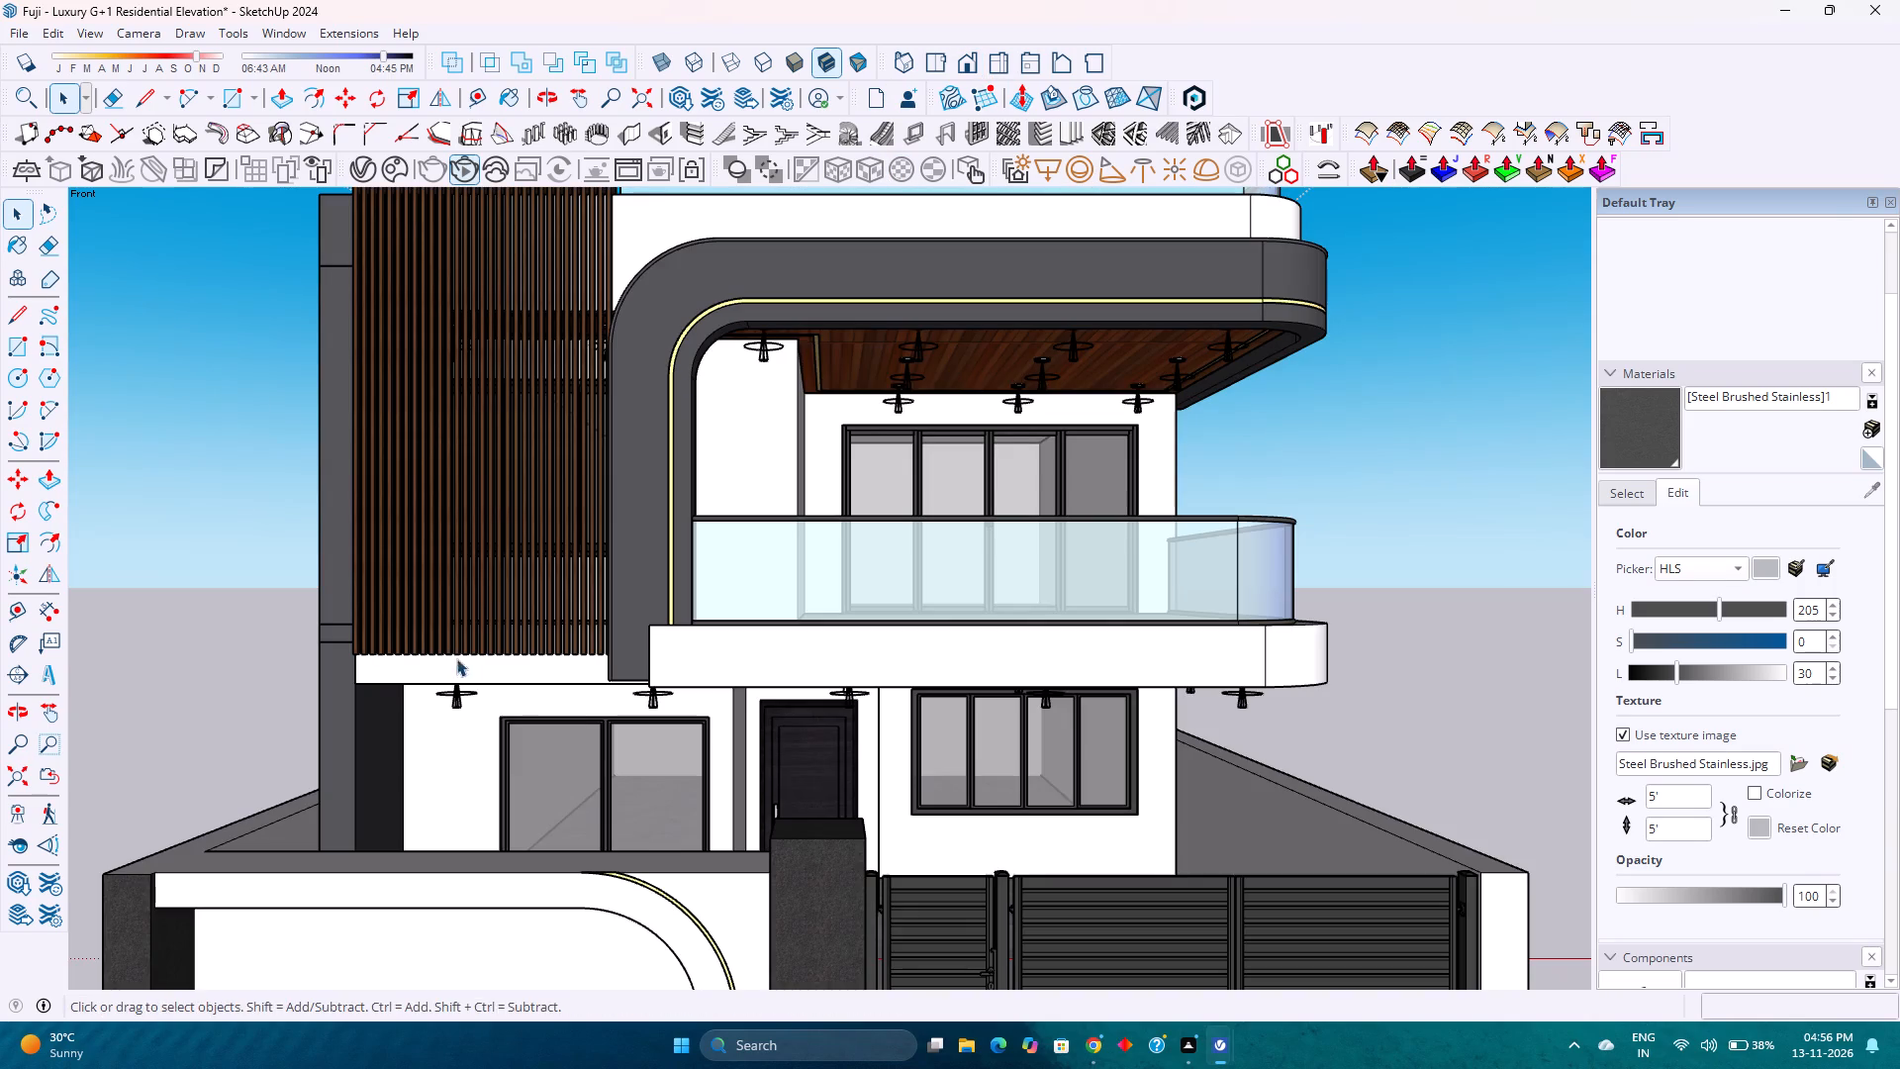
left_click(5, 781)
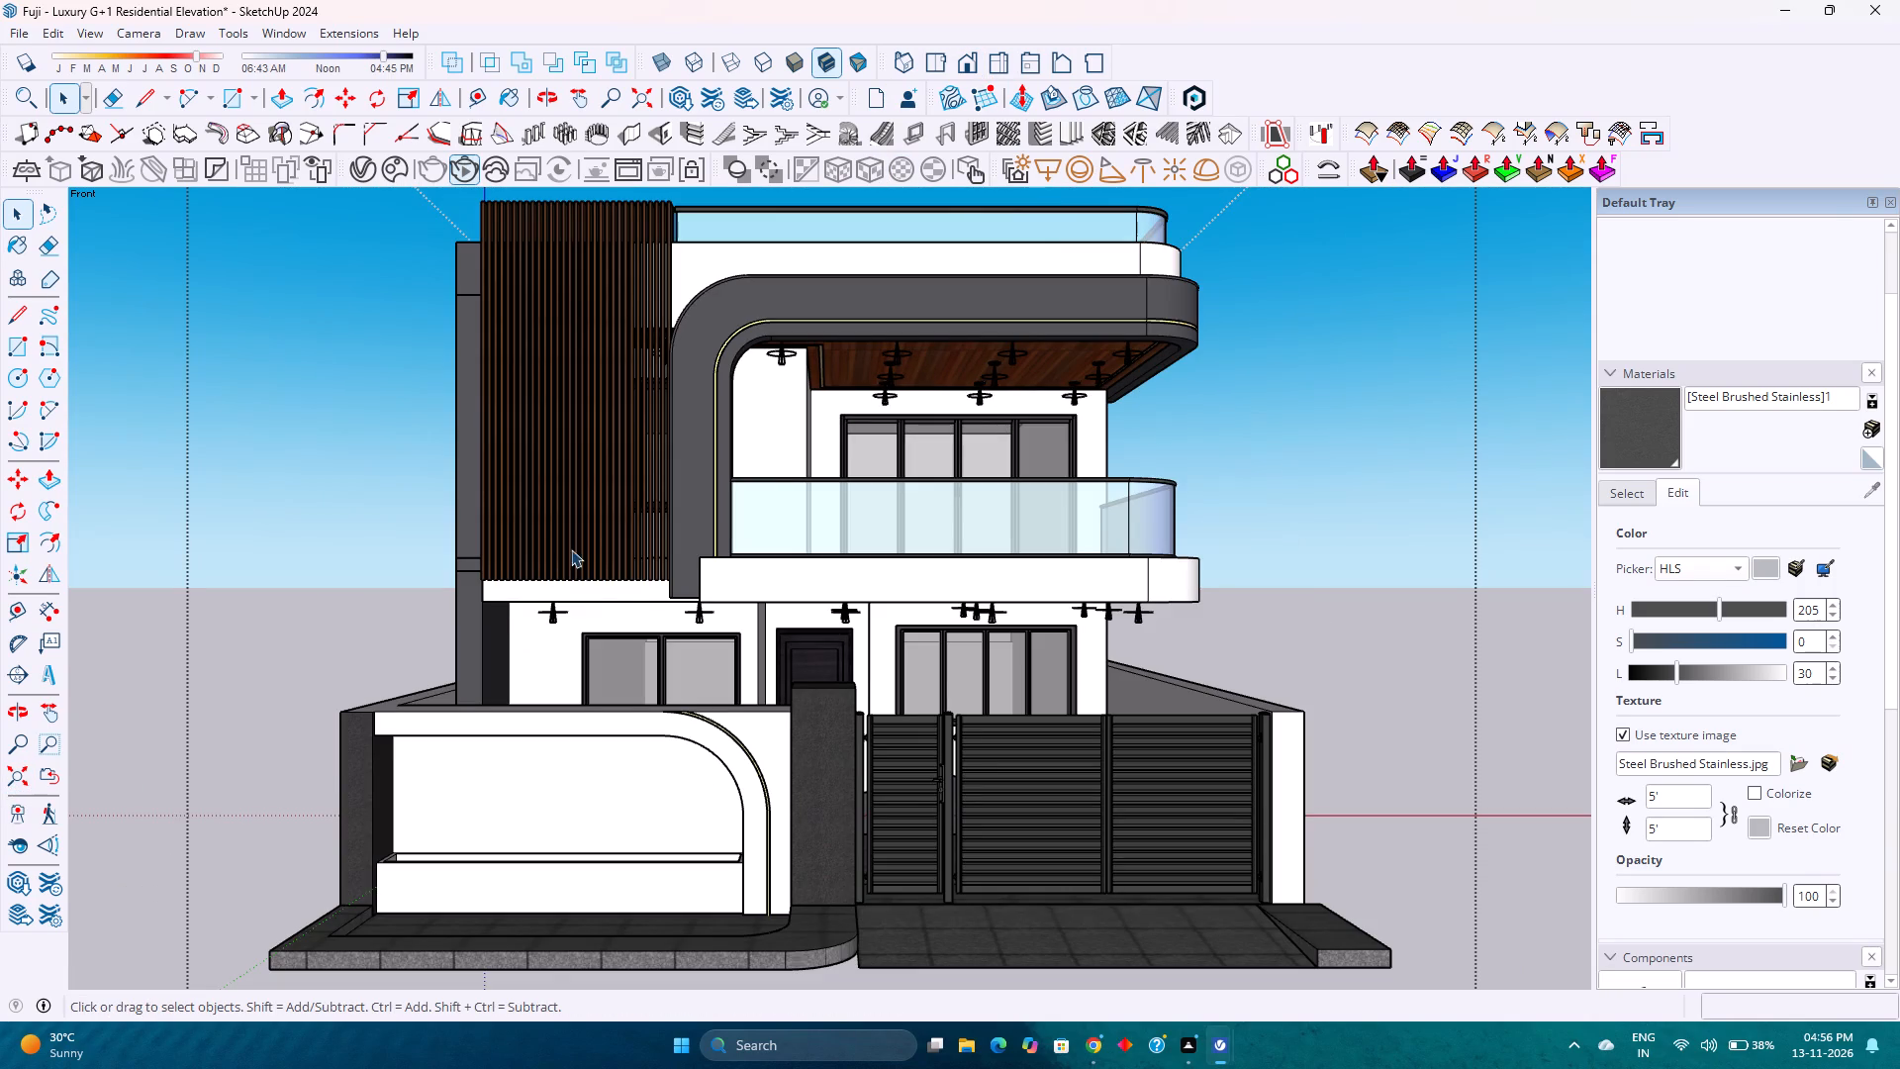
Save the model.
key("ctrl+s")
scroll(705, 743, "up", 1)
Open the front boundary wall group and push/pull the planter trough's inner end face beside the dark pillar inward by 1".
scroll(704, 745, "up", 2)
middle_click_drag(685, 792, 852, 804)
middle_click(853, 804)
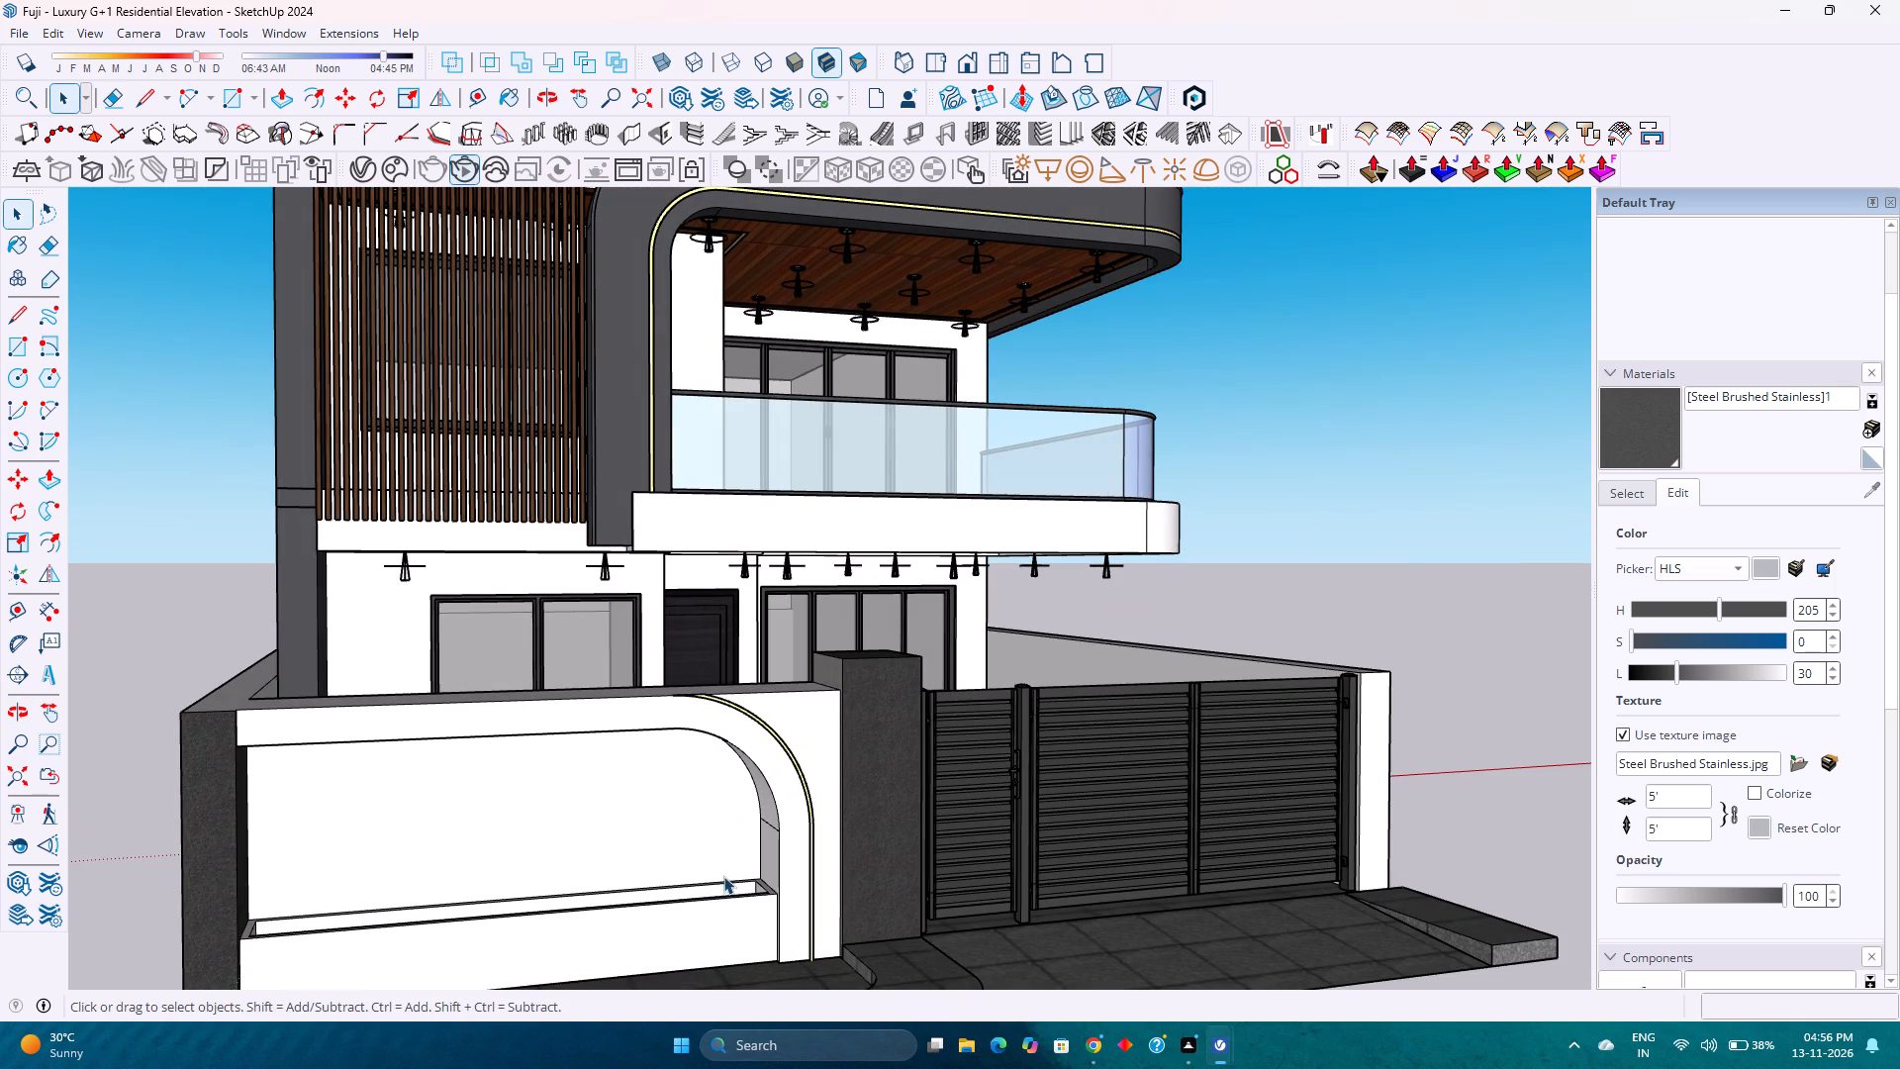
scroll(723, 876, "down", 14)
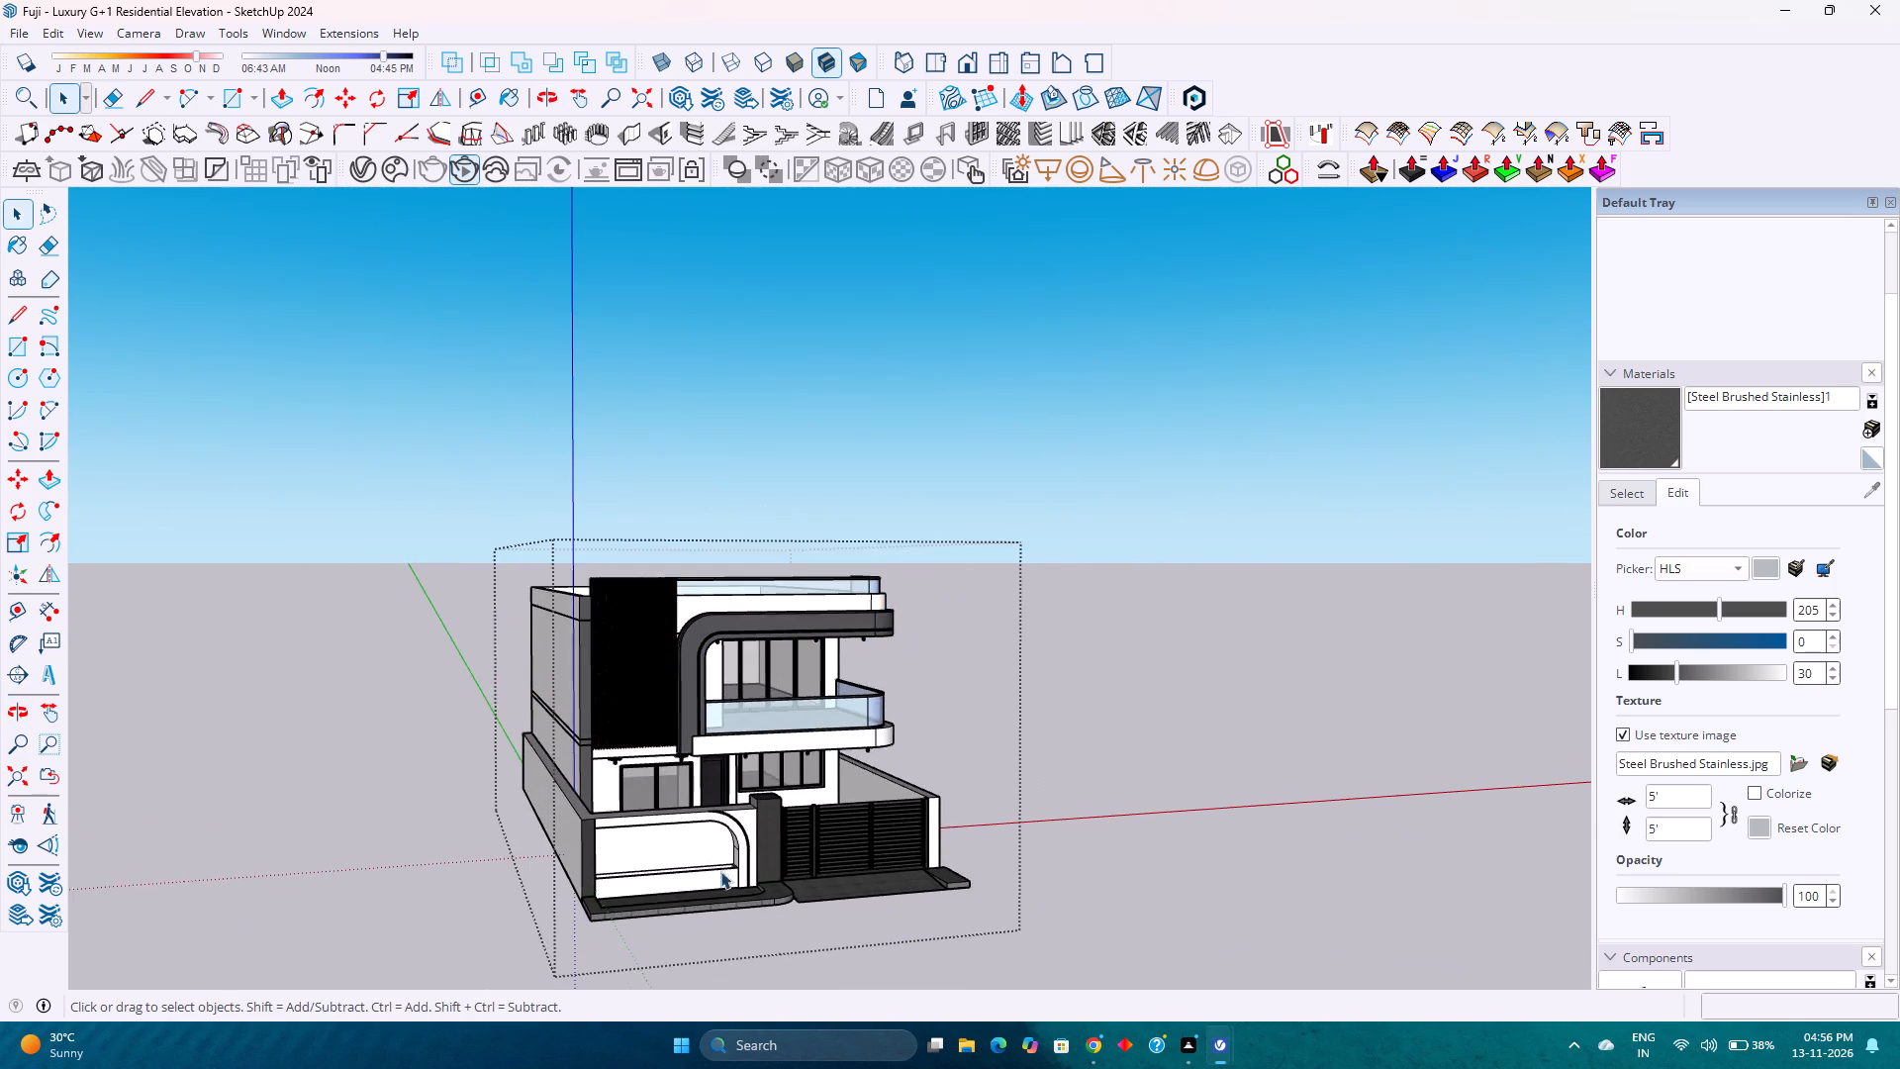
middle_click_drag(719, 883, 441, 947)
middle_click(441, 947)
scroll(497, 824, "up", 14)
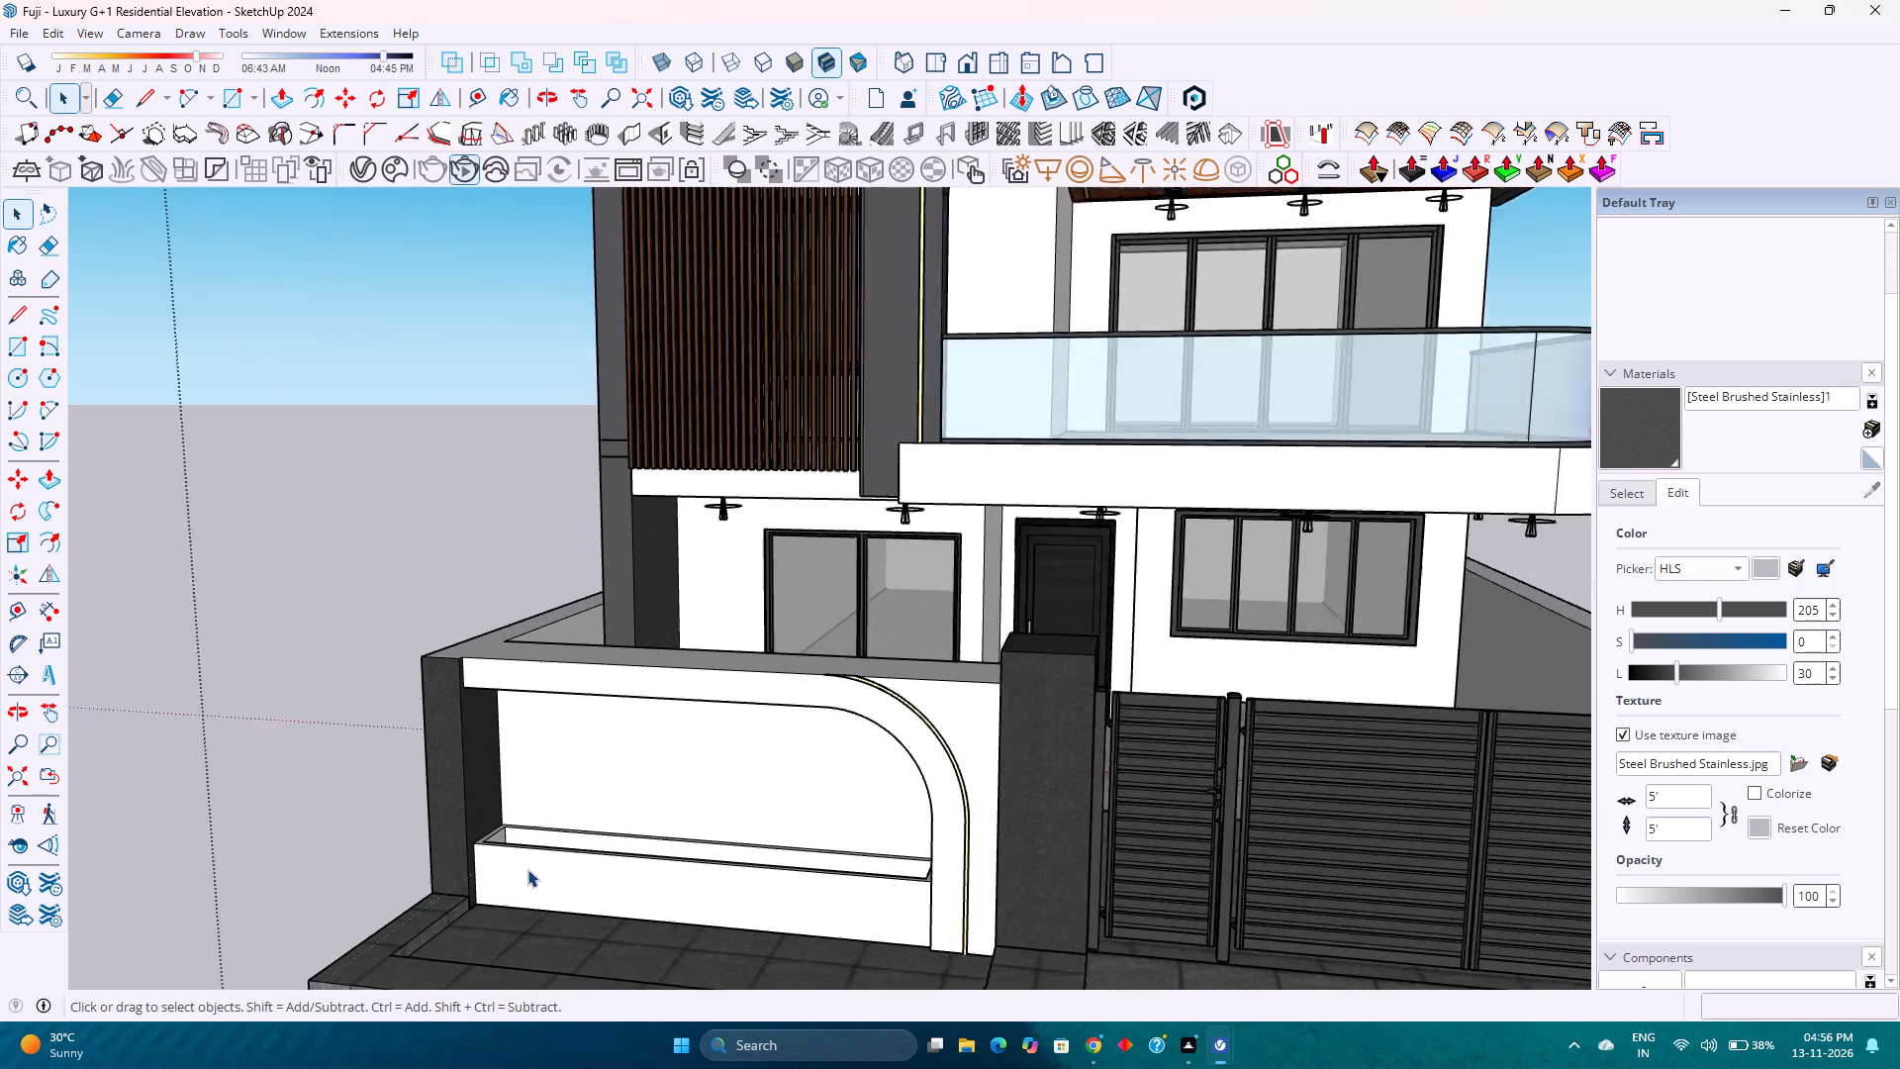
scroll(527, 869, "up", 2)
double_click(530, 867)
scroll(530, 866, "up", 4)
middle_click_drag(528, 864, 445, 932)
scroll(461, 783, "up", 3)
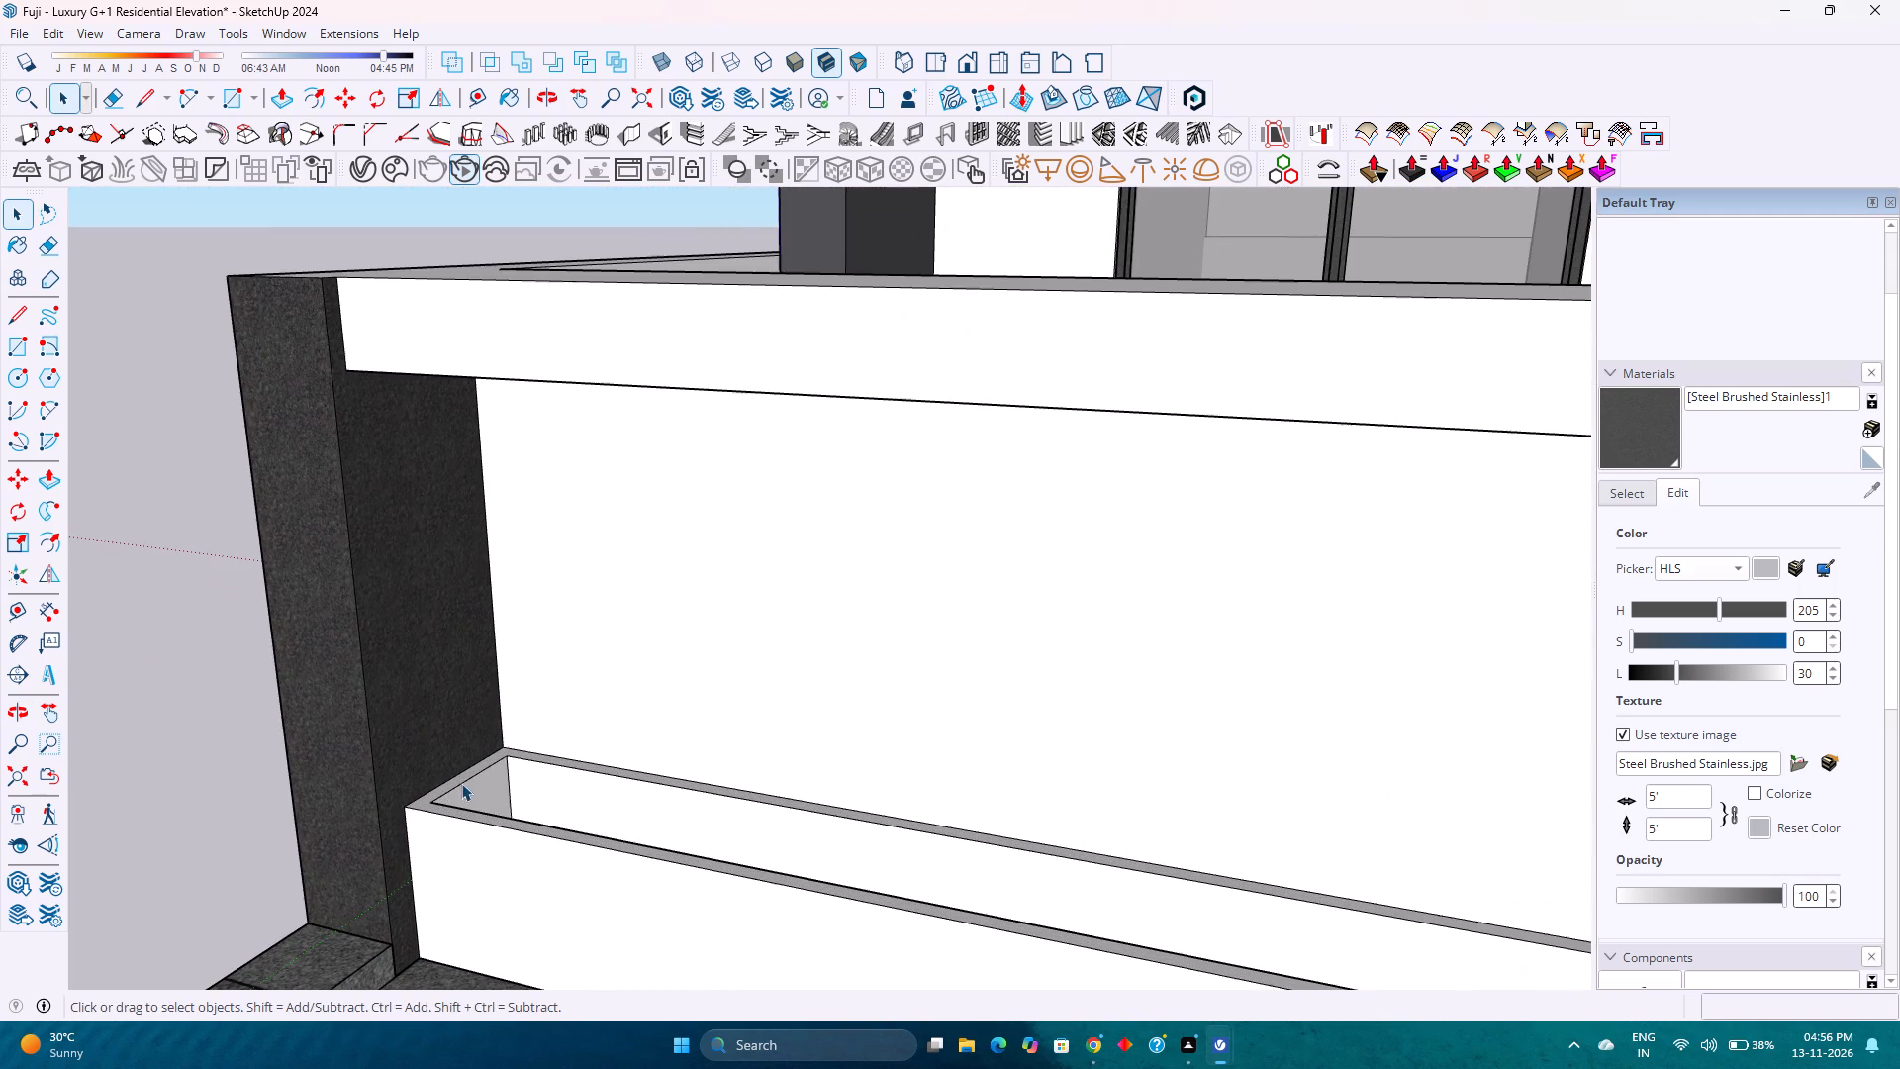
left_click(490, 788)
scroll(491, 788, "up", 2)
double_click(491, 788)
left_click(489, 790)
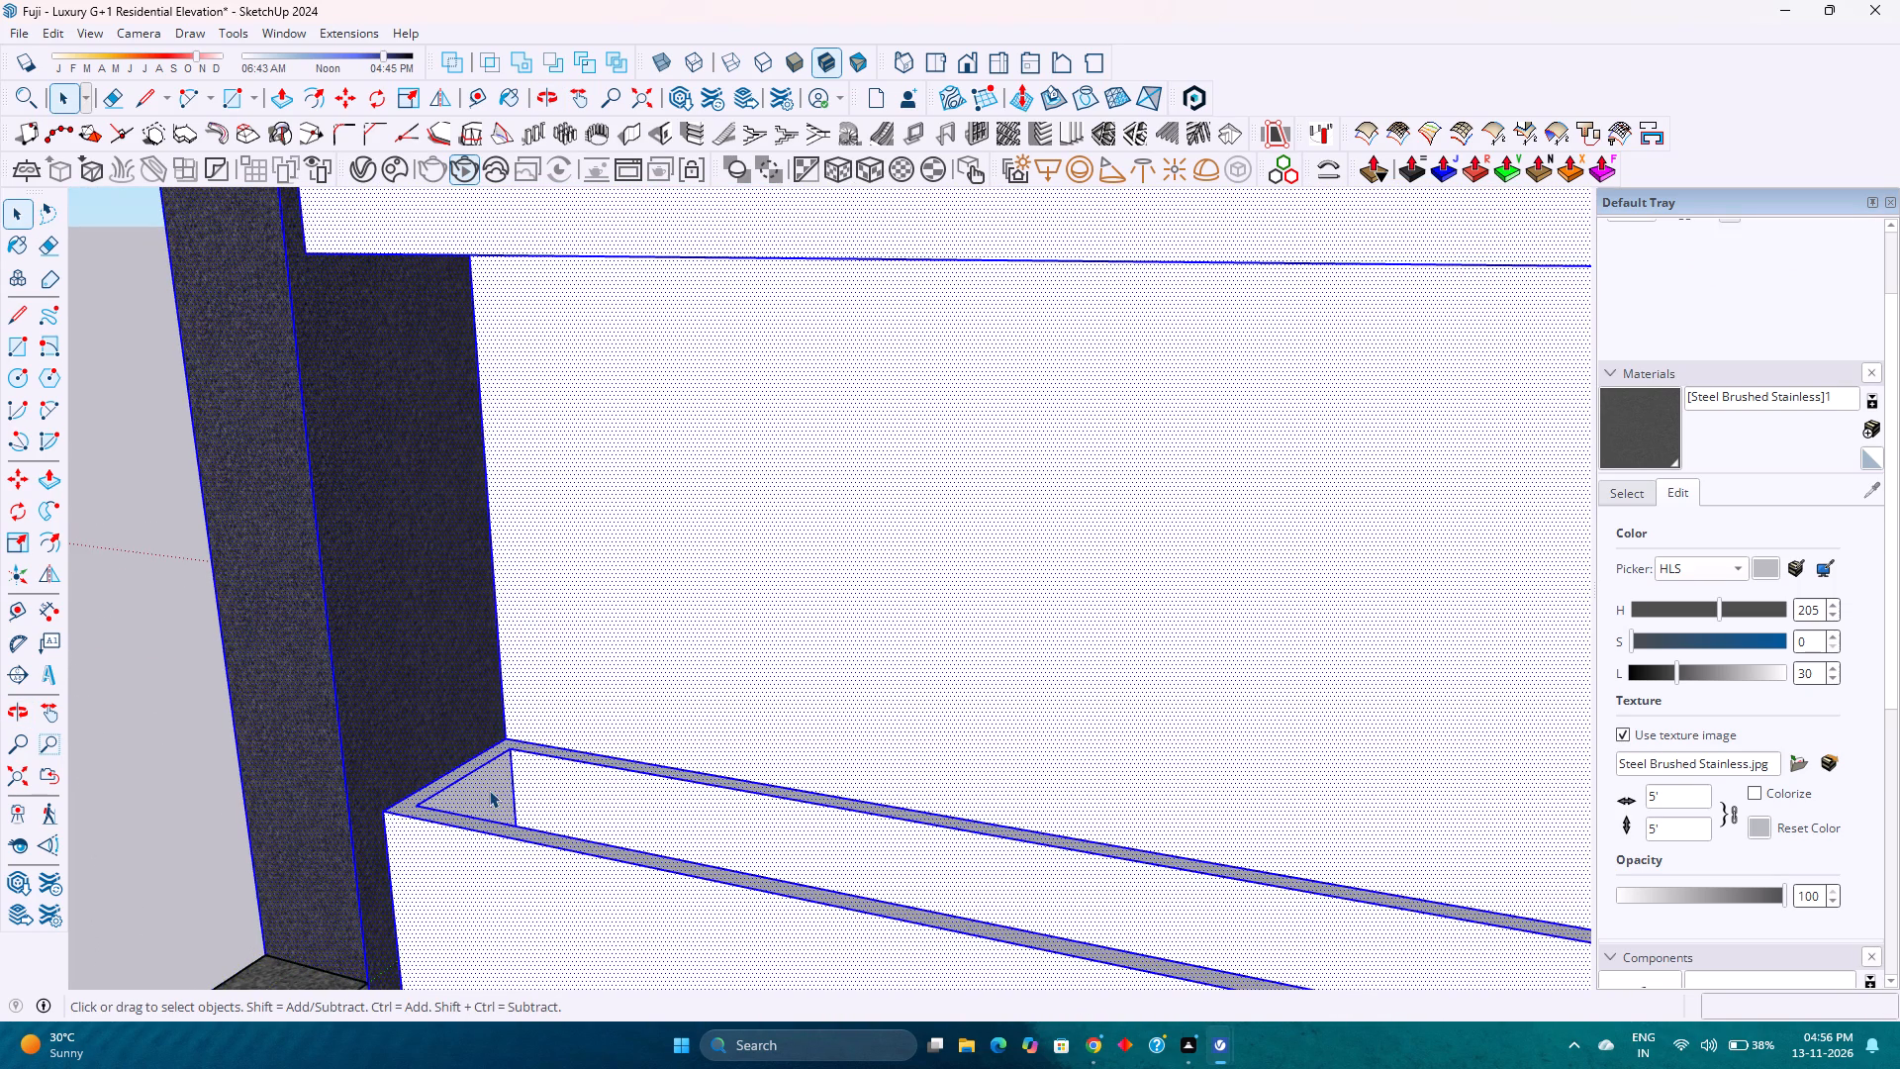
left_click(282, 88)
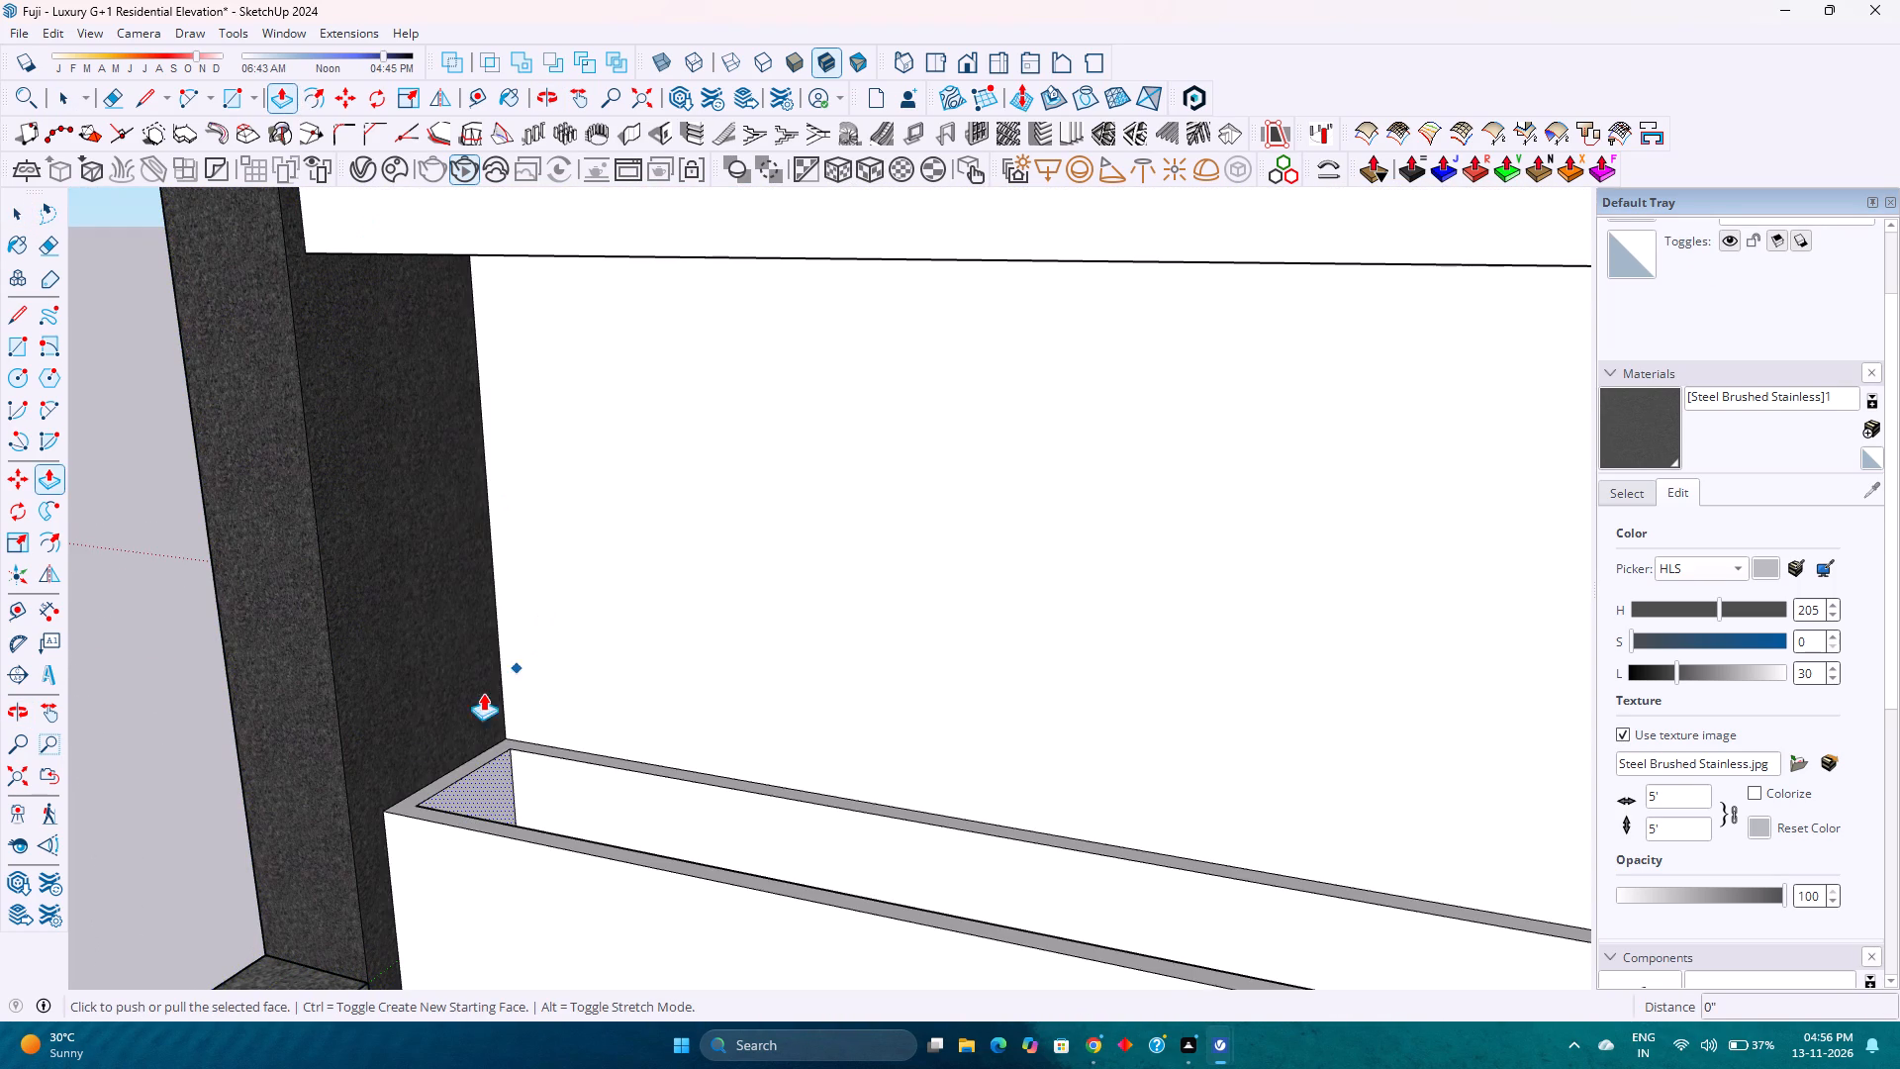
left_click(490, 789)
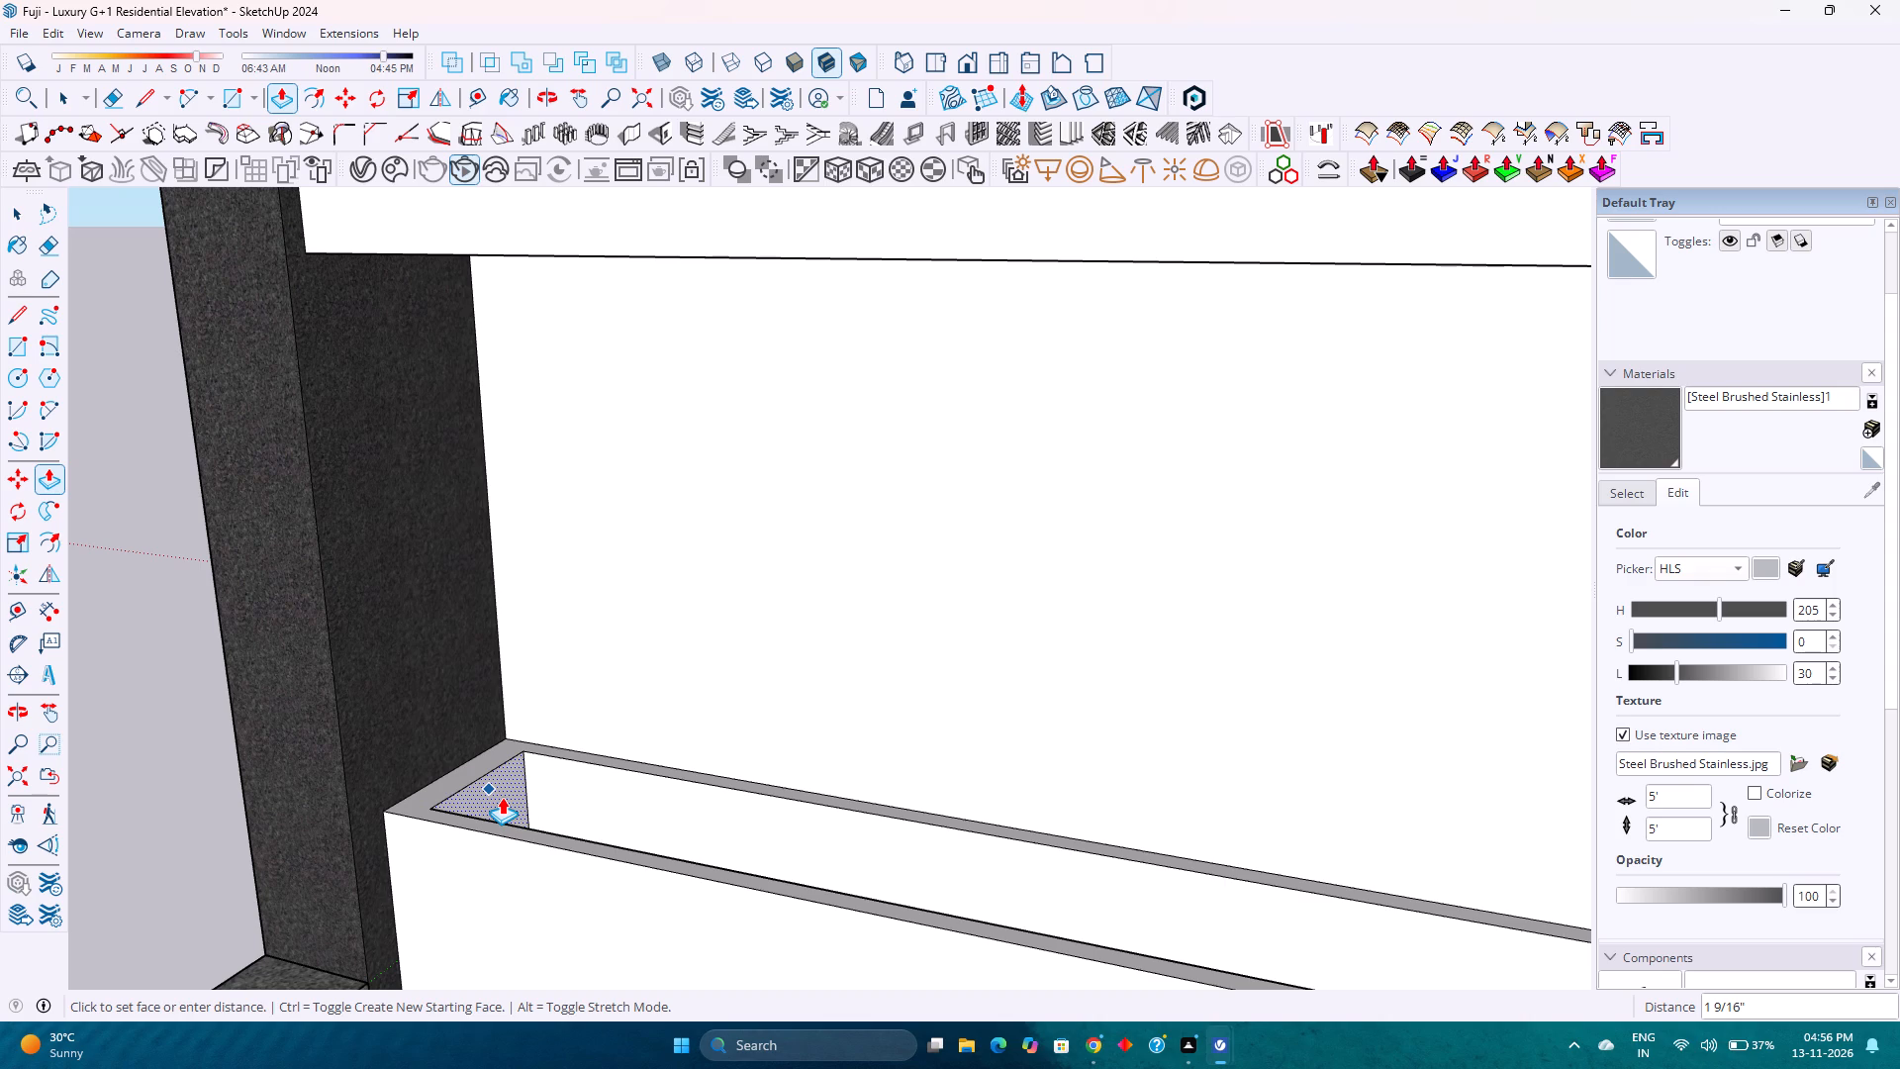
key("1")
key("Return")
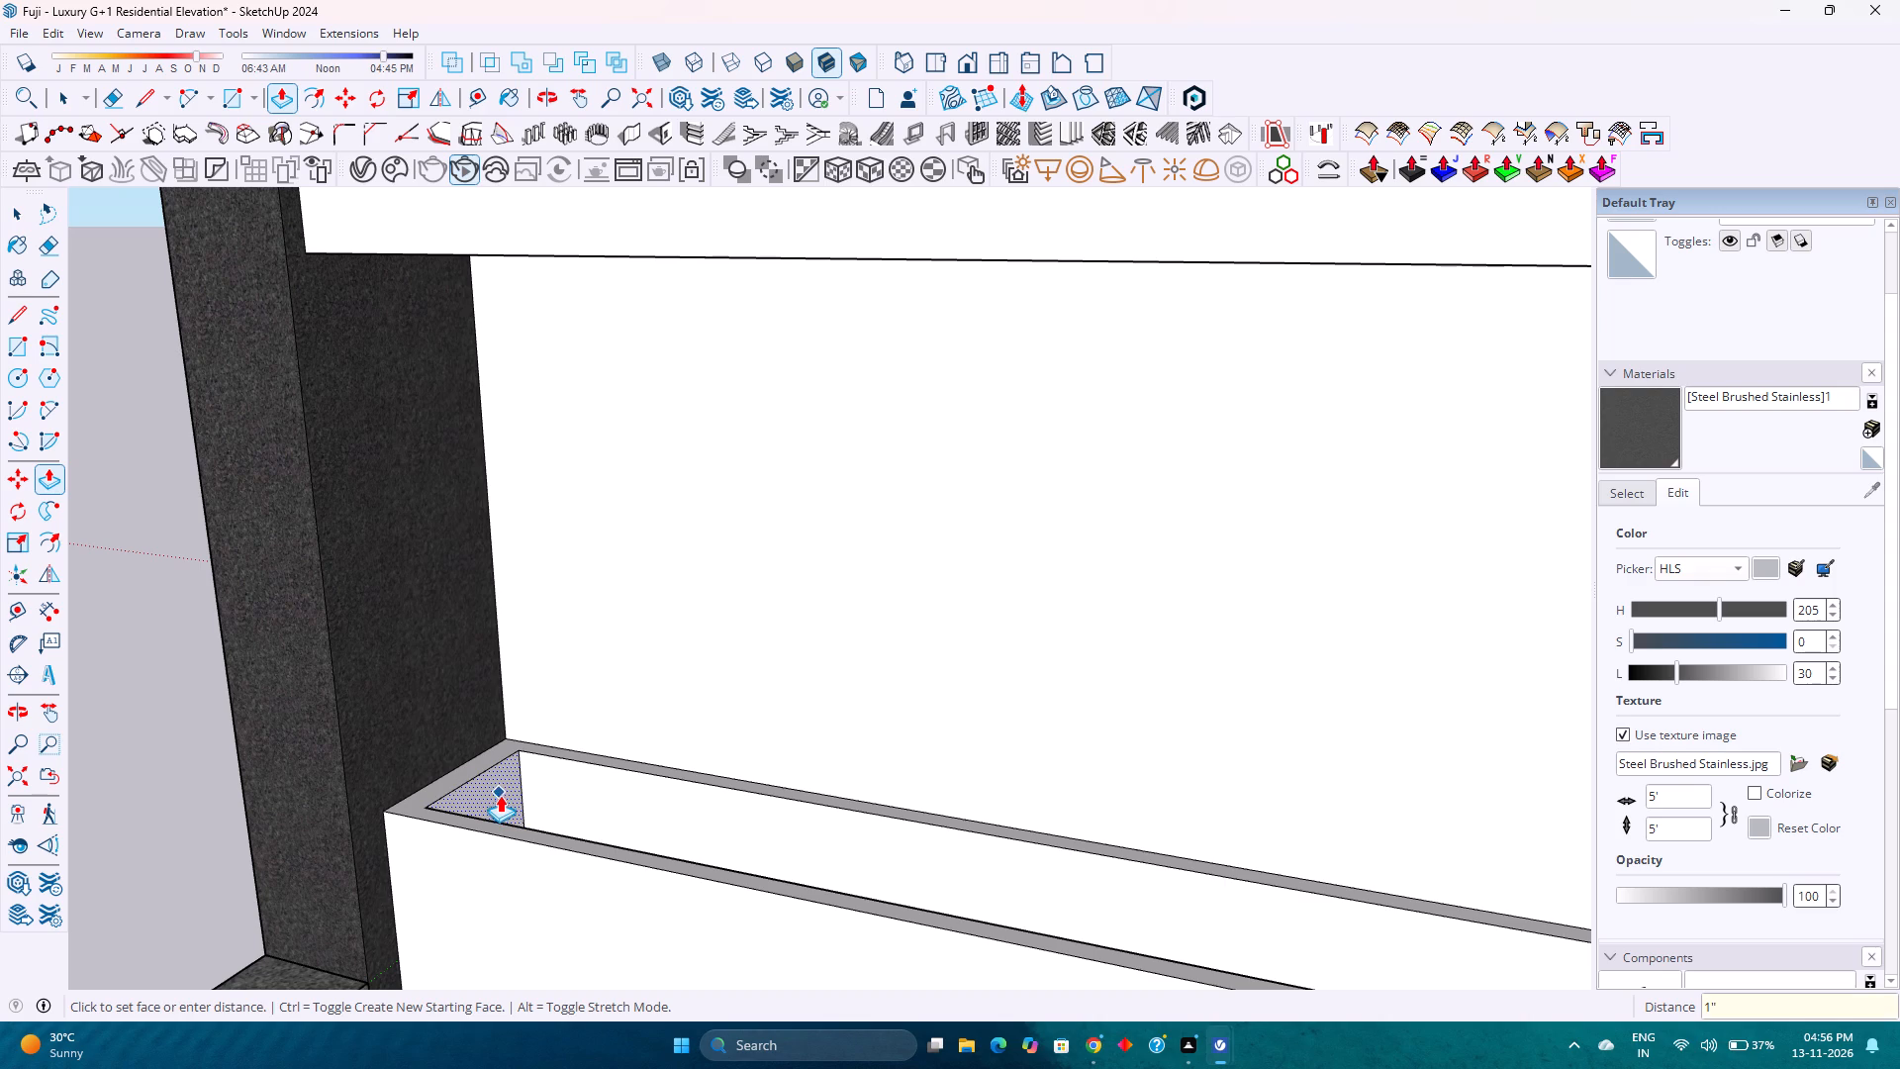
key("Escape")
Repeat the 1" push/pull on the planter trough's three remaining inner side faces, and leave the wall group.
double_click(565, 791)
scroll(566, 791, "down", 2)
middle_click_drag(579, 795, 659, 830)
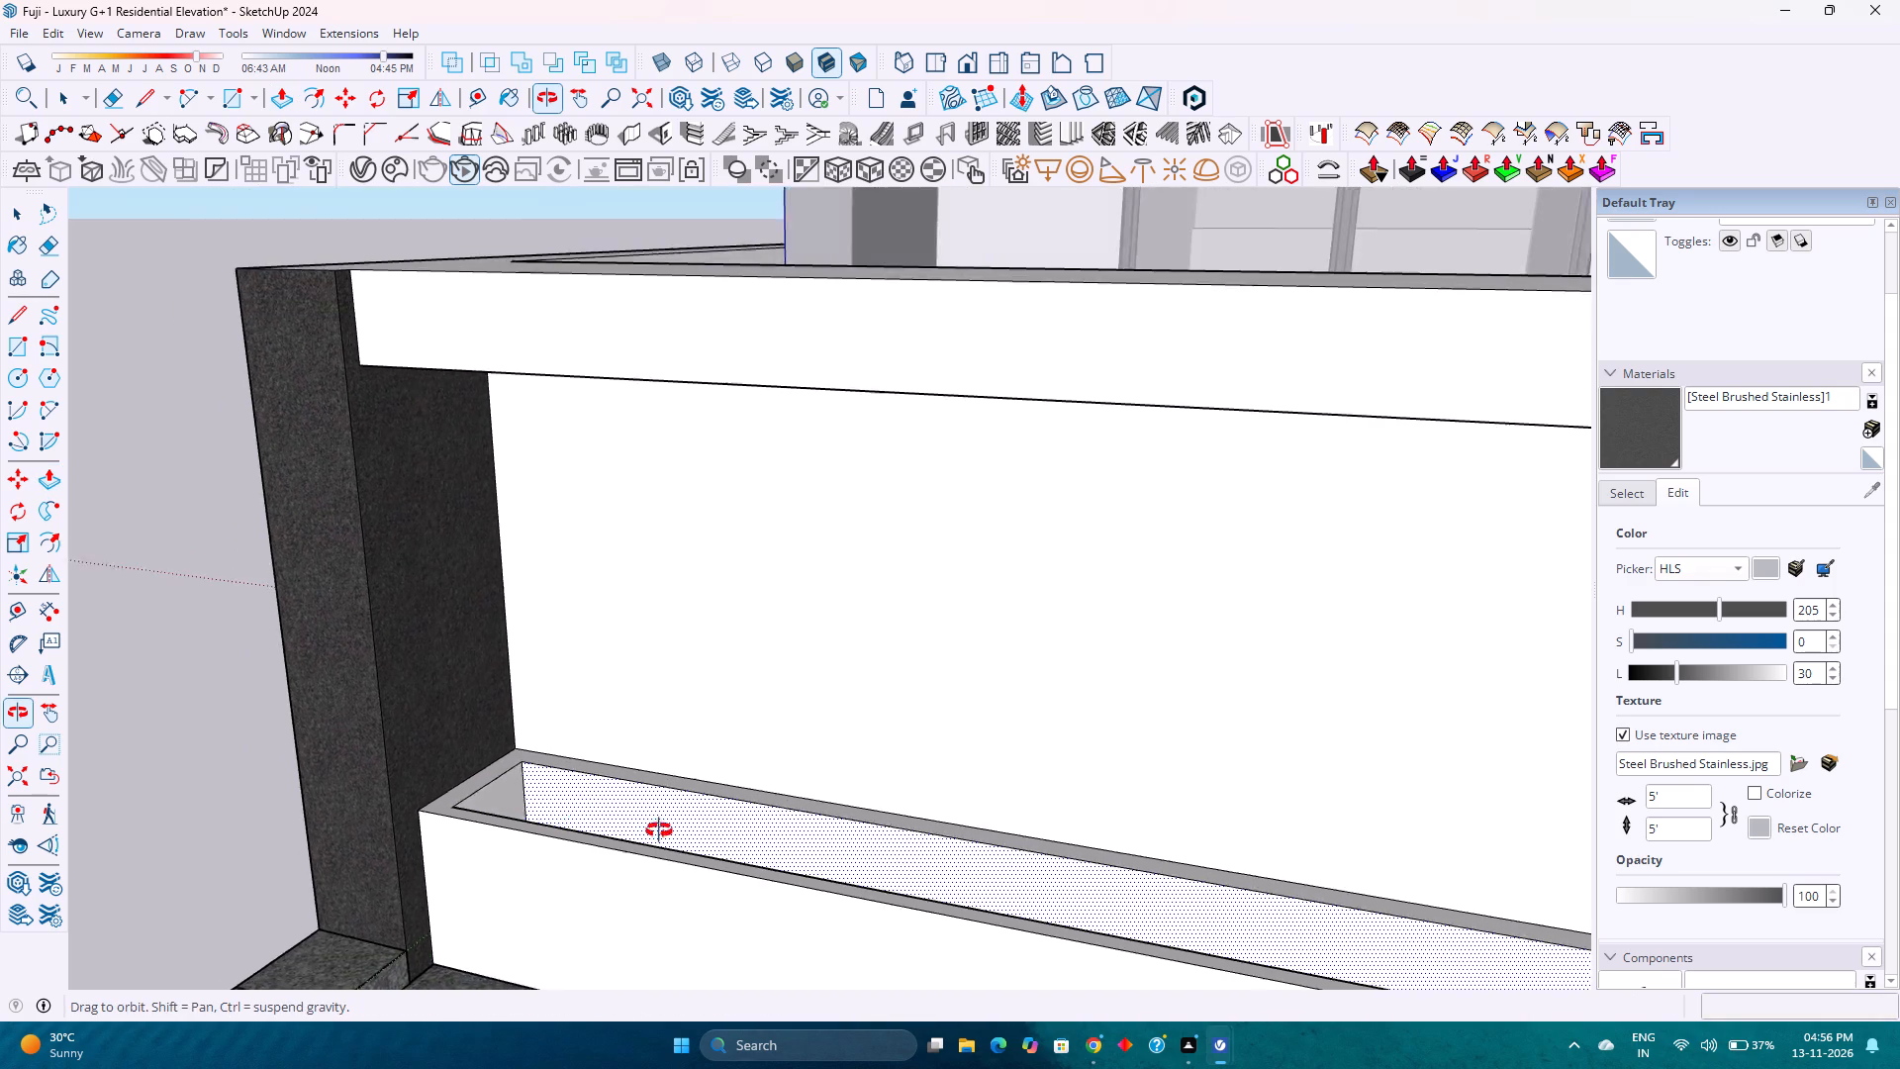
middle_click_drag(659, 830, 1142, 887)
scroll(1142, 886, "up", 1)
scroll(1306, 532, "up", 2)
double_click(1309, 567)
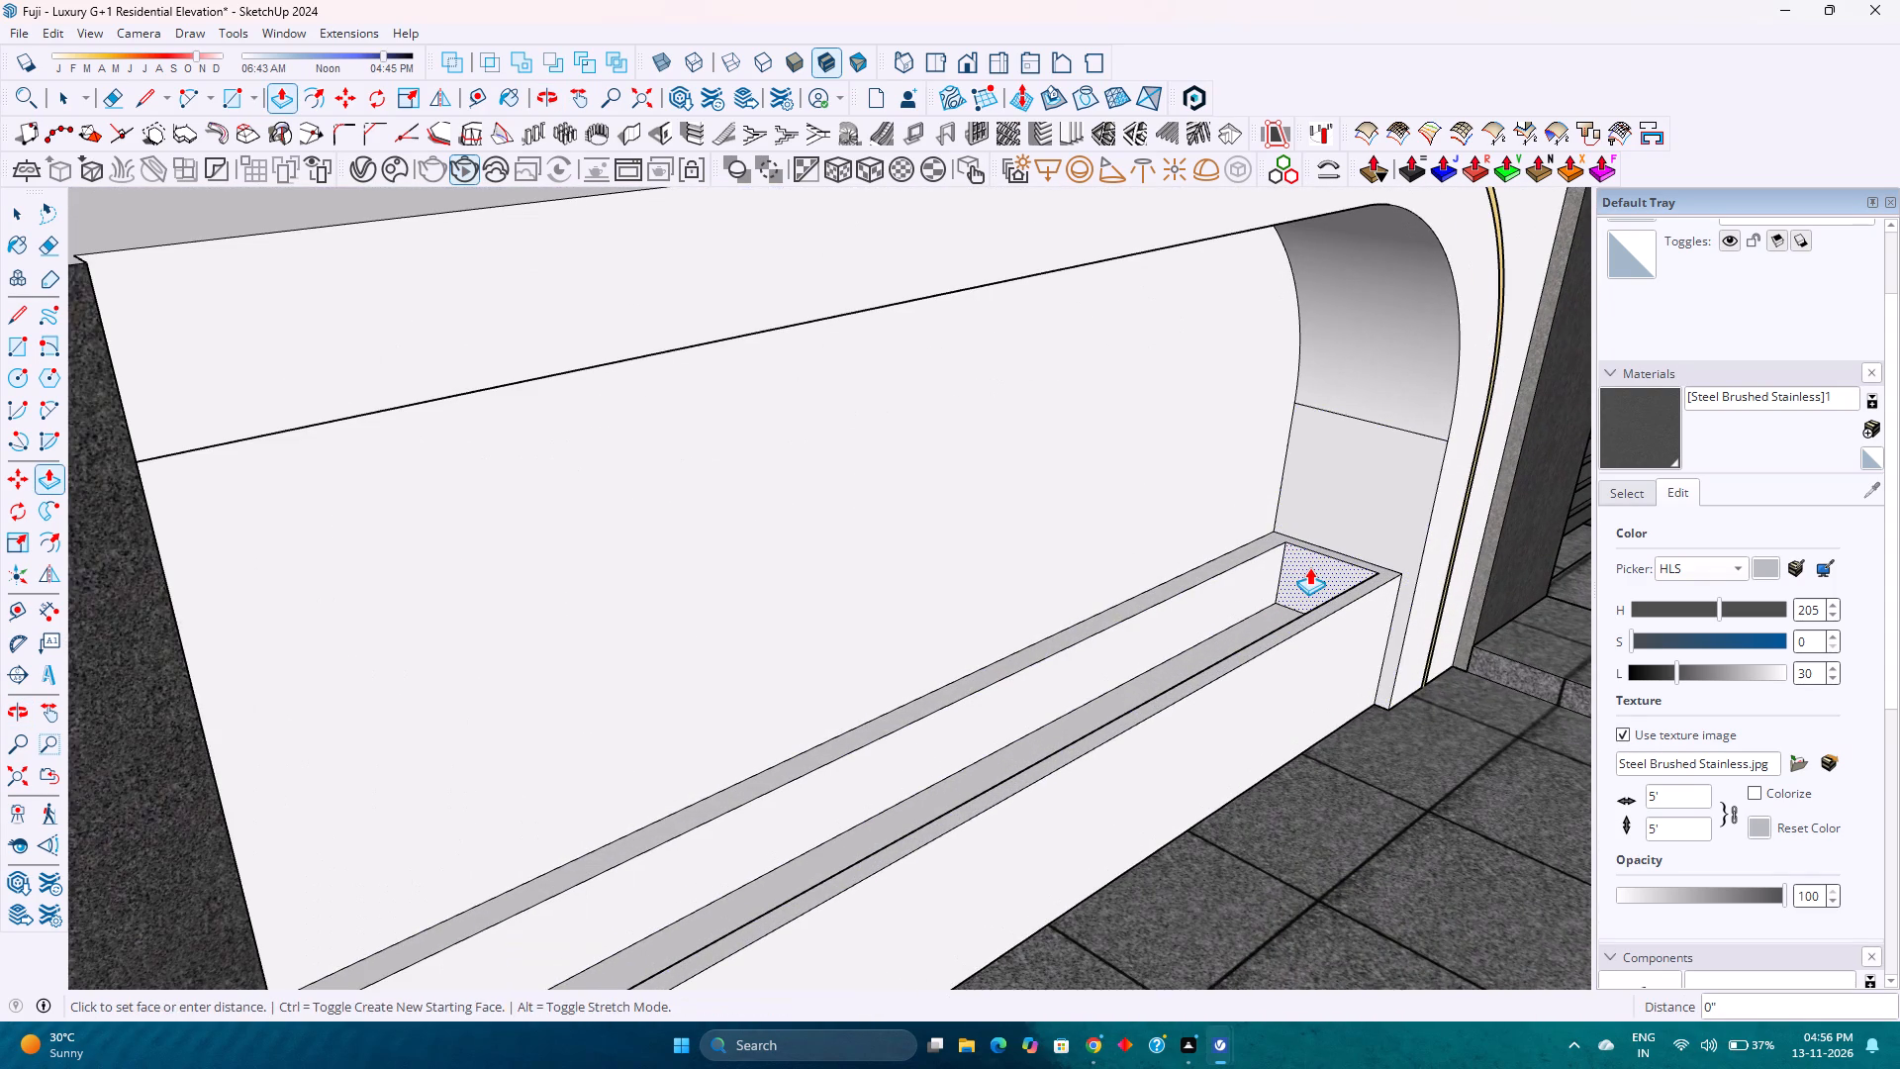
scroll(1297, 580, "up", 2)
middle_click_drag(1297, 580, 1365, 600)
middle_click(1365, 600)
scroll(1340, 615, "up", 8)
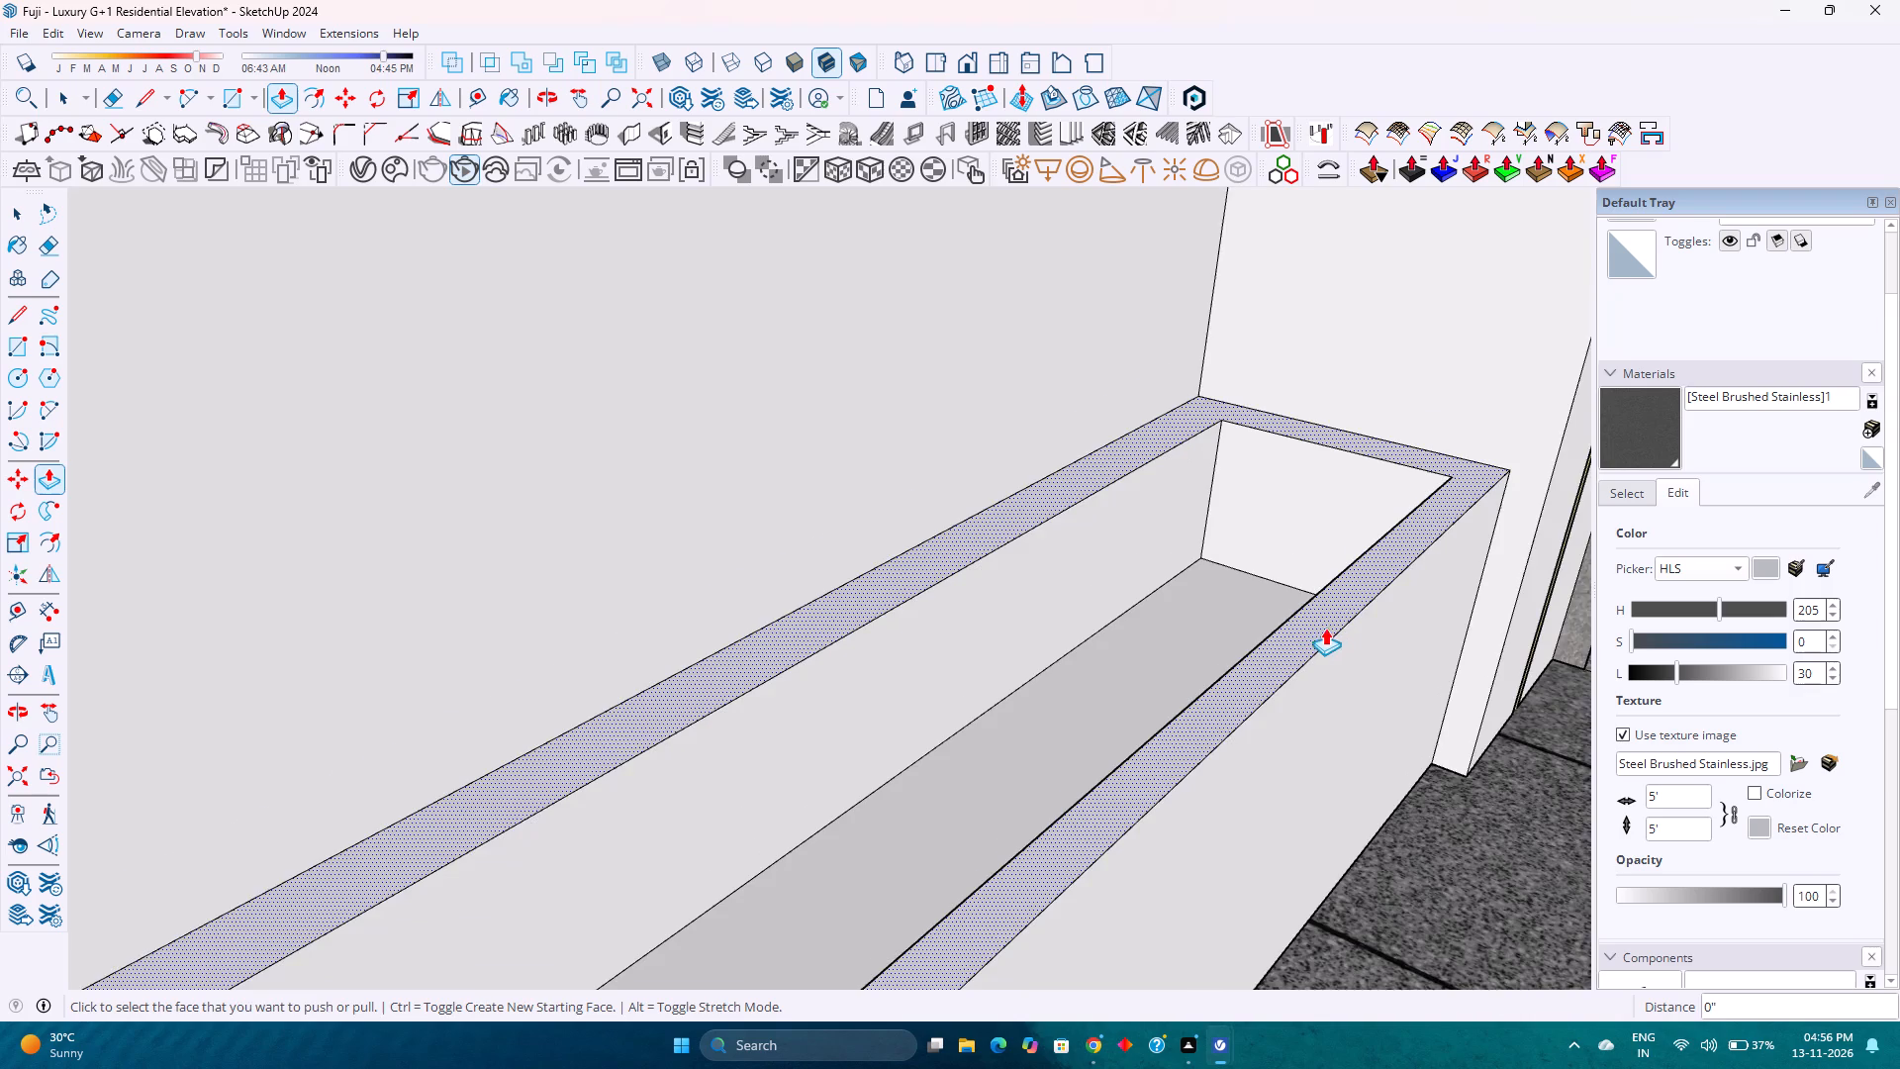
scroll(1325, 628, "up", 6)
middle_click_drag(1184, 651, 1391, 641)
middle_click(1391, 640)
double_click(1455, 583)
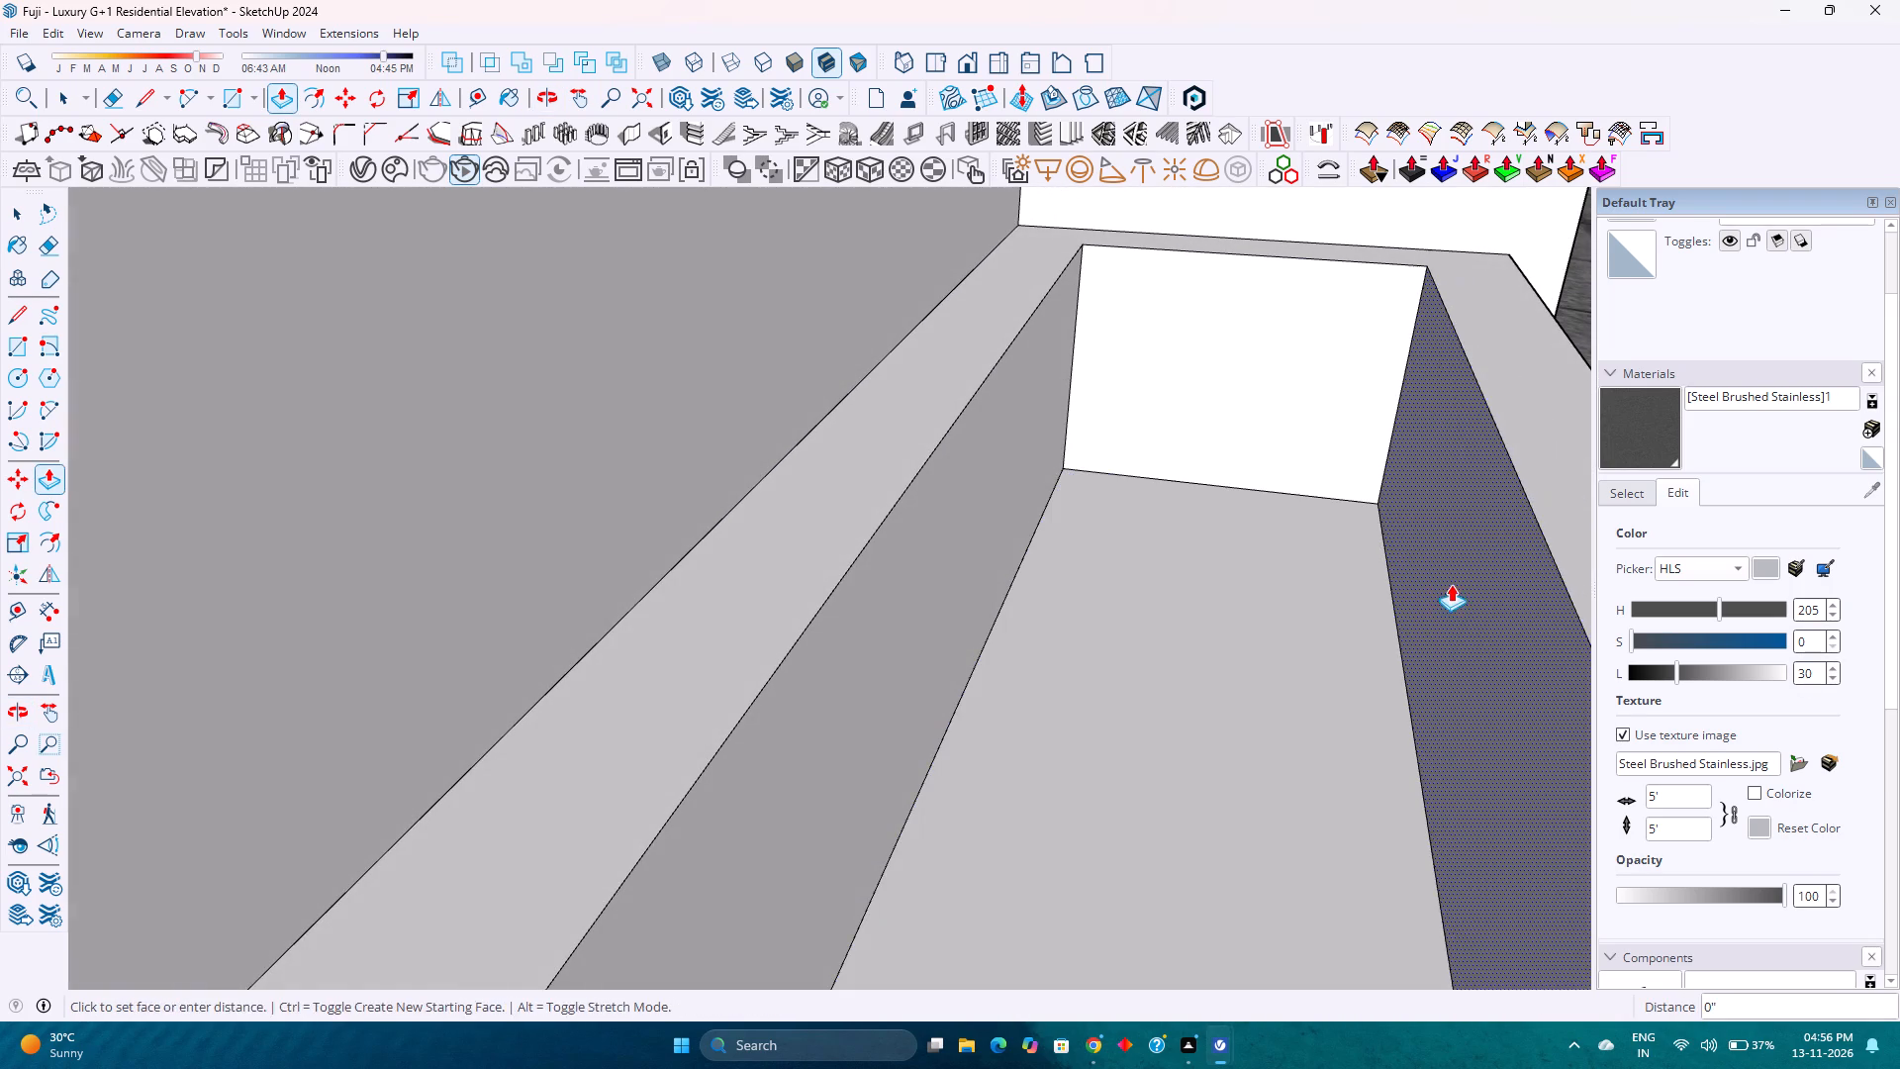
middle_click_drag(1311, 607, 1001, 592)
scroll(993, 592, "down", 10)
key("space")
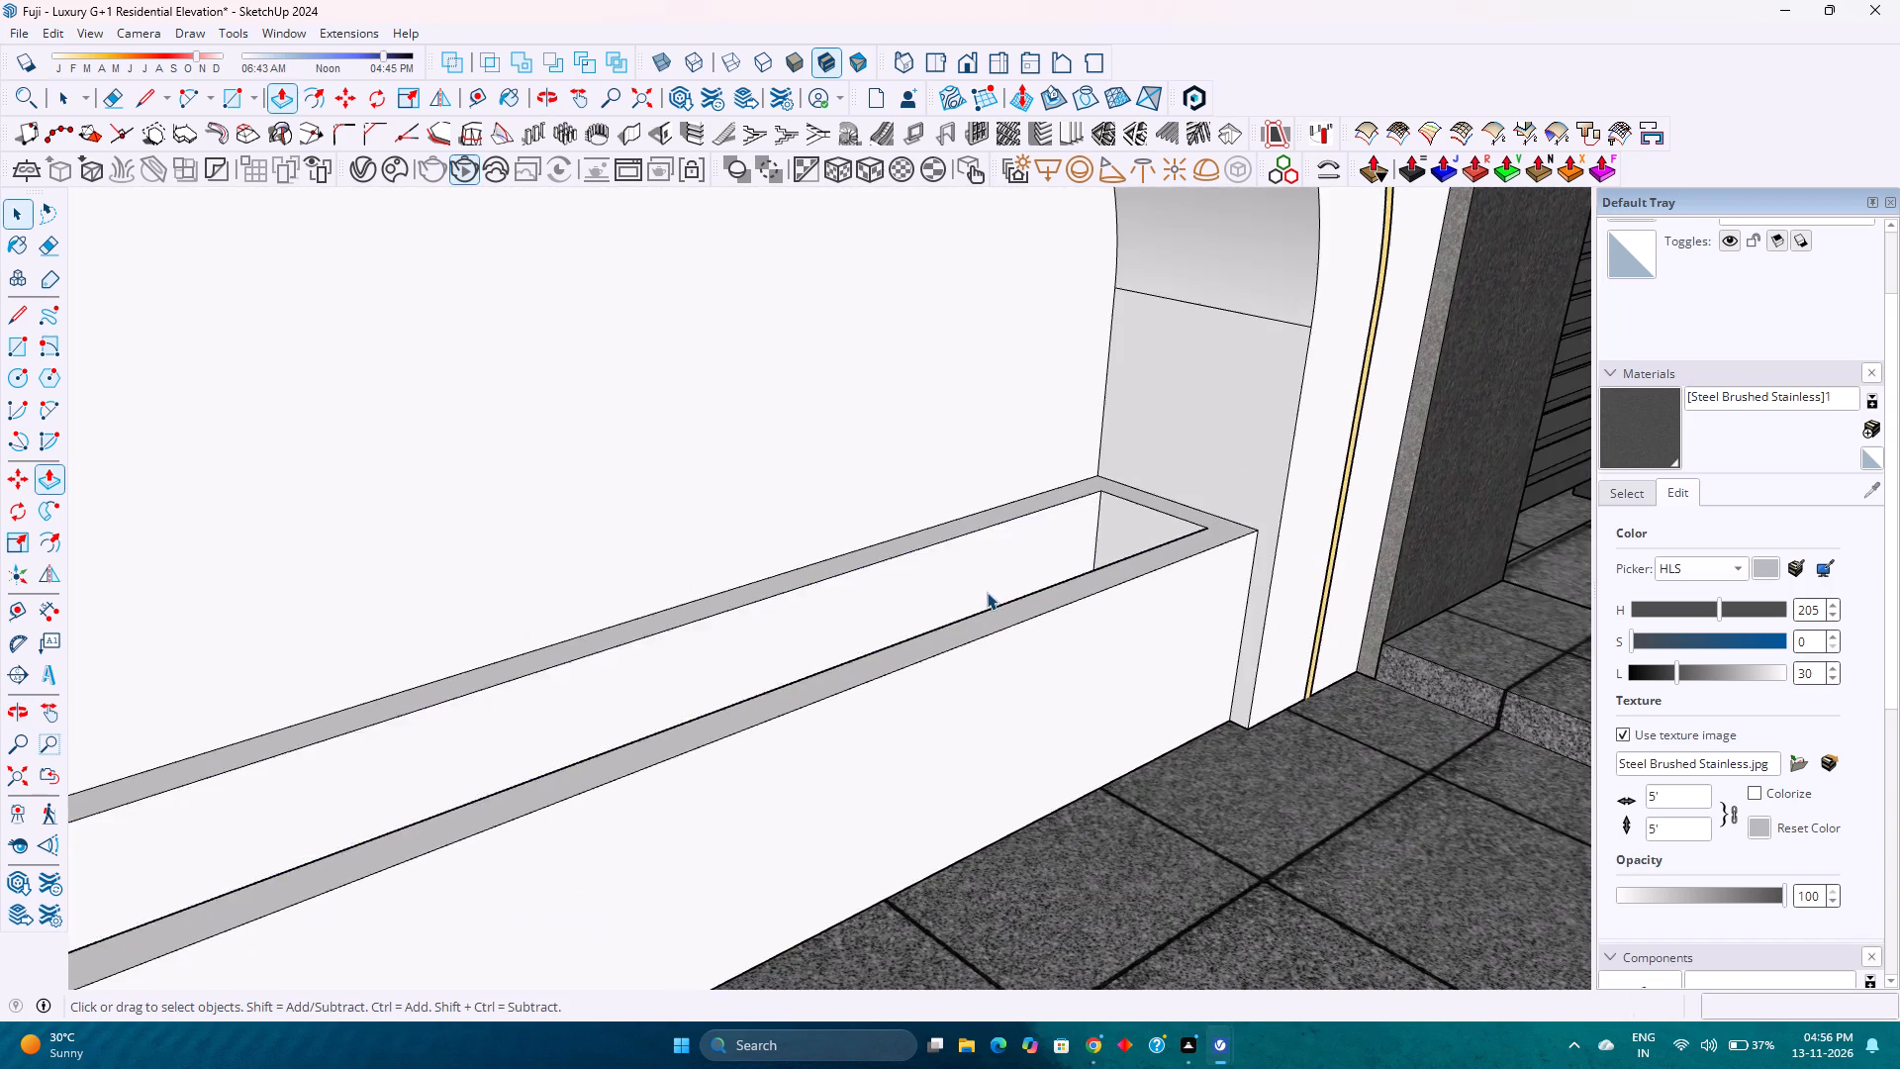
scroll(987, 592, "down", 15)
left_click(1208, 820)
Show the whole house in the standard front view, fitted to the screen.
middle_click_drag(1204, 814, 1015, 775)
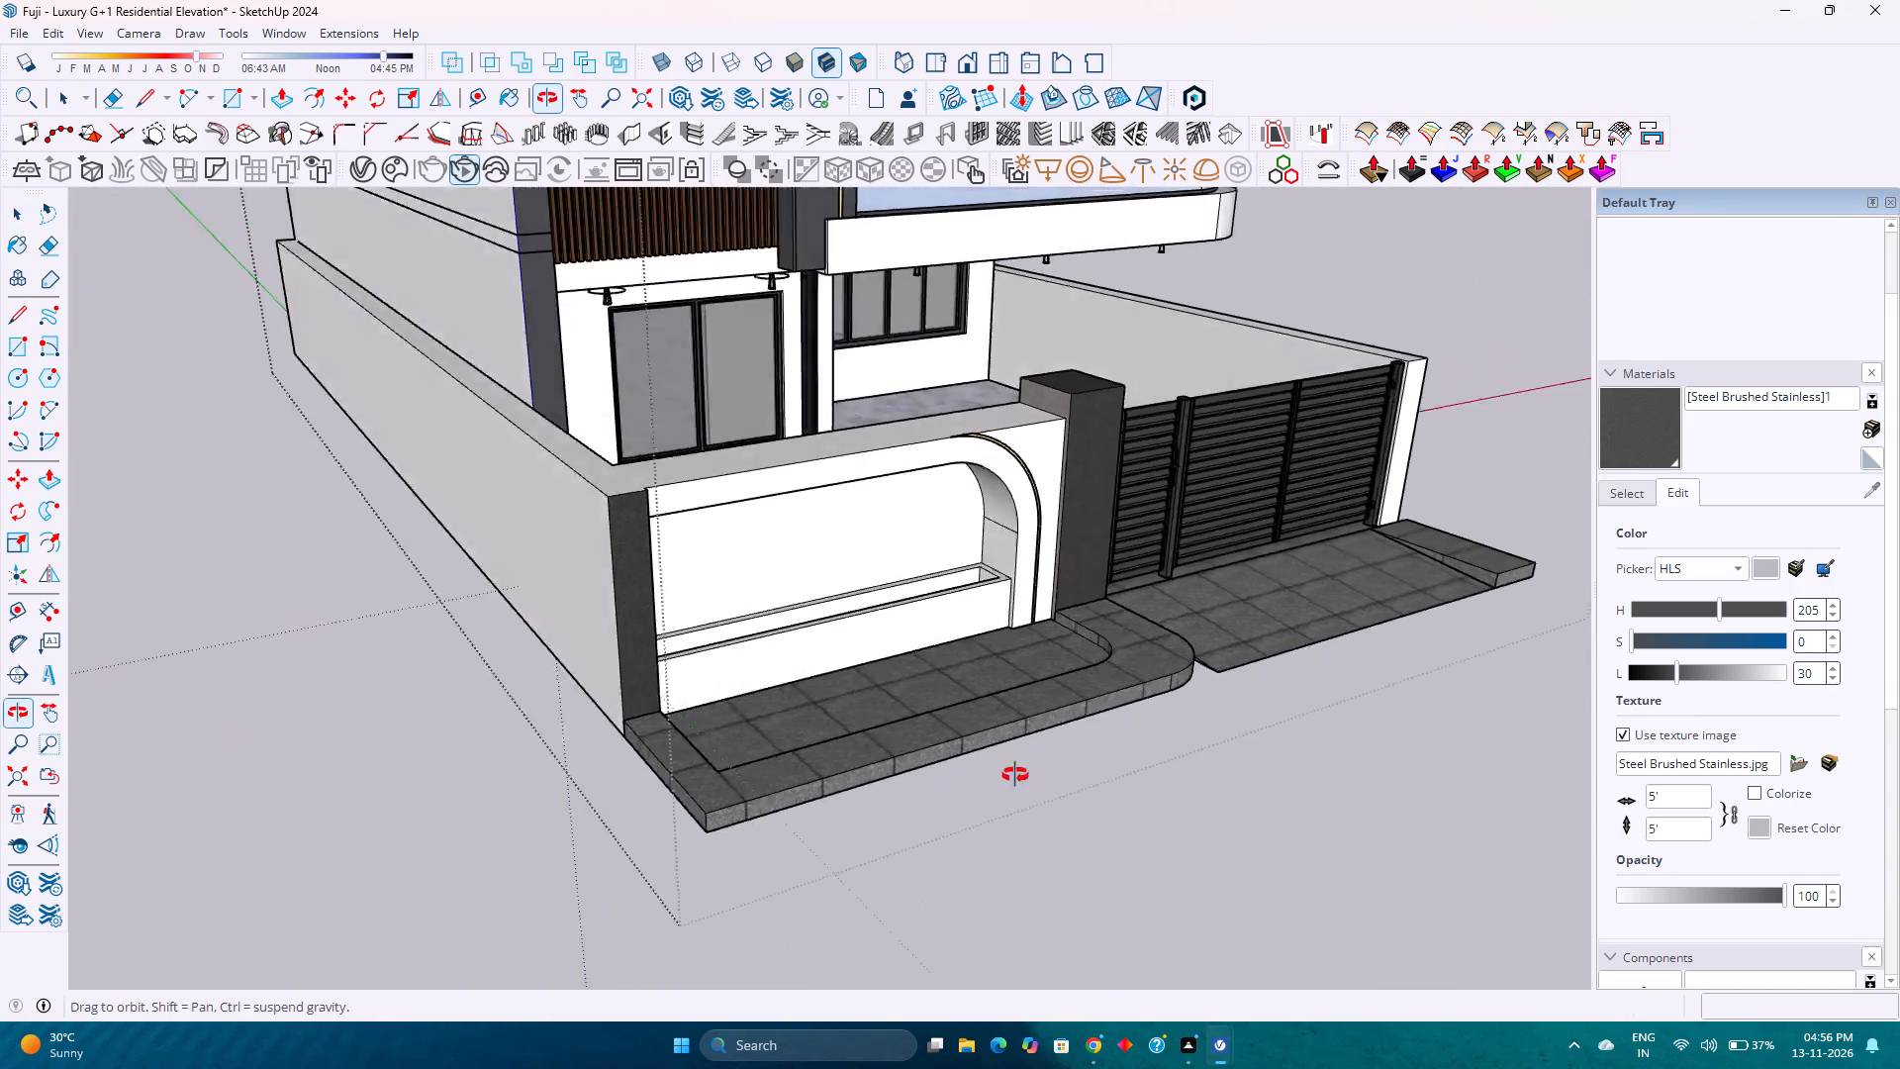
middle_click_drag(1015, 775, 937, 766)
middle_click(936, 766)
left_click(961, 56)
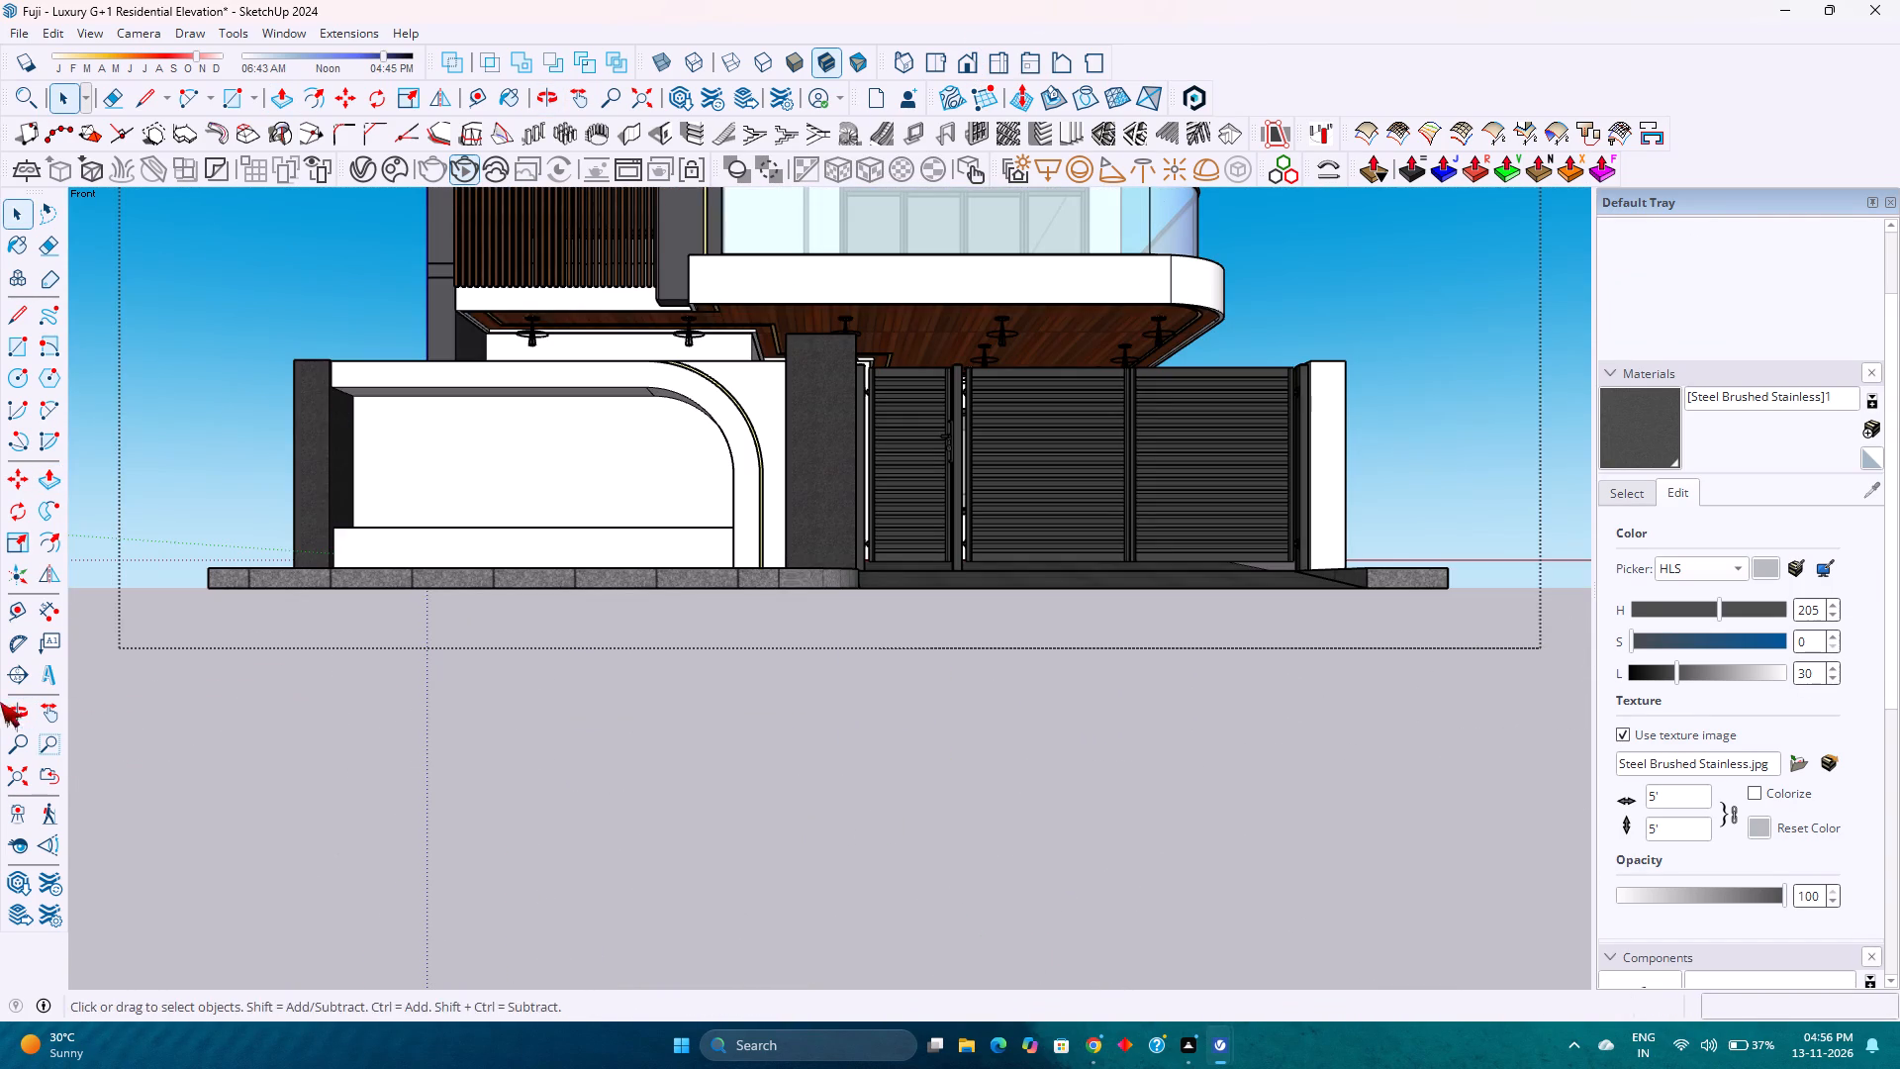
left_click(23, 766)
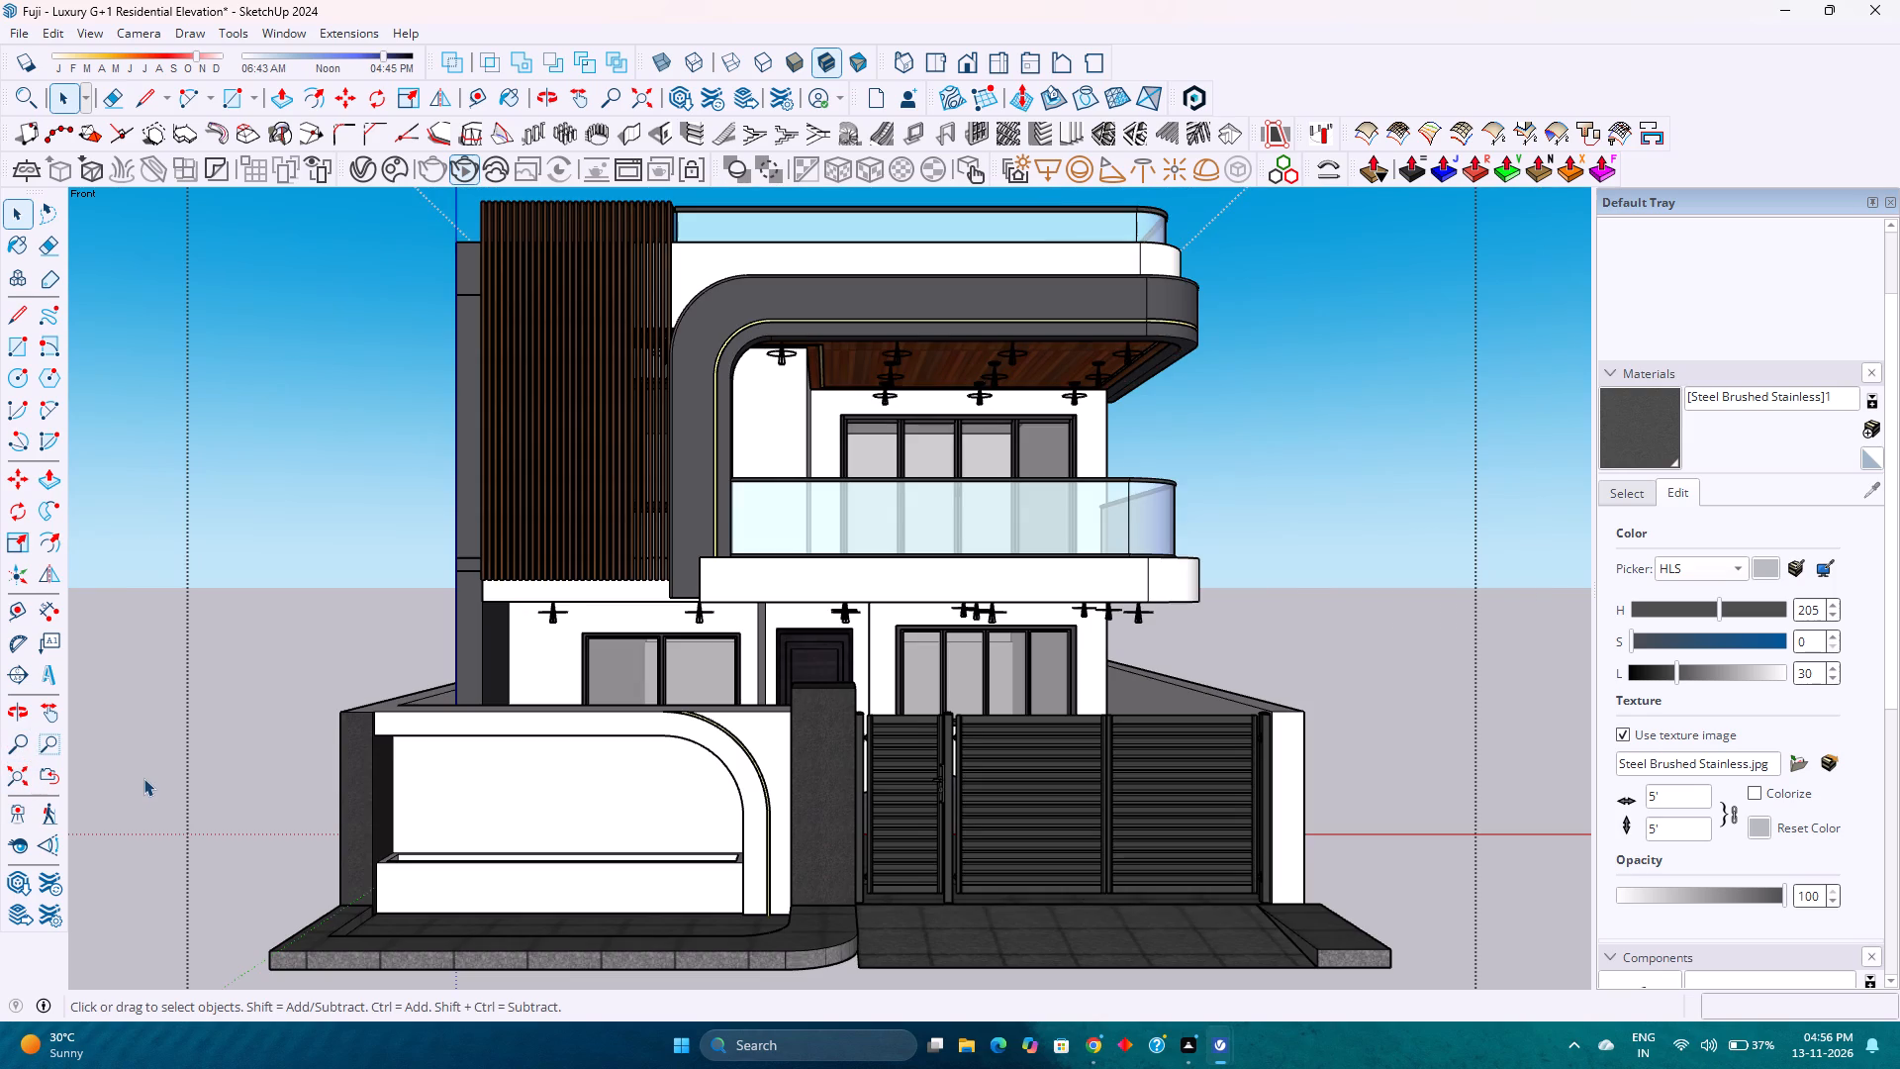
Save the model.
key("ctrl+s")
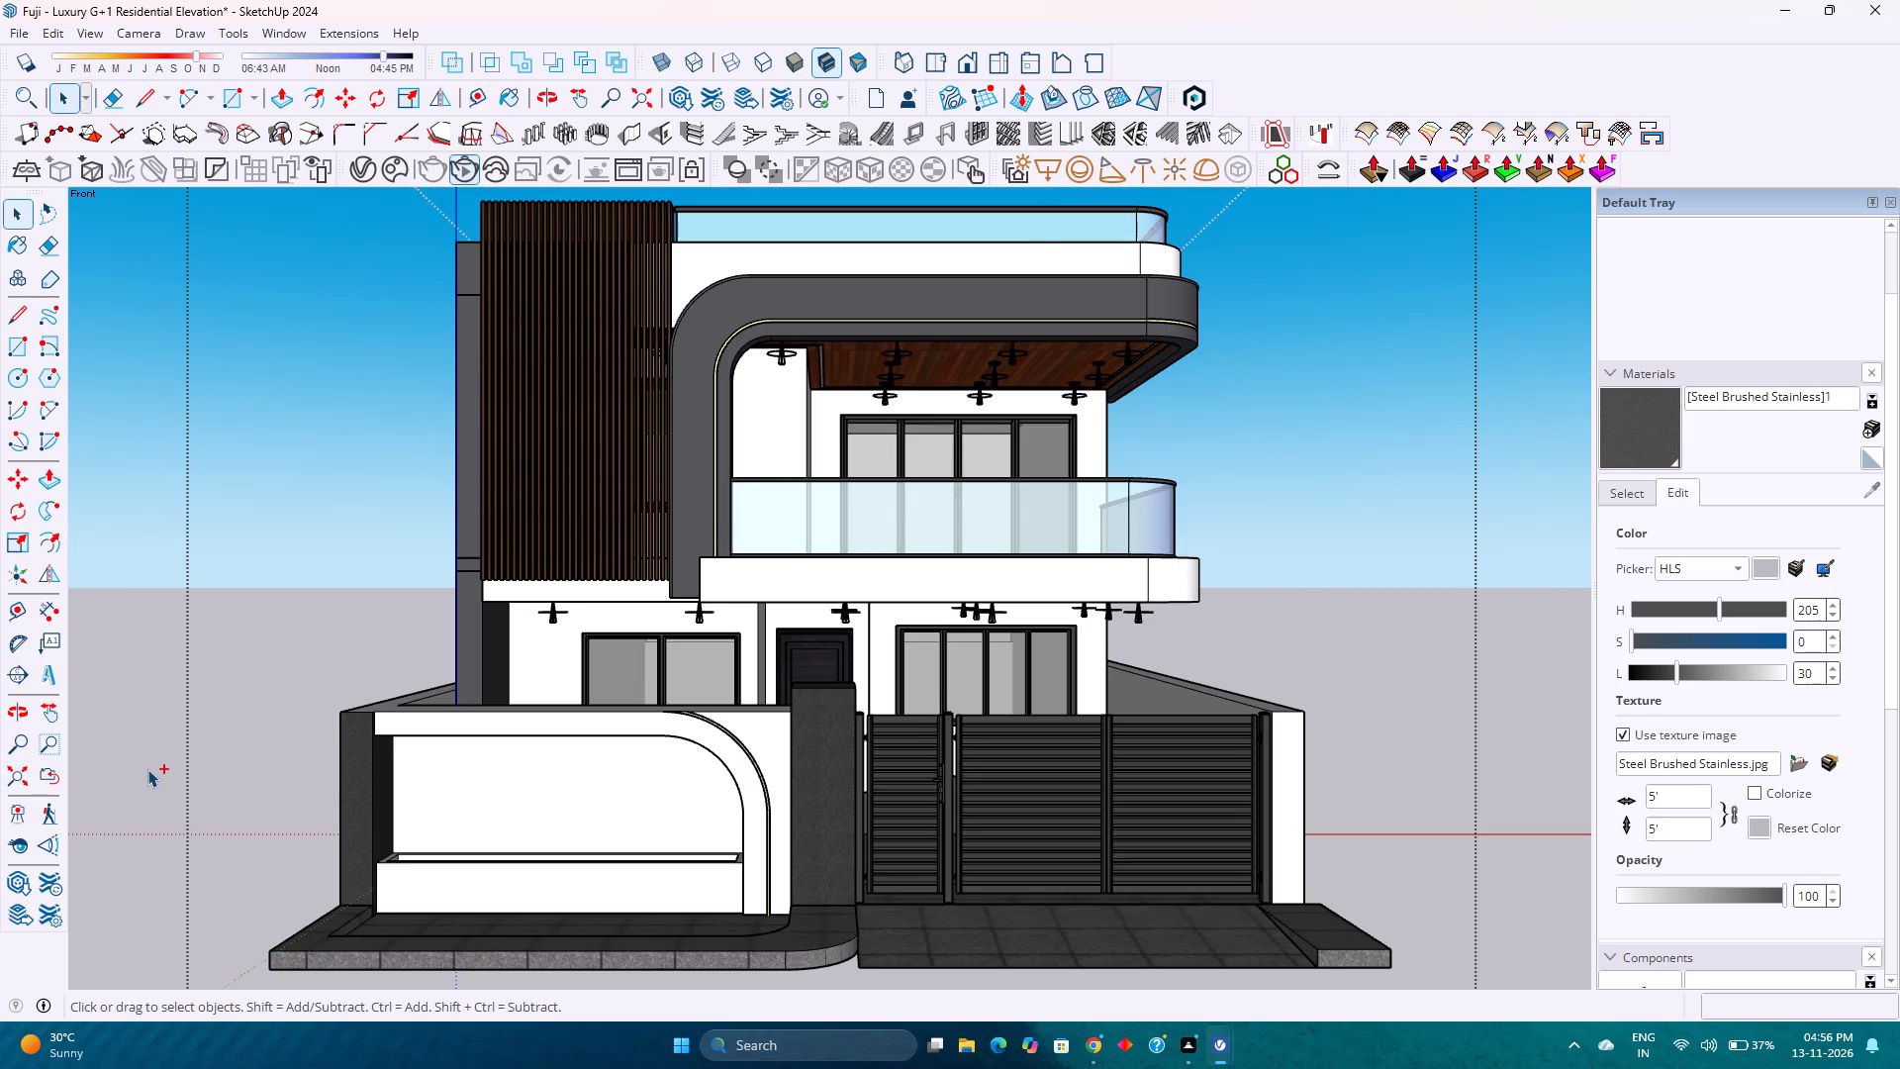
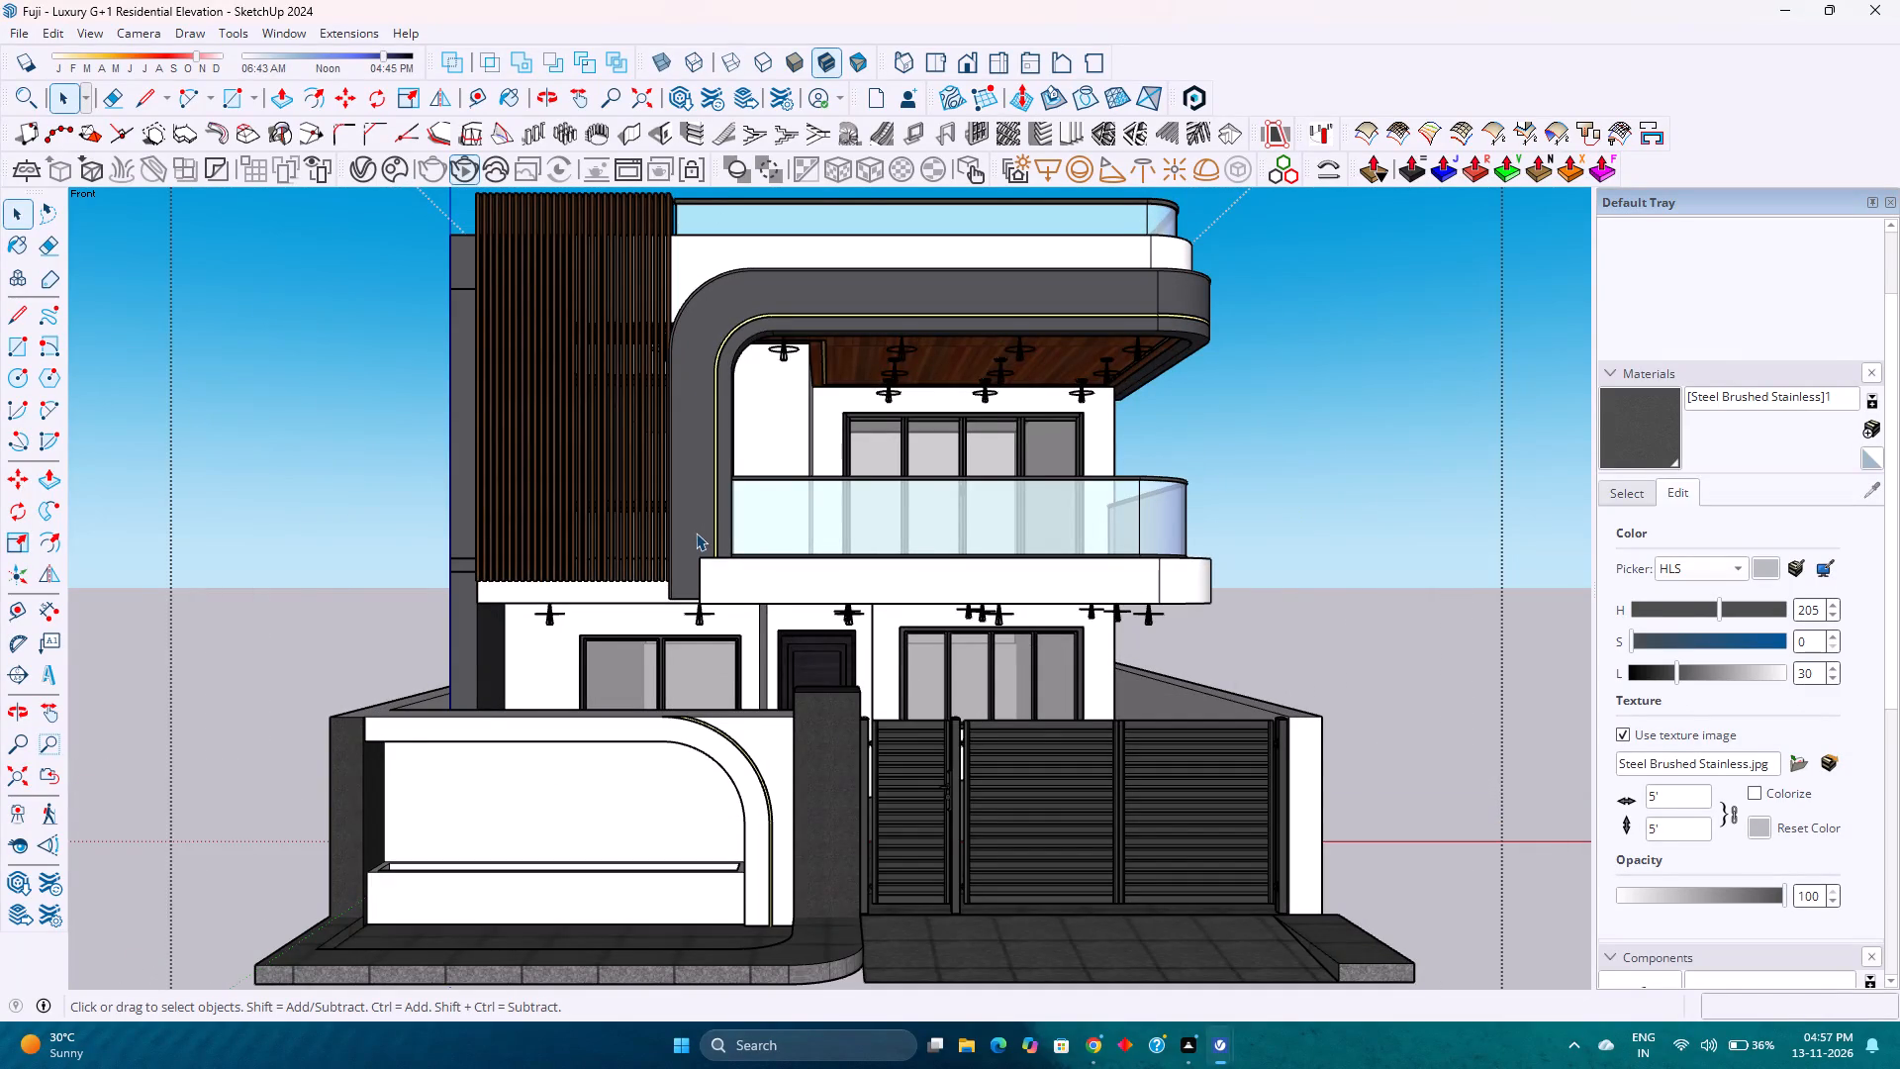
Examine the front elevation at overall and close range, covering the wooden louvers, dark grey curved frame, glass balcony and boundary wall.
scroll(696, 533, "down", 2)
scroll(696, 533, "up", 2)
scroll(696, 533, "down", 3)
scroll(696, 533, "up", 3)
scroll(696, 533, "down", 2)
scroll(696, 529, "up", 1)
scroll(696, 528, "down", 3)
scroll(692, 525, "up", 1)
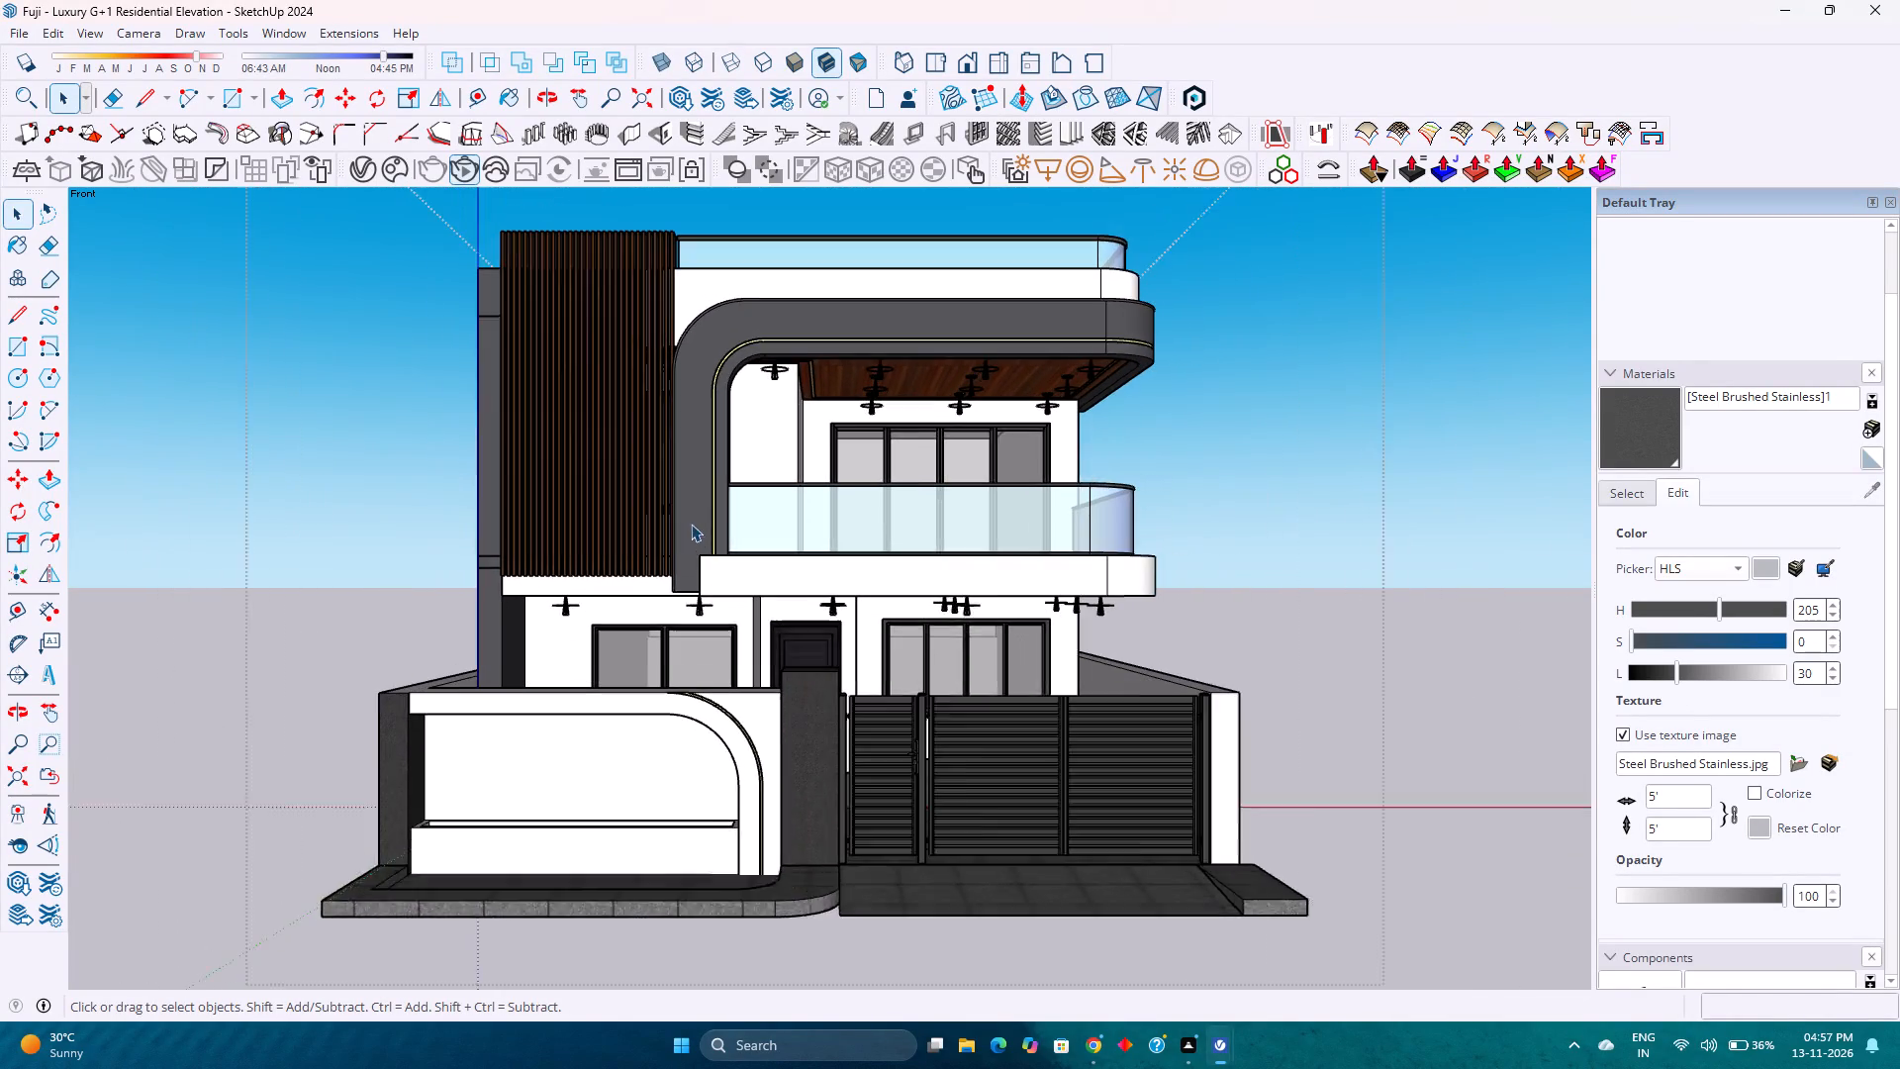
scroll(691, 524, "up", 1)
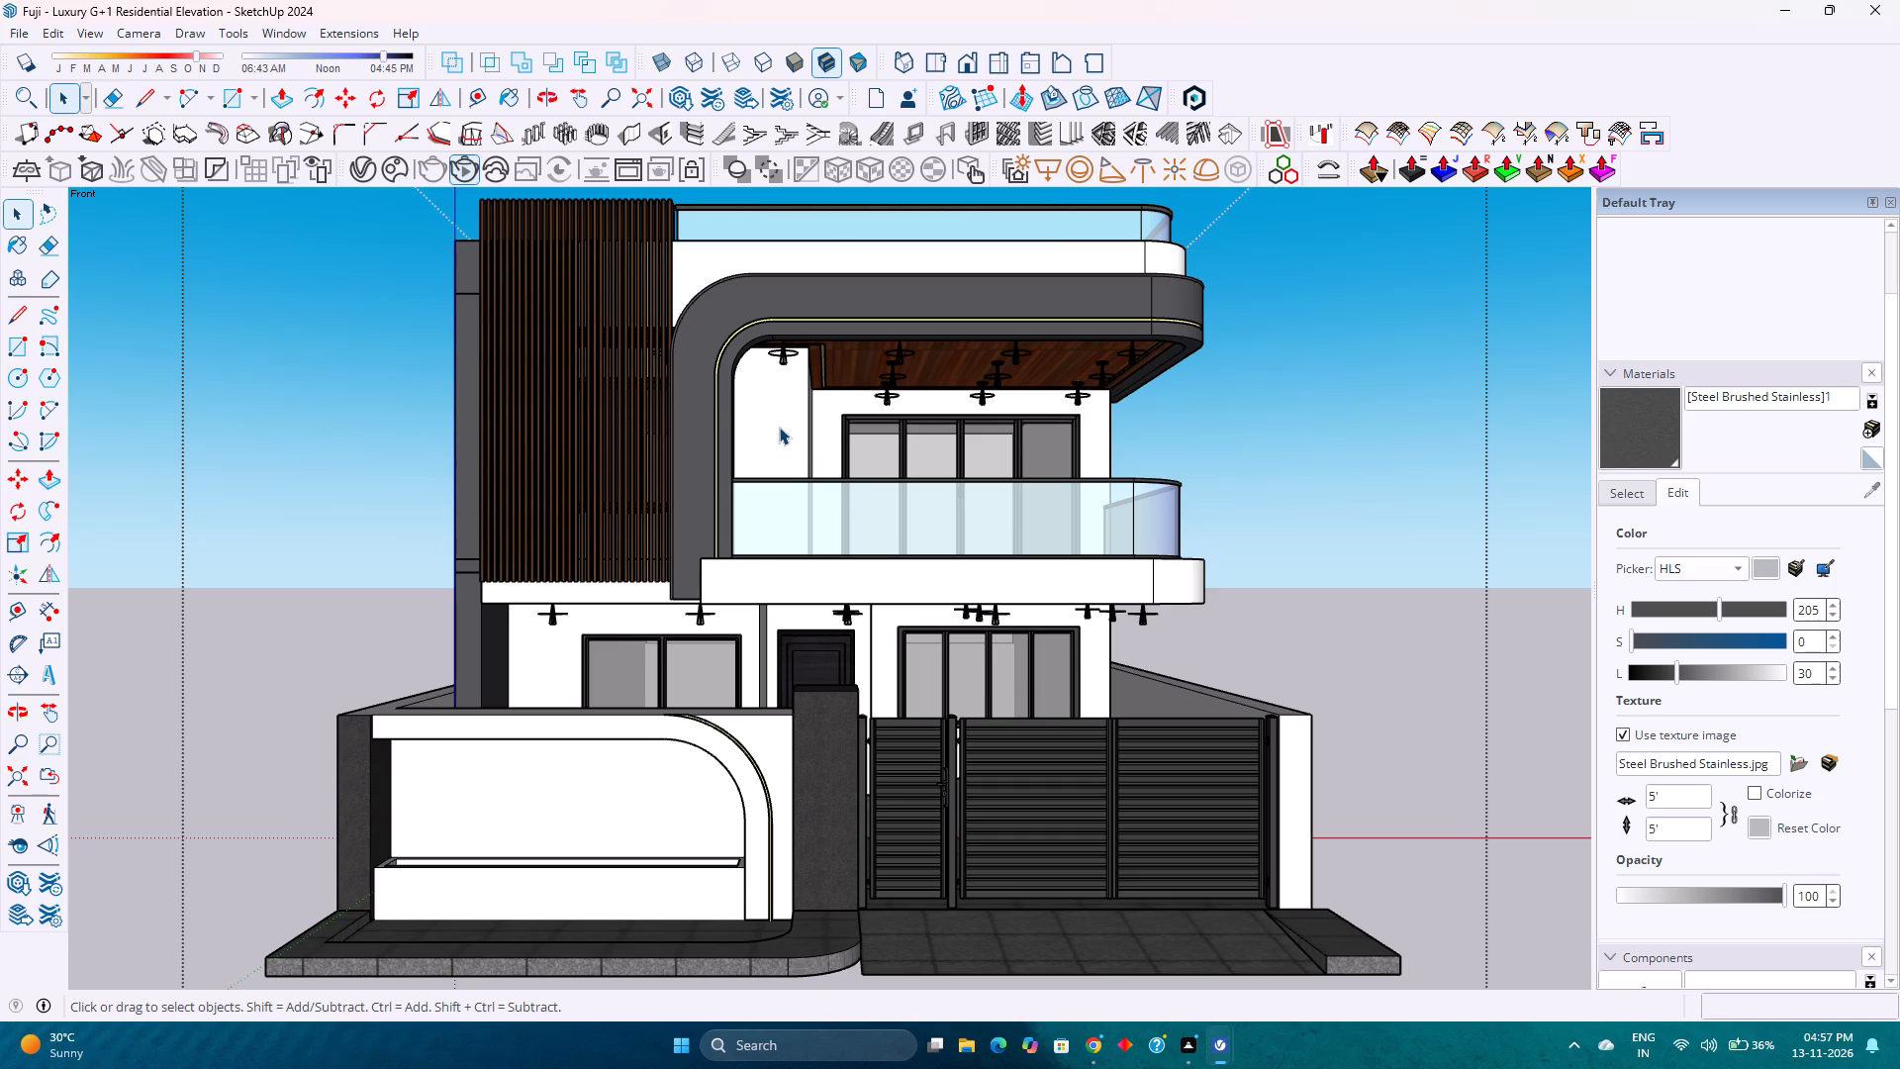
scroll(779, 427, "down", 3)
scroll(779, 427, "up", 4)
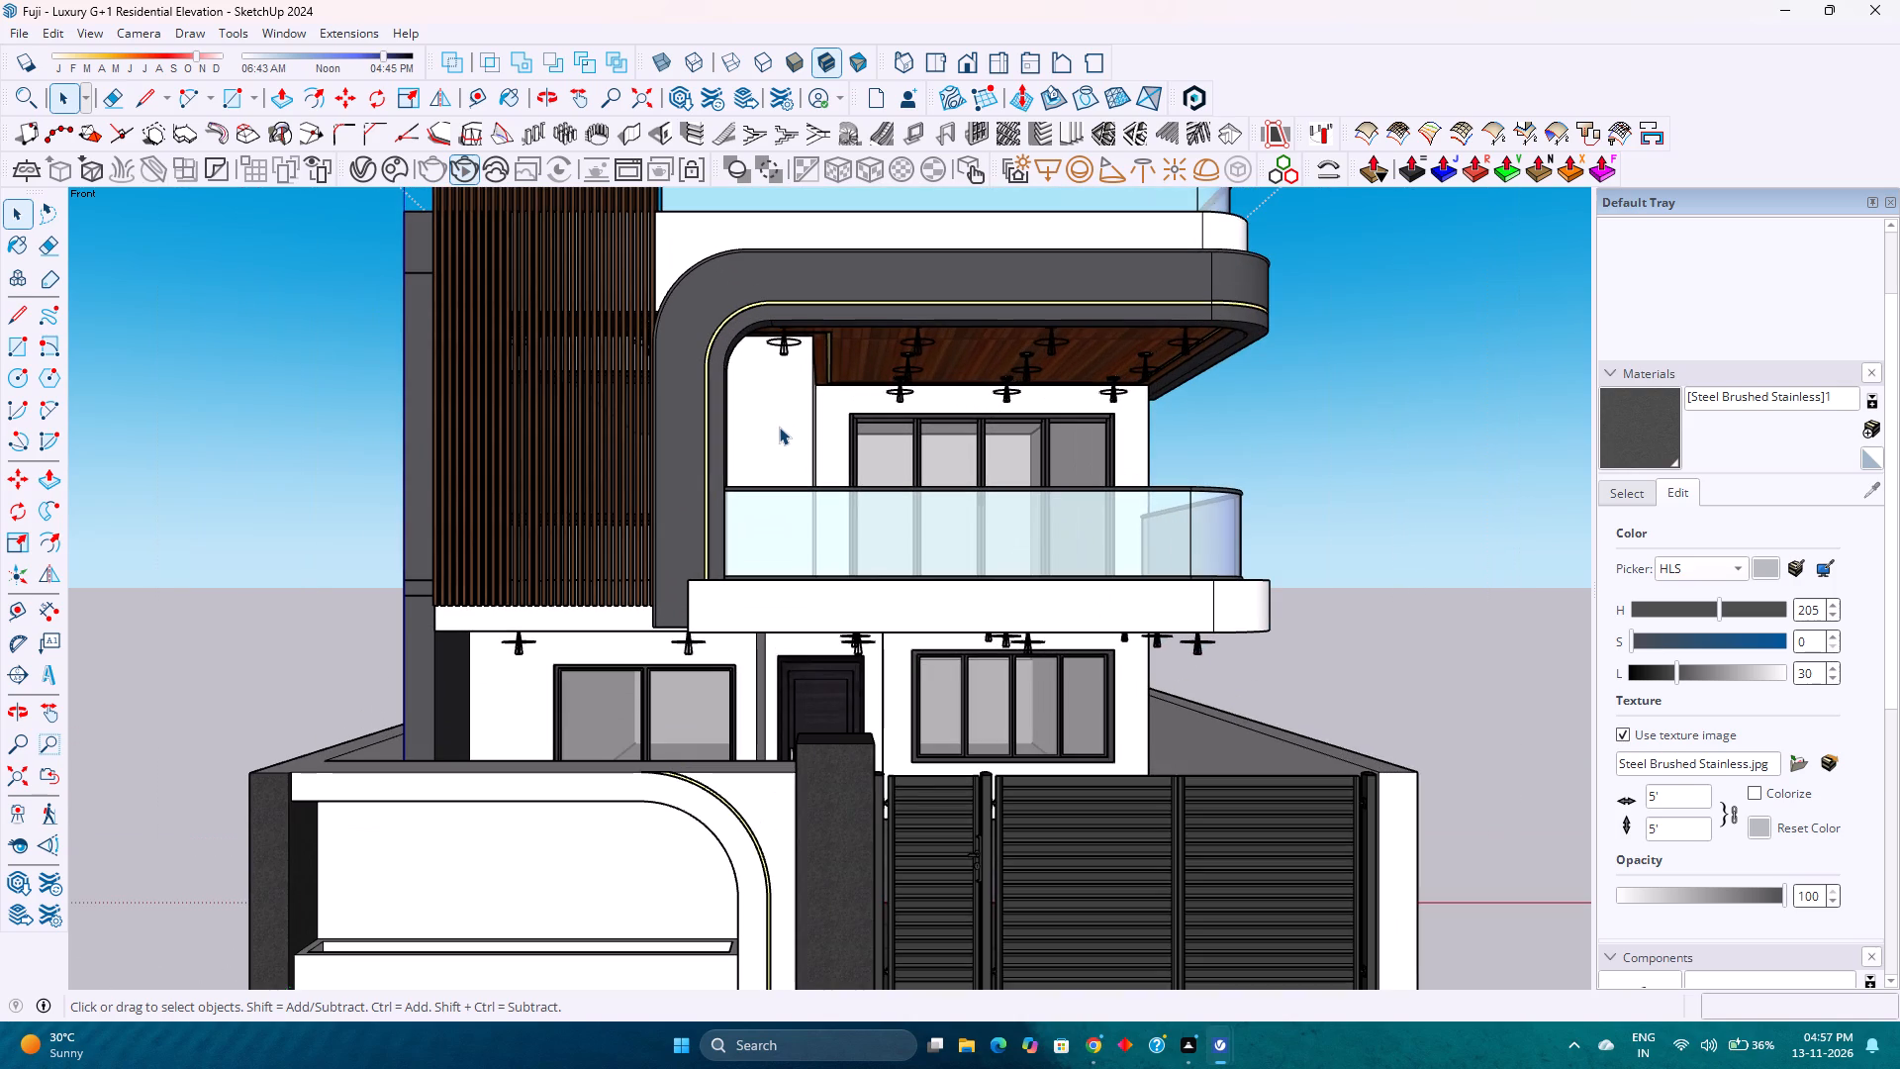
scroll(756, 446, "down", 3)
scroll(755, 448, "up", 2)
scroll(755, 448, "down", 3)
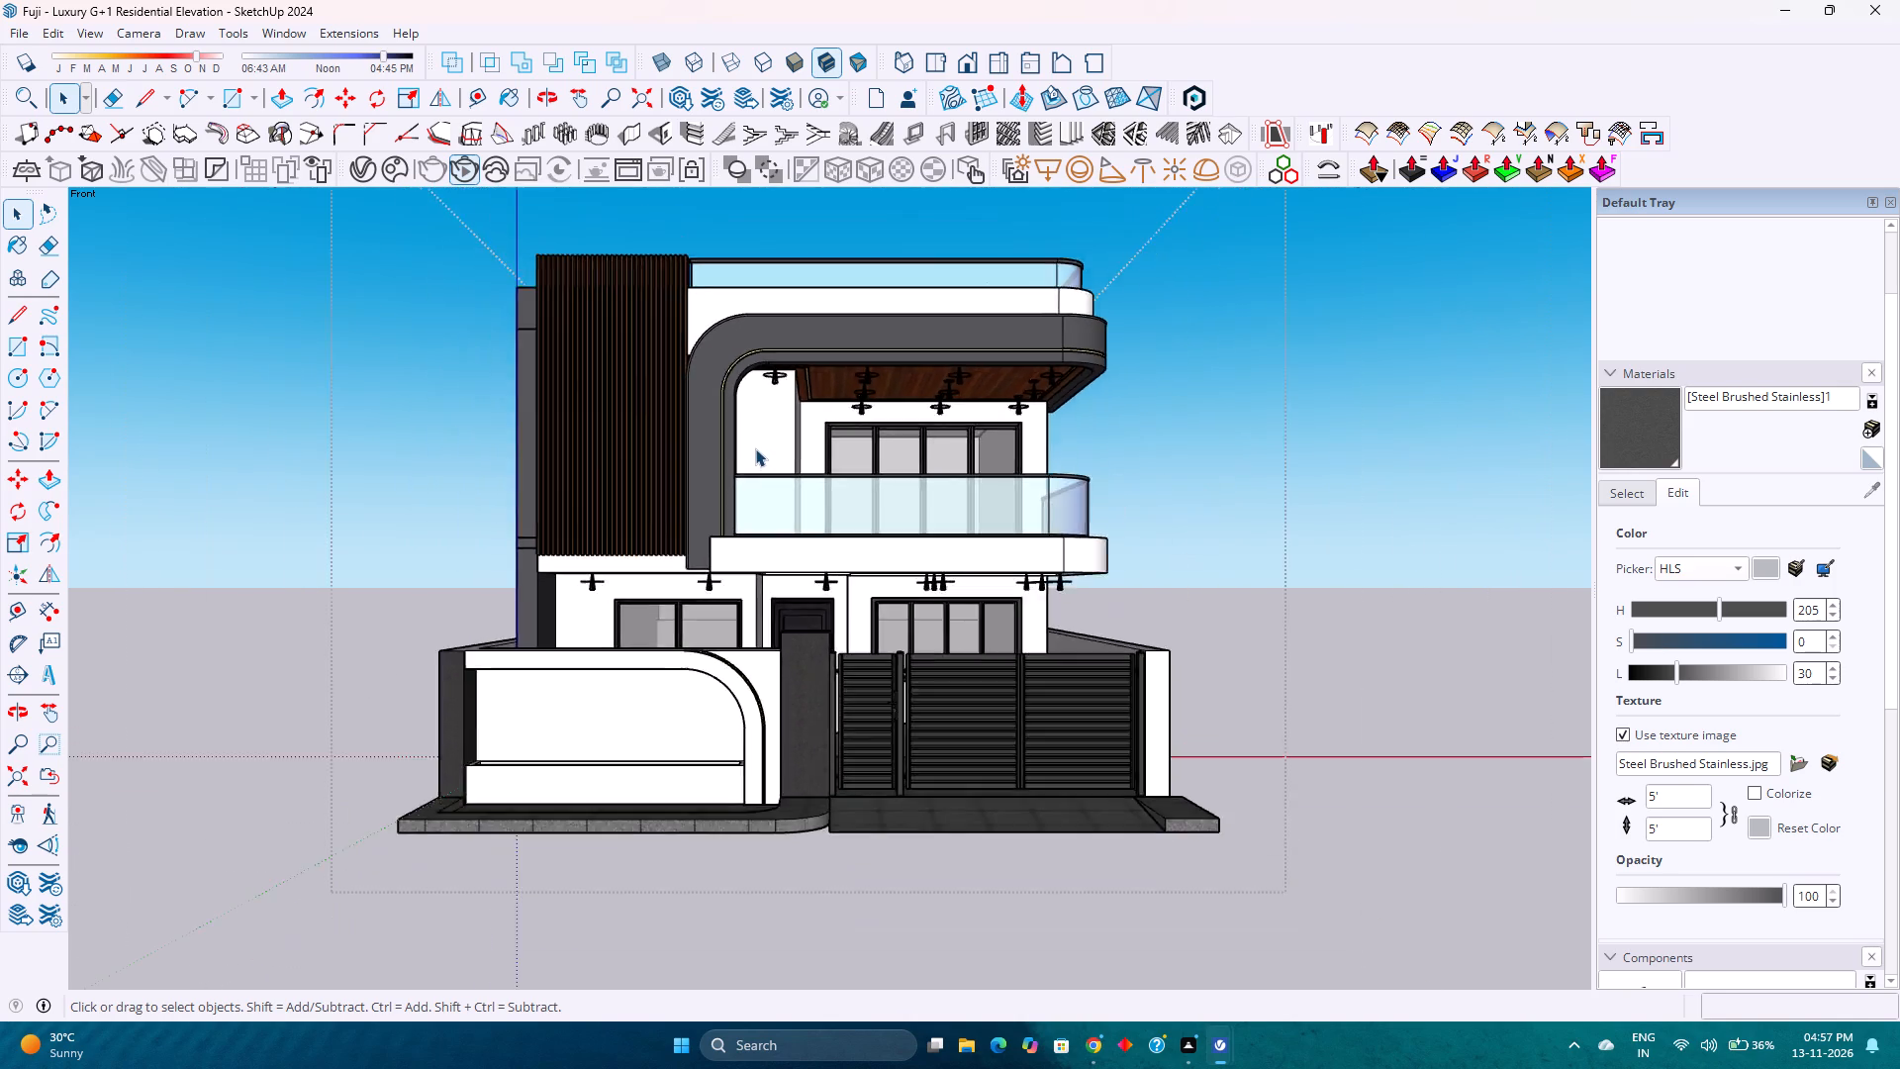
scroll(755, 448, "up", 3)
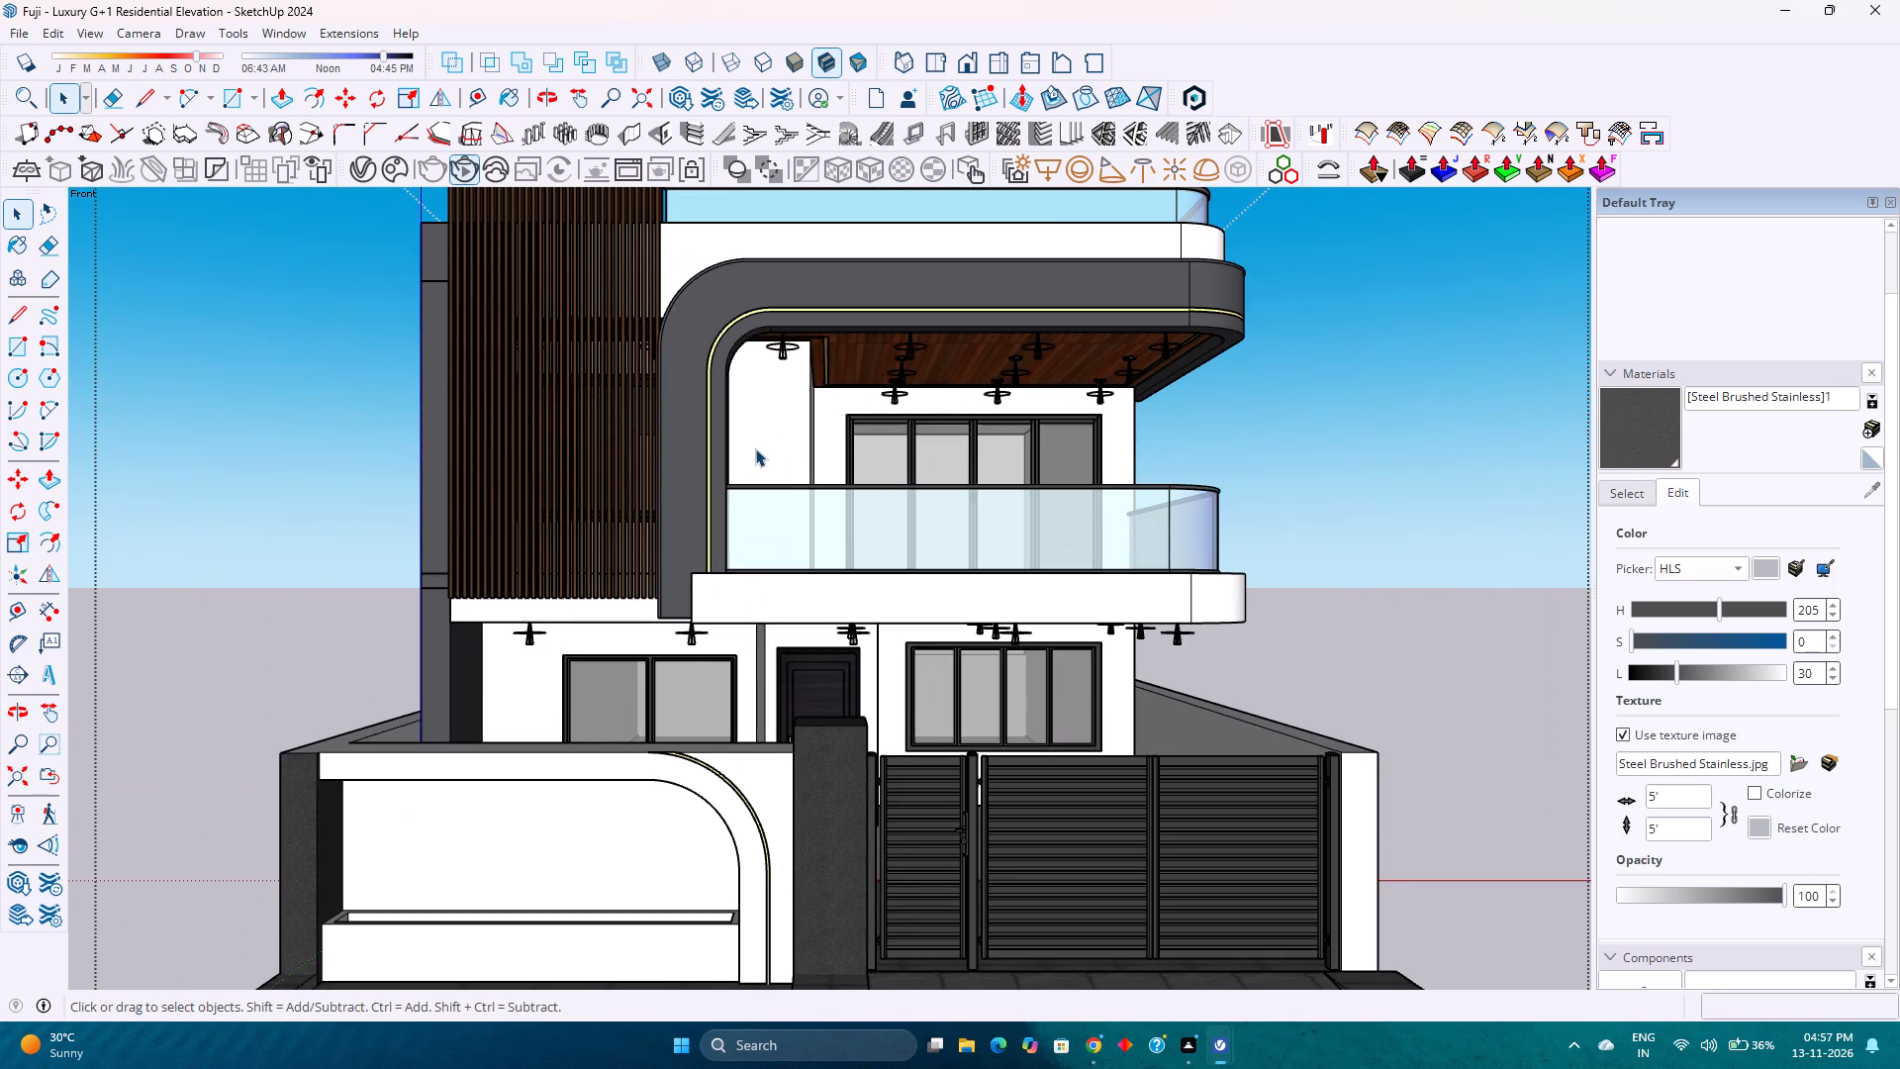
scroll(755, 448, "down", 3)
scroll(755, 448, "up", 2)
scroll(755, 448, "down", 2)
scroll(755, 448, "up", 3)
scroll(755, 448, "down", 3)
scroll(752, 450, "up", 3)
scroll(752, 450, "down", 3)
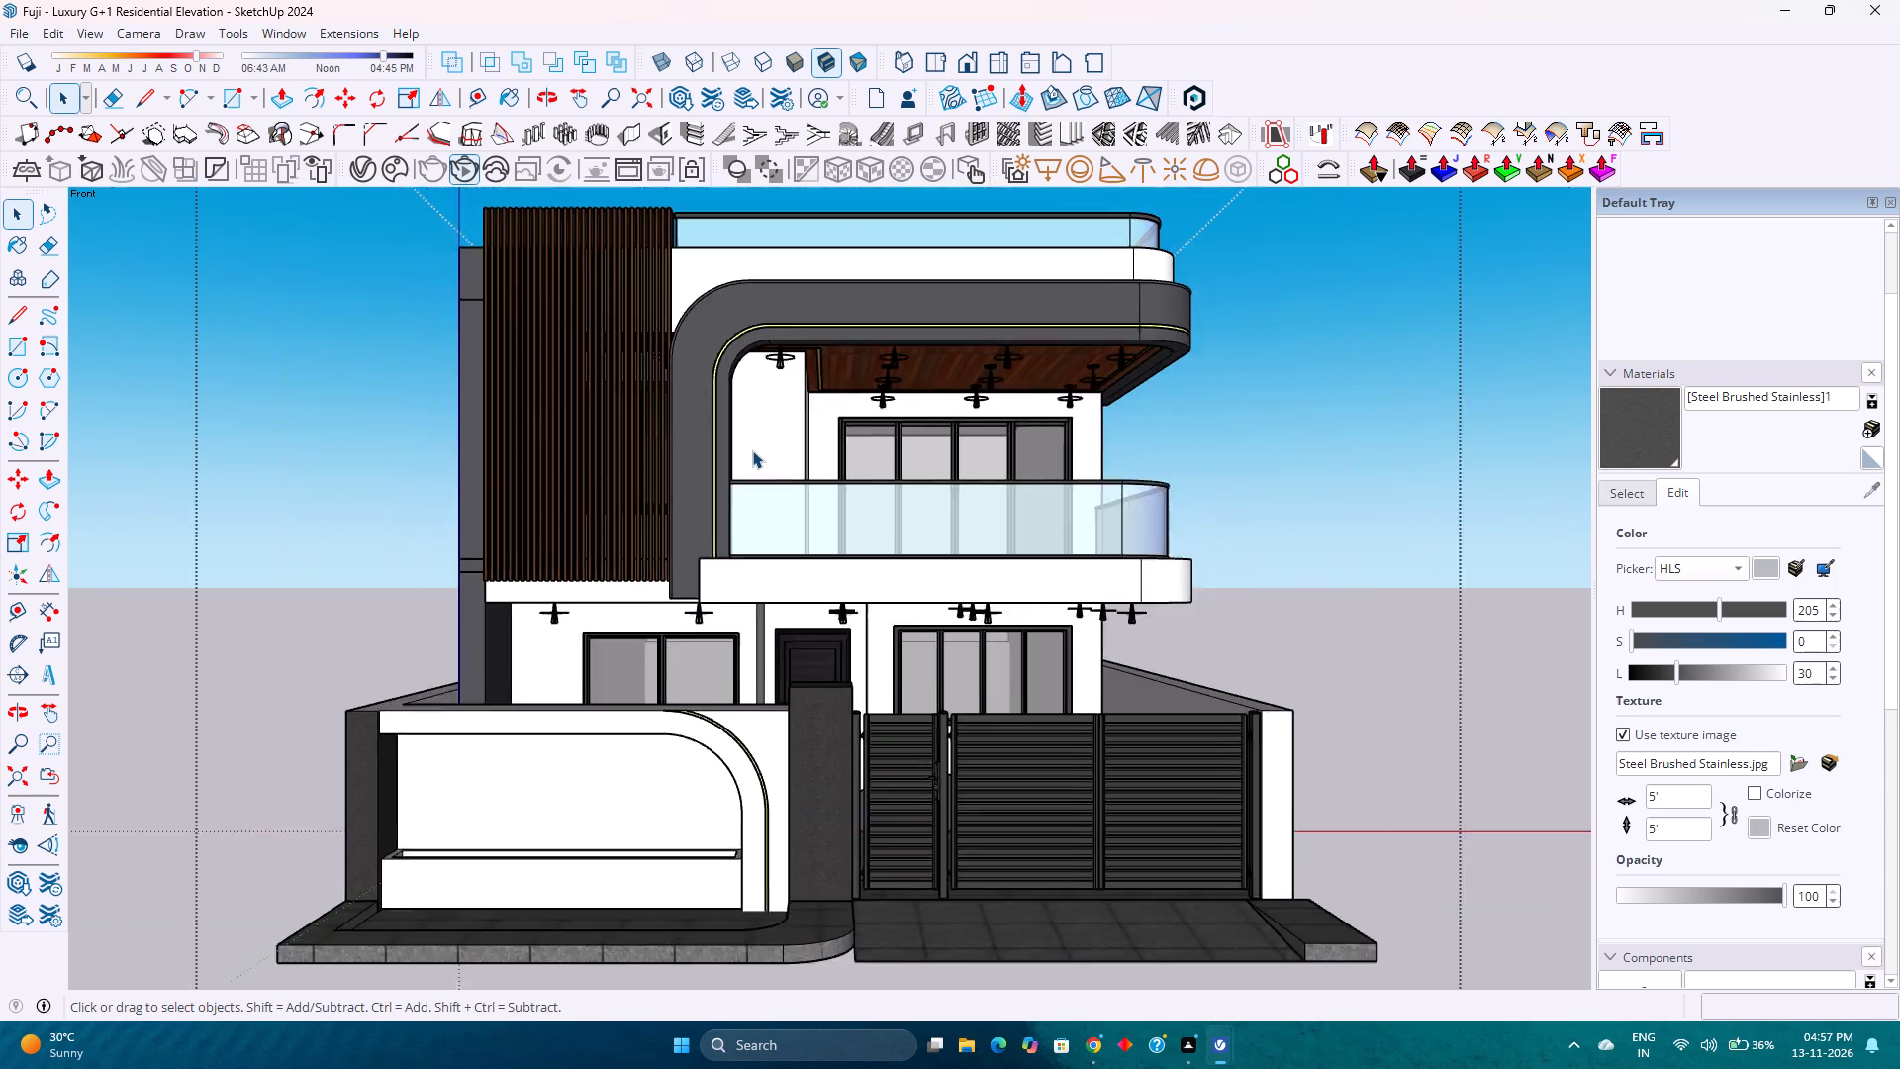
scroll(752, 450, "up", 3)
scroll(752, 450, "down", 4)
scroll(751, 452, "up", 3)
scroll(751, 452, "down", 3)
scroll(751, 452, "up", 4)
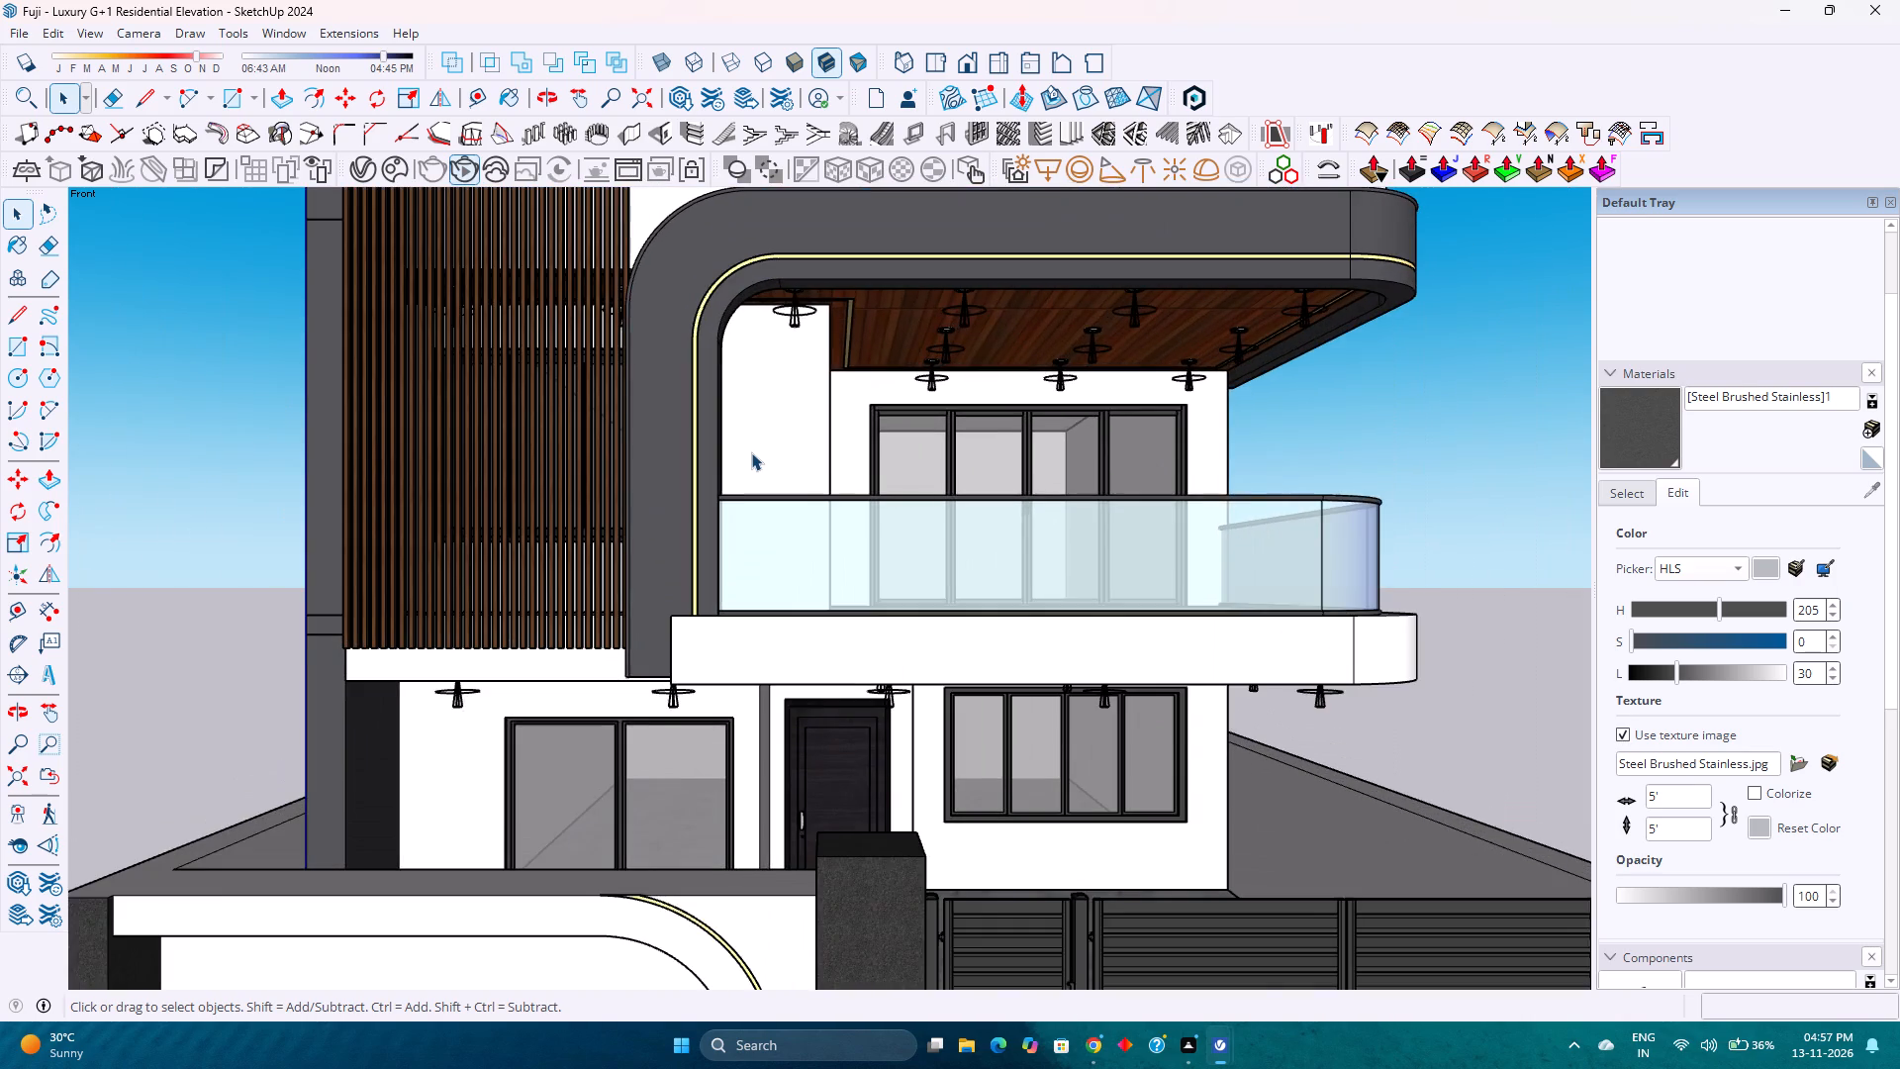
scroll(751, 452, "down", 3)
scroll(751, 452, "up", 3)
scroll(751, 452, "down", 3)
scroll(751, 452, "up", 3)
scroll(751, 452, "down", 4)
scroll(751, 452, "up", 3)
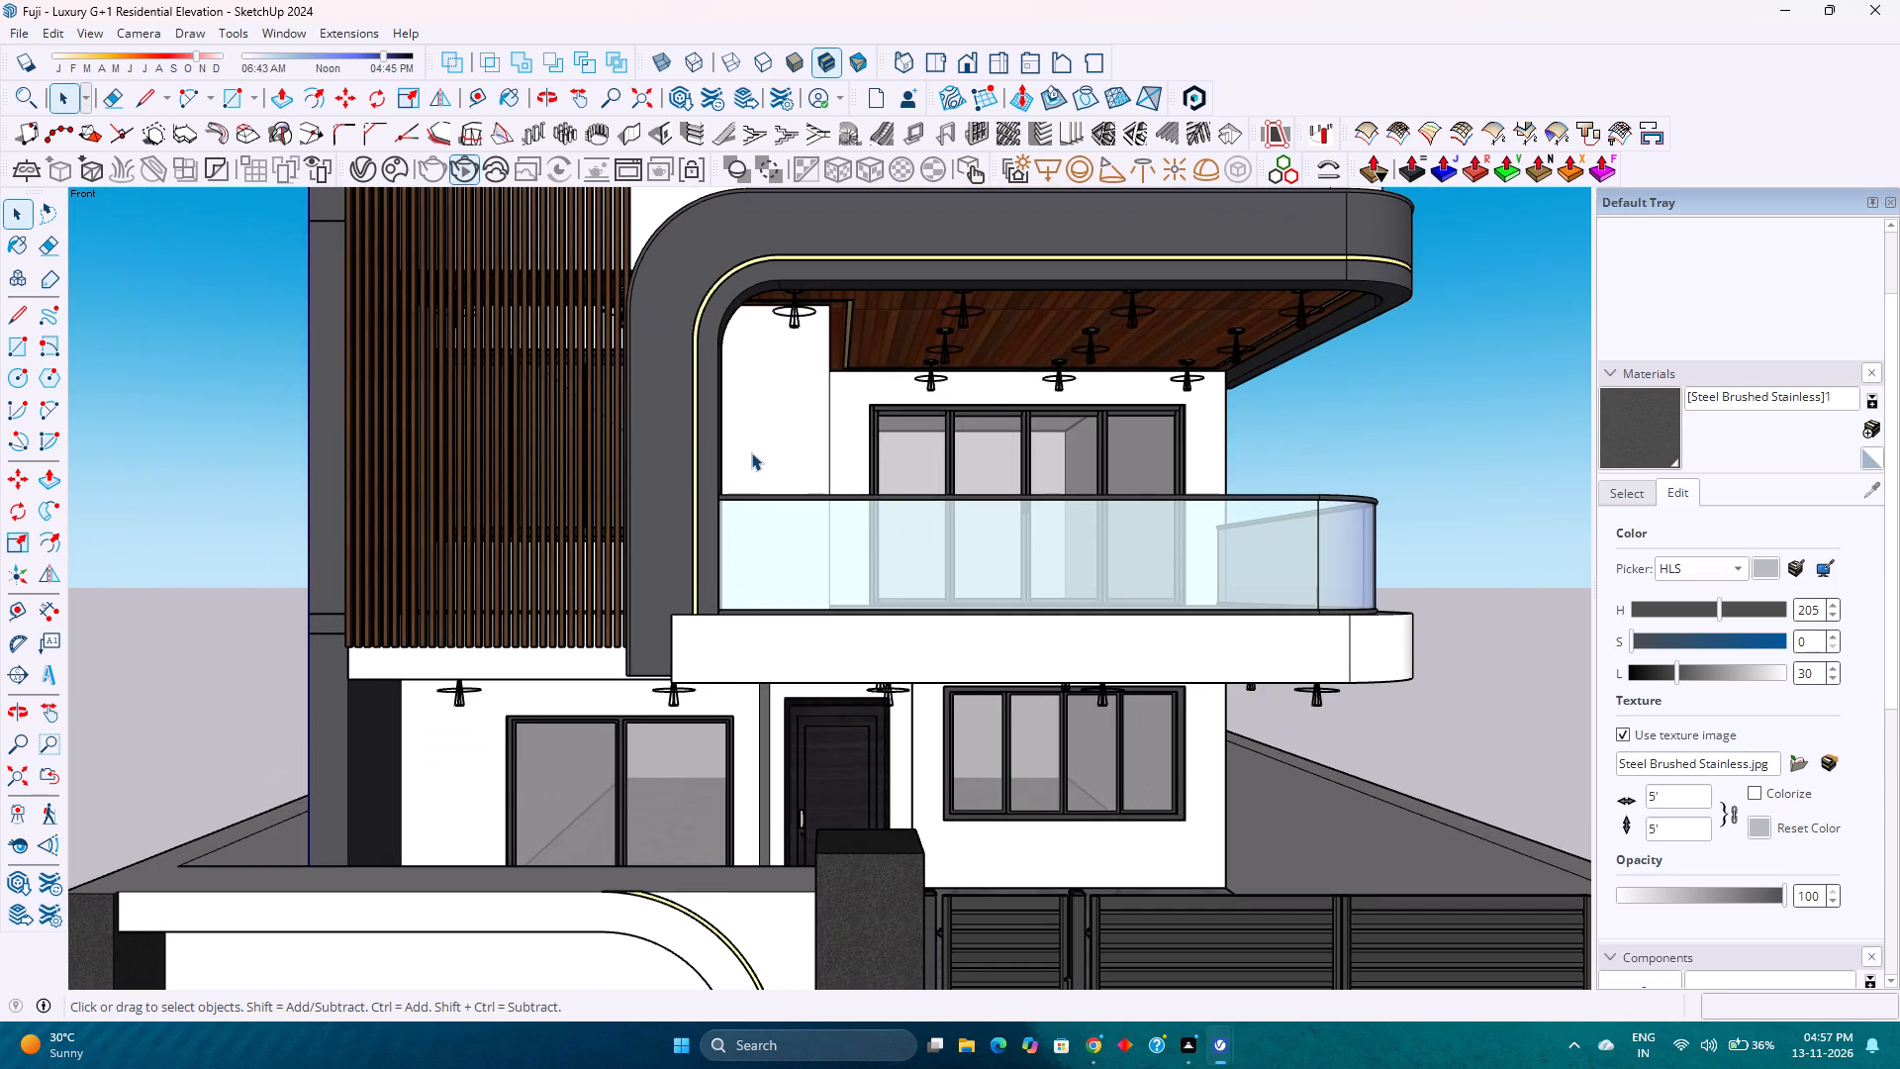
scroll(751, 452, "down", 1)
scroll(751, 452, "up", 1)
scroll(751, 452, "down", 3)
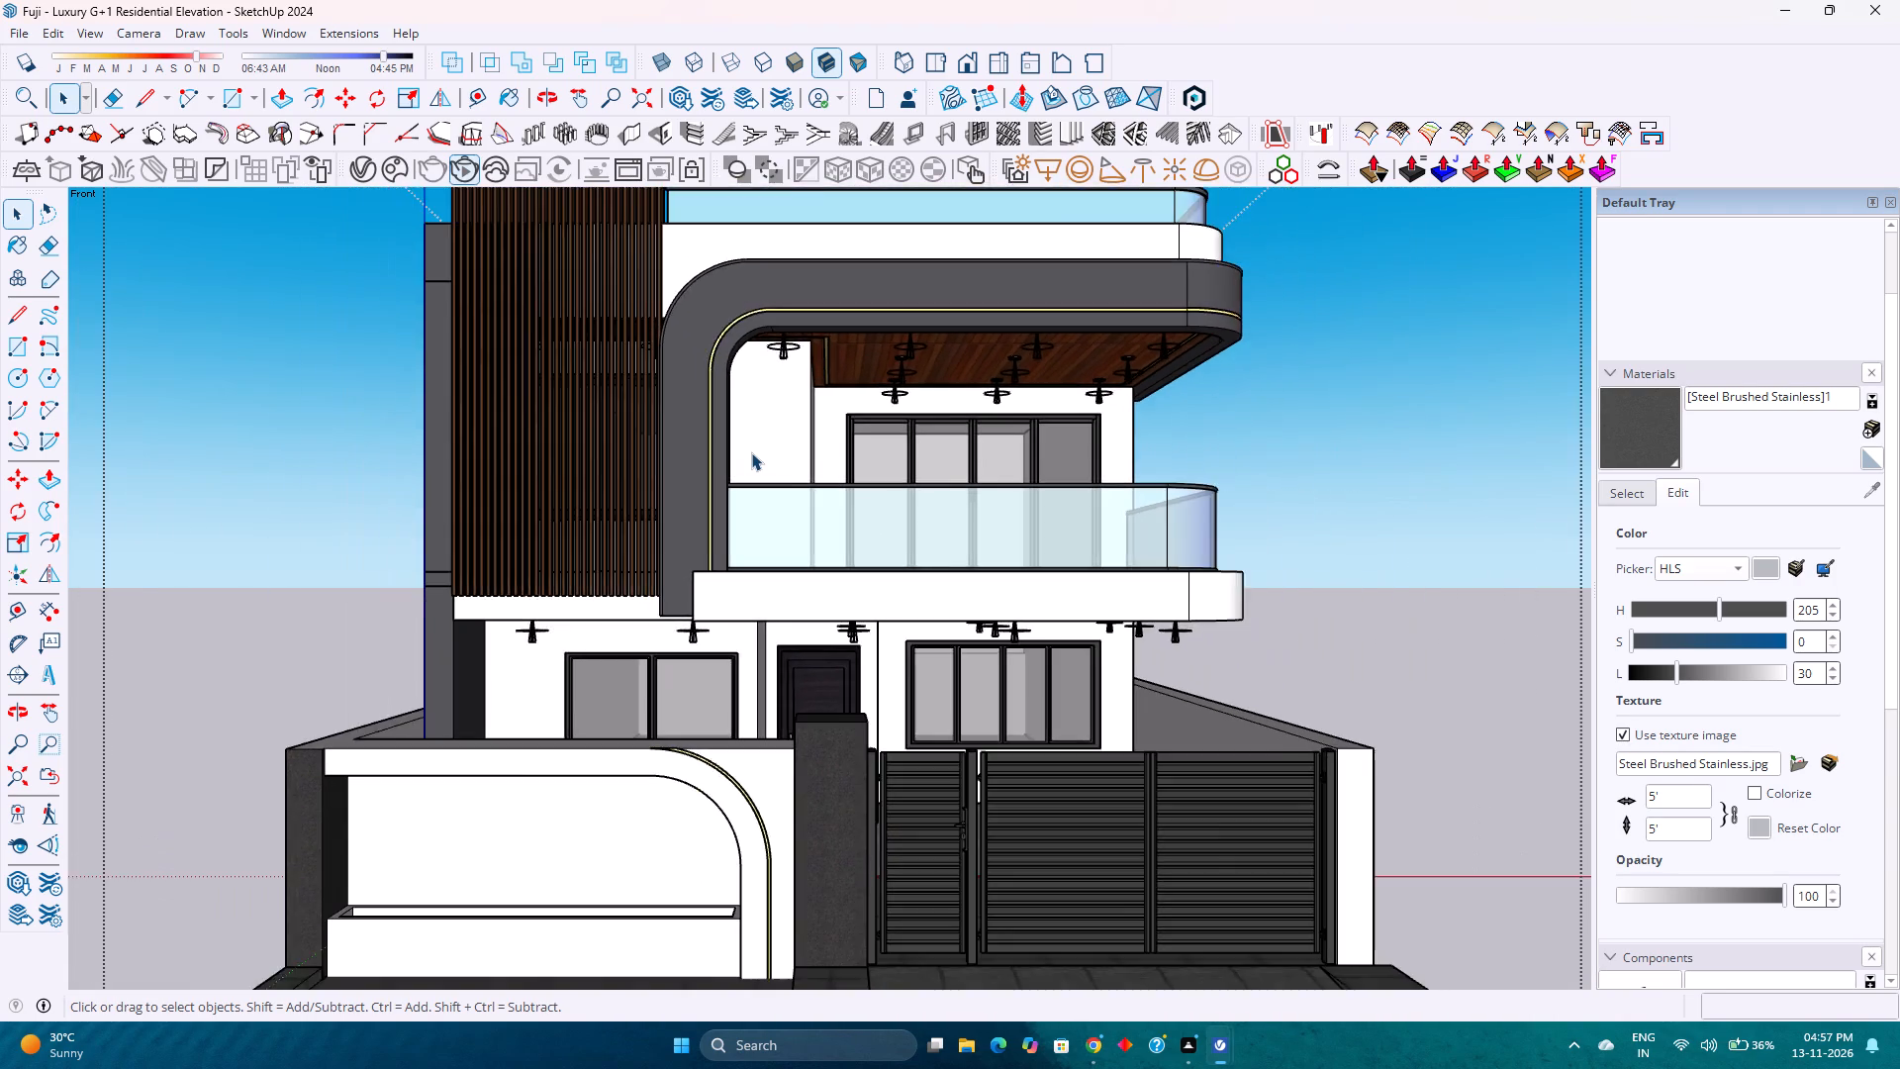
scroll(751, 452, "up", 2)
scroll(751, 452, "down", 3)
scroll(751, 452, "up", 4)
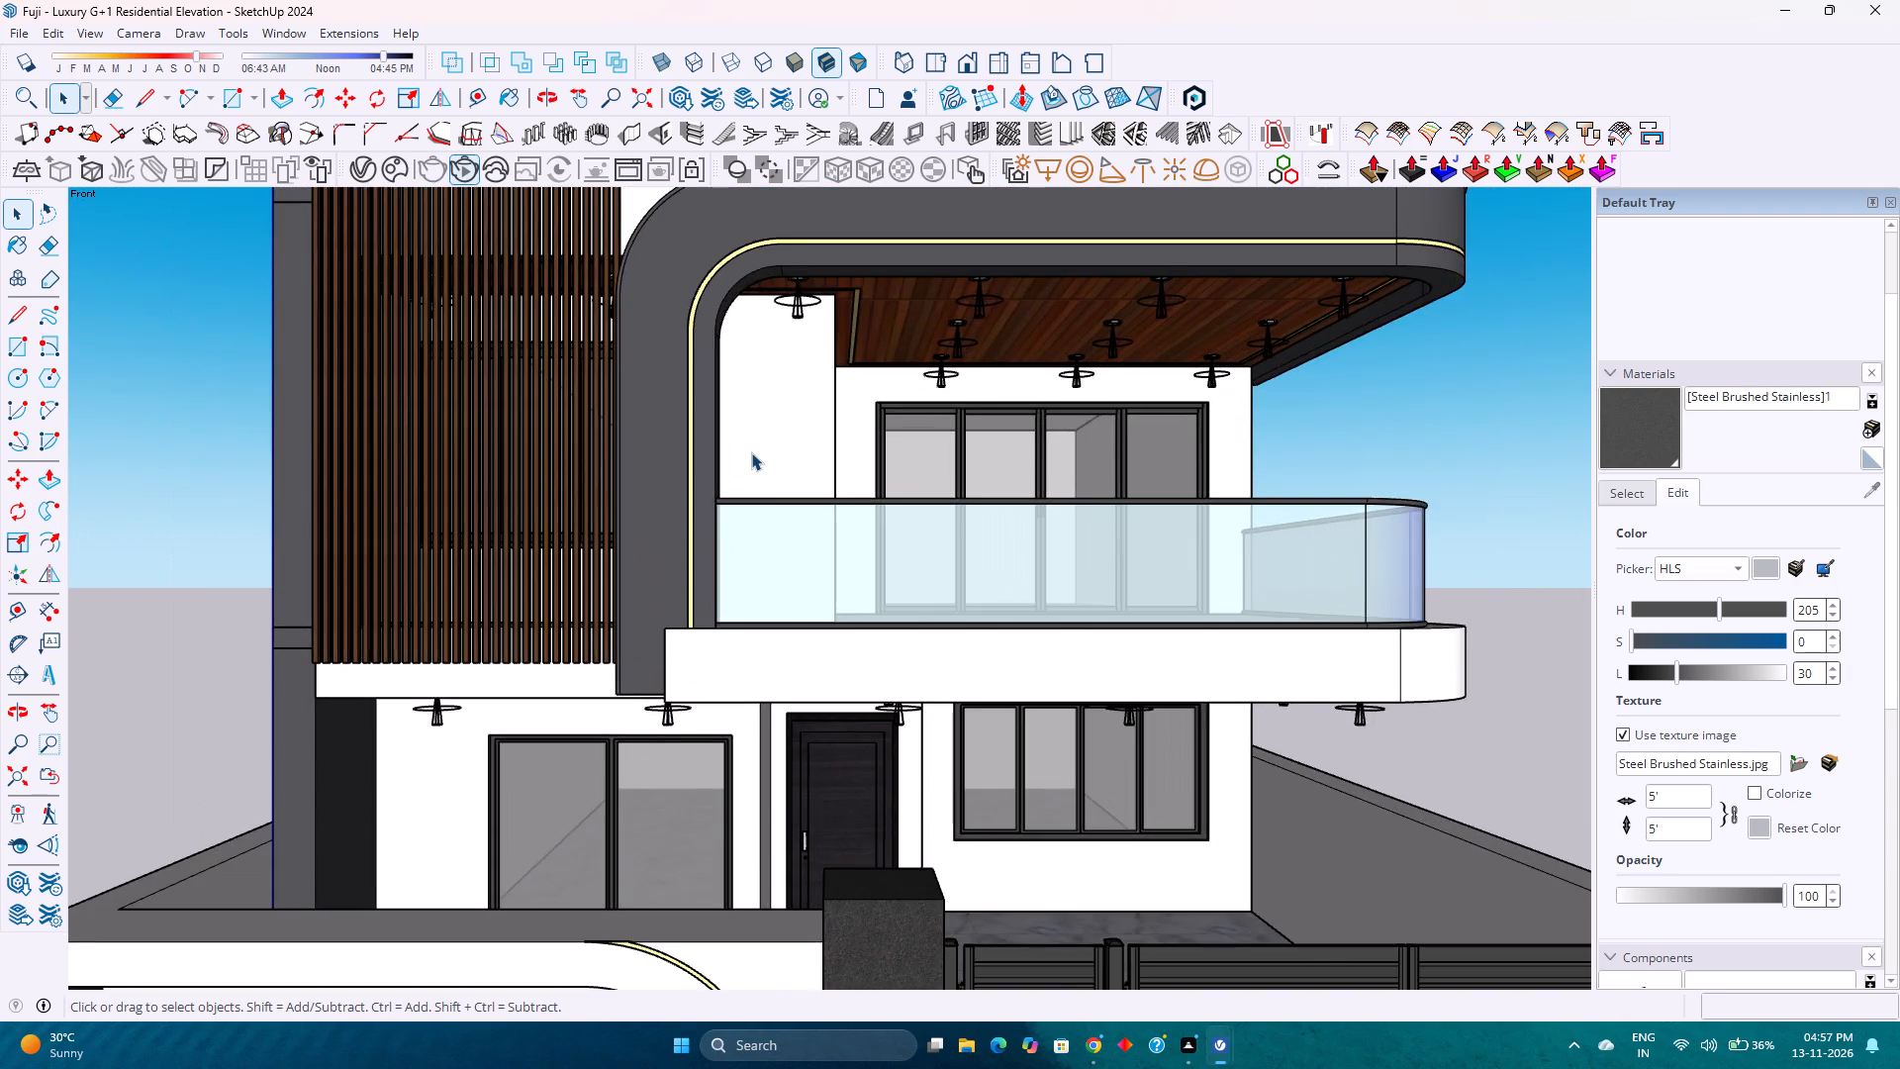
scroll(751, 452, "down", 4)
scroll(751, 452, "up", 4)
scroll(751, 452, "down", 3)
scroll(751, 452, "up", 4)
scroll(751, 453, "down", 3)
scroll(751, 453, "up", 3)
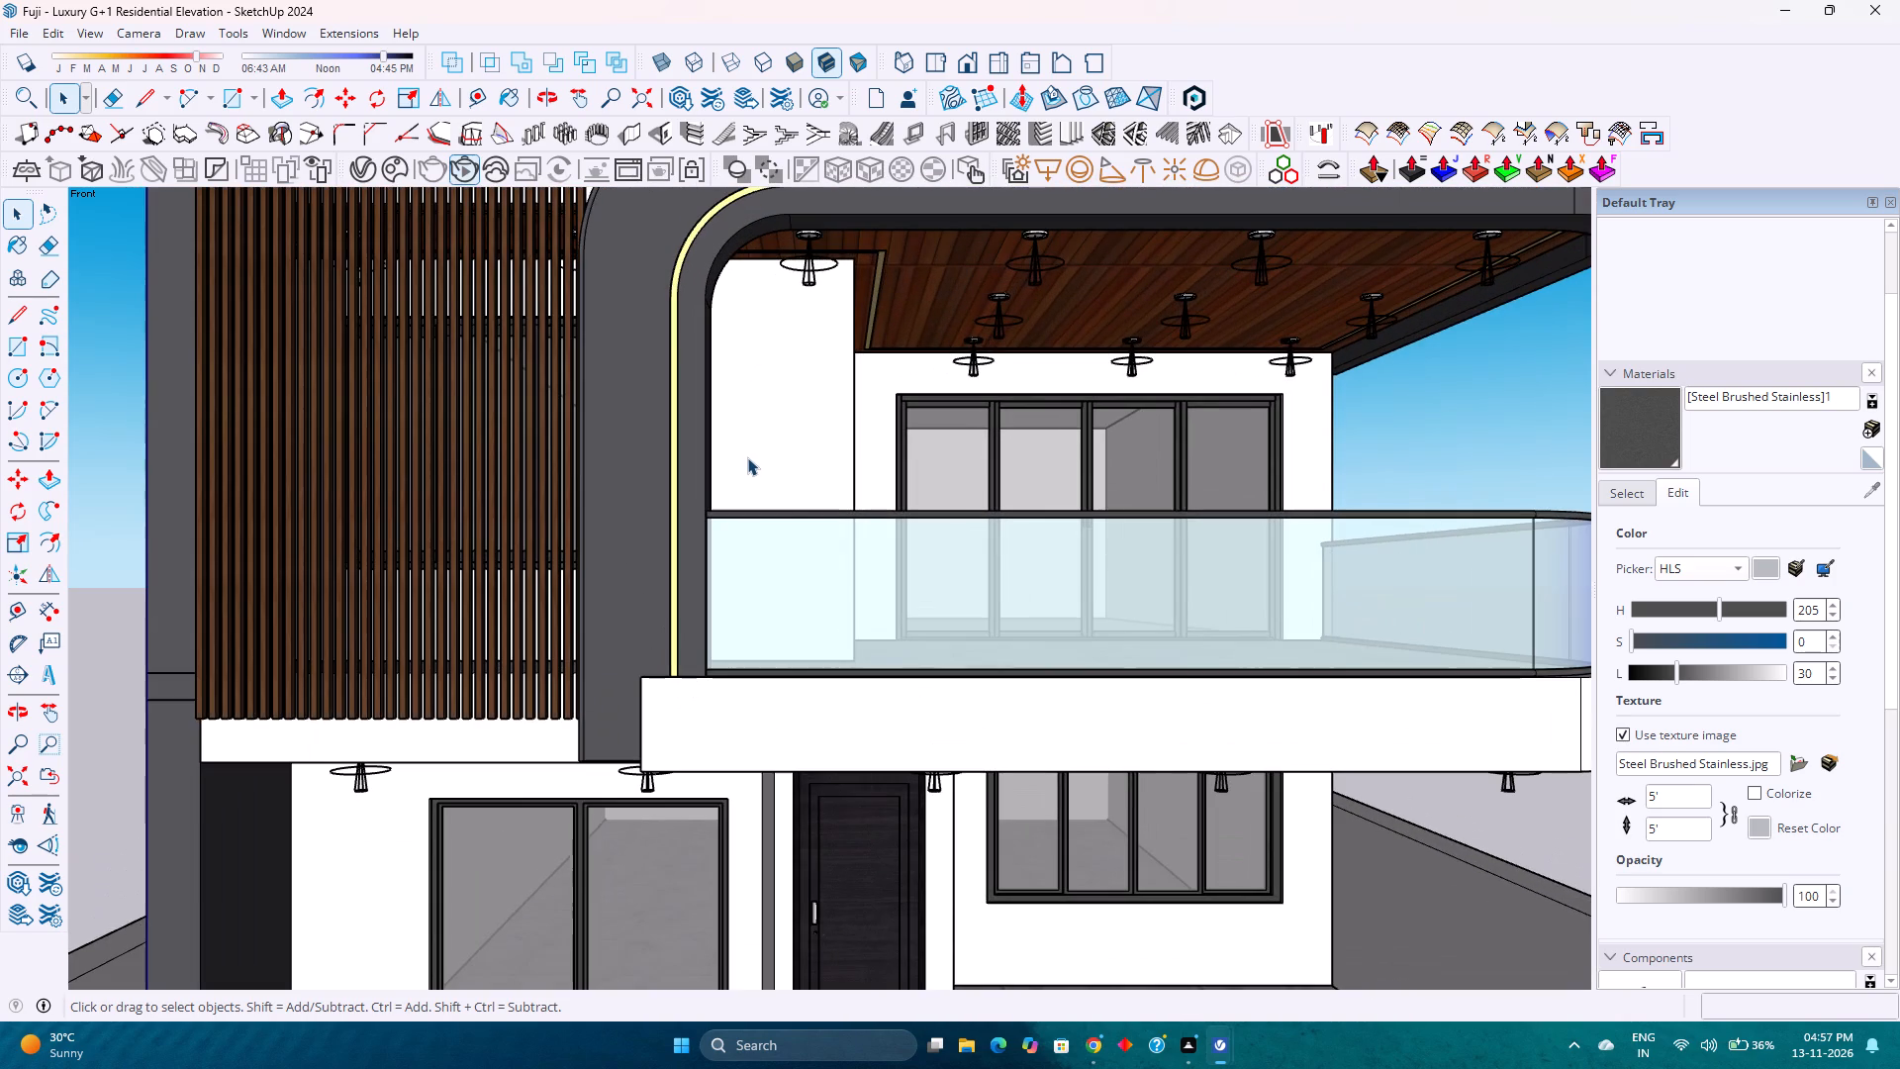
scroll(695, 412, "down", 1)
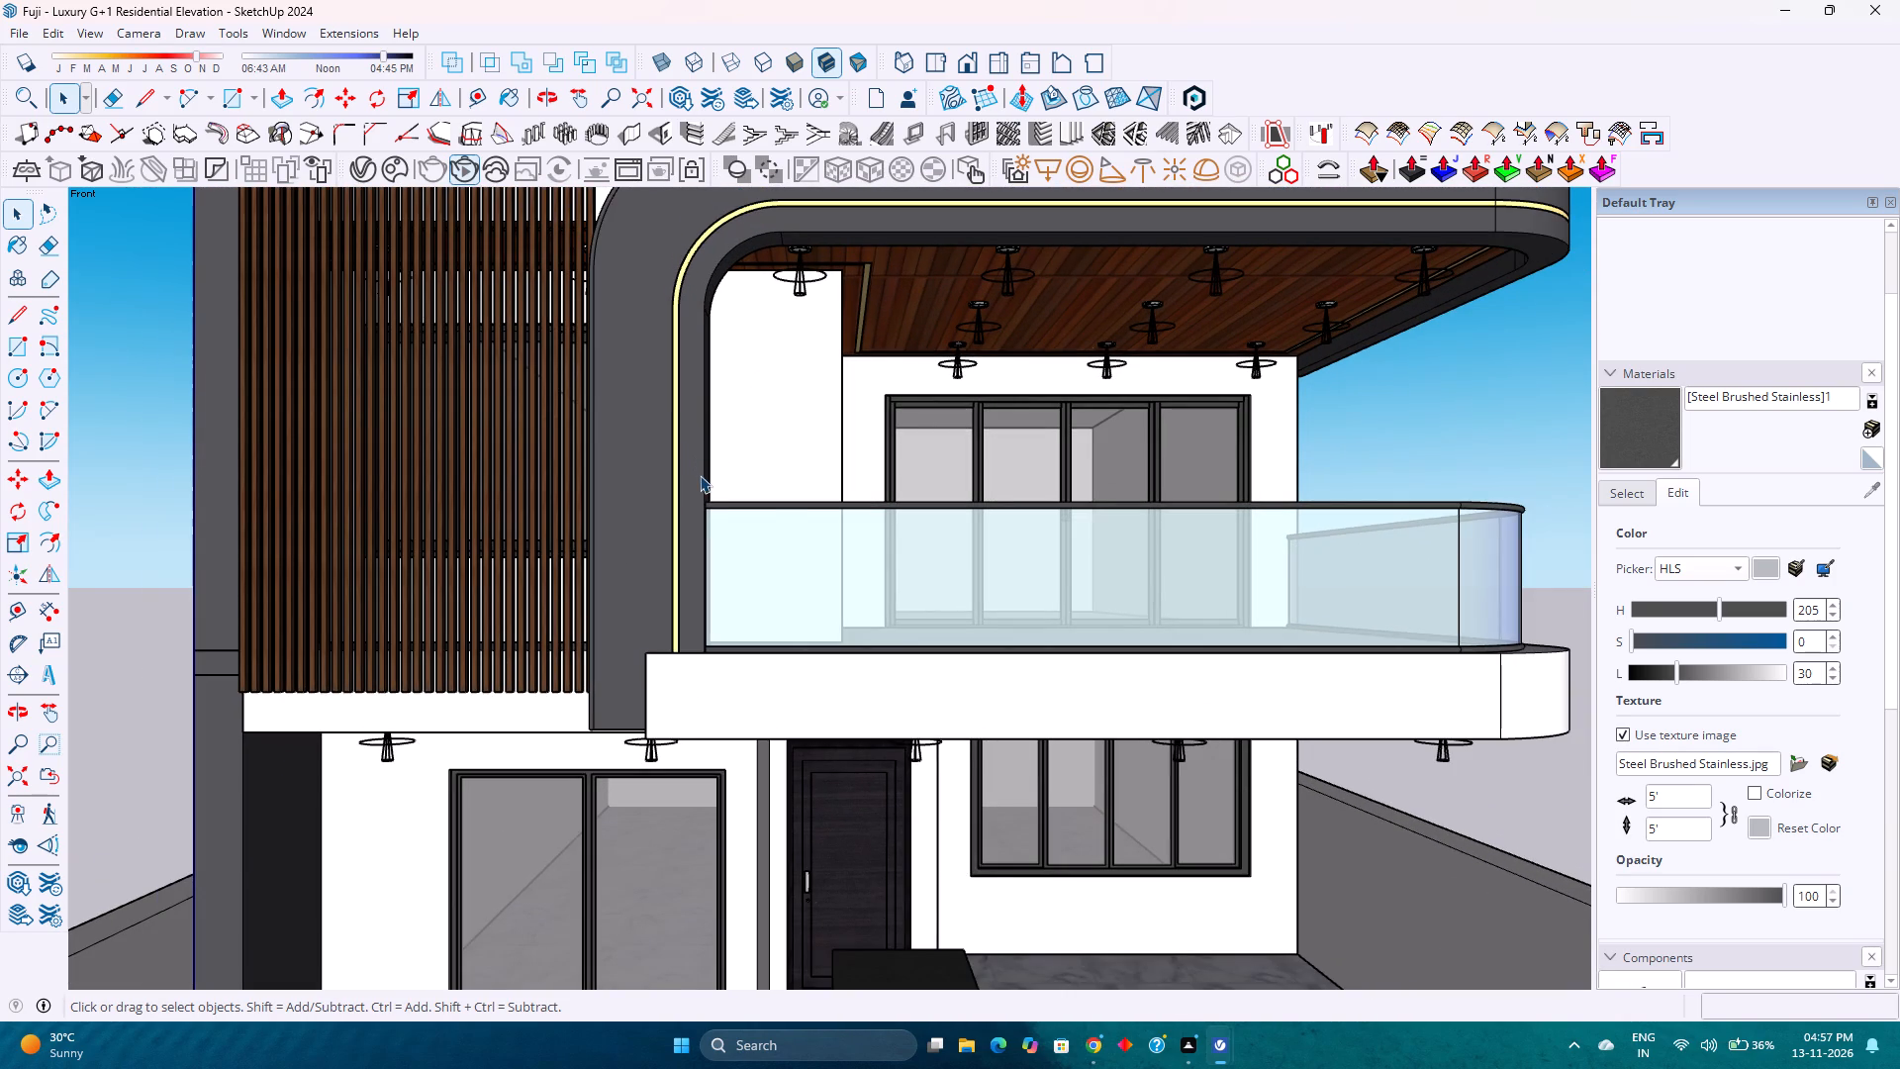
scroll(784, 383, "down", 2)
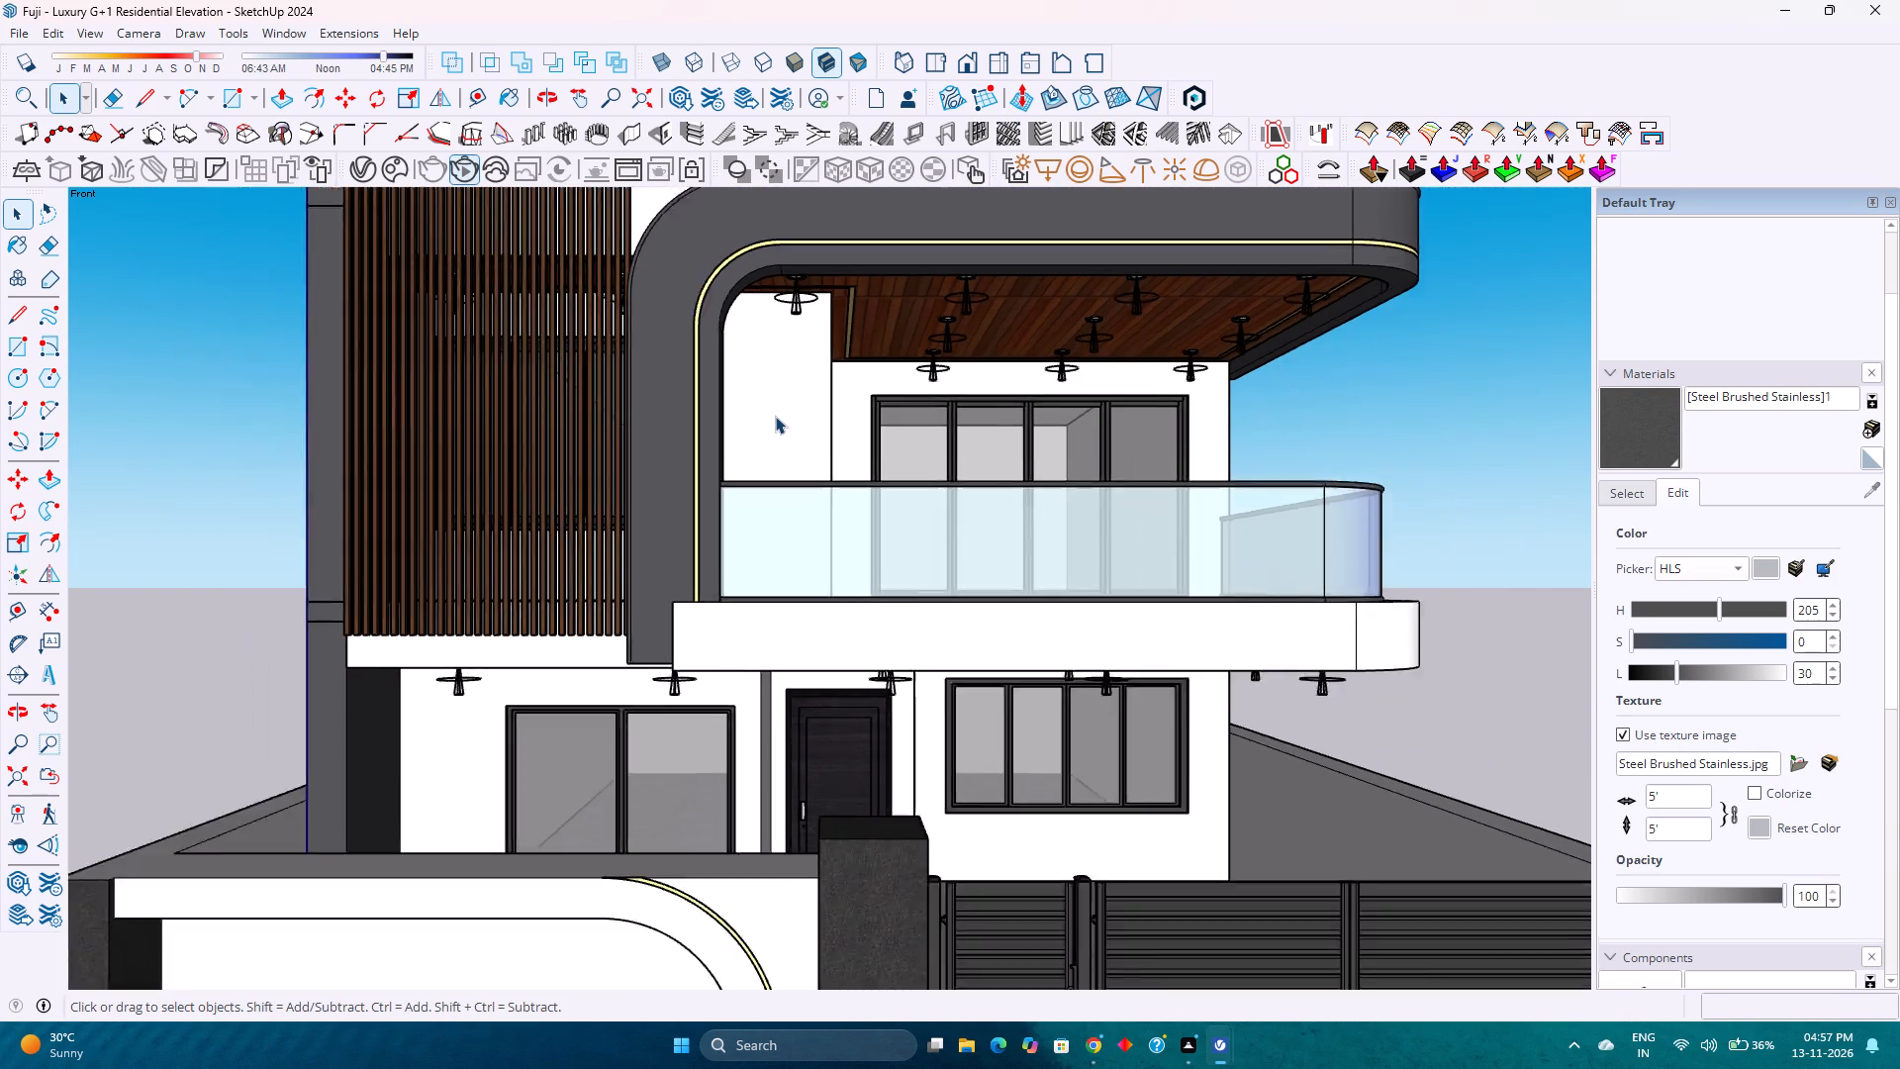
scroll(775, 416, "up", 3)
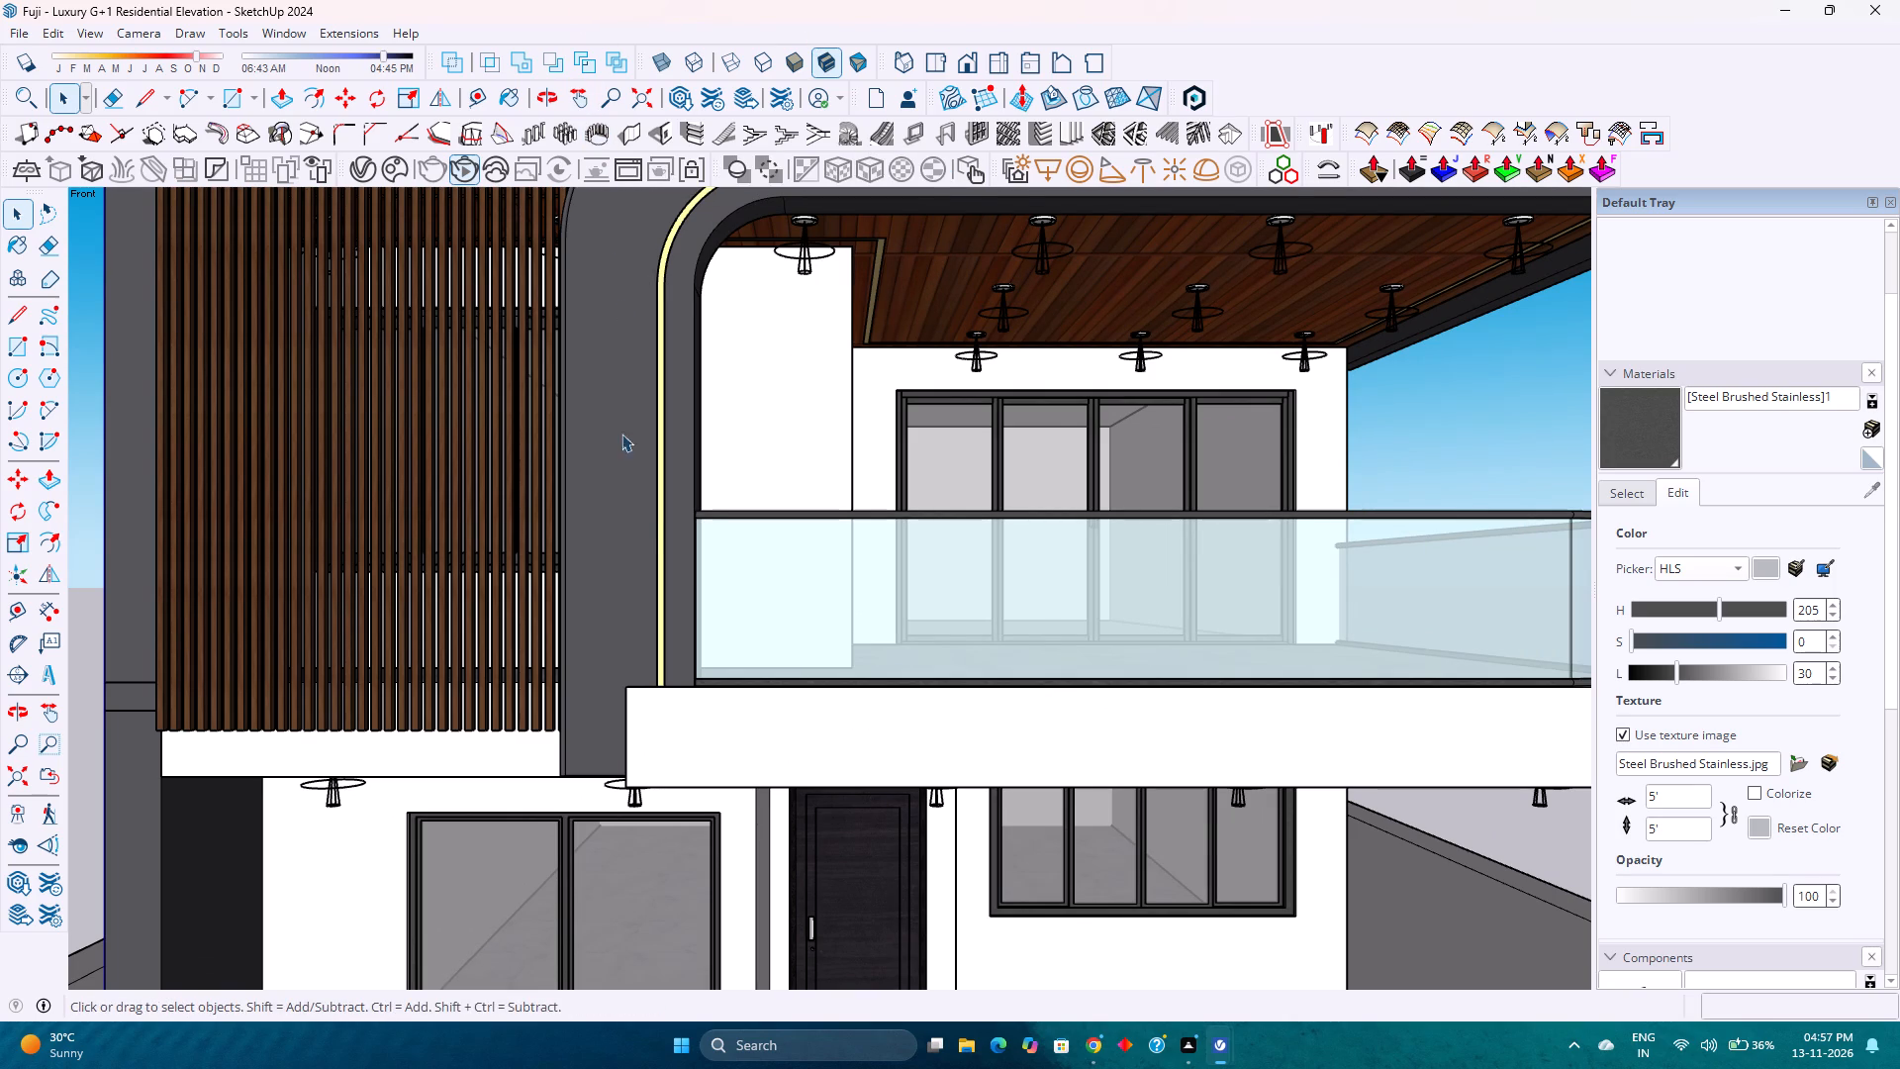
scroll(650, 519, "down", 10)
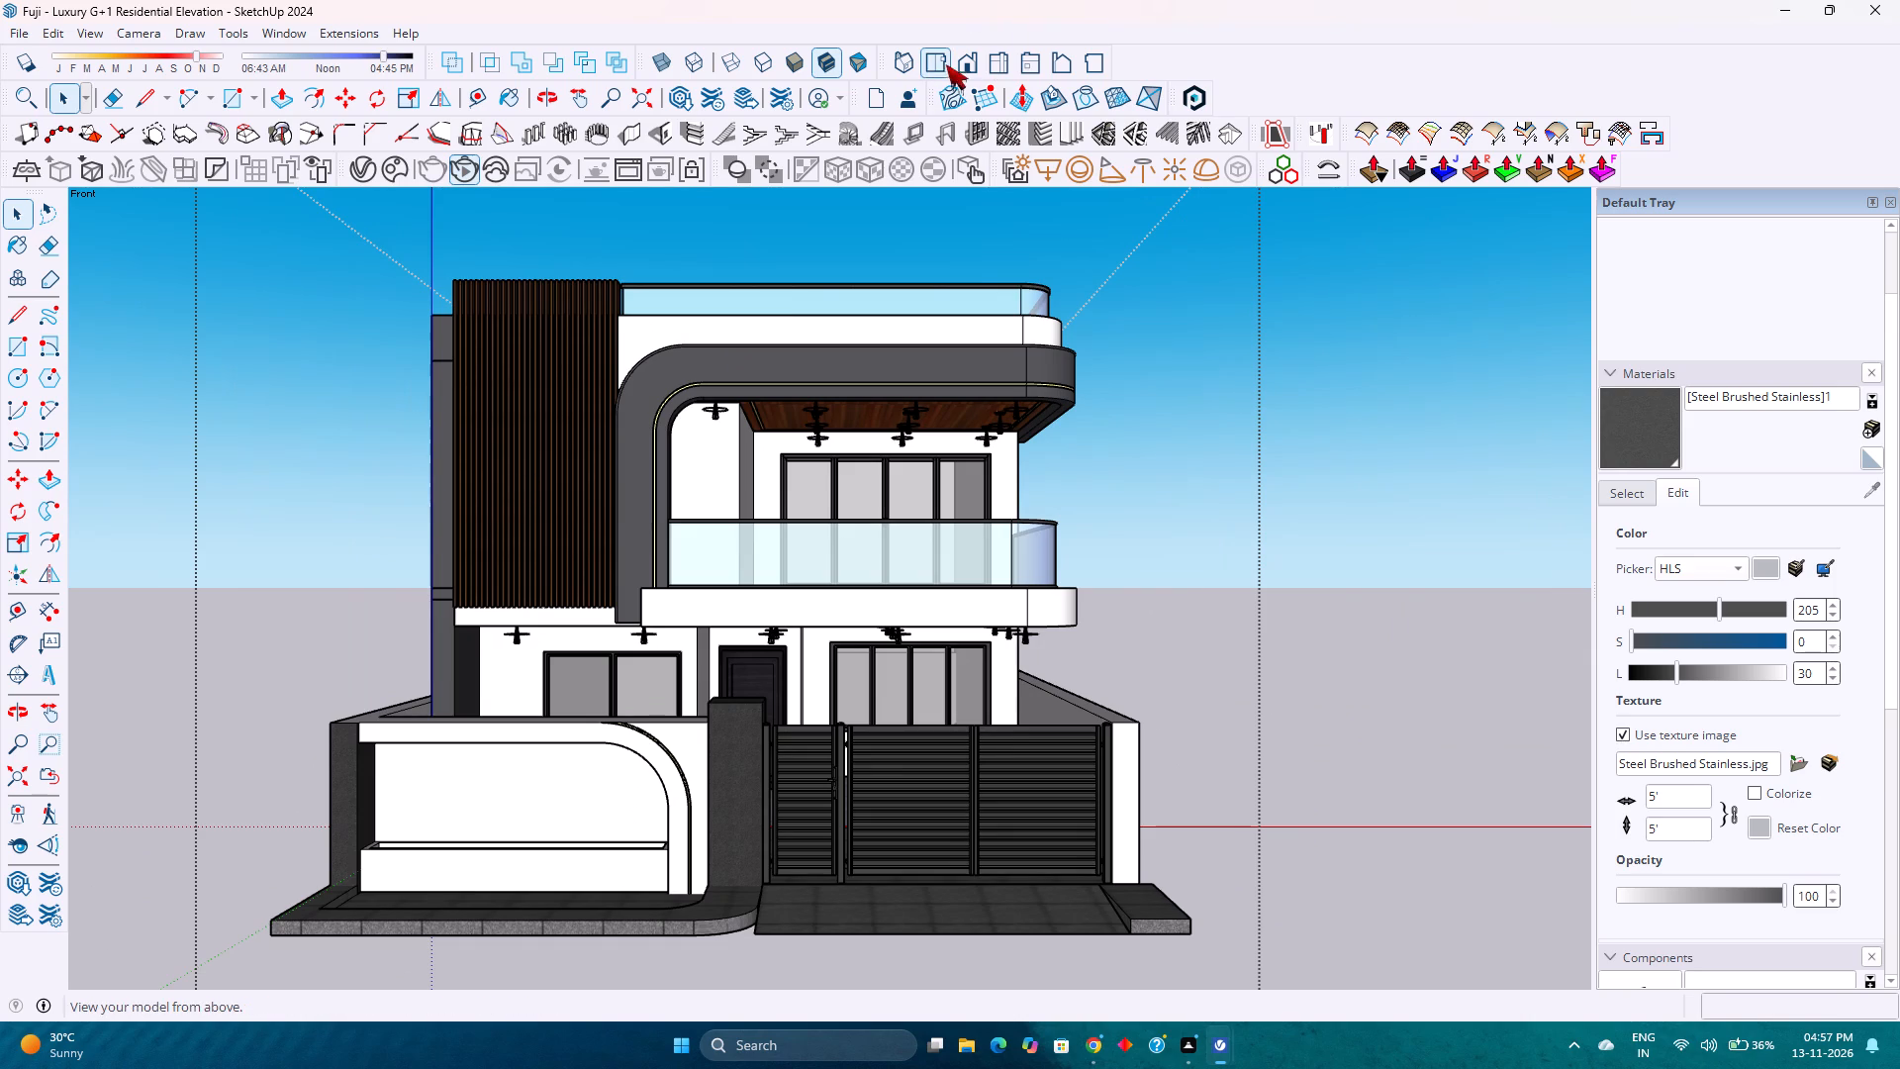
Return the house to the standard front view and review the complete elevation.
left_click(966, 61)
scroll(706, 484, "down", 4)
scroll(706, 484, "up", 3)
scroll(552, 484, "up", 4)
scroll(552, 484, "down", 2)
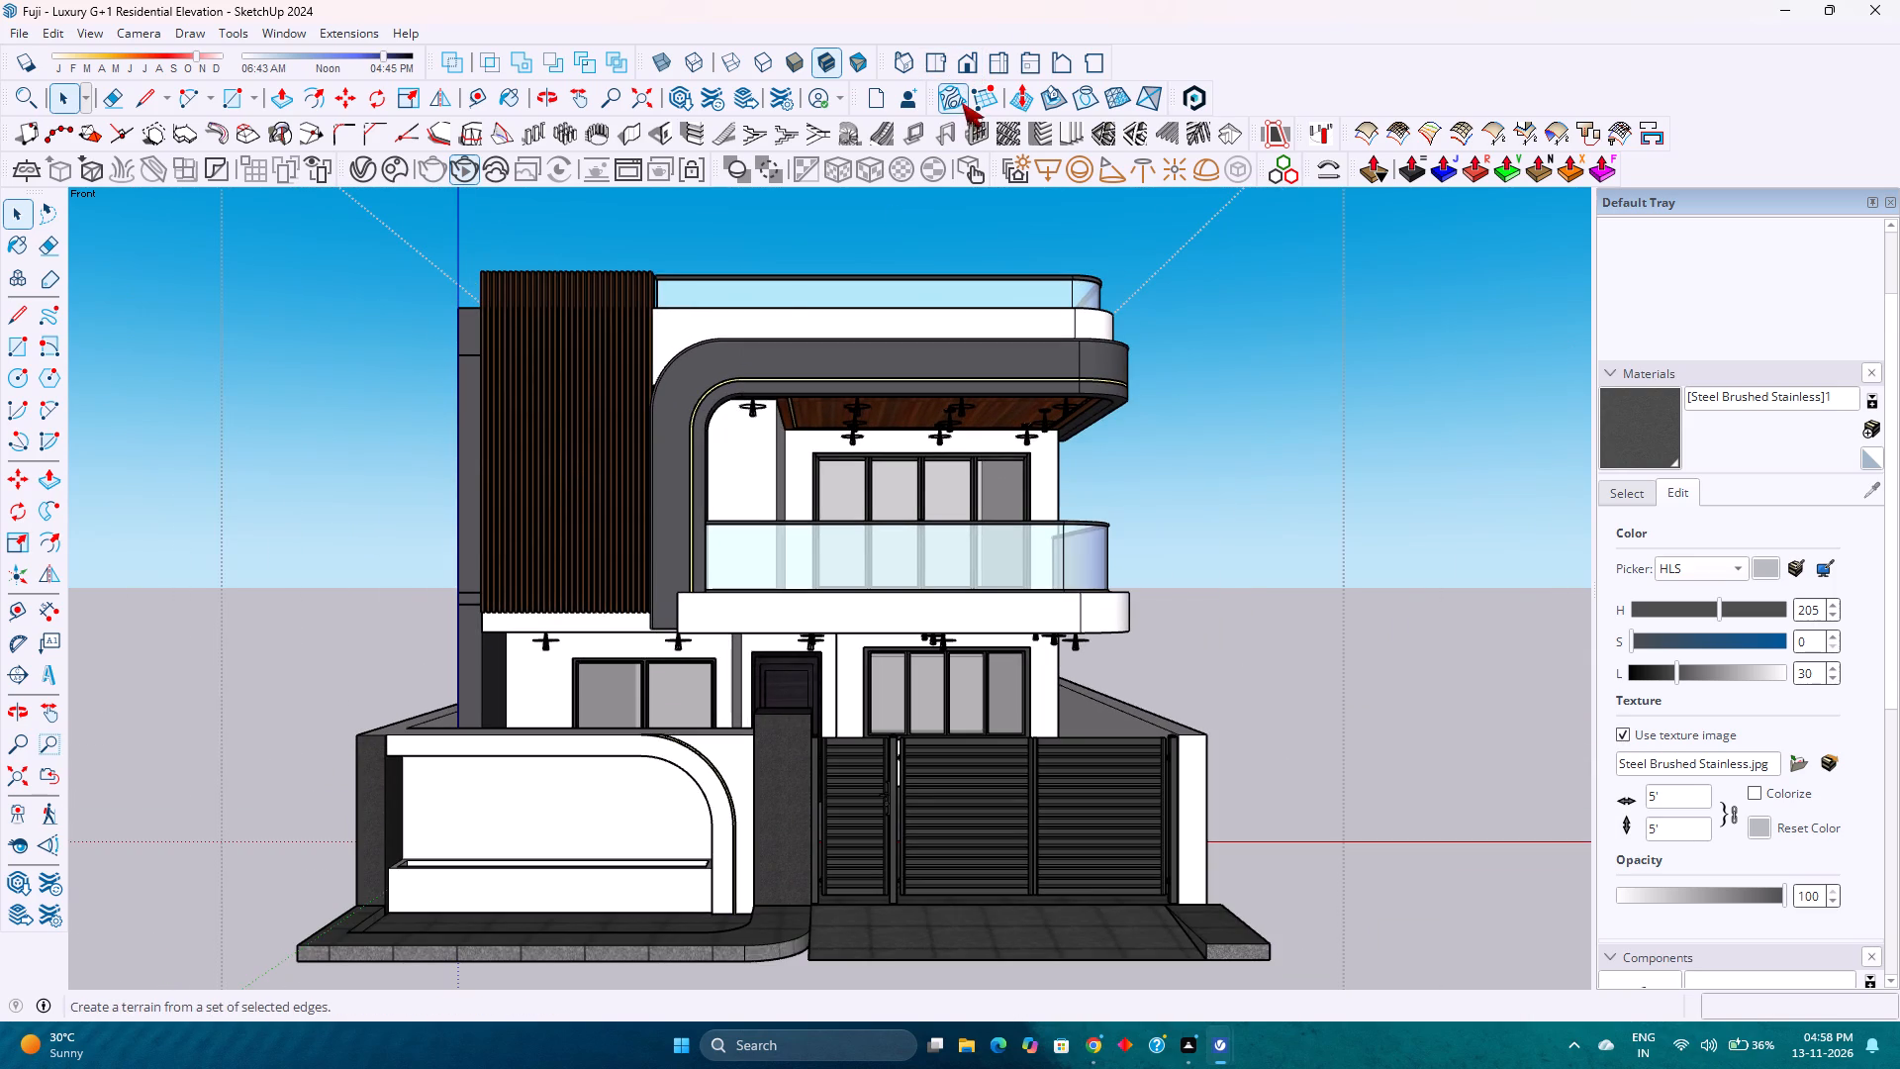
left_click(969, 73)
scroll(718, 464, "down", 4)
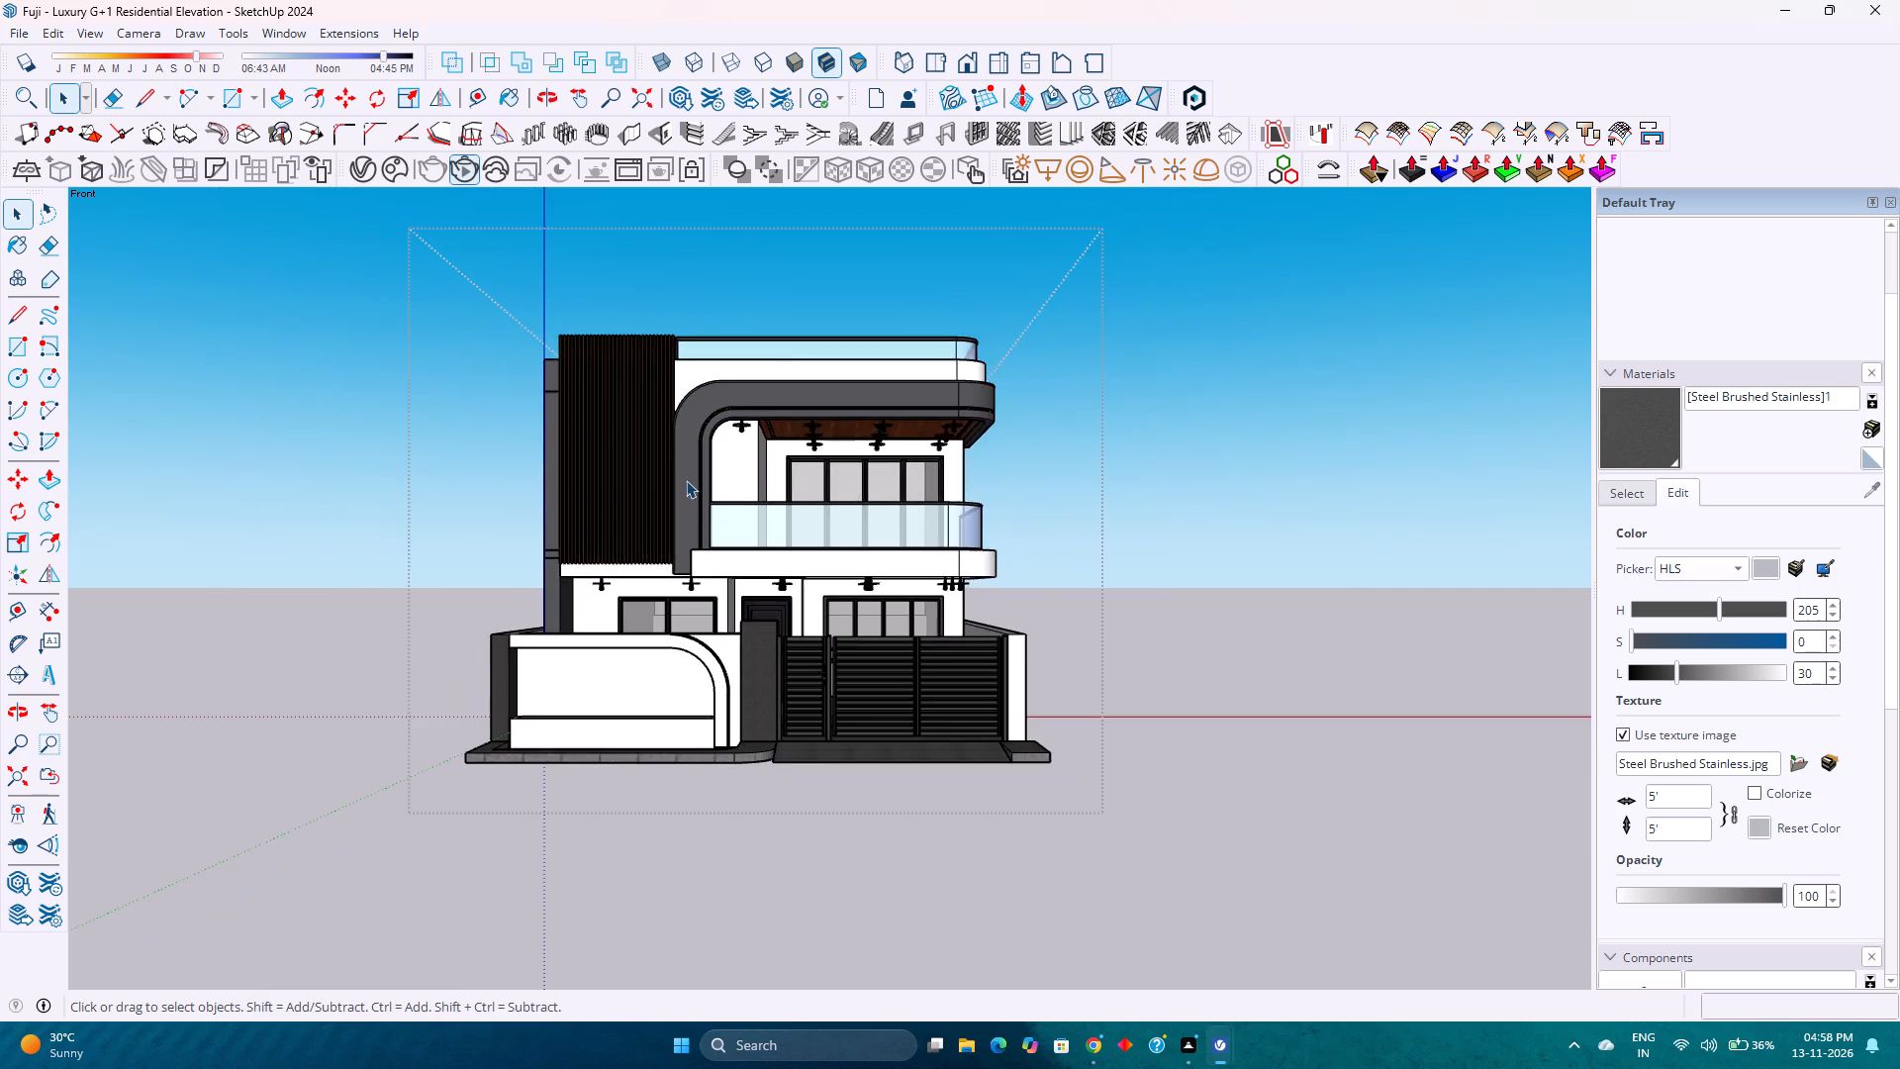
scroll(685, 481, "up", 4)
scroll(682, 481, "down", 4)
scroll(682, 482, "up", 3)
scroll(682, 482, "down", 3)
scroll(681, 485, "up", 3)
scroll(681, 485, "down", 4)
scroll(680, 485, "up", 4)
scroll(680, 485, "down", 3)
scroll(676, 486, "up", 3)
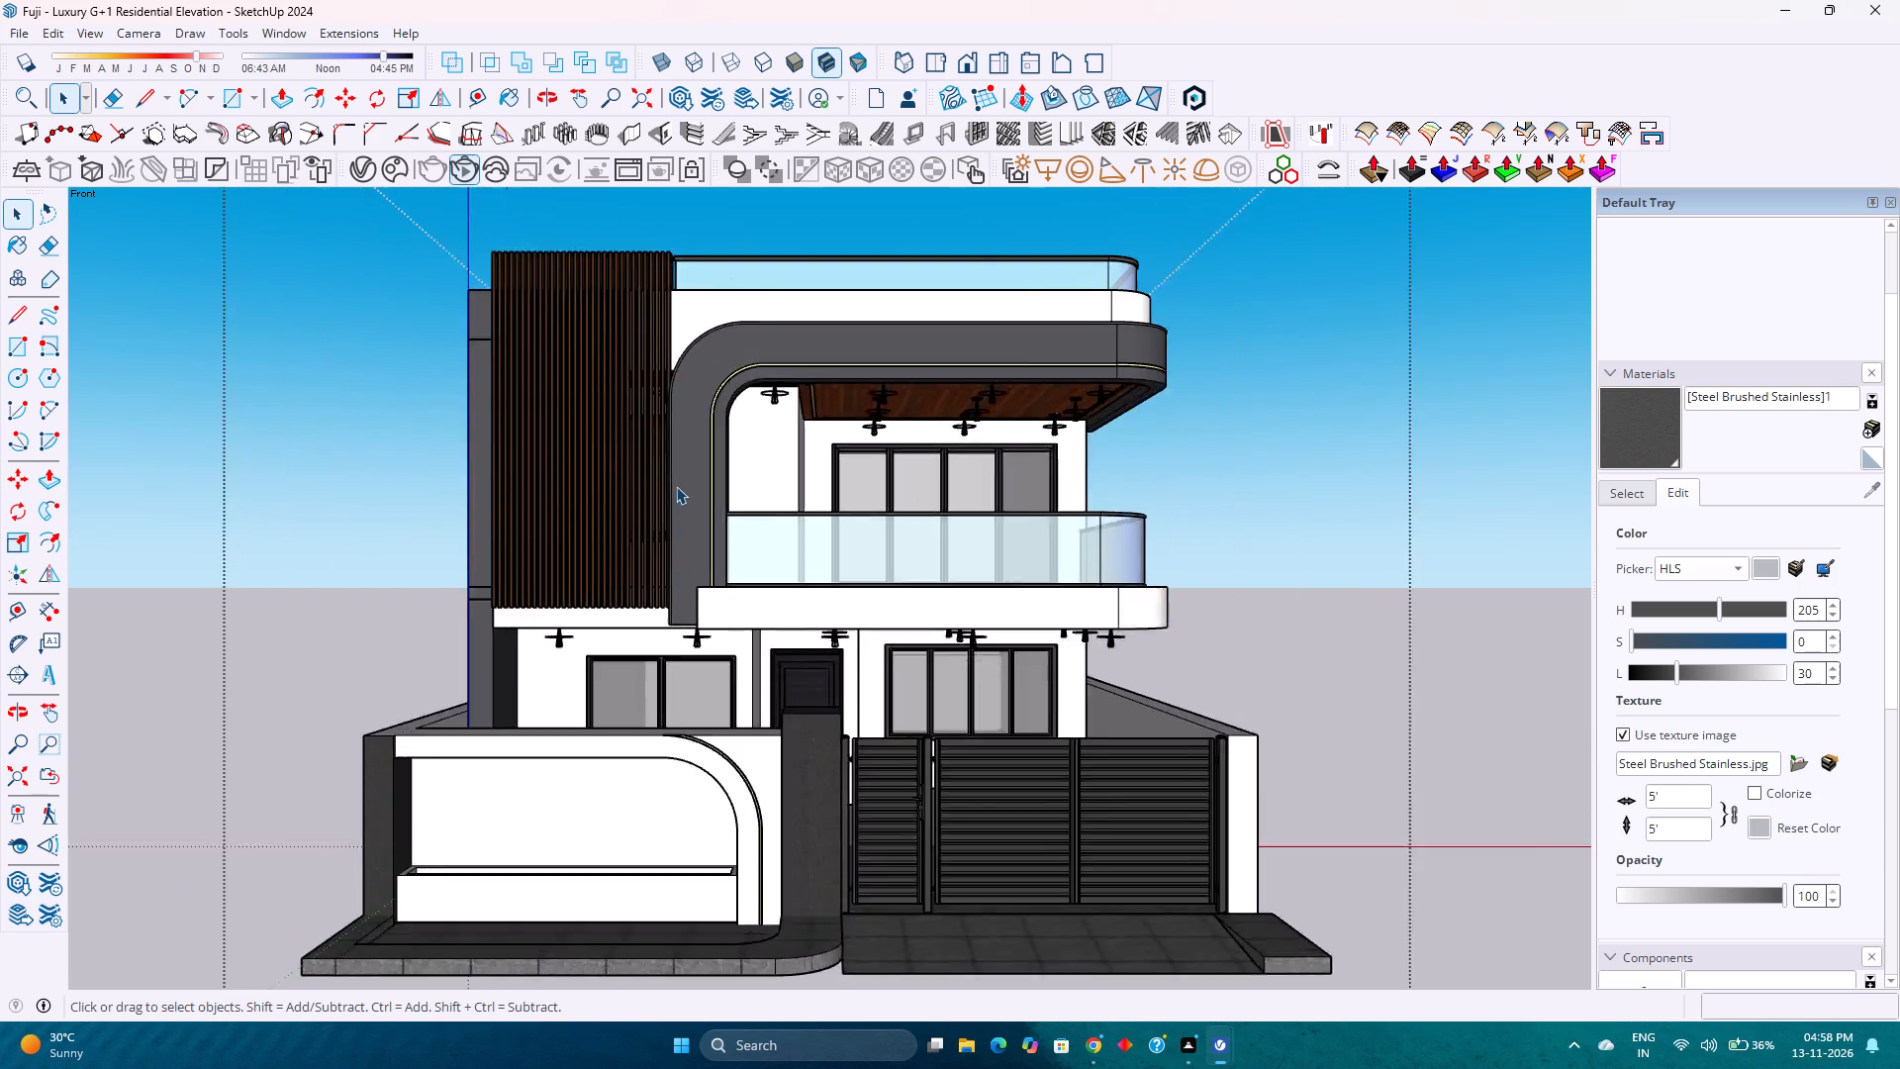
scroll(676, 486, "down", 3)
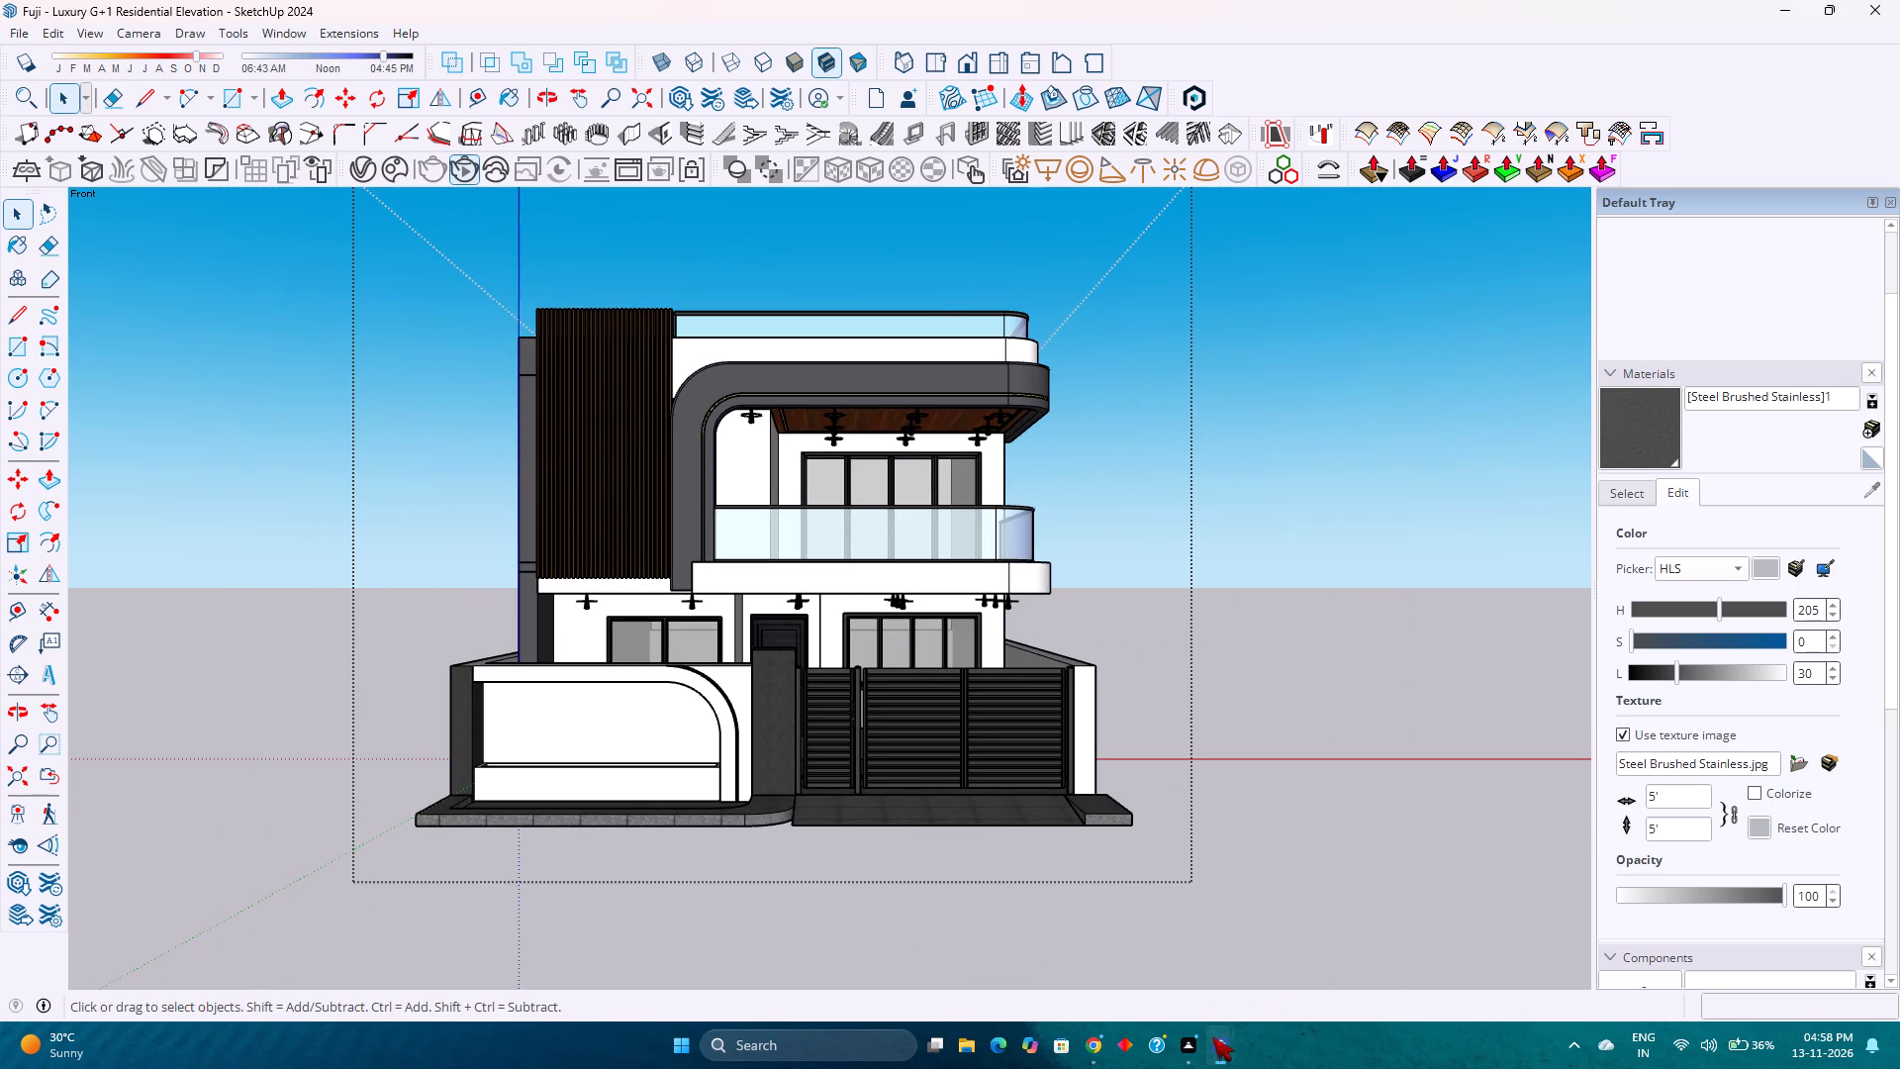
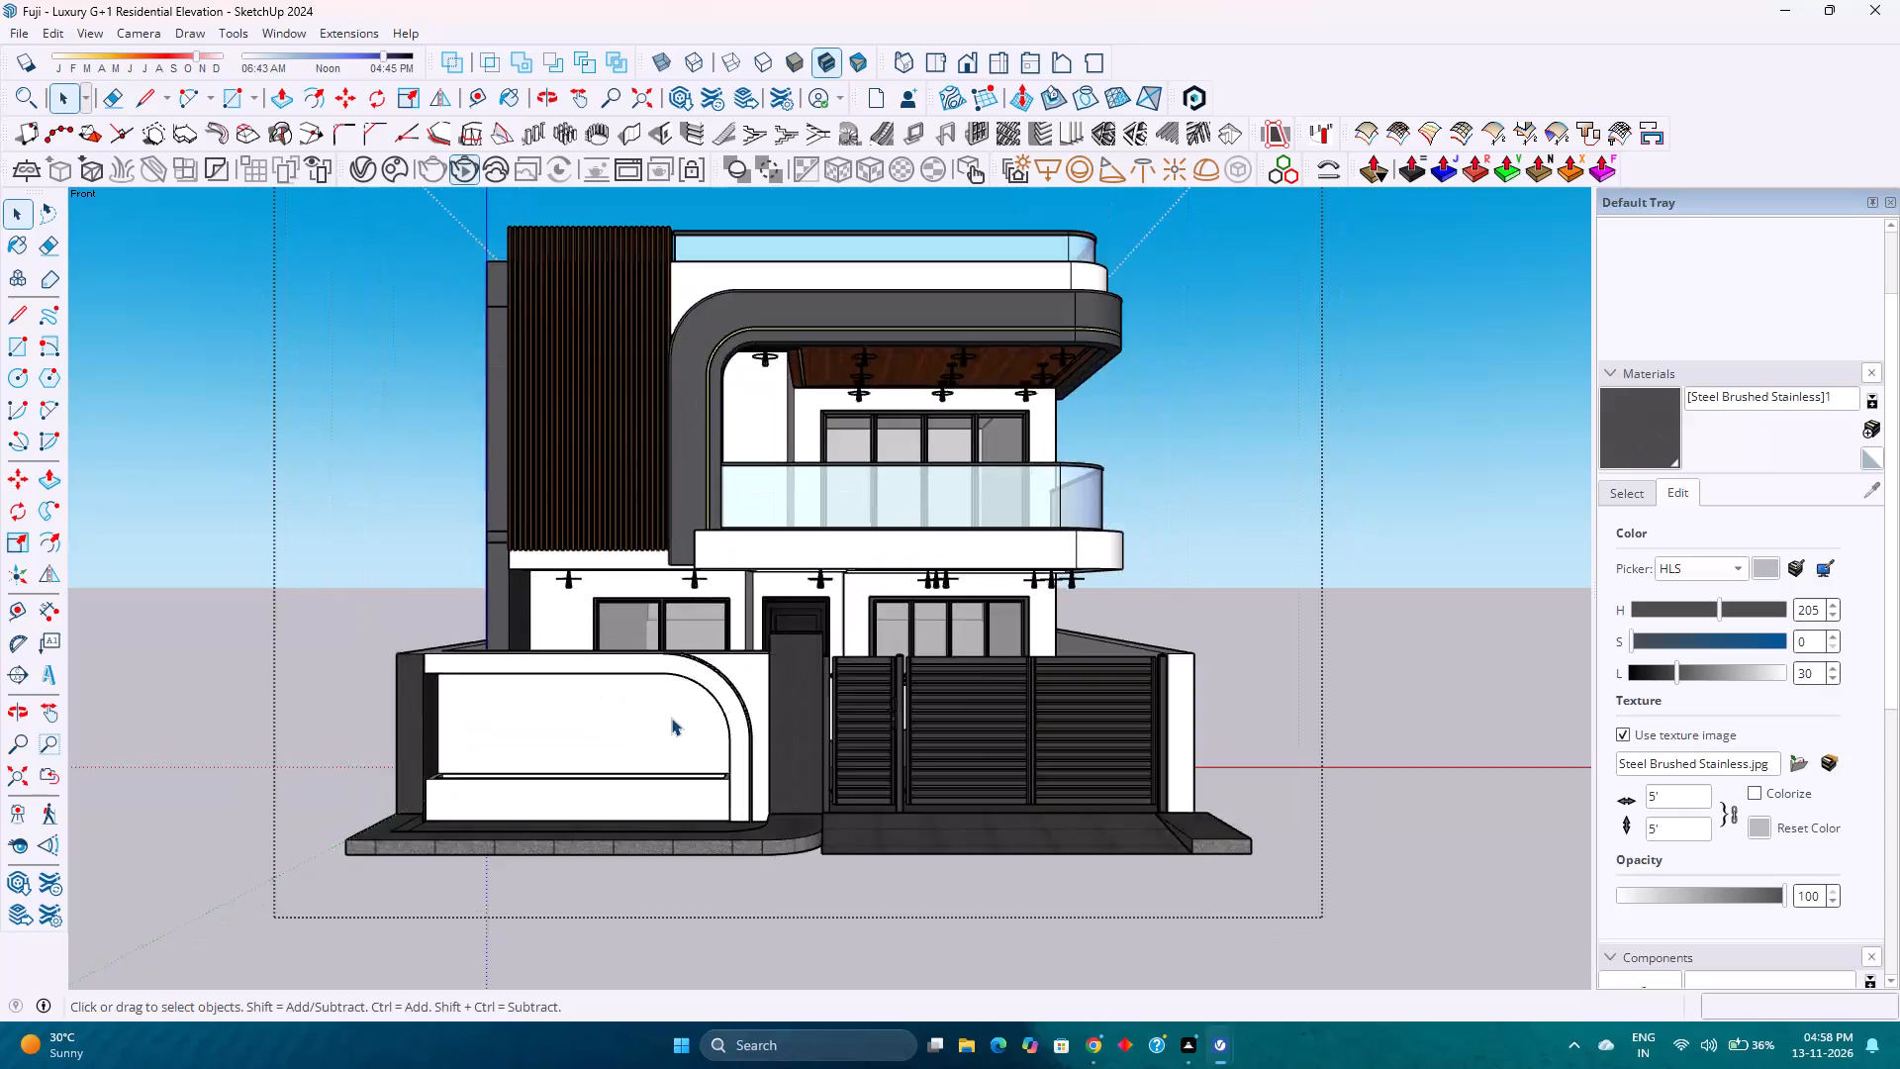
Examine the front elevation at overall and closer range, comparing the wooden louvers, curved dark grey frame, balcony and boundary wall.
scroll(671, 718, "down", 4)
scroll(671, 718, "up", 4)
scroll(671, 718, "down", 4)
scroll(671, 718, "up", 4)
scroll(671, 718, "down", 4)
scroll(671, 718, "up", 4)
scroll(671, 718, "down", 4)
scroll(671, 718, "up", 4)
scroll(671, 718, "down", 3)
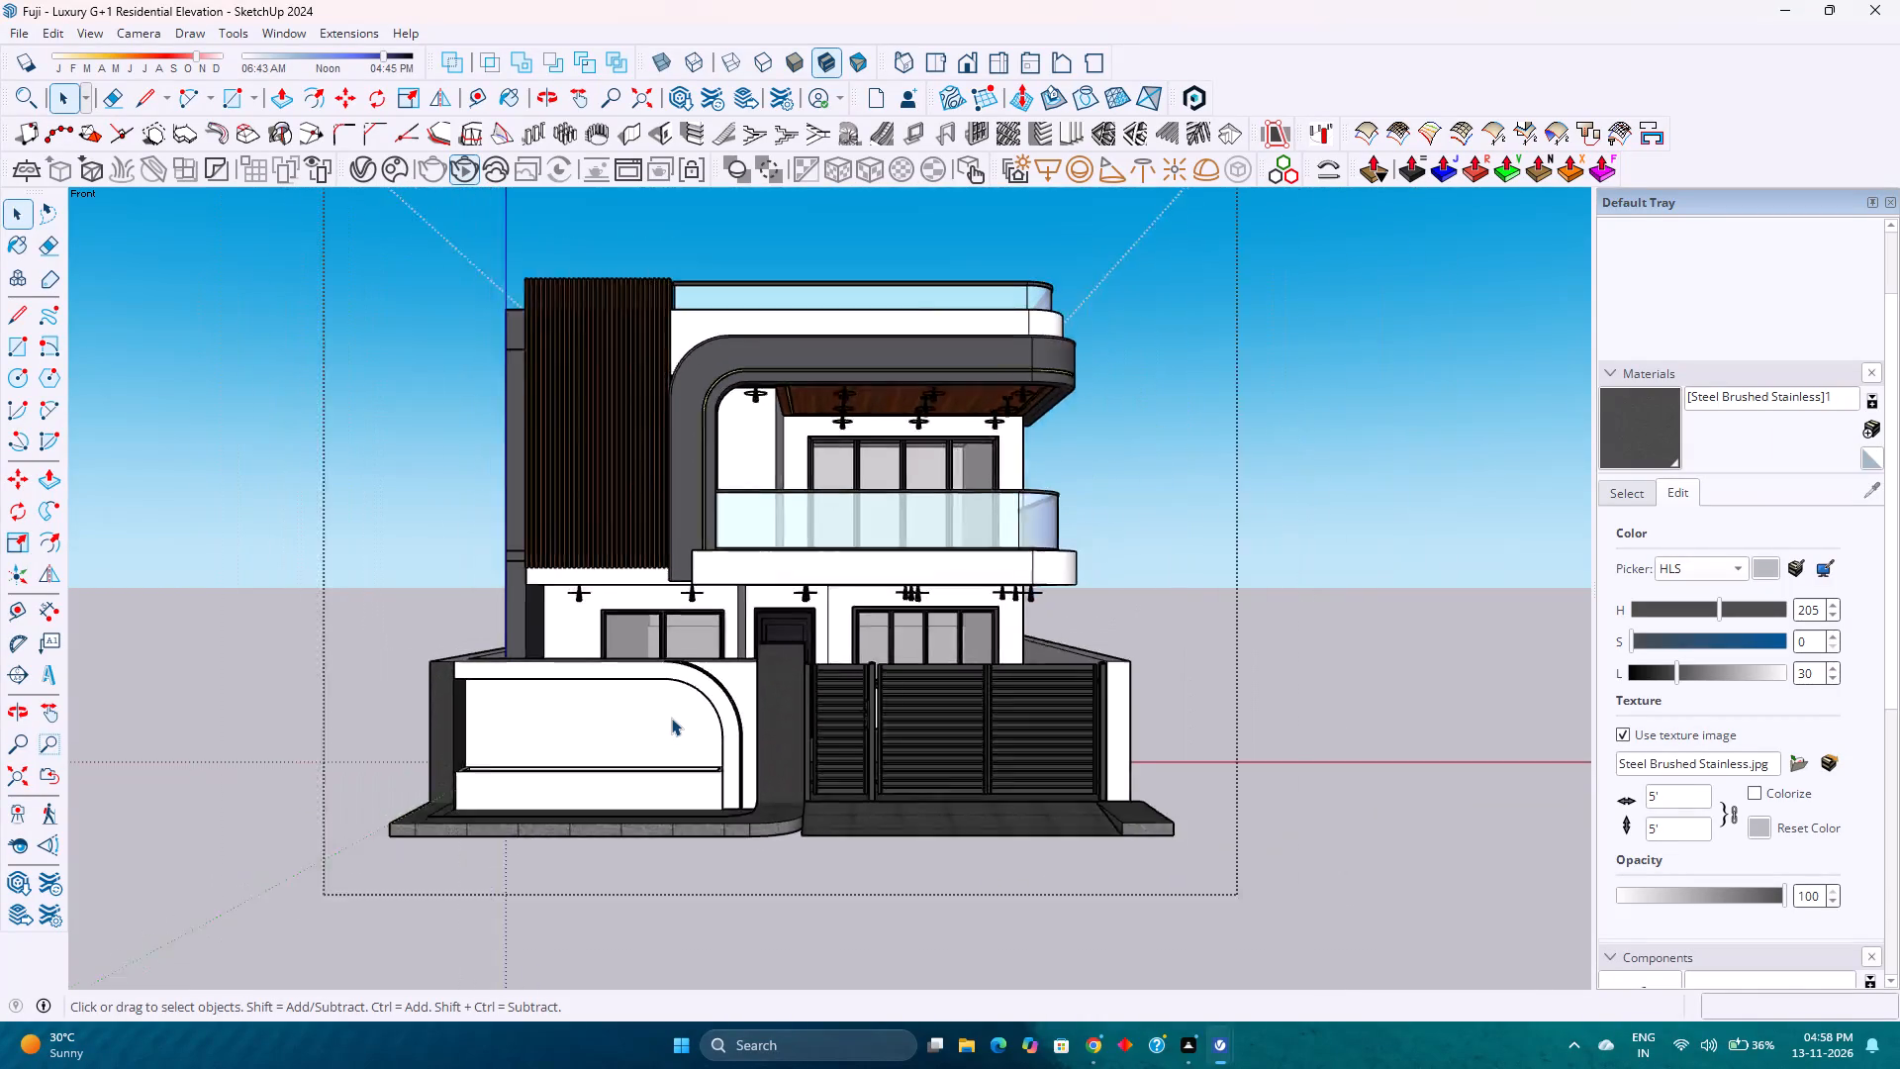
scroll(671, 718, "down", 2)
scroll(671, 718, "up", 5)
scroll(671, 718, "down", 4)
scroll(671, 718, "up", 3)
scroll(671, 718, "down", 4)
scroll(671, 718, "up", 4)
scroll(671, 718, "down", 4)
scroll(671, 718, "up", 4)
scroll(671, 718, "down", 4)
scroll(671, 718, "up", 5)
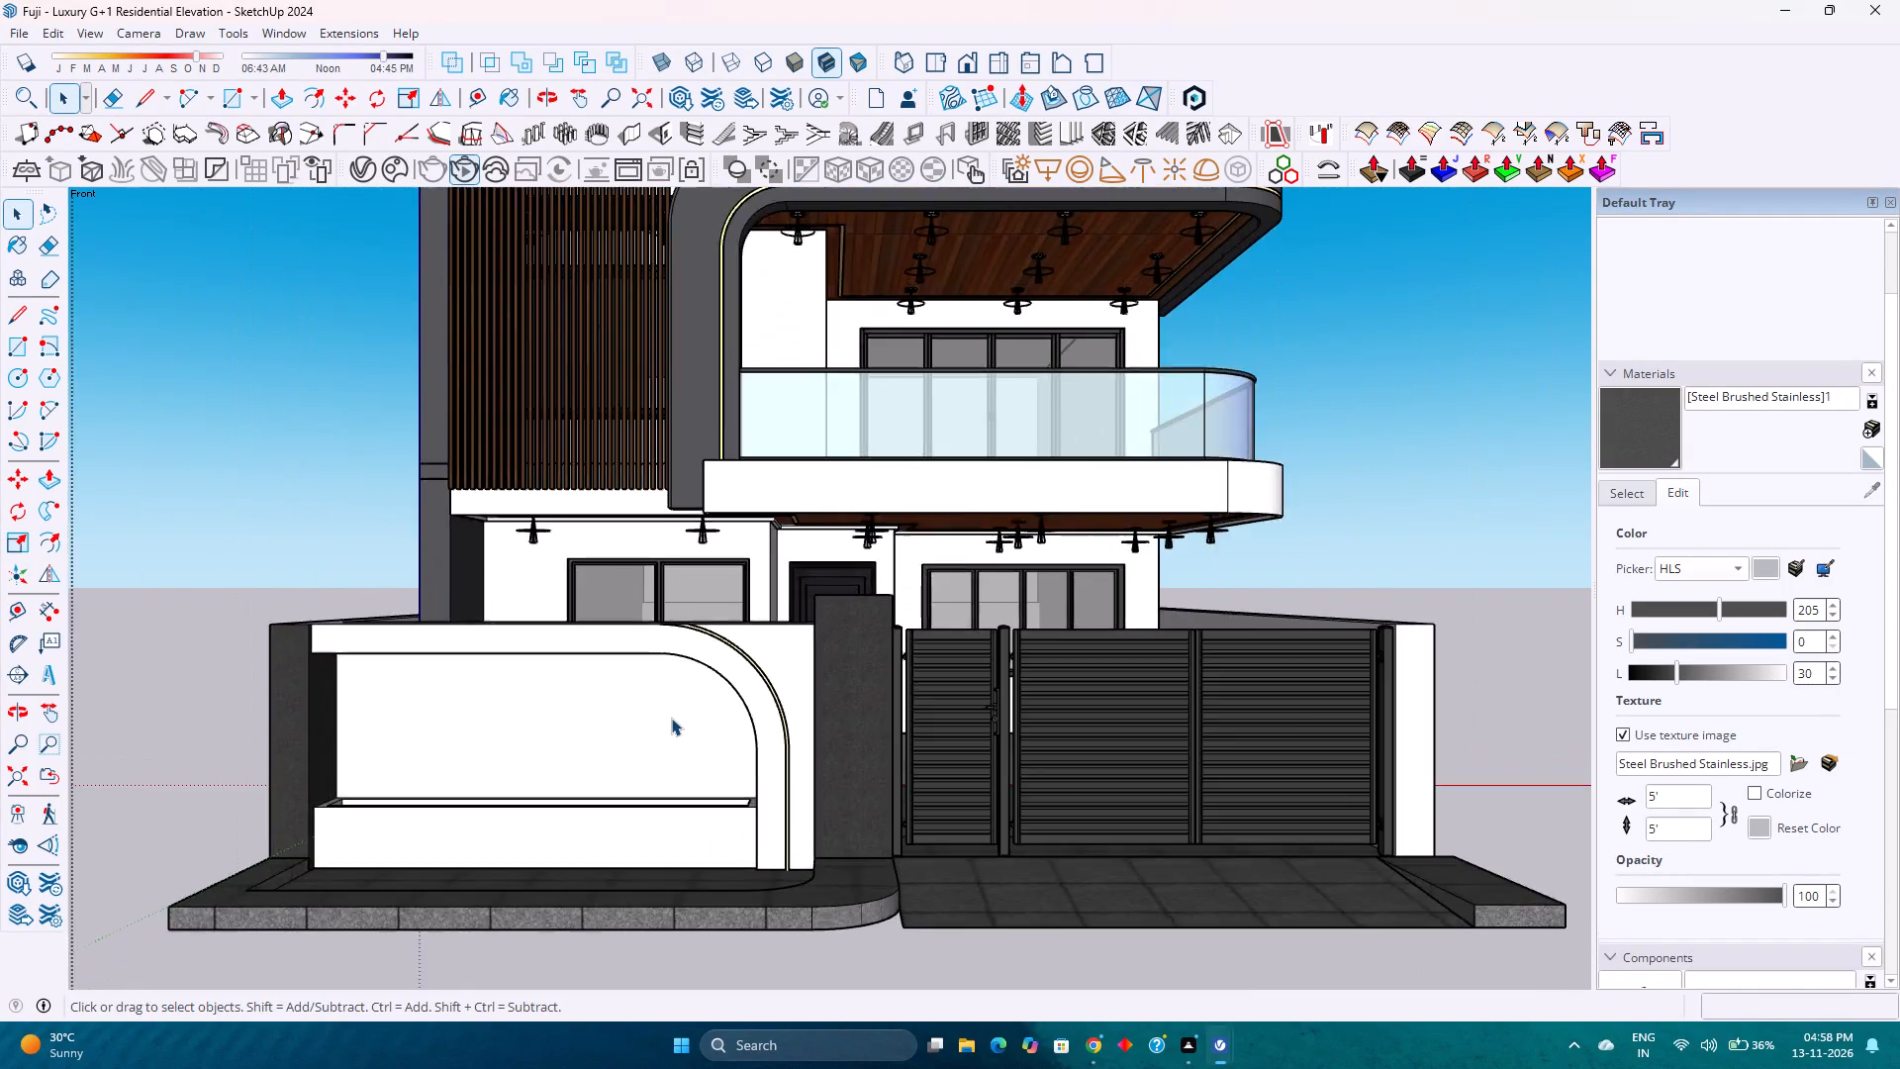
scroll(671, 718, "down", 5)
scroll(671, 718, "up", 4)
scroll(670, 719, "down", 4)
scroll(670, 719, "up", 4)
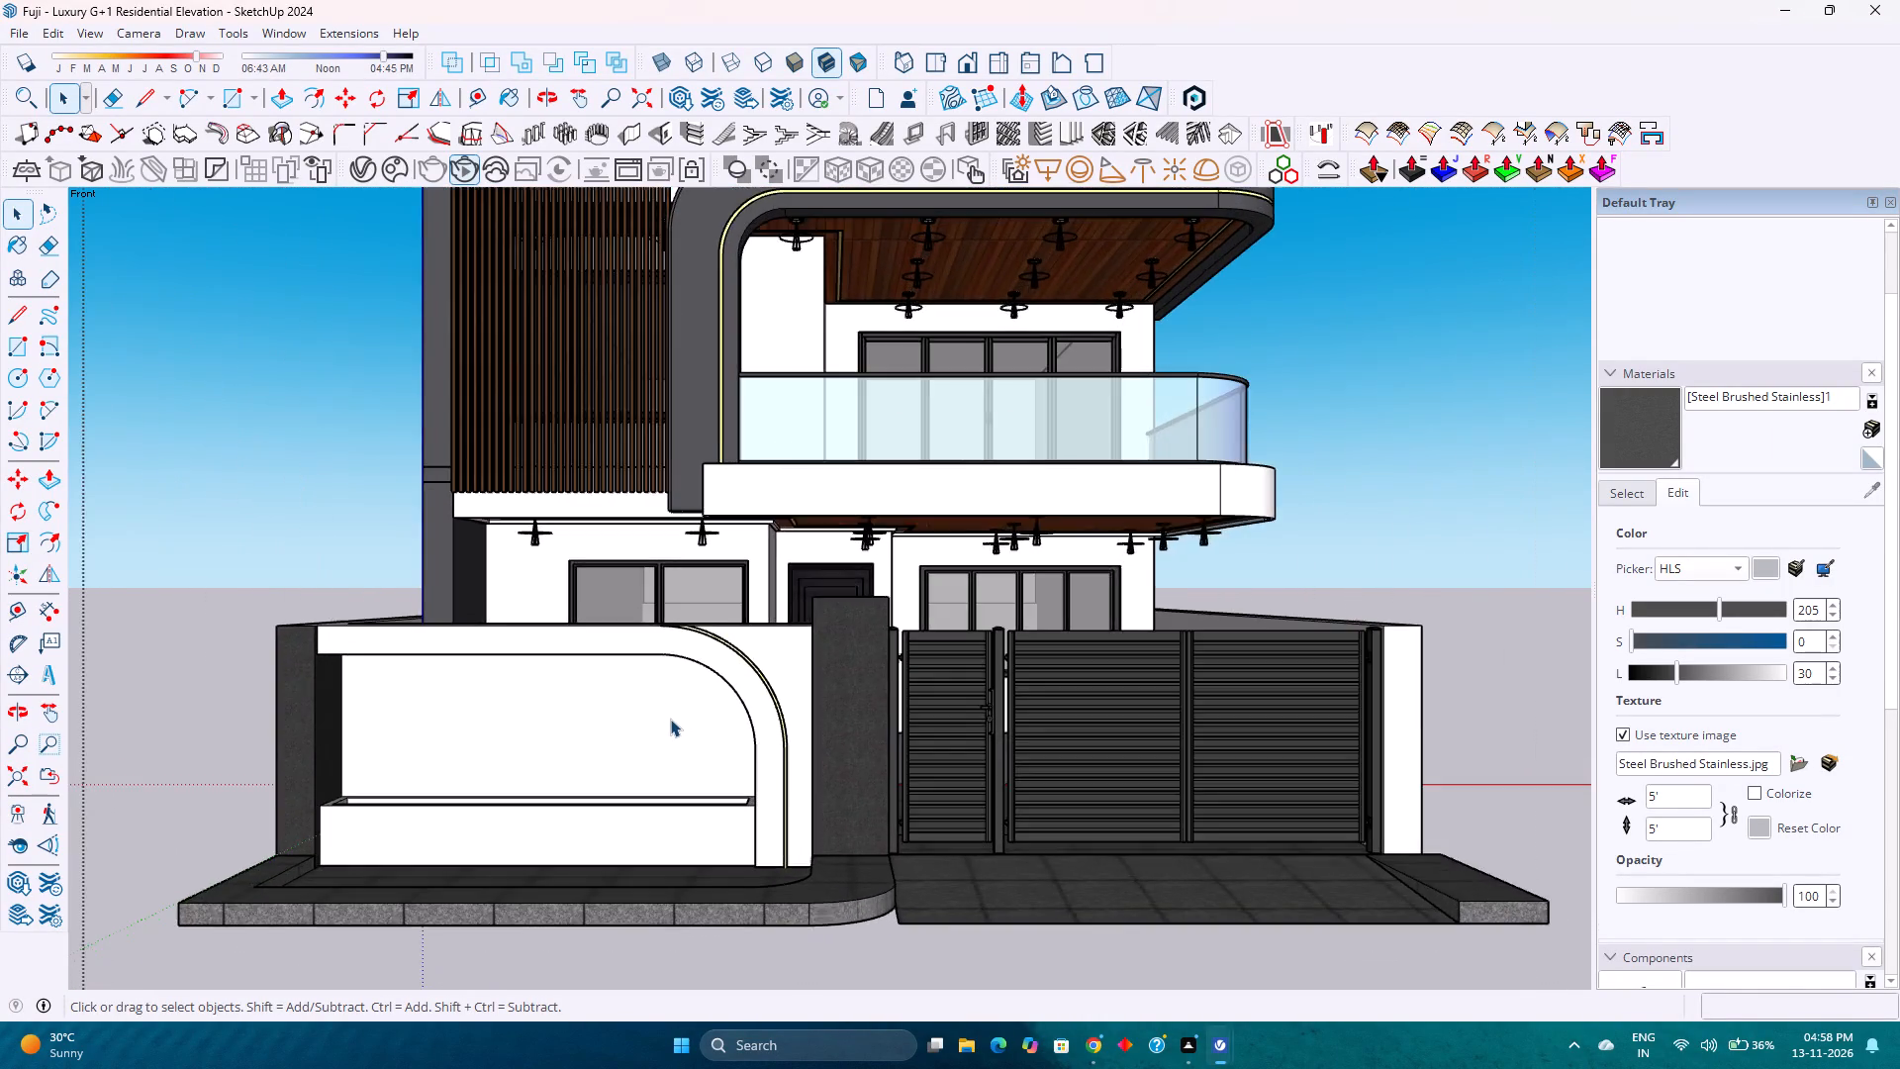
scroll(670, 719, "down", 5)
scroll(670, 719, "up", 4)
scroll(670, 719, "down", 4)
scroll(670, 719, "up", 4)
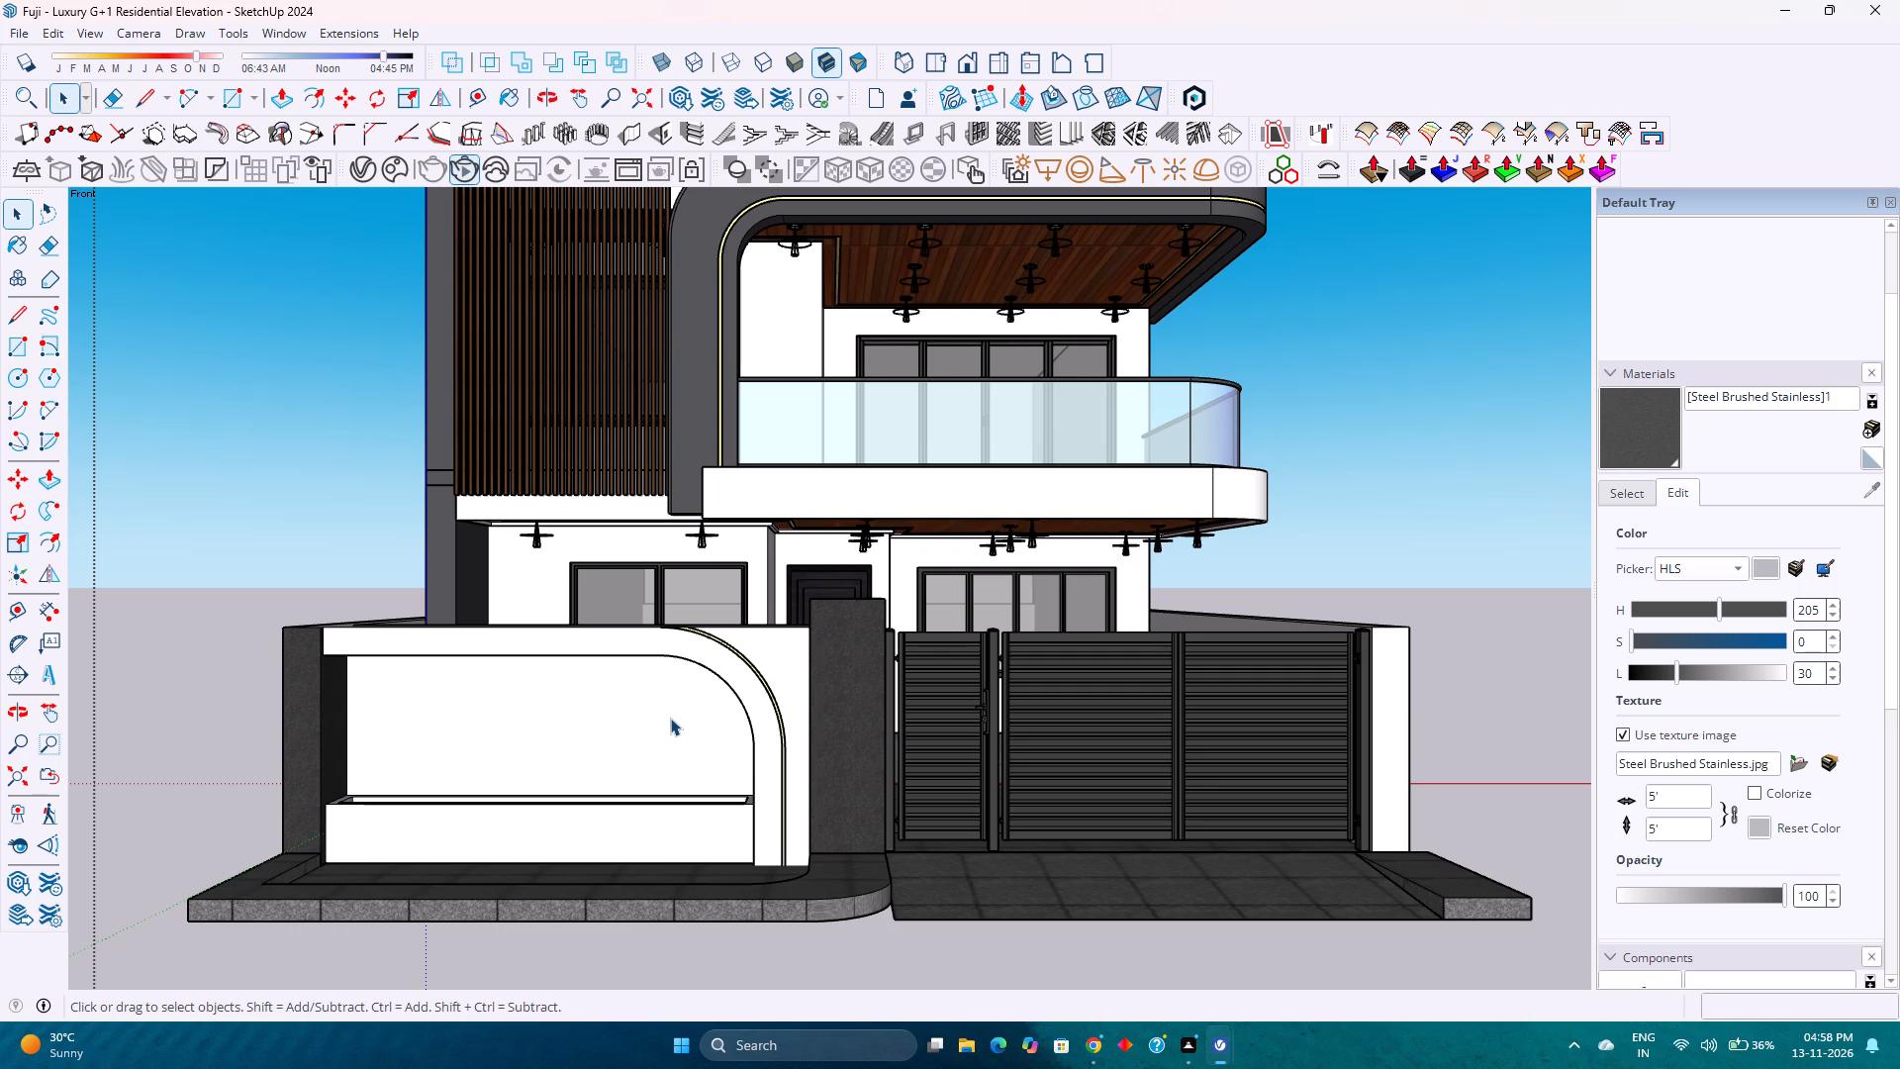
scroll(670, 718, "down", 1)
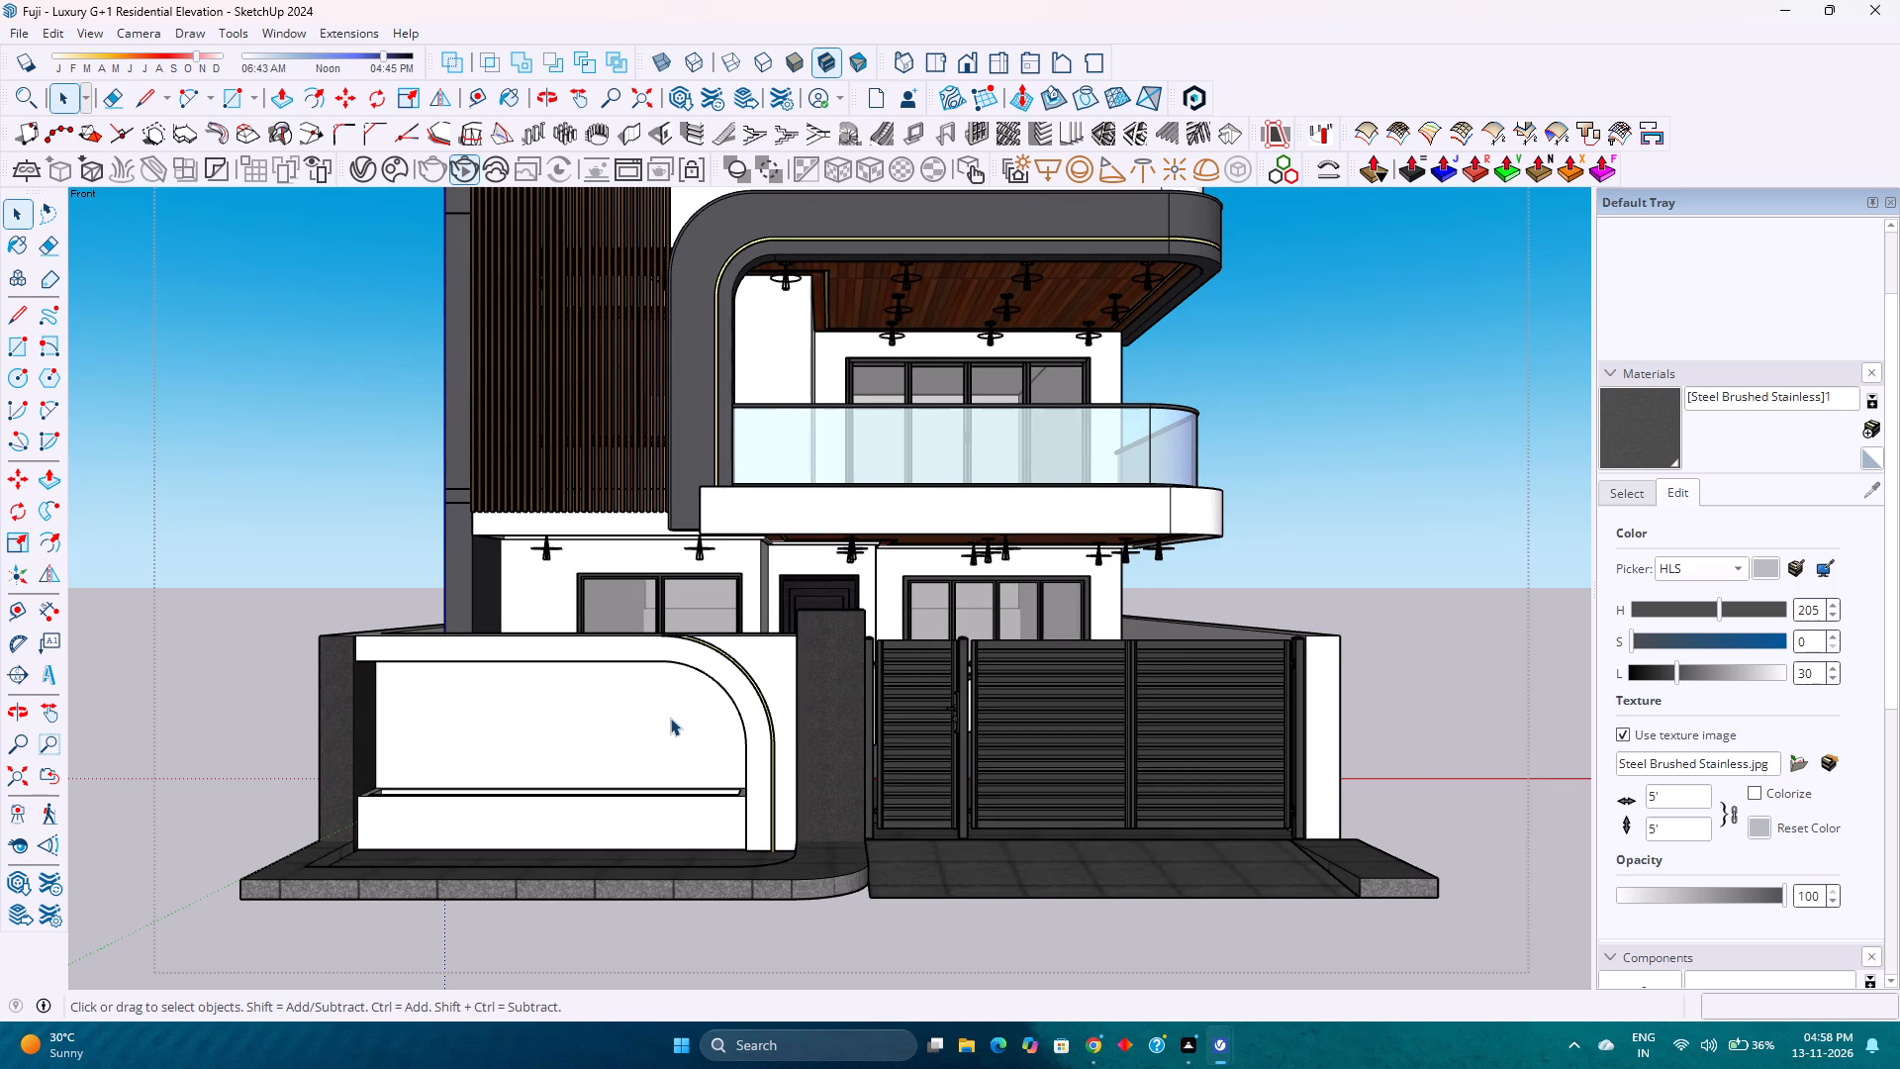
scroll(670, 719, "down", 2)
scroll(669, 724, "up", 4)
scroll(669, 724, "down", 2)
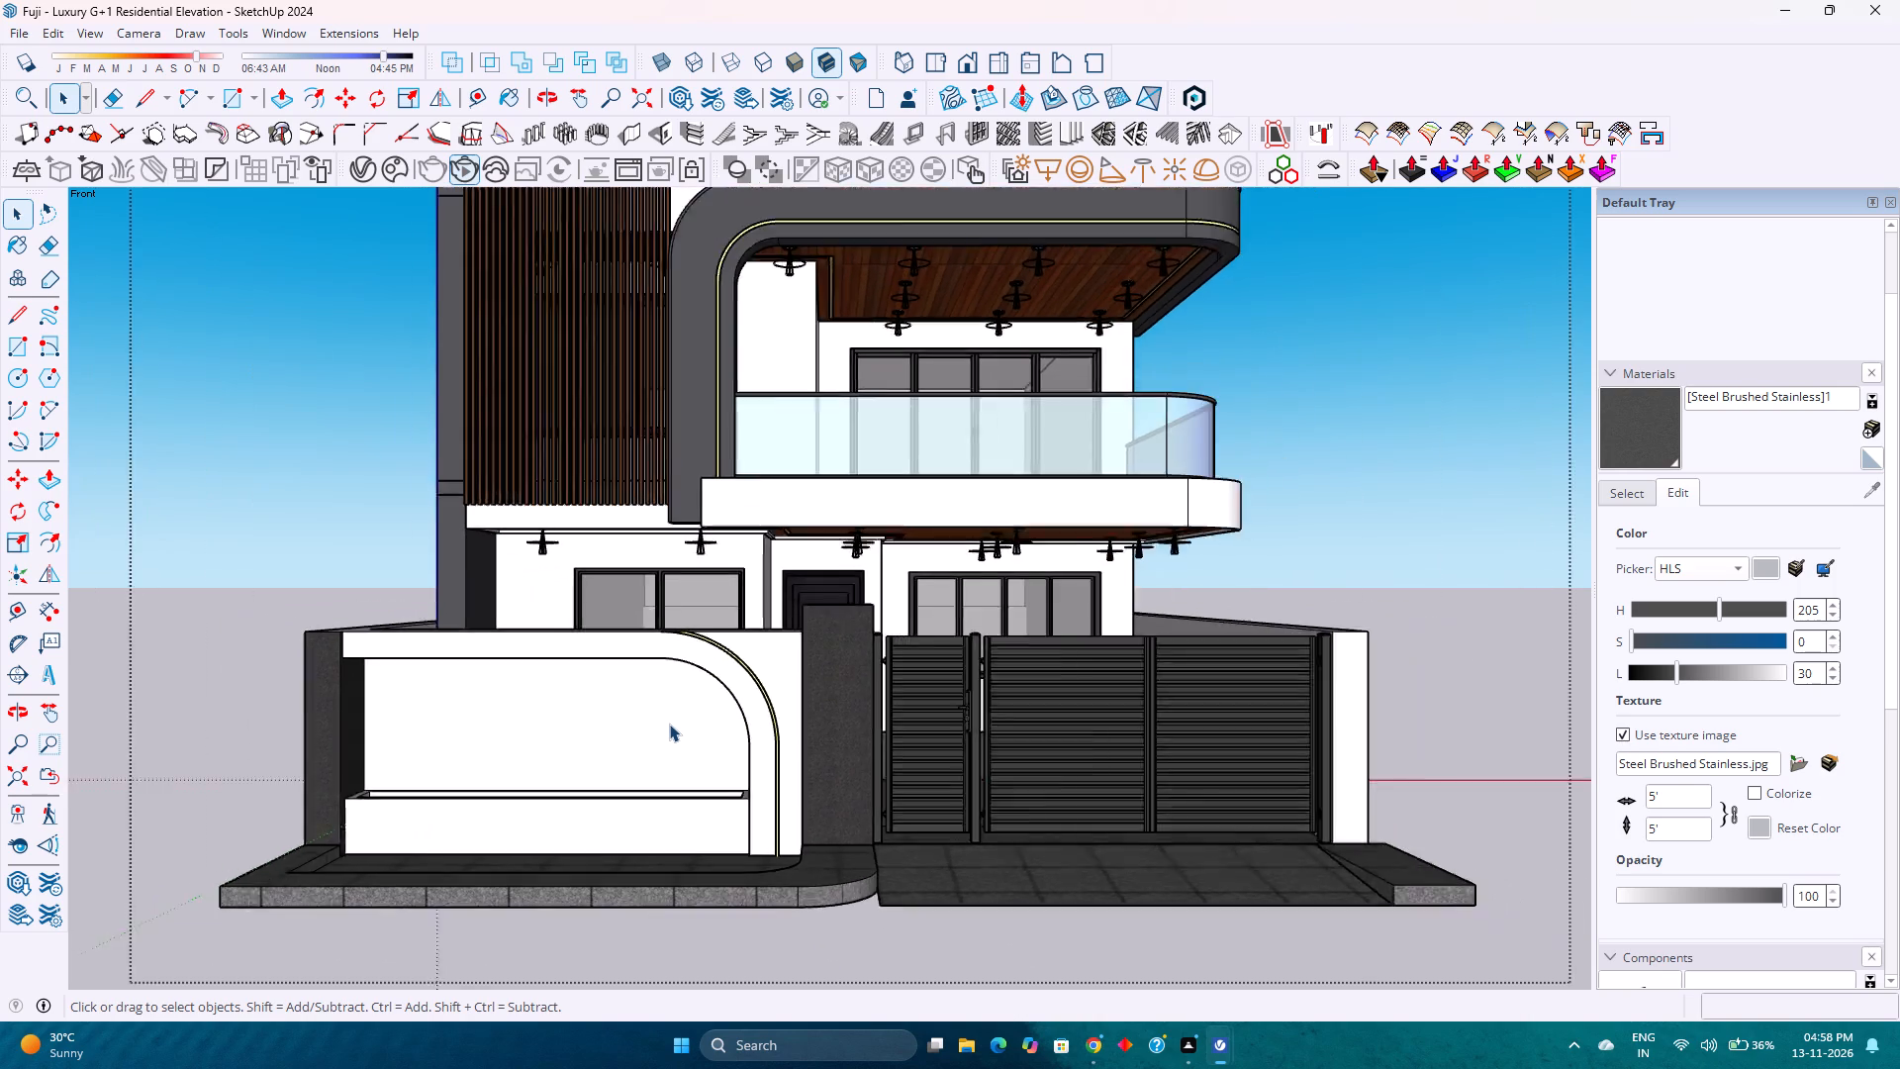
scroll(669, 724, "down", 2)
scroll(669, 724, "up", 3)
scroll(669, 724, "down", 3)
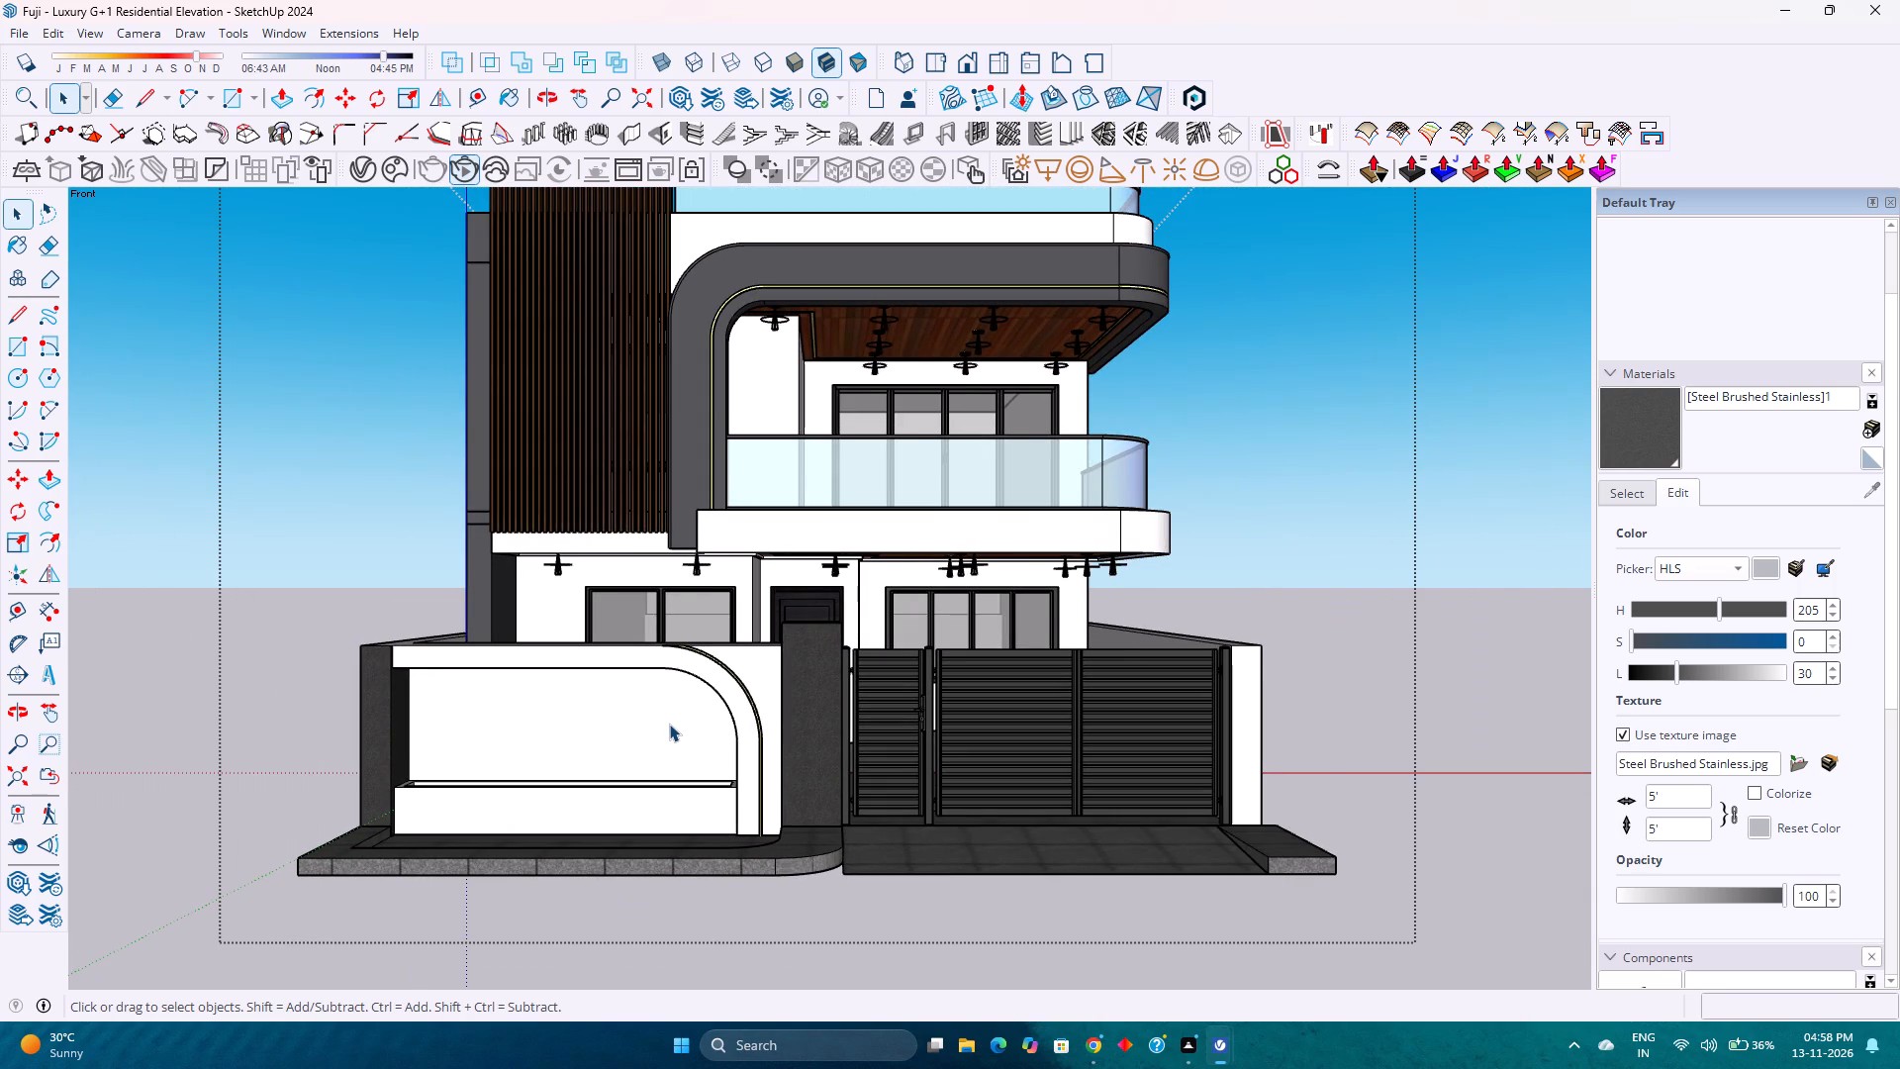
scroll(669, 724, "up", 1)
scroll(669, 724, "down", 1)
scroll(669, 724, "up", 3)
scroll(924, 839, "down", 2)
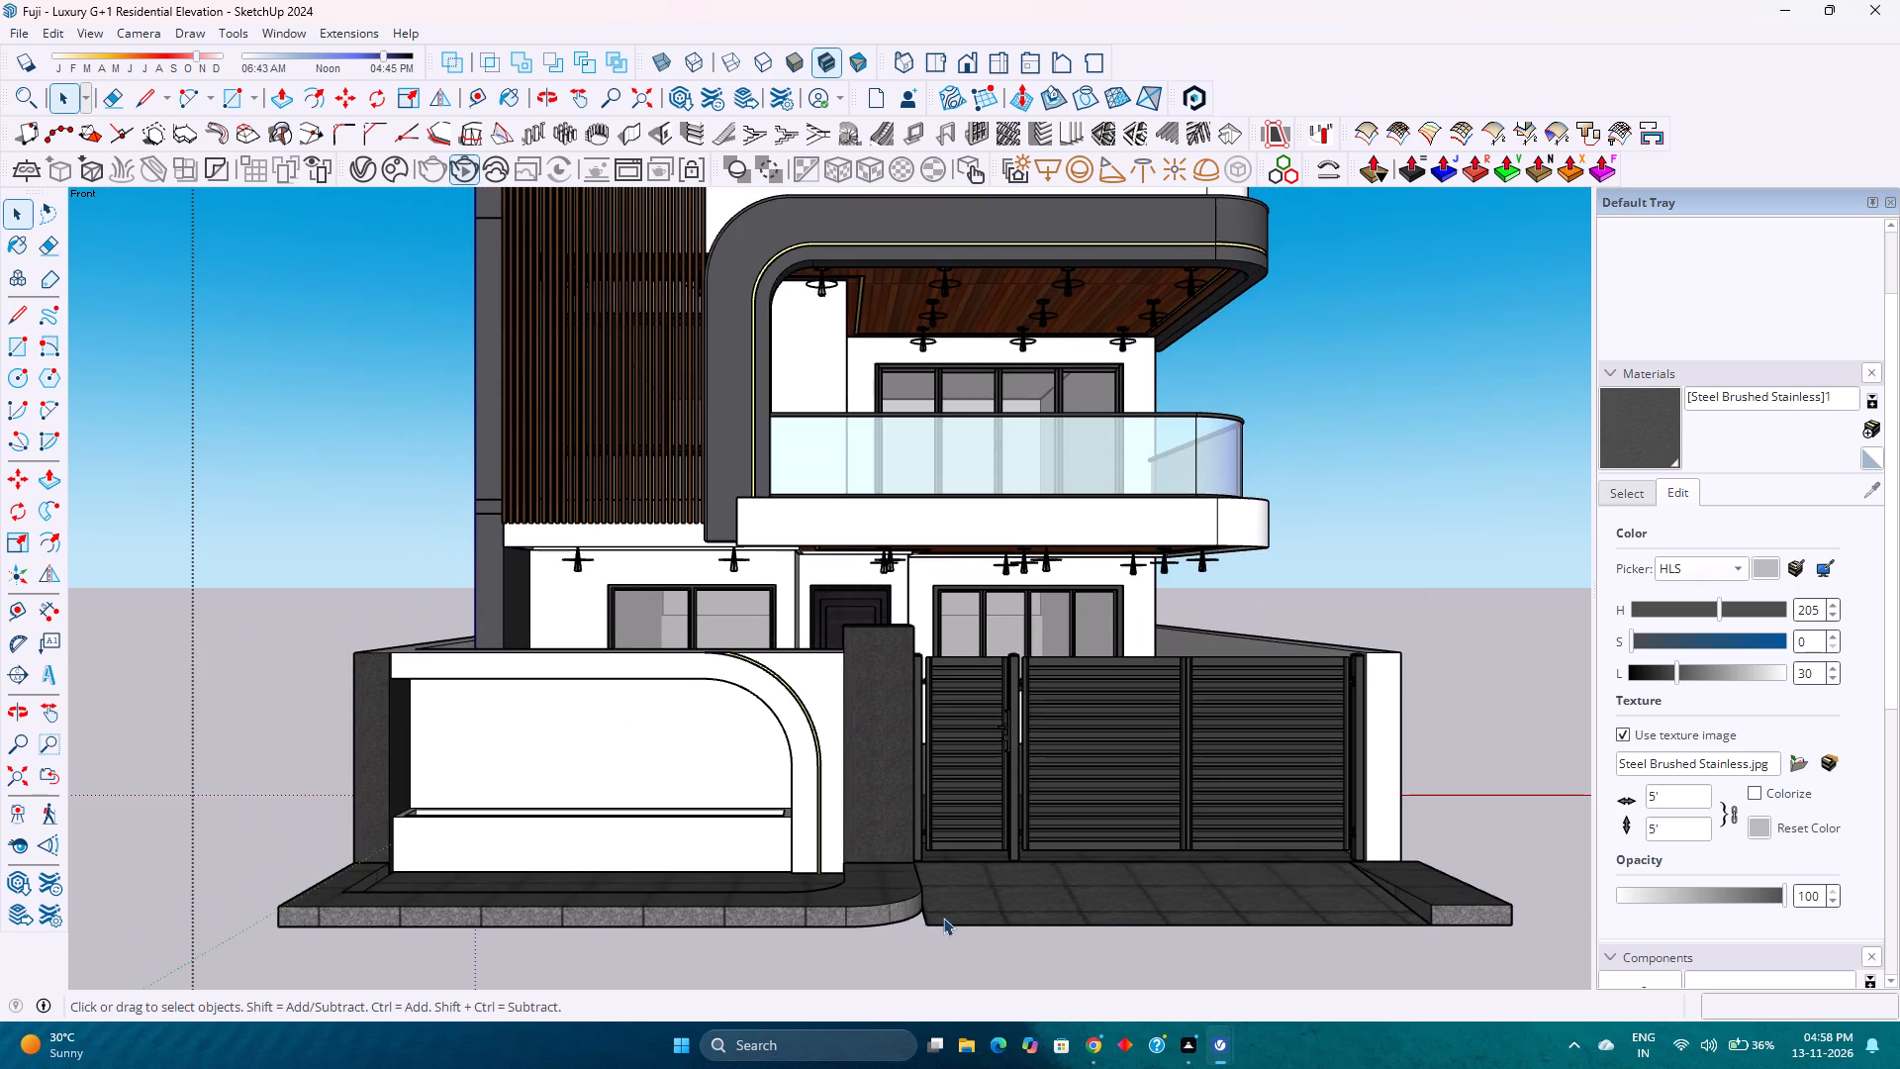
Inspect the lower front of the house at close range, covering the boundary-wall planter, dark pillar, louvered gate and paved entrance.
scroll(958, 976, "up", 3)
scroll(958, 976, "down", 2)
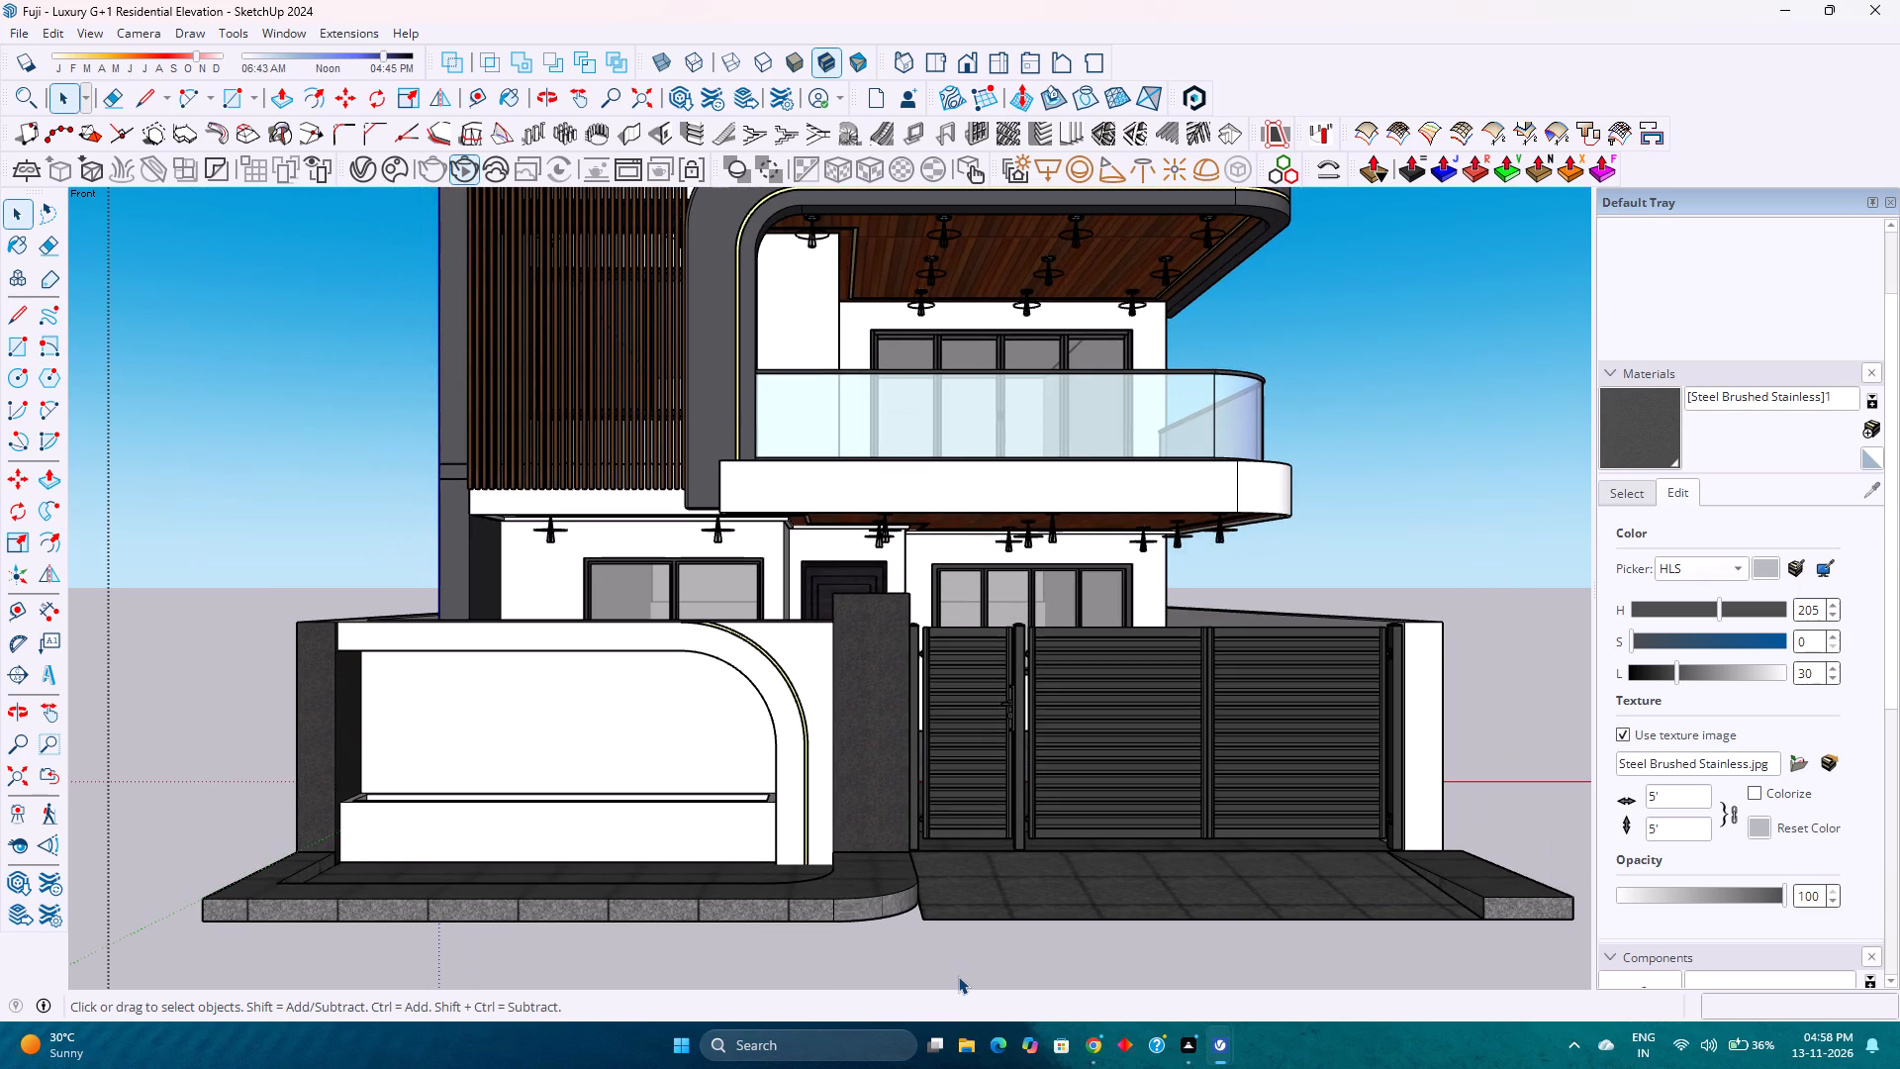
scroll(958, 976, "up", 3)
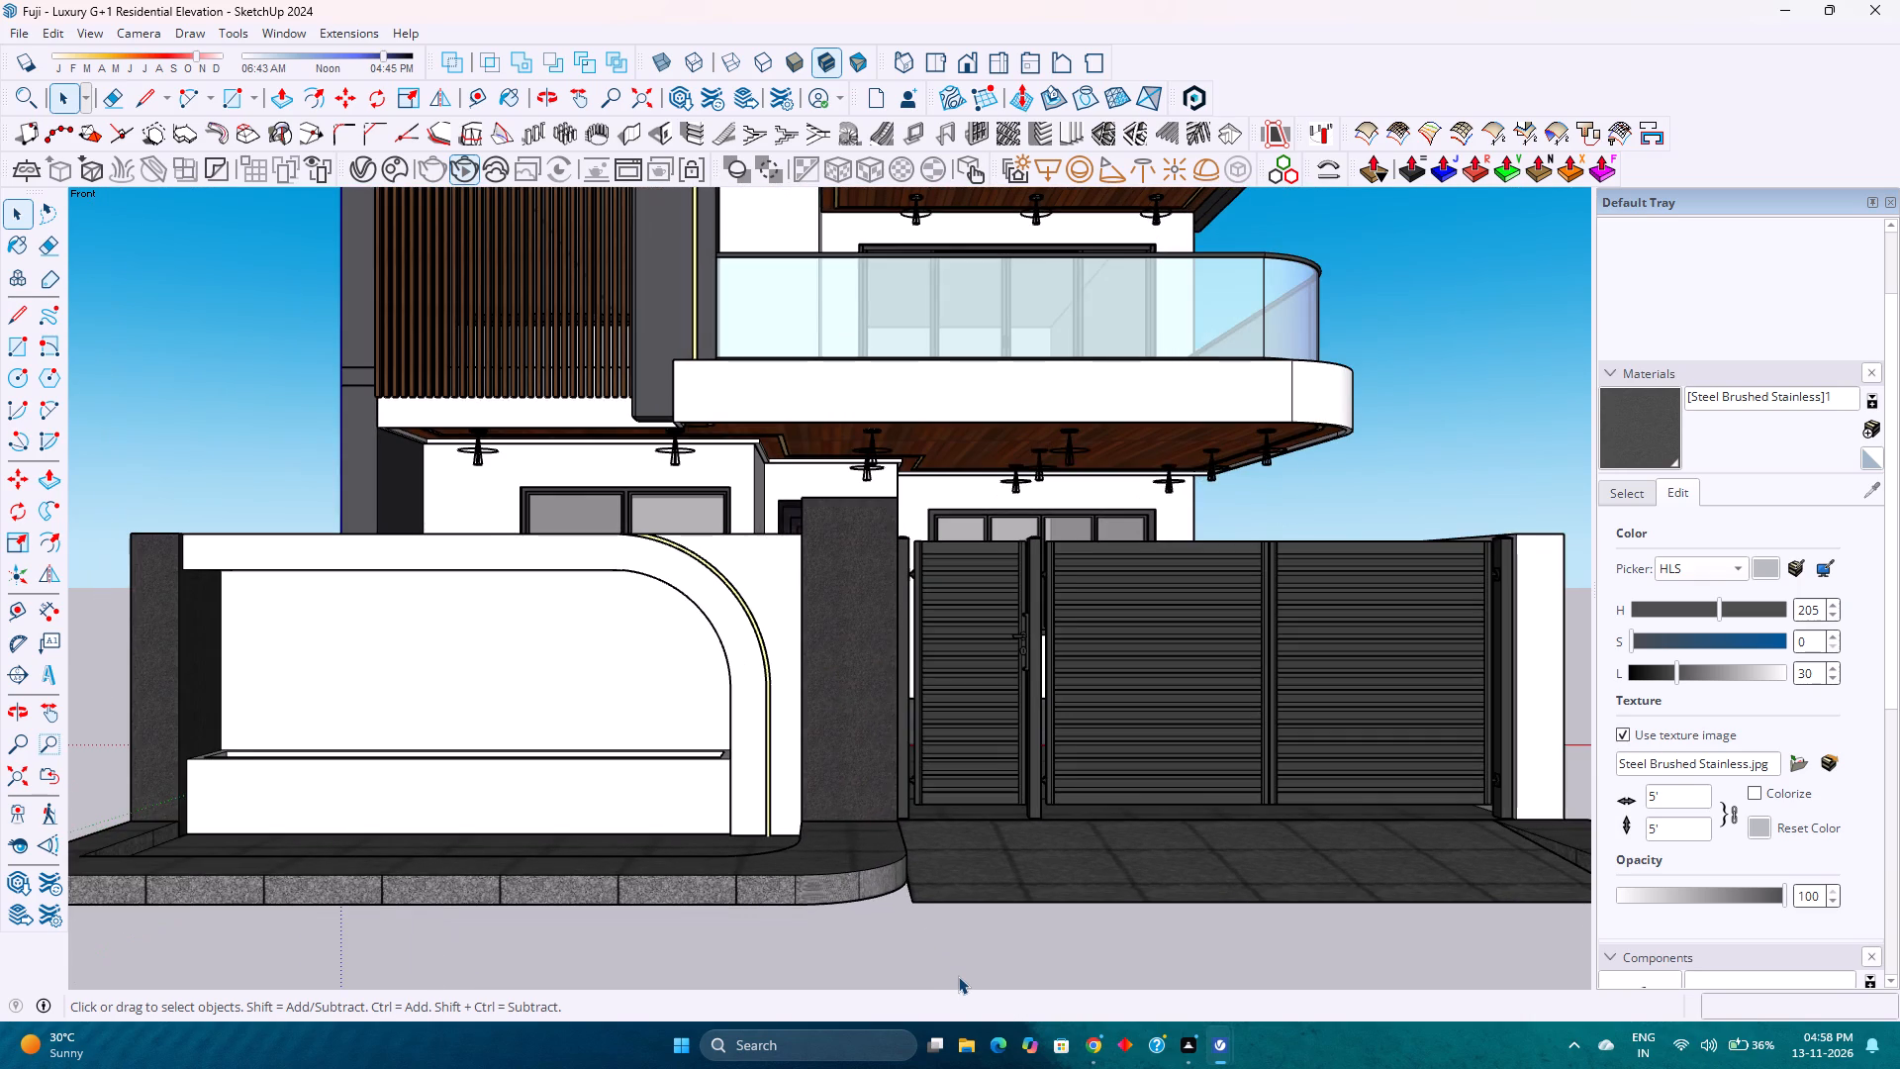
scroll(958, 976, "down", 4)
scroll(958, 976, "up", 3)
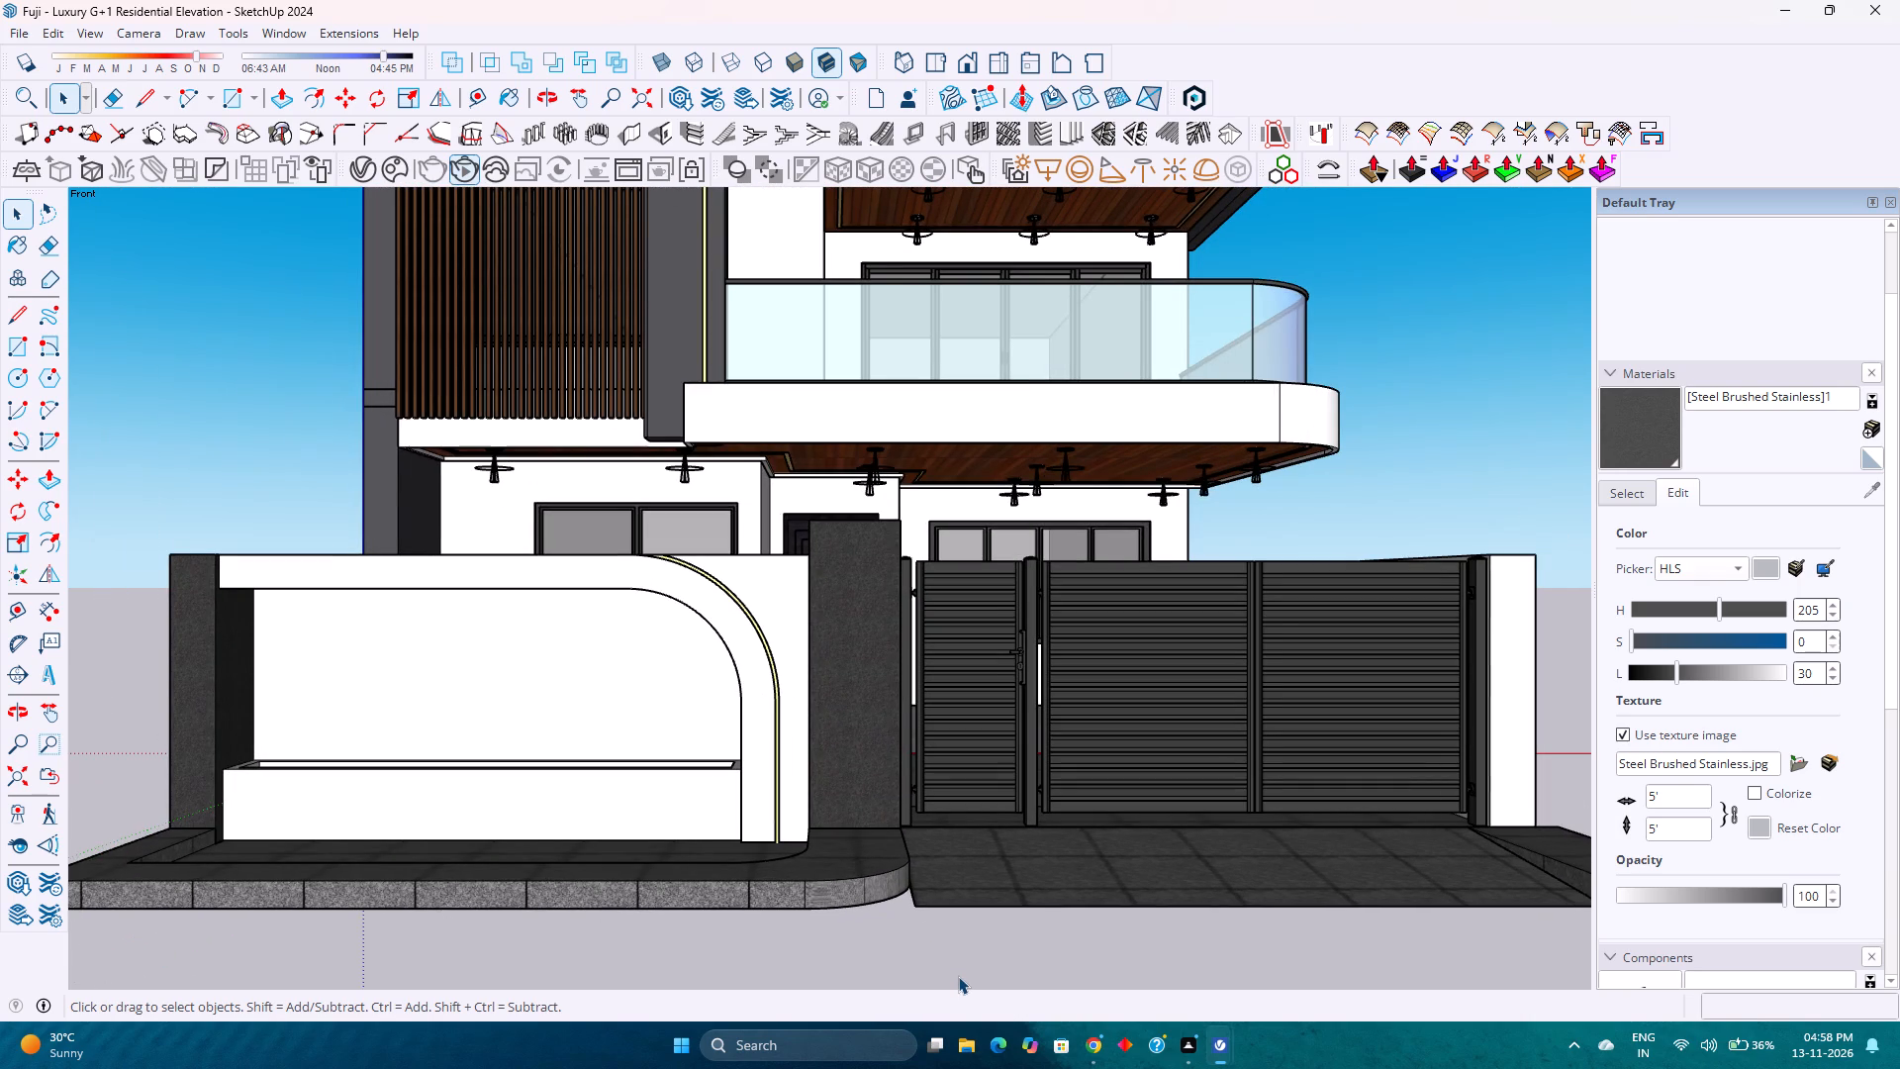
scroll(958, 976, "up", 1)
scroll(958, 976, "down", 3)
scroll(958, 976, "up", 2)
scroll(958, 976, "down", 3)
scroll(958, 976, "up", 3)
scroll(958, 976, "down", 3)
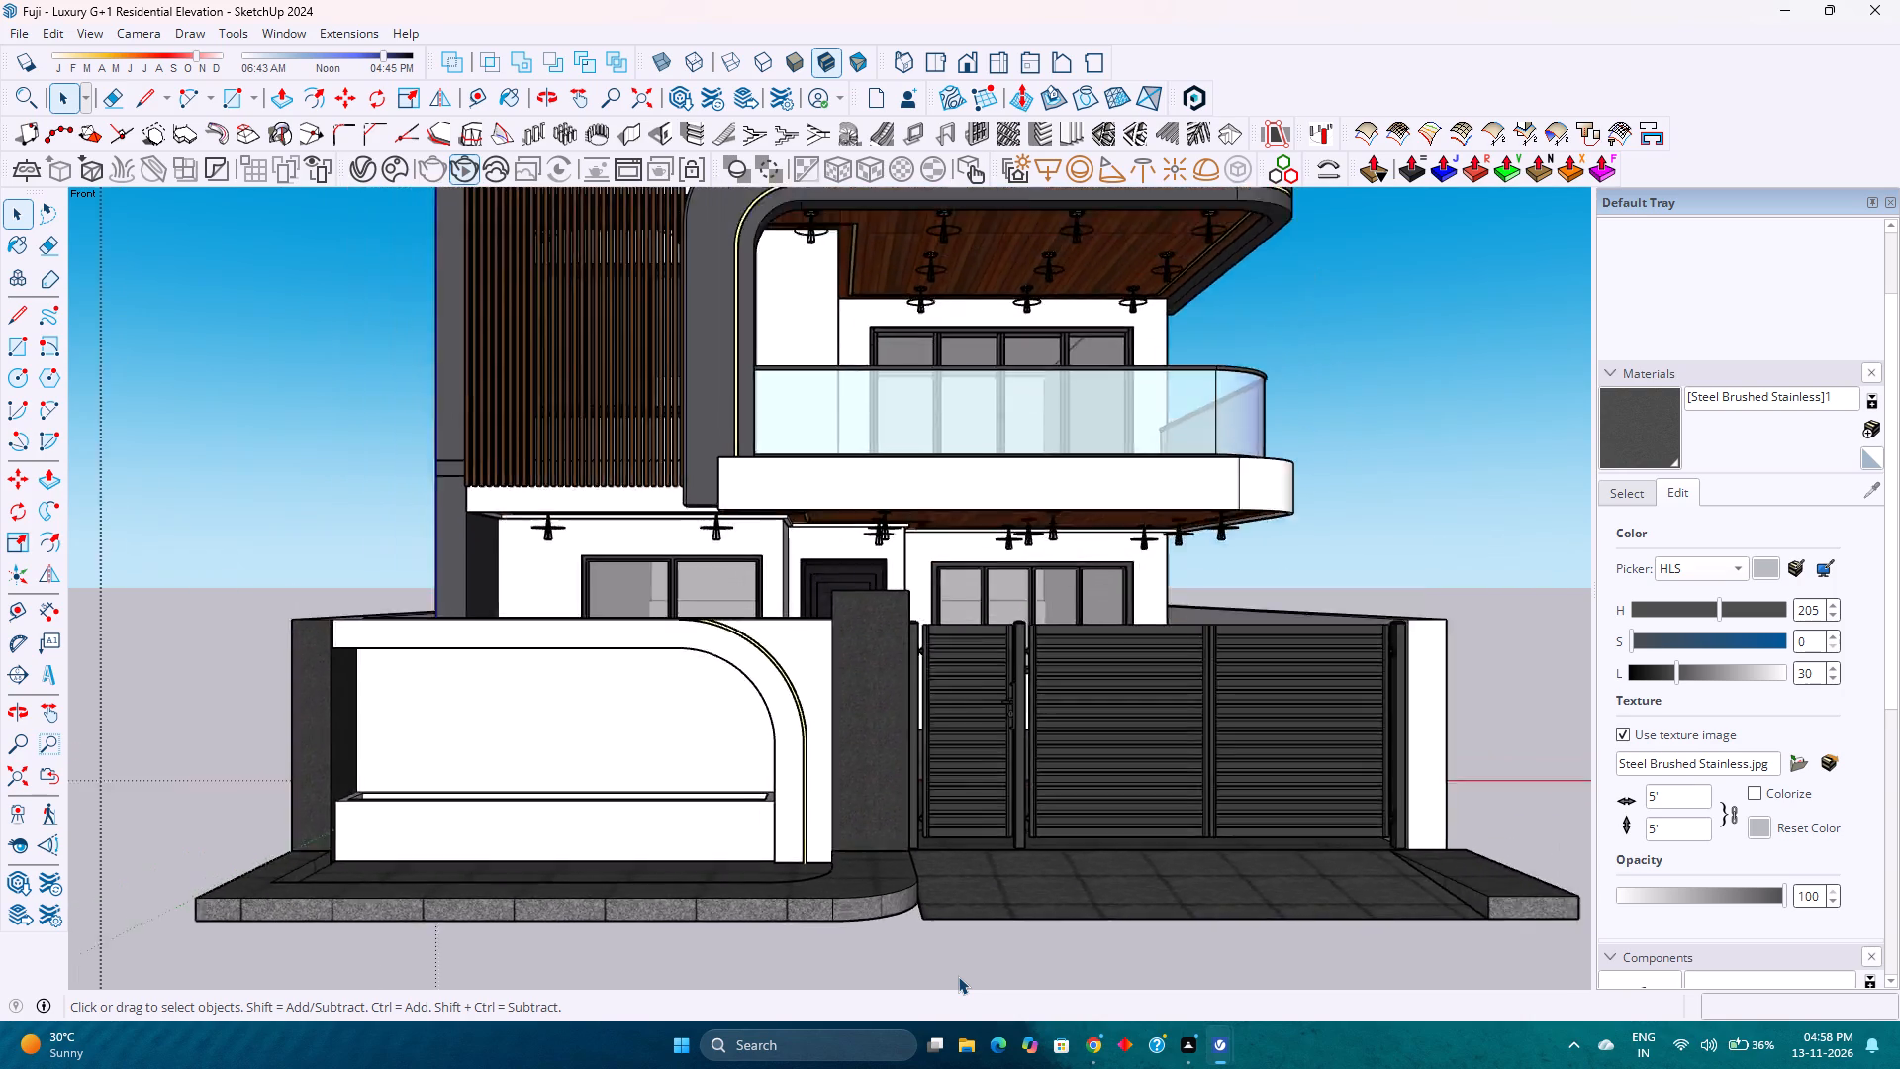
scroll(958, 976, "up", 3)
scroll(958, 976, "down", 3)
scroll(958, 976, "up", 2)
scroll(958, 976, "down", 1)
scroll(958, 976, "up", 2)
scroll(958, 976, "down", 2)
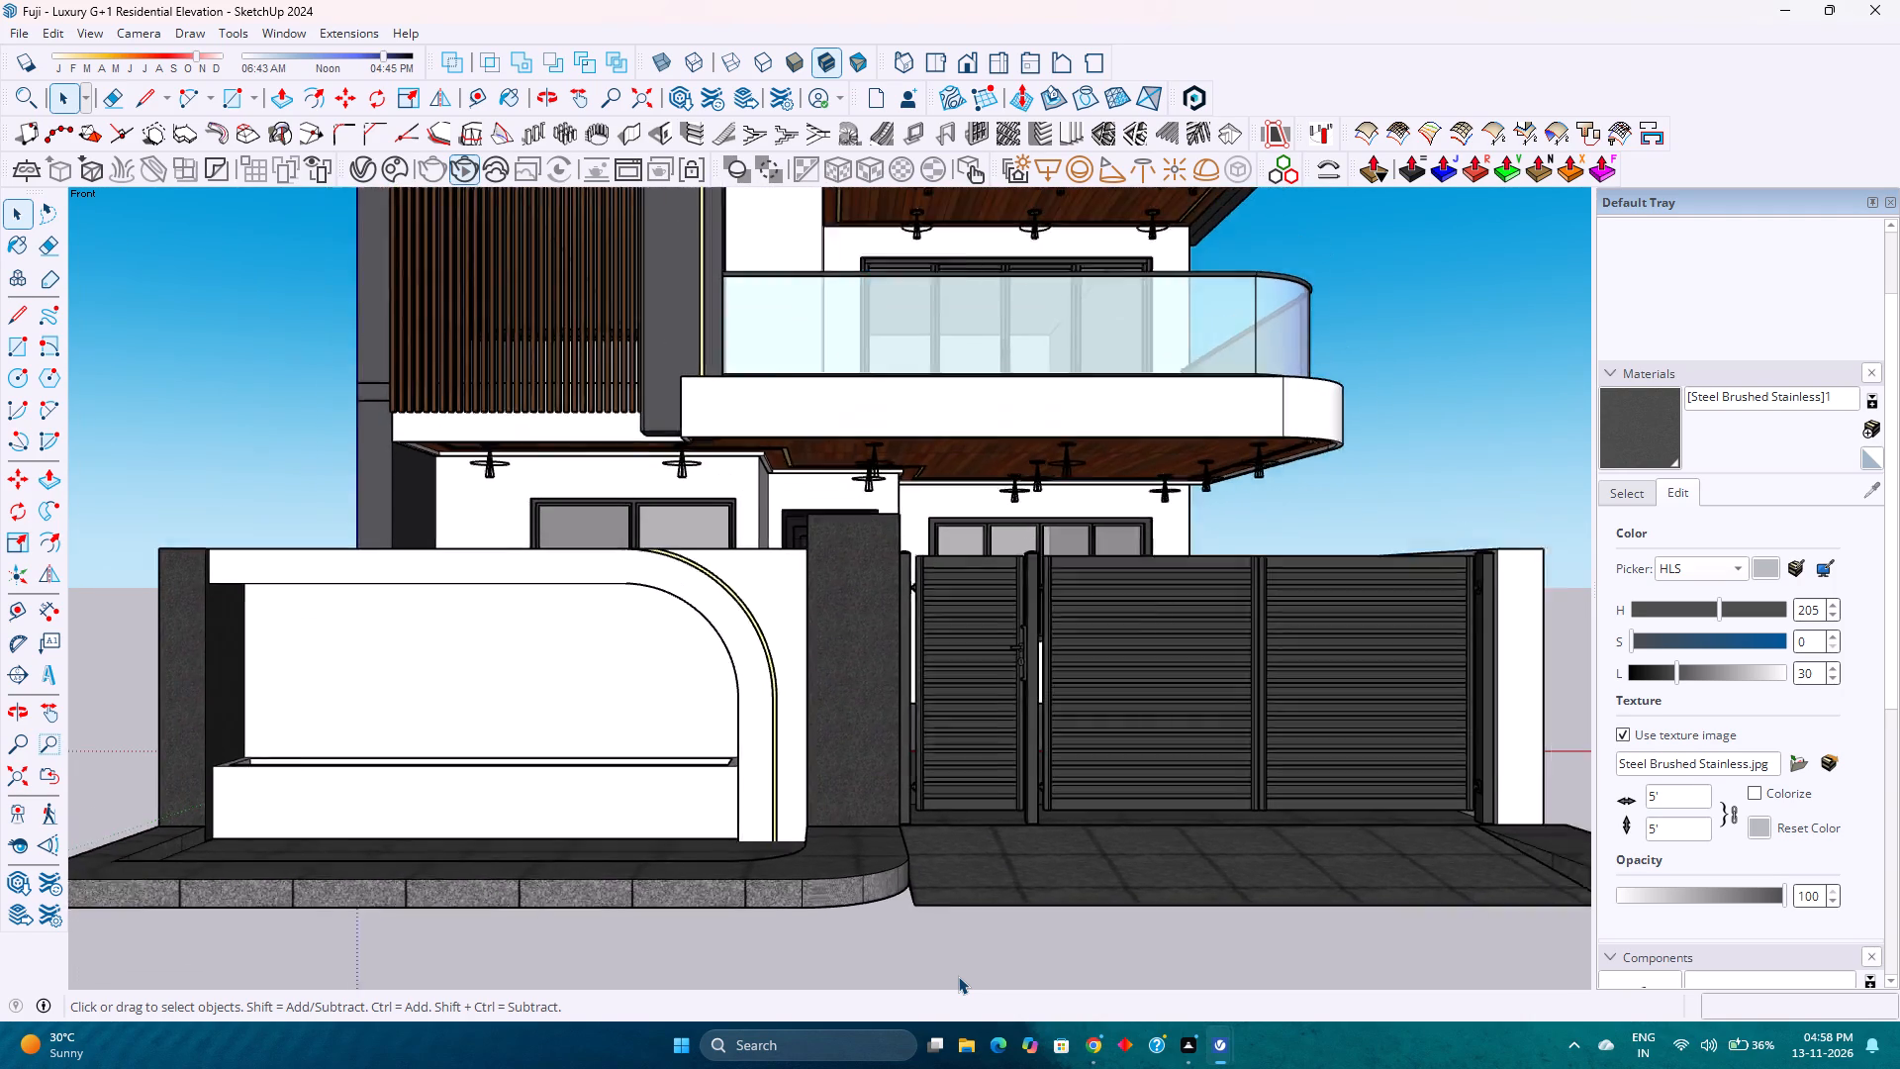
scroll(958, 976, "down", 1)
scroll(958, 976, "up", 2)
scroll(958, 976, "down", 3)
scroll(958, 976, "up", 4)
scroll(958, 976, "down", 4)
scroll(958, 976, "up", 4)
scroll(958, 976, "down", 4)
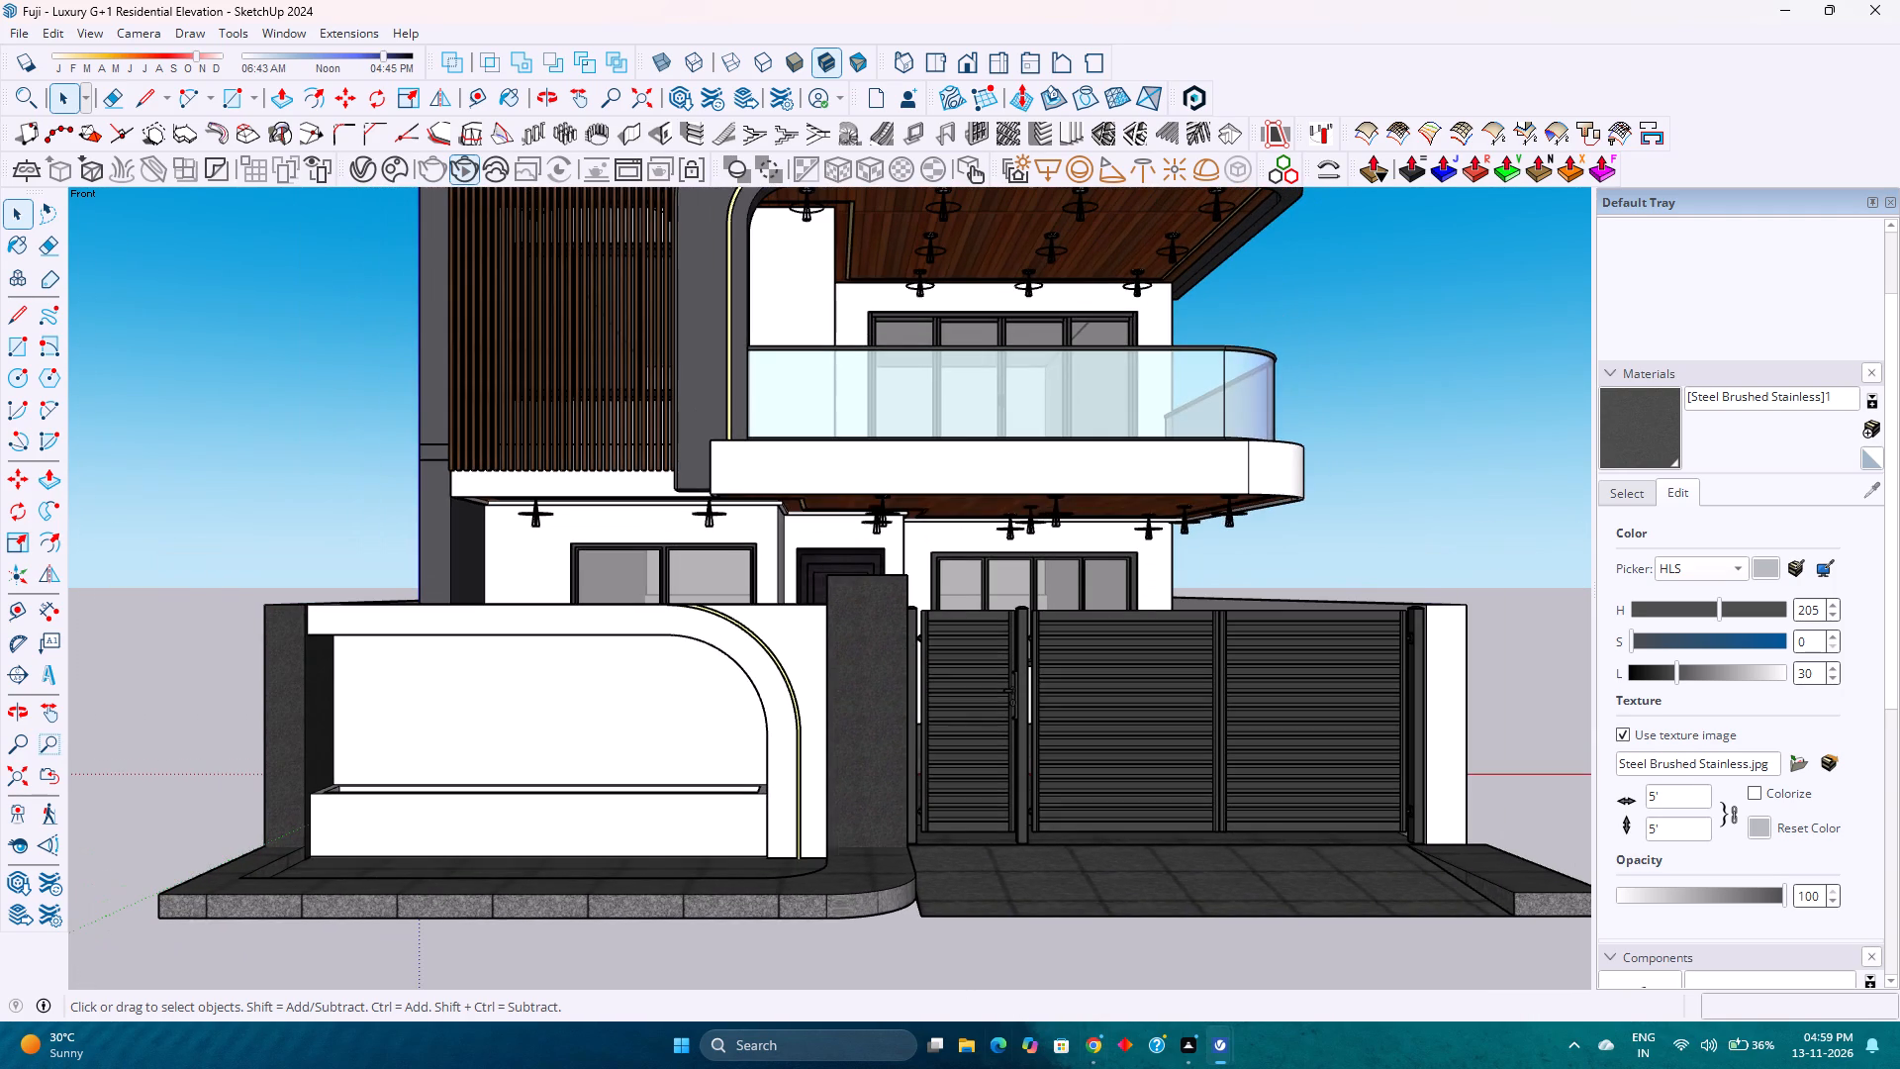
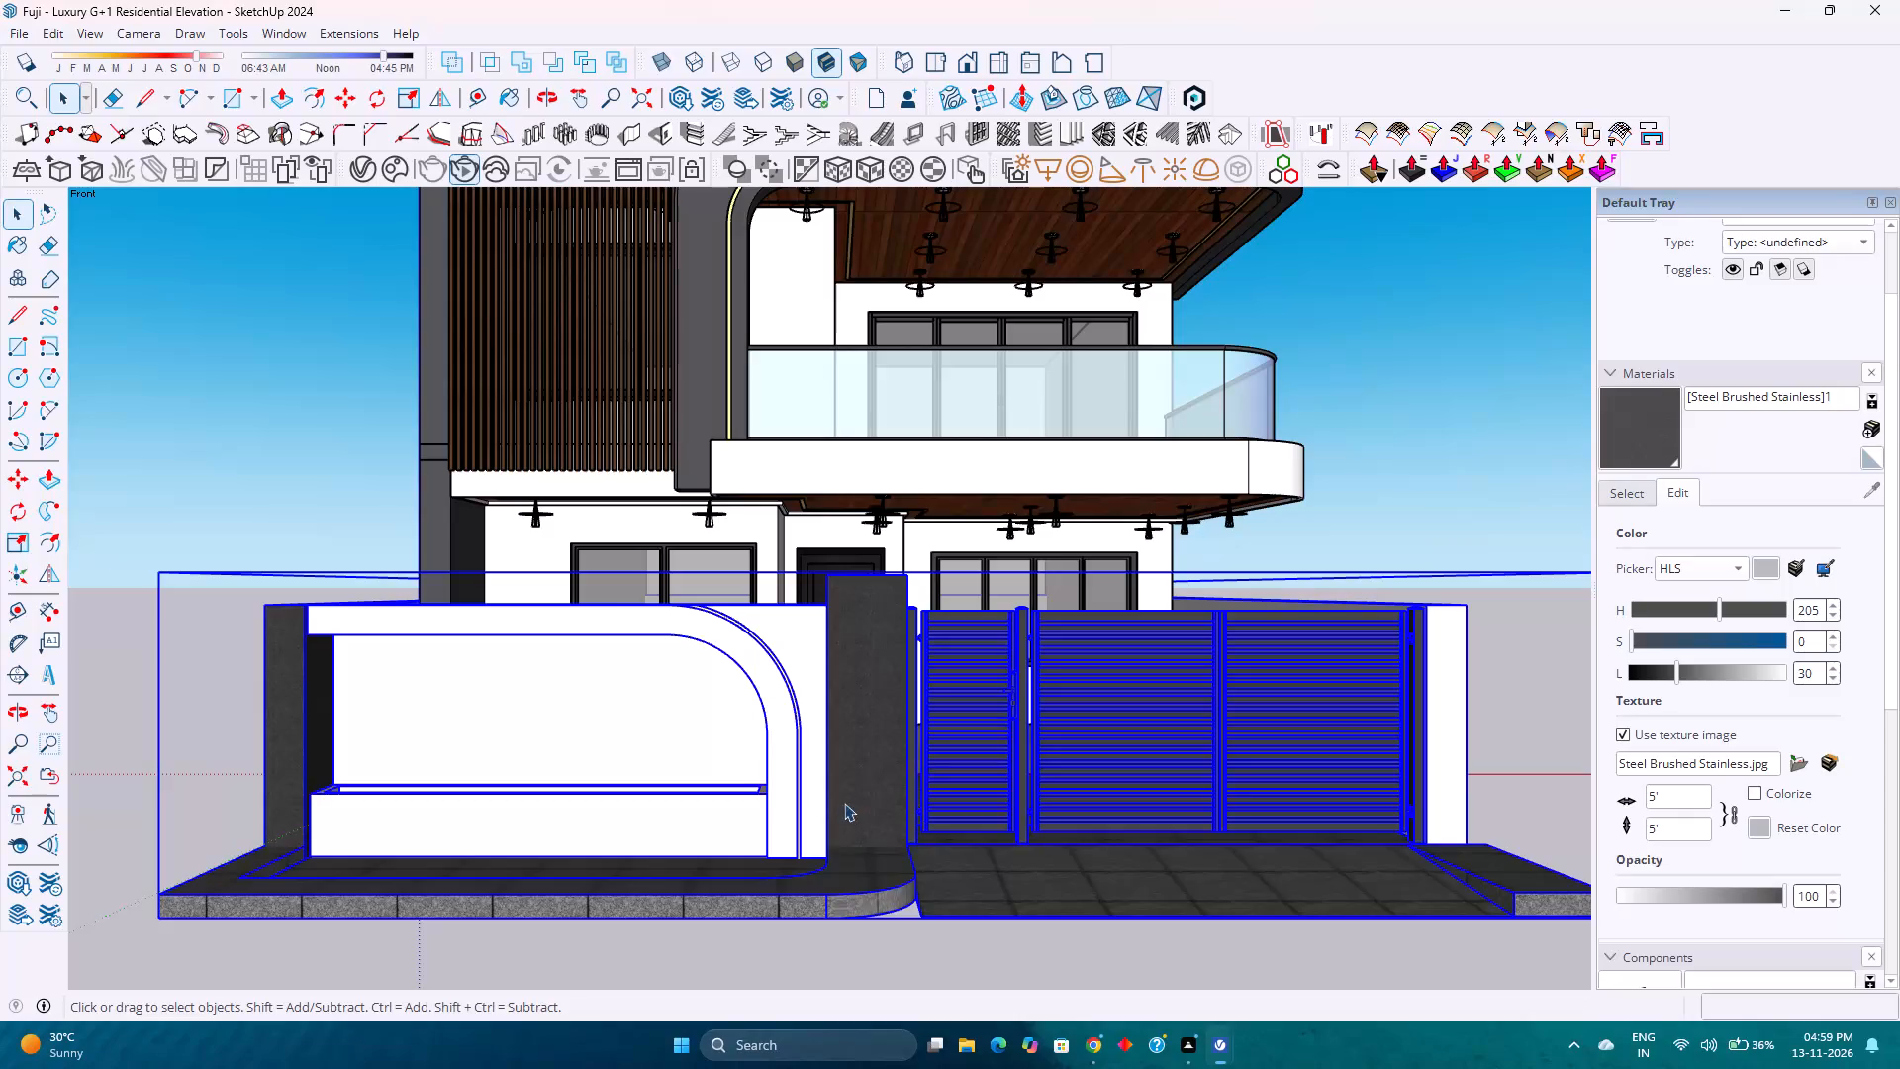
Examine the whole front elevation at overall and closer range, comparing the boundary wall and gate with the balcony and louvers.
double_click(861, 794)
scroll(861, 794, "down", 2)
scroll(861, 794, "up", 3)
scroll(861, 794, "down", 3)
scroll(861, 794, "up", 3)
scroll(861, 794, "down", 3)
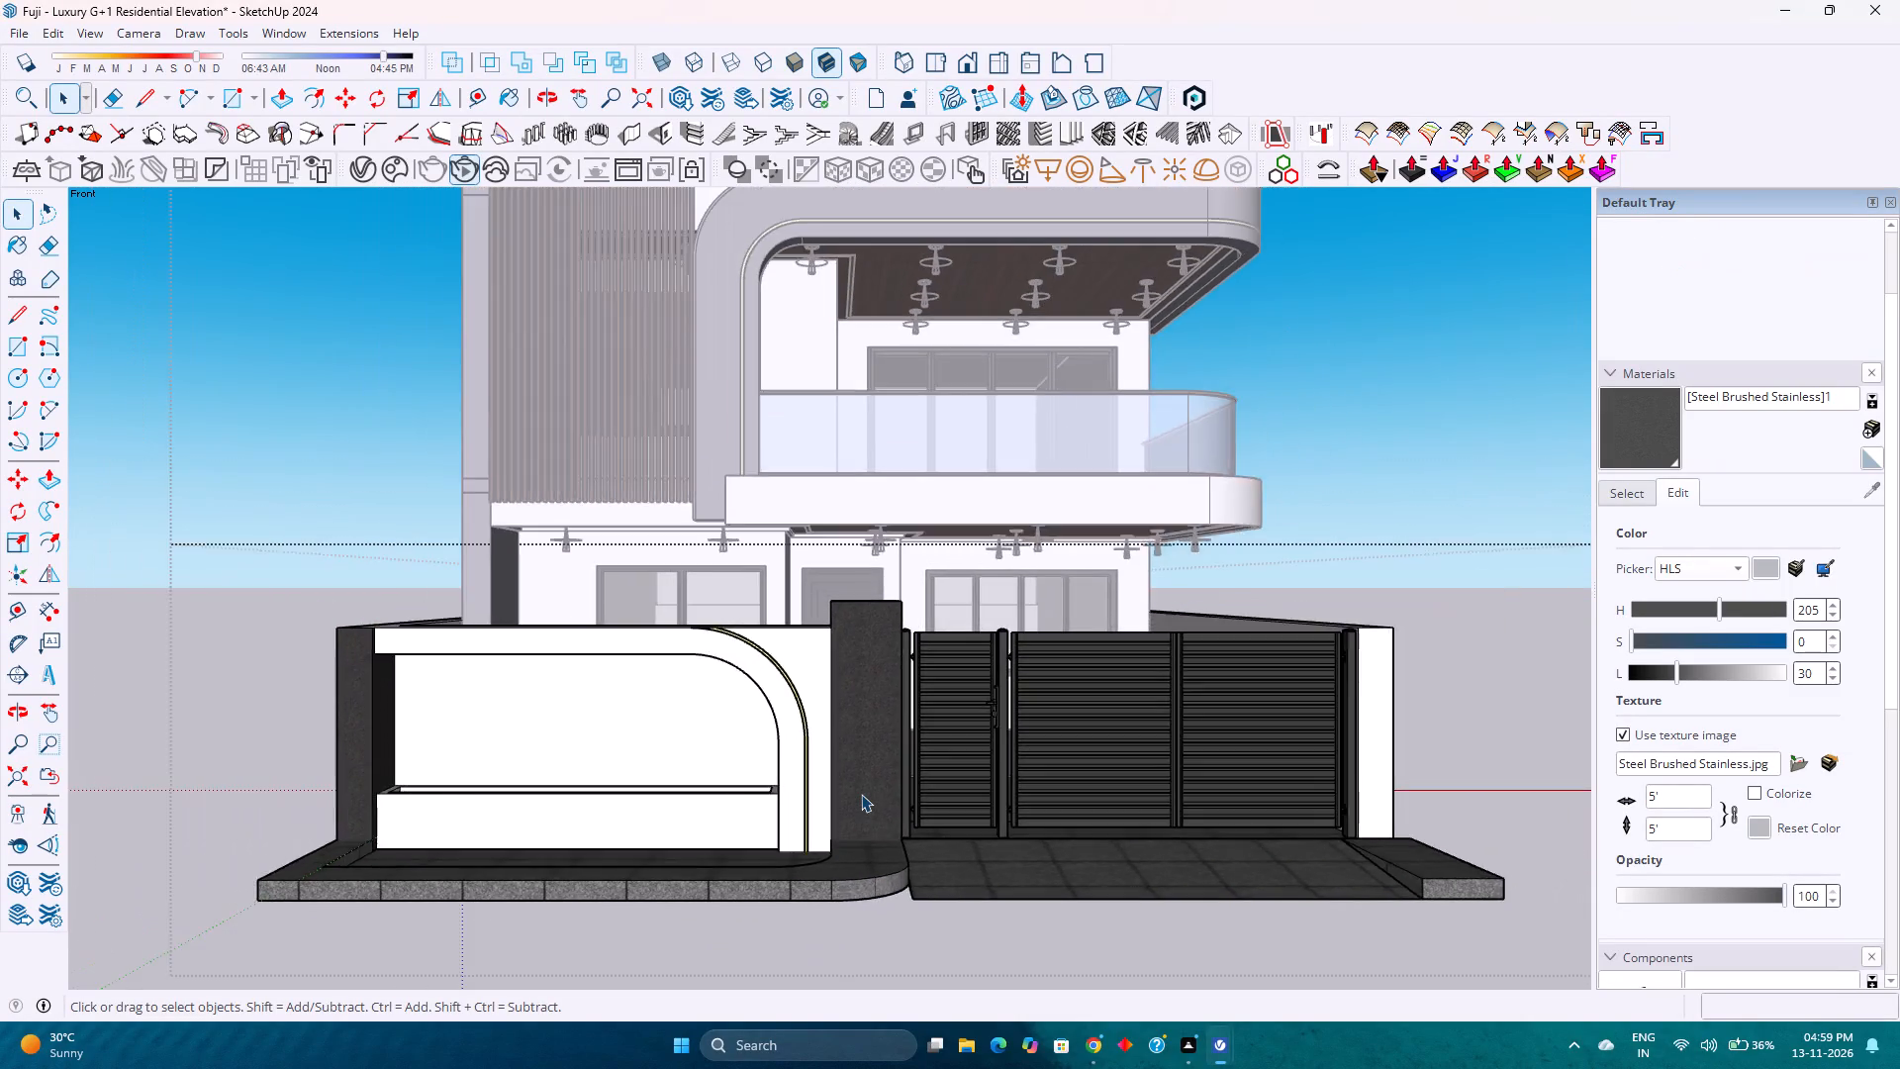
scroll(861, 794, "down", 7)
left_click(775, 923)
scroll(1008, 823, "up", 3)
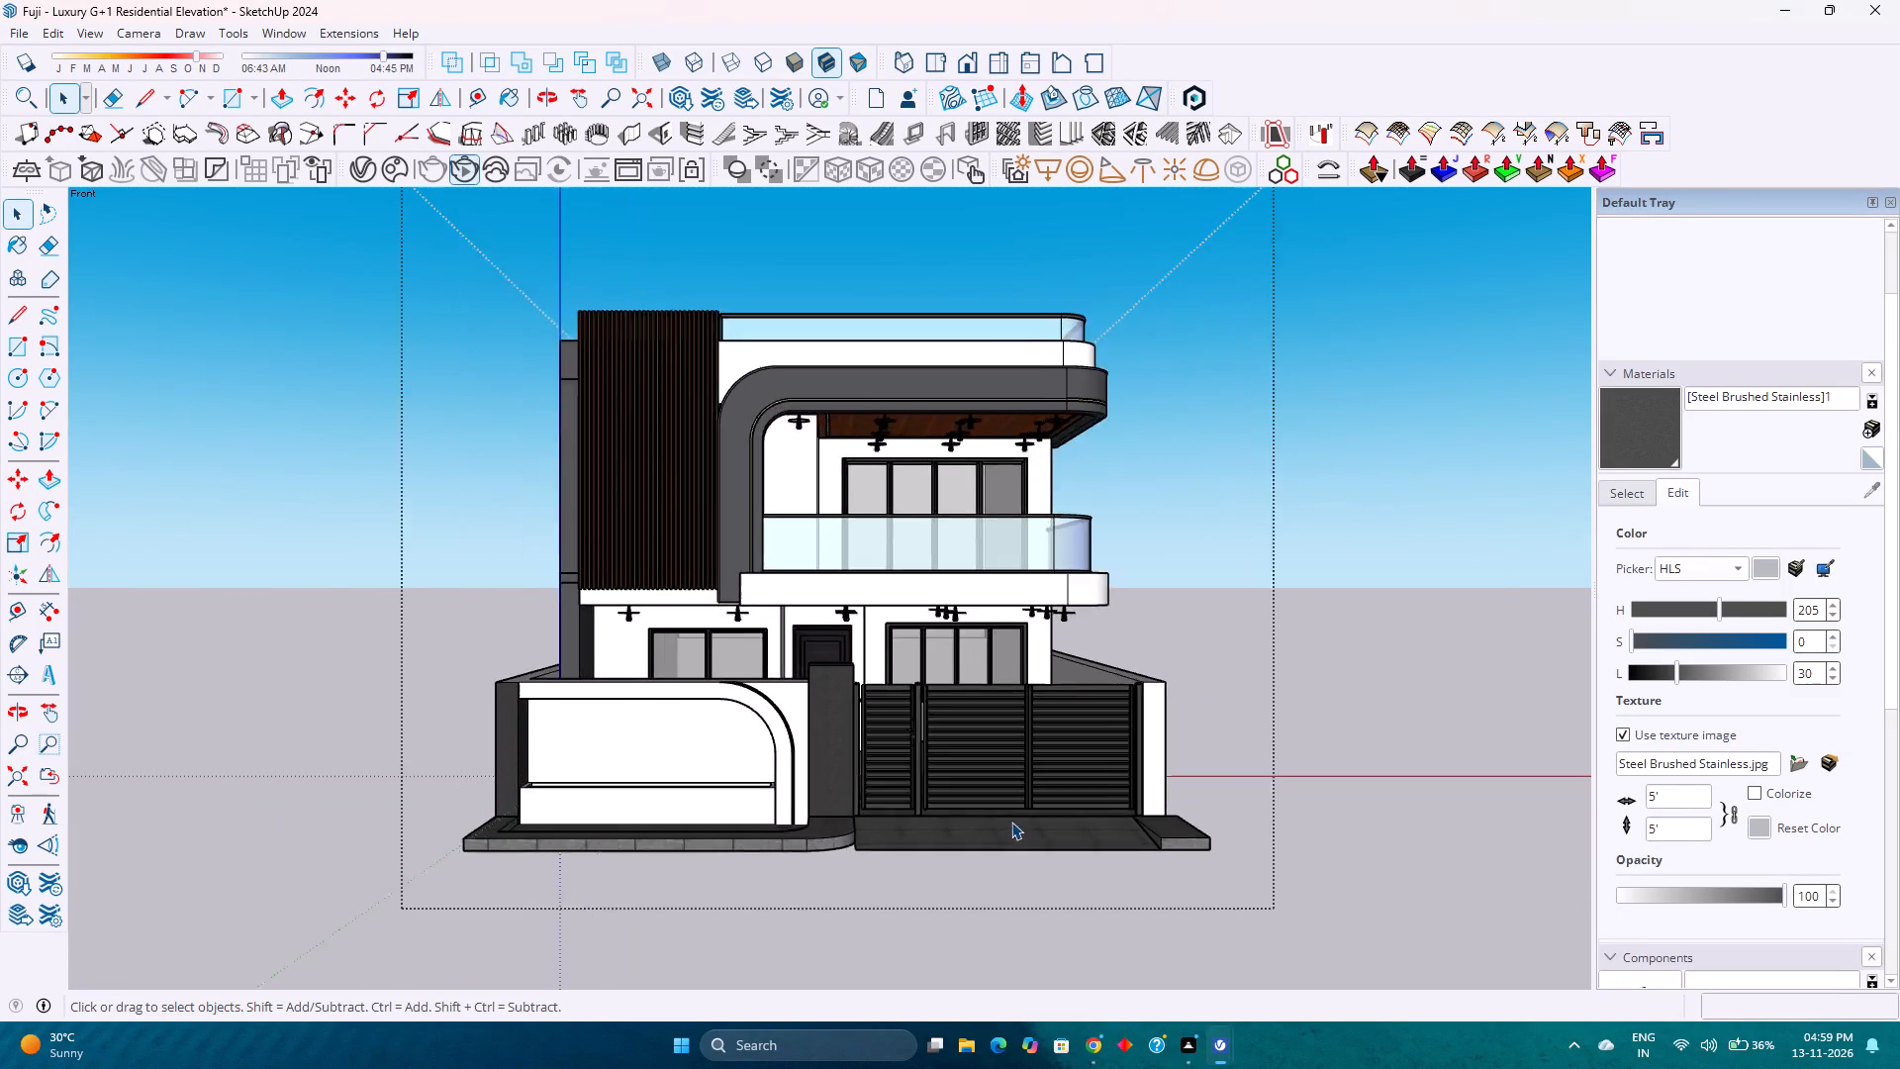
scroll(1011, 822, "down", 3)
scroll(905, 614, "up", 2)
scroll(897, 594, "down", 2)
scroll(895, 612, "up", 3)
scroll(895, 632, "down", 1)
scroll(898, 676, "up", 3)
scroll(899, 676, "down", 3)
scroll(899, 676, "up", 3)
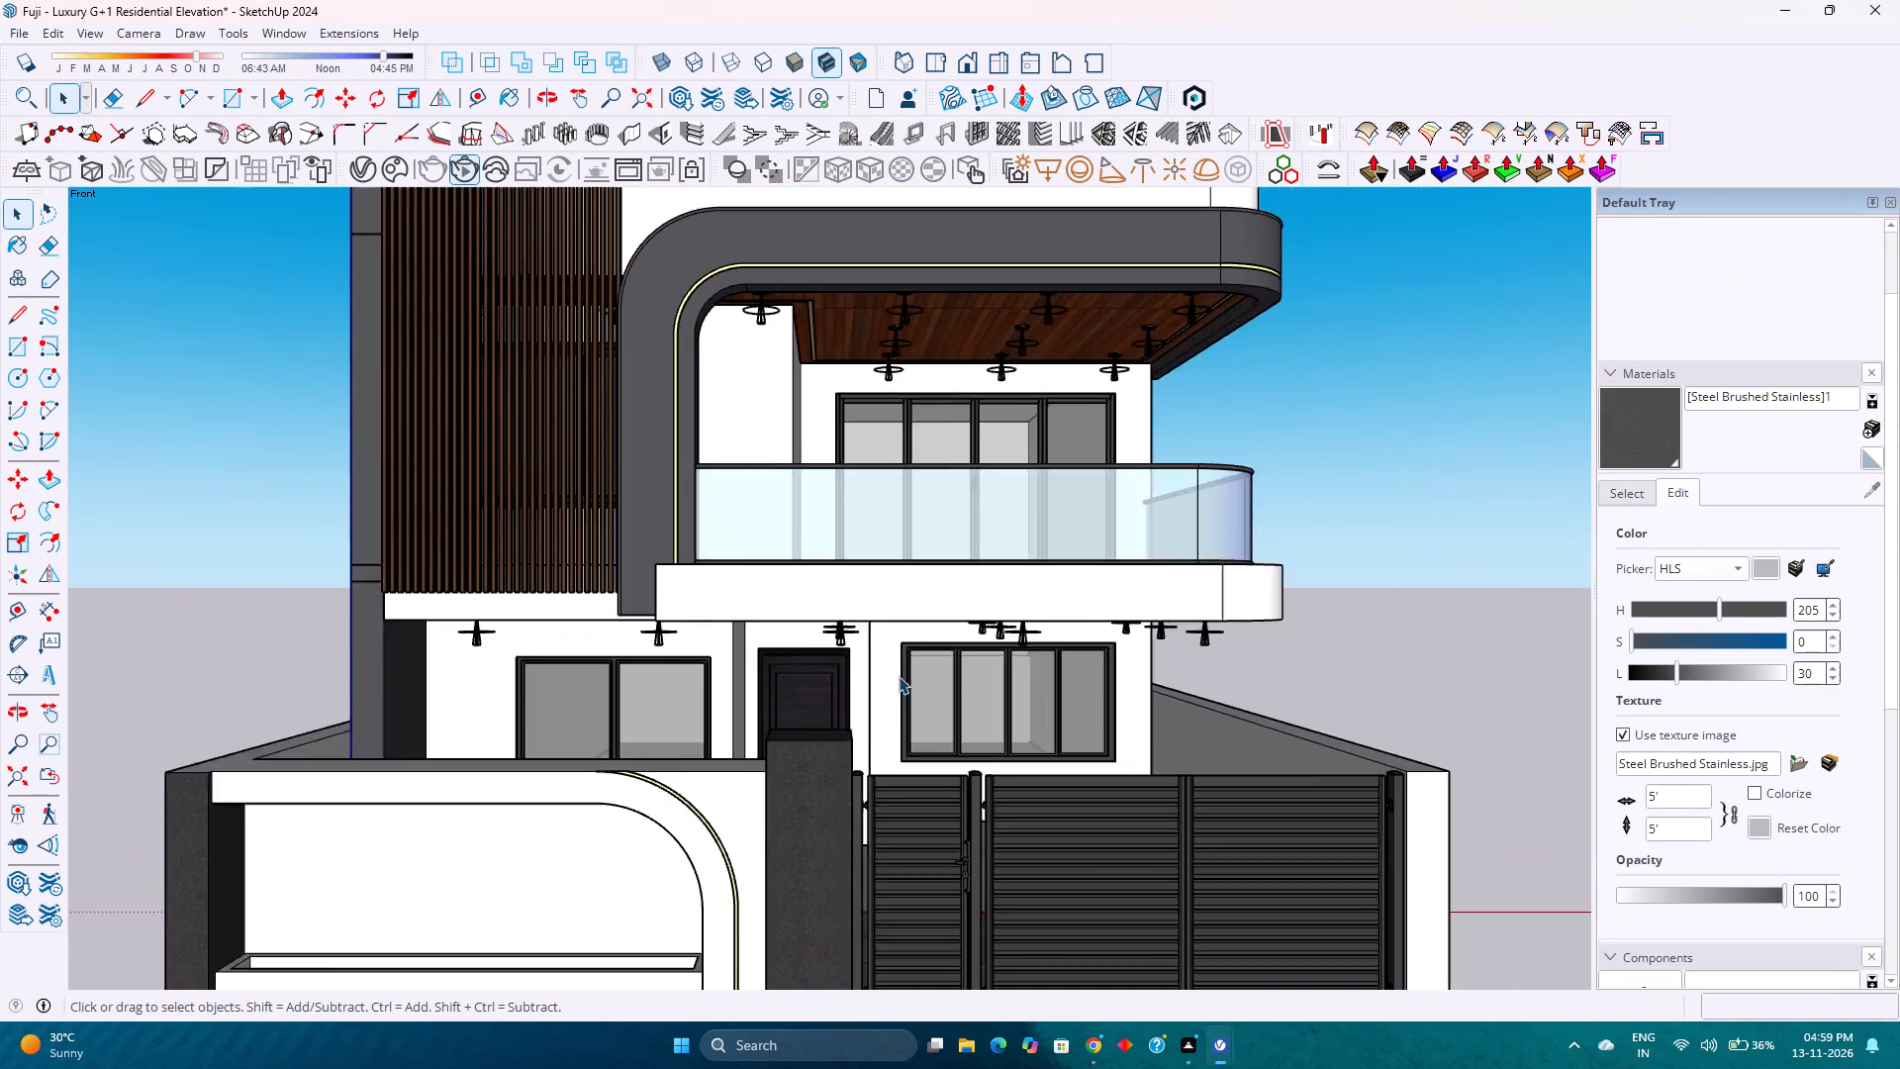
scroll(899, 676, "down", 3)
scroll(899, 676, "up", 3)
scroll(899, 677, "down", 3)
scroll(899, 677, "up", 3)
scroll(899, 677, "down", 3)
scroll(899, 677, "up", 3)
scroll(899, 677, "down", 3)
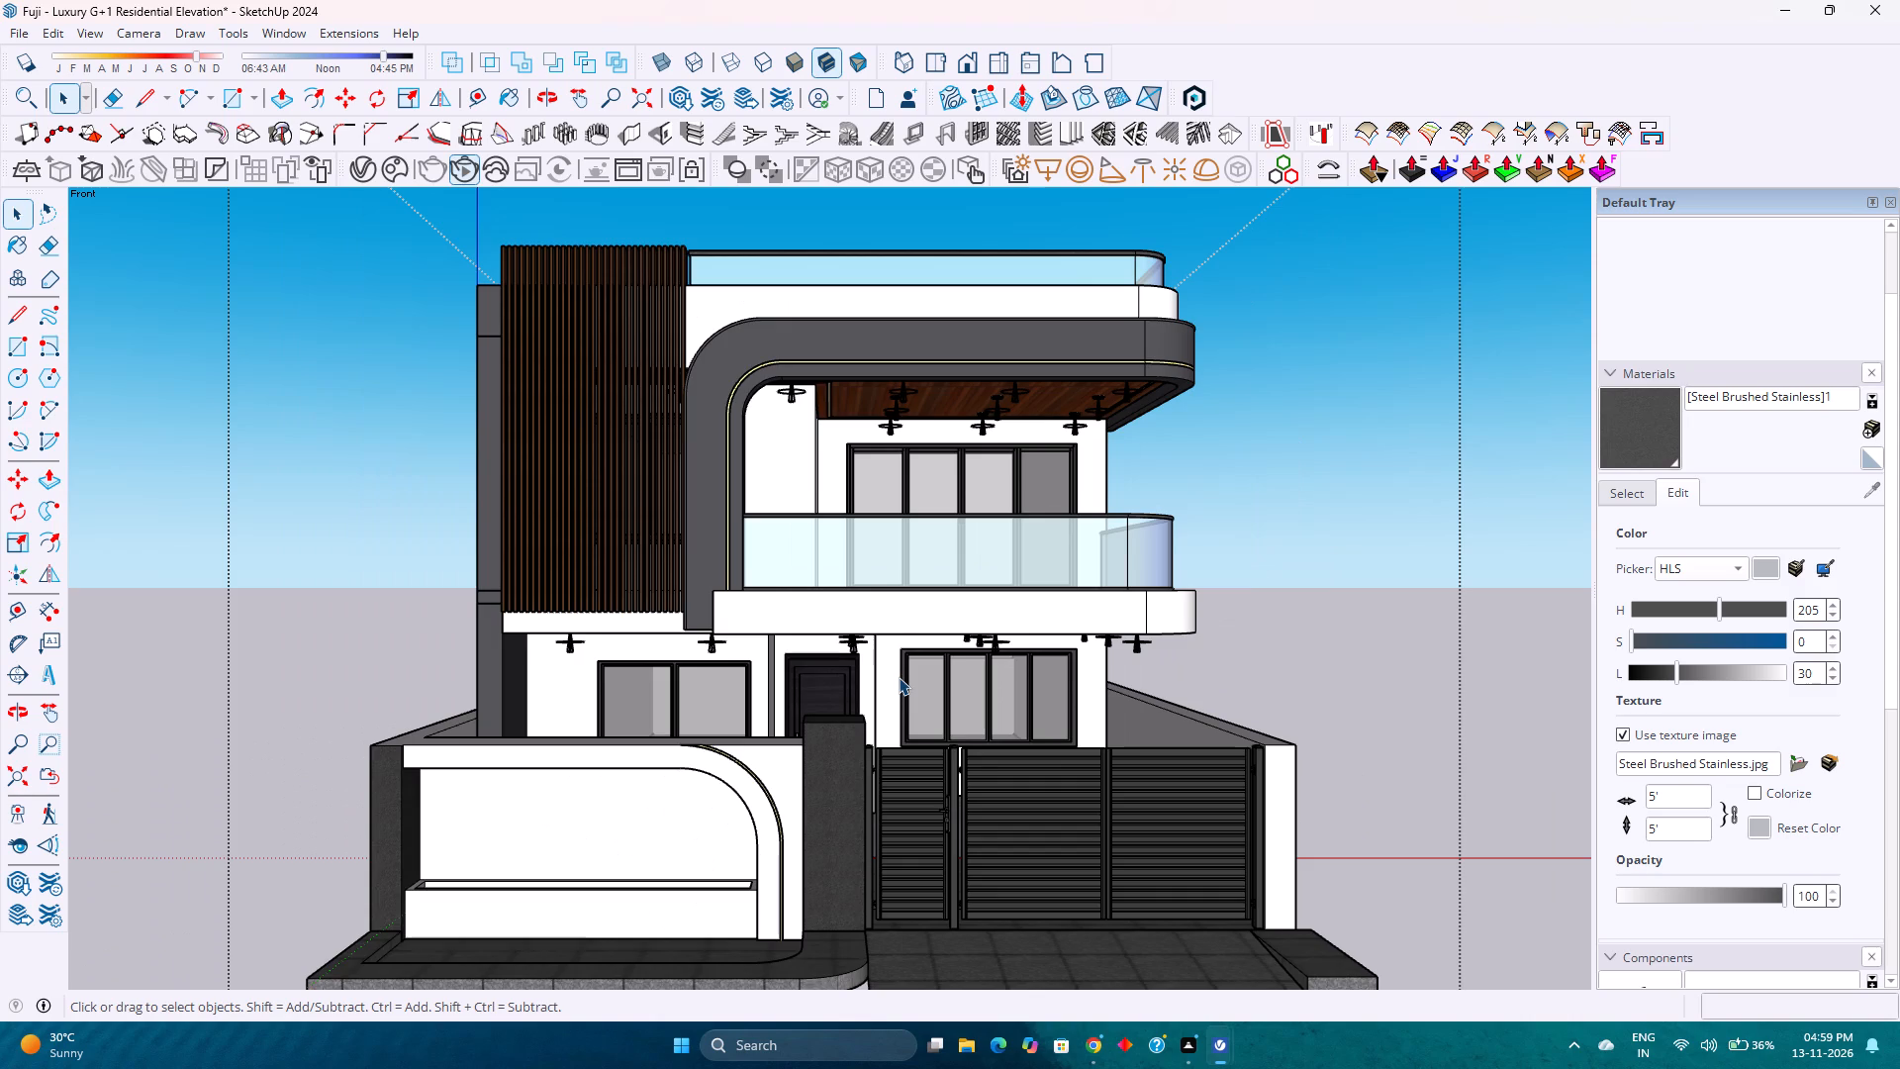
scroll(899, 677, "up", 3)
scroll(899, 677, "down", 4)
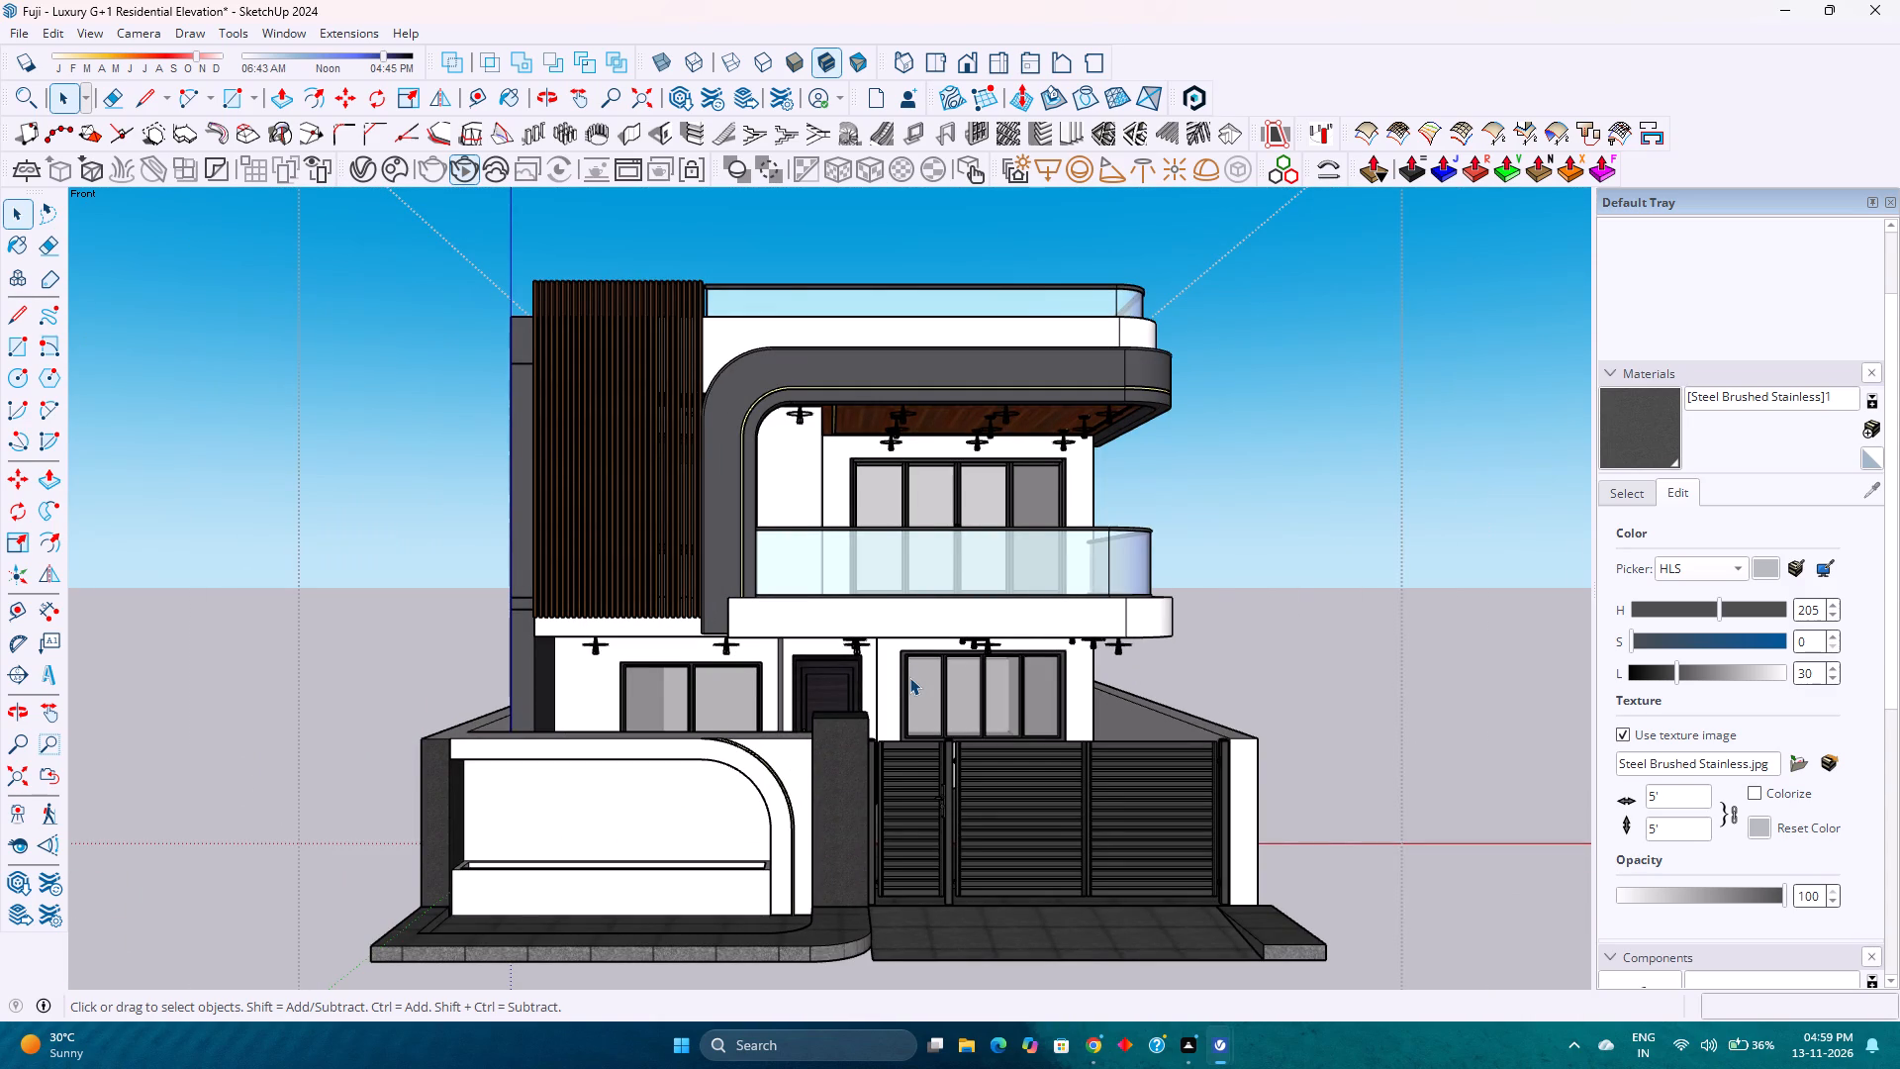
Inspect the upper floor of the front elevation, covering the curved dark grey frame, glass balcony railing and windows.
scroll(1125, 529, "down", 3)
scroll(920, 570, "up", 2)
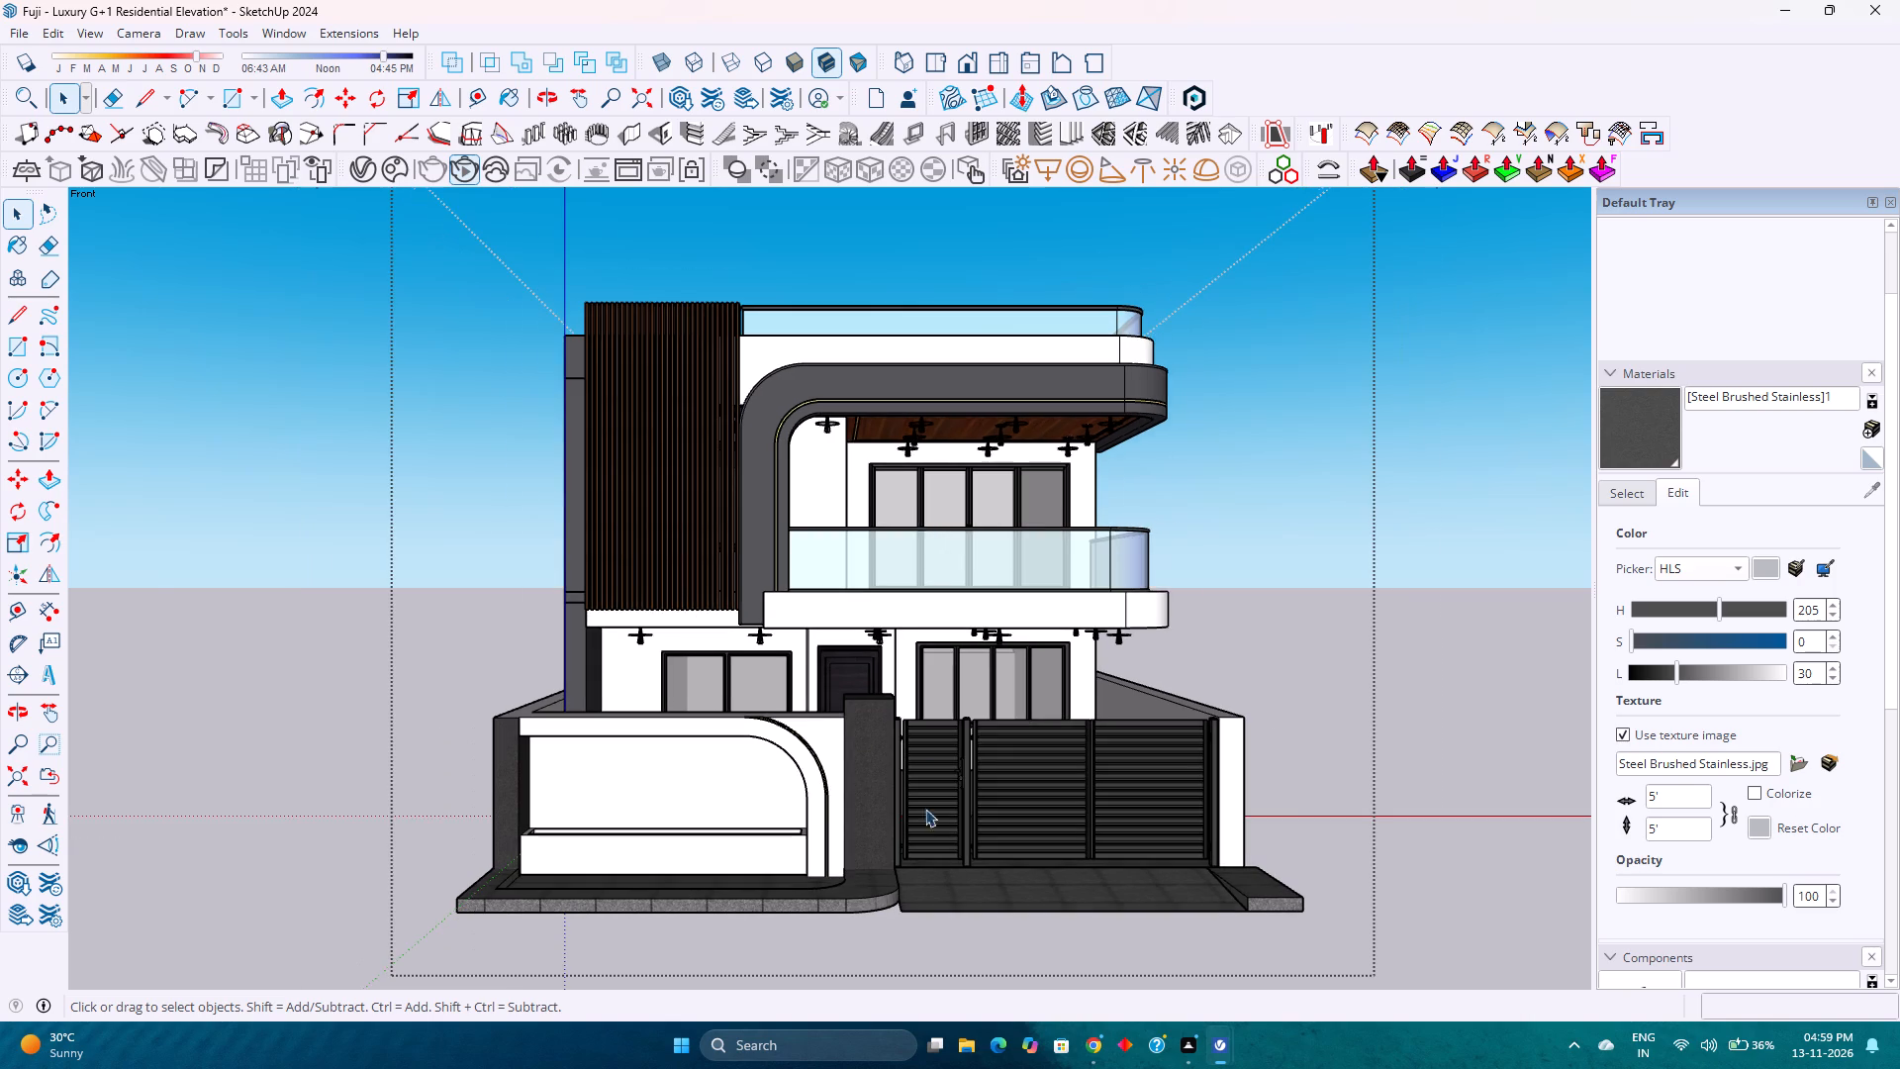
scroll(925, 809, "up", 2)
scroll(920, 807, "down", 7)
scroll(840, 655, "up", 3)
scroll(899, 588, "down", 1)
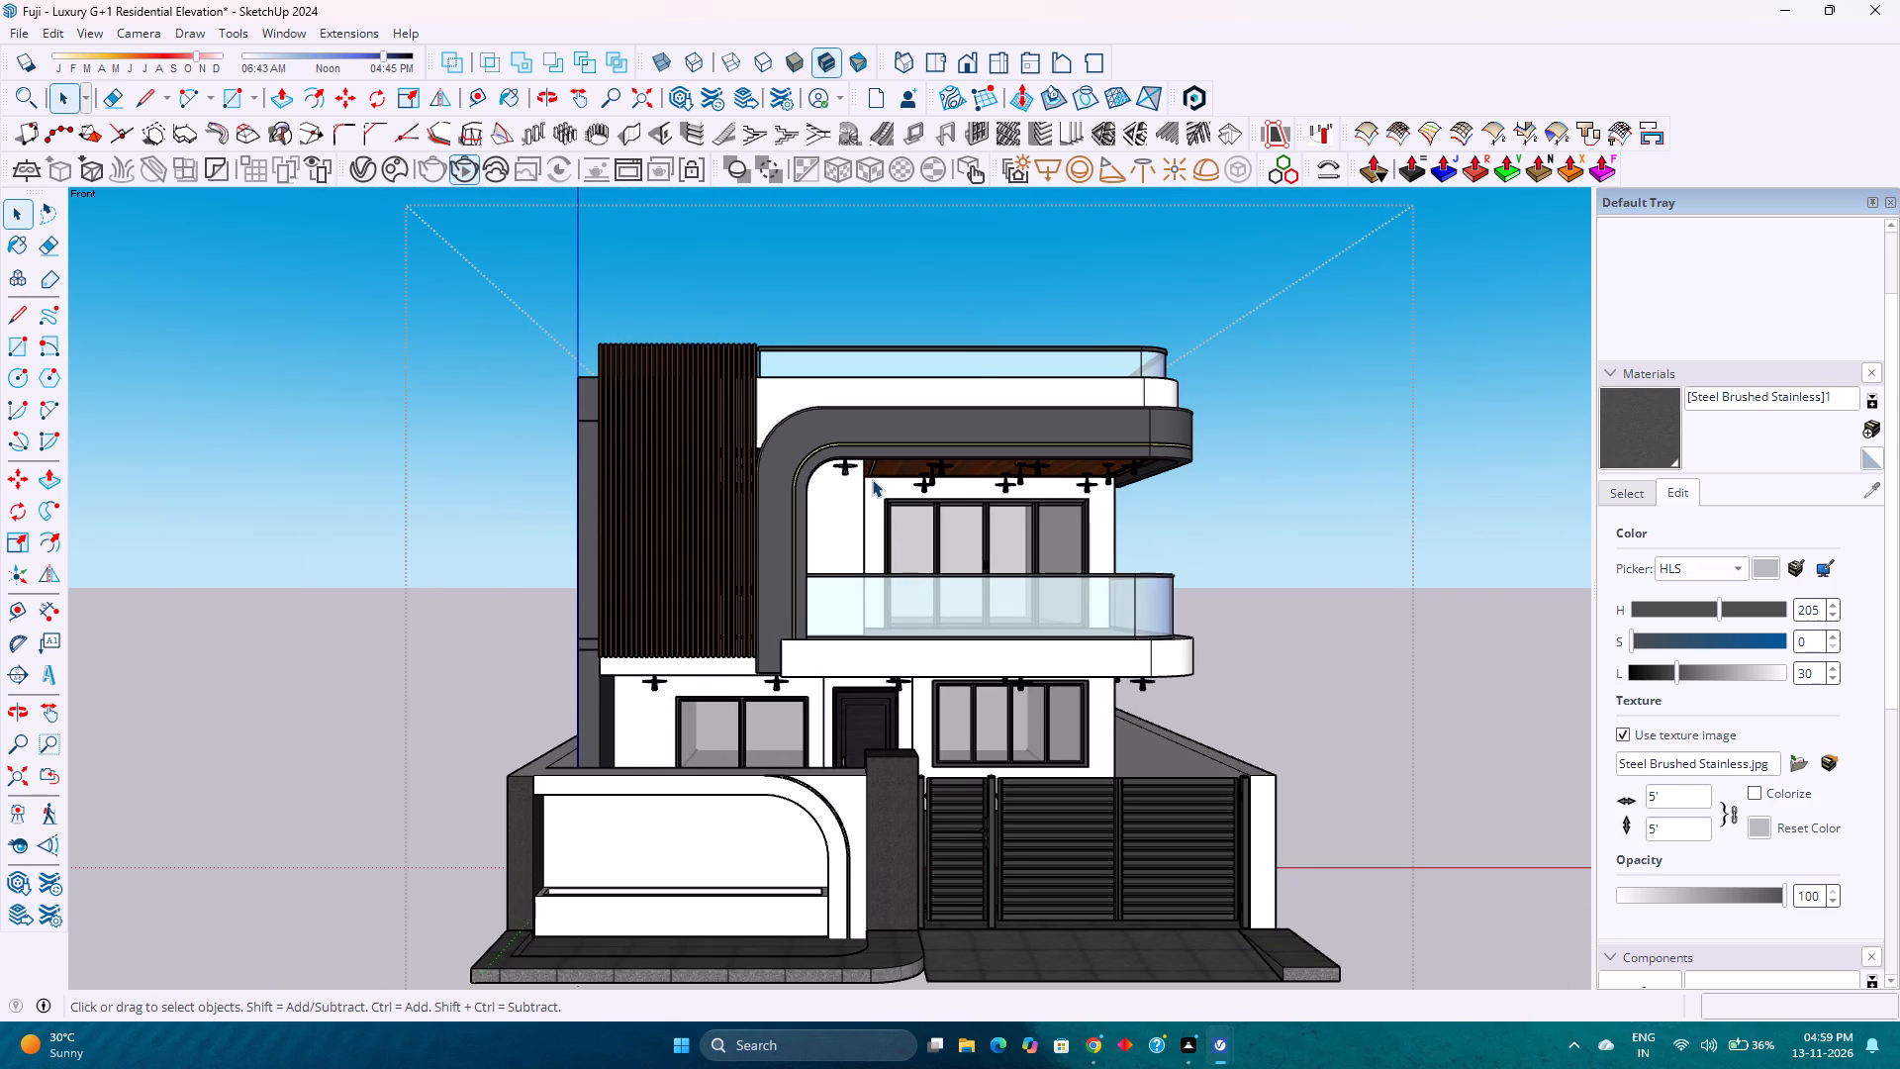
scroll(872, 479, "up", 3)
scroll(872, 479, "down", 5)
scroll(871, 476, "up", 4)
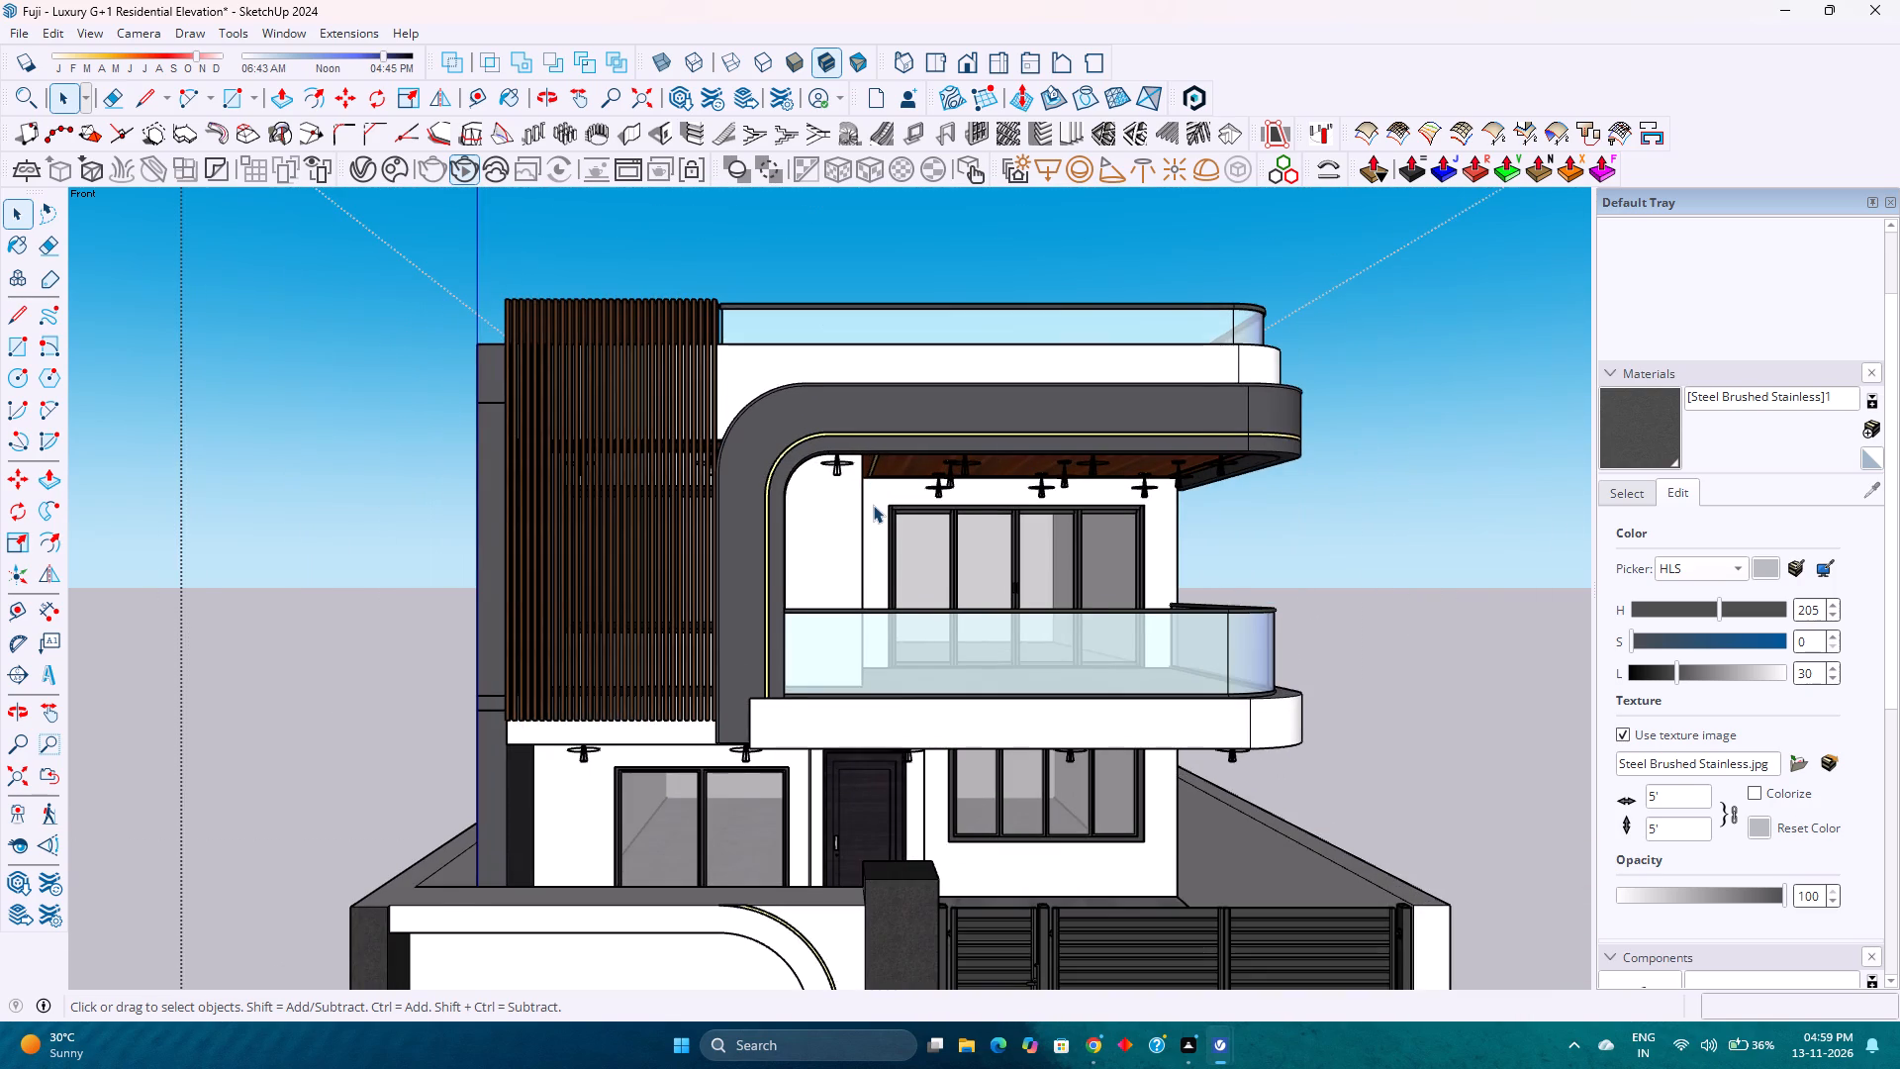
scroll(876, 508, "down", 1)
scroll(1001, 683, "down", 4)
scroll(1052, 756, "up", 4)
scroll(1044, 740, "down", 3)
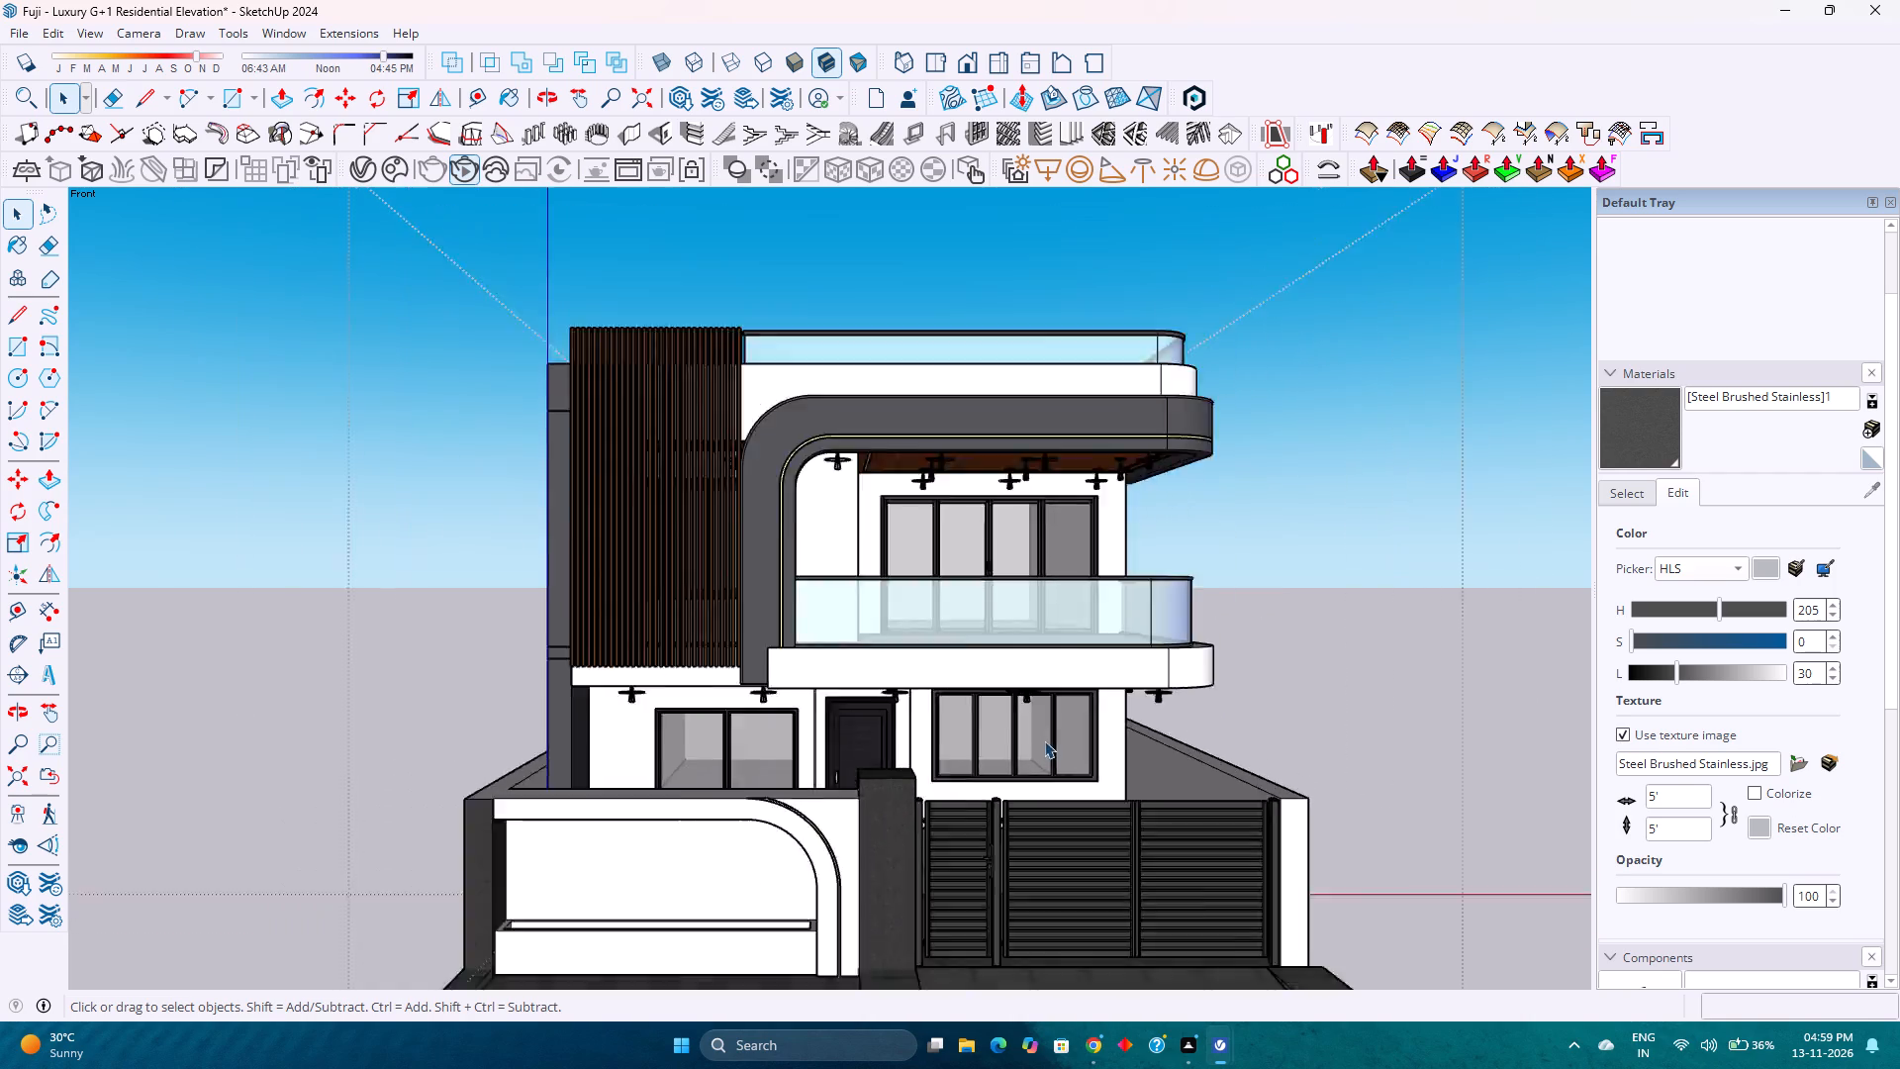
scroll(1044, 740, "down", 2)
Place a section plane parallel to the rear wall of the house from the back view, keeping the default name and symbol.
middle_click_drag(1002, 749, 665, 800)
middle_click(665, 800)
scroll(676, 773, "down", 3)
scroll(933, 689, "up", 5)
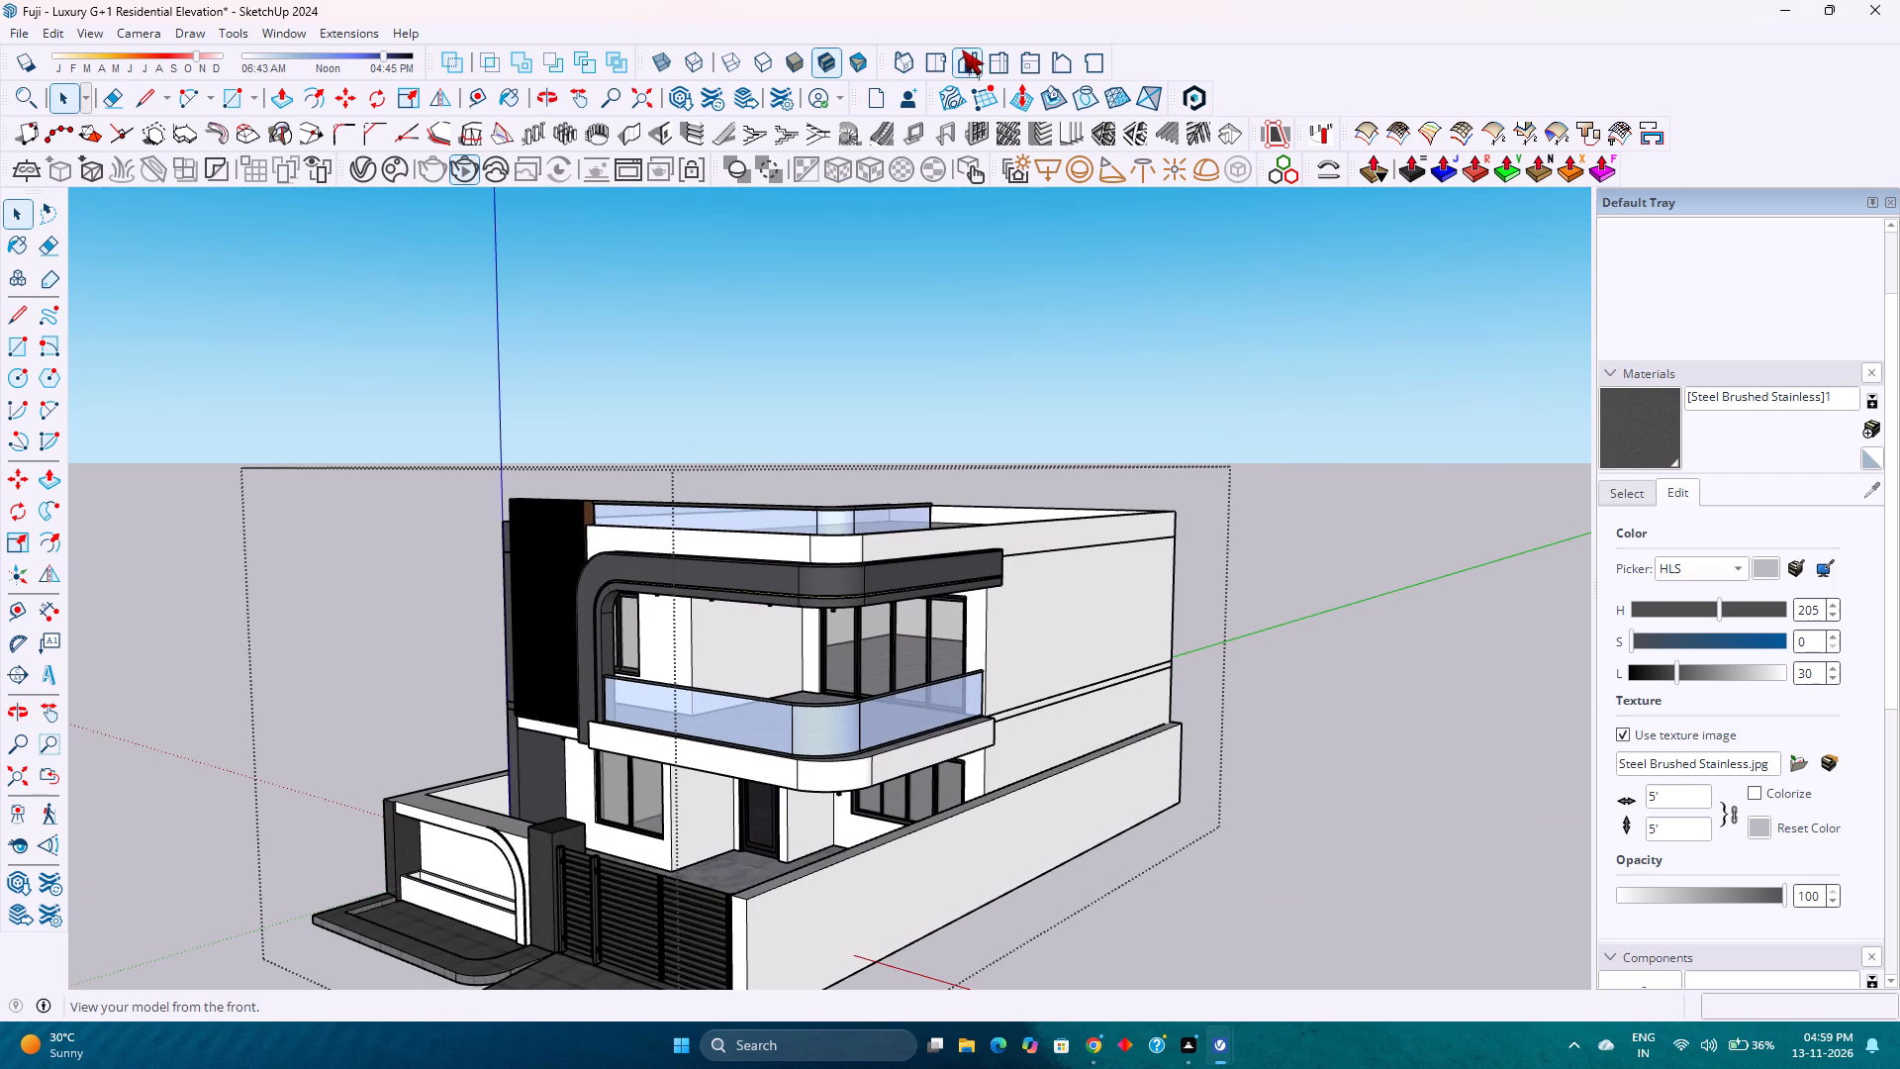
left_click(1063, 59)
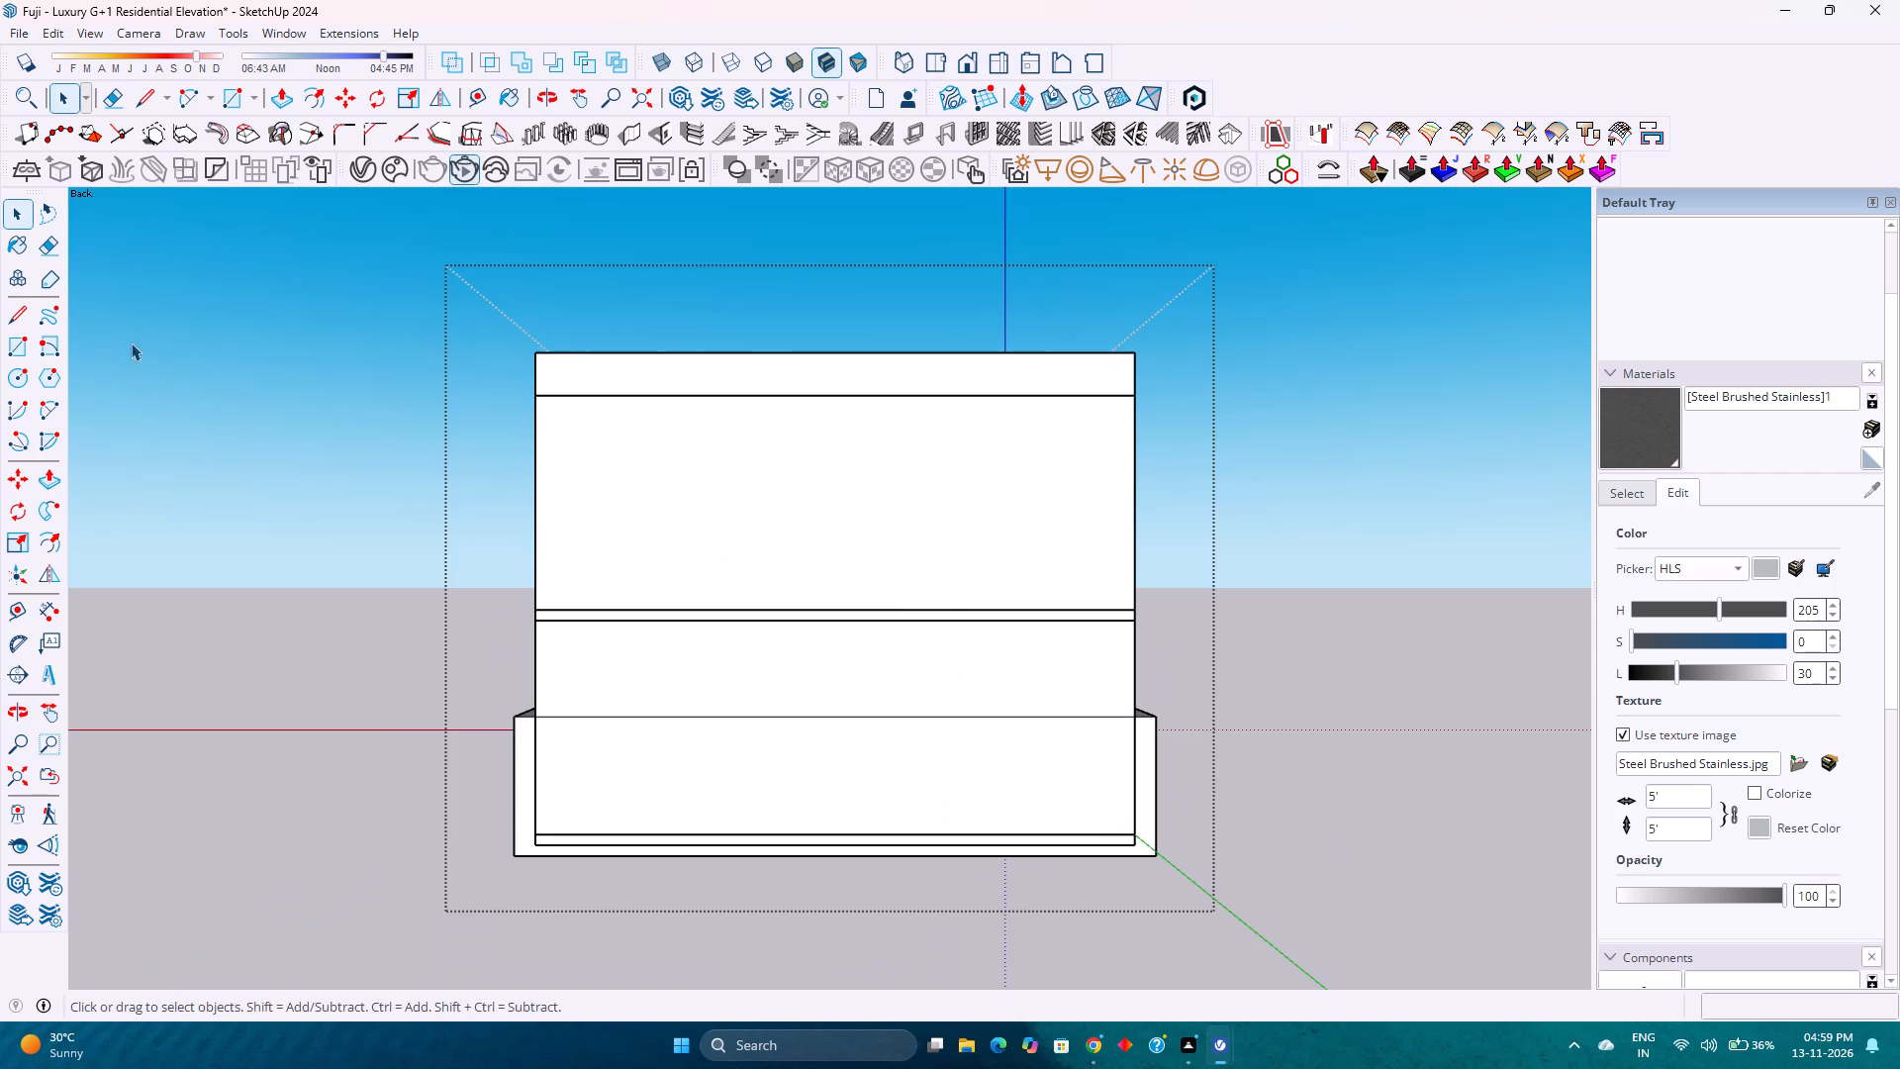
left_click(19, 663)
left_click(773, 590)
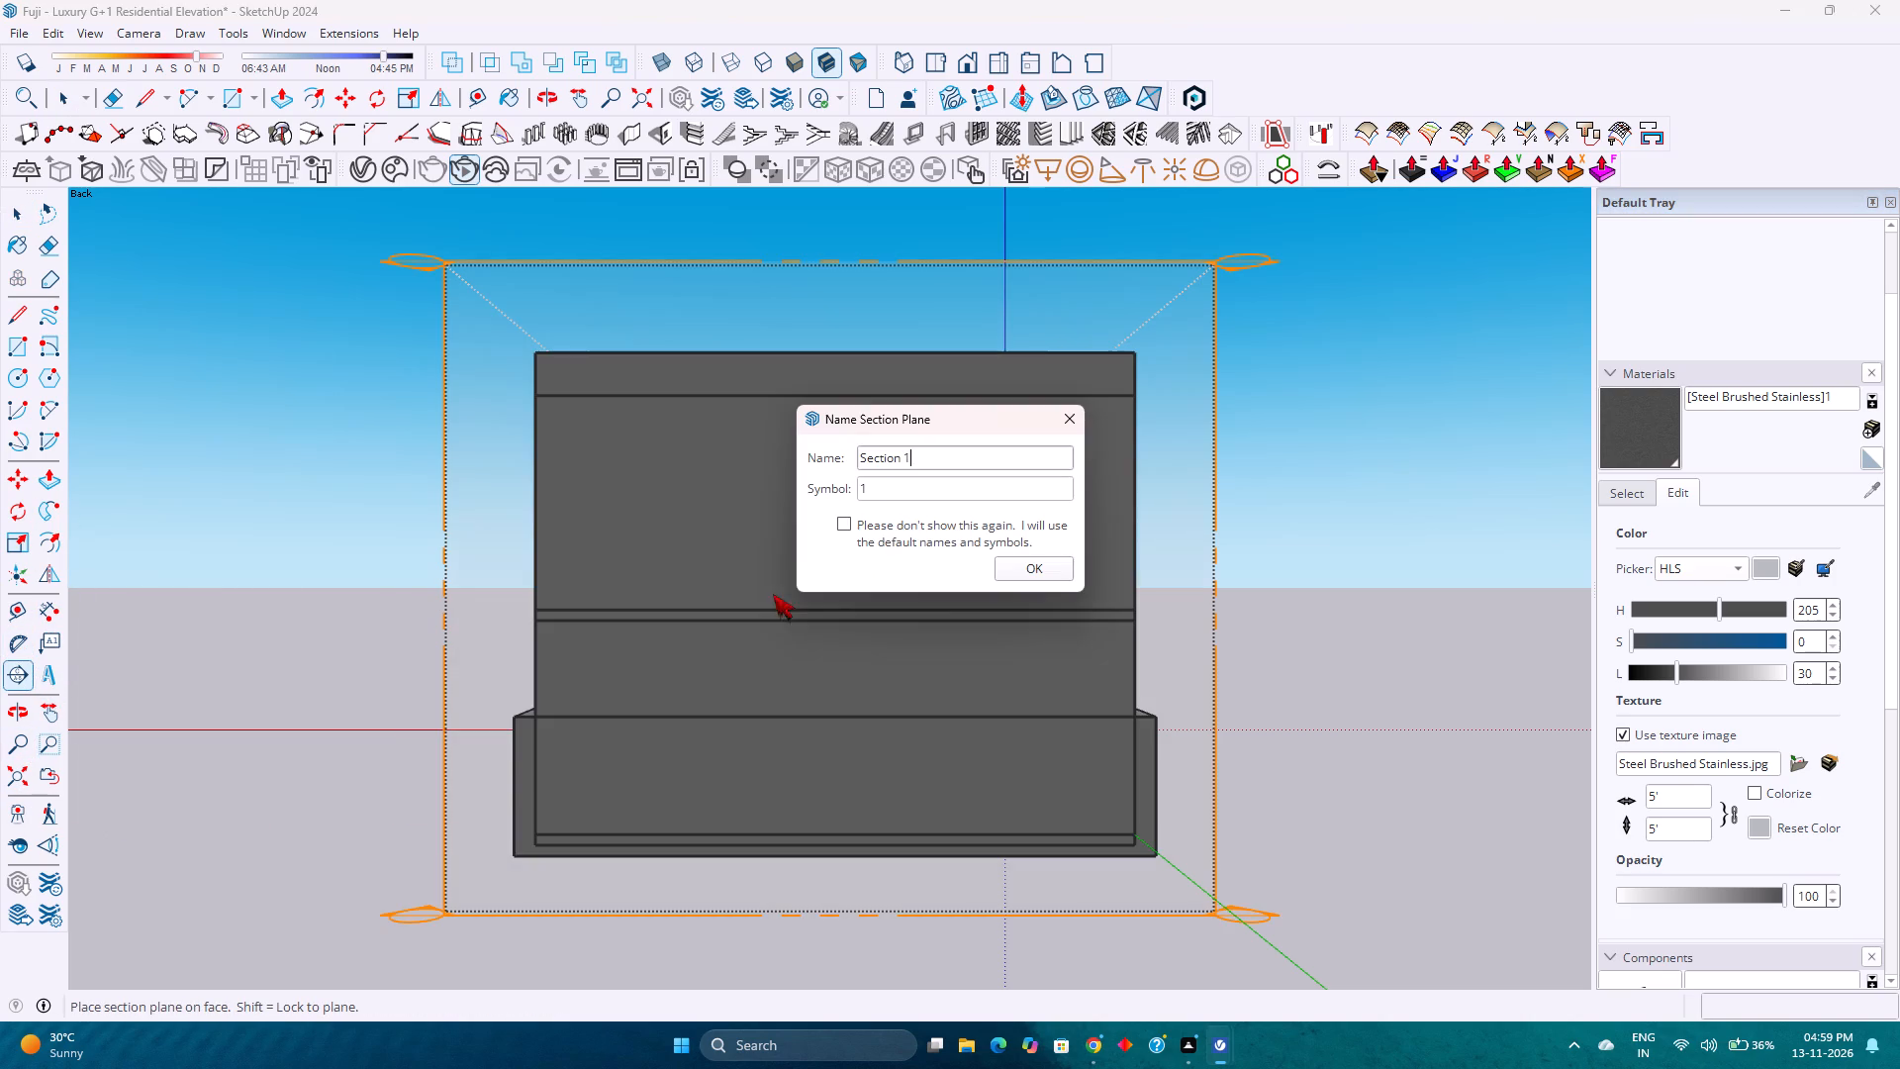
left_click(1006, 572)
Move the section plane about 24' 3" forward from the back so it cuts through the rooms behind the front windows.
middle_click_drag(1110, 637, 862, 692)
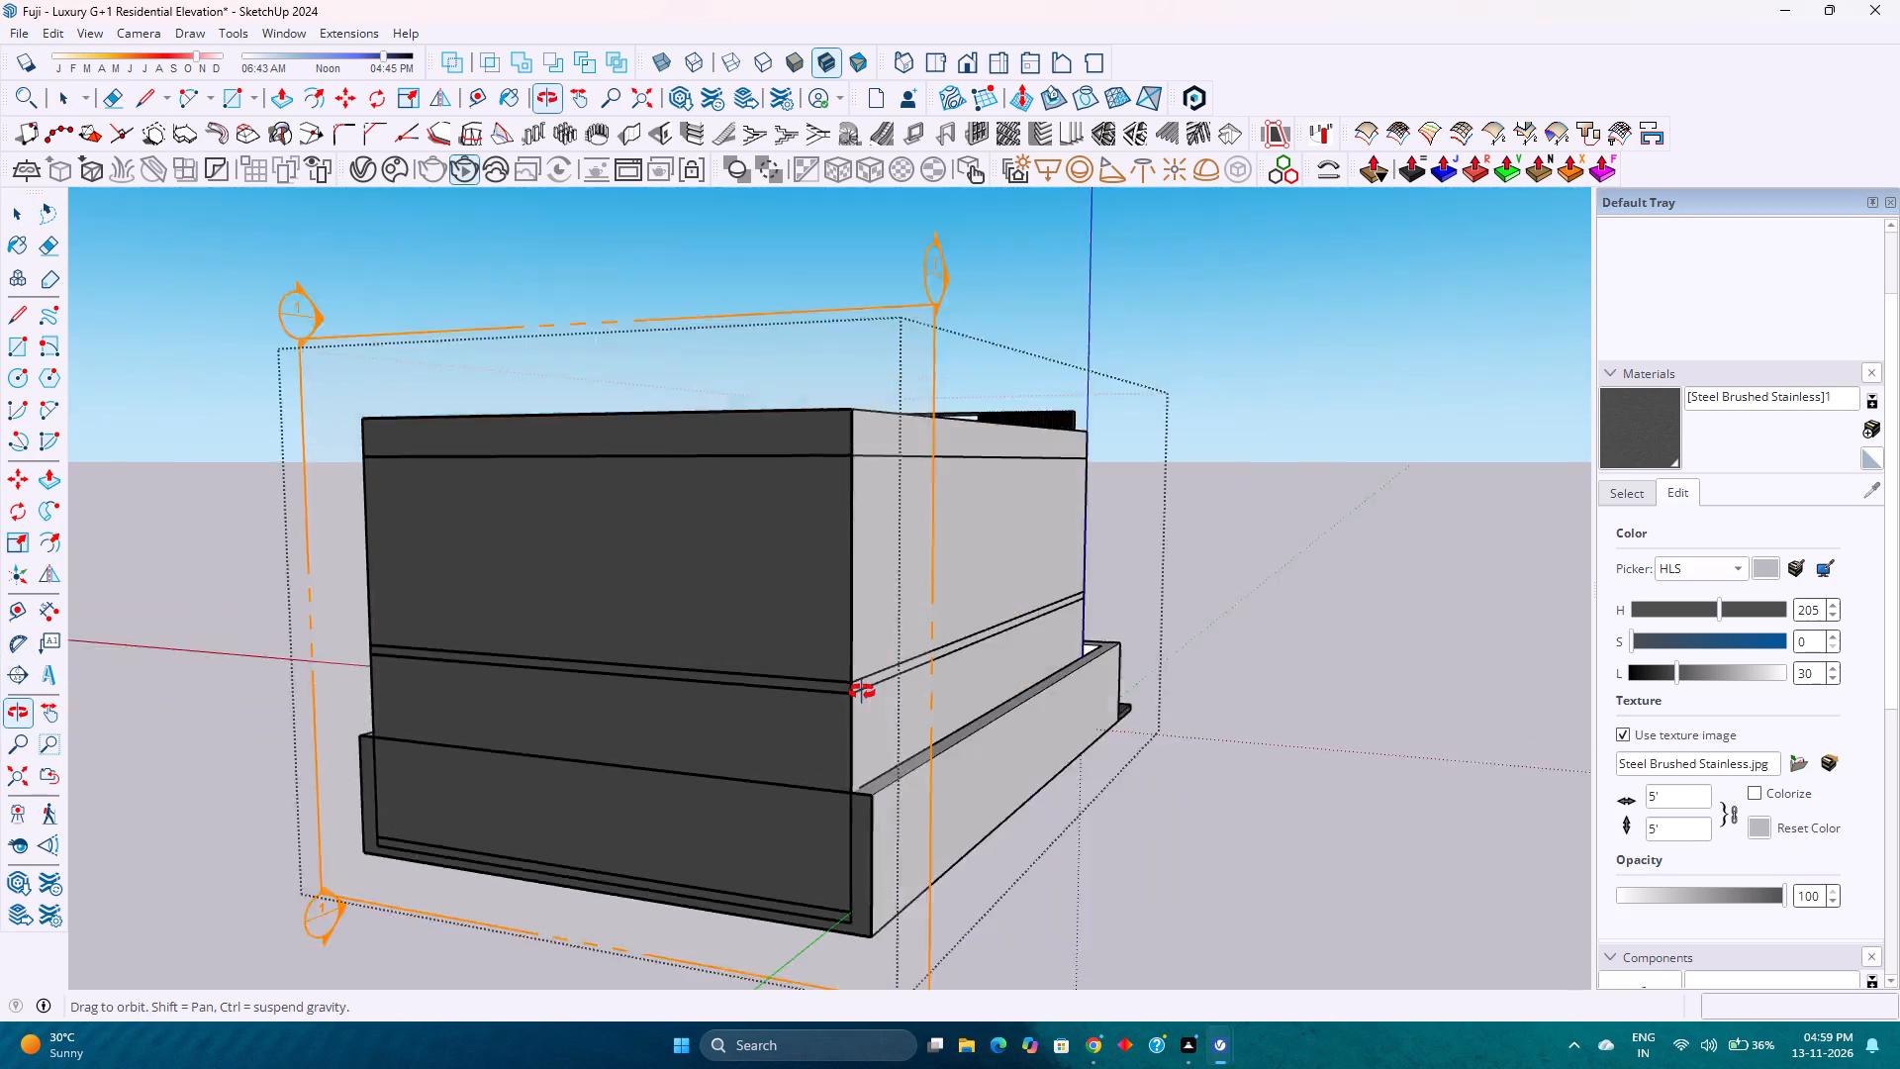
middle_click_drag(862, 692, 814, 700)
middle_click(814, 700)
scroll(807, 700, "down", 7)
right_click(804, 690)
left_click(788, 904)
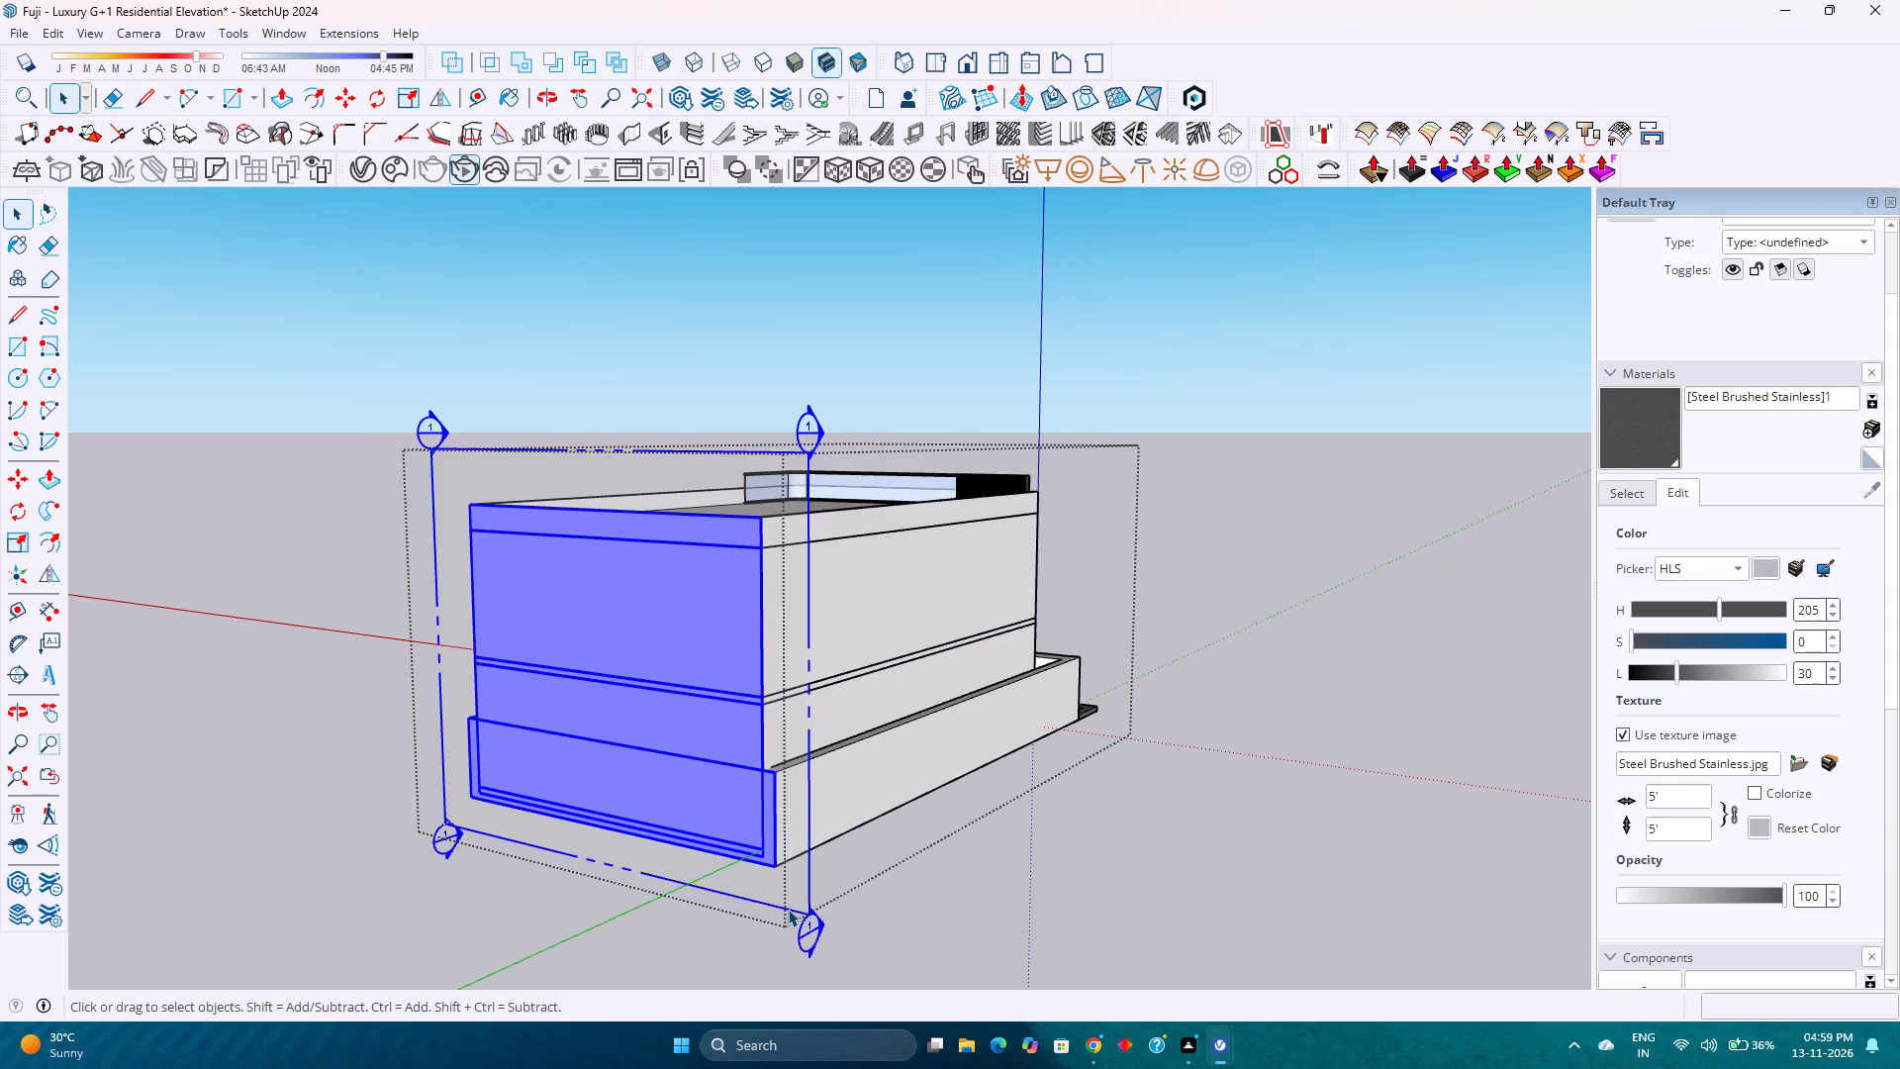
left_click(350, 106)
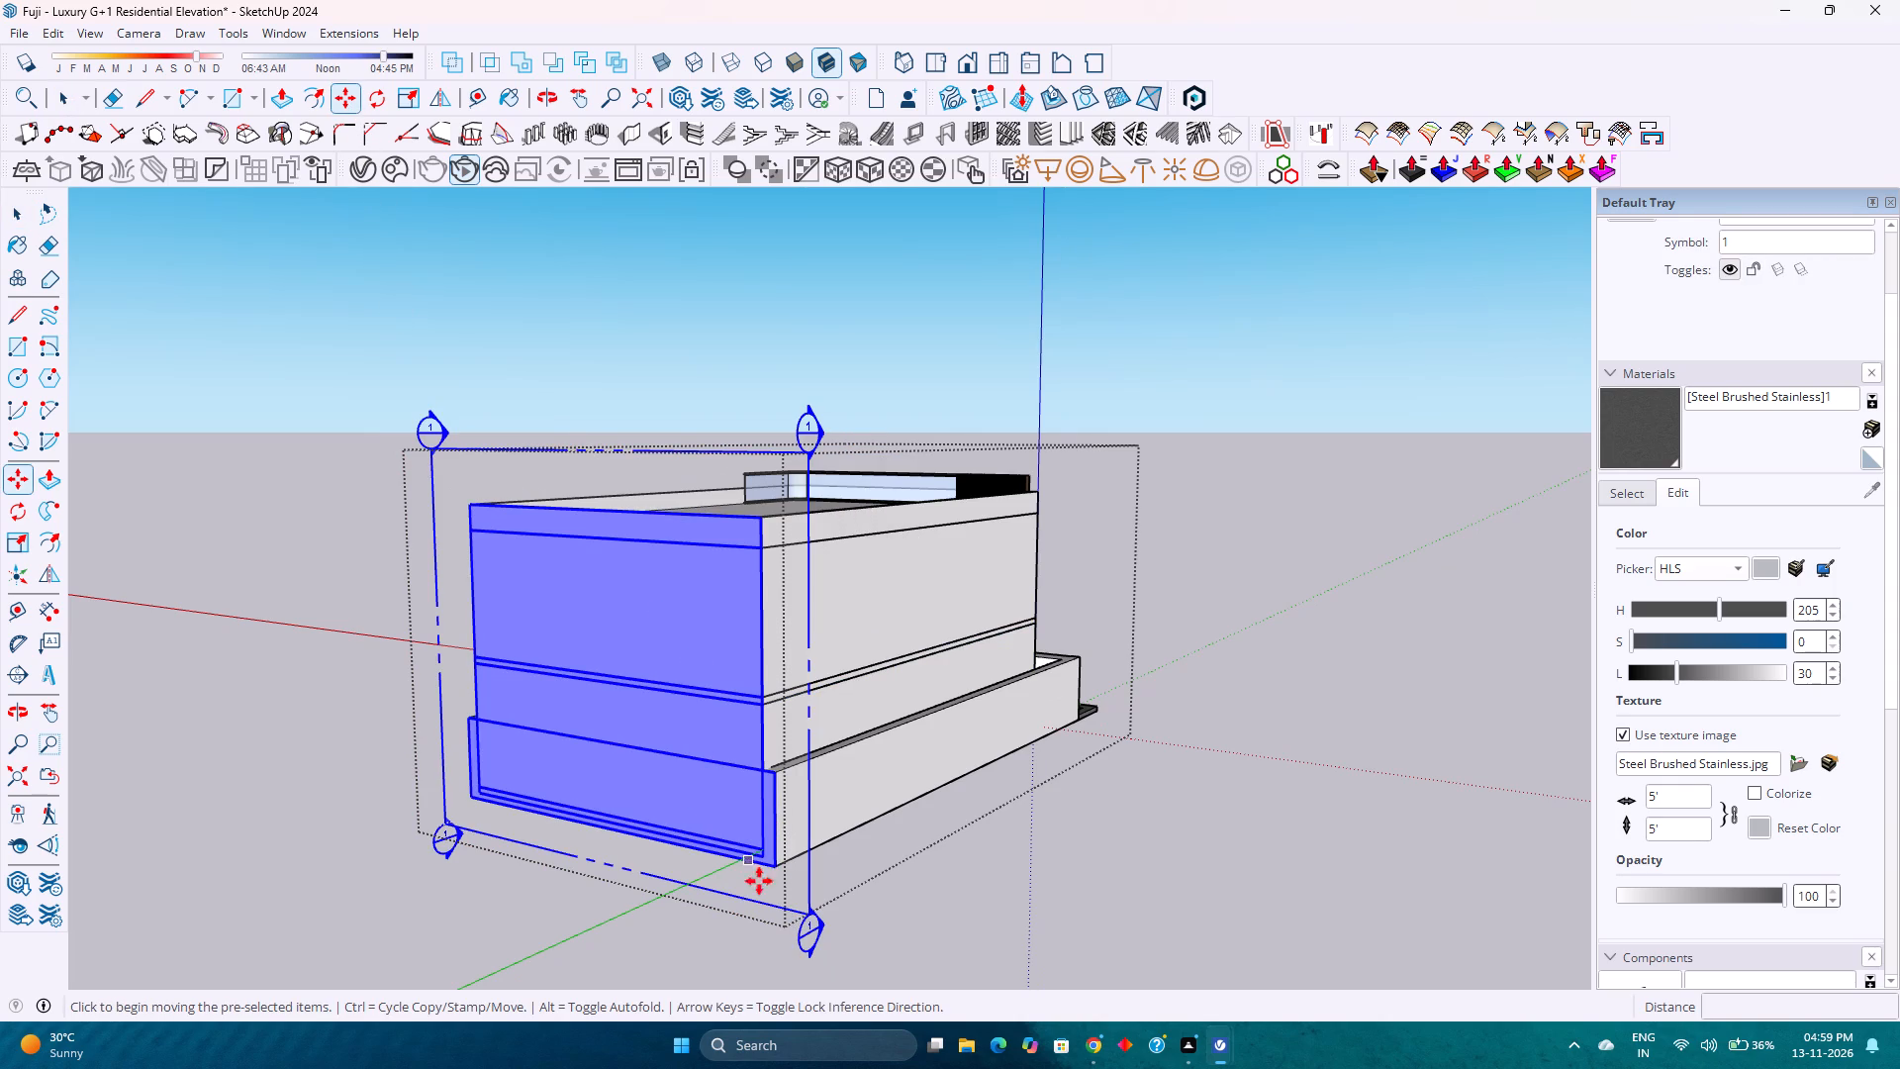
left_click(807, 918)
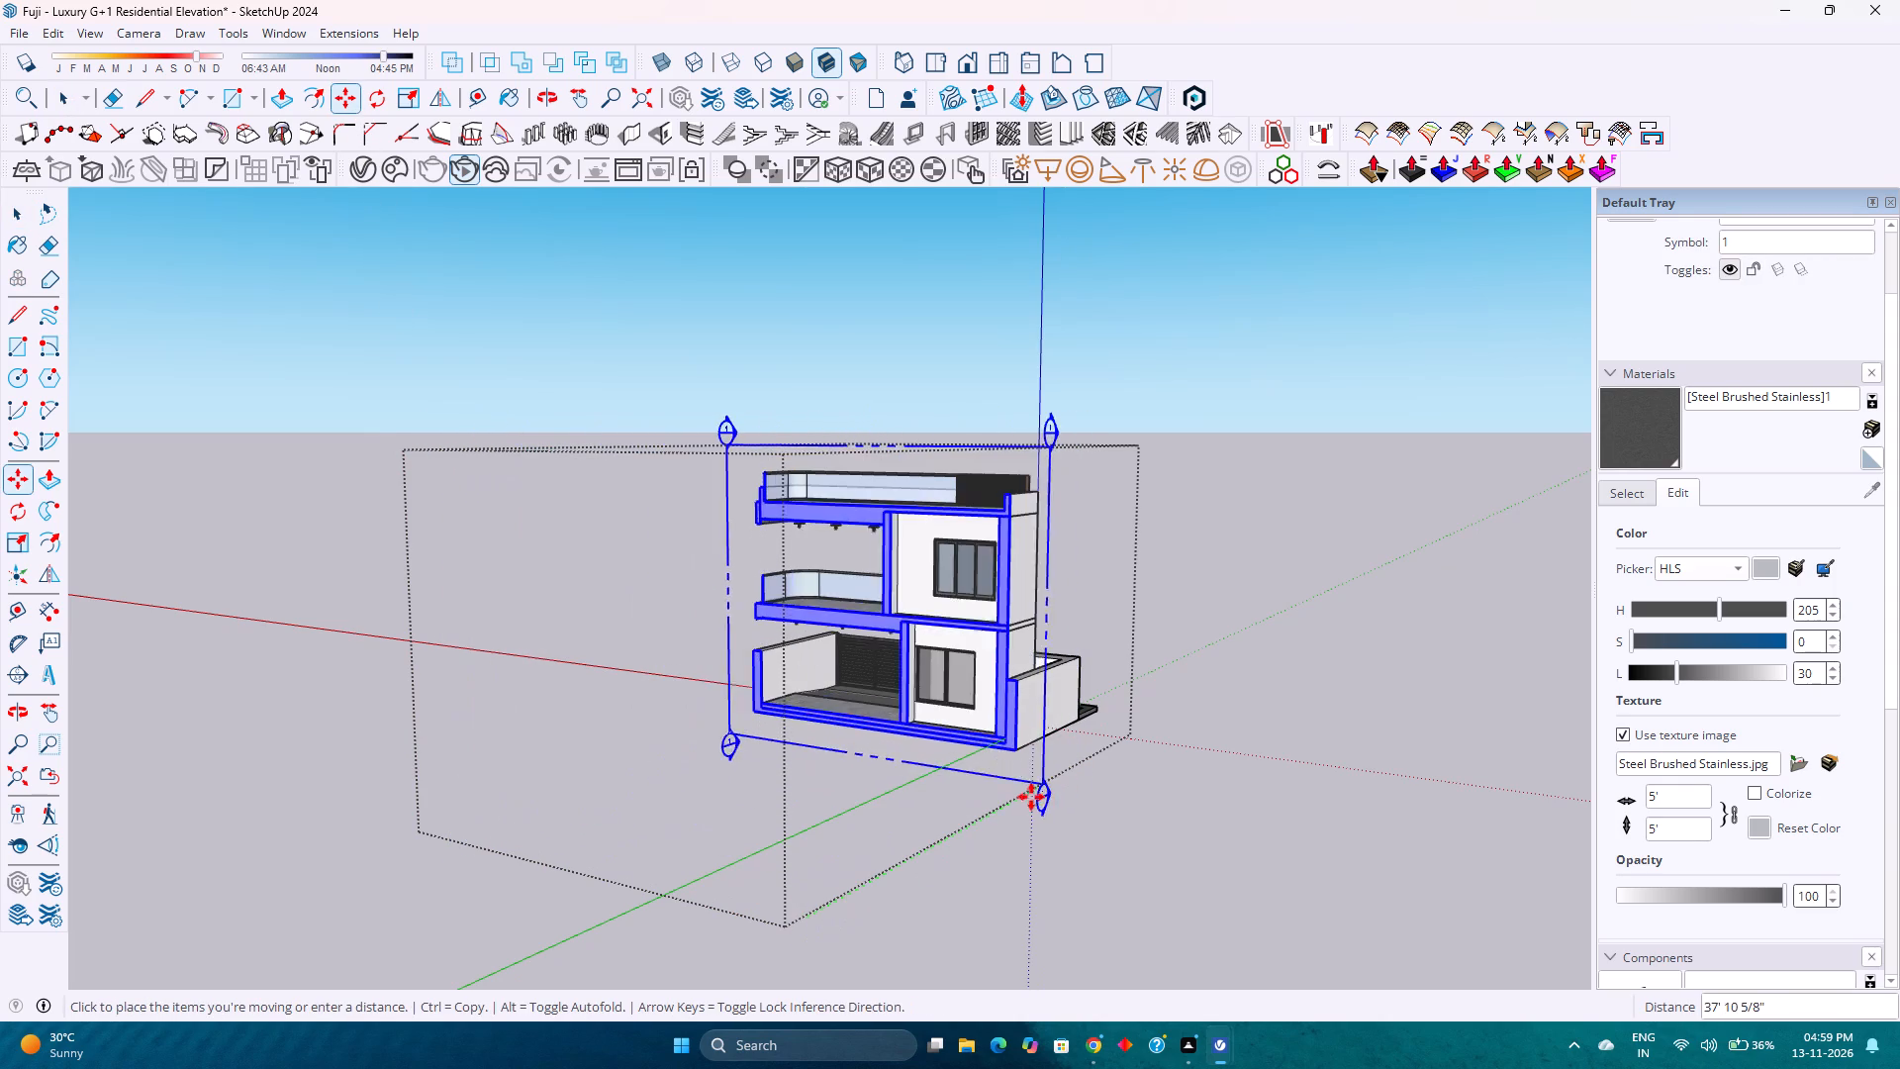
left_click(989, 852)
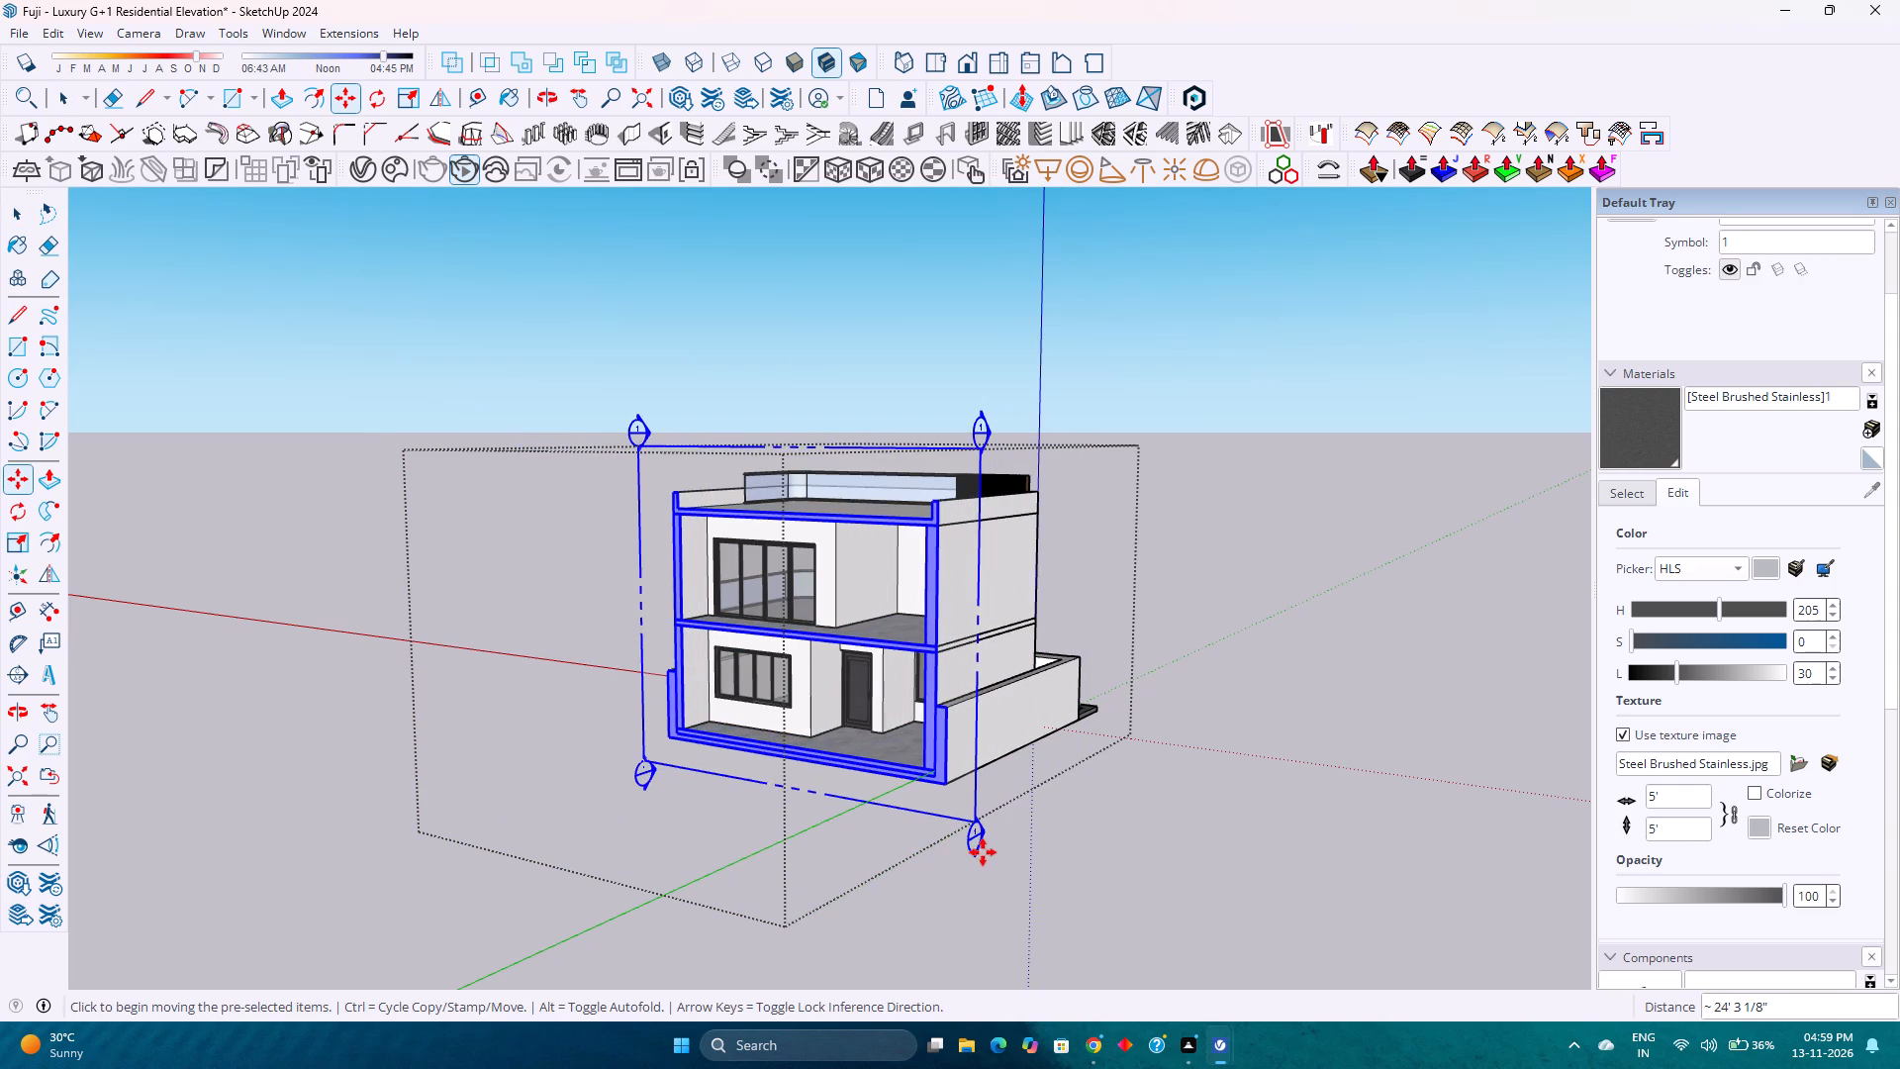
Open the ground-floor group for editing and select the inner wall face around its four-pane window.
scroll(756, 713, "up", 5)
middle_click_drag(755, 710, 1097, 726)
middle_click(1097, 726)
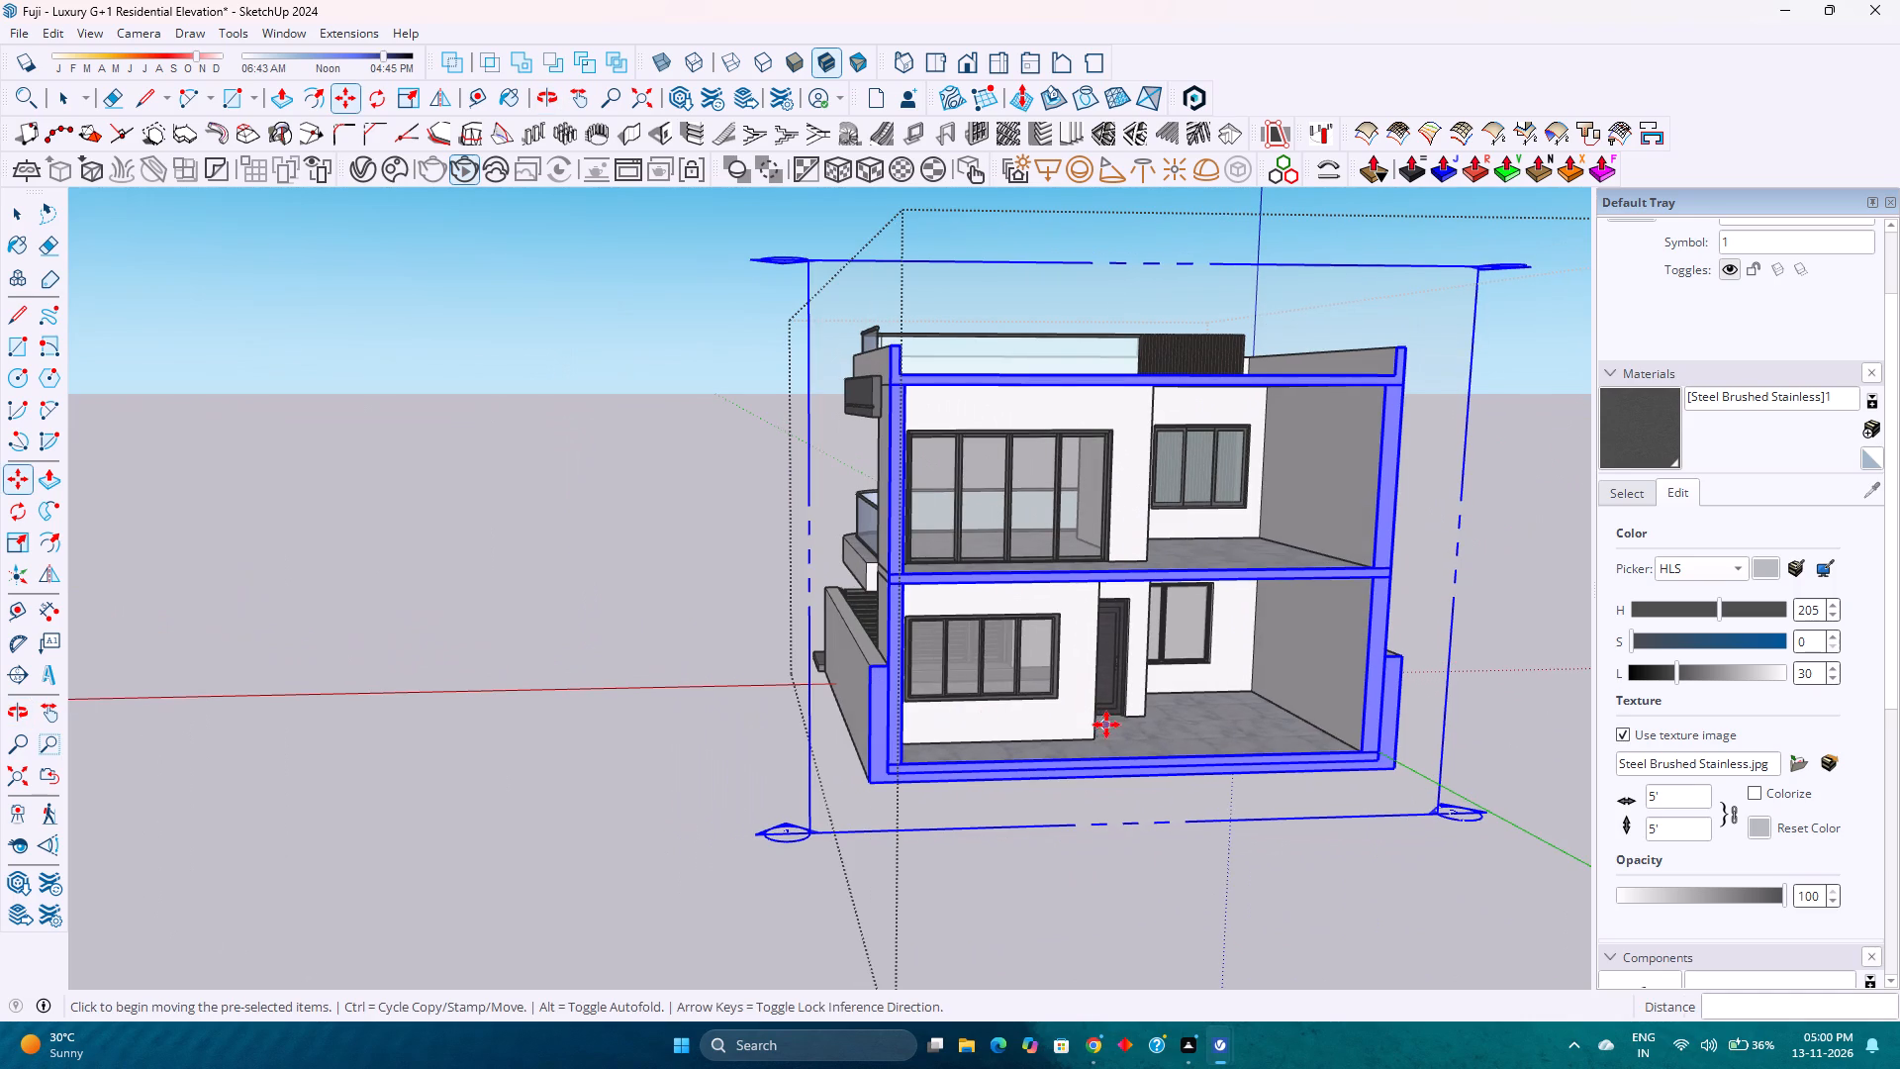
key("space")
double_click(994, 708)
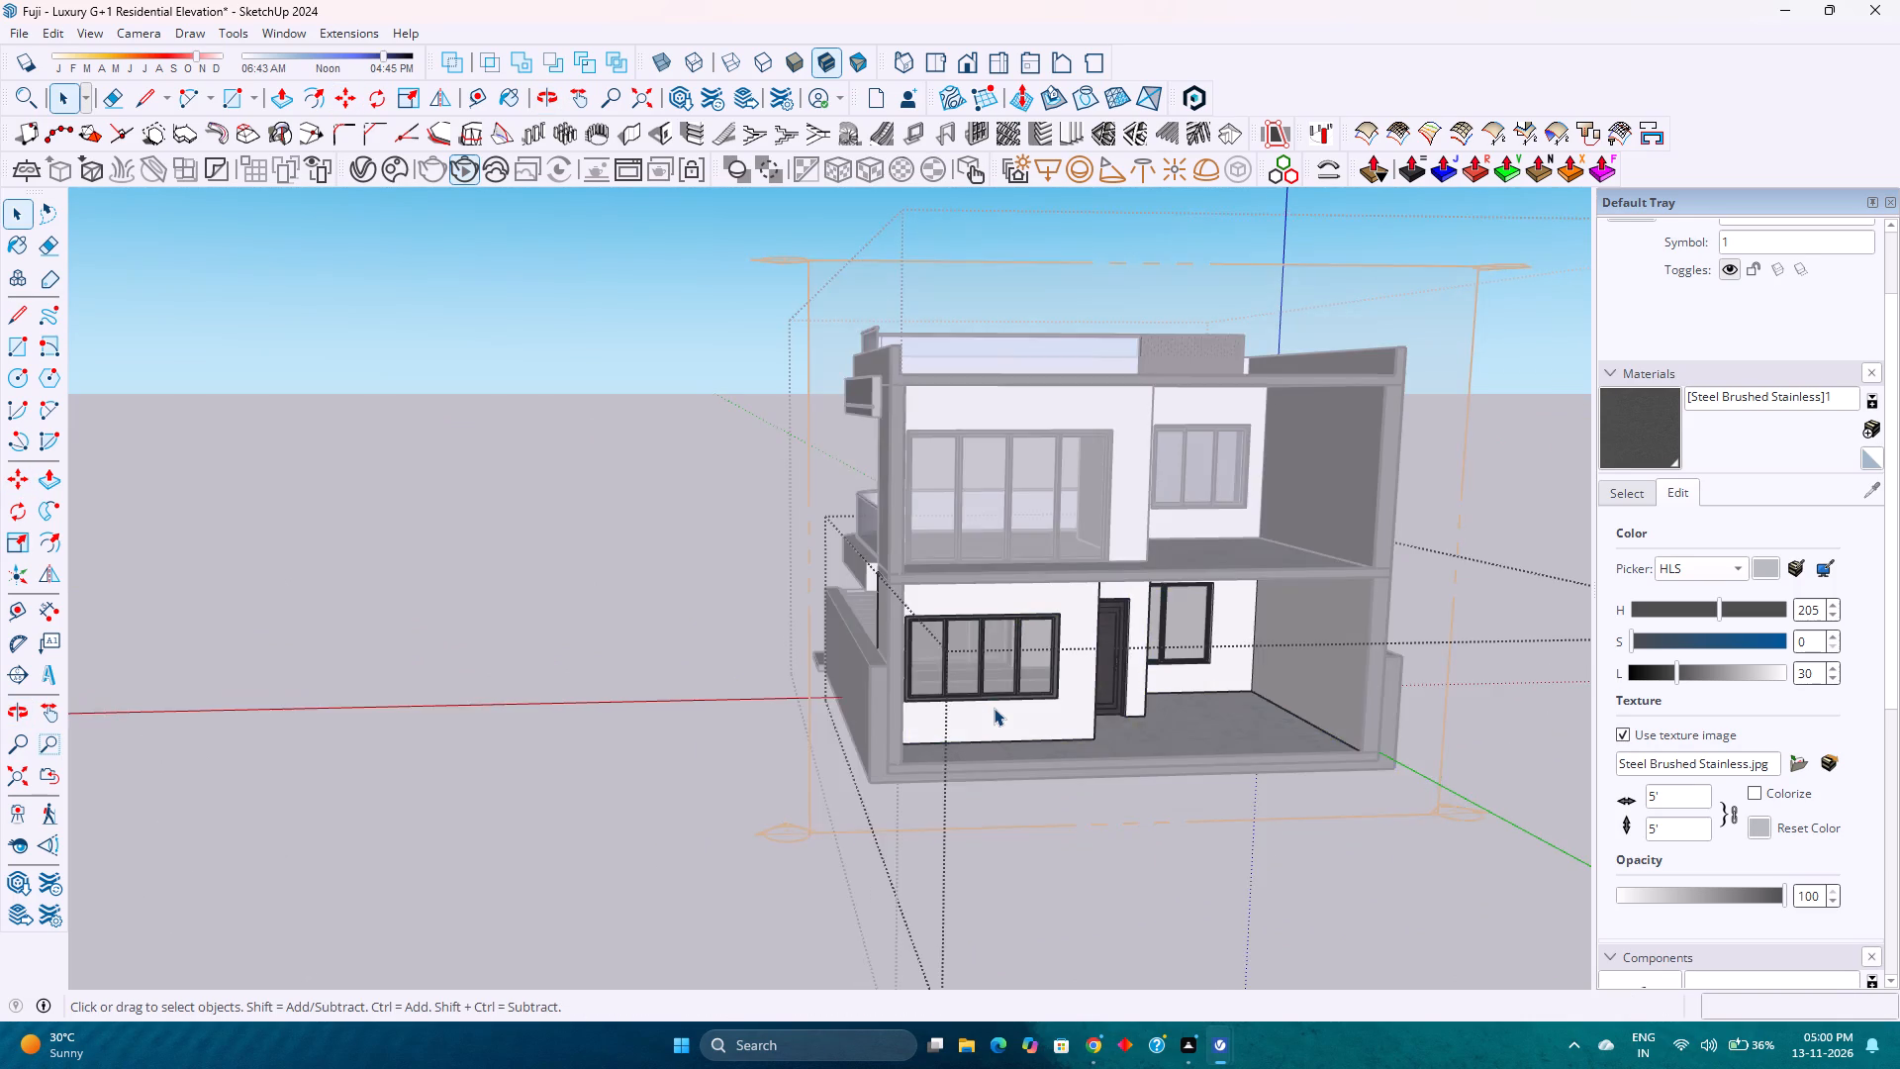
scroll(994, 708, "up", 3)
left_click(993, 706)
scroll(1095, 667, "up", 4)
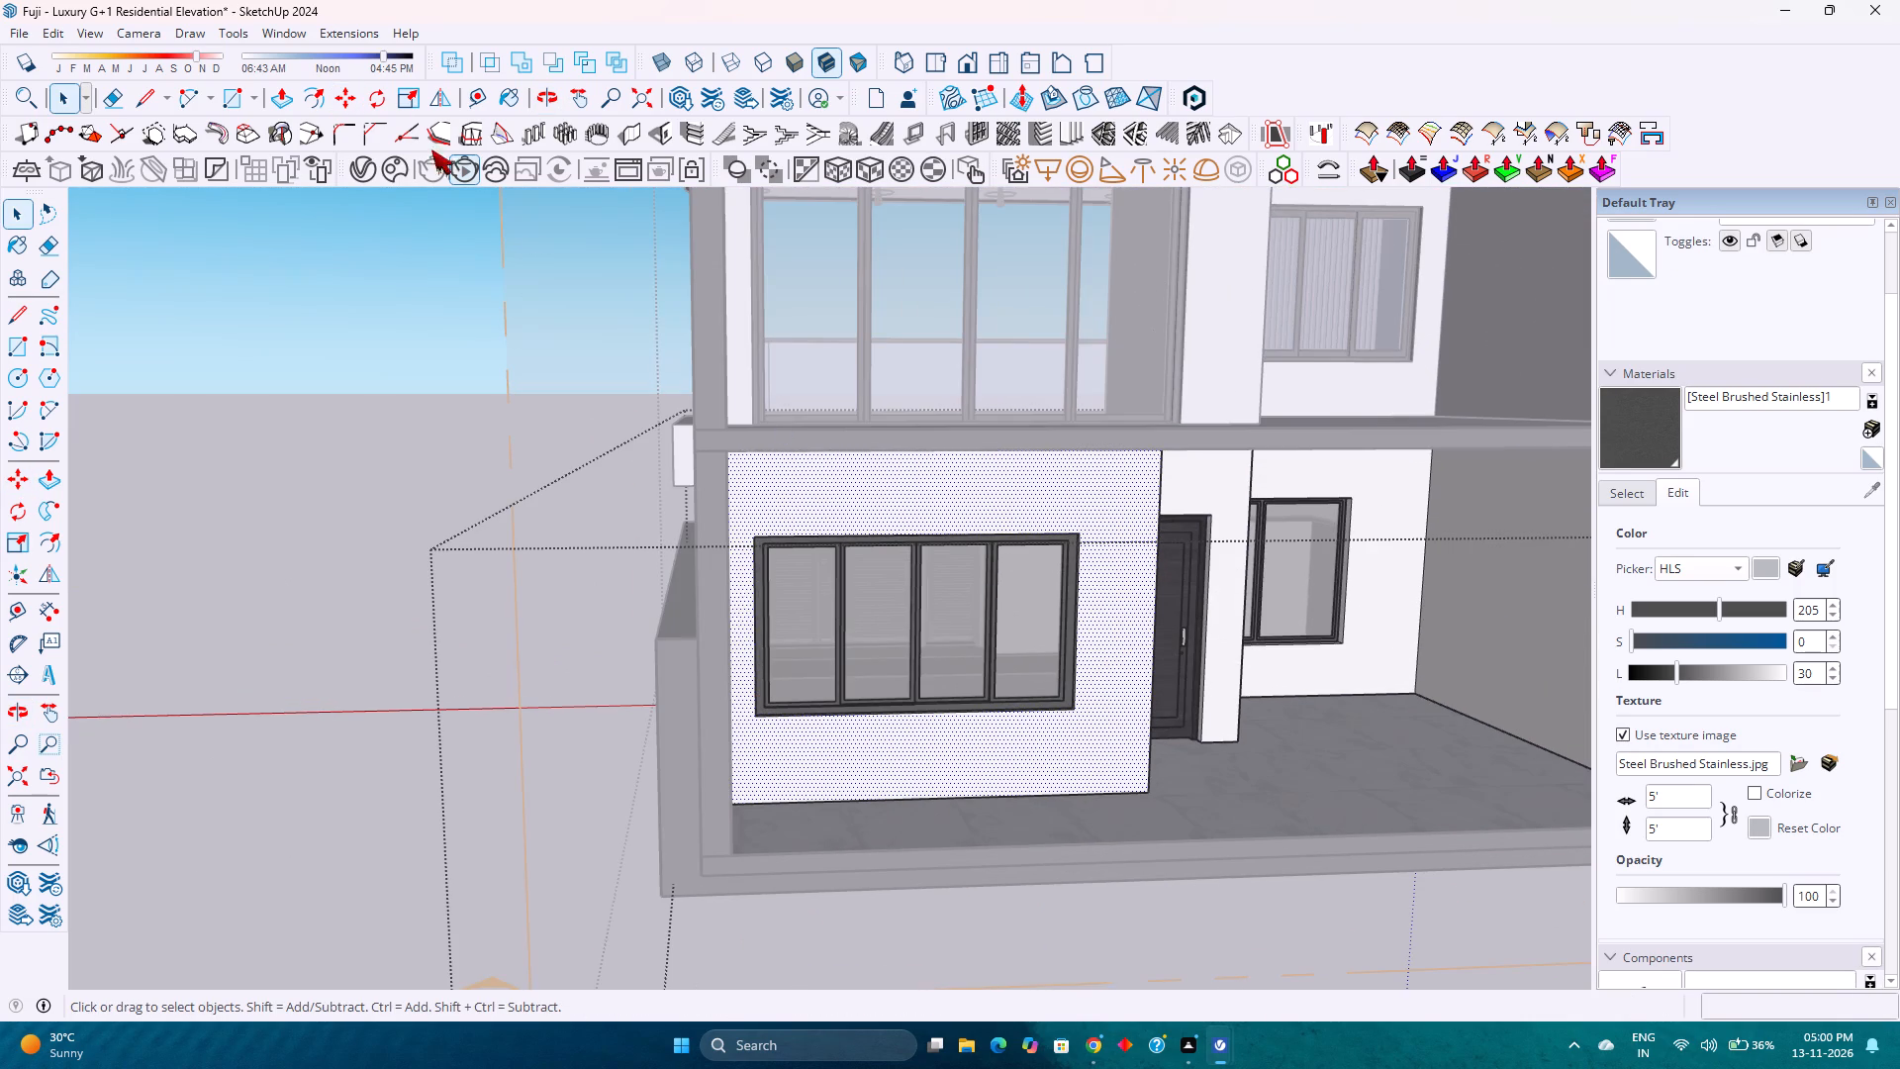
Search 3D Warehouse for "curtain".
left_click(283, 36)
left_click(337, 196)
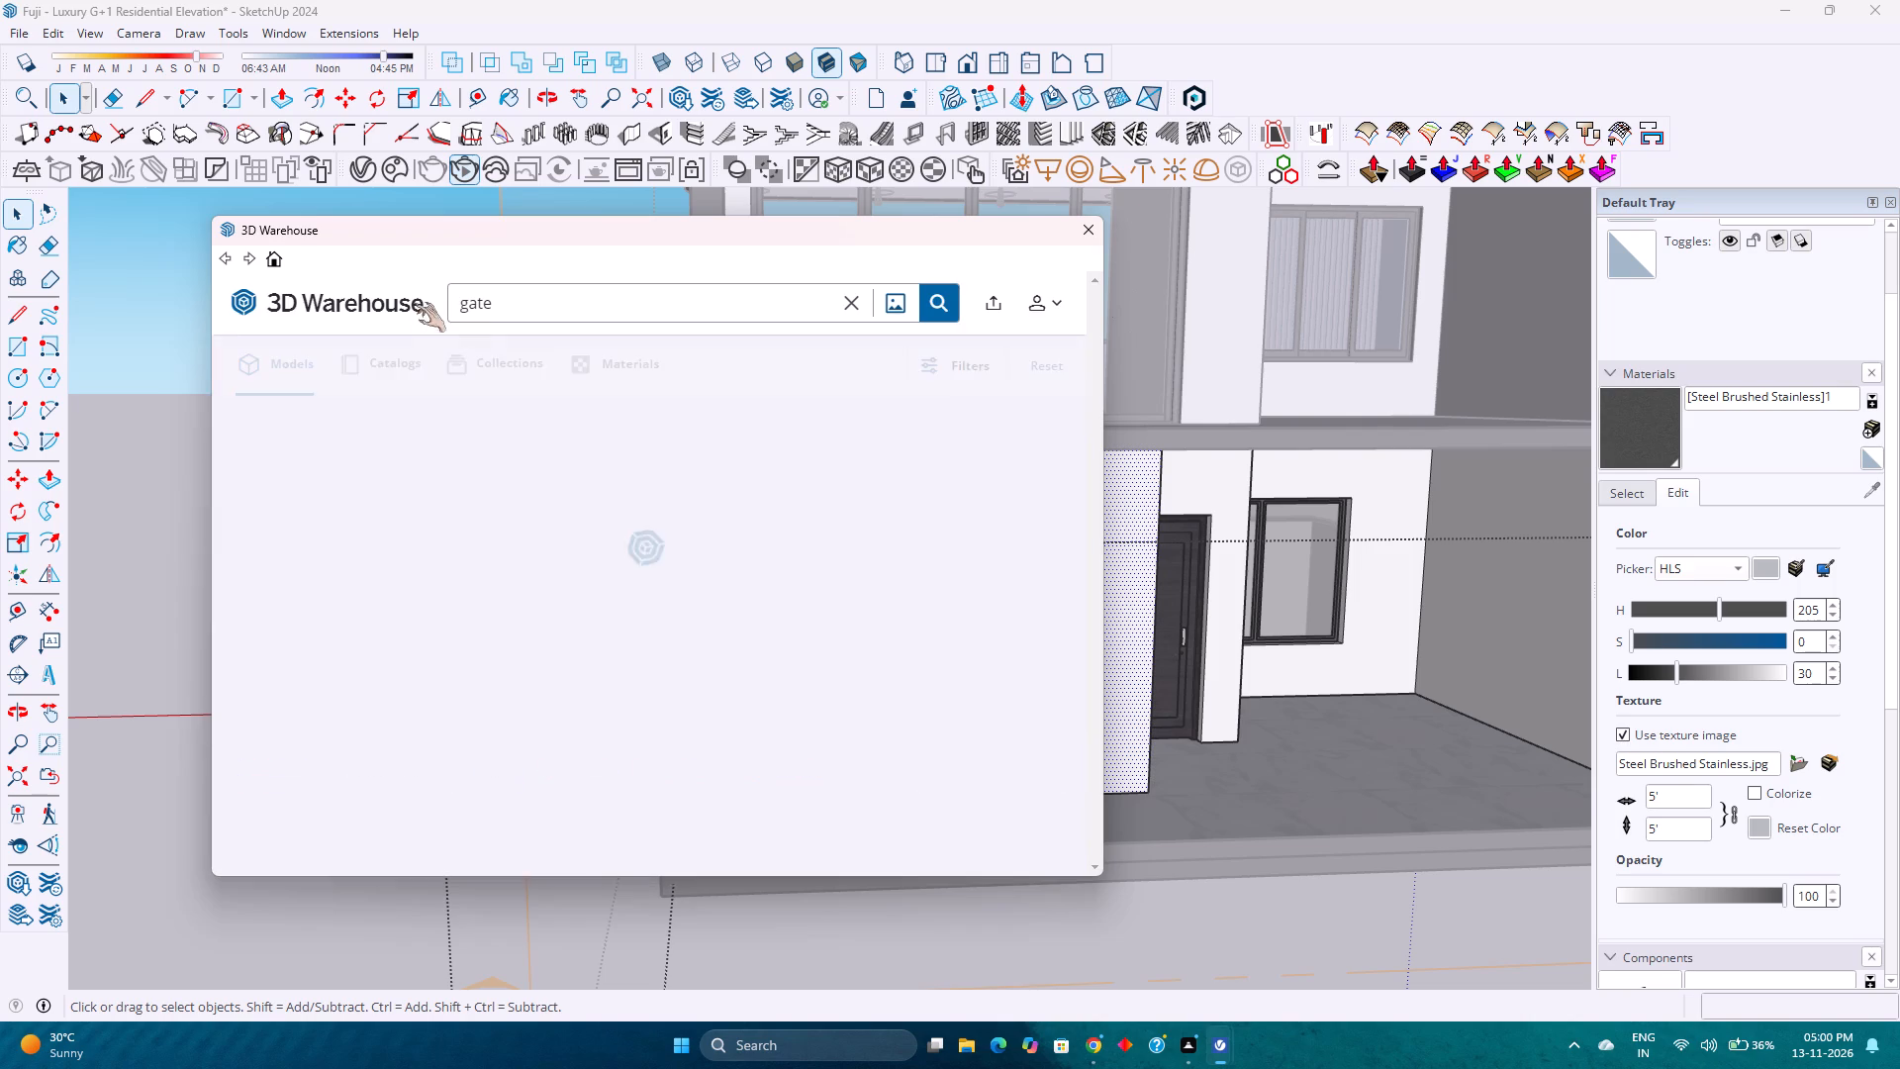
left_click(622, 290)
key("BackSpace")
key("BackSpace")
key("BackSpace")
key("BackSpace")
key("BackSpace")
key("BackSpace")
key("BackSpace")
key("BackSpace")
key("BackSpace")
key("BackSpace")
key("BackSpace")
key("BackSpace")
key("BackSpace")
key("BackSpace")
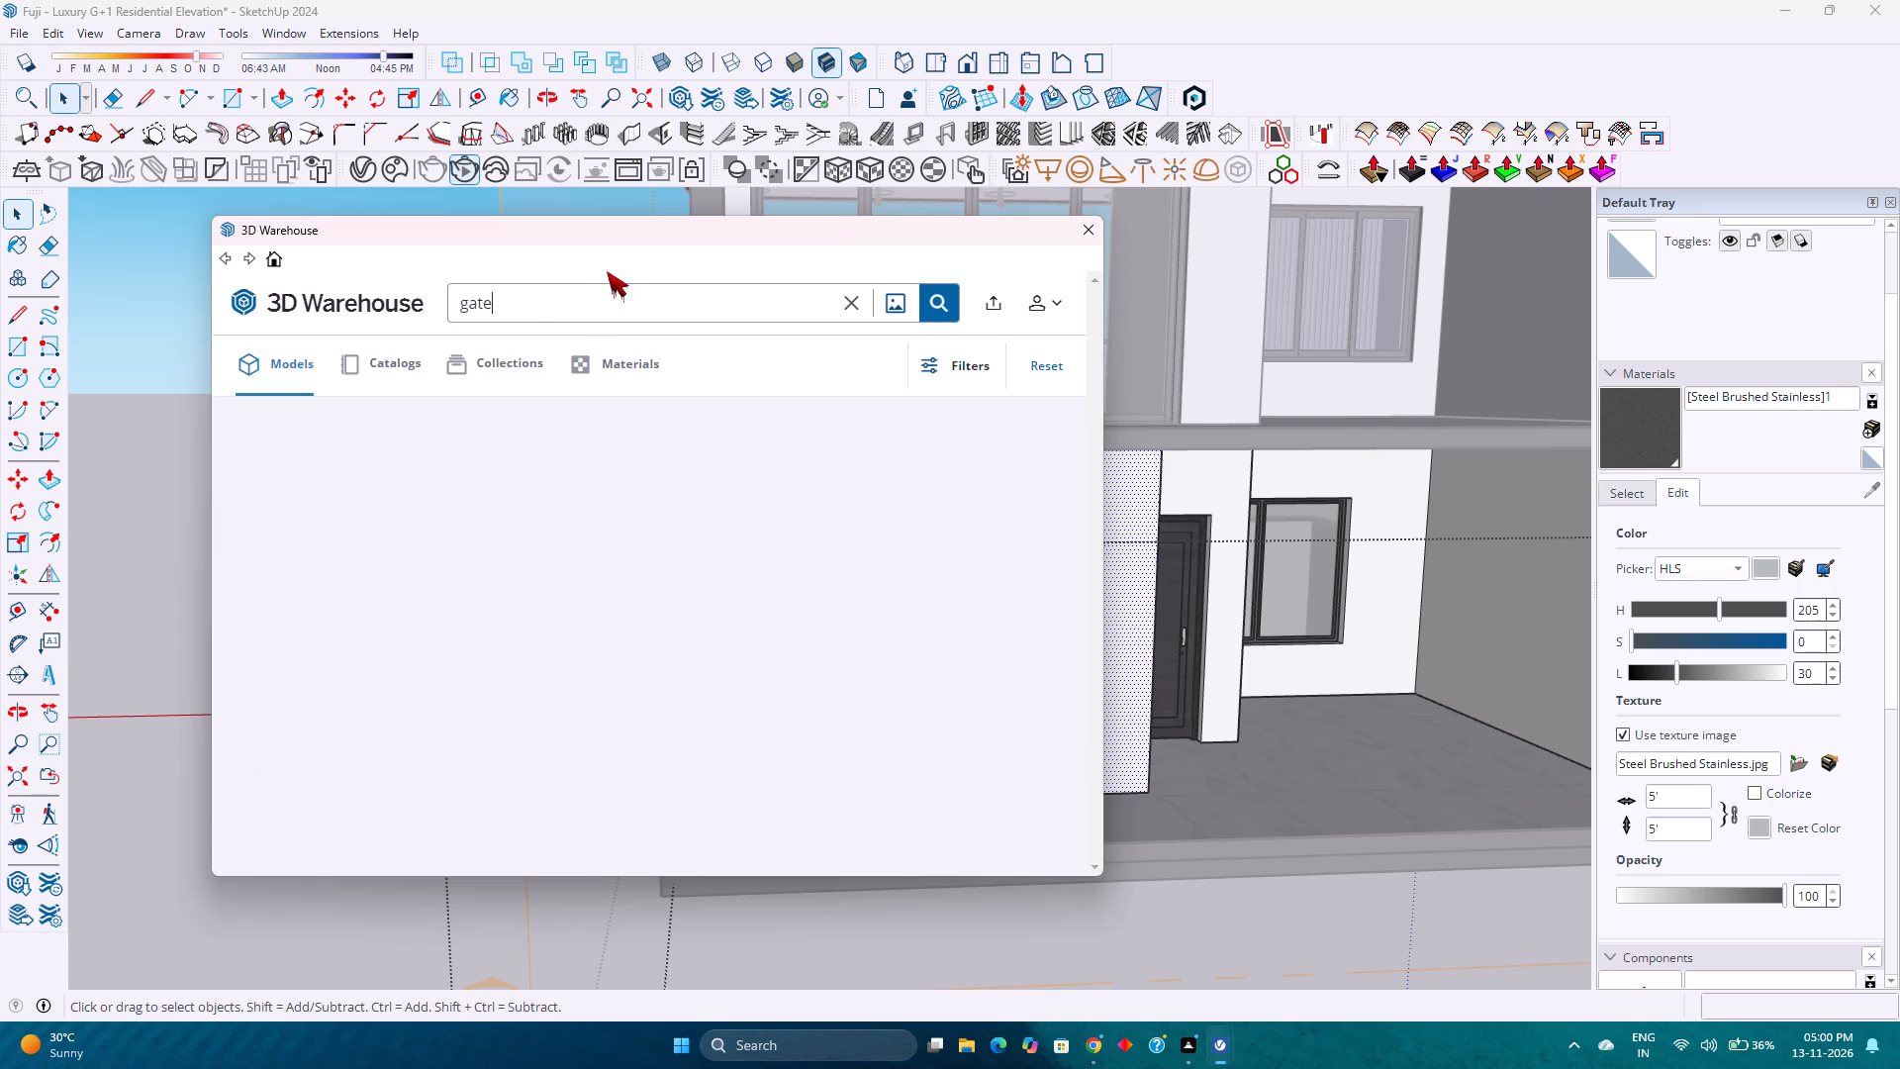
key("c")
type("urtain")
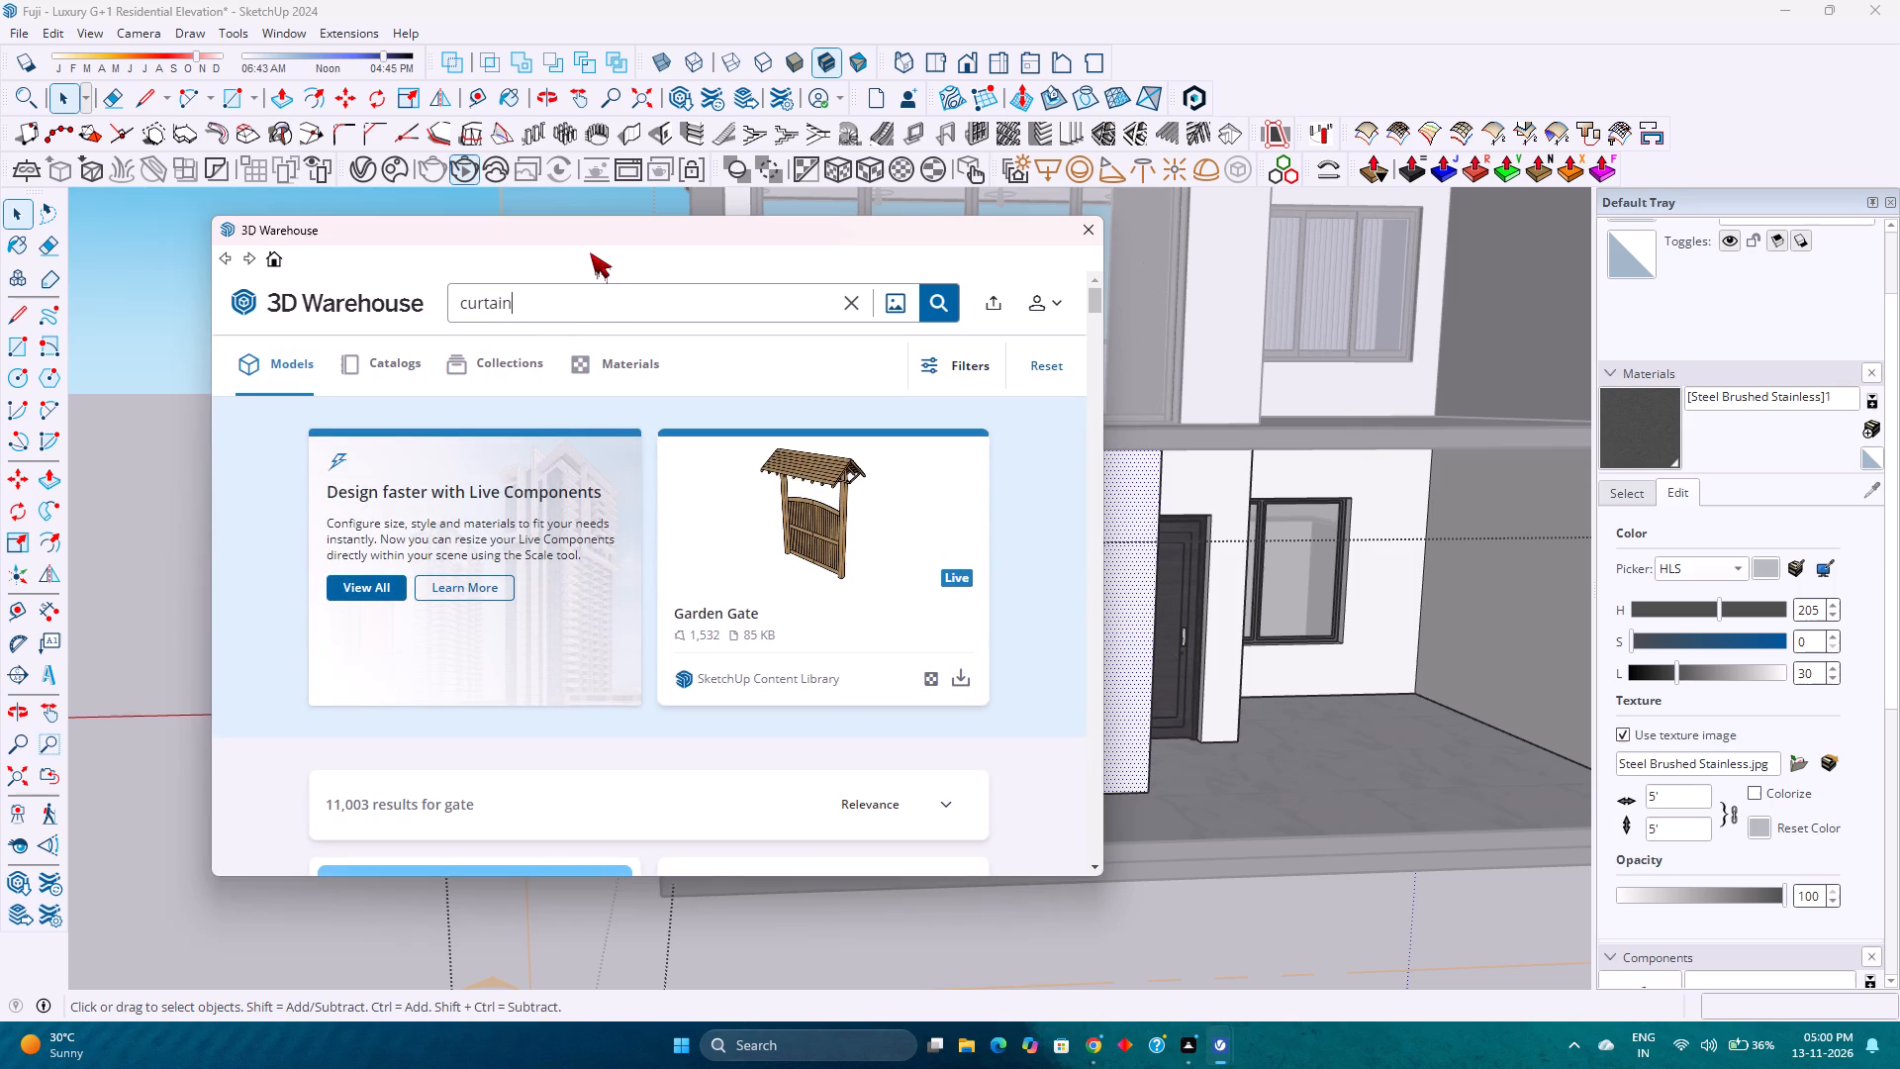
key("Return")
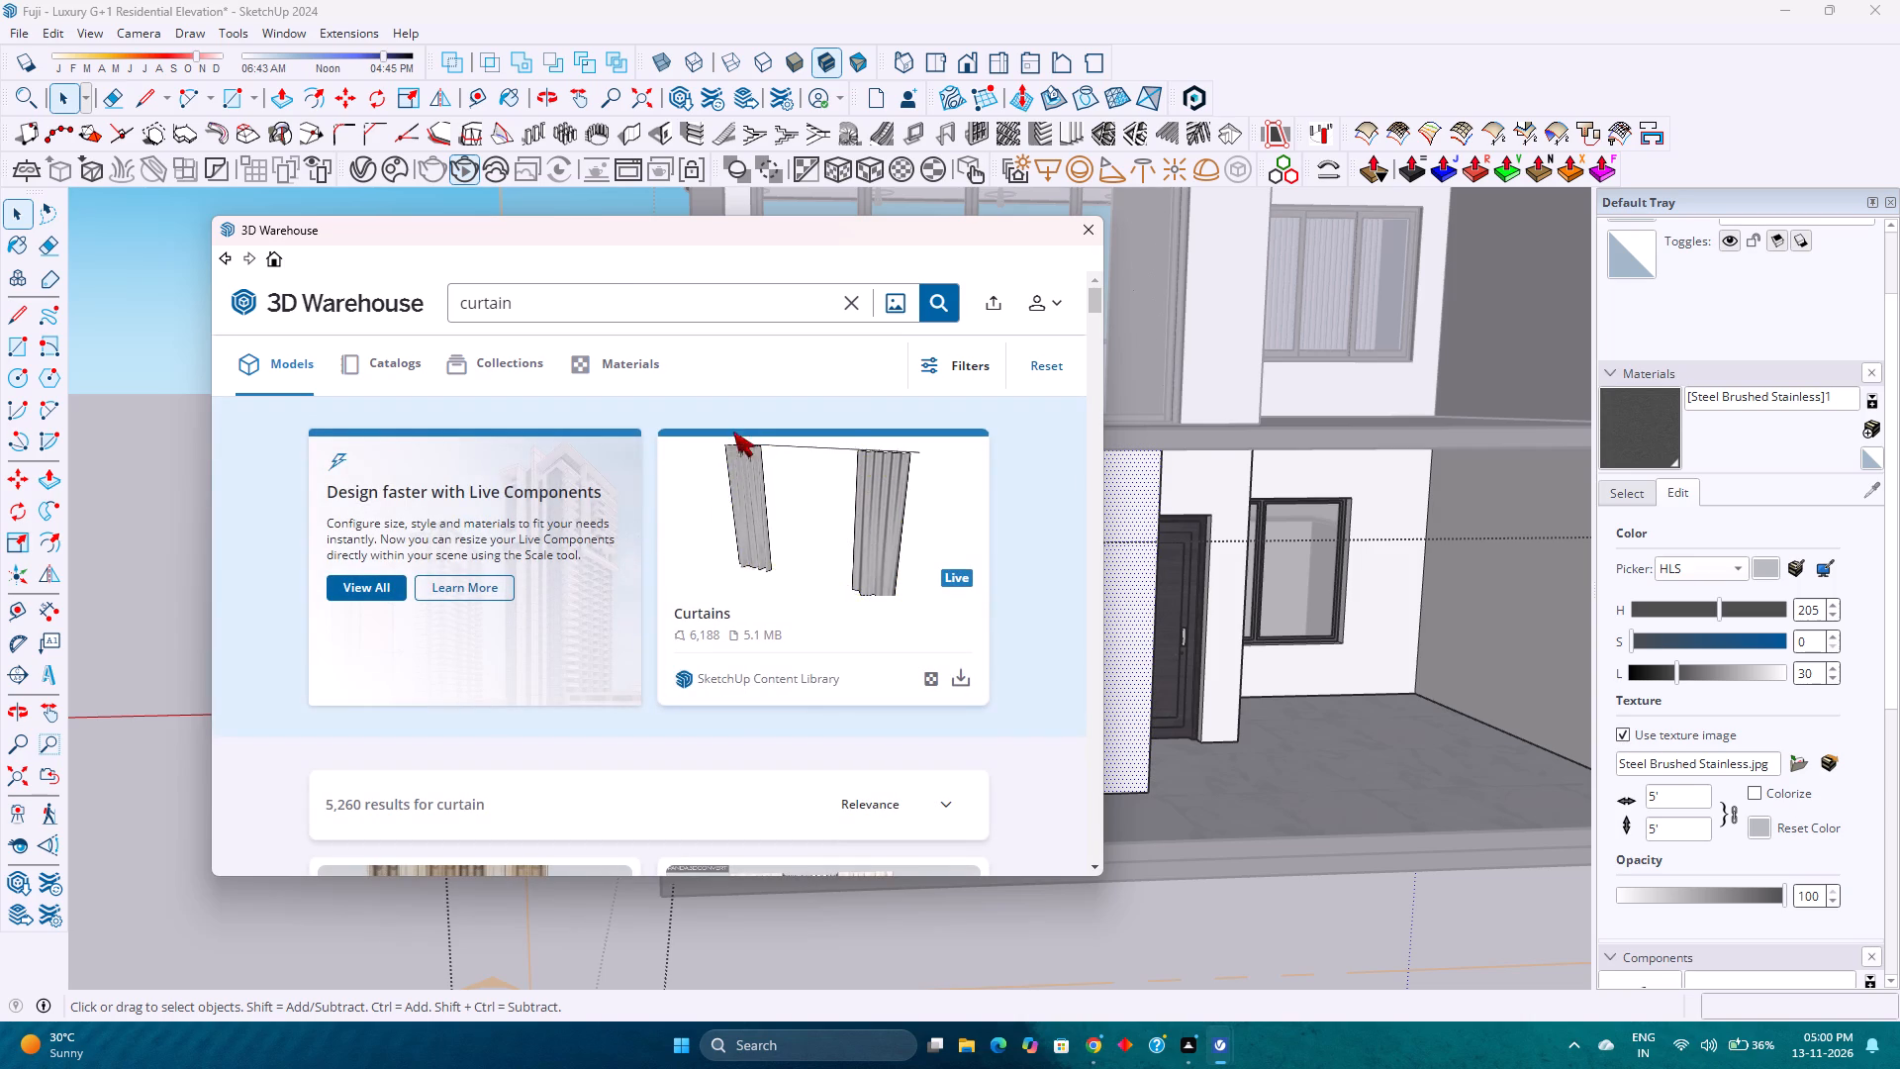
Browse the 3D Warehouse curtain results and compare the models for one suited to the house windows.
scroll(659, 543, "down", 4)
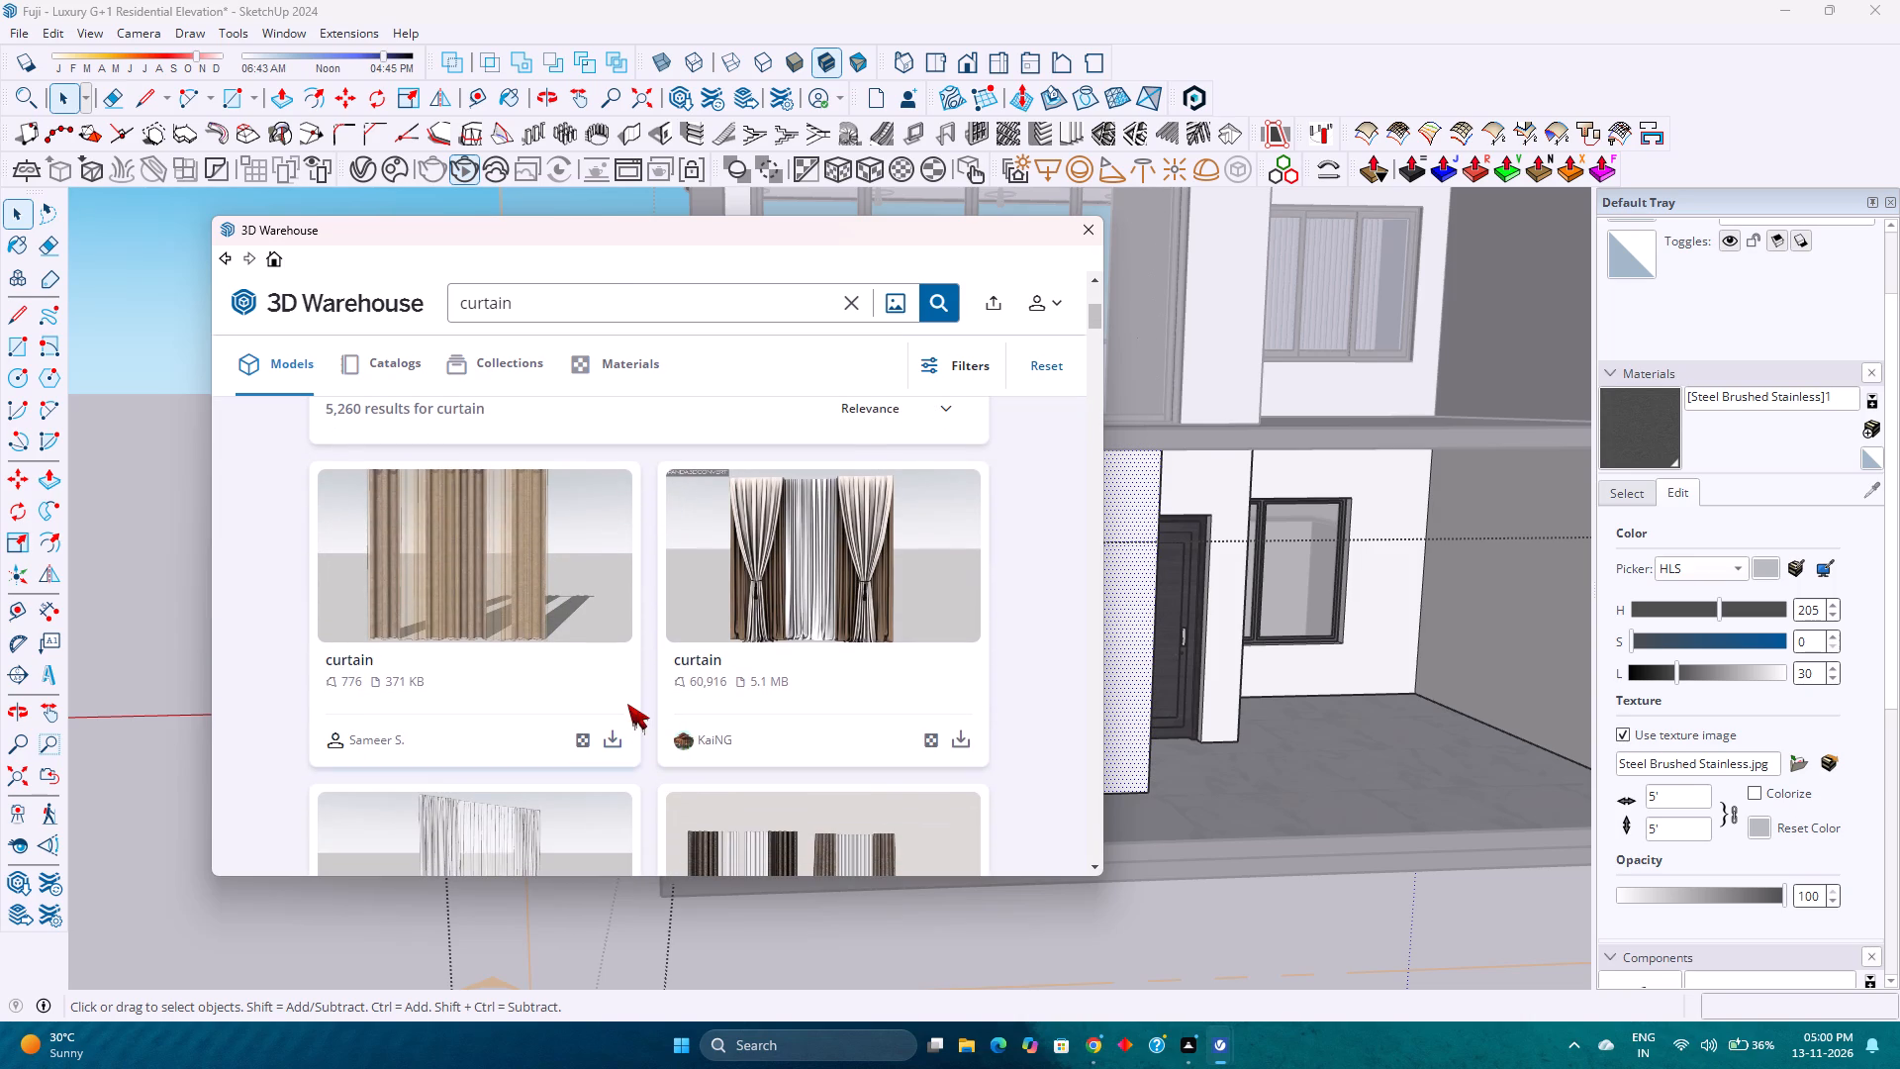
scroll(553, 717, "down", 4)
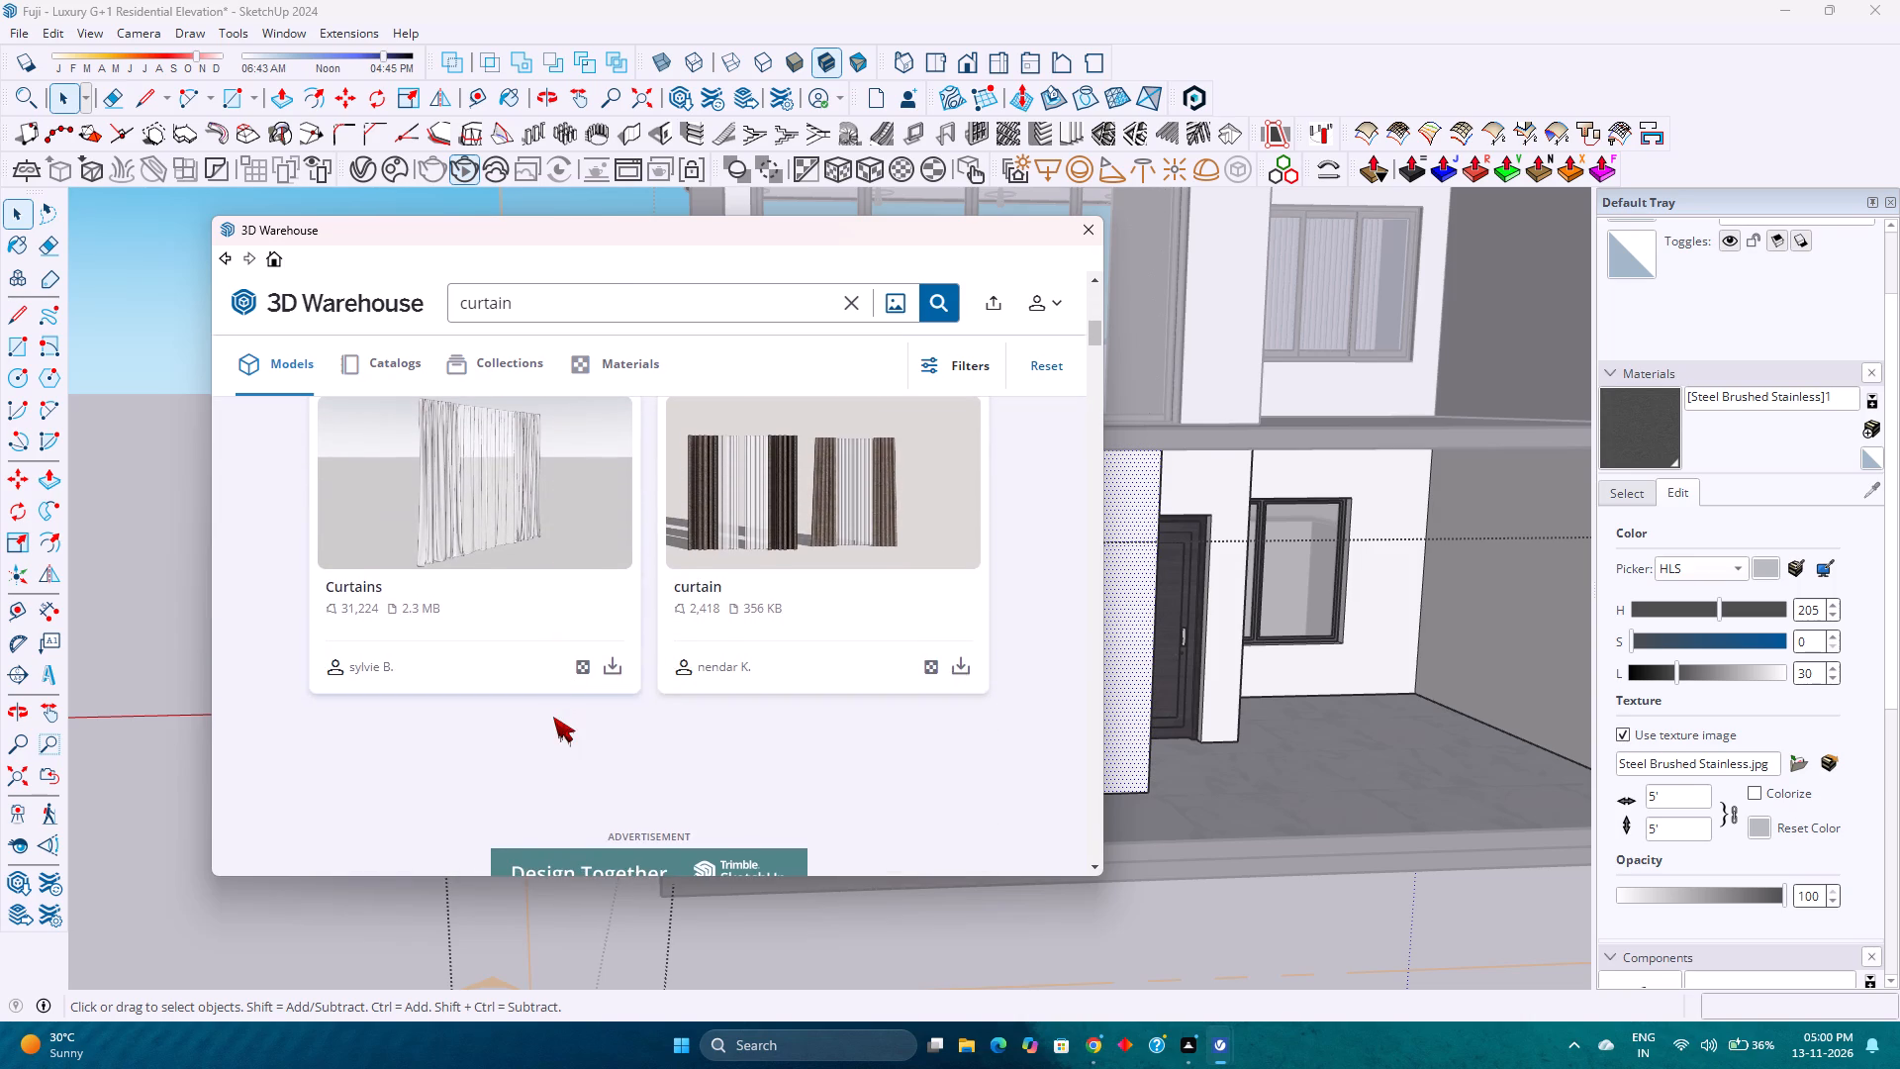
scroll(553, 716, "down", 9)
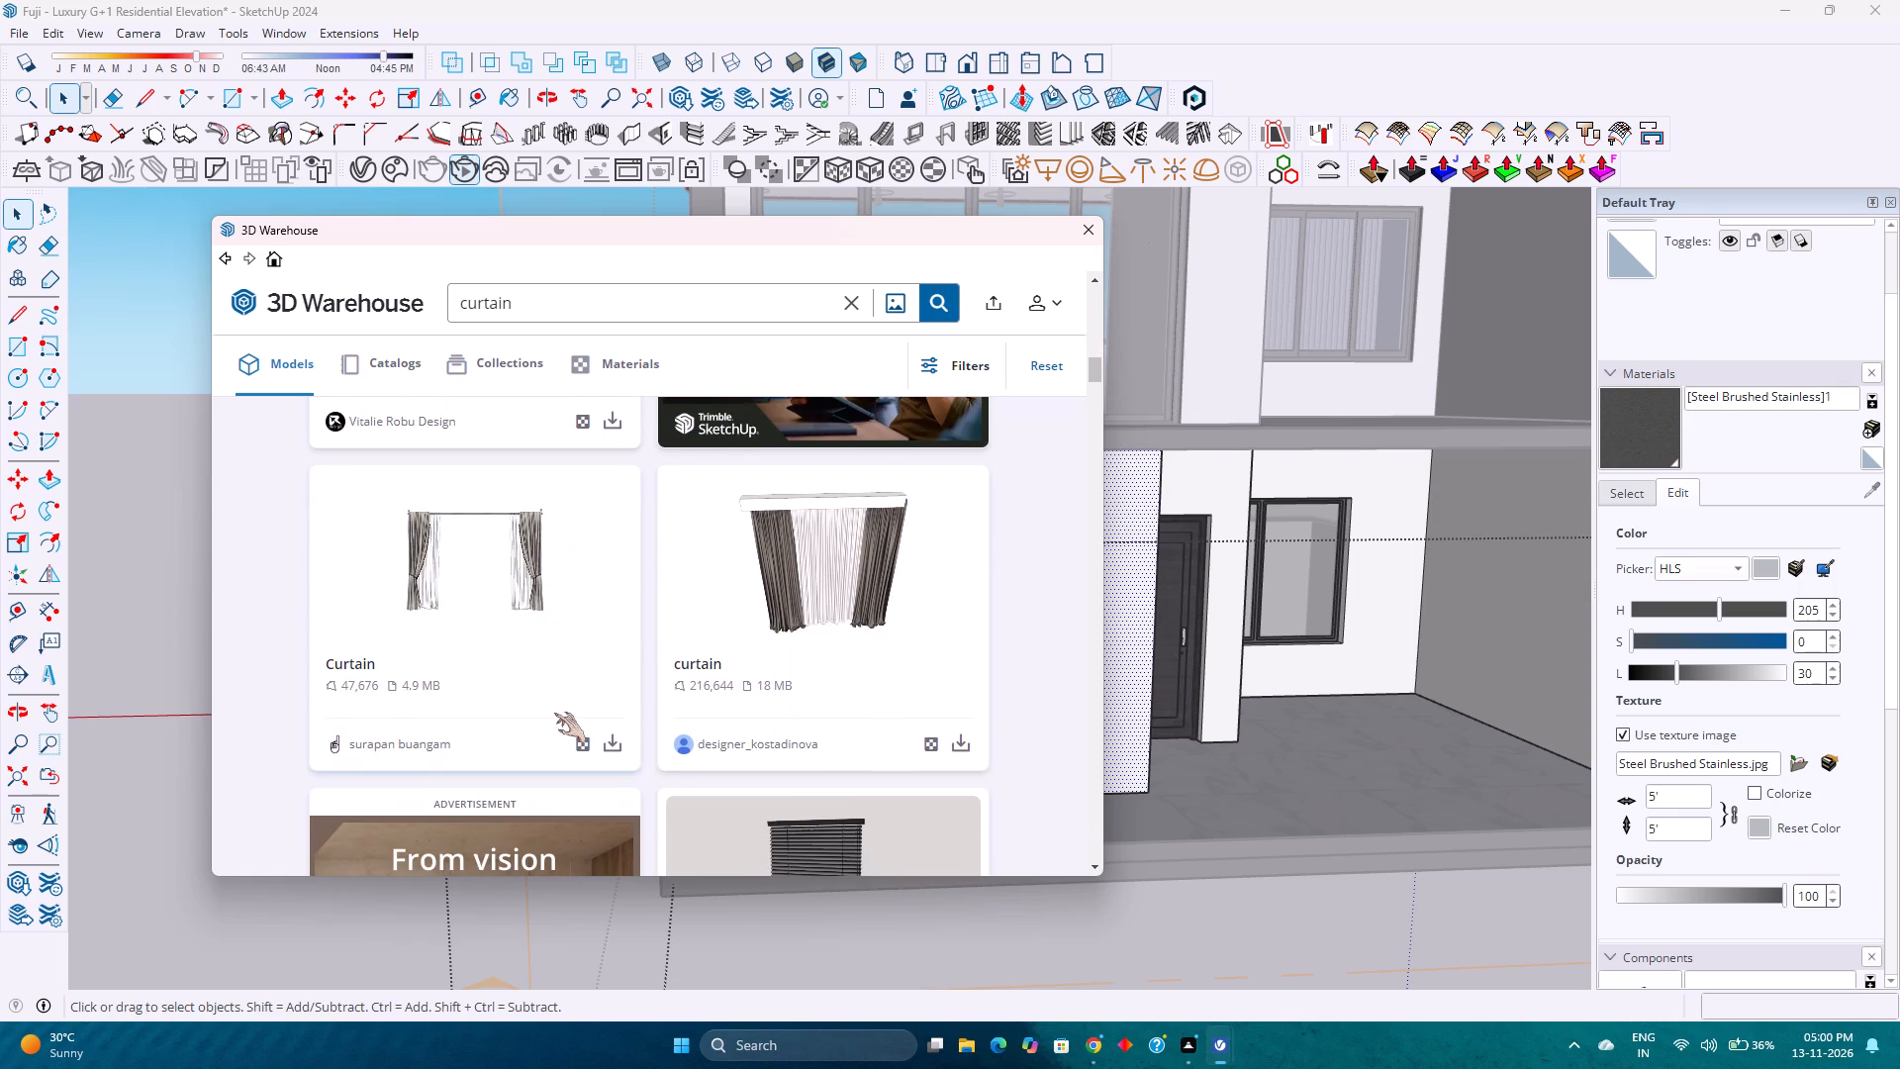
scroll(554, 713, "down", 9)
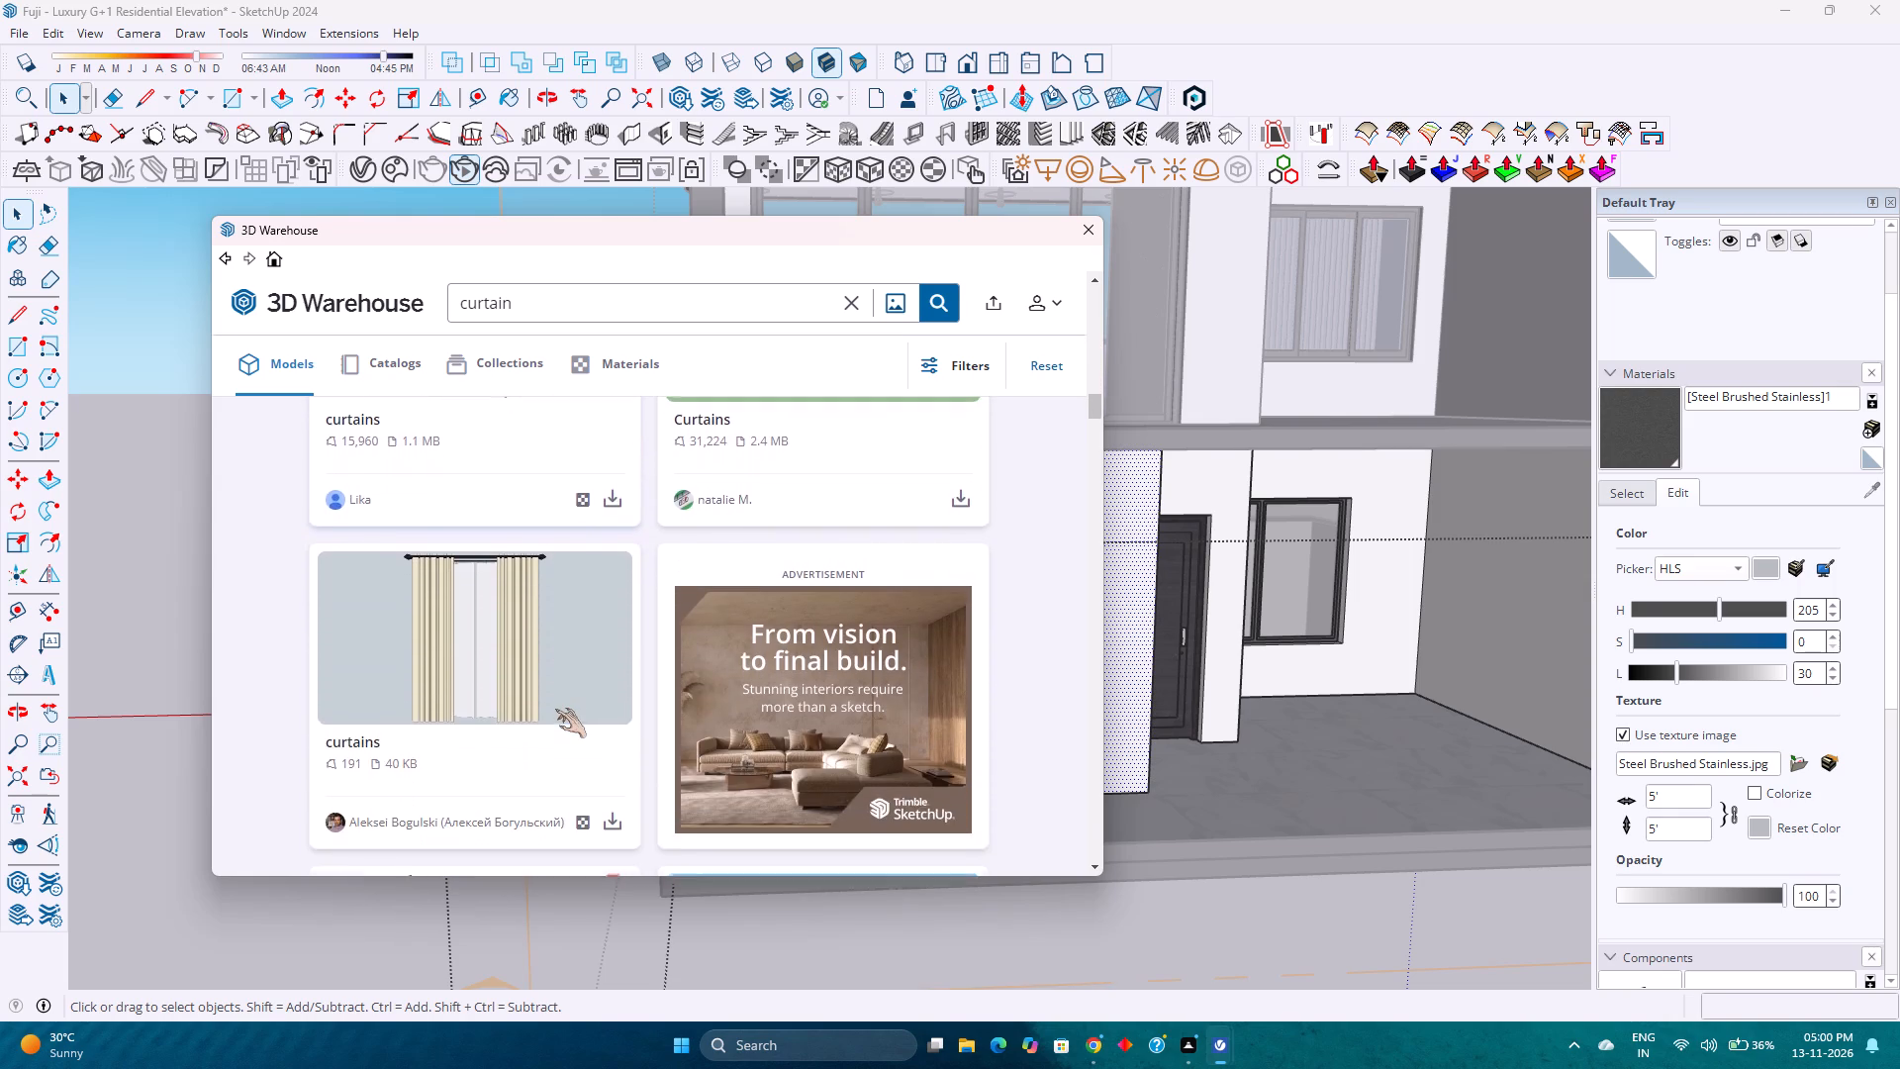
scroll(555, 709, "down", 10)
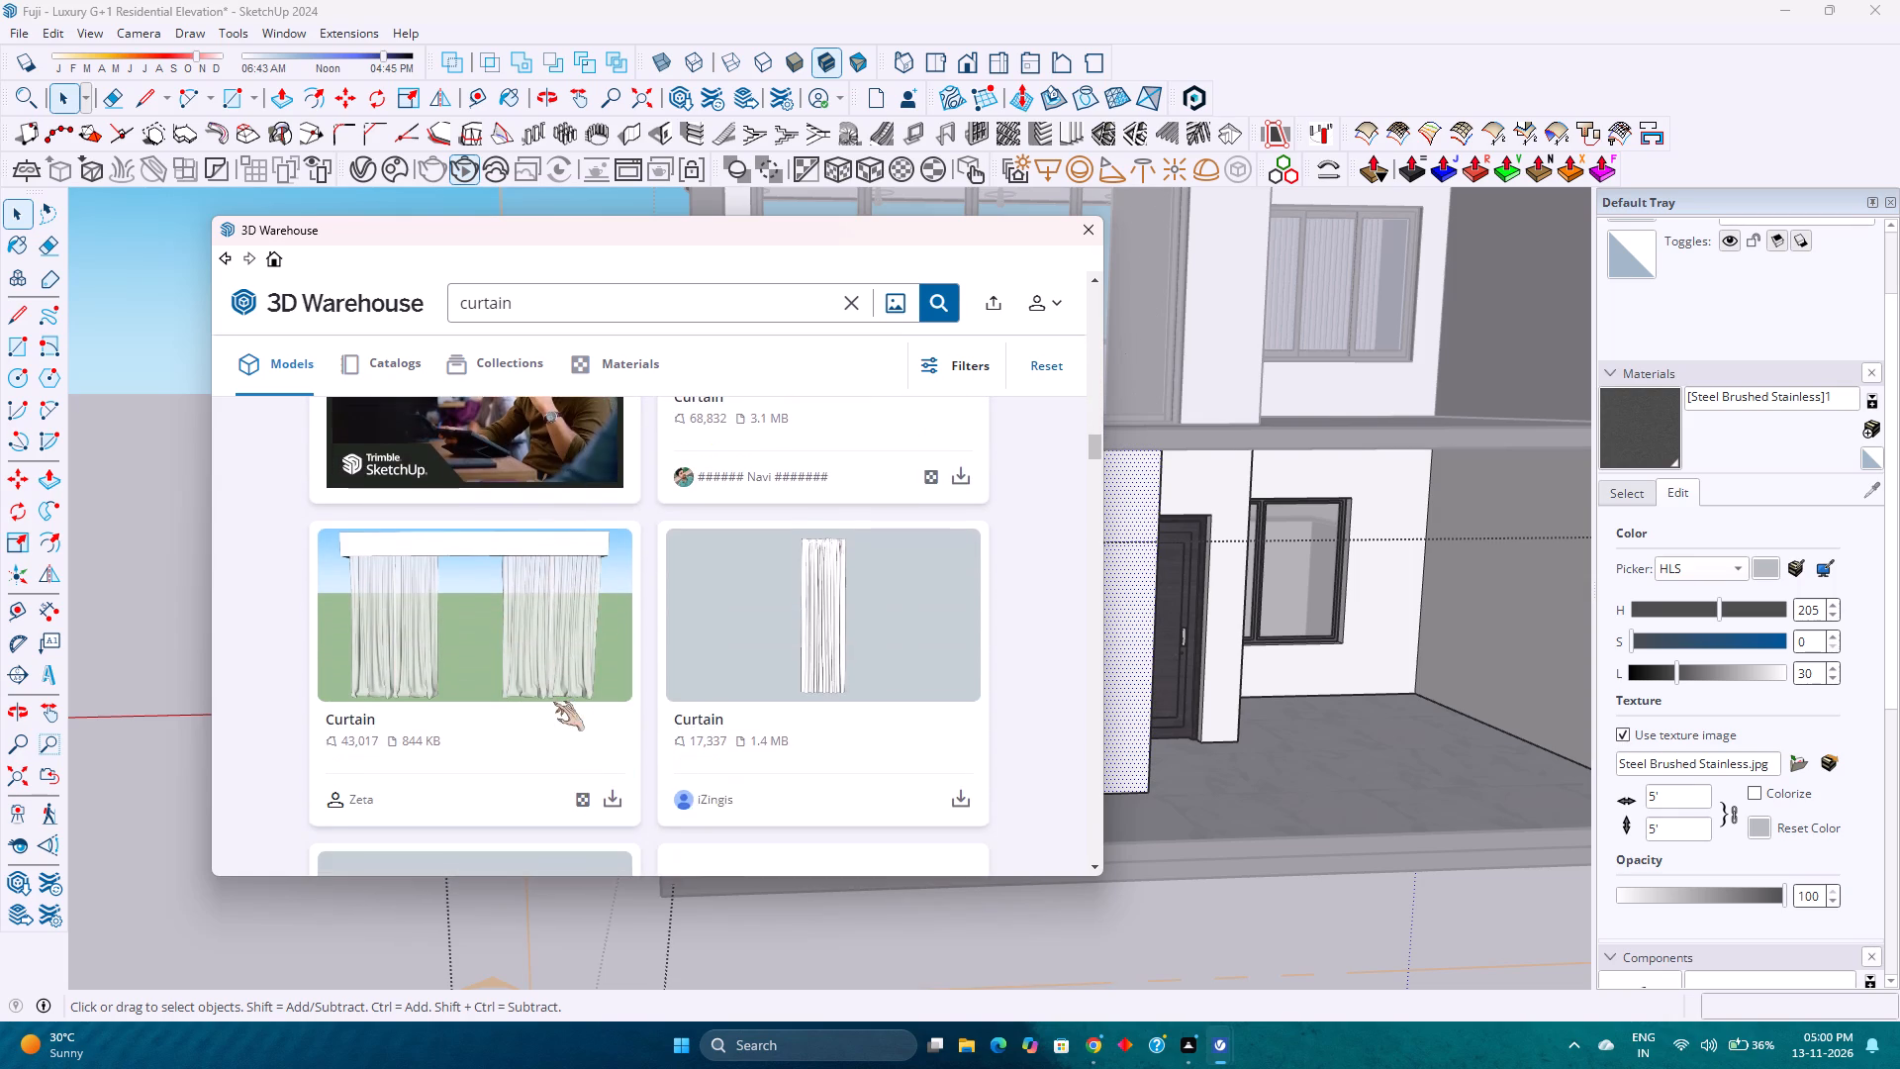
scroll(552, 699, "down", 5)
scroll(552, 699, "up", 1)
scroll(552, 699, "down", 2)
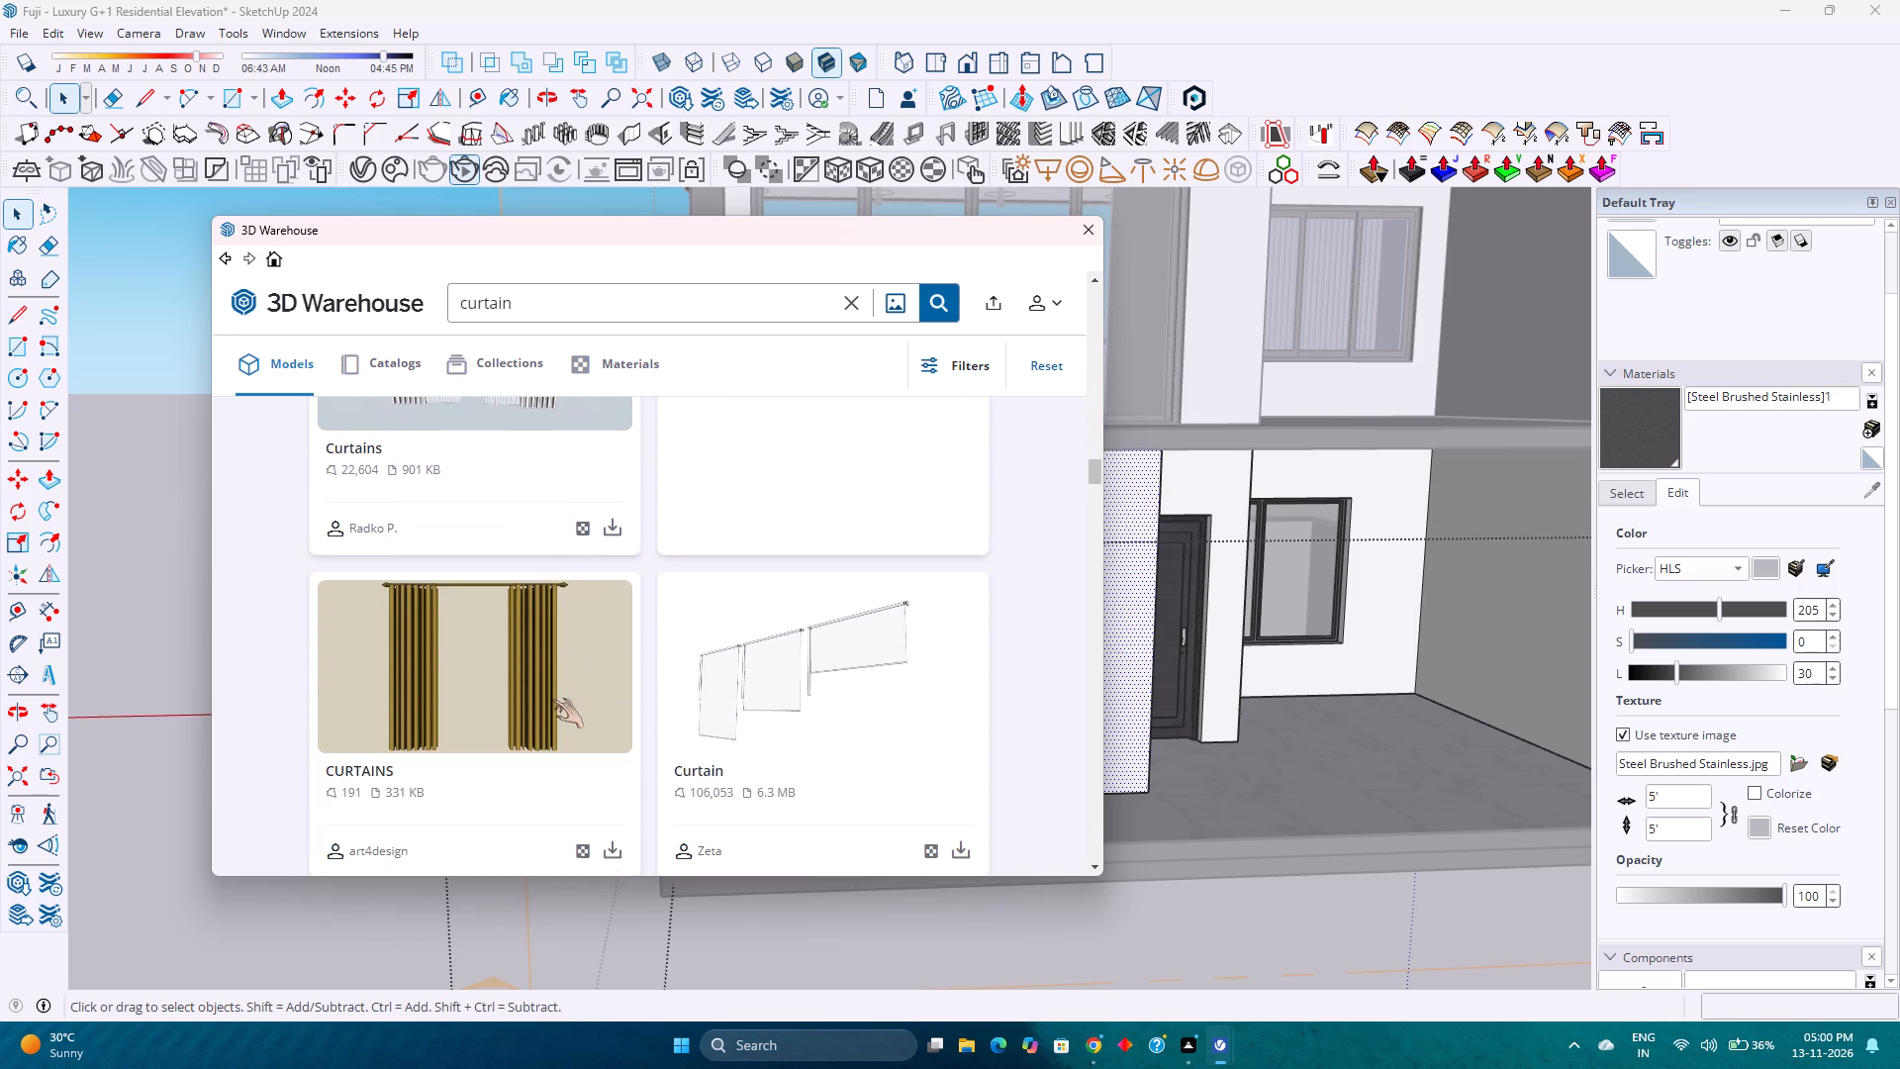
scroll(552, 698, "down", 9)
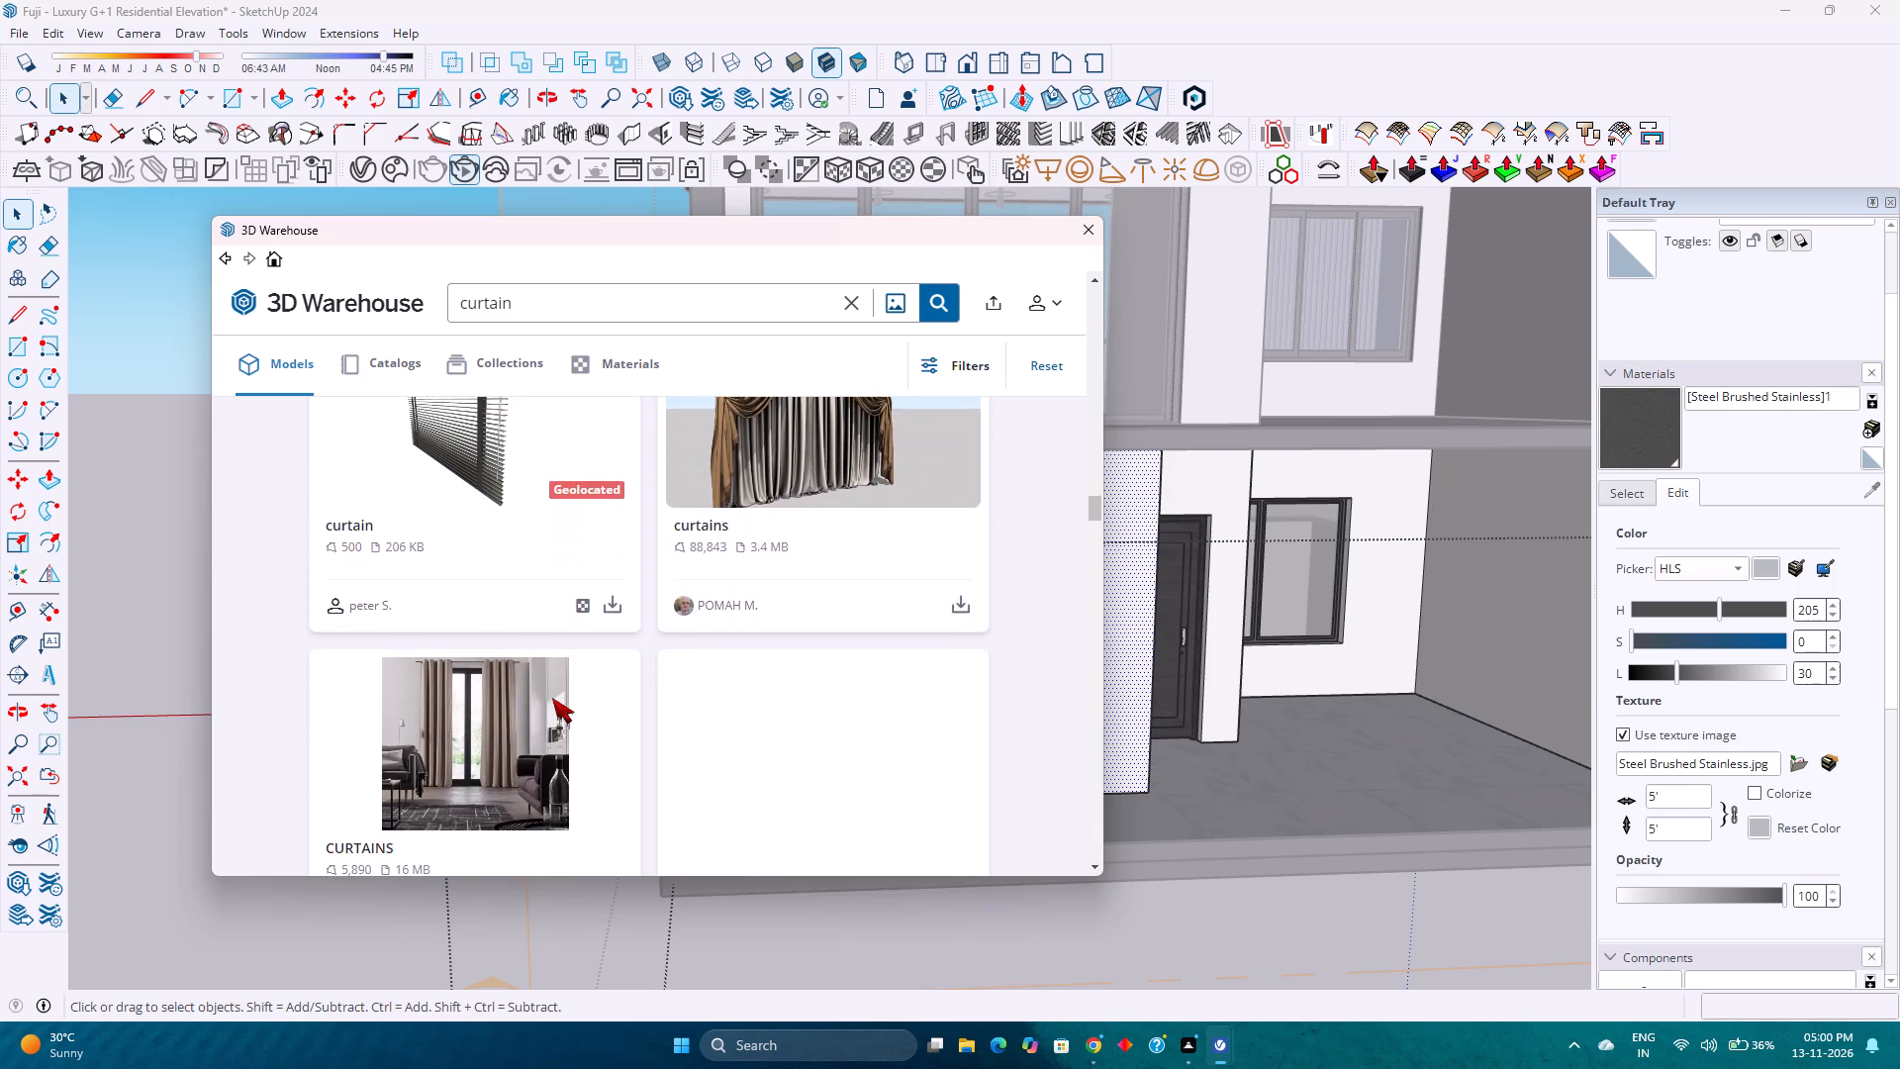
scroll(548, 696, "down", 6)
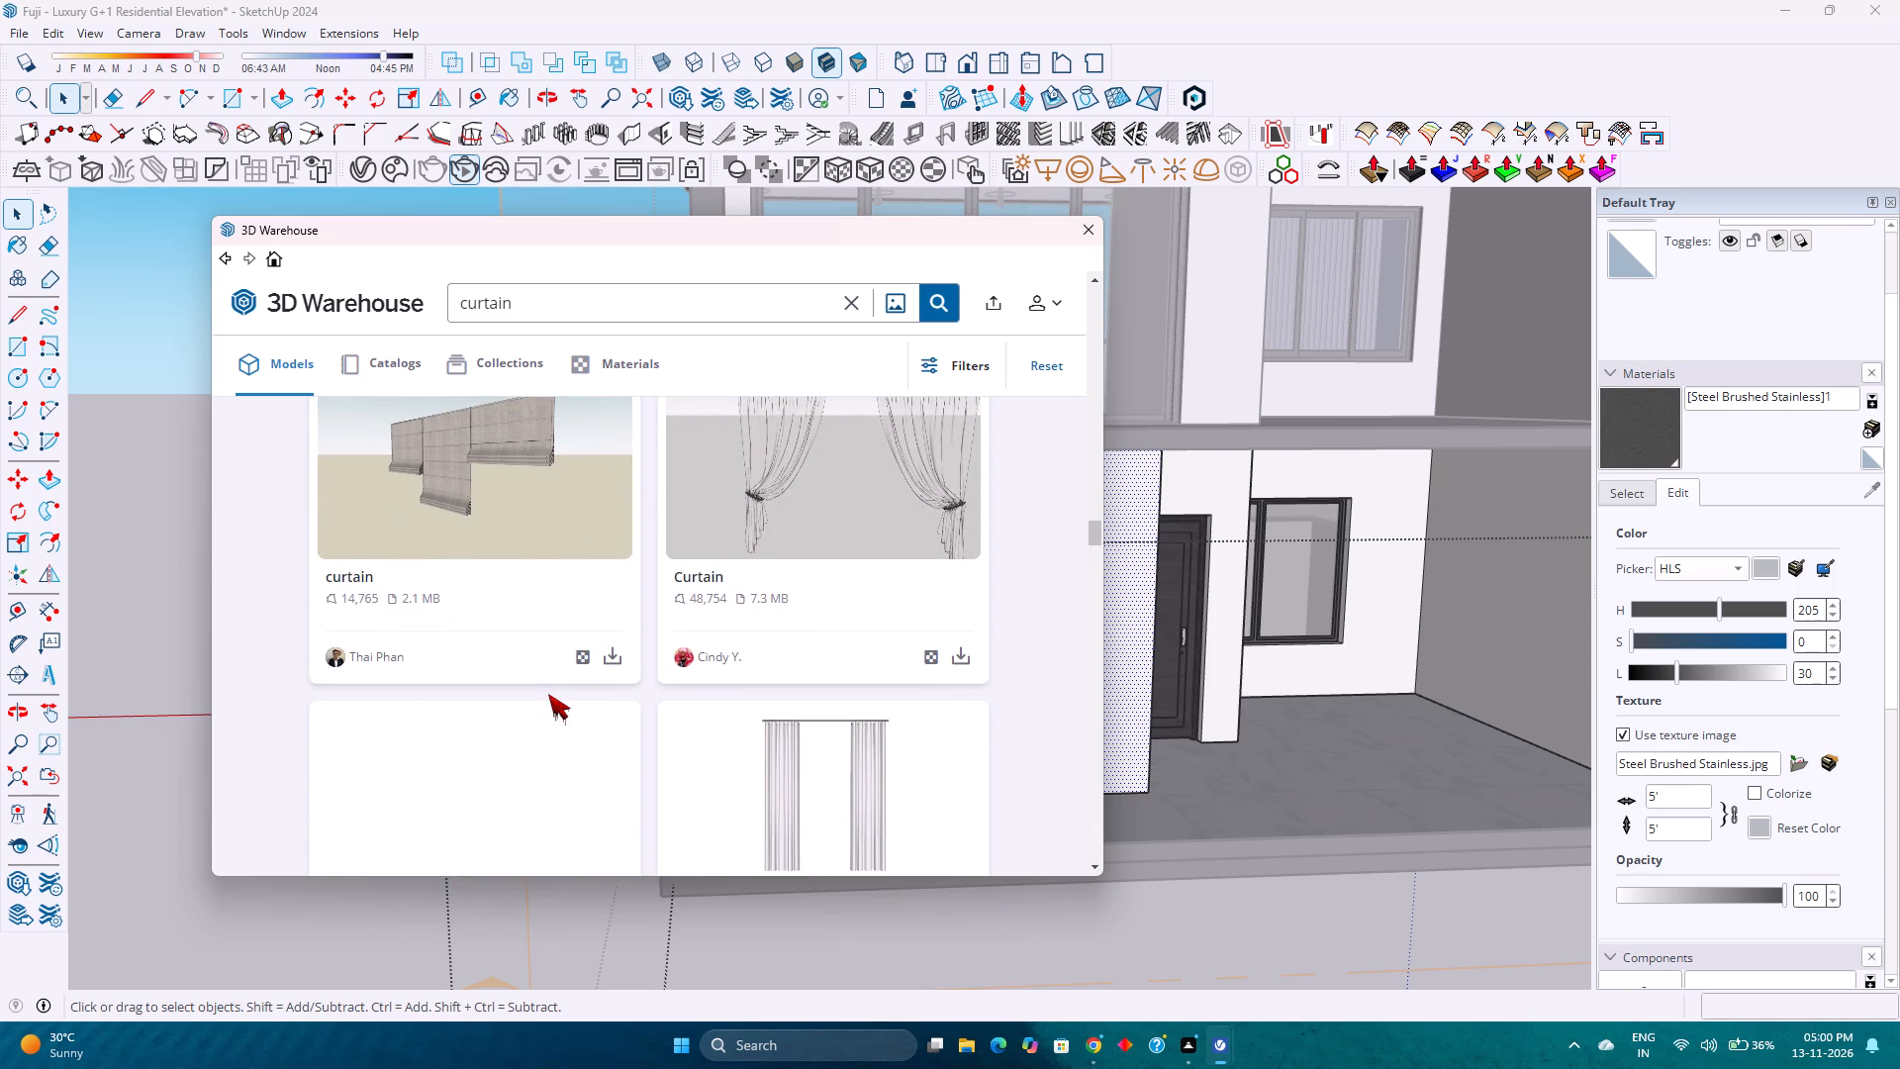
scroll(548, 694, "down", 2)
scroll(548, 694, "up", 1)
scroll(548, 693, "down", 6)
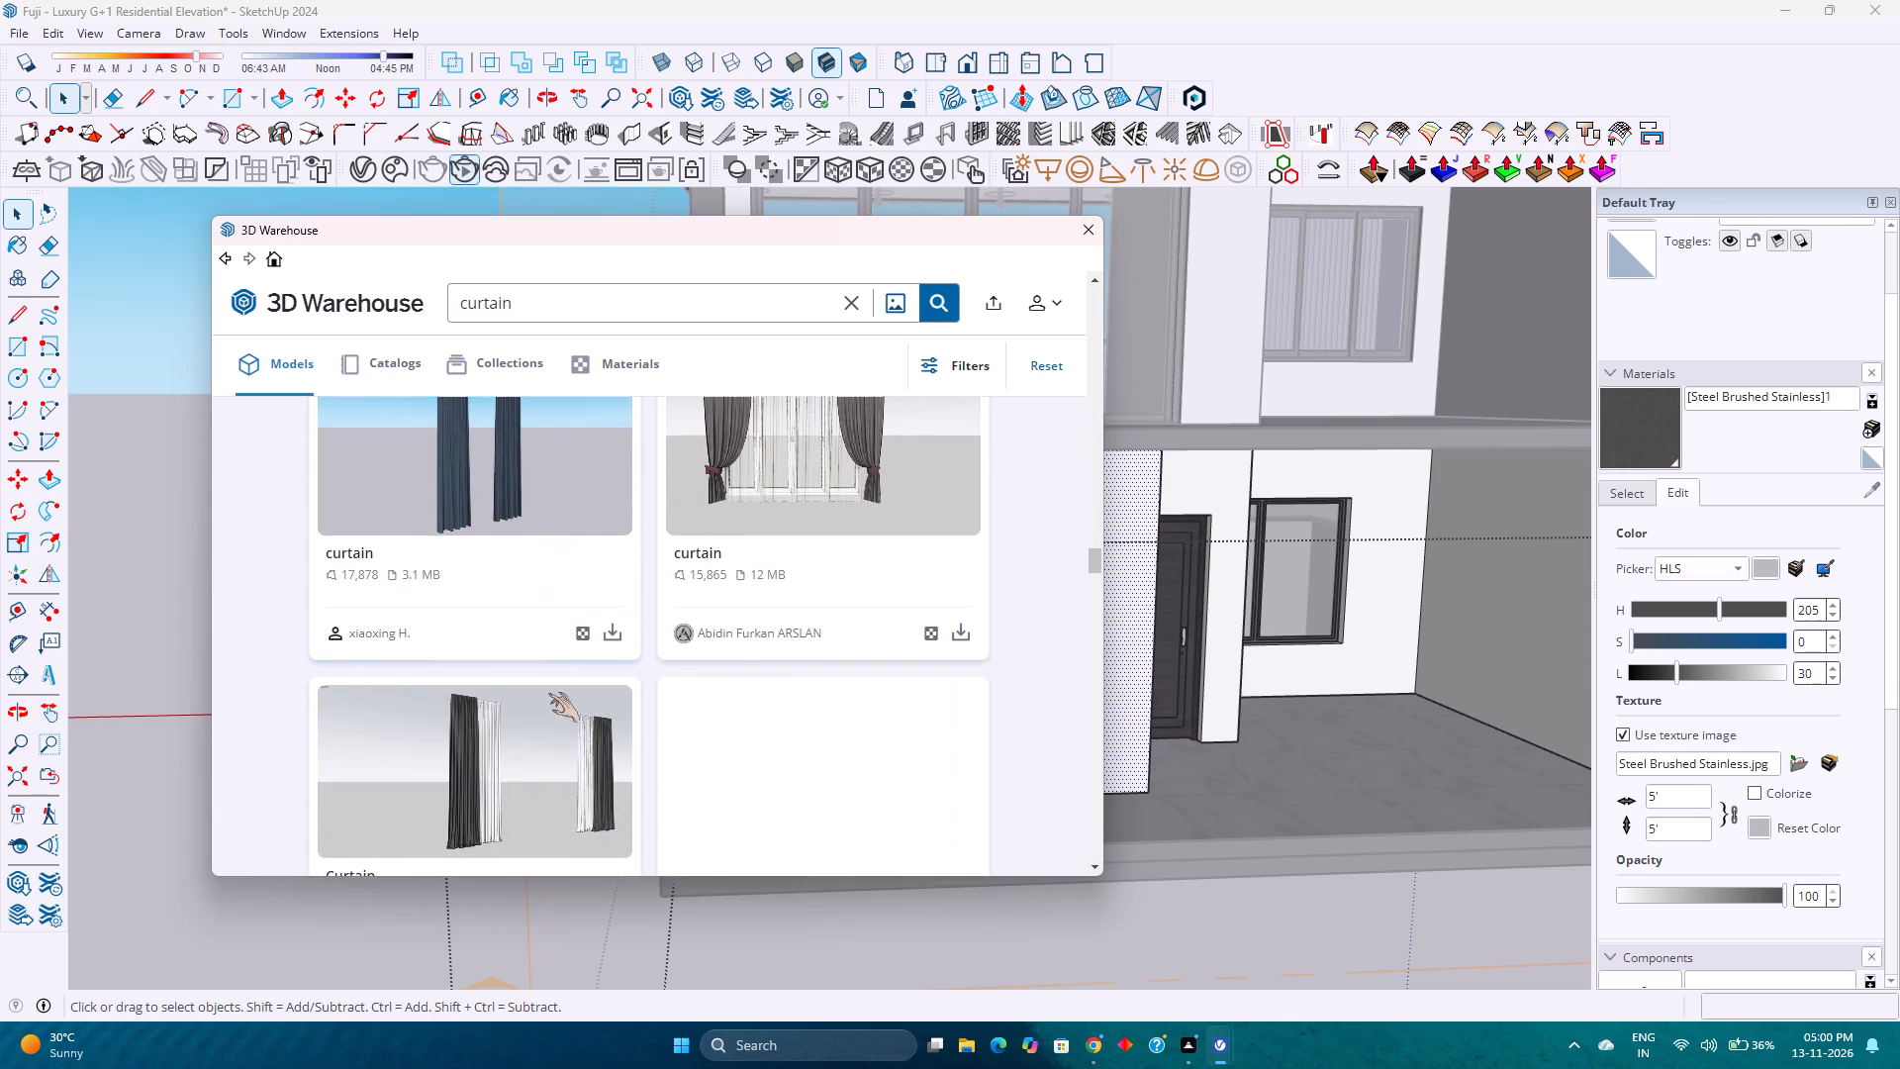
scroll(548, 693, "down", 2)
scroll(548, 693, "up", 1)
scroll(548, 693, "down", 2)
scroll(548, 693, "up", 1)
scroll(548, 693, "down", 4)
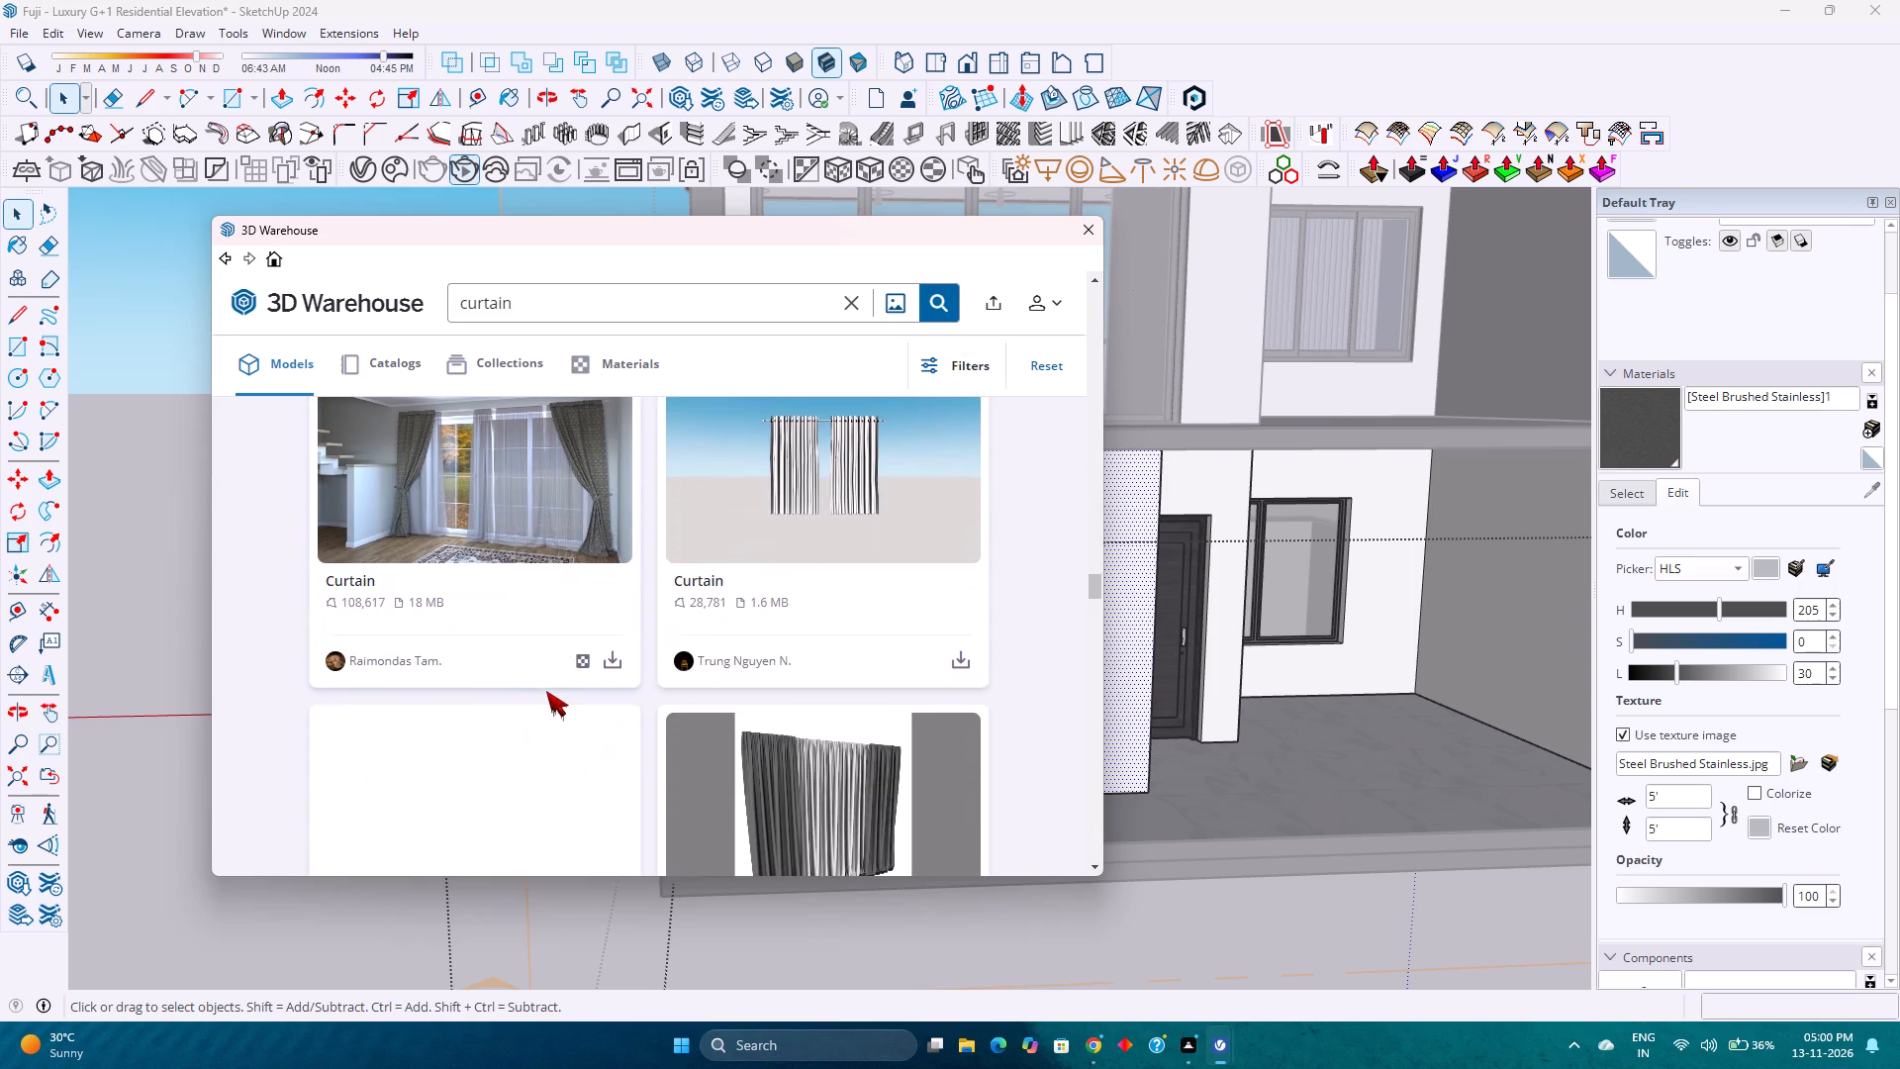
scroll(546, 691, "down", 7)
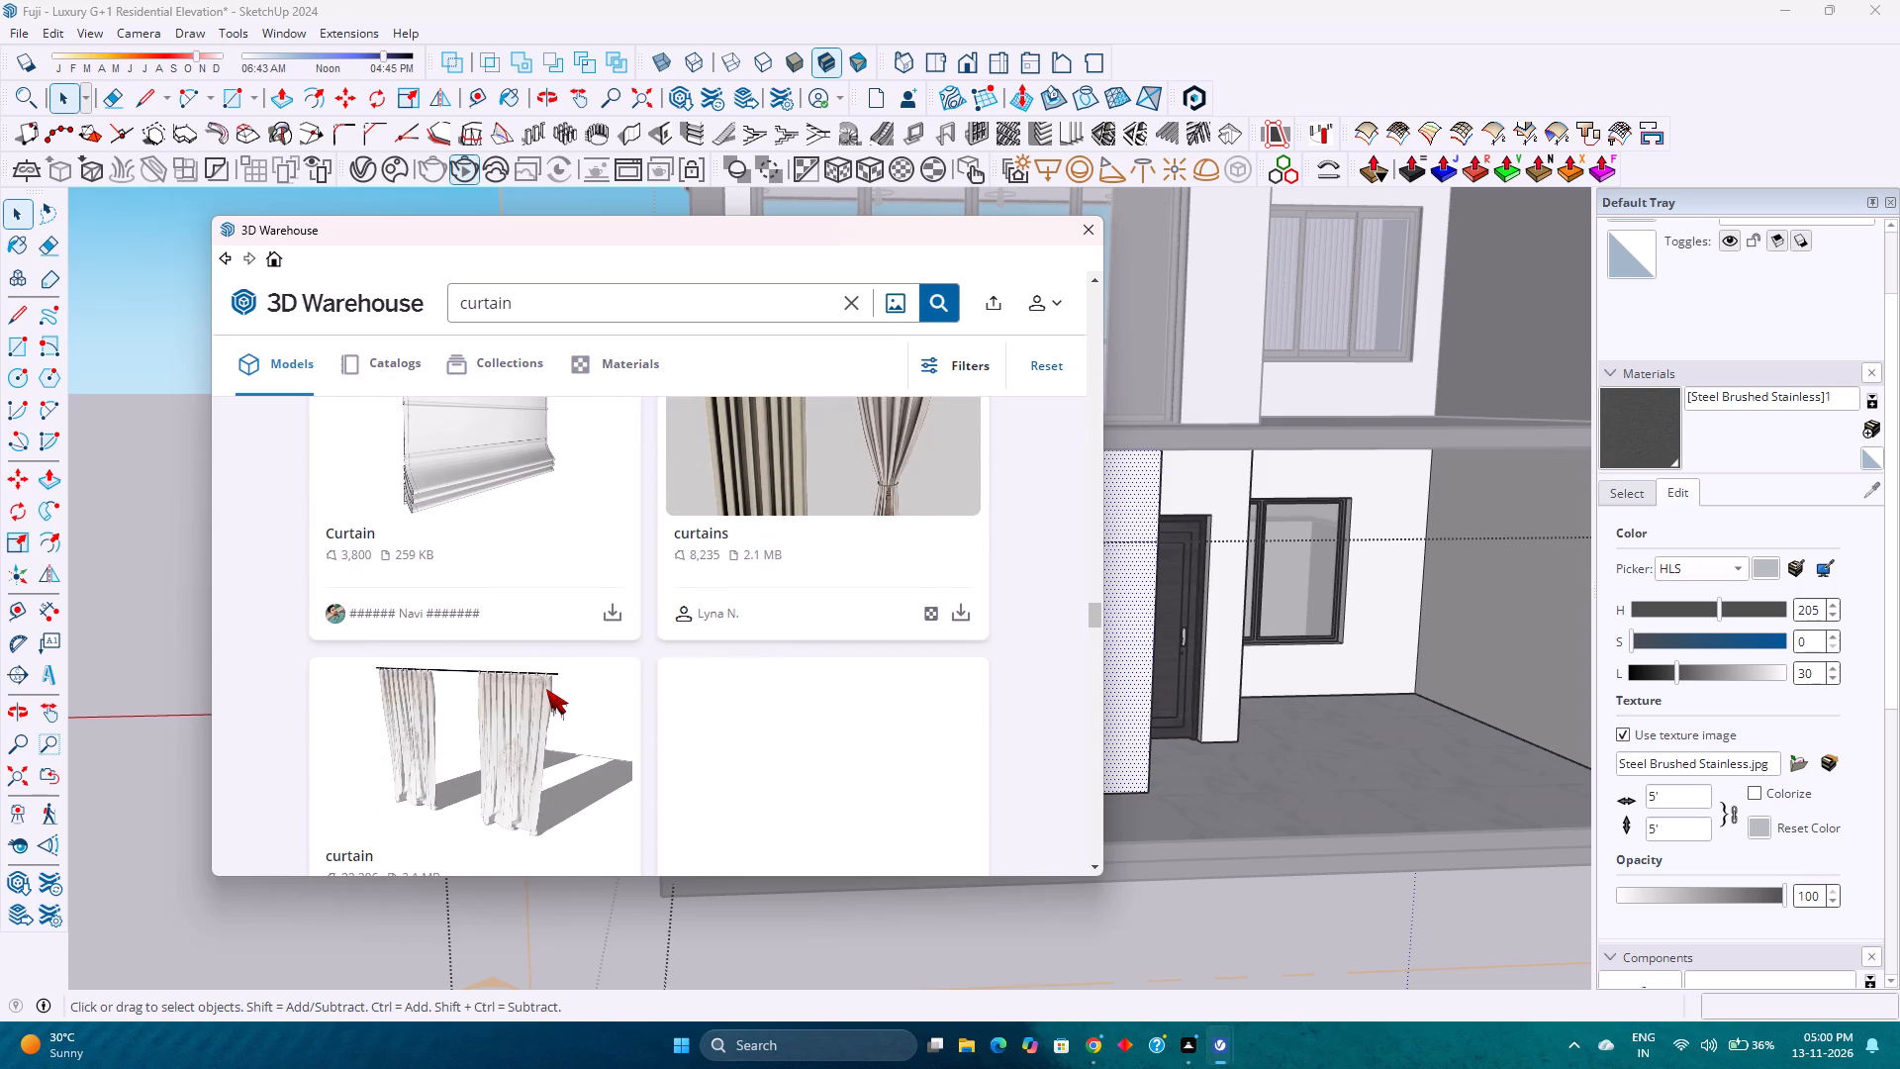
scroll(546, 689, "down", 5)
scroll(546, 689, "up", 1)
scroll(546, 689, "down", 2)
scroll(546, 689, "up", 3)
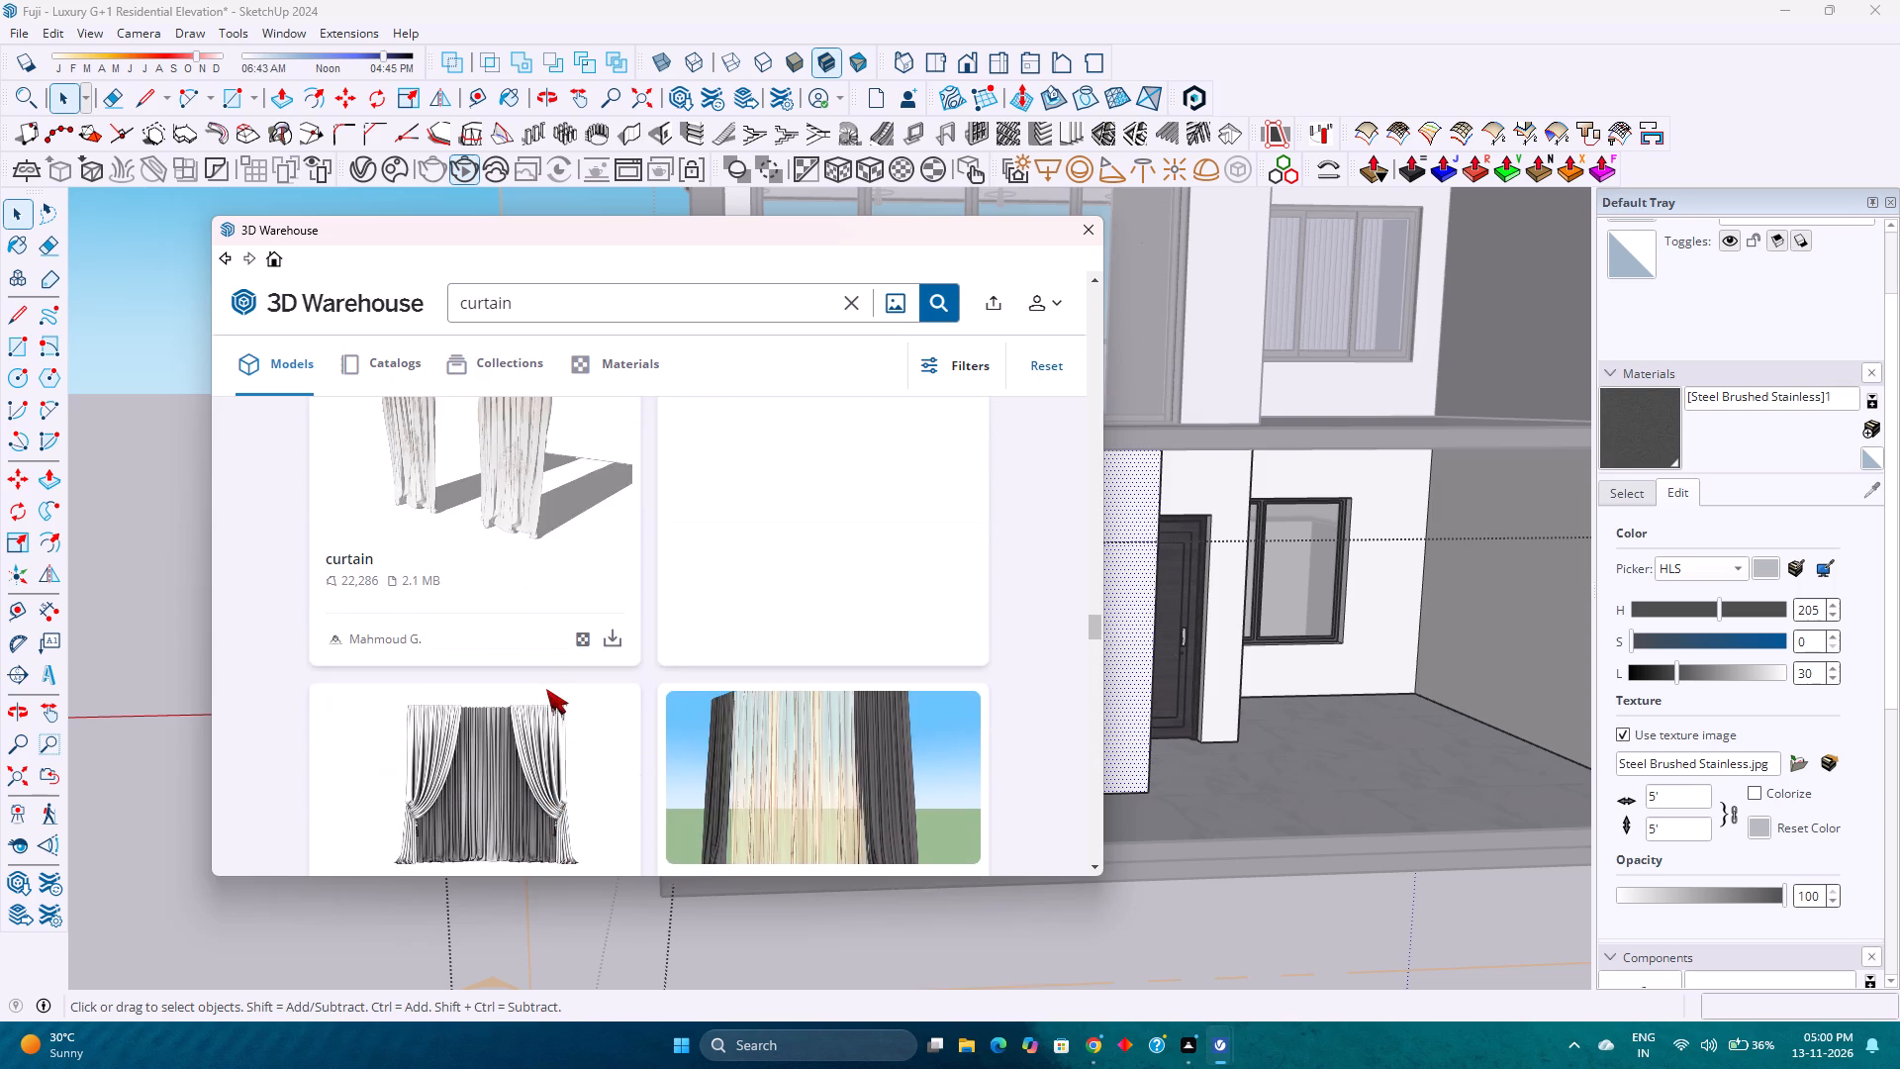
scroll(546, 689, "up", 2)
scroll(546, 689, "down", 5)
scroll(544, 689, "up", 2)
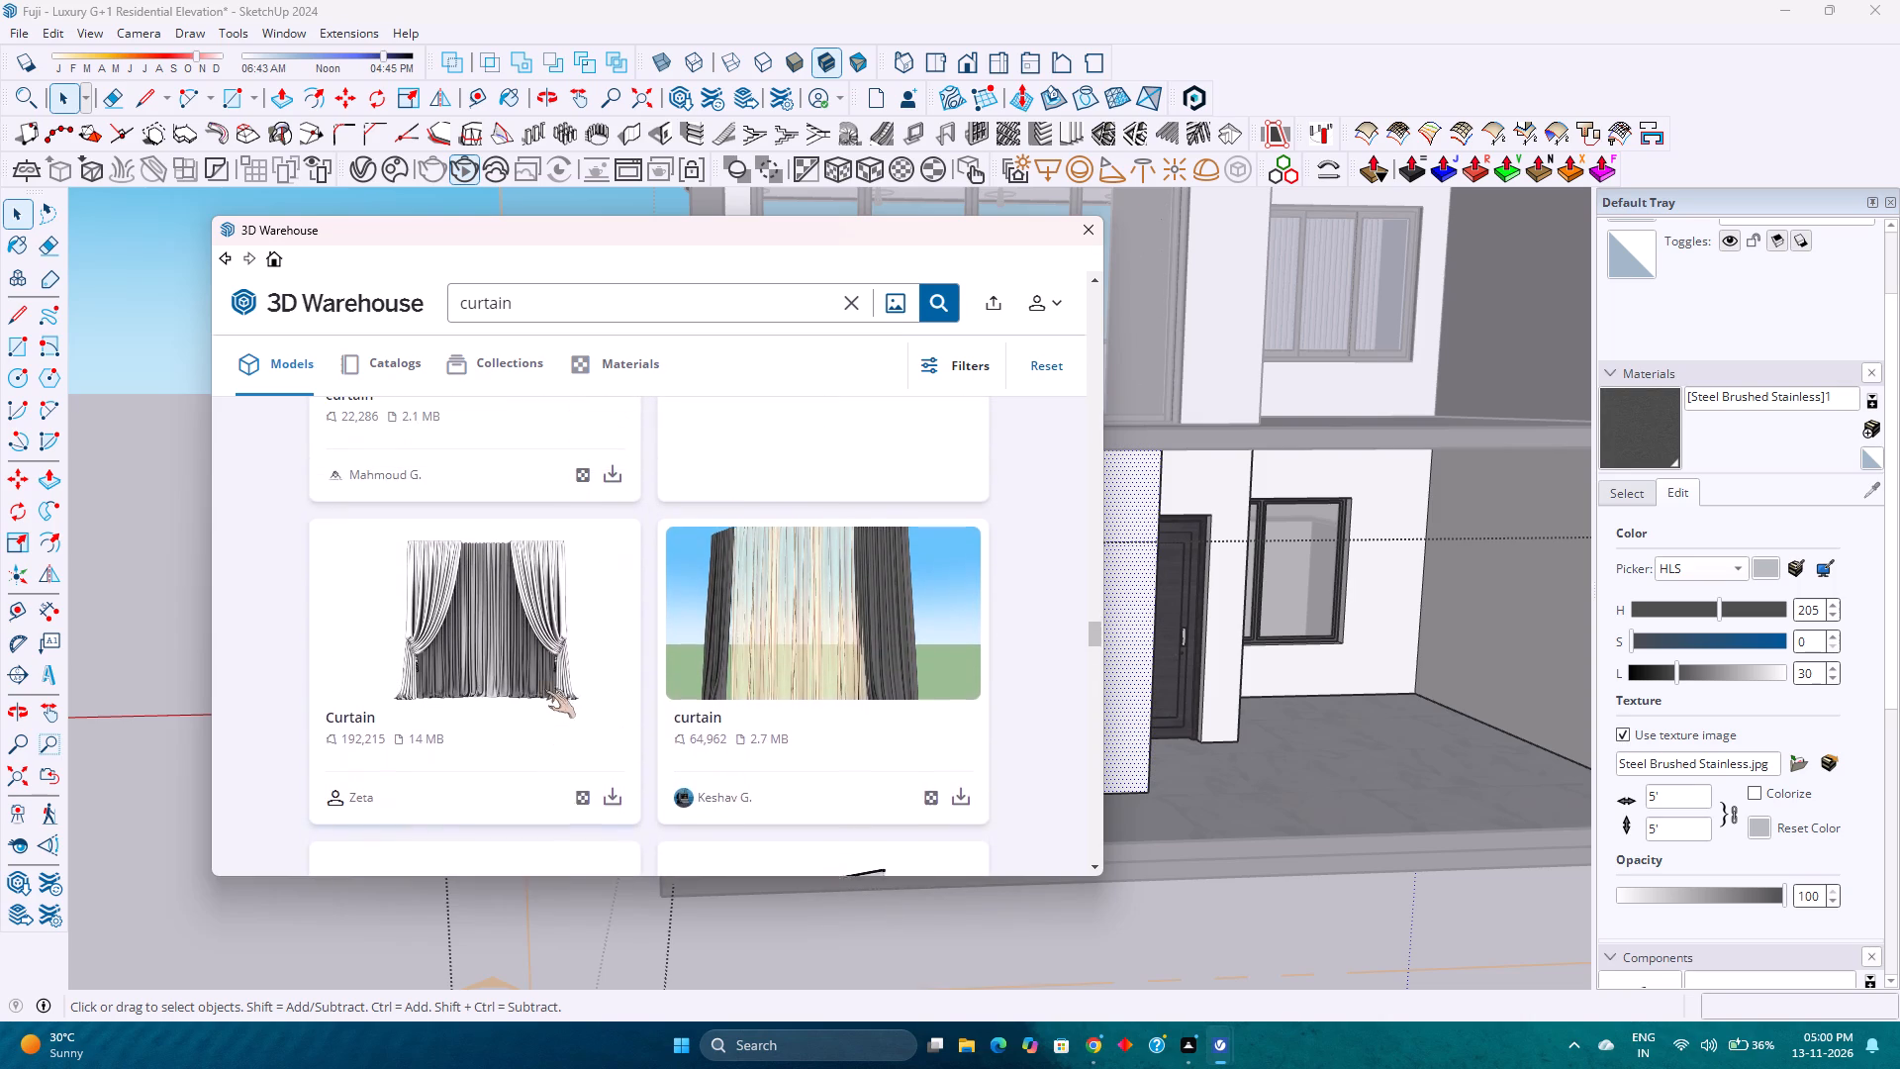
scroll(544, 689, "down", 8)
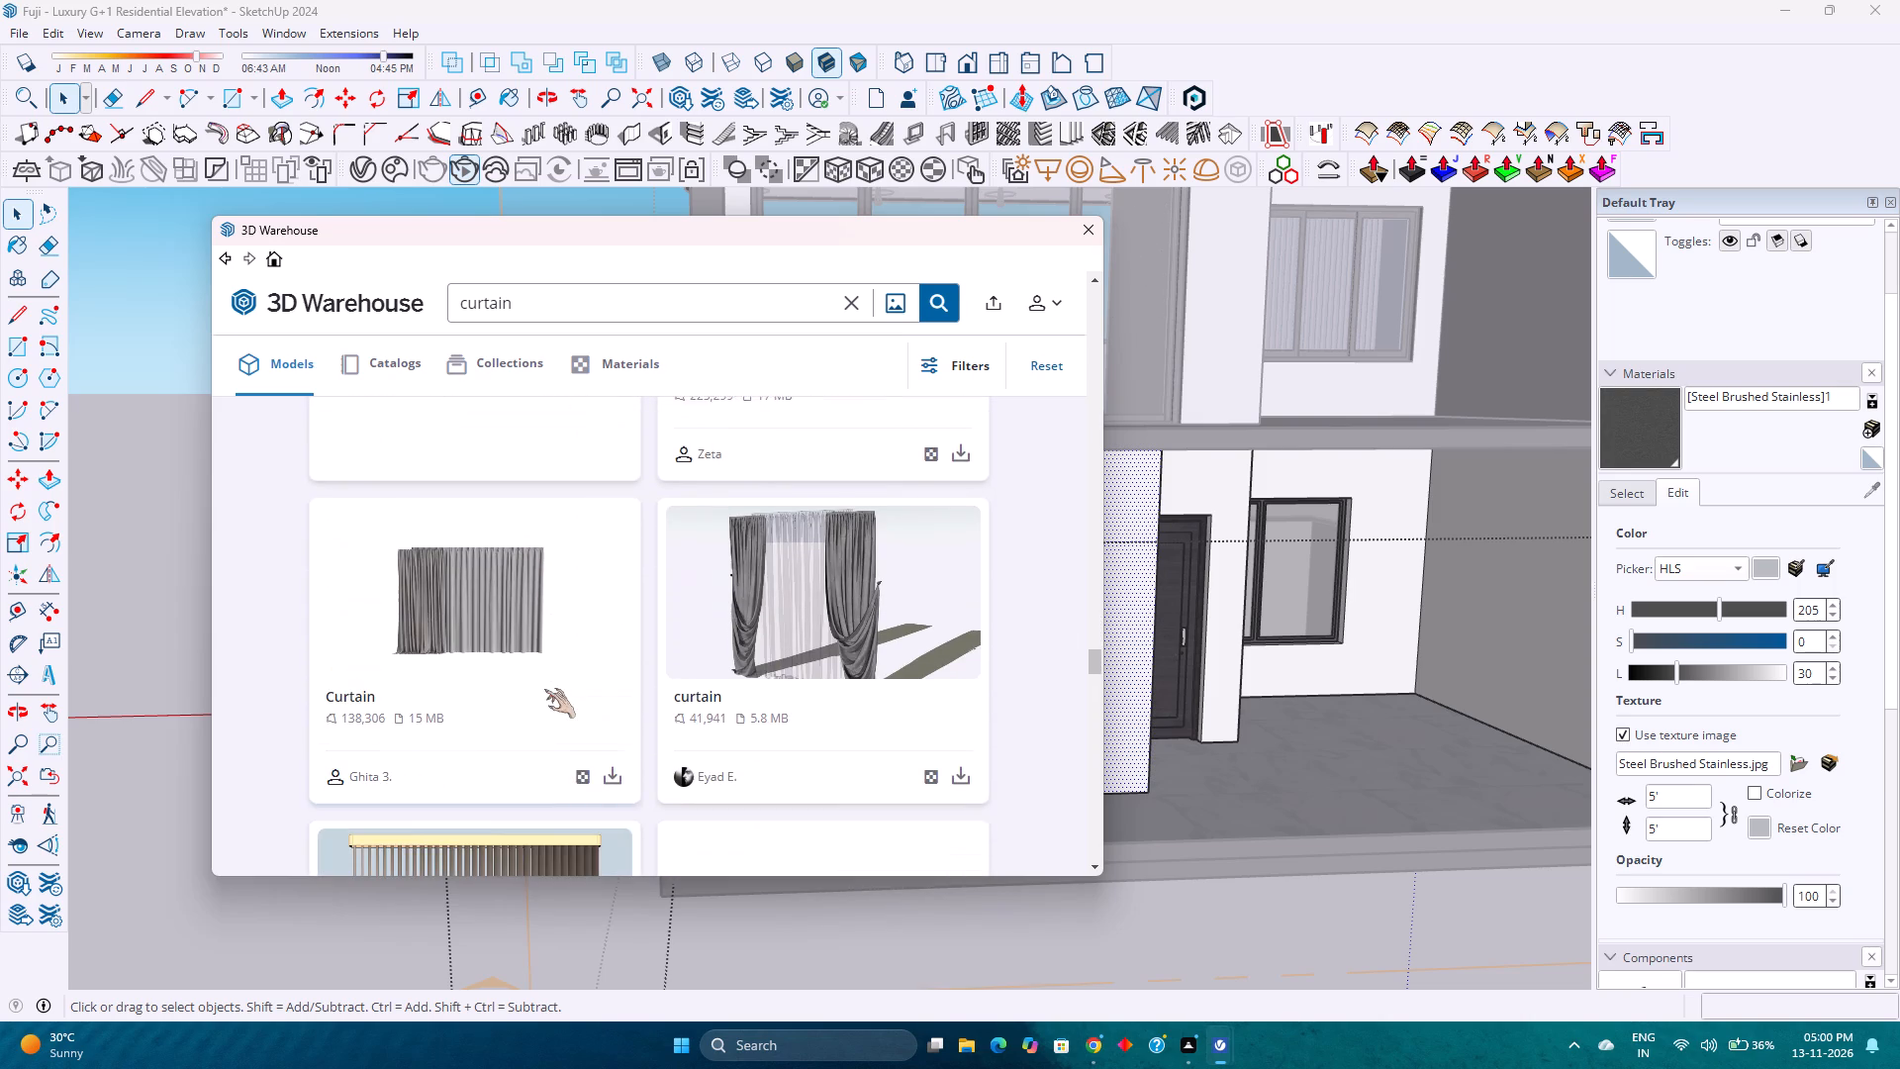
scroll(544, 689, "down", 5)
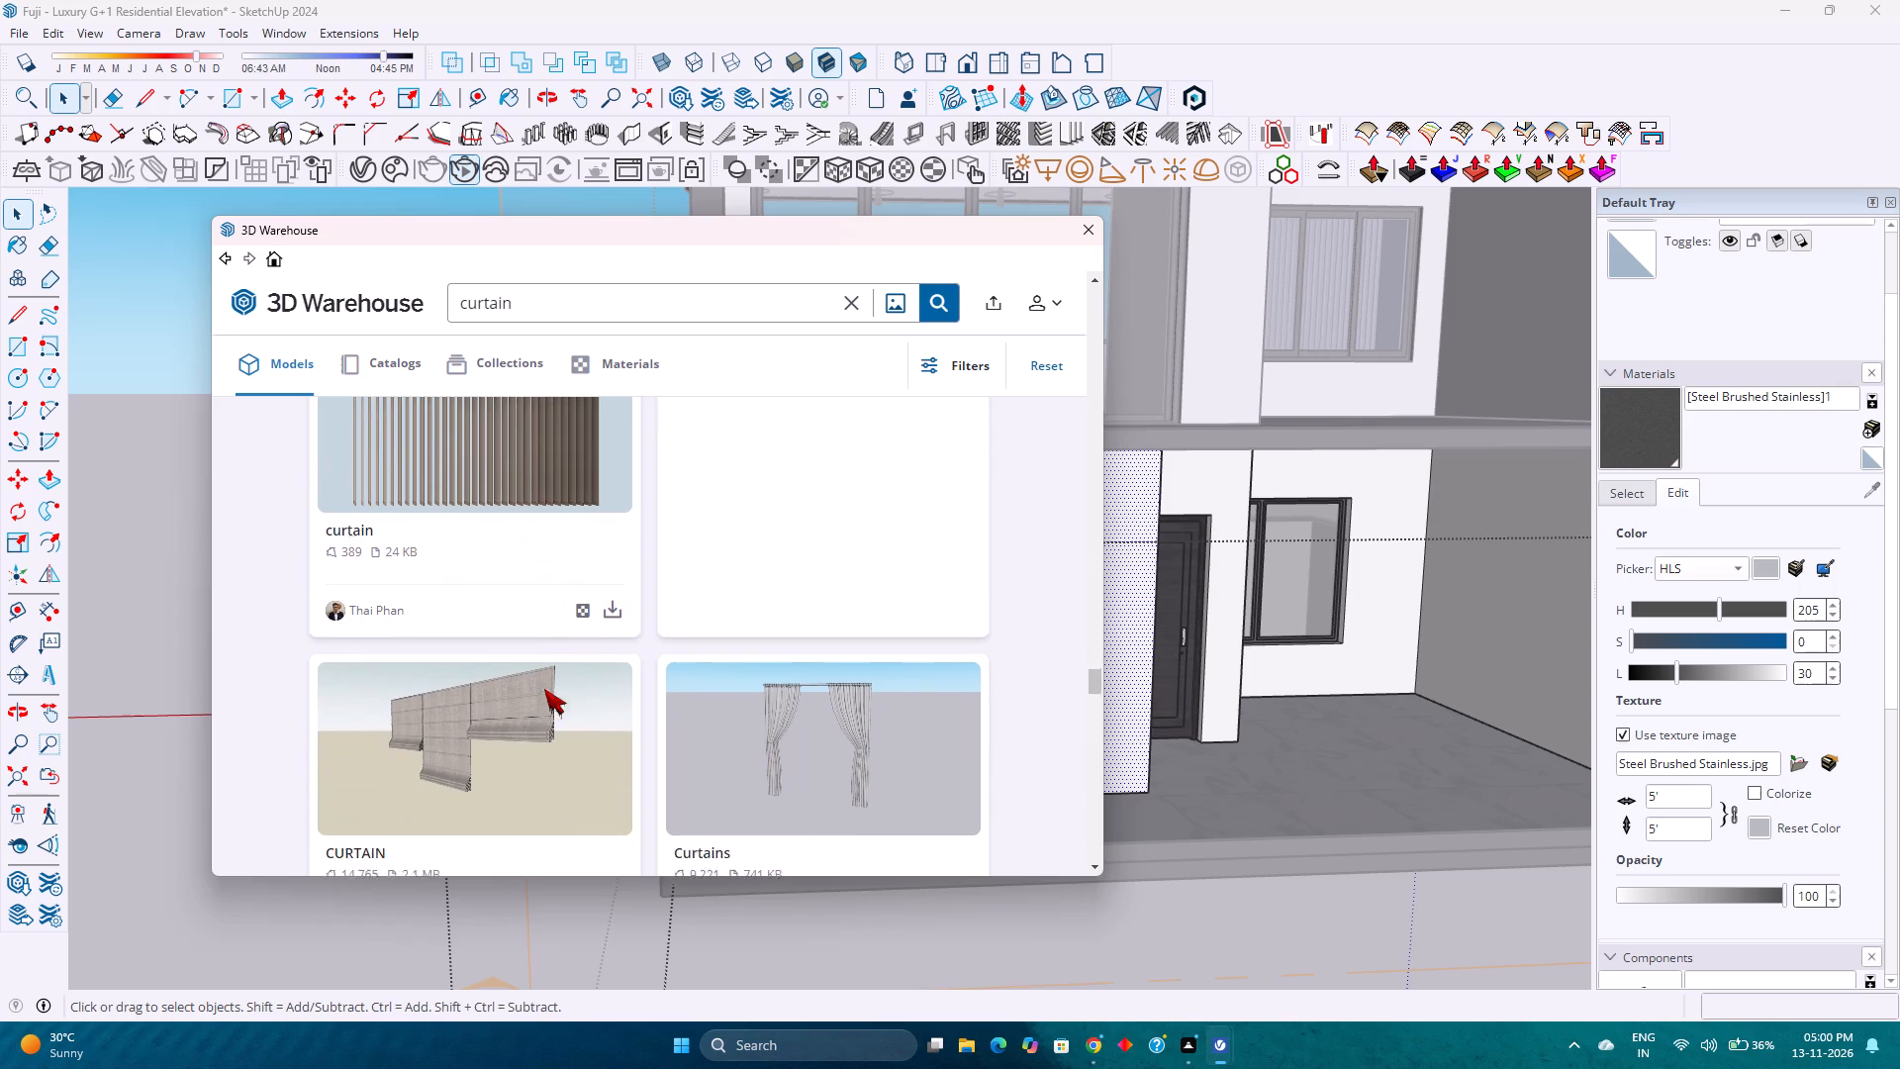
scroll(544, 689, "down", 8)
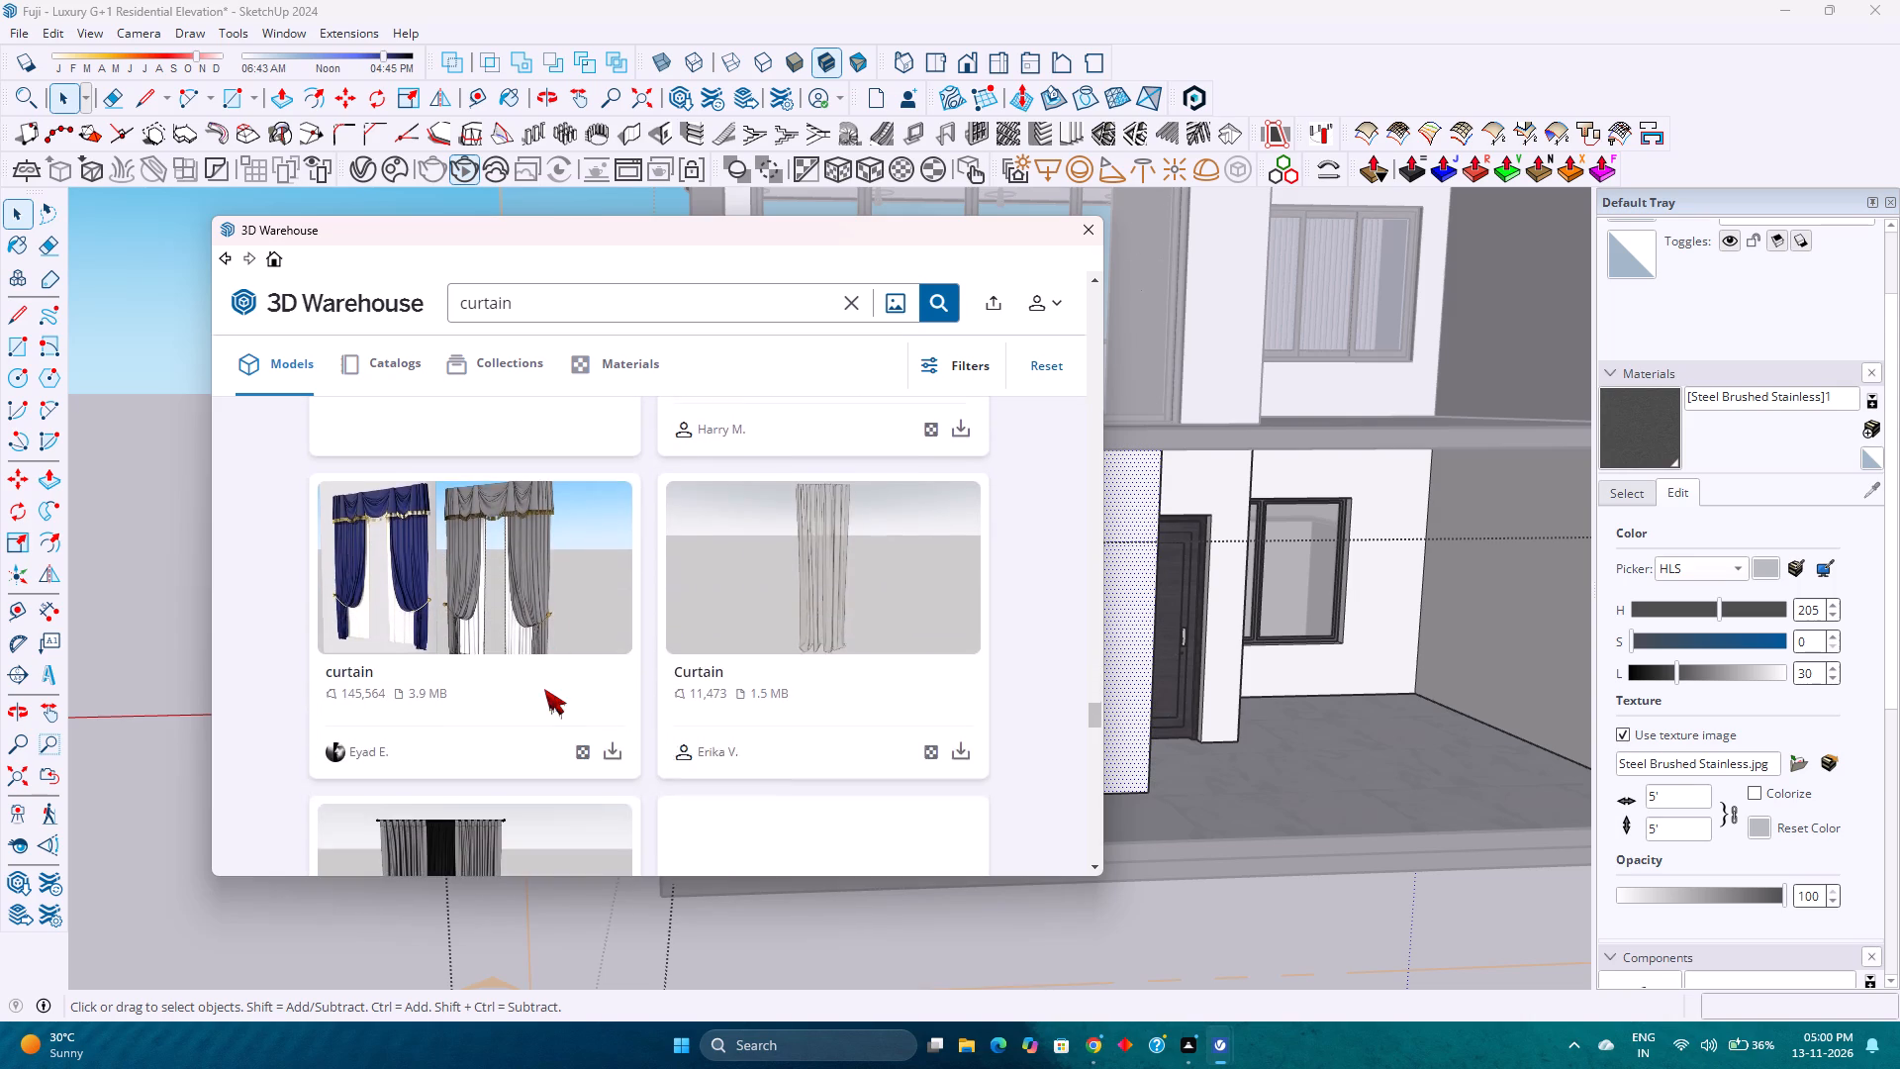
scroll(544, 689, "down", 8)
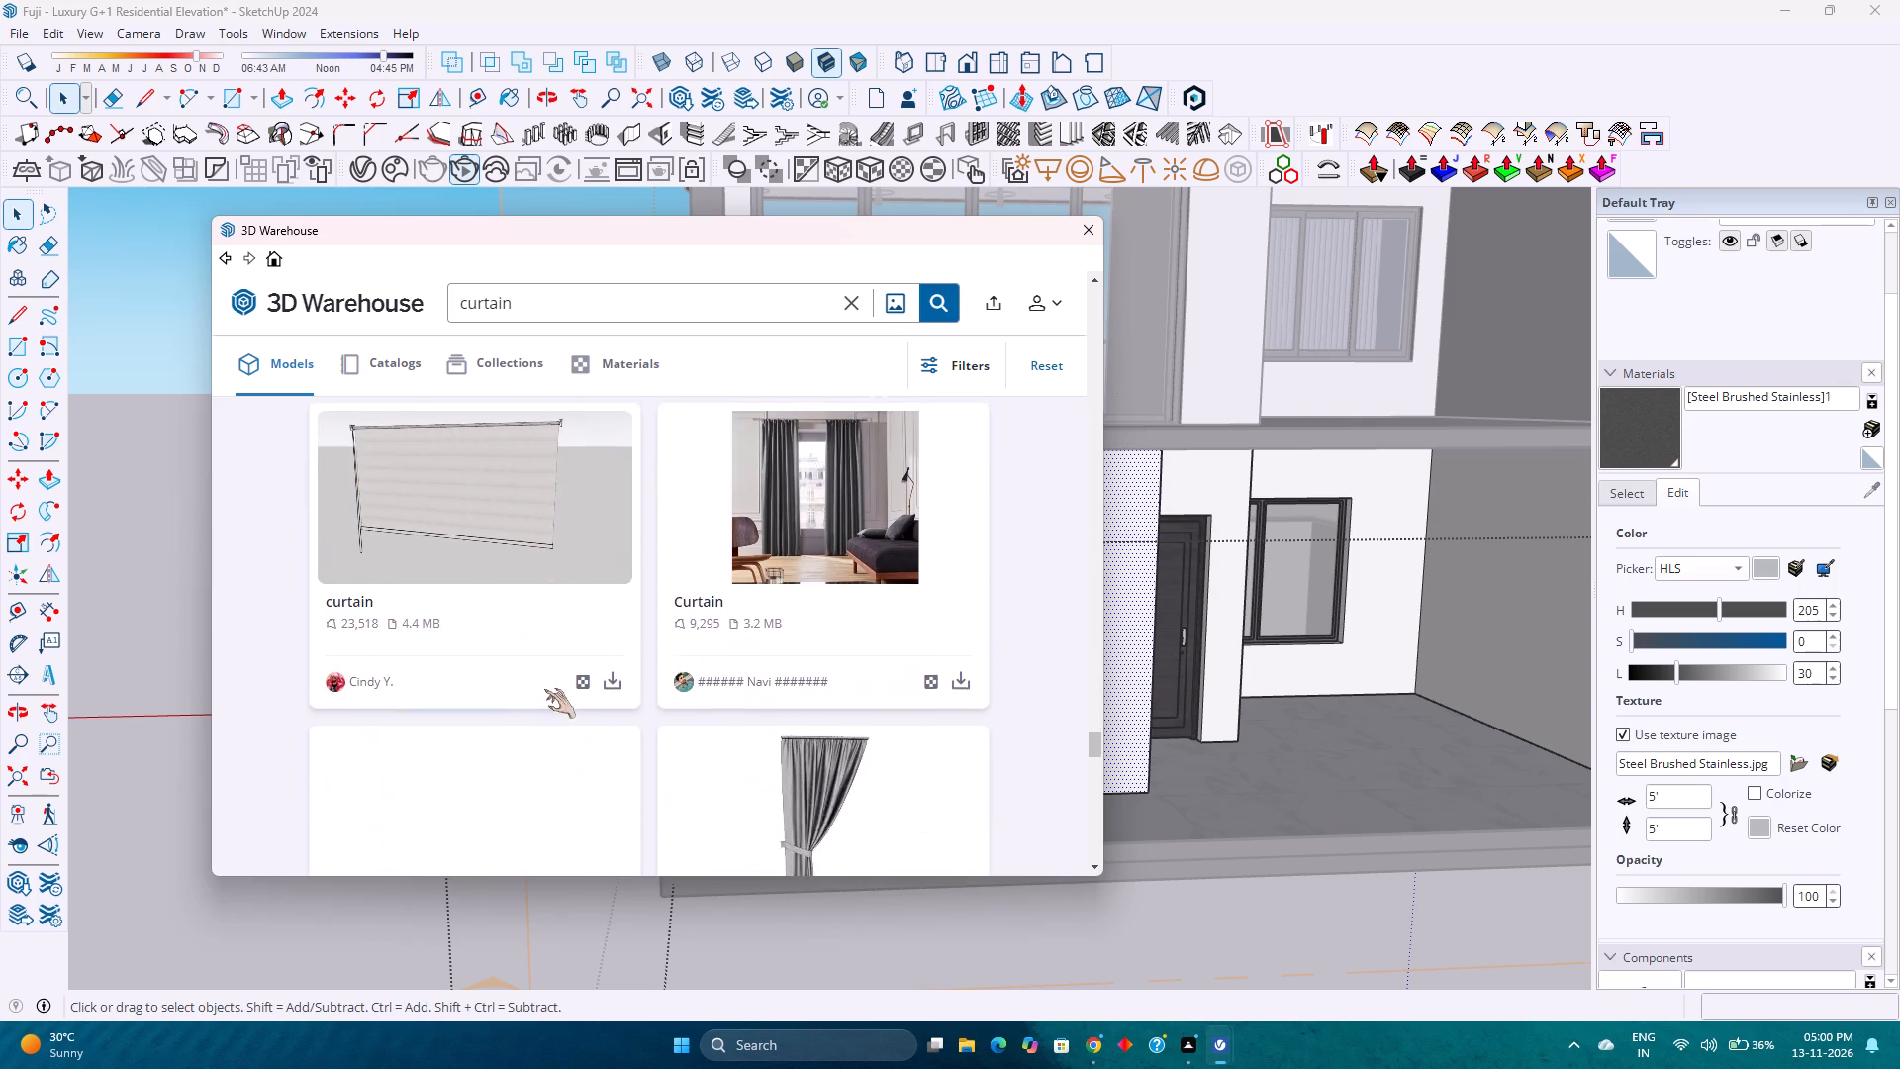
scroll(544, 689, "down", 5)
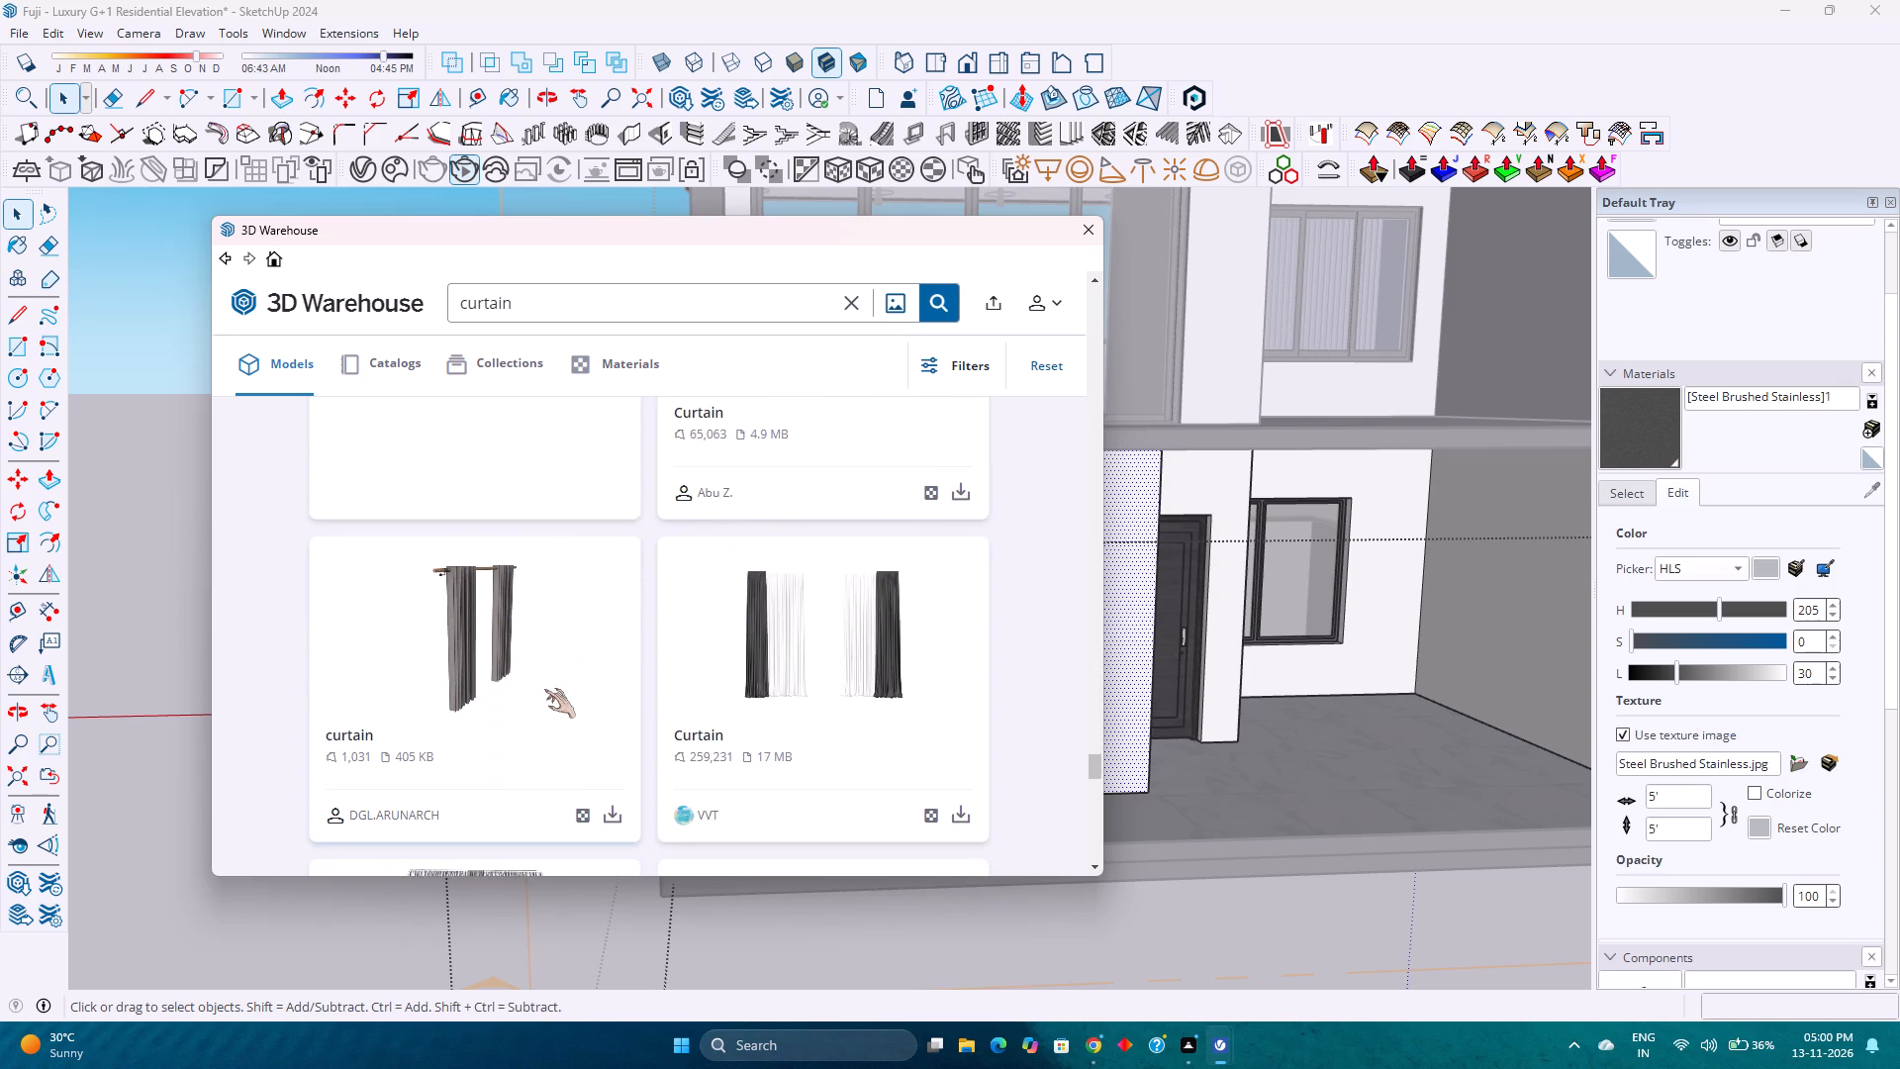
scroll(544, 689, "down", 8)
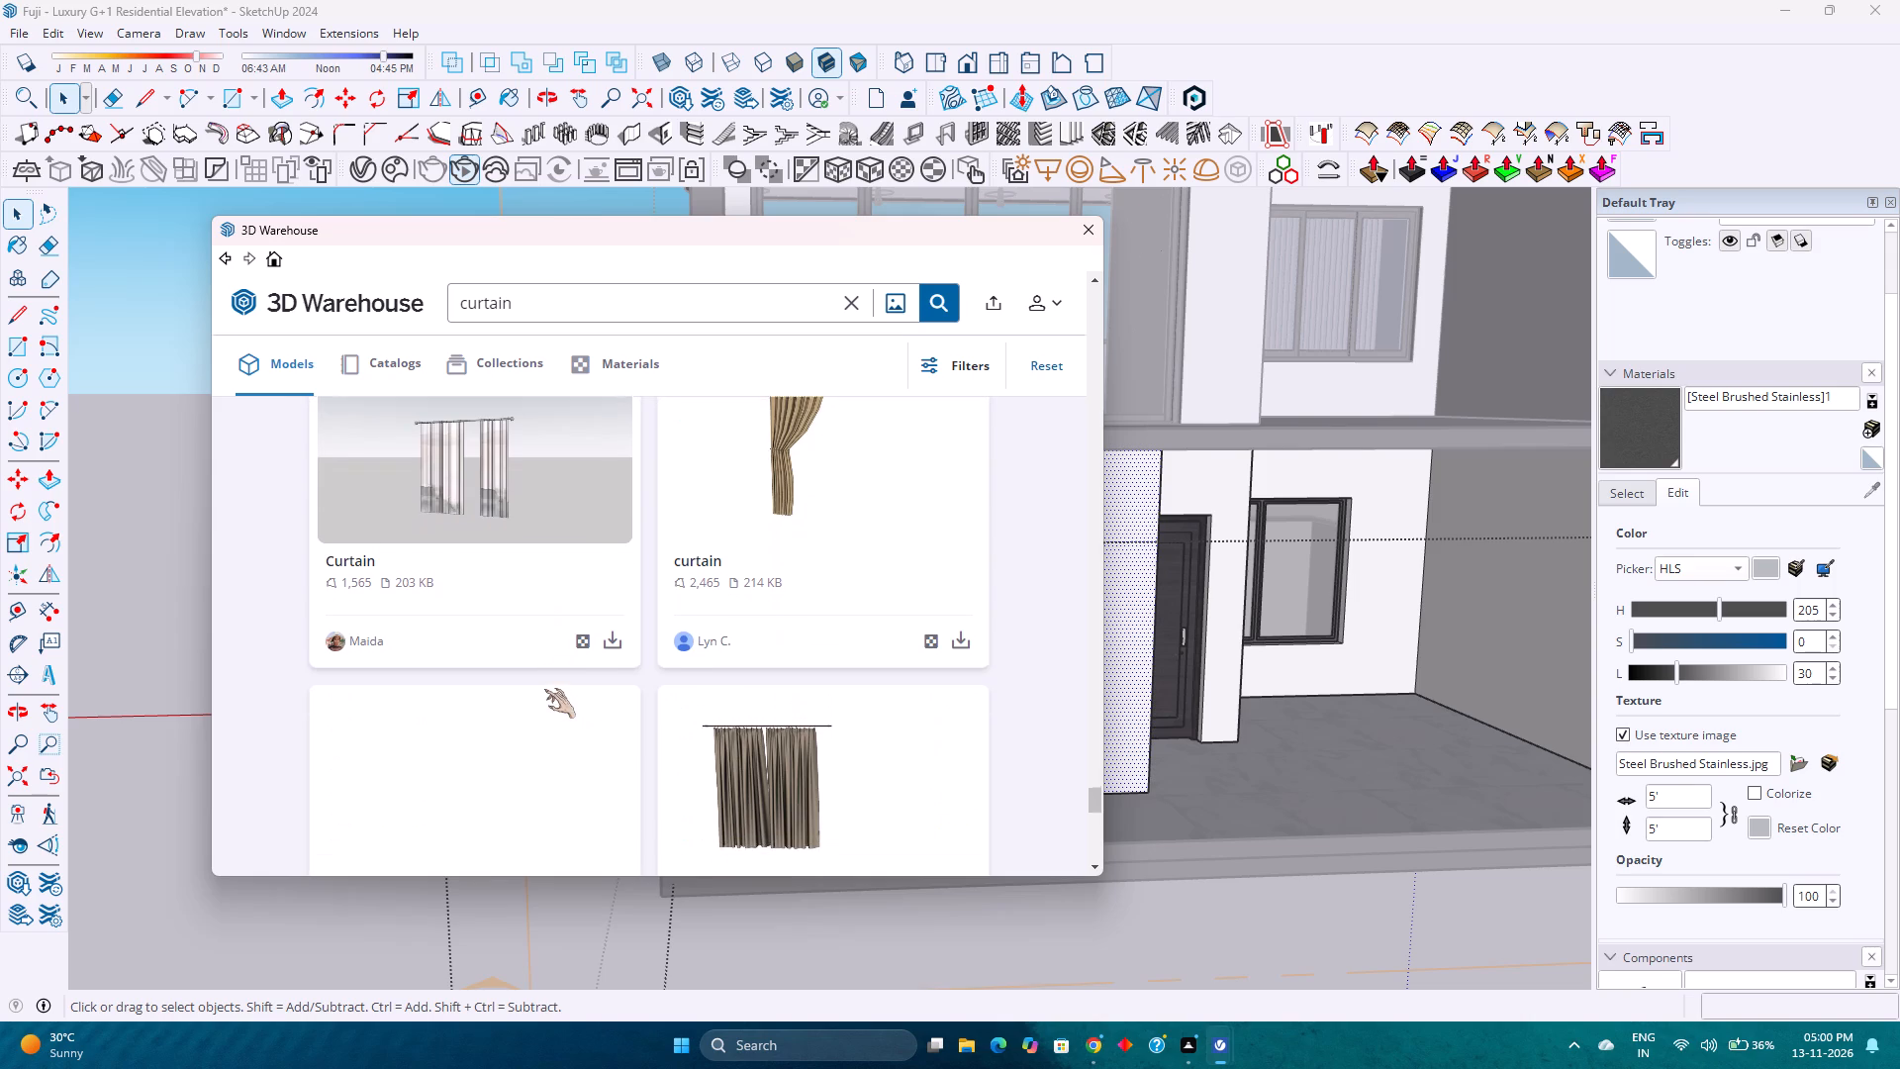
scroll(544, 689, "down", 5)
scroll(546, 689, "up", 4)
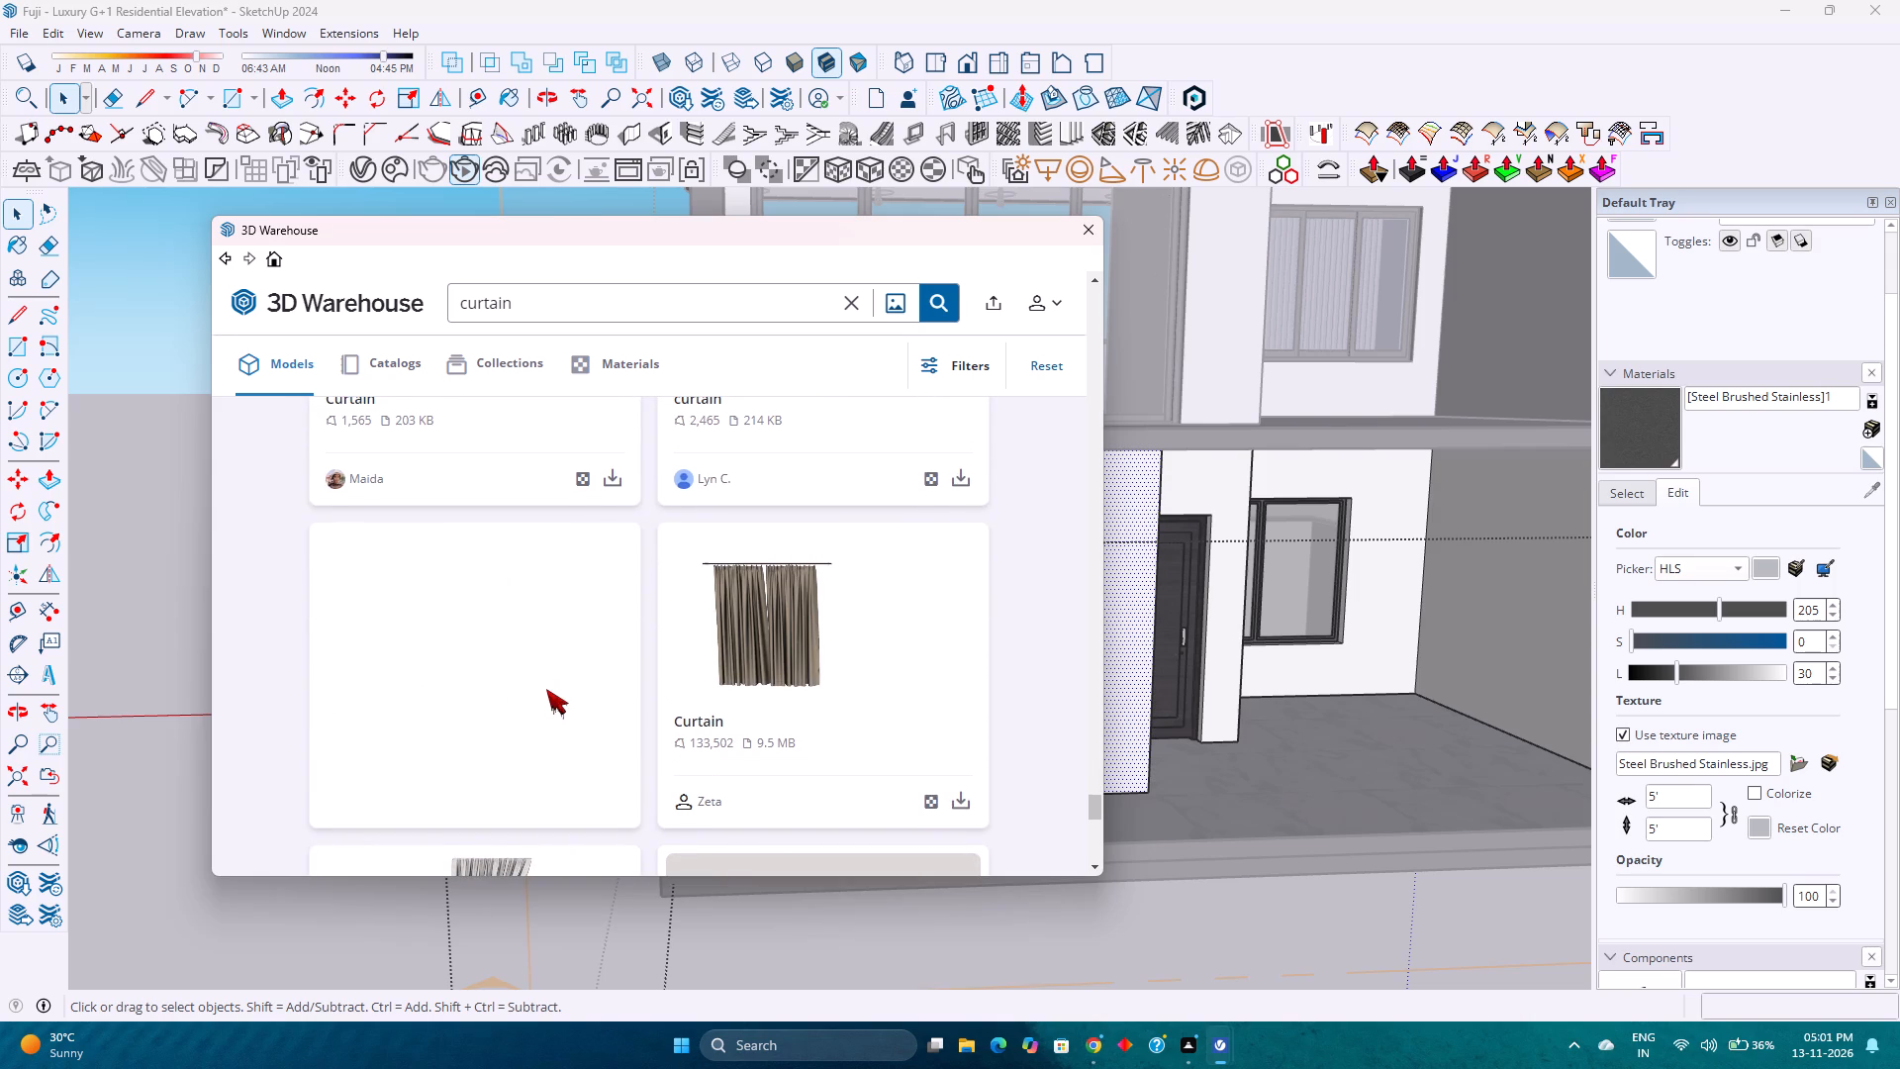
scroll(546, 689, "down", 6)
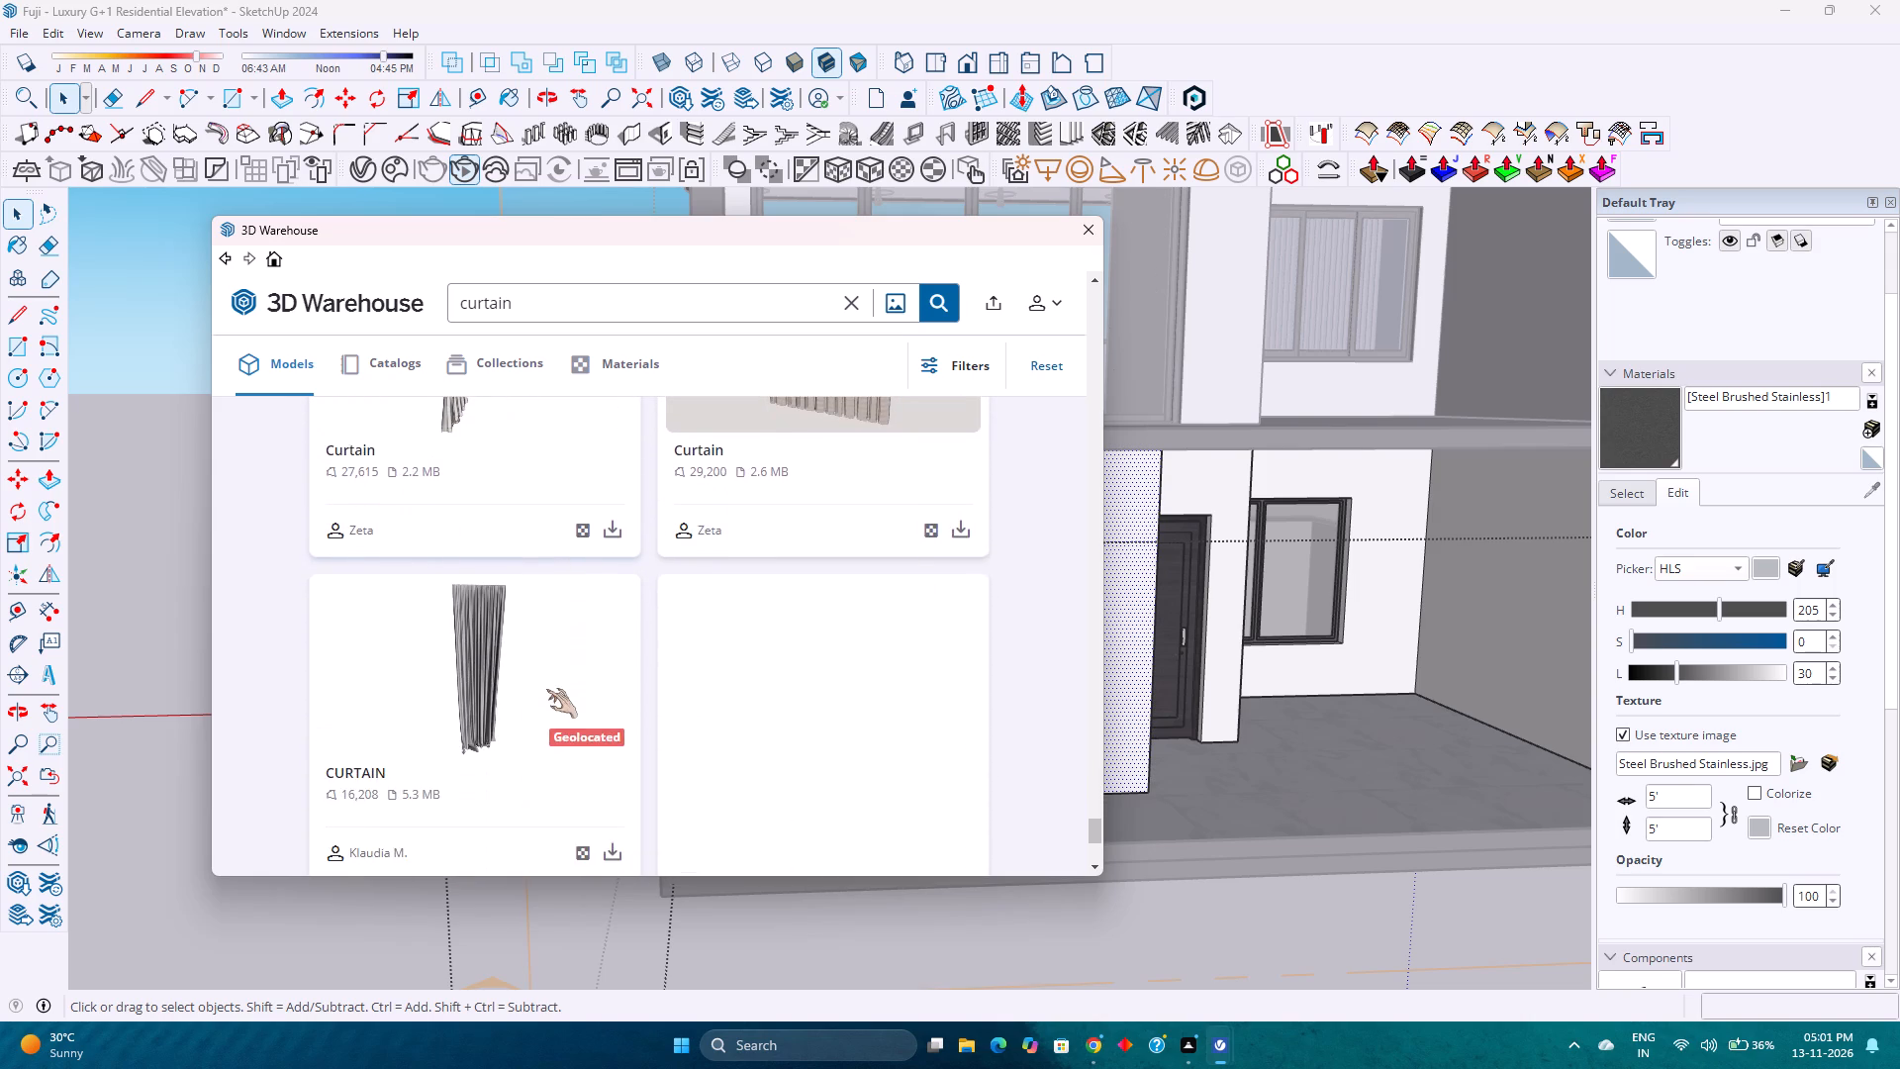
scroll(546, 689, "up", 3)
scroll(553, 688, "down", 10)
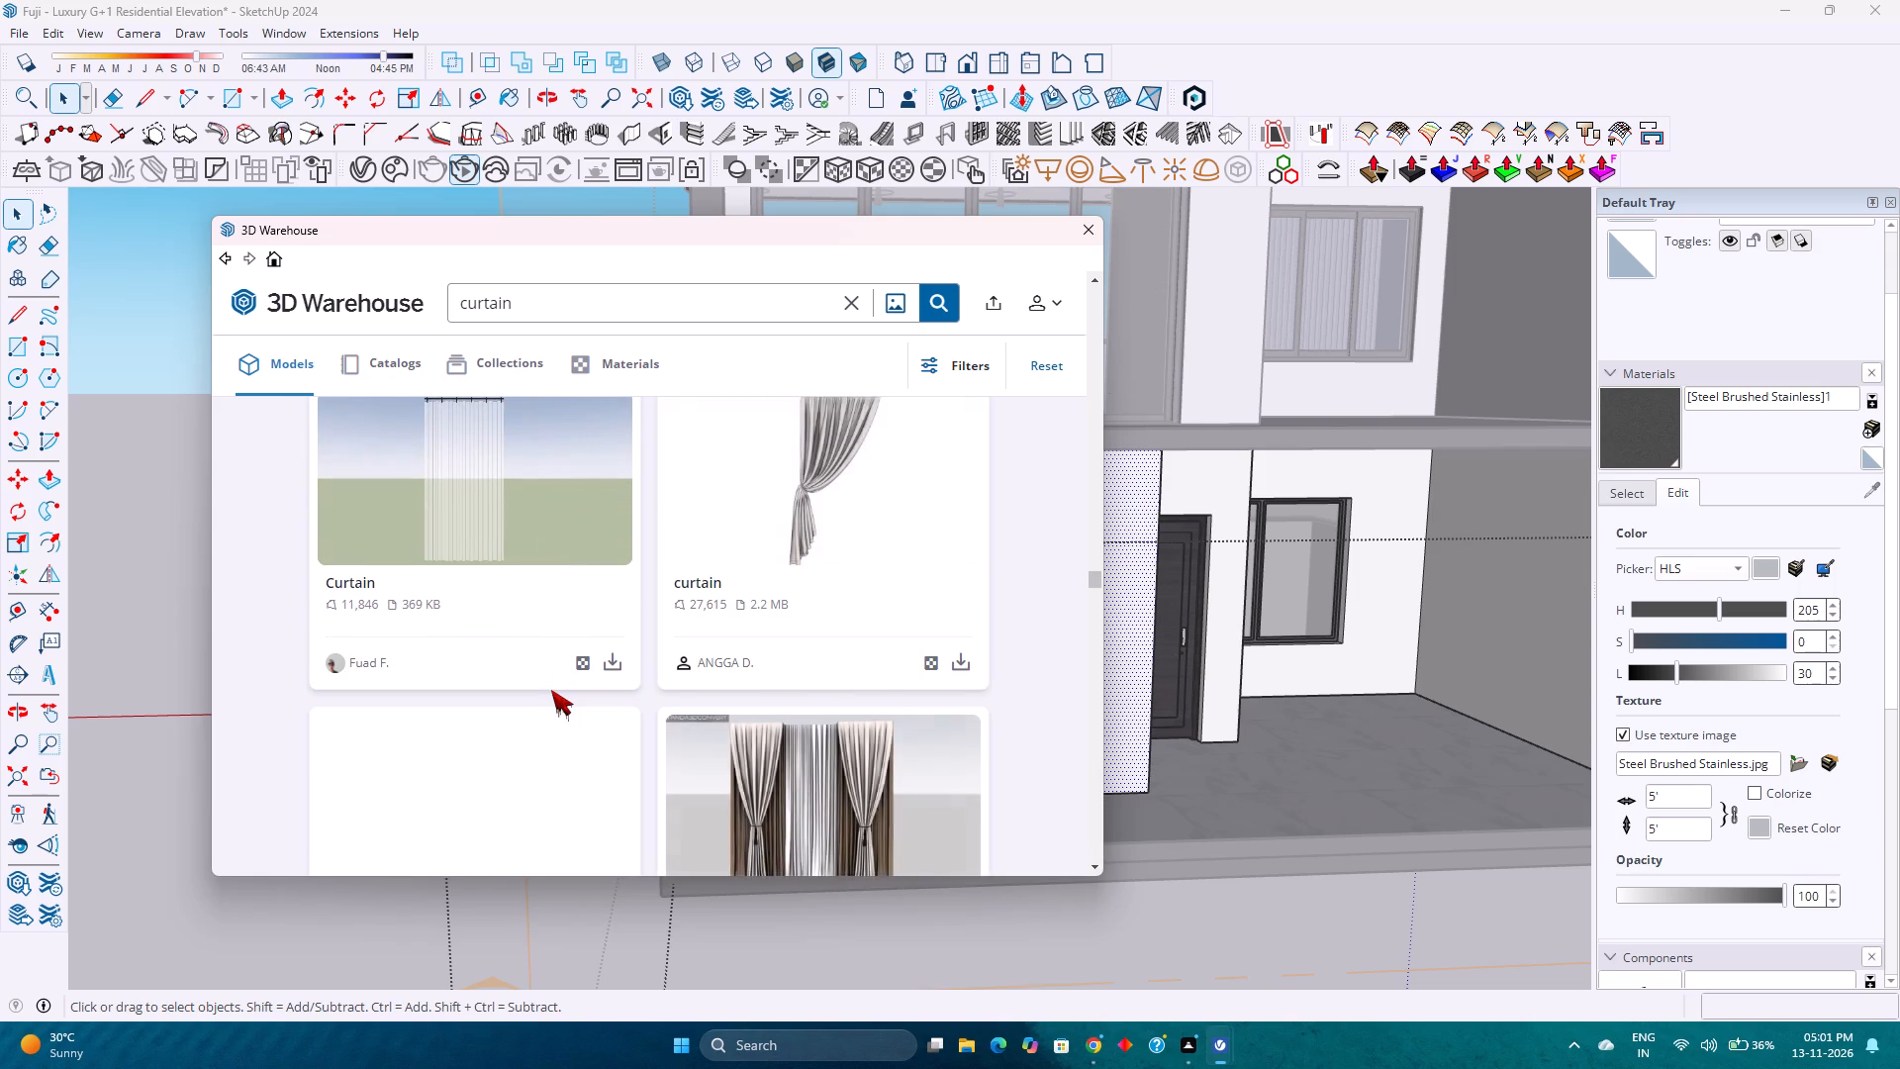
scroll(551, 690, "down", 1)
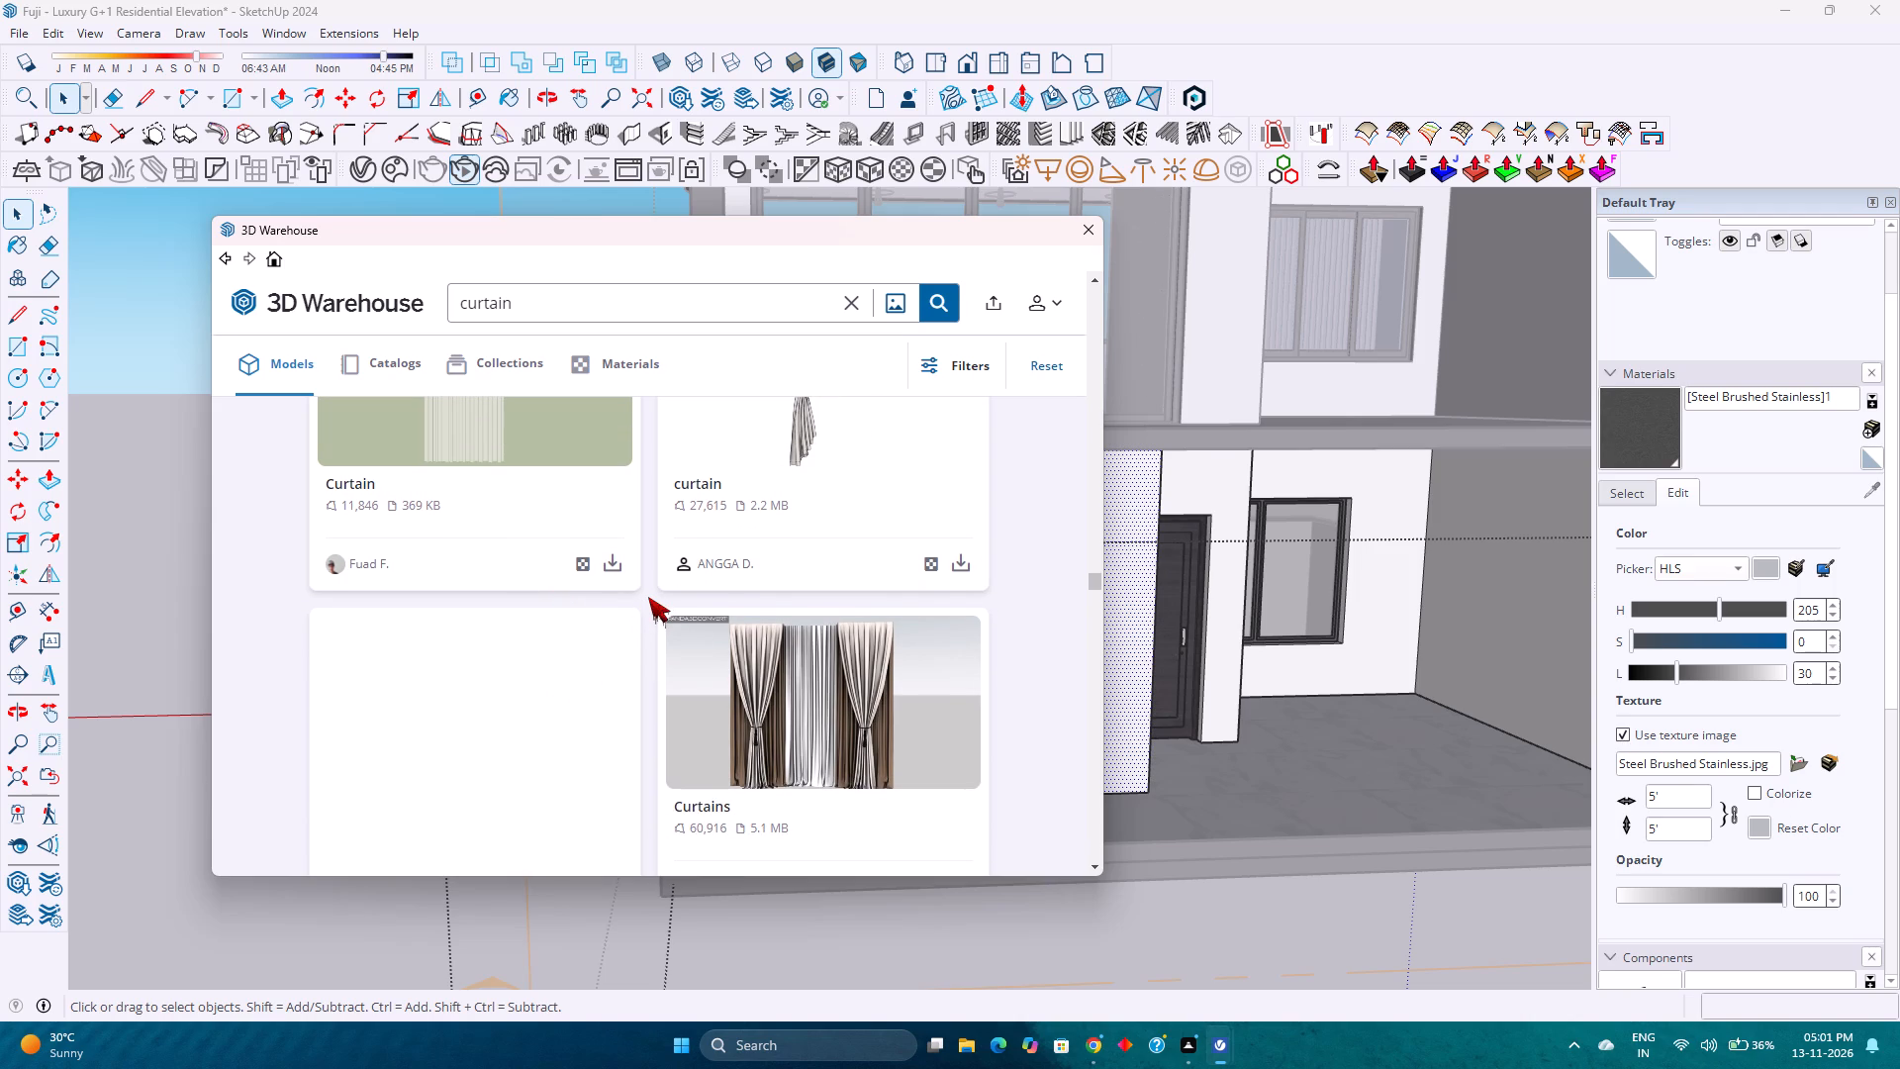
scroll(648, 597, "up", 3)
scroll(647, 601, "down", 3)
scroll(647, 602, "up", 3)
scroll(647, 602, "down", 4)
scroll(647, 602, "up", 4)
scroll(647, 602, "down", 3)
scroll(647, 602, "up", 2)
scroll(647, 602, "down", 2)
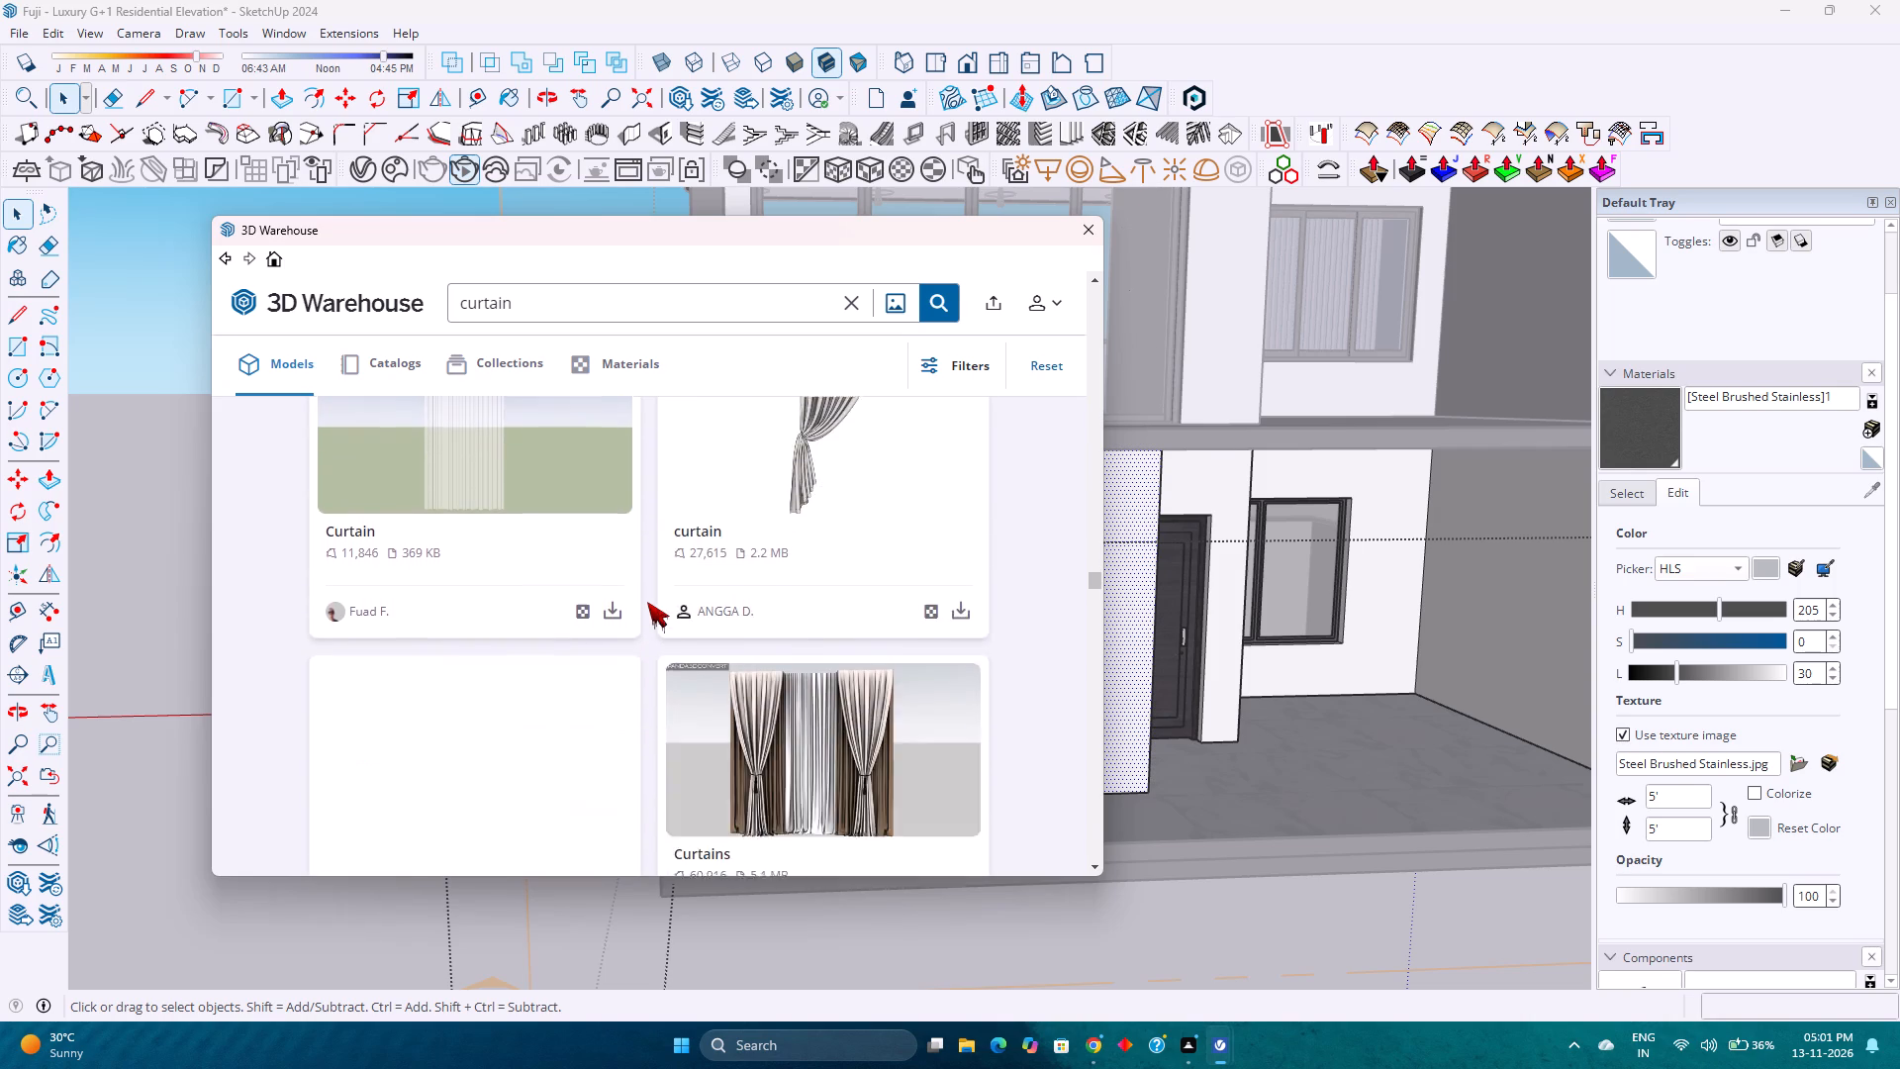
scroll(647, 602, "up", 2)
scroll(647, 602, "down", 2)
scroll(647, 602, "up", 3)
scroll(647, 602, "down", 4)
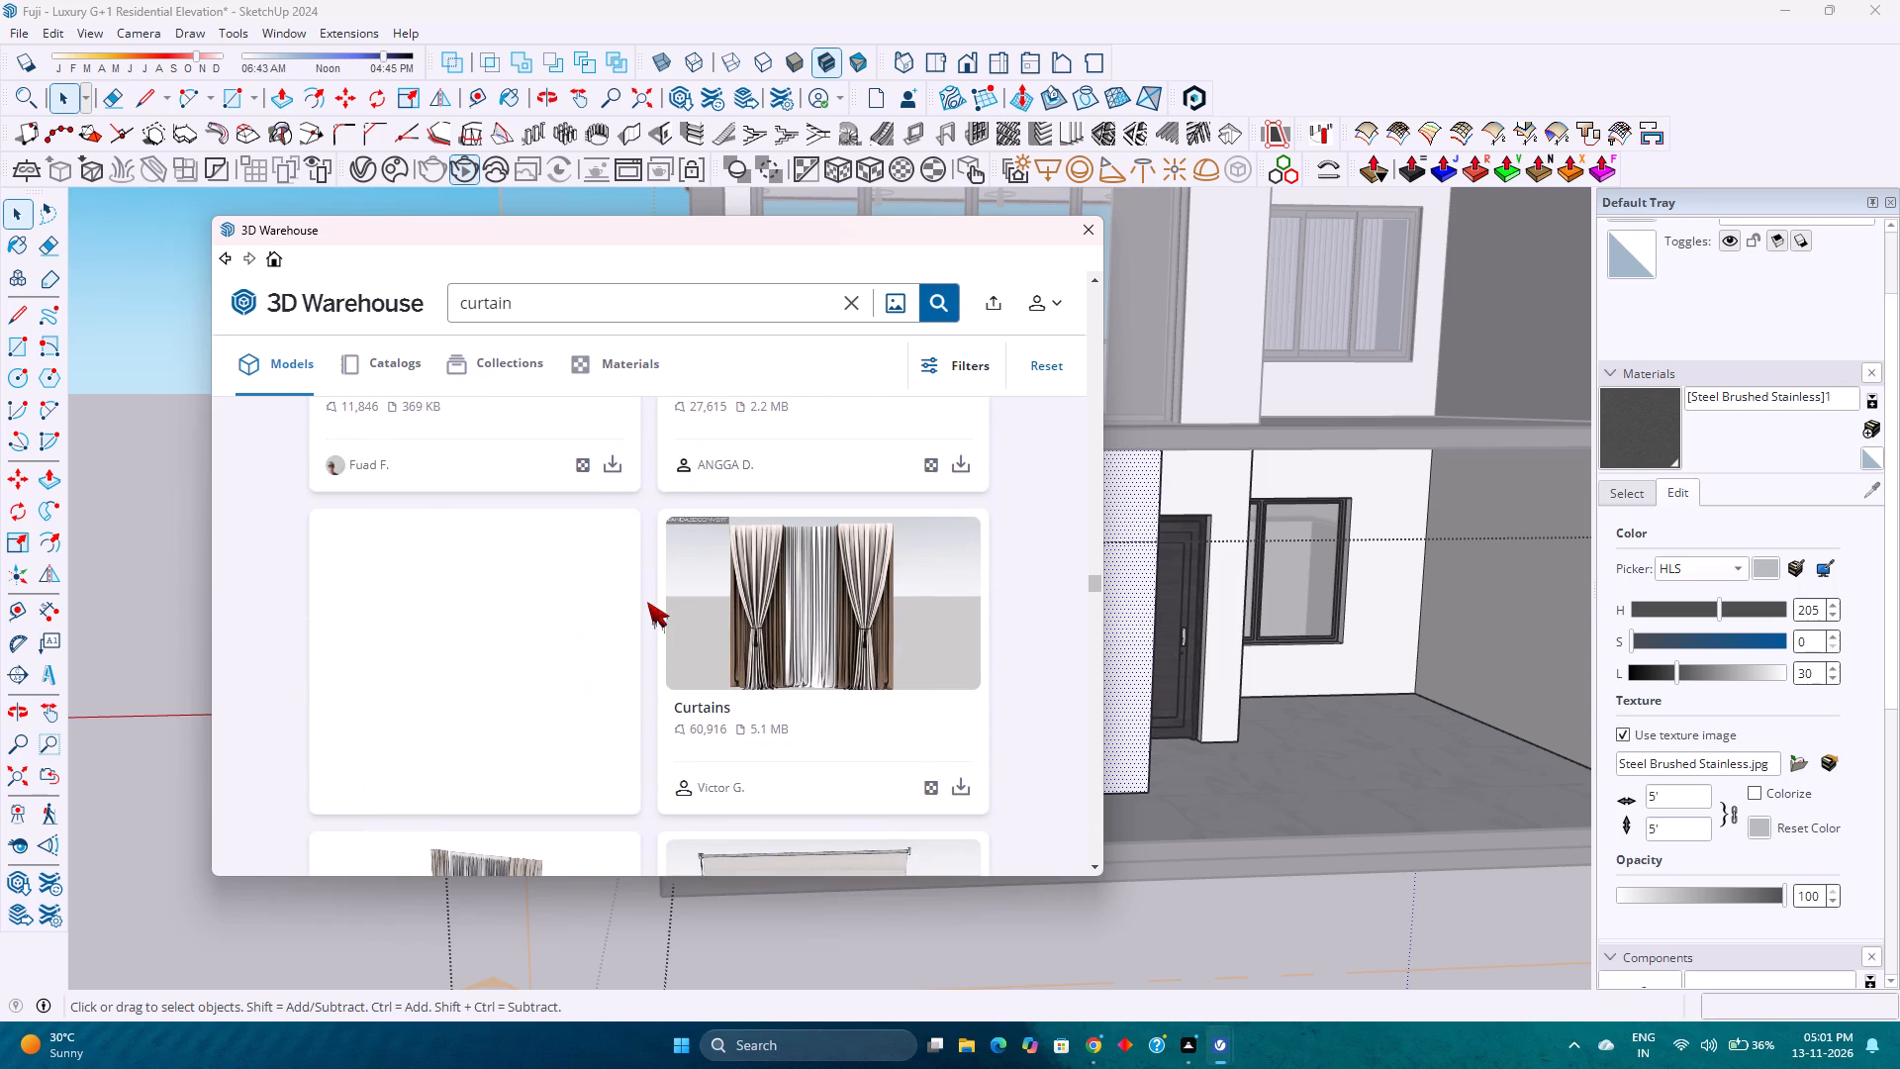
Look back through the 3D Warehouse curtain results for a lightweight model suited to the house windows.
scroll(647, 602, "up", 19)
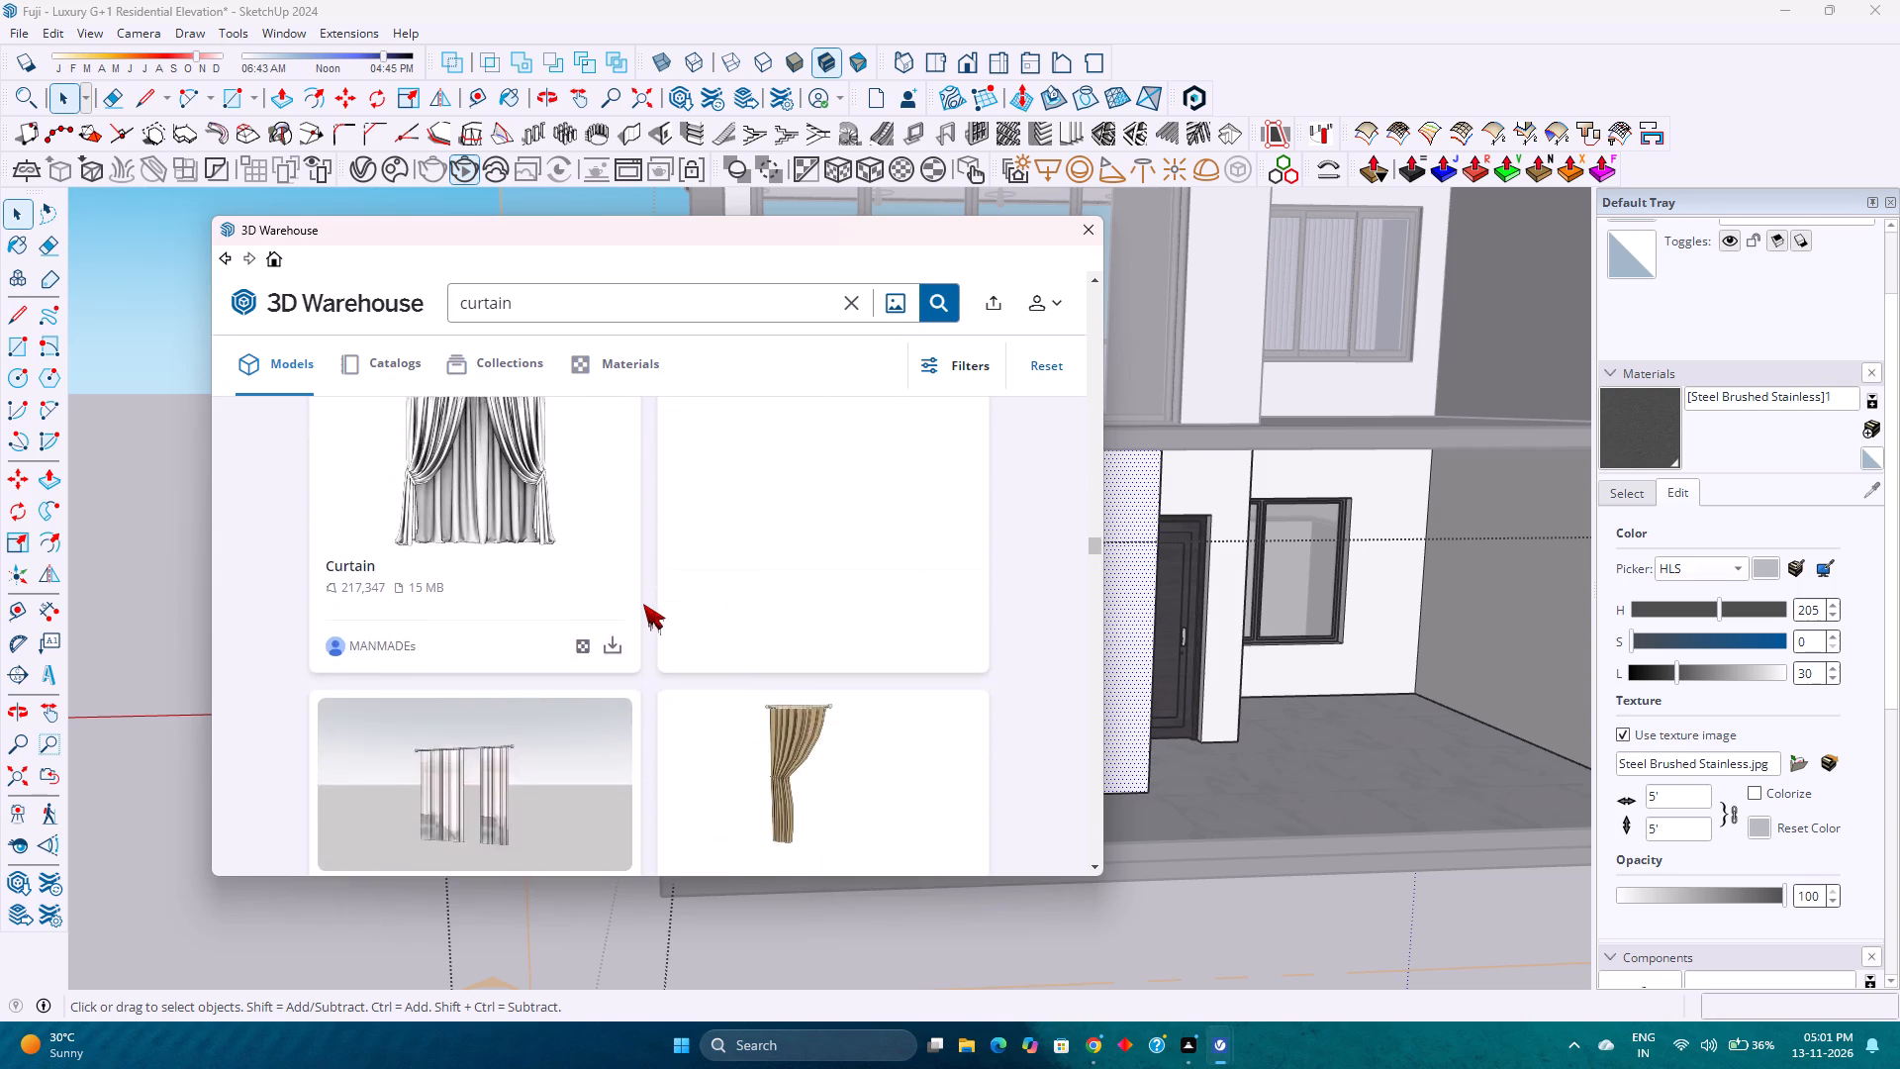
scroll(643, 604, "up", 20)
scroll(643, 604, "up", 3)
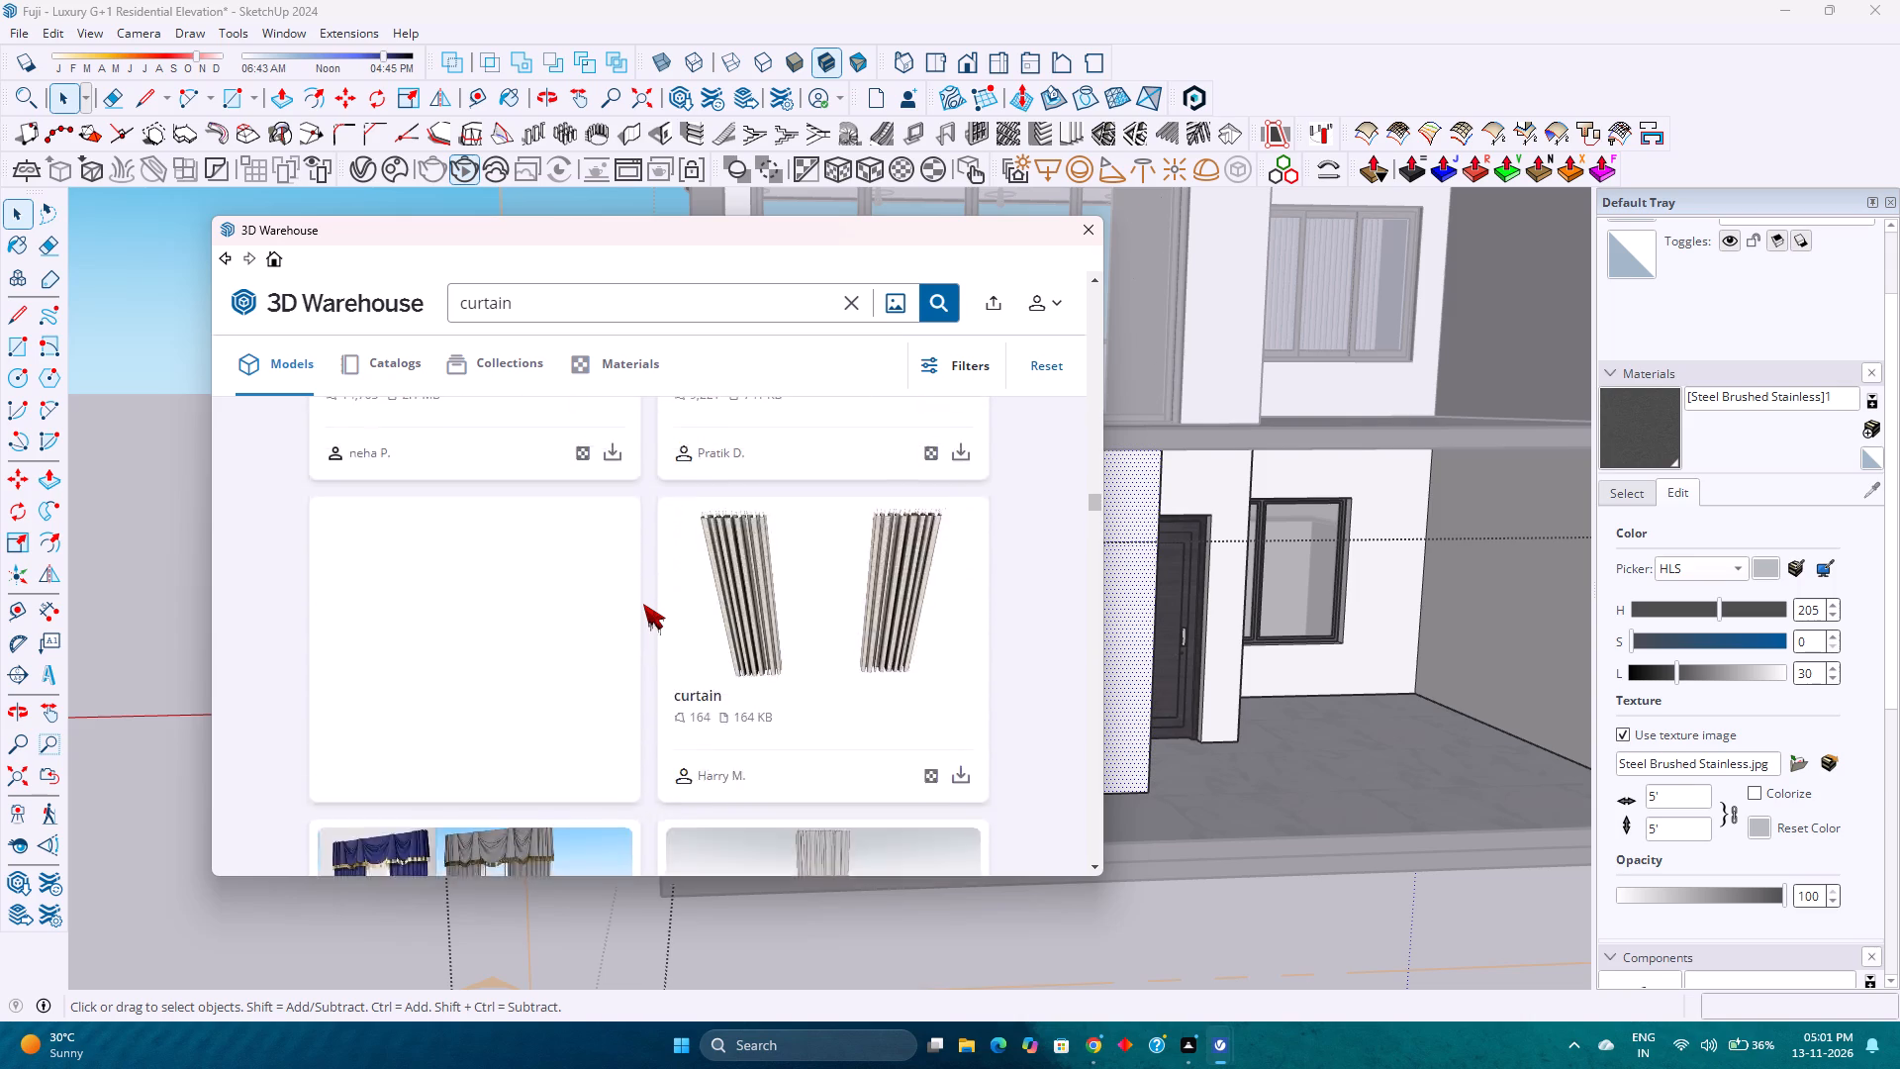
scroll(643, 604, "up", 20)
scroll(643, 604, "up", 3)
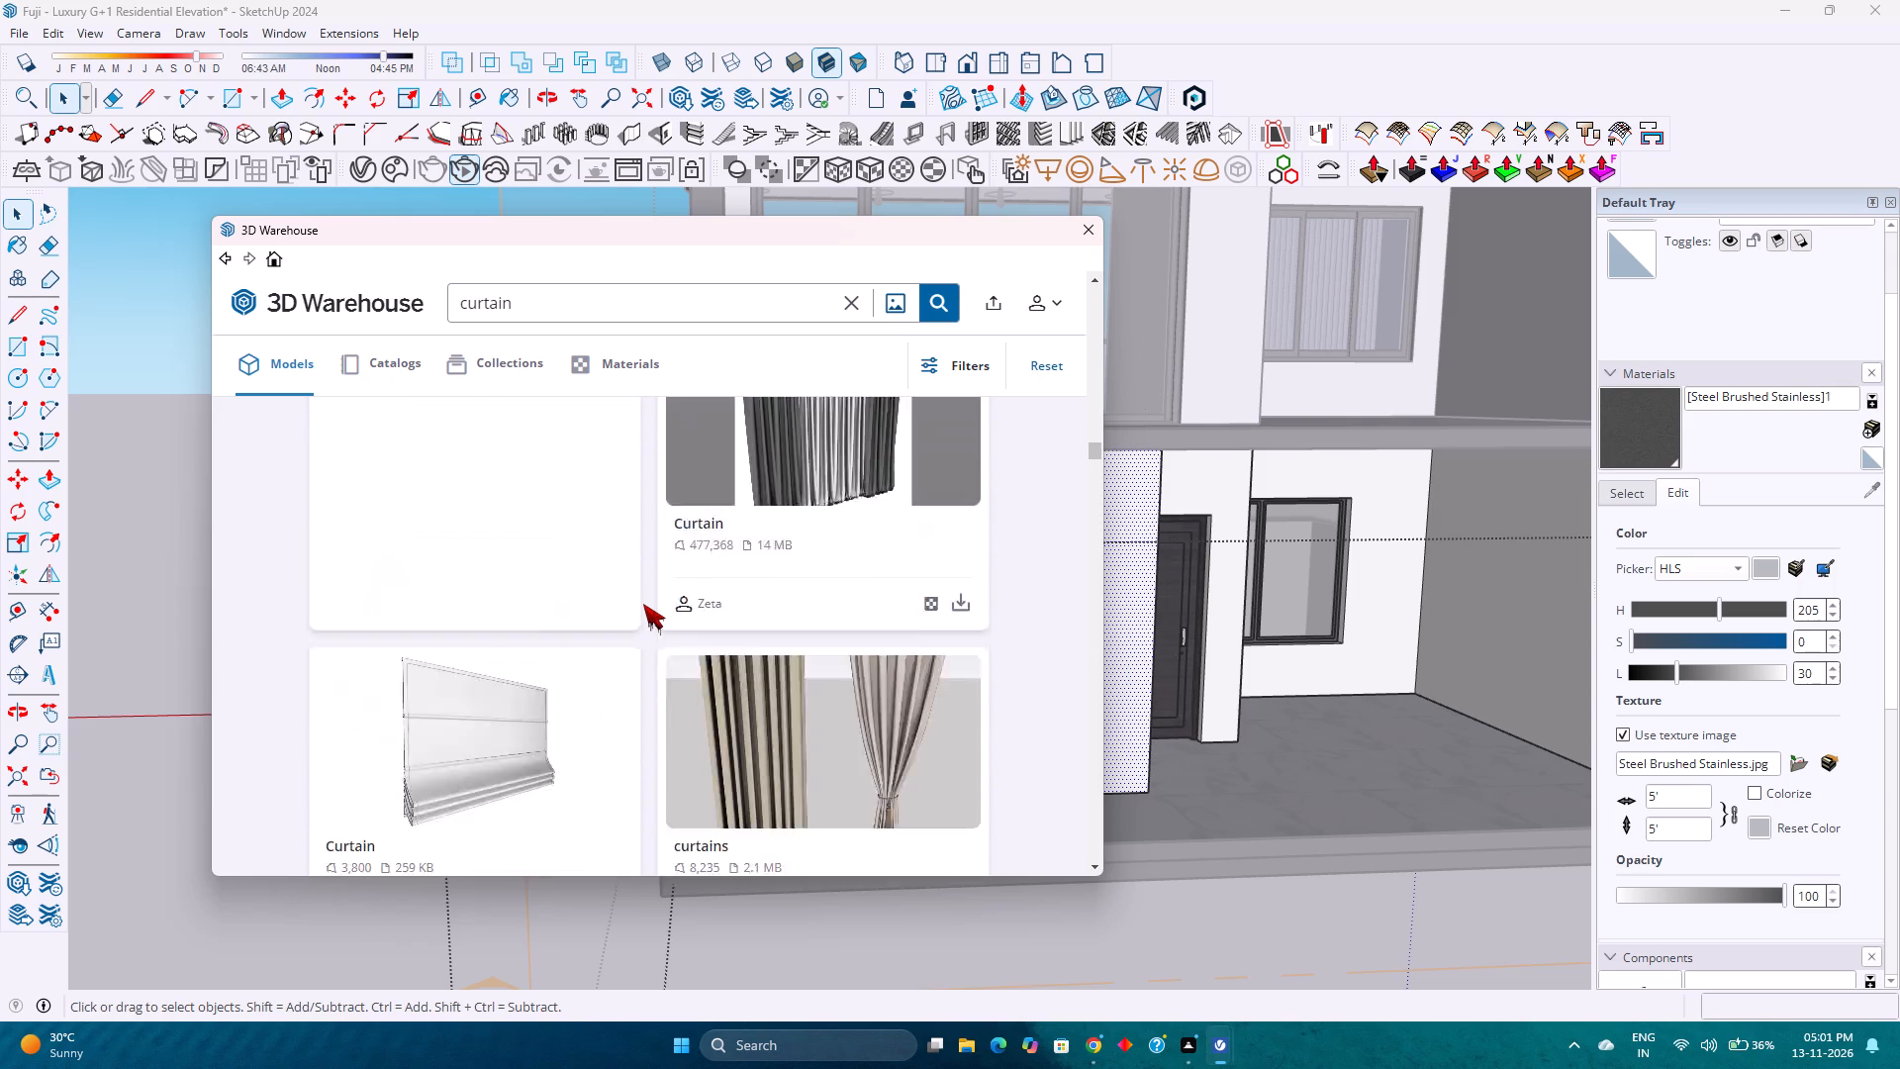
scroll(643, 604, "up", 20)
scroll(643, 604, "up", 2)
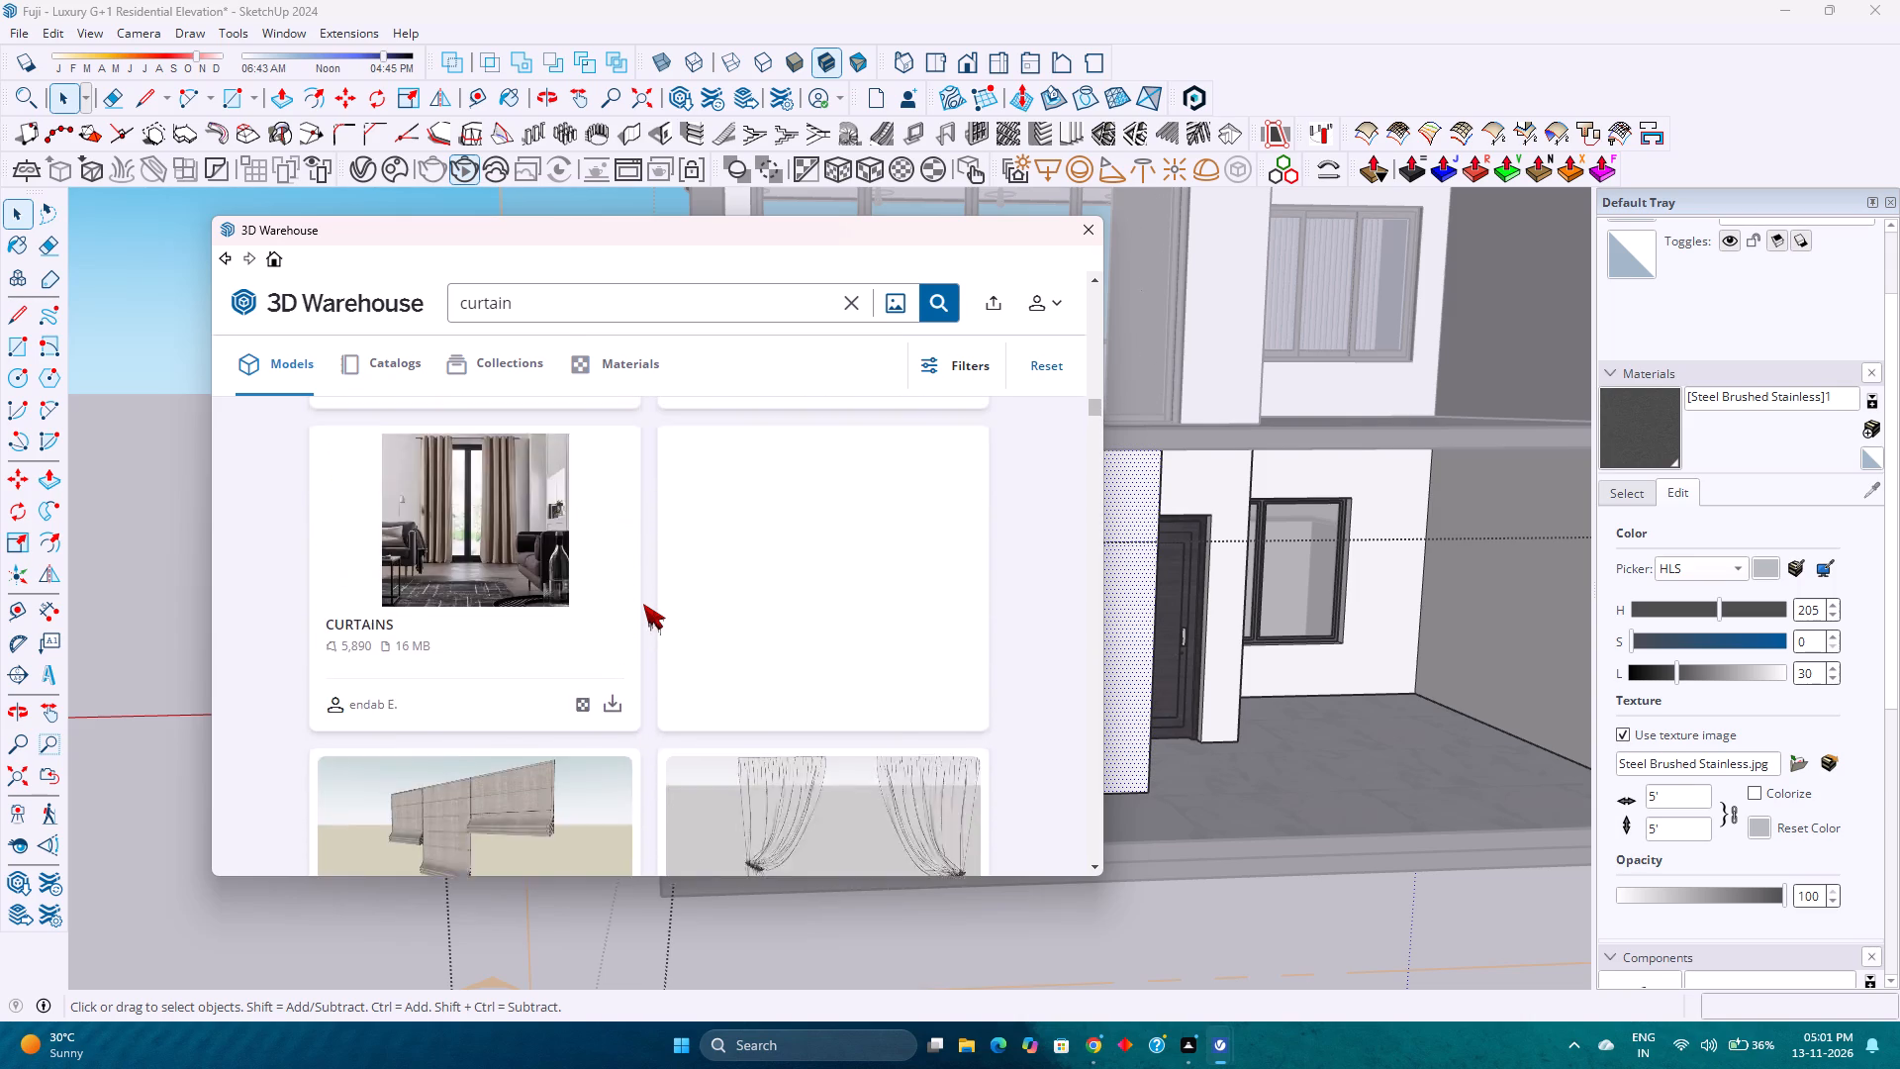
scroll(643, 604, "up", 17)
scroll(643, 604, "down", 3)
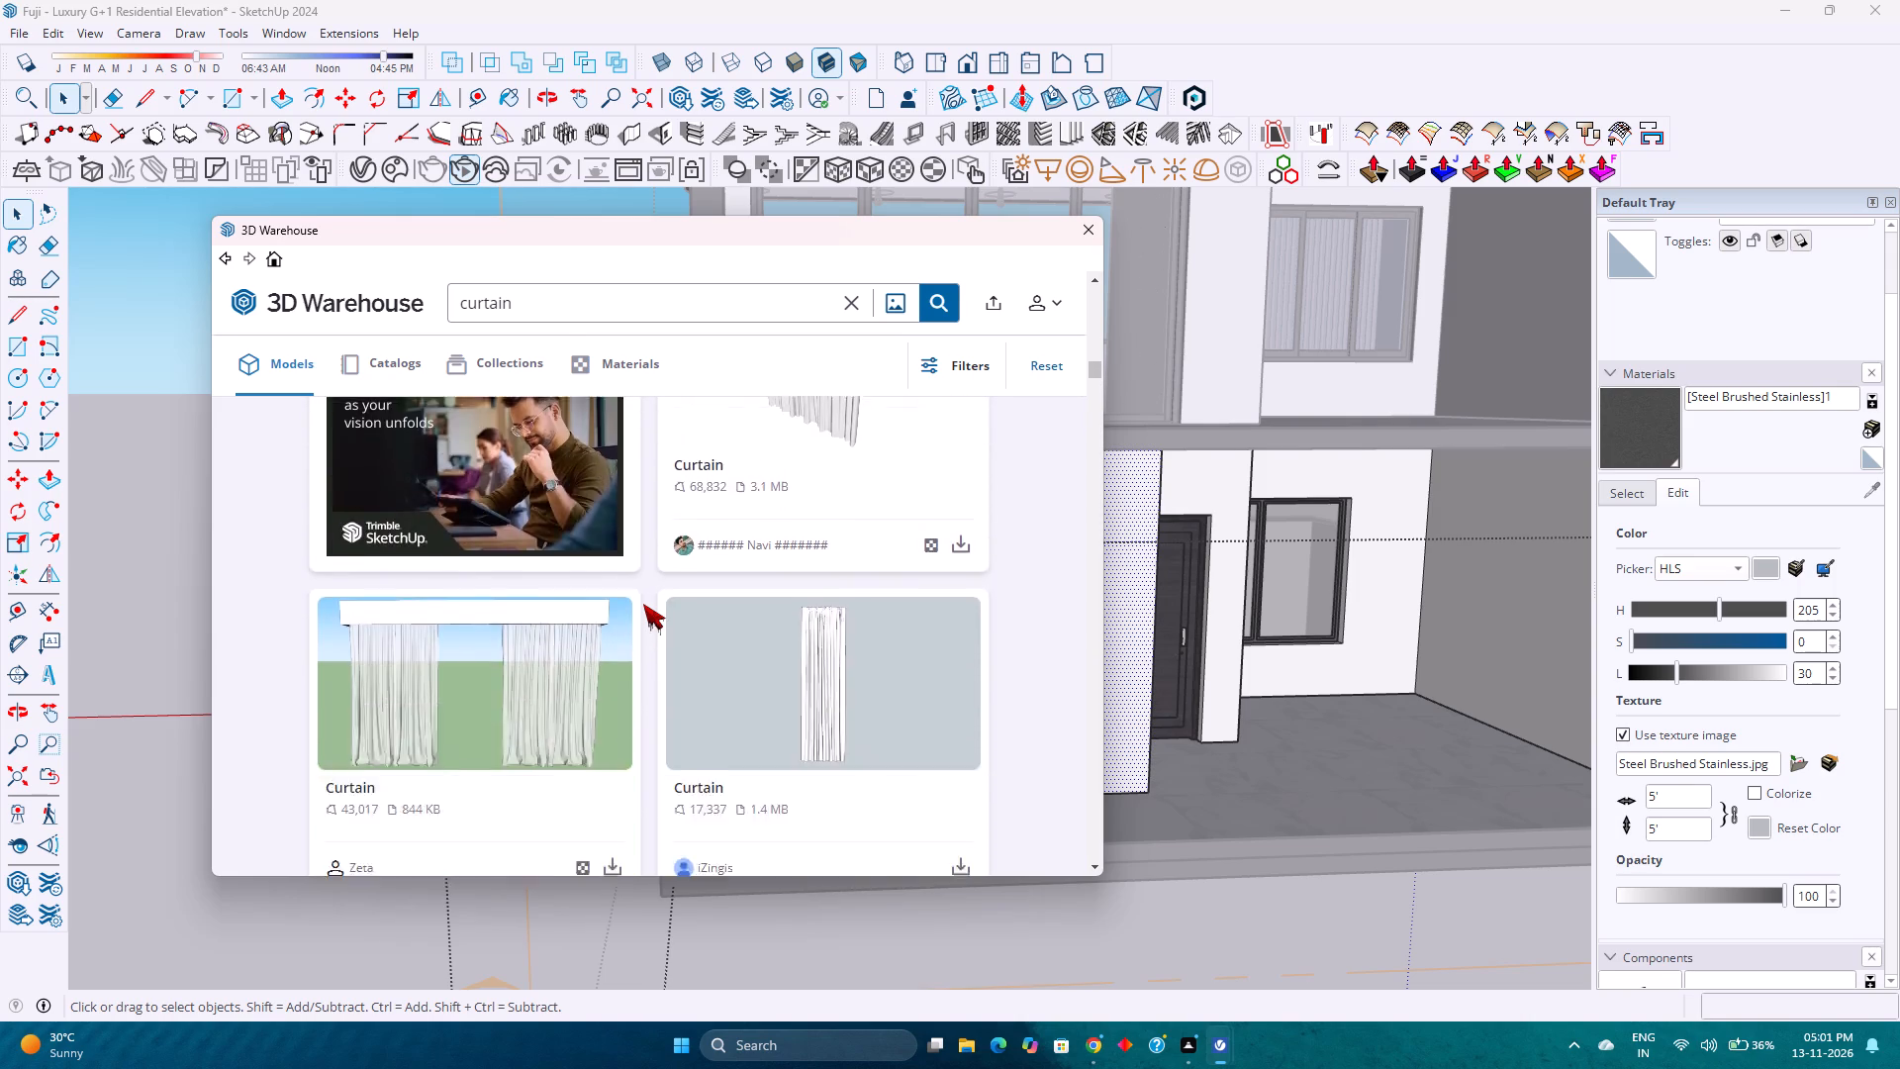
scroll(643, 604, "down", 5)
scroll(641, 606, "up", 11)
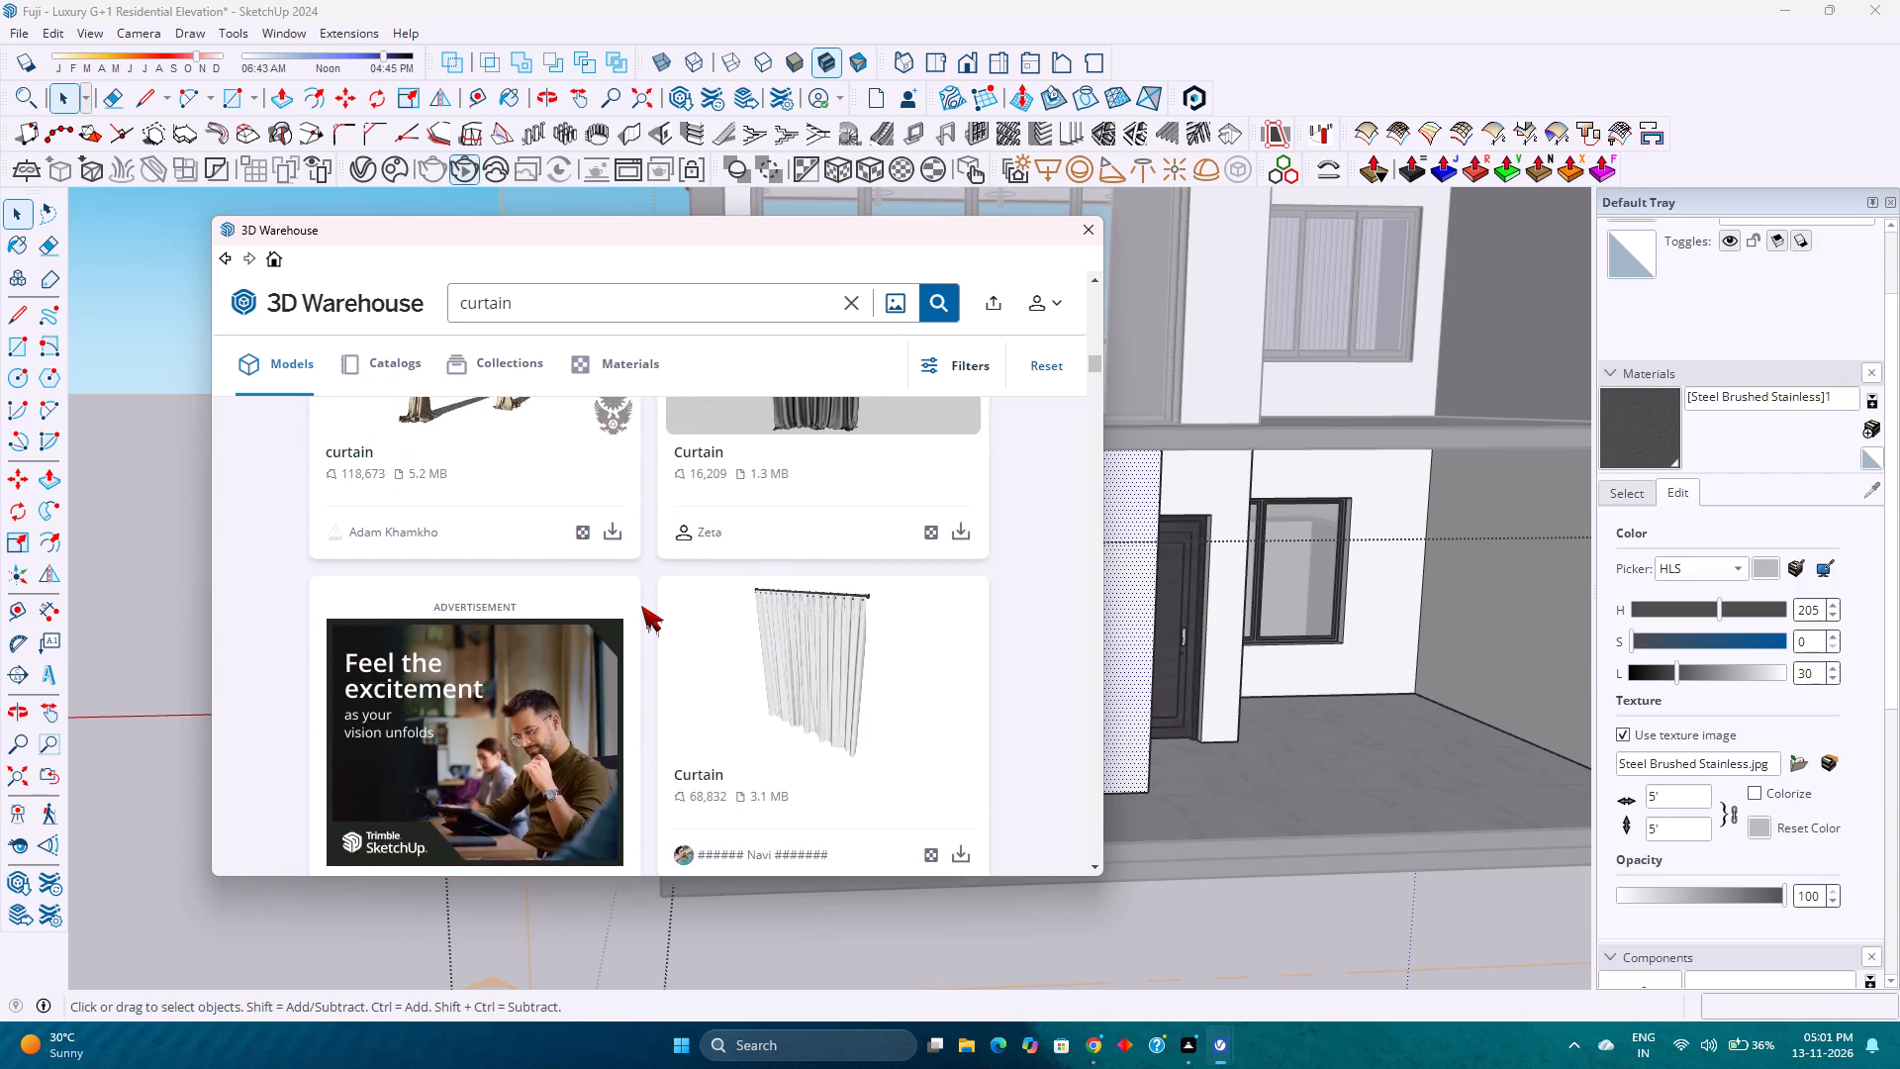
scroll(641, 606, "up", 17)
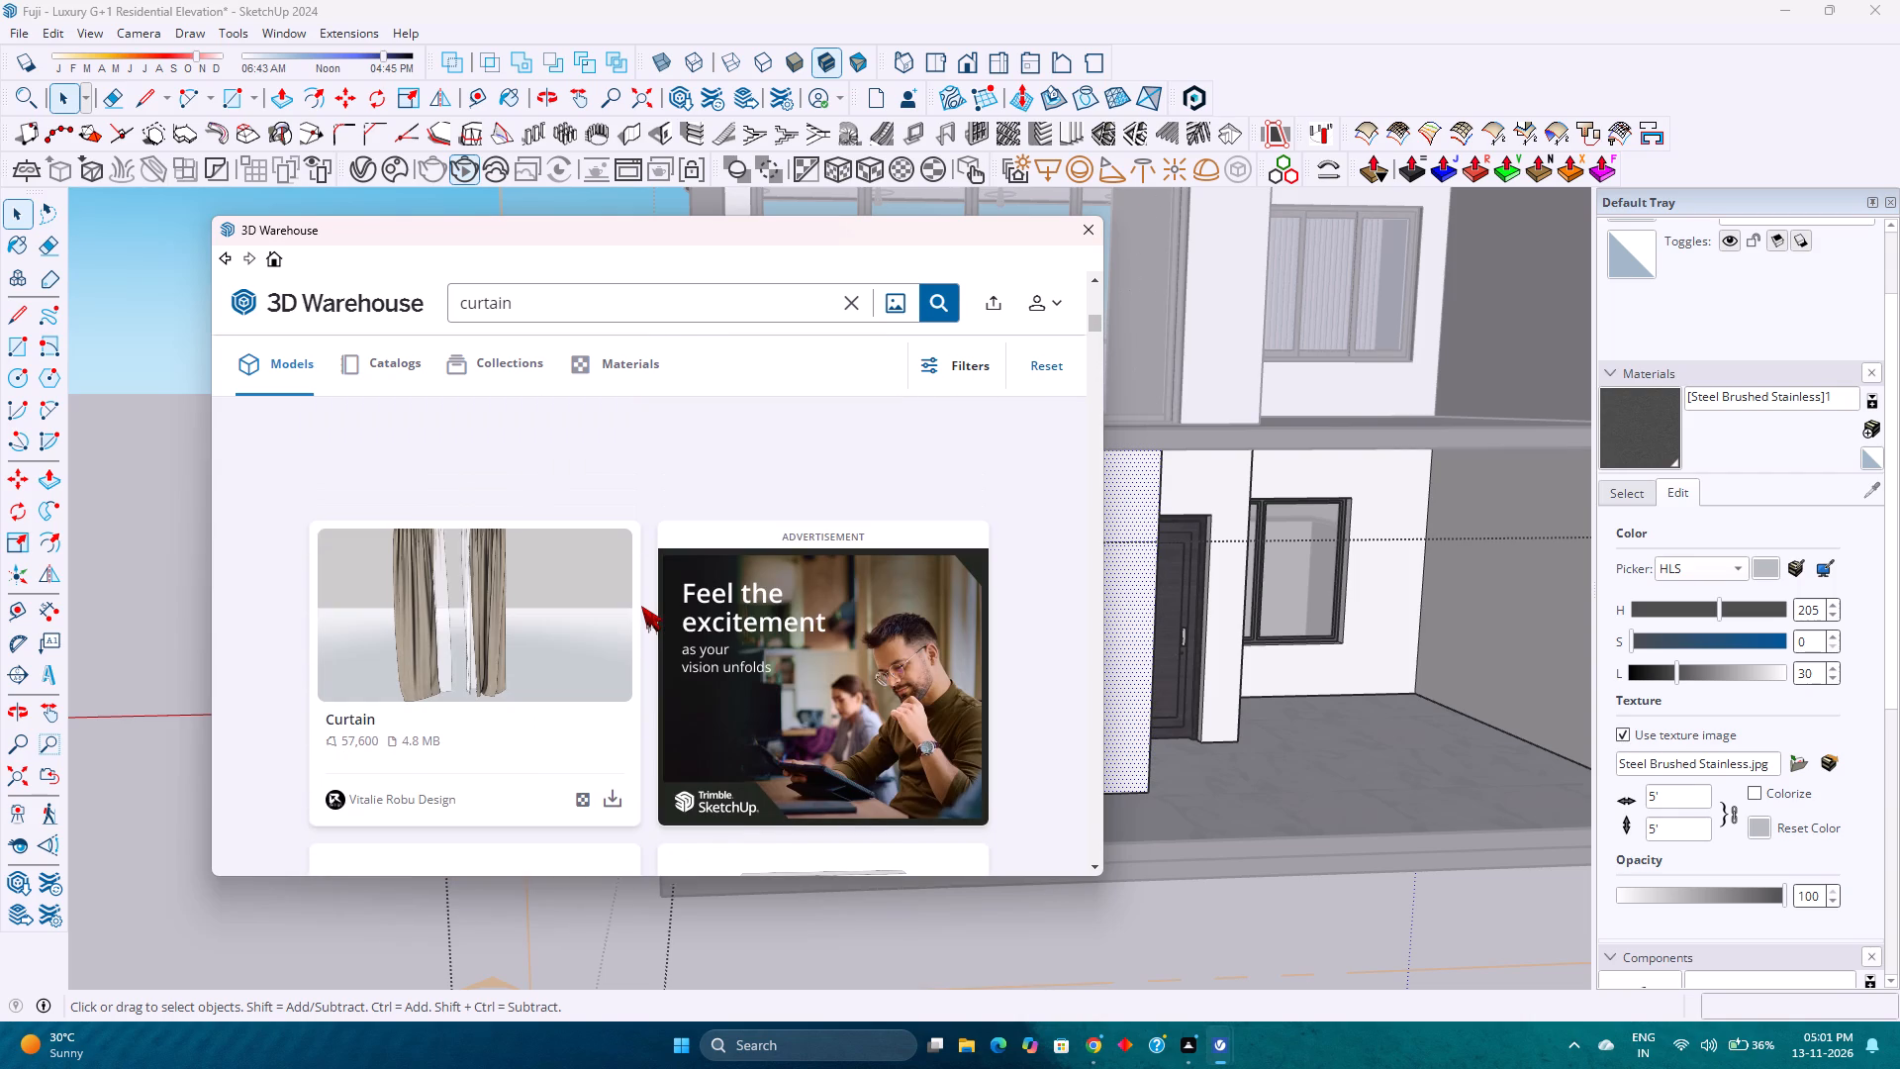
scroll(641, 606, "up", 8)
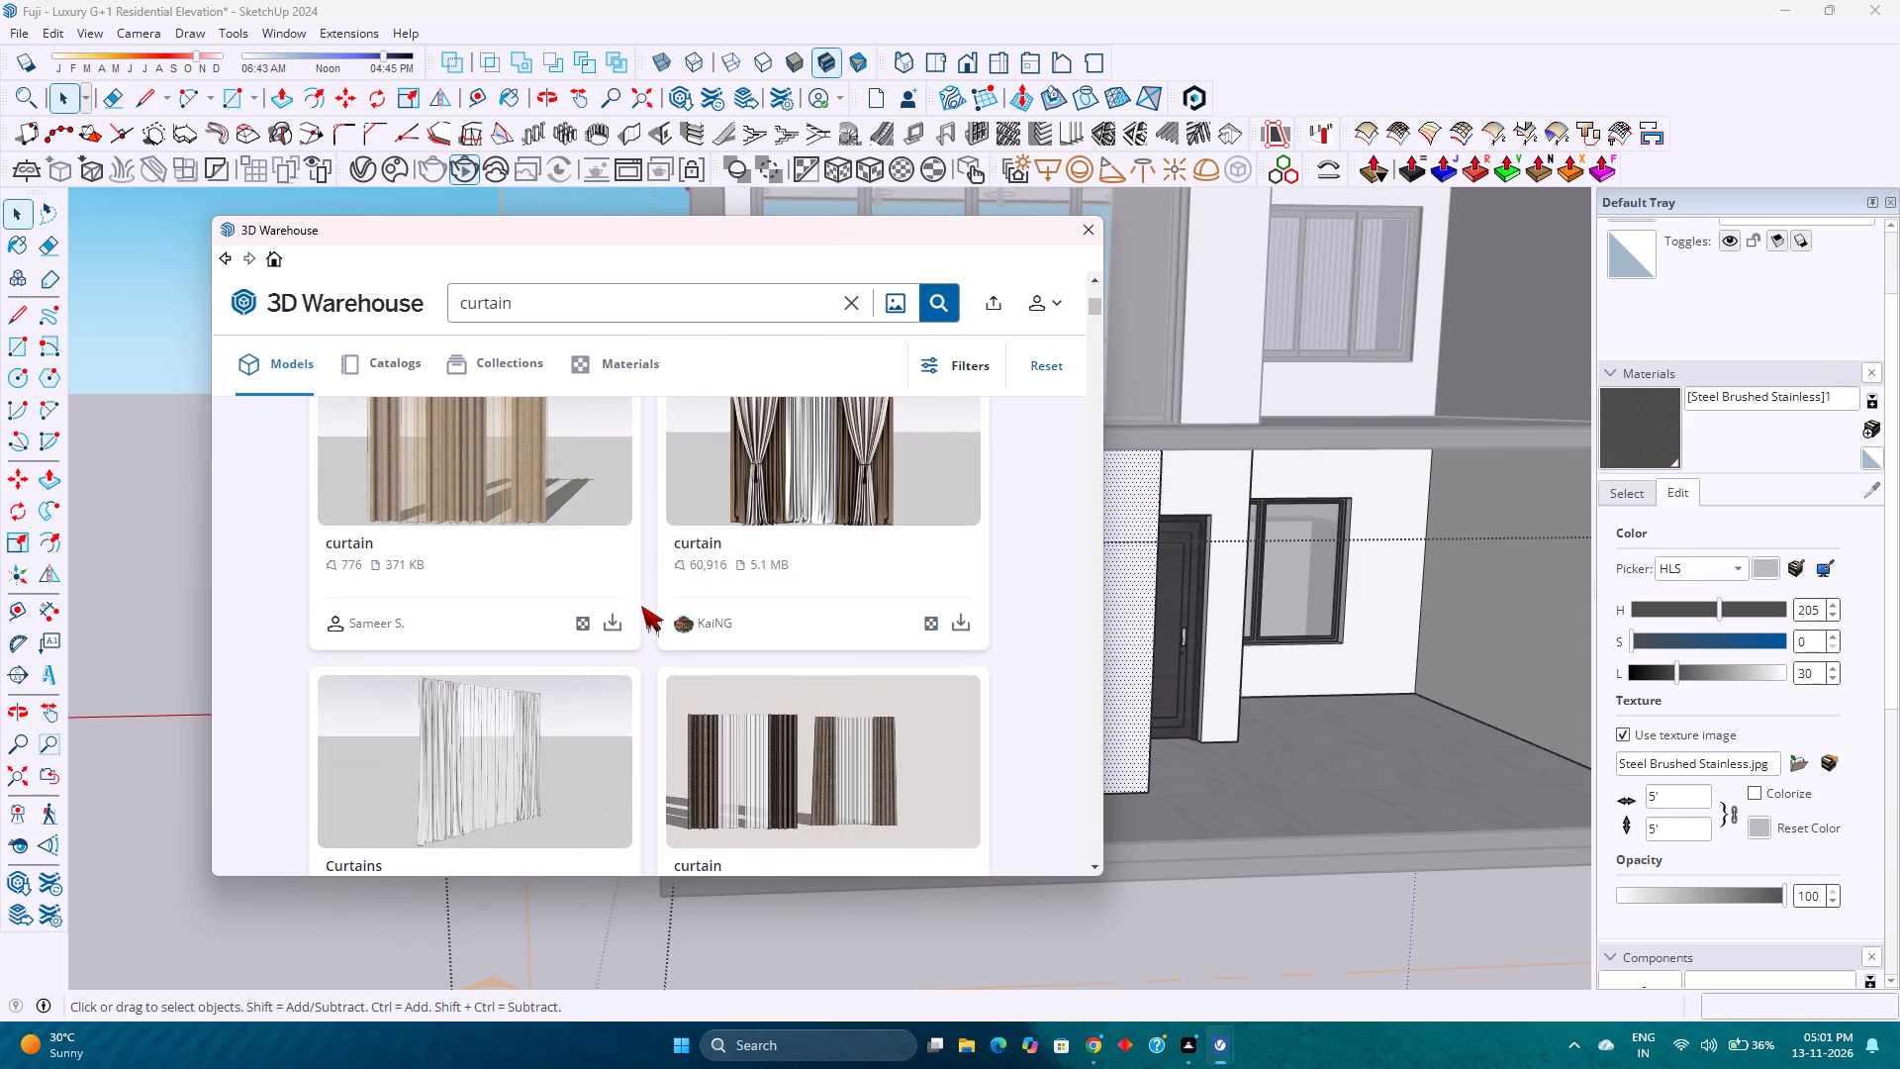
scroll(600, 654, "up", 1)
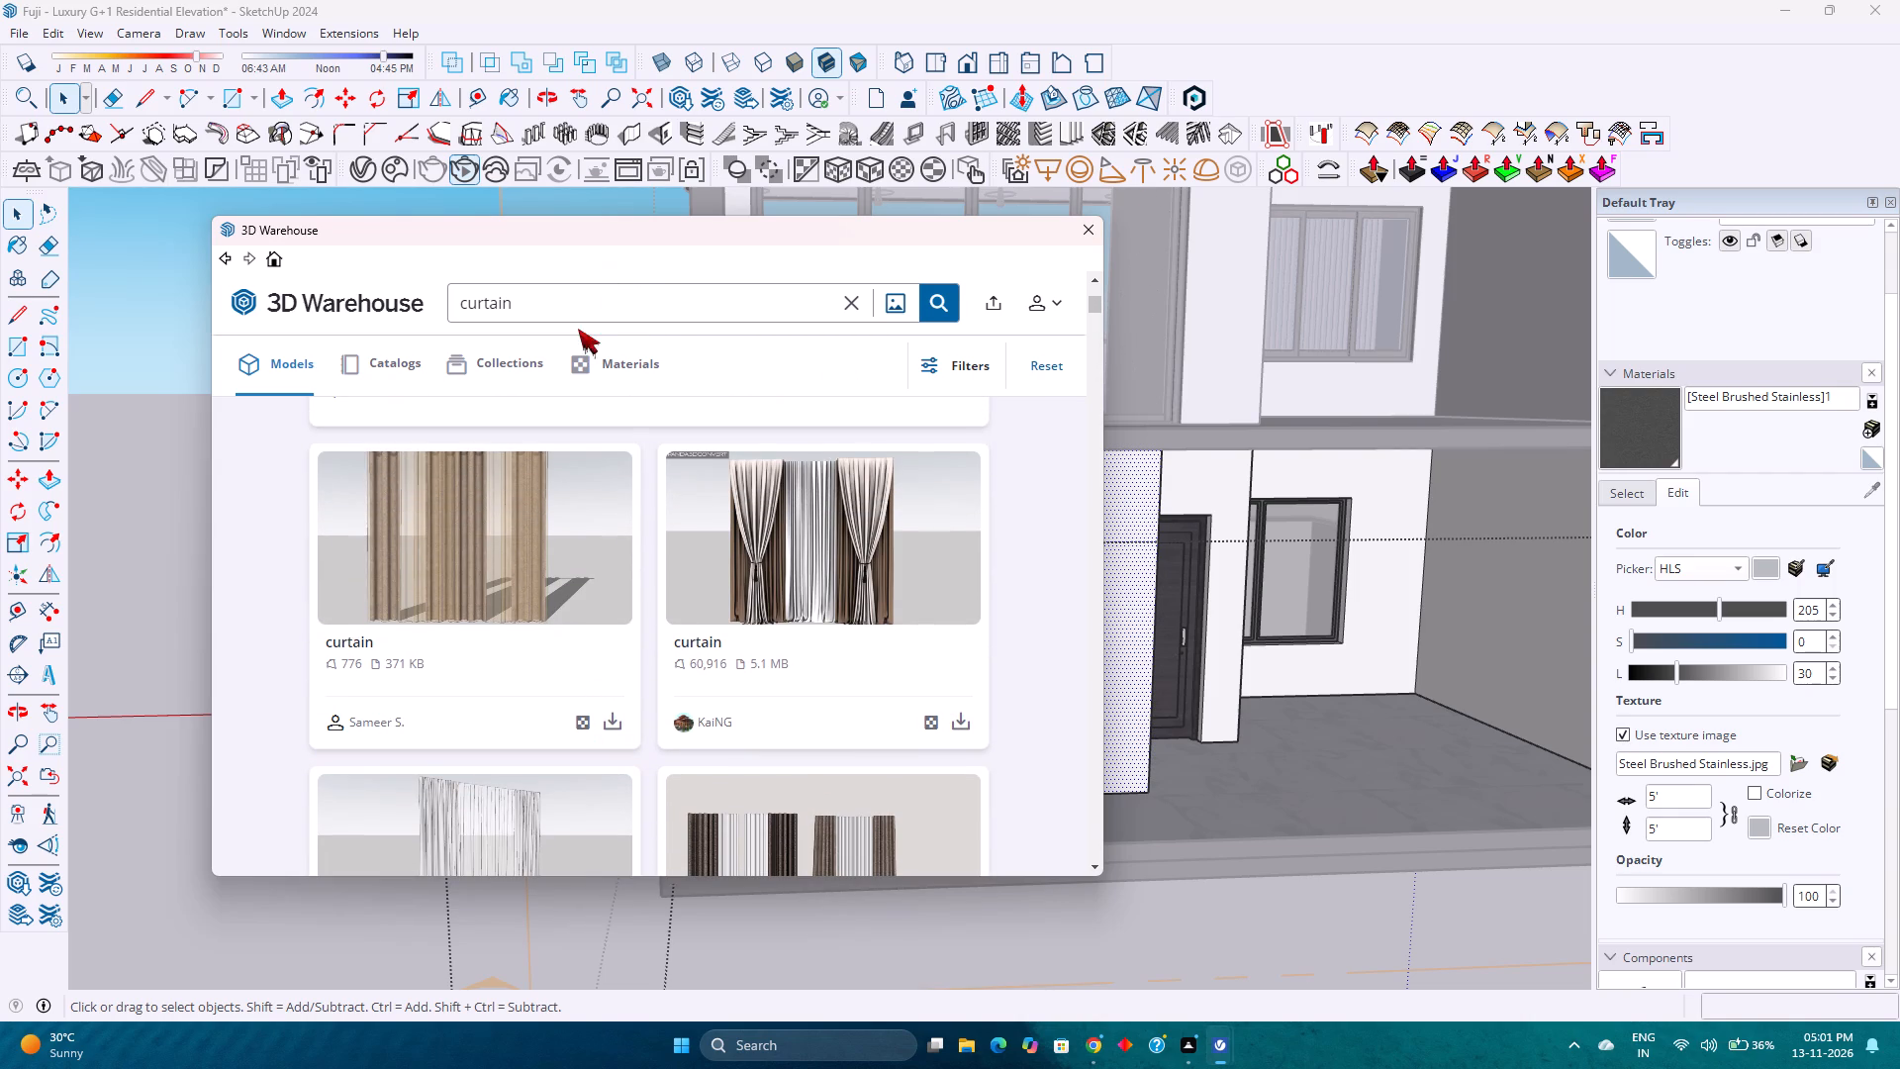
Examine the preview and model info of the 371 KB beige curtain model, and return to the search results.
left_click(486, 554)
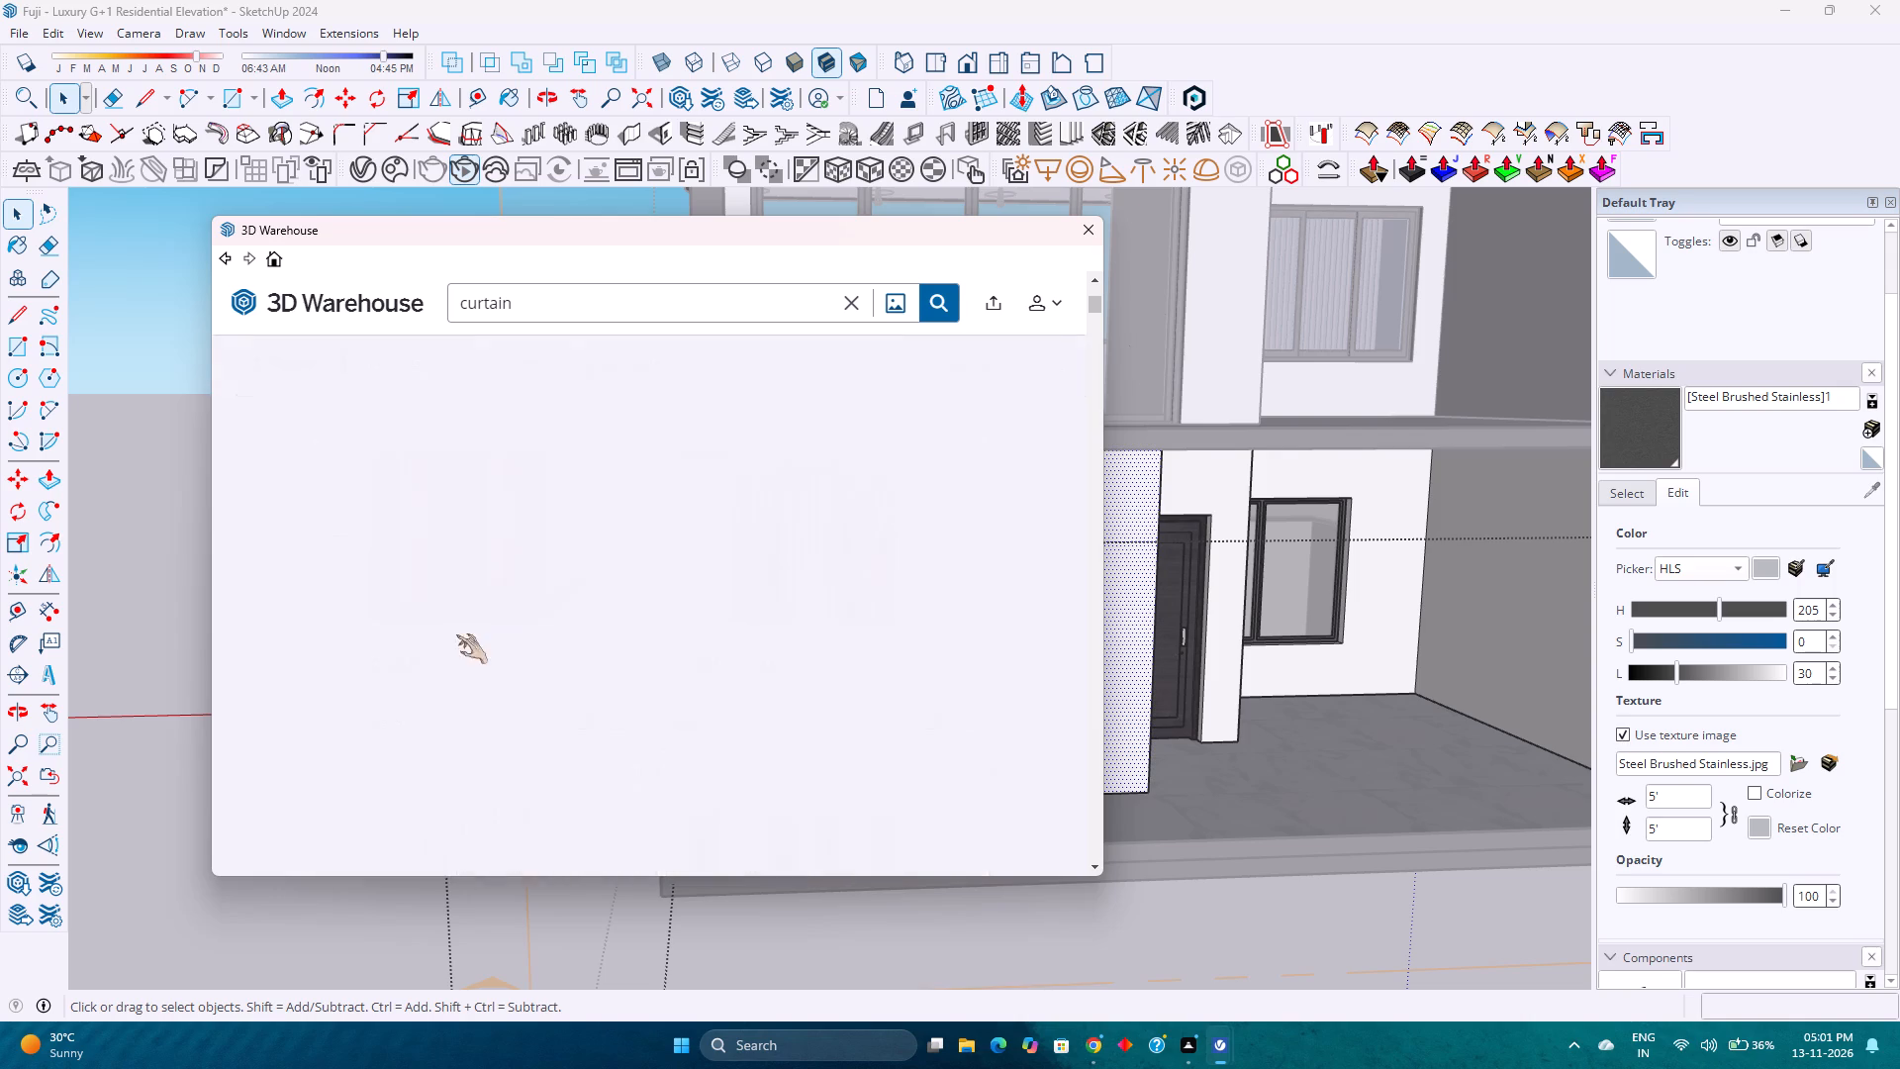
scroll(537, 608, "down", 6)
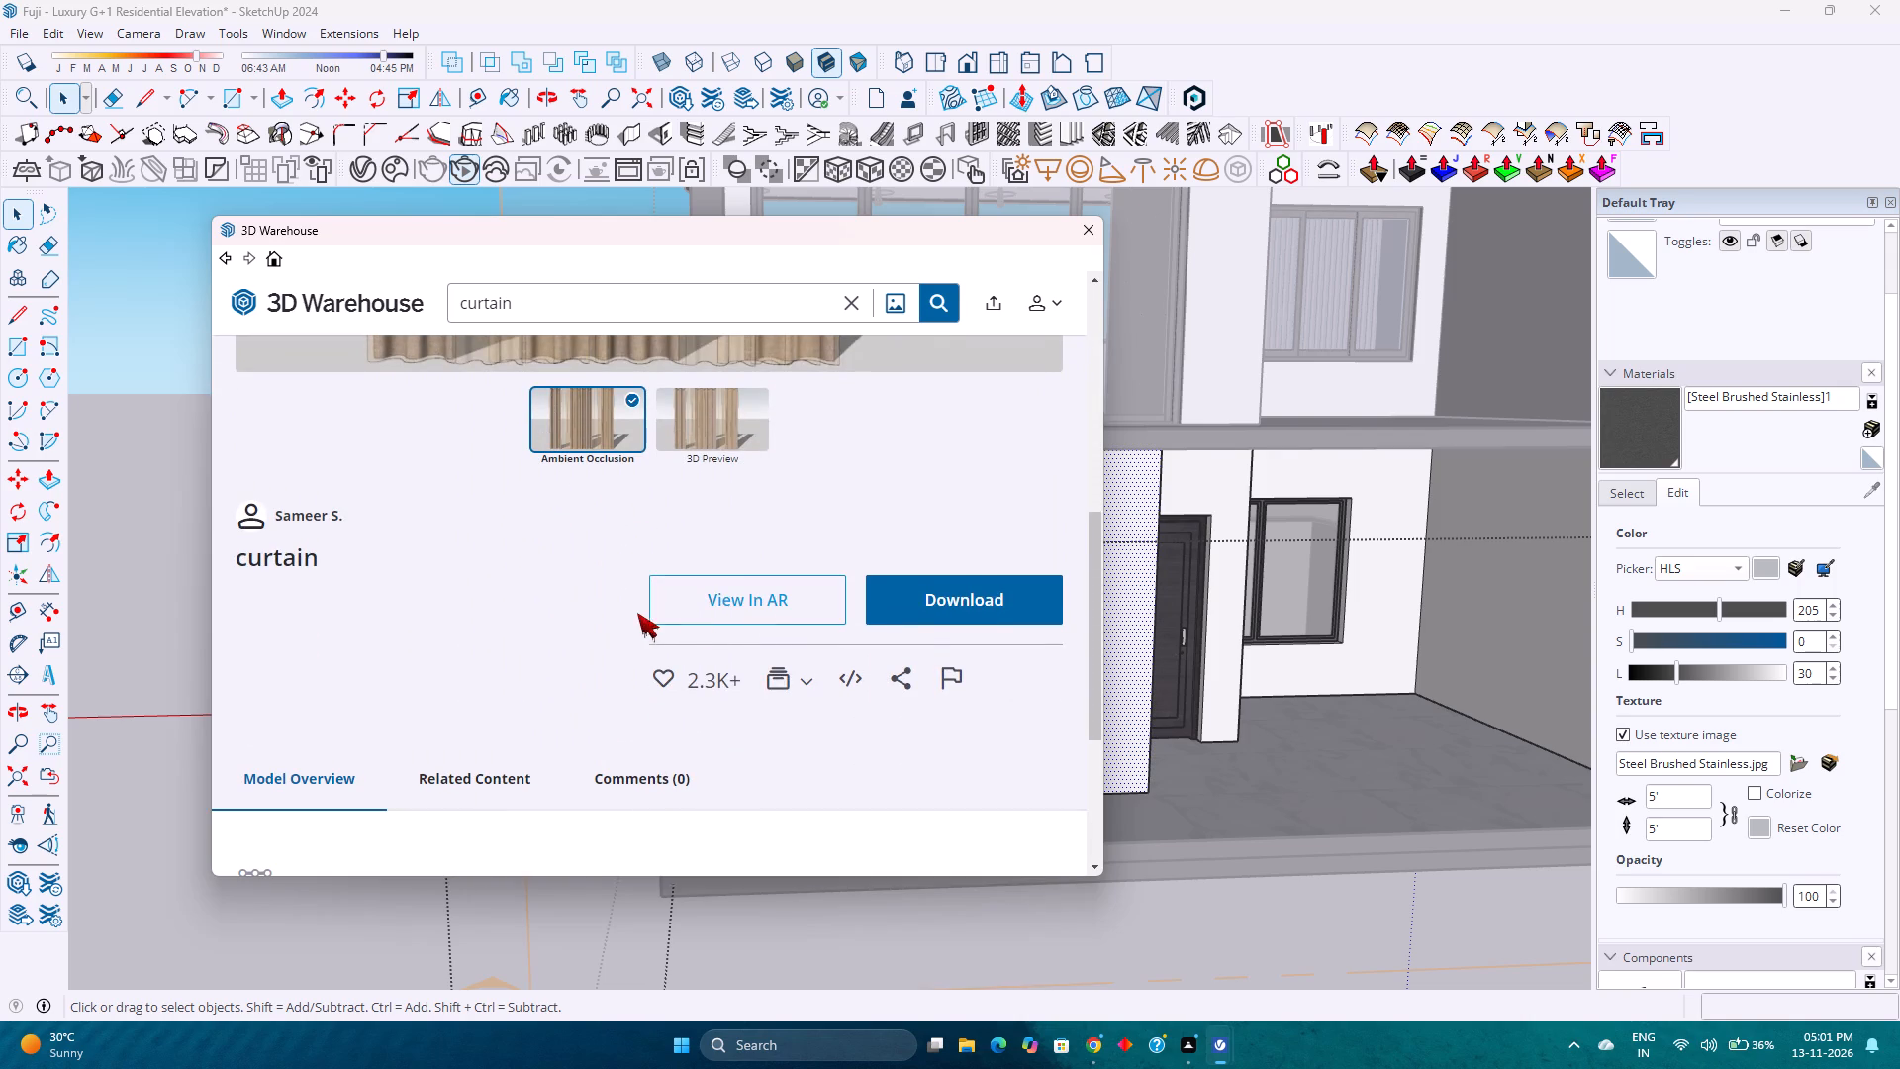
scroll(621, 613, "down", 3)
scroll(617, 612, "up", 2)
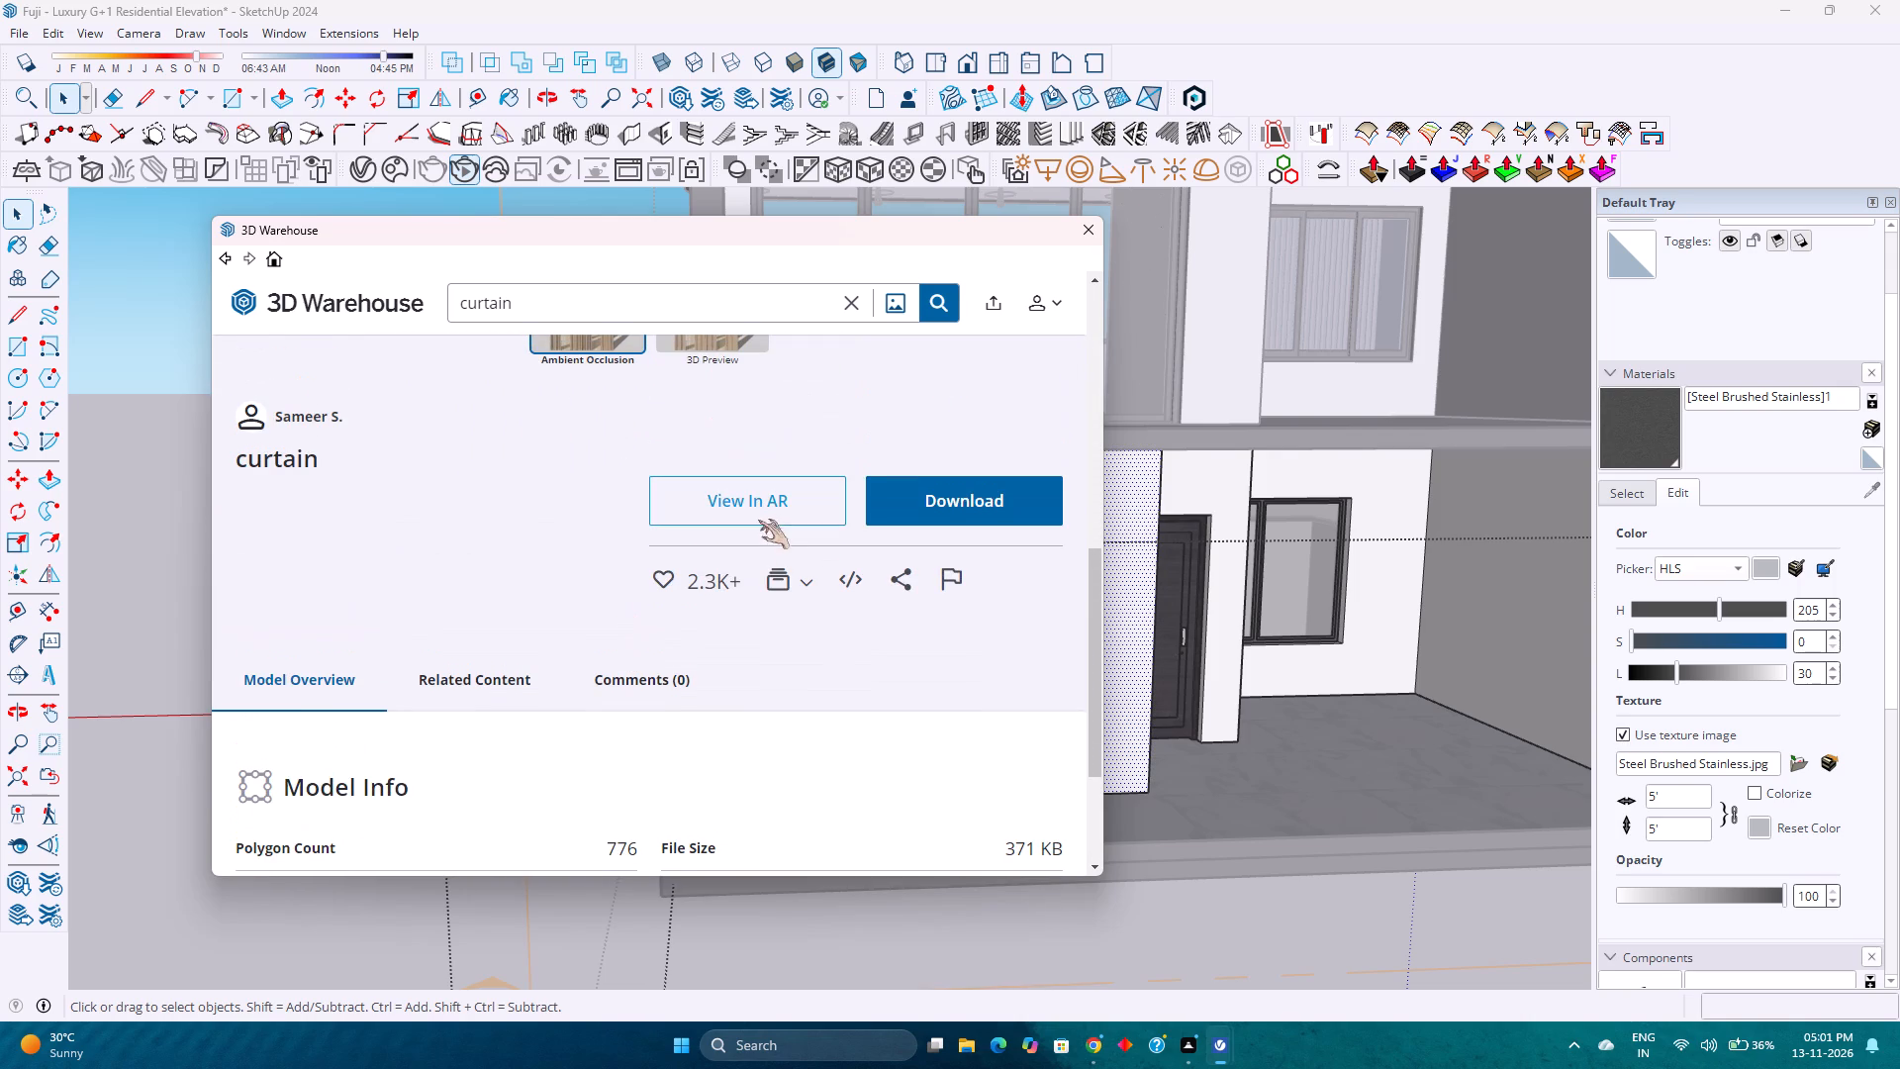
scroll(836, 559, "up", 5)
scroll(684, 566, "up", 4)
scroll(684, 566, "down", 5)
scroll(684, 566, "up", 5)
scroll(684, 566, "down", 2)
scroll(684, 566, "up", 2)
scroll(684, 566, "down", 9)
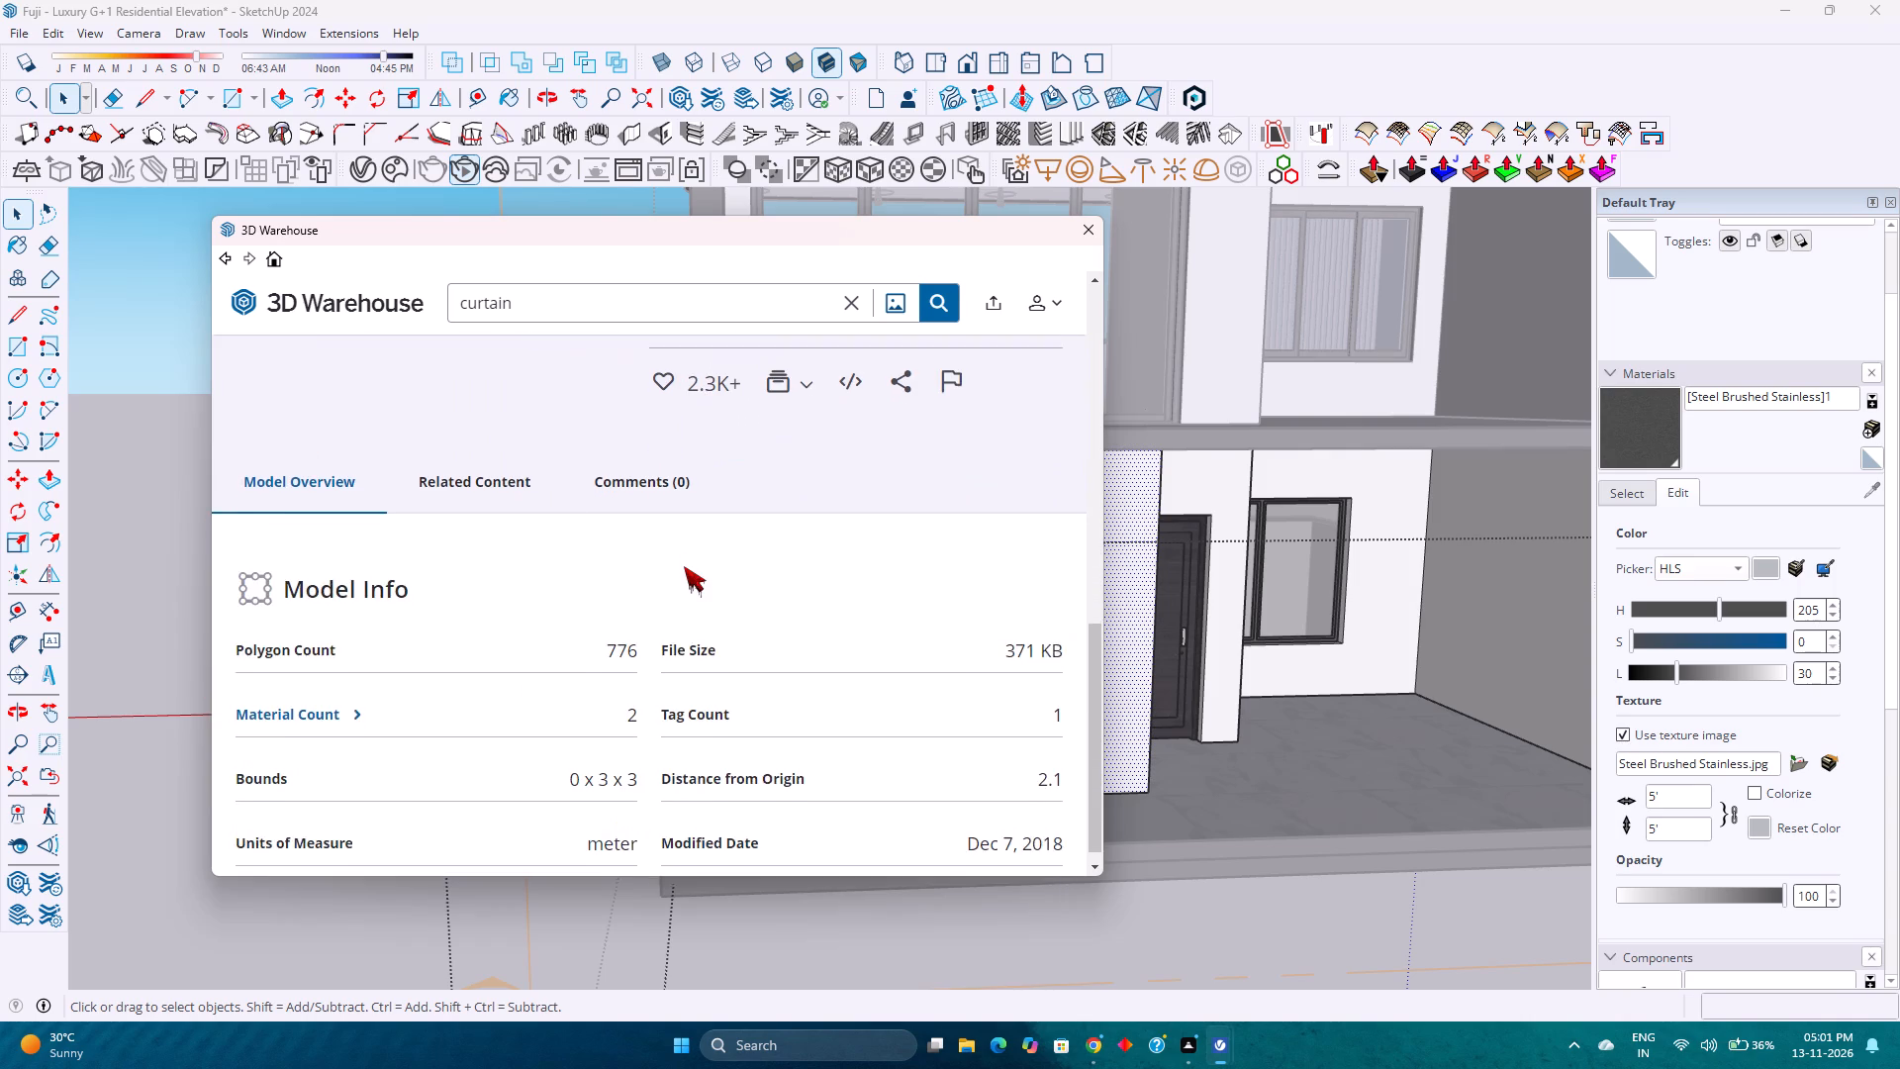
scroll(684, 566, "down", 4)
scroll(684, 566, "up", 20)
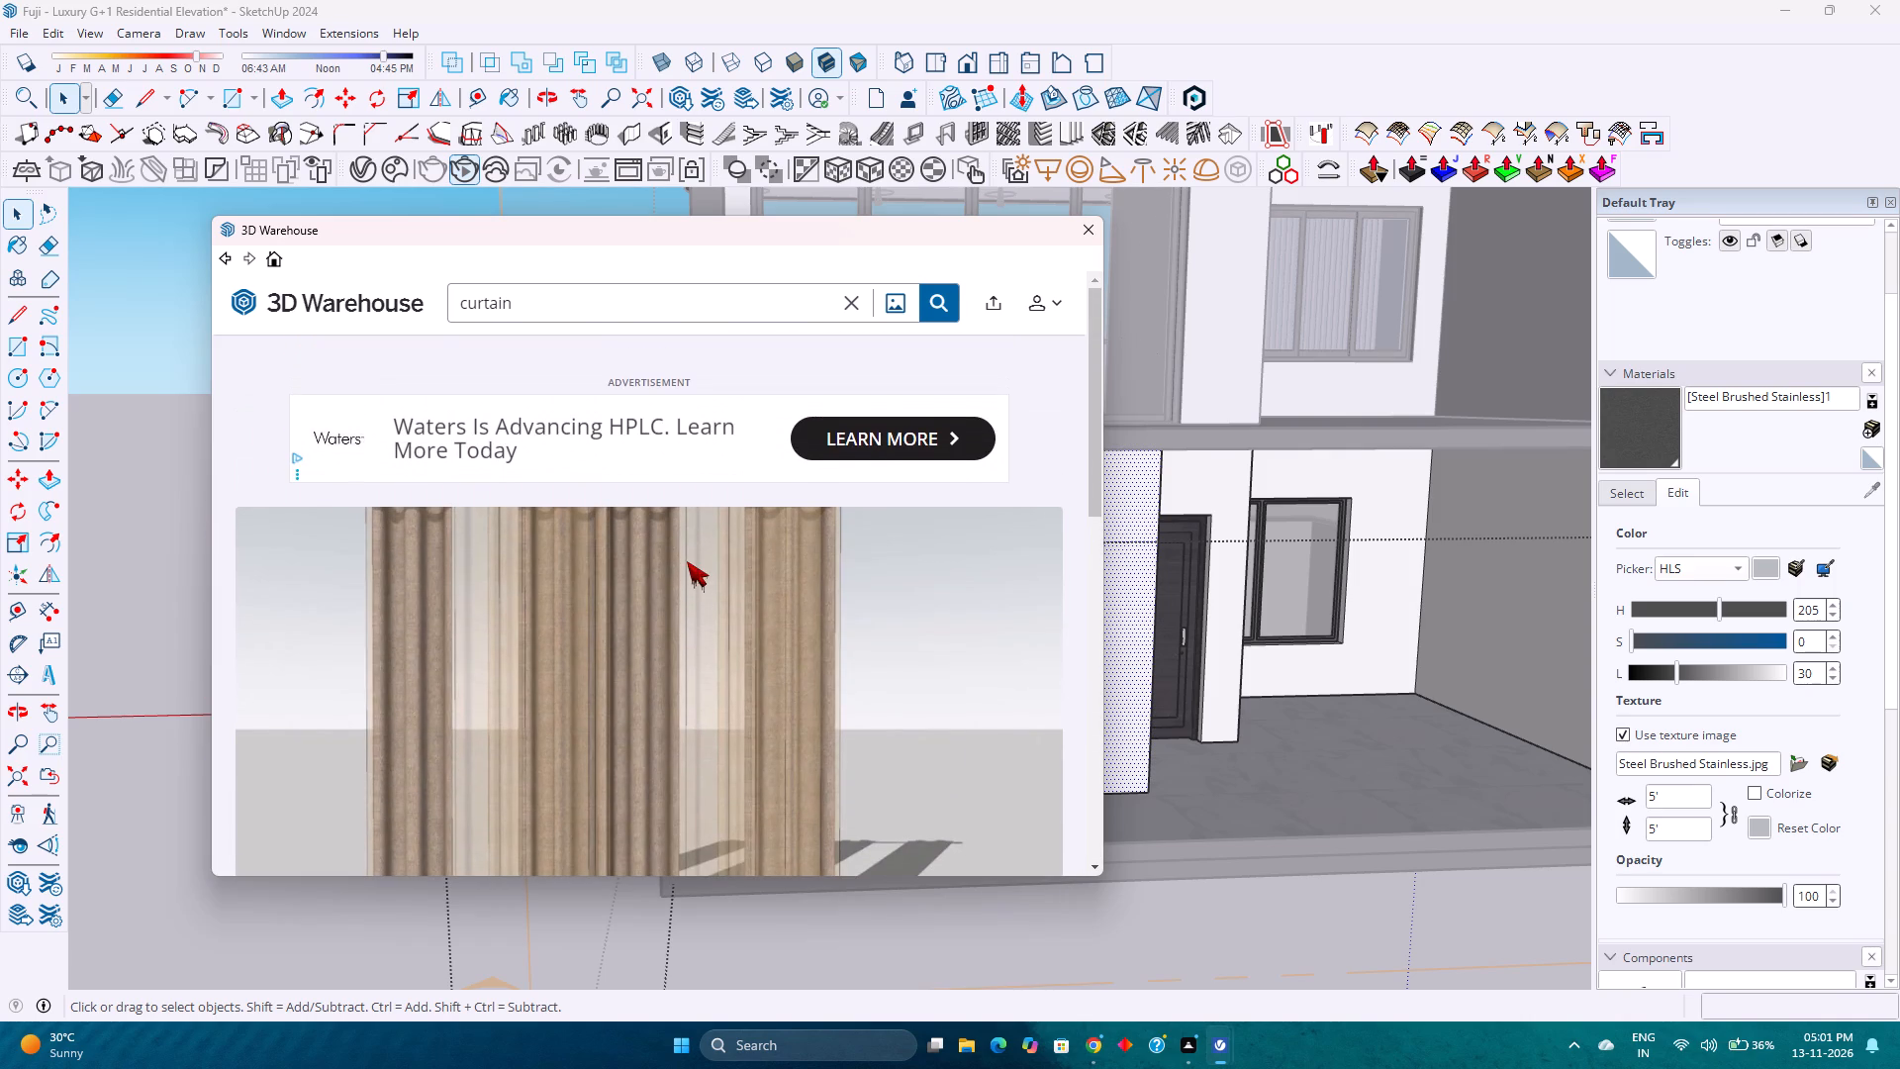
left_click(231, 263)
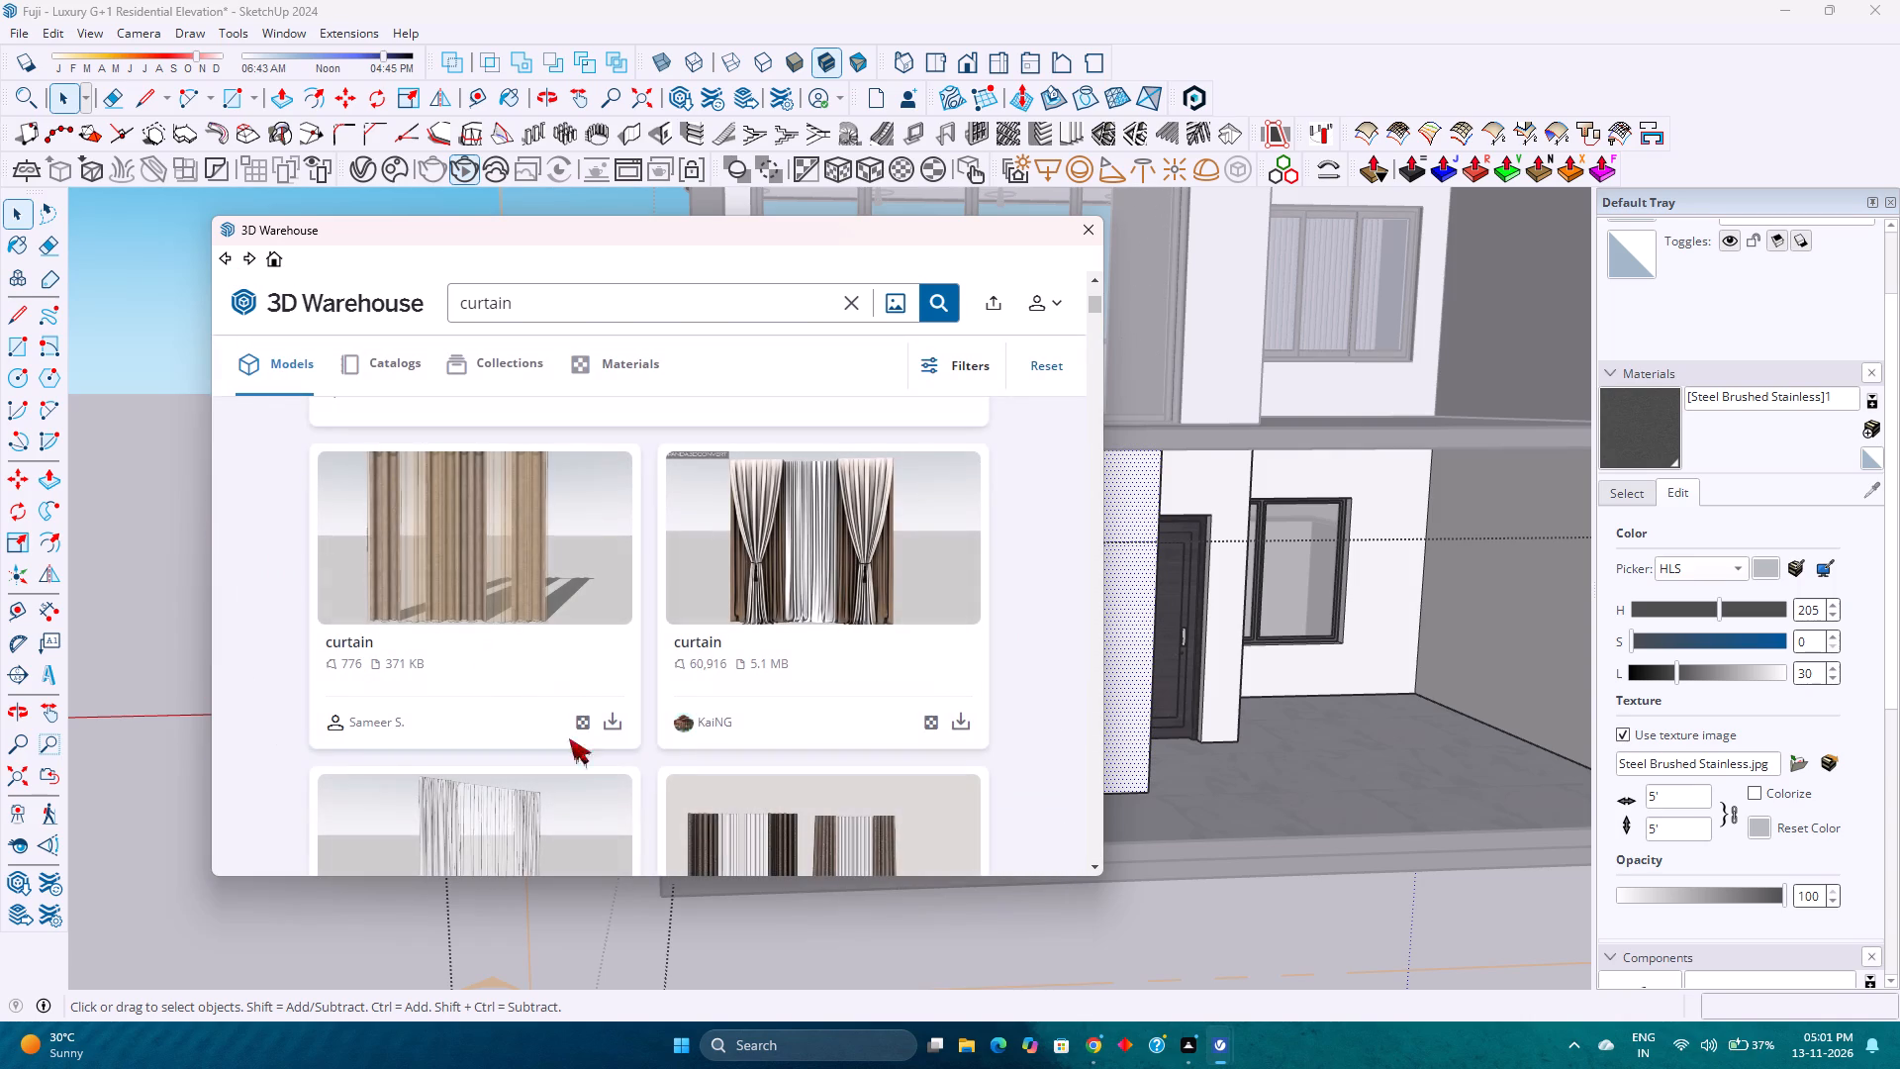
Load the 371 KB beige curtain model directly into the house and place it at the wall base, covering the ground-floor four-pane window.
scroll(585, 703, "down", 2)
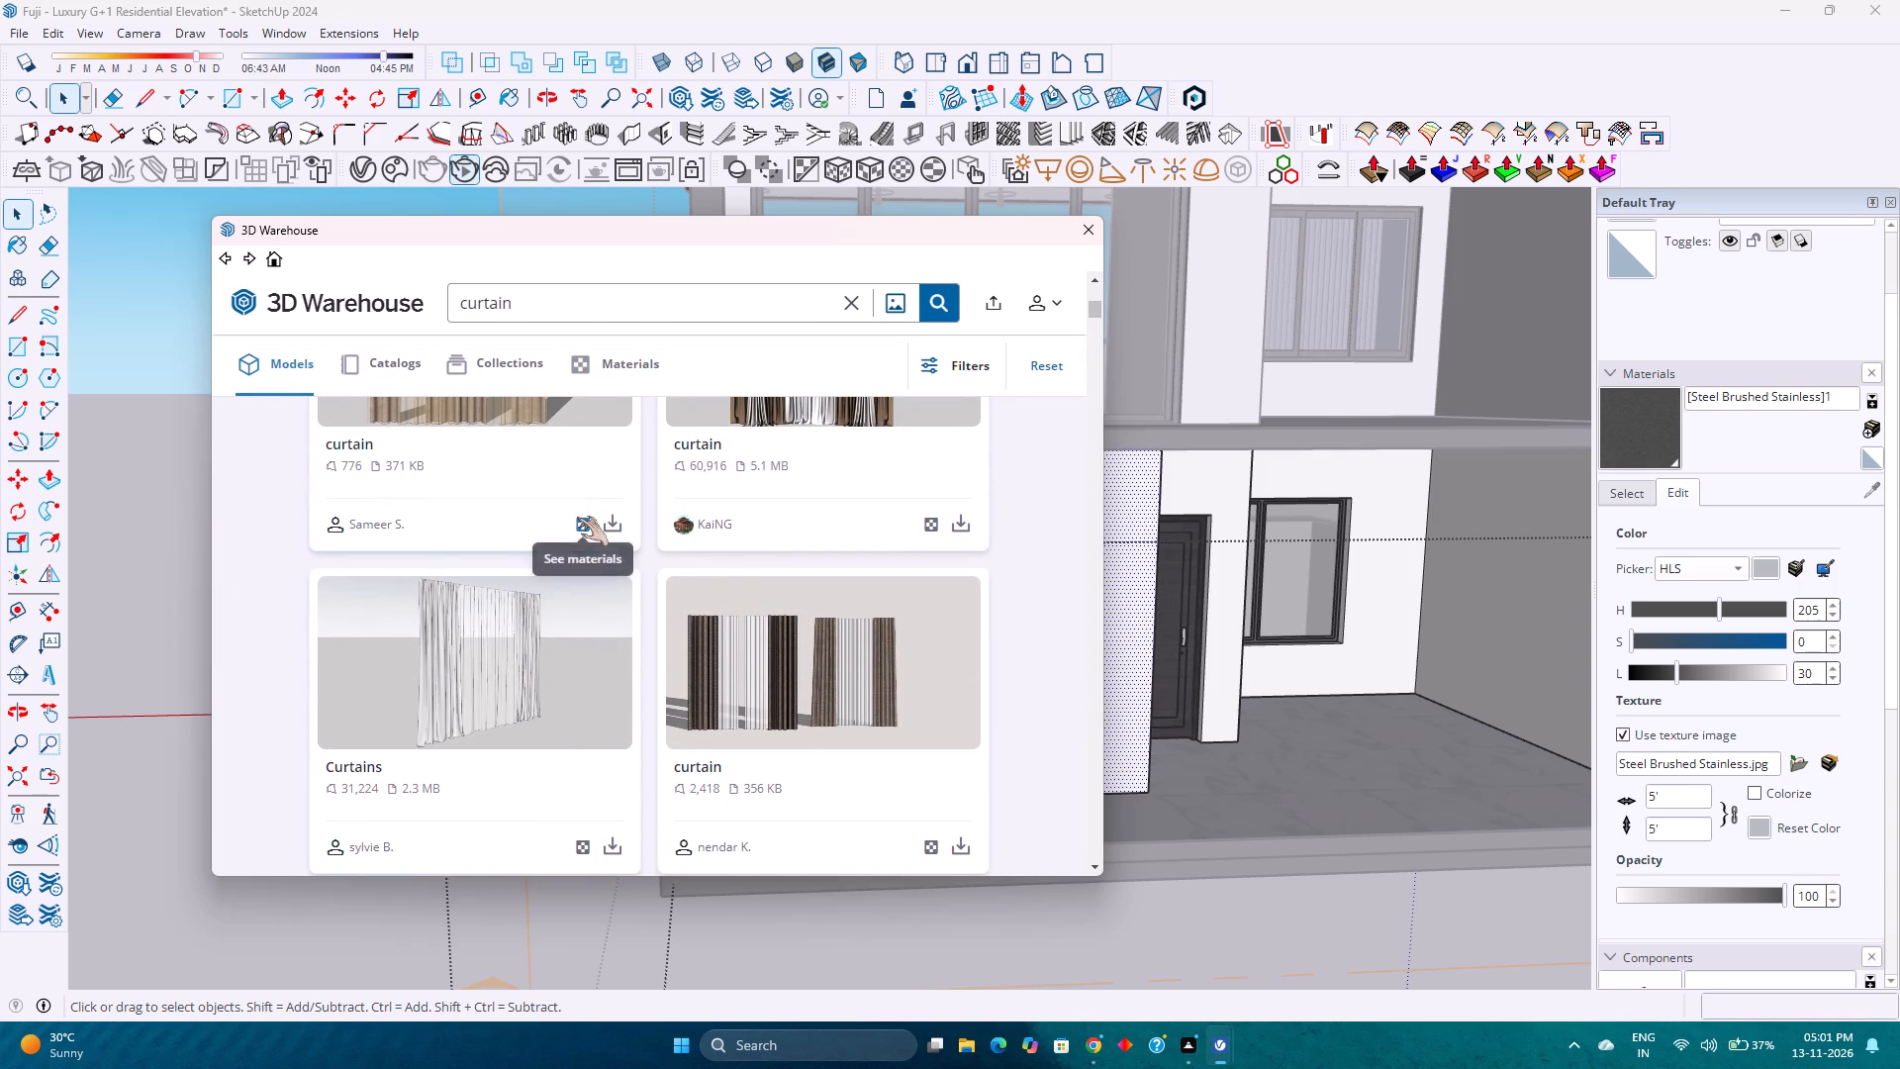
left_click(609, 523)
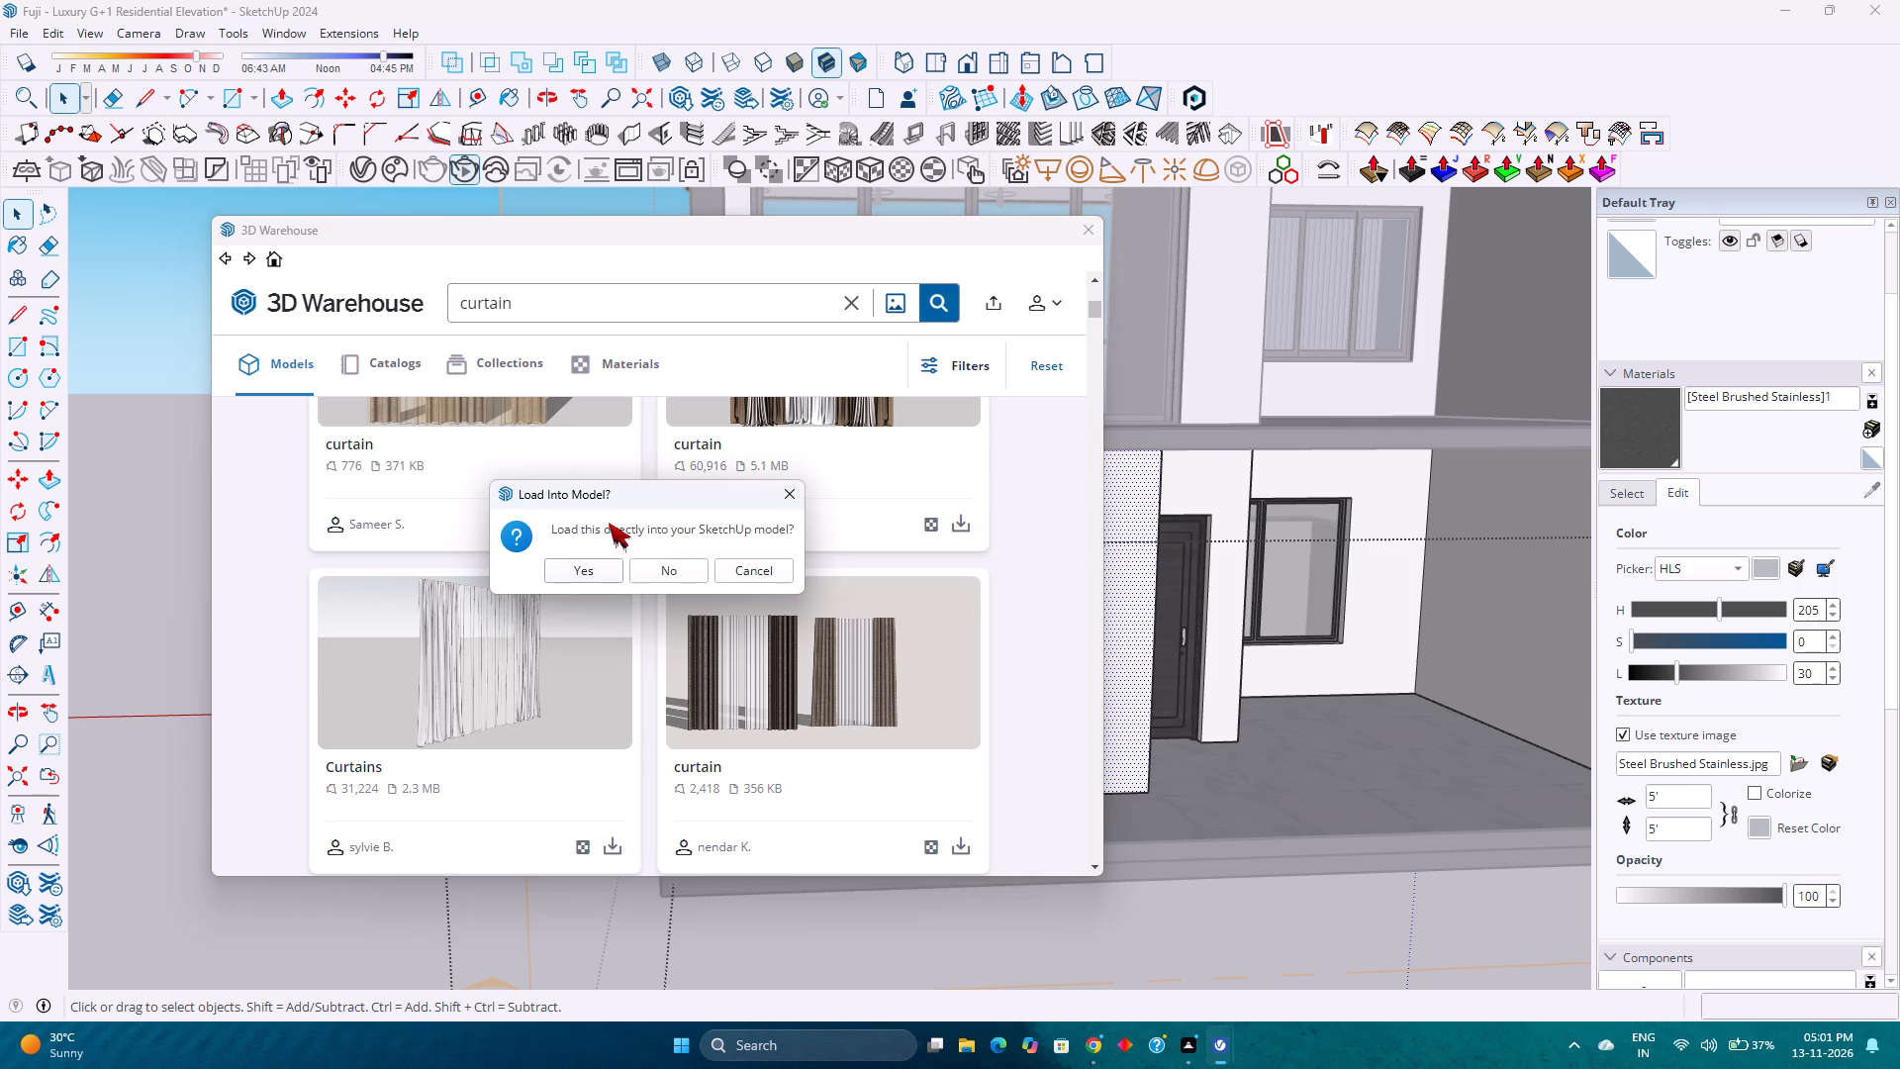
left_click(598, 567)
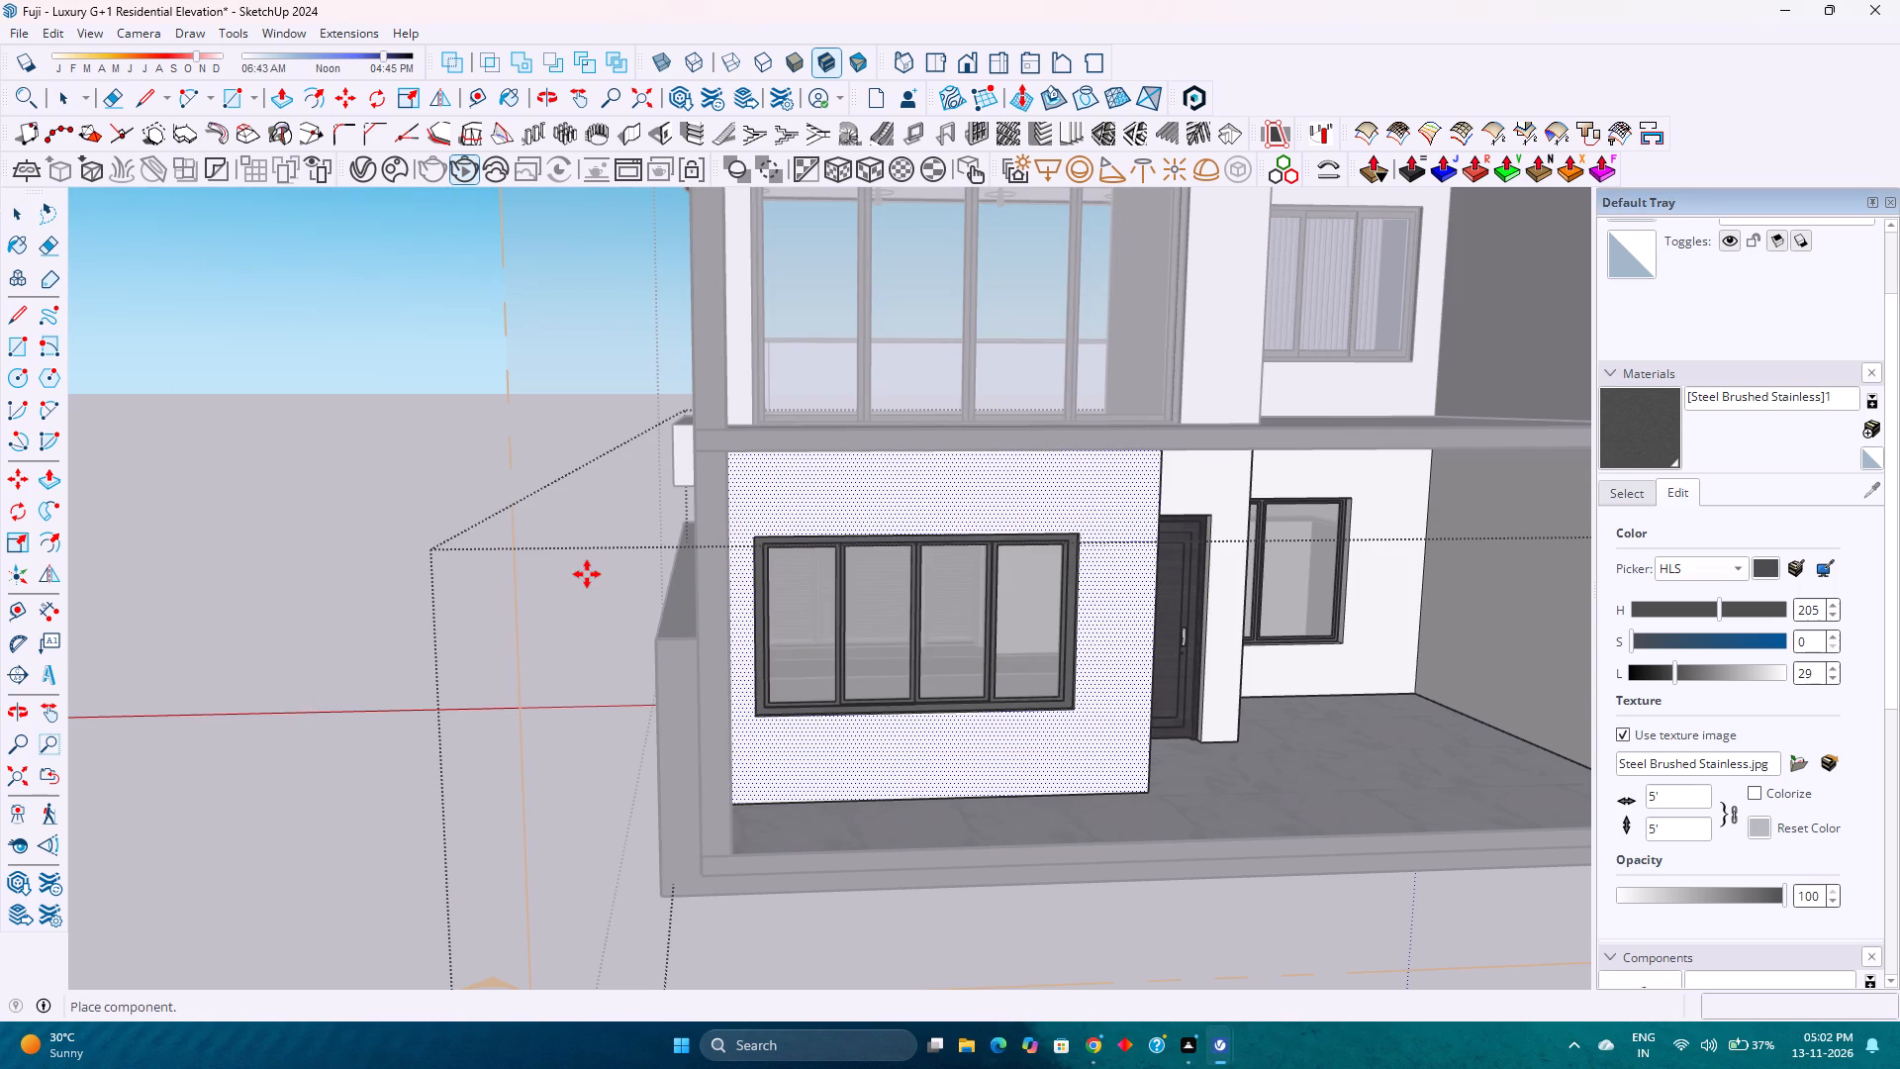
scroll(1107, 804, "up", 2)
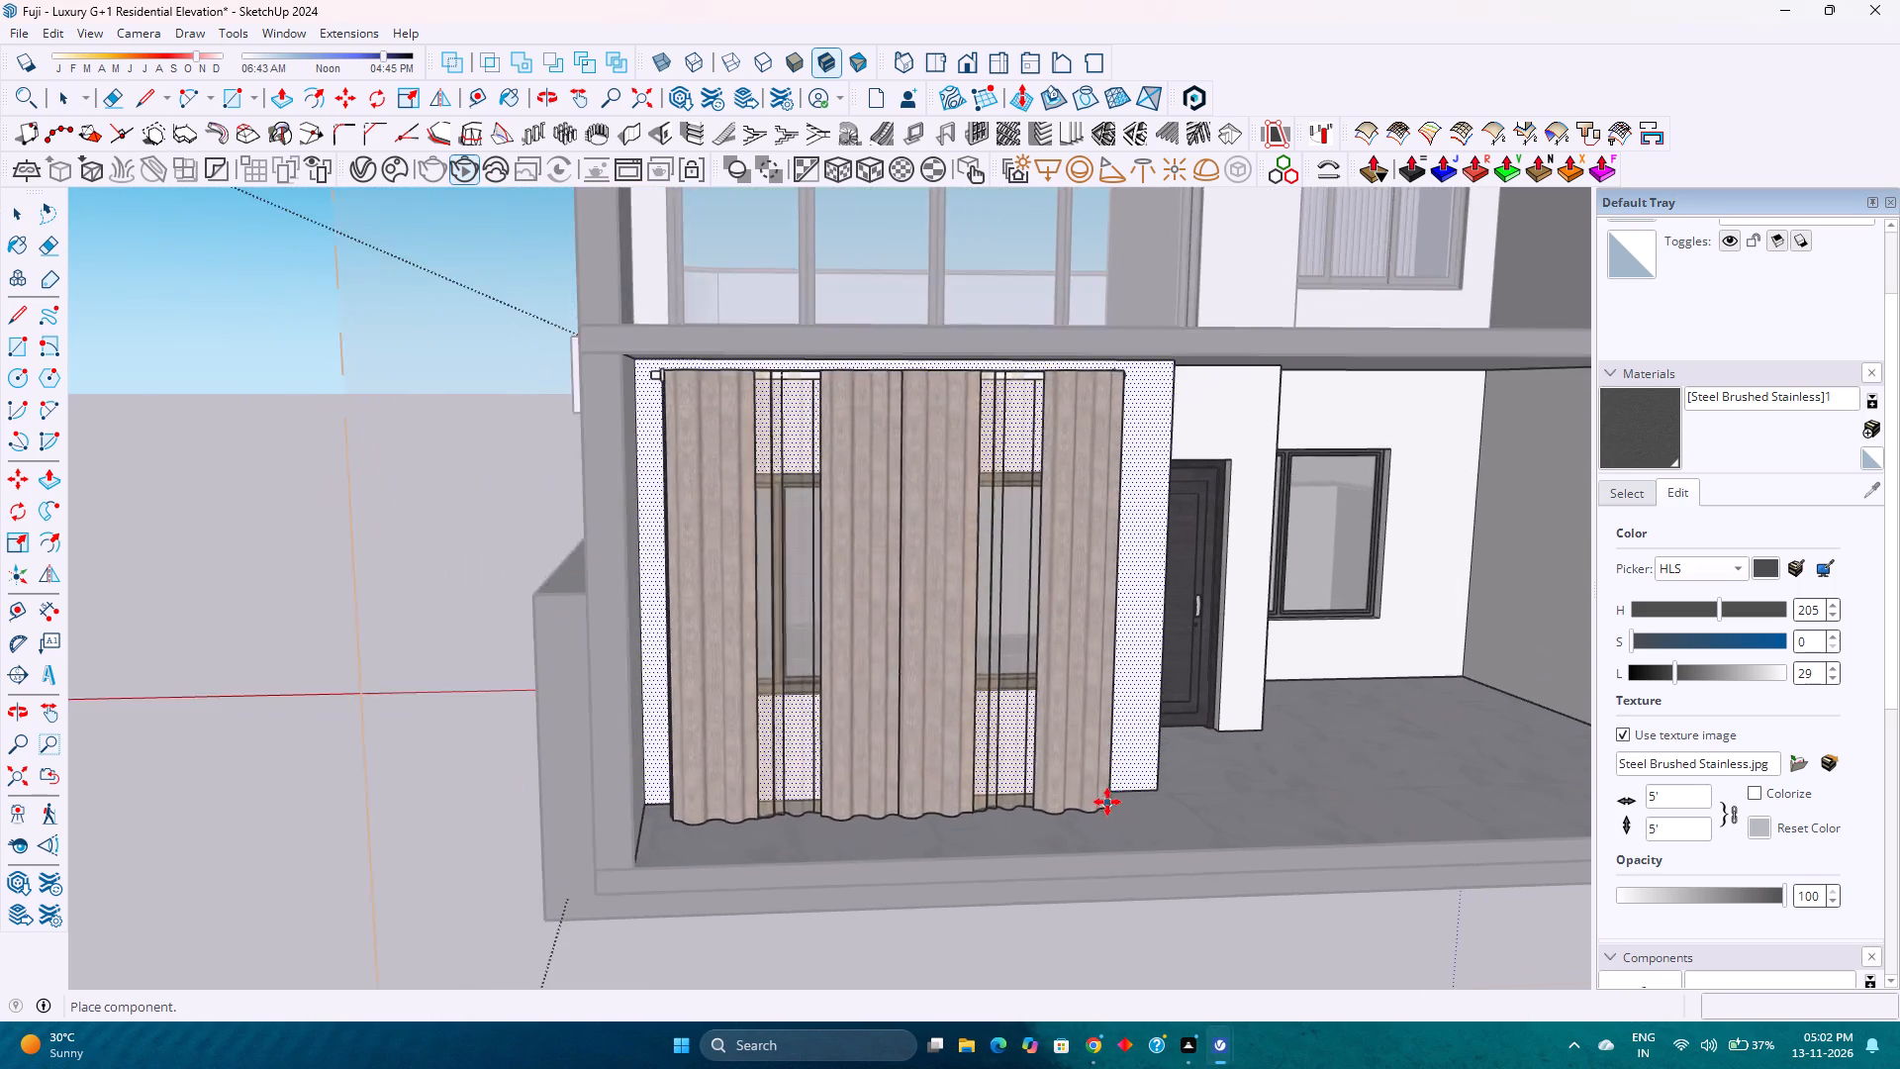
scroll(1107, 802, "up", 3)
middle_click_drag(1106, 796, 989, 802)
scroll(988, 802, "down", 3)
scroll(988, 802, "up", 4)
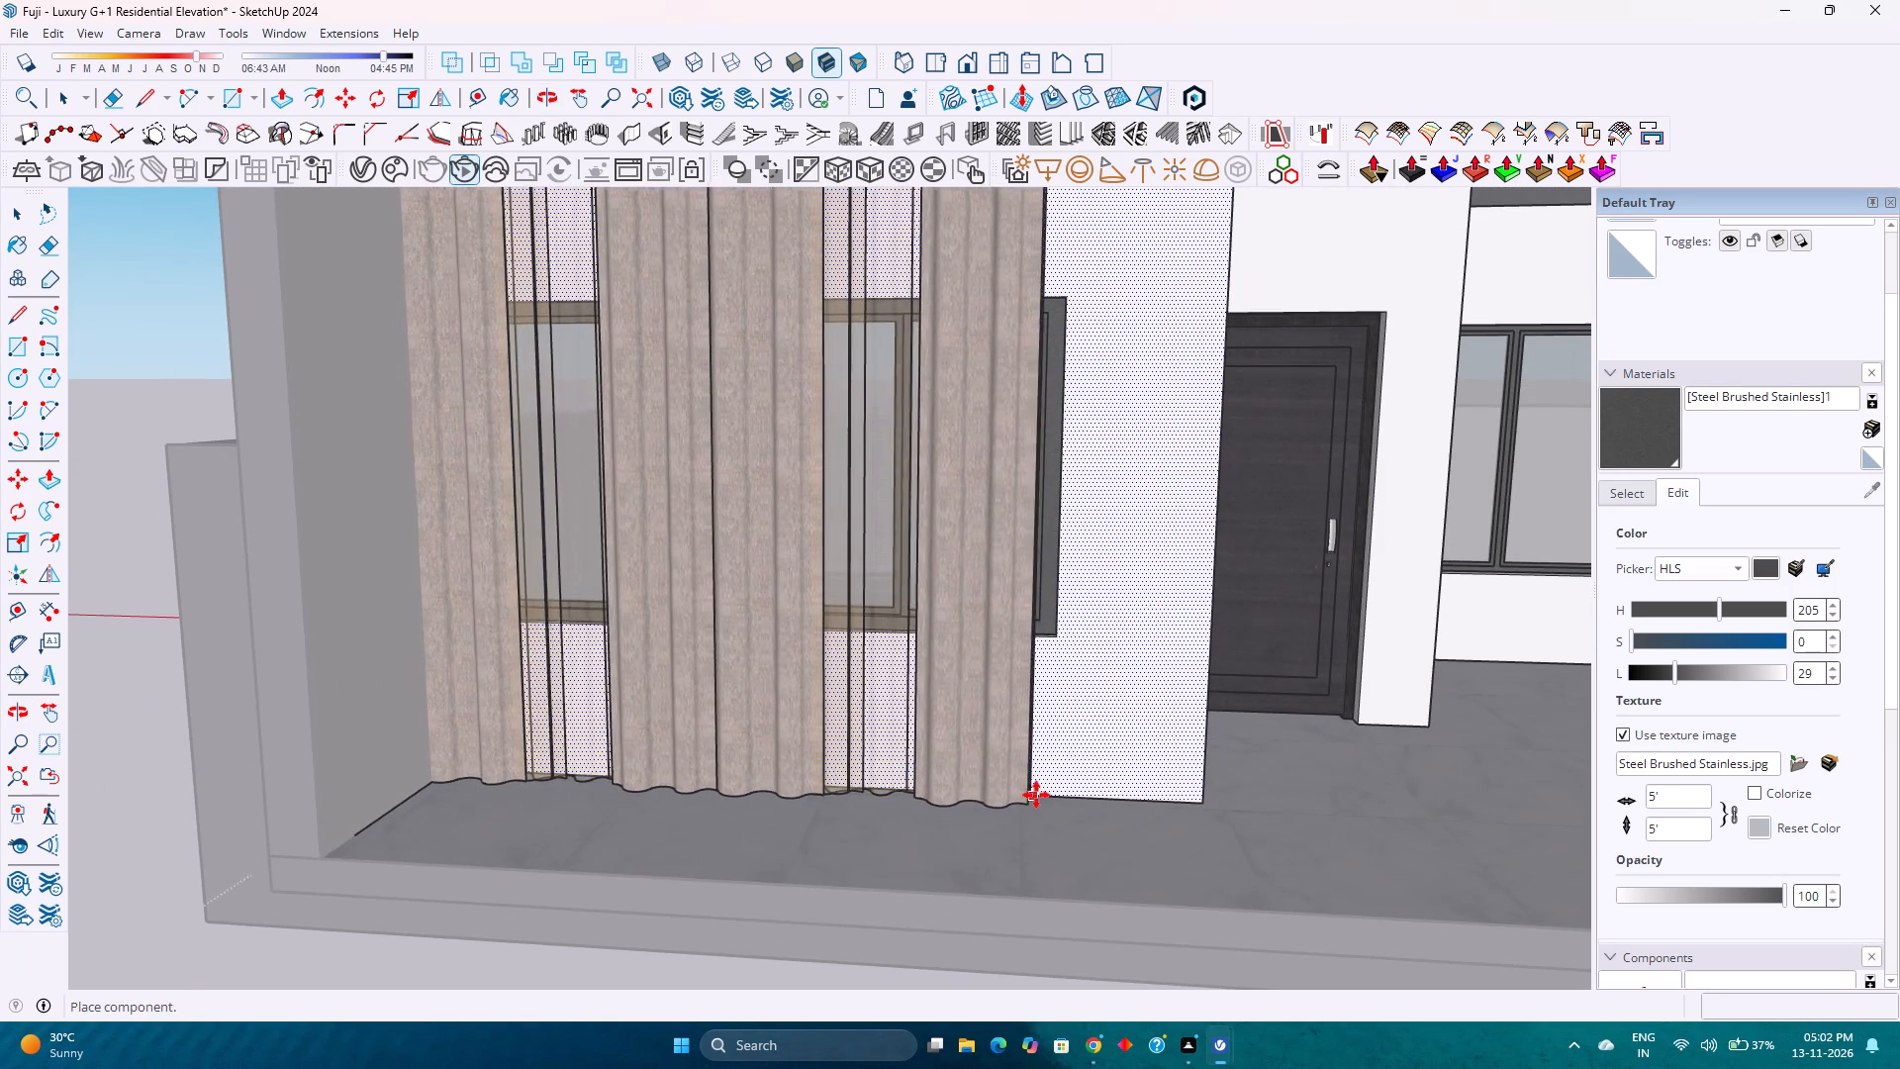
left_click(1096, 802)
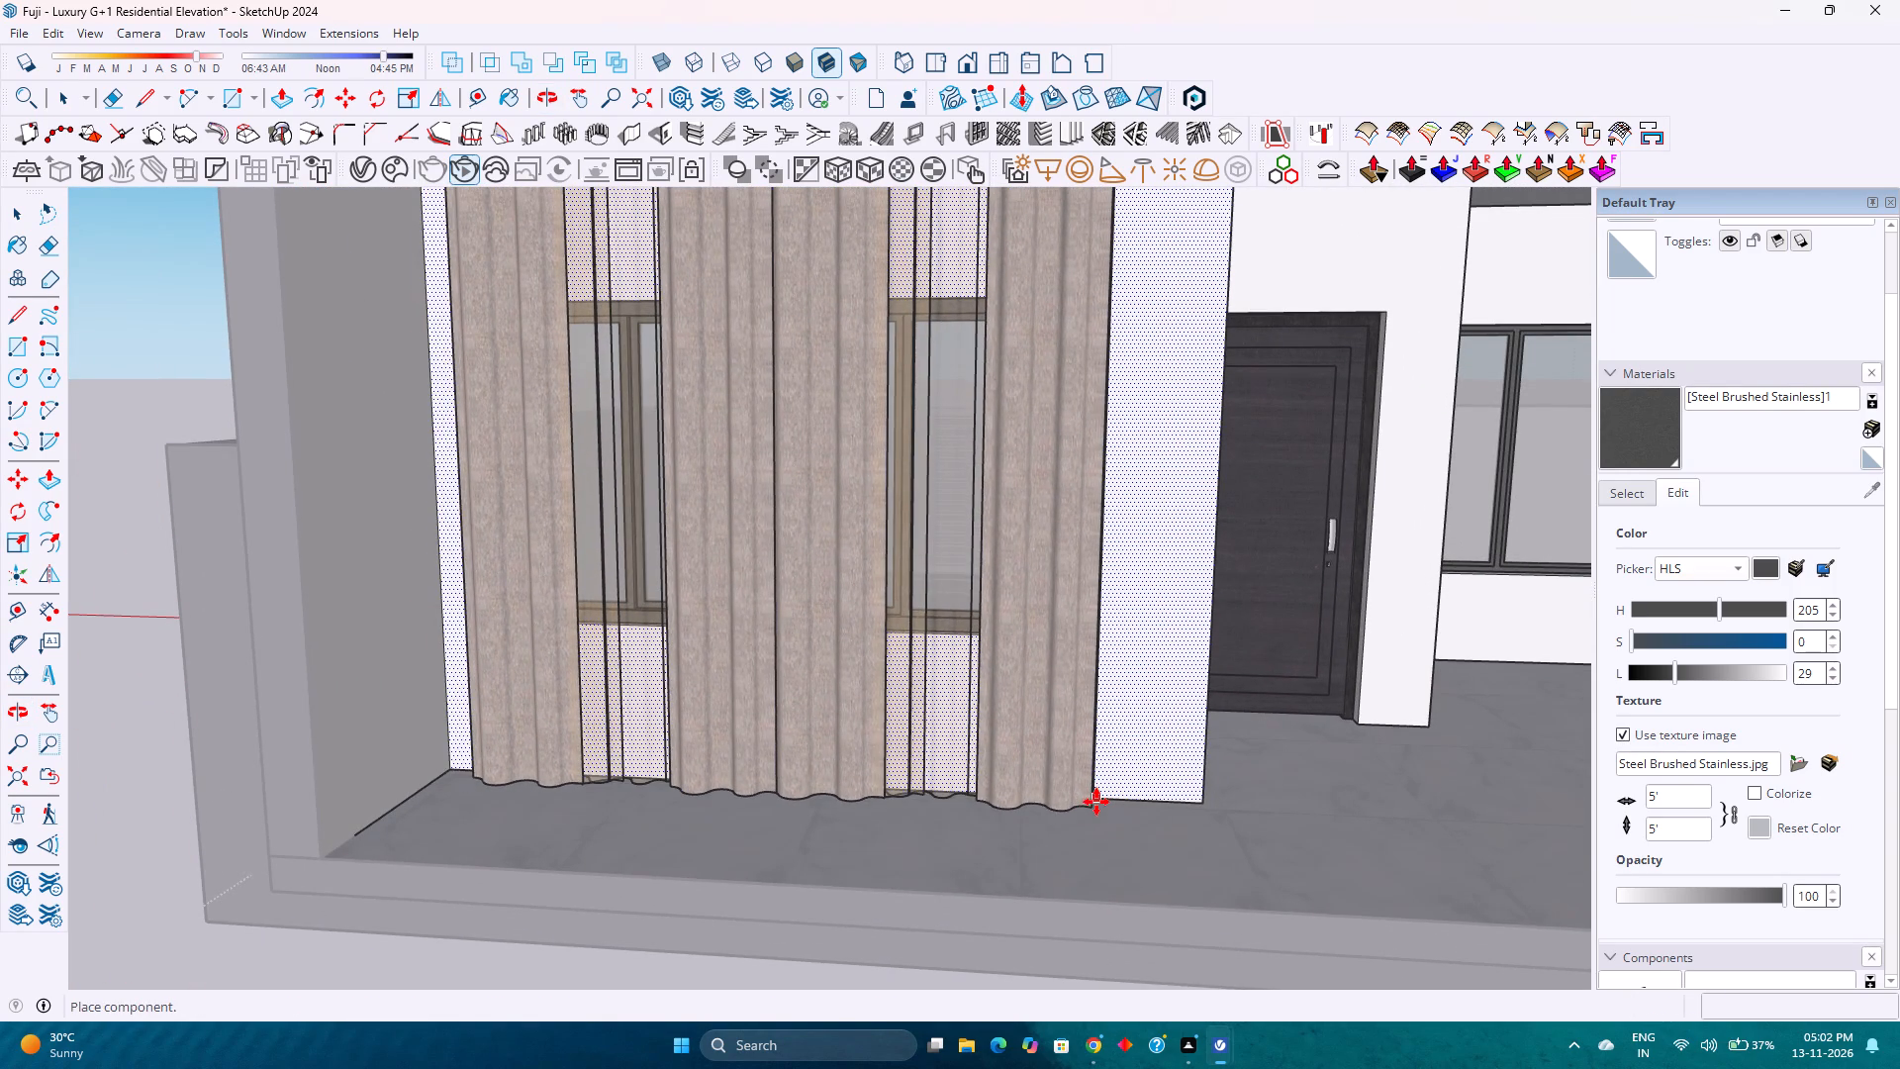
Inspect from several angles how the placed curtain's folds and rod end sit against the inner wall.
scroll(996, 774, "up", 4)
middle_click_drag(984, 774, 778, 774)
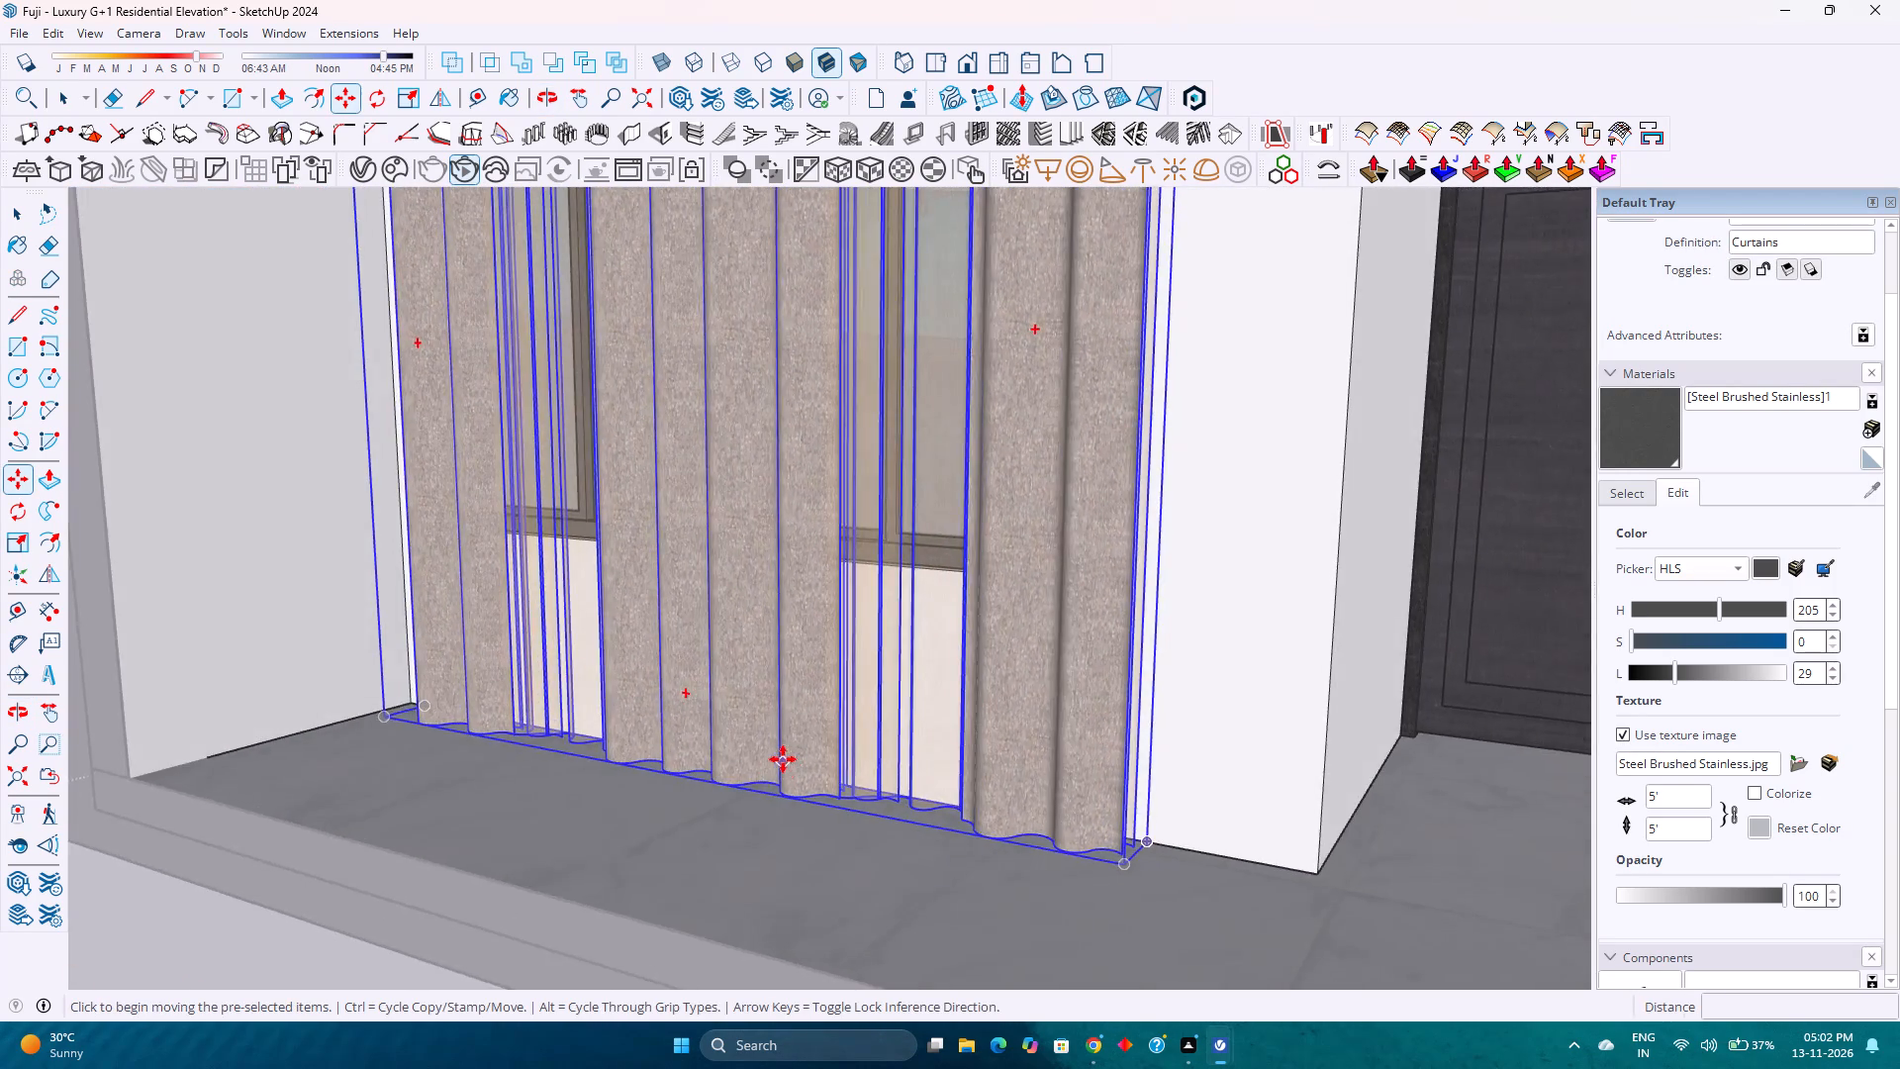
scroll(782, 758, "down", 7)
scroll(999, 315, "up", 6)
middle_click_drag(972, 289, 893, 317)
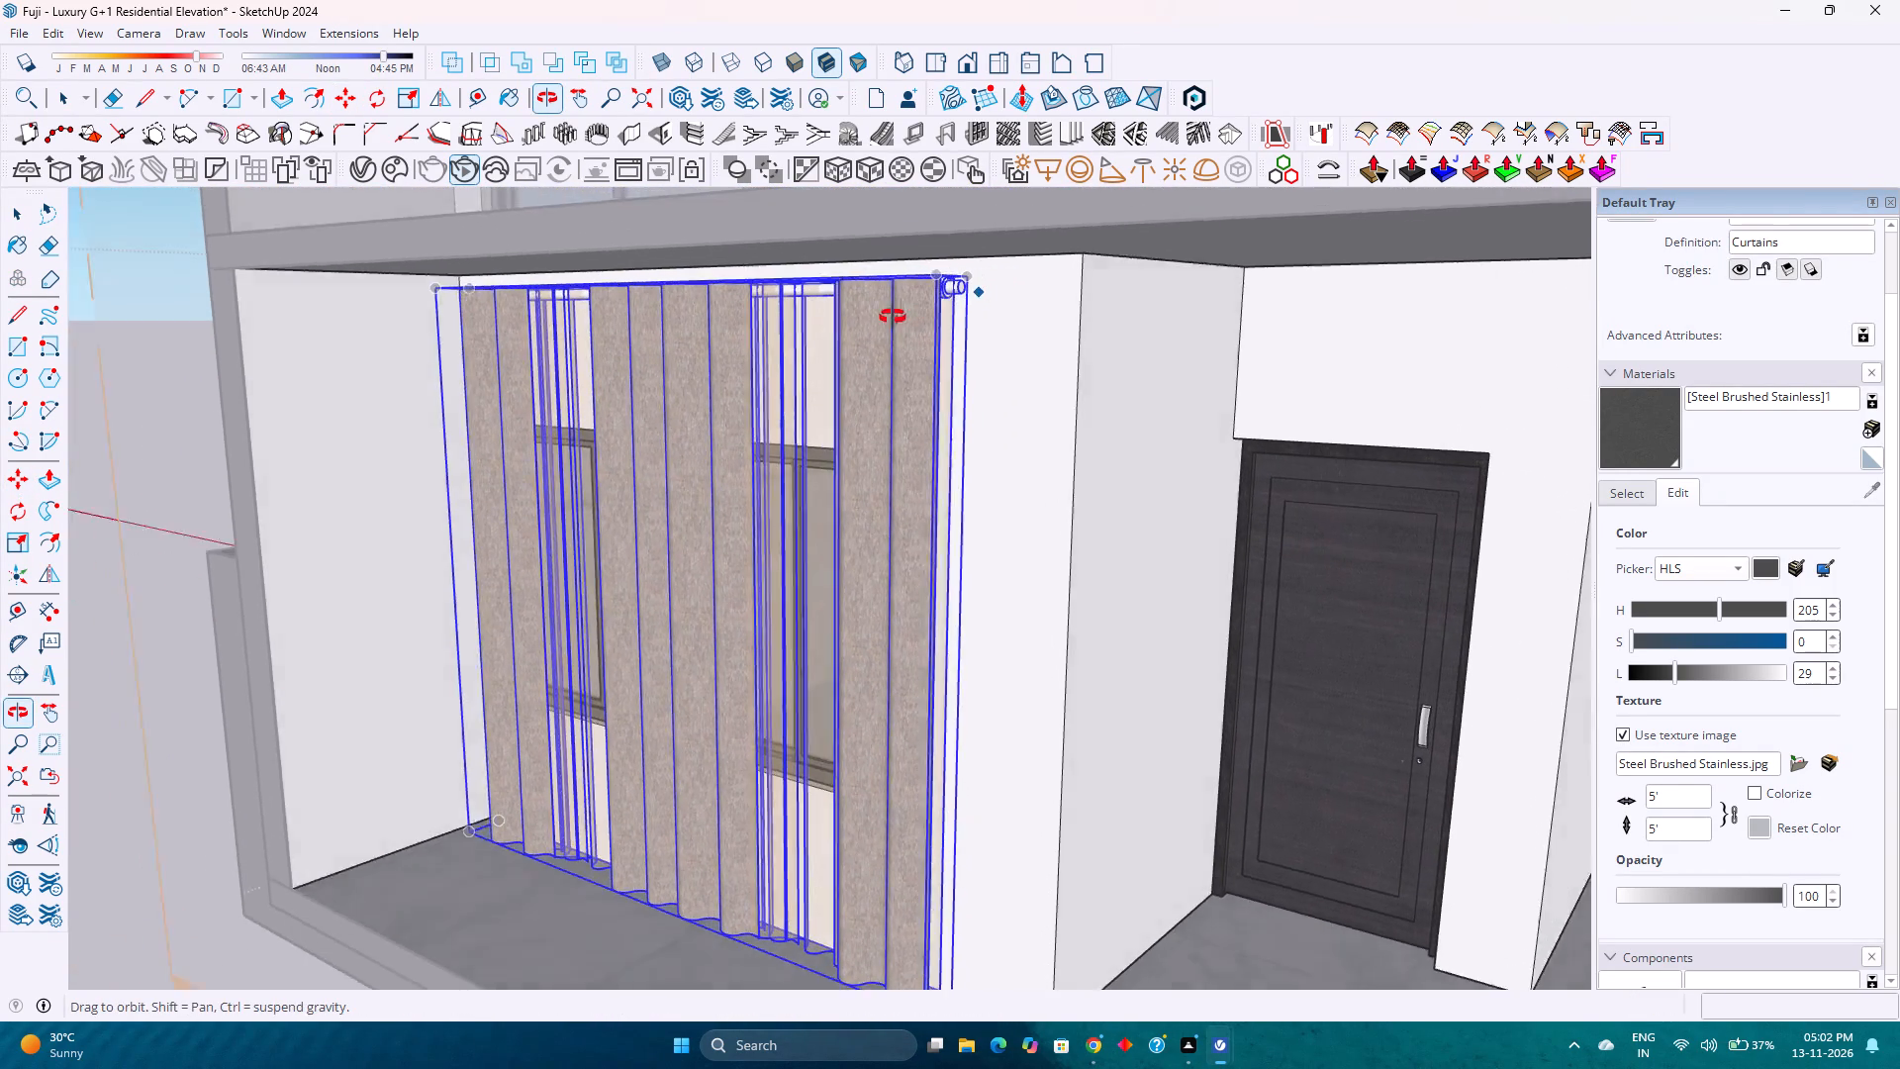
middle_click_drag(893, 317, 843, 328)
scroll(924, 324, "up", 13)
middle_click_drag(956, 311, 738, 323)
middle_click(738, 323)
scroll(1070, 299, "up", 3)
middle_click_drag(1066, 309, 799, 312)
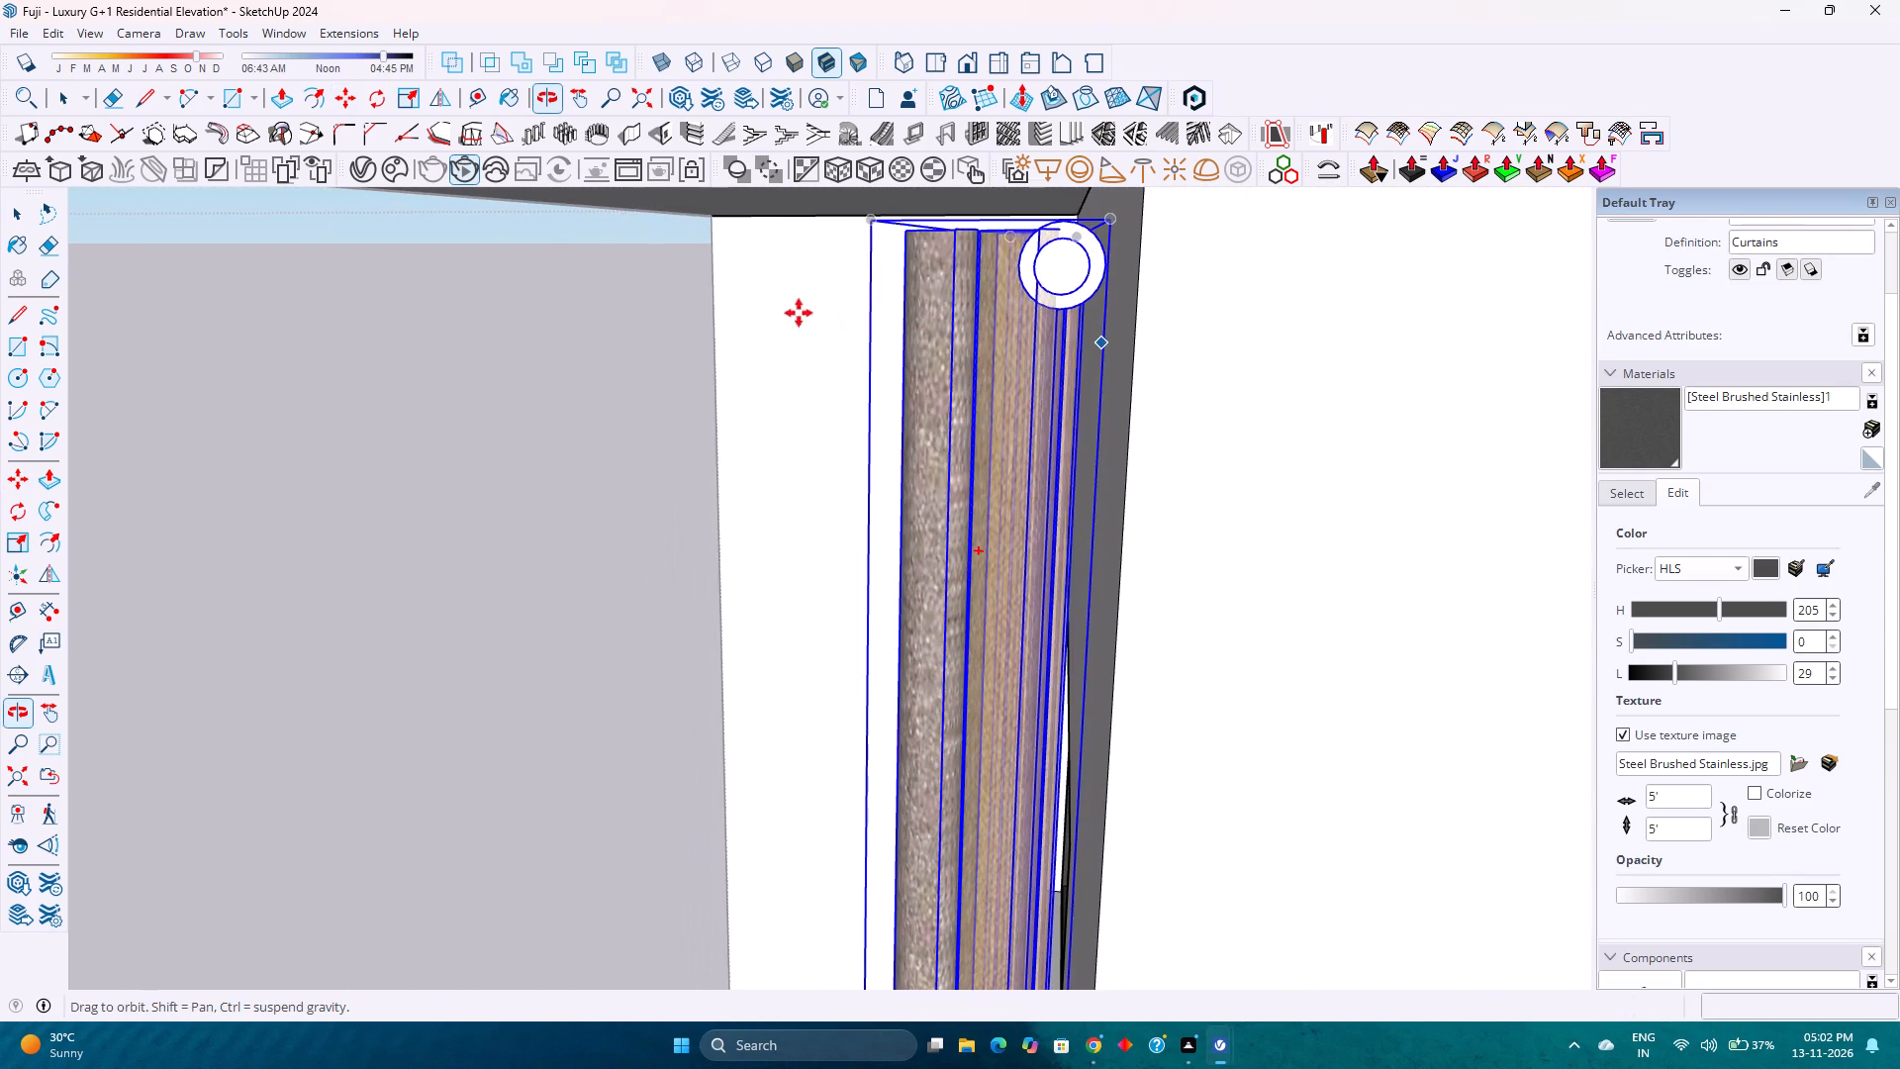
scroll(1089, 239, "up", 4)
middle_click_drag(1094, 242, 1158, 252)
middle_click(1158, 252)
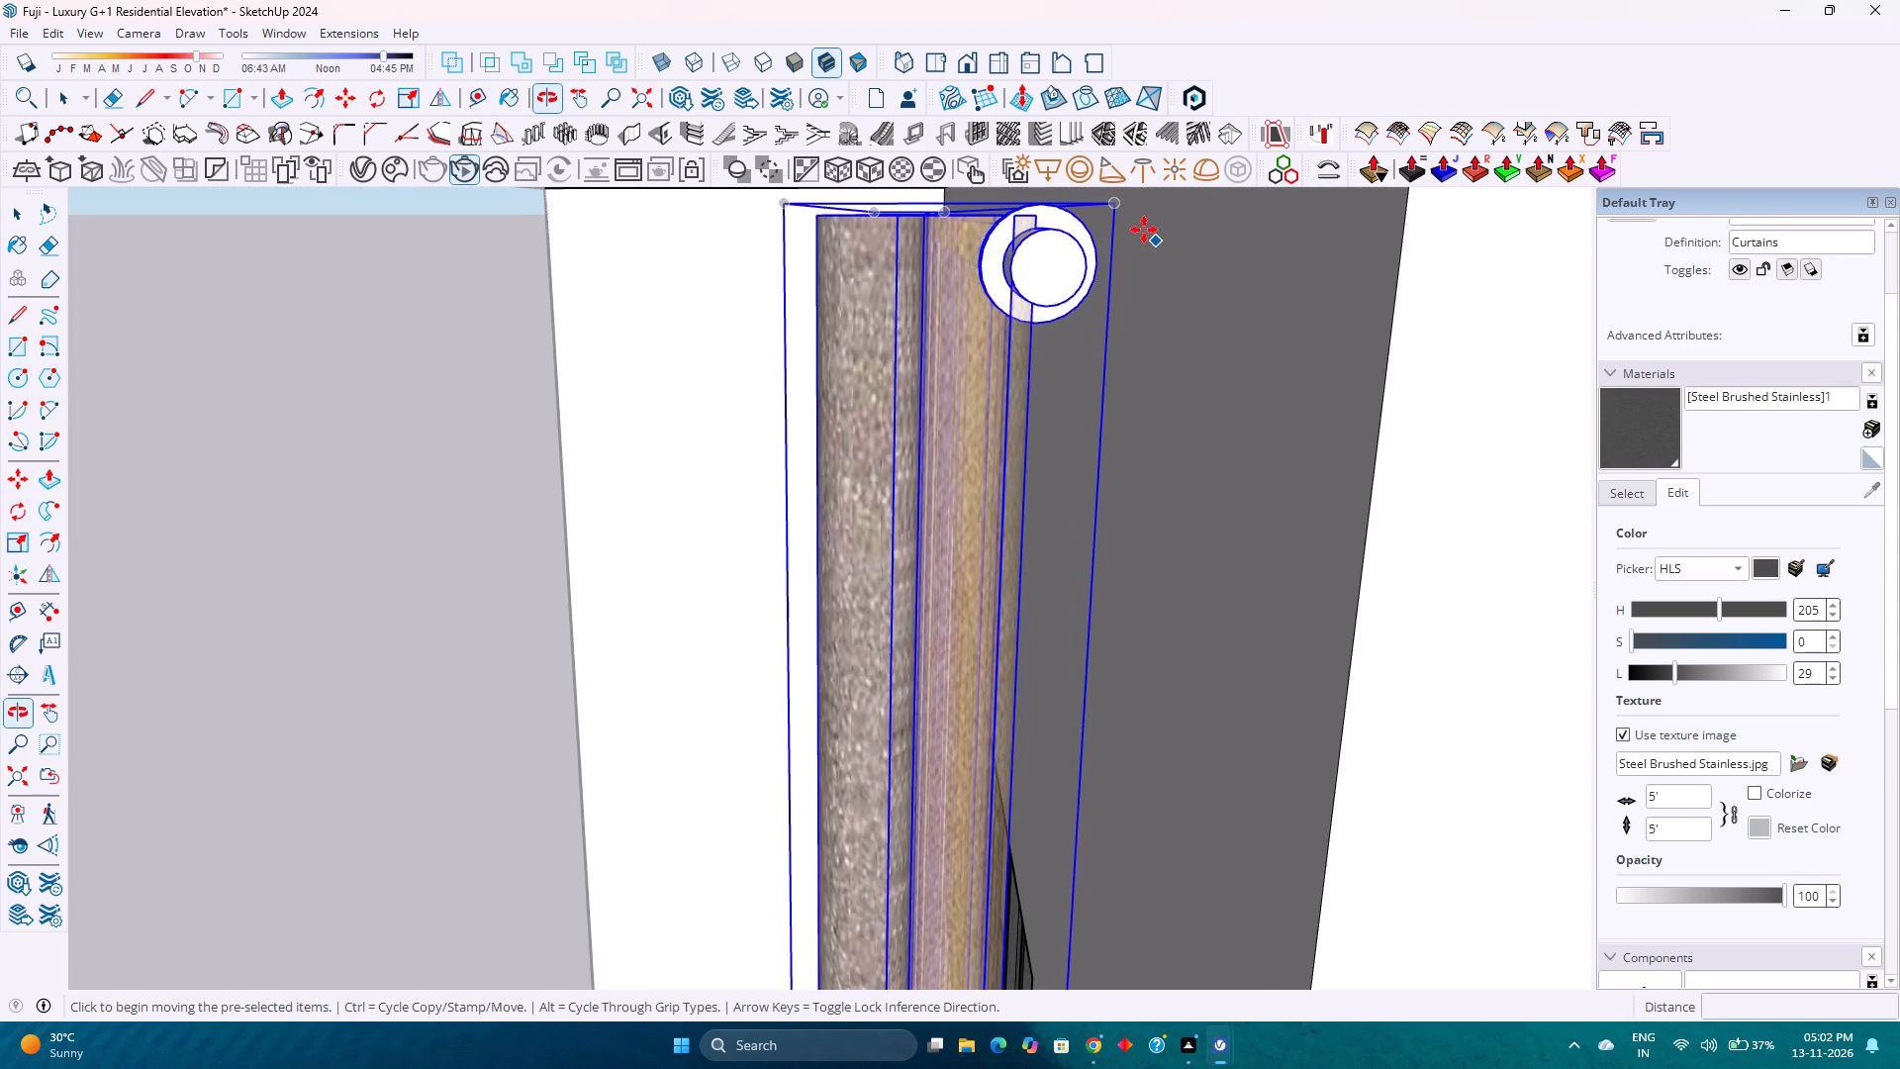
scroll(1144, 230, "up", 5)
middle_click_drag(1139, 230, 1401, 257)
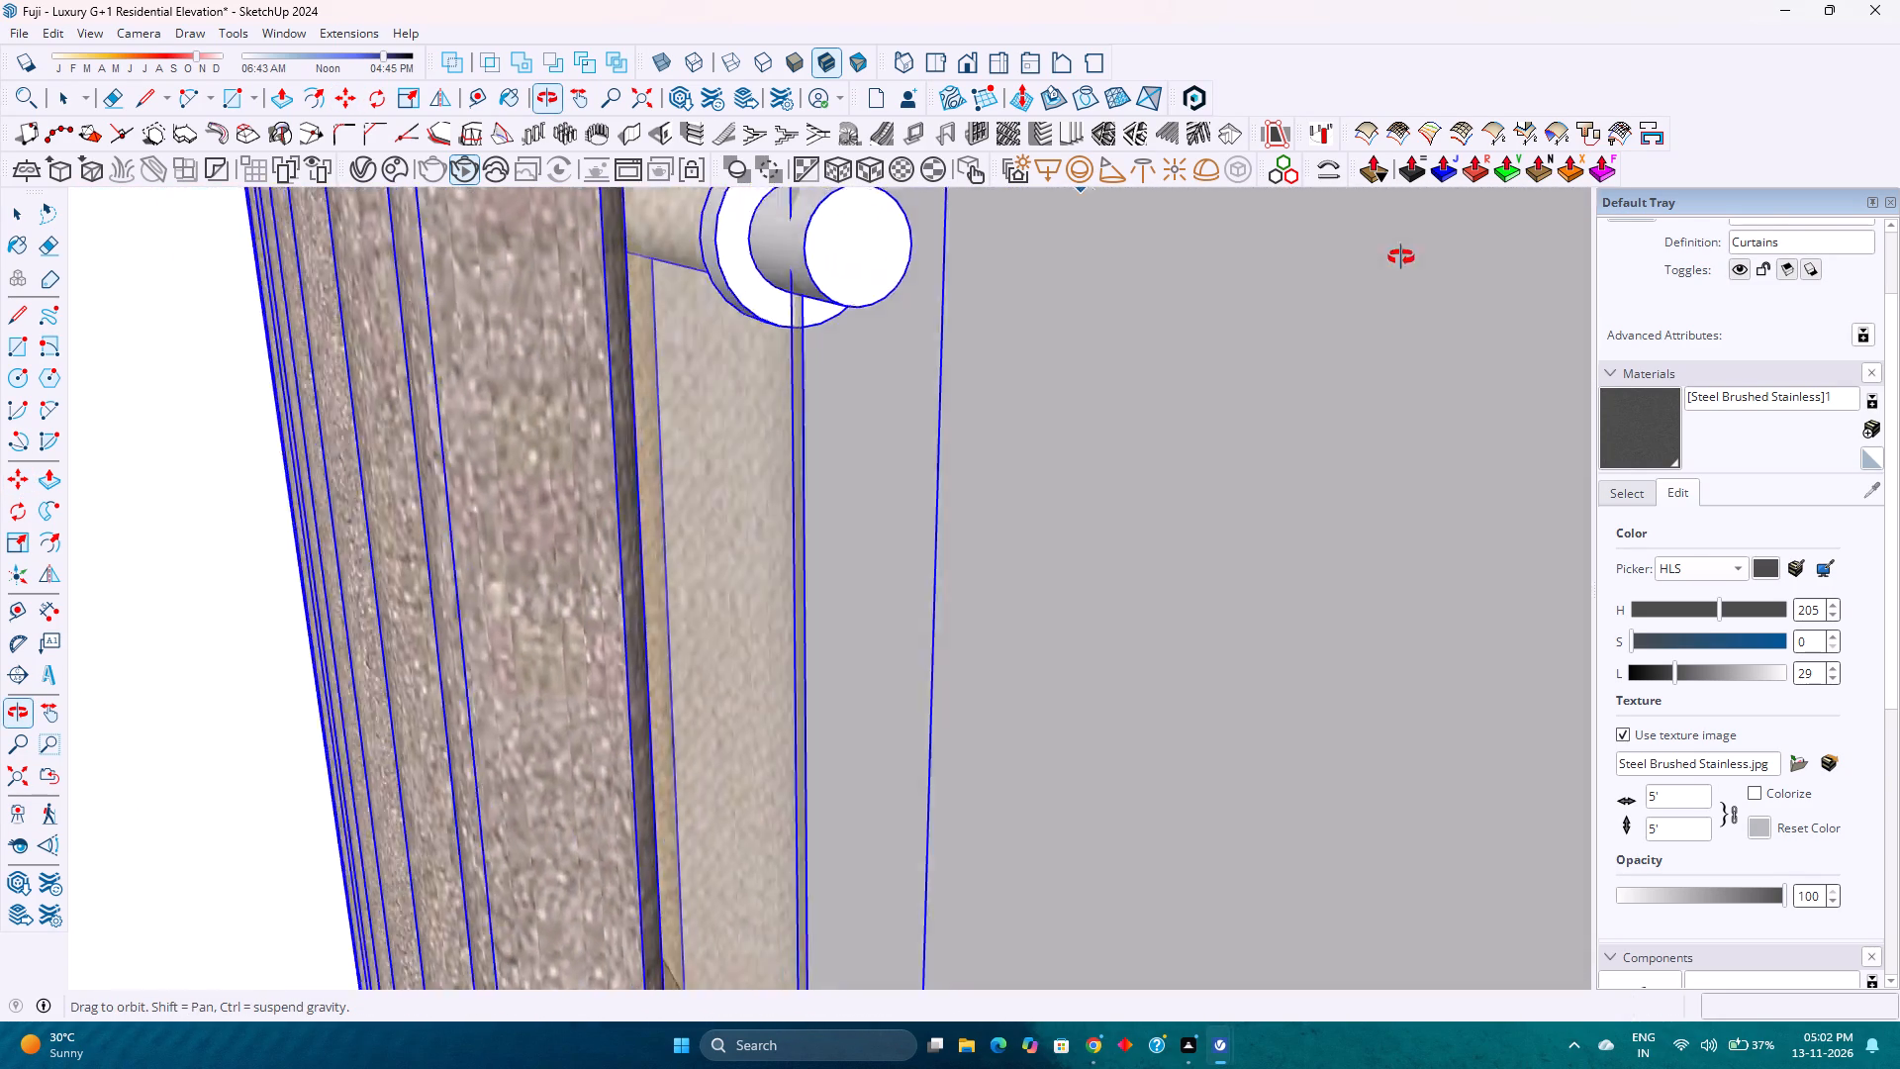
middle_click_drag(1401, 257, 1415, 260)
scroll(1139, 368, "down", 8)
middle_click_drag(706, 570, 715, 566)
middle_click(715, 566)
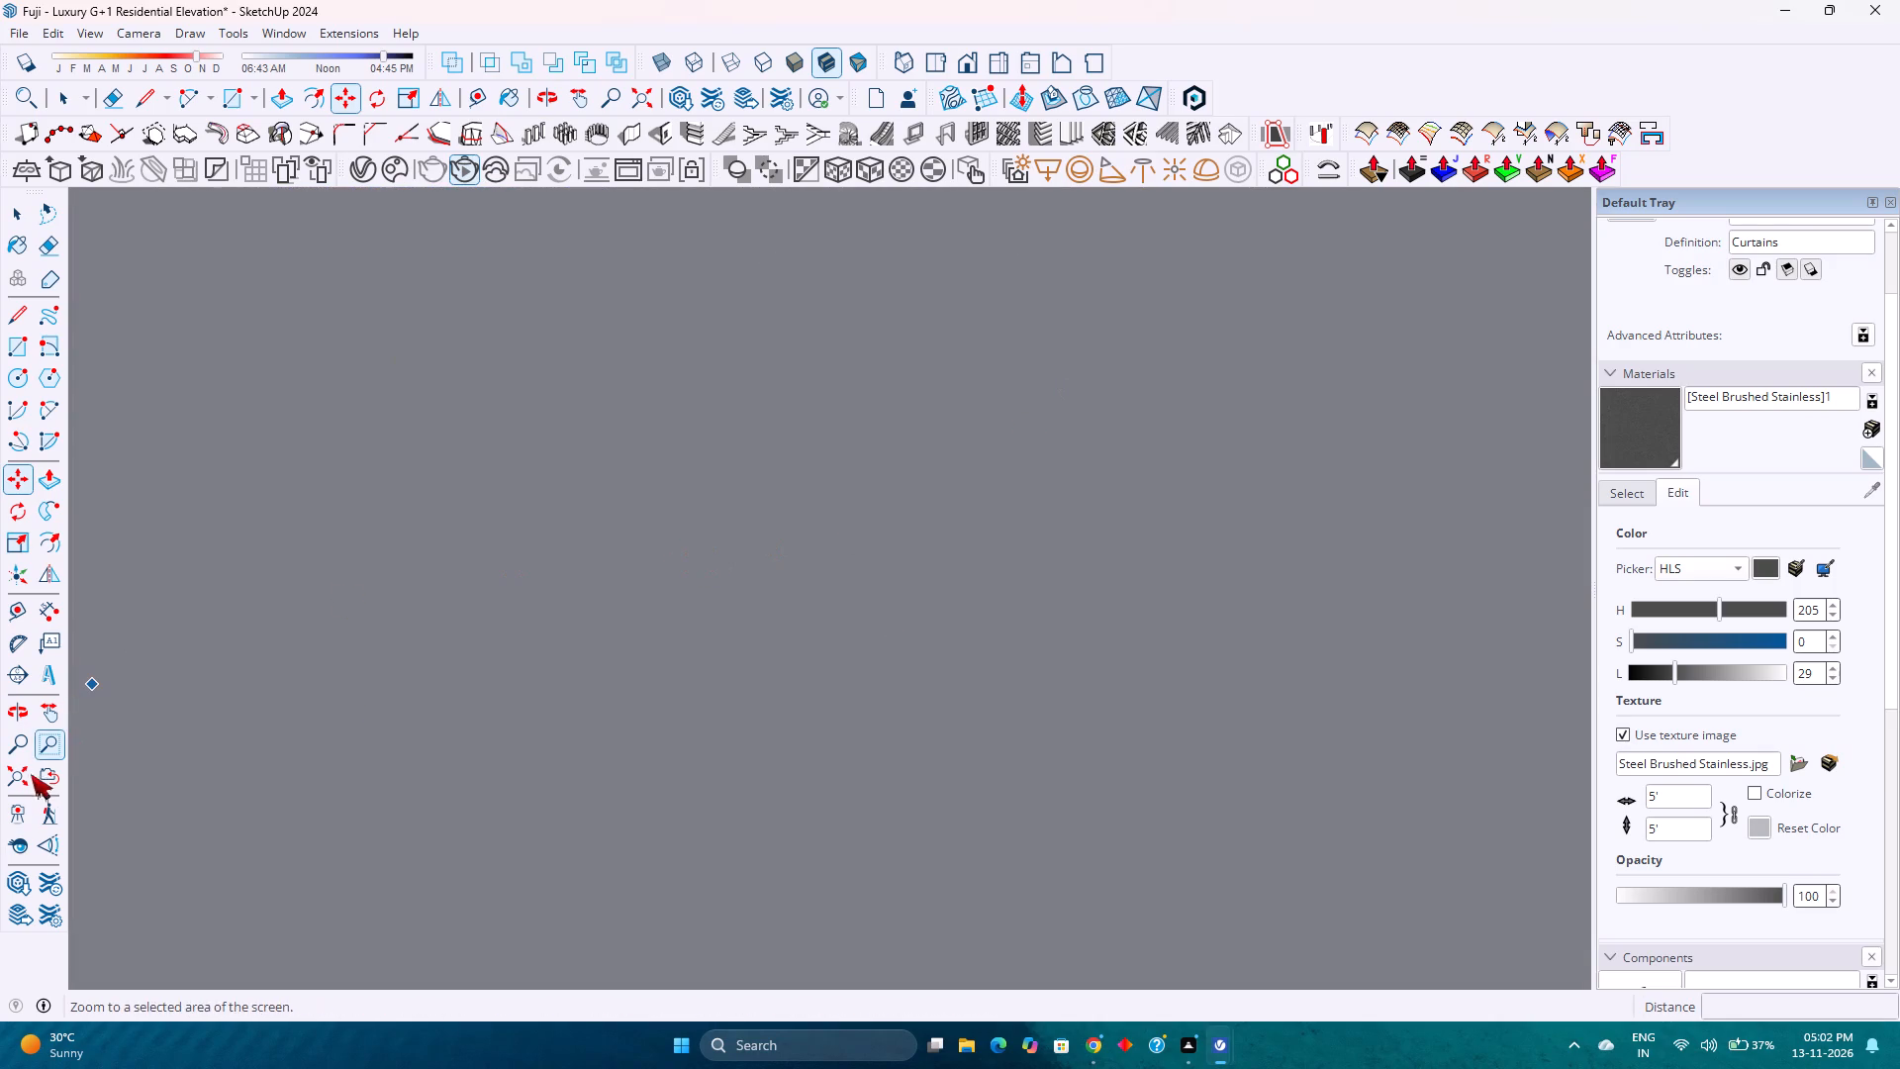
Copy the curtain from the four-pane window to the ground-floor two-pane window beyond the door, aligning its top with the inner wall corner.
left_click(4, 782)
middle_click_drag(452, 675, 943, 498)
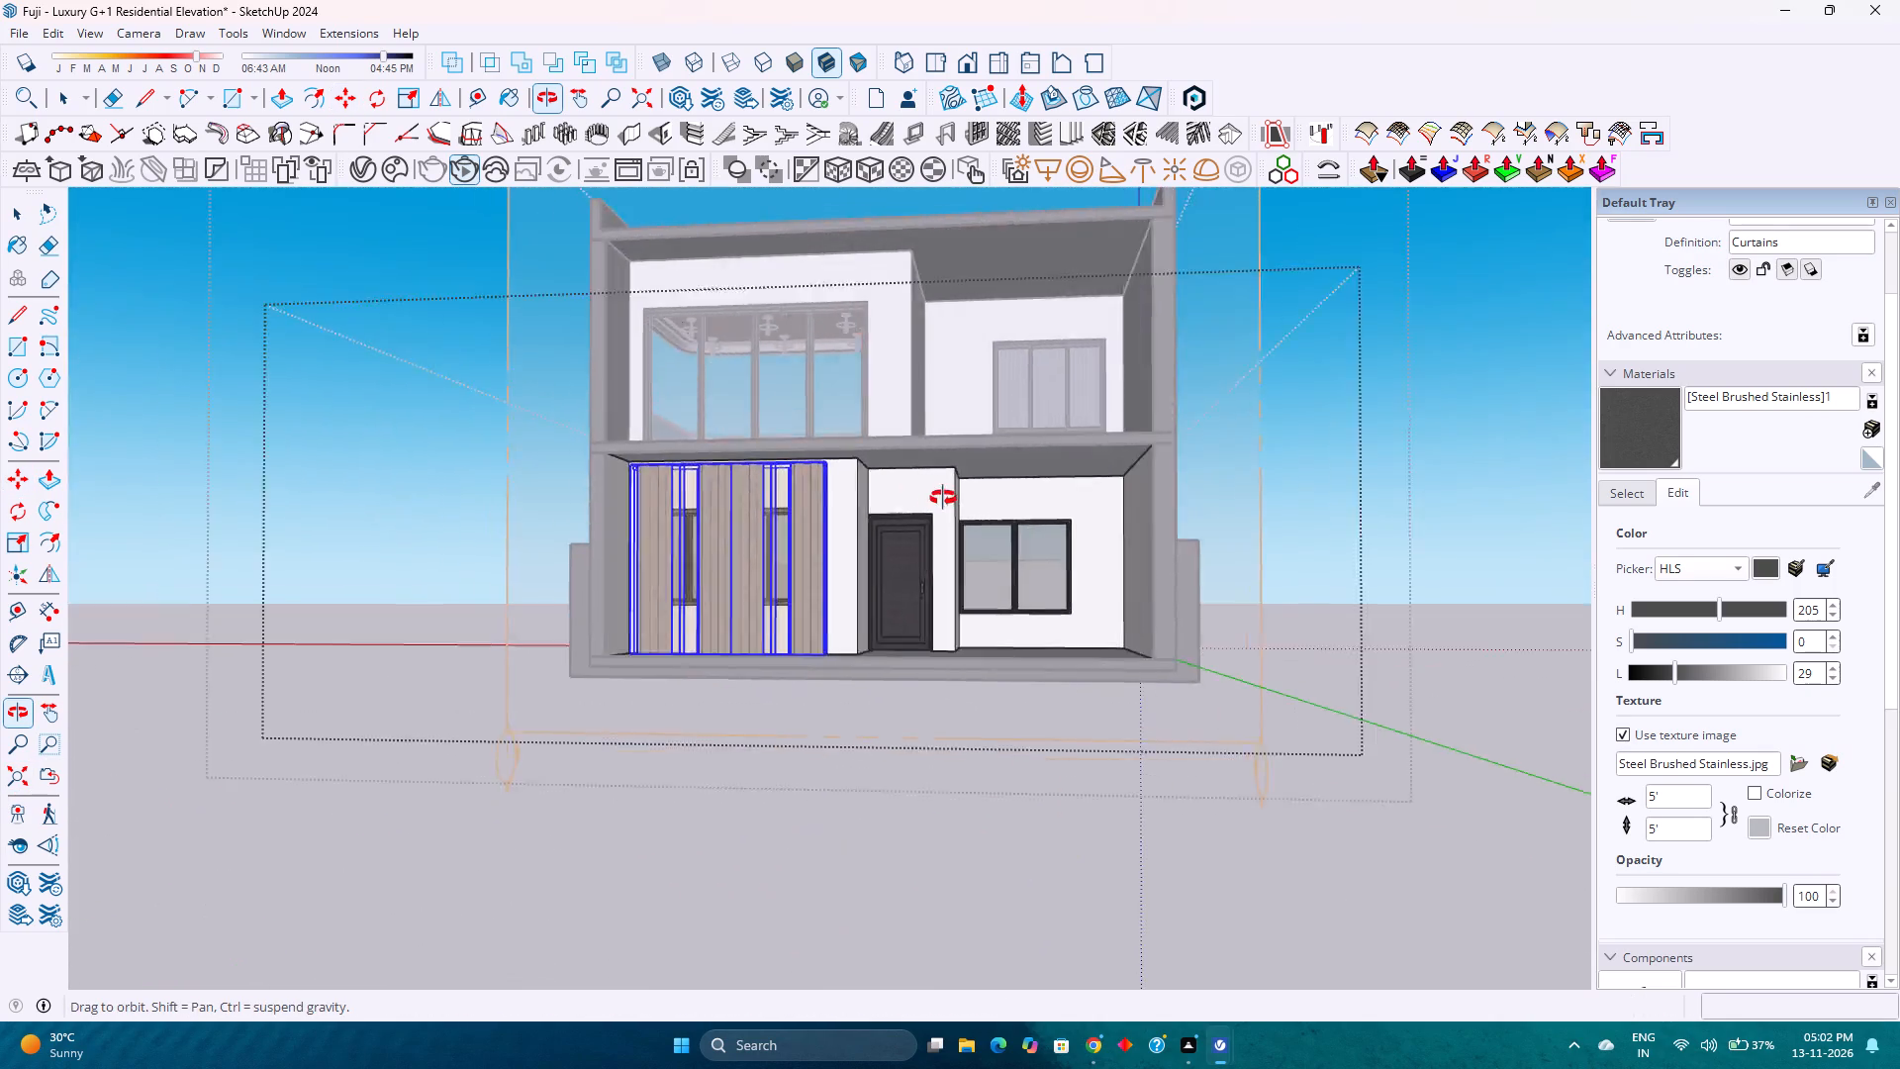
middle_click_drag(943, 498, 1005, 559)
middle_click(1005, 559)
scroll(835, 581, "up", 7)
scroll(835, 581, "down", 4)
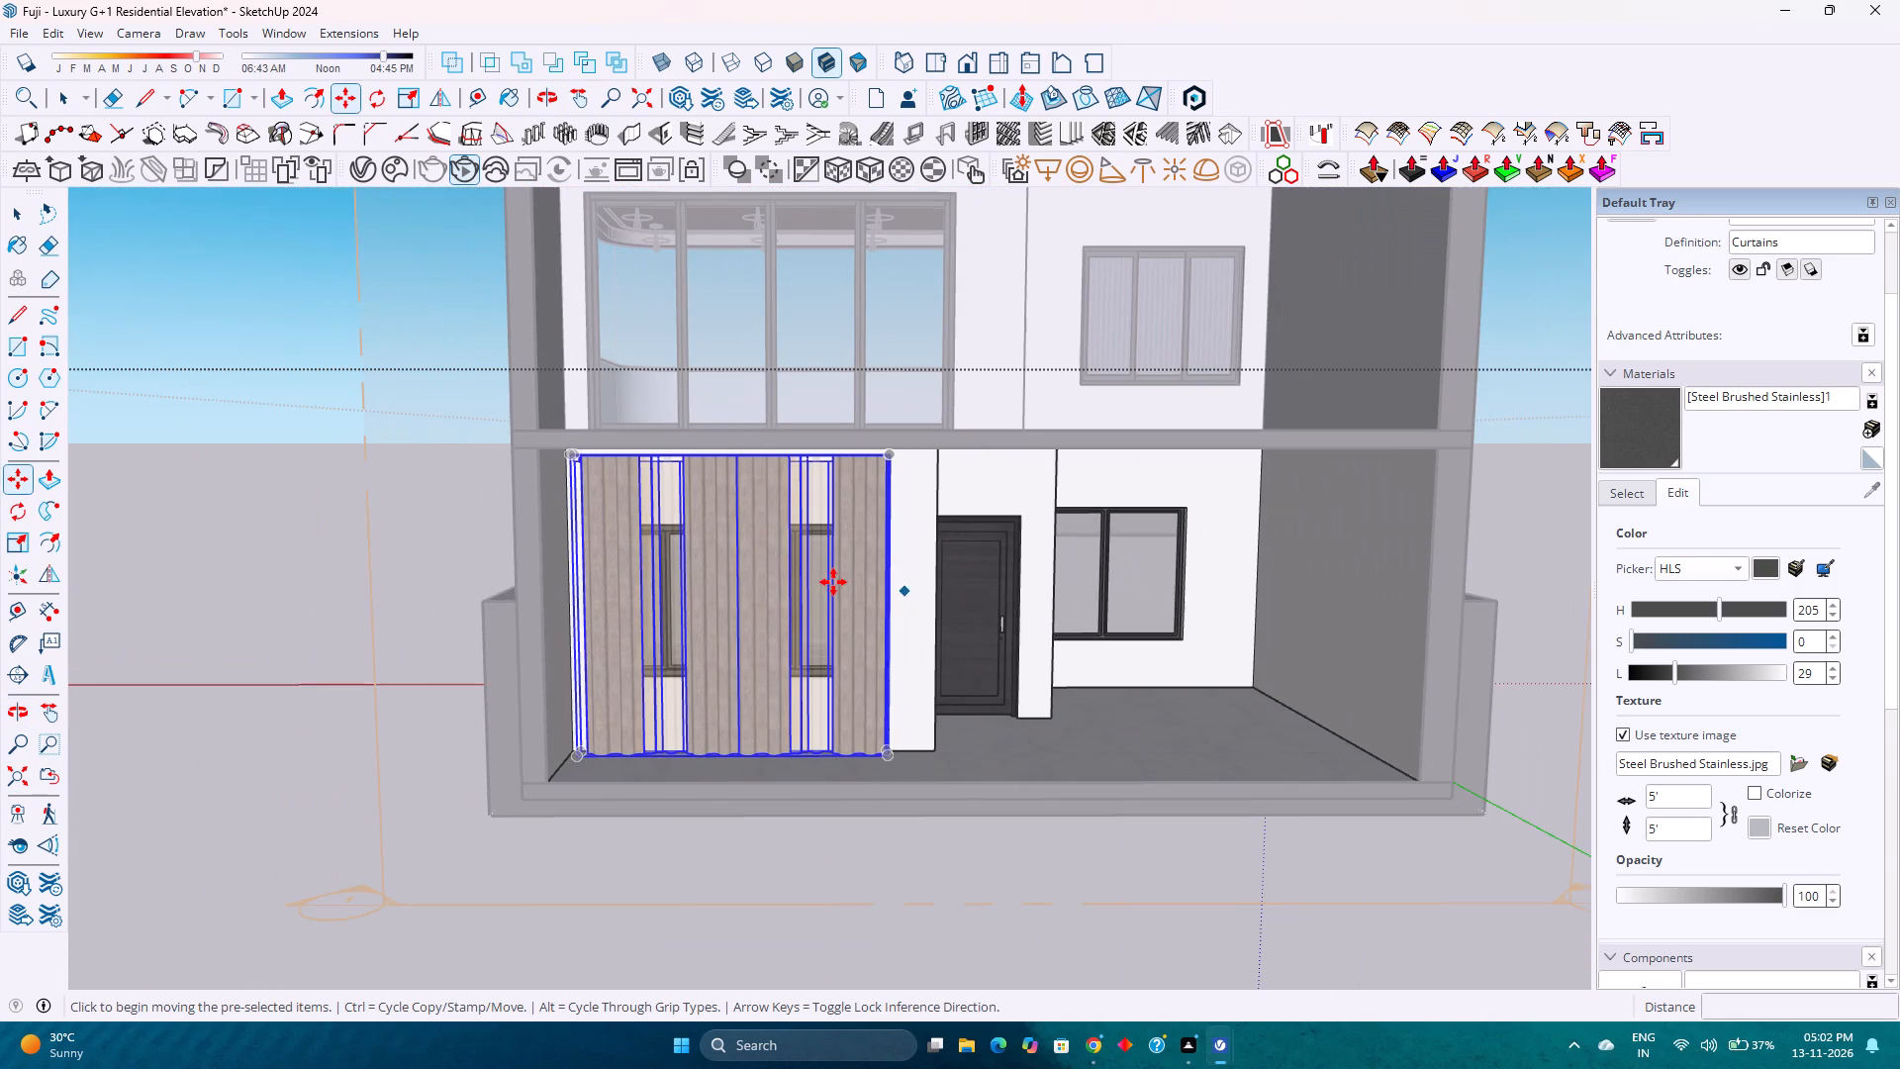
middle_click_drag(938, 593, 714, 570)
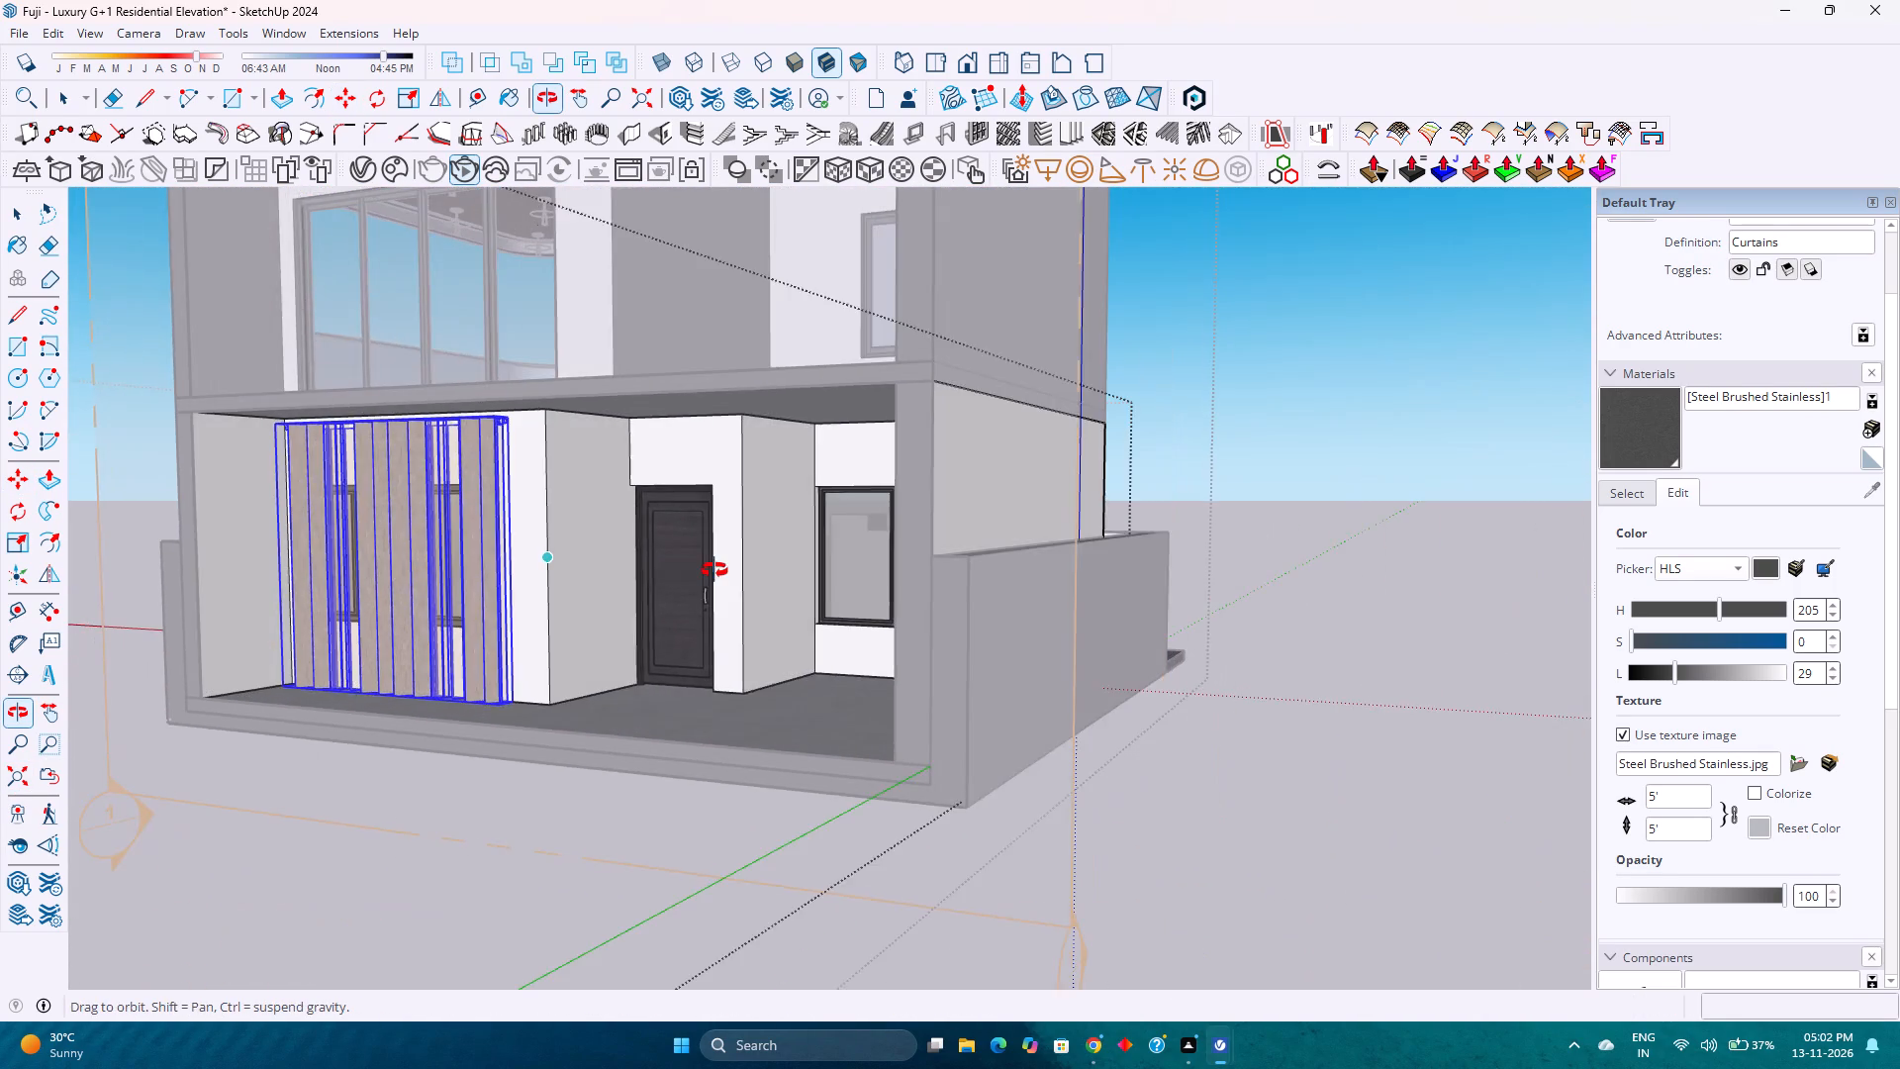
middle_click_drag(714, 570, 732, 586)
middle_click(732, 586)
scroll(540, 494, "up", 7)
scroll(530, 415, "up", 3)
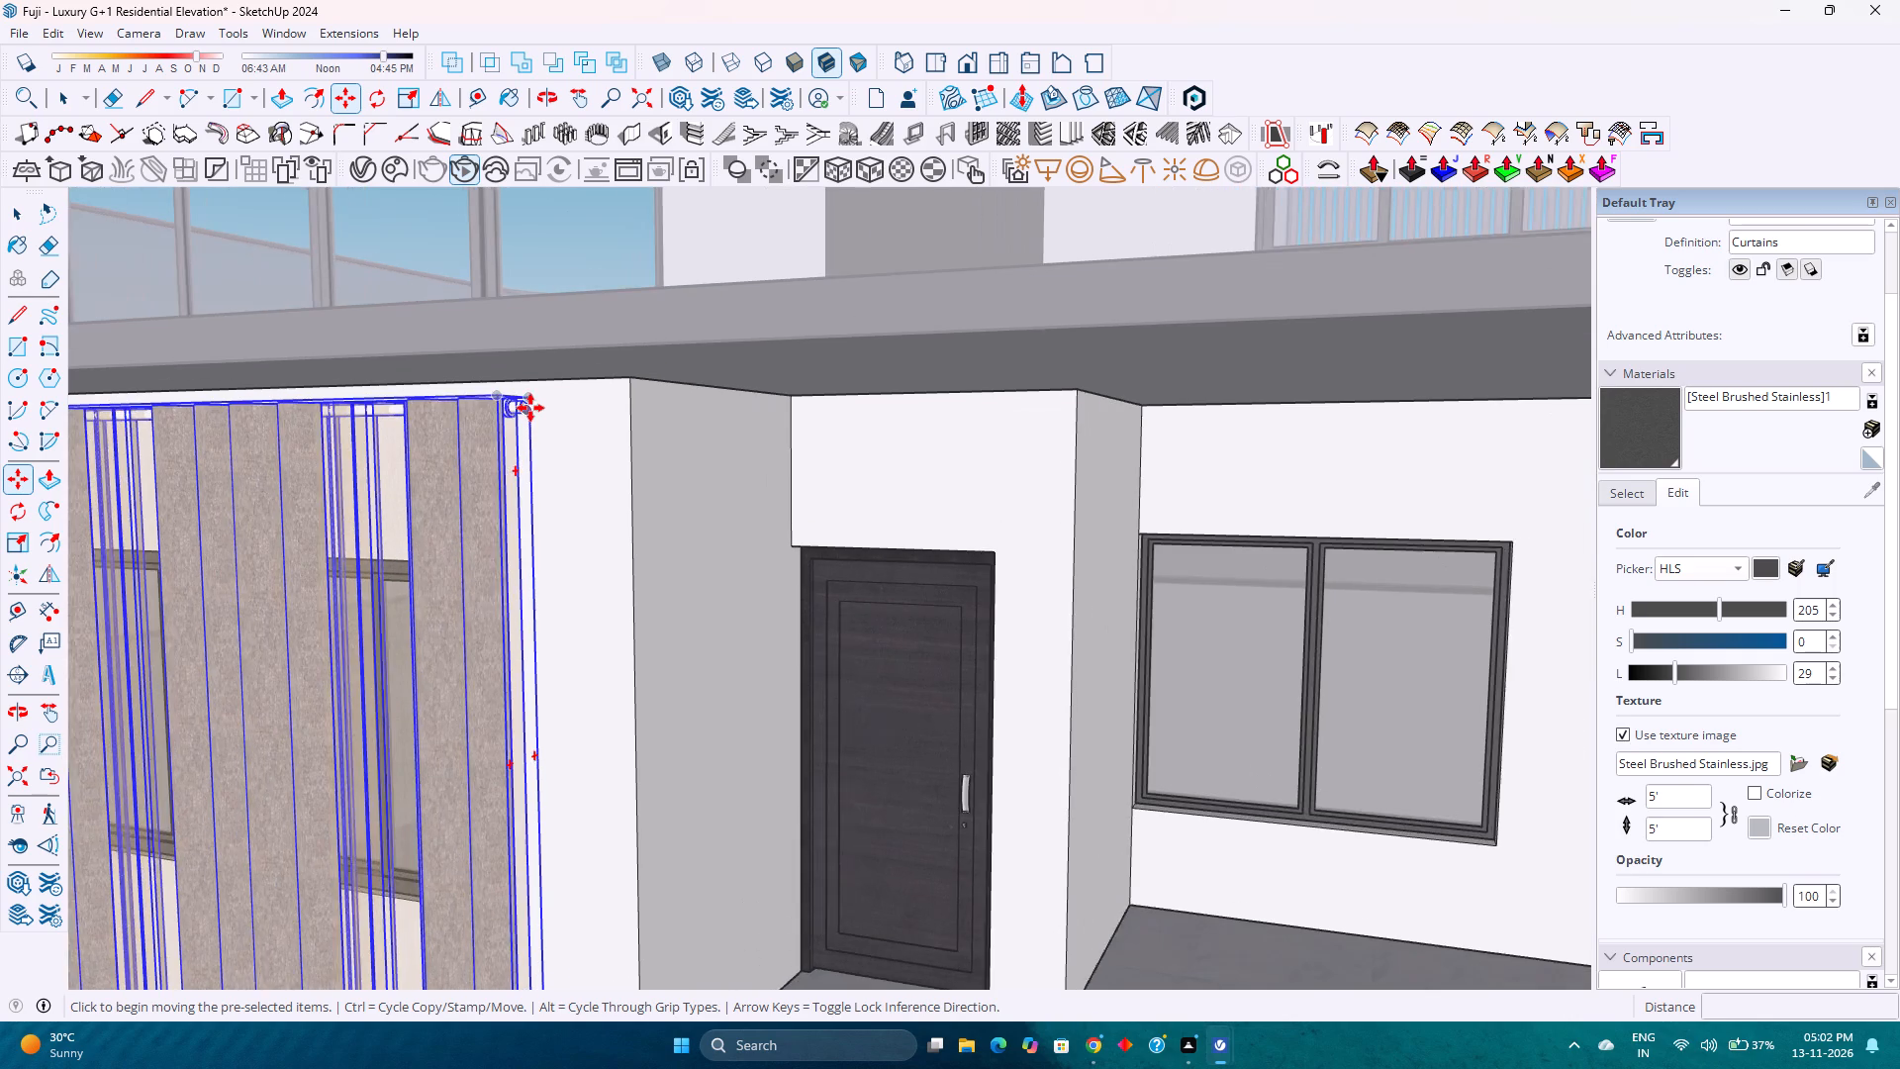
scroll(533, 399, "up", 1)
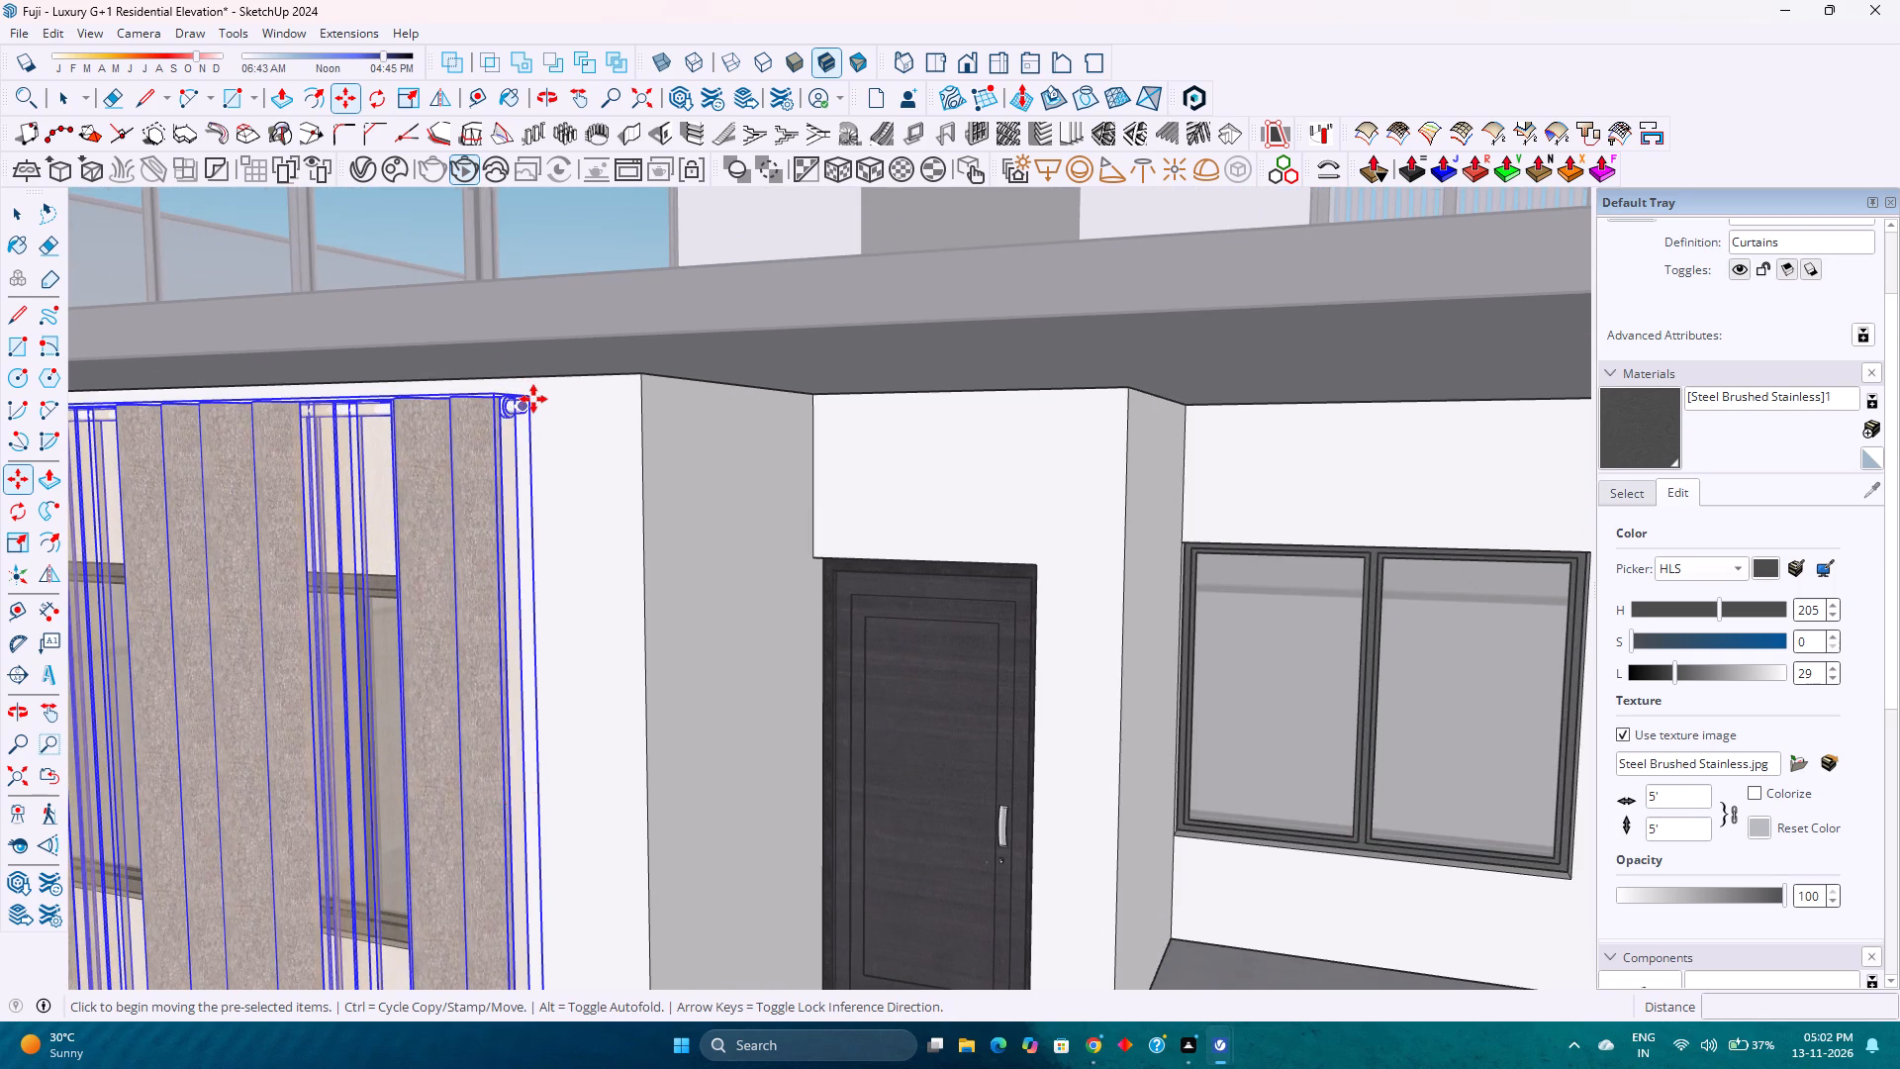
scroll(533, 399, "up", 10)
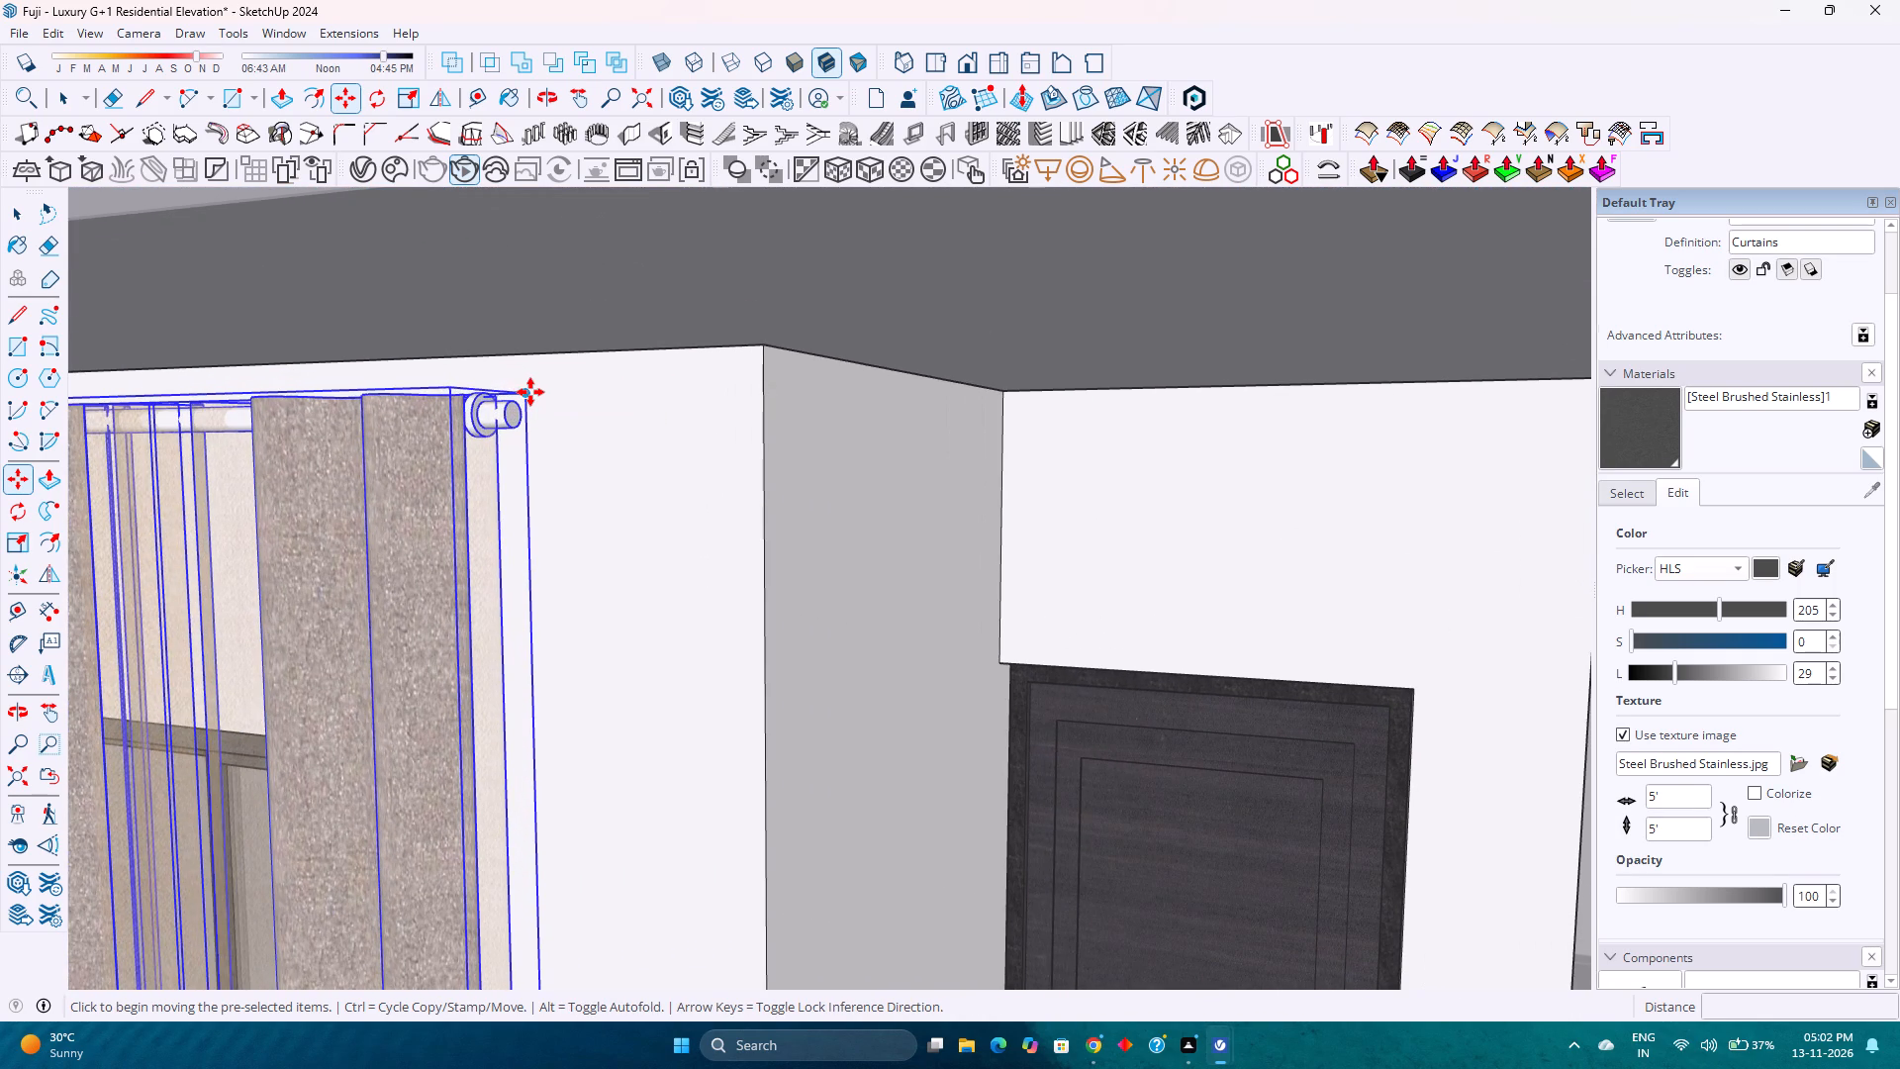
left_click(530, 393)
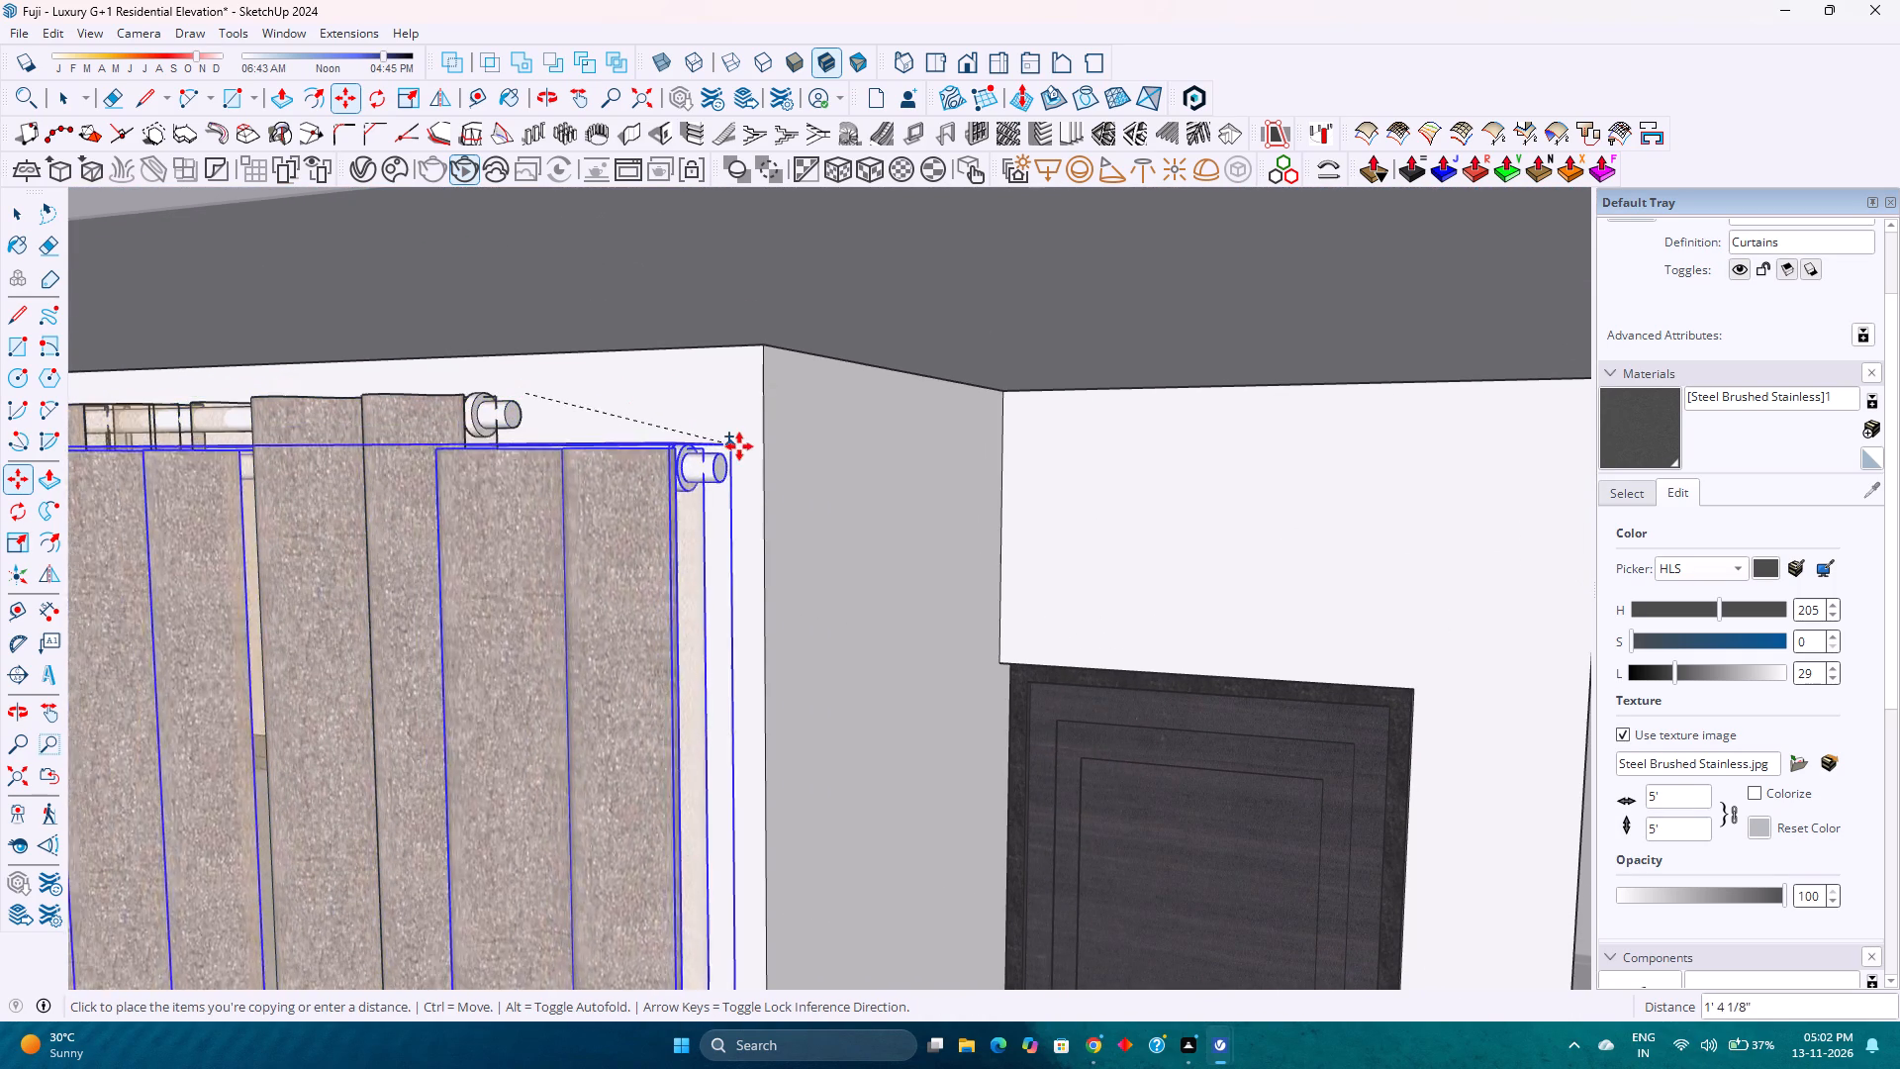
scroll(739, 446, "down", 16)
middle_click_drag(757, 460, 896, 435)
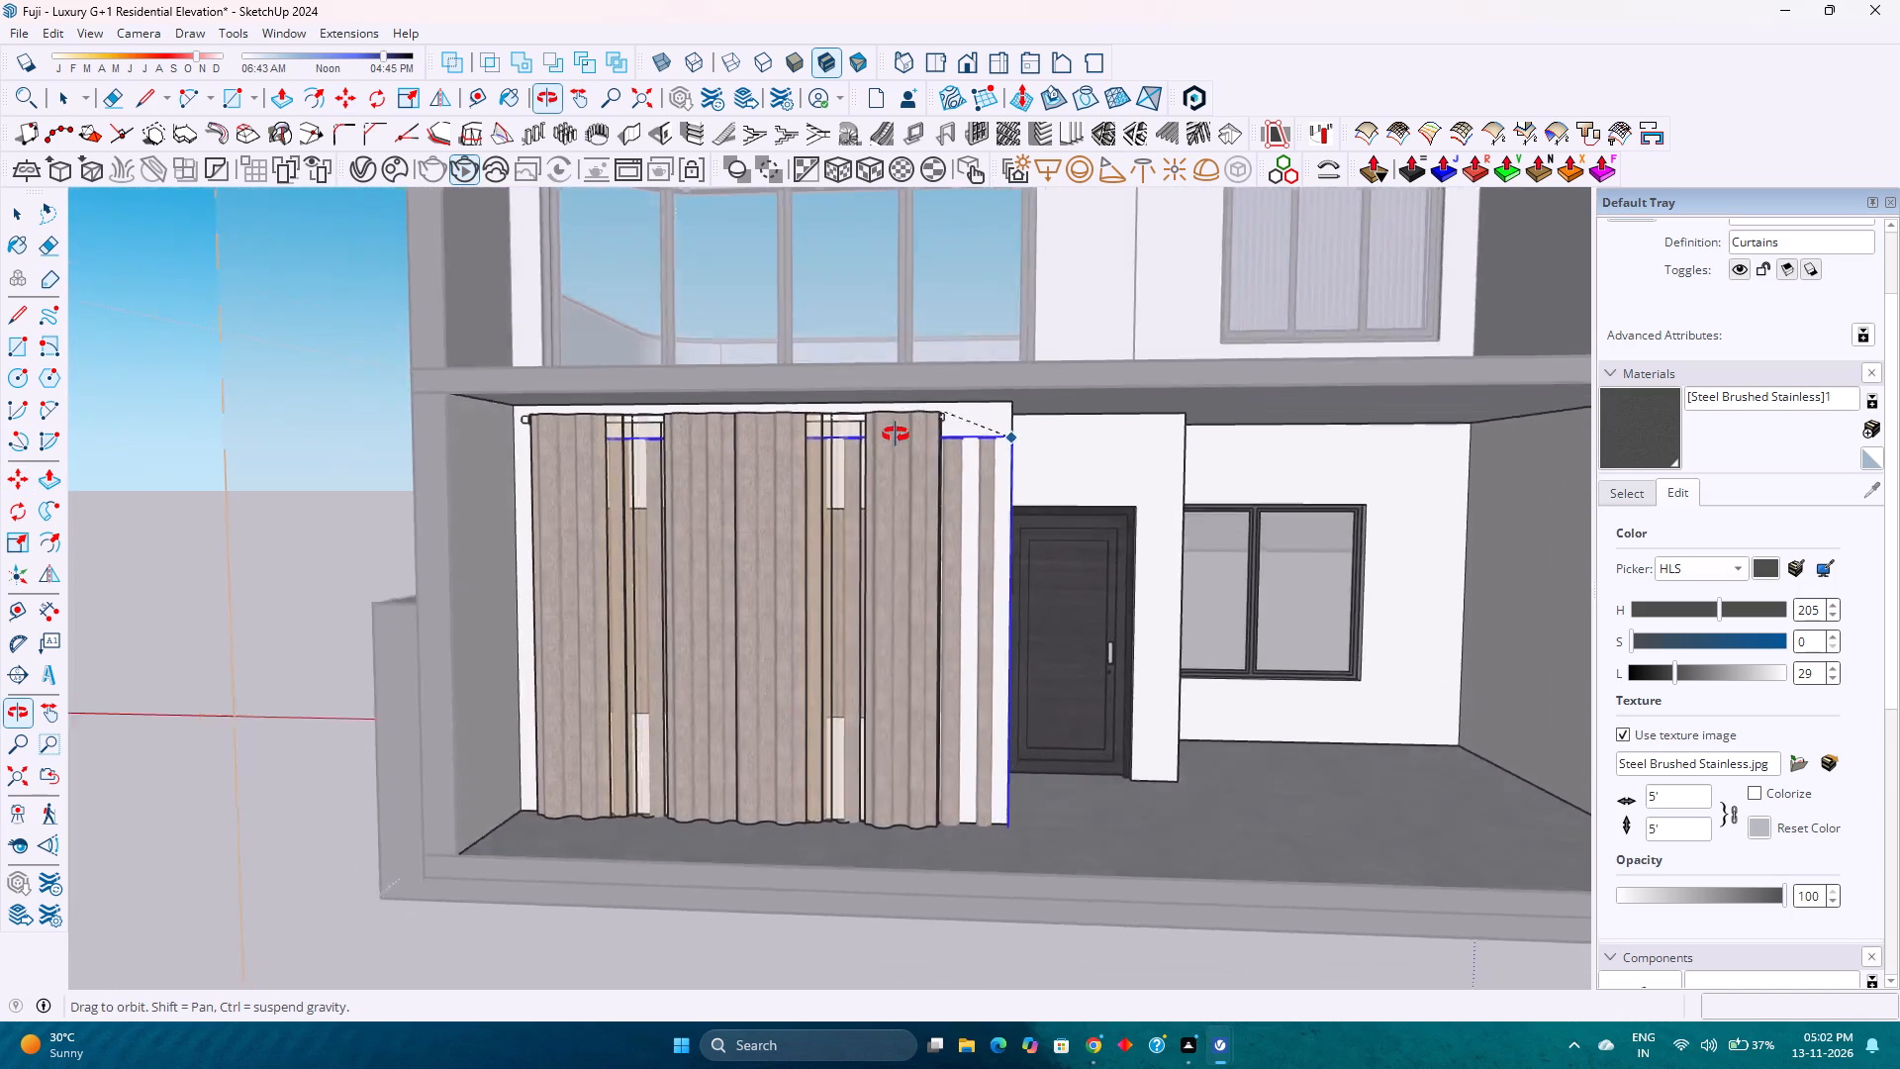
middle_click_drag(896, 435, 888, 427)
scroll(1463, 410, "up", 2)
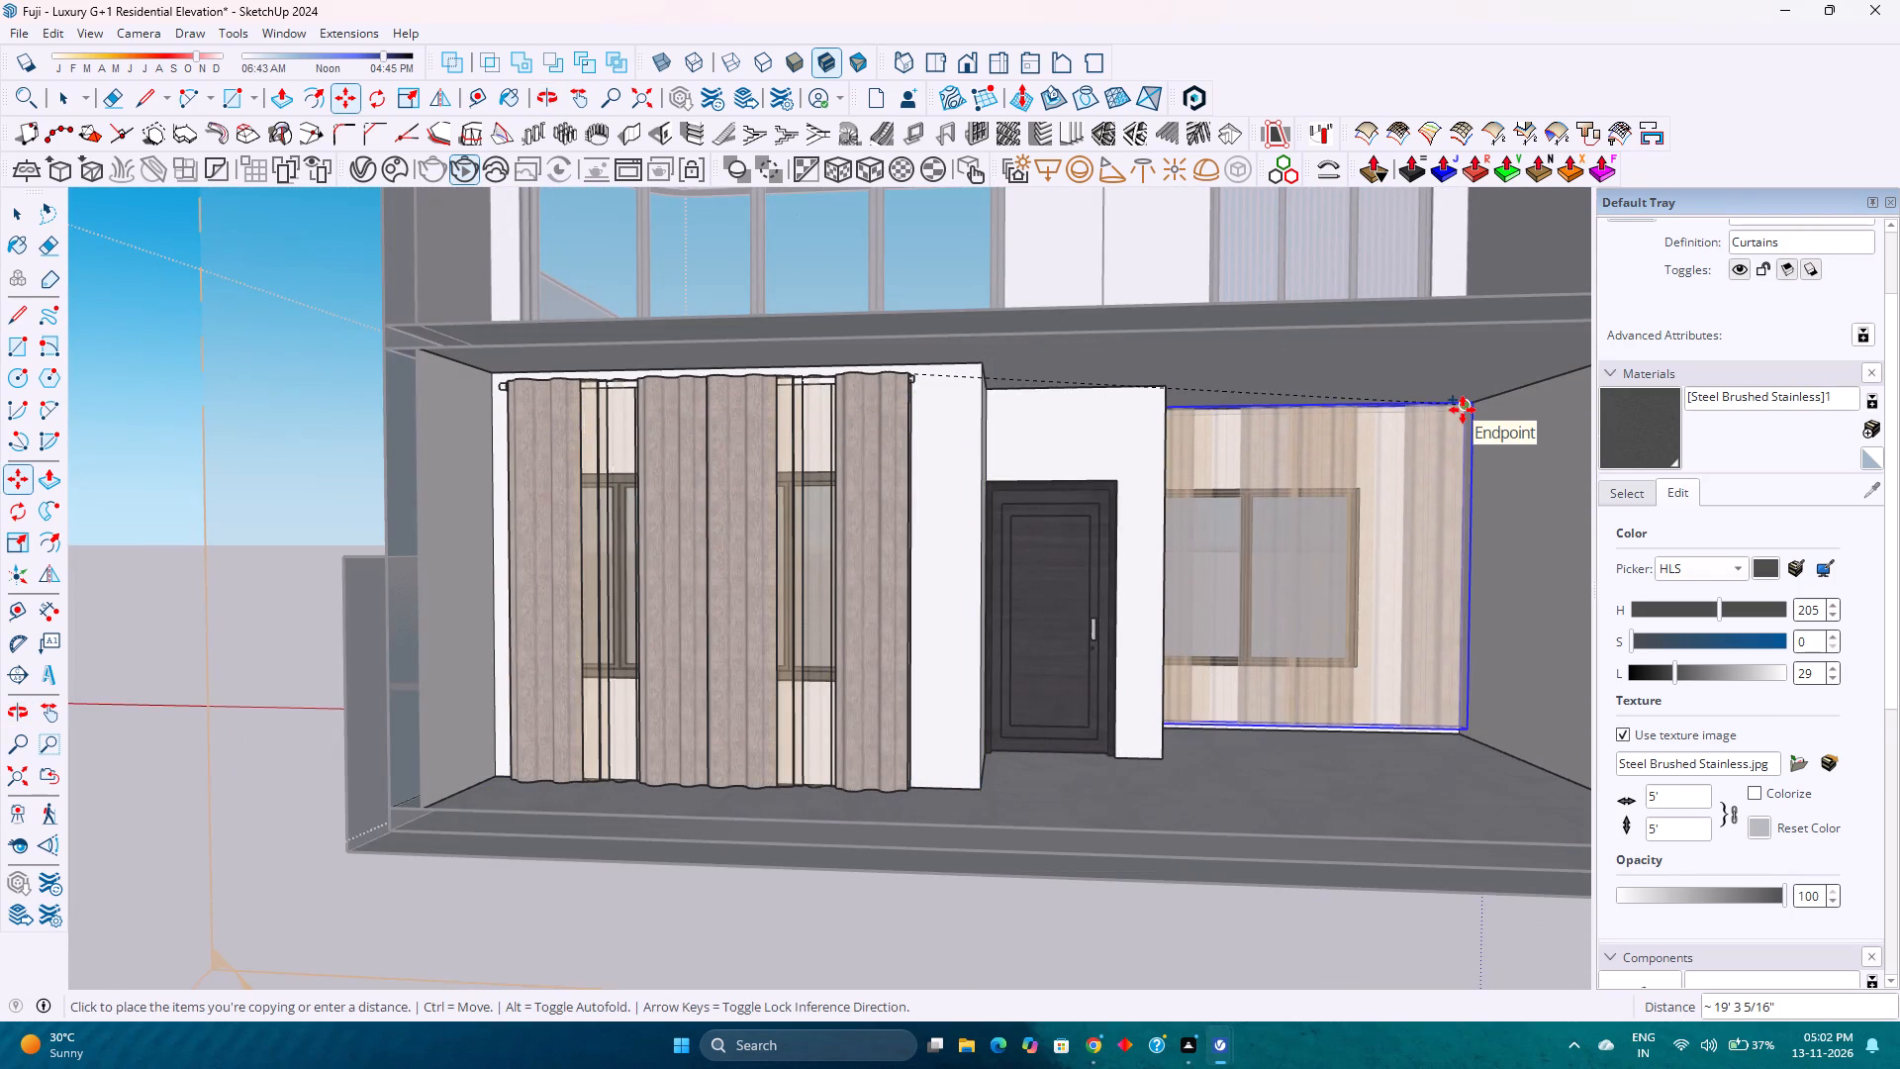
scroll(1463, 410, "up", 8)
left_click(1463, 410)
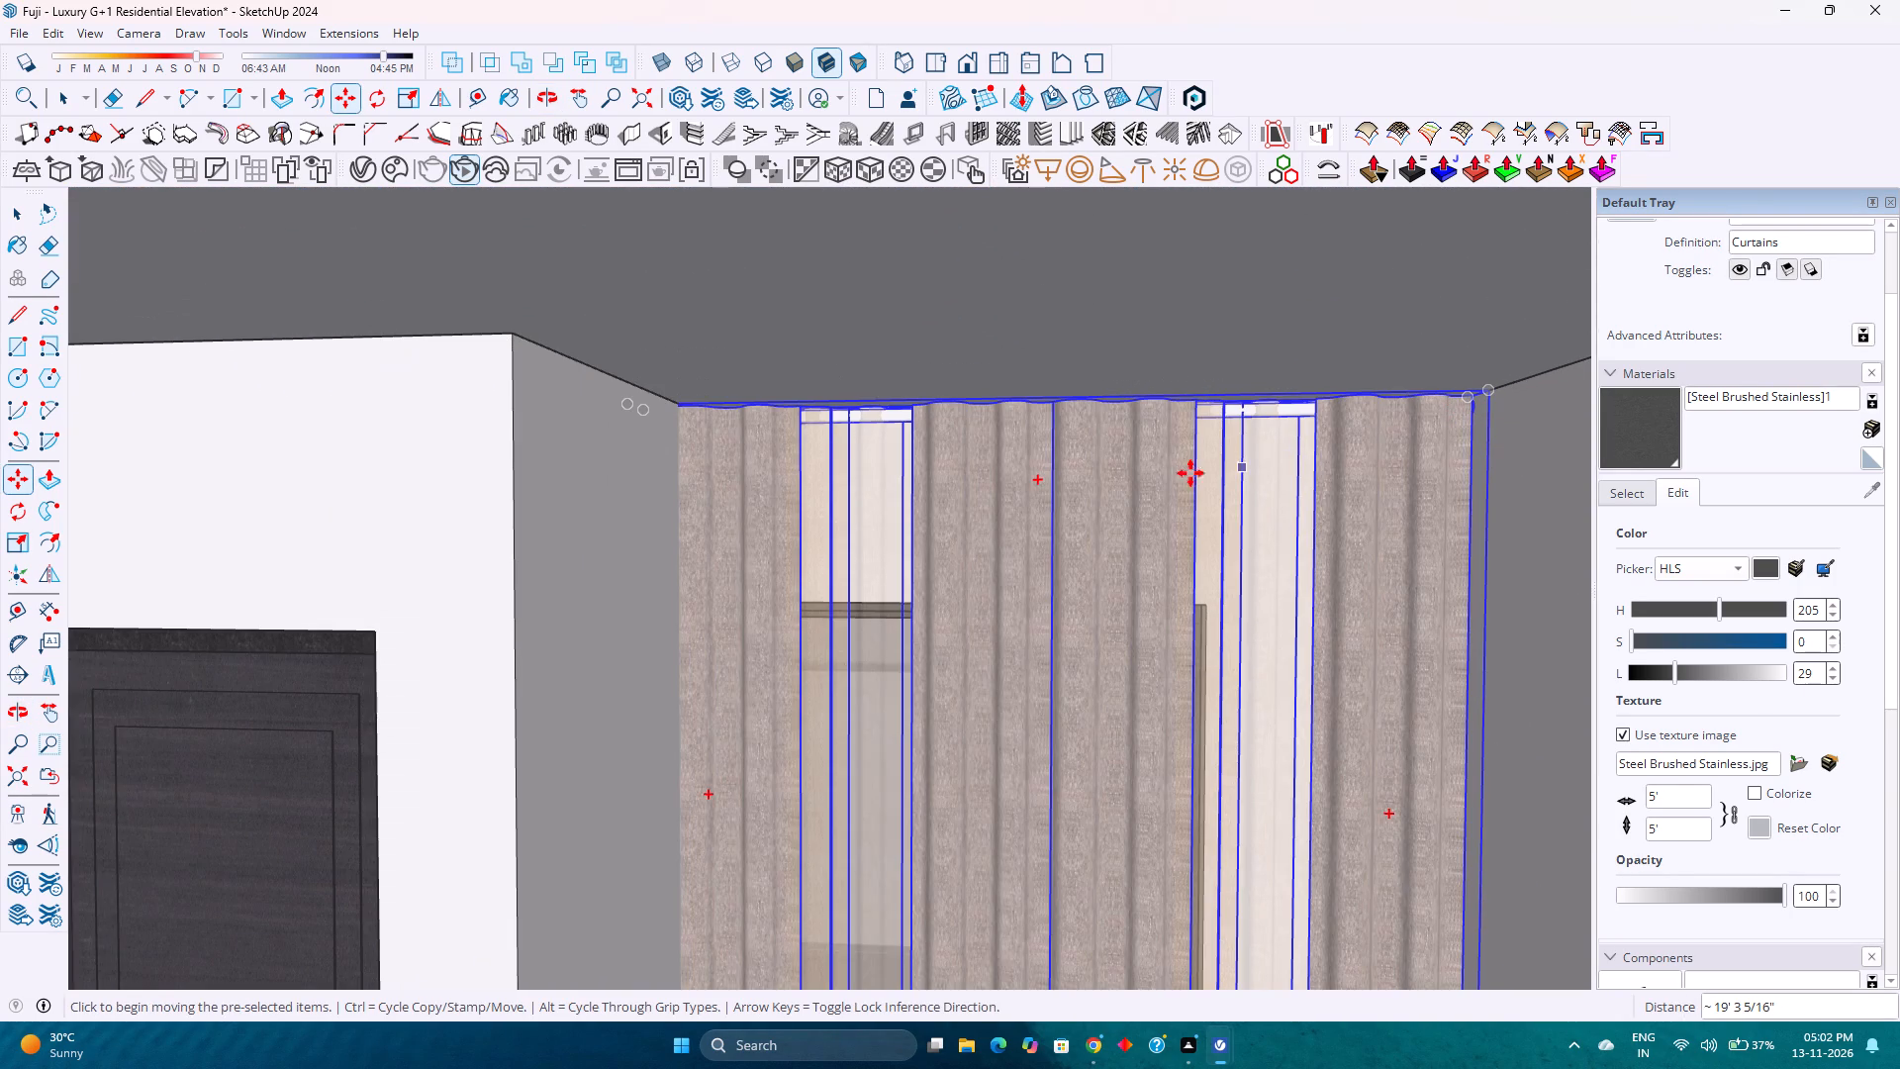
Scale the copied curtain's width along the red axis to about 0.94 so it fits between the side walls.
key("s")
scroll(707, 603, "down", 5)
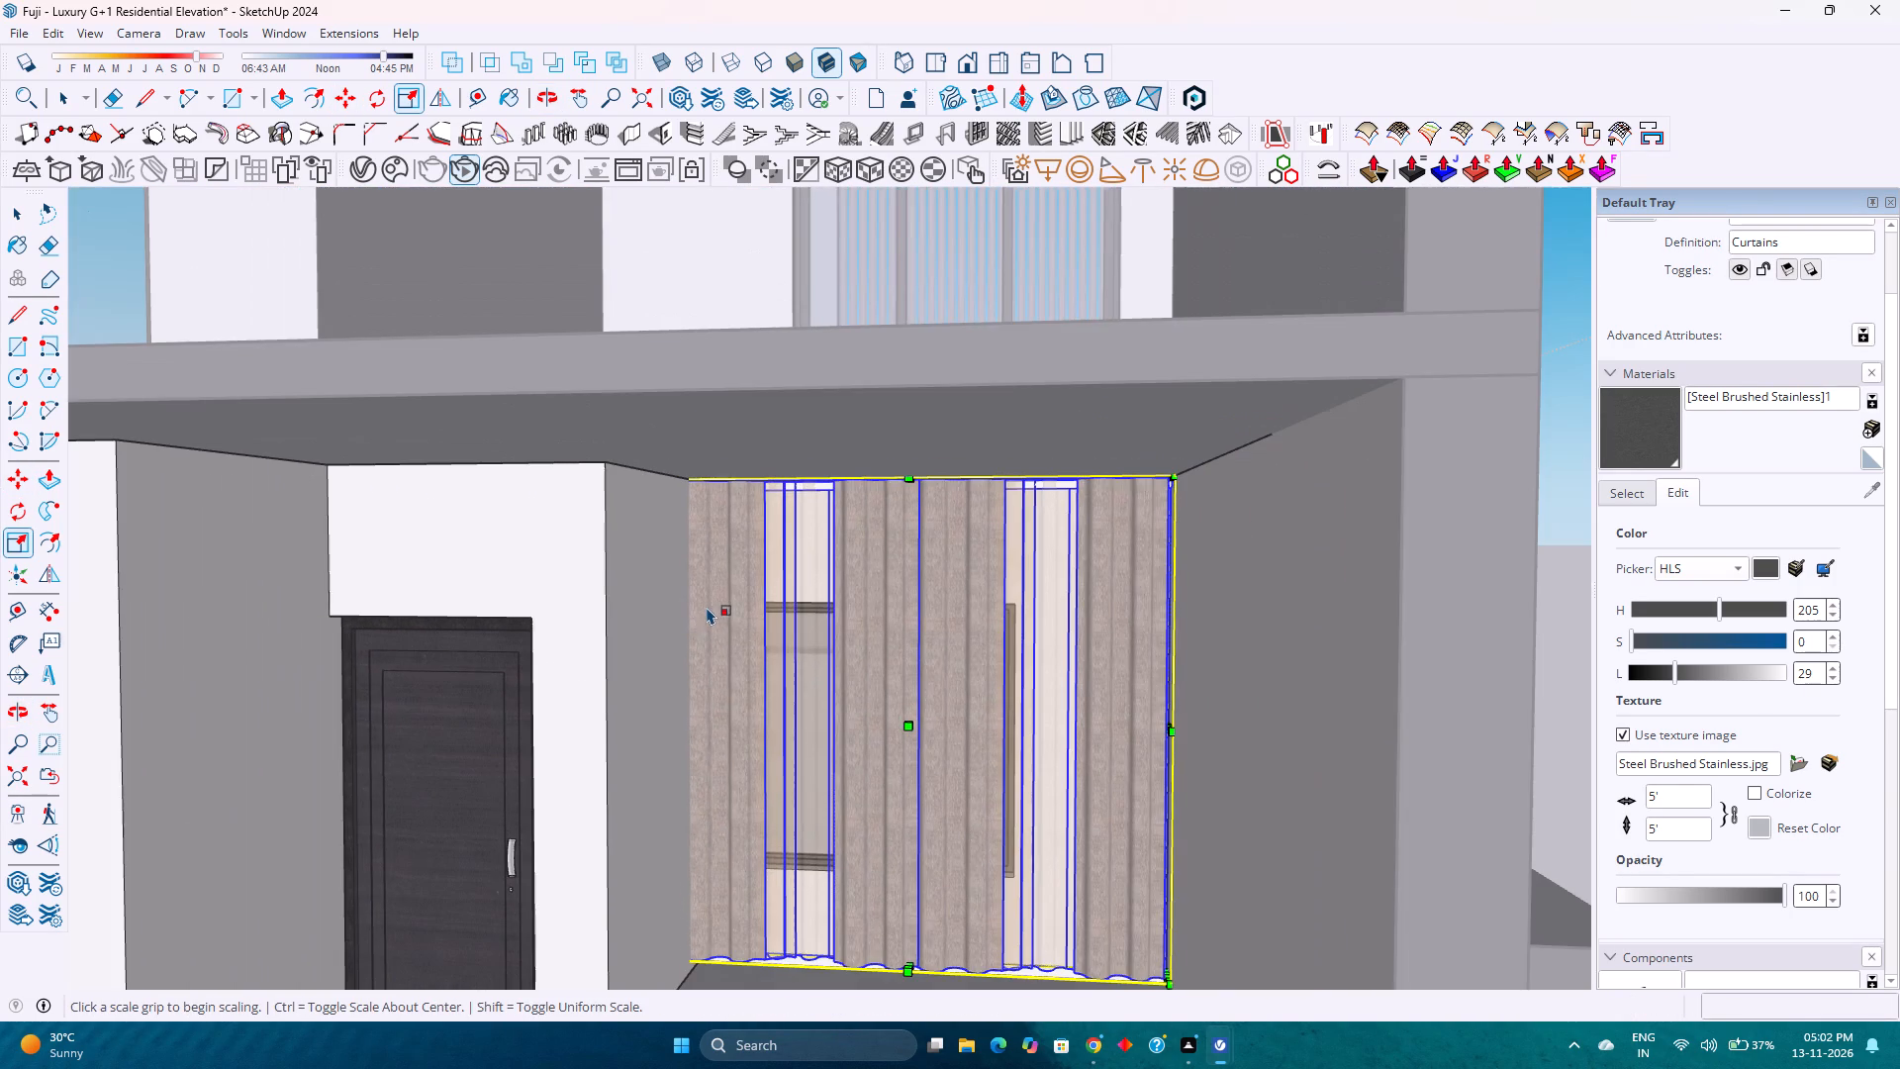
key("k")
scroll(673, 722, "up", 6)
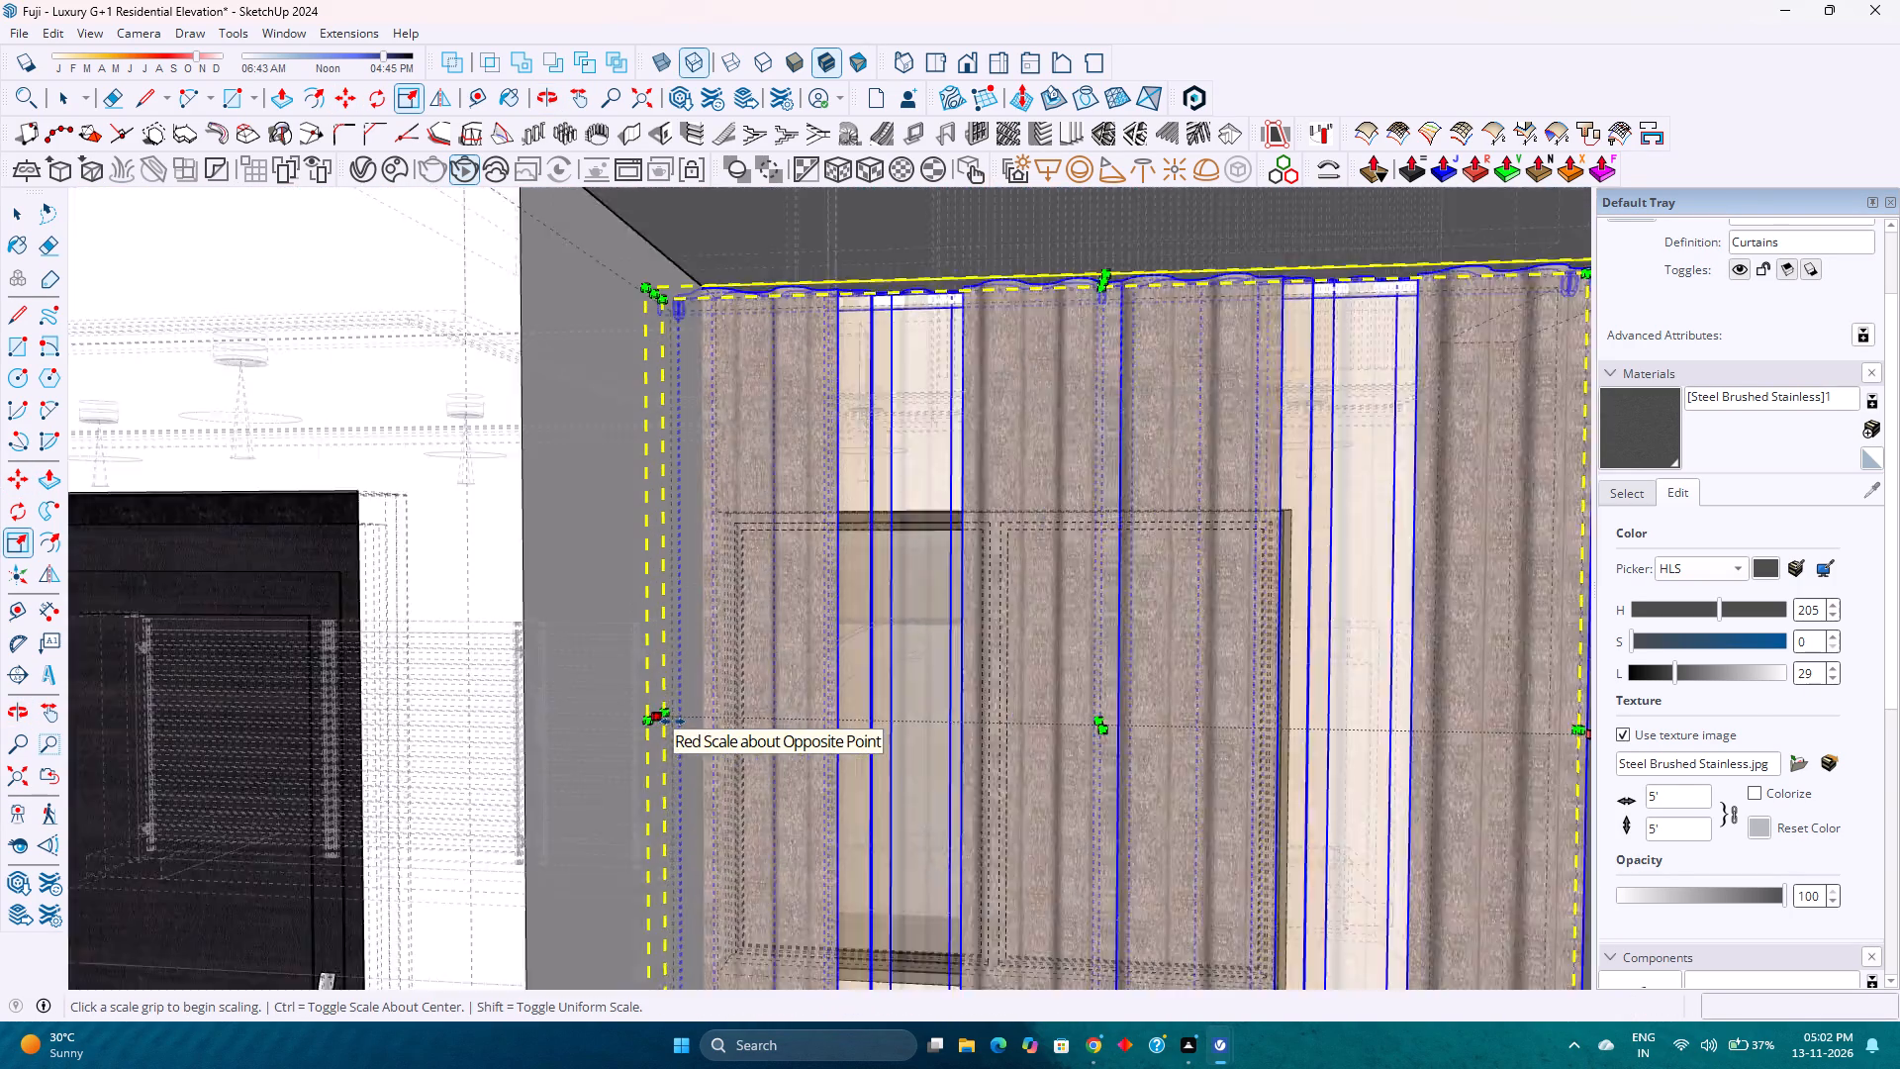
scroll(673, 722, "up", 5)
left_click(646, 714)
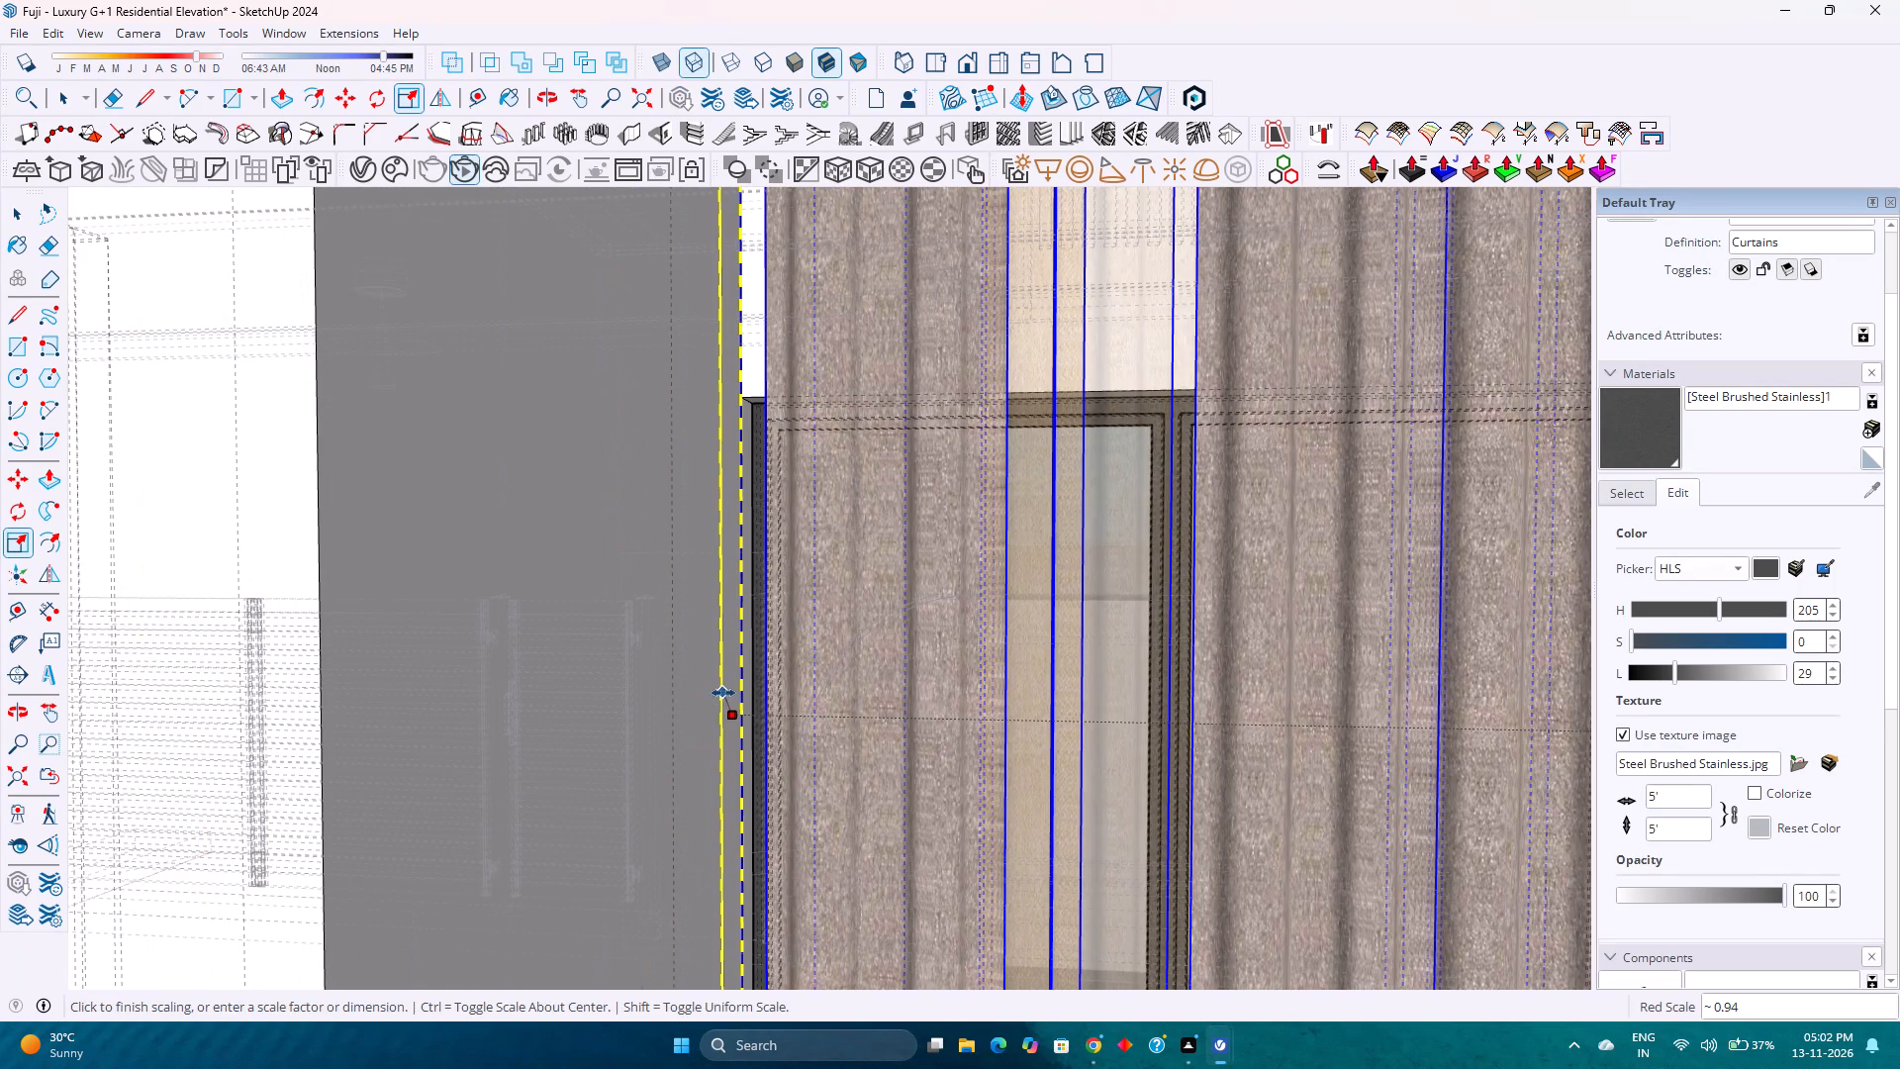
key("k")
left_click(663, 676)
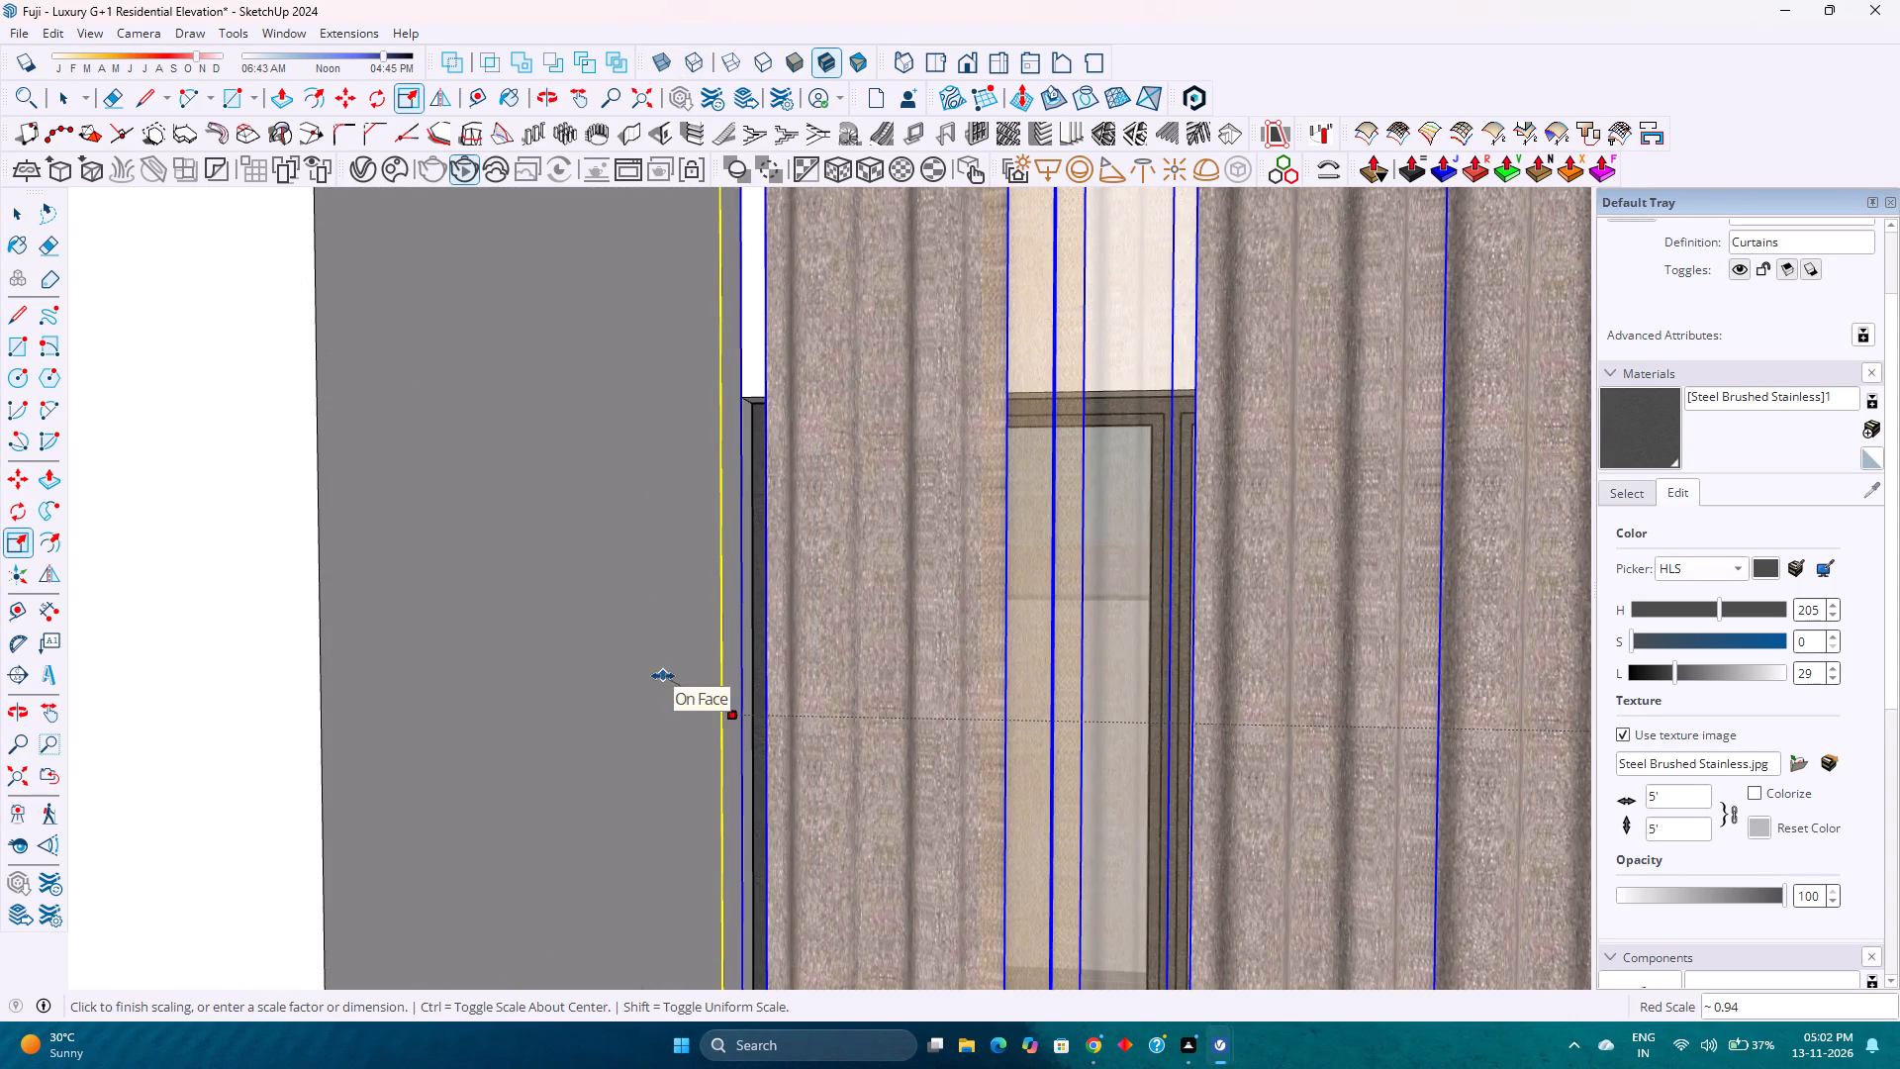
scroll(794, 653, "down", 8)
middle_click_drag(794, 653, 820, 653)
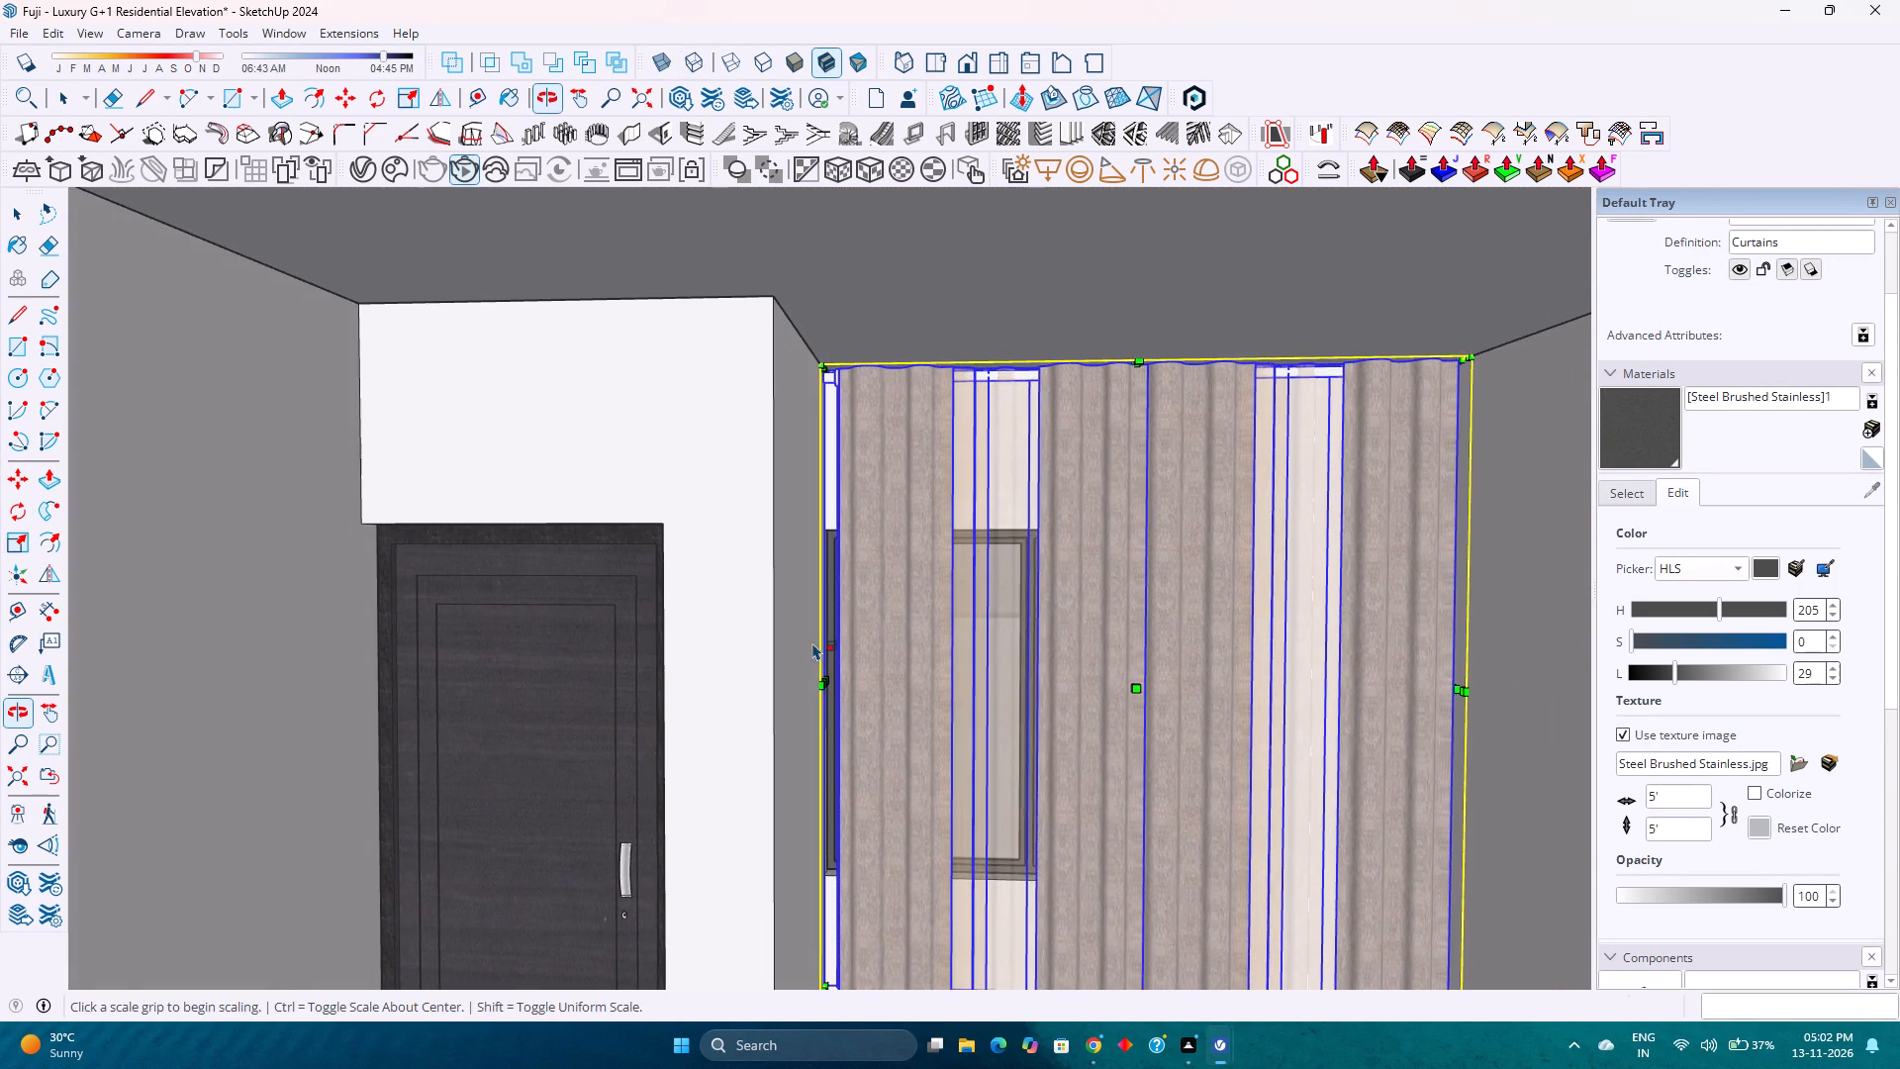
scroll(809, 637, "up", 4)
scroll(809, 637, "down", 16)
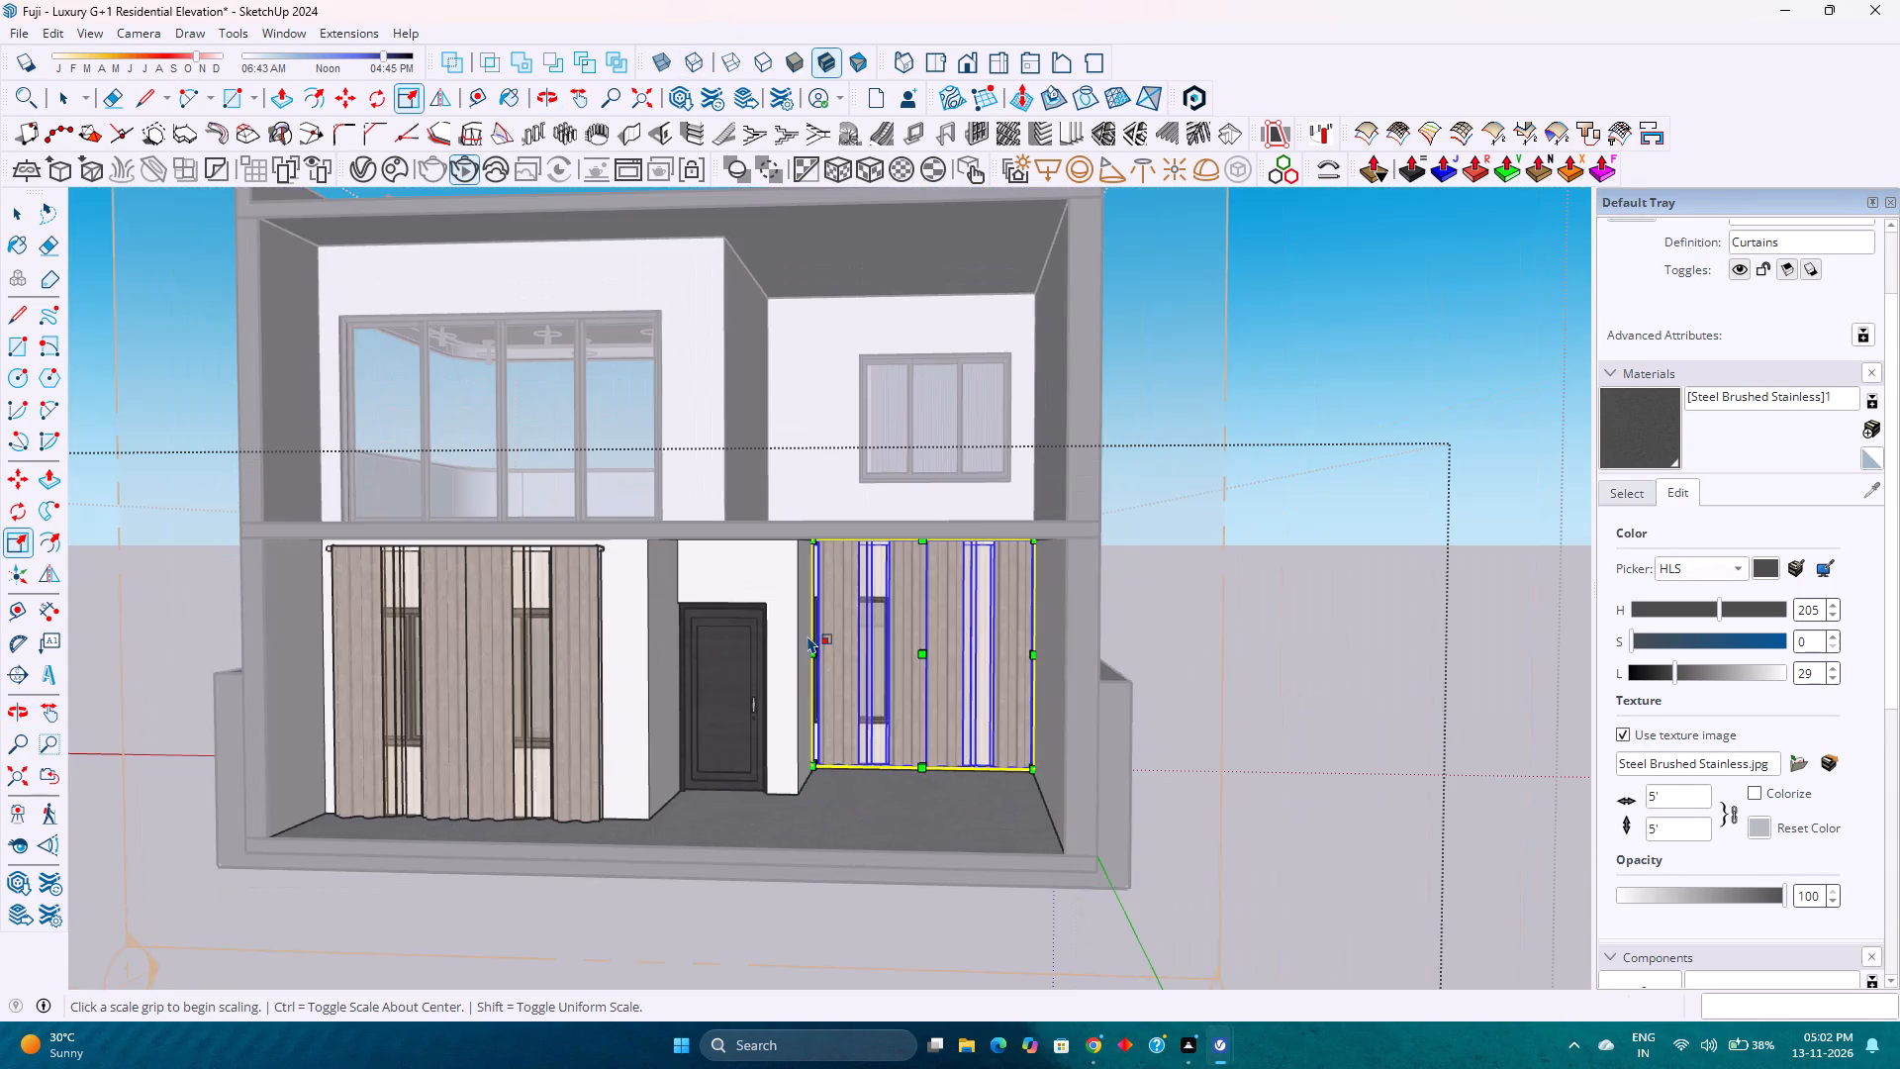
Leave the ground-floor group and open the first-floor group for editing.
key("space")
left_click(1276, 386)
scroll(1064, 396, "up", 2)
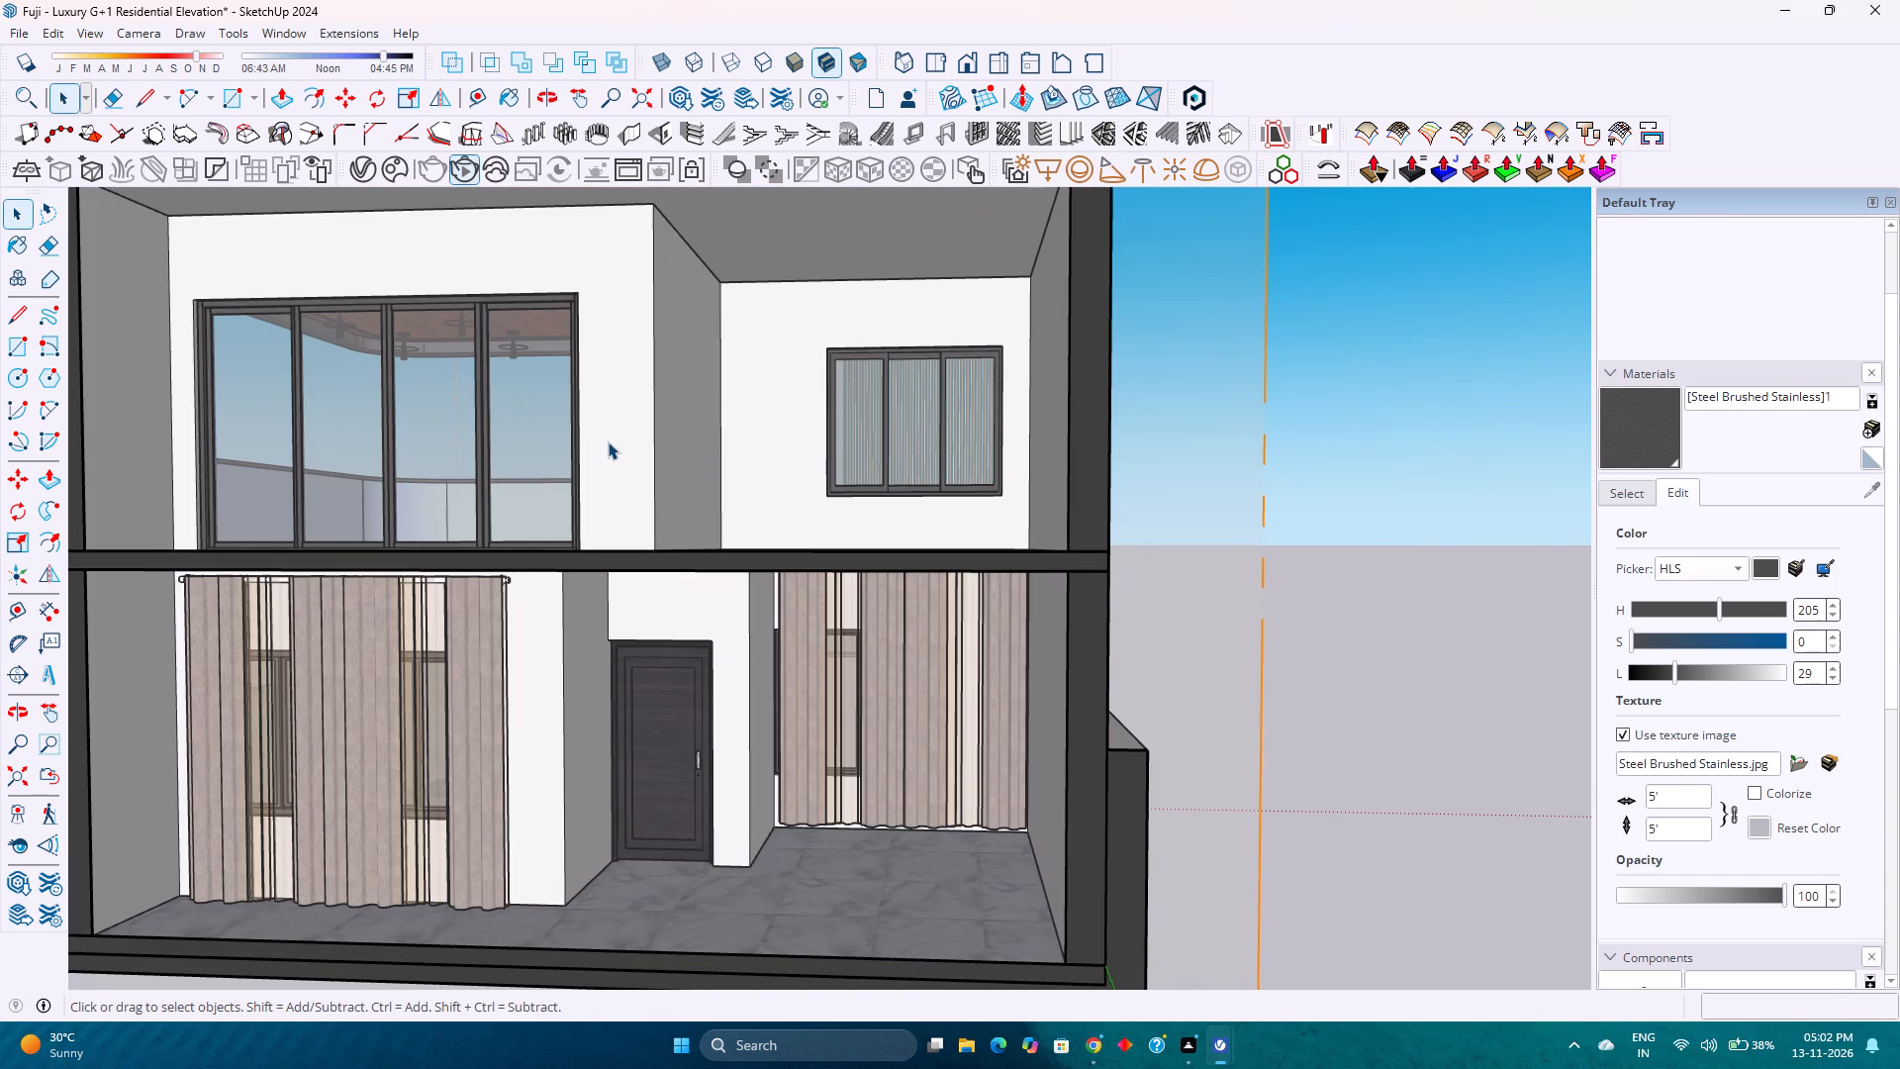
double_click(608, 441)
scroll(608, 441, "up", 4)
middle_click_drag(608, 441, 895, 593, "shift")
middle_click_drag(829, 574, 885, 594)
scroll(873, 572, "down", 4)
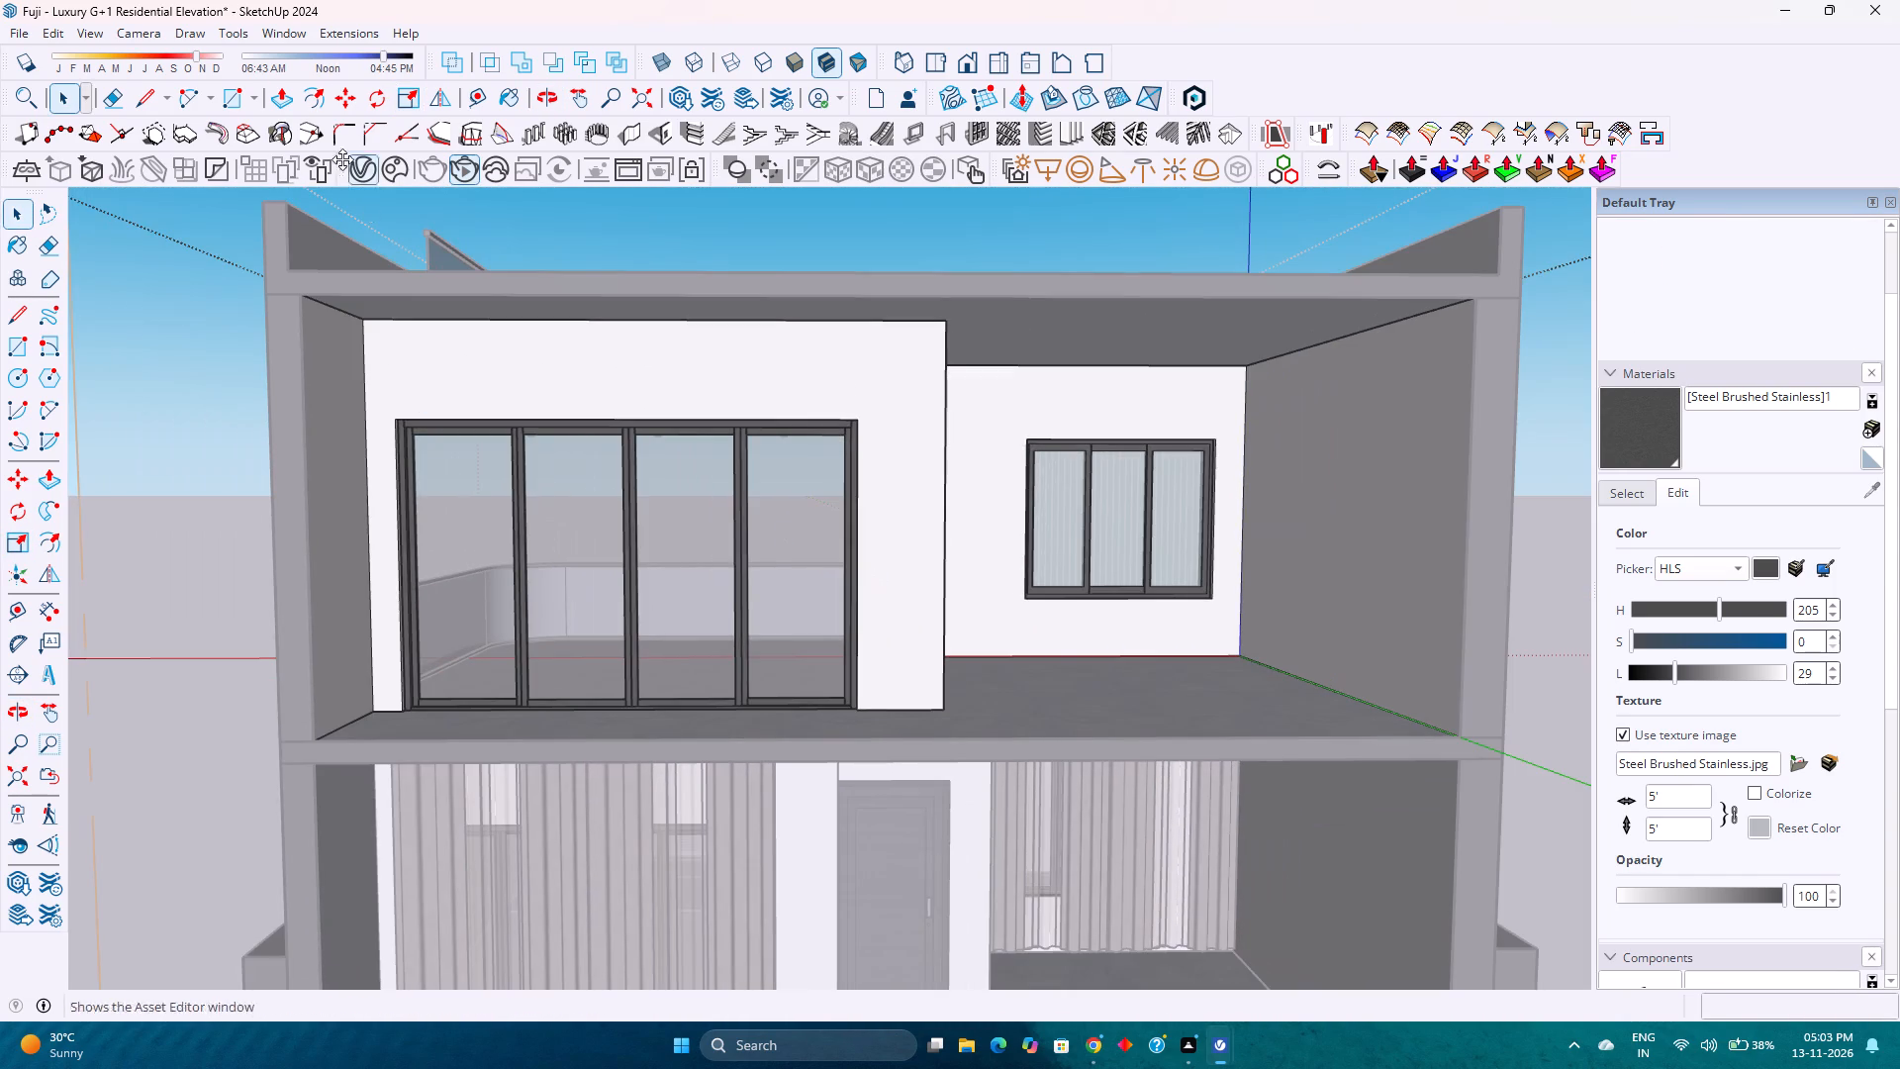
Load the 371 KB curtain model from 3D Warehouse directly into the house and place it before the first-floor four-panel window.
left_click(285, 34)
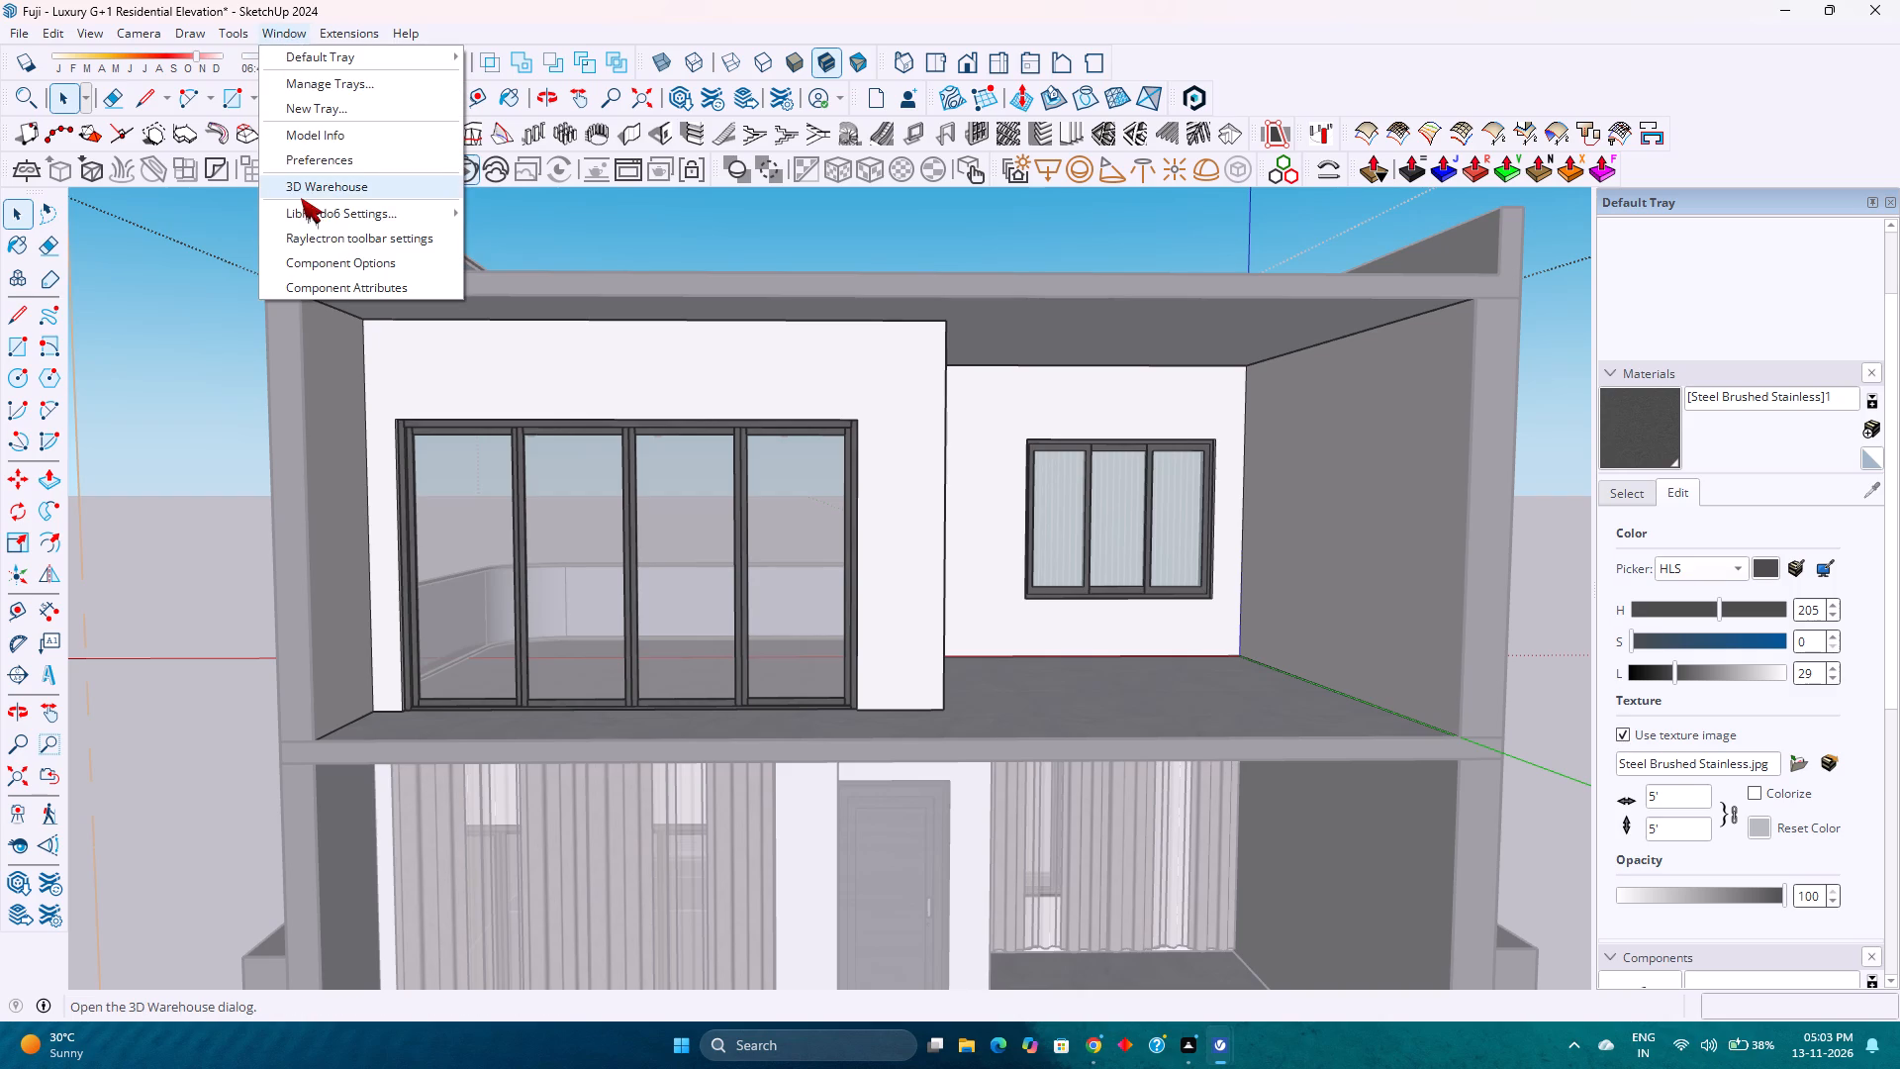
left_click(301, 198)
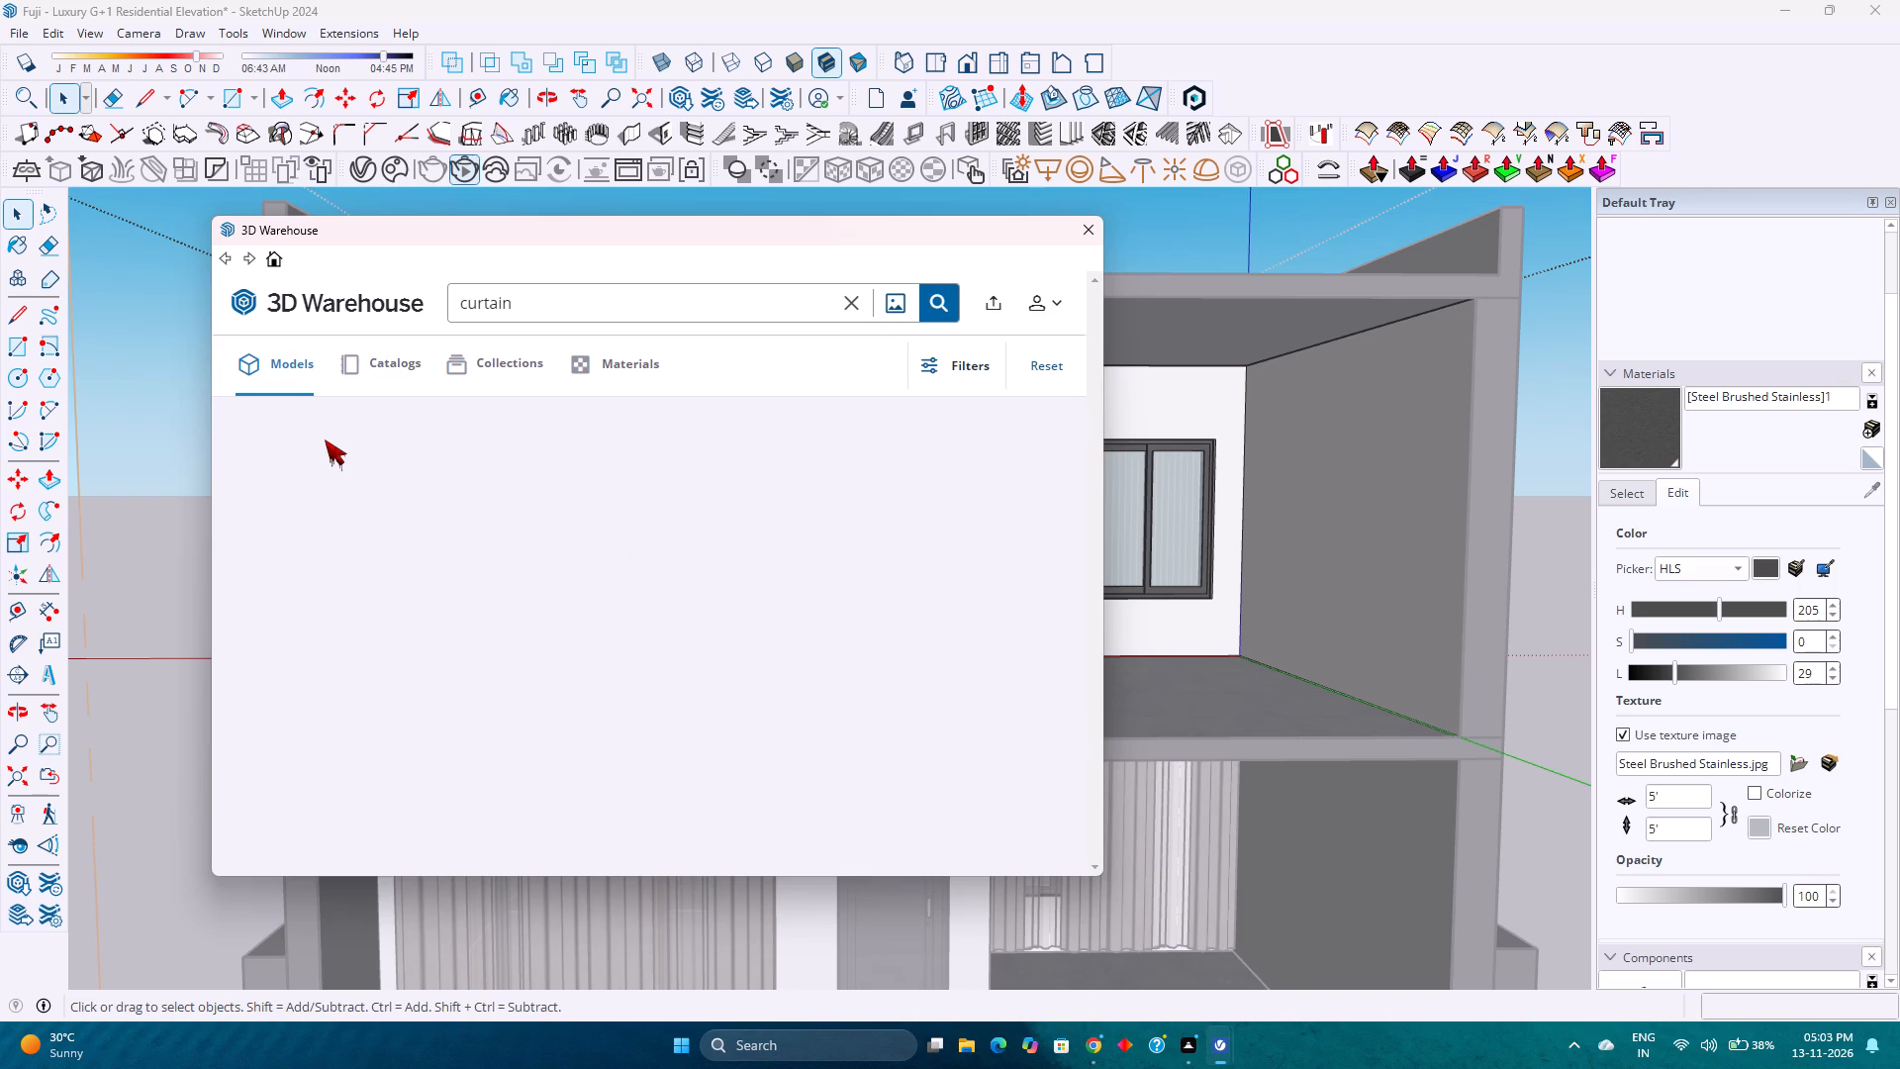
scroll(454, 567, "down", 1)
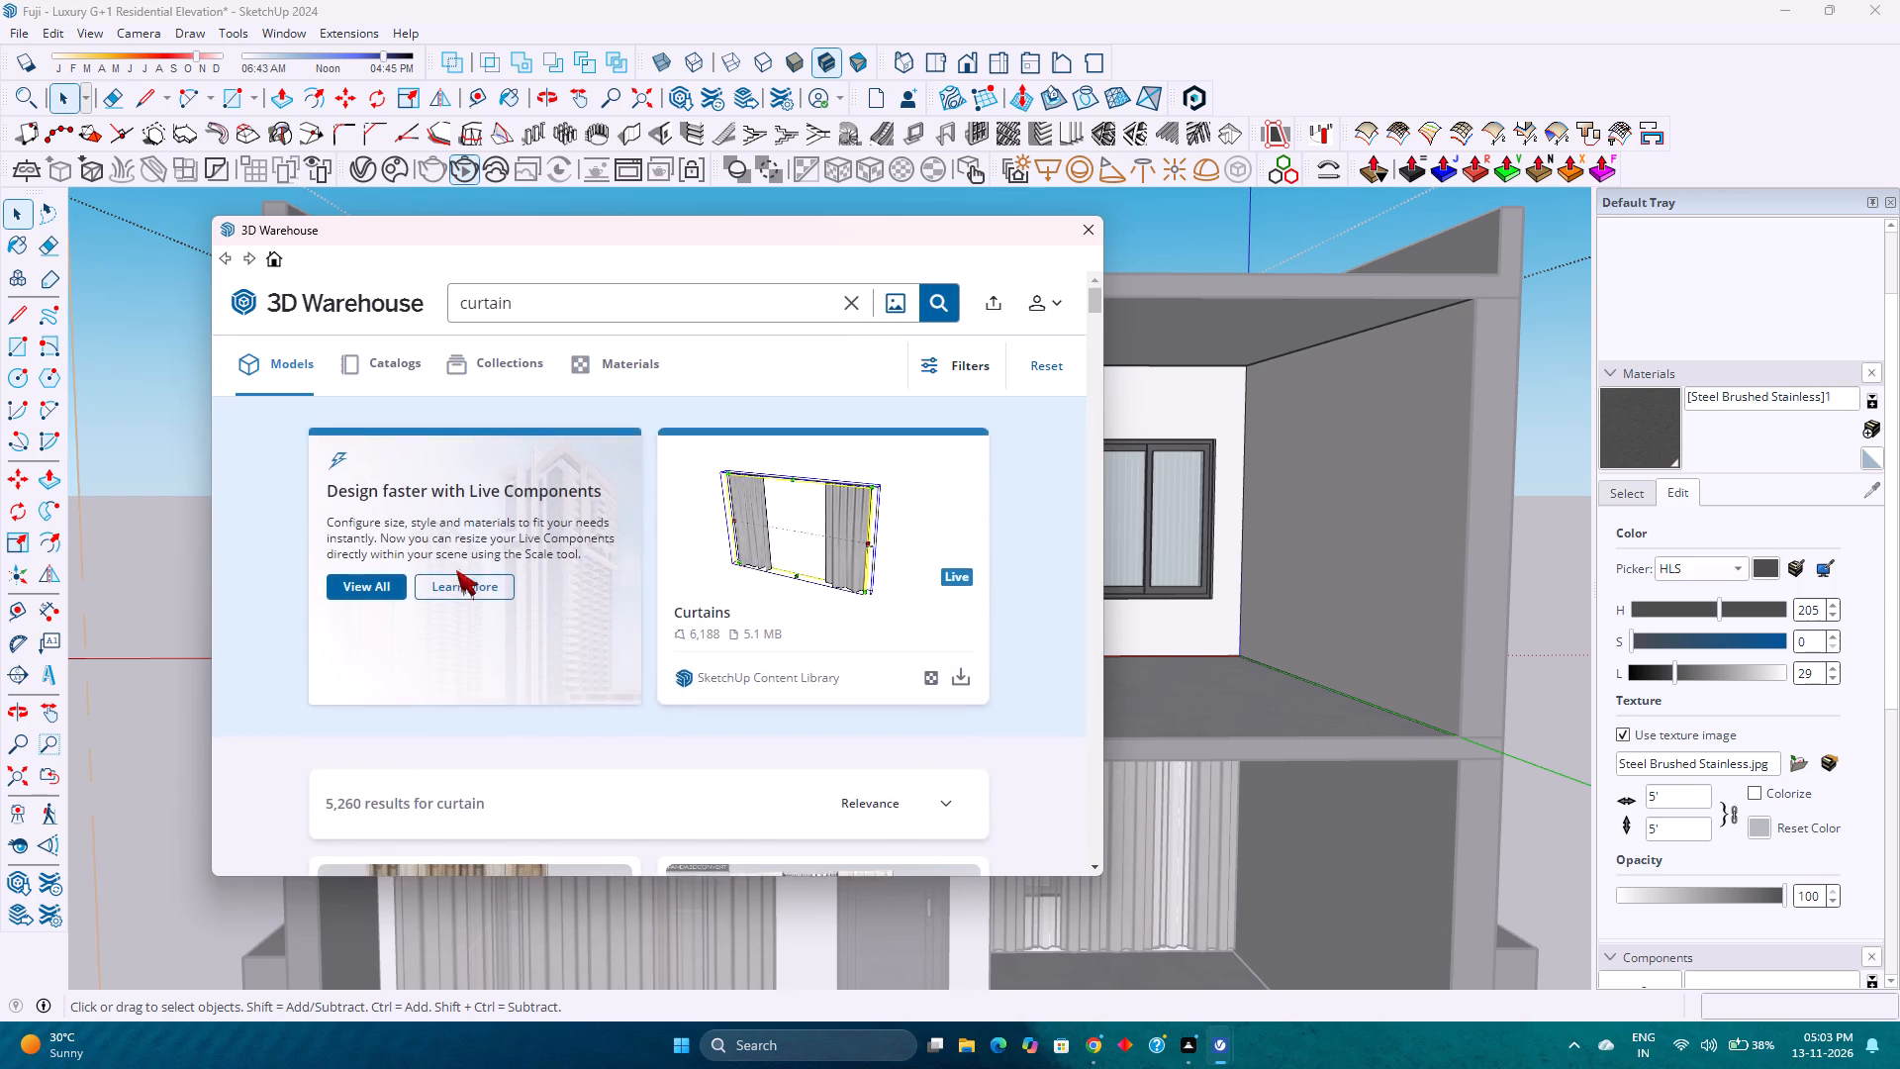
scroll(456, 570, "down", 4)
left_click(616, 637)
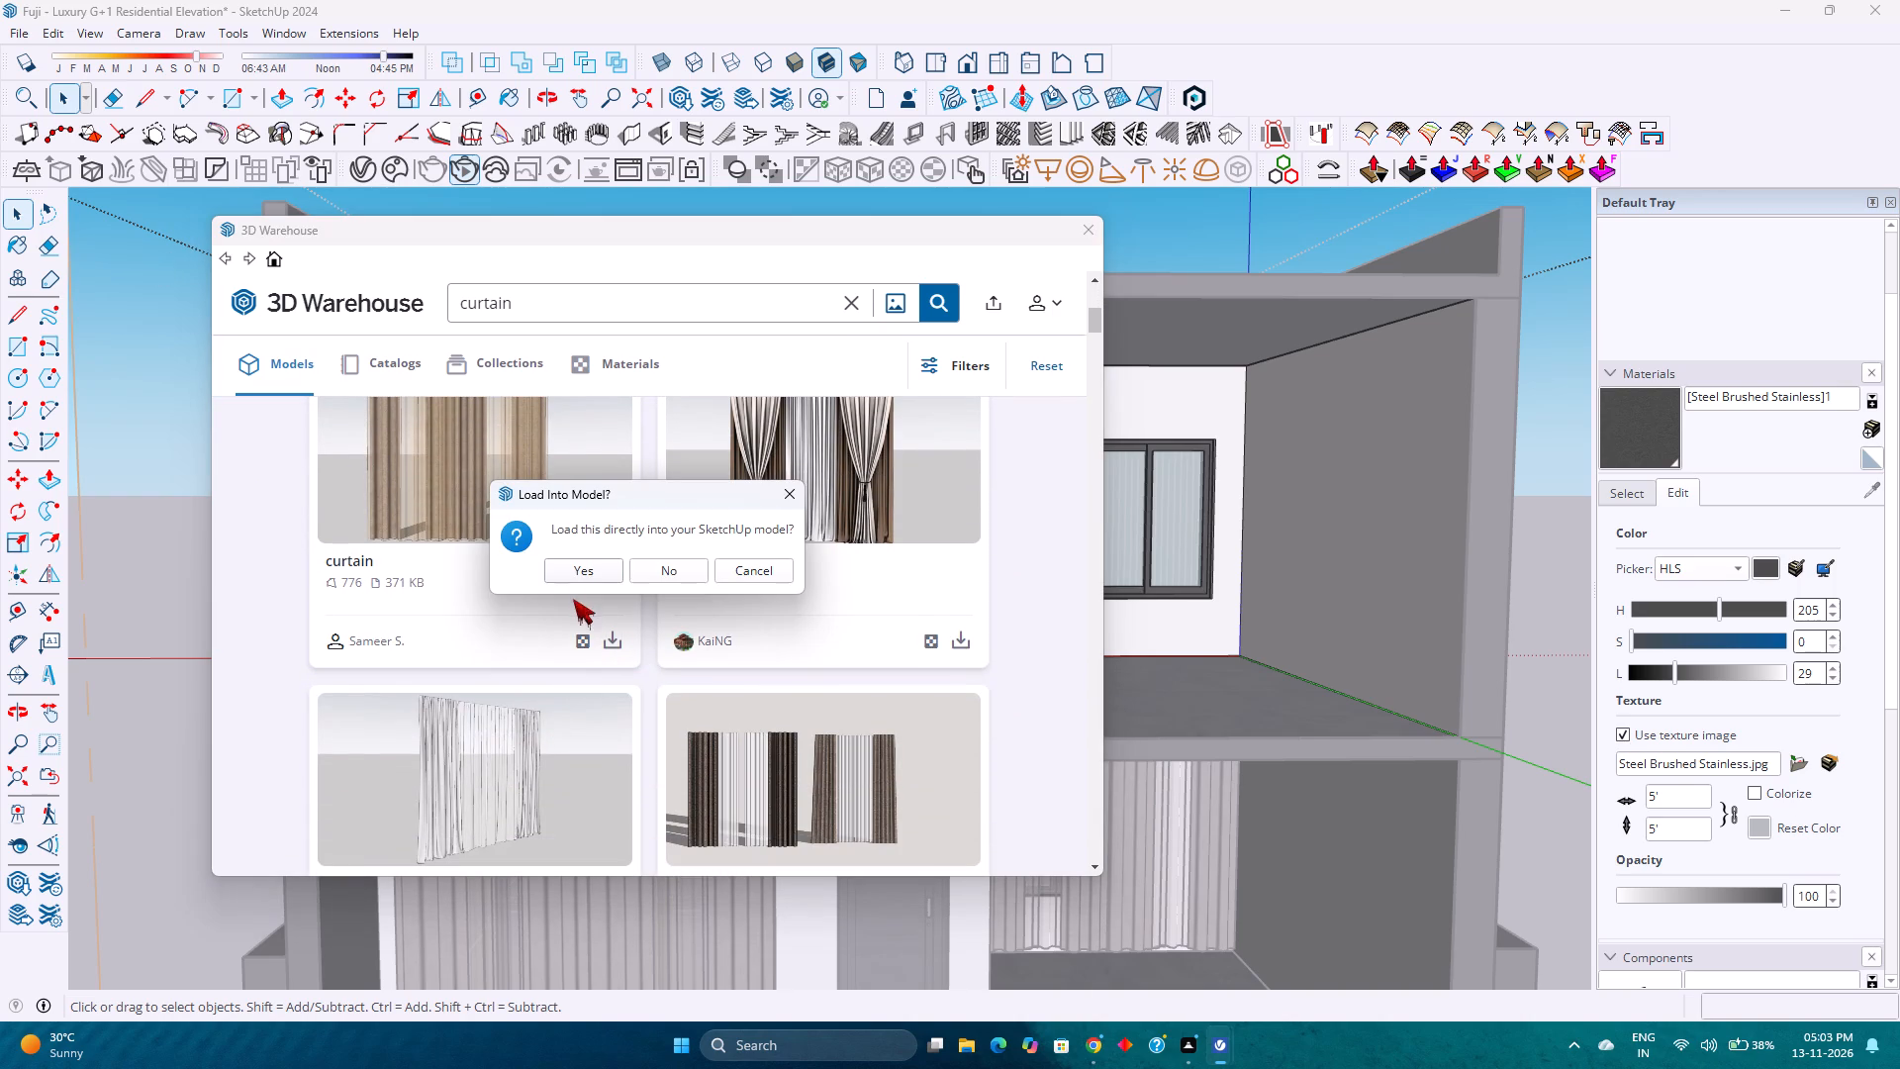
left_click(583, 576)
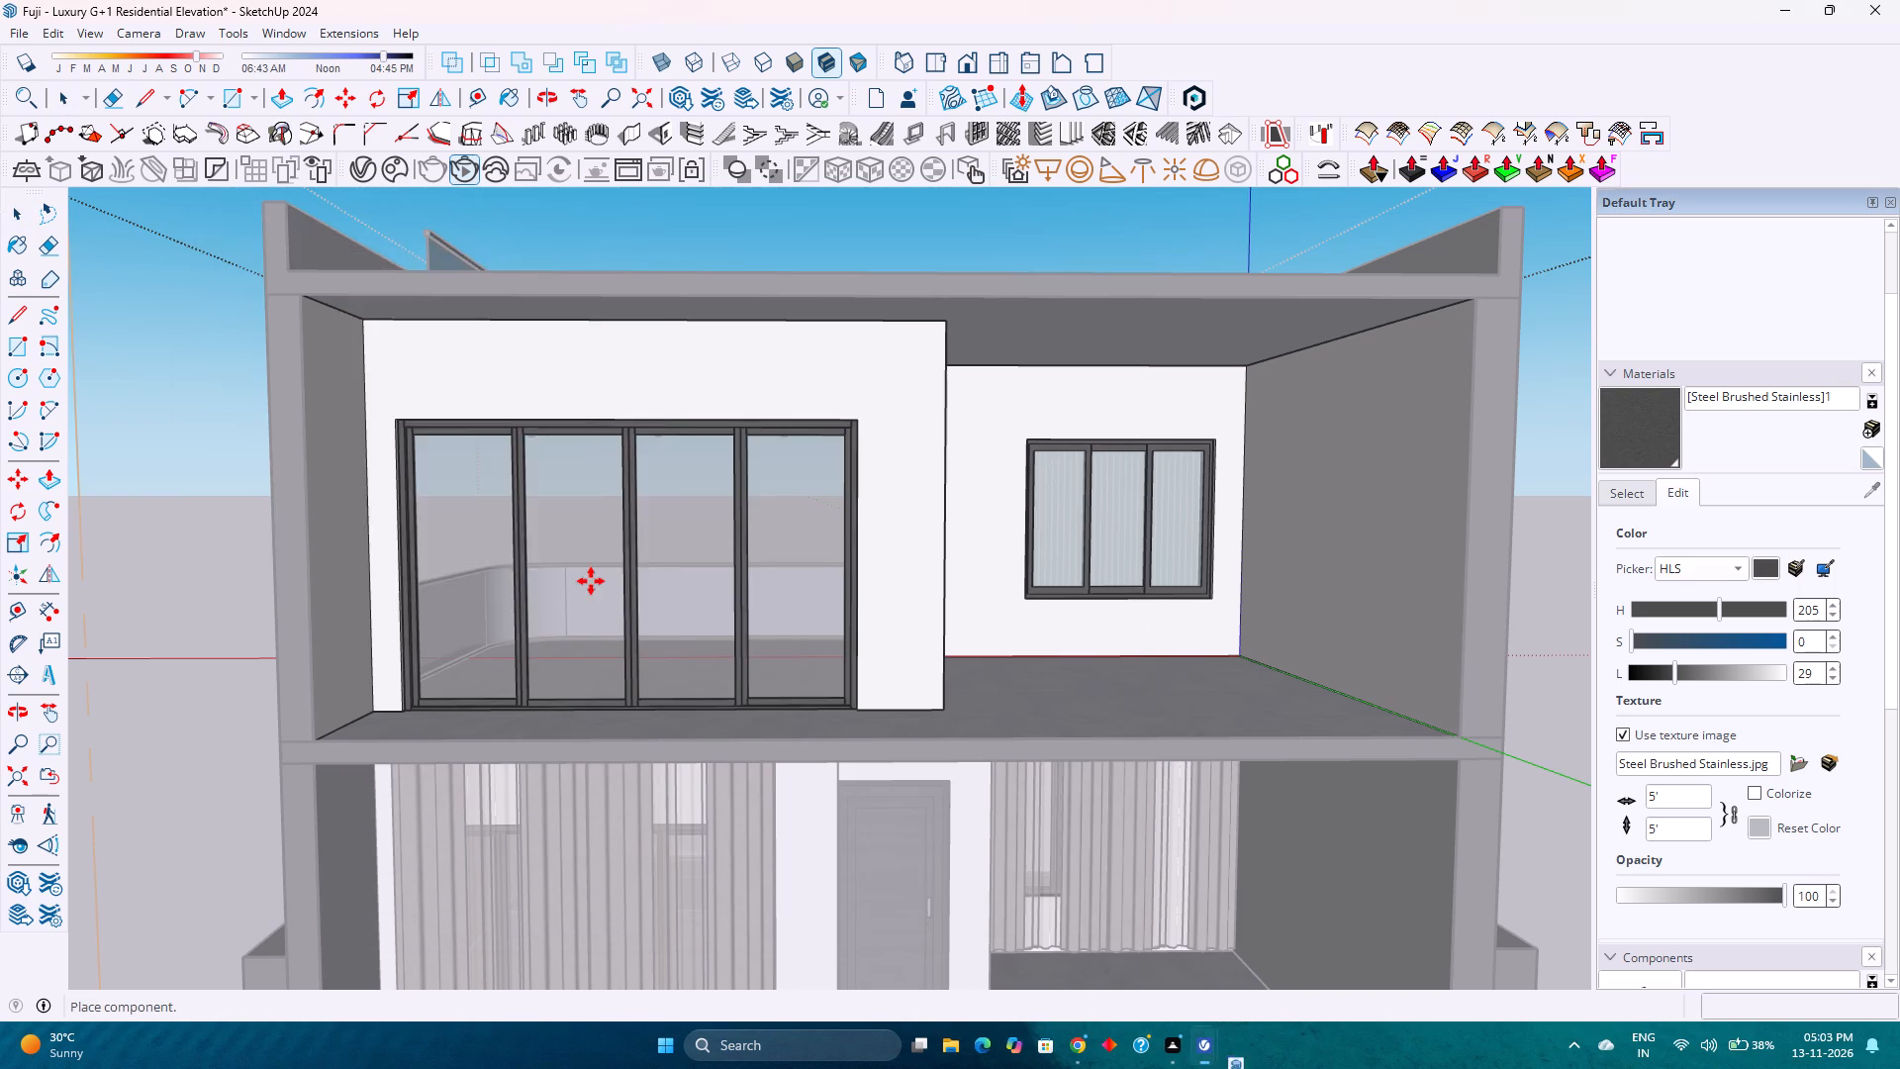
left_click(828, 719)
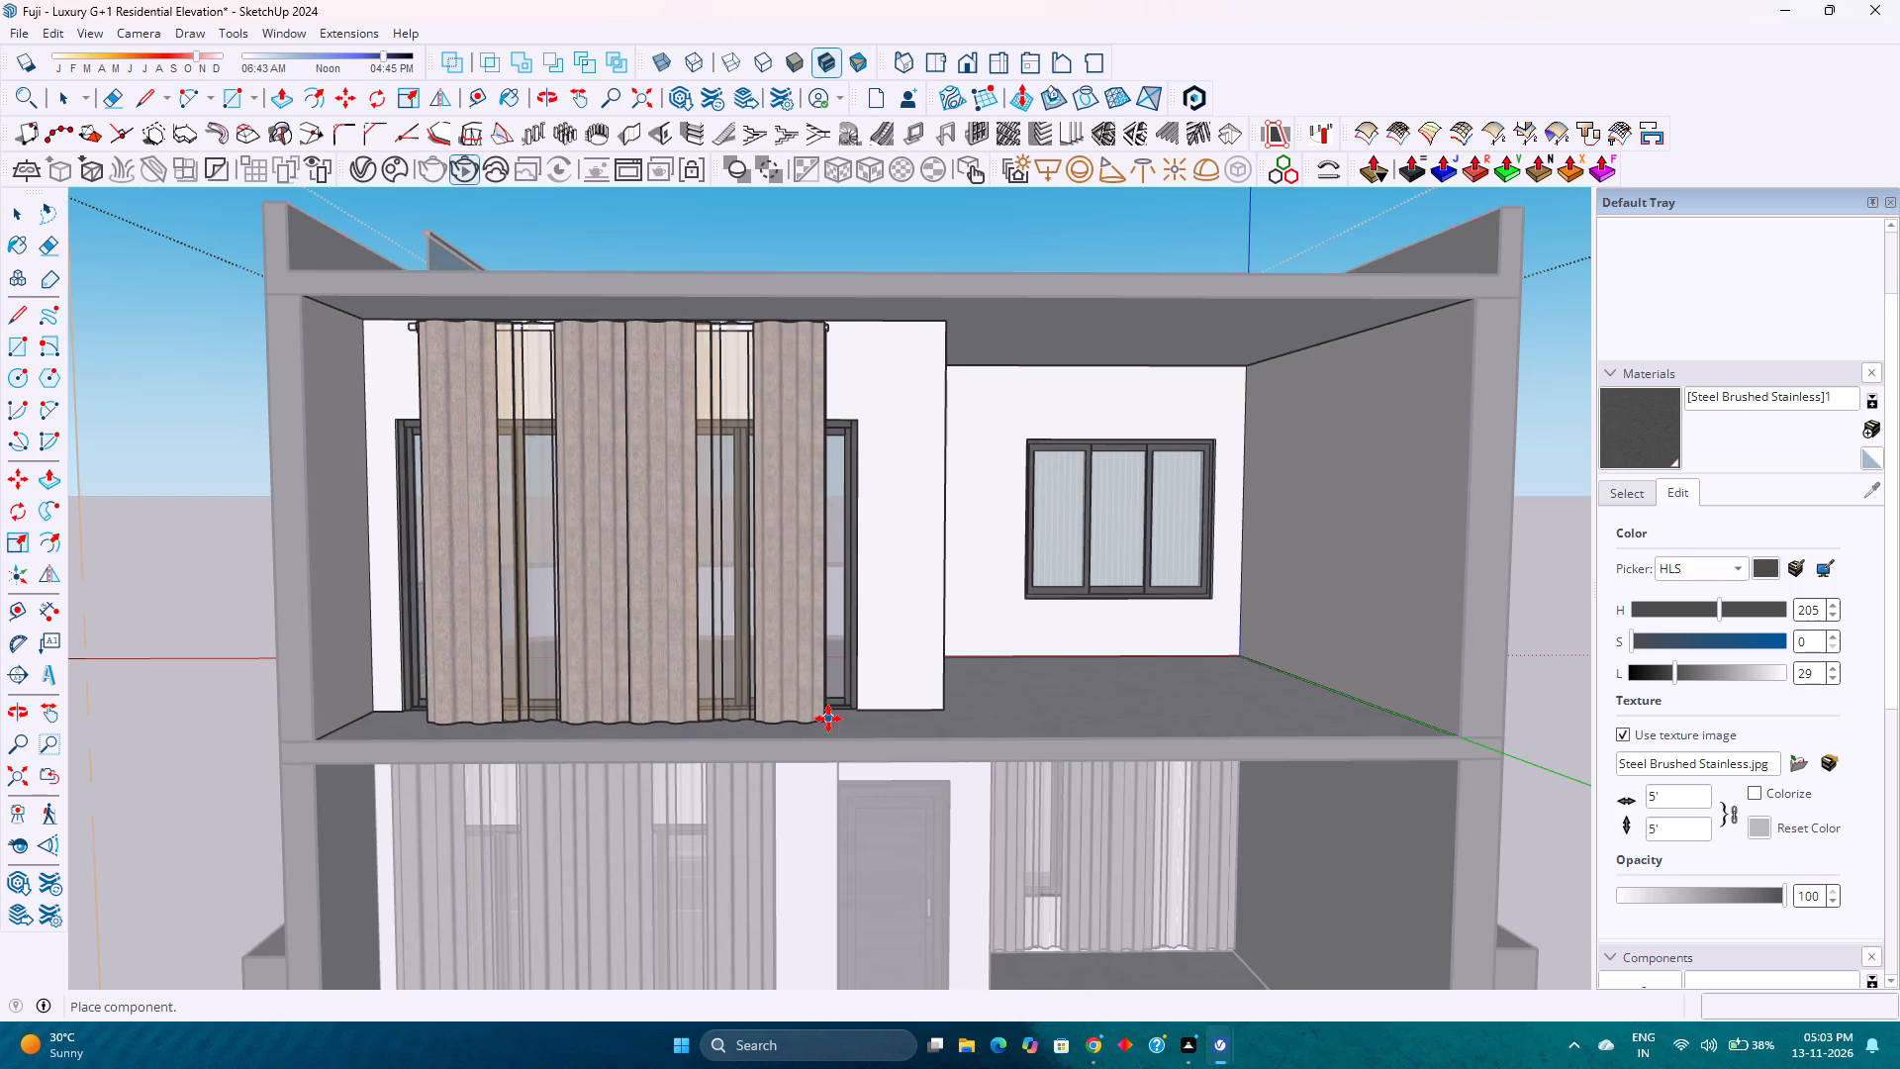
Move the first-floor curtain about 1' 5 3/8" against the inner wall, aligning its bottom corner with the window frame's end nearest the wall recess.
scroll(843, 690, "up", 4)
middle_click_drag(843, 689, 542, 728)
middle_click(542, 728)
scroll(720, 731, "up", 5)
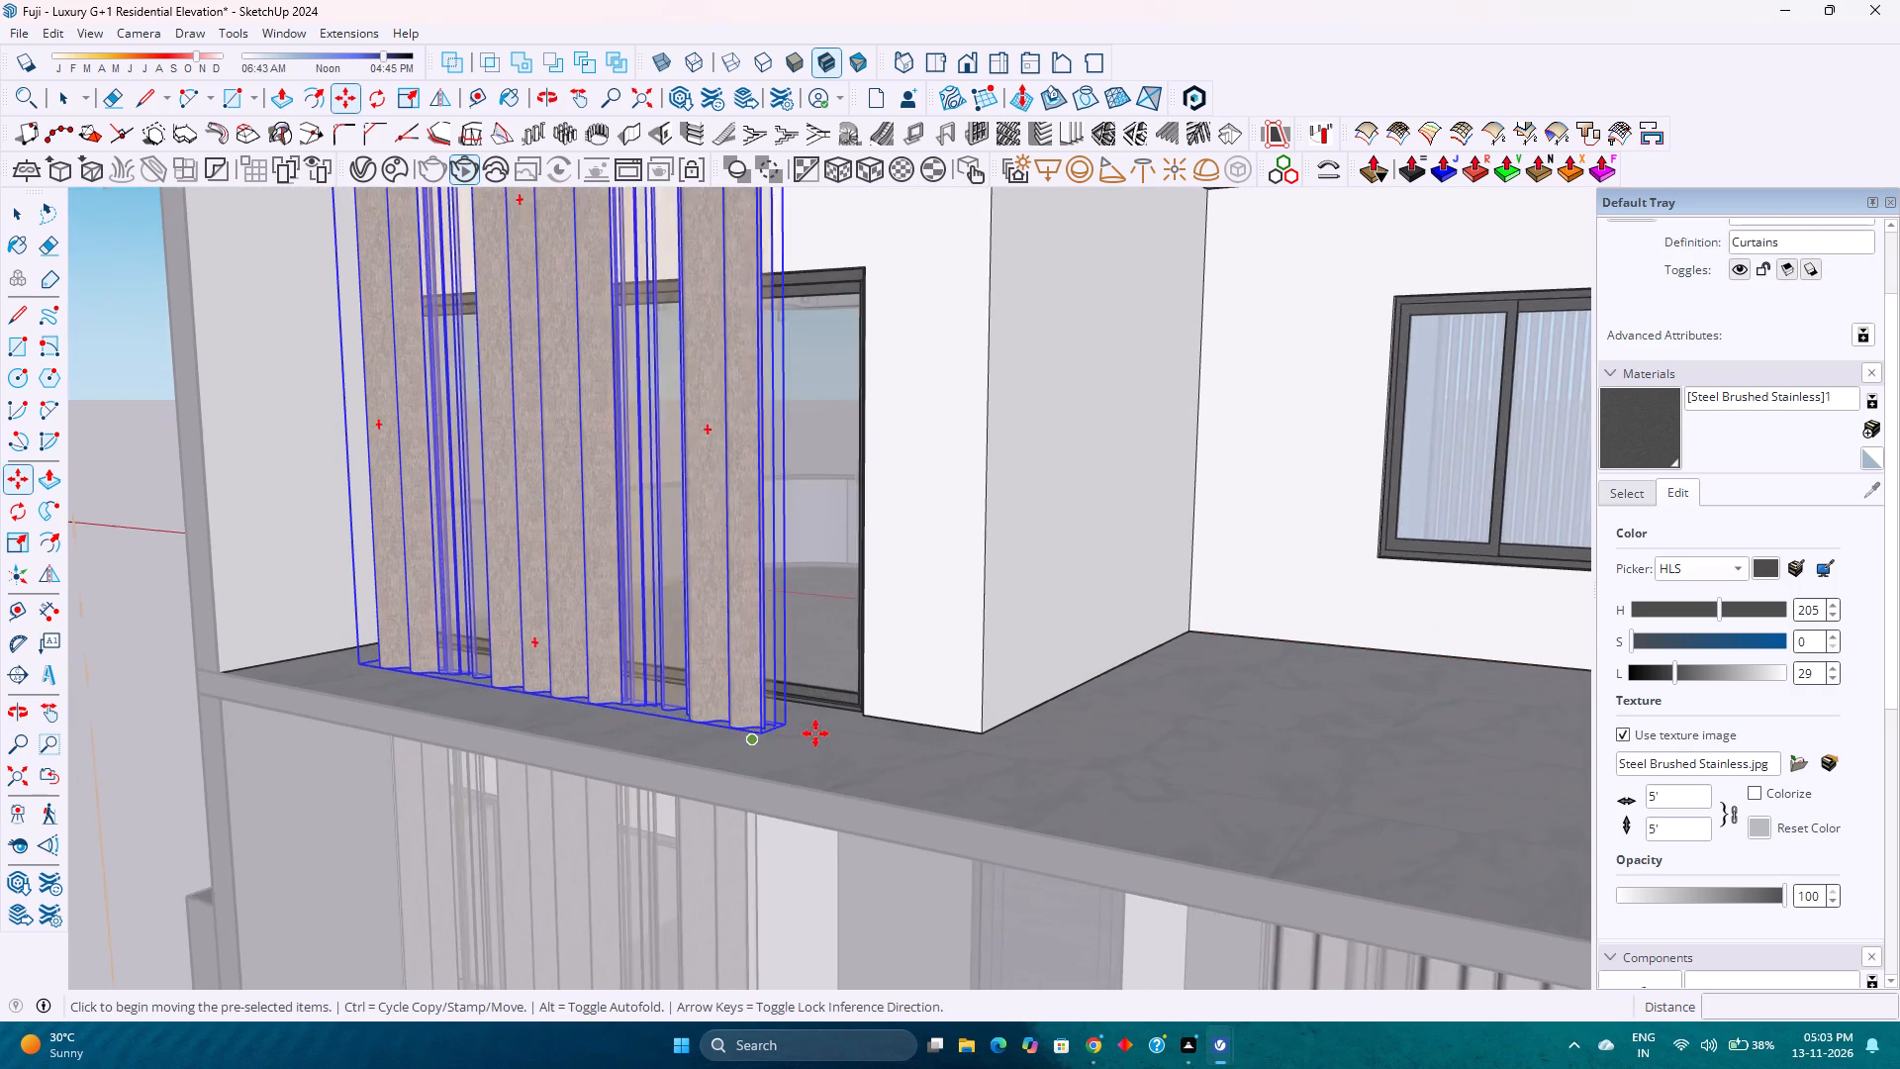
scroll(815, 733, "up", 2)
left_click(776, 721)
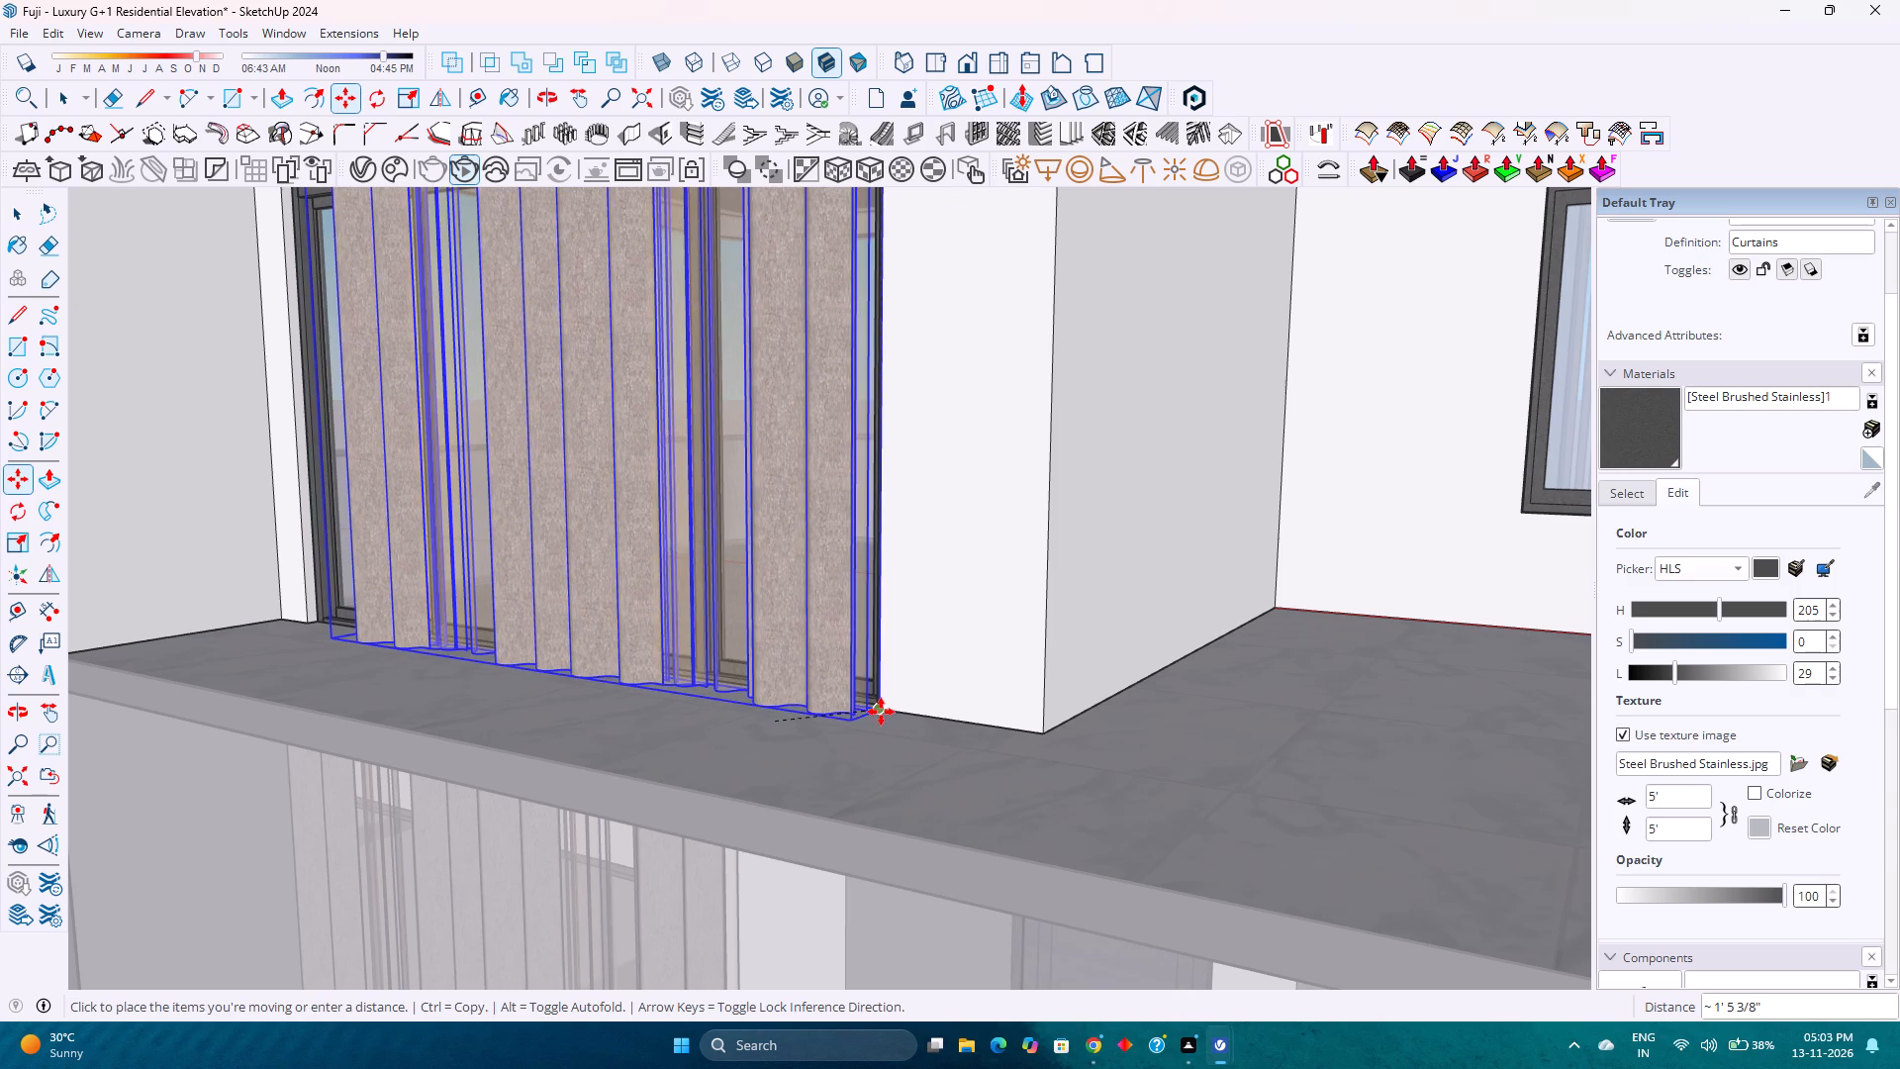
left_click(881, 712)
scroll(904, 693, "up", 4)
scroll(904, 693, "down", 9)
middle_click_drag(772, 646, 945, 661)
scroll(806, 628, "down", 5)
scroll(693, 592, "down", 3)
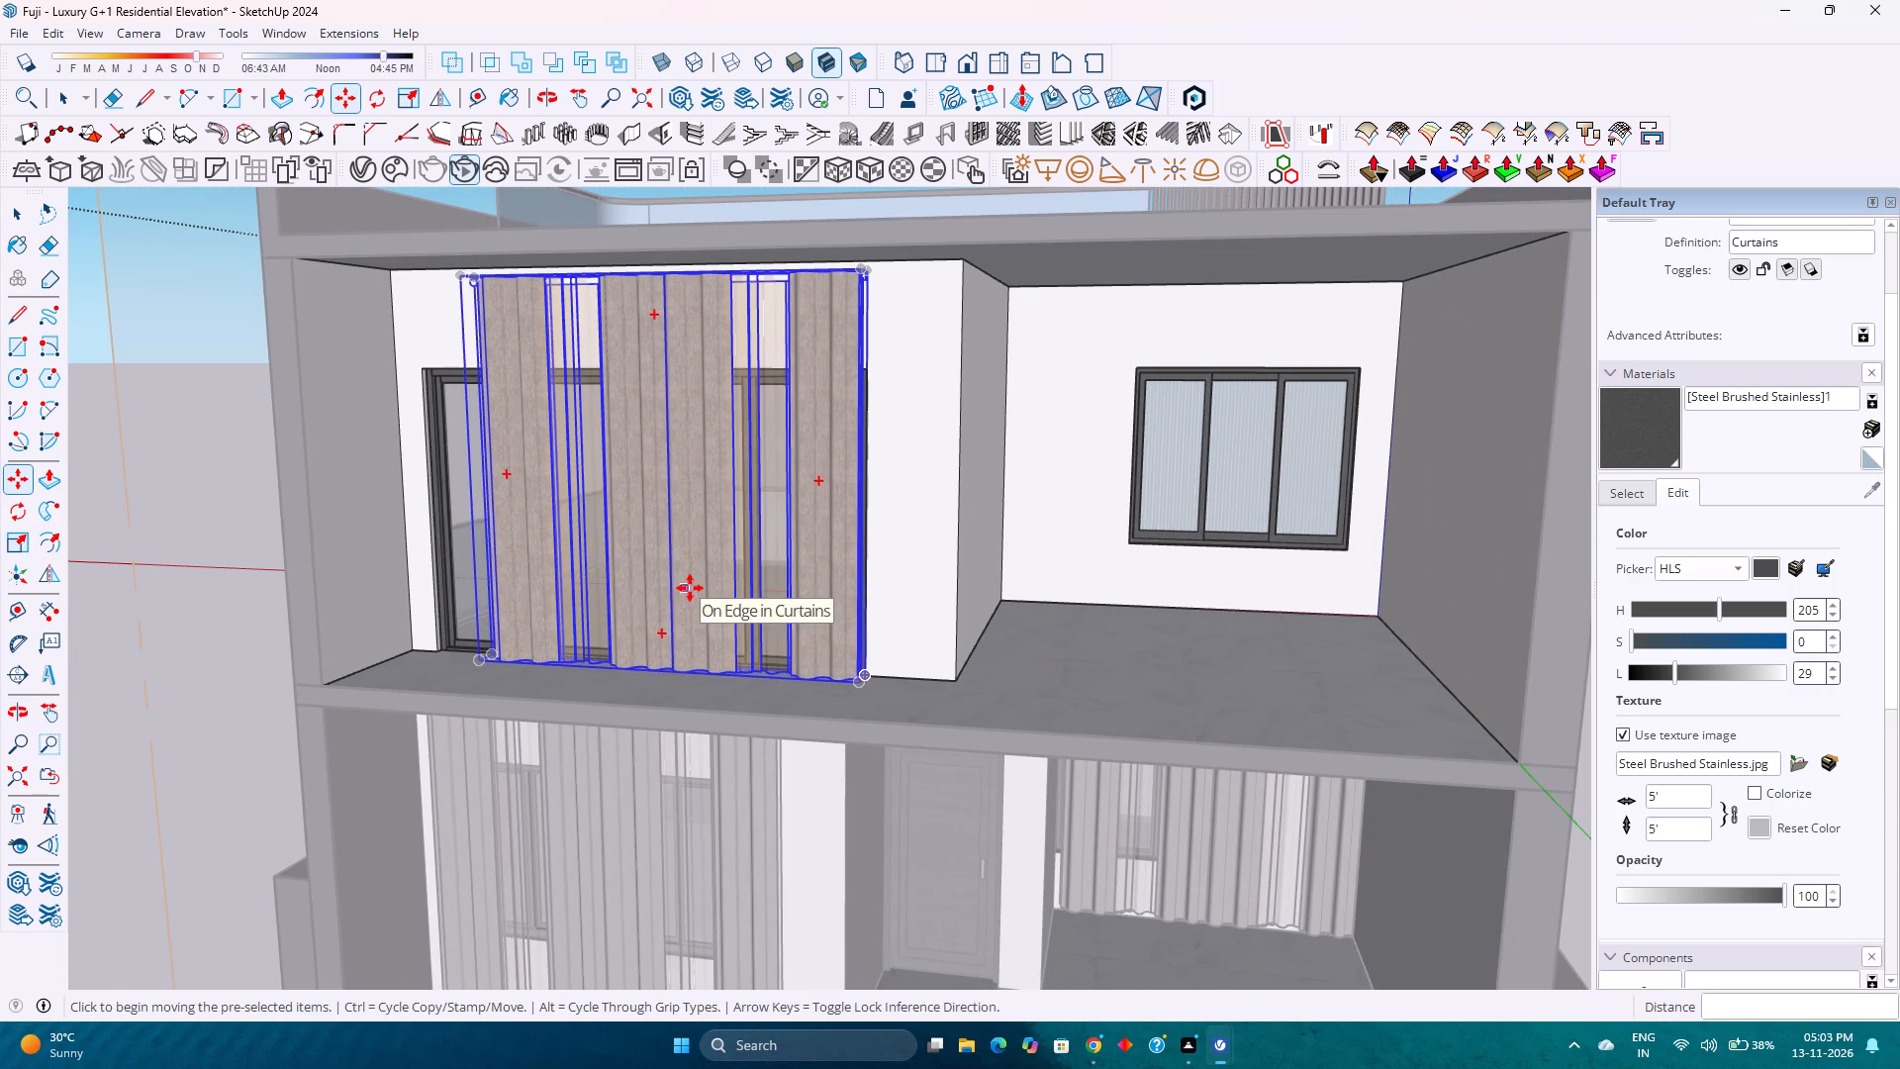
Reduce the first-floor curtain's height from its base, first to a blue scale of 0.90 and then slightly further, keeping it above the window head.
key("s")
scroll(633, 258, "up", 8)
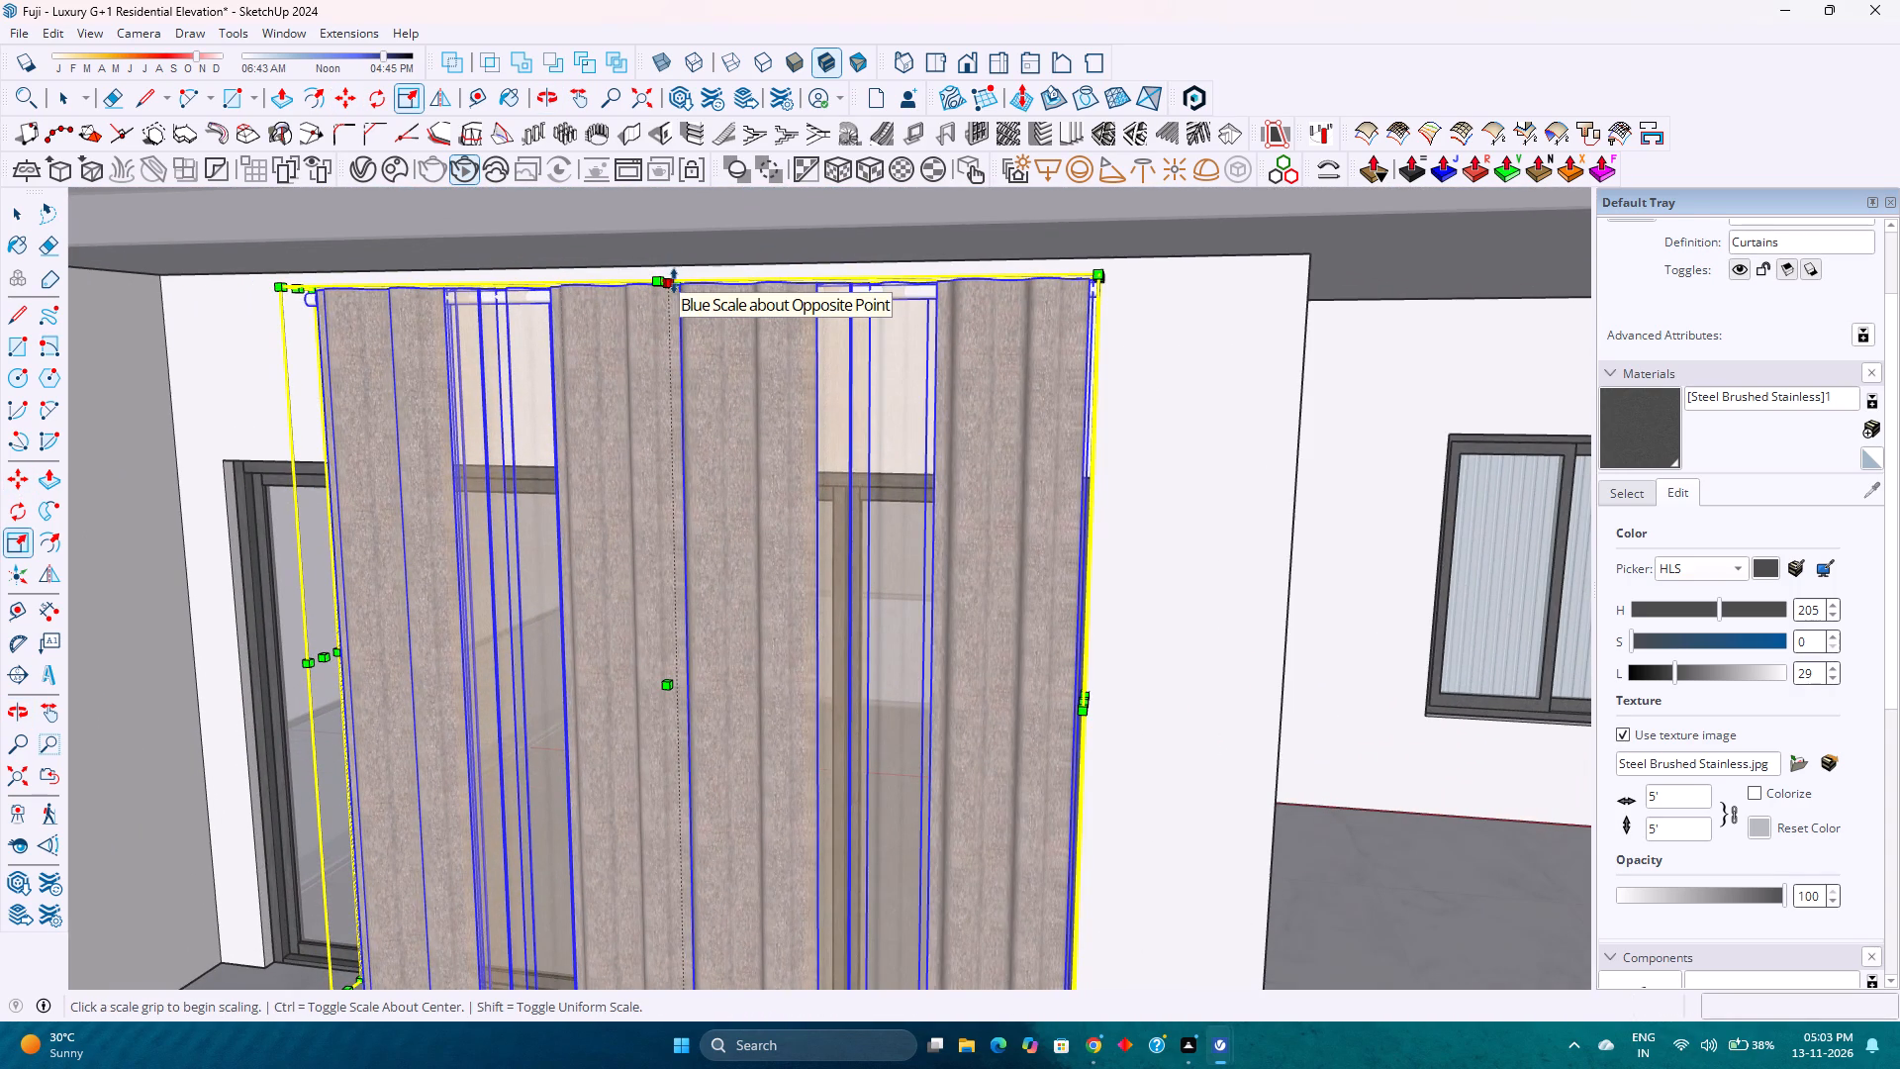
left_click(669, 284)
left_click(675, 363)
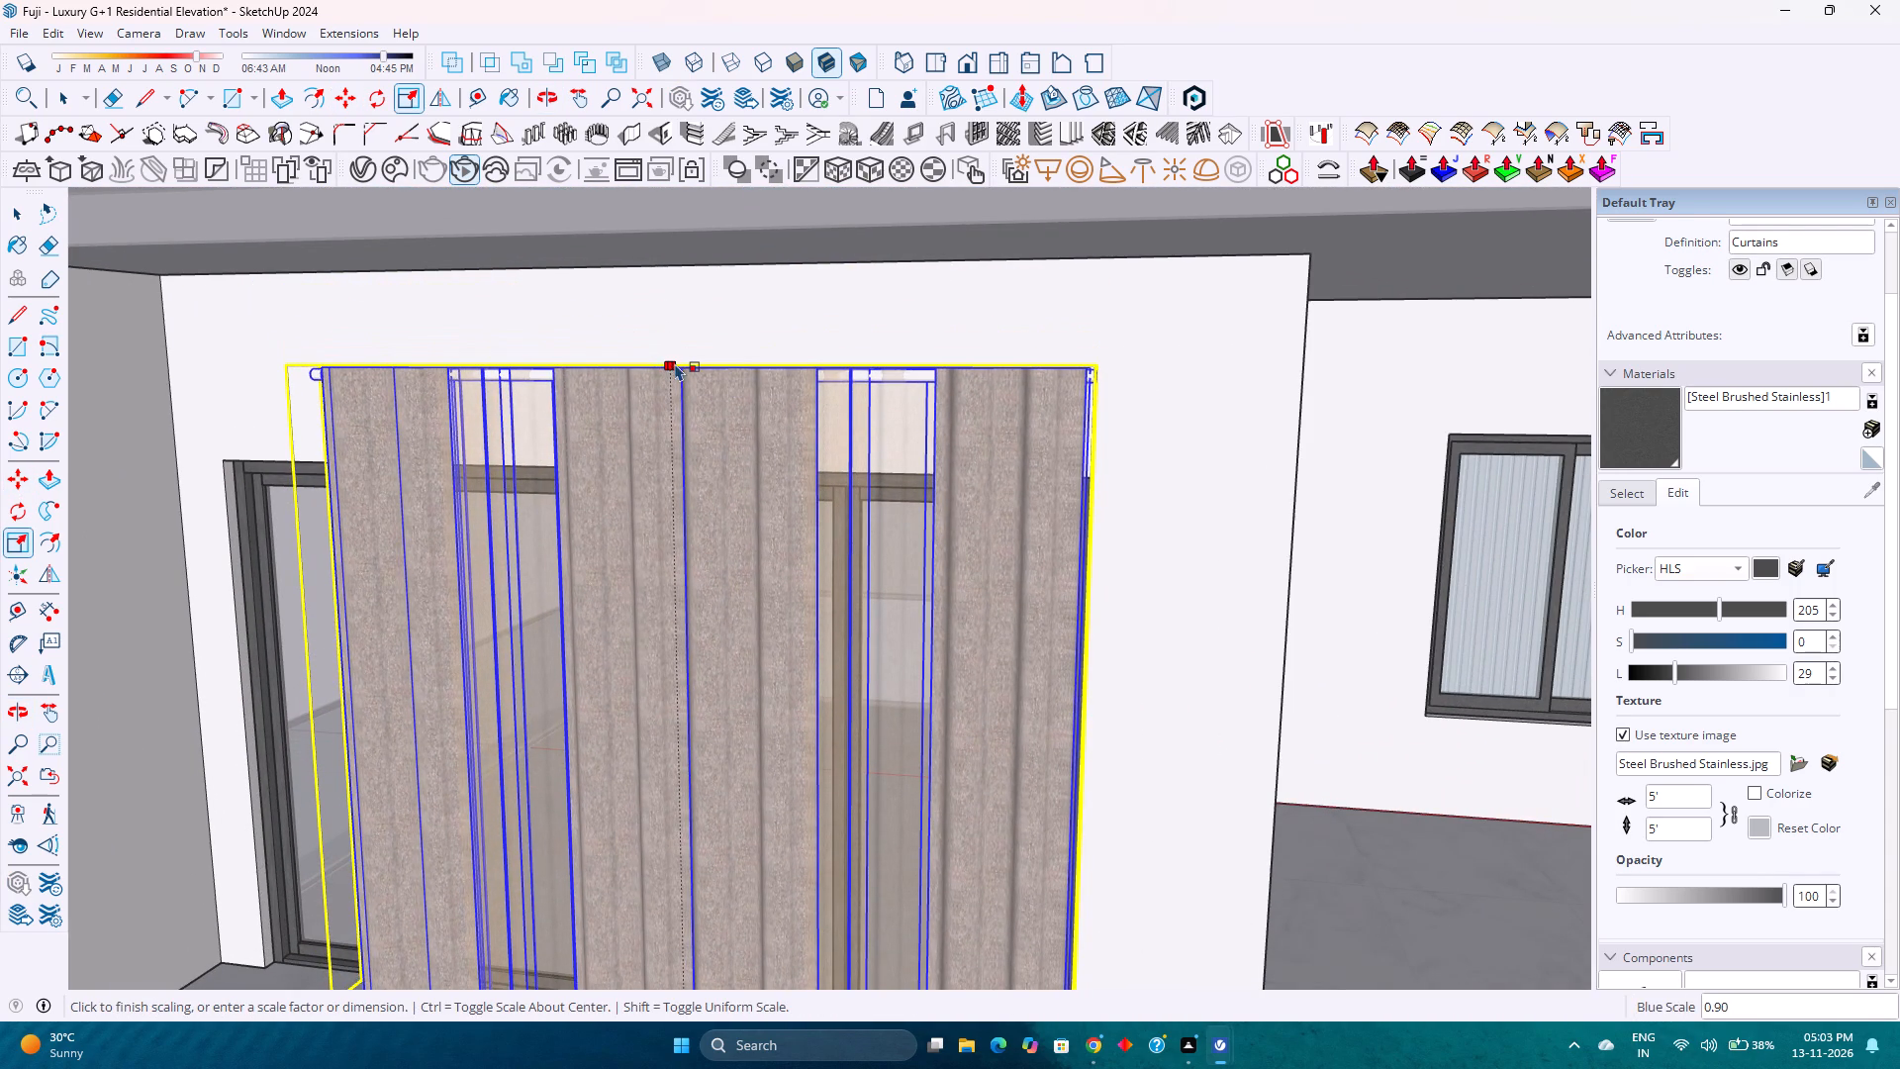
scroll(675, 380, "down", 3)
scroll(675, 380, "up", 6)
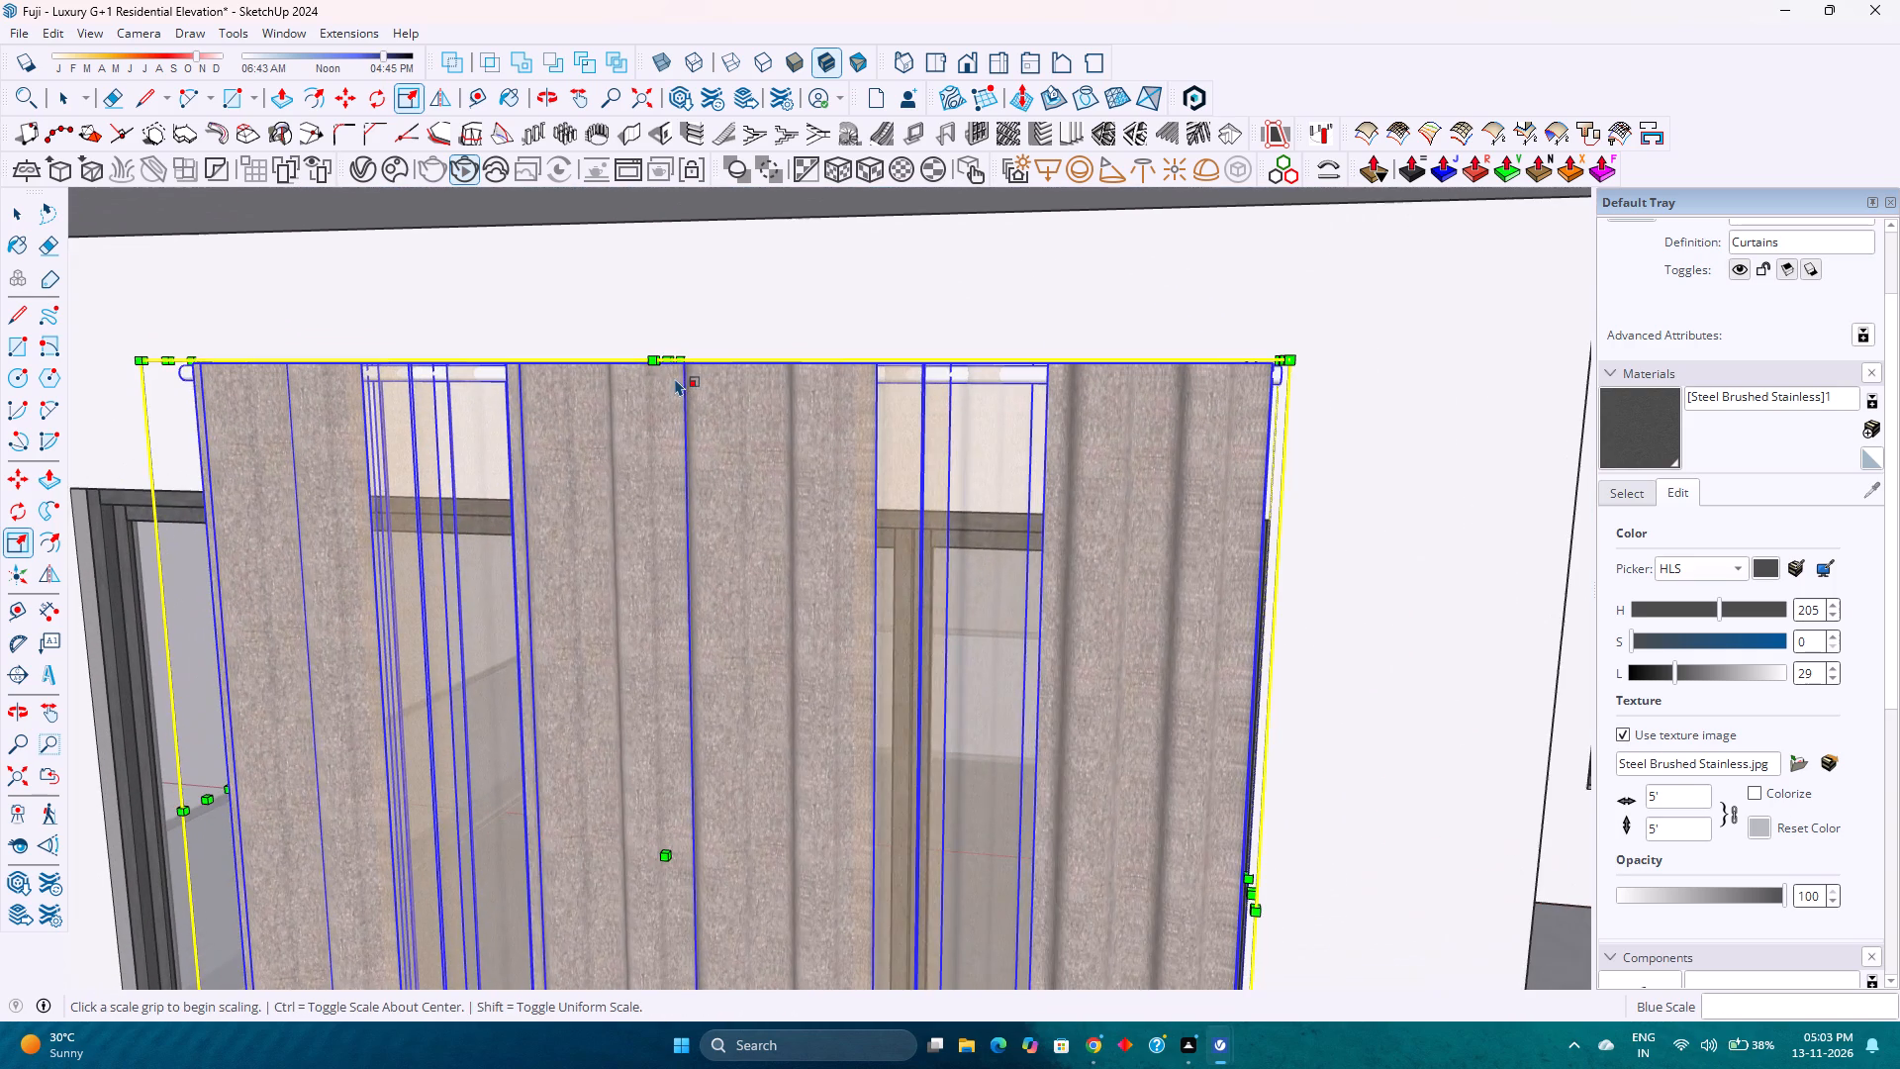
left_click(674, 364)
left_click(683, 400)
scroll(683, 400, "down", 4)
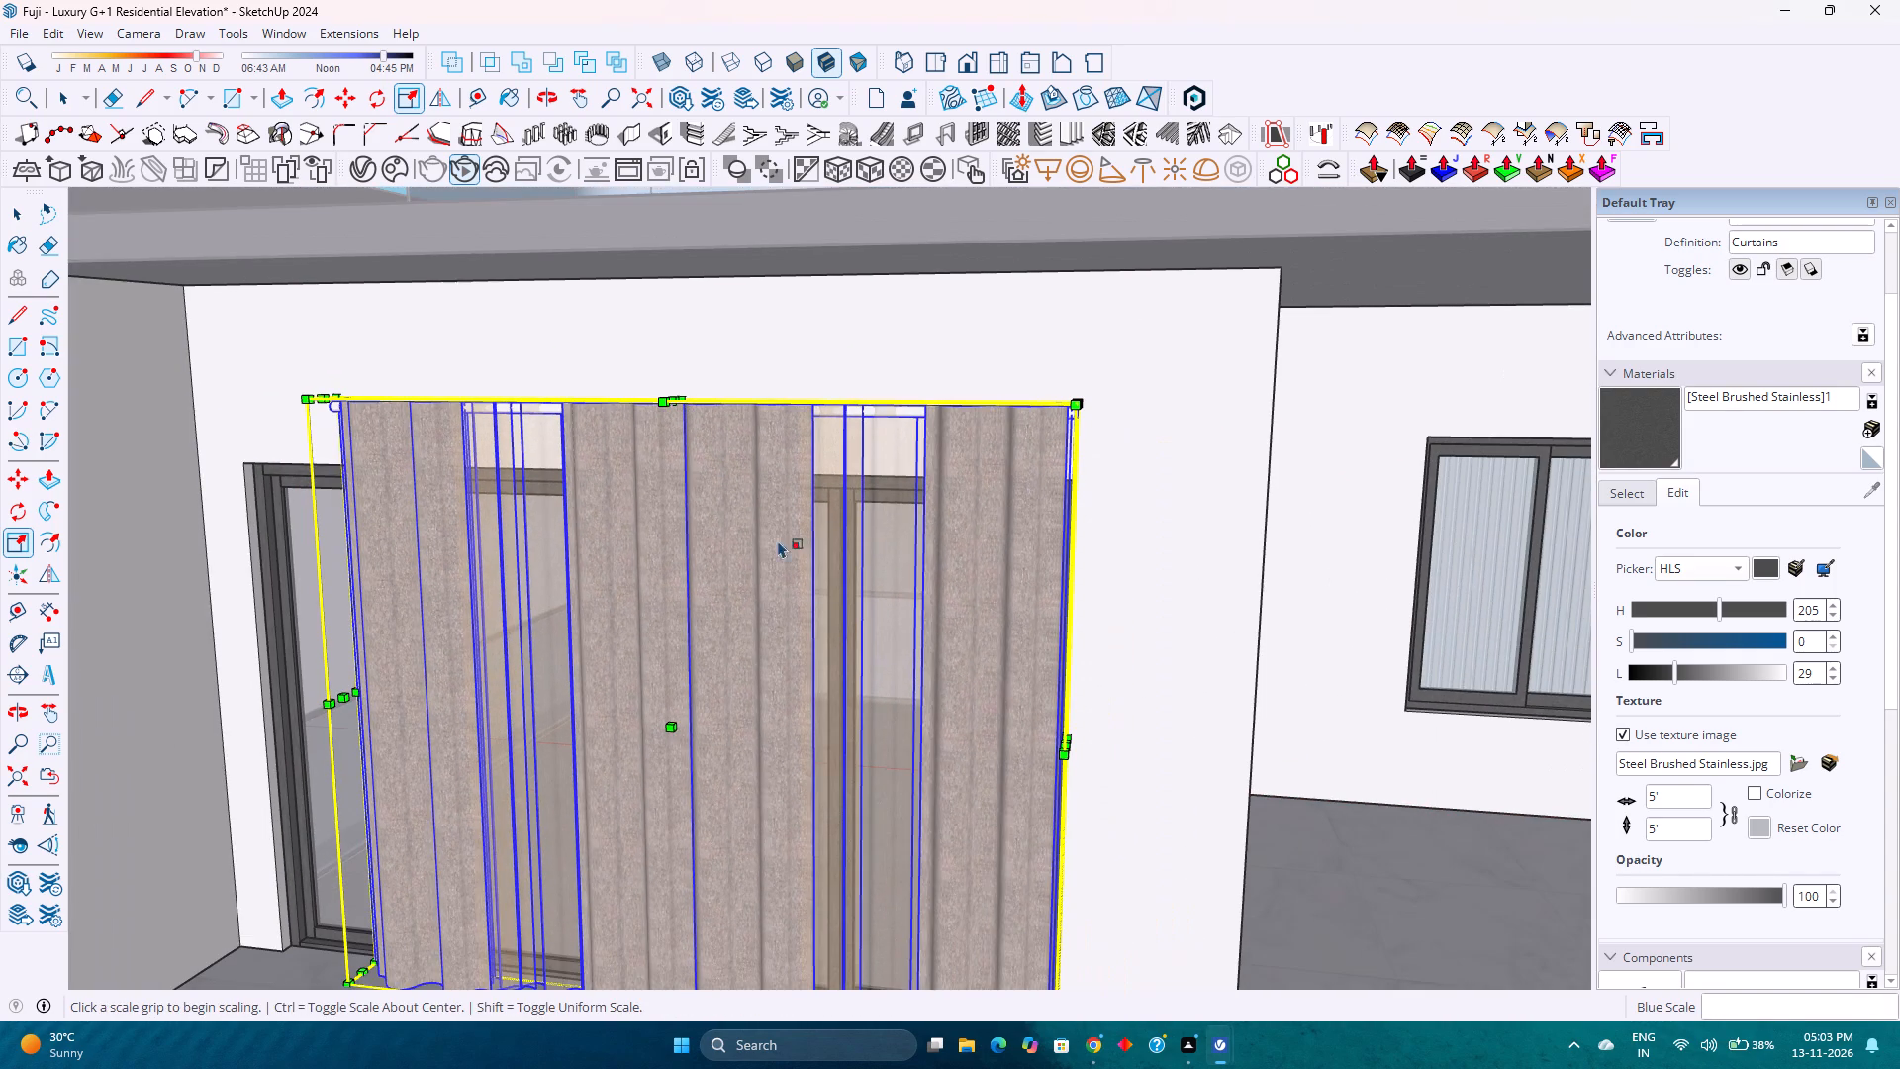
Widen the first-floor curtain from both ends to span the four-panel window, scaling the end nearest the outer wall to about 1.21 red.
scroll(1093, 751, "up", 5)
left_click(1055, 742)
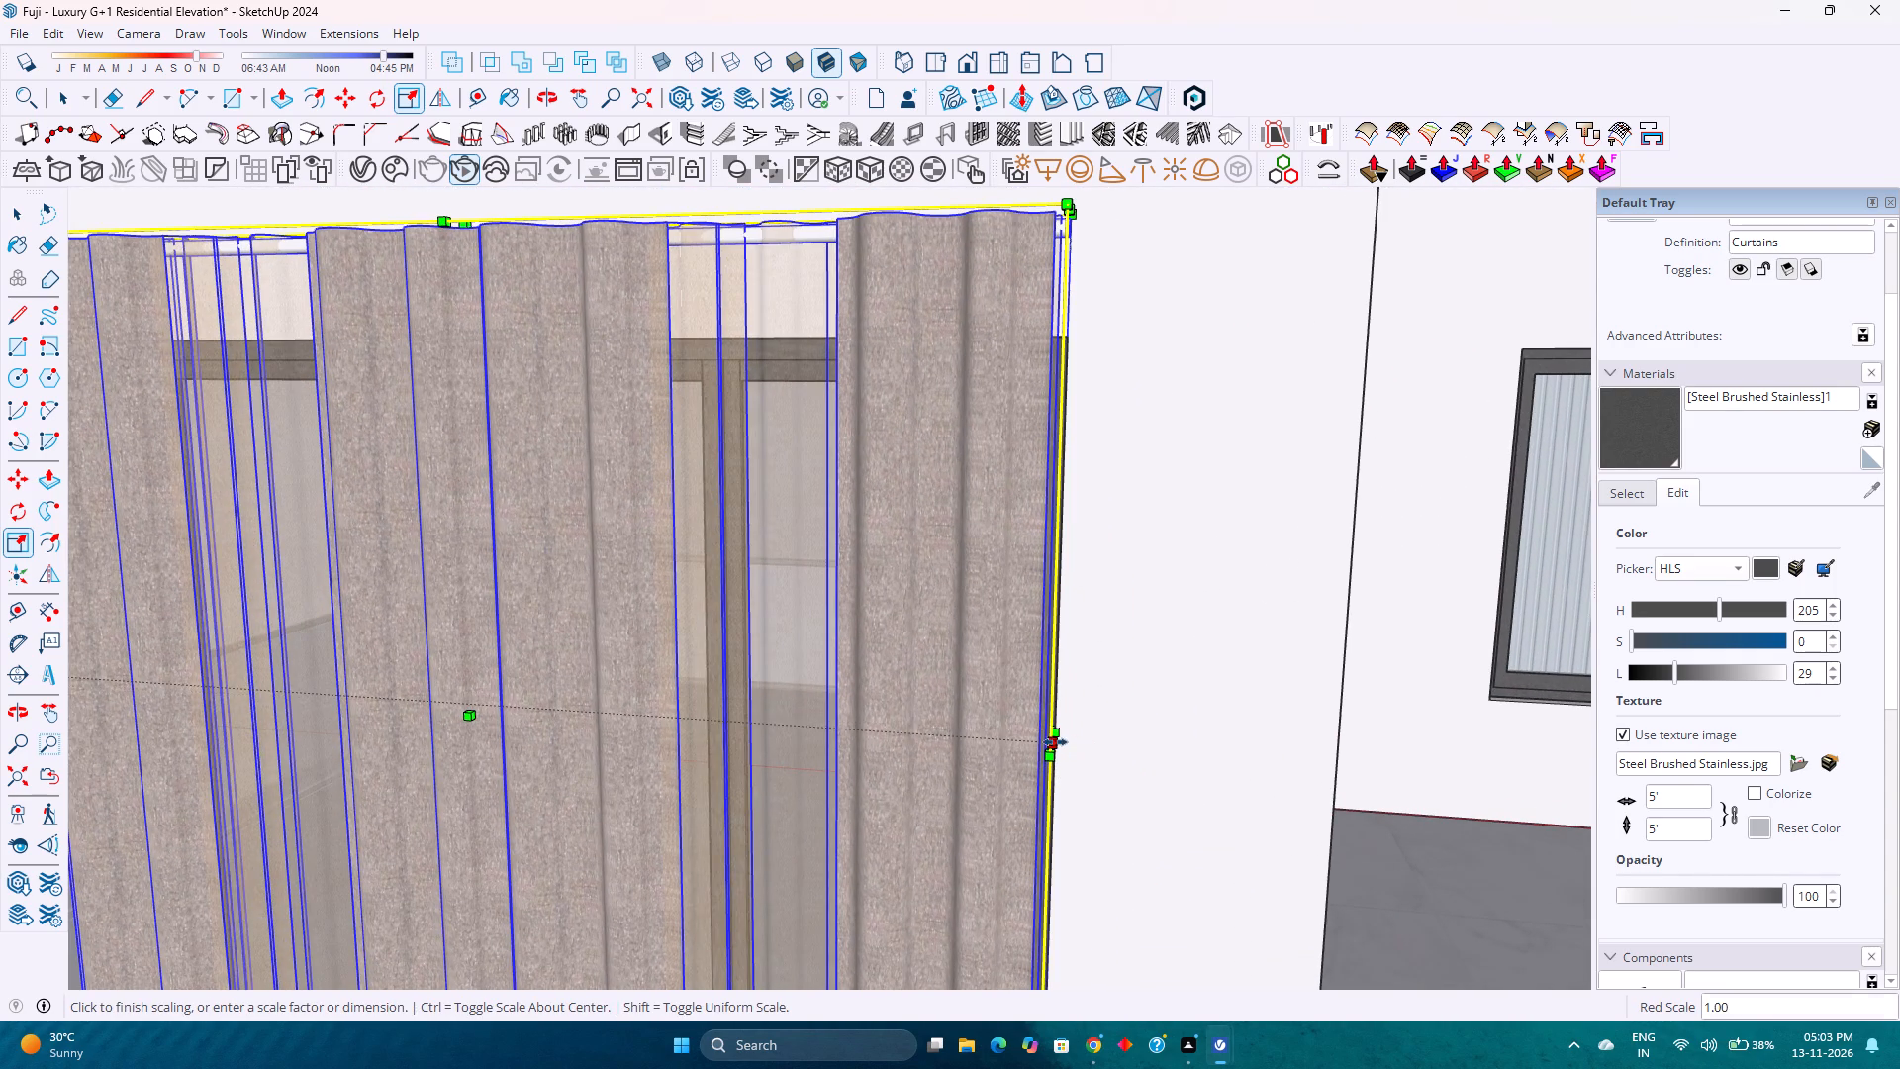
left_click(1163, 730)
scroll(1140, 688, "down", 11)
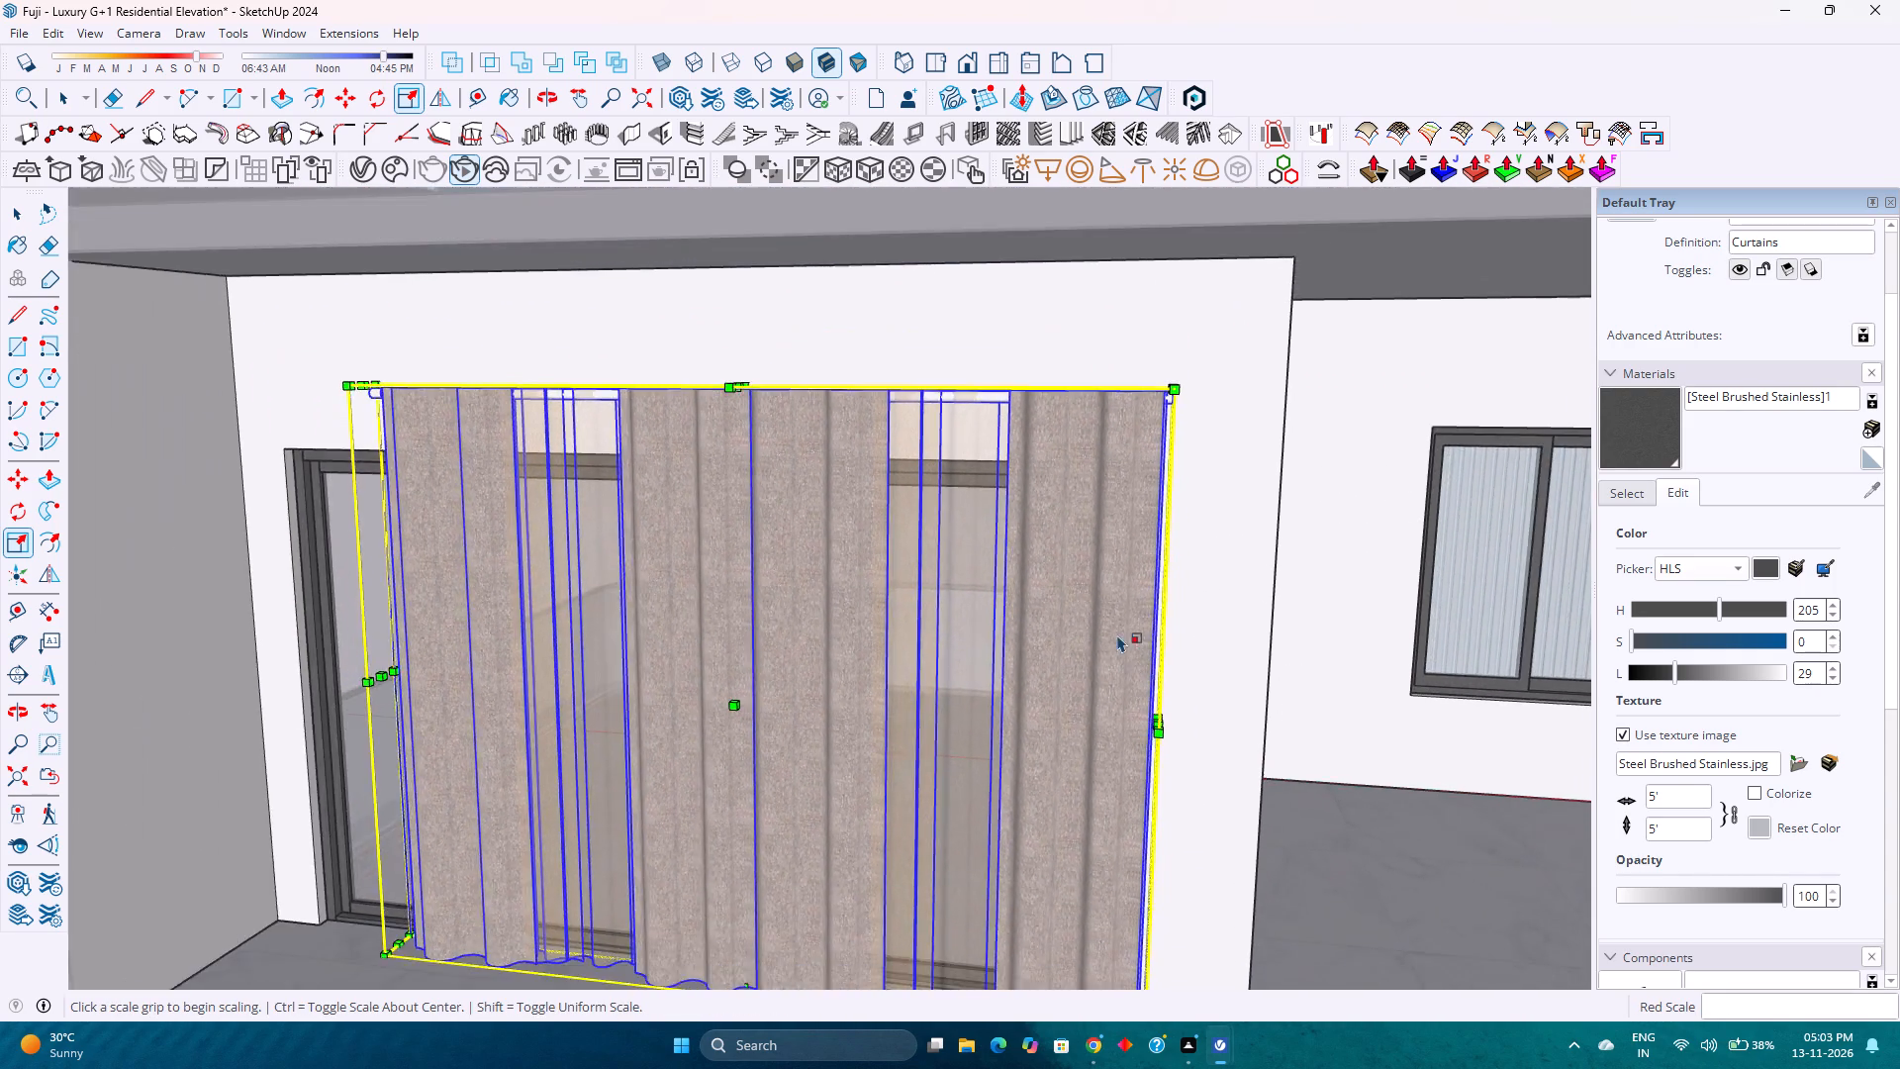
scroll(1117, 634, "down", 2)
middle_click_drag(544, 648, 646, 661)
middle_click(647, 661)
scroll(757, 744, "up", 2)
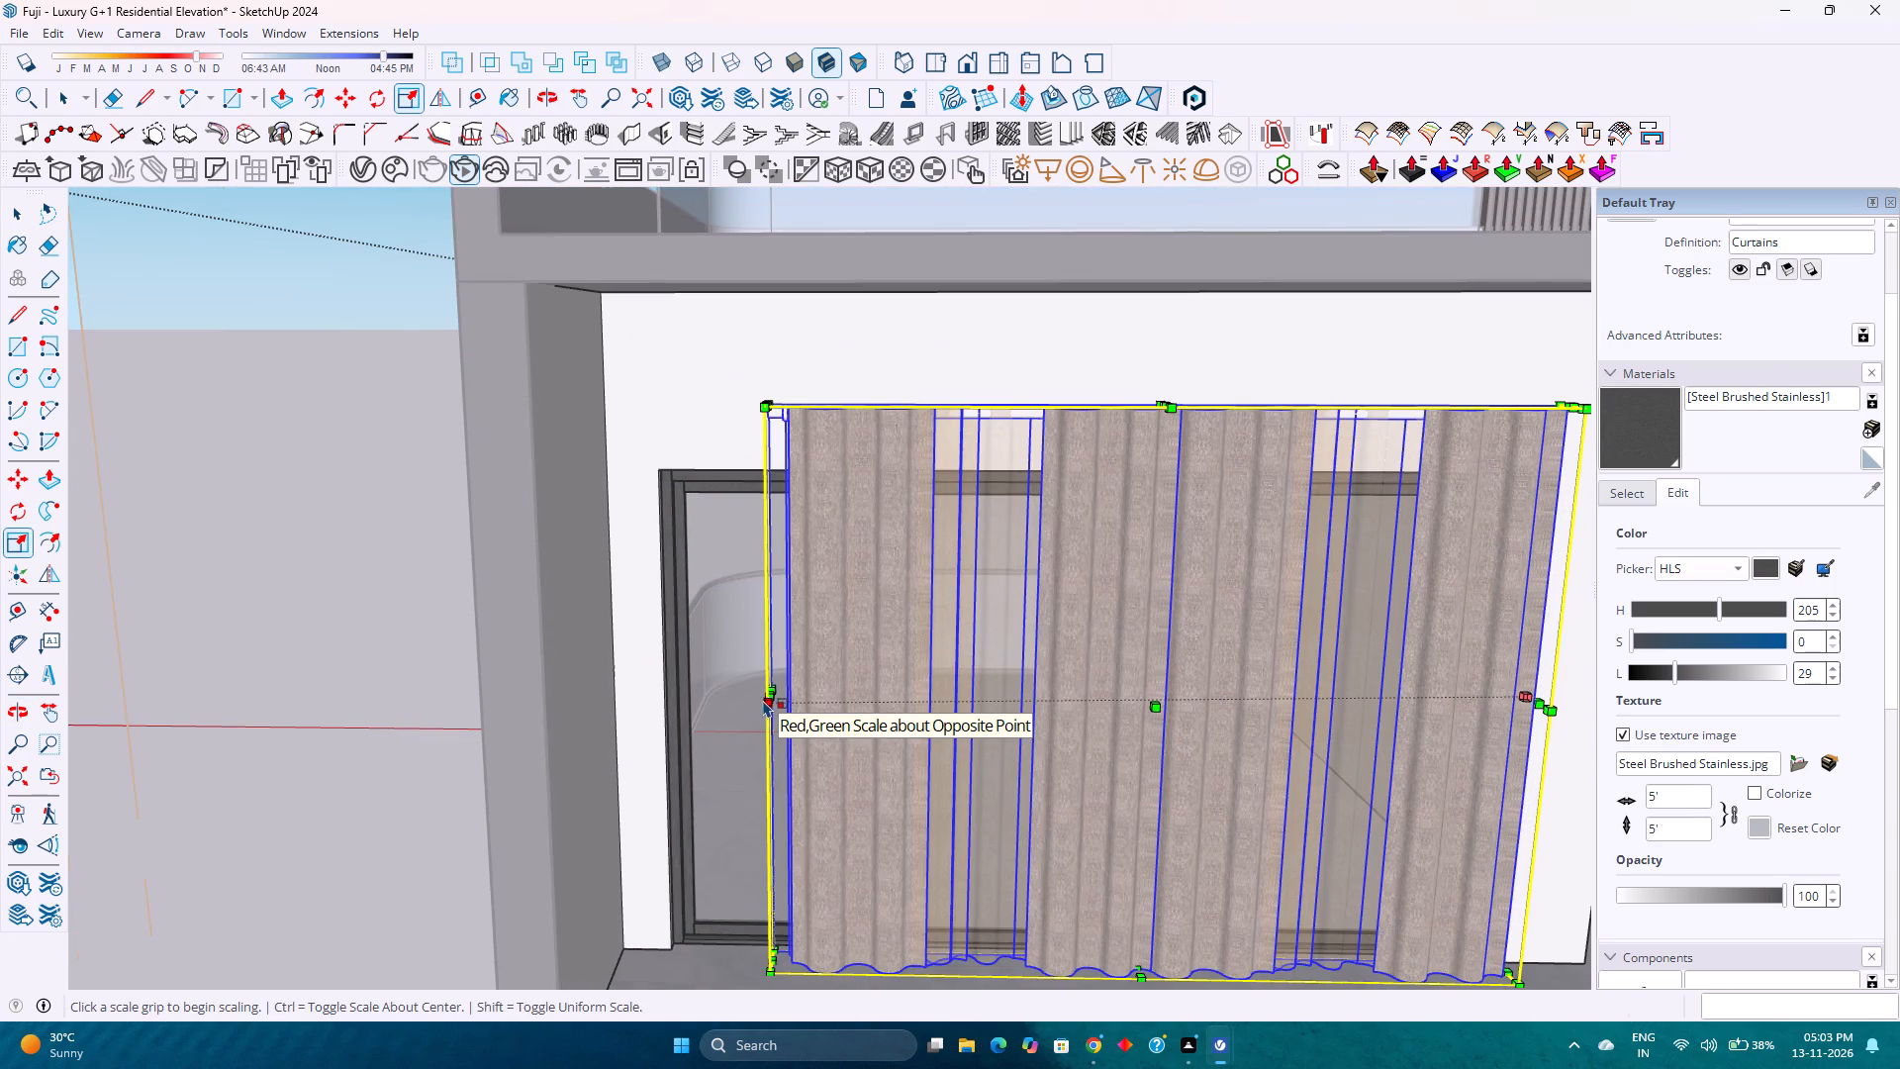
left_click(769, 692)
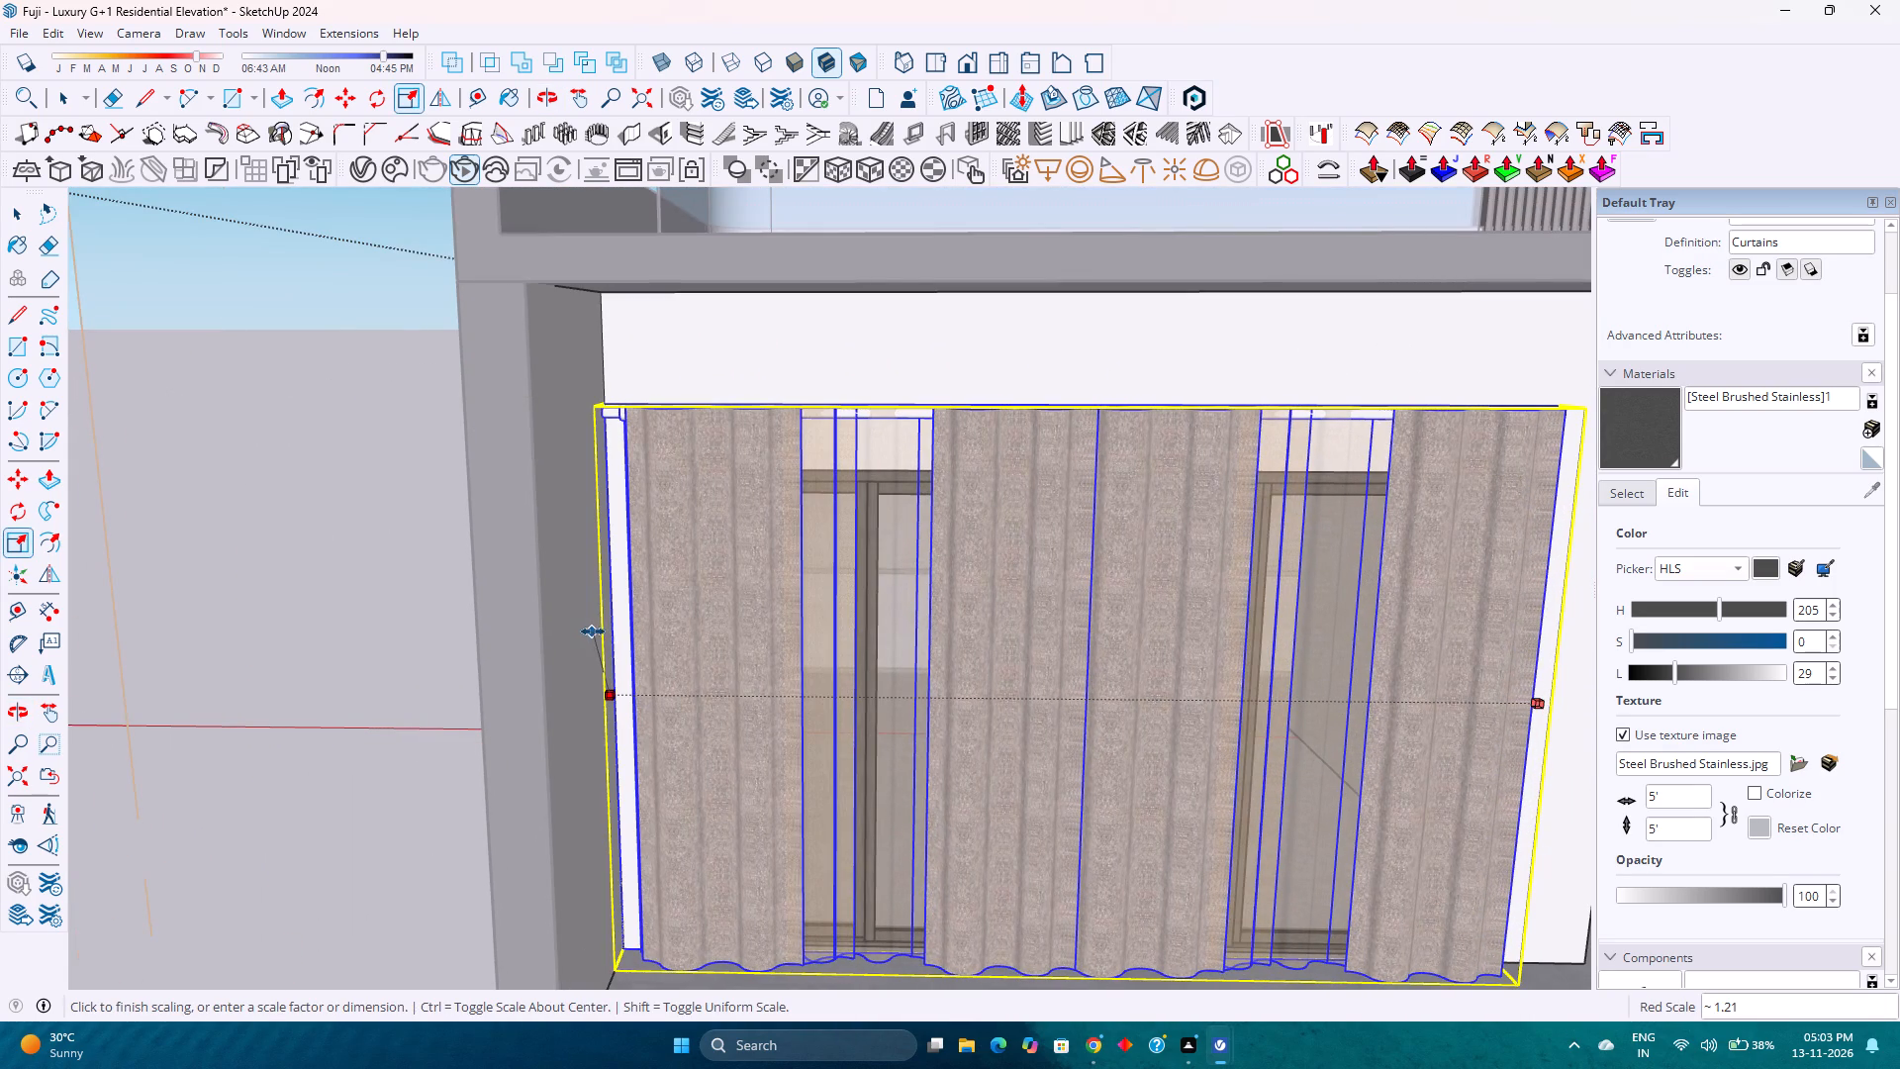
left_click(593, 632)
scroll(637, 612, "down", 9)
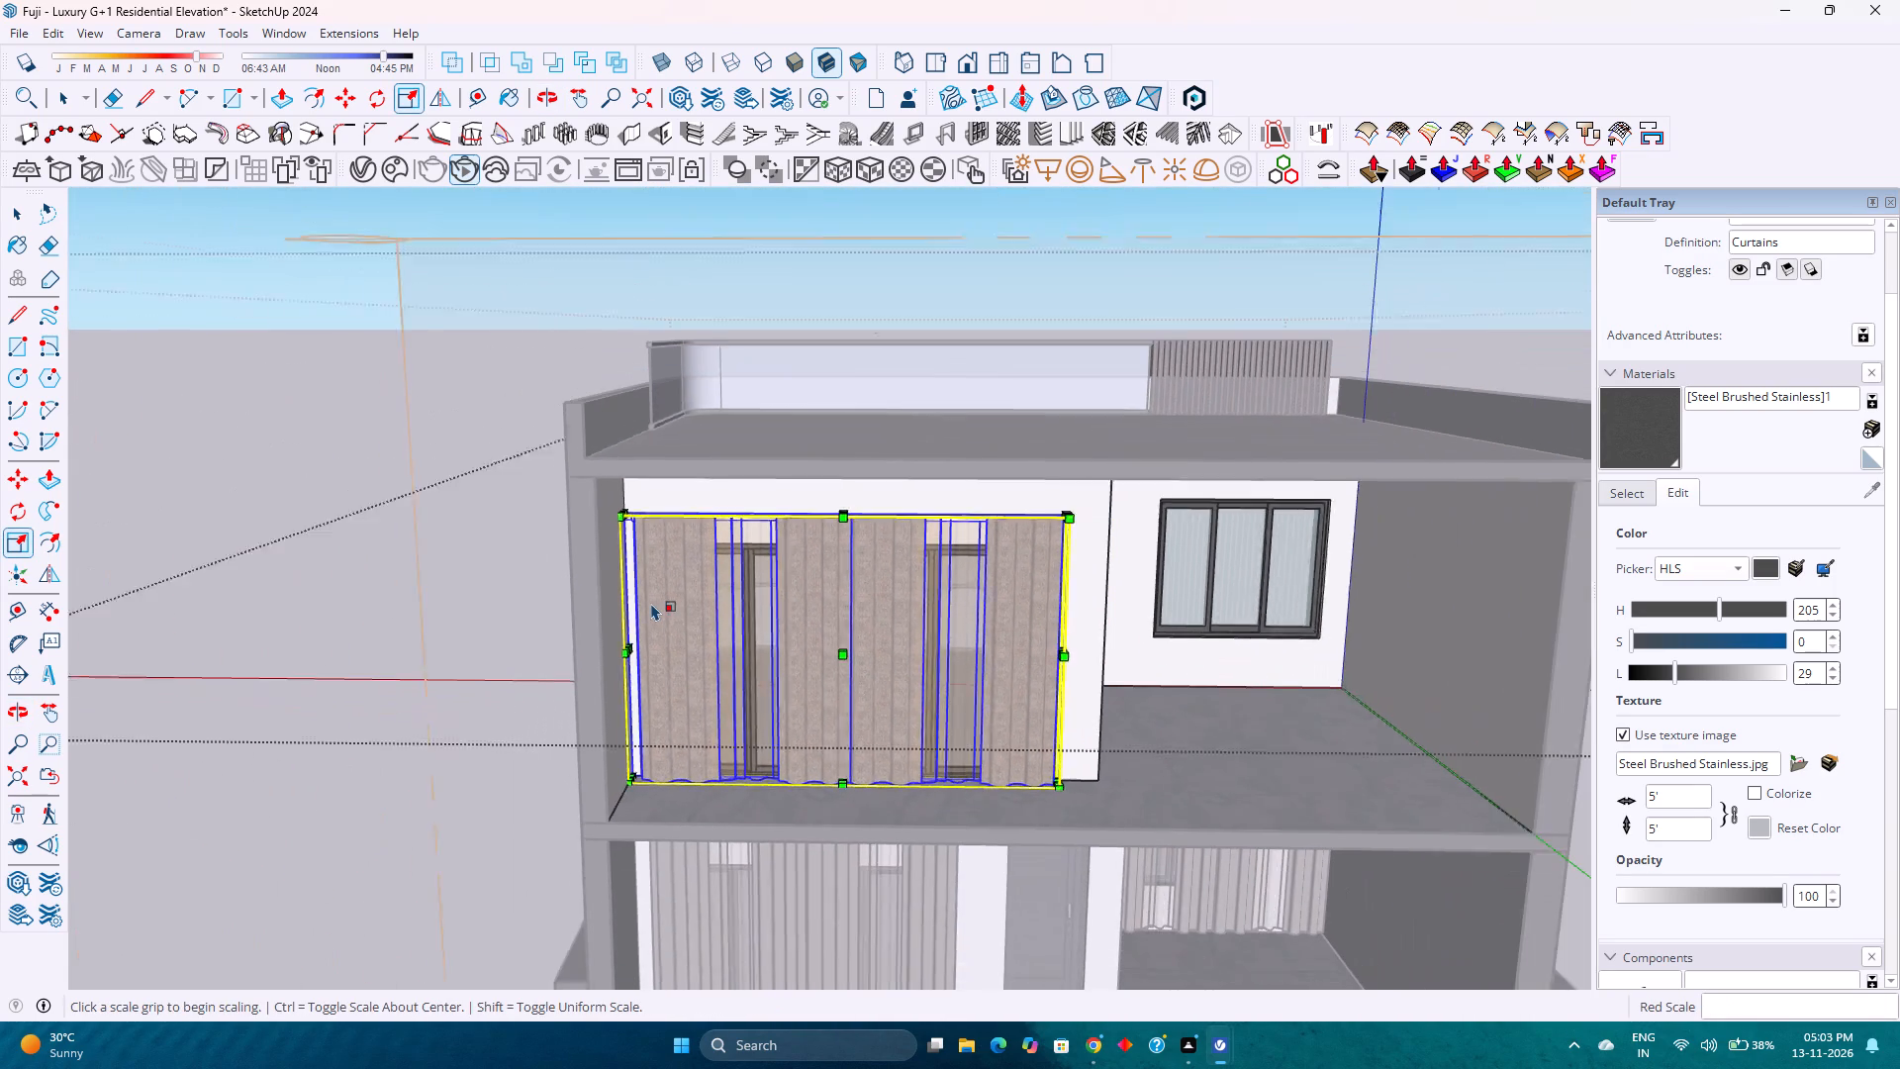
key("space")
key("Escape")
Reopen the first-floor group and load the 371 KB curtain model from 3D Warehouse, placing it at the floor corner before the three-panel window.
scroll(866, 625, "up", 4)
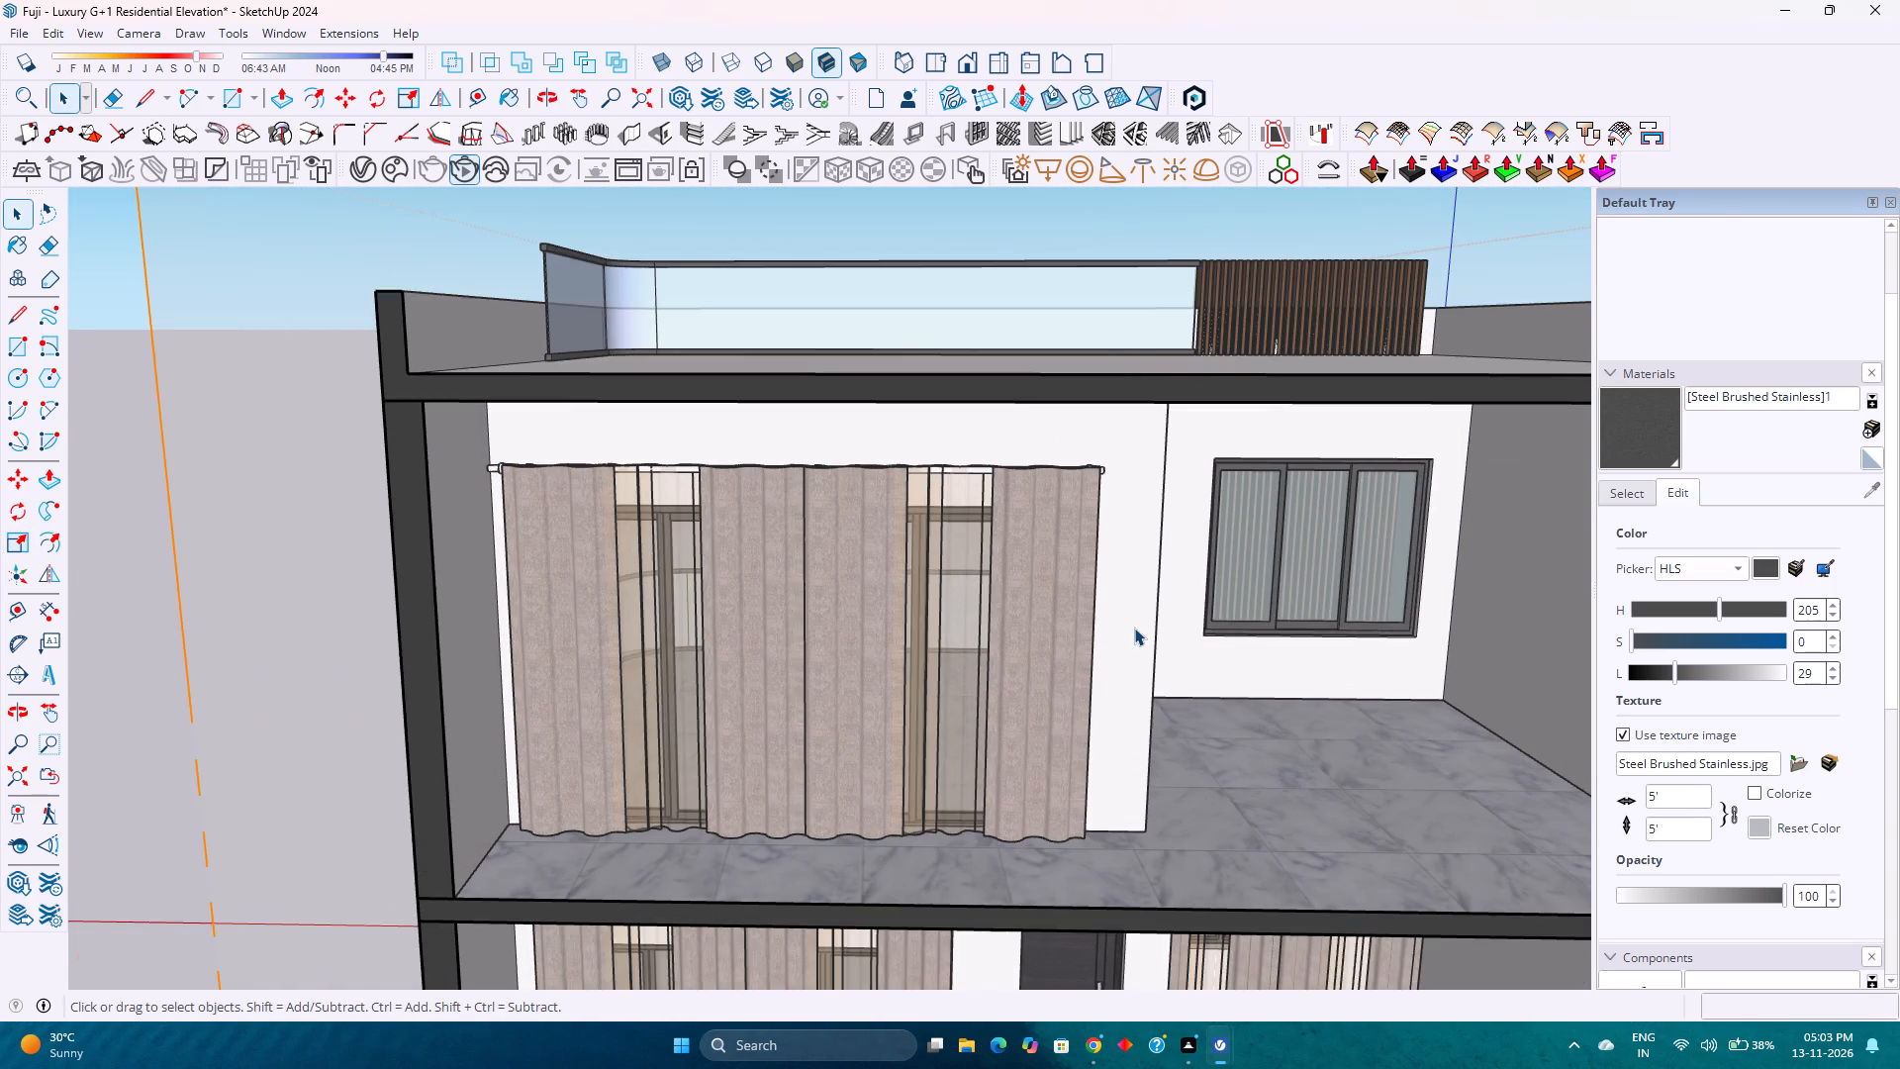
double_click(1134, 628)
scroll(1134, 628, "up", 5)
middle_click_drag(1167, 628, 671, 631, "shift")
middle_click(670, 631)
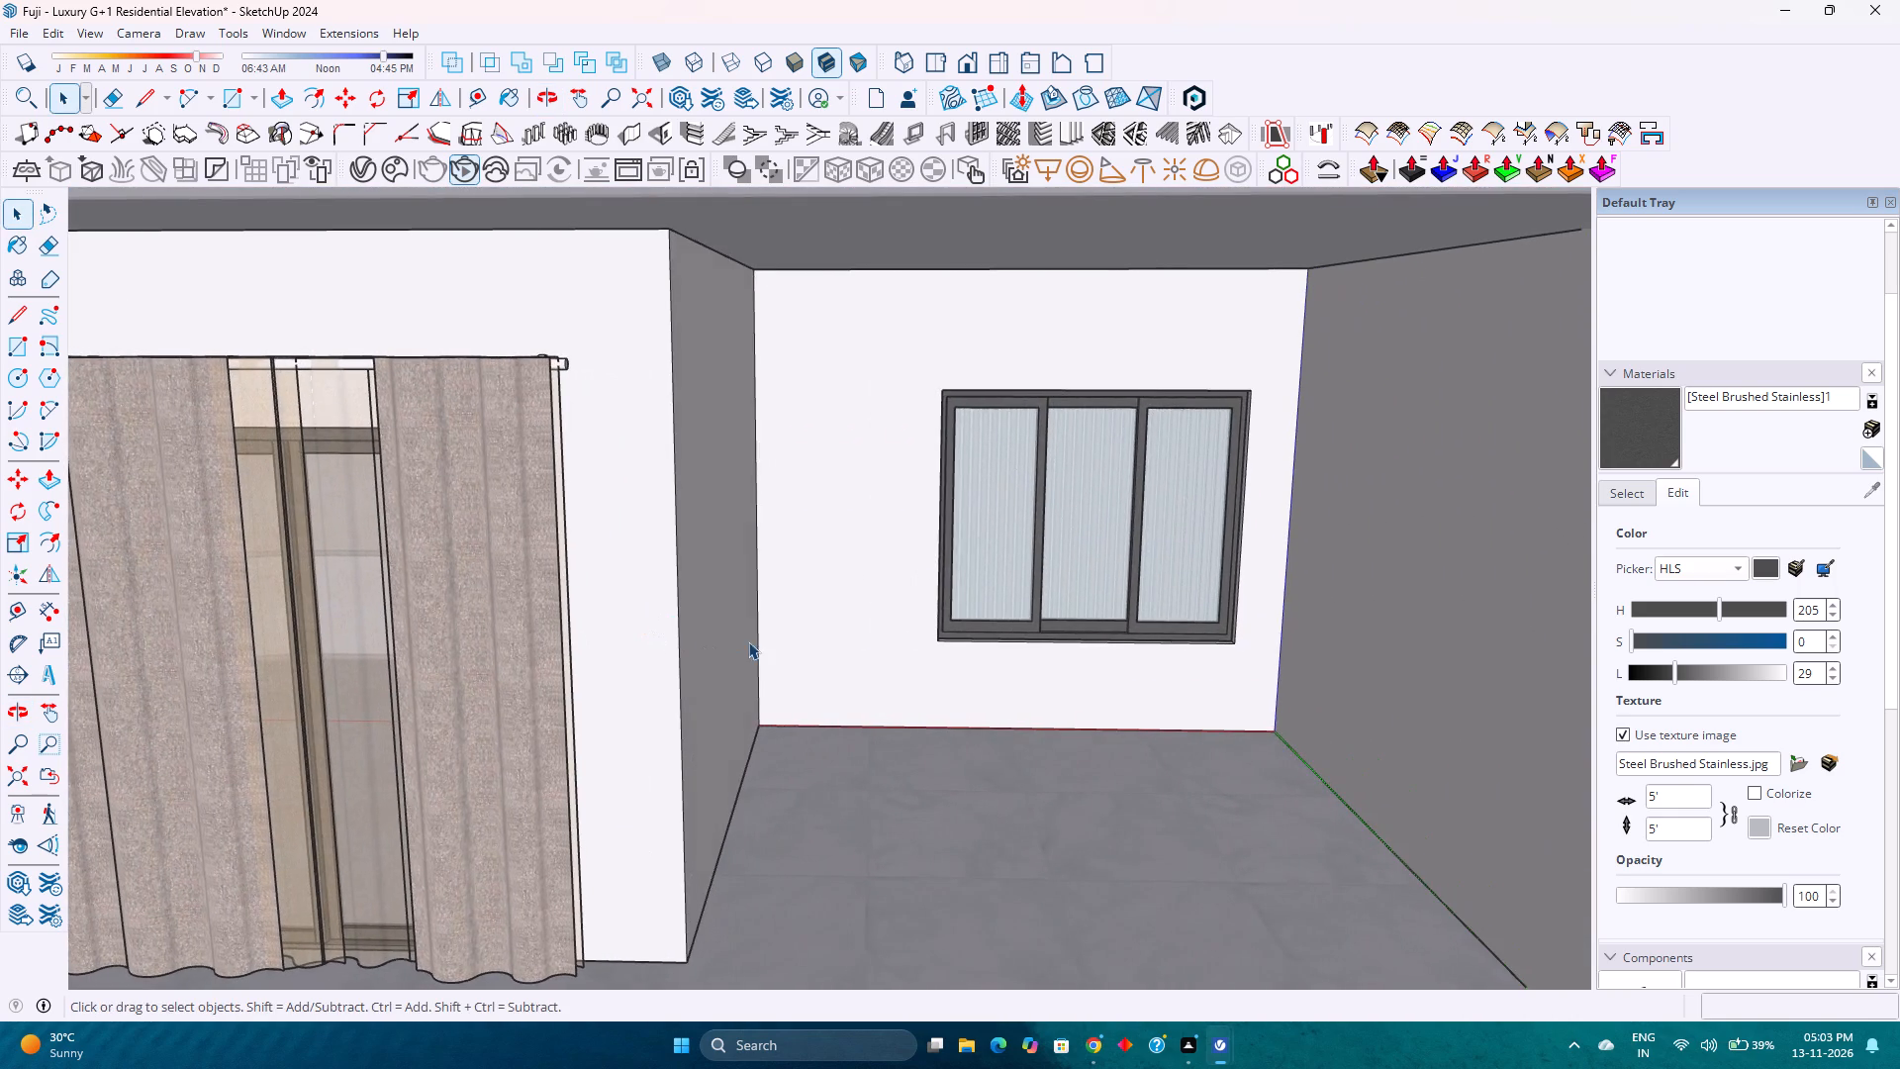
scroll(753, 641, "down", 3)
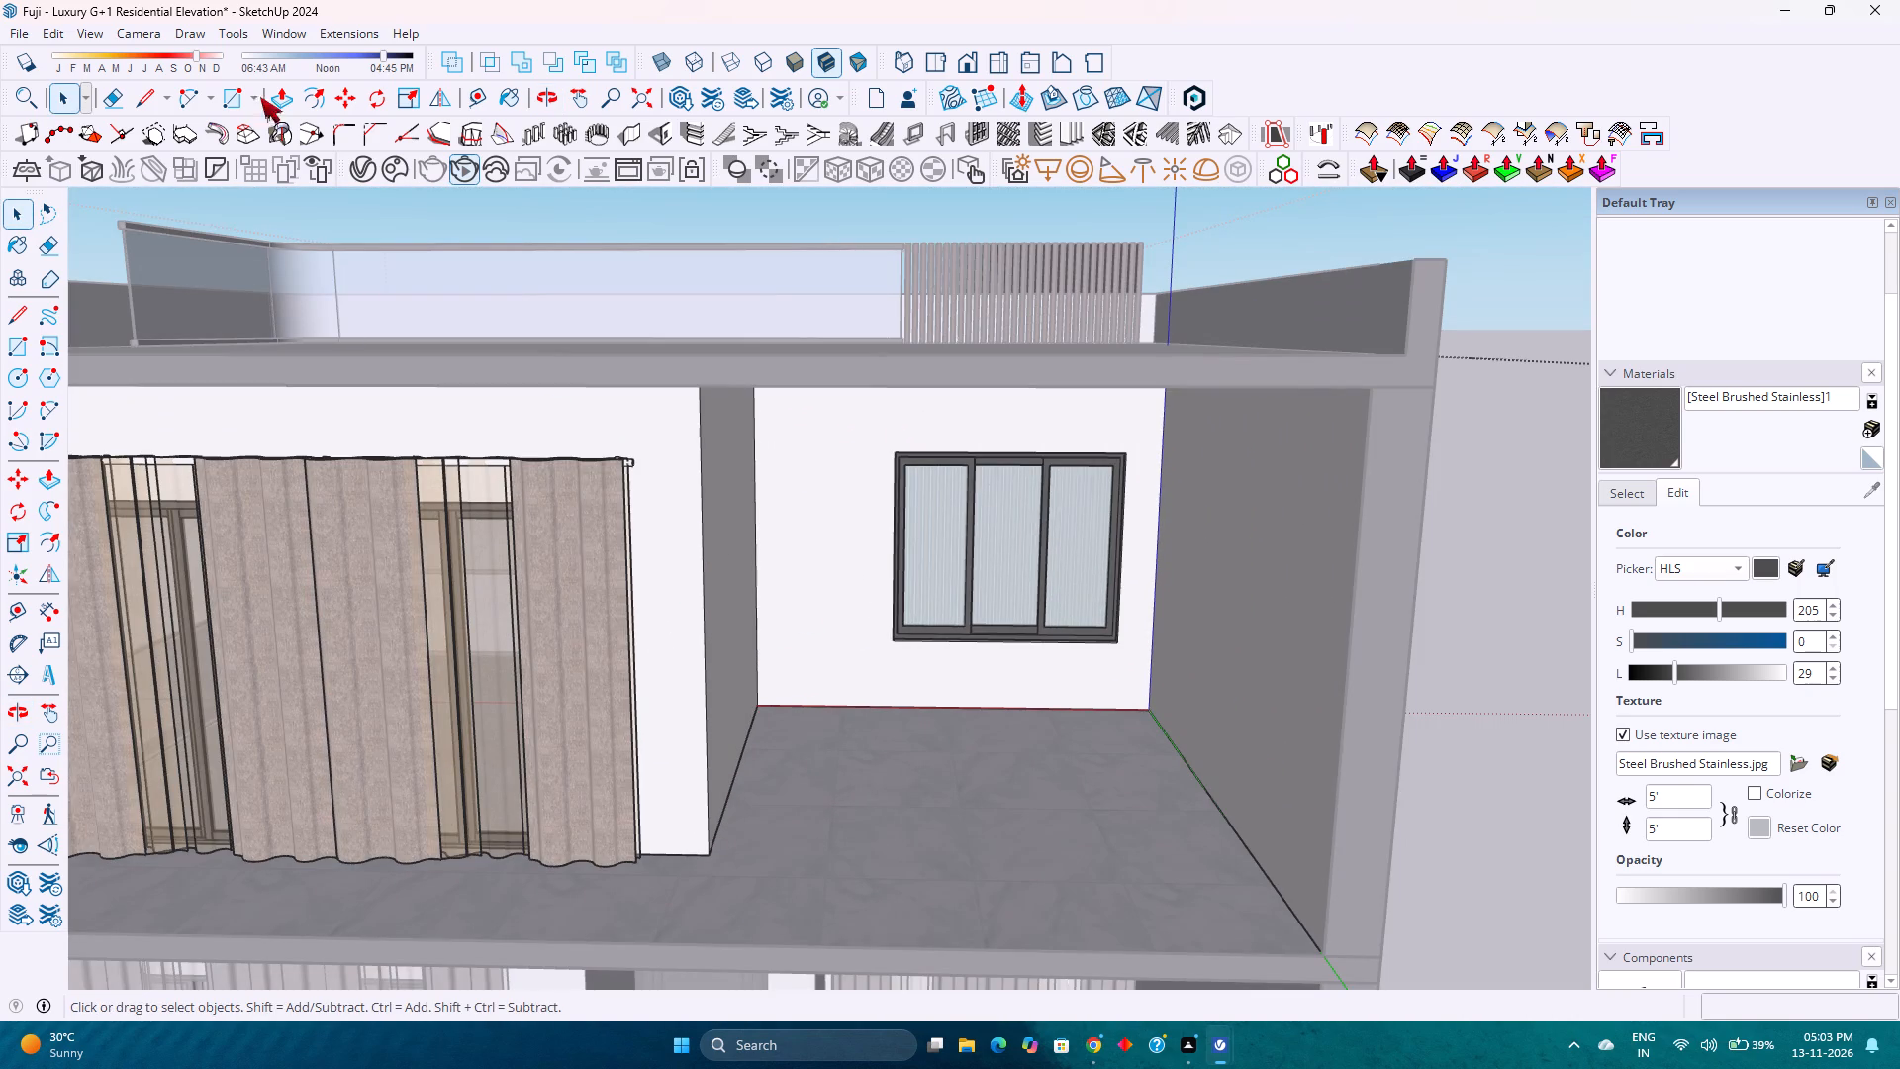
left_click(256, 28)
left_click(272, 37)
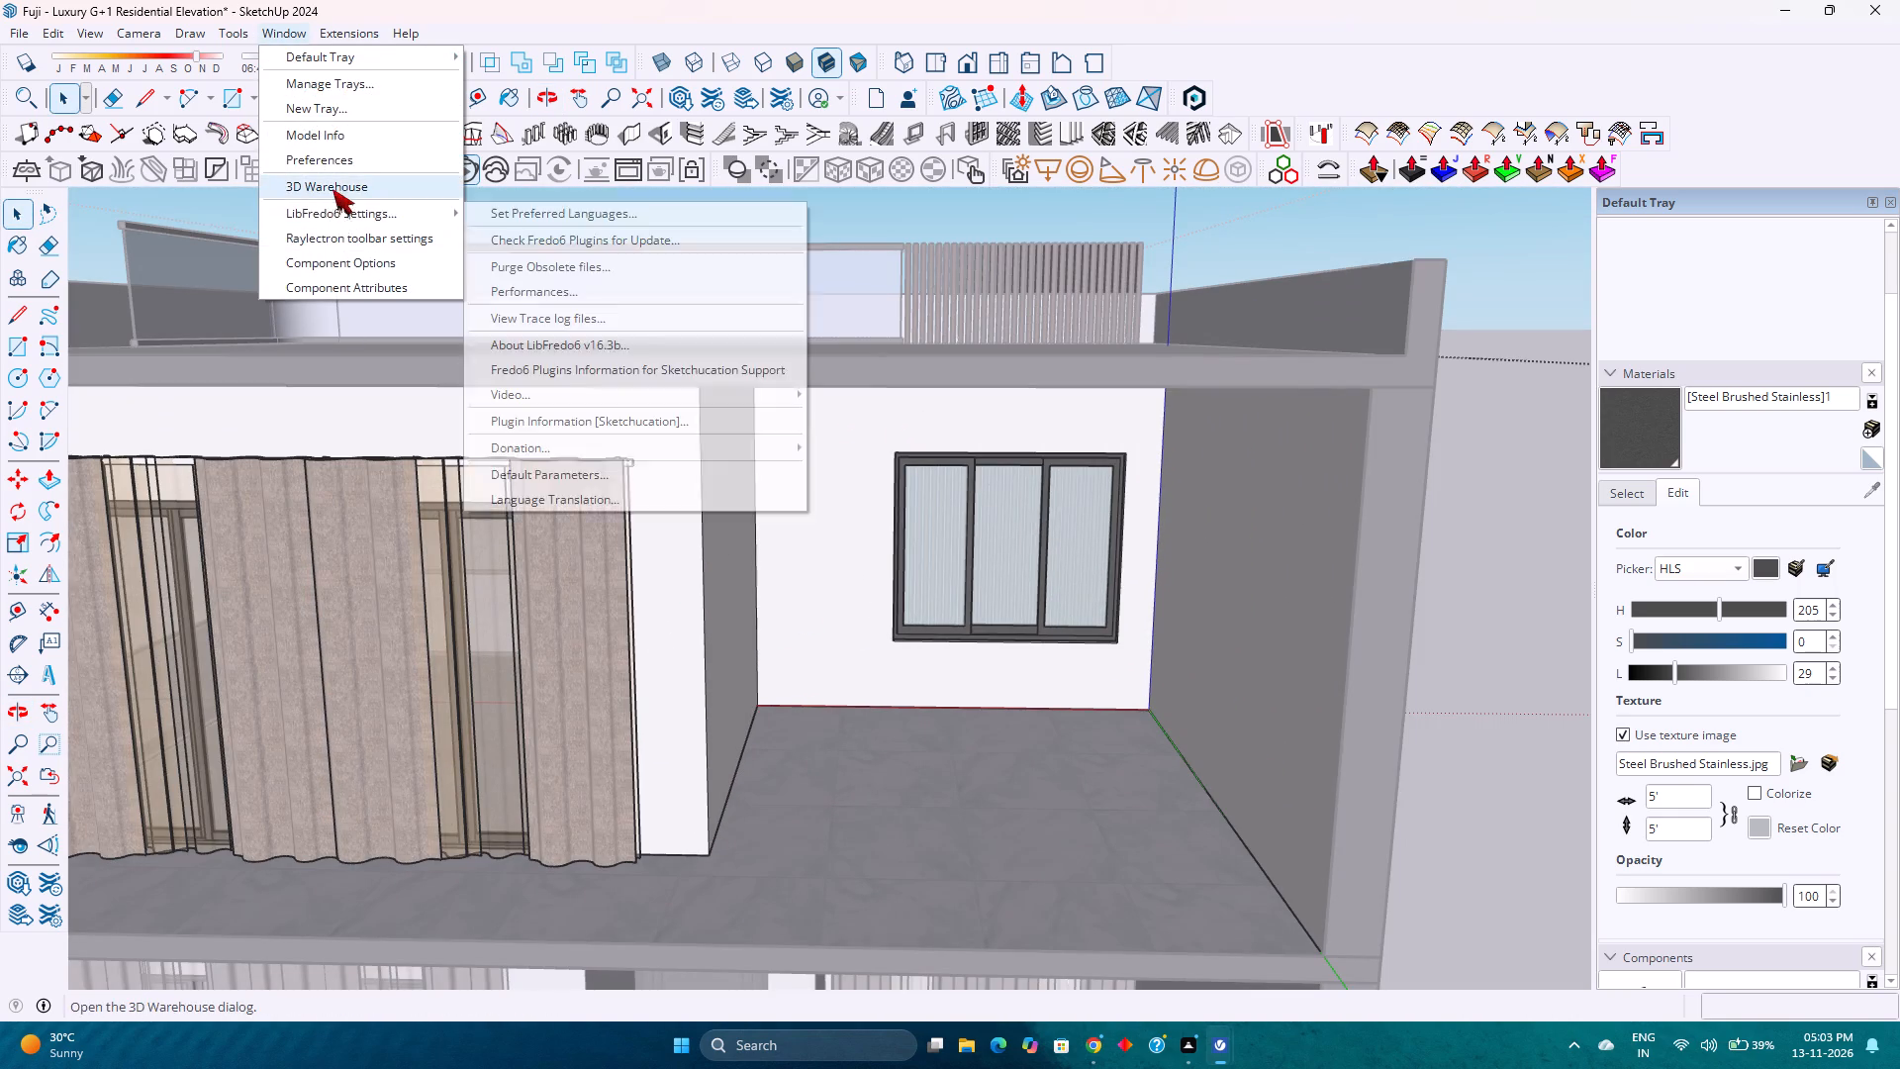
left_click(334, 181)
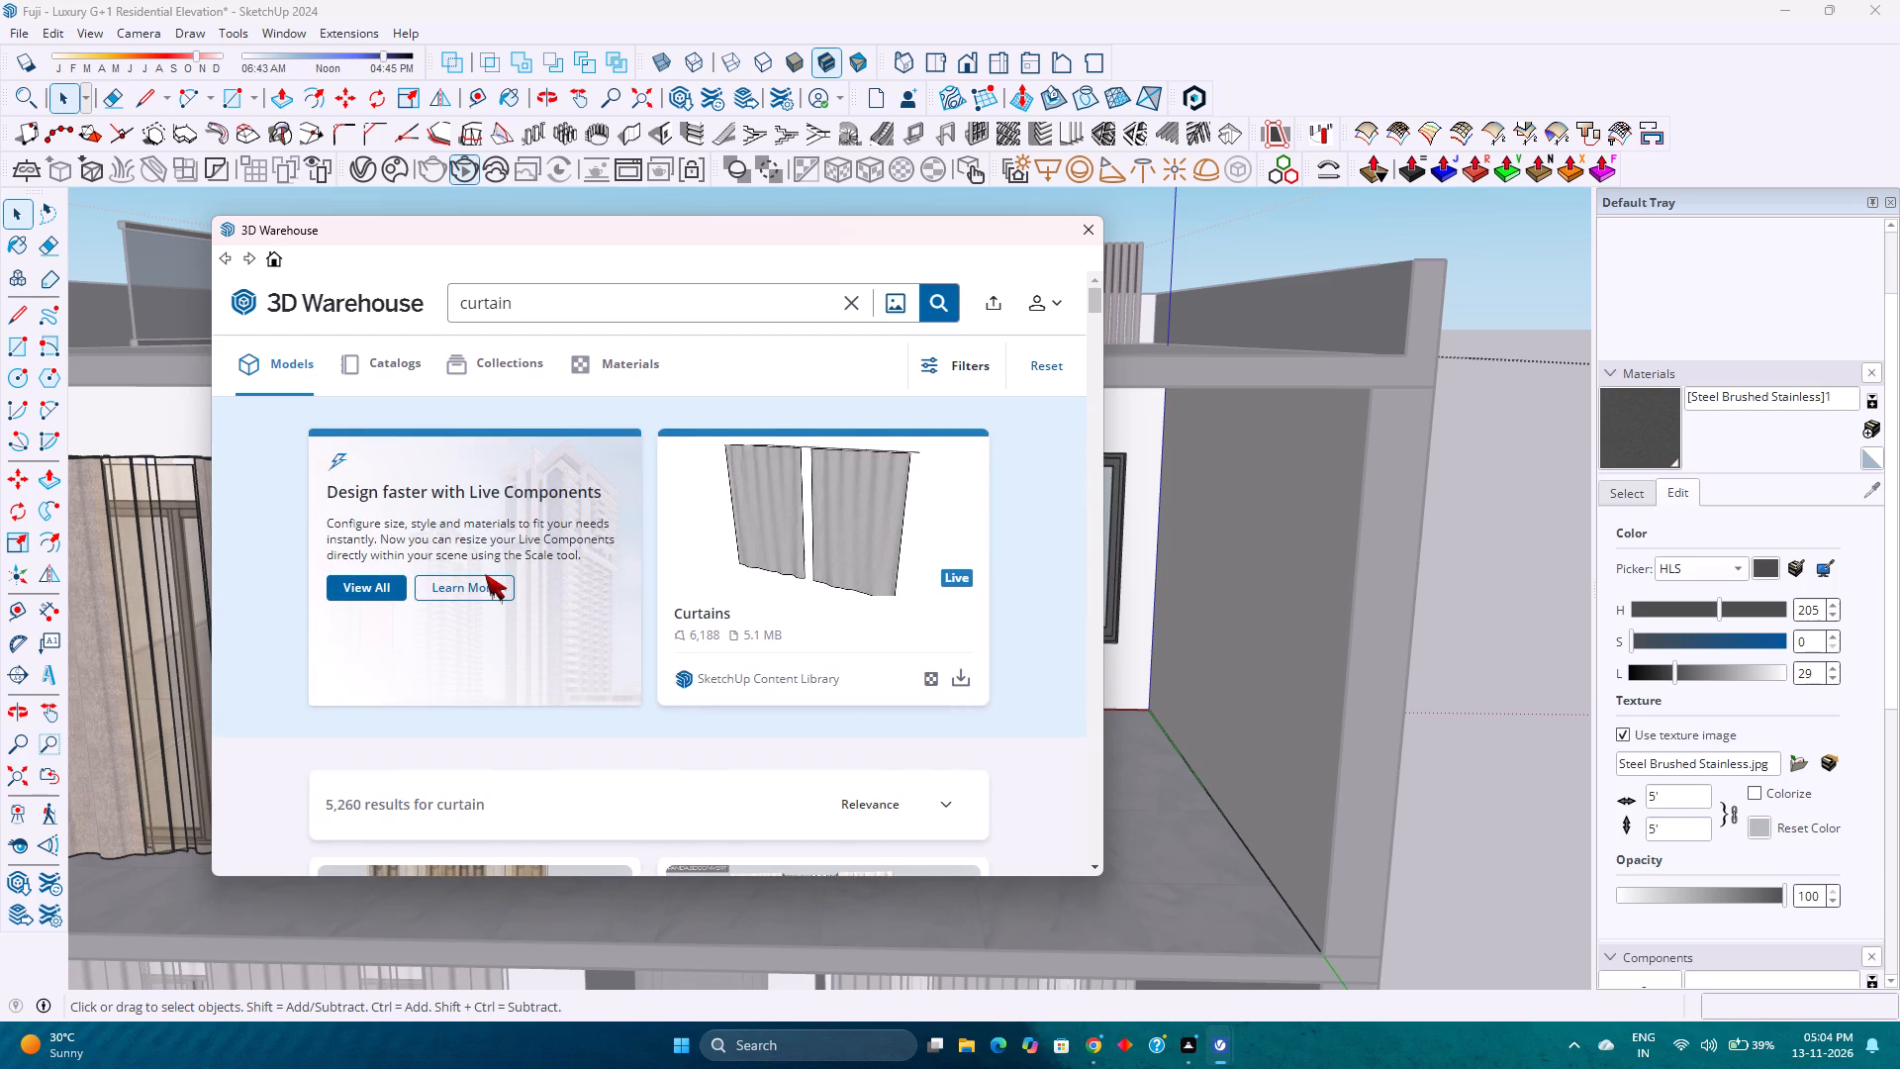
scroll(478, 537, "down", 2)
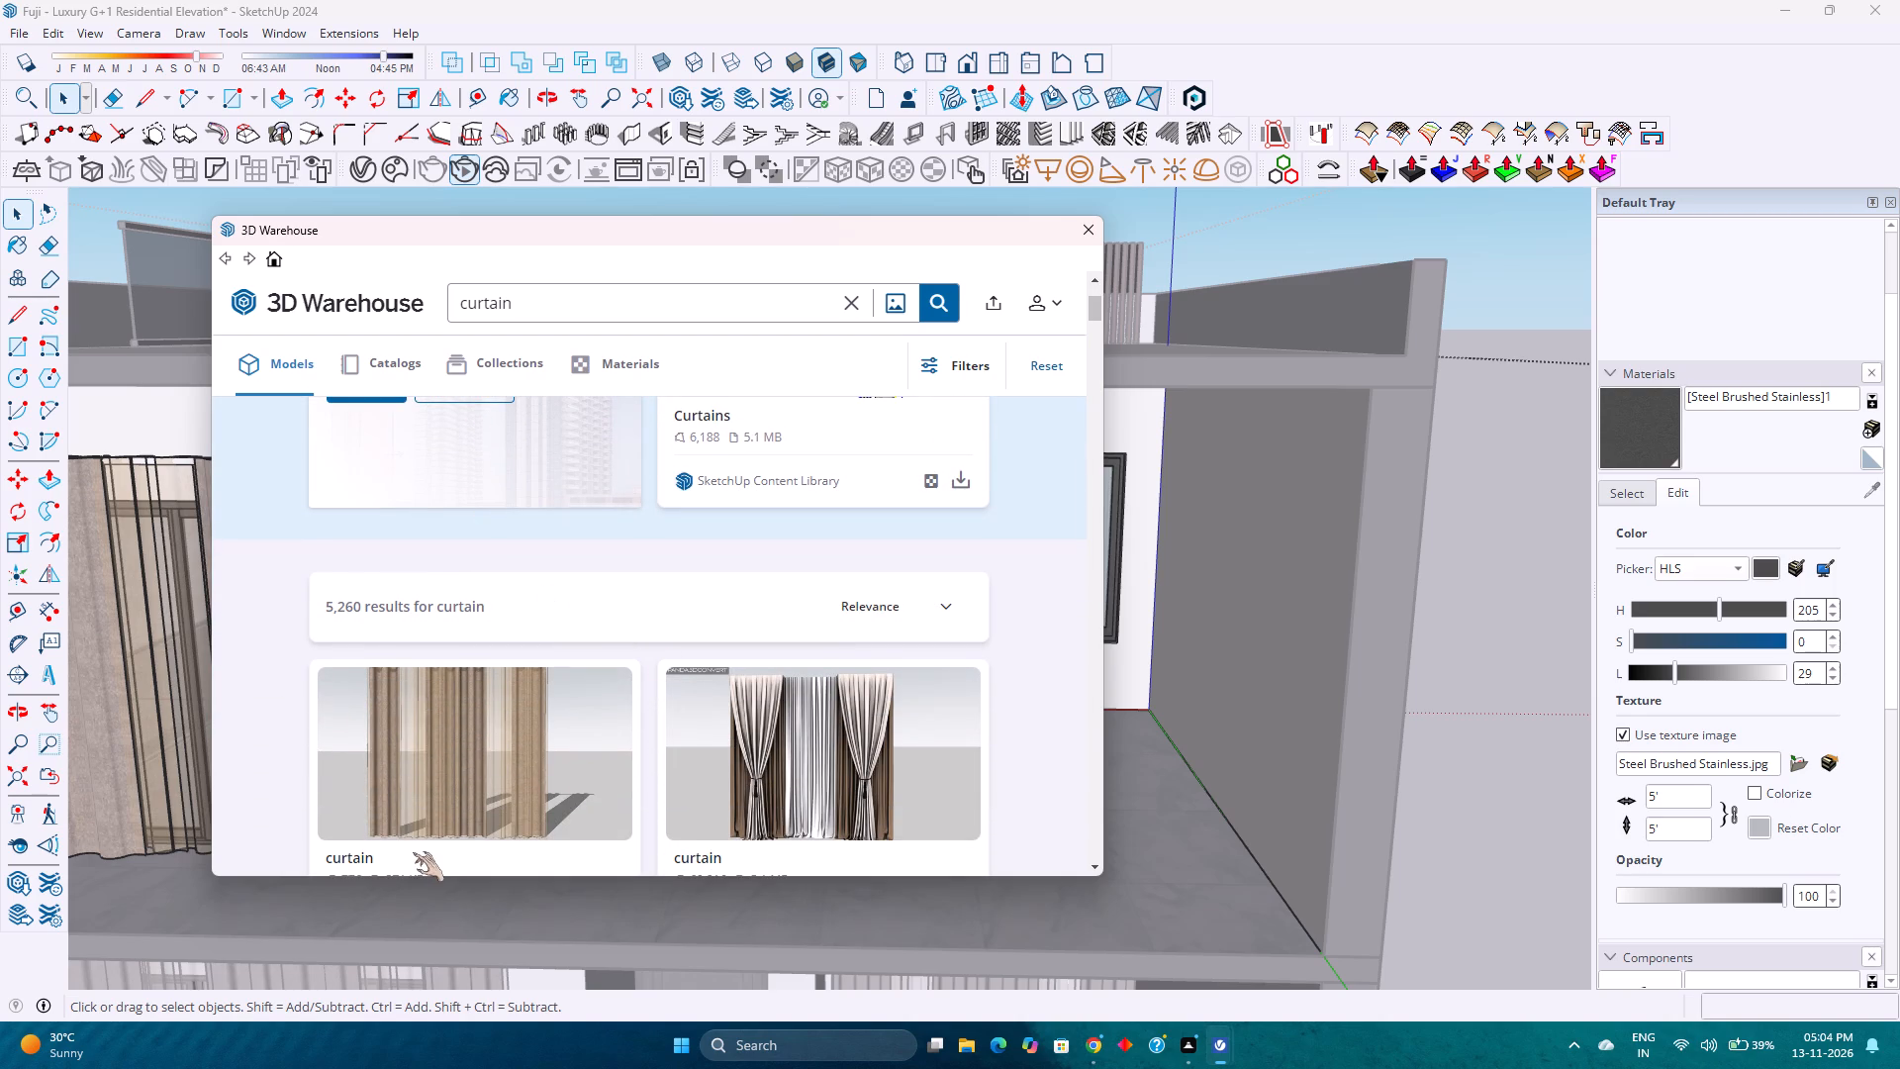
scroll(422, 764, "down", 2)
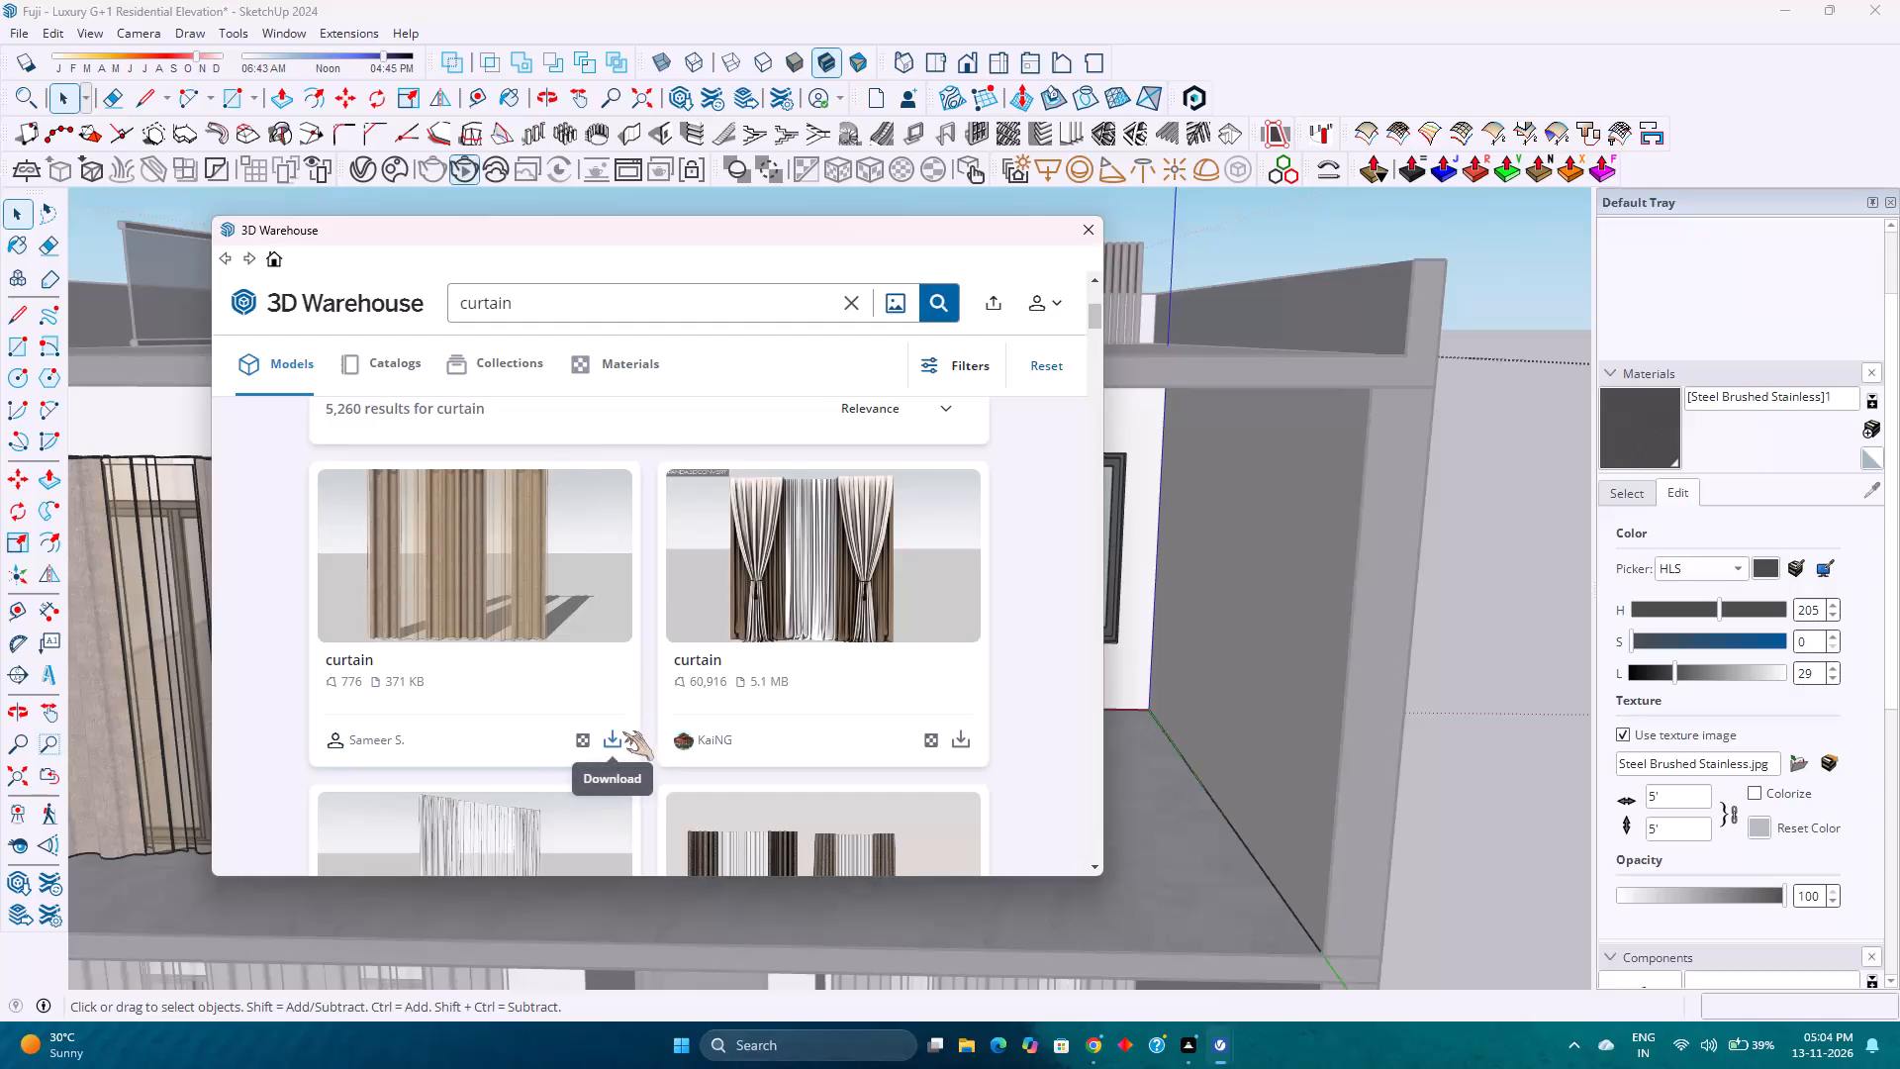
left_click(622, 731)
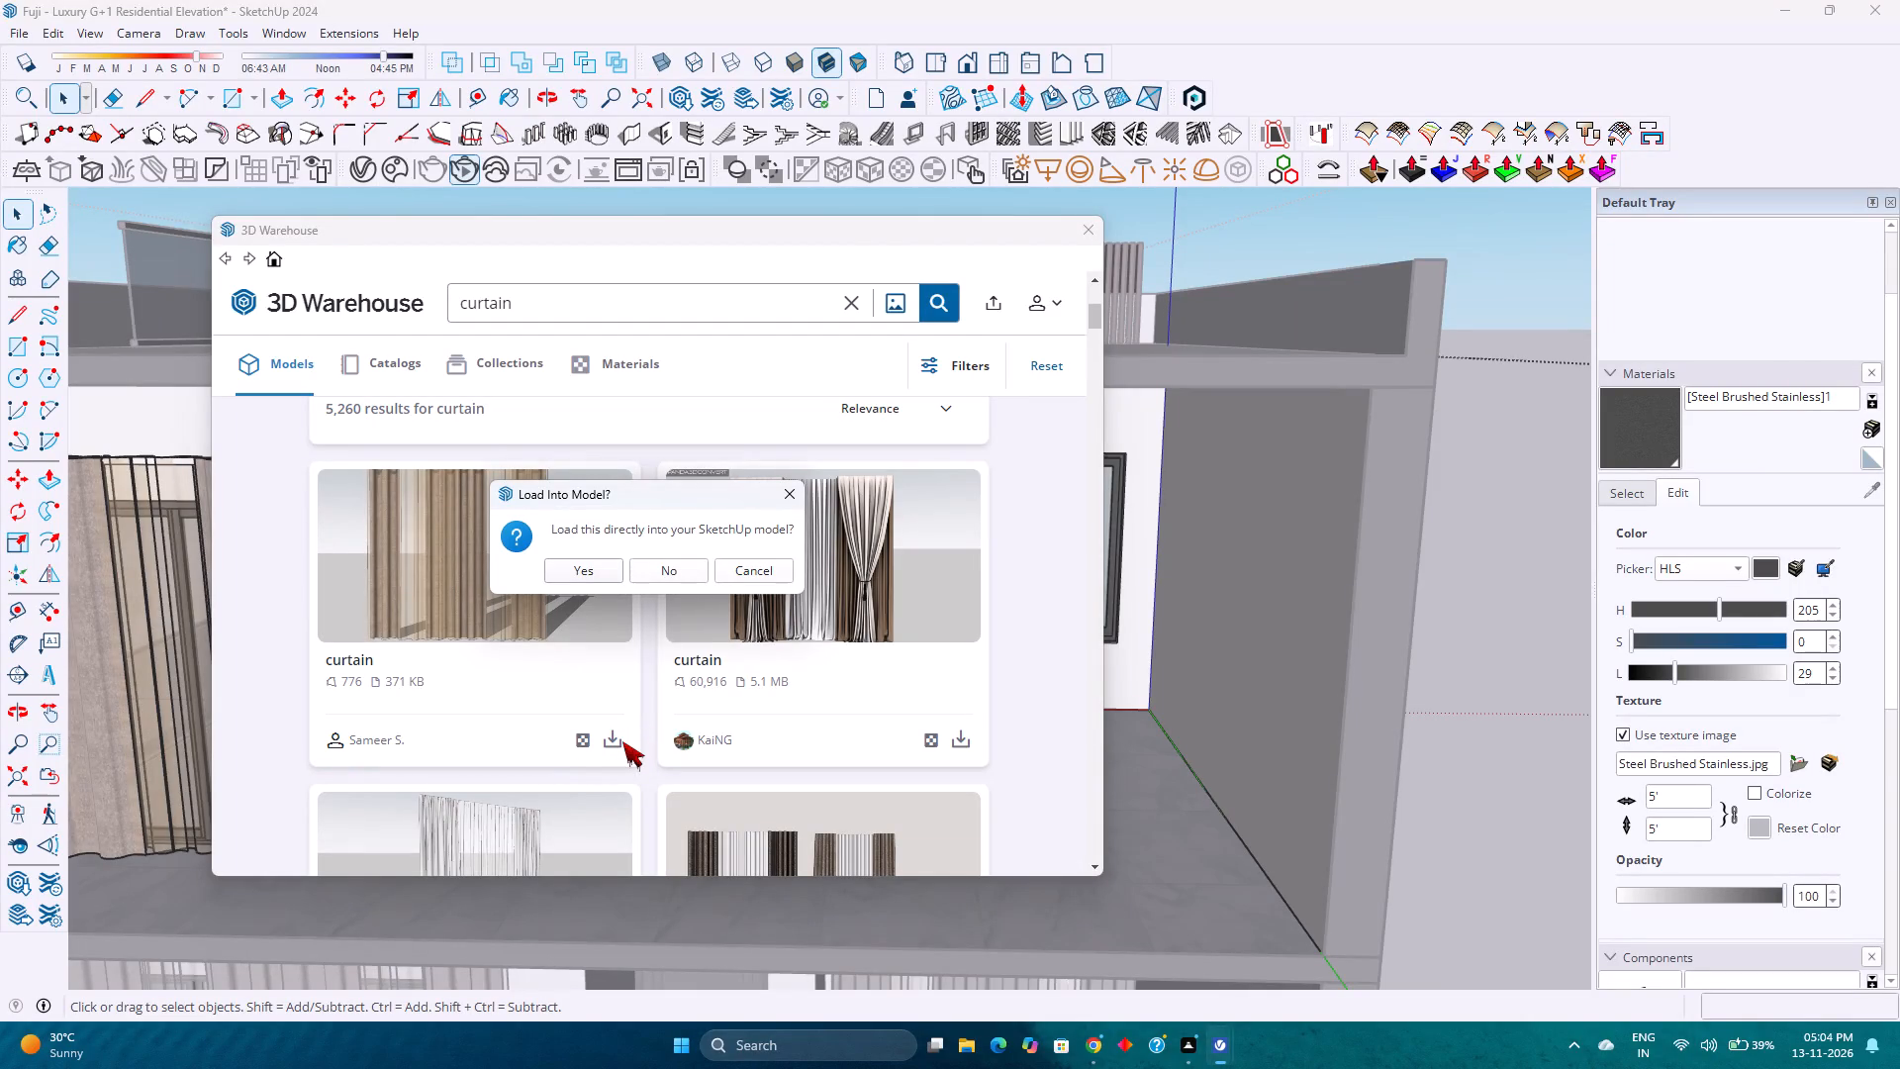
left_click(588, 575)
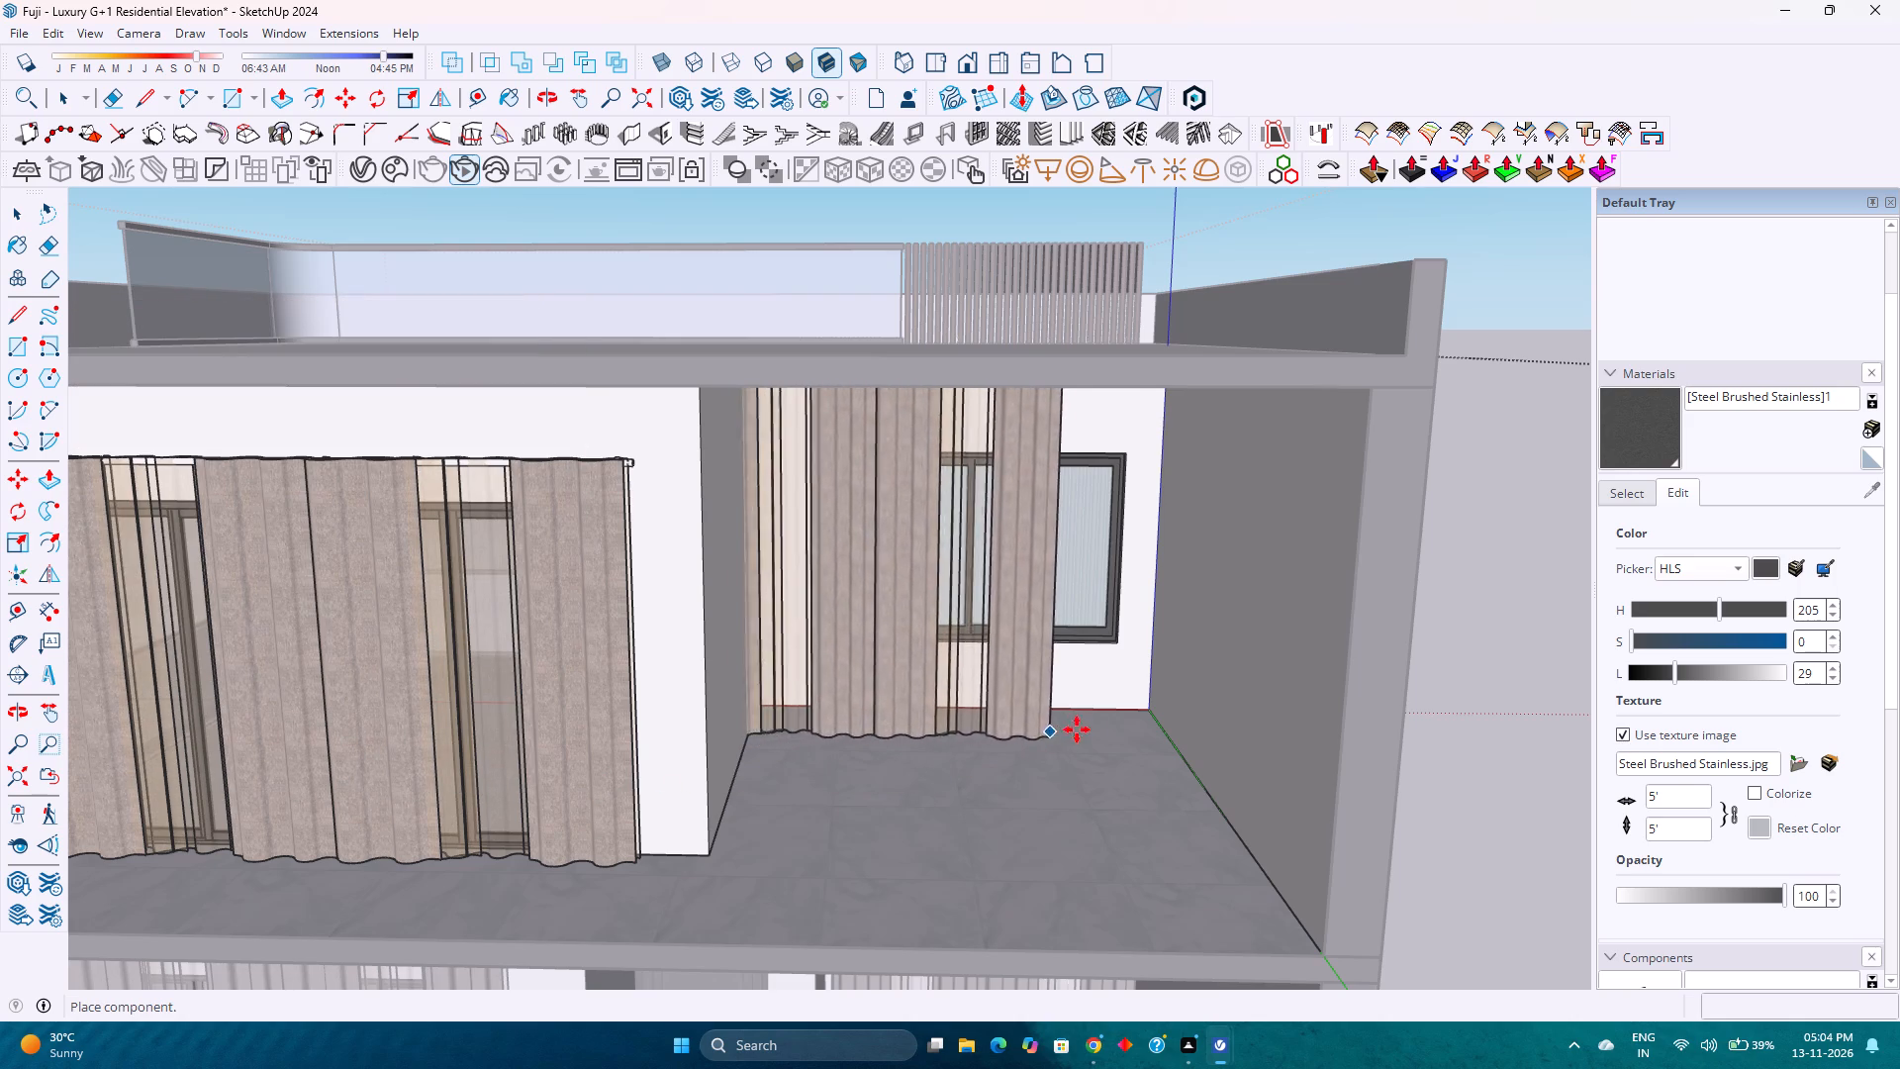
left_click(1149, 708)
Reduce the three-panel window curtain's height from its base to a blue scale of about 0.9, keeping it above the window head.
scroll(919, 732, "down", 3)
middle_click_drag(848, 769, 843, 766)
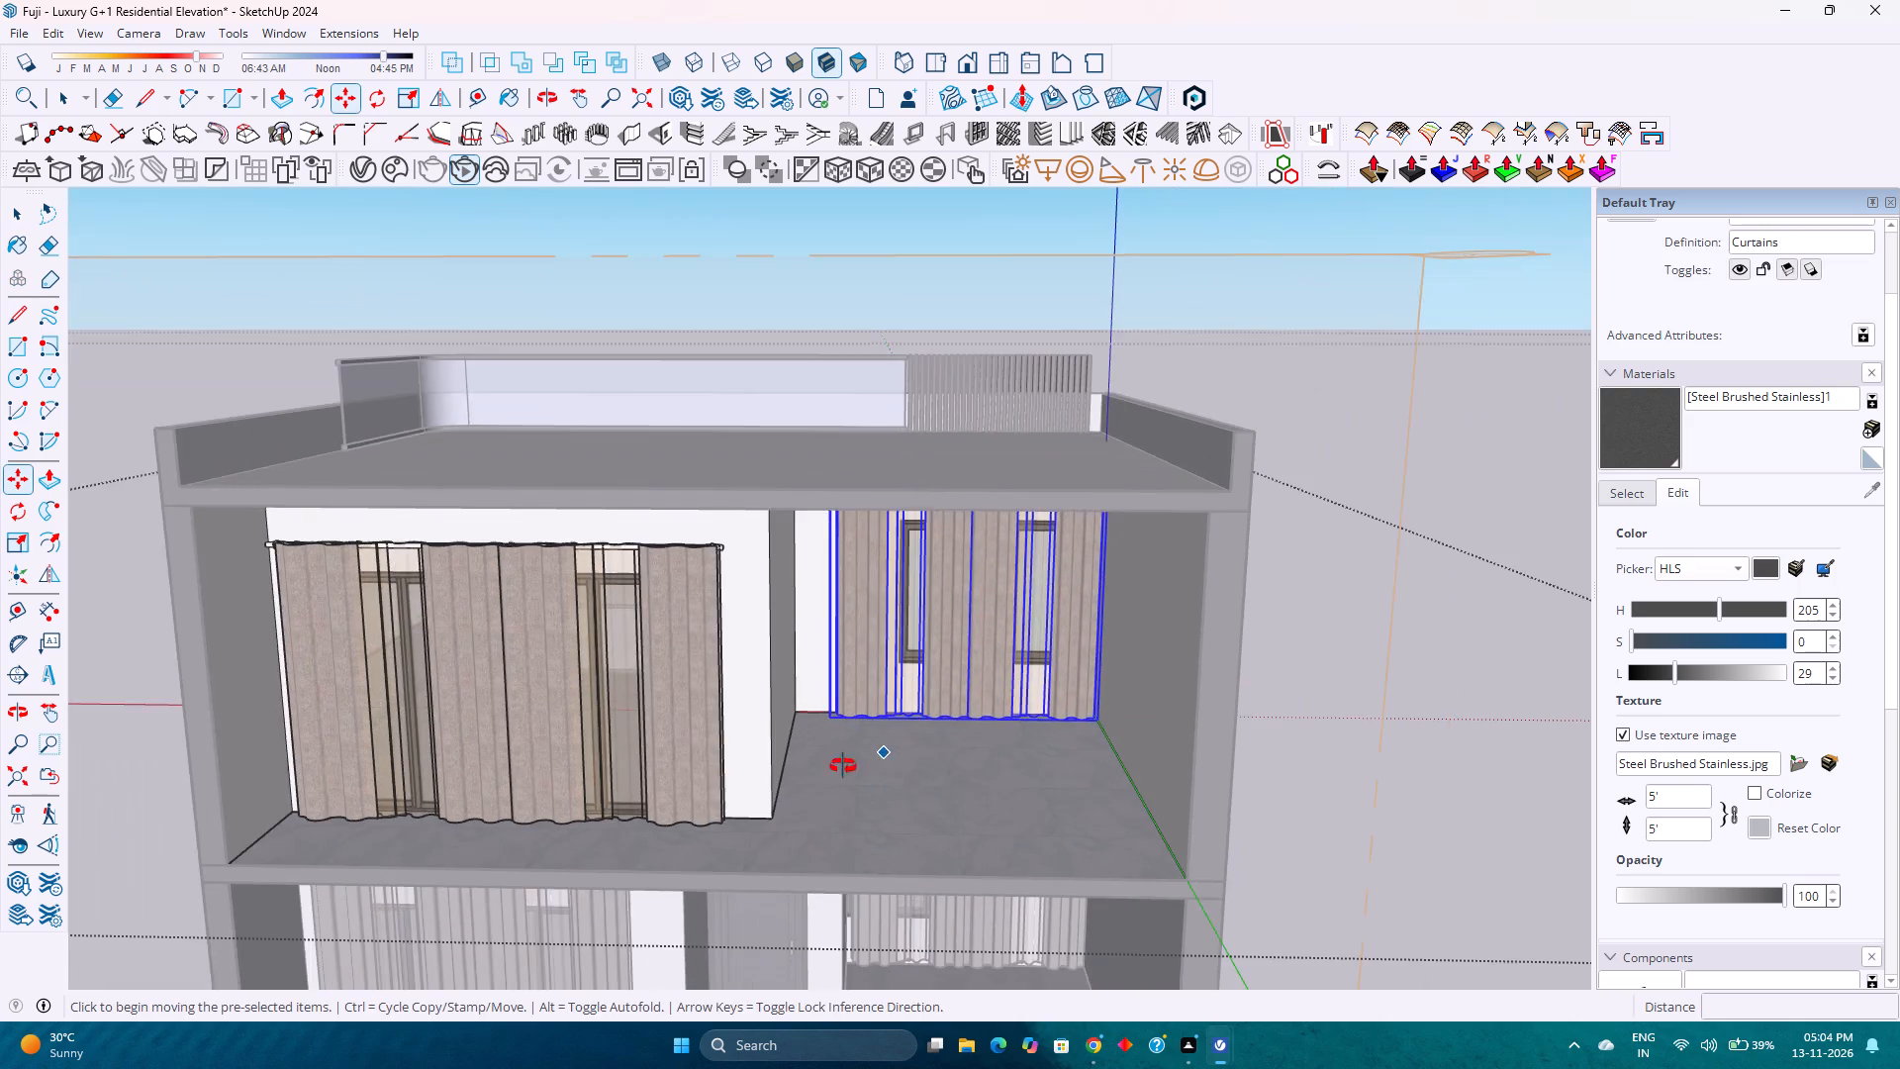
middle_click_drag(843, 766, 849, 687)
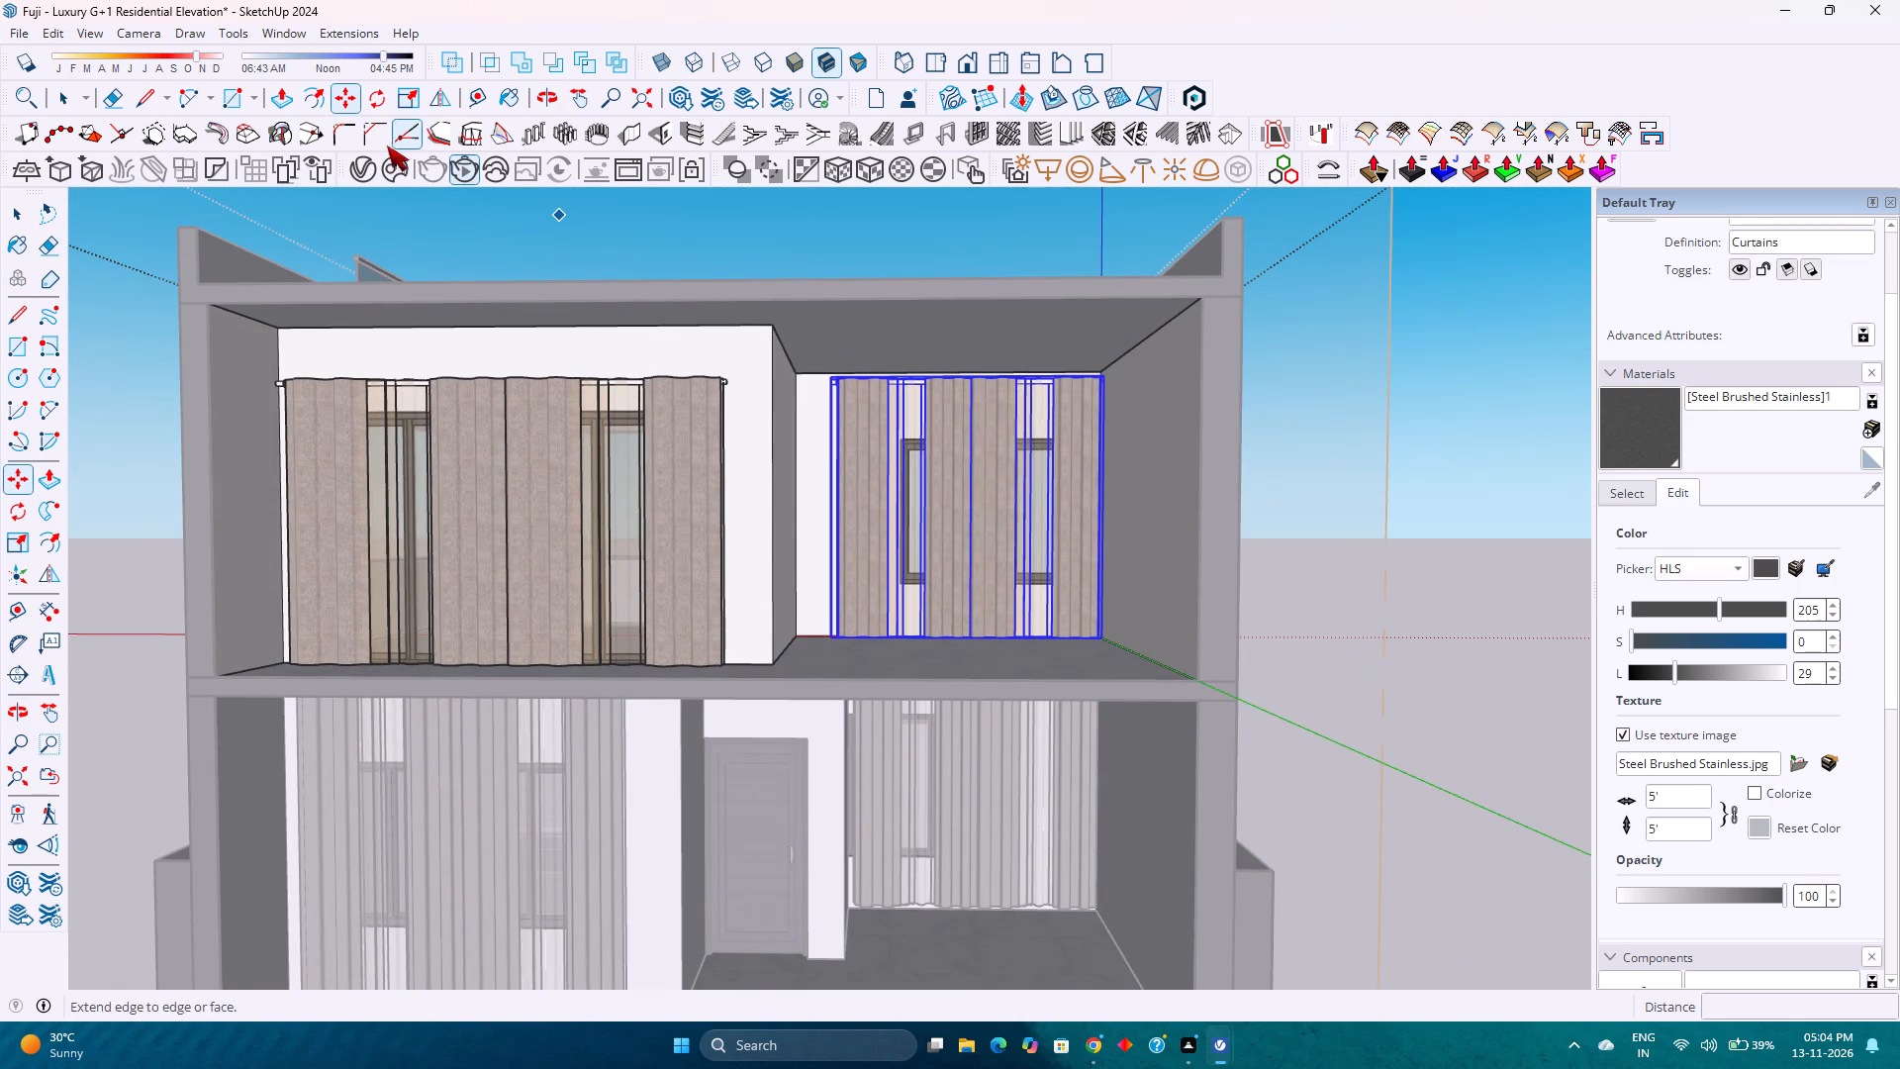
left_click(410, 101)
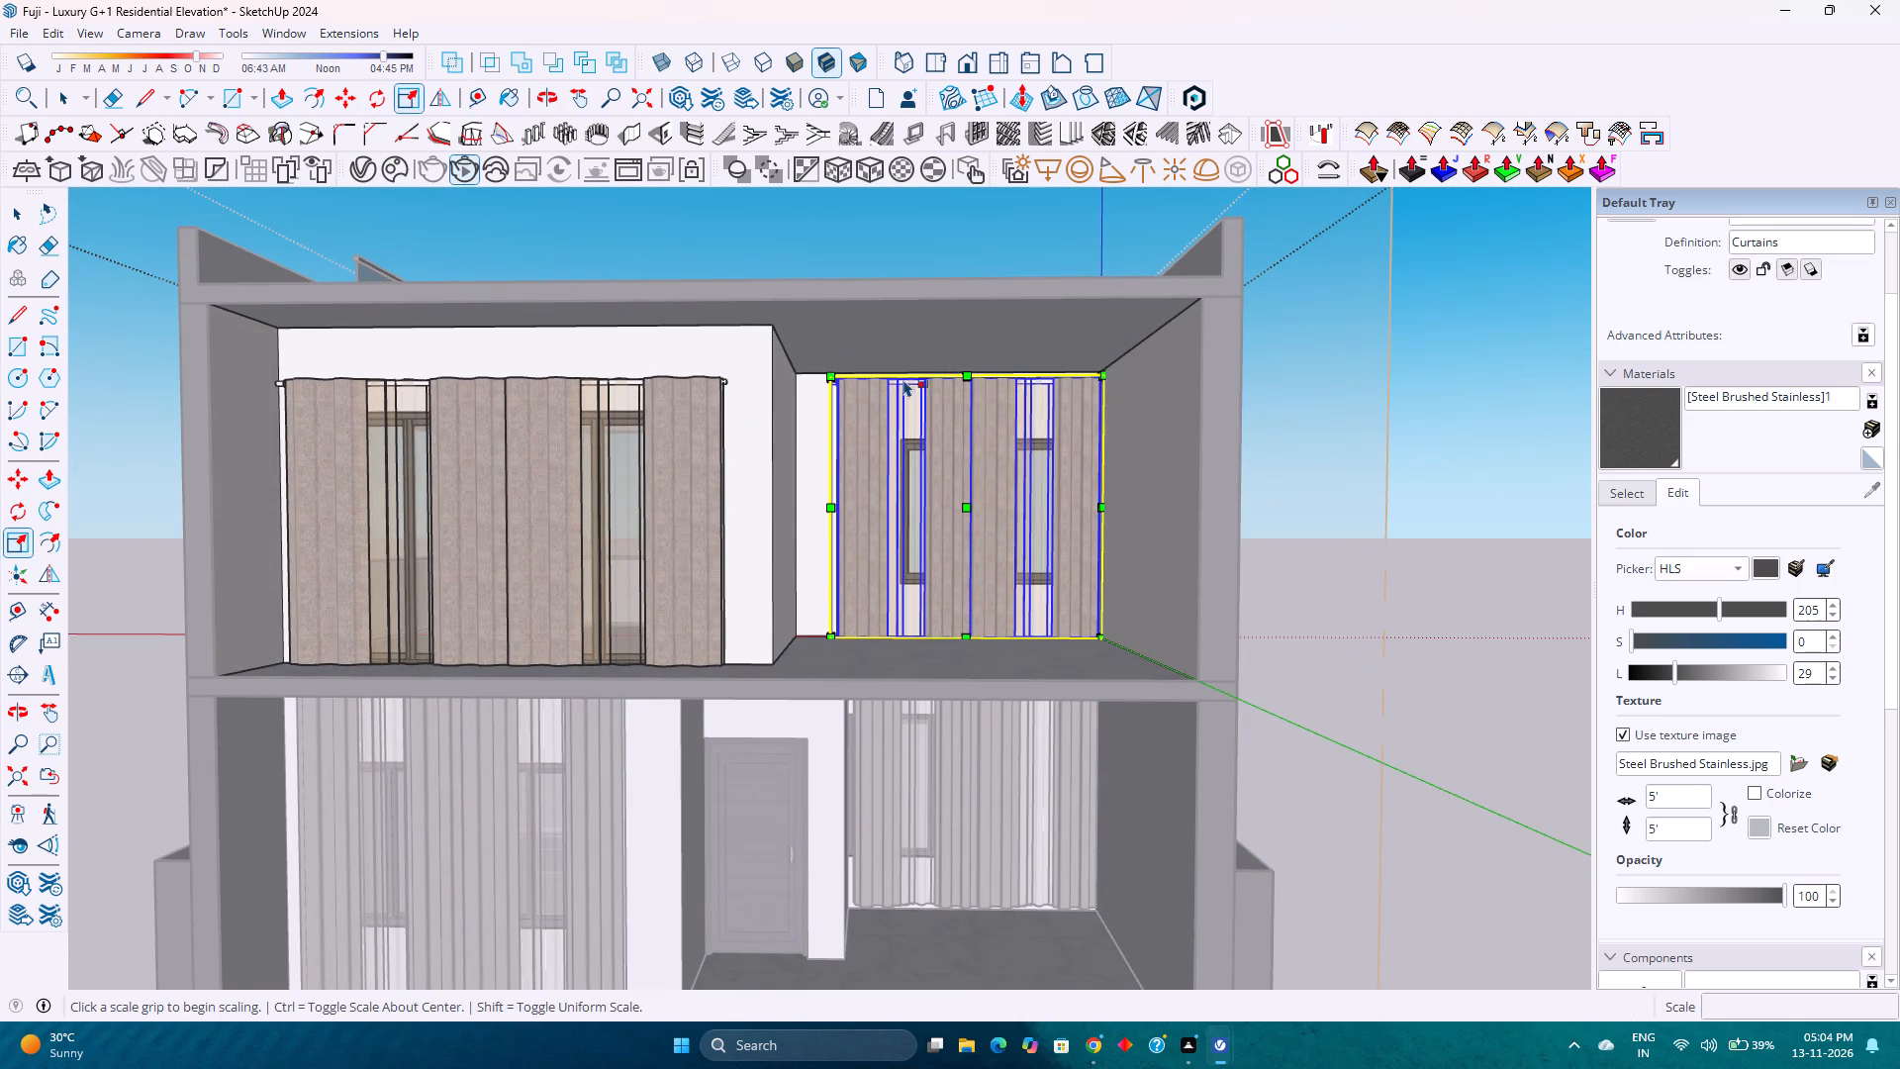
scroll(955, 375, "up", 17)
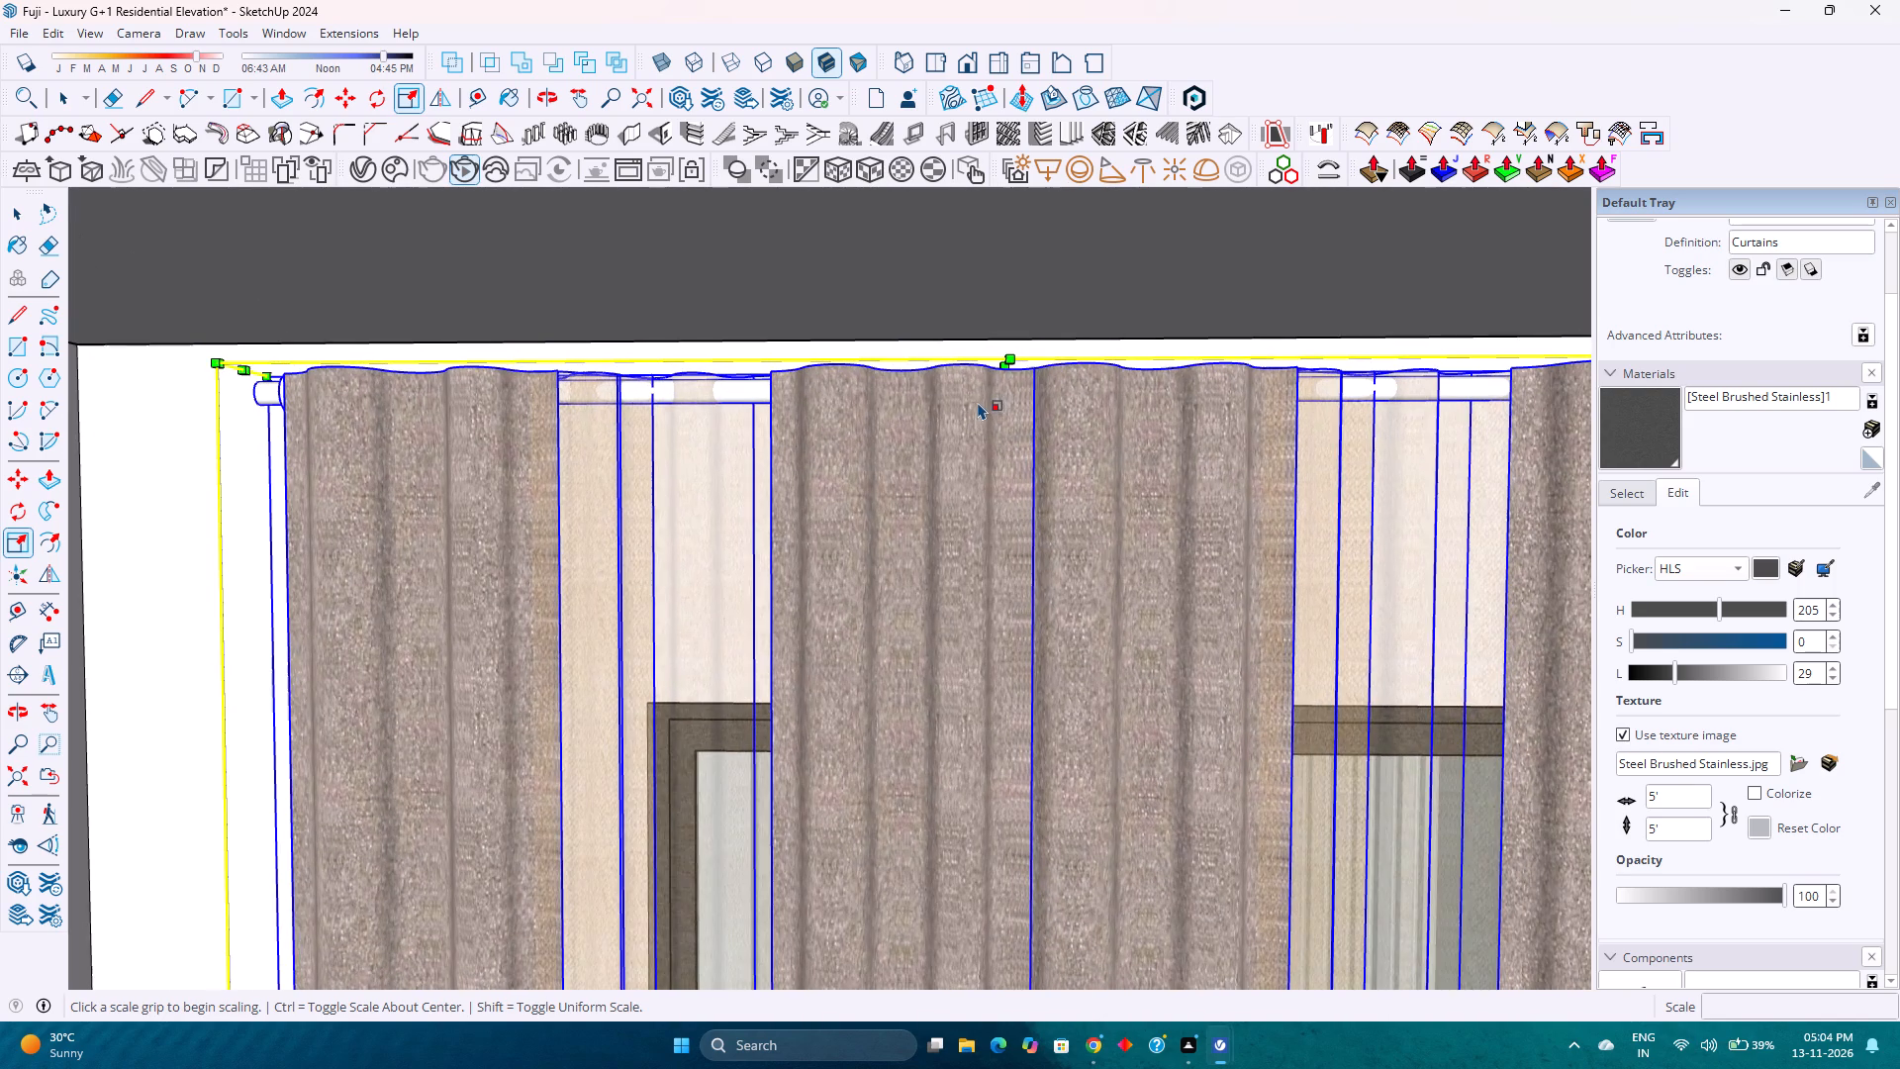
left_click(999, 371)
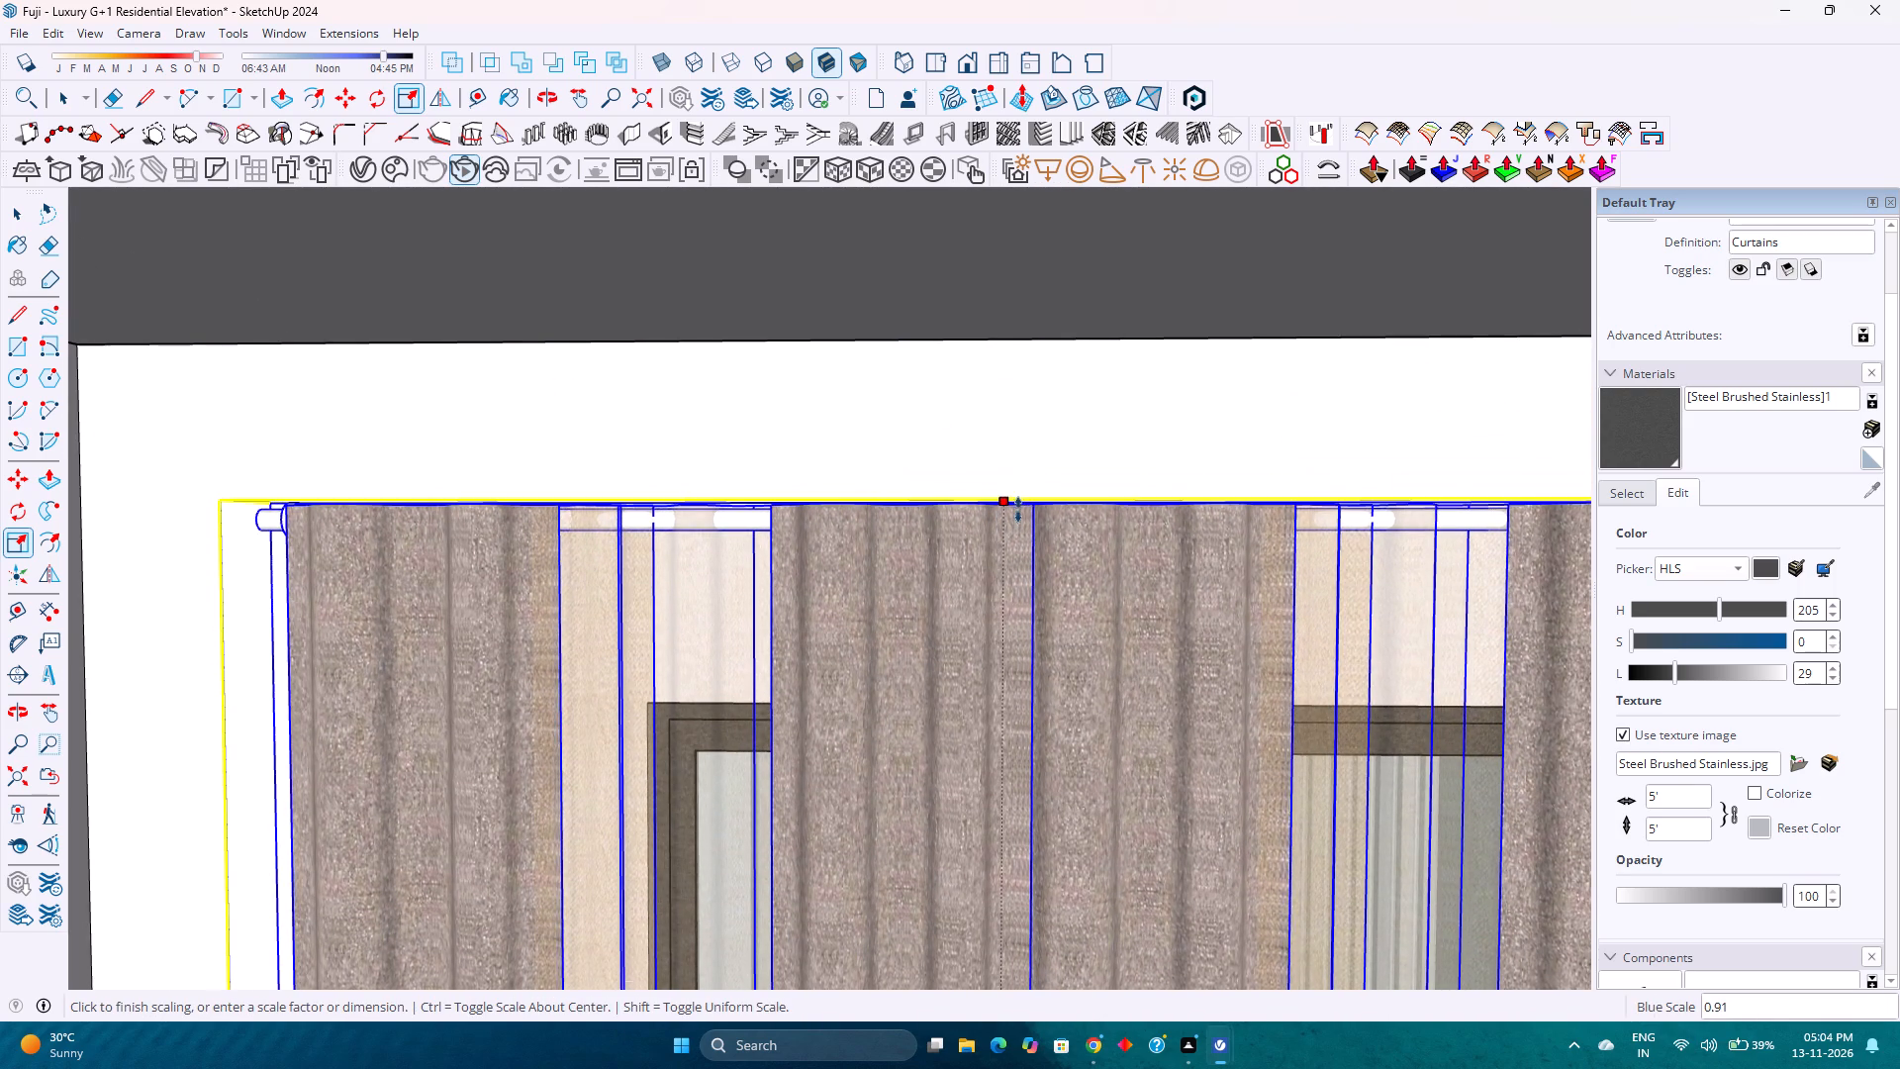
left_click(1027, 535)
scroll(898, 436, "down", 5)
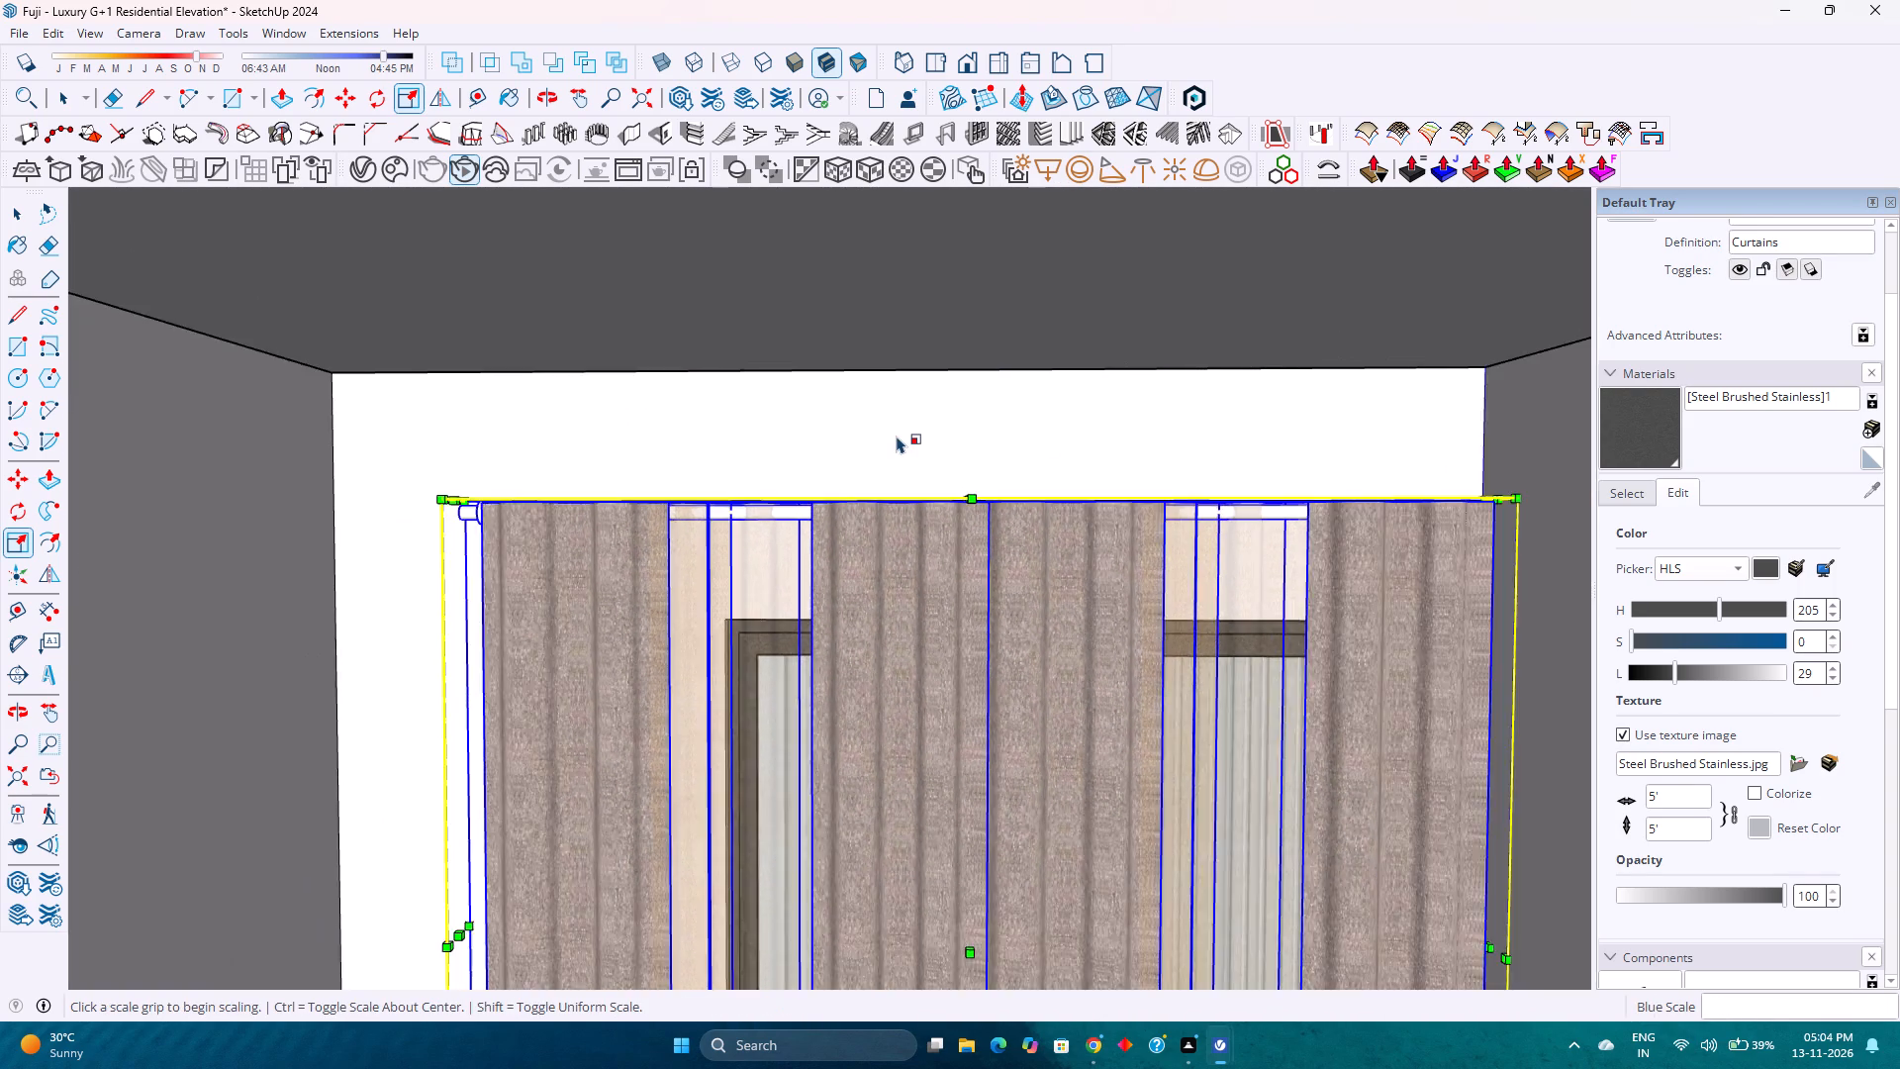
scroll(897, 436, "down", 8)
key("space")
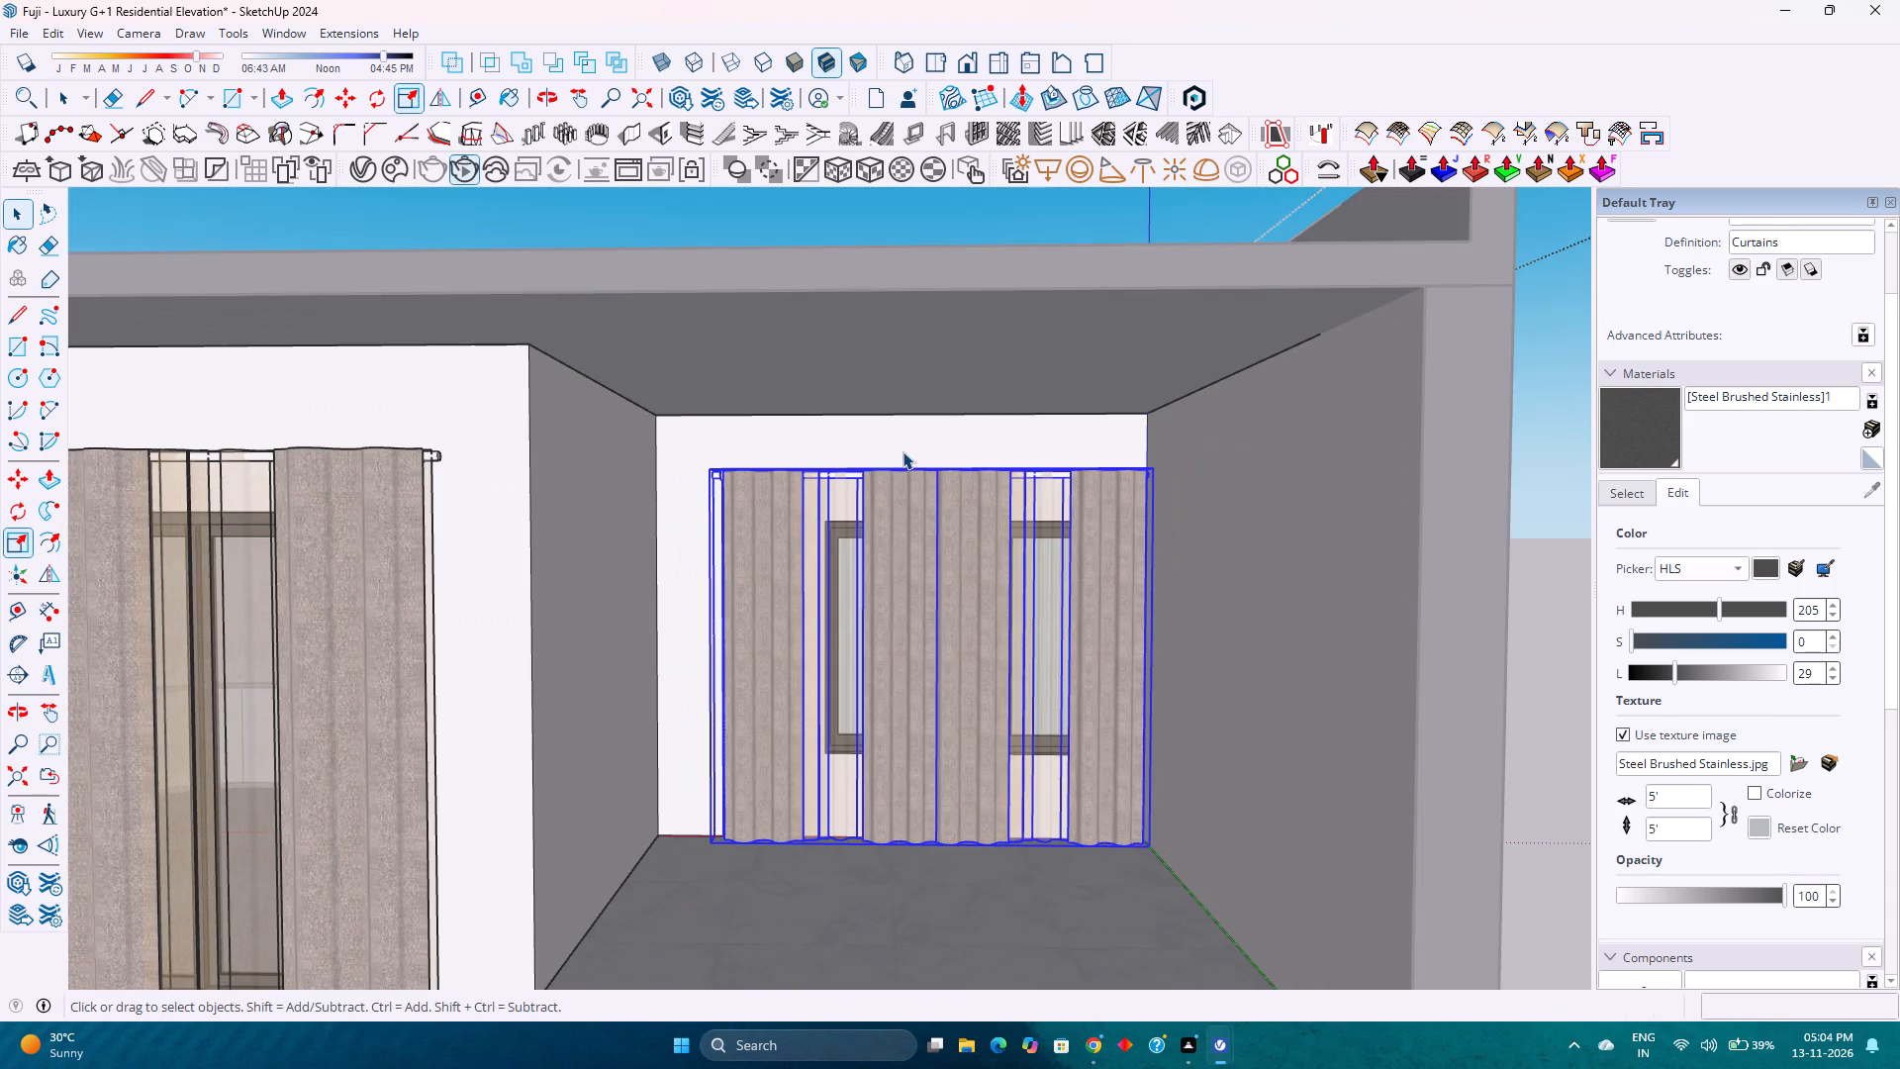
Leave the first-floor group and delete the section plane cutting through the house.
scroll(855, 462, "down", 6)
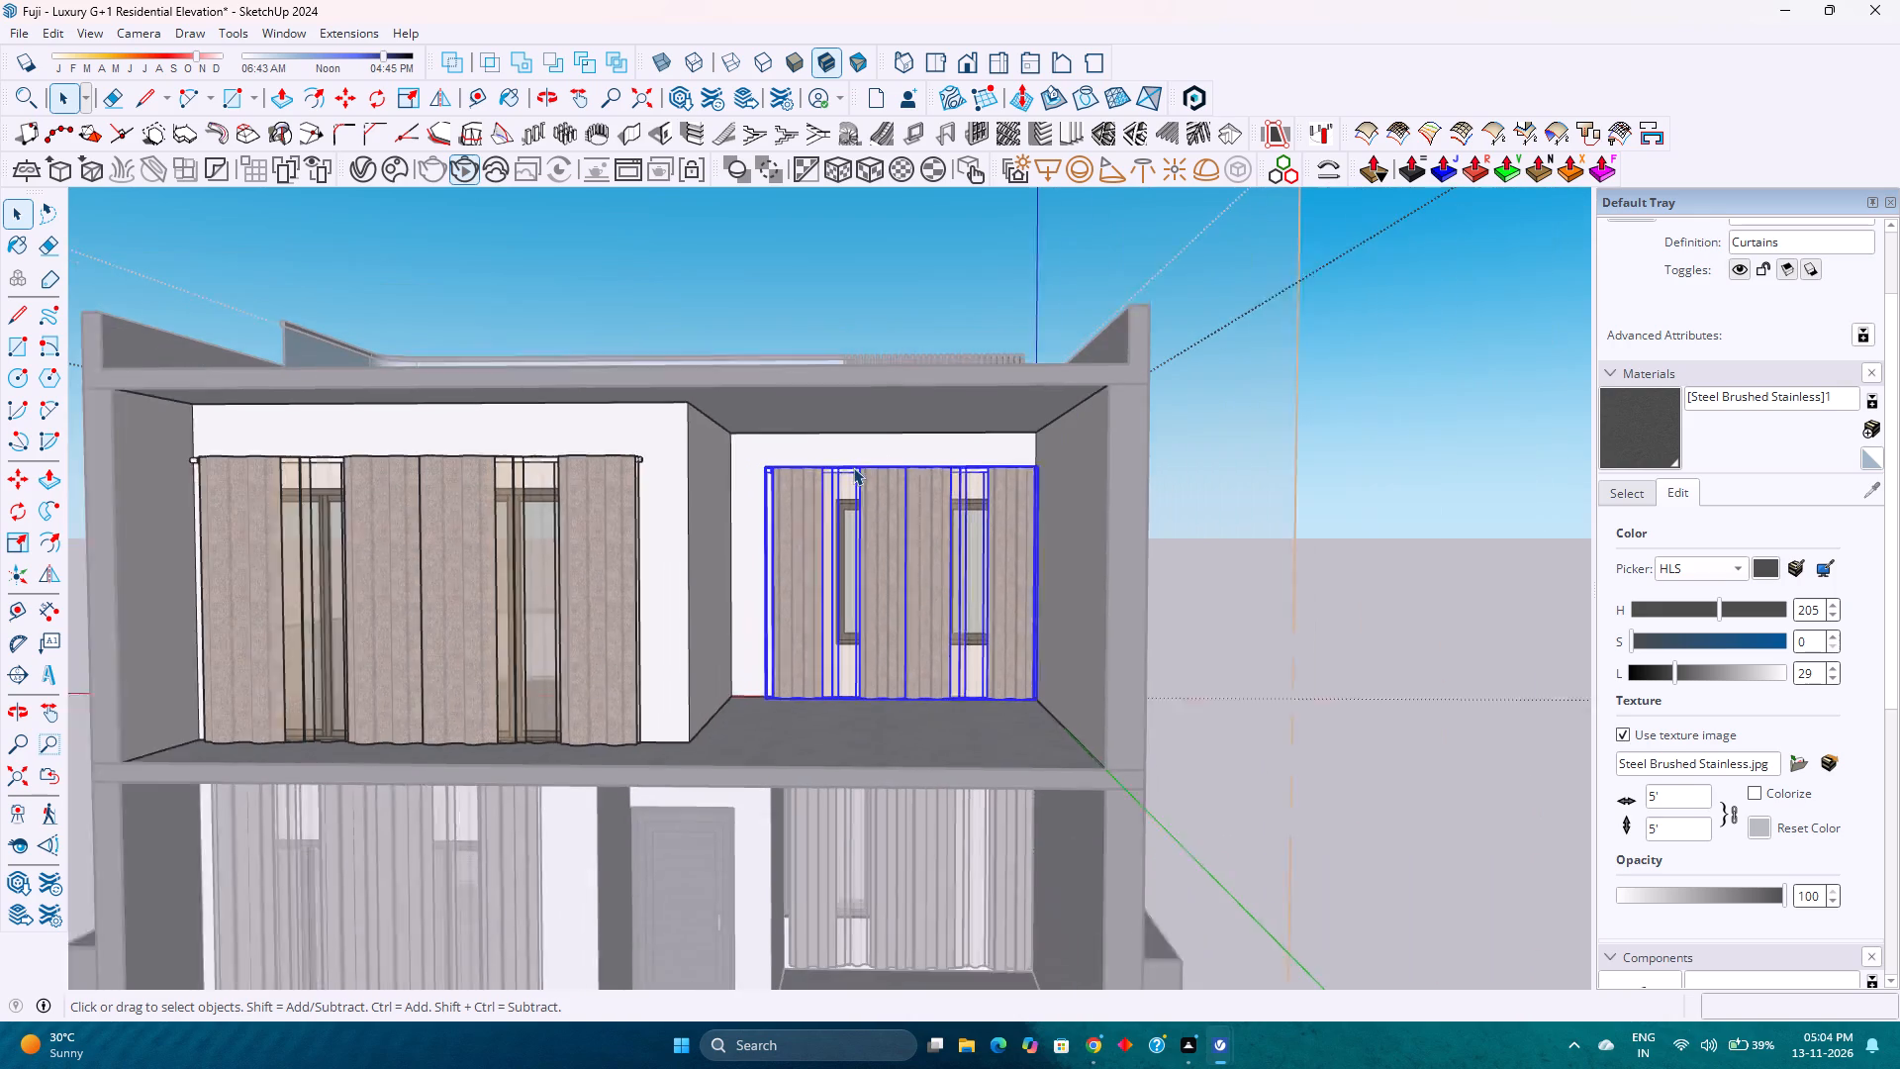
left_click(1247, 605)
scroll(1006, 587, "down", 3)
left_click(1387, 573)
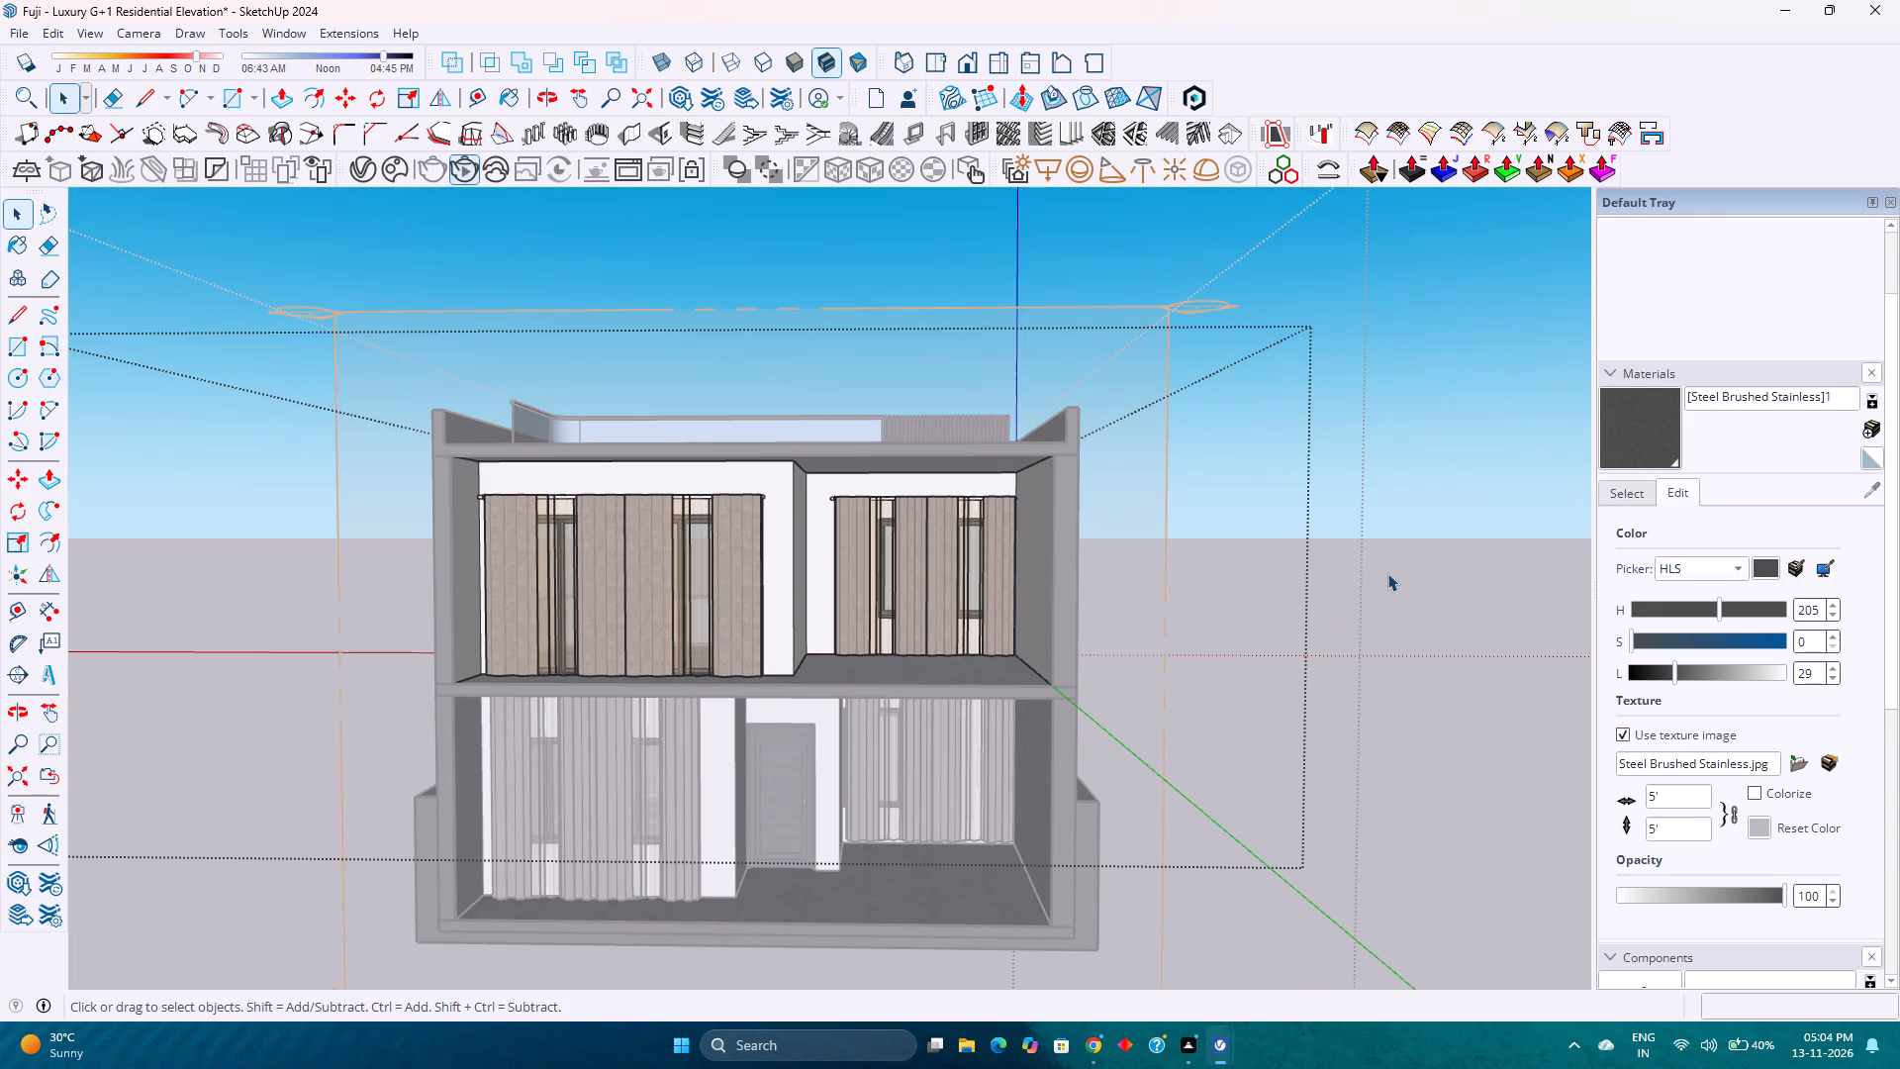
left_click(1179, 318)
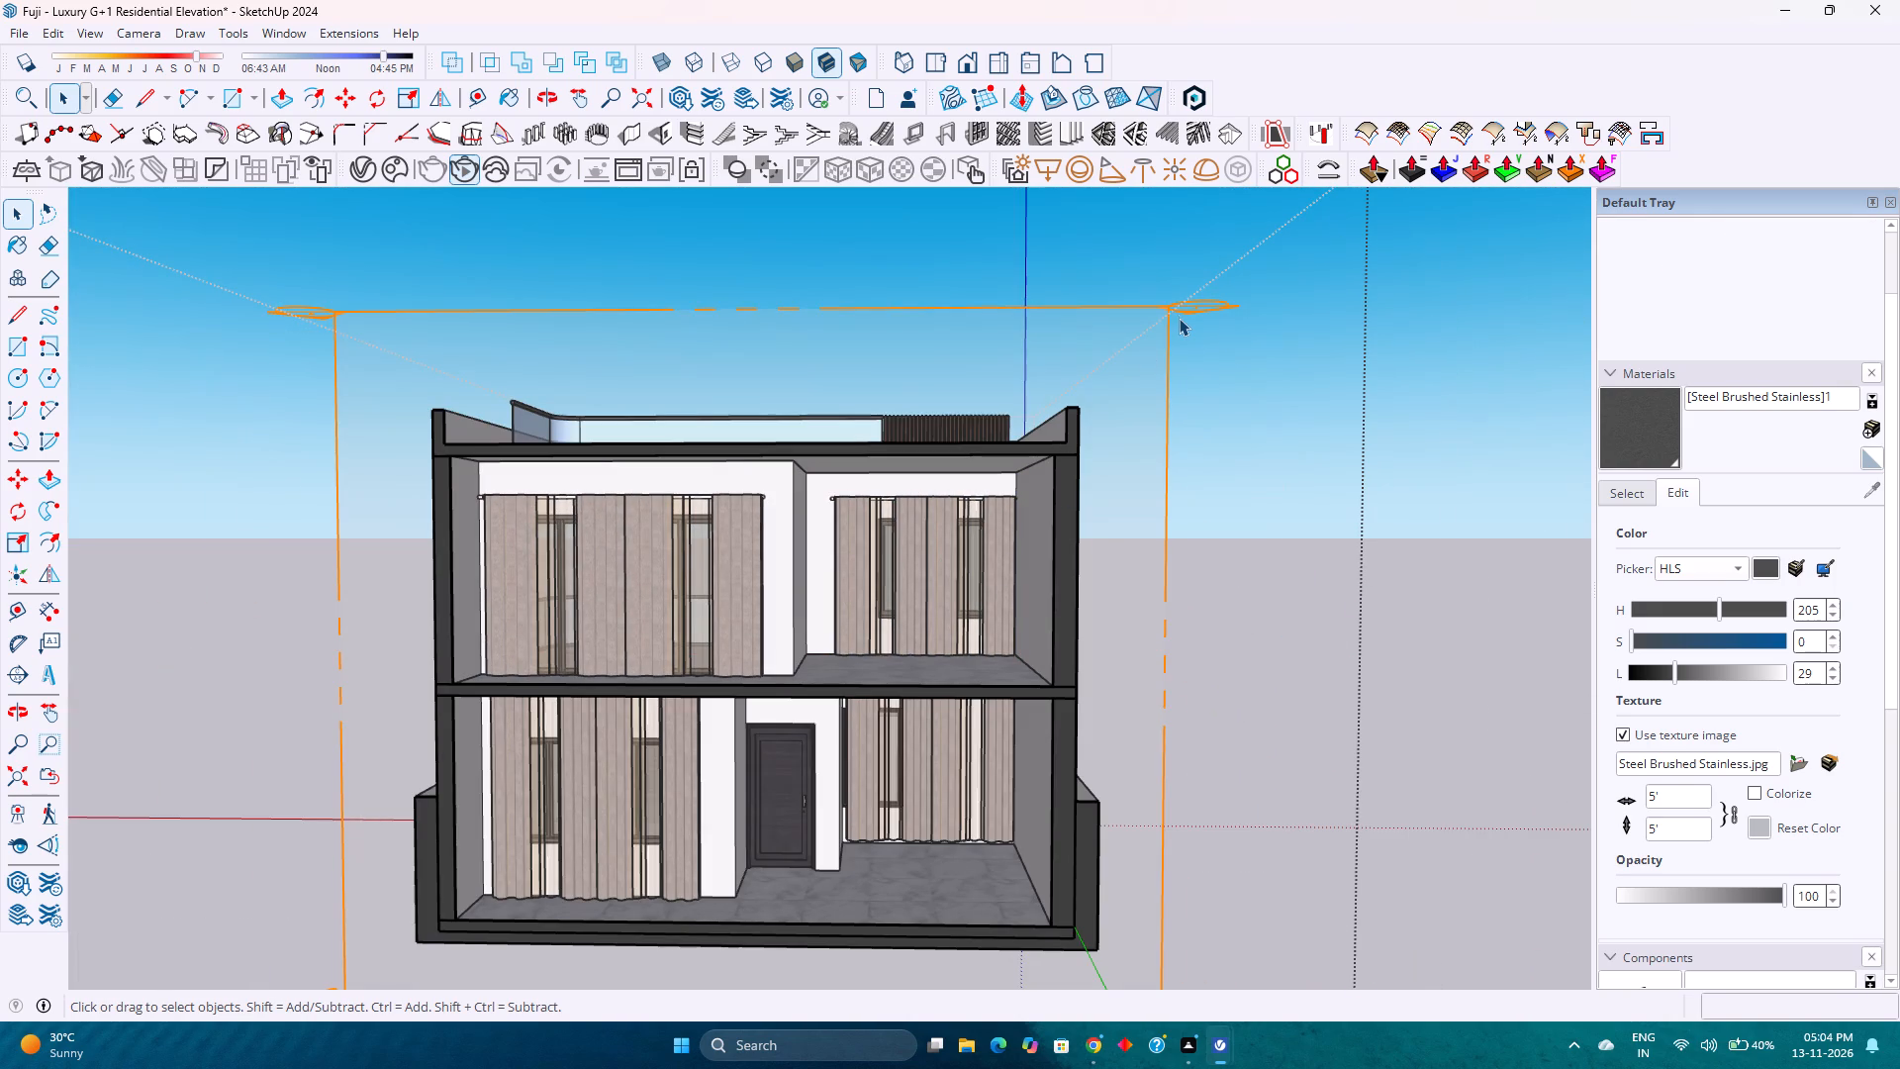
left_click(1176, 311)
scroll(927, 578, "up", 3)
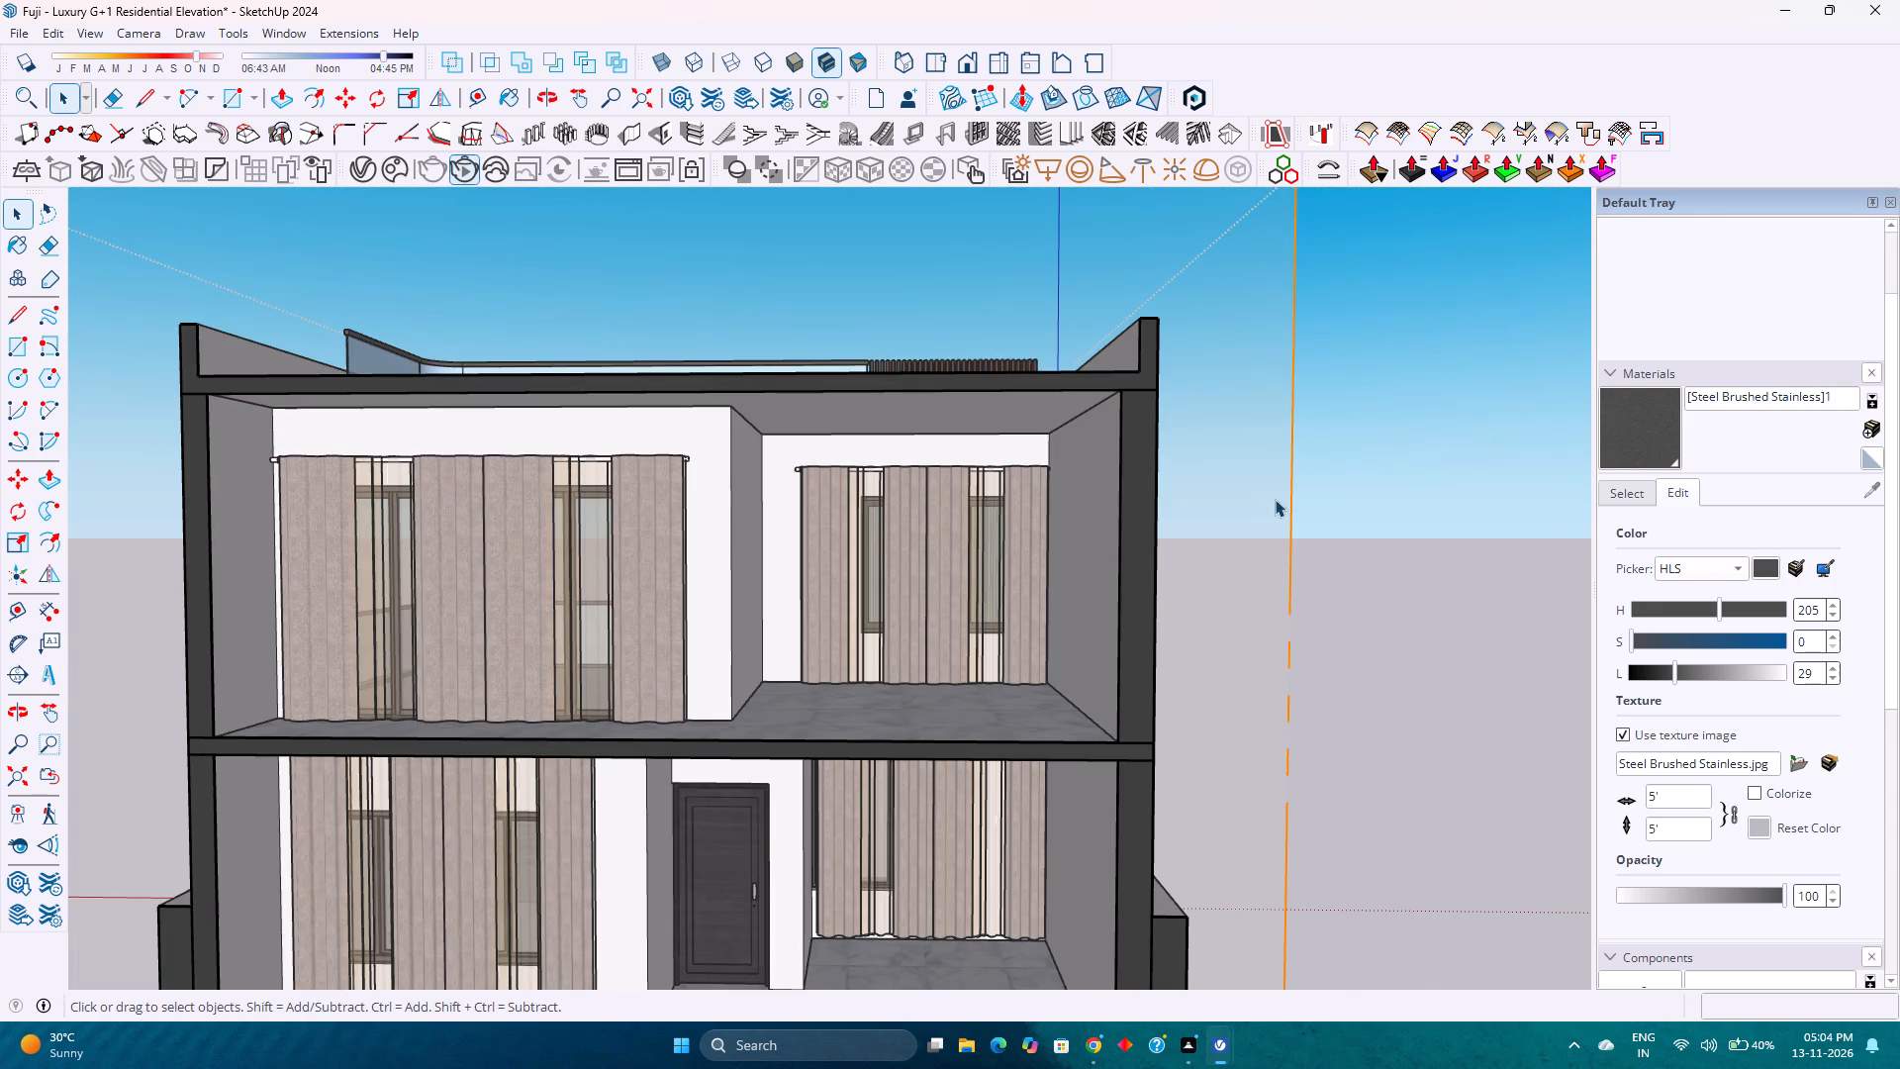
left_click(1289, 480)
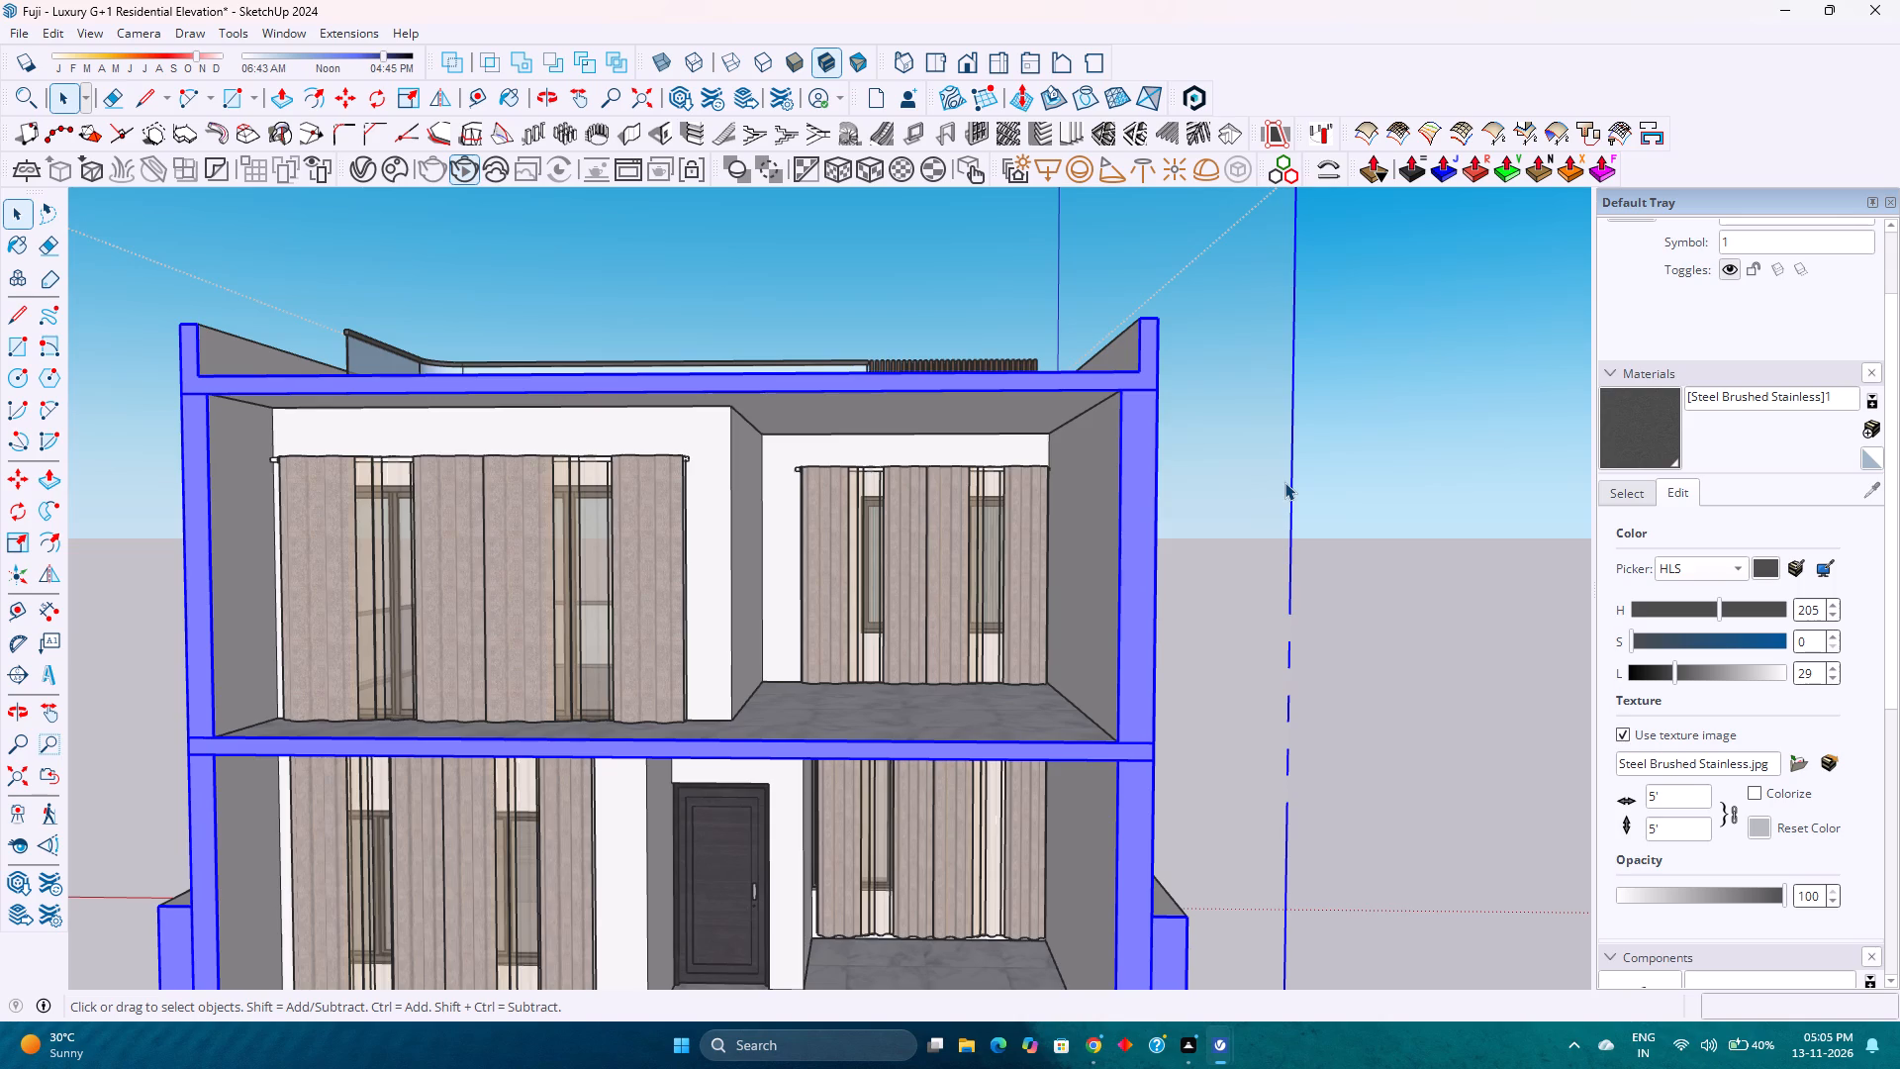
key("Delete")
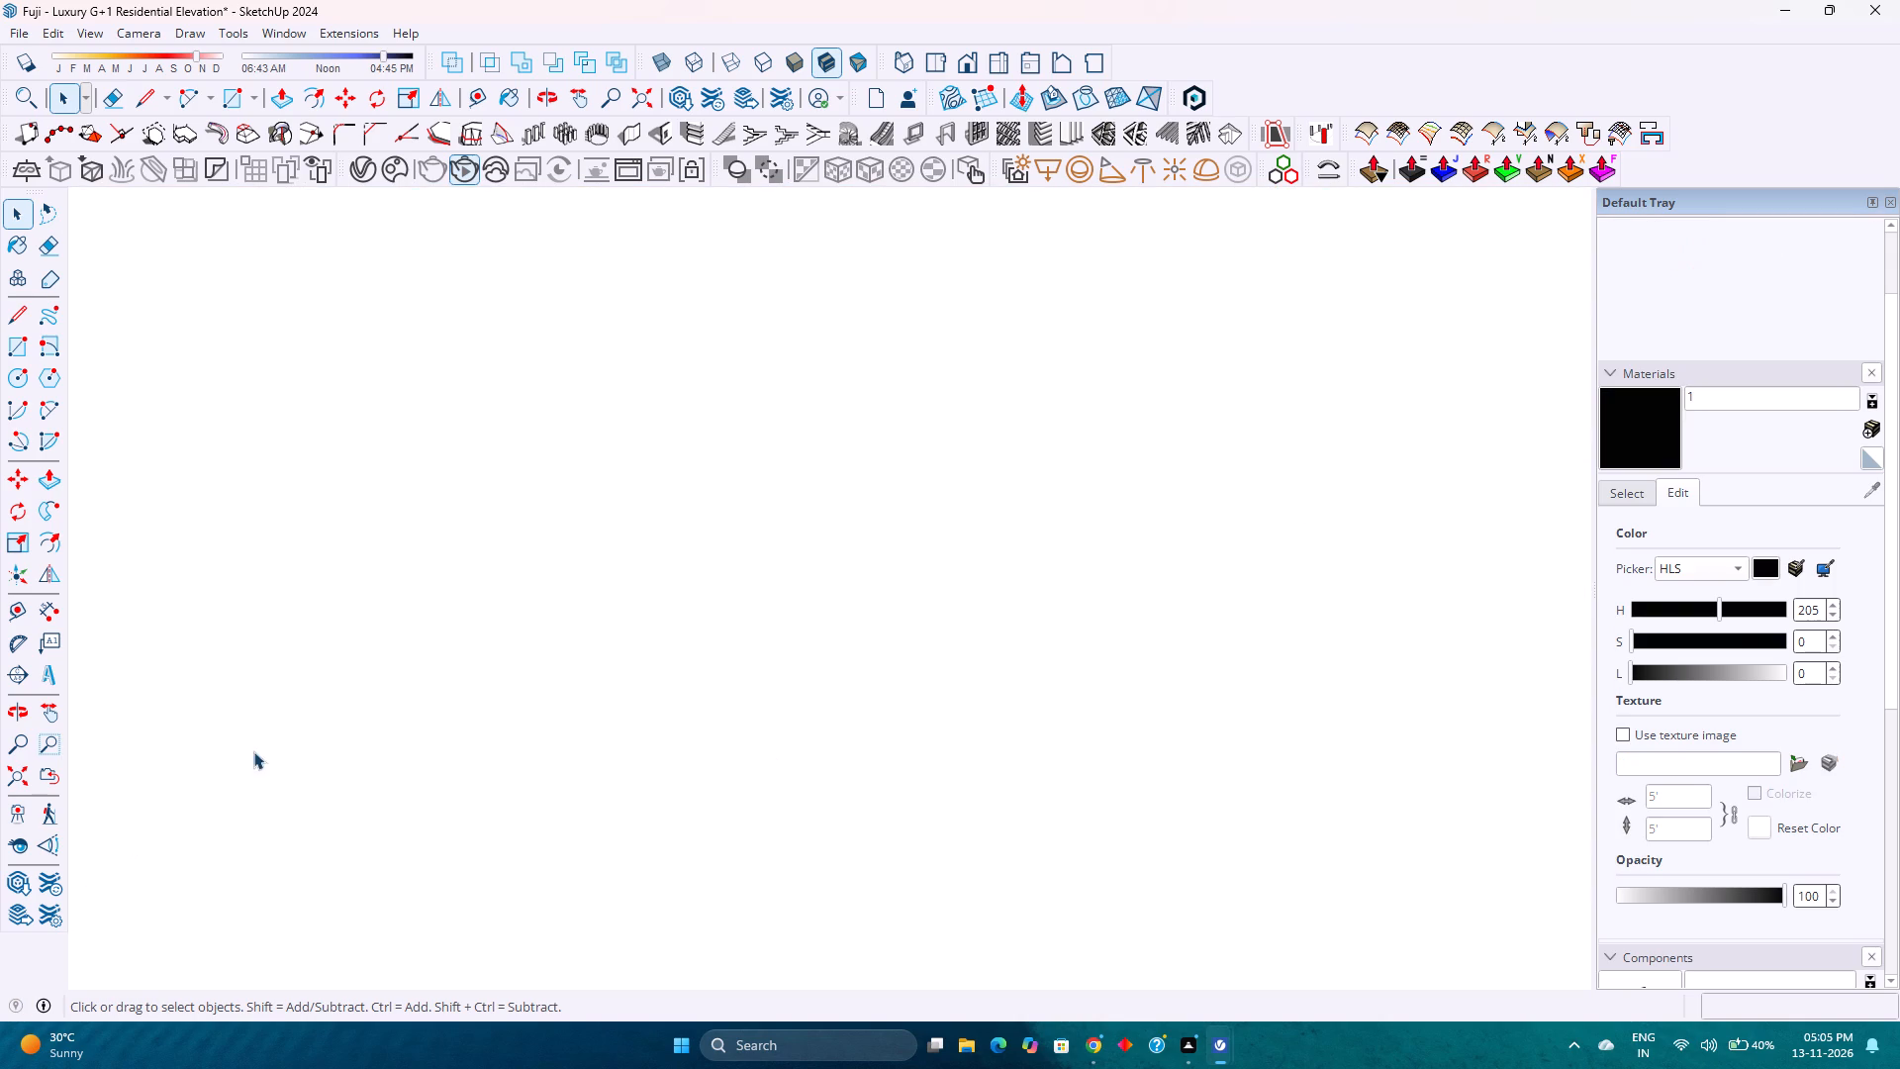
Open the low perimeter wall group around the house base and push/pull its rear face outward by 1'.
scroll(347, 681, "up", 16)
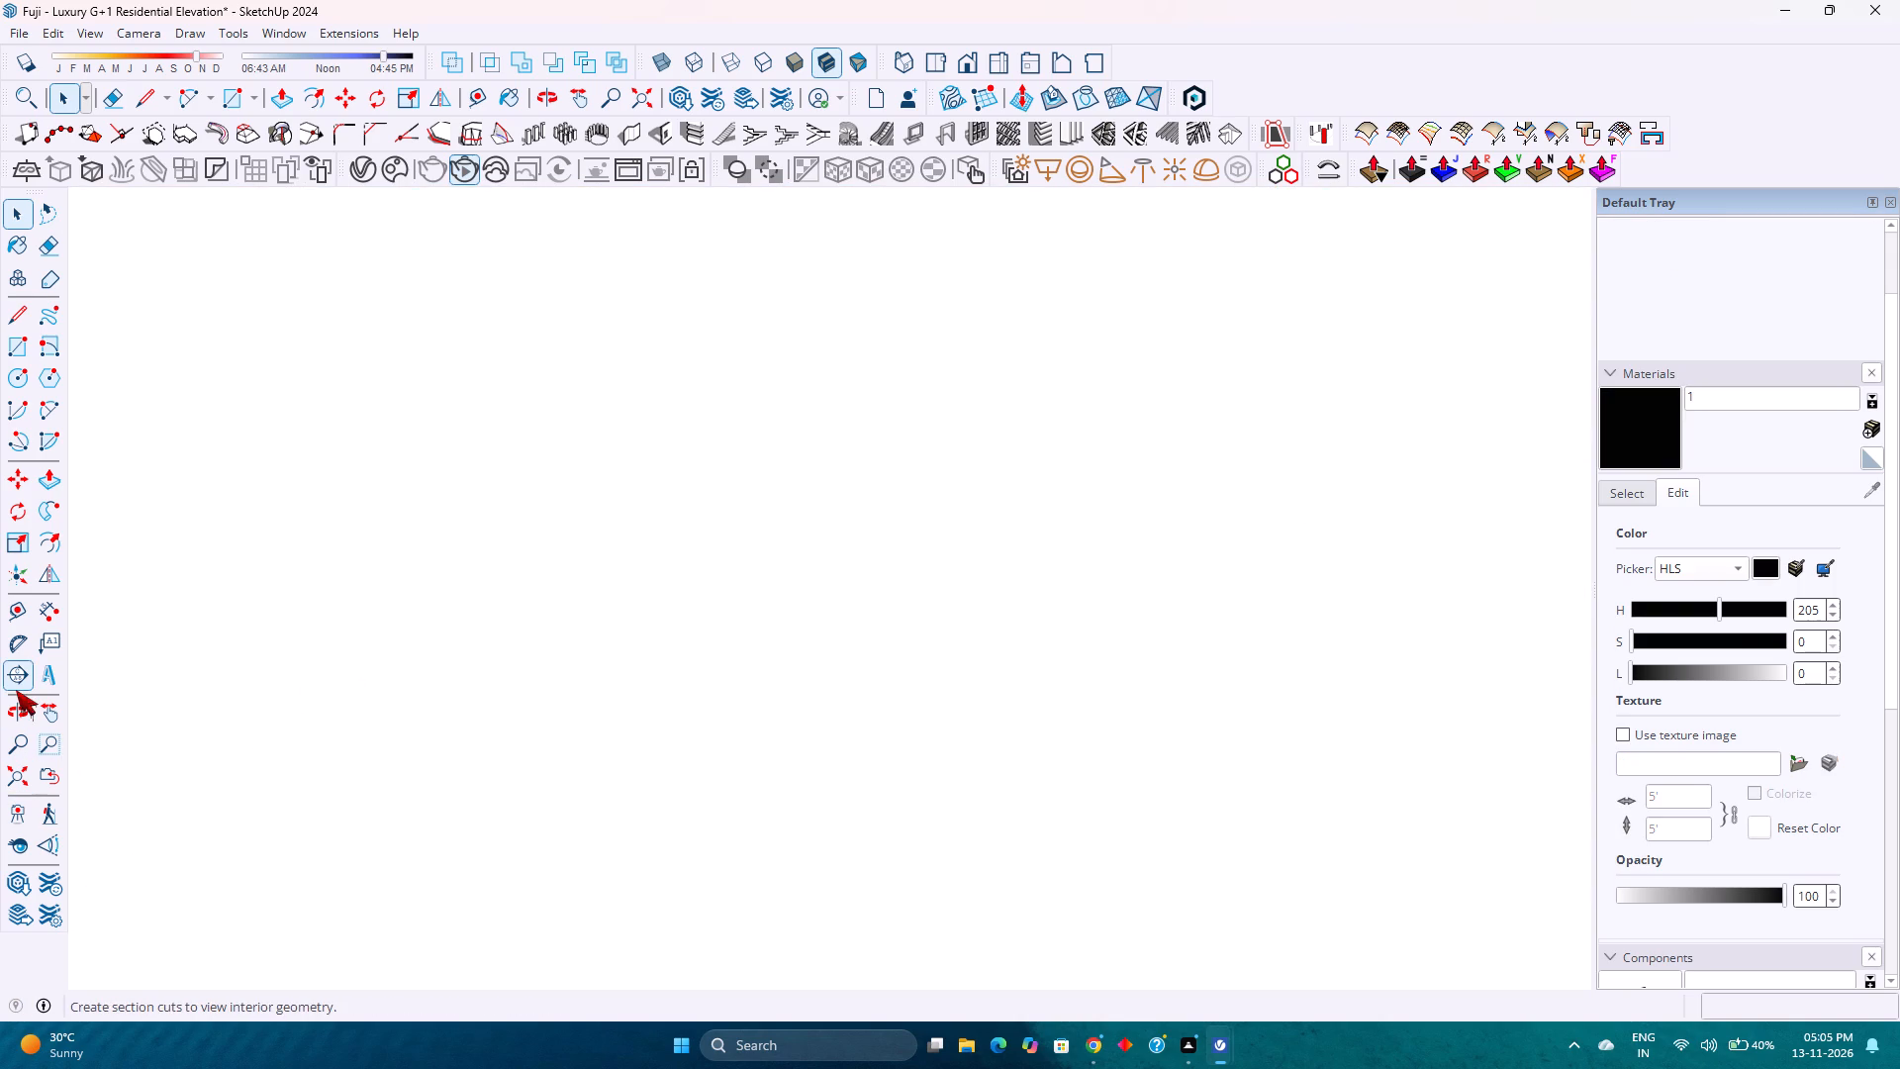
left_click(16, 781)
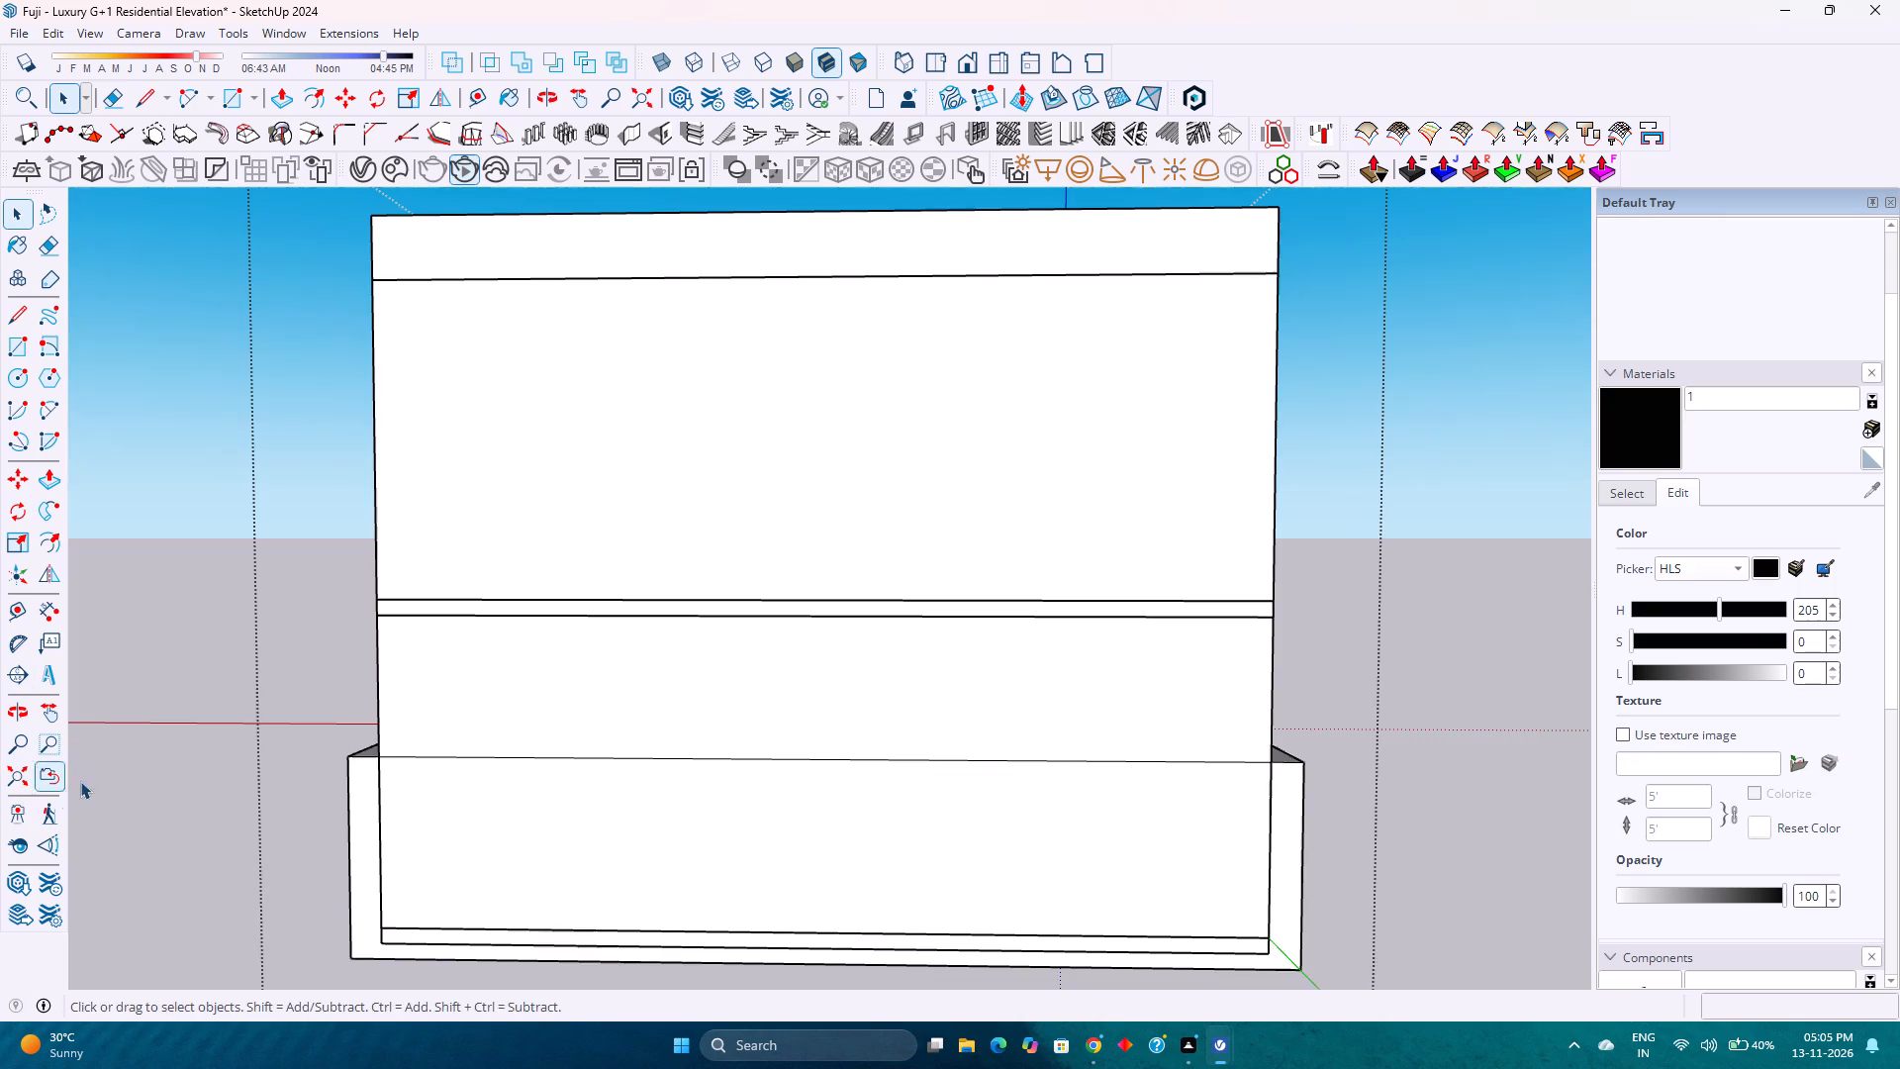
middle_click_drag(386, 737, 868, 821)
scroll(746, 794, "down", 4)
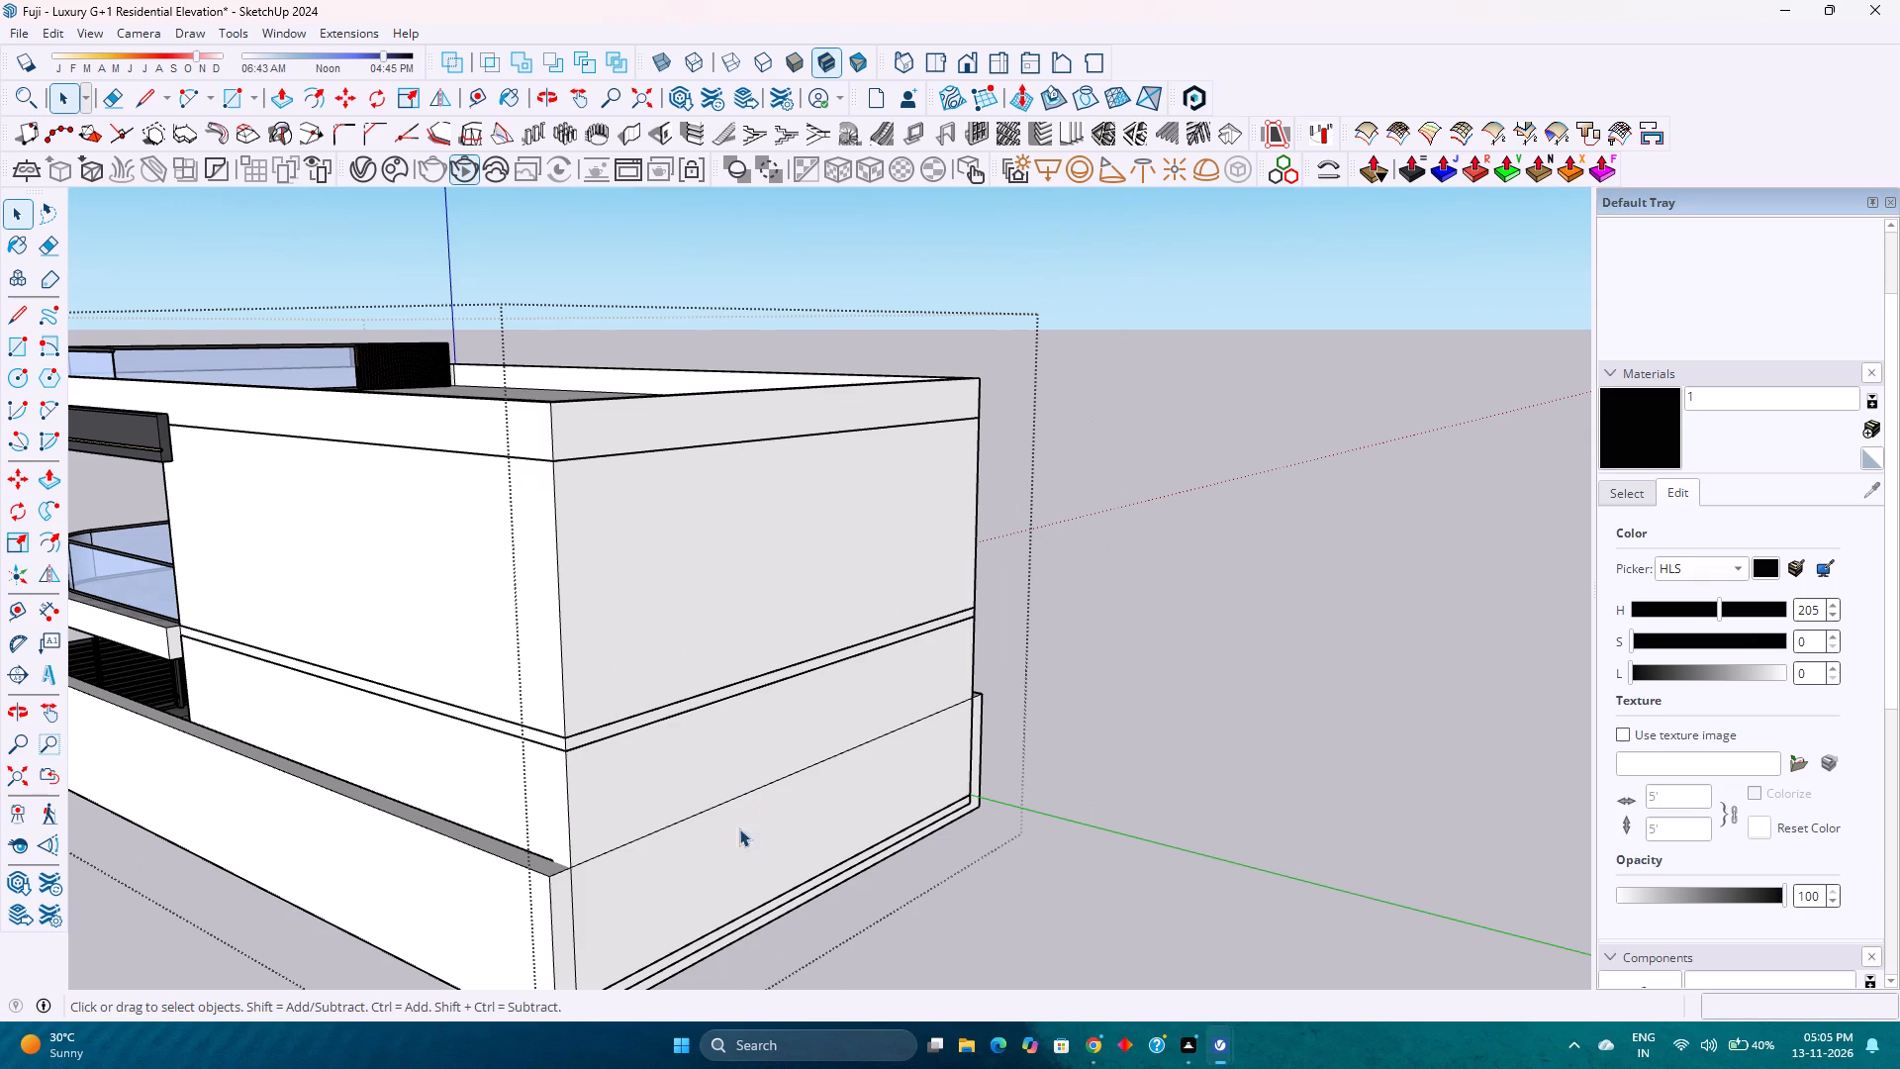
double_click(561, 915)
scroll(561, 915, "up", 2)
middle_click_drag(561, 915, 643, 910)
middle_click(643, 910)
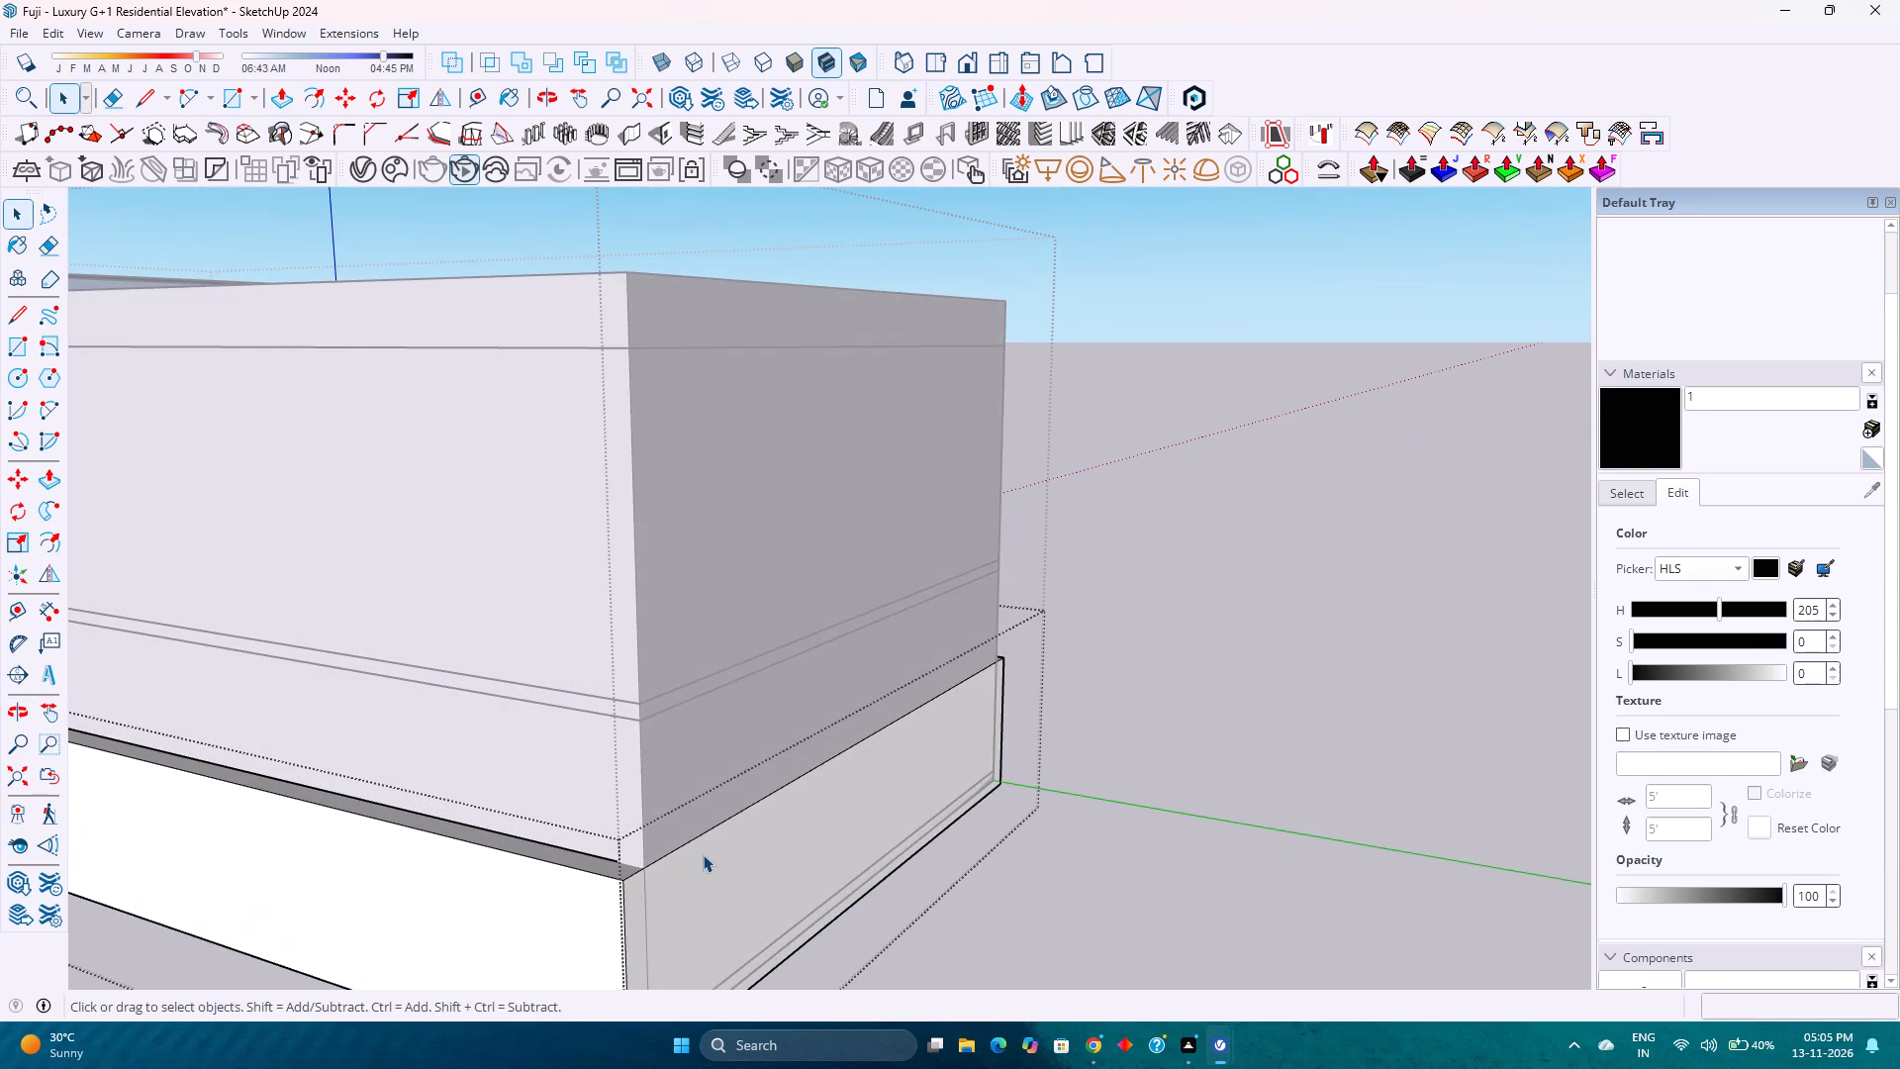
left_click(710, 851)
left_click(284, 108)
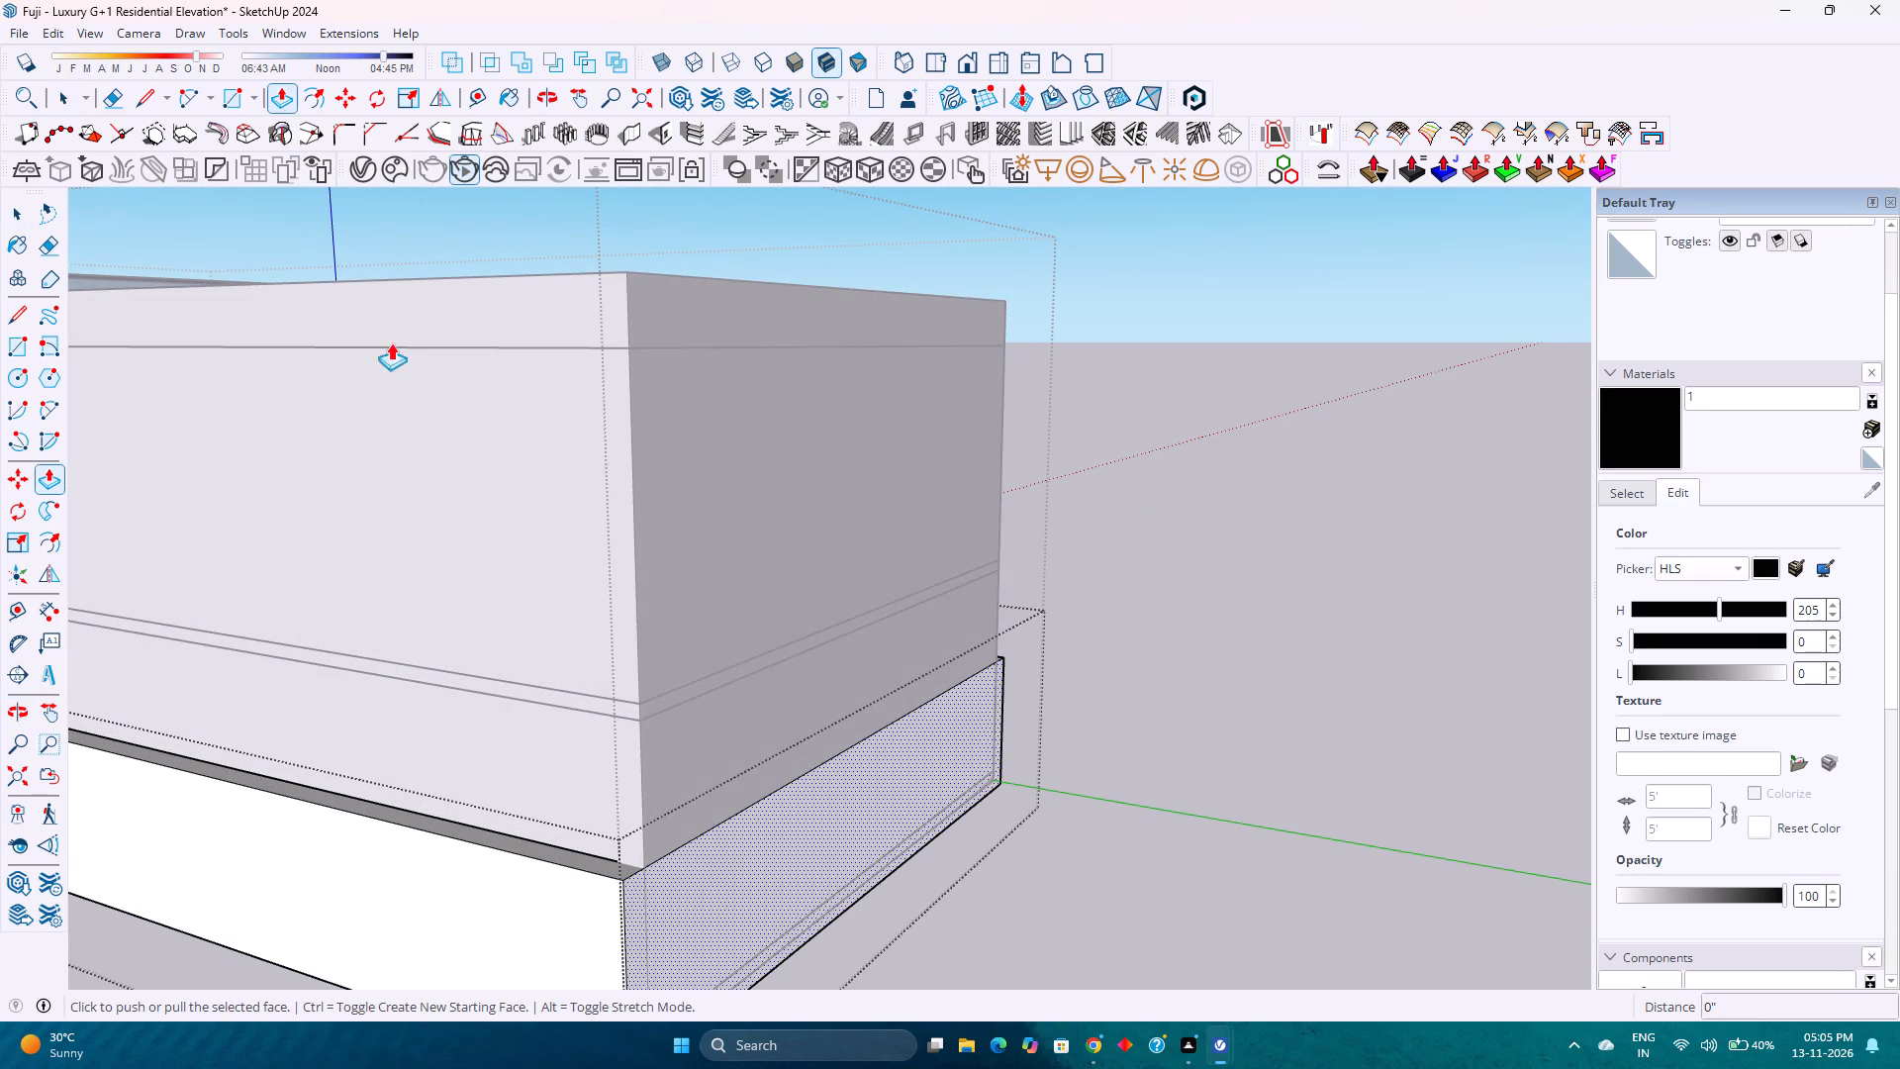
left_click(761, 888)
type("1'")
key("Return")
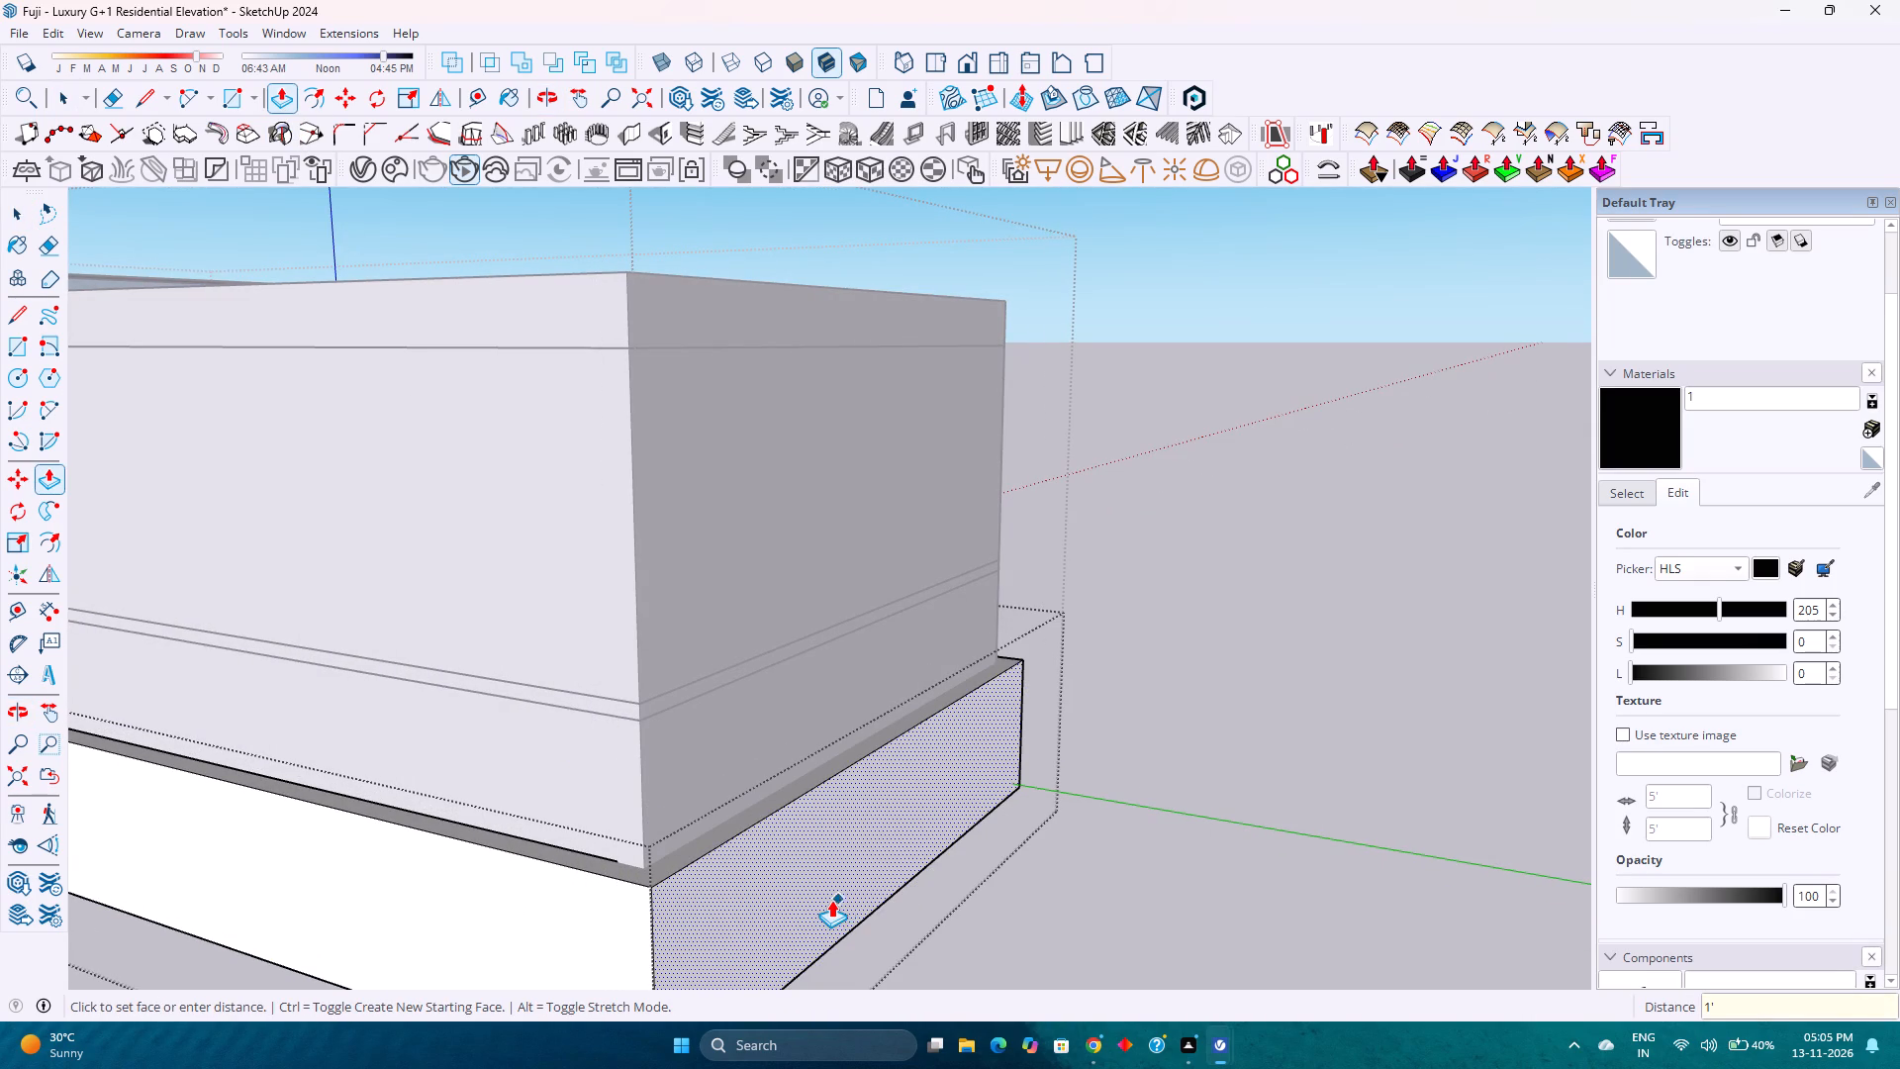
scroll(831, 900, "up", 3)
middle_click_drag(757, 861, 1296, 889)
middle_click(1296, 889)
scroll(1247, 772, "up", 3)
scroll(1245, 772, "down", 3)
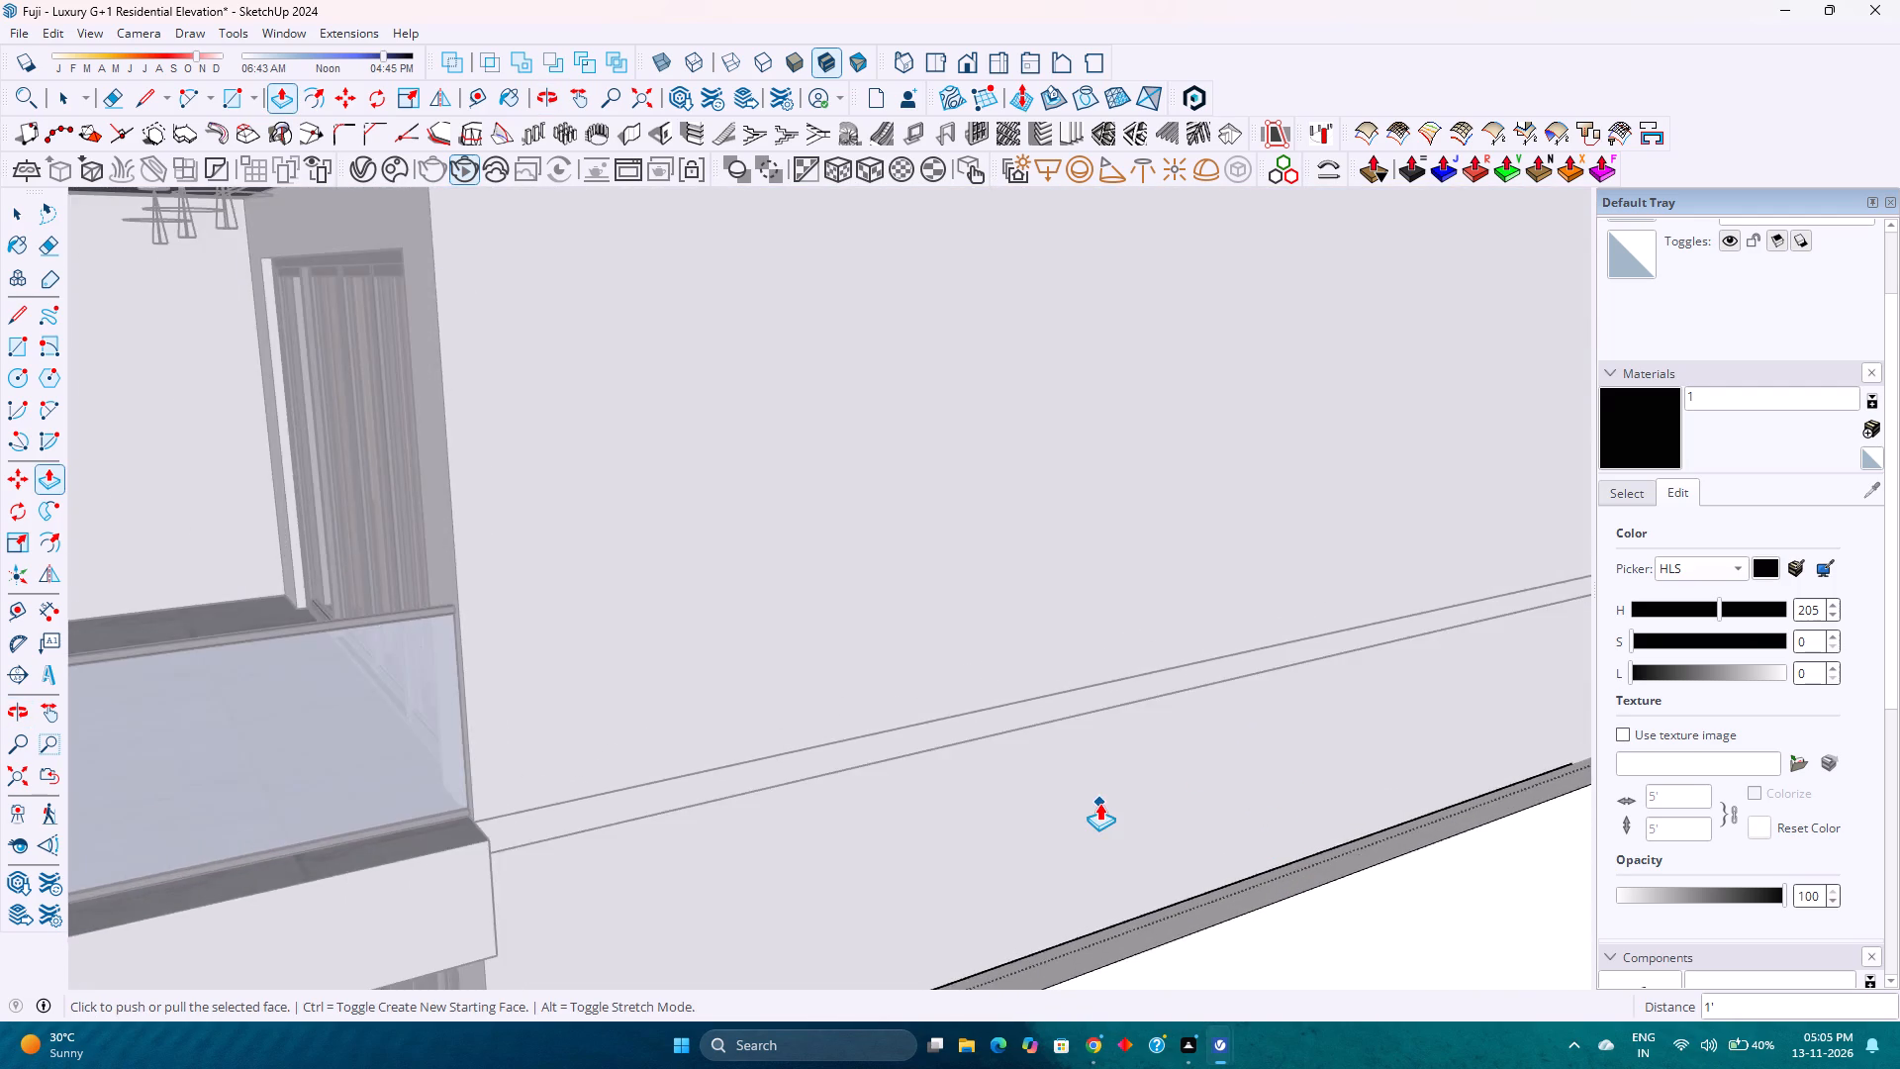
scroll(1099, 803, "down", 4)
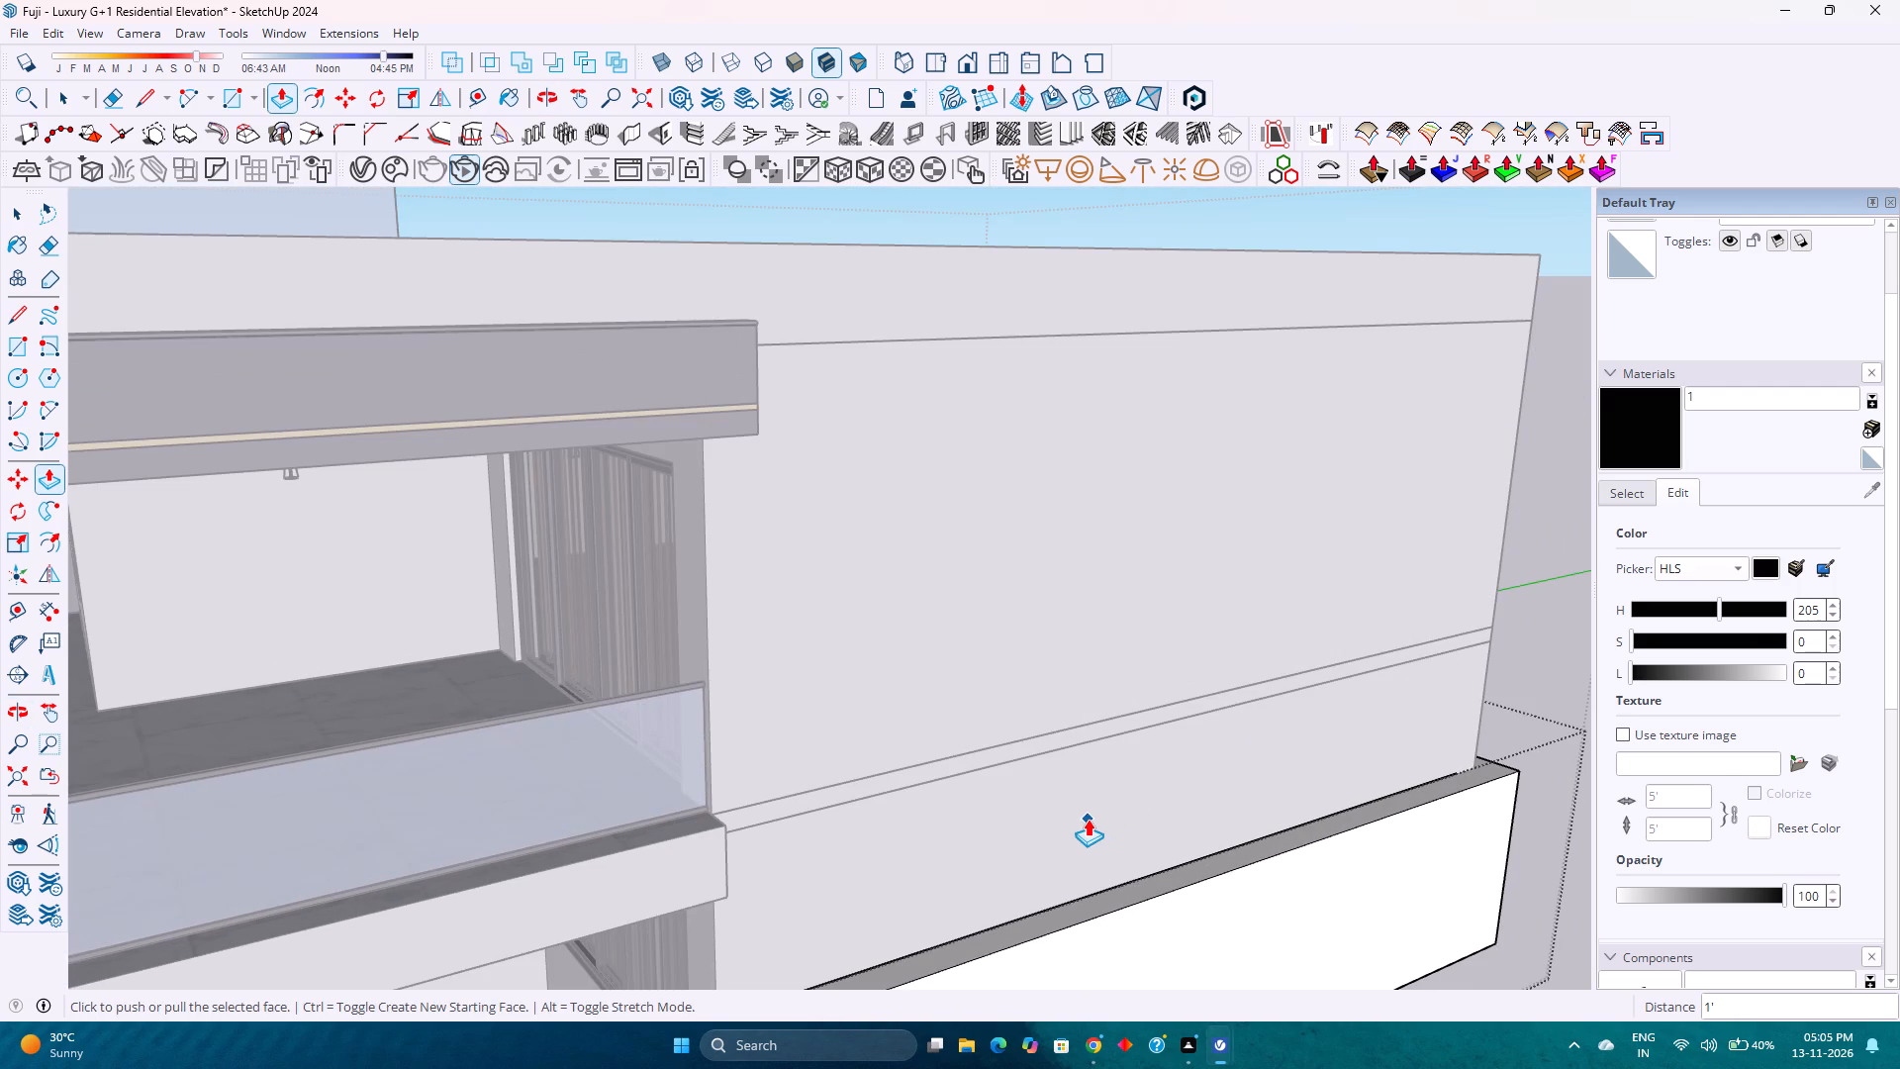
Push the inner face of the rear perimeter wall back by 1' and leave the wall group.
key("Escape")
scroll(1472, 785, "up", 12)
middle_click_drag(1386, 774, 1592, 897)
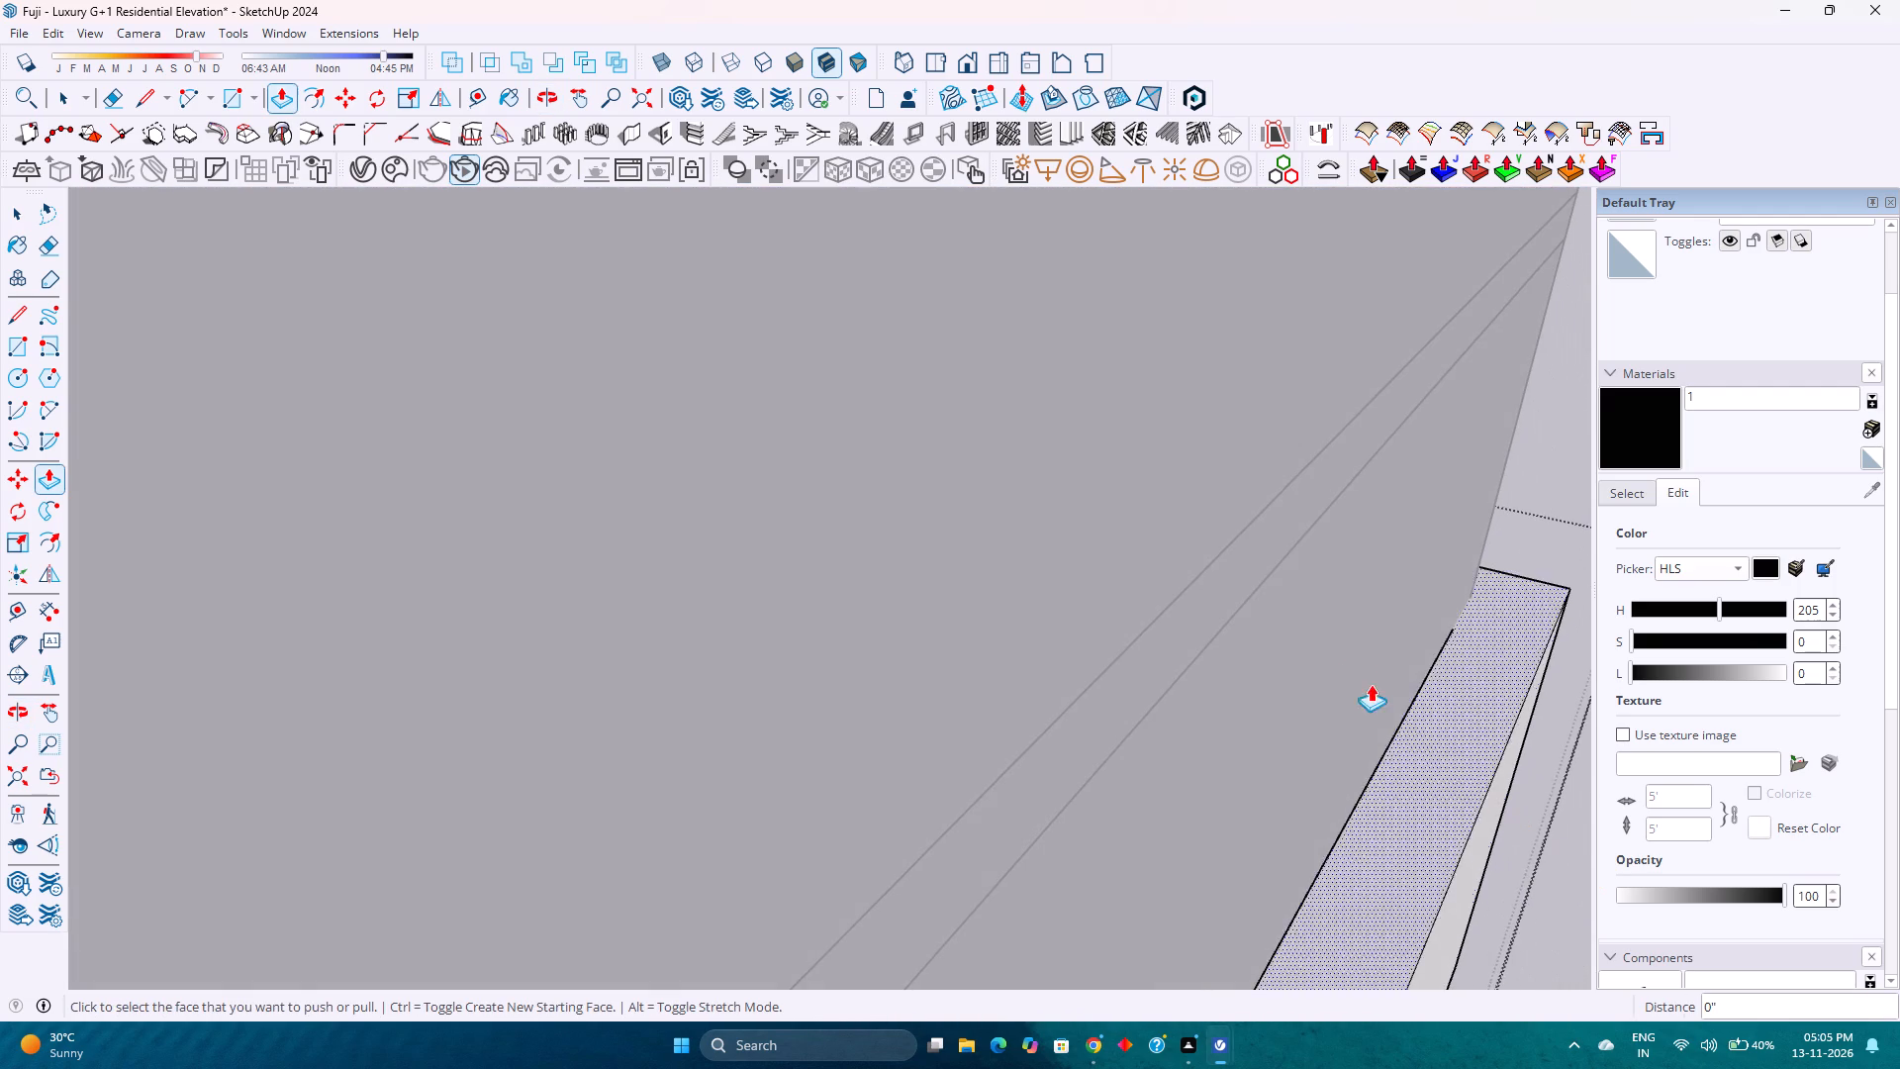
double_click(1388, 652)
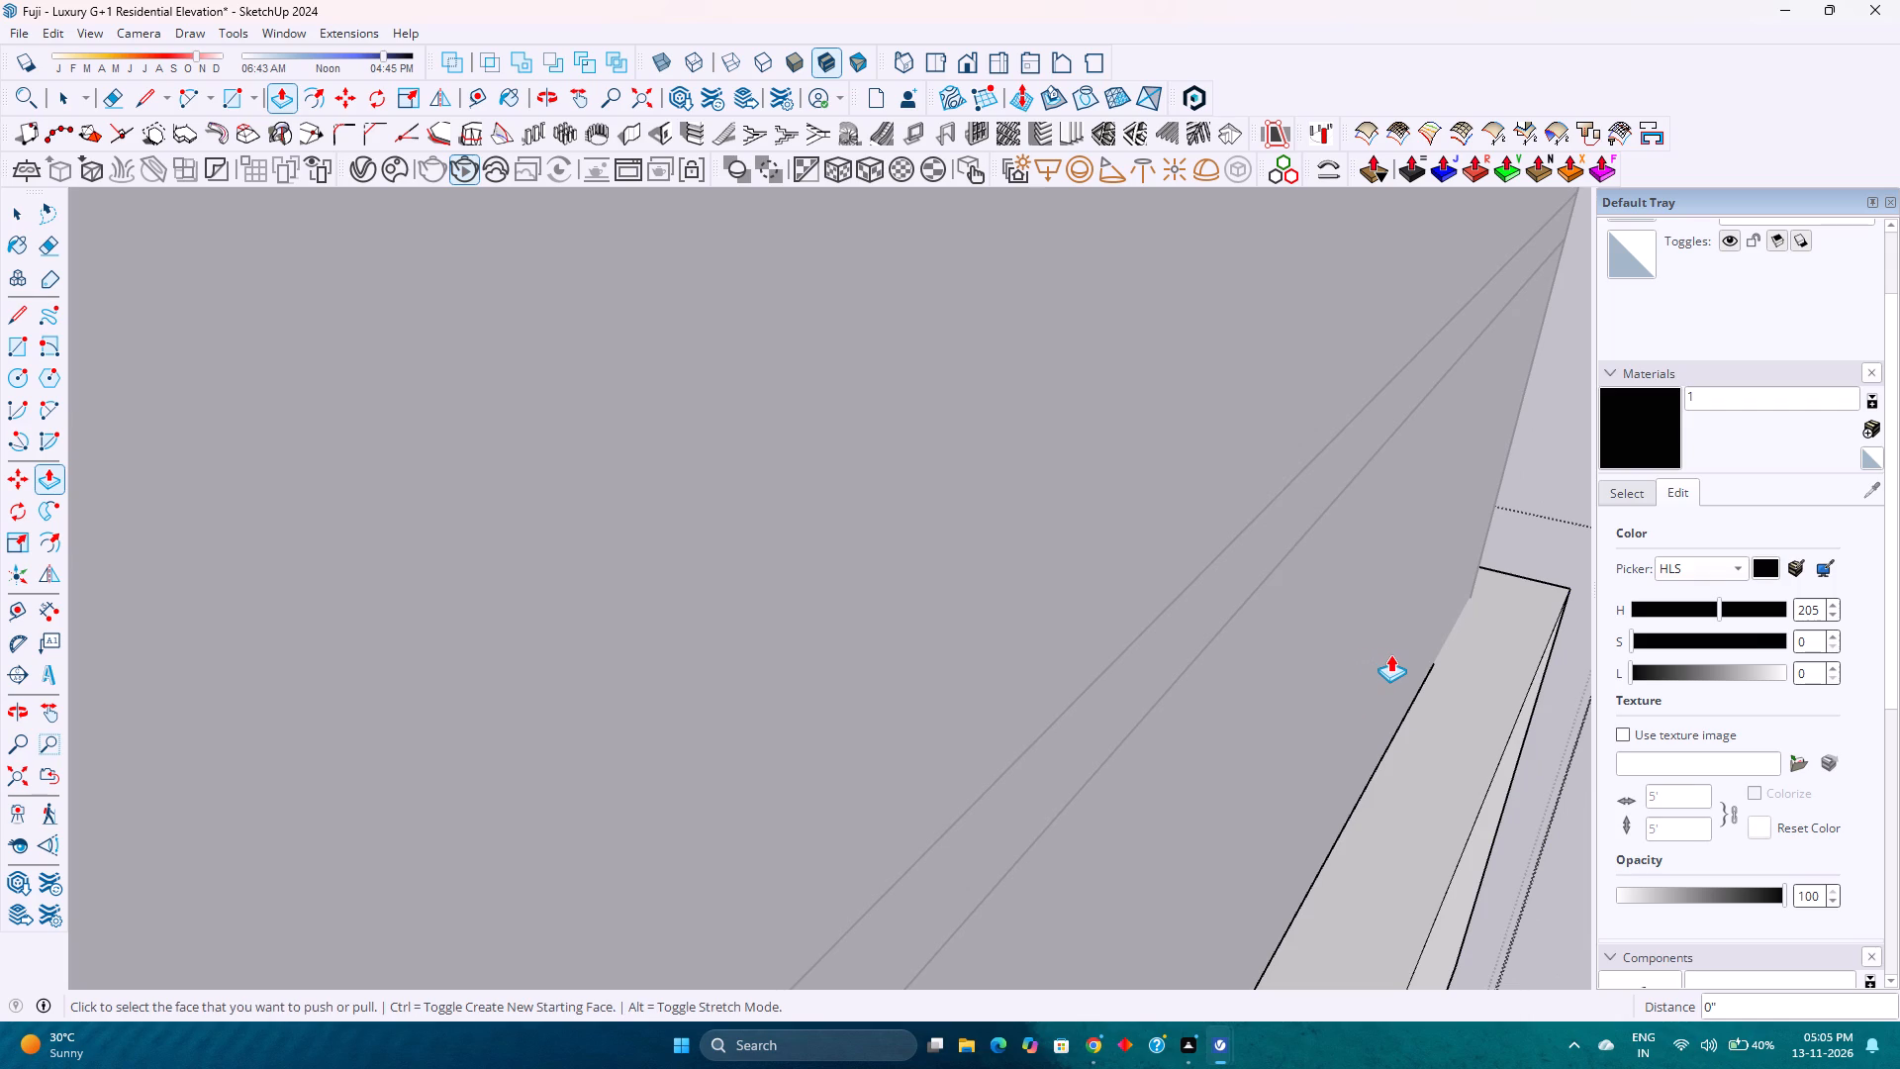
key("ctrl+z")
left_click(1394, 658)
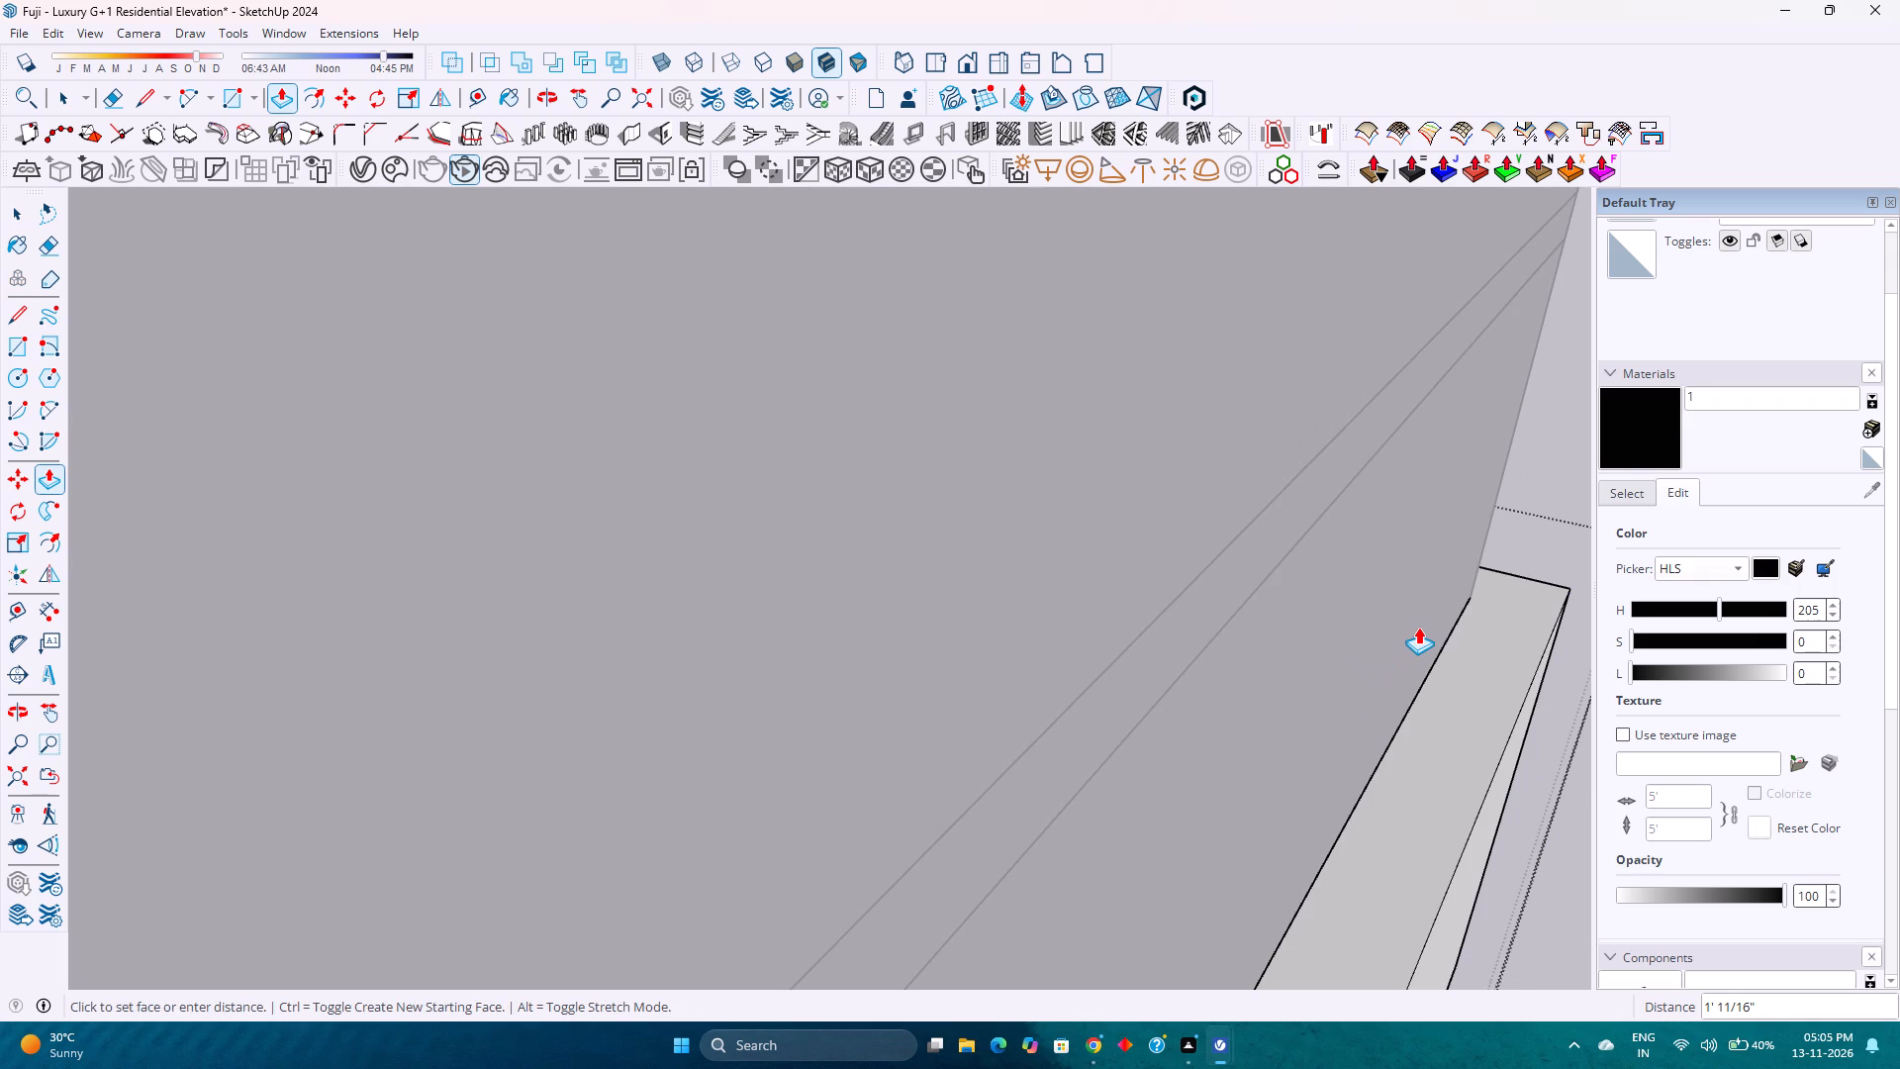
type("1'")
key("Return")
scroll(1358, 674, "down", 5)
middle_click_drag(1369, 688, 904, 668)
scroll(895, 668, "up", 1)
scroll(895, 668, "down", 4)
middle_click_drag(964, 755, 466, 767)
middle_click(466, 767)
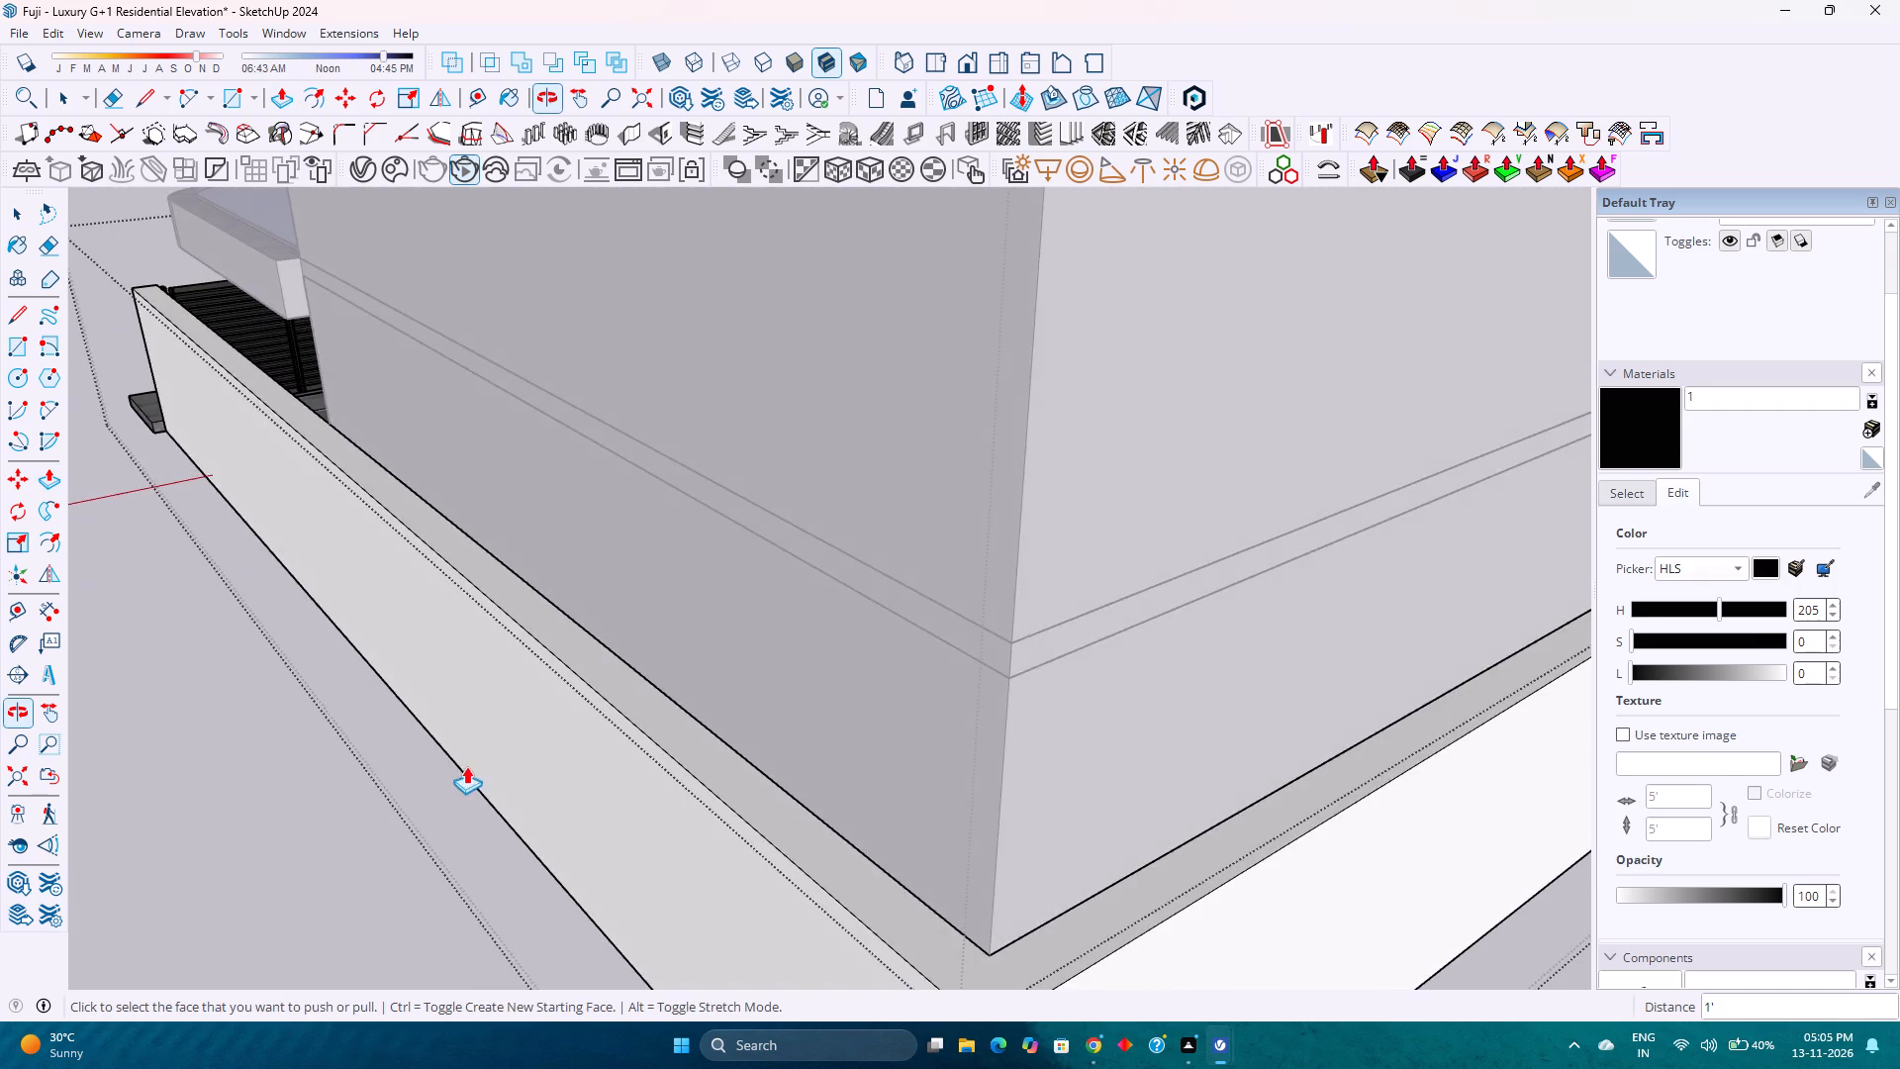
scroll(533, 738, "down", 8)
key("space")
left_click(1161, 954)
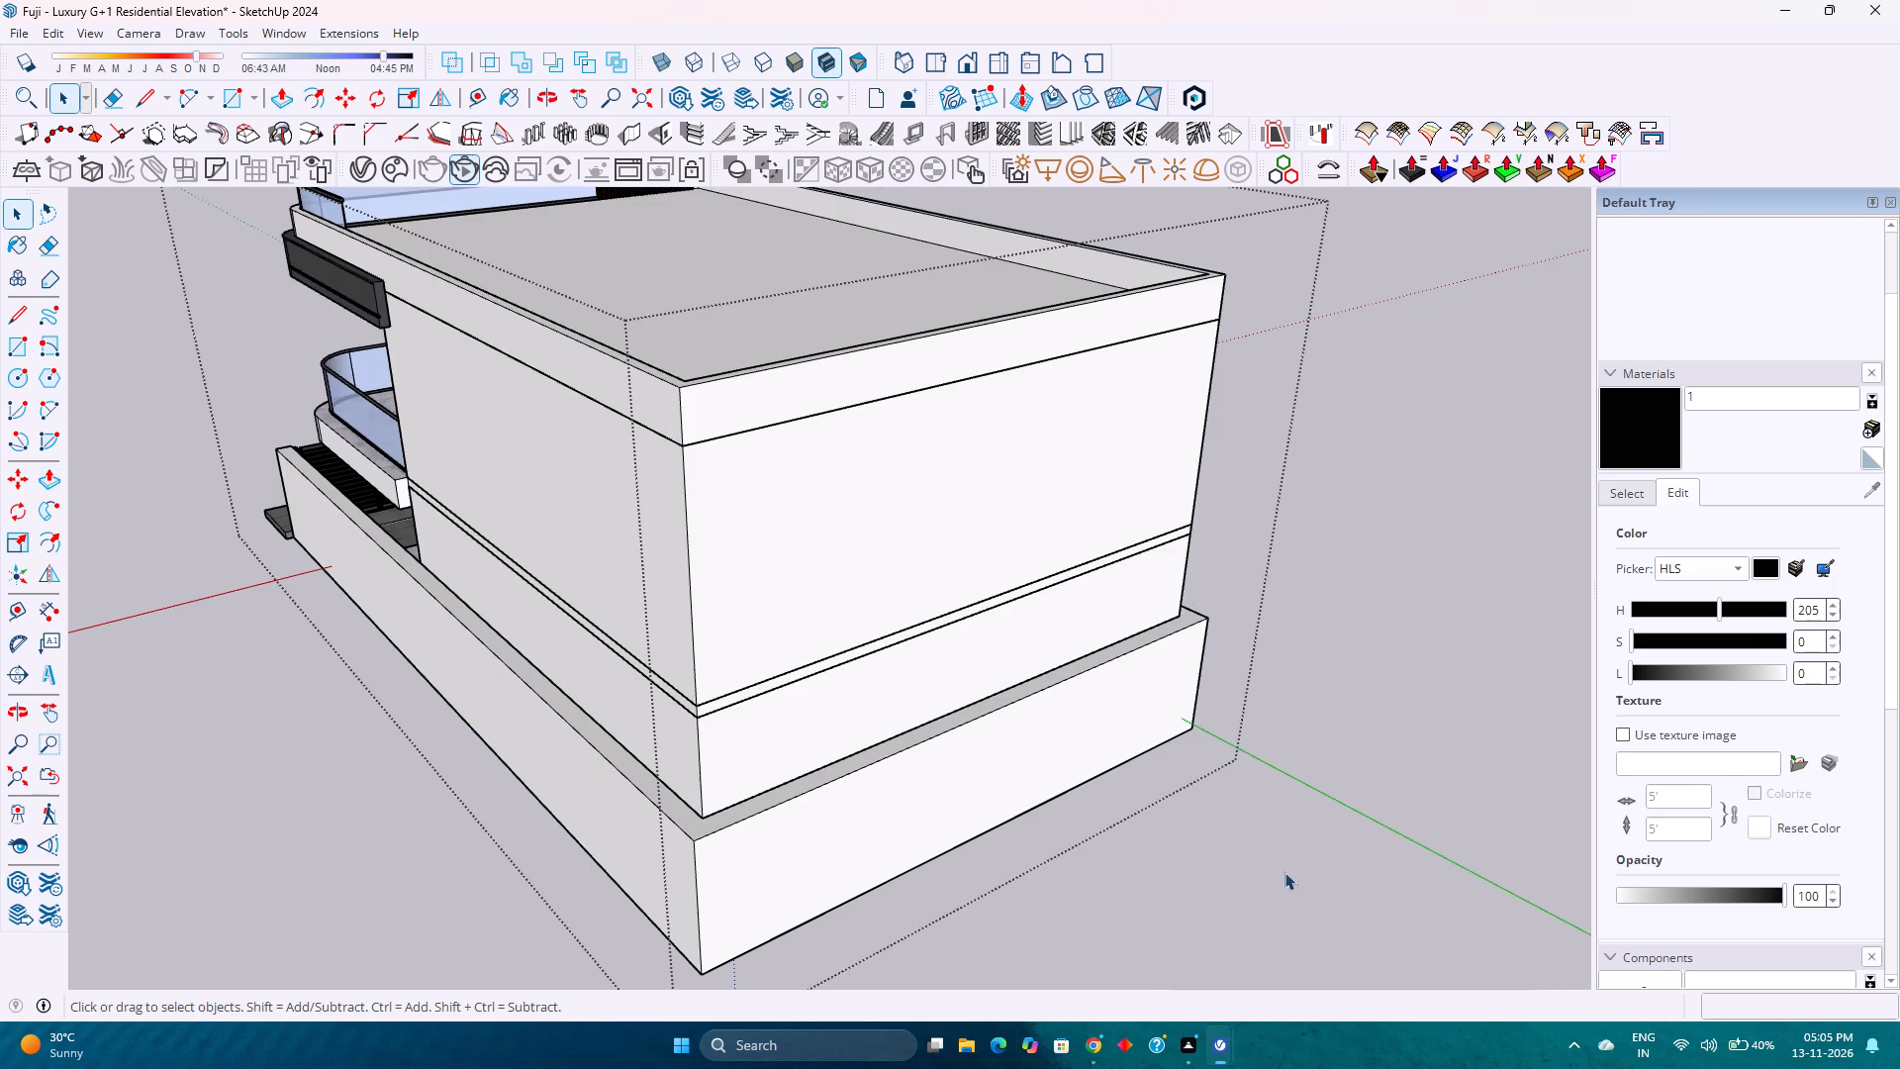
Switch to the standard front view with the whole house fitted and save the model.
left_click(965, 62)
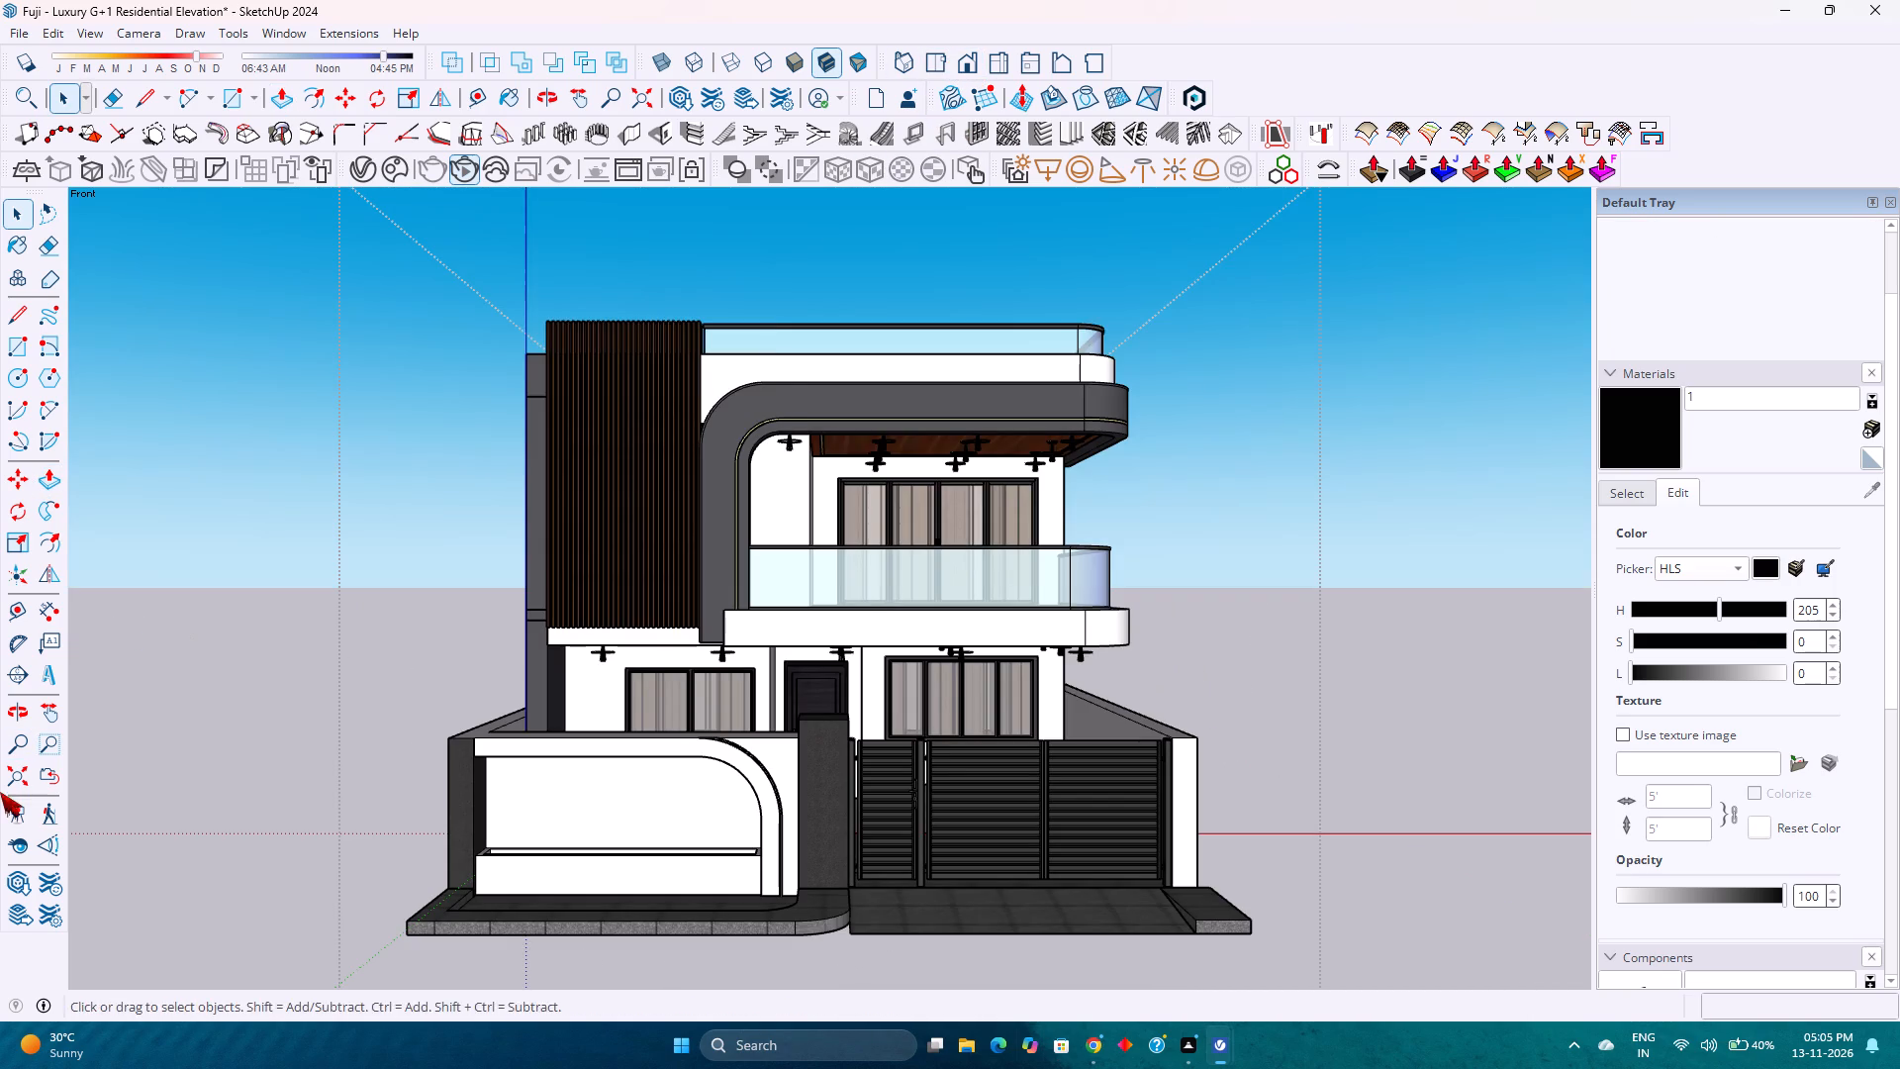
left_click(11, 777)
key("ctrl+s")
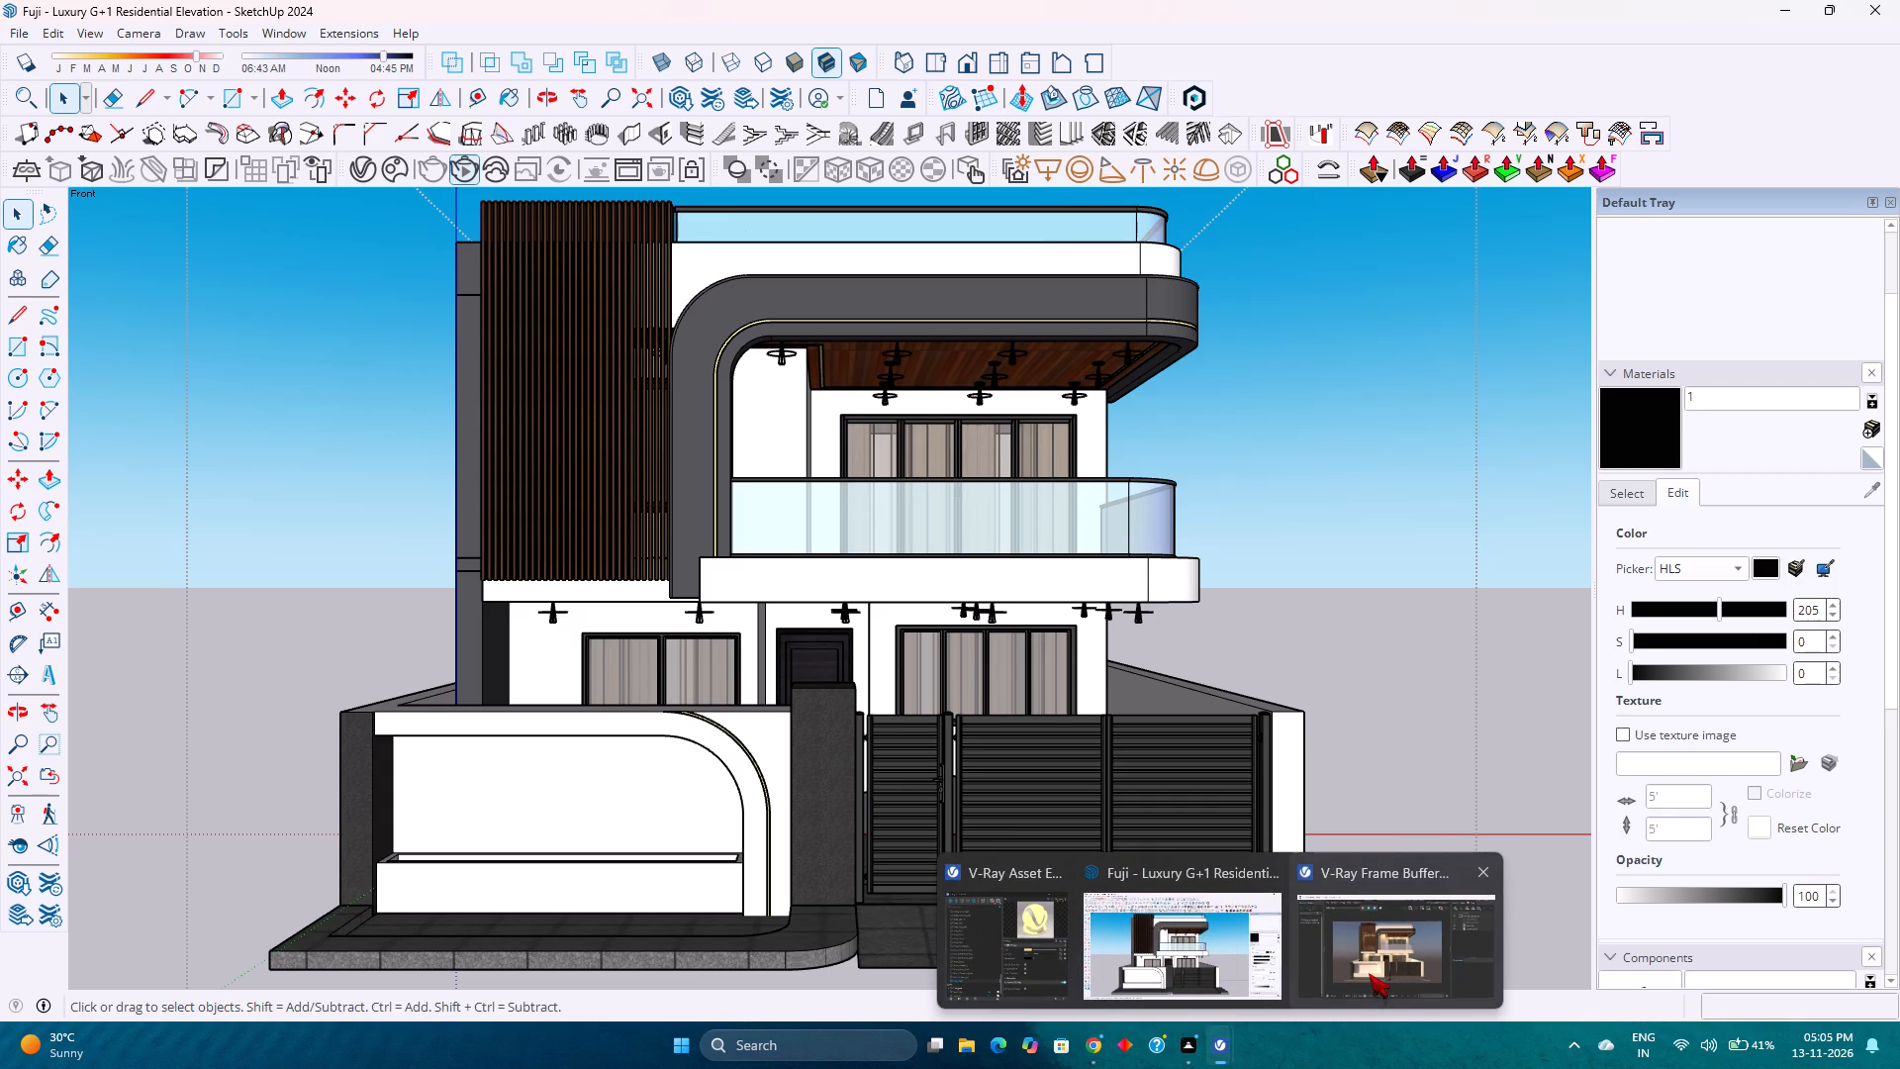
Adjust the afternoon shadow time and check the front elevation render in the V-Ray Frame Buffer.
left_click(1419, 963)
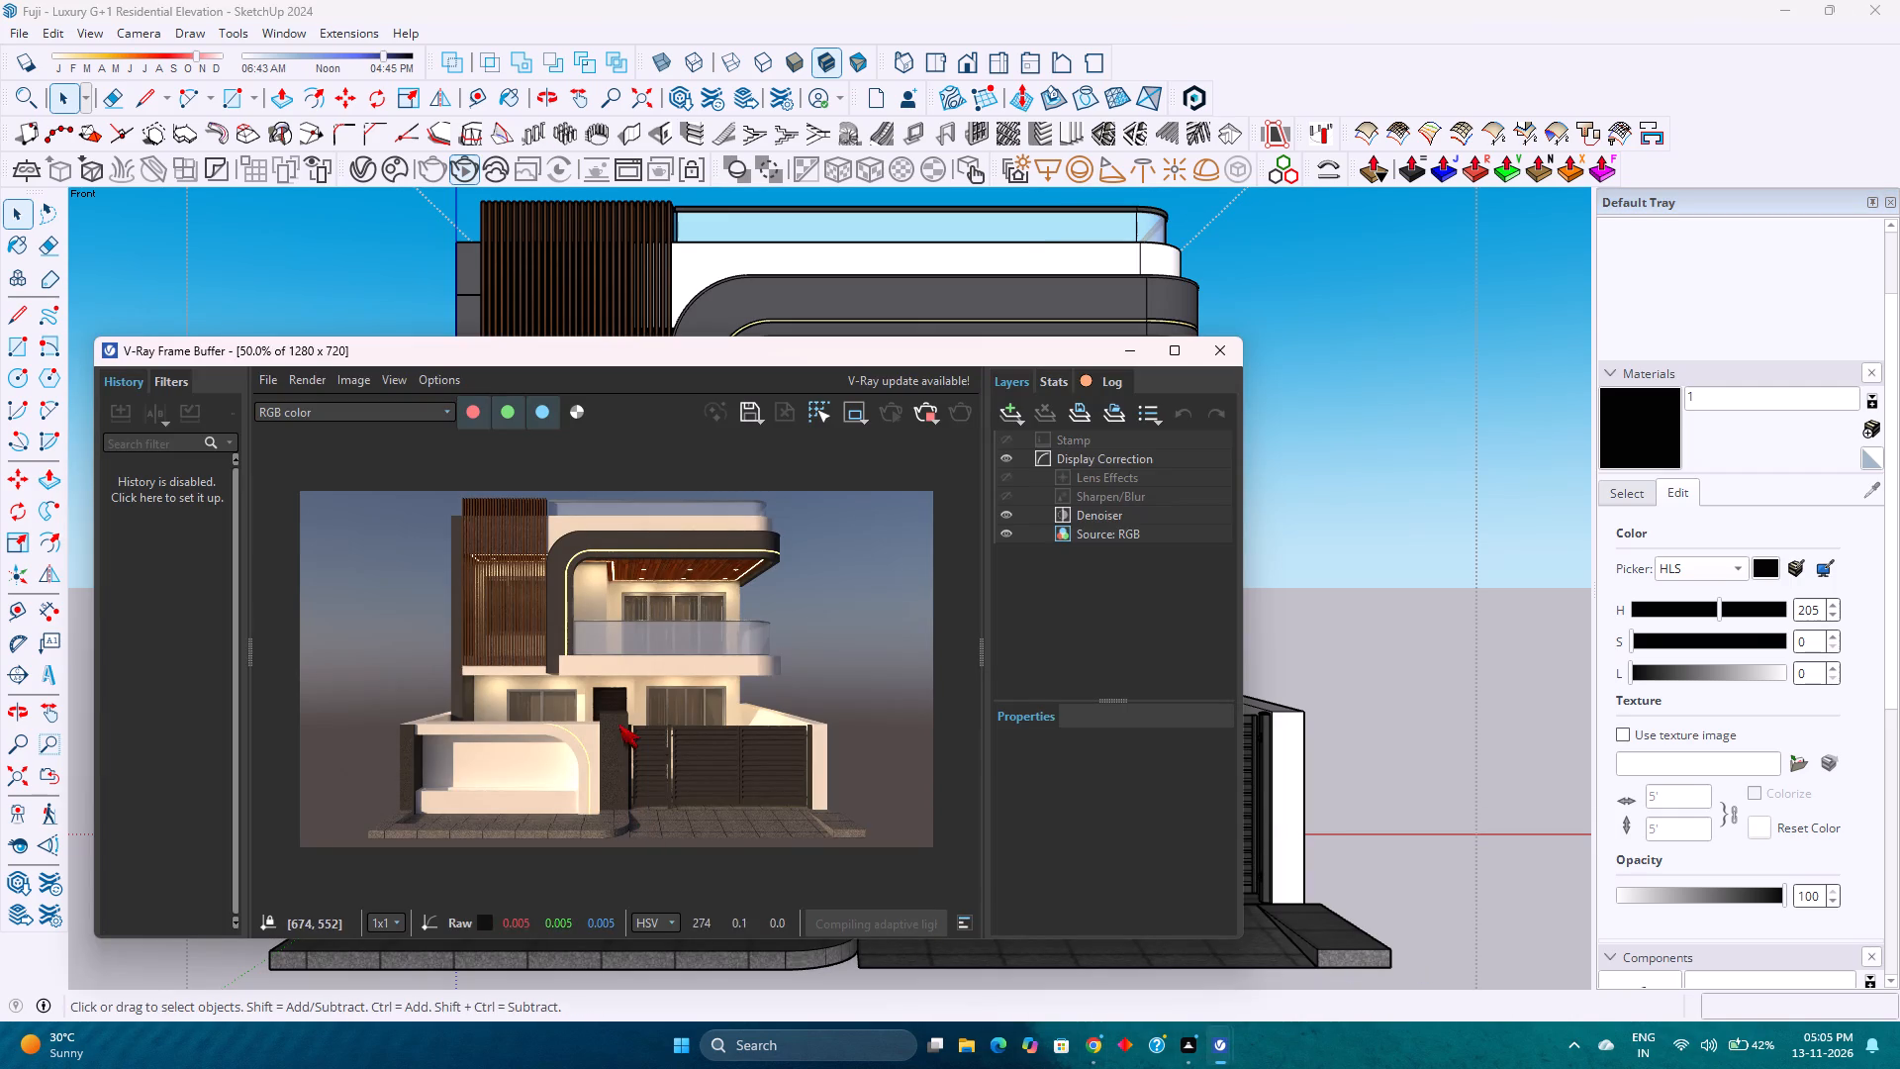
scroll(468, 664, "down", 1)
scroll(476, 683, "up", 1)
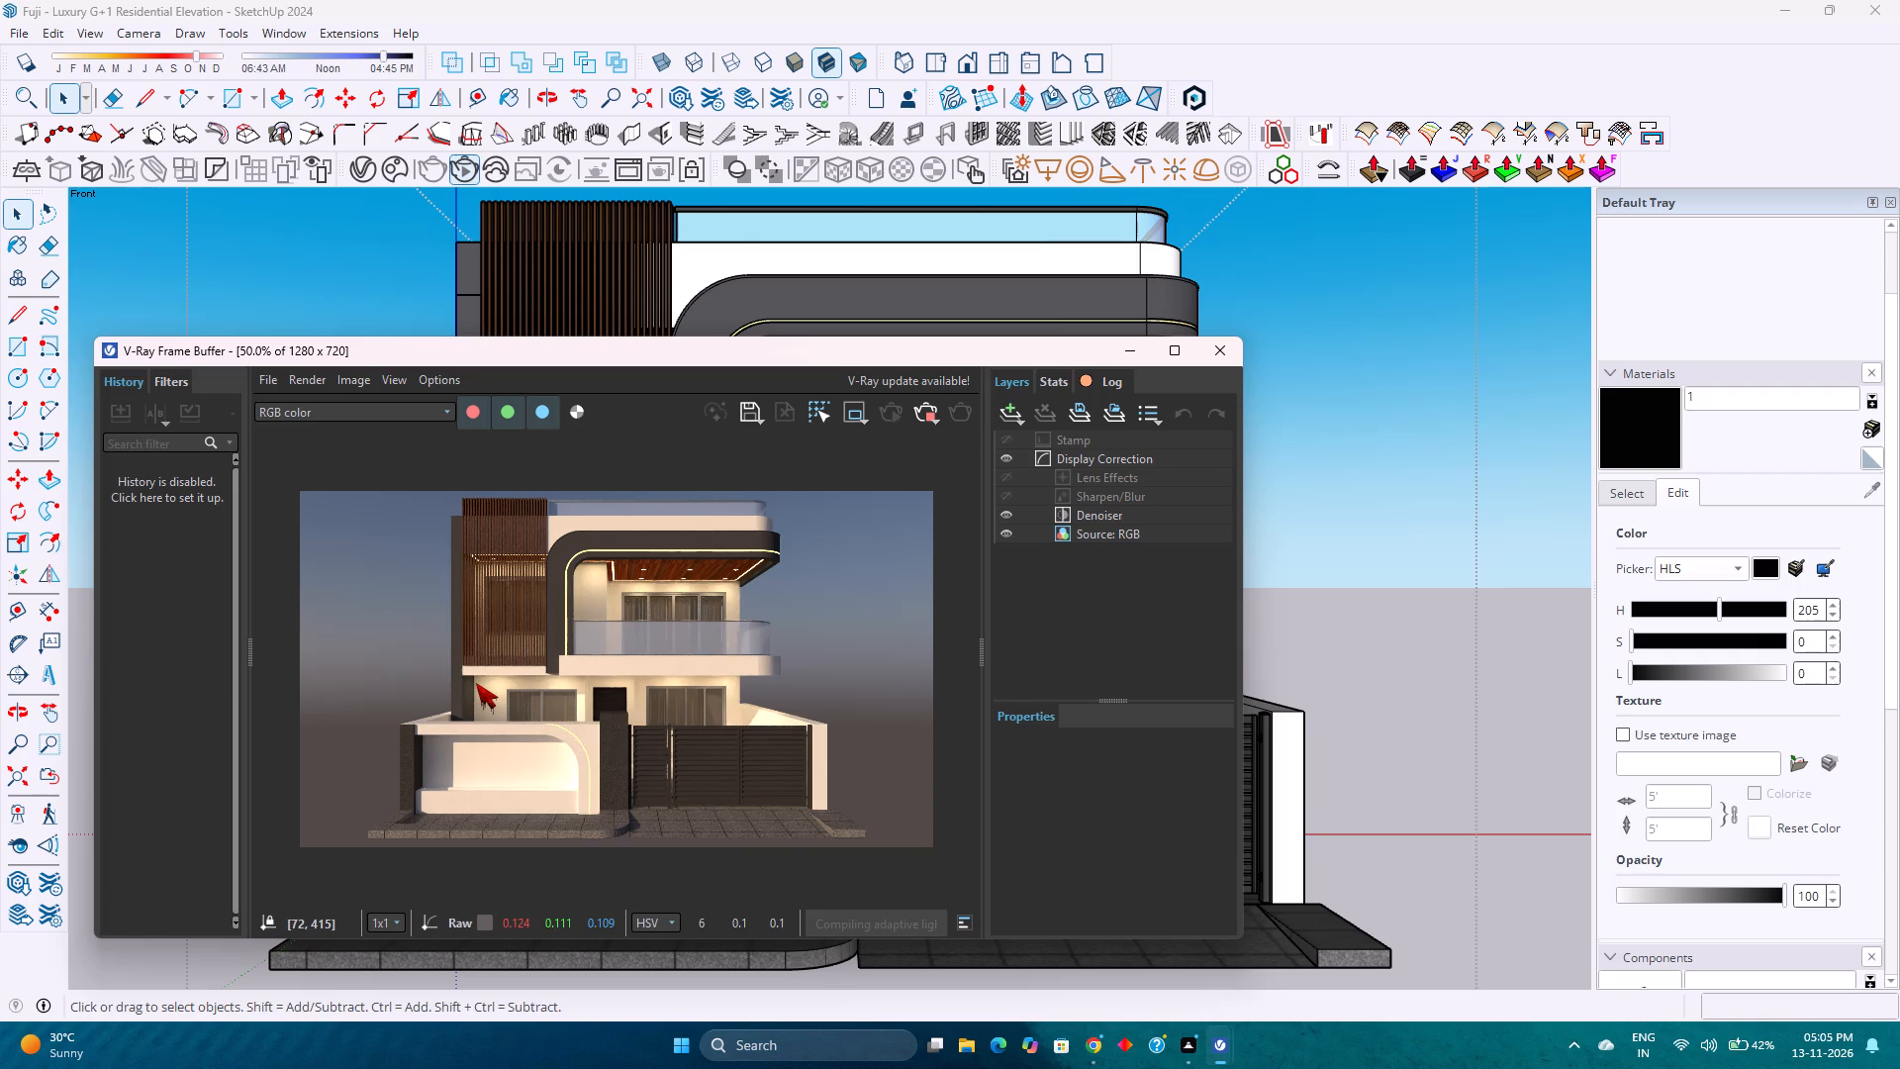
left_click(382, 58)
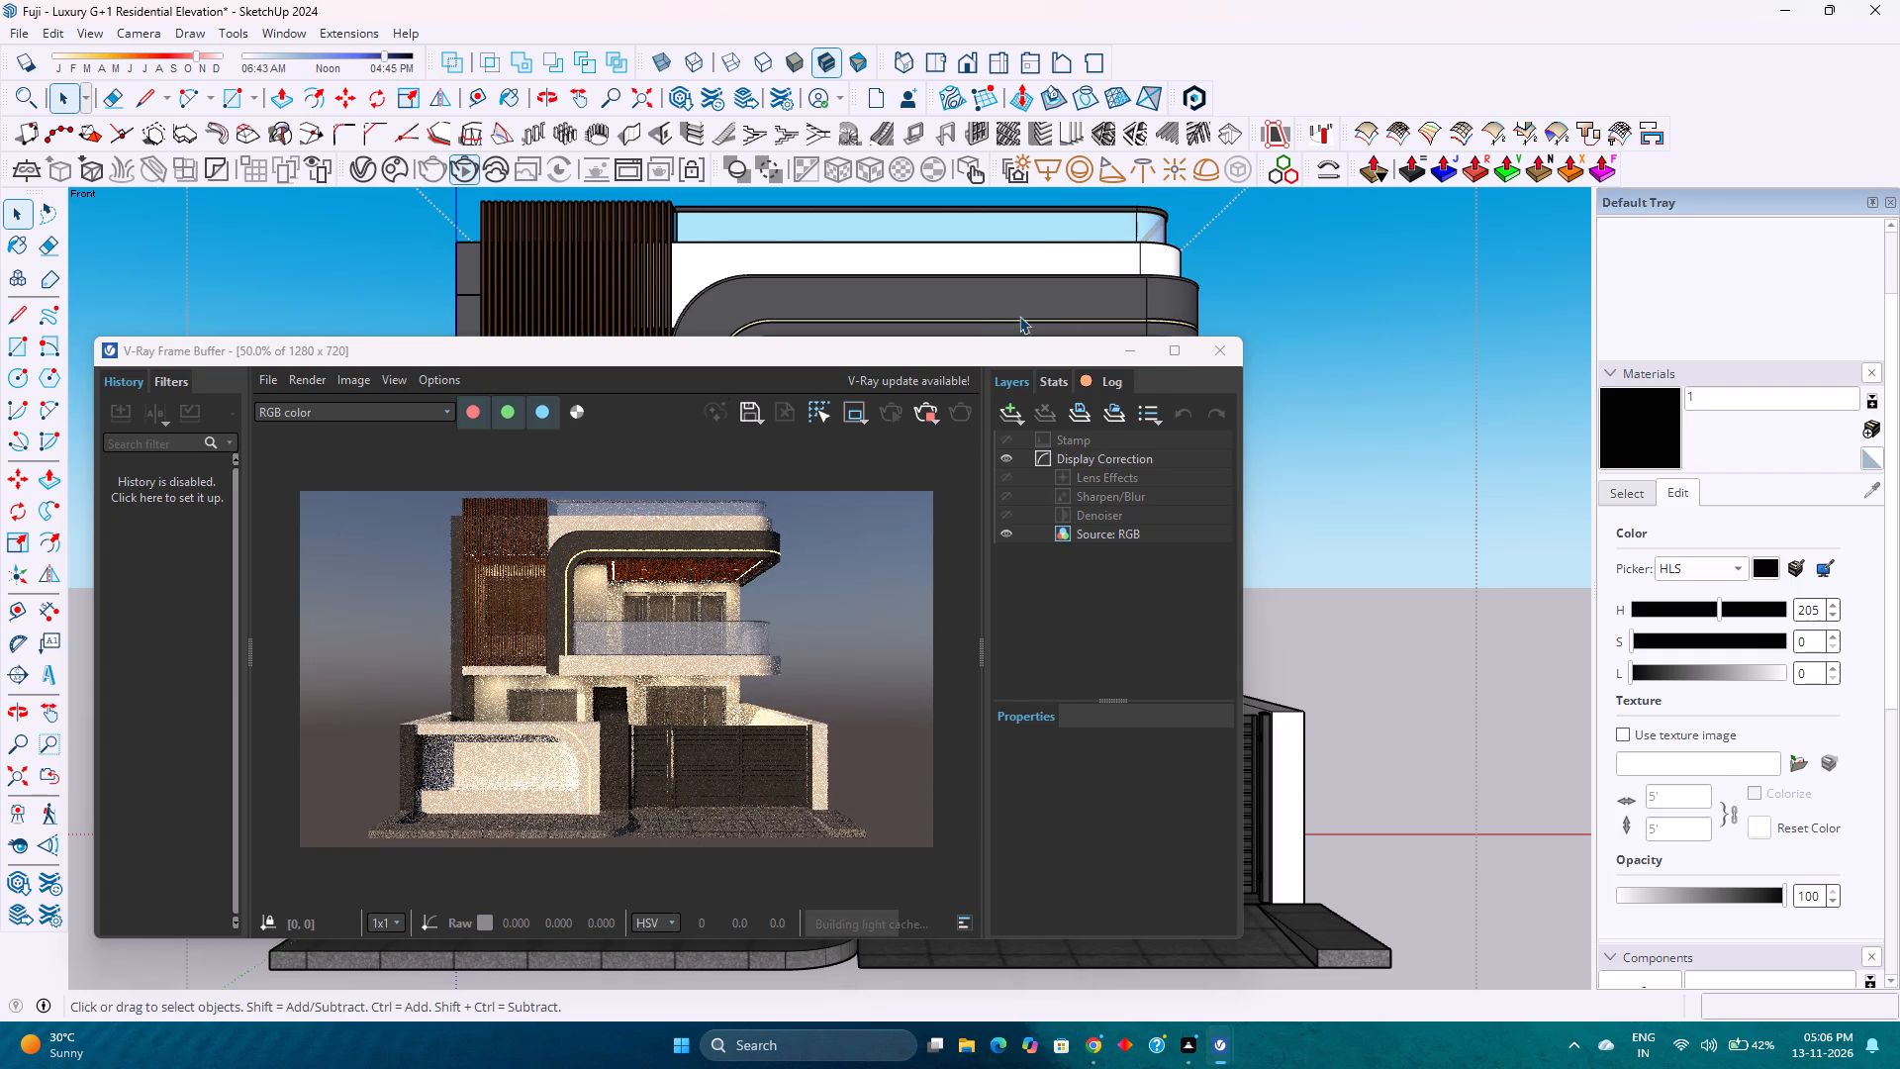
left_click(1135, 357)
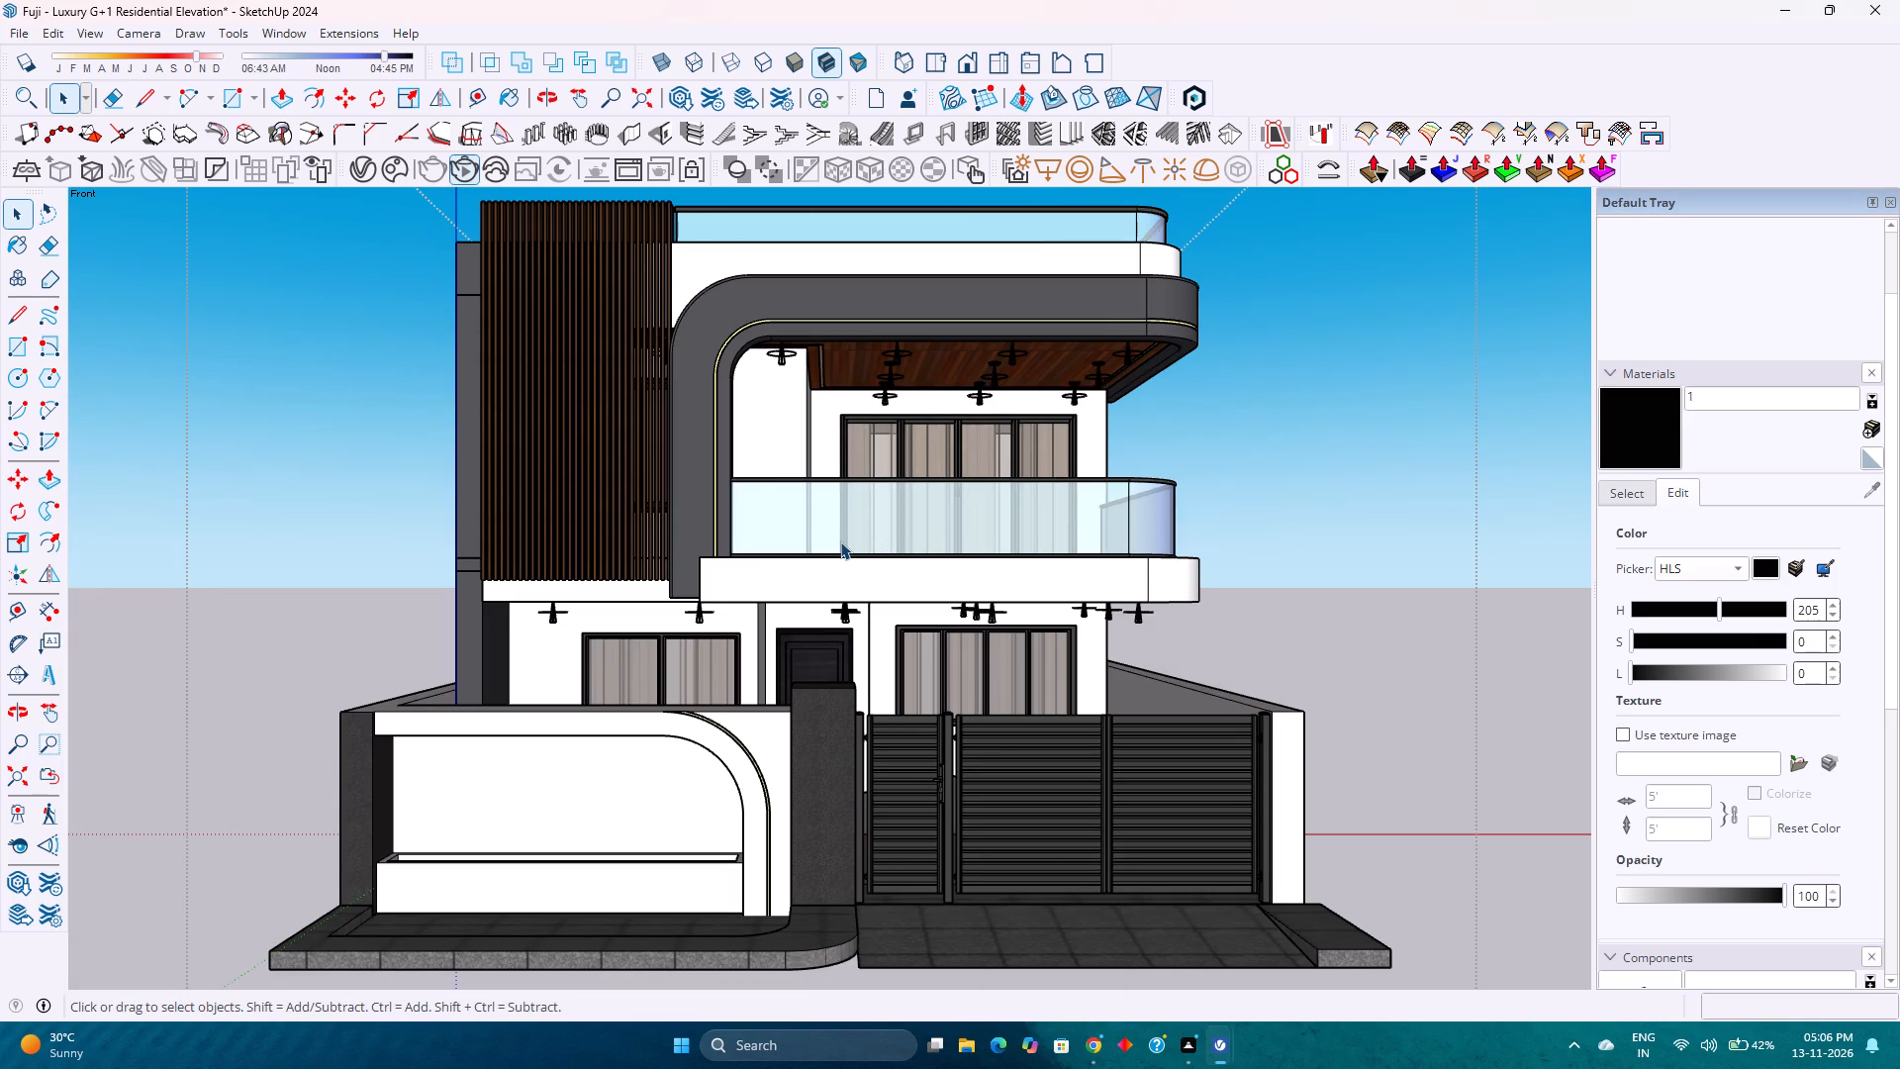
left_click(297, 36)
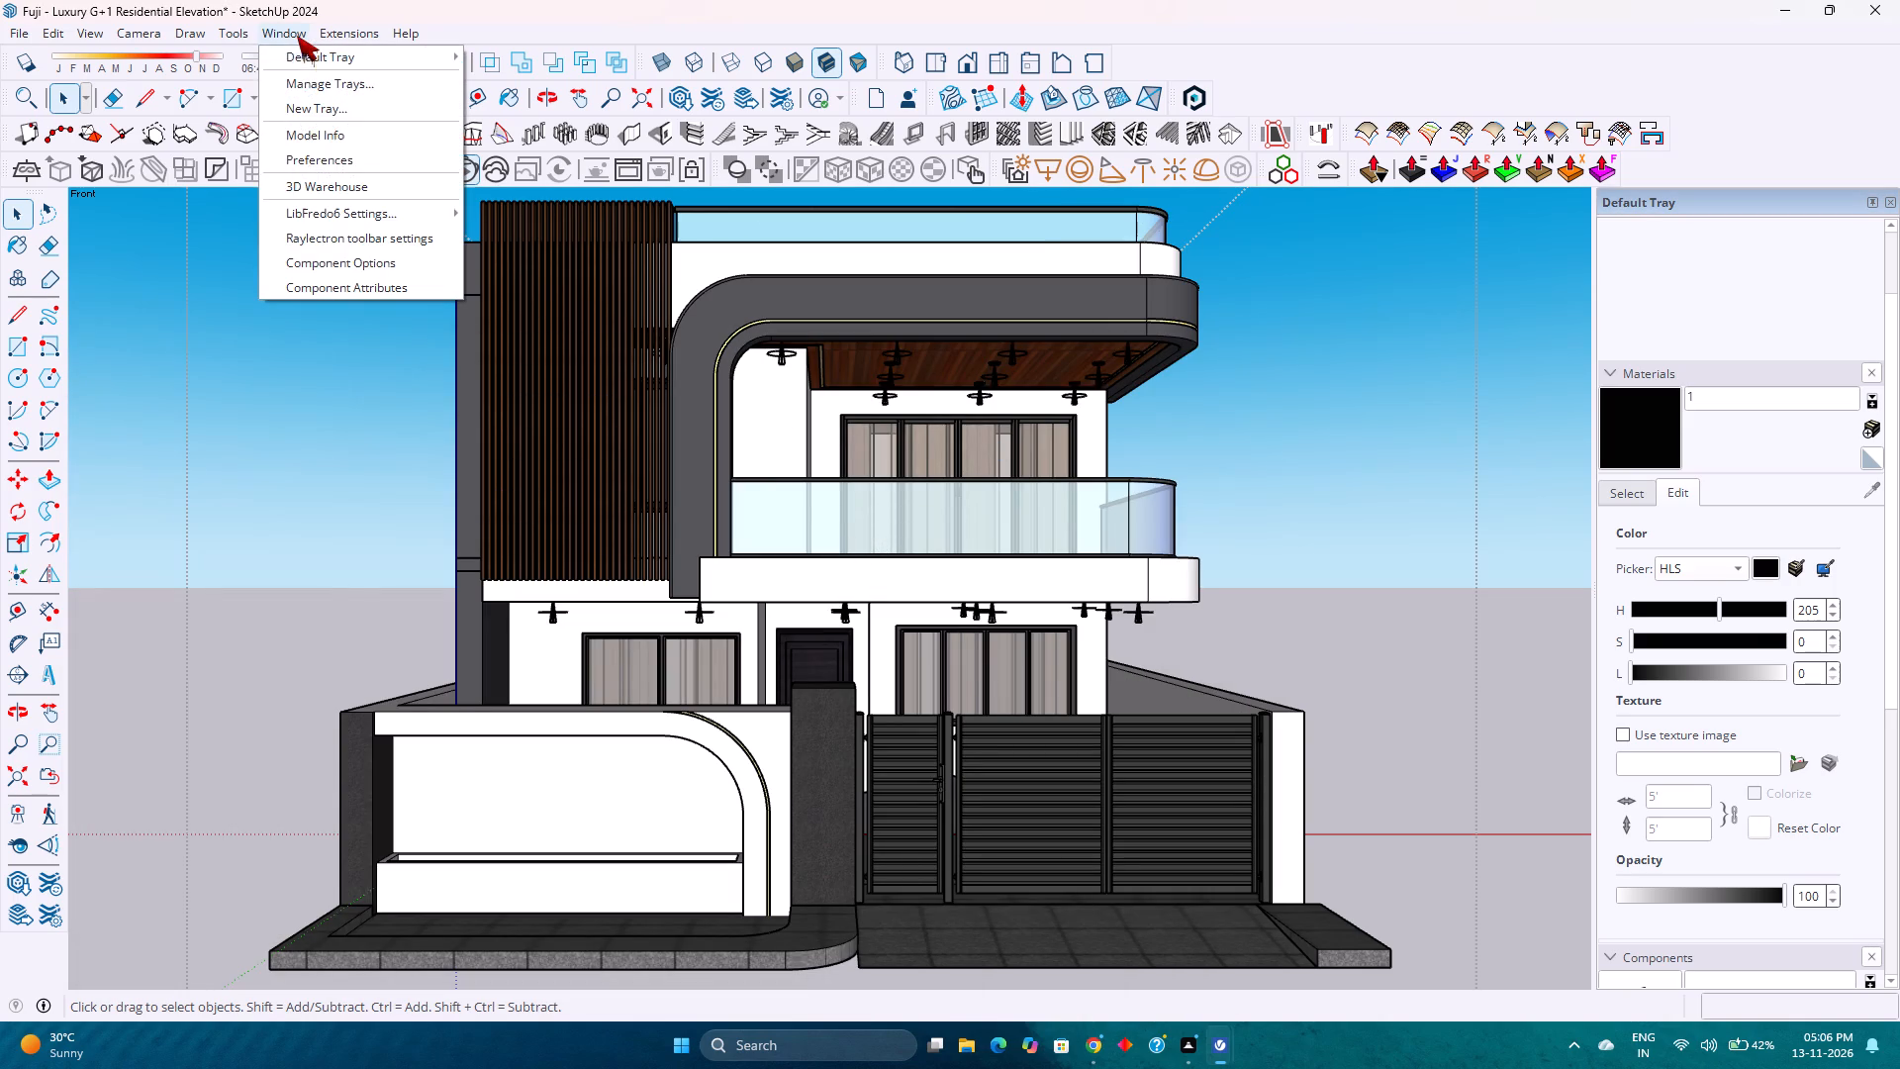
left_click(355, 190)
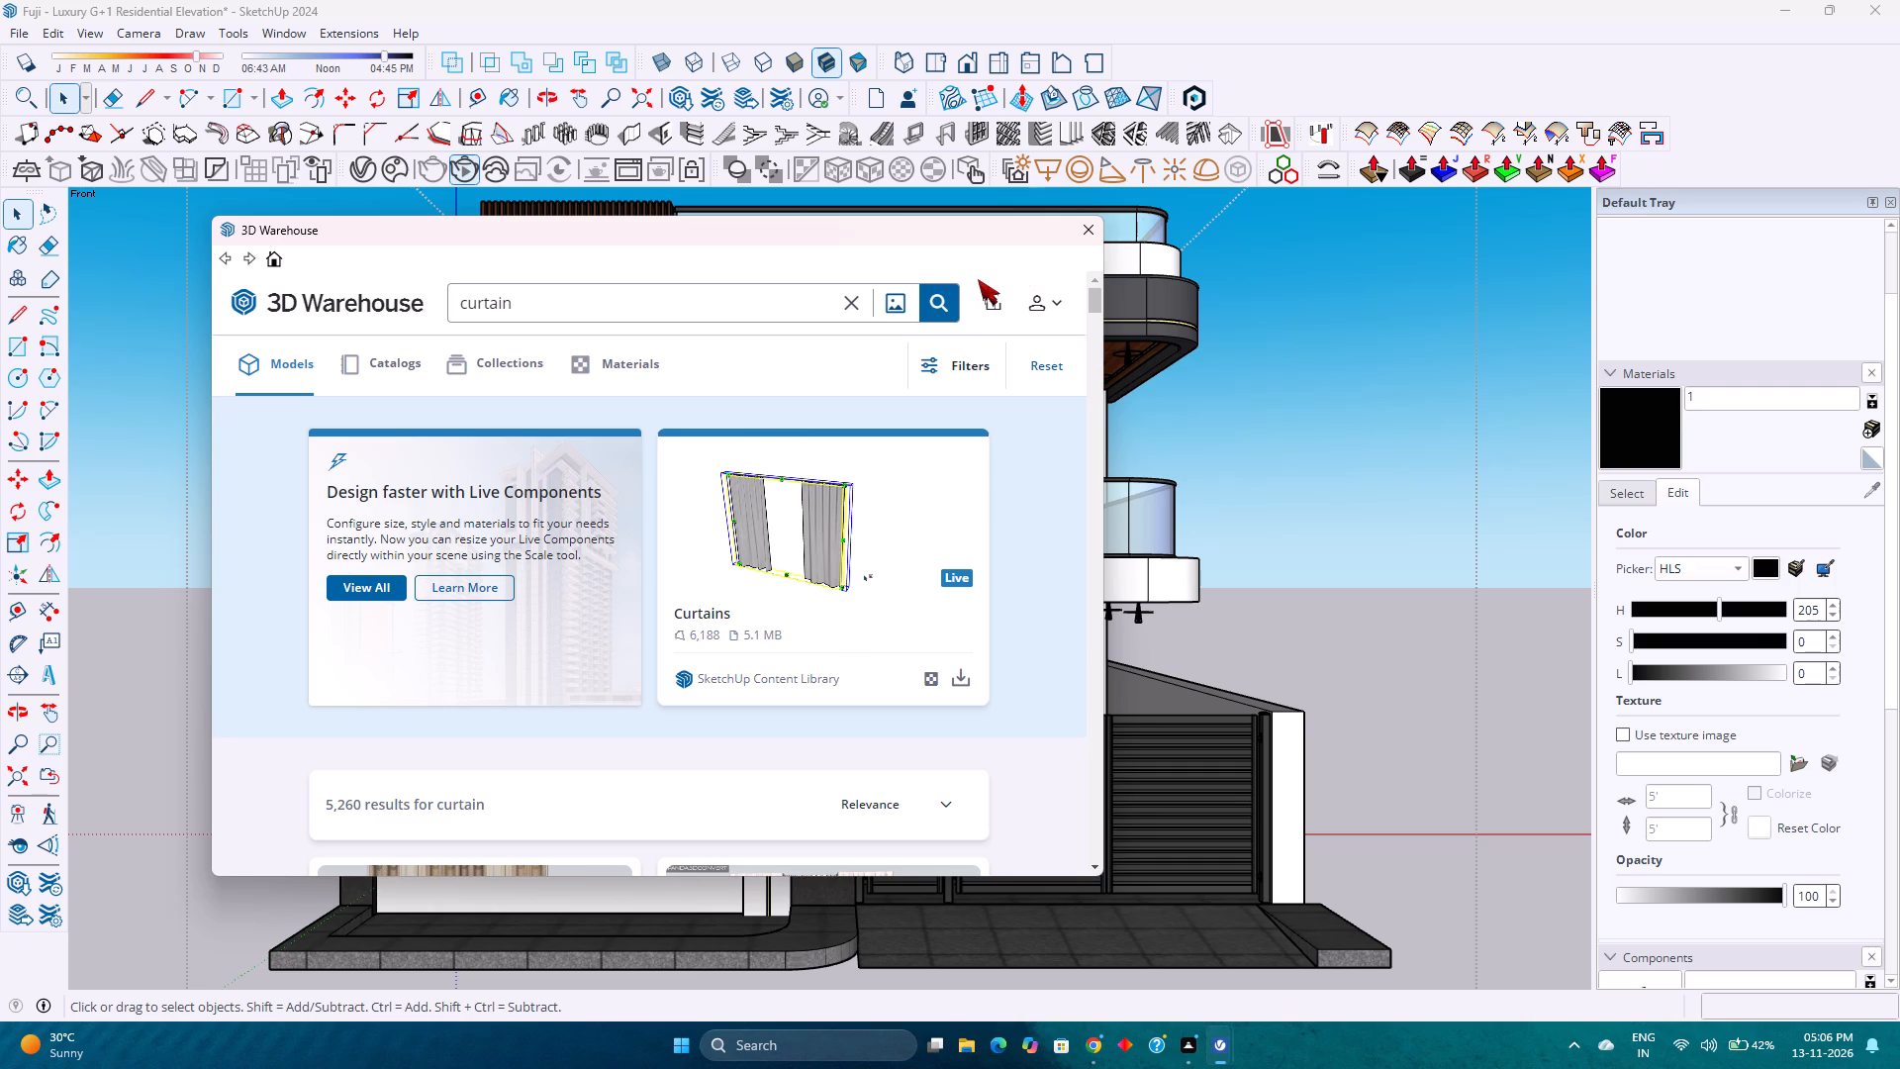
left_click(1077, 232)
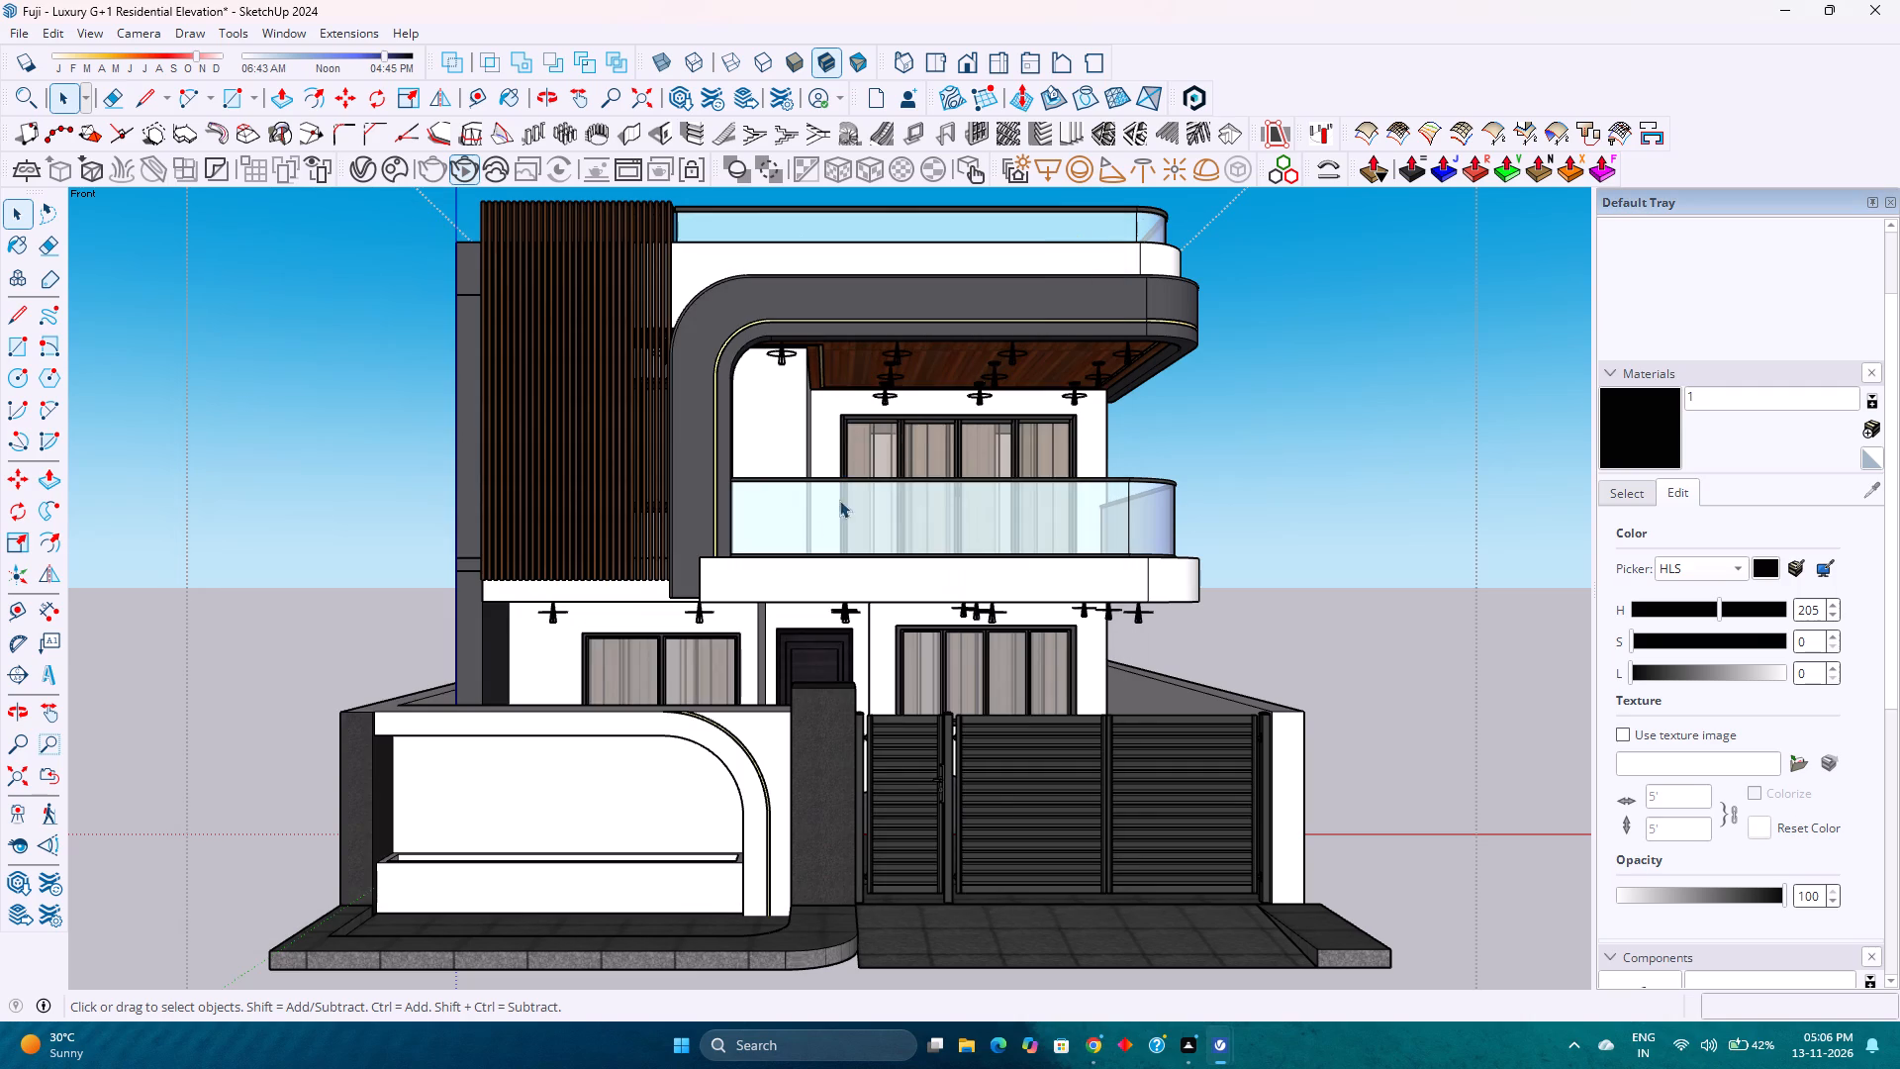
Open the perimeter wall group and copy the side wall's front vertical edge 1' along the green axis.
scroll(599, 662, "down", 4)
middle_click_drag(764, 712, 202, 748)
middle_click(202, 748)
scroll(543, 847, "up", 2)
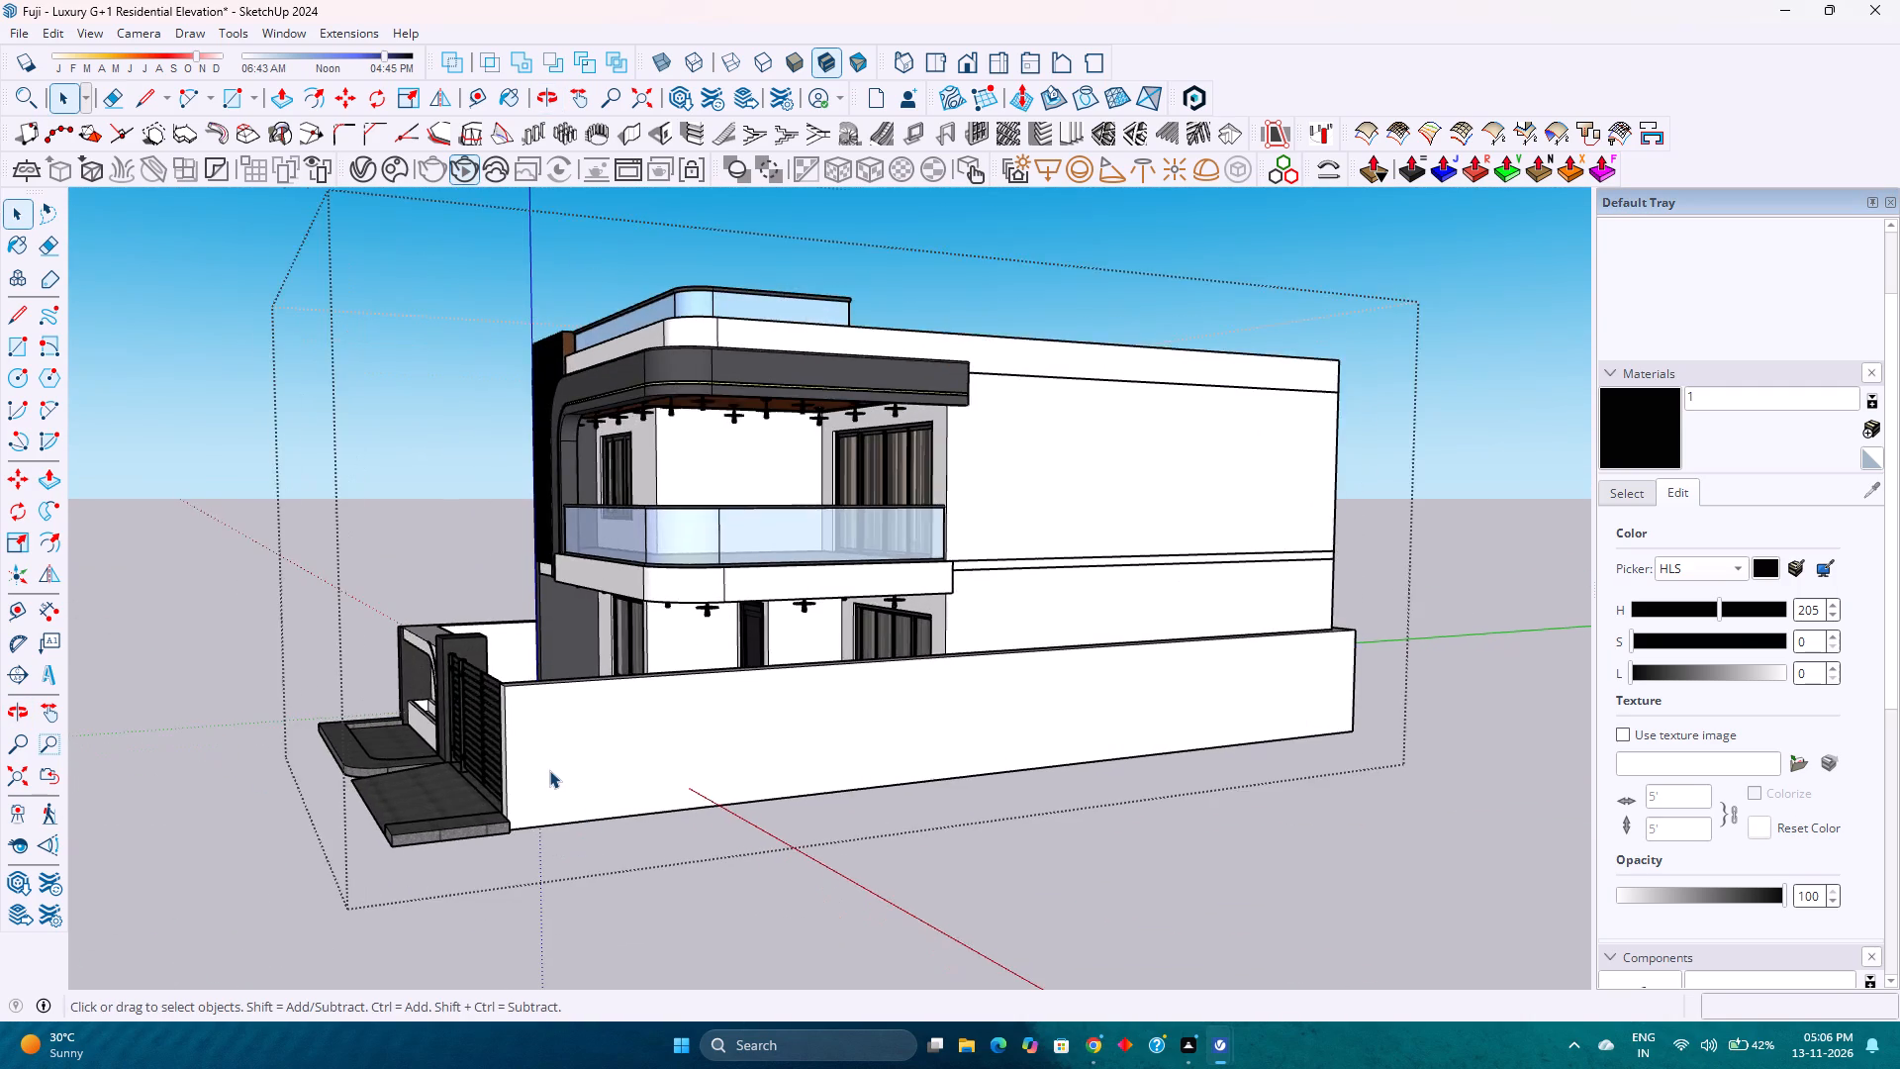
scroll(533, 764, "up", 2)
double_click(529, 762)
scroll(528, 762, "up", 4)
left_click(488, 779)
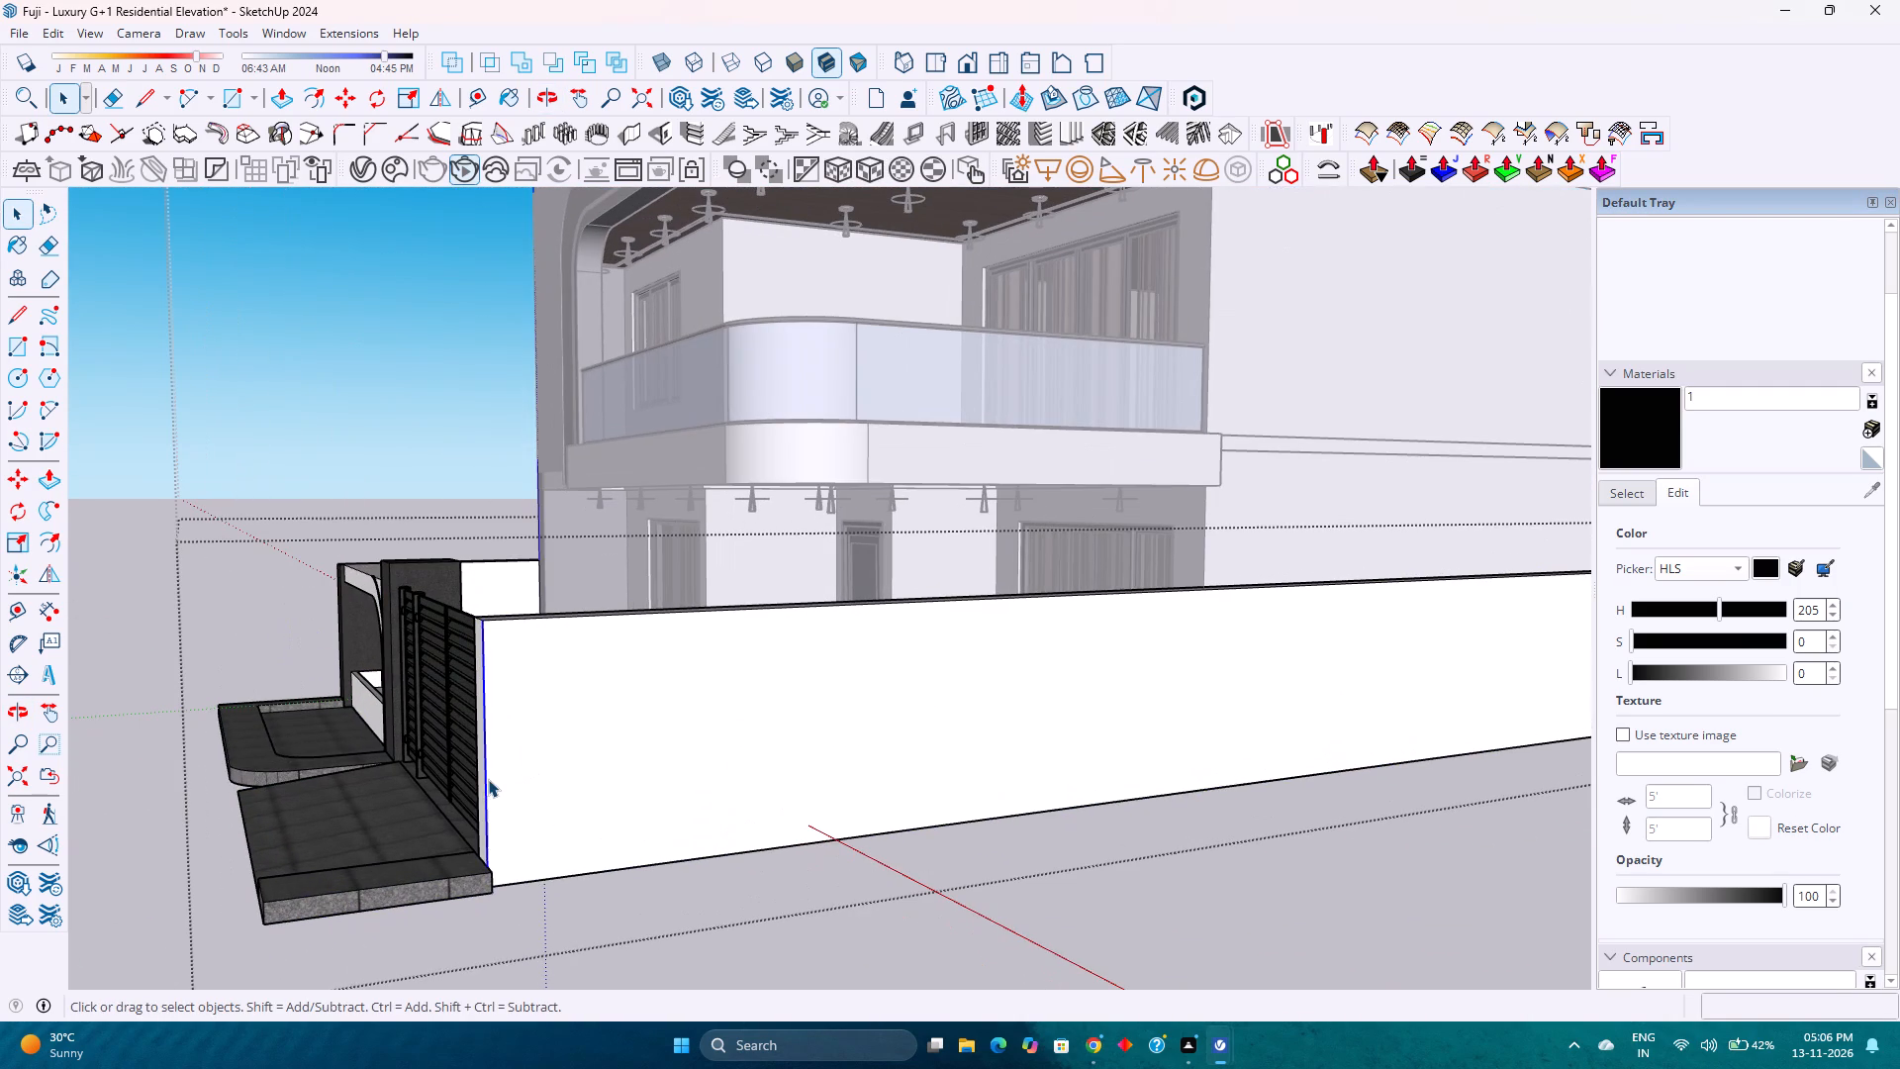
key("m")
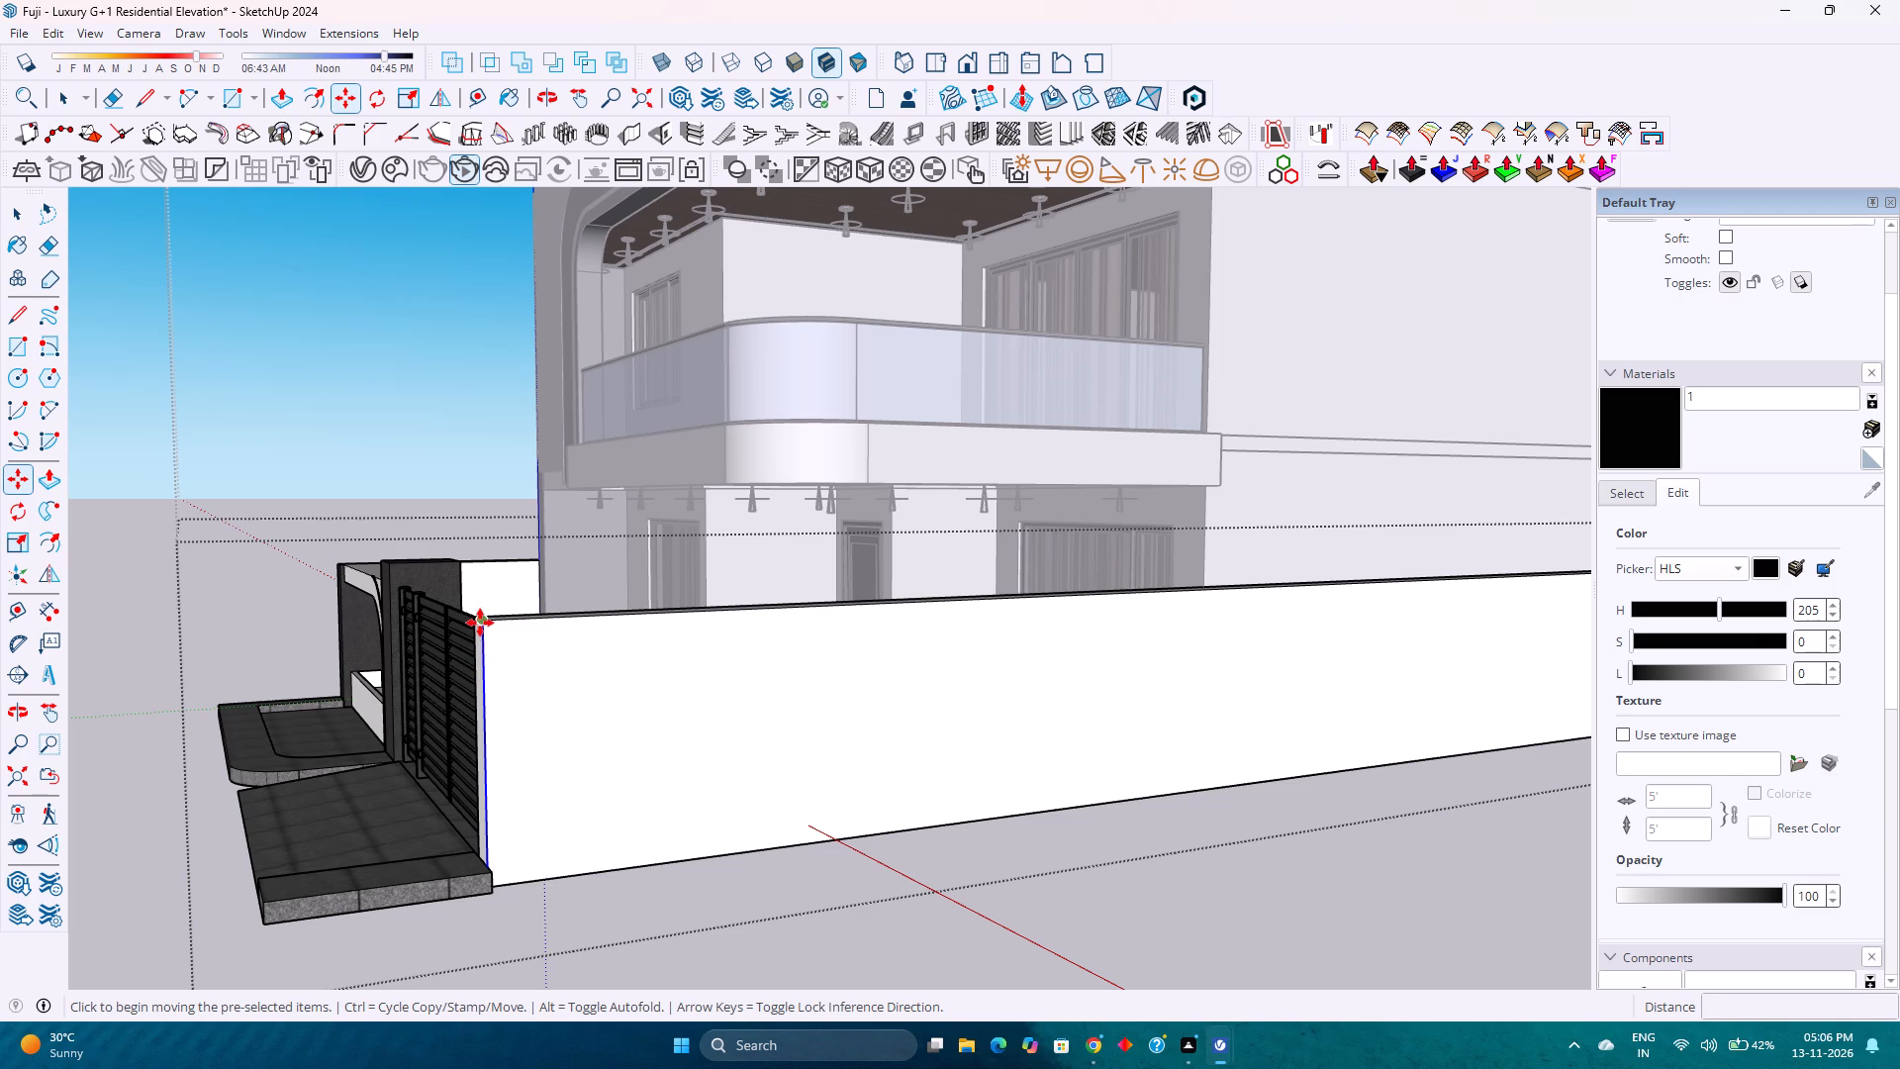
left_click(484, 624)
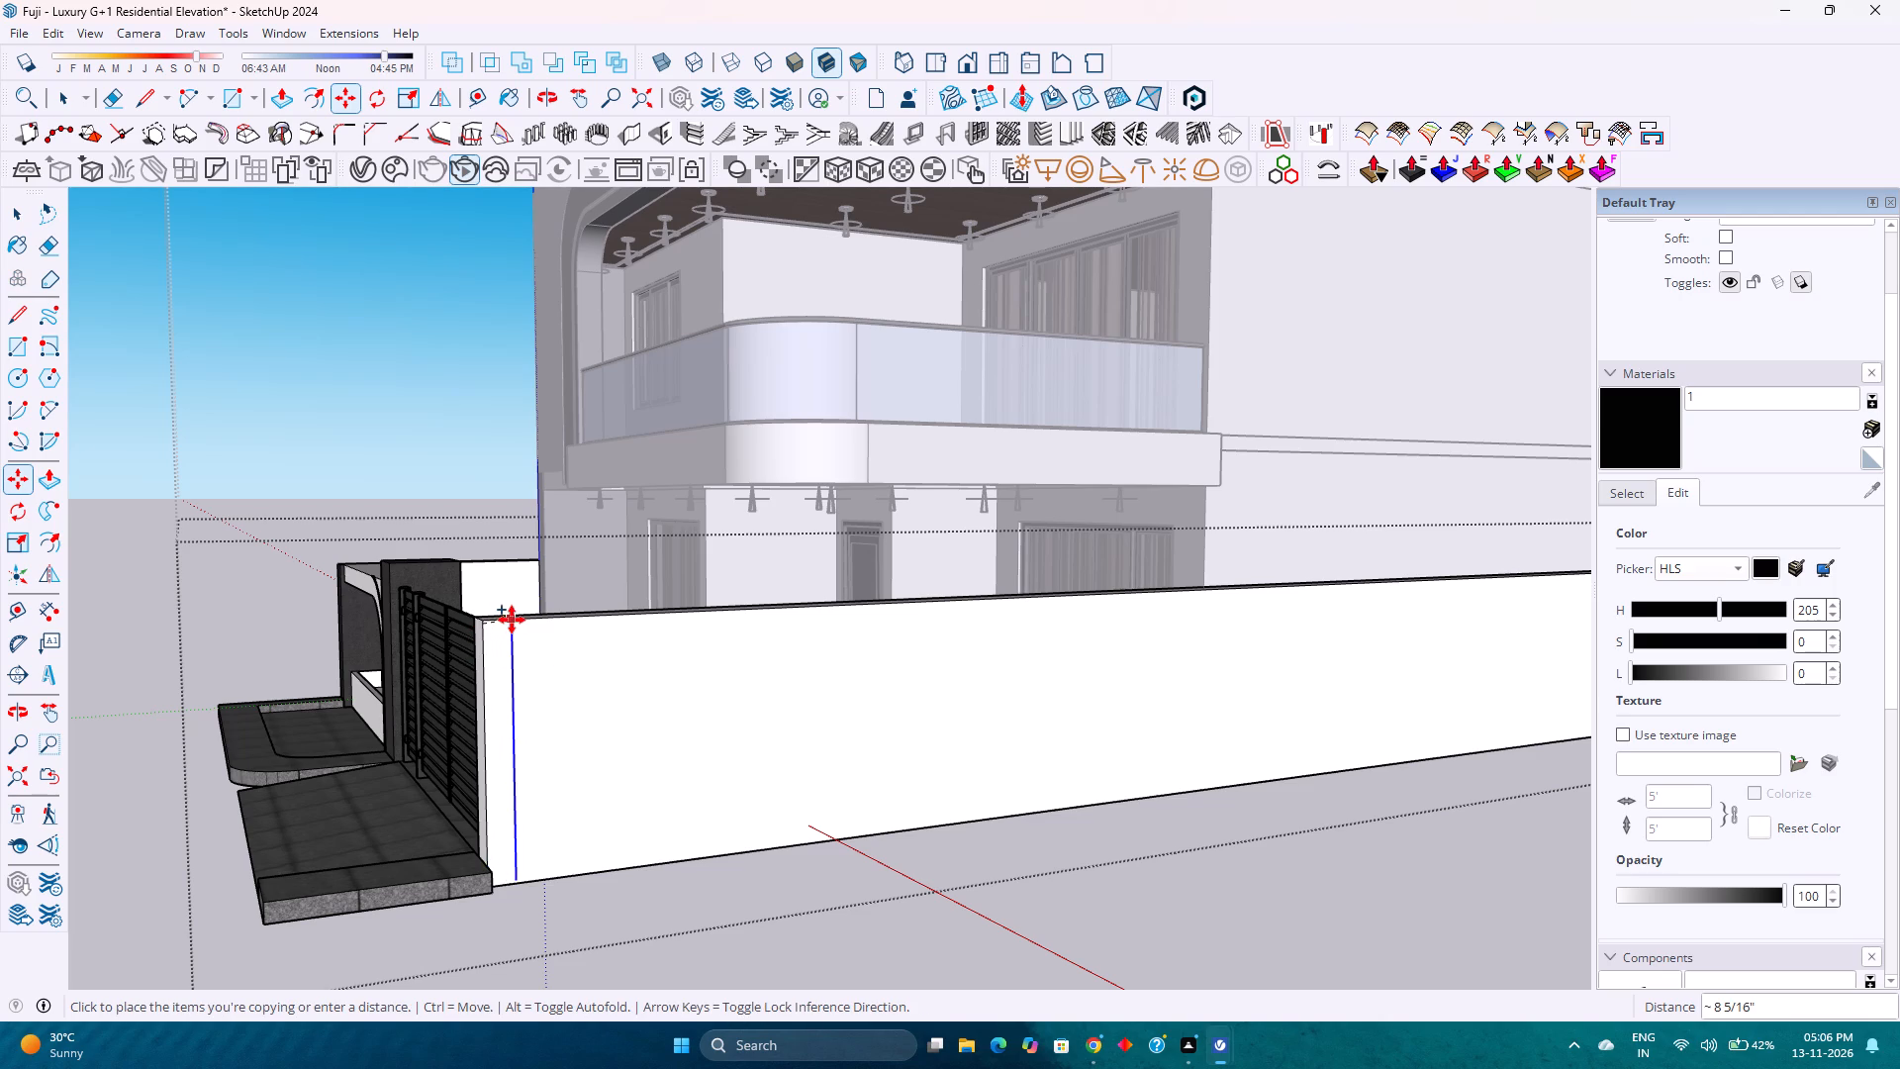
key("Right")
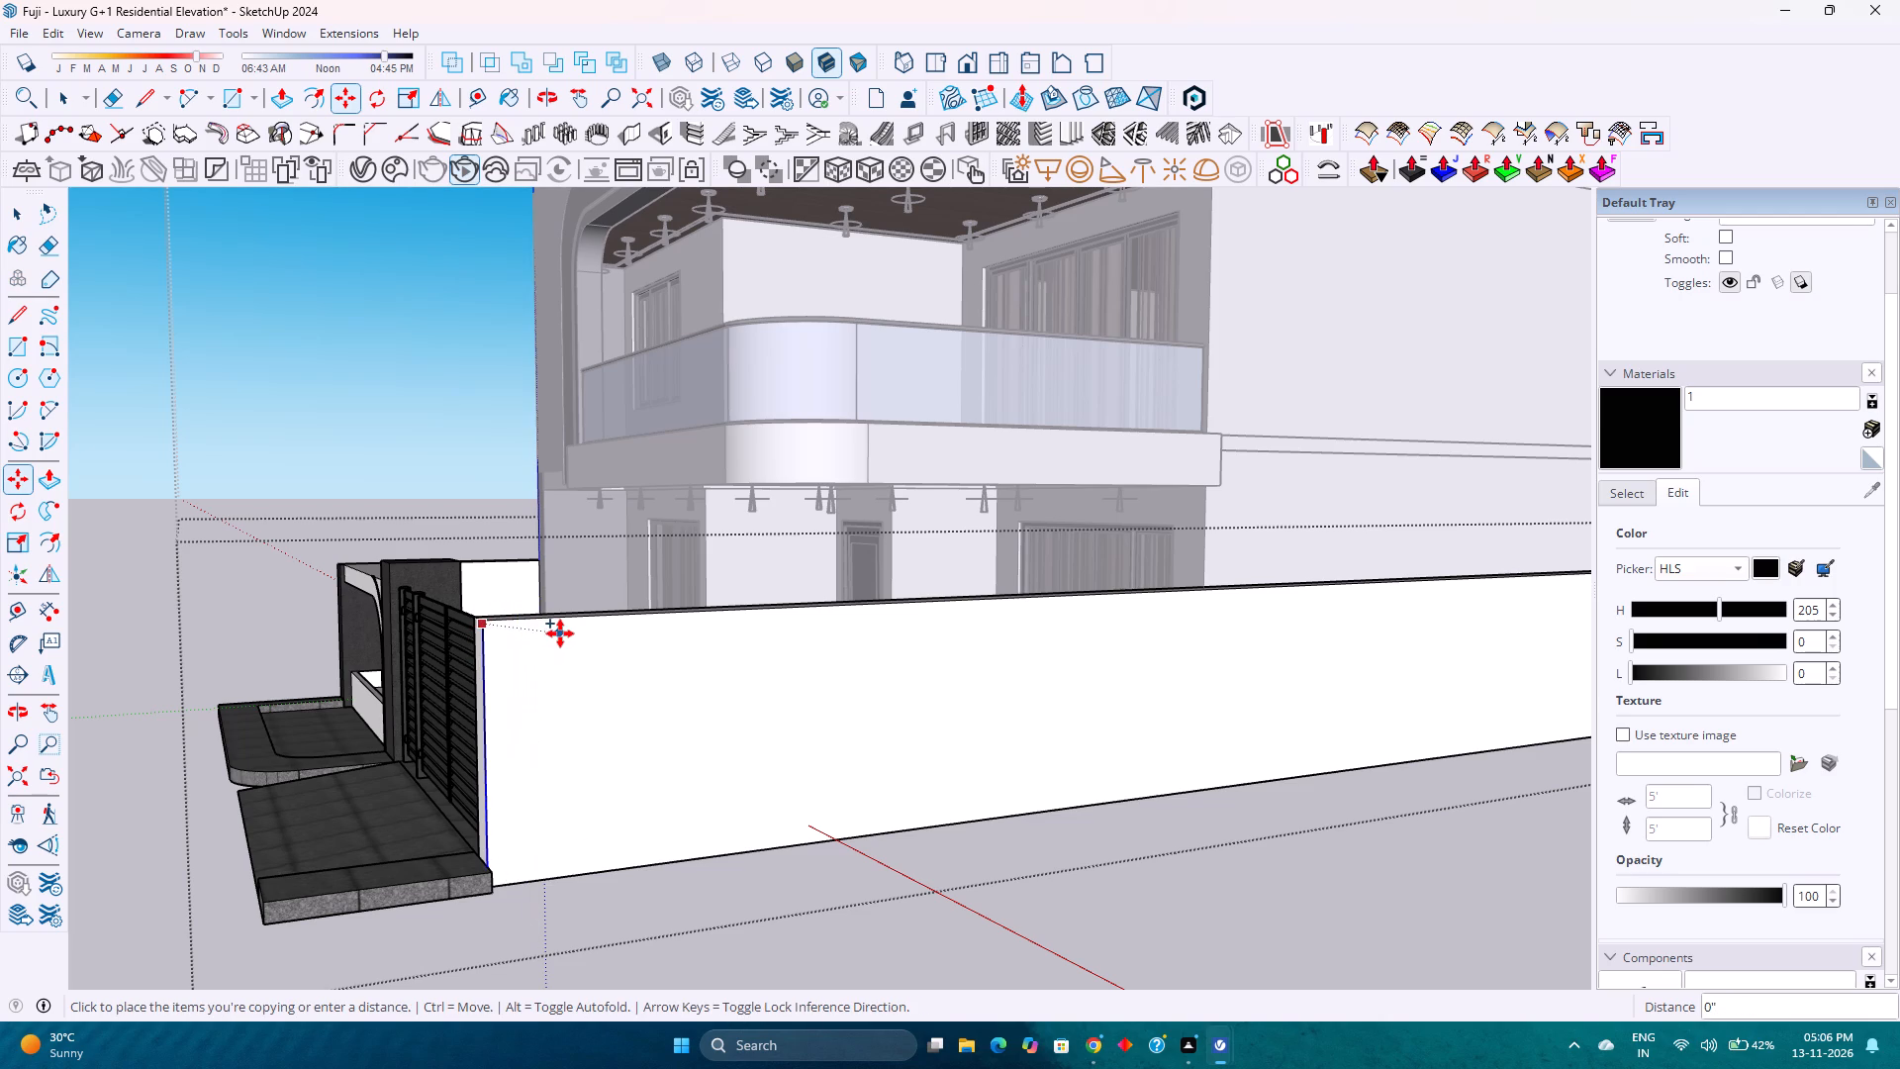
key("Left")
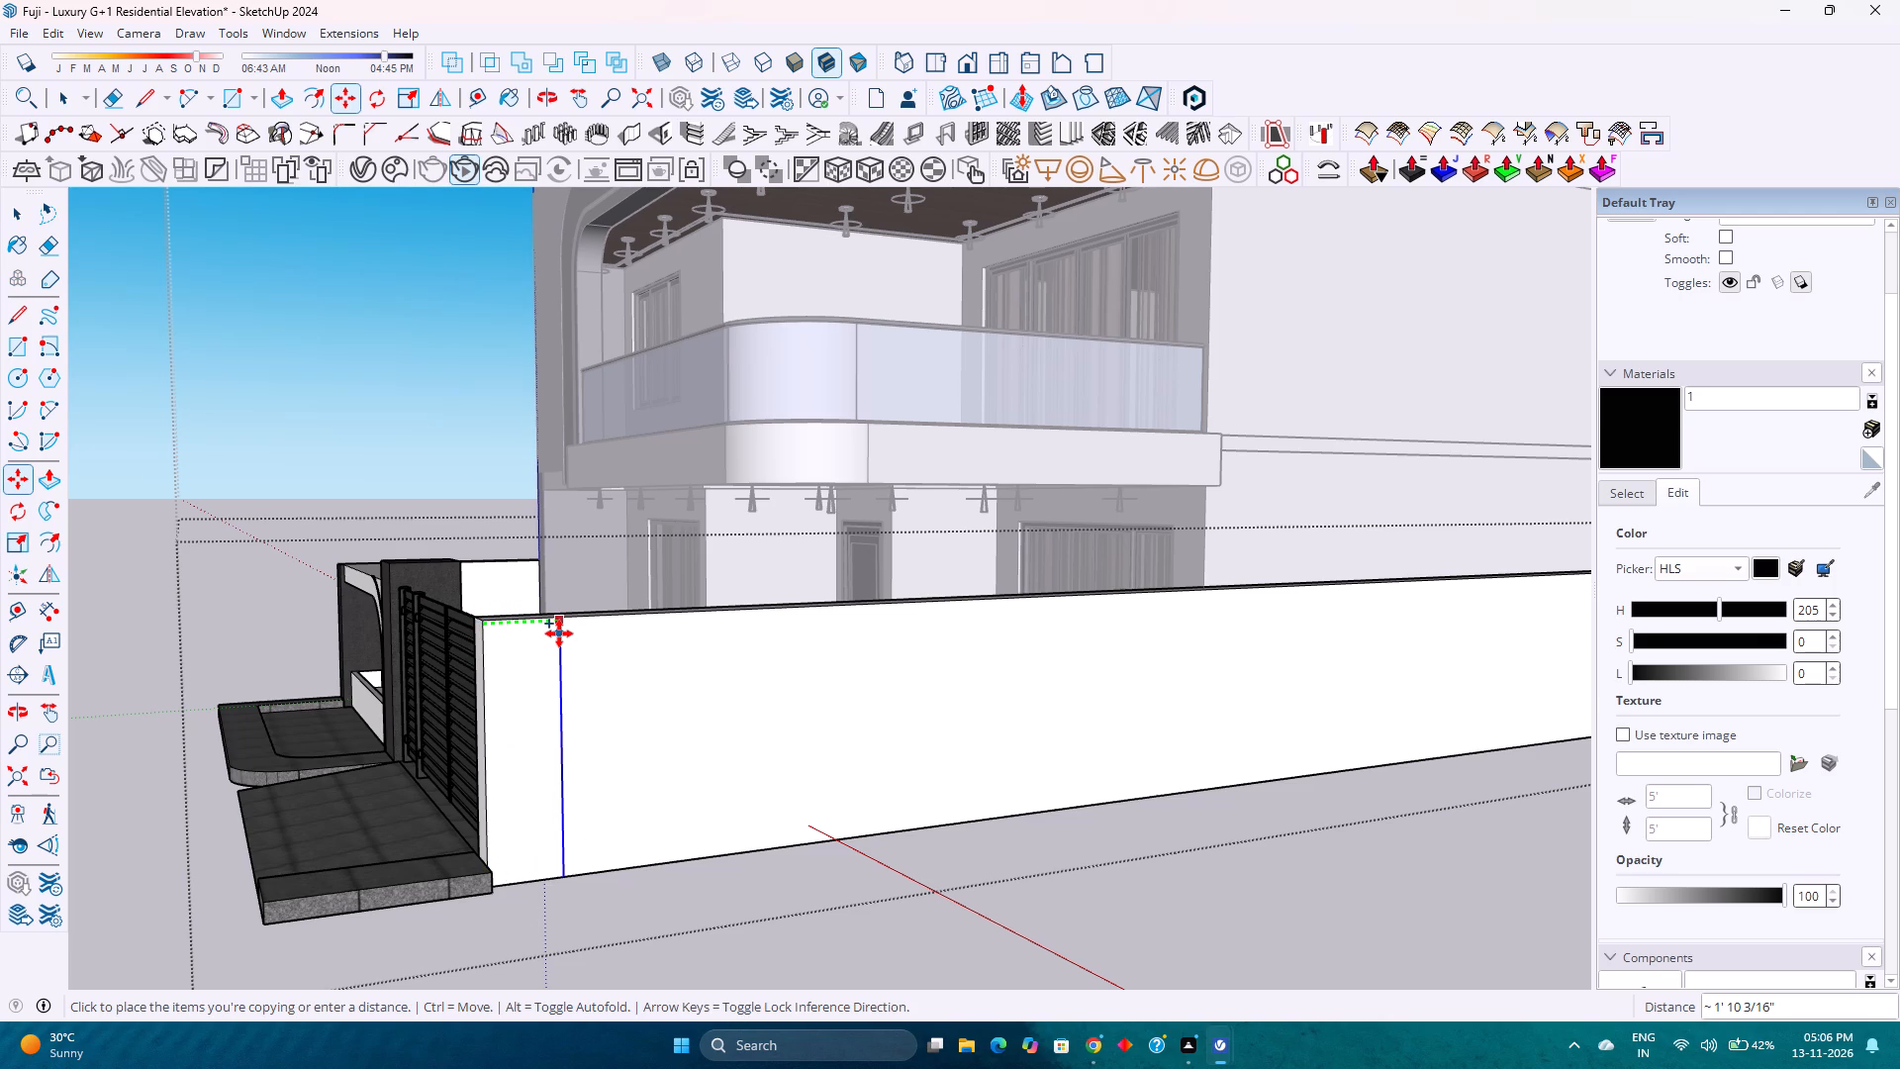
key("1")
key("apostrophe")
key("Return")
Push/pull the narrow strip at the side wall's front end outward by 3' to form a return wall beside the gate.
key("p")
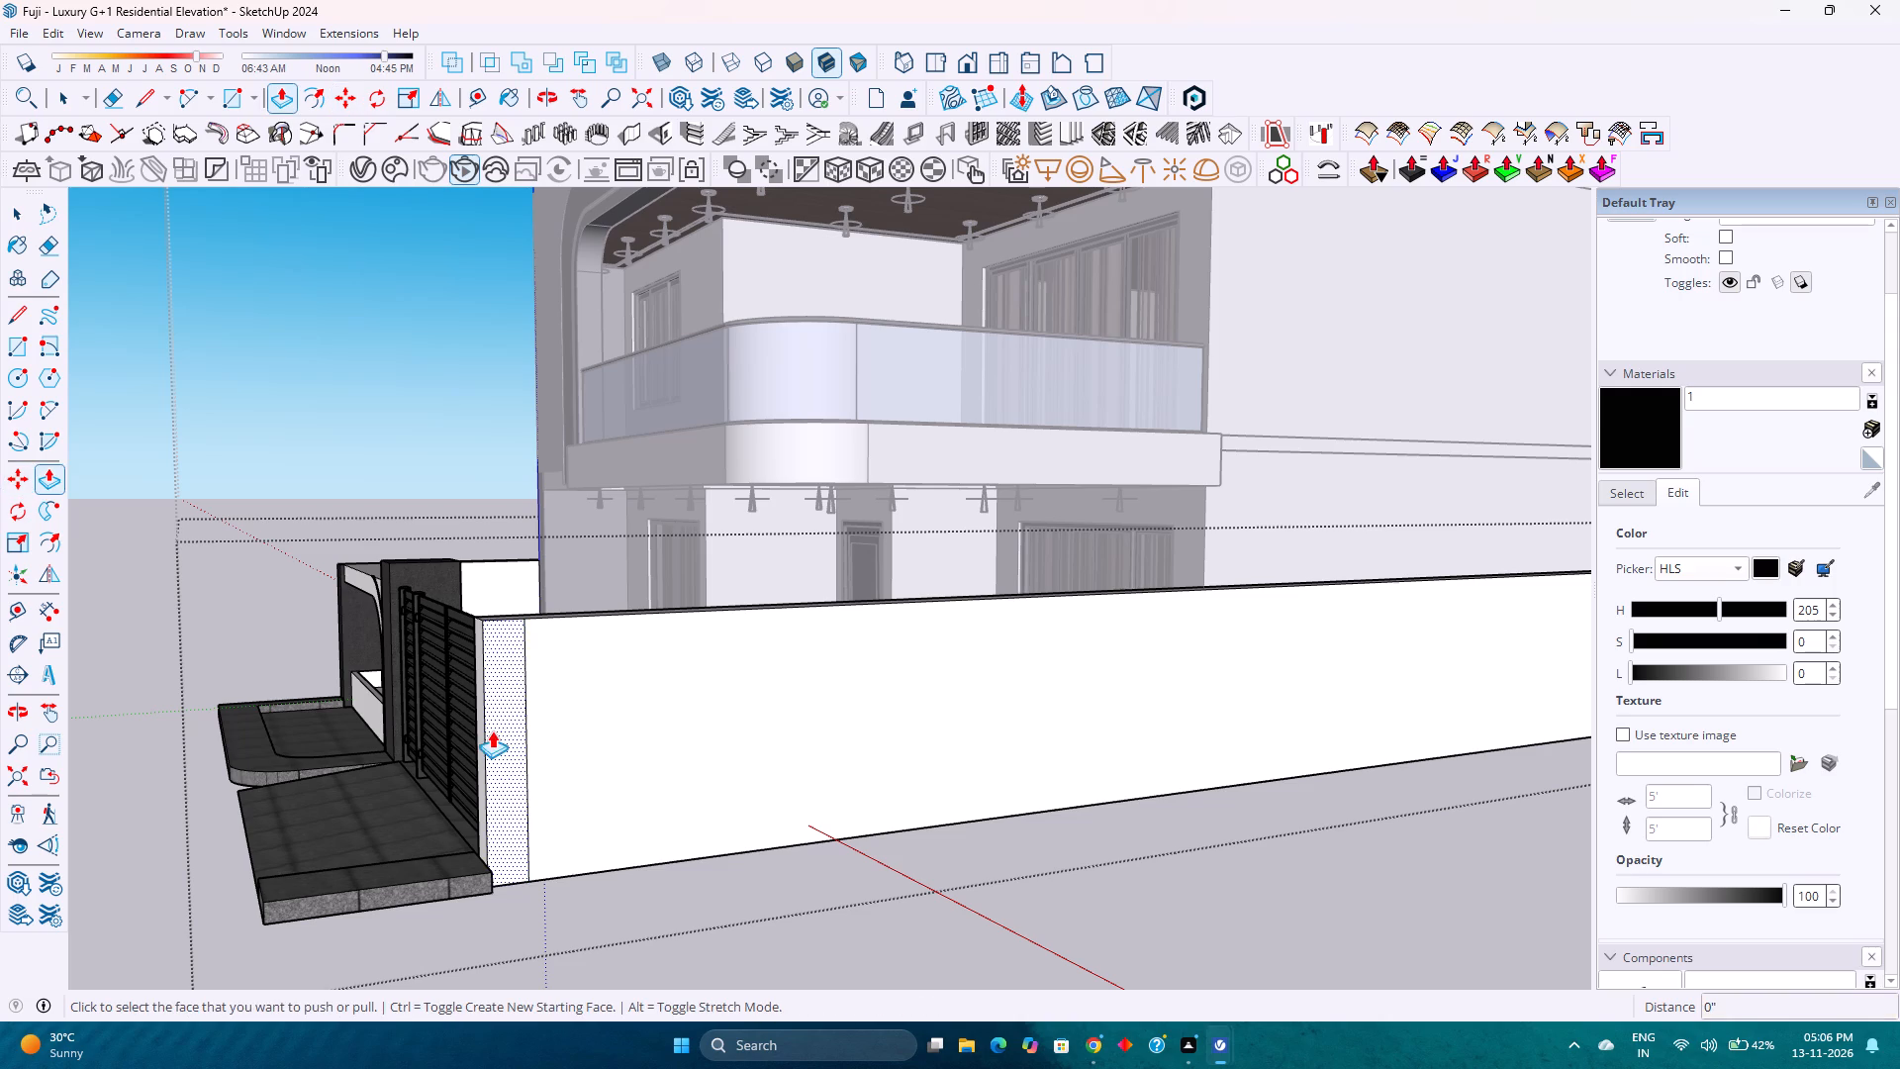
left_click(498, 723)
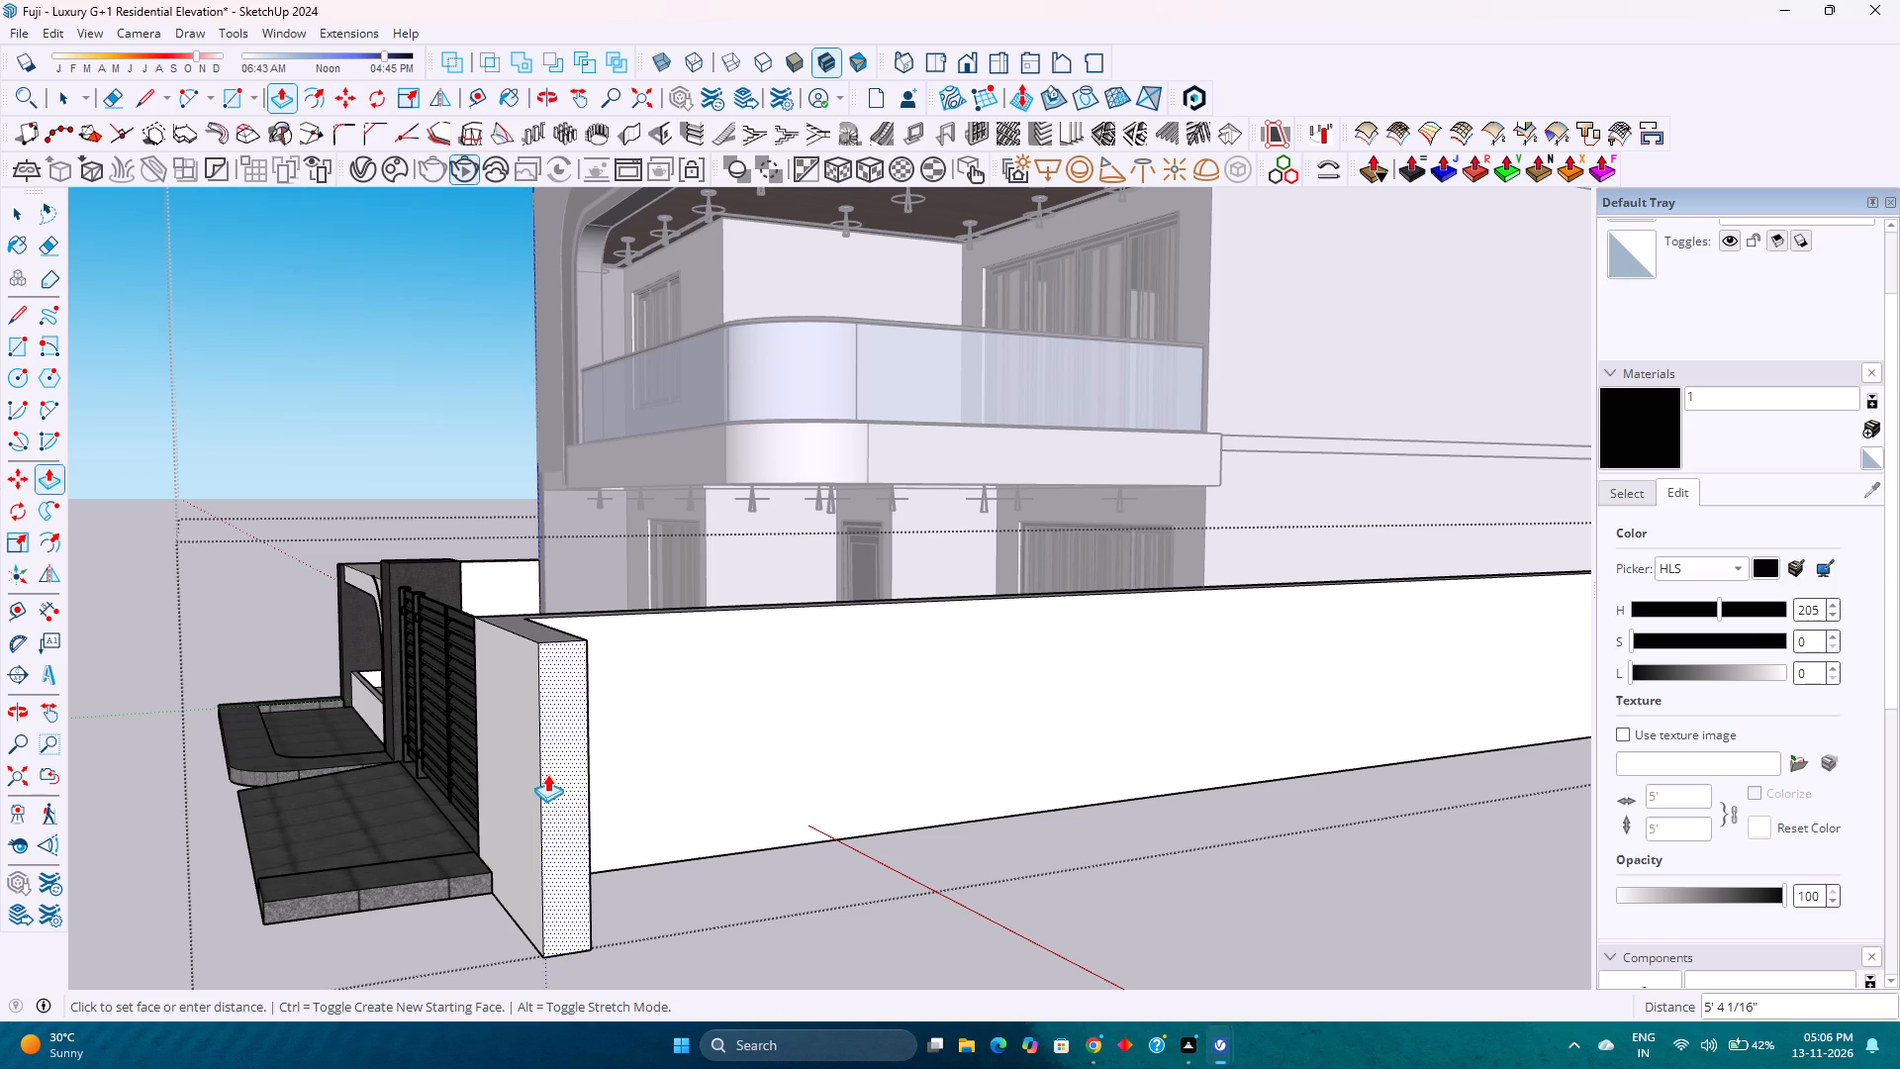
type("3'")
key("Return")
scroll(547, 774, "down", 4)
middle_click_drag(585, 820, 774, 813)
middle_click(774, 813)
key("space")
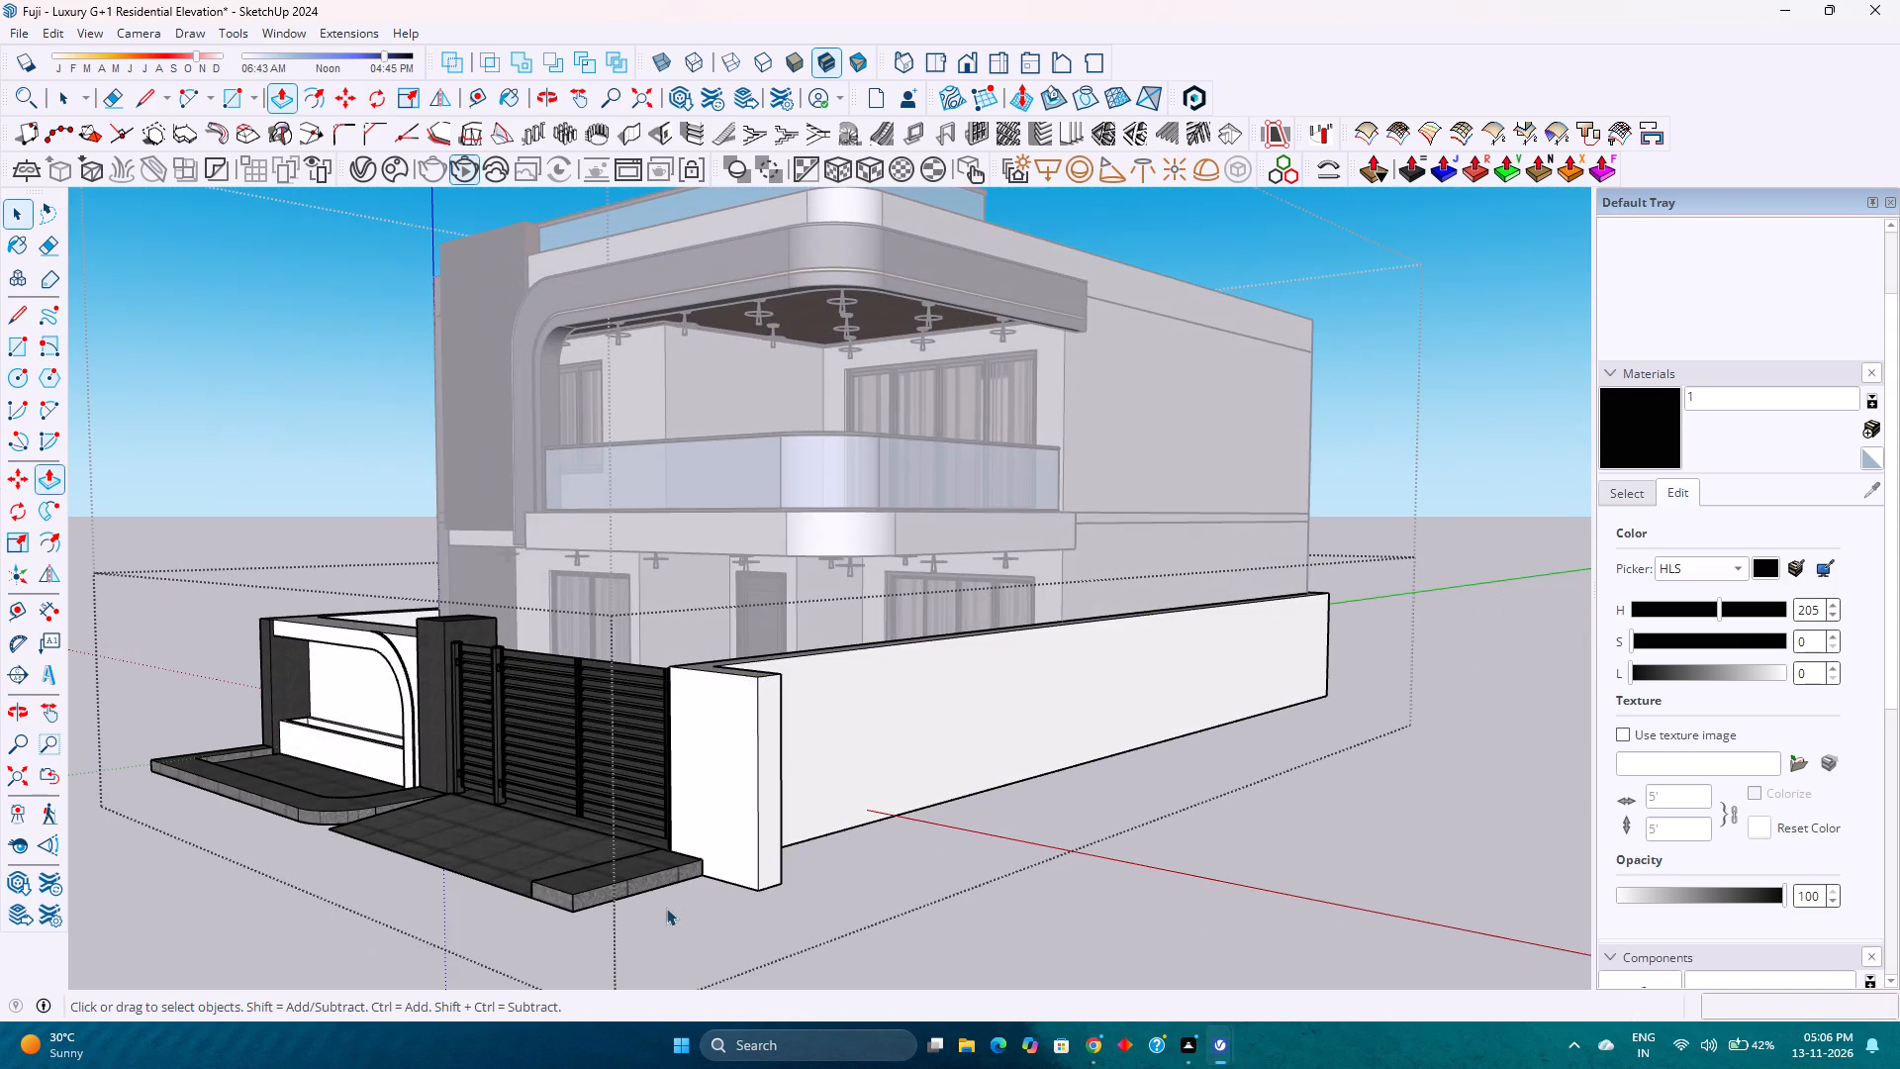
Open the paving block group beside the gate ramp and extend its side face to the return wall's outer corner.
scroll(604, 896, "up", 6)
middle_click_drag(712, 836, 626, 942)
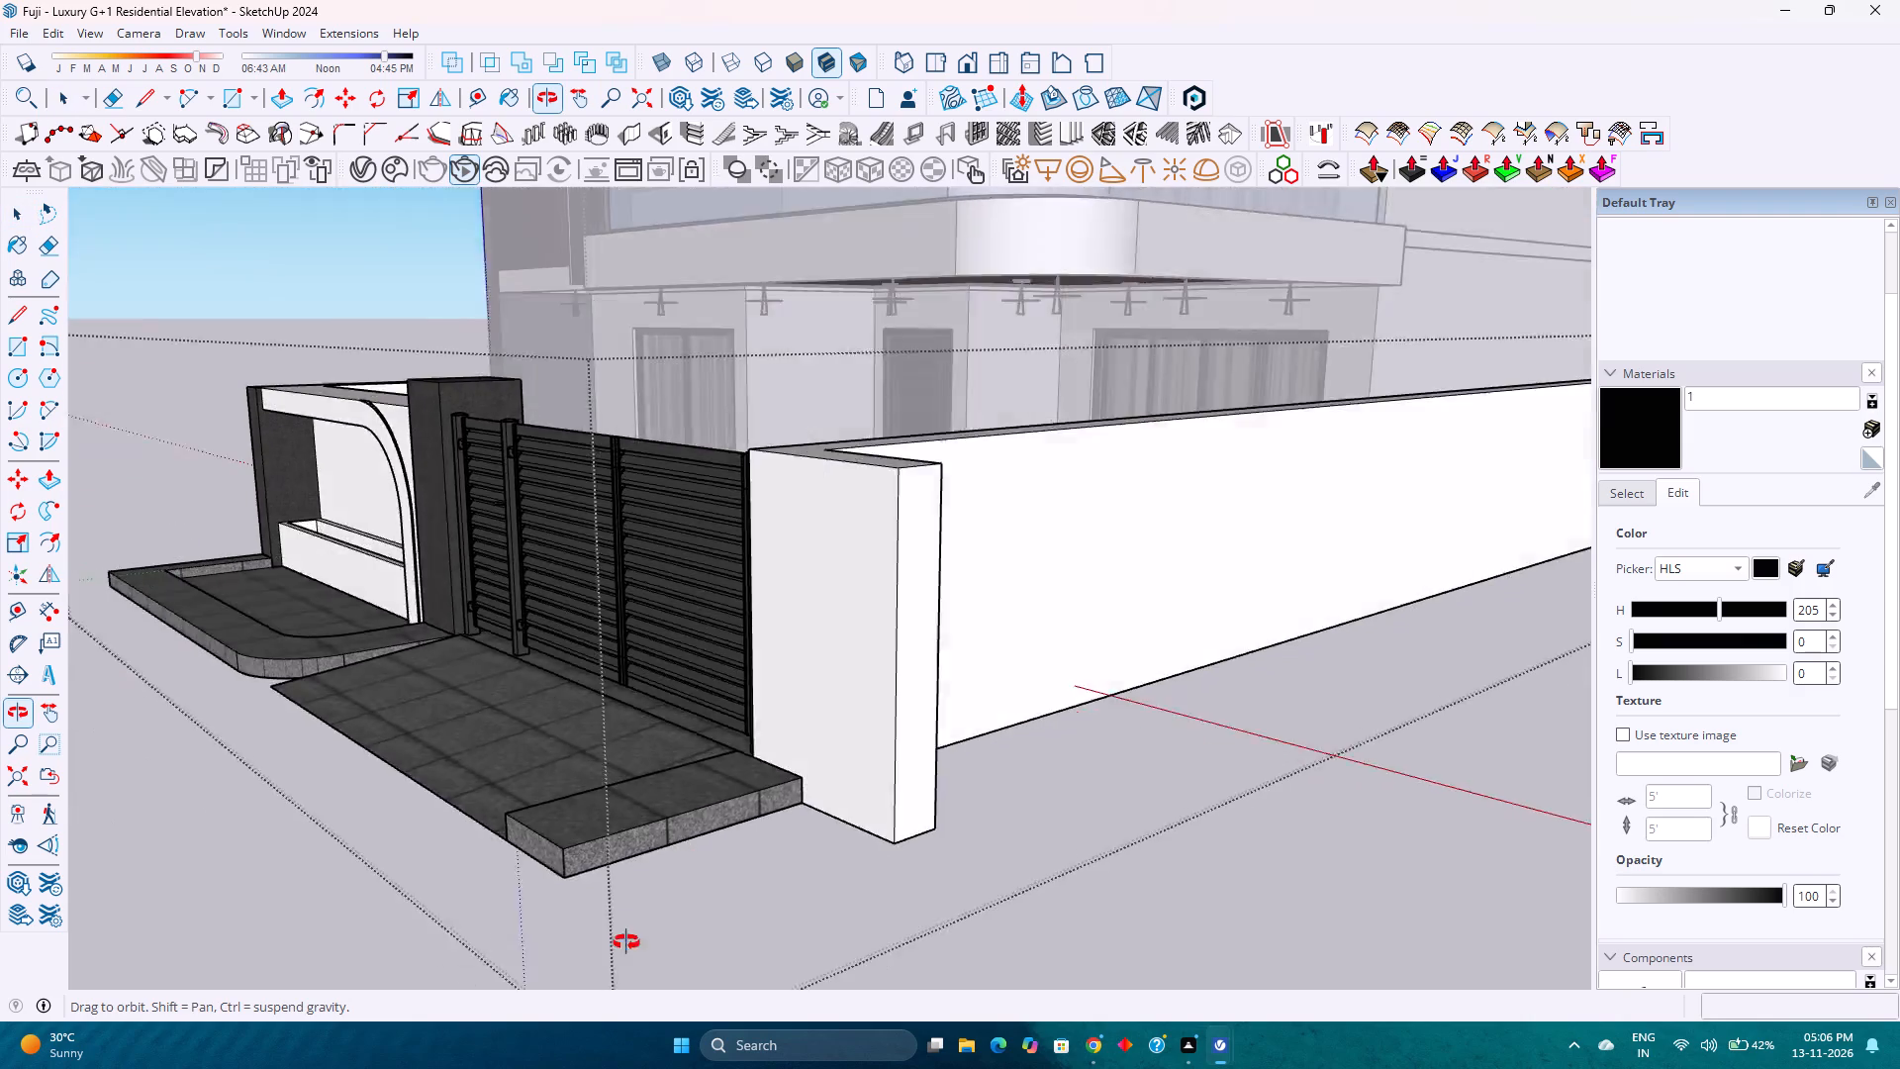
middle_click_drag(626, 942, 770, 941)
scroll(661, 850, "up", 2)
double_click(643, 822)
scroll(643, 822, "up", 4)
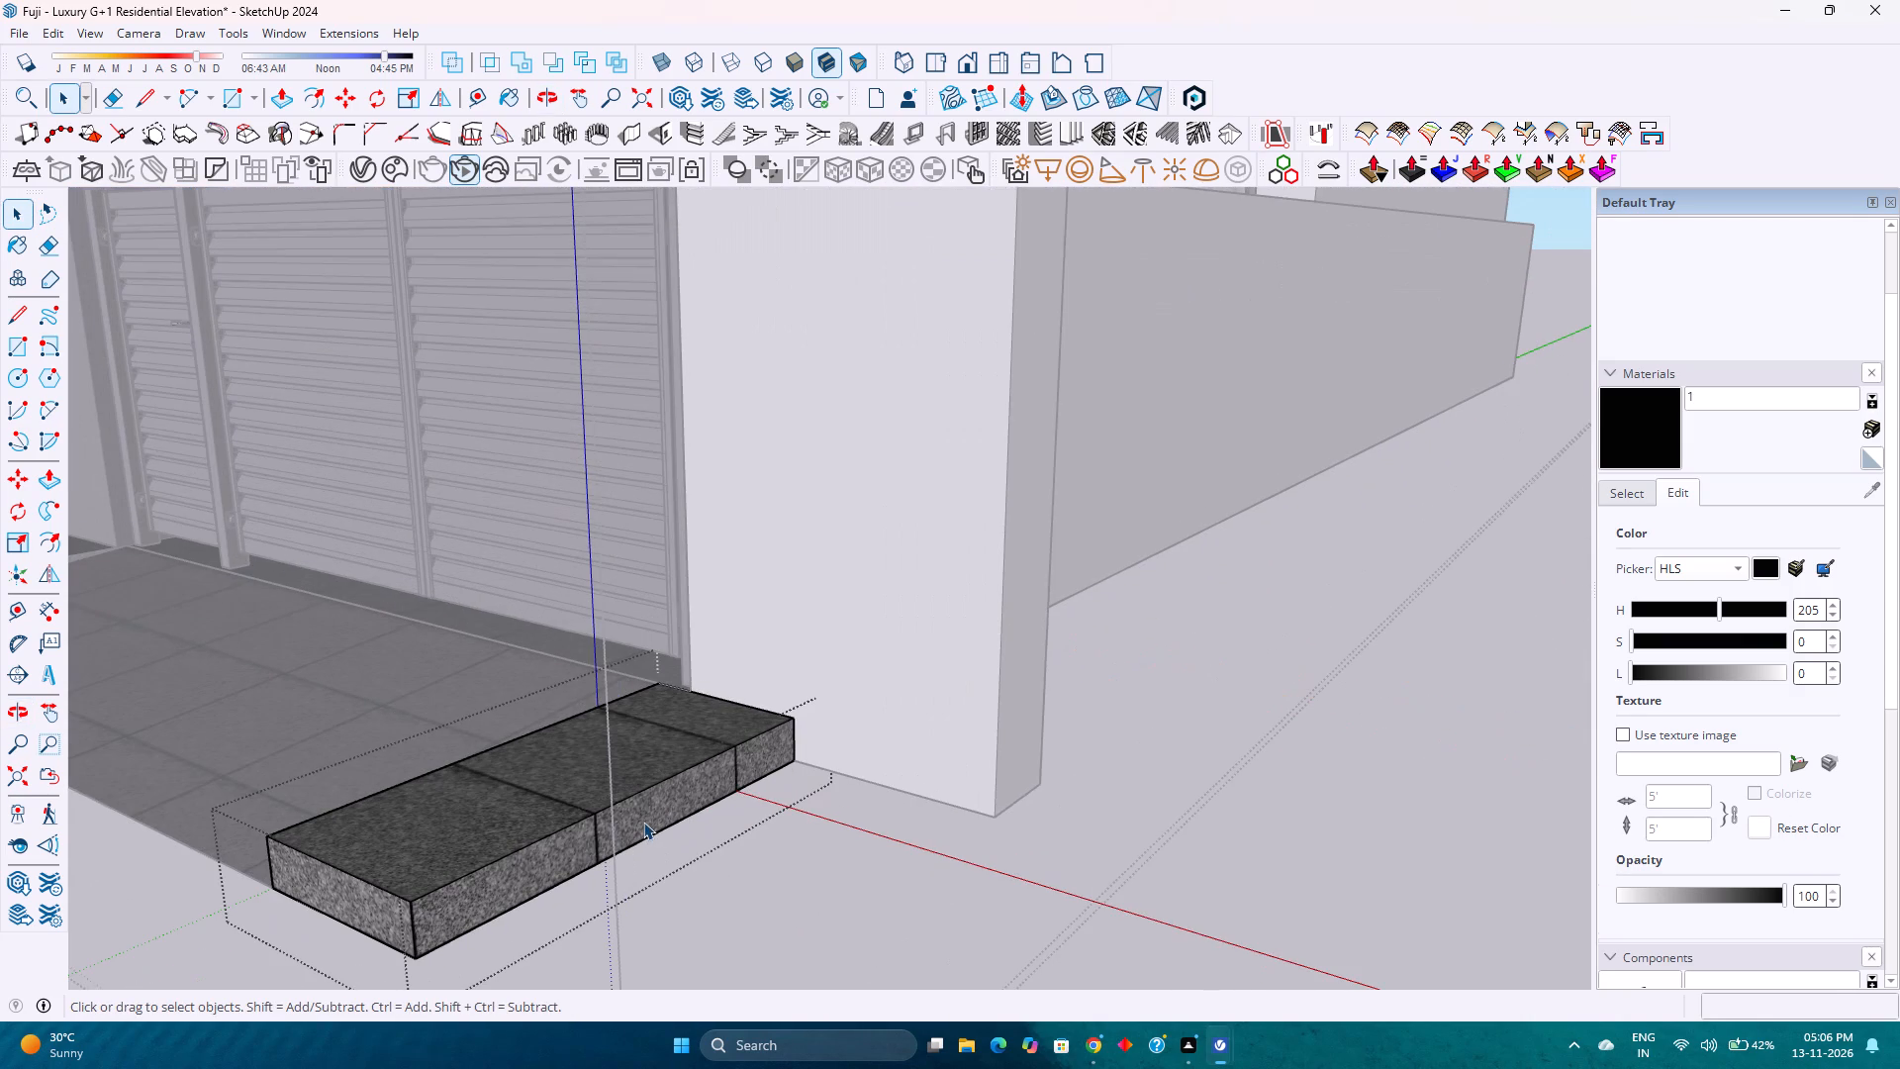
key("p")
left_click(643, 822)
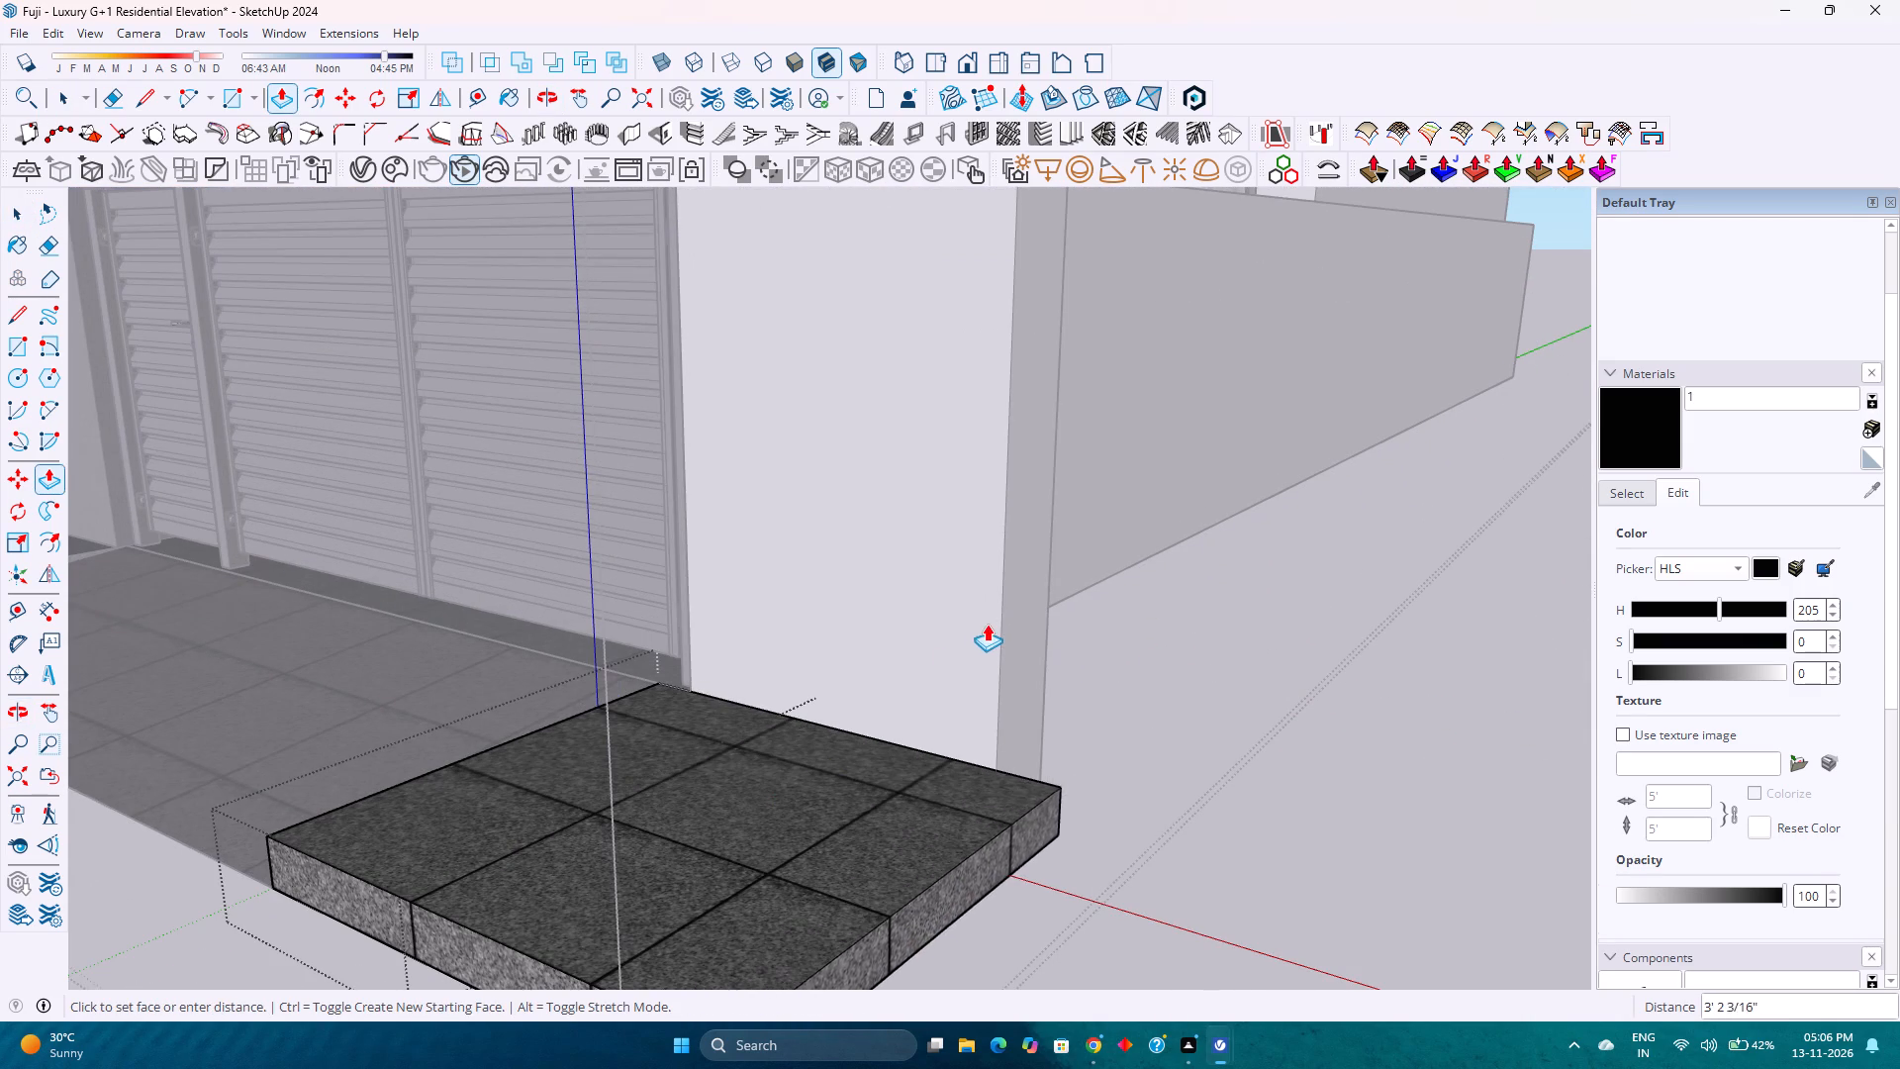
left_click(998, 618)
scroll(819, 667, "down", 7)
key("space")
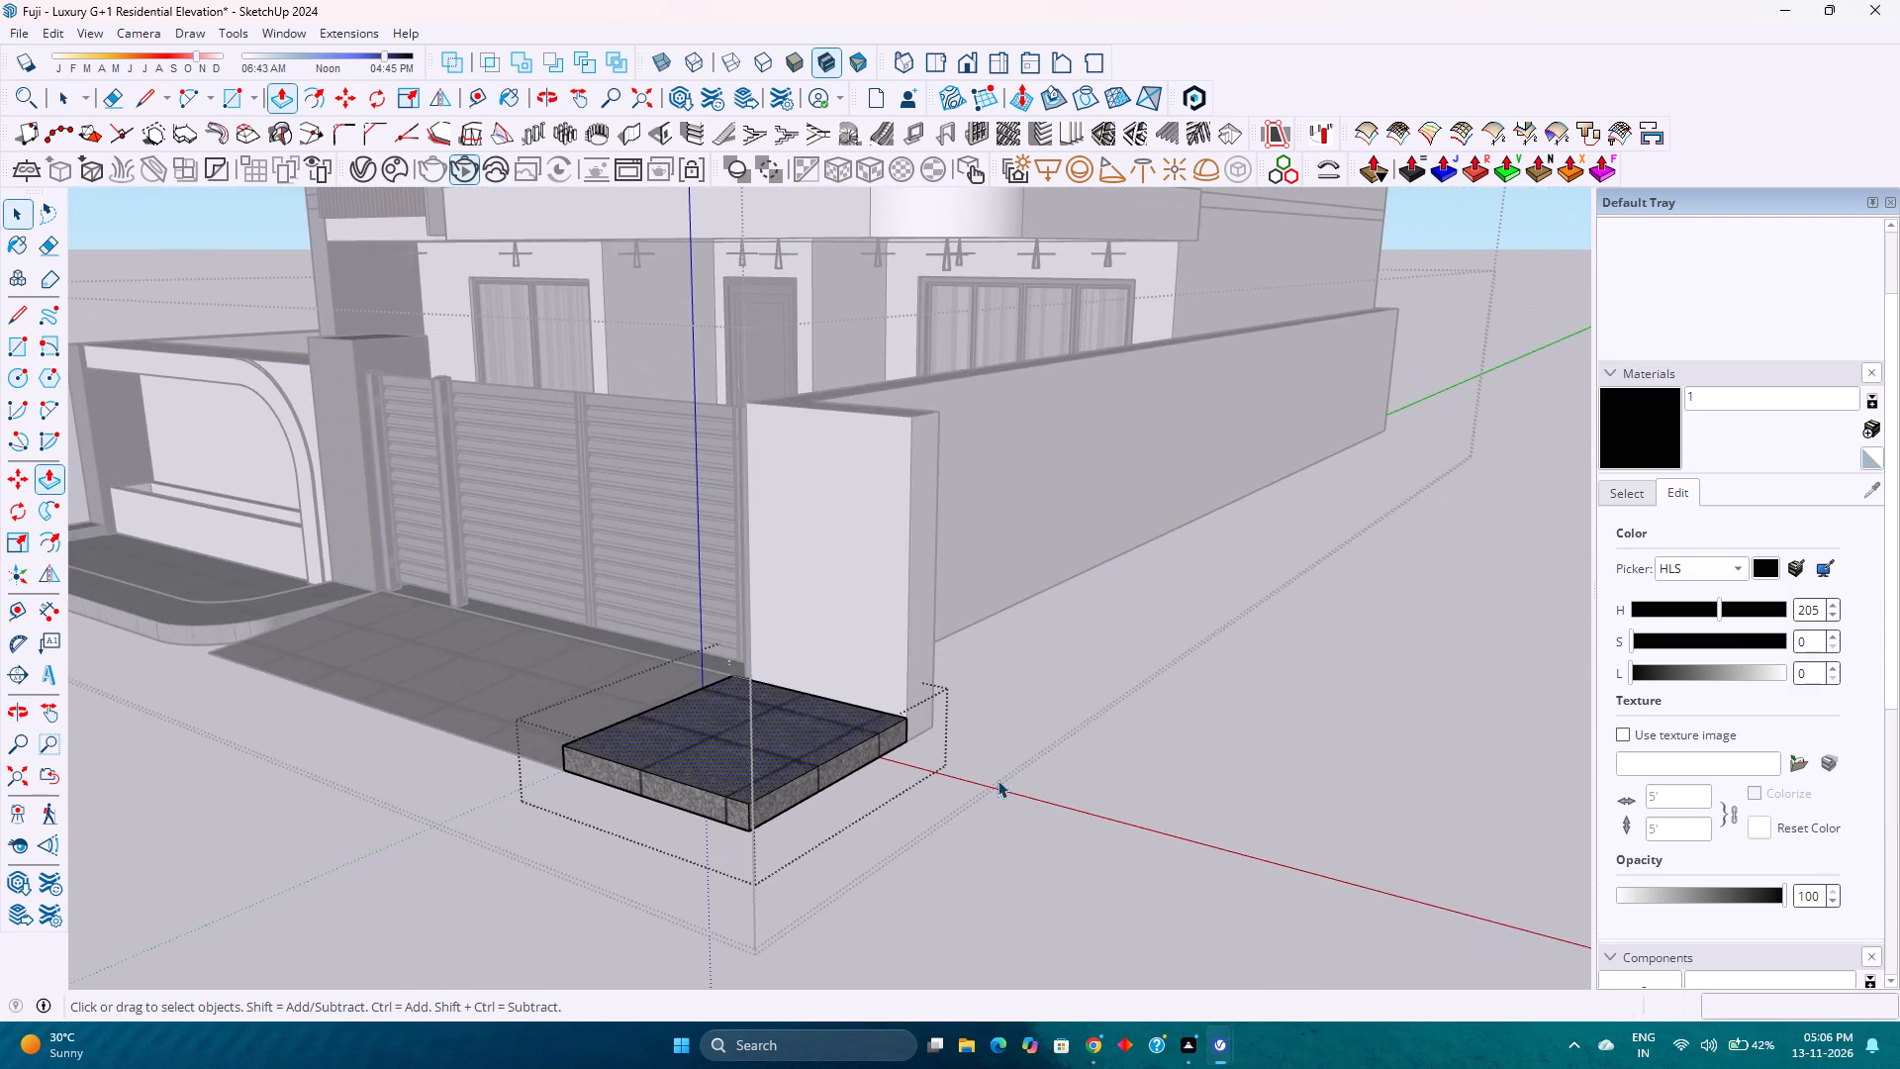
left_click(1037, 806)
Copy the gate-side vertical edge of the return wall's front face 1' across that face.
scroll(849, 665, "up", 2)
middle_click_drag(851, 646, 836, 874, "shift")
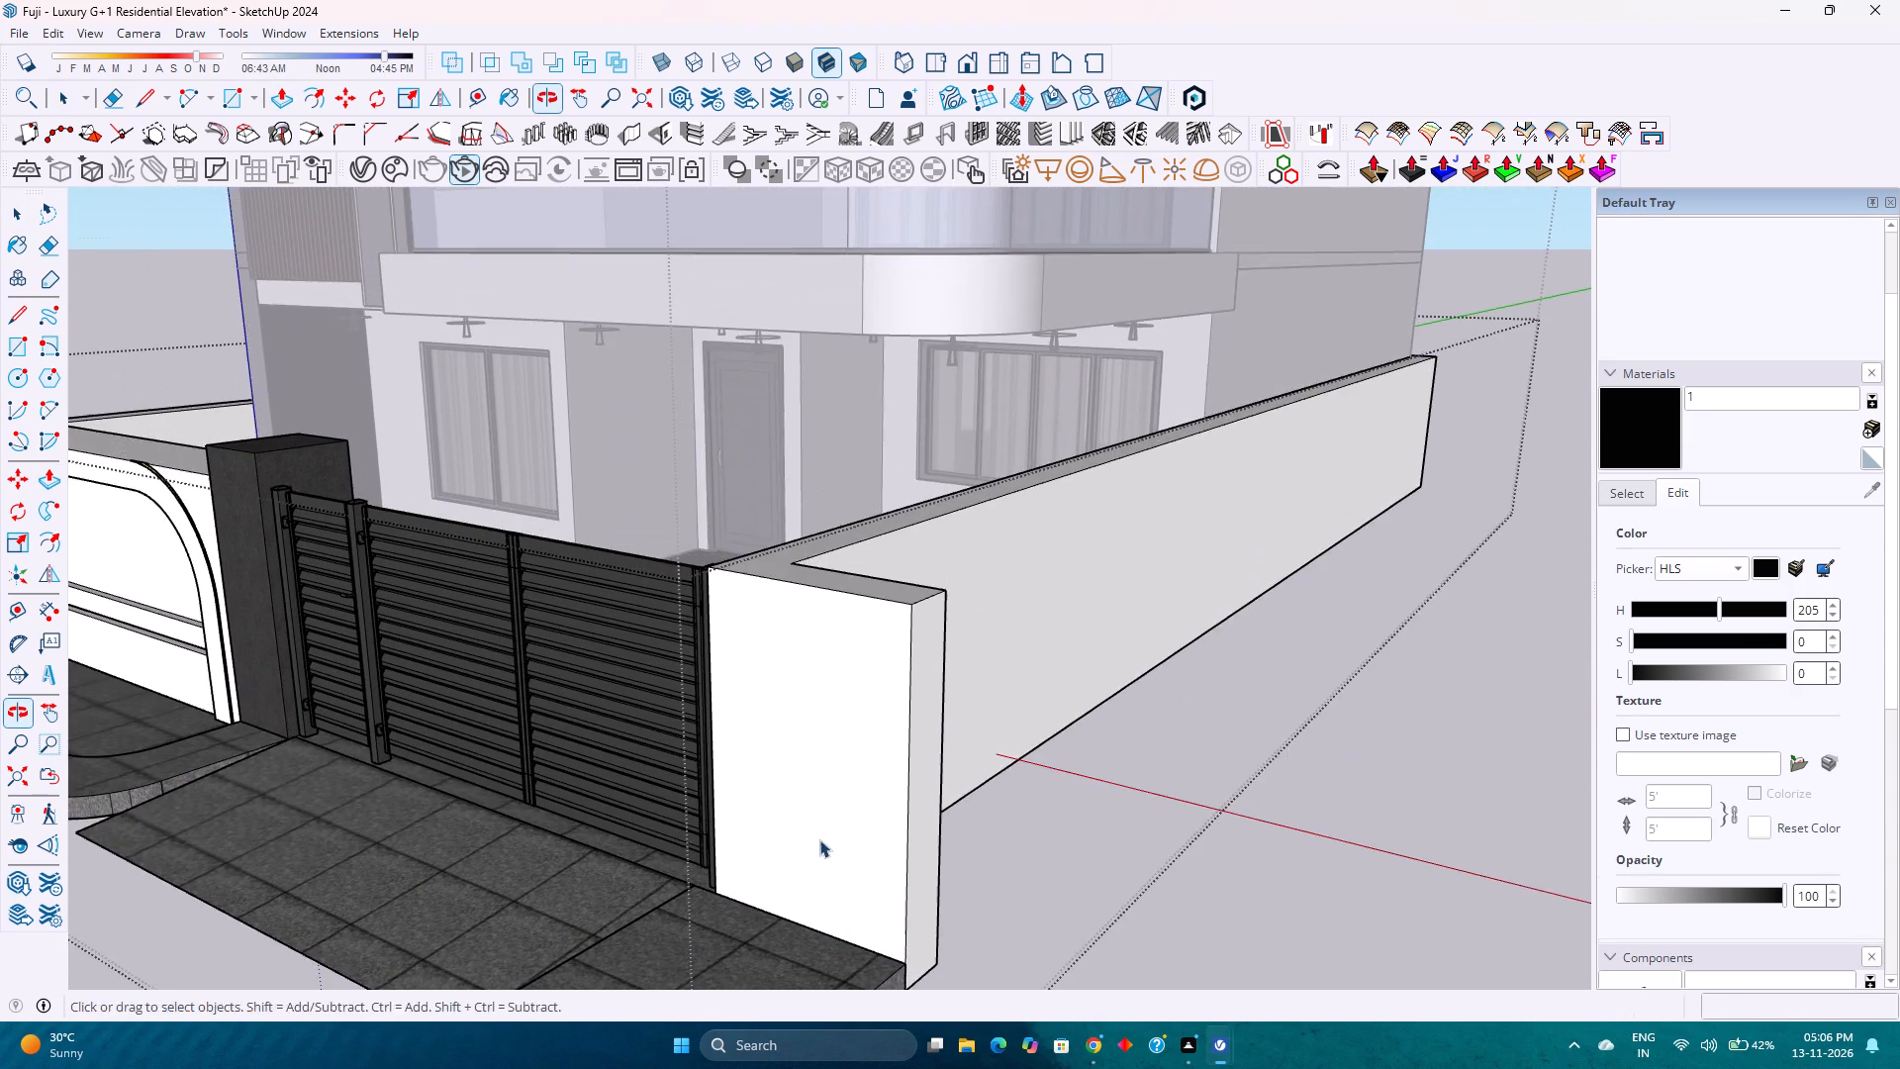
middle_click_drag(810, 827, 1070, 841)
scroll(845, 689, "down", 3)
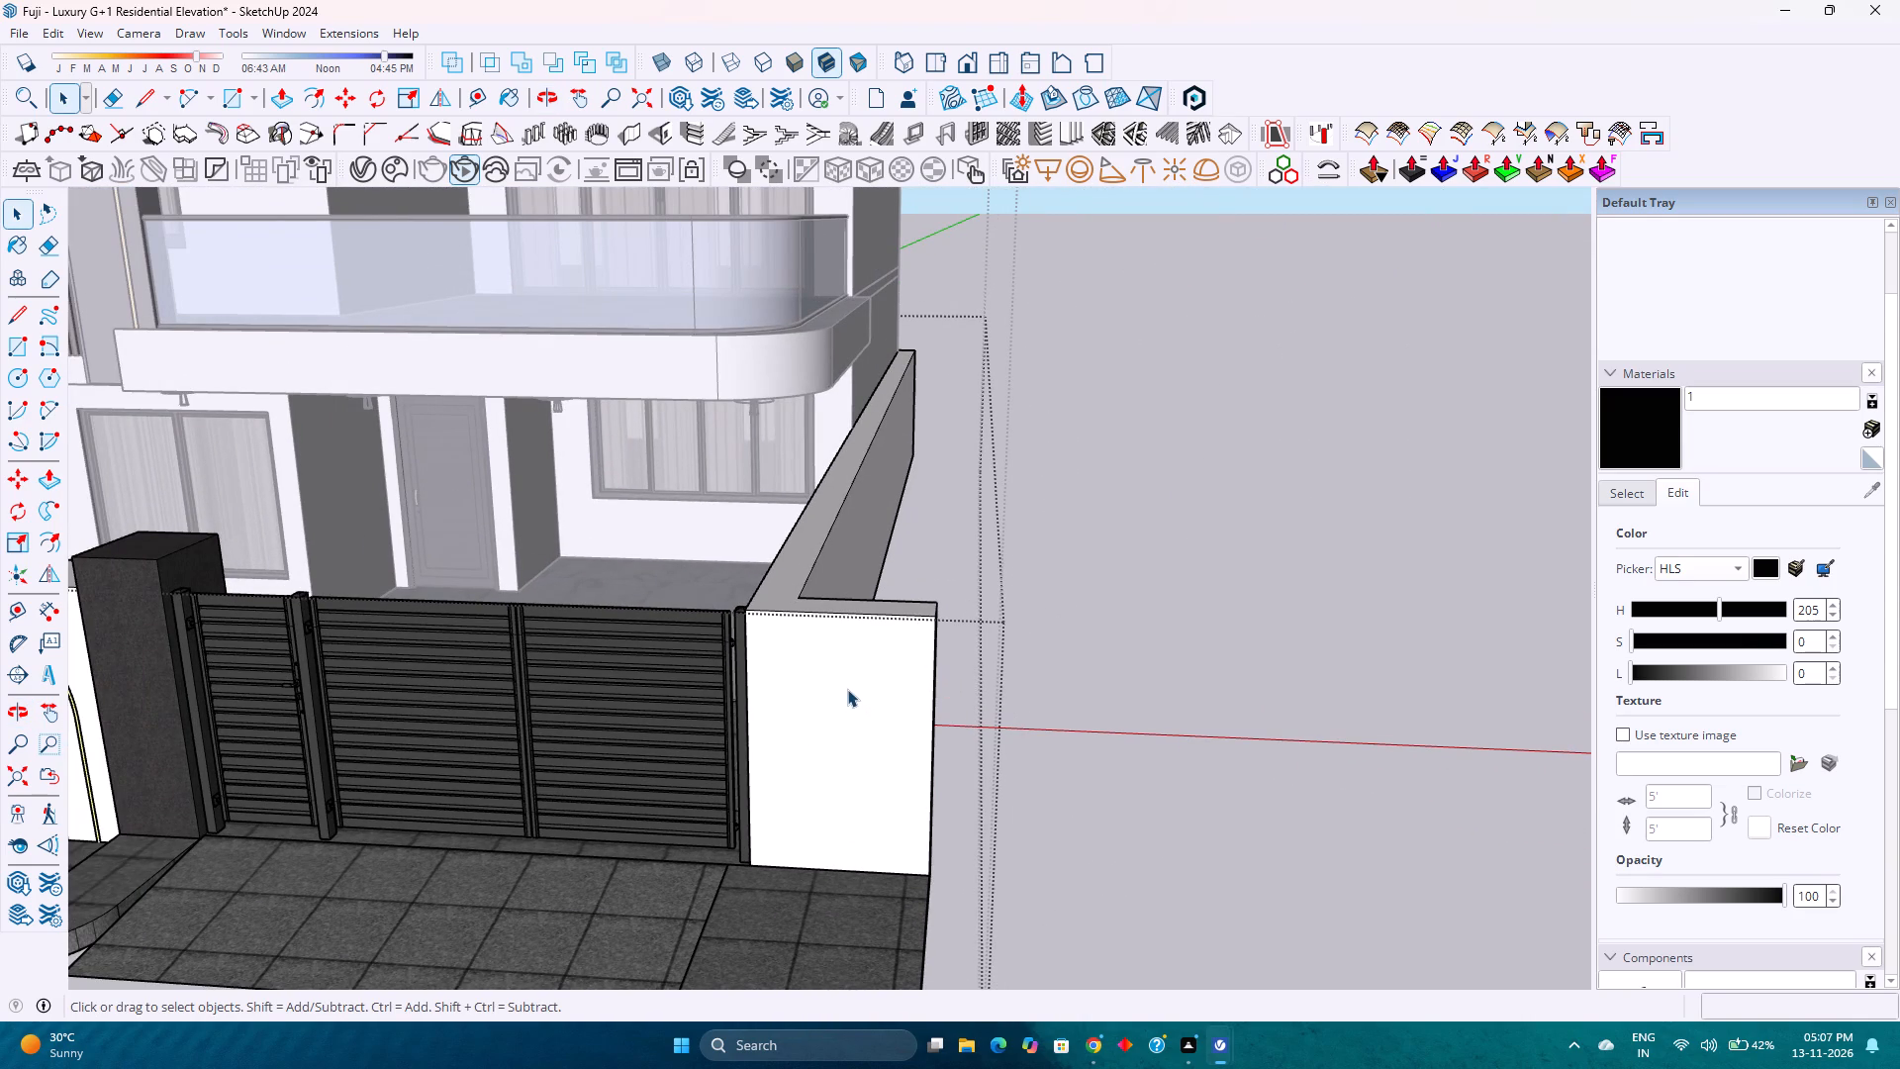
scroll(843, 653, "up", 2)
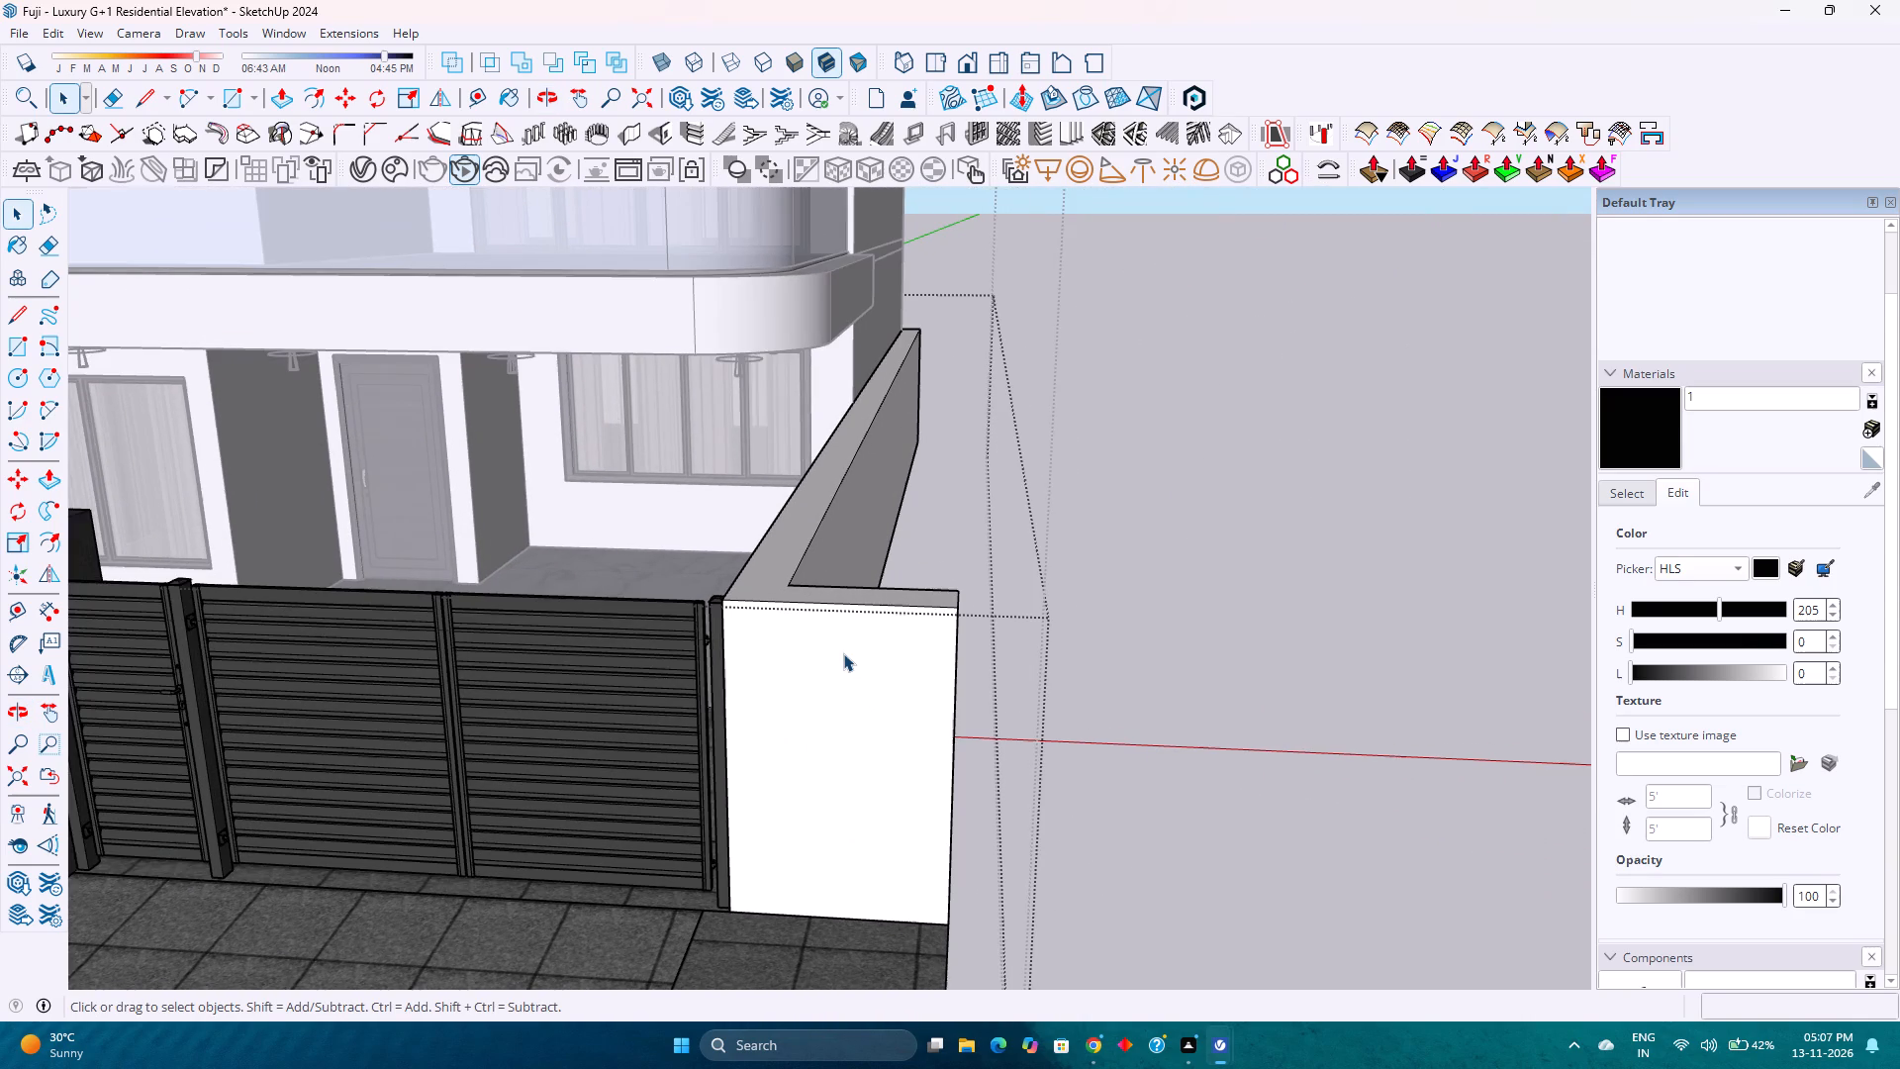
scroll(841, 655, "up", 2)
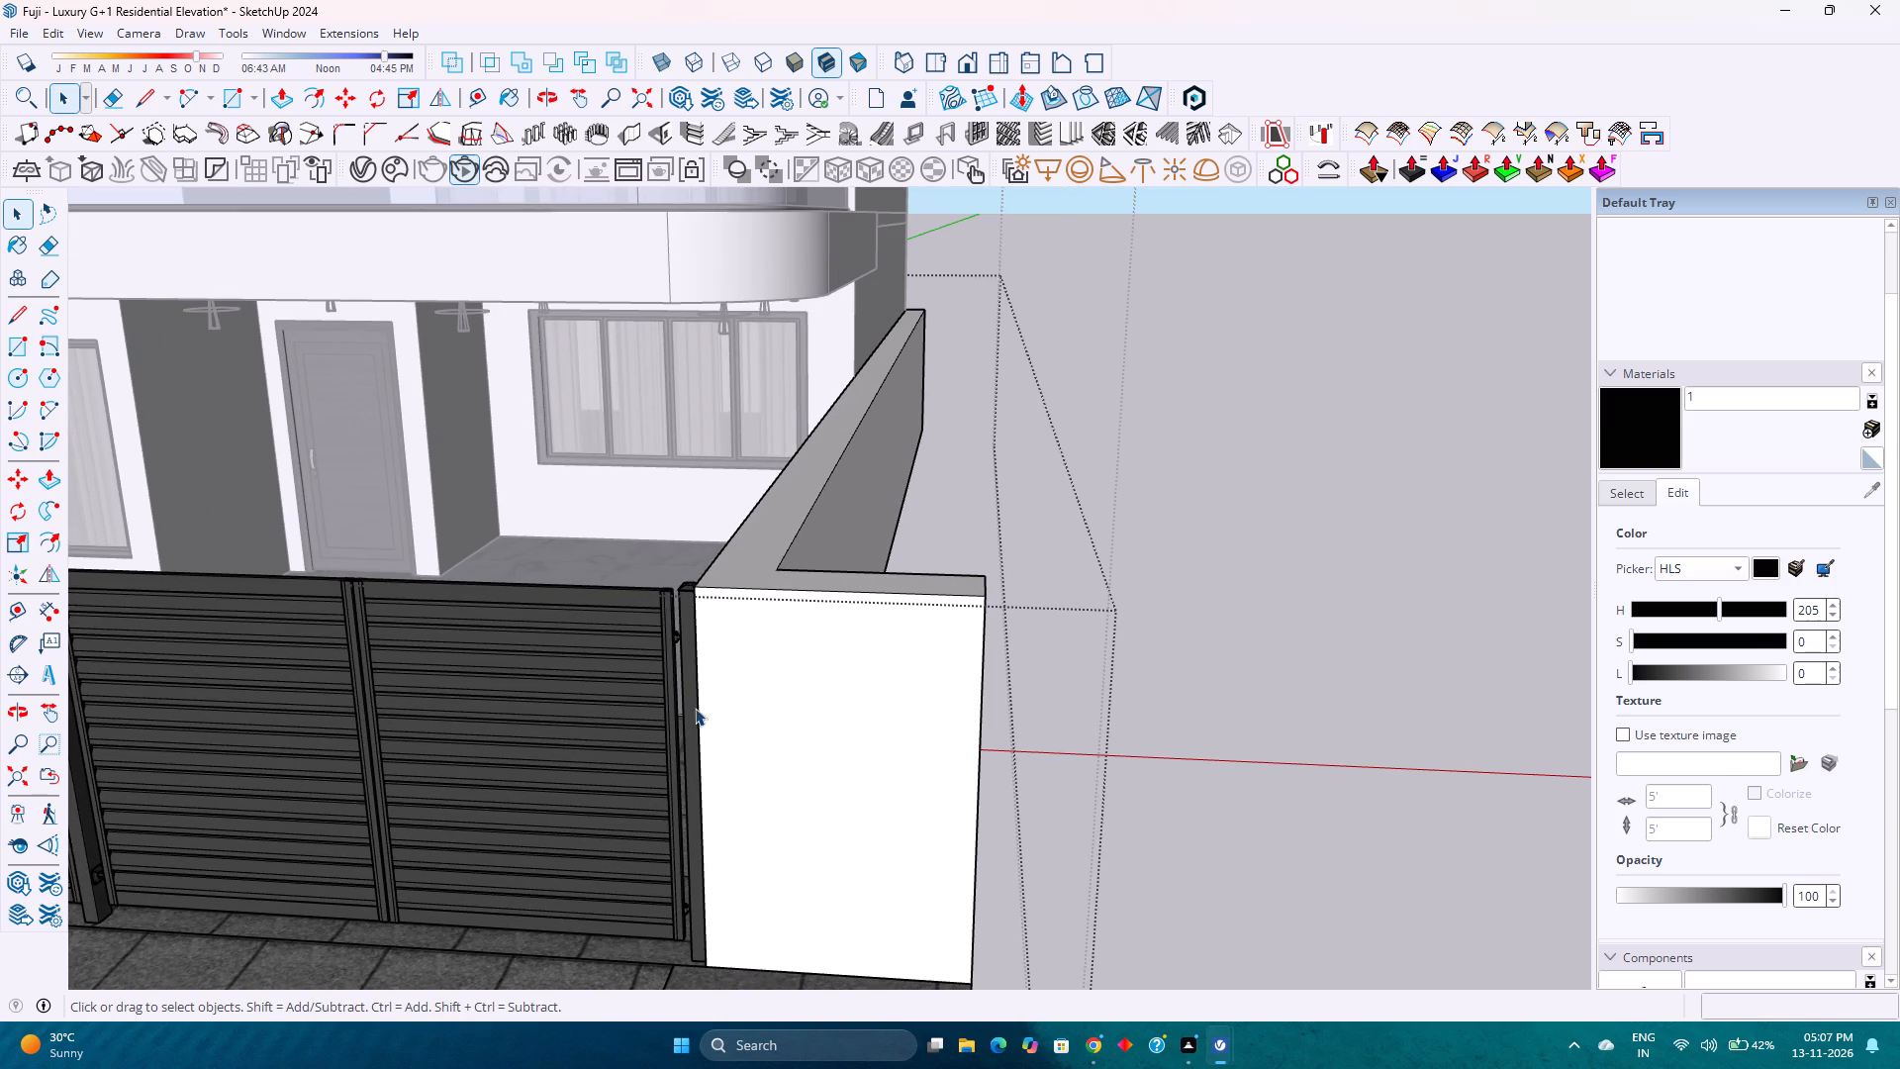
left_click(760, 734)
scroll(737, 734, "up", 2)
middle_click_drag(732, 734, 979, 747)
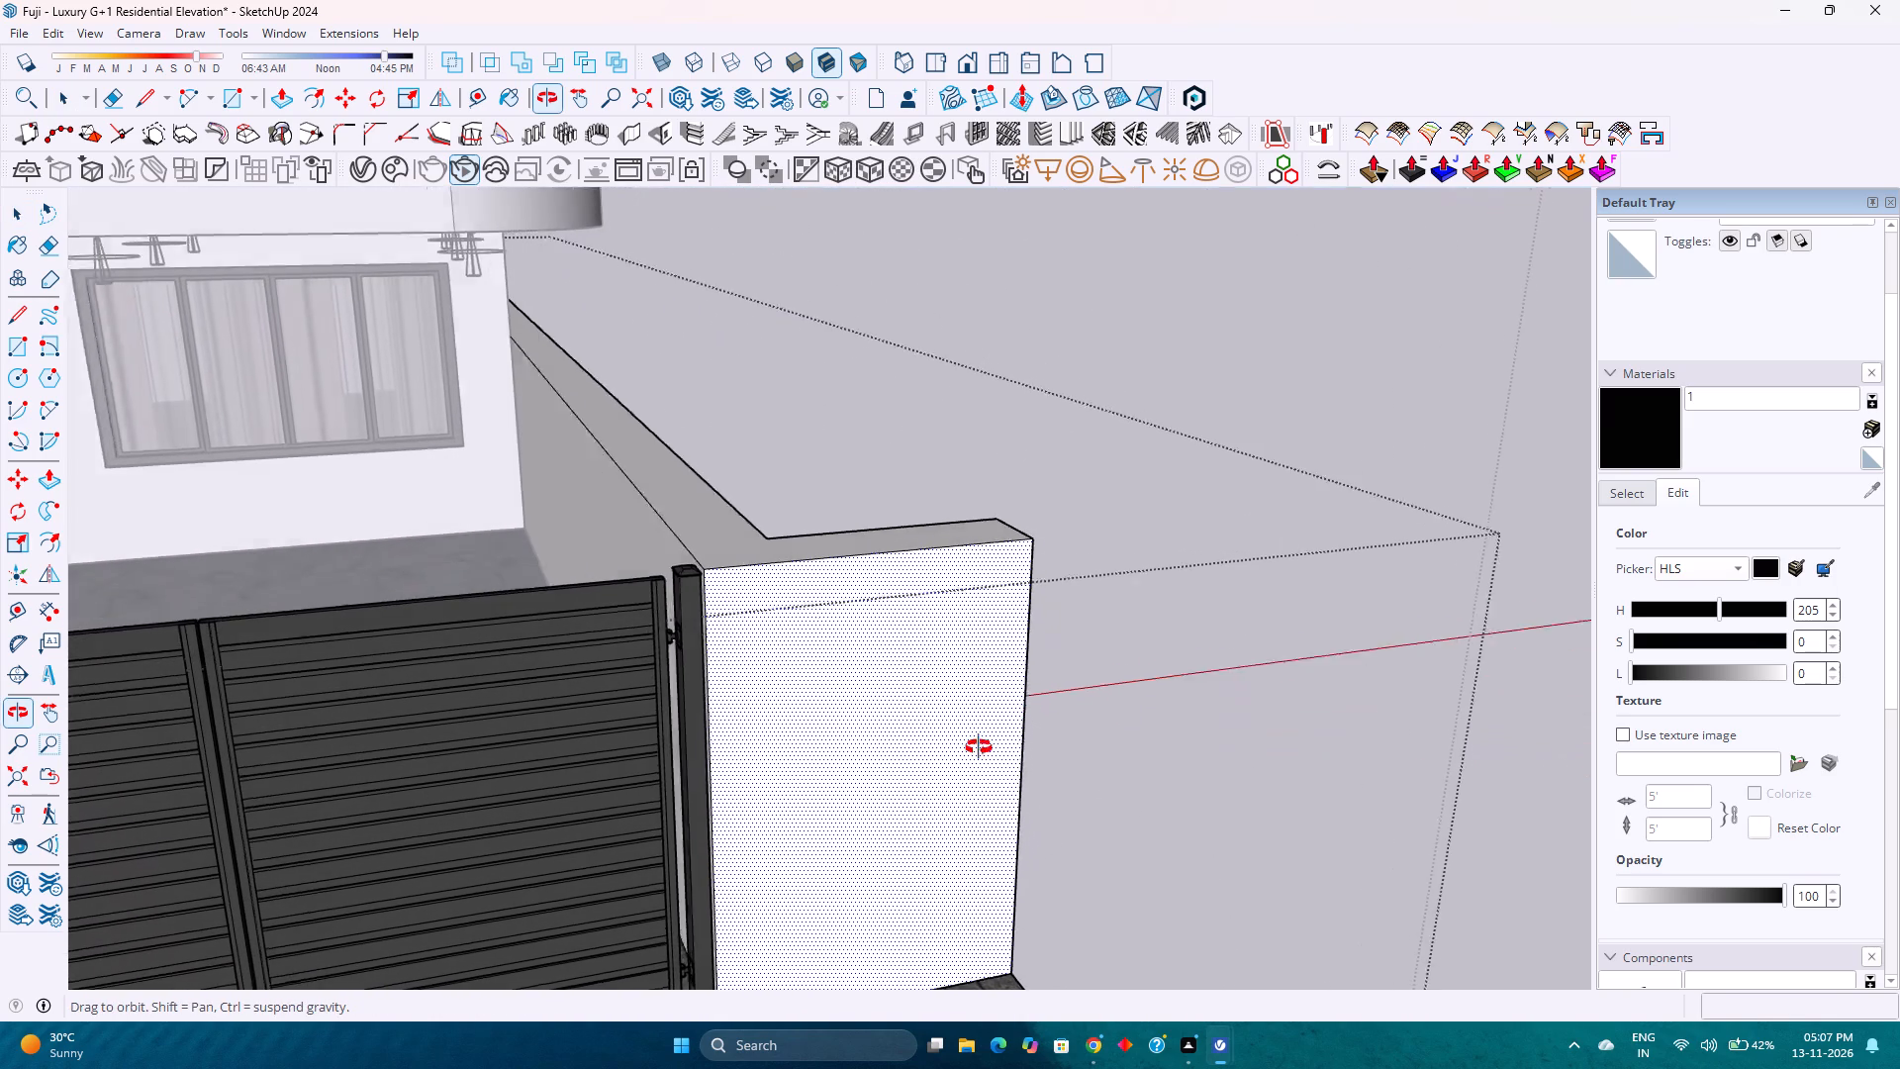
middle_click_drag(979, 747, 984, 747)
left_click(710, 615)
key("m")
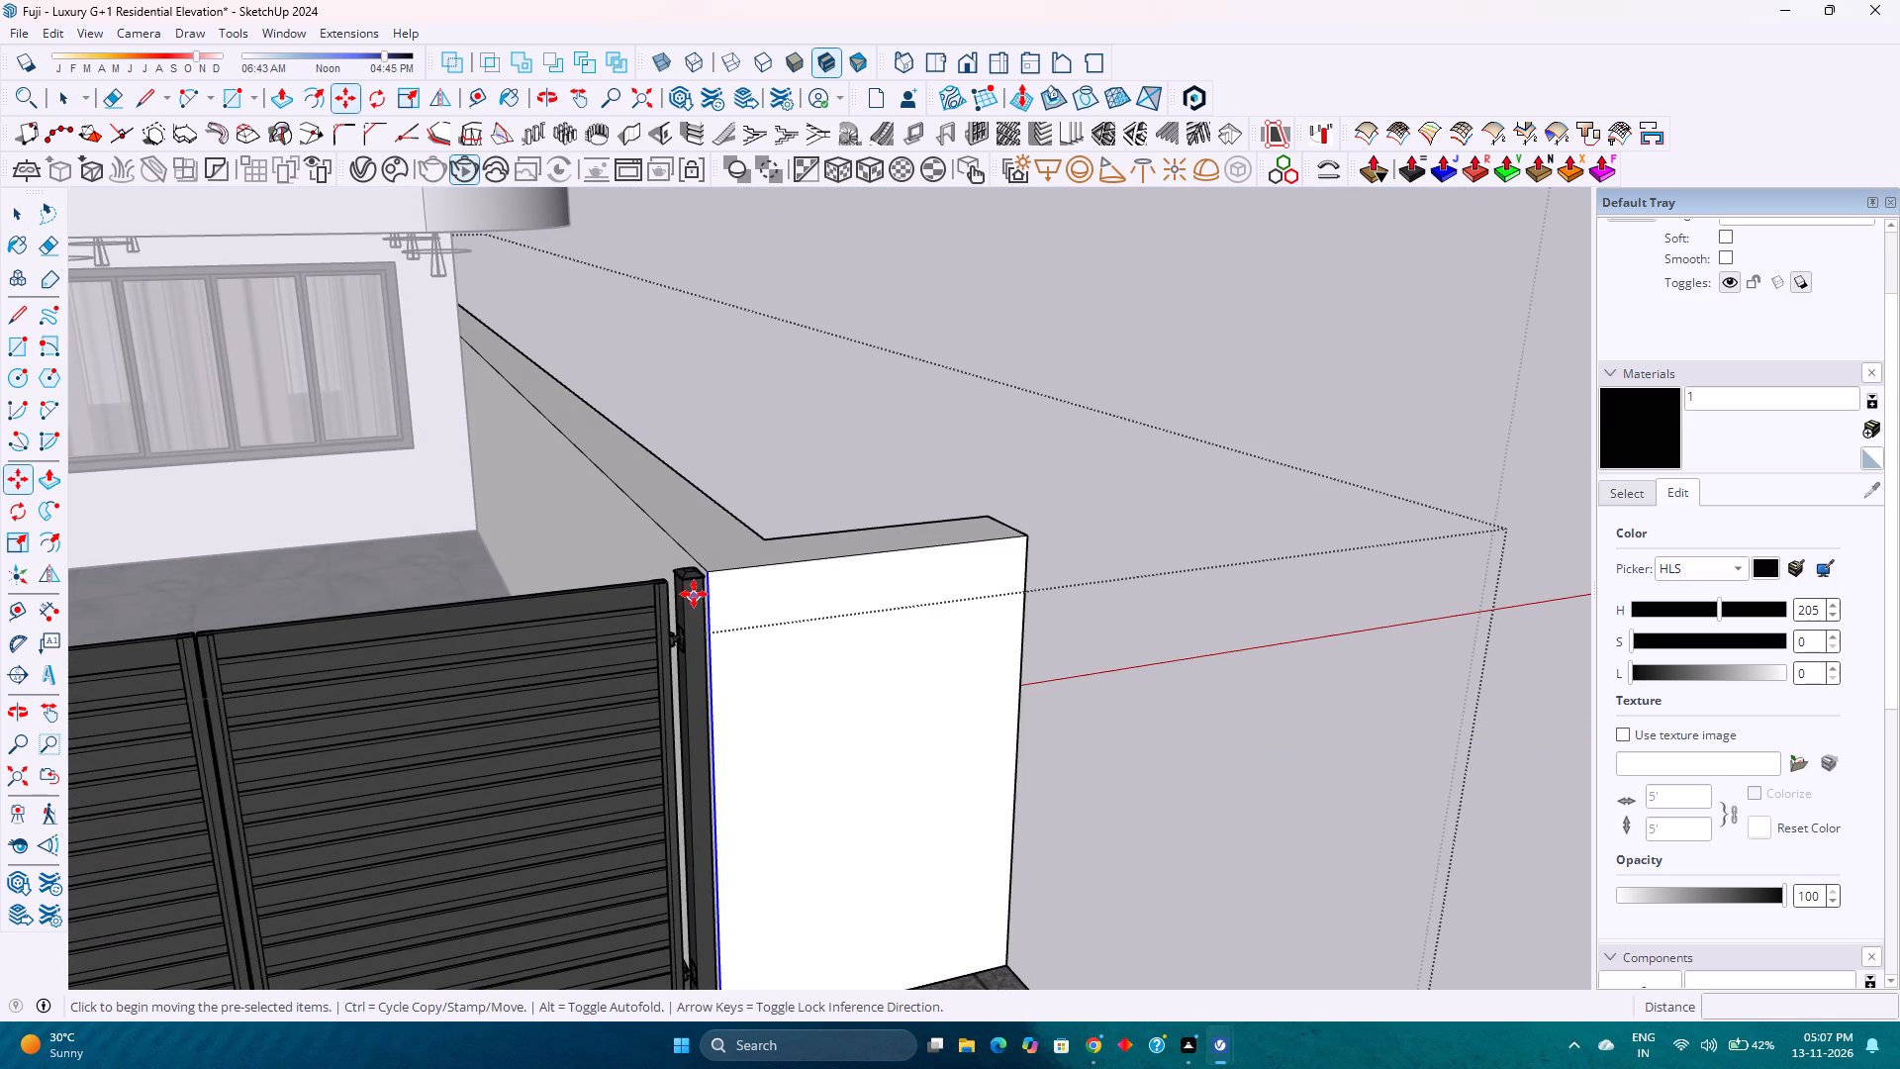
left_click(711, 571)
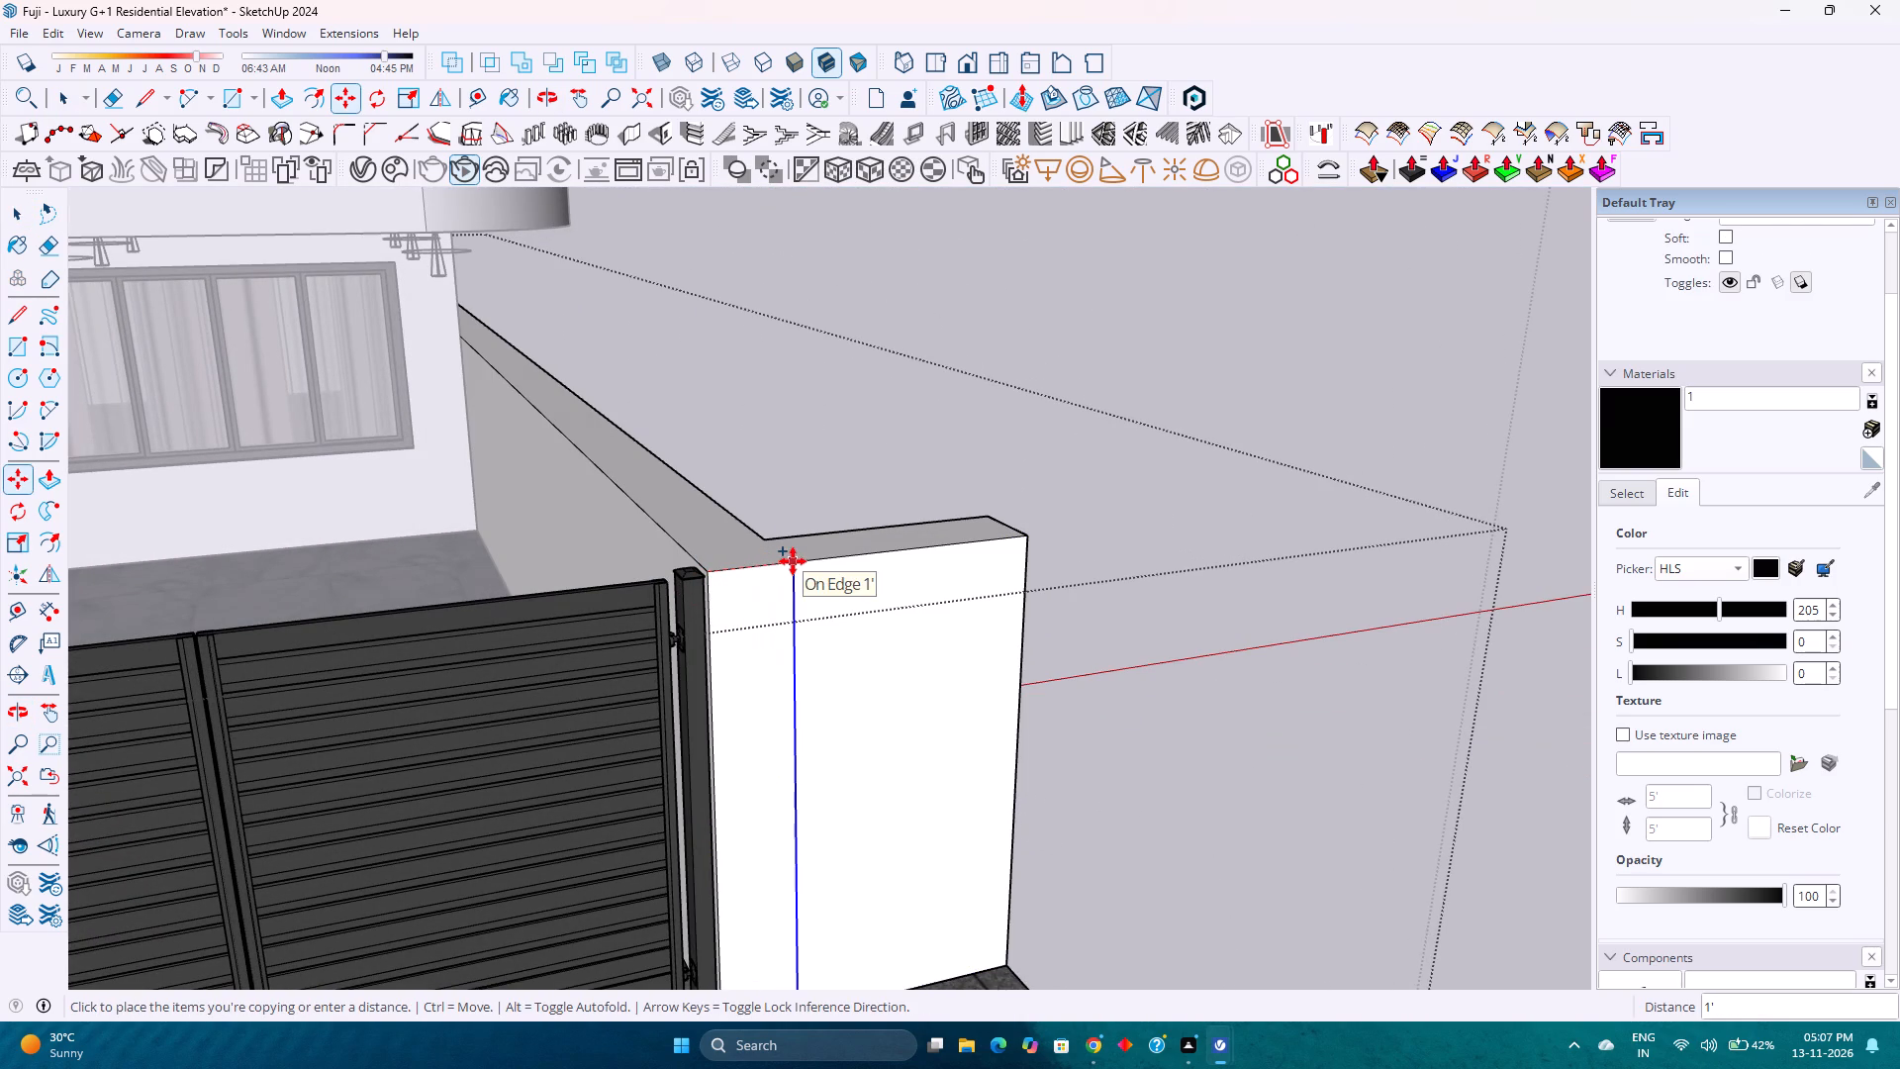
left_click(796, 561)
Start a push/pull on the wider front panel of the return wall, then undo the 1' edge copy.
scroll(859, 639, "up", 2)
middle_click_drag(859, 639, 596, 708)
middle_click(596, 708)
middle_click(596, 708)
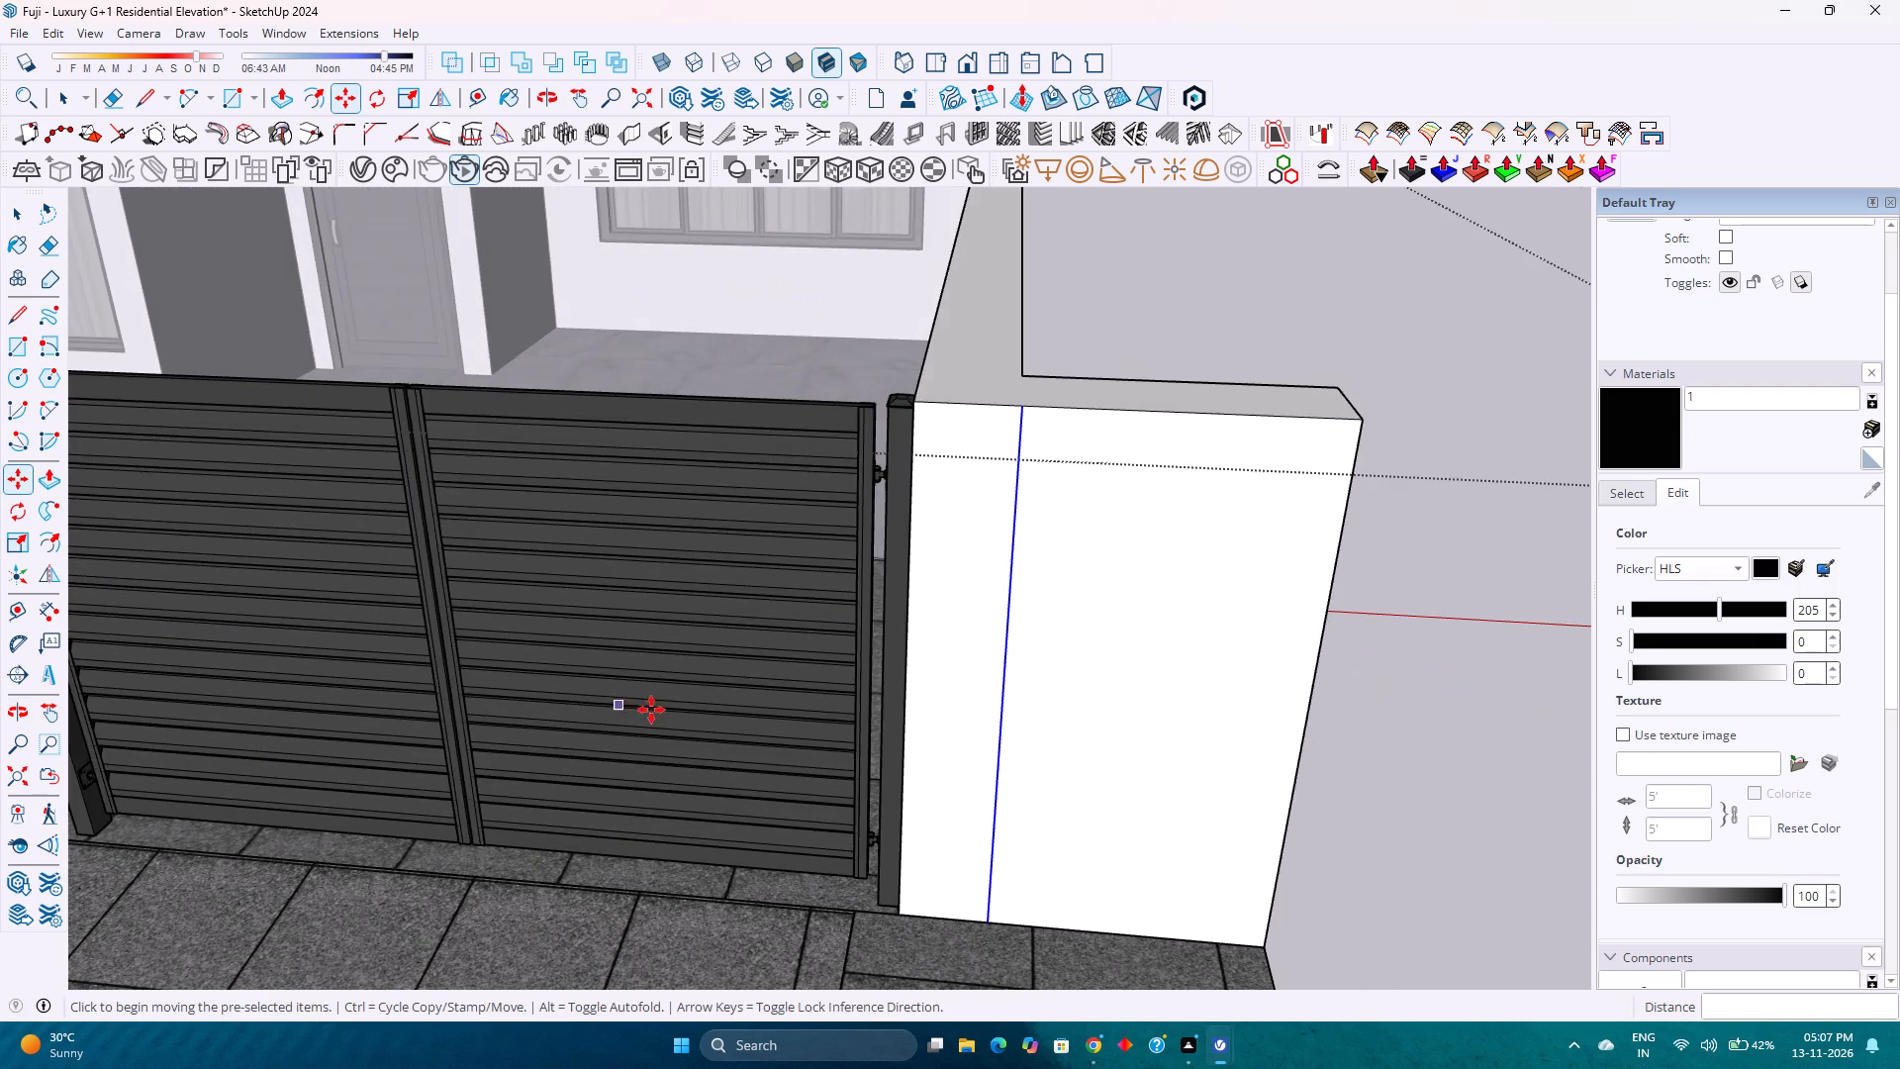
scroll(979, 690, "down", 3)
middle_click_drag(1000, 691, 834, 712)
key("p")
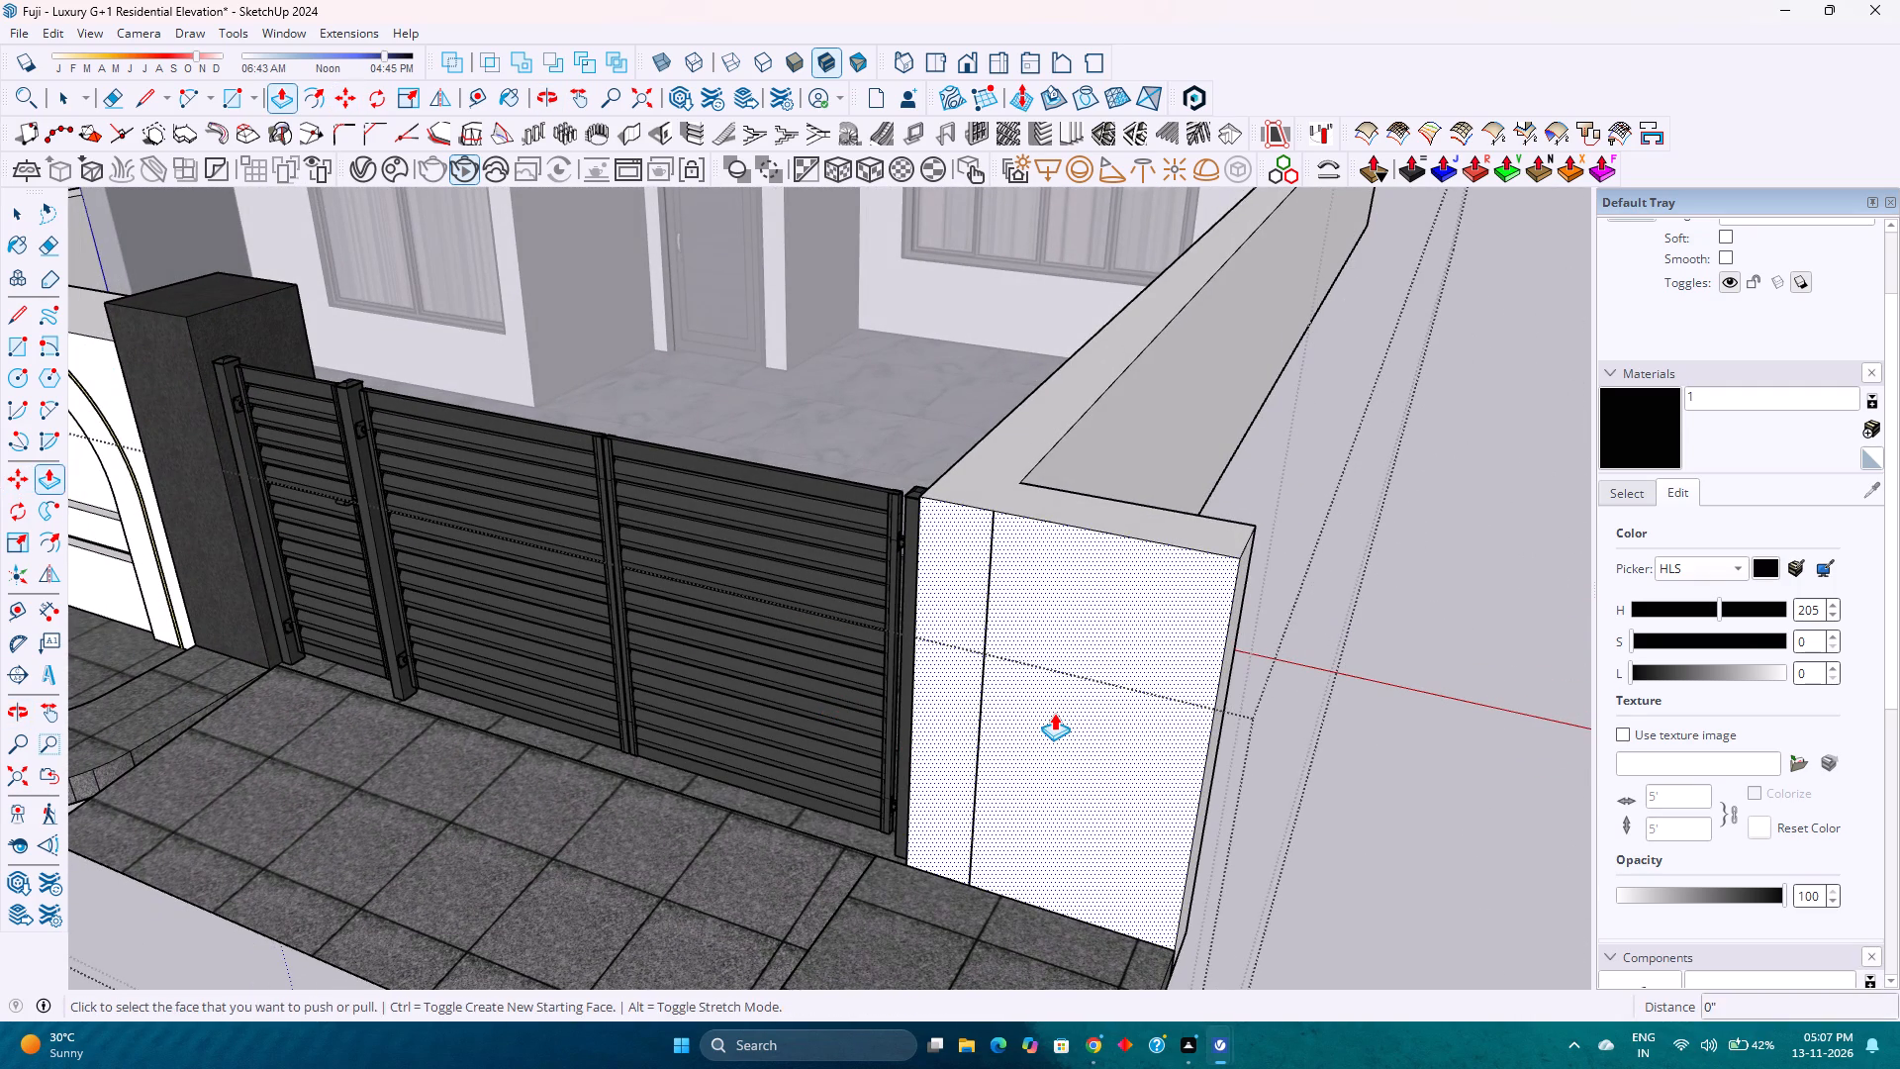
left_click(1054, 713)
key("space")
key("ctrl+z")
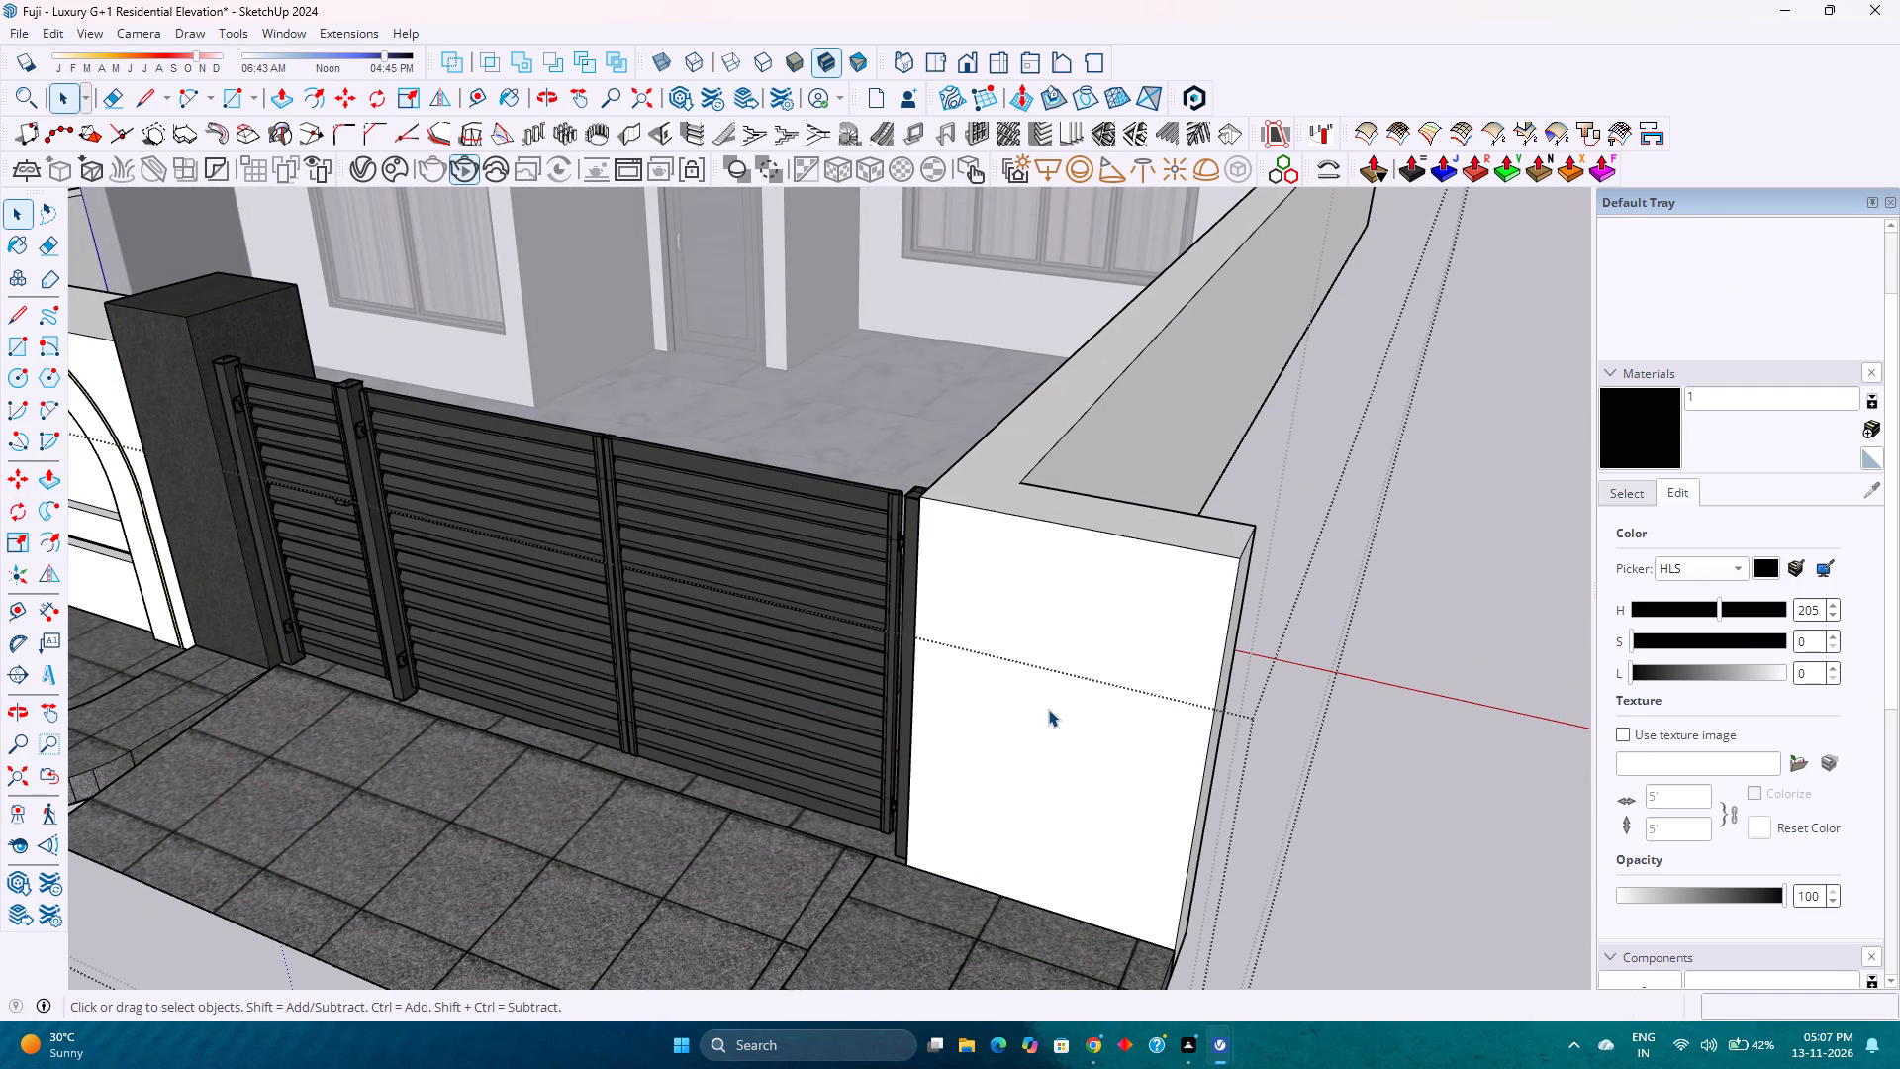
Copy the outer vertical edge of the return wall's front face 3' along the red axis towards the gate.
key("space")
left_click(1187, 868)
key("m")
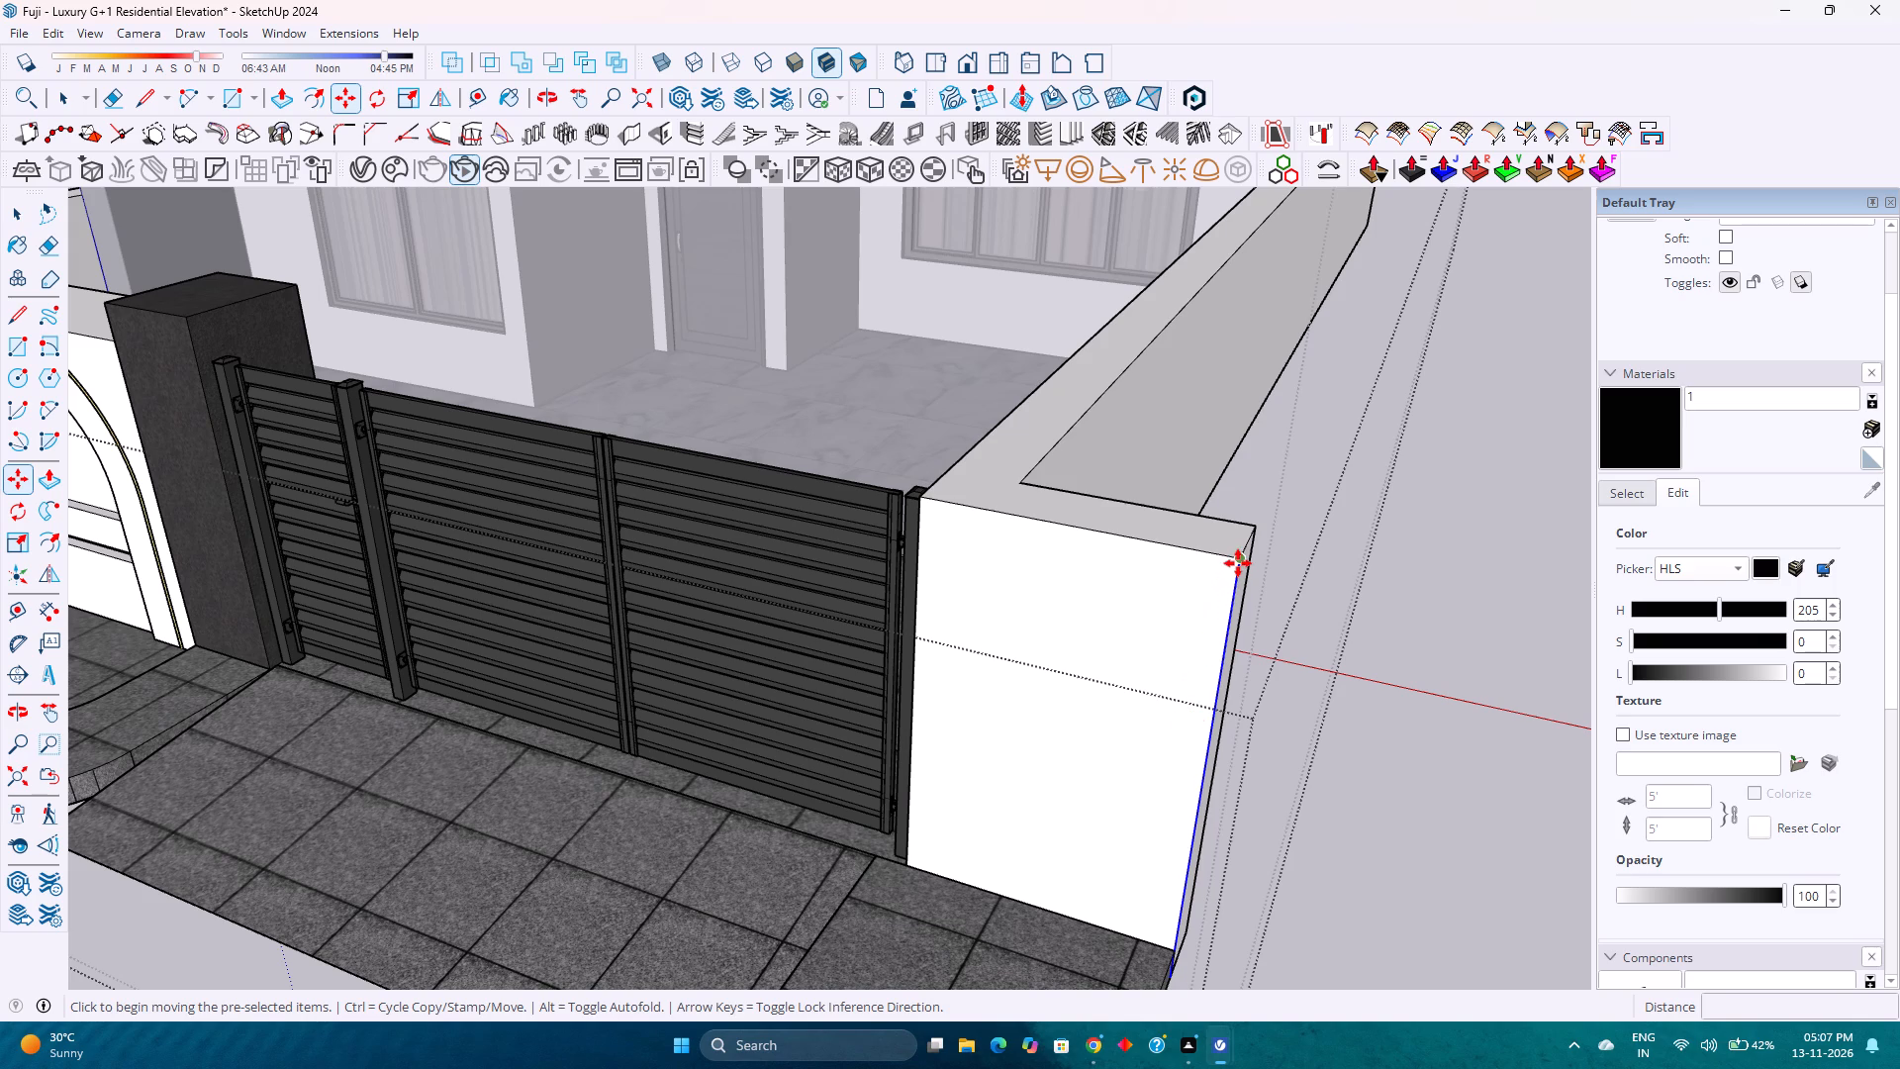
left_click(1238, 563)
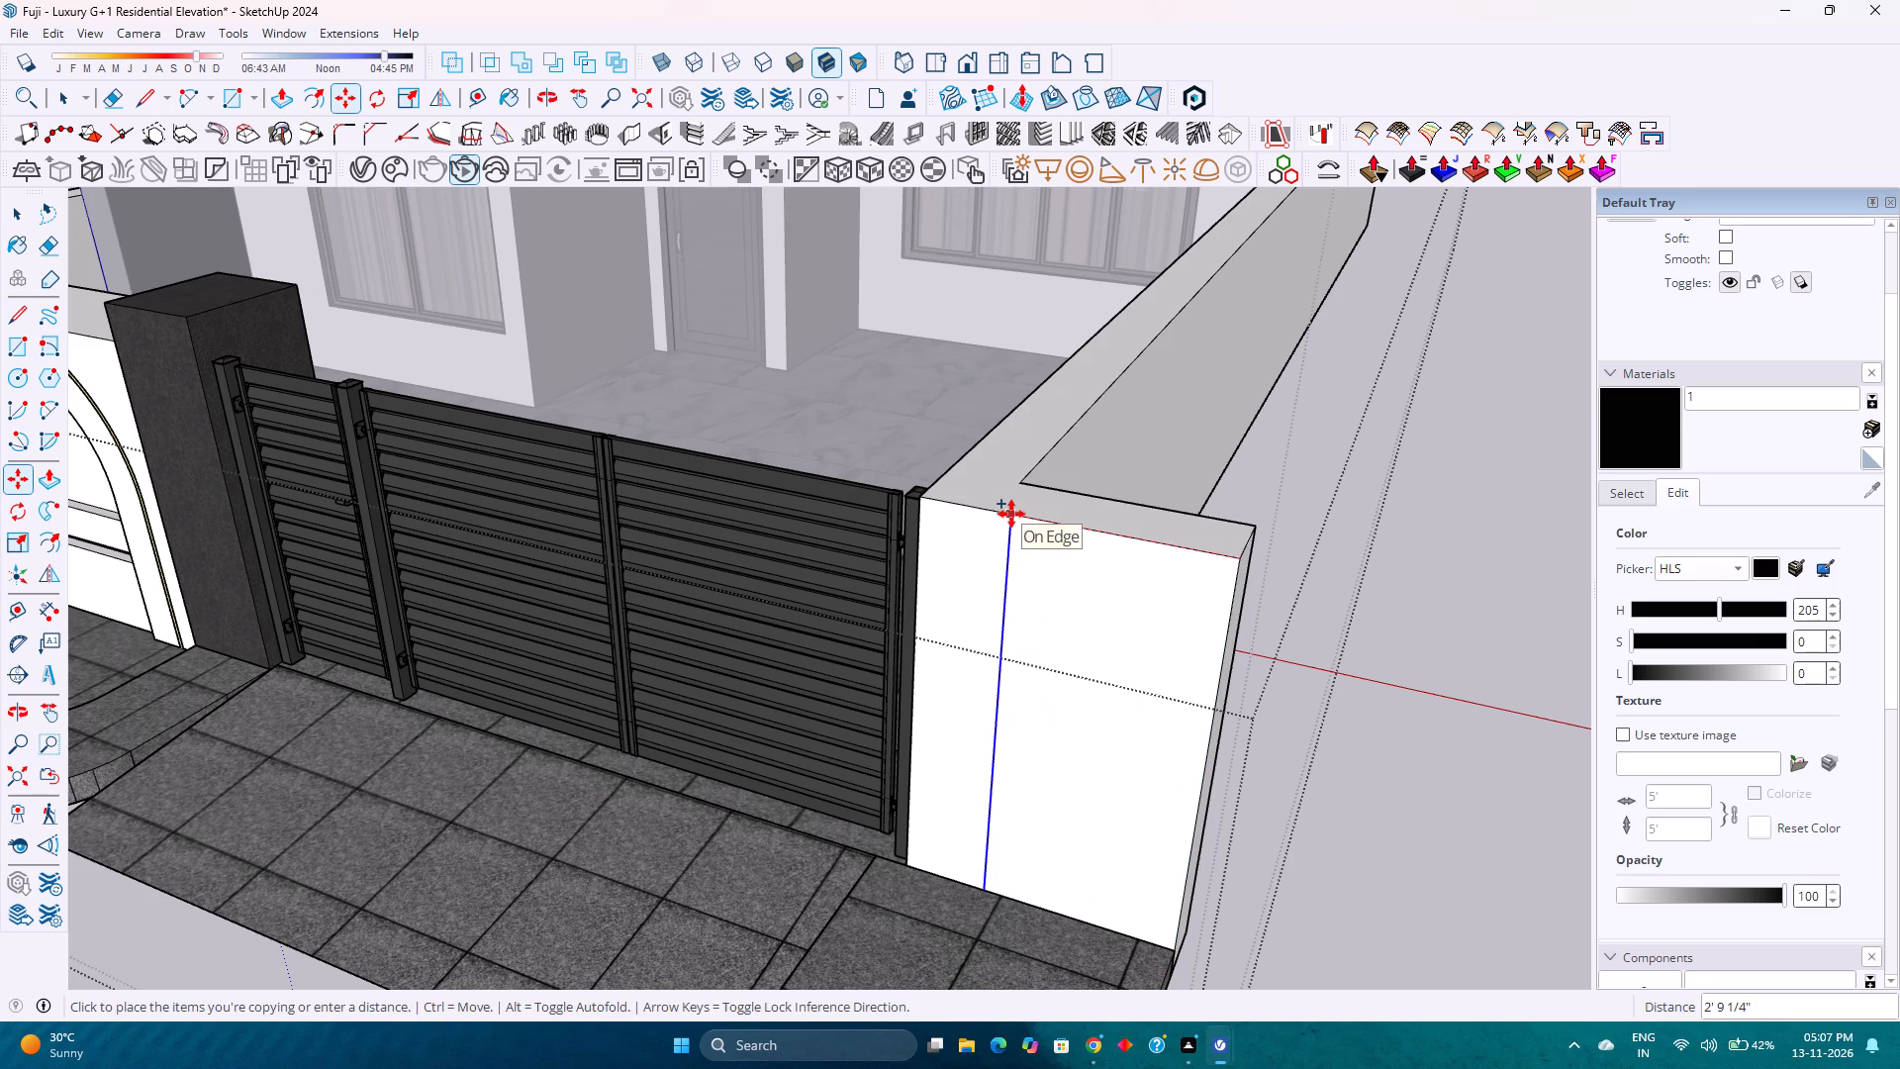
key("Right")
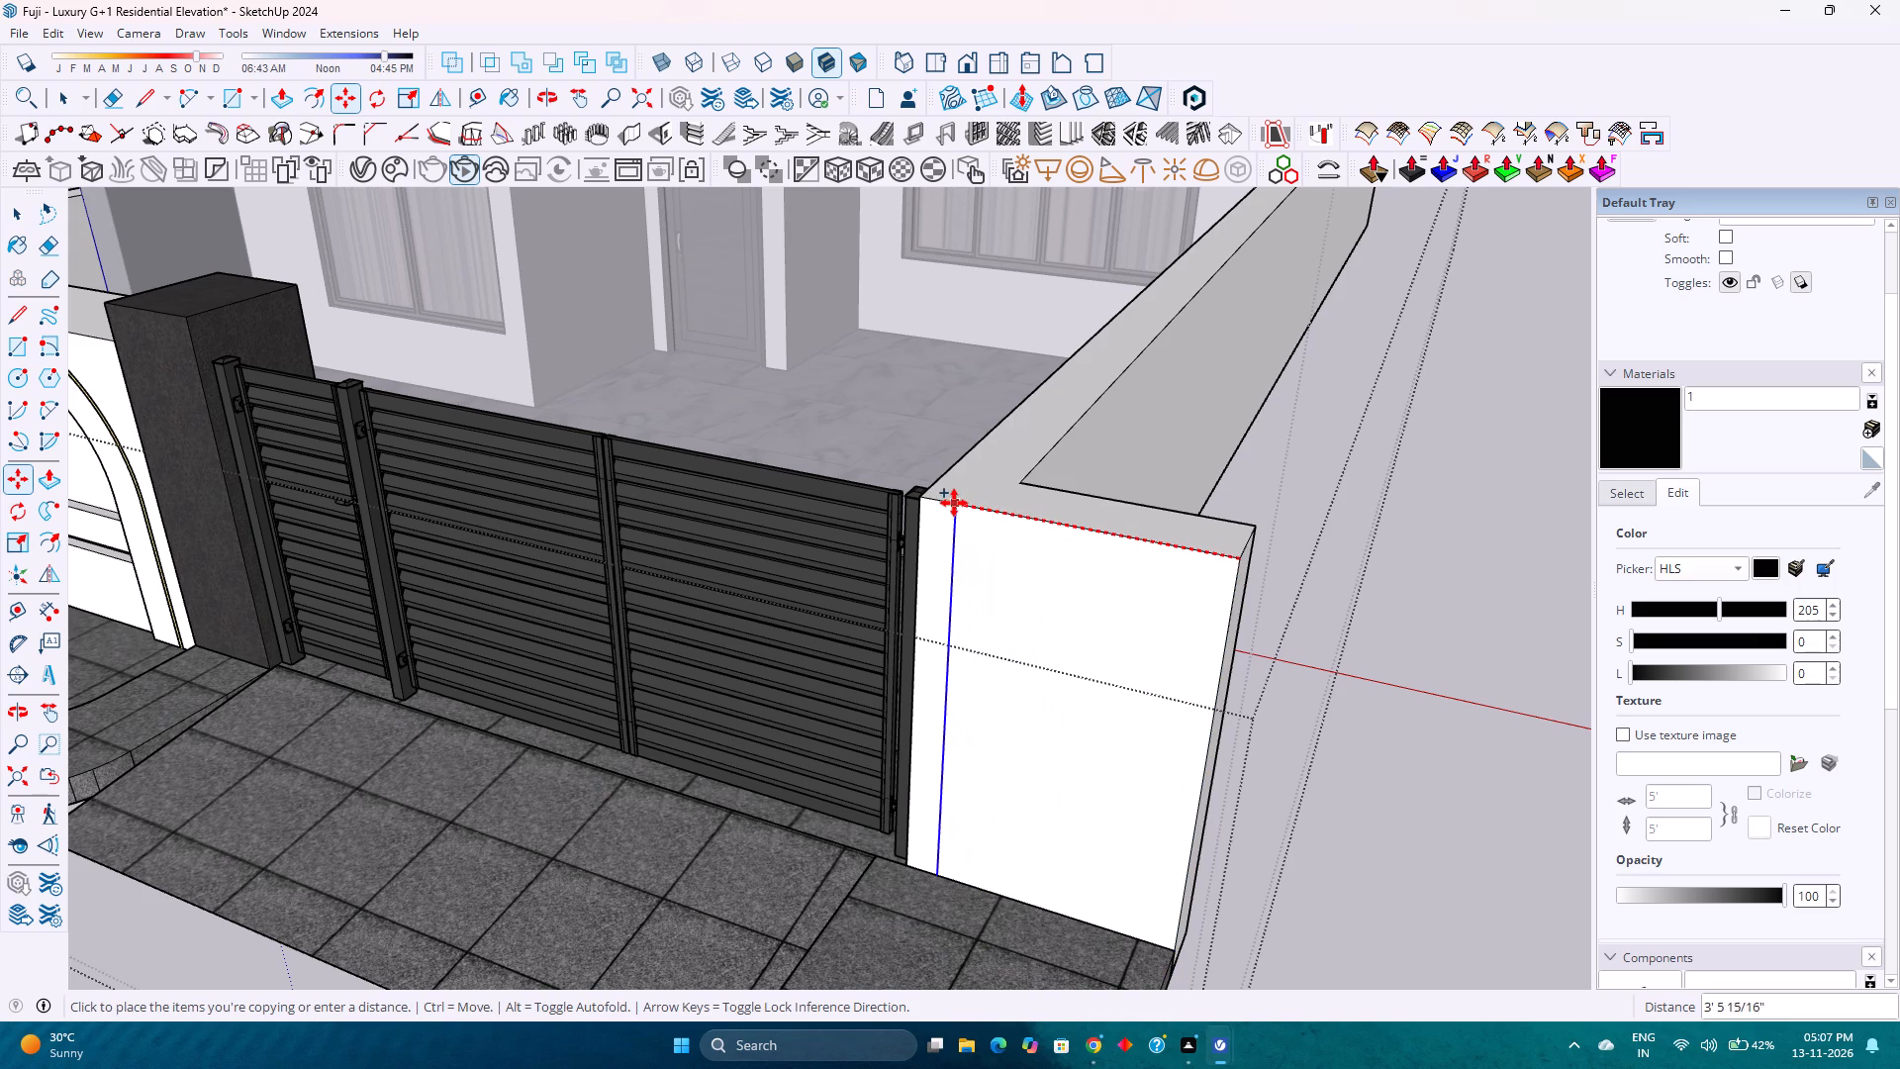
type("3'")
key("Return")
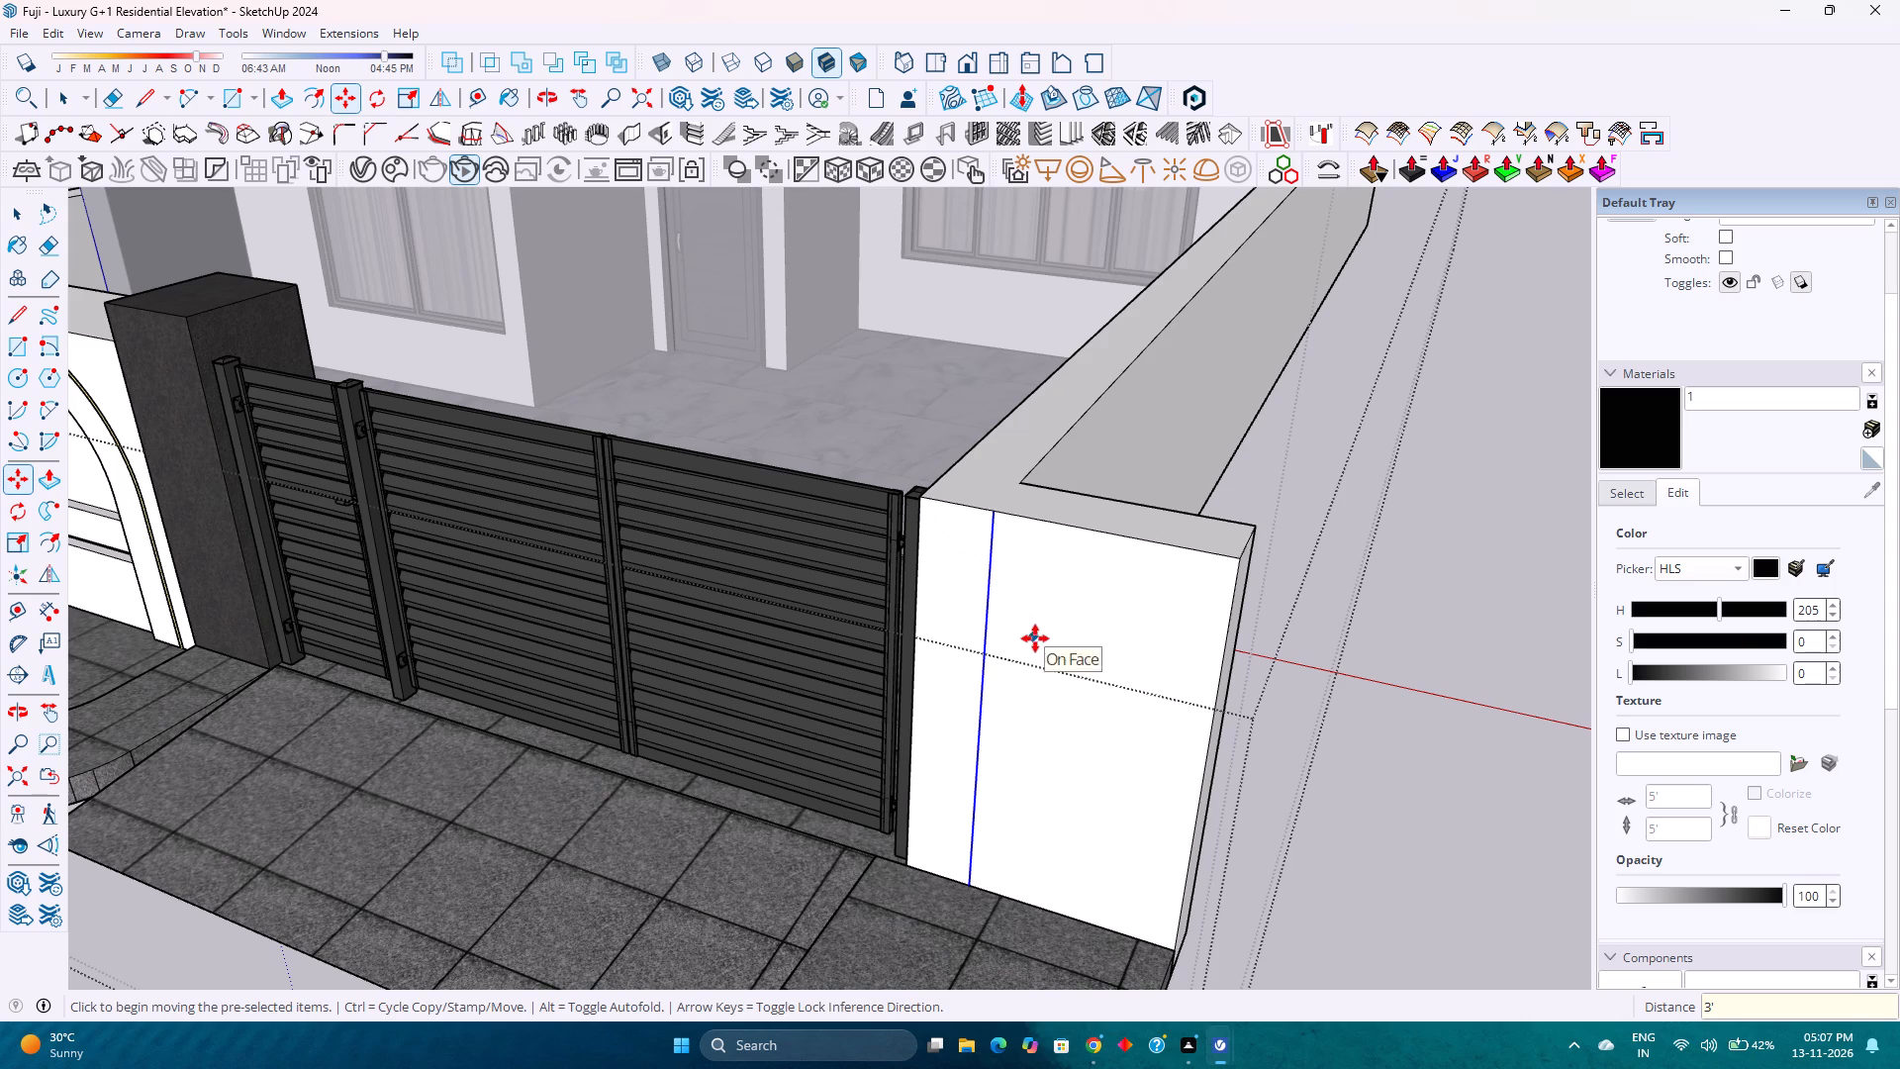
Push/pull the wider outer panel of the return wall's front face inward by 2".
key("p")
left_click(1069, 672)
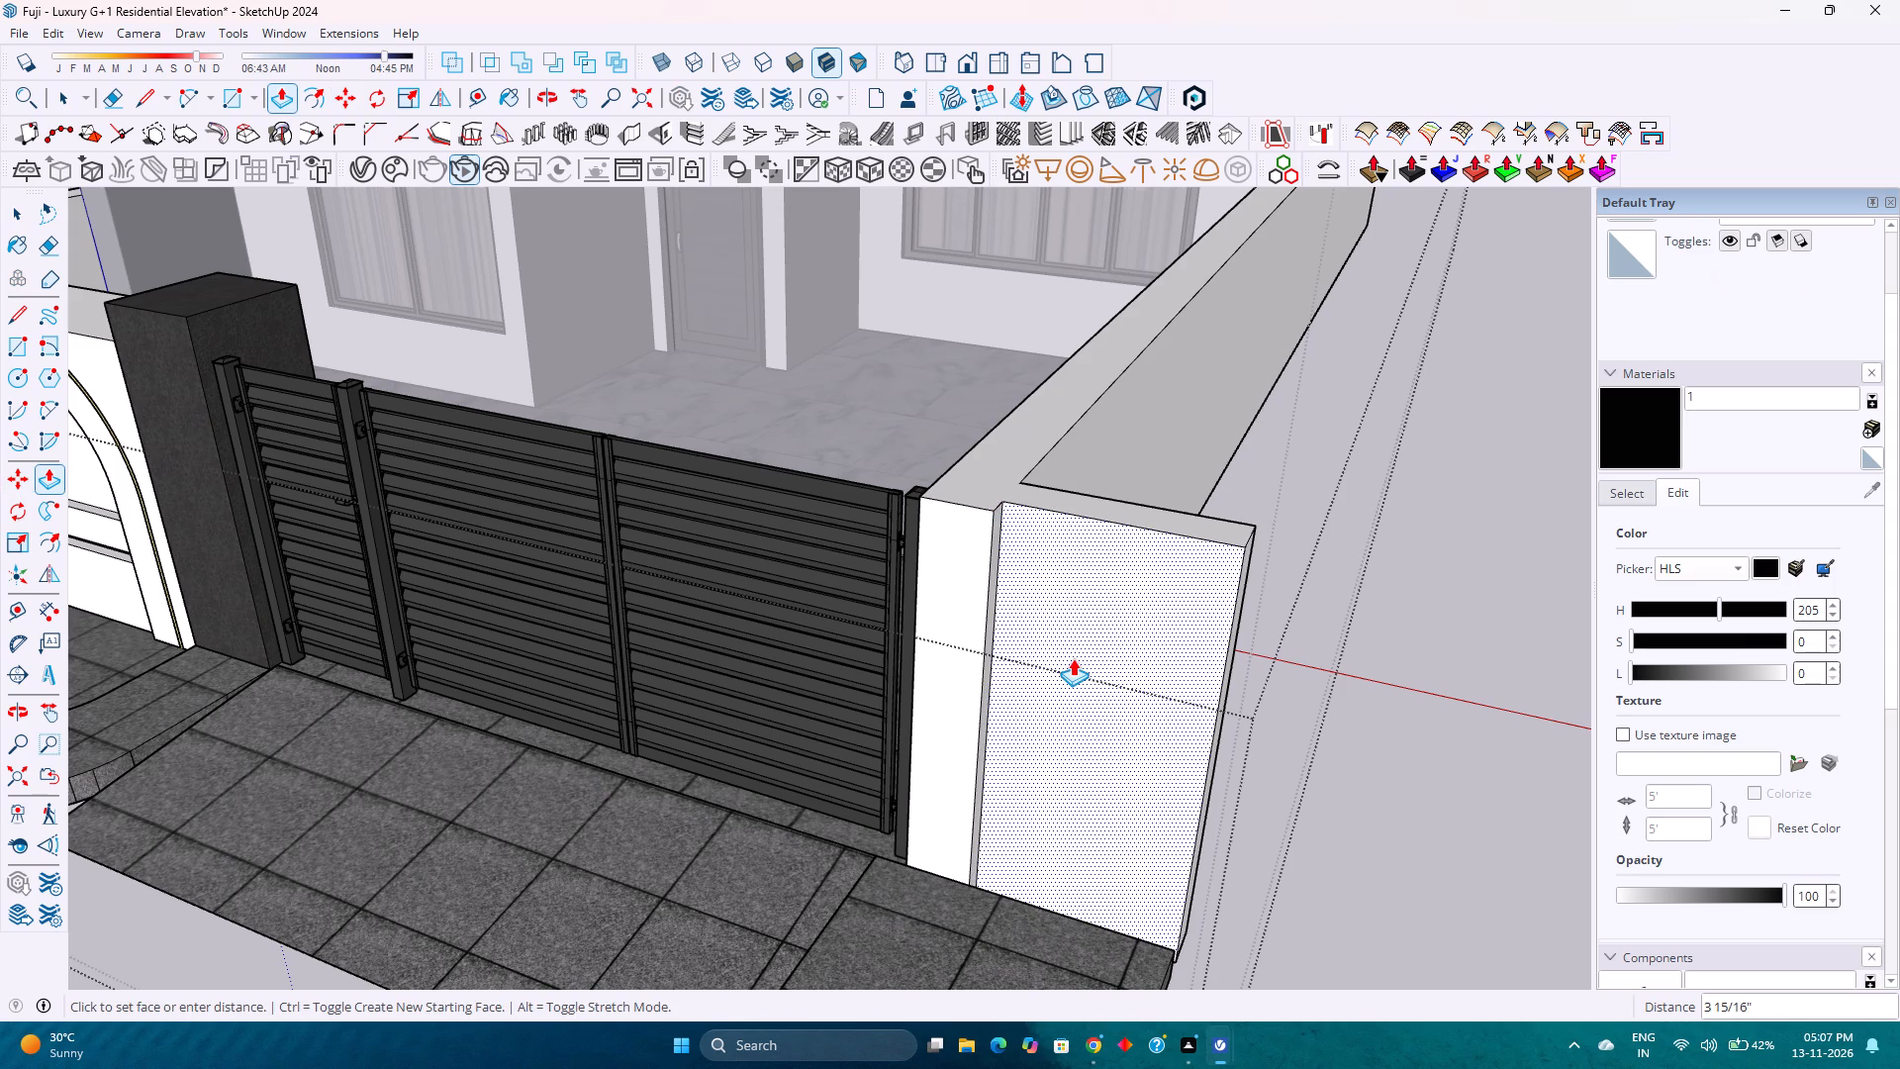
key("2")
key("Return")
scroll(947, 668, "down", 6)
key("space")
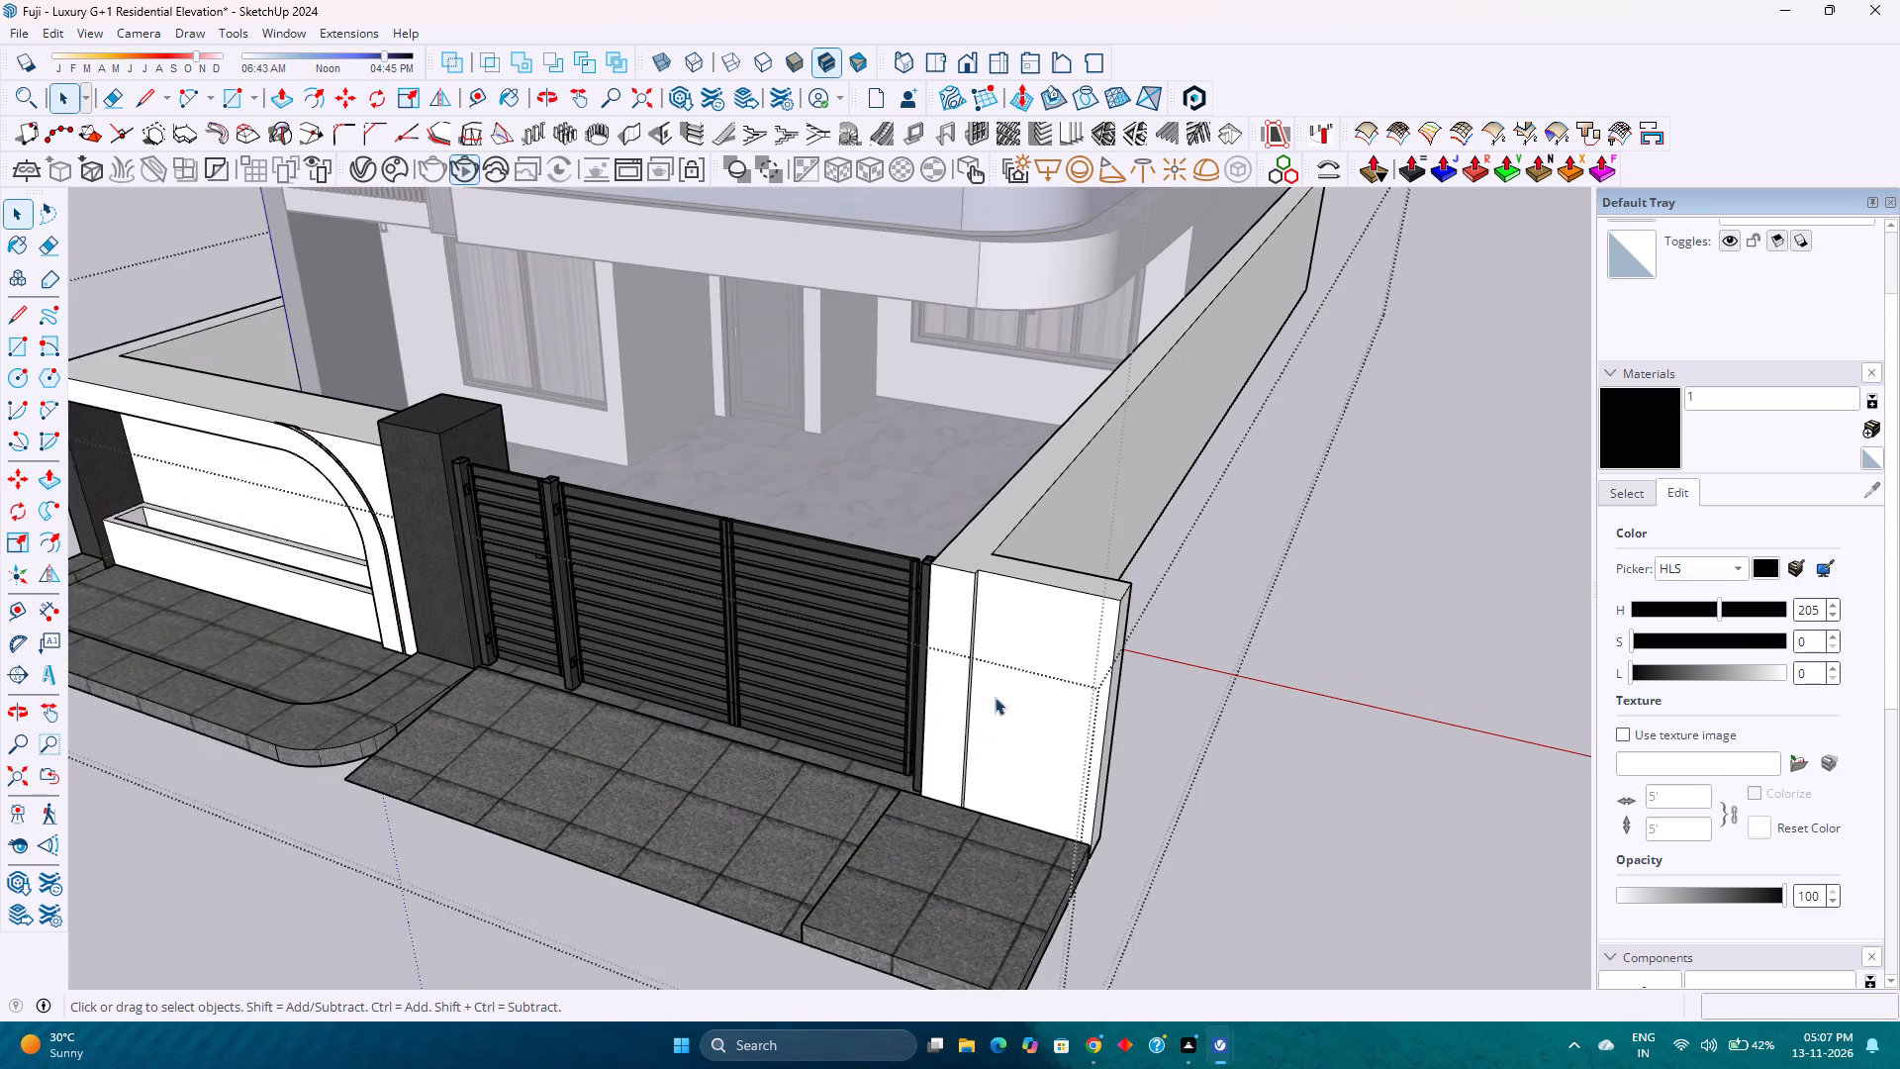
Select the recessed panel's face and show the In Model material collection.
middle_click_drag(979, 753, 1052, 719)
left_click(1033, 702)
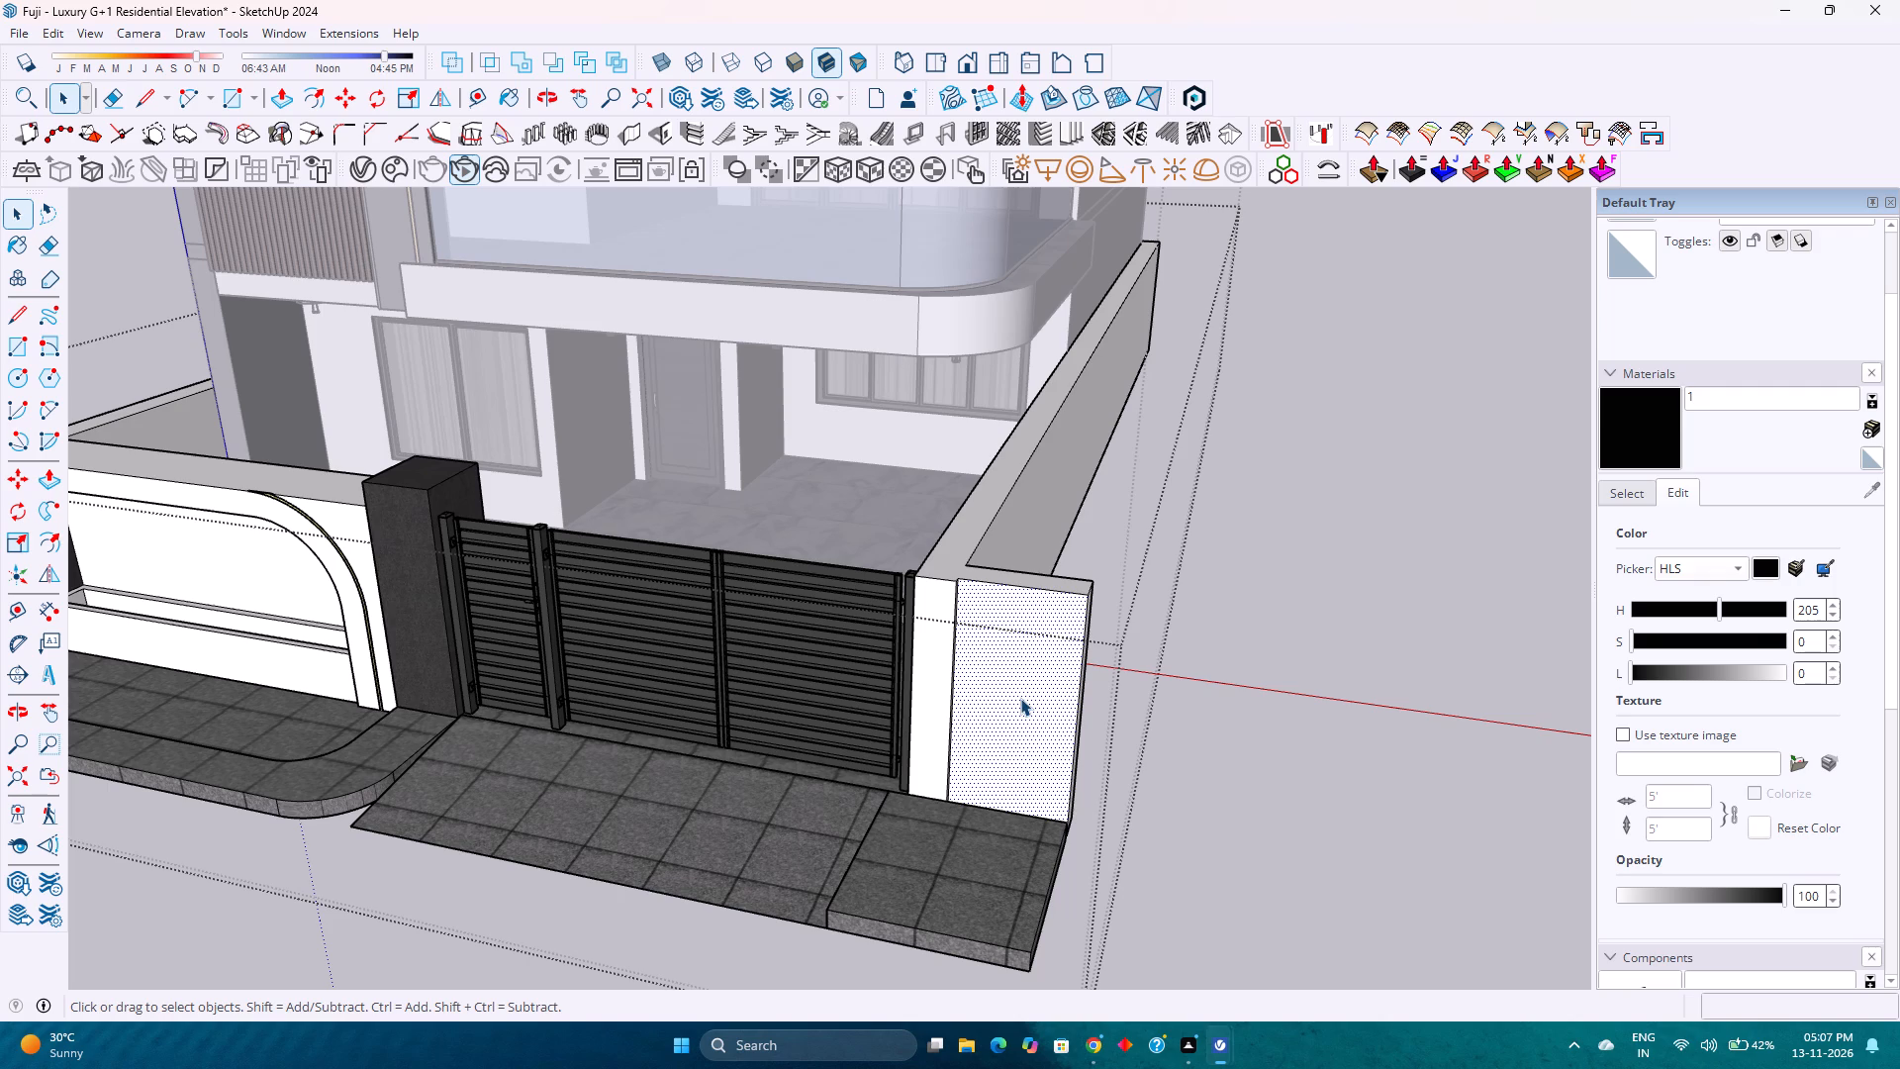
left_click(1644, 494)
scroll(1382, 865, "up", 1)
left_click(1727, 524)
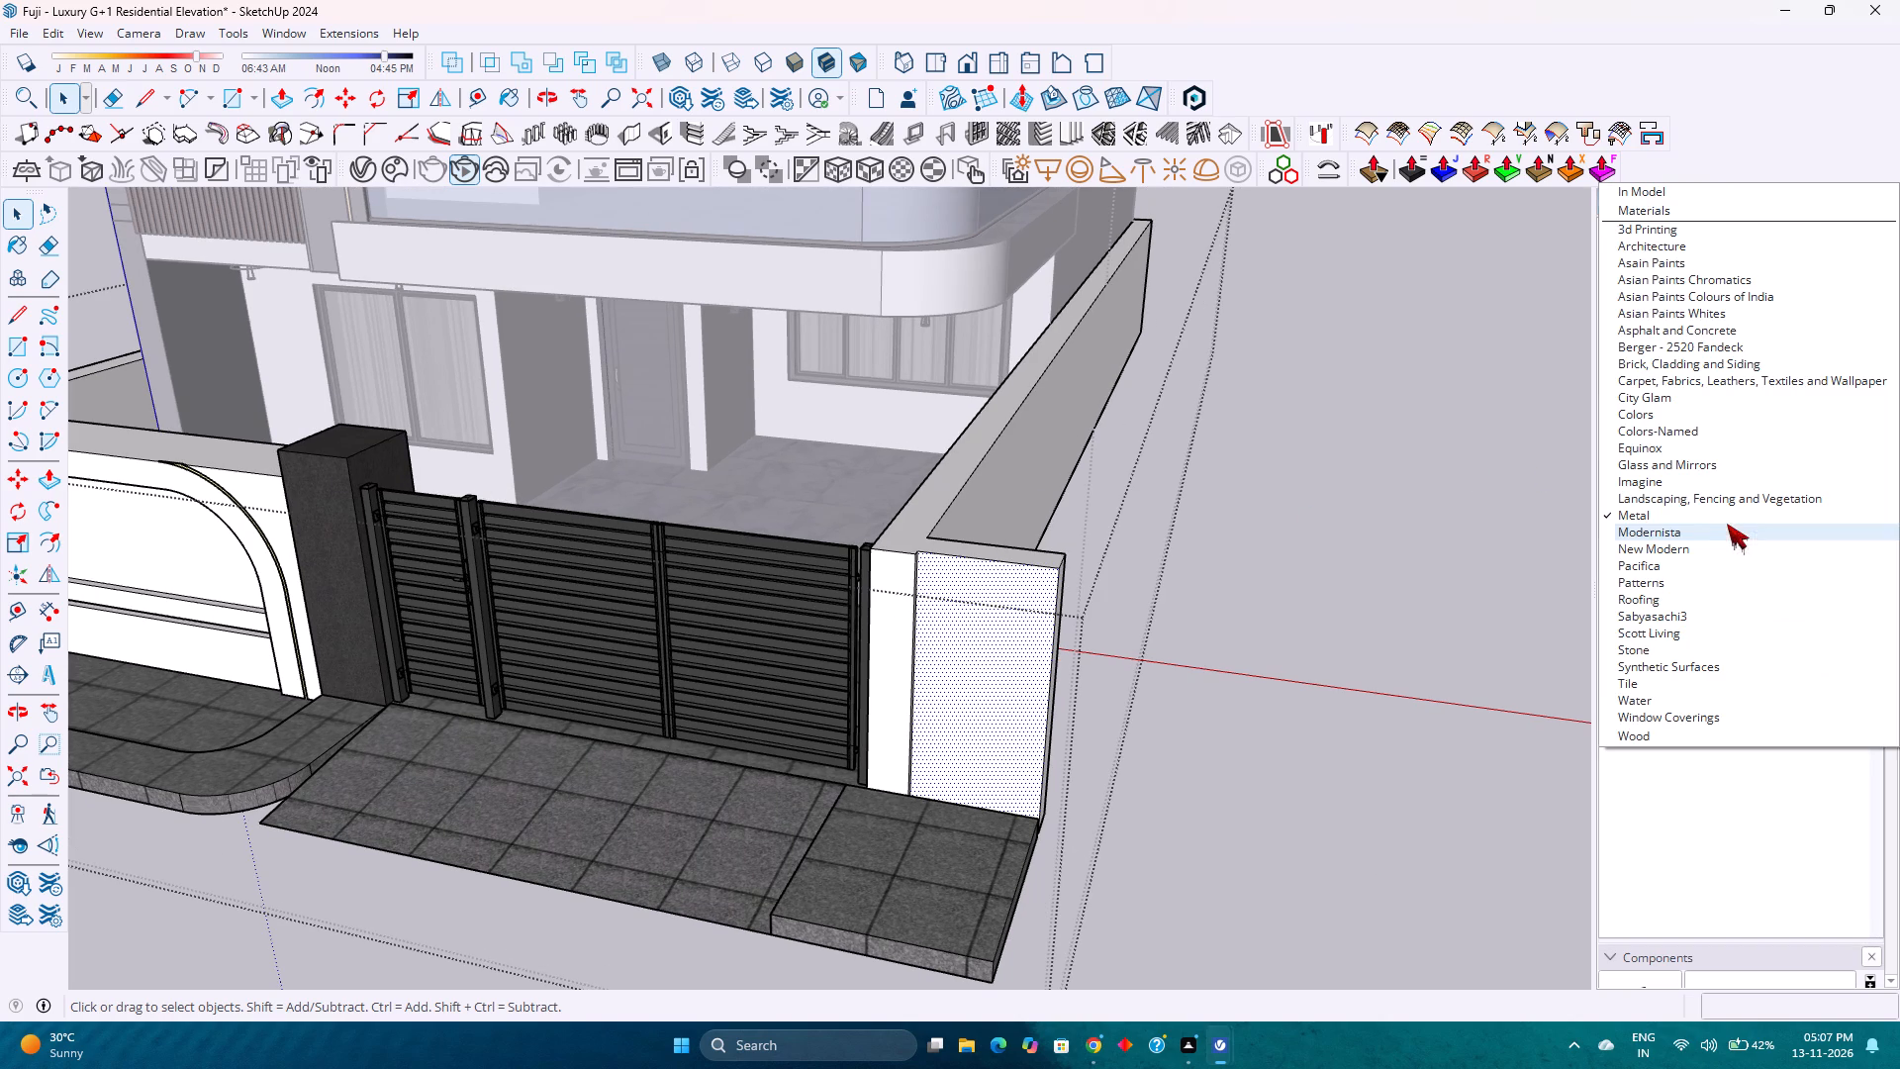
left_click(1669, 192)
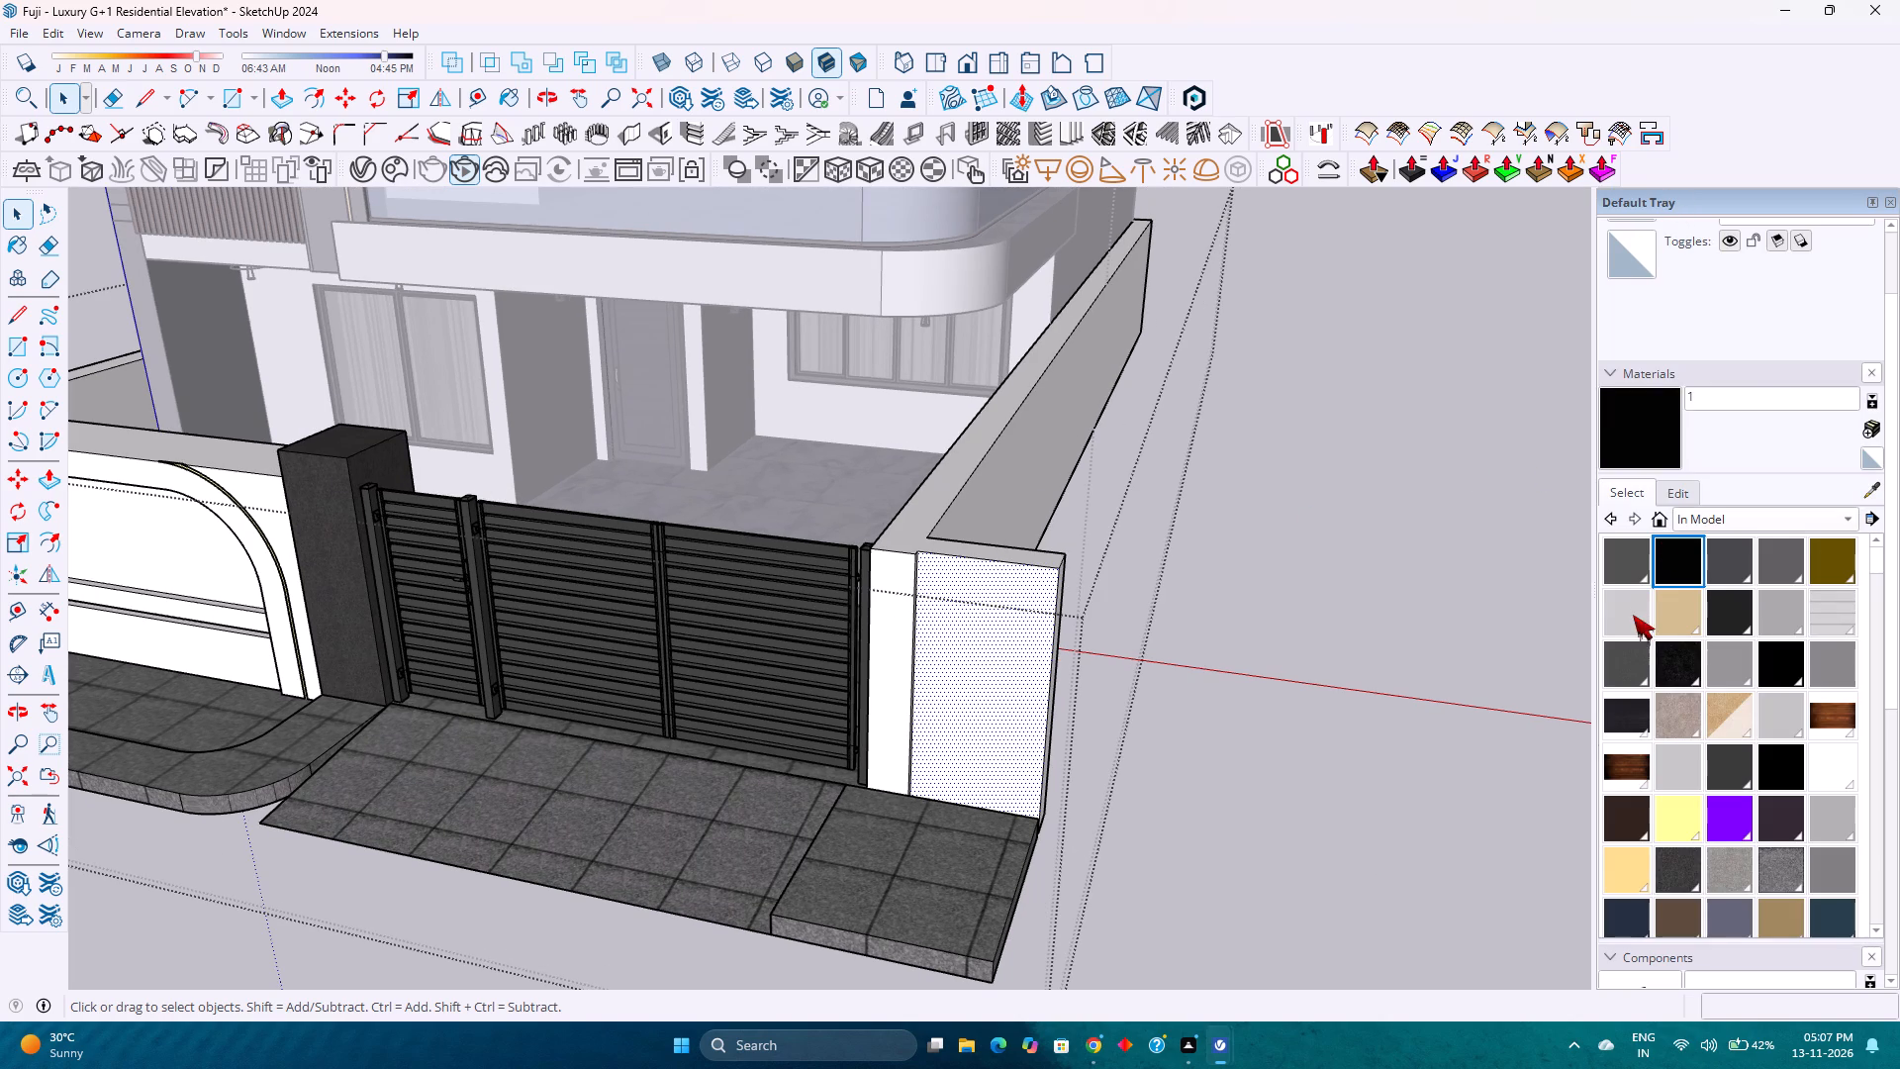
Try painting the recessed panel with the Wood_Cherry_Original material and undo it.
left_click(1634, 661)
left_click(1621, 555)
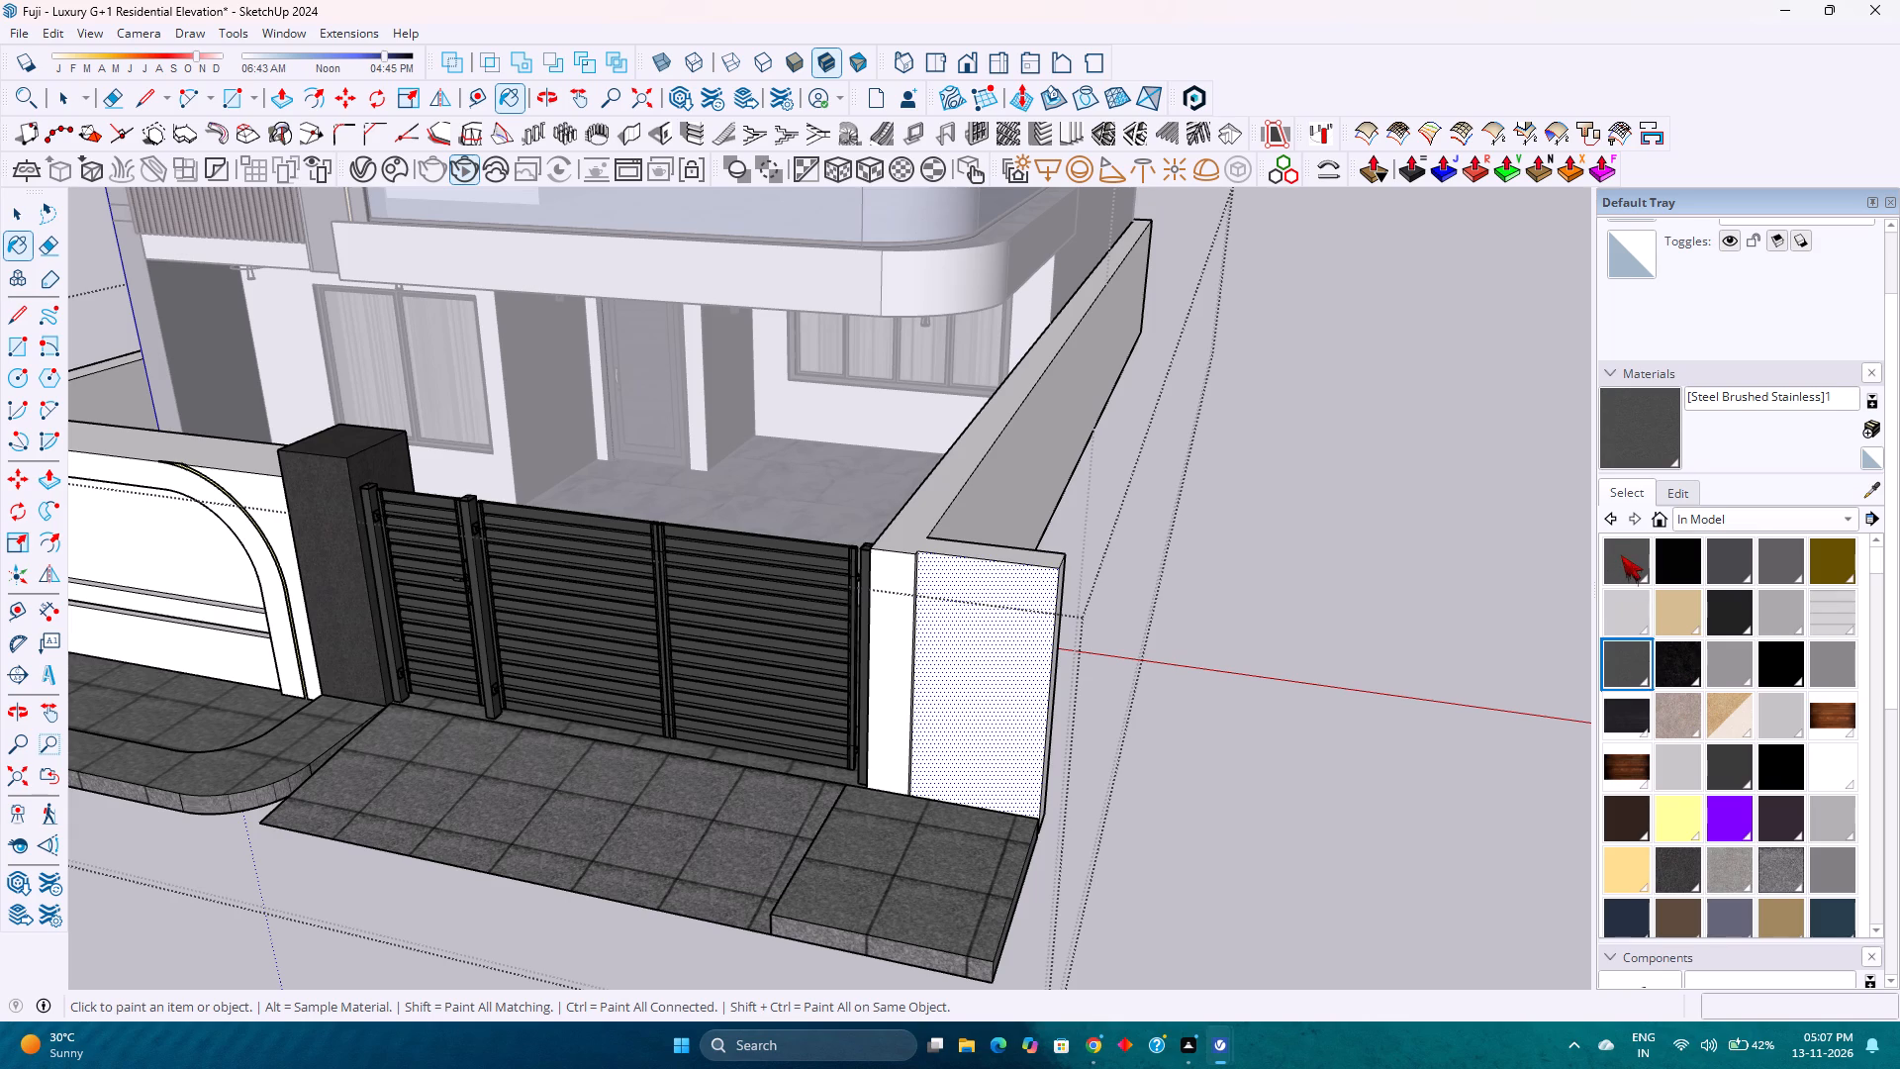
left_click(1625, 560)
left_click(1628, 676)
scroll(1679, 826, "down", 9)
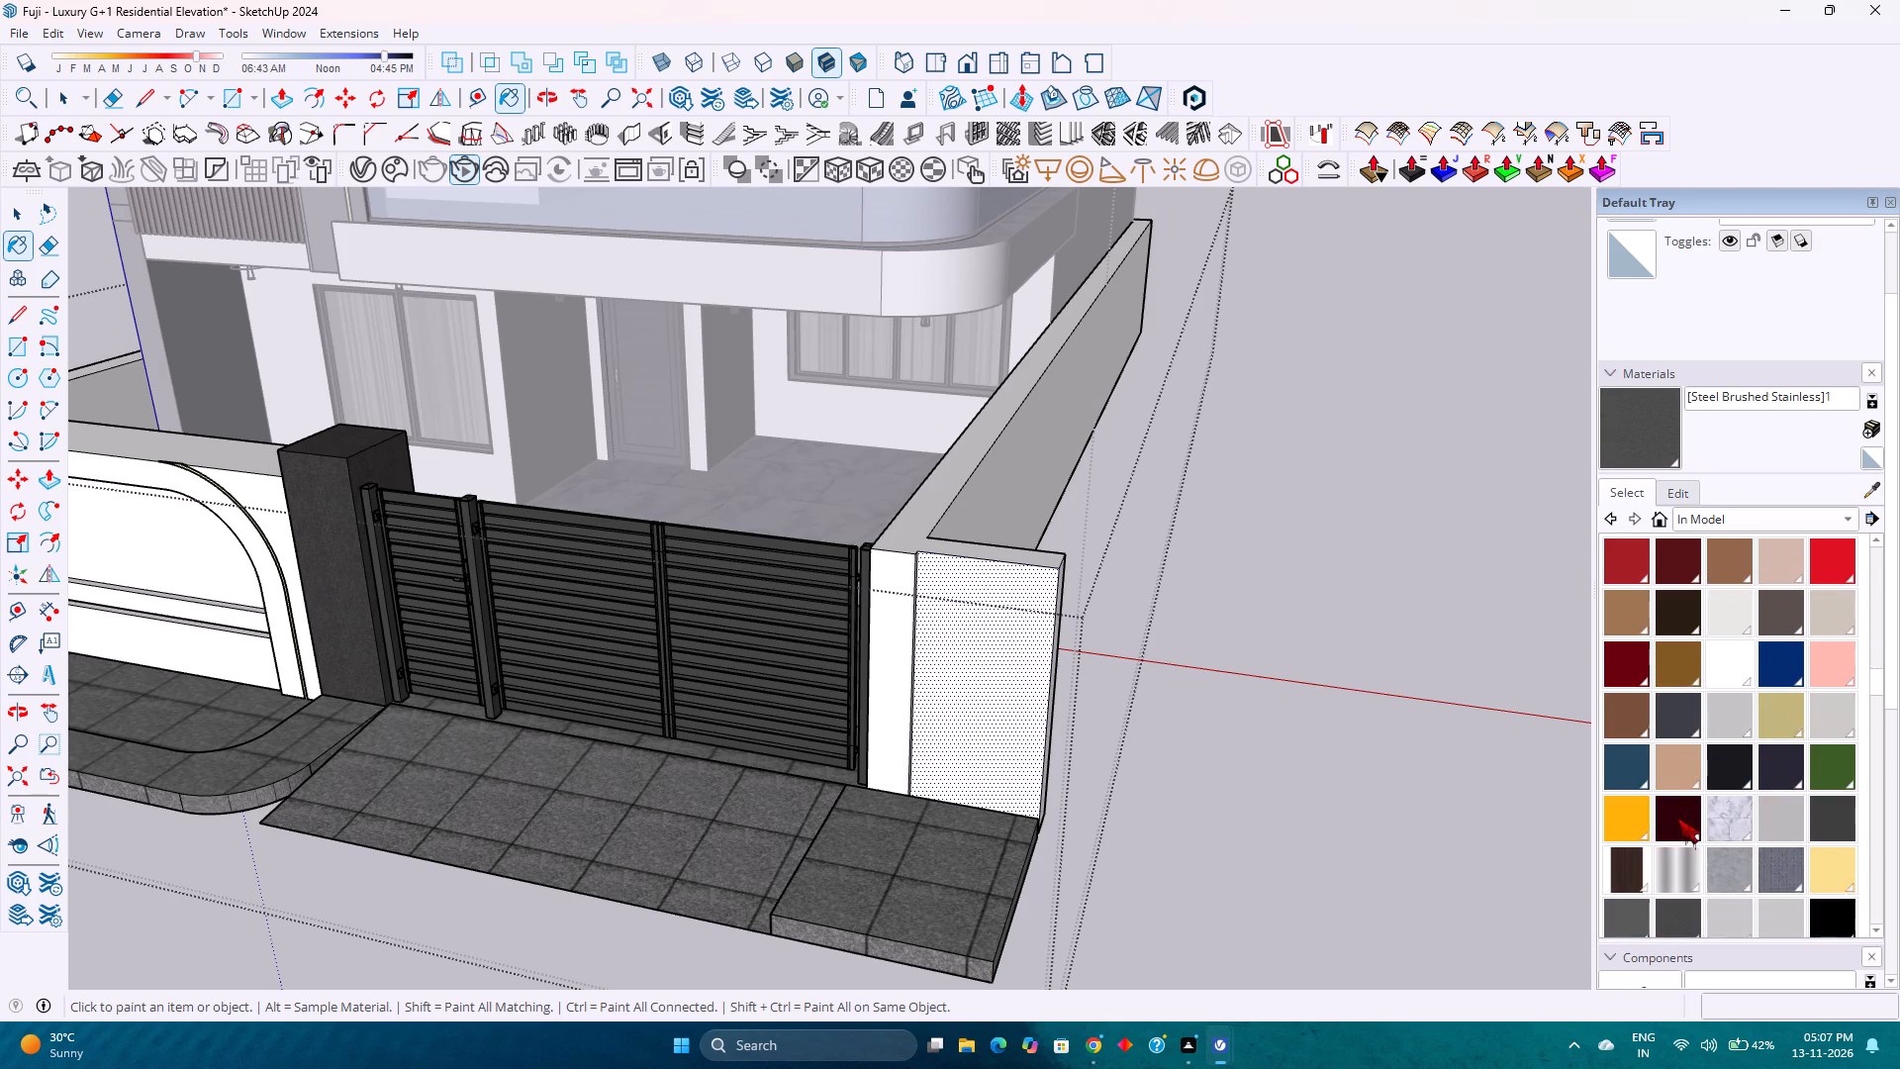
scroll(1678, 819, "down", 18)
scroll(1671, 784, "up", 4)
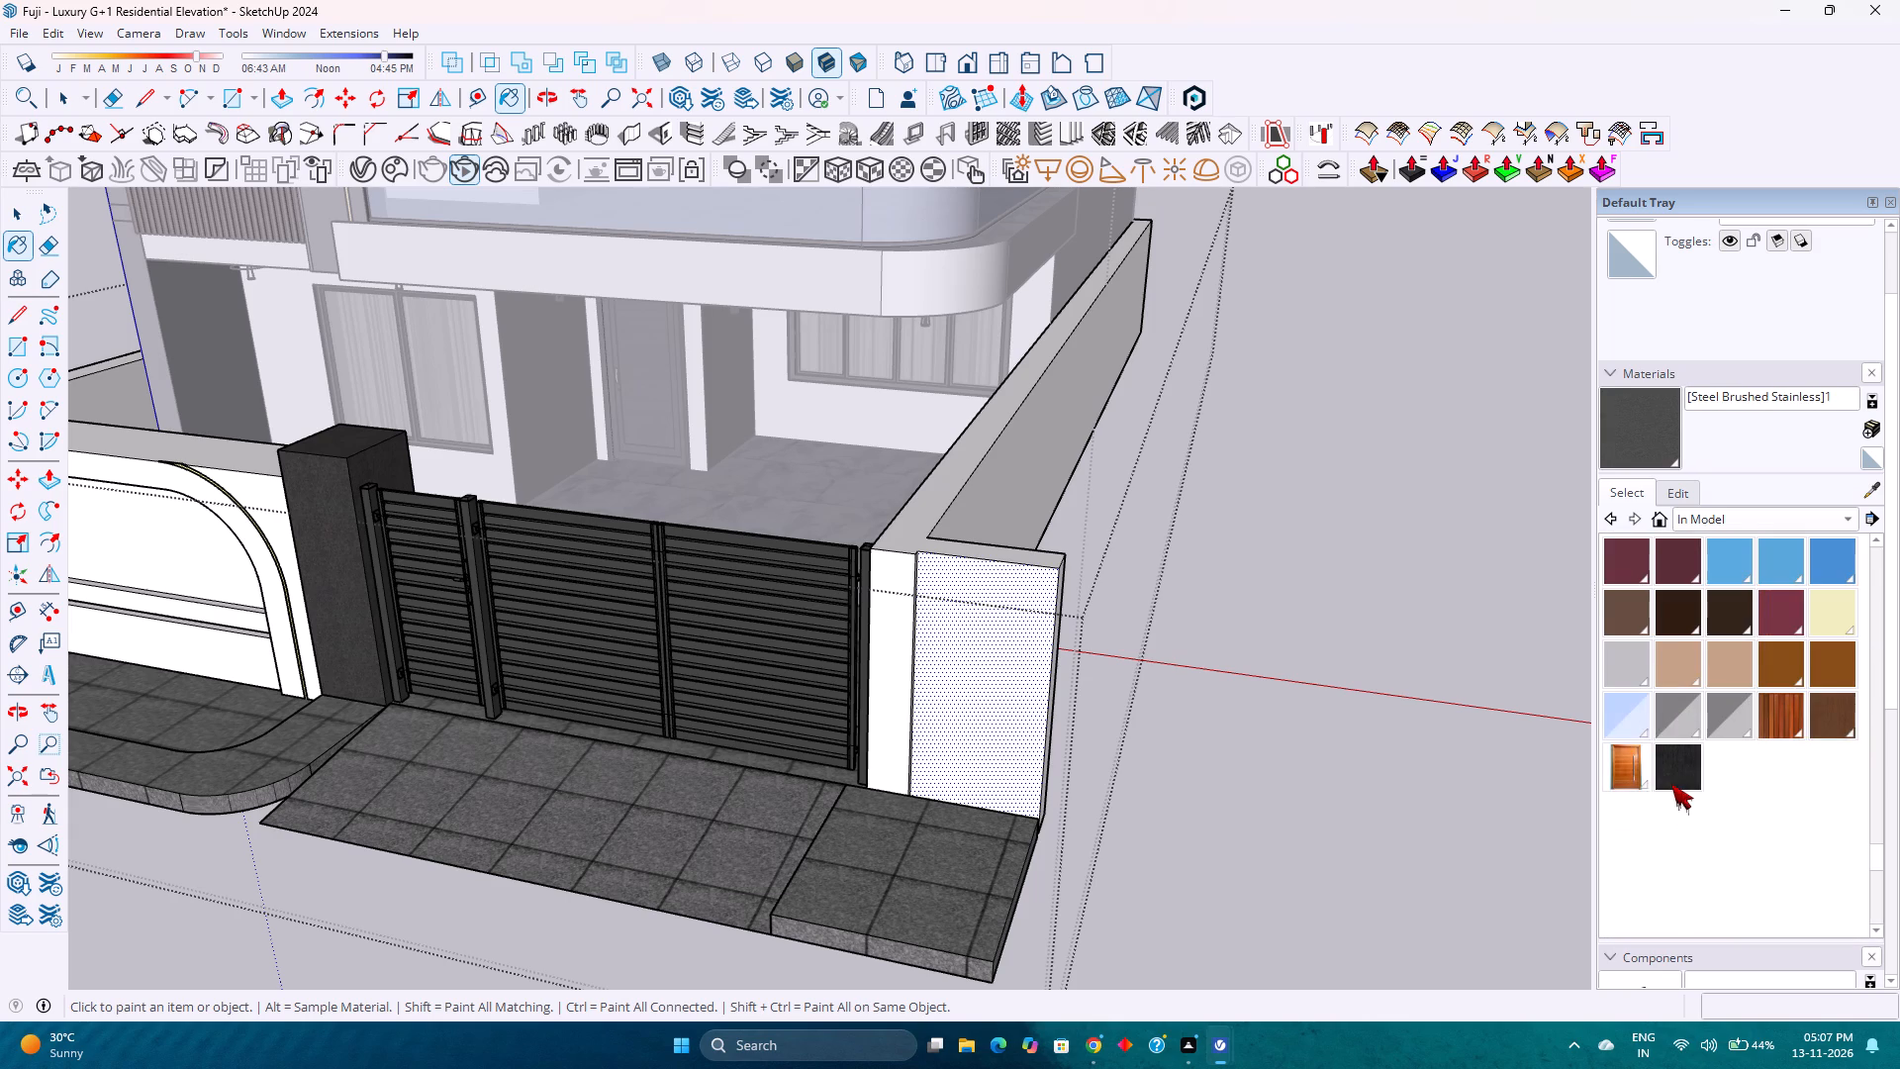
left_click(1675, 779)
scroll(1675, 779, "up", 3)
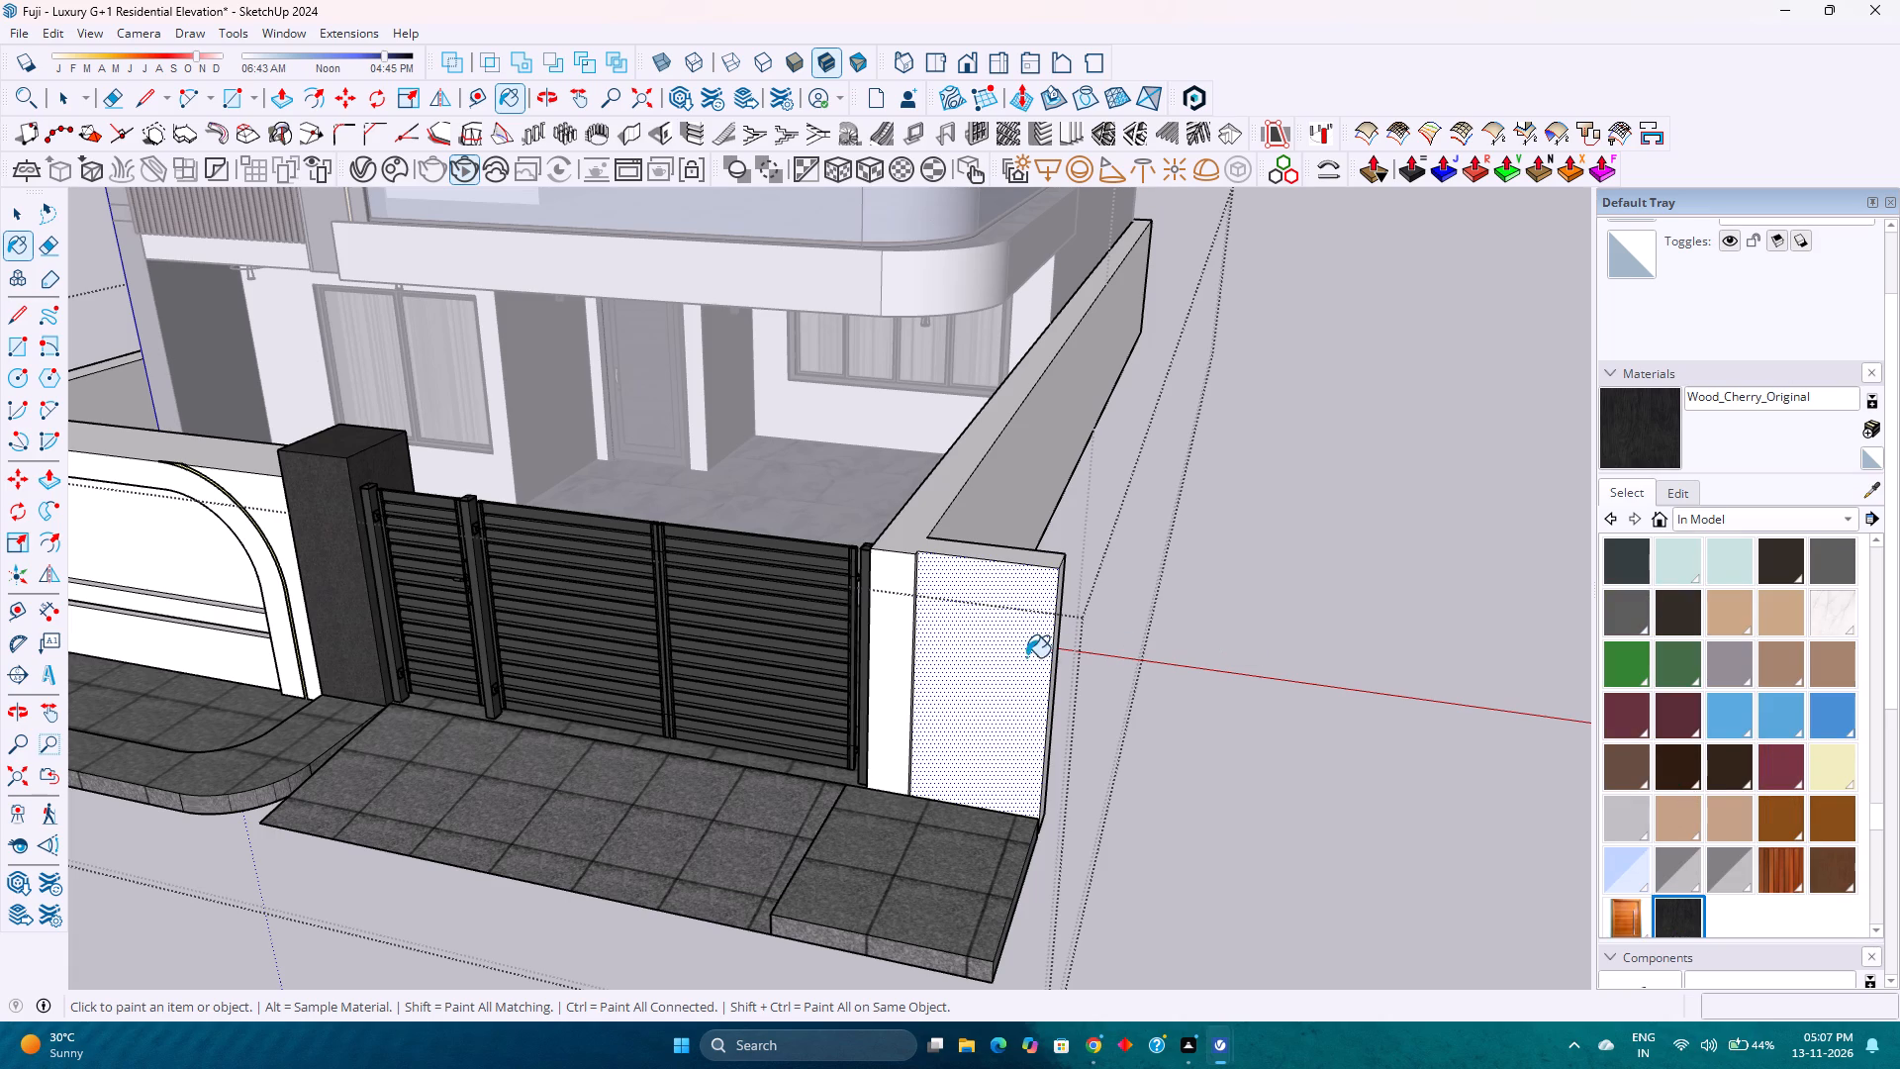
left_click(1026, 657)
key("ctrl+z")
Browse the In Model materials and paint the return wall's recessed panel with 1432 AP 8245 TAR ROAD.
scroll(1593, 794, "up", 4)
left_click(1719, 769)
scroll(1734, 774, "up", 2)
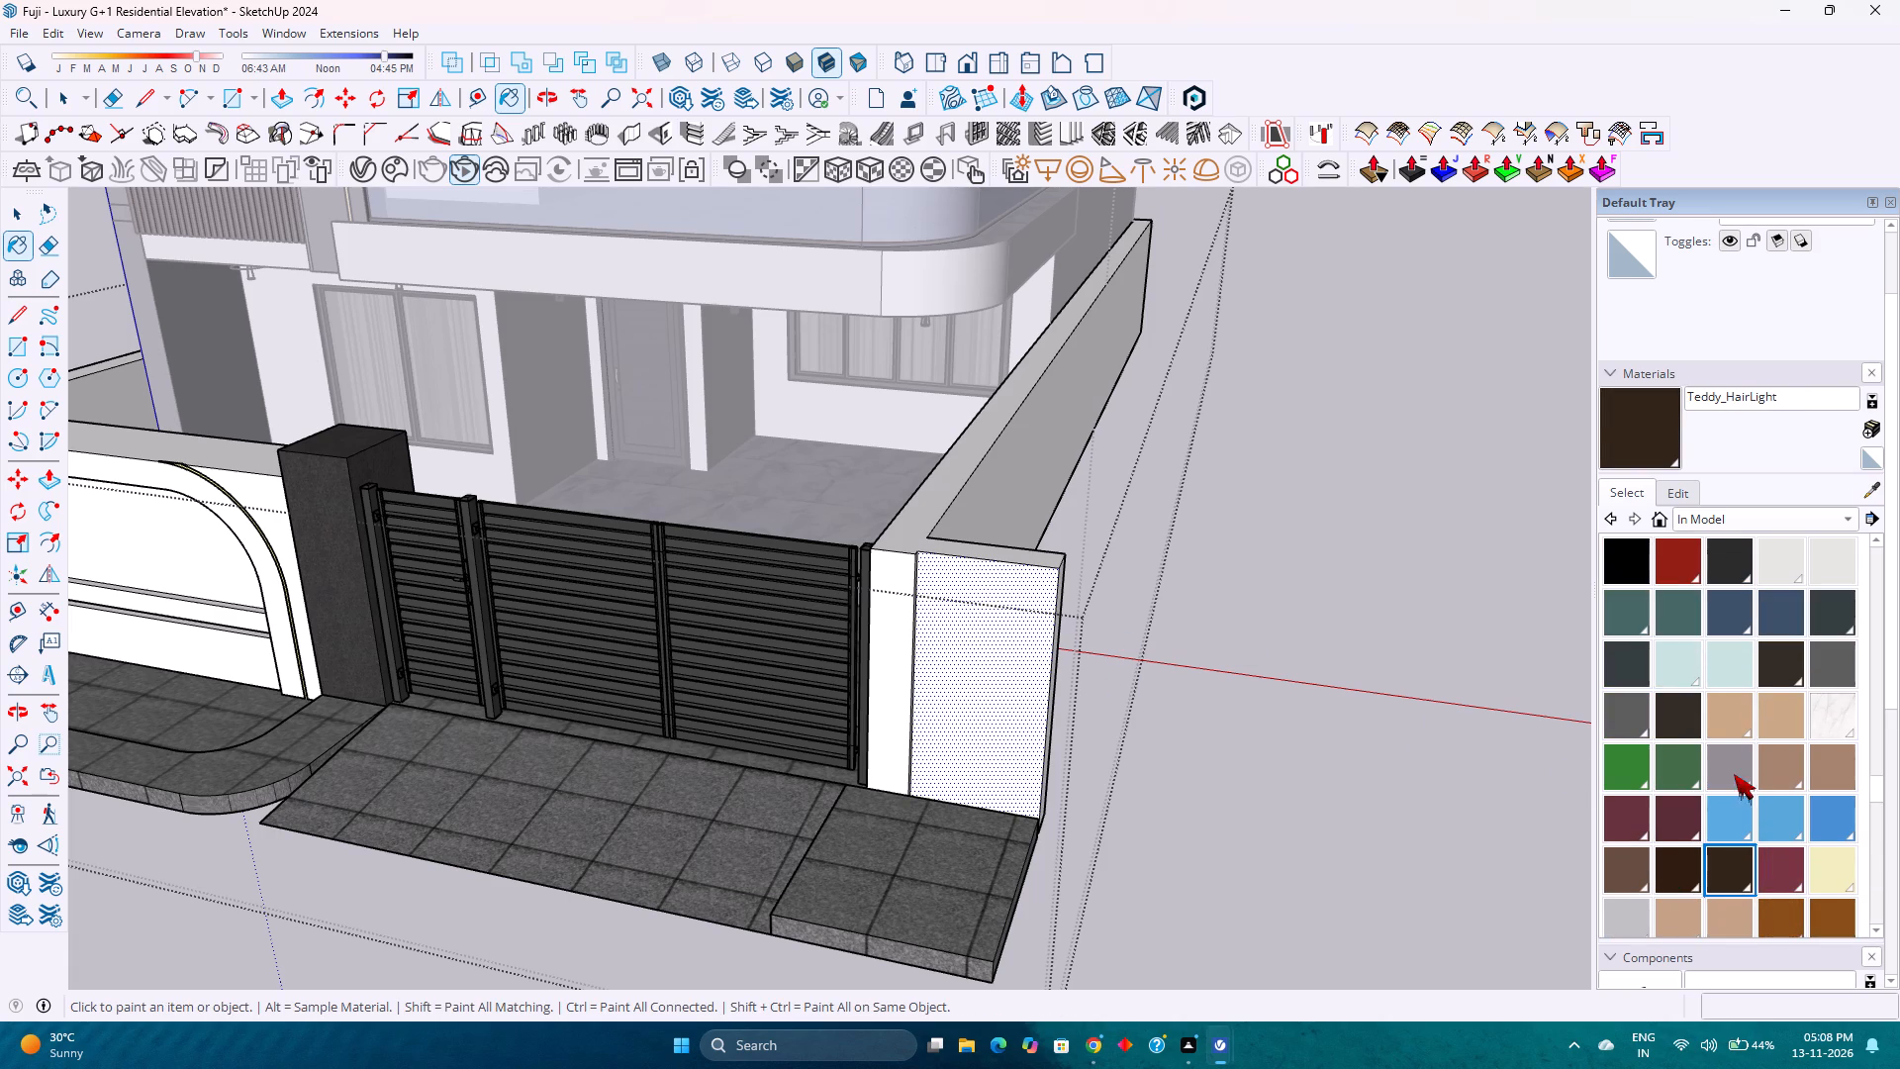
left_click(1829, 668)
left_click(1631, 724)
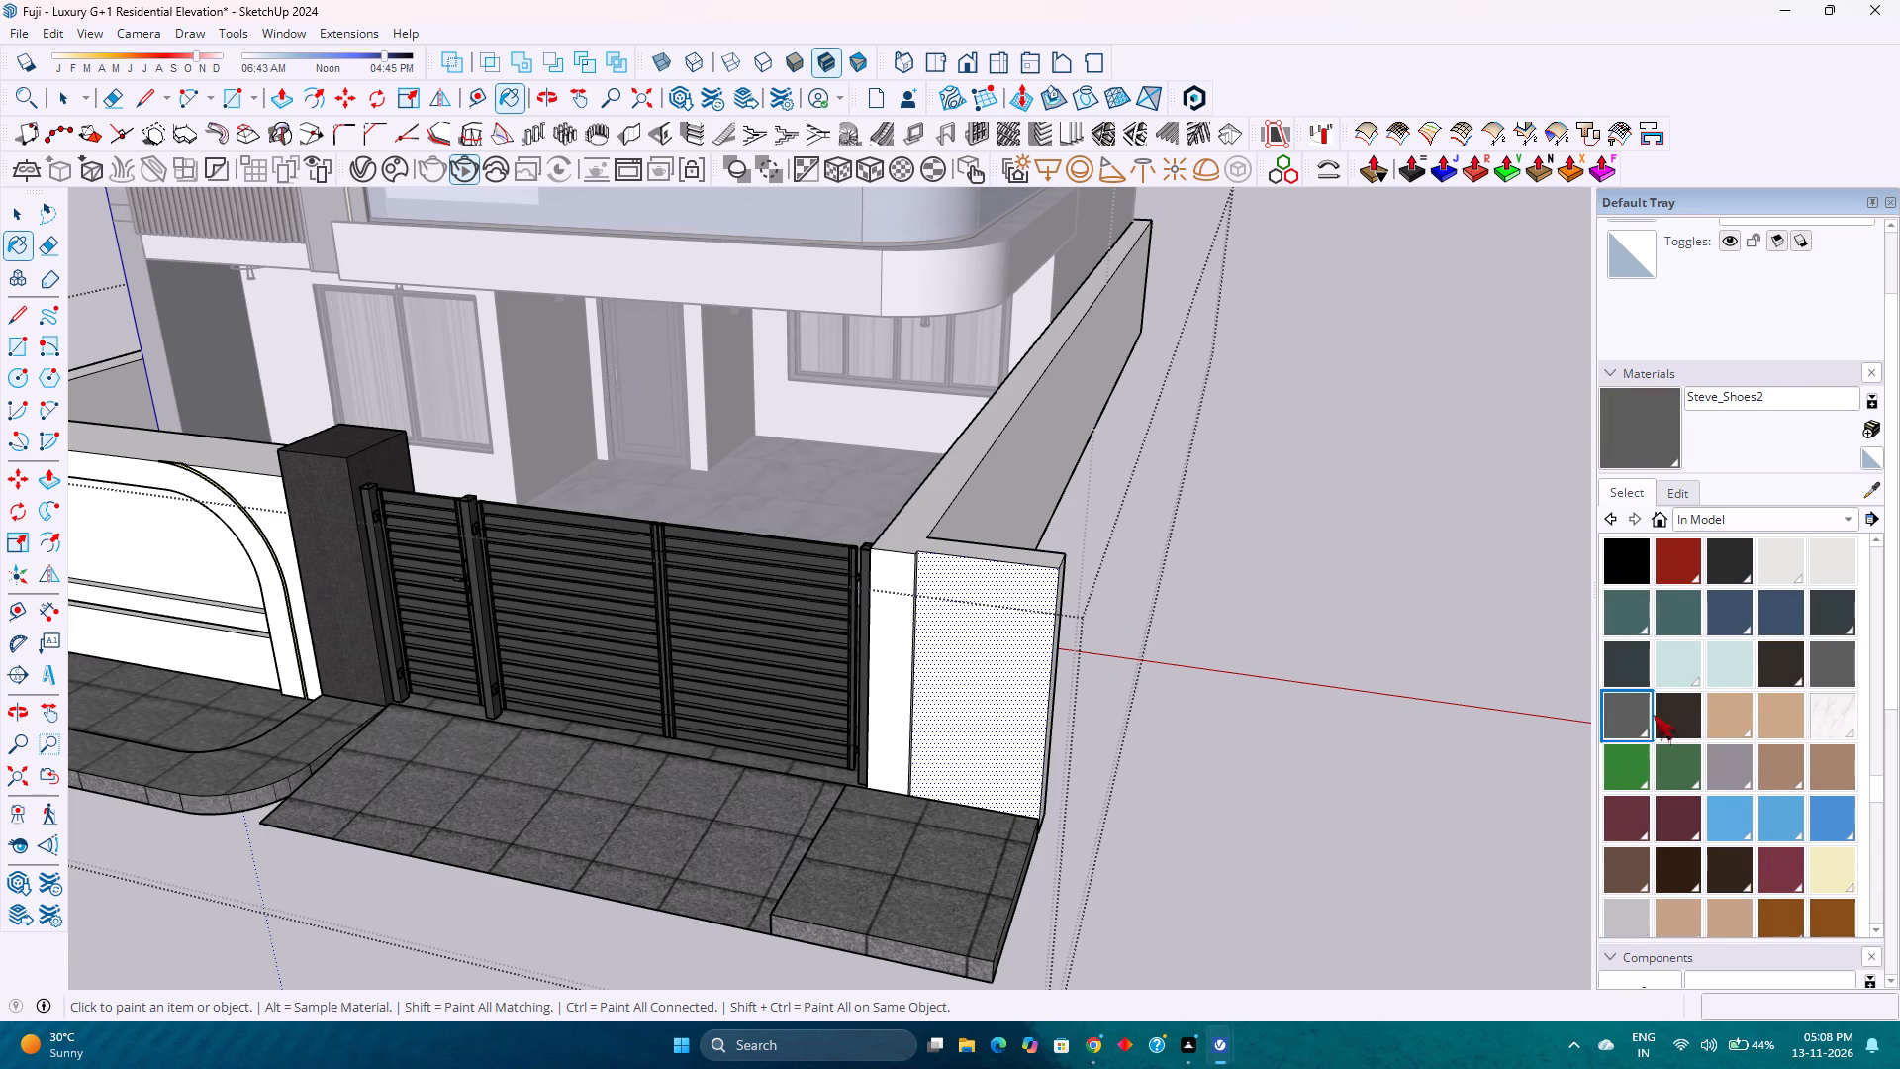
scroll(1688, 712, "up", 4)
left_click(1680, 710)
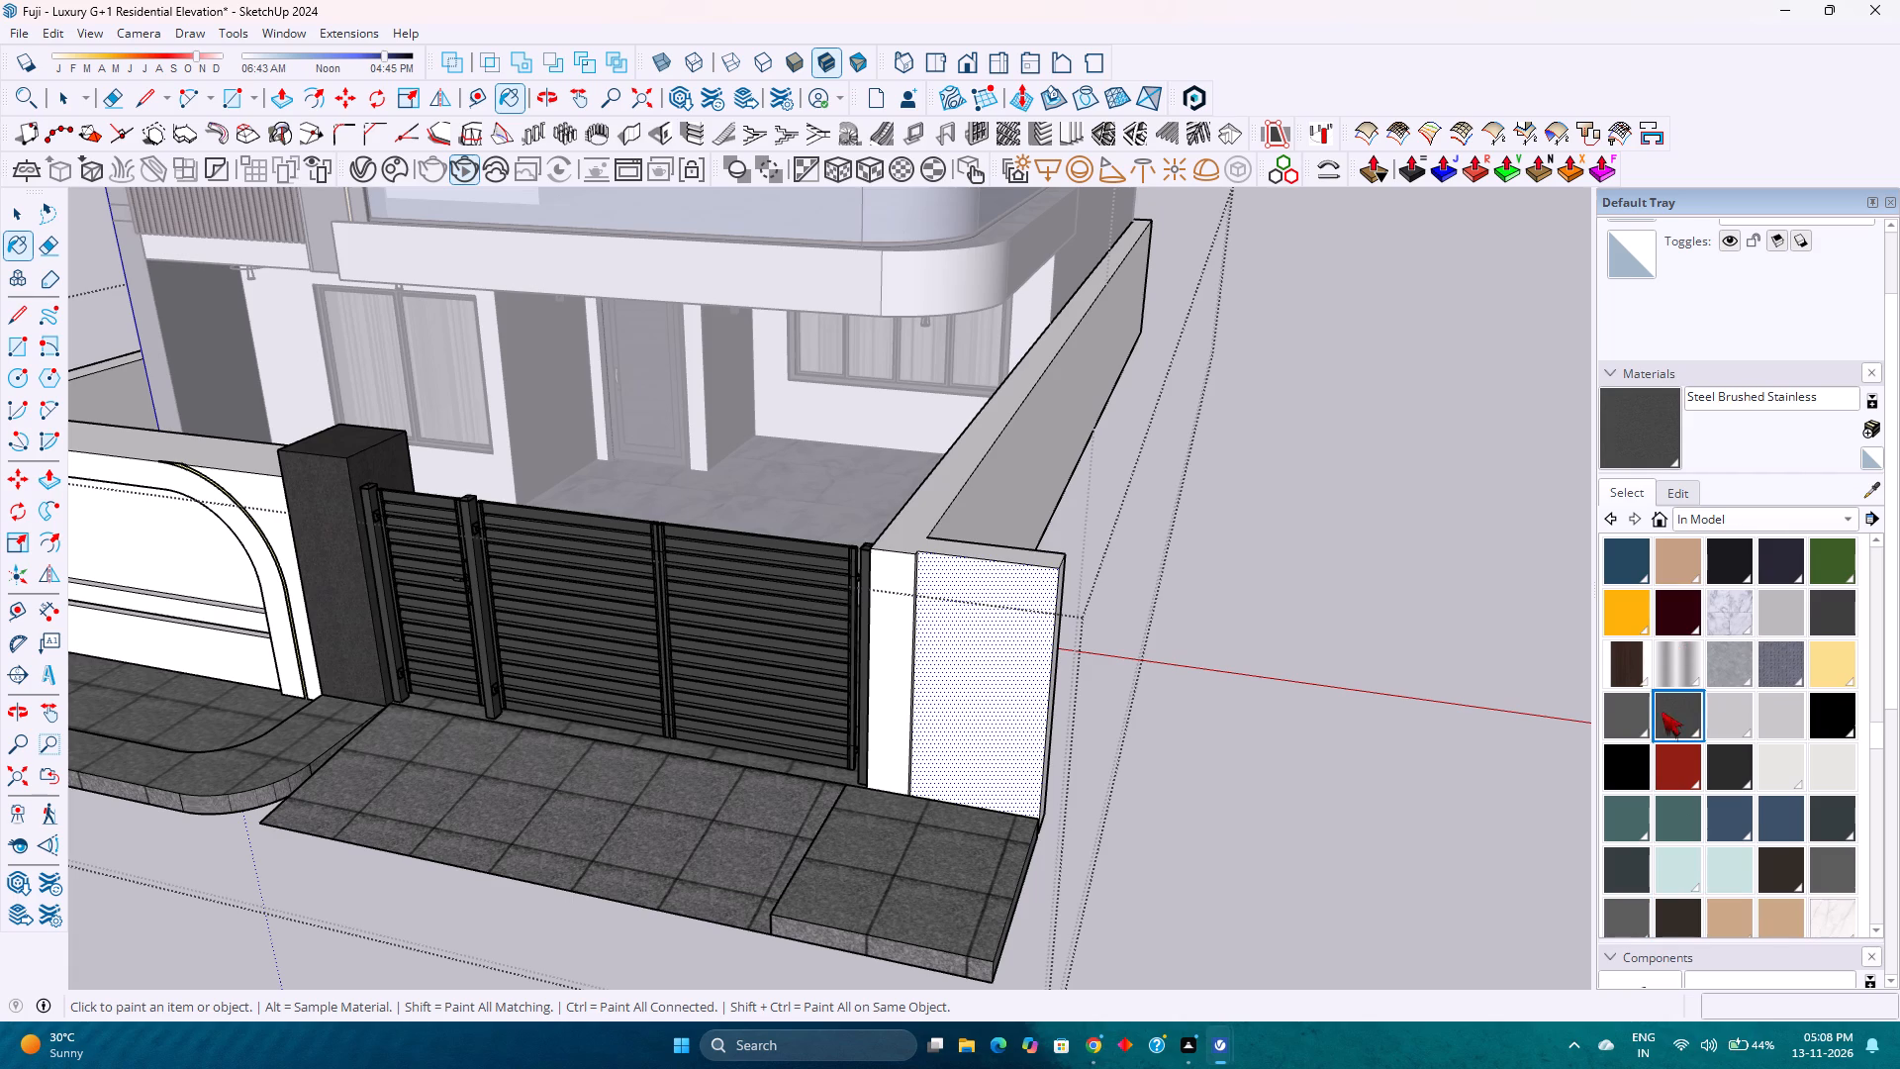
left_click(1617, 717)
scroll(1663, 718, "up", 2)
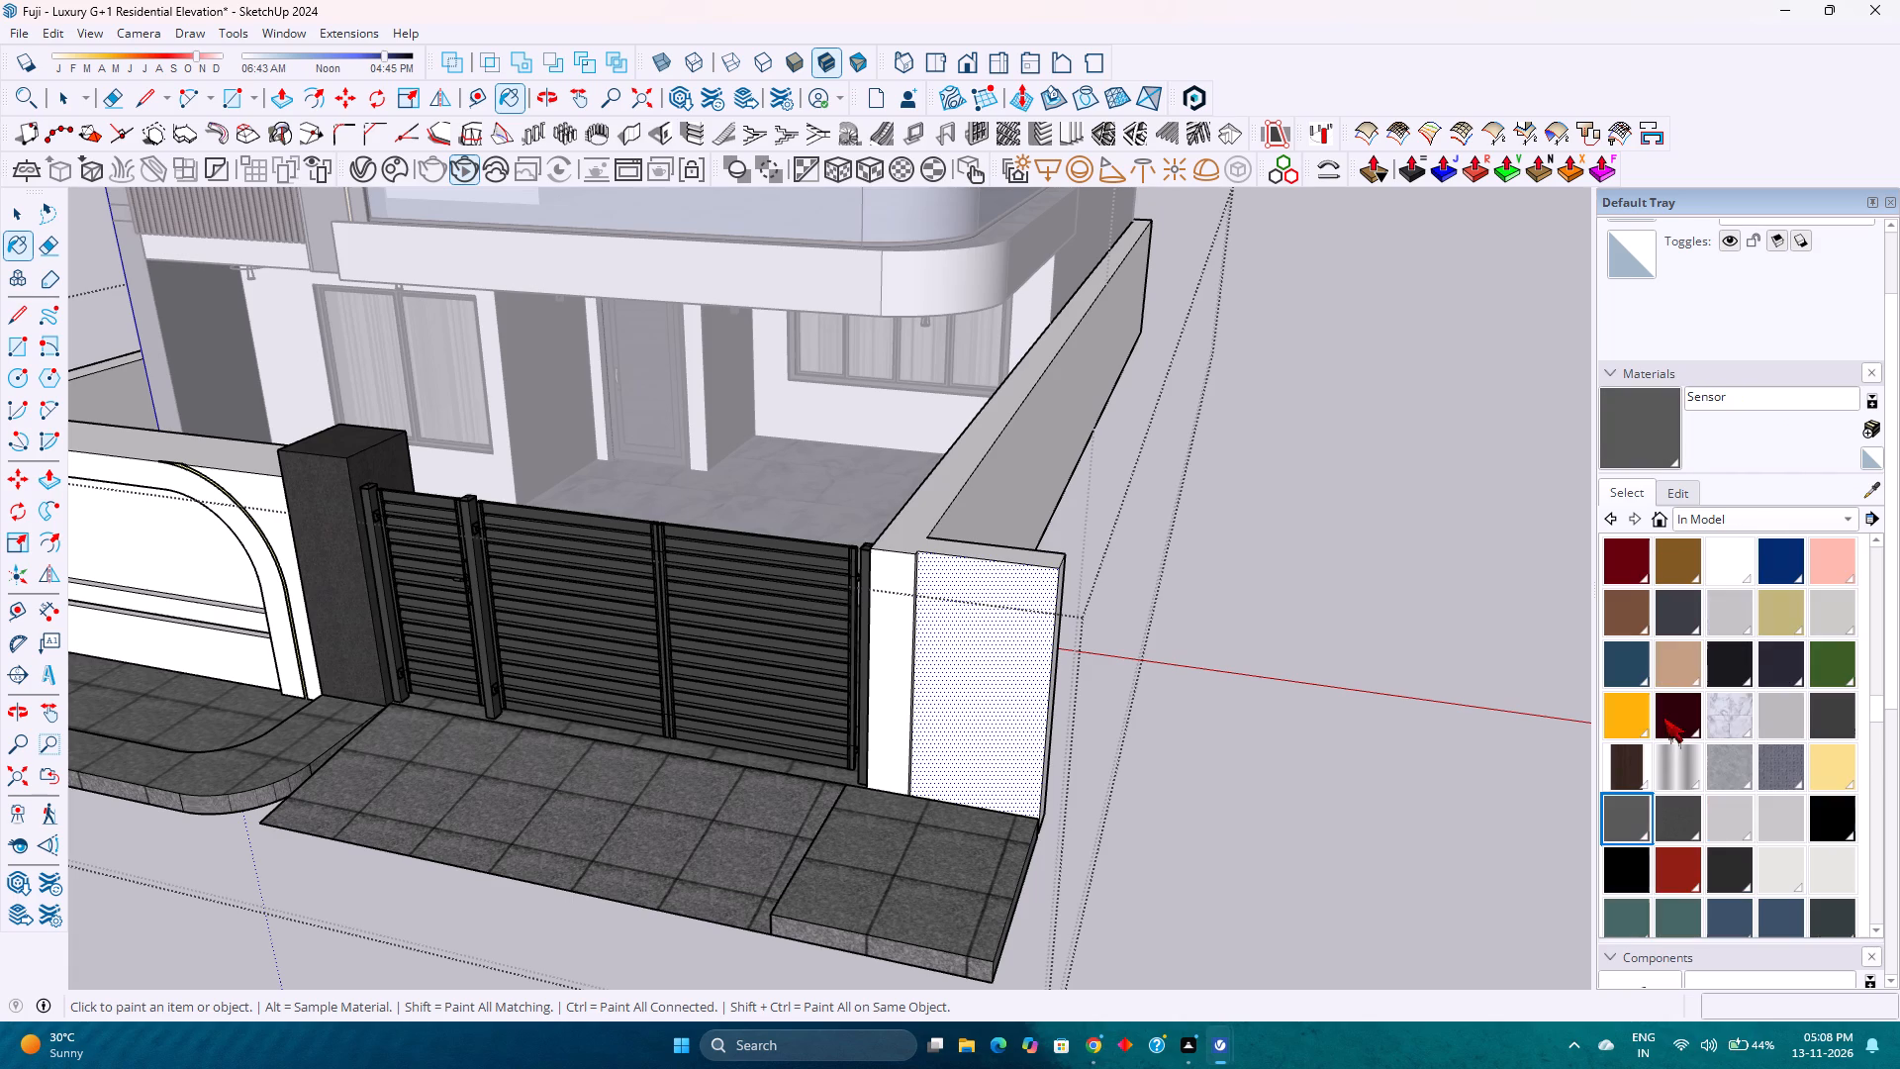
scroll(1782, 717, "up", 4)
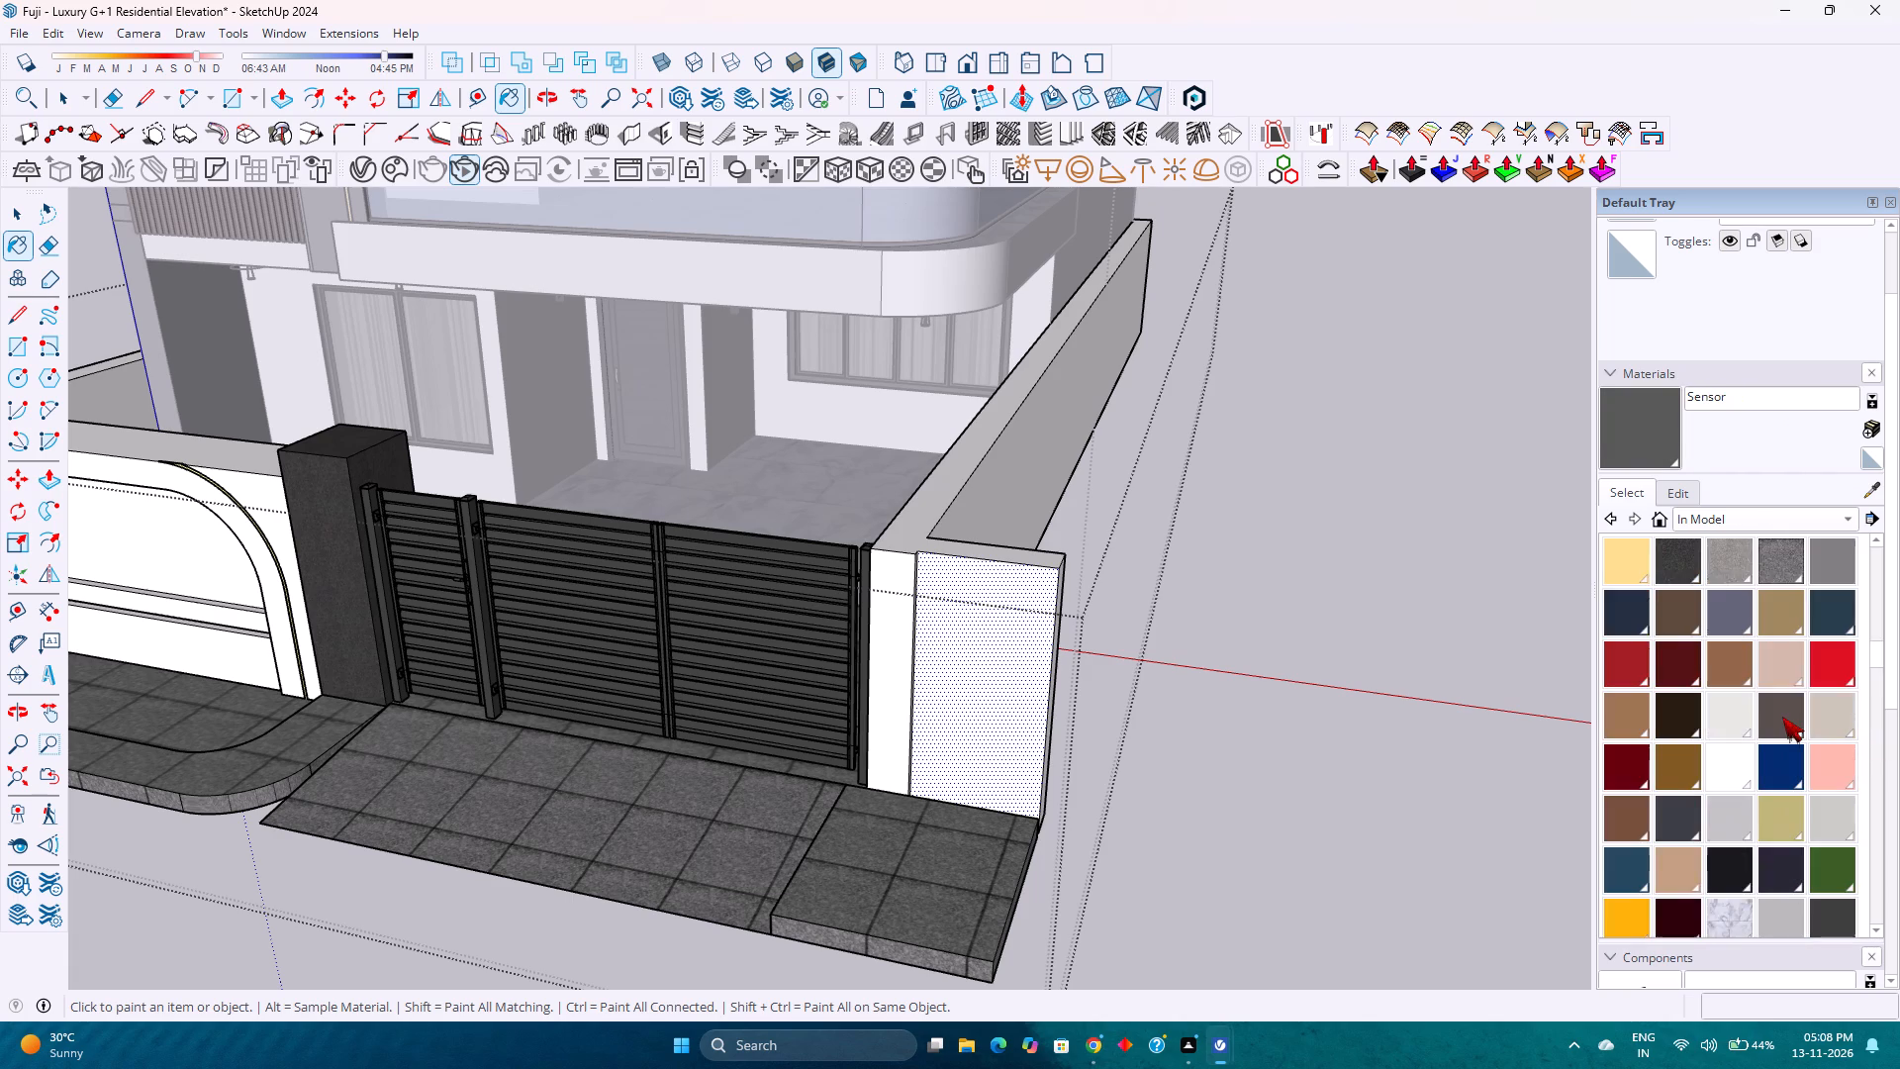
scroll(1782, 717, "up", 4)
left_click(1772, 761)
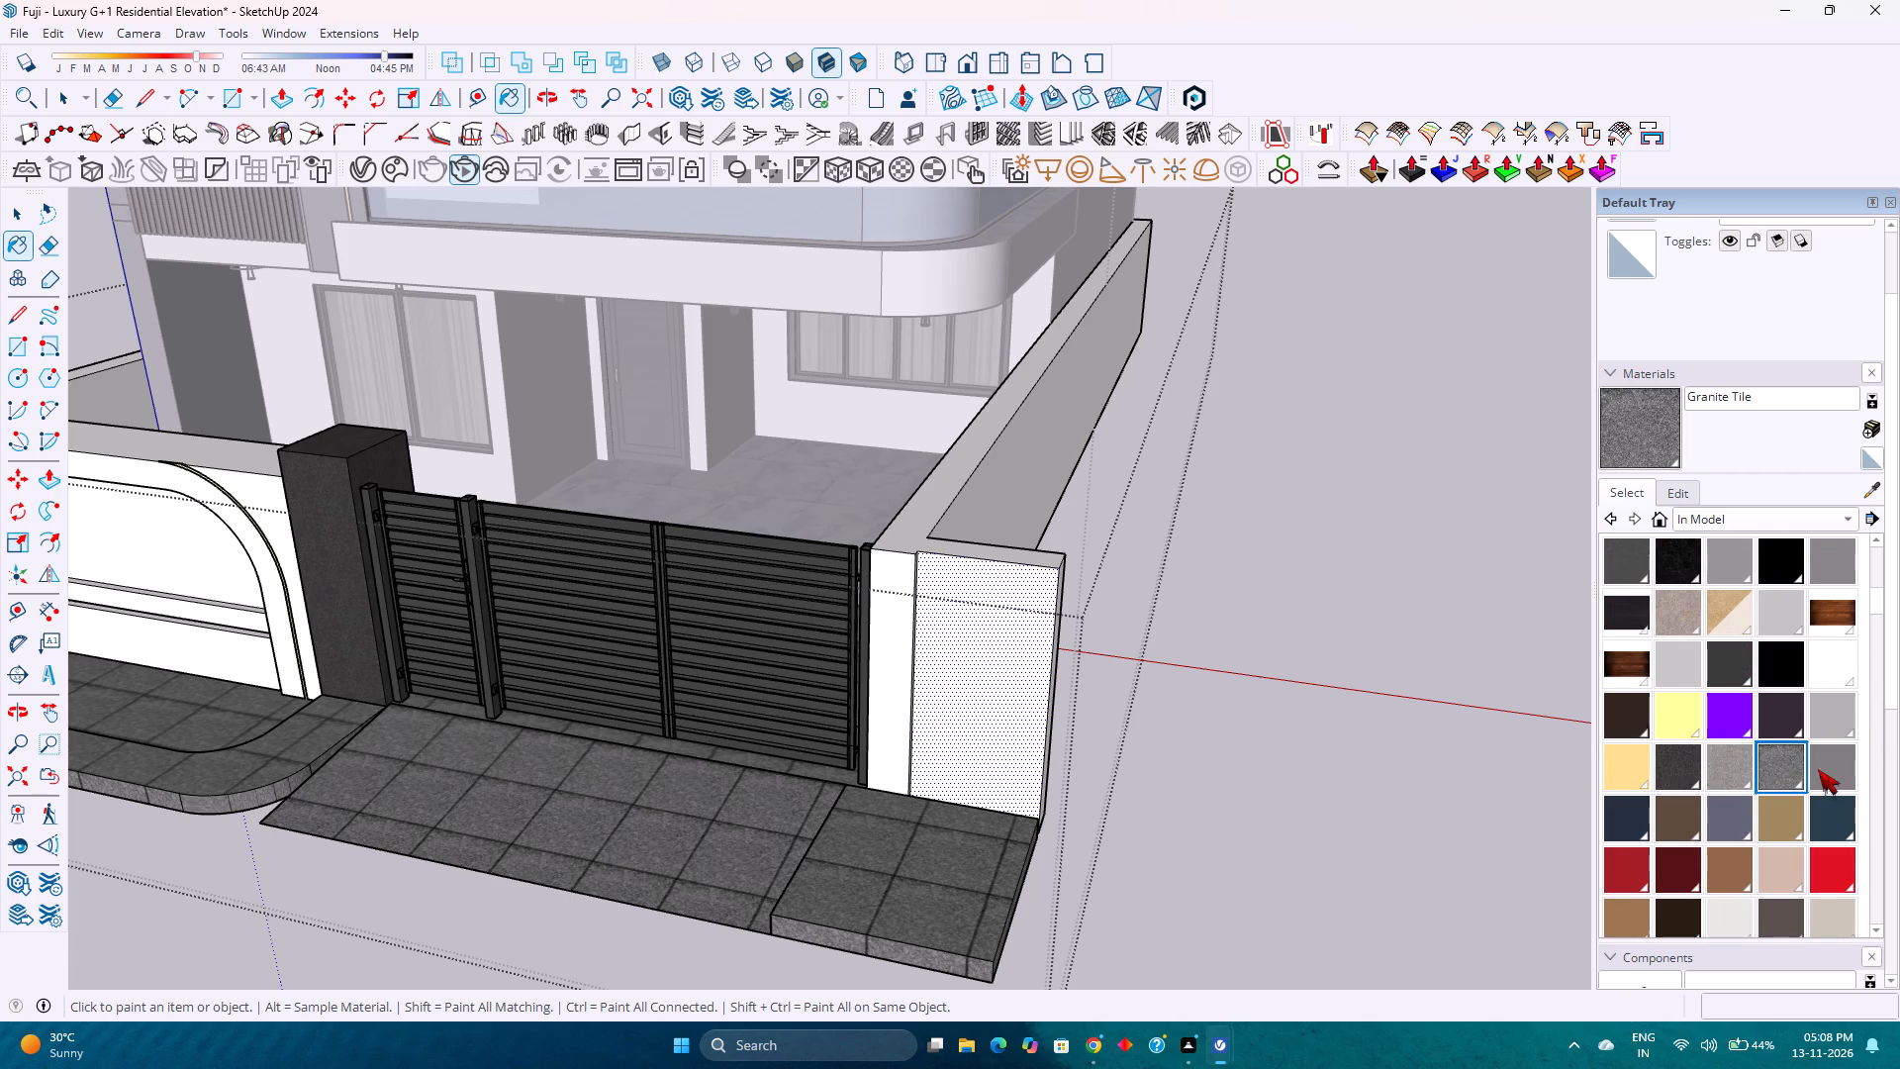
left_click(1833, 769)
left_click(1737, 771)
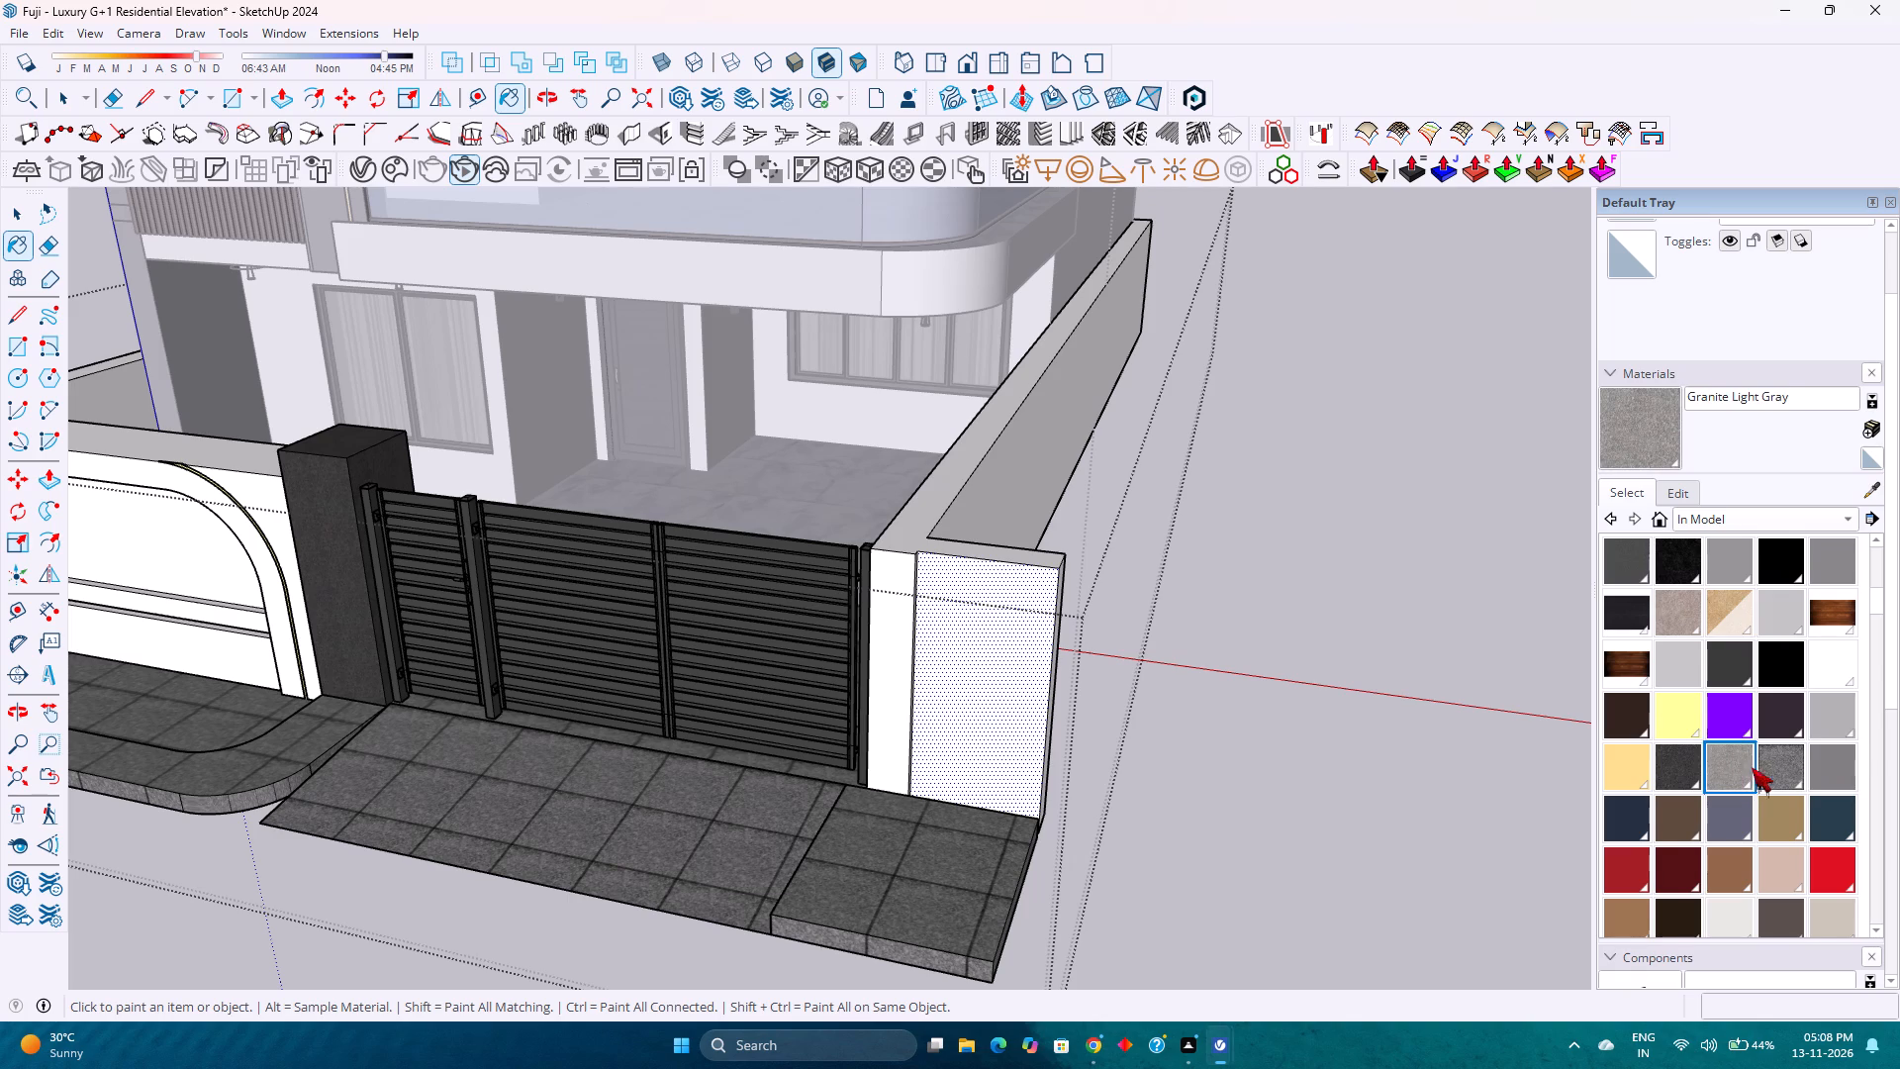
left_click(1822, 718)
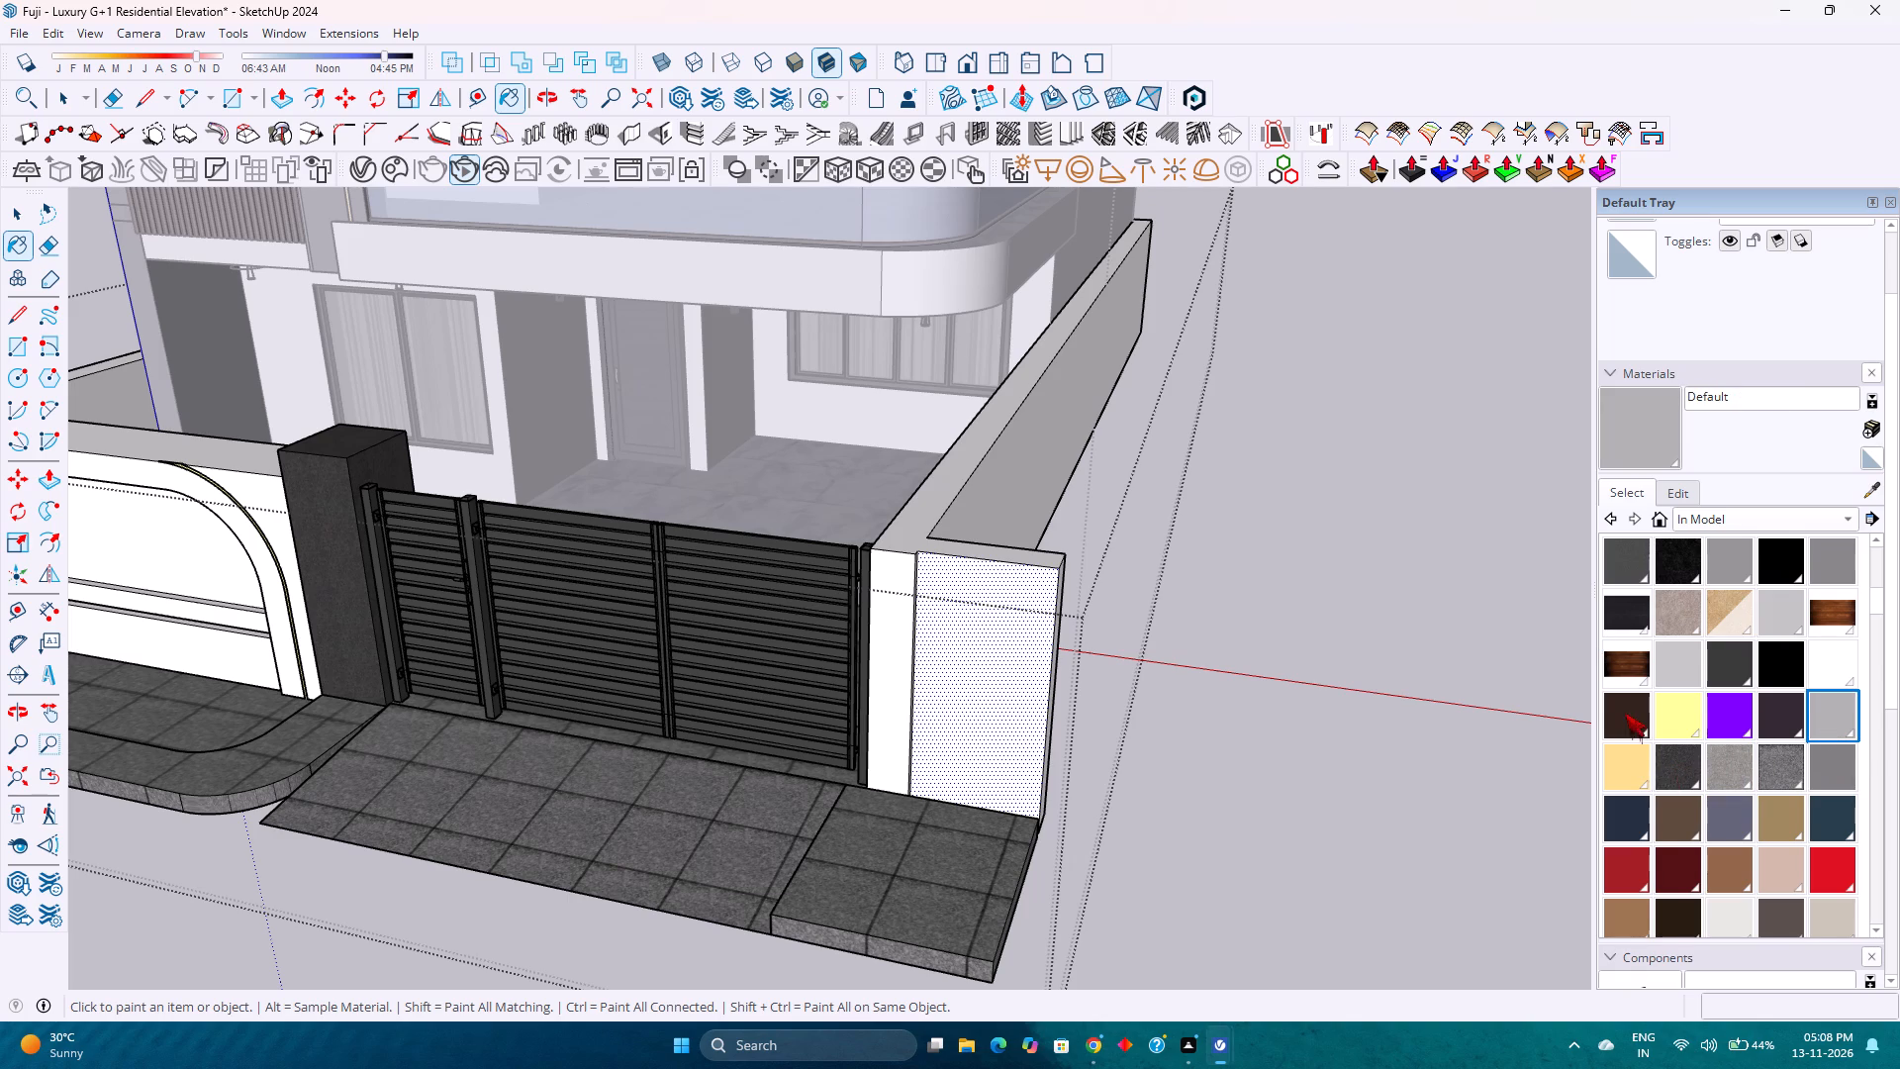
left_click(1625, 713)
left_click(1741, 667)
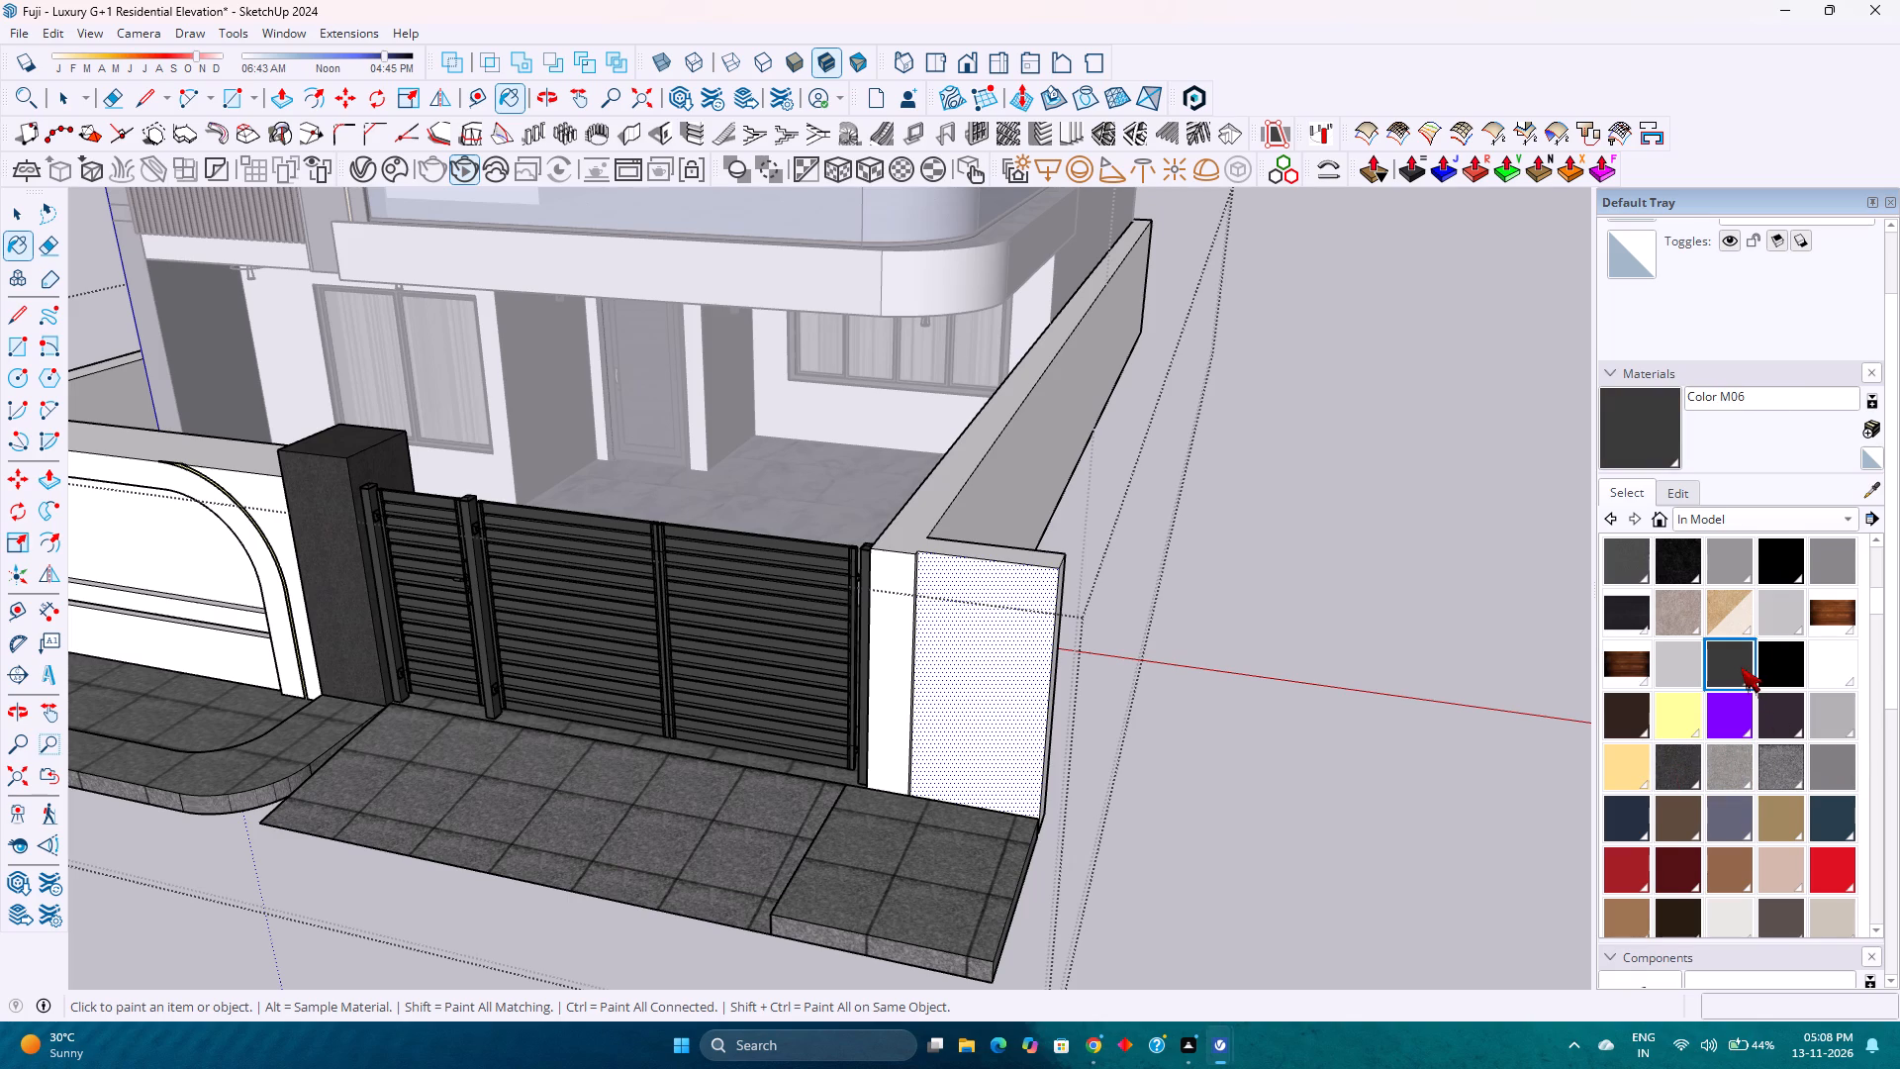
scroll(1769, 640, "up", 3)
left_click(1725, 554)
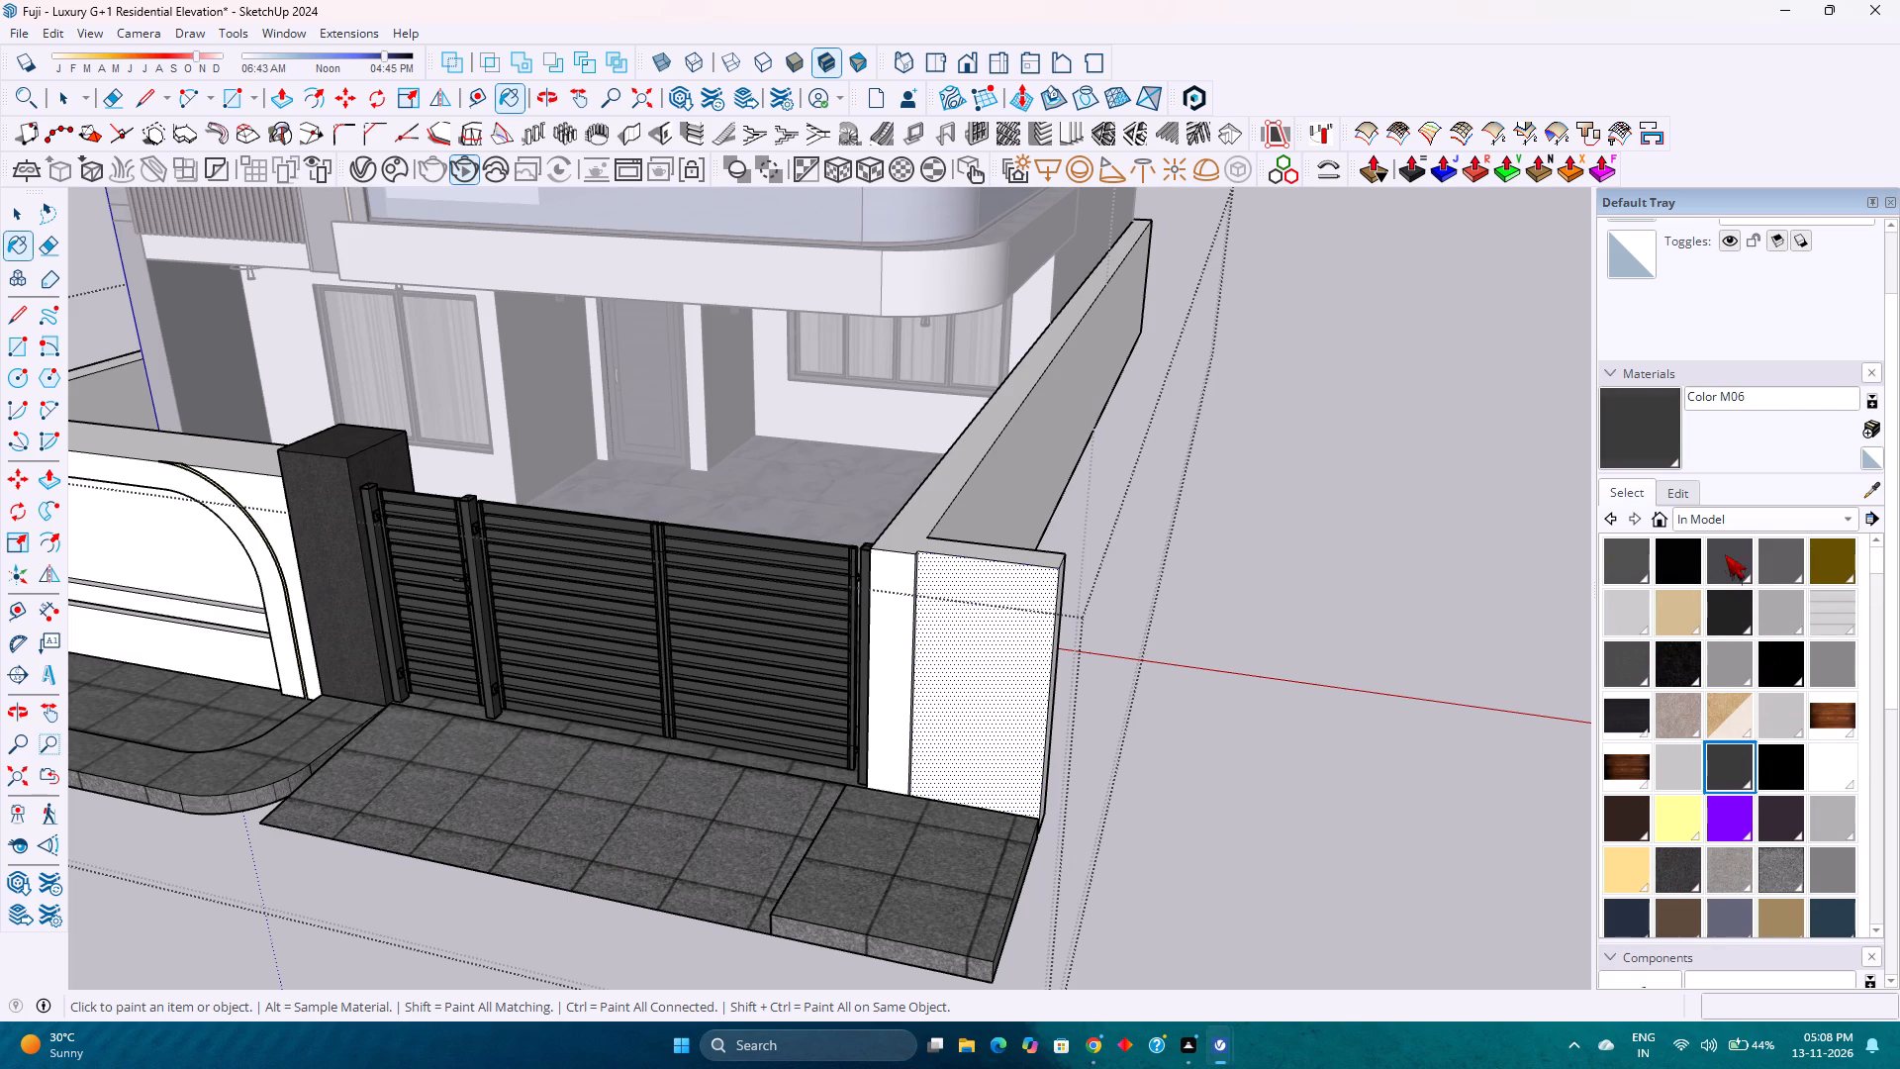
left_click(996, 665)
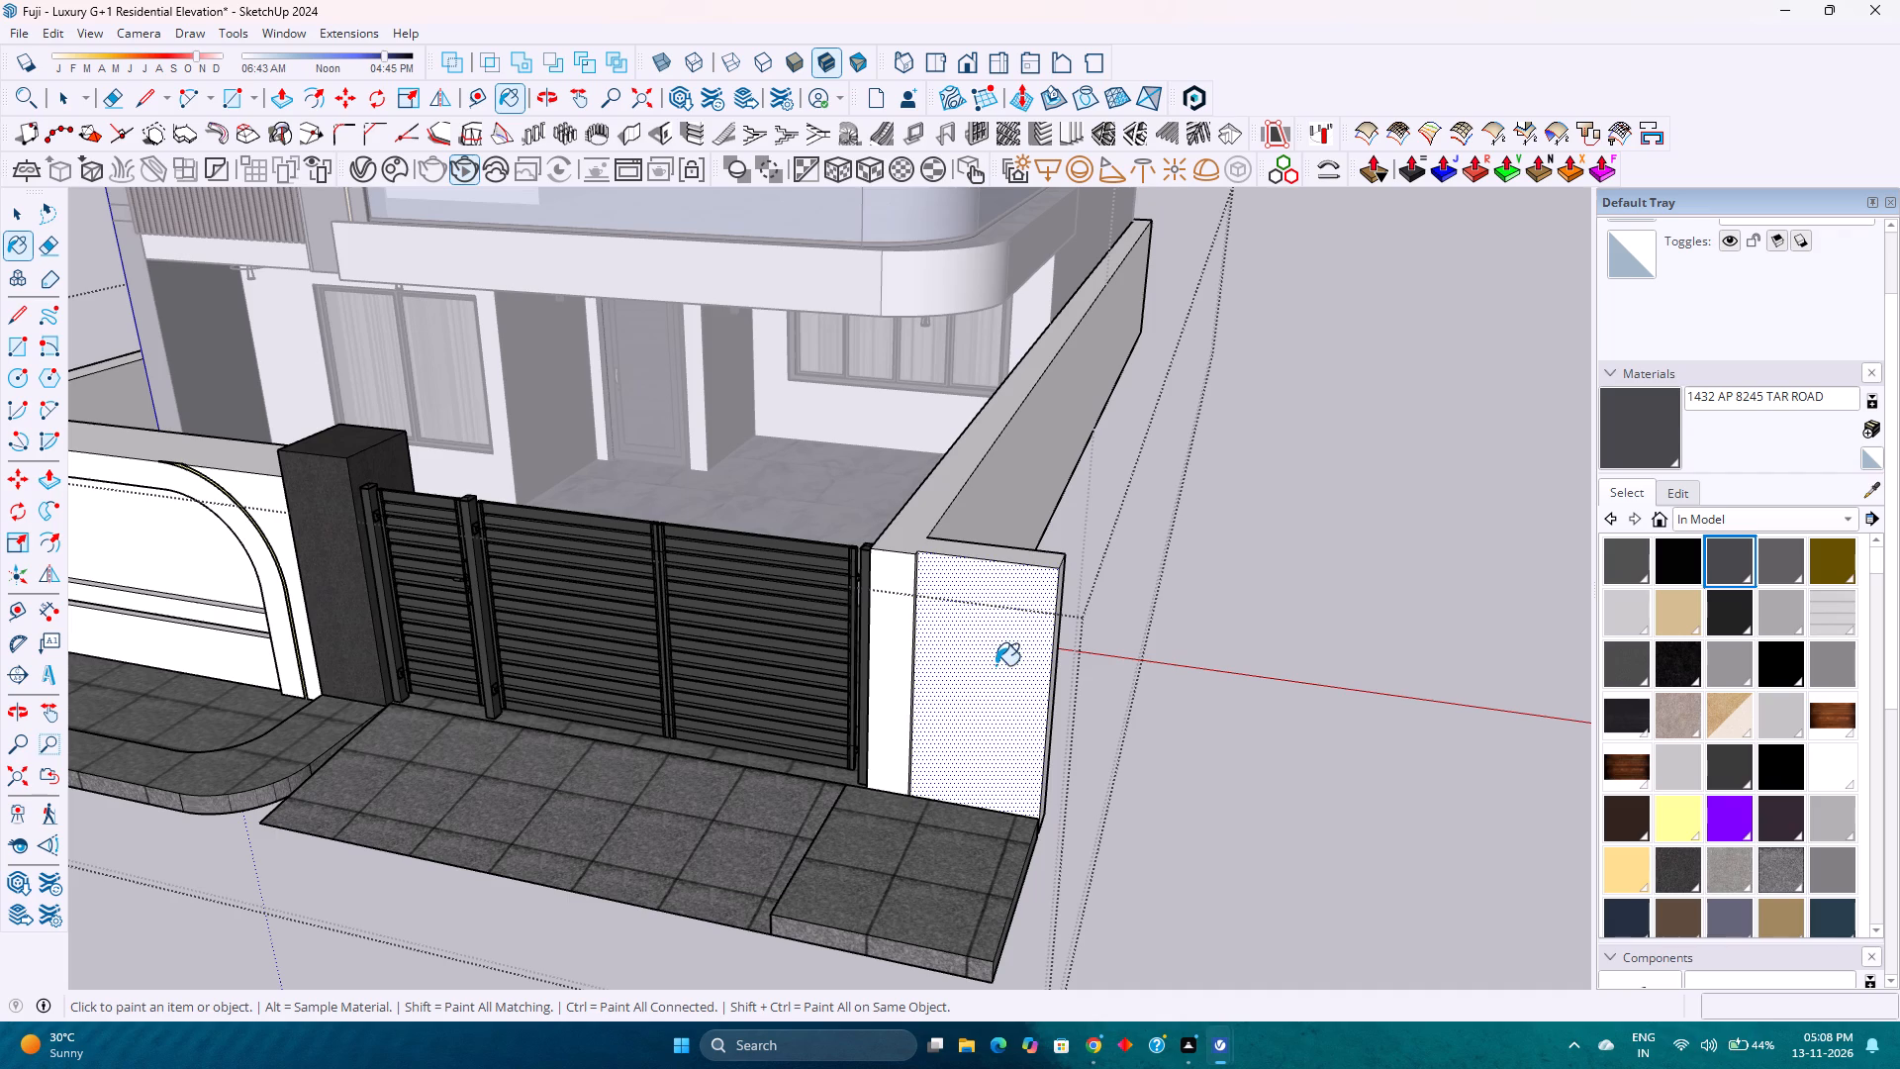
Darken the 1432 AP 8245 TAR ROAD material on the recessed panel to an HLS lightness of 23.
left_click(1681, 496)
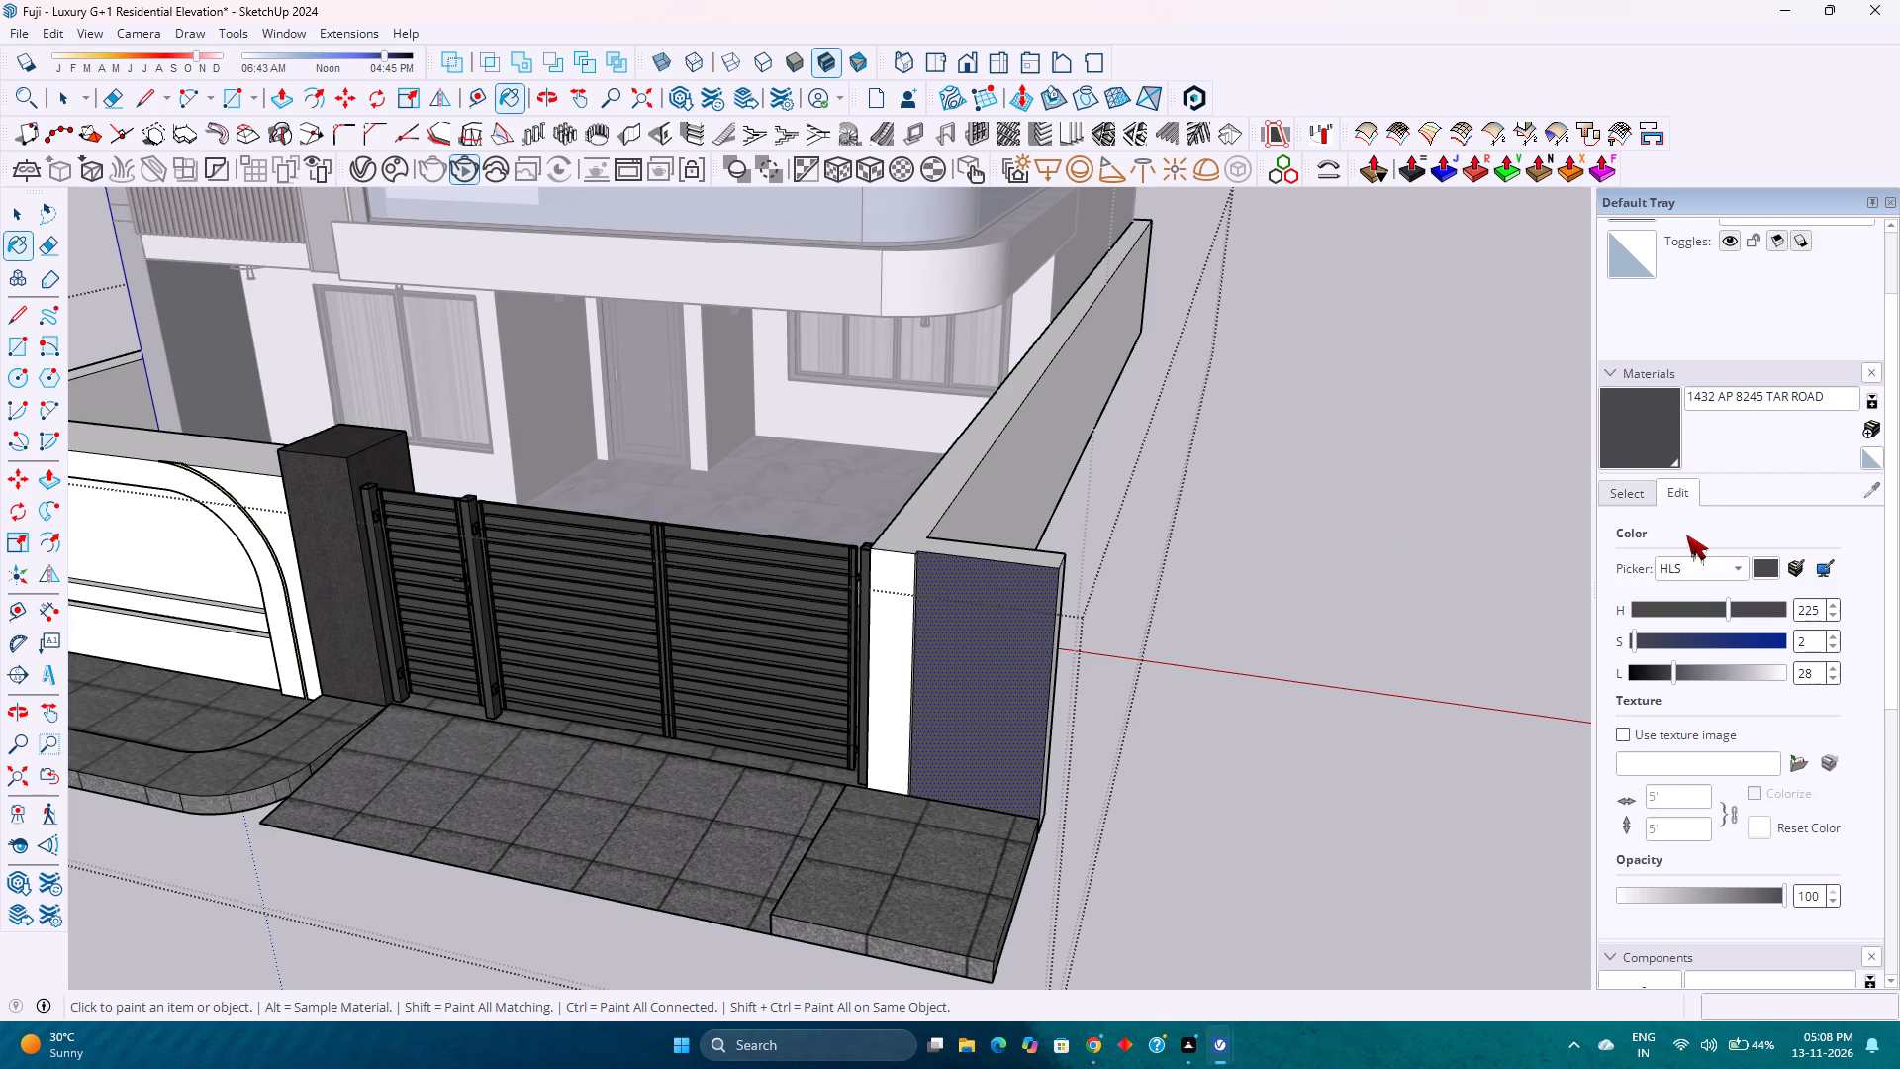
left_click(1675, 668)
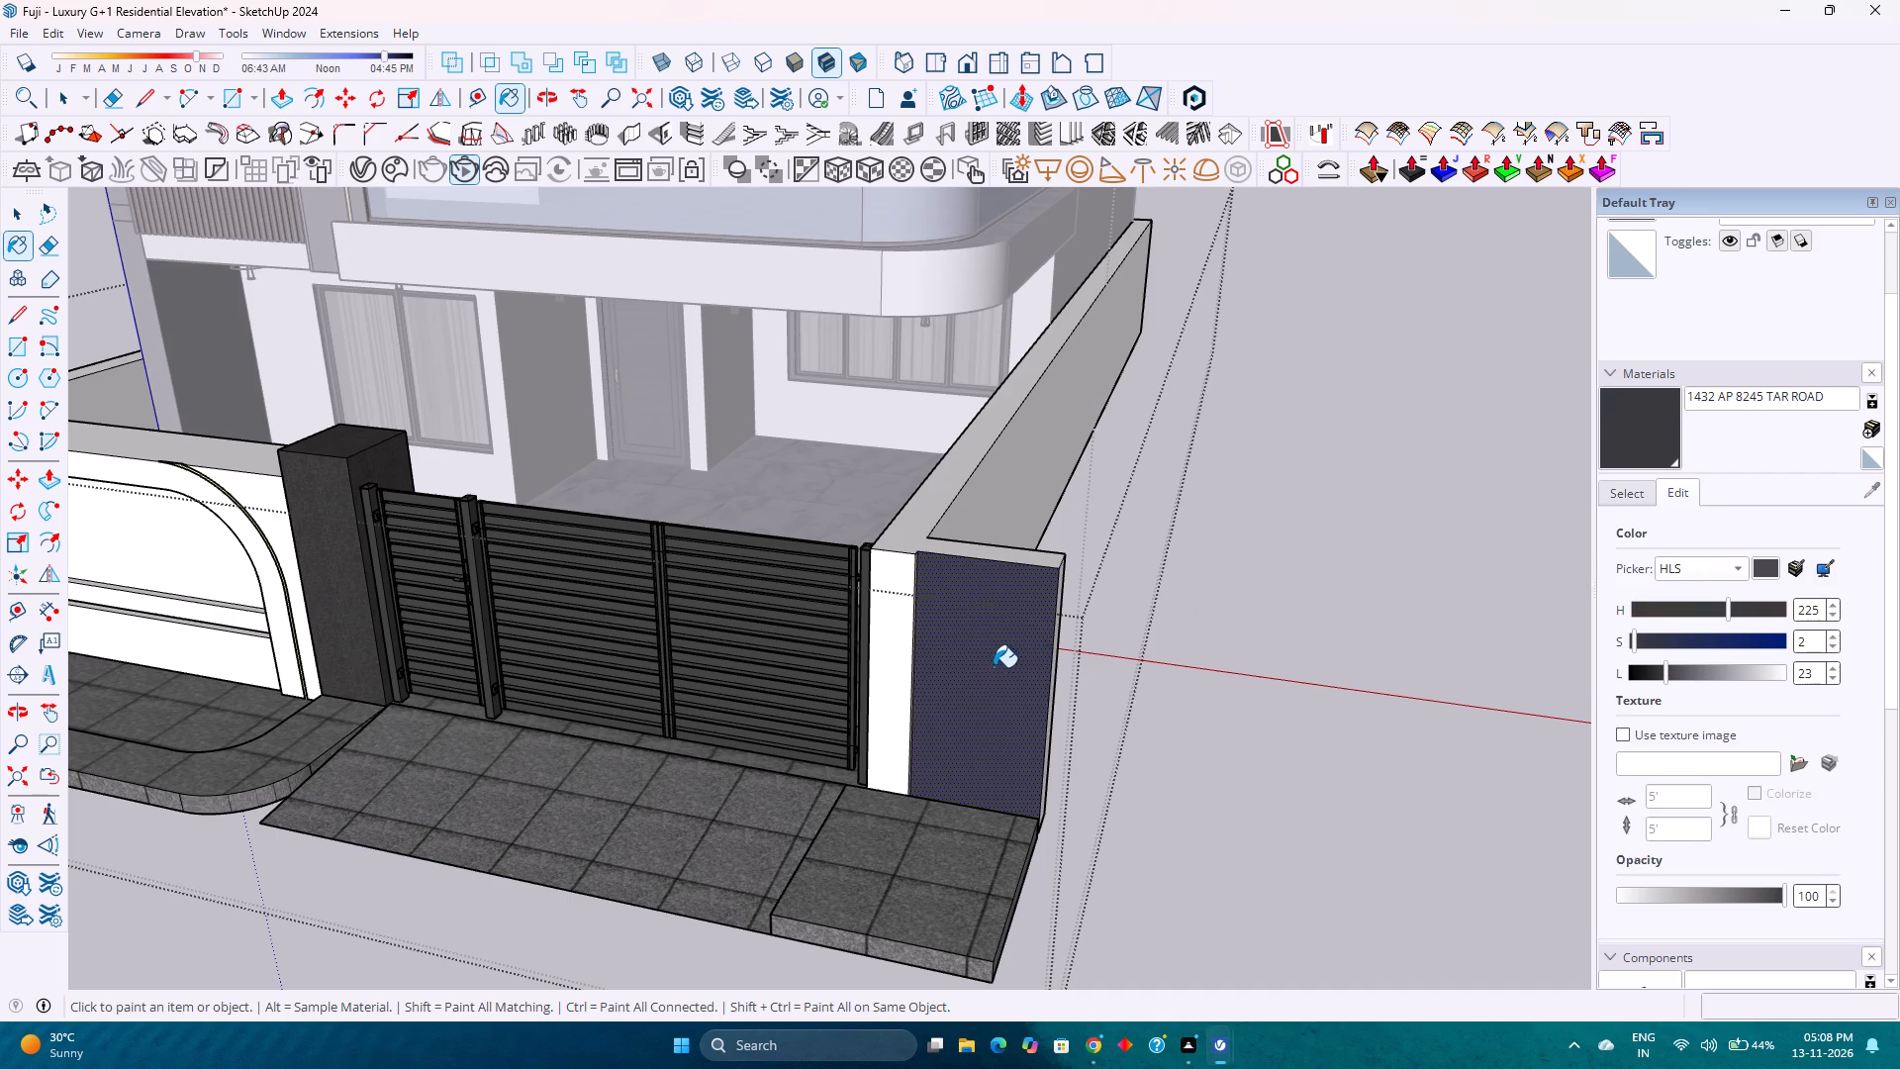
left_click(983, 667)
key("space")
scroll(992, 659, "down", 3)
left_click(1256, 762)
Set the standard front view fitted to the whole model and save the file.
scroll(1186, 718, "down", 3)
middle_click_drag(1002, 707, 1177, 623)
scroll(1108, 599, "down", 3)
middle_click_drag(1108, 599, 1117, 792, "shift")
middle_click_drag(1101, 794, 1057, 708)
middle_click(1057, 707)
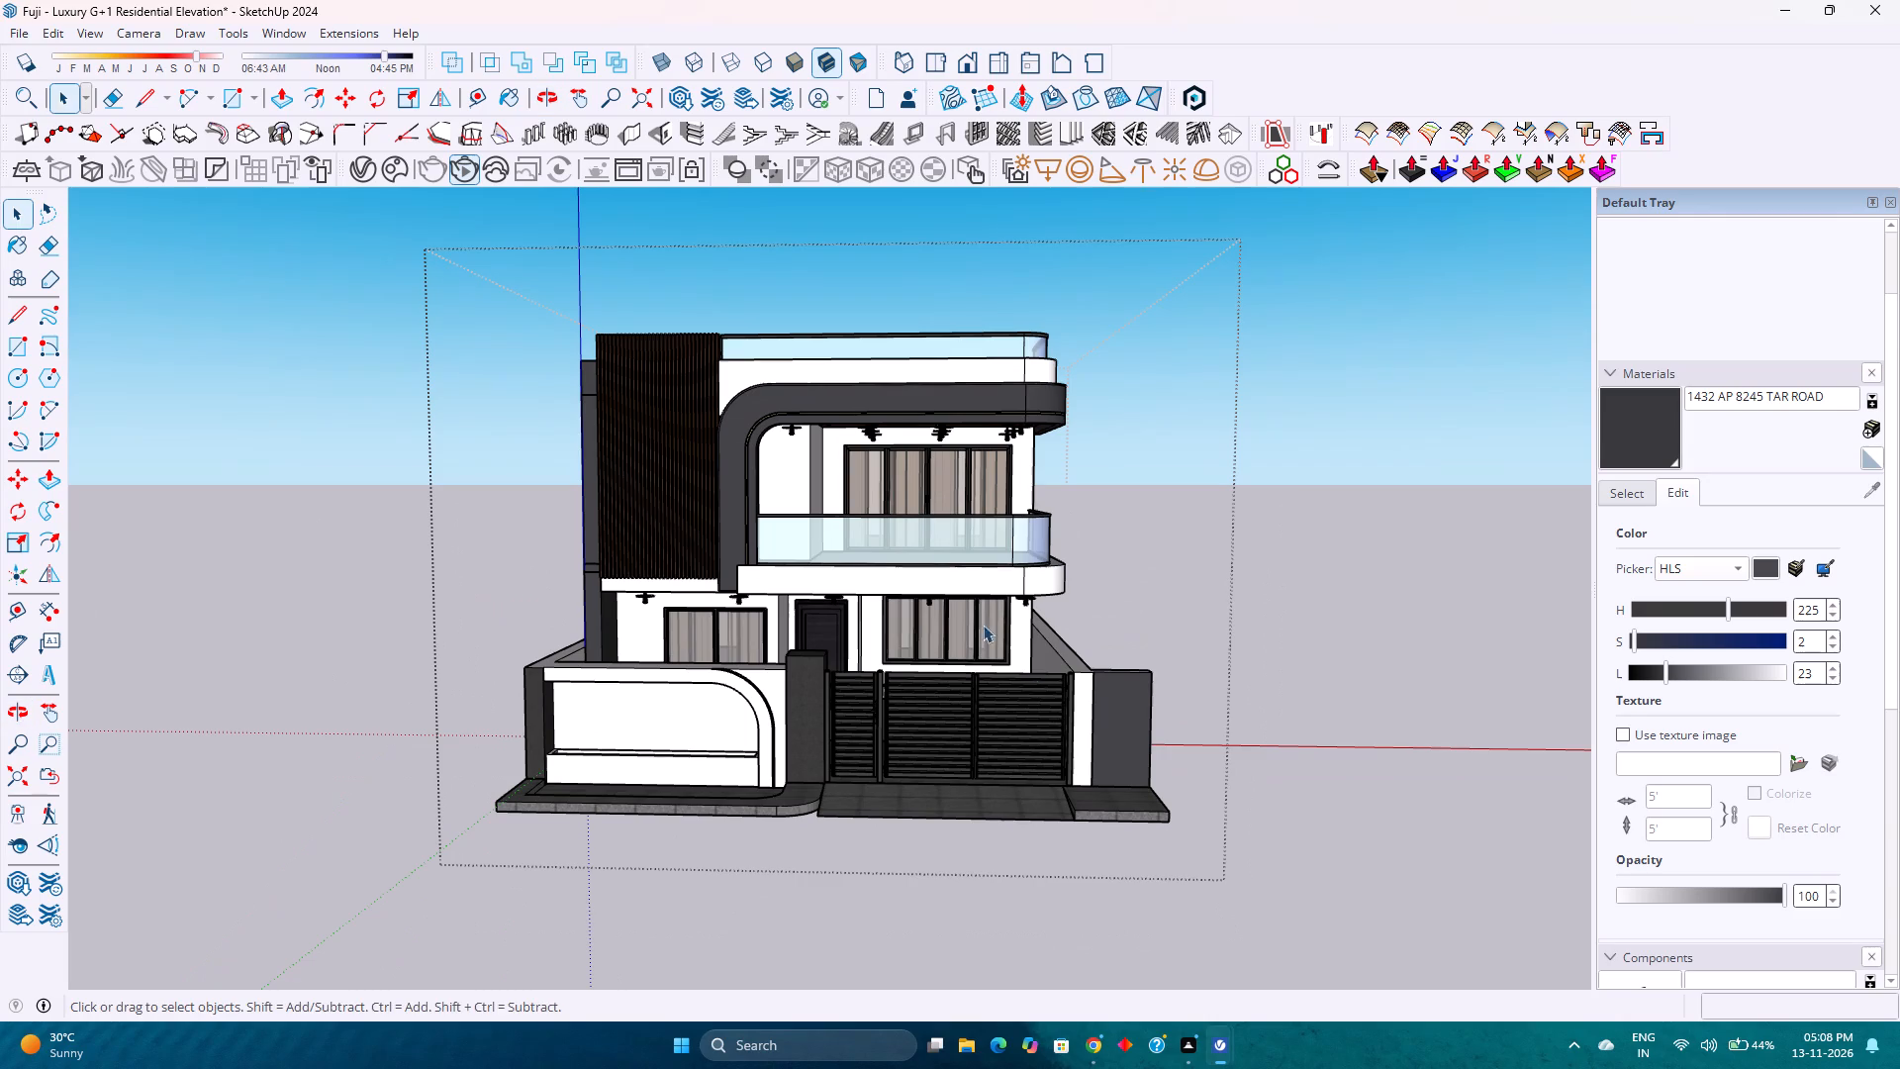
left_click(958, 54)
left_click(3, 780)
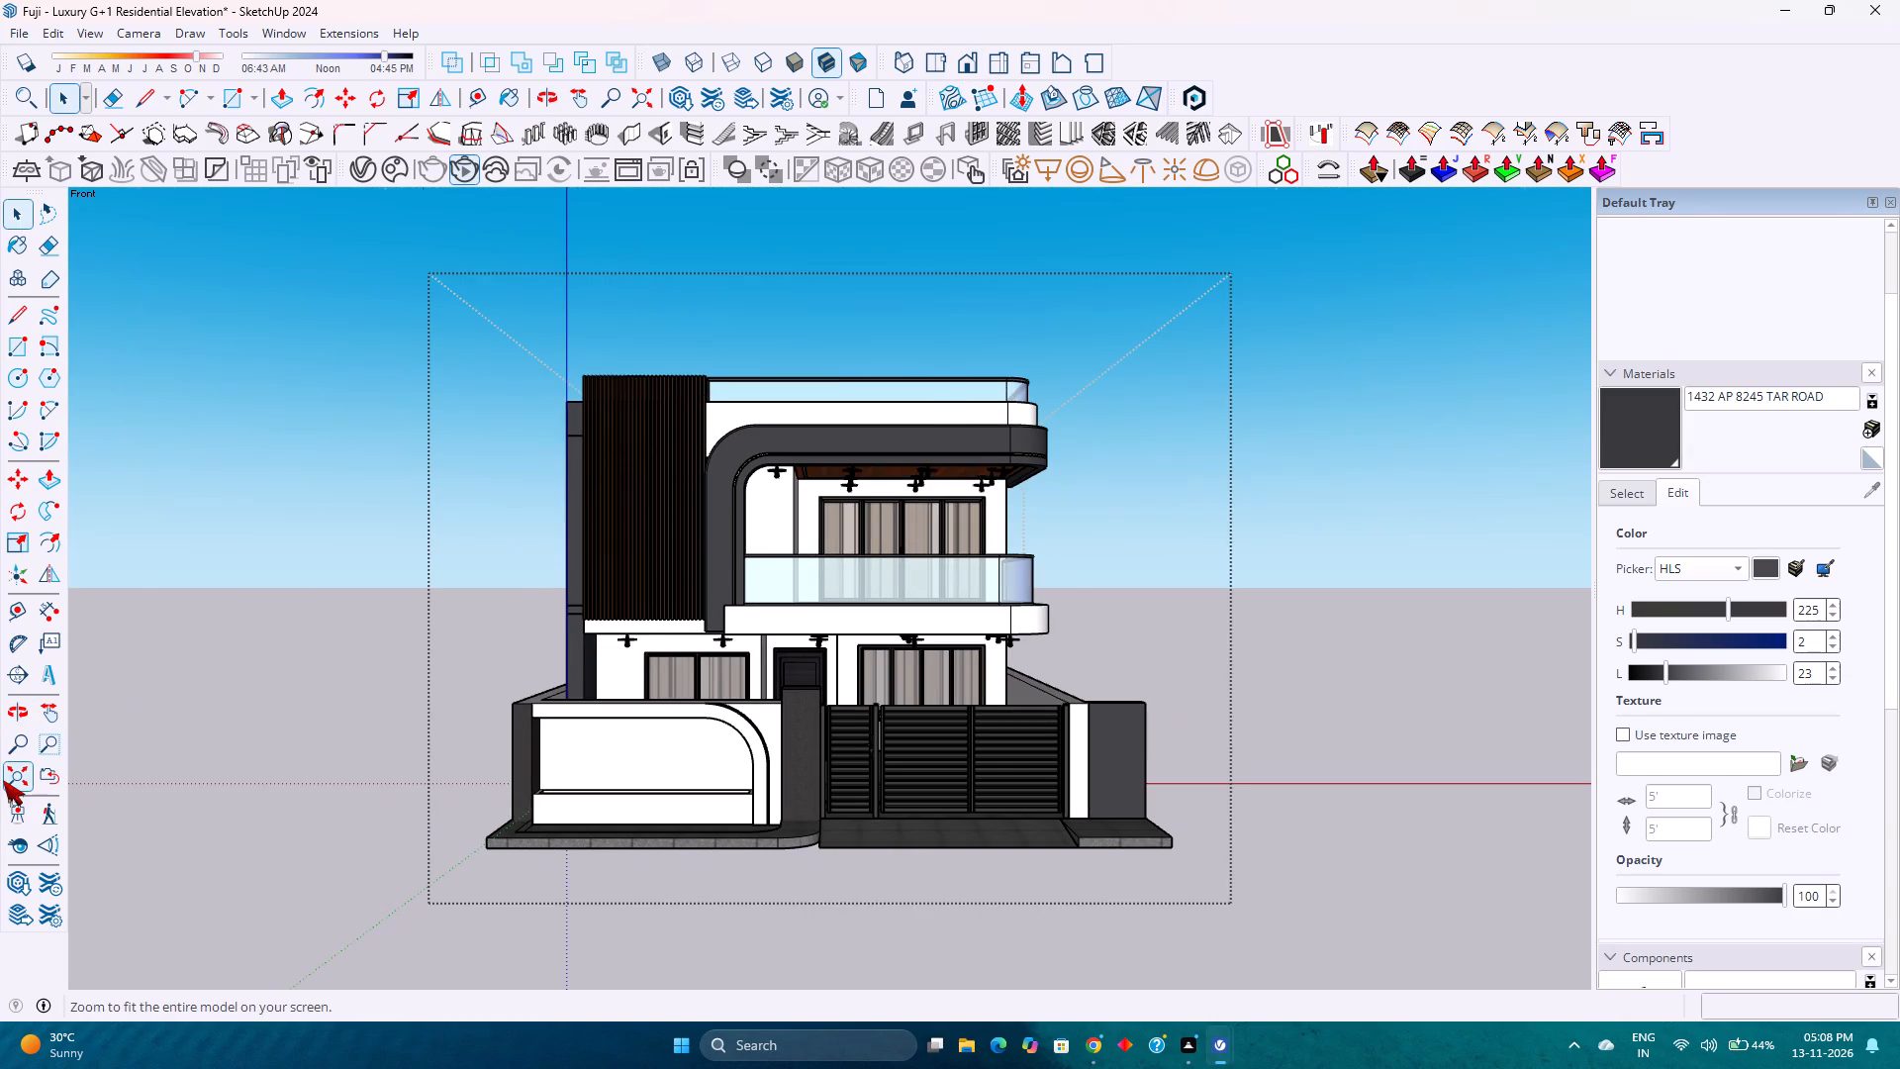
key("ctrl+s")
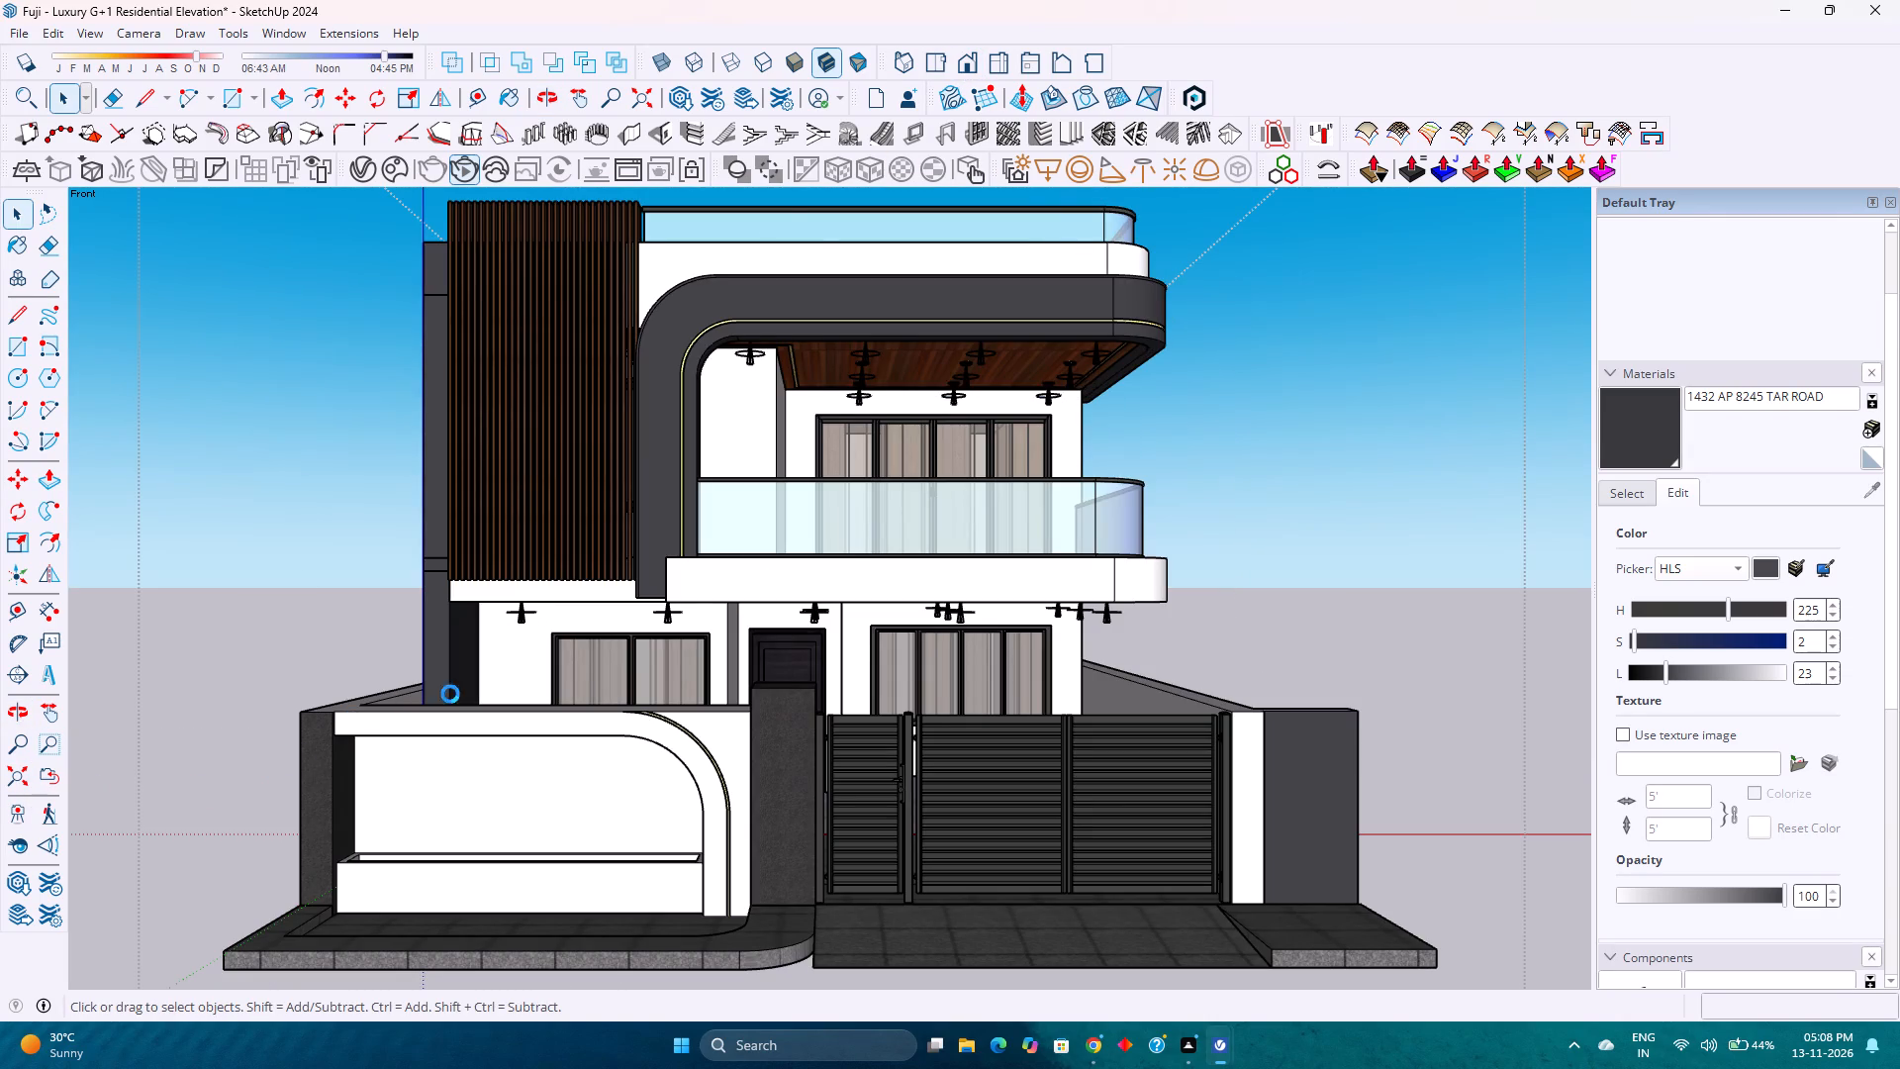
Search 3D Warehouse for "wall light" models.
left_click(351, 33)
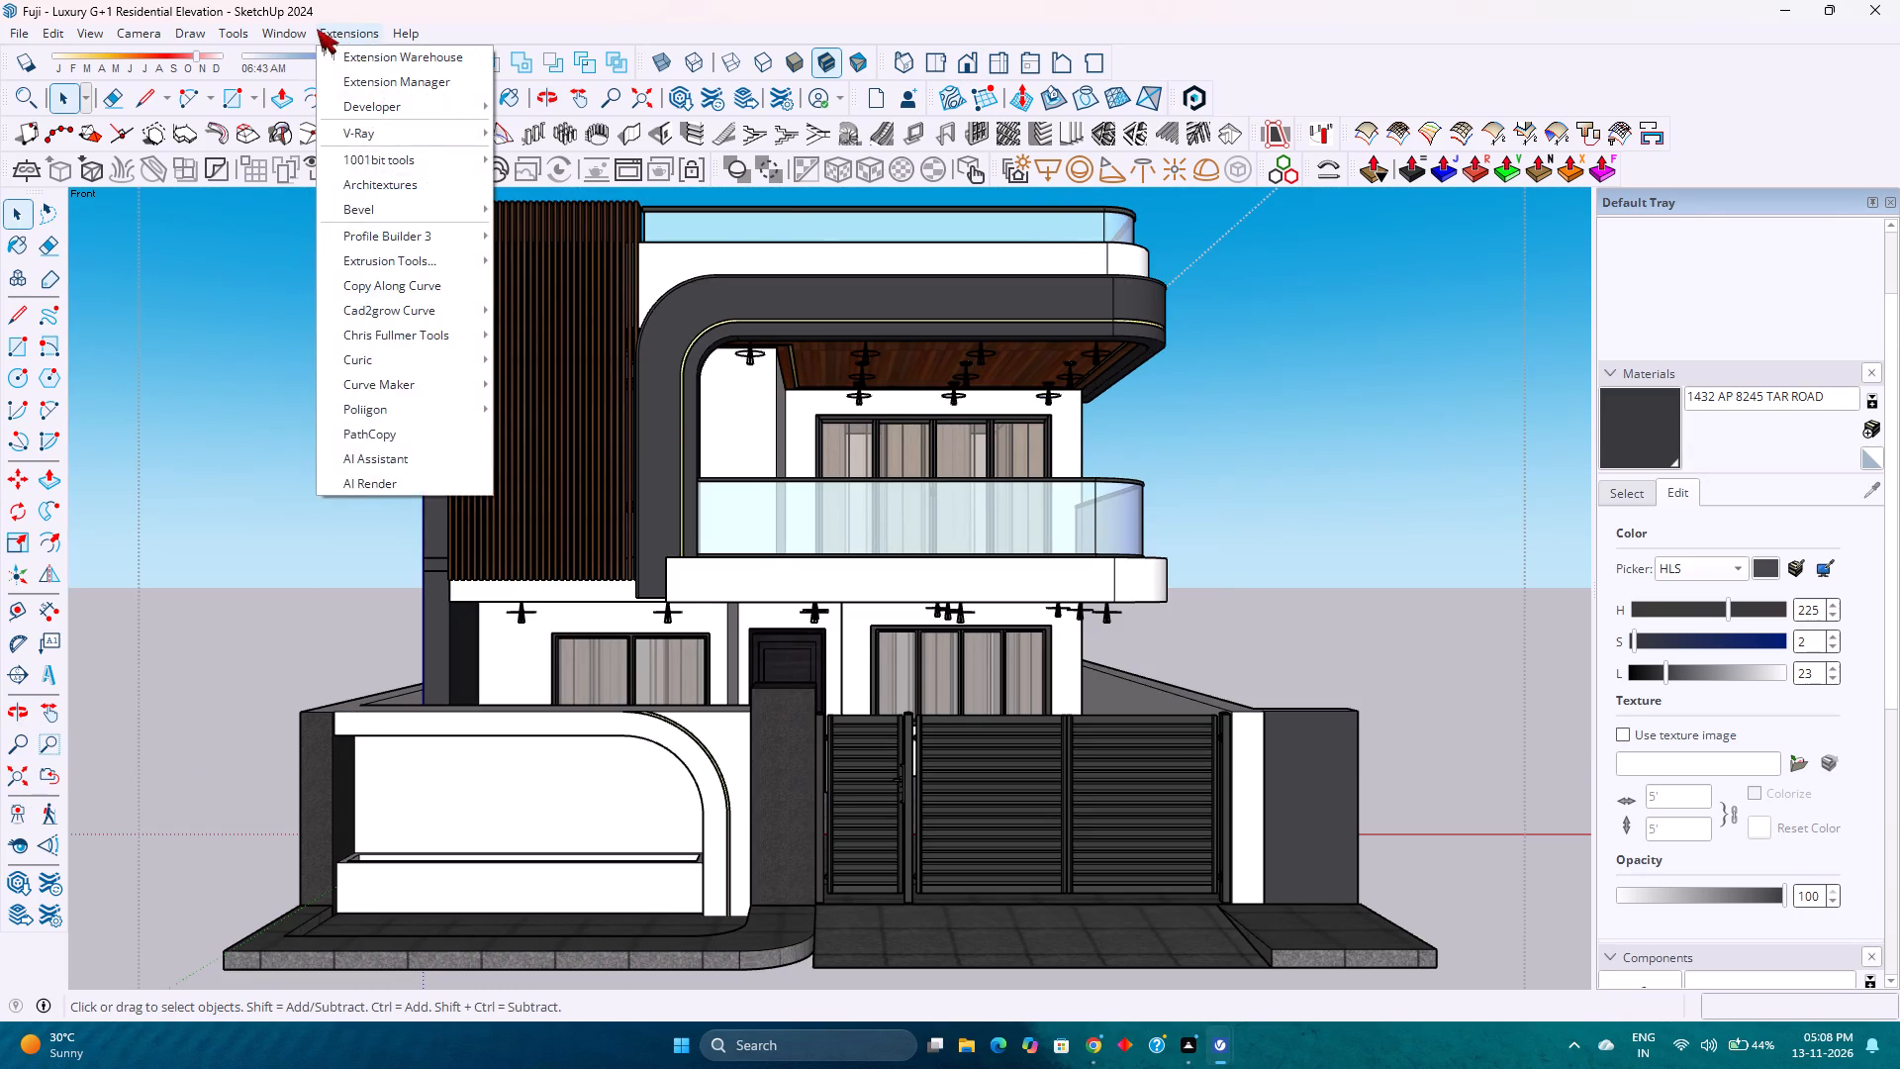
left_click(324, 191)
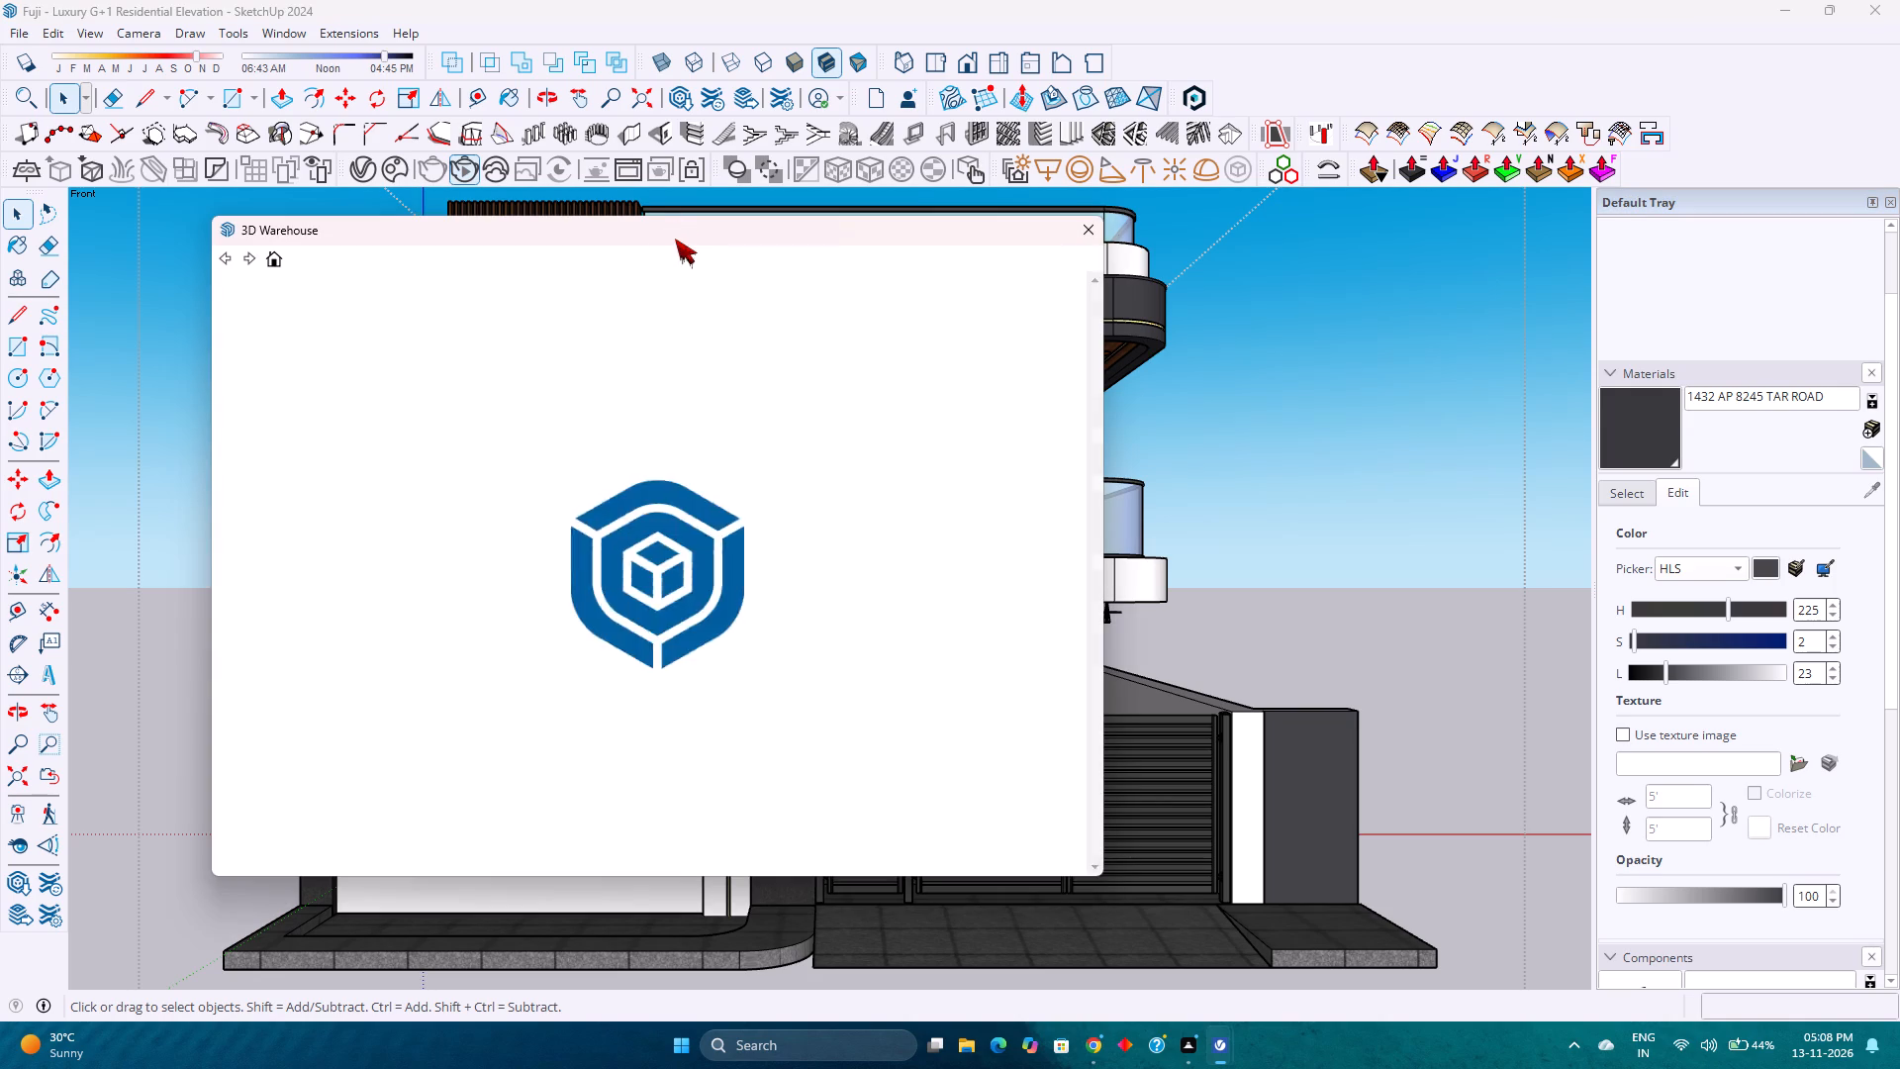
left_click_drag(675, 239, 829, 240)
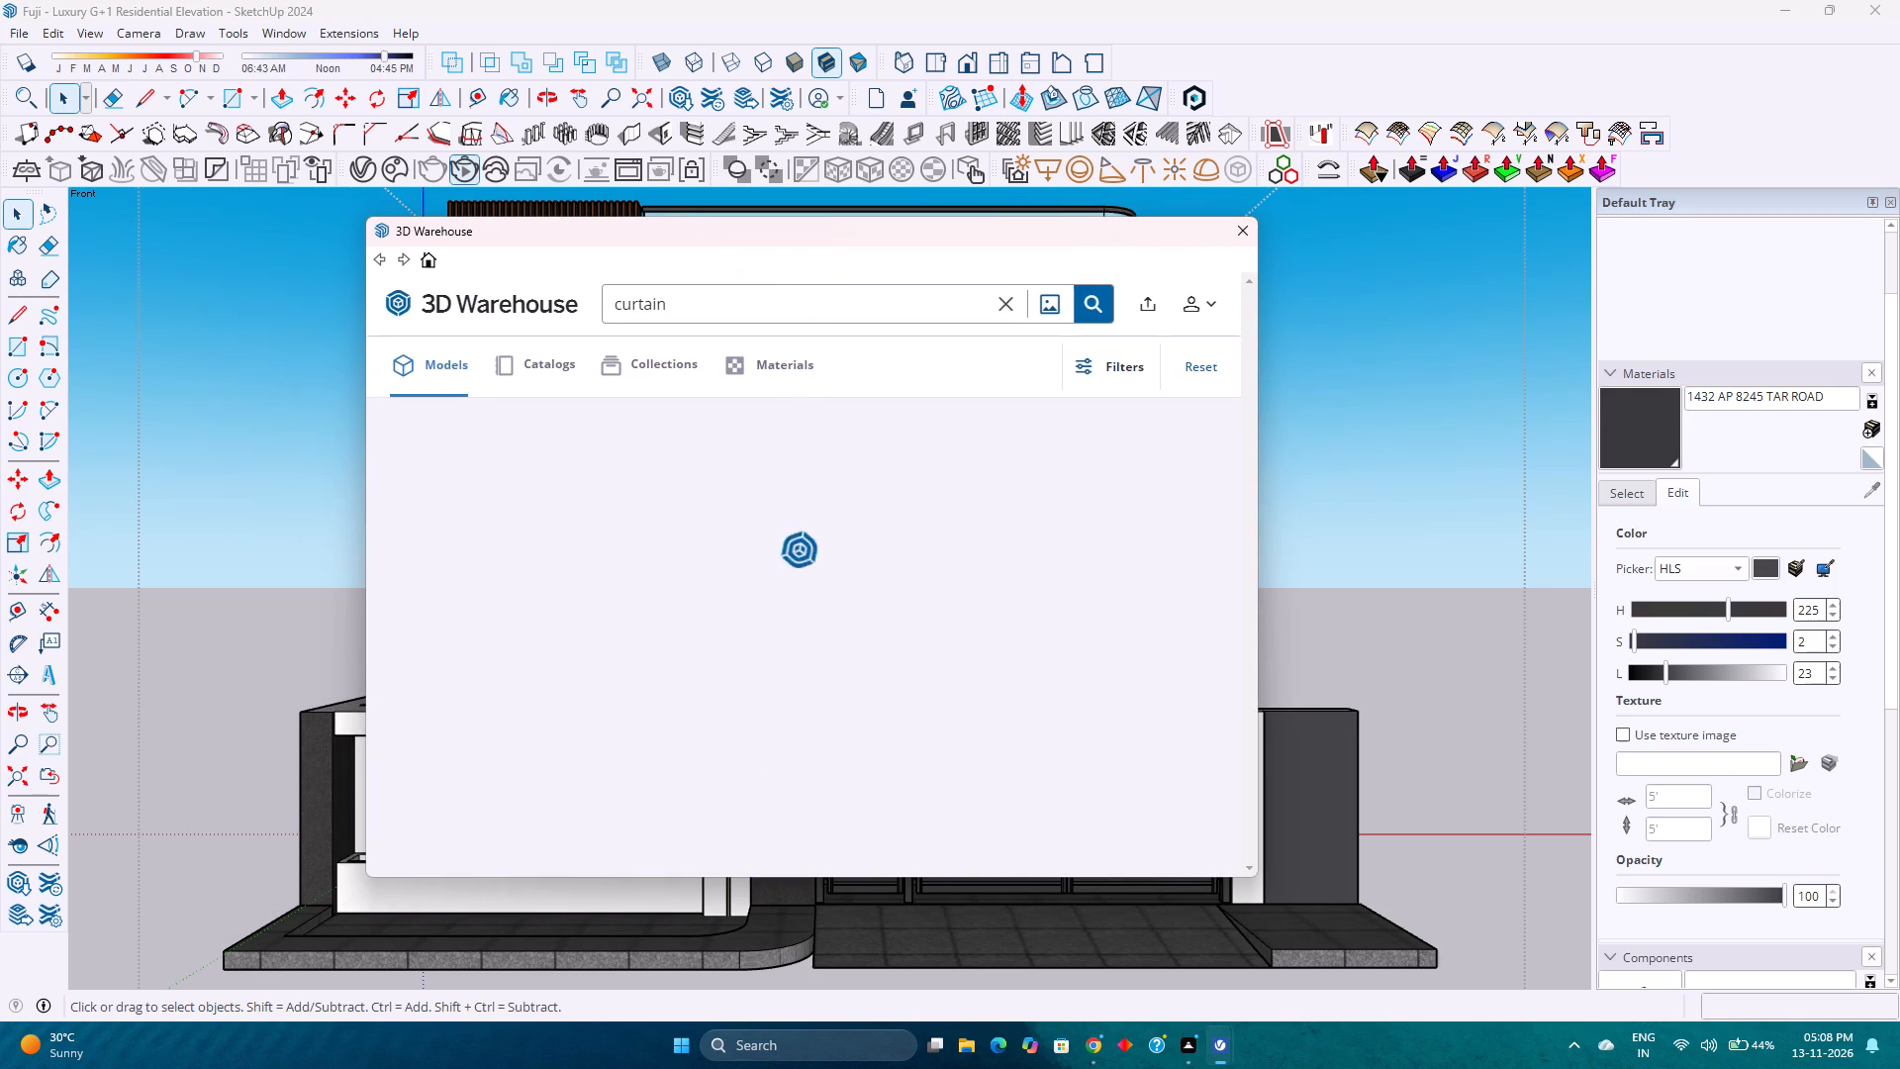
left_click(1001, 291)
left_click(1000, 301)
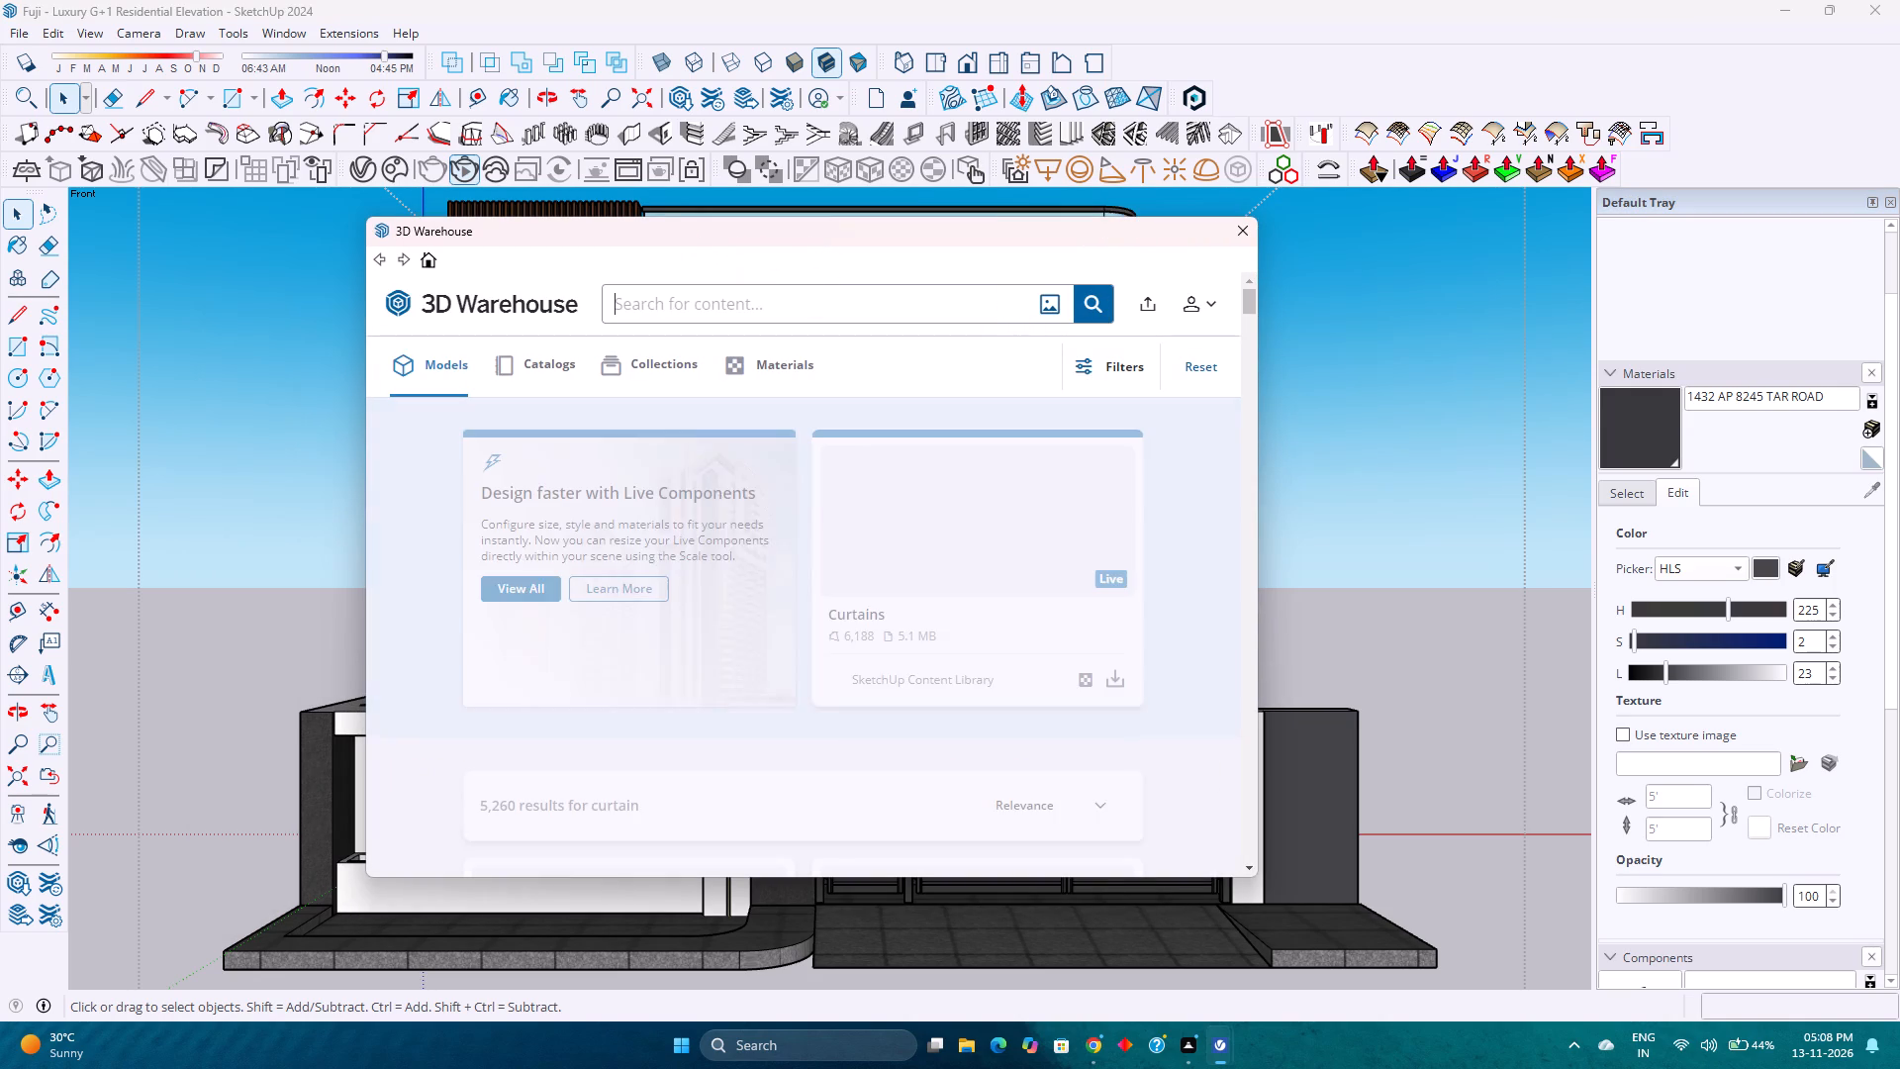
type("wall light")
key("Return")
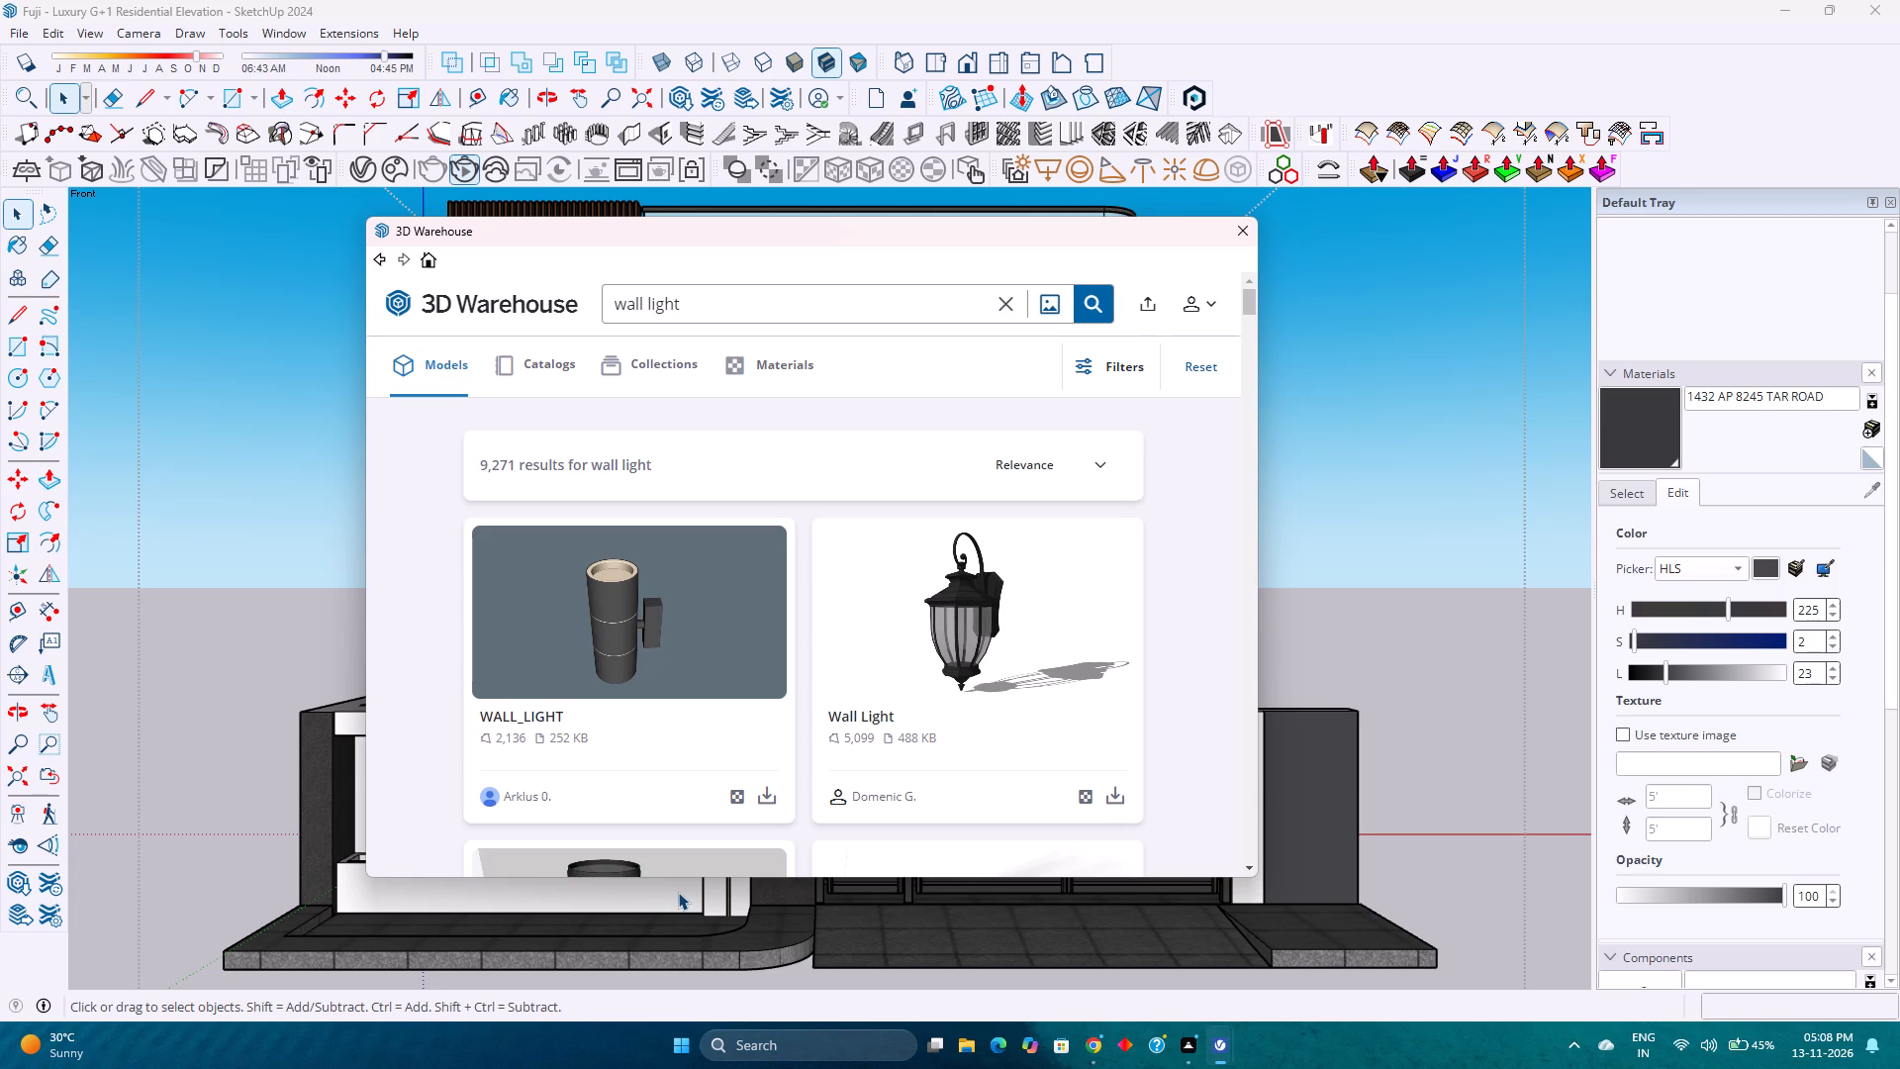
Browse the wall light search results for a modern exterior fixture that suits the return wall's dark panel.
scroll(989, 636, "down", 5)
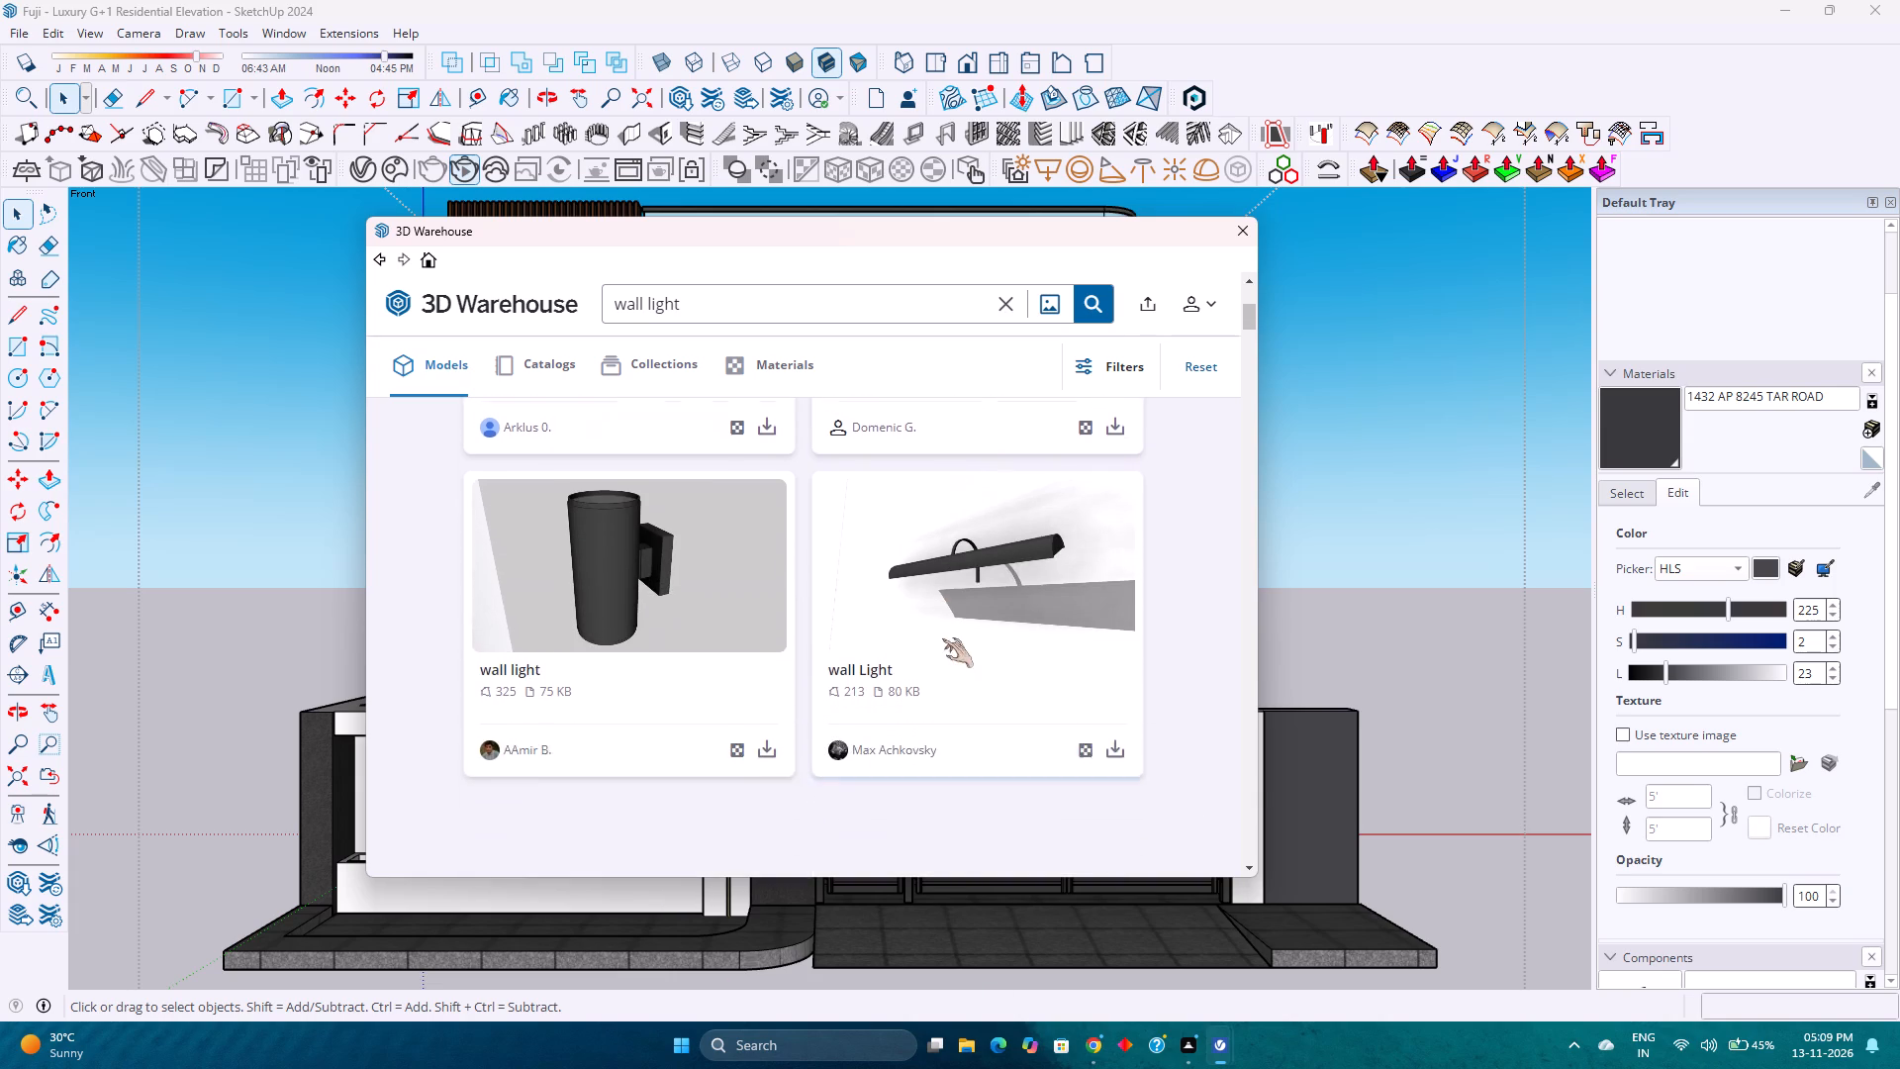
scroll(942, 638, "down", 9)
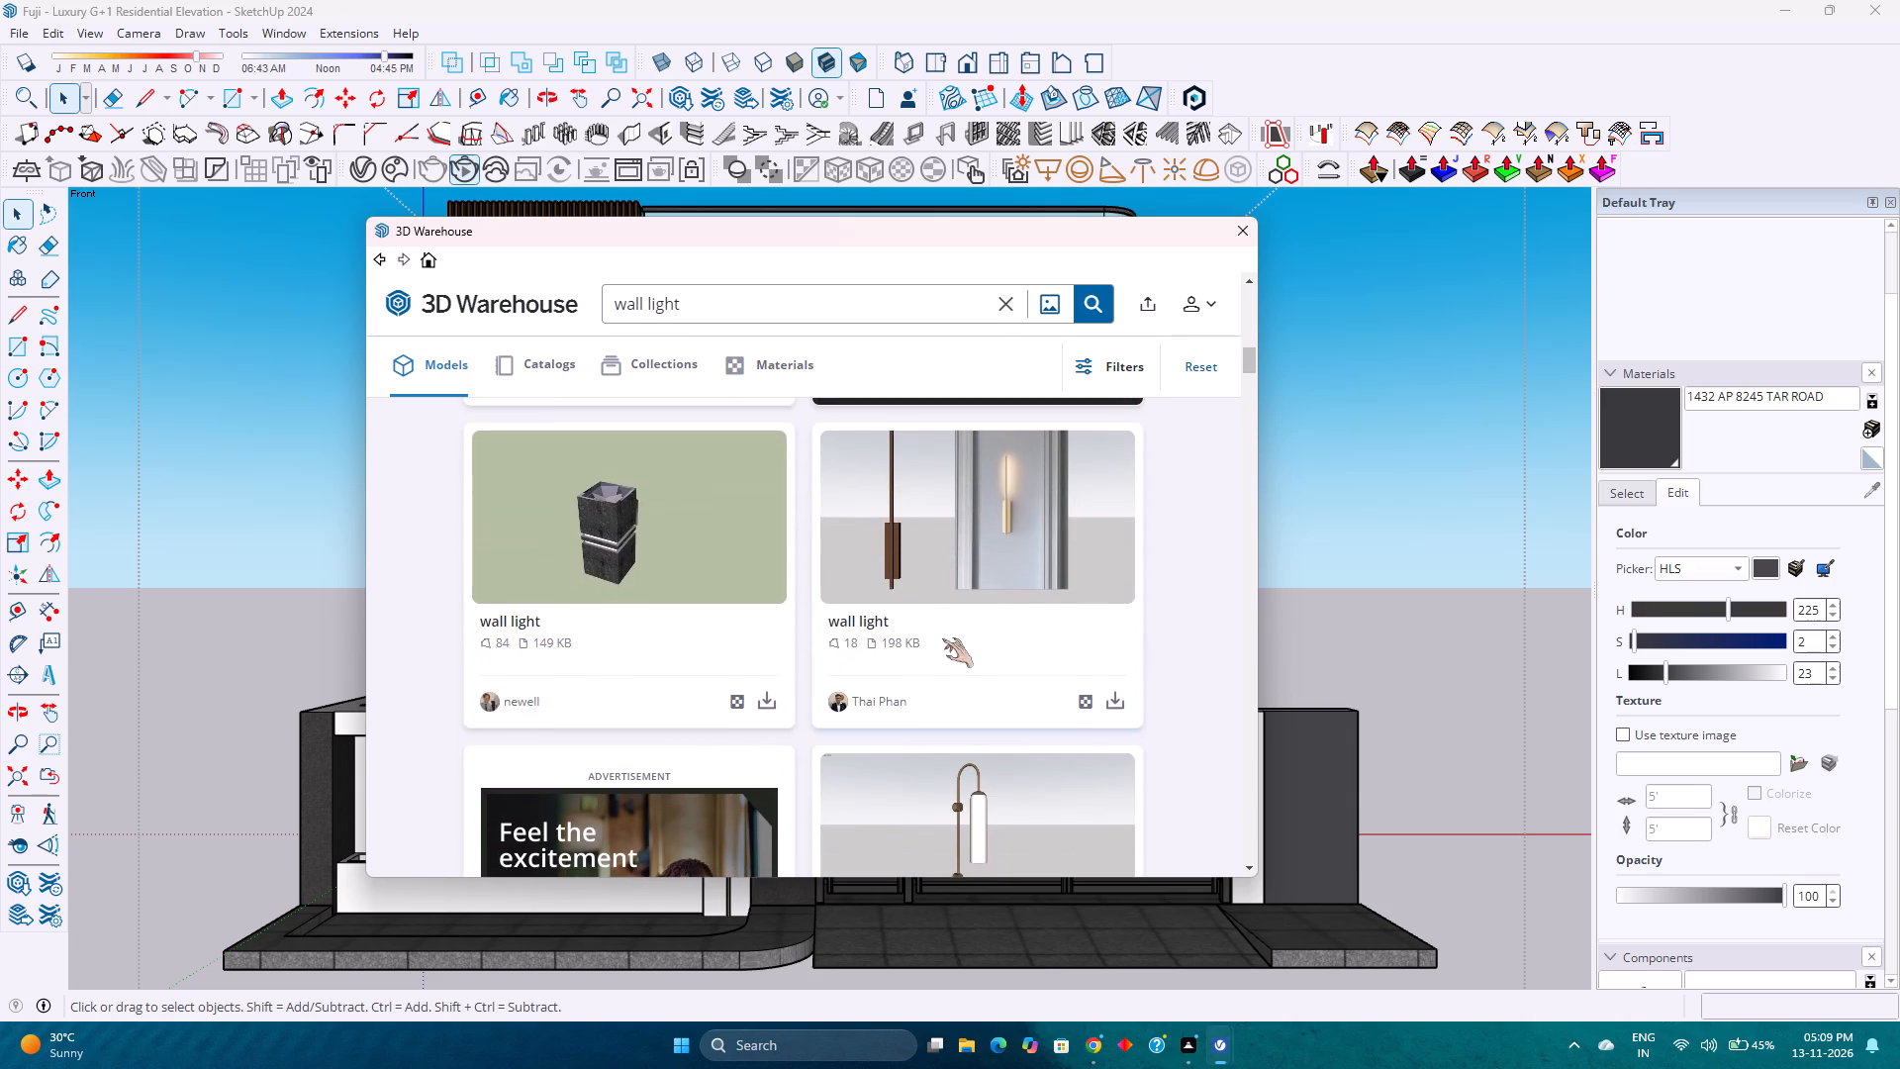
scroll(942, 638, "down", 11)
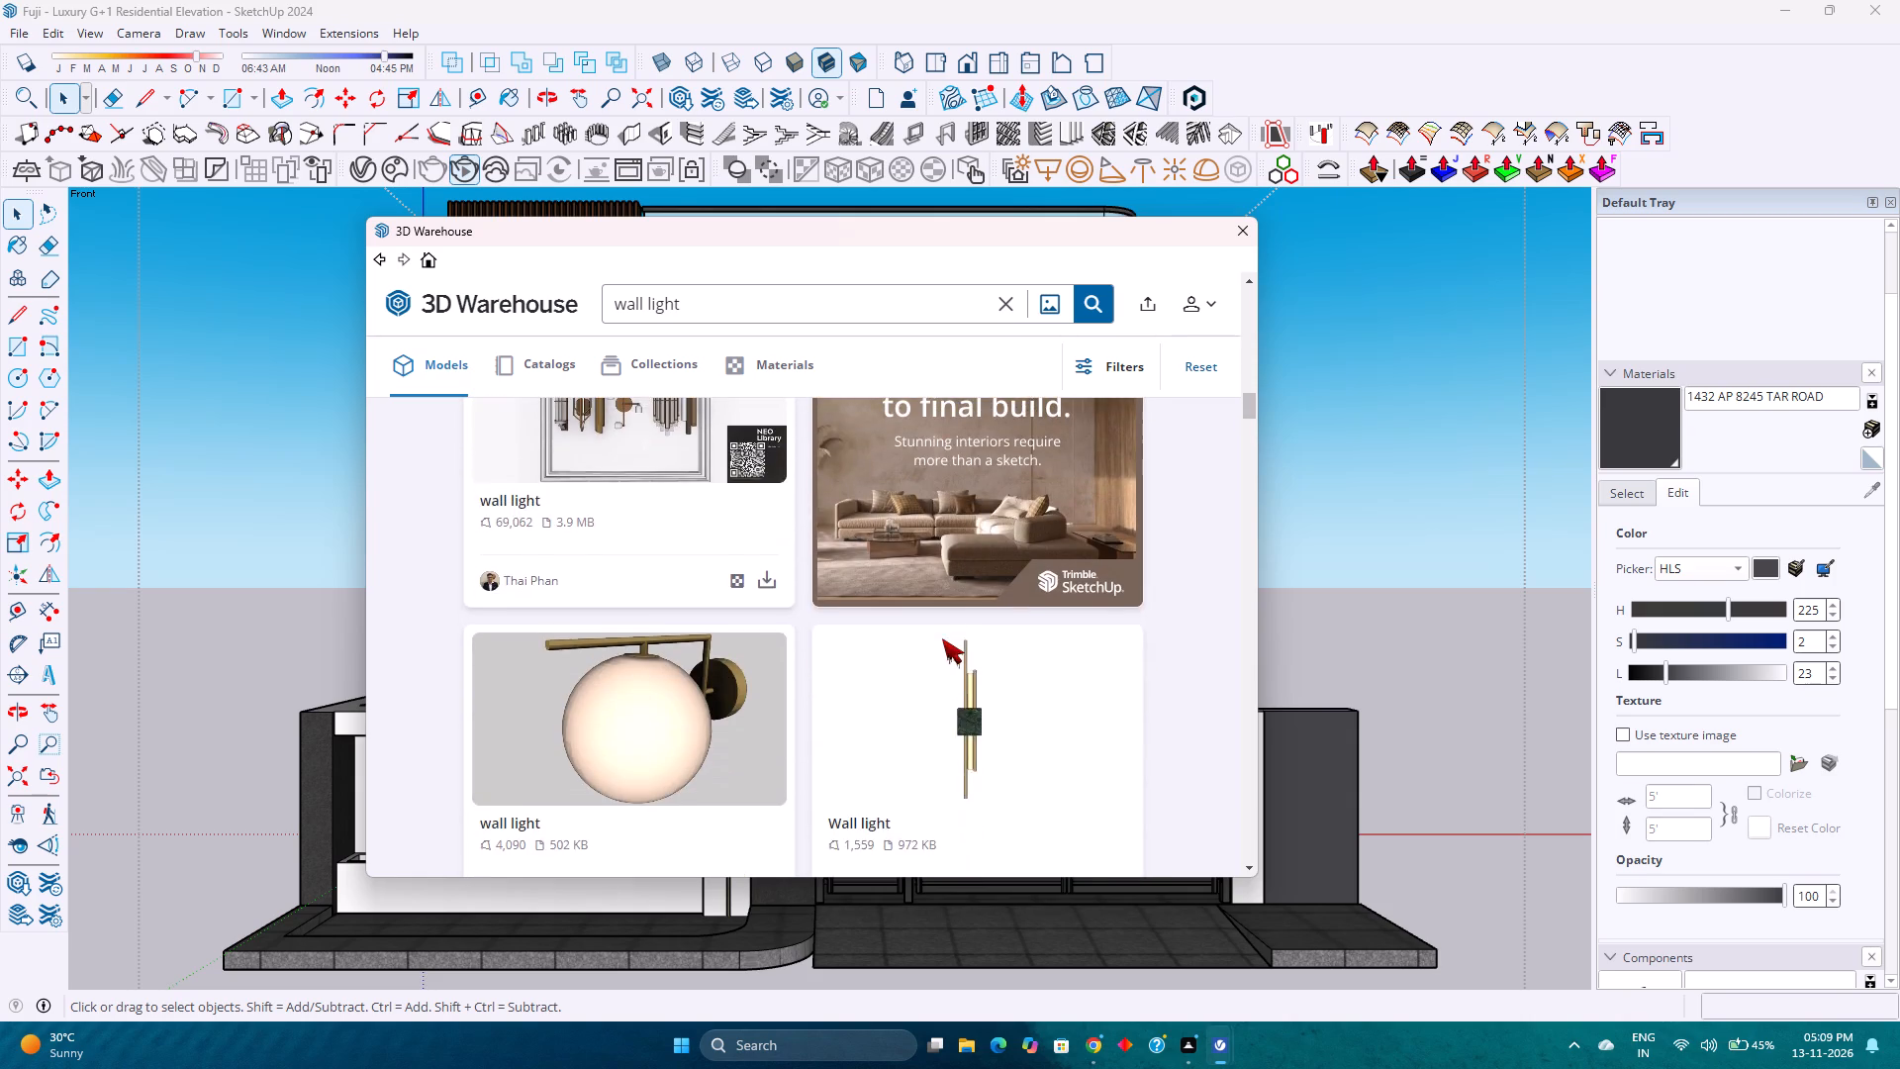
scroll(942, 638, "down", 12)
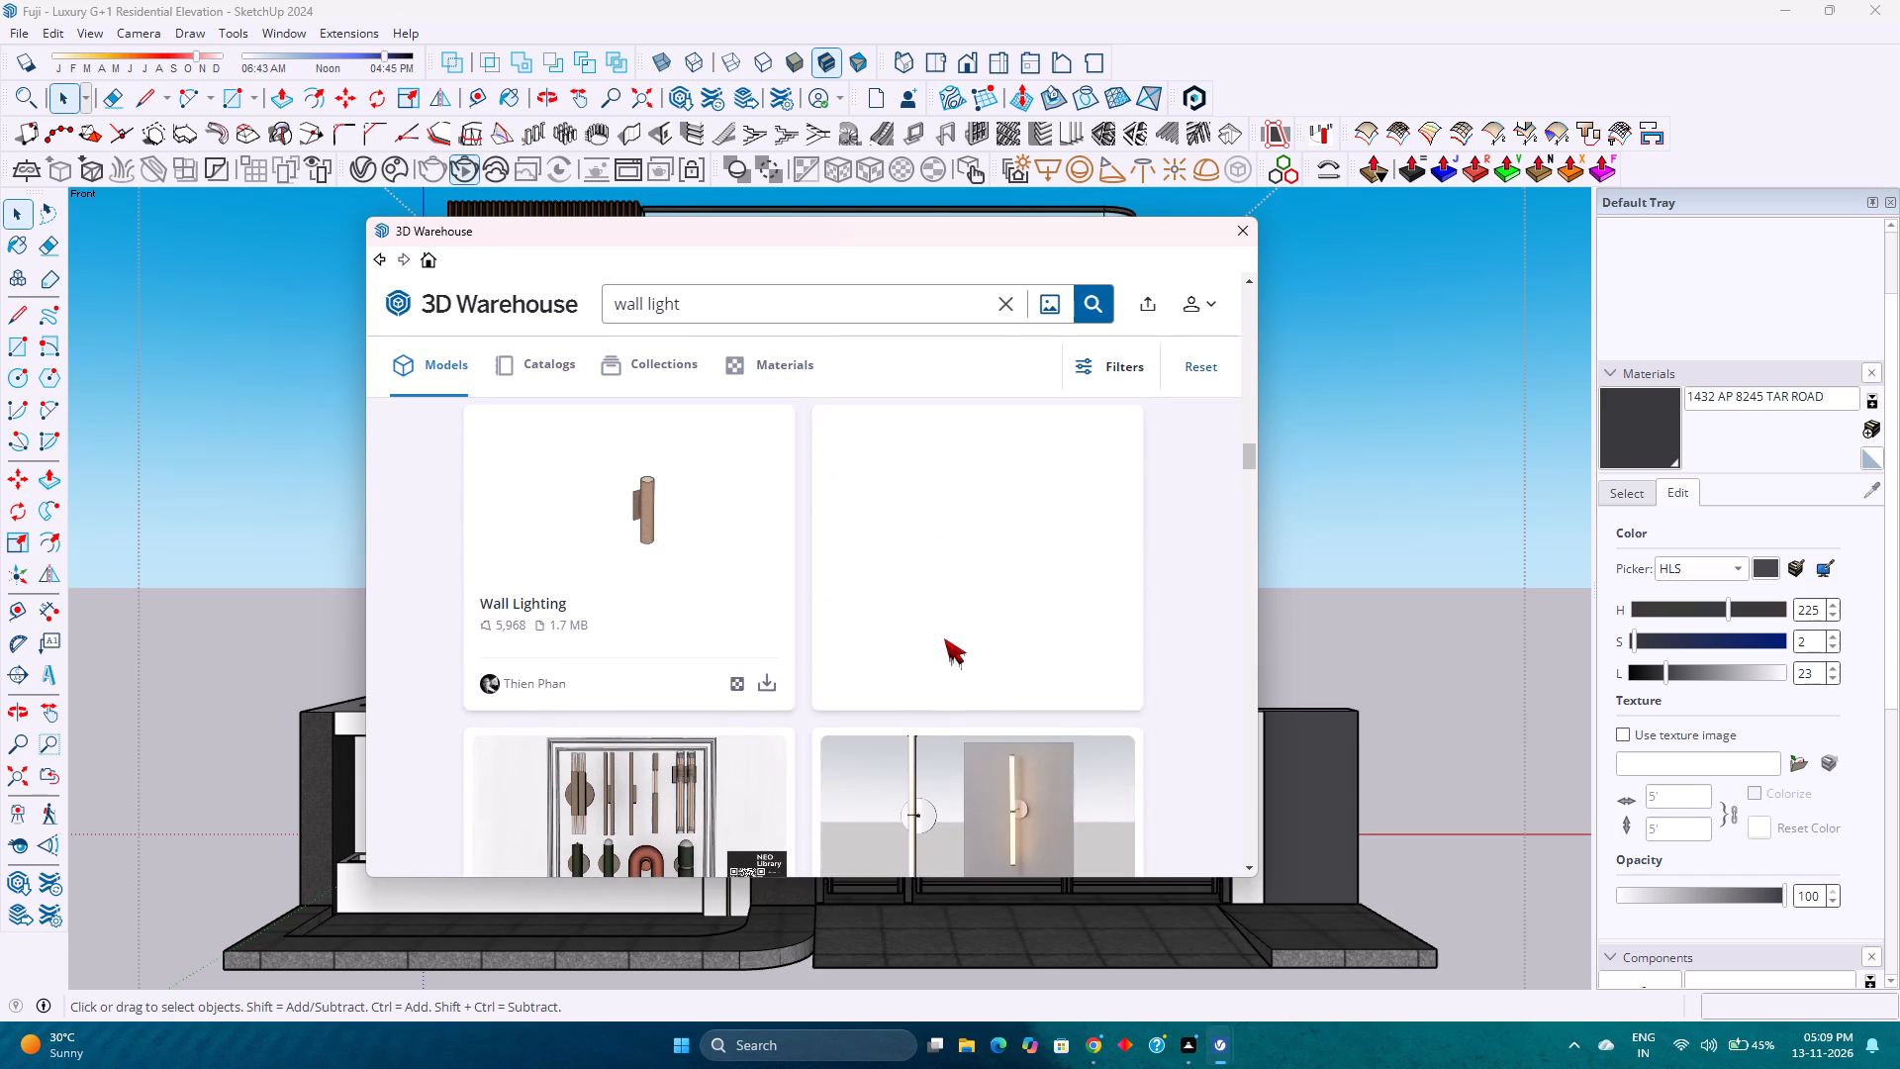
scroll(949, 633, "down", 11)
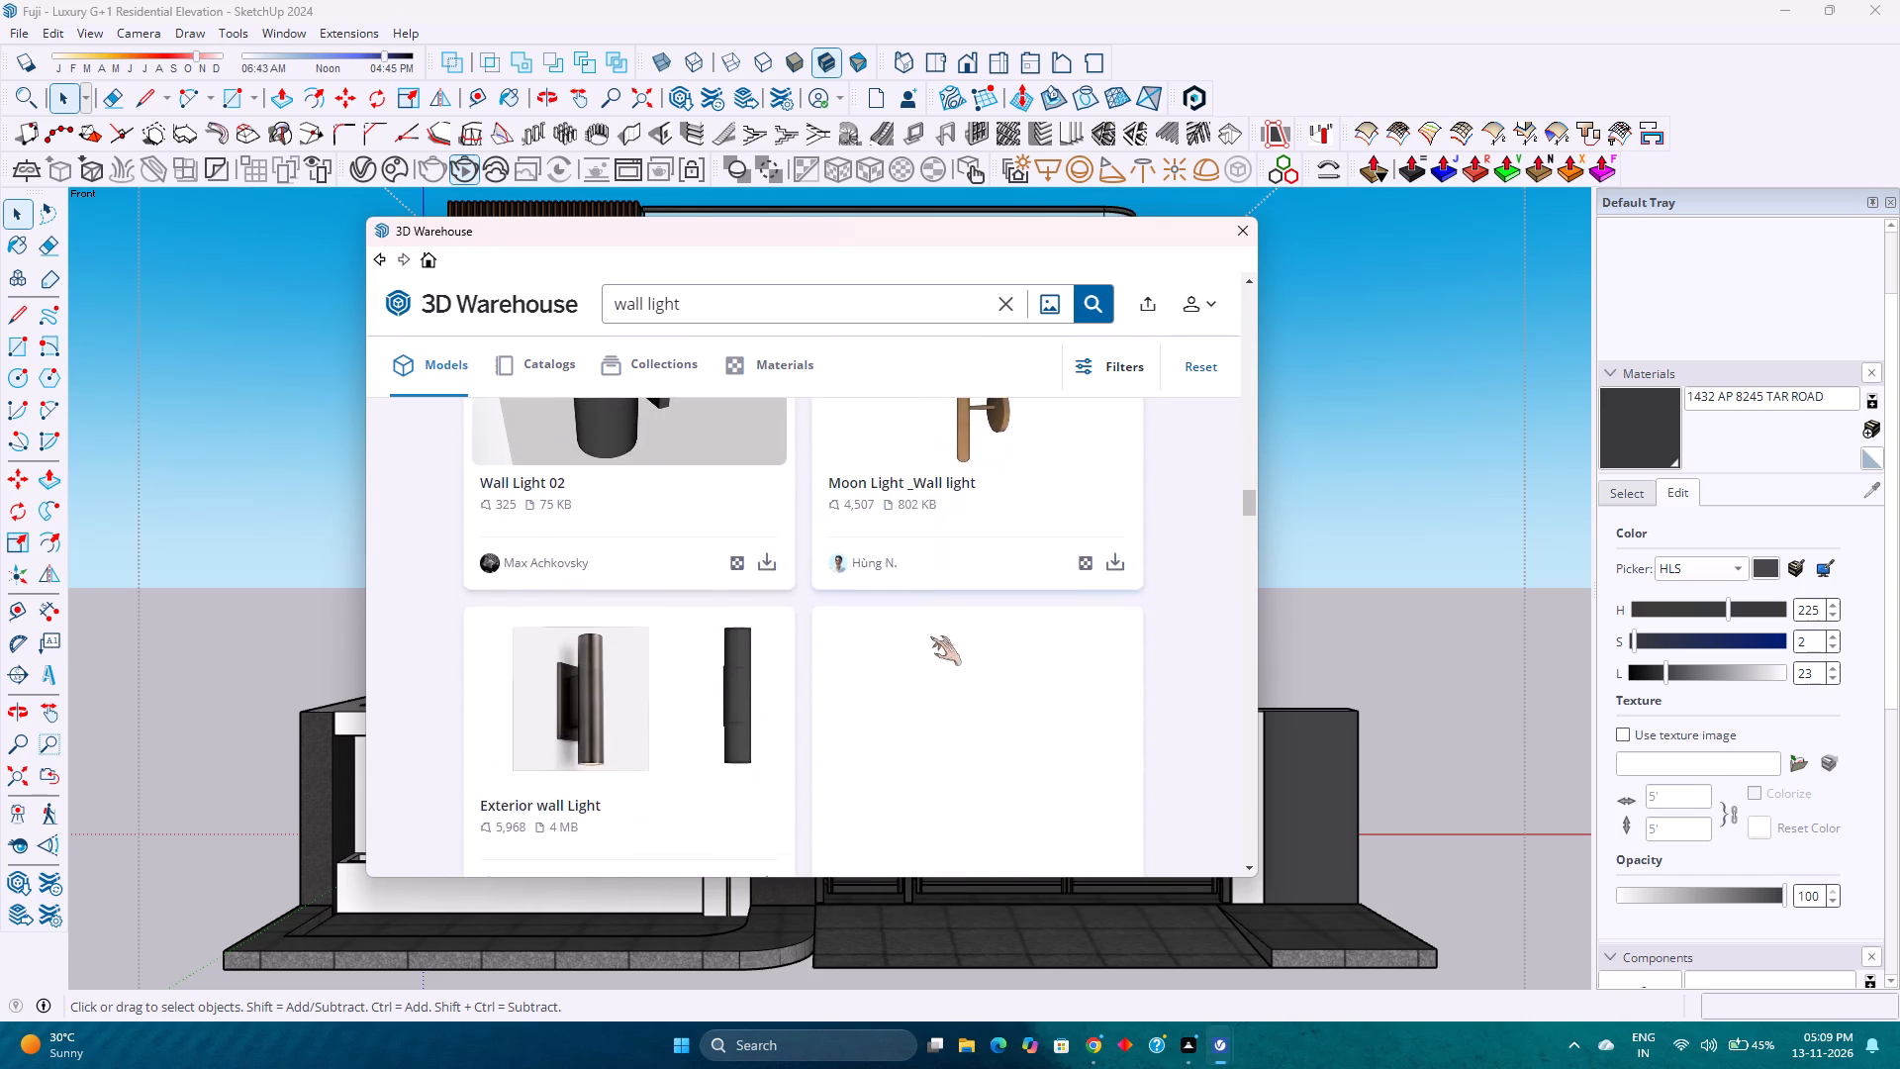
scroll(930, 636, "up", 5)
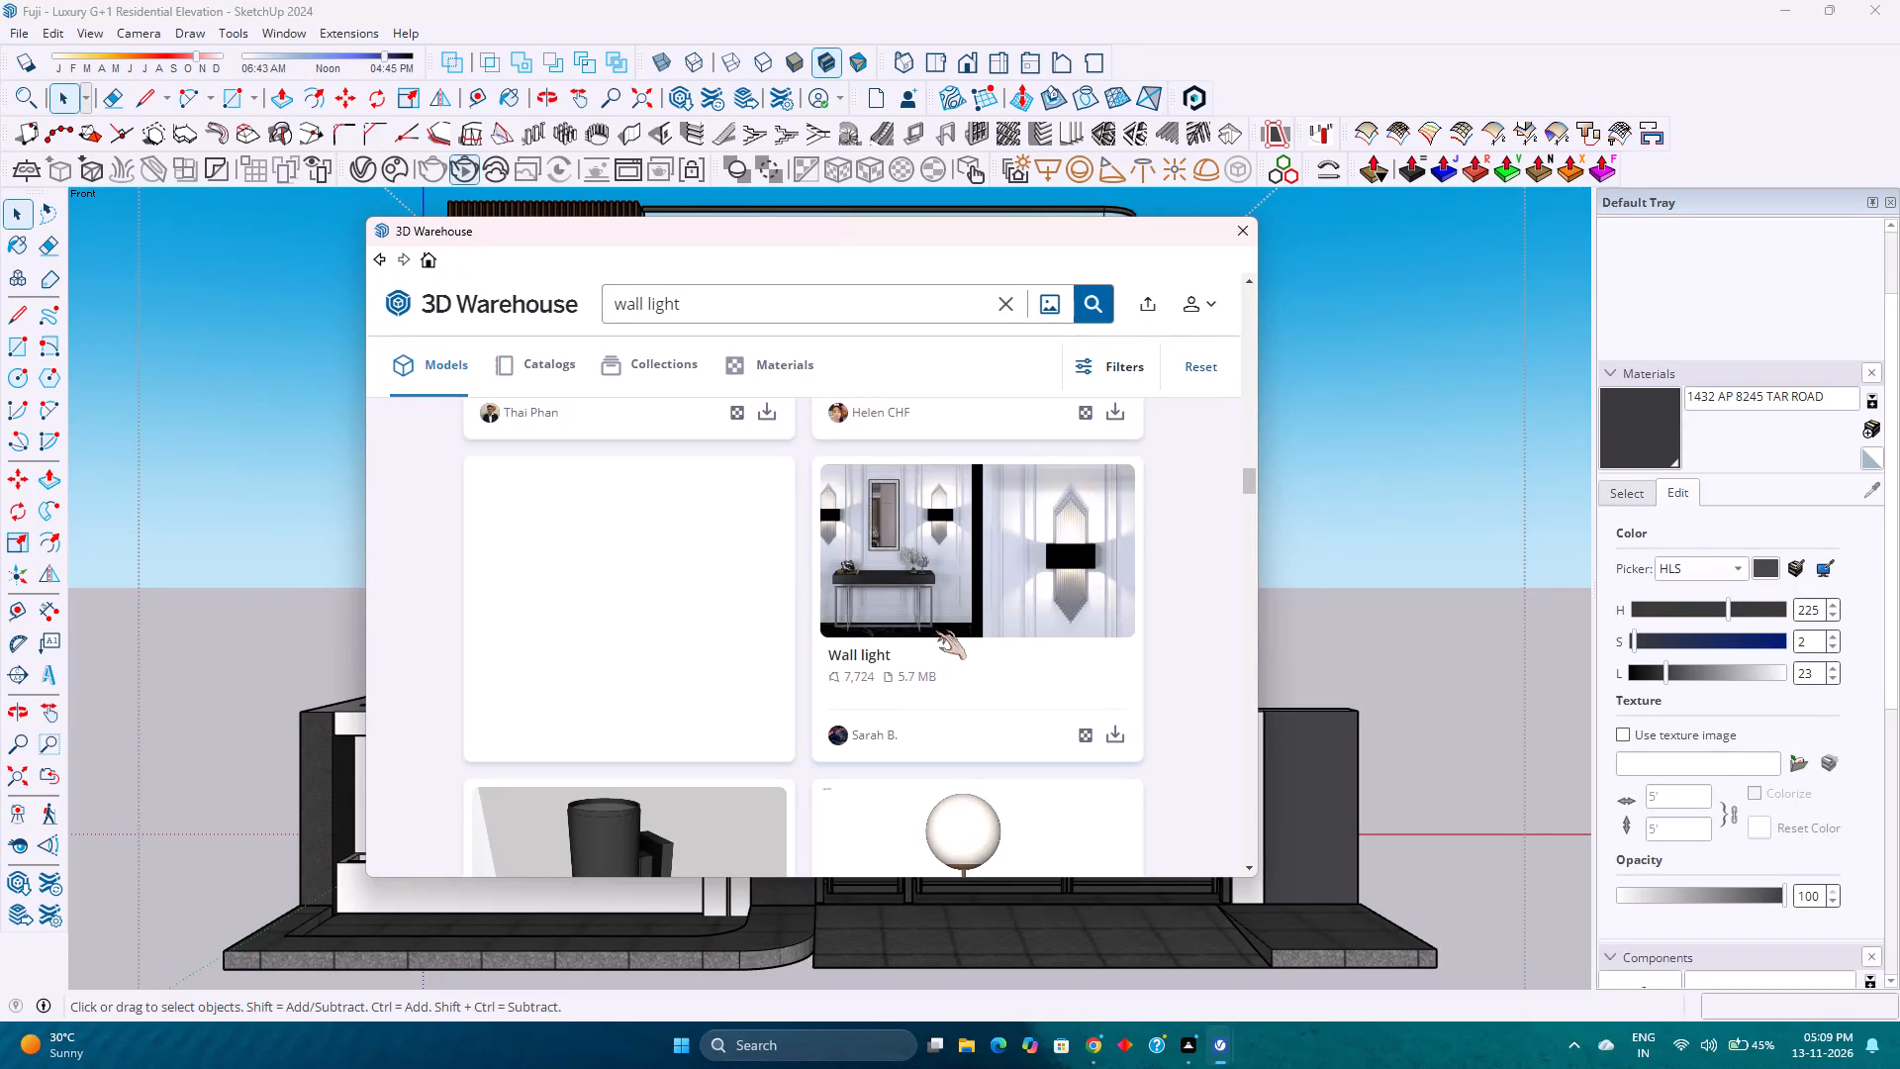
scroll(935, 631, "down", 8)
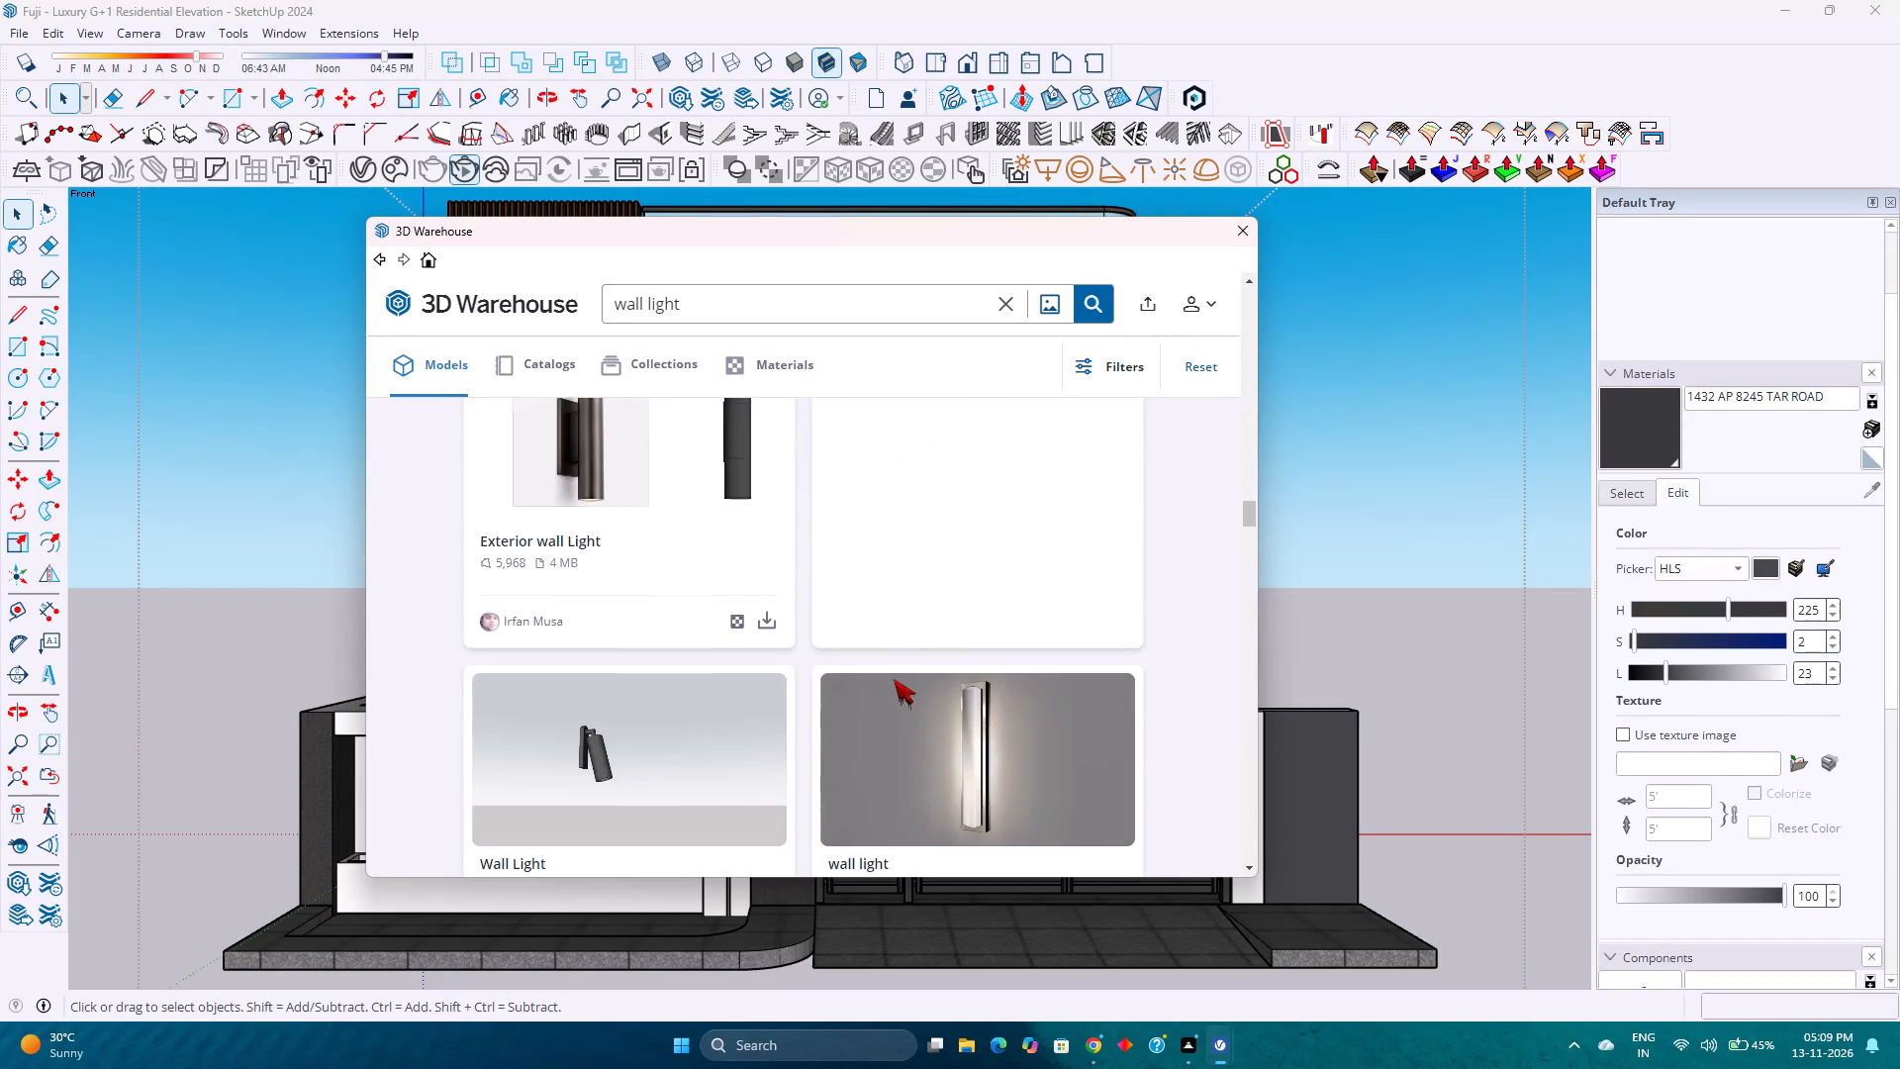
scroll(894, 679, "down", 11)
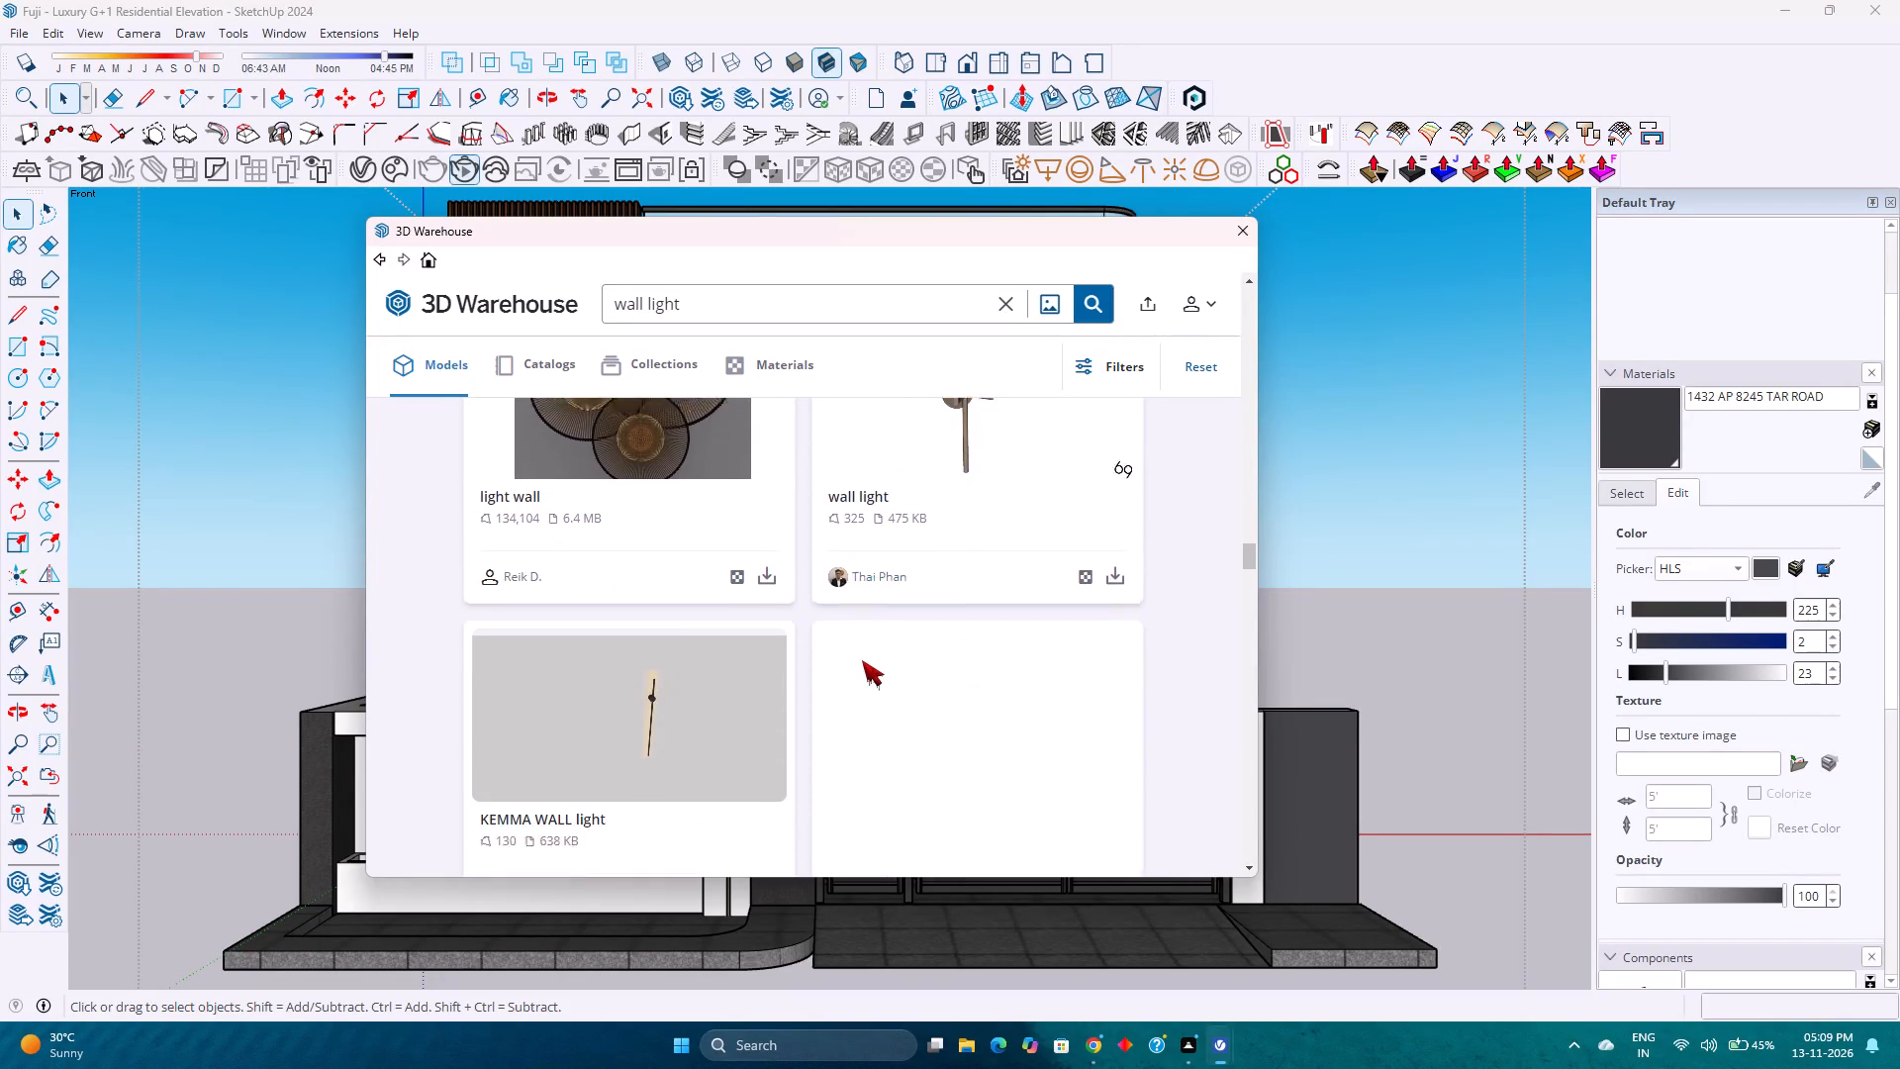
scroll(862, 662, "up", 2)
scroll(862, 662, "down", 2)
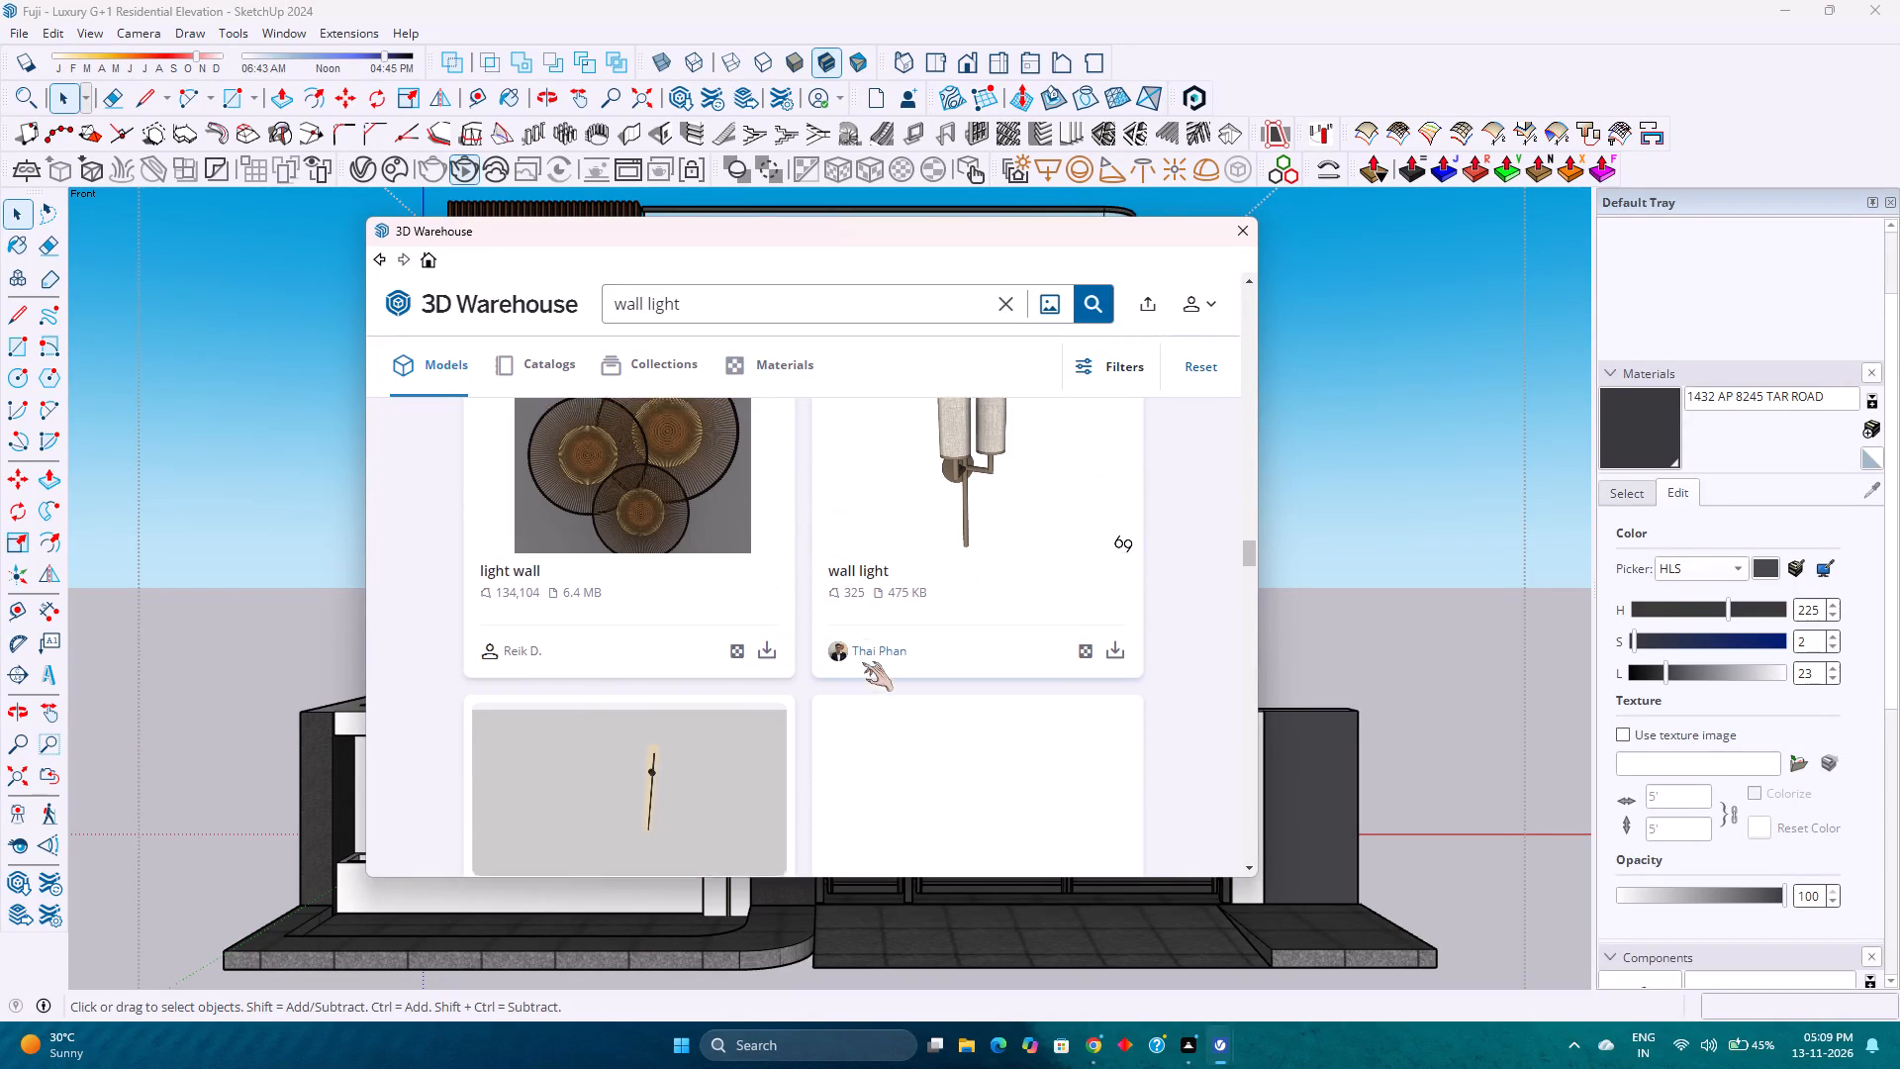
scroll(862, 662, "up", 3)
scroll(860, 664, "down", 3)
scroll(859, 677, "up", 2)
scroll(859, 677, "down", 2)
scroll(859, 677, "up", 3)
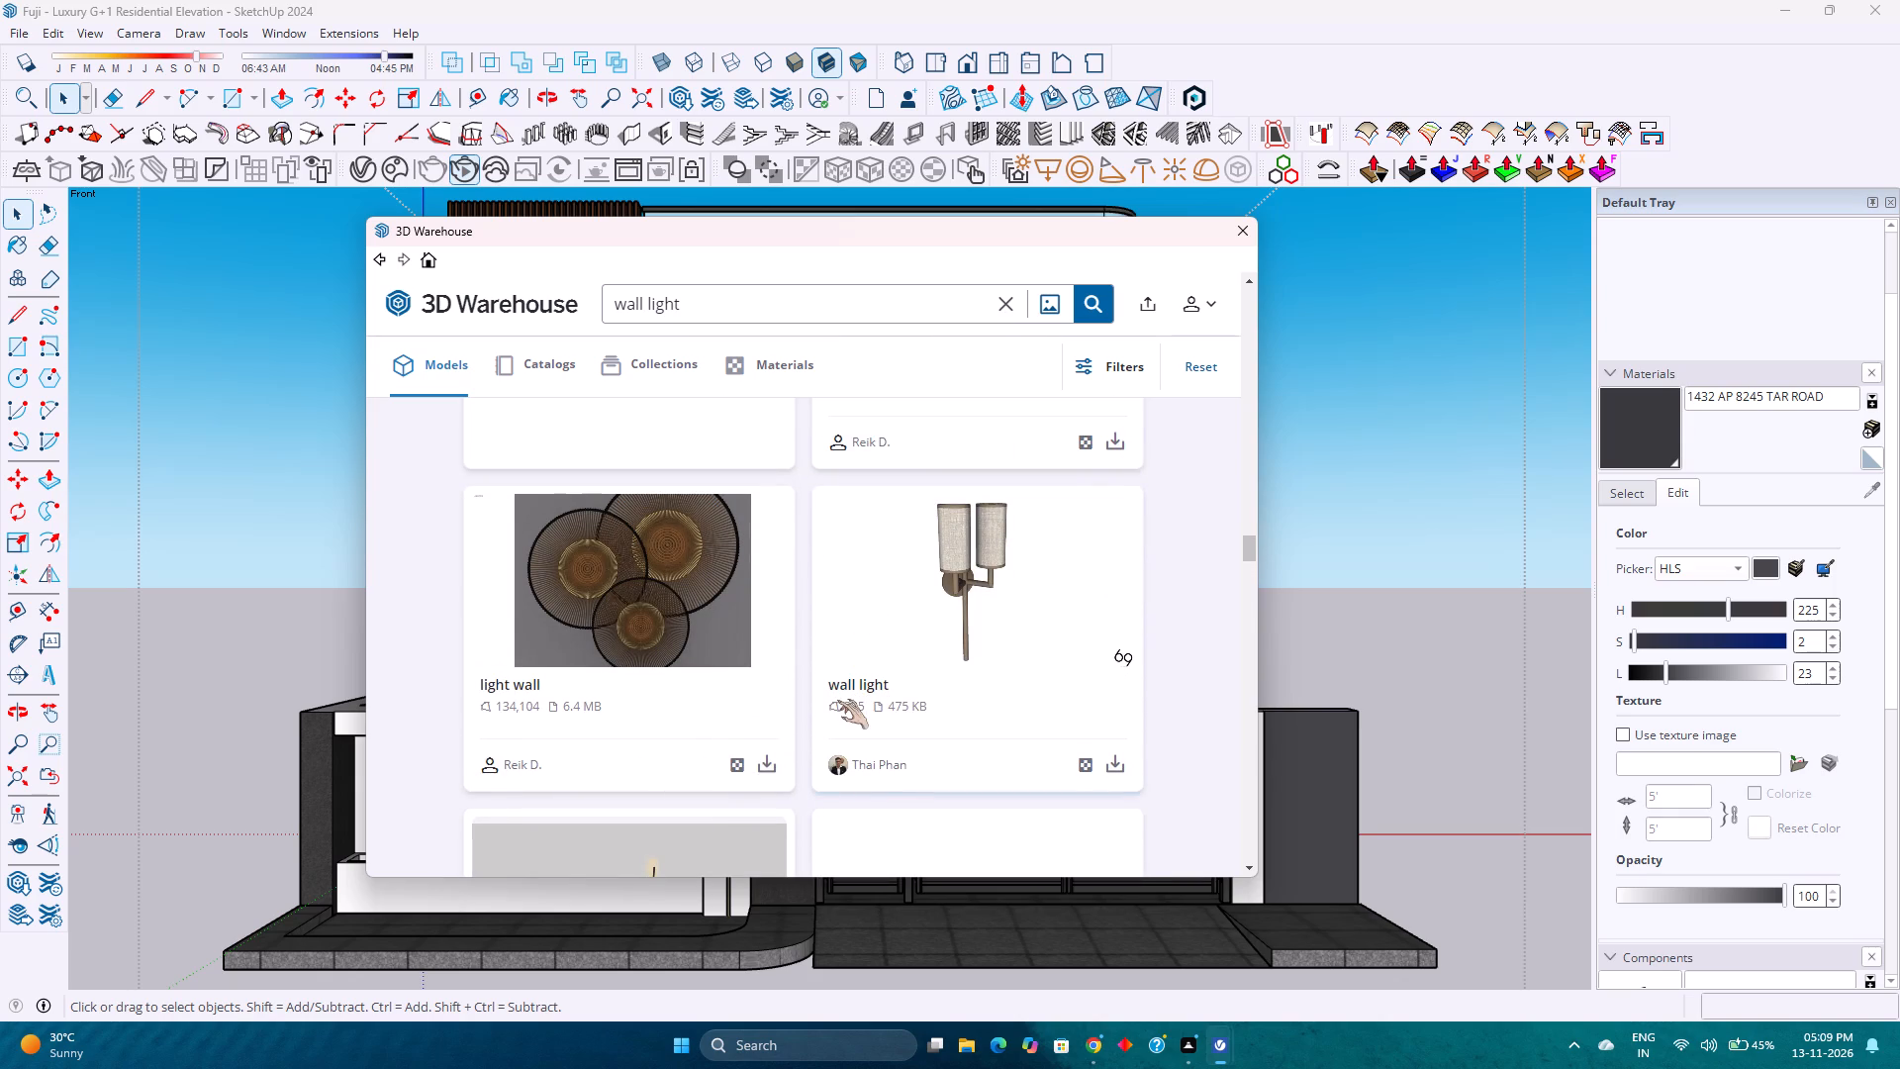
scroll(860, 672, "down", 5)
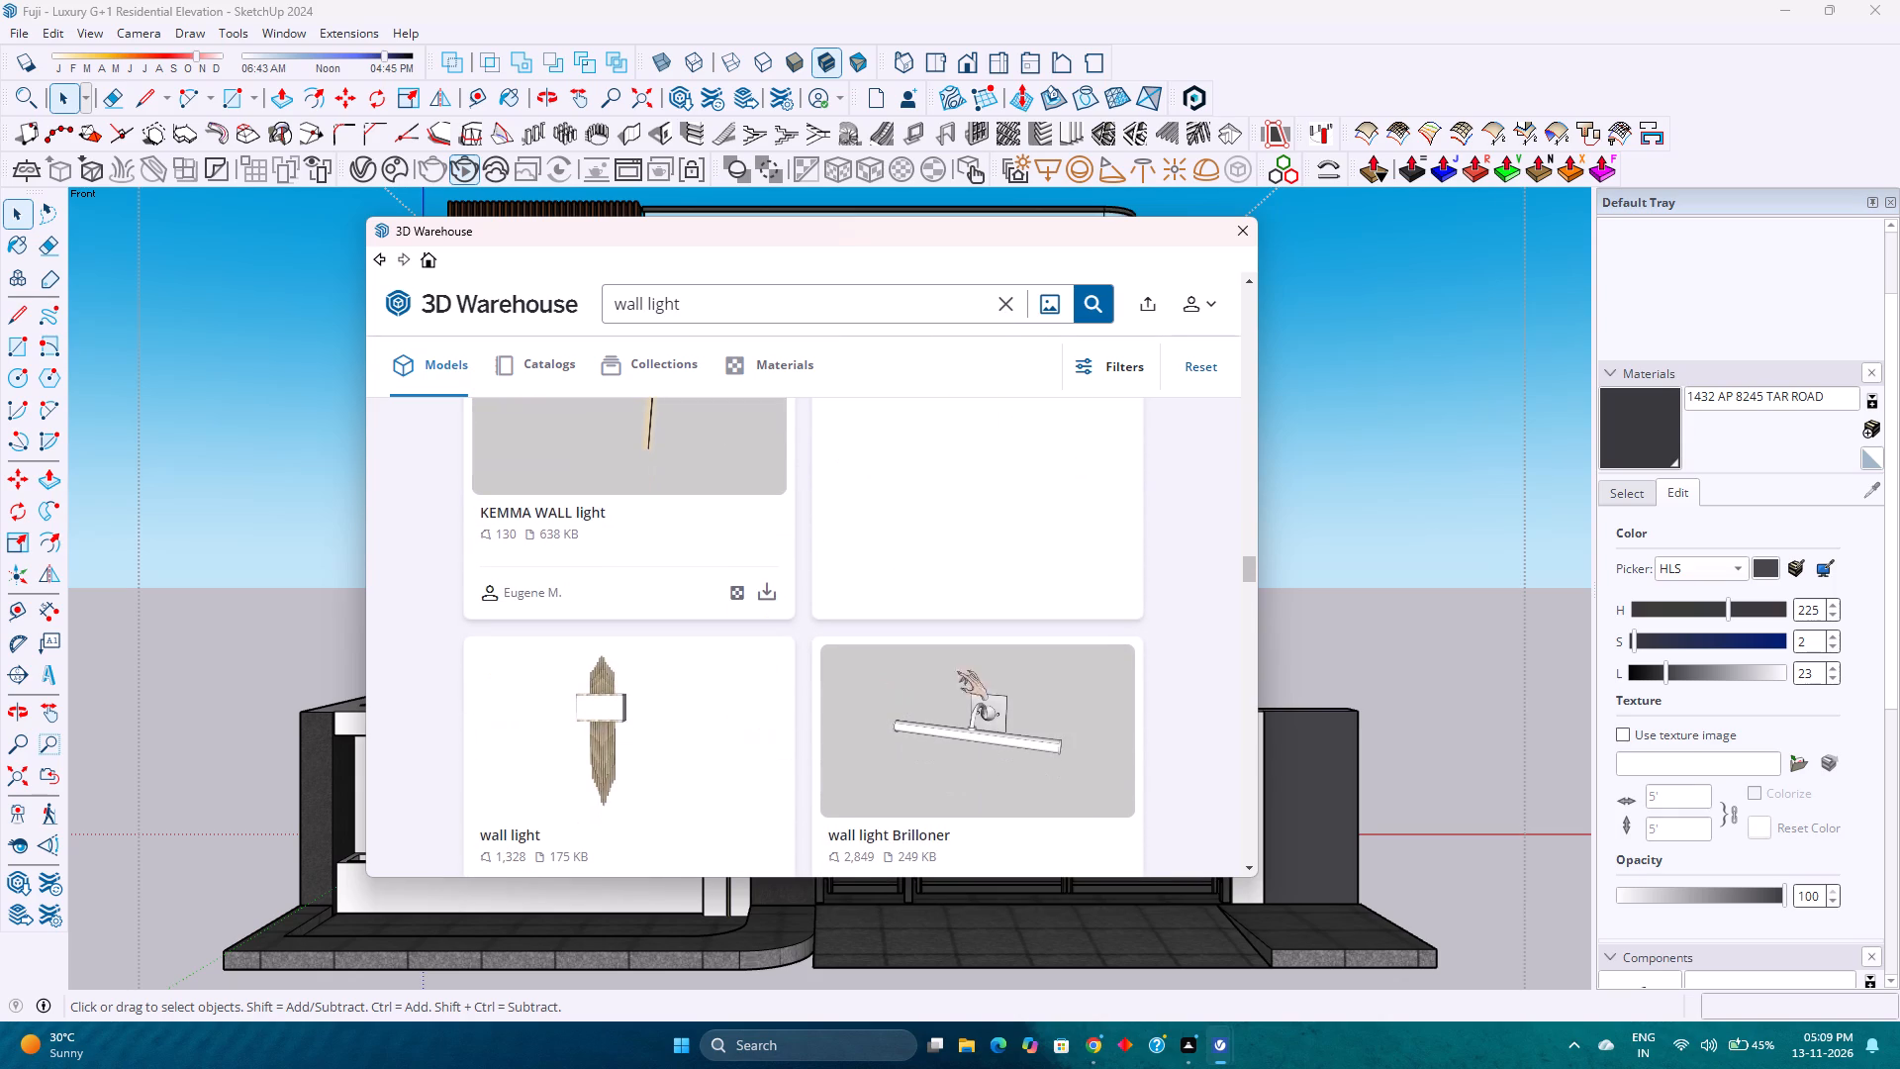
scroll(934, 675, "down", 8)
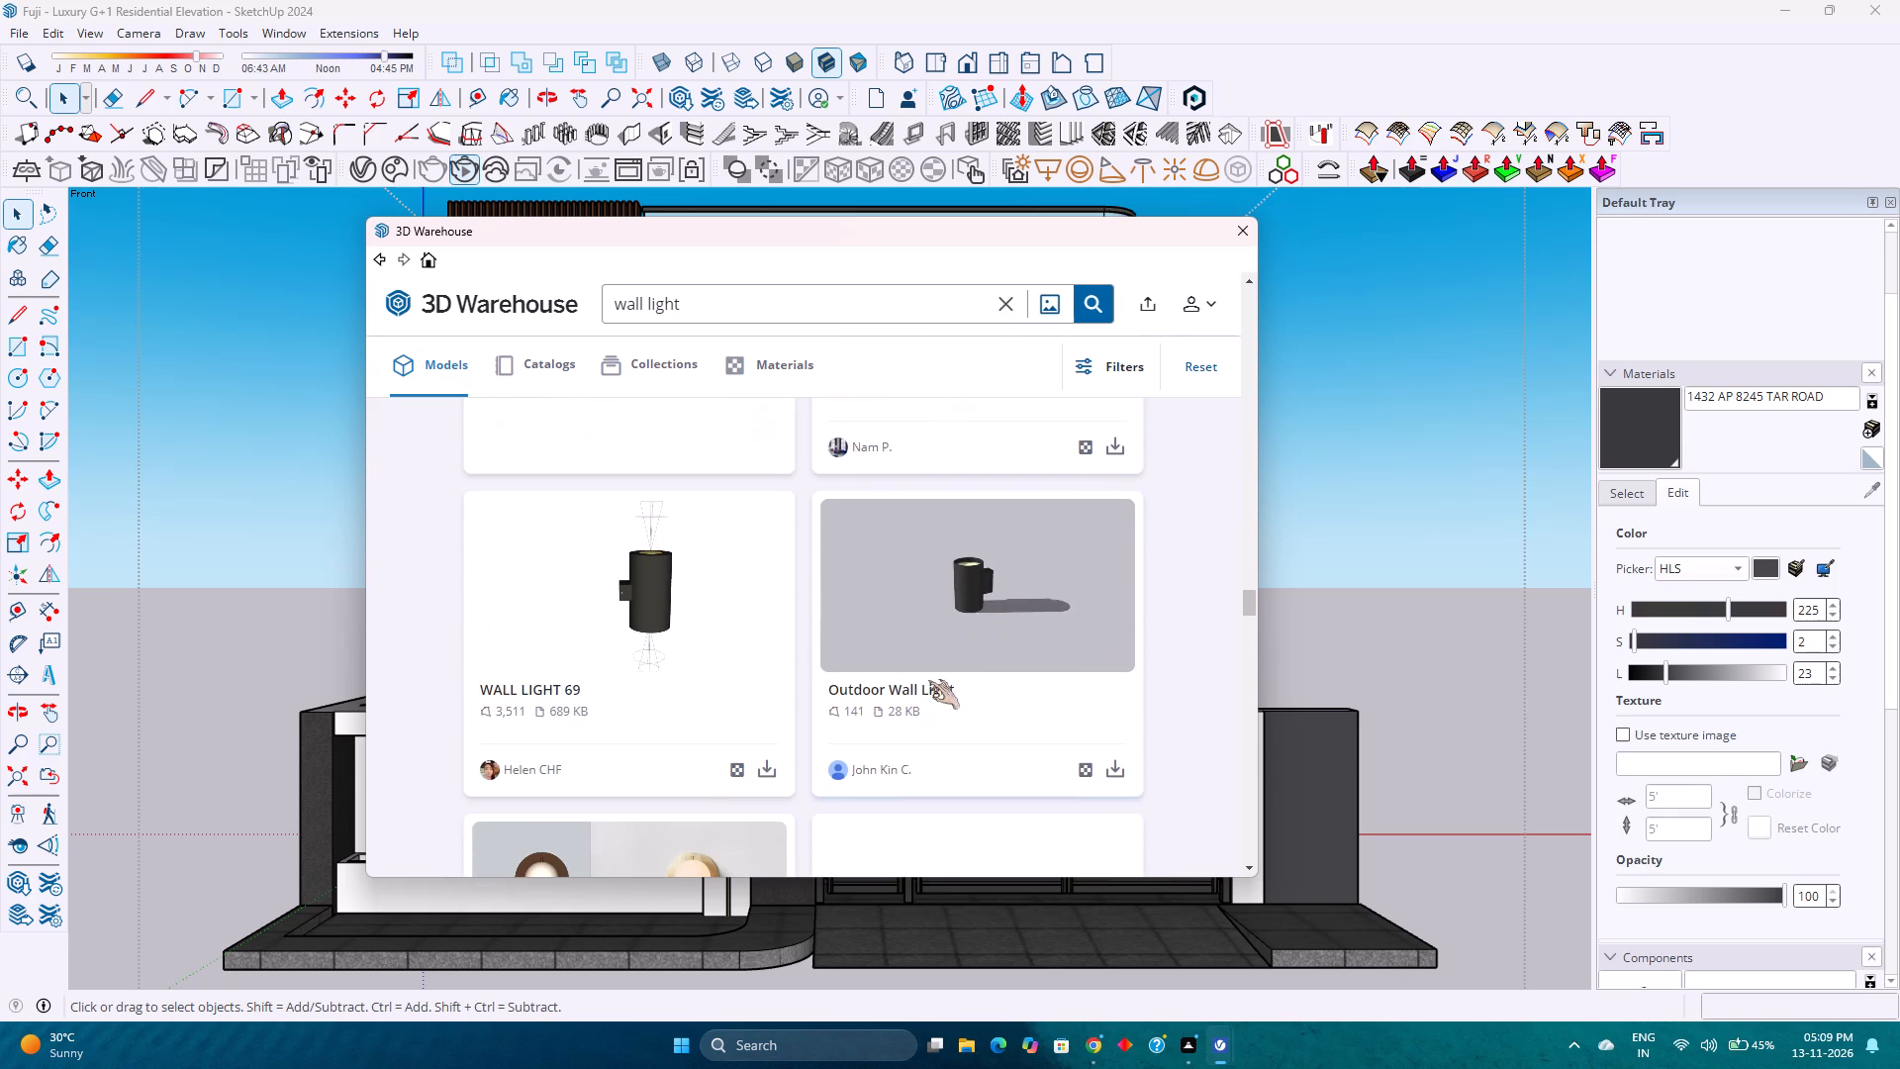
scroll(830, 701, "down", 7)
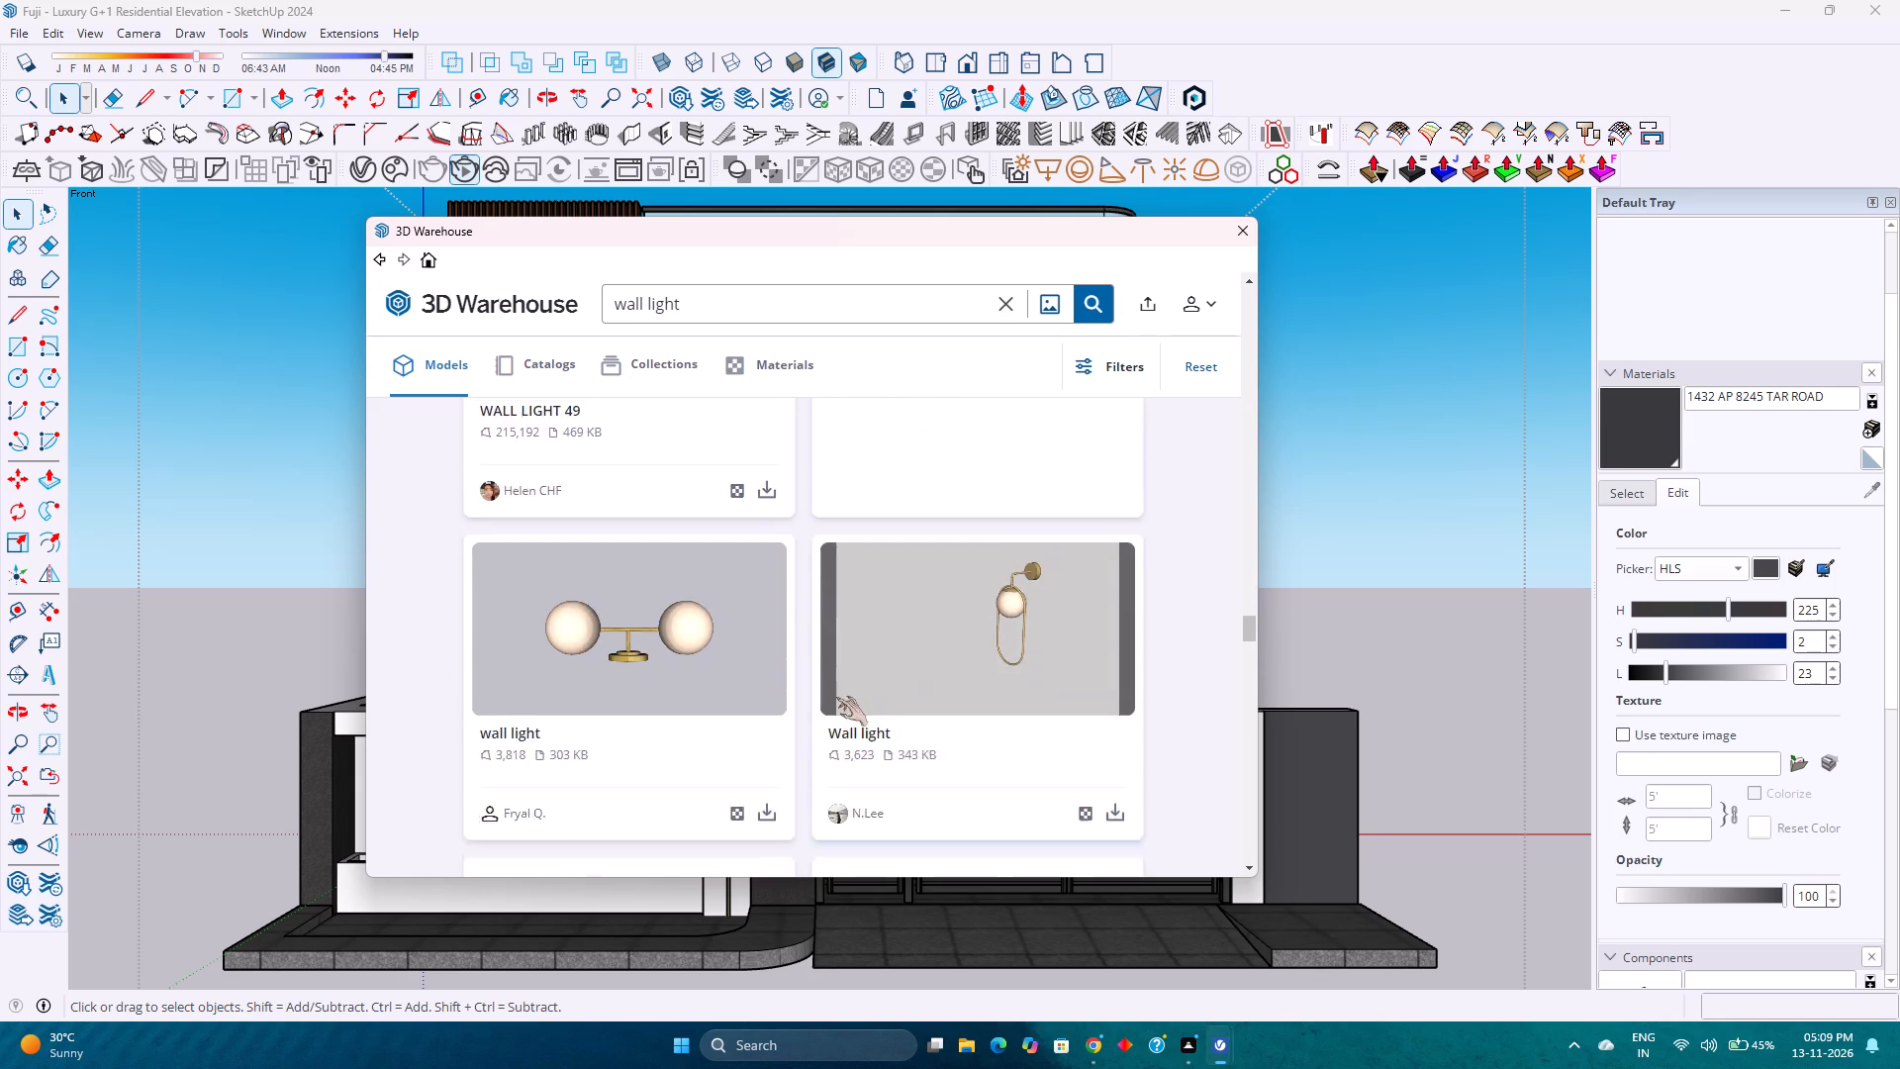
scroll(838, 696, "down", 7)
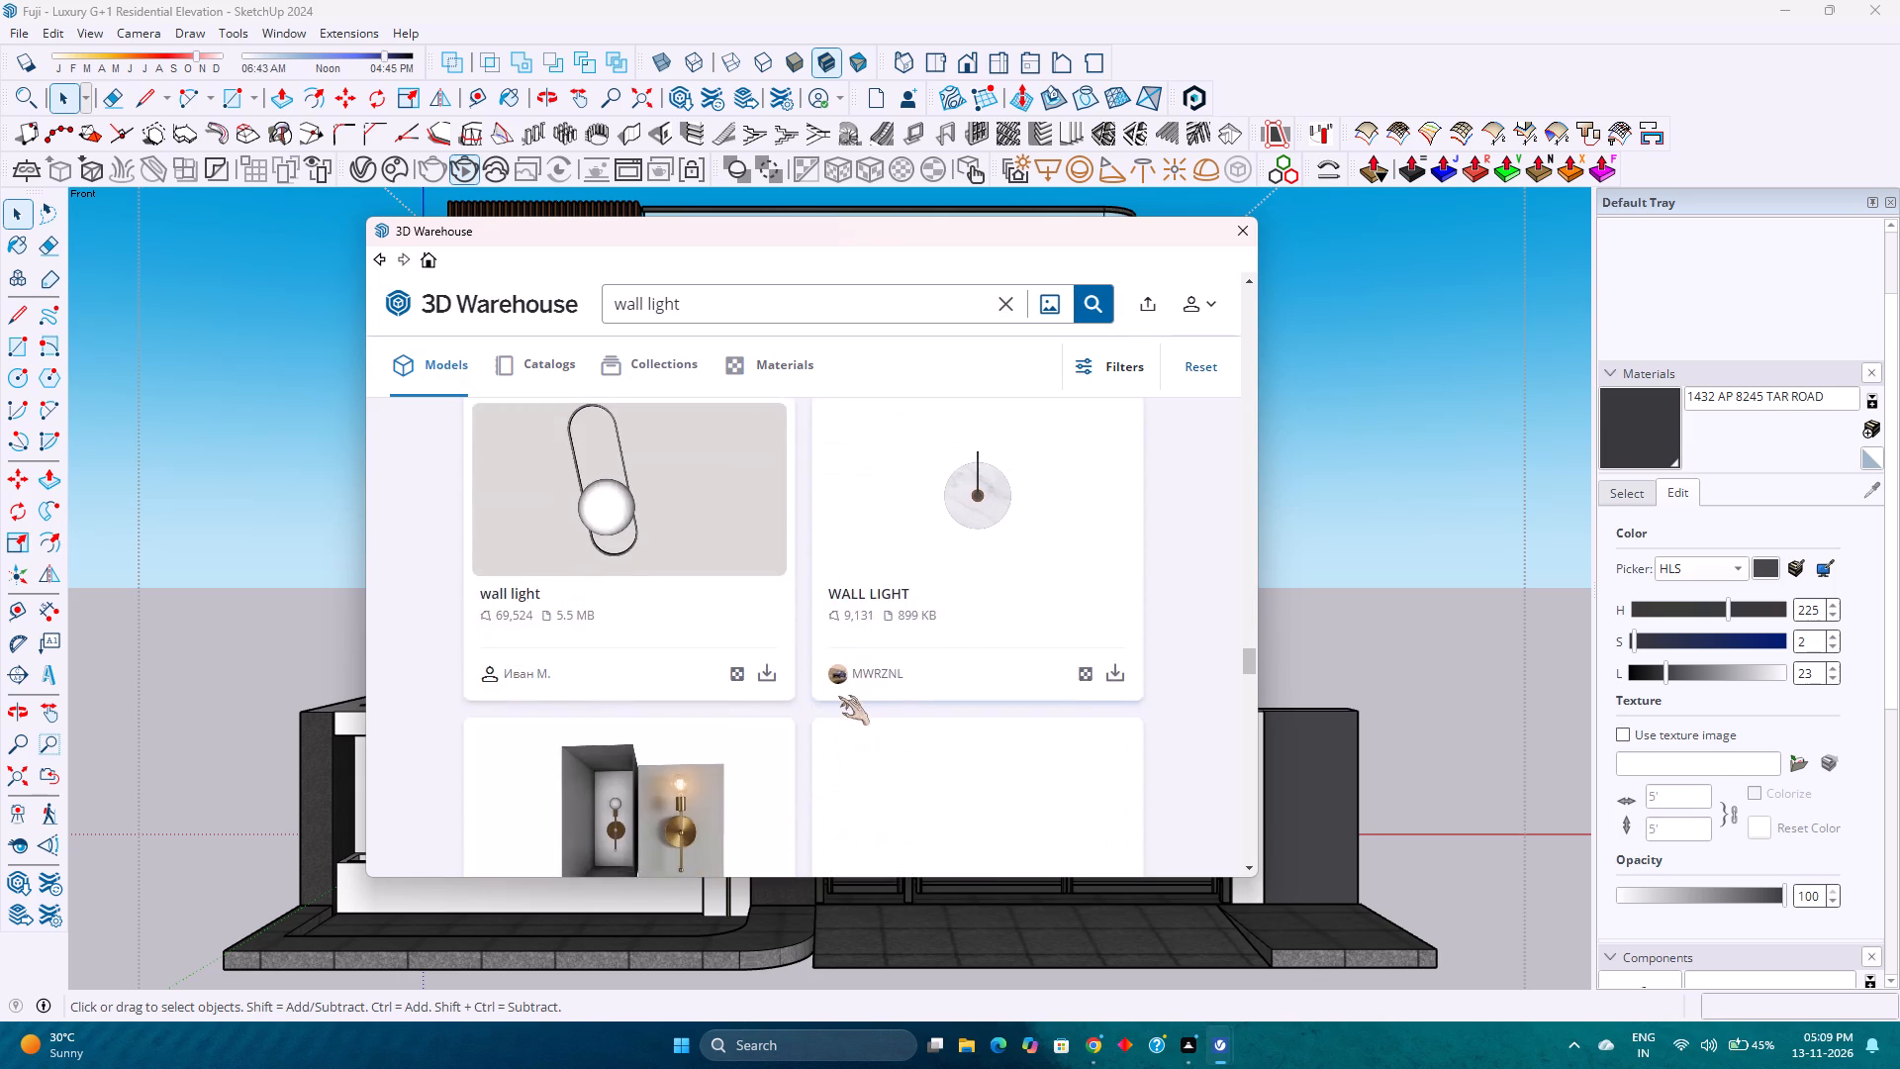
scroll(838, 696, "down", 5)
scroll(838, 696, "up", 1)
scroll(838, 696, "down", 3)
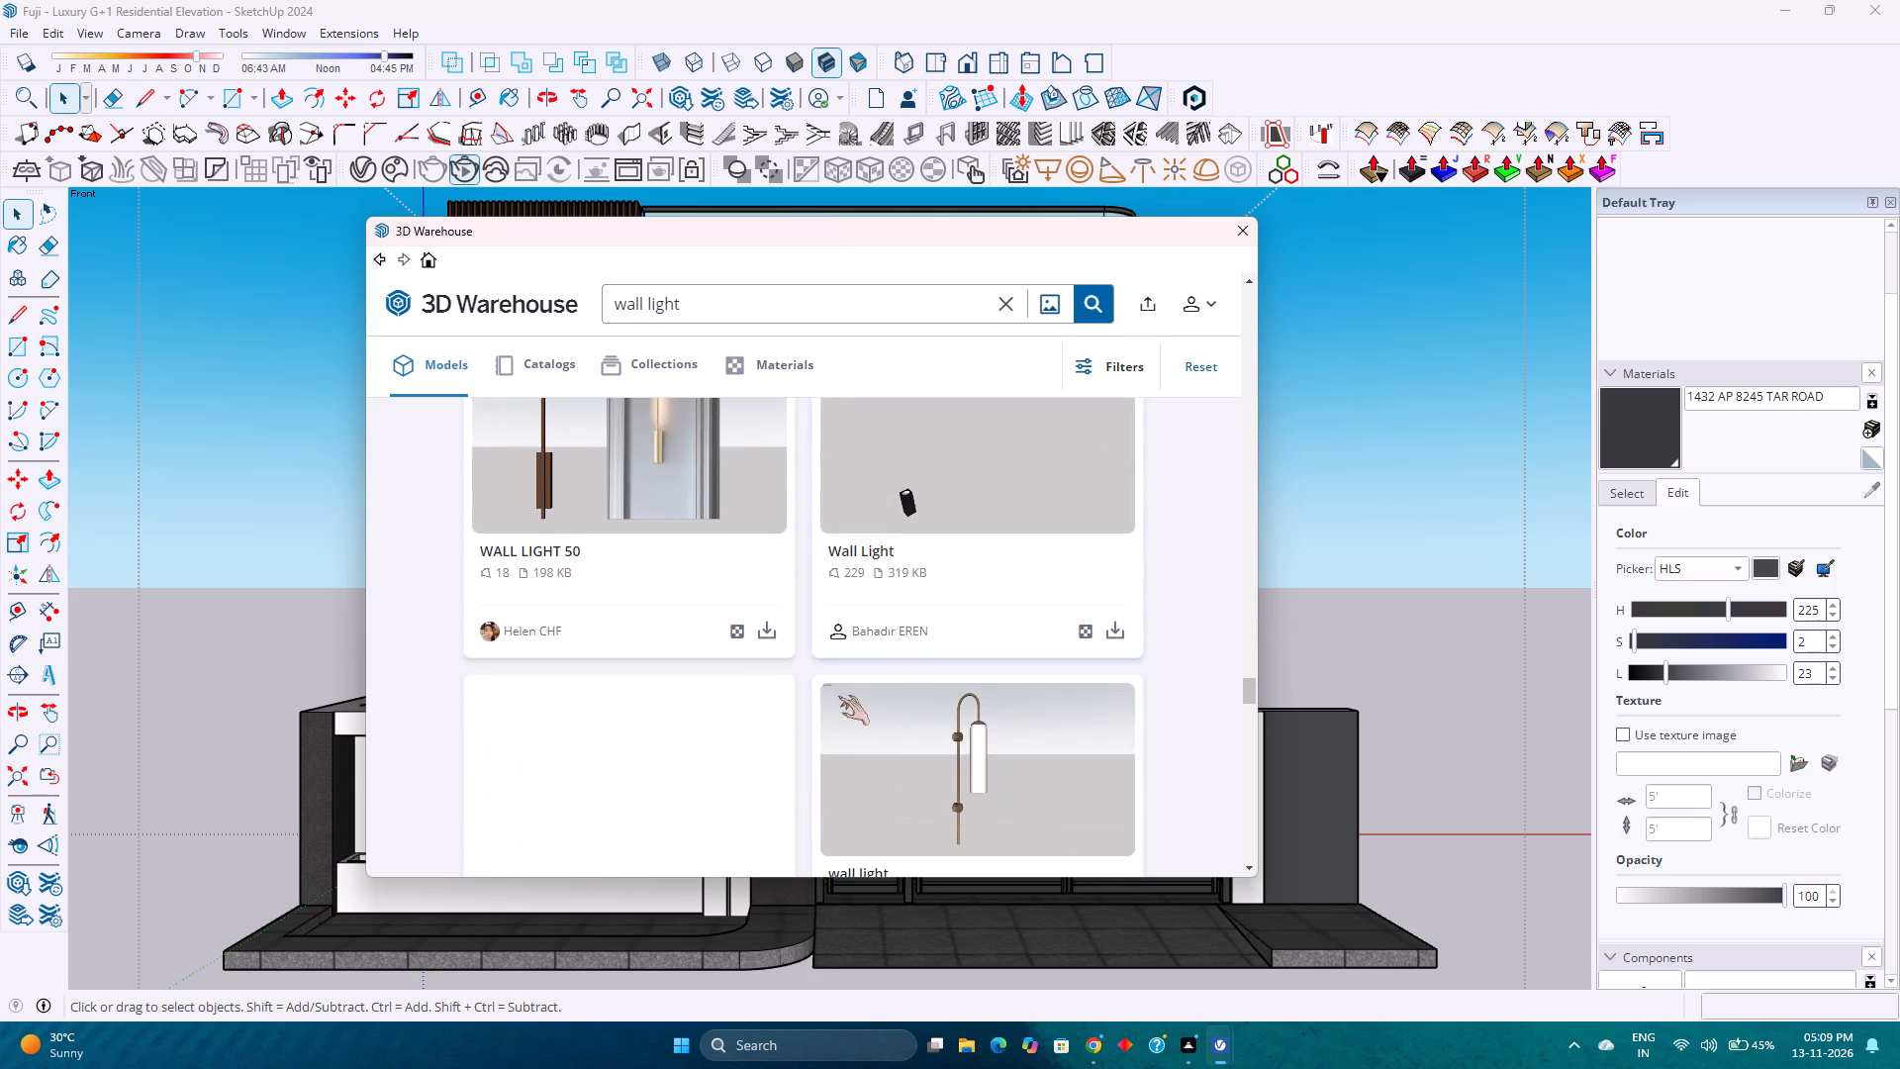
scroll(838, 696, "down", 7)
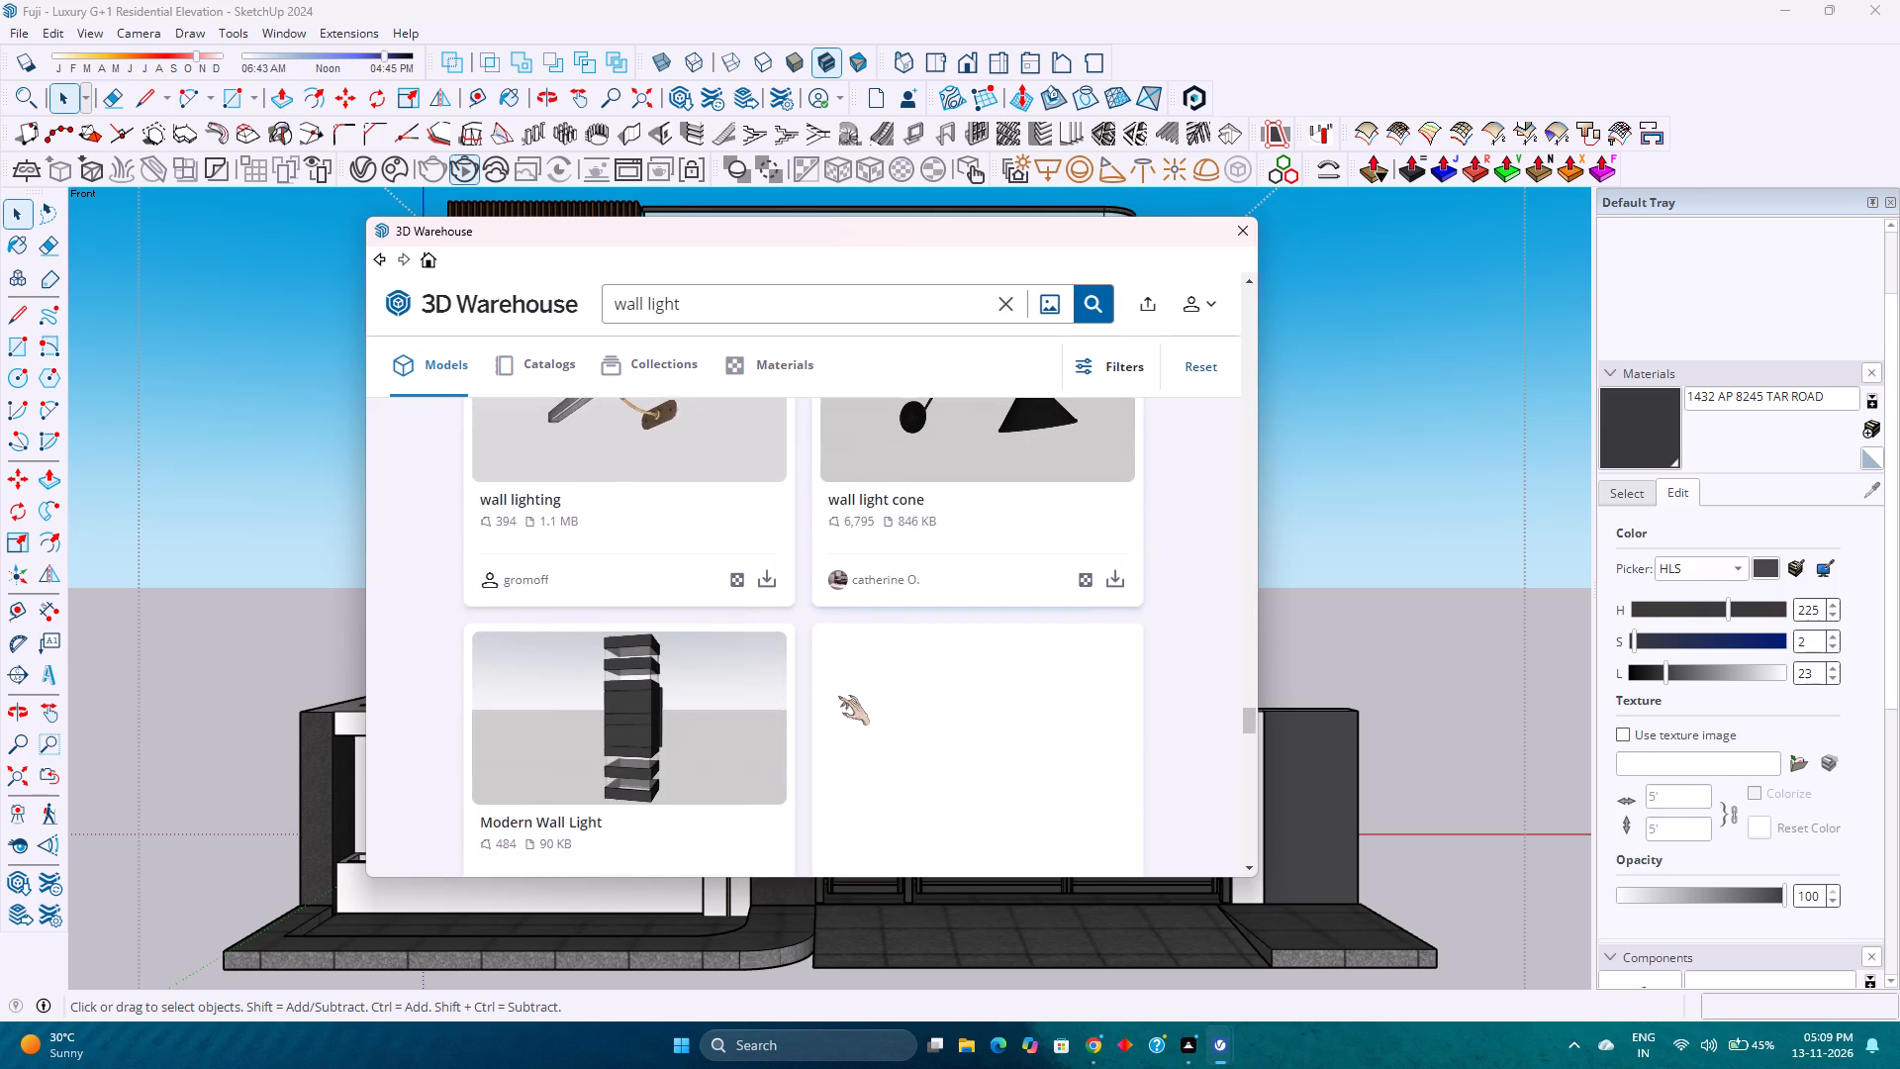
scroll(838, 696, "down", 10)
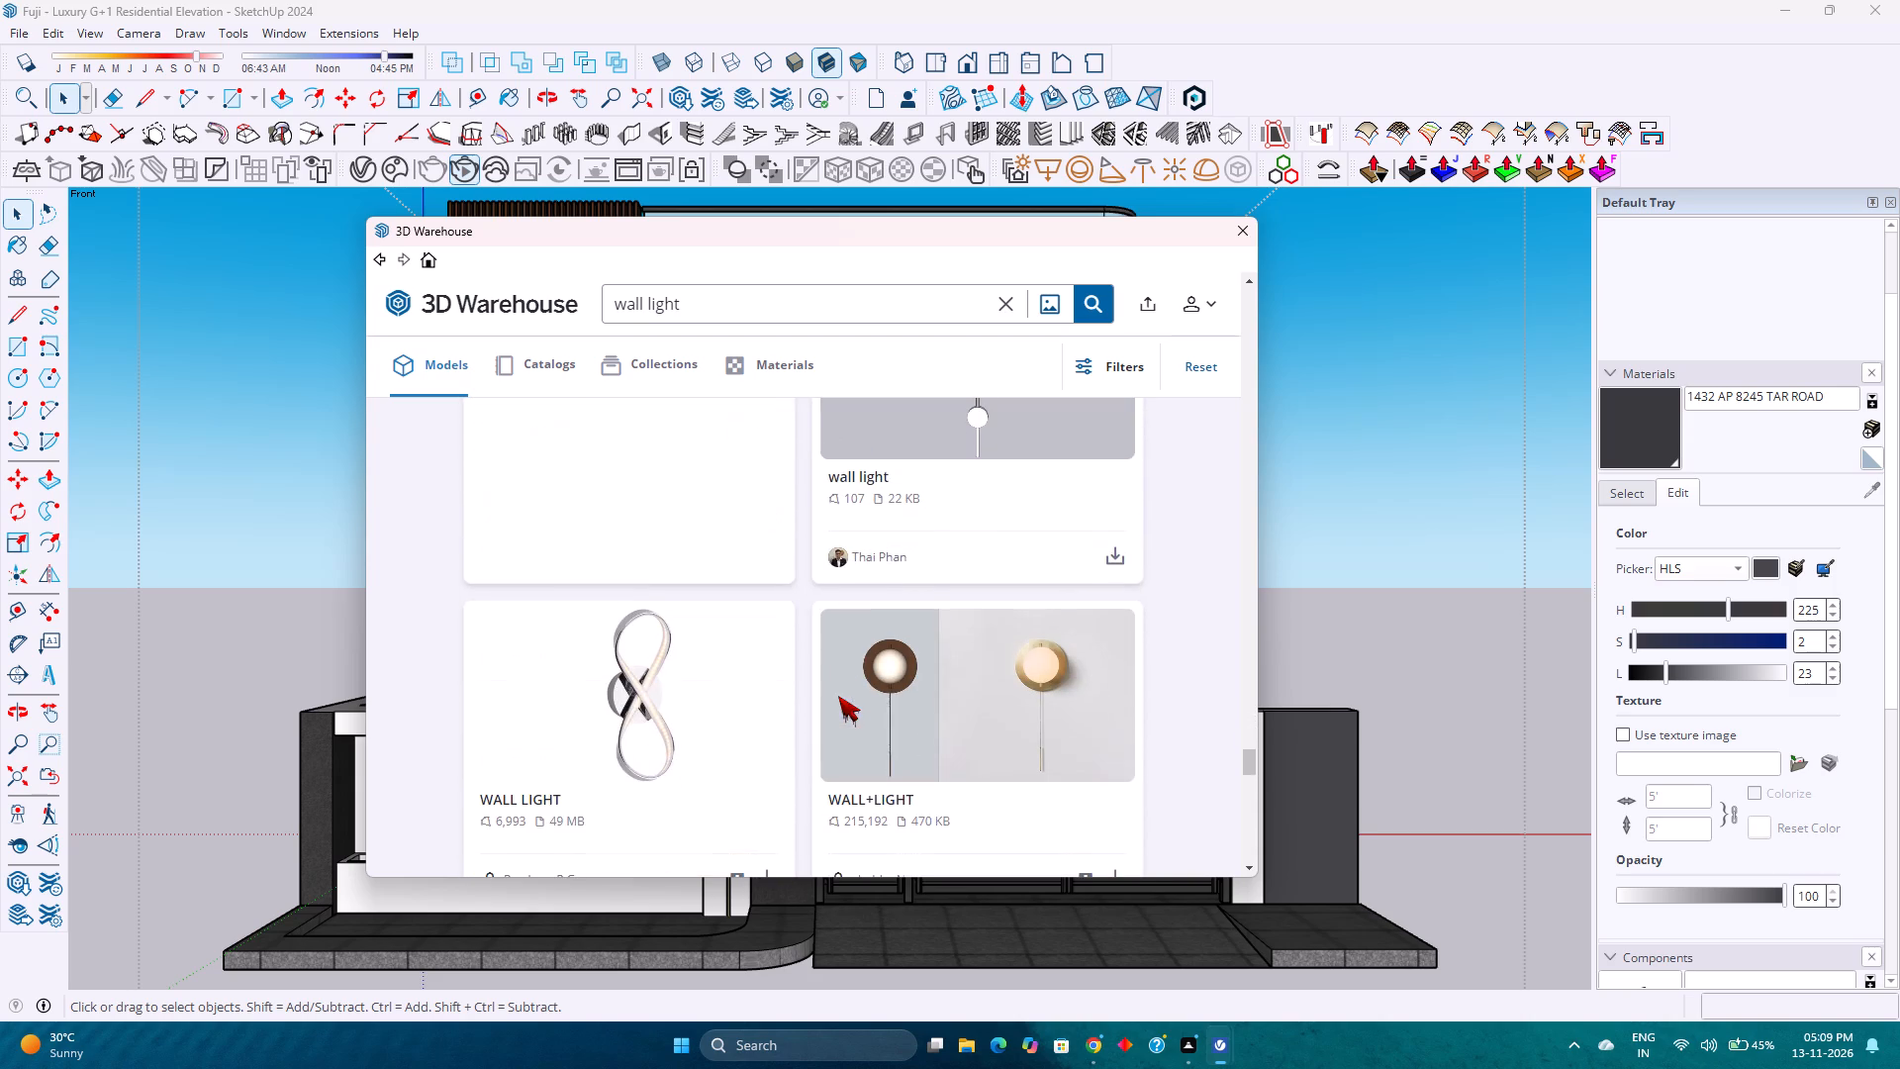
scroll(838, 696, "down", 7)
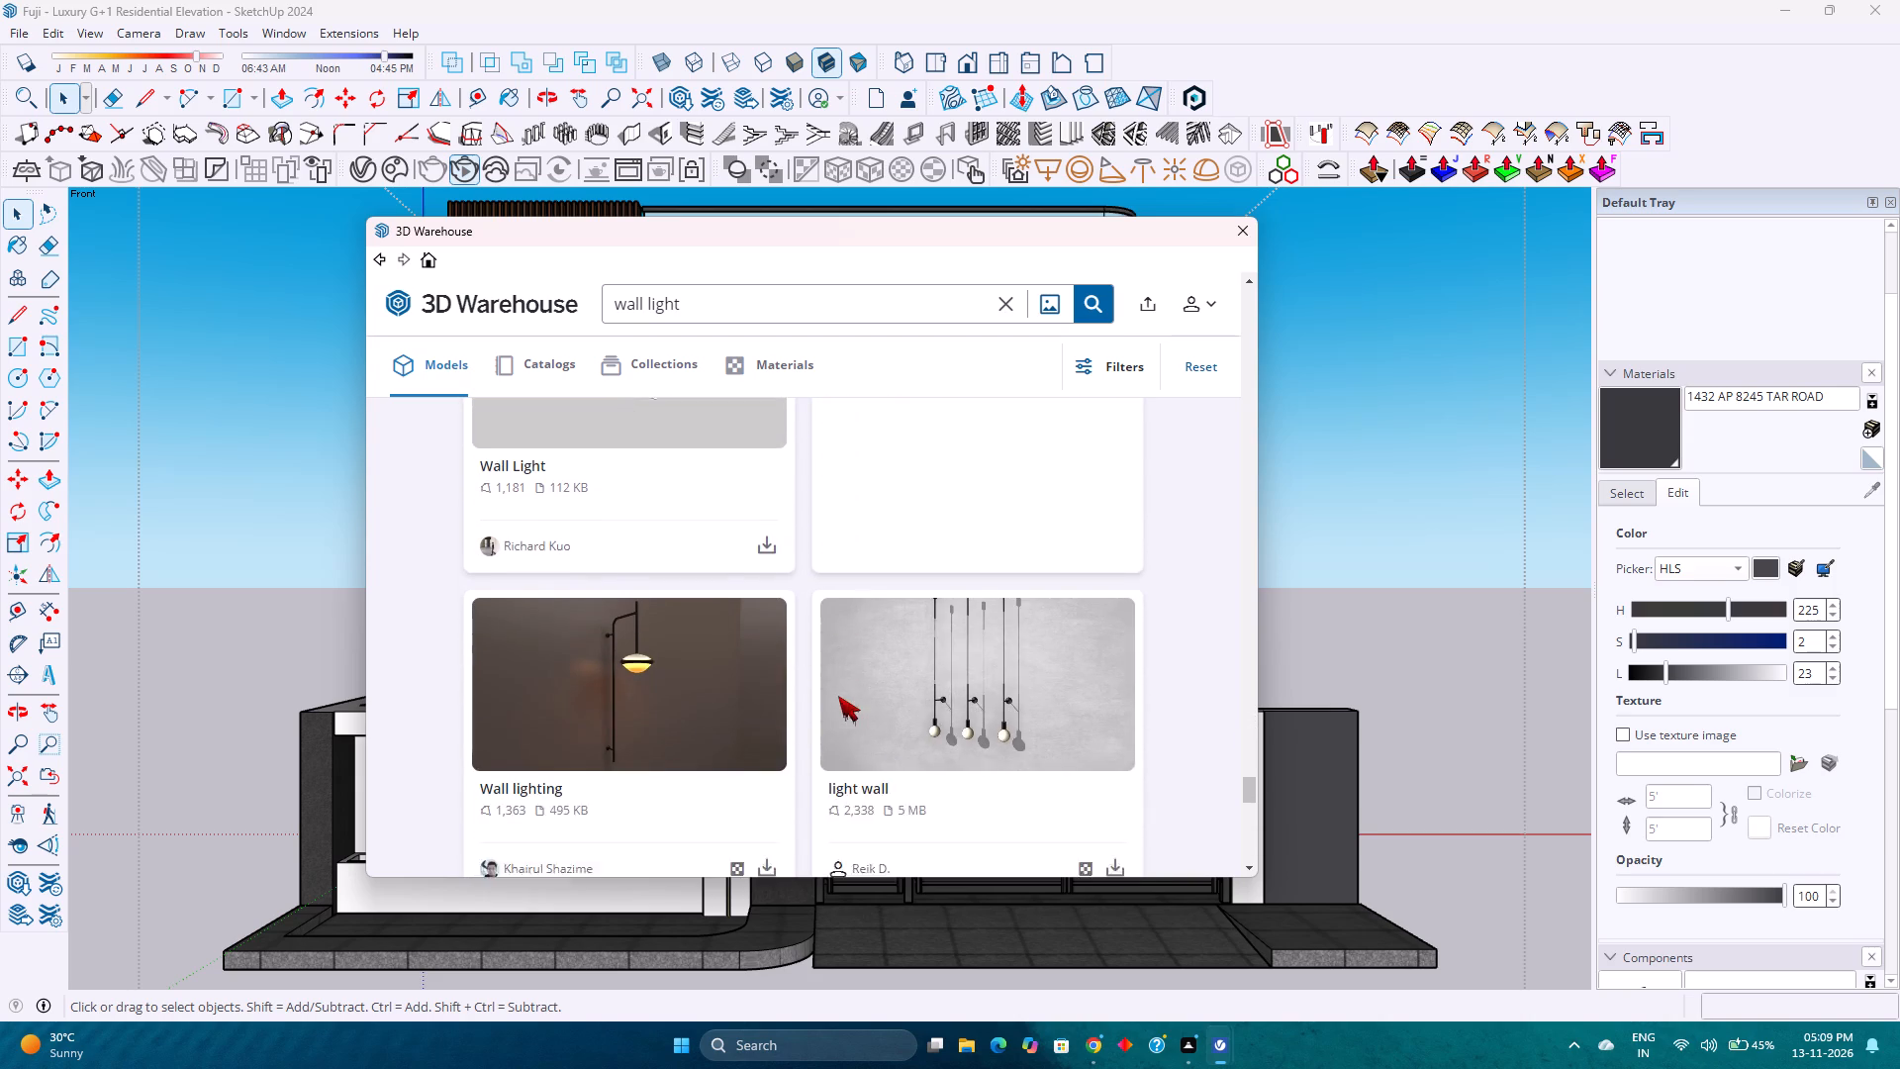
scroll(838, 696, "down", 7)
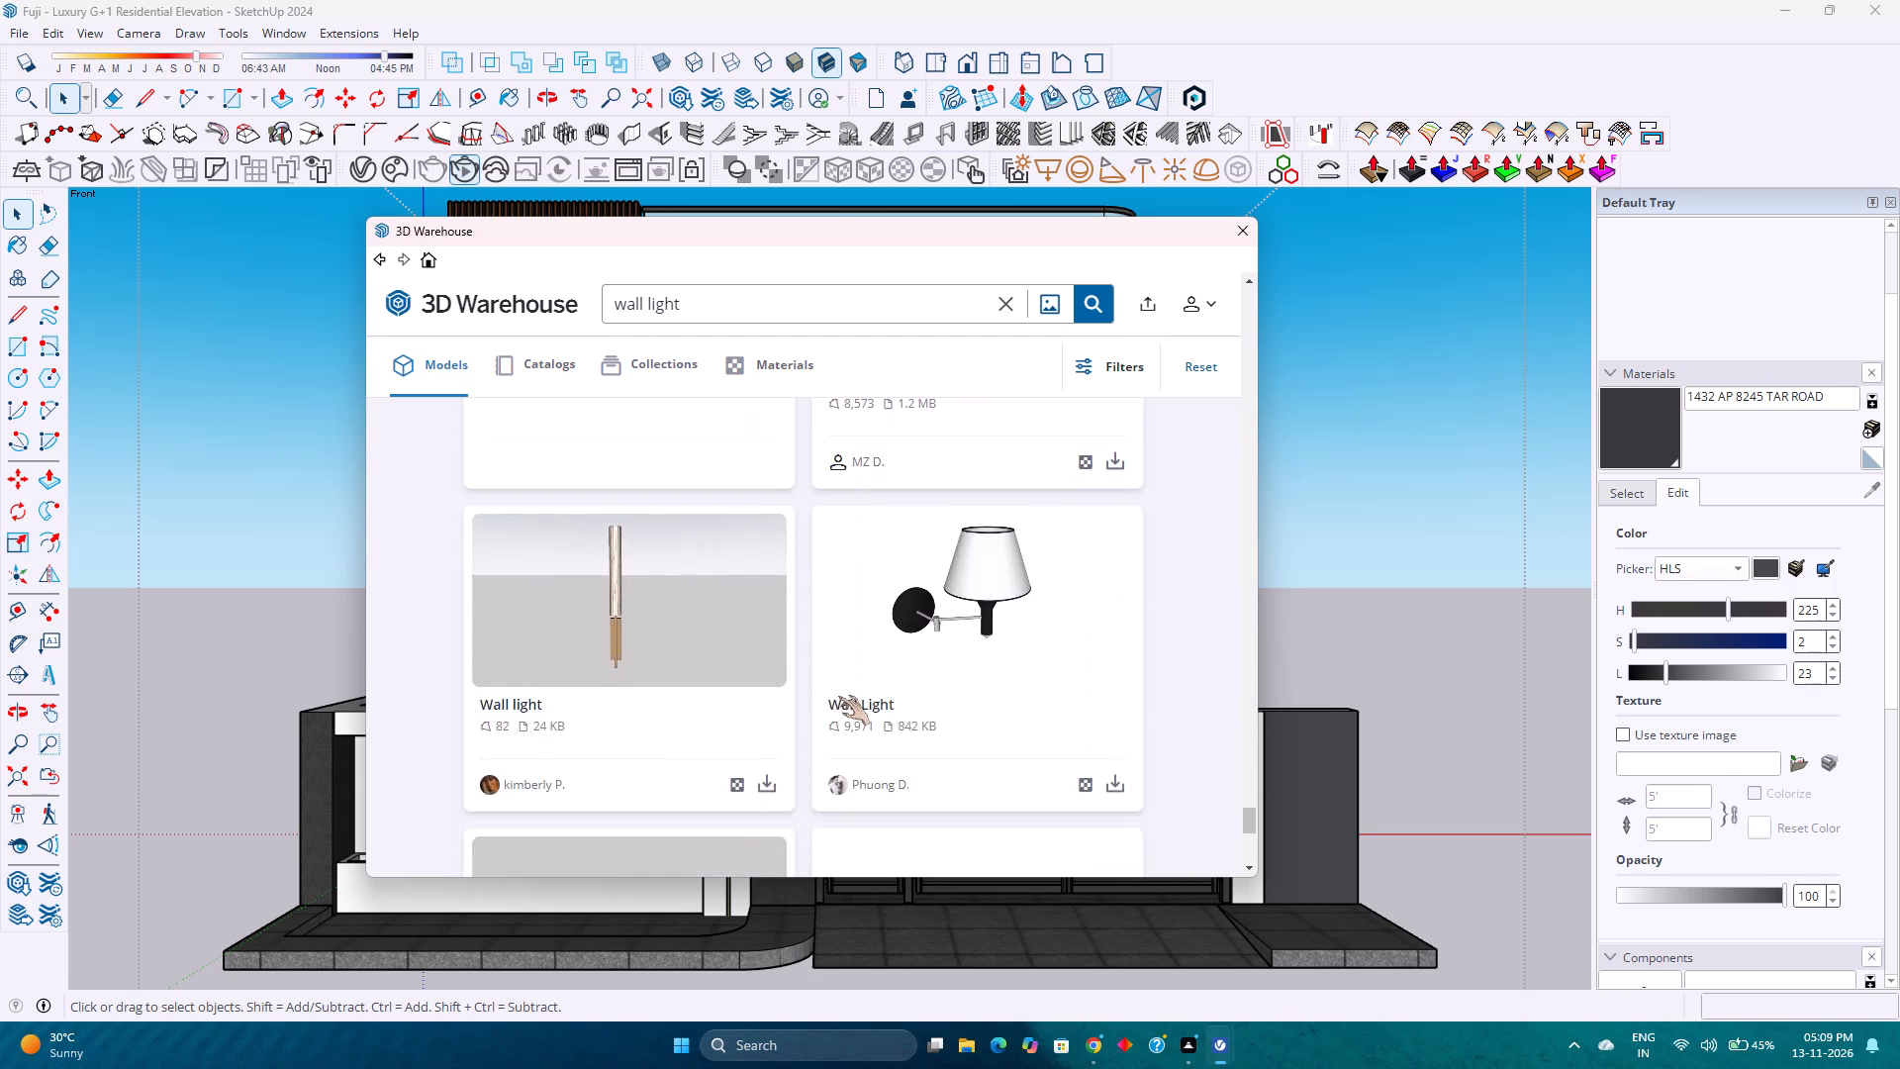
scroll(838, 696, "up", 2)
scroll(838, 696, "down", 6)
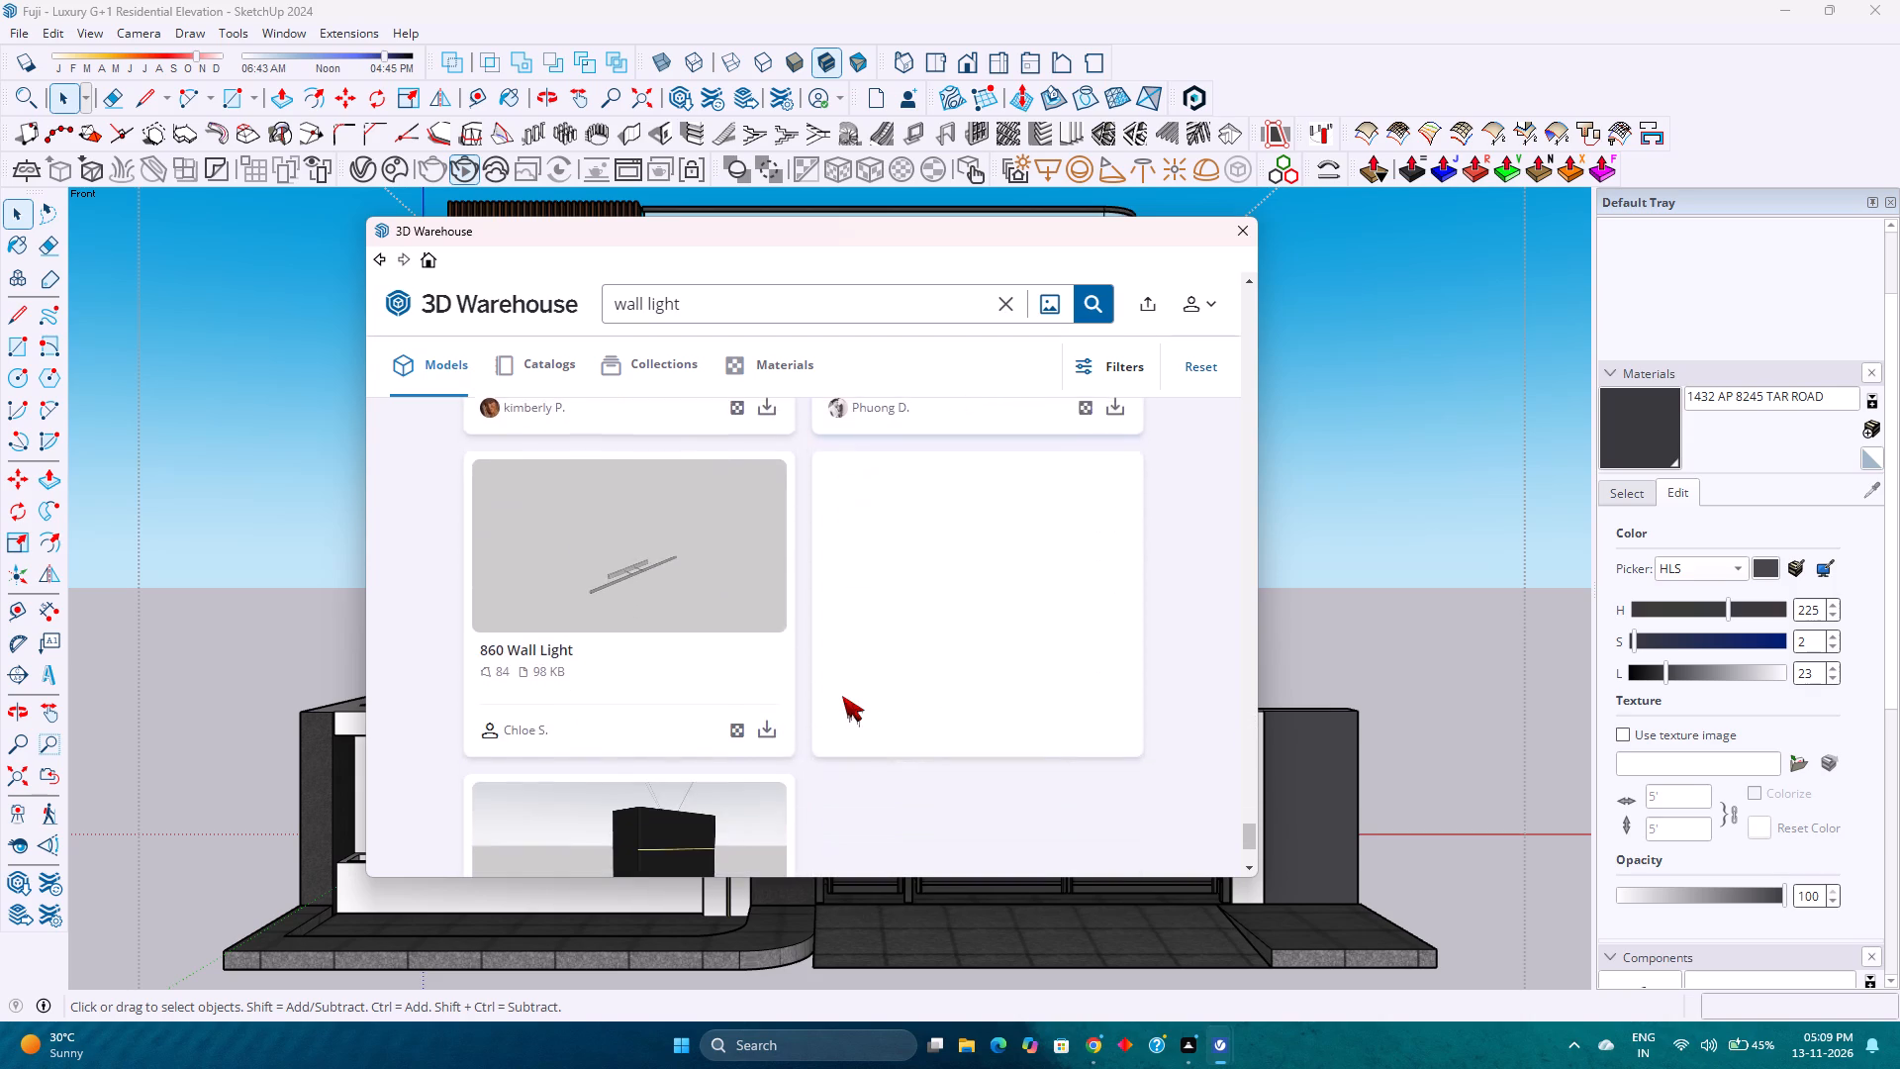
scroll(845, 695, "down", 5)
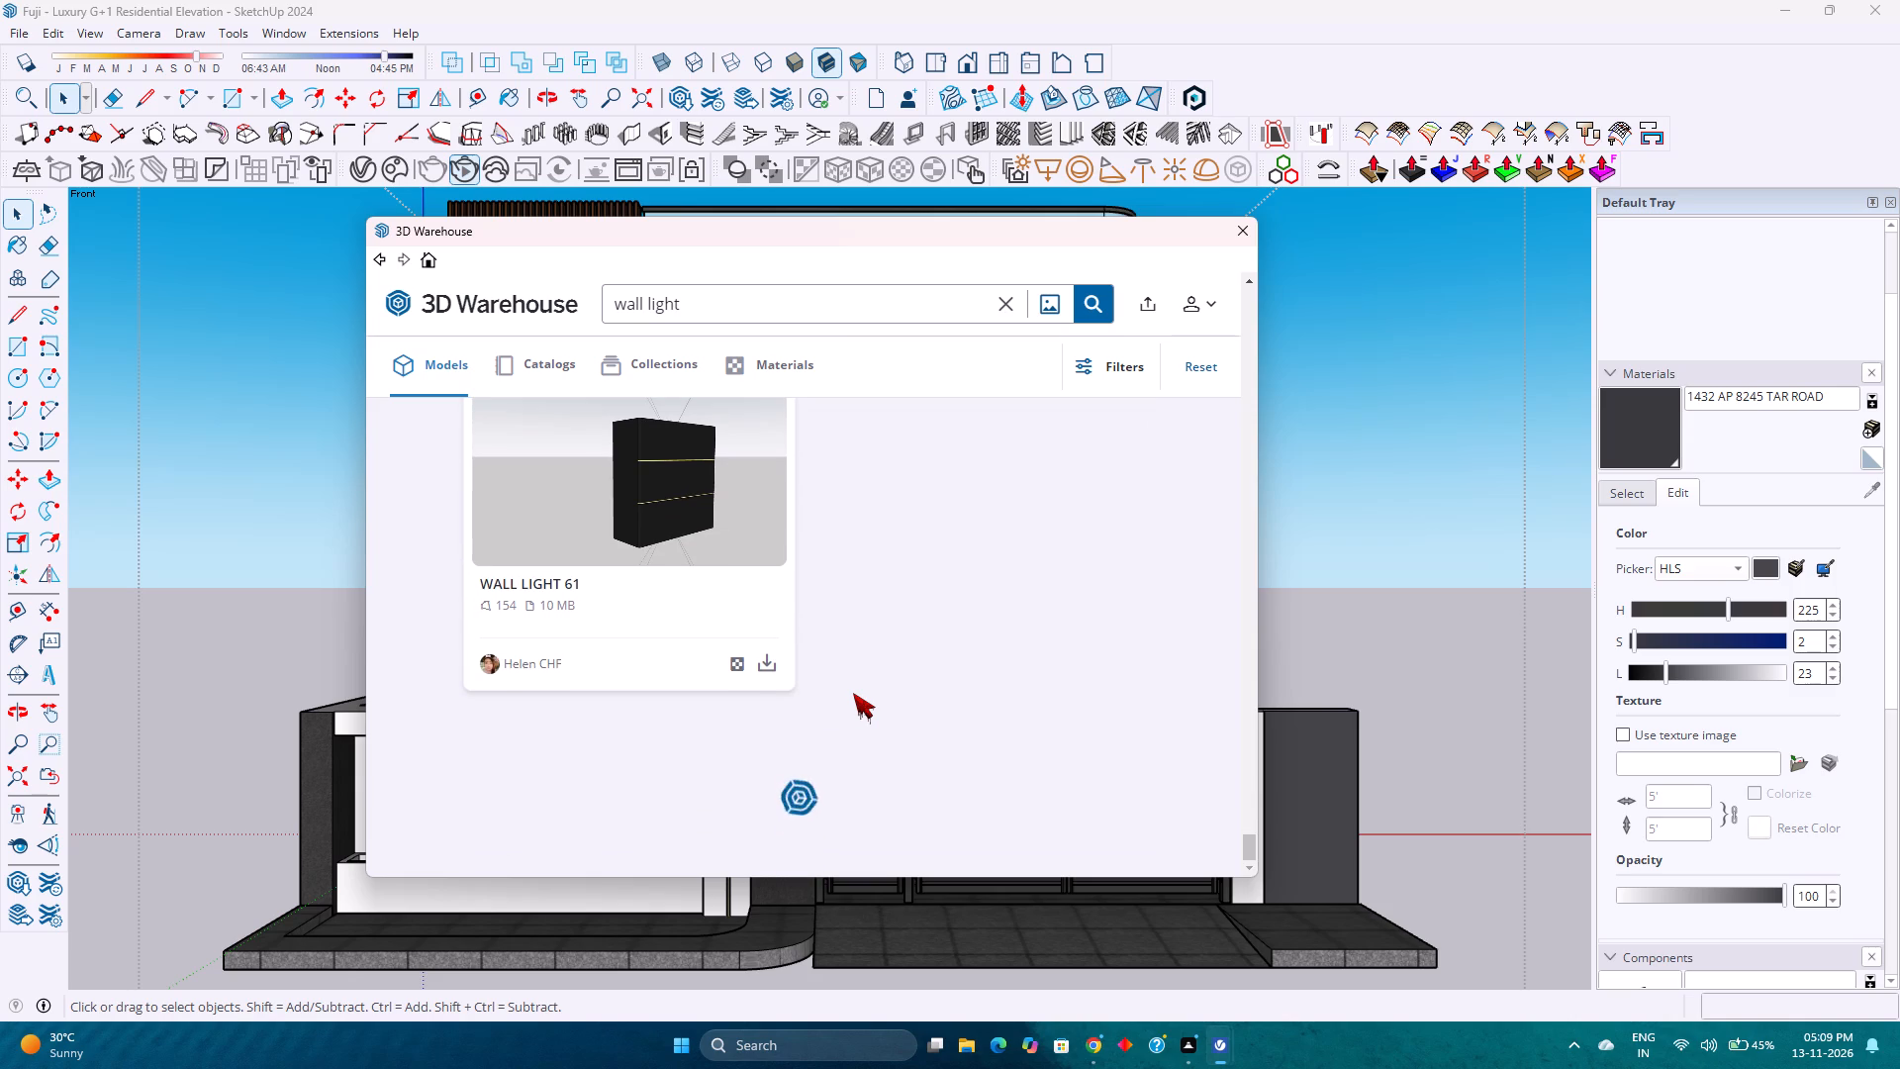
Load the WALL LIGHT 61 model directly into the scene and place it just outside the dark return wall.
scroll(873, 686, "up", 1)
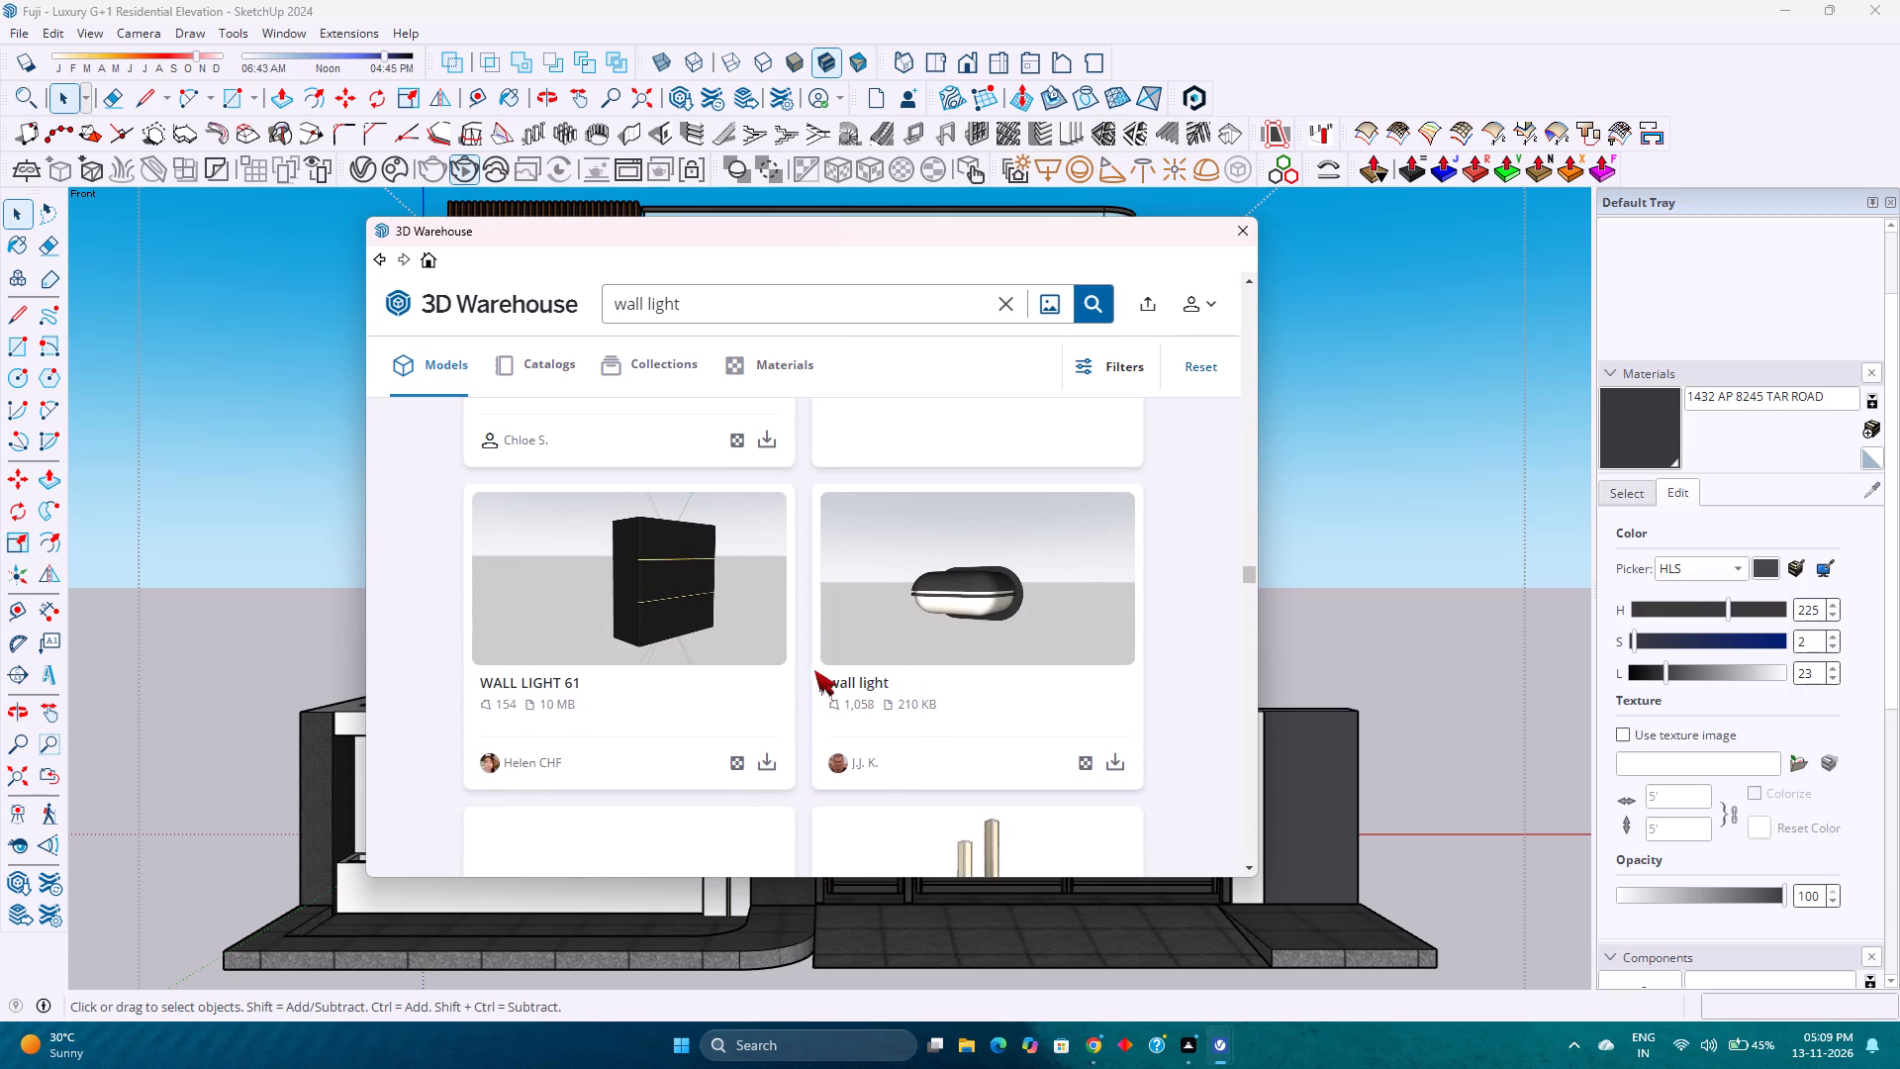
left_click(768, 758)
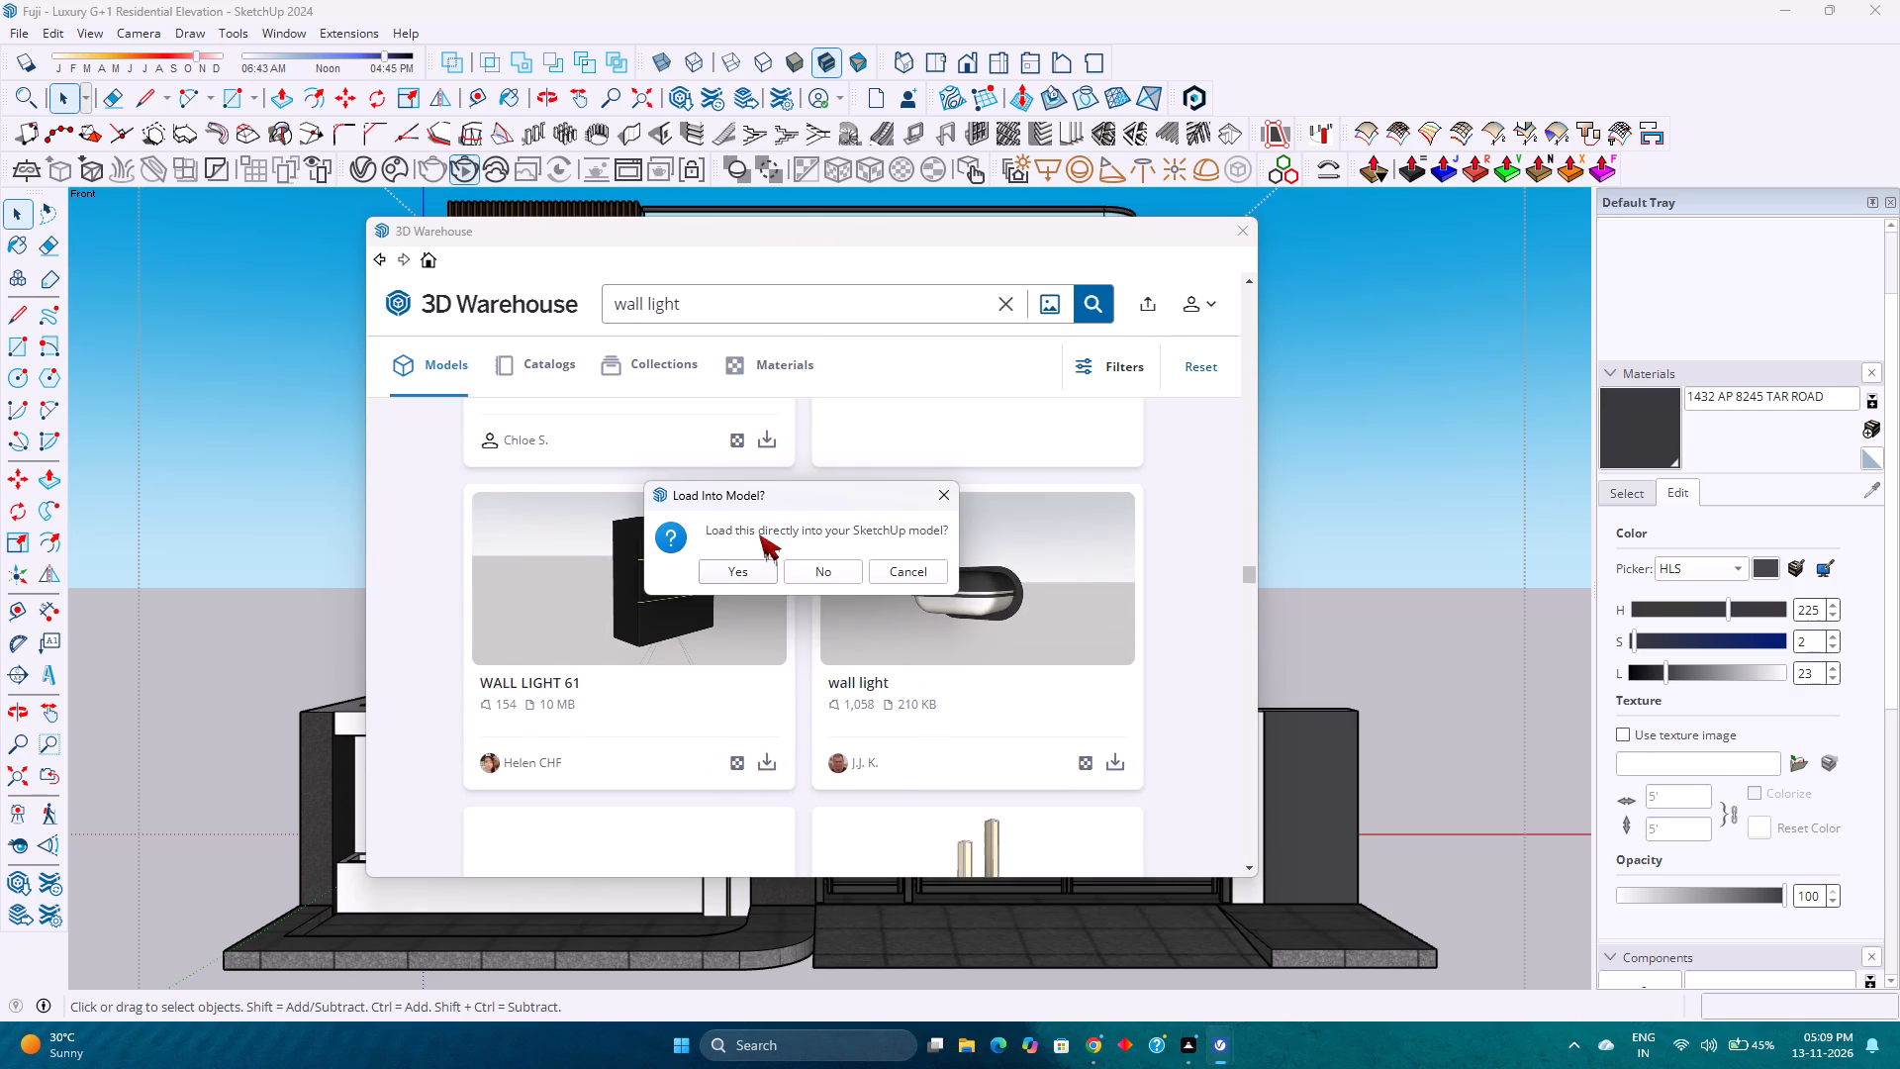
left_click(750, 573)
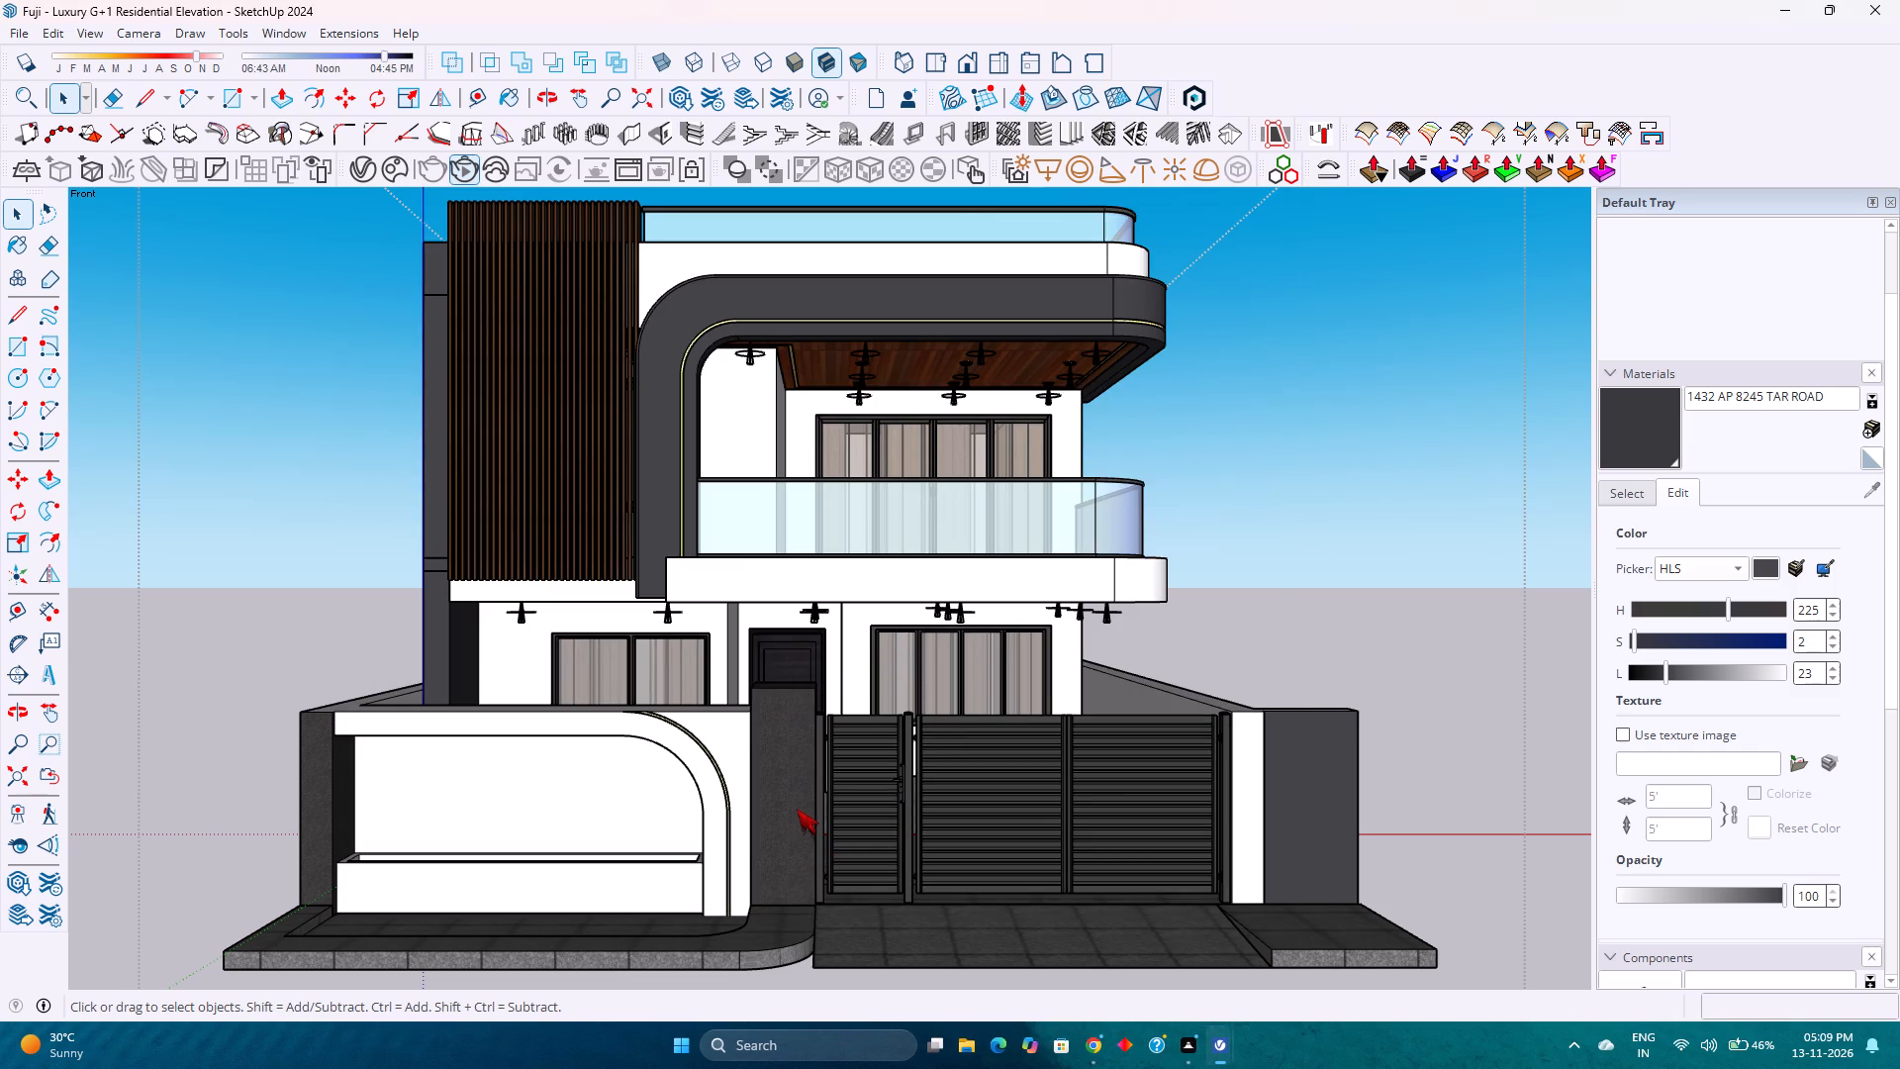
scroll(797, 806, "up", 4)
scroll(759, 802, "down", 3)
scroll(759, 802, "up", 2)
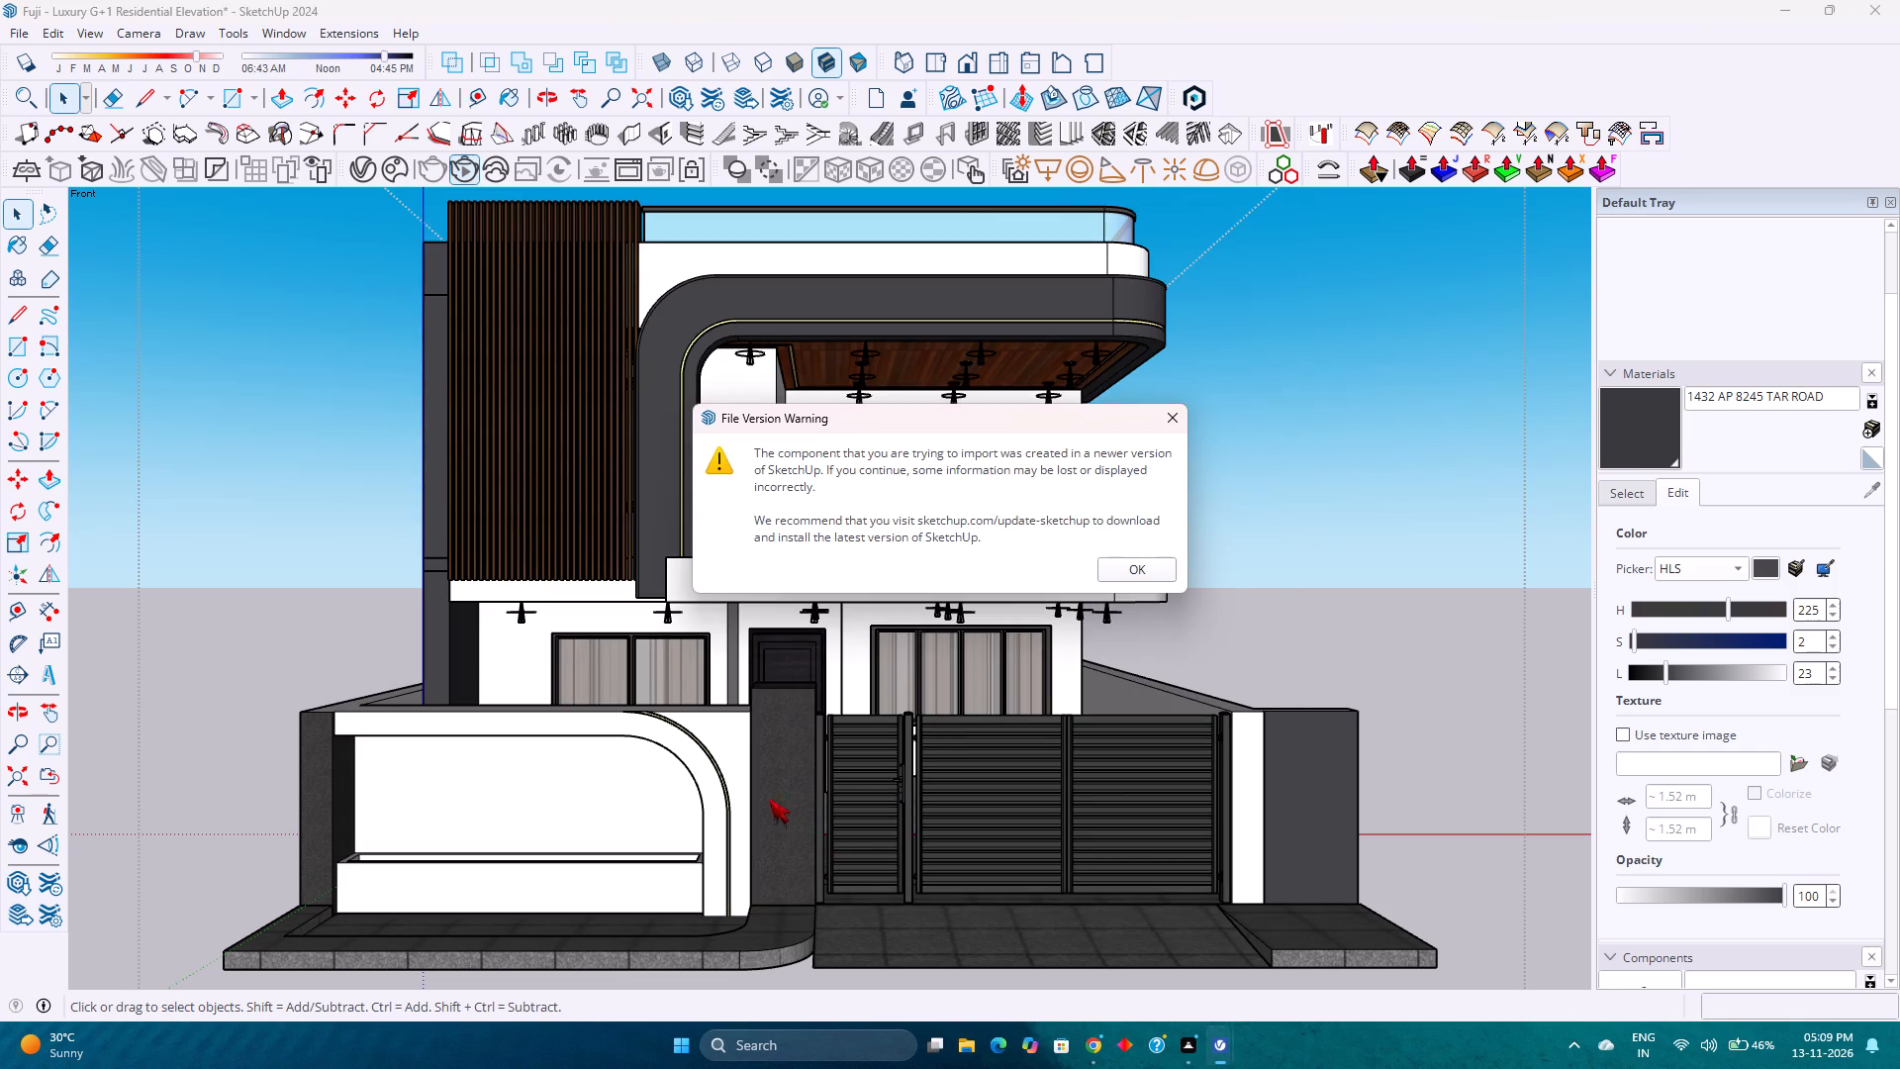
left_click(1124, 571)
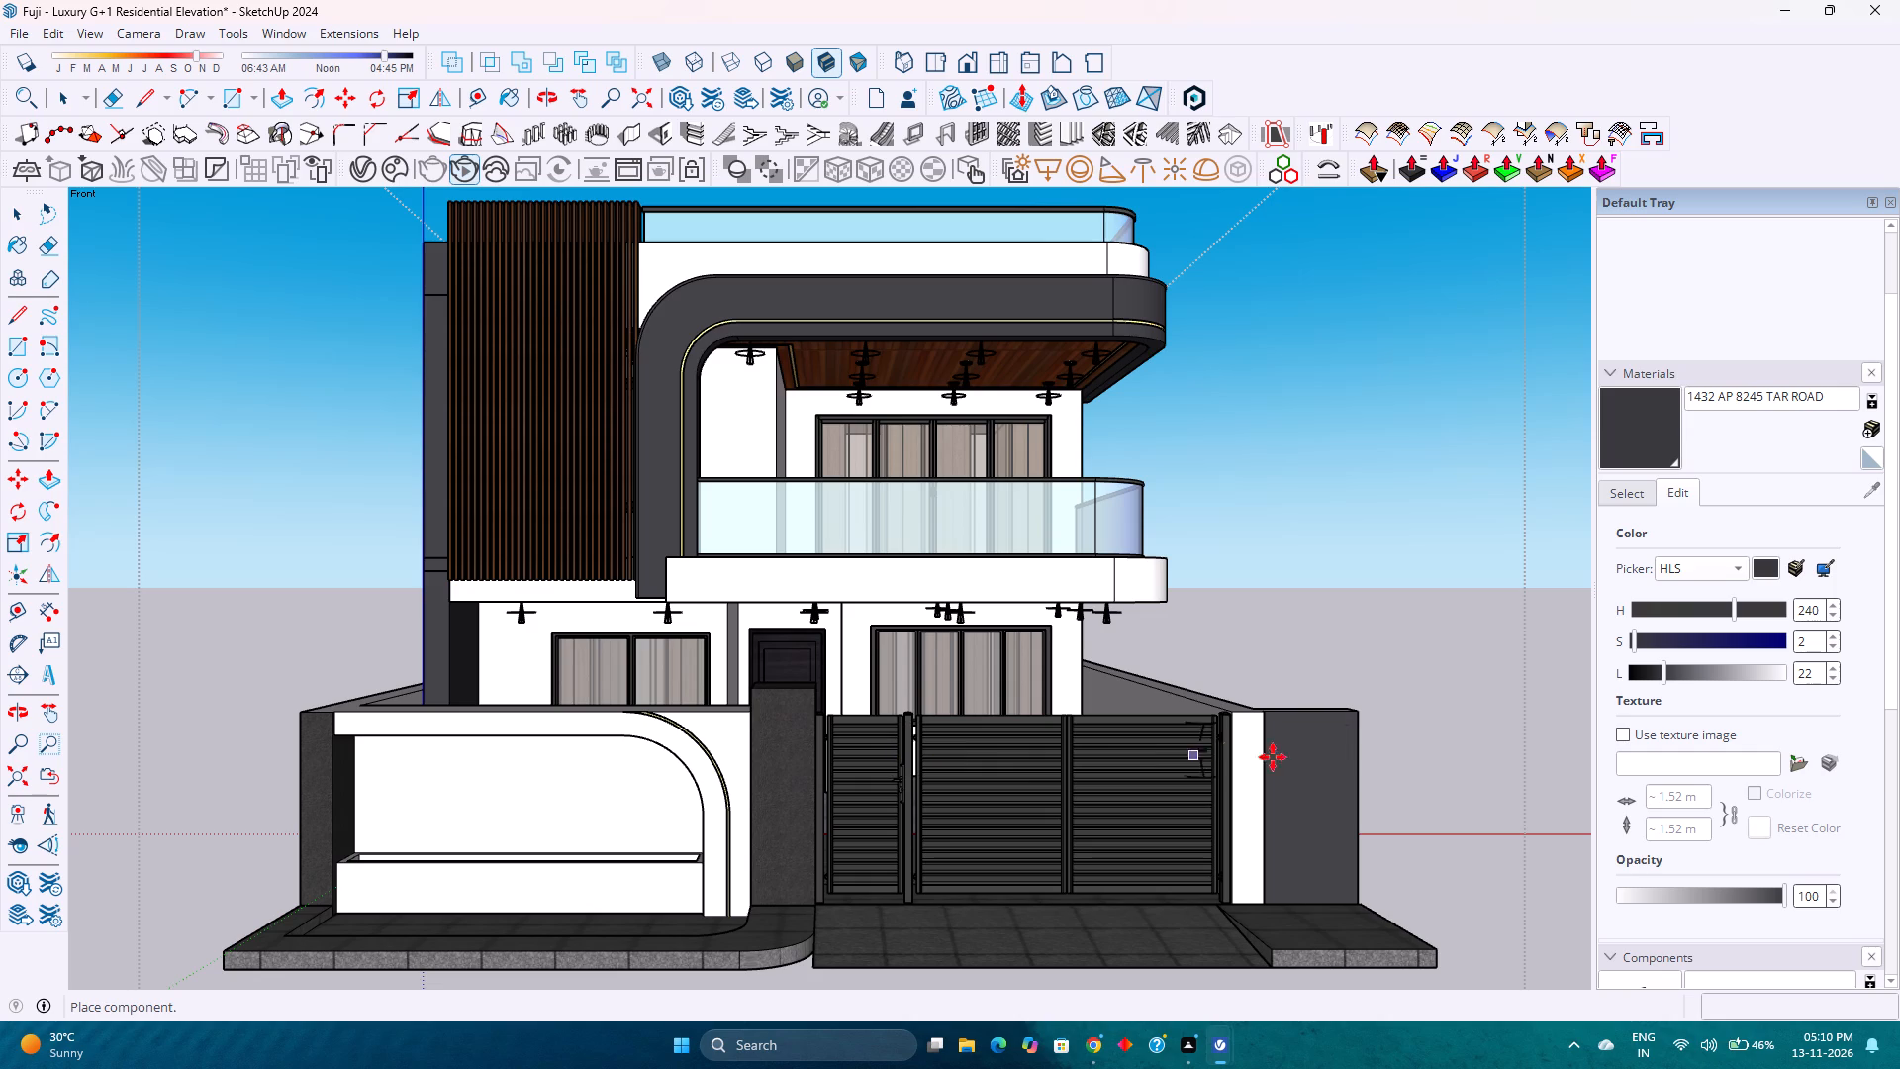
left_click(1381, 835)
Cut the wall light and paste it inside the boundary wall group, beside the dark return wall.
scroll(1390, 811, "up", 14)
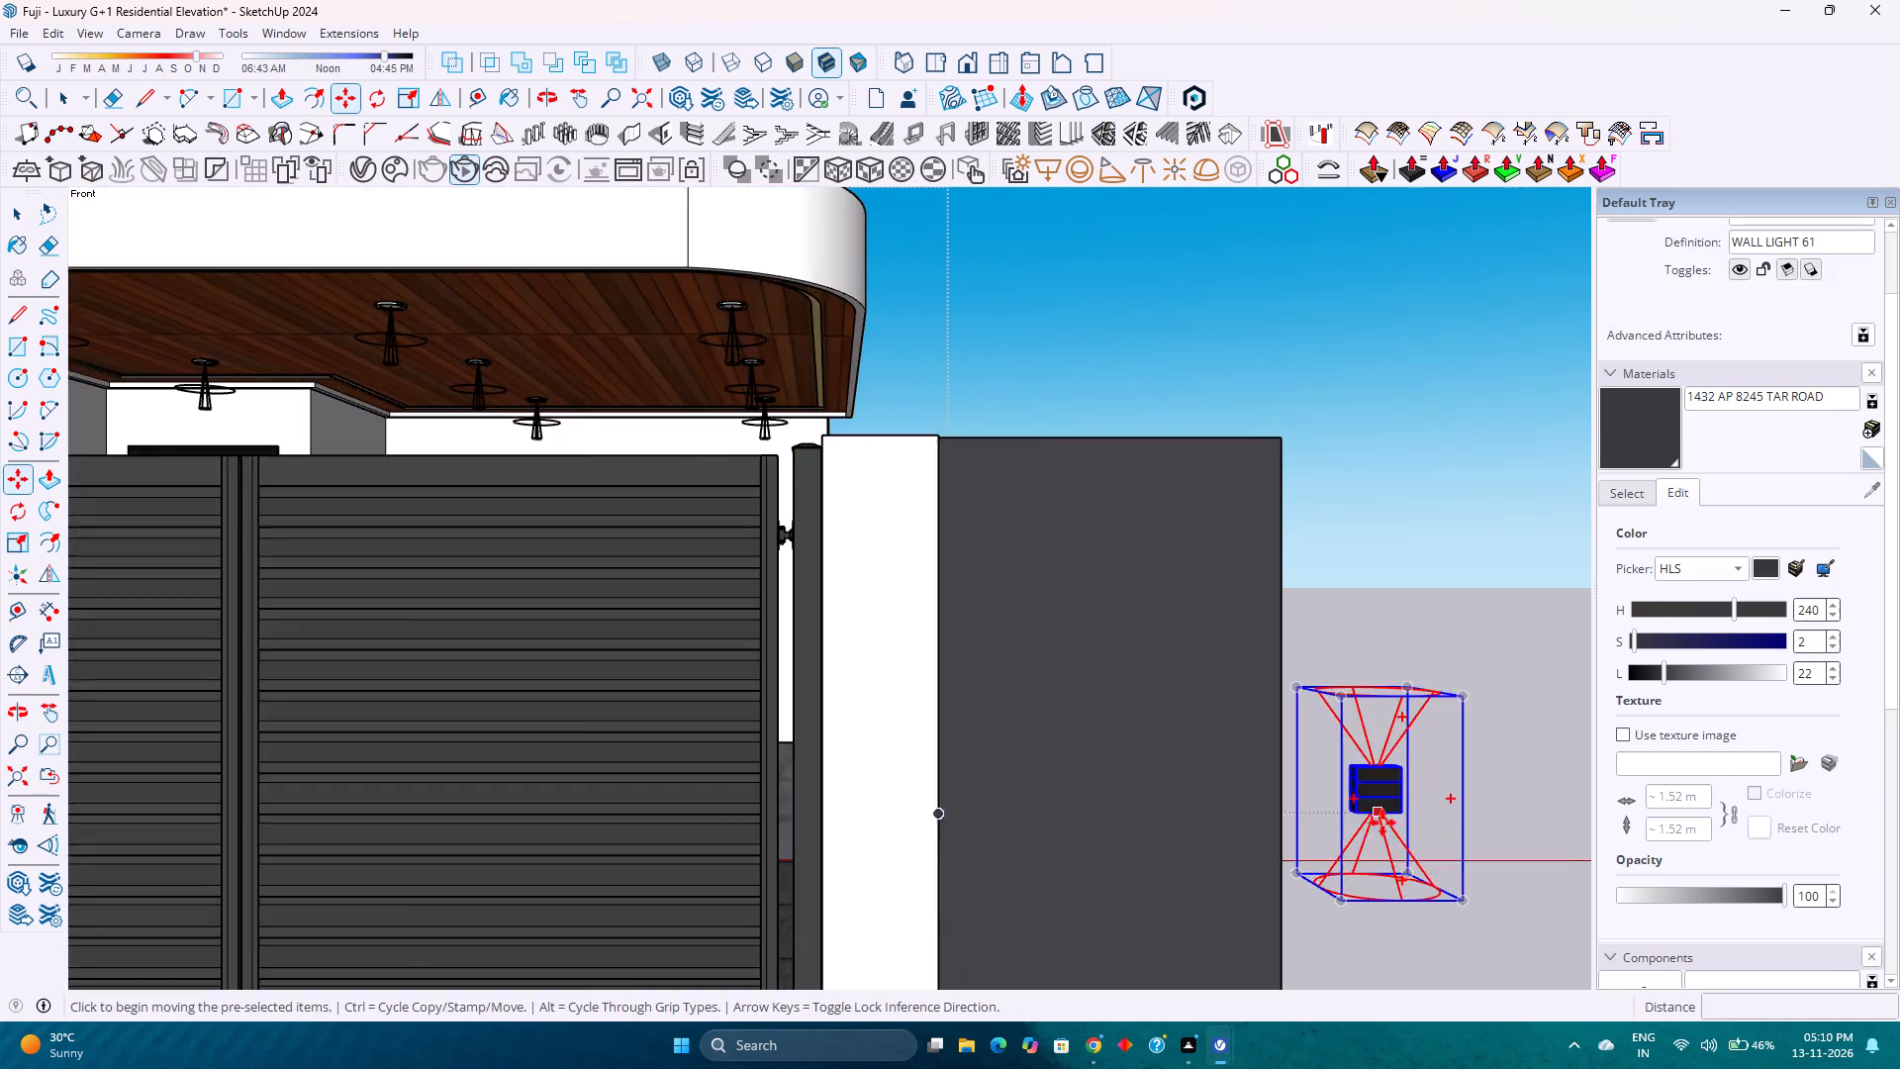
scroll(1382, 823, "up", 6)
middle_click_drag(1383, 821, 1355, 845)
scroll(1316, 853, "down", 10)
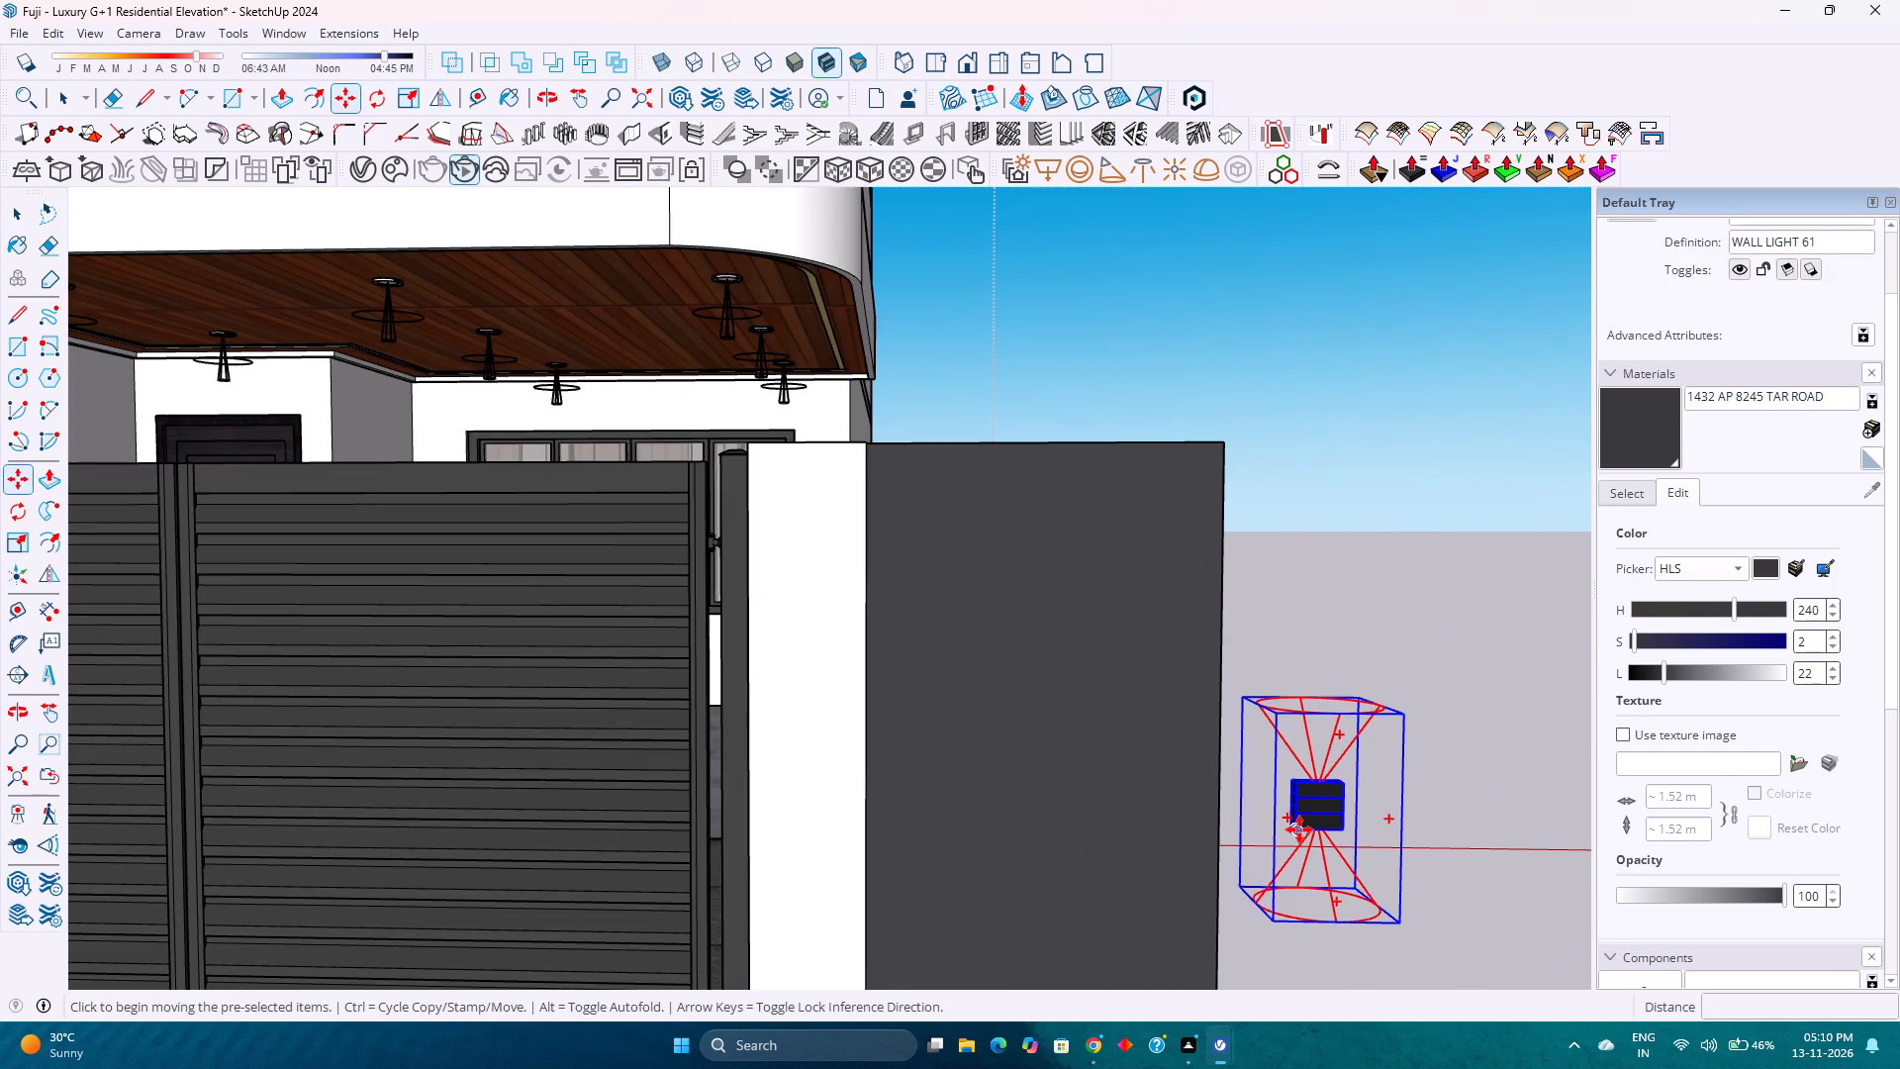
key("ctrl+x")
key("space")
double_click(1141, 770)
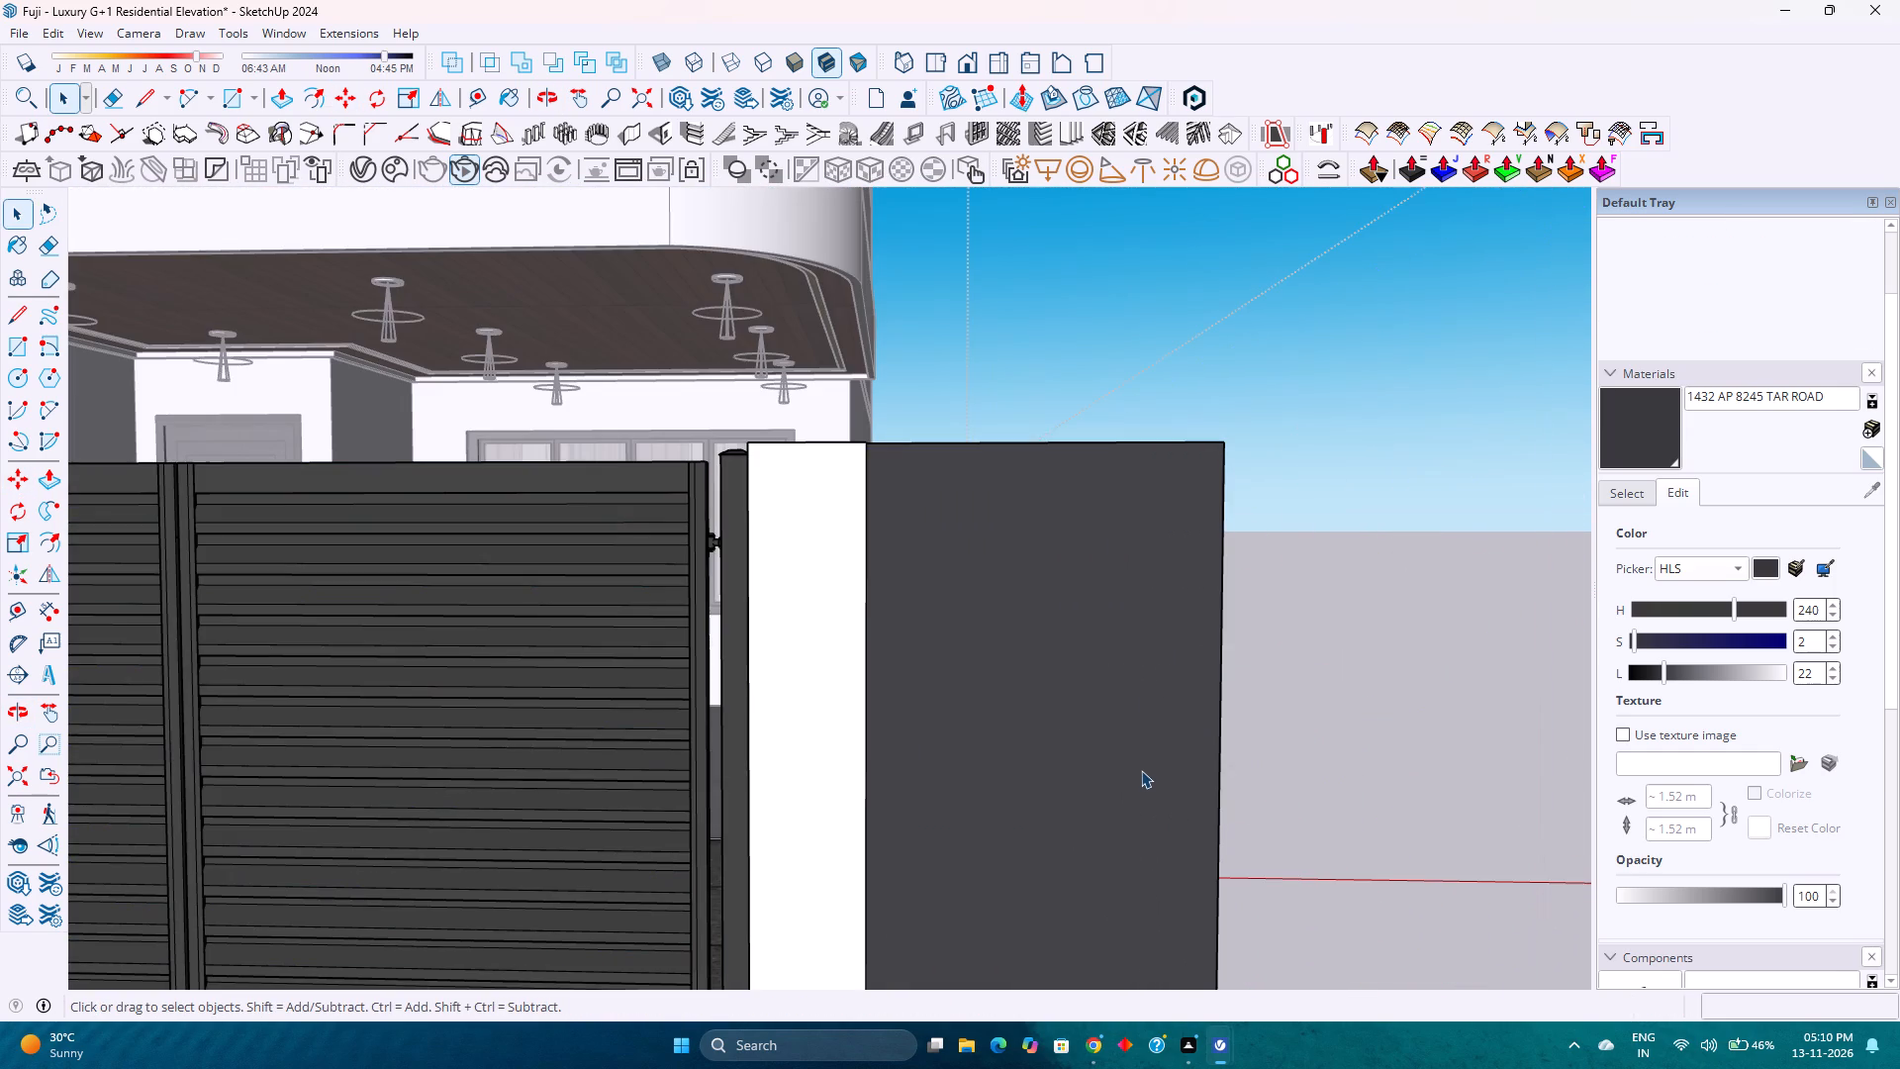
double_click(1141, 770)
scroll(1141, 770, "down", 13)
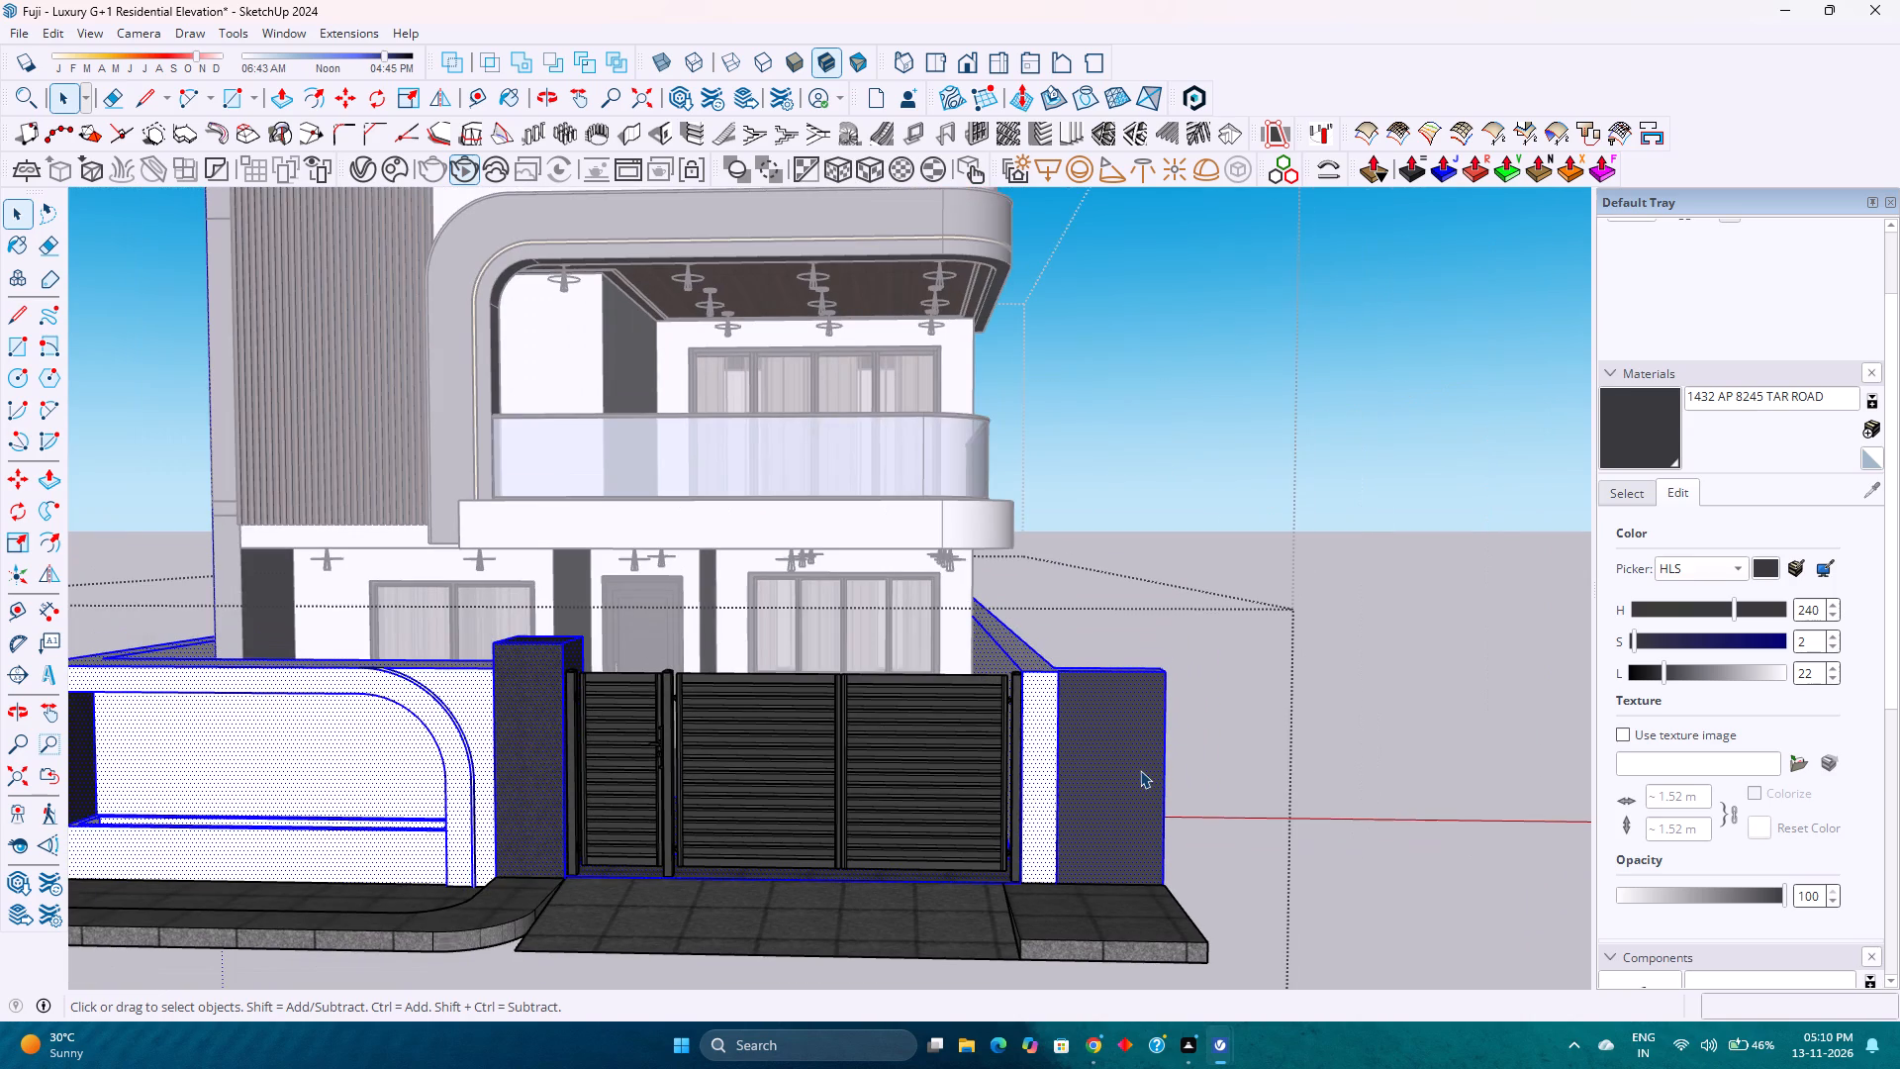
key("ctrl+v")
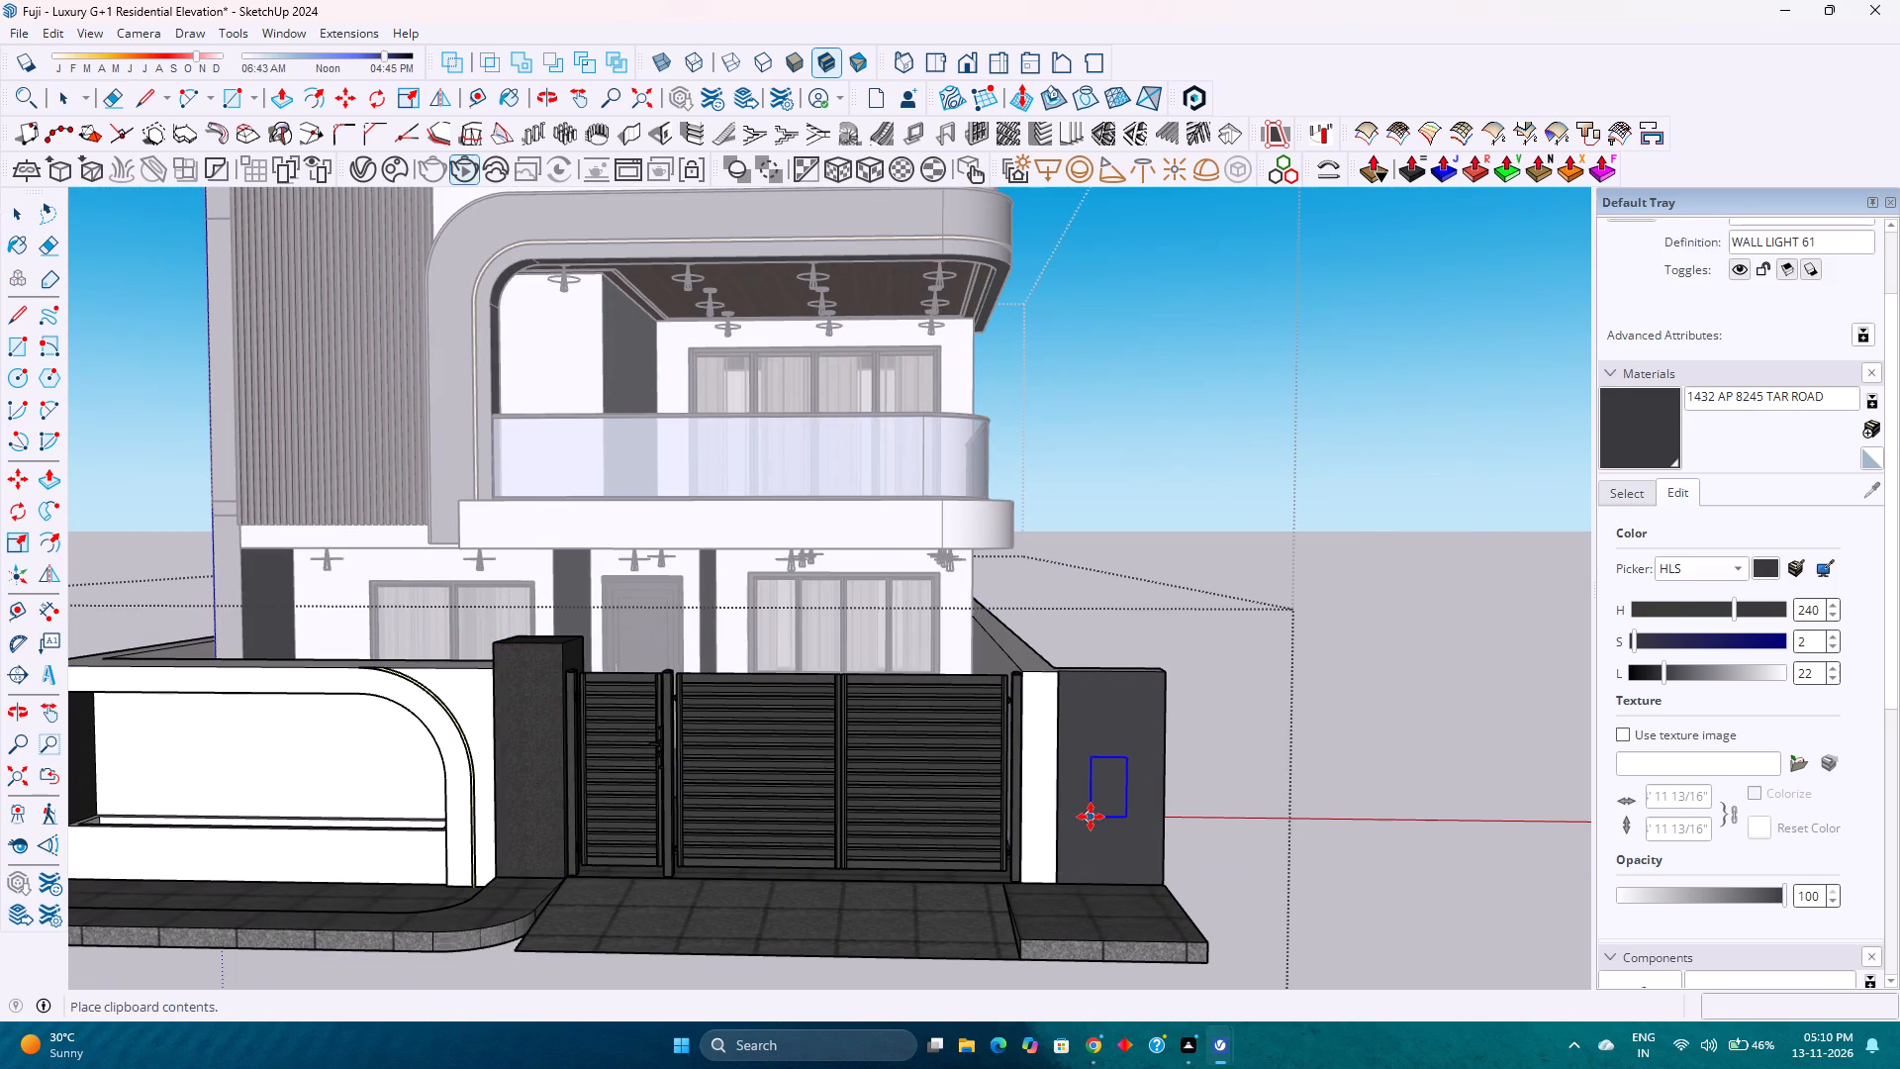
left_click(1210, 797)
Move the wall light by its upper corner onto the outer top corner of the return wall's dark panel.
scroll(1217, 760, "up", 5)
middle_click_drag(1197, 798, 1053, 922)
middle_click(1053, 922)
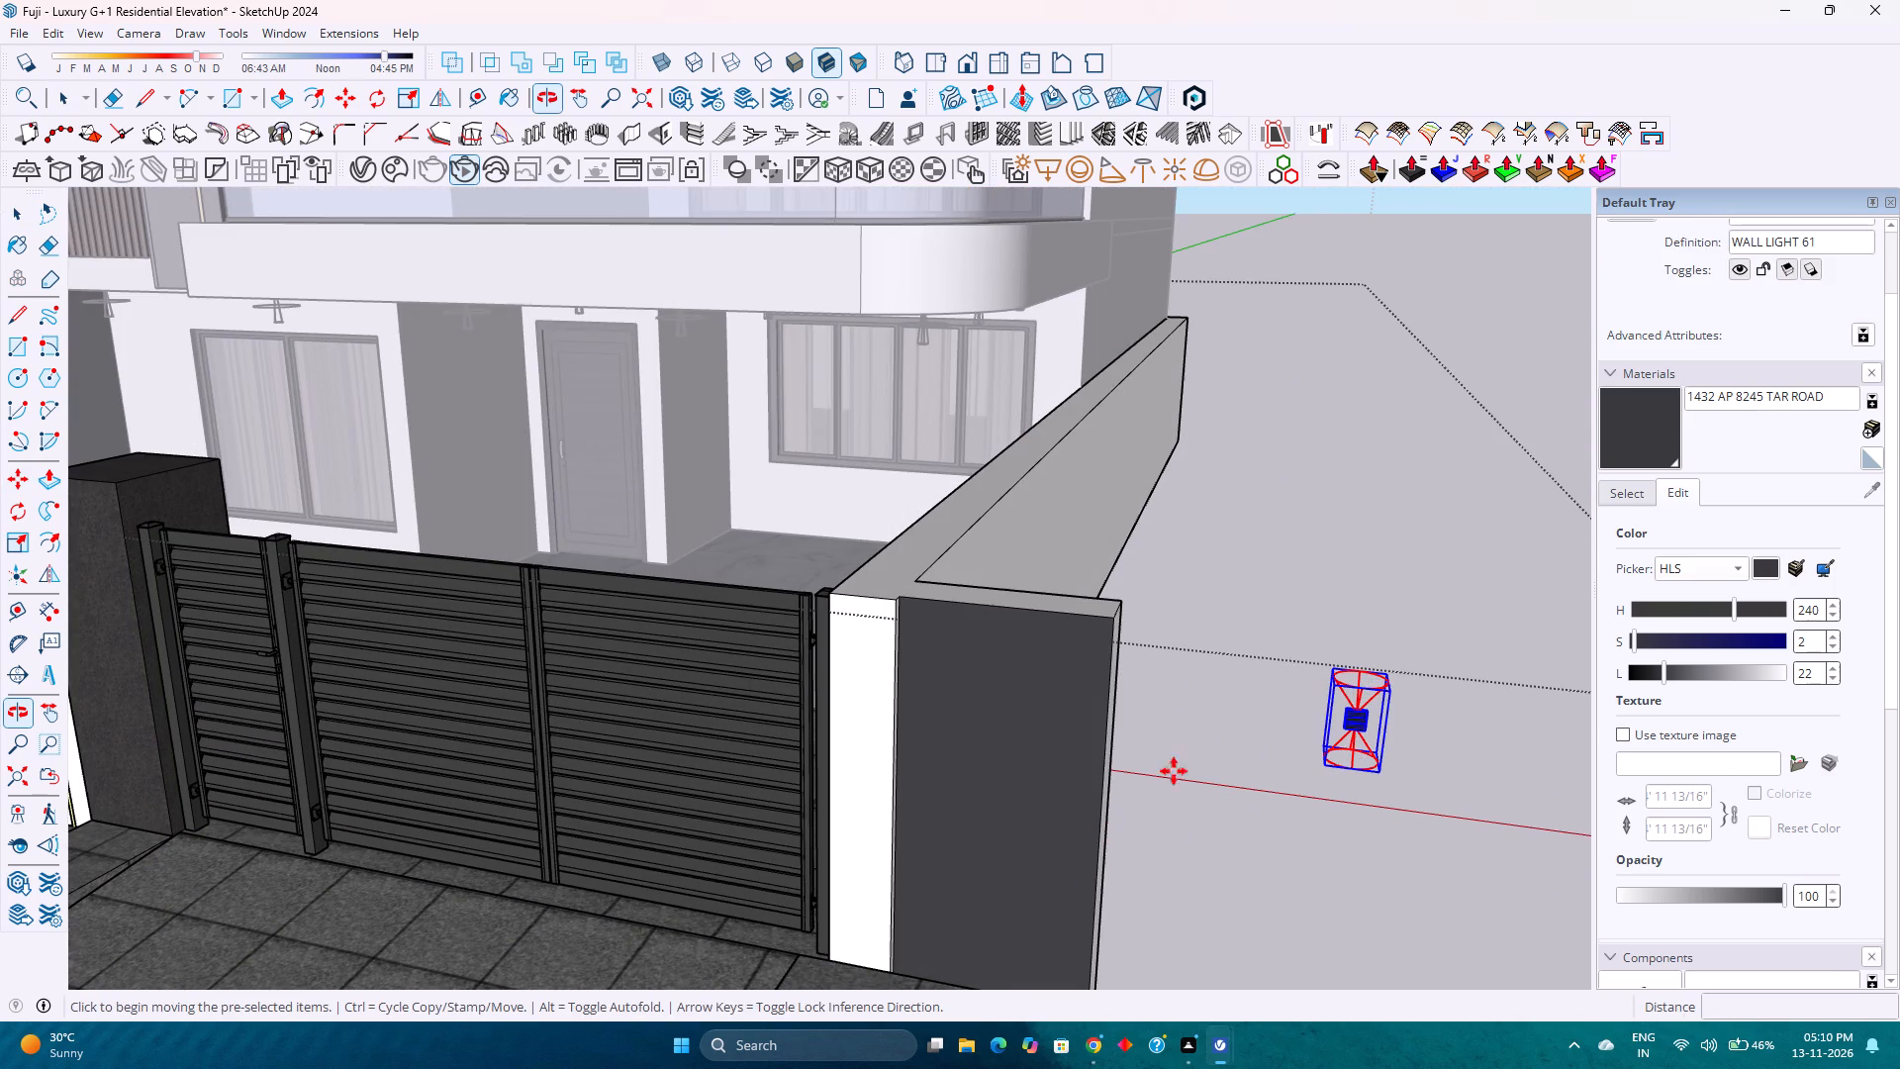
left_click(1388, 673)
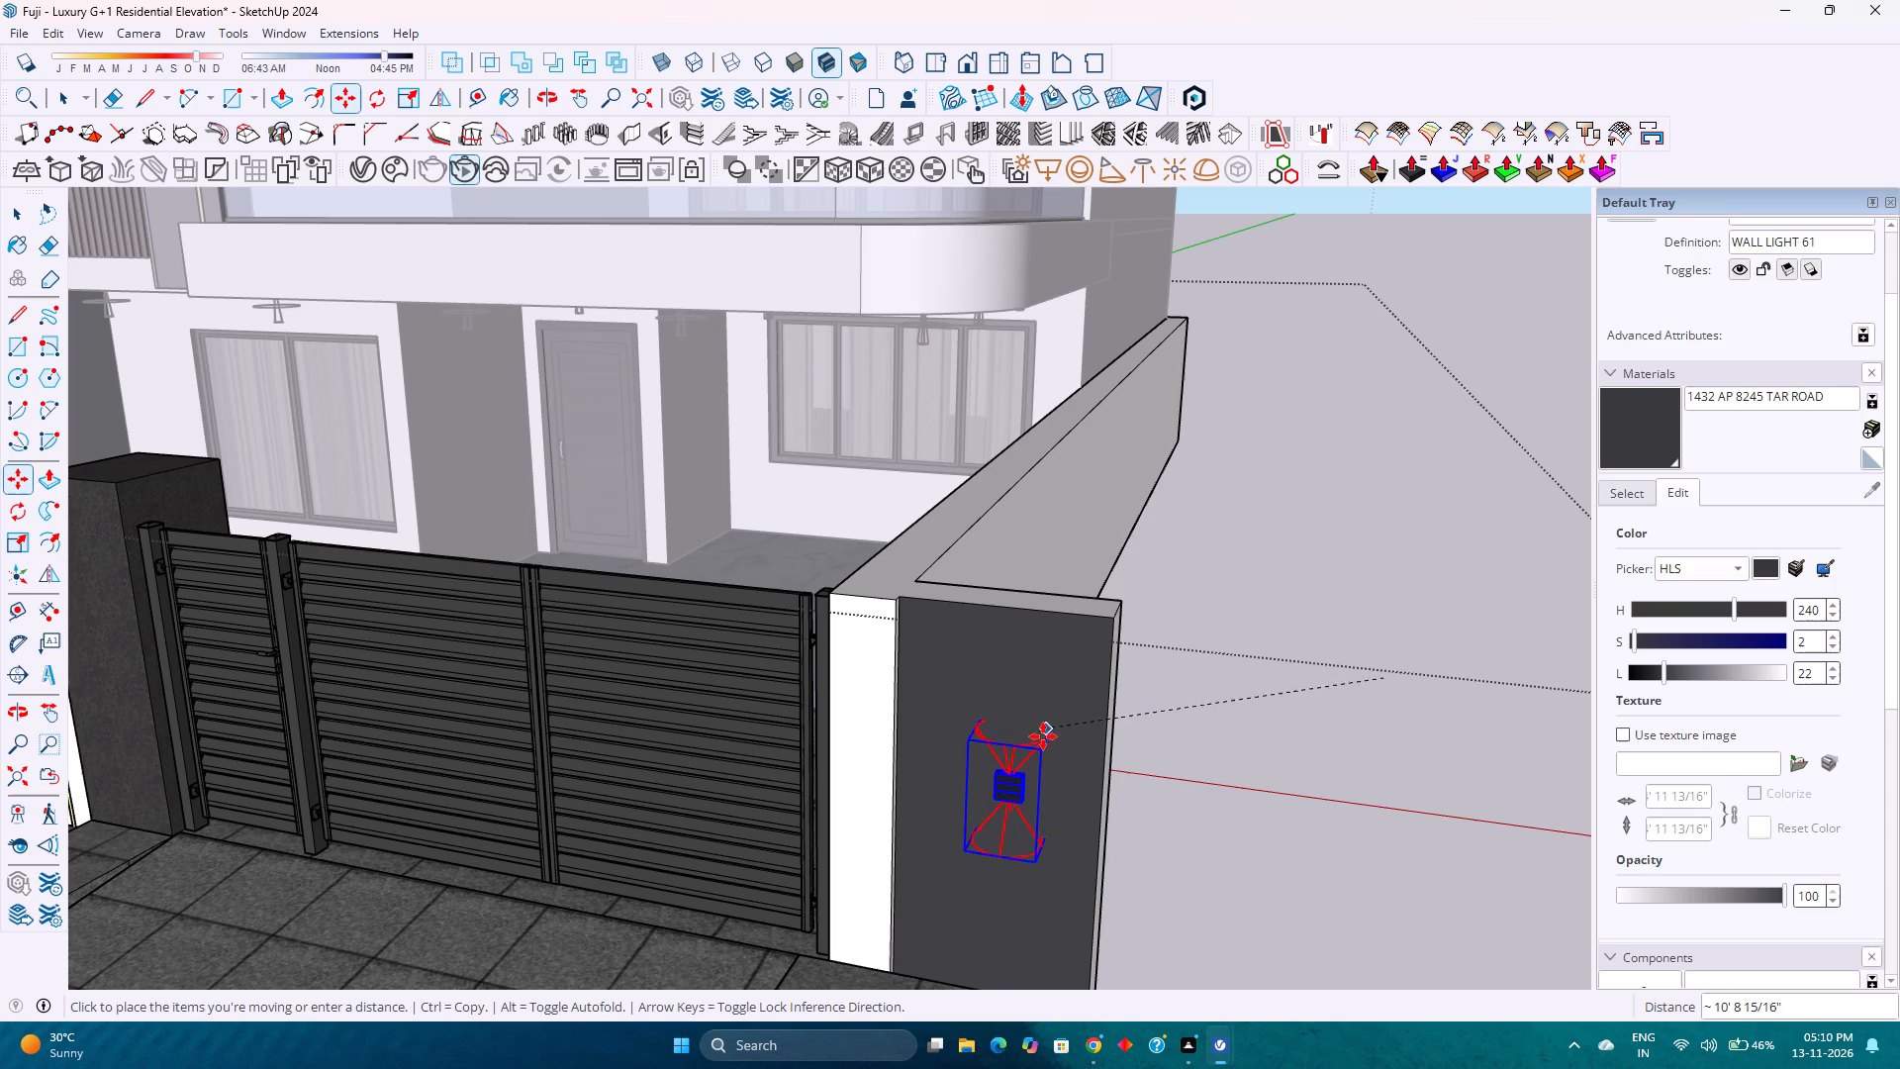
left_click(1105, 616)
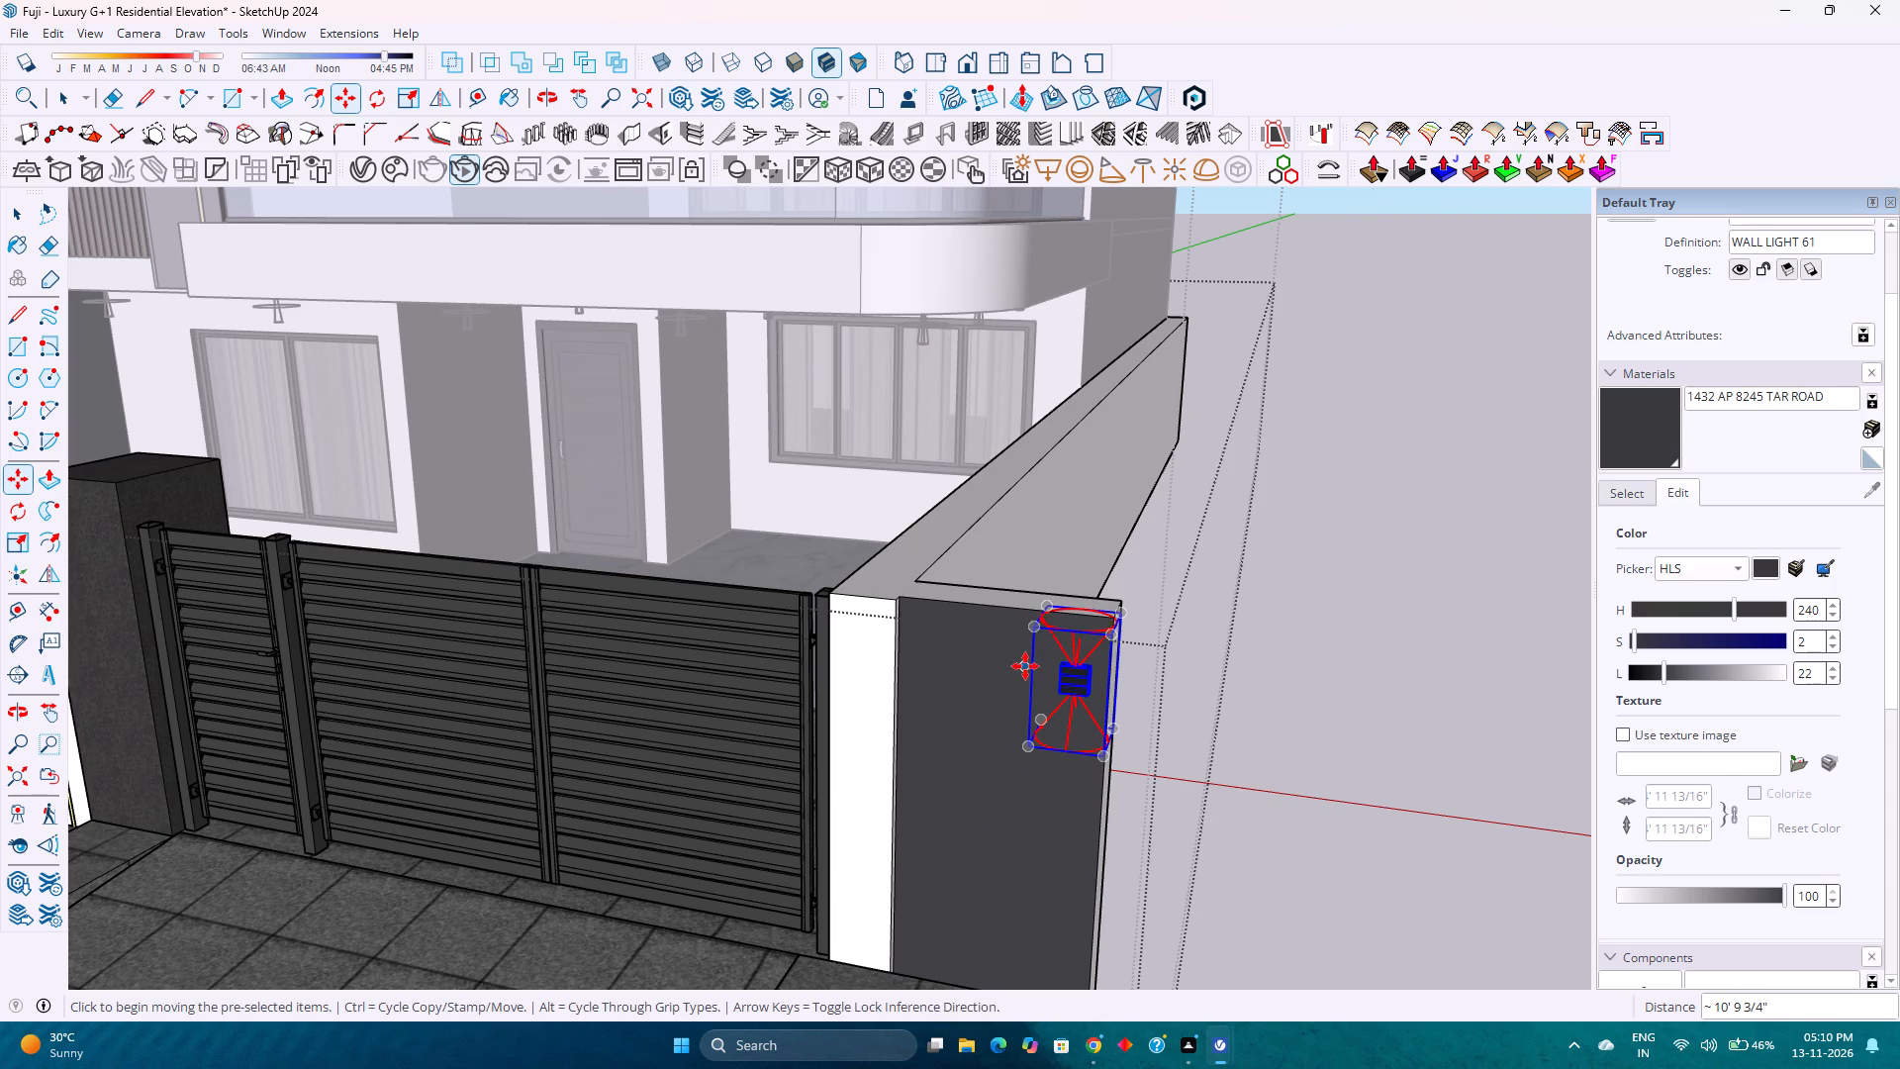
Slide the wall light in from the dark panel's outer edge toward its middle, with two sideways moves of about 6 1/2" each.
scroll(1118, 630, "up", 2)
middle_click_drag(1115, 641, 680, 743)
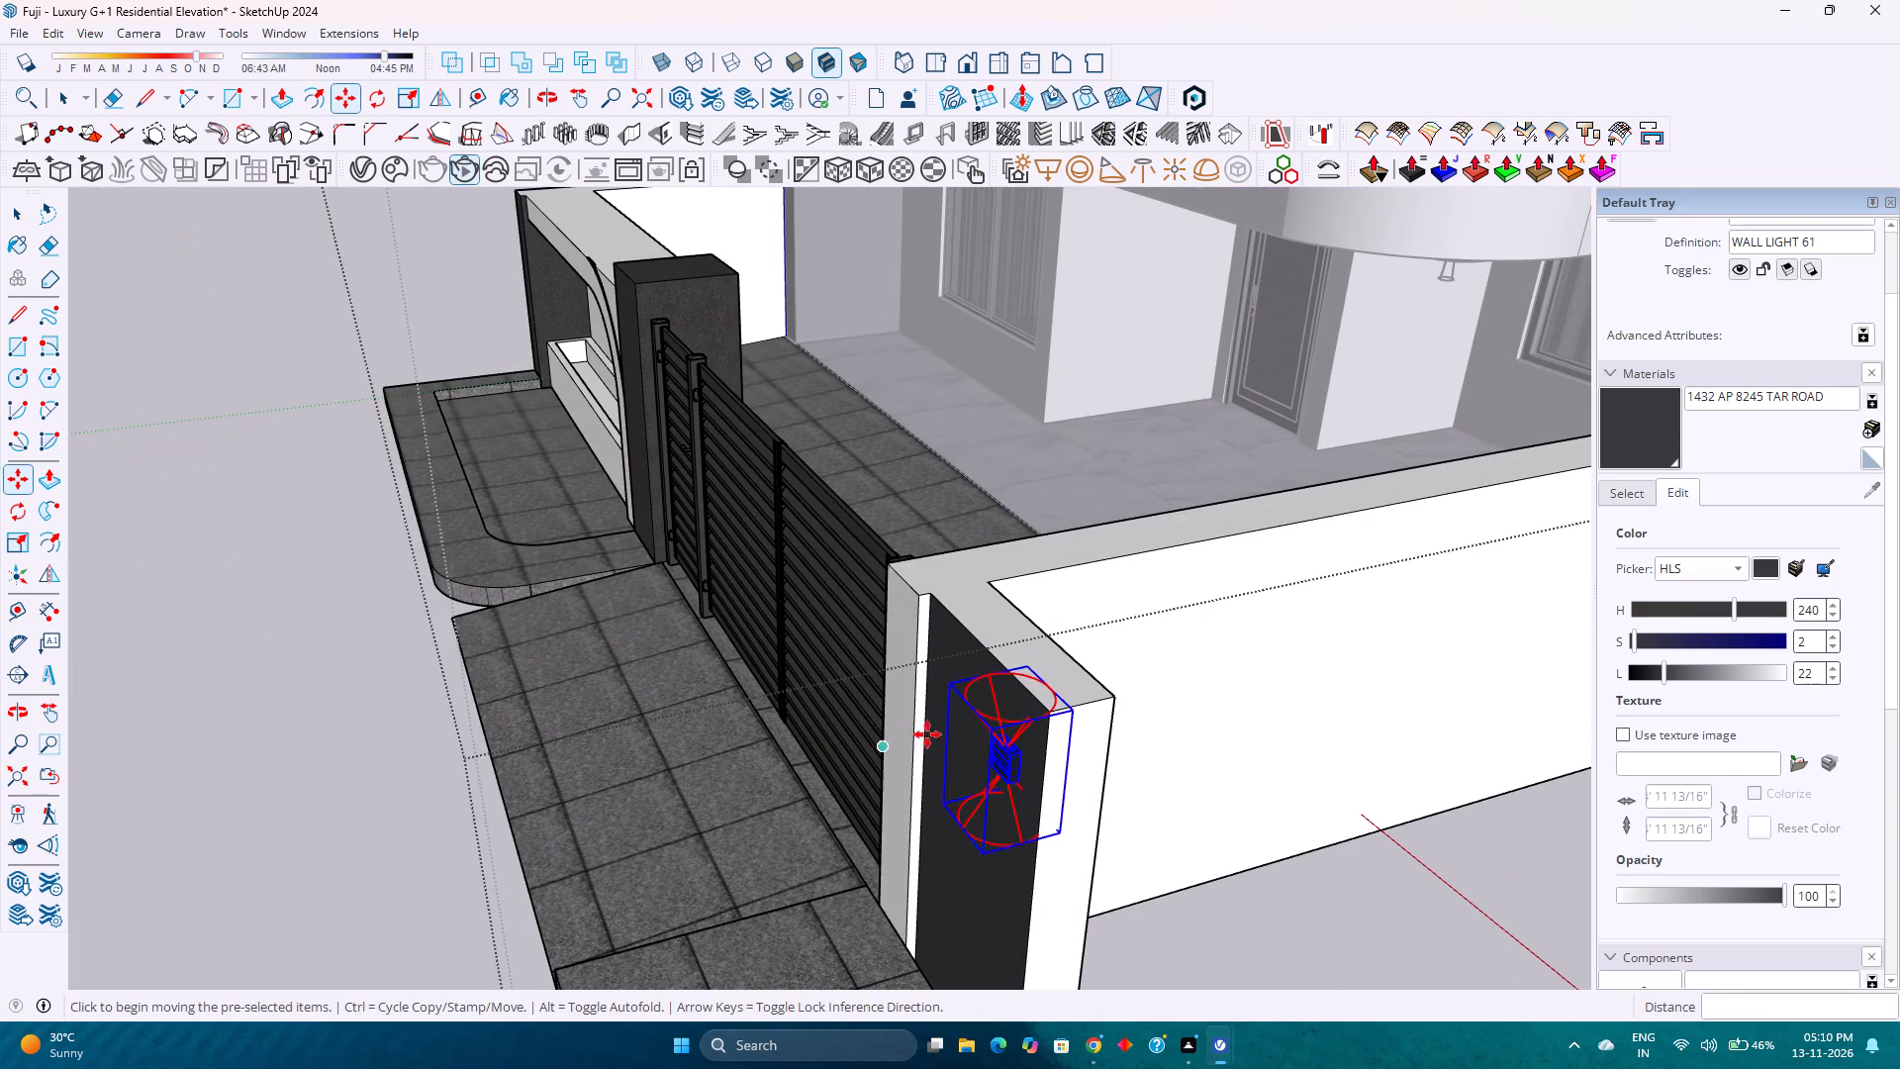
scroll(1076, 728, "up", 6)
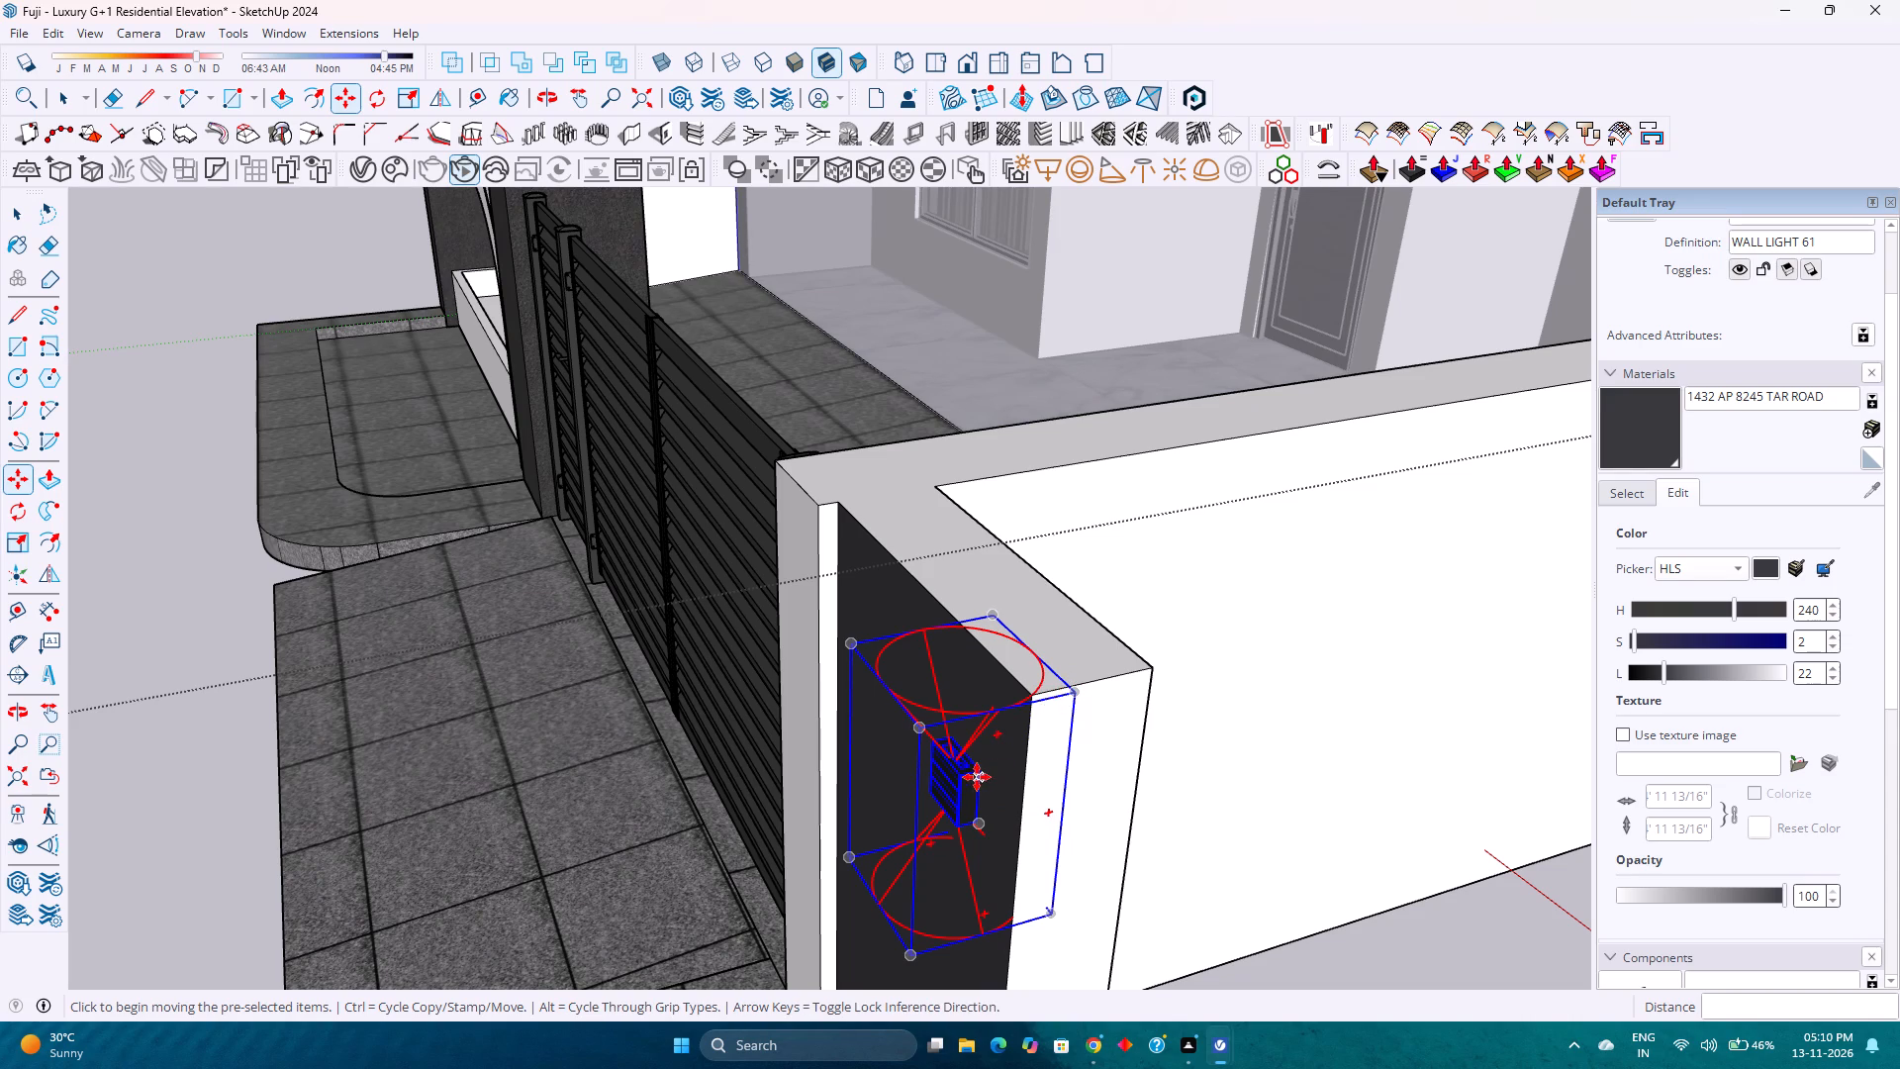
left_click(978, 771)
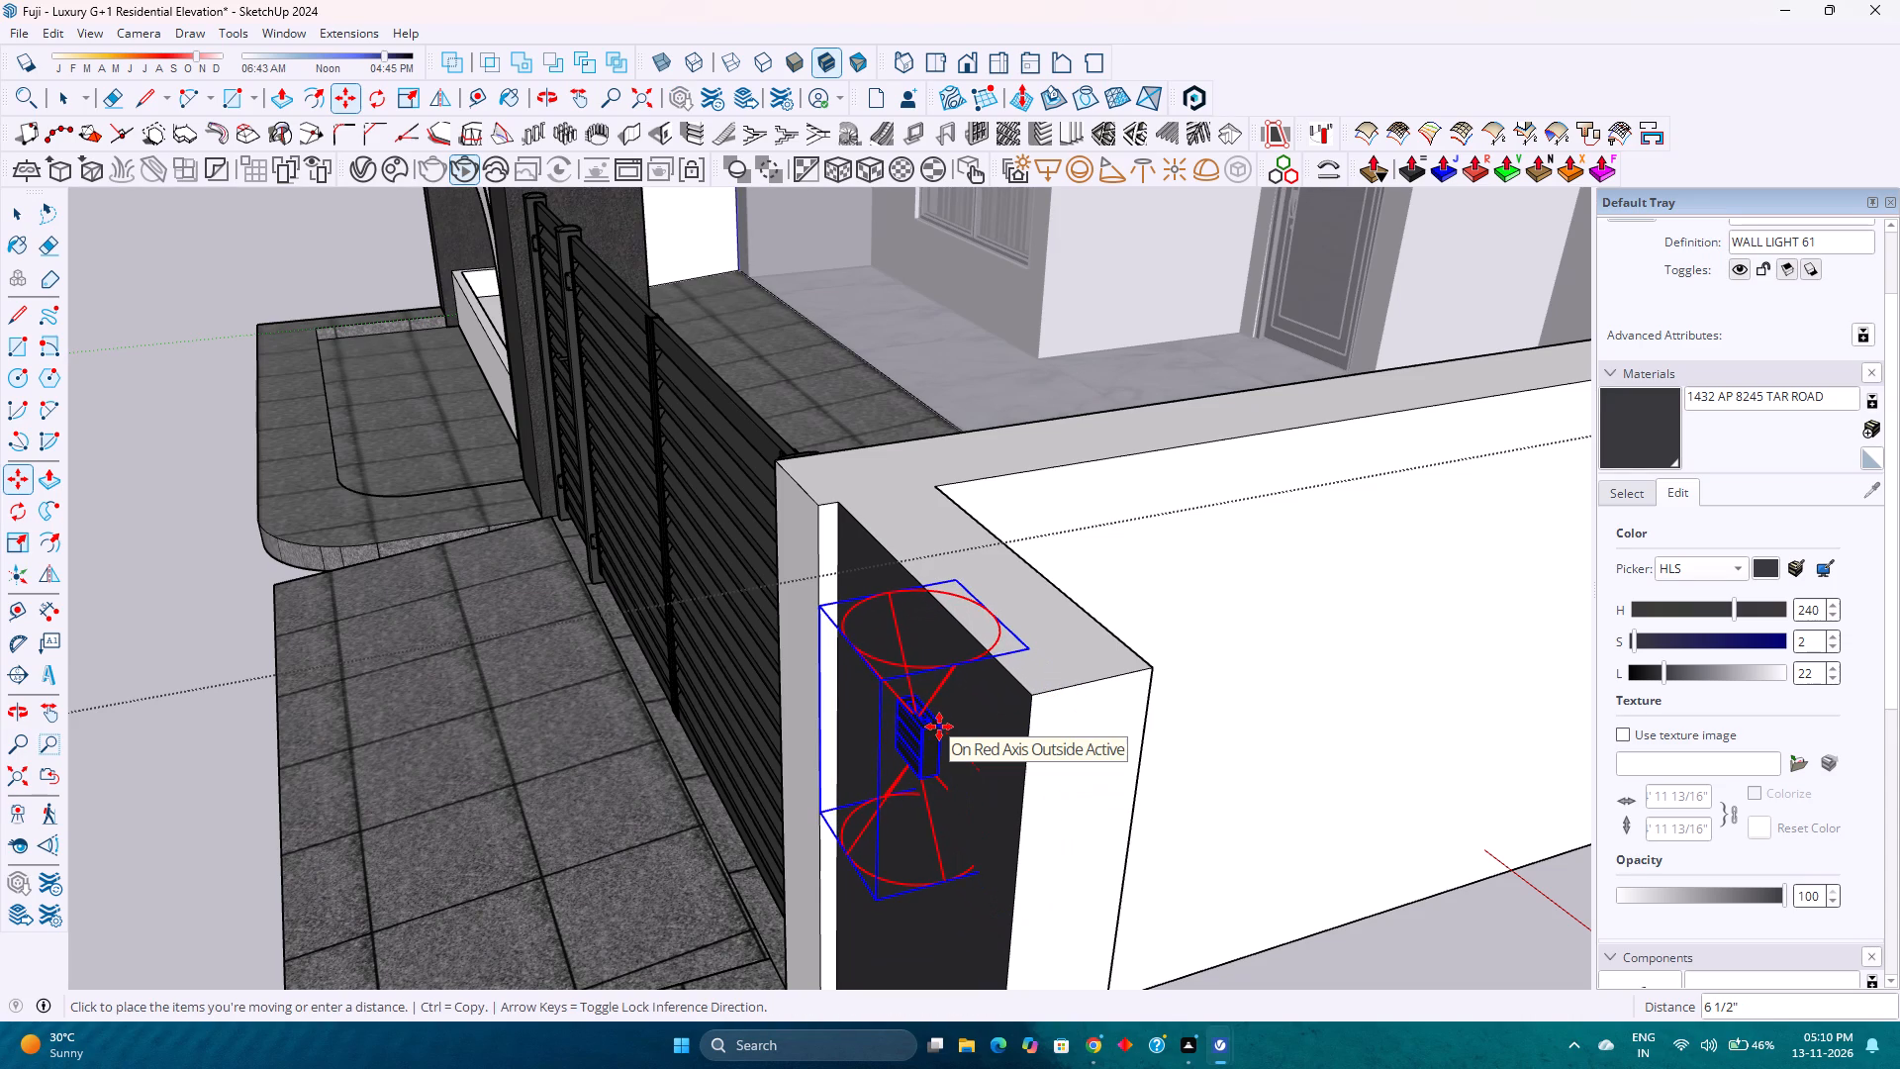
left_click(939, 727)
middle_click_drag(889, 766, 1283, 660)
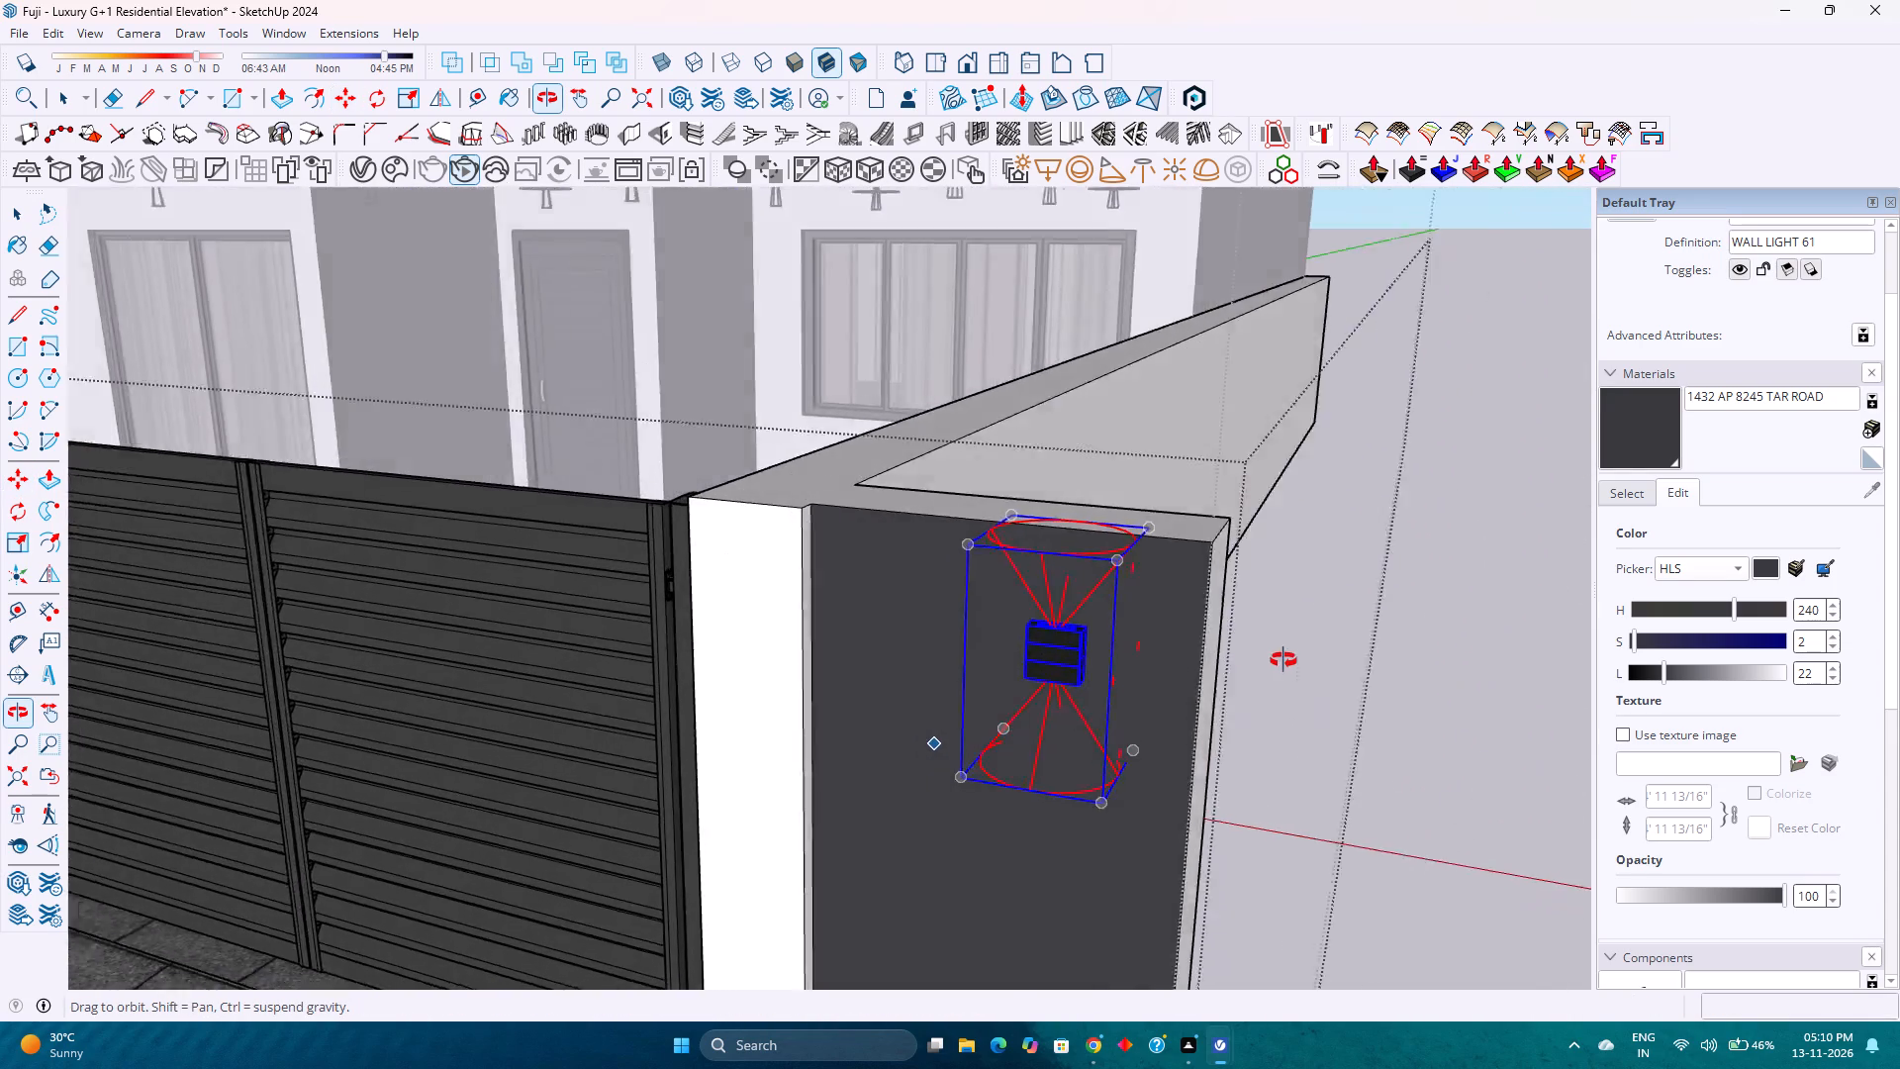
middle_click_drag(1283, 660, 906, 735)
middle_click(906, 735)
scroll(966, 736, "up", 1)
middle_click_drag(954, 742, 900, 741)
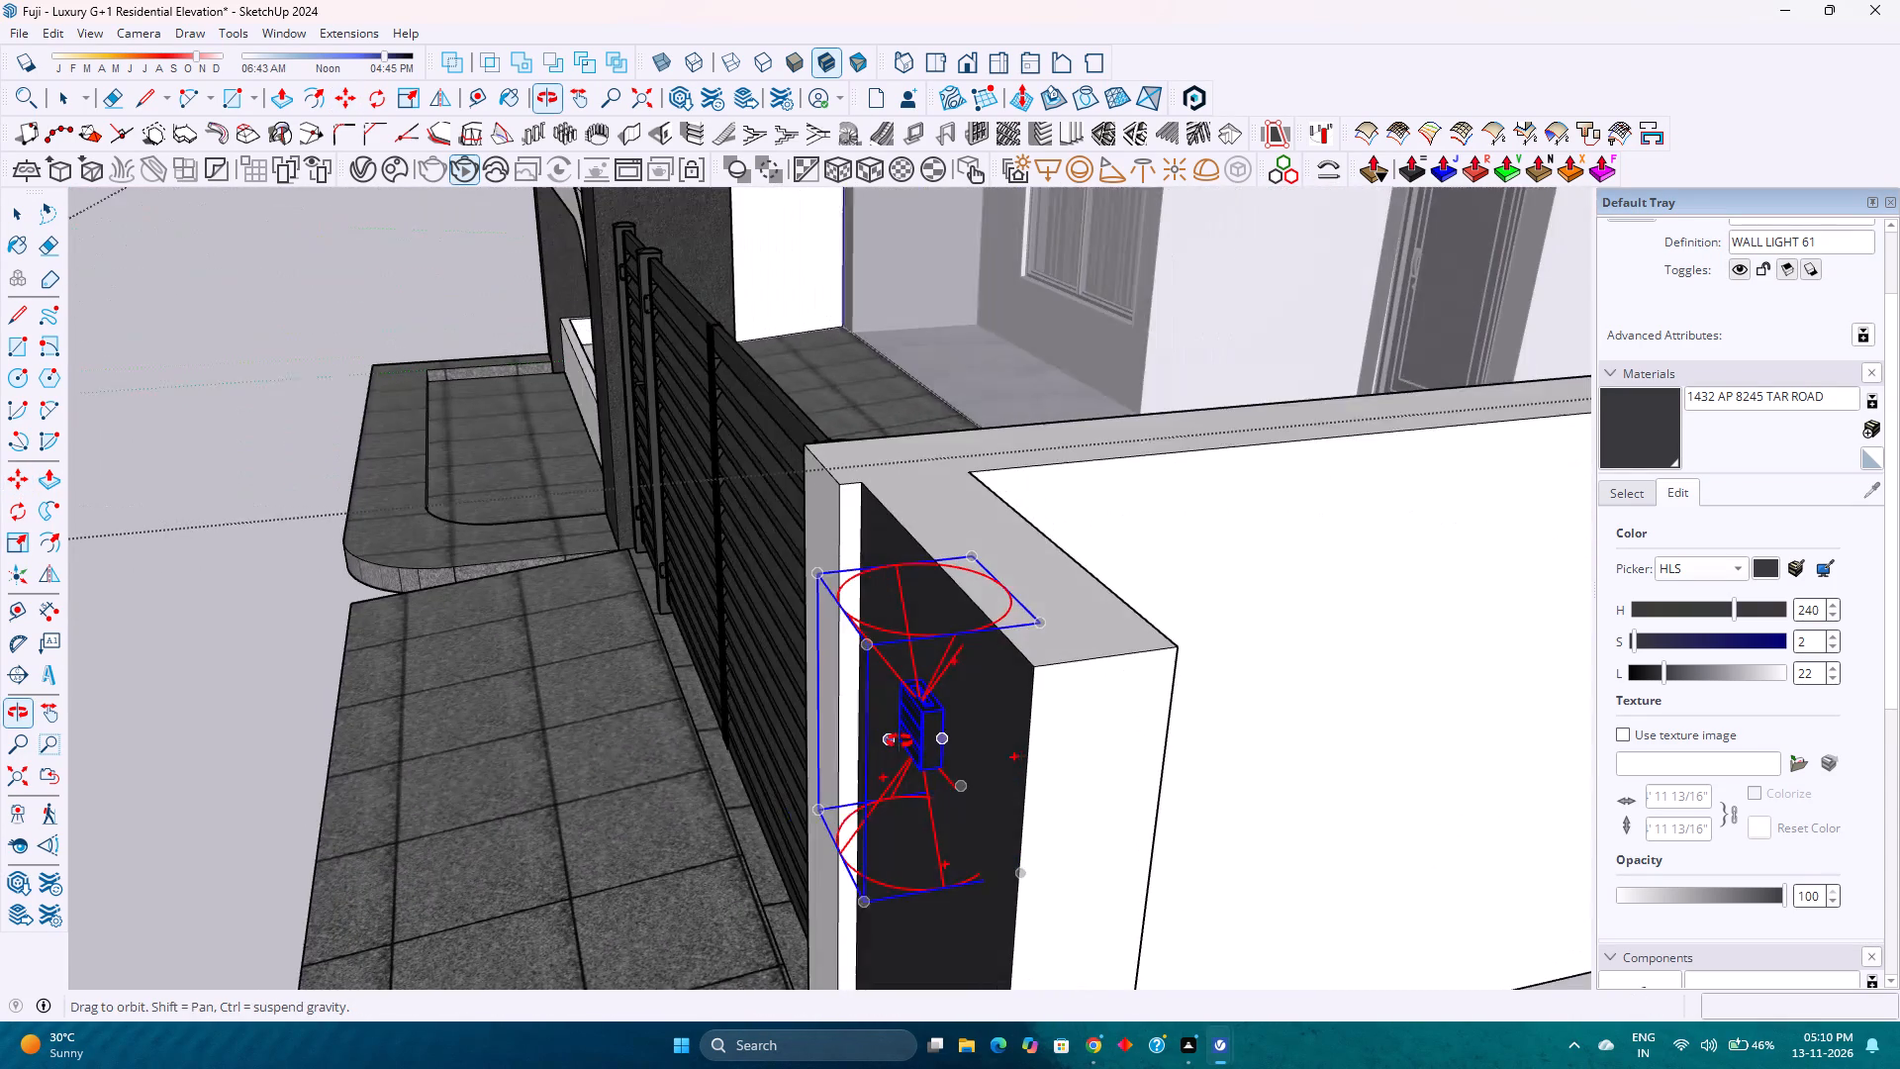
middle_click_drag(900, 741, 901, 741)
left_click(942, 712)
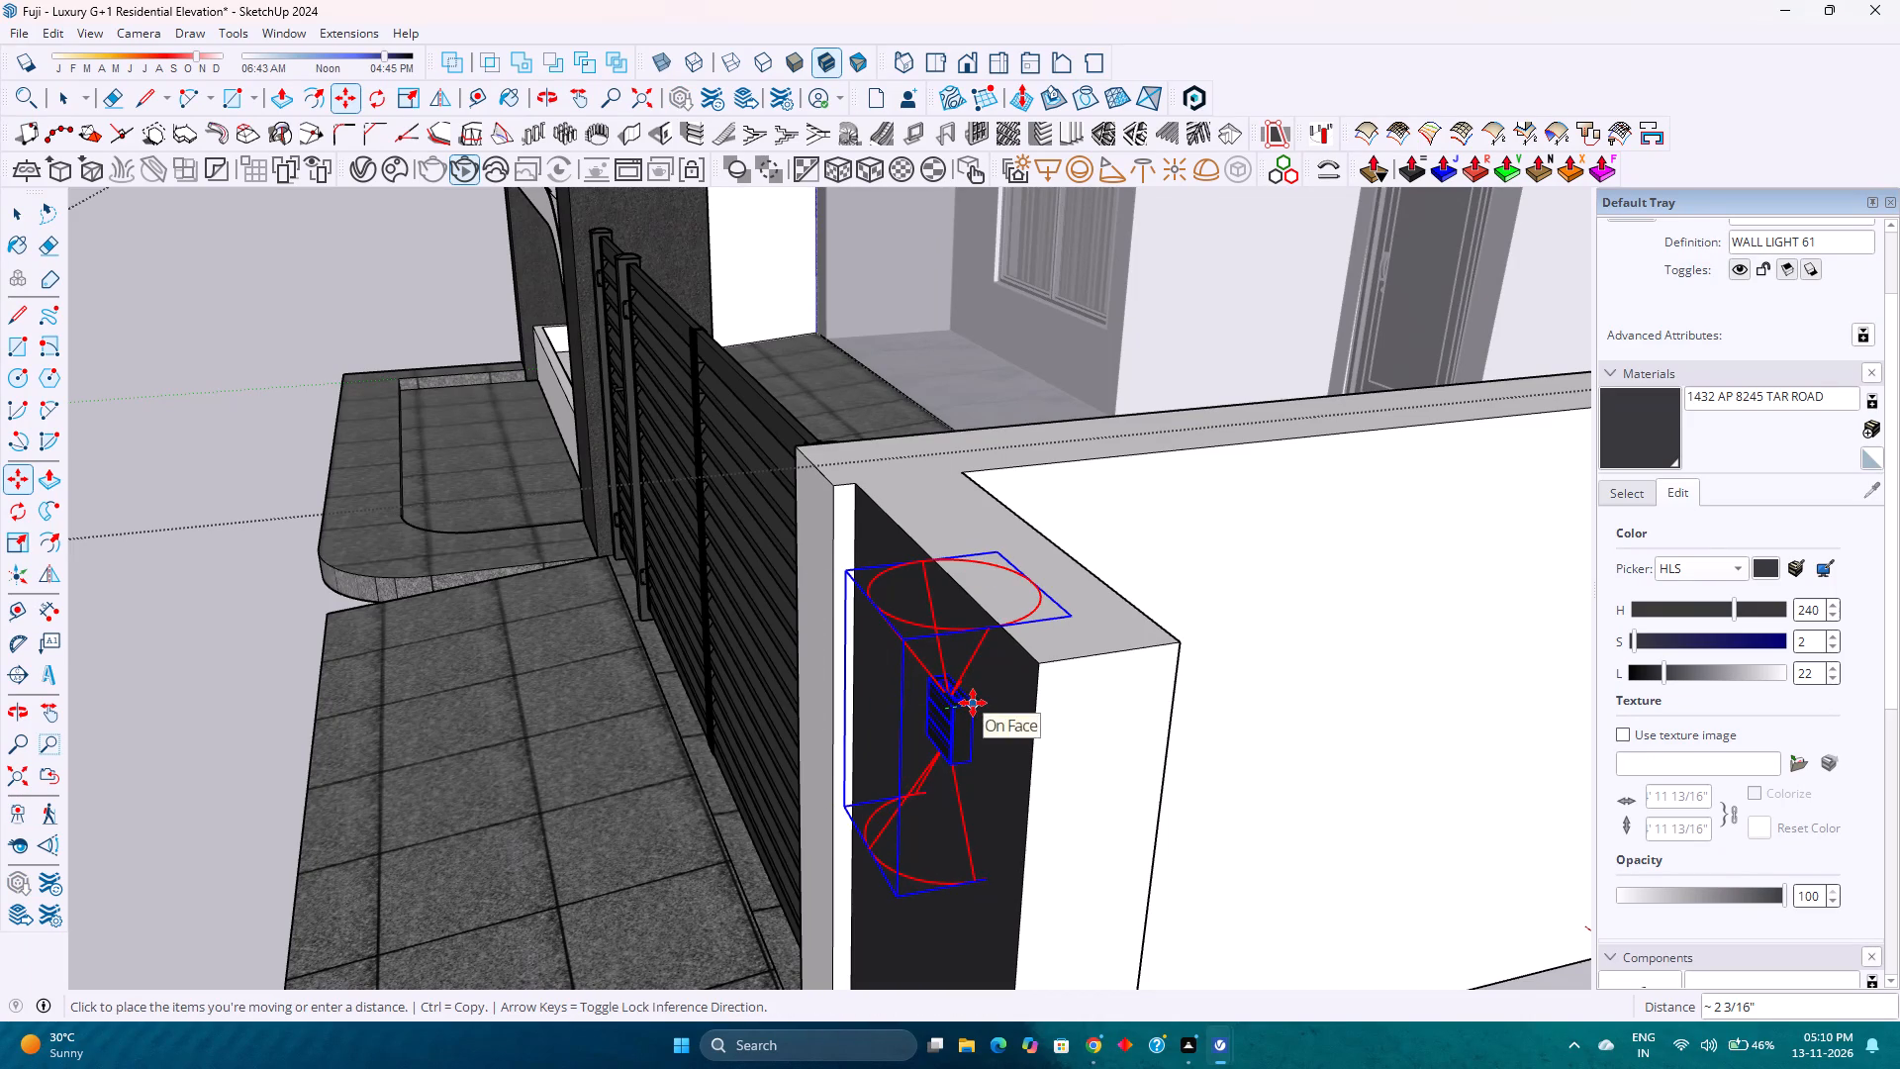
left_click(973, 703)
scroll(974, 724, "up", 6)
middle_click_drag(969, 724, 822, 863)
middle_click(822, 863)
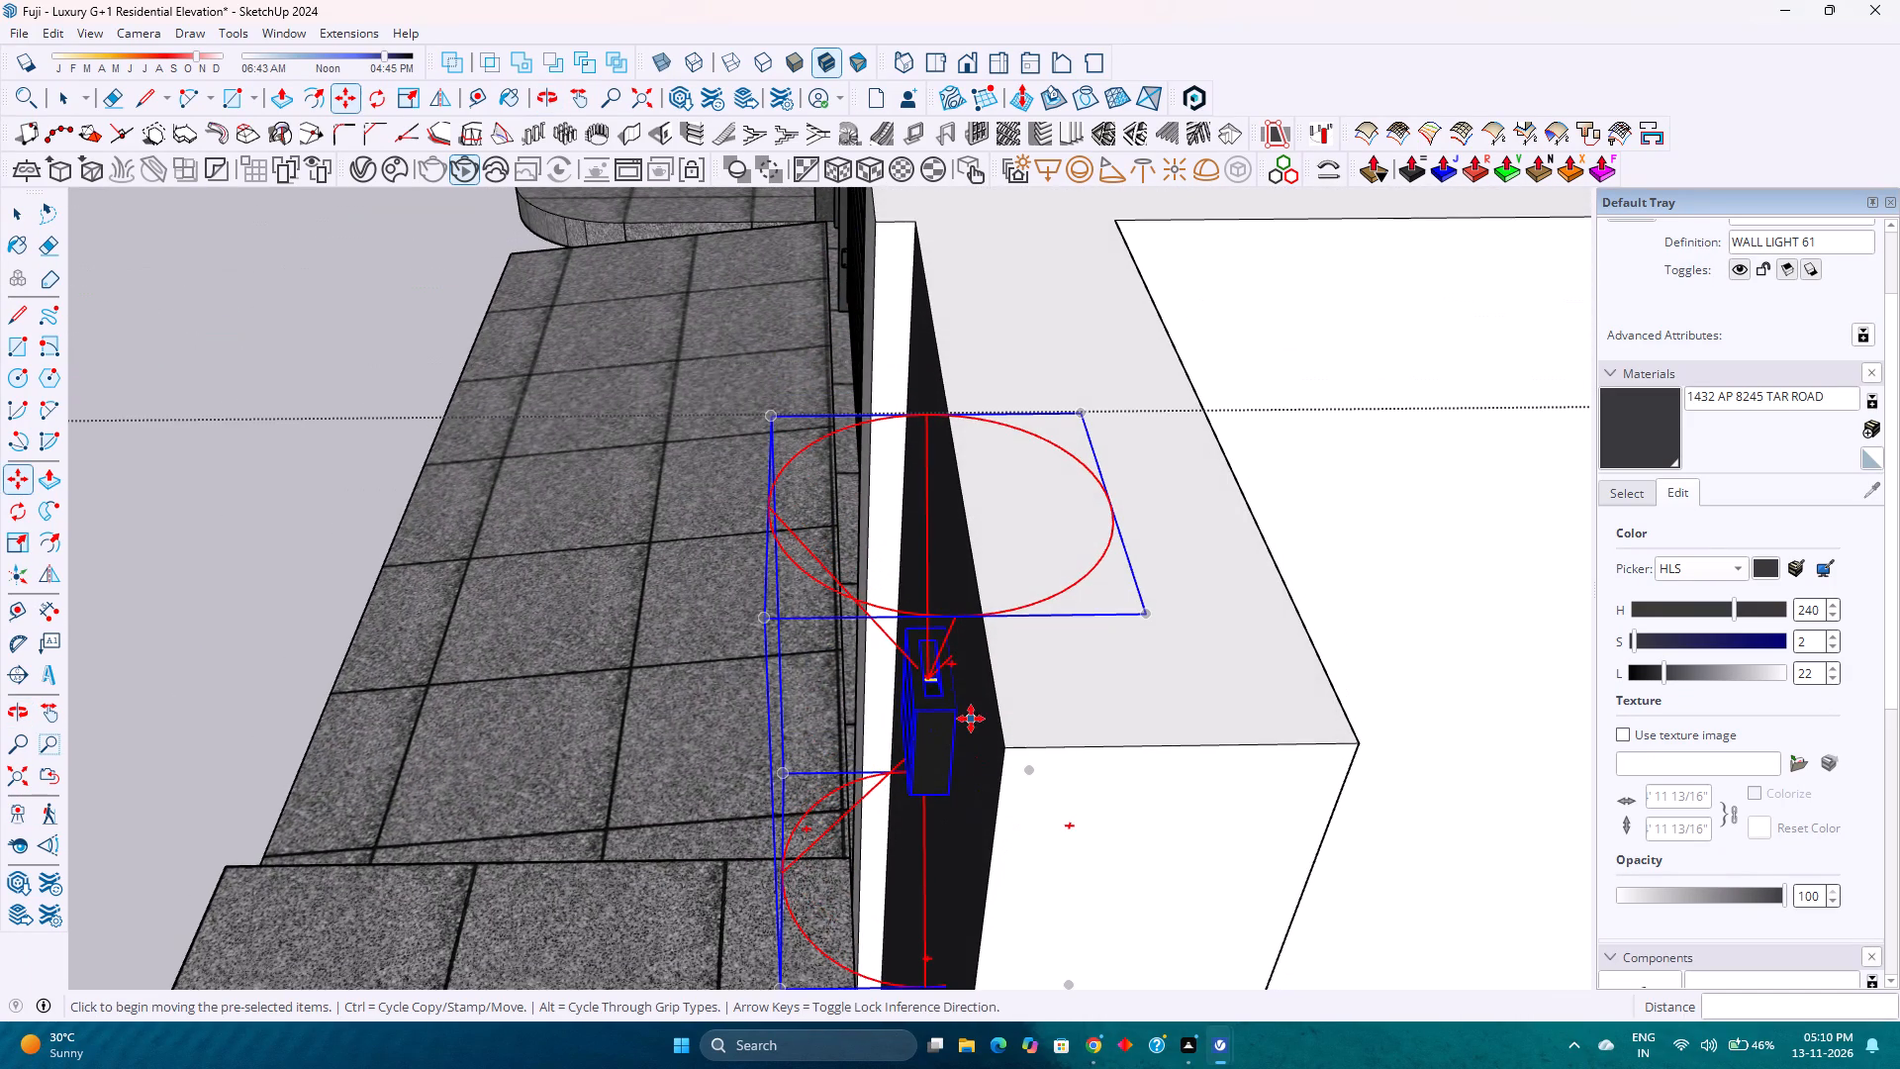
left_click(956, 717)
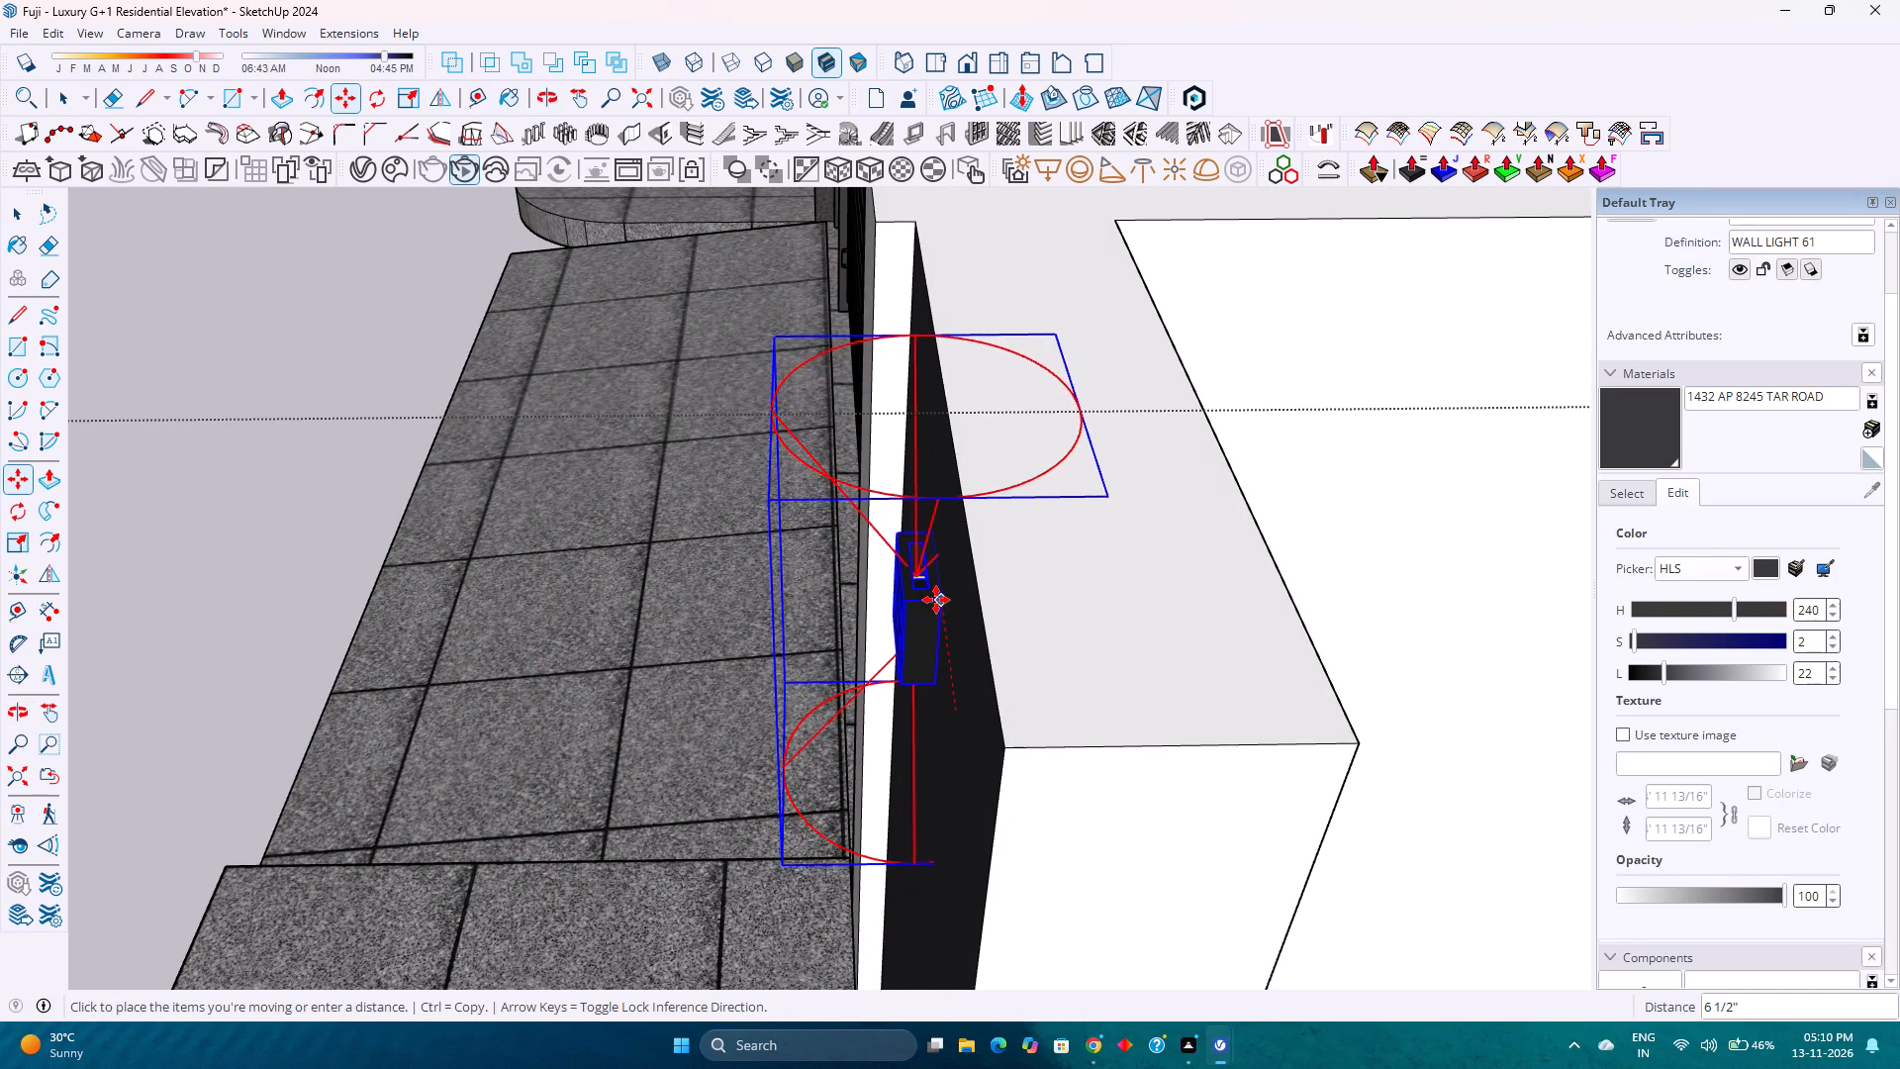
left_click(937, 599)
Lower the wall light on the dark panel by about 2' 1".
scroll(878, 648, "down", 2)
middle_click_drag(807, 751, 1432, 558)
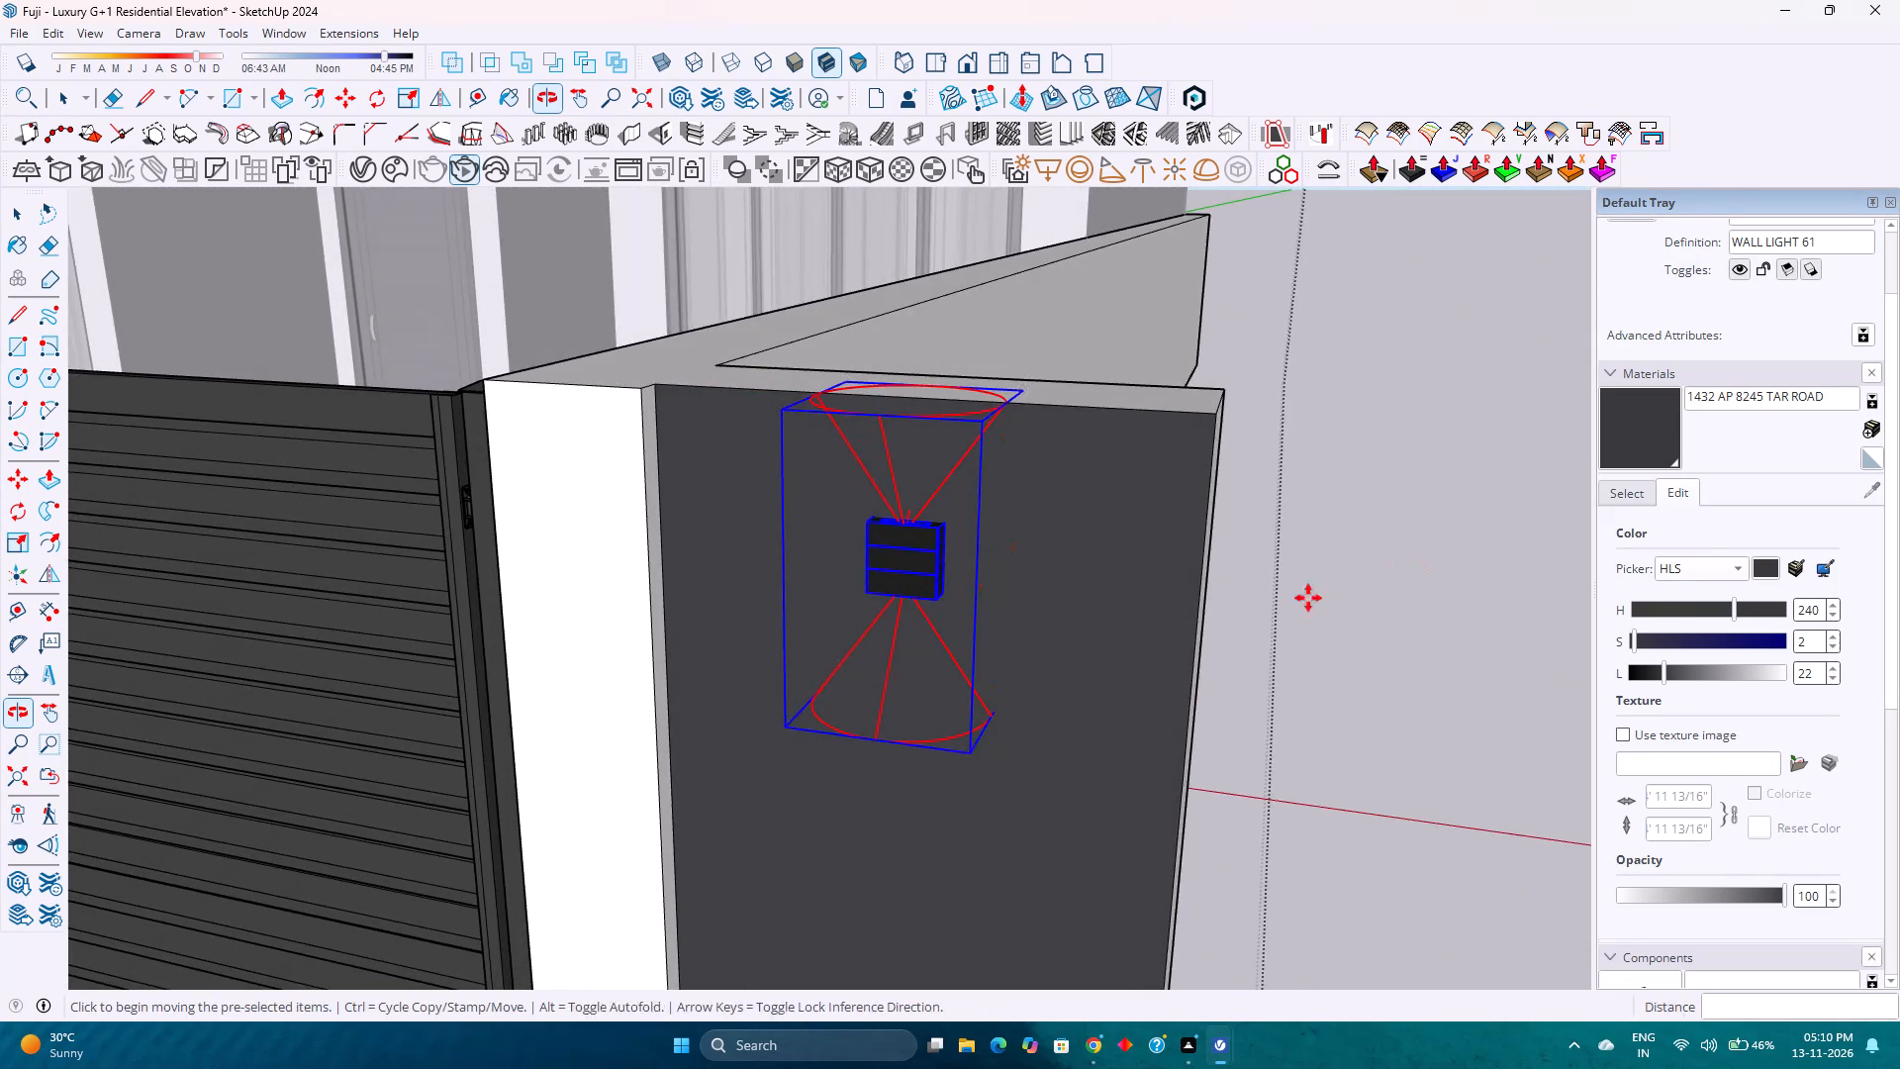
scroll(811, 651, "down", 2)
middle_click_drag(811, 651, 573, 626)
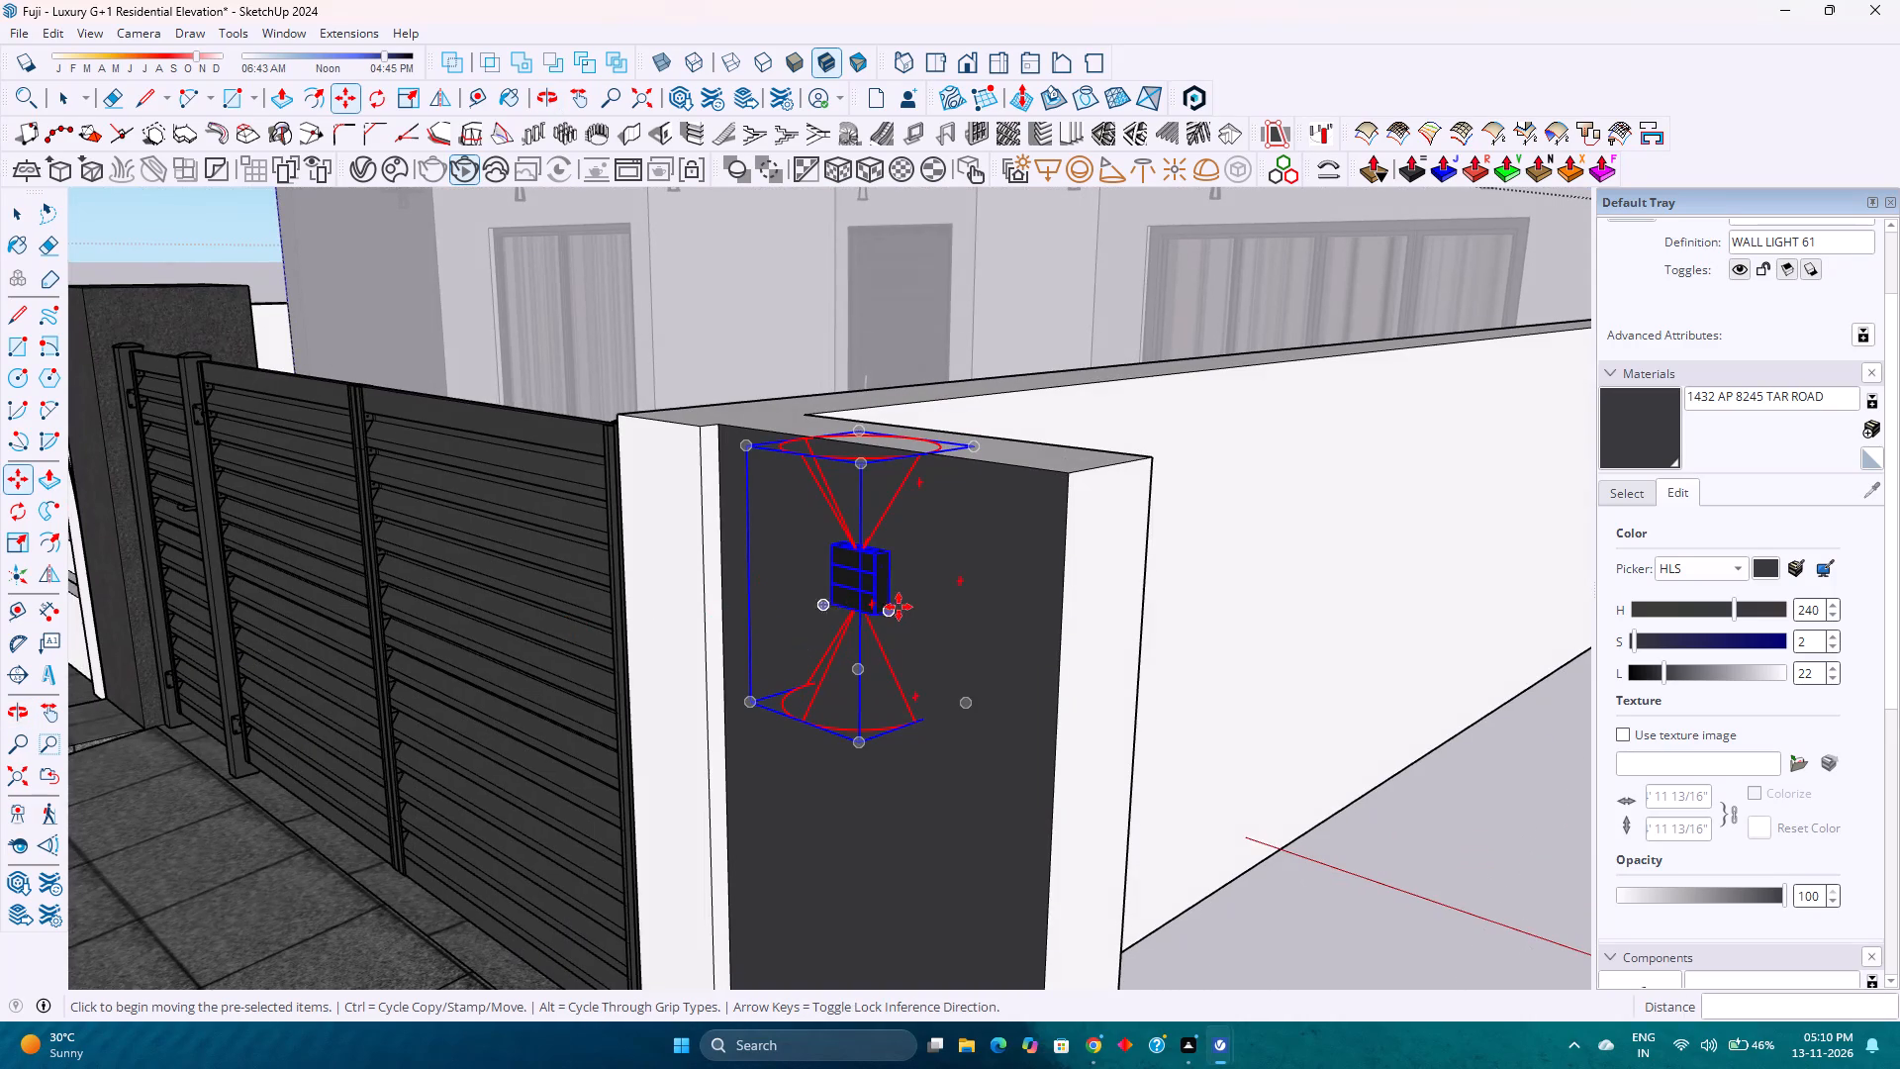
left_click(898, 614)
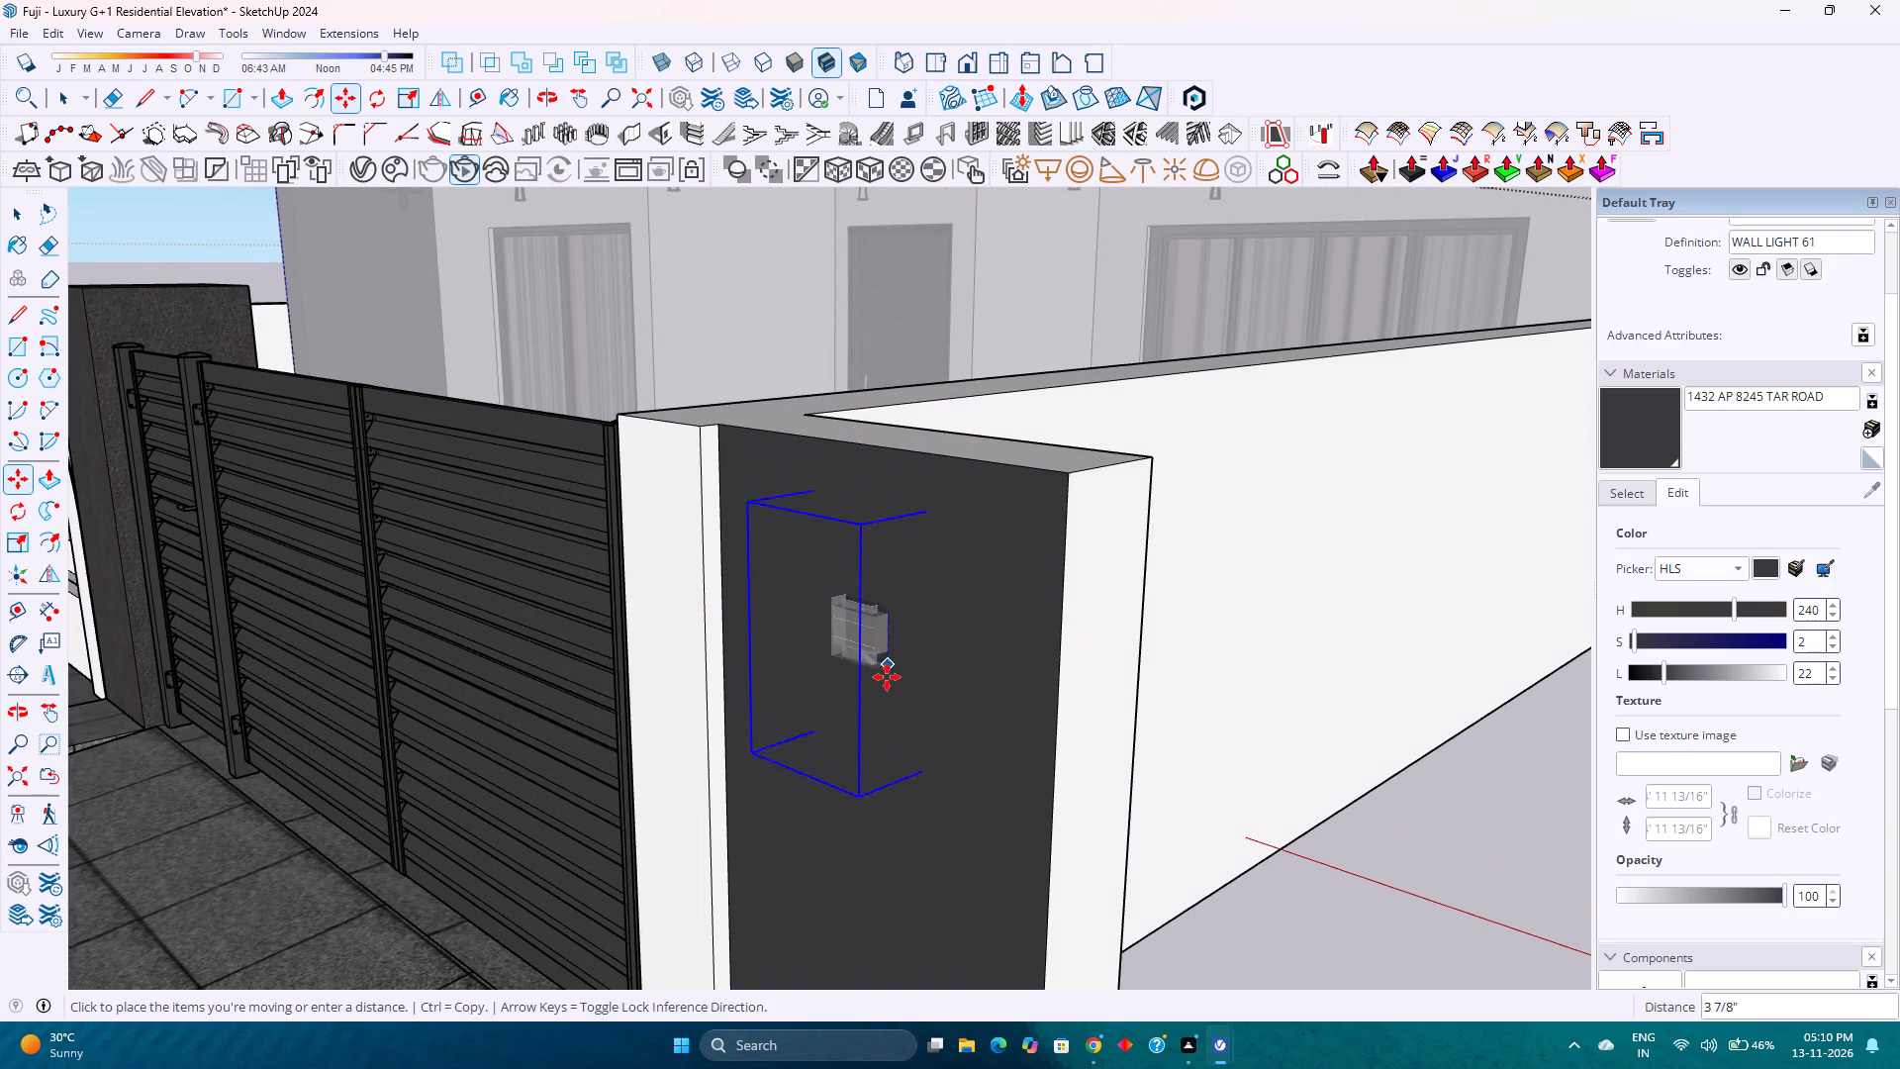
scroll(886, 758, "down", 9)
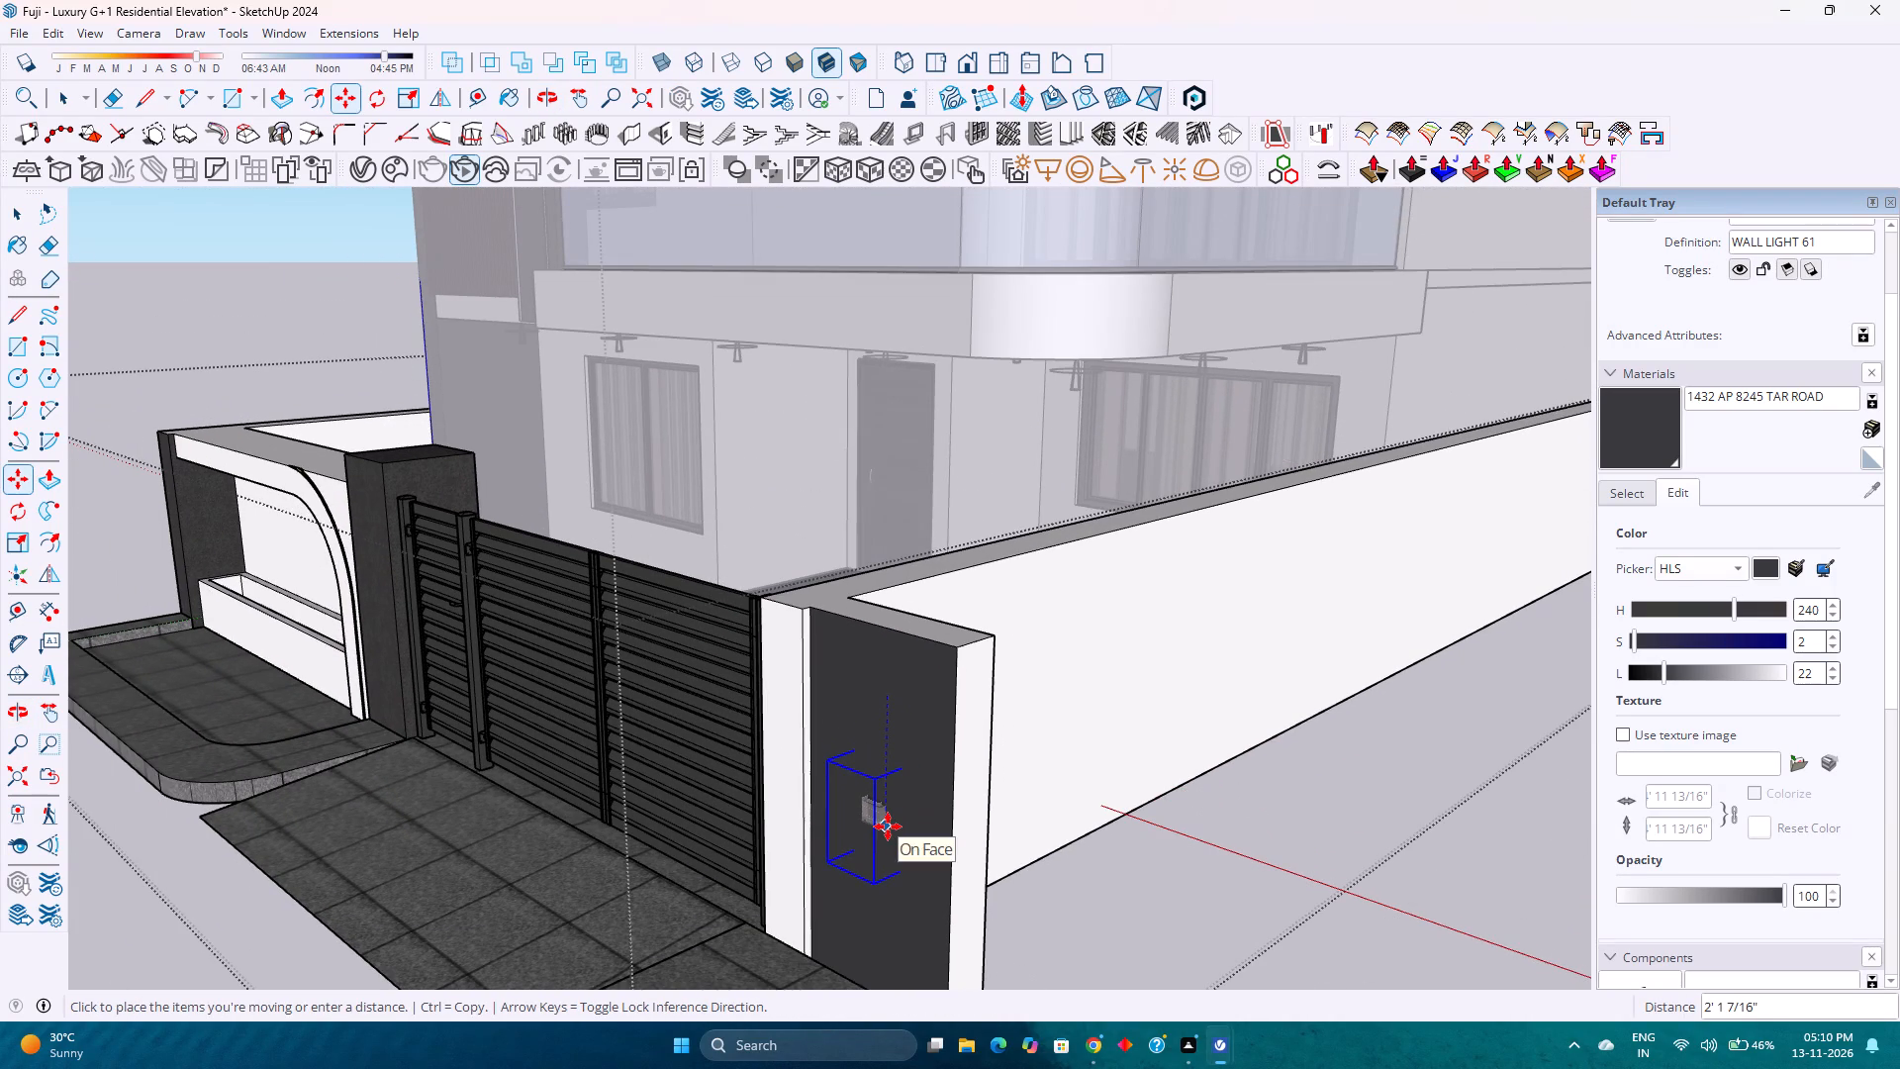
left_click(888, 826)
Seat the wall light's back against the dark panel, nudging it about 5/16" outward and about 1/4" back along the green axis.
middle_click_drag(824, 832, 1164, 904)
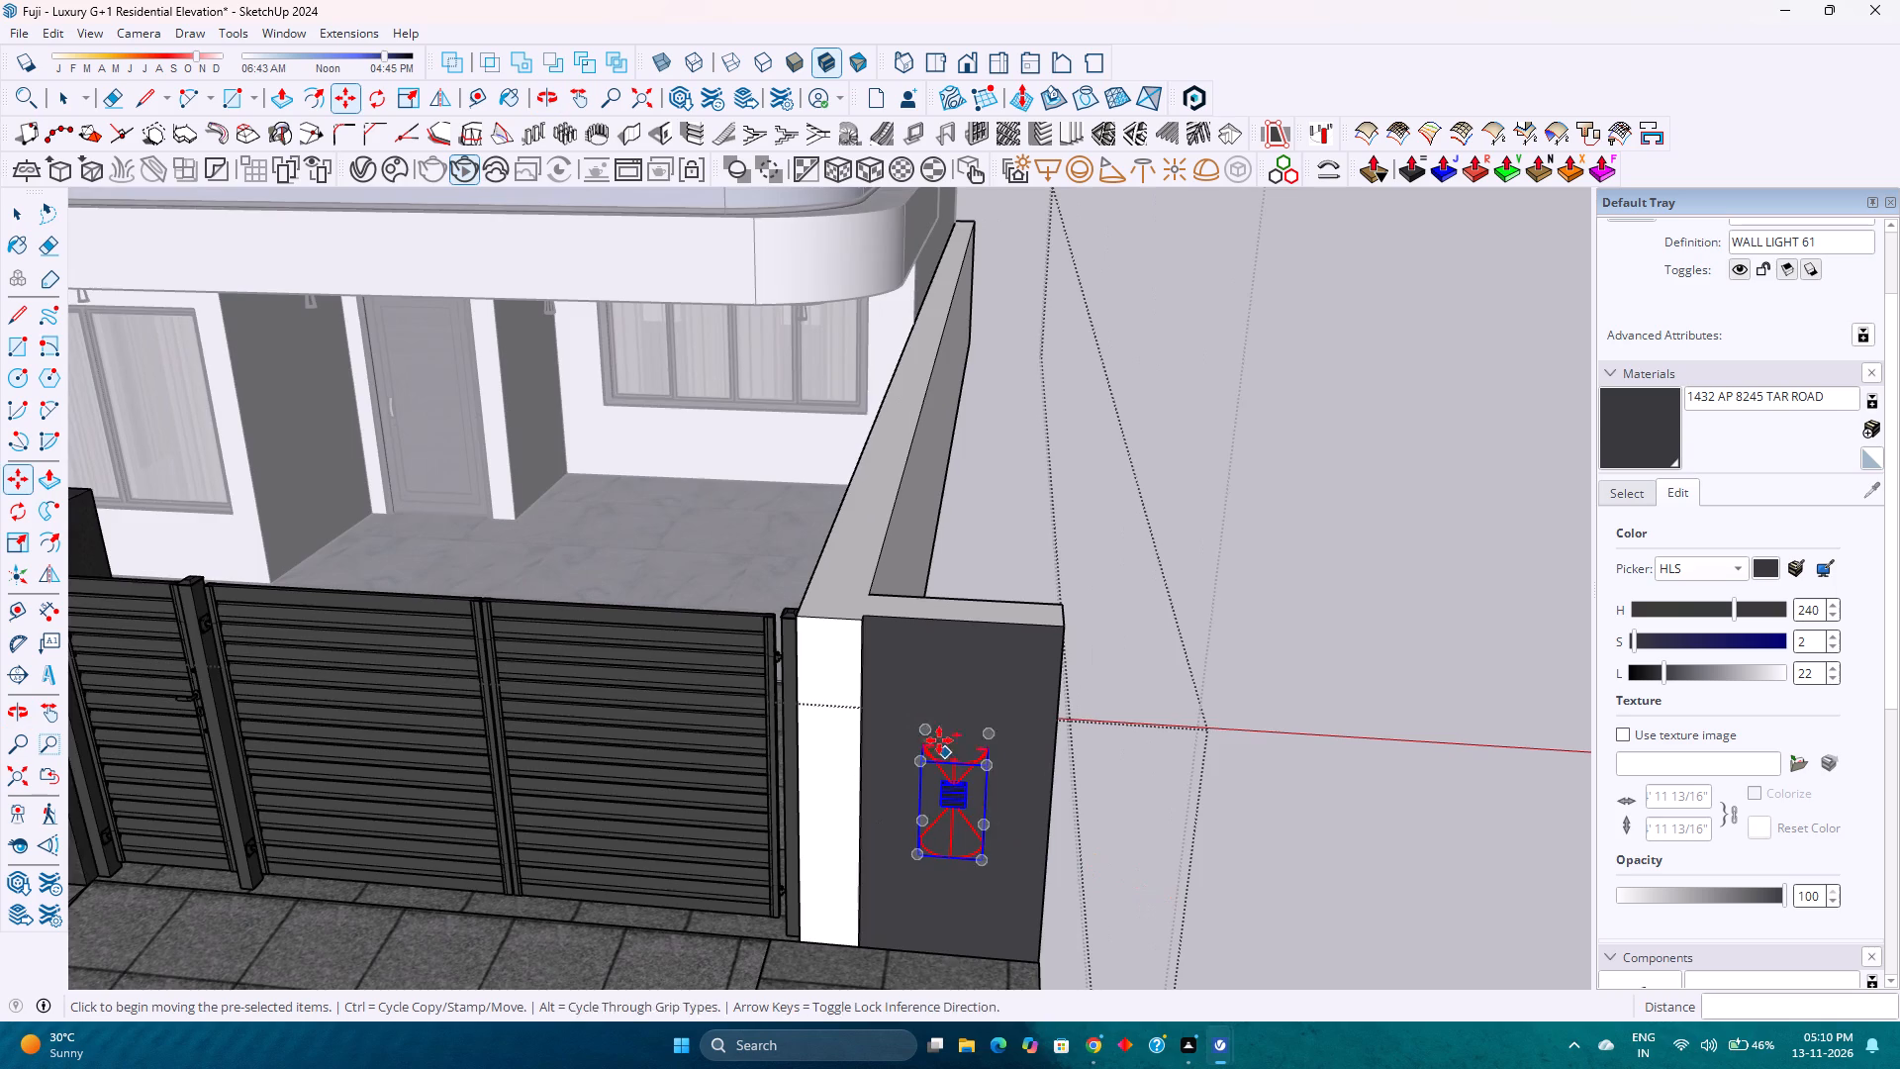
scroll(933, 709, "up", 4)
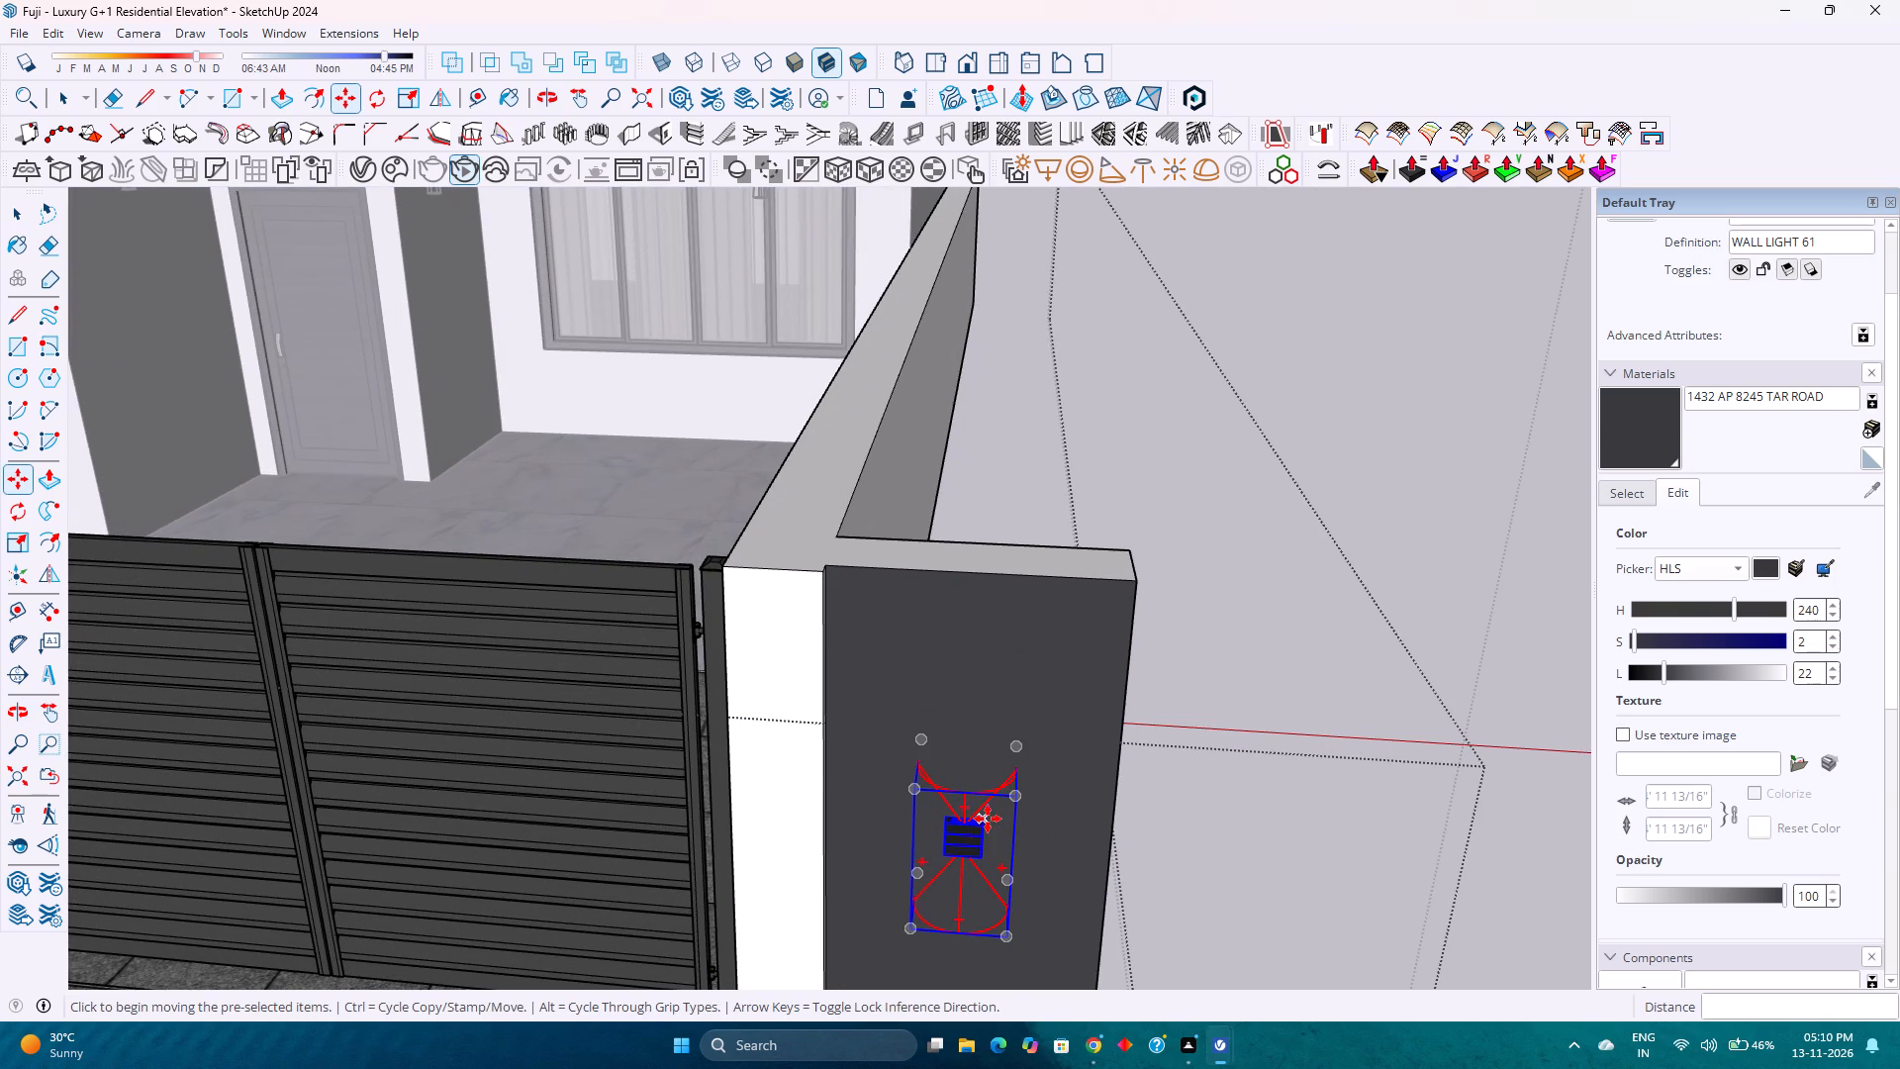
scroll(988, 819, "up", 18)
middle_click_drag(981, 829, 617, 845)
middle_click(616, 845)
scroll(781, 863, "up", 3)
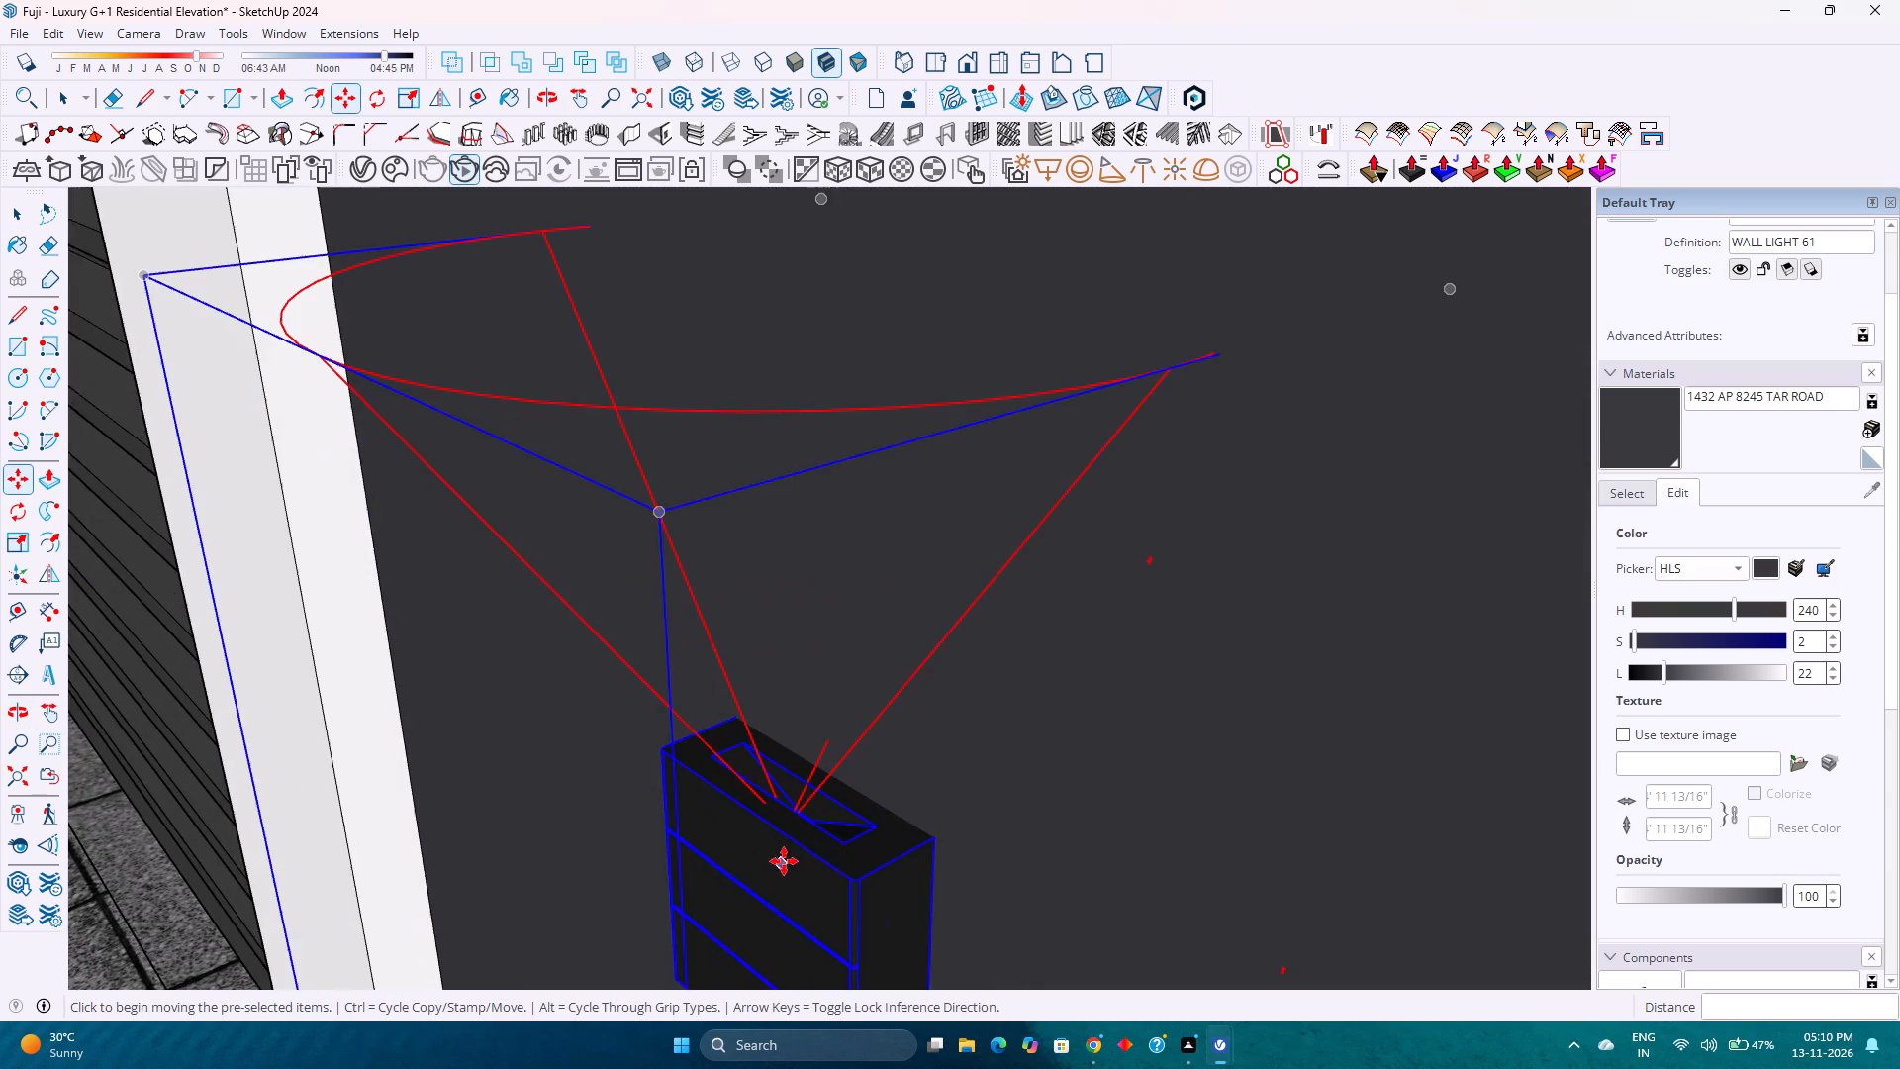
scroll(895, 855, "up", 3)
middle_click_drag(934, 840, 789, 819)
left_click(909, 847)
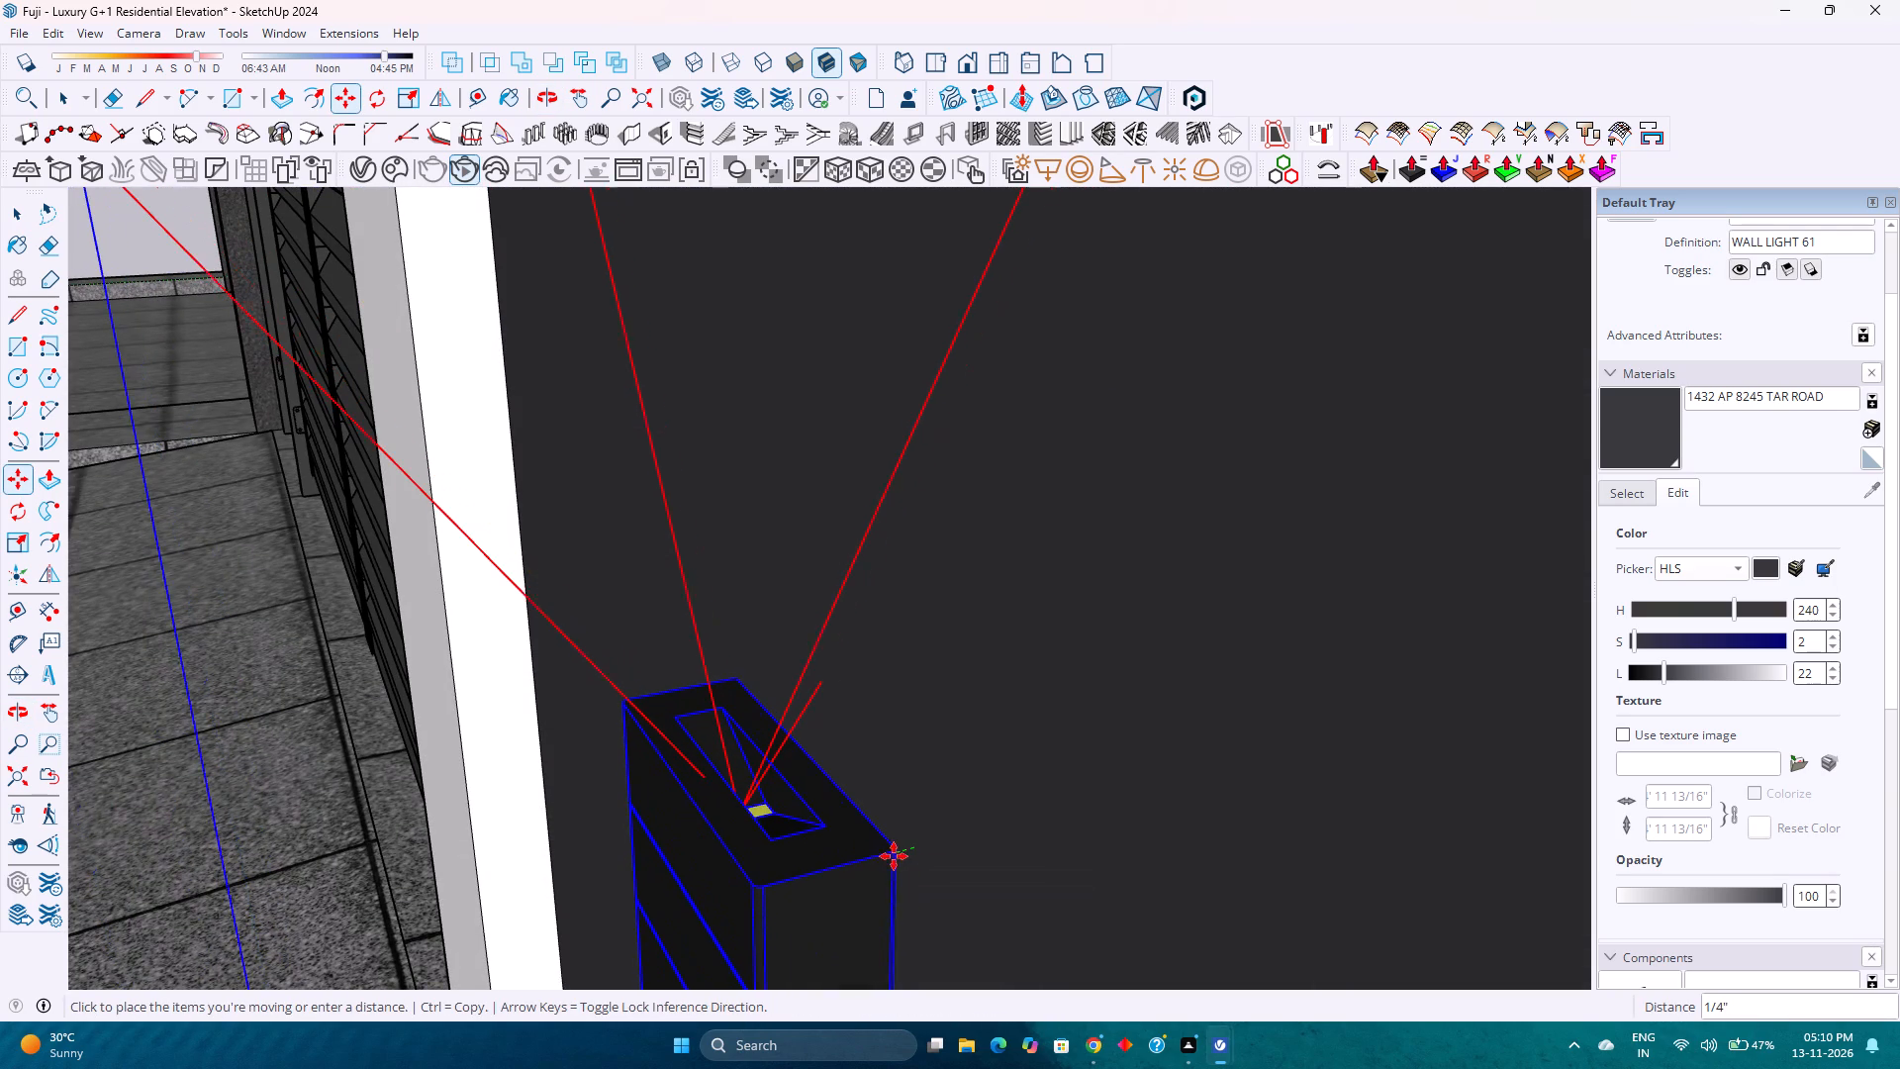
key("Right")
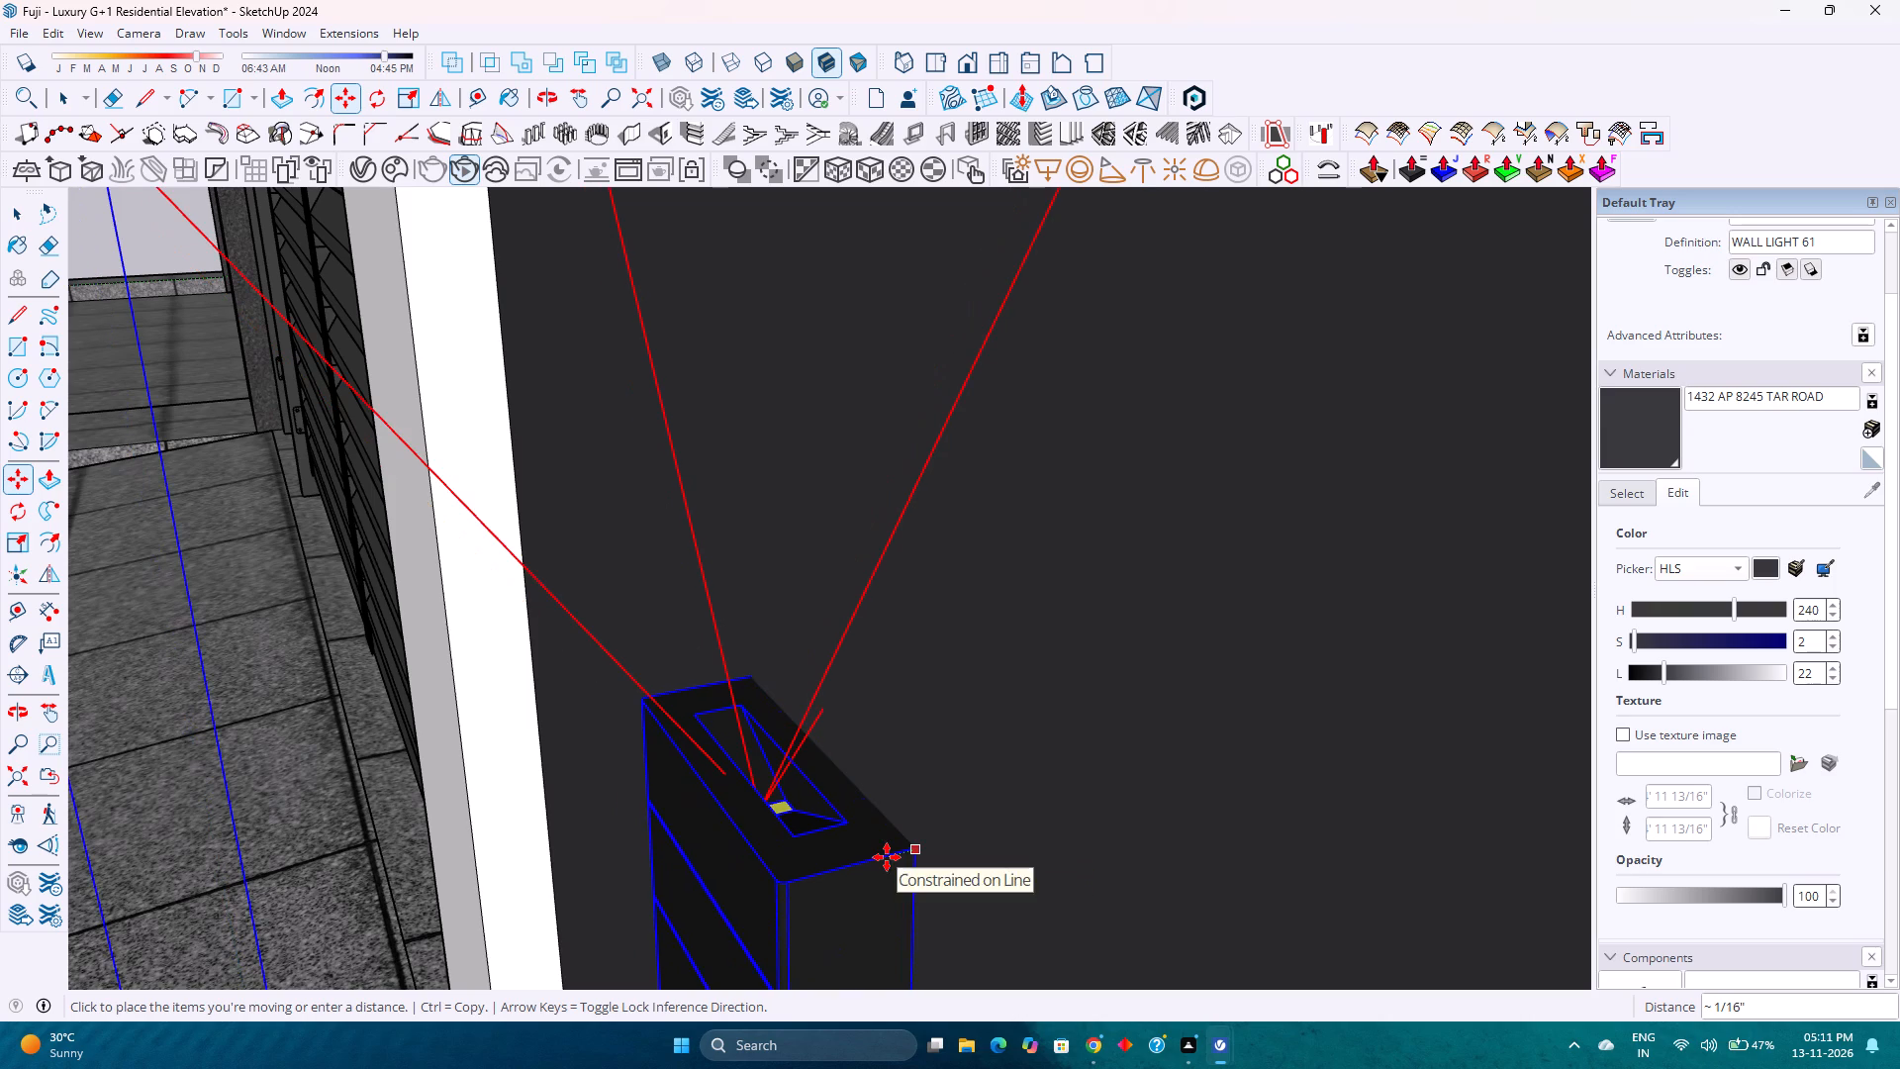
key("Left")
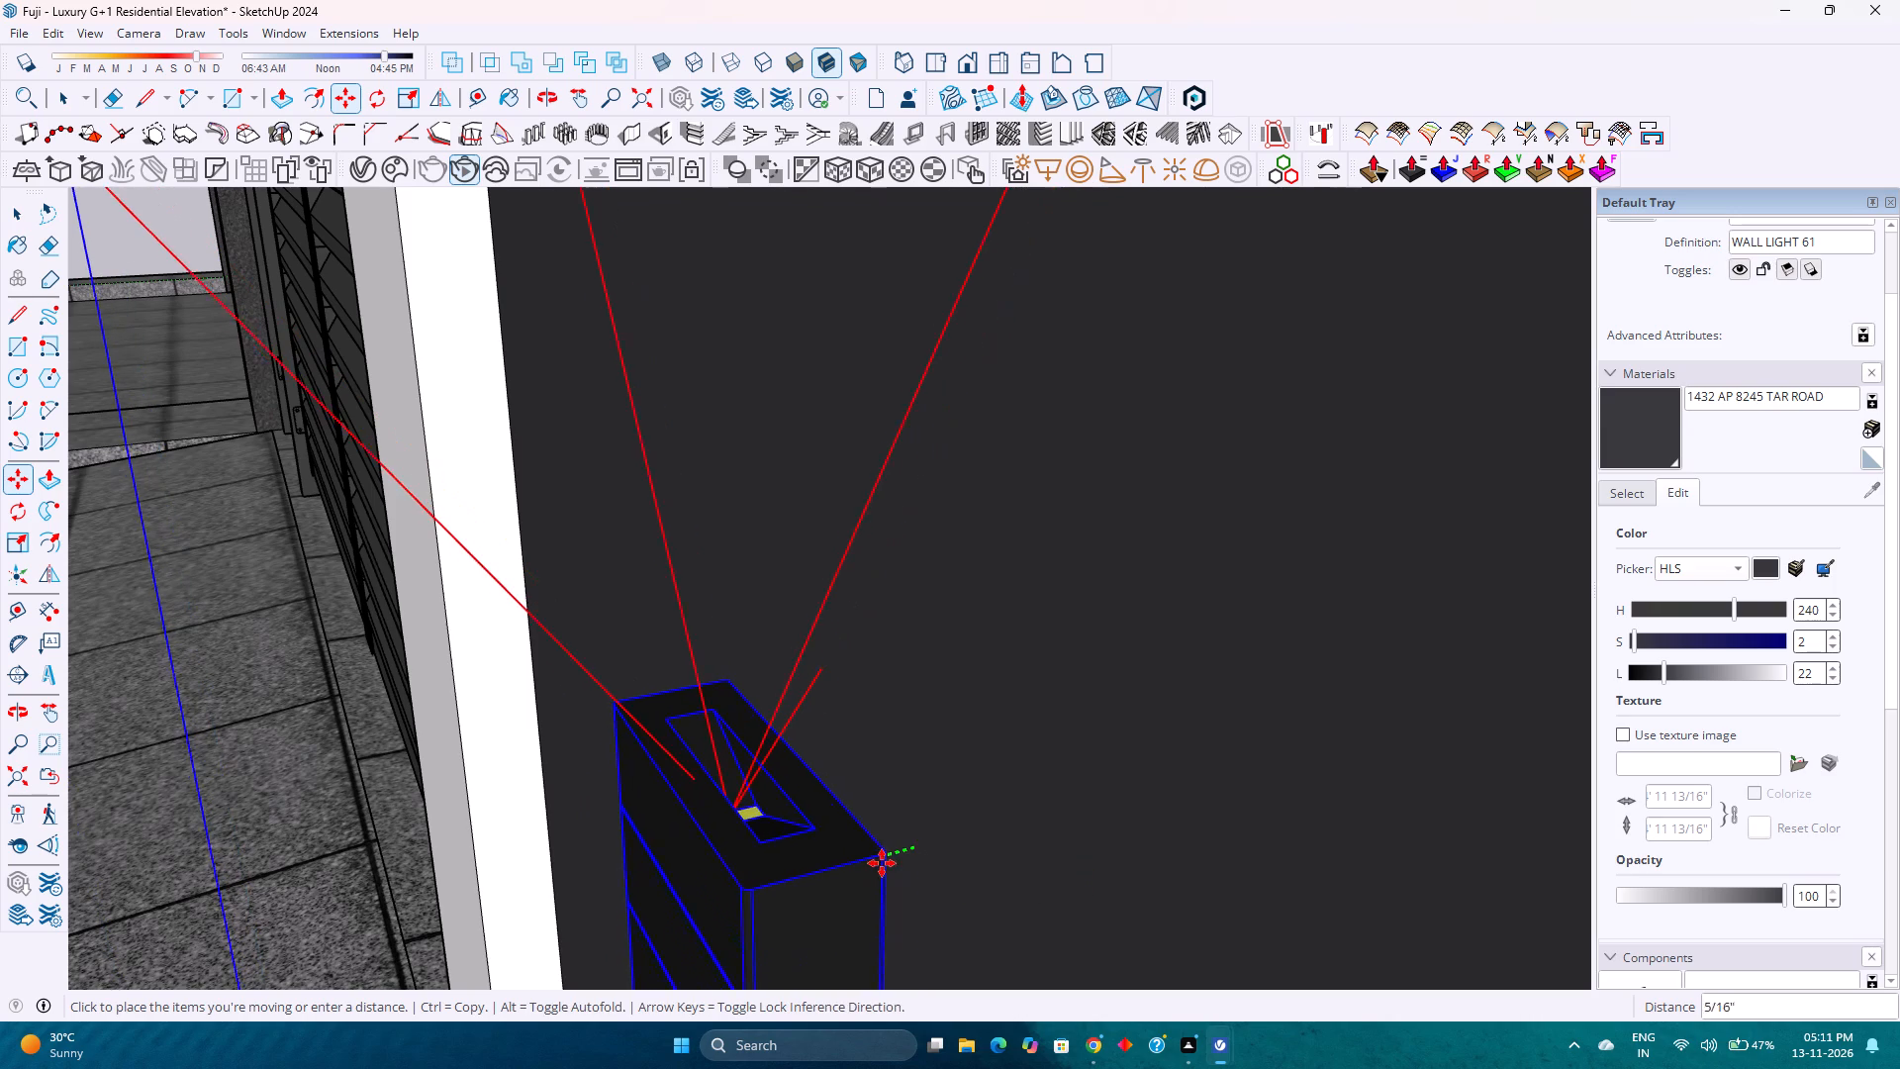
left_click(882, 863)
left_click(884, 854)
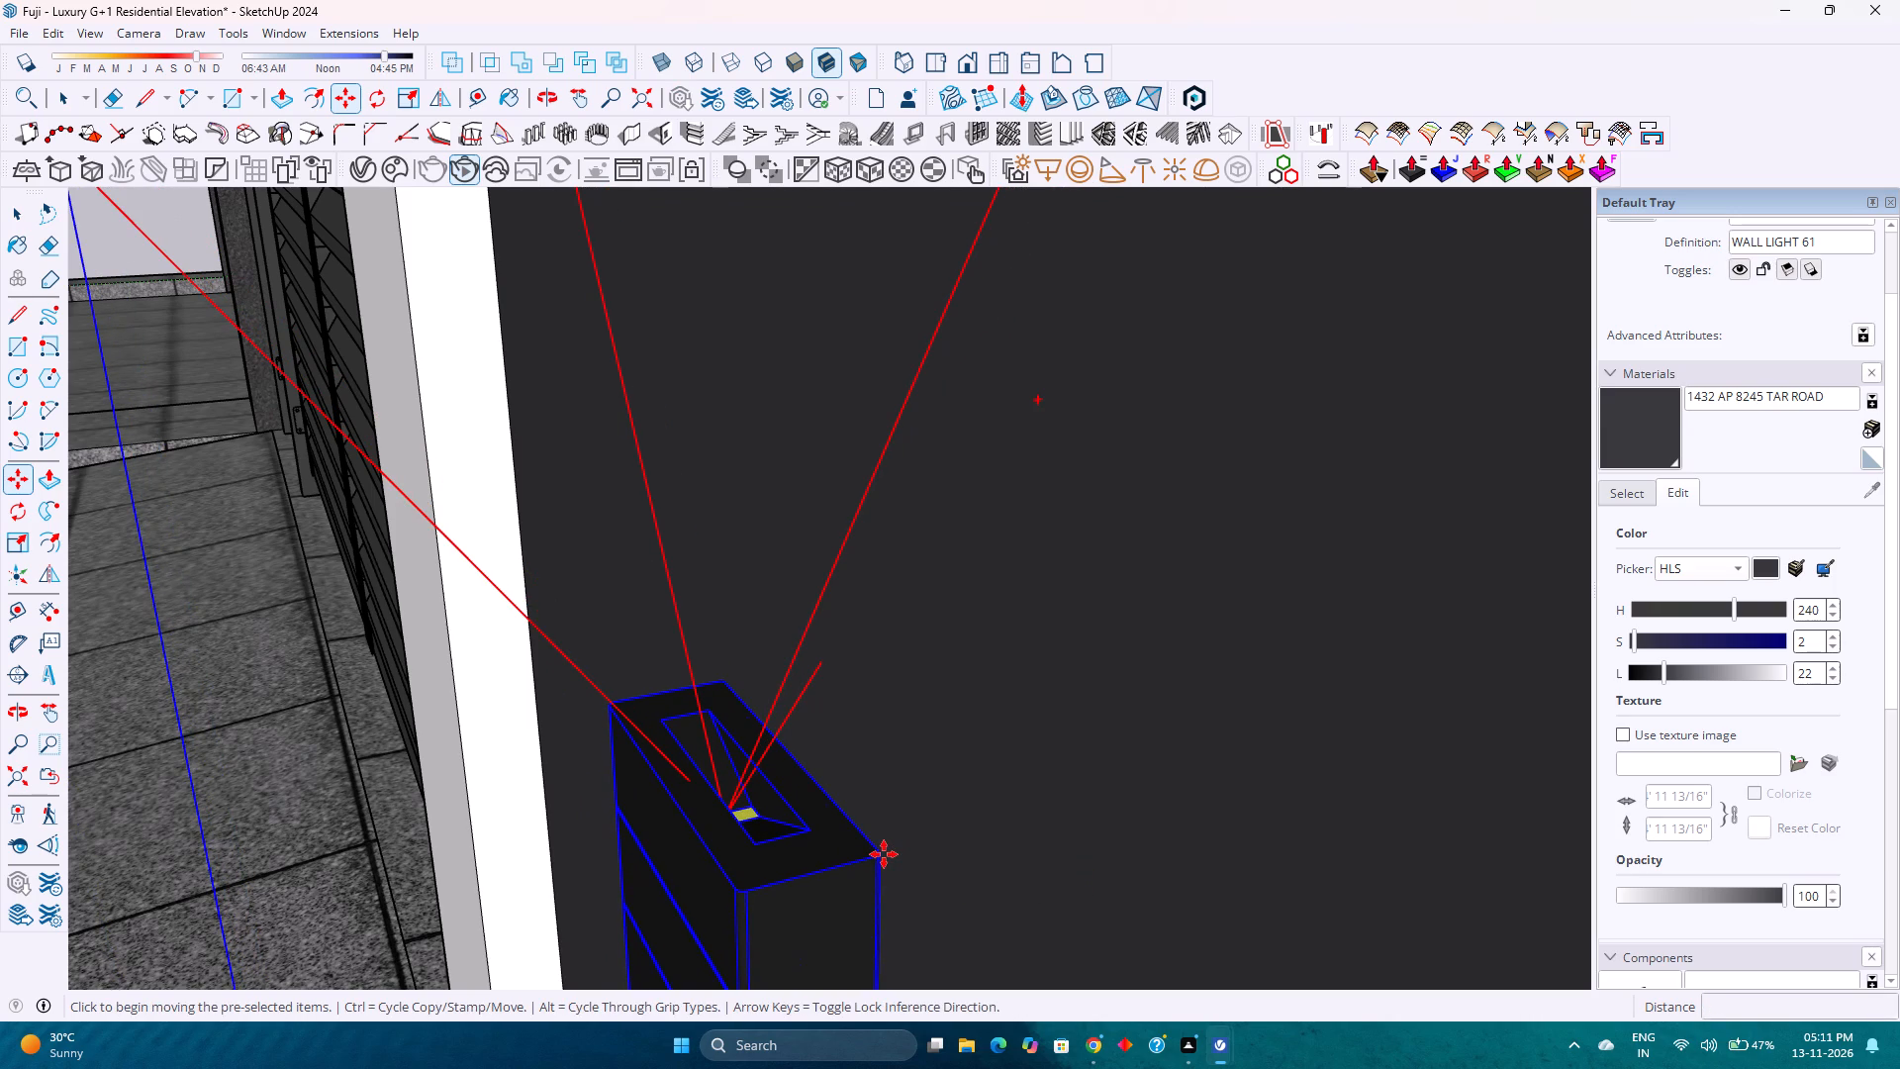
key("Escape")
left_click(878, 855)
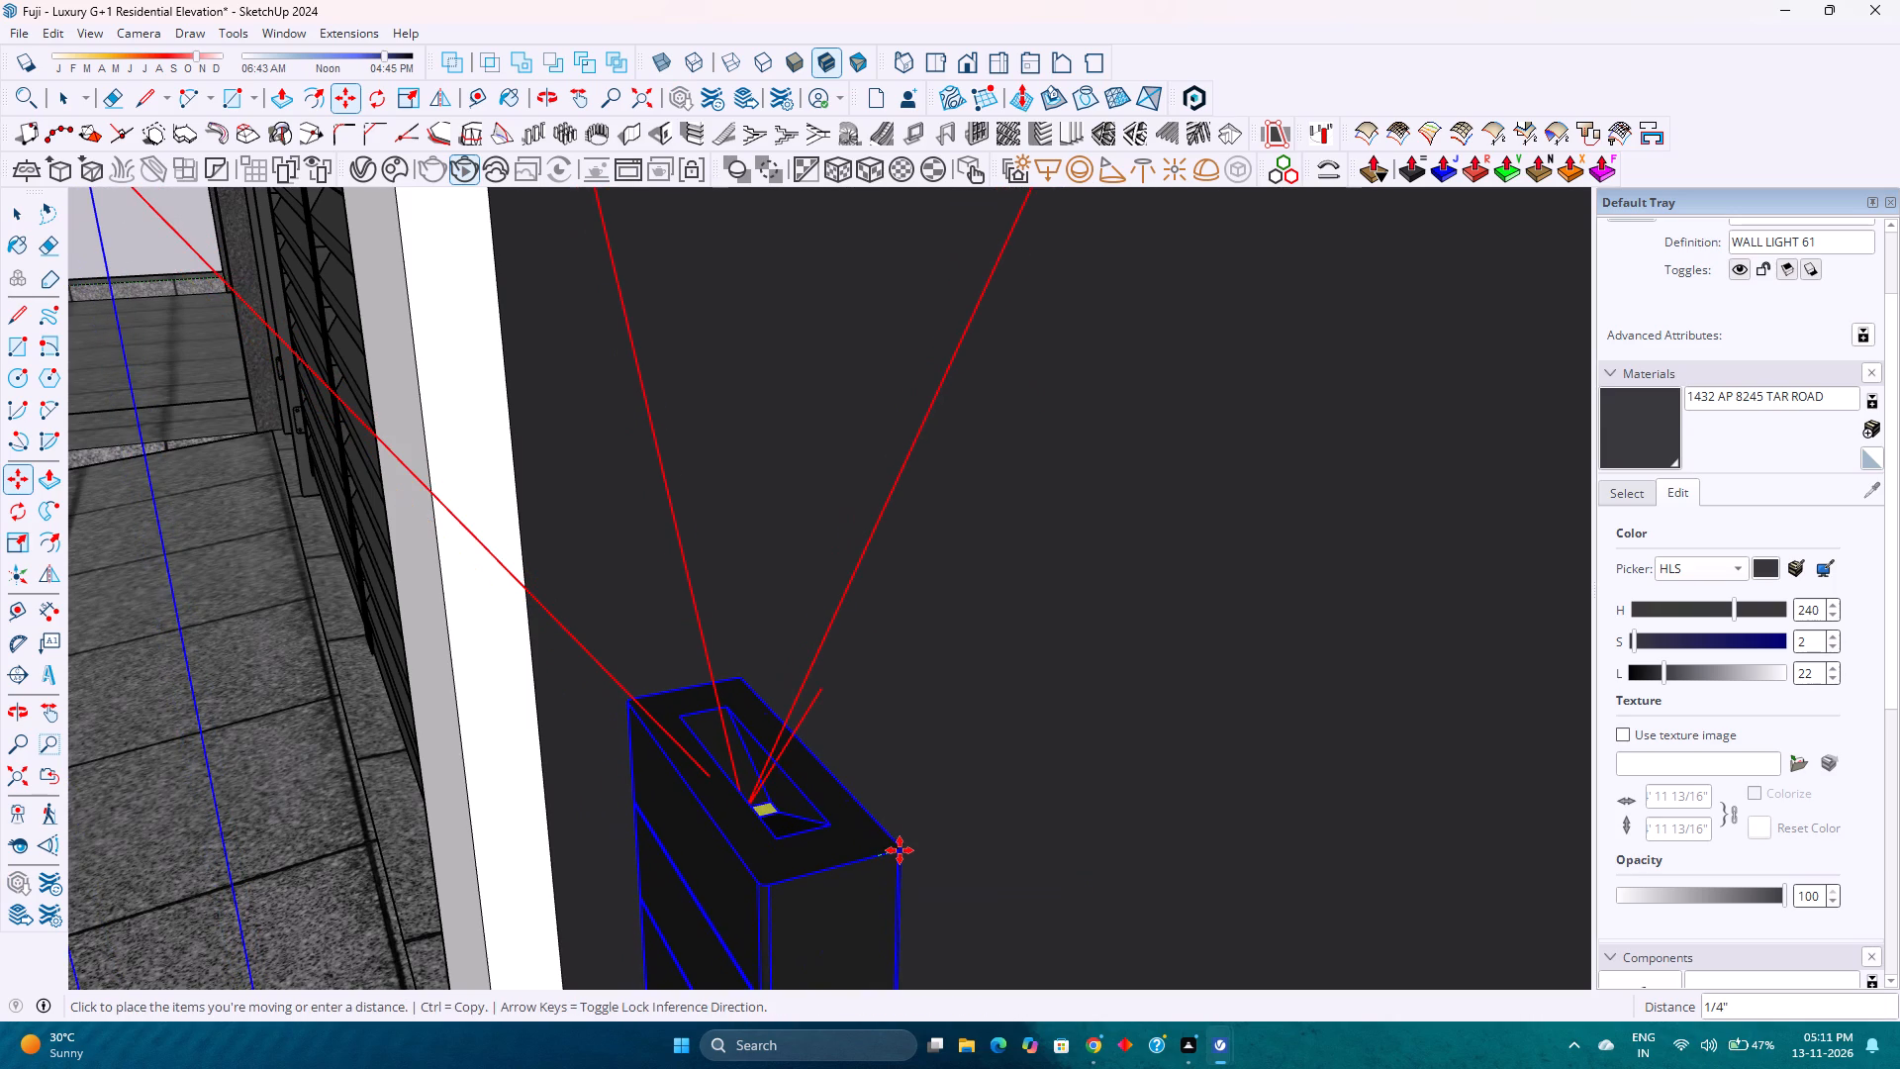
left_click(900, 850)
scroll(770, 803, "down", 2)
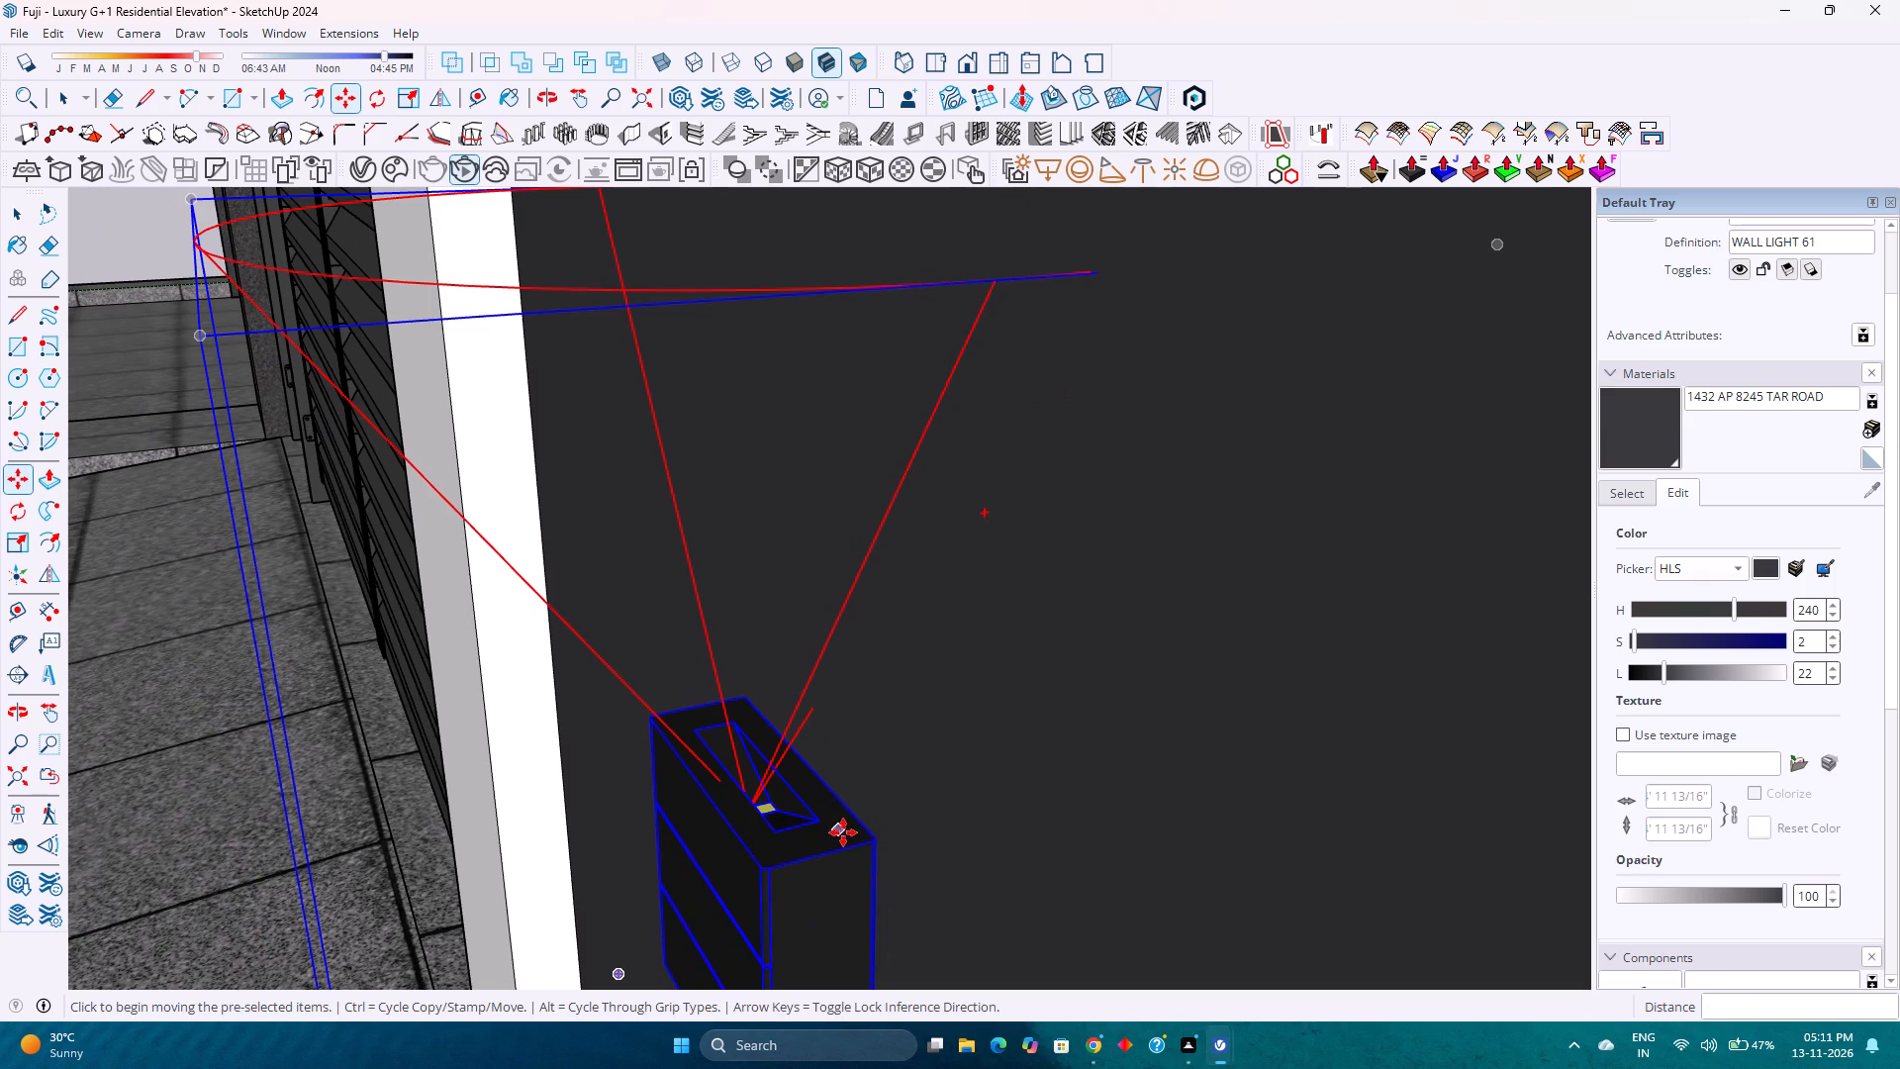
Copy the wall light from the return wall panel across the gate onto the upper front face of the dark gate pillar.
left_click(879, 838)
scroll(838, 783, "down", 2)
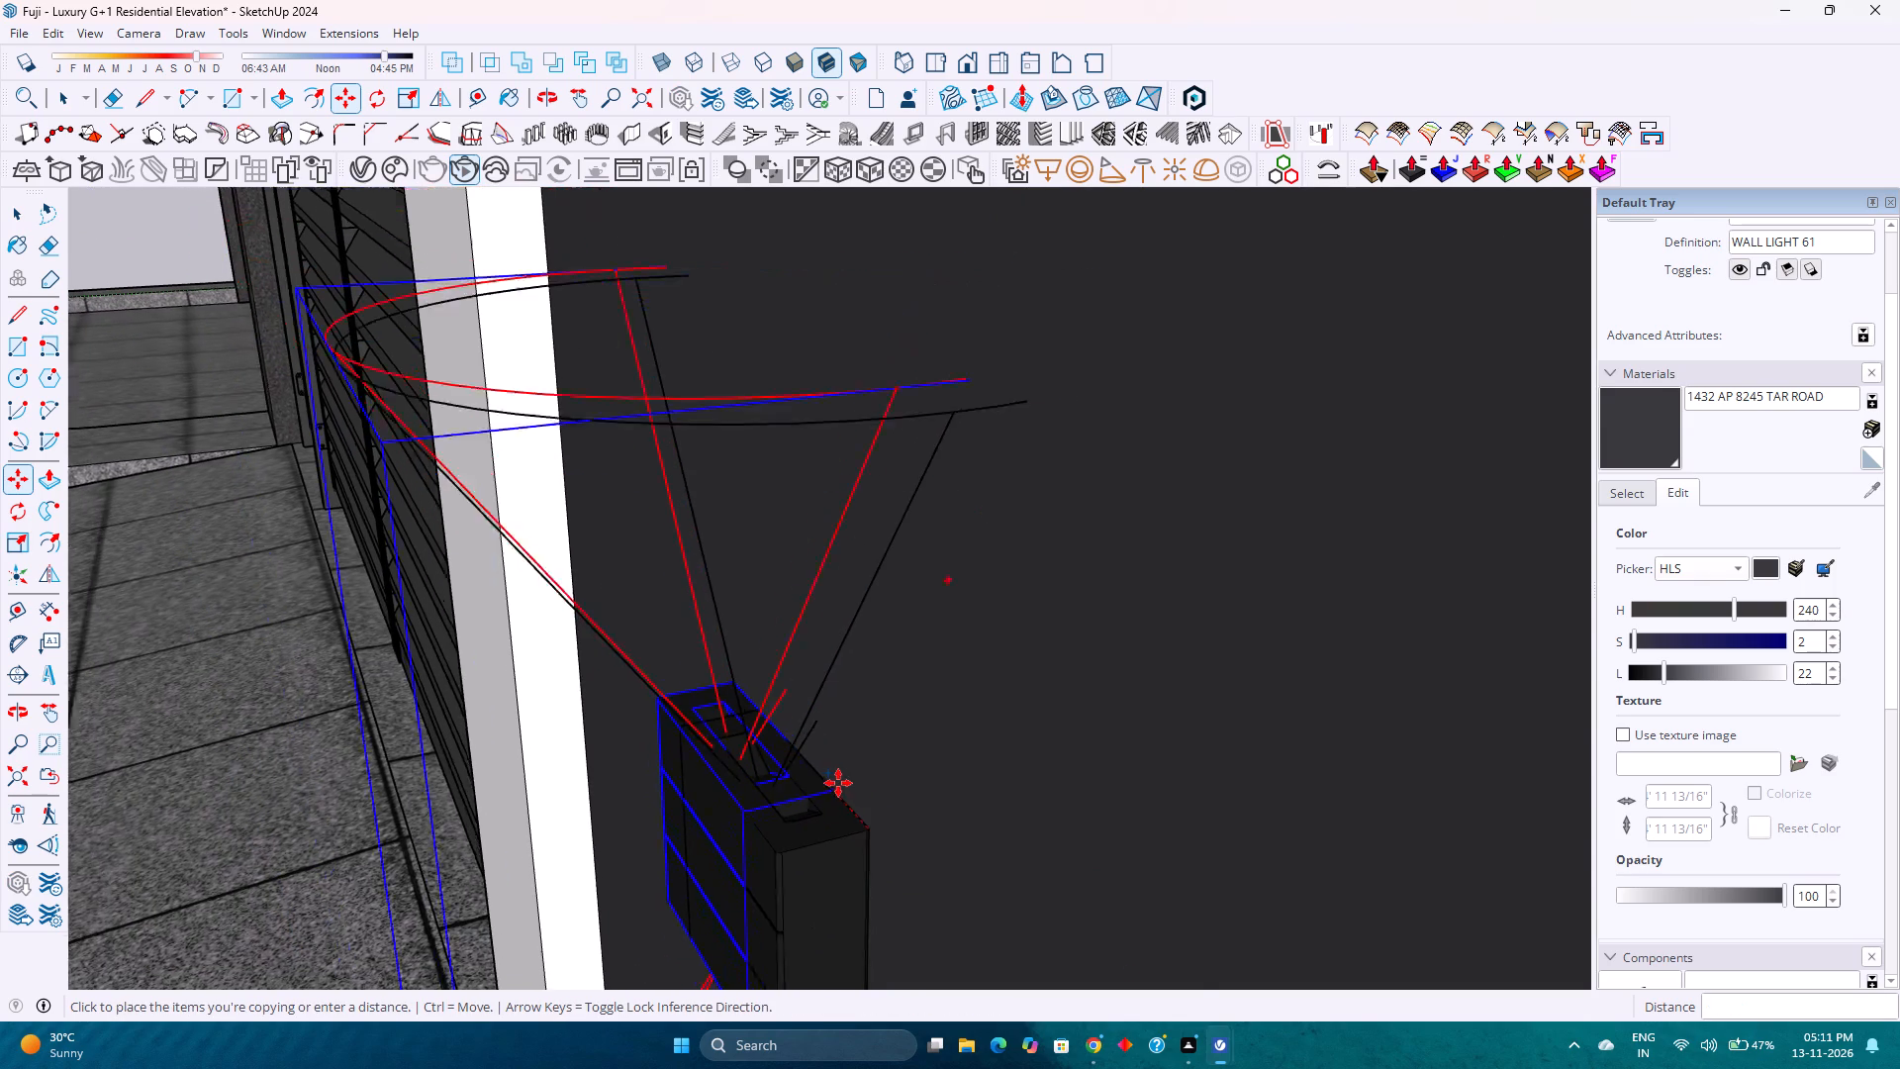
scroll(838, 783, "down", 8)
middle_click_drag(592, 587, 626, 628, "shift")
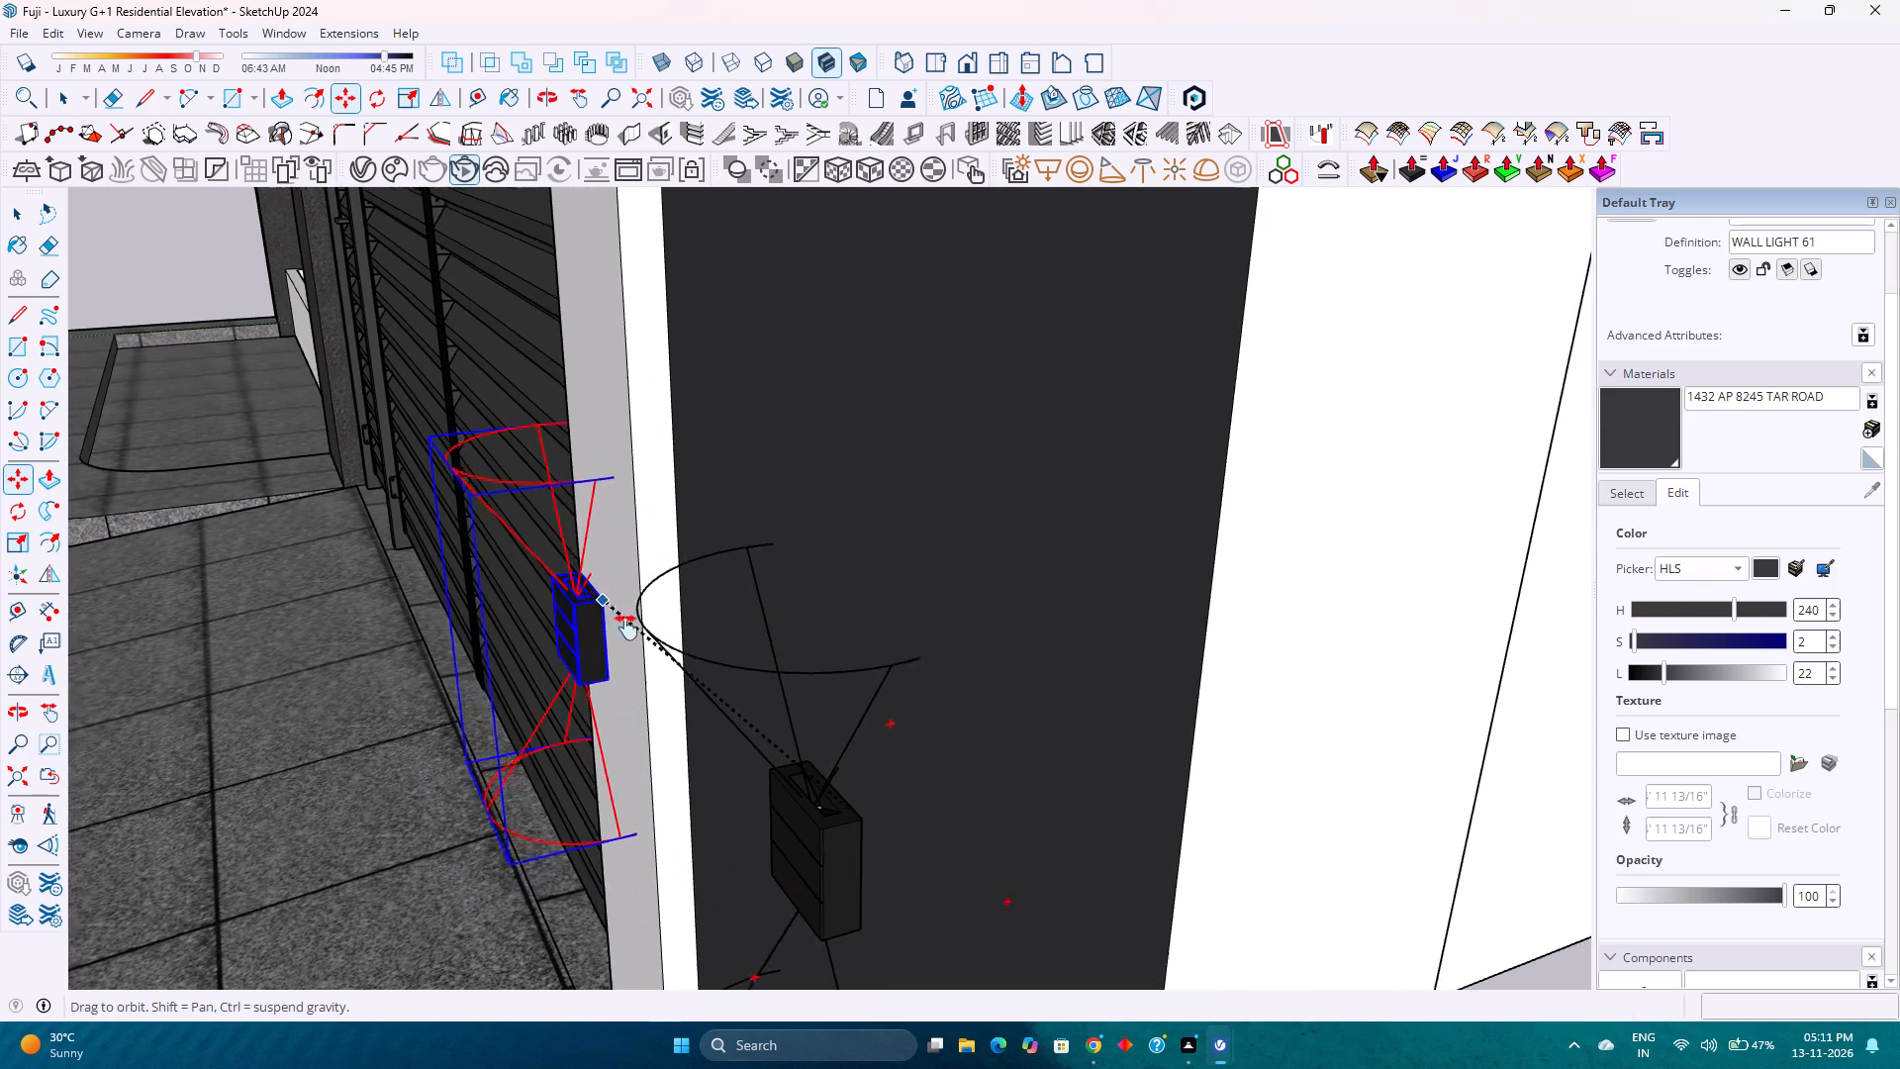
middle_click_drag(626, 628, 831, 851, "shift")
middle_click(831, 851, "shift")
scroll(770, 744, "down", 5)
scroll(754, 720, "up", 1)
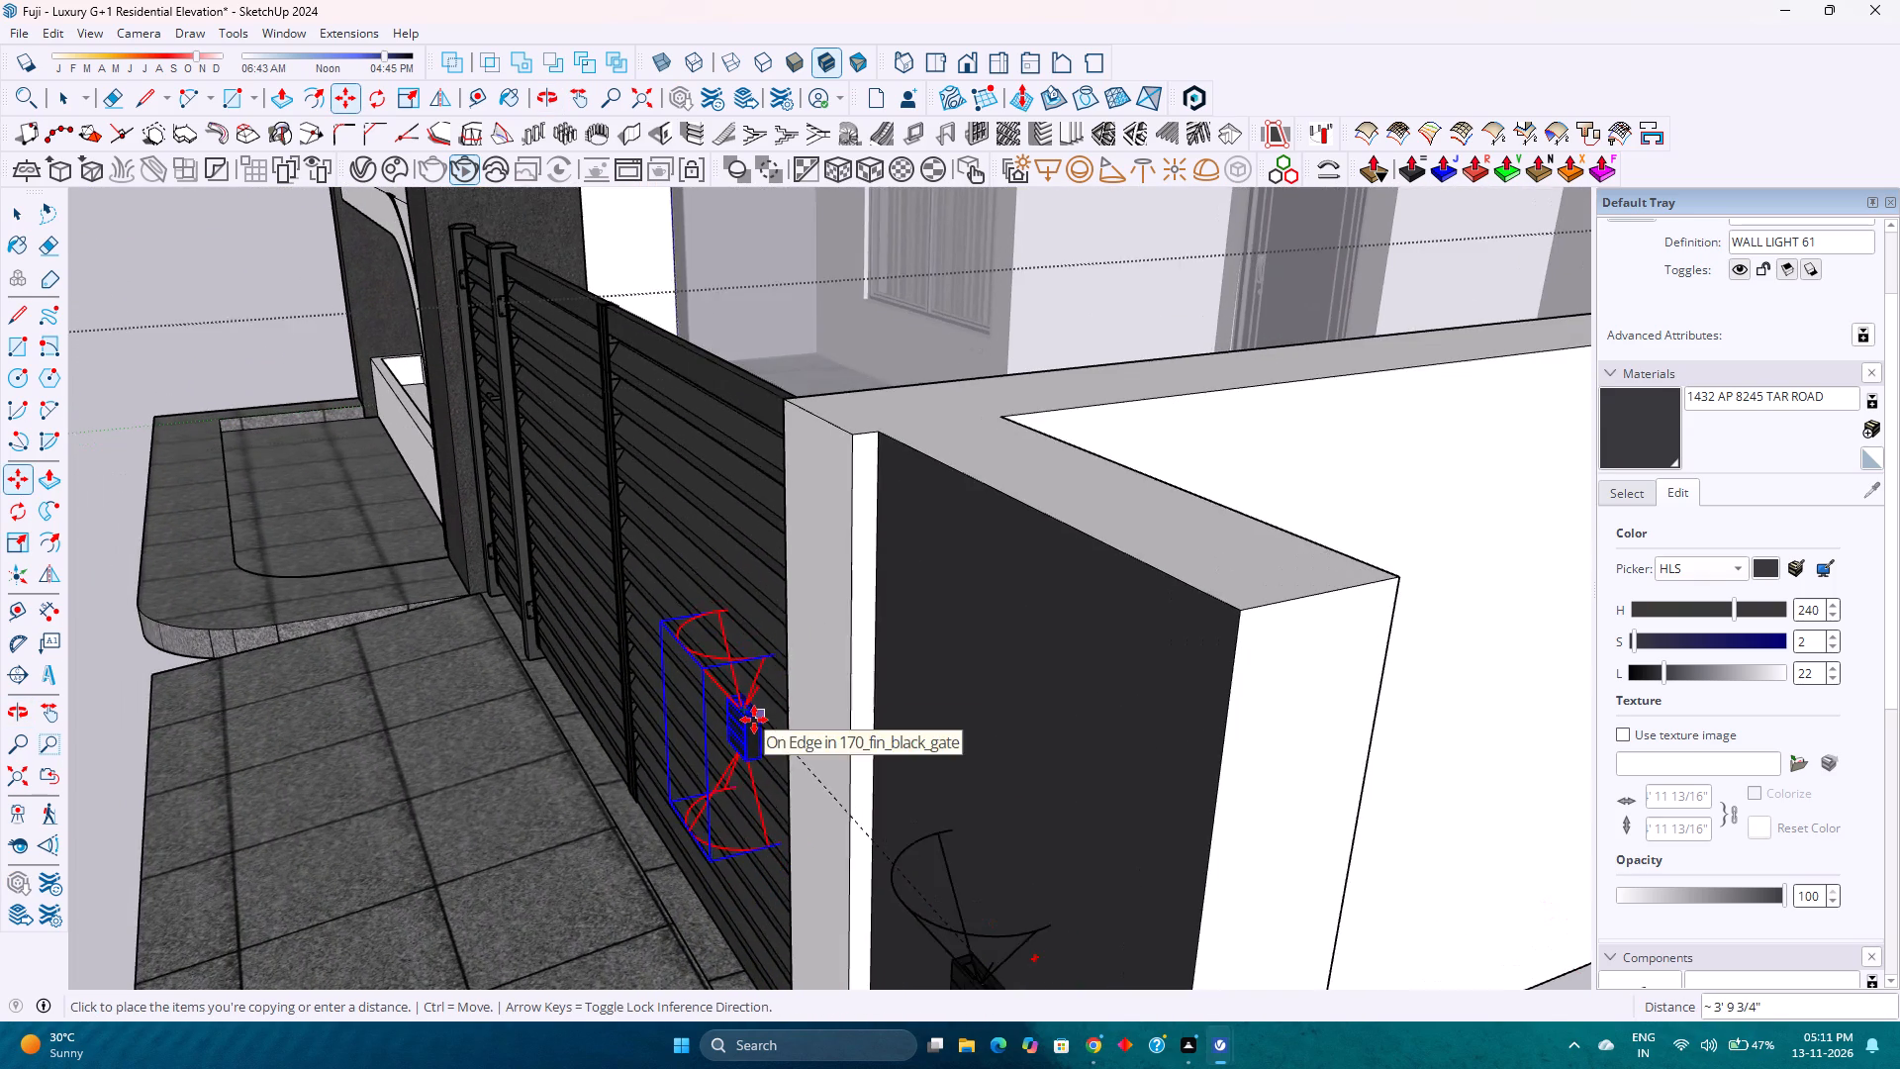
scroll(754, 720, "down", 3)
middle_click_drag(754, 720, 1052, 741)
scroll(942, 714, "down", 5)
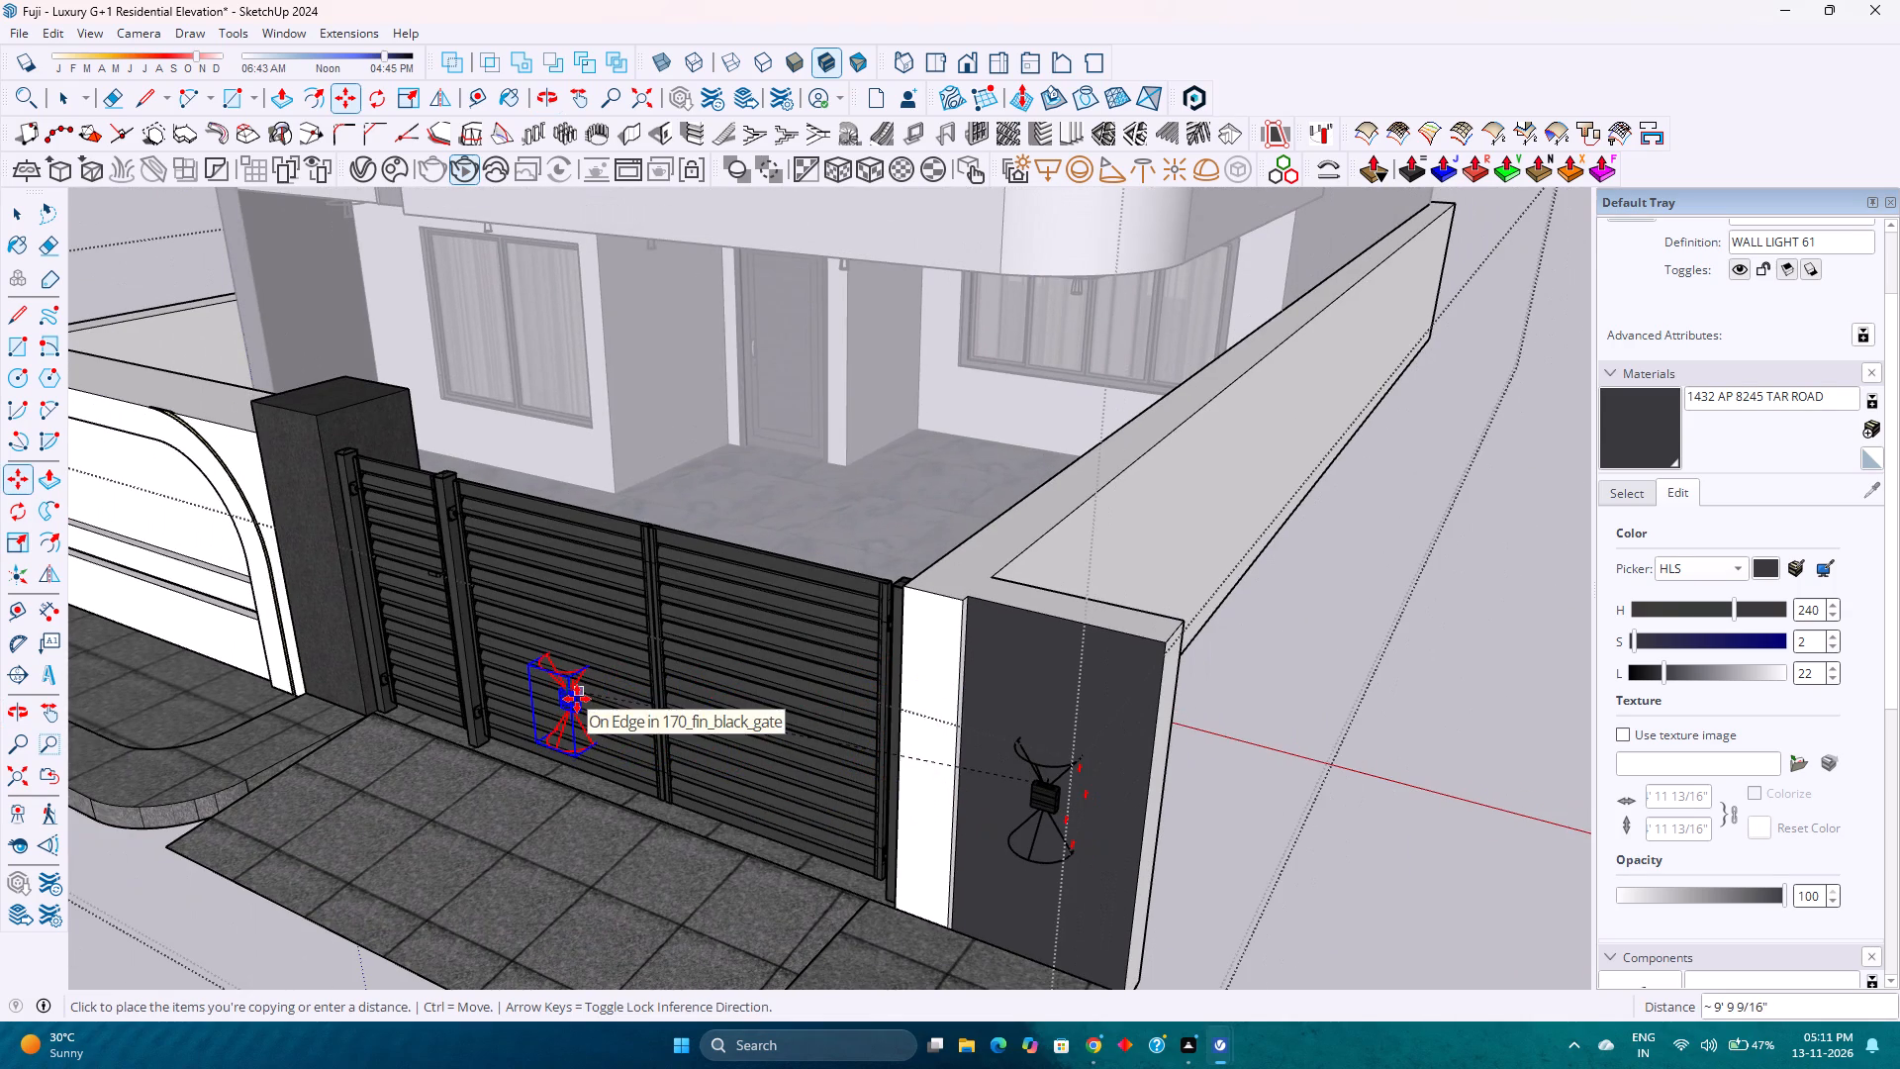
key("Right")
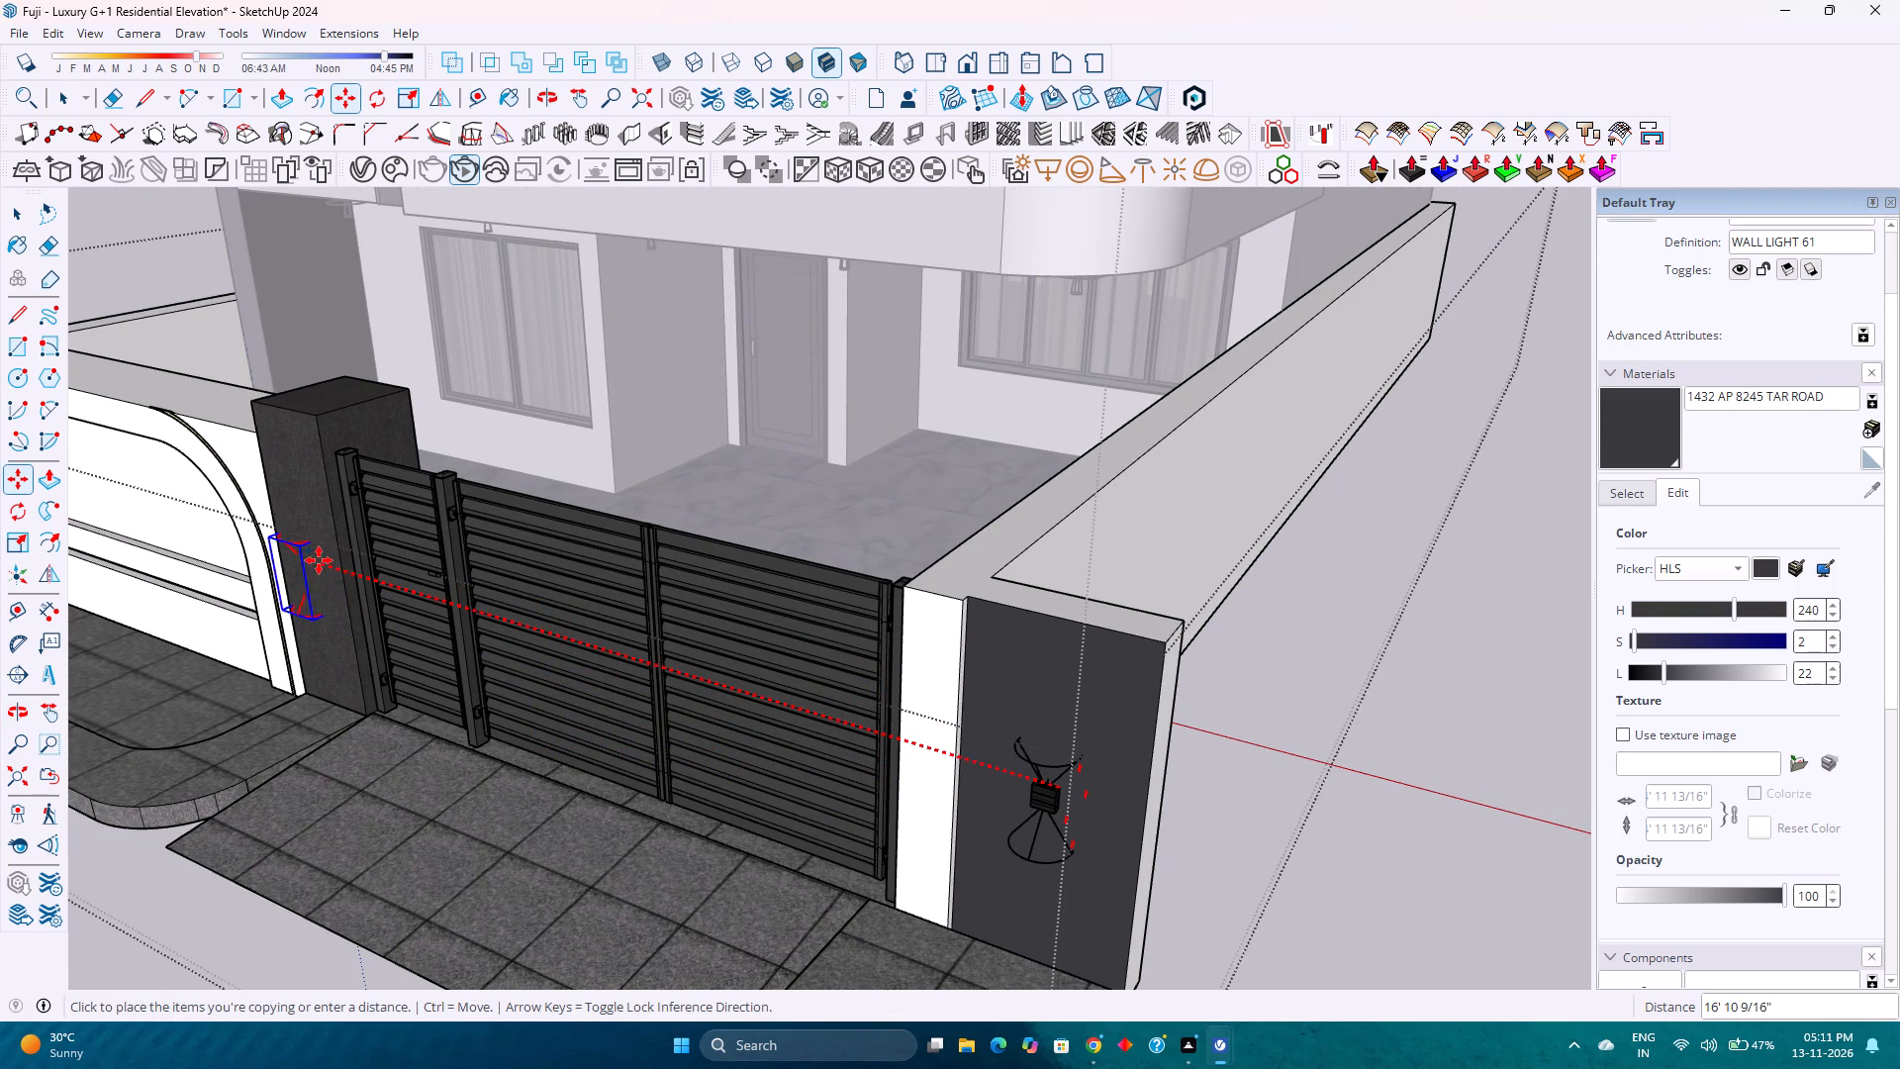
middle_click_drag(319, 559, 732, 566)
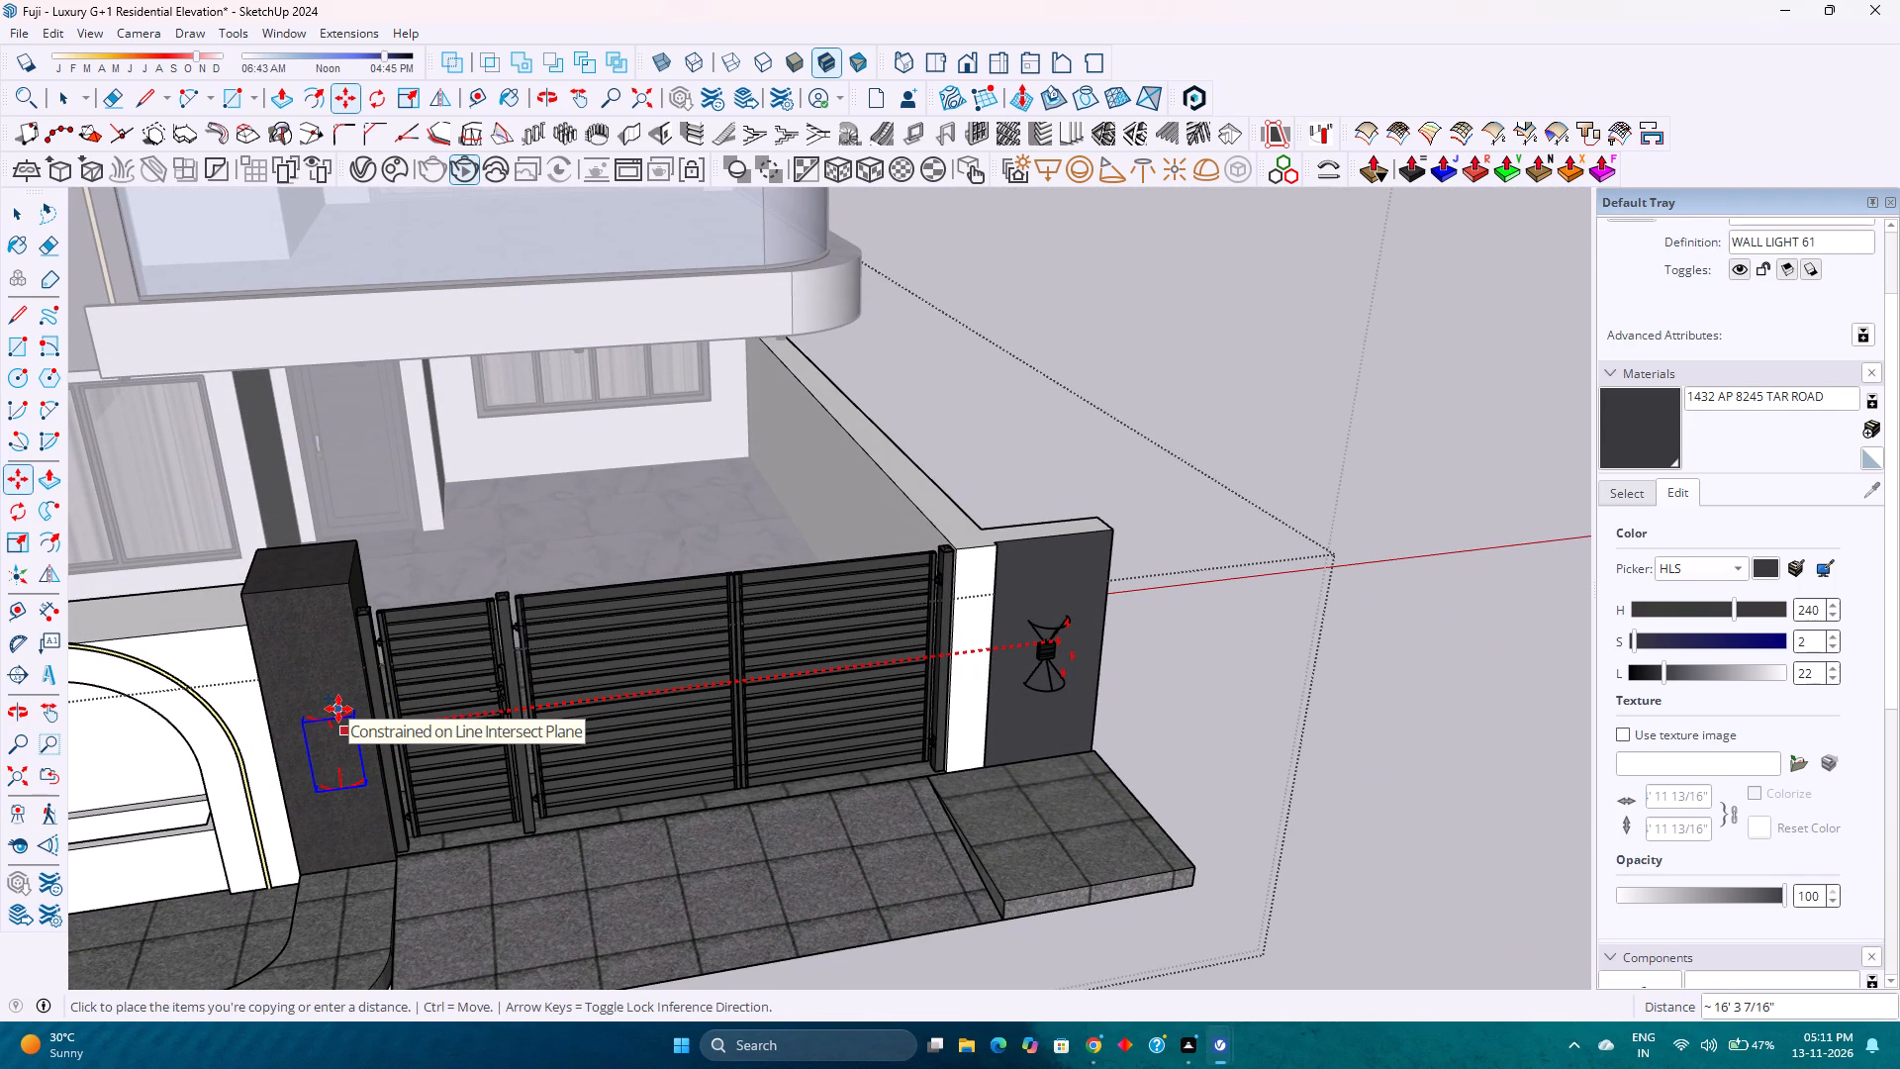
key("Left")
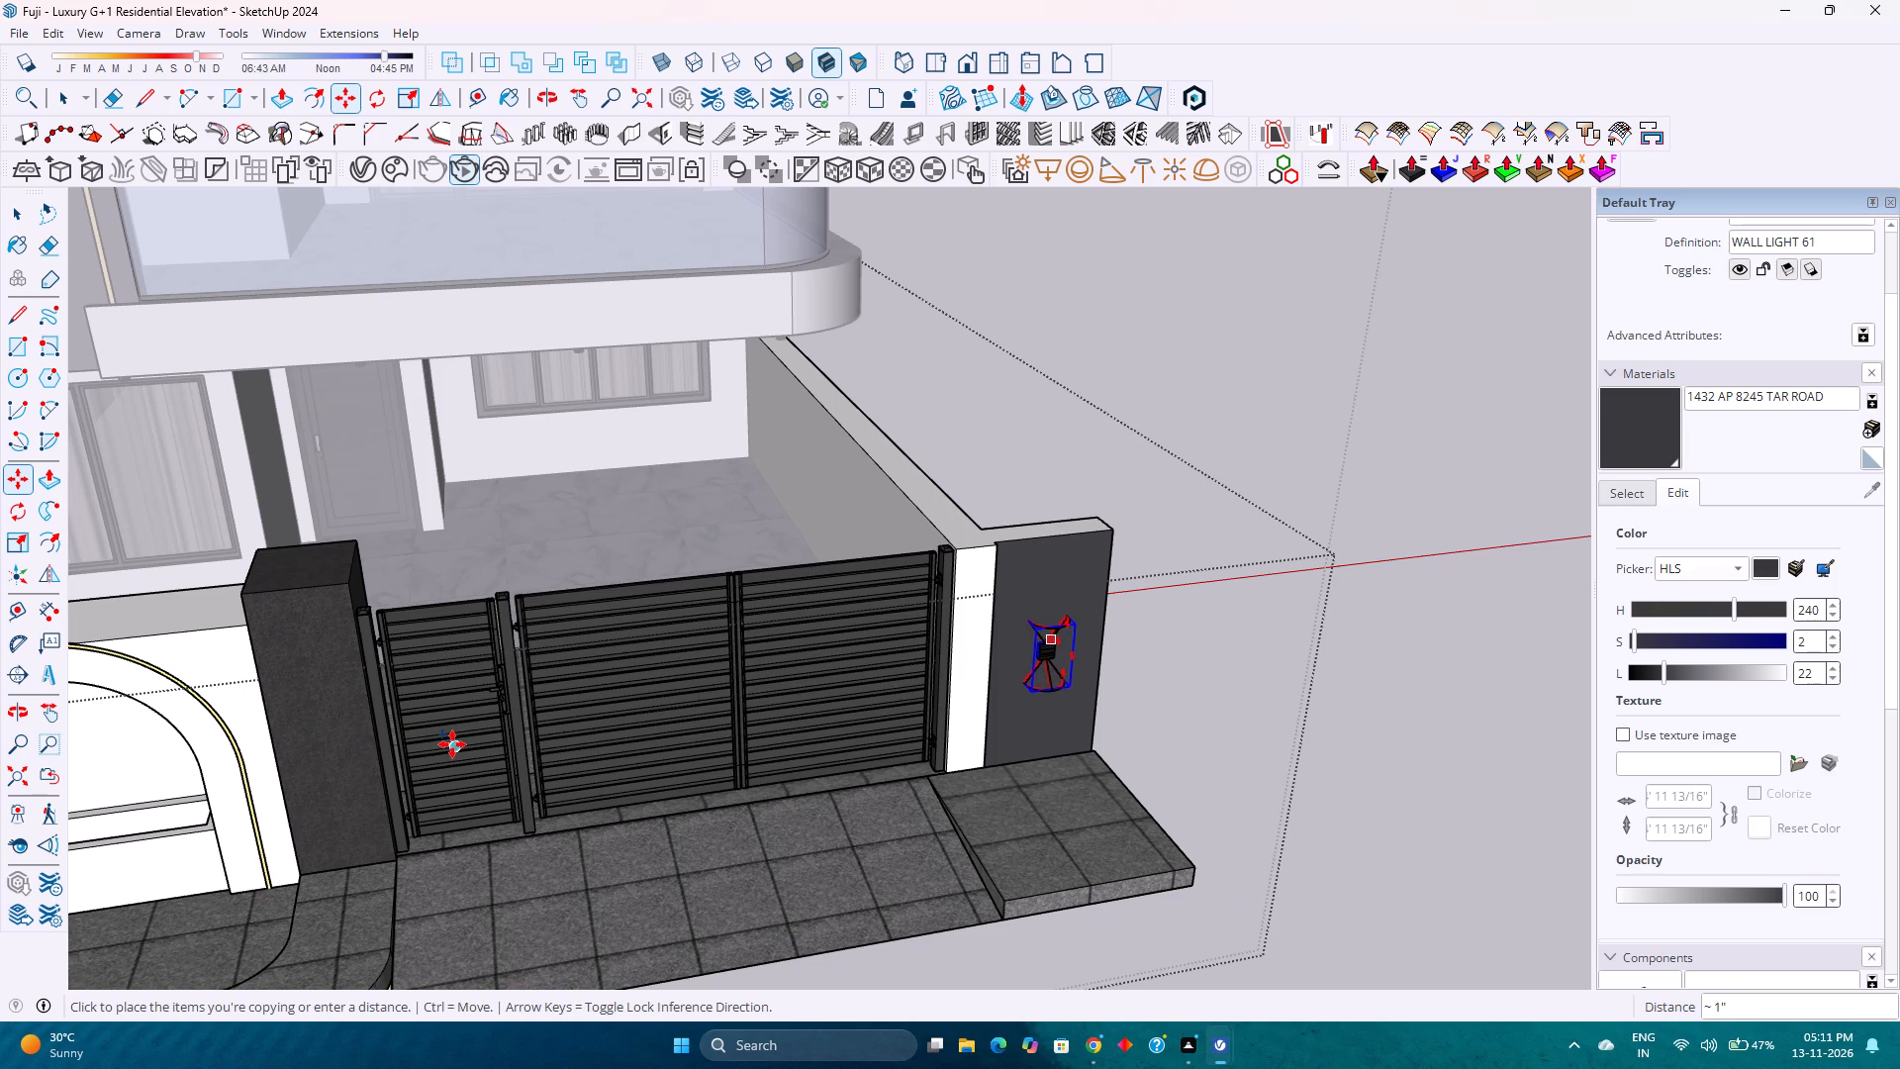
key("Left")
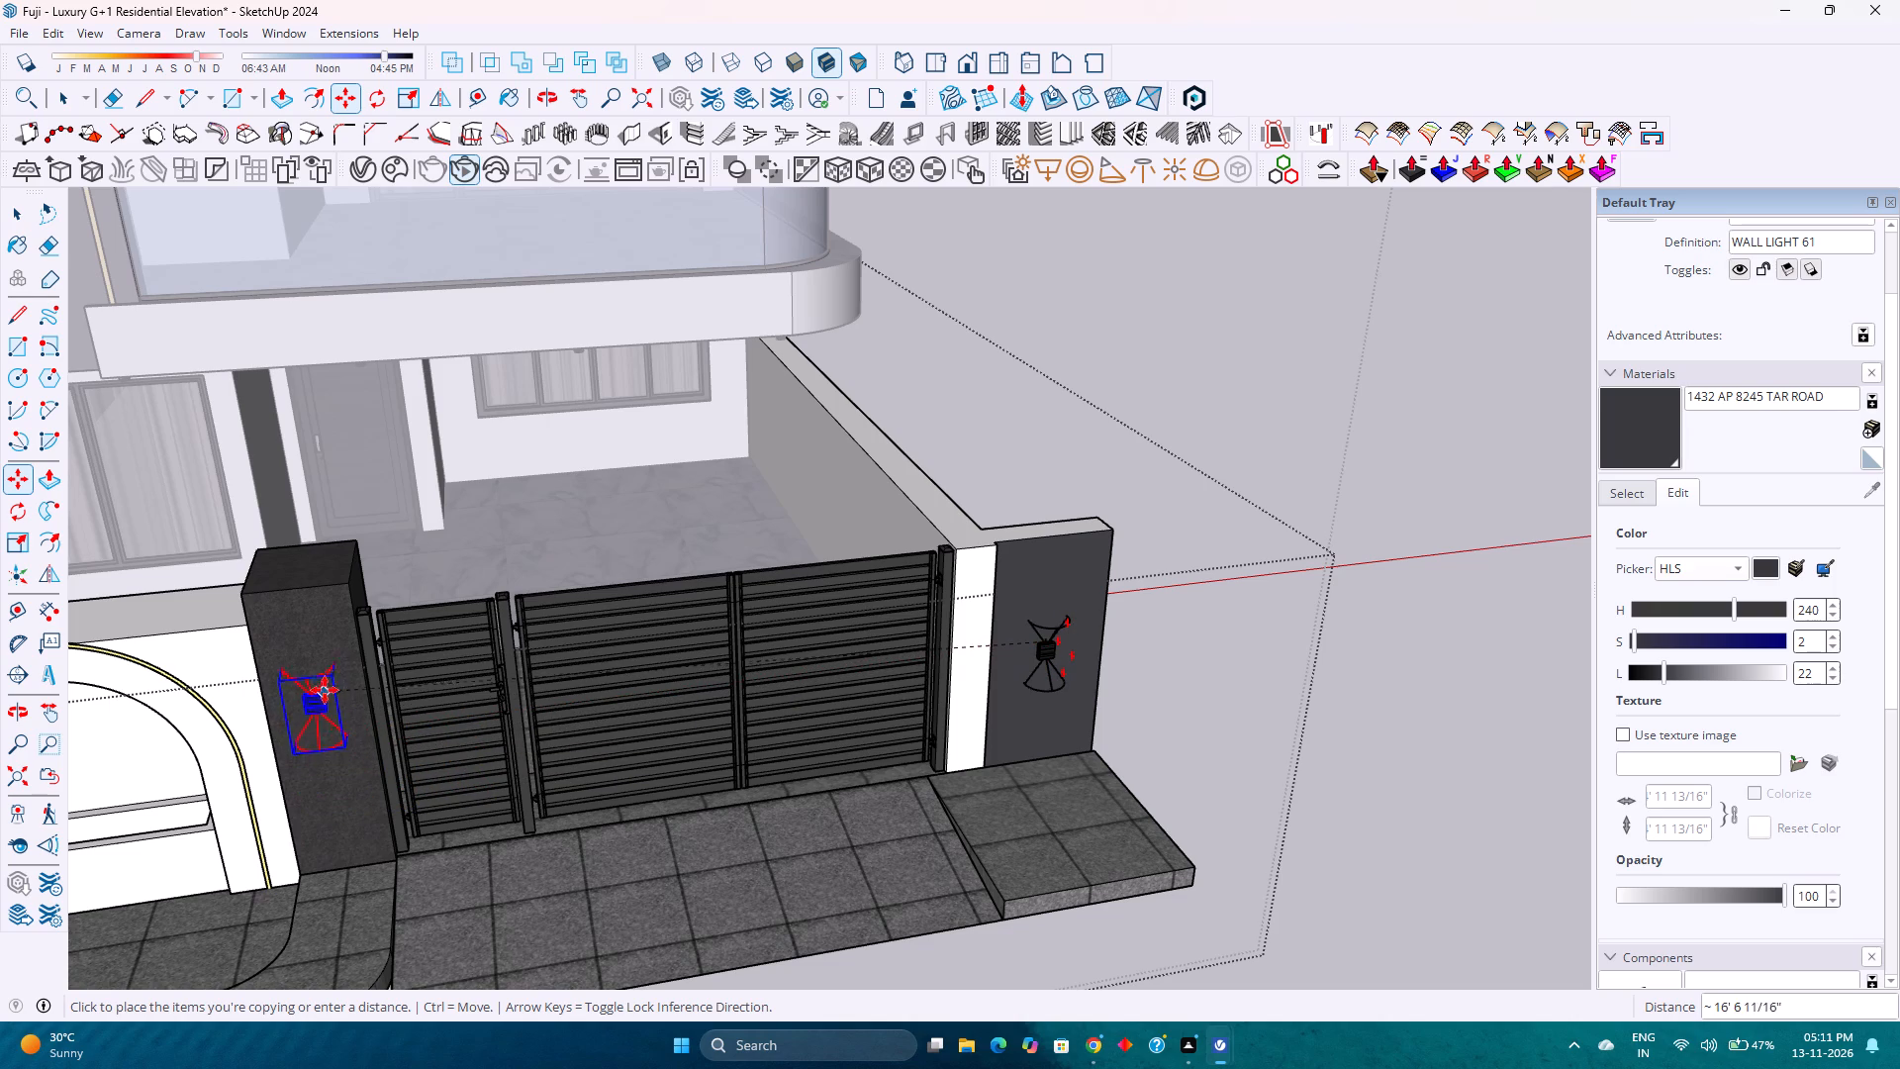
left_click(338, 585)
Slide the copied wall light about 8 7/8" from the gate-side edge toward the middle of the dark gate pillar's front face.
scroll(332, 597, "up", 2)
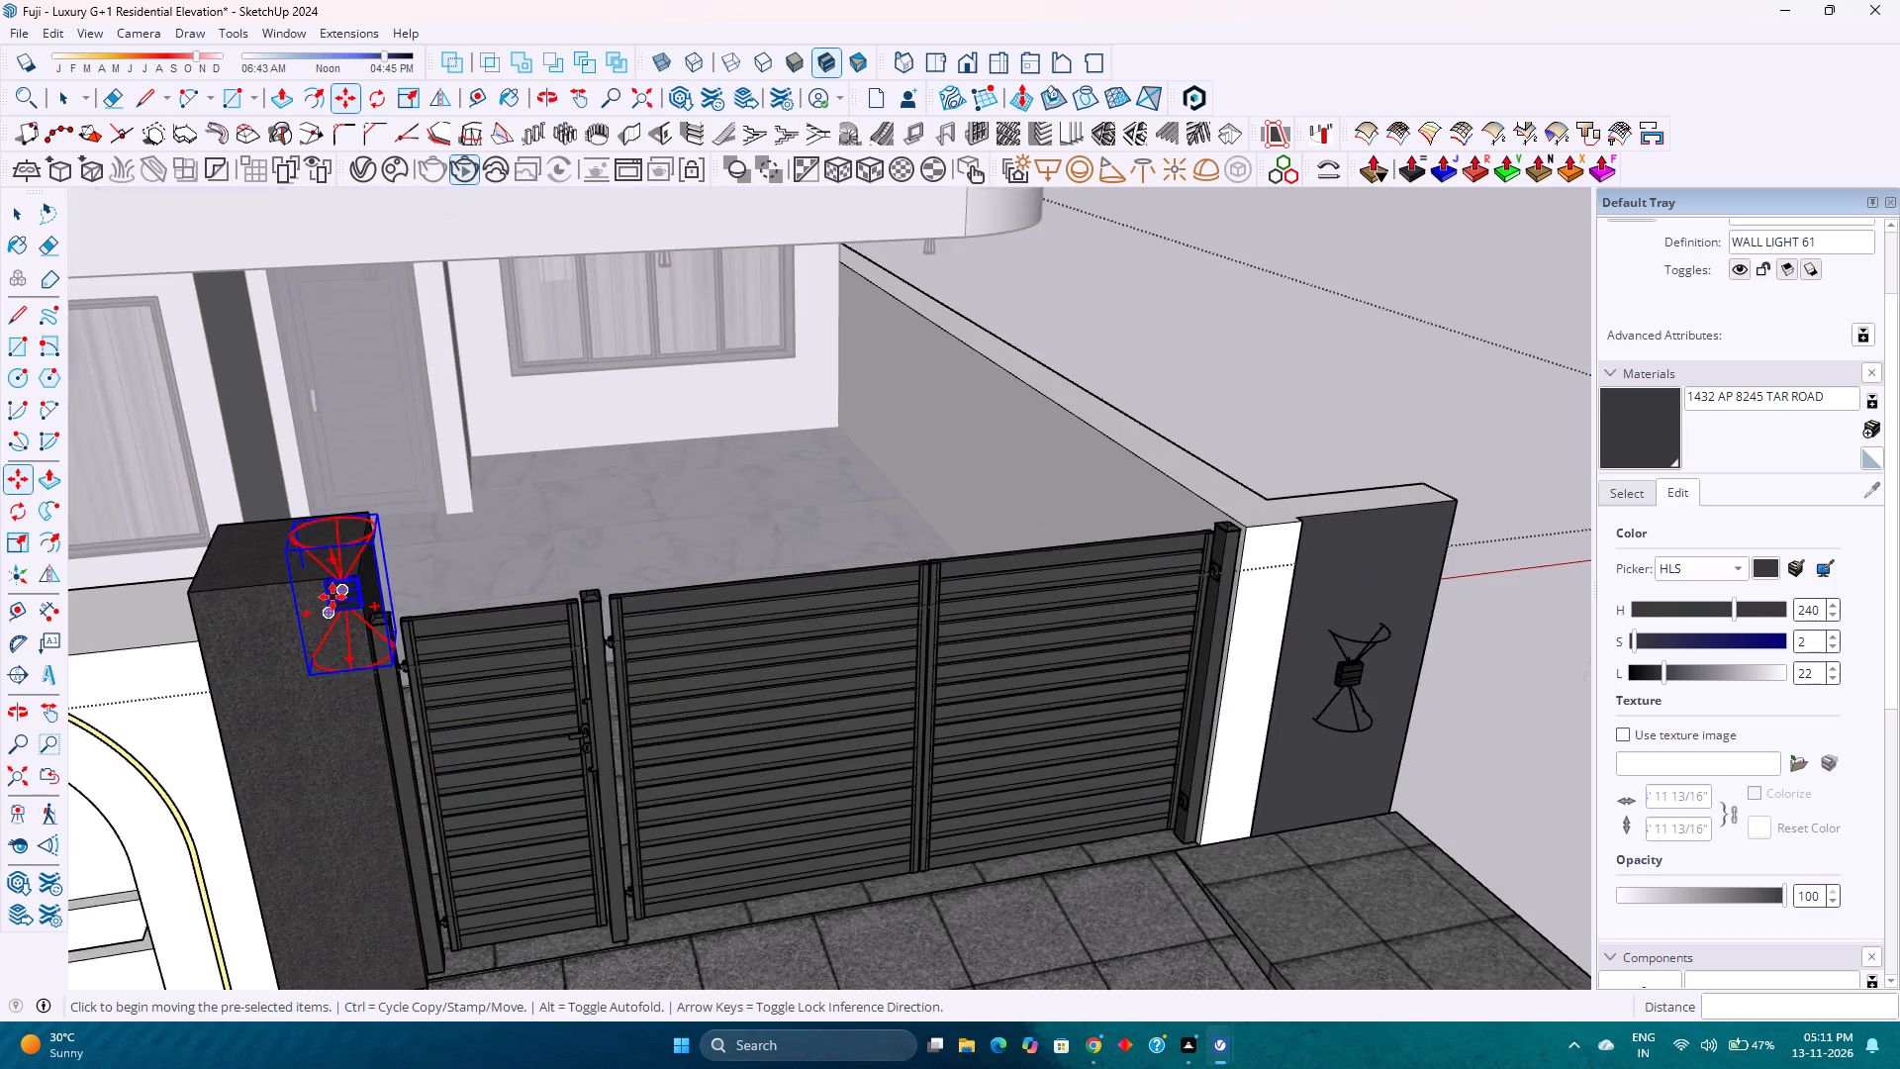
scroll(332, 597, "up", 4)
middle_click_drag(332, 597, 858, 594)
scroll(631, 622, "down", 5)
scroll(486, 747, "up", 5)
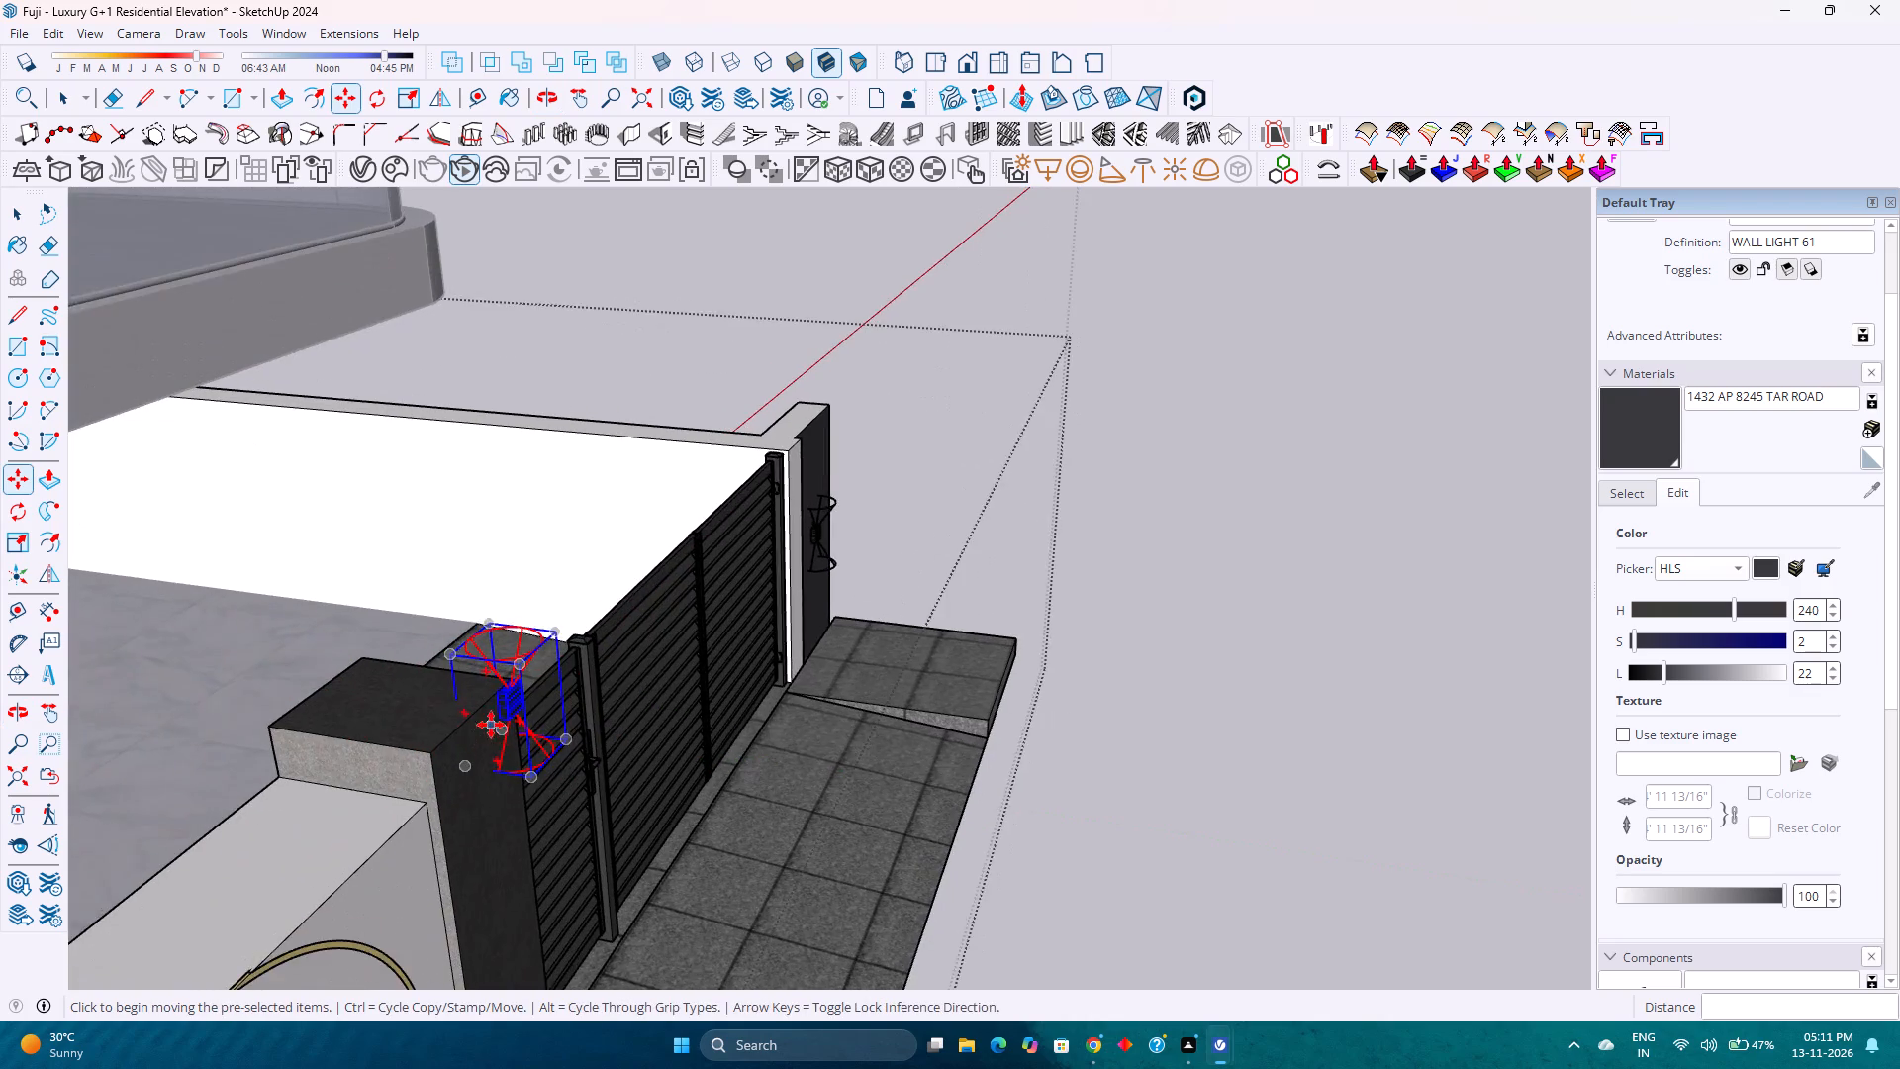
scroll(491, 725, "up", 18)
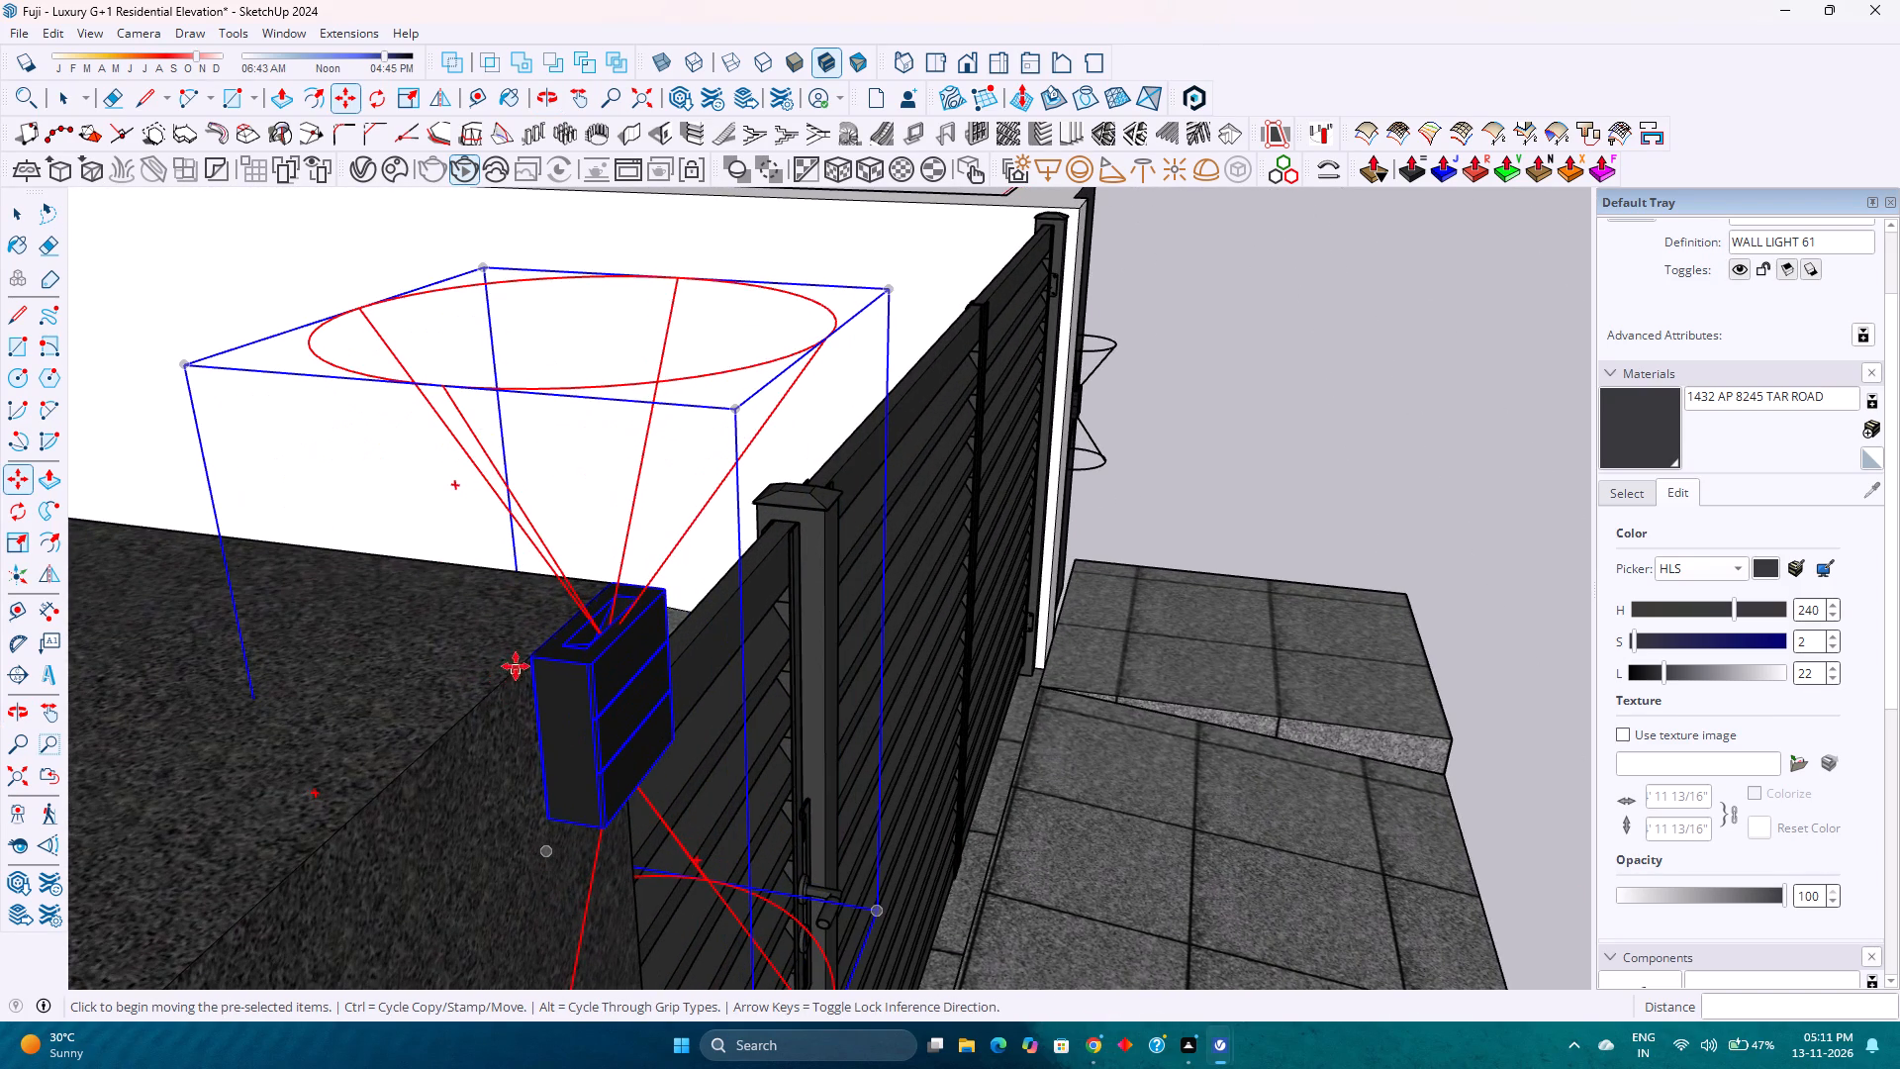
left_click(530, 656)
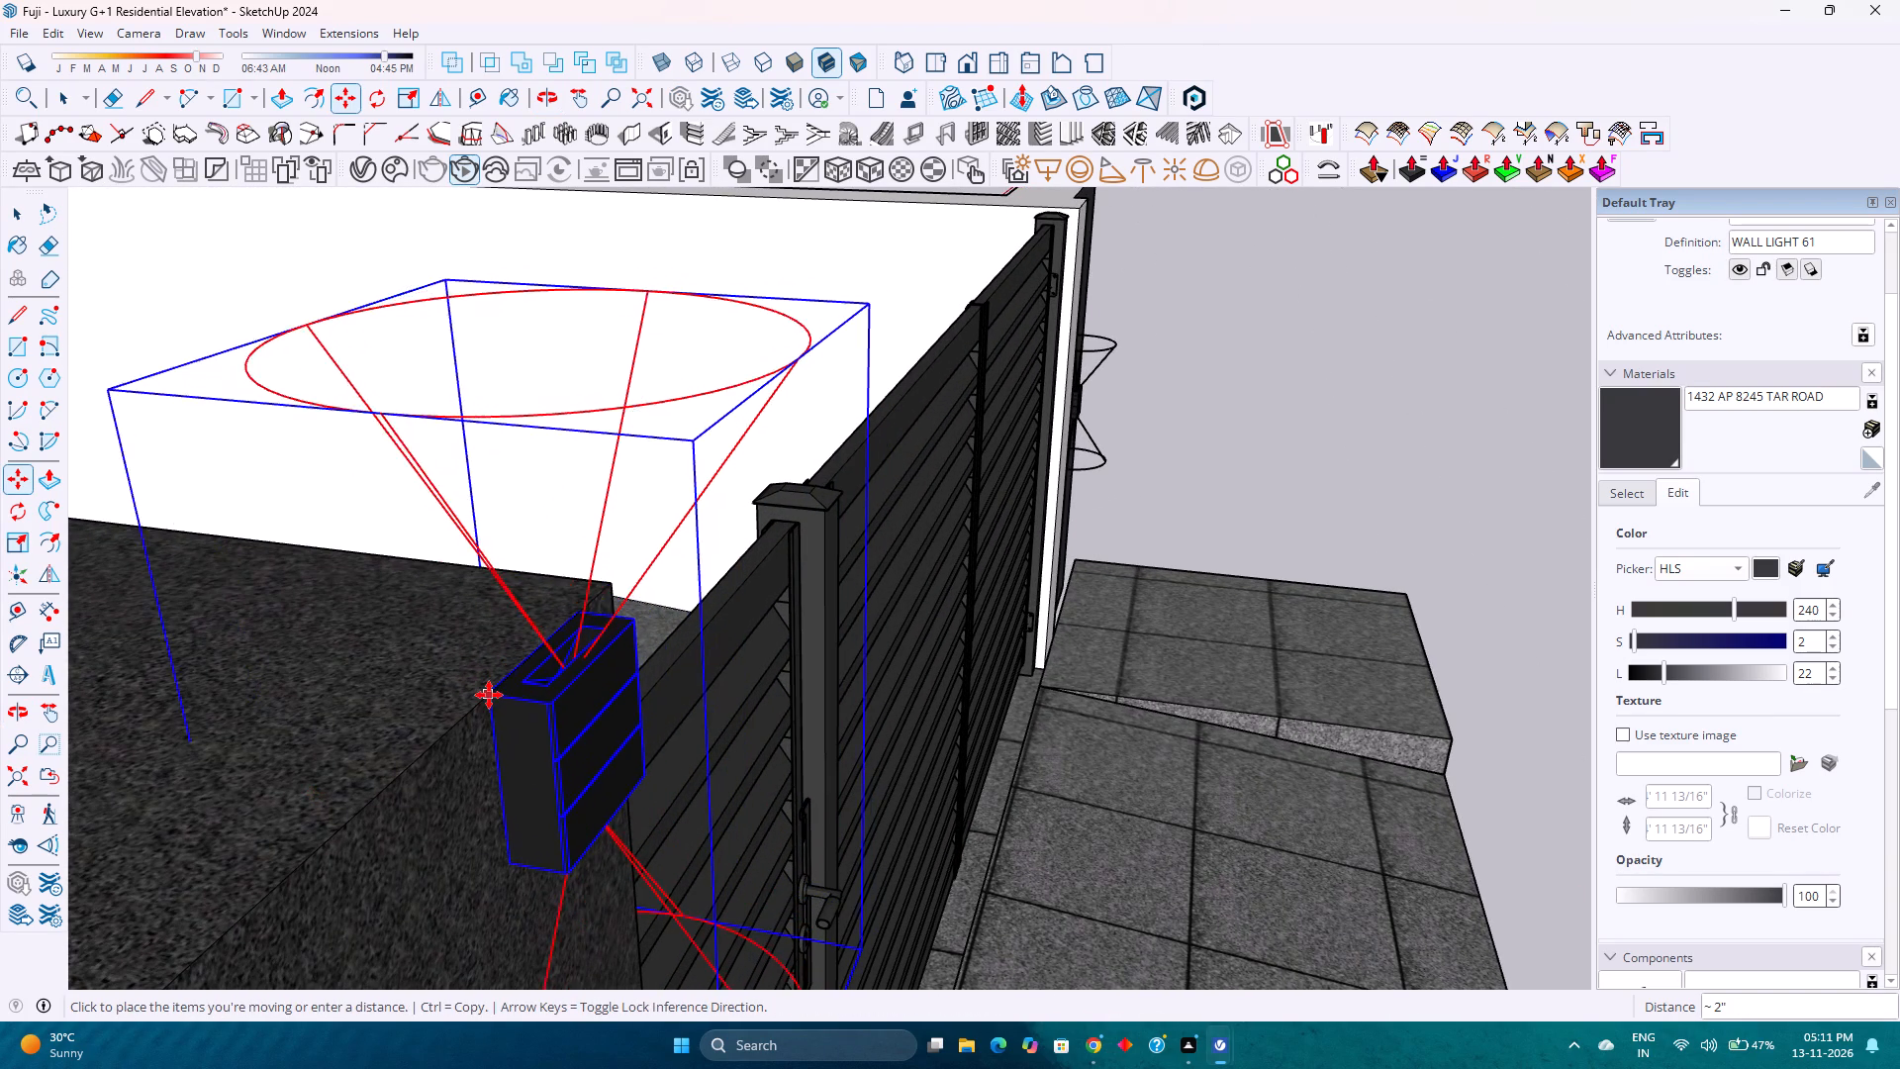
scroll(489, 695, "down", 12)
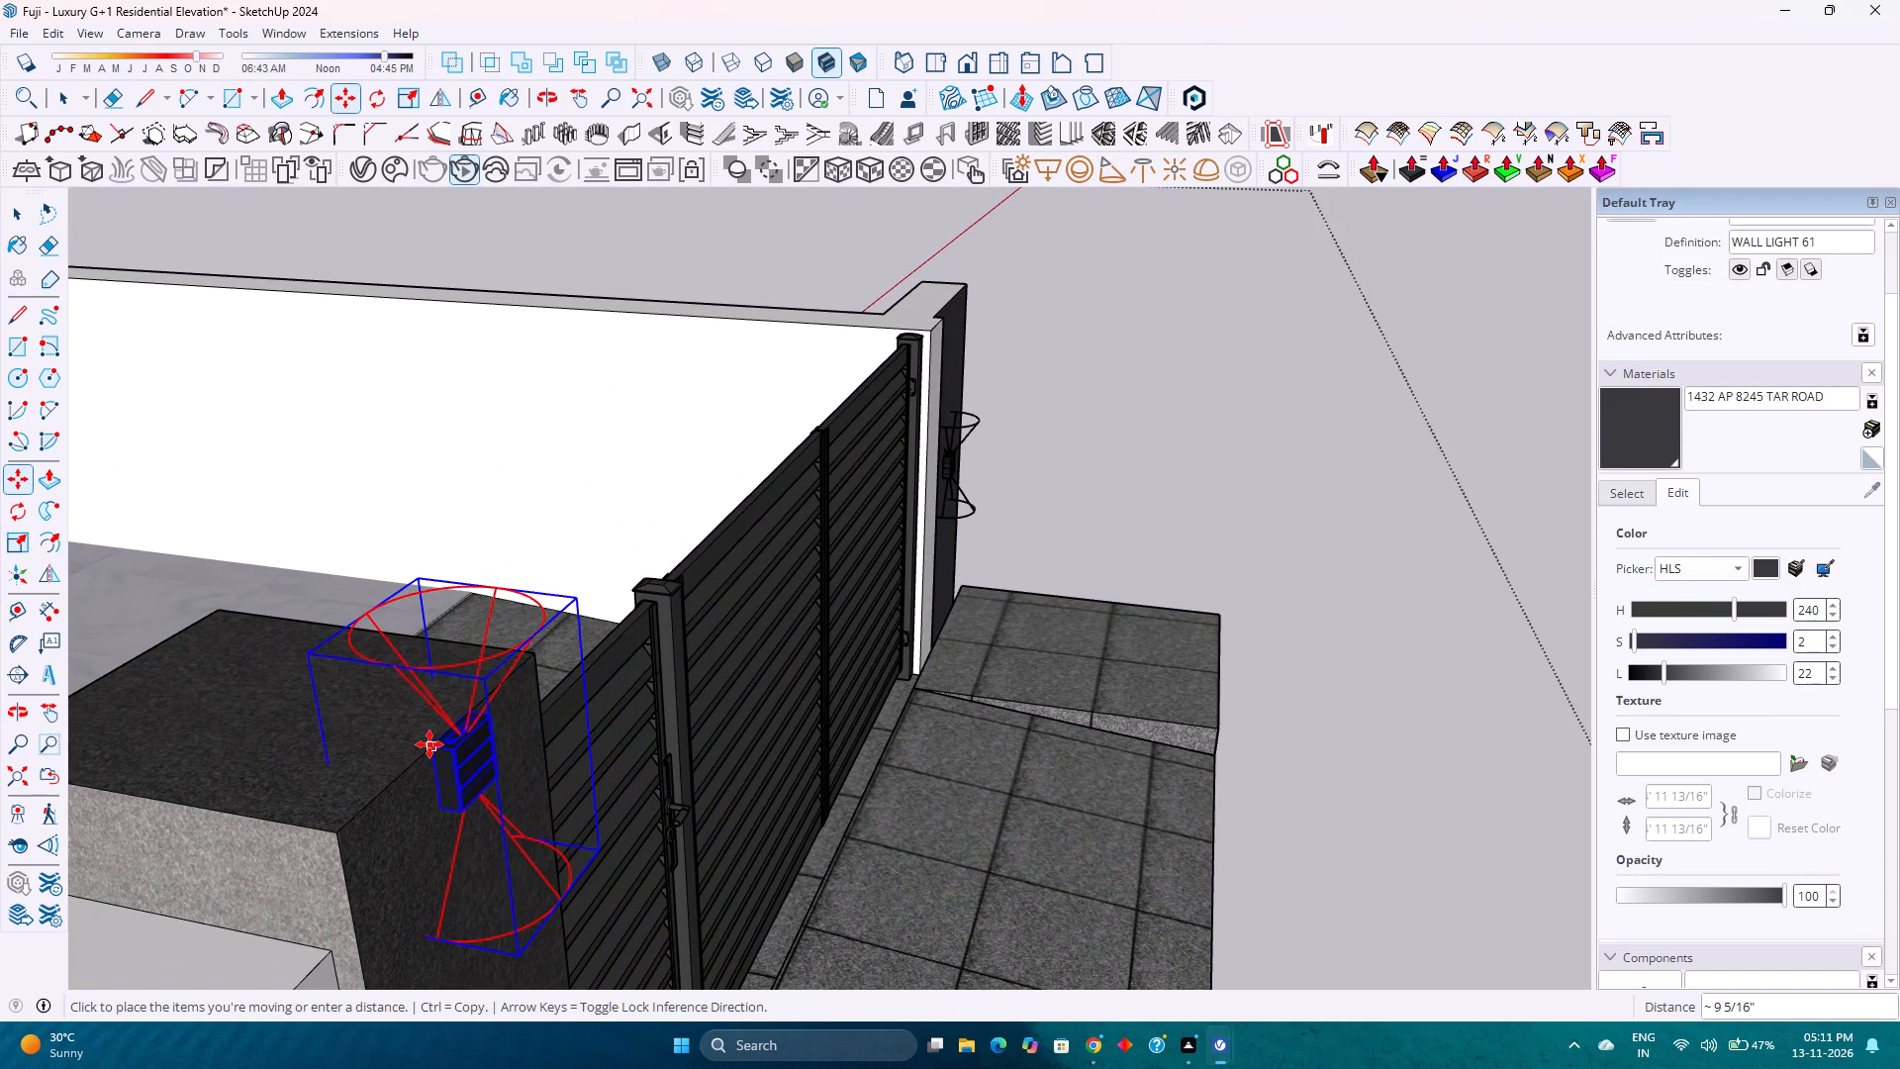
left_click(433, 741)
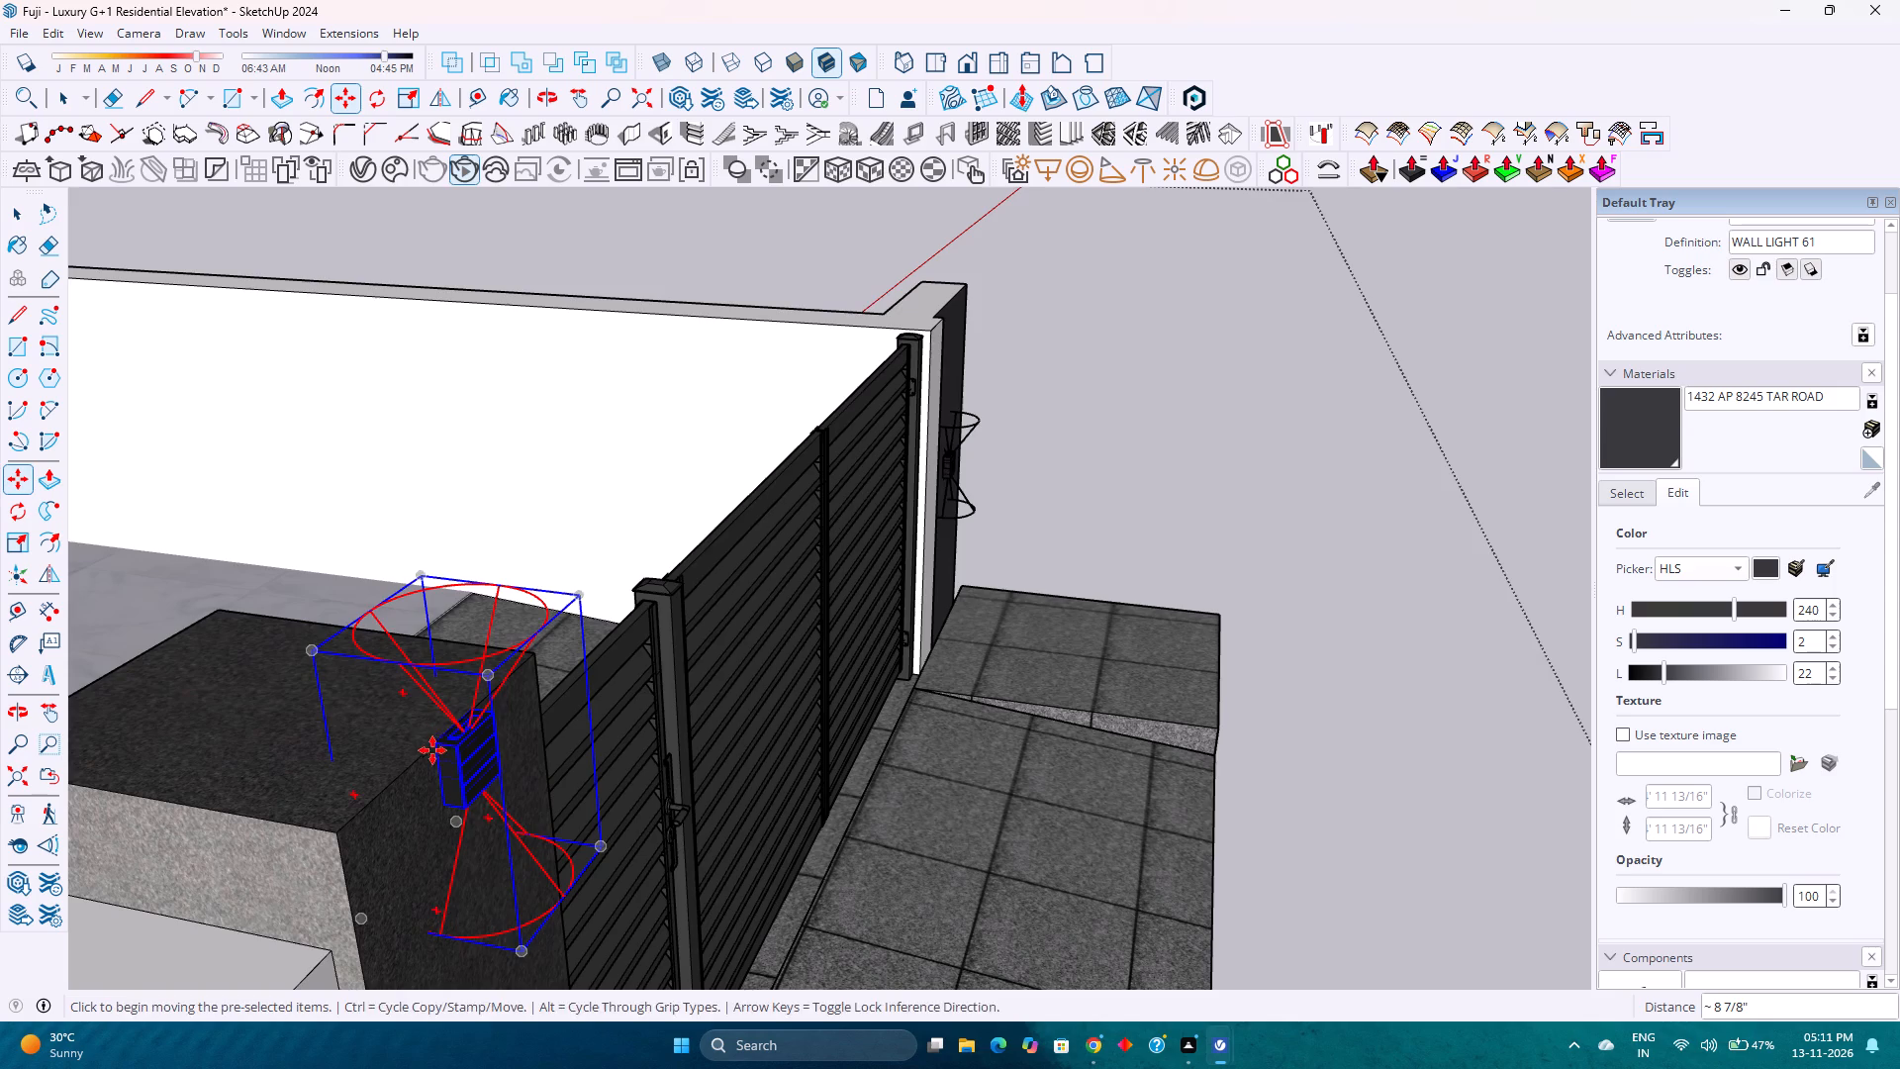
Nudge the wall light about 13/16" sideways along the gate pillar's front face to centre it.
middle_click_drag(437, 753, 35, 871)
middle_click(35, 871)
scroll(492, 521, "up", 8)
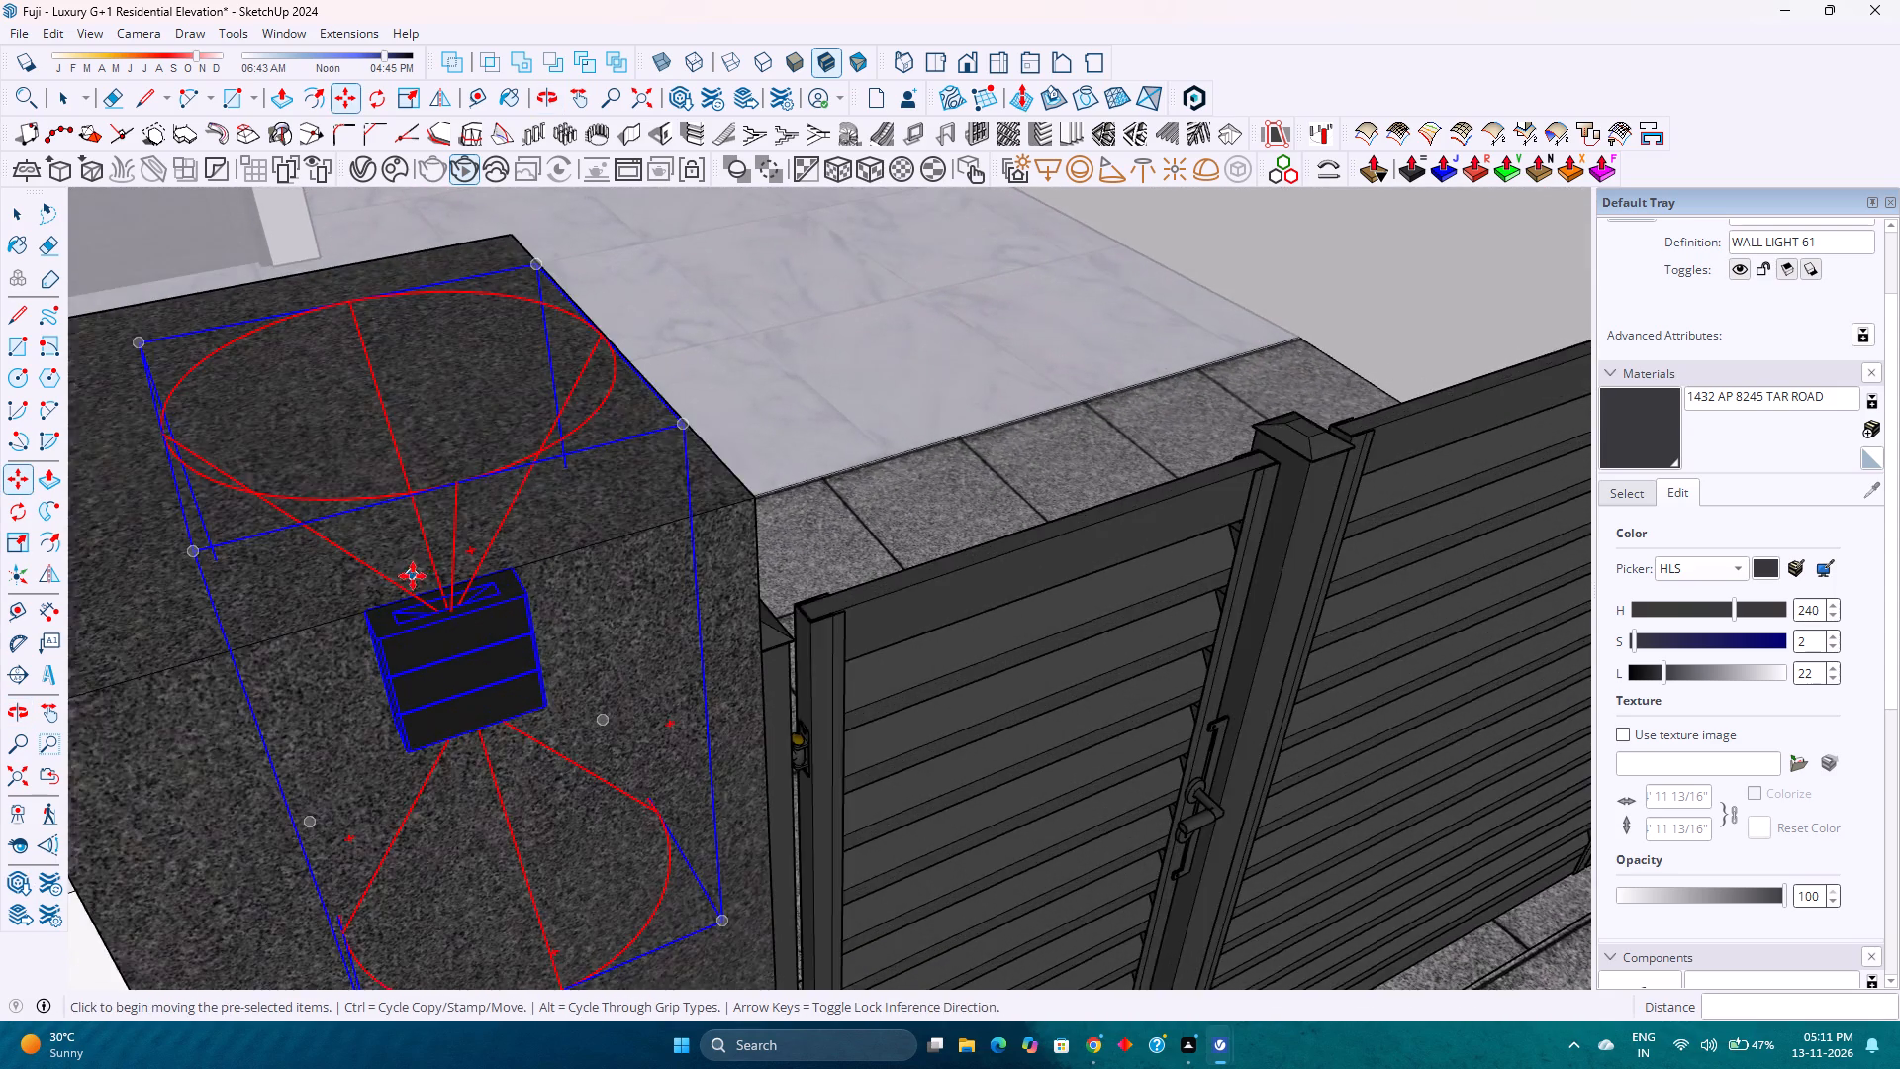
scroll(413, 576, "up", 3)
middle_click_drag(413, 583, 500, 735)
scroll(460, 651, "up", 2)
left_click(451, 641)
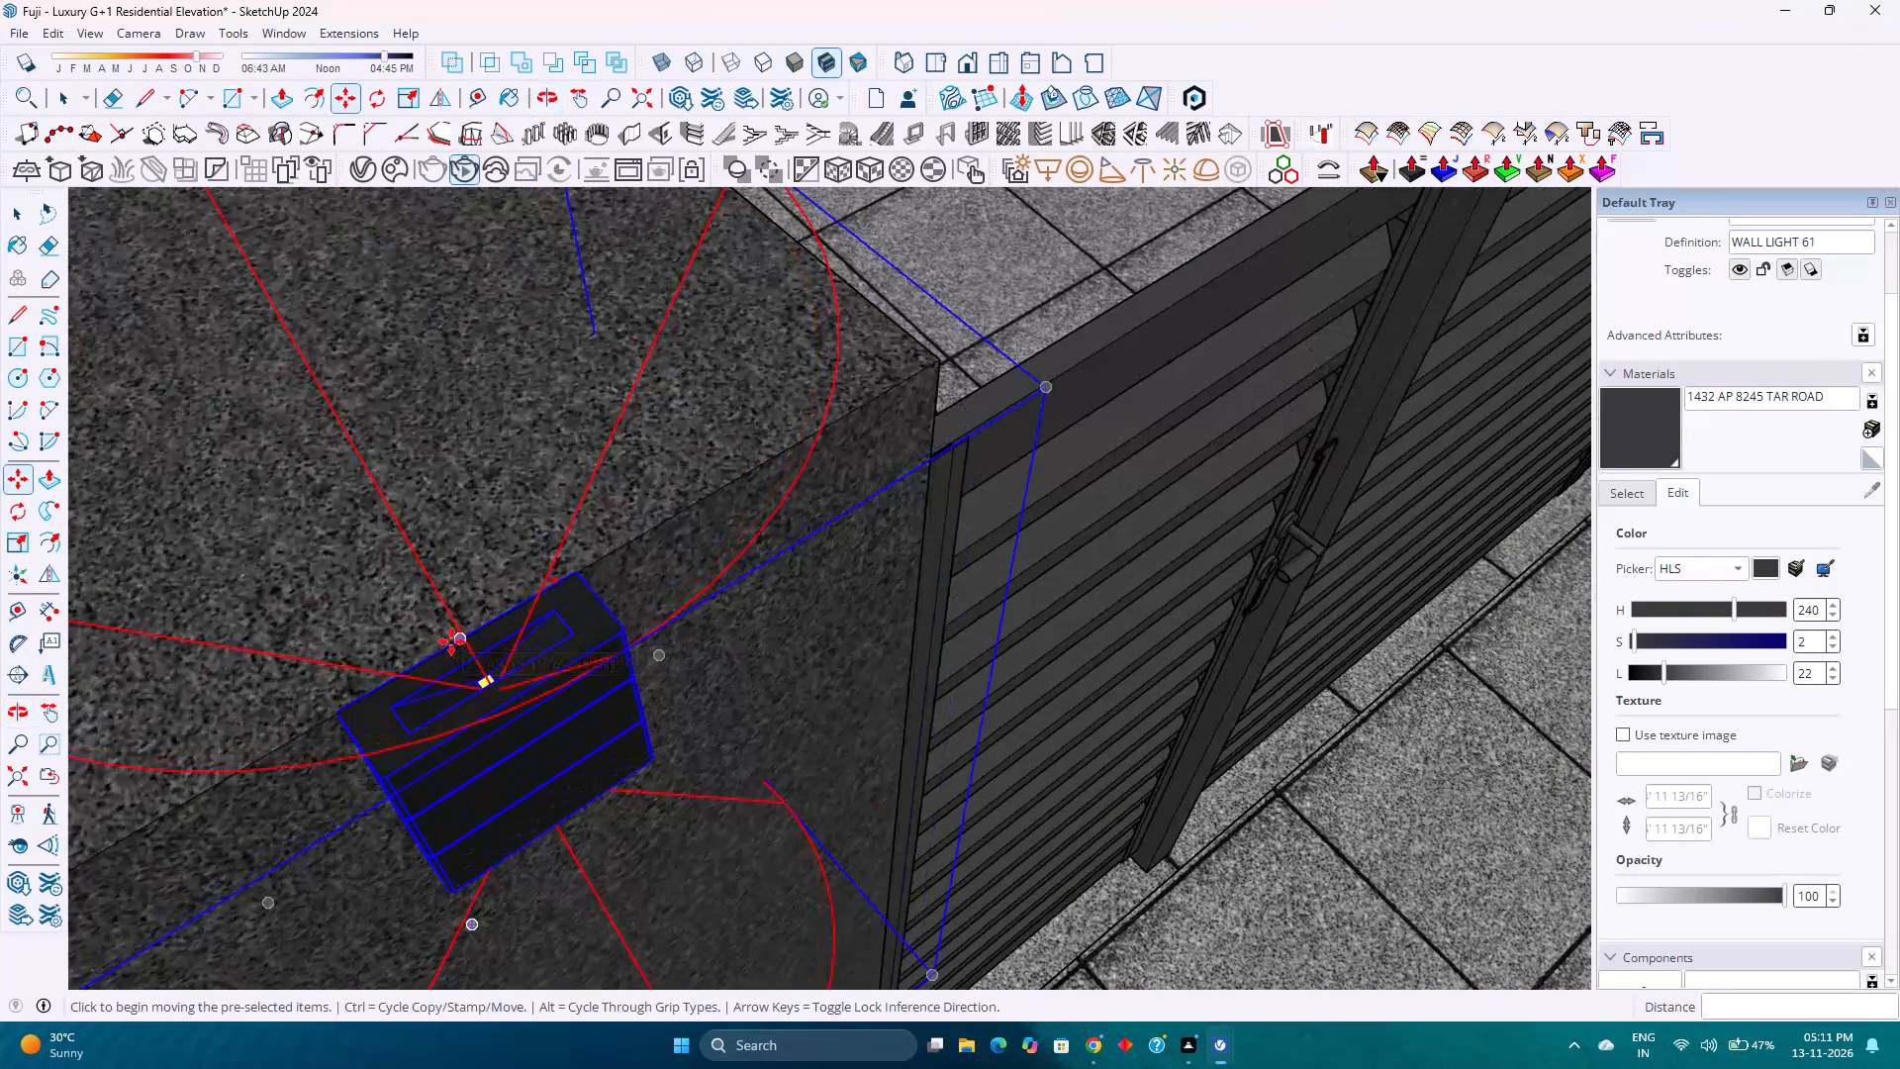
left_click(416, 668)
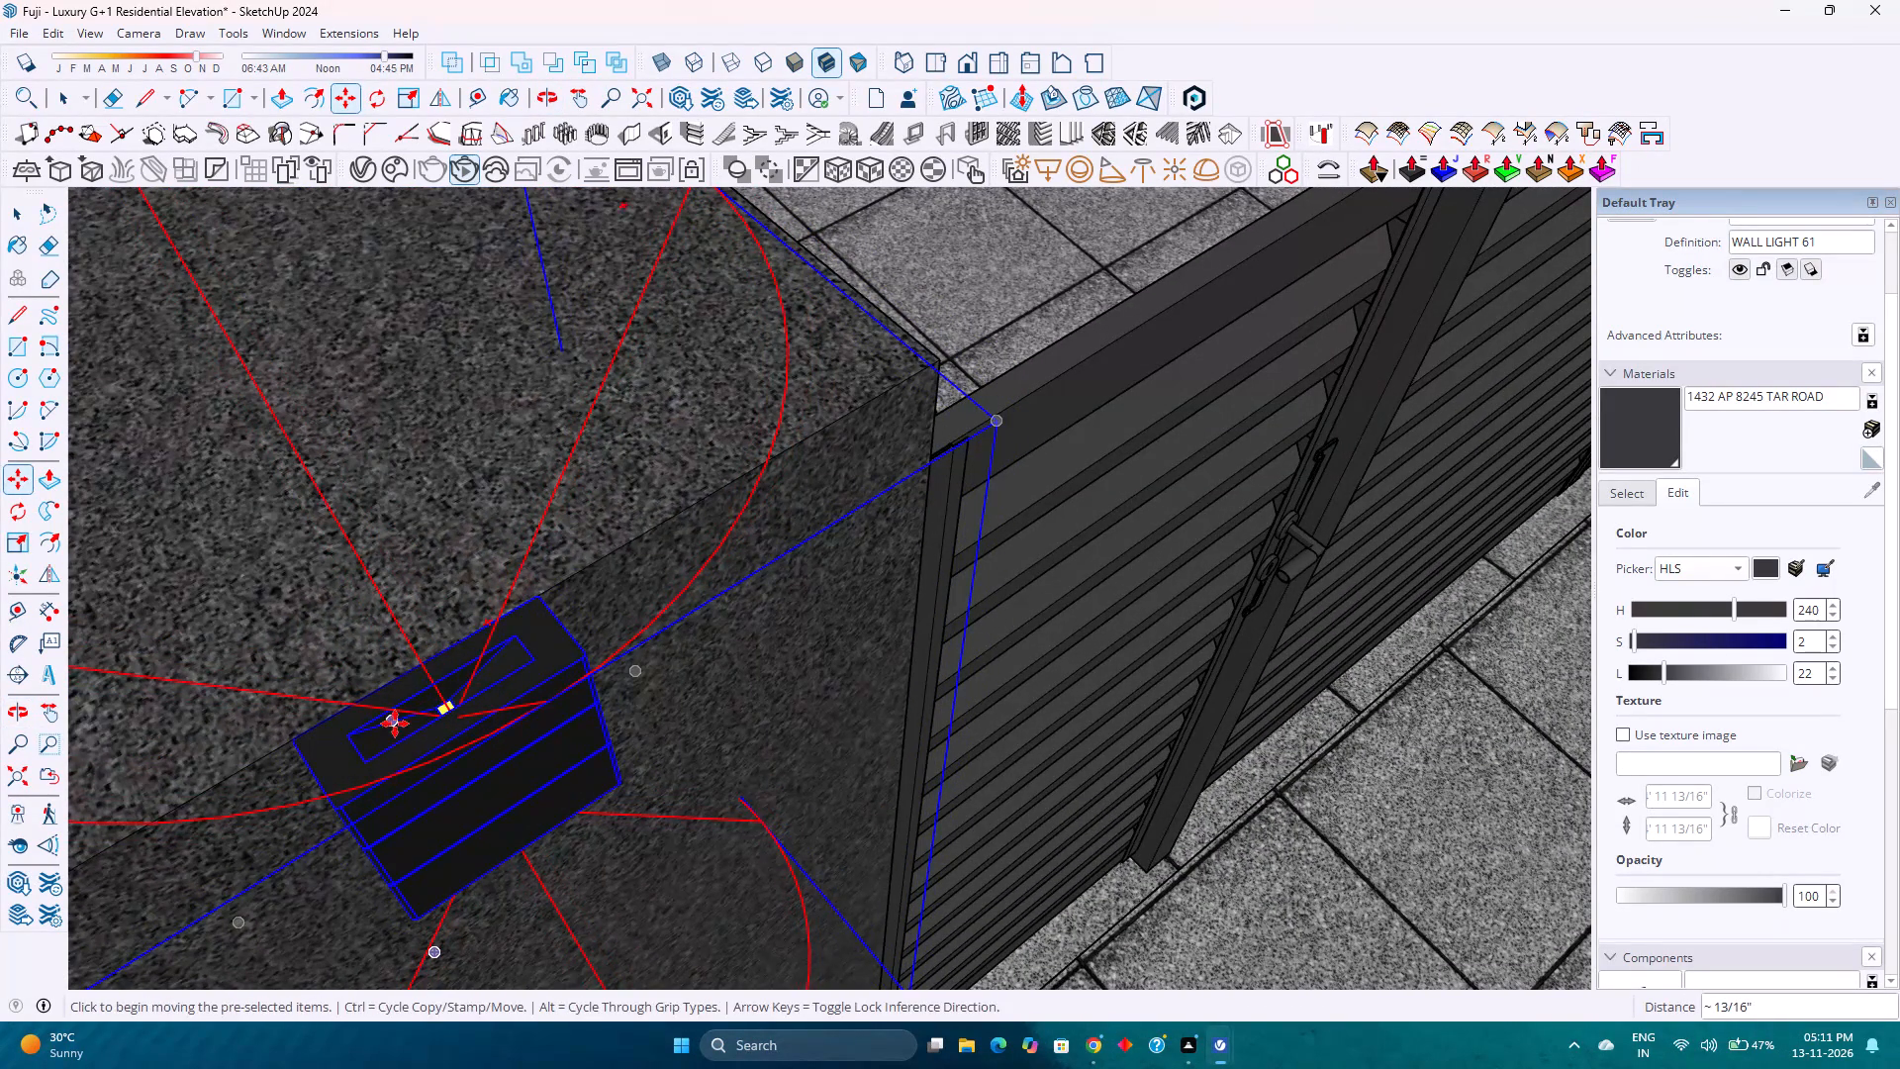
Lower the wall light on the gate pillar by 3' along the blue axis.
scroll(386, 776, "down", 1)
middle_click_drag(379, 777, 302, 569)
scroll(302, 565, "down", 14)
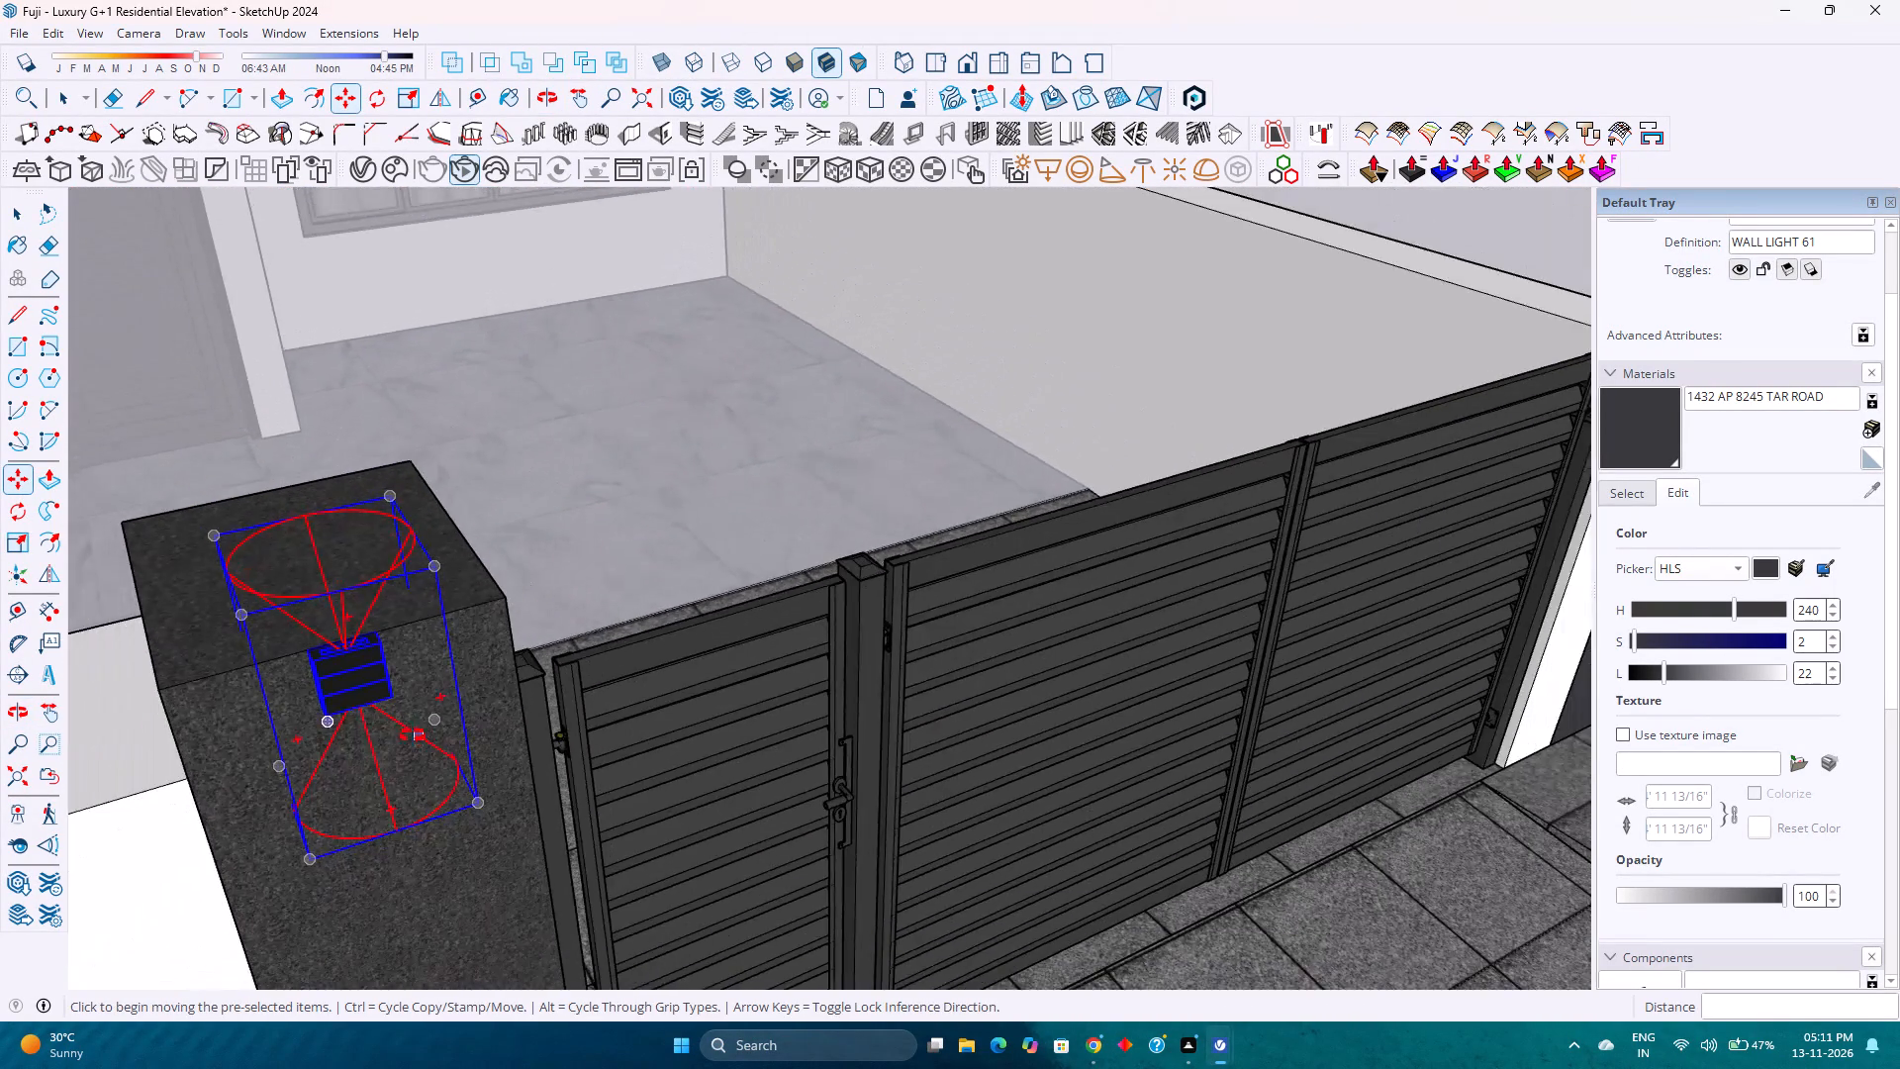
middle_click_drag(416, 735, 95, 551)
scroll(307, 538, "up", 5)
middle_click_drag(424, 632, 151, 624)
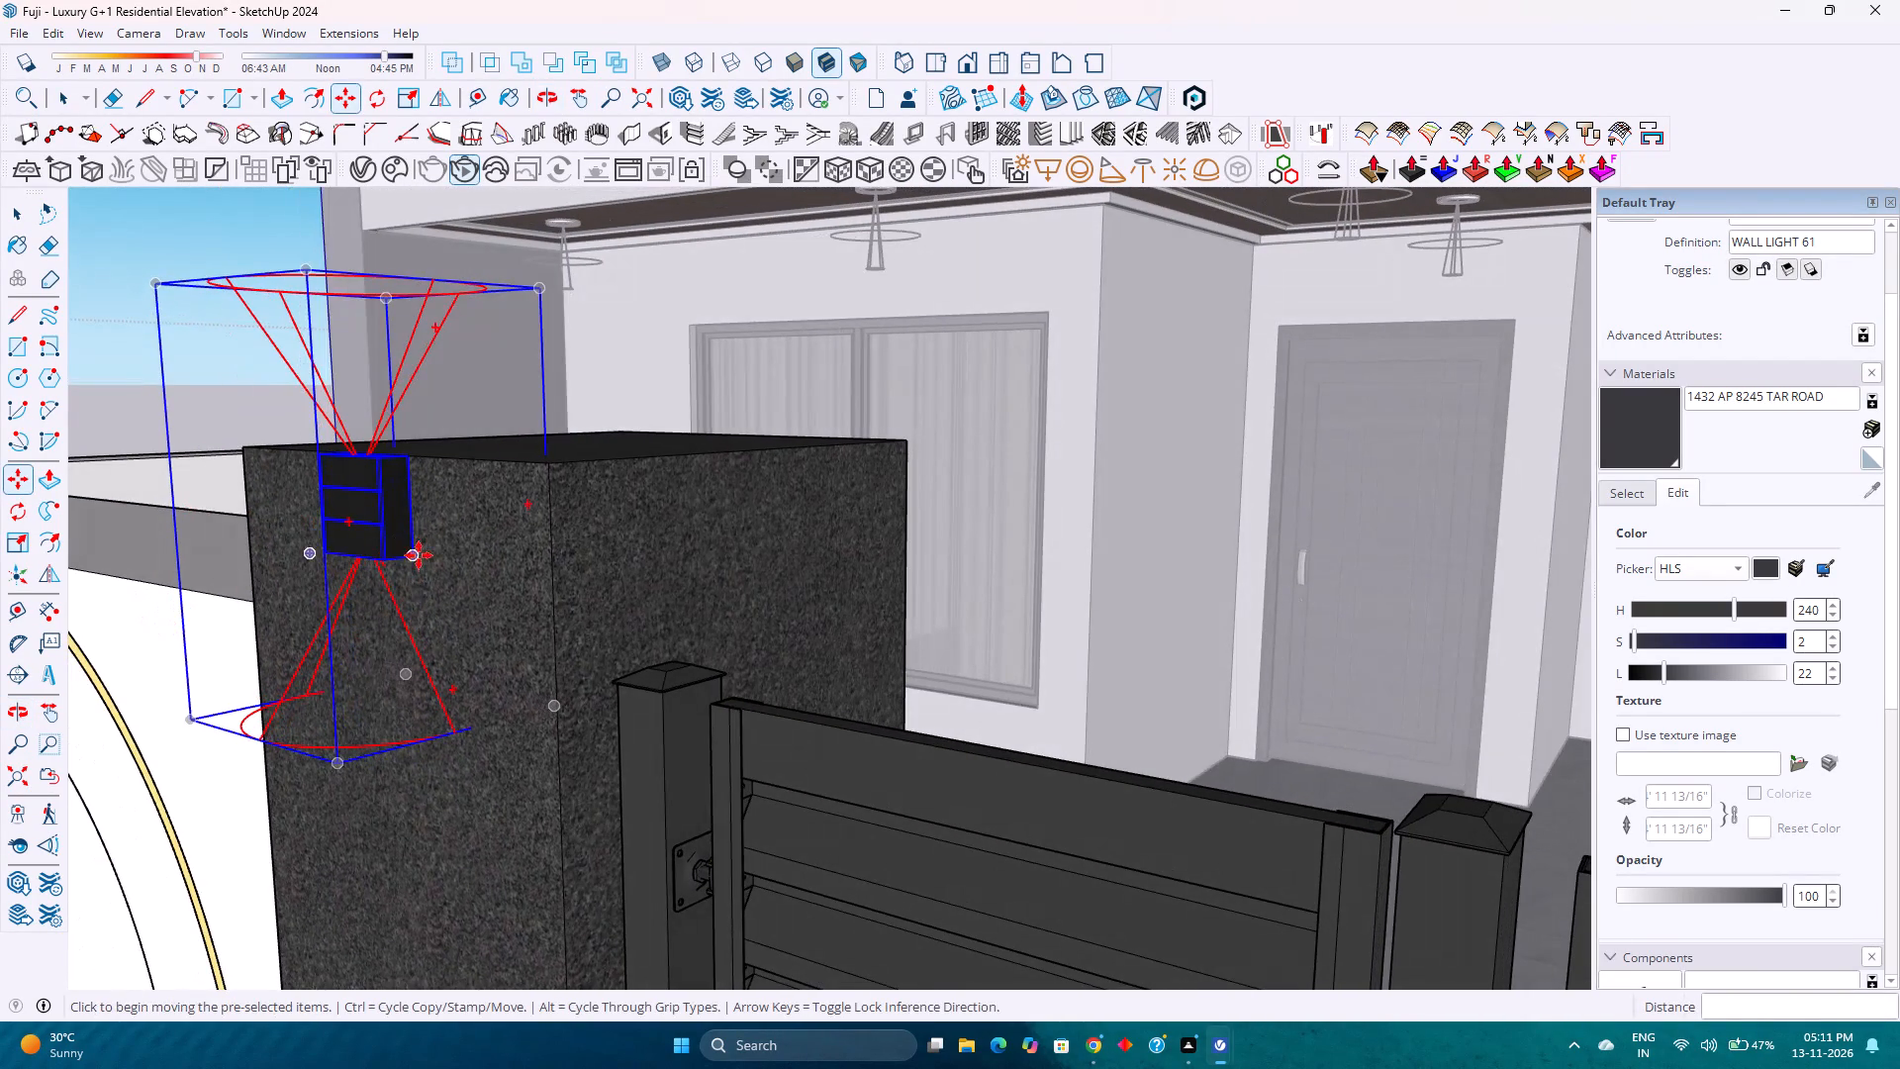
left_click(416, 559)
scroll(430, 757, "down", 4)
middle_click_drag(430, 757, 419, 743, "shift")
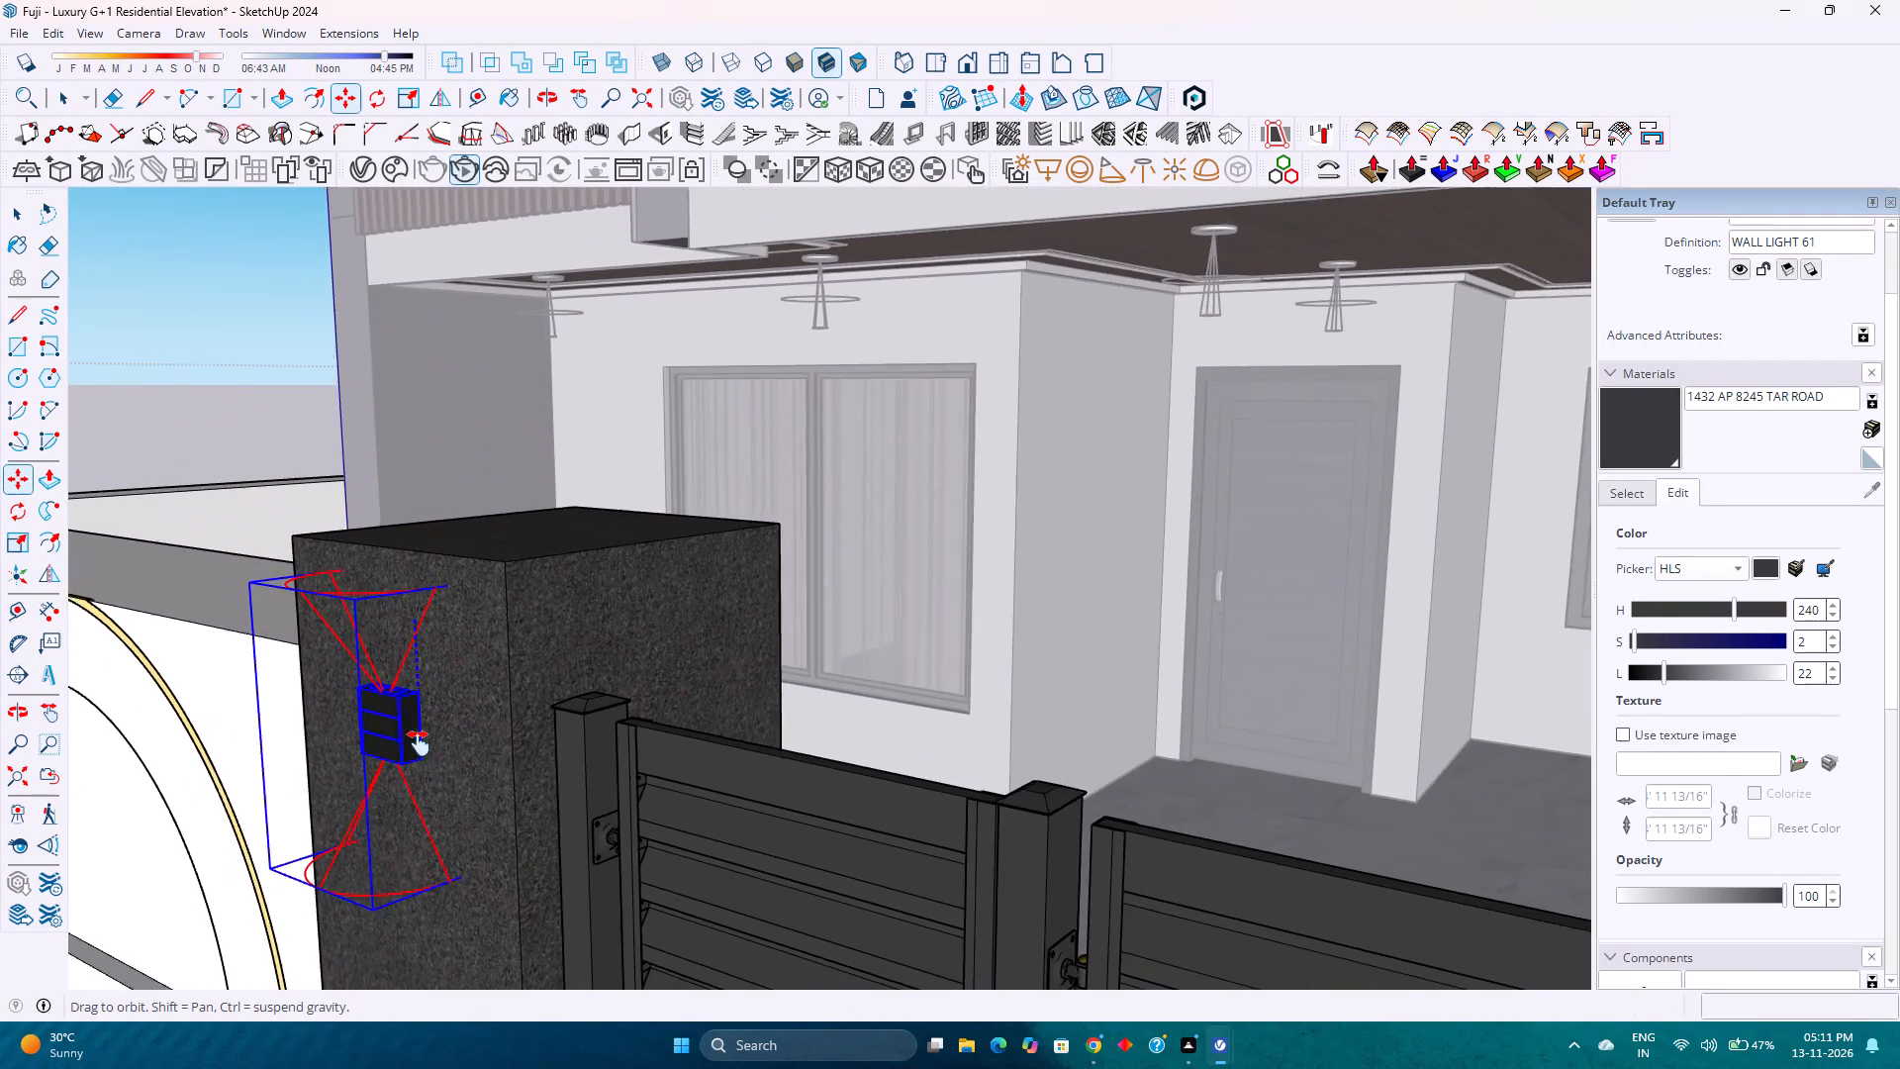
middle_click_drag(419, 743, 403, 490, "shift")
middle_click(403, 490, "shift")
scroll(421, 657, "down", 3)
middle_click_drag(421, 663, 438, 541, "shift")
middle_click(438, 541, "shift")
scroll(432, 547, "down", 4)
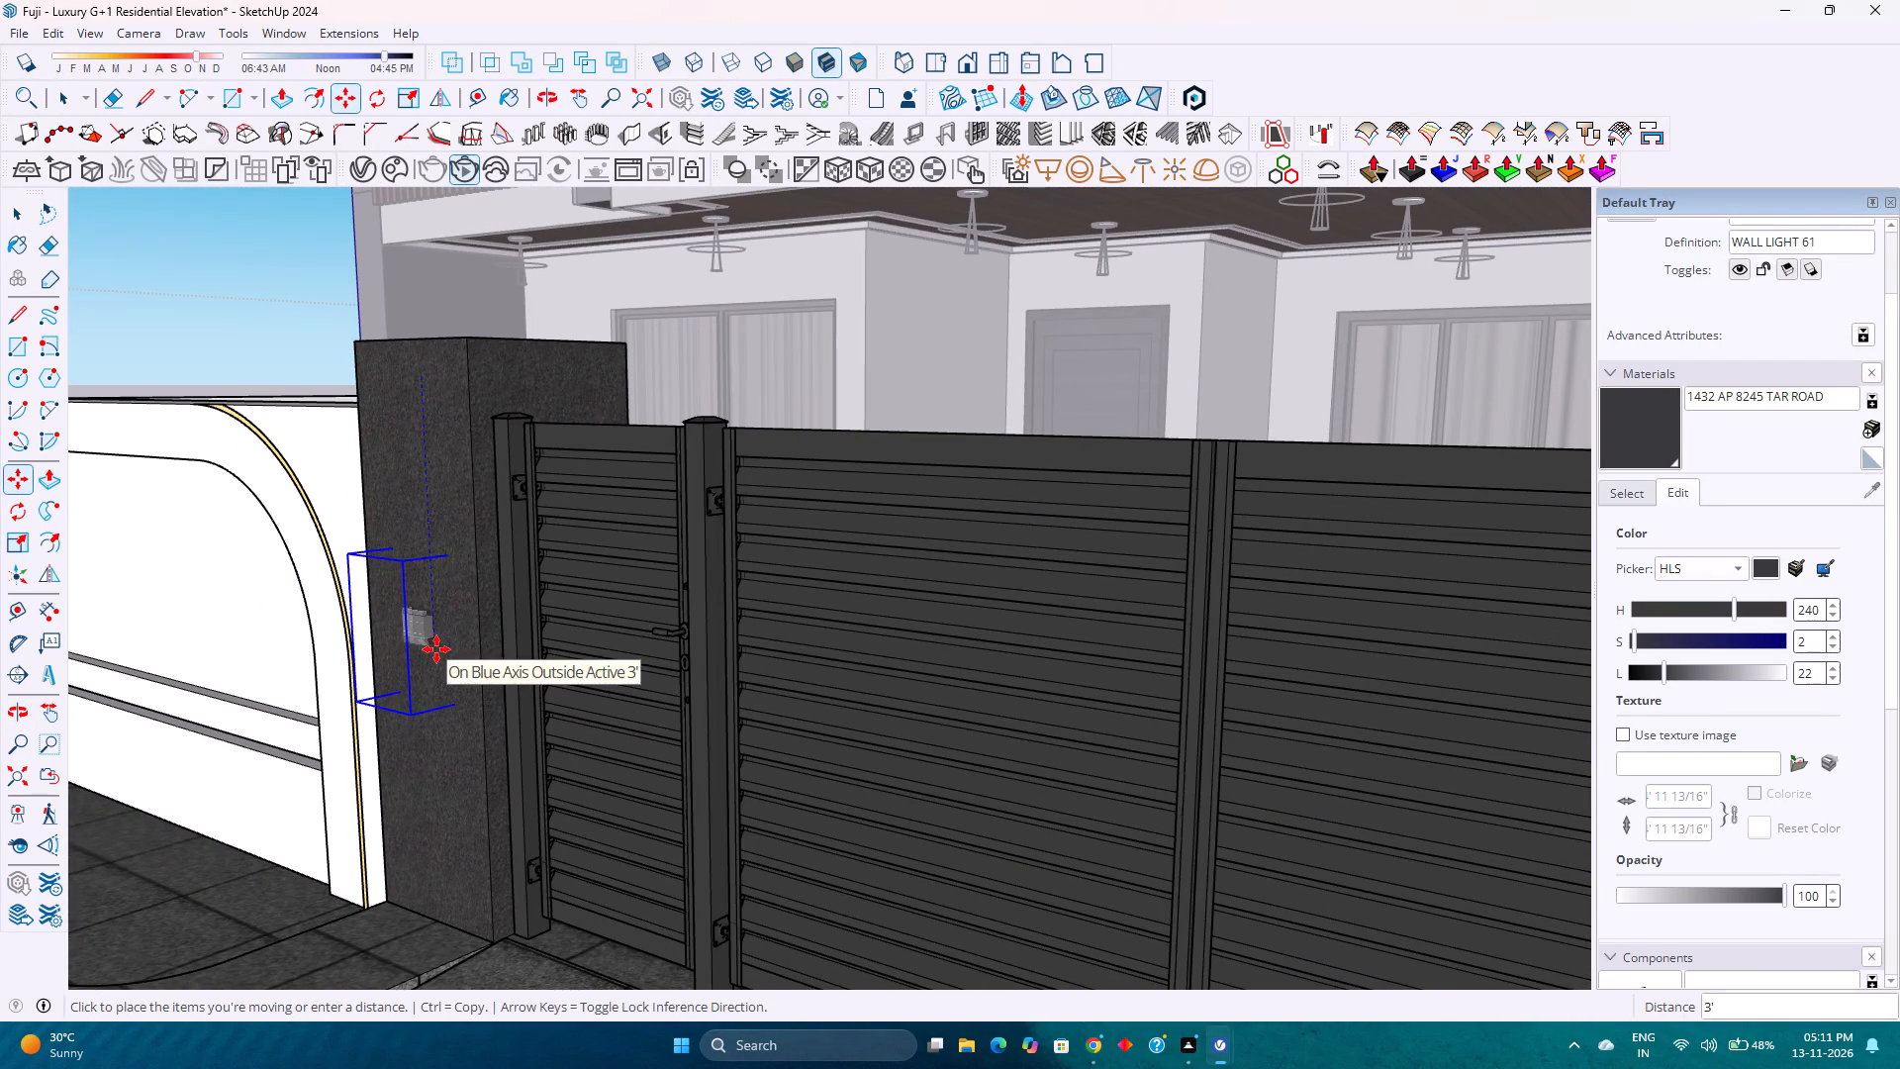
left_click(436, 649)
Copy the wall light from the gate pillar about 14' 7 3/8" along the red axis onto the boundary wall's dark end pier.
scroll(400, 666, "down", 2)
middle_click_drag(398, 666, 785, 739, "shift")
middle_click(785, 739, "shift")
scroll(825, 694, "up", 6)
left_click(828, 693)
scroll(589, 634, "down", 5)
middle_click_drag(482, 635, 806, 701, "shift")
middle_click(806, 701, "shift")
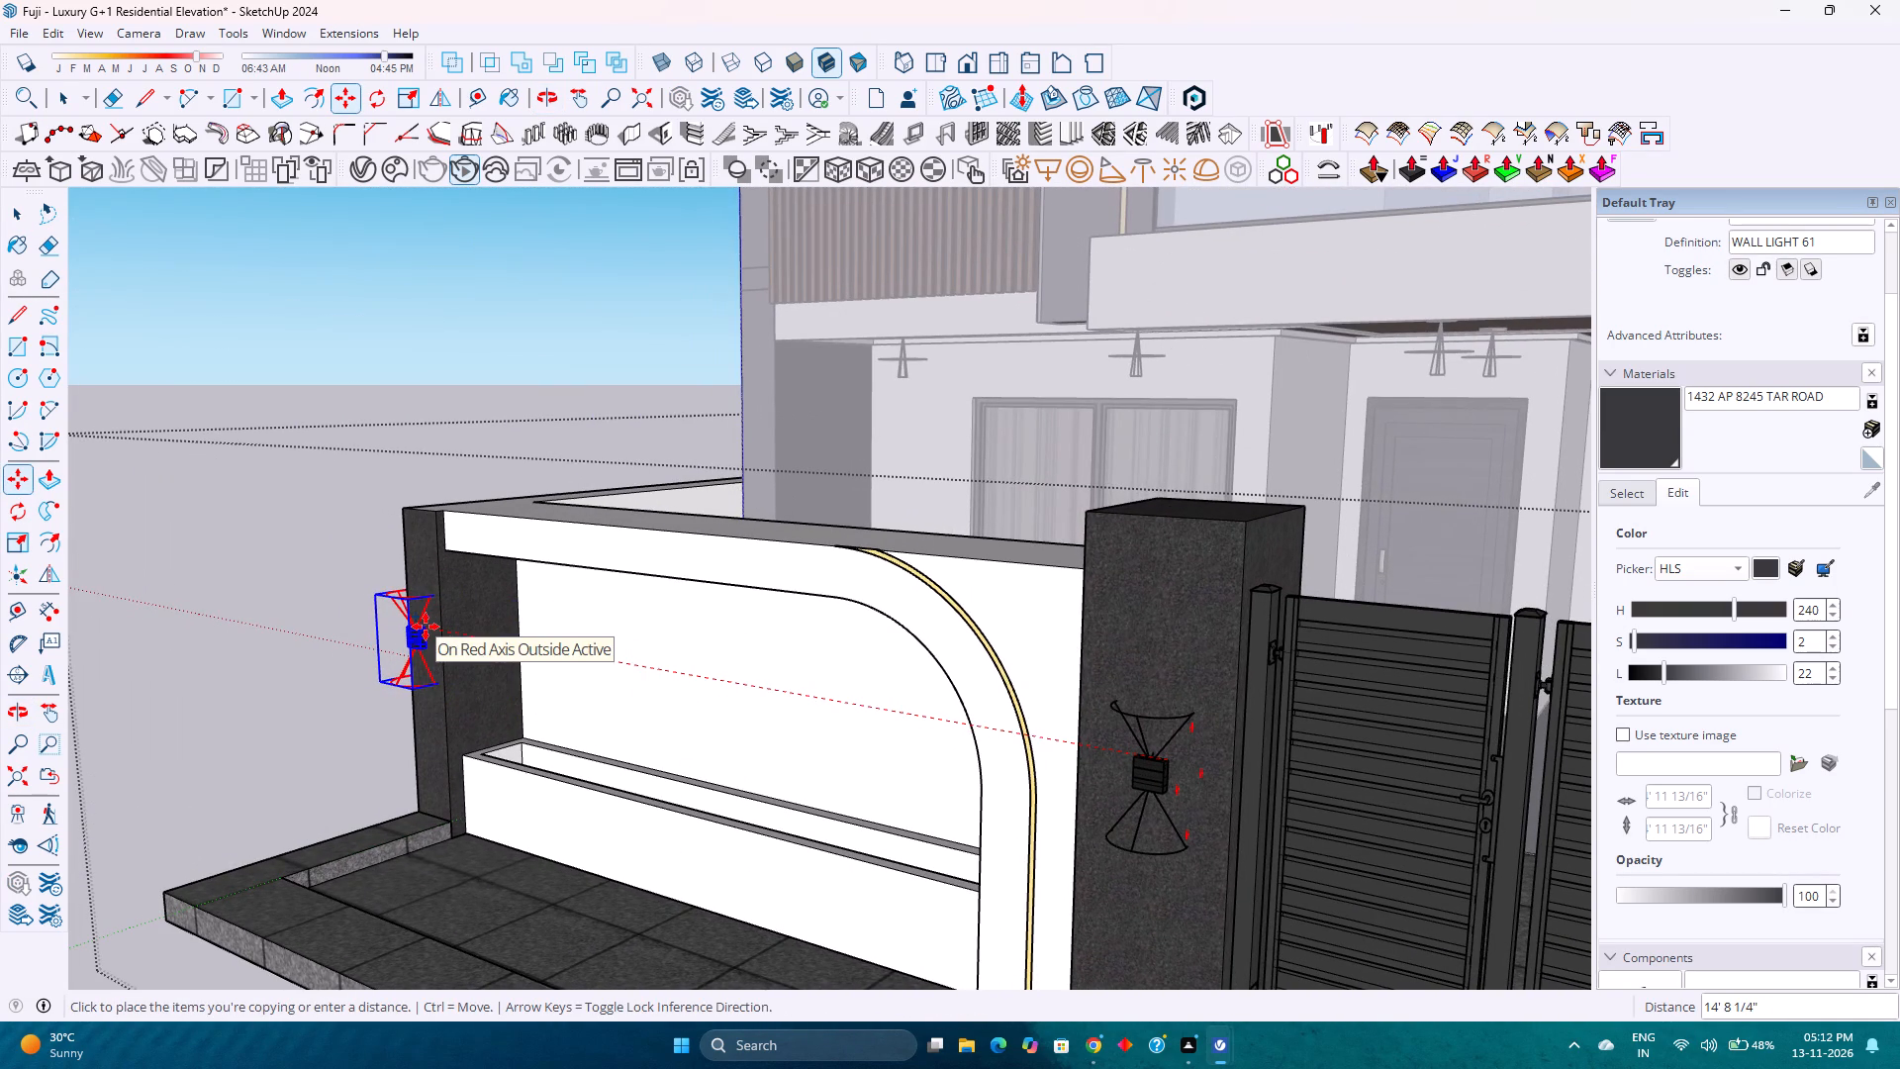
key("Left")
key("Right")
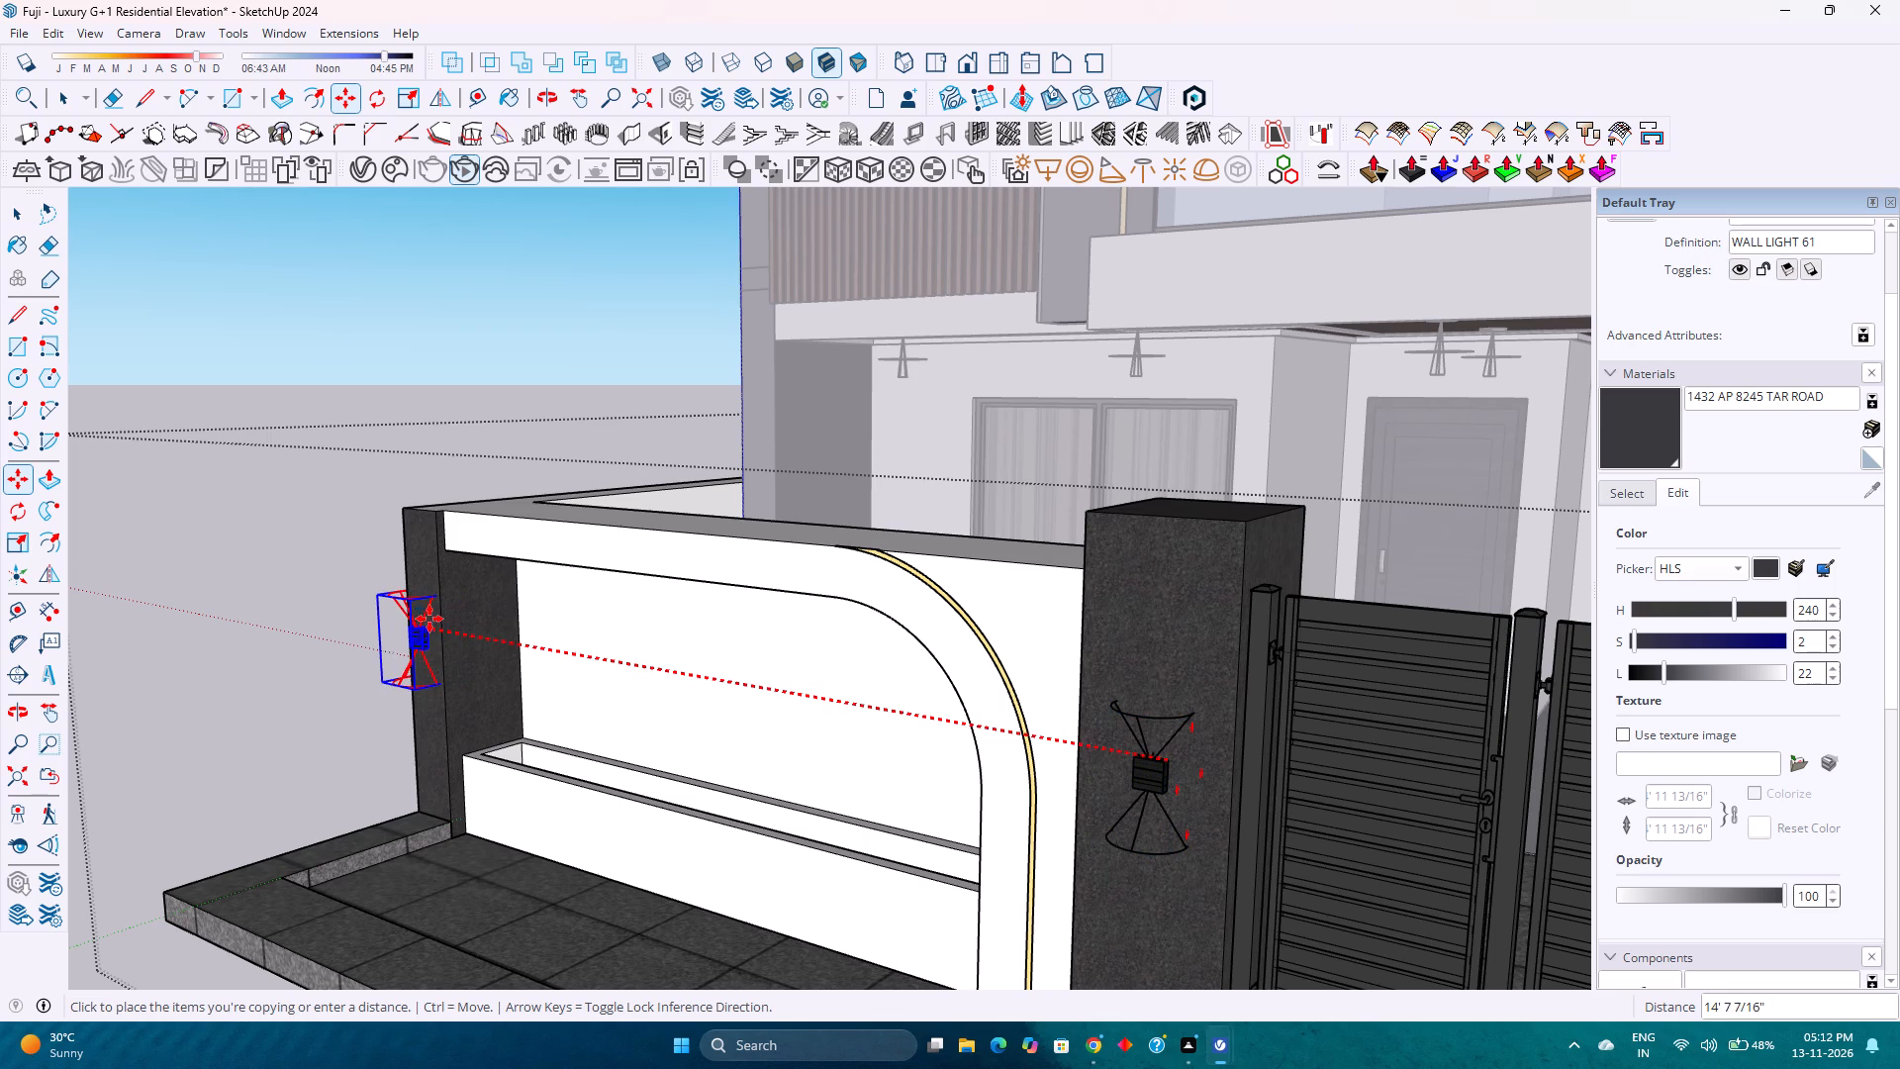
scroll(425, 615, "up", 12)
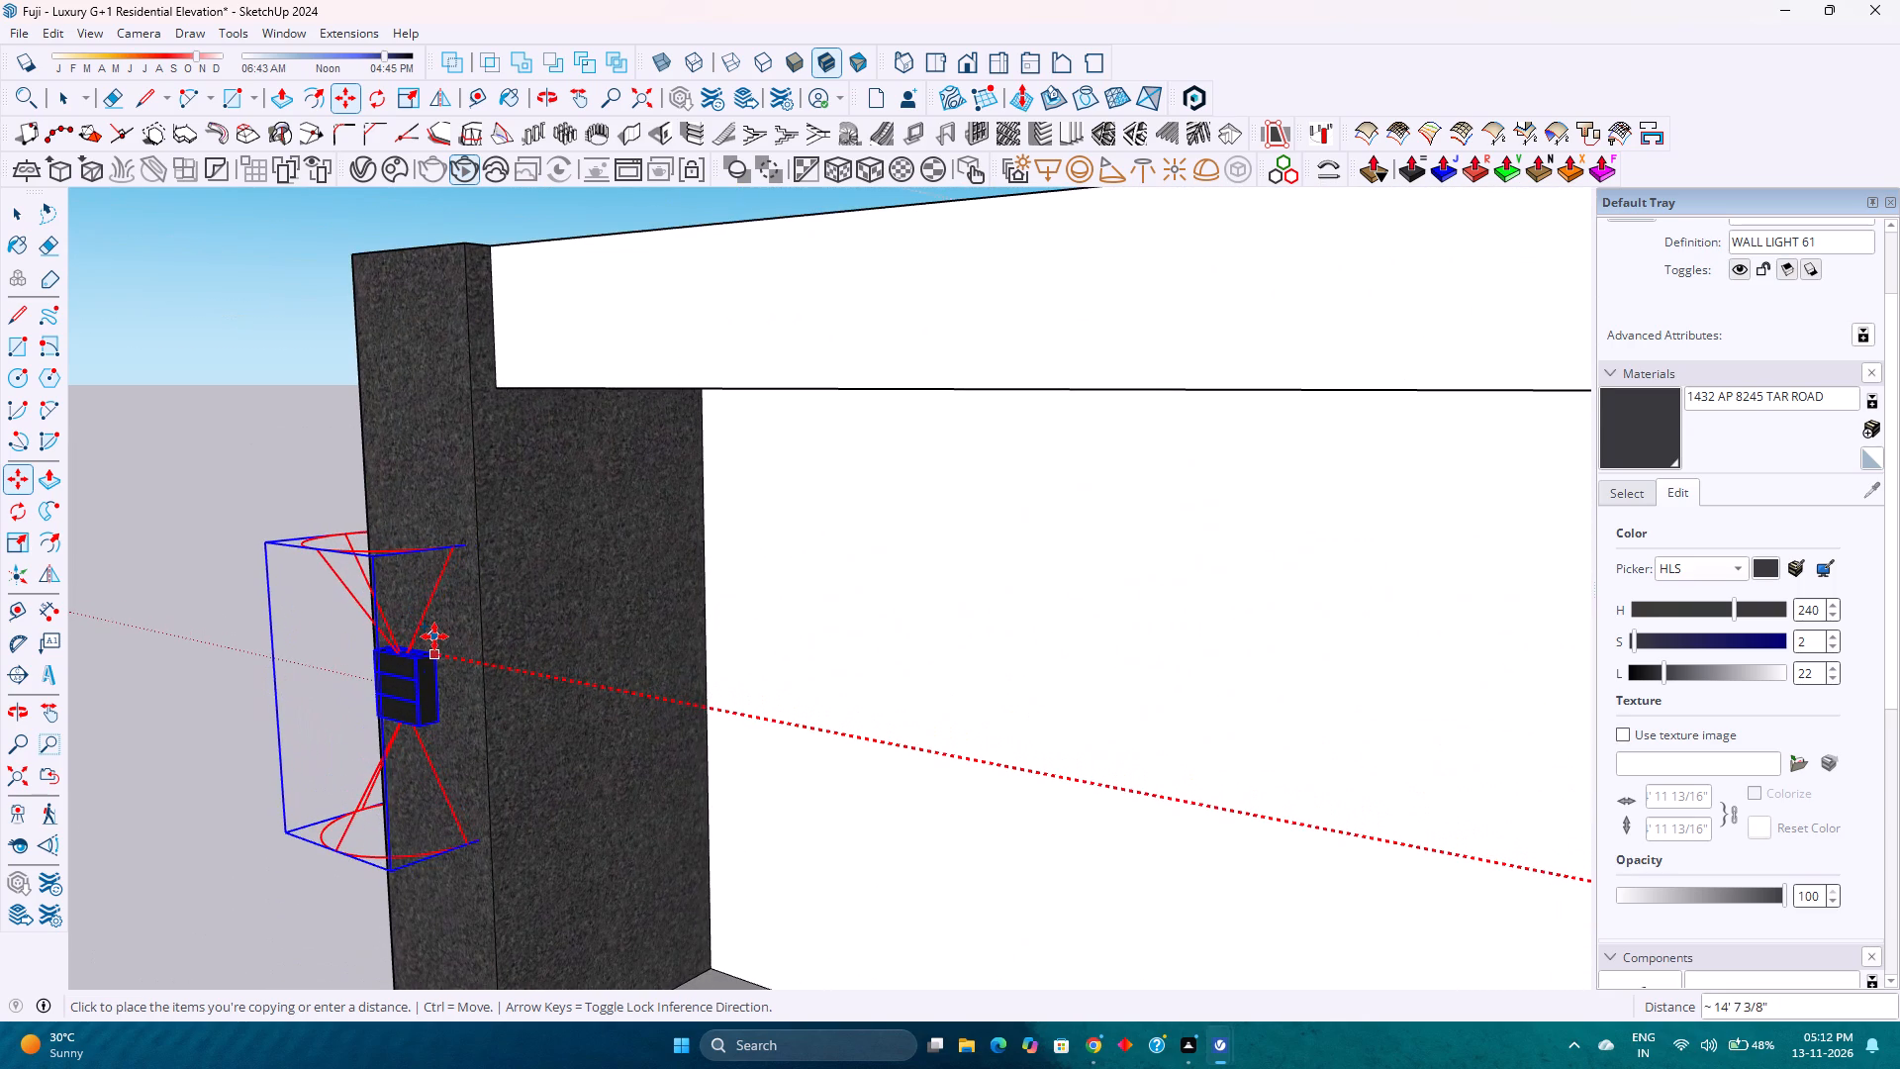
left_click(440, 640)
Nudge the end pier's wall light about 1/4" sideways to centre it on the pier's front face.
scroll(456, 630, "down", 7)
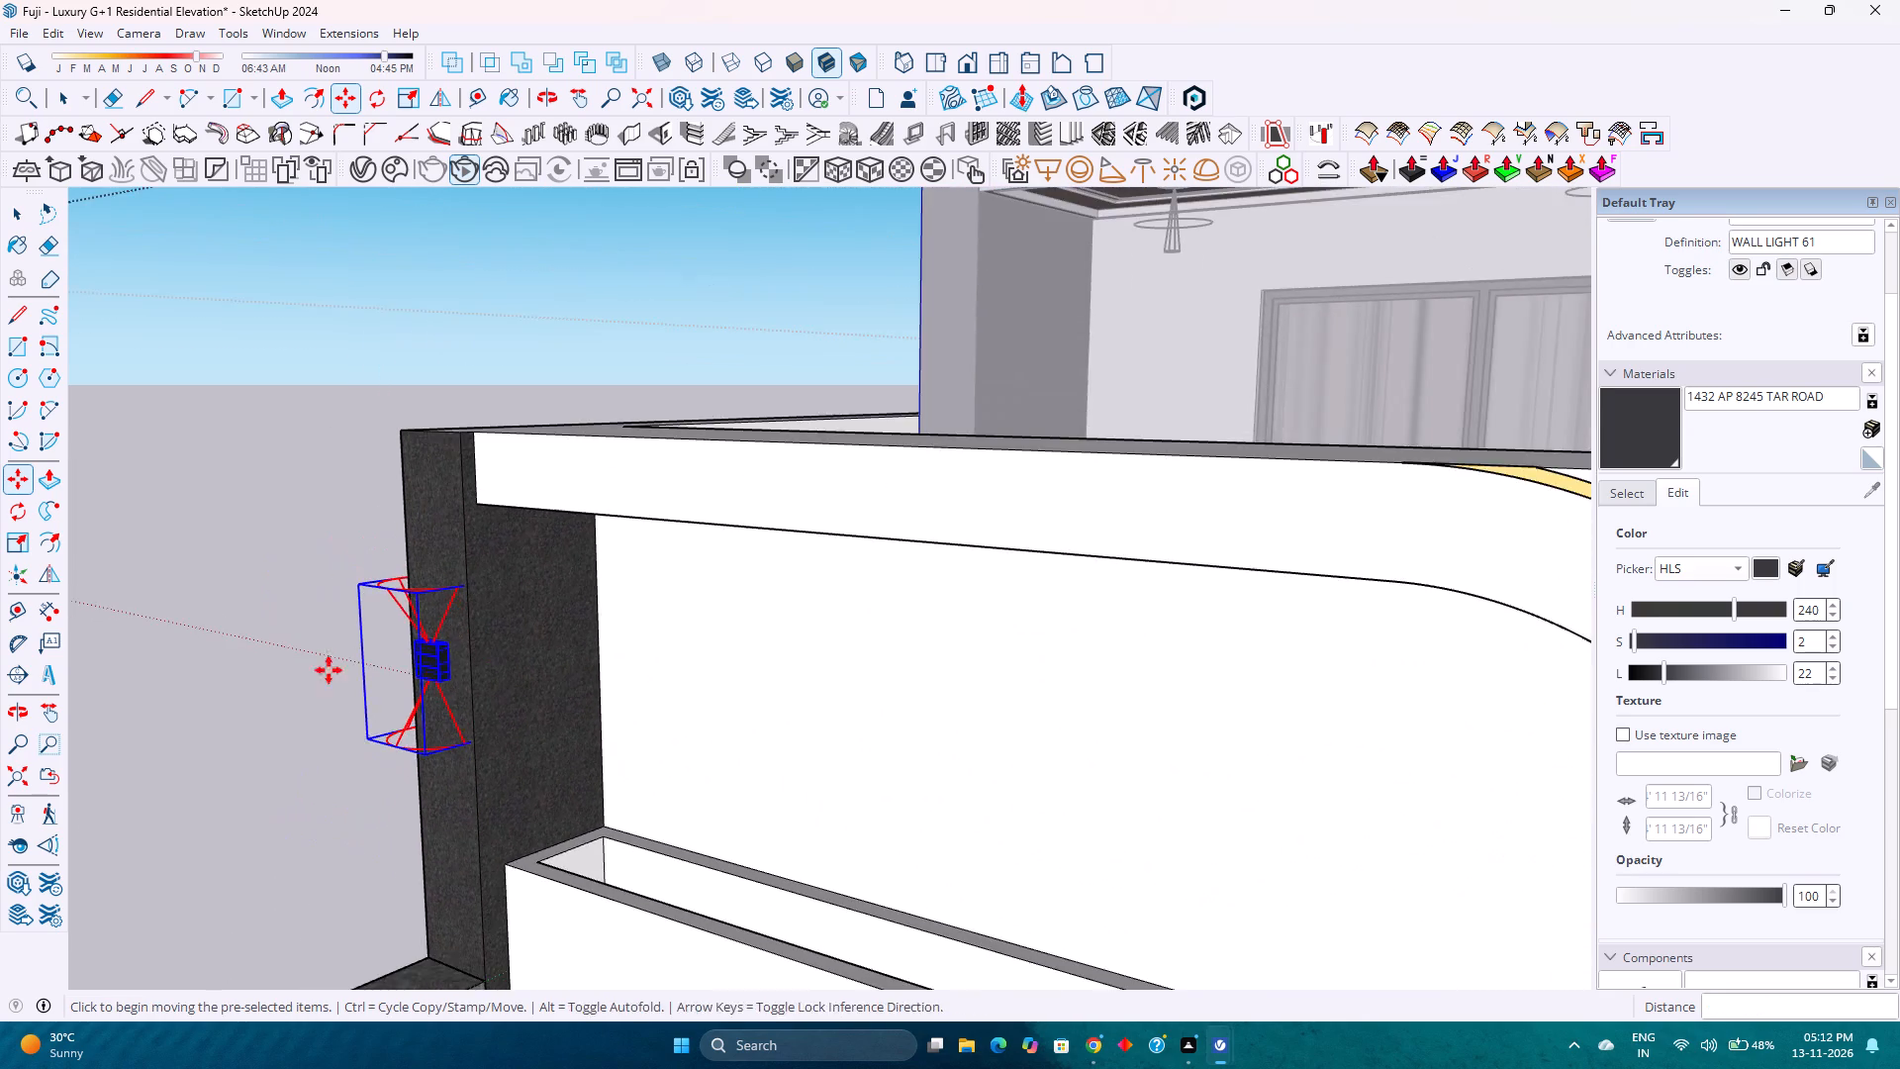
middle_click_drag(329, 670, 740, 659)
middle_click(740, 659)
middle_click(740, 659)
scroll(534, 619, "up", 4)
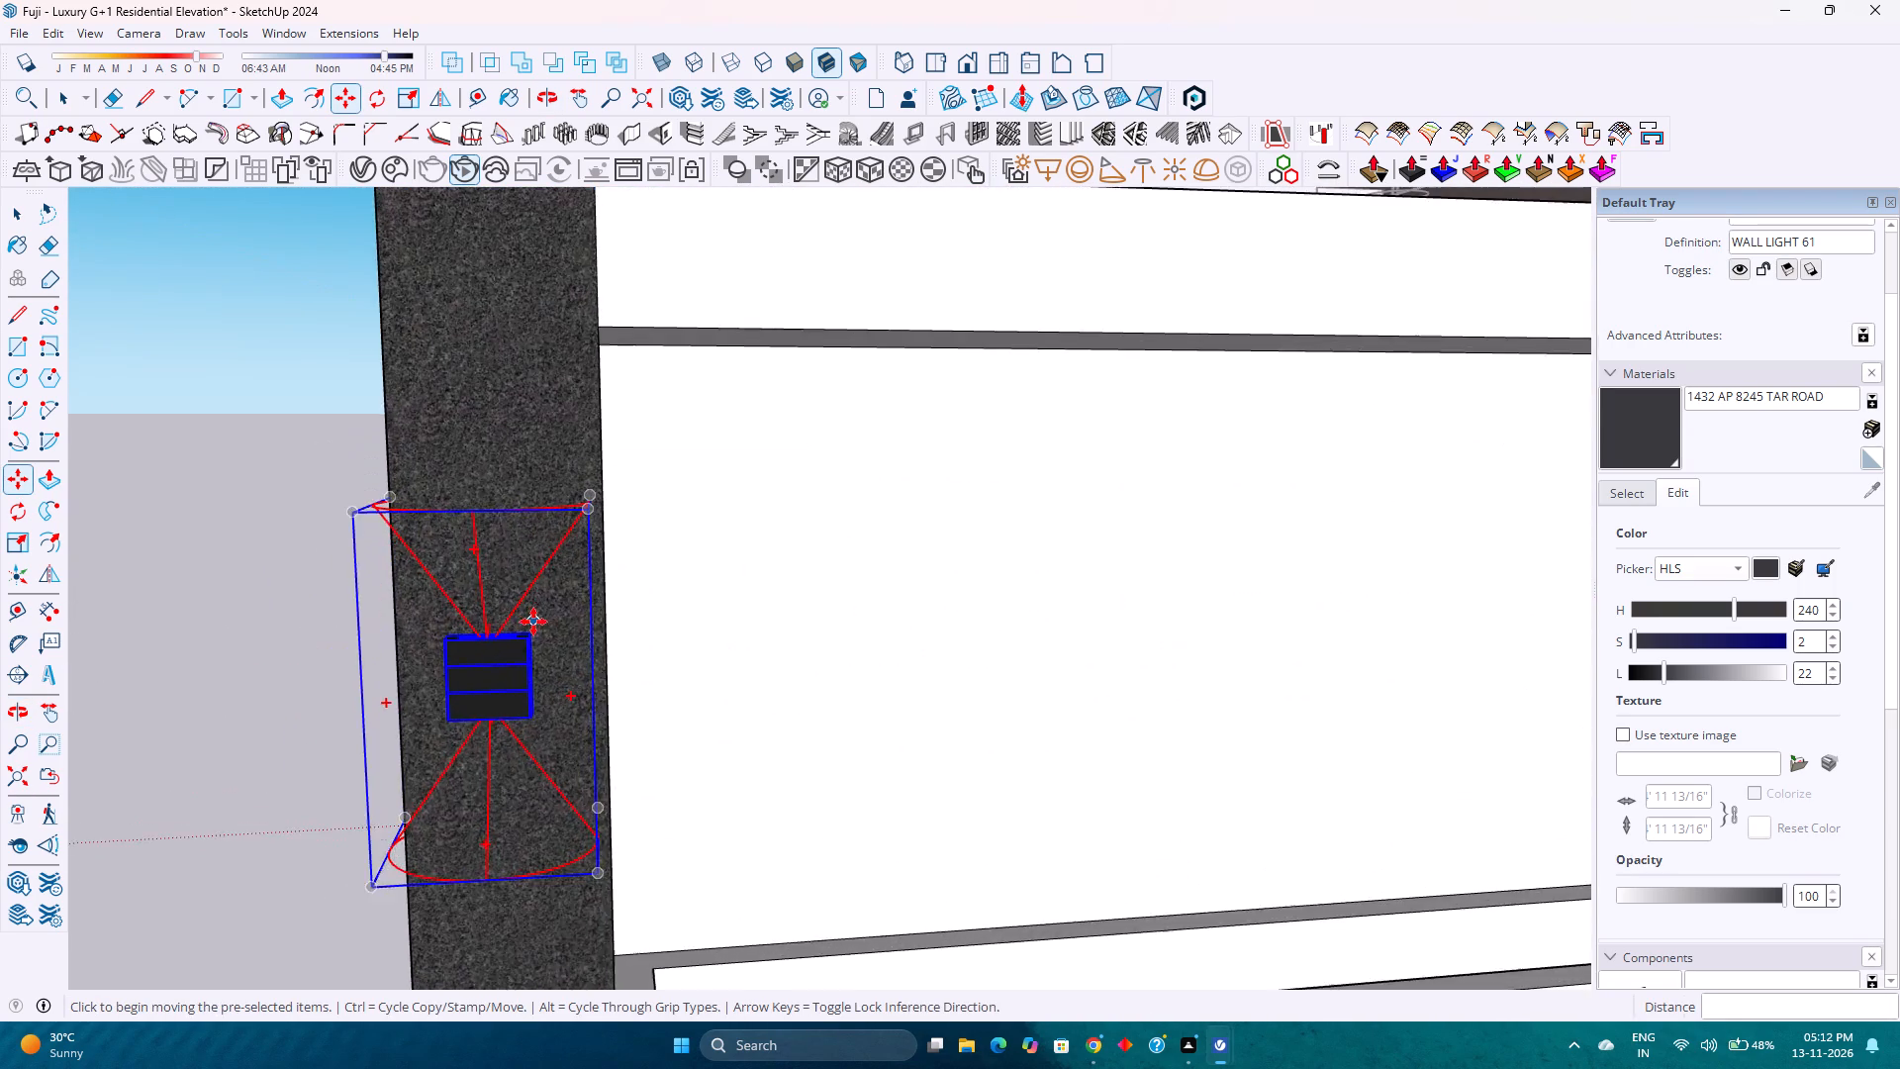
scroll(533, 622, "up", 12)
left_click(524, 647)
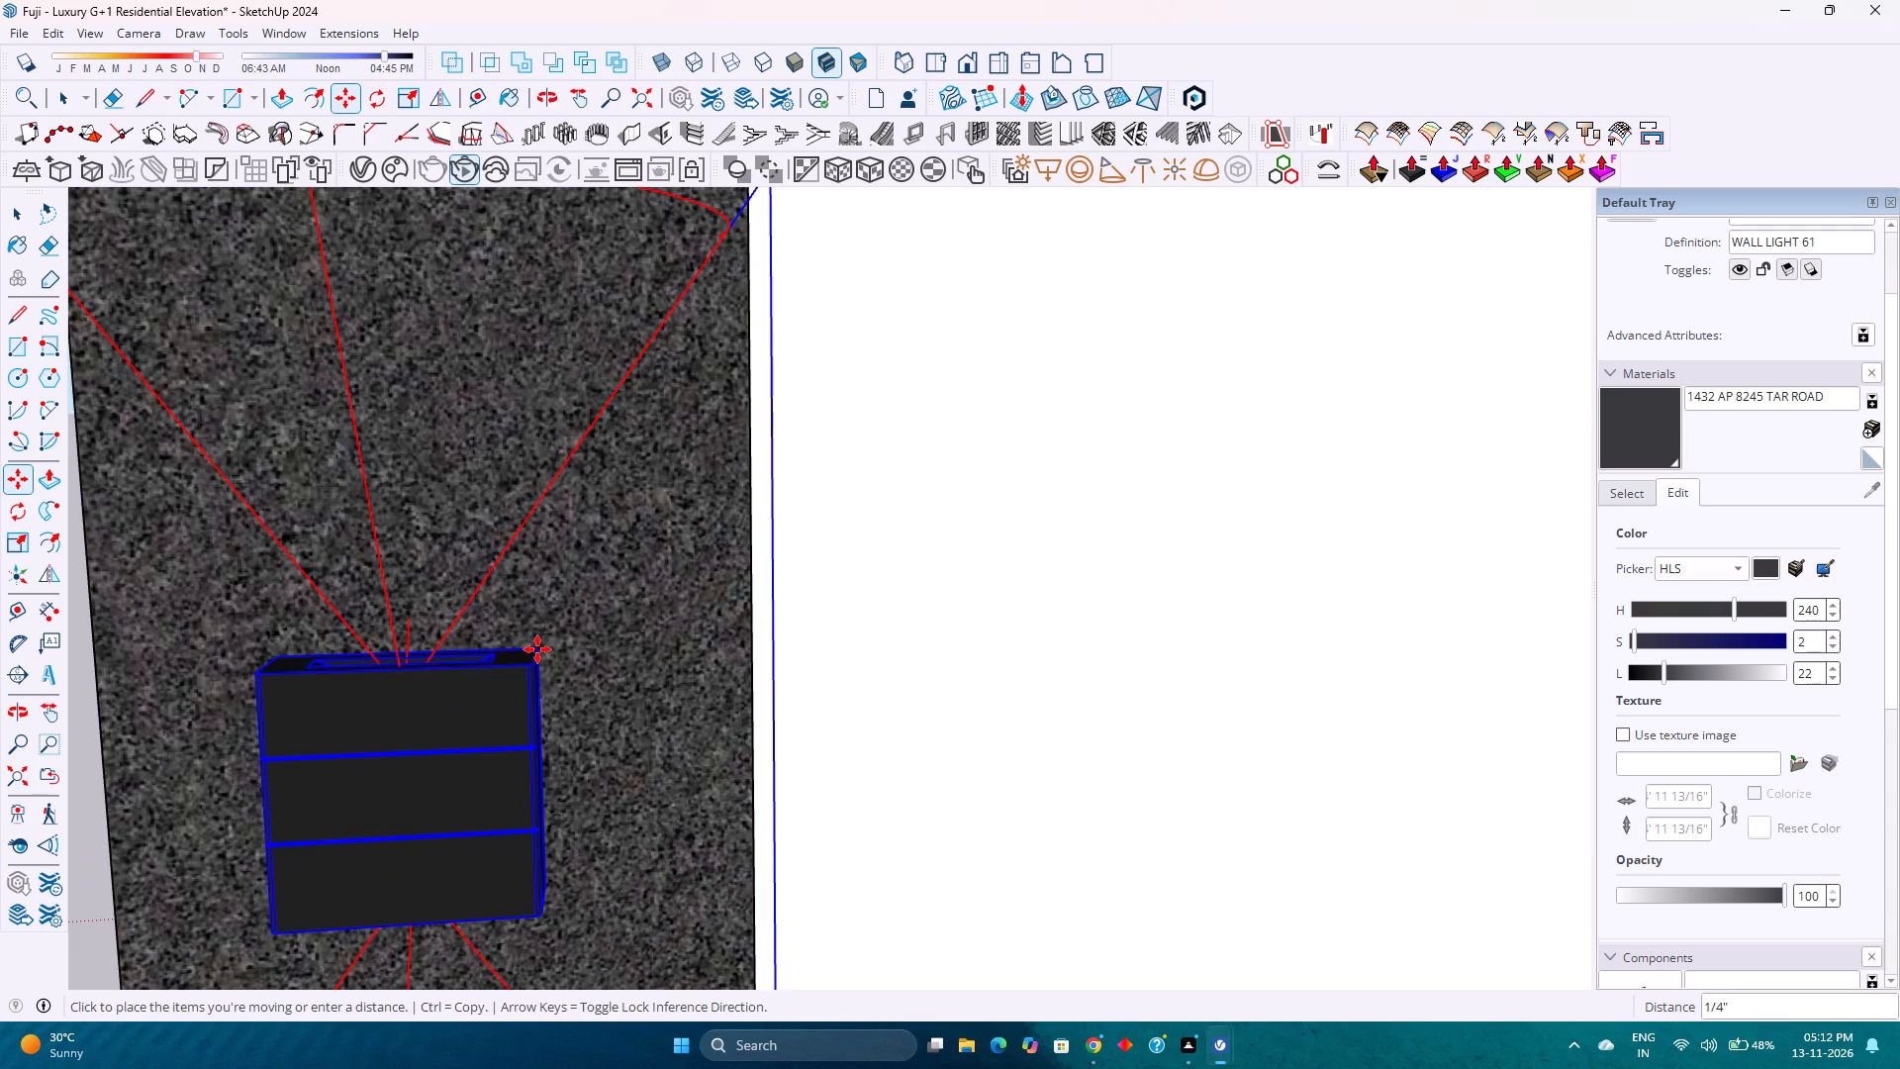
left_click(548, 649)
scroll(541, 629, "down", 11)
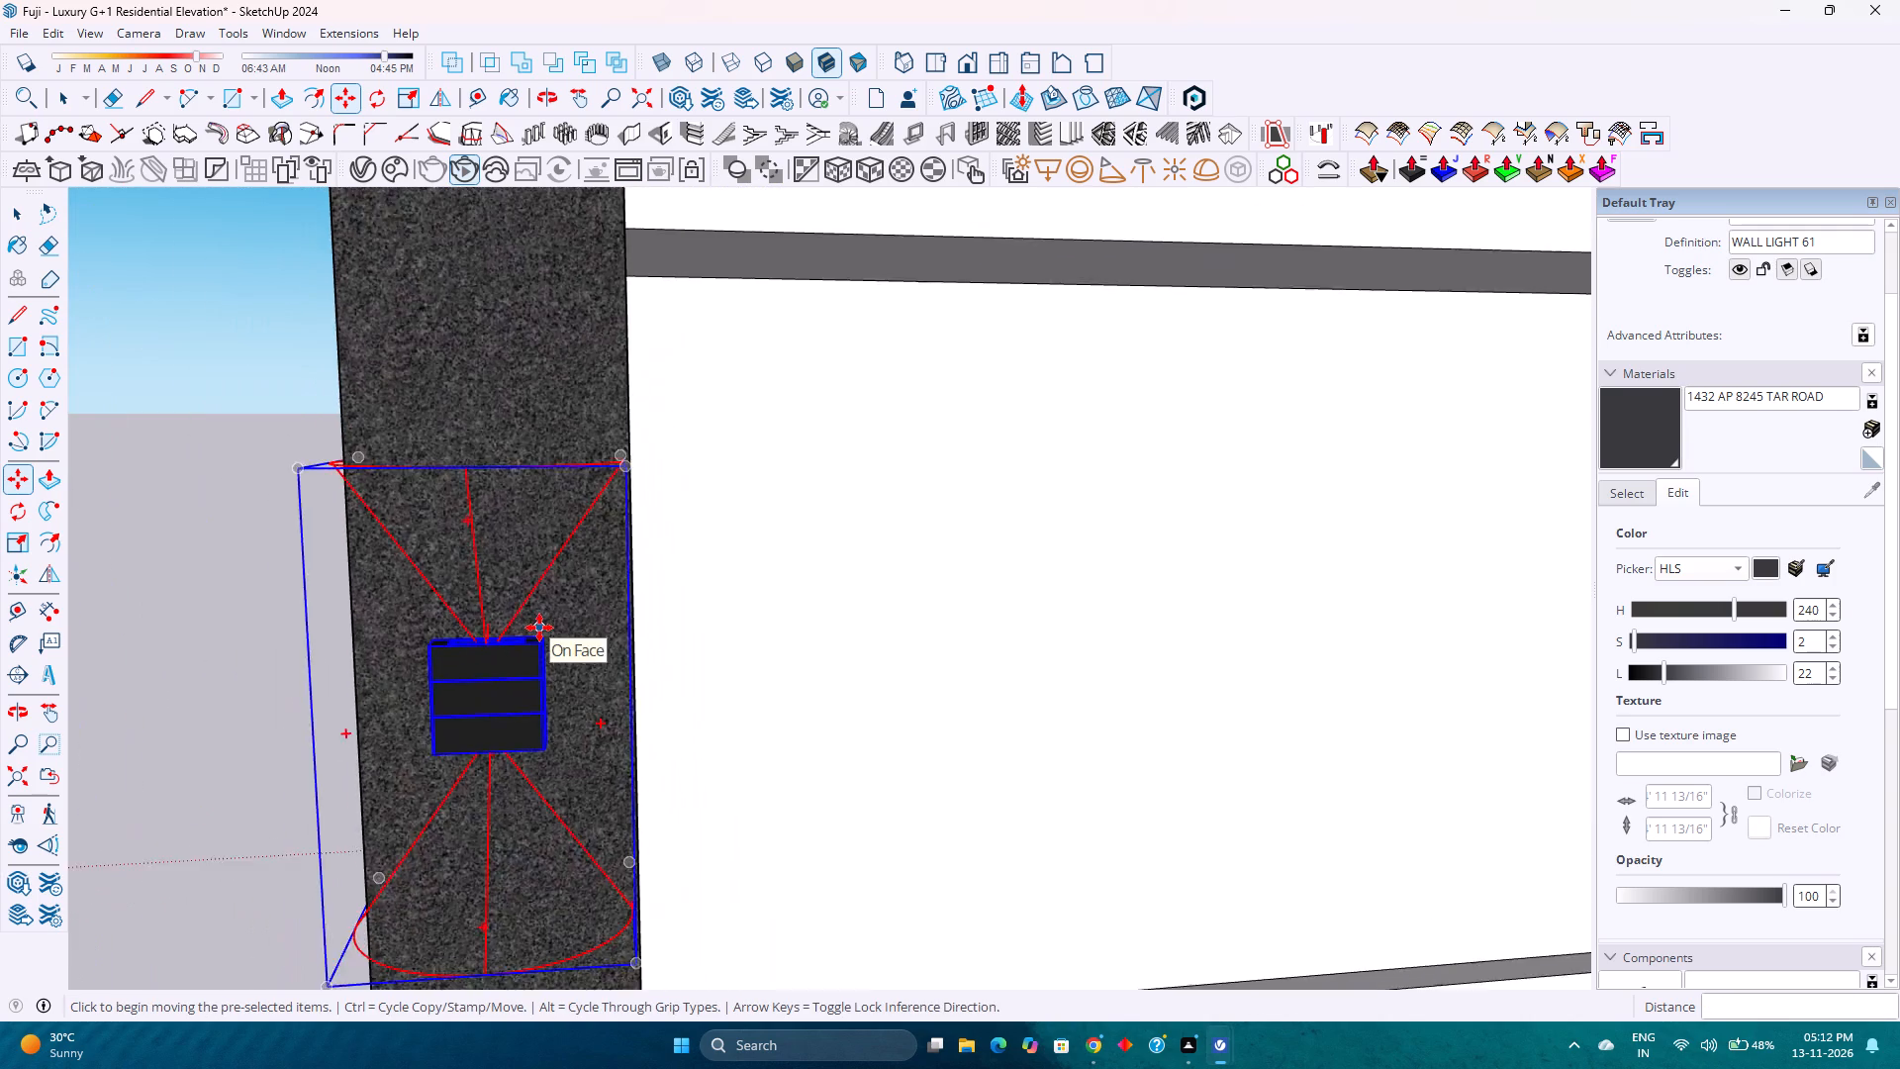
Copy the end pier's wall light out of the boundary wall group and paste it onto the upper floor's dark curved frame.
scroll(539, 628, "down", 17)
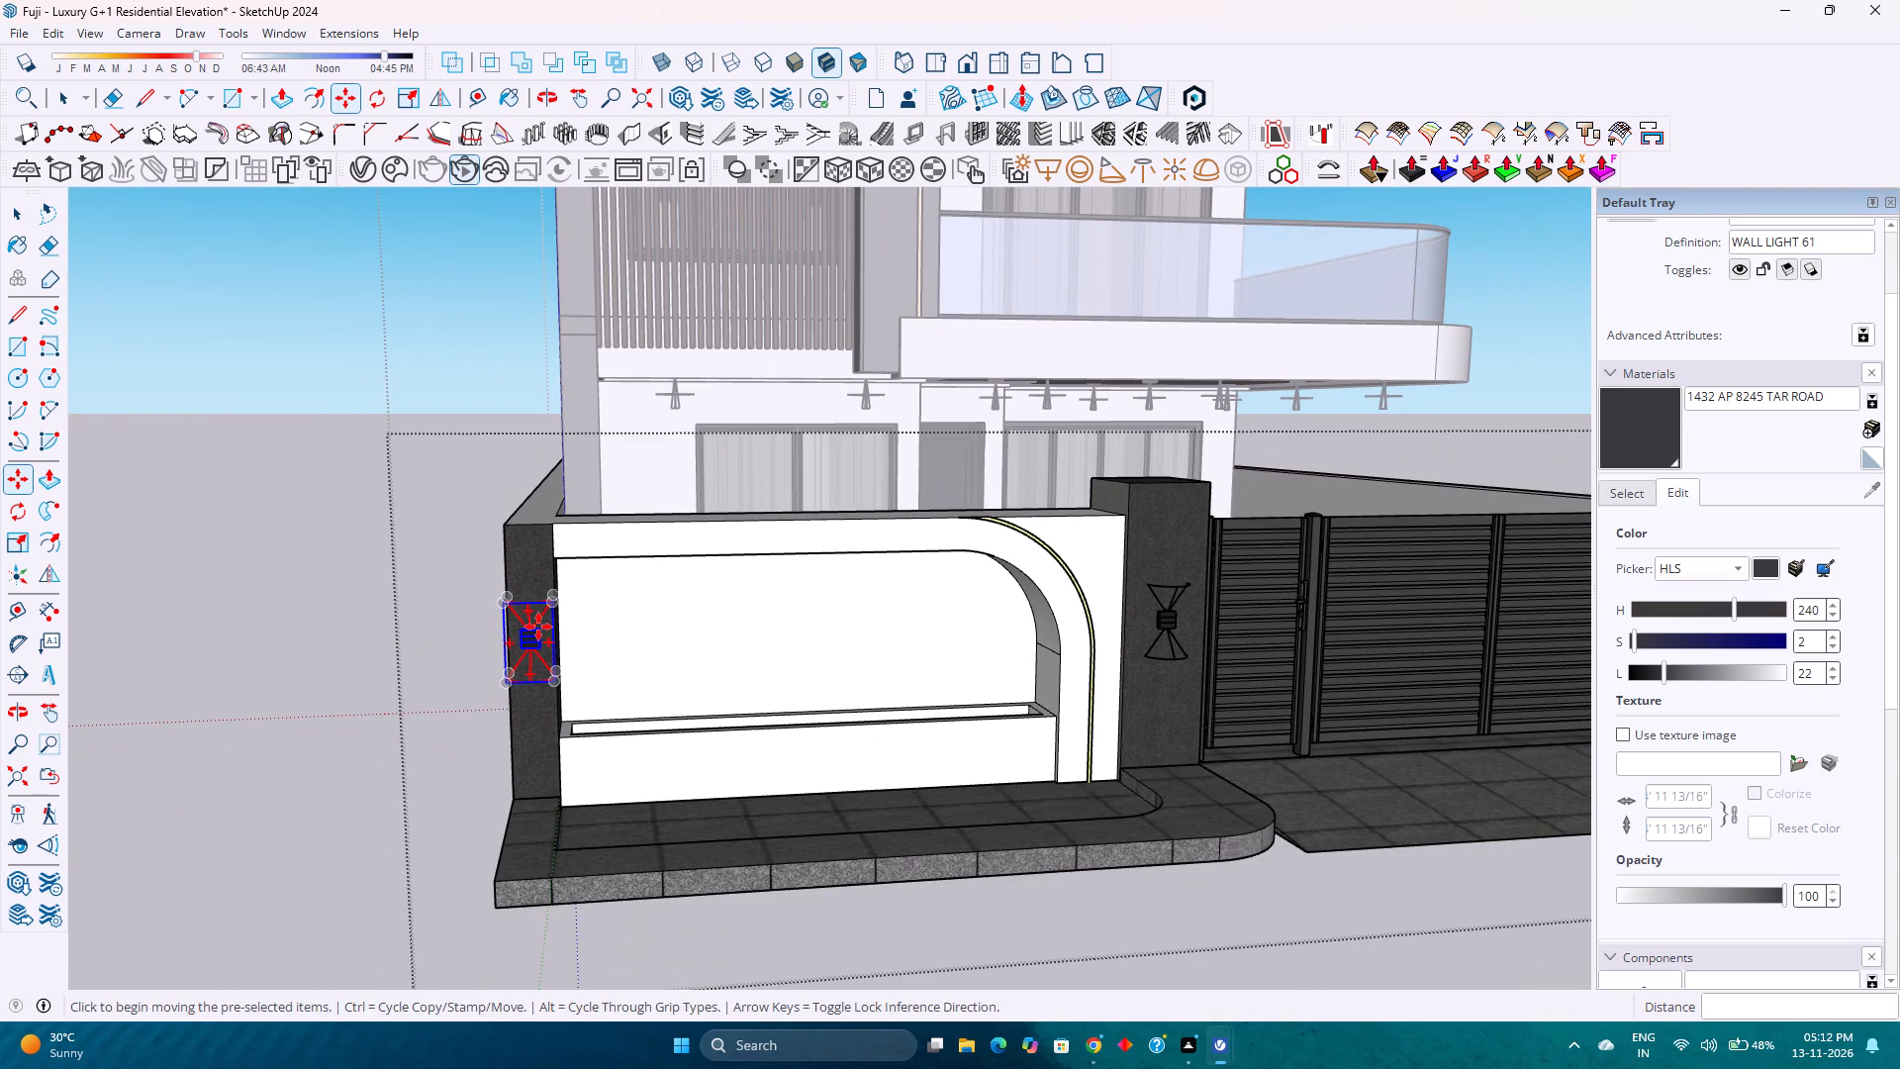
scroll(538, 627, "down", 4)
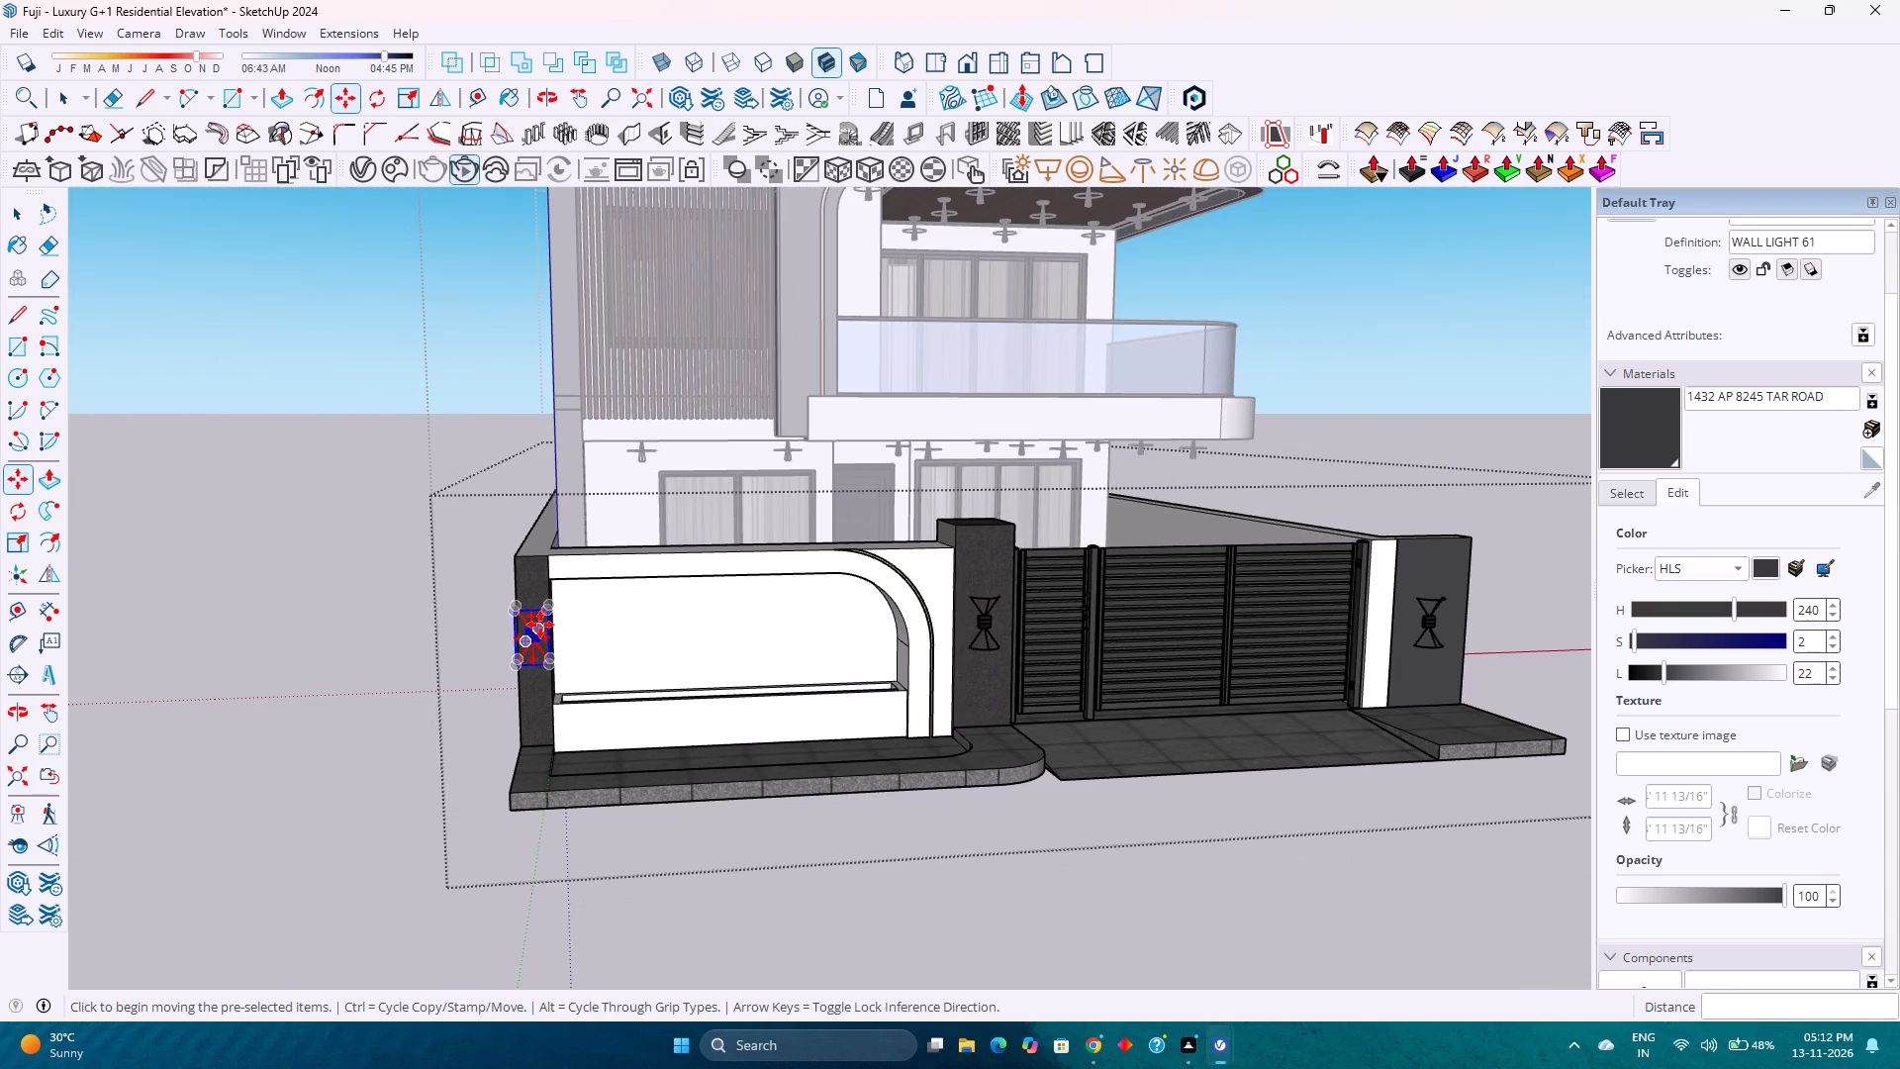
scroll(540, 606, "down", 2)
middle_click_drag(550, 609, 372, 679)
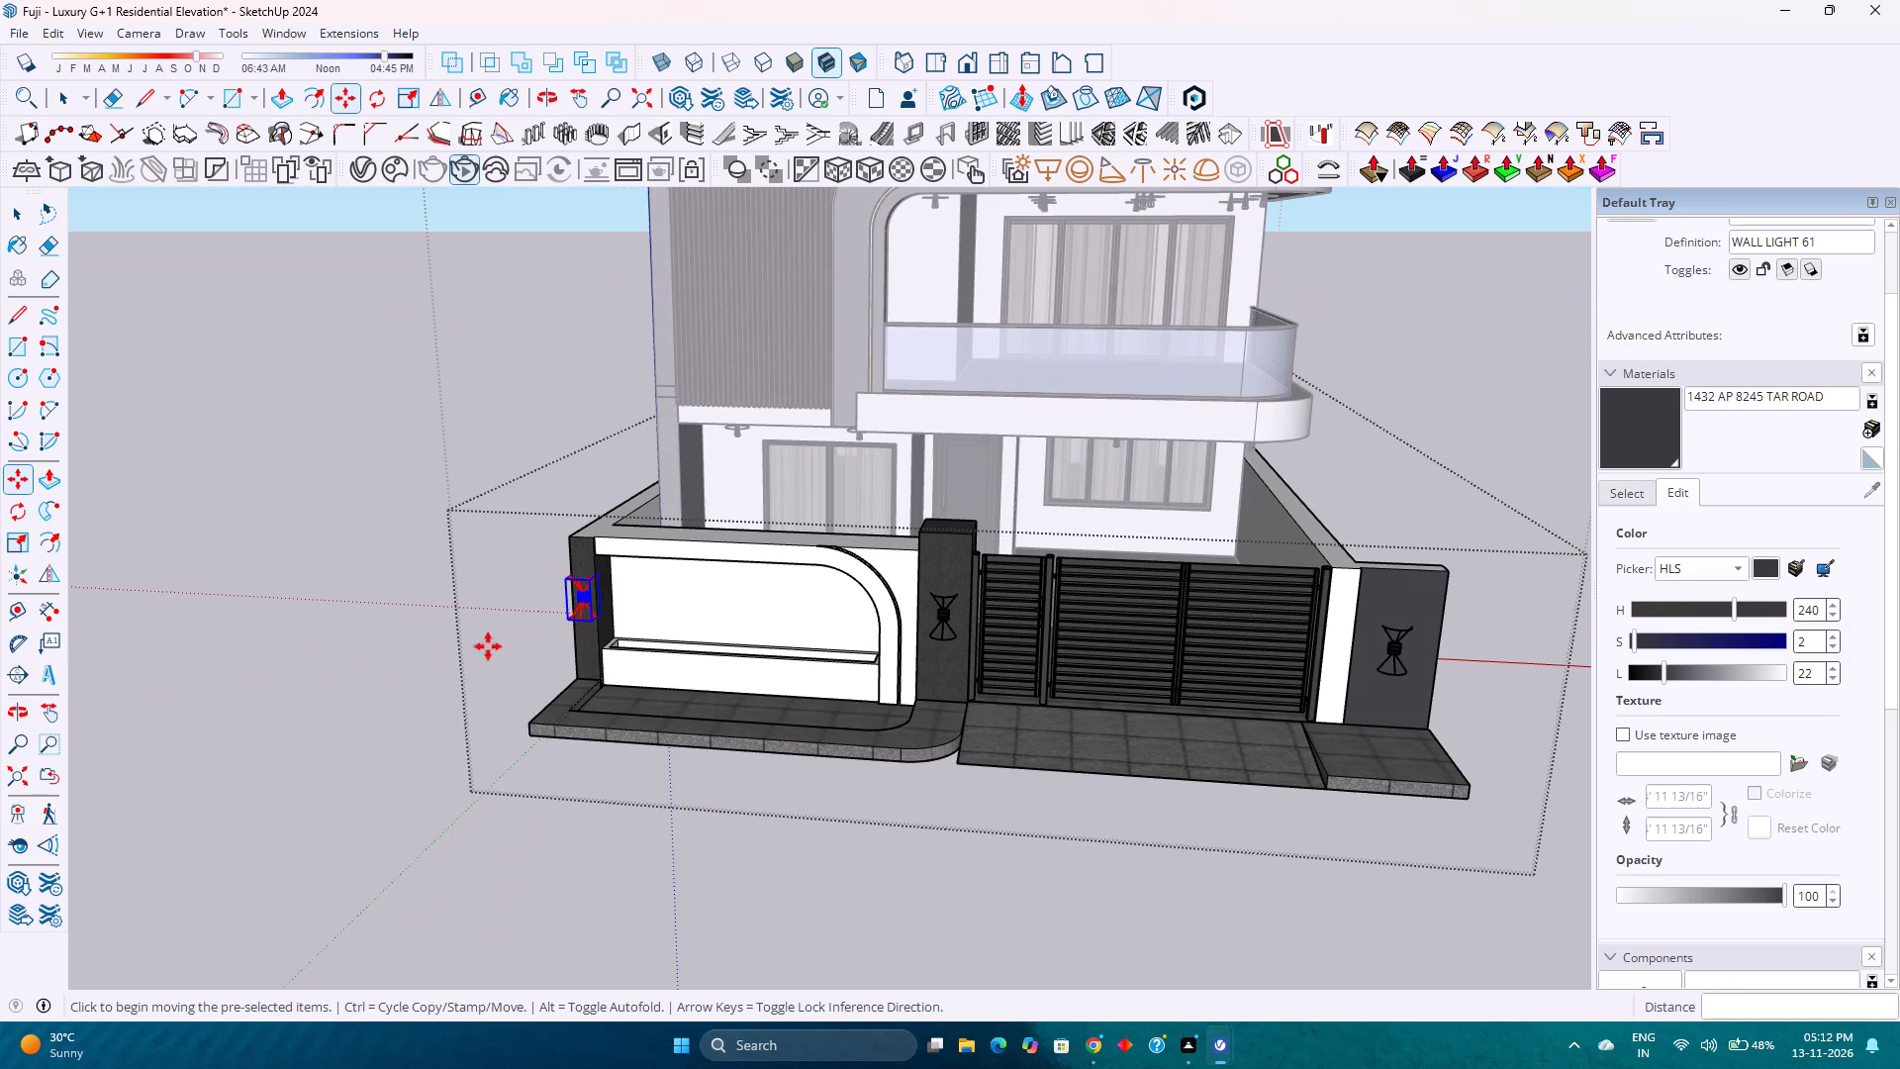
key("ctrl+c")
key("space")
left_click(406, 776)
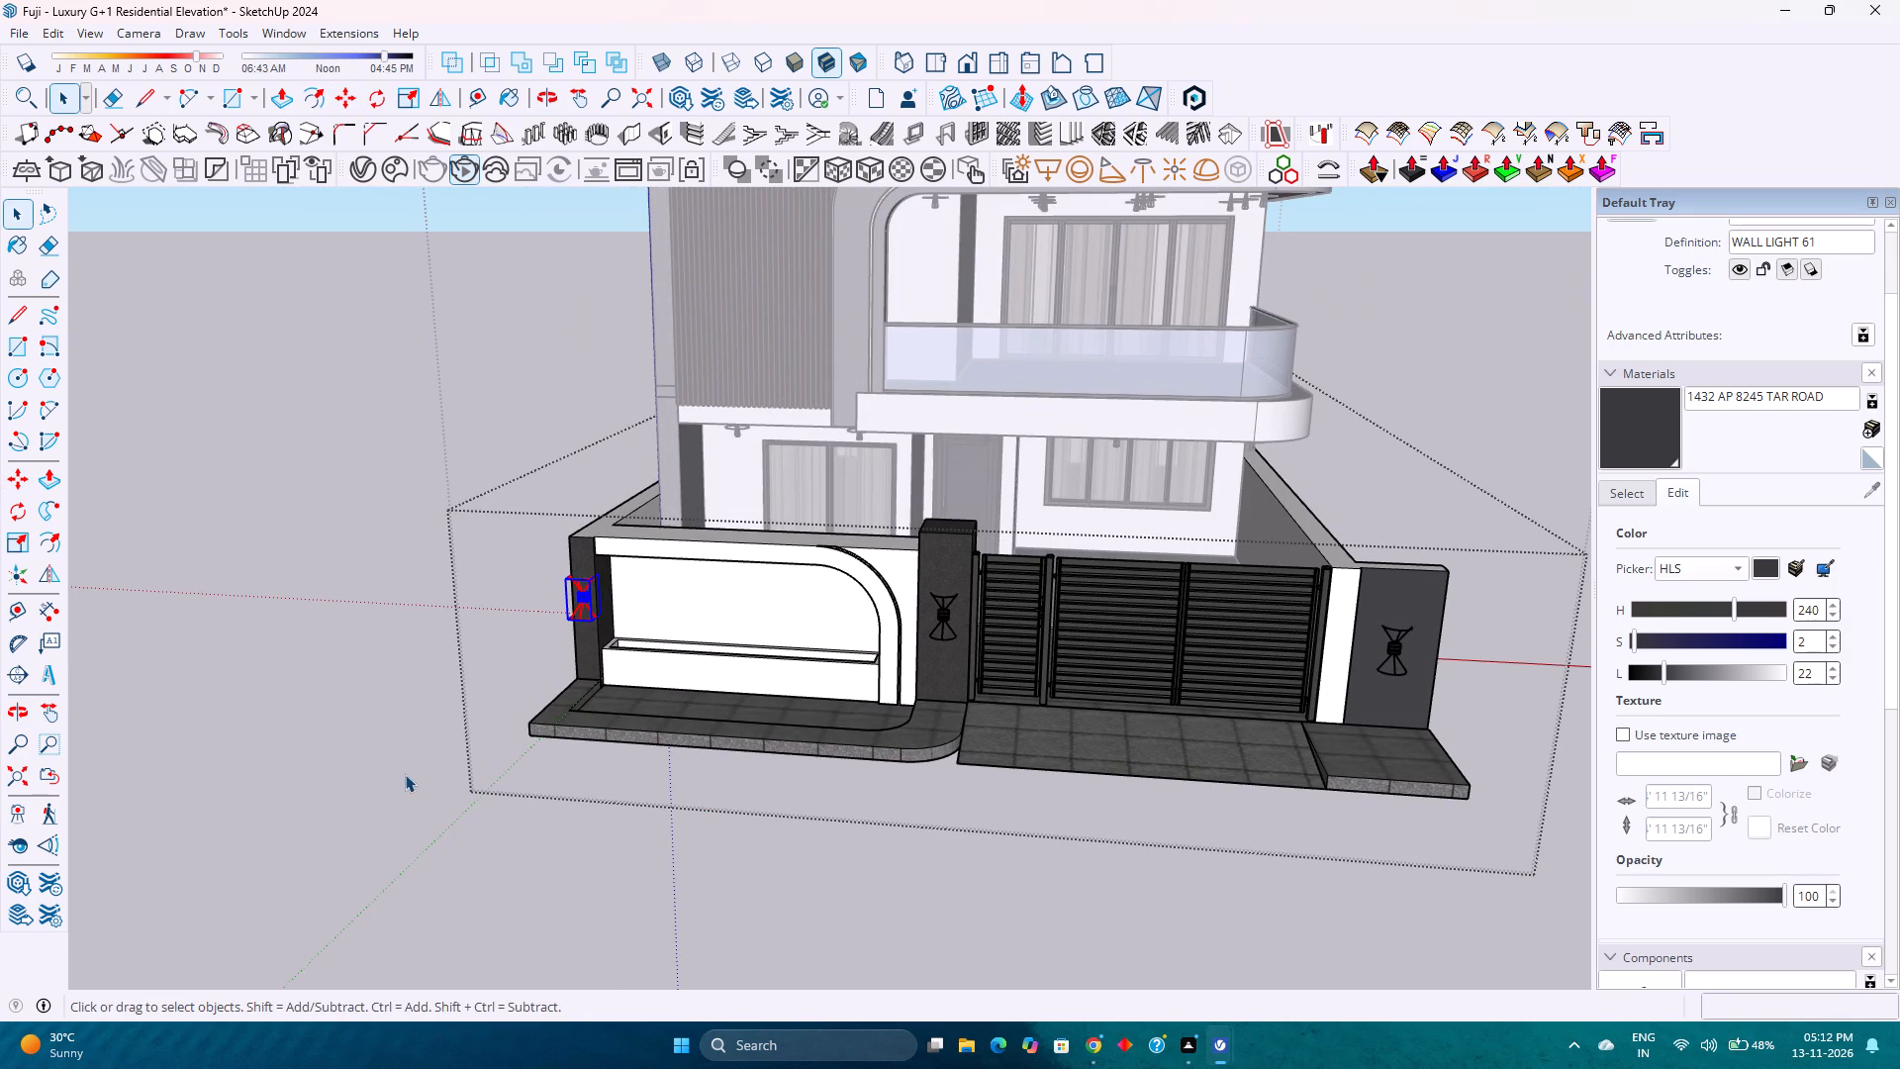
scroll(579, 637, "down", 3)
middle_click_drag(746, 473, 691, 829, "shift")
middle_click(691, 829, "shift")
scroll(577, 658, "up", 3)
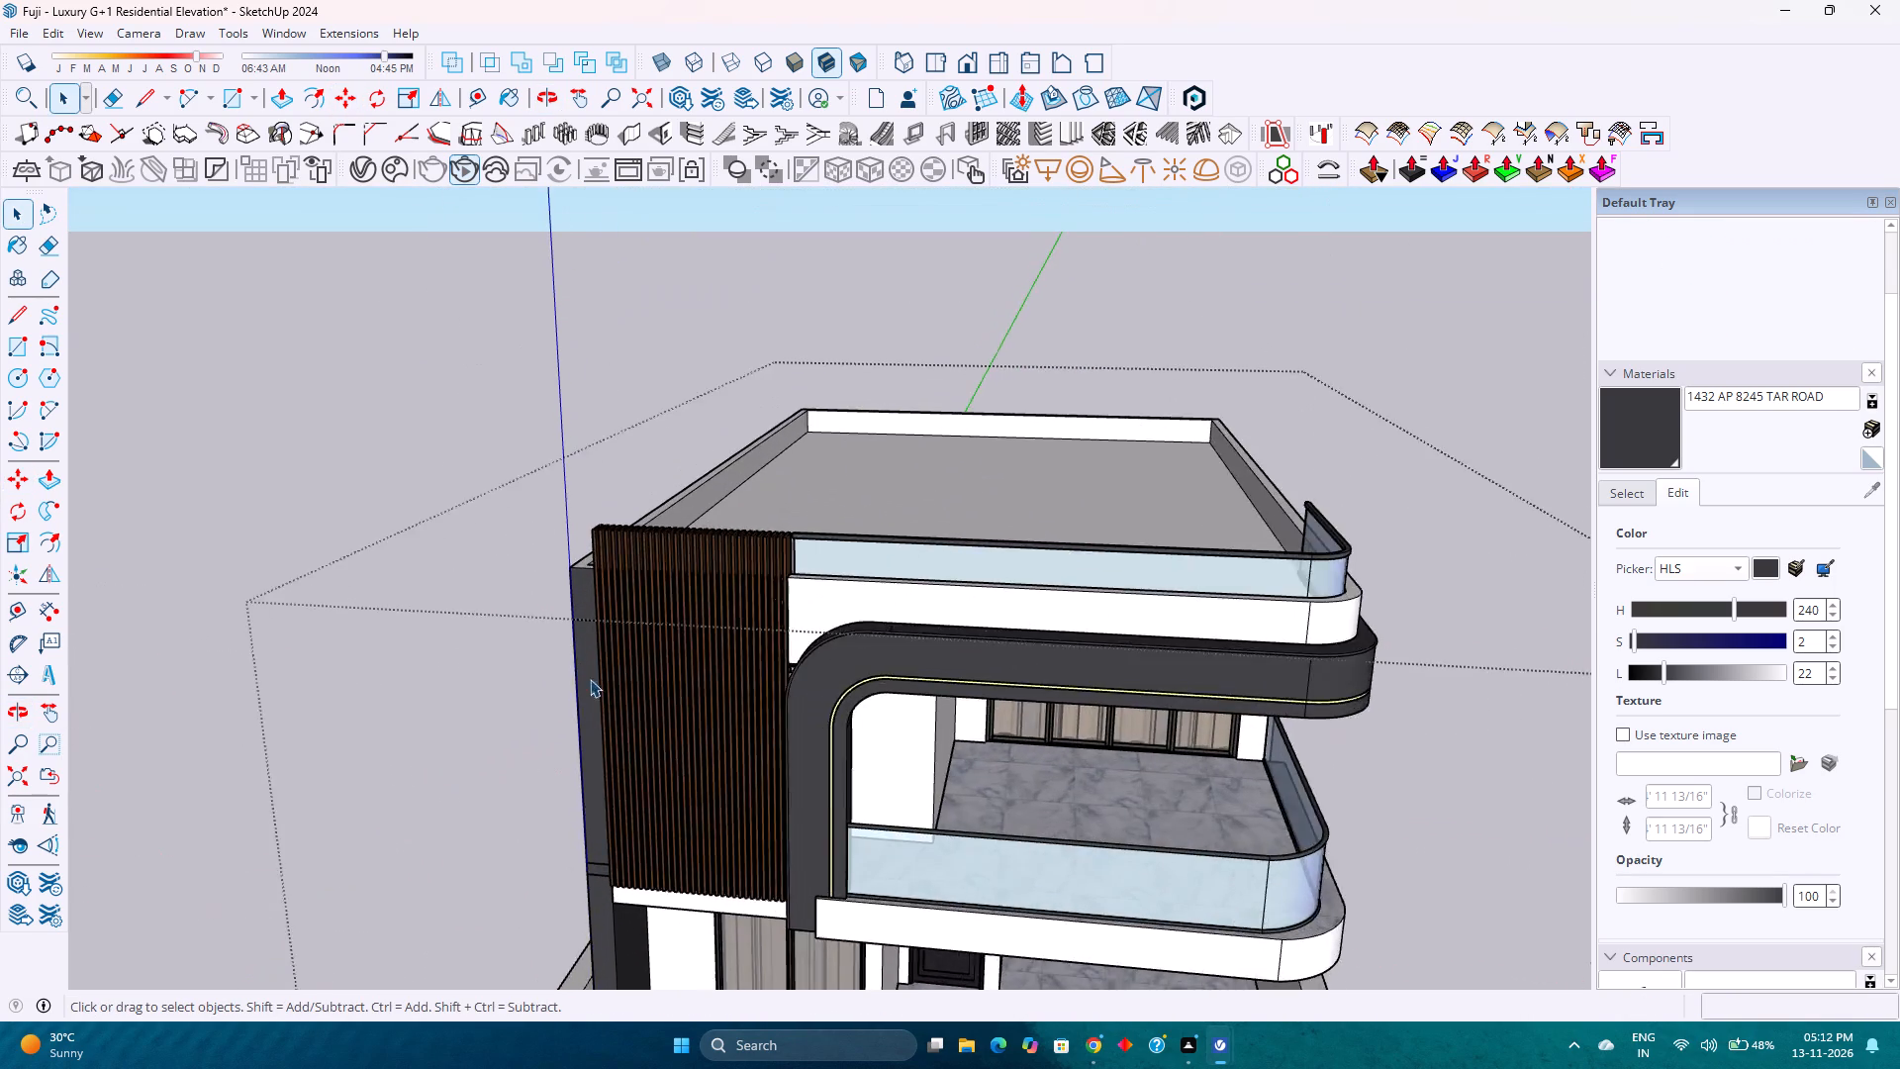
scroll(590, 679, "up", 4)
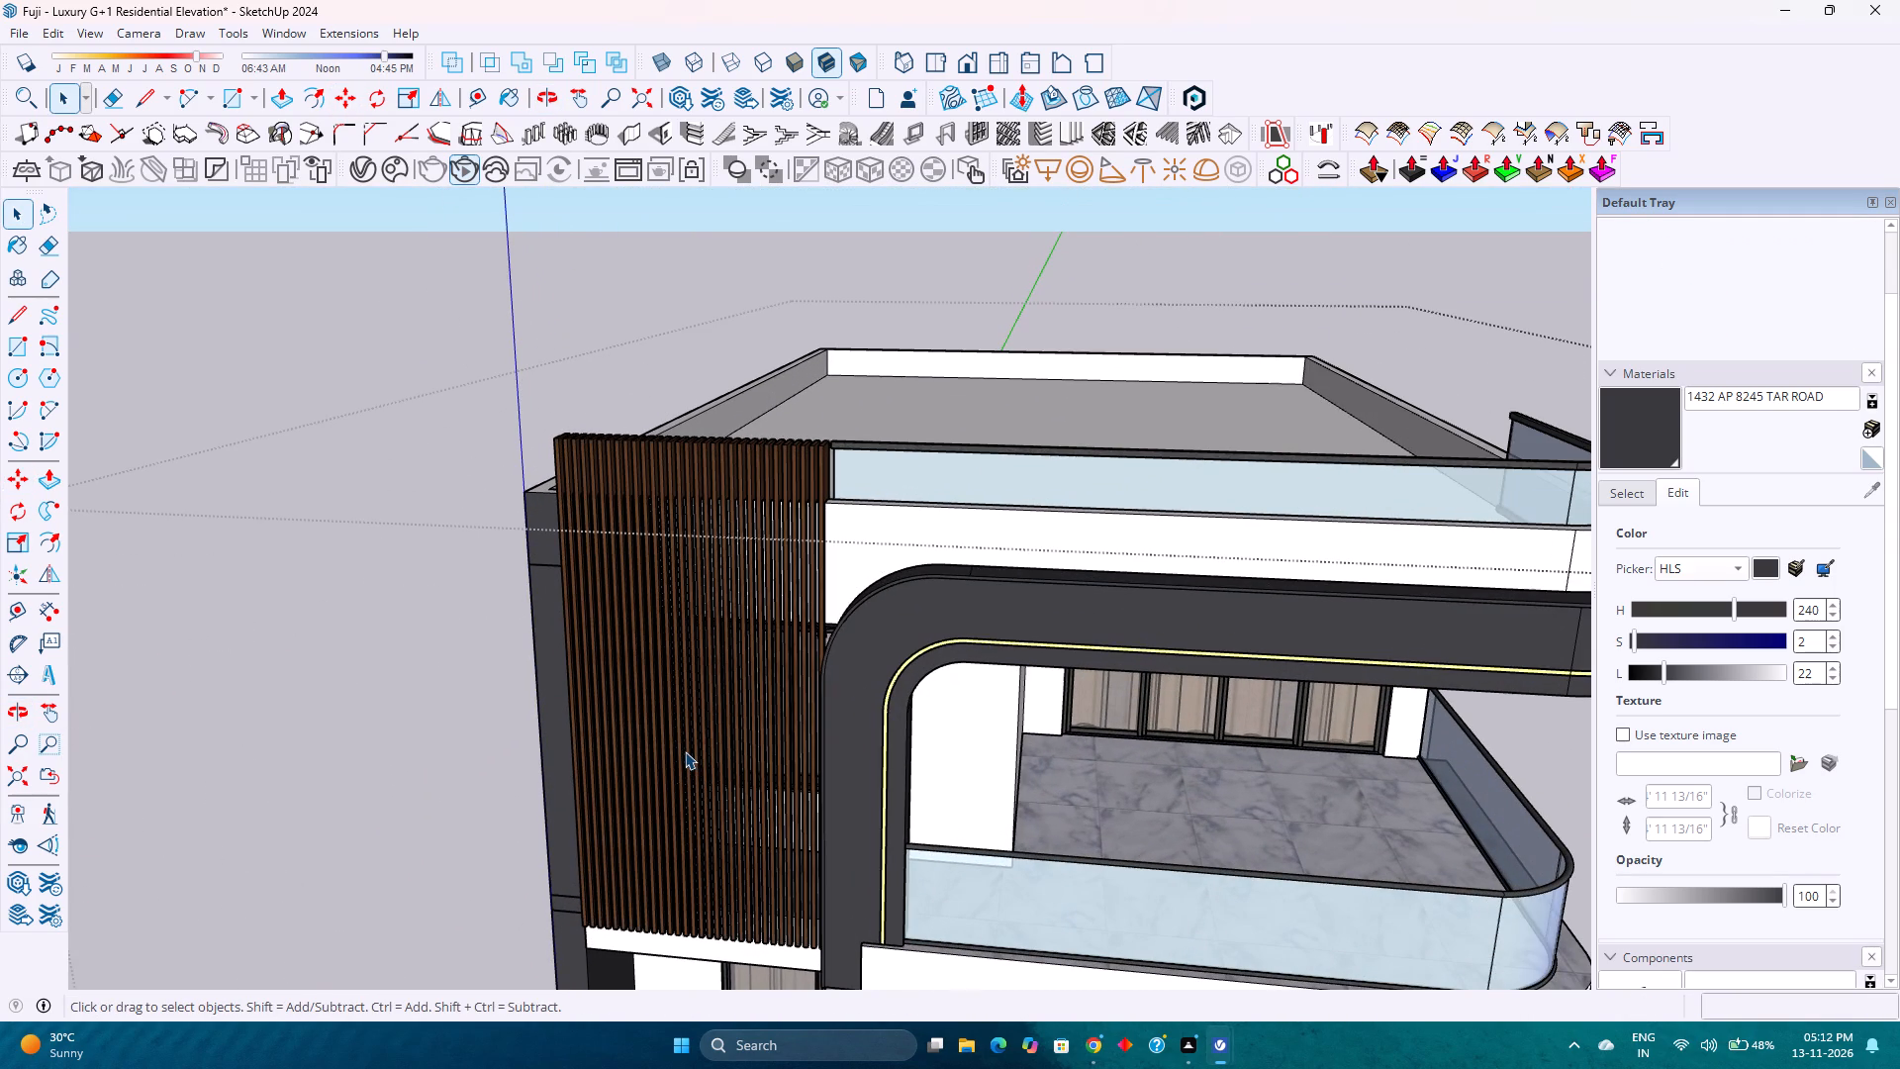
key("ctrl+v")
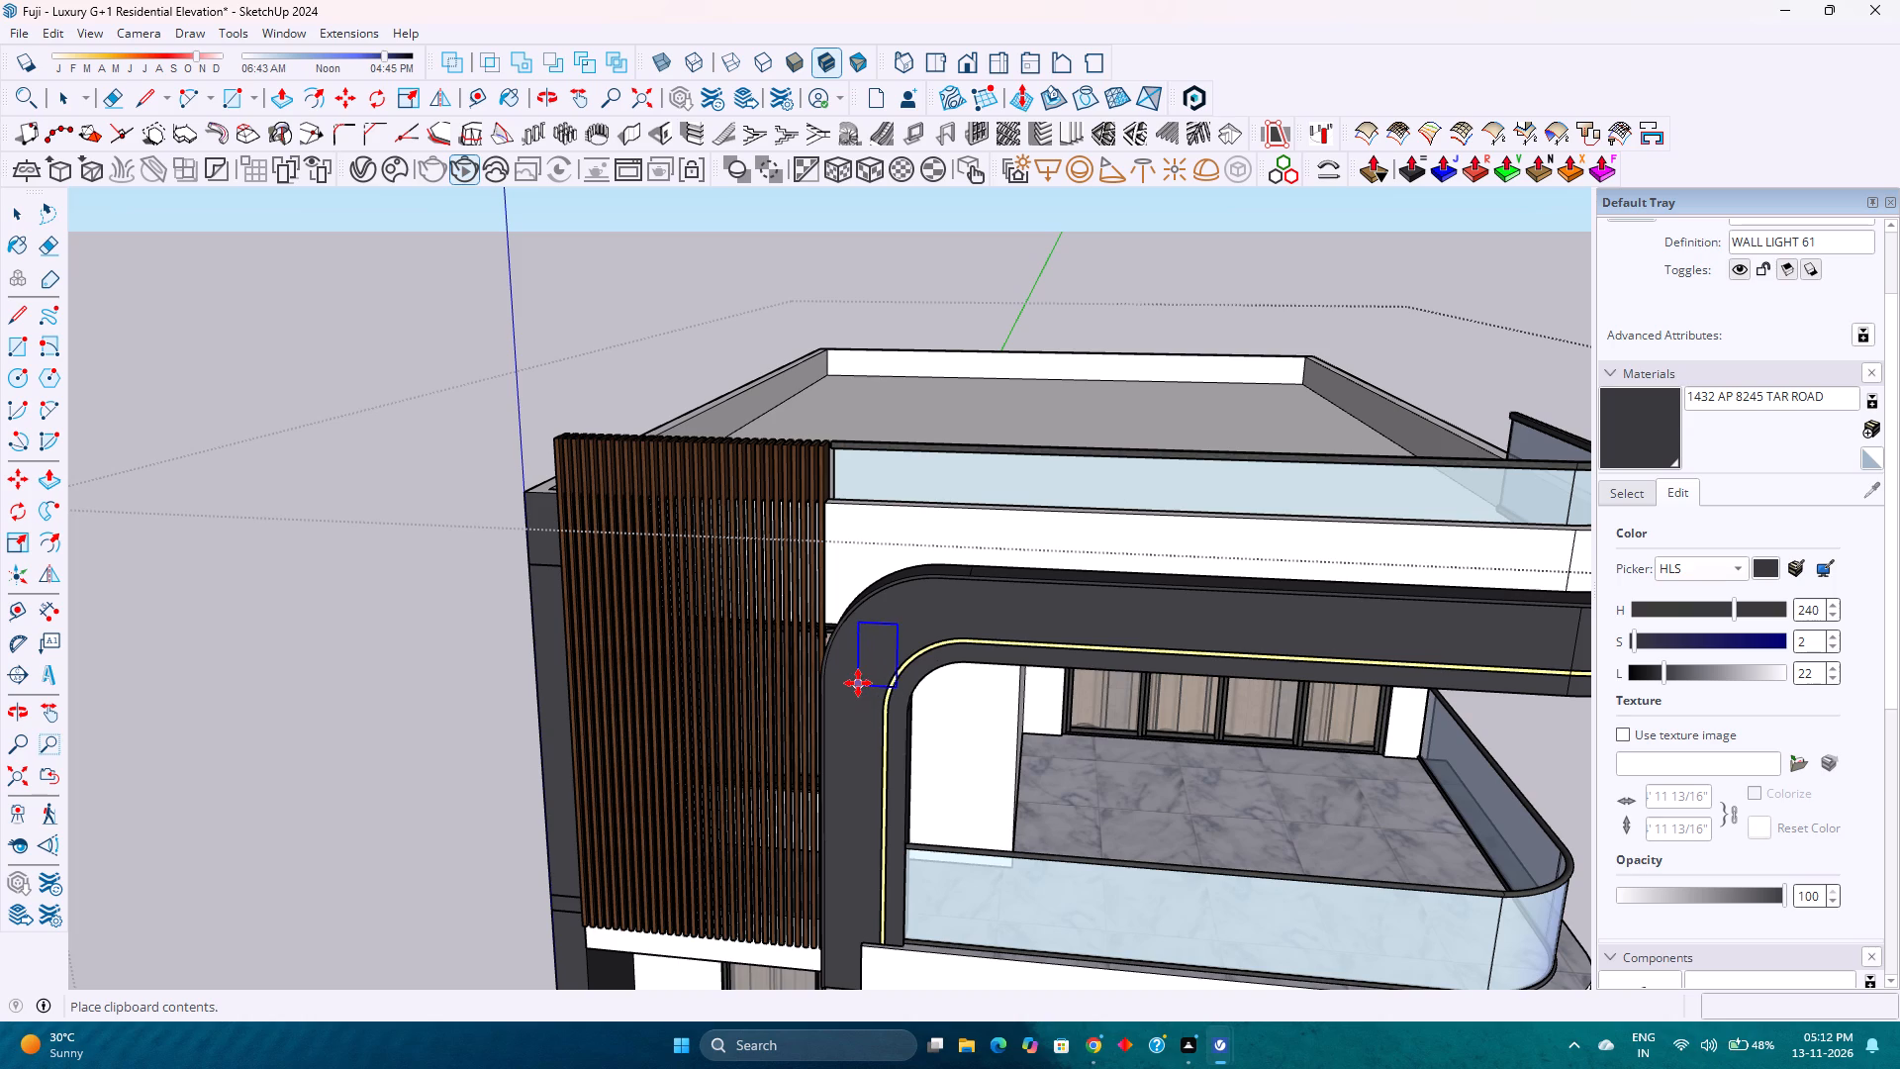
left_click(847, 687)
Move the pasted wall light about 4' 6" from the curved frame onto the front of the wooden louvre screen.
scroll(855, 662, "up", 4)
middle_click_drag(855, 661, 644, 852)
middle_click(644, 852)
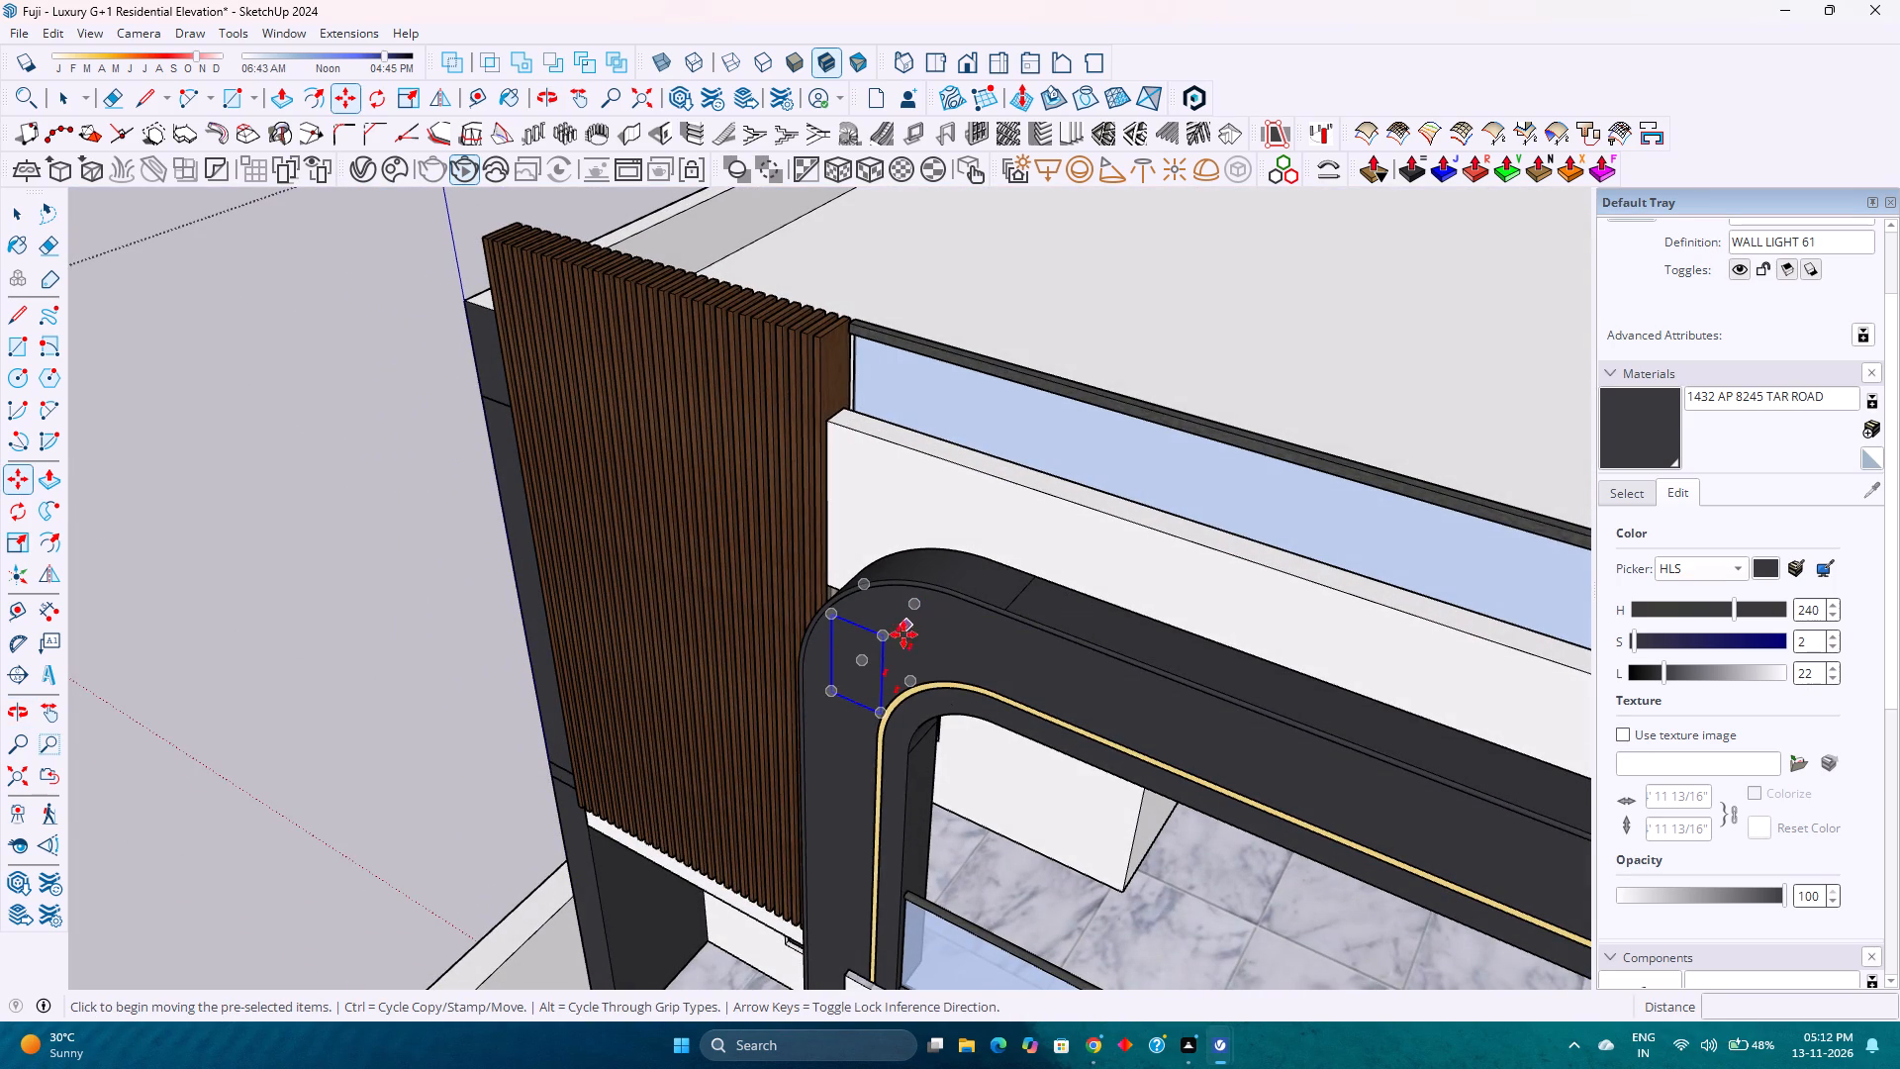
left_click(916, 606)
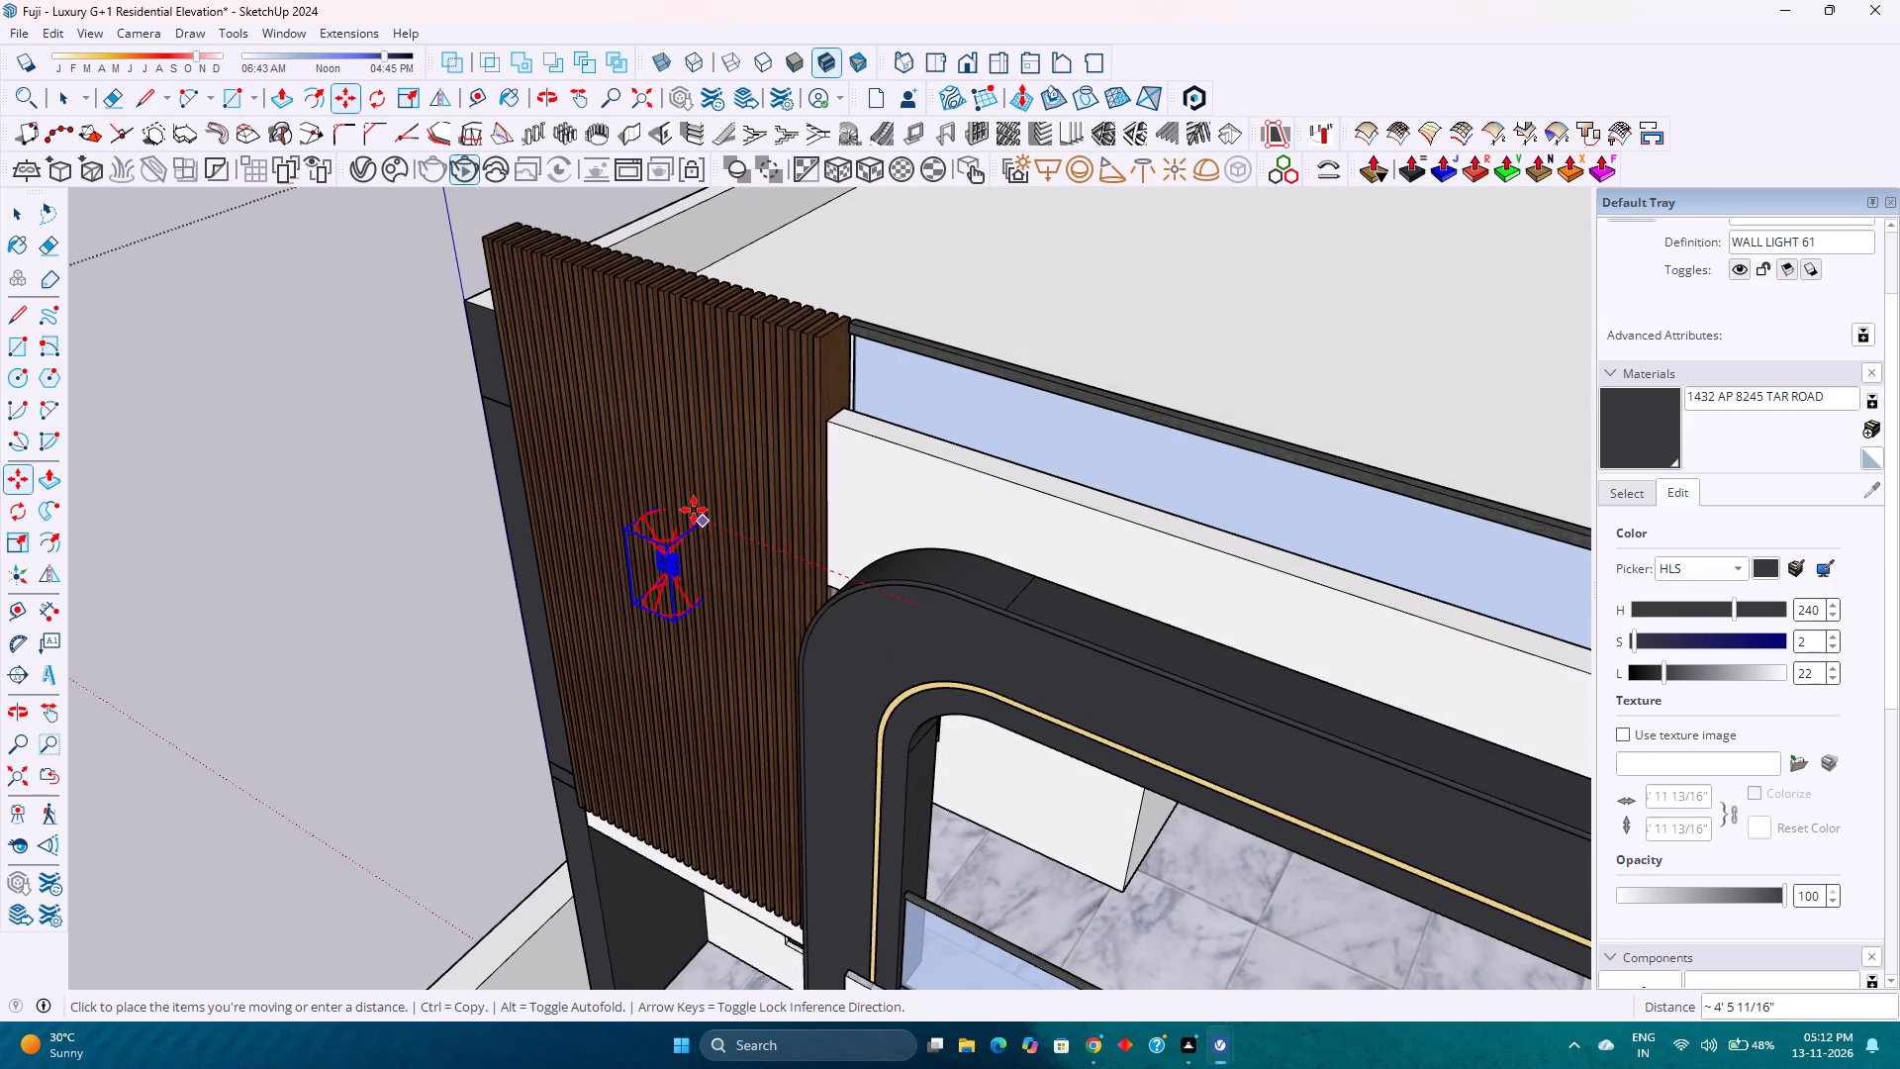
left_click(695, 513)
Push the wall light about 3 1/8" back along the green axis against the wooden louvres.
scroll(663, 608, "up", 9)
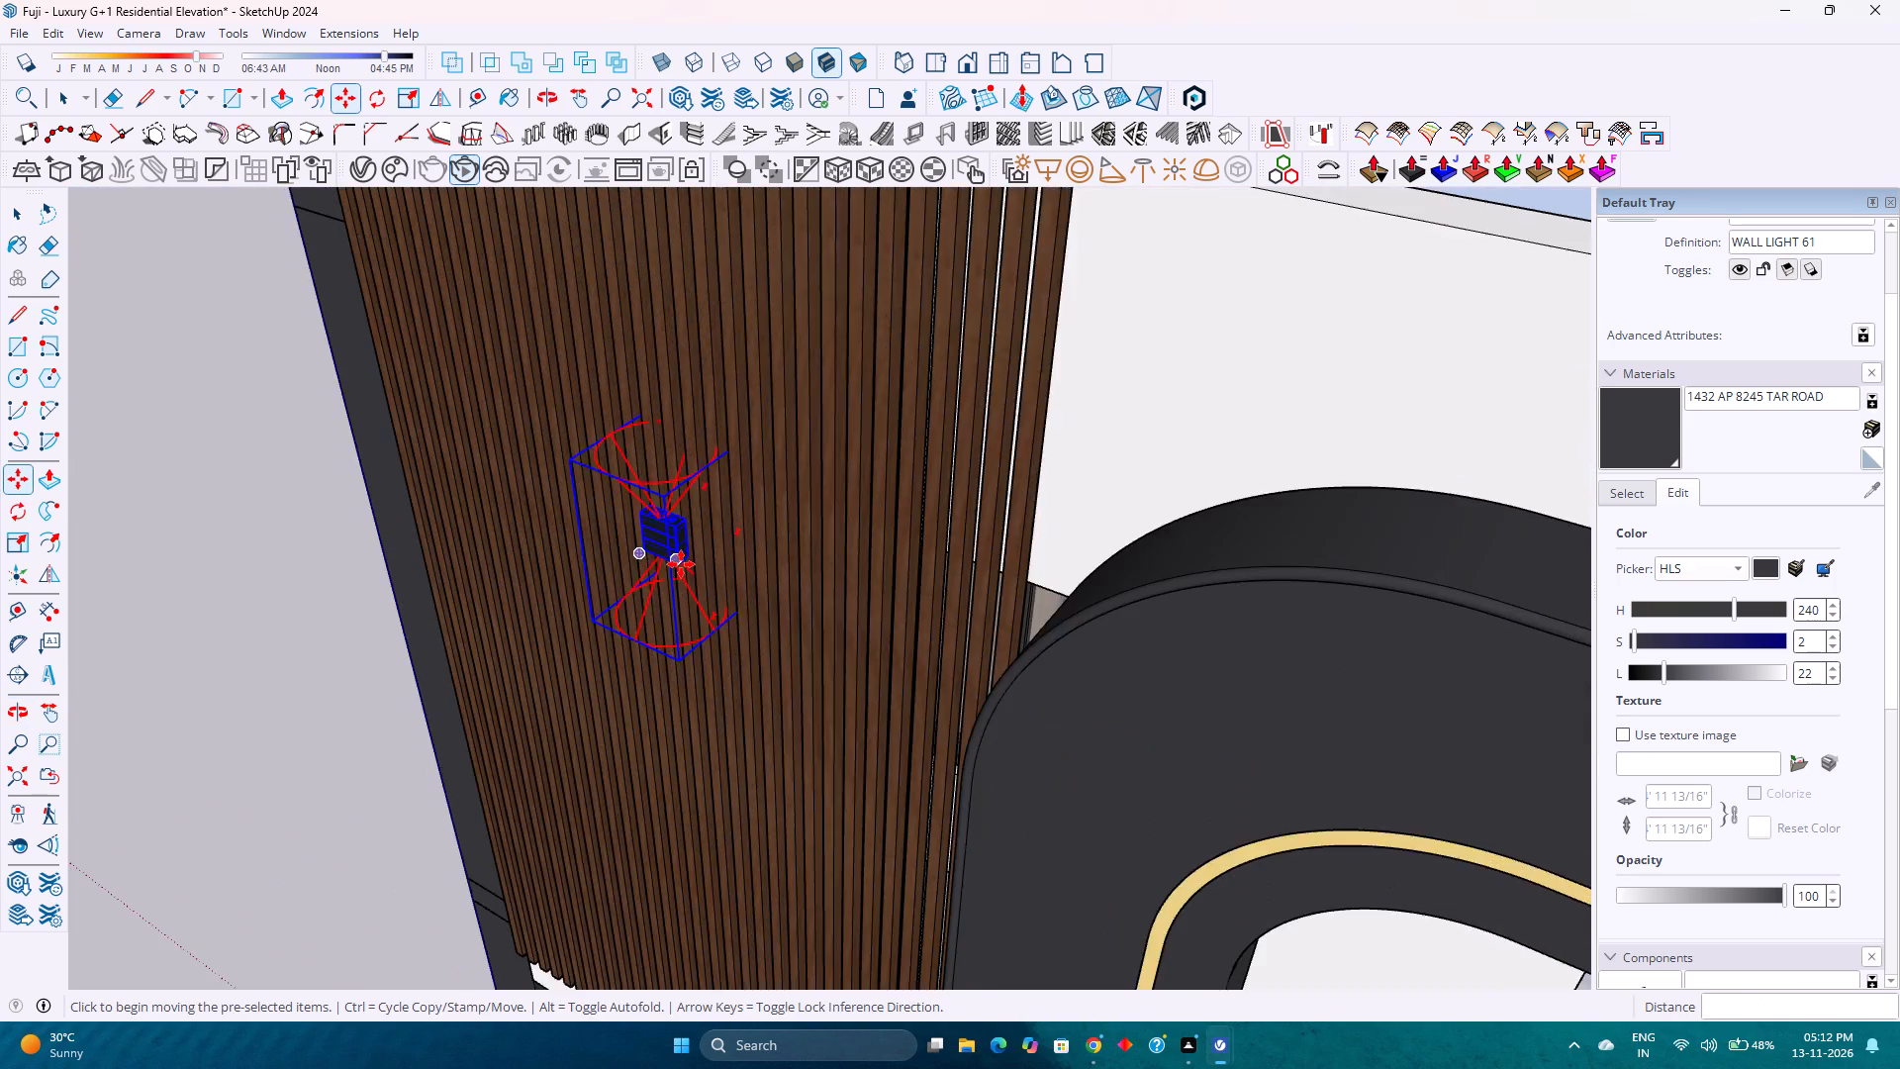
scroll(681, 564, "up", 5)
middle_click_drag(681, 564, 461, 572)
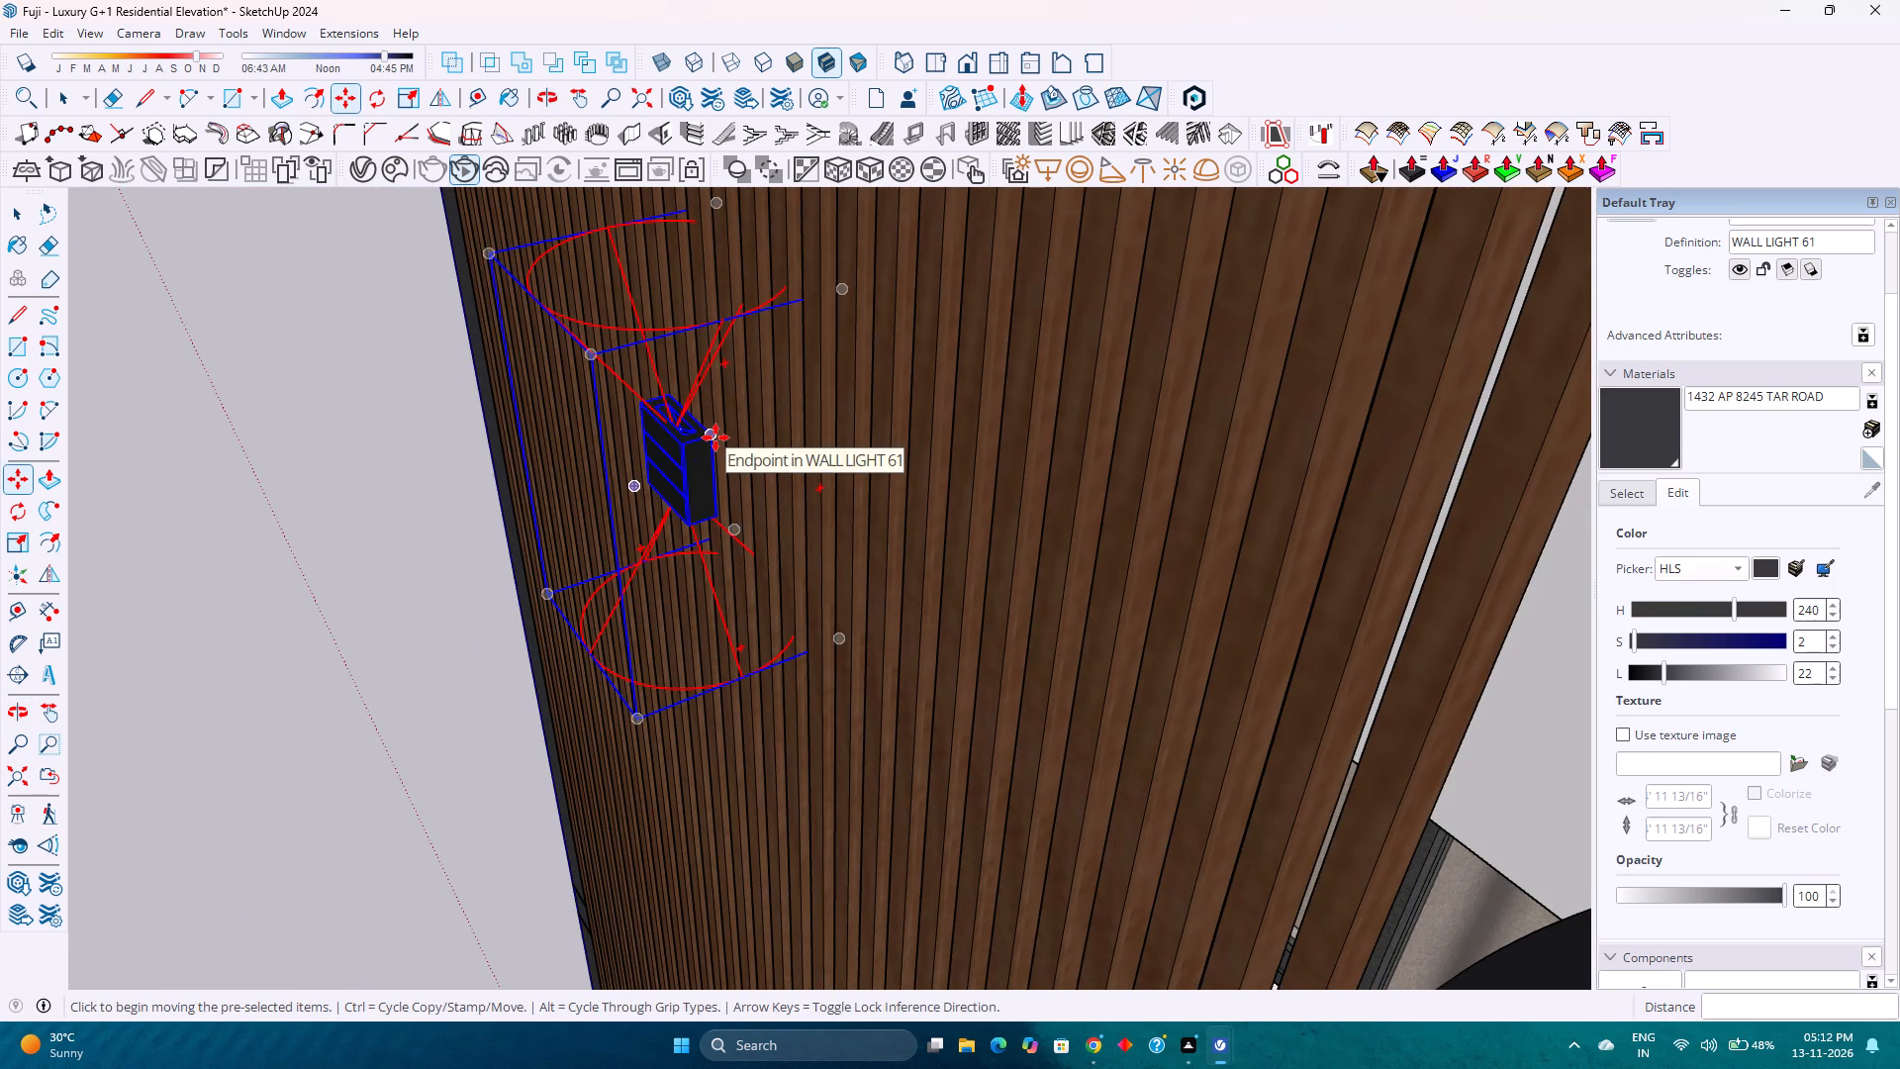
left_click(715, 437)
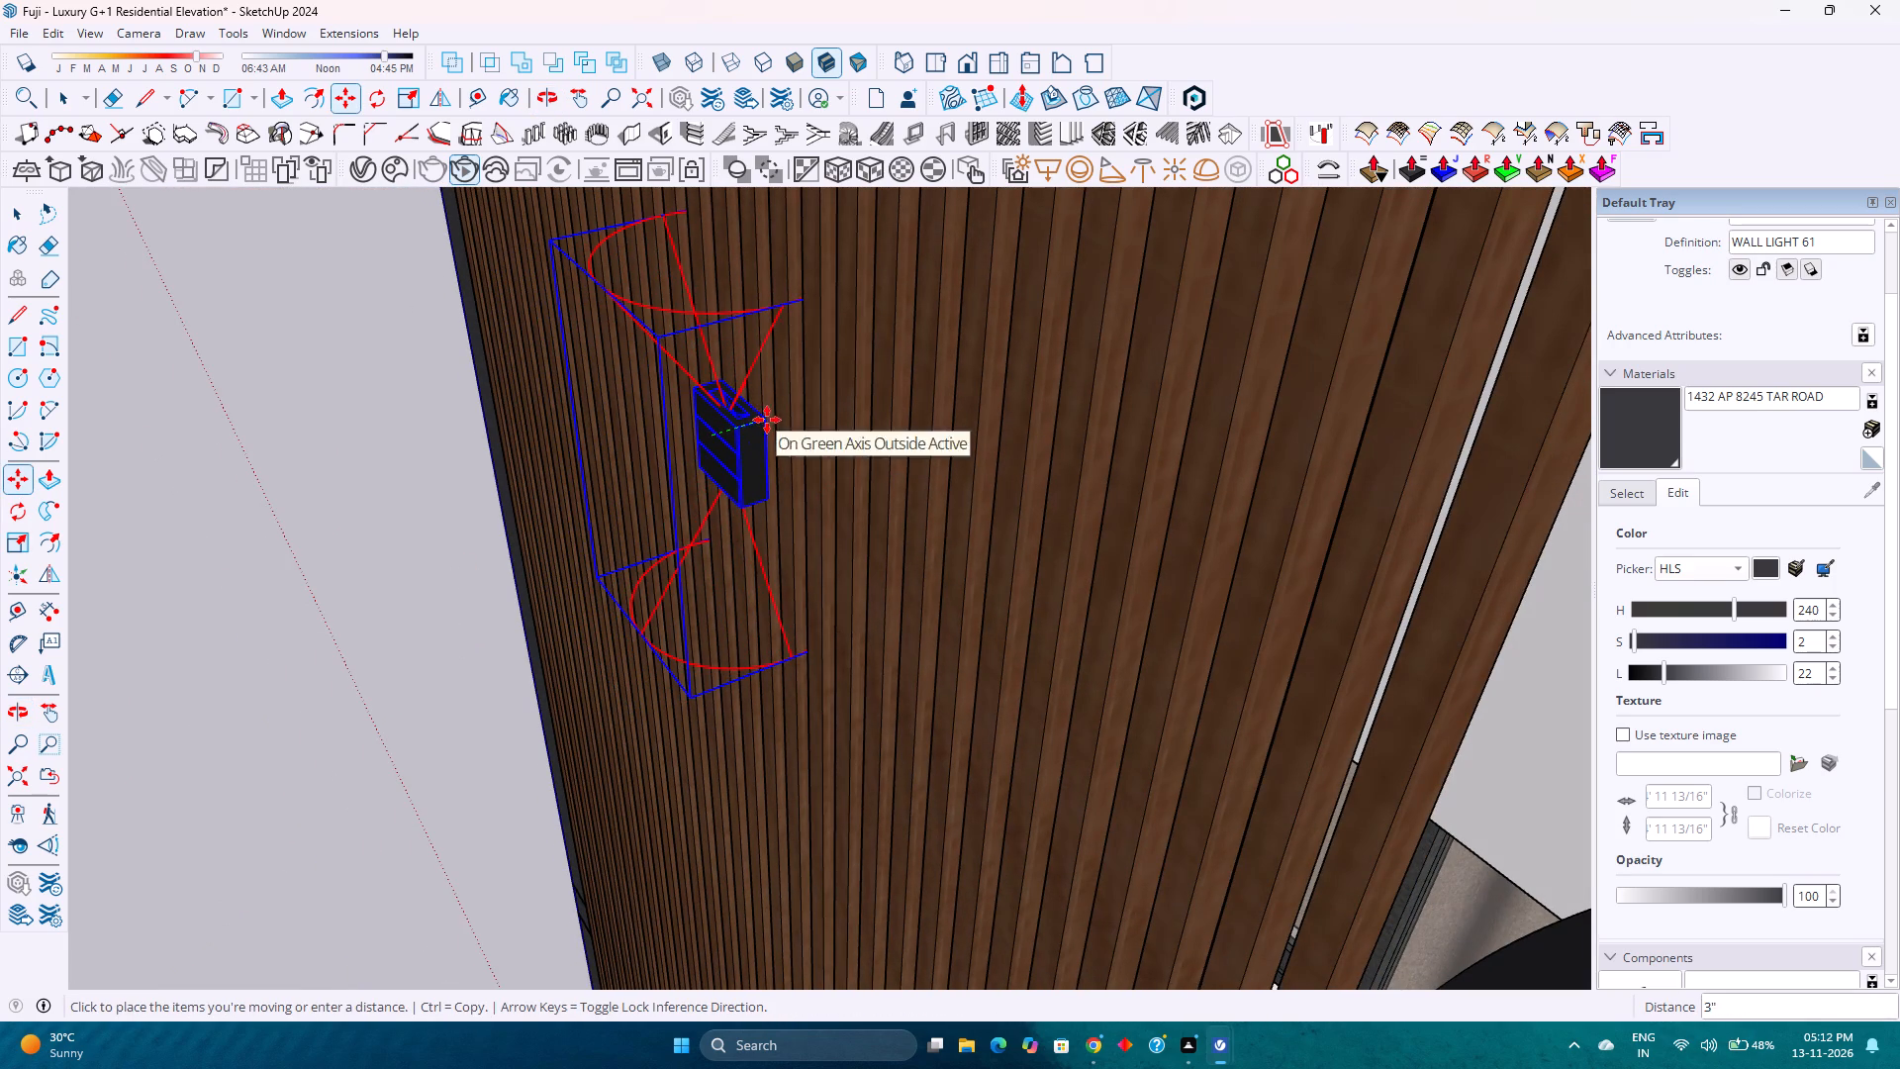
left_click(775, 415)
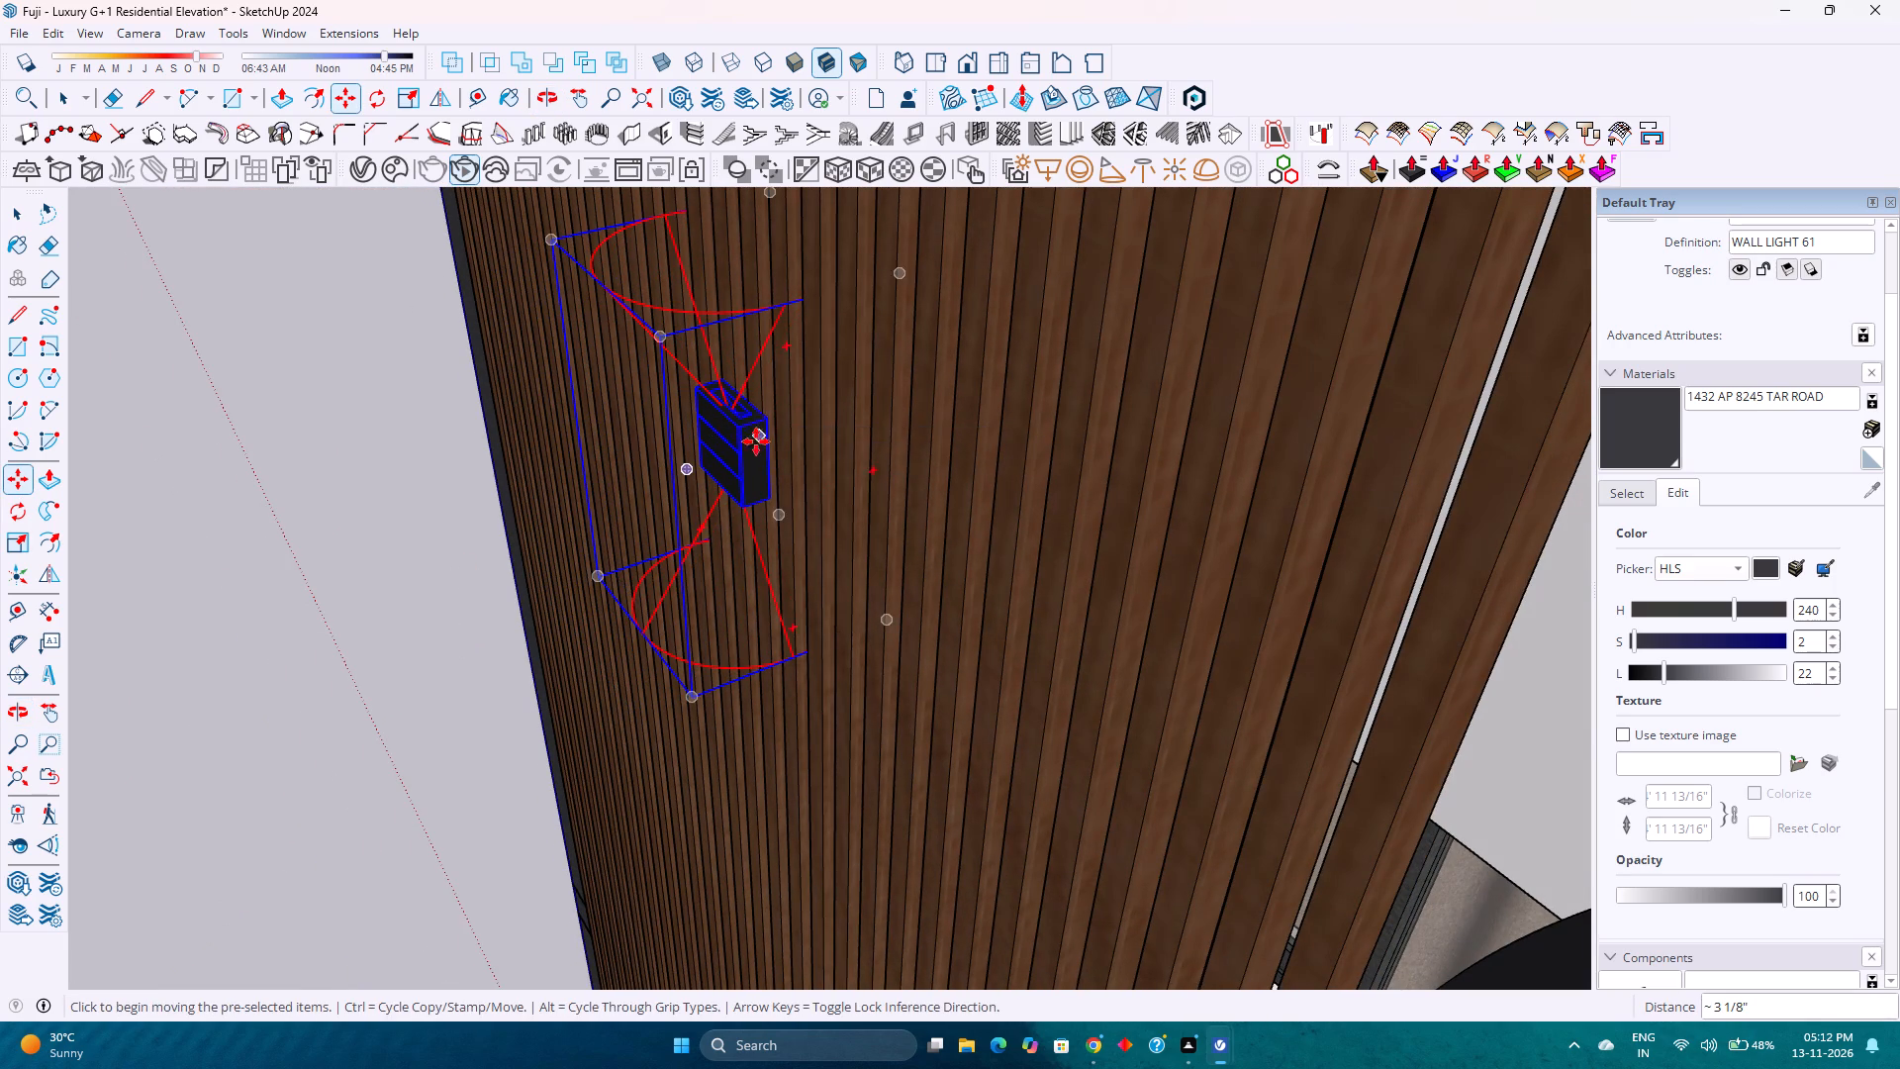
Examine the wall light's seating on the wooden louvre screen from the side and the front.
scroll(755, 442, "up", 6)
middle_click_drag(749, 469, 617, 457)
middle_click_drag(617, 456, 629, 446)
middle_click(642, 438)
middle_click_drag(720, 398, 898, 338)
middle_click(919, 333)
scroll(808, 464, "down", 5)
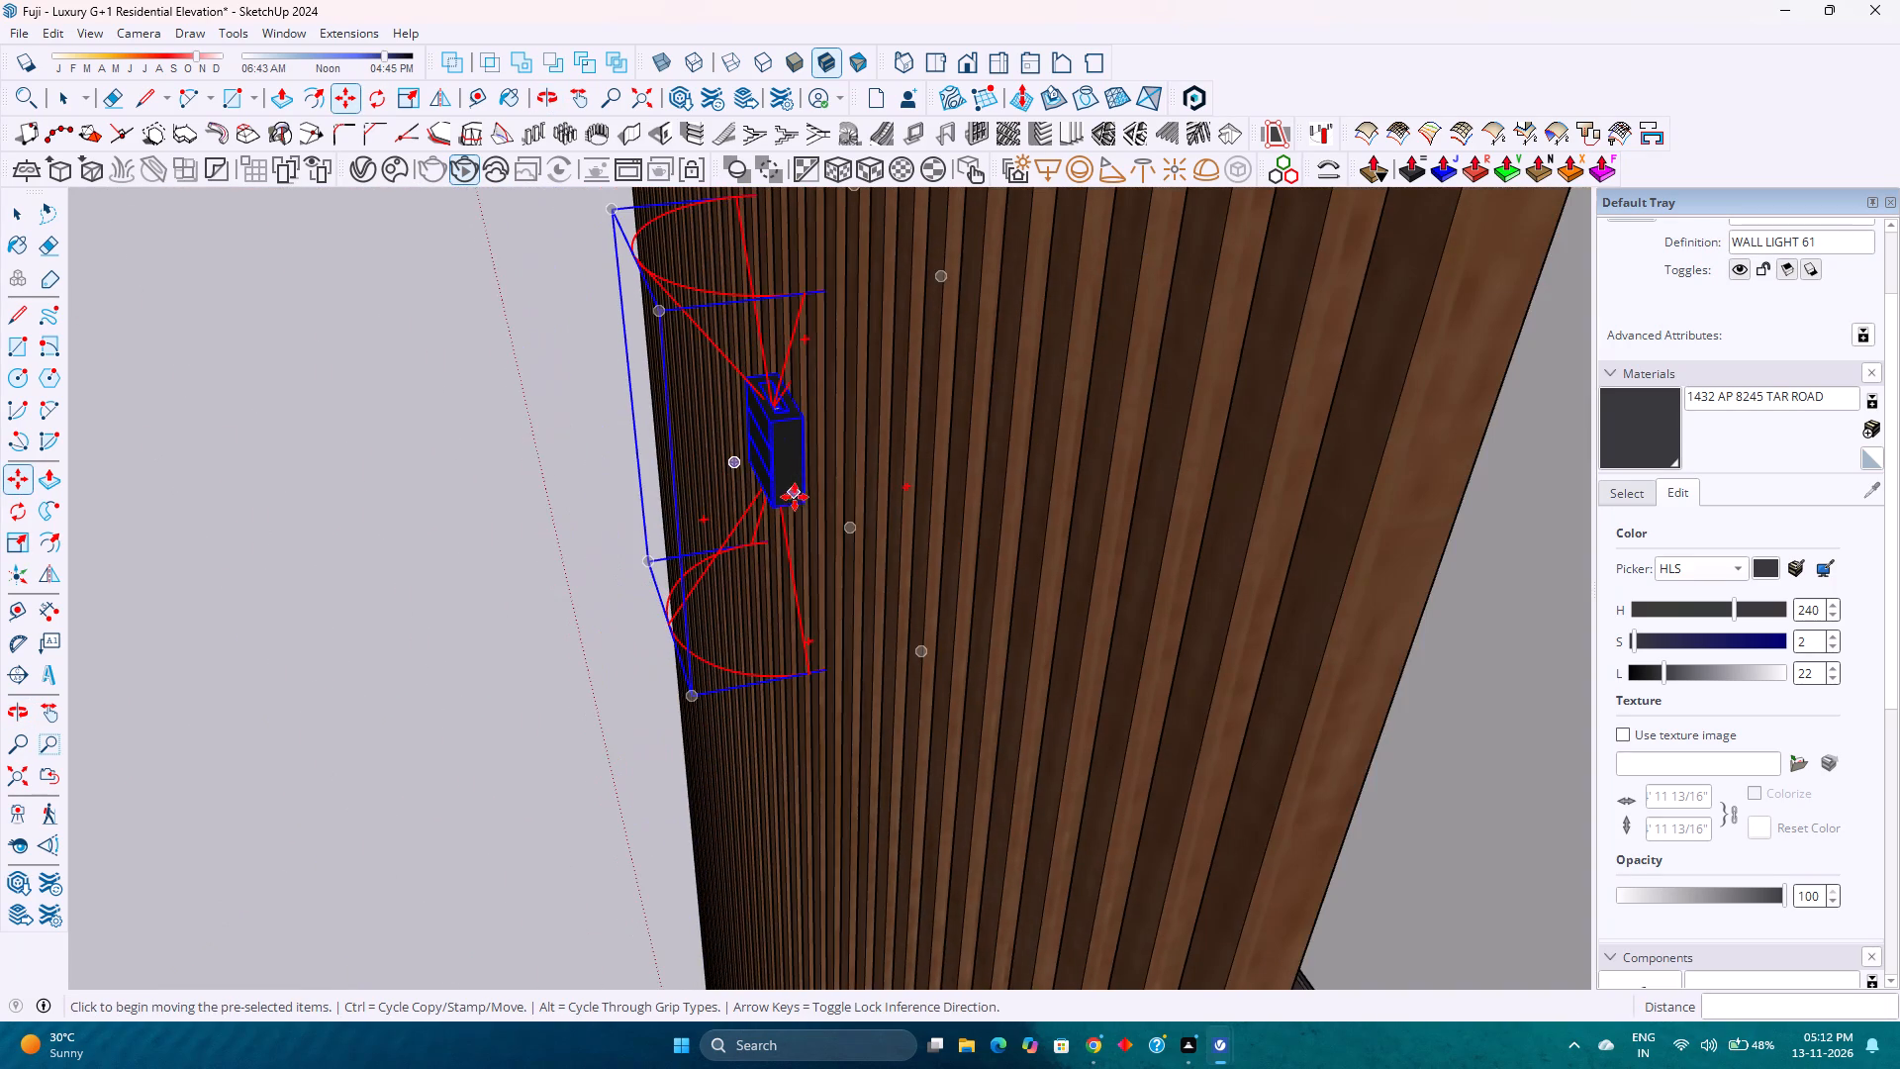
middle_click_drag(733, 550, 1004, 548)
scroll(1004, 548, "down", 17)
middle_click_drag(840, 603, 1092, 456)
scroll(847, 603, "up", 1)
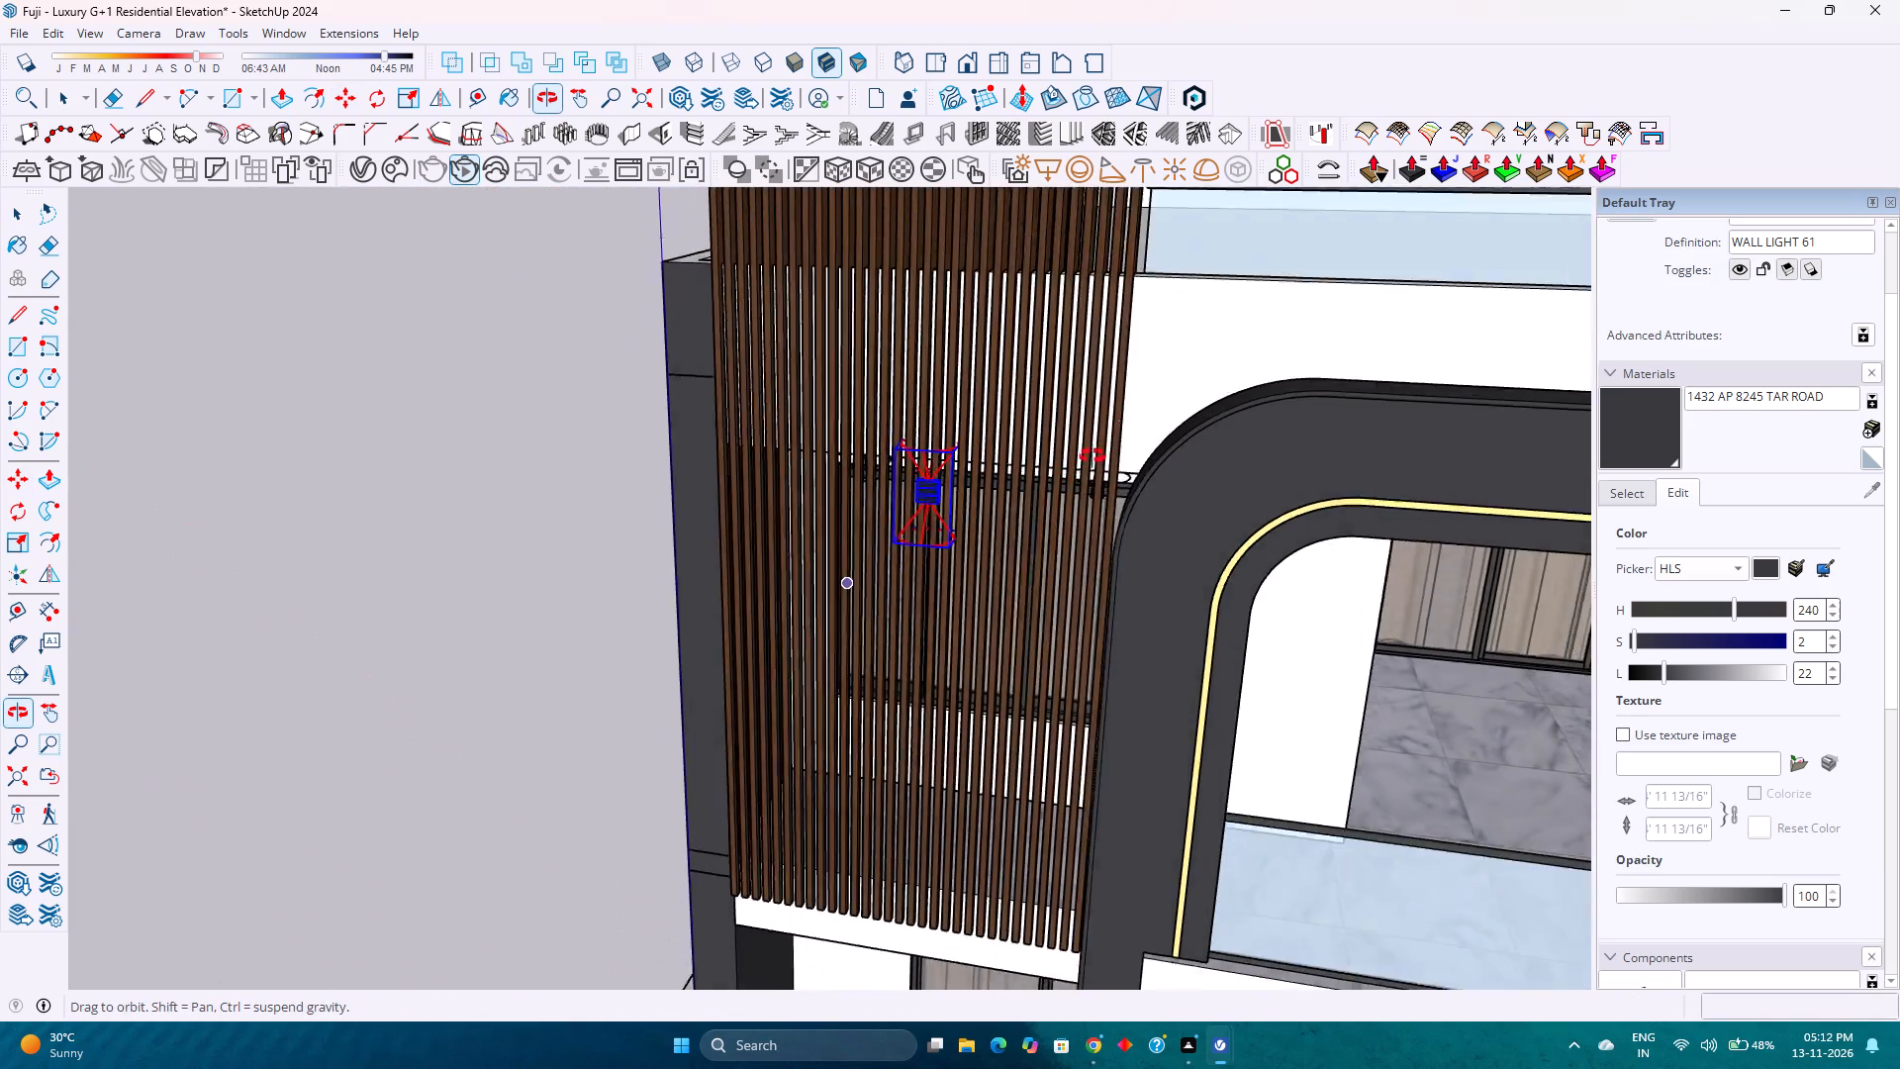
Move the wall light about 4 15/16" sideways along the red axis on the wooden louvre screen.
middle_click_drag(1092, 456, 1202, 343)
scroll(928, 513, "down", 4)
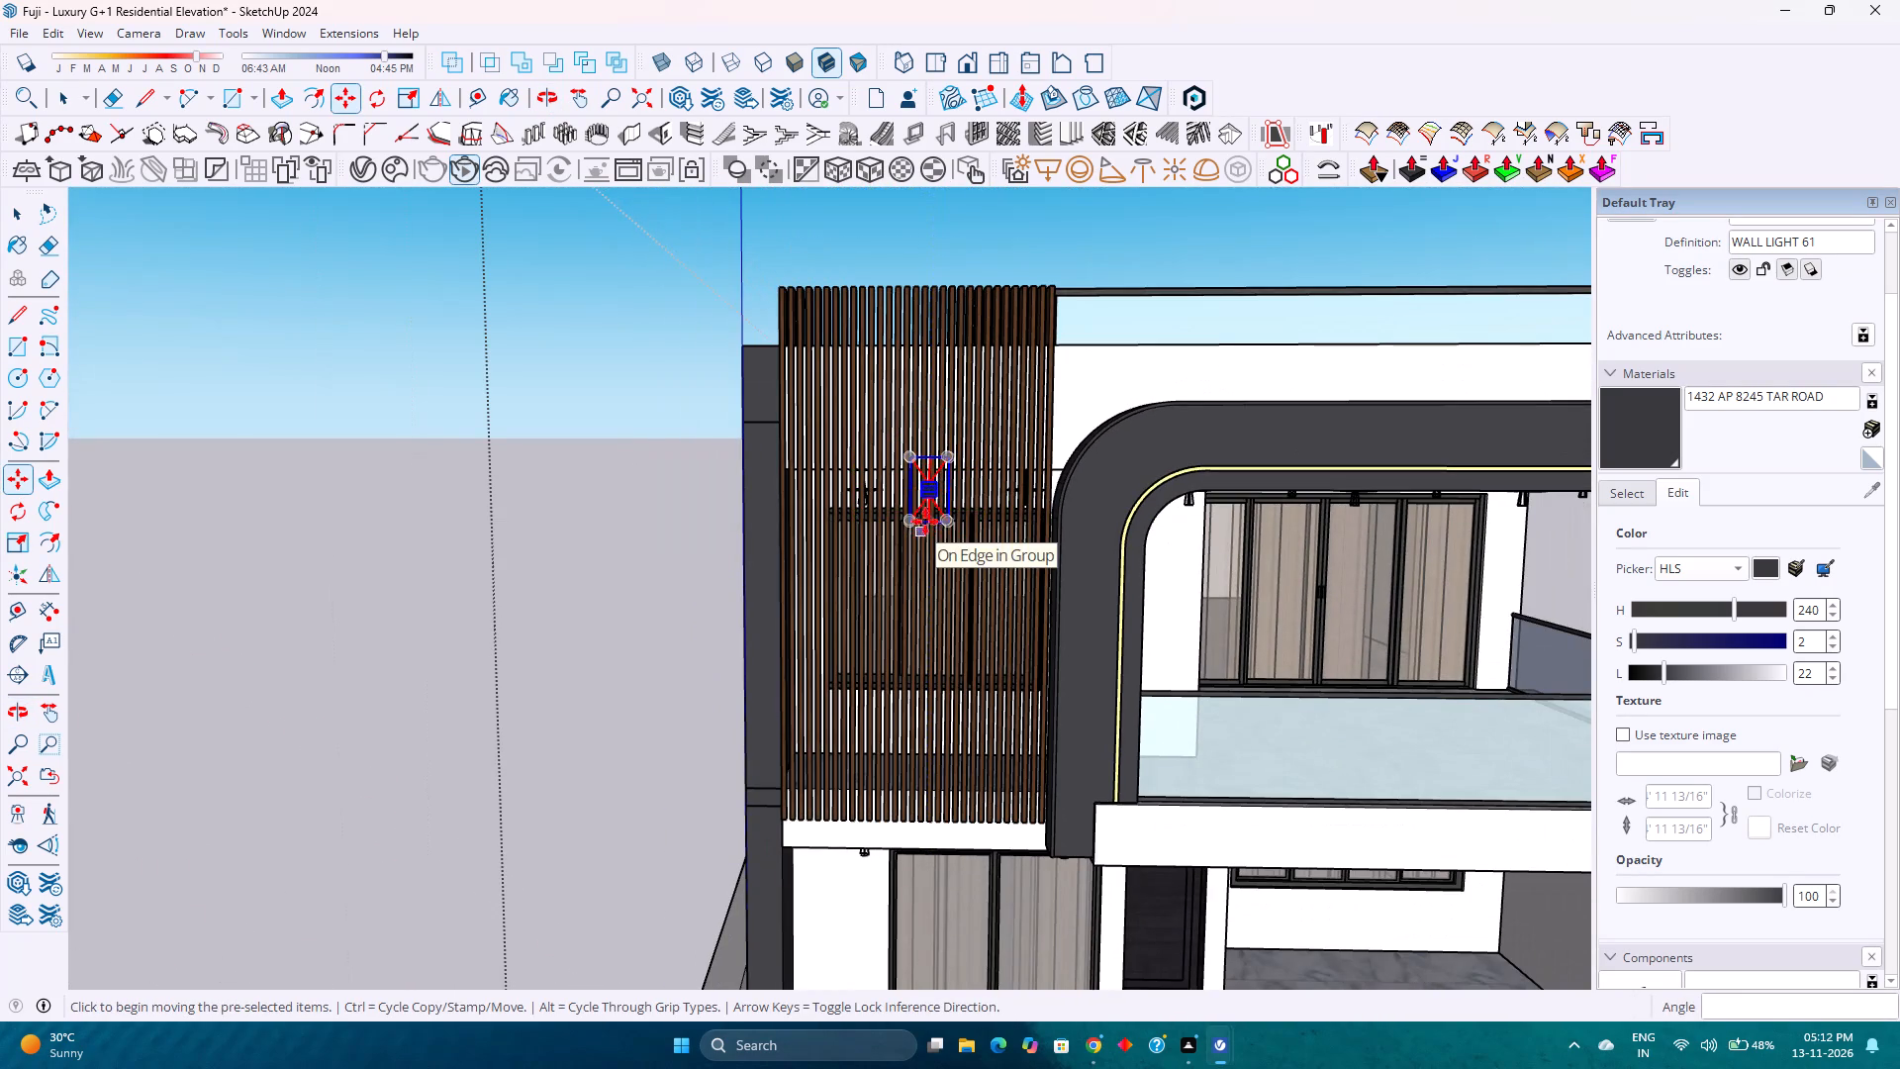
scroll(926, 463, "up", 16)
middle_click_drag(907, 522, 945, 578)
middle_click(946, 578)
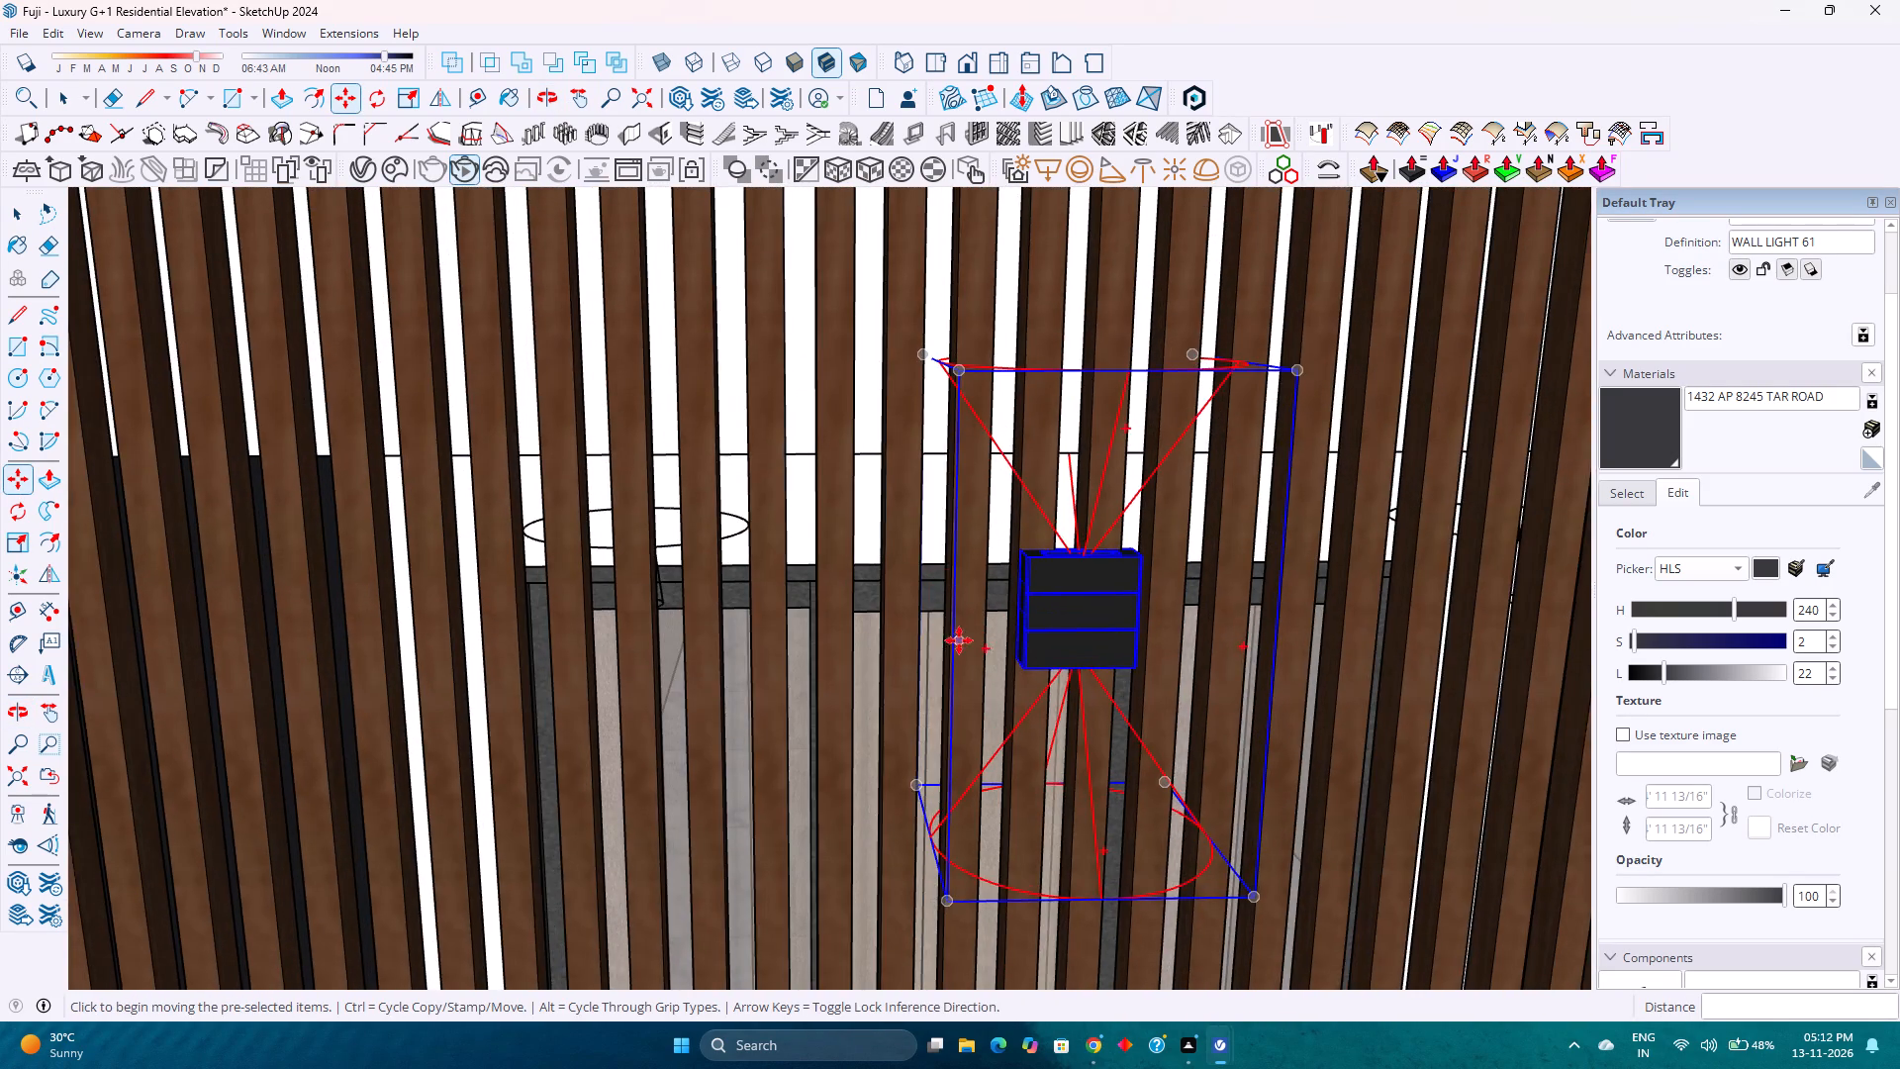
scroll(968, 653, "up", 4)
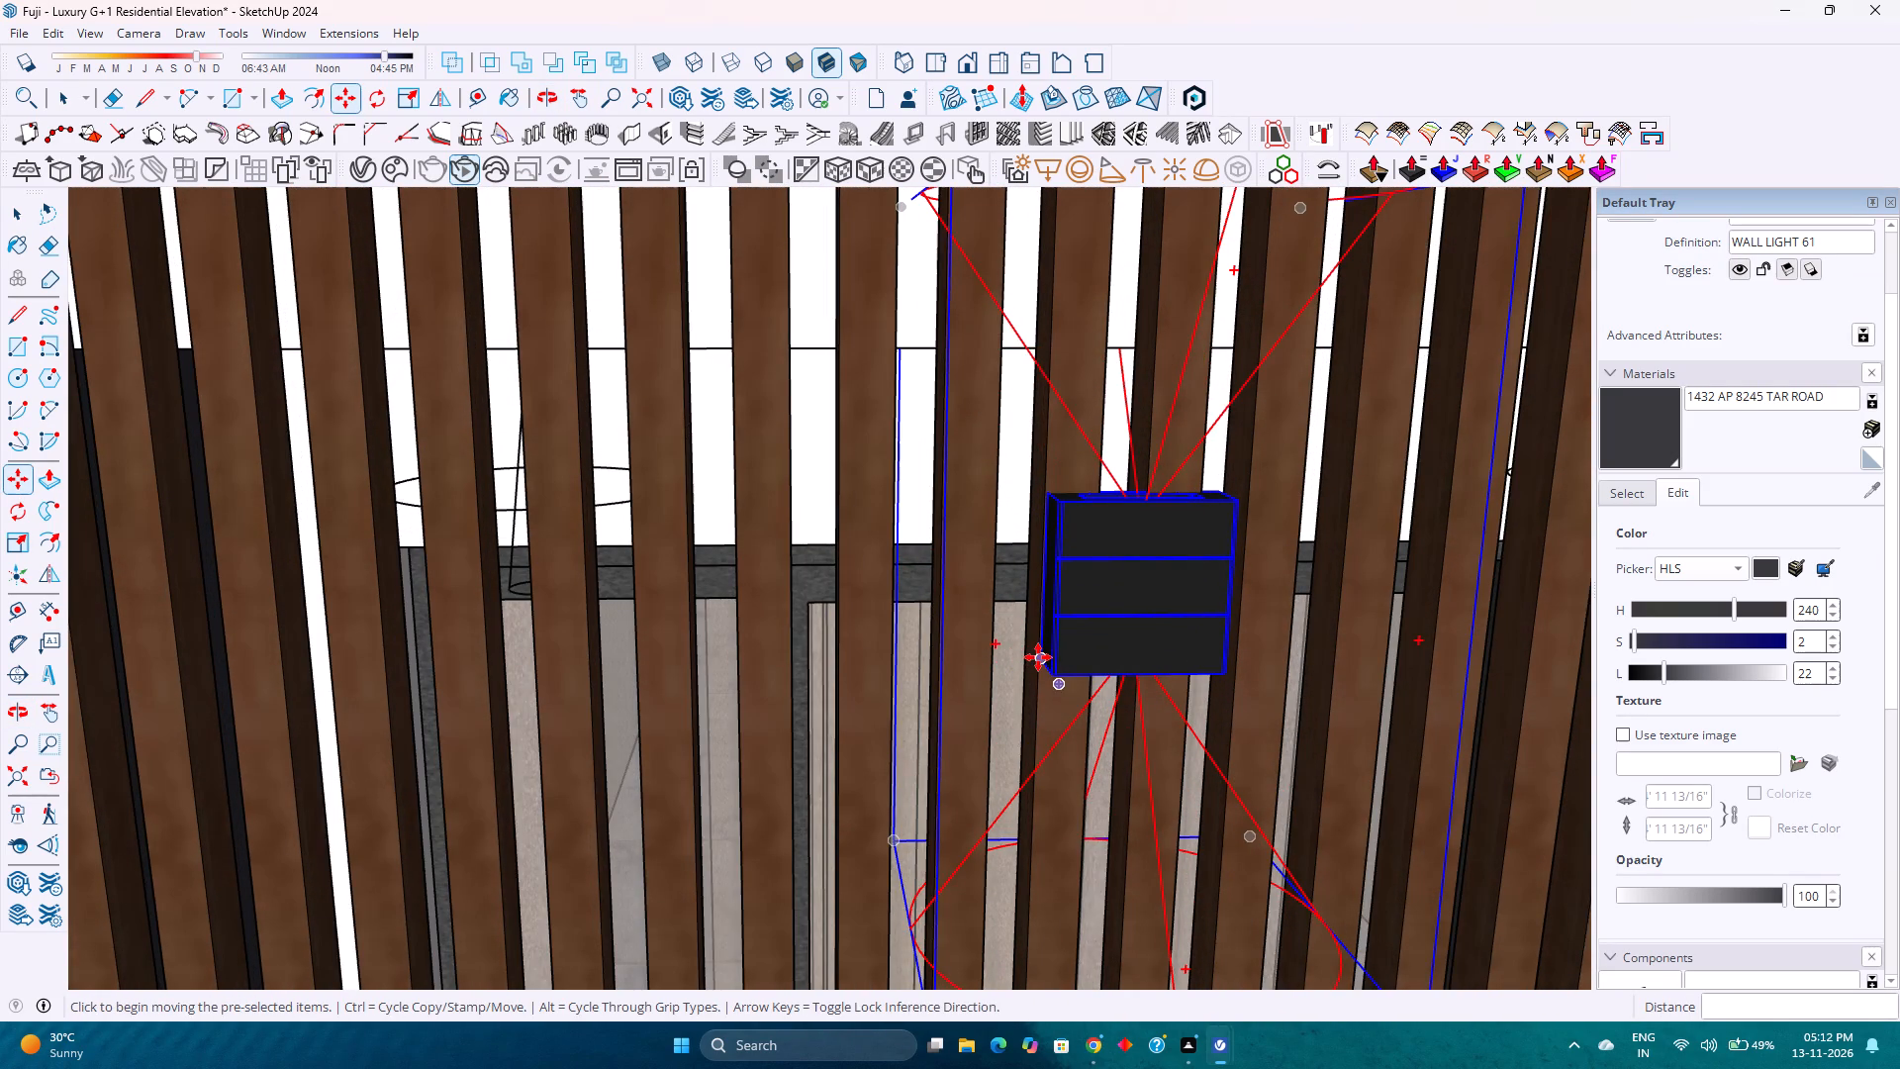
left_click(1038, 657)
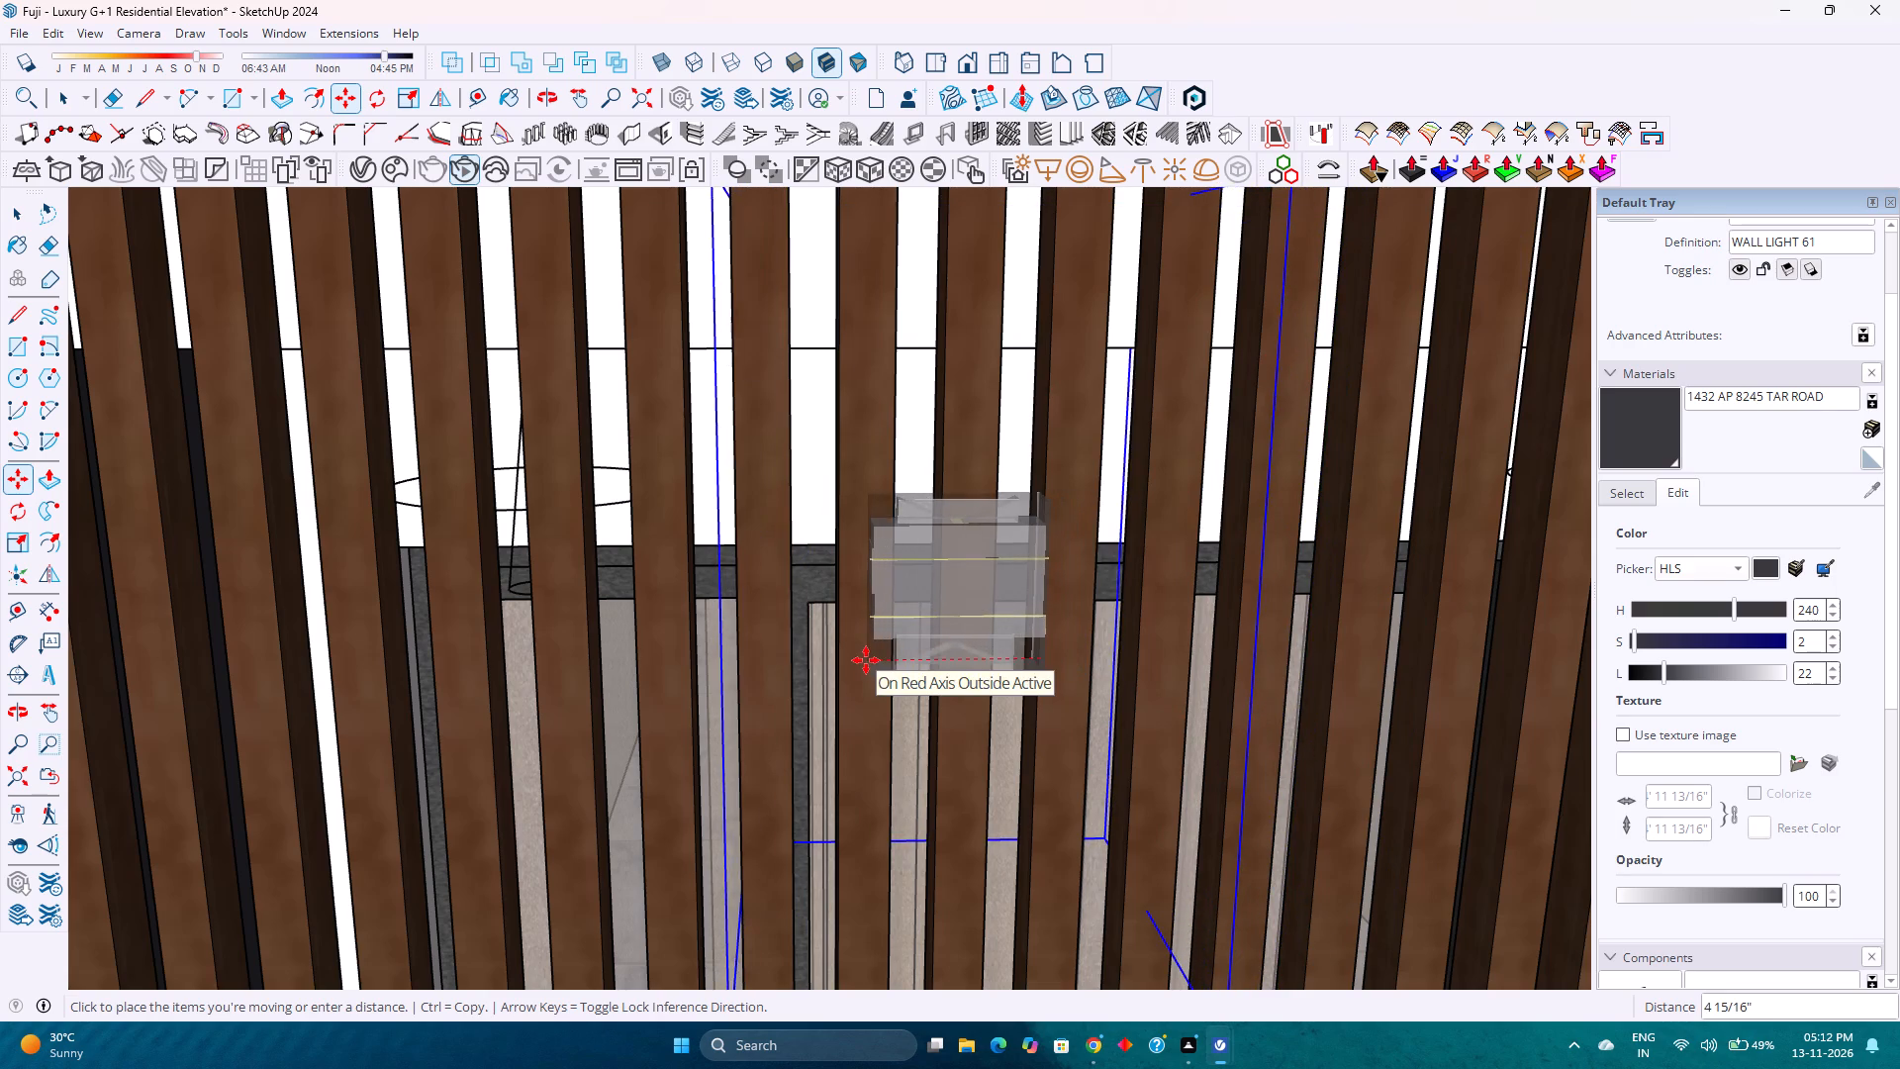
scroll(866, 660, "down", 14)
left_click(866, 660)
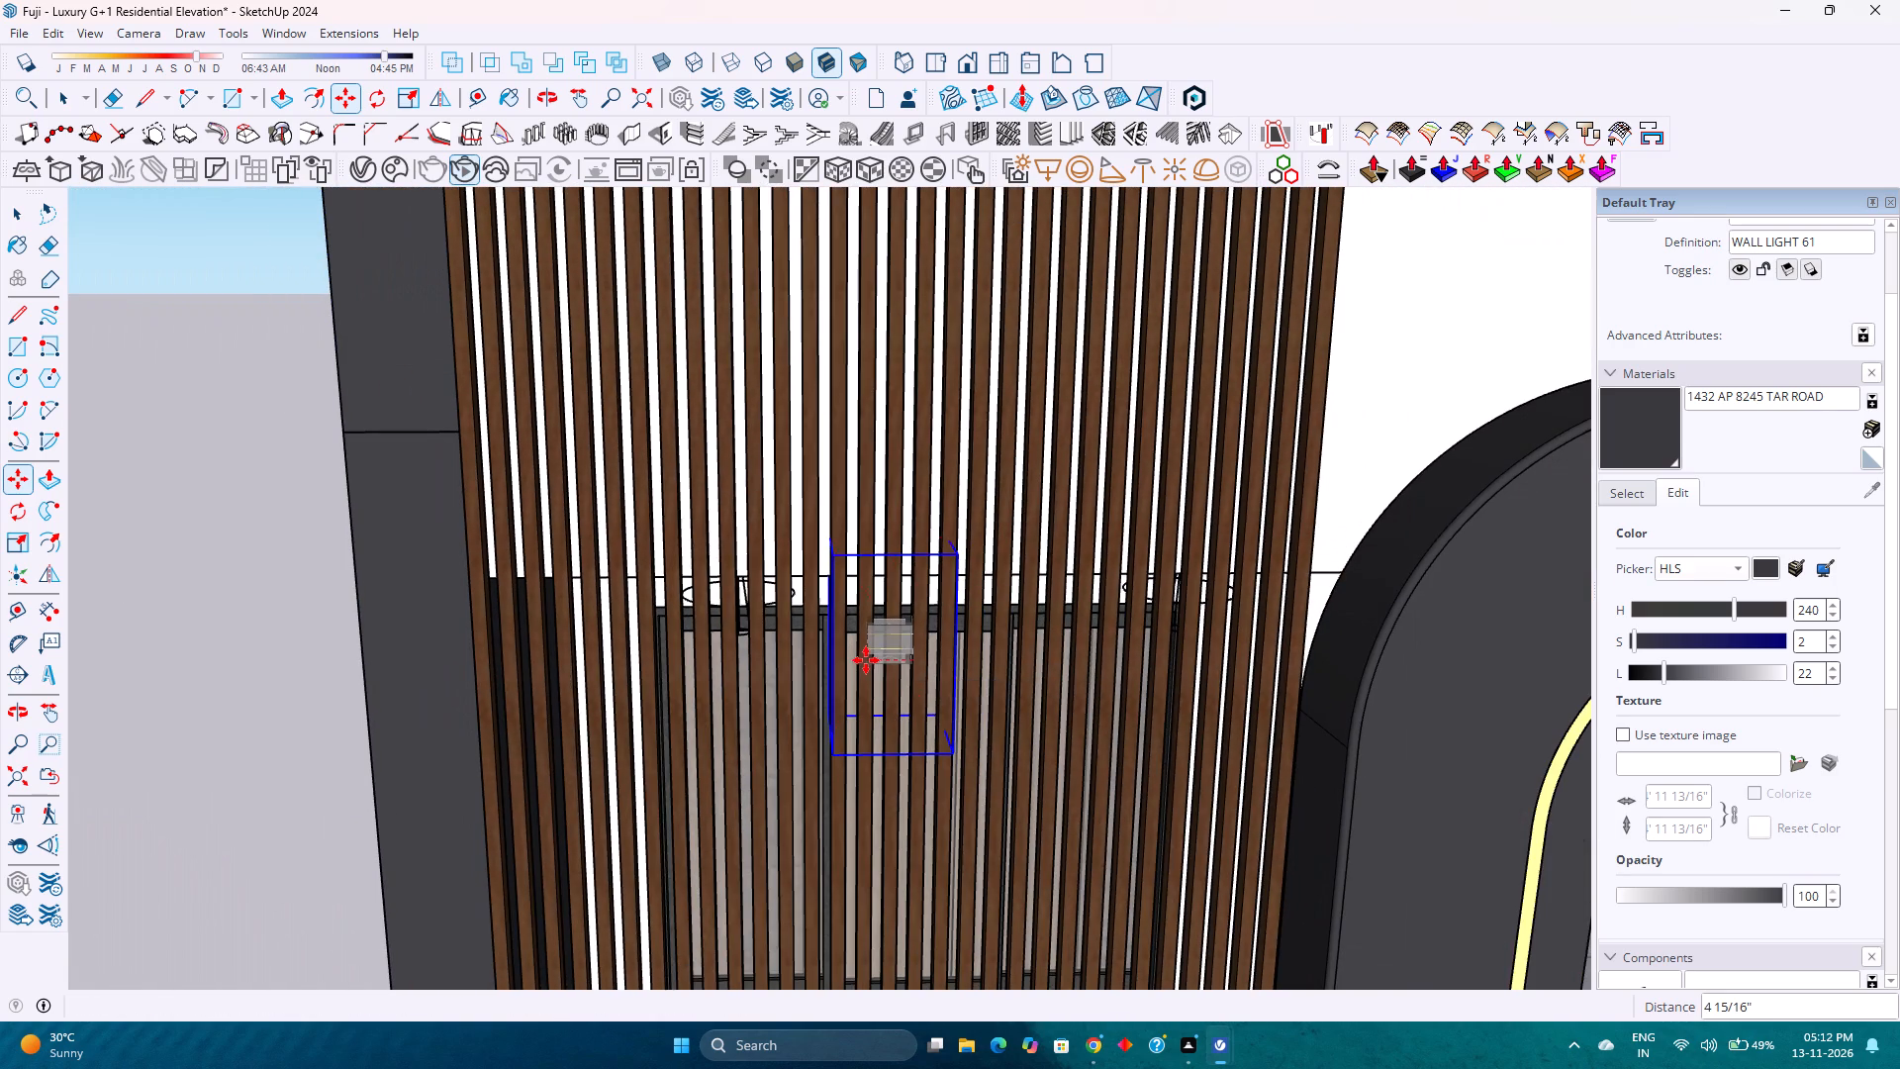
Lower the wall light about 2' 5 5/16" along the blue axis on the wooden louvre screen.
scroll(872, 676, "up", 4)
left_click(871, 664)
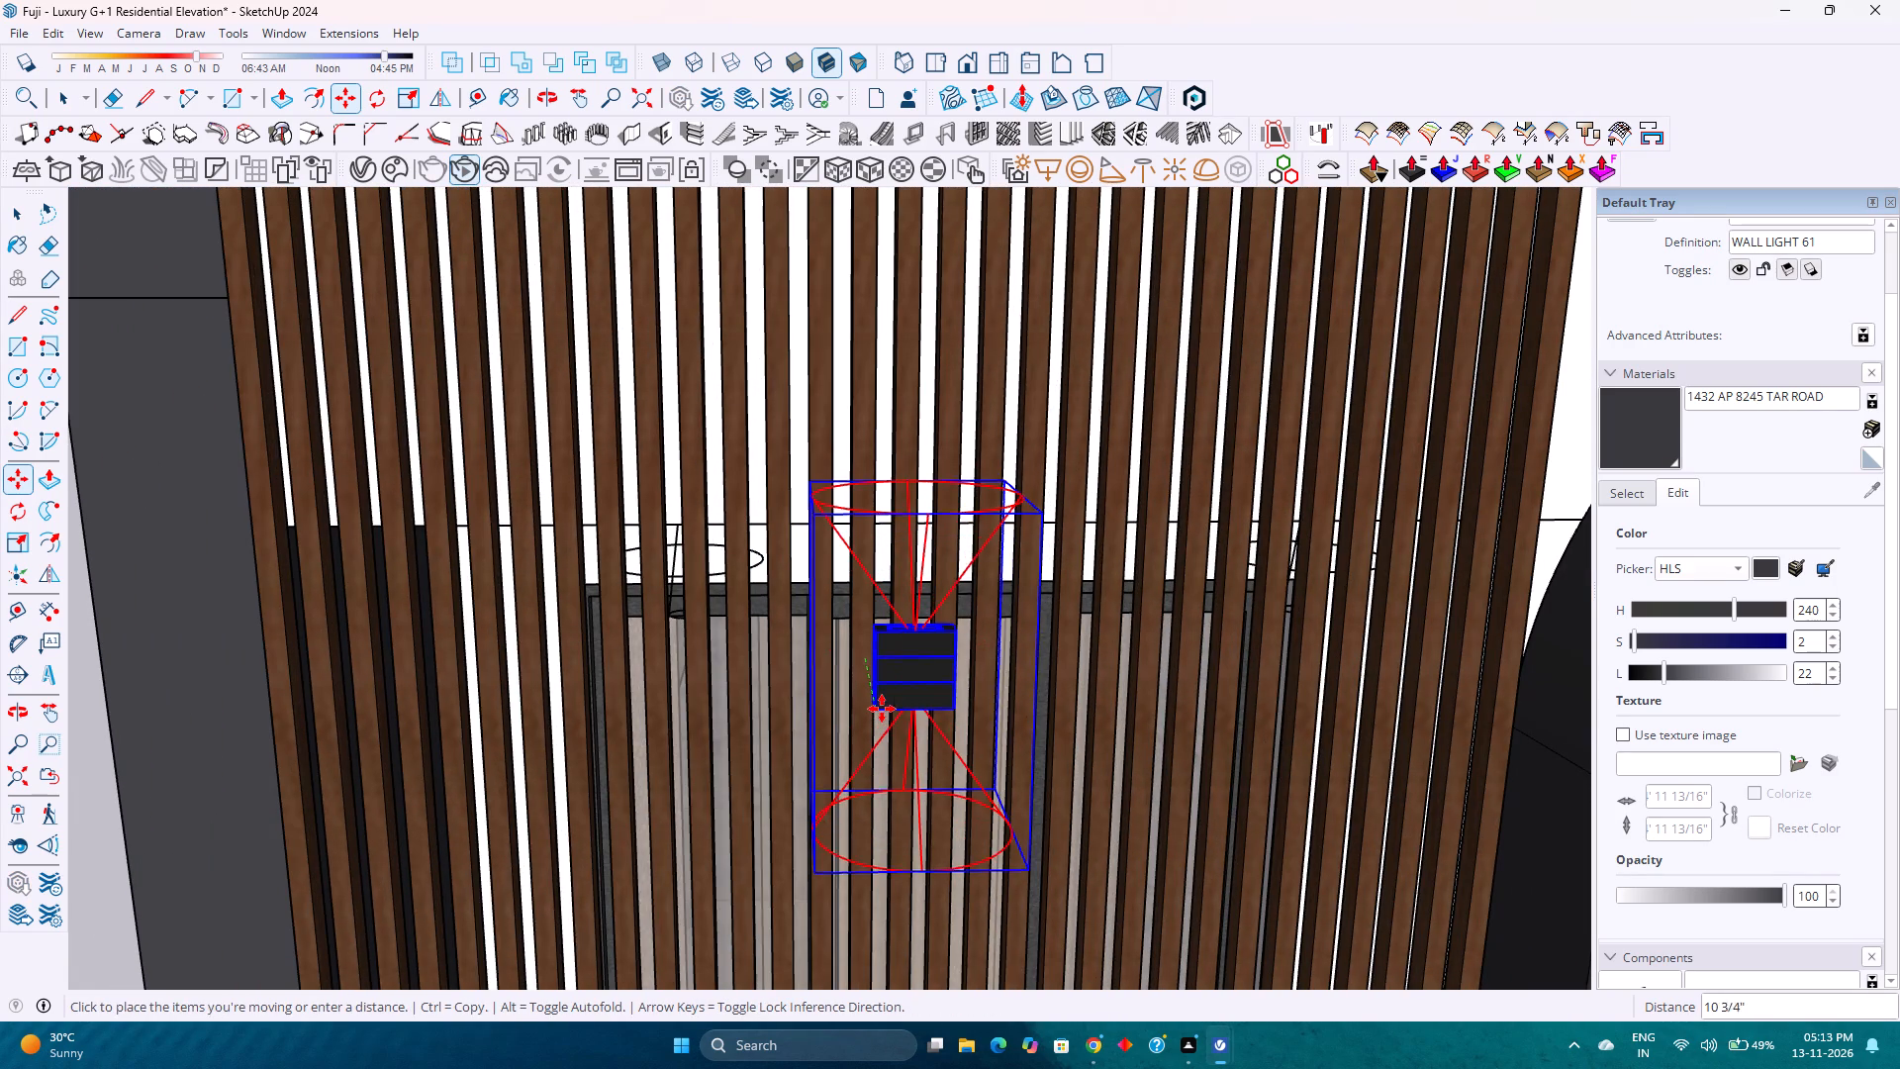
key("Up")
scroll(877, 704, "down", 11)
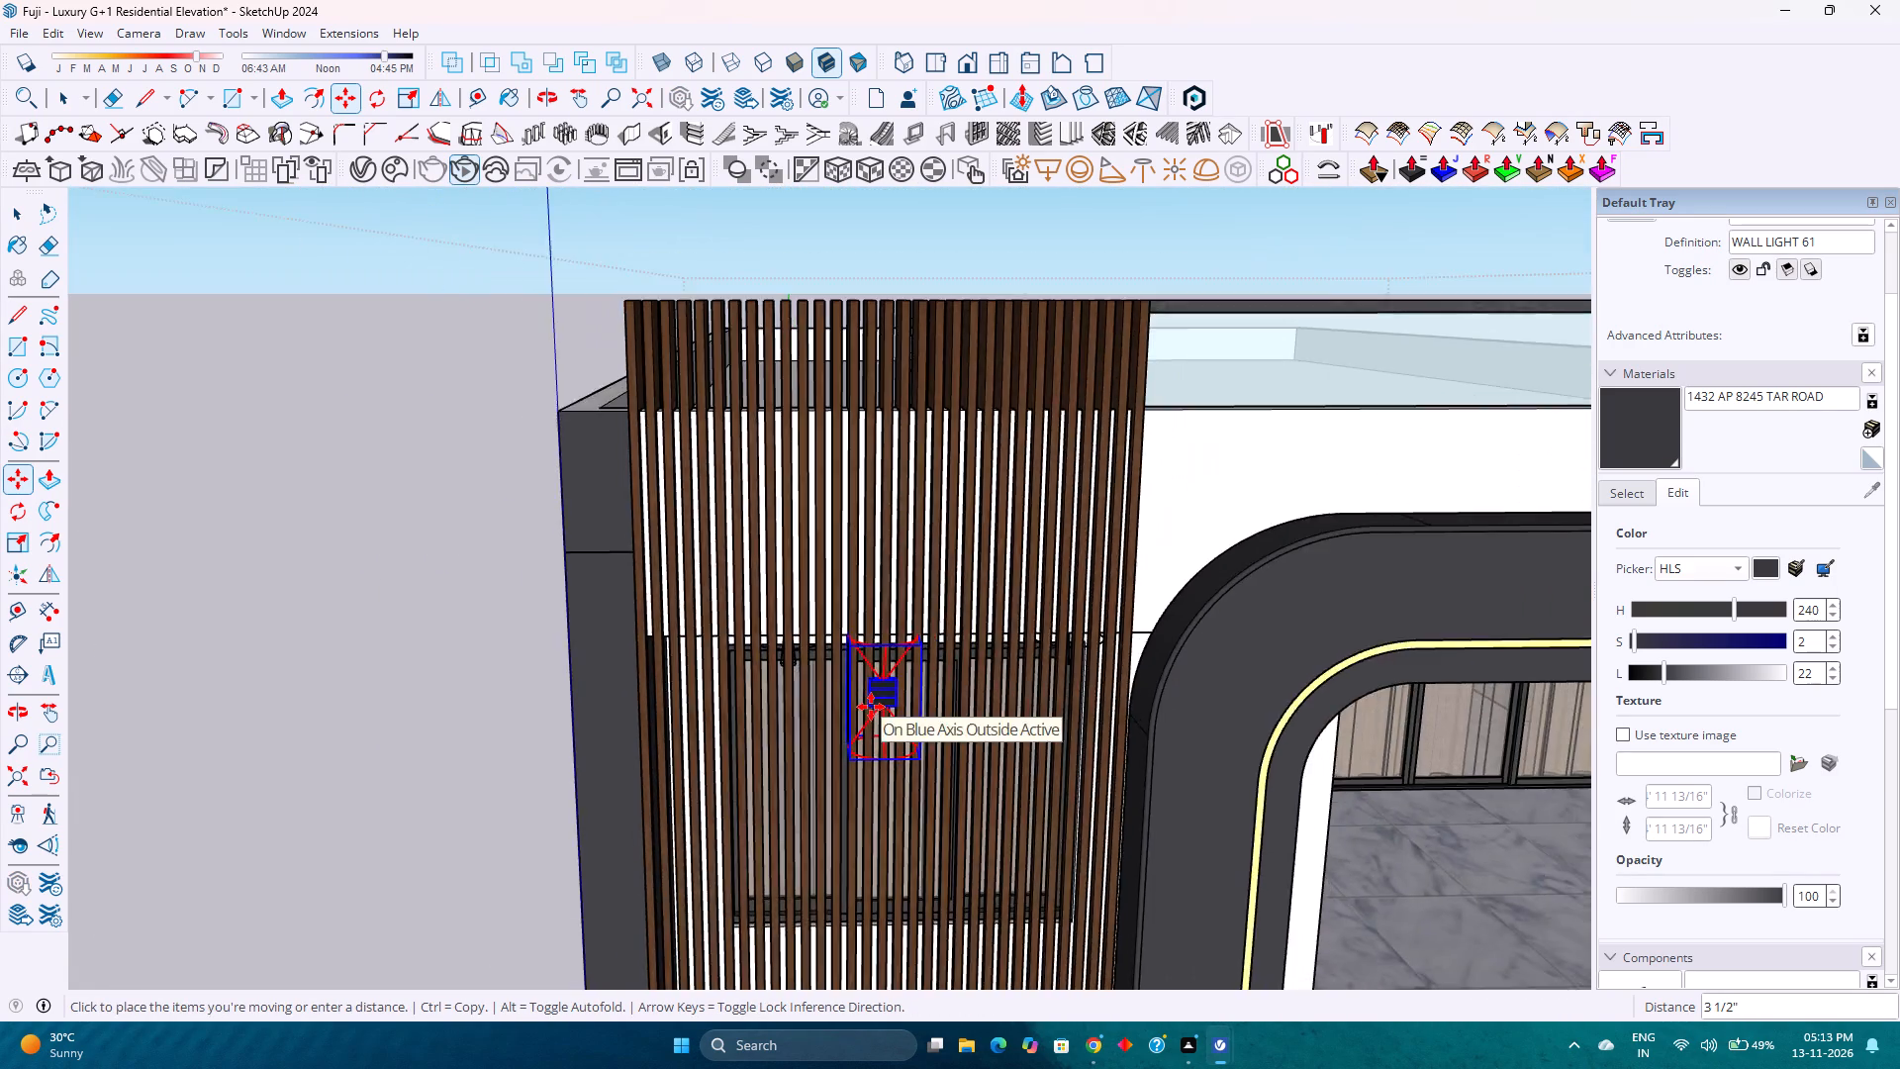
scroll(871, 707, "down", 8)
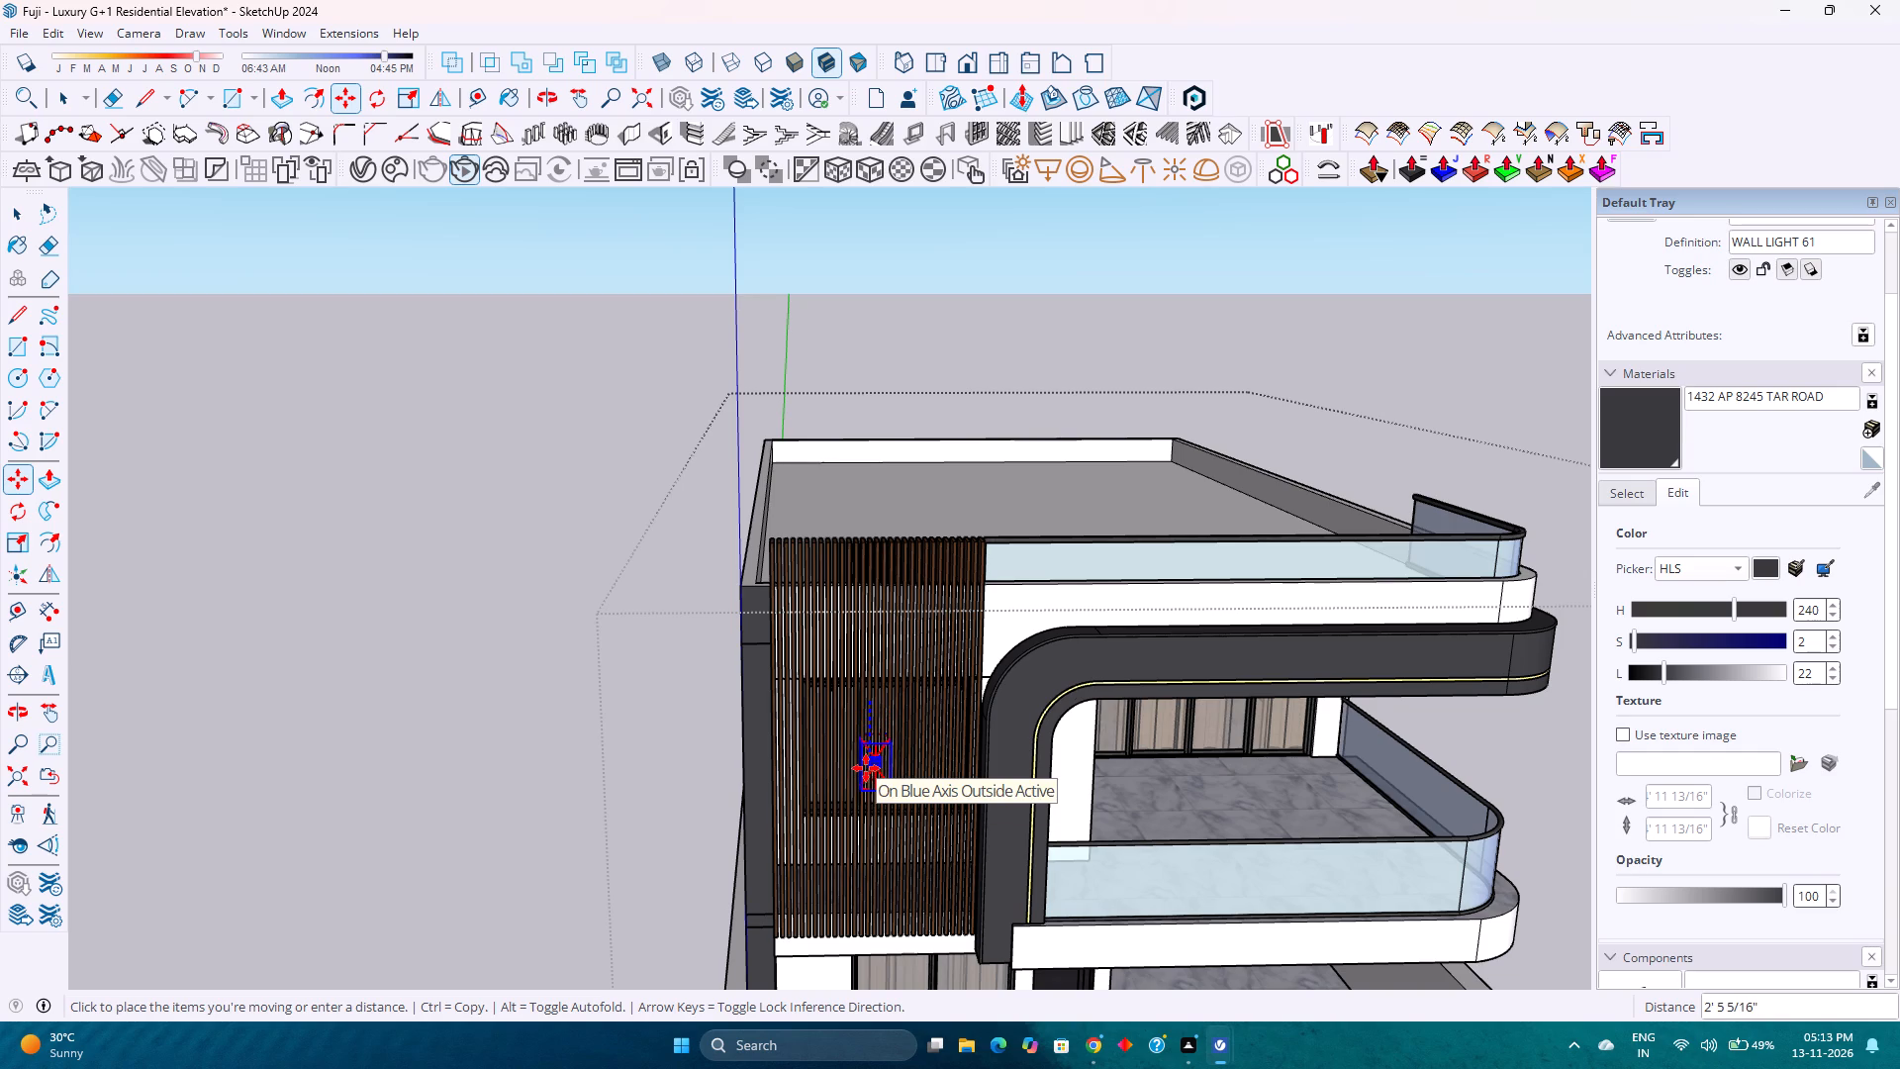
left_click(866, 768)
key("space")
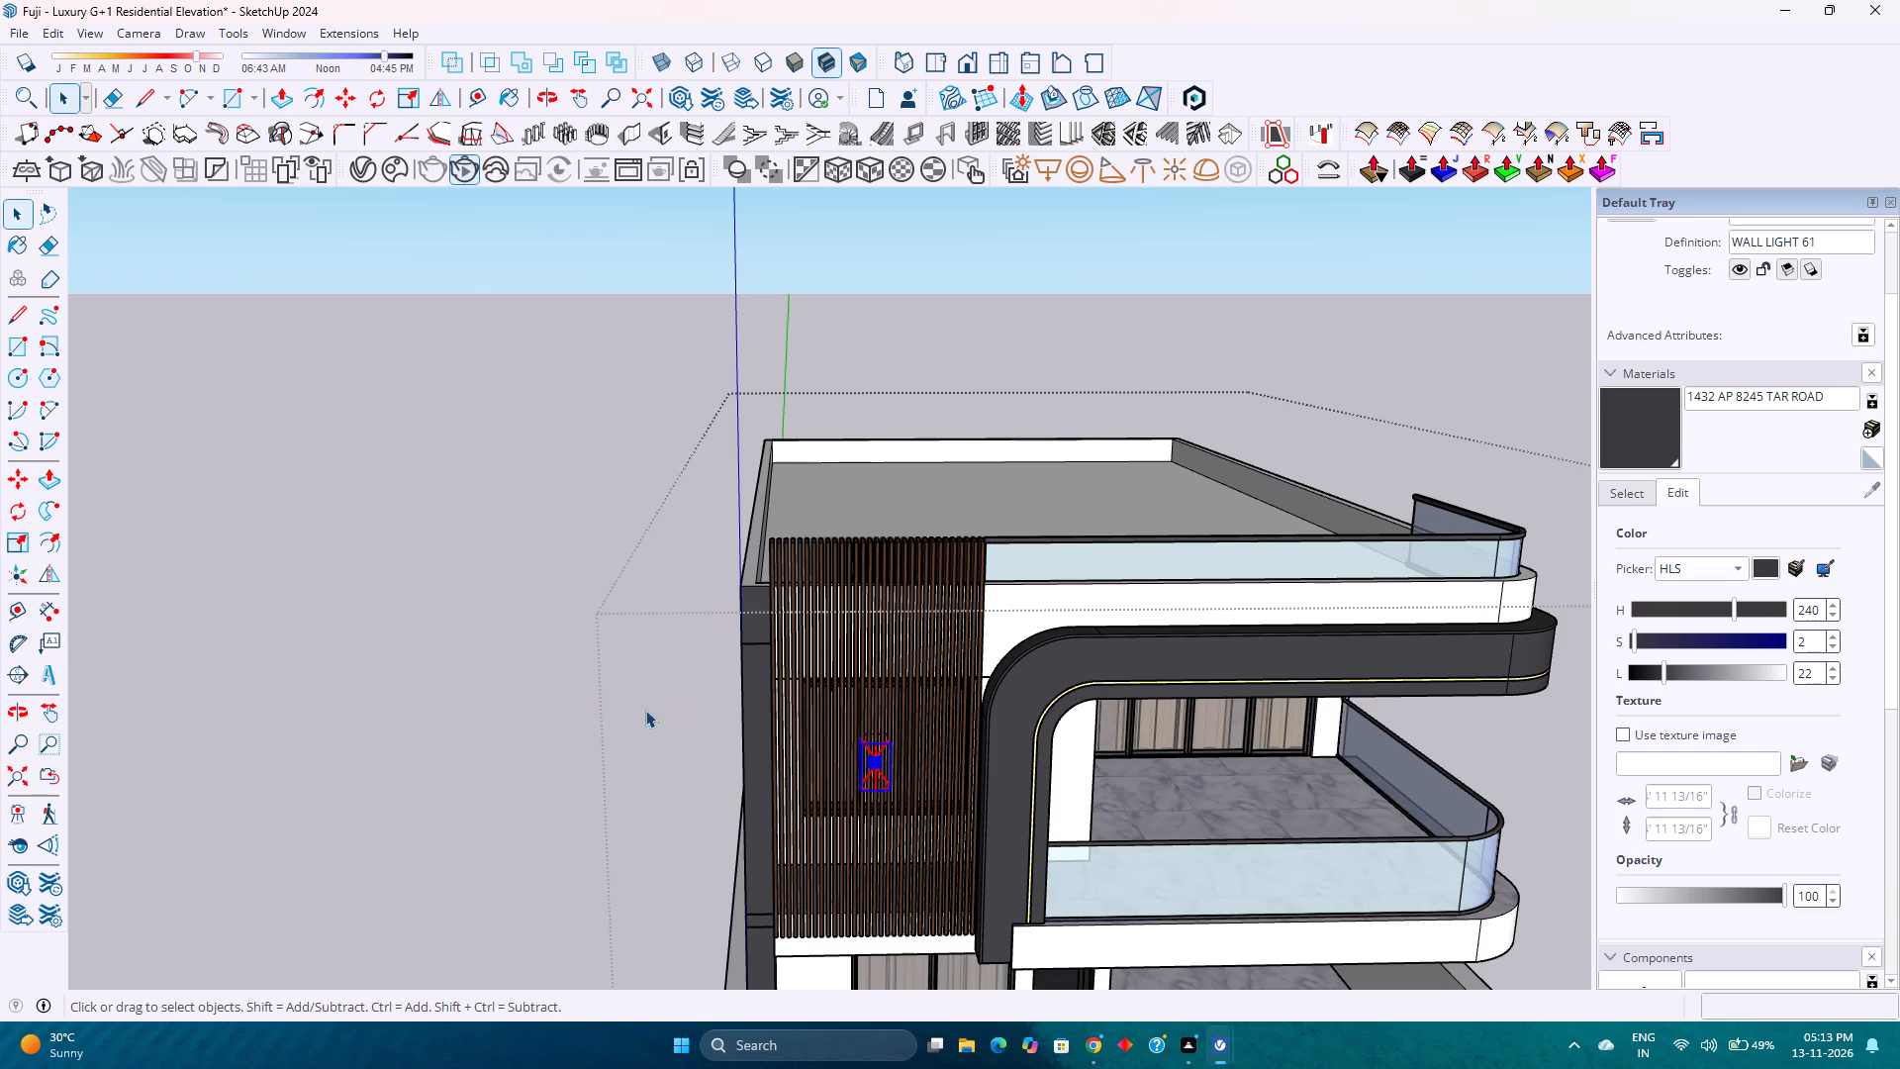
Deselect the wall light and fit the whole house in the standard Front view.
scroll(588, 688, "down", 4)
left_click(587, 686)
scroll(572, 692, "down", 3)
middle_click_drag(561, 726, 542, 588)
middle_click(542, 588)
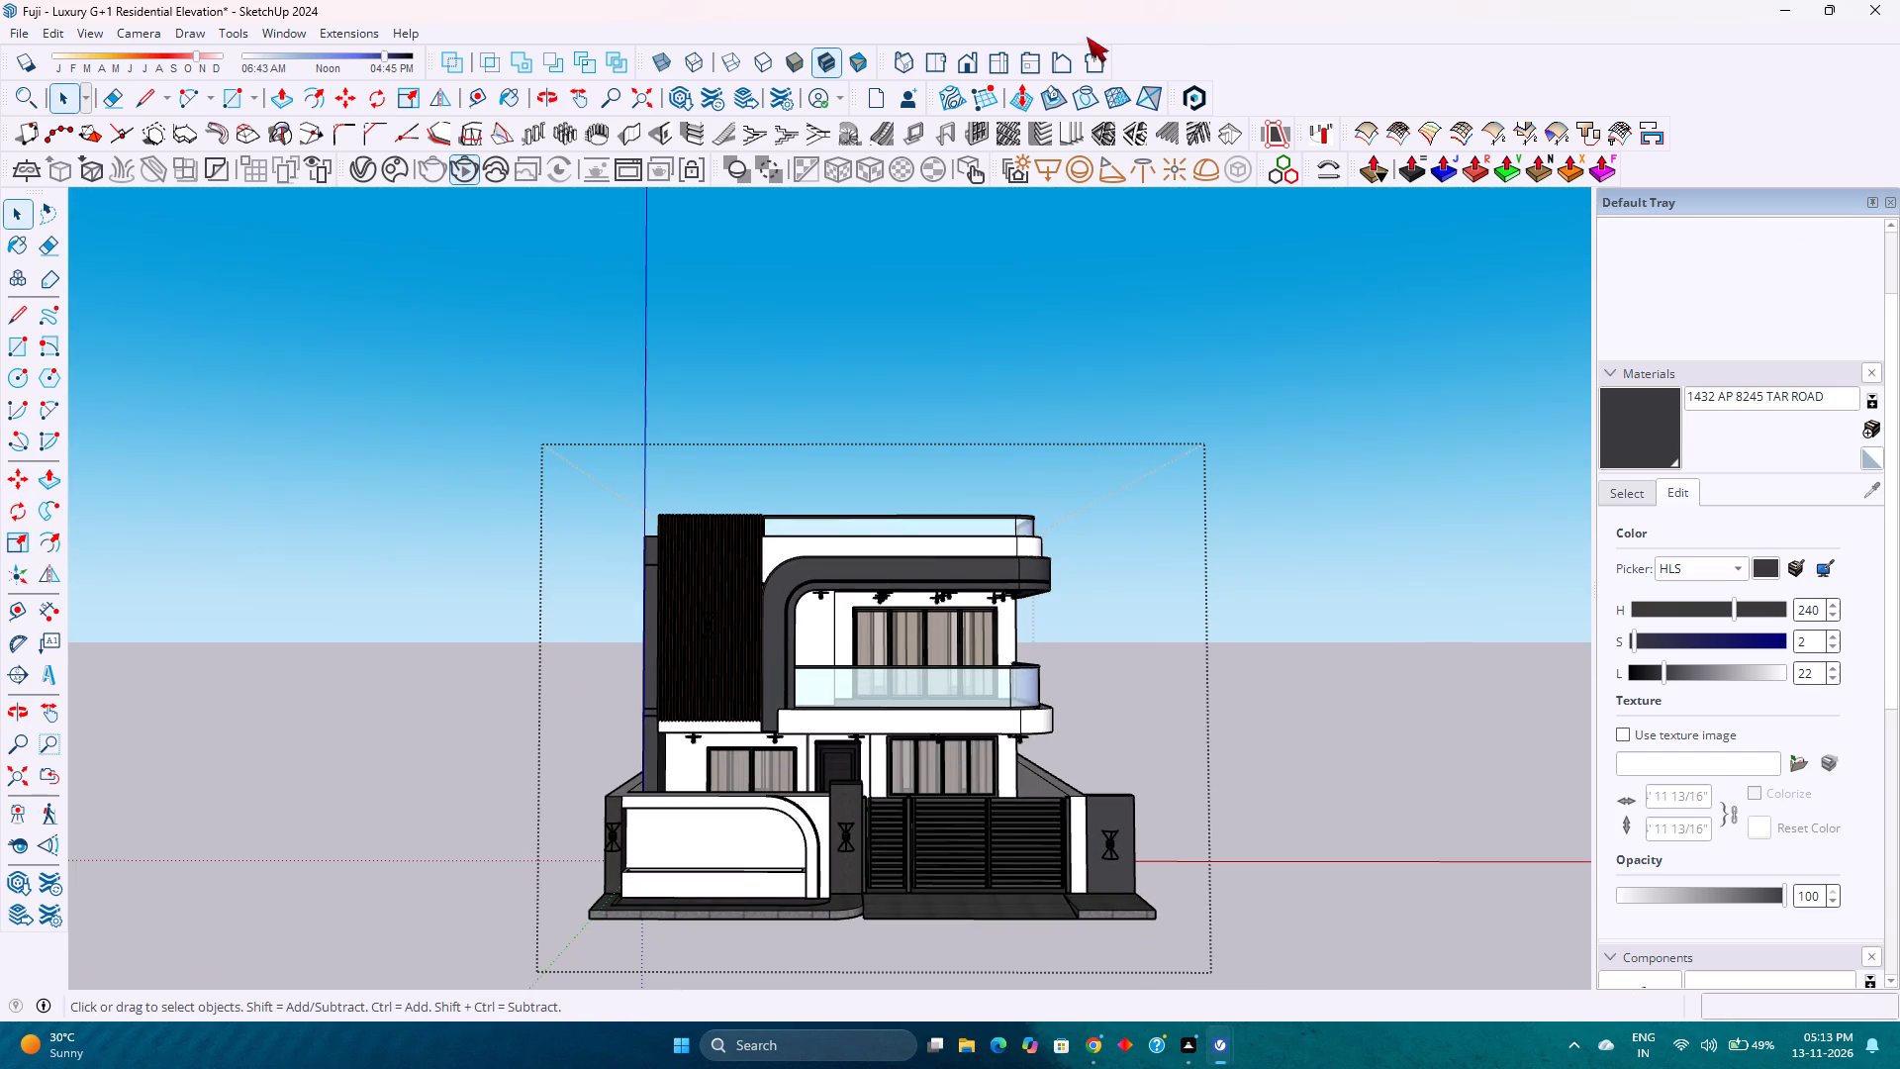
left_click(968, 58)
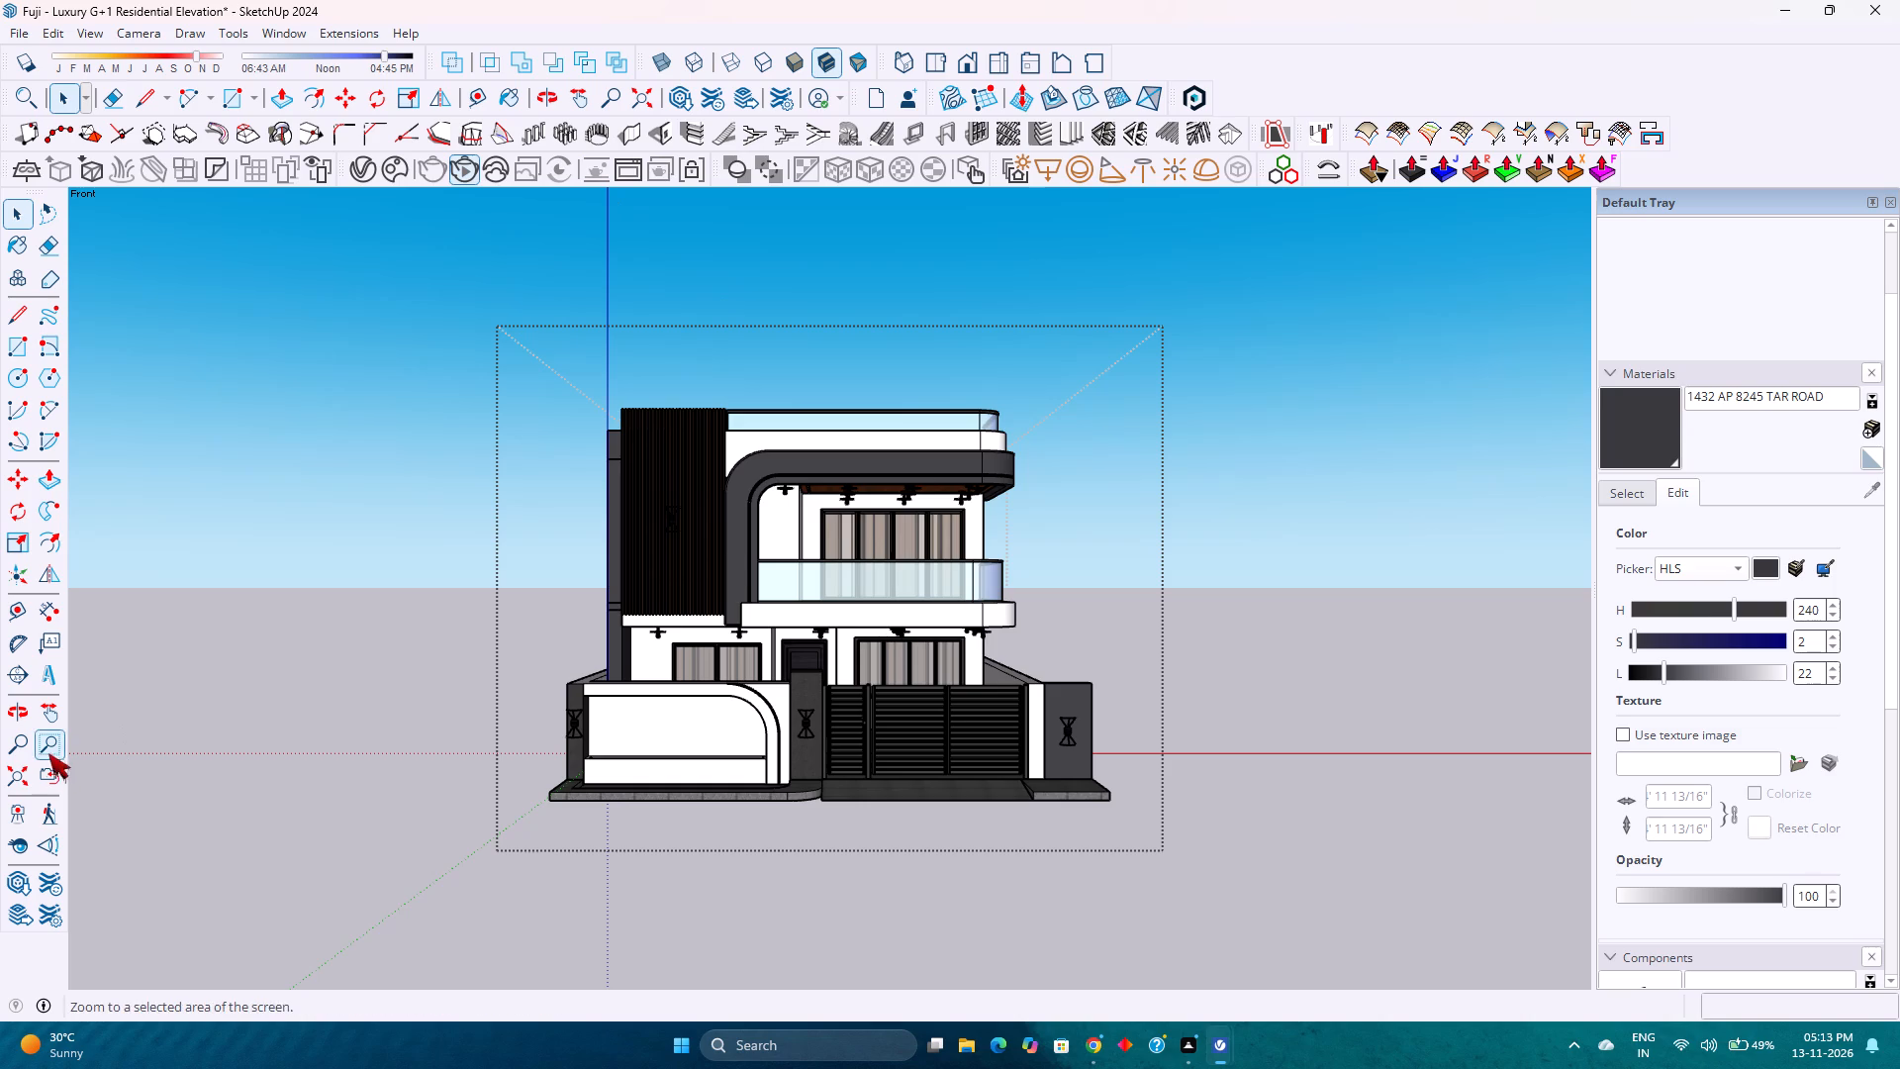
left_click(25, 773)
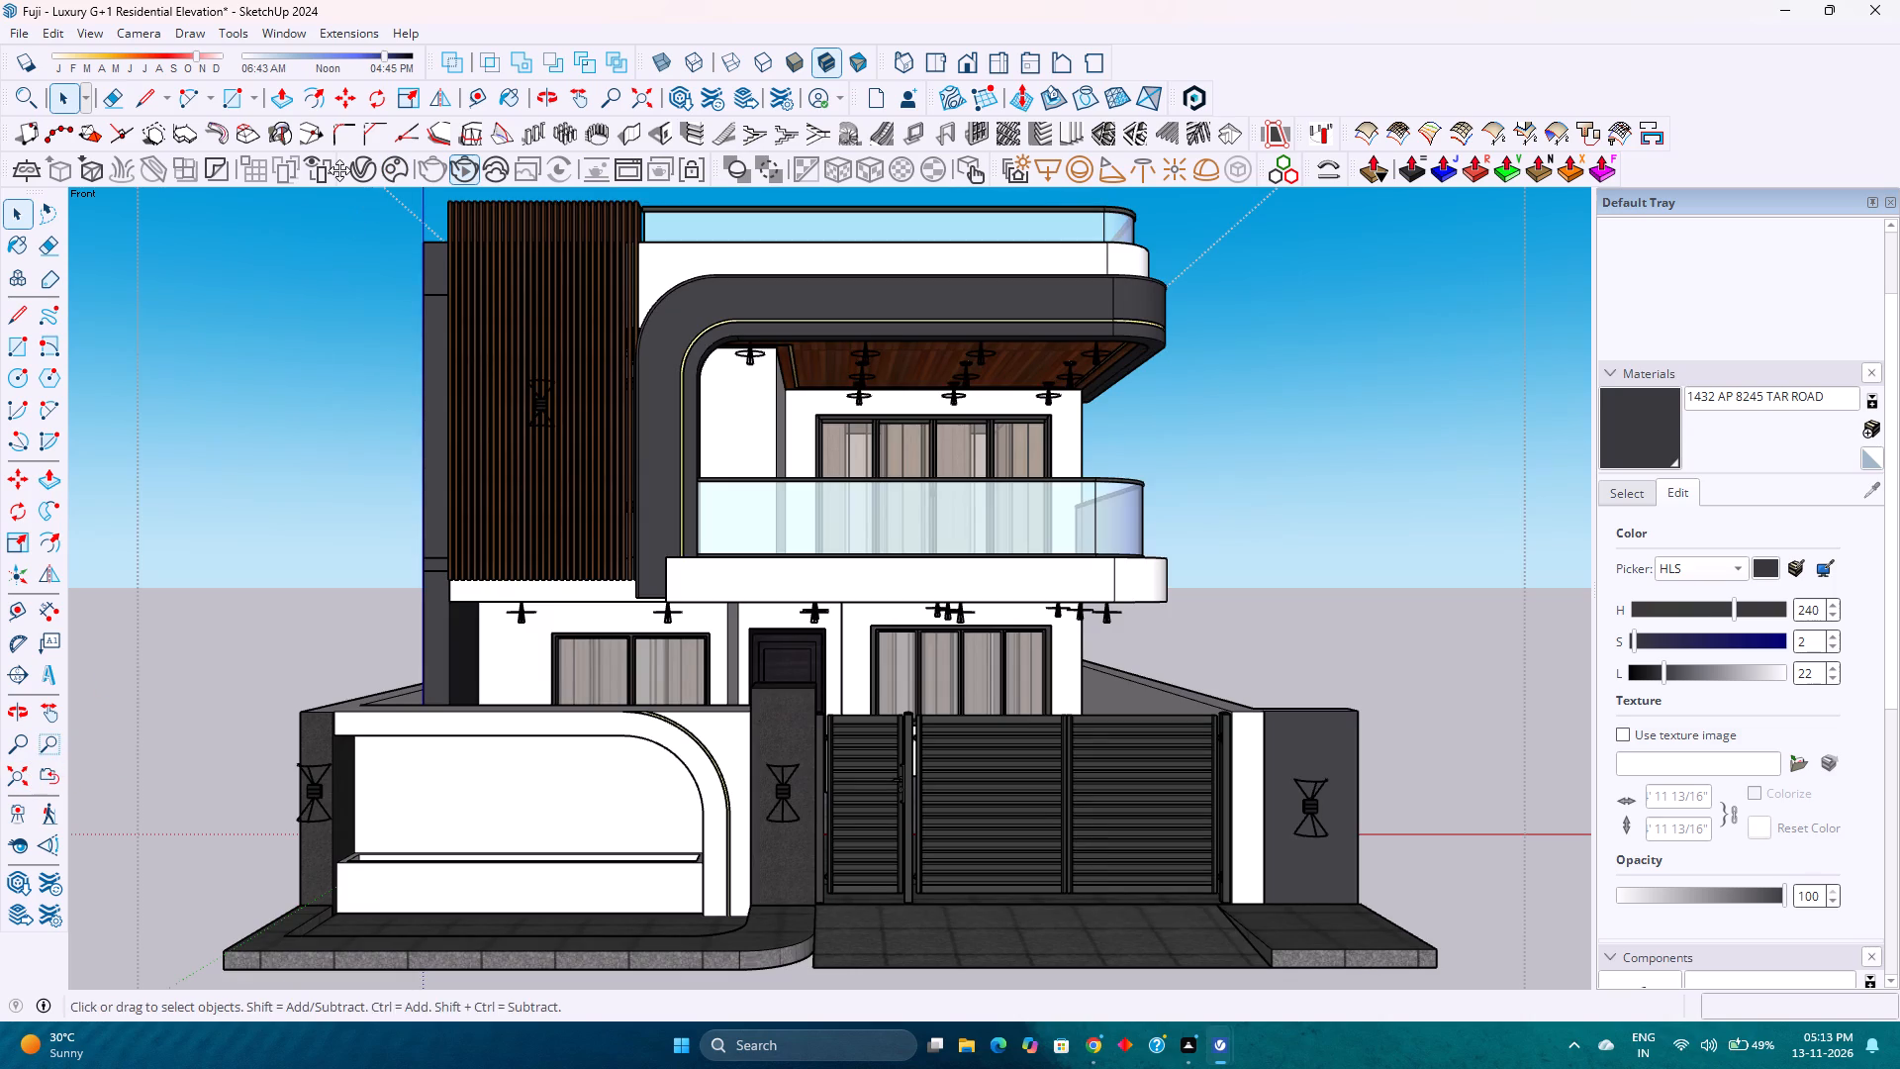
Check the V-Ray parameters of Spot Light#1 in the scene's lights.
left_click(357, 163)
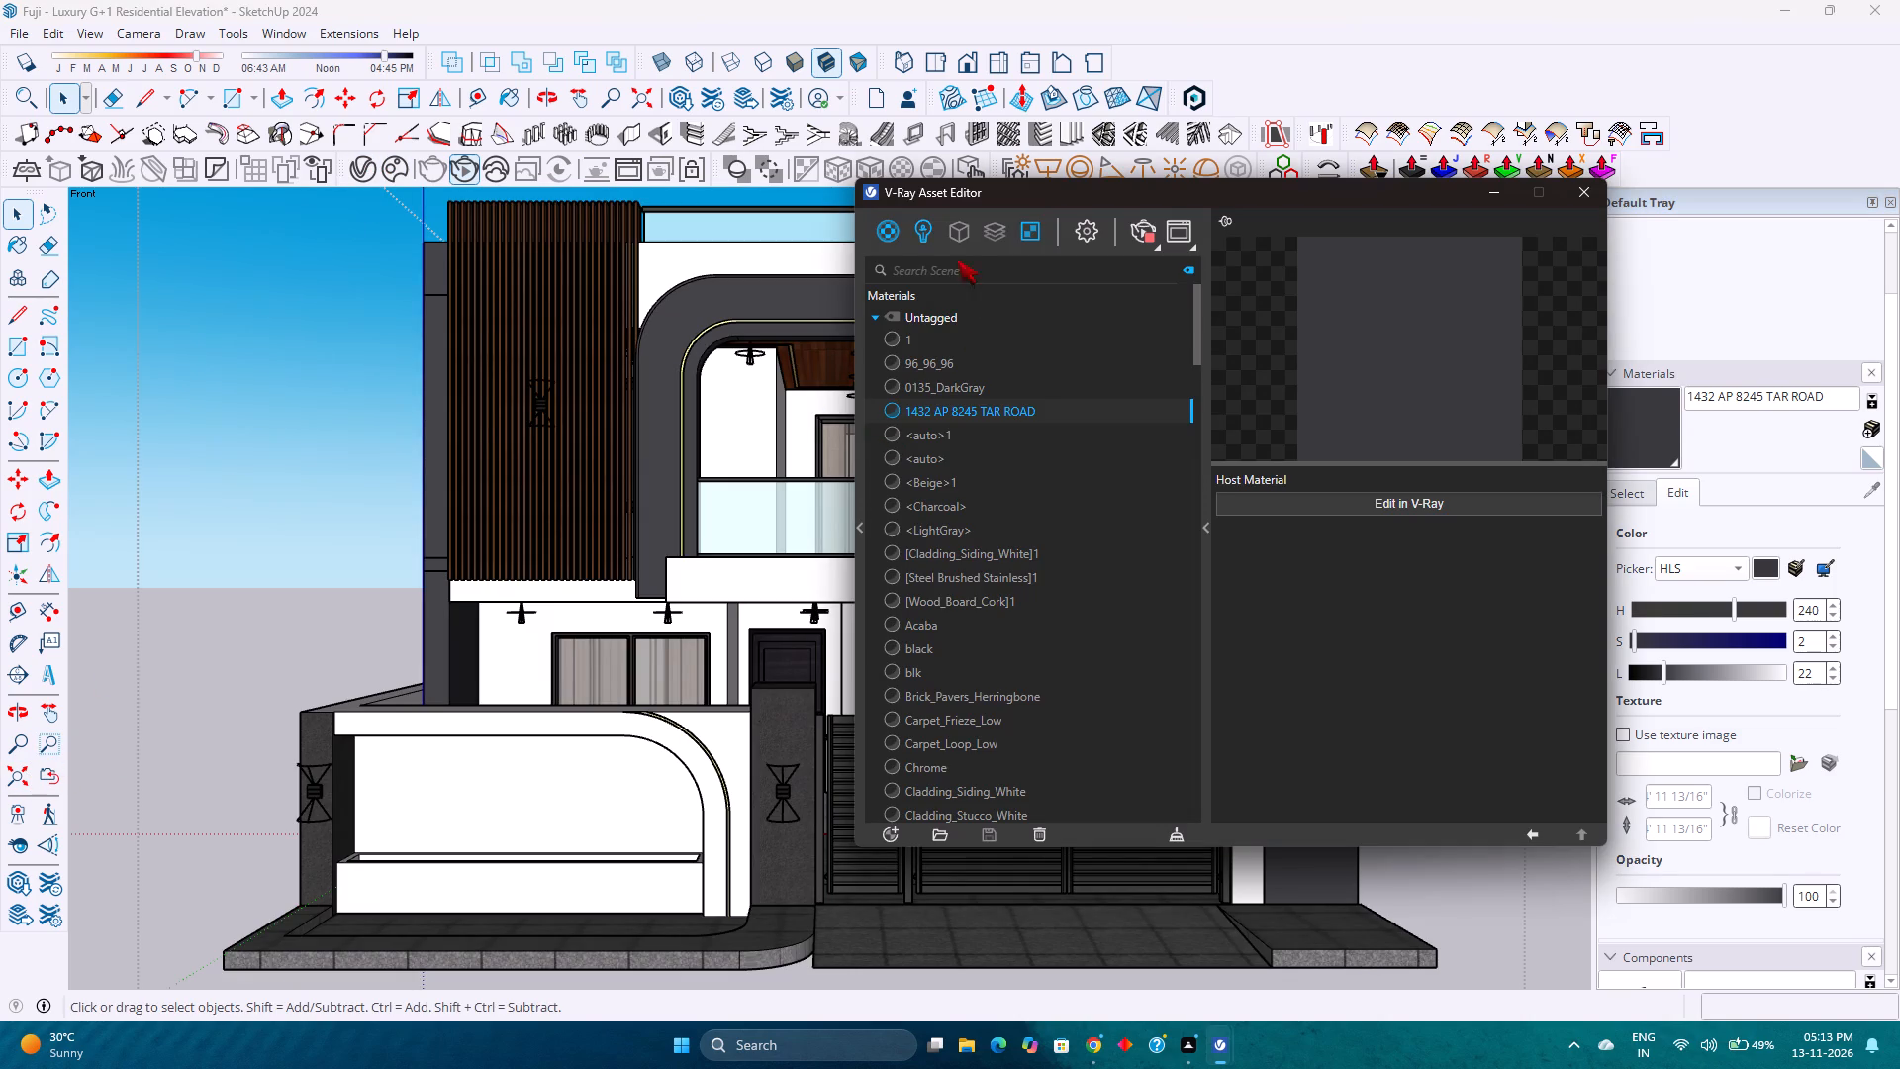
left_click(924, 225)
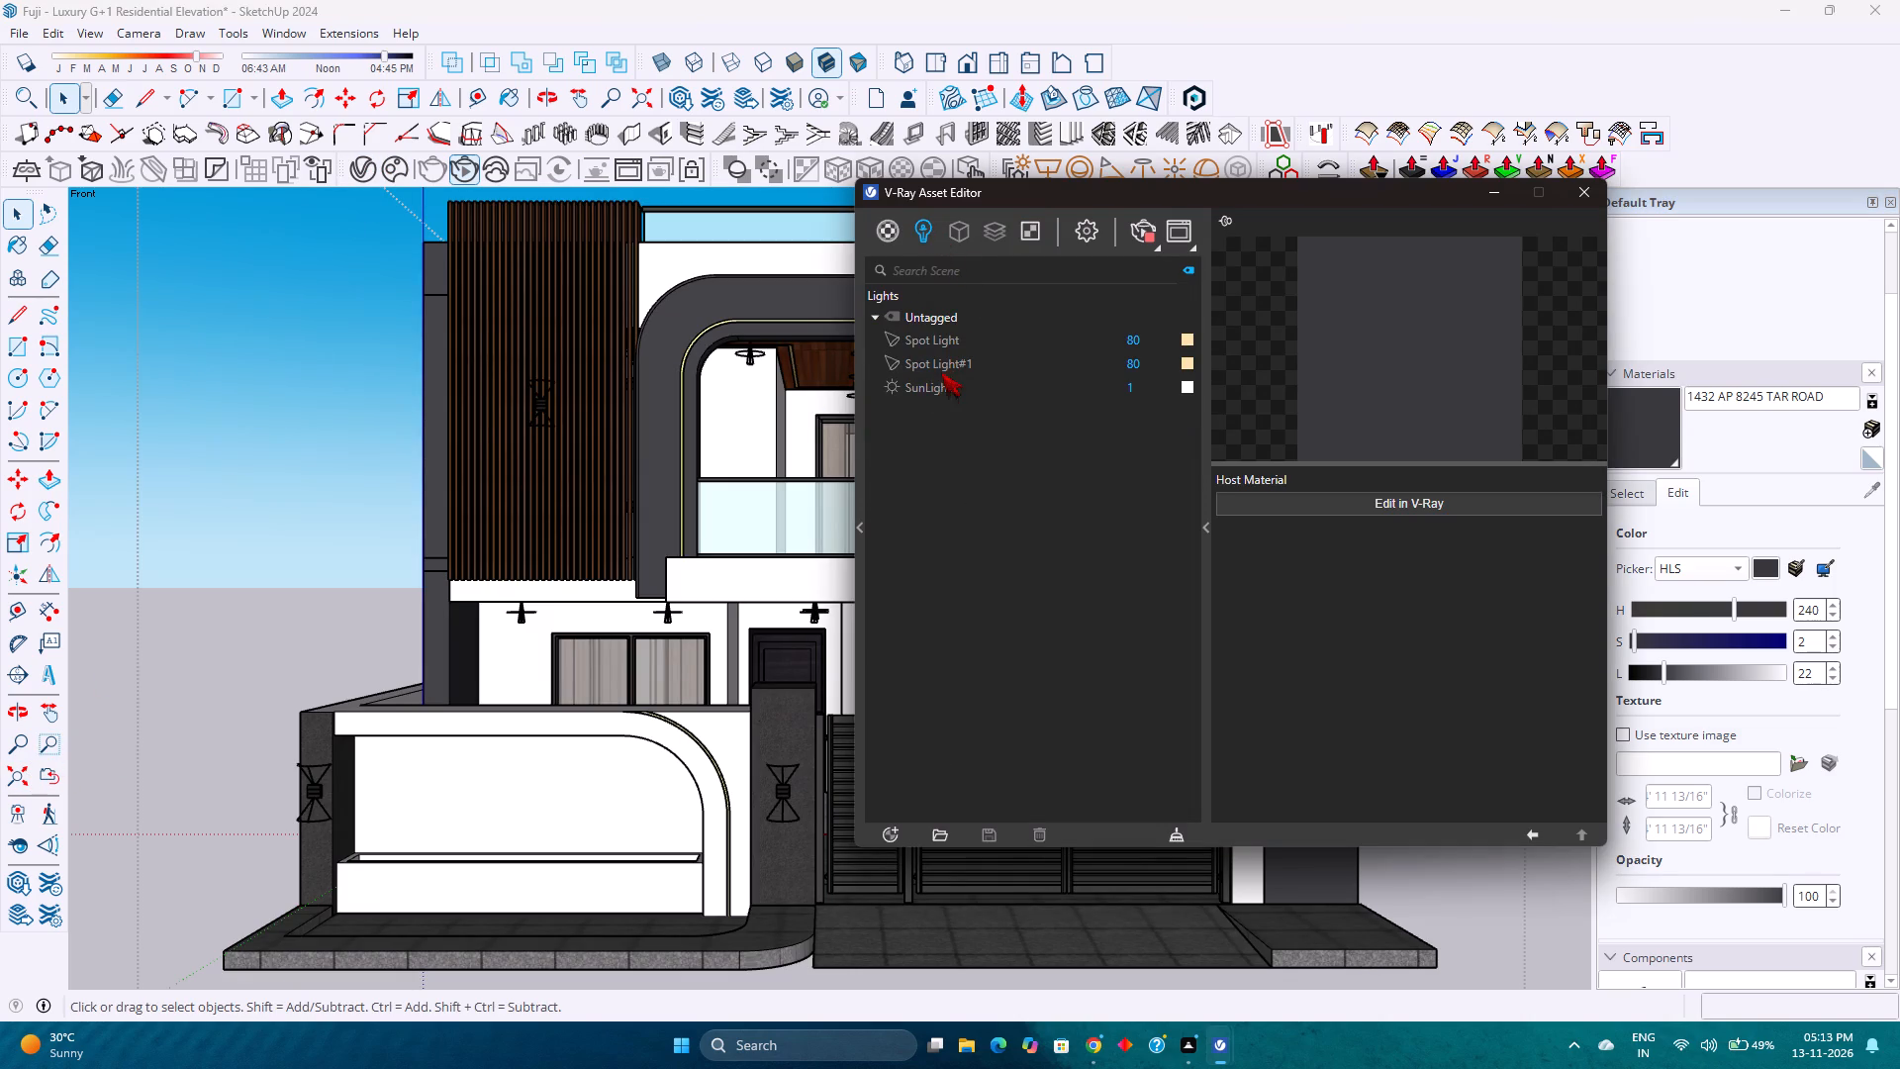
left_click(942, 364)
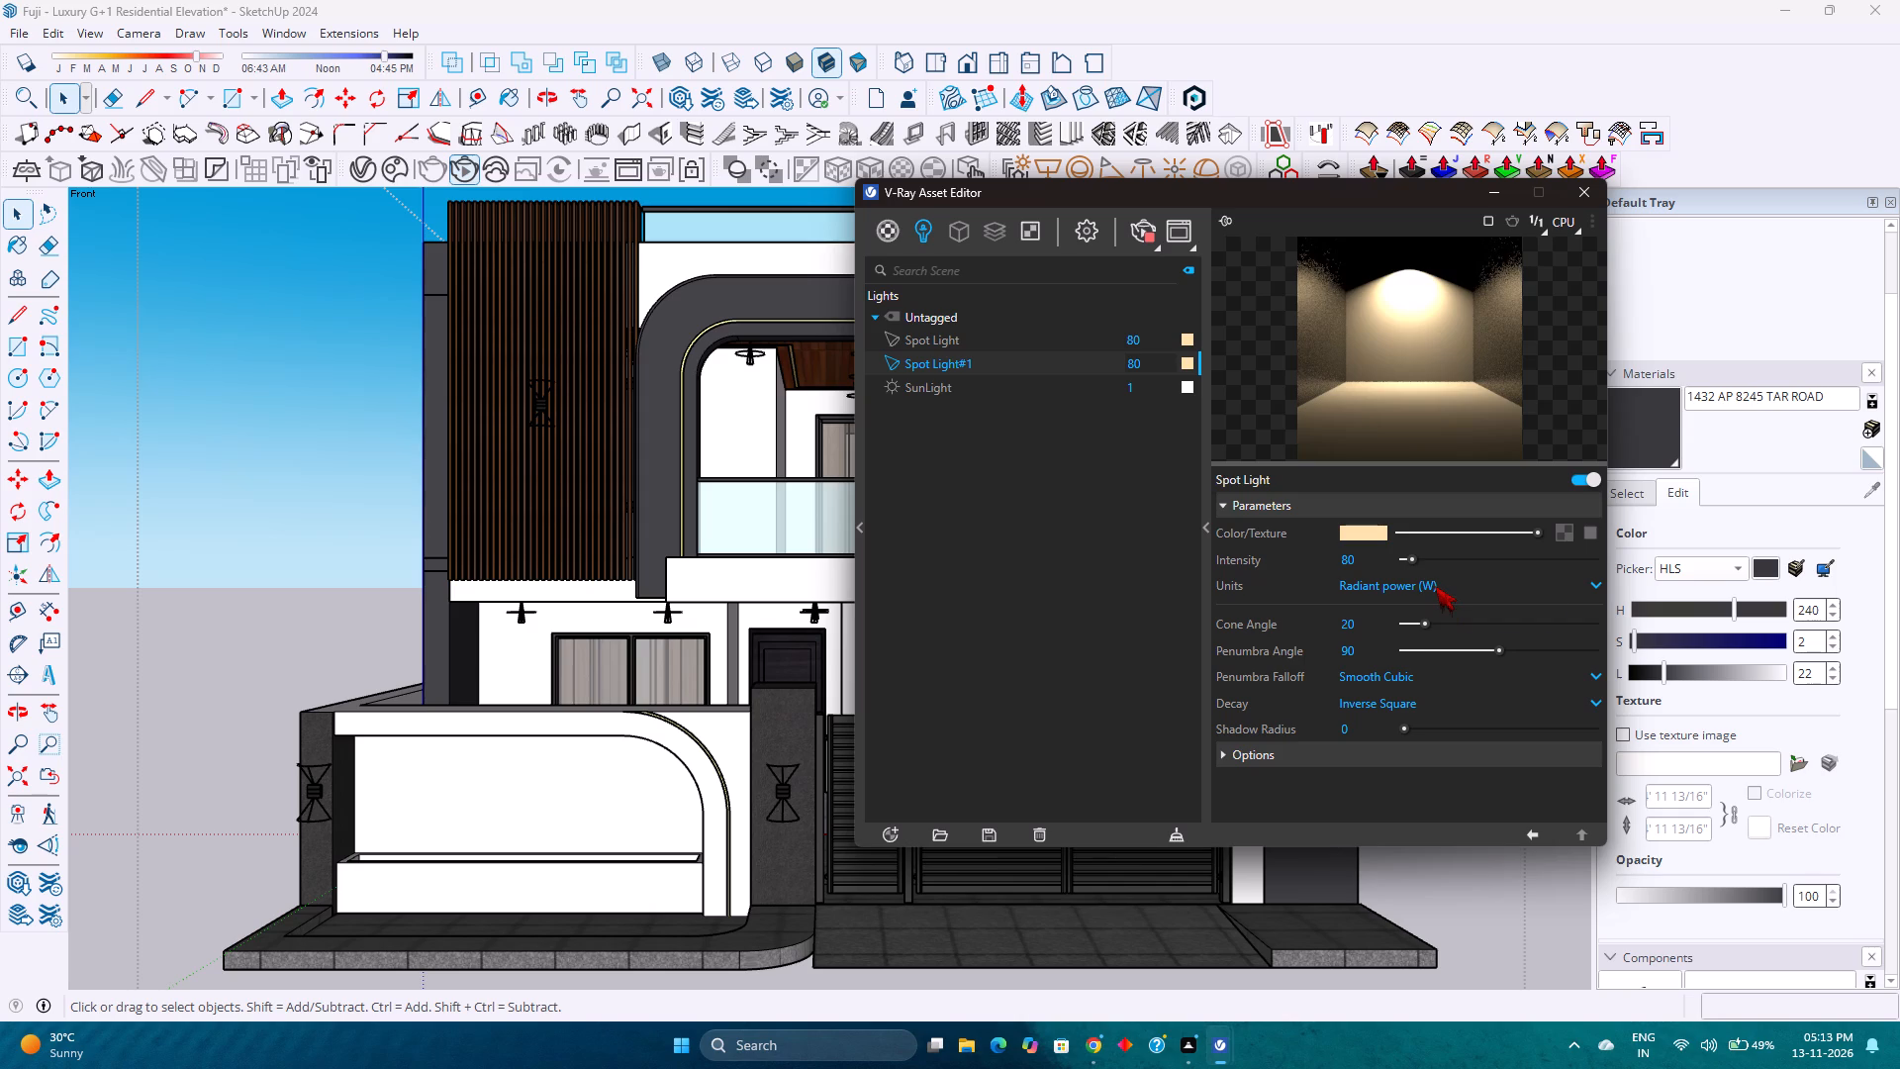
left_click(1510, 194)
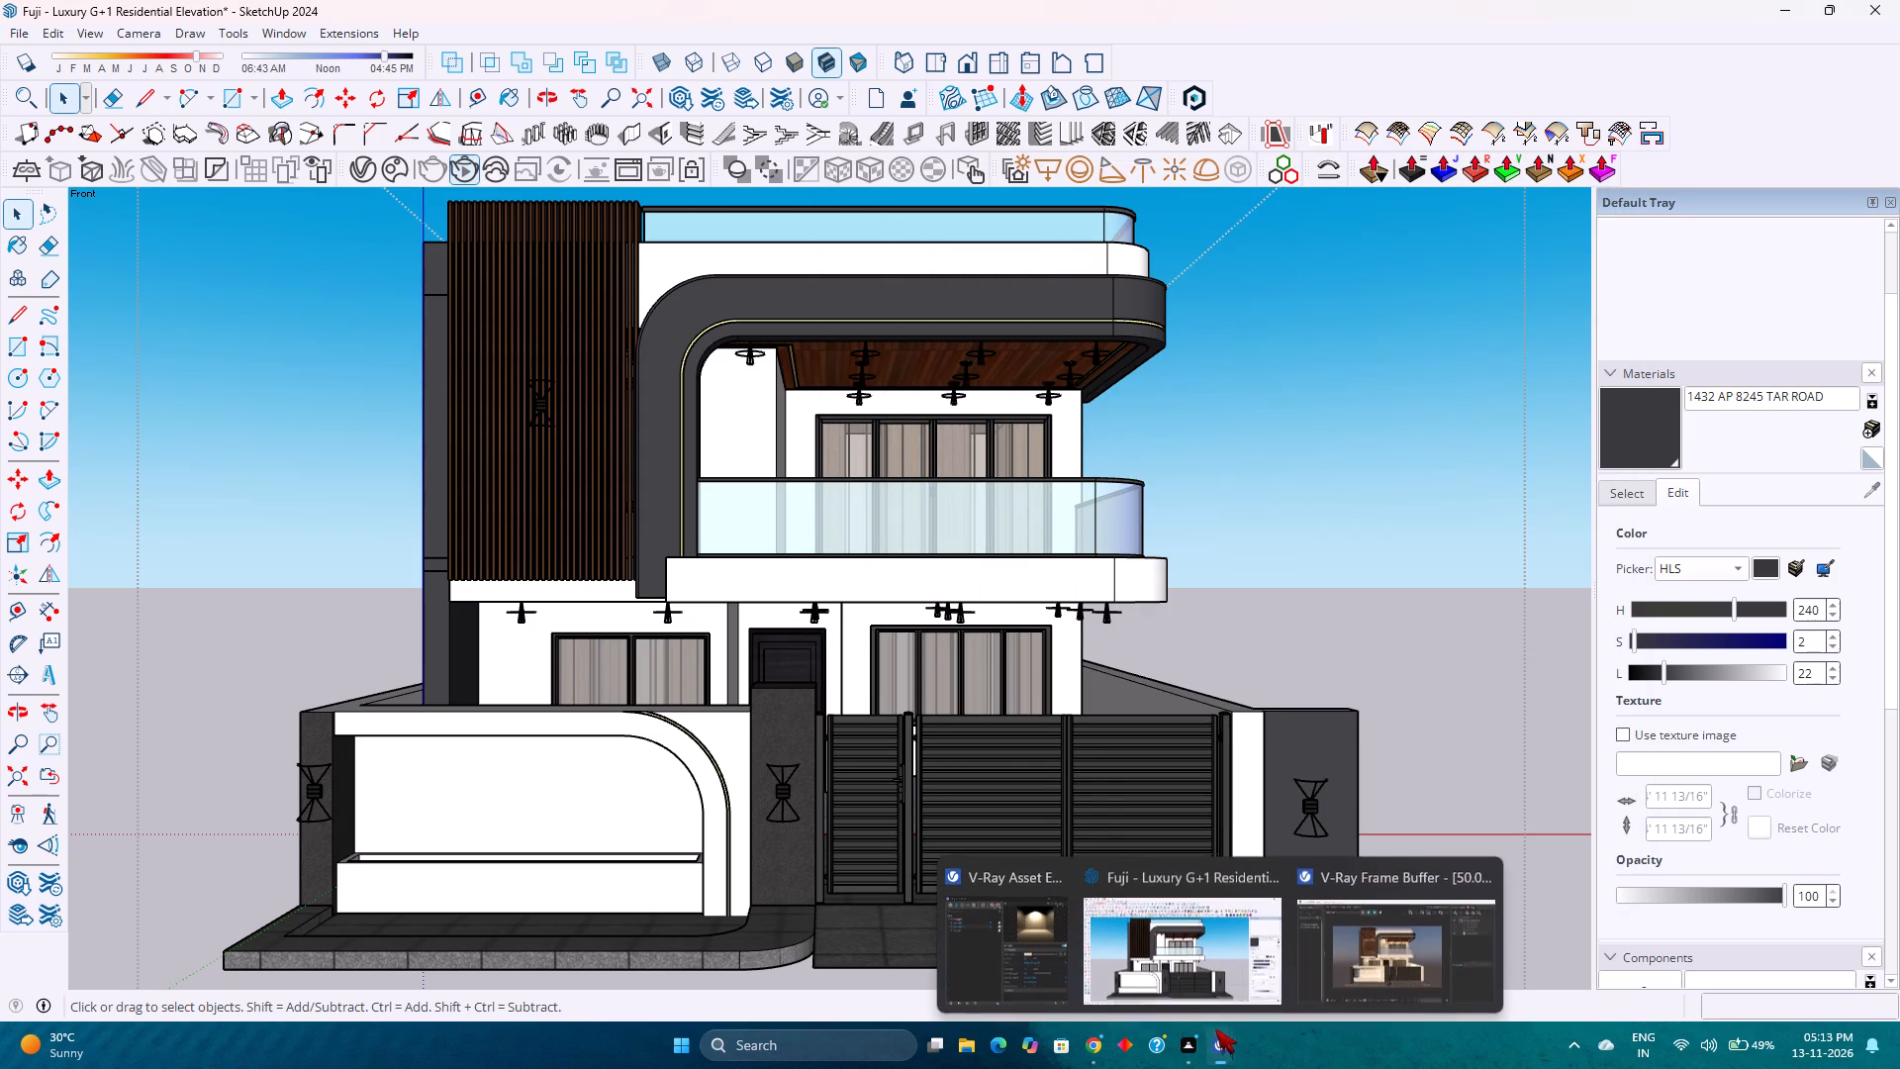
Bring up the V-Ray render and shift the sun's time of day to the evening end for a night scene.
left_click(1358, 976)
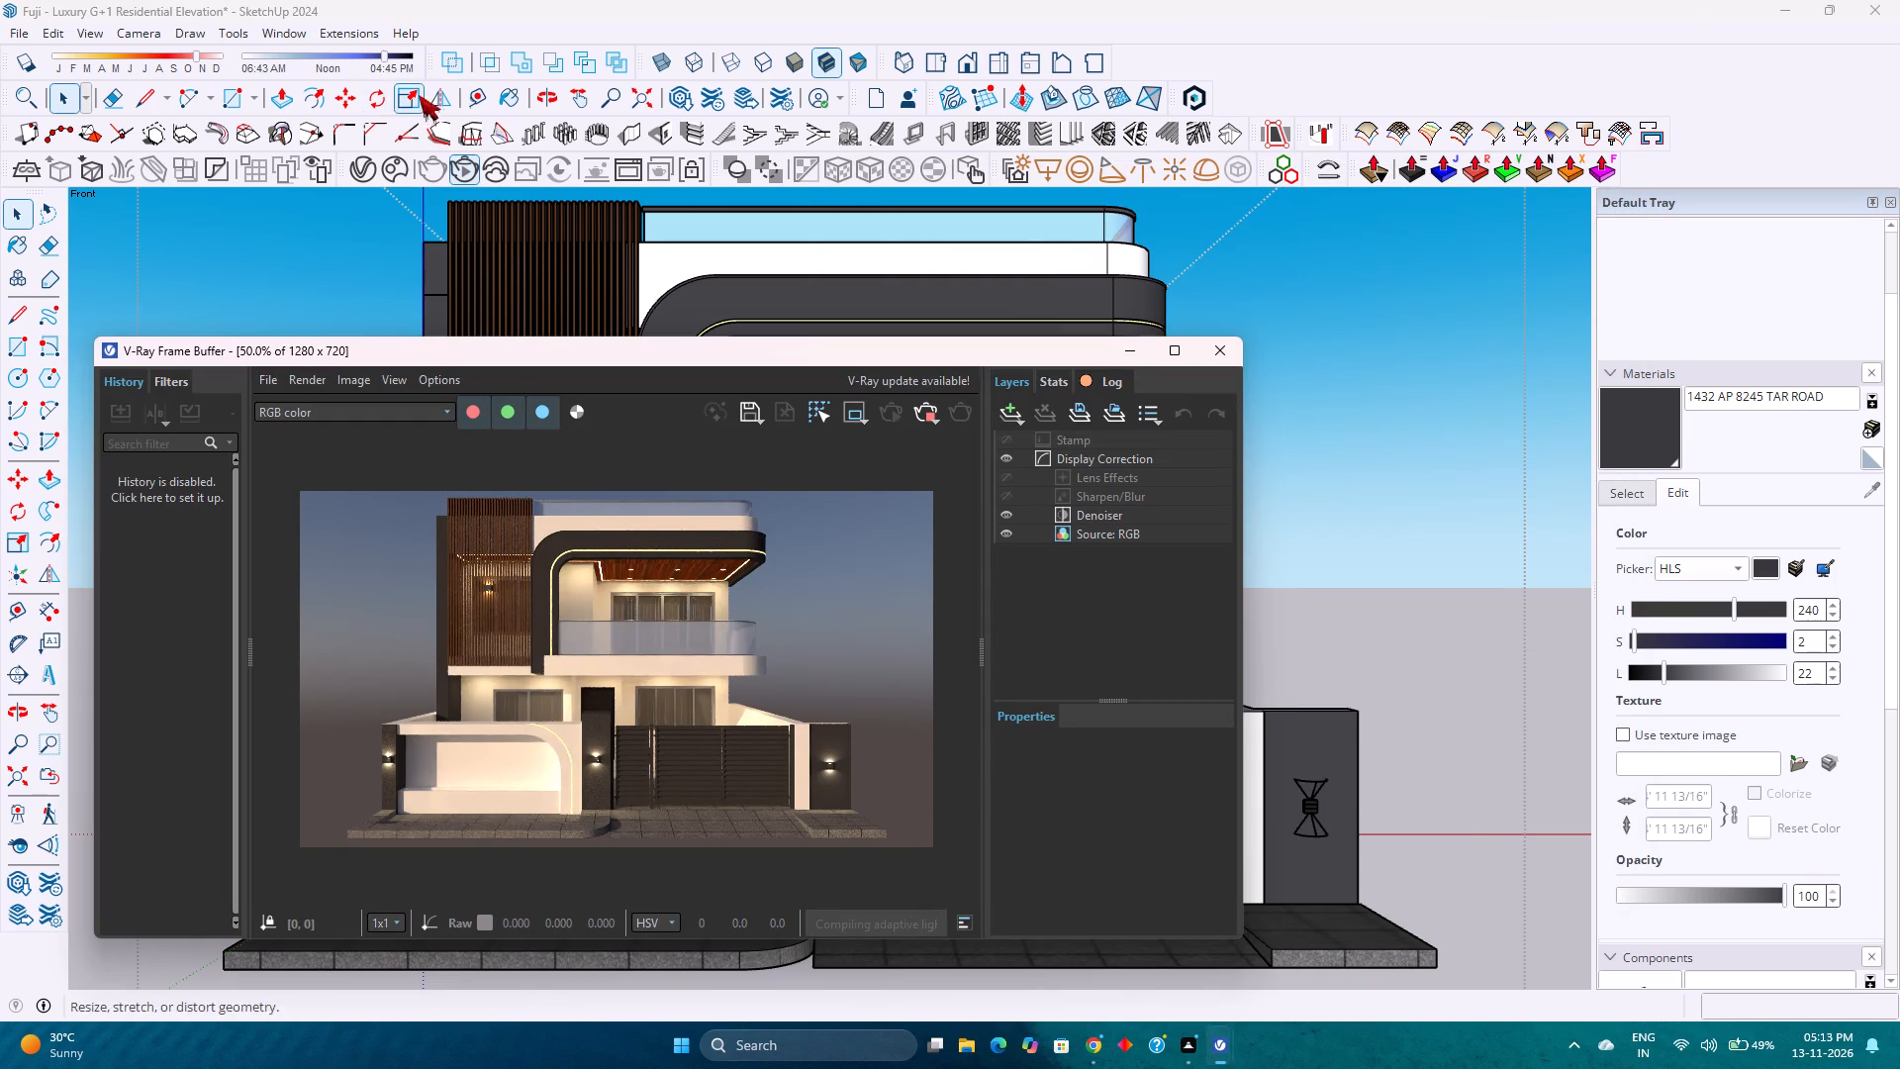
left_click_drag(385, 54, 441, 64)
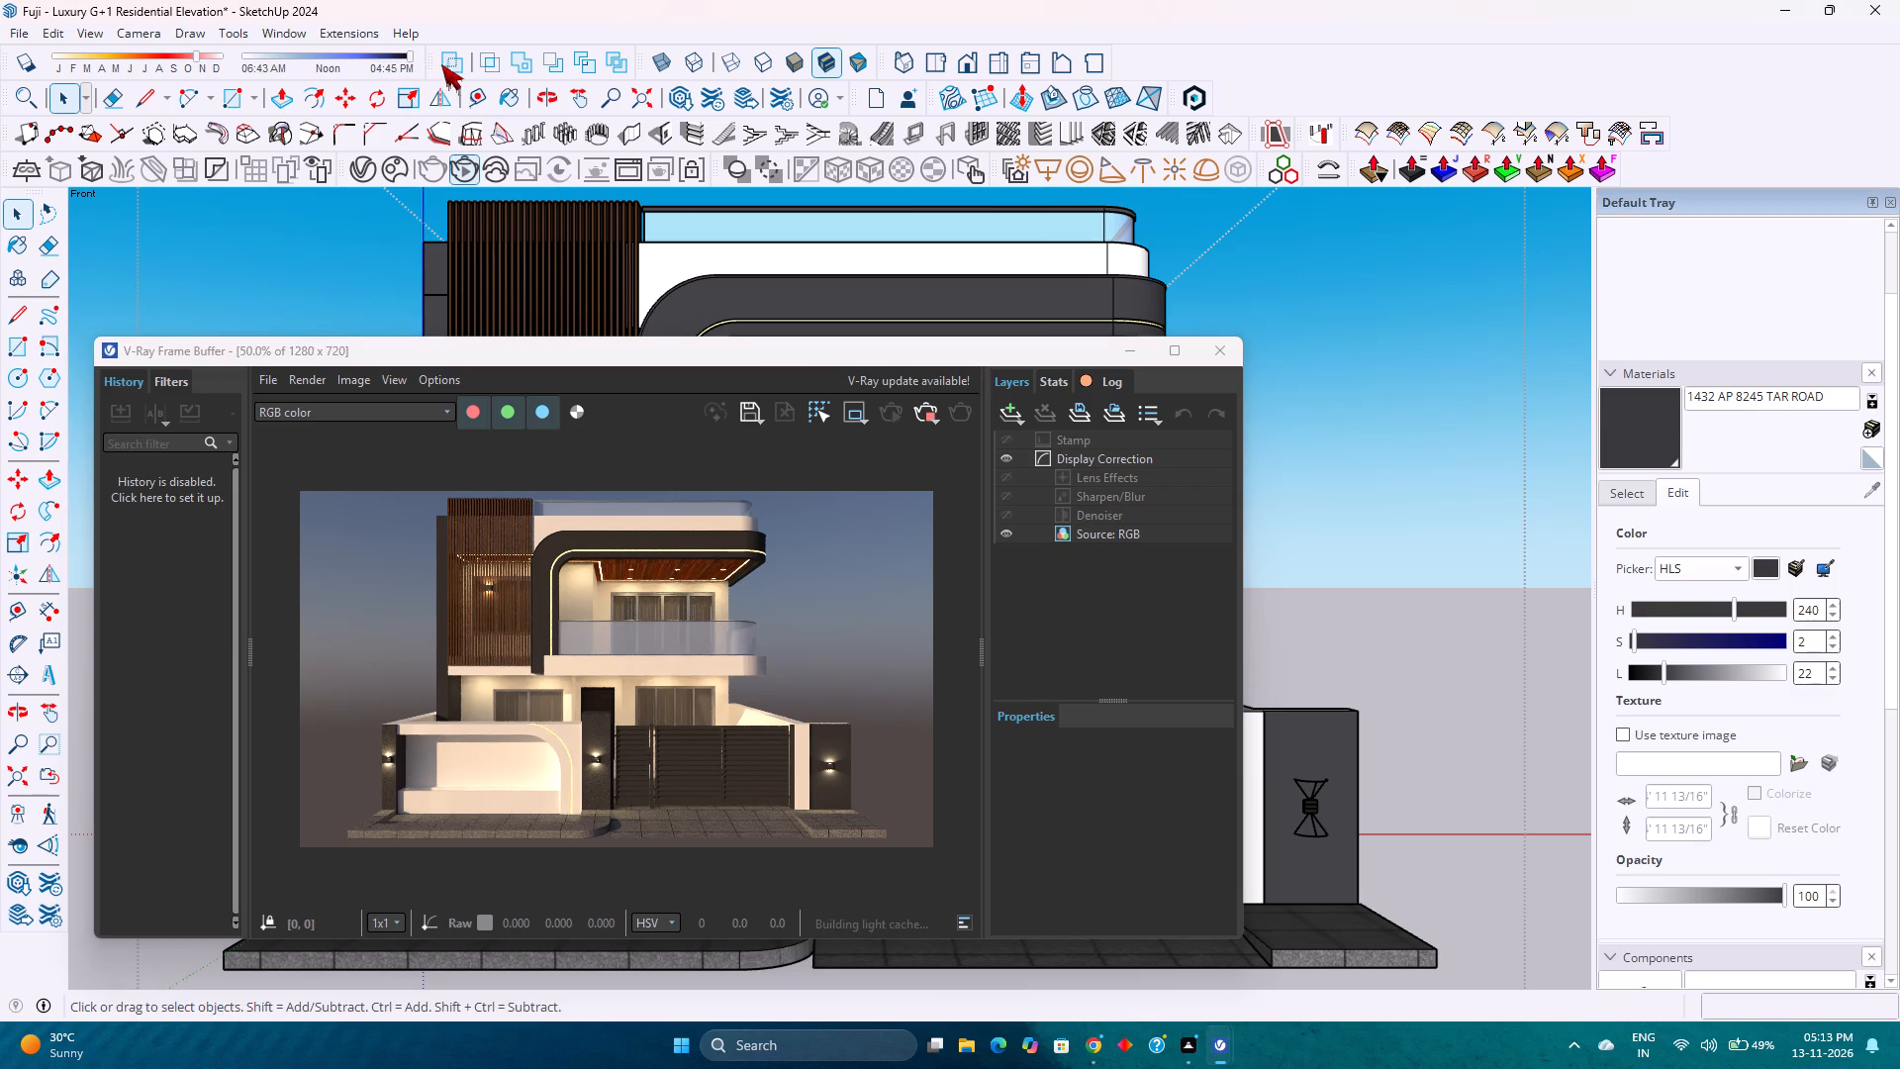
left_click_drag(441, 64, 445, 65)
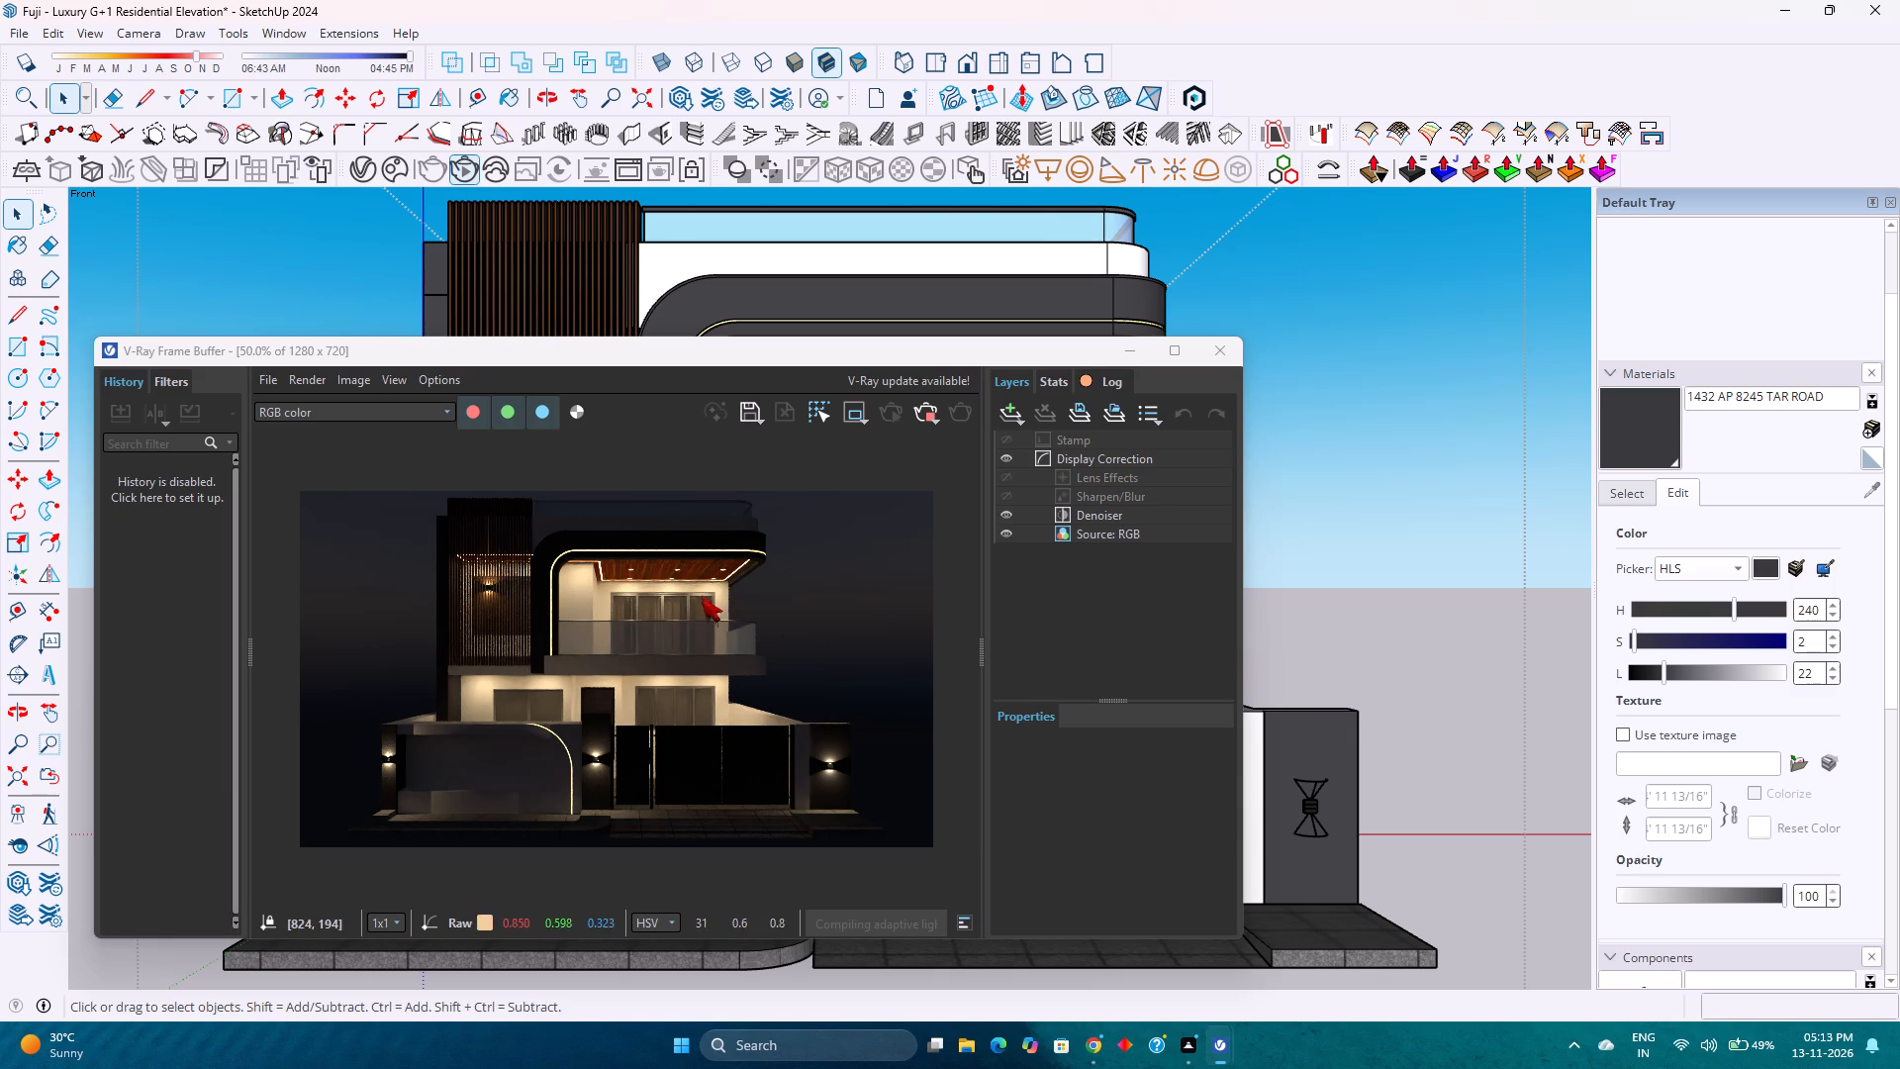
Narrow Spot Light#1's penumbra angle, trying 45 and settling on 30.
left_click(367, 179)
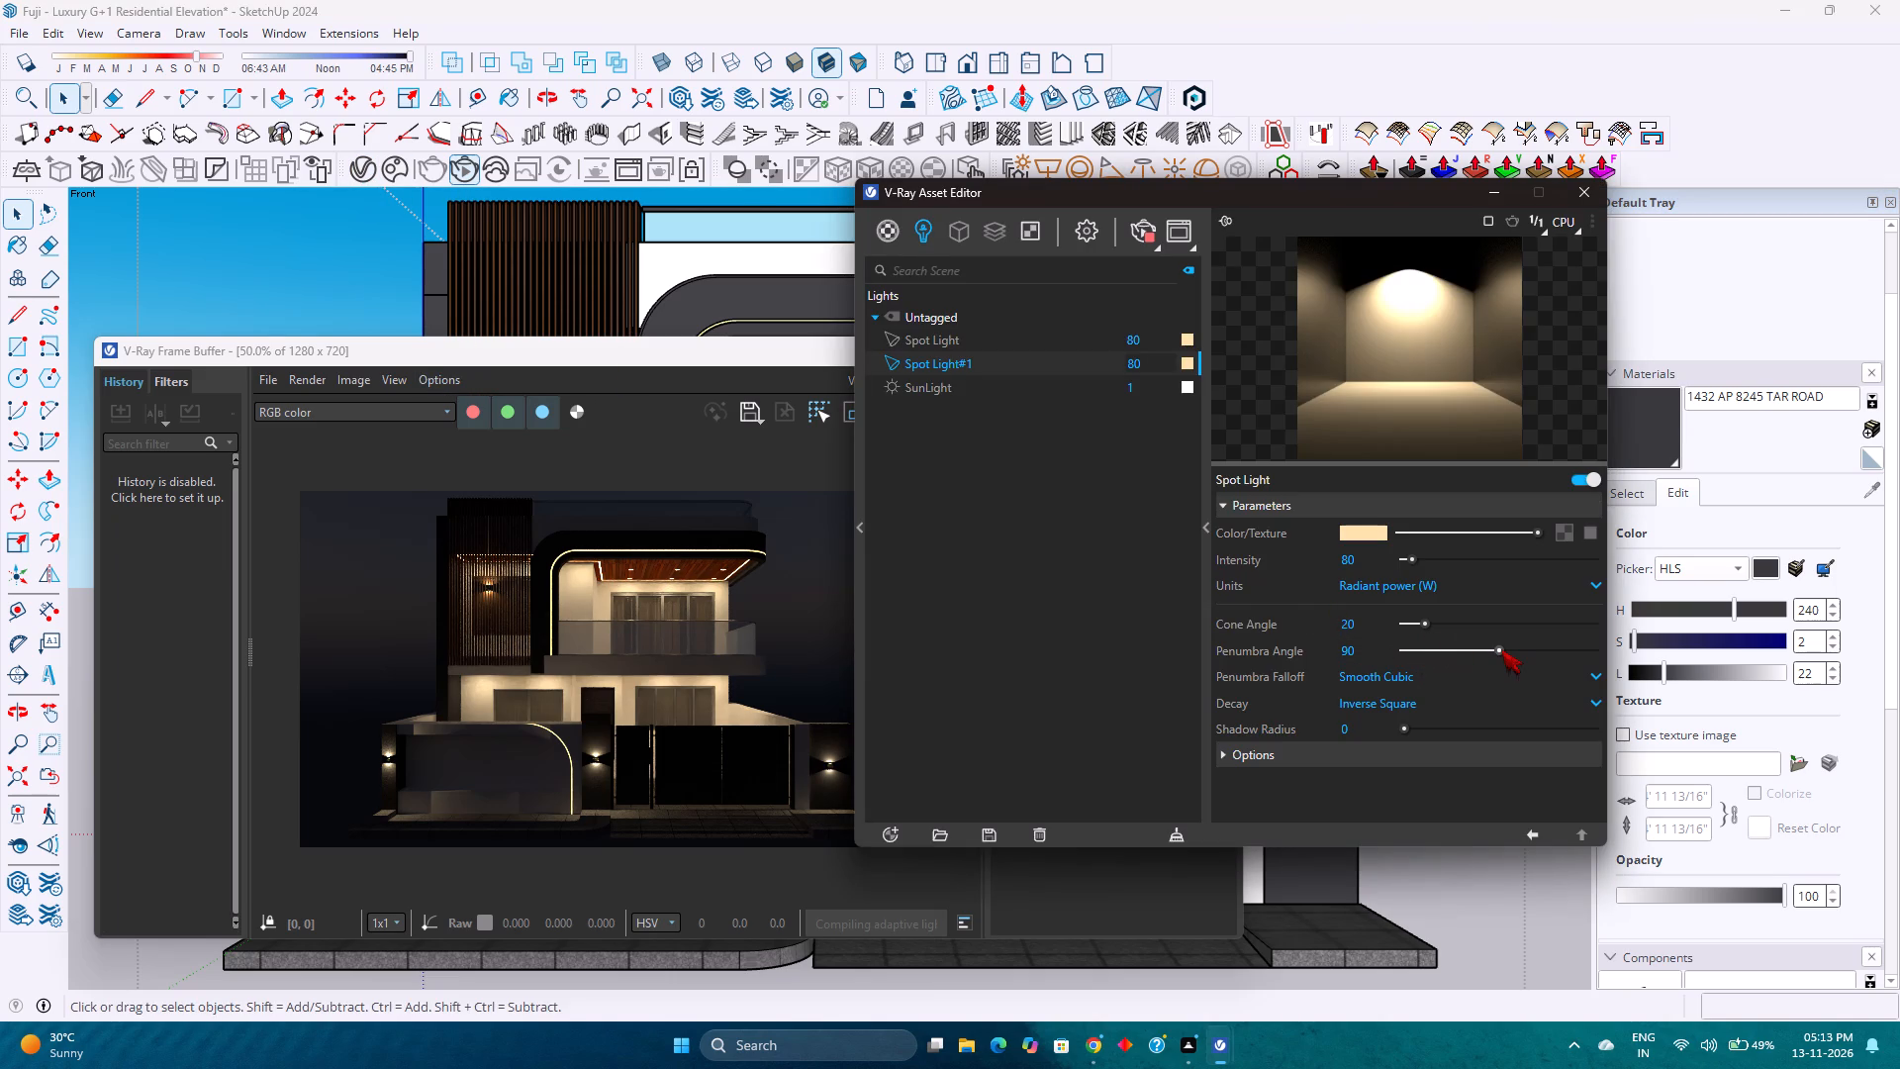
left_click_drag(1500, 649, 1459, 661)
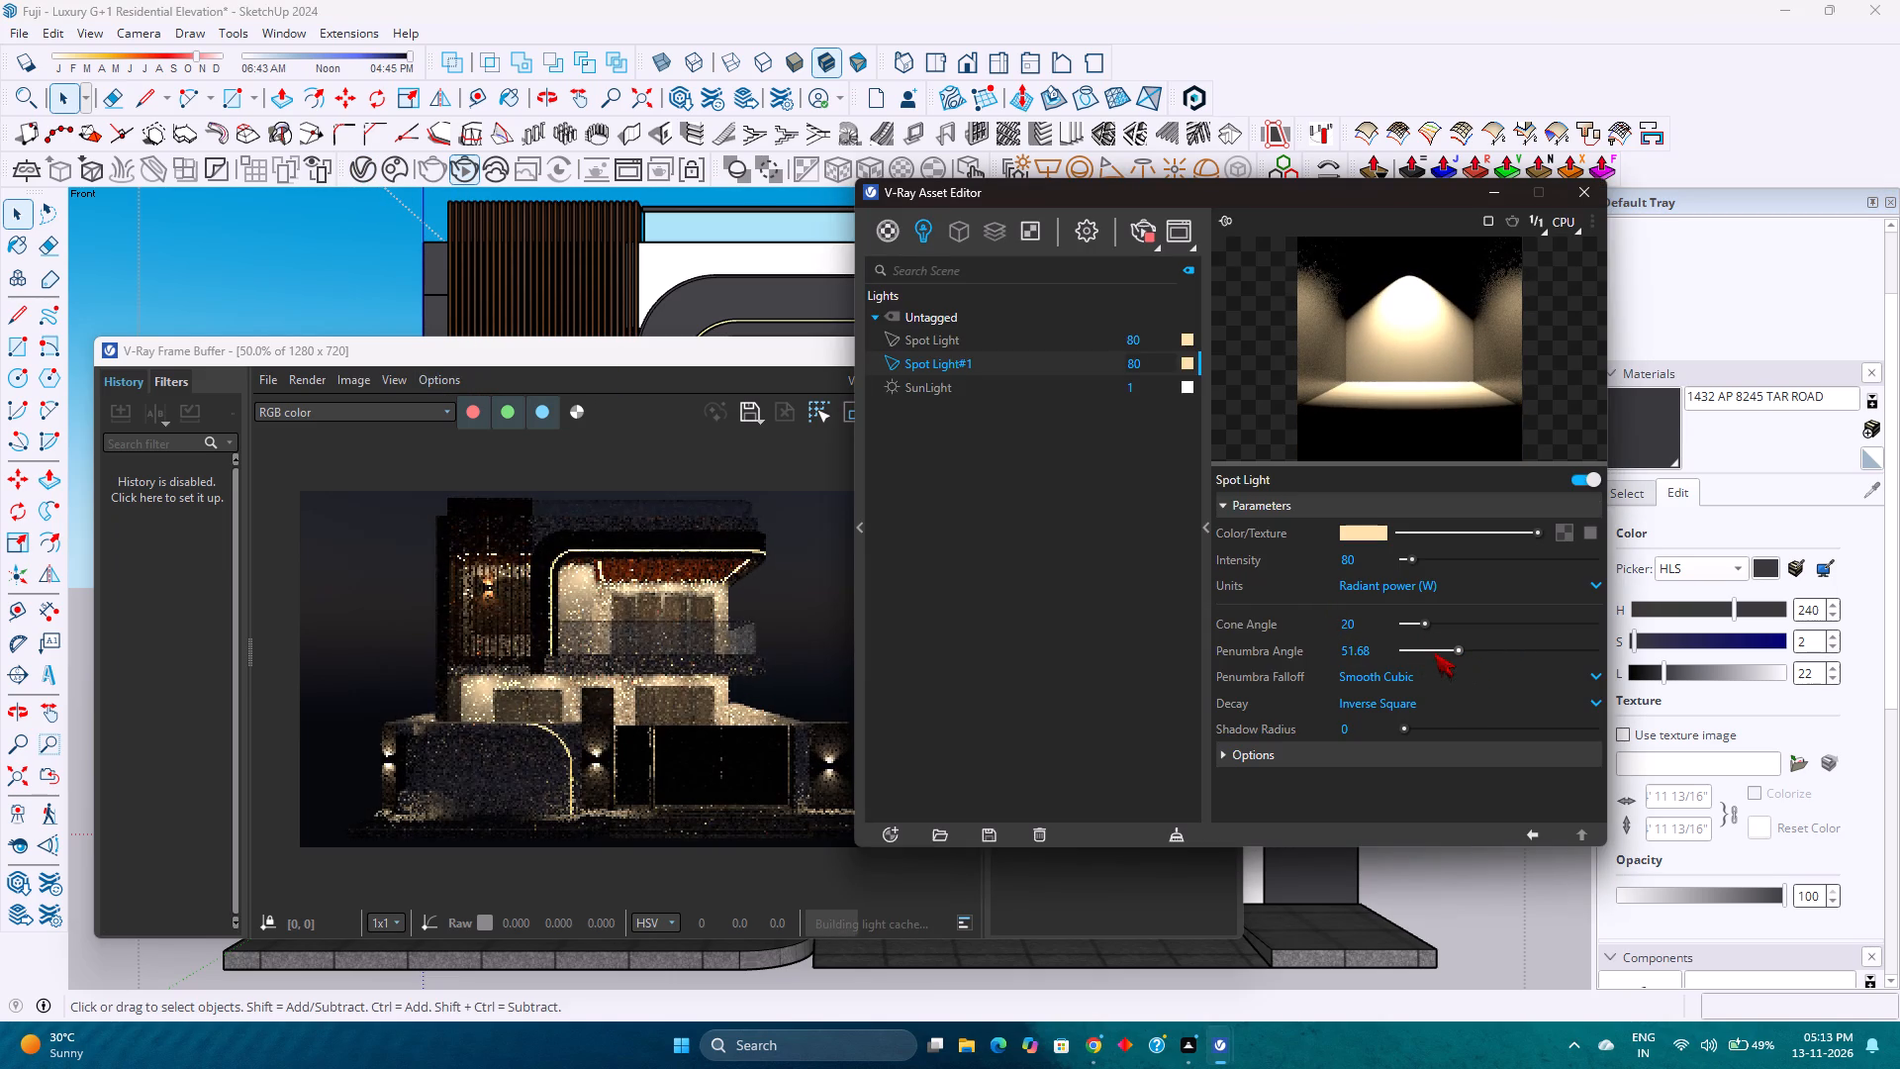
left_click_drag(1379, 651, 1304, 653)
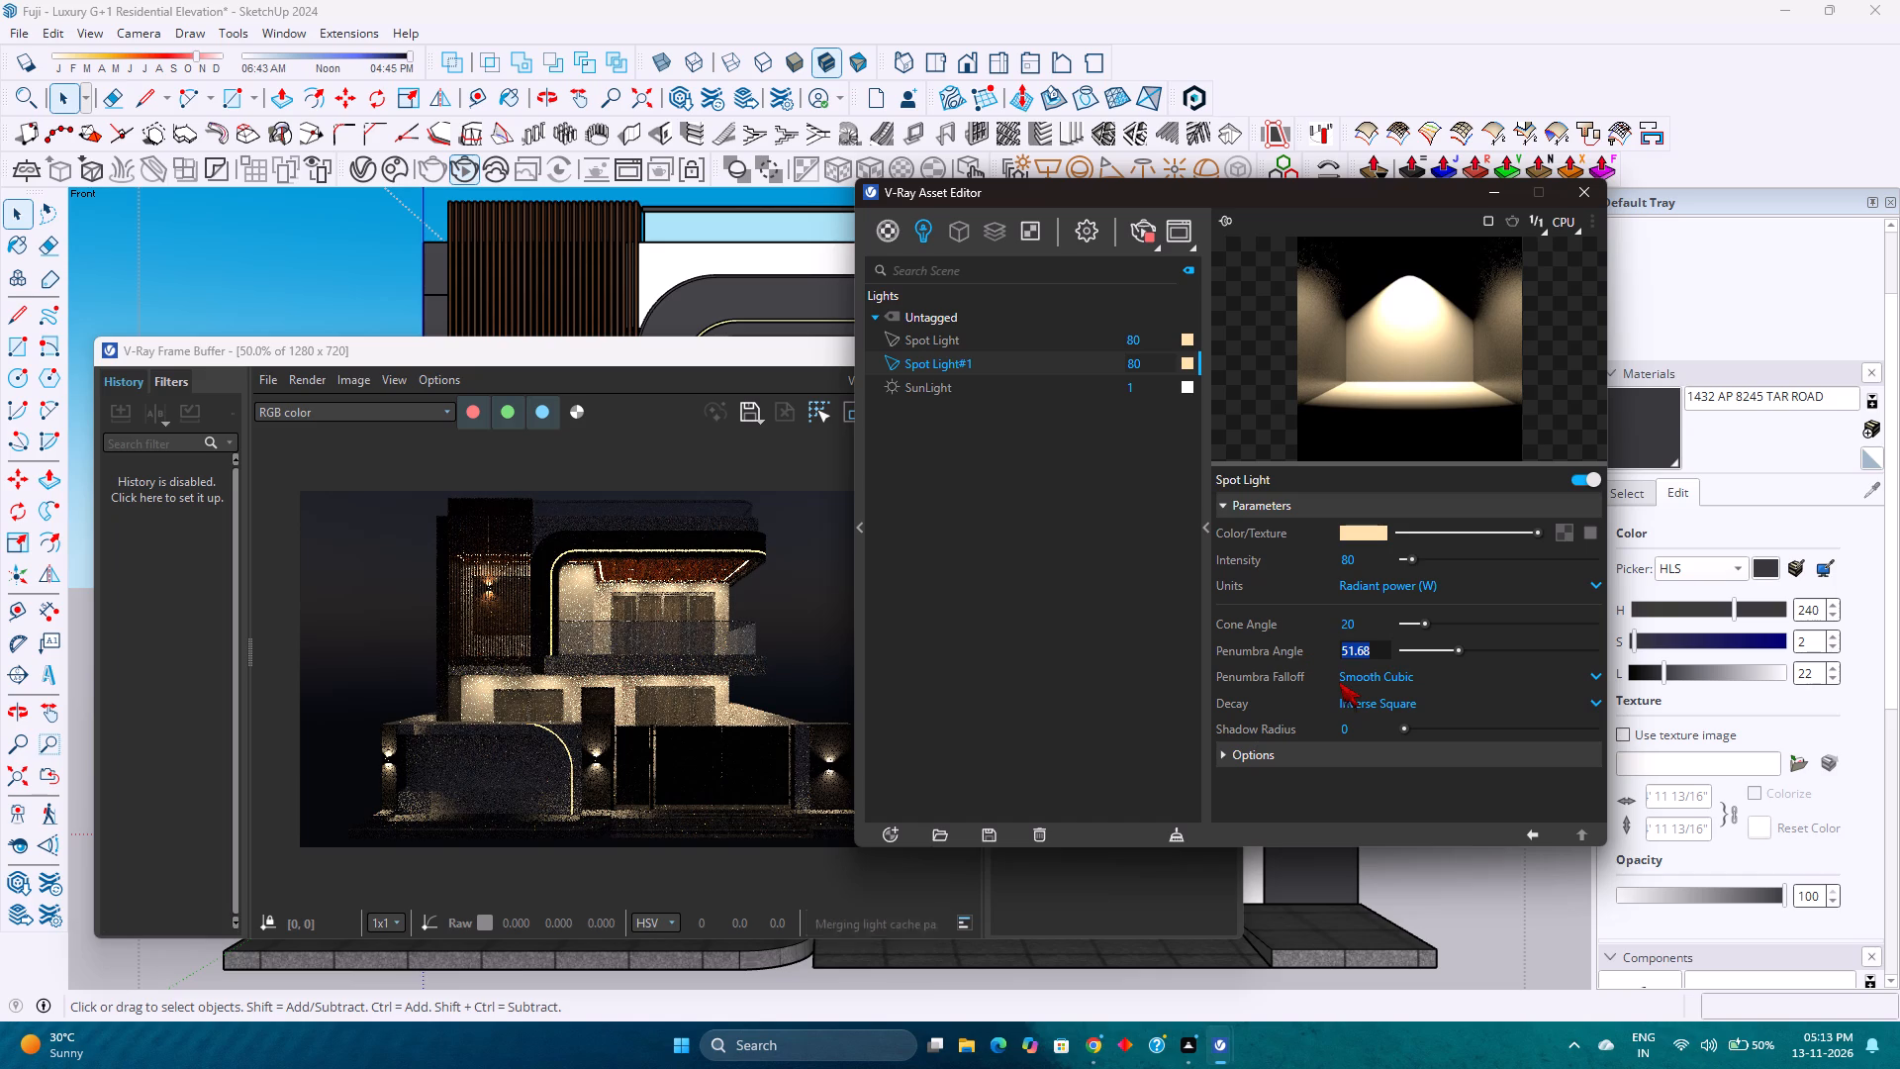
type("45")
key("Return")
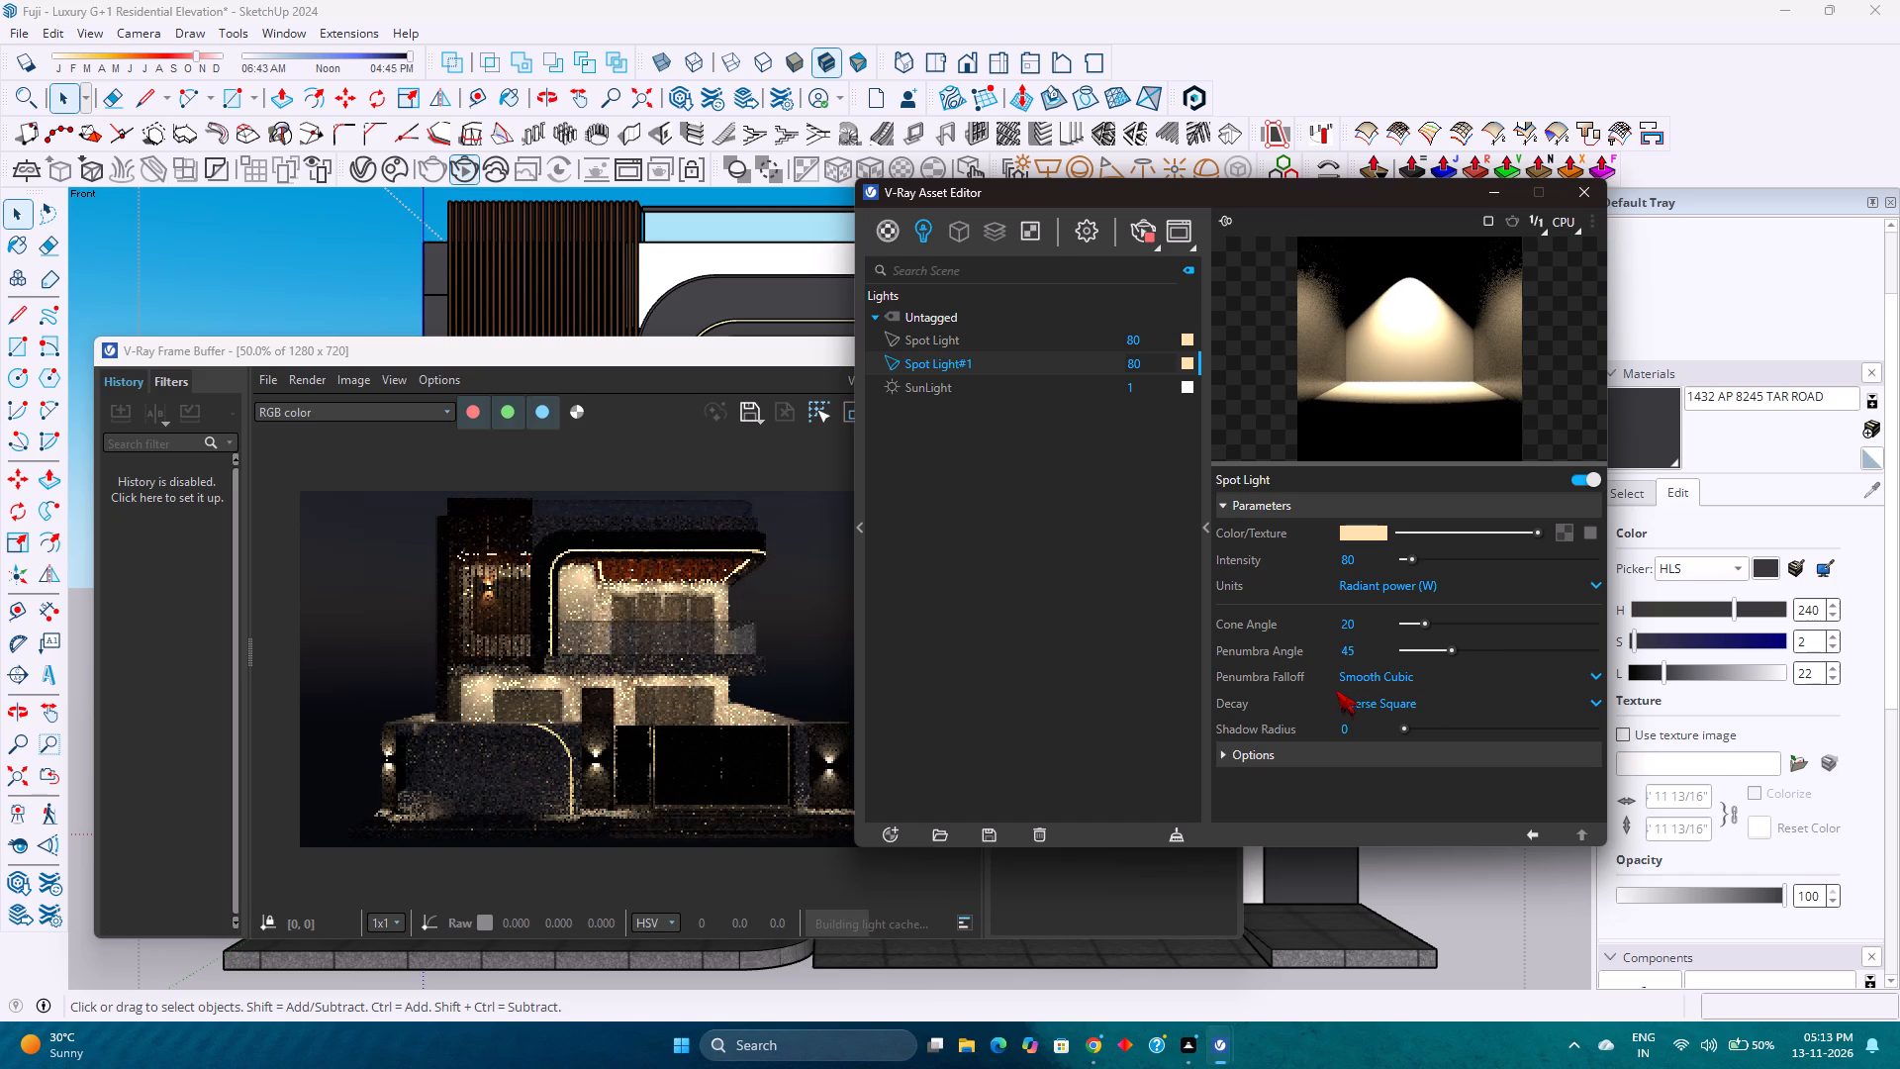
left_click_drag(1379, 654, 1317, 654)
type("30")
key("Return")
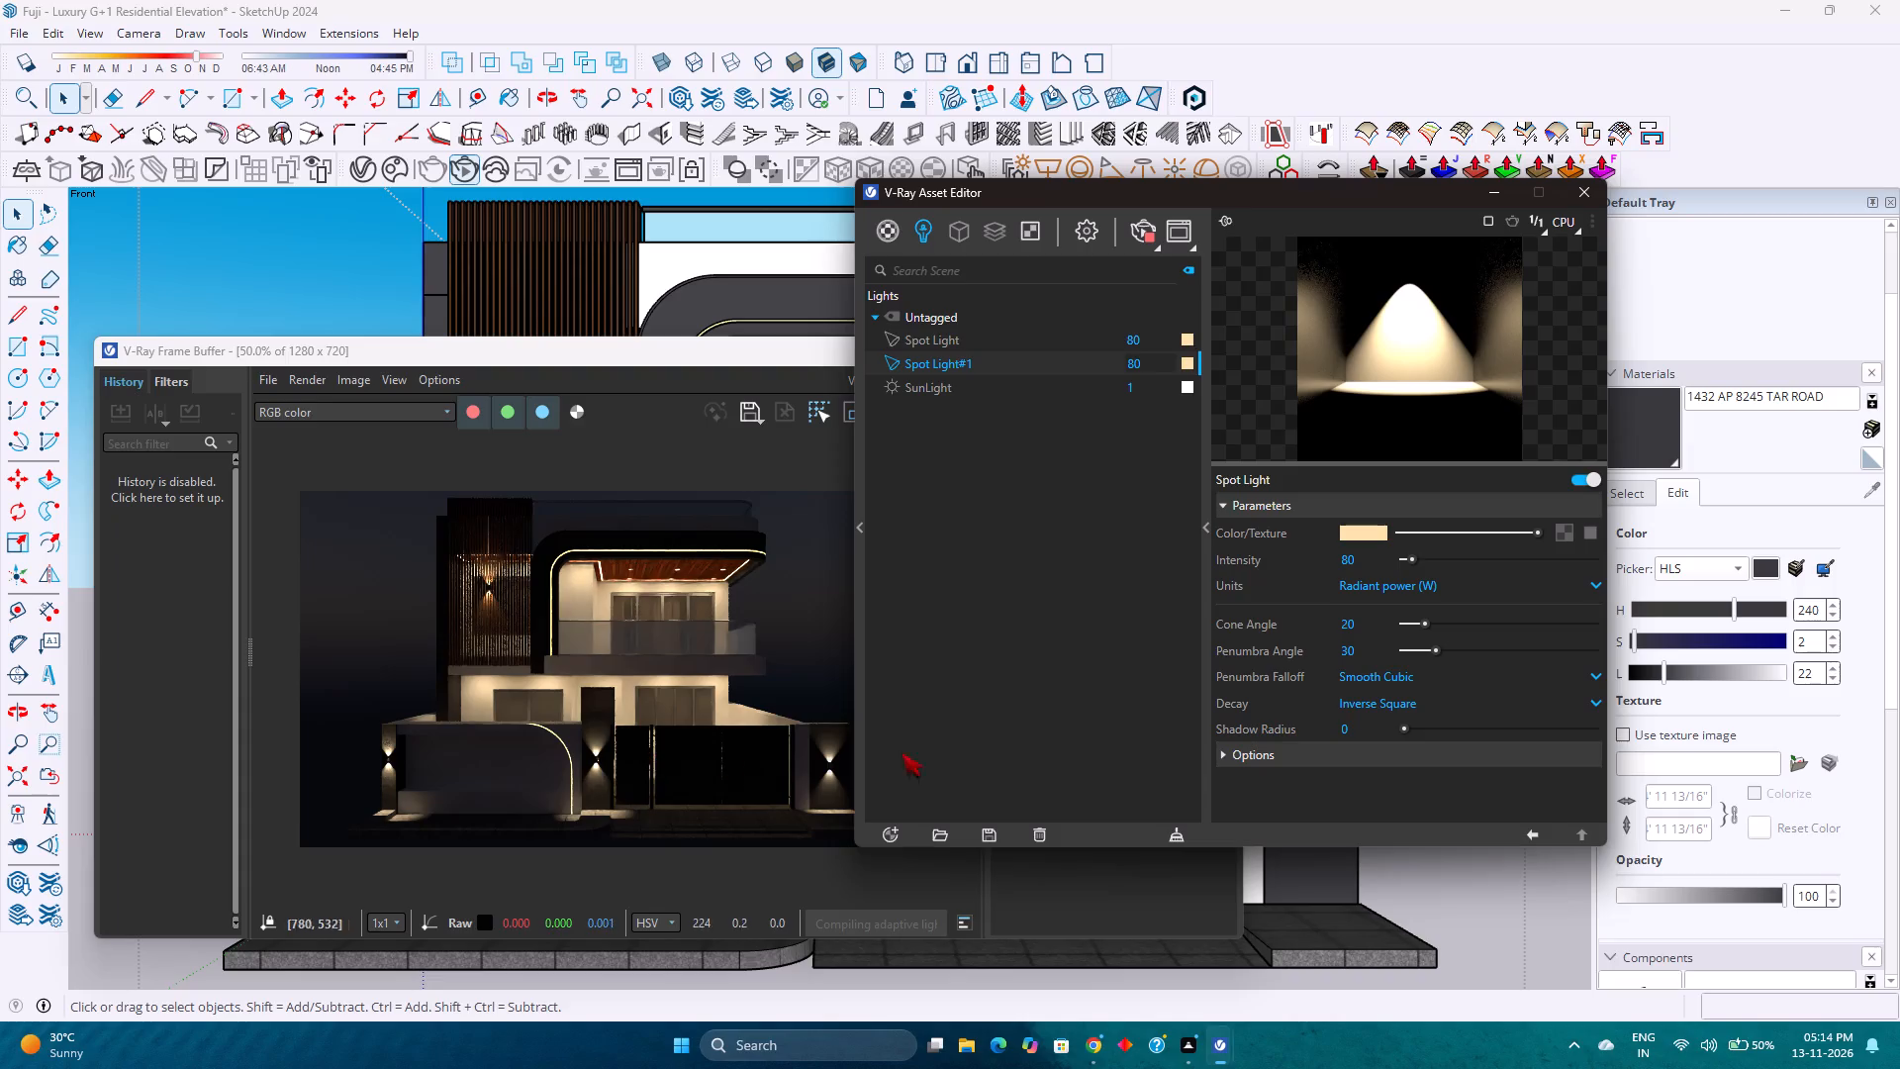
Set Spot Light#1's intensity to 100.
left_click_drag(1371, 559, 1341, 565)
type("100")
key("Return")
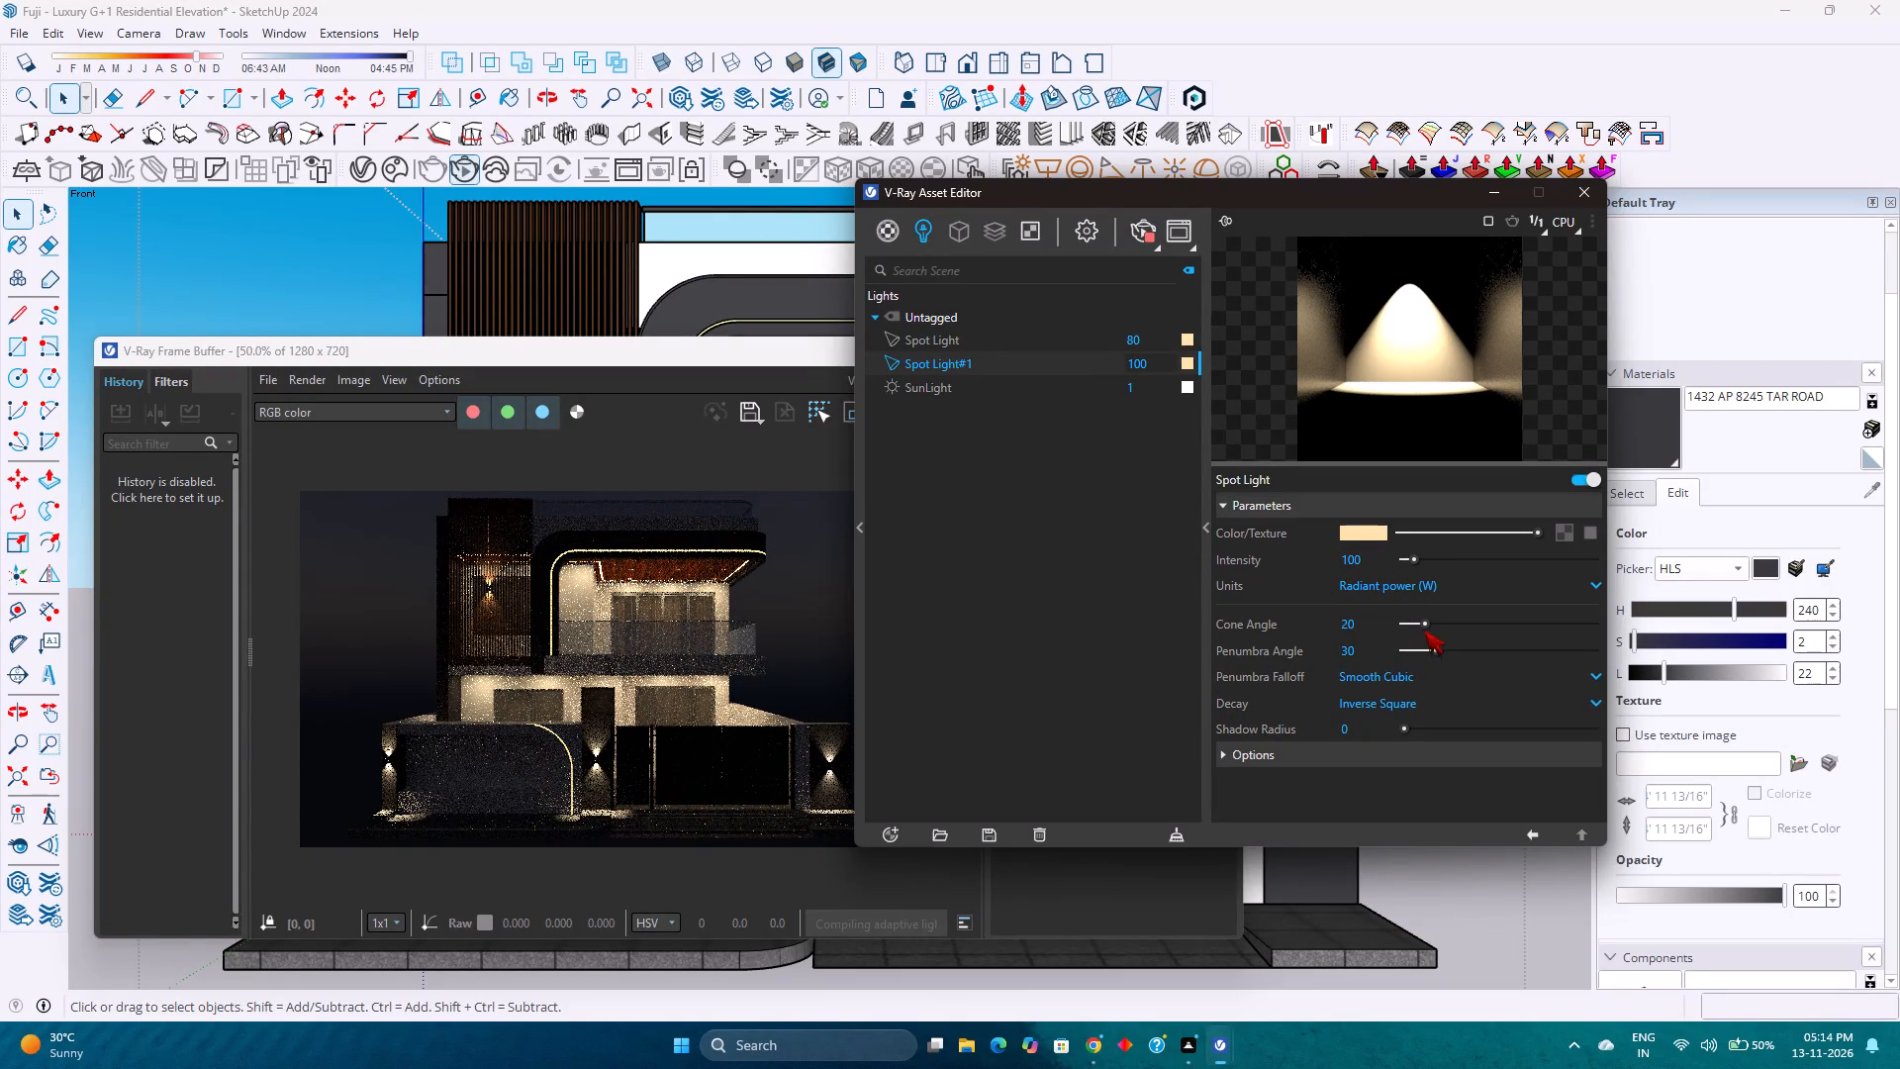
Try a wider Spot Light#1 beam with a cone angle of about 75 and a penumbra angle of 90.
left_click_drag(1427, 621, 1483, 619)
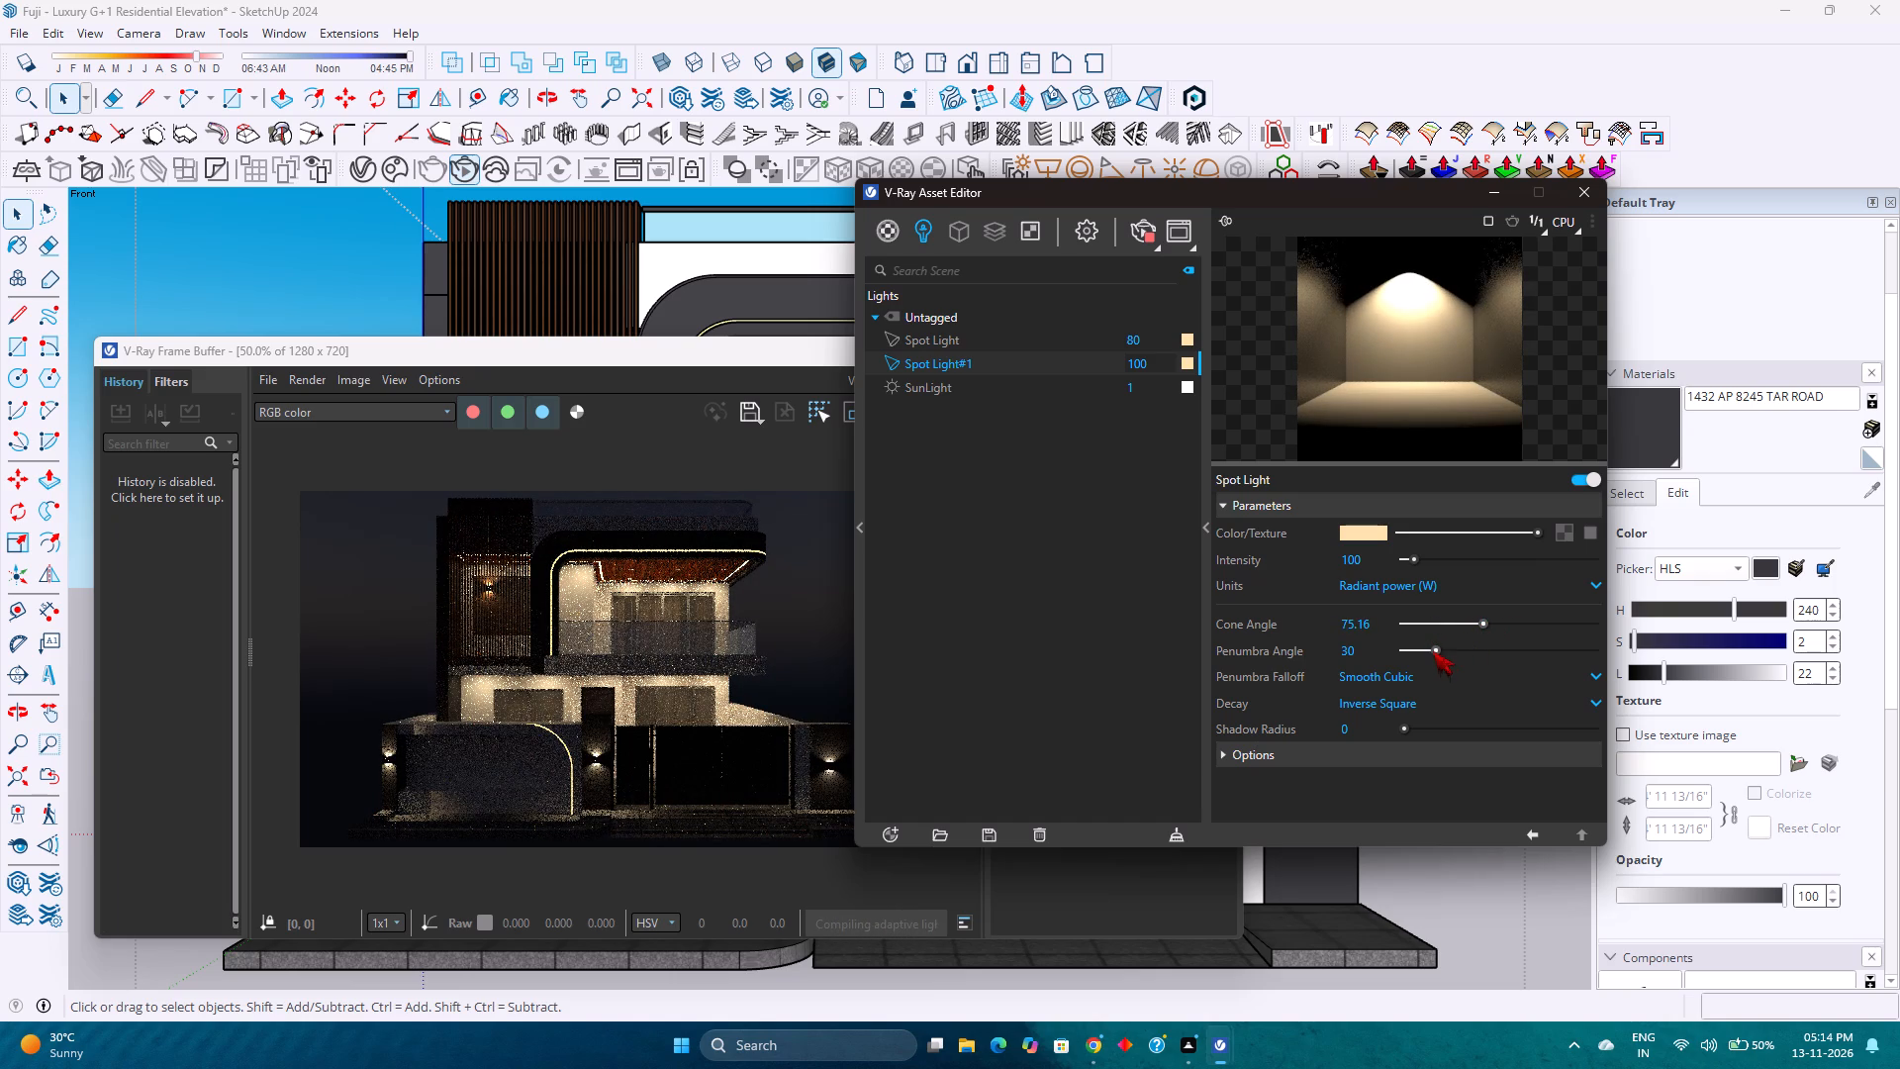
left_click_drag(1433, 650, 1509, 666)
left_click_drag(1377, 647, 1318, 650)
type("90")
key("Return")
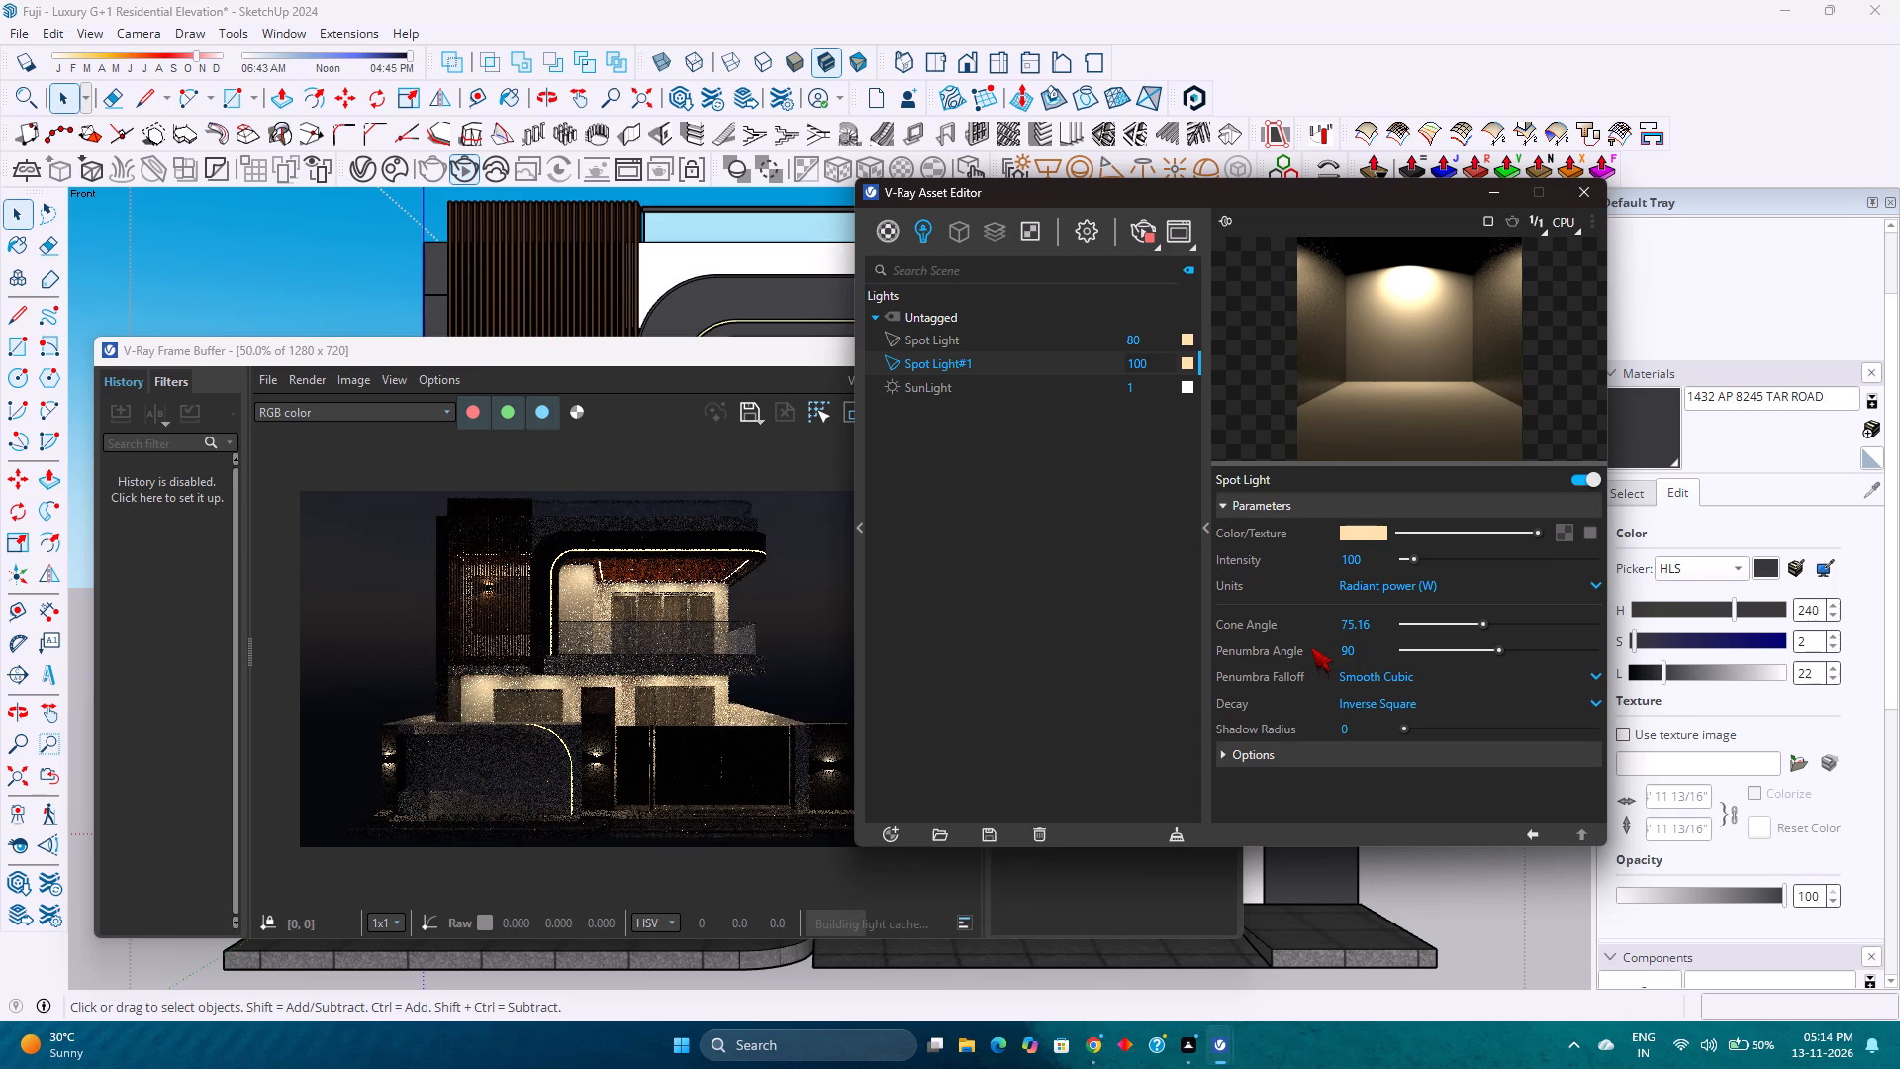
Set Spot Light#1's cone angle to 30.
left_click_drag(1391, 621, 1305, 624)
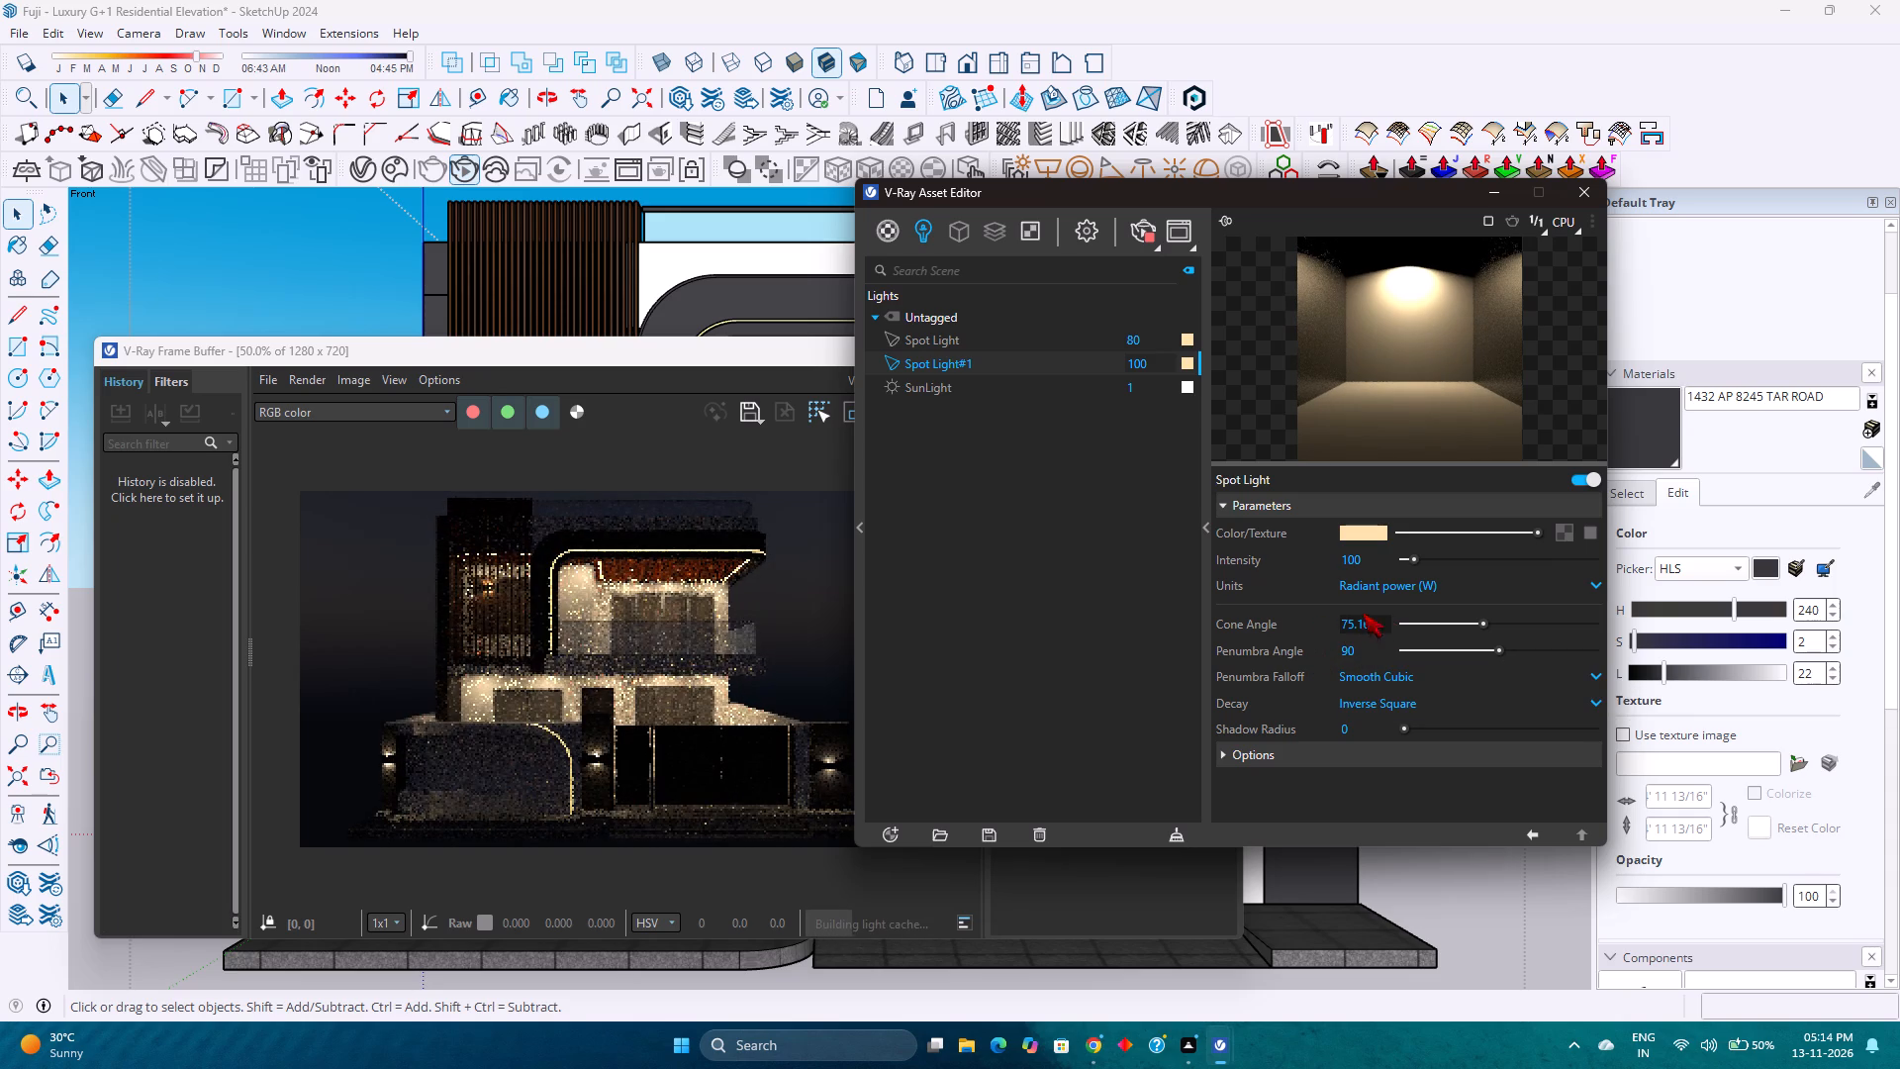
left_click_drag(1382, 619, 1329, 628)
type("30")
key("Return")
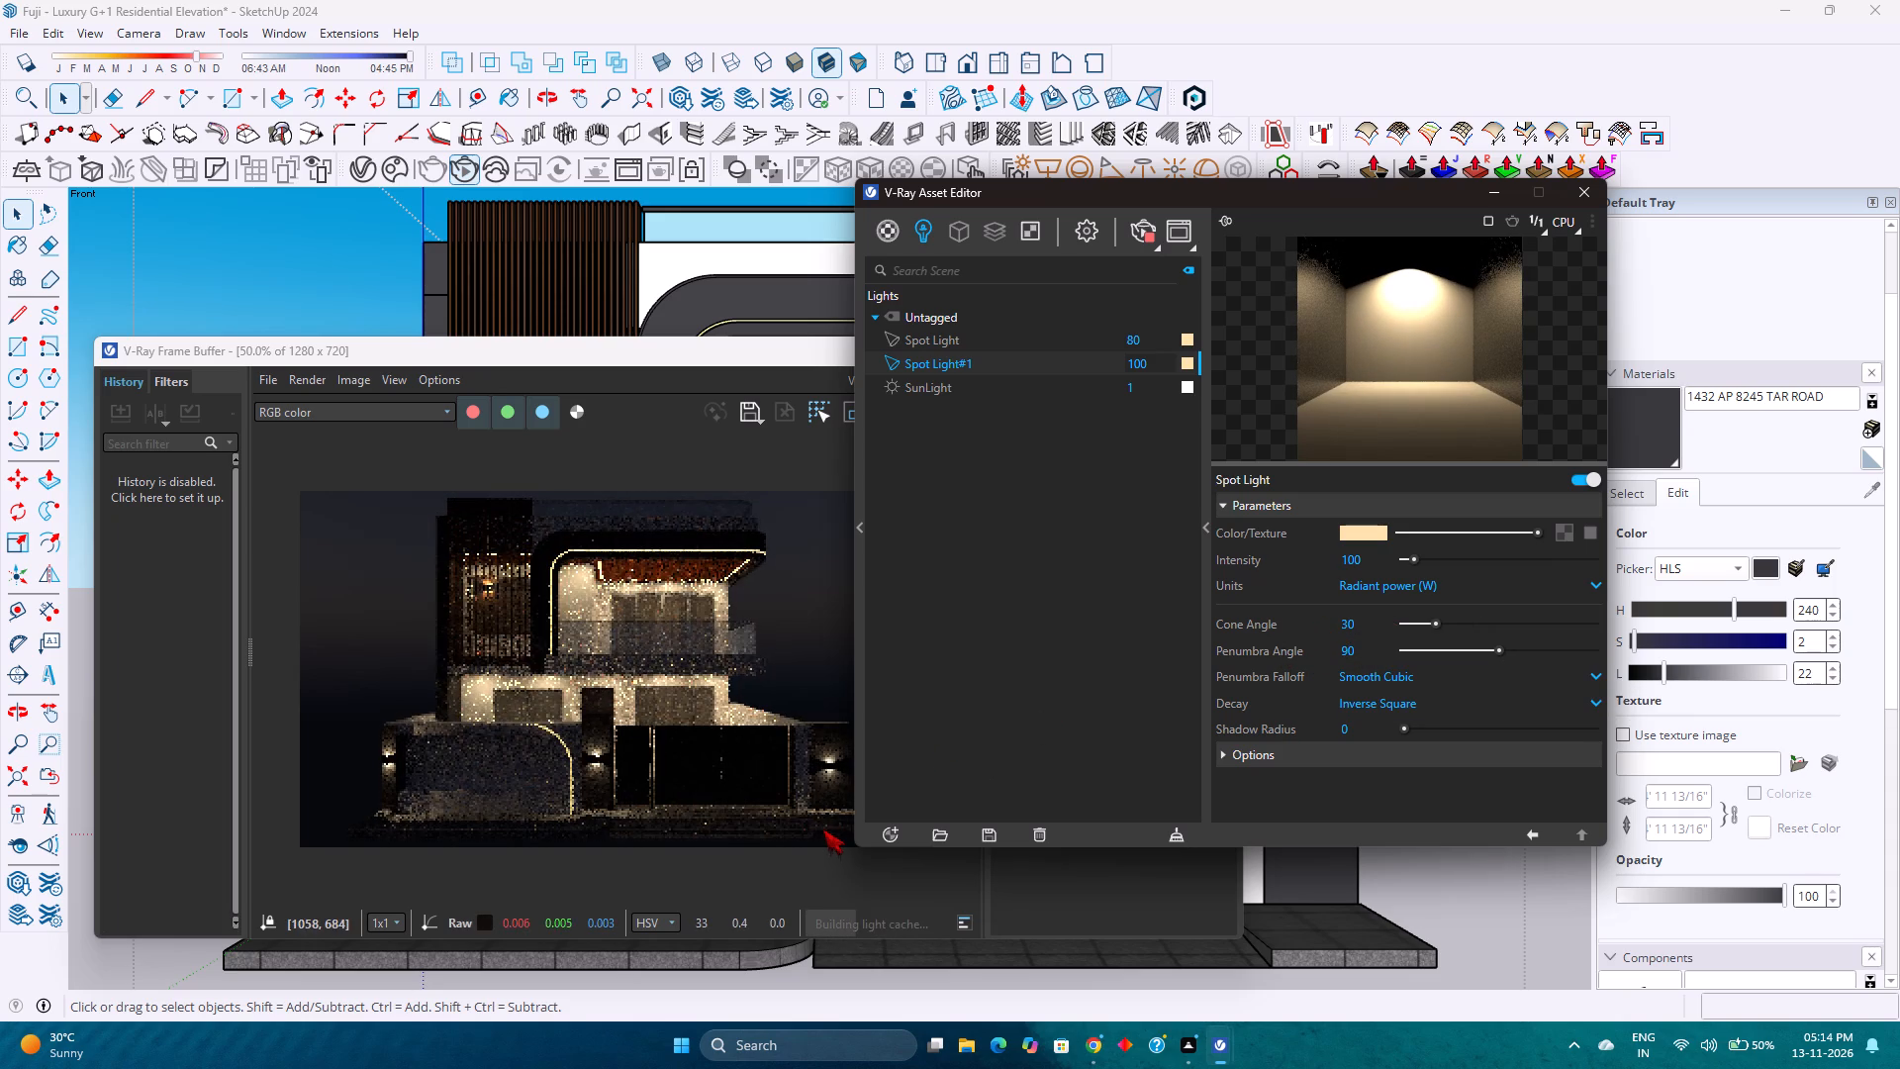
Set Spot Light#1's penumbra angle to 30.
left_click_drag(1371, 648, 1363, 651)
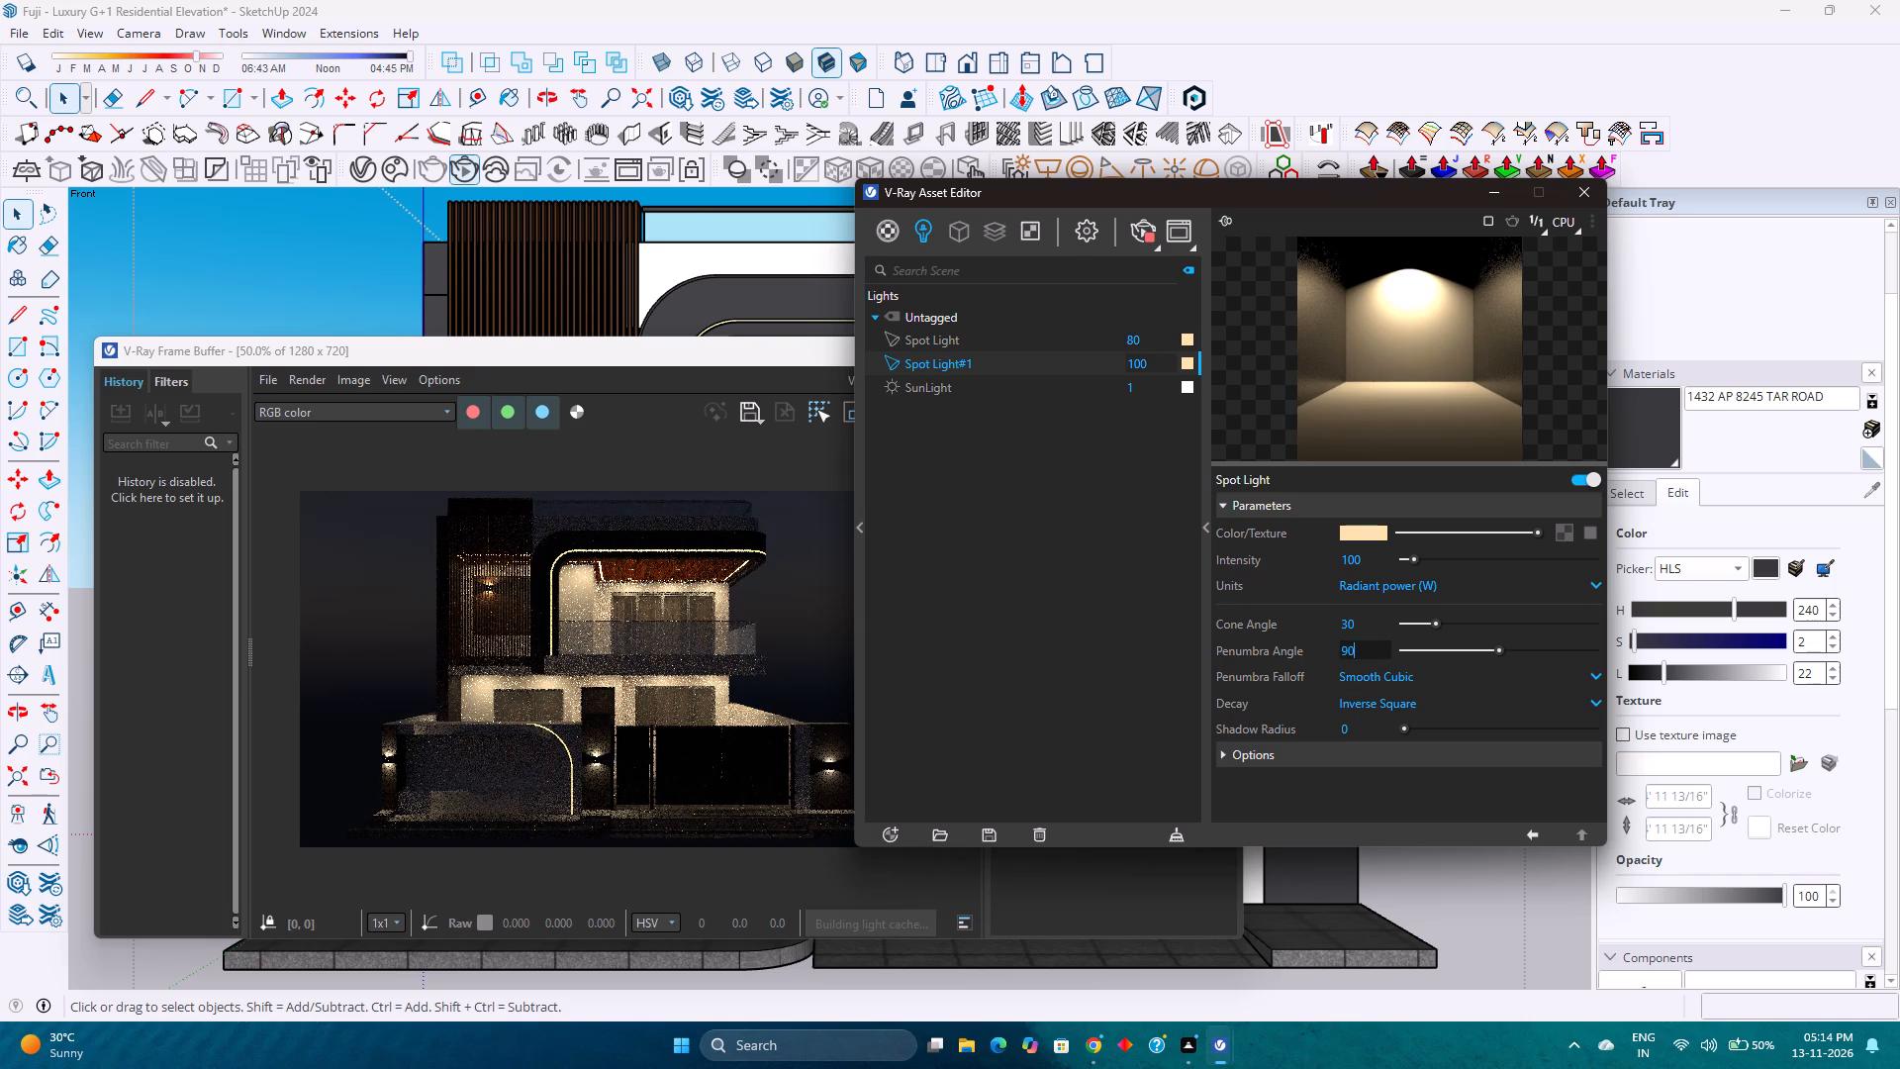
left_click_drag(1363, 651, 1321, 673)
type("30")
key("Return")
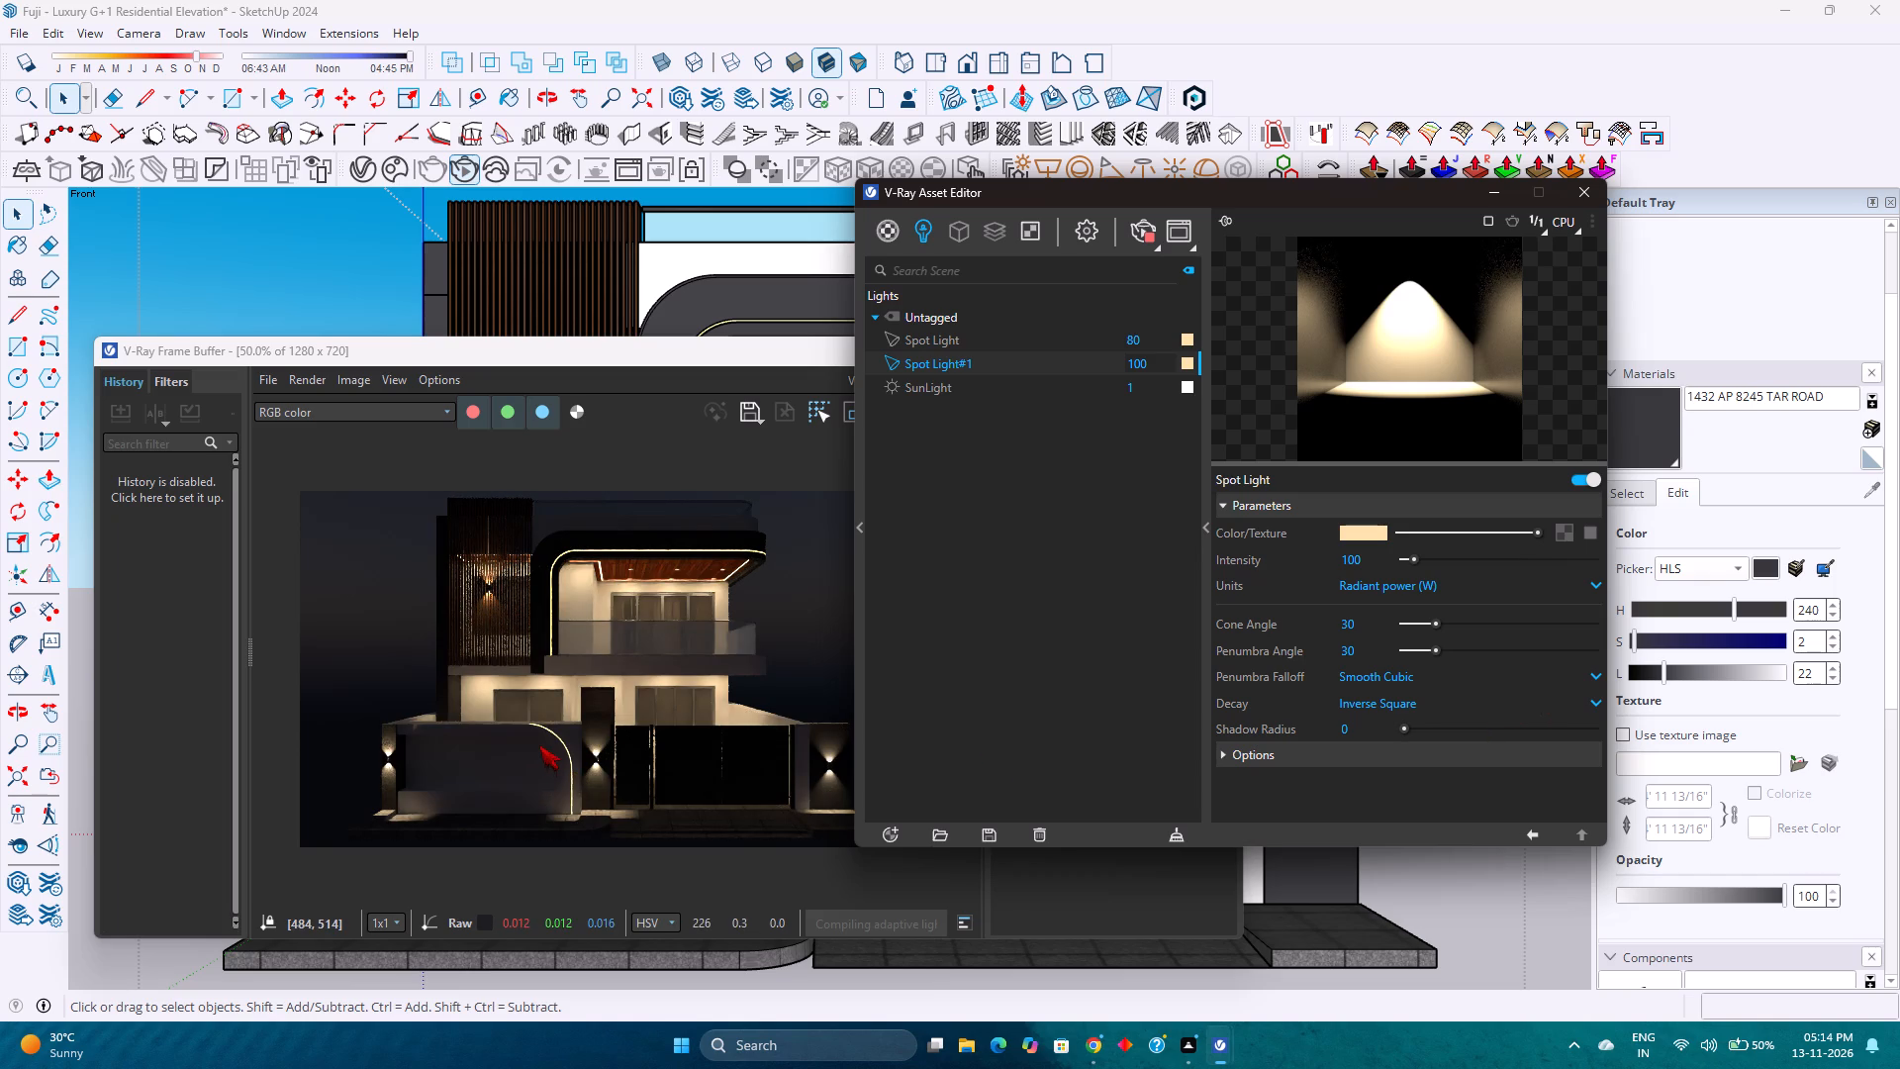
Examine the wall lights' beams on the pillars and louvre screen in the night render.
left_click(1502, 195)
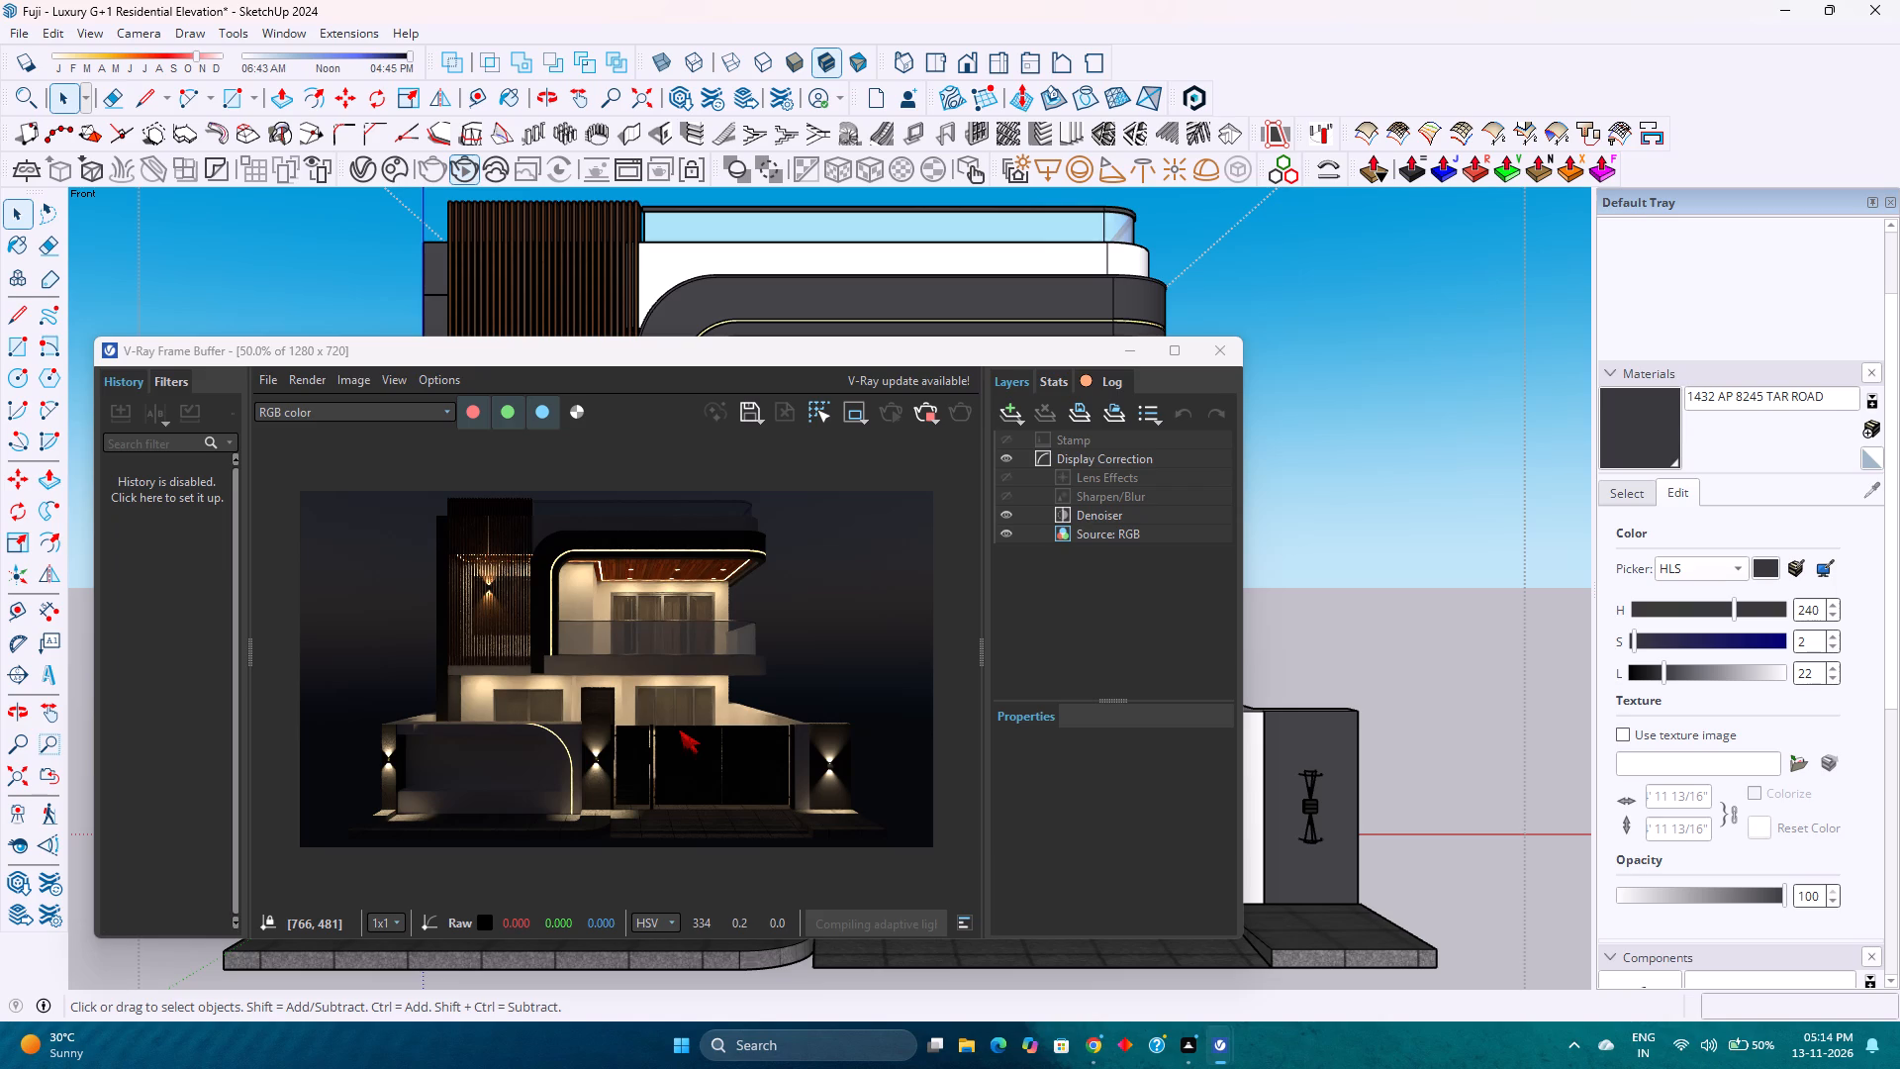
scroll(702, 658, "down", 1)
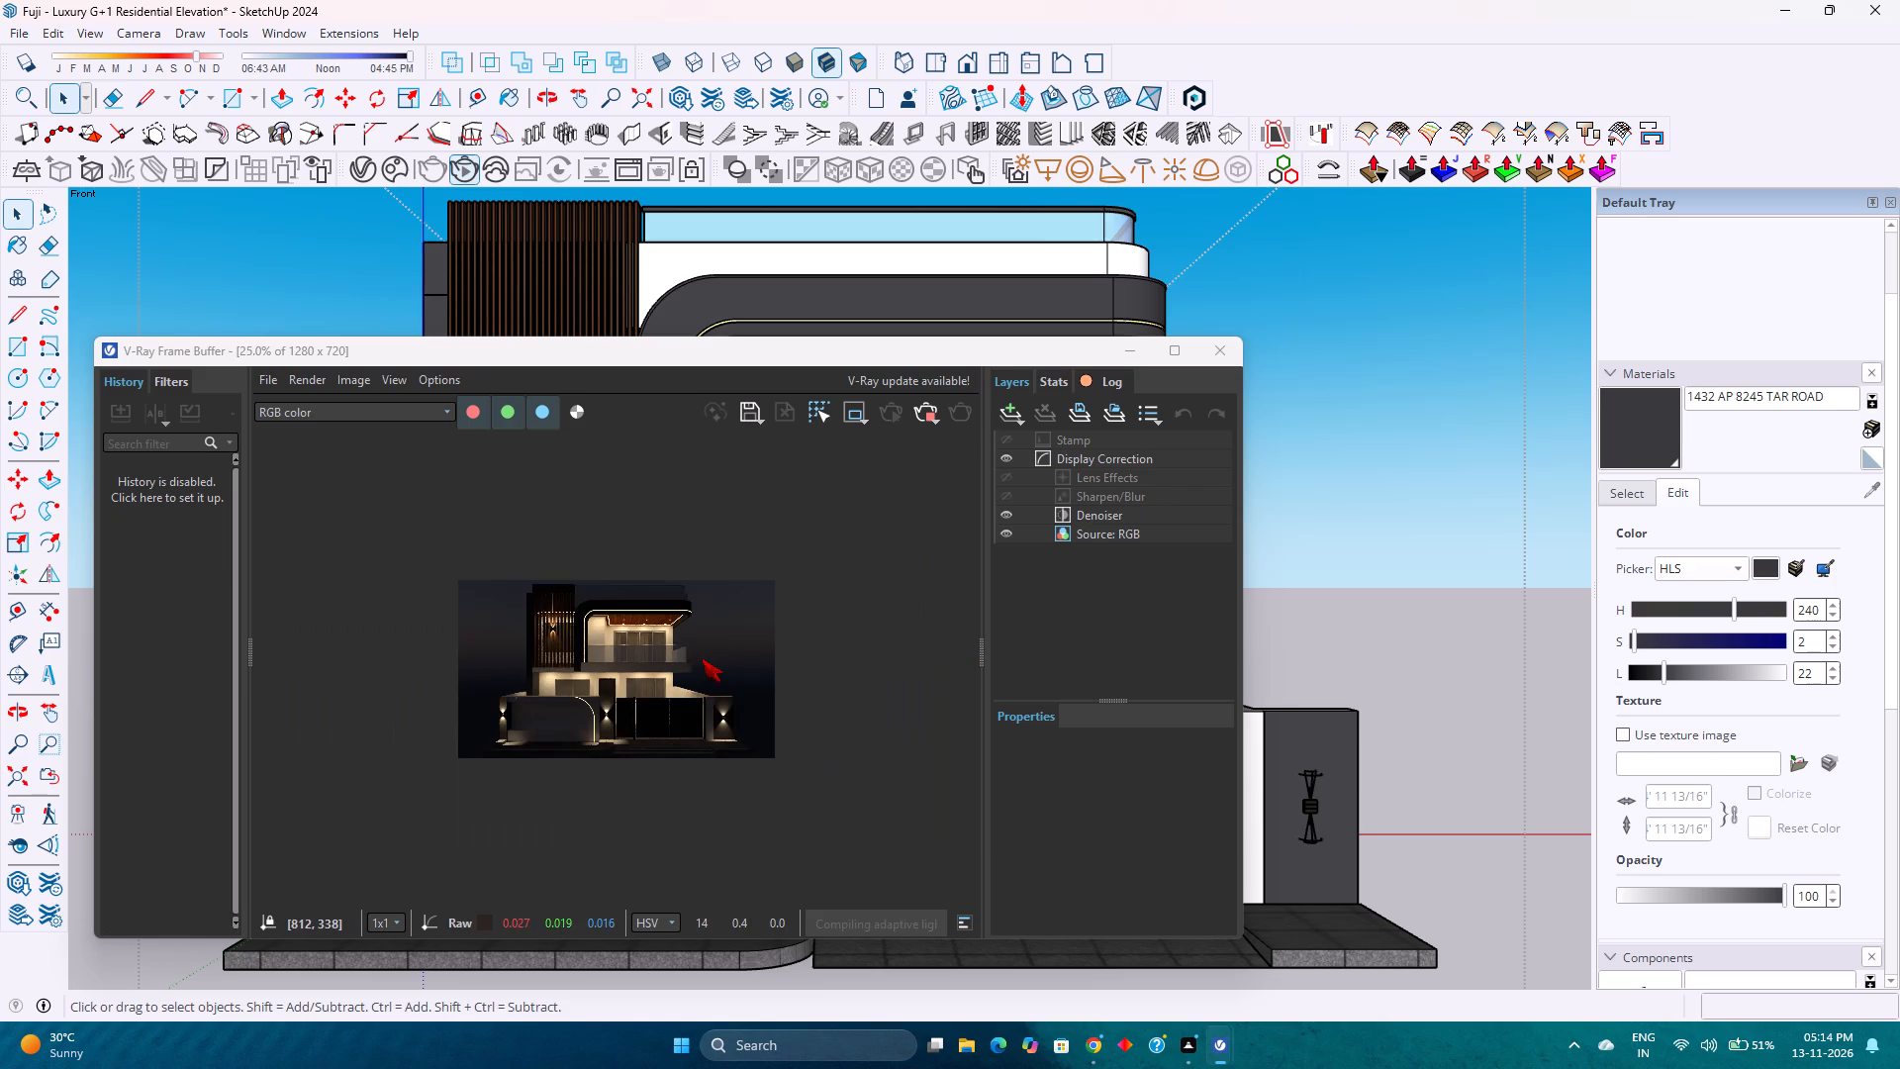
scroll(702, 658, "up", 1)
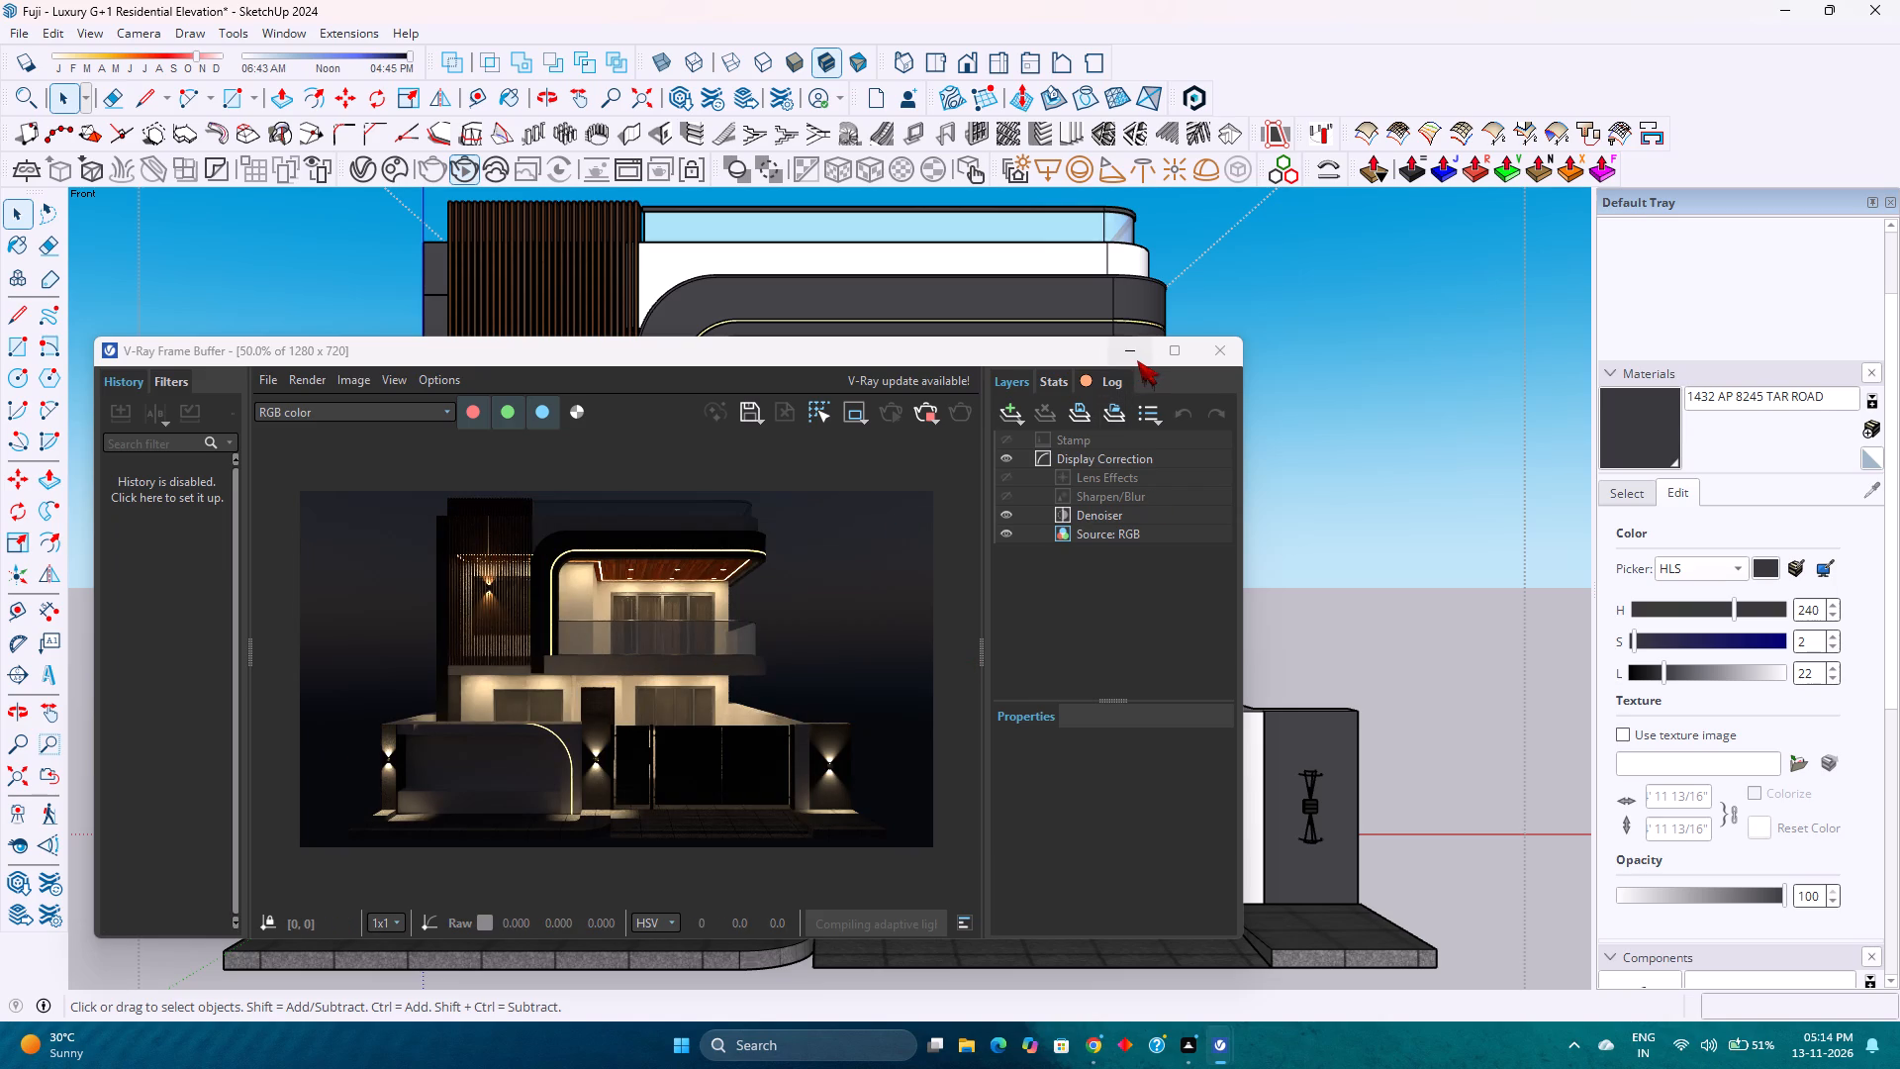
left_click(1136, 360)
left_click(1128, 345)
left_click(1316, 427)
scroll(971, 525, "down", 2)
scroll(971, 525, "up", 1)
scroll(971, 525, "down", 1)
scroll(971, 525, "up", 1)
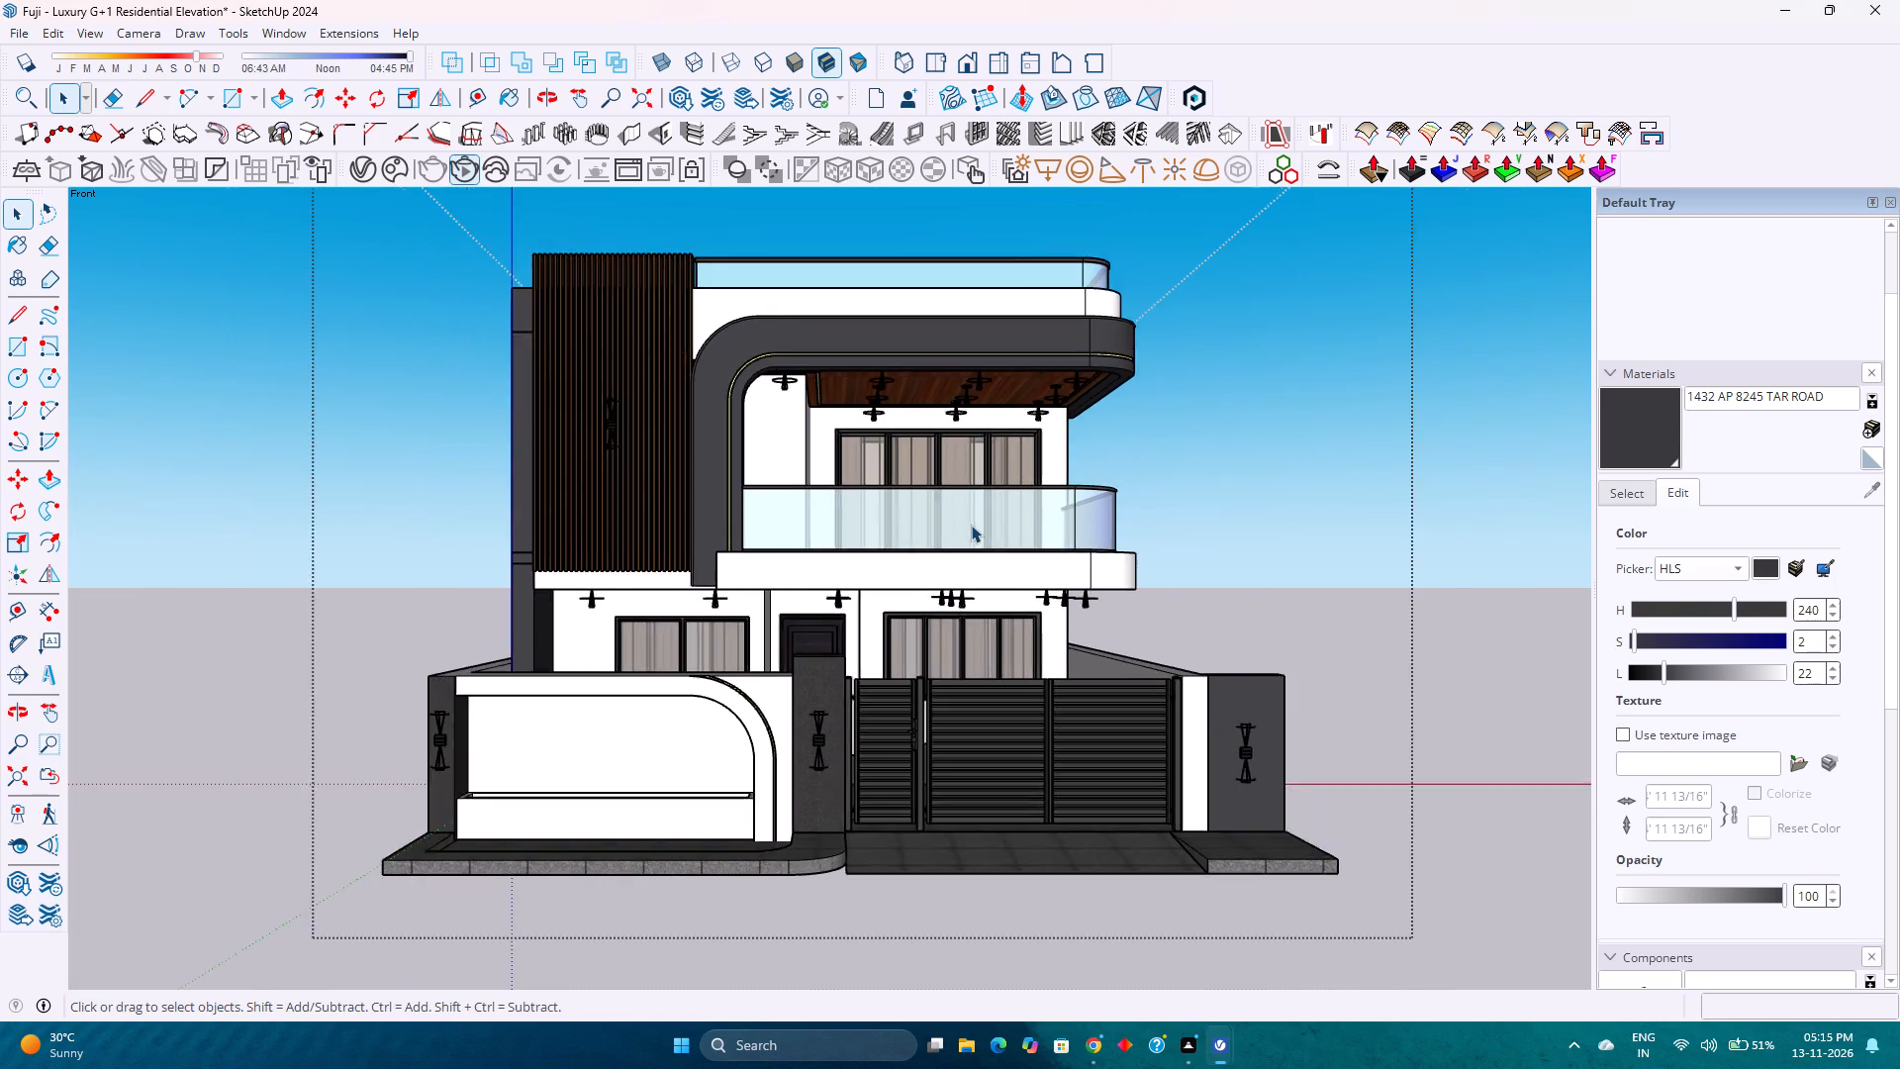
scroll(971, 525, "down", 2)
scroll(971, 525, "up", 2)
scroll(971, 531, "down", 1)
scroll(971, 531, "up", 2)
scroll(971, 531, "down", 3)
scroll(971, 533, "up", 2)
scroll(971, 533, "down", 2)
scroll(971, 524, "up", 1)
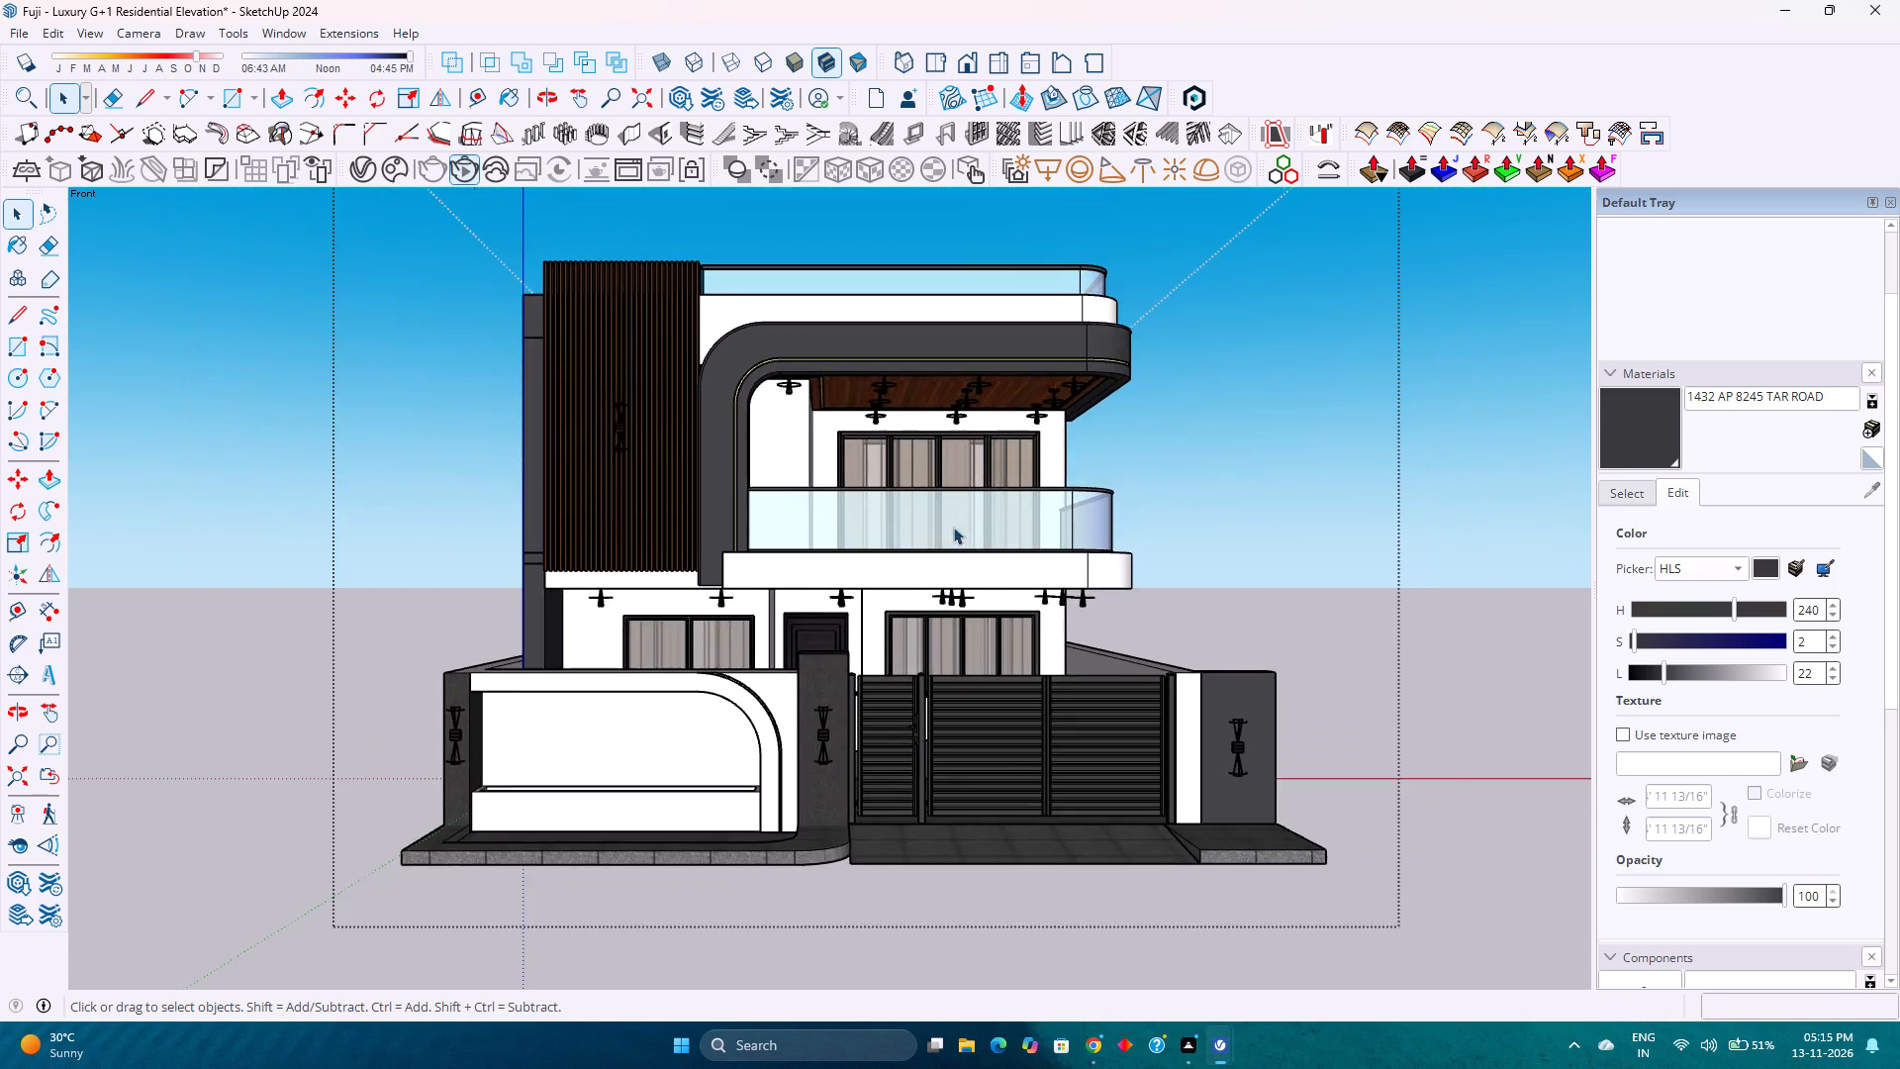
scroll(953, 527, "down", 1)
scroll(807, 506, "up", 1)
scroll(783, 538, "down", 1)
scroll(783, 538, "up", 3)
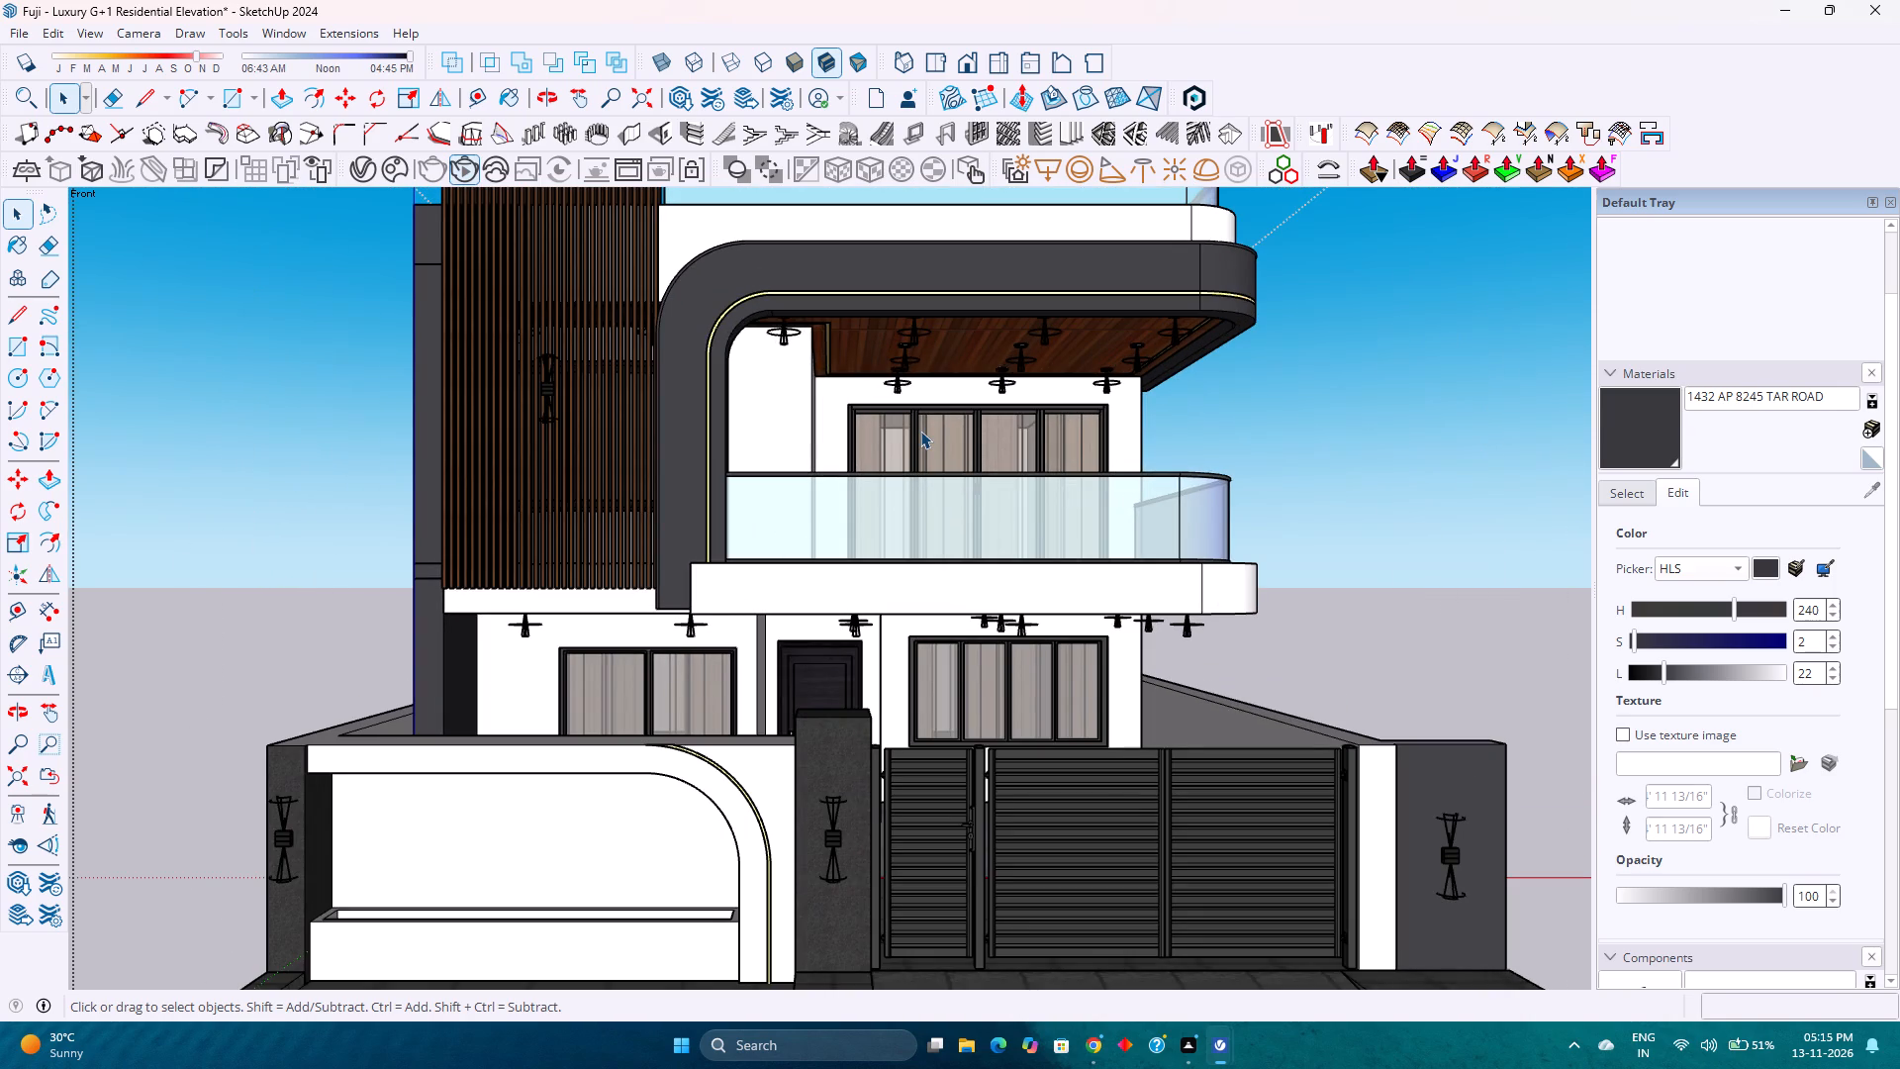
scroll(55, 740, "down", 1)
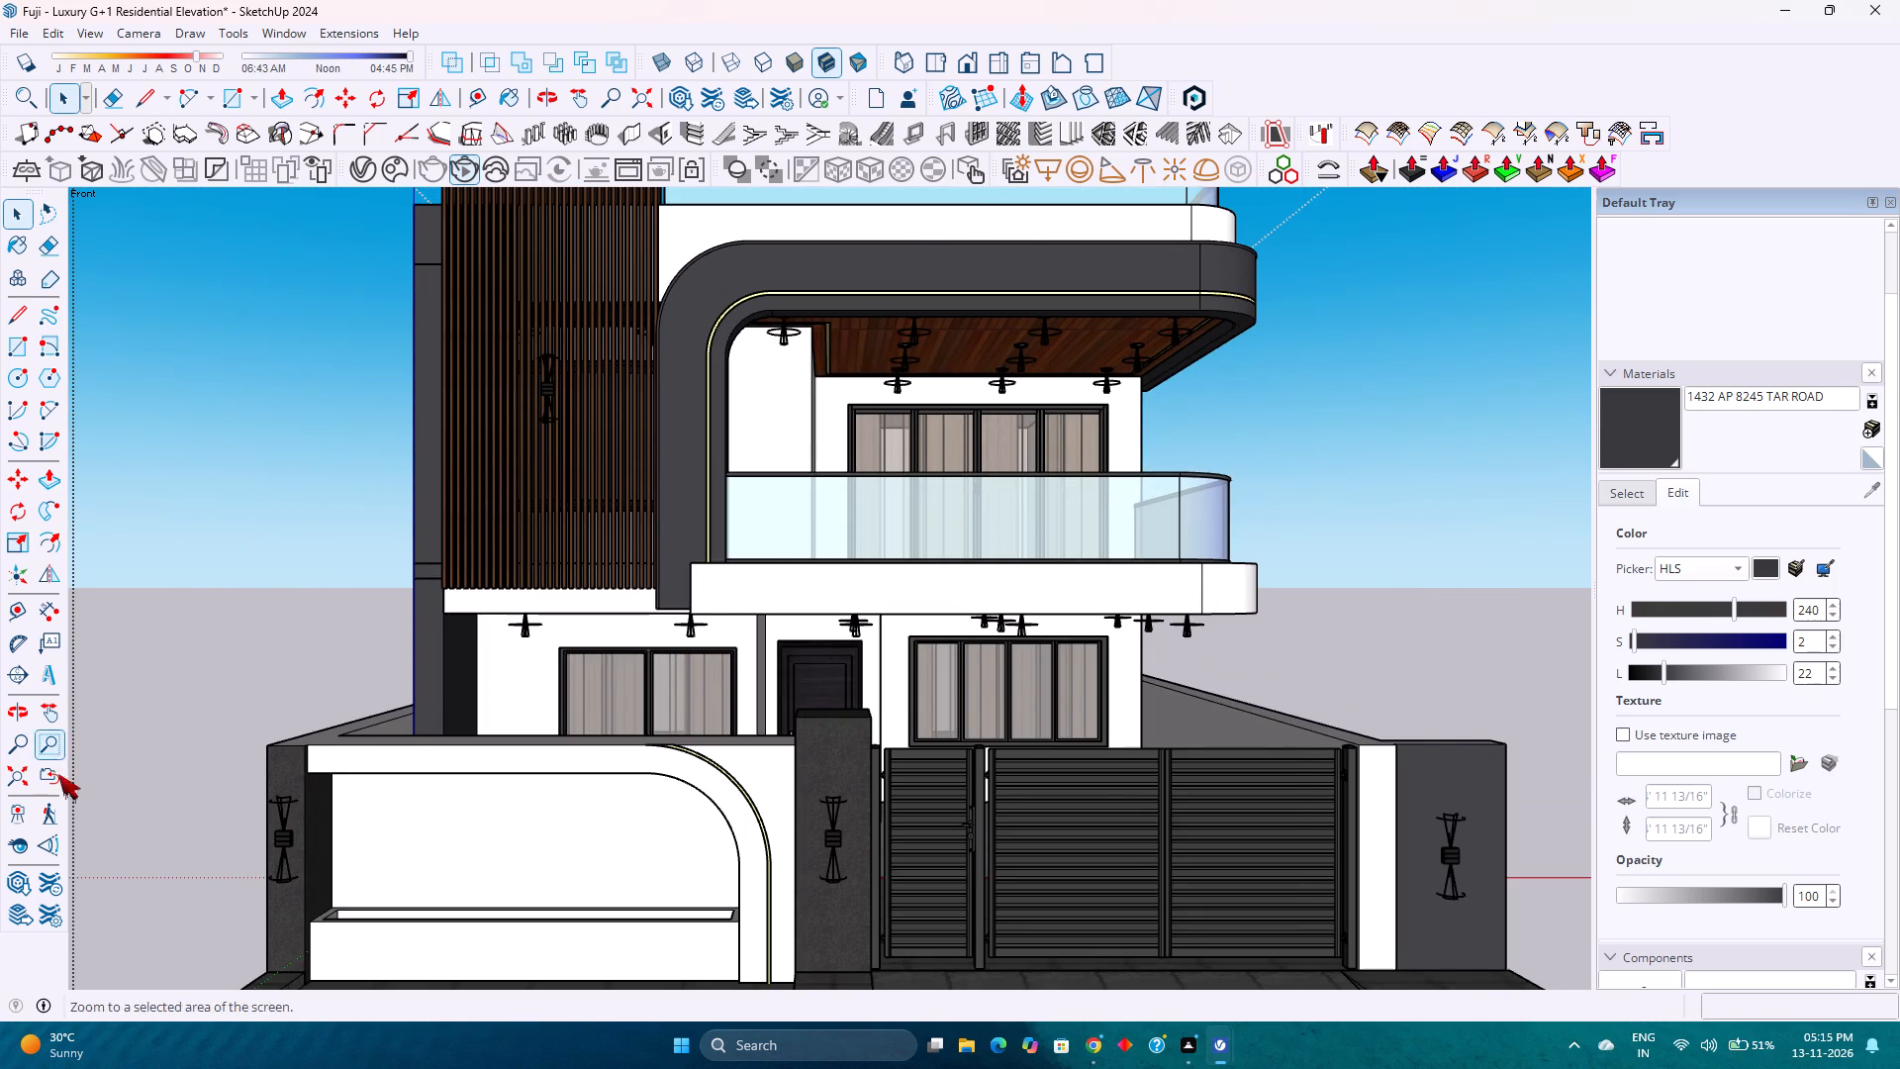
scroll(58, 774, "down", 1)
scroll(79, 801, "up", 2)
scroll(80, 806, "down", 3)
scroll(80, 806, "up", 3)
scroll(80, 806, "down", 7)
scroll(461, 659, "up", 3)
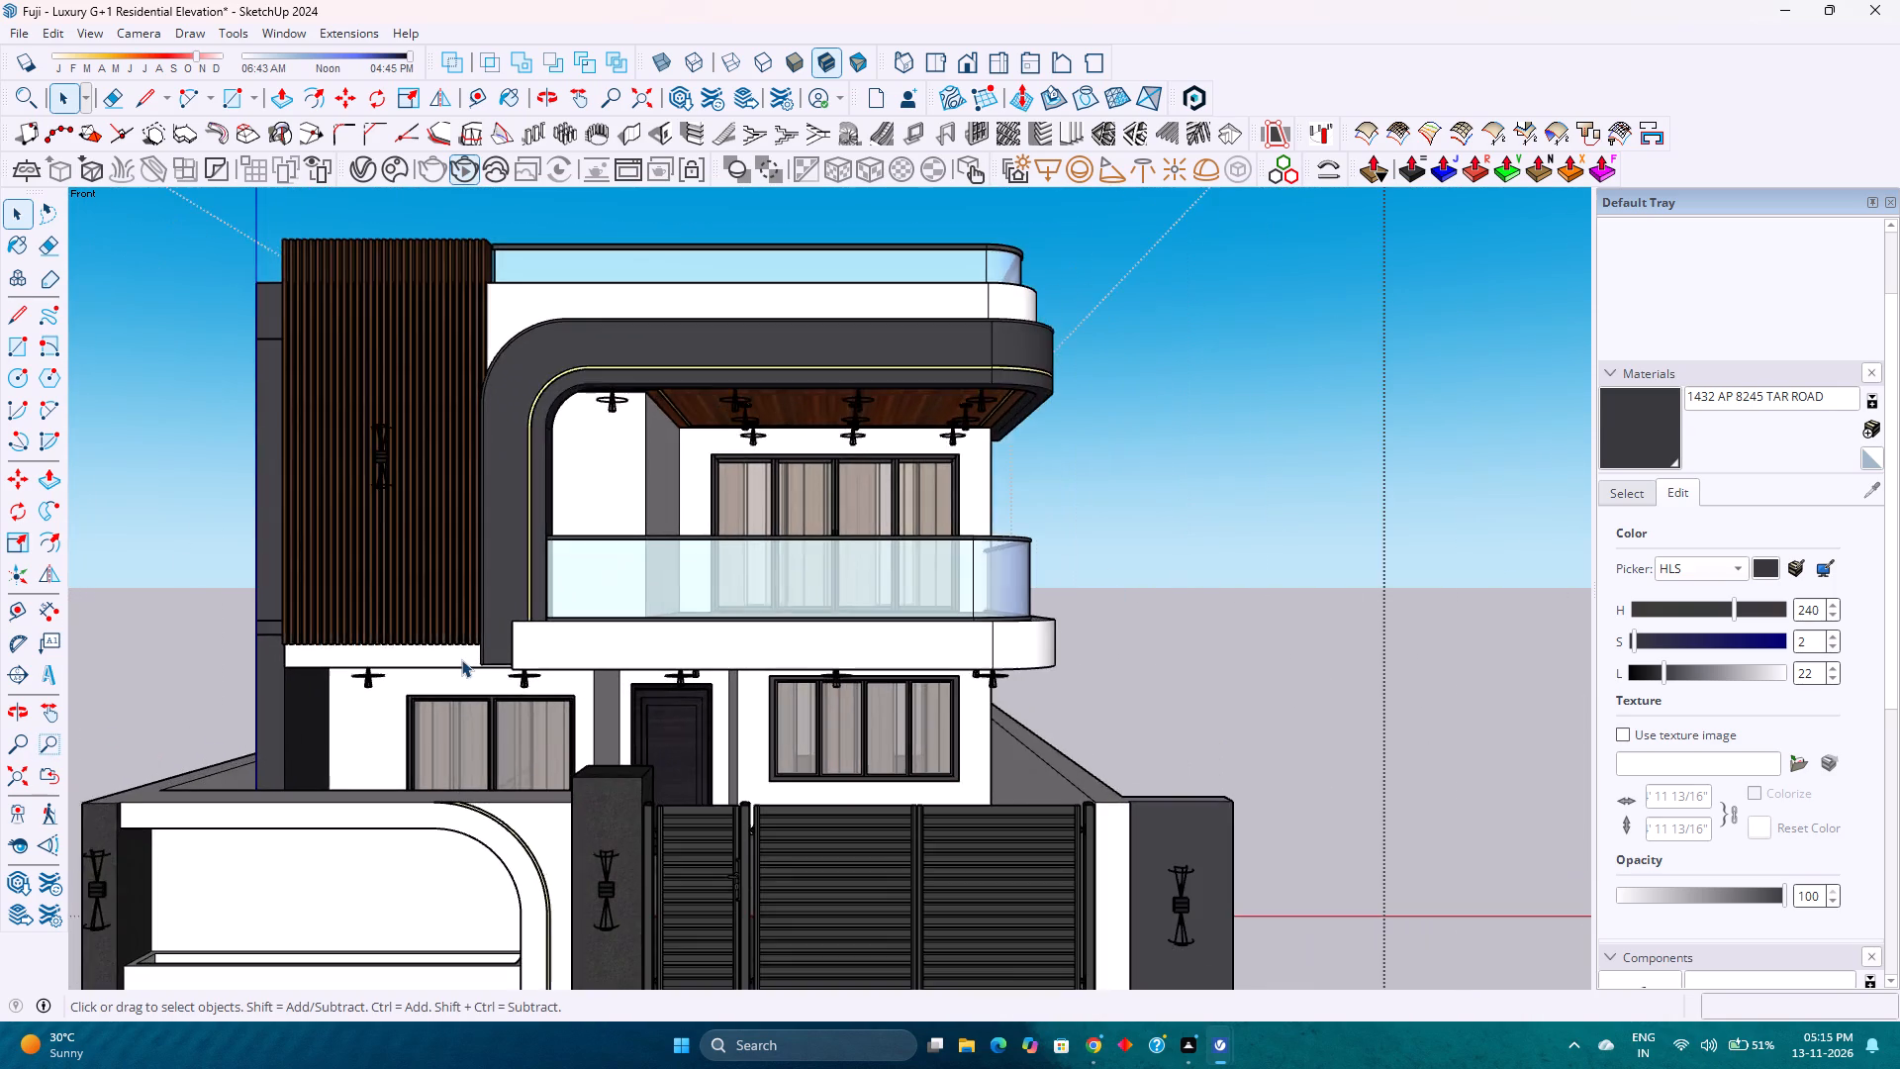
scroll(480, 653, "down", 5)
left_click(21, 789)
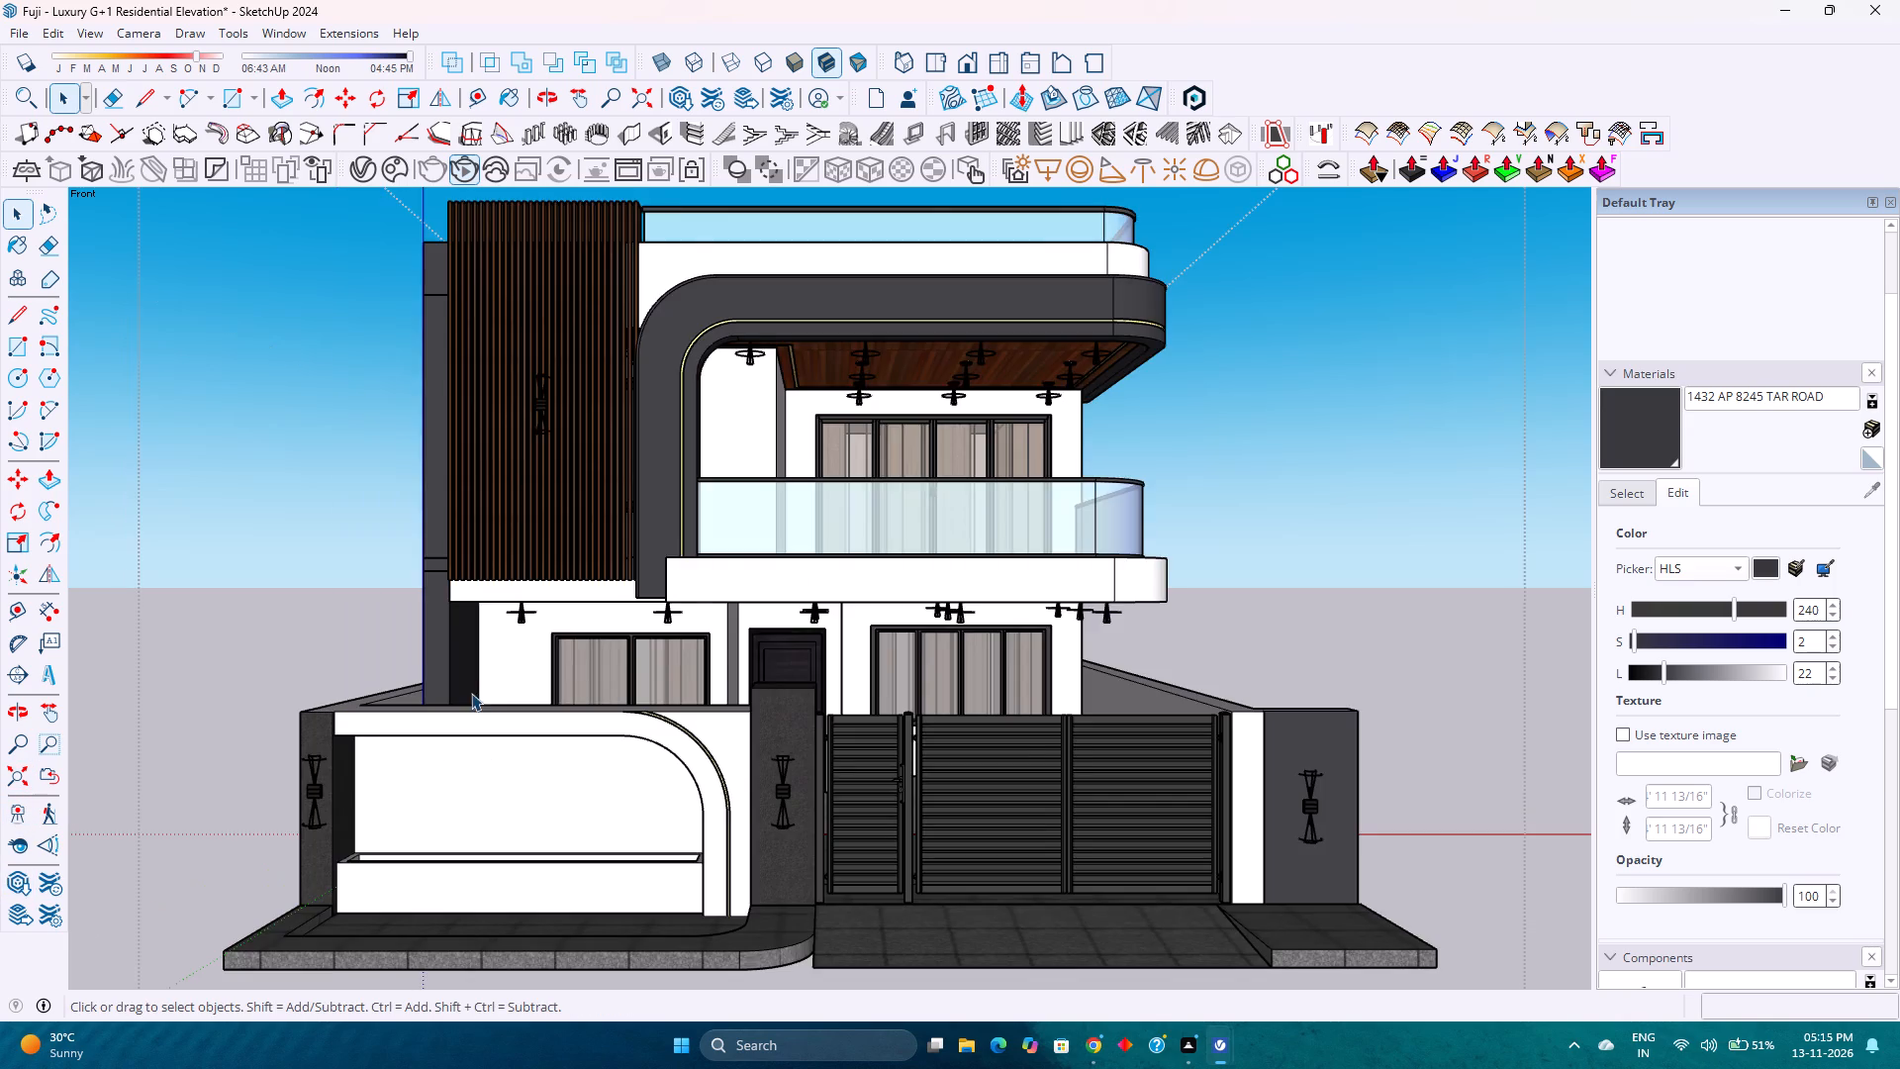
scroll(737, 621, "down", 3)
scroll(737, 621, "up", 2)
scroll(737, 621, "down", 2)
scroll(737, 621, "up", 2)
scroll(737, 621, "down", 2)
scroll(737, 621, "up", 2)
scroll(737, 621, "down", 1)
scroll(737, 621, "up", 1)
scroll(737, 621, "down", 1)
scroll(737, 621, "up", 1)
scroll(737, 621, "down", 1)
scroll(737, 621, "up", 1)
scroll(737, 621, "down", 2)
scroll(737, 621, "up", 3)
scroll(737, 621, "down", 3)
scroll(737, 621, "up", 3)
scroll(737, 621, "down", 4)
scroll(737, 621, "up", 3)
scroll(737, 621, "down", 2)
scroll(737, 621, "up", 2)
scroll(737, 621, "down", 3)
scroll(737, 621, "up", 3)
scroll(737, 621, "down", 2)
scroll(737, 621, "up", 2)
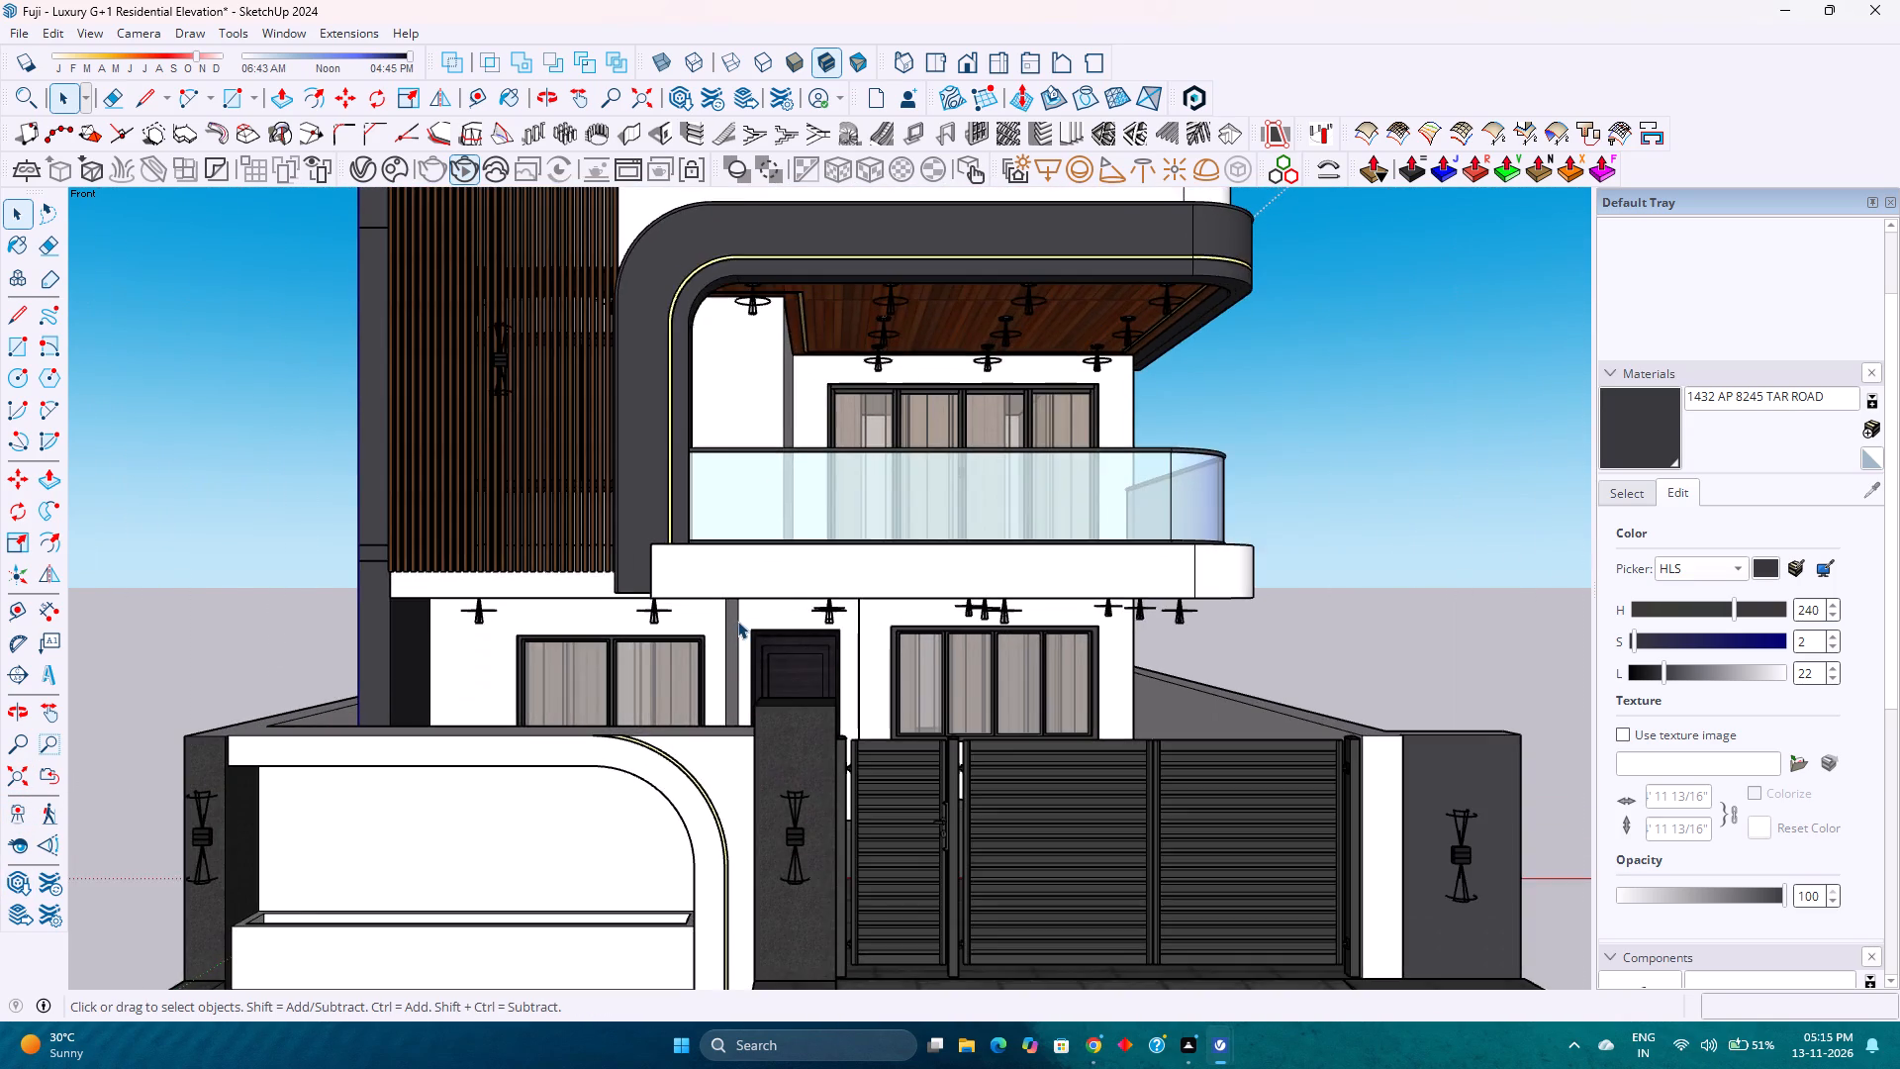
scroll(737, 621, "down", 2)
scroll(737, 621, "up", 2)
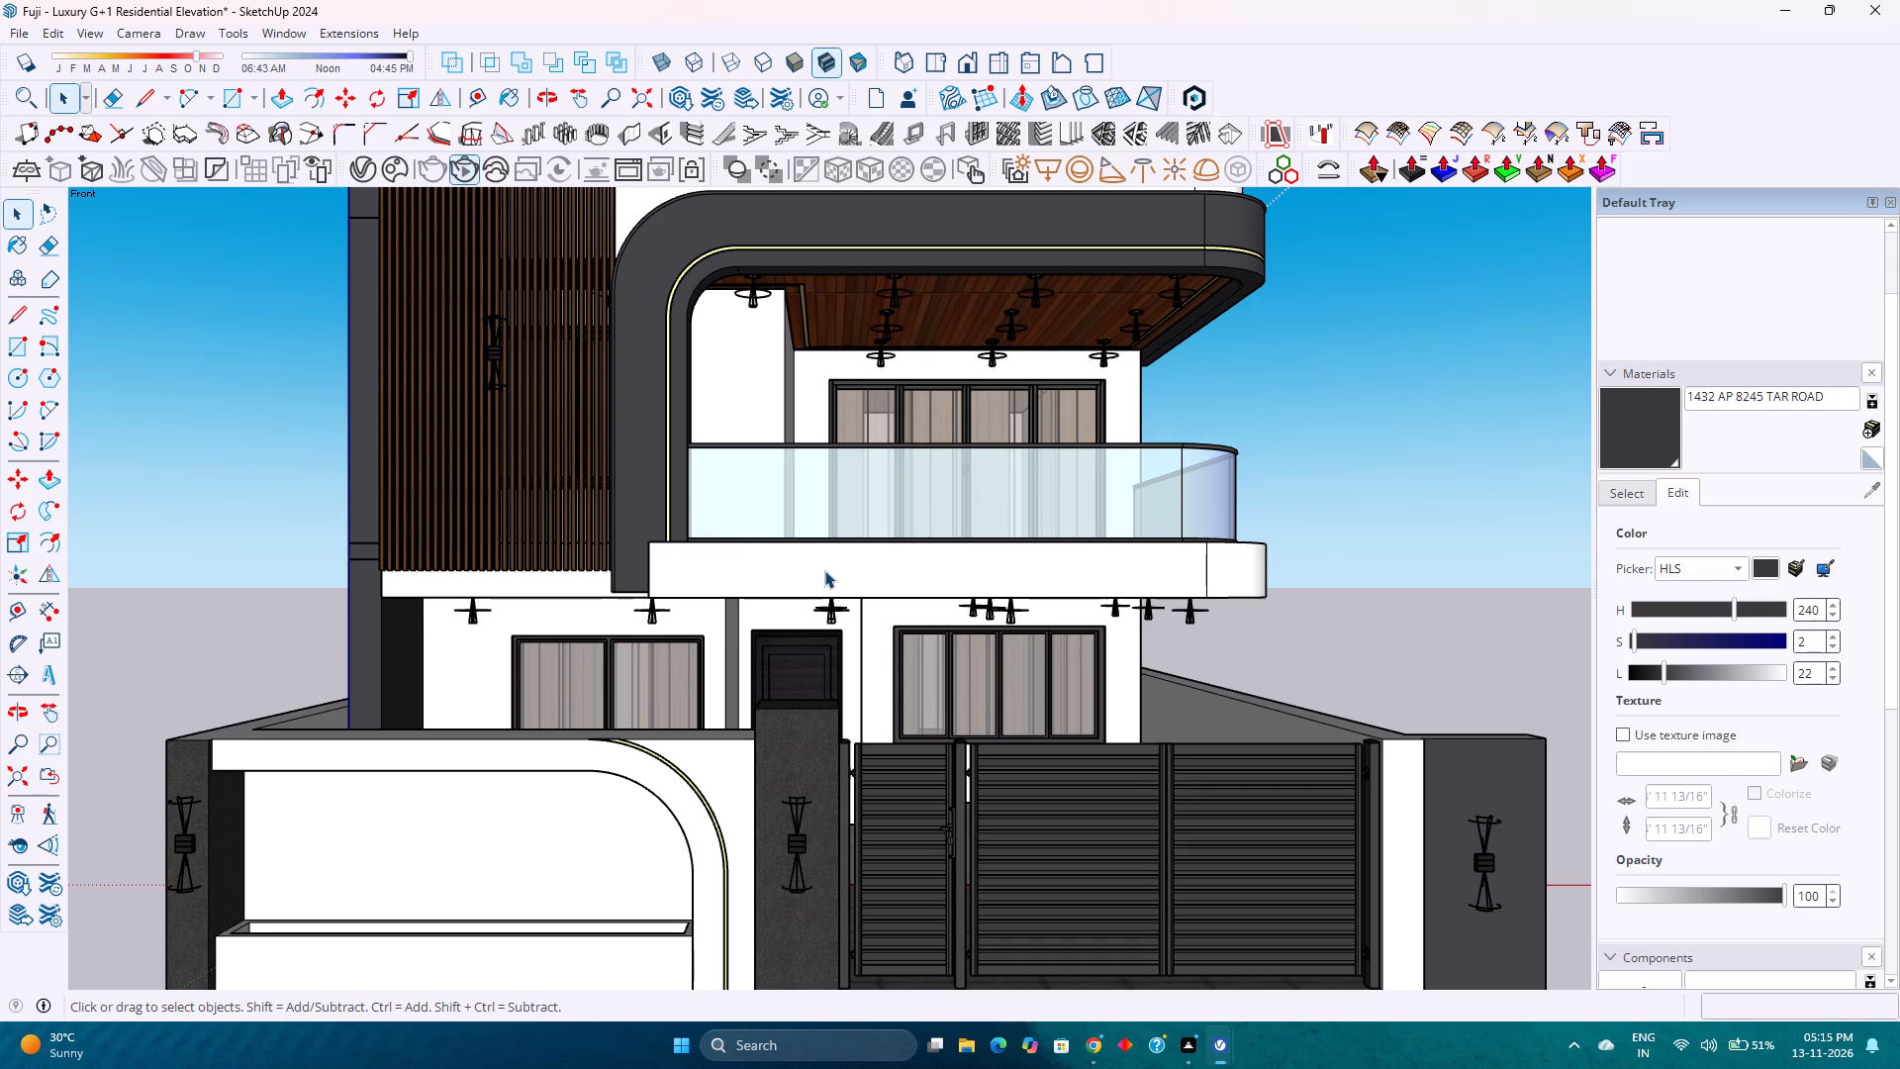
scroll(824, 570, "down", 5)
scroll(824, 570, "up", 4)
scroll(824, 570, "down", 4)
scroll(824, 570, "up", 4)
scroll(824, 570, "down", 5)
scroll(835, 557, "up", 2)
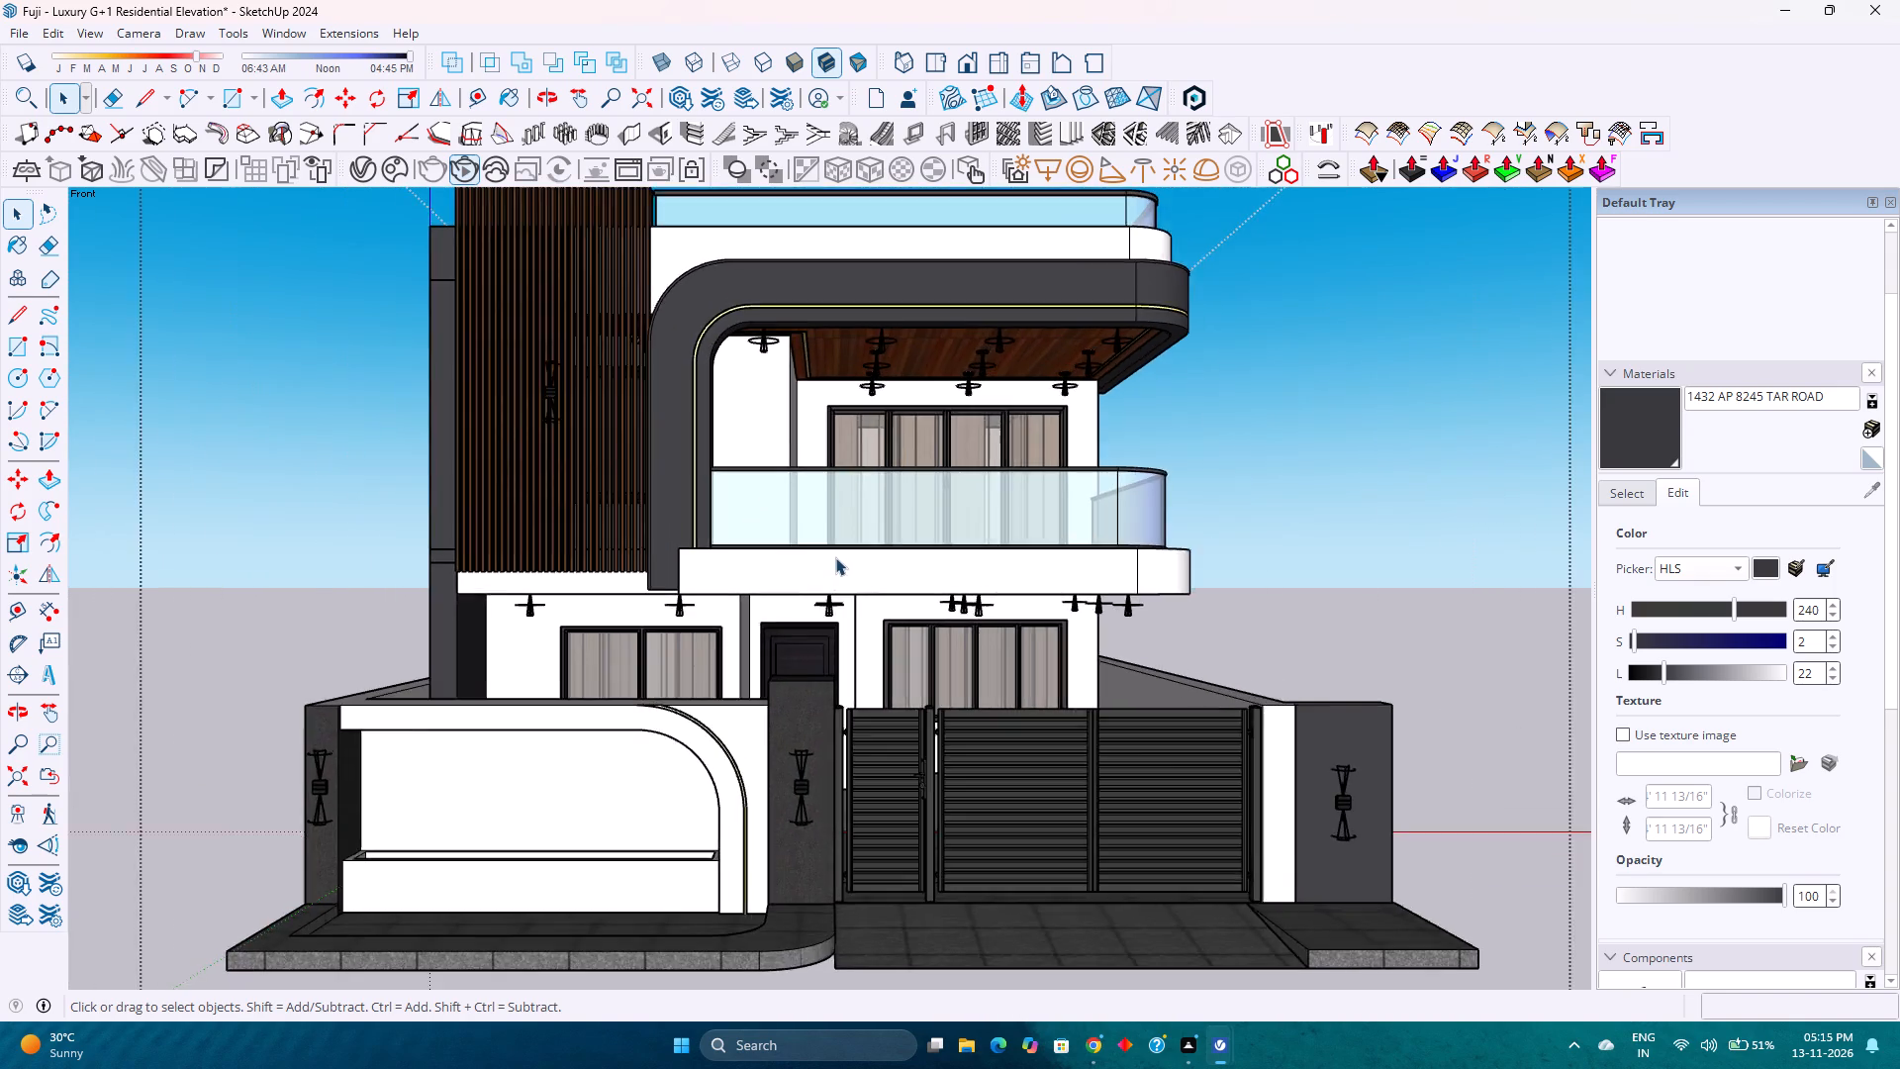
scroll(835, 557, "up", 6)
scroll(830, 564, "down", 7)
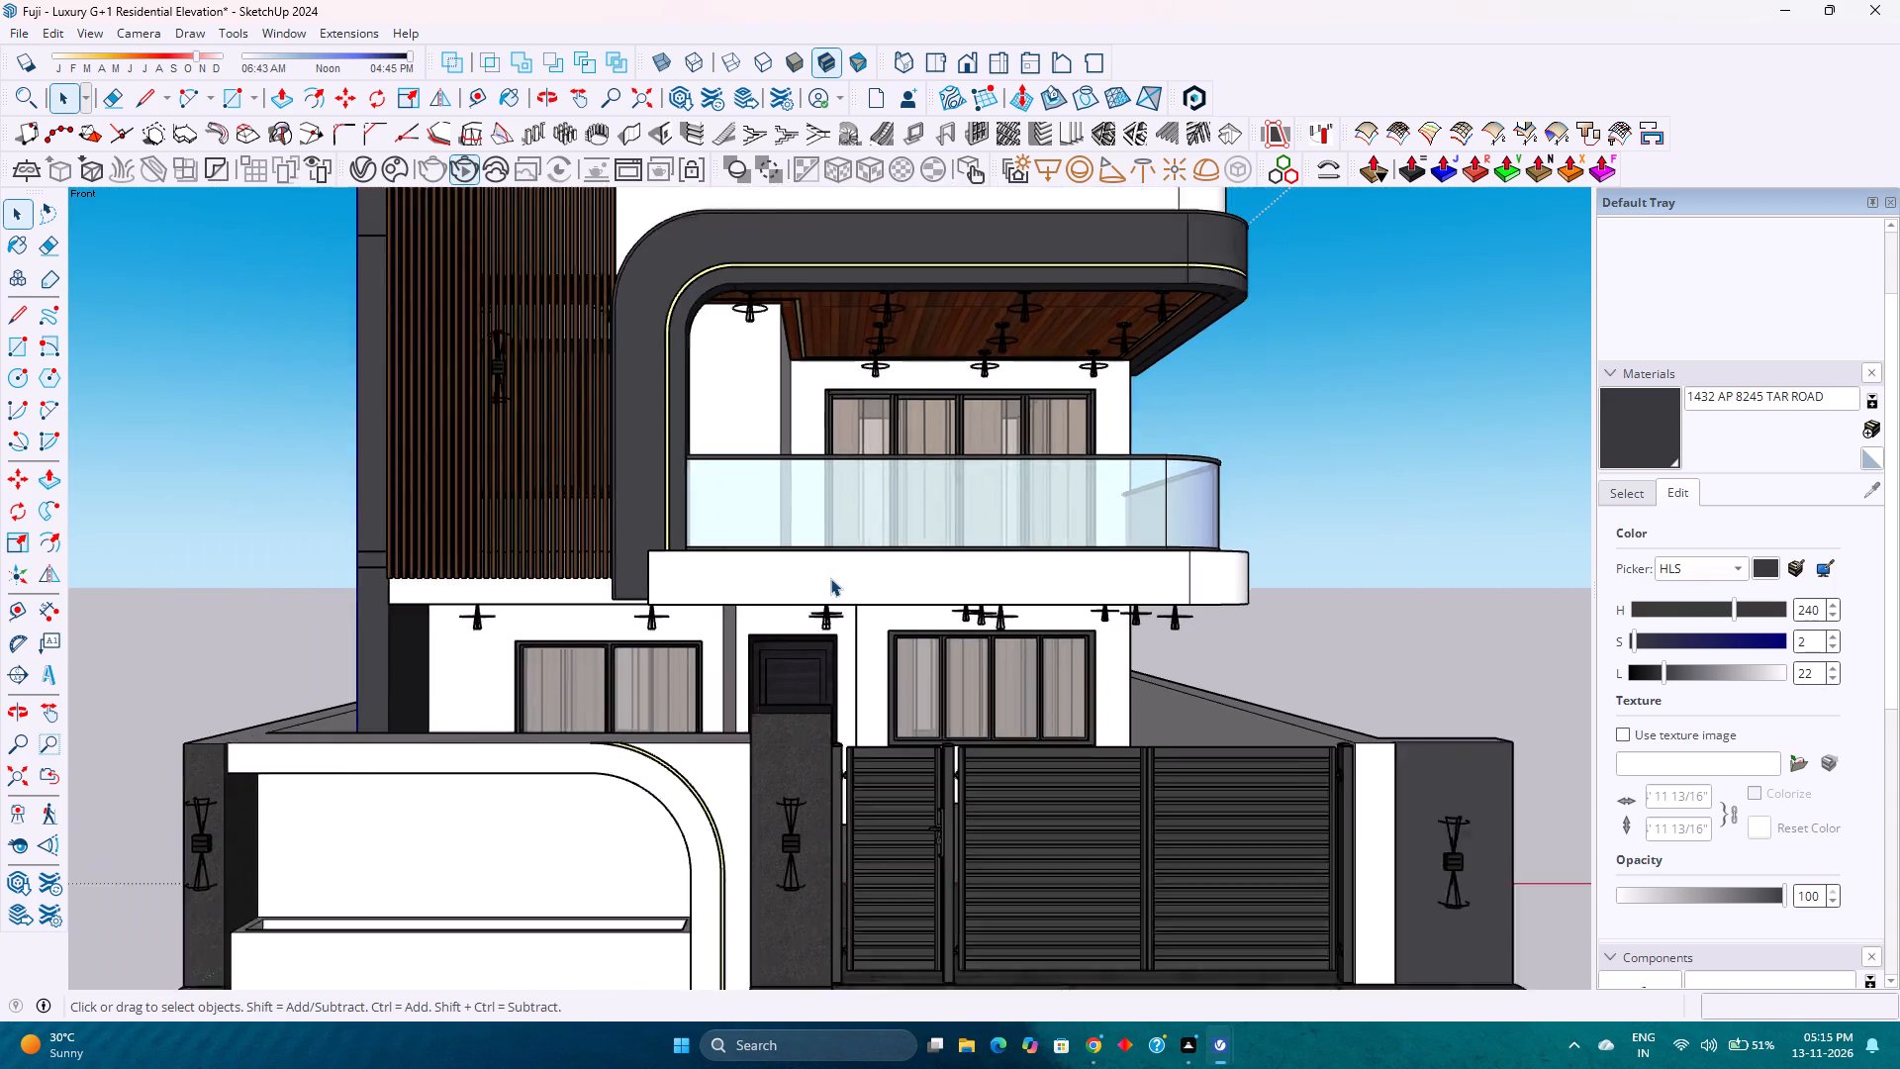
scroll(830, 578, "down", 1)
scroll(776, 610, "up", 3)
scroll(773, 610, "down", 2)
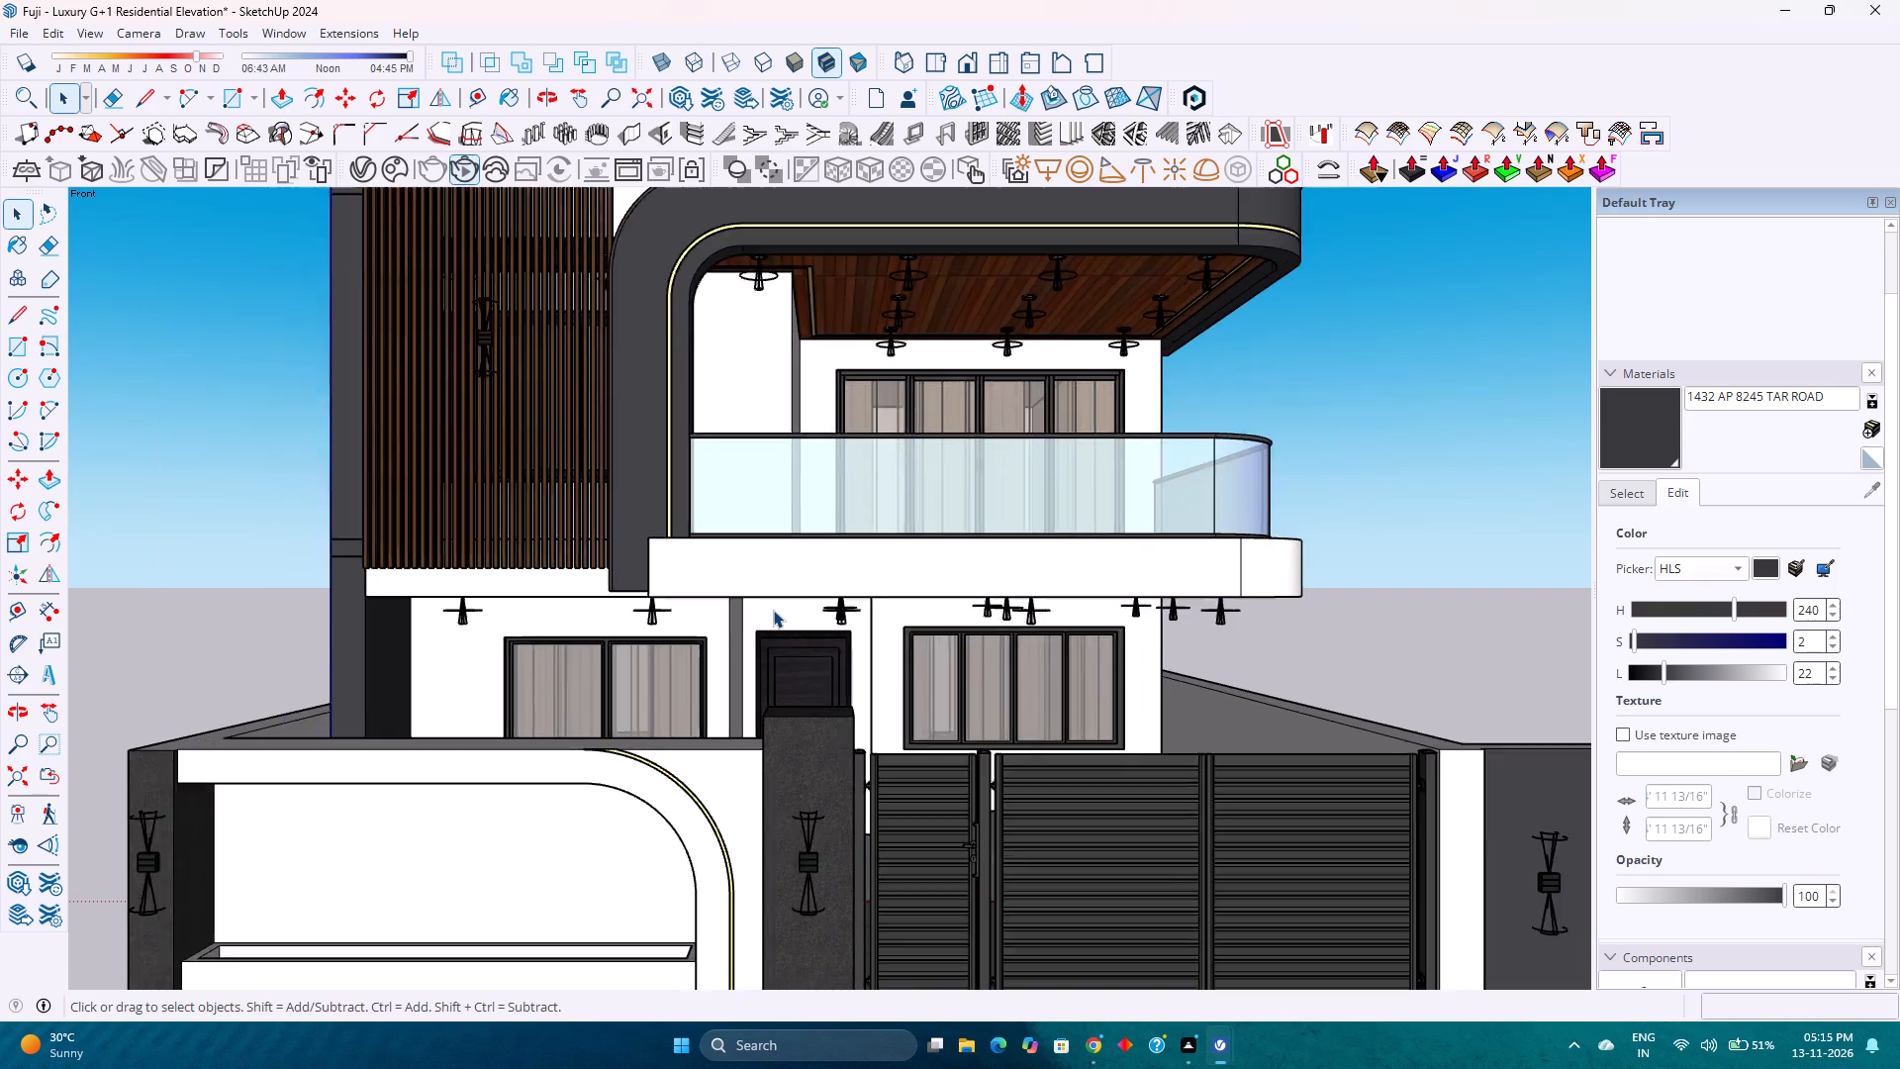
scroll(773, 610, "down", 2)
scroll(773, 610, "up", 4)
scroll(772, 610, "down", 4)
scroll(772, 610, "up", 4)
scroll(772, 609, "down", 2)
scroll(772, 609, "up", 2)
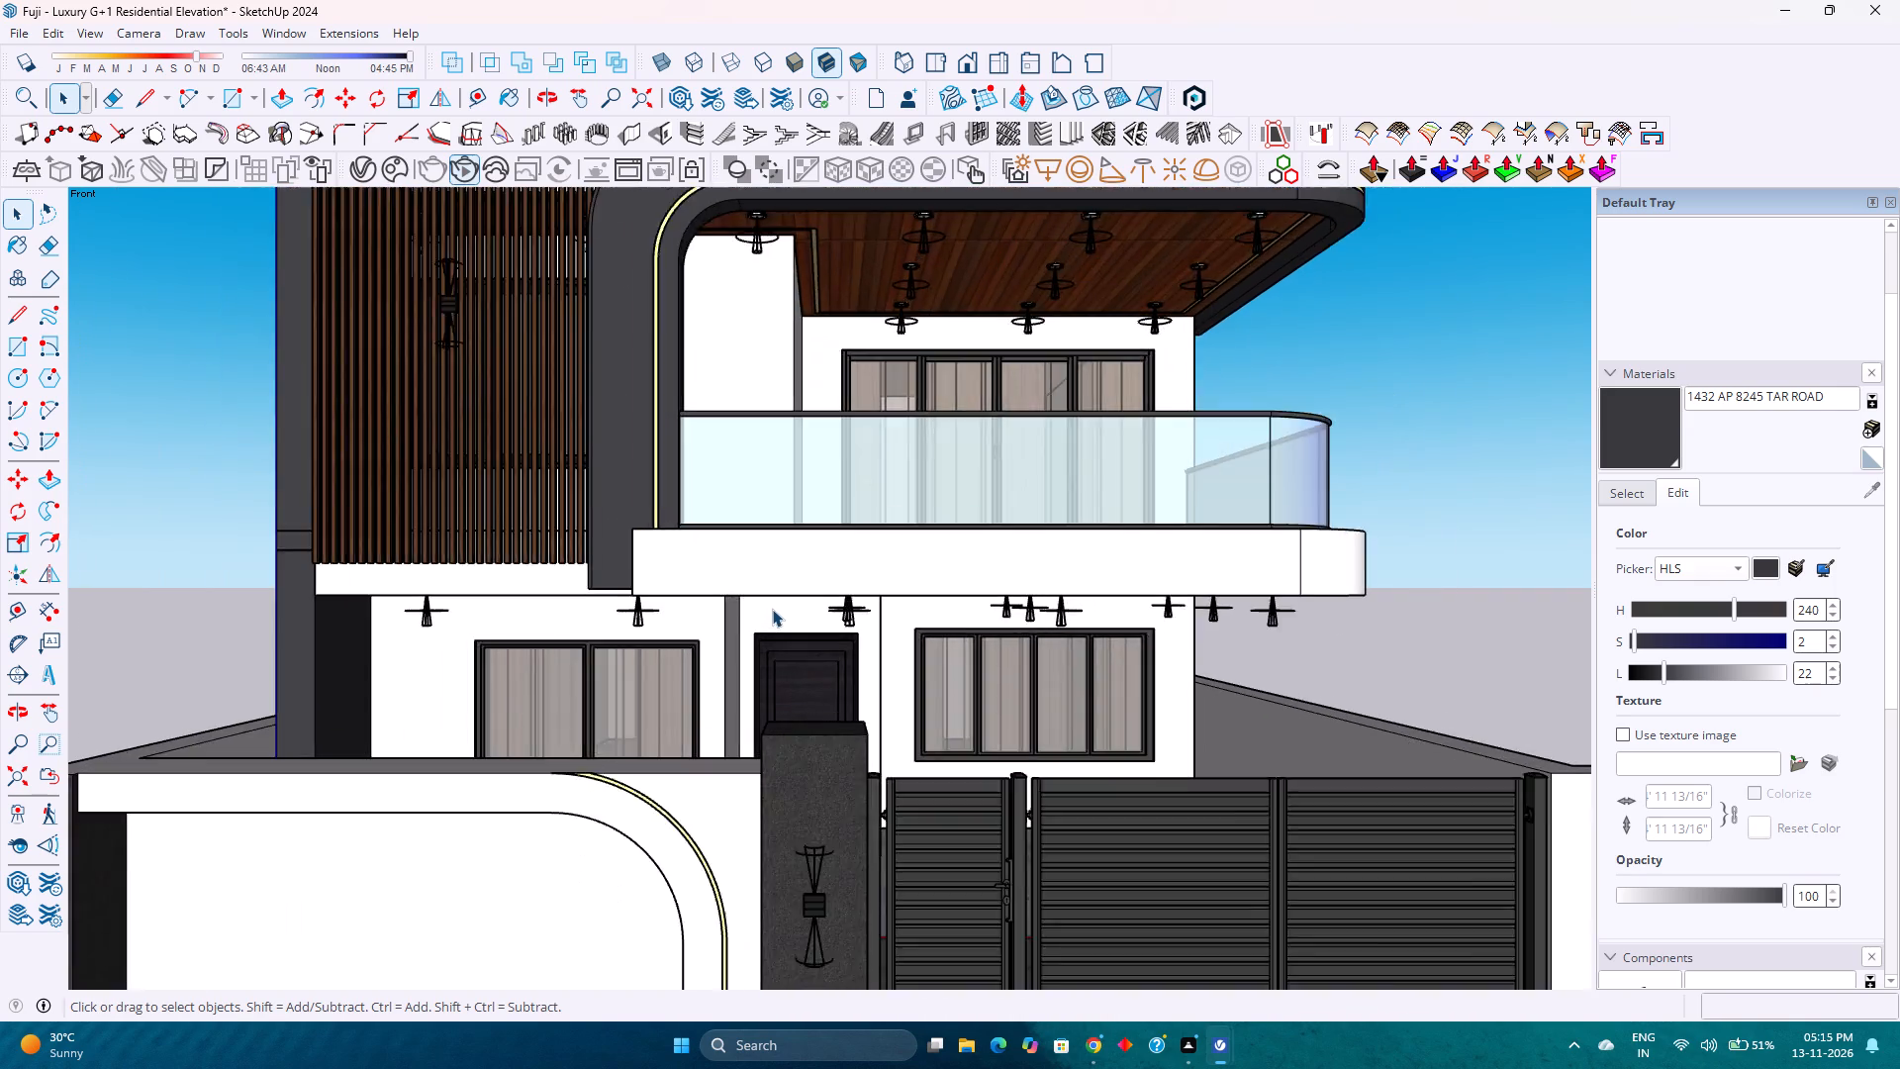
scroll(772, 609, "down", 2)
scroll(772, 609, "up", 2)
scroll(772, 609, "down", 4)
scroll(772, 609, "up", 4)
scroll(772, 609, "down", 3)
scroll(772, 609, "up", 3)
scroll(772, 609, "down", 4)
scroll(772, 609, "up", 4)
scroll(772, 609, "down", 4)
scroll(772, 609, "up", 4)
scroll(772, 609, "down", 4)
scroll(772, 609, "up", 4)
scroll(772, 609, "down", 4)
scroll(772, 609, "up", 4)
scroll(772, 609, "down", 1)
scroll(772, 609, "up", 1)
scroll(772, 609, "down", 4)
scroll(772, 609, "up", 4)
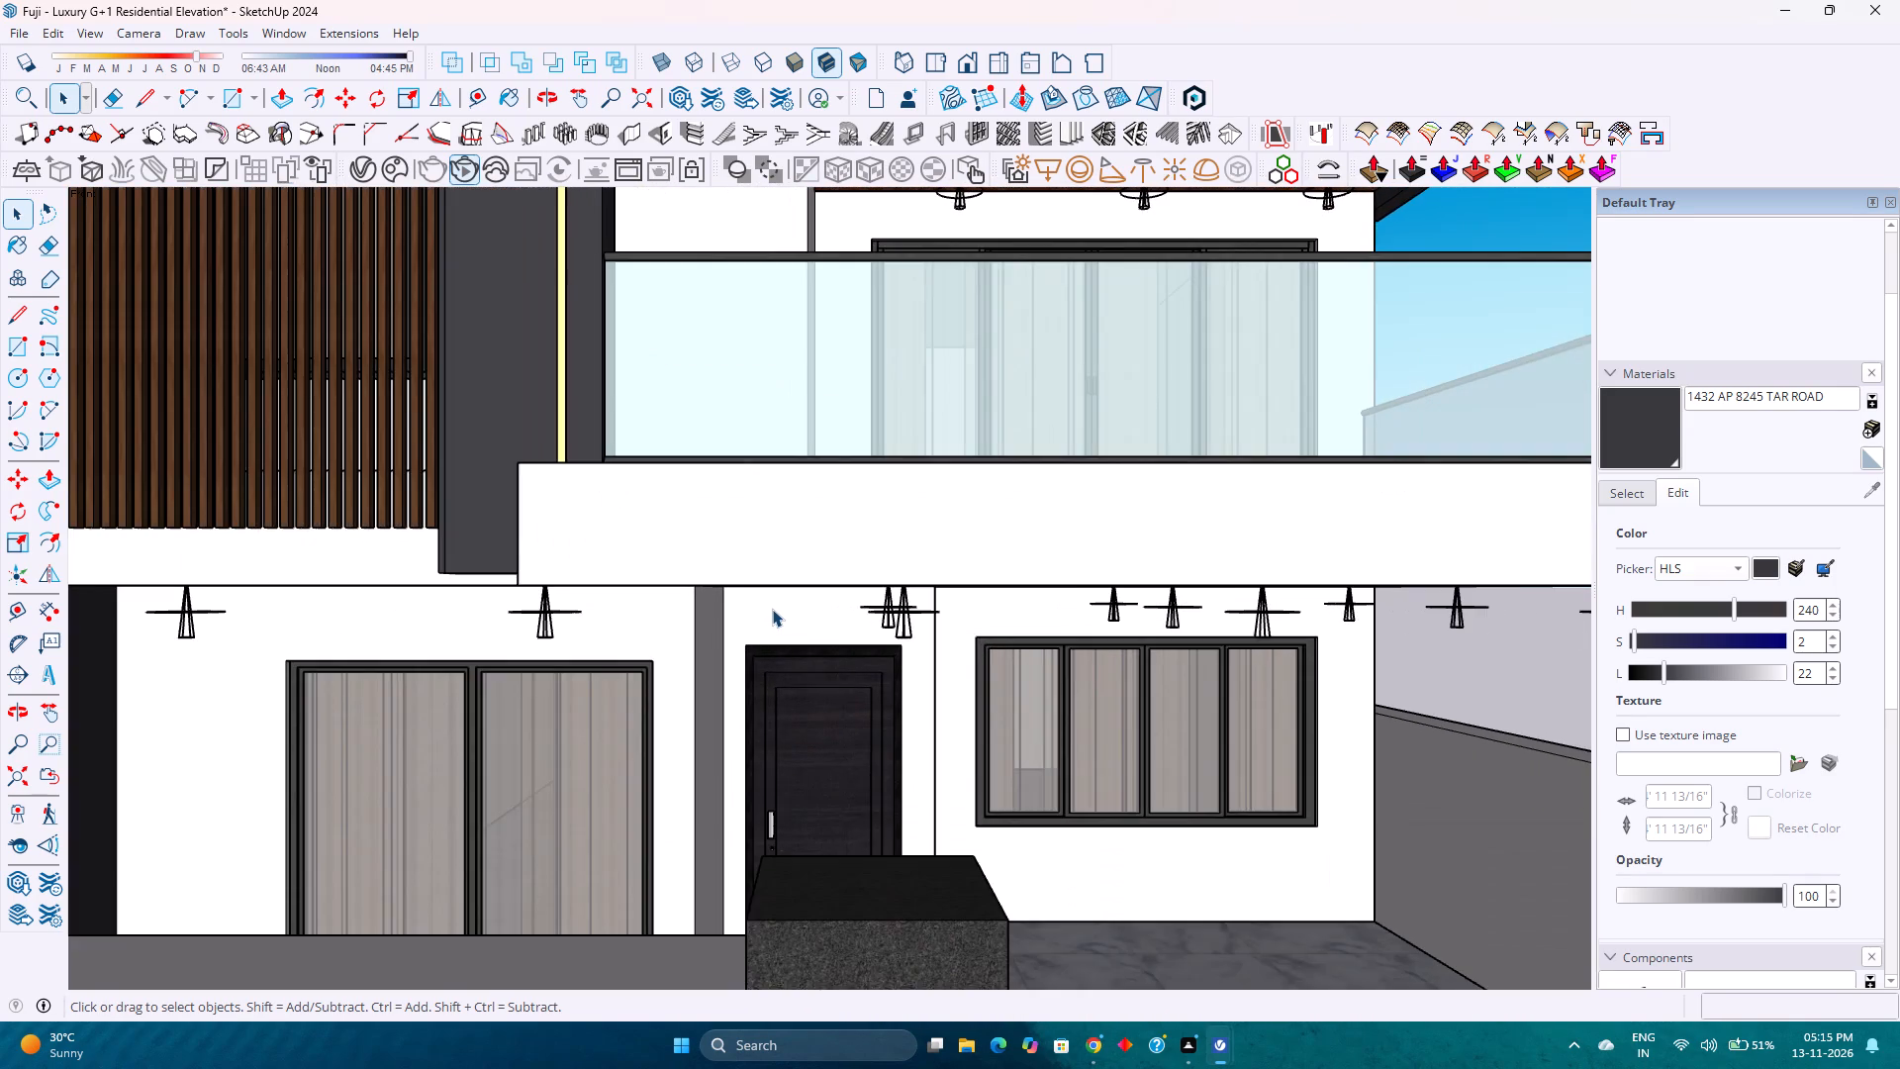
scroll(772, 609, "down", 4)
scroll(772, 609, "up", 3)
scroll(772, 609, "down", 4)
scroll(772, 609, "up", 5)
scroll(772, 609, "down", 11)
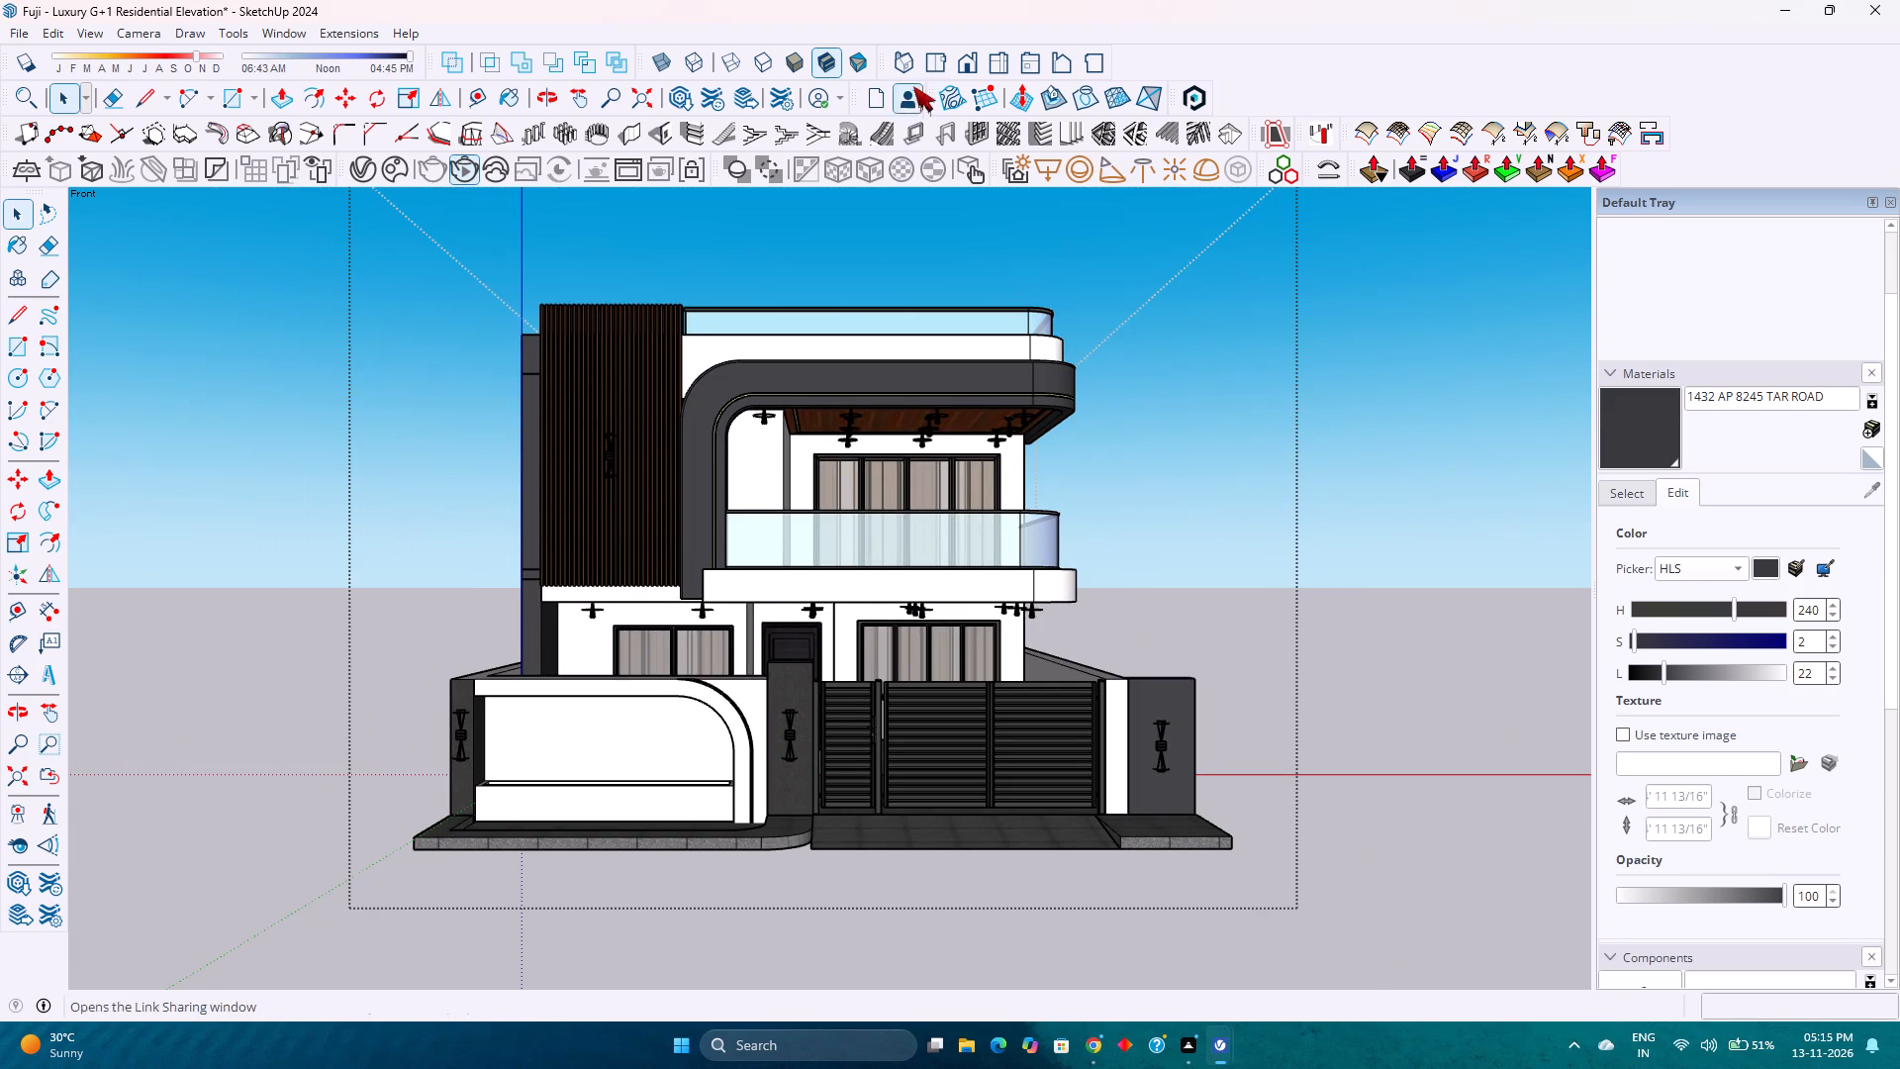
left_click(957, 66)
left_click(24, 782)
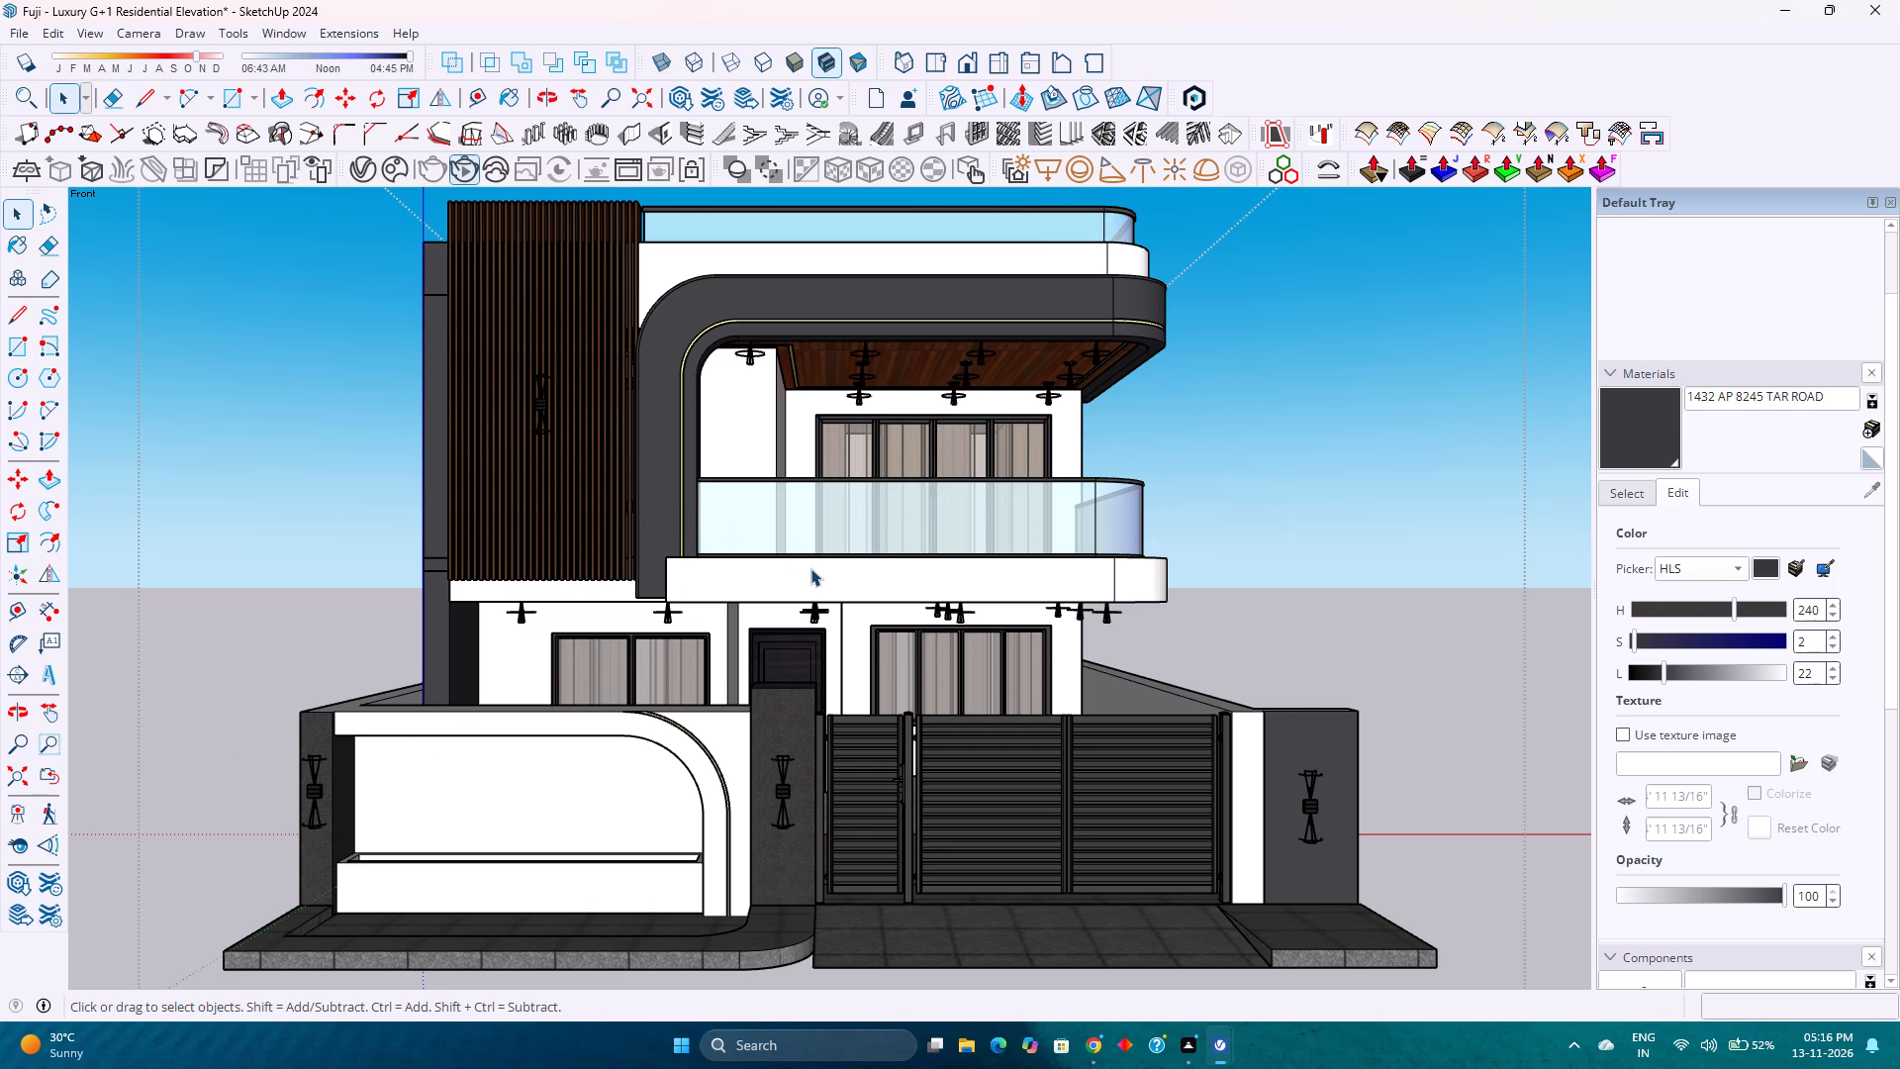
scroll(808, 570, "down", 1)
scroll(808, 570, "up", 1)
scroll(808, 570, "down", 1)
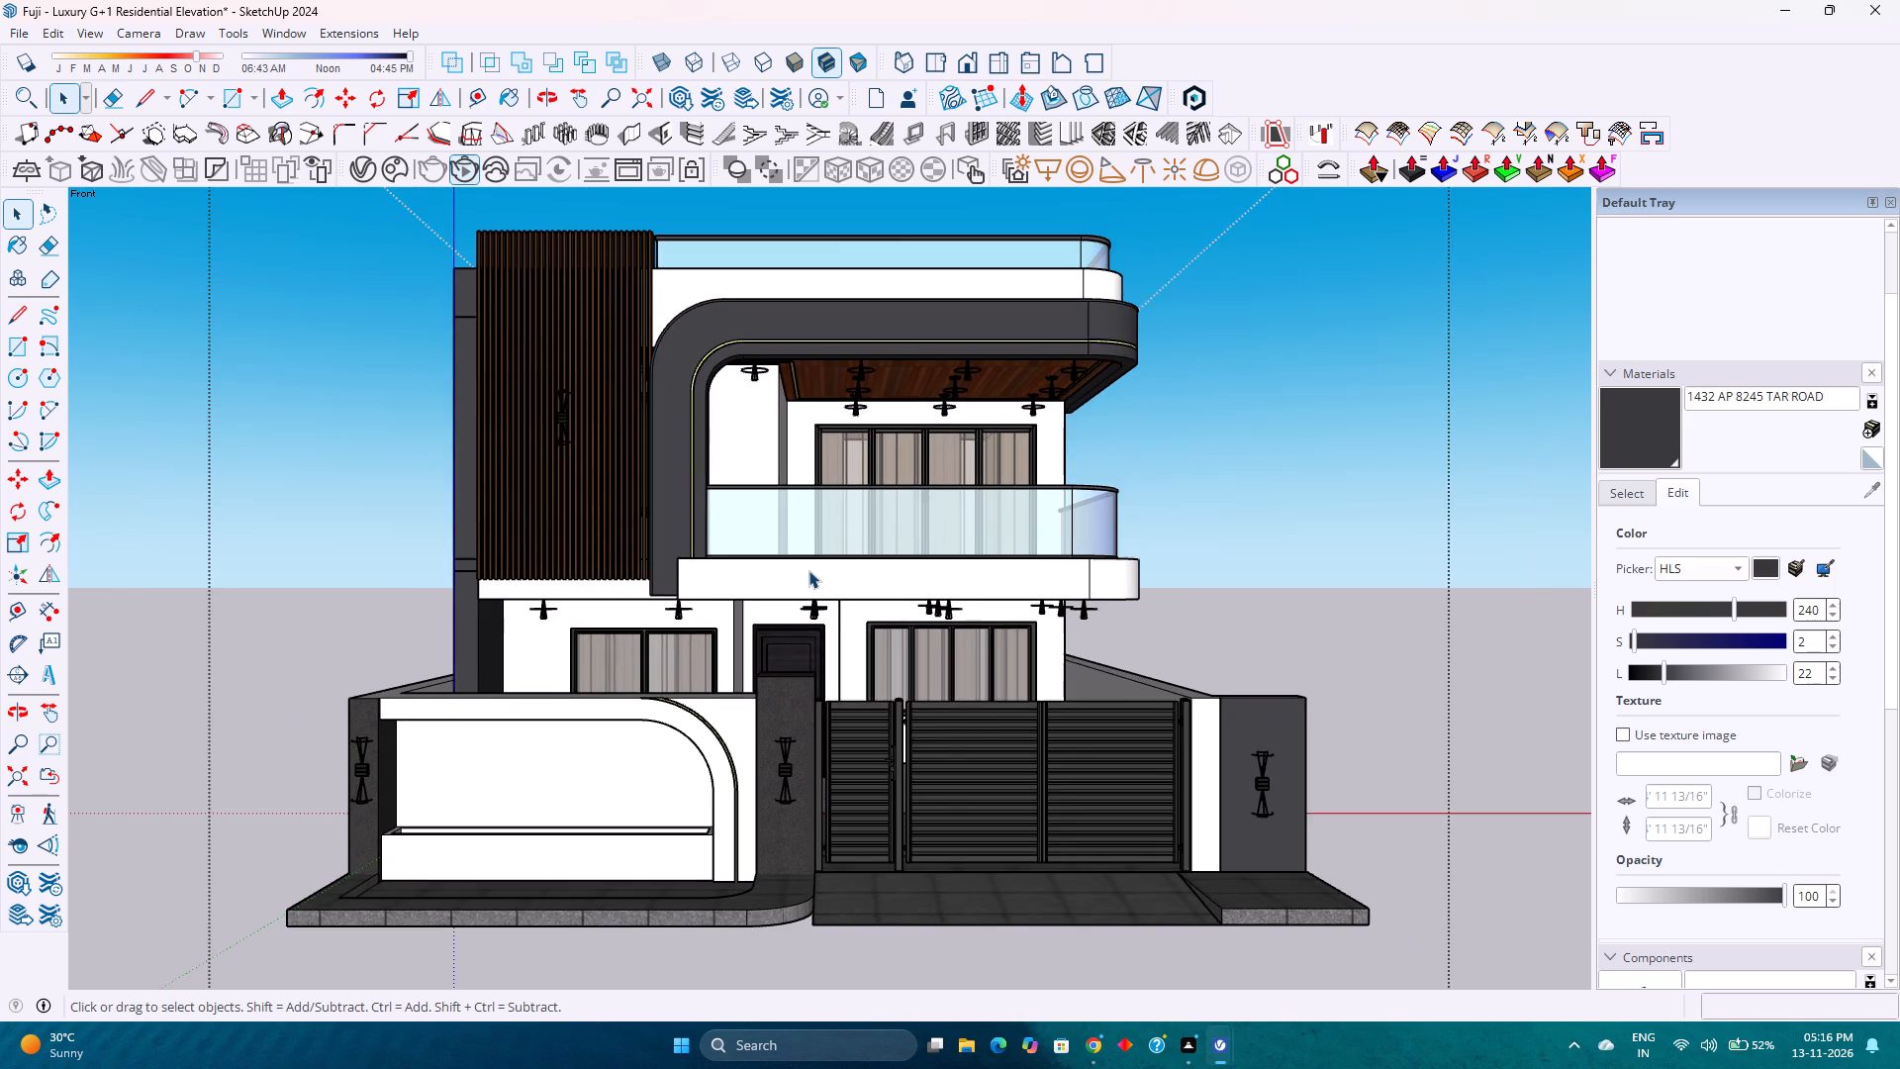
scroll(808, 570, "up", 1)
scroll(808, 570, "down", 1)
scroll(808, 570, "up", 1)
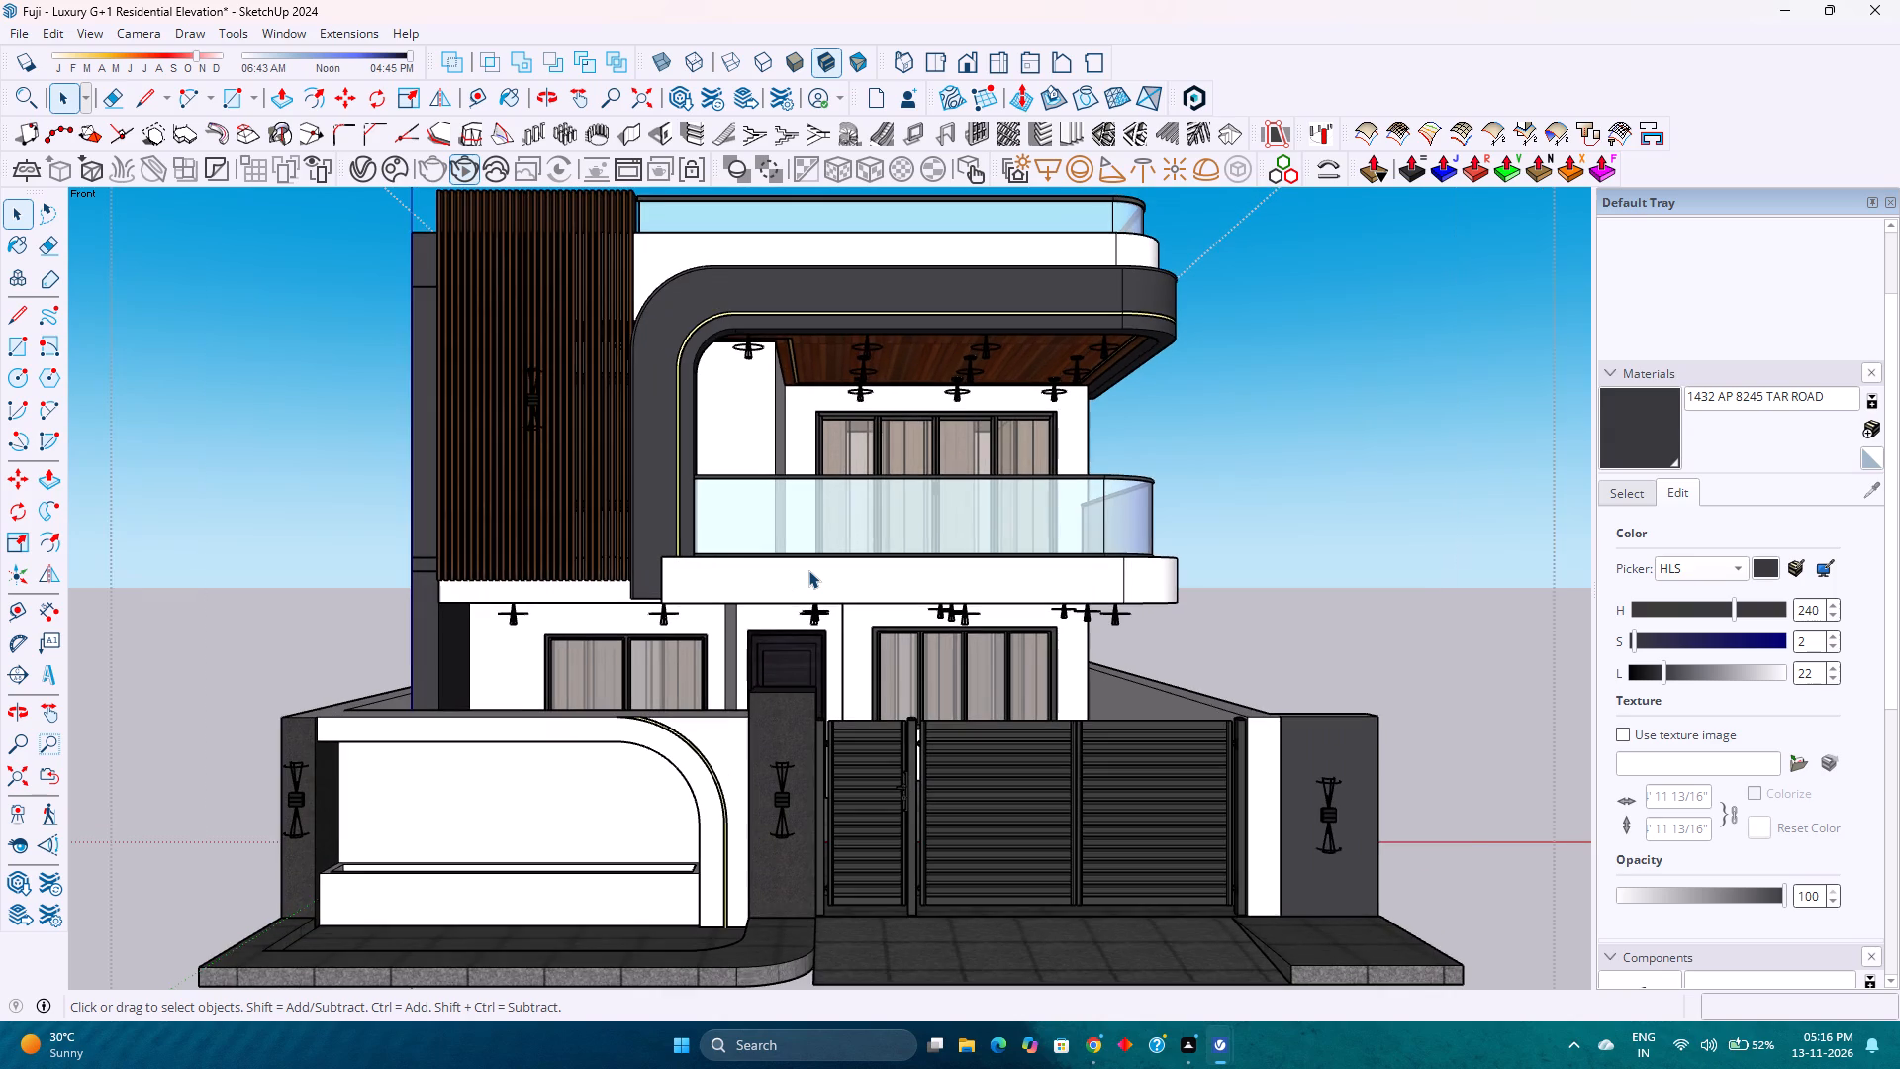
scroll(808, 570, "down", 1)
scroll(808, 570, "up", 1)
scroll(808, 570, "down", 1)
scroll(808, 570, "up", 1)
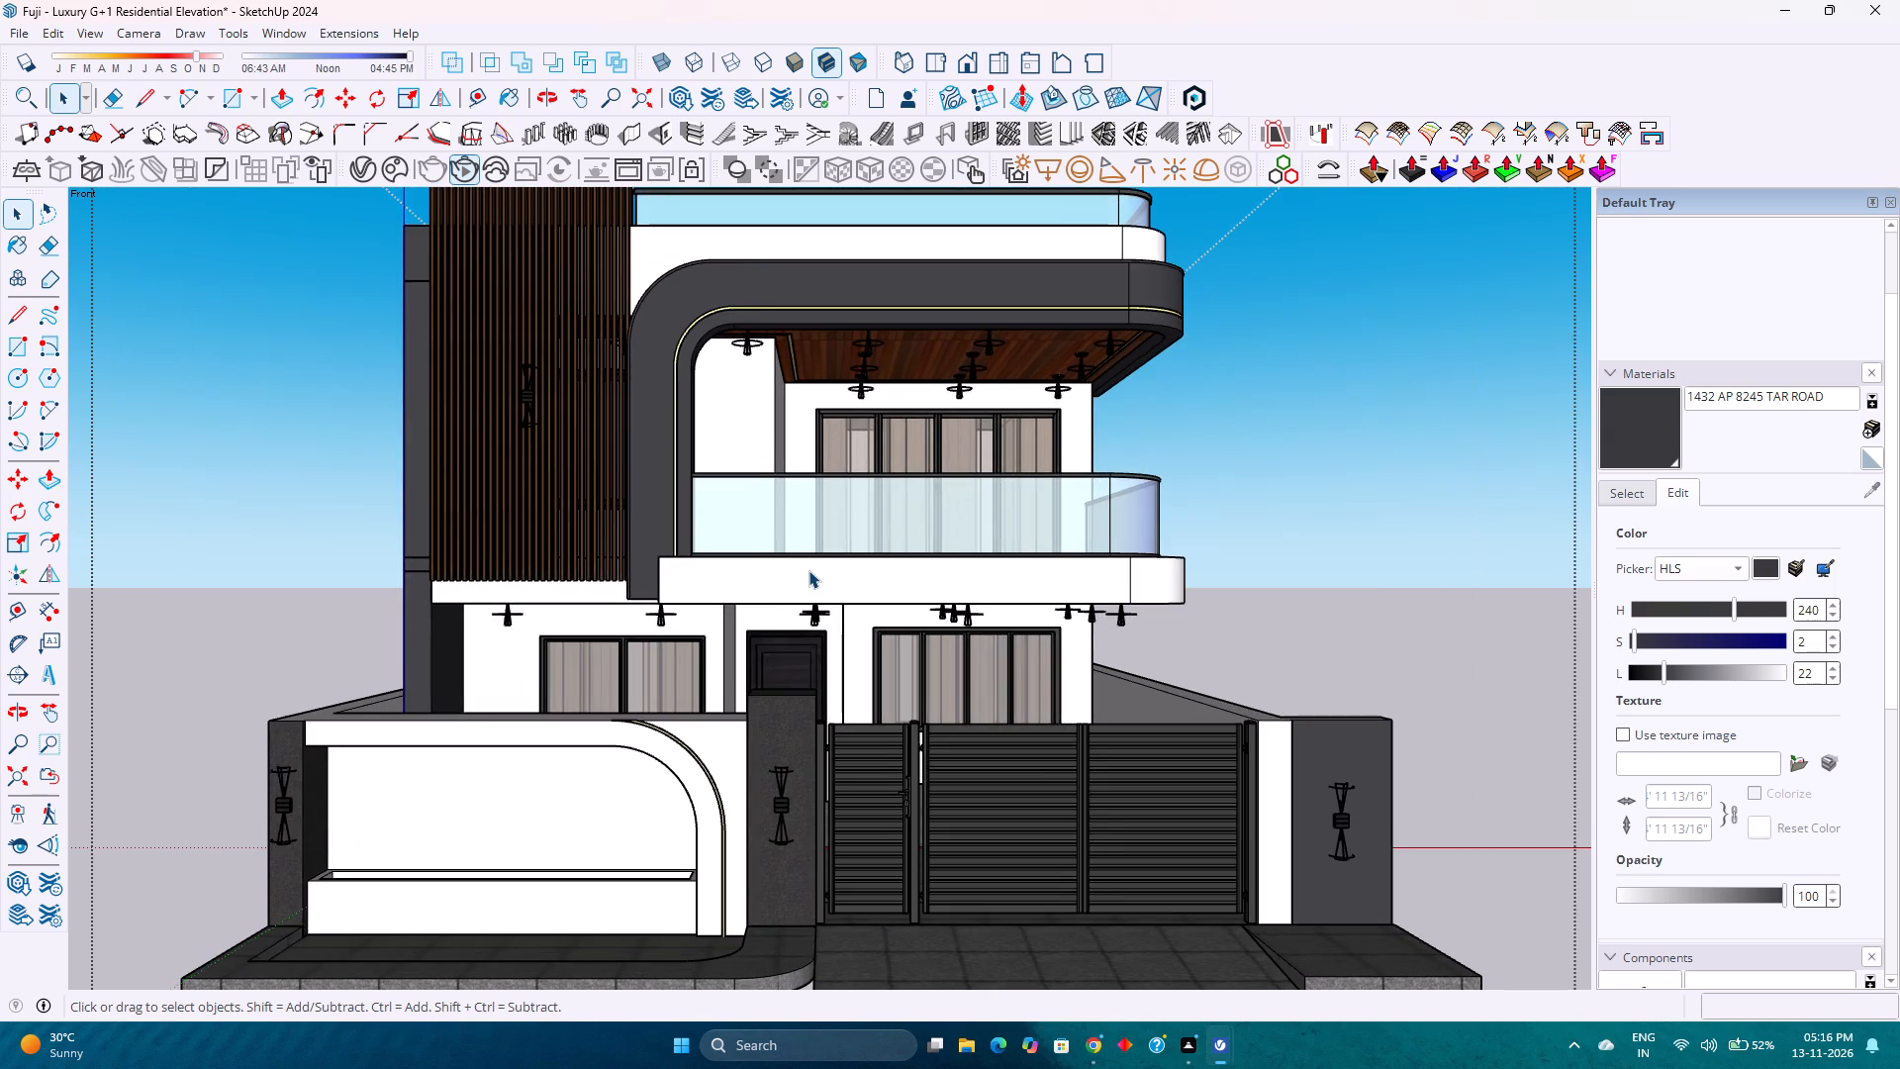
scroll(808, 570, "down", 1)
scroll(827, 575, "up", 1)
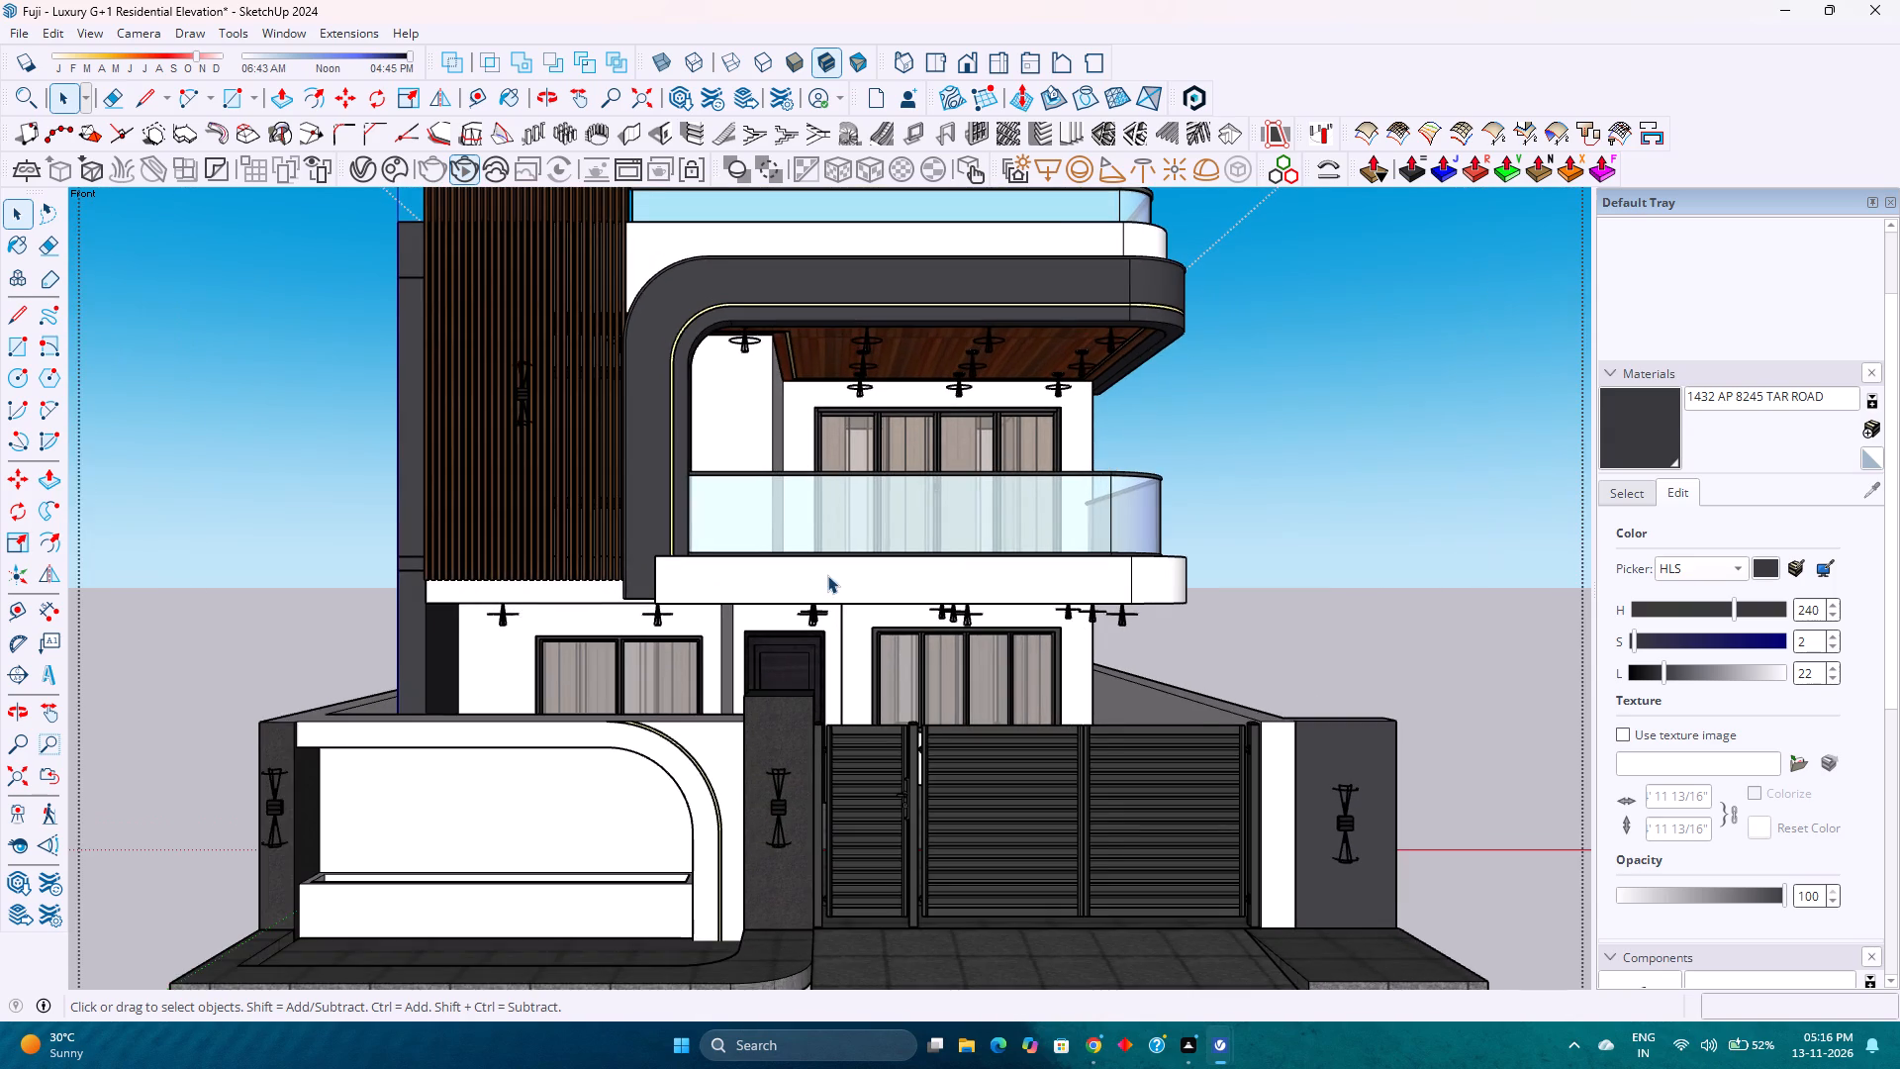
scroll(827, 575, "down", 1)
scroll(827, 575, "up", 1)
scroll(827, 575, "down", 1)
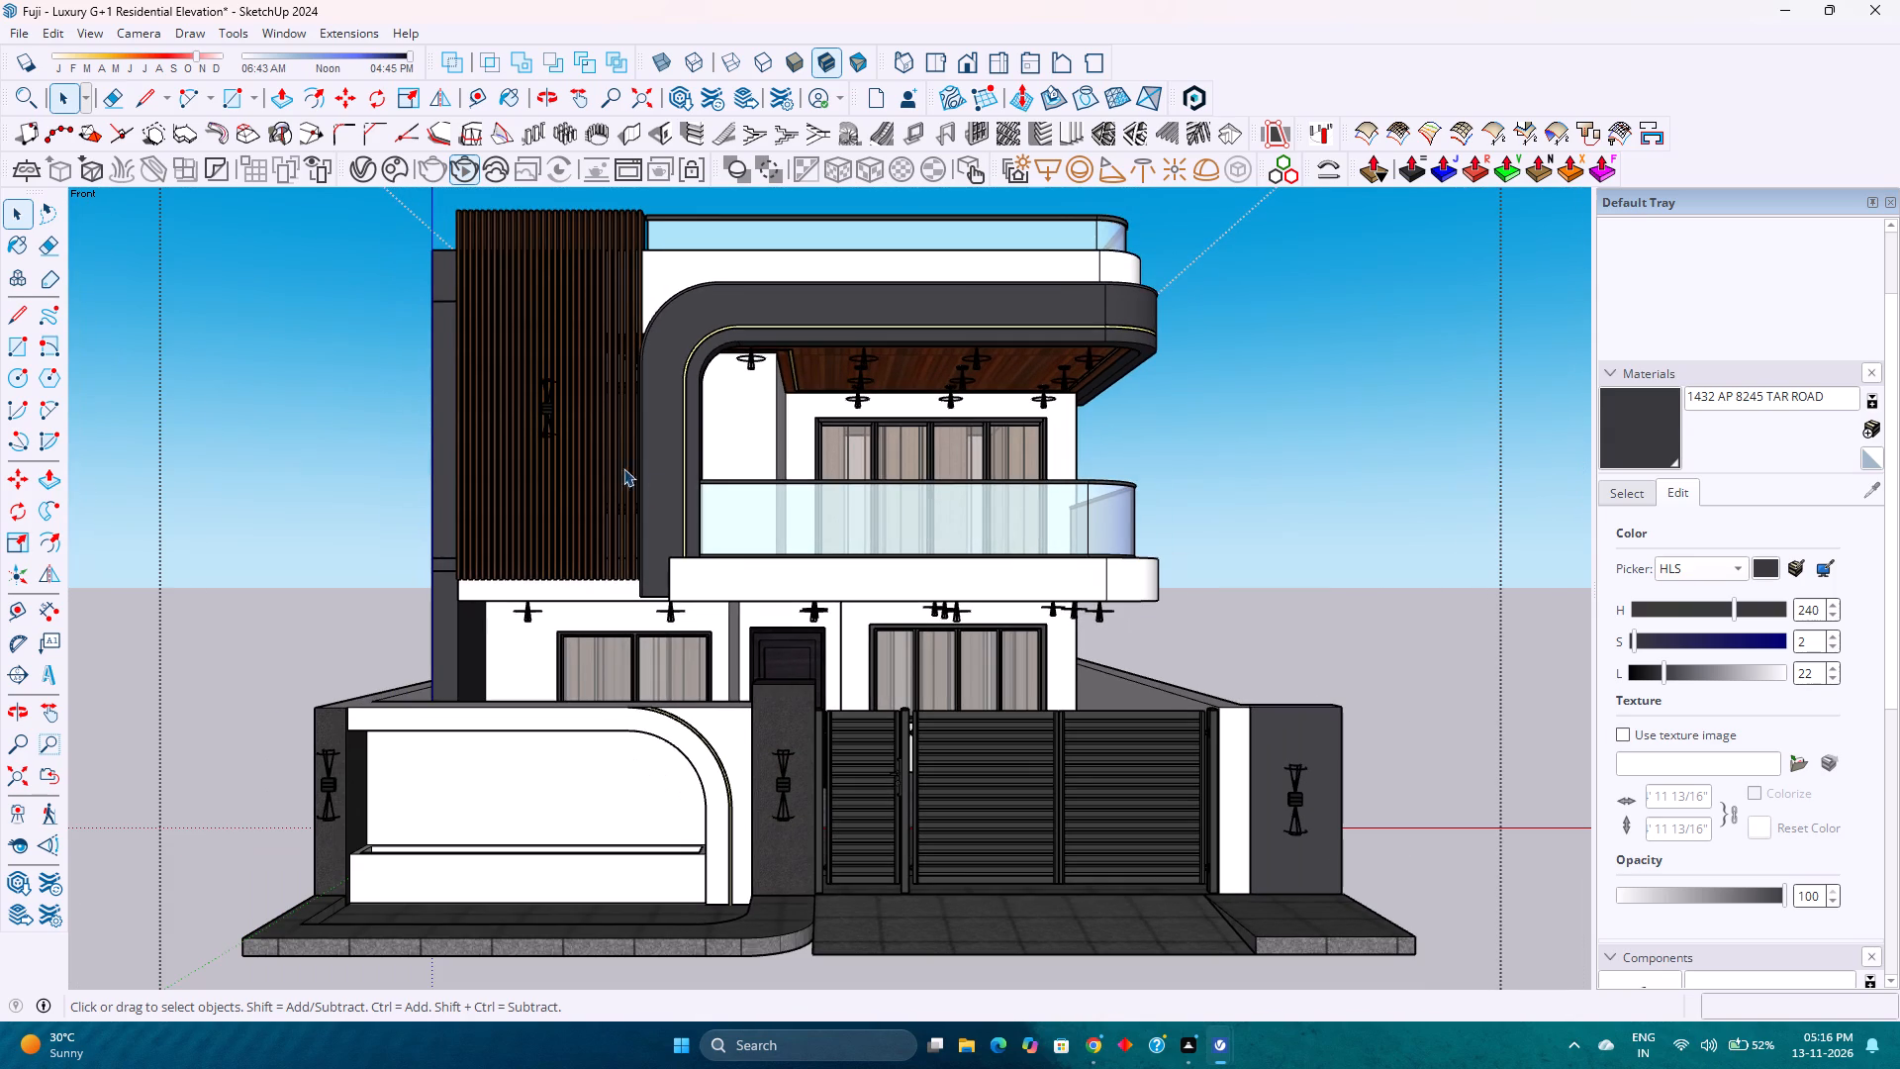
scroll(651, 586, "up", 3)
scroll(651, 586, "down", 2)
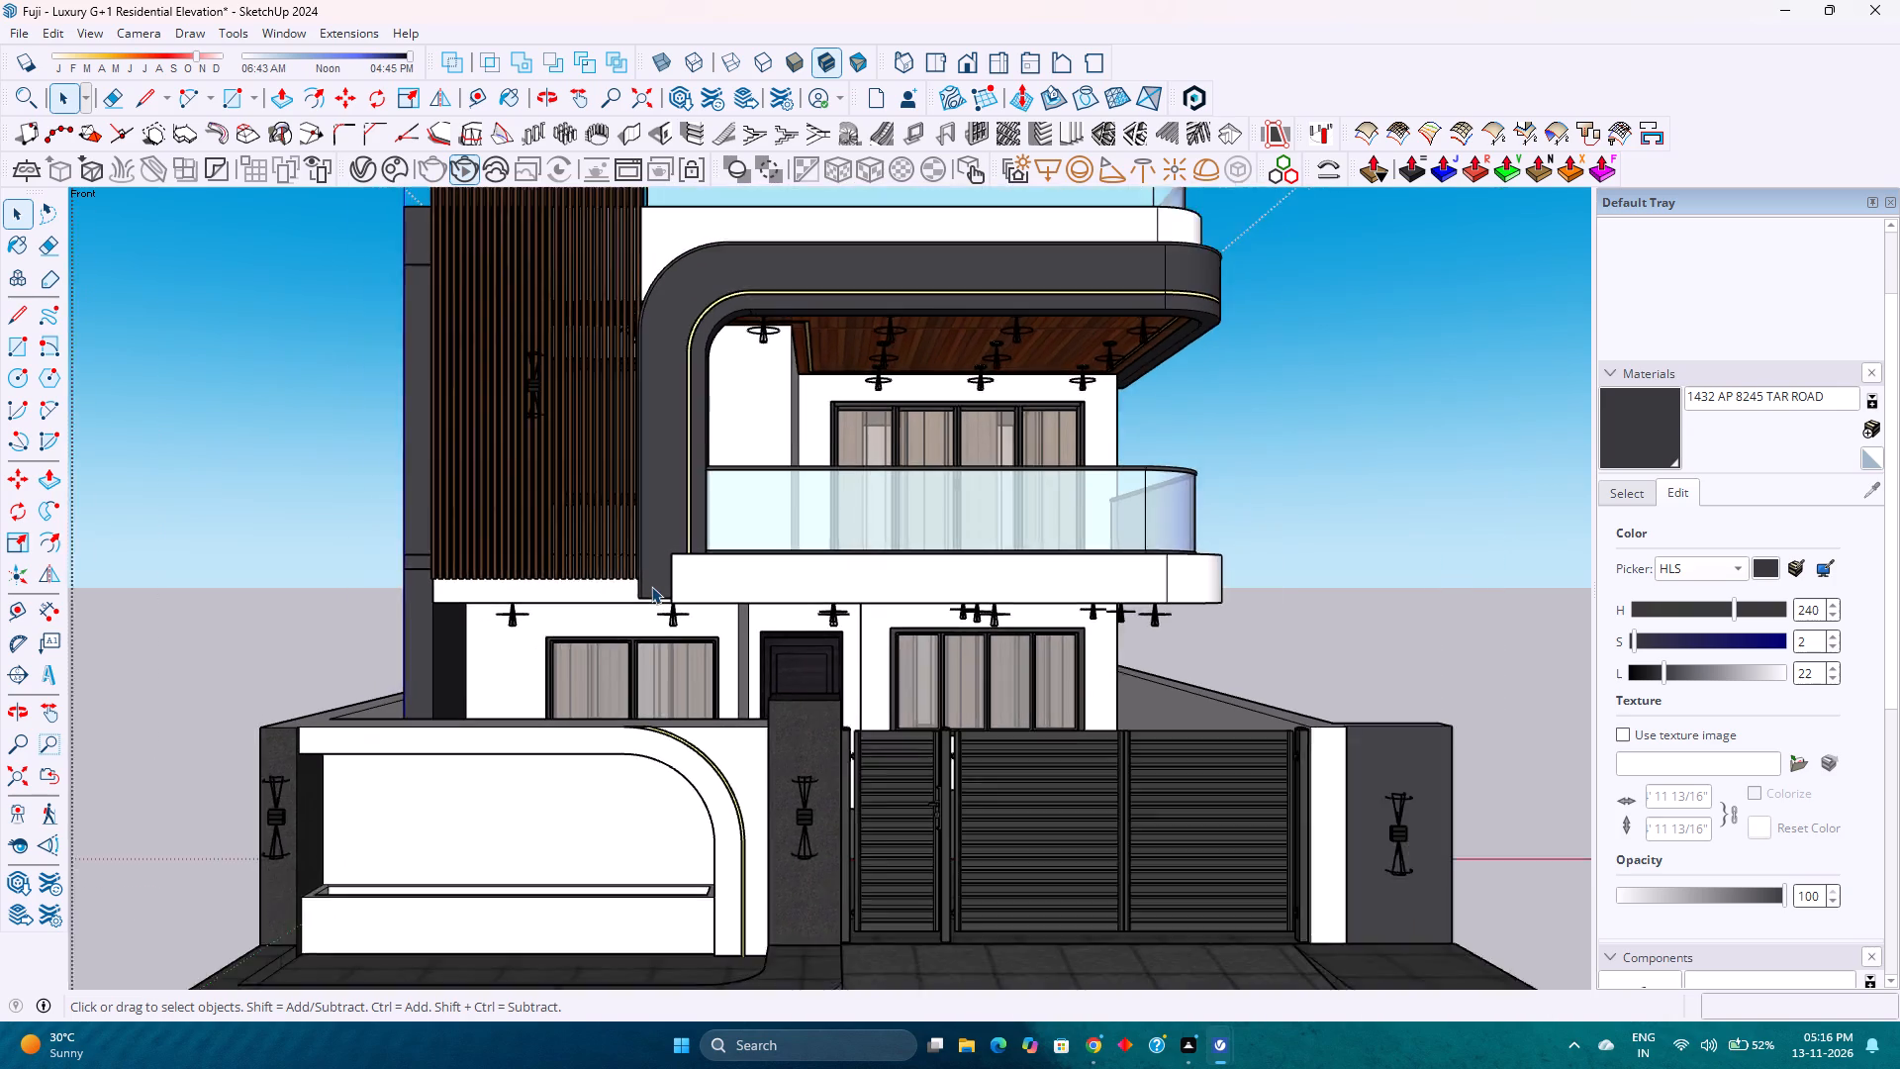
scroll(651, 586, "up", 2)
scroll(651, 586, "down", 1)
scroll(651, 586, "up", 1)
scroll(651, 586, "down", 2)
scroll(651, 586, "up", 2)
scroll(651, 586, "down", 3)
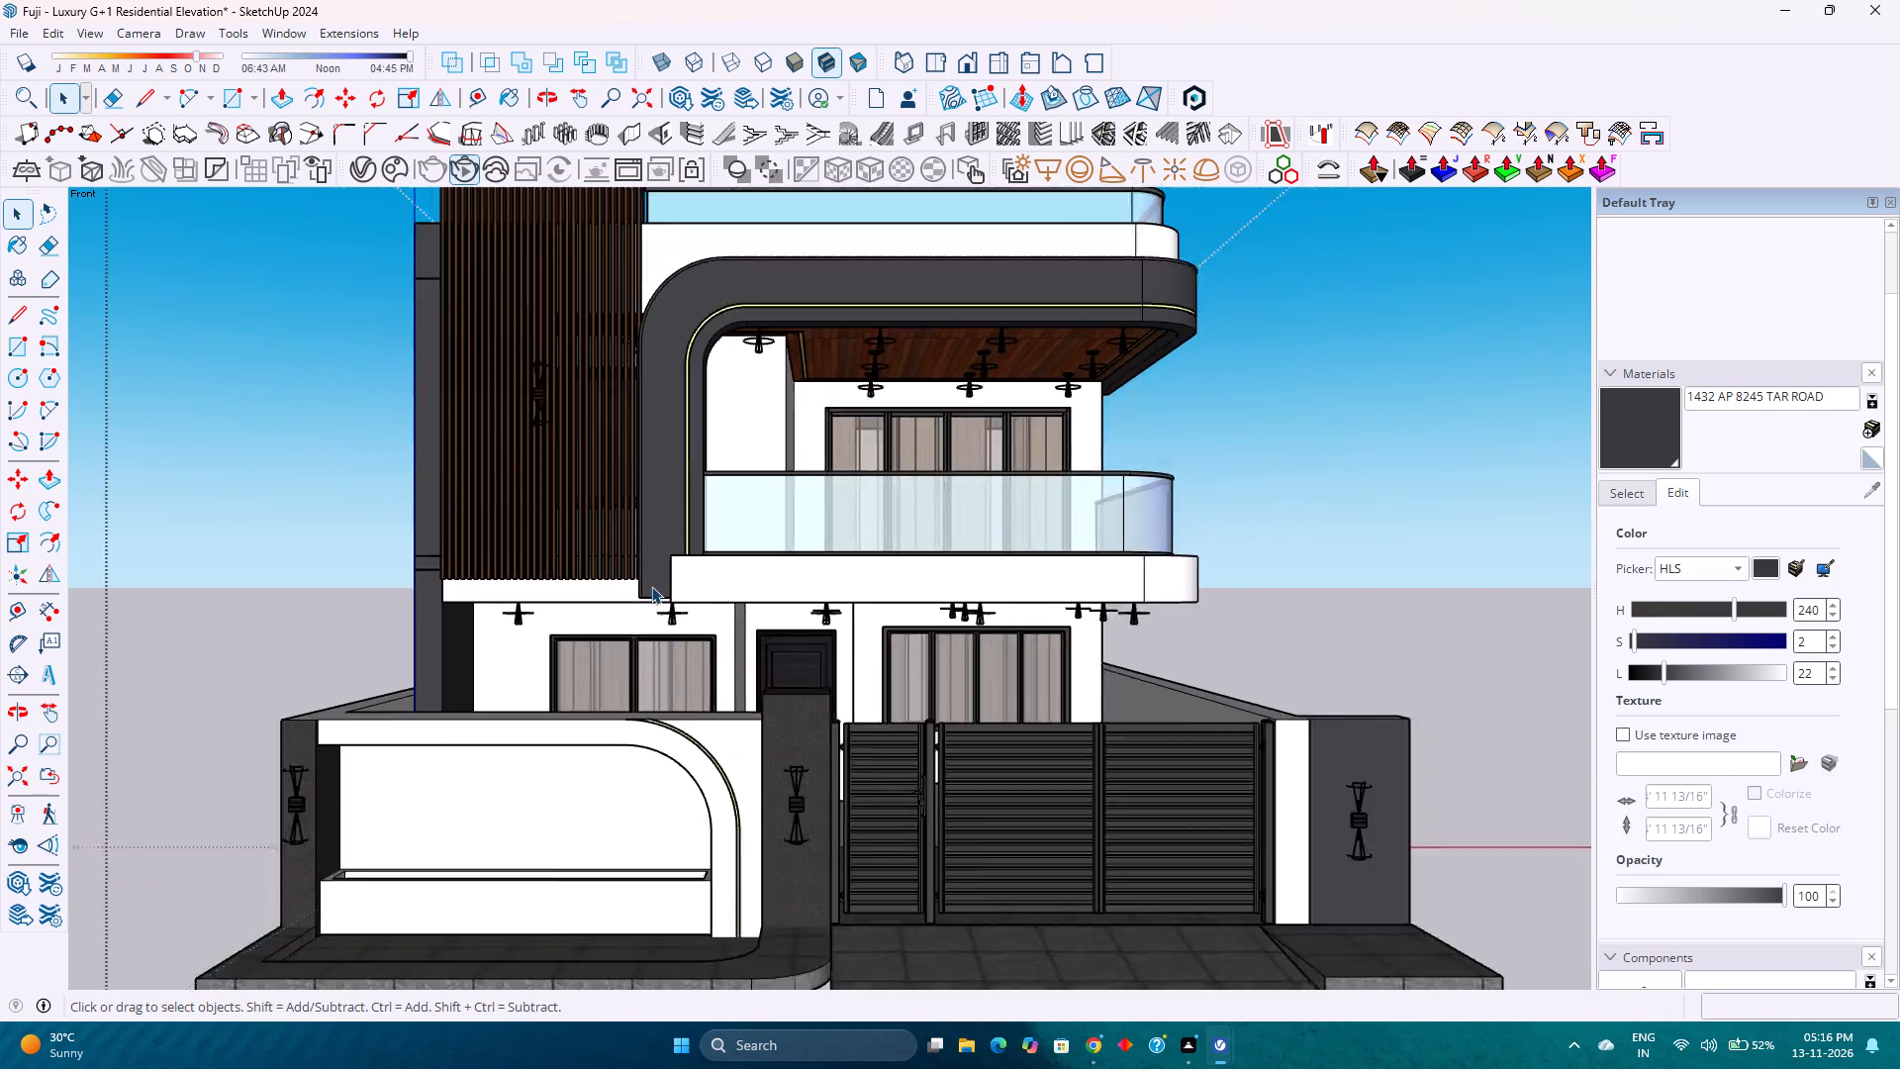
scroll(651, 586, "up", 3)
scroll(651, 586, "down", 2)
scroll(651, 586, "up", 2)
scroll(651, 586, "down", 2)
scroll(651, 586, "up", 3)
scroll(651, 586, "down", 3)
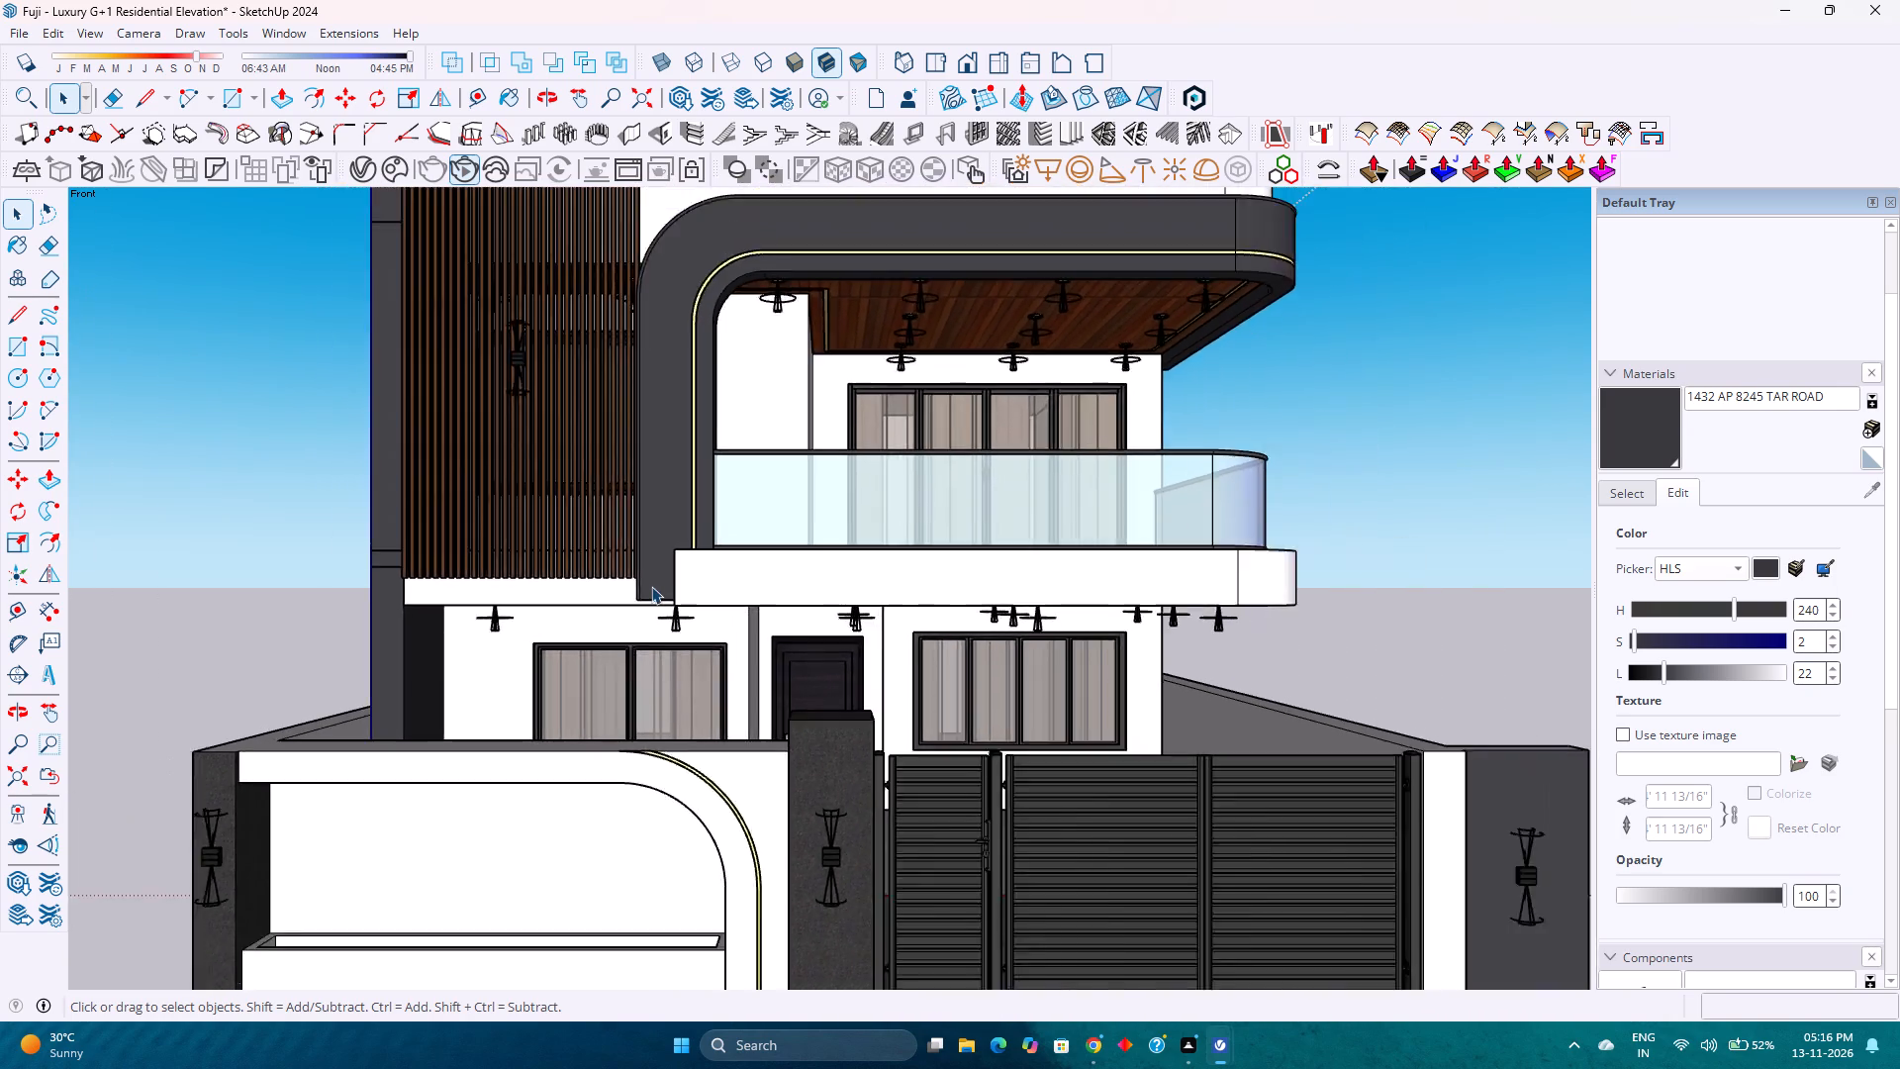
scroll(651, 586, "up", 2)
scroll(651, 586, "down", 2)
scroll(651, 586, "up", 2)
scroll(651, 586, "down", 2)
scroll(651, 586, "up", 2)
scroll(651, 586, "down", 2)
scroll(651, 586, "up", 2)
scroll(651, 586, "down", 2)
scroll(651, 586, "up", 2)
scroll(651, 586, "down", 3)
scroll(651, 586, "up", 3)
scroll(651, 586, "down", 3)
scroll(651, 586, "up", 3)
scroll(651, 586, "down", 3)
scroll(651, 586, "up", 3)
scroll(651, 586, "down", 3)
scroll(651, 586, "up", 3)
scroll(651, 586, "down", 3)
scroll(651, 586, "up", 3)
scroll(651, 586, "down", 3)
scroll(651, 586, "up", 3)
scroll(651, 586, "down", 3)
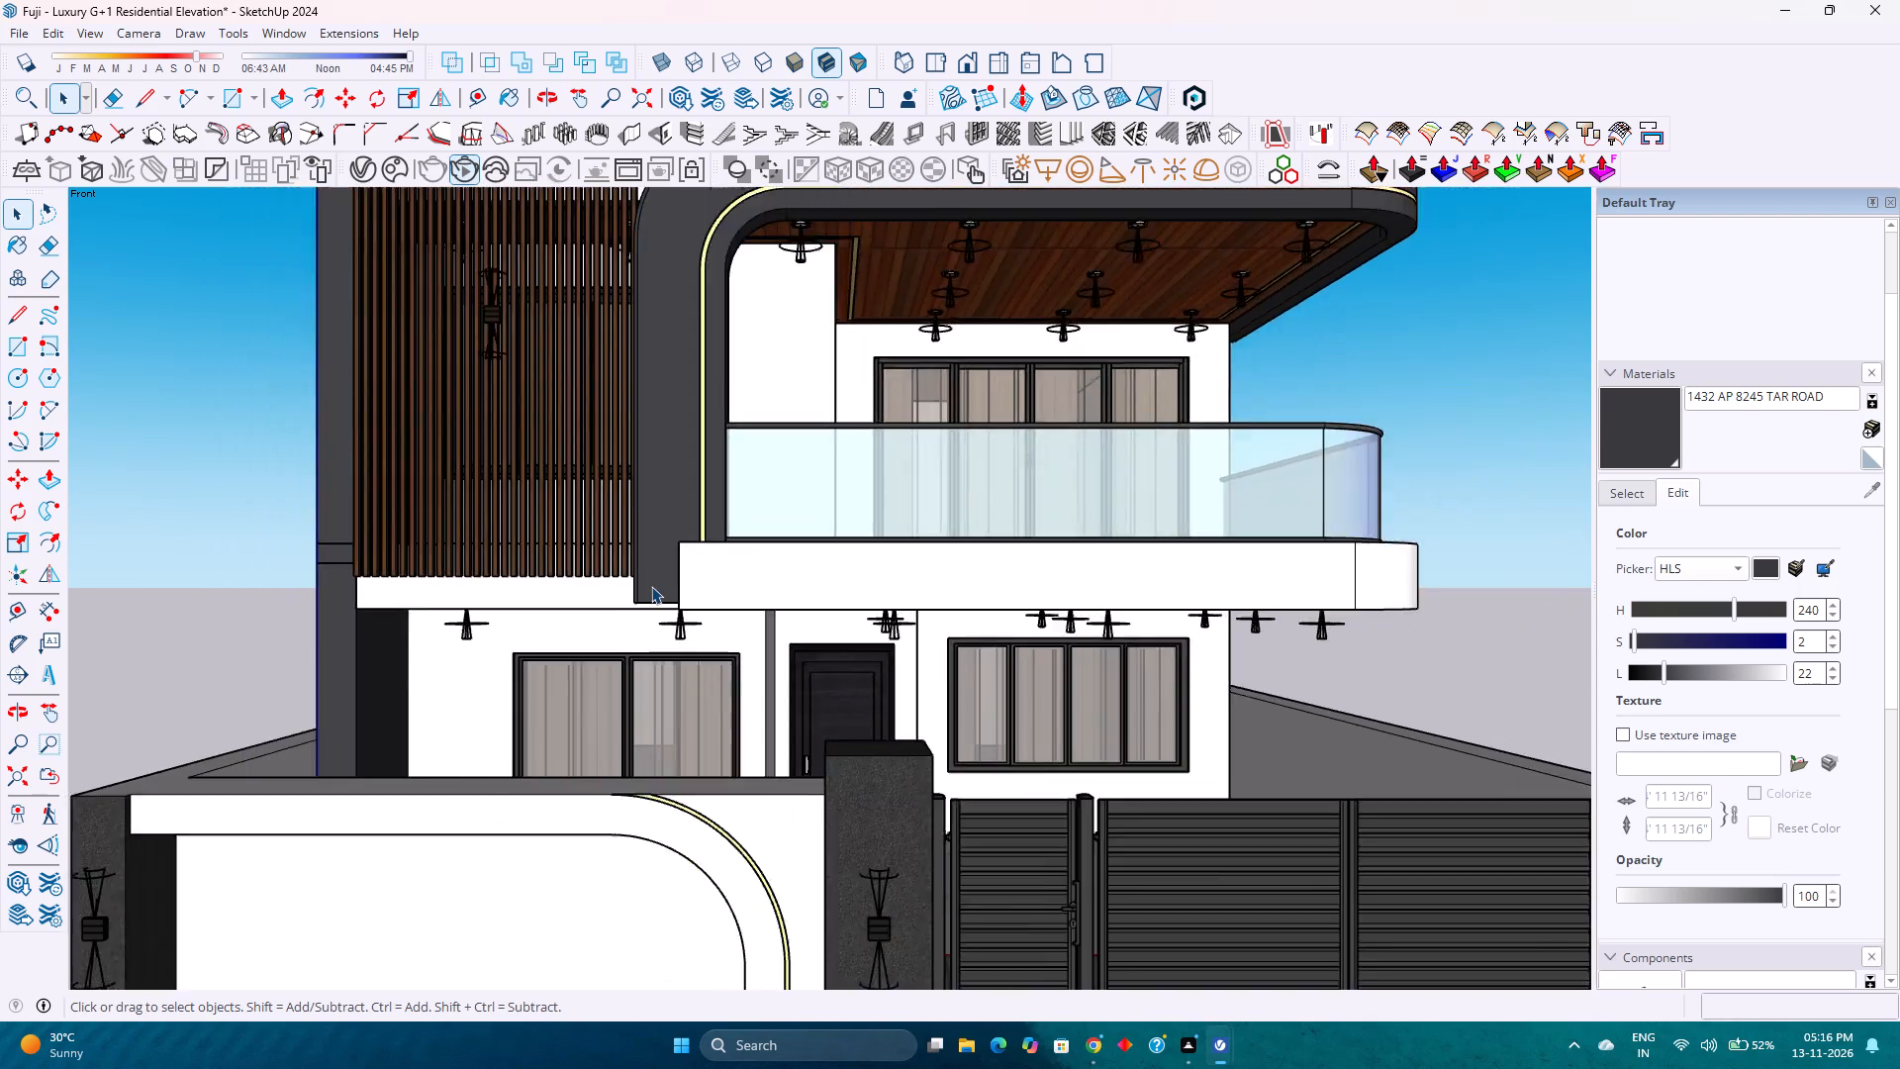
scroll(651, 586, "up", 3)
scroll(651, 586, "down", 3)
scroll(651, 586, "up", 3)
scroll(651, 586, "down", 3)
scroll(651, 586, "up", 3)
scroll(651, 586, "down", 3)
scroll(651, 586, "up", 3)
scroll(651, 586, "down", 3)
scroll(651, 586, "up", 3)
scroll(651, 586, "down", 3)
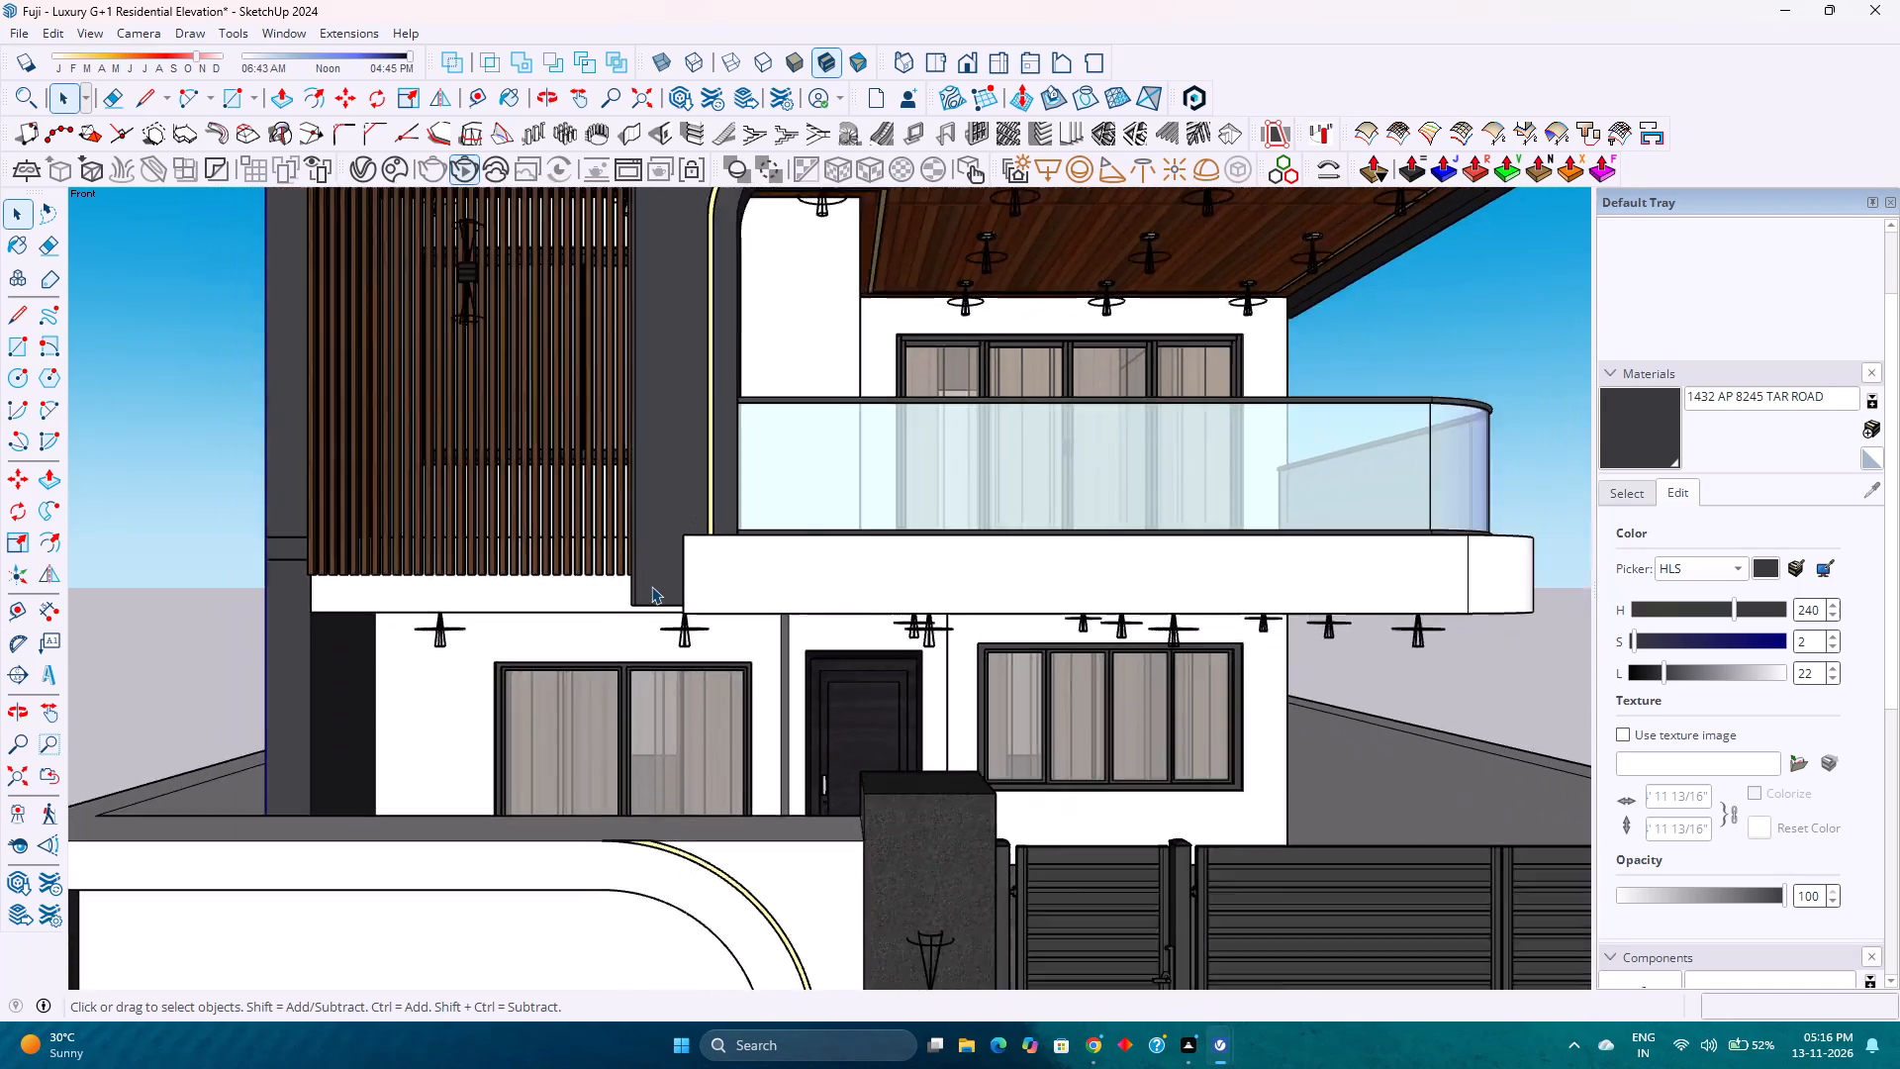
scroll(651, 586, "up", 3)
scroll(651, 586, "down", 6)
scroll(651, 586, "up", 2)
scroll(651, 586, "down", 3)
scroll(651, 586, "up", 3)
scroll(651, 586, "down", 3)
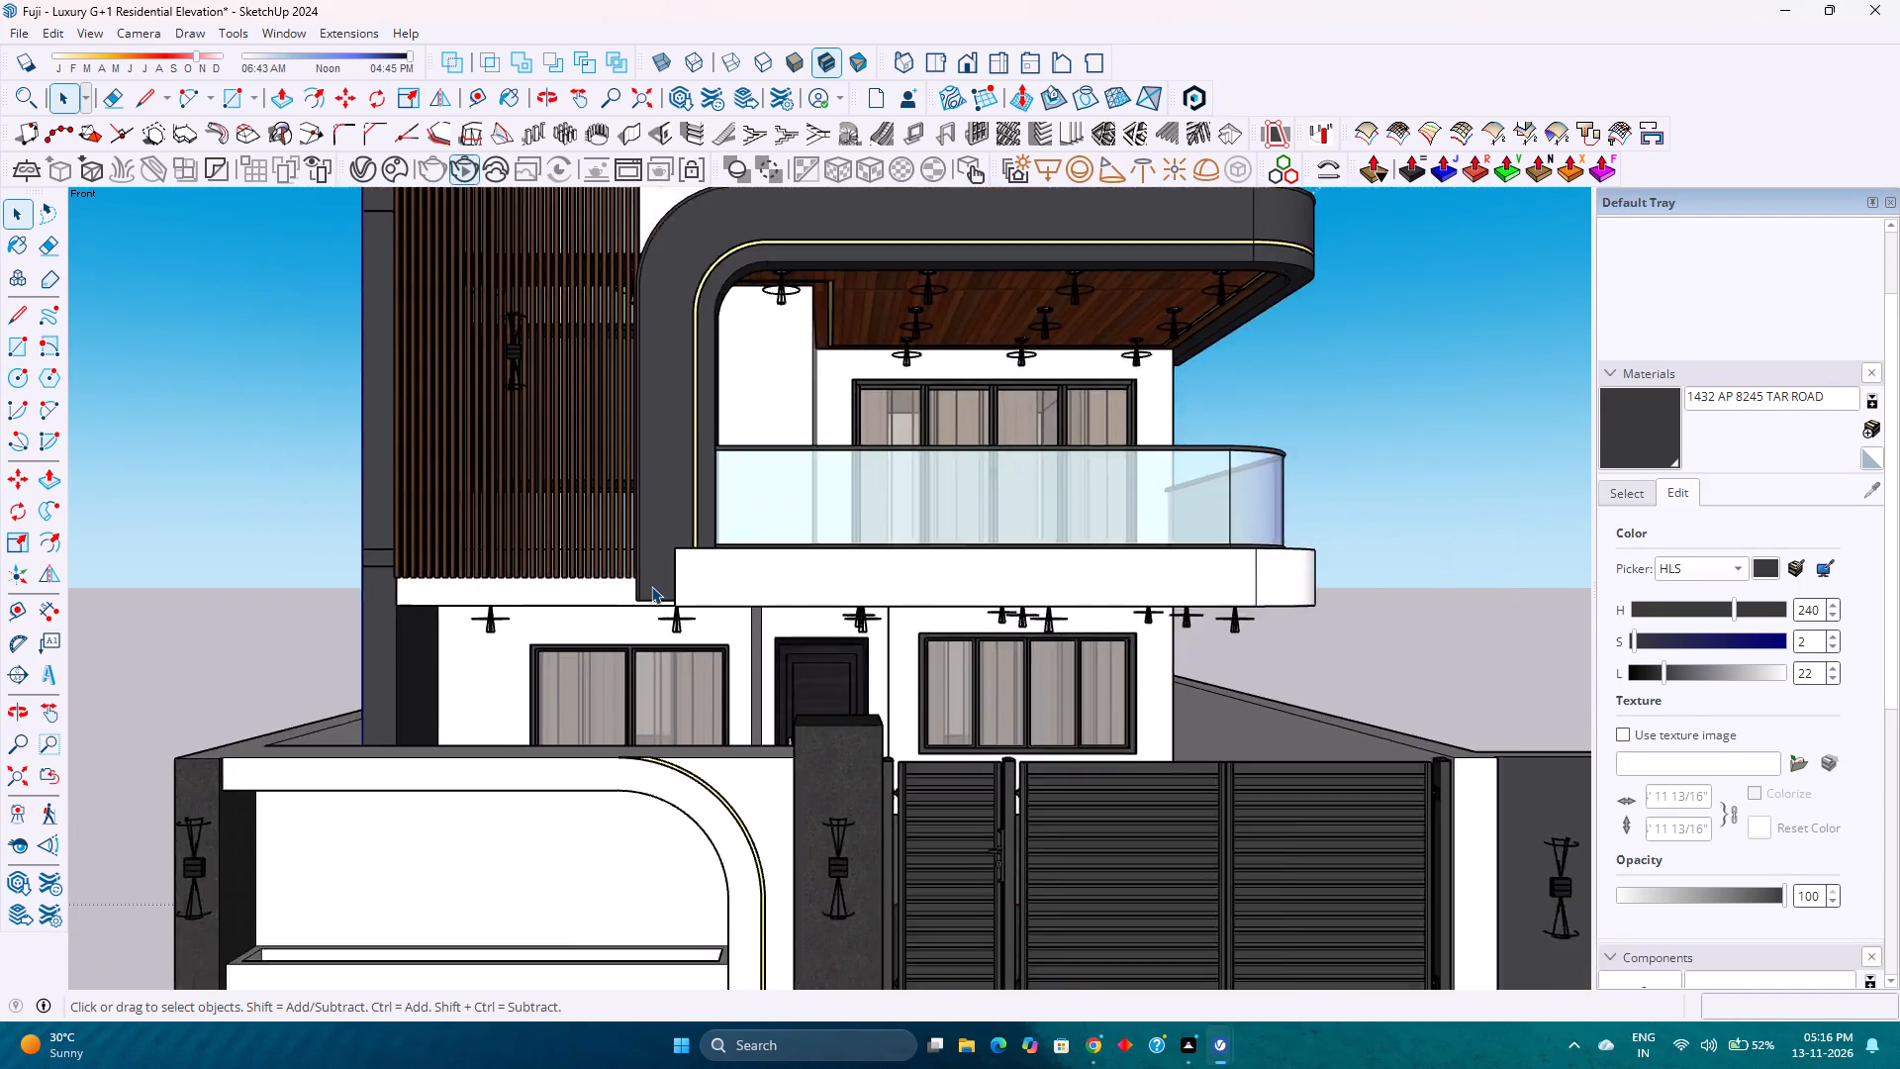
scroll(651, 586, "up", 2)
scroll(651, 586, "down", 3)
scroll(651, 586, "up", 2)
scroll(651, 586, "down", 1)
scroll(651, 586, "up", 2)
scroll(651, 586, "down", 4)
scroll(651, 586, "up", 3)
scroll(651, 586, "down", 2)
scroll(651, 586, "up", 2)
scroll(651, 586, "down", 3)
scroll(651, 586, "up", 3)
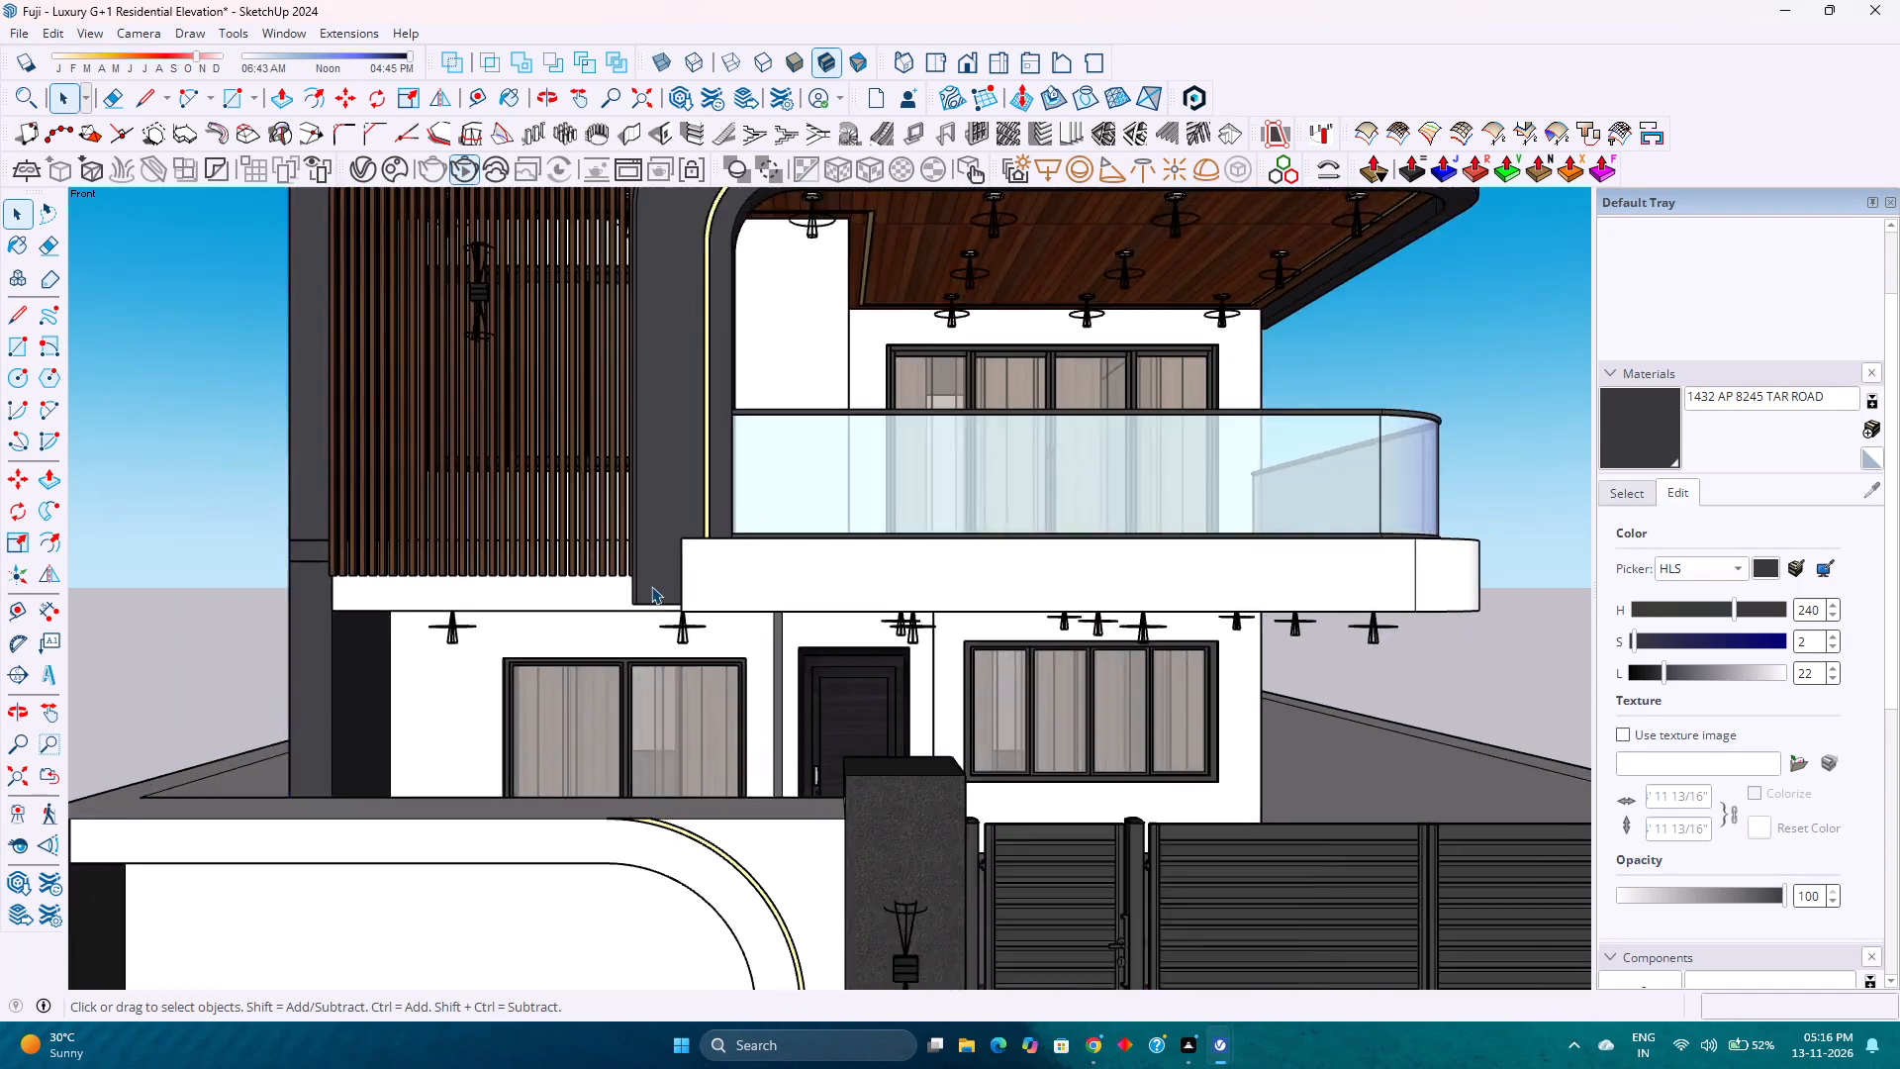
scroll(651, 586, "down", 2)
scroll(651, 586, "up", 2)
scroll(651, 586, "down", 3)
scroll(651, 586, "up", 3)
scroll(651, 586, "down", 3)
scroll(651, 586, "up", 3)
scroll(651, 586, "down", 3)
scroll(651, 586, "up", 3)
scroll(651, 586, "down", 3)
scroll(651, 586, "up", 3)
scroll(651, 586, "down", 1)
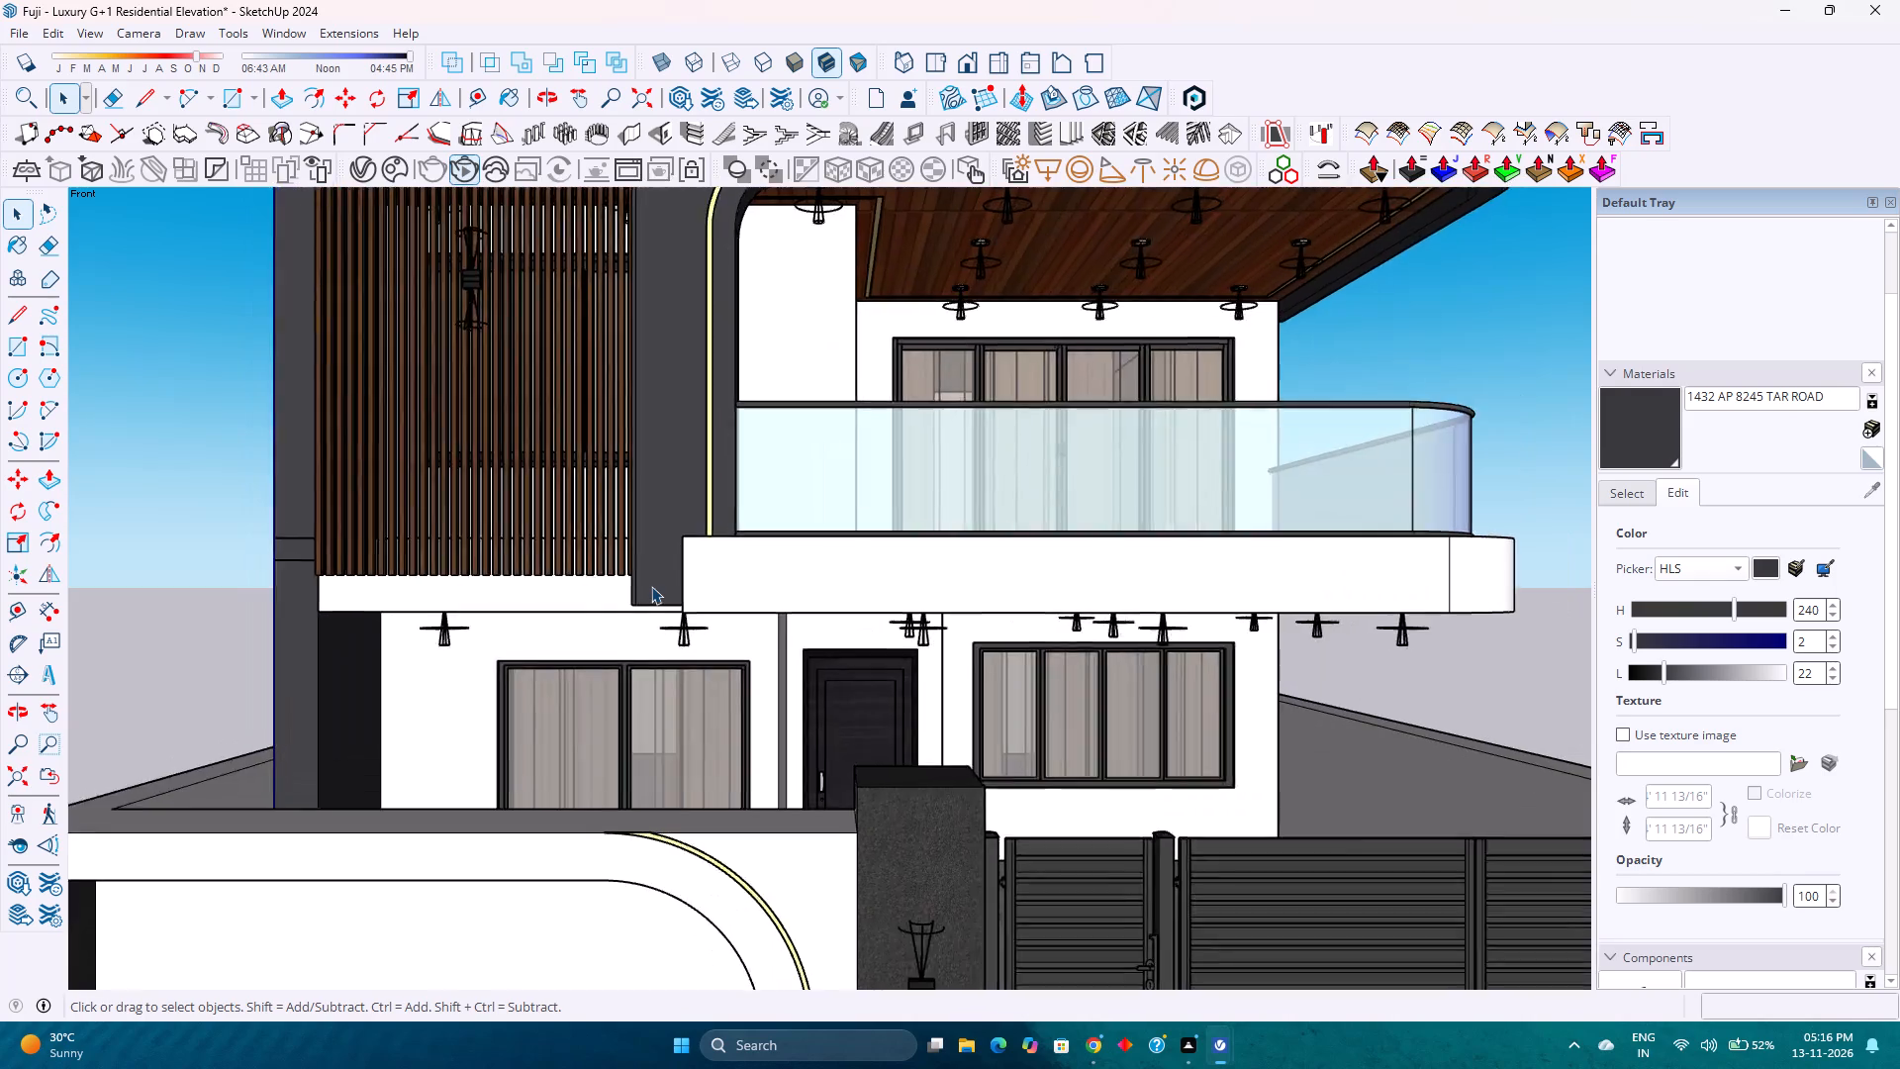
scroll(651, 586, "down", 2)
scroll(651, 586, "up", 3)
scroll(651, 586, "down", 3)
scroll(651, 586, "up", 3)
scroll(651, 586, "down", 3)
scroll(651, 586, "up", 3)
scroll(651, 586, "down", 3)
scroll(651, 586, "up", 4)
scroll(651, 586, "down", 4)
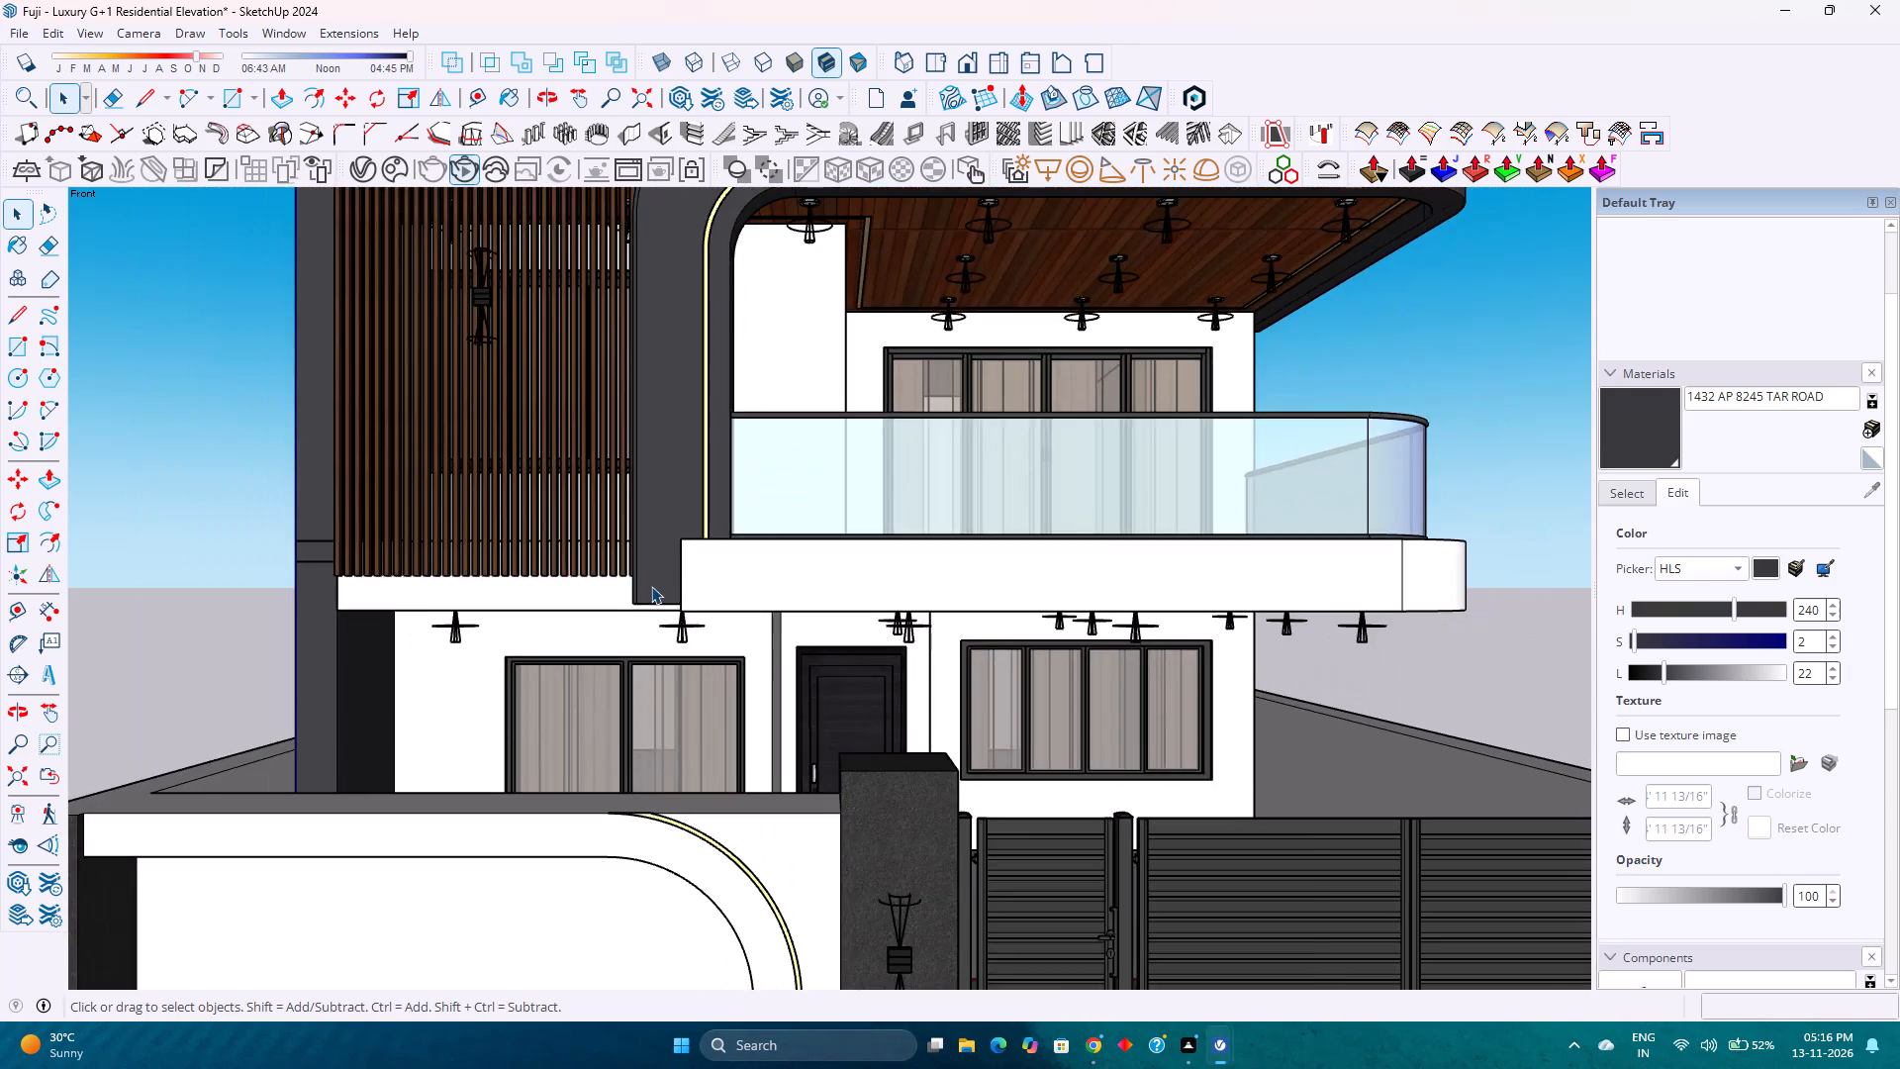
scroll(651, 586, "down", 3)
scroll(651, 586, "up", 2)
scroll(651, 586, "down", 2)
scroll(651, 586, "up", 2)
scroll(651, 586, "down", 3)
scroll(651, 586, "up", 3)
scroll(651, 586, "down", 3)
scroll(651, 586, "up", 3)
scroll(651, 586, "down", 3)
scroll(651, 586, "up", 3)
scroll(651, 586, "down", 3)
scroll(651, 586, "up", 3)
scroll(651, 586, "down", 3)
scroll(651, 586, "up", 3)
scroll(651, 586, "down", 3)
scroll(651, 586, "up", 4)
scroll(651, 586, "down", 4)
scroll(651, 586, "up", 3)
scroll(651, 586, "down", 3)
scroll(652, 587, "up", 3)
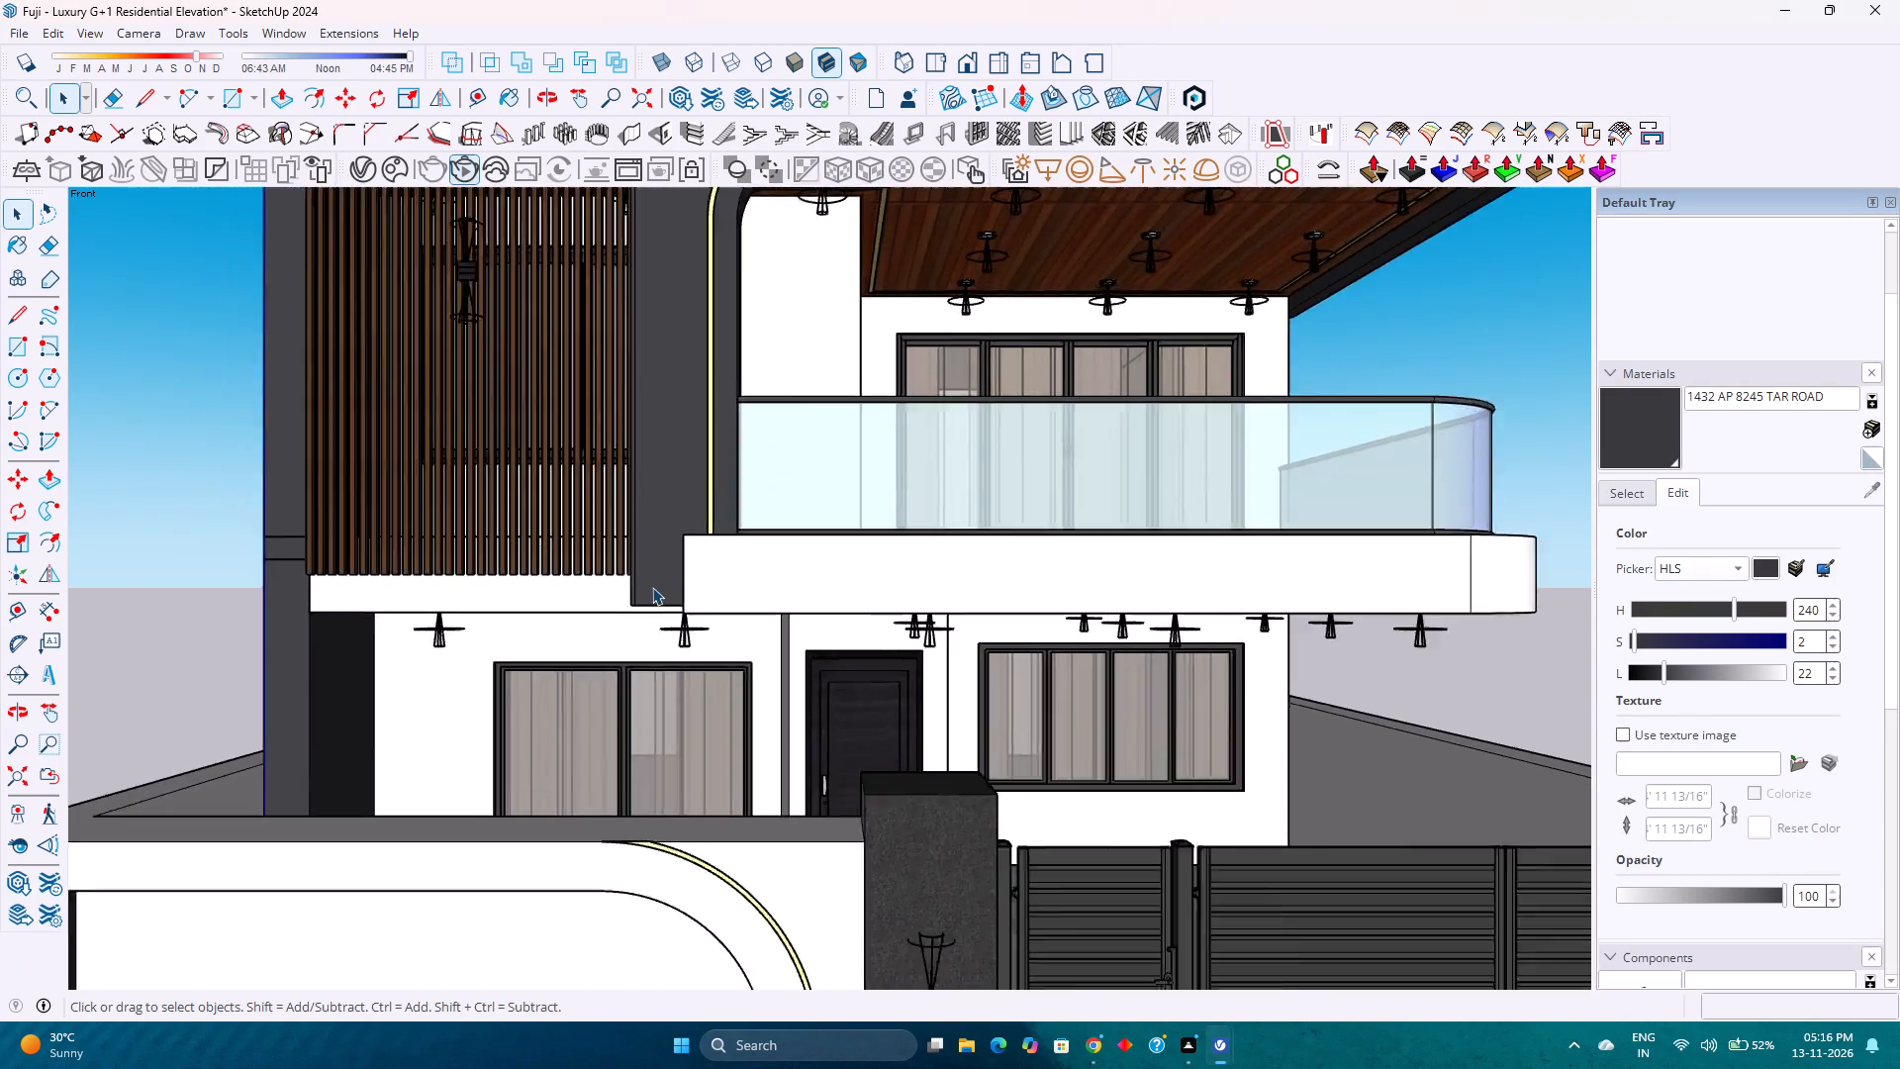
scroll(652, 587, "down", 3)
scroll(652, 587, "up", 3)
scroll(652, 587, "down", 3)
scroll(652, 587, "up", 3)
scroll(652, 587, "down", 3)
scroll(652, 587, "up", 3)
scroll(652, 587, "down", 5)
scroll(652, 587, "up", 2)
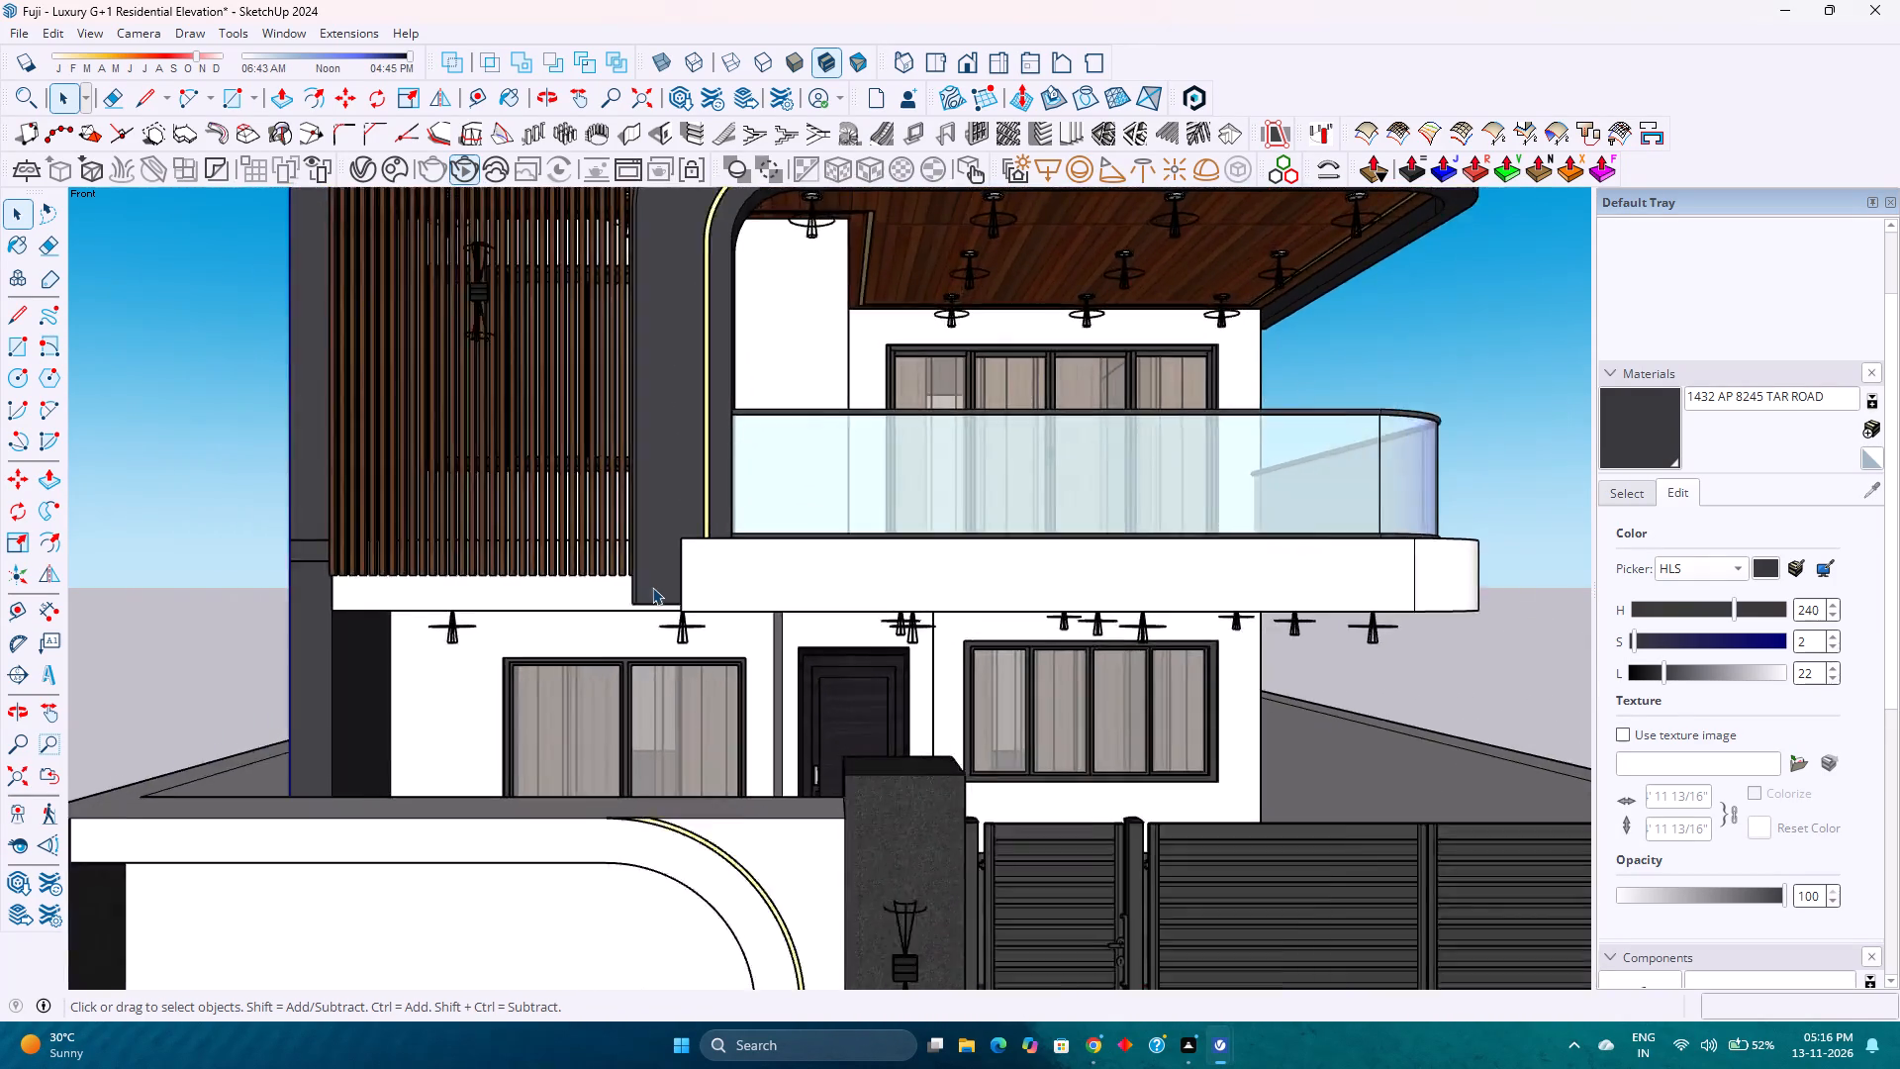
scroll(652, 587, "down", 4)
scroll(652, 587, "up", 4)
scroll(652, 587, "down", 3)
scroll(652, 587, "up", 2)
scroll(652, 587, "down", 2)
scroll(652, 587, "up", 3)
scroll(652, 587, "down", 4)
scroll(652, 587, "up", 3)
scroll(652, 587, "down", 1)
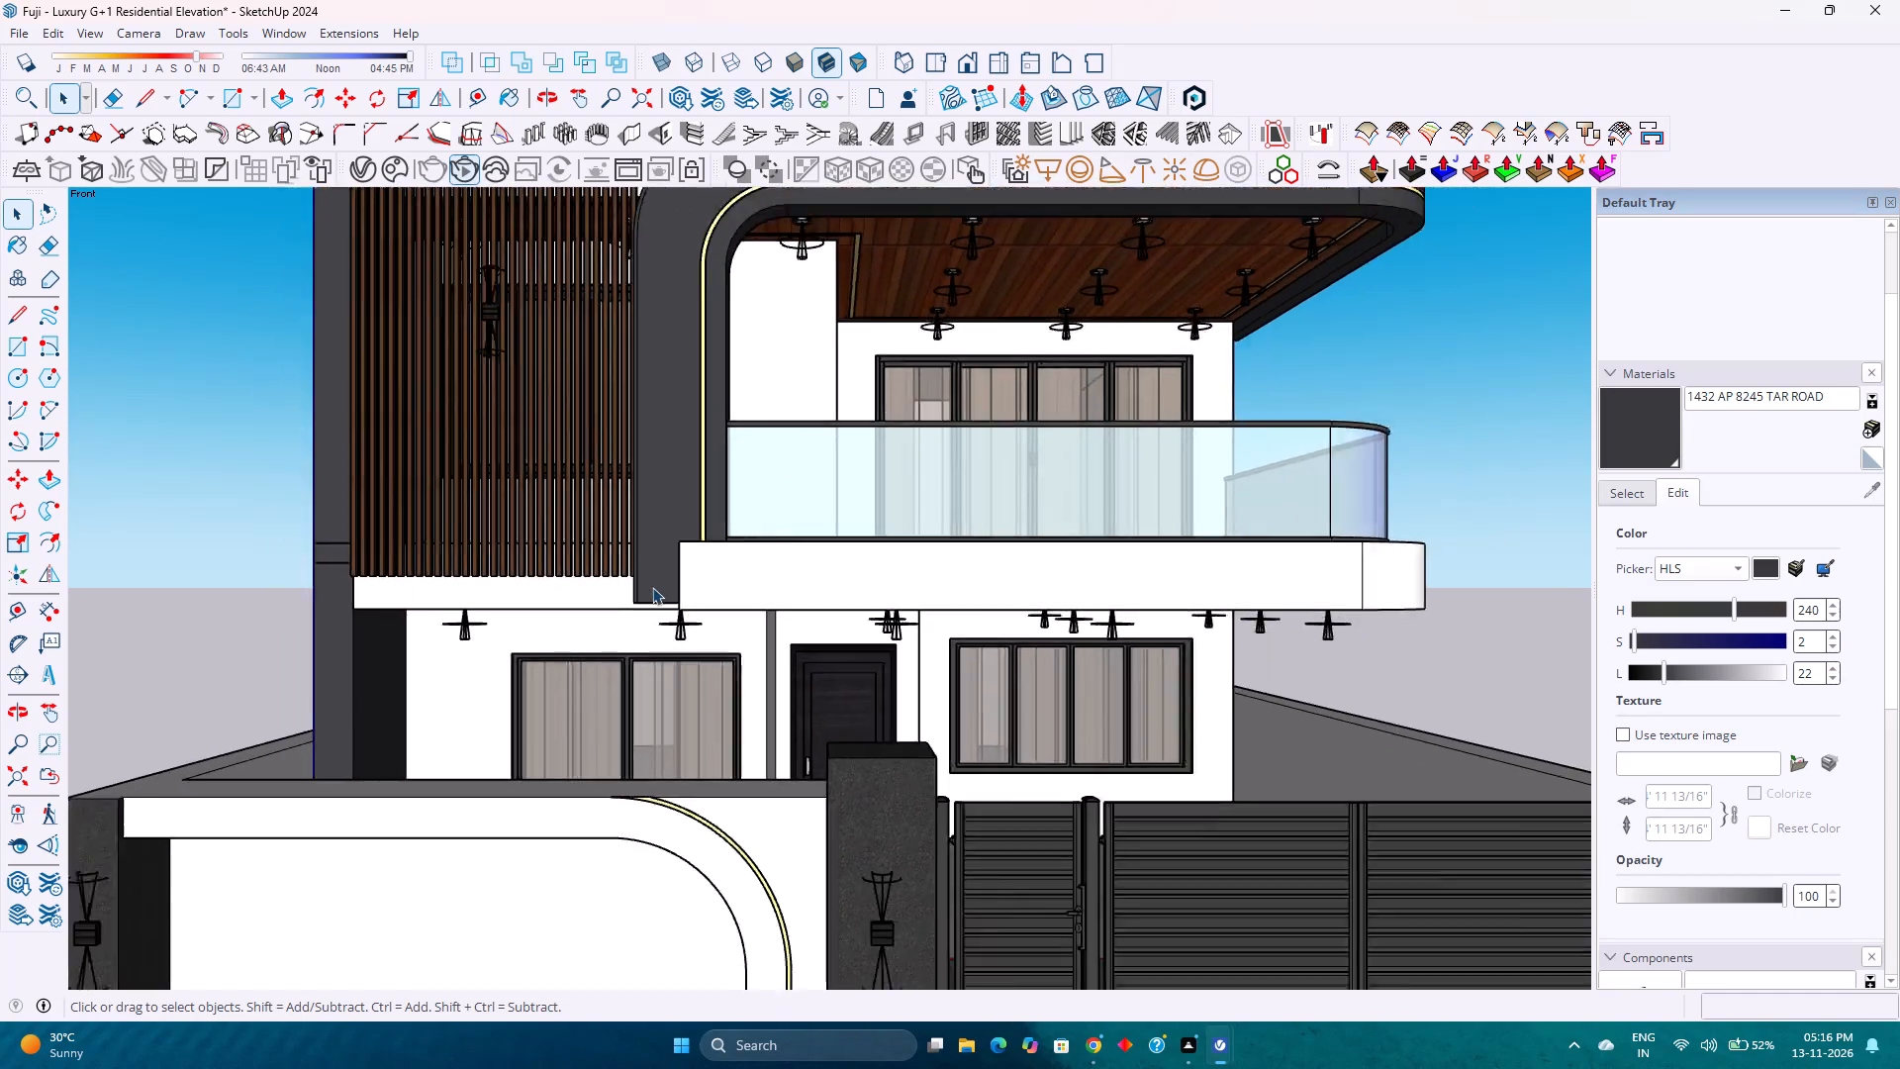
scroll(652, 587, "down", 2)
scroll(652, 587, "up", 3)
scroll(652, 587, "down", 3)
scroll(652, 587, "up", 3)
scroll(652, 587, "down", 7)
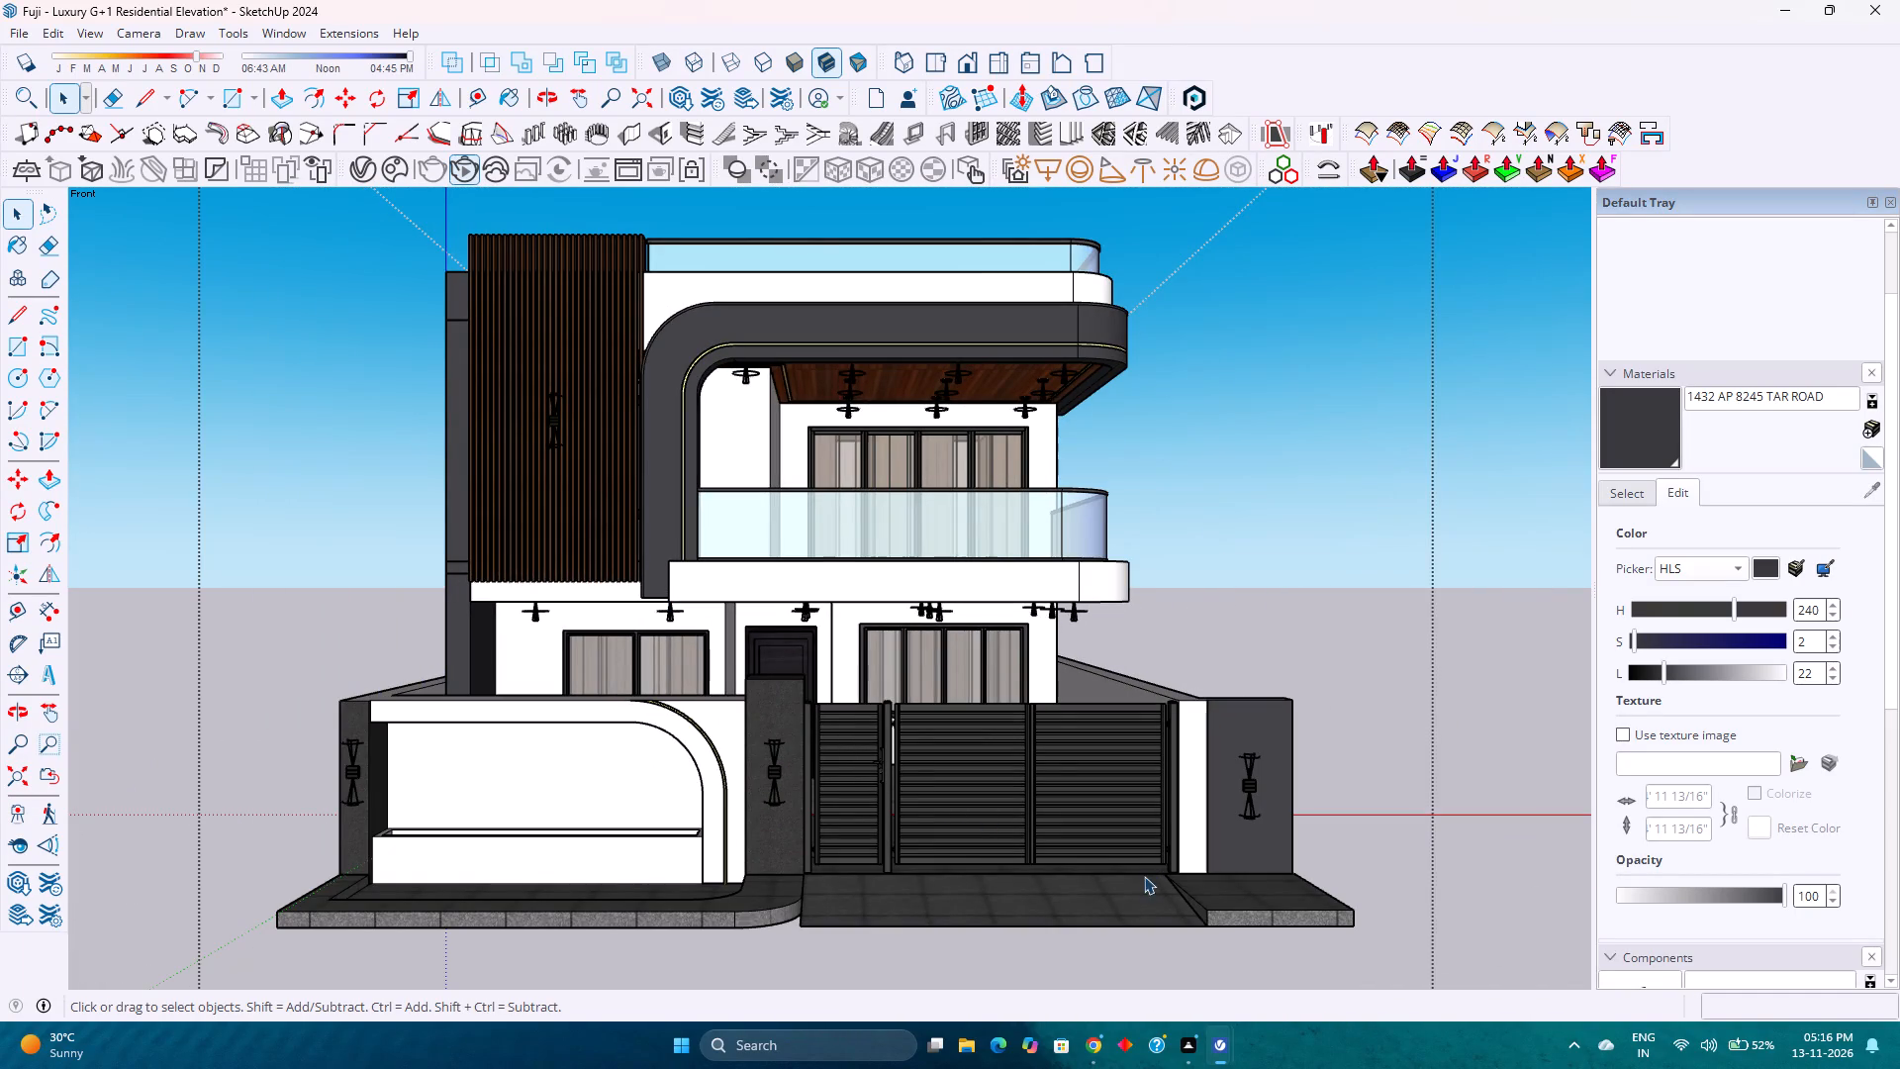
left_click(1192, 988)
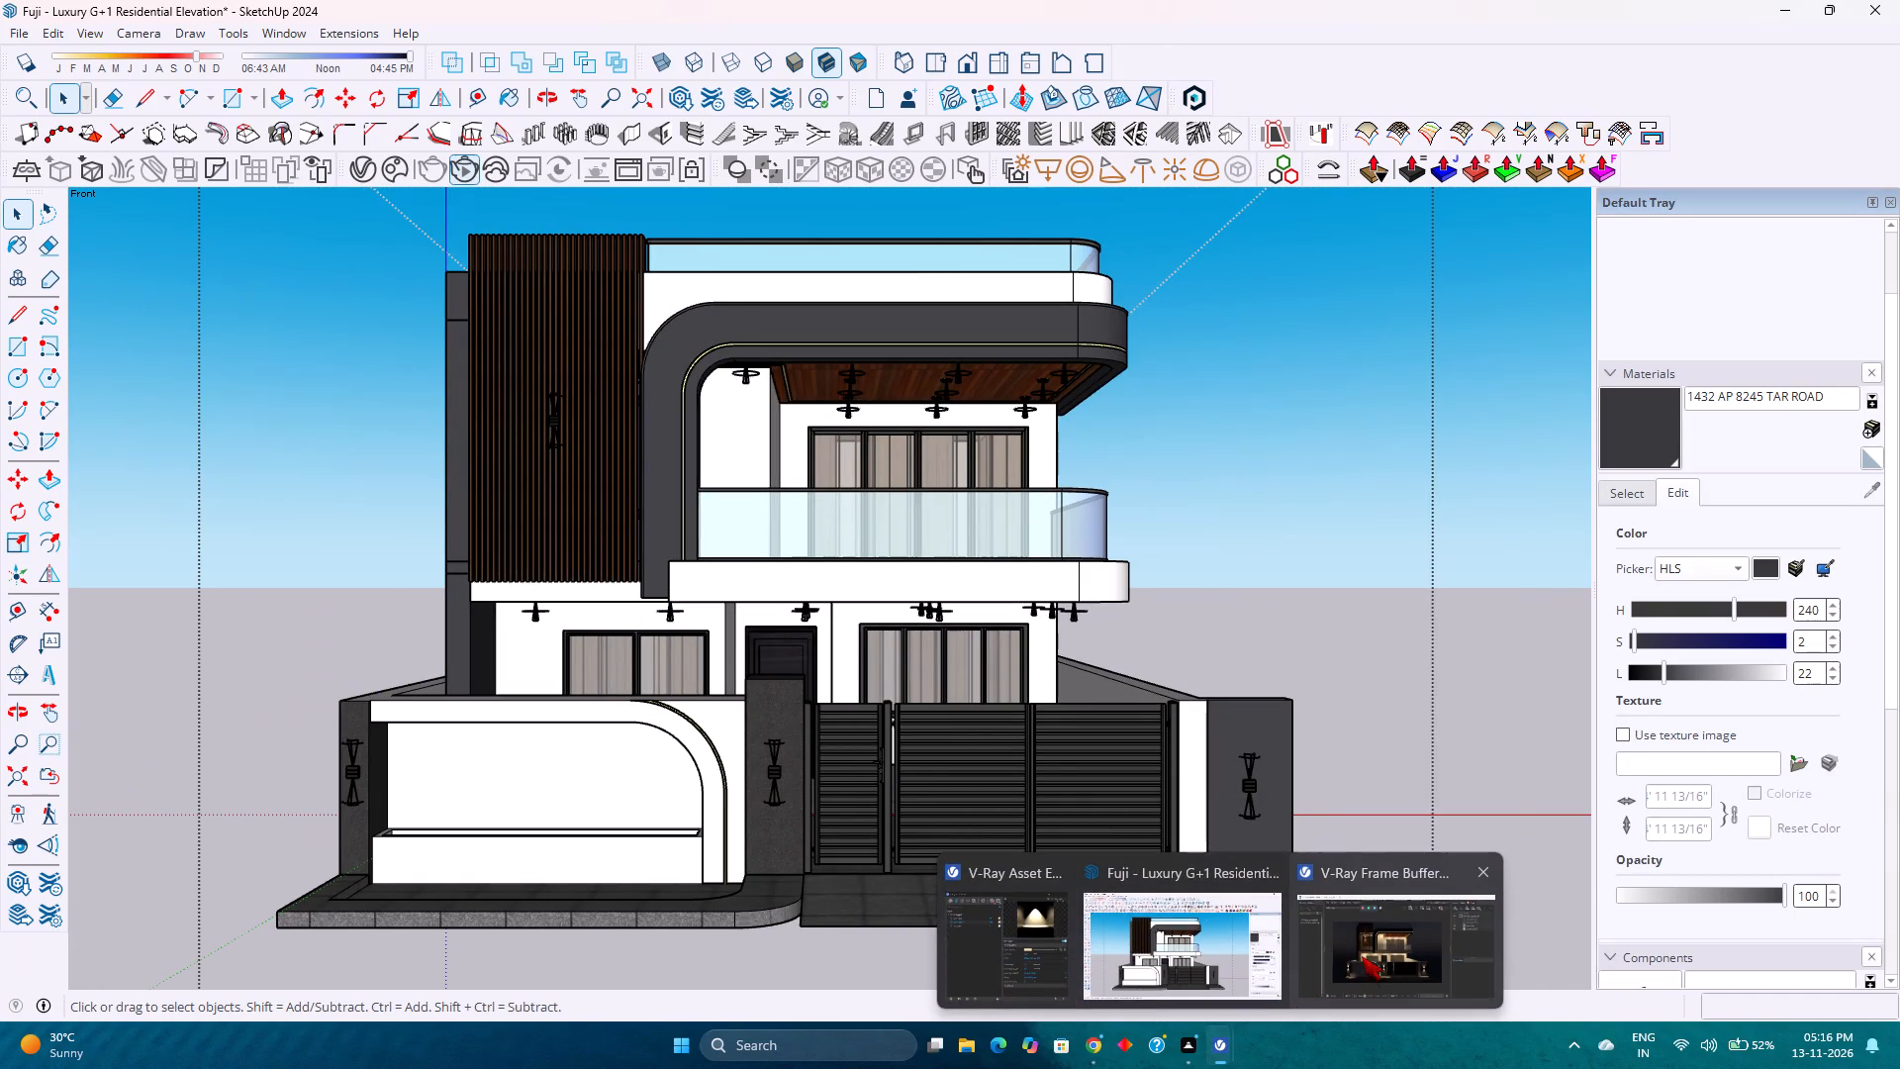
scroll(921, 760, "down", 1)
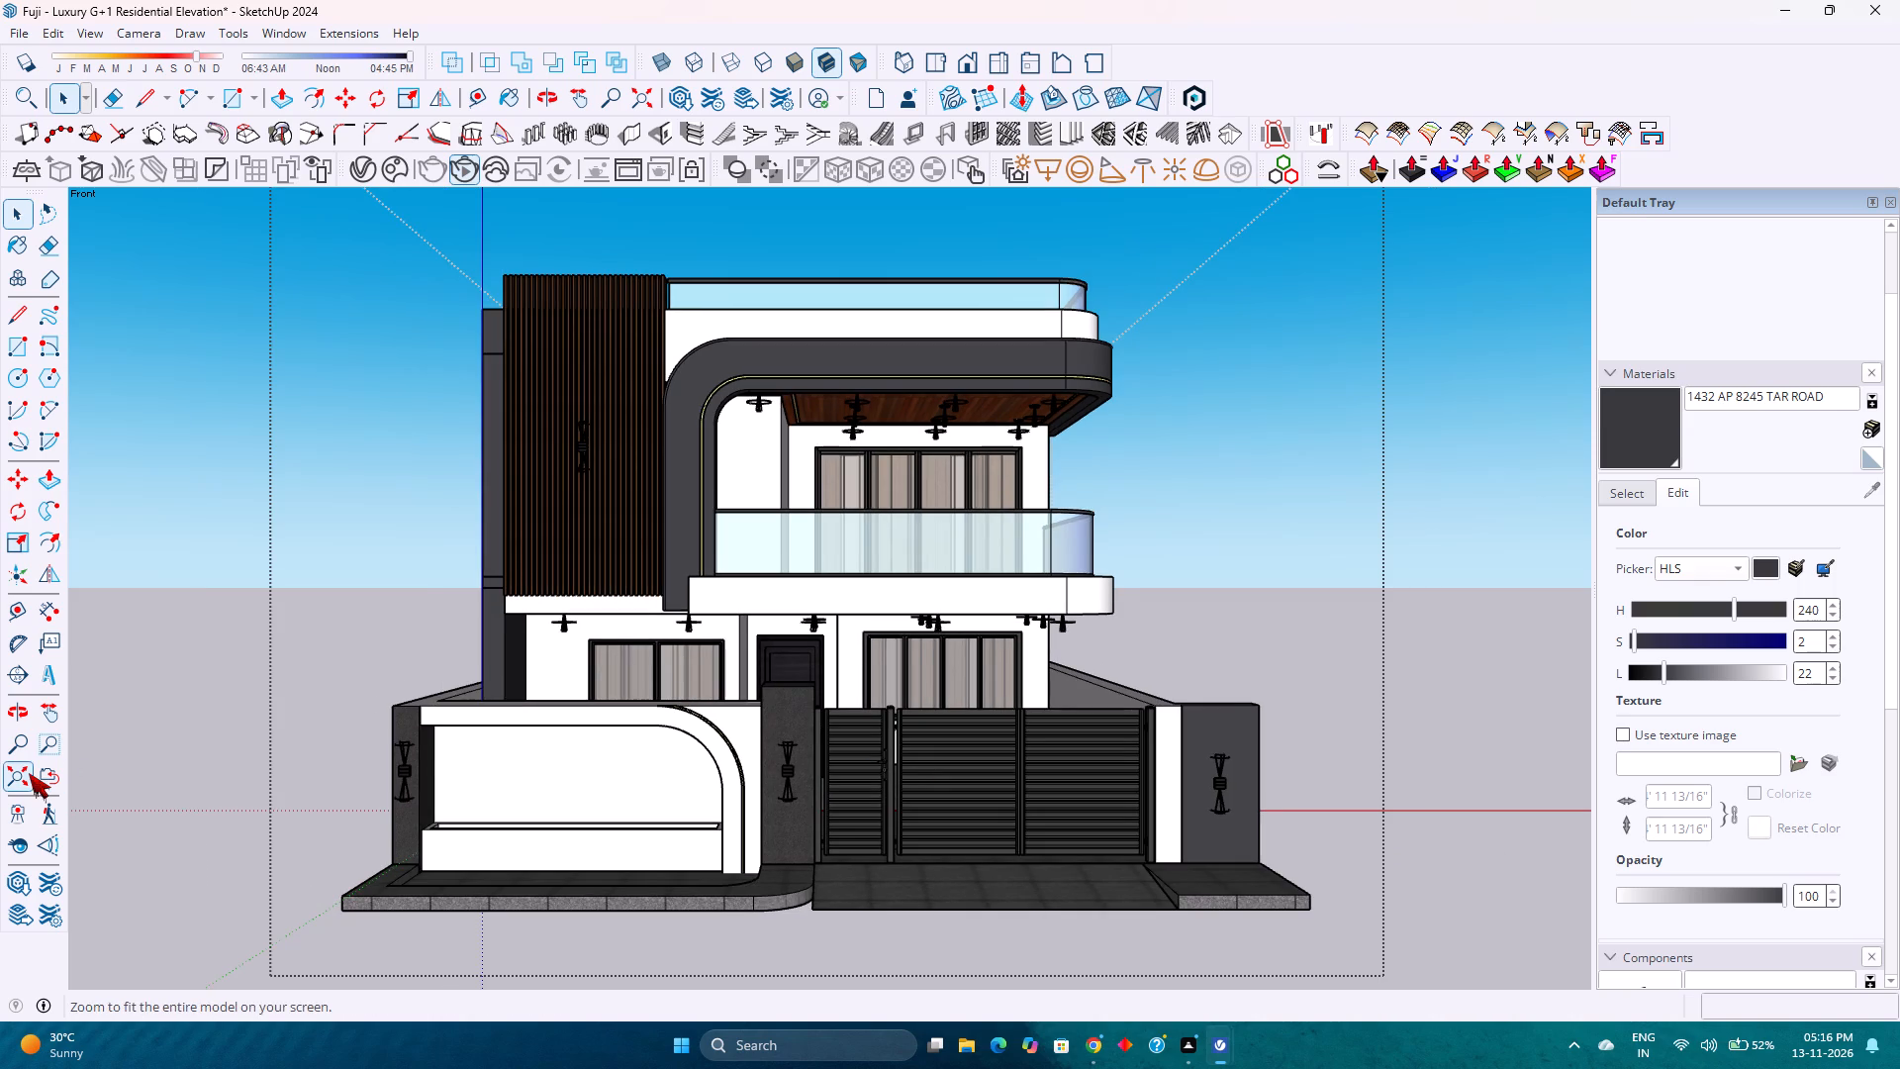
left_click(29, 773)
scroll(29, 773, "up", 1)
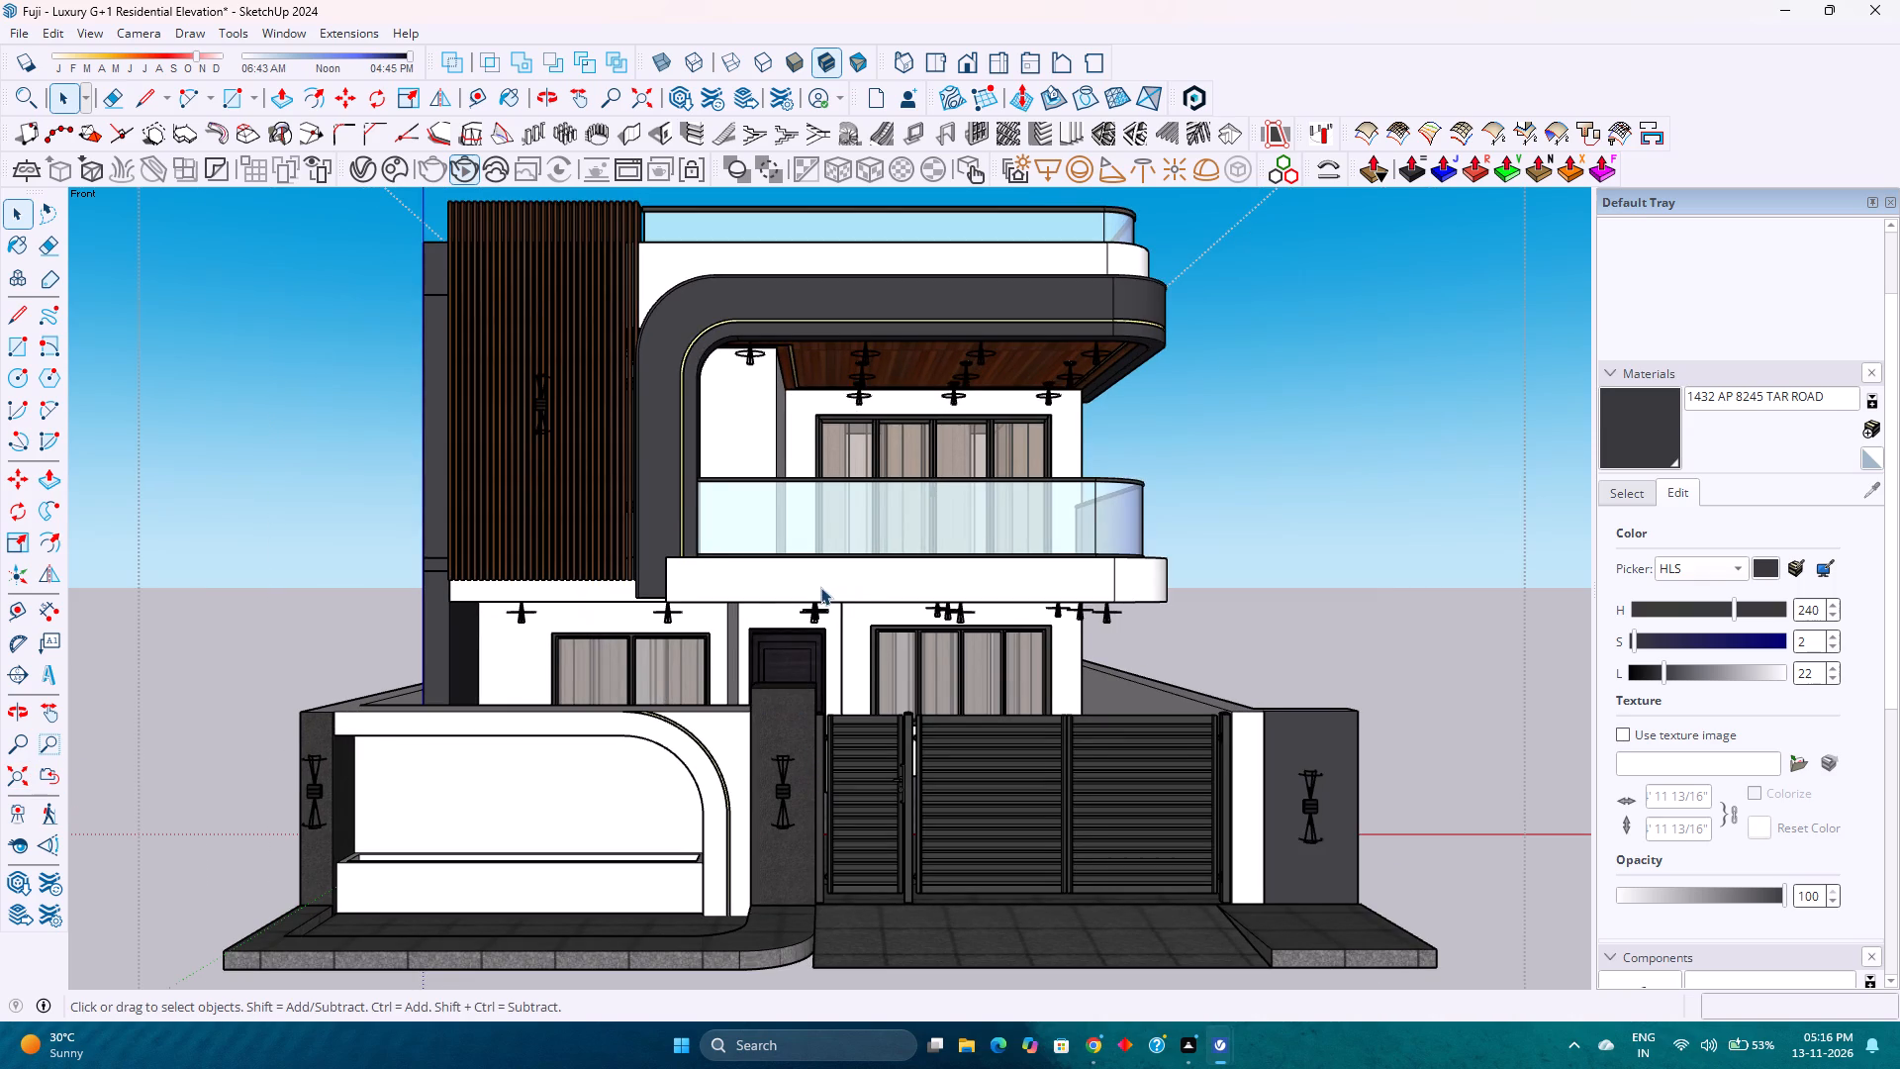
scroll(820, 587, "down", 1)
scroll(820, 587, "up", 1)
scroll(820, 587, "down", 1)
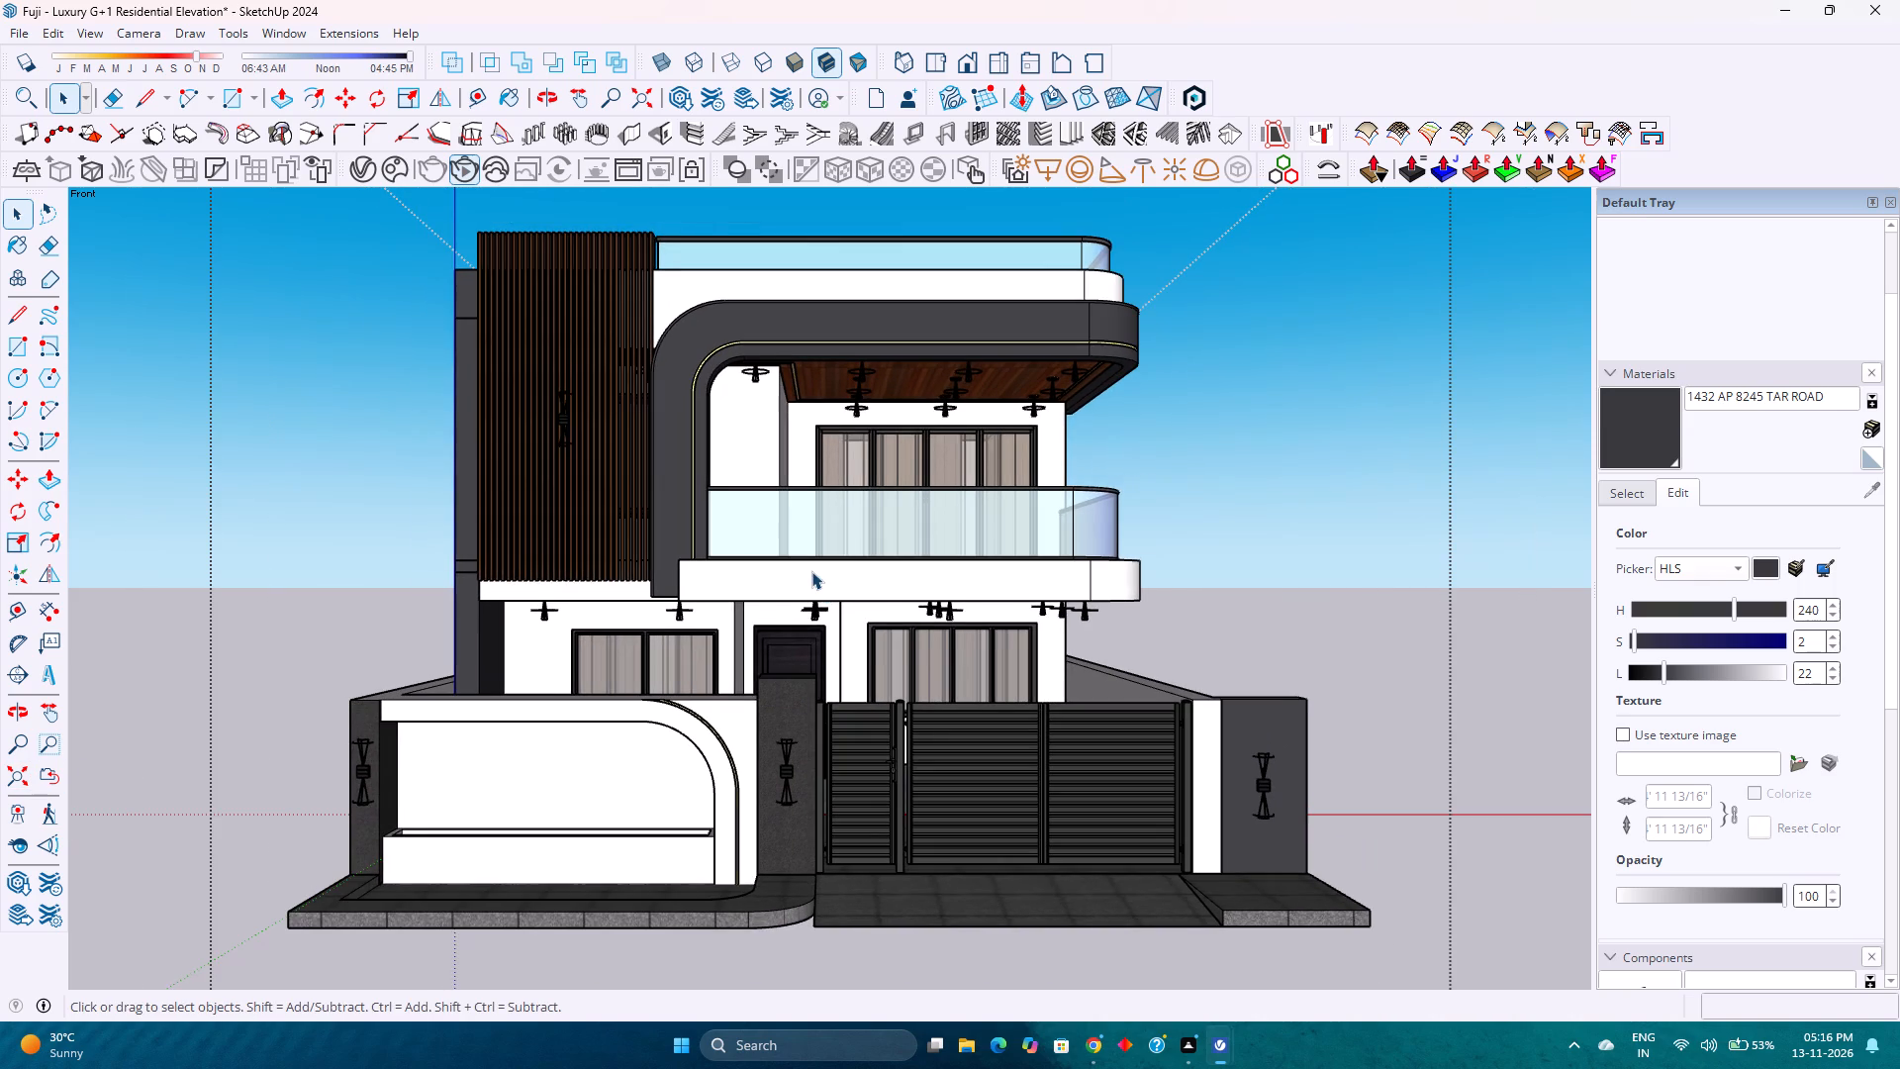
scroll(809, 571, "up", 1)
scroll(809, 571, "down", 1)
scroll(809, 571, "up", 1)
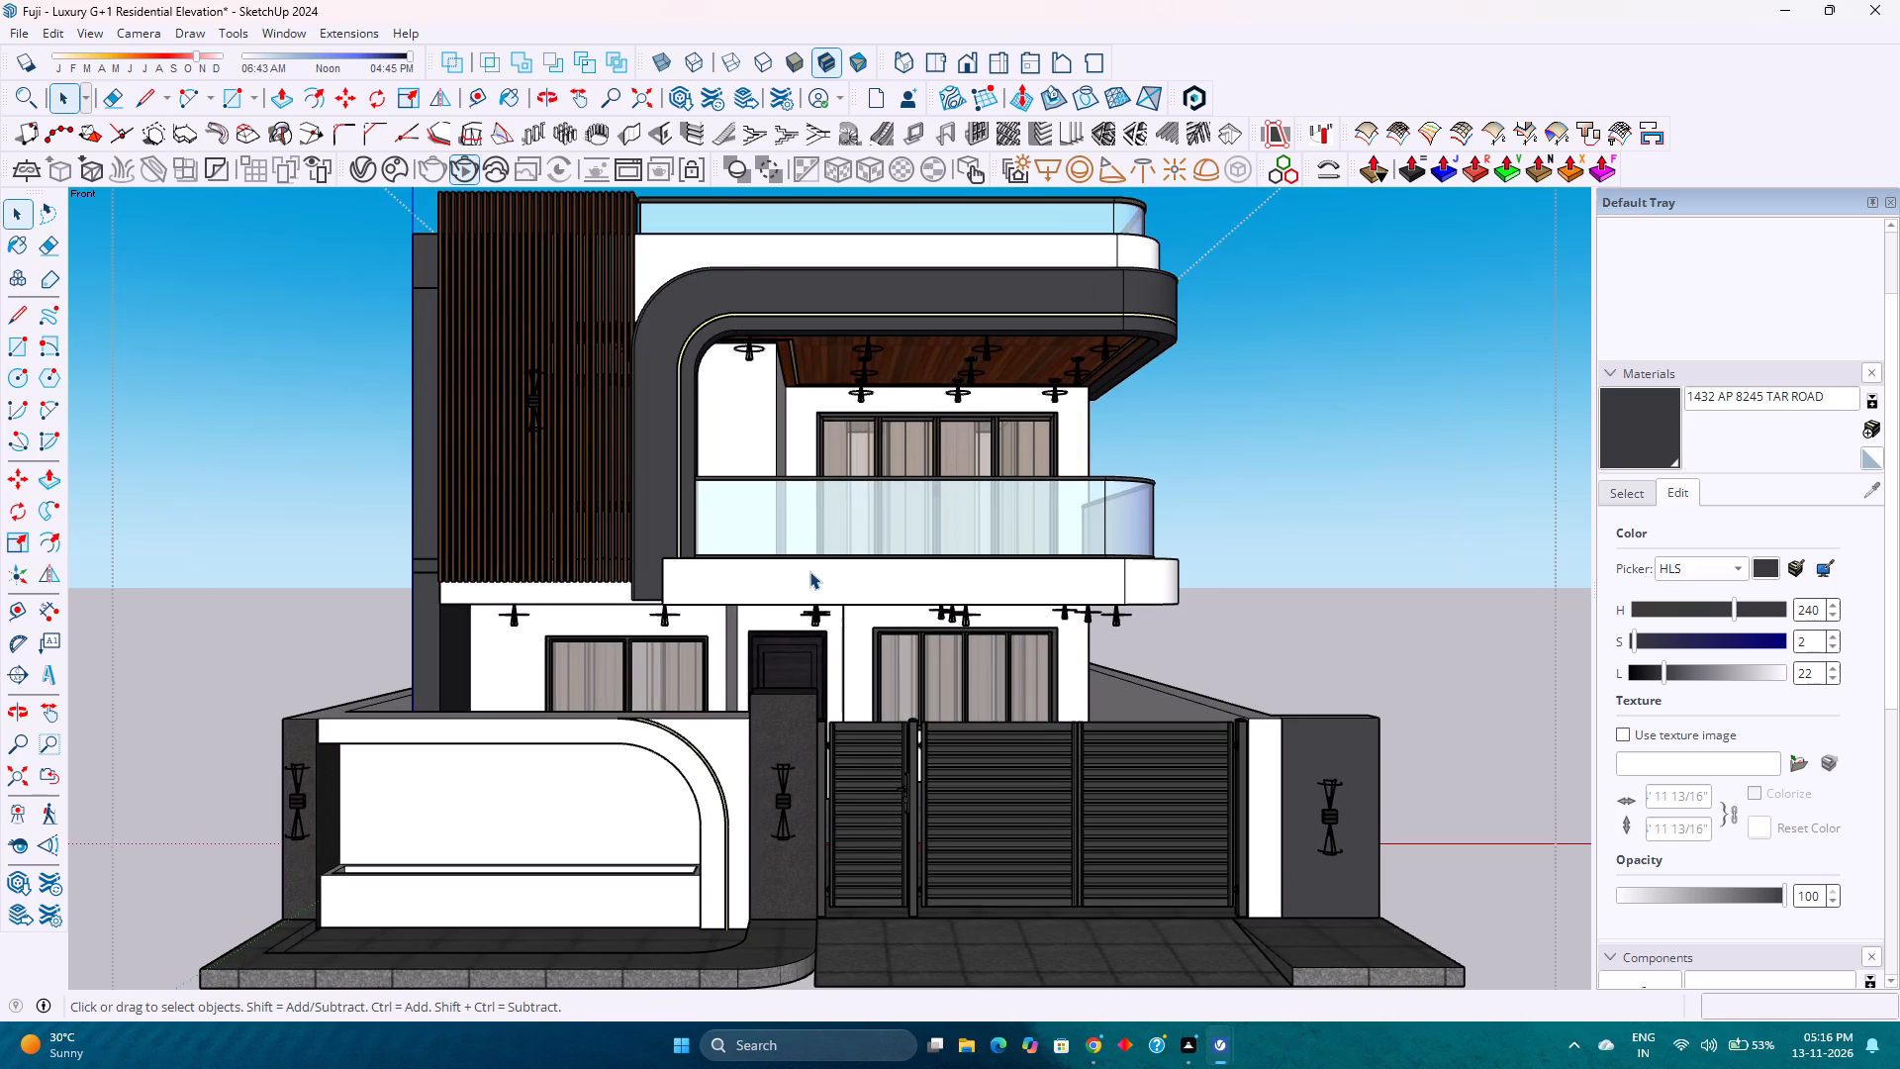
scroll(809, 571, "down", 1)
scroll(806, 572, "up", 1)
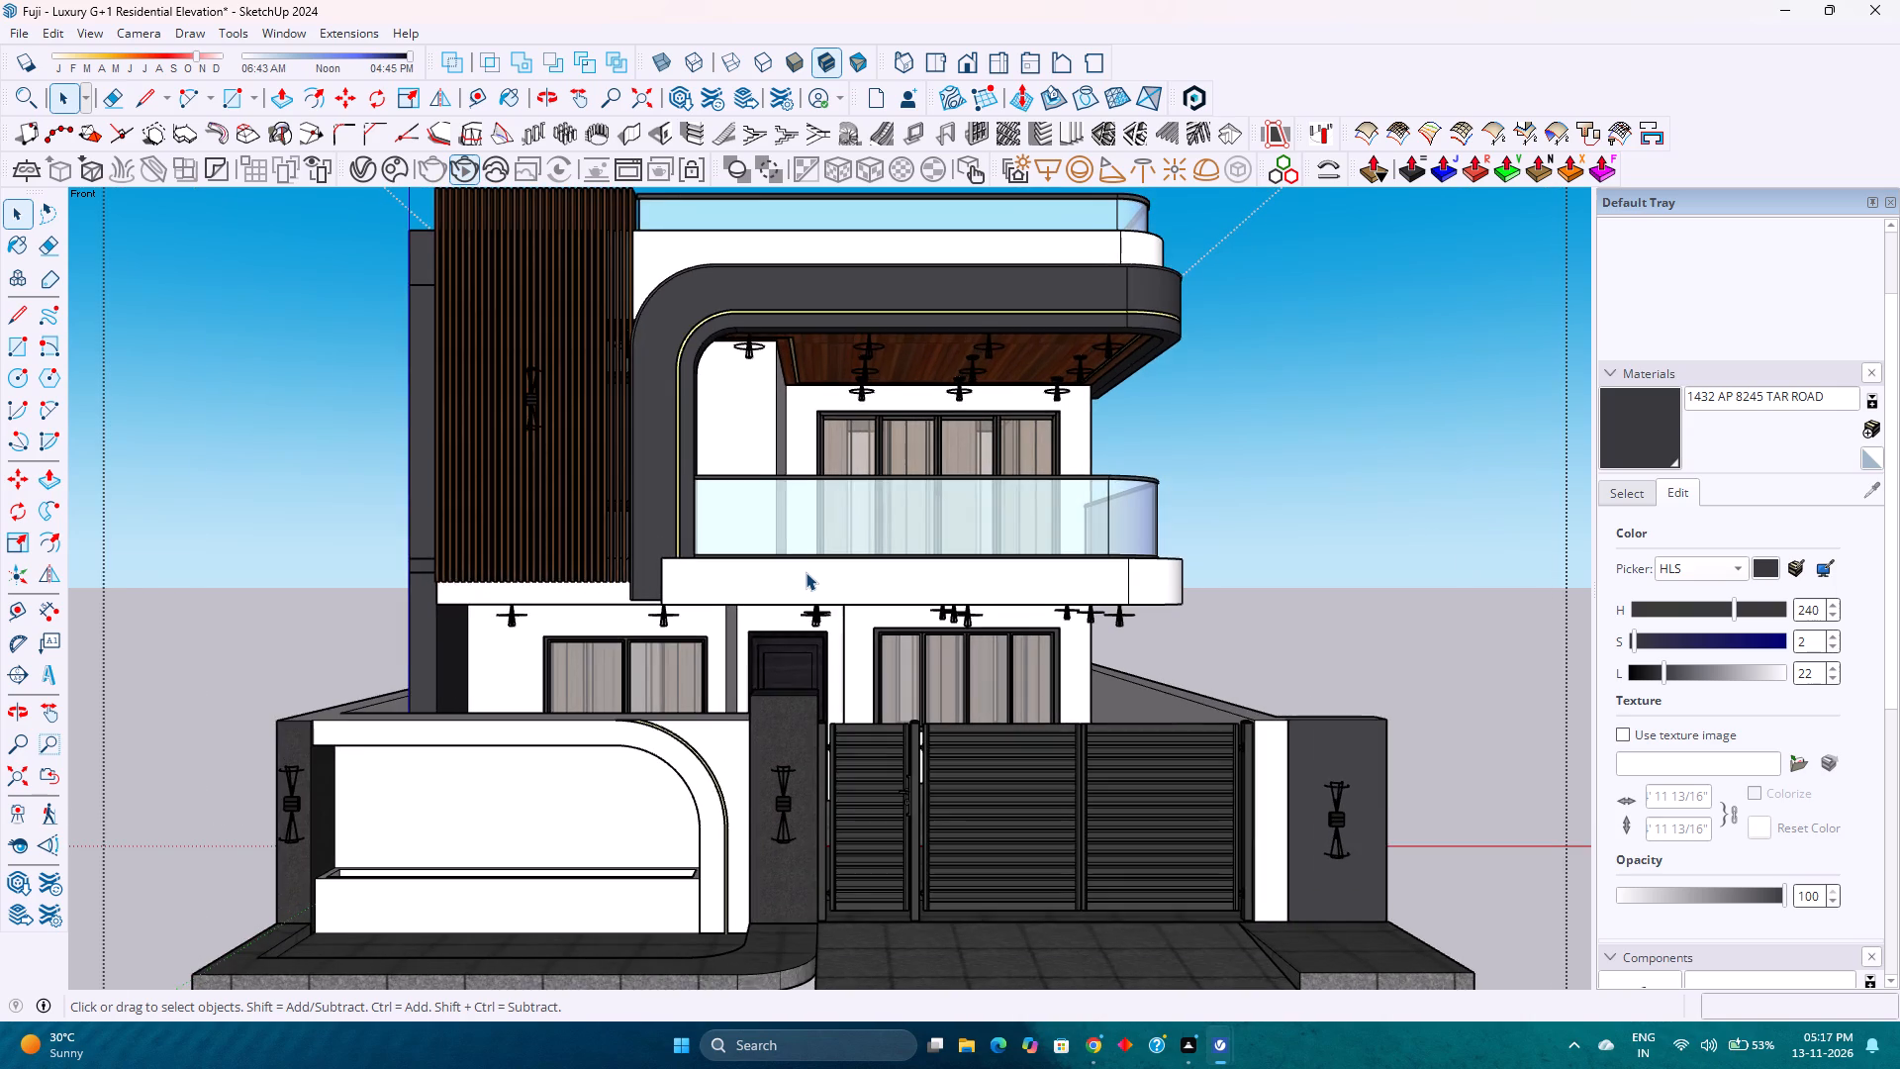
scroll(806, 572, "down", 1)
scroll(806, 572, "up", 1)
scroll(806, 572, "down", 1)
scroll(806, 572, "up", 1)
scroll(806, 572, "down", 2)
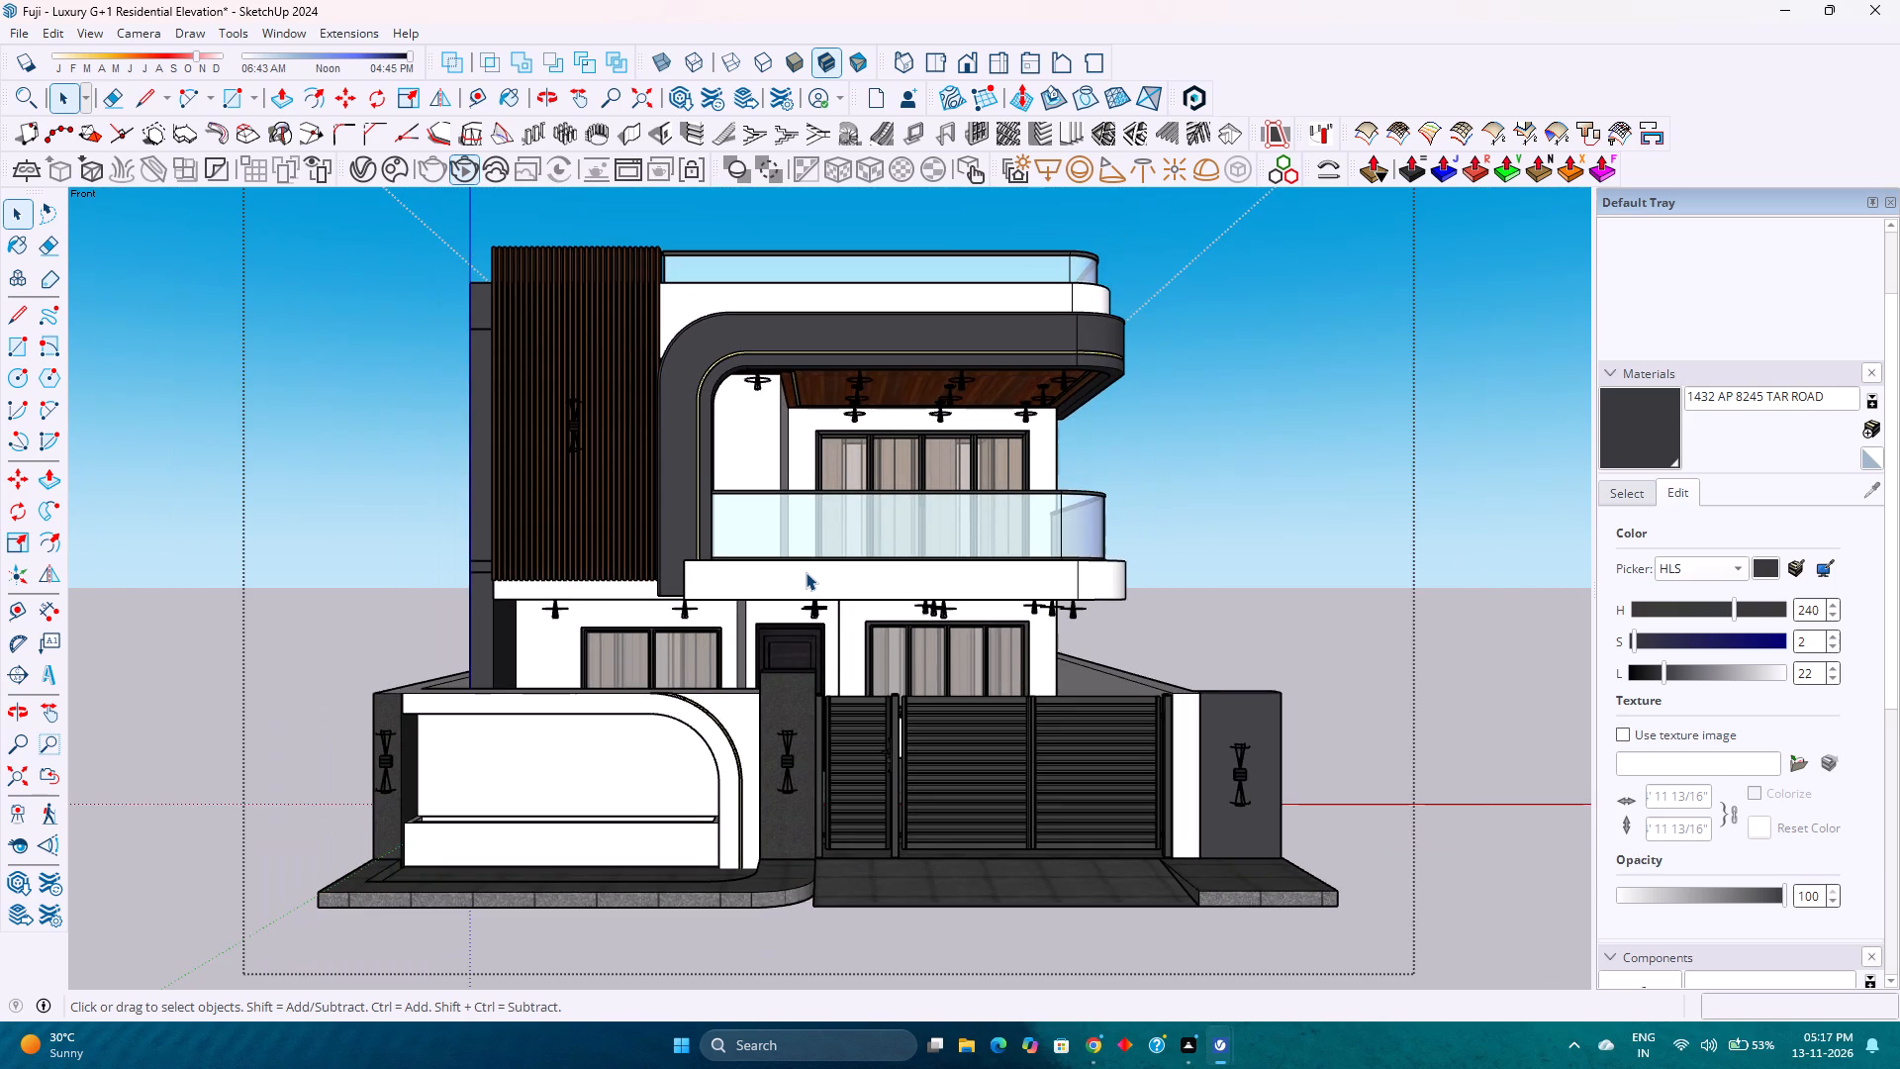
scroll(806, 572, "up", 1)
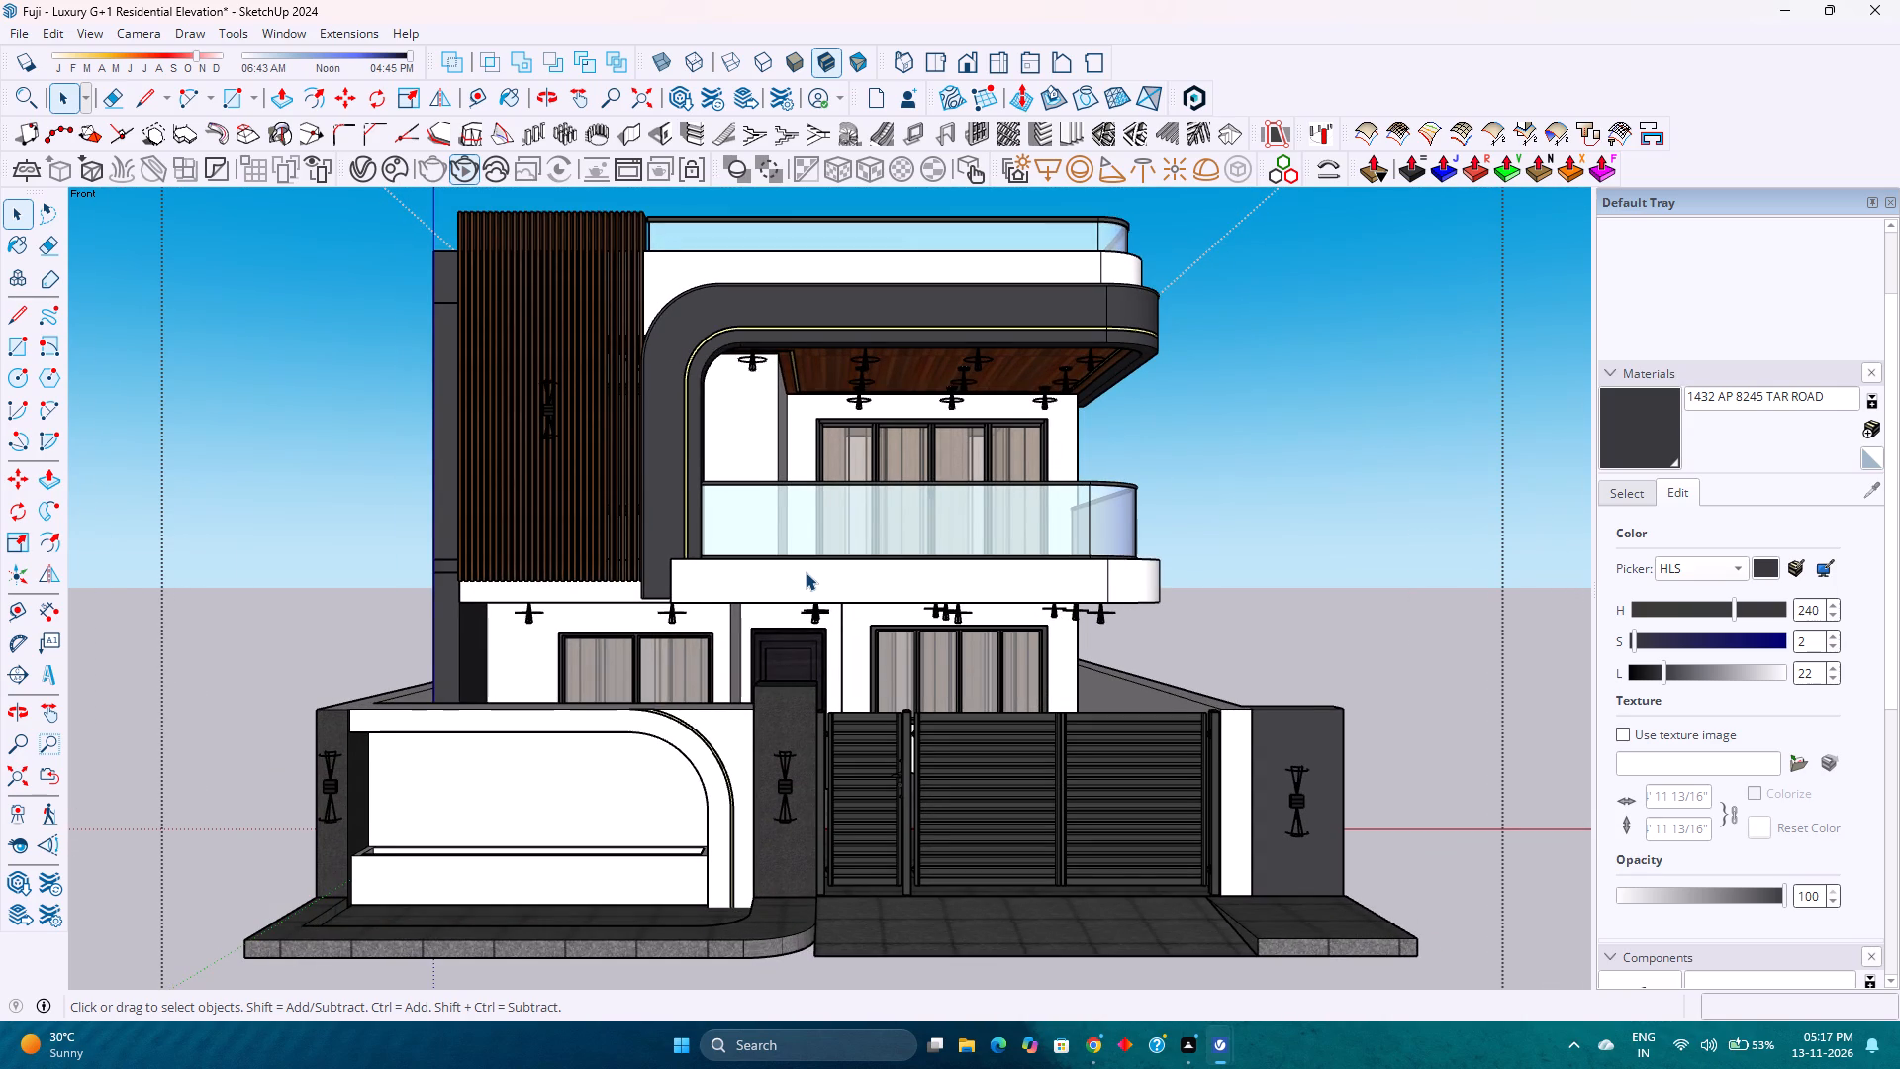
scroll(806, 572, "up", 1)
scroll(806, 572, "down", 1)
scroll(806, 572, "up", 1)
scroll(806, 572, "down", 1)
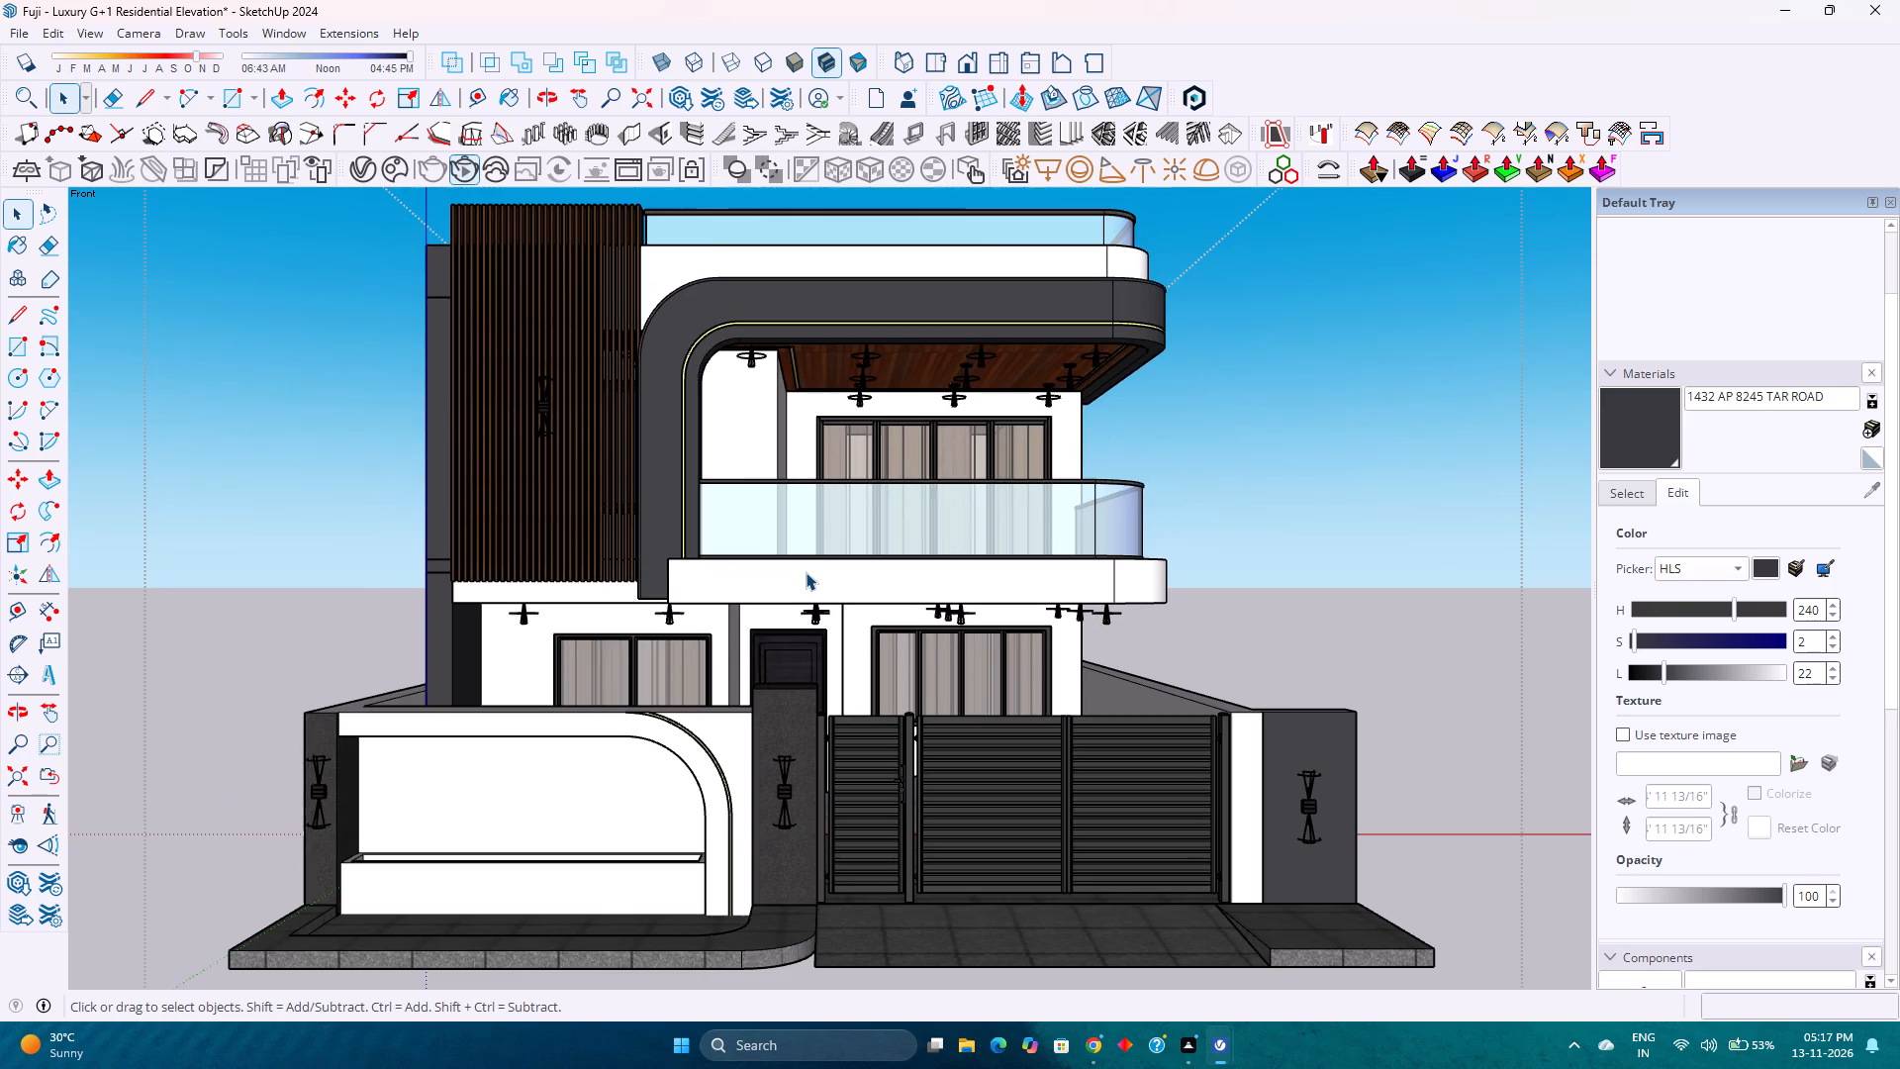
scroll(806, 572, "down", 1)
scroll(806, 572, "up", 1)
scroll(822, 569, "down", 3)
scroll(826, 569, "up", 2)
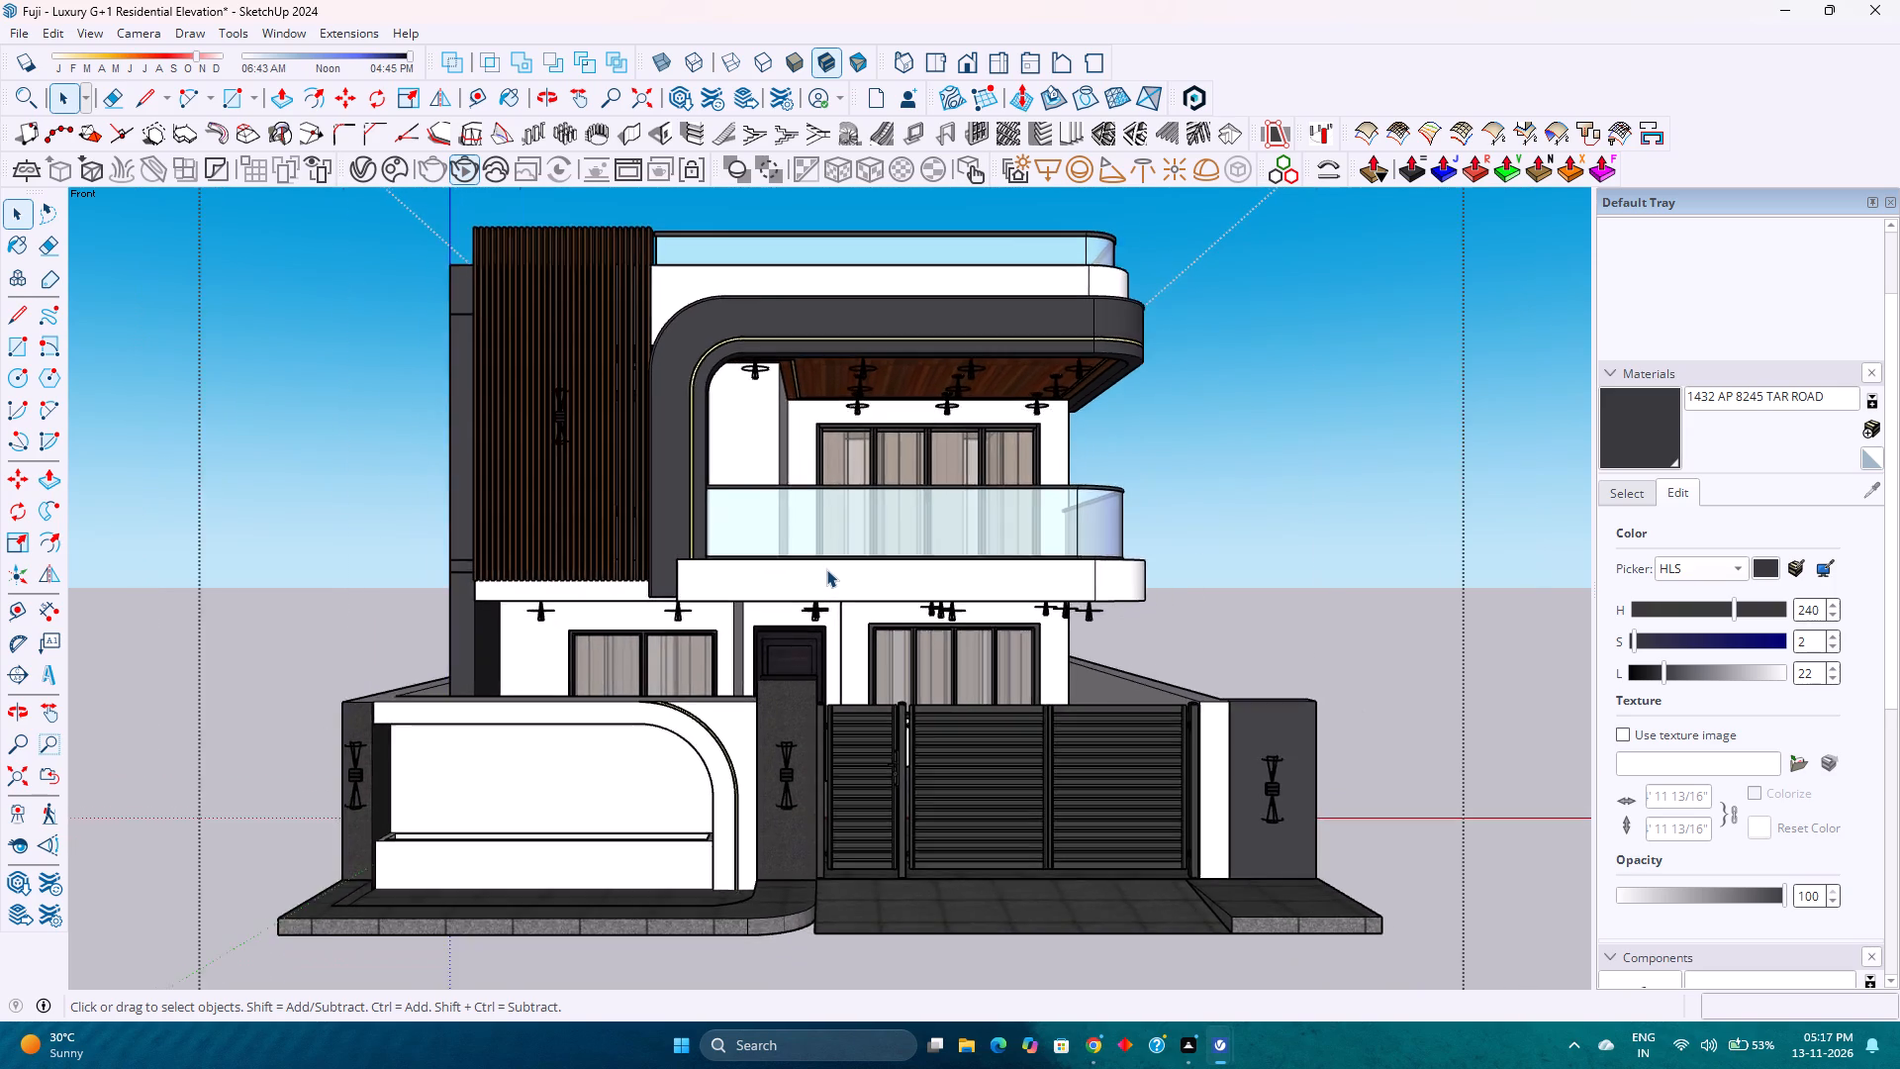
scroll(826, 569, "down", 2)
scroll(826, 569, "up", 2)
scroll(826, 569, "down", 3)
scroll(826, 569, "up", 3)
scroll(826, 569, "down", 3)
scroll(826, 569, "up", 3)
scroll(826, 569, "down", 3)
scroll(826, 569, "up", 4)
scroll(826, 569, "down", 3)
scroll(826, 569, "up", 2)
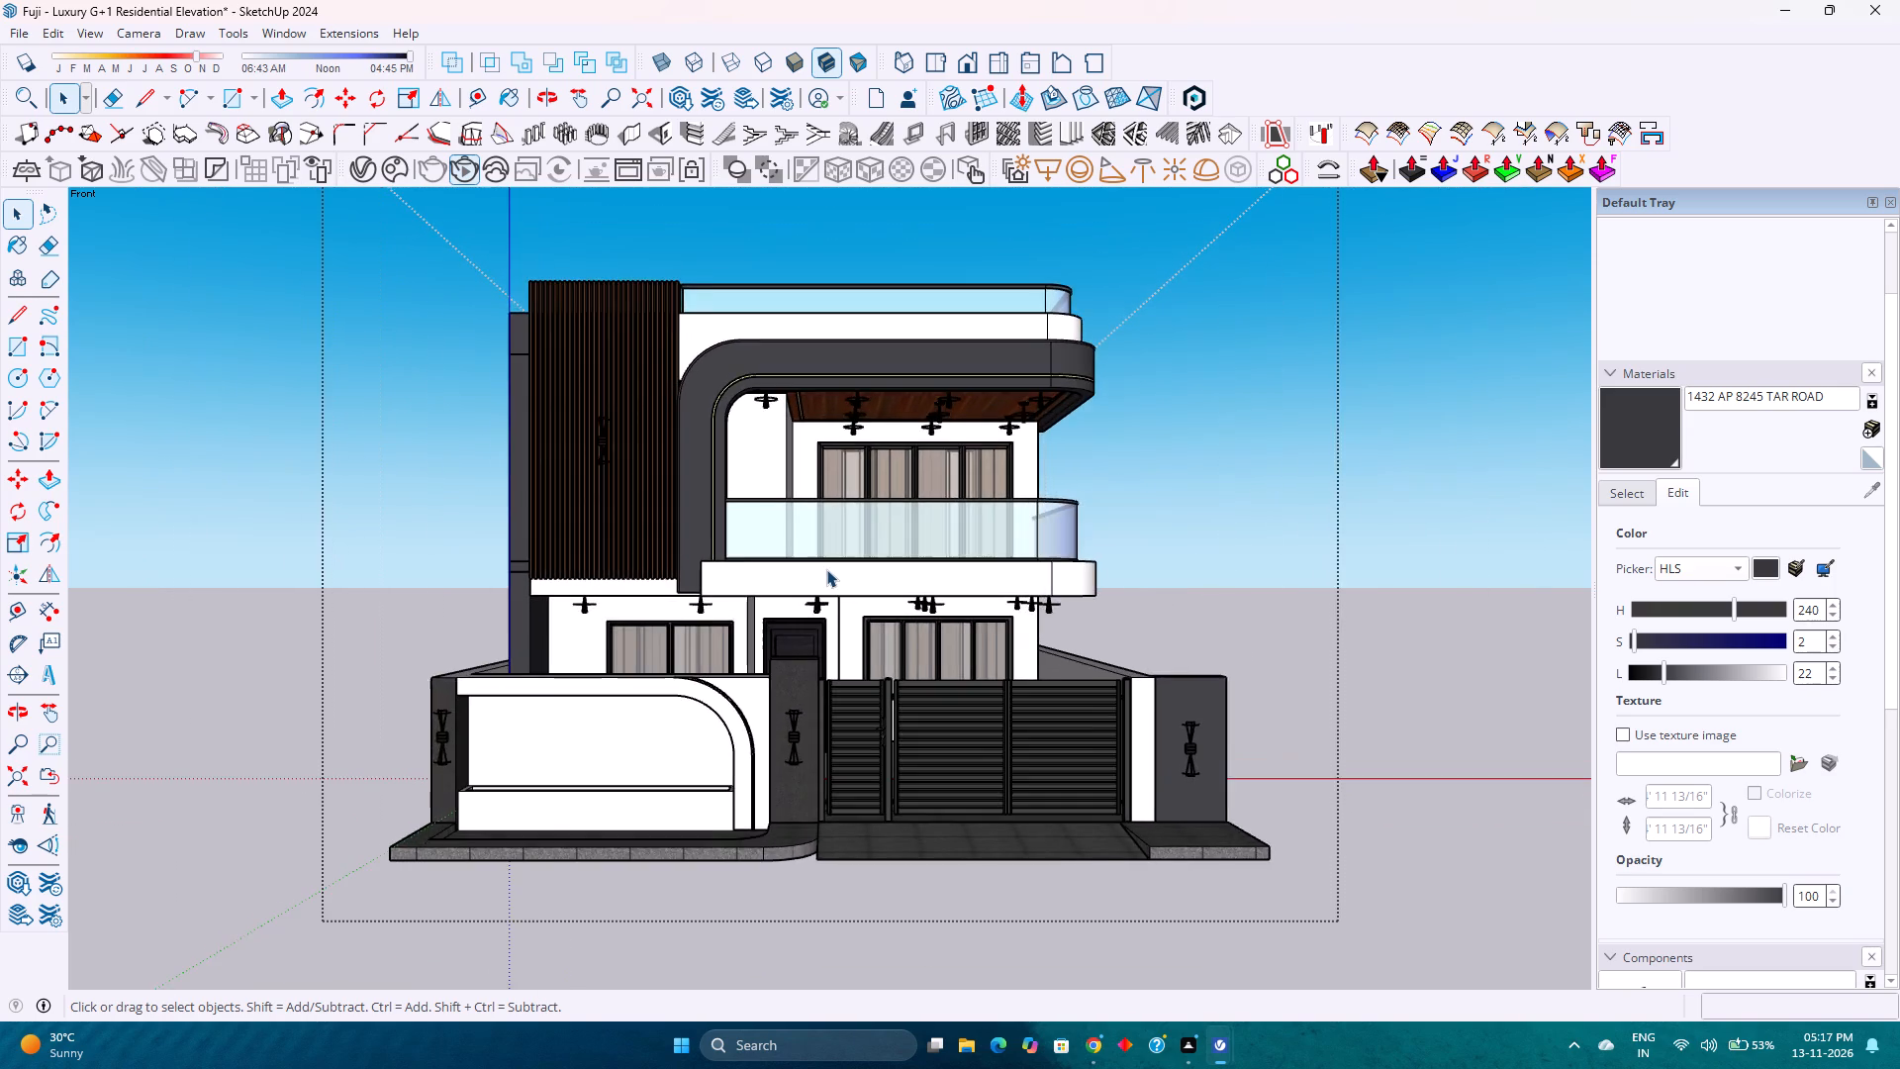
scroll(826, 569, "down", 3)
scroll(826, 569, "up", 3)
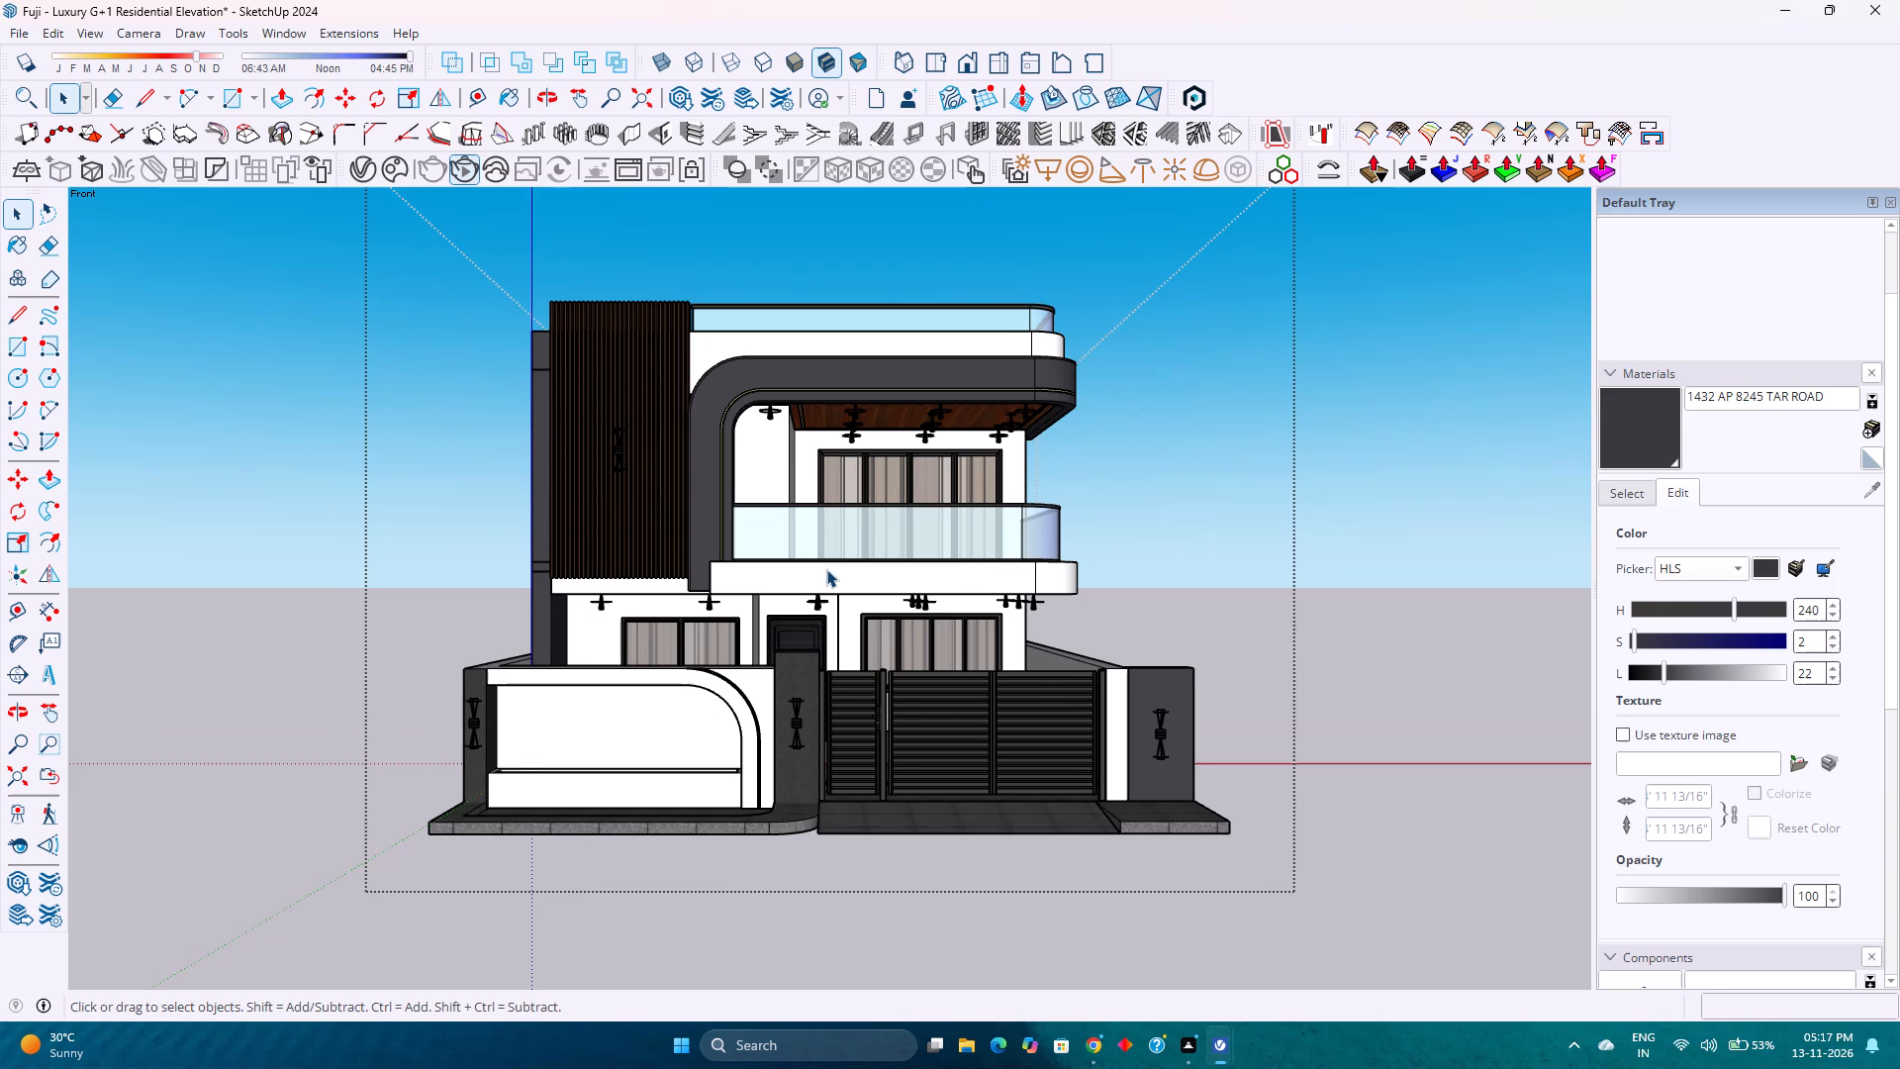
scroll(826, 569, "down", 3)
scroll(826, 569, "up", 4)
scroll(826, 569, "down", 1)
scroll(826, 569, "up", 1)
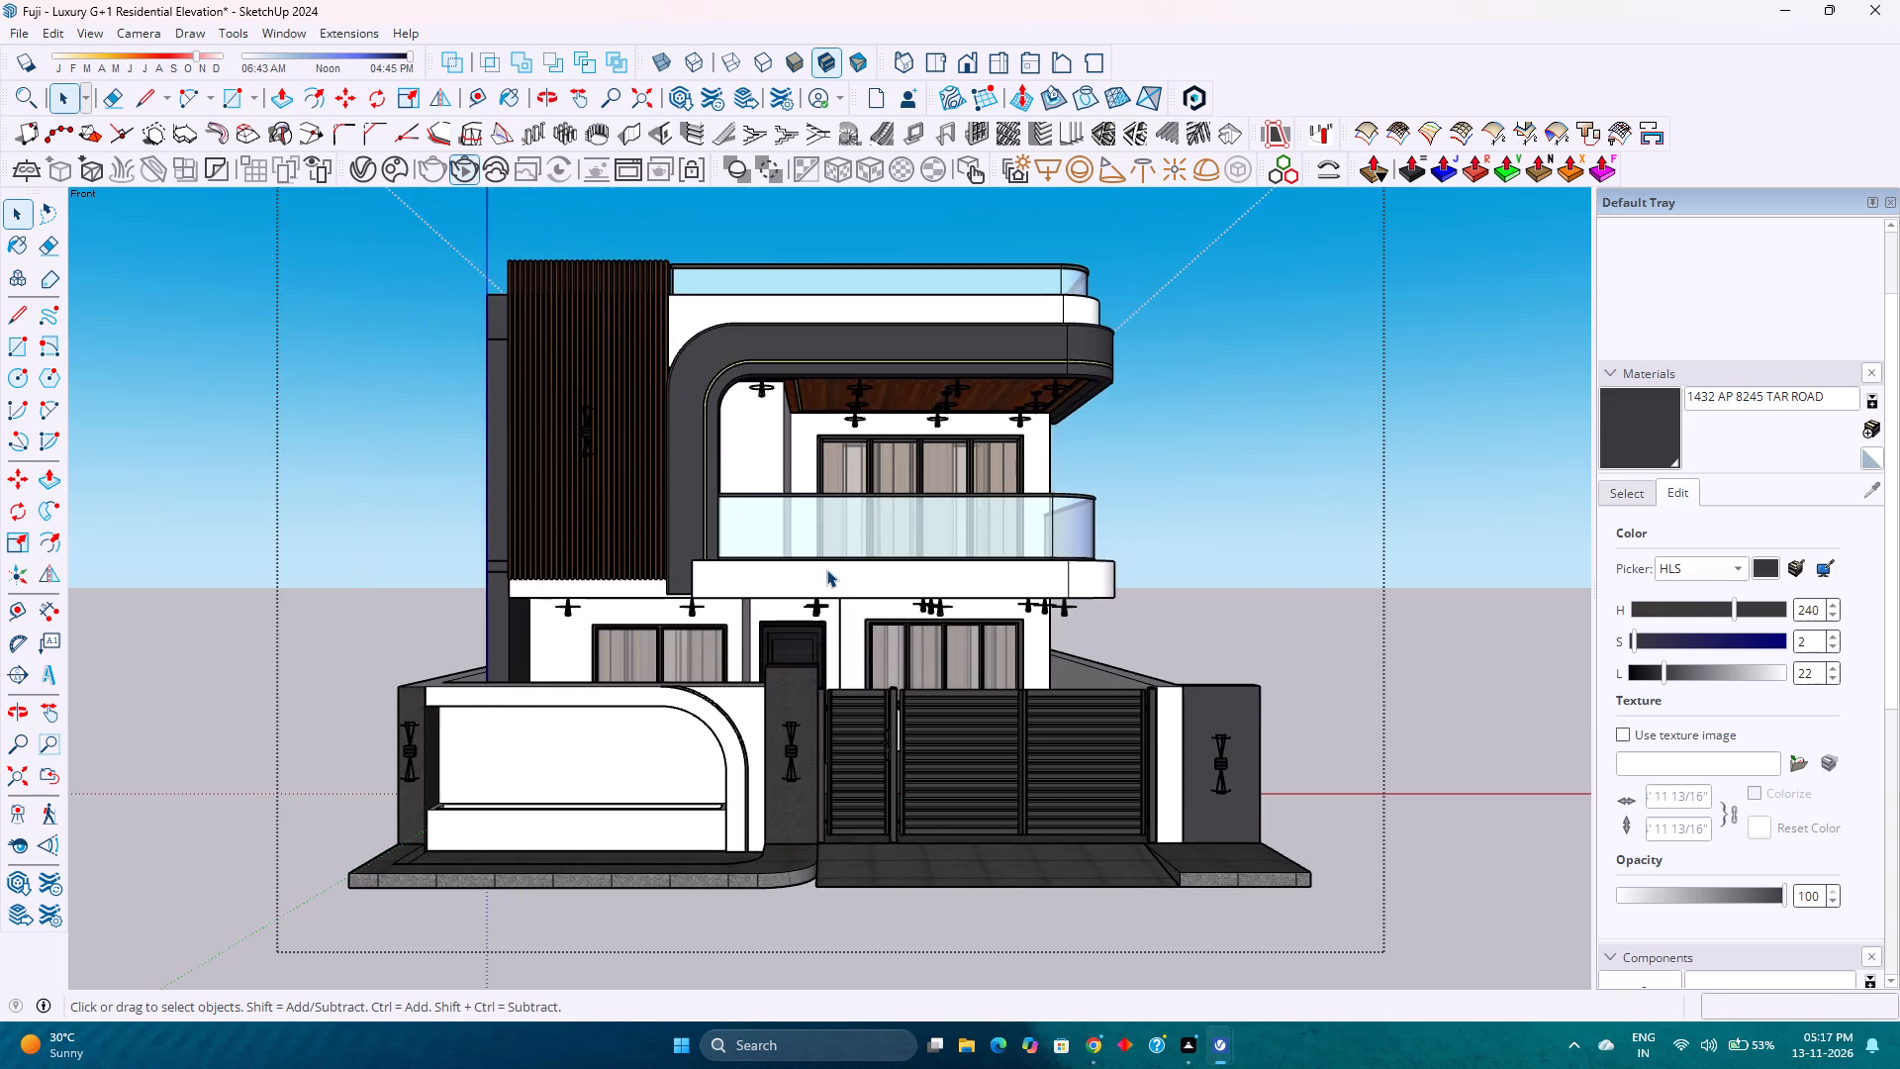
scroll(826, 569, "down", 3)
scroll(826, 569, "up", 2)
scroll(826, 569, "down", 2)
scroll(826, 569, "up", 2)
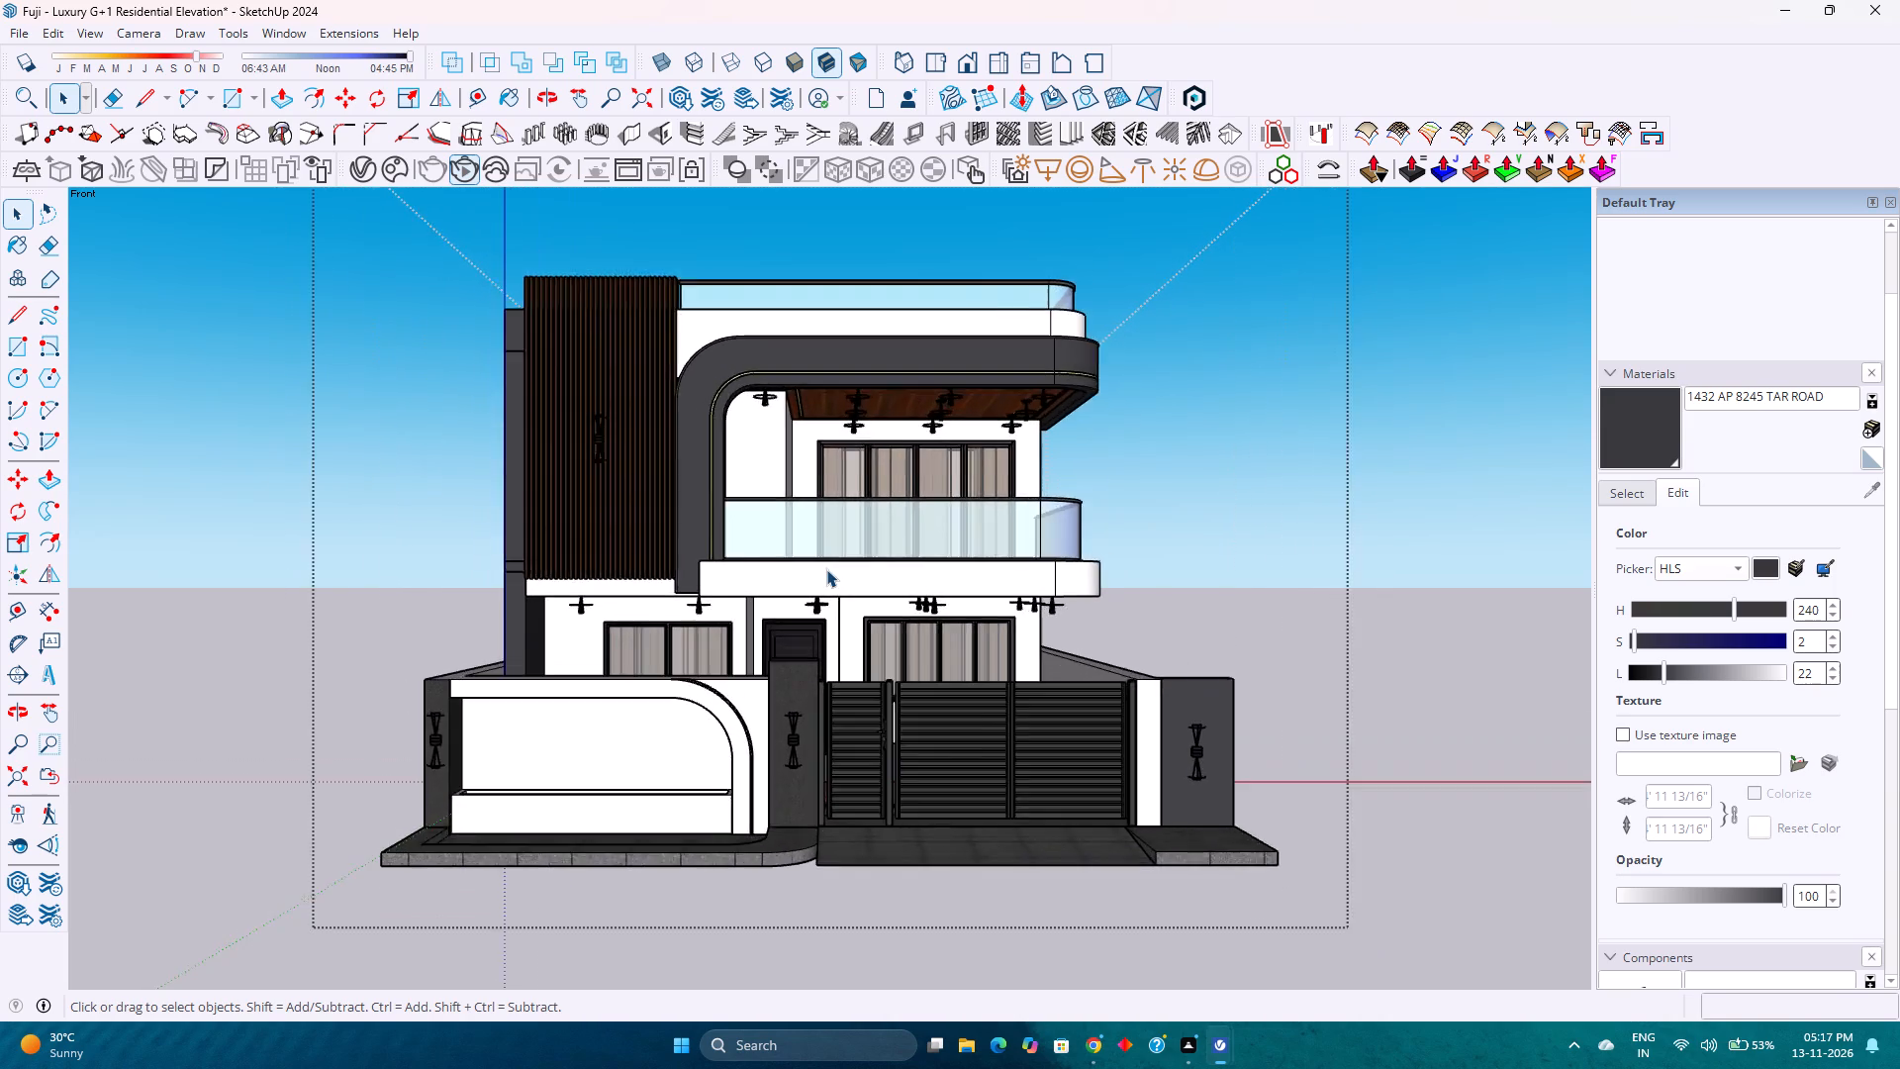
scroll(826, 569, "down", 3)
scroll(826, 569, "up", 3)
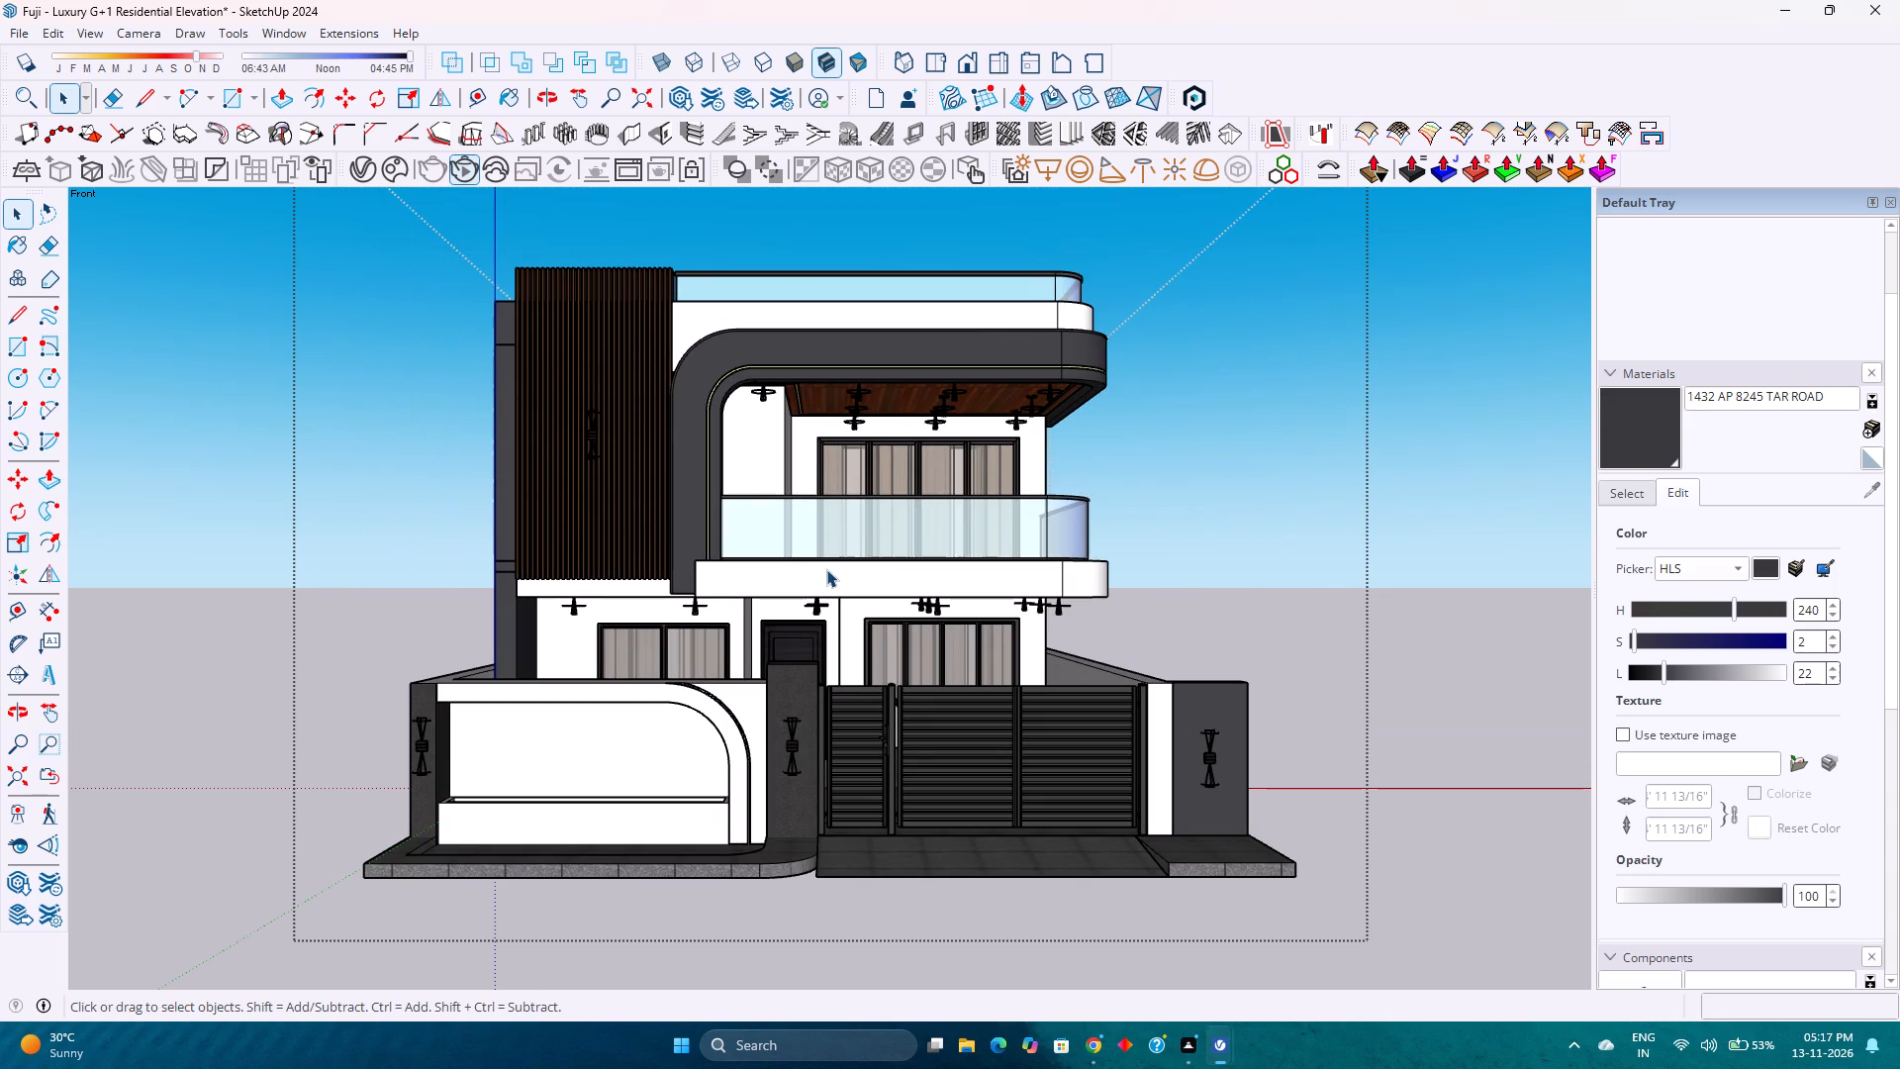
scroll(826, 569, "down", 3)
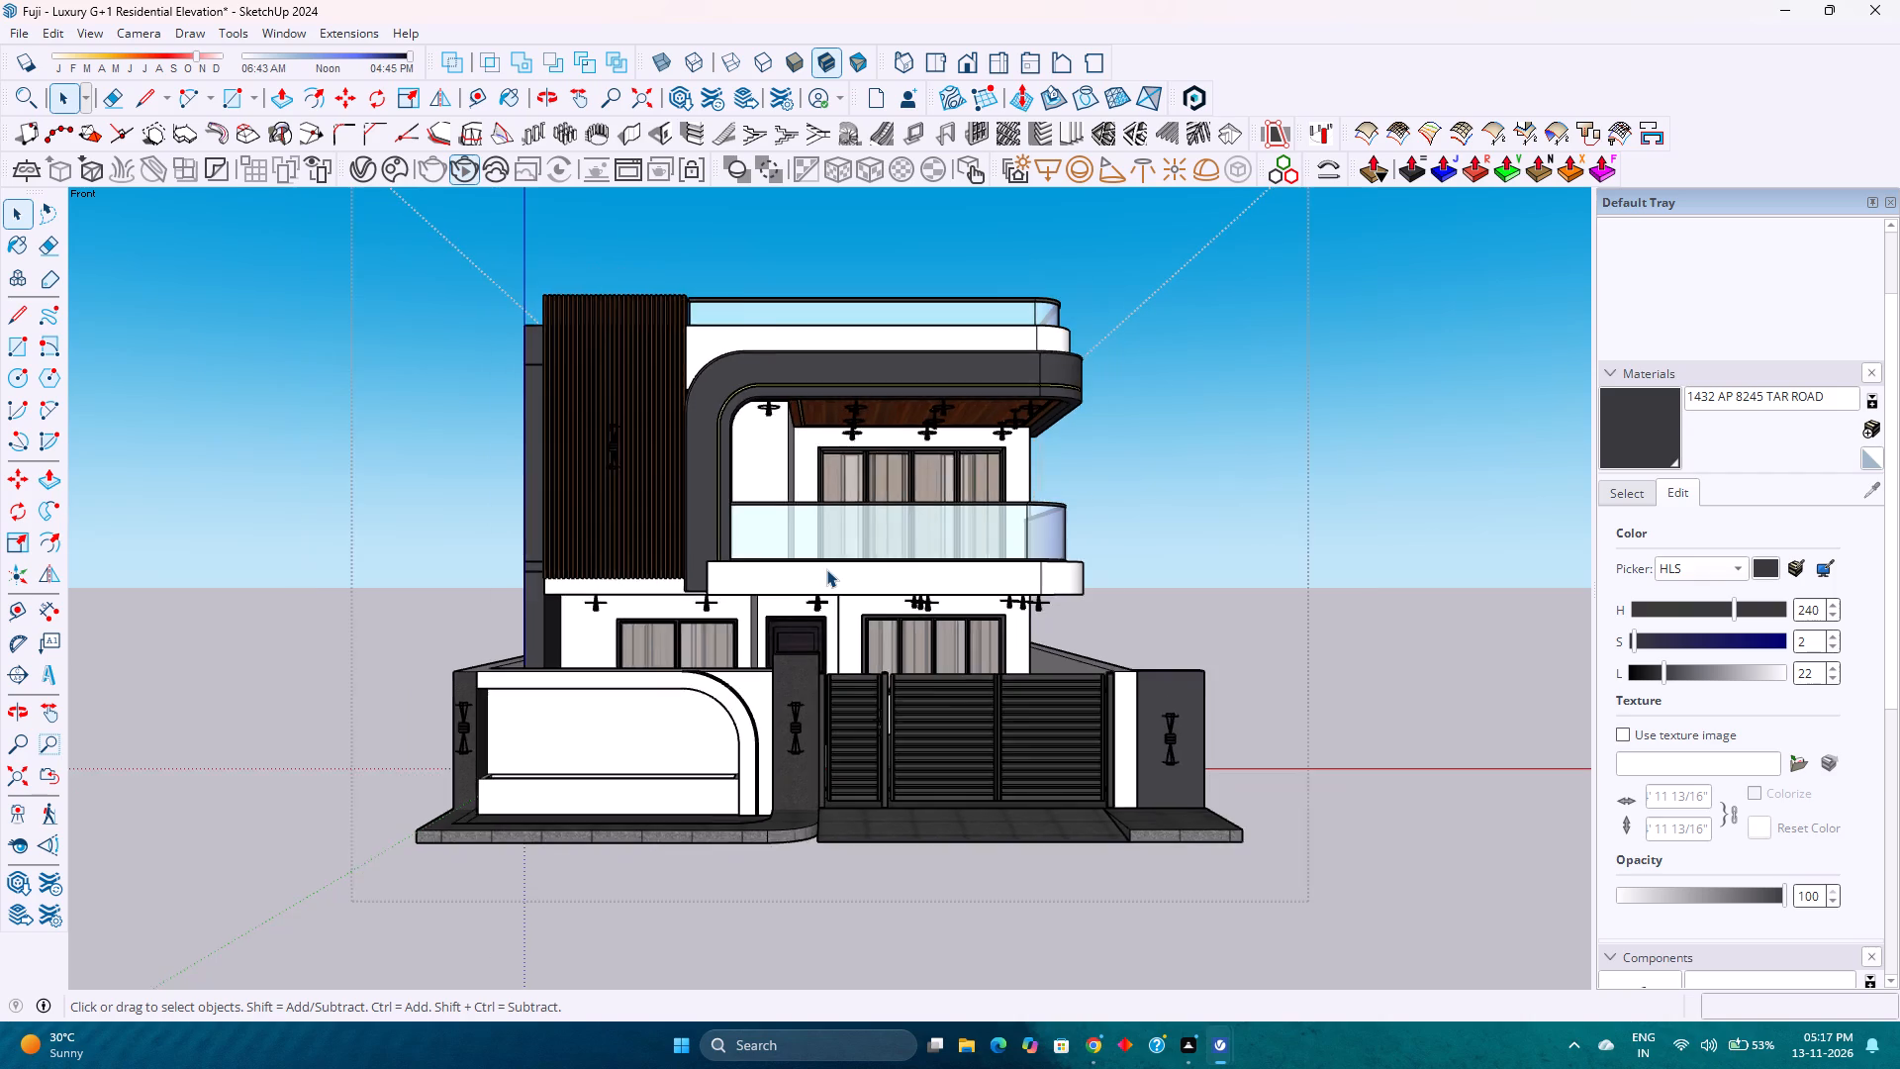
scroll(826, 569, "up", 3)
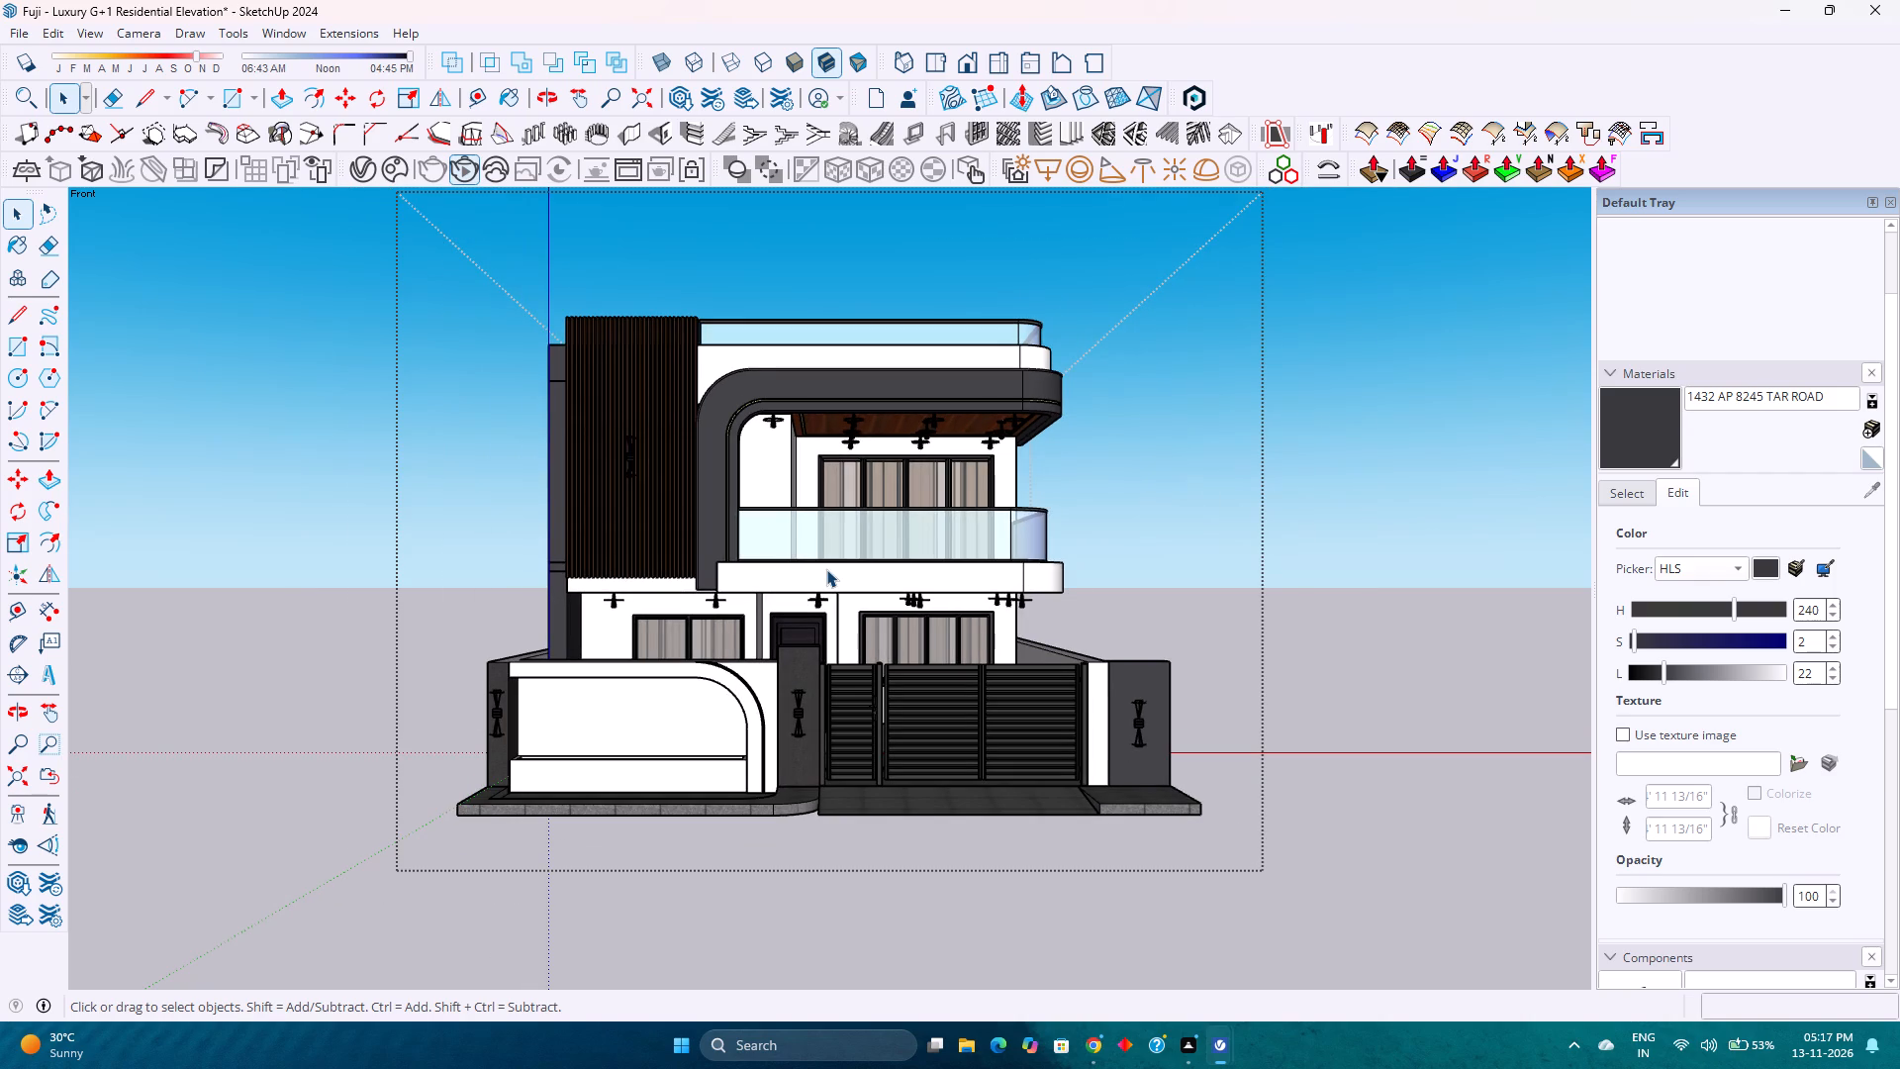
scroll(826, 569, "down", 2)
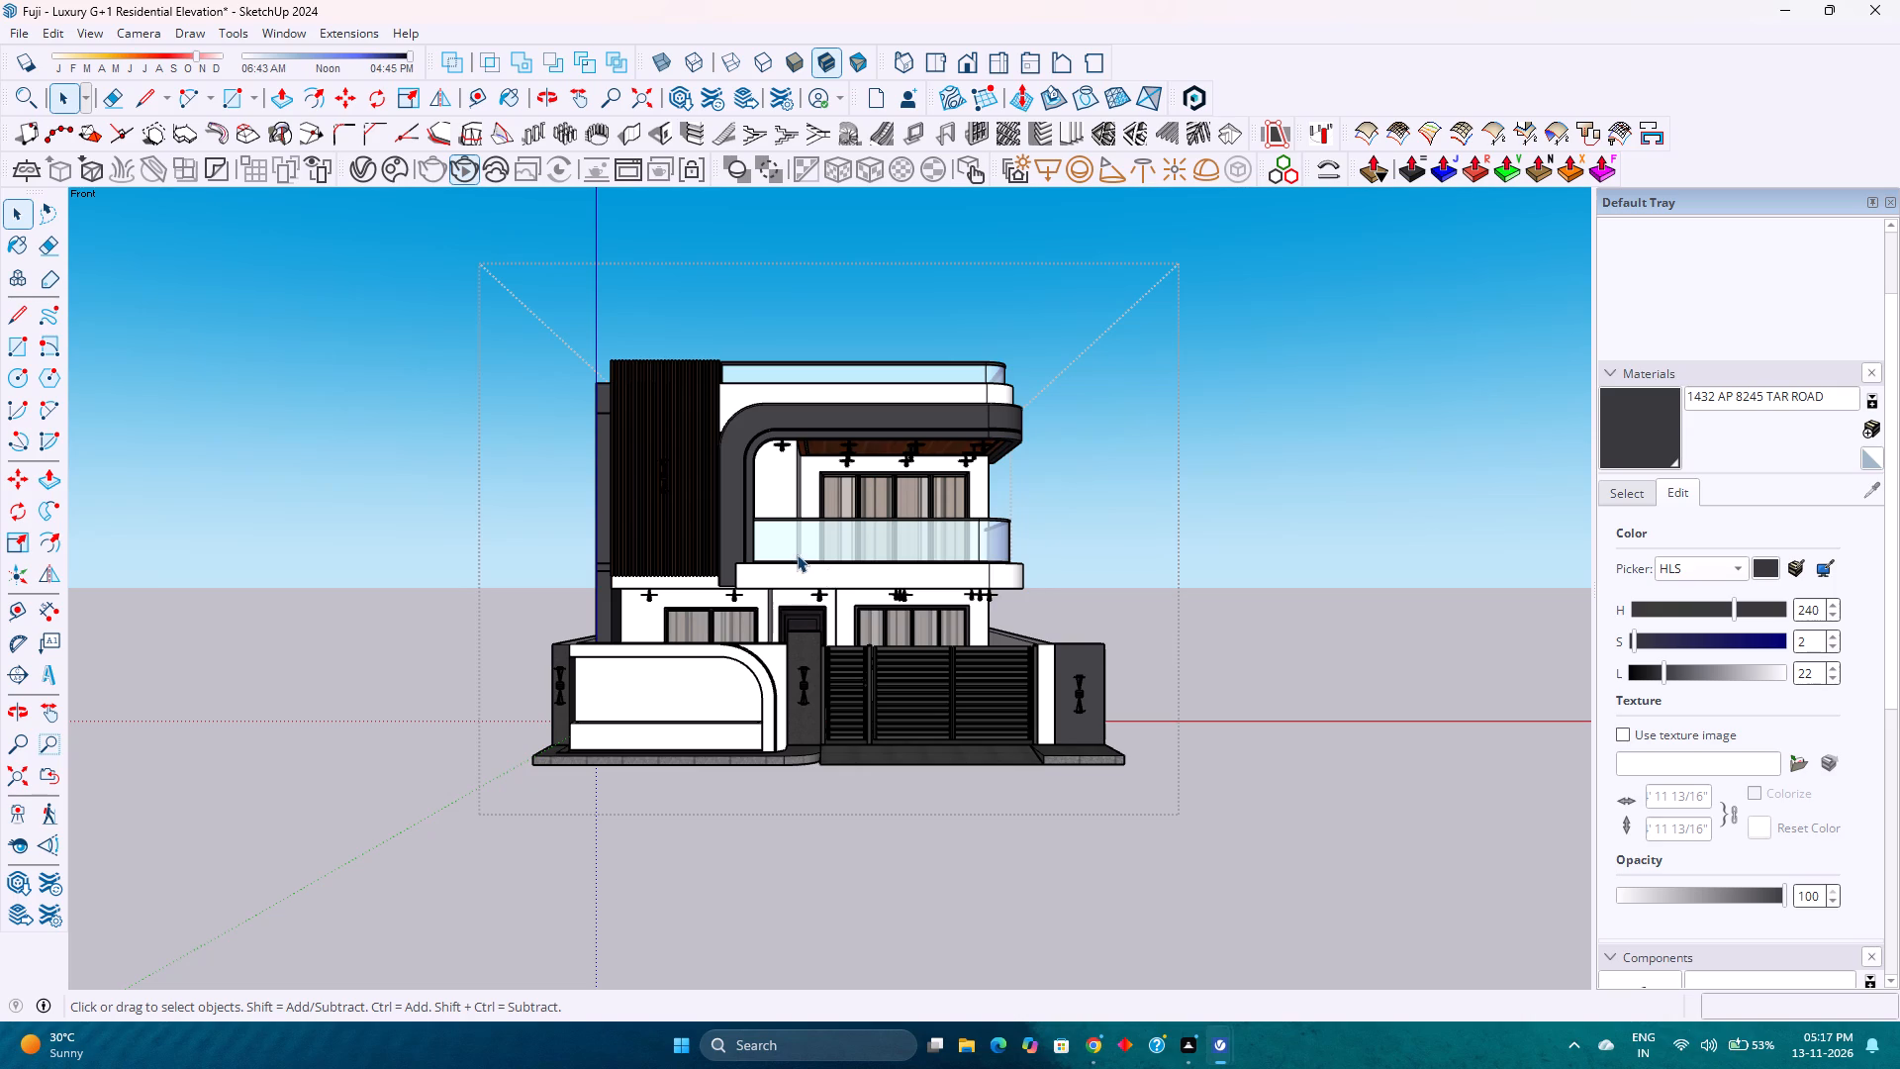
Fit the whole house in the standard front view and examine the full front elevation.
left_click(9, 774)
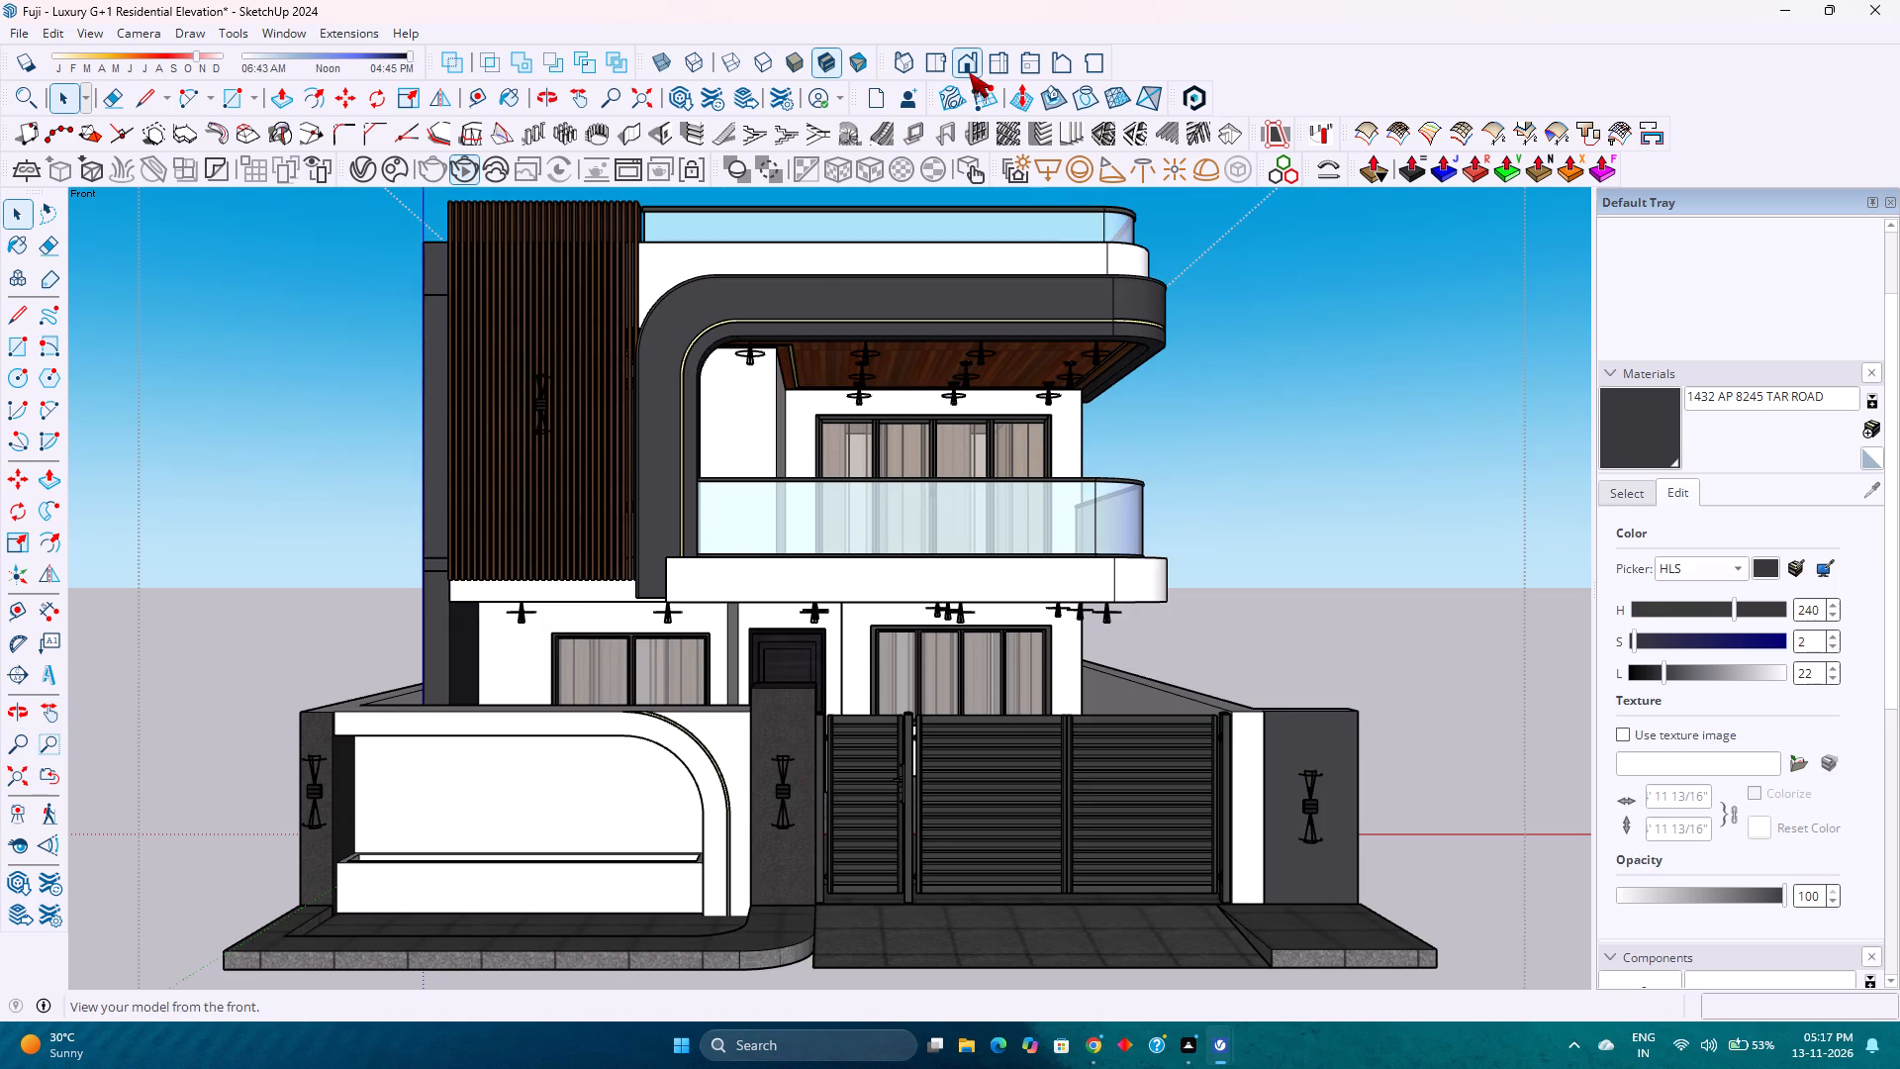
left_click(969, 72)
scroll(852, 565, "down", 1)
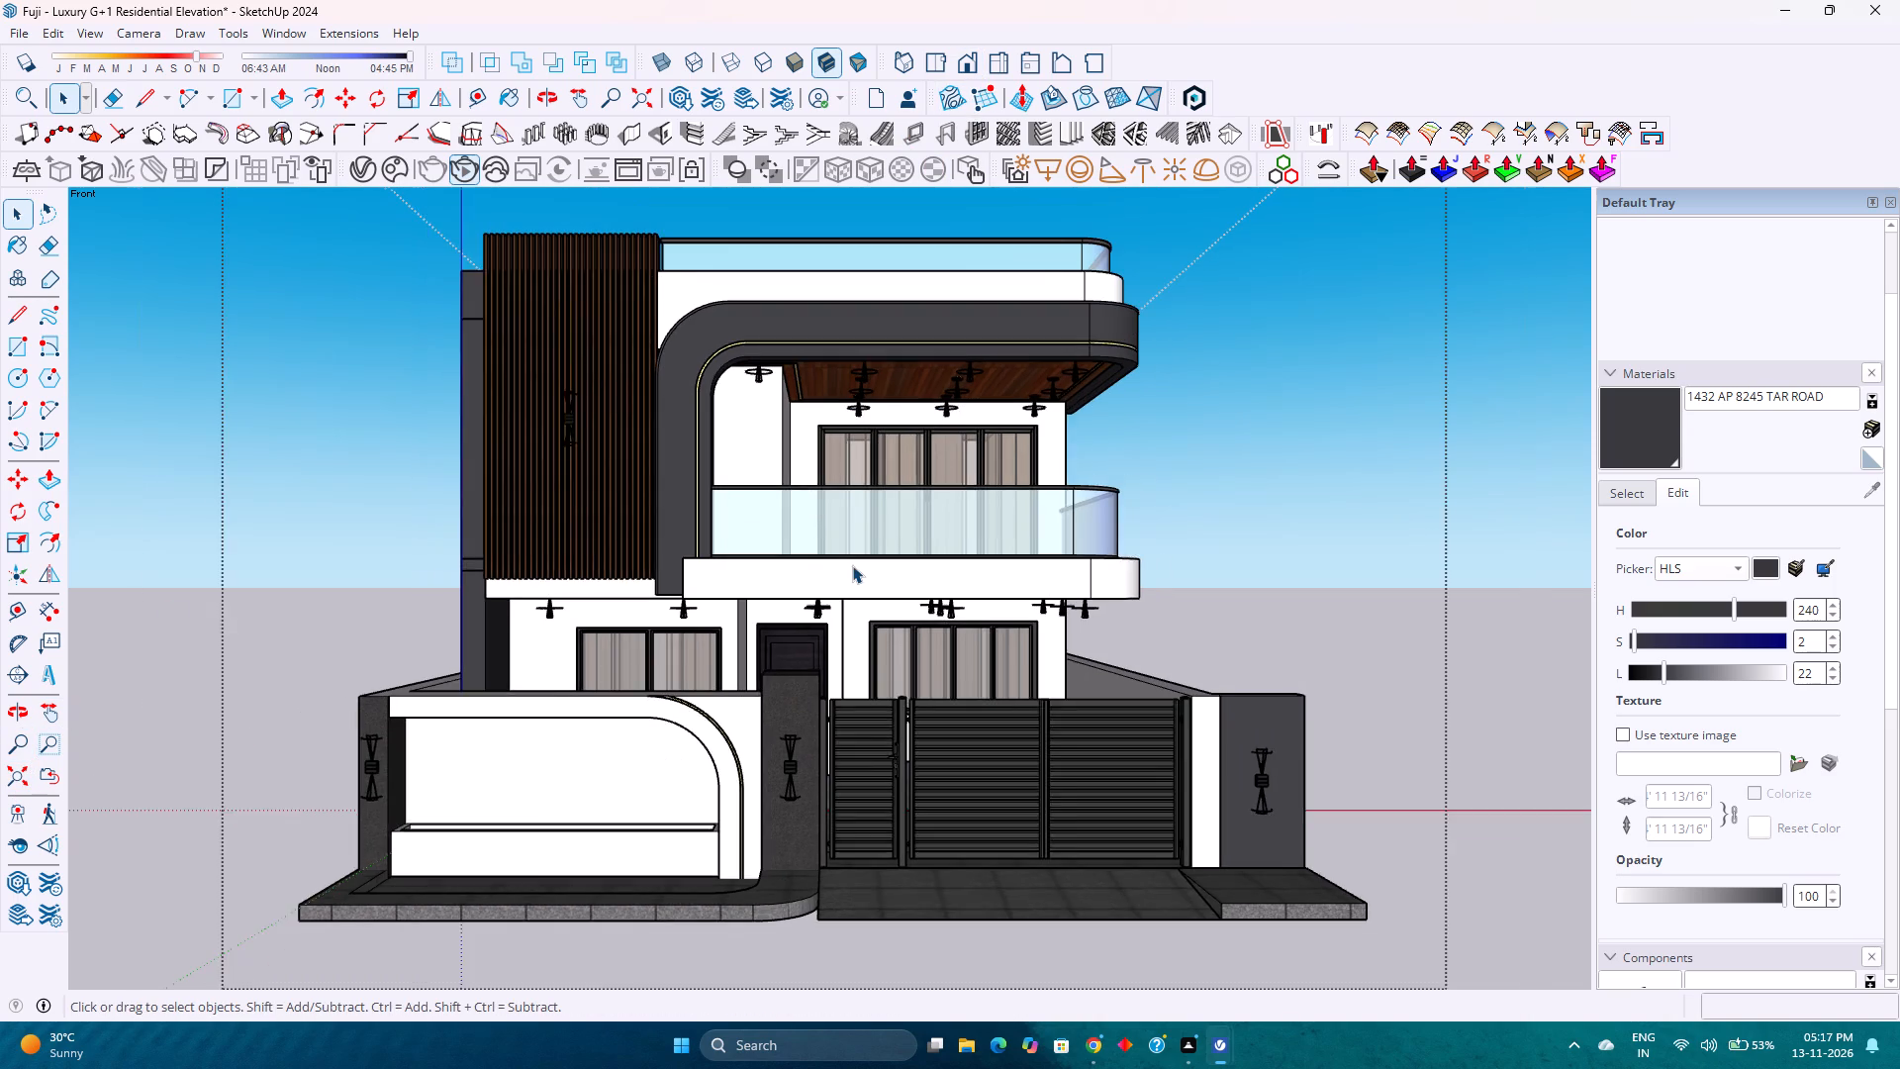
scroll(852, 565, "up", 1)
scroll(826, 559, "down", 1)
scroll(826, 559, "up", 1)
scroll(826, 559, "down", 2)
scroll(826, 559, "up", 2)
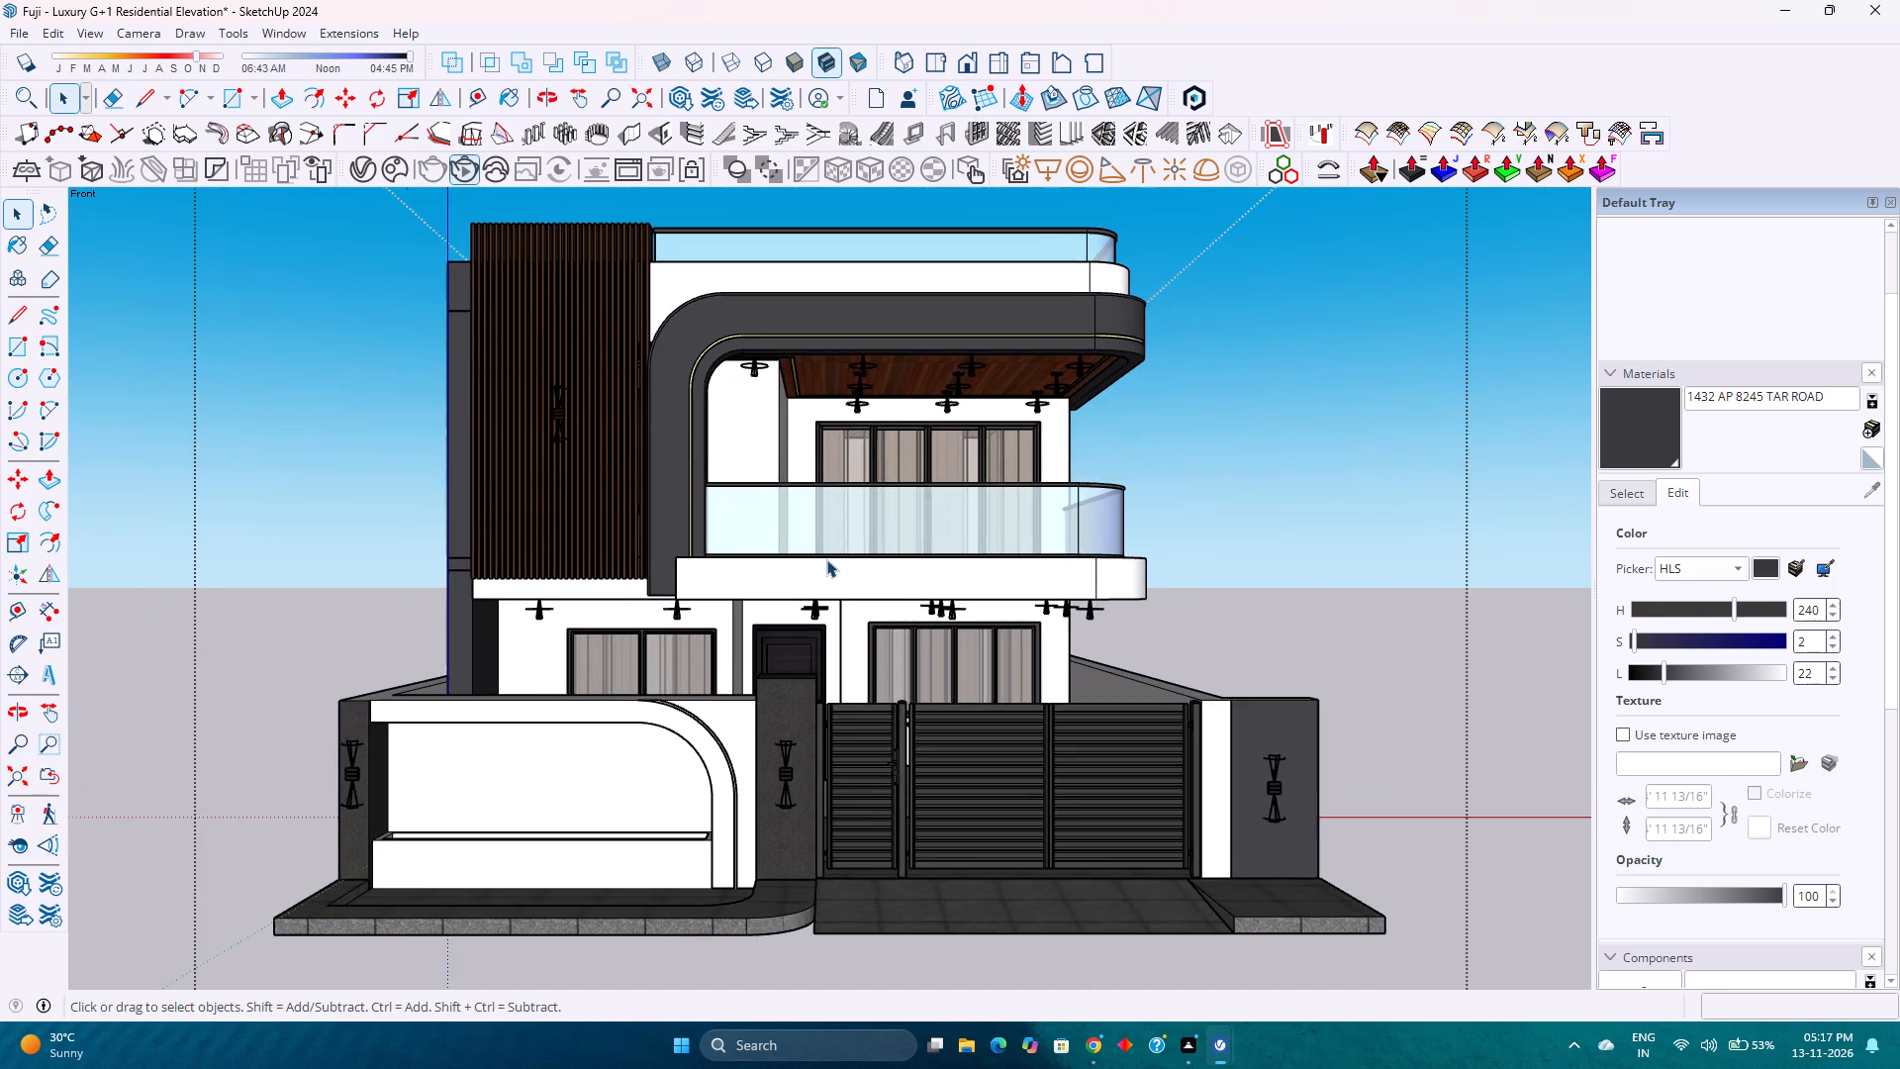
scroll(826, 559, "down", 1)
scroll(826, 559, "up", 1)
scroll(826, 559, "down", 1)
scroll(826, 559, "up", 1)
scroll(826, 559, "down", 1)
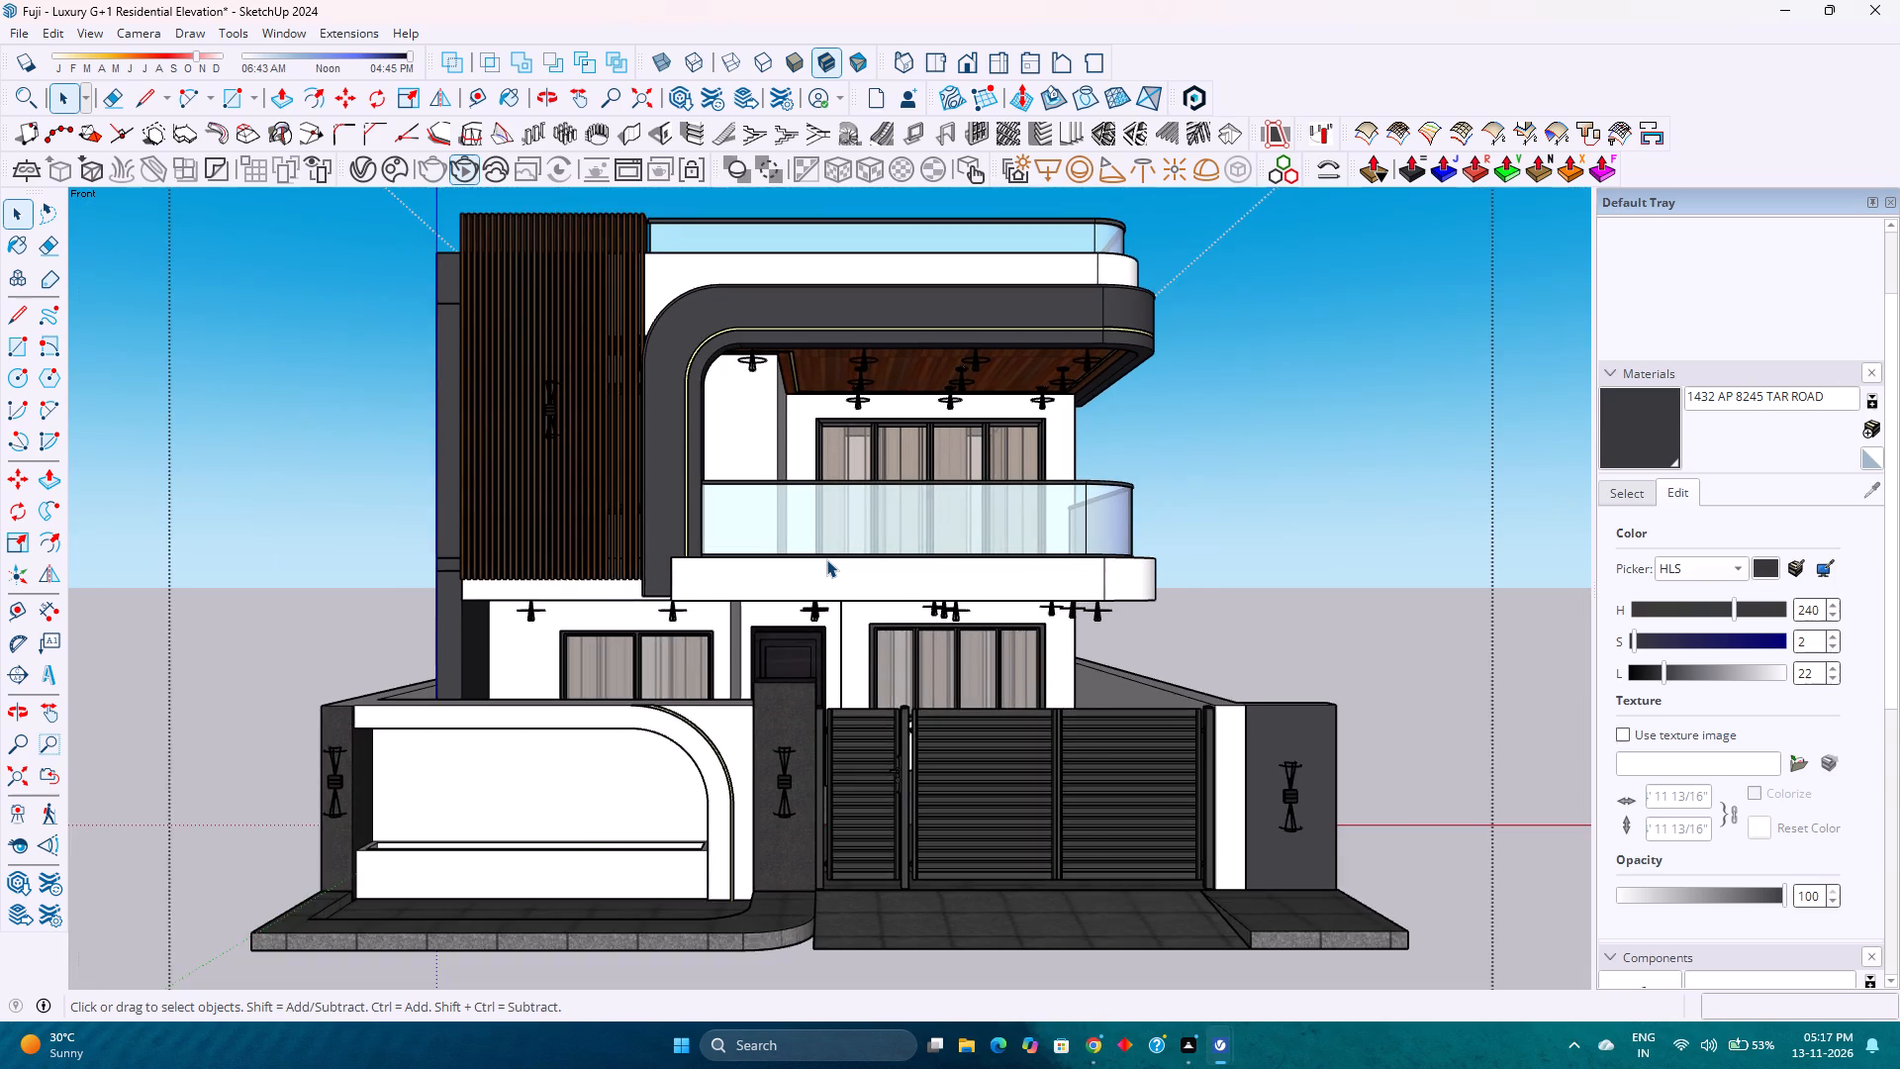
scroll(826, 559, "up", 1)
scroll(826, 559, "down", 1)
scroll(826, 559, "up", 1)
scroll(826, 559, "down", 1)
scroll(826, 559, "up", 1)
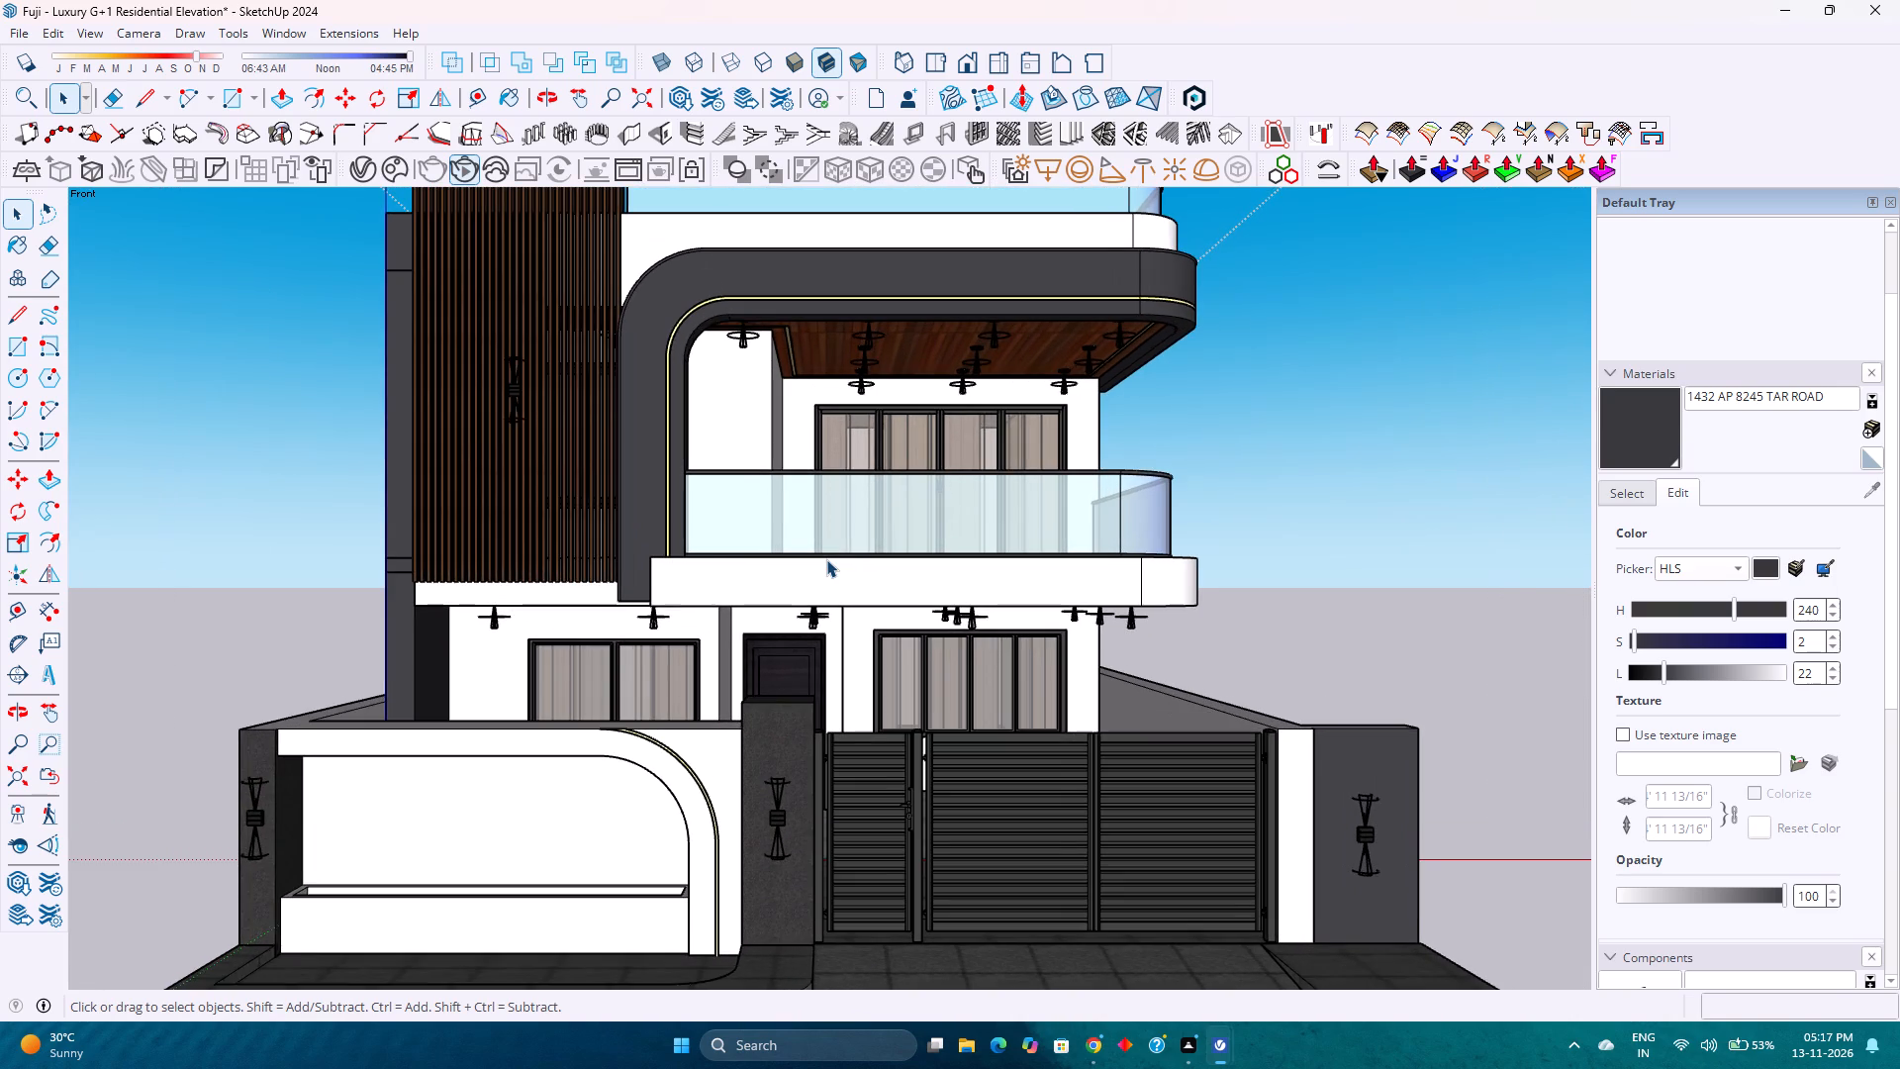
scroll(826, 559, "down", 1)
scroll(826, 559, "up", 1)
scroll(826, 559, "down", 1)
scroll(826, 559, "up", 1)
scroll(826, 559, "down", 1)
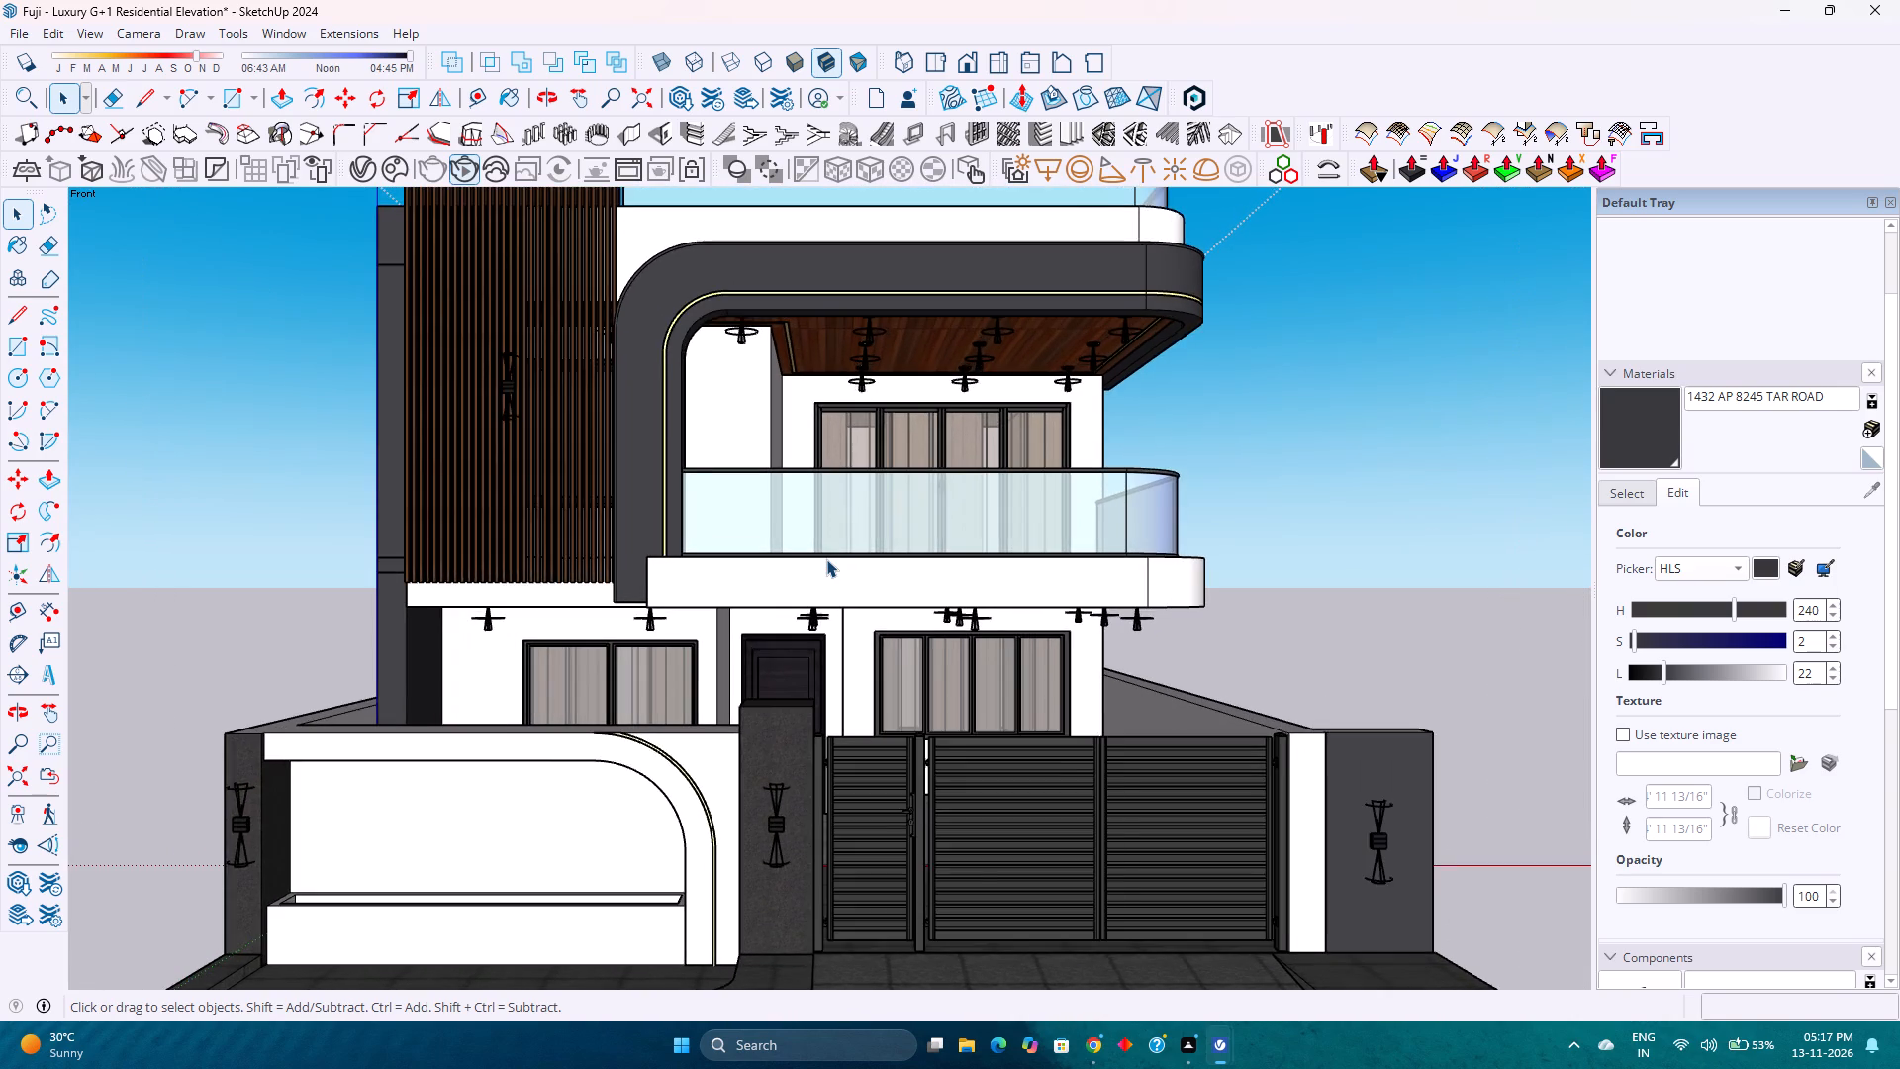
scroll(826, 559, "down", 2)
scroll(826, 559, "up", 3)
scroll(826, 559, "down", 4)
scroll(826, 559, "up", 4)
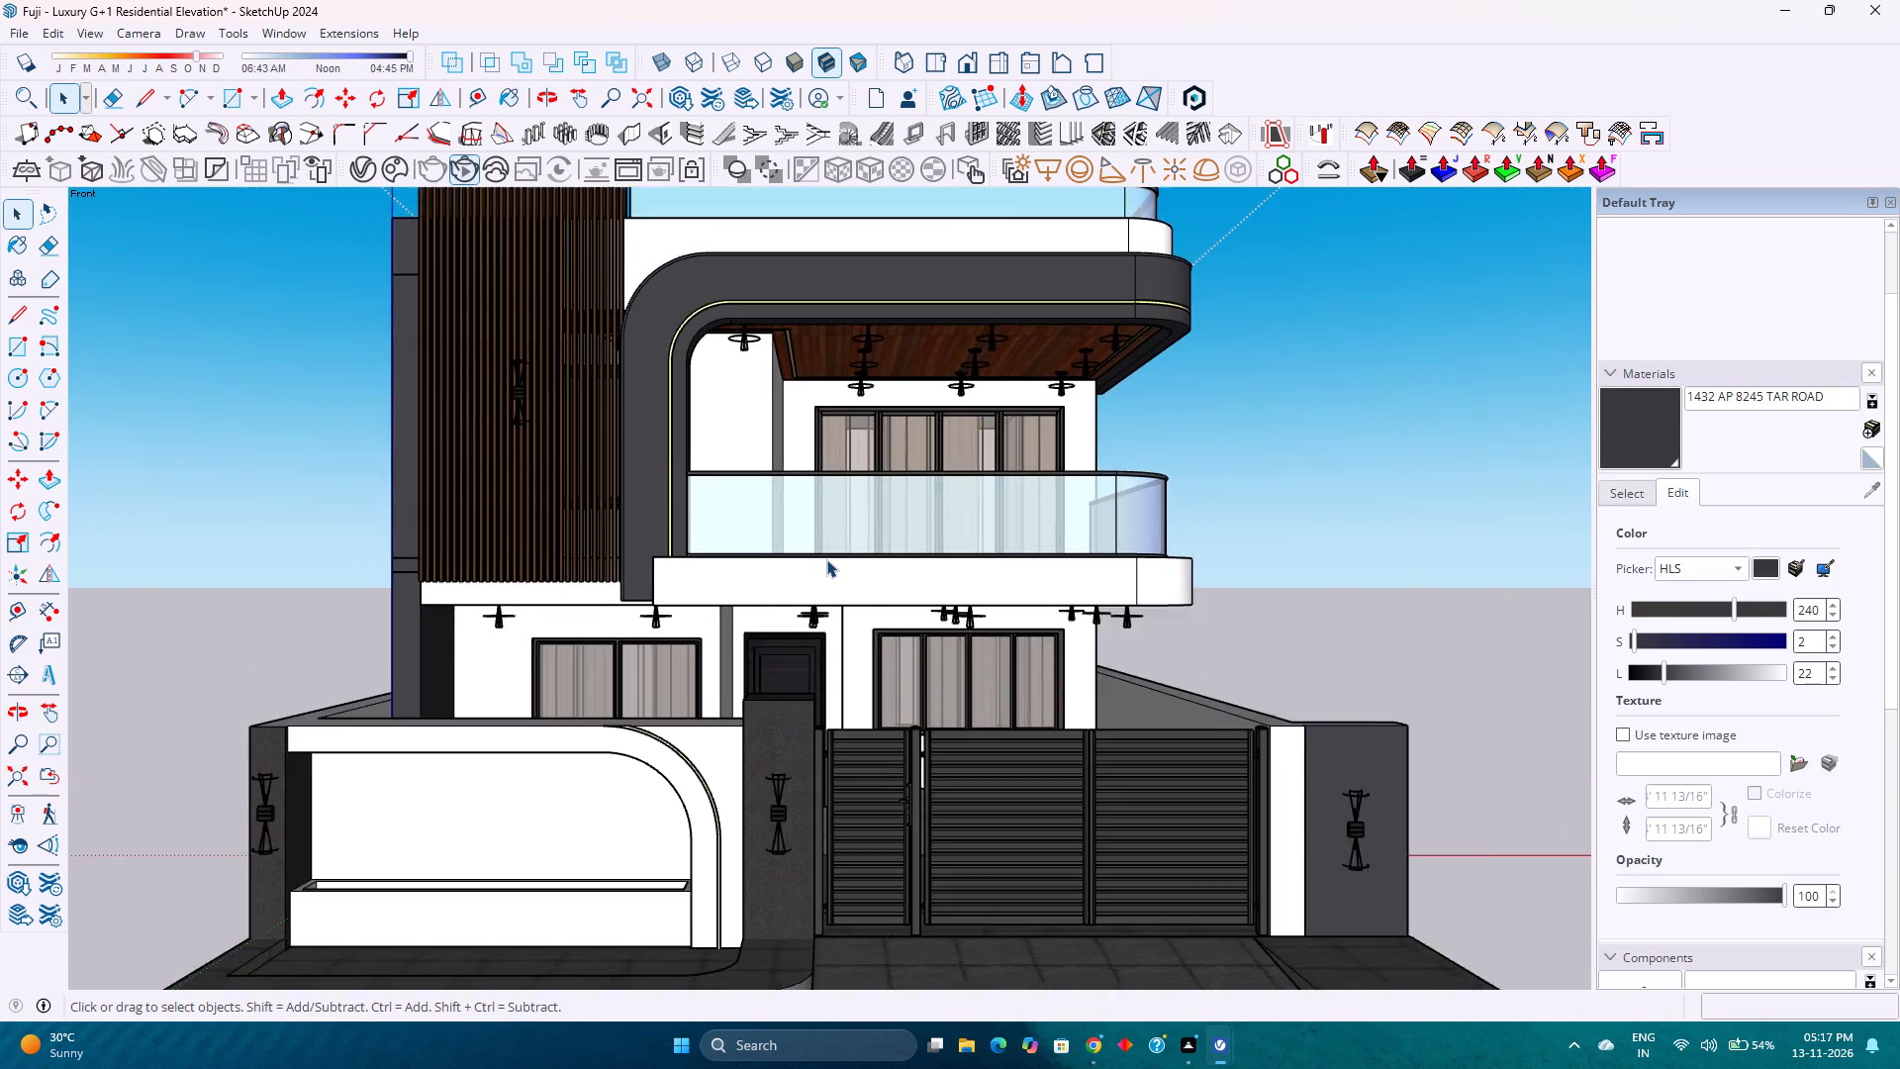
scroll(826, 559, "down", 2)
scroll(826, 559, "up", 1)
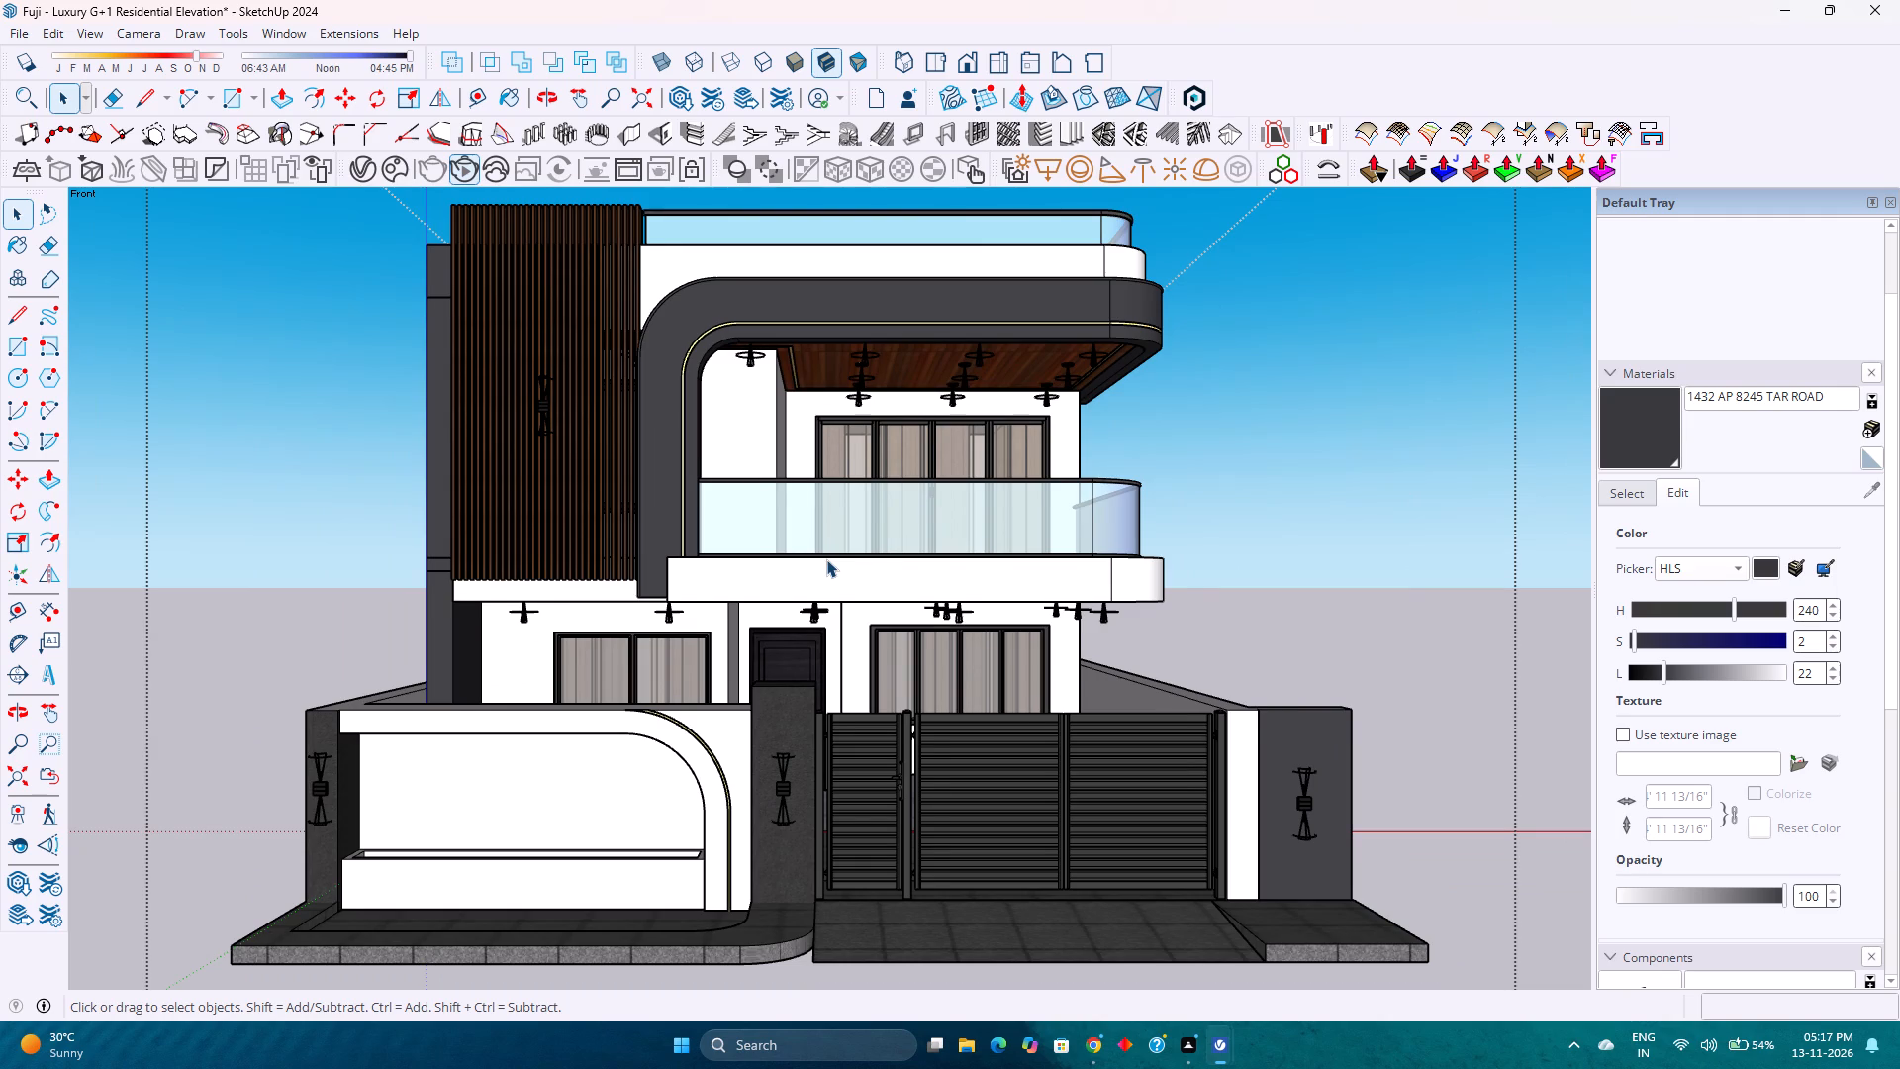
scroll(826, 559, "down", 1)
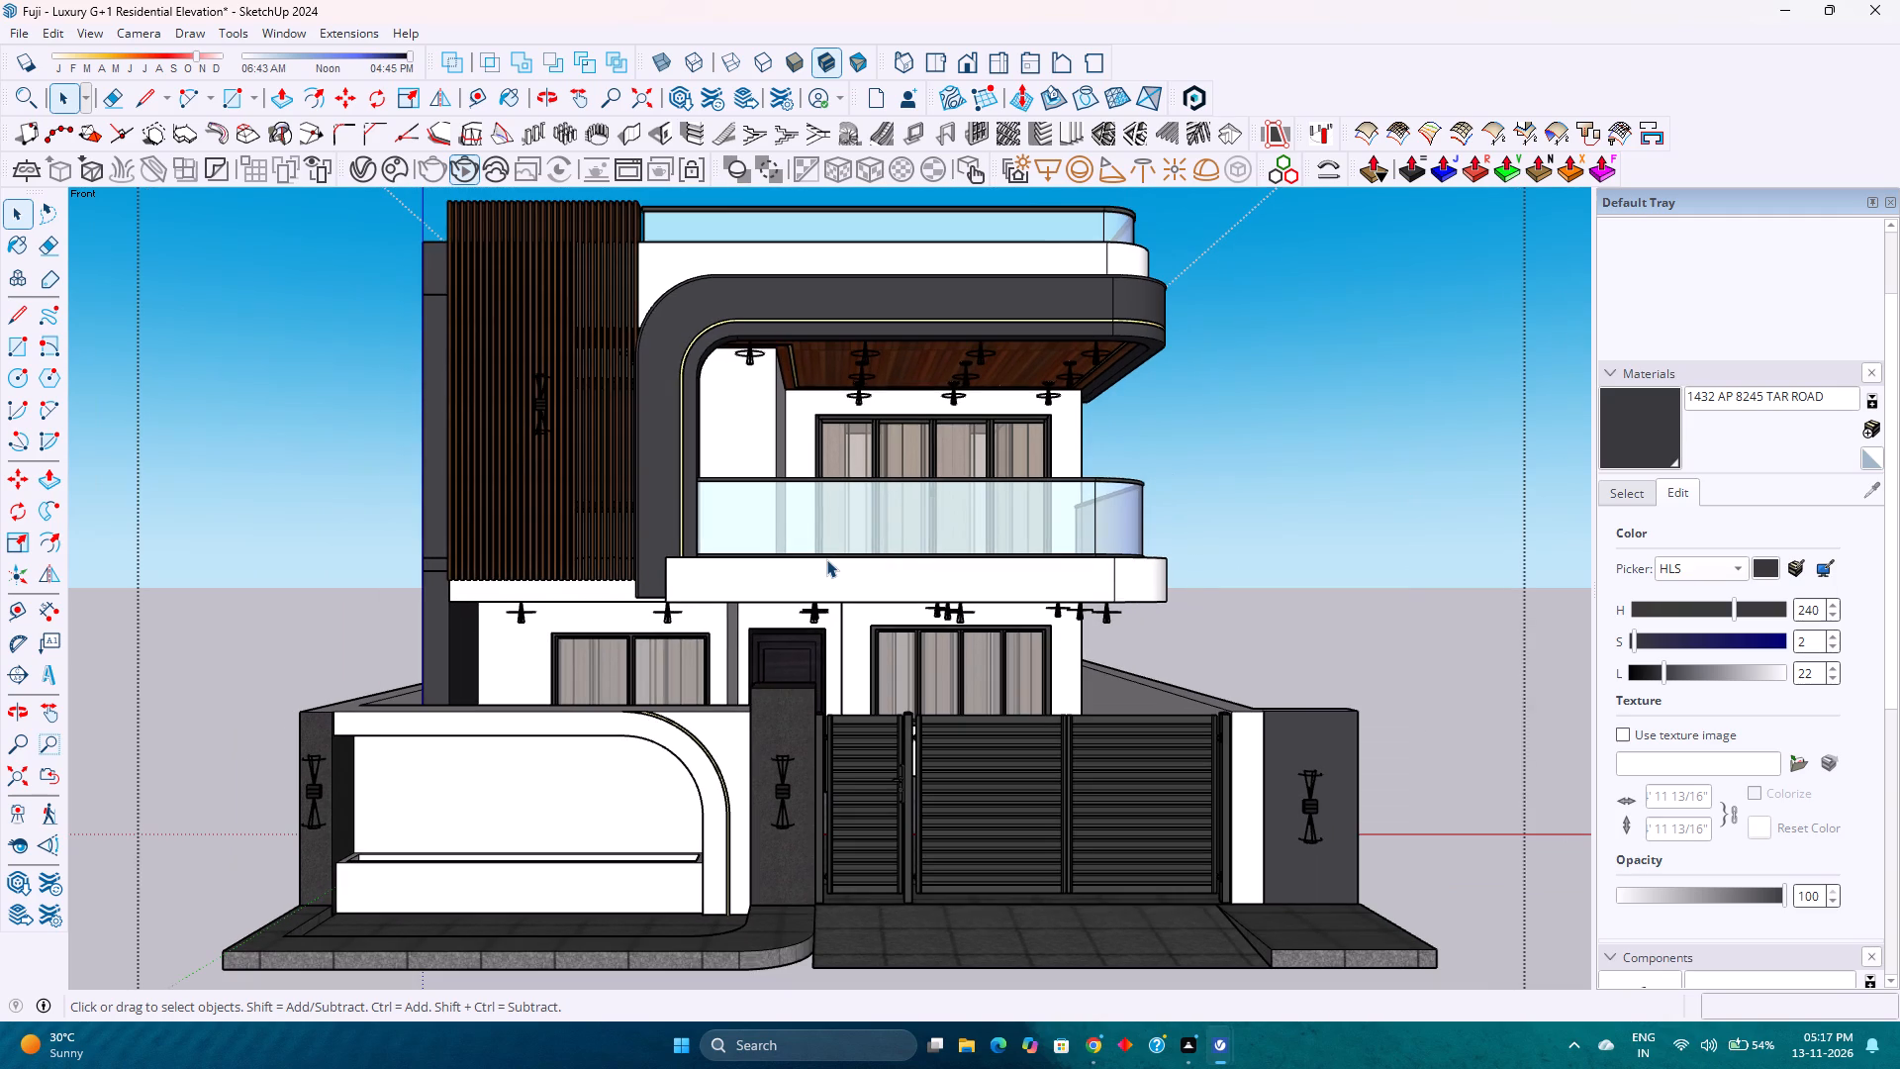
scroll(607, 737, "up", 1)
Examine the house from a low corner angle, including the wooden ceilings' lights, the louvre screen and the compound wall pillars.
middle_click_drag(607, 737, 708, 628)
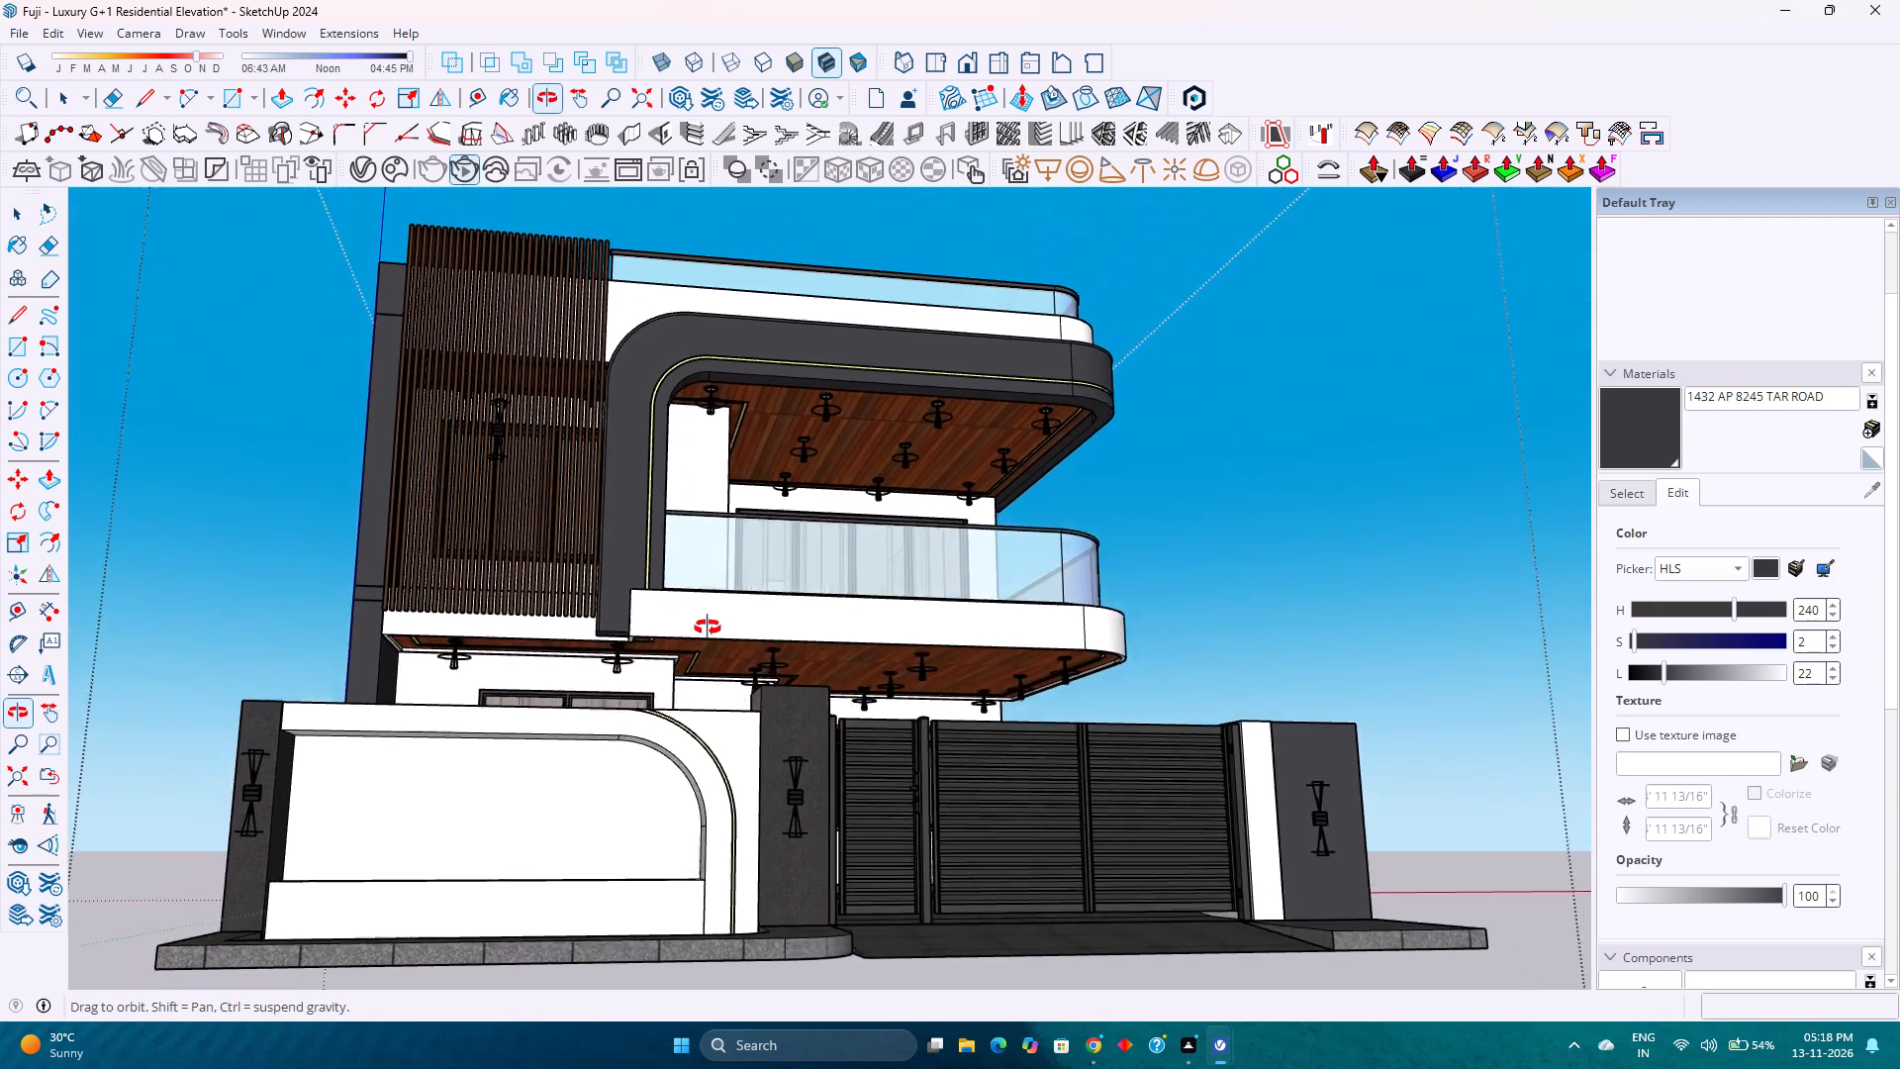
middle_click_drag(708, 628, 905, 593)
middle_click(694, 652)
scroll(686, 652, "down", 4)
scroll(685, 652, "up", 3)
scroll(679, 650, "down", 3)
scroll(677, 650, "up", 3)
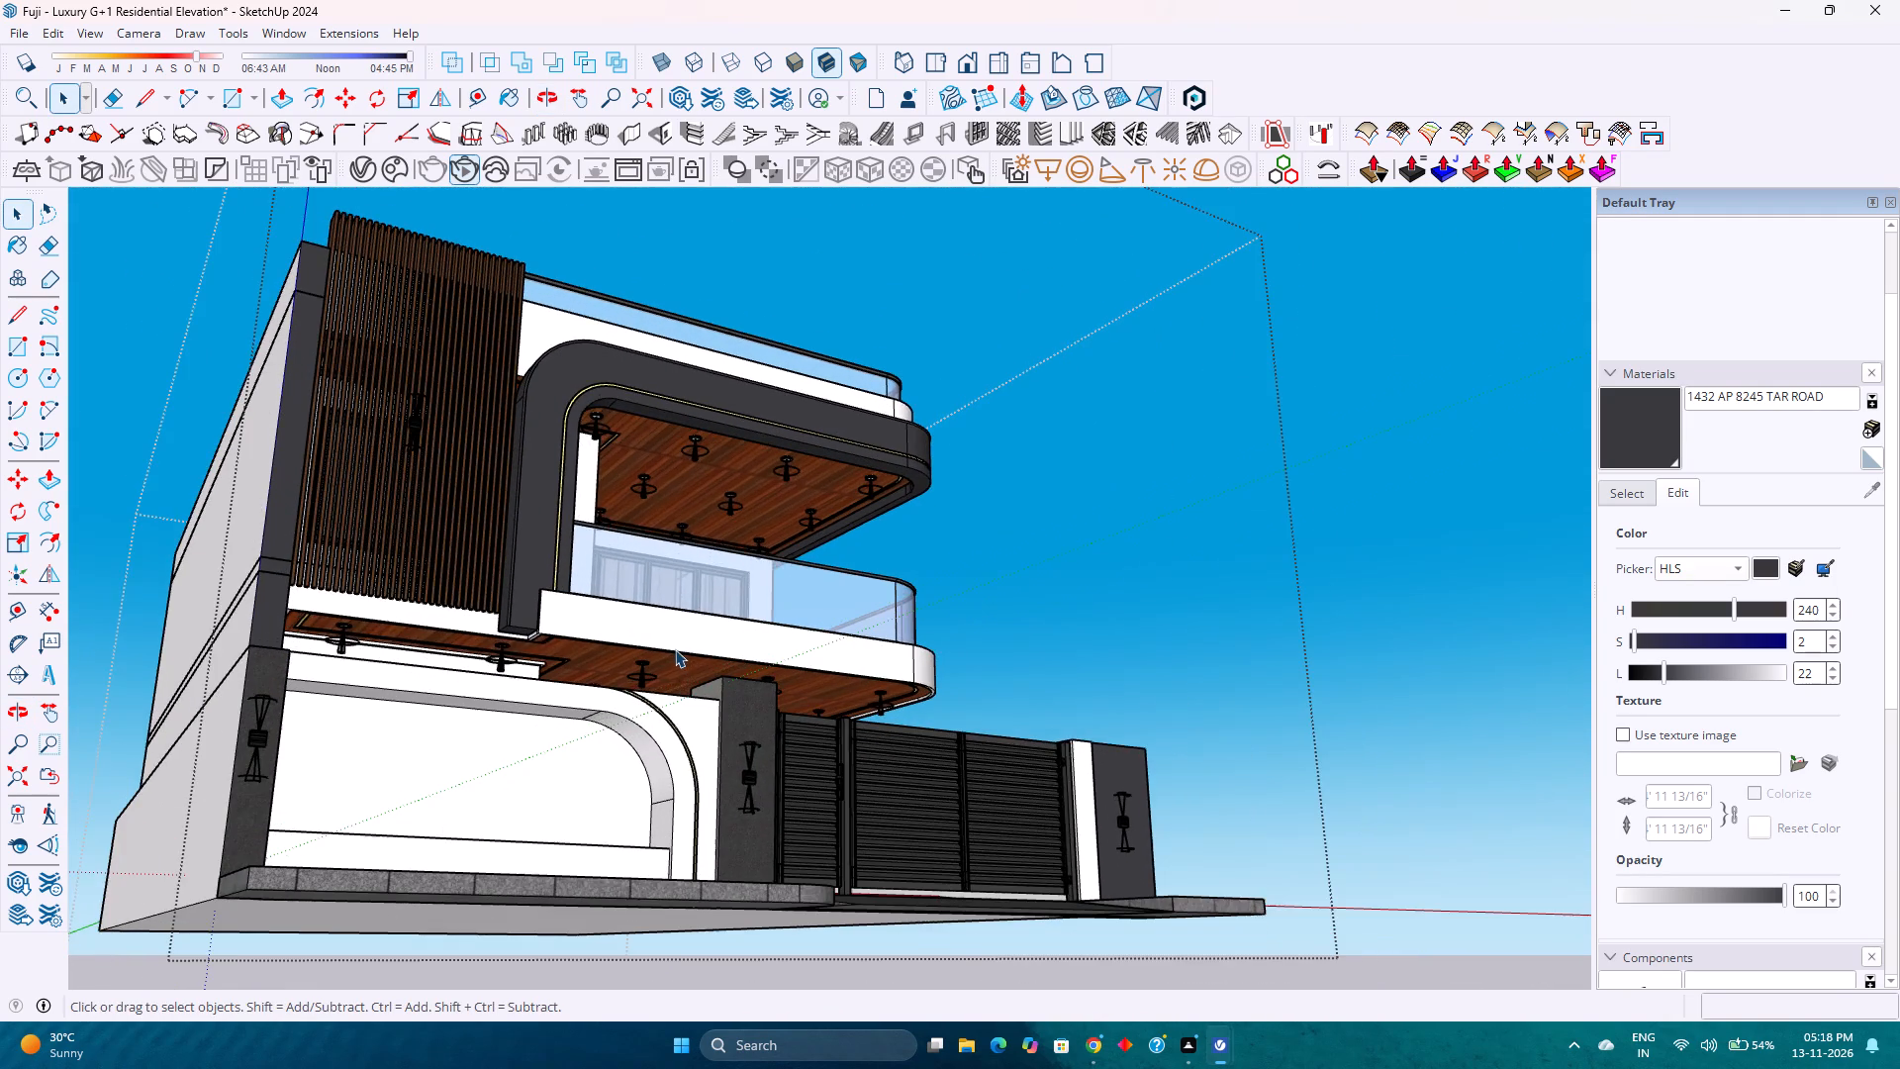
scroll(673, 648, "down", 3)
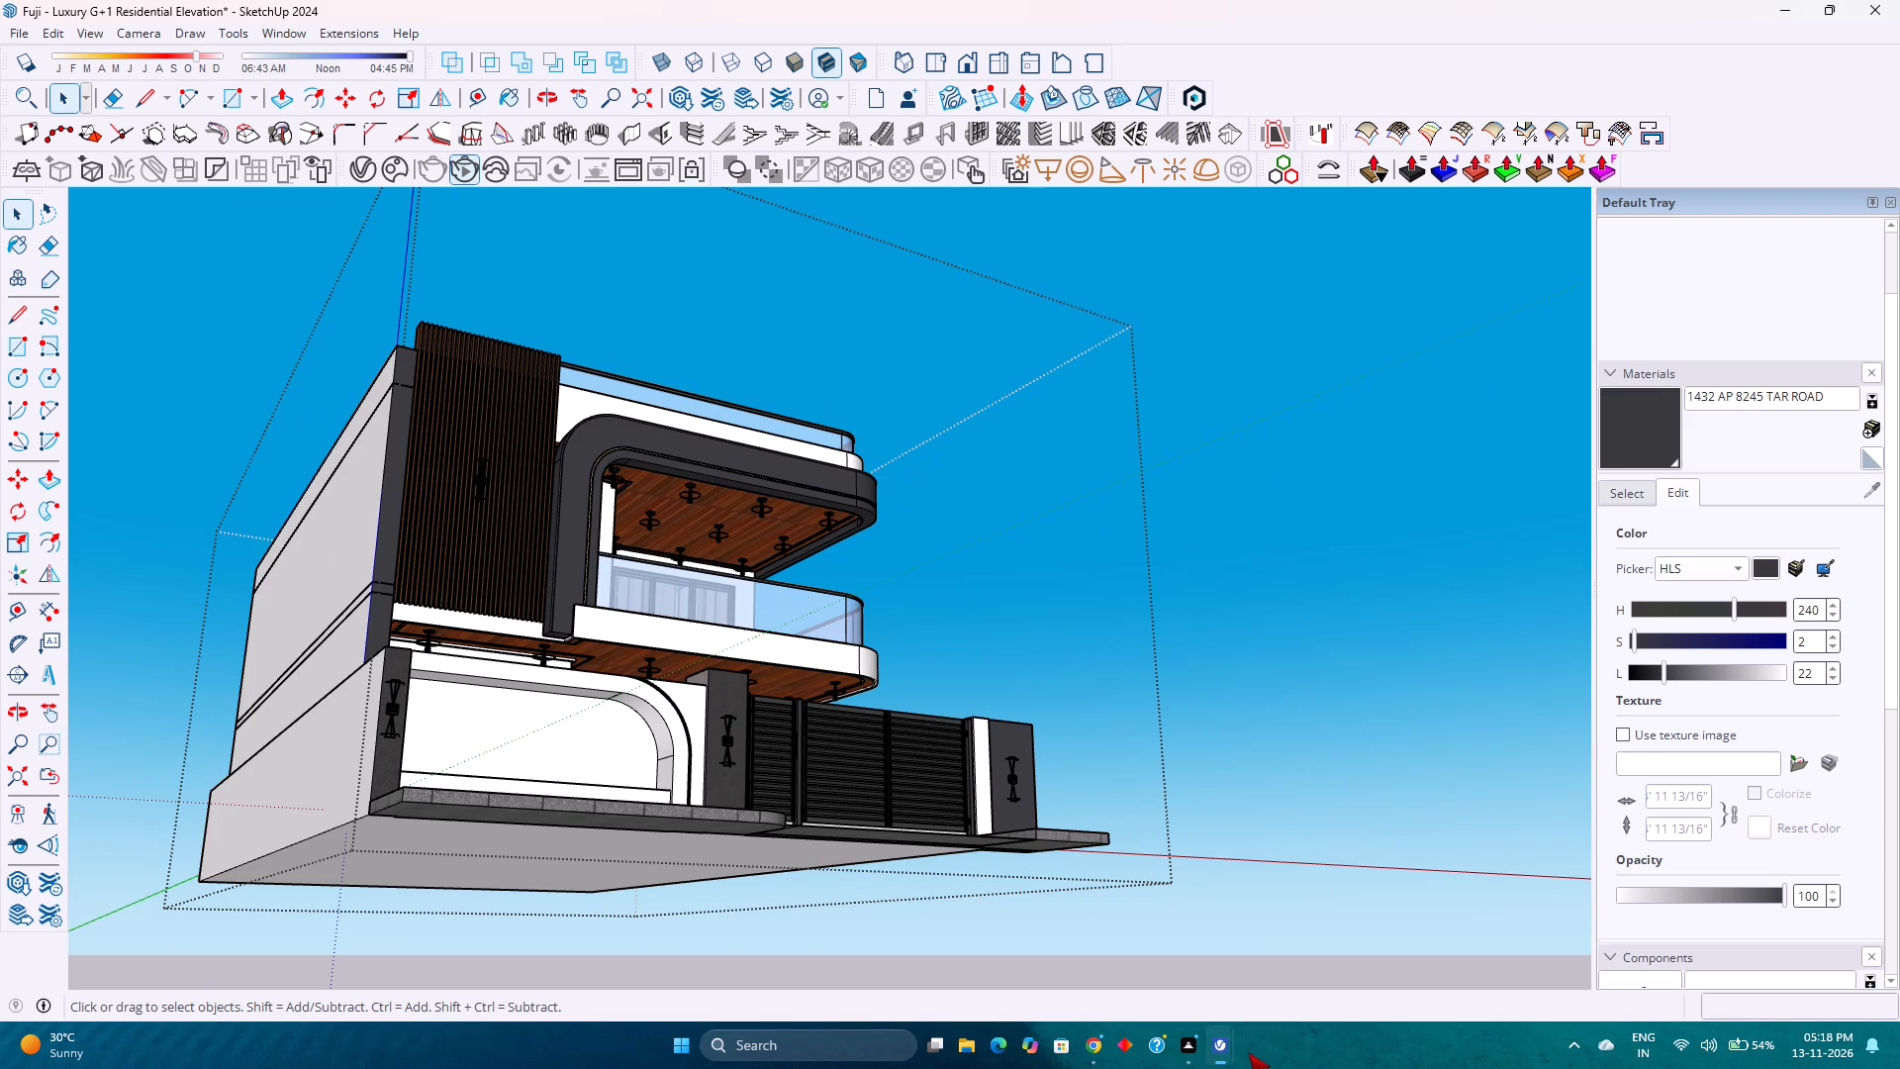
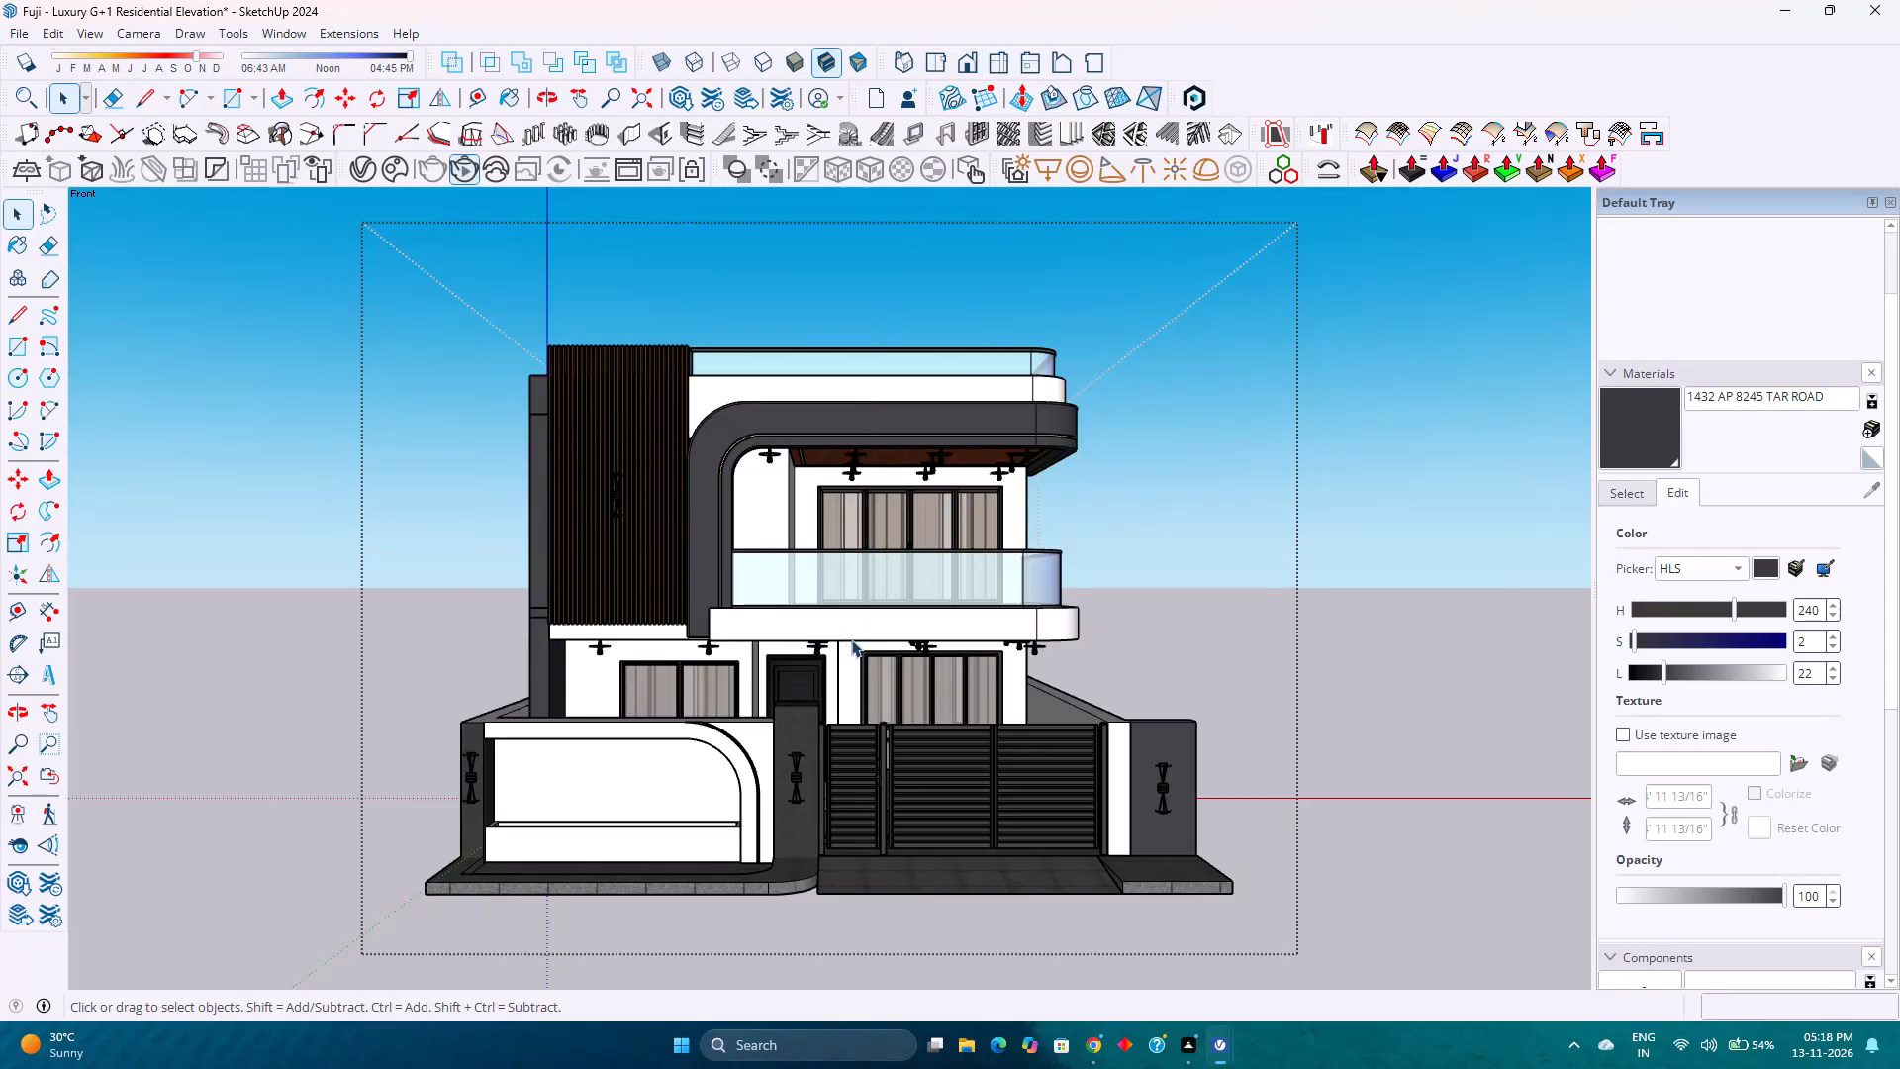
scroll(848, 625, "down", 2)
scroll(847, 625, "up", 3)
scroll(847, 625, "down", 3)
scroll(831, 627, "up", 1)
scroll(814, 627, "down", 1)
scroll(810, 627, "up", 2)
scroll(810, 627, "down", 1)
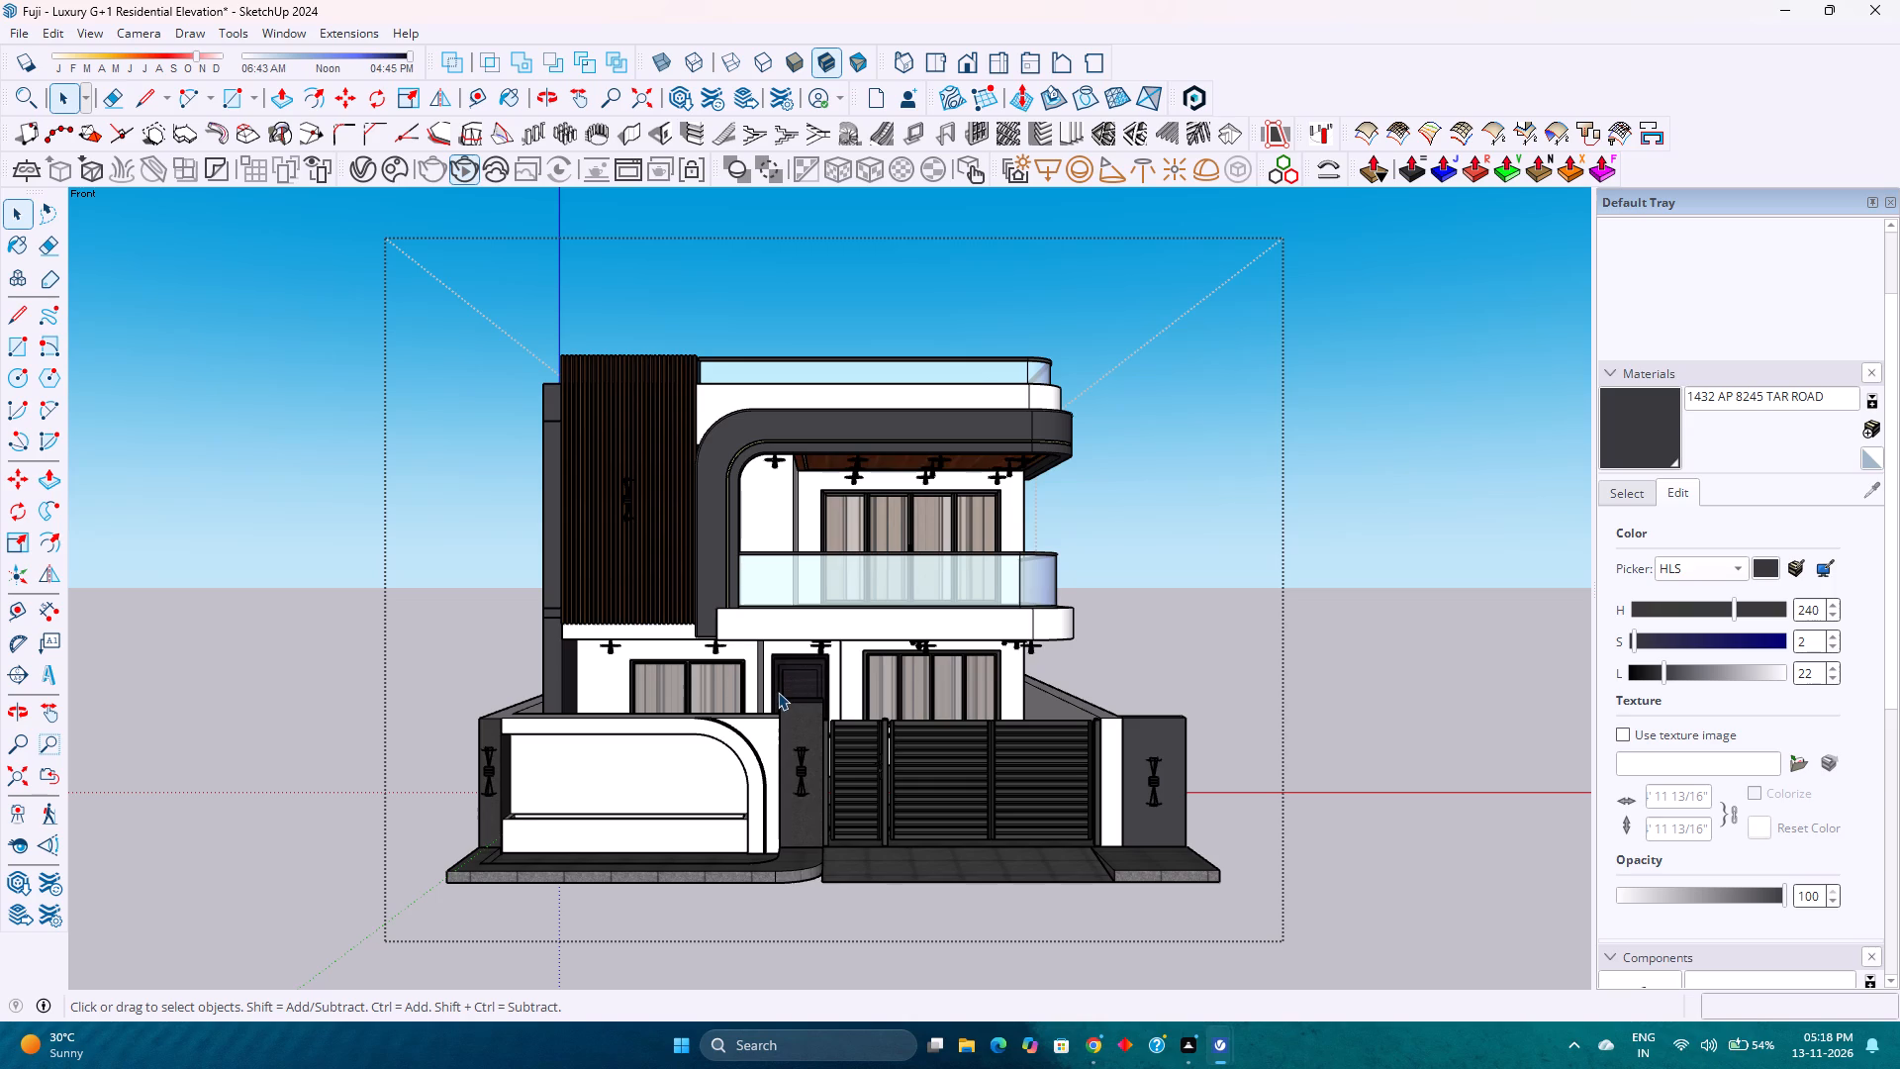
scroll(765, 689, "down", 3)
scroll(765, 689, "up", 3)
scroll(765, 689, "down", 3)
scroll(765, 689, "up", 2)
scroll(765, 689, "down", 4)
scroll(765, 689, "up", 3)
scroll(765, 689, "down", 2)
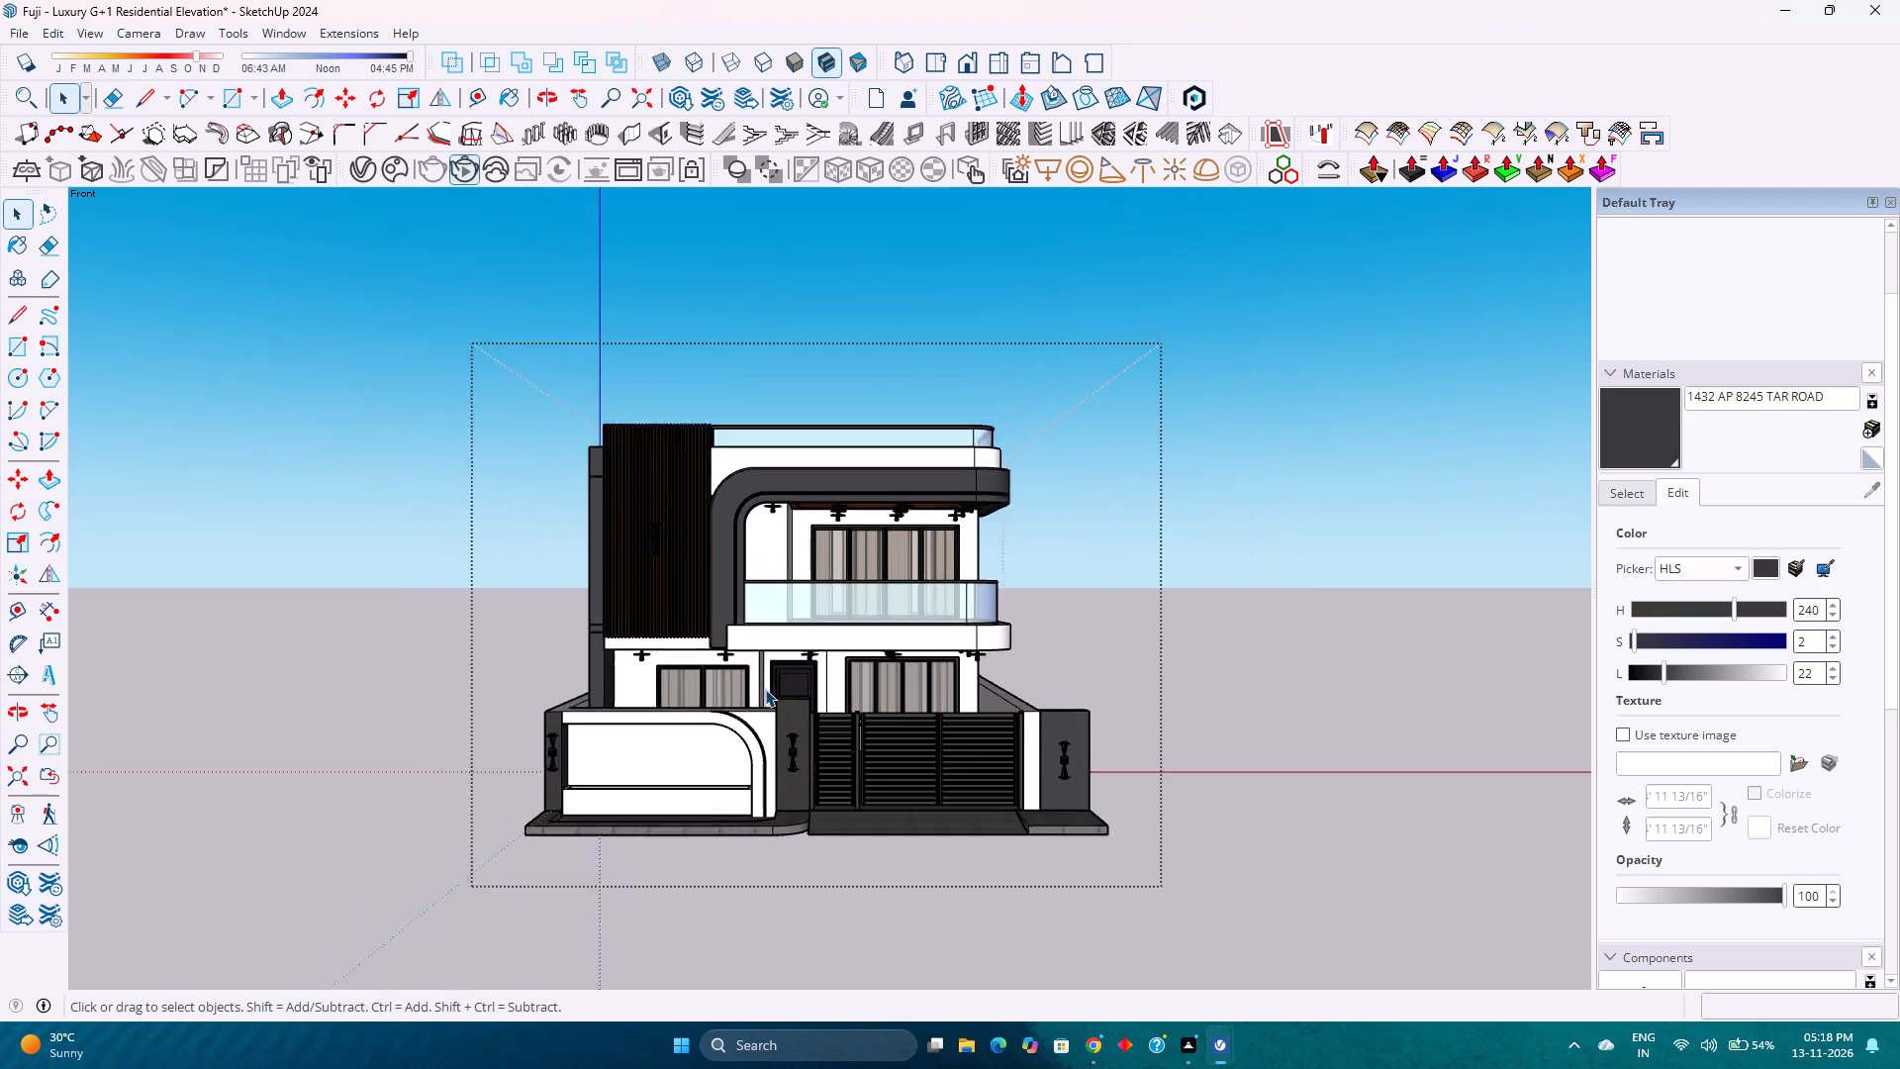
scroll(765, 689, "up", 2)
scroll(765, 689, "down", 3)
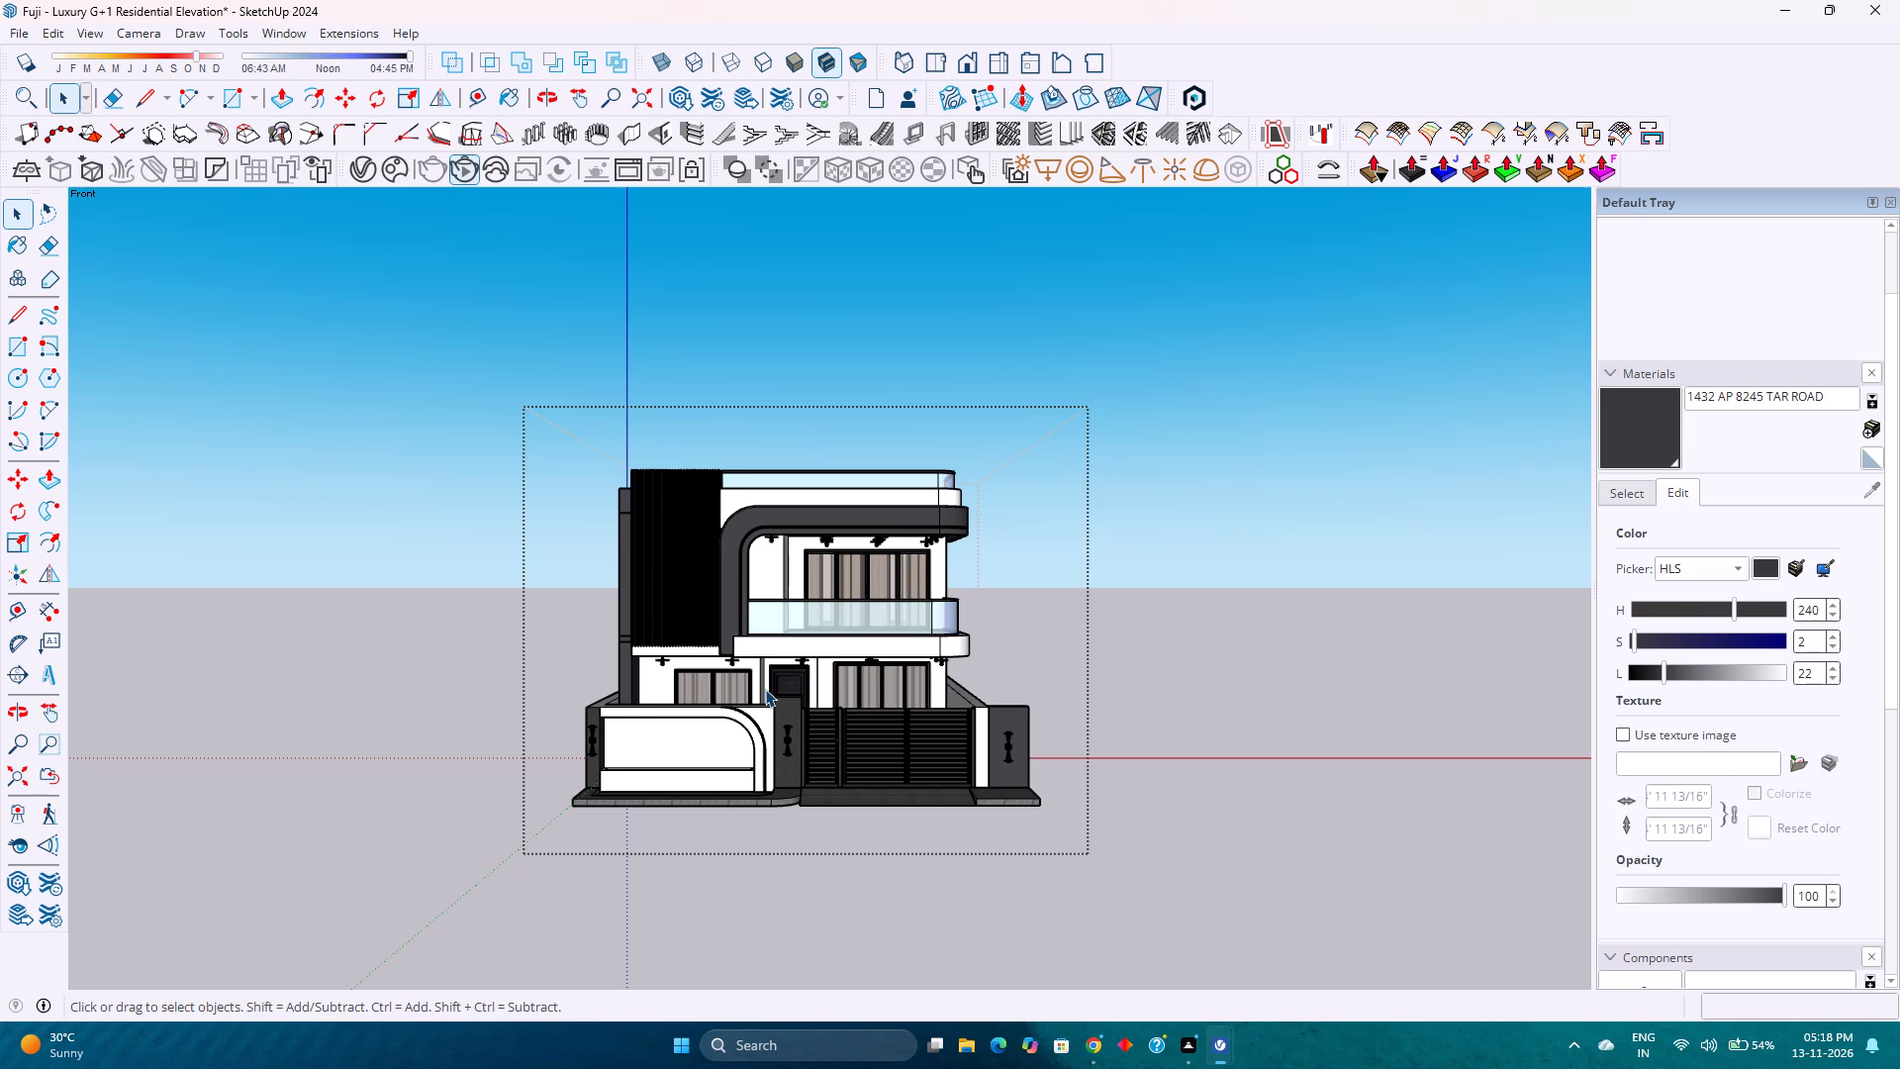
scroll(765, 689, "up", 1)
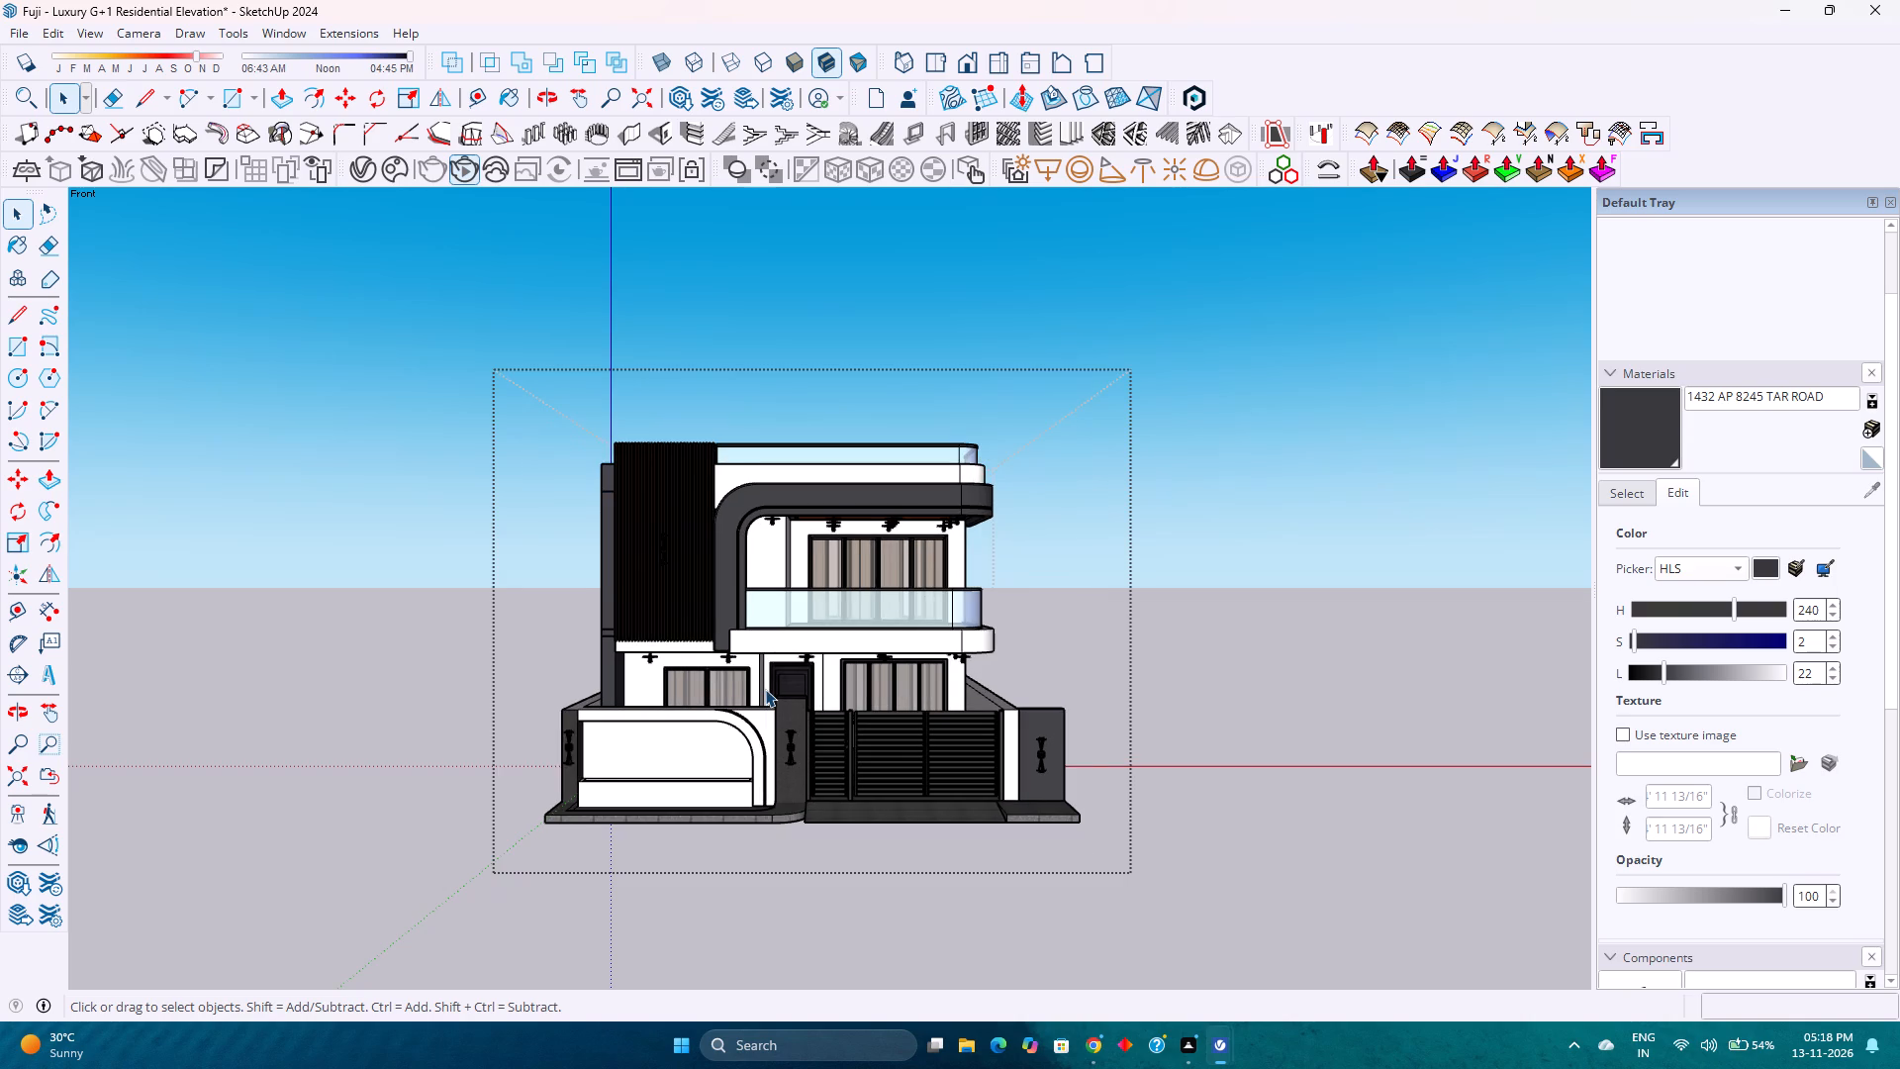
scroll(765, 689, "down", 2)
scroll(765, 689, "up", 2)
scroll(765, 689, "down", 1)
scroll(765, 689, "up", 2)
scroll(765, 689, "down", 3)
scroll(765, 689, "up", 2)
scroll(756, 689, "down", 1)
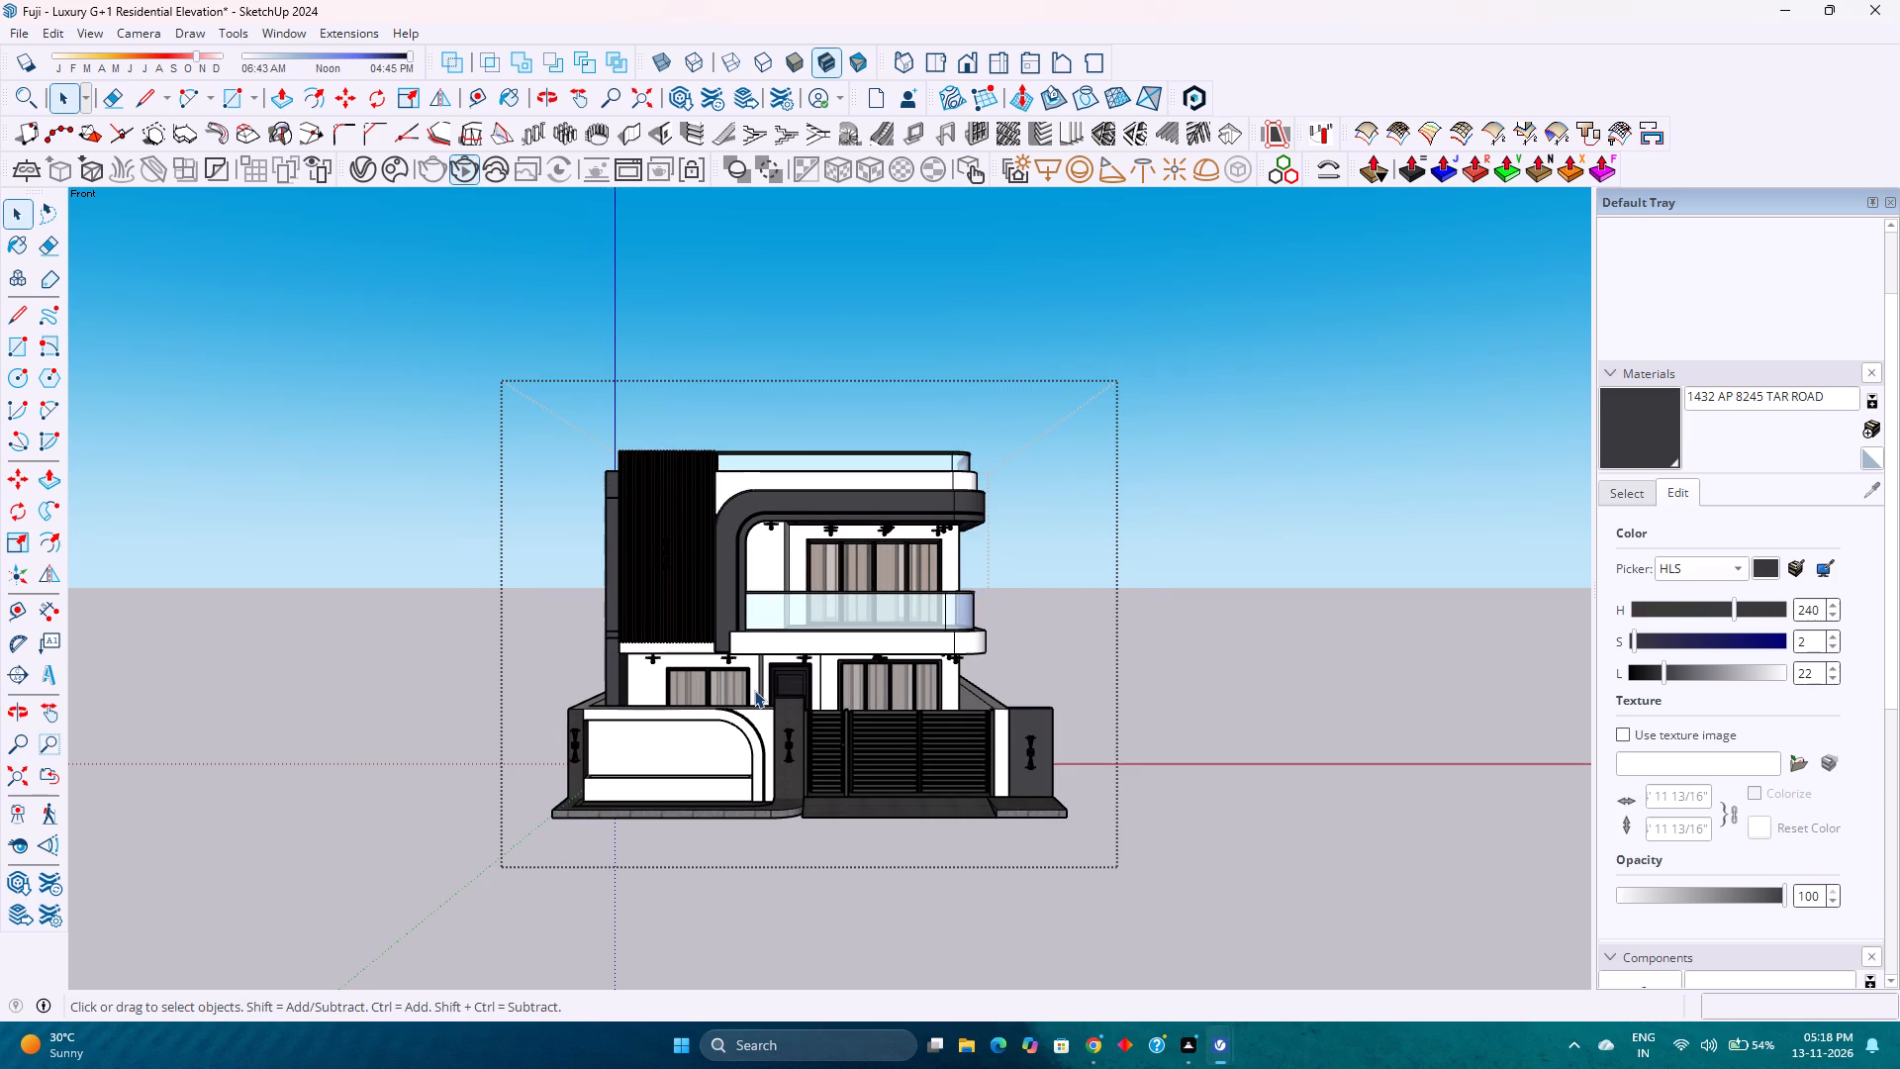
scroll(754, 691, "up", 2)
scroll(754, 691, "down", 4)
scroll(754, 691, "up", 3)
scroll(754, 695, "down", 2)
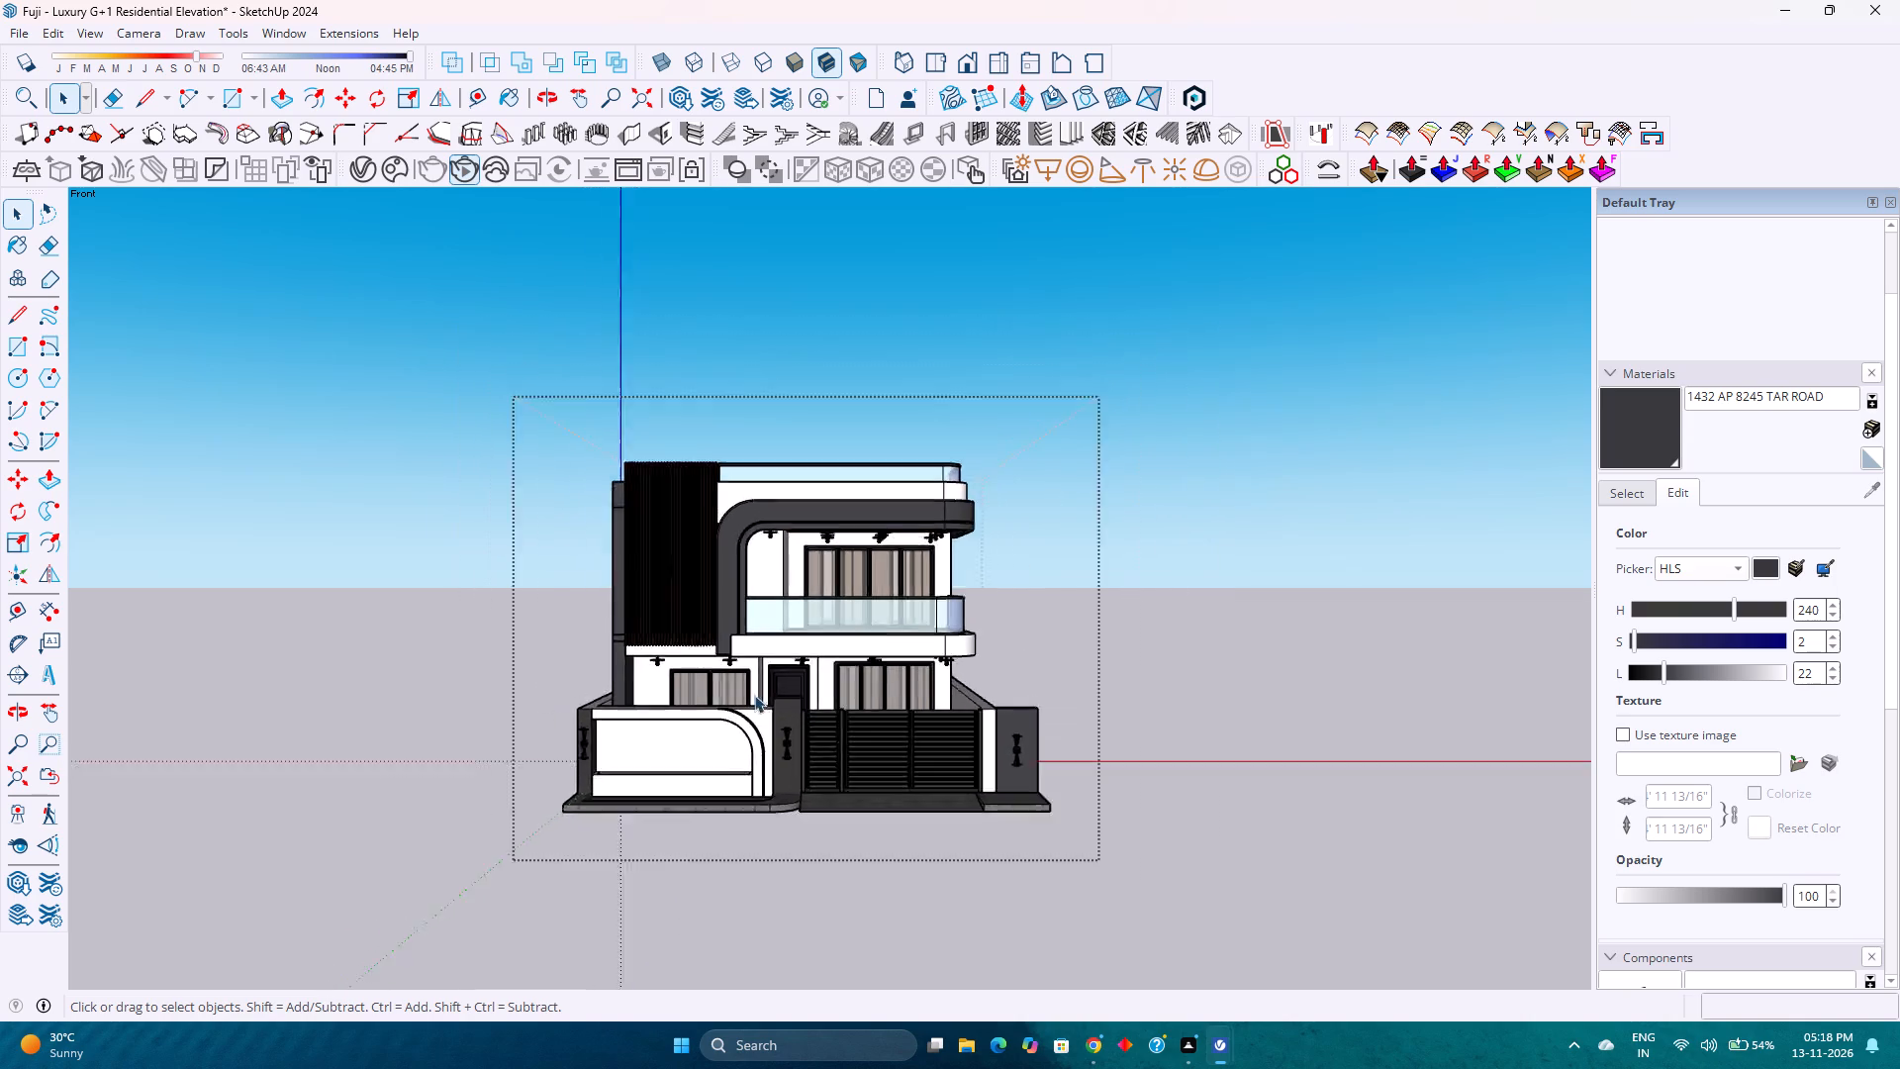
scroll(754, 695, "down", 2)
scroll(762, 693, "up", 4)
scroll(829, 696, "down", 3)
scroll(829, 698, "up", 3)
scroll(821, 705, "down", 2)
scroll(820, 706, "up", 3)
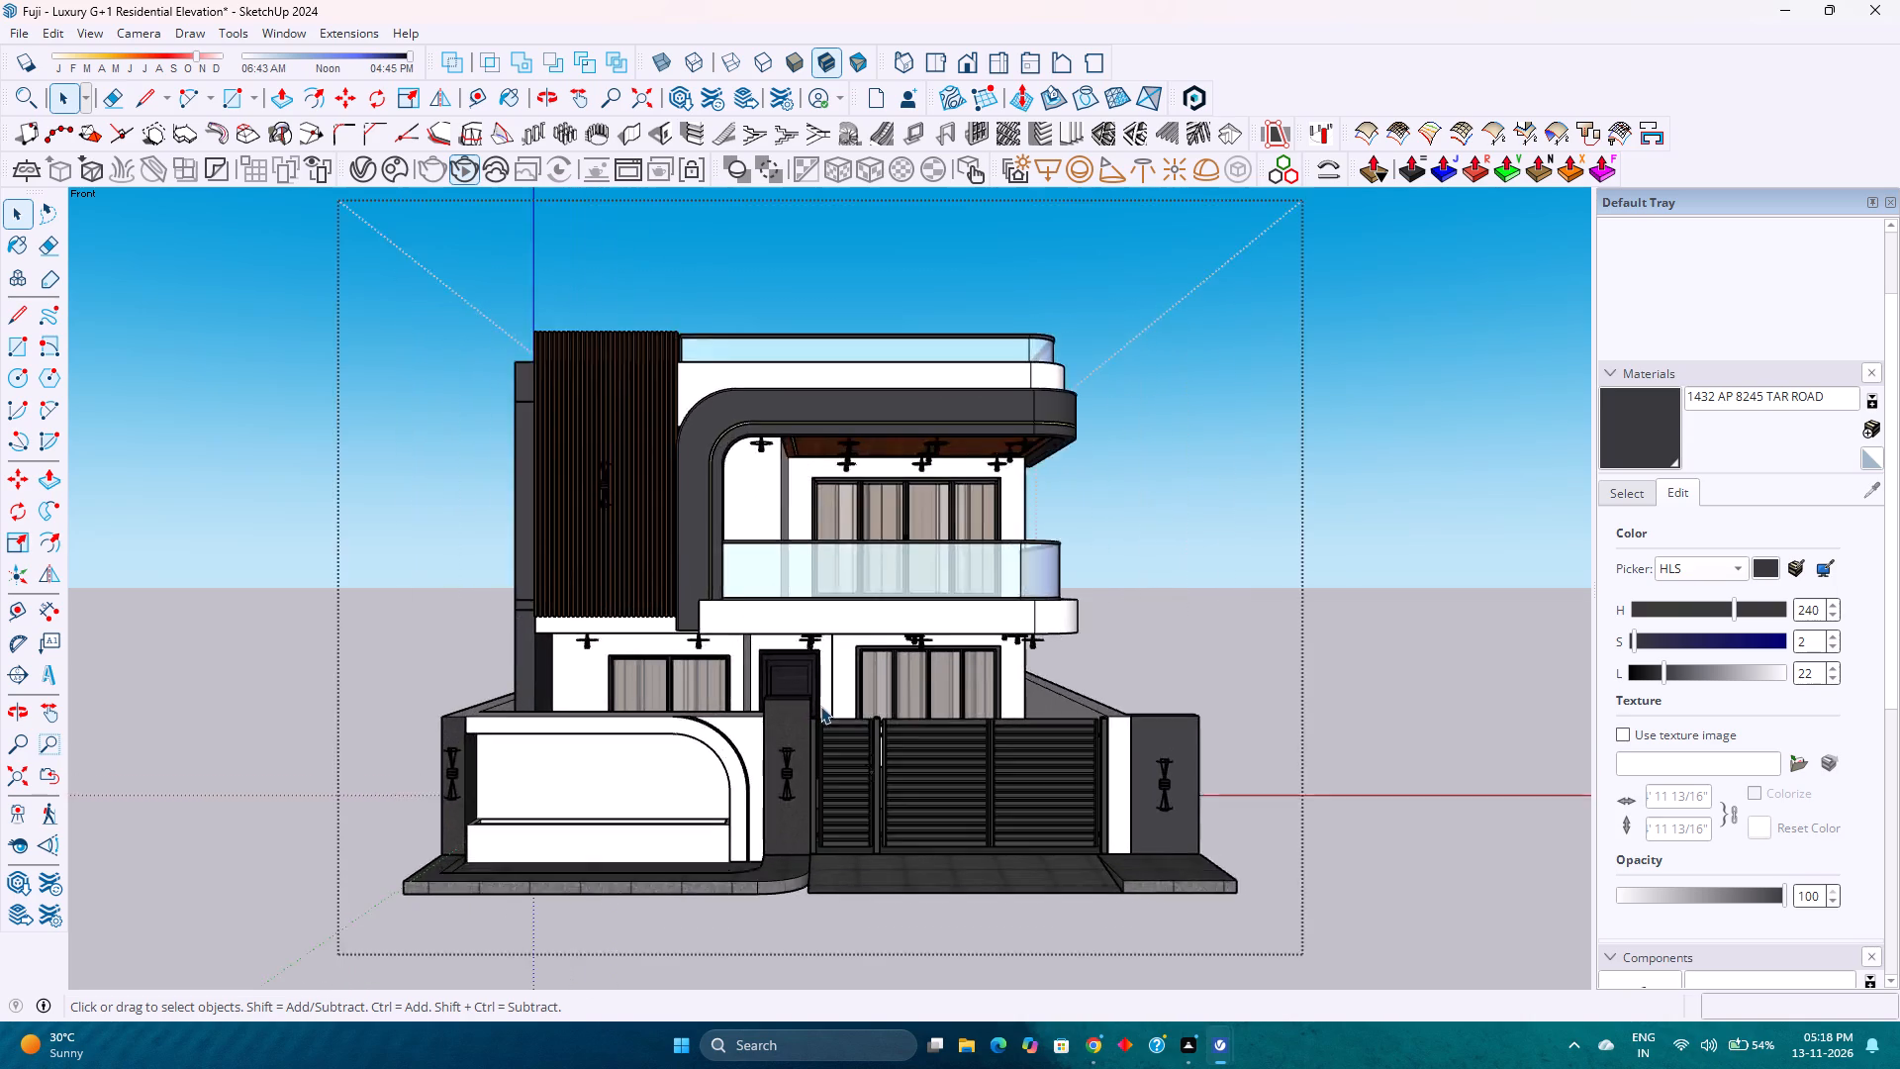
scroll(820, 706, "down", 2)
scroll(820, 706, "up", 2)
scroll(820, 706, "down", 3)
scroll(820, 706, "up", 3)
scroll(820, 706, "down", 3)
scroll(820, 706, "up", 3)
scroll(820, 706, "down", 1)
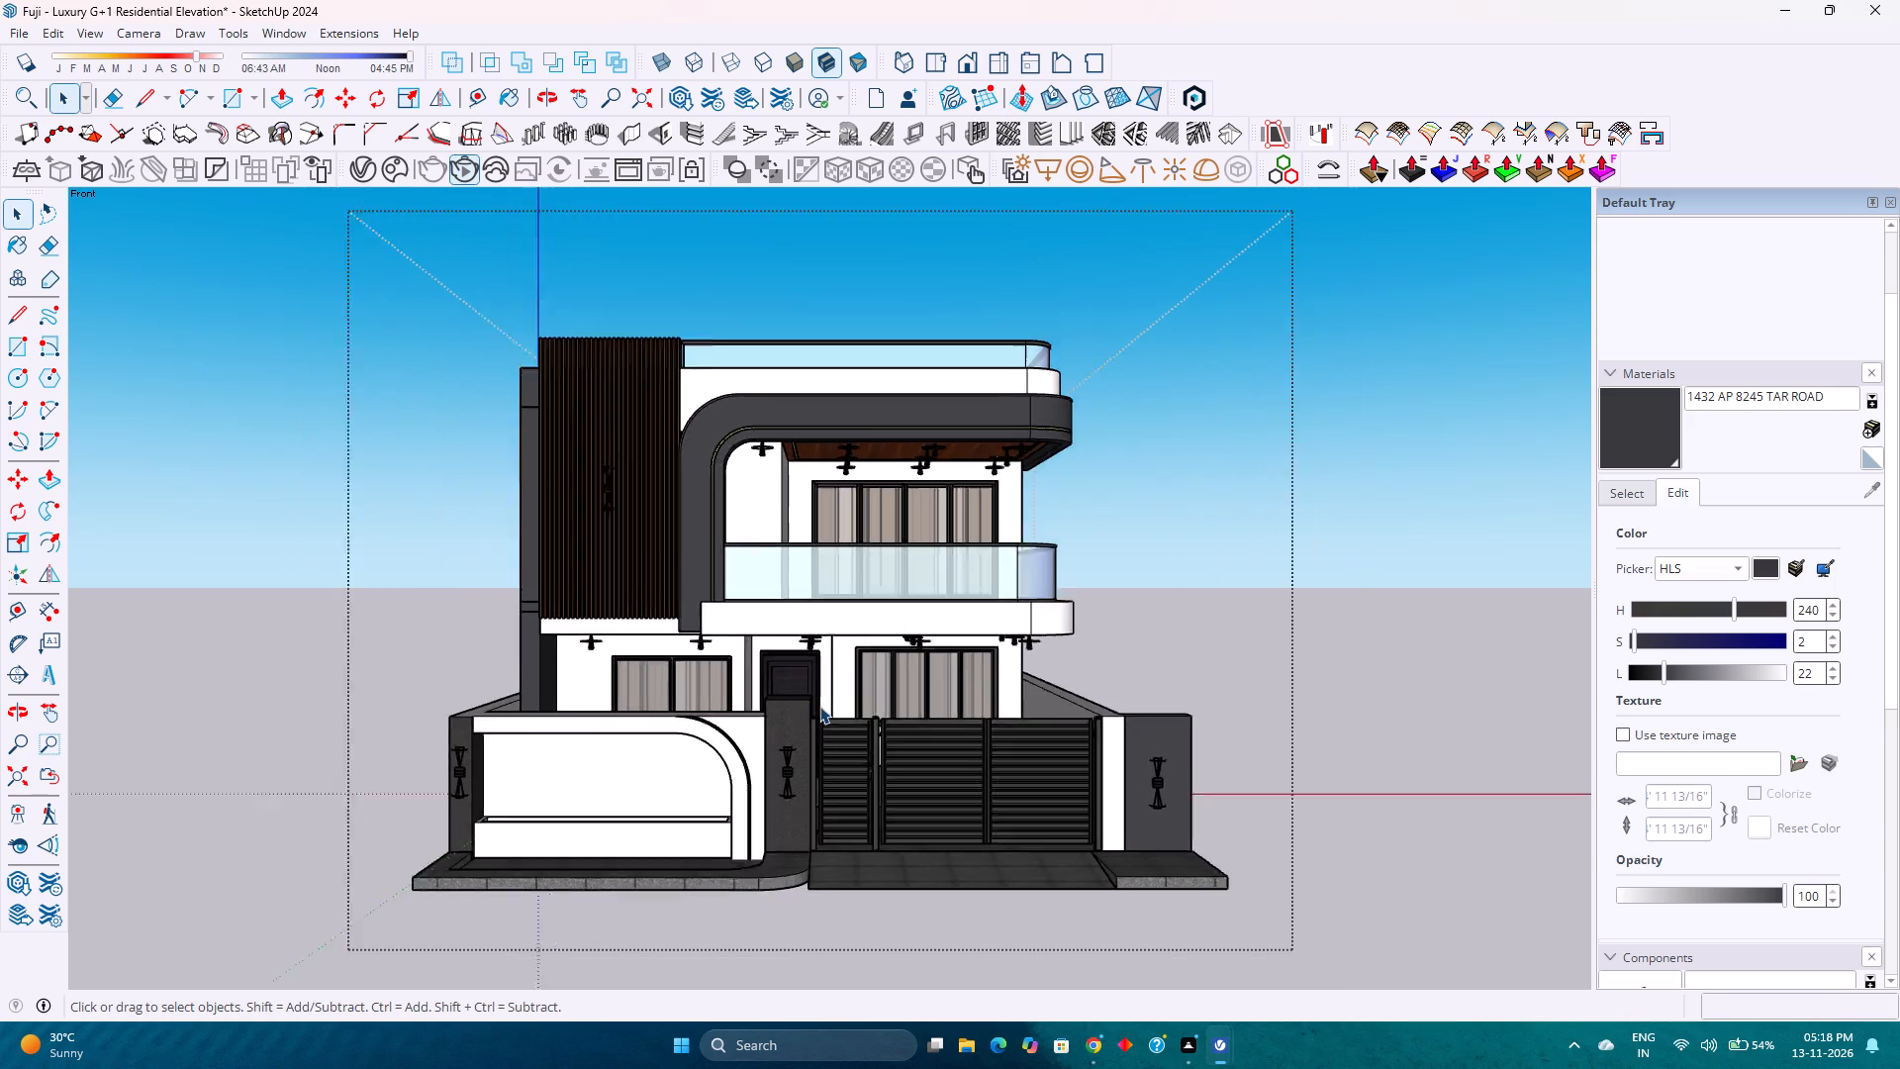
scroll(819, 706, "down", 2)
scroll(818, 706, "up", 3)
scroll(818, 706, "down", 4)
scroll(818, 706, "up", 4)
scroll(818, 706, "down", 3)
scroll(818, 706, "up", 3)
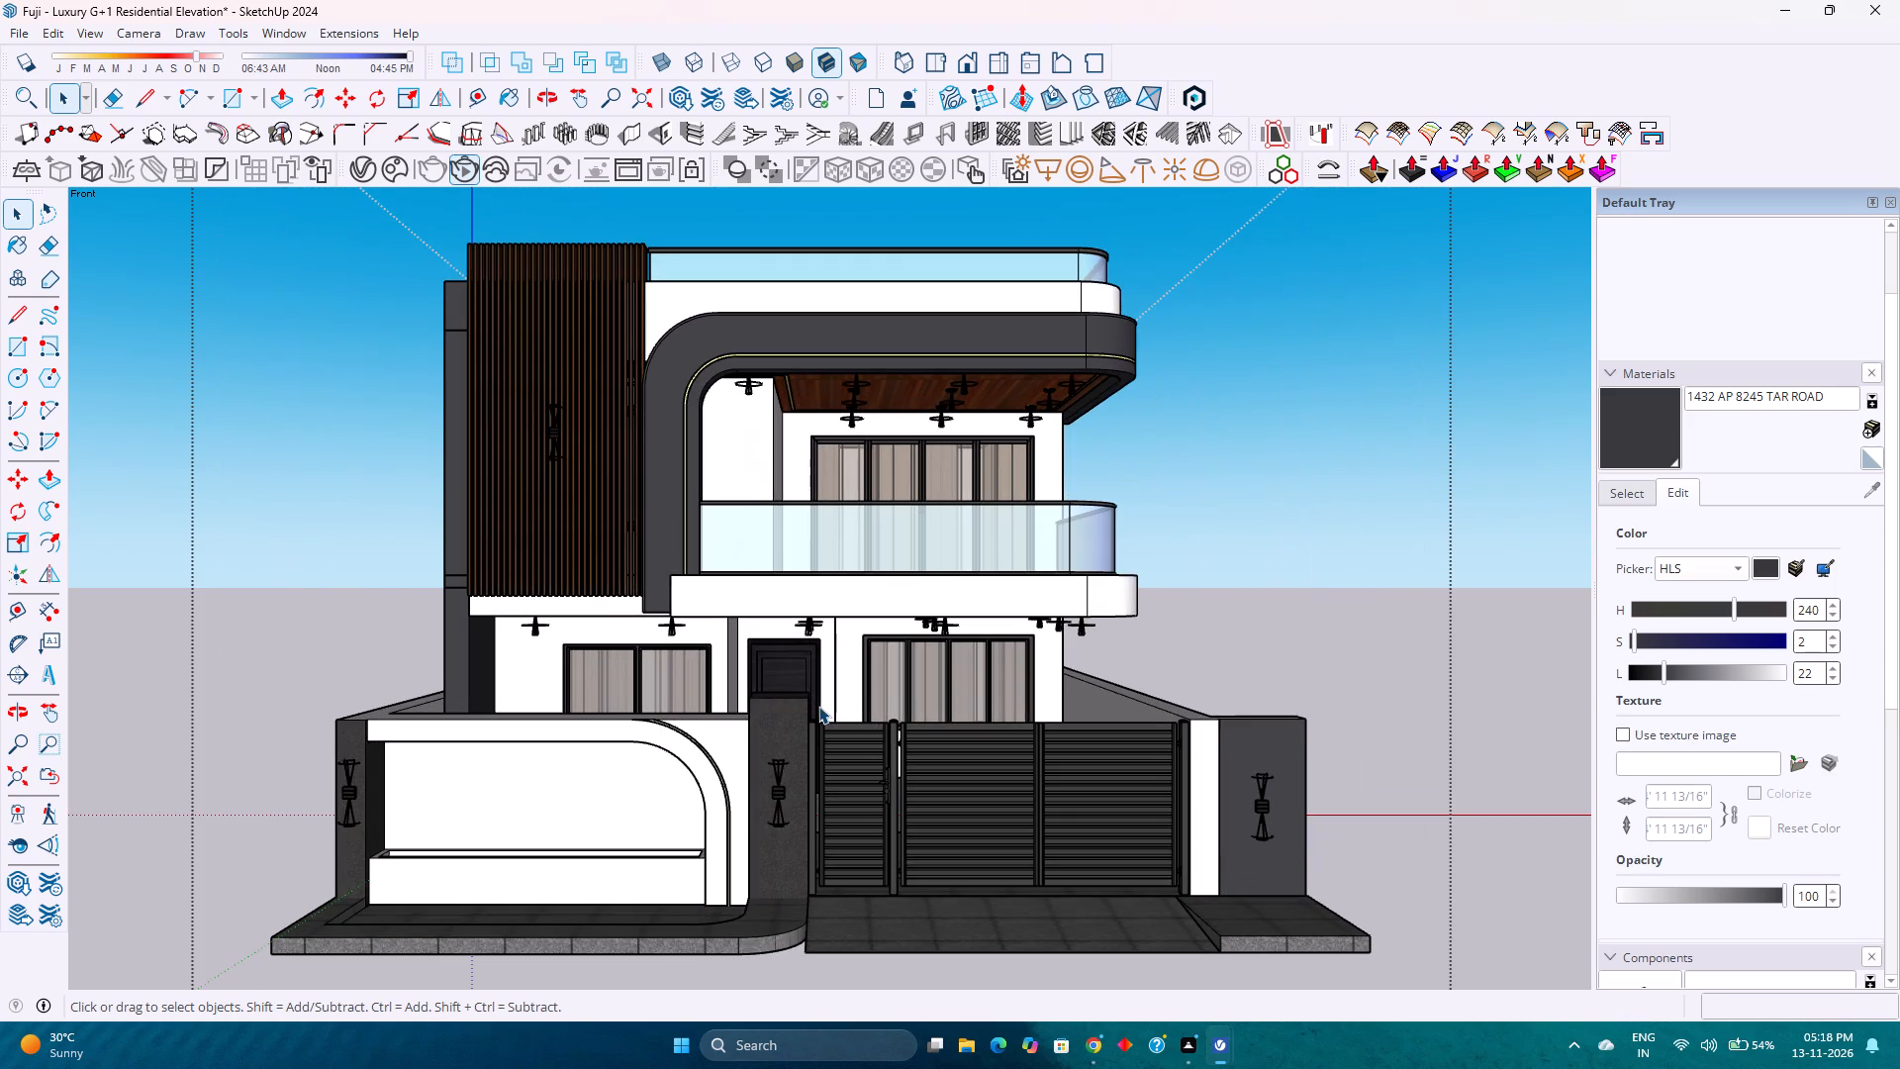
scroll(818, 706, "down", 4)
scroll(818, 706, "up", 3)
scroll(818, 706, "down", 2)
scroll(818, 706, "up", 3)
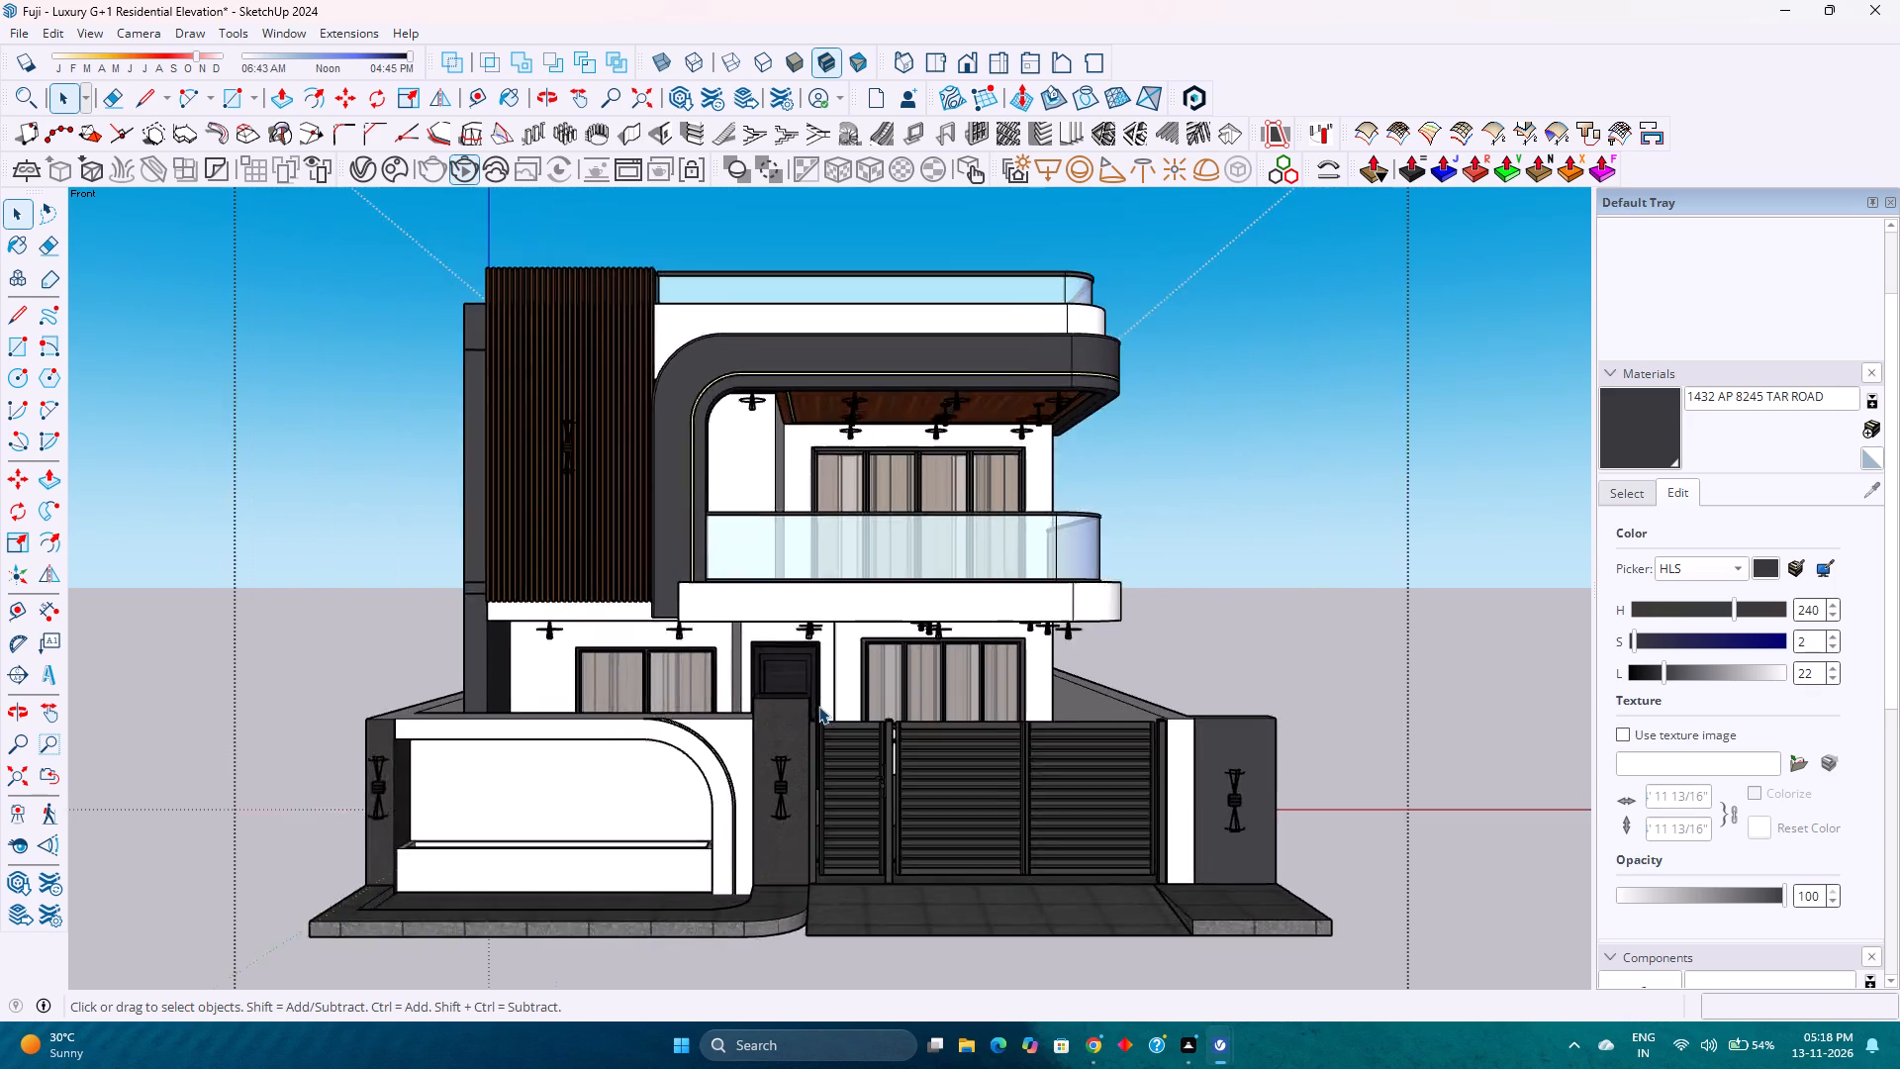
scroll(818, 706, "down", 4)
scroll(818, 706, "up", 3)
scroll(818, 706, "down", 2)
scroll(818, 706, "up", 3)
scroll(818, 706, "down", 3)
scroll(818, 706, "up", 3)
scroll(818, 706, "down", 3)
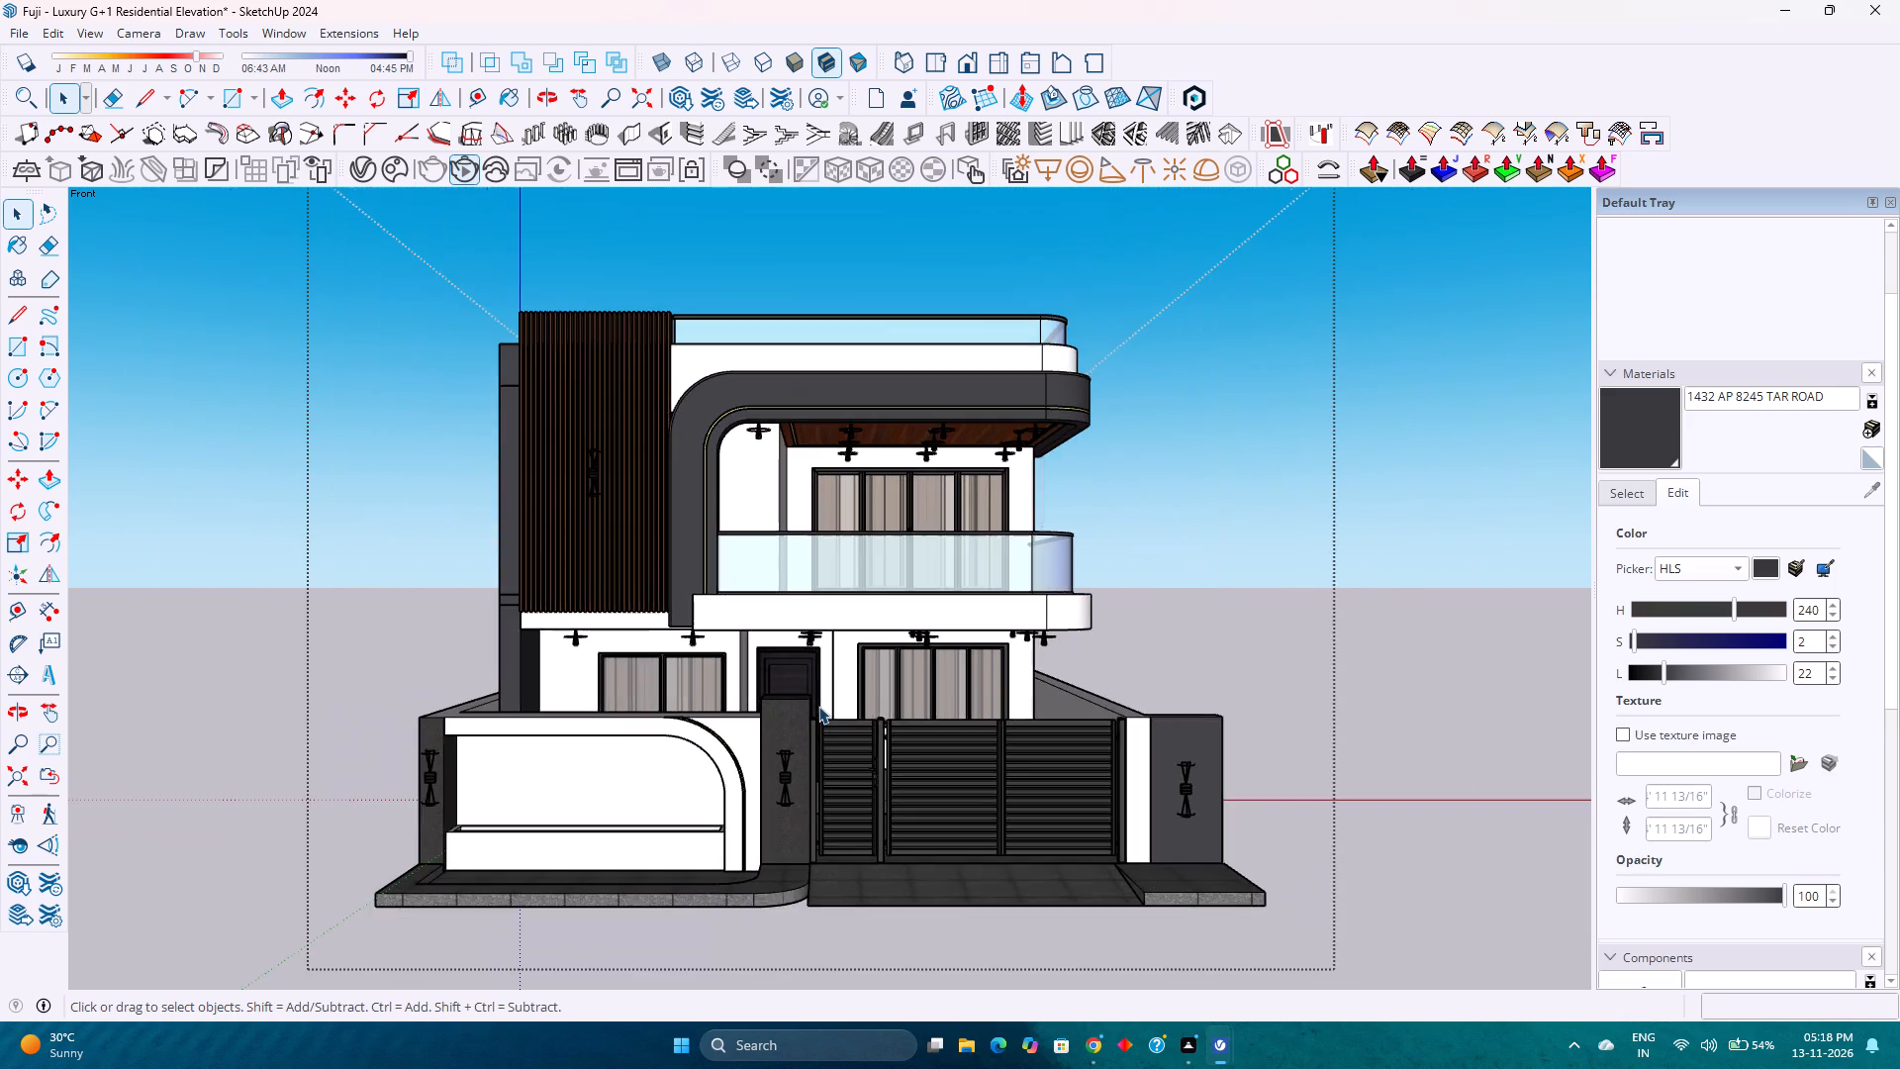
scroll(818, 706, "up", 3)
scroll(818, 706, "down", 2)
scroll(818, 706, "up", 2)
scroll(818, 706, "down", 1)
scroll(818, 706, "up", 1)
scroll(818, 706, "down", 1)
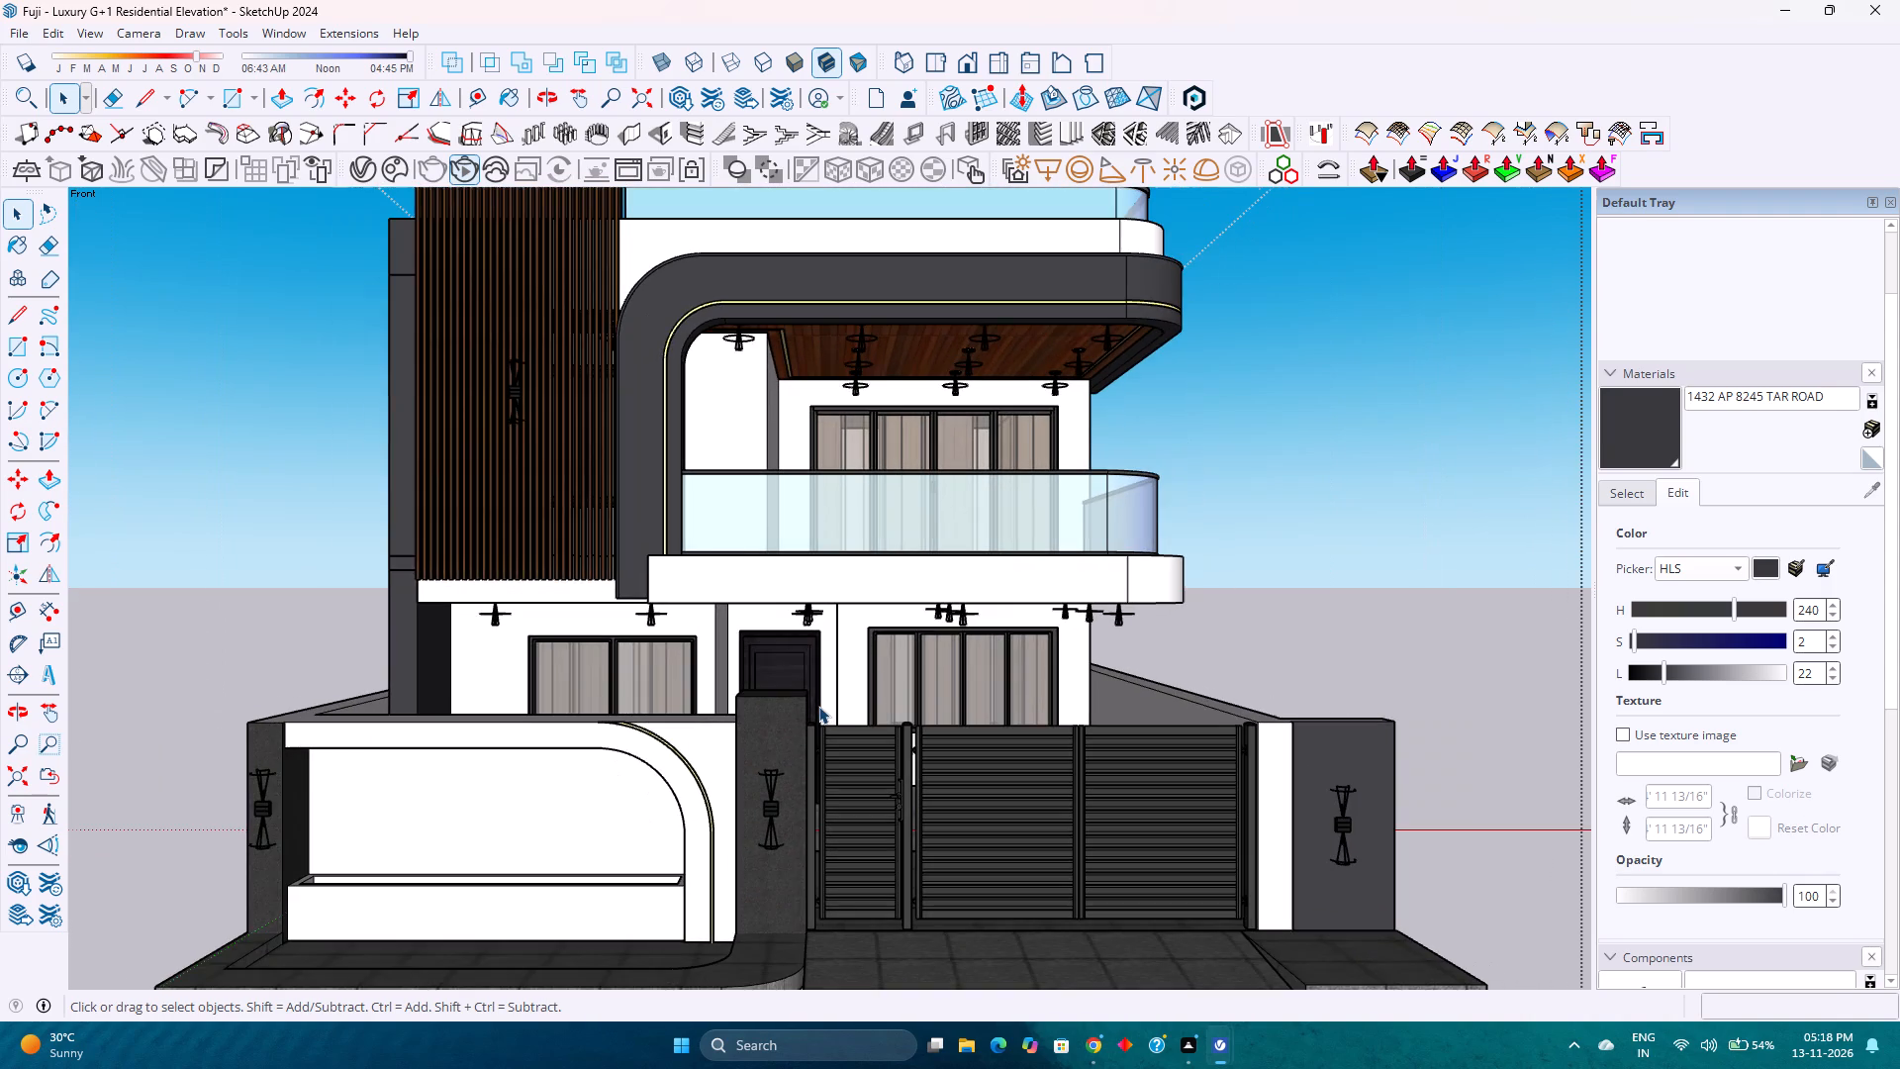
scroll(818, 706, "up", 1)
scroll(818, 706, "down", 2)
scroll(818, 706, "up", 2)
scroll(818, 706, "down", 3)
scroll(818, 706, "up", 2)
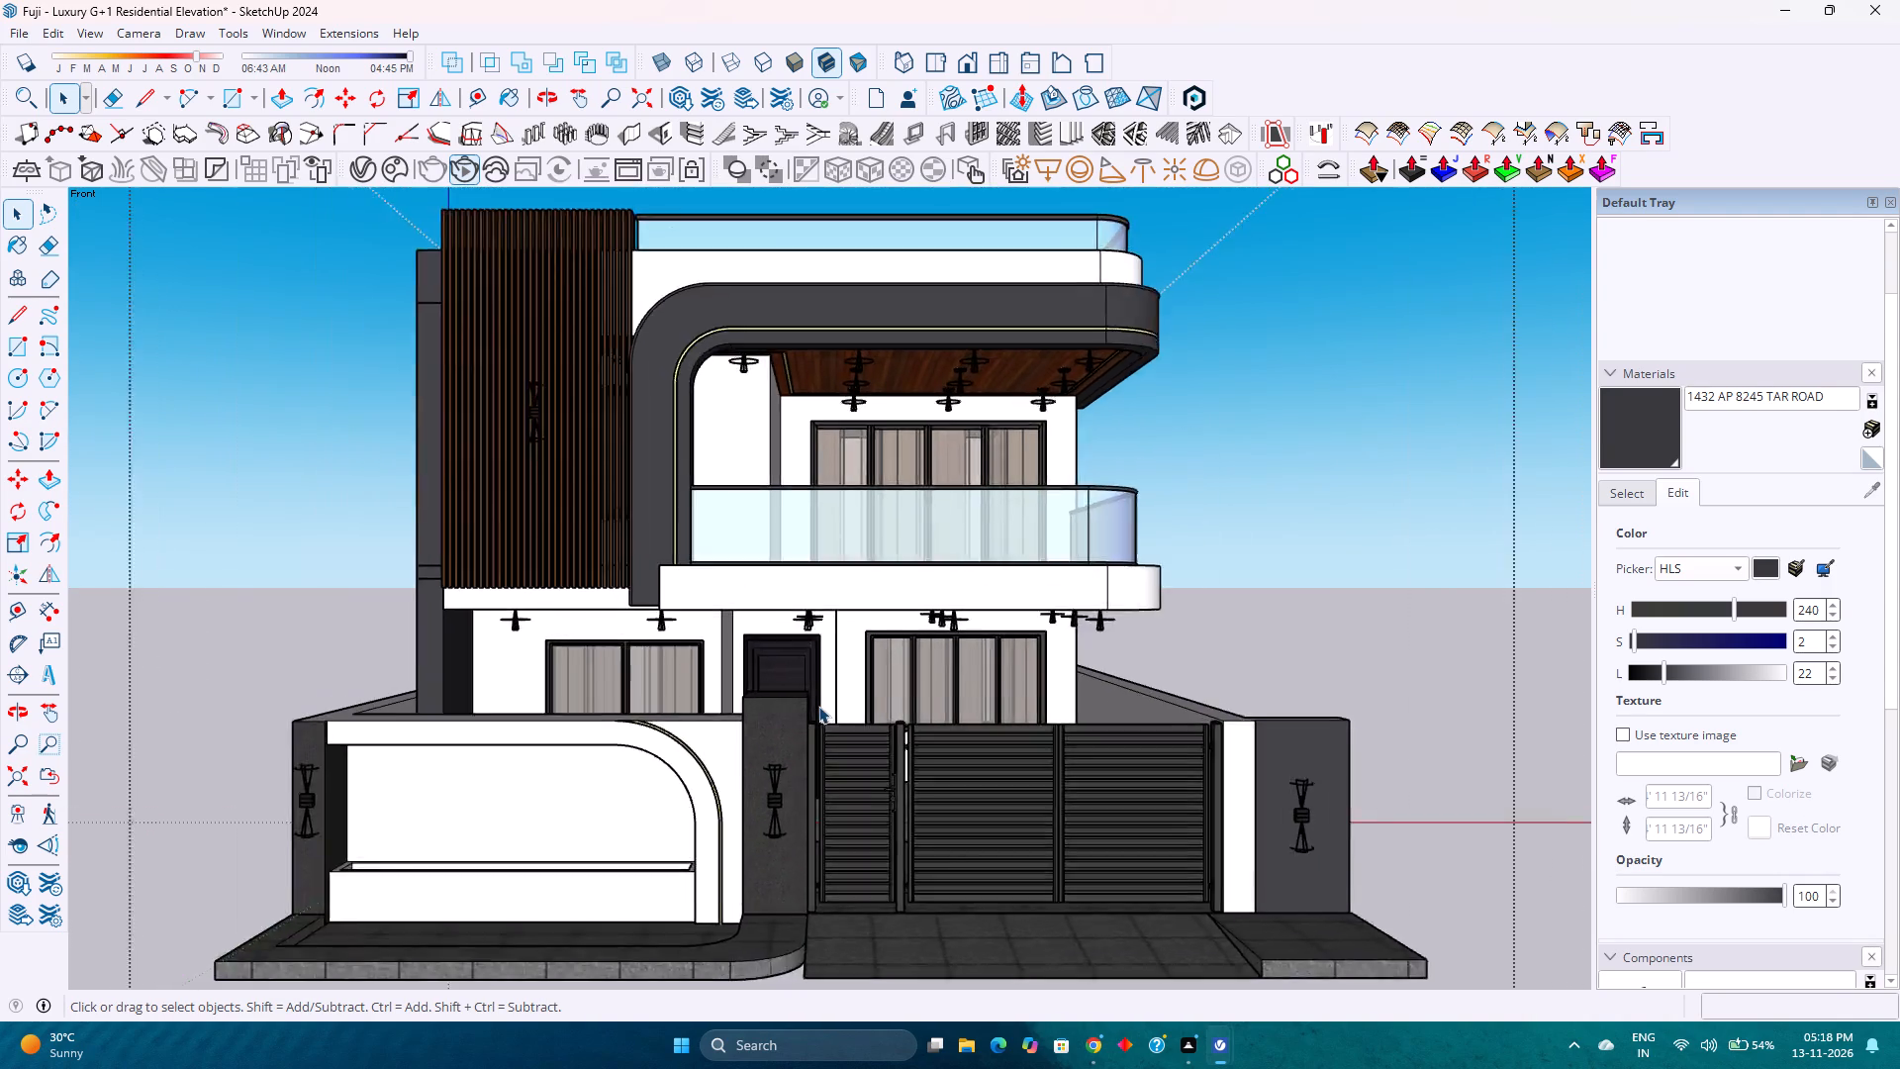
Examine the entrance door, ground-floor windows, glass balcony and wooden ceiling spotlights up close in the front view.
scroll(818, 706, "up", 1)
scroll(818, 706, "down", 3)
scroll(818, 706, "up", 3)
scroll(818, 706, "down", 3)
scroll(818, 706, "up", 3)
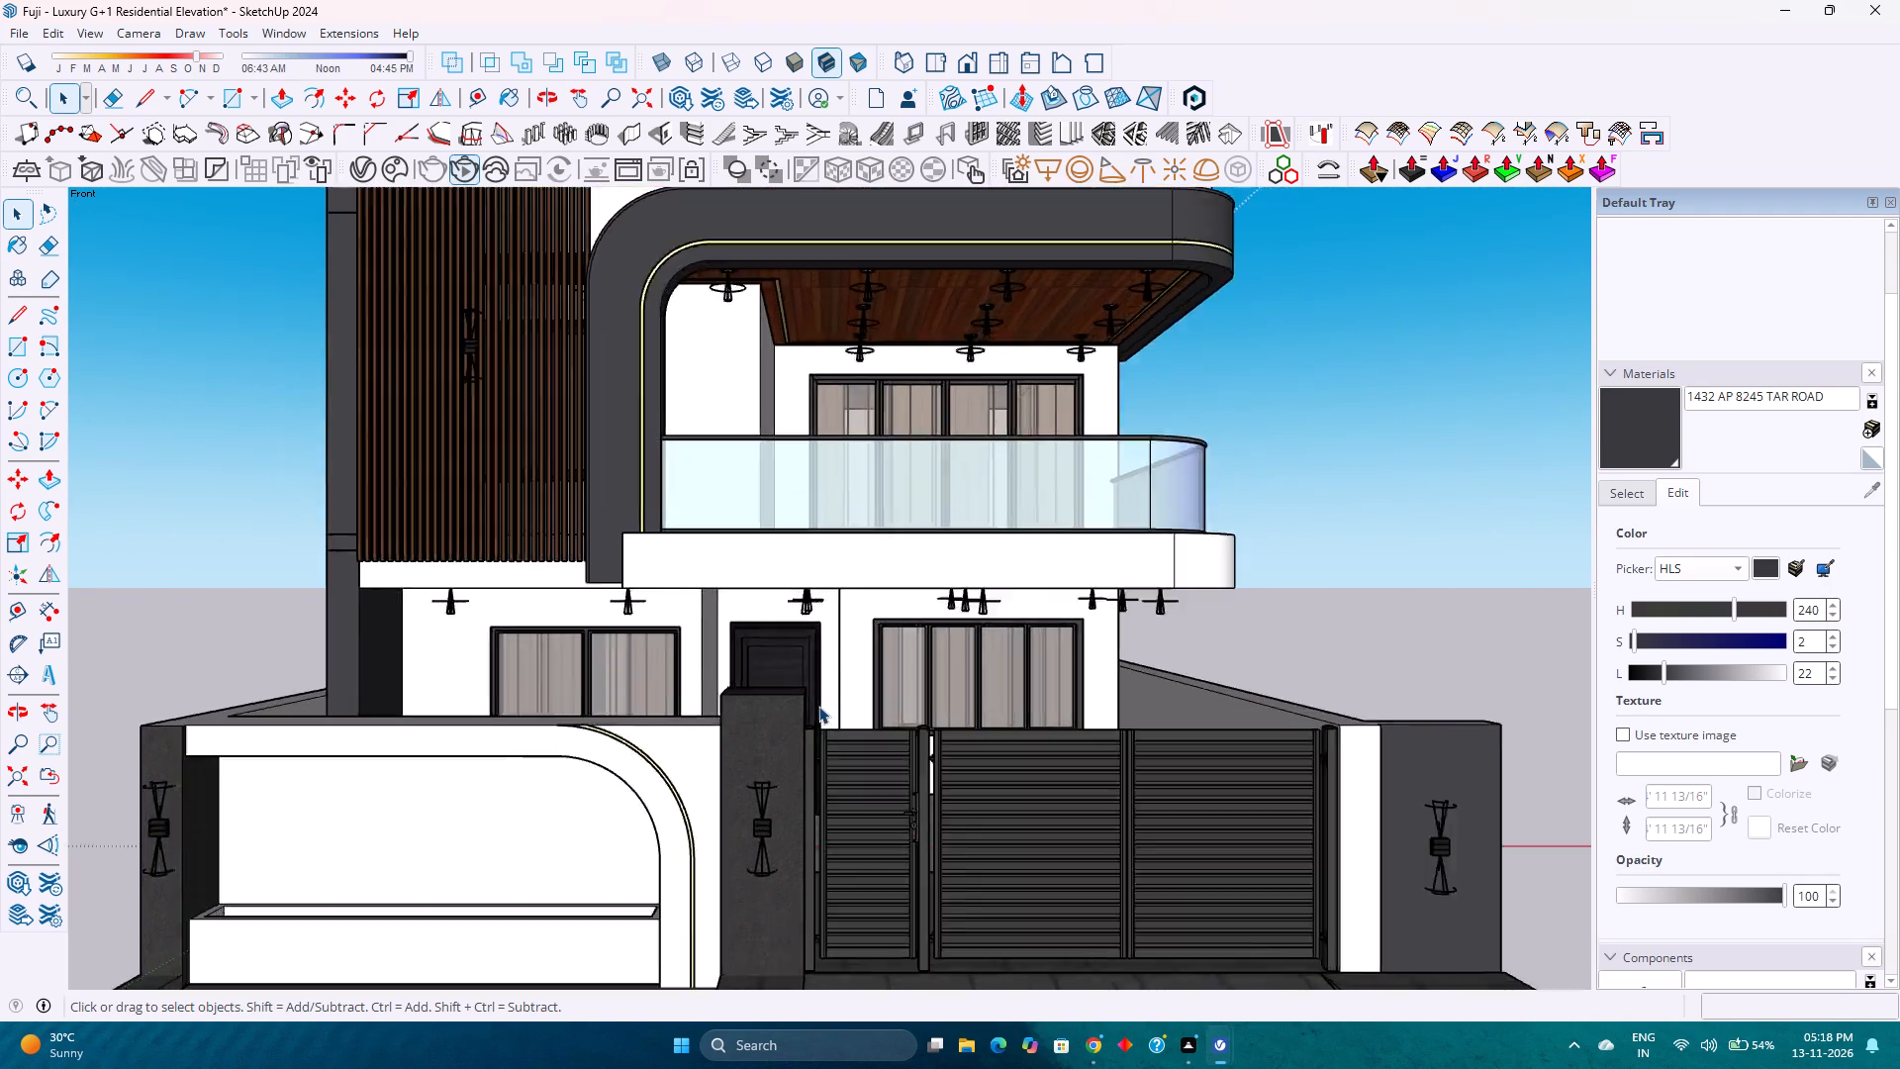
scroll(818, 706, "down", 4)
scroll(818, 706, "up", 3)
scroll(818, 706, "down", 2)
scroll(818, 706, "up", 3)
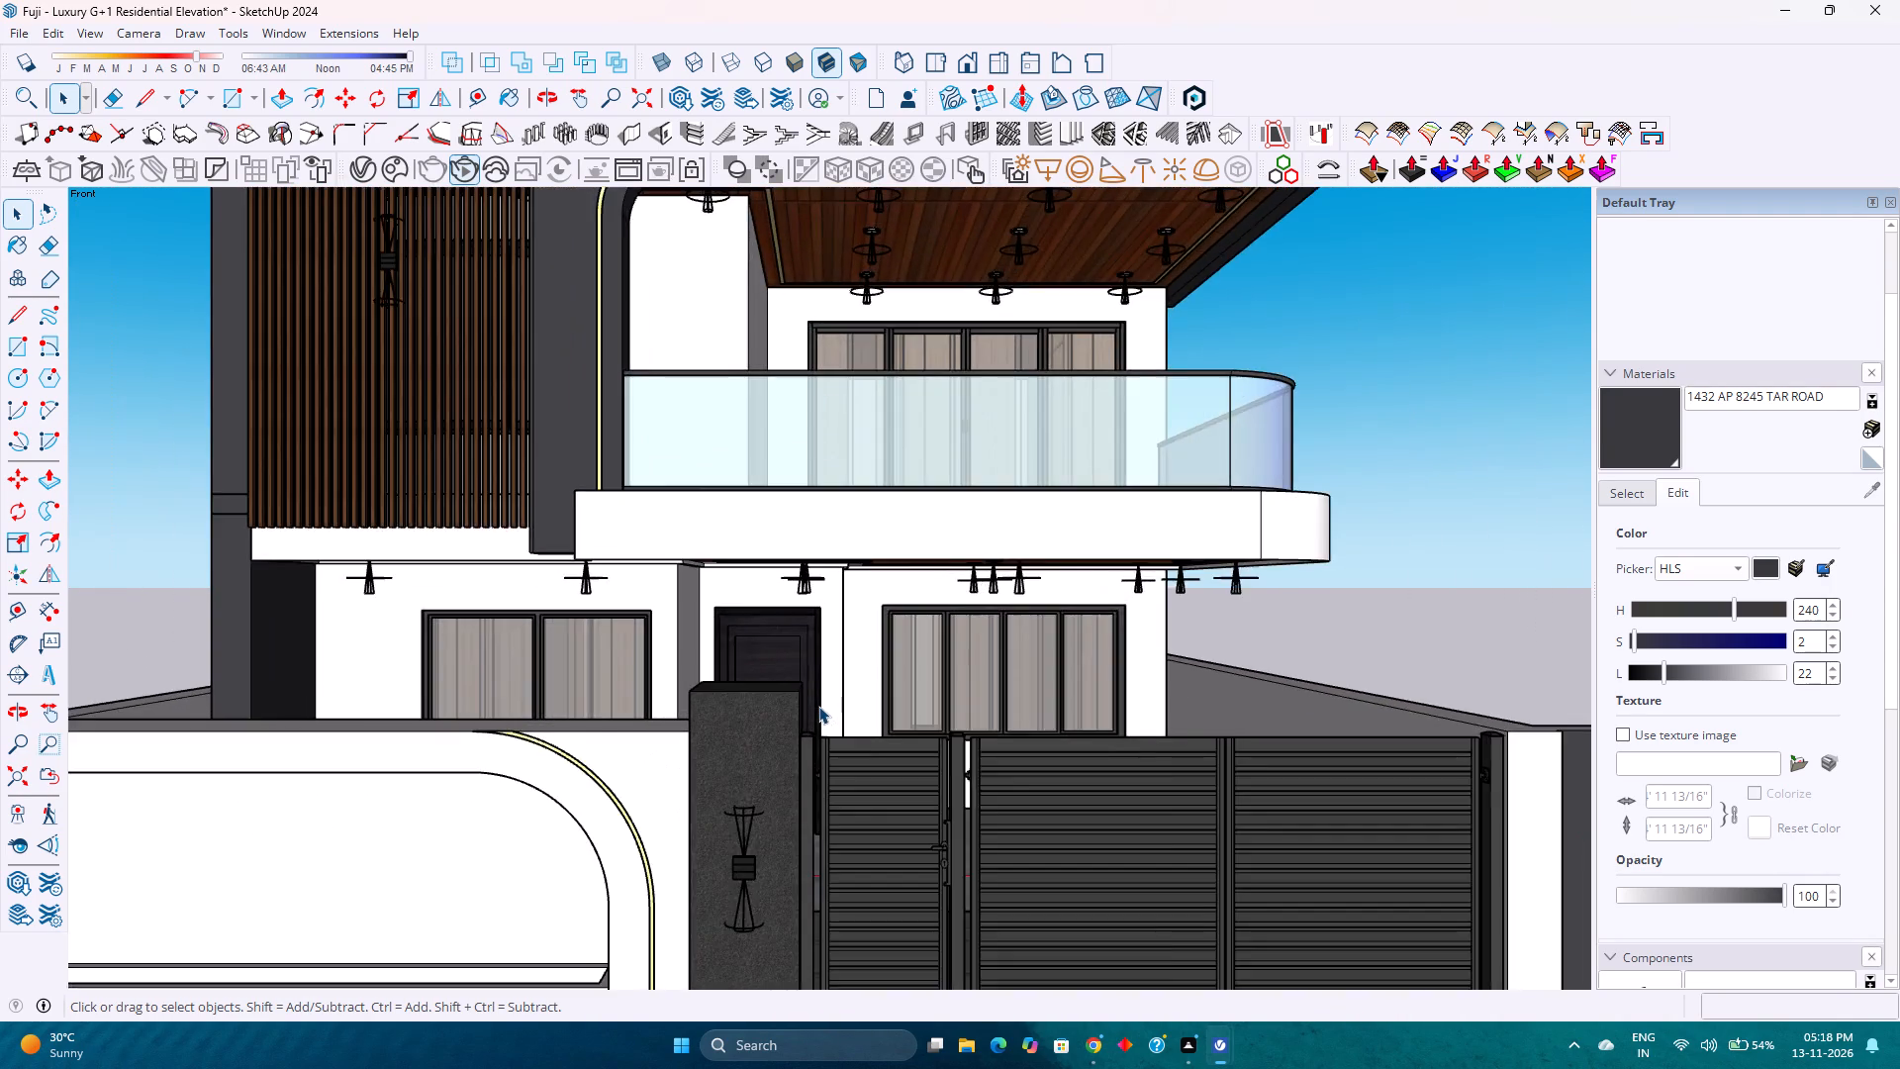
scroll(818, 706, "down", 3)
scroll(818, 706, "up", 5)
scroll(818, 706, "down", 2)
scroll(818, 706, "up", 1)
scroll(818, 706, "down", 1)
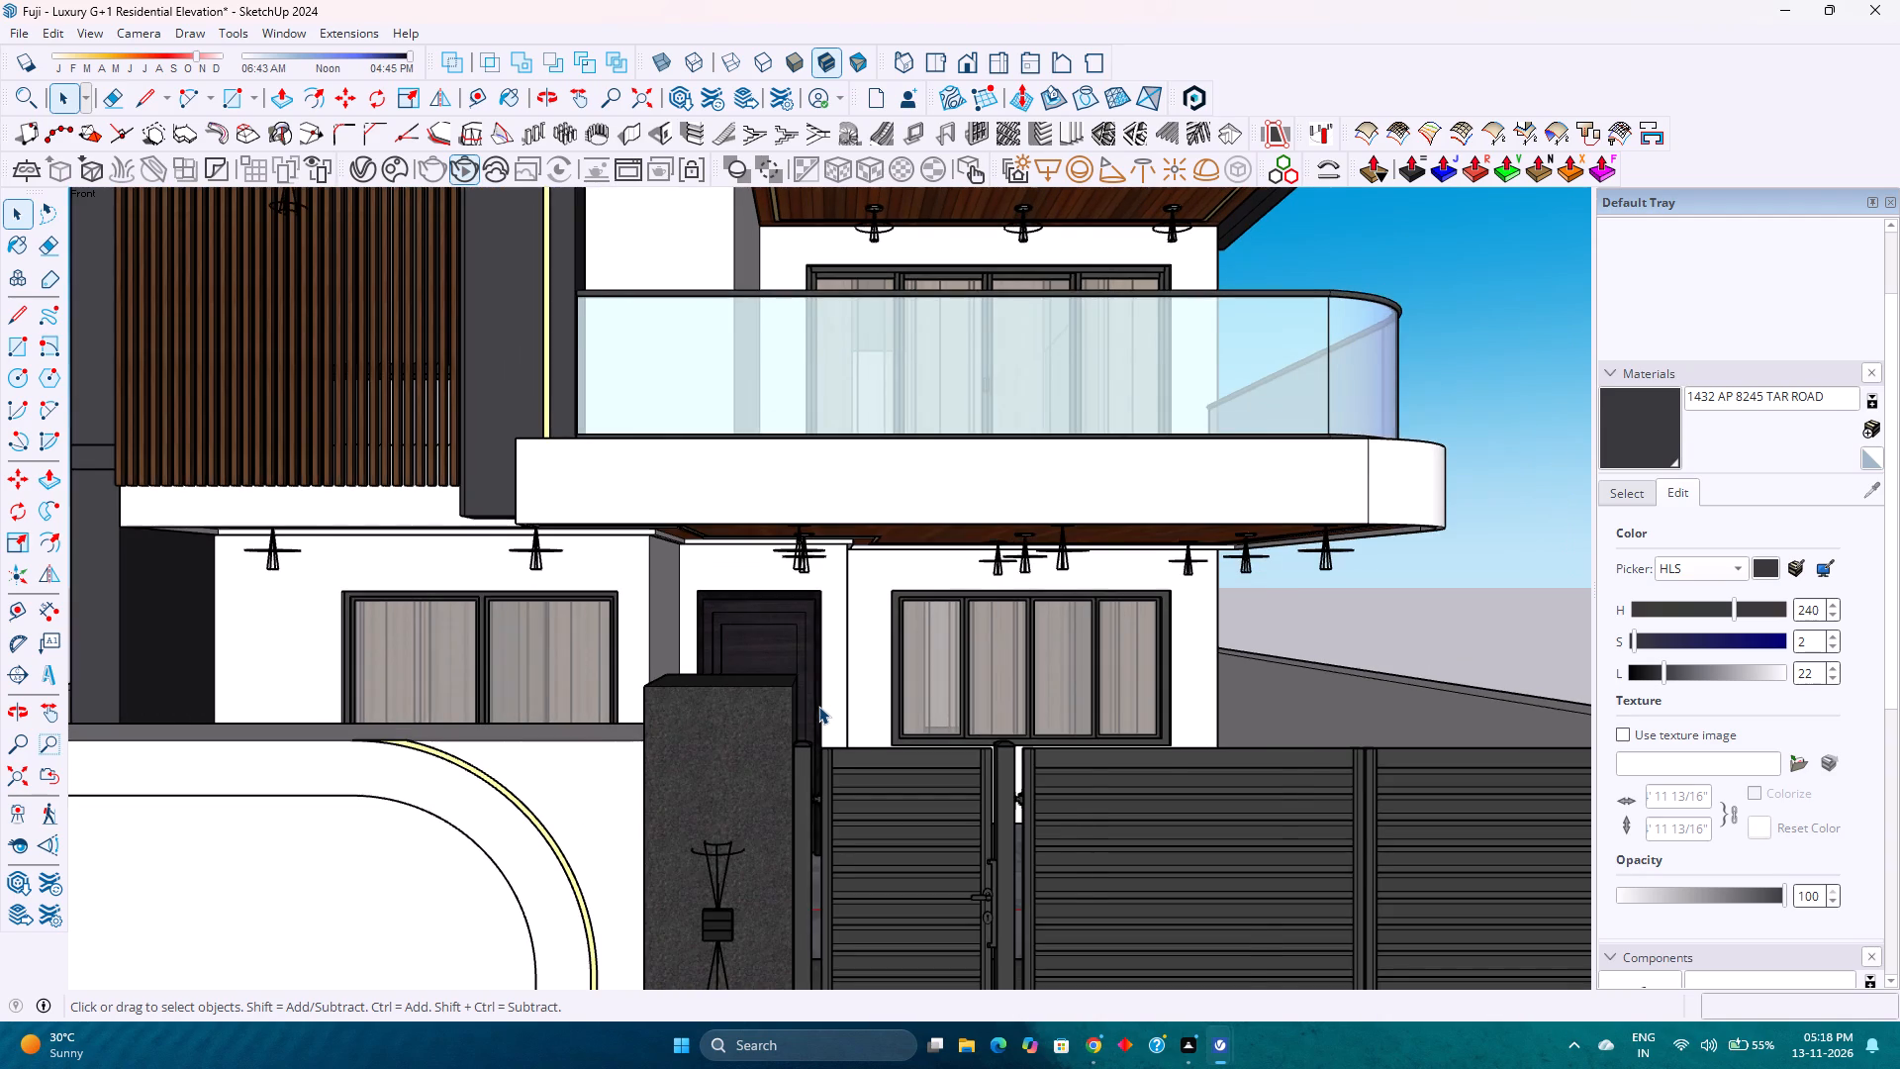
scroll(818, 706, "up", 2)
scroll(818, 706, "down", 3)
scroll(818, 706, "up", 4)
scroll(818, 706, "down", 4)
scroll(818, 706, "up", 2)
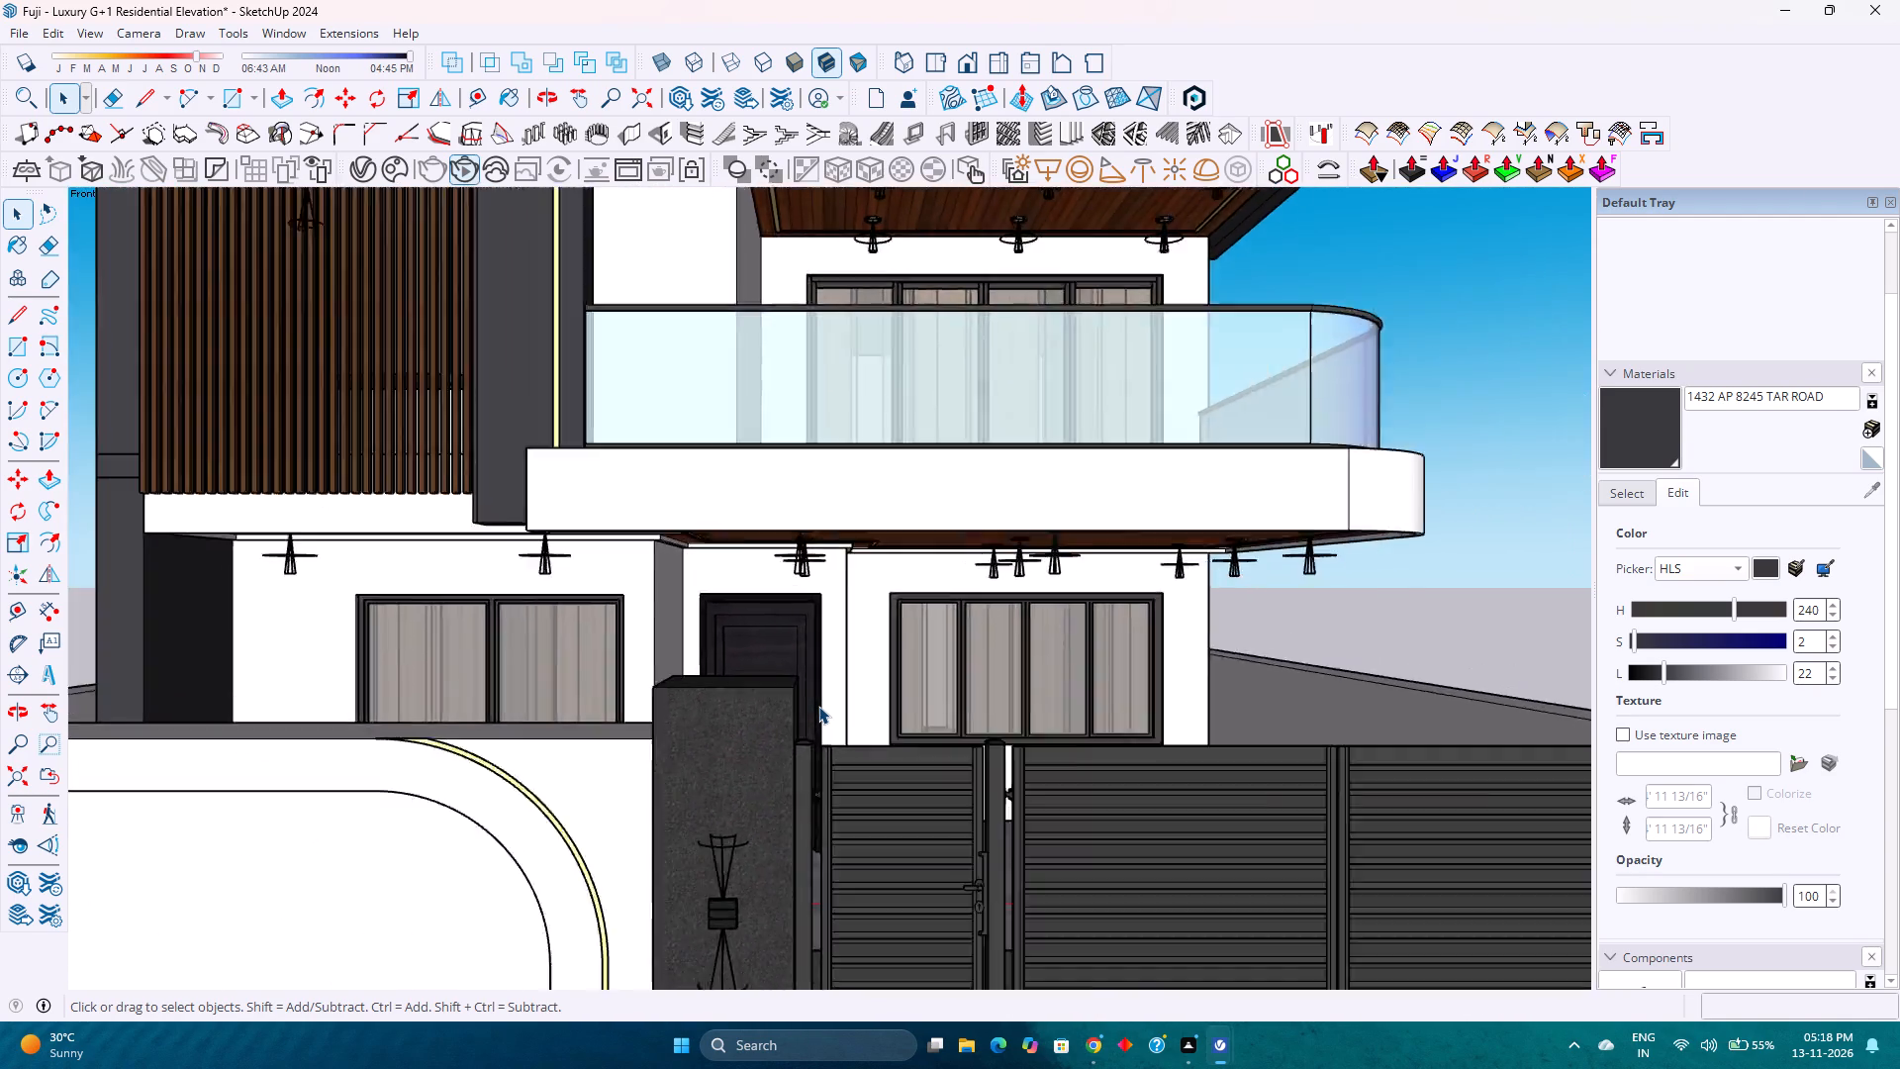
scroll(818, 706, "up", 1)
scroll(818, 706, "down", 2)
scroll(818, 706, "up", 3)
scroll(818, 706, "down", 3)
scroll(818, 706, "up", 3)
scroll(818, 706, "down", 3)
scroll(818, 706, "up", 3)
scroll(818, 706, "down", 3)
scroll(818, 706, "up", 3)
scroll(818, 706, "down", 3)
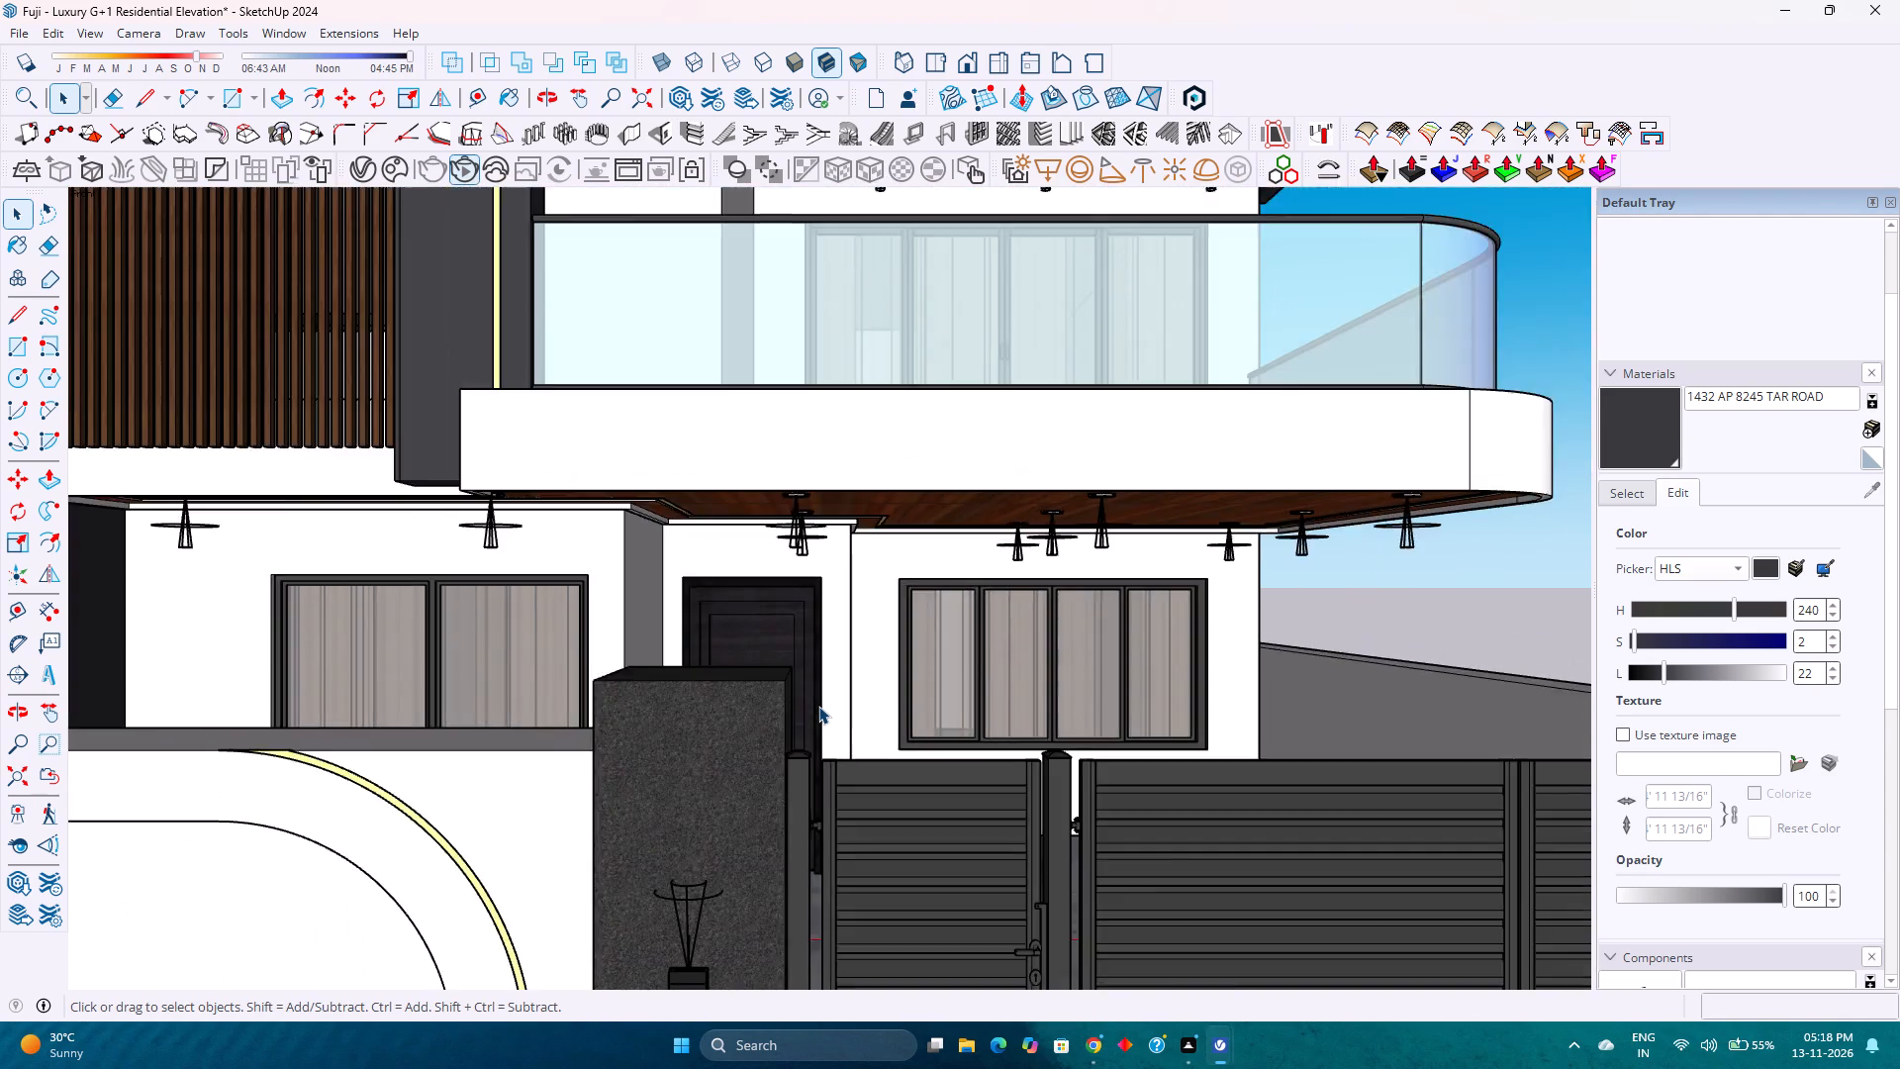
scroll(818, 706, "up", 2)
scroll(818, 706, "down", 2)
scroll(818, 706, "up", 2)
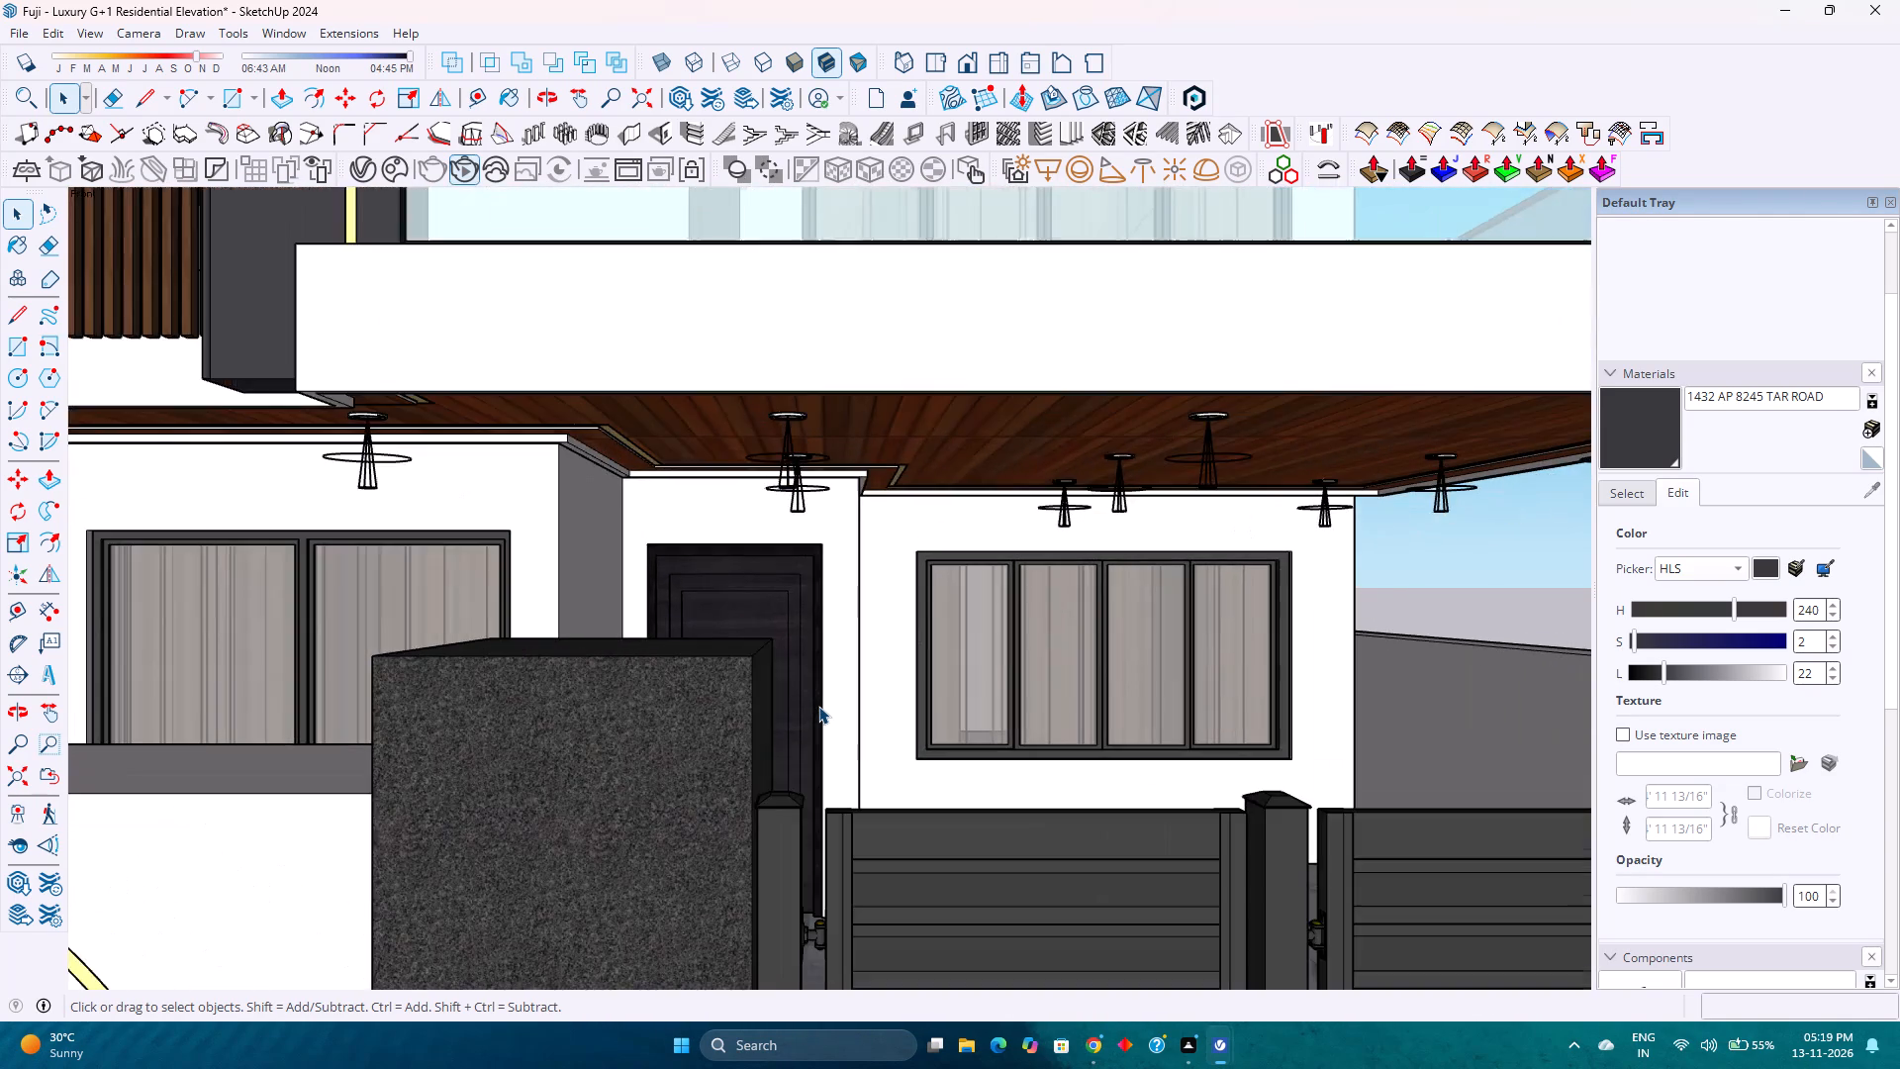
scroll(818, 706, "down", 3)
scroll(818, 706, "up", 3)
scroll(818, 706, "down", 4)
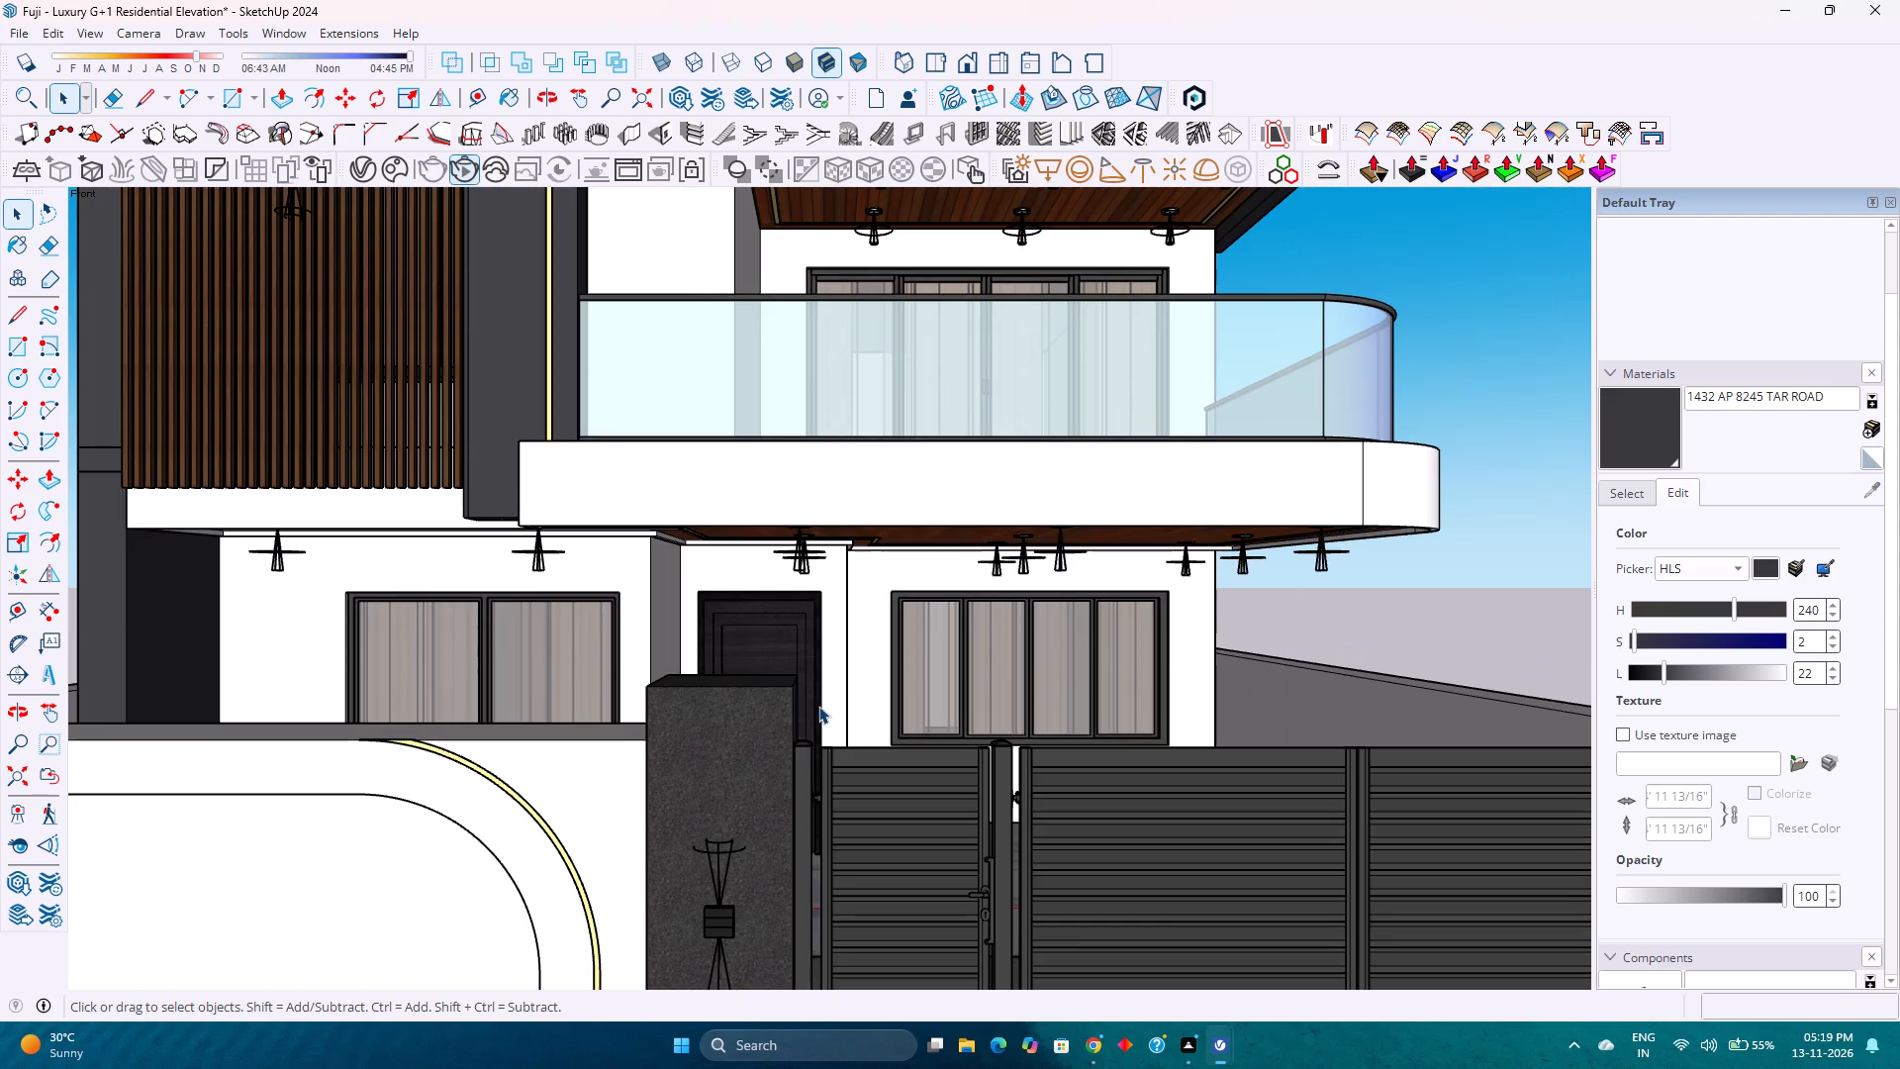
scroll(818, 706, "up", 4)
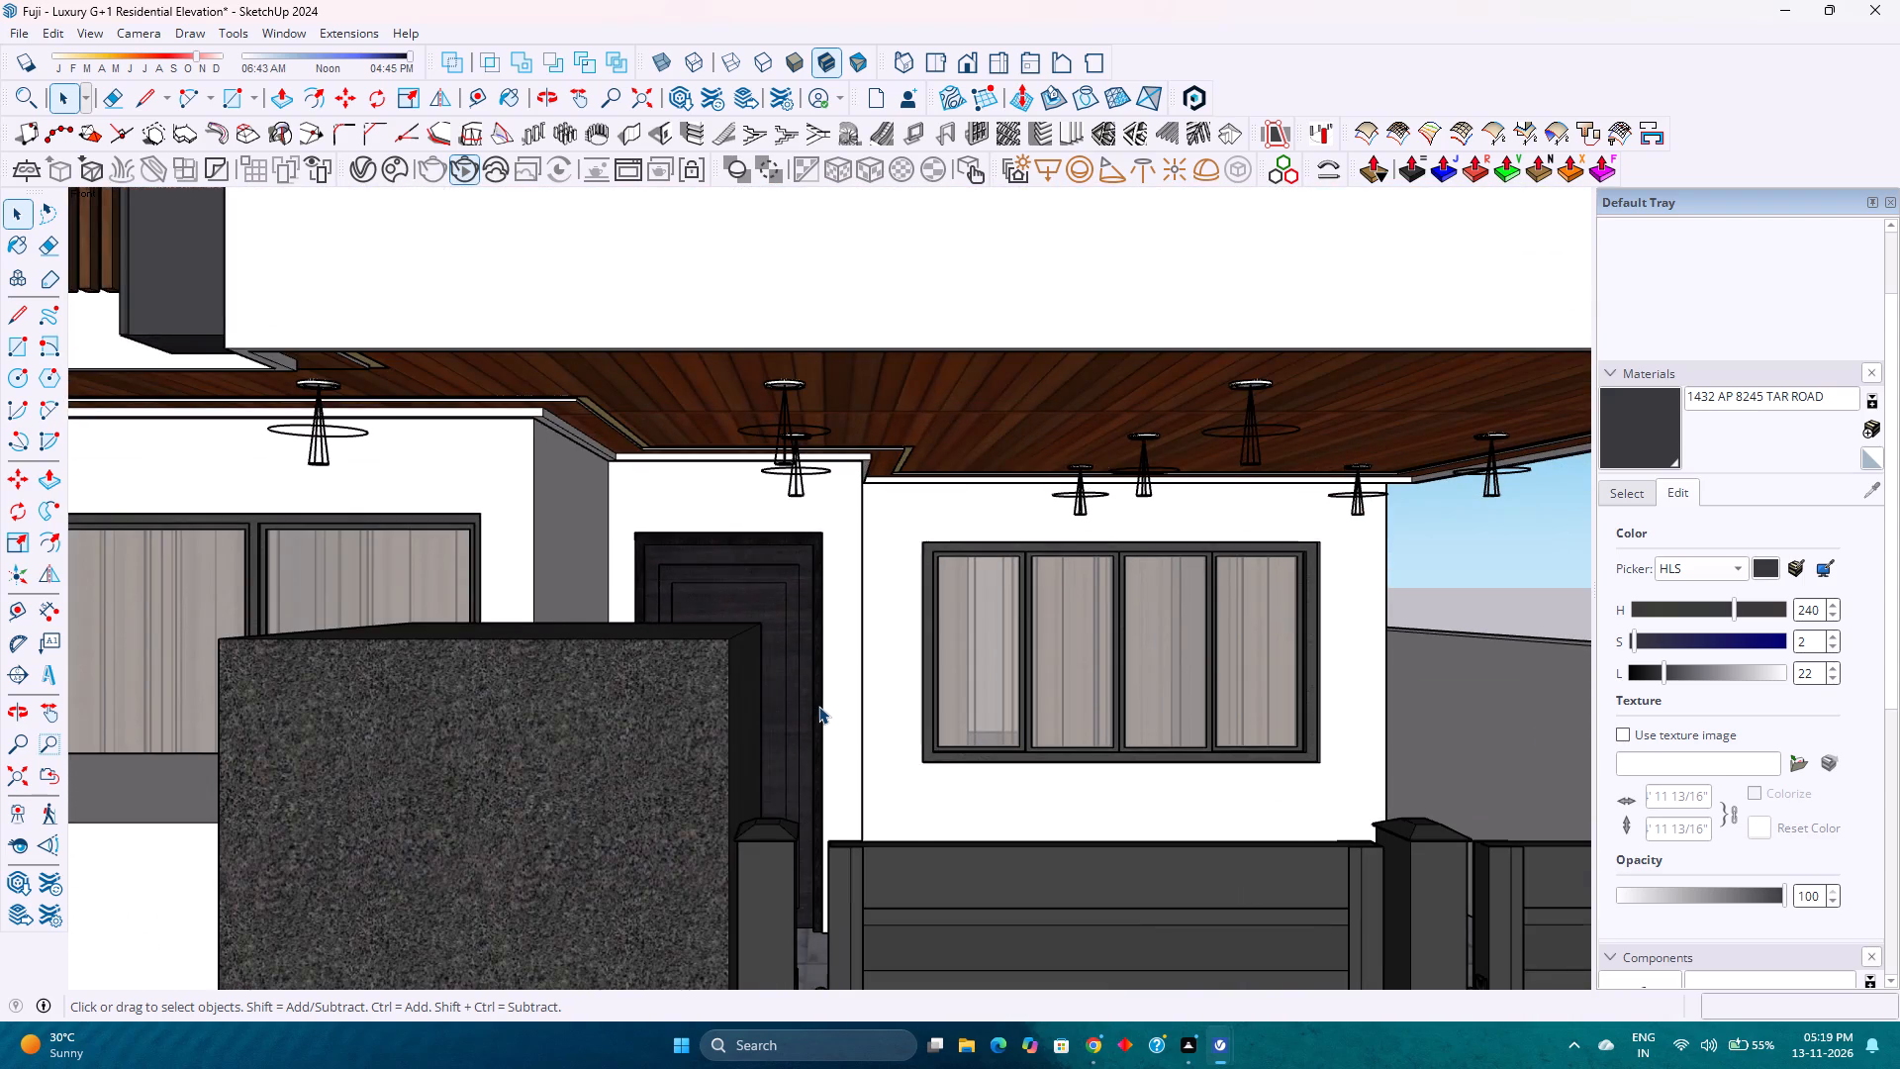
scroll(818, 706, "down", 3)
scroll(818, 706, "up", 3)
scroll(818, 706, "down", 3)
scroll(818, 706, "up", 2)
scroll(818, 706, "down", 3)
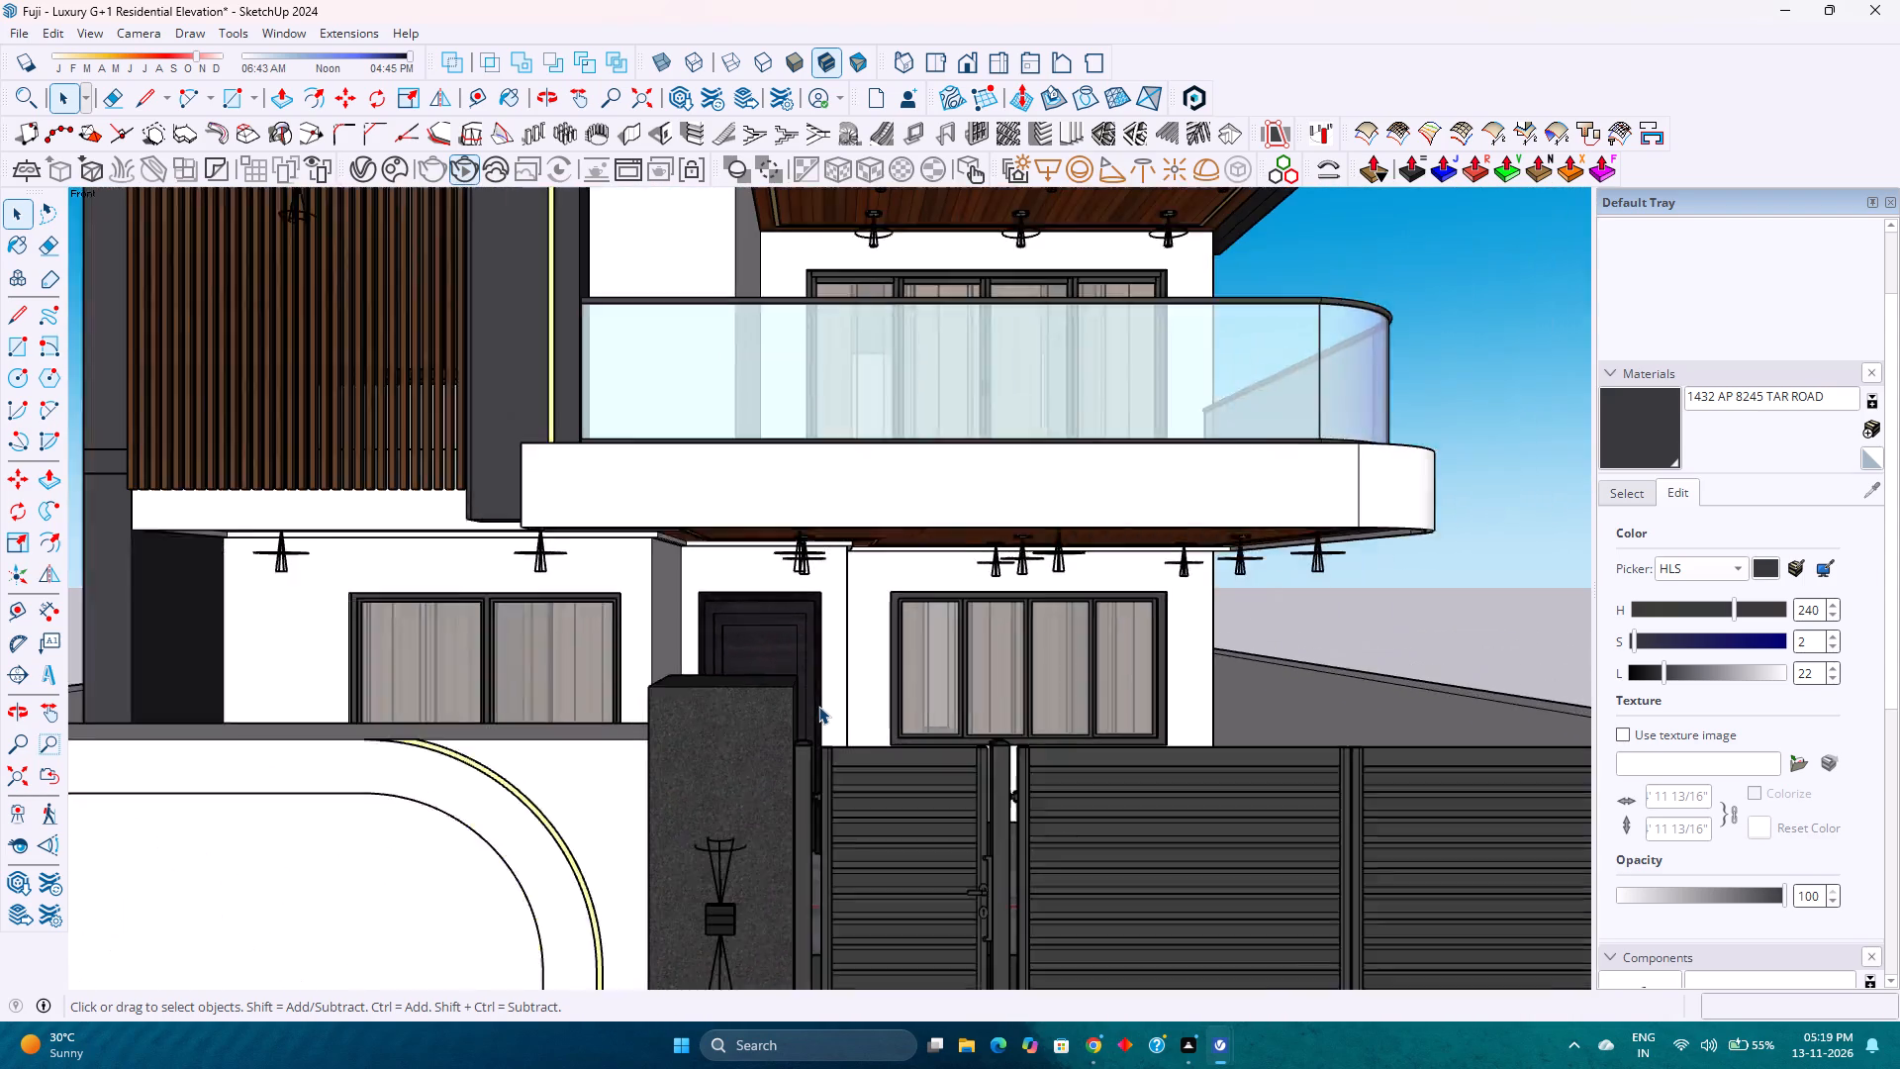
scroll(818, 706, "down", 6)
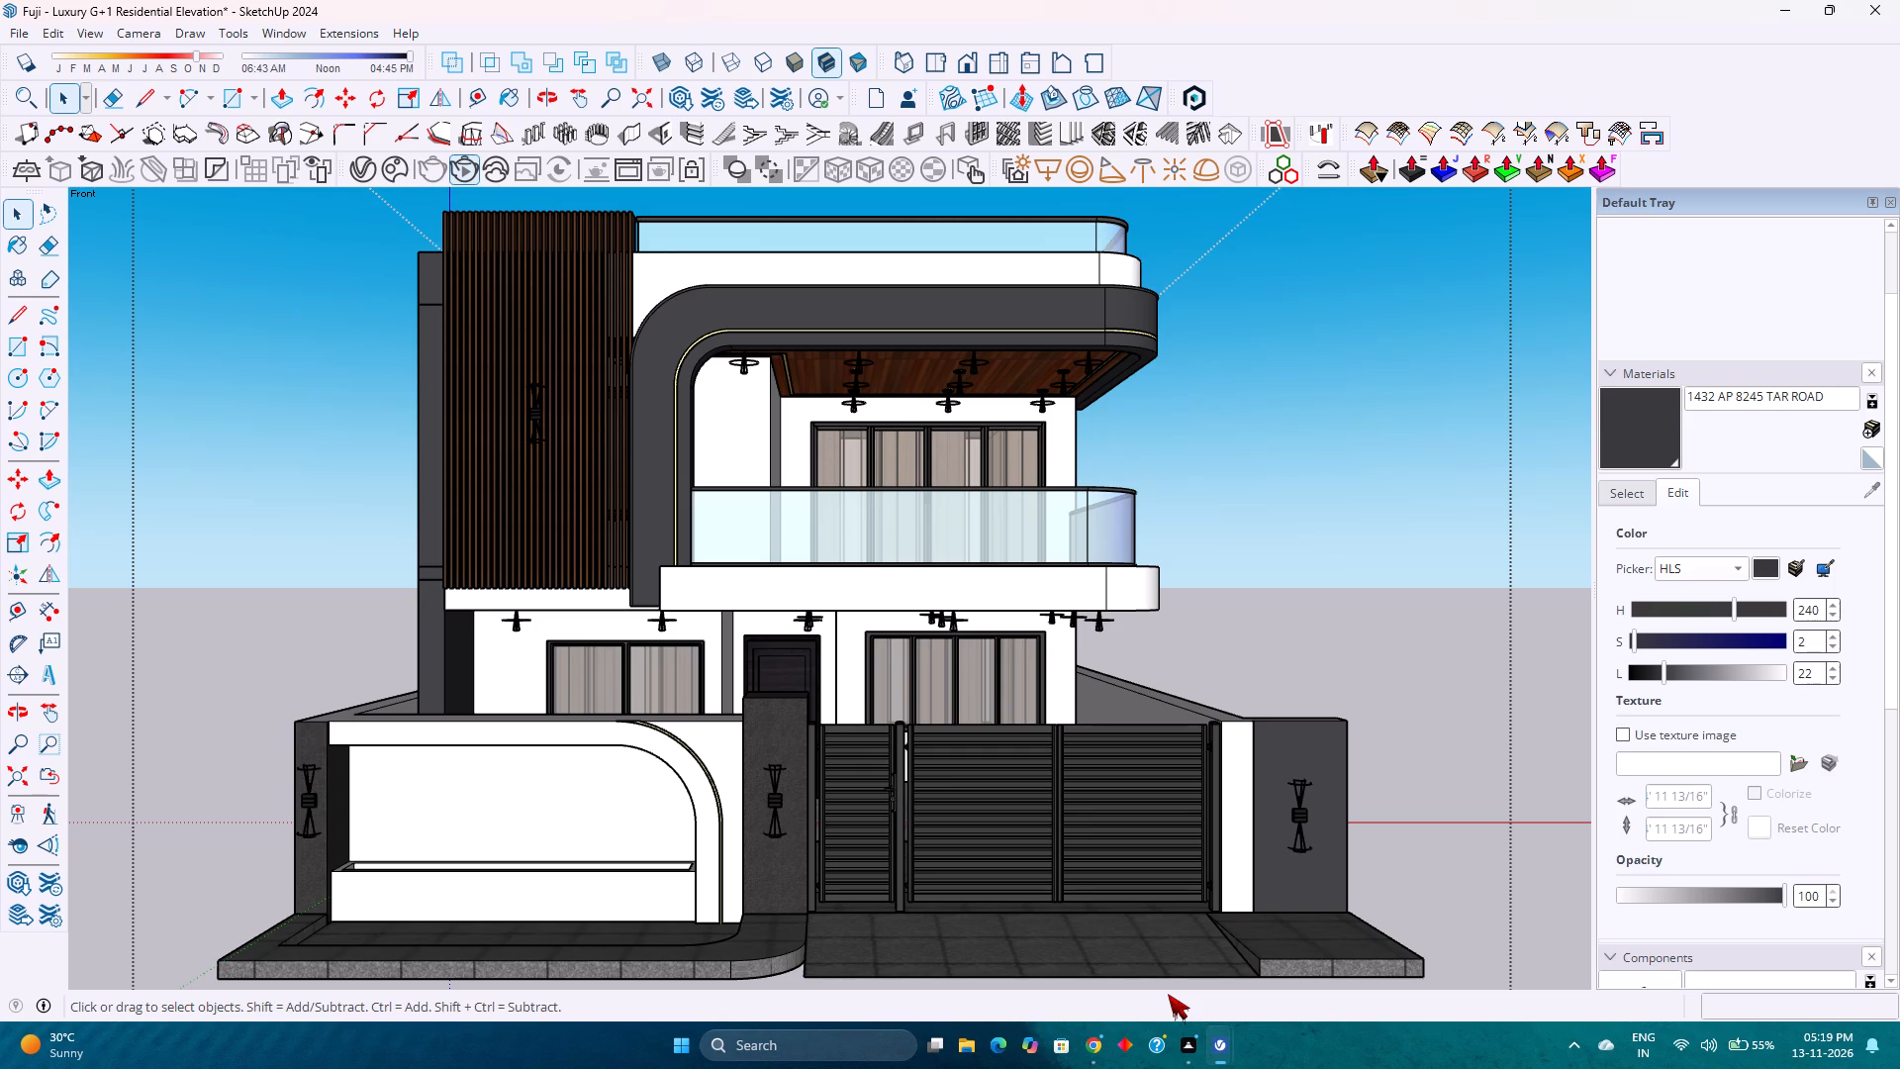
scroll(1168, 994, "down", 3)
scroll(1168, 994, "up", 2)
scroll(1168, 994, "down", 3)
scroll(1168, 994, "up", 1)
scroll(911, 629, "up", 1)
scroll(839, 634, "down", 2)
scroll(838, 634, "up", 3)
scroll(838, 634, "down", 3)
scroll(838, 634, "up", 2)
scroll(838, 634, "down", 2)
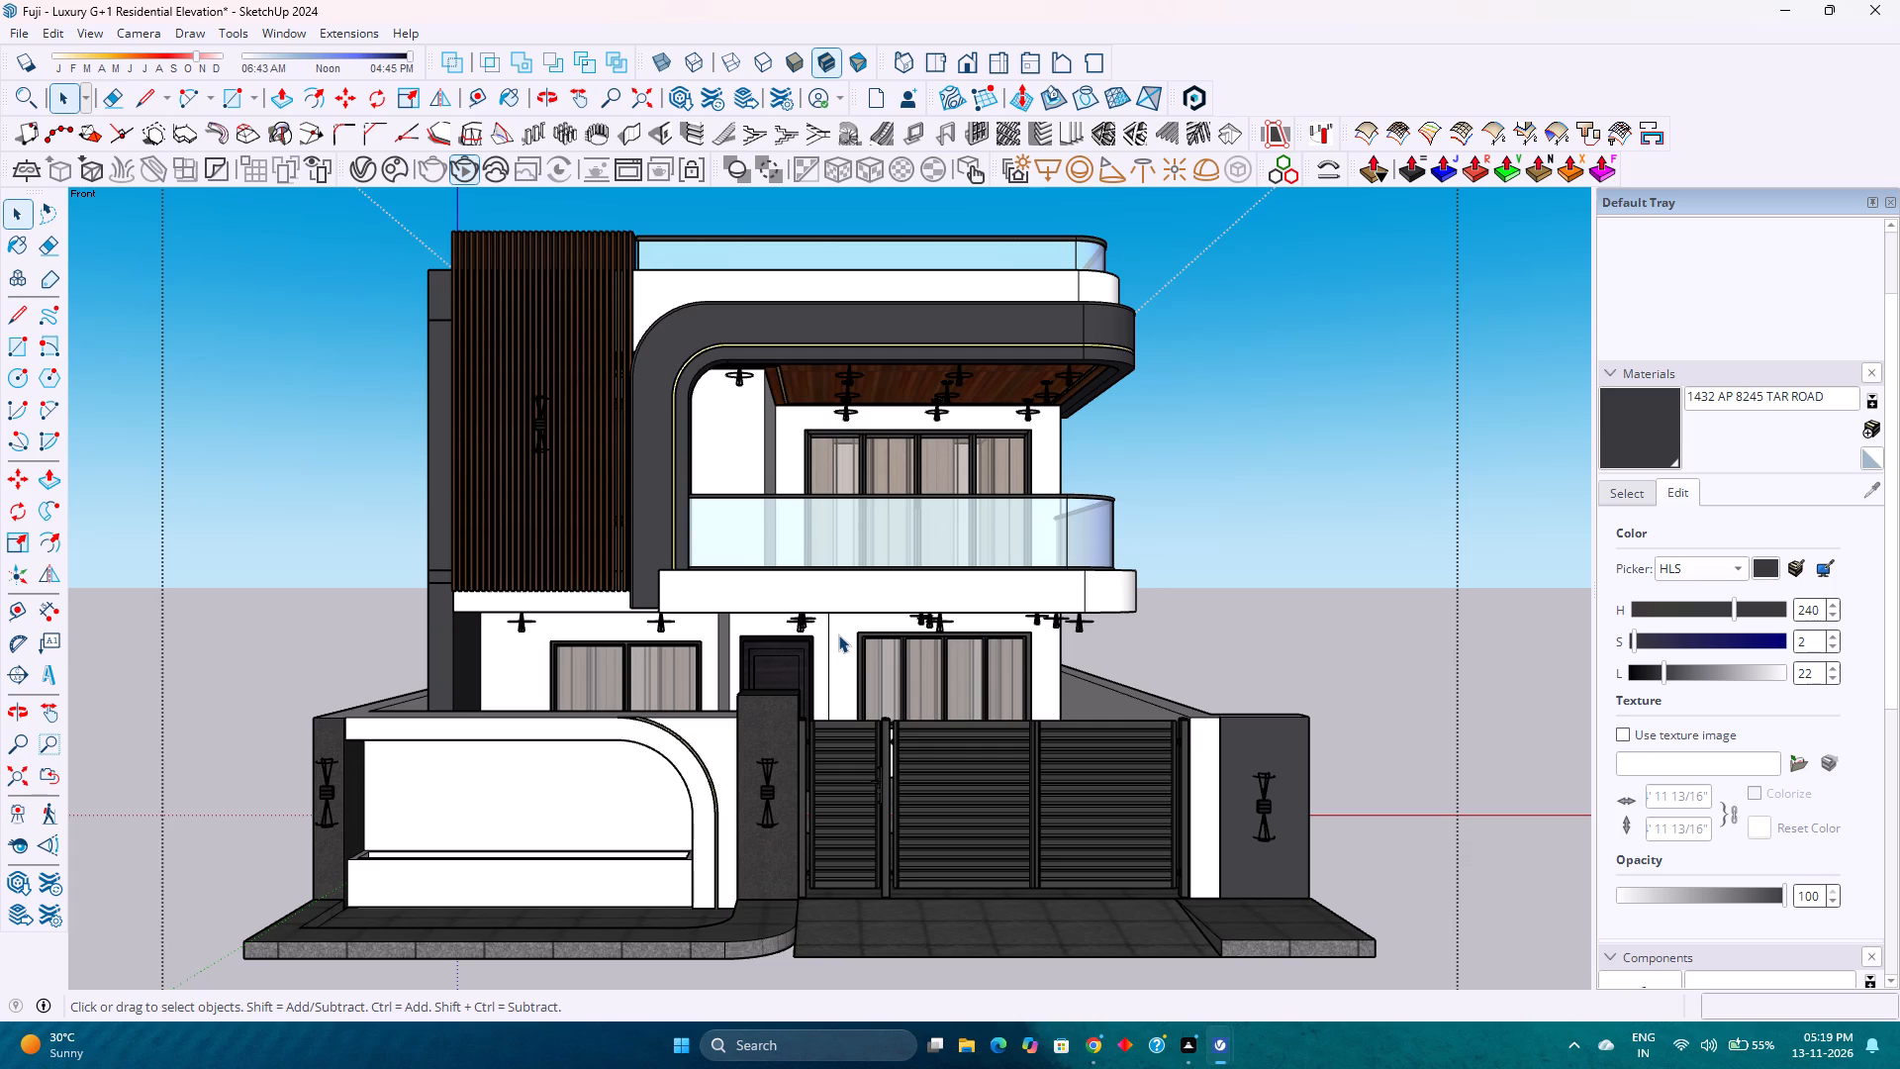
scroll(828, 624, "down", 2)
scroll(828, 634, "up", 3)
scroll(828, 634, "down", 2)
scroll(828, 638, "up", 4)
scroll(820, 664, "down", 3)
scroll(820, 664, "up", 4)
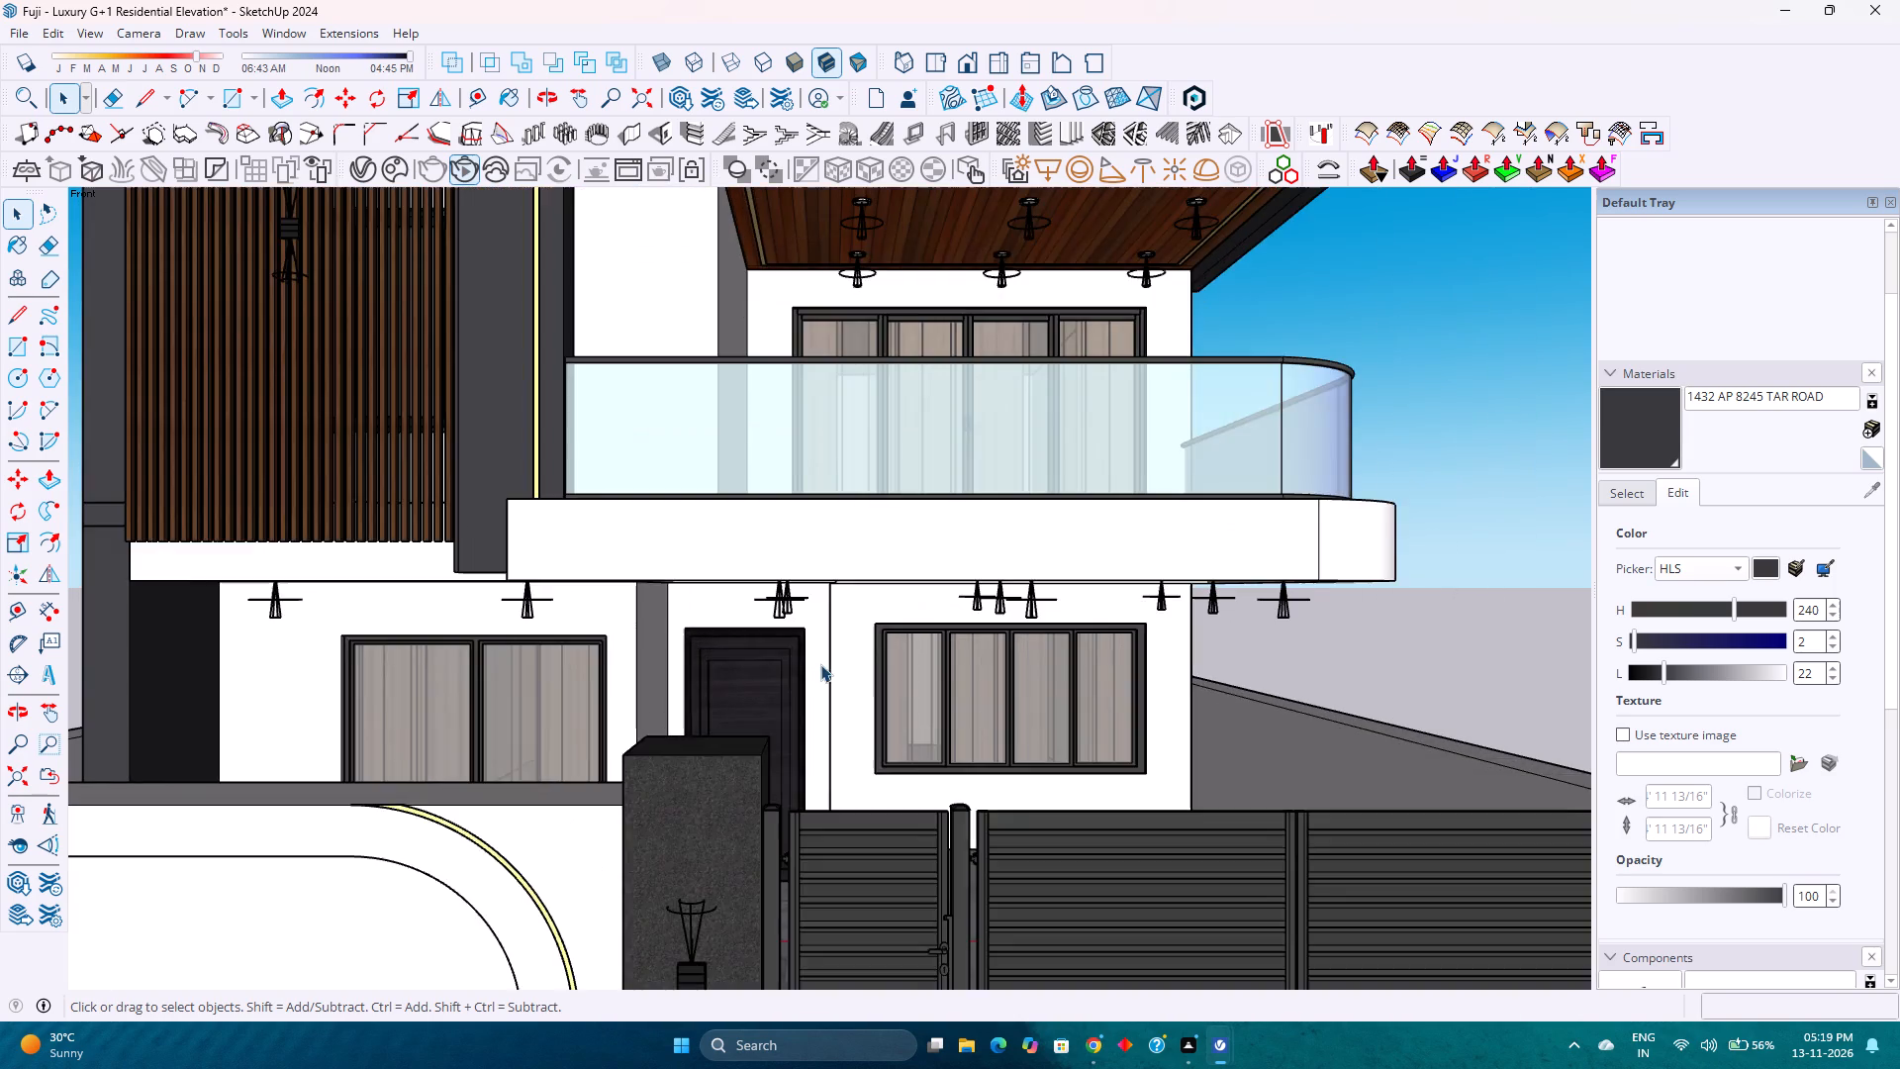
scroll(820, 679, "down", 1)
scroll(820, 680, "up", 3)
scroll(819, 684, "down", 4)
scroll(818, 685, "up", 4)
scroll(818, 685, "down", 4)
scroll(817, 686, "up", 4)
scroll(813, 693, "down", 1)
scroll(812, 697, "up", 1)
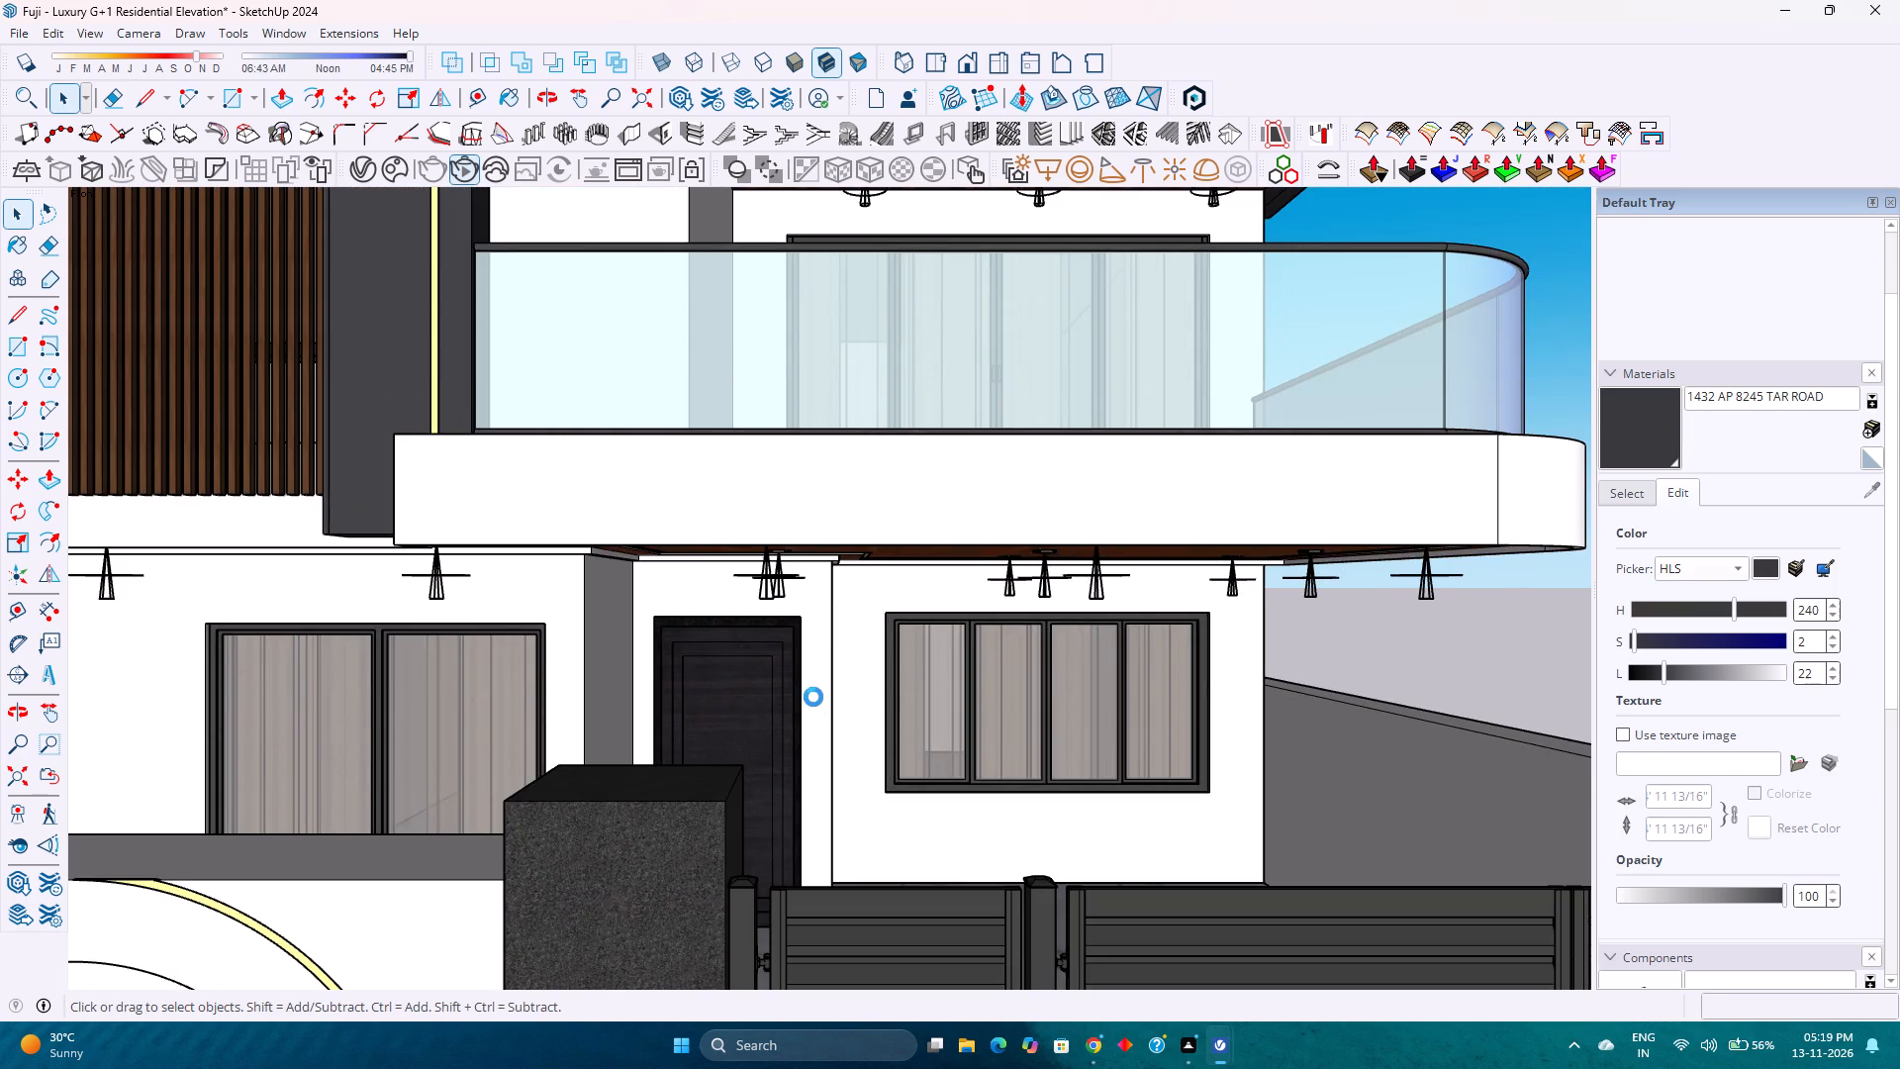
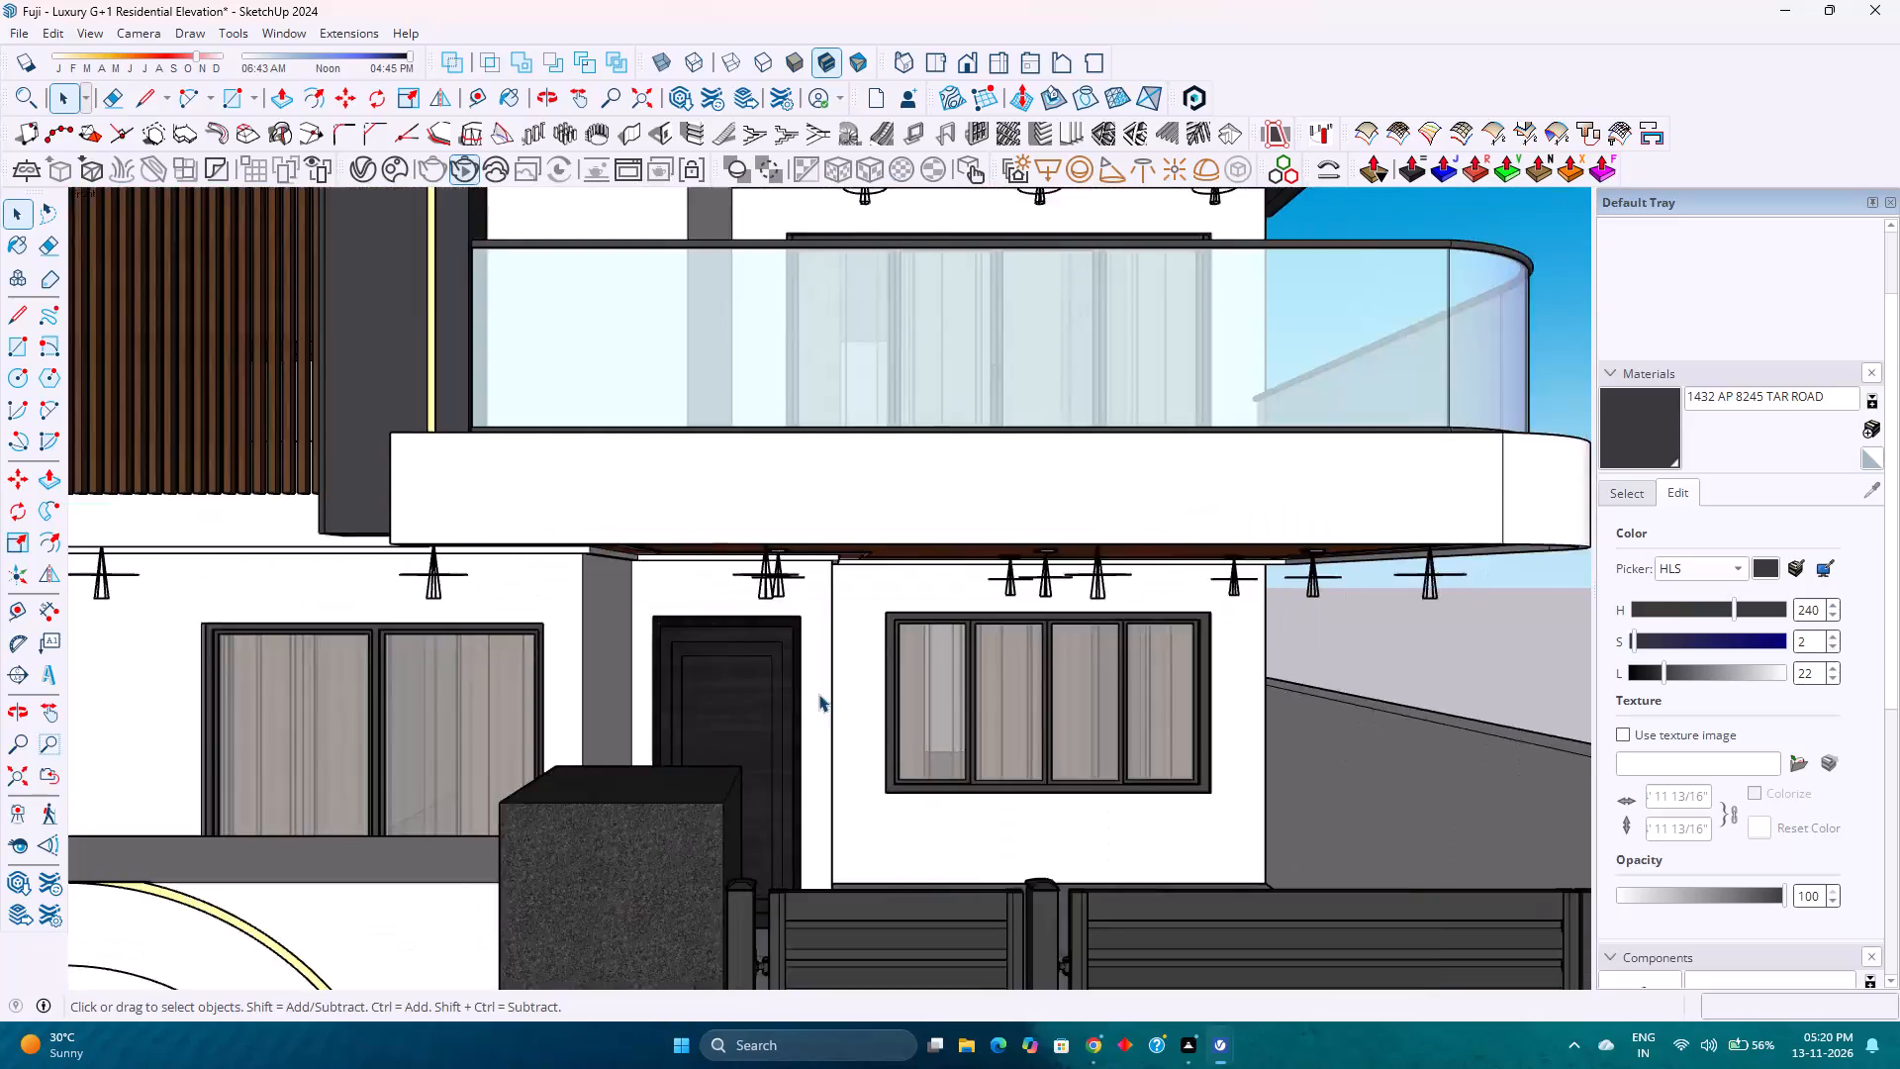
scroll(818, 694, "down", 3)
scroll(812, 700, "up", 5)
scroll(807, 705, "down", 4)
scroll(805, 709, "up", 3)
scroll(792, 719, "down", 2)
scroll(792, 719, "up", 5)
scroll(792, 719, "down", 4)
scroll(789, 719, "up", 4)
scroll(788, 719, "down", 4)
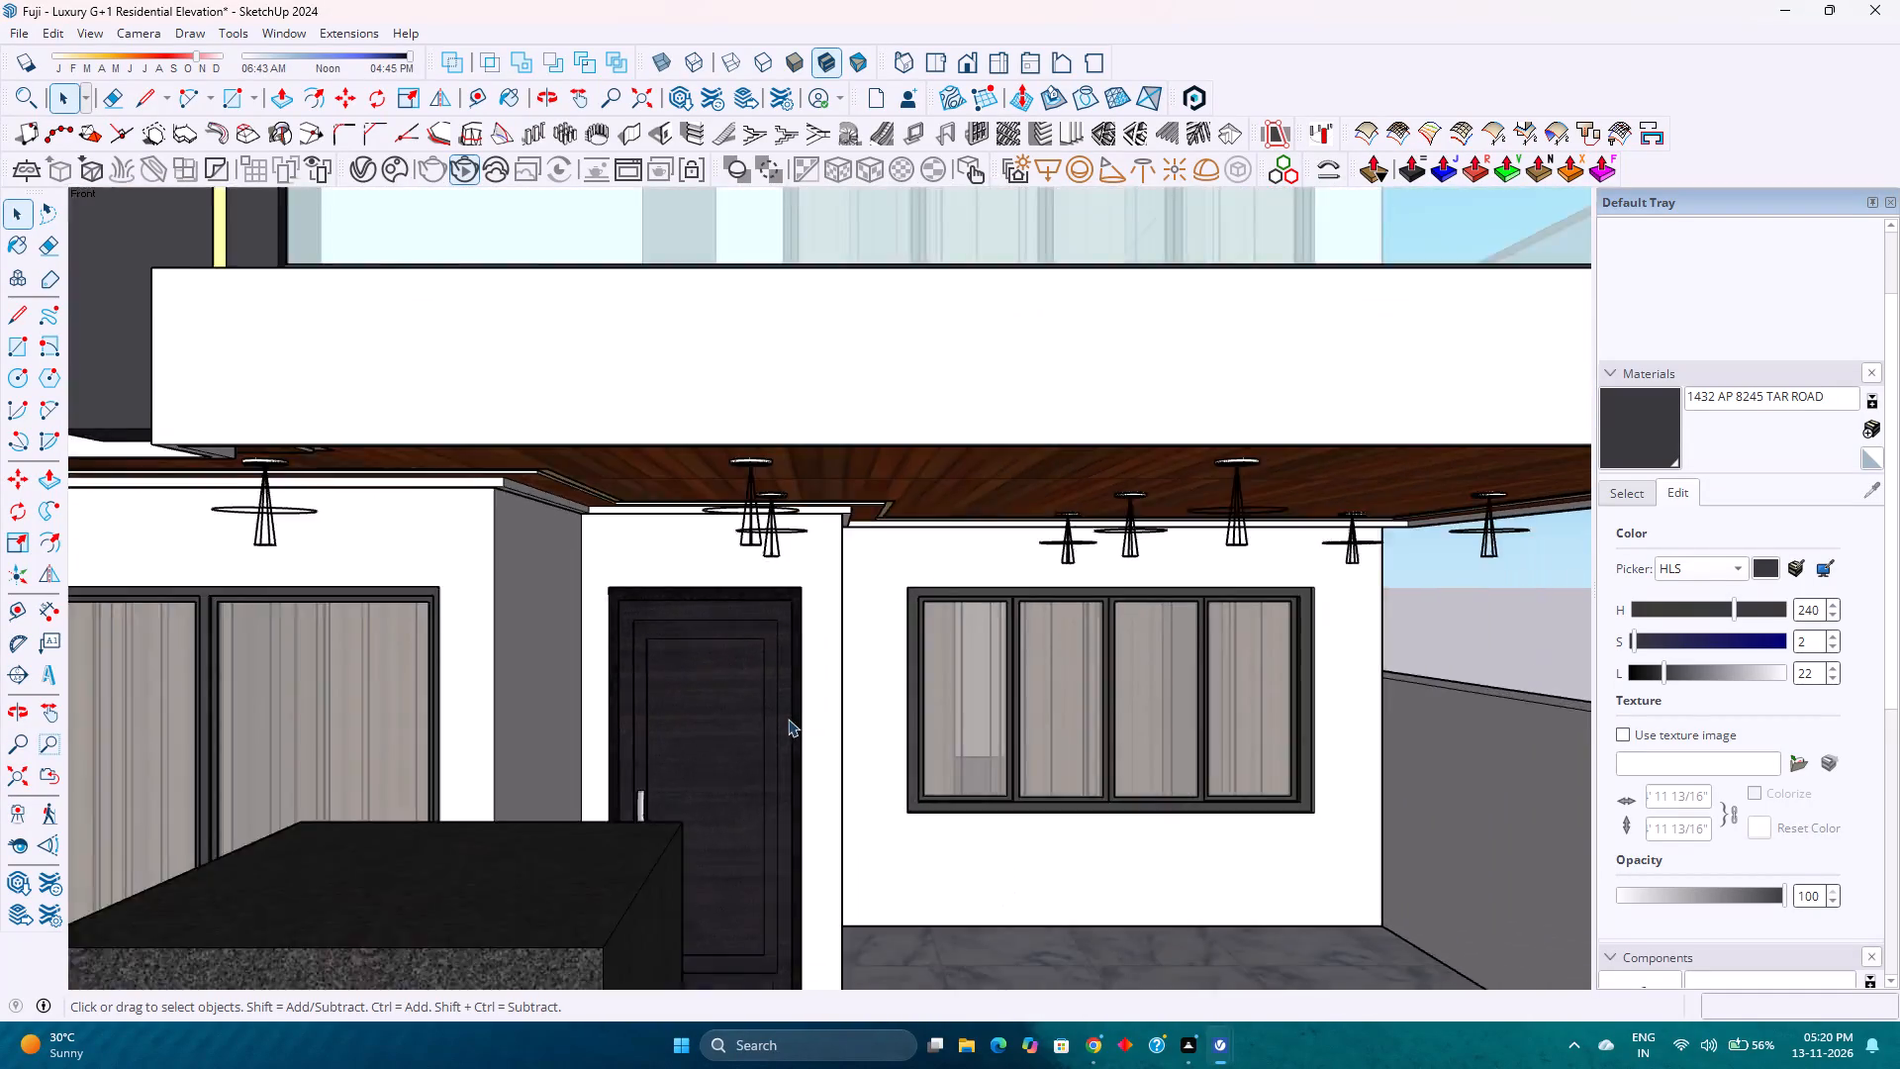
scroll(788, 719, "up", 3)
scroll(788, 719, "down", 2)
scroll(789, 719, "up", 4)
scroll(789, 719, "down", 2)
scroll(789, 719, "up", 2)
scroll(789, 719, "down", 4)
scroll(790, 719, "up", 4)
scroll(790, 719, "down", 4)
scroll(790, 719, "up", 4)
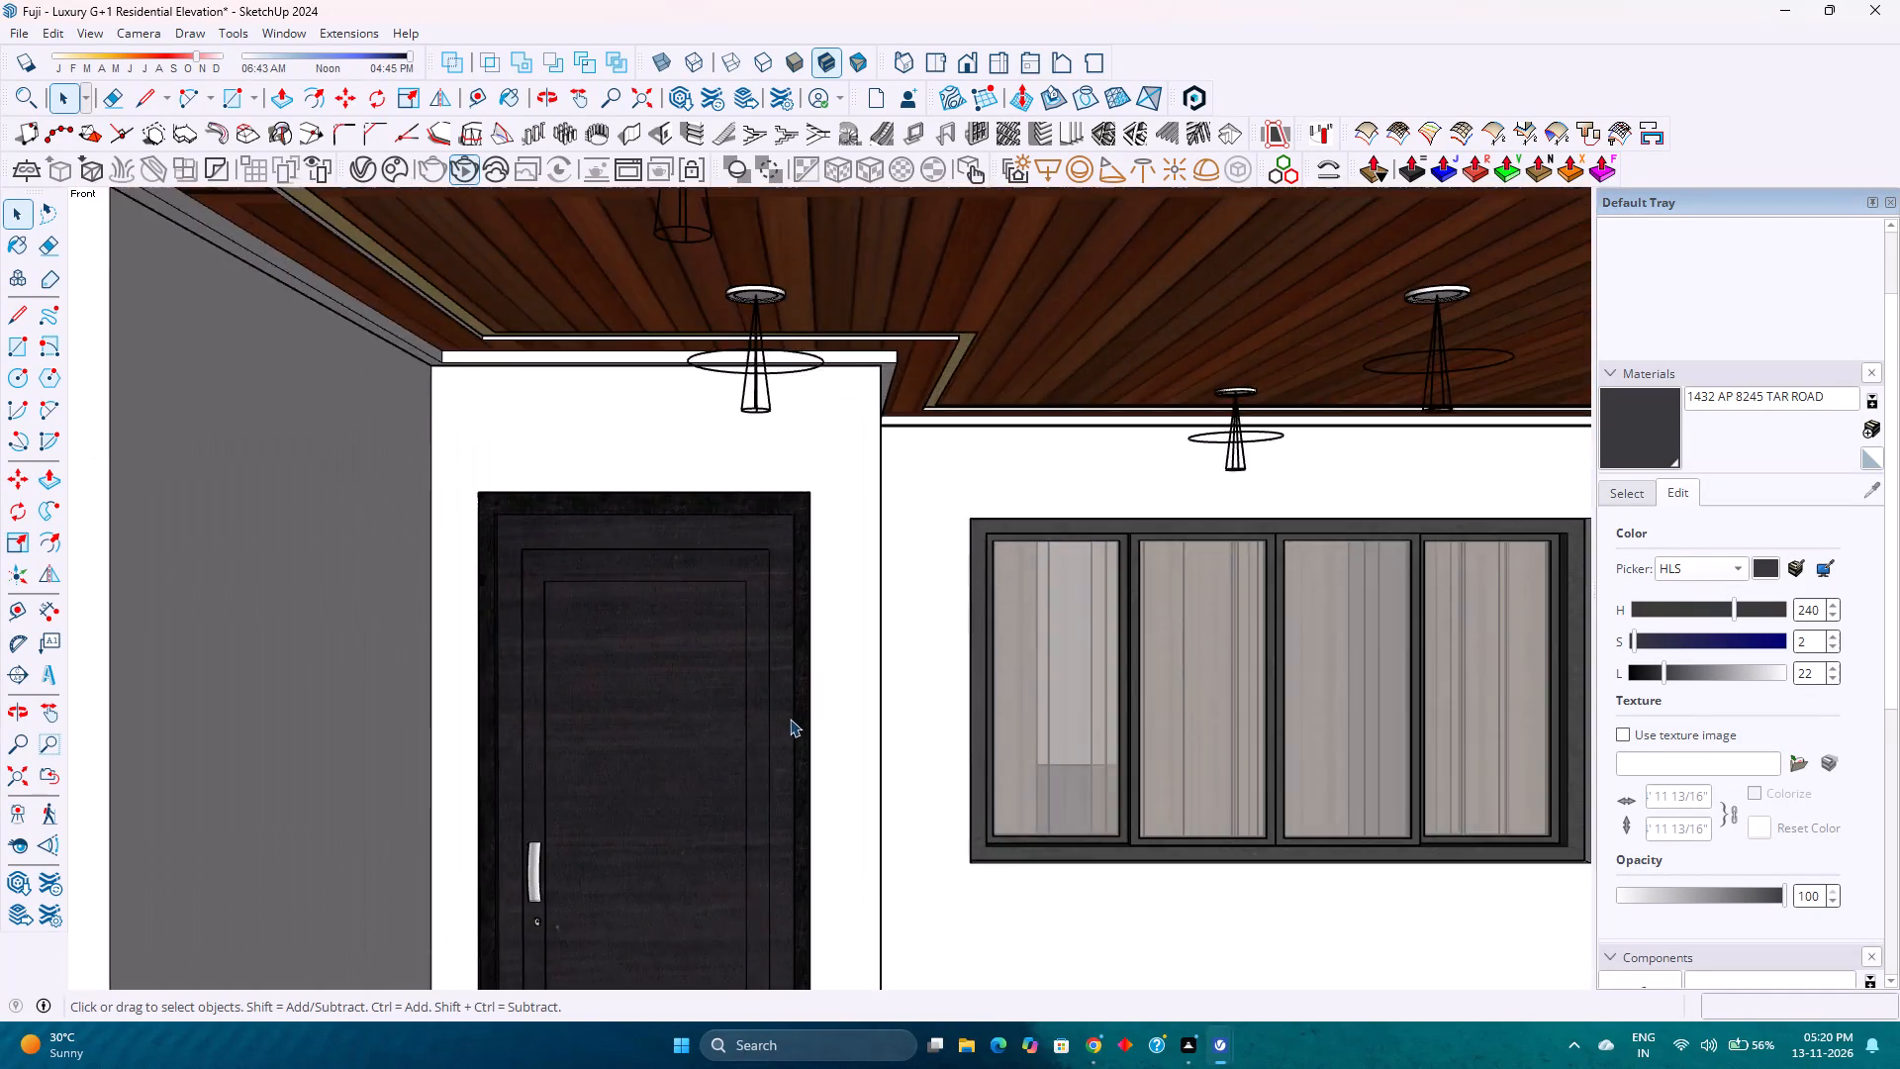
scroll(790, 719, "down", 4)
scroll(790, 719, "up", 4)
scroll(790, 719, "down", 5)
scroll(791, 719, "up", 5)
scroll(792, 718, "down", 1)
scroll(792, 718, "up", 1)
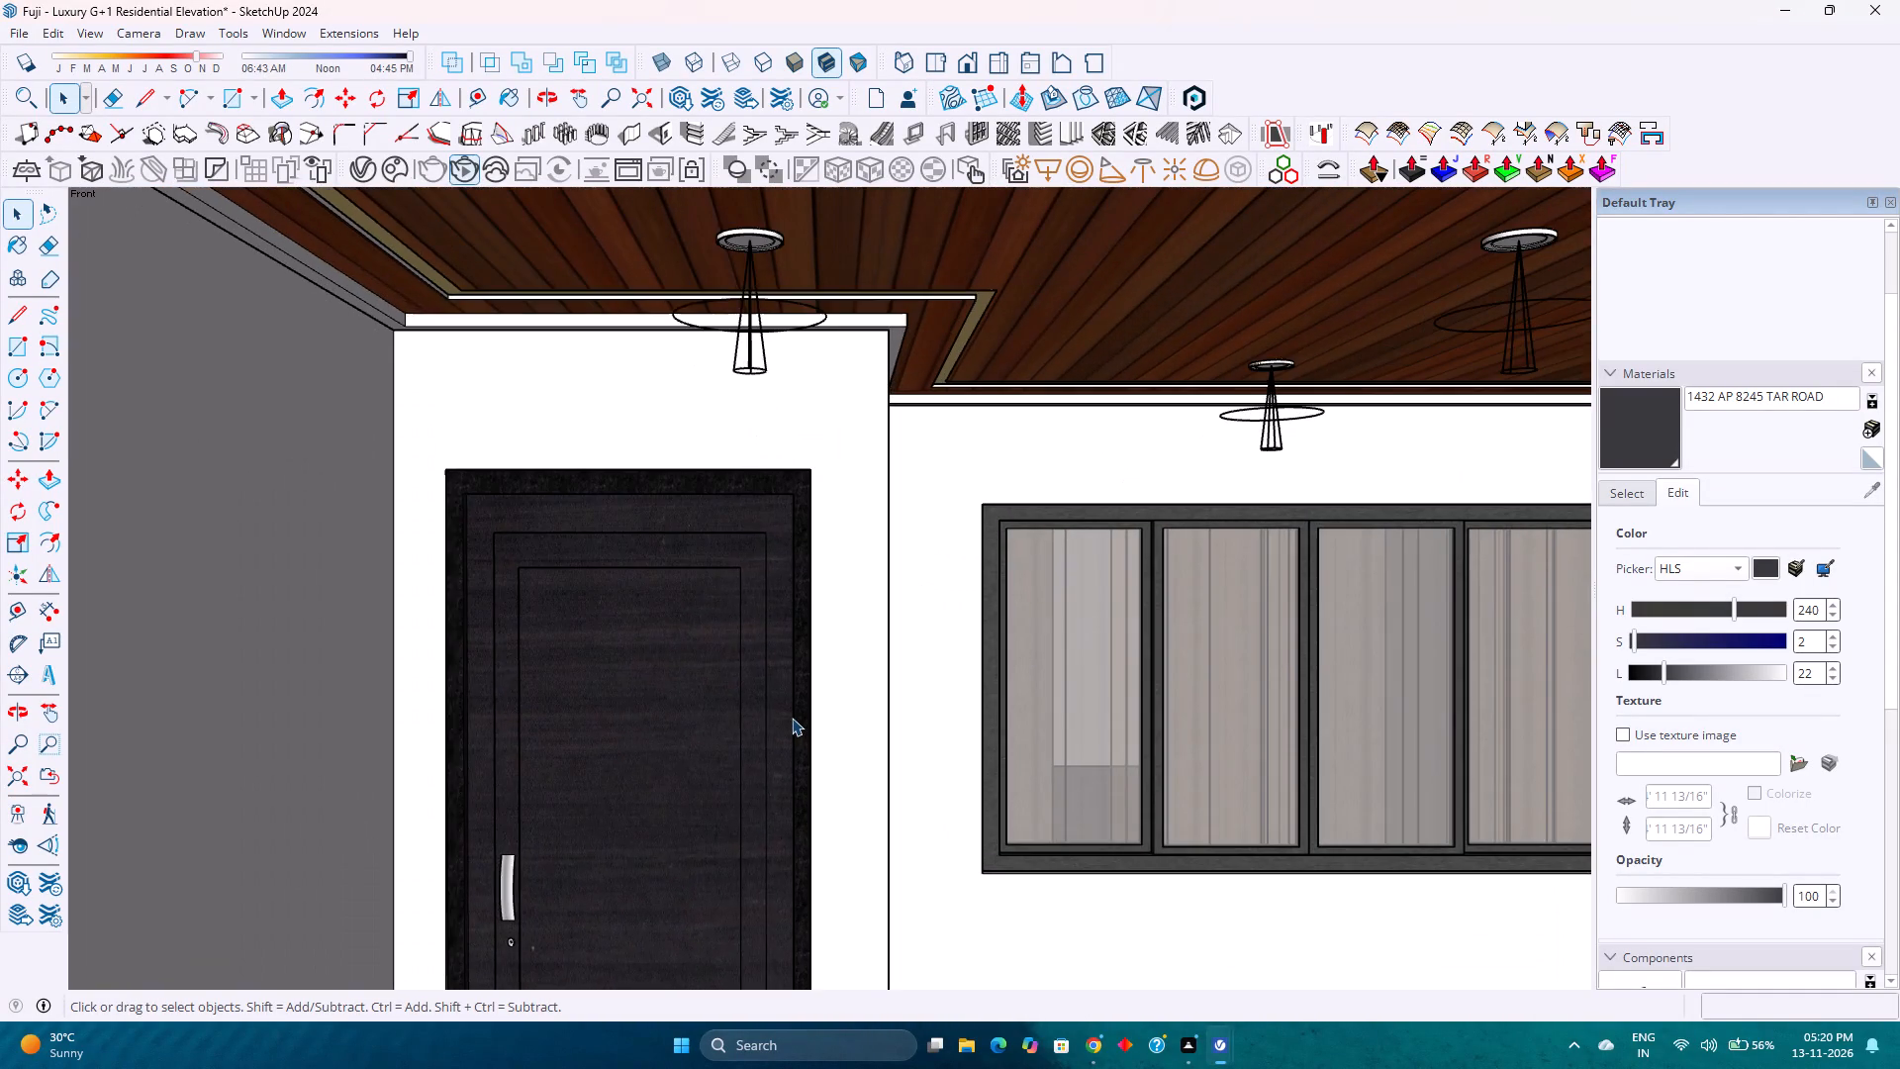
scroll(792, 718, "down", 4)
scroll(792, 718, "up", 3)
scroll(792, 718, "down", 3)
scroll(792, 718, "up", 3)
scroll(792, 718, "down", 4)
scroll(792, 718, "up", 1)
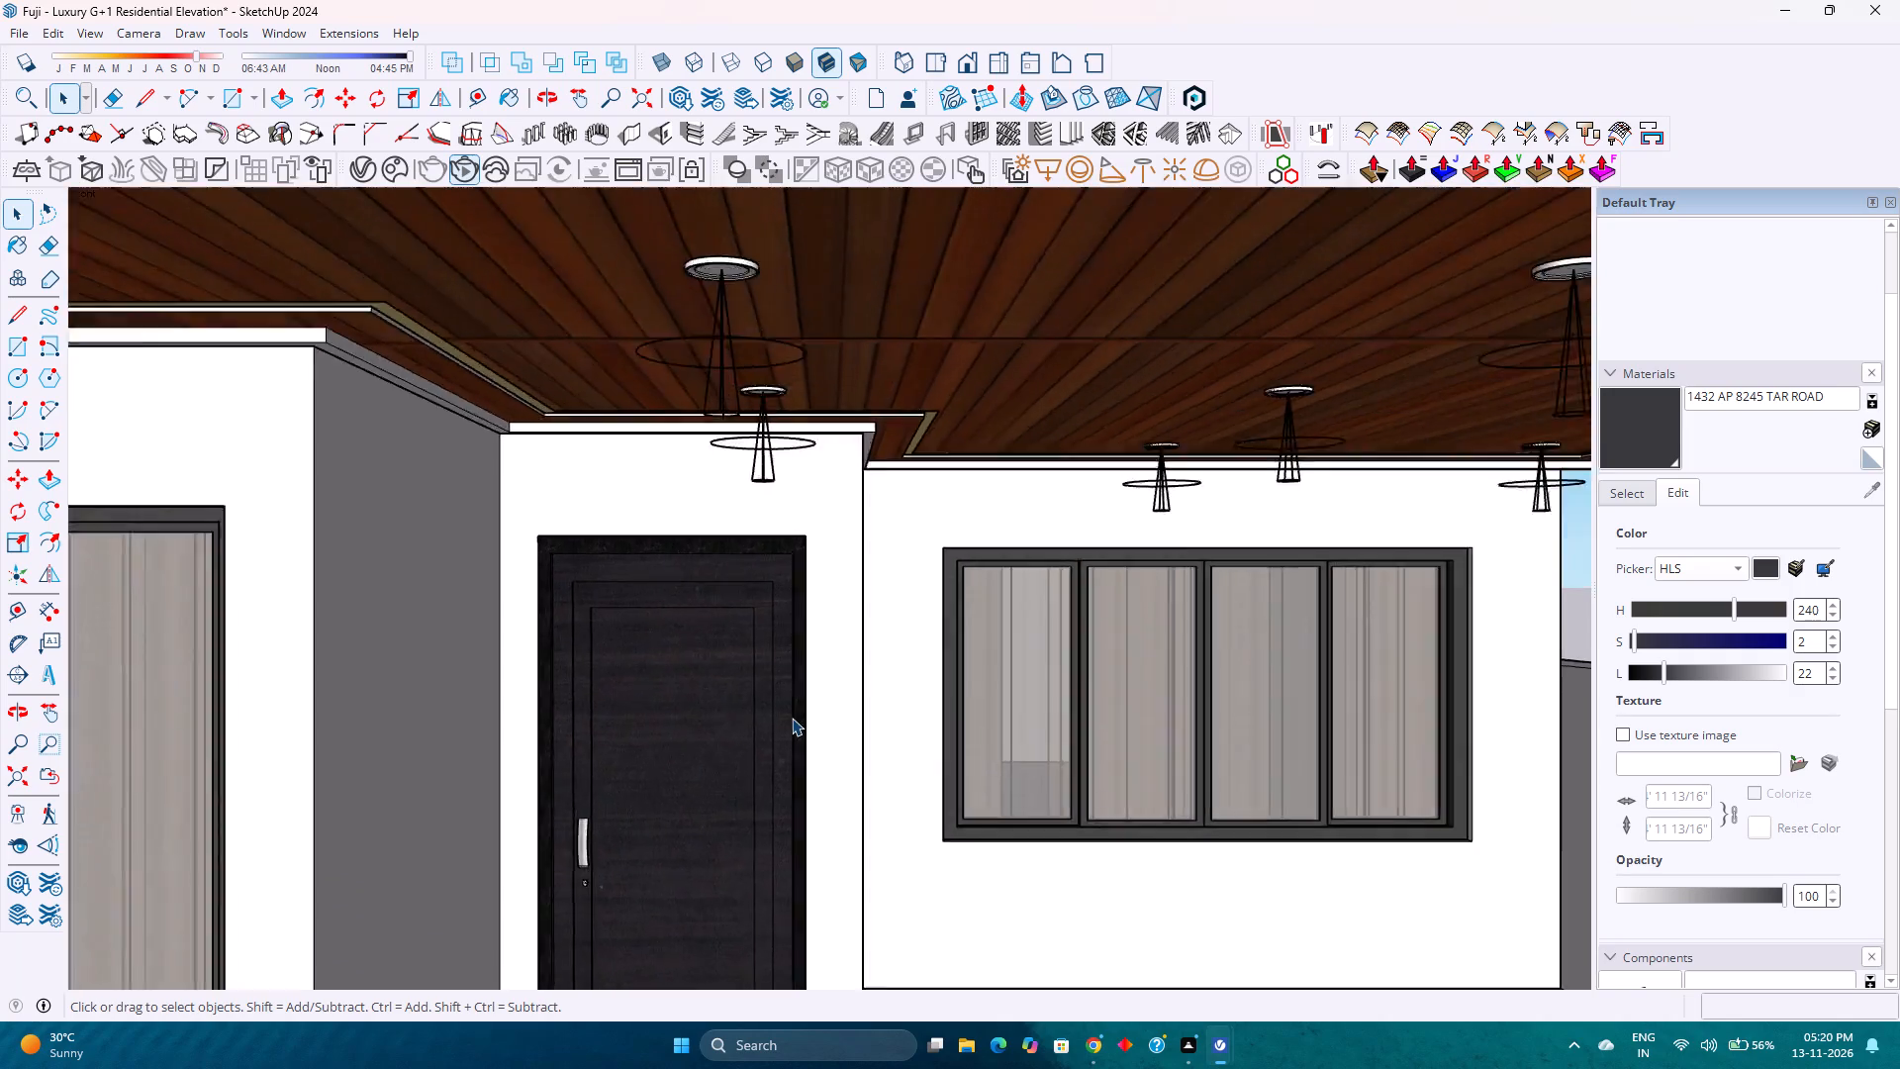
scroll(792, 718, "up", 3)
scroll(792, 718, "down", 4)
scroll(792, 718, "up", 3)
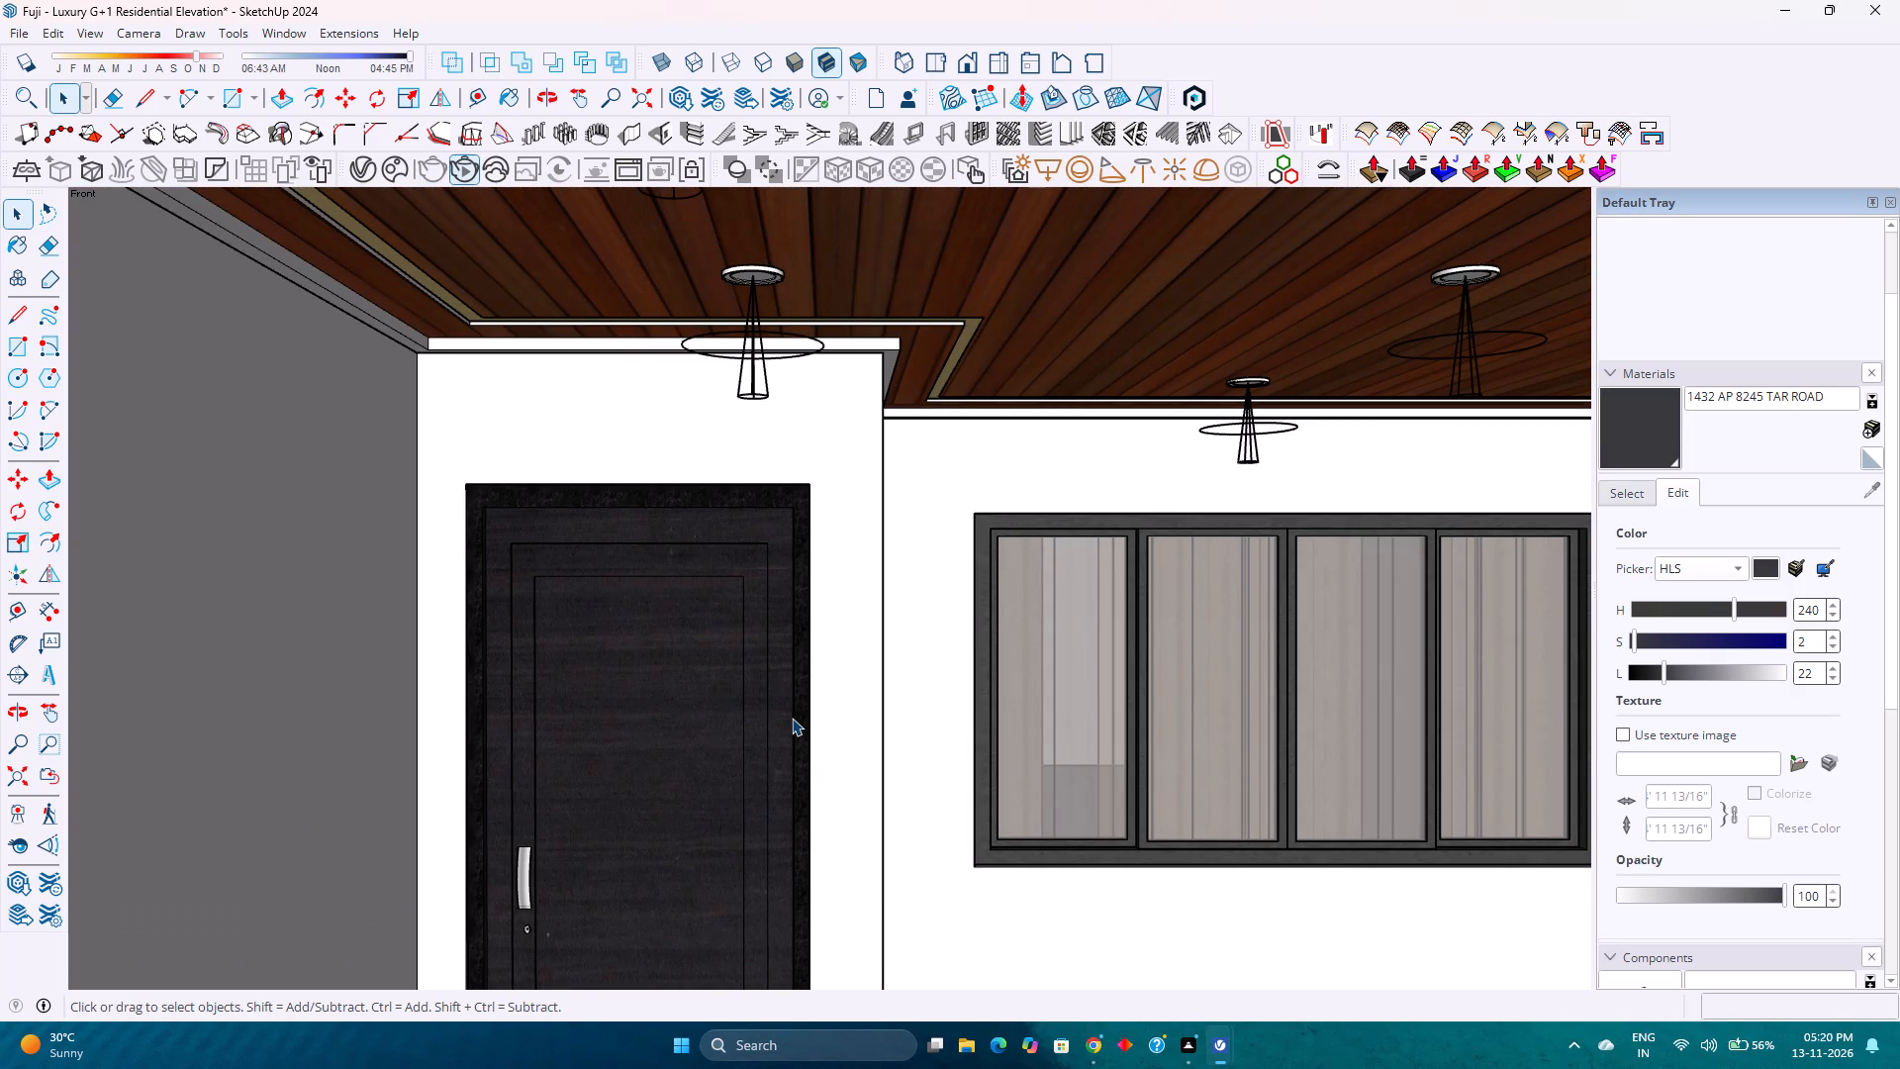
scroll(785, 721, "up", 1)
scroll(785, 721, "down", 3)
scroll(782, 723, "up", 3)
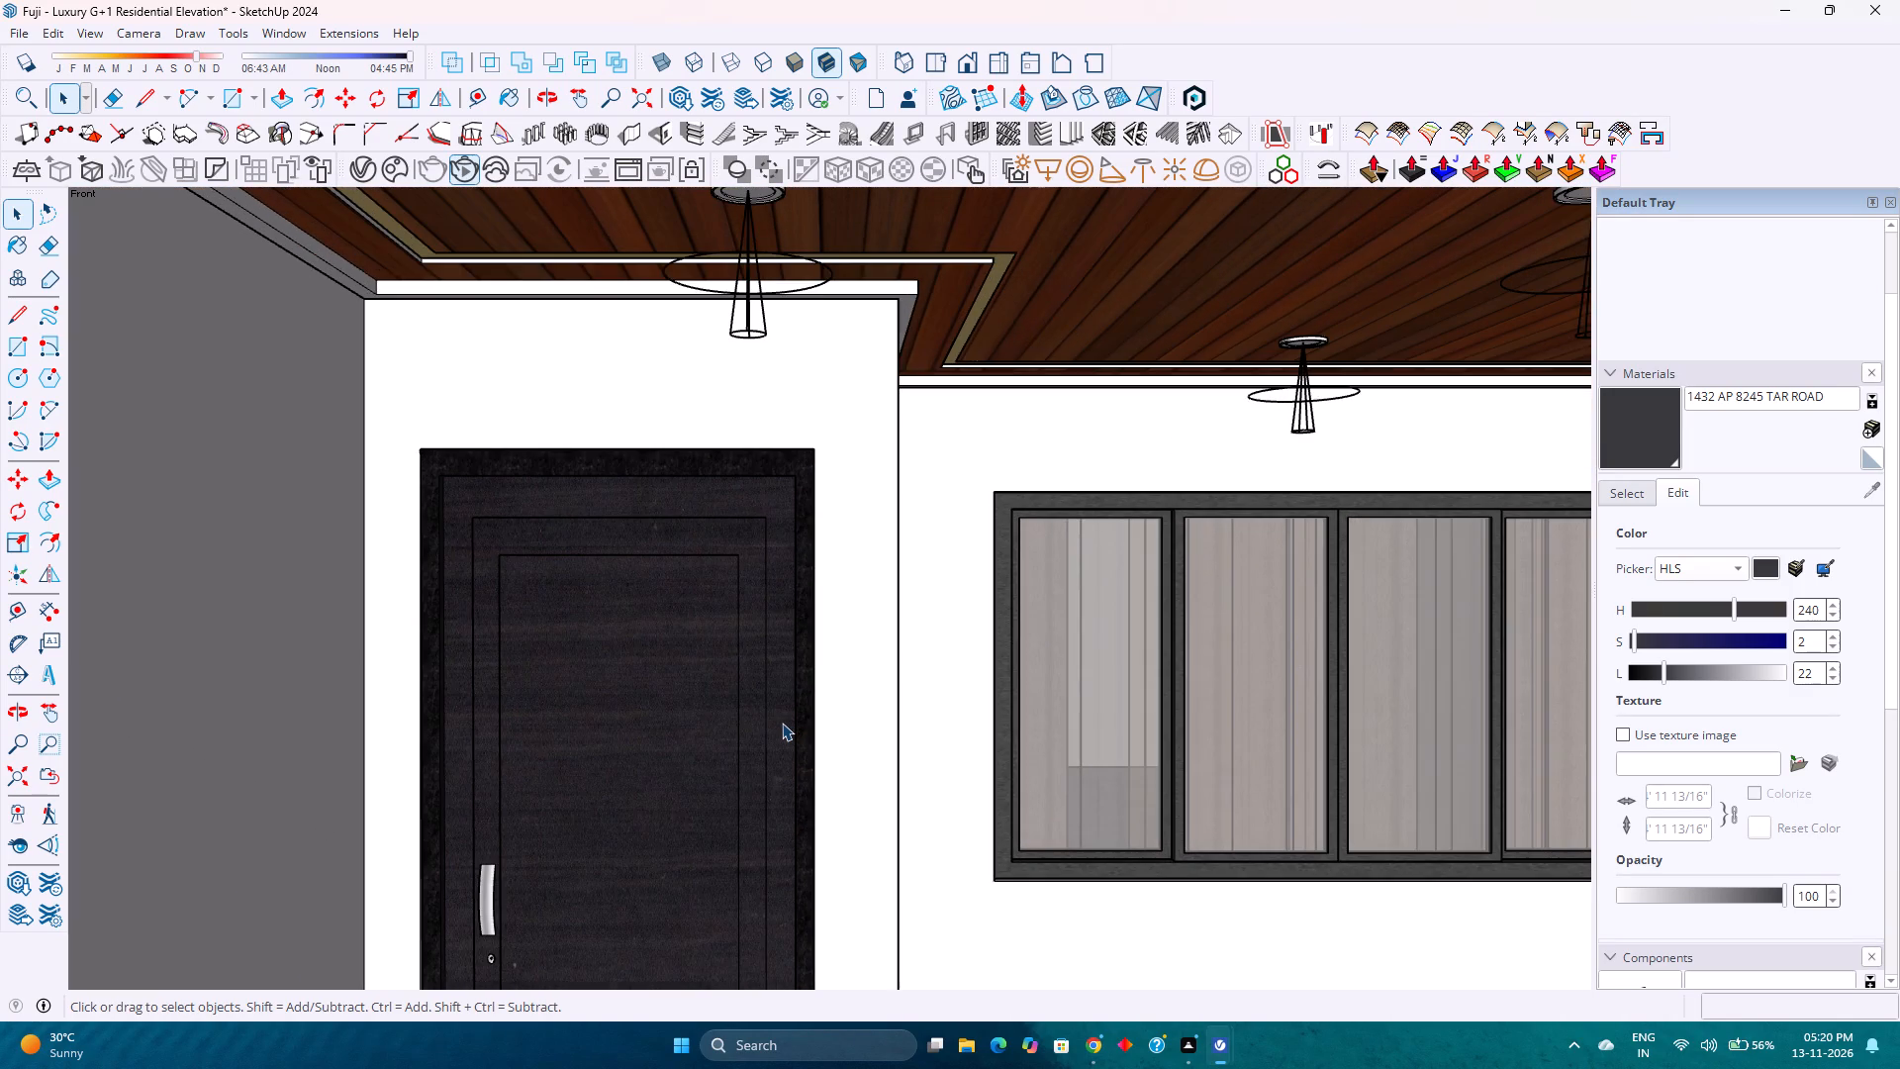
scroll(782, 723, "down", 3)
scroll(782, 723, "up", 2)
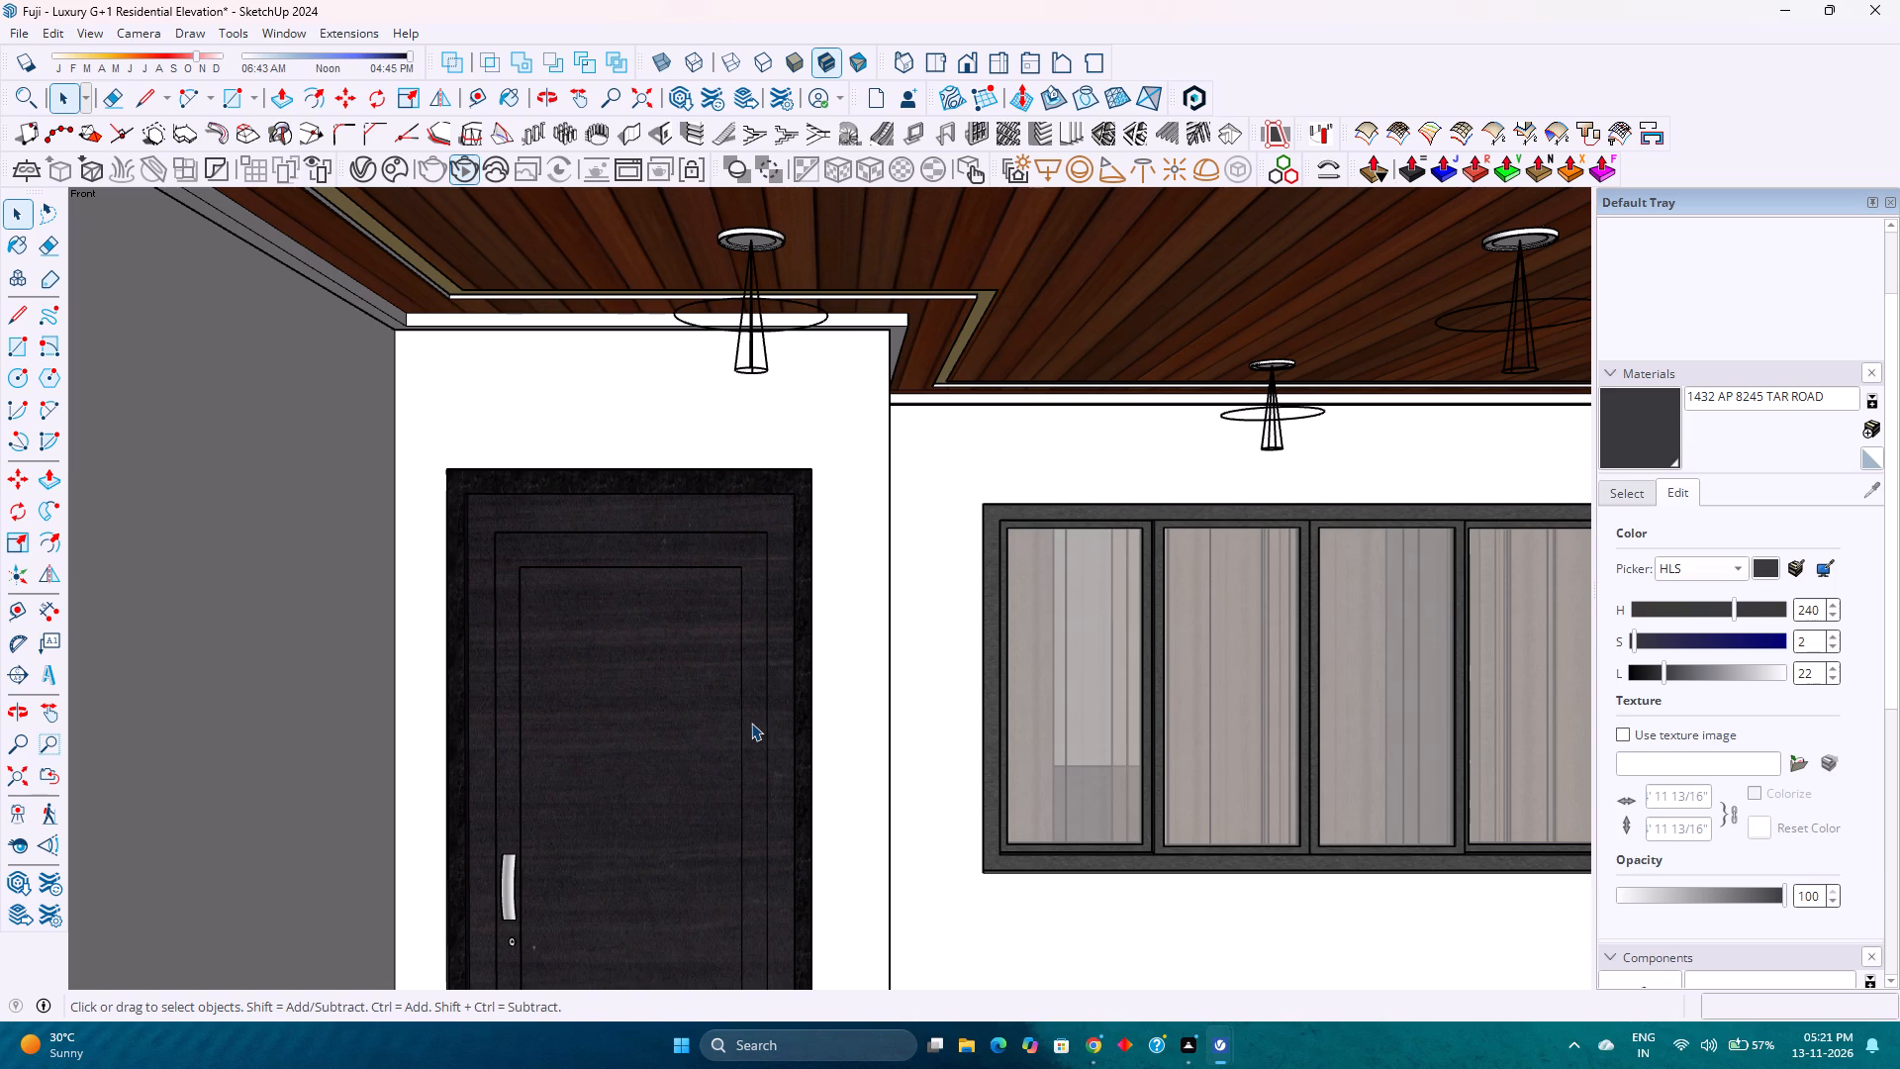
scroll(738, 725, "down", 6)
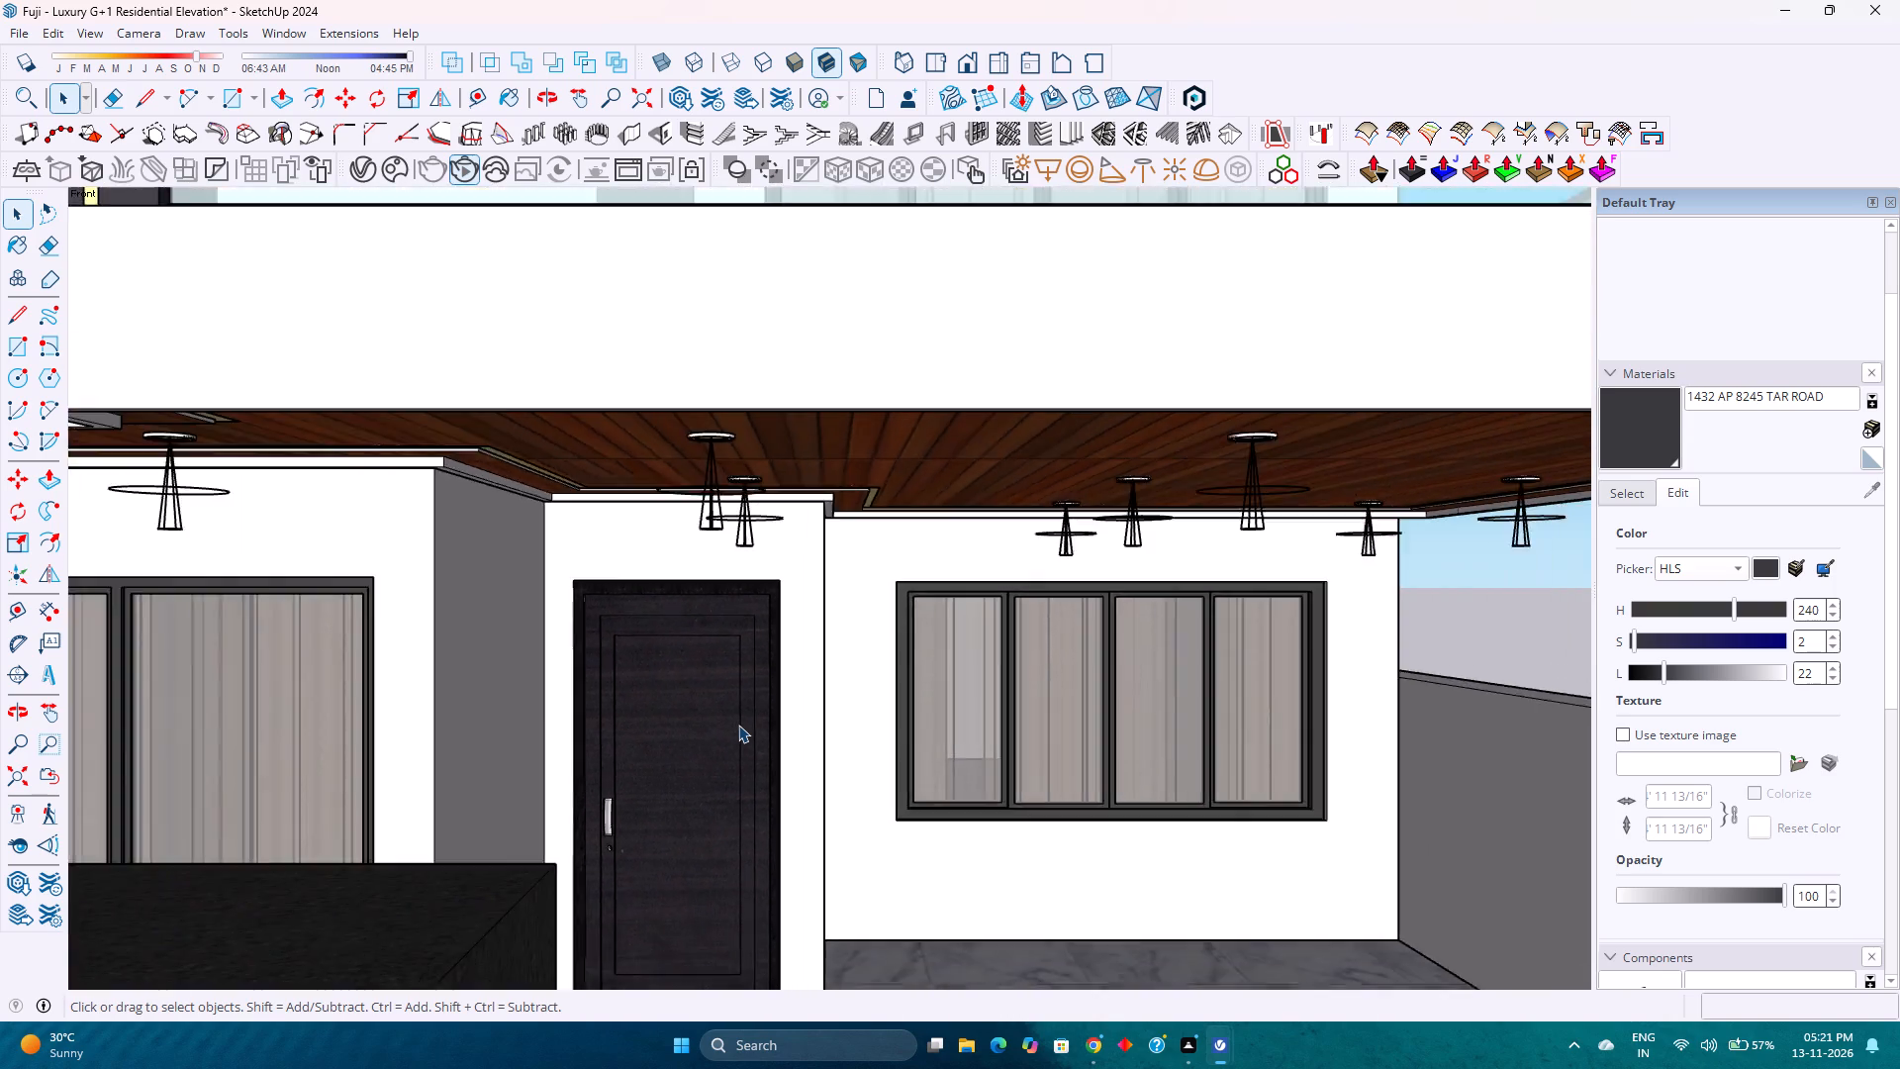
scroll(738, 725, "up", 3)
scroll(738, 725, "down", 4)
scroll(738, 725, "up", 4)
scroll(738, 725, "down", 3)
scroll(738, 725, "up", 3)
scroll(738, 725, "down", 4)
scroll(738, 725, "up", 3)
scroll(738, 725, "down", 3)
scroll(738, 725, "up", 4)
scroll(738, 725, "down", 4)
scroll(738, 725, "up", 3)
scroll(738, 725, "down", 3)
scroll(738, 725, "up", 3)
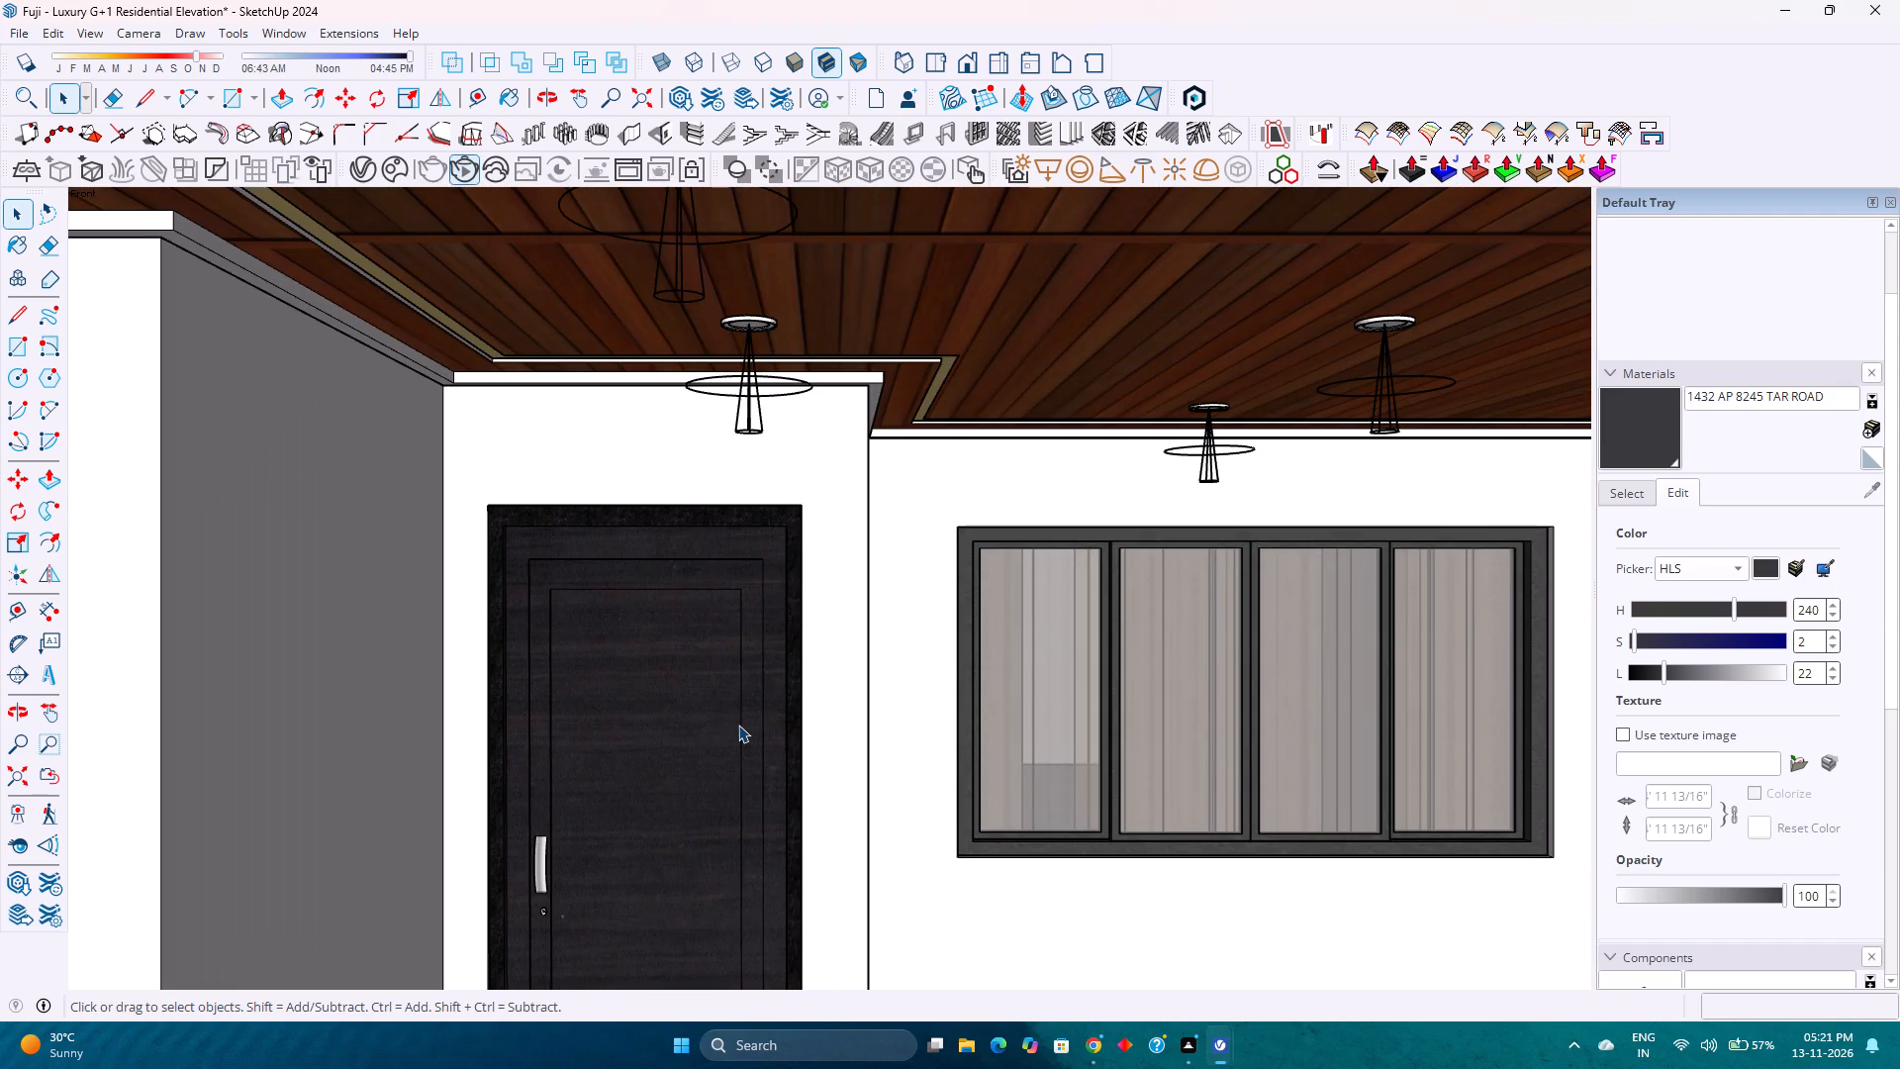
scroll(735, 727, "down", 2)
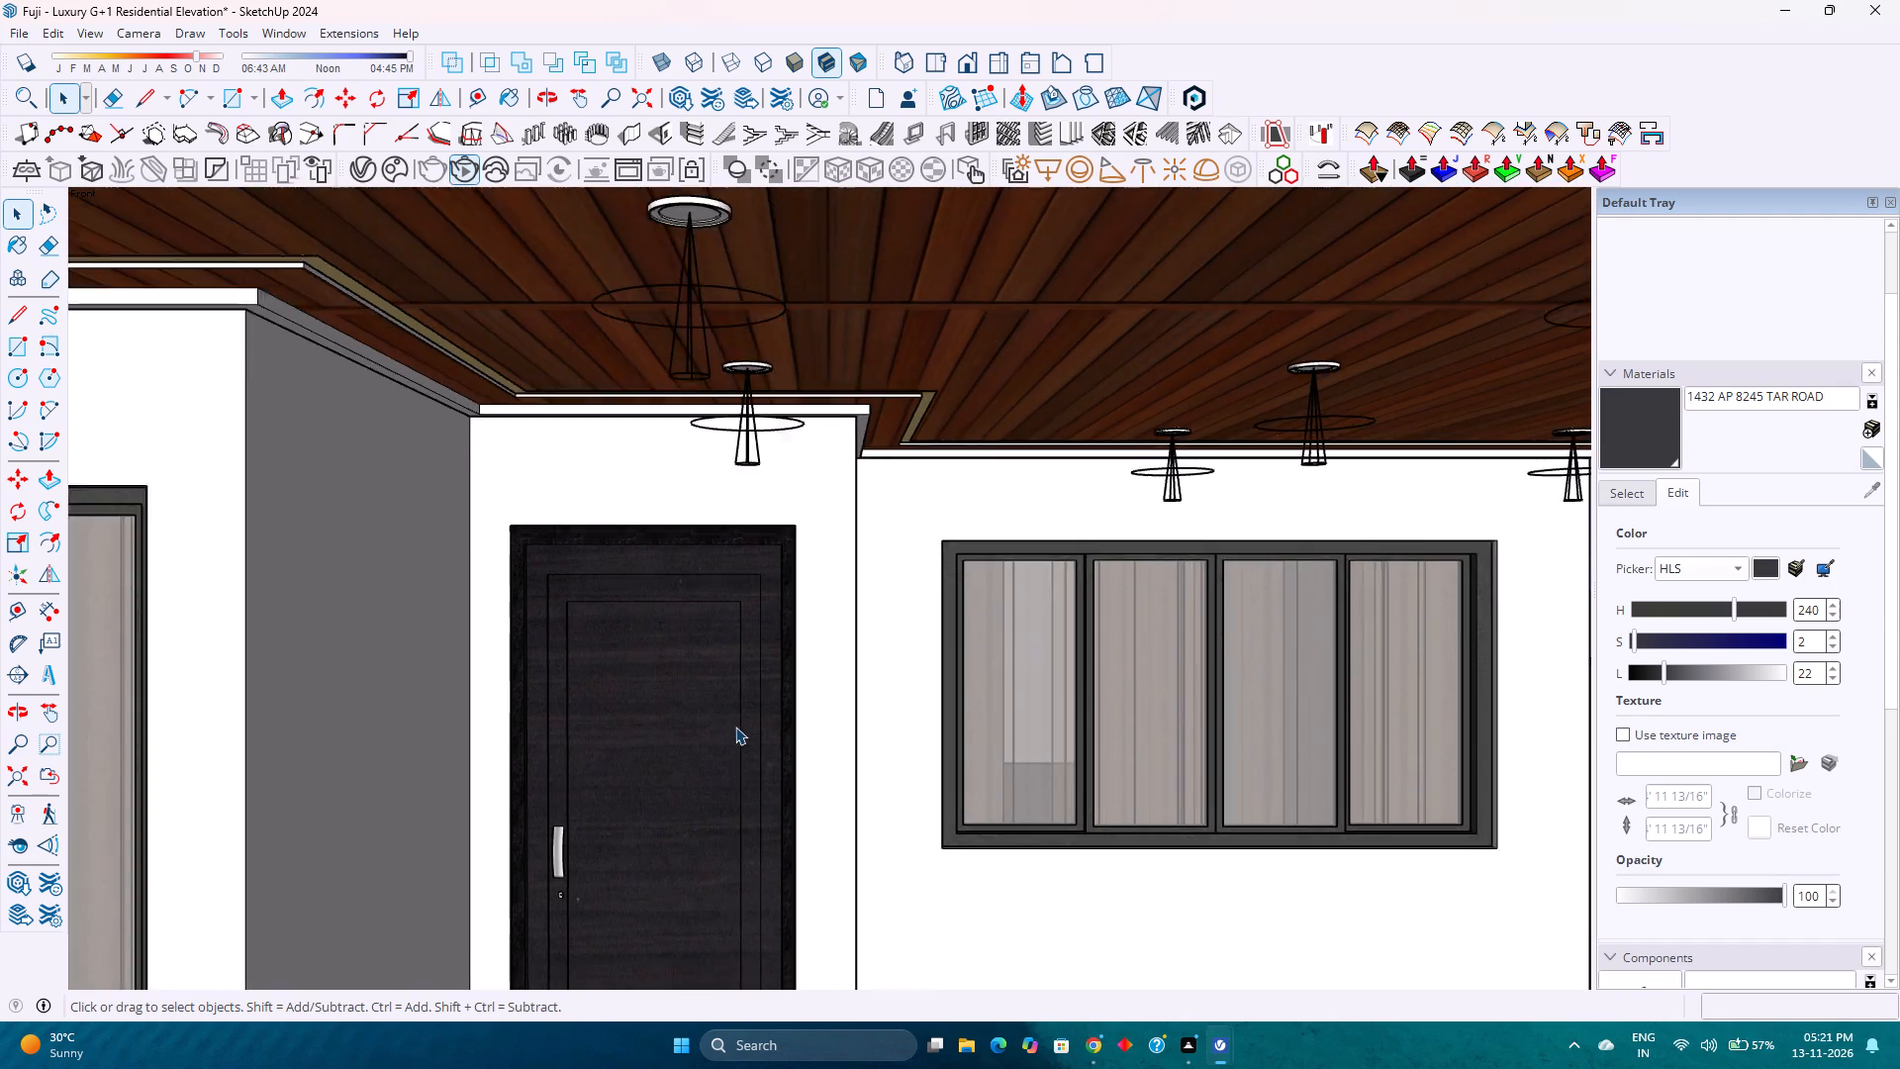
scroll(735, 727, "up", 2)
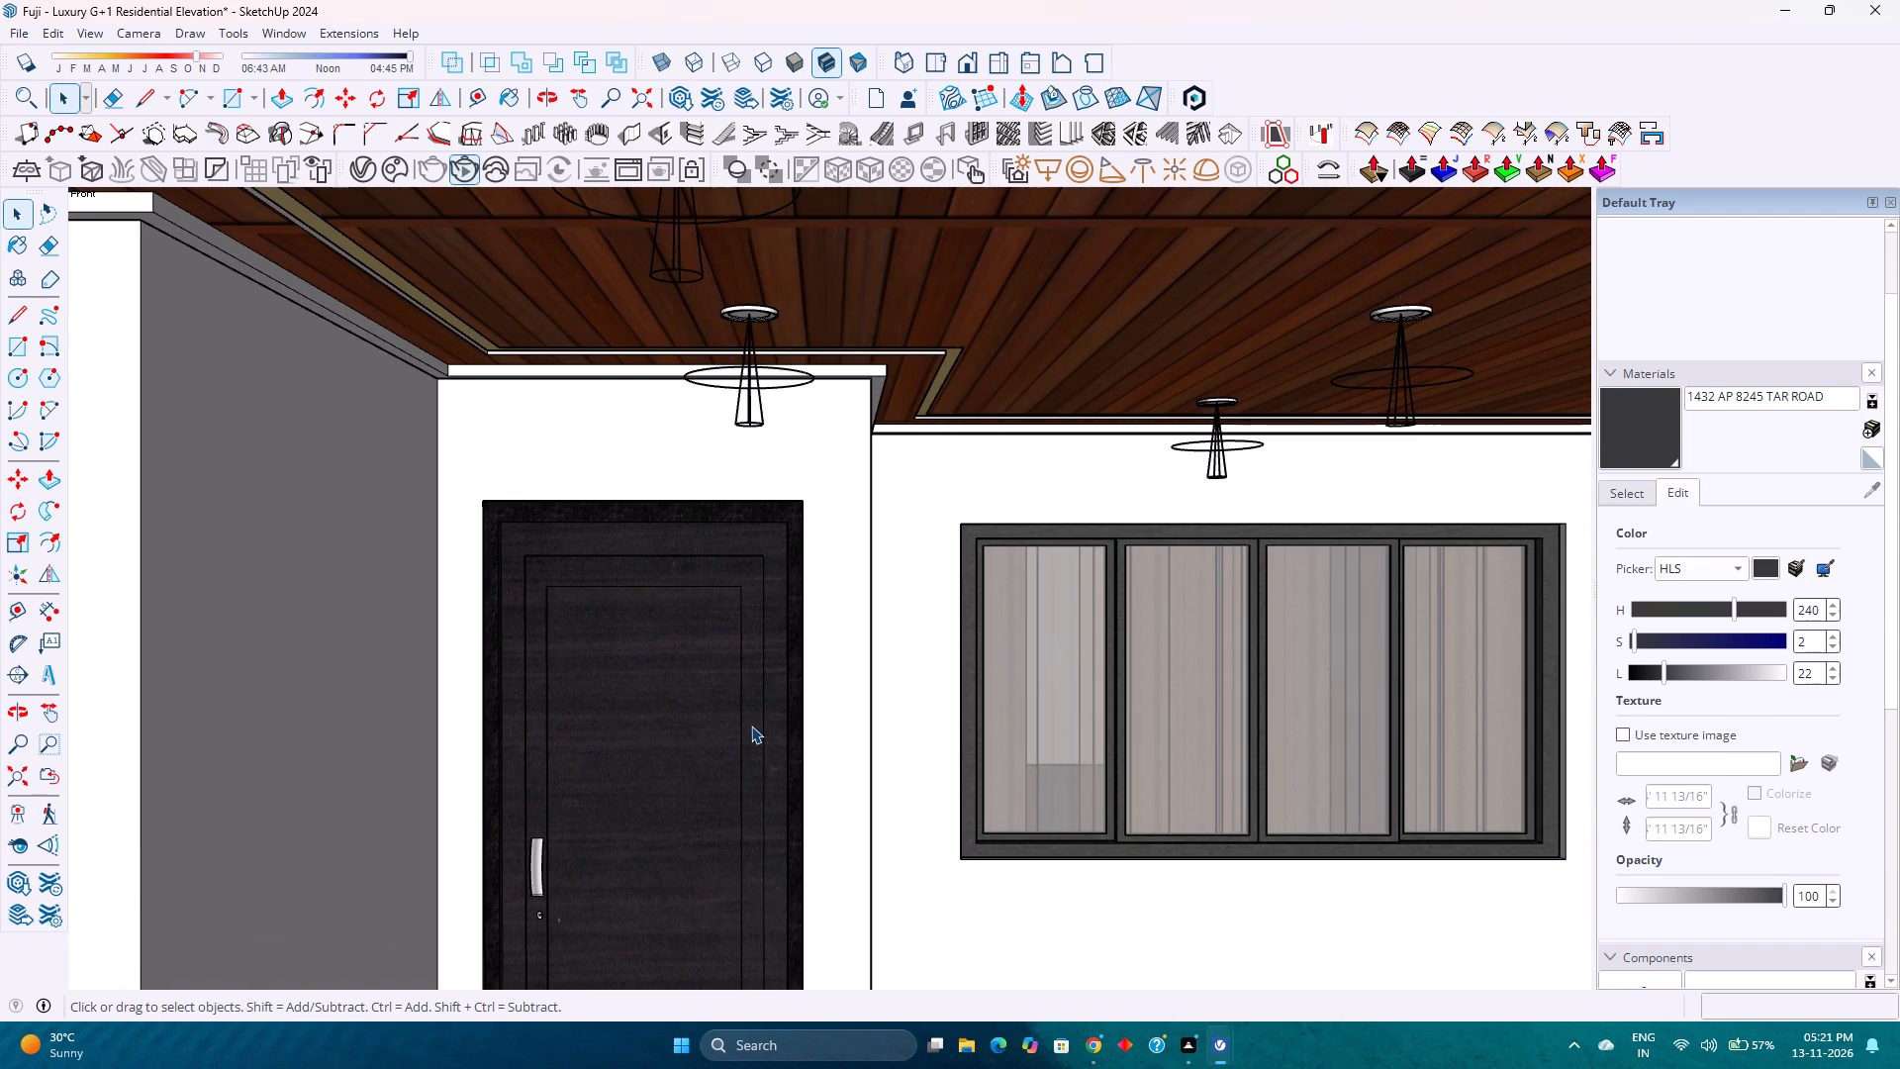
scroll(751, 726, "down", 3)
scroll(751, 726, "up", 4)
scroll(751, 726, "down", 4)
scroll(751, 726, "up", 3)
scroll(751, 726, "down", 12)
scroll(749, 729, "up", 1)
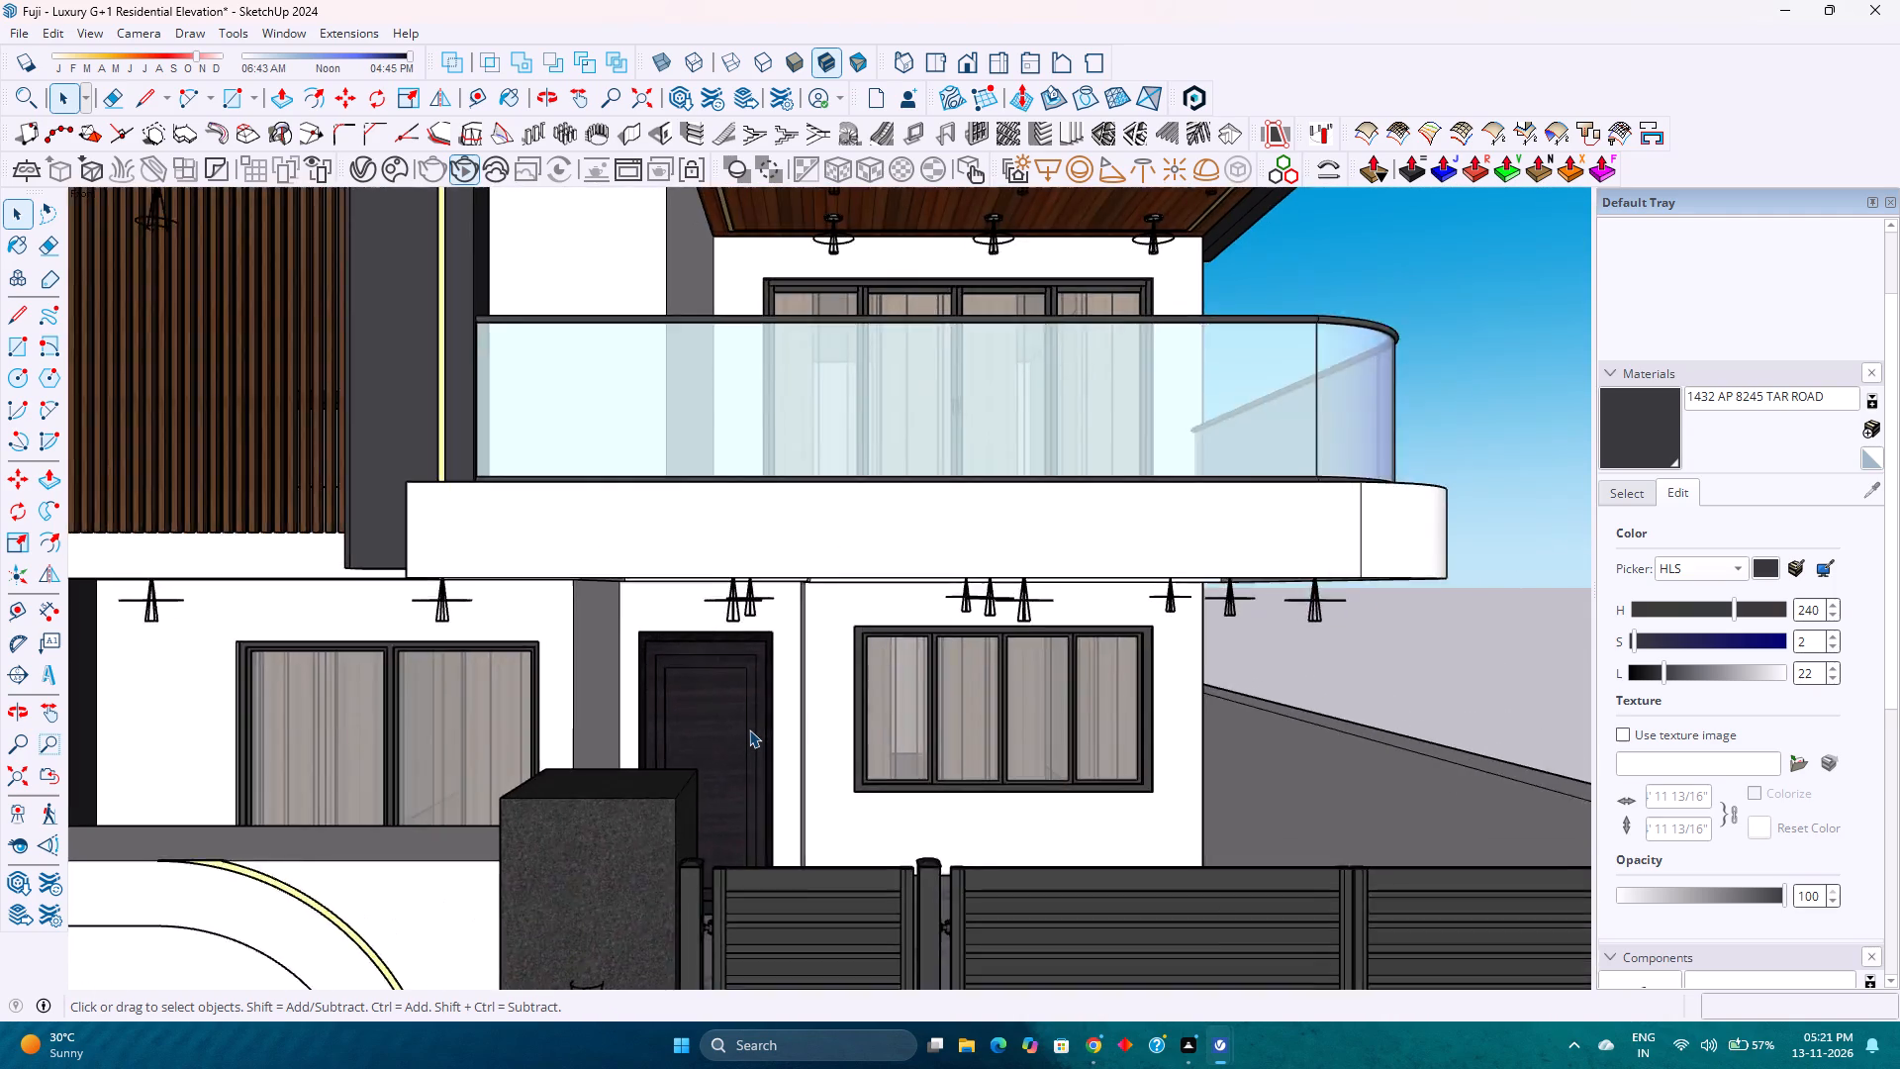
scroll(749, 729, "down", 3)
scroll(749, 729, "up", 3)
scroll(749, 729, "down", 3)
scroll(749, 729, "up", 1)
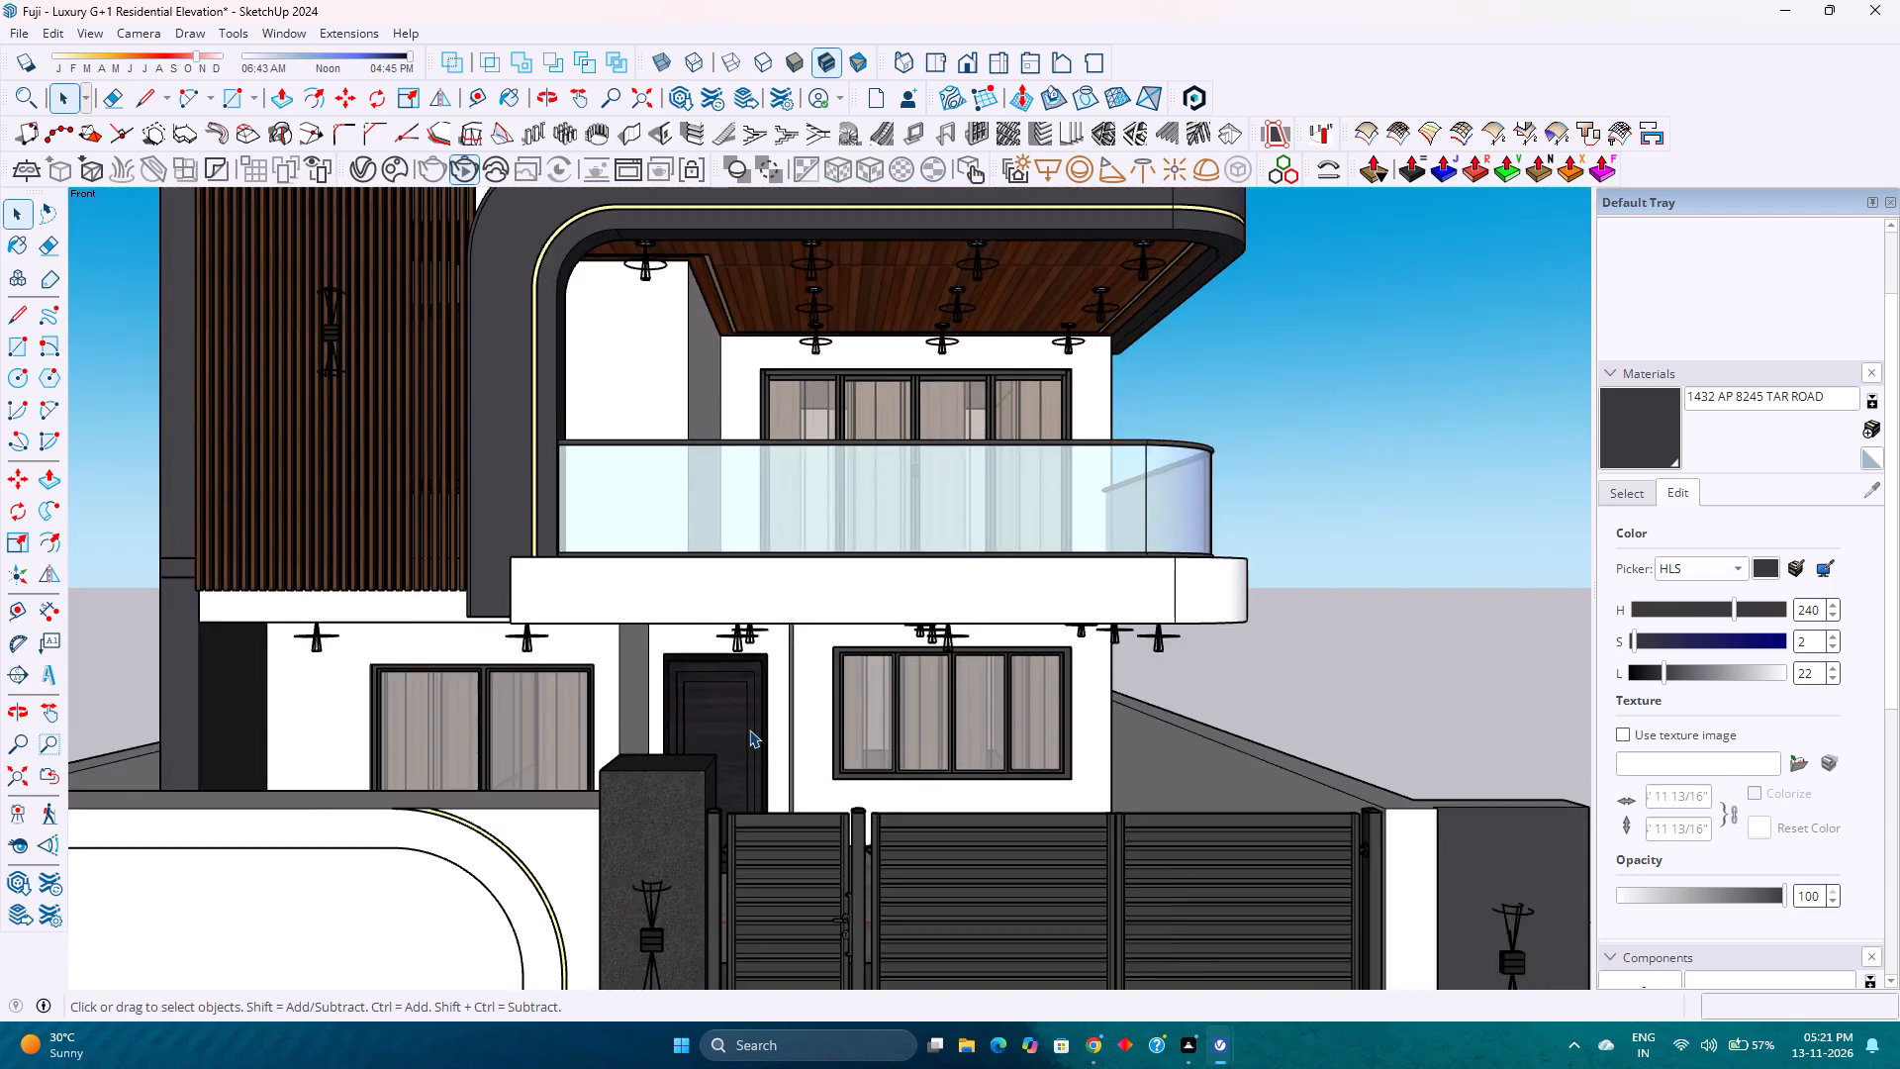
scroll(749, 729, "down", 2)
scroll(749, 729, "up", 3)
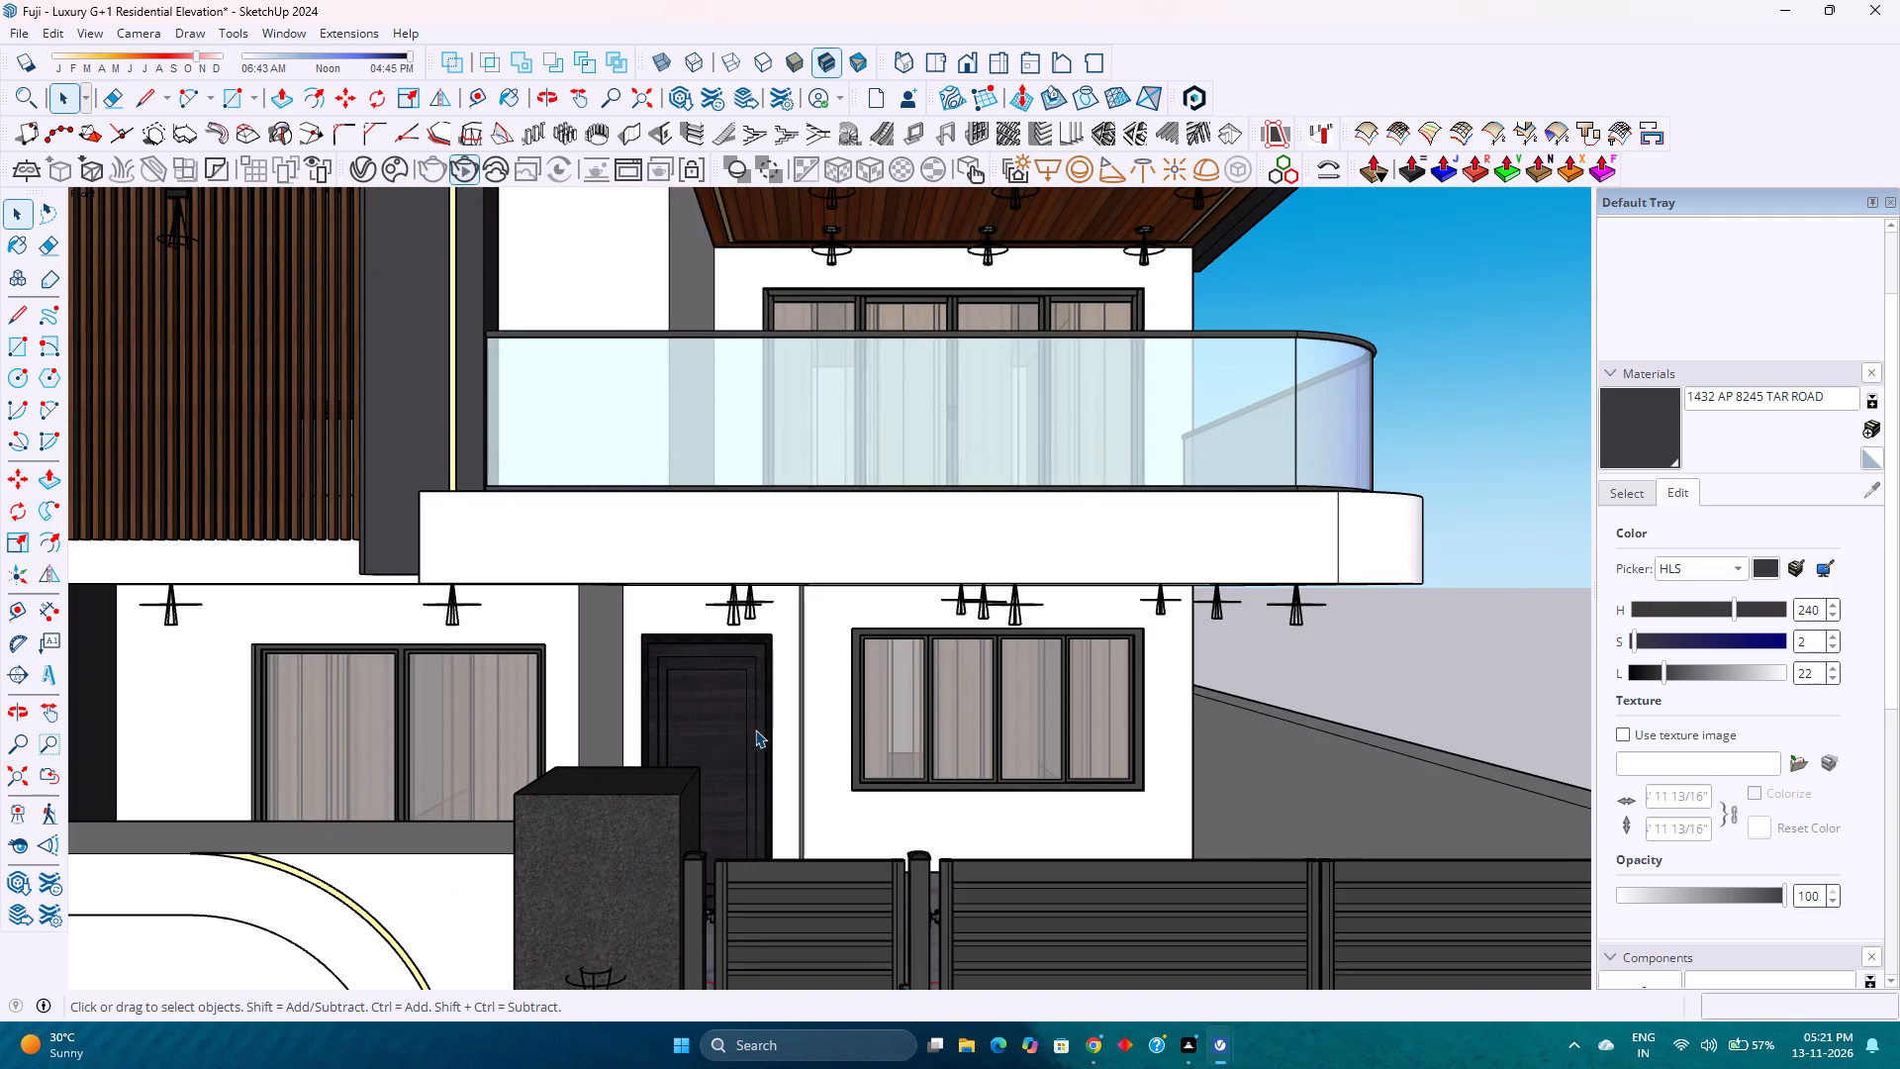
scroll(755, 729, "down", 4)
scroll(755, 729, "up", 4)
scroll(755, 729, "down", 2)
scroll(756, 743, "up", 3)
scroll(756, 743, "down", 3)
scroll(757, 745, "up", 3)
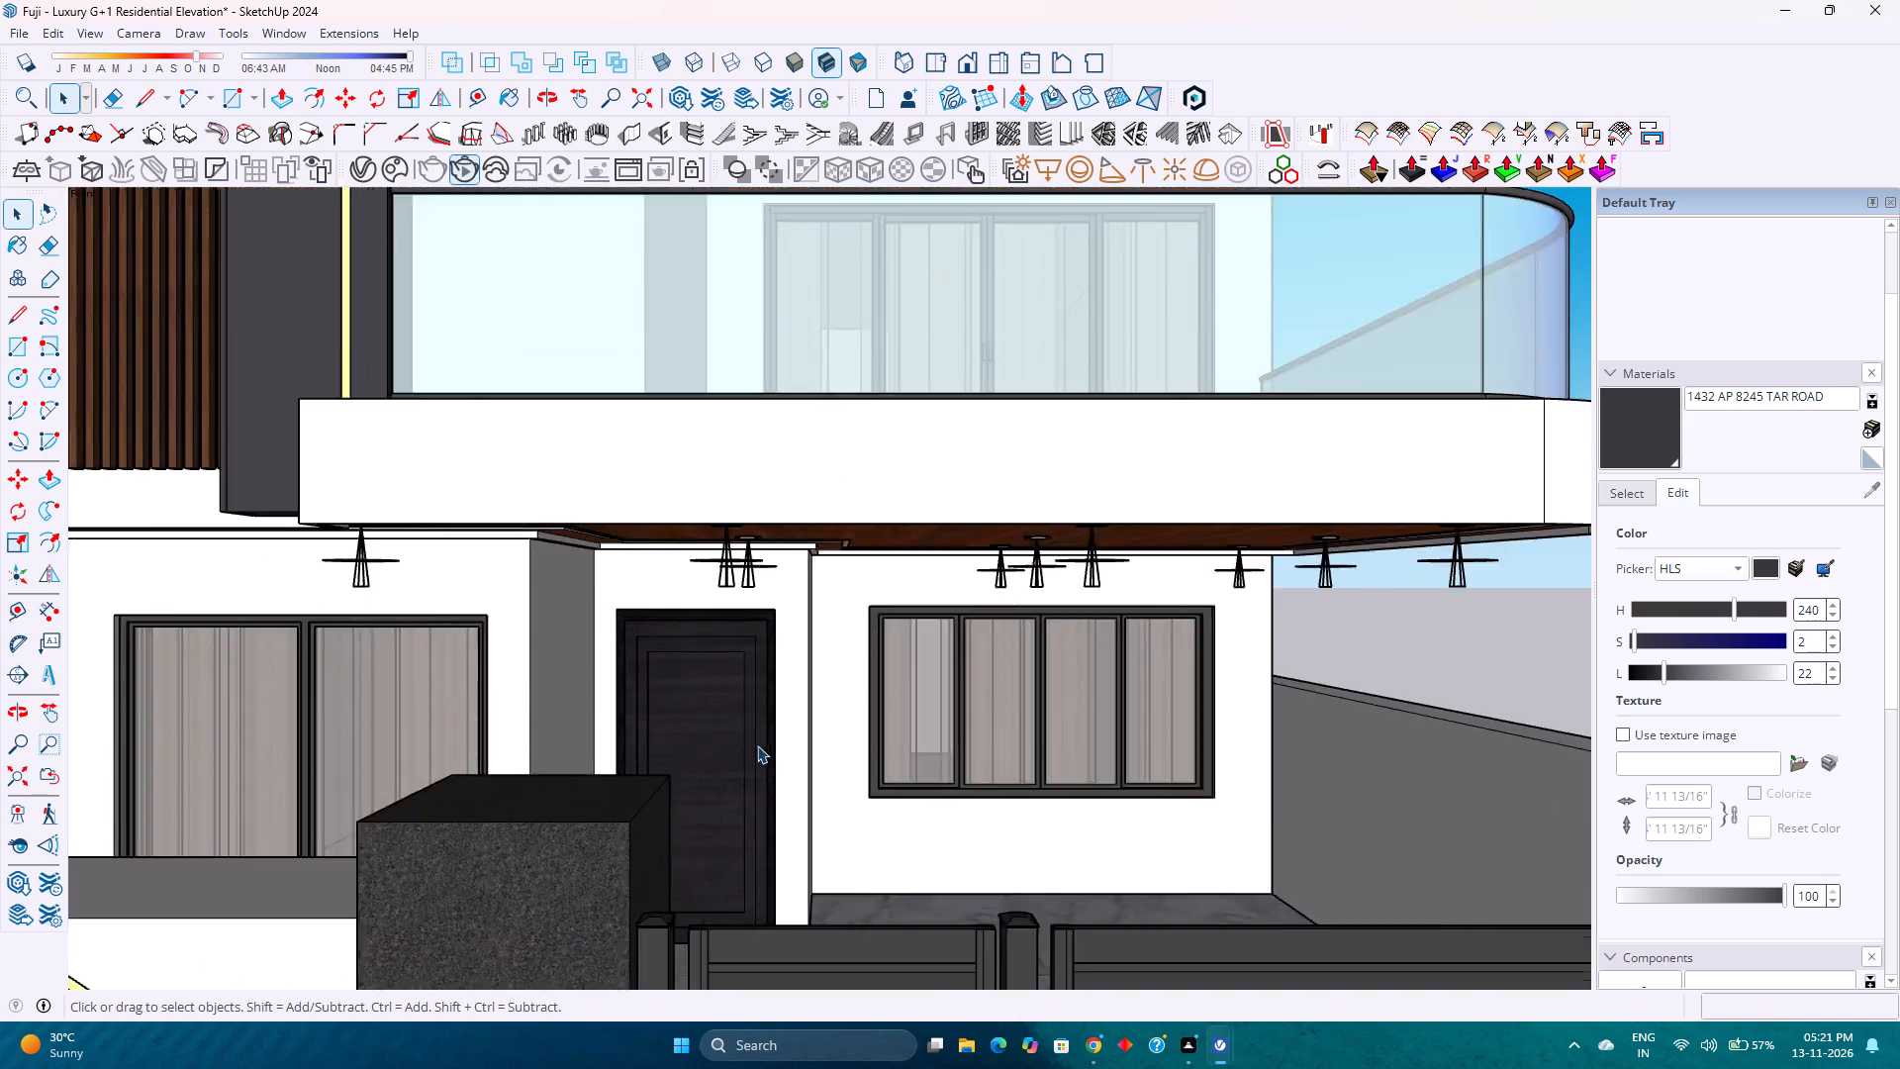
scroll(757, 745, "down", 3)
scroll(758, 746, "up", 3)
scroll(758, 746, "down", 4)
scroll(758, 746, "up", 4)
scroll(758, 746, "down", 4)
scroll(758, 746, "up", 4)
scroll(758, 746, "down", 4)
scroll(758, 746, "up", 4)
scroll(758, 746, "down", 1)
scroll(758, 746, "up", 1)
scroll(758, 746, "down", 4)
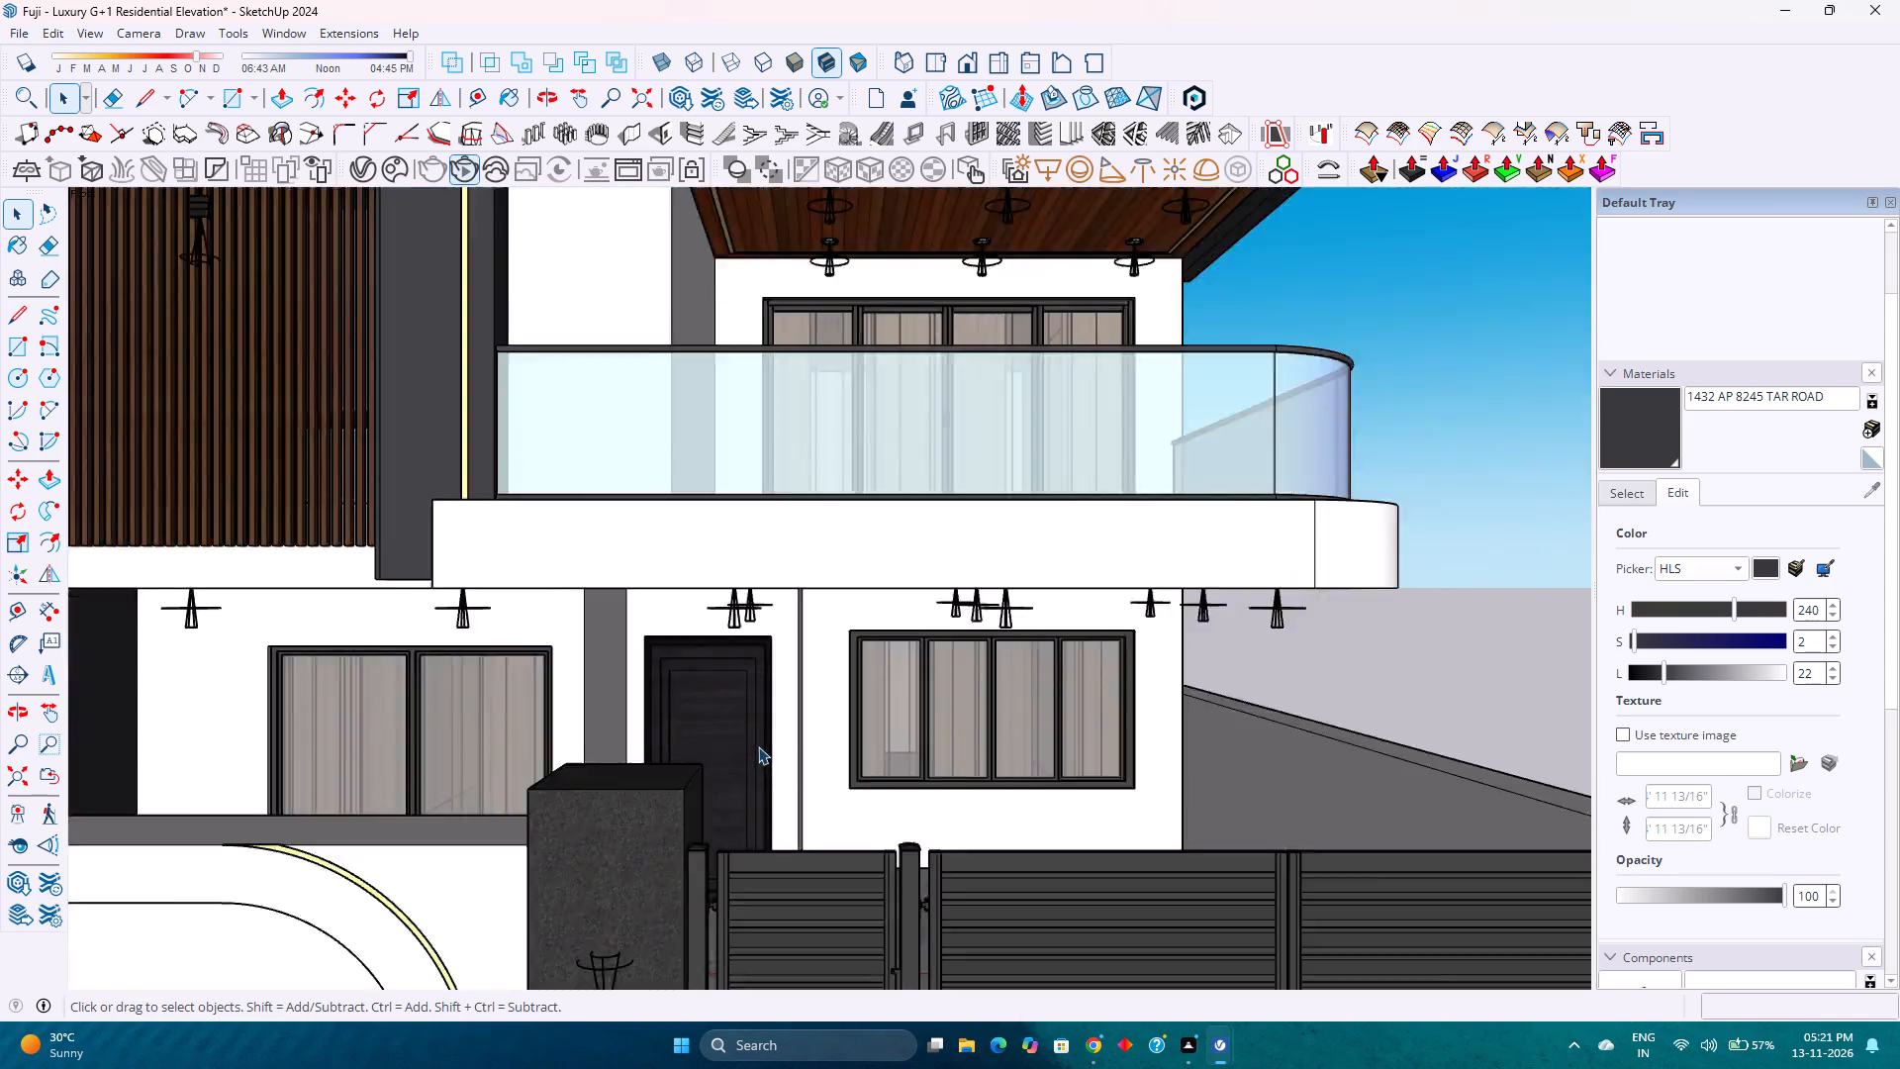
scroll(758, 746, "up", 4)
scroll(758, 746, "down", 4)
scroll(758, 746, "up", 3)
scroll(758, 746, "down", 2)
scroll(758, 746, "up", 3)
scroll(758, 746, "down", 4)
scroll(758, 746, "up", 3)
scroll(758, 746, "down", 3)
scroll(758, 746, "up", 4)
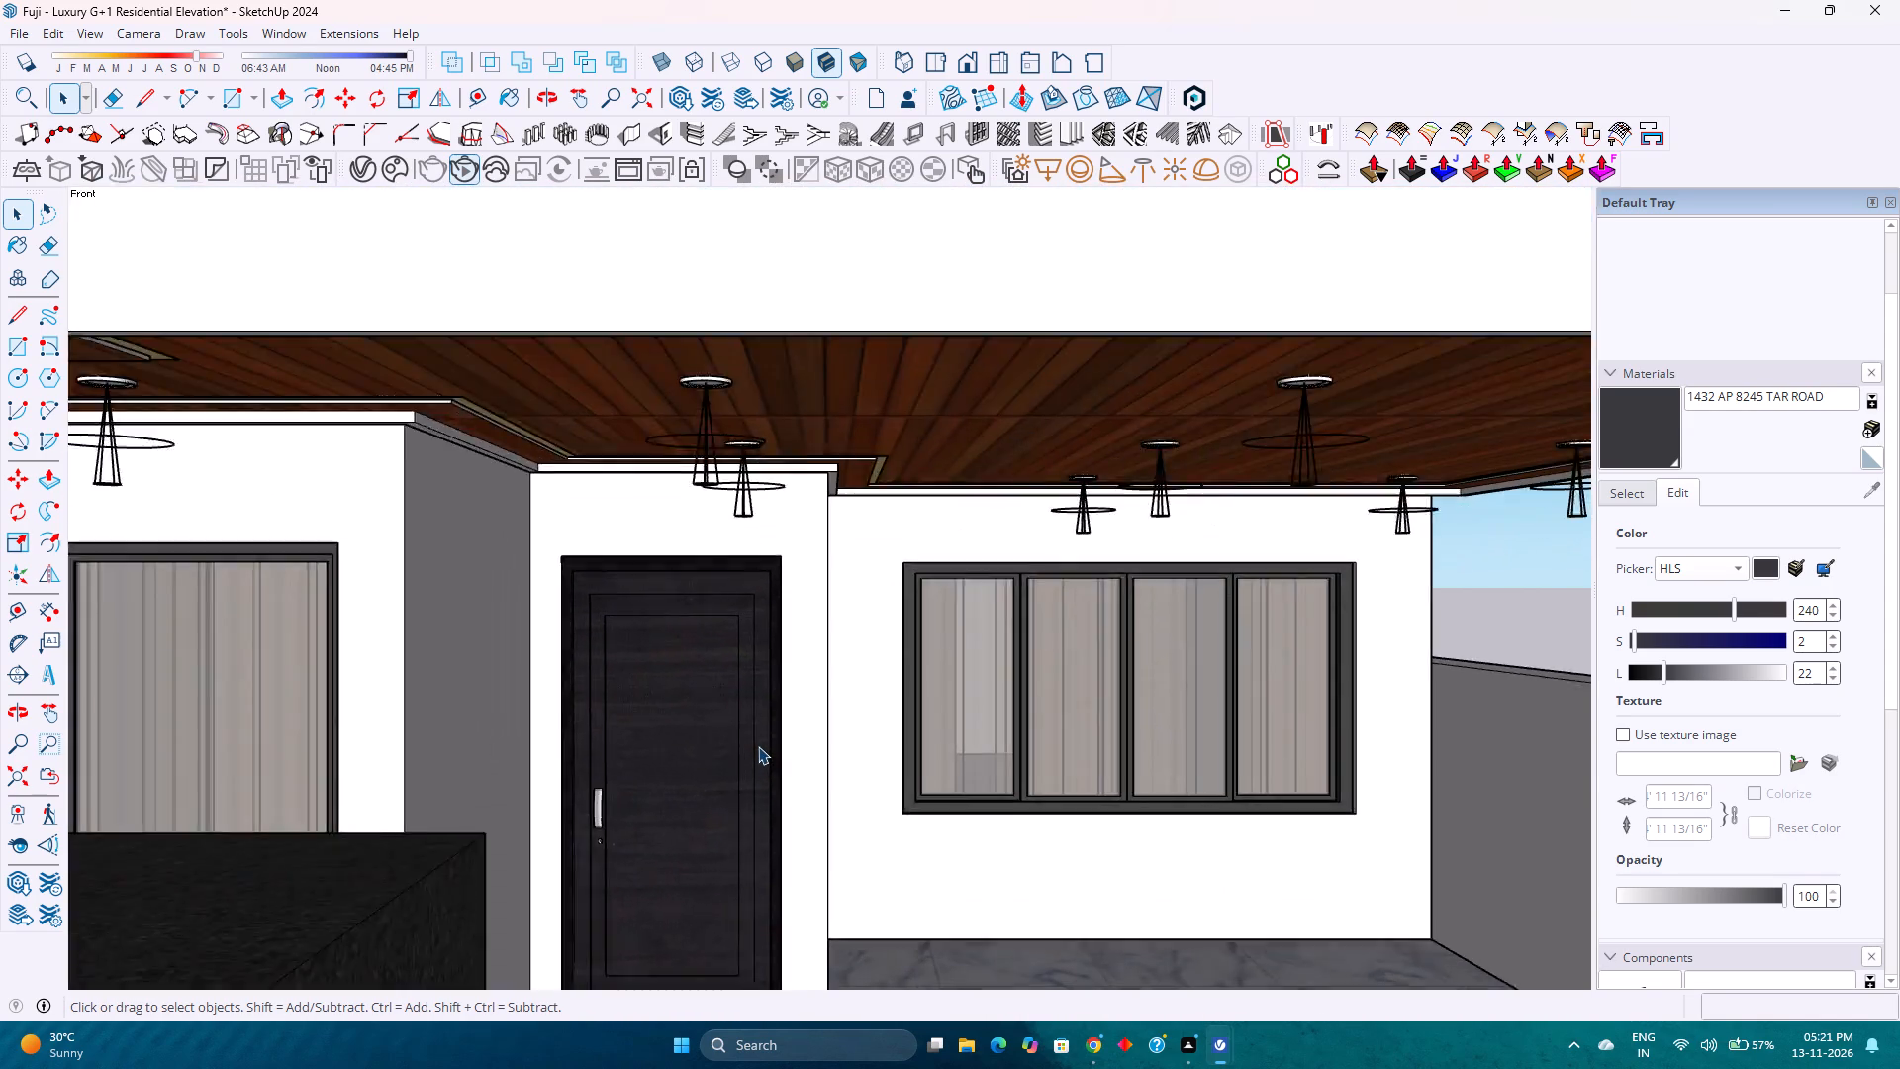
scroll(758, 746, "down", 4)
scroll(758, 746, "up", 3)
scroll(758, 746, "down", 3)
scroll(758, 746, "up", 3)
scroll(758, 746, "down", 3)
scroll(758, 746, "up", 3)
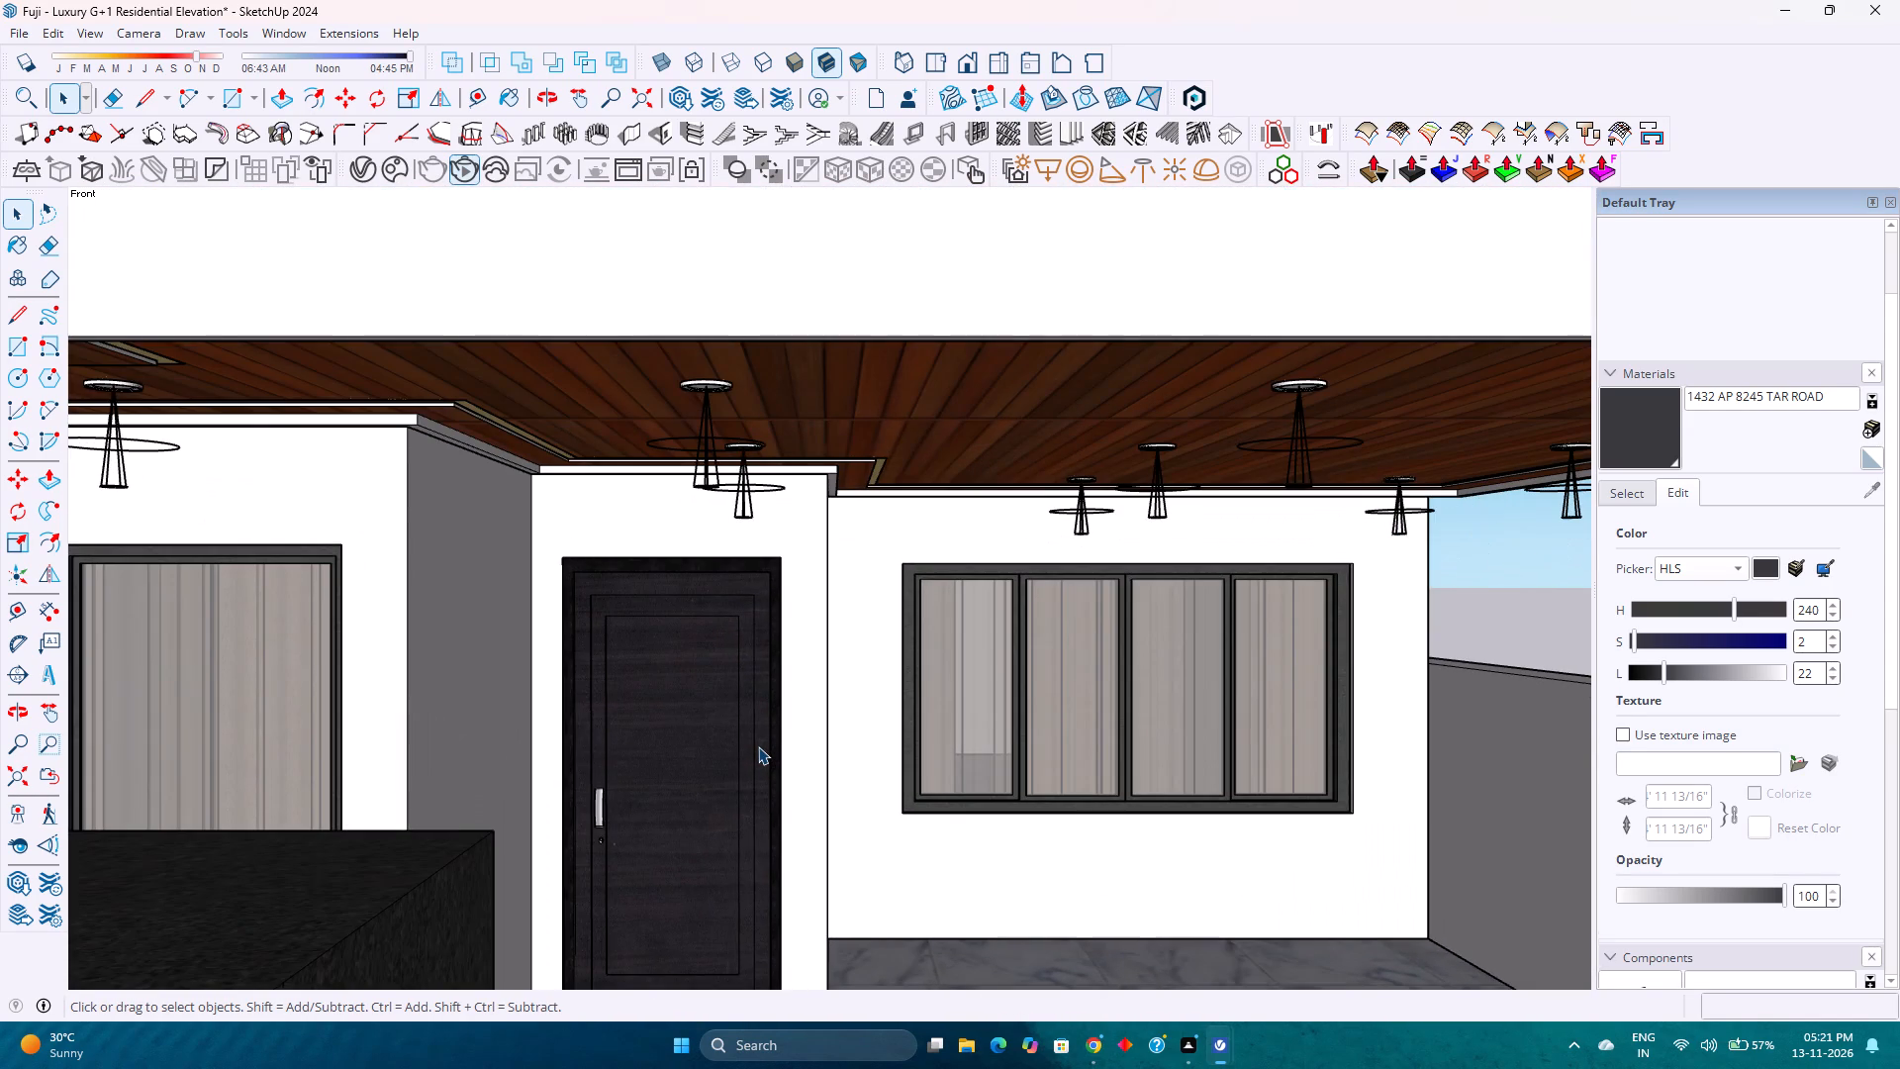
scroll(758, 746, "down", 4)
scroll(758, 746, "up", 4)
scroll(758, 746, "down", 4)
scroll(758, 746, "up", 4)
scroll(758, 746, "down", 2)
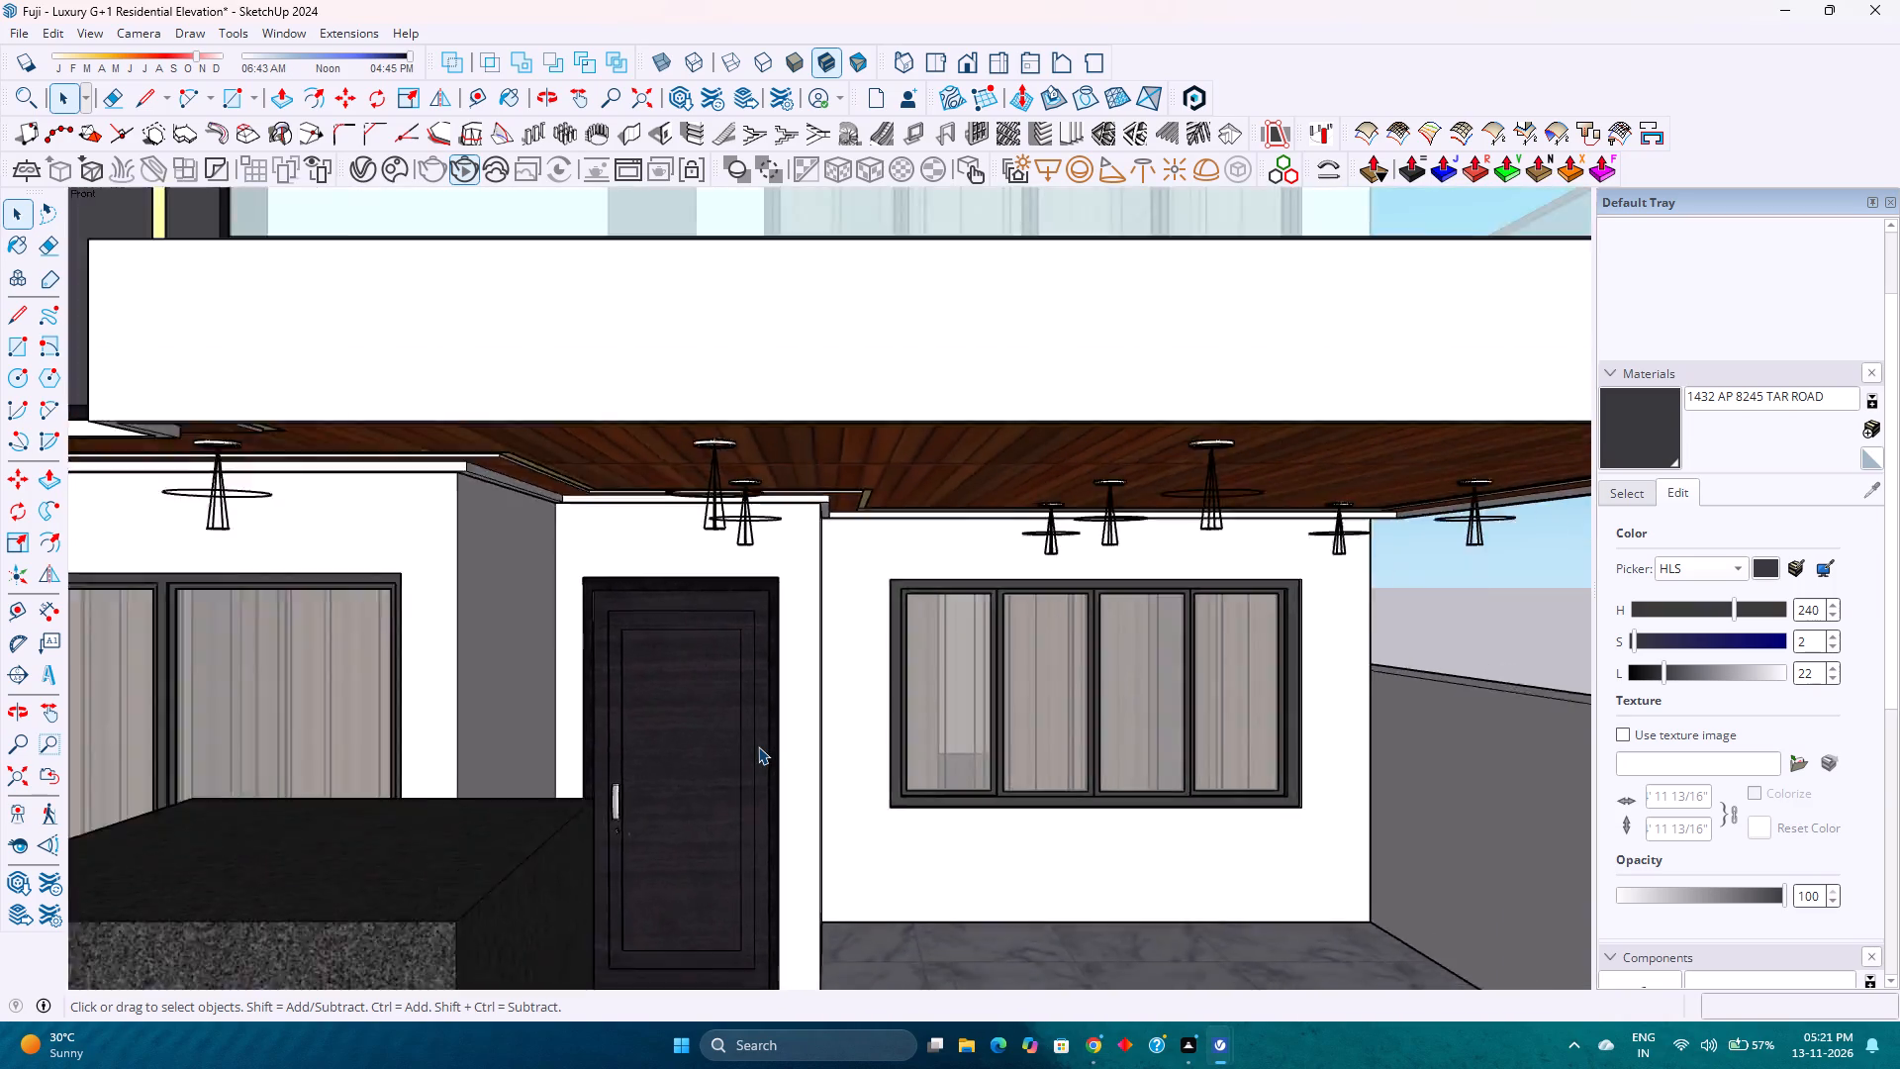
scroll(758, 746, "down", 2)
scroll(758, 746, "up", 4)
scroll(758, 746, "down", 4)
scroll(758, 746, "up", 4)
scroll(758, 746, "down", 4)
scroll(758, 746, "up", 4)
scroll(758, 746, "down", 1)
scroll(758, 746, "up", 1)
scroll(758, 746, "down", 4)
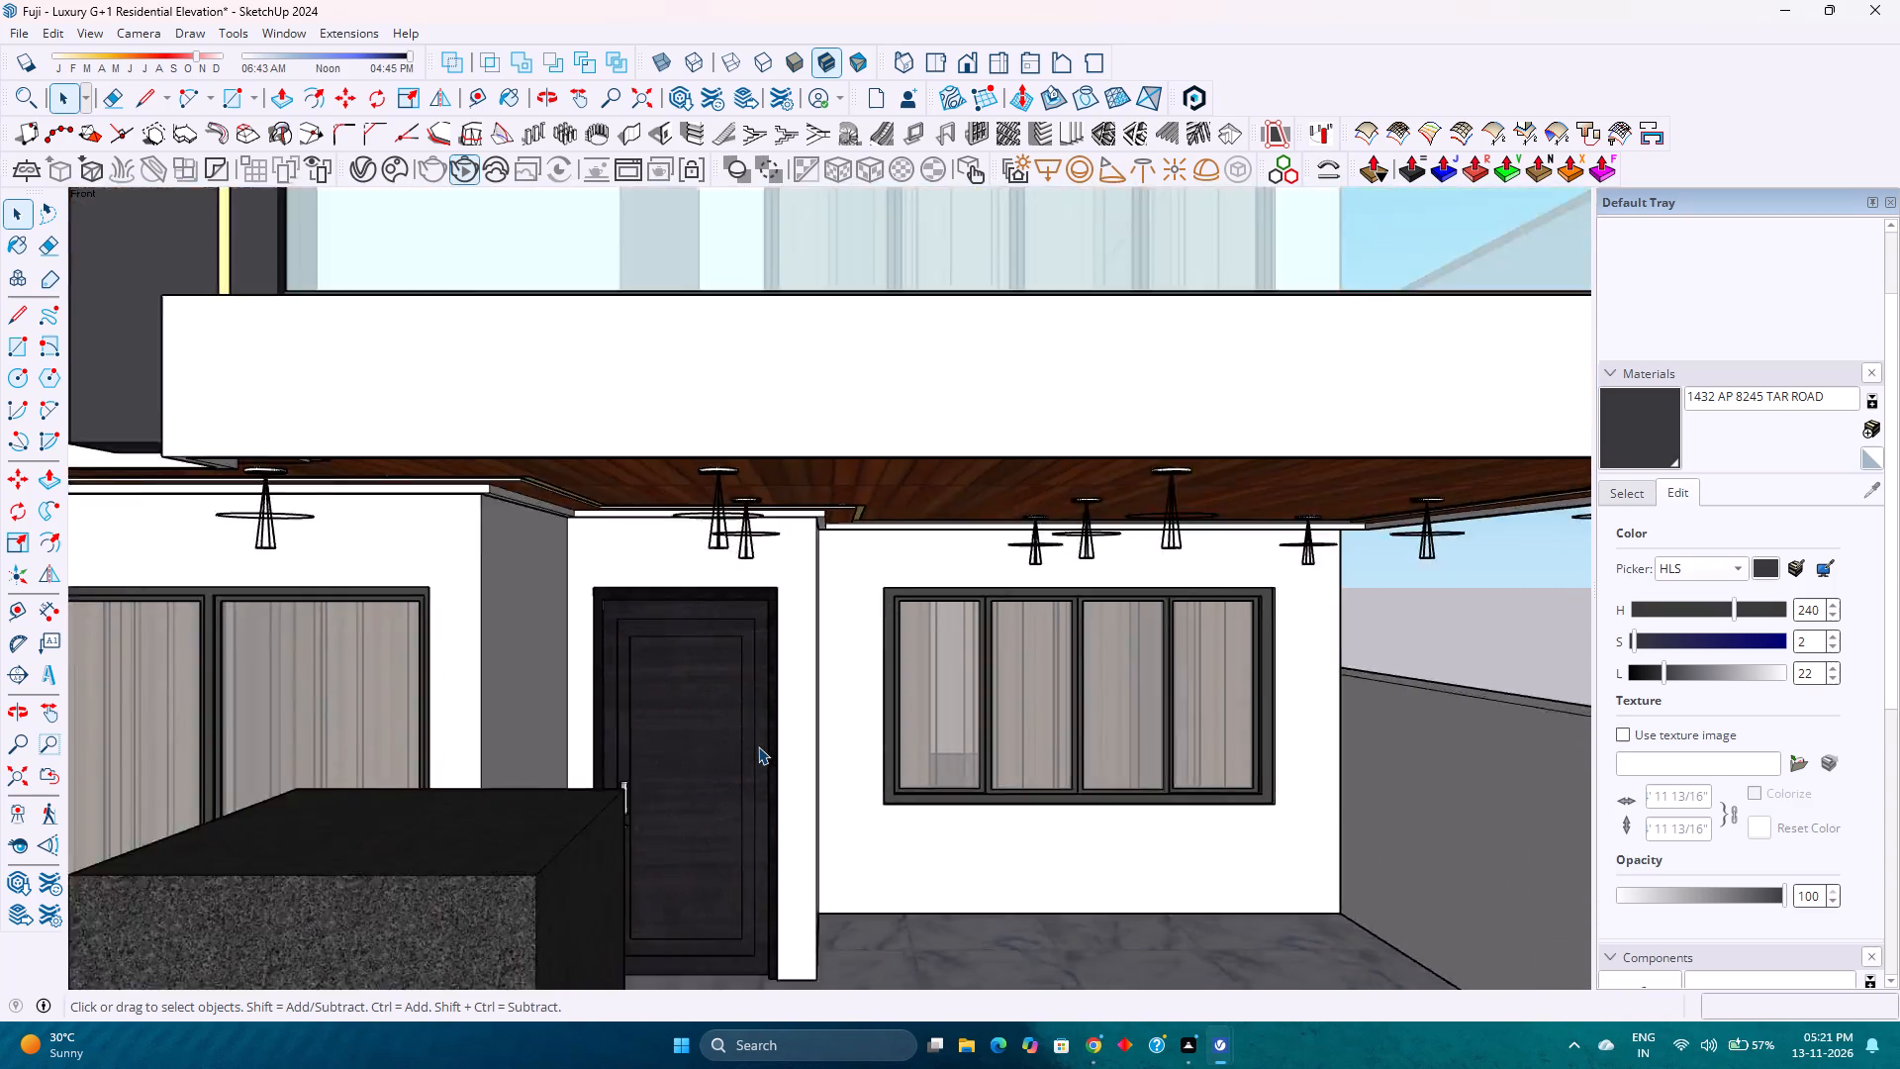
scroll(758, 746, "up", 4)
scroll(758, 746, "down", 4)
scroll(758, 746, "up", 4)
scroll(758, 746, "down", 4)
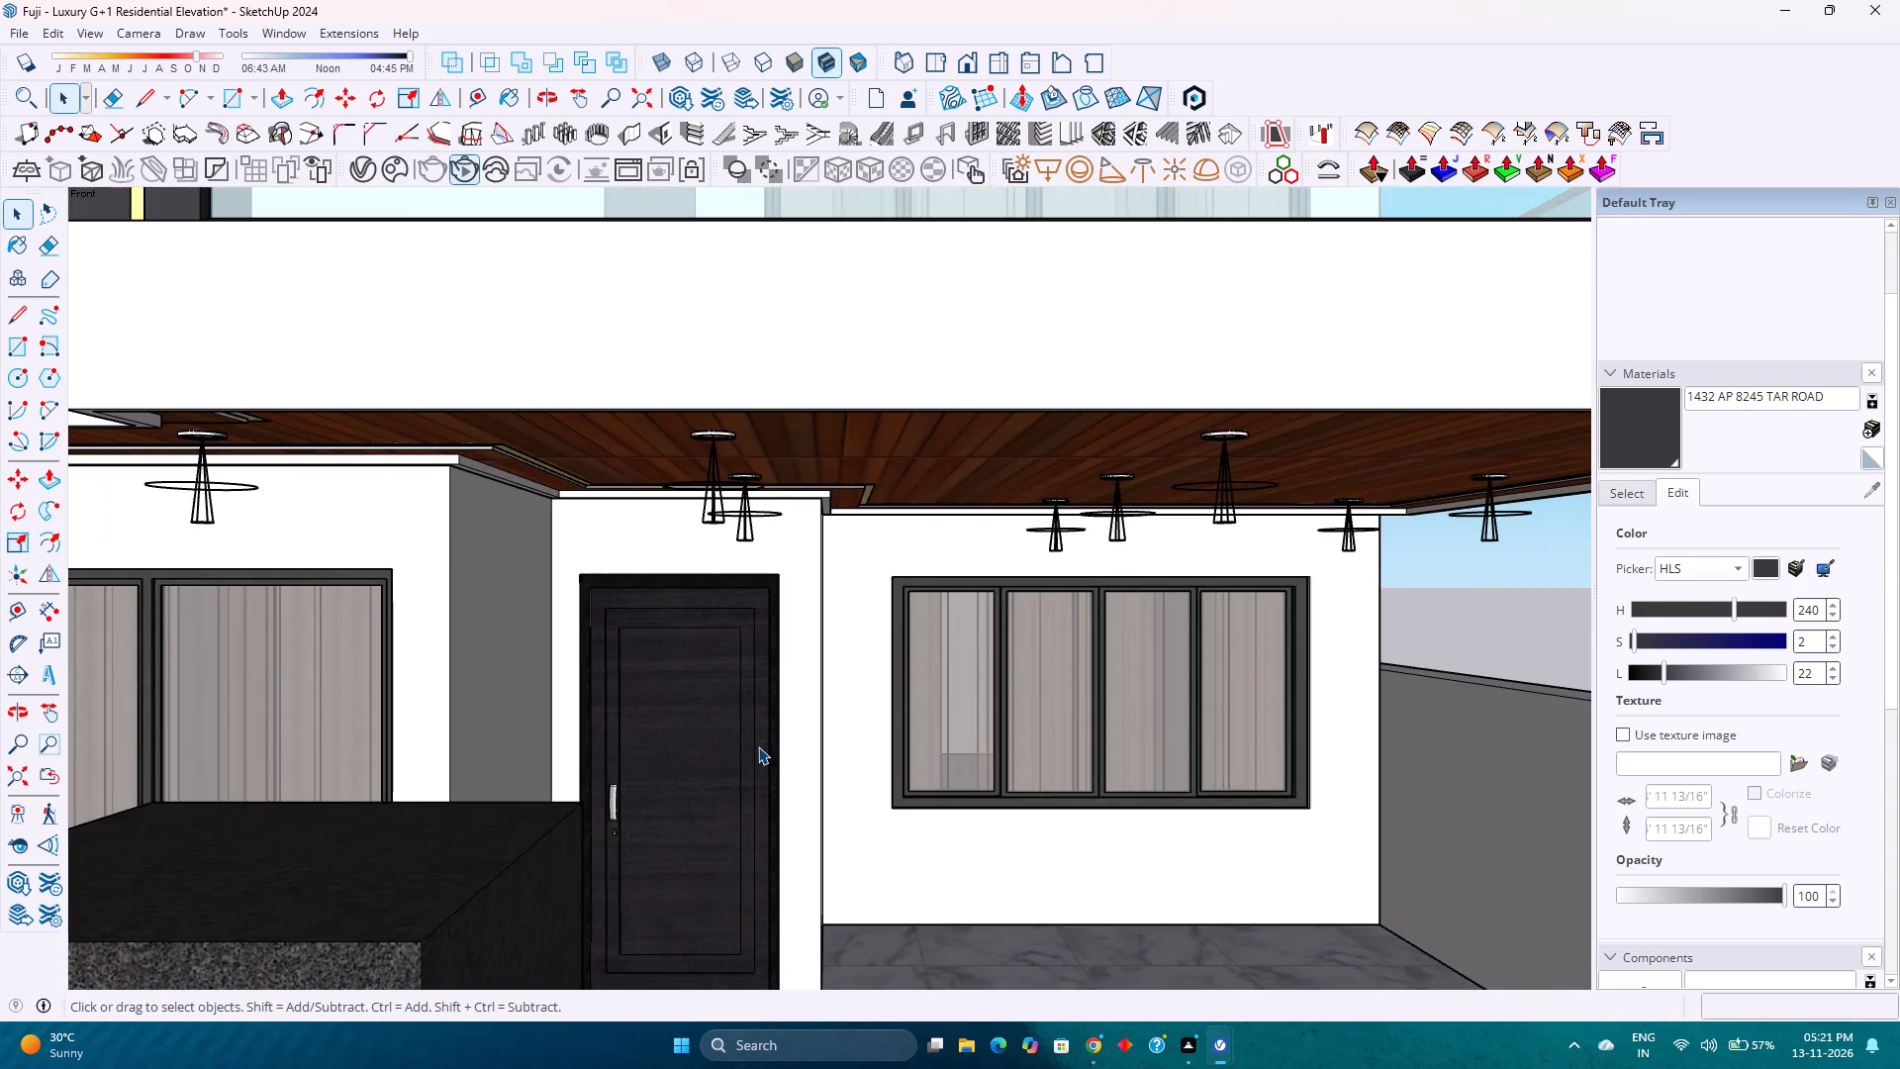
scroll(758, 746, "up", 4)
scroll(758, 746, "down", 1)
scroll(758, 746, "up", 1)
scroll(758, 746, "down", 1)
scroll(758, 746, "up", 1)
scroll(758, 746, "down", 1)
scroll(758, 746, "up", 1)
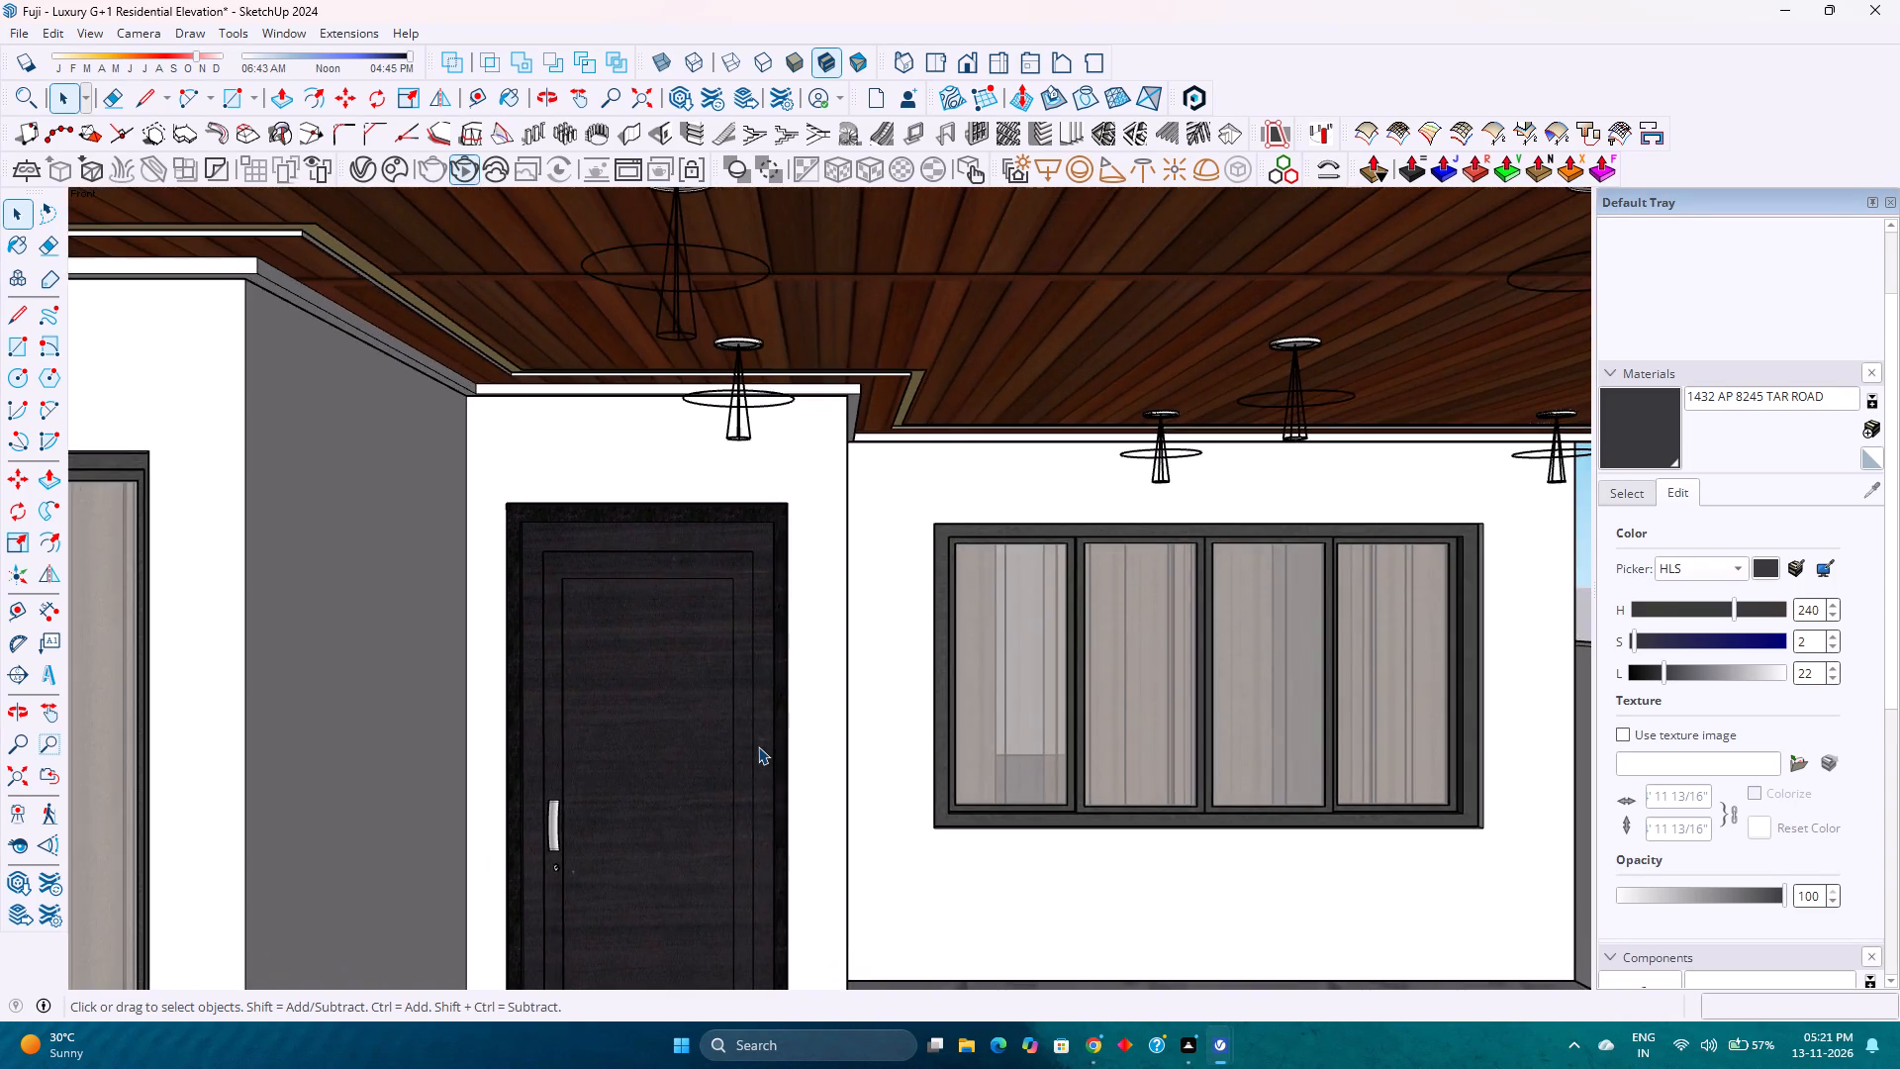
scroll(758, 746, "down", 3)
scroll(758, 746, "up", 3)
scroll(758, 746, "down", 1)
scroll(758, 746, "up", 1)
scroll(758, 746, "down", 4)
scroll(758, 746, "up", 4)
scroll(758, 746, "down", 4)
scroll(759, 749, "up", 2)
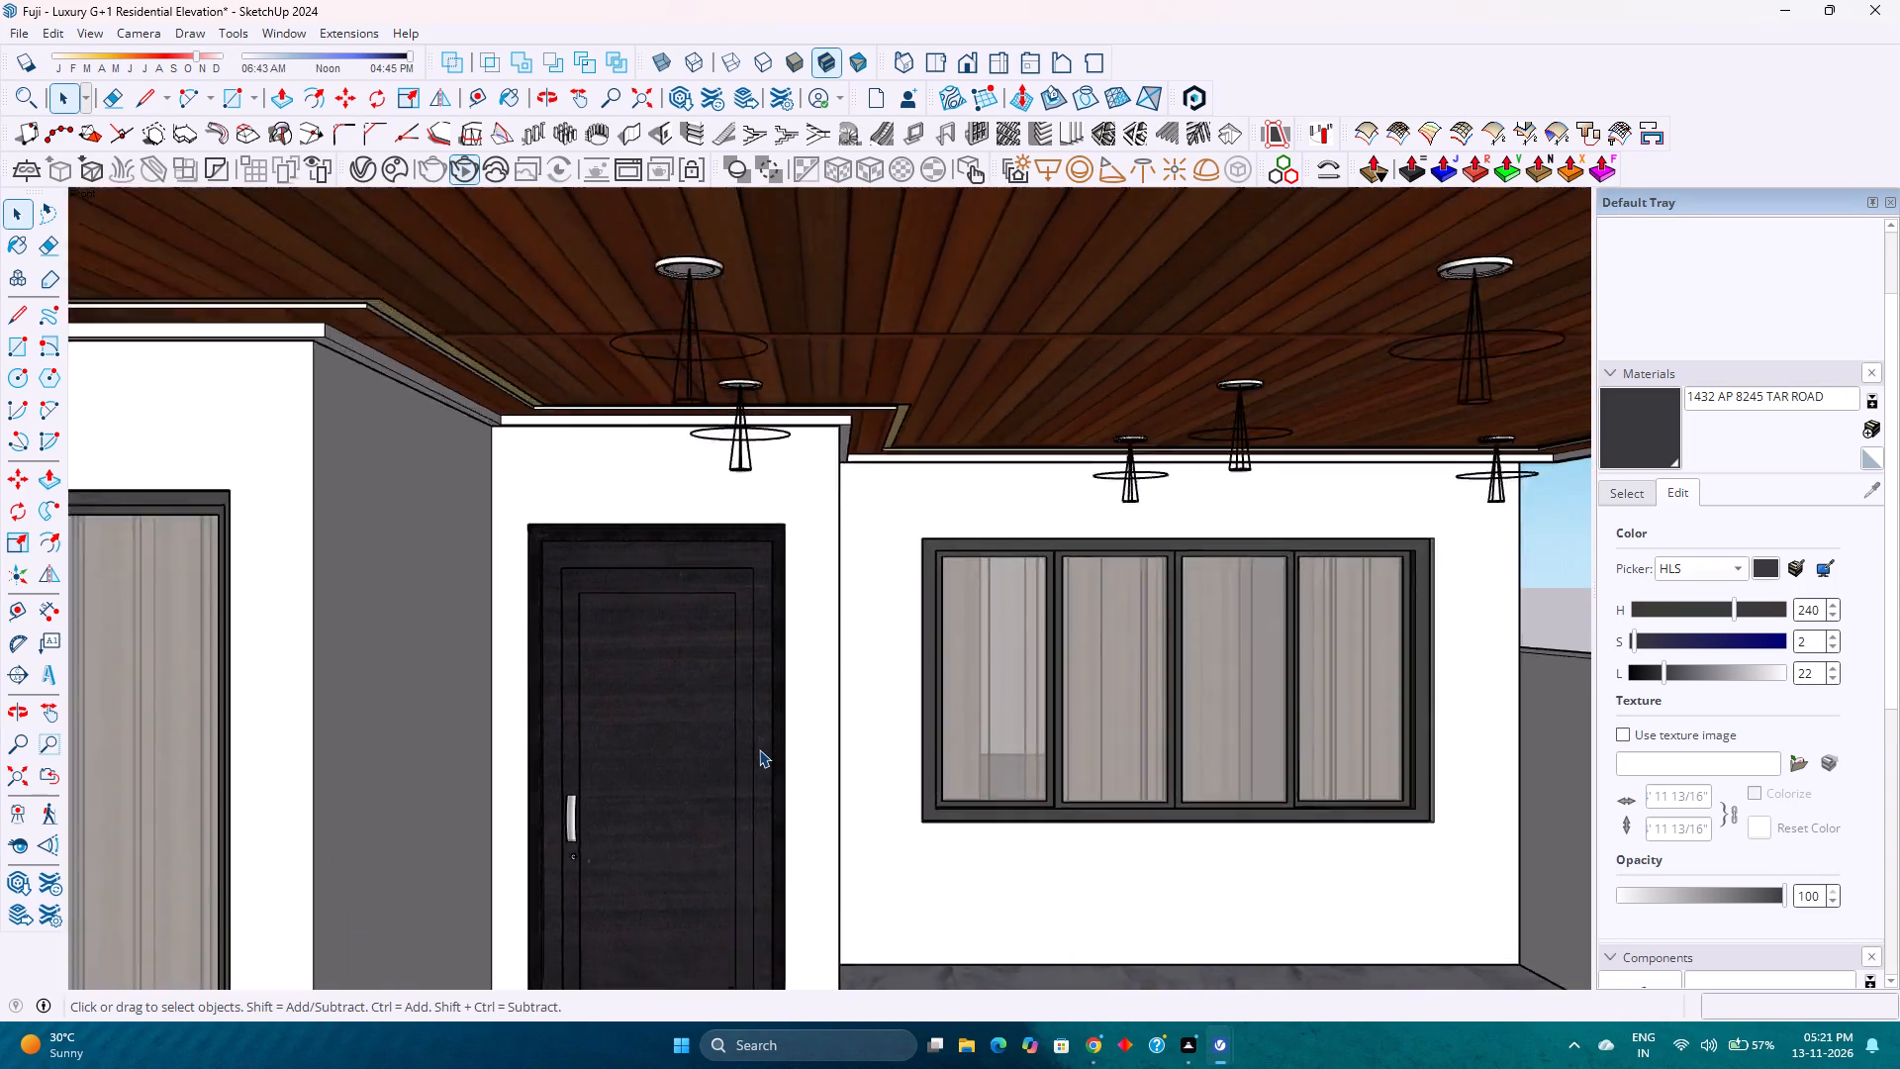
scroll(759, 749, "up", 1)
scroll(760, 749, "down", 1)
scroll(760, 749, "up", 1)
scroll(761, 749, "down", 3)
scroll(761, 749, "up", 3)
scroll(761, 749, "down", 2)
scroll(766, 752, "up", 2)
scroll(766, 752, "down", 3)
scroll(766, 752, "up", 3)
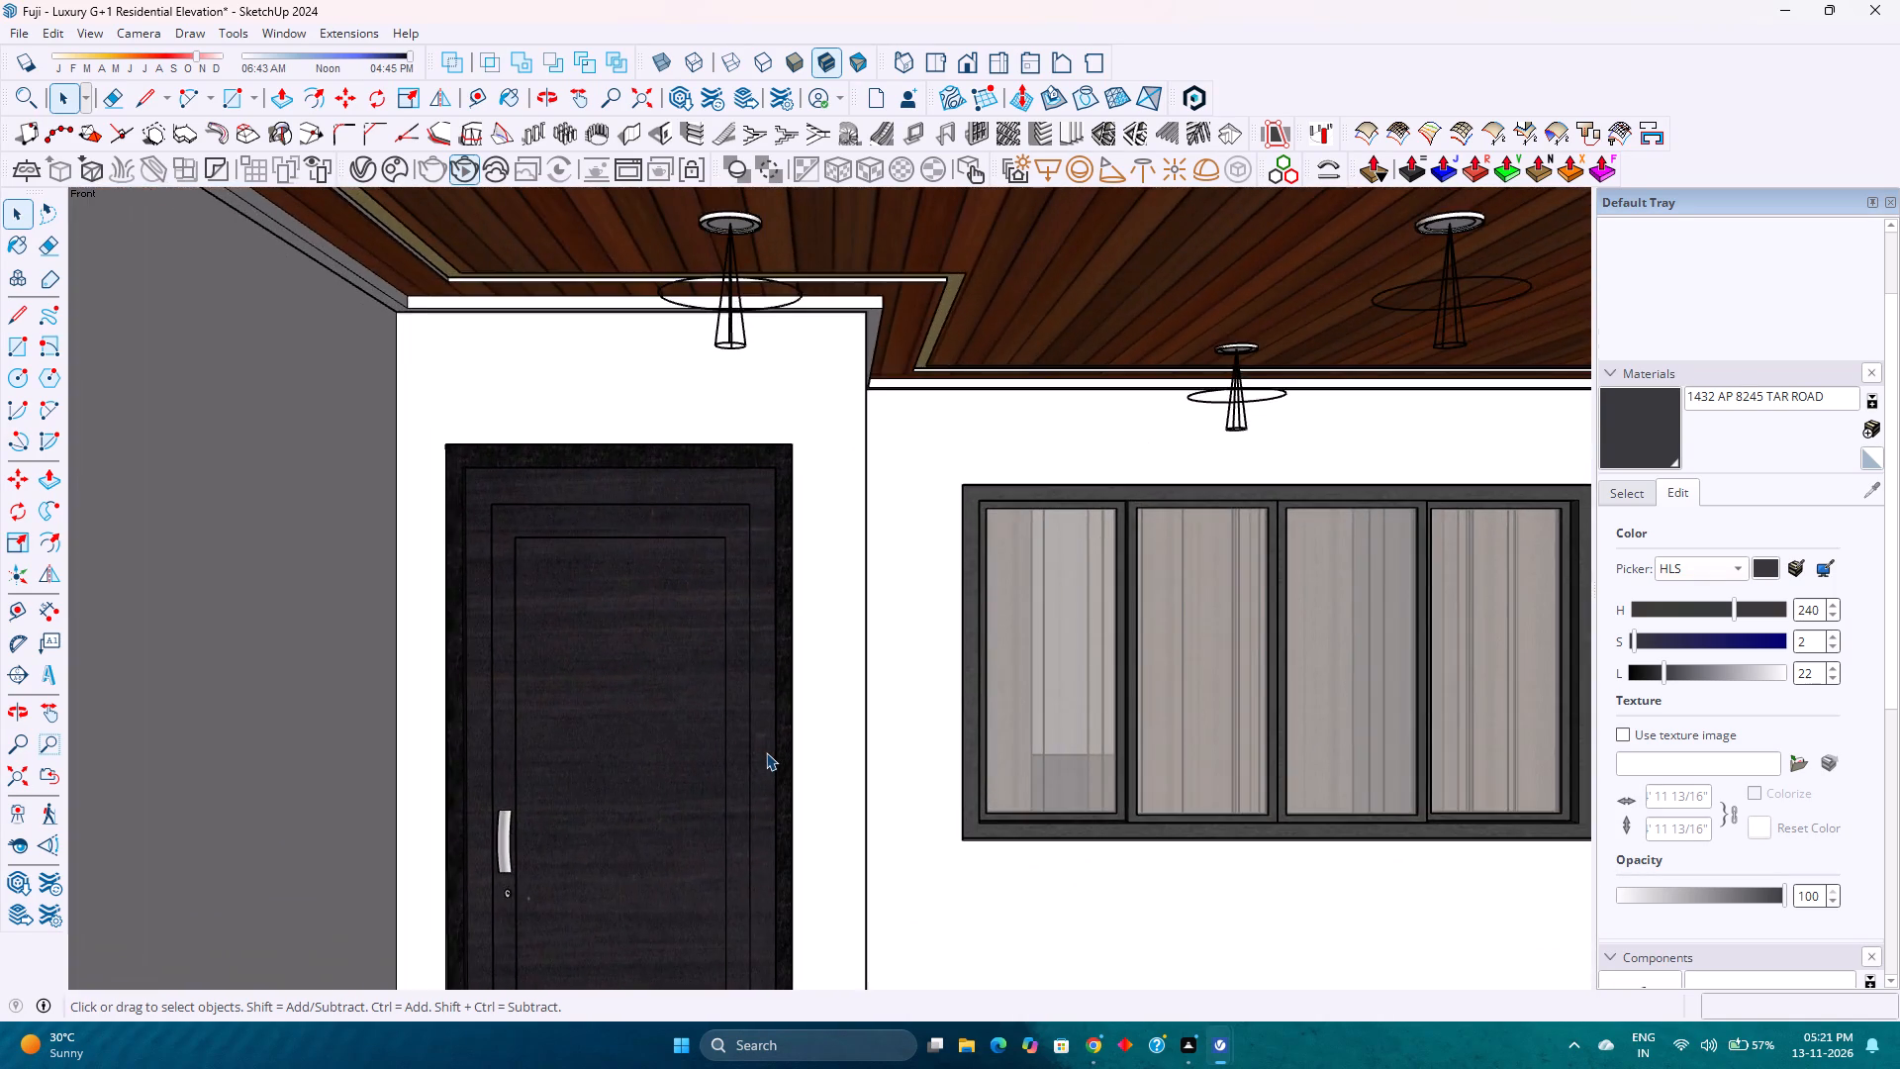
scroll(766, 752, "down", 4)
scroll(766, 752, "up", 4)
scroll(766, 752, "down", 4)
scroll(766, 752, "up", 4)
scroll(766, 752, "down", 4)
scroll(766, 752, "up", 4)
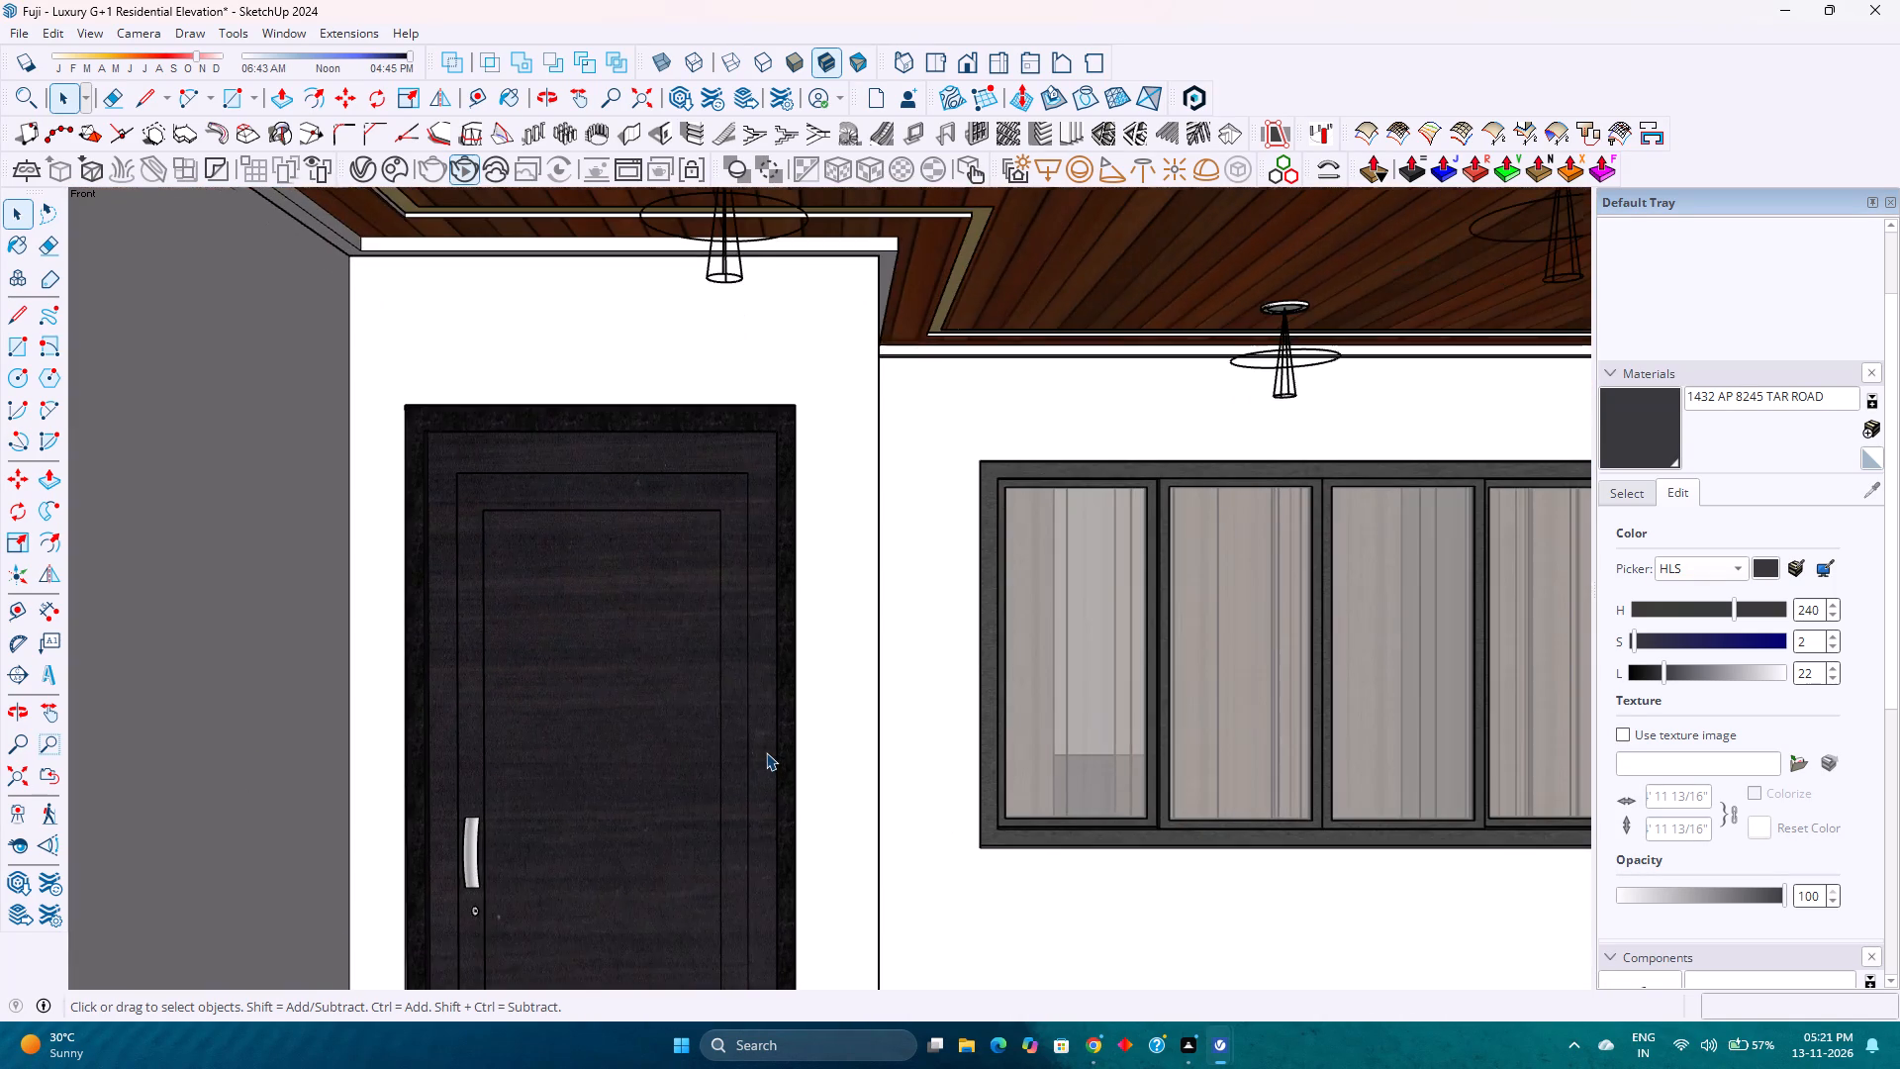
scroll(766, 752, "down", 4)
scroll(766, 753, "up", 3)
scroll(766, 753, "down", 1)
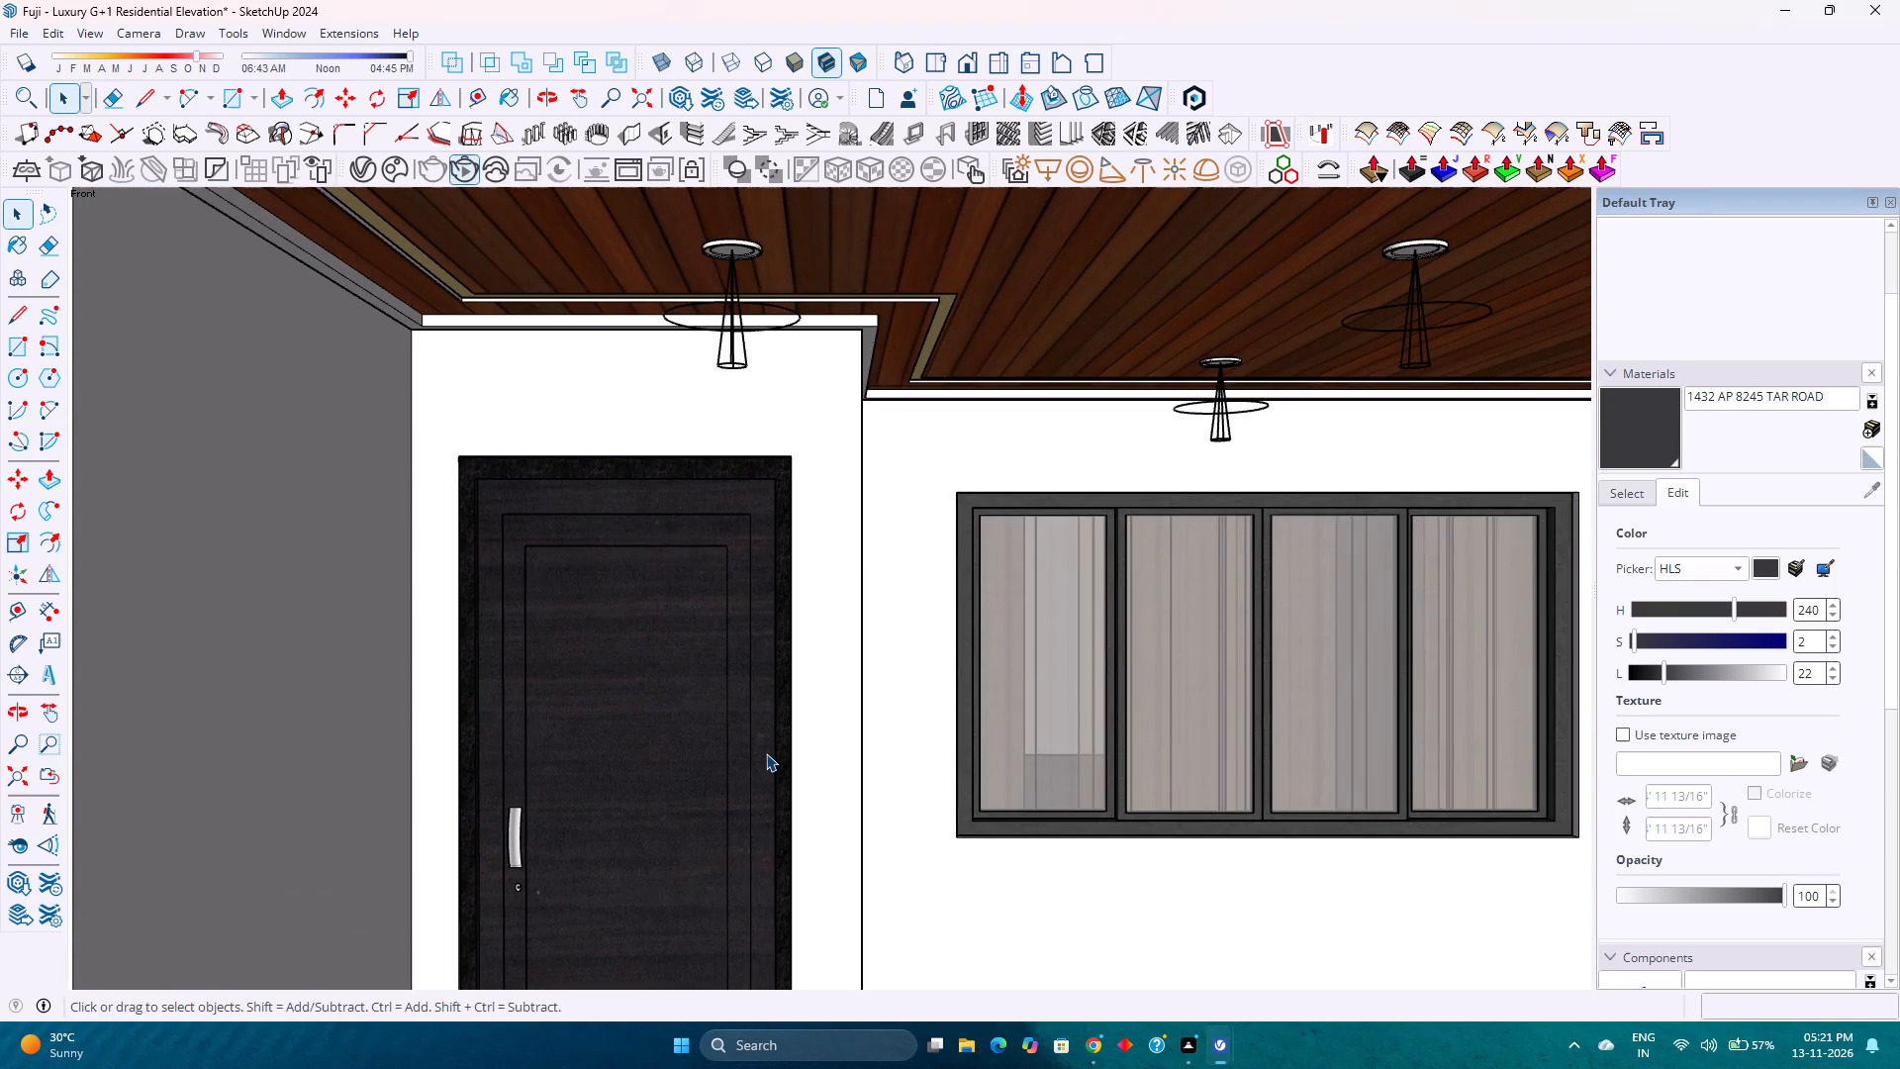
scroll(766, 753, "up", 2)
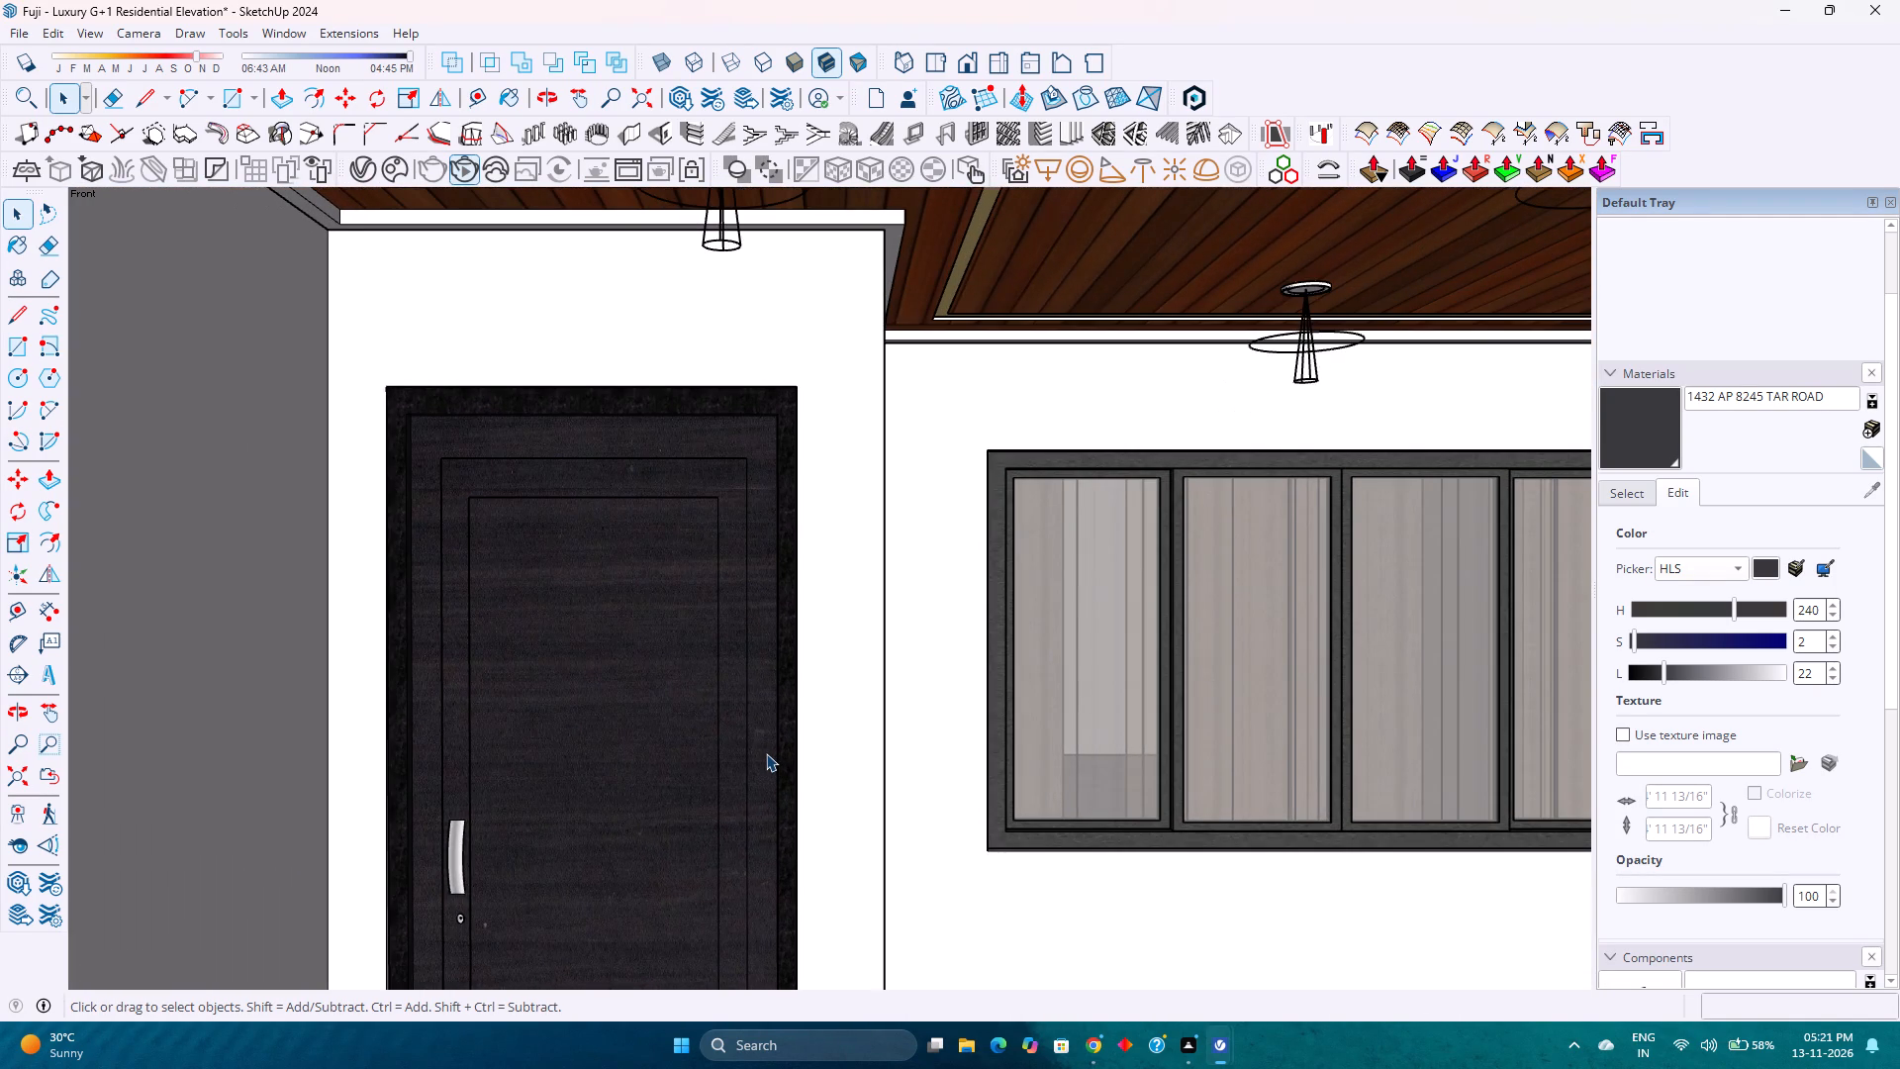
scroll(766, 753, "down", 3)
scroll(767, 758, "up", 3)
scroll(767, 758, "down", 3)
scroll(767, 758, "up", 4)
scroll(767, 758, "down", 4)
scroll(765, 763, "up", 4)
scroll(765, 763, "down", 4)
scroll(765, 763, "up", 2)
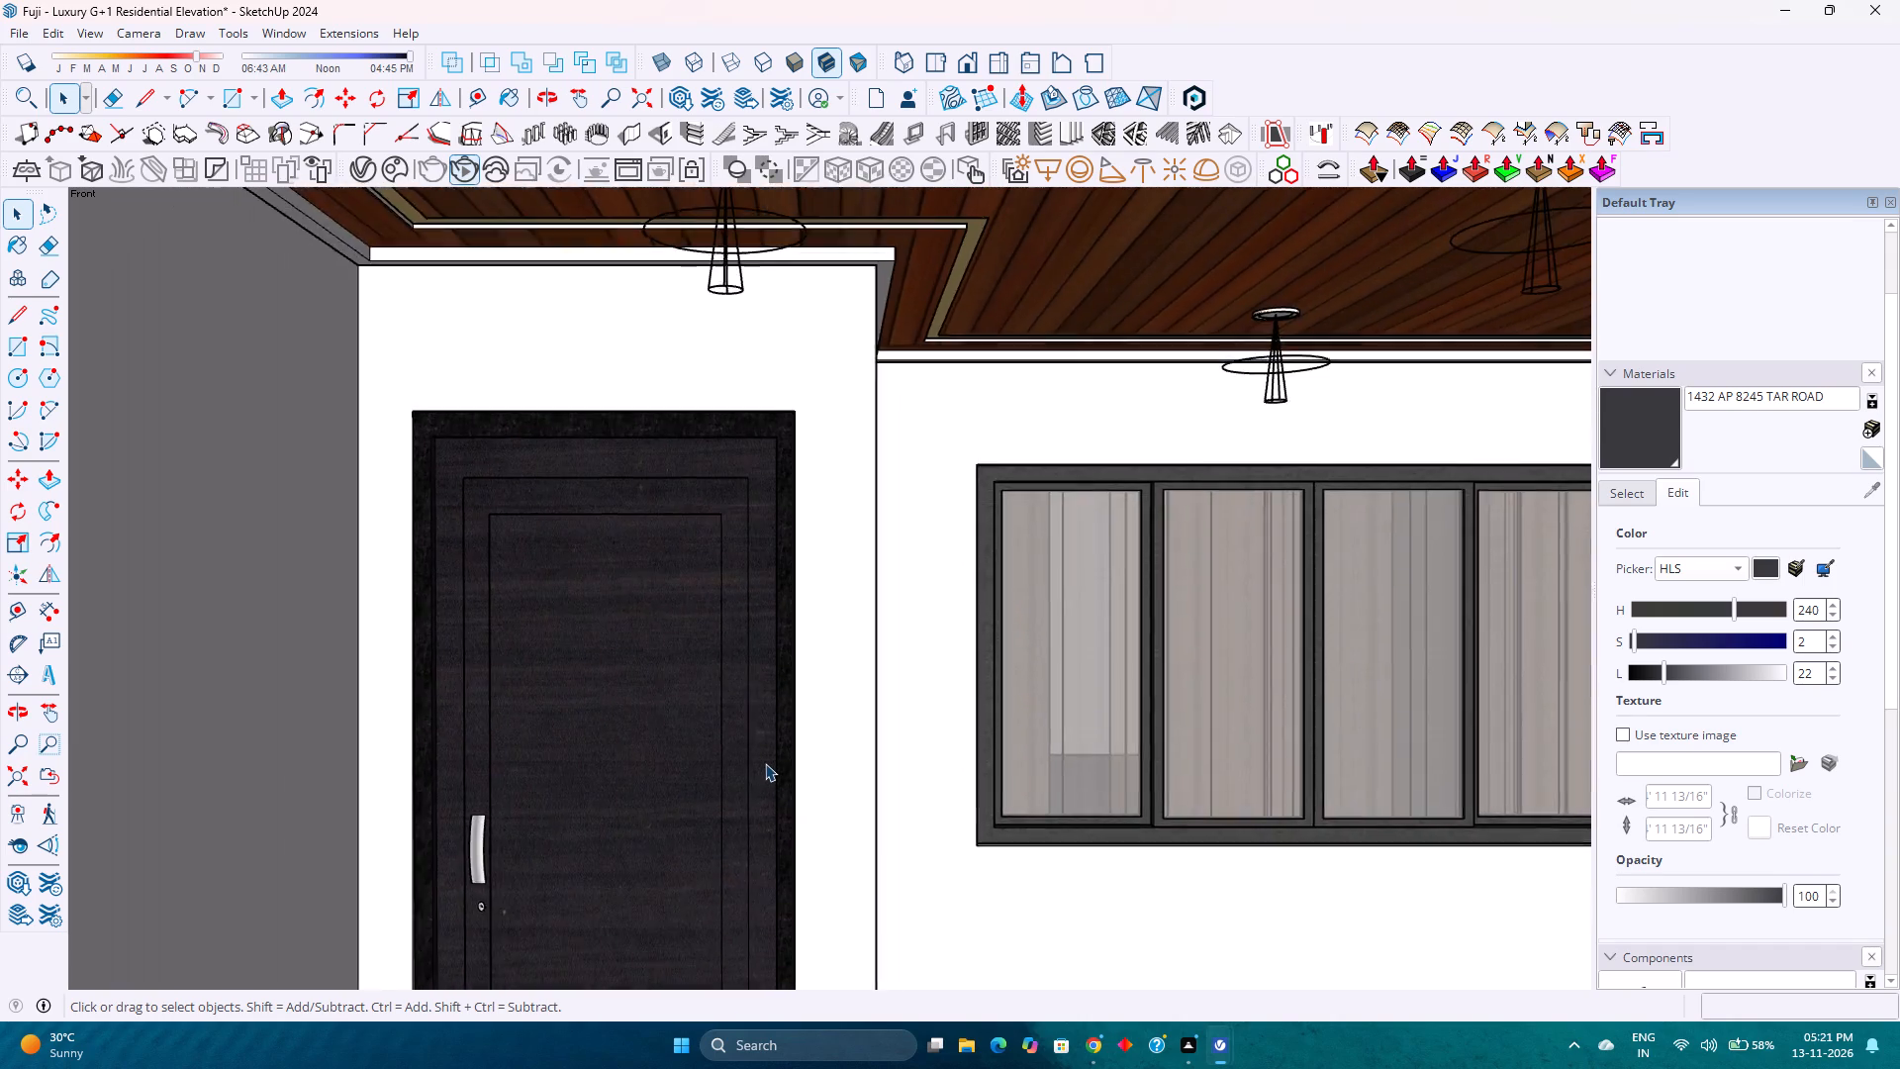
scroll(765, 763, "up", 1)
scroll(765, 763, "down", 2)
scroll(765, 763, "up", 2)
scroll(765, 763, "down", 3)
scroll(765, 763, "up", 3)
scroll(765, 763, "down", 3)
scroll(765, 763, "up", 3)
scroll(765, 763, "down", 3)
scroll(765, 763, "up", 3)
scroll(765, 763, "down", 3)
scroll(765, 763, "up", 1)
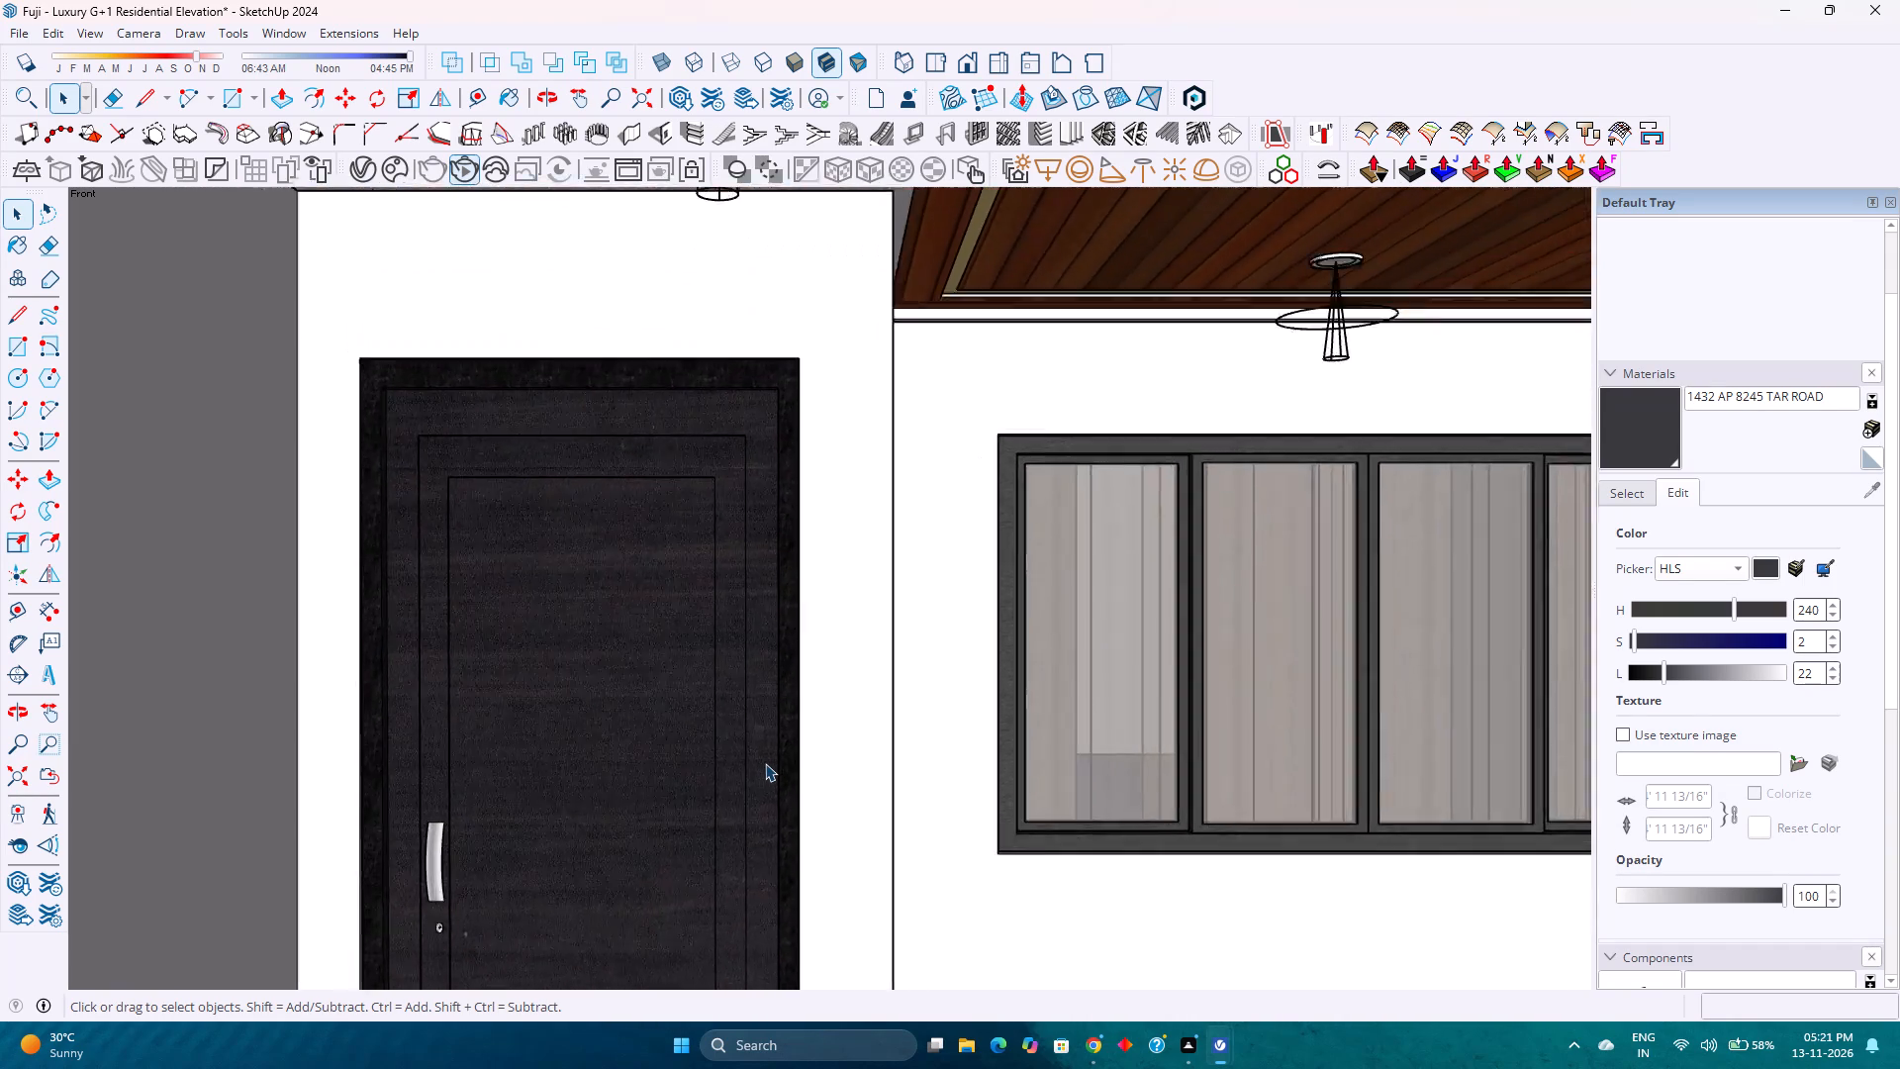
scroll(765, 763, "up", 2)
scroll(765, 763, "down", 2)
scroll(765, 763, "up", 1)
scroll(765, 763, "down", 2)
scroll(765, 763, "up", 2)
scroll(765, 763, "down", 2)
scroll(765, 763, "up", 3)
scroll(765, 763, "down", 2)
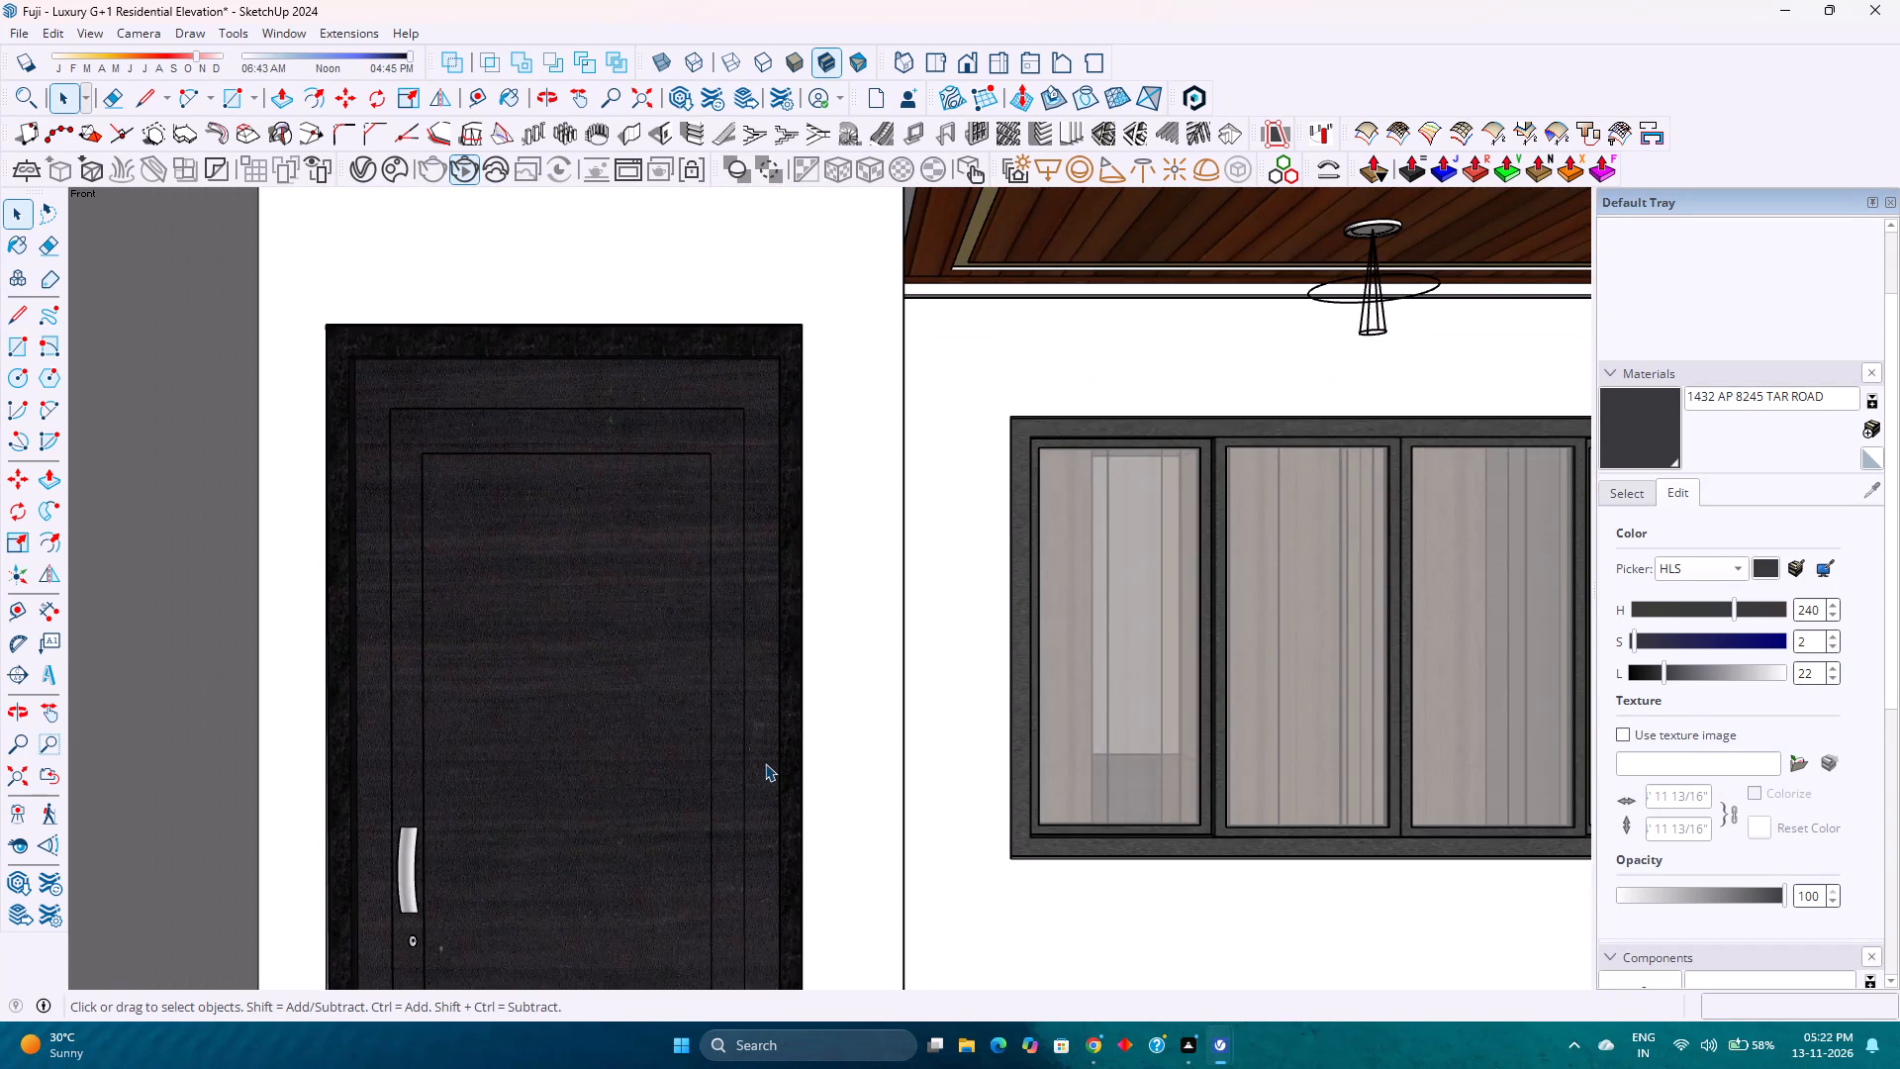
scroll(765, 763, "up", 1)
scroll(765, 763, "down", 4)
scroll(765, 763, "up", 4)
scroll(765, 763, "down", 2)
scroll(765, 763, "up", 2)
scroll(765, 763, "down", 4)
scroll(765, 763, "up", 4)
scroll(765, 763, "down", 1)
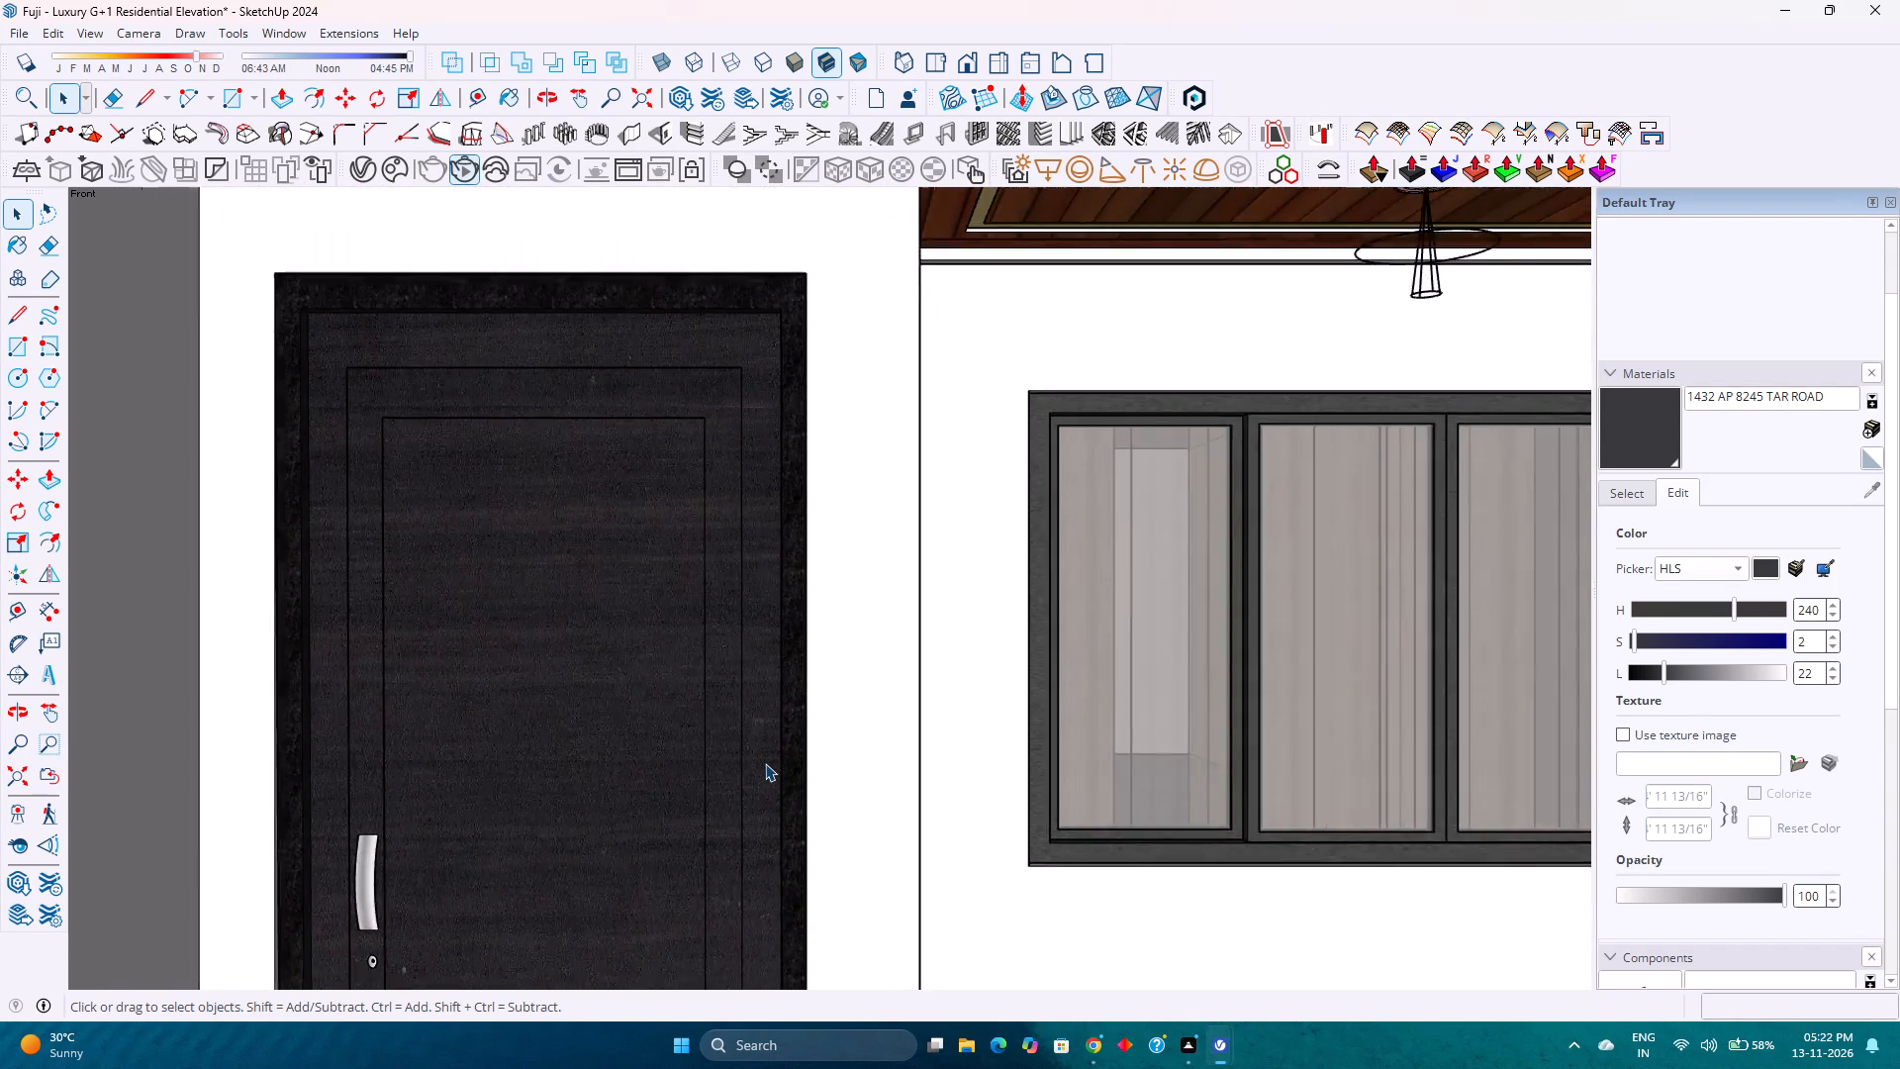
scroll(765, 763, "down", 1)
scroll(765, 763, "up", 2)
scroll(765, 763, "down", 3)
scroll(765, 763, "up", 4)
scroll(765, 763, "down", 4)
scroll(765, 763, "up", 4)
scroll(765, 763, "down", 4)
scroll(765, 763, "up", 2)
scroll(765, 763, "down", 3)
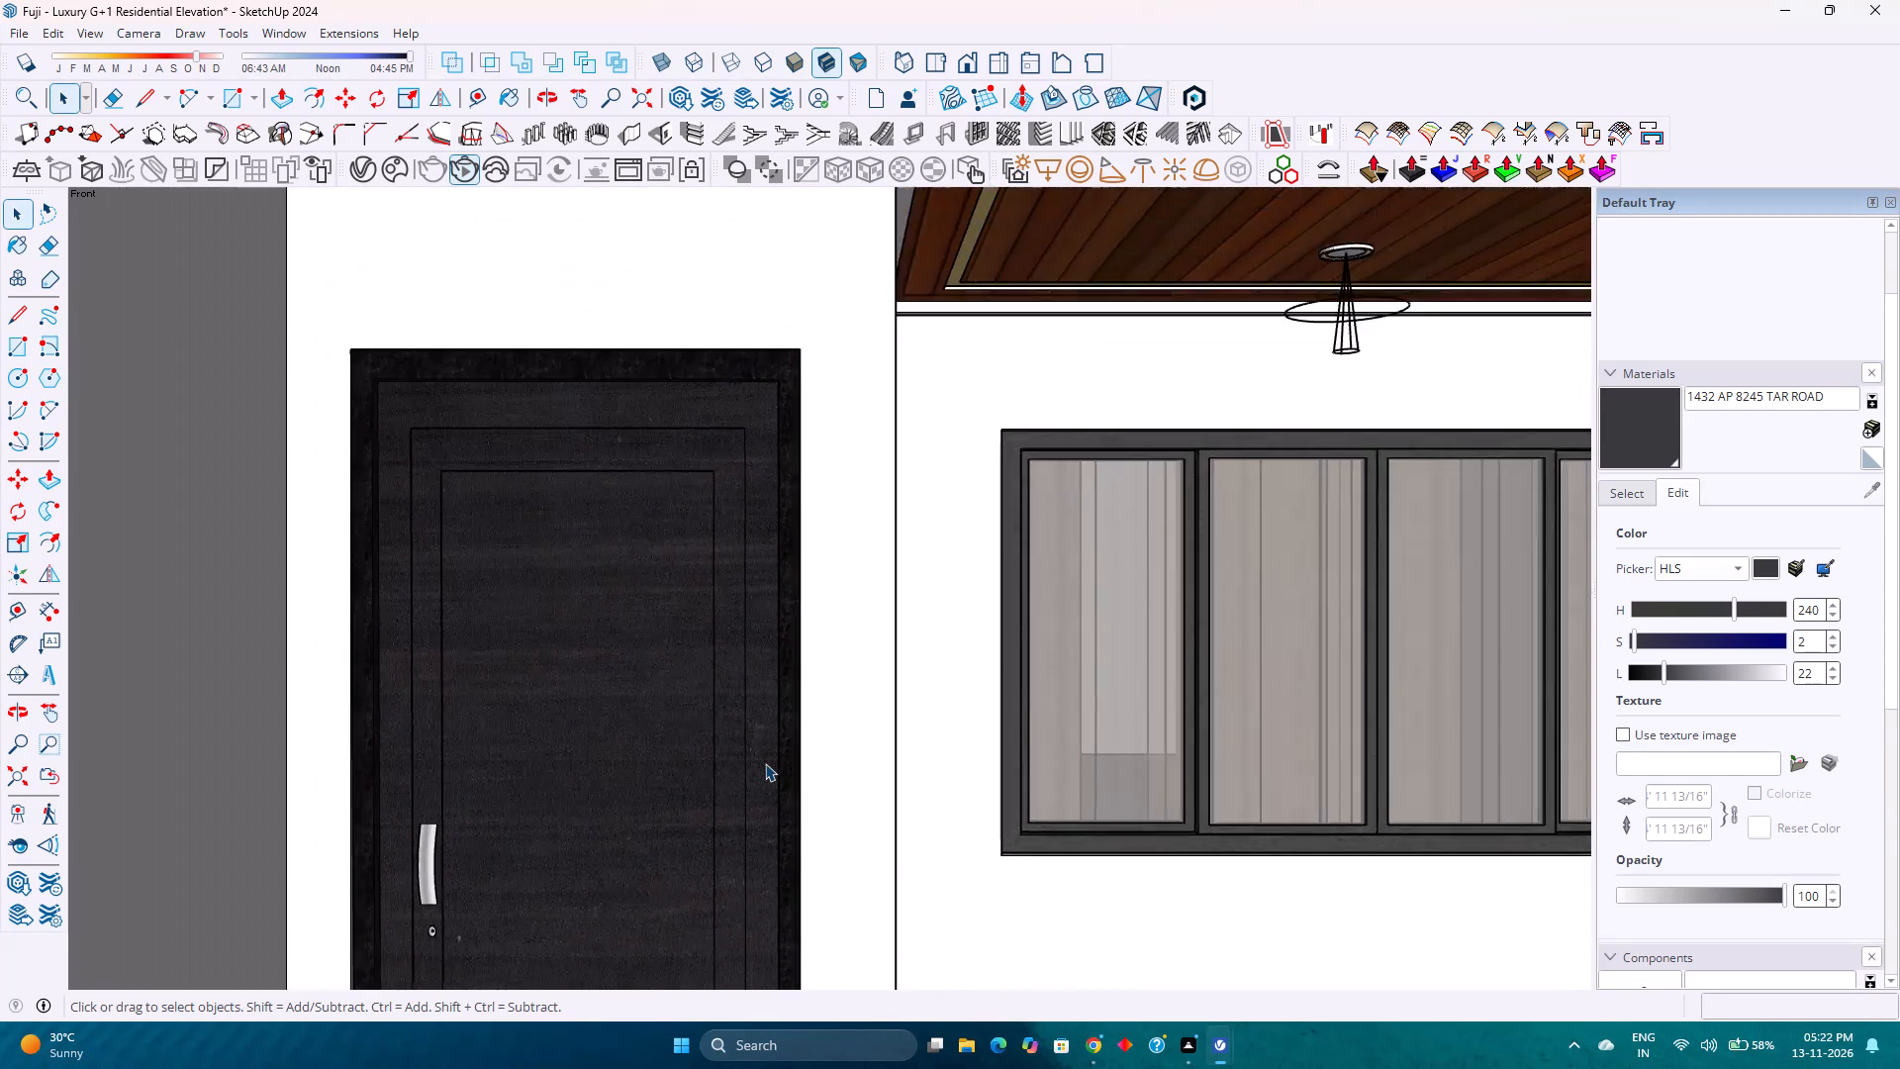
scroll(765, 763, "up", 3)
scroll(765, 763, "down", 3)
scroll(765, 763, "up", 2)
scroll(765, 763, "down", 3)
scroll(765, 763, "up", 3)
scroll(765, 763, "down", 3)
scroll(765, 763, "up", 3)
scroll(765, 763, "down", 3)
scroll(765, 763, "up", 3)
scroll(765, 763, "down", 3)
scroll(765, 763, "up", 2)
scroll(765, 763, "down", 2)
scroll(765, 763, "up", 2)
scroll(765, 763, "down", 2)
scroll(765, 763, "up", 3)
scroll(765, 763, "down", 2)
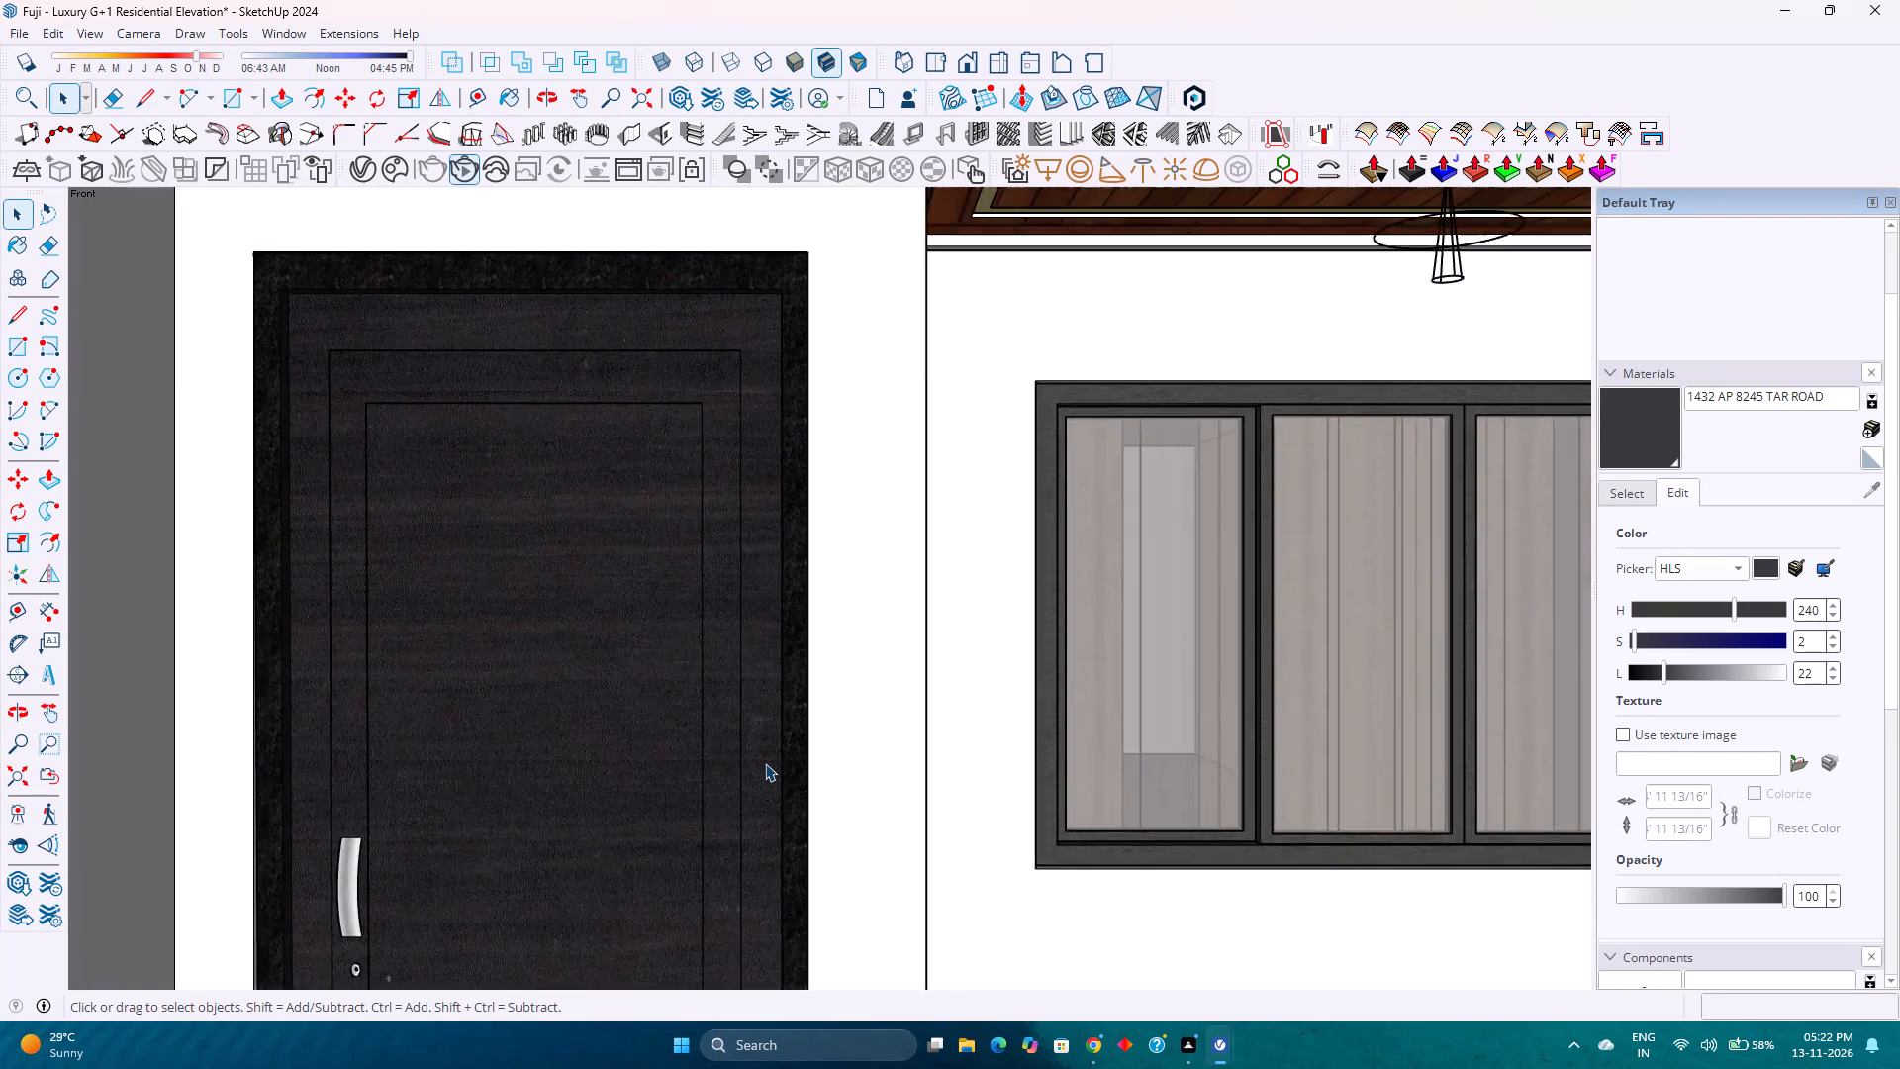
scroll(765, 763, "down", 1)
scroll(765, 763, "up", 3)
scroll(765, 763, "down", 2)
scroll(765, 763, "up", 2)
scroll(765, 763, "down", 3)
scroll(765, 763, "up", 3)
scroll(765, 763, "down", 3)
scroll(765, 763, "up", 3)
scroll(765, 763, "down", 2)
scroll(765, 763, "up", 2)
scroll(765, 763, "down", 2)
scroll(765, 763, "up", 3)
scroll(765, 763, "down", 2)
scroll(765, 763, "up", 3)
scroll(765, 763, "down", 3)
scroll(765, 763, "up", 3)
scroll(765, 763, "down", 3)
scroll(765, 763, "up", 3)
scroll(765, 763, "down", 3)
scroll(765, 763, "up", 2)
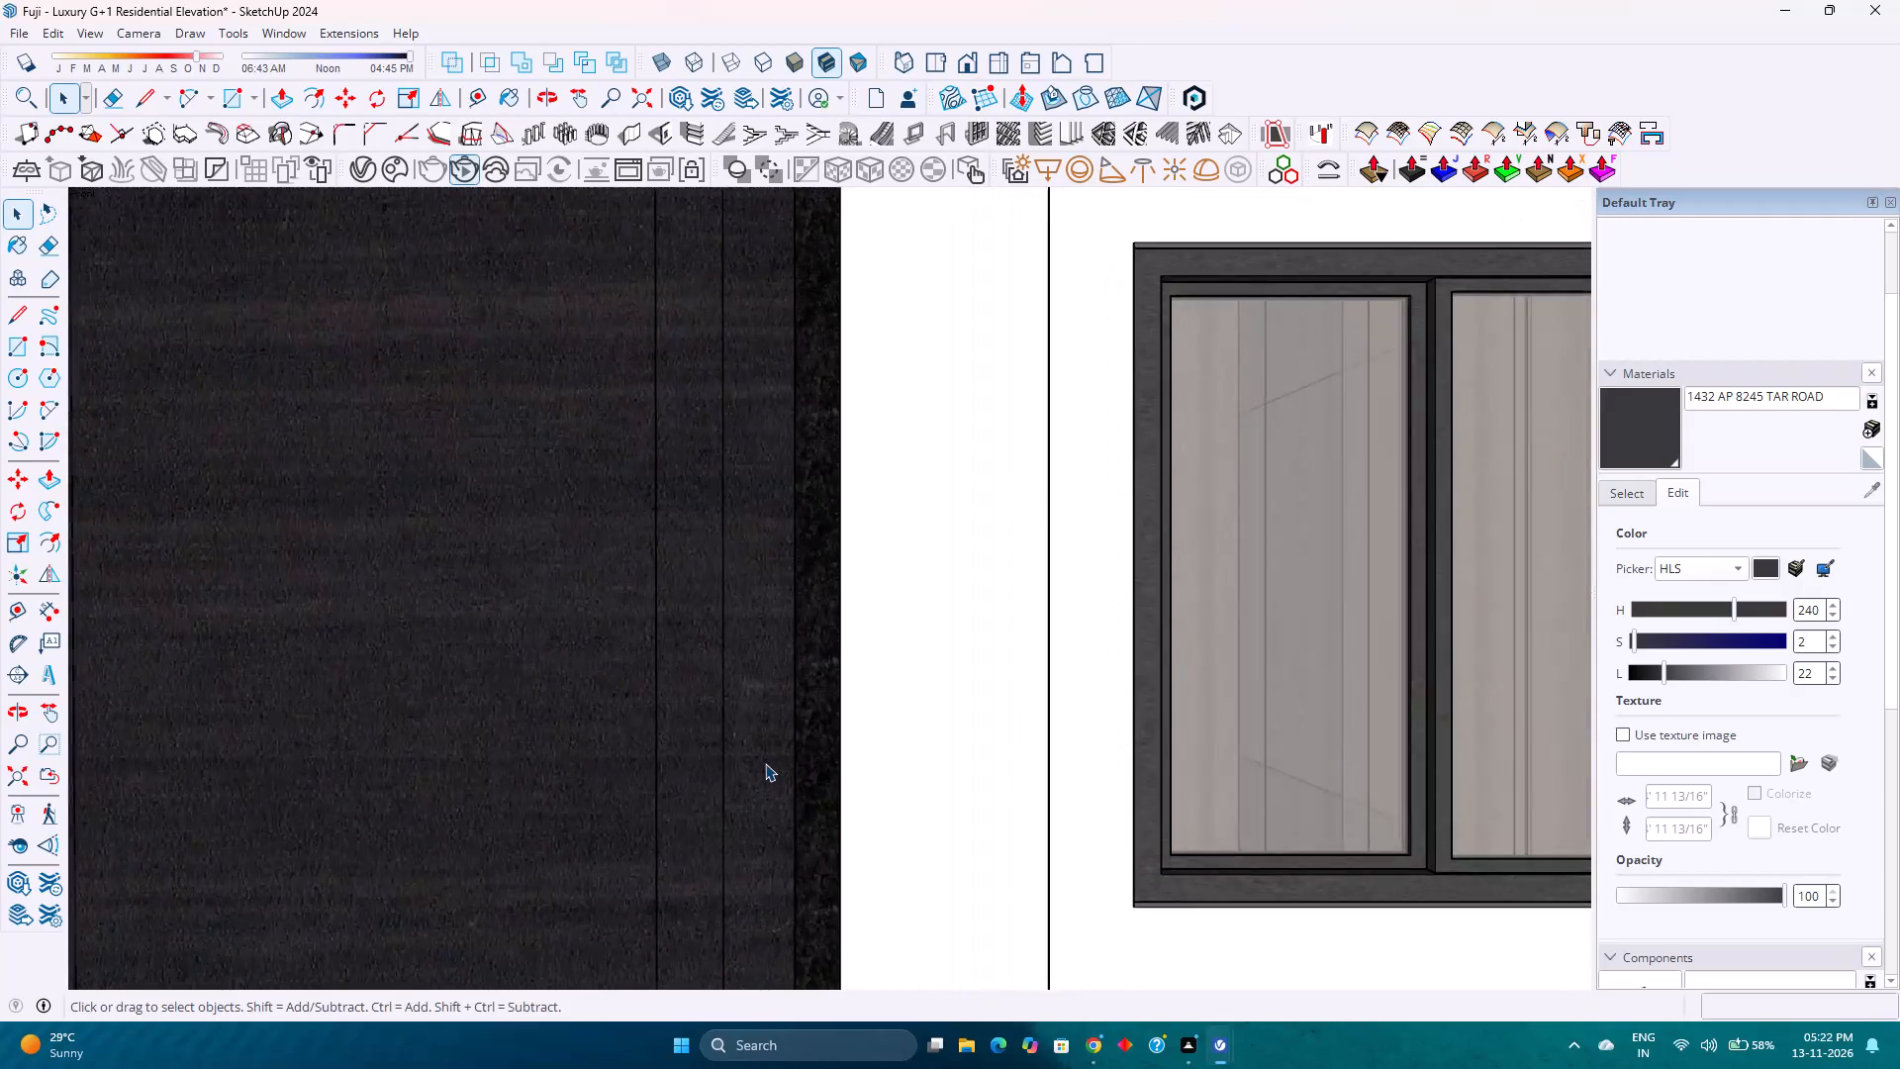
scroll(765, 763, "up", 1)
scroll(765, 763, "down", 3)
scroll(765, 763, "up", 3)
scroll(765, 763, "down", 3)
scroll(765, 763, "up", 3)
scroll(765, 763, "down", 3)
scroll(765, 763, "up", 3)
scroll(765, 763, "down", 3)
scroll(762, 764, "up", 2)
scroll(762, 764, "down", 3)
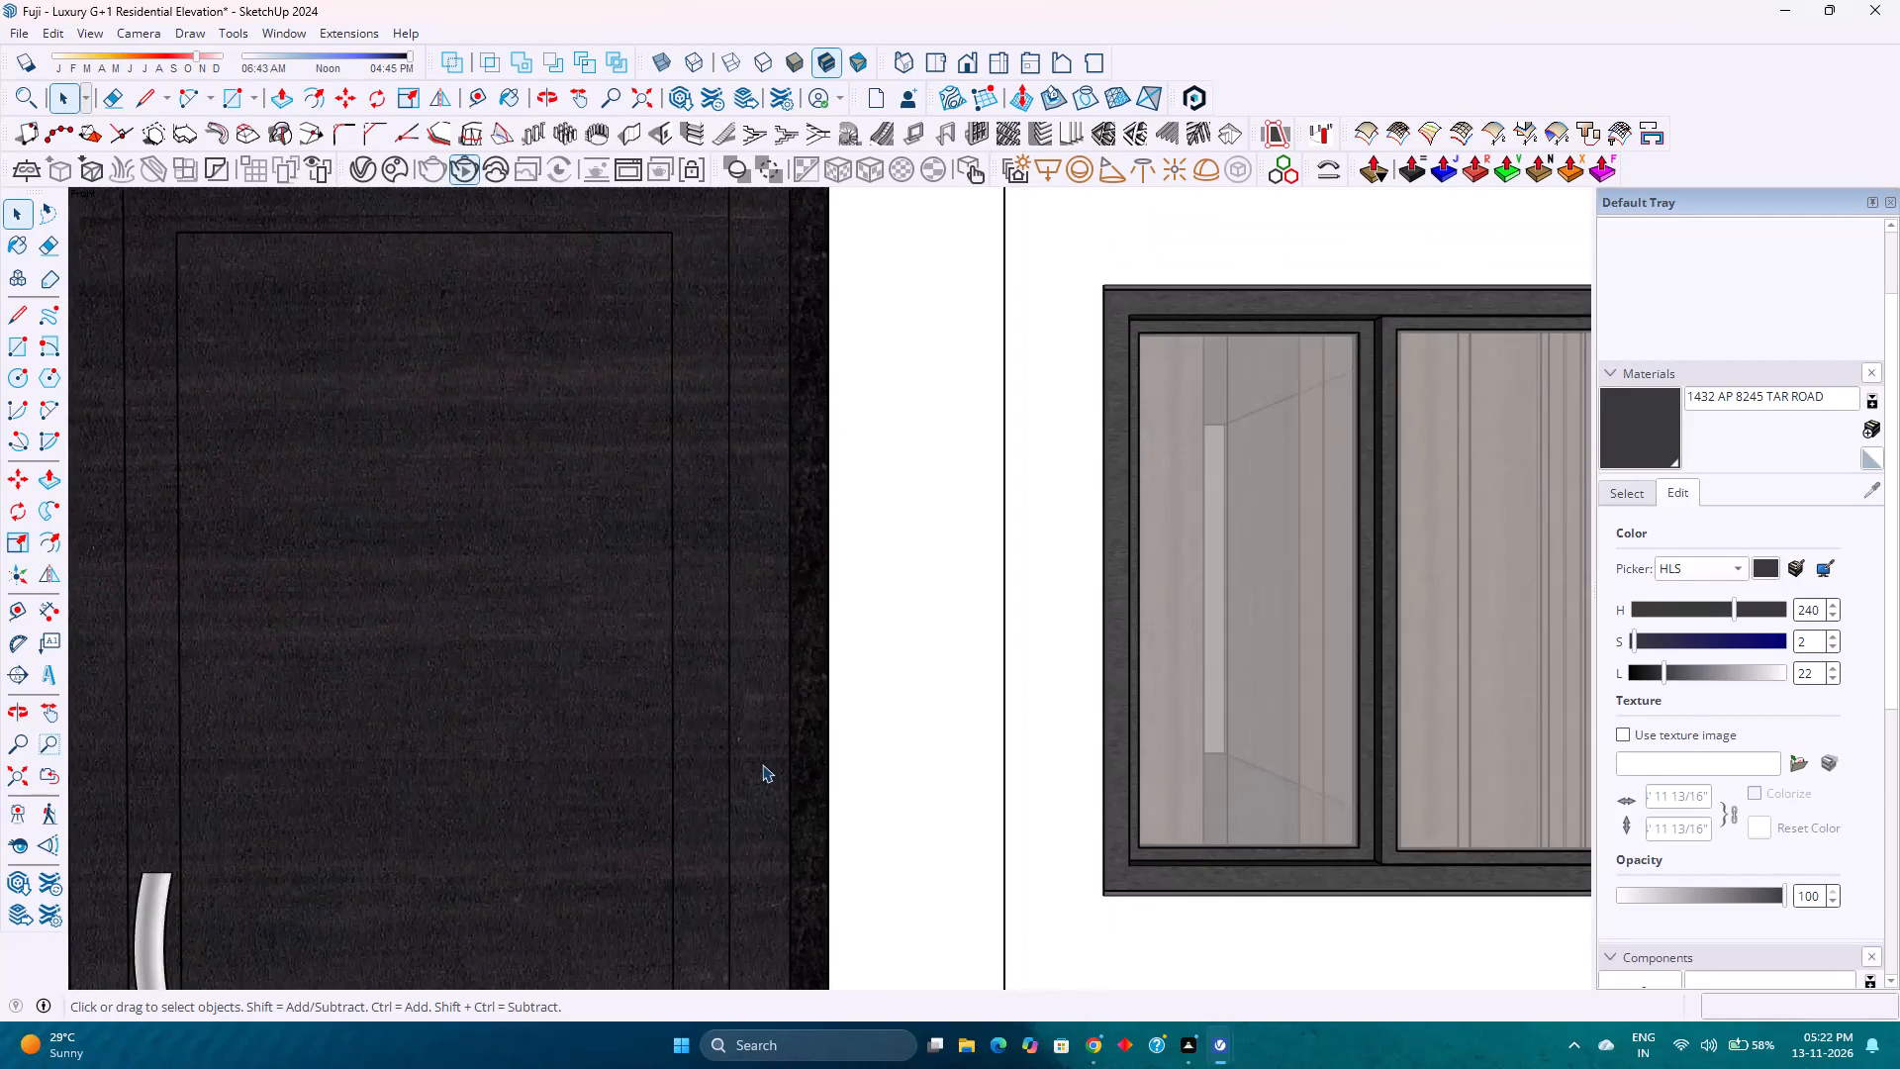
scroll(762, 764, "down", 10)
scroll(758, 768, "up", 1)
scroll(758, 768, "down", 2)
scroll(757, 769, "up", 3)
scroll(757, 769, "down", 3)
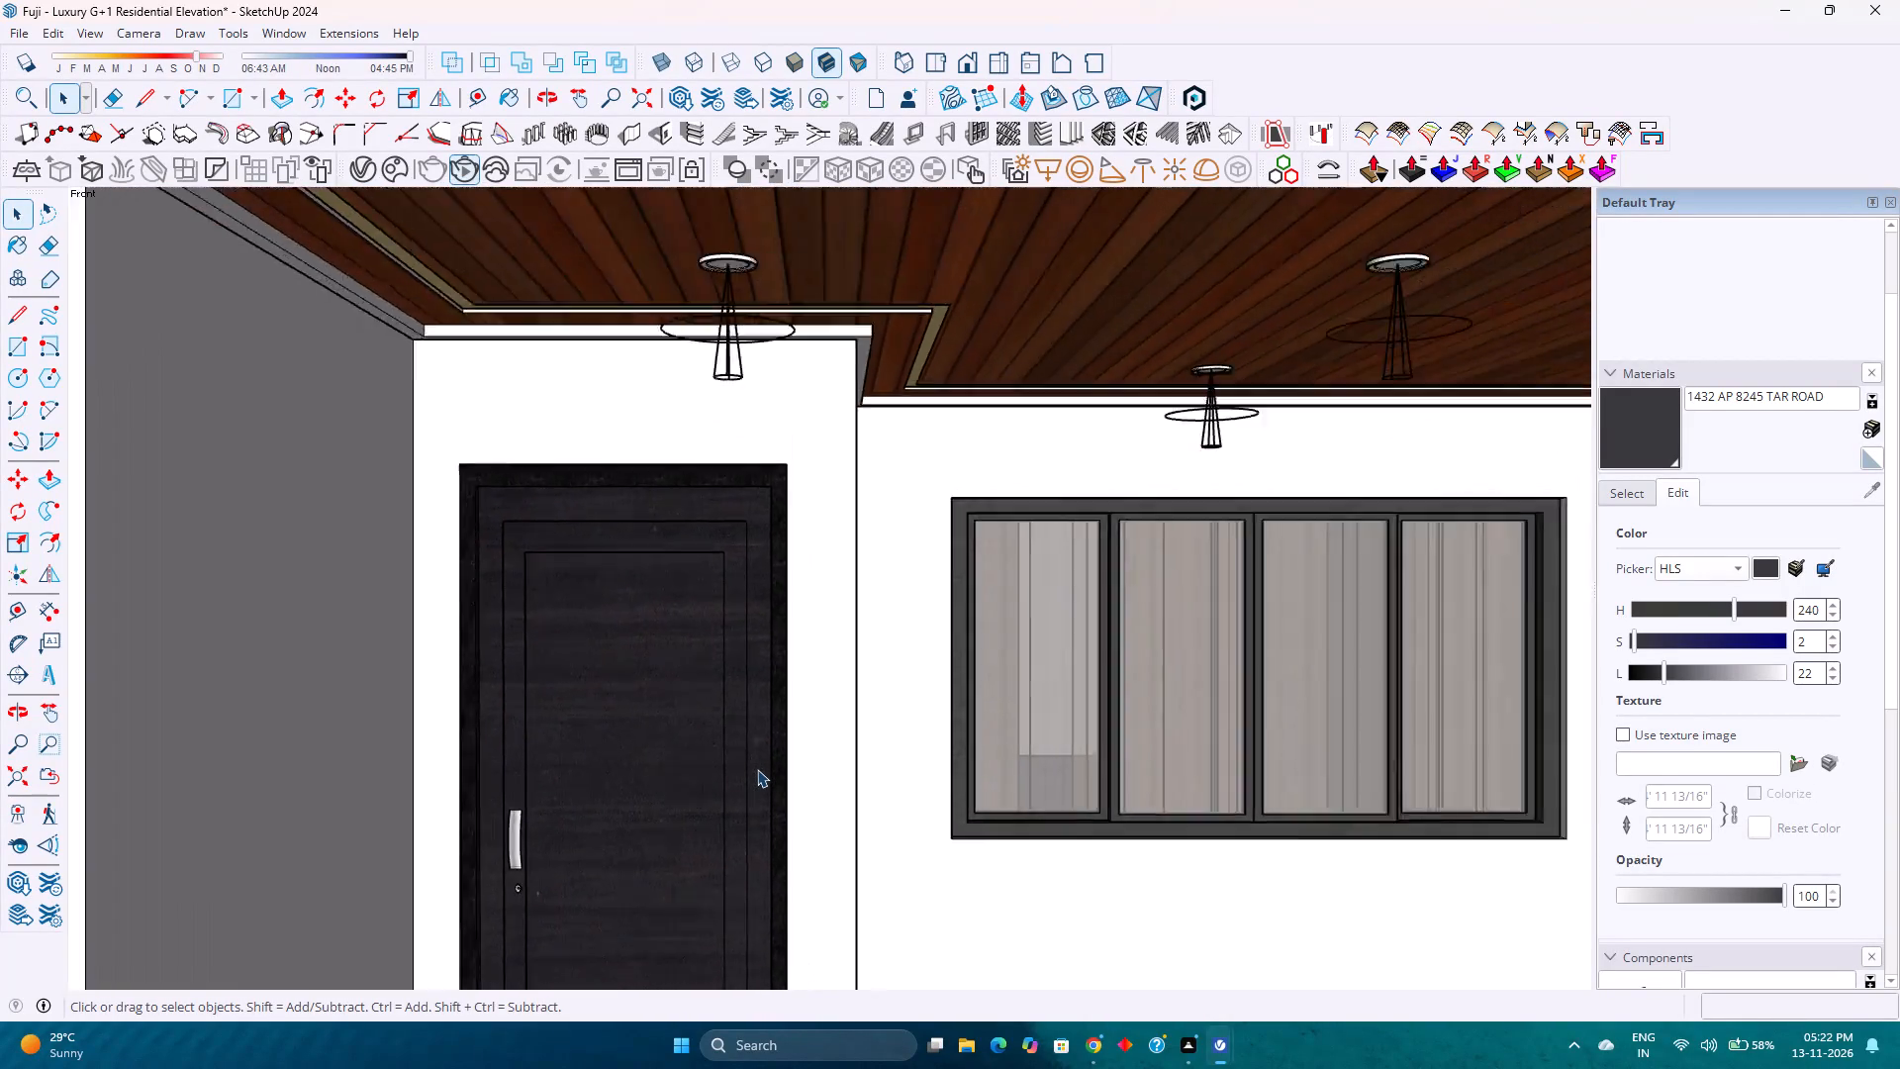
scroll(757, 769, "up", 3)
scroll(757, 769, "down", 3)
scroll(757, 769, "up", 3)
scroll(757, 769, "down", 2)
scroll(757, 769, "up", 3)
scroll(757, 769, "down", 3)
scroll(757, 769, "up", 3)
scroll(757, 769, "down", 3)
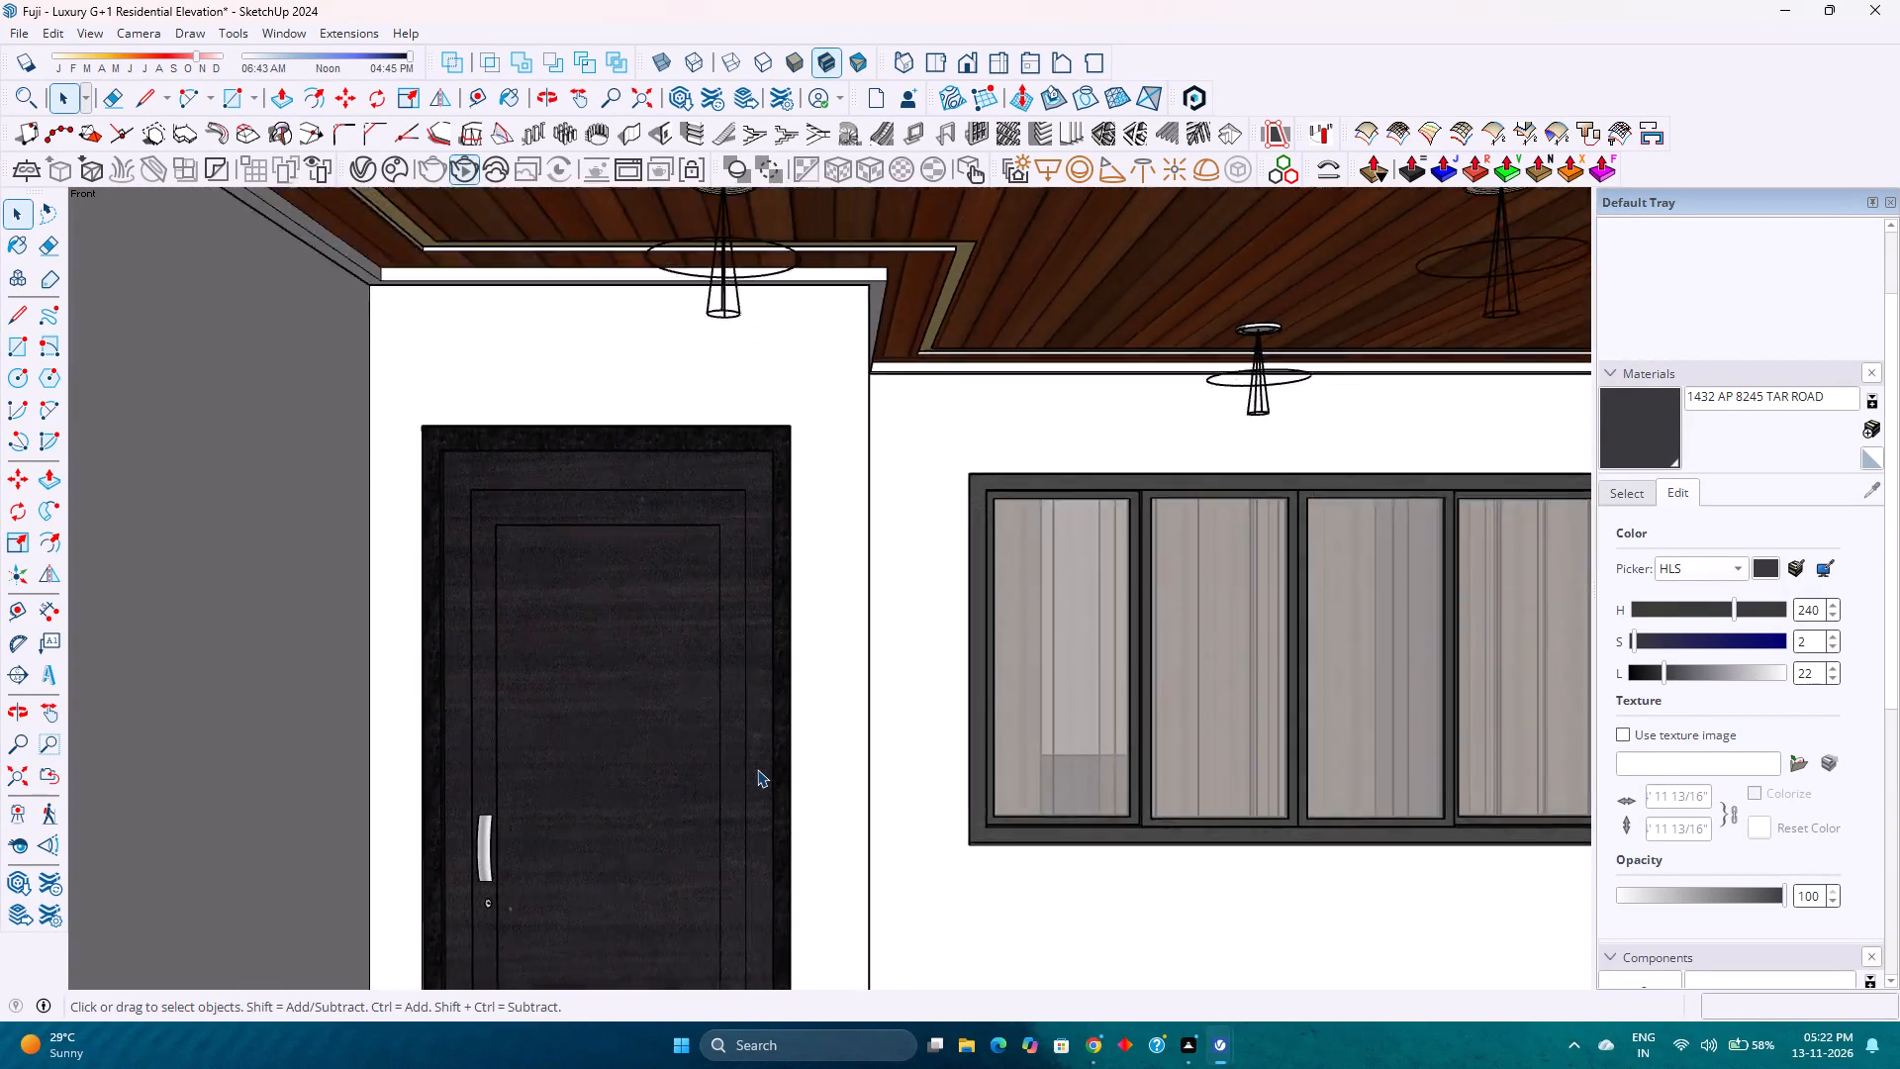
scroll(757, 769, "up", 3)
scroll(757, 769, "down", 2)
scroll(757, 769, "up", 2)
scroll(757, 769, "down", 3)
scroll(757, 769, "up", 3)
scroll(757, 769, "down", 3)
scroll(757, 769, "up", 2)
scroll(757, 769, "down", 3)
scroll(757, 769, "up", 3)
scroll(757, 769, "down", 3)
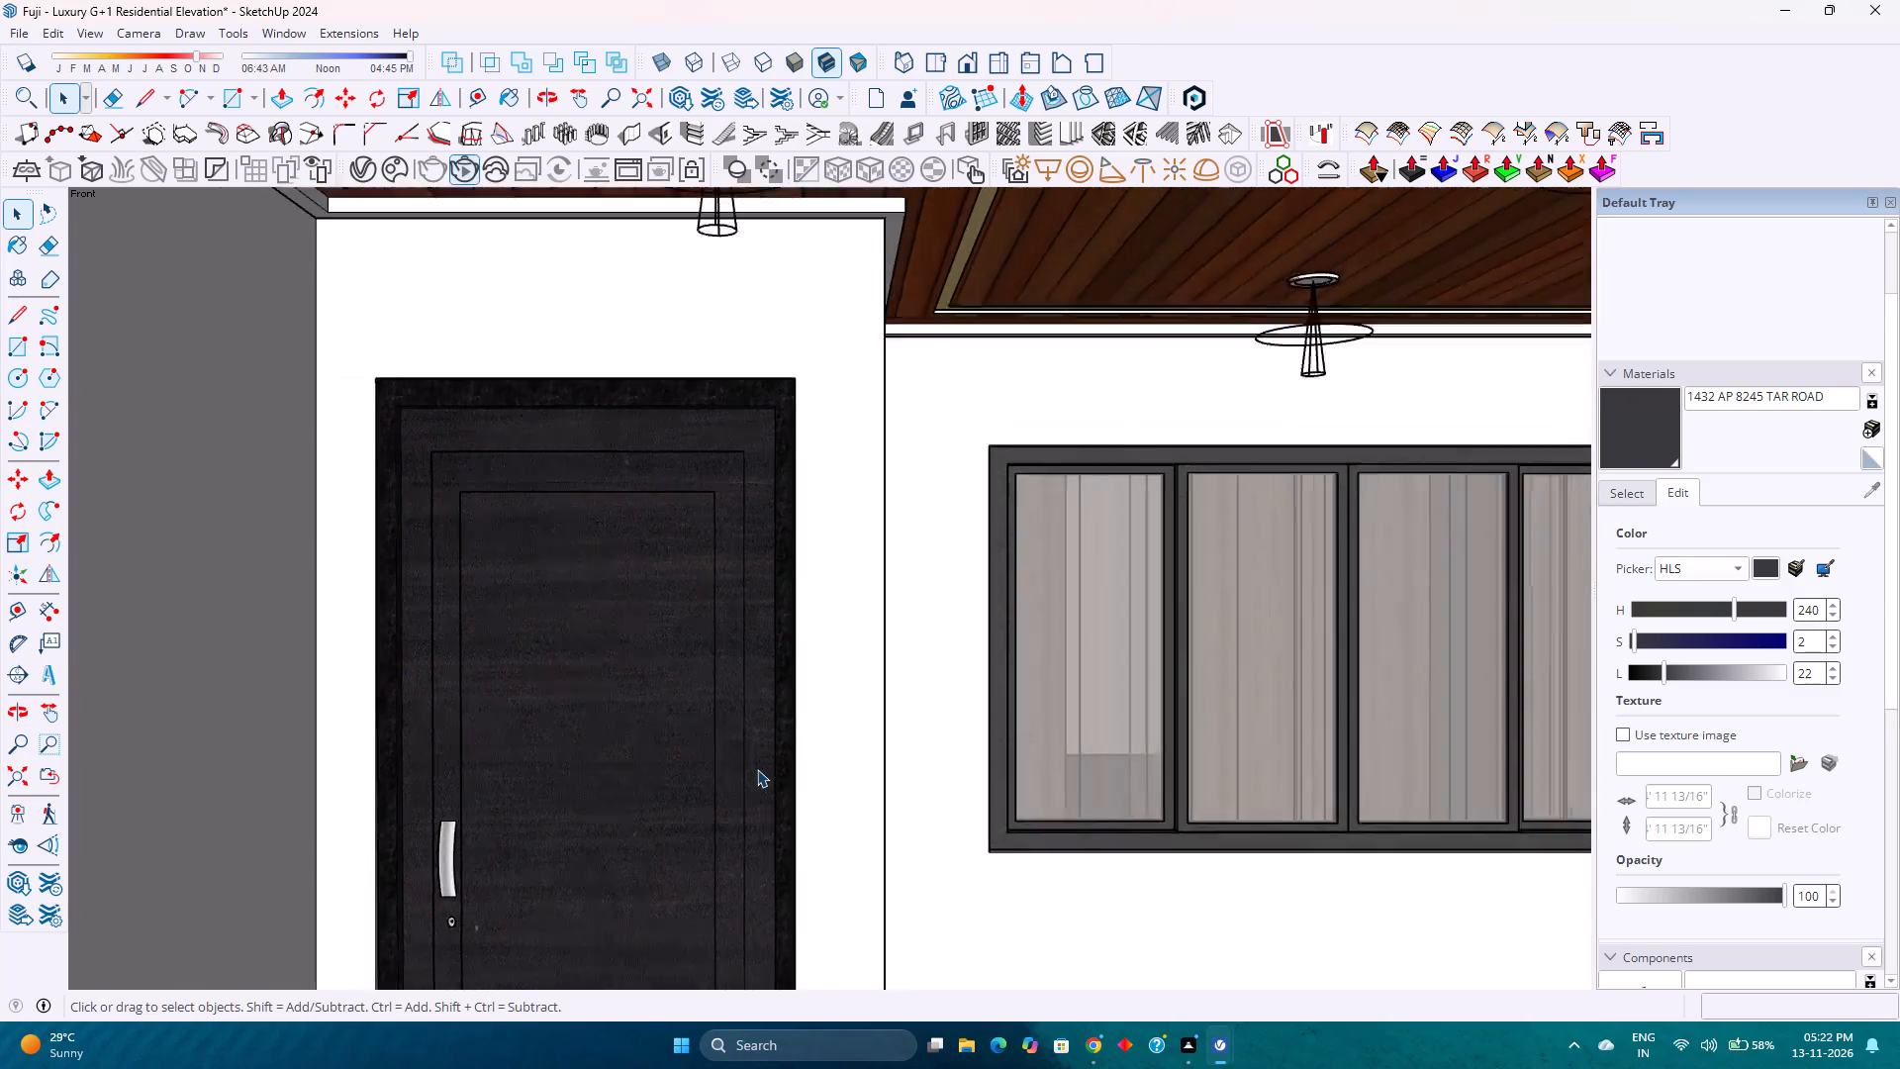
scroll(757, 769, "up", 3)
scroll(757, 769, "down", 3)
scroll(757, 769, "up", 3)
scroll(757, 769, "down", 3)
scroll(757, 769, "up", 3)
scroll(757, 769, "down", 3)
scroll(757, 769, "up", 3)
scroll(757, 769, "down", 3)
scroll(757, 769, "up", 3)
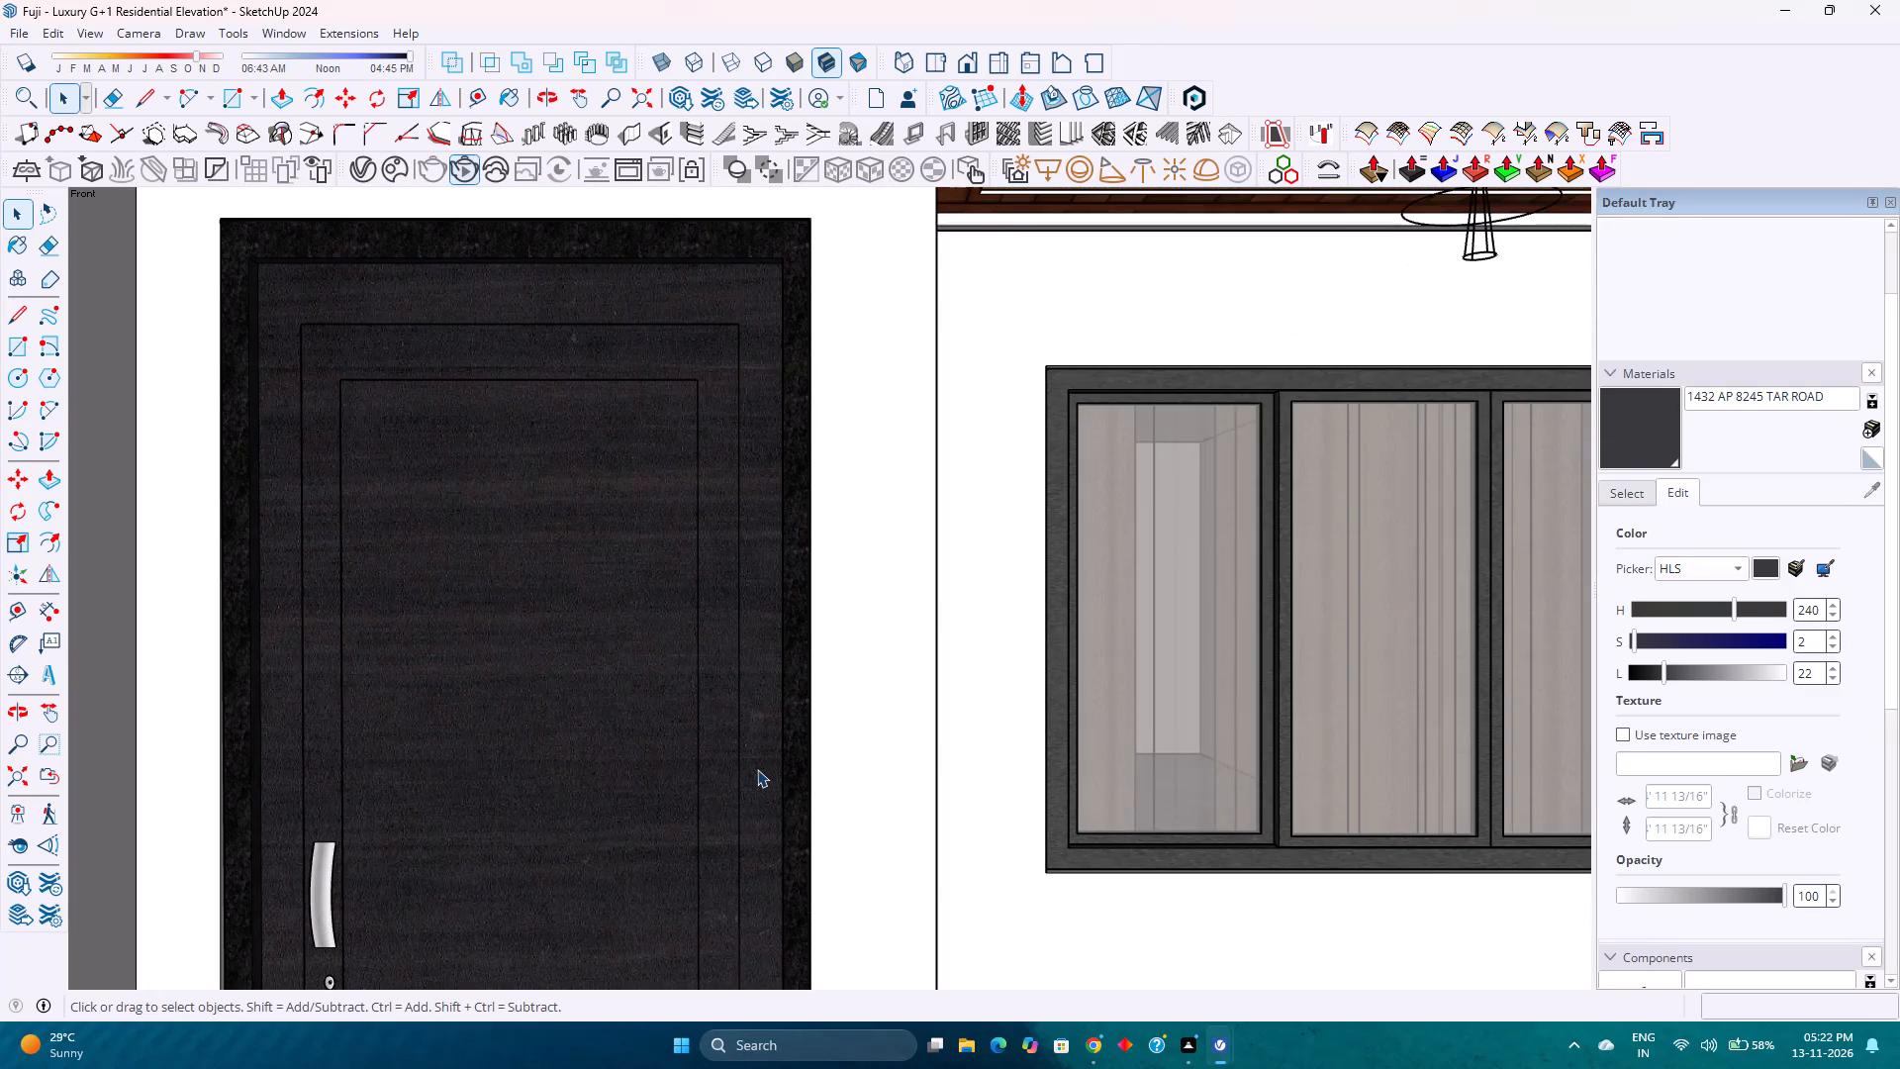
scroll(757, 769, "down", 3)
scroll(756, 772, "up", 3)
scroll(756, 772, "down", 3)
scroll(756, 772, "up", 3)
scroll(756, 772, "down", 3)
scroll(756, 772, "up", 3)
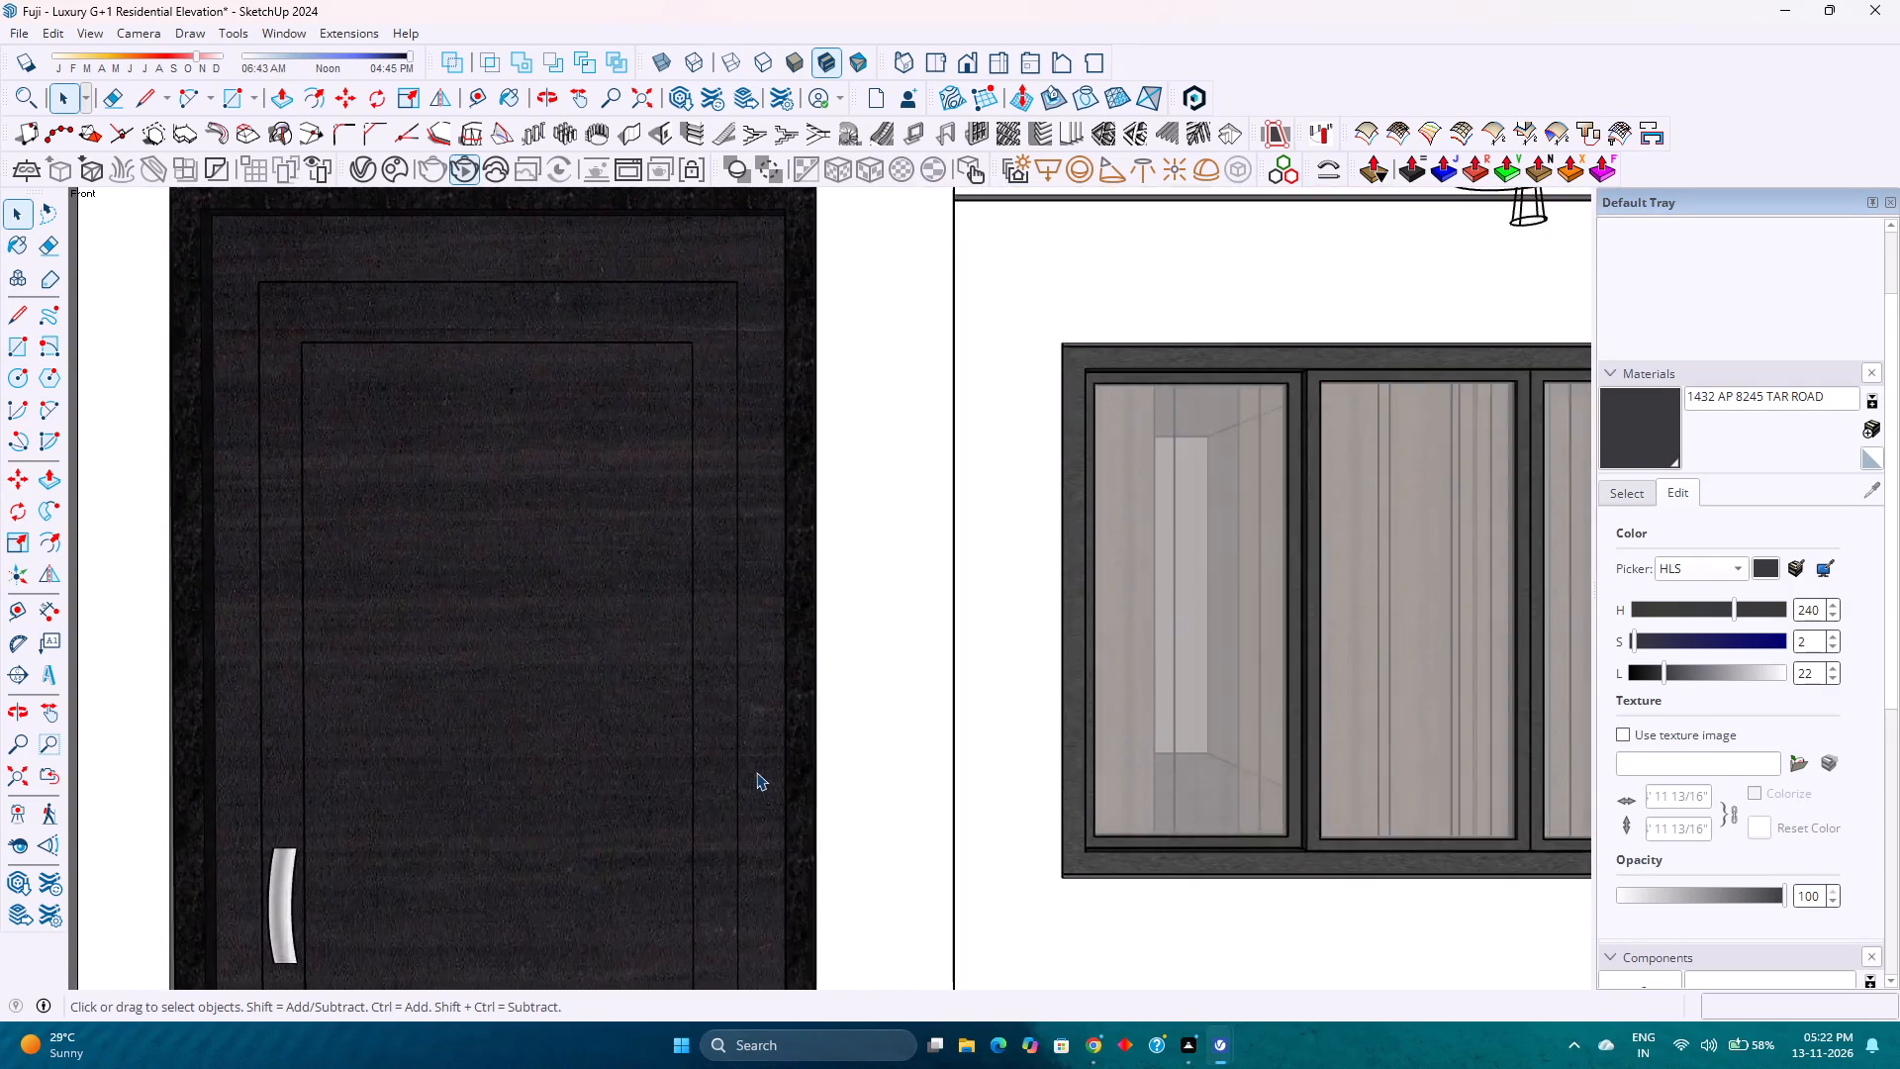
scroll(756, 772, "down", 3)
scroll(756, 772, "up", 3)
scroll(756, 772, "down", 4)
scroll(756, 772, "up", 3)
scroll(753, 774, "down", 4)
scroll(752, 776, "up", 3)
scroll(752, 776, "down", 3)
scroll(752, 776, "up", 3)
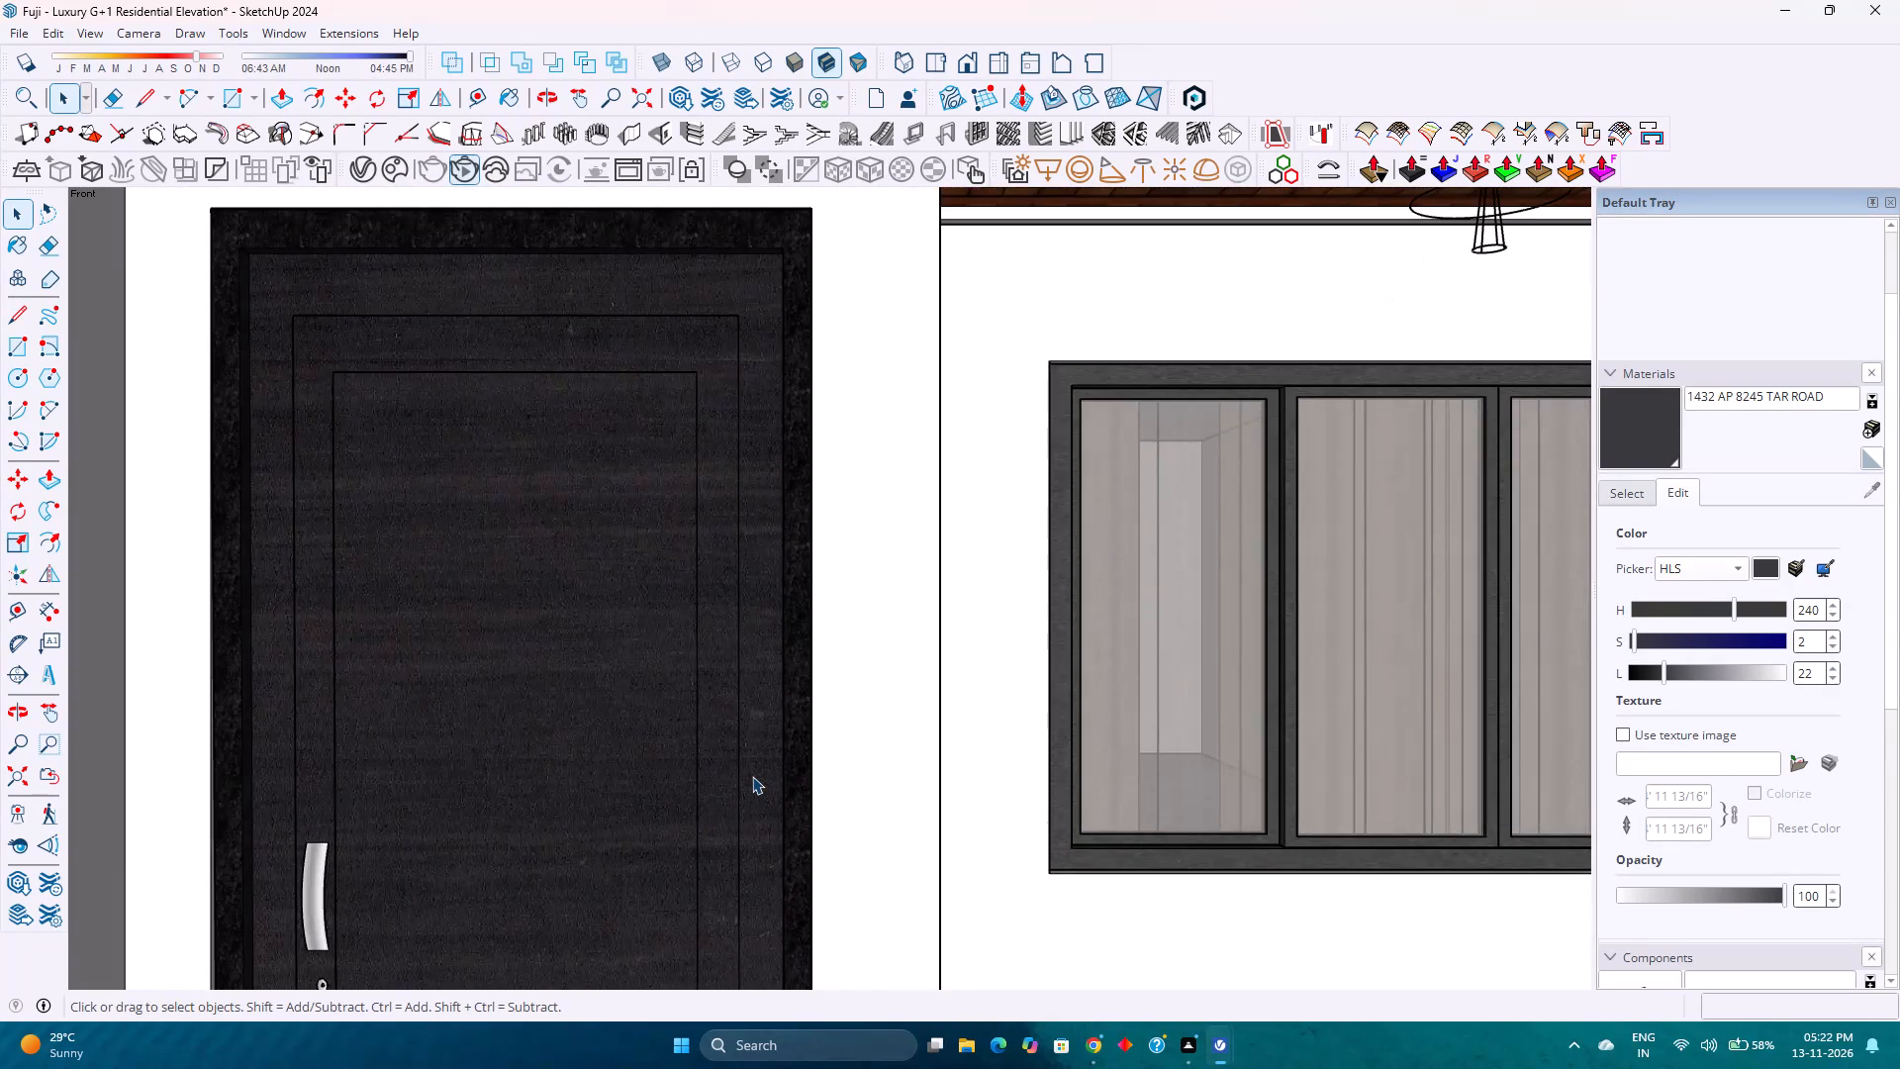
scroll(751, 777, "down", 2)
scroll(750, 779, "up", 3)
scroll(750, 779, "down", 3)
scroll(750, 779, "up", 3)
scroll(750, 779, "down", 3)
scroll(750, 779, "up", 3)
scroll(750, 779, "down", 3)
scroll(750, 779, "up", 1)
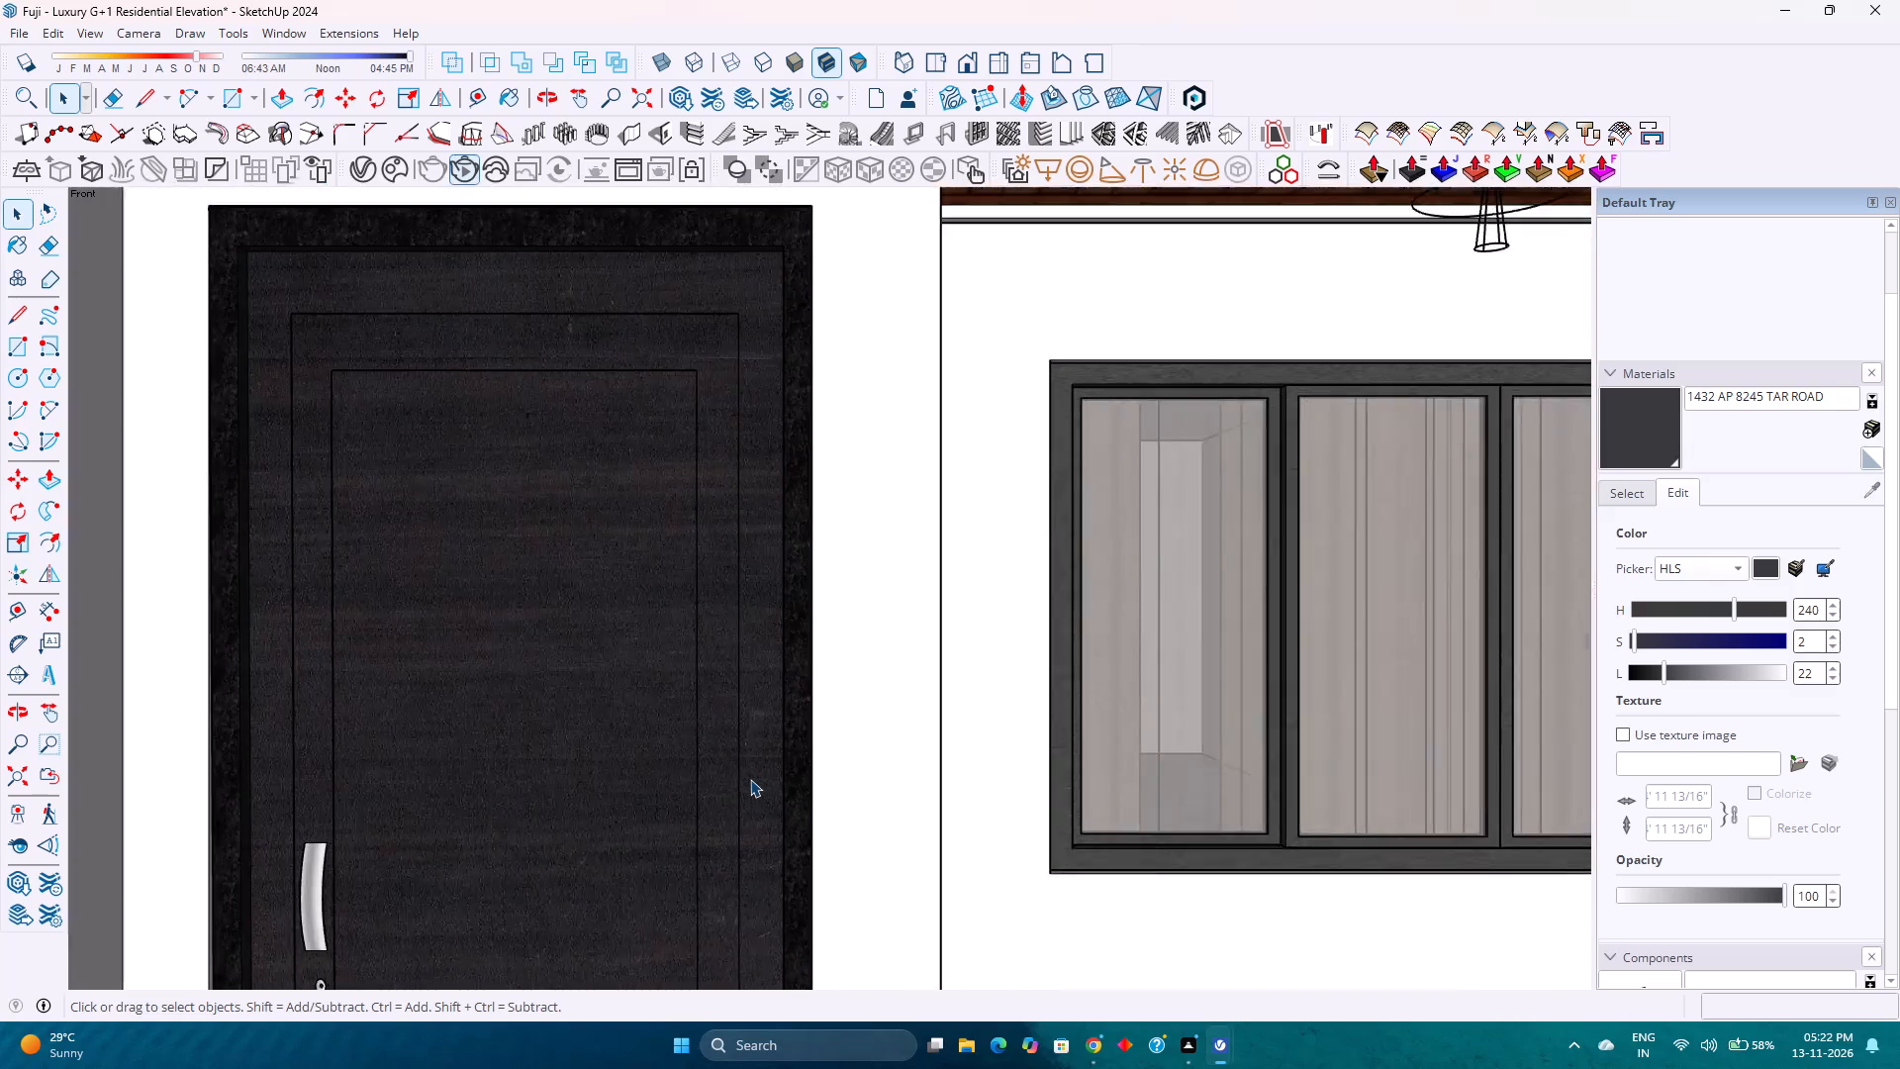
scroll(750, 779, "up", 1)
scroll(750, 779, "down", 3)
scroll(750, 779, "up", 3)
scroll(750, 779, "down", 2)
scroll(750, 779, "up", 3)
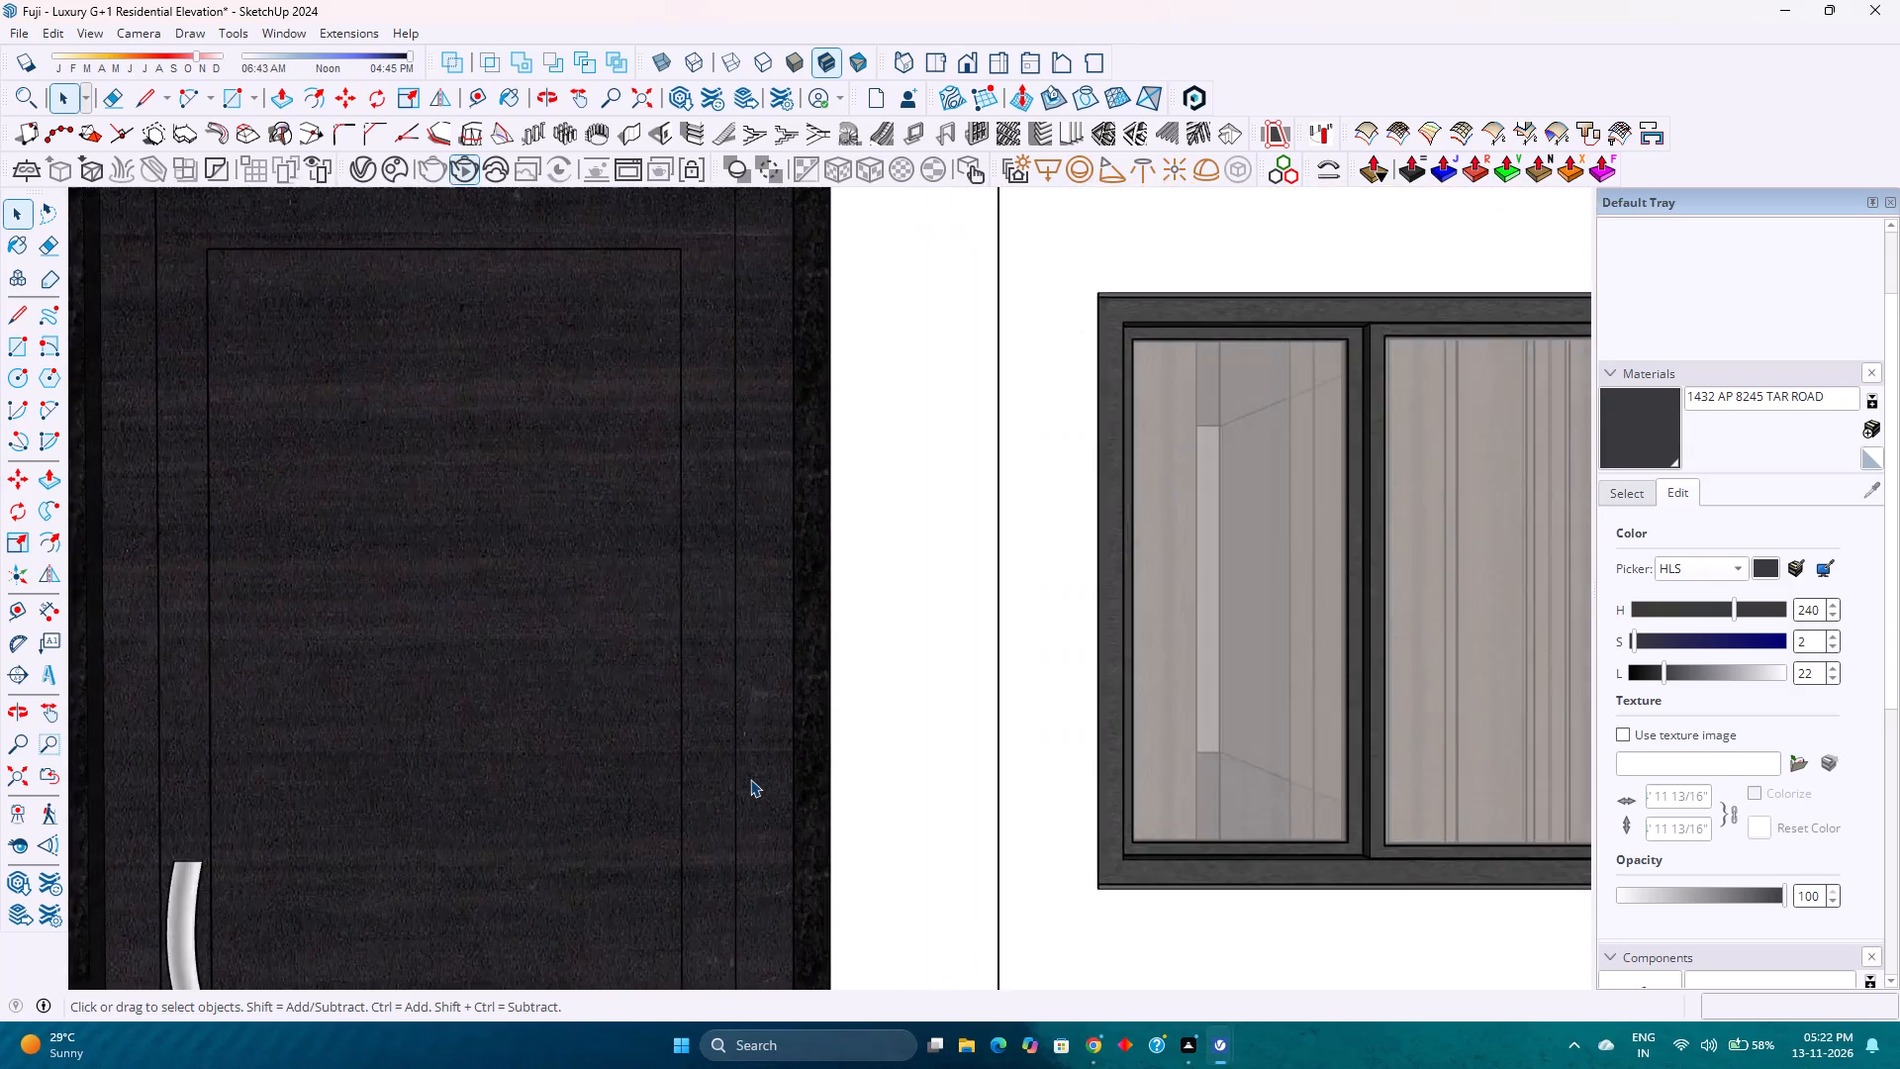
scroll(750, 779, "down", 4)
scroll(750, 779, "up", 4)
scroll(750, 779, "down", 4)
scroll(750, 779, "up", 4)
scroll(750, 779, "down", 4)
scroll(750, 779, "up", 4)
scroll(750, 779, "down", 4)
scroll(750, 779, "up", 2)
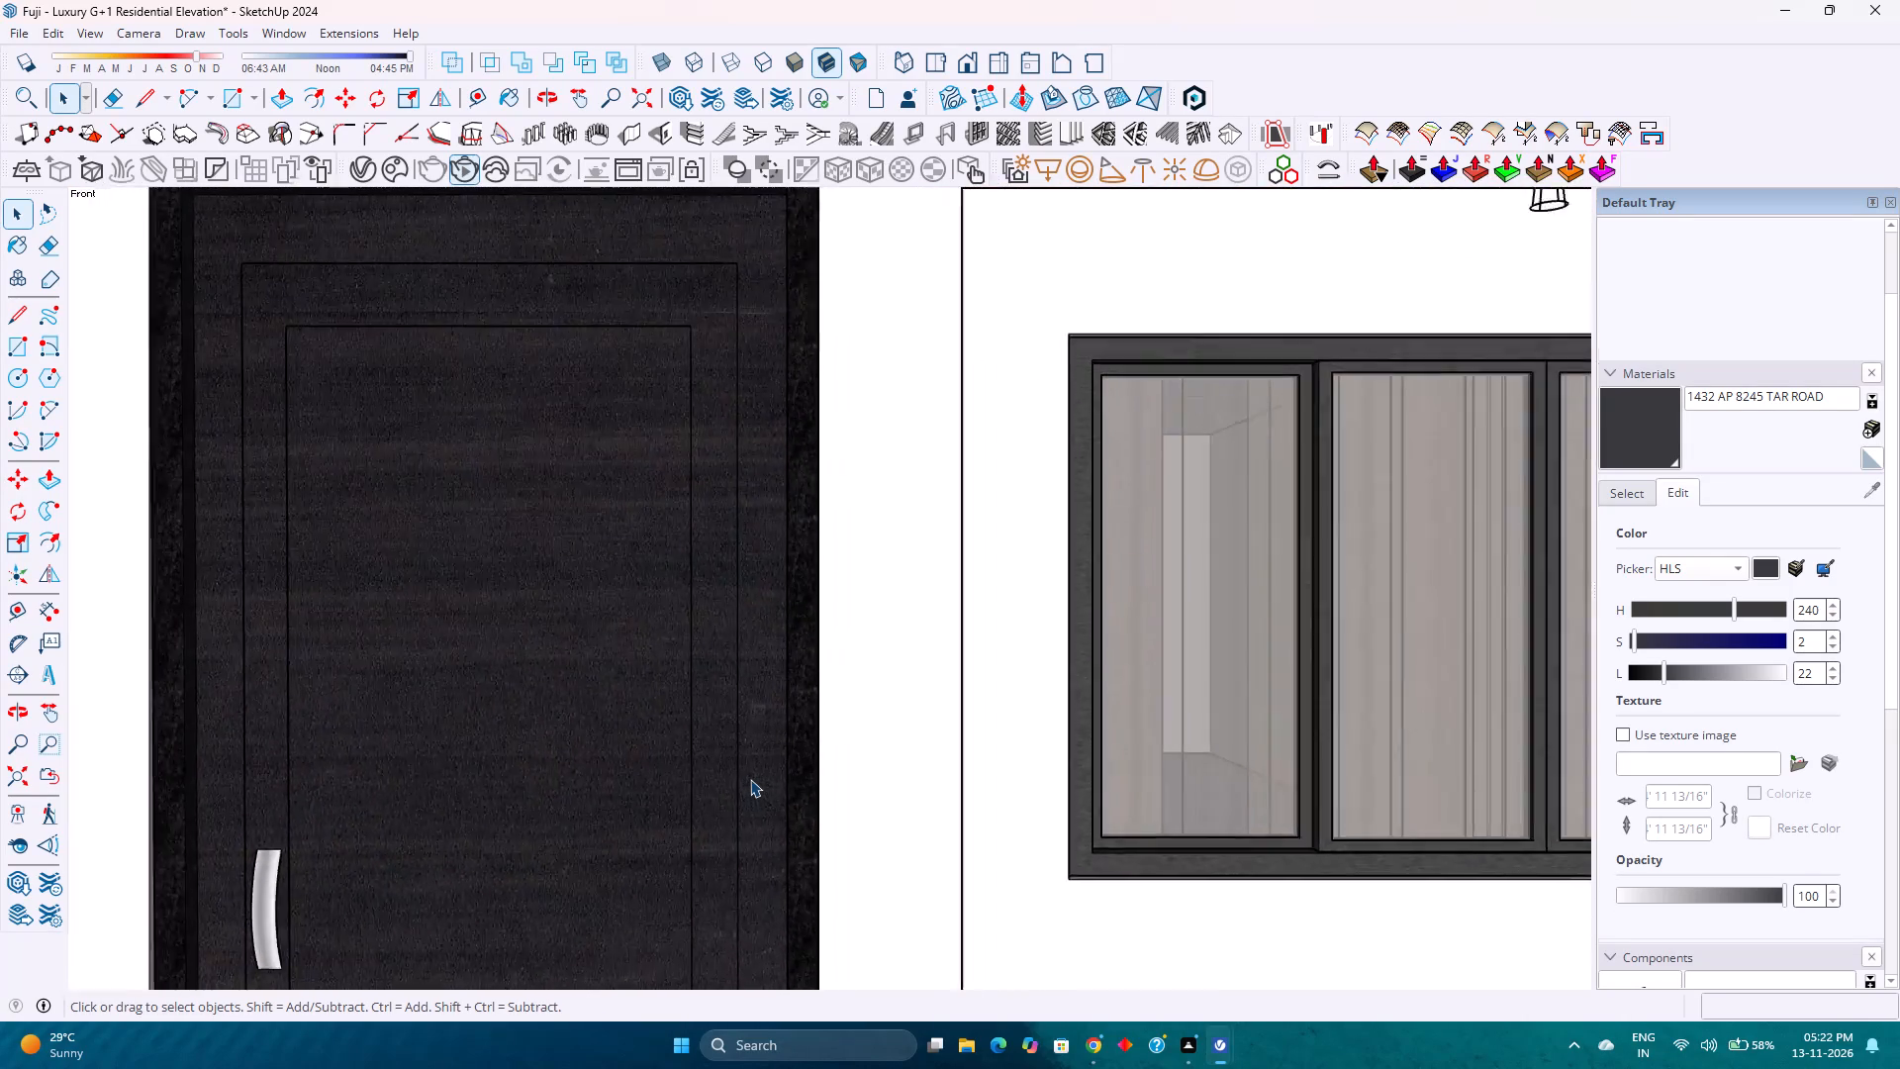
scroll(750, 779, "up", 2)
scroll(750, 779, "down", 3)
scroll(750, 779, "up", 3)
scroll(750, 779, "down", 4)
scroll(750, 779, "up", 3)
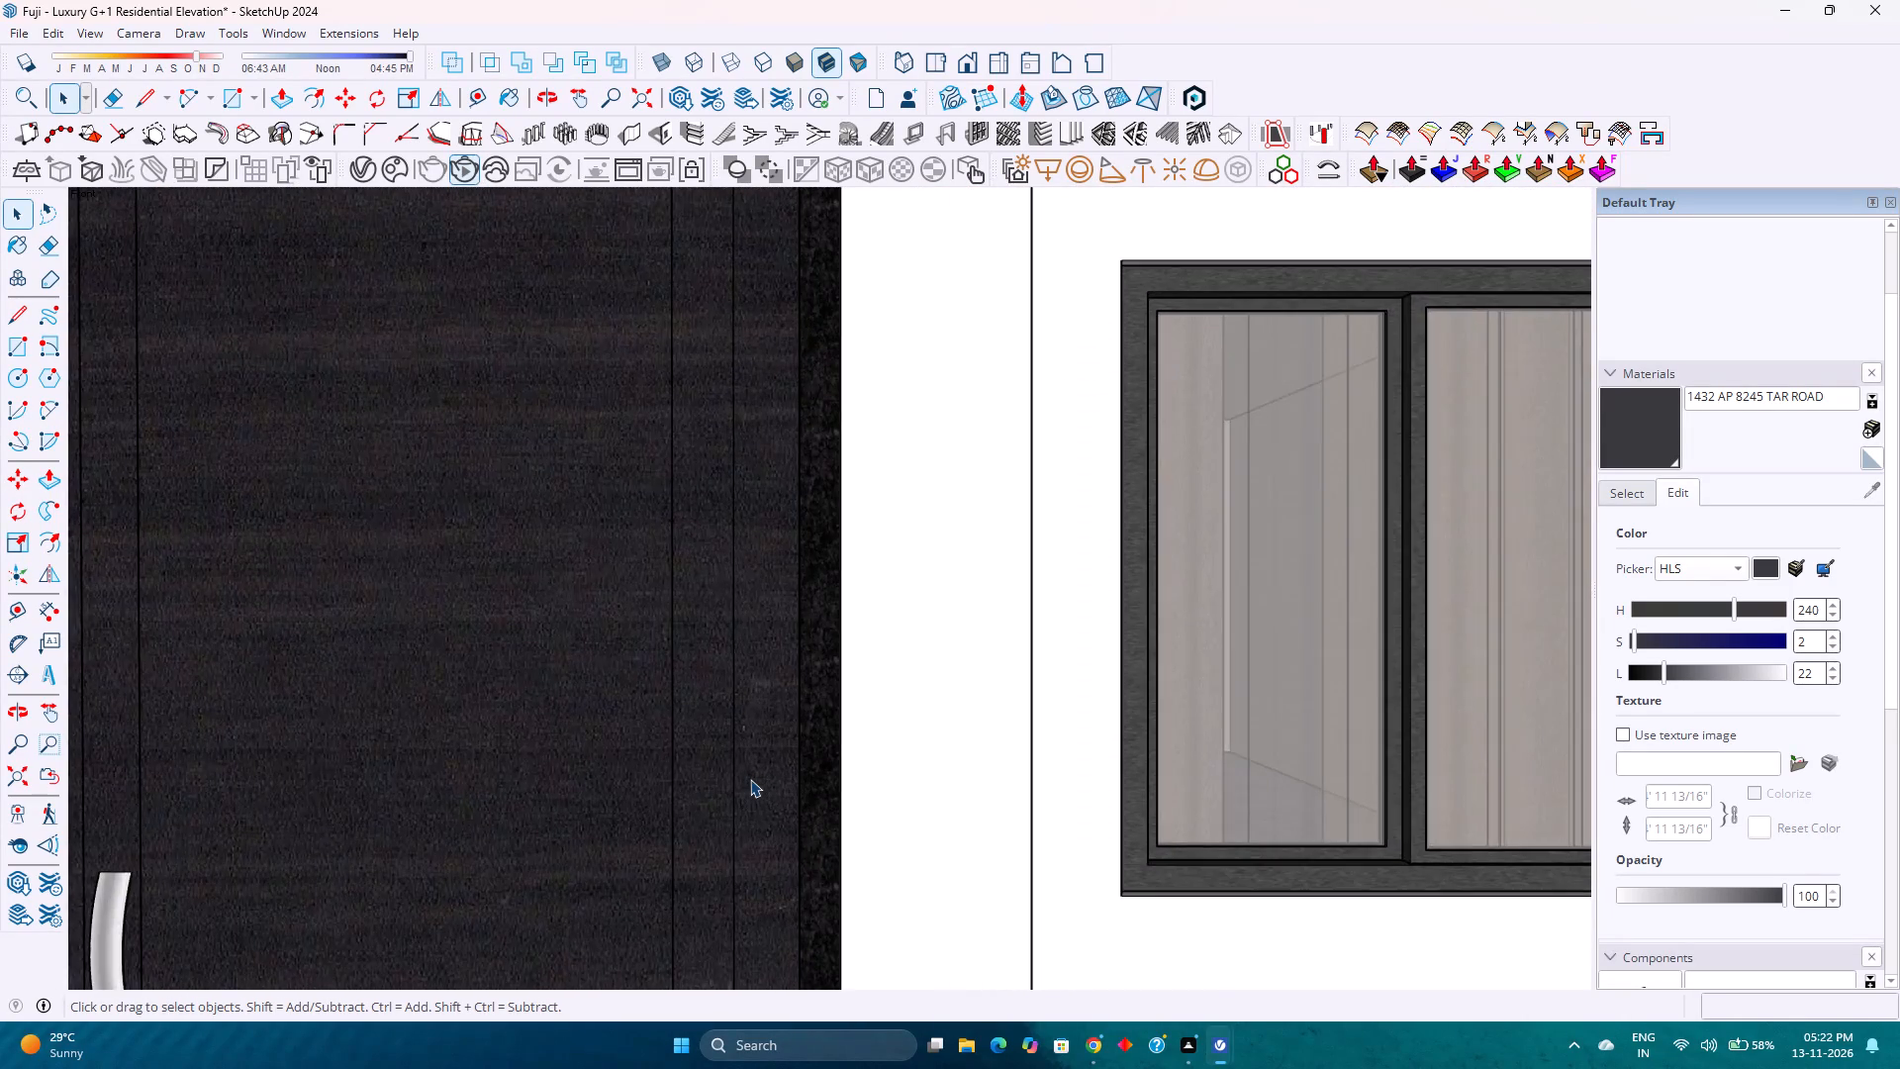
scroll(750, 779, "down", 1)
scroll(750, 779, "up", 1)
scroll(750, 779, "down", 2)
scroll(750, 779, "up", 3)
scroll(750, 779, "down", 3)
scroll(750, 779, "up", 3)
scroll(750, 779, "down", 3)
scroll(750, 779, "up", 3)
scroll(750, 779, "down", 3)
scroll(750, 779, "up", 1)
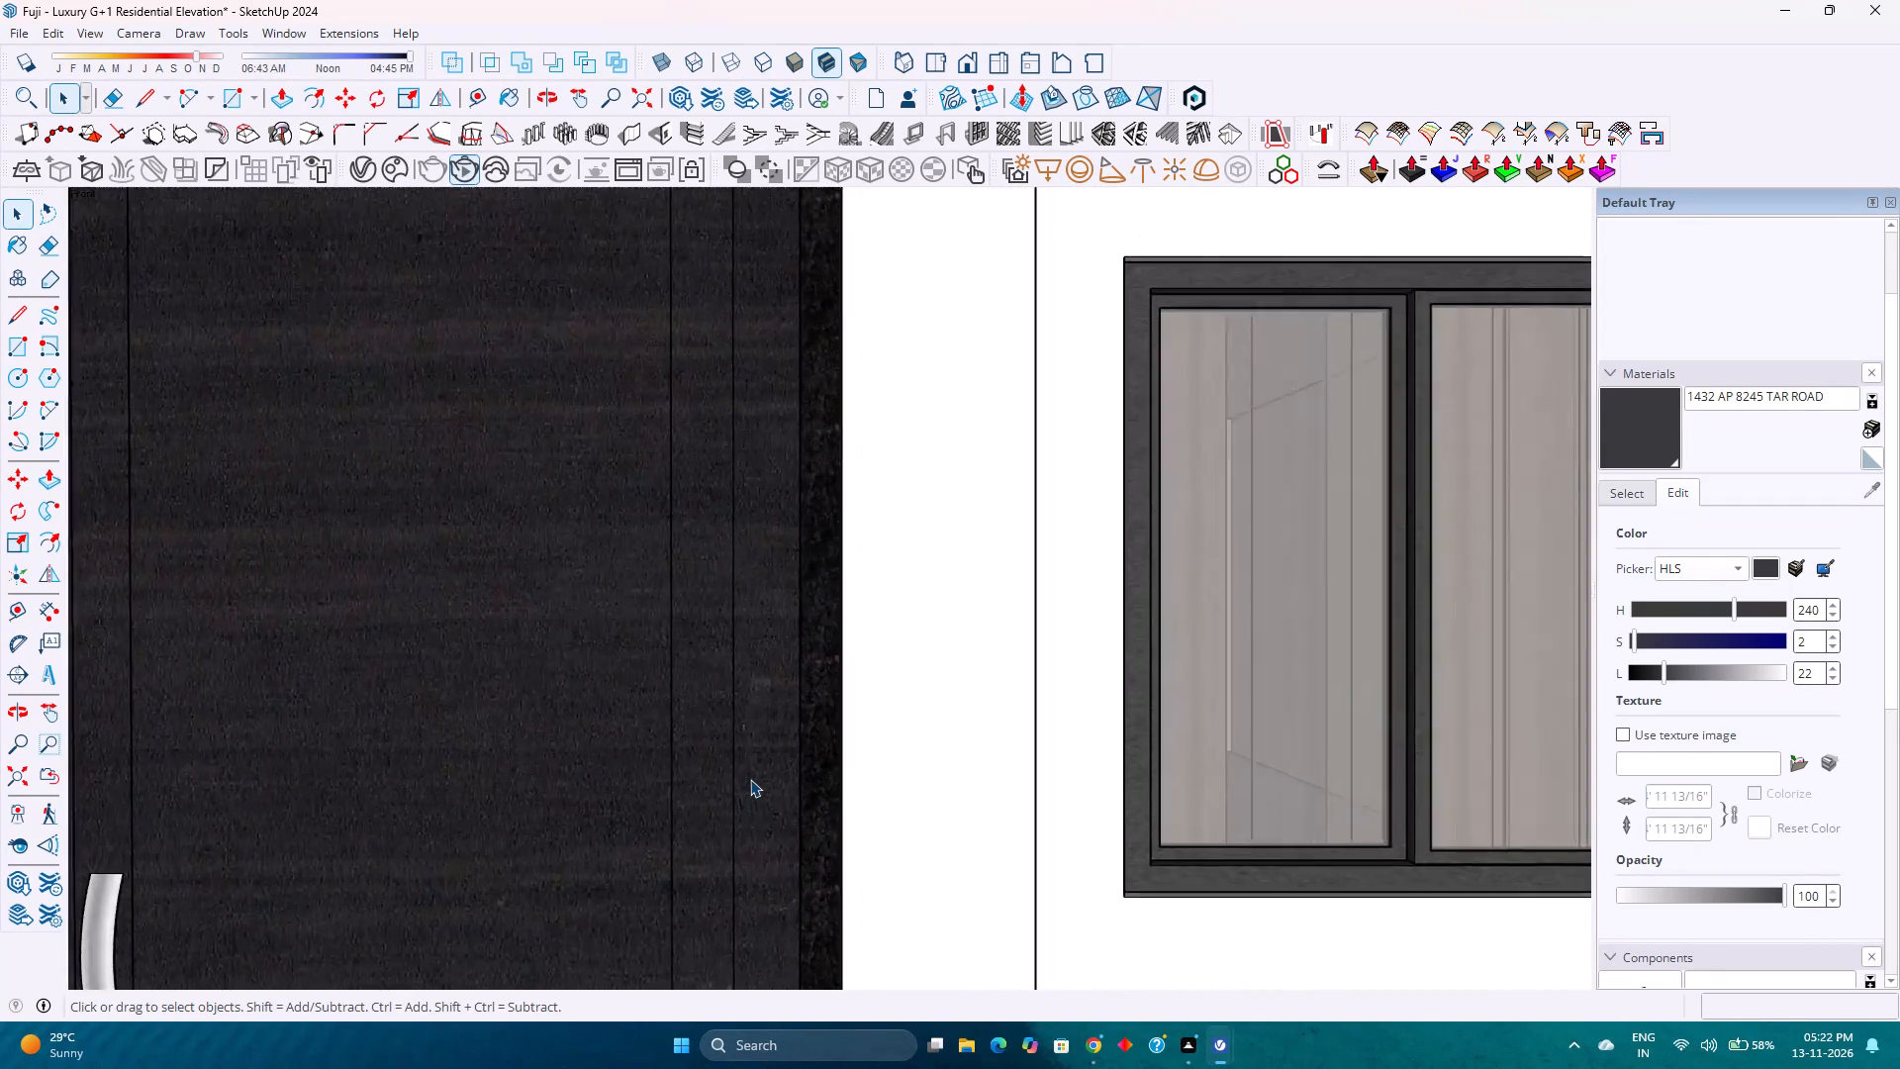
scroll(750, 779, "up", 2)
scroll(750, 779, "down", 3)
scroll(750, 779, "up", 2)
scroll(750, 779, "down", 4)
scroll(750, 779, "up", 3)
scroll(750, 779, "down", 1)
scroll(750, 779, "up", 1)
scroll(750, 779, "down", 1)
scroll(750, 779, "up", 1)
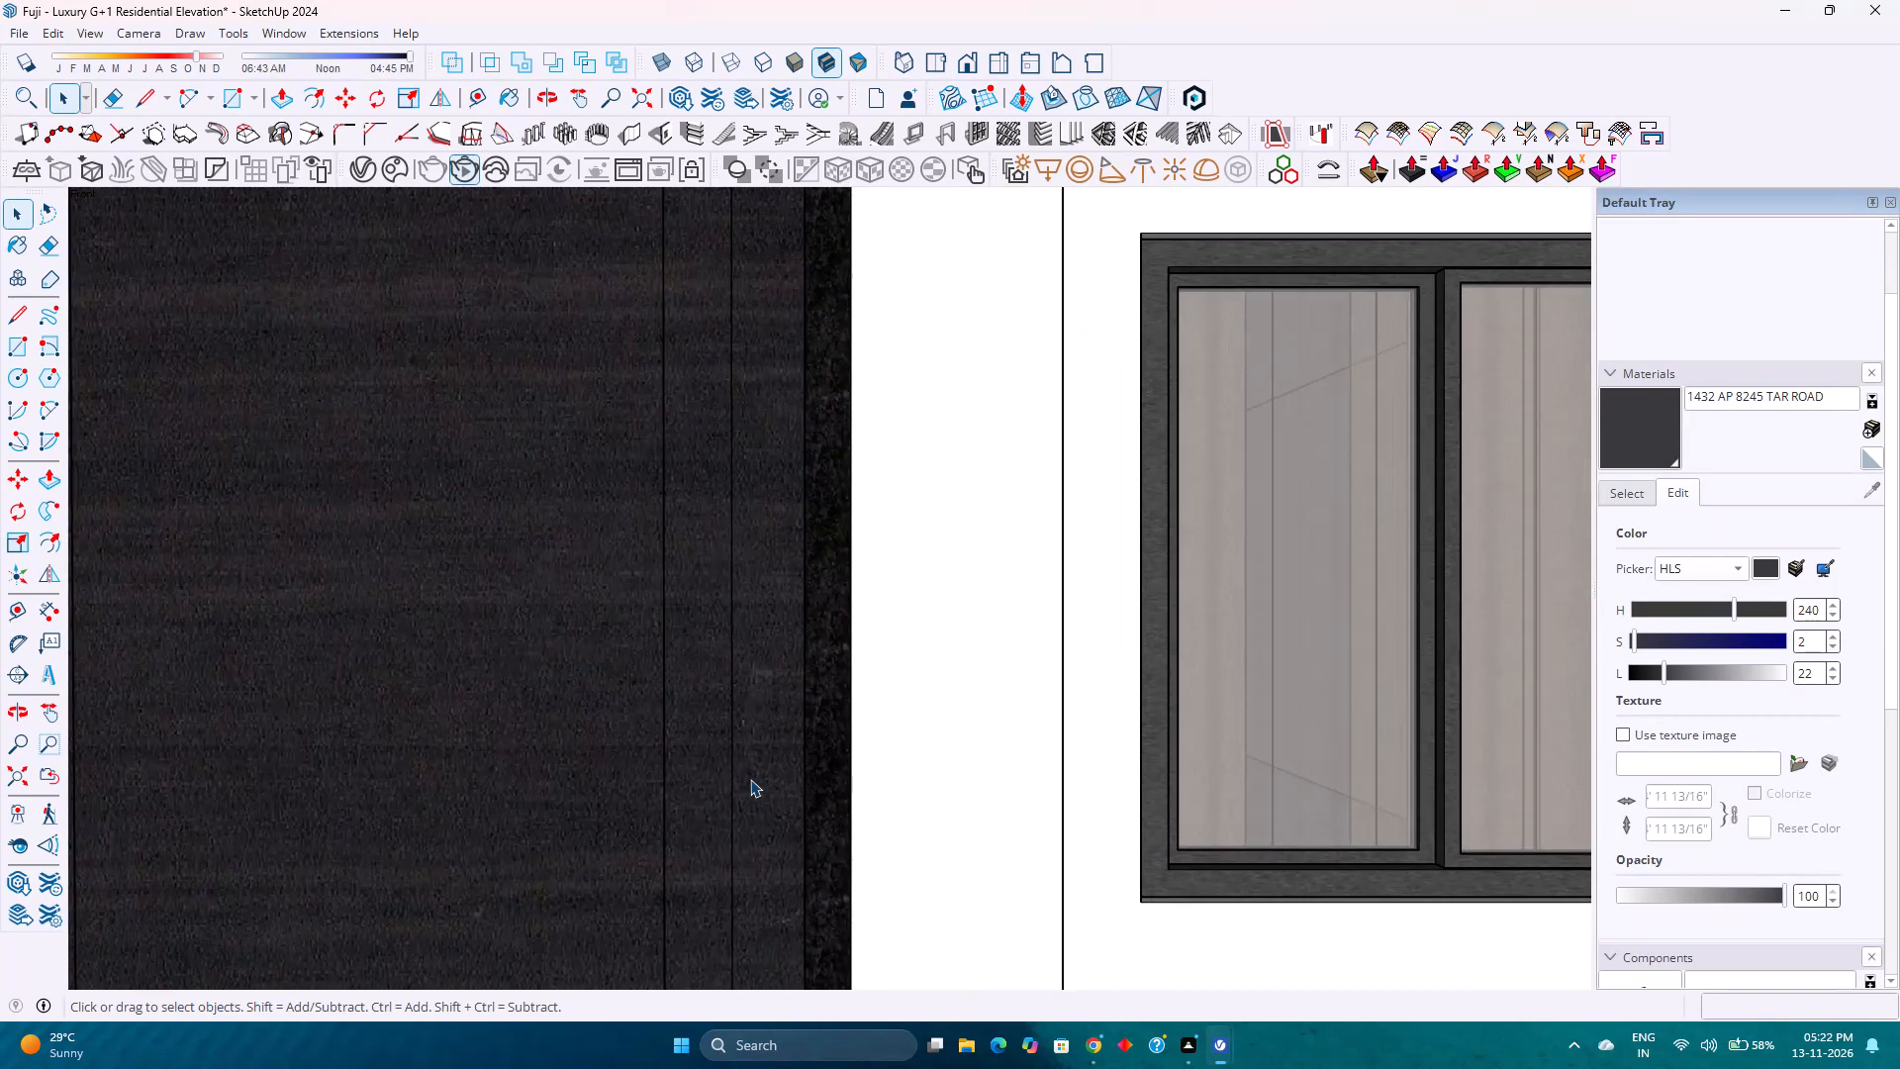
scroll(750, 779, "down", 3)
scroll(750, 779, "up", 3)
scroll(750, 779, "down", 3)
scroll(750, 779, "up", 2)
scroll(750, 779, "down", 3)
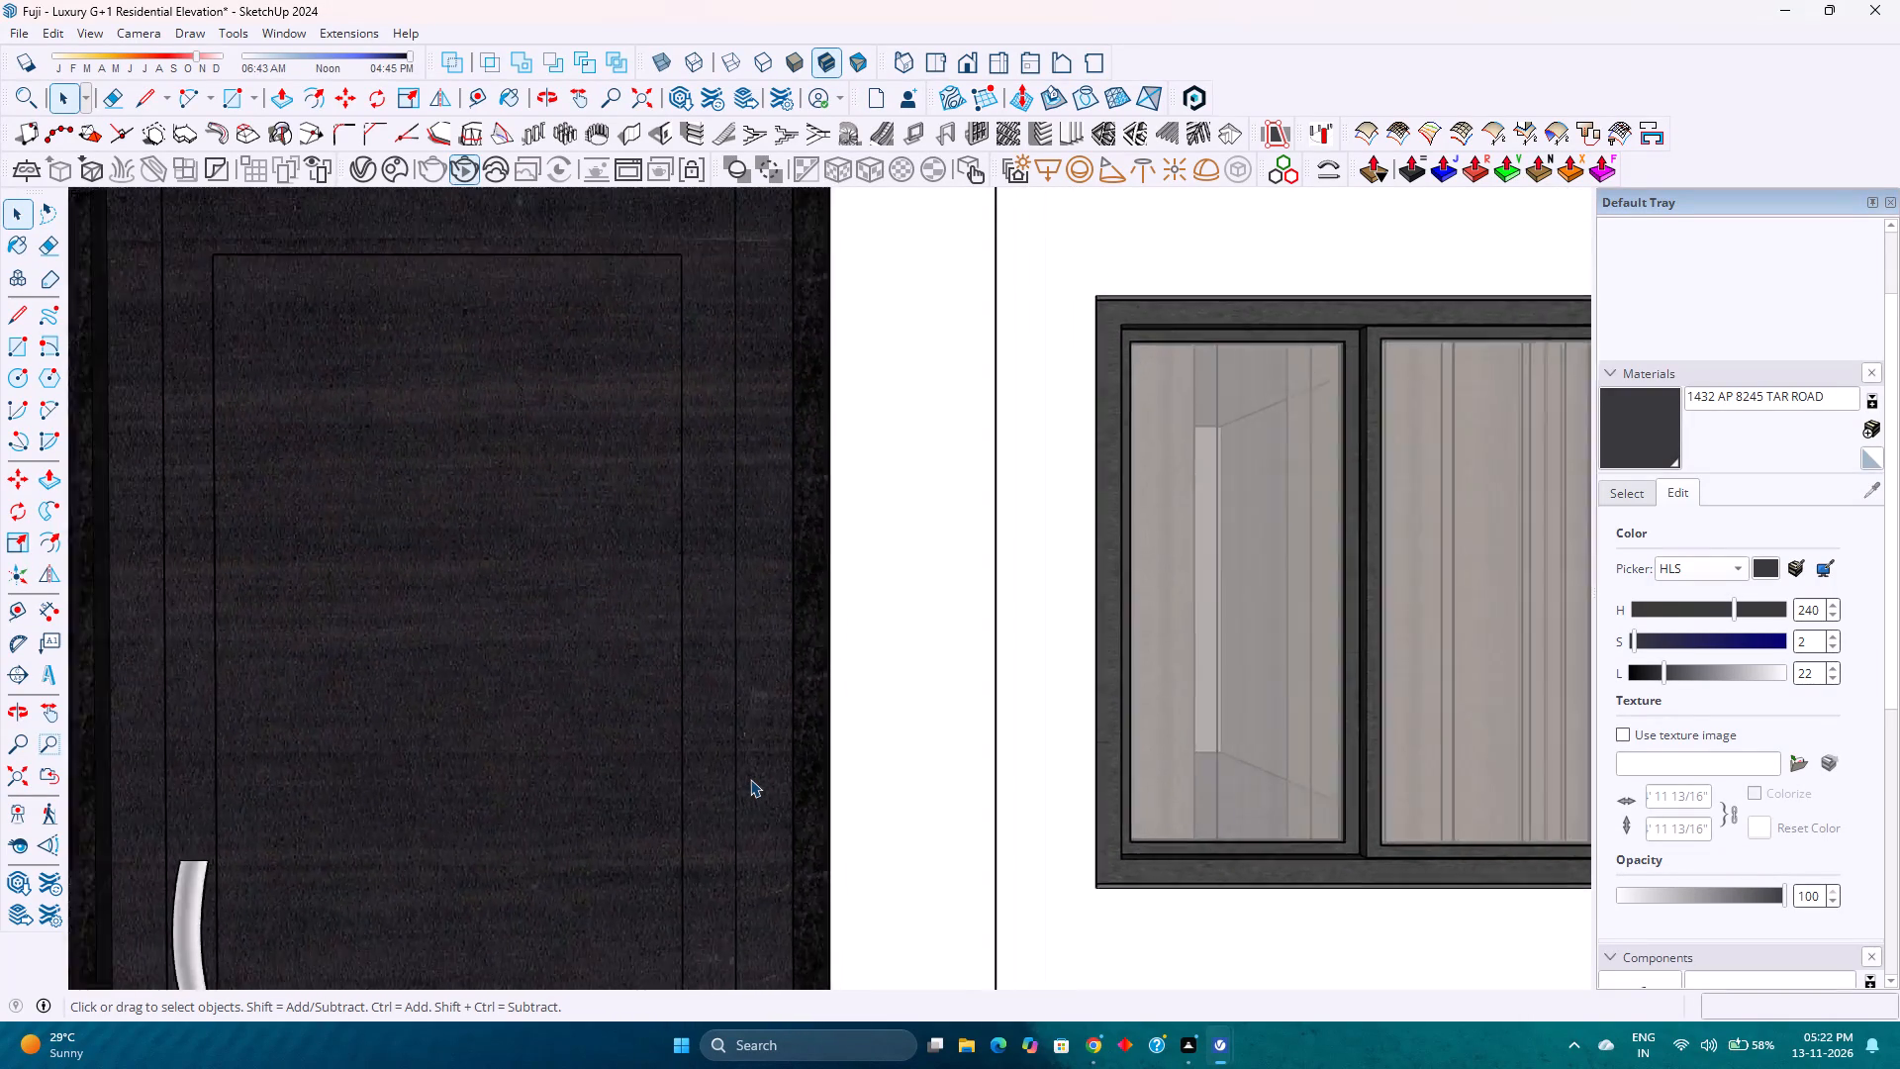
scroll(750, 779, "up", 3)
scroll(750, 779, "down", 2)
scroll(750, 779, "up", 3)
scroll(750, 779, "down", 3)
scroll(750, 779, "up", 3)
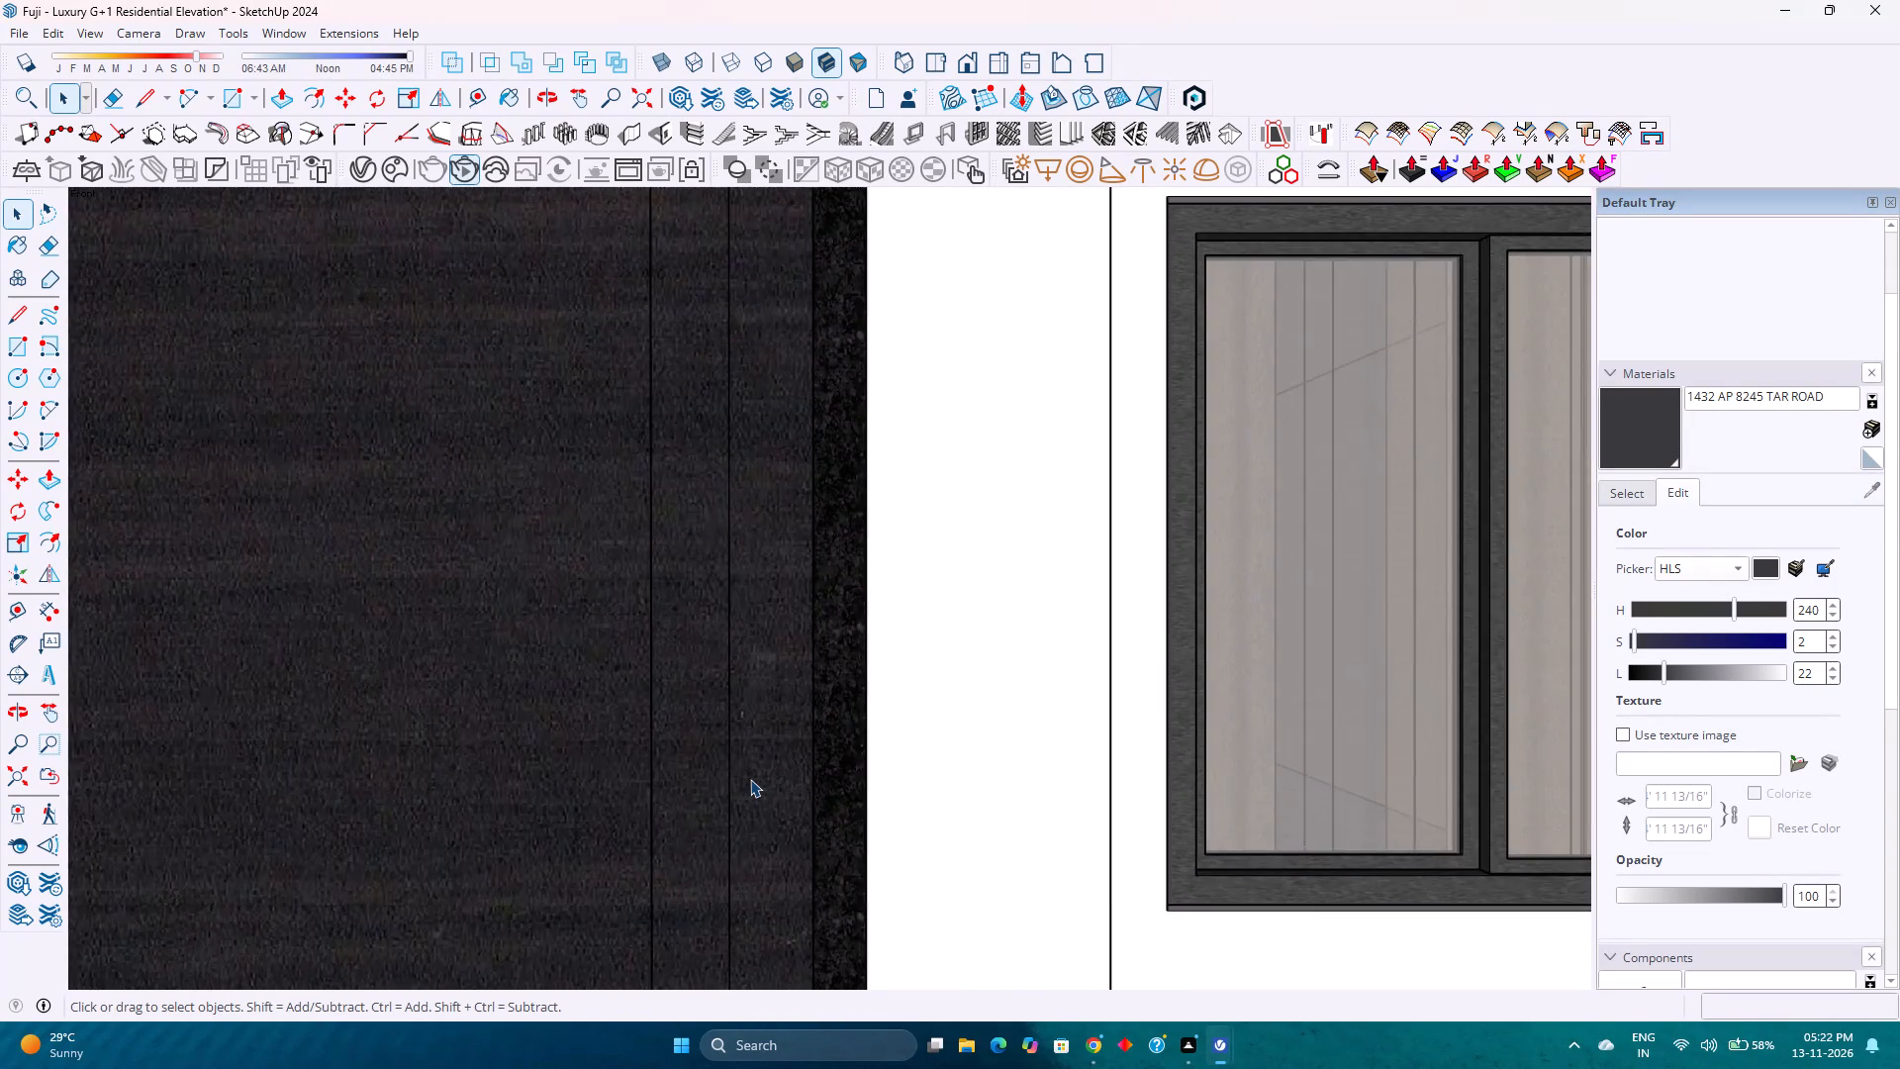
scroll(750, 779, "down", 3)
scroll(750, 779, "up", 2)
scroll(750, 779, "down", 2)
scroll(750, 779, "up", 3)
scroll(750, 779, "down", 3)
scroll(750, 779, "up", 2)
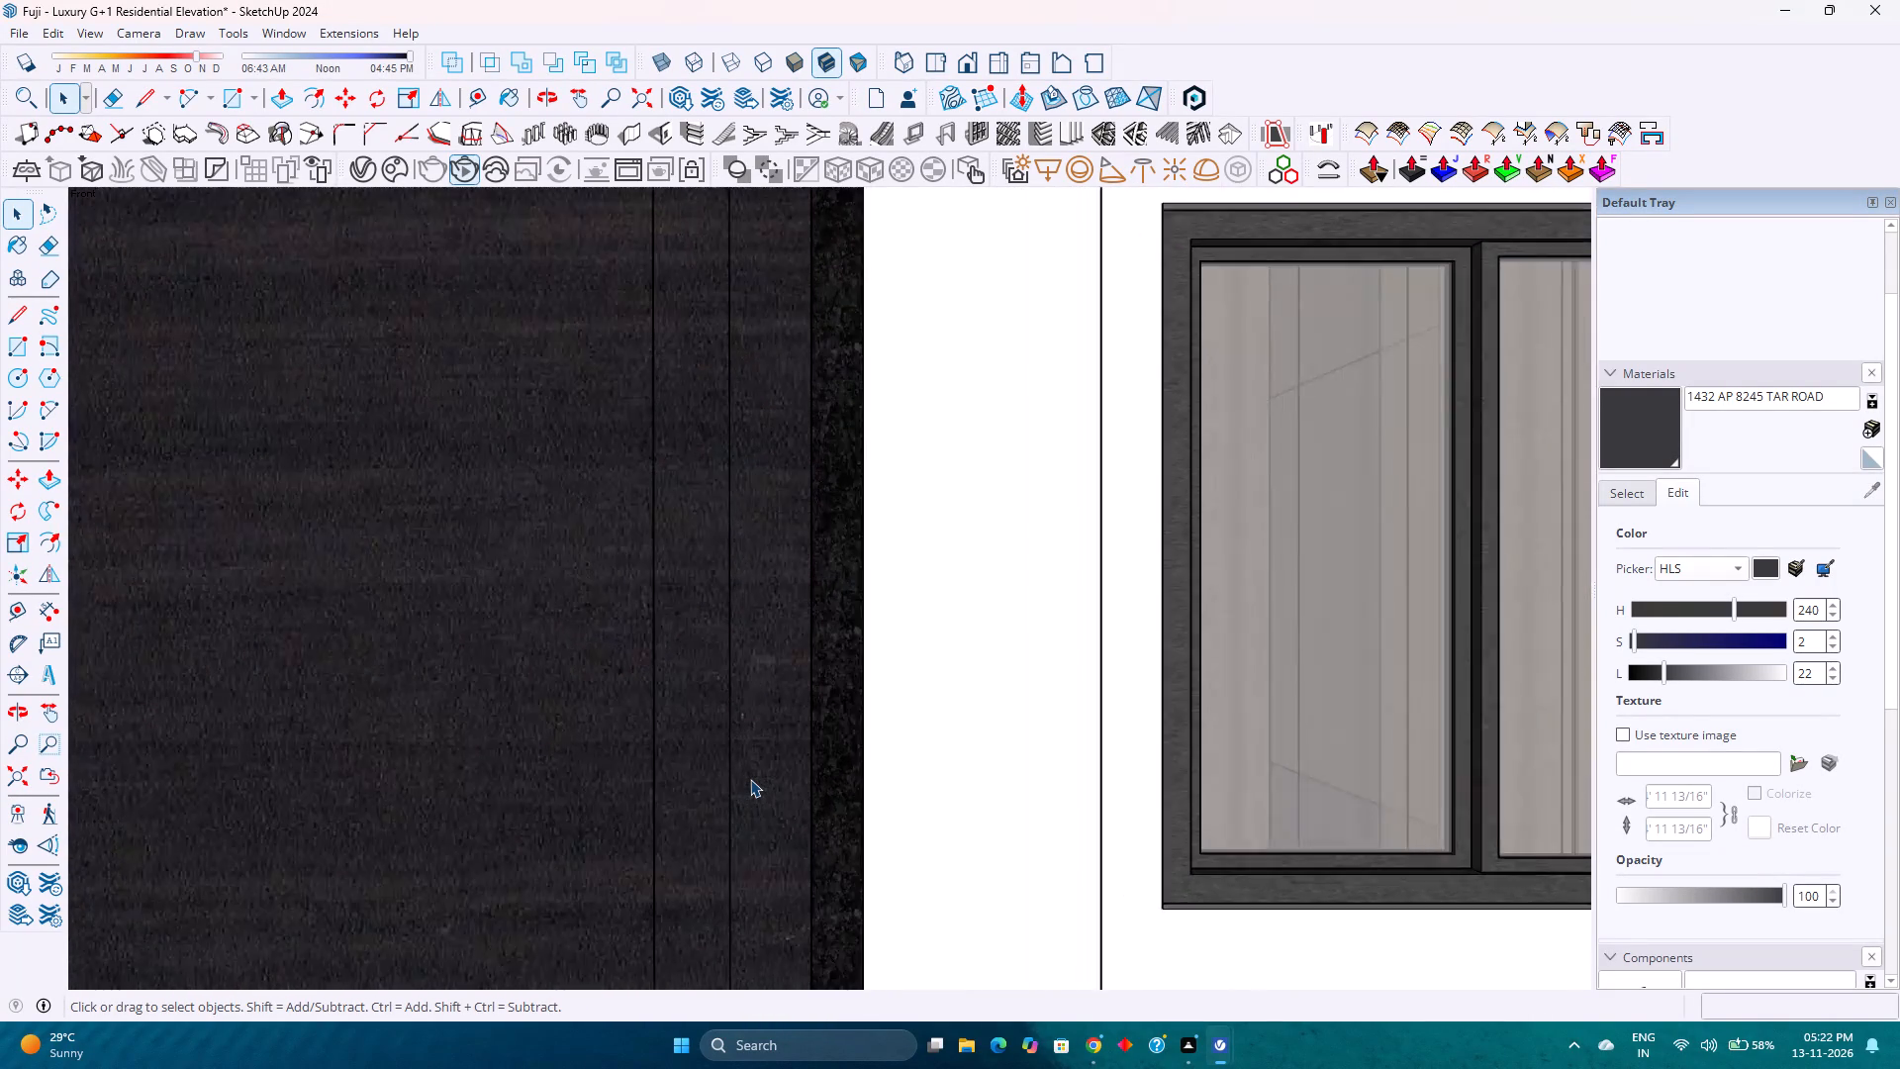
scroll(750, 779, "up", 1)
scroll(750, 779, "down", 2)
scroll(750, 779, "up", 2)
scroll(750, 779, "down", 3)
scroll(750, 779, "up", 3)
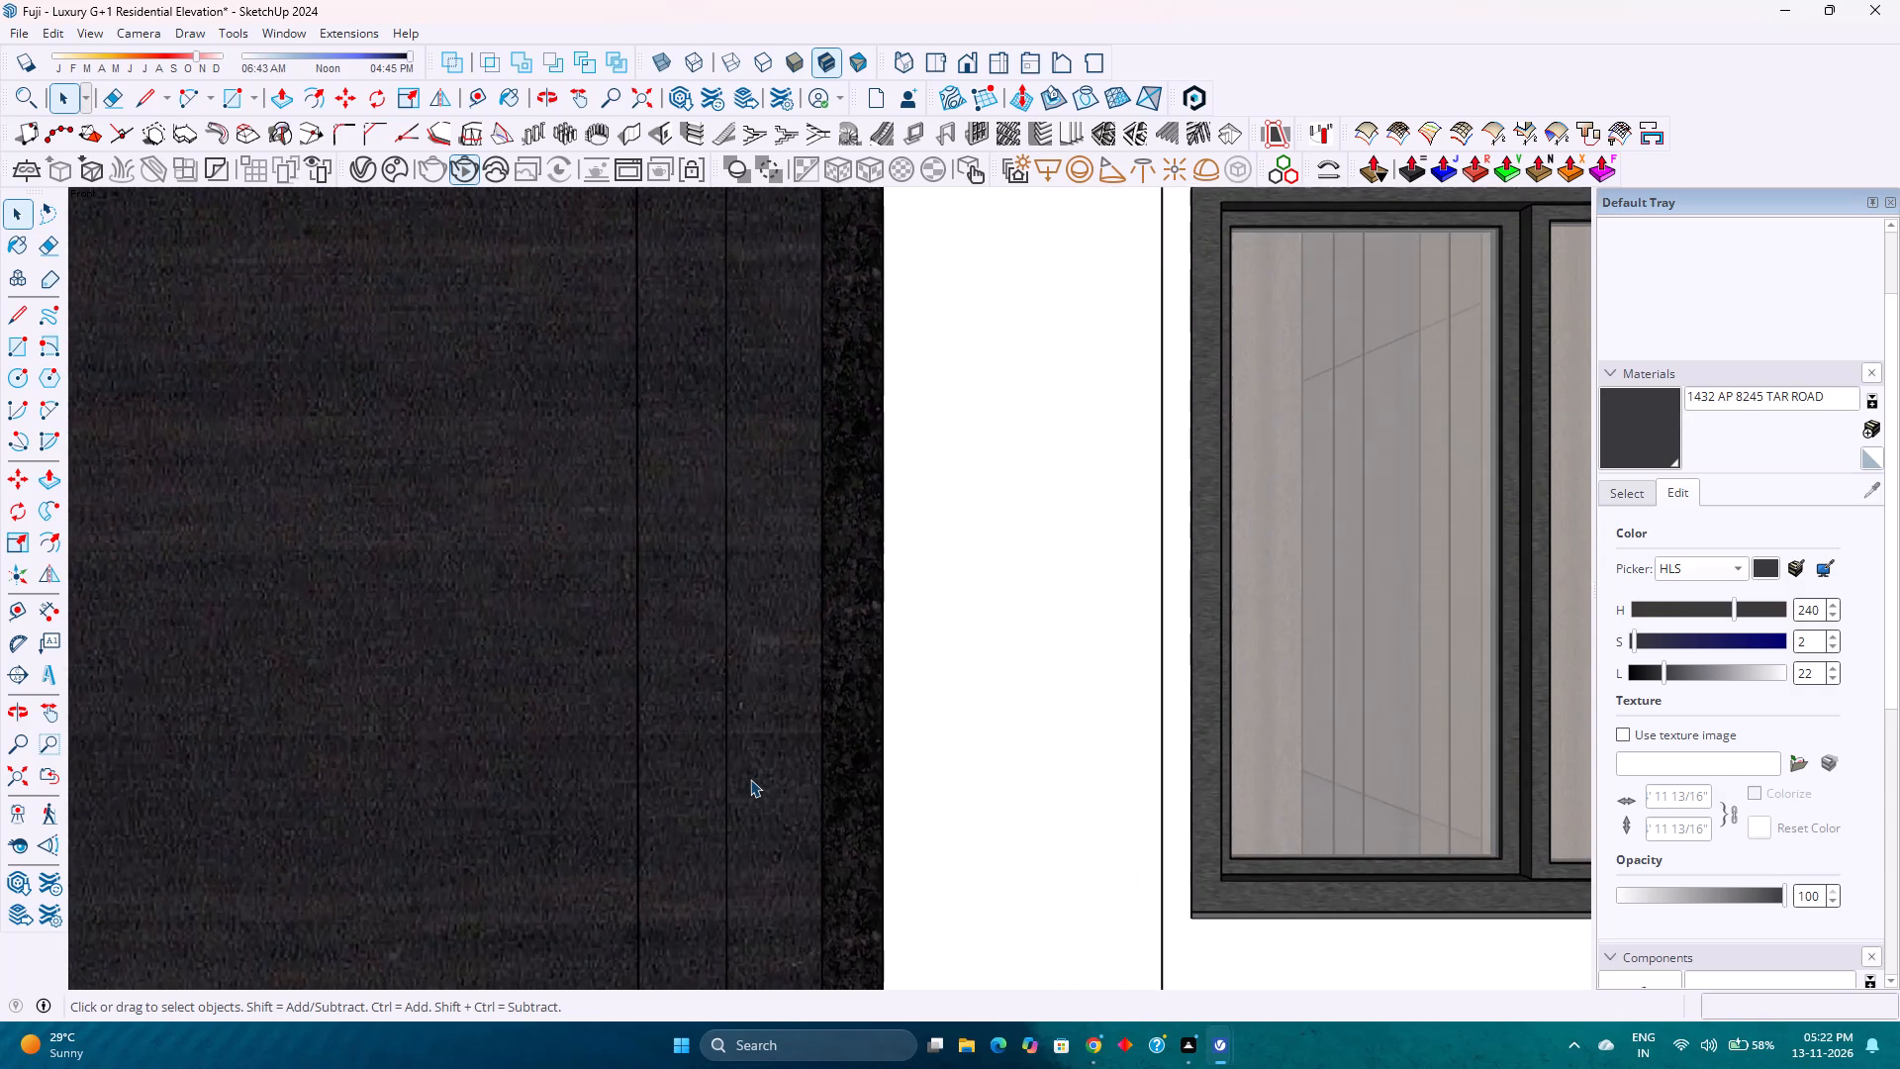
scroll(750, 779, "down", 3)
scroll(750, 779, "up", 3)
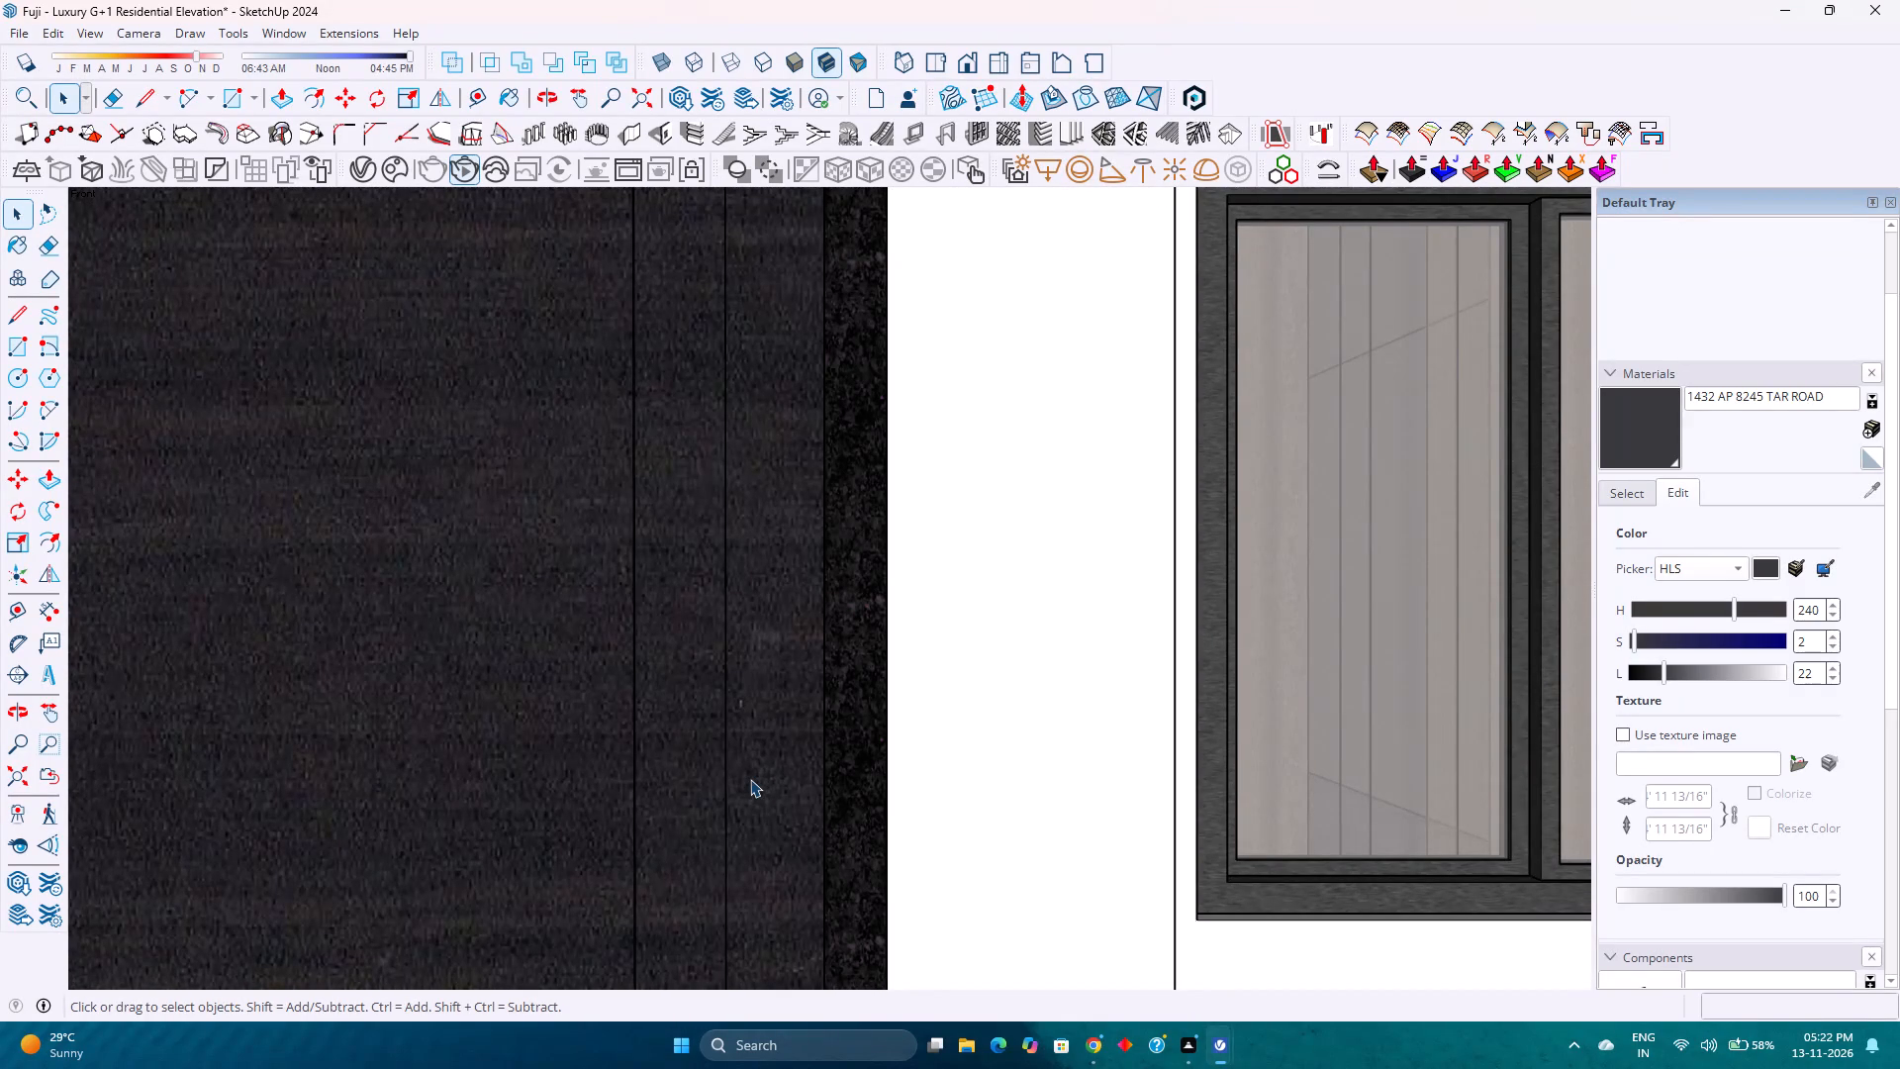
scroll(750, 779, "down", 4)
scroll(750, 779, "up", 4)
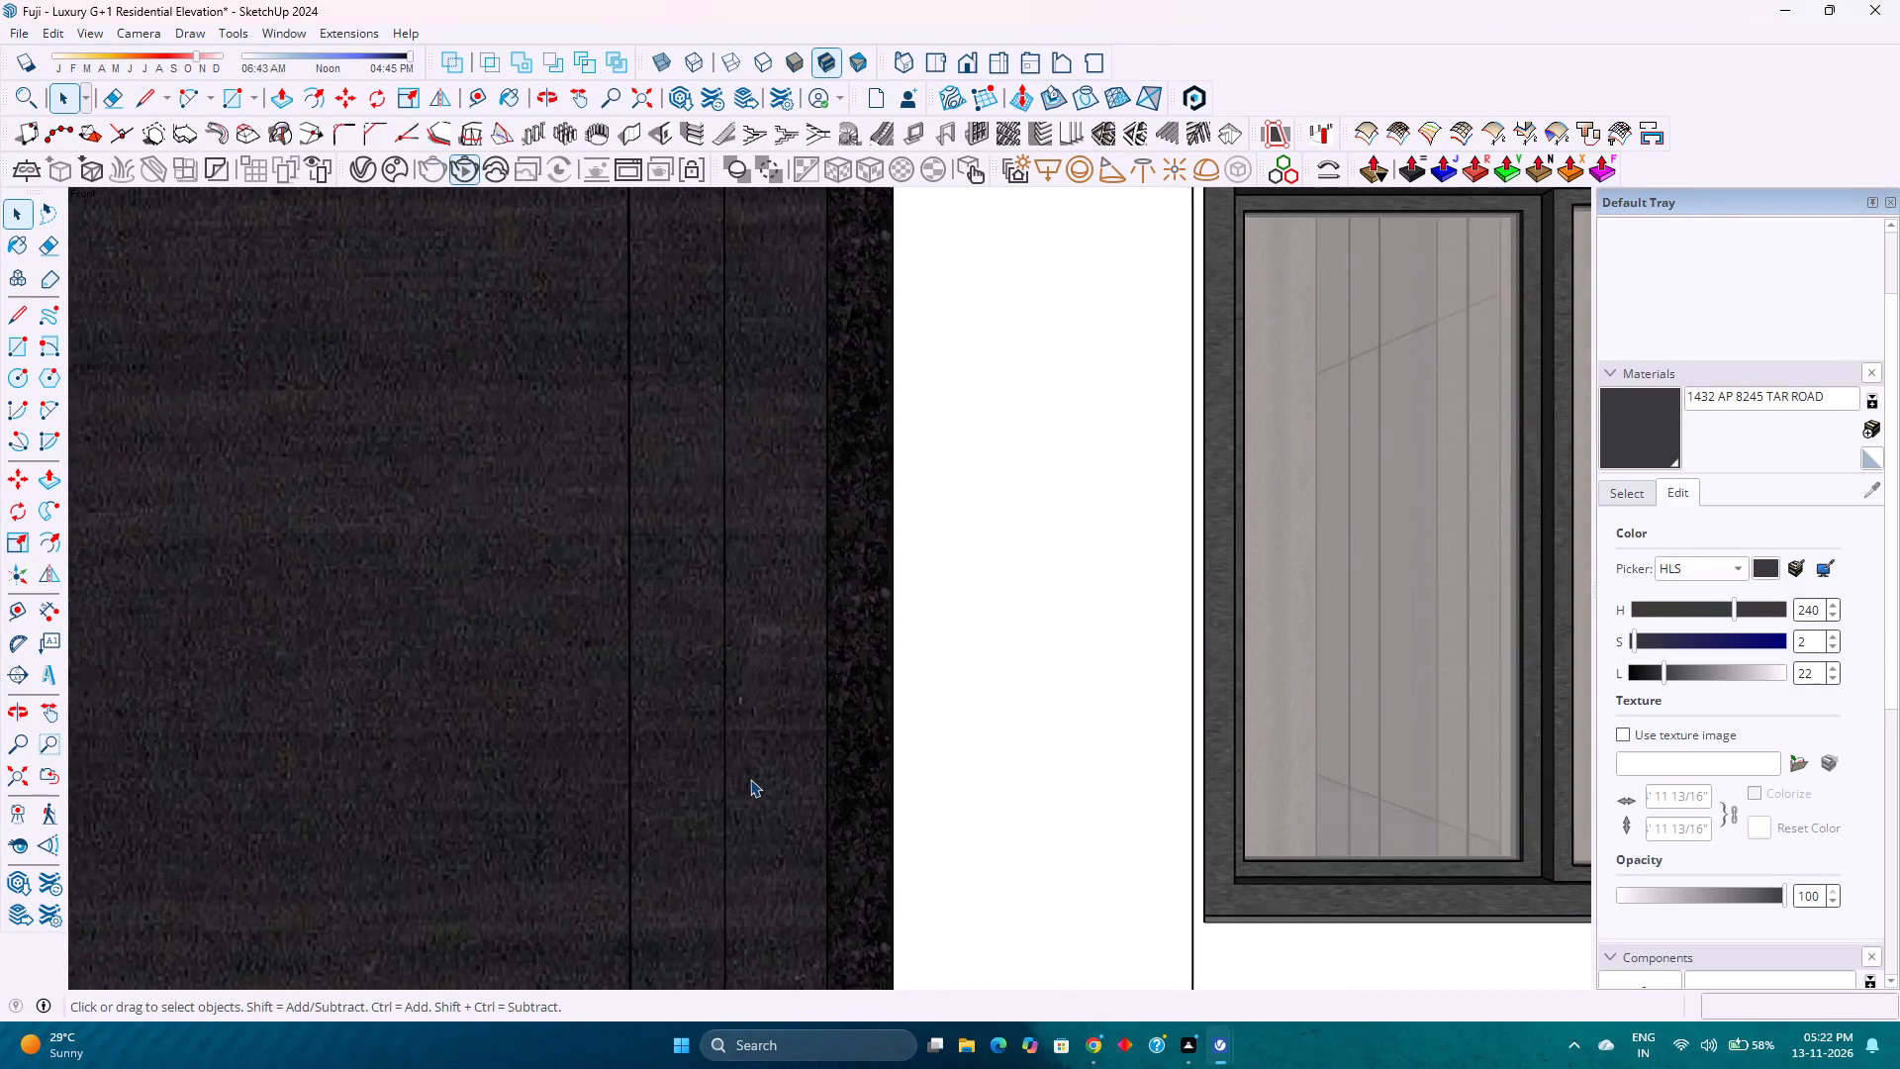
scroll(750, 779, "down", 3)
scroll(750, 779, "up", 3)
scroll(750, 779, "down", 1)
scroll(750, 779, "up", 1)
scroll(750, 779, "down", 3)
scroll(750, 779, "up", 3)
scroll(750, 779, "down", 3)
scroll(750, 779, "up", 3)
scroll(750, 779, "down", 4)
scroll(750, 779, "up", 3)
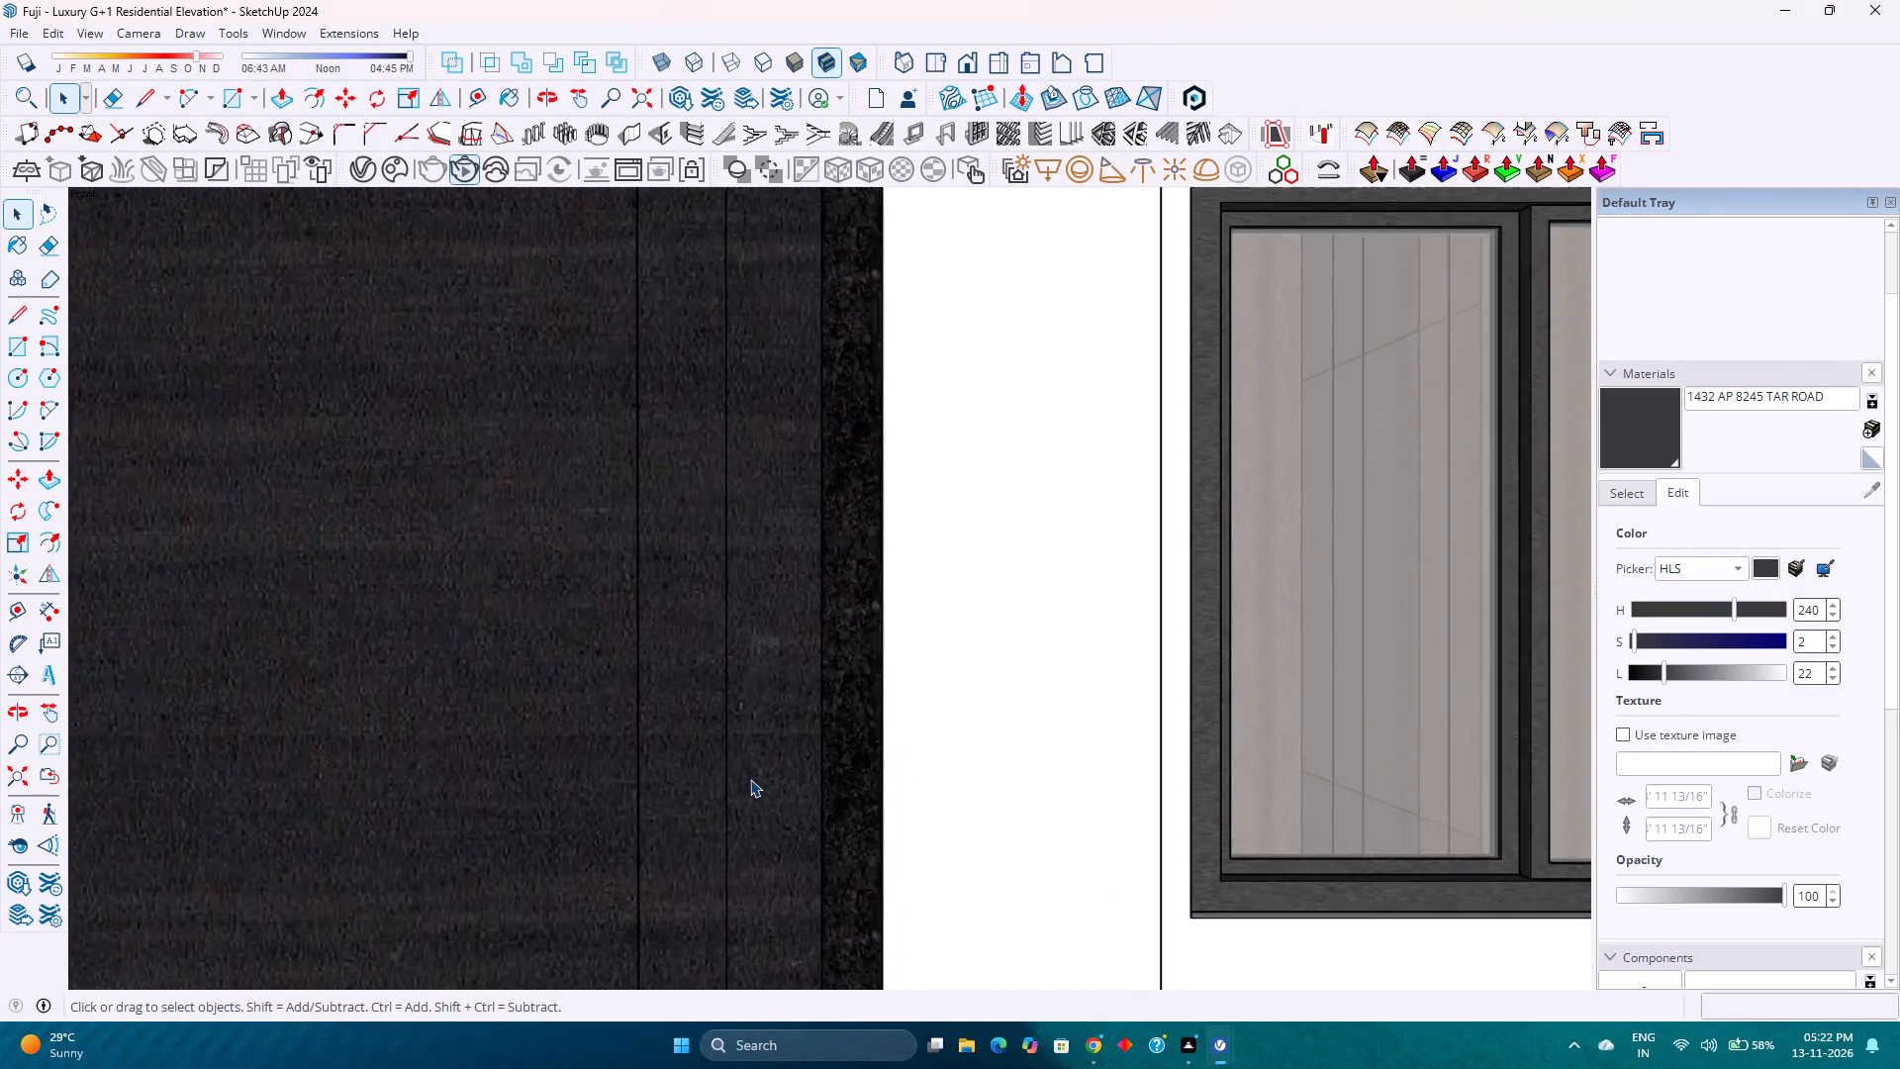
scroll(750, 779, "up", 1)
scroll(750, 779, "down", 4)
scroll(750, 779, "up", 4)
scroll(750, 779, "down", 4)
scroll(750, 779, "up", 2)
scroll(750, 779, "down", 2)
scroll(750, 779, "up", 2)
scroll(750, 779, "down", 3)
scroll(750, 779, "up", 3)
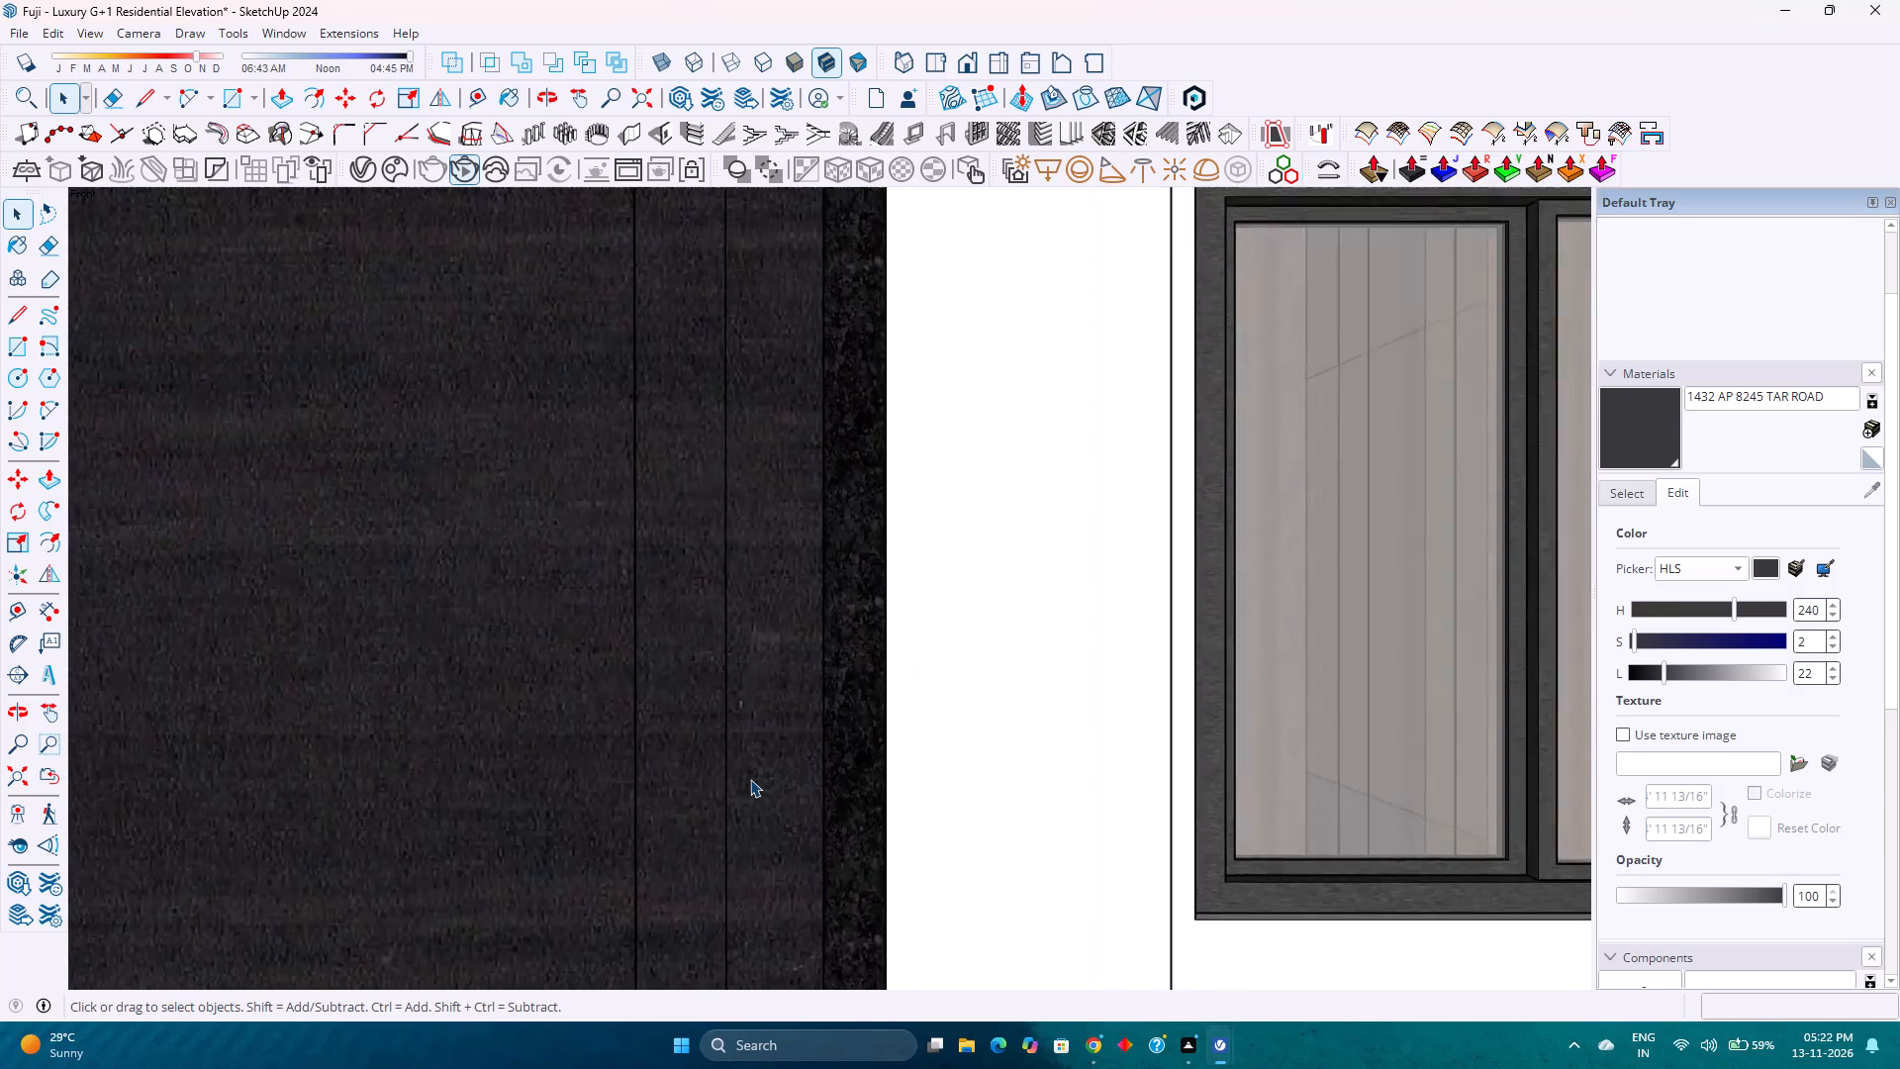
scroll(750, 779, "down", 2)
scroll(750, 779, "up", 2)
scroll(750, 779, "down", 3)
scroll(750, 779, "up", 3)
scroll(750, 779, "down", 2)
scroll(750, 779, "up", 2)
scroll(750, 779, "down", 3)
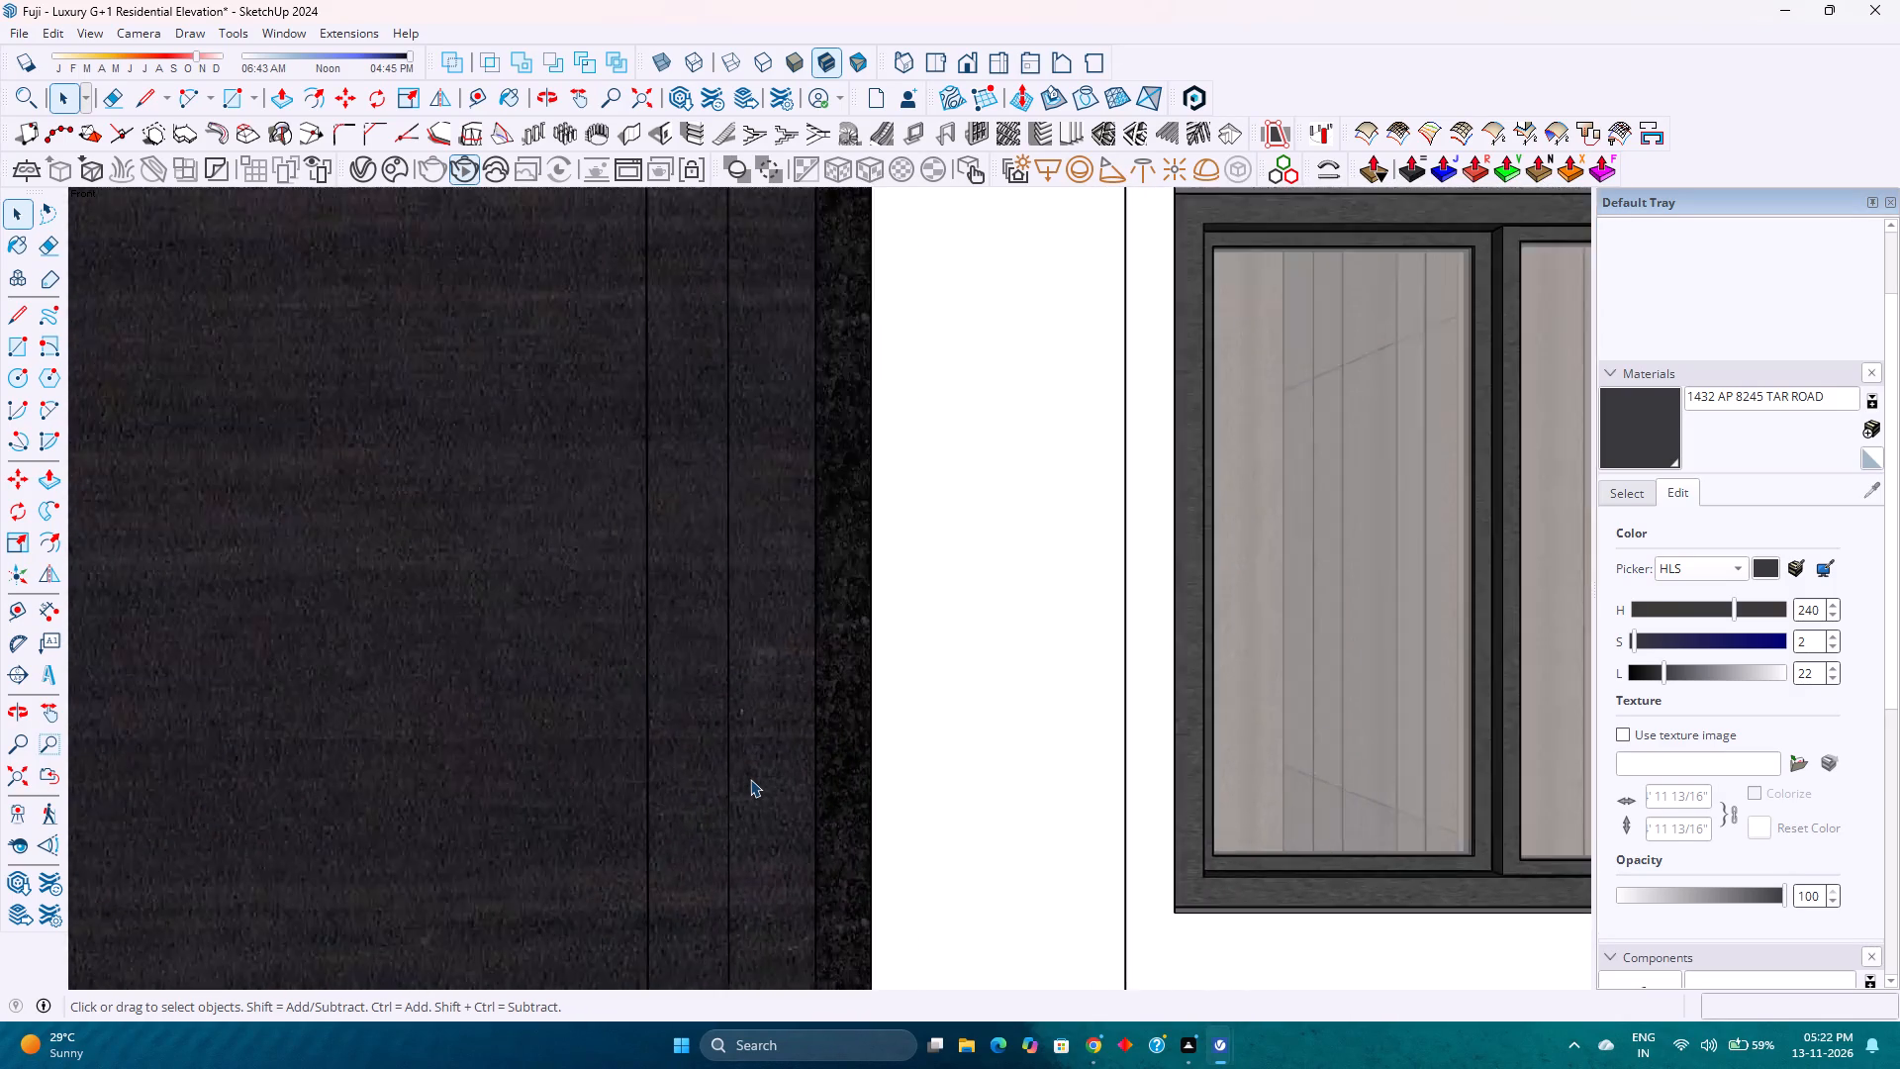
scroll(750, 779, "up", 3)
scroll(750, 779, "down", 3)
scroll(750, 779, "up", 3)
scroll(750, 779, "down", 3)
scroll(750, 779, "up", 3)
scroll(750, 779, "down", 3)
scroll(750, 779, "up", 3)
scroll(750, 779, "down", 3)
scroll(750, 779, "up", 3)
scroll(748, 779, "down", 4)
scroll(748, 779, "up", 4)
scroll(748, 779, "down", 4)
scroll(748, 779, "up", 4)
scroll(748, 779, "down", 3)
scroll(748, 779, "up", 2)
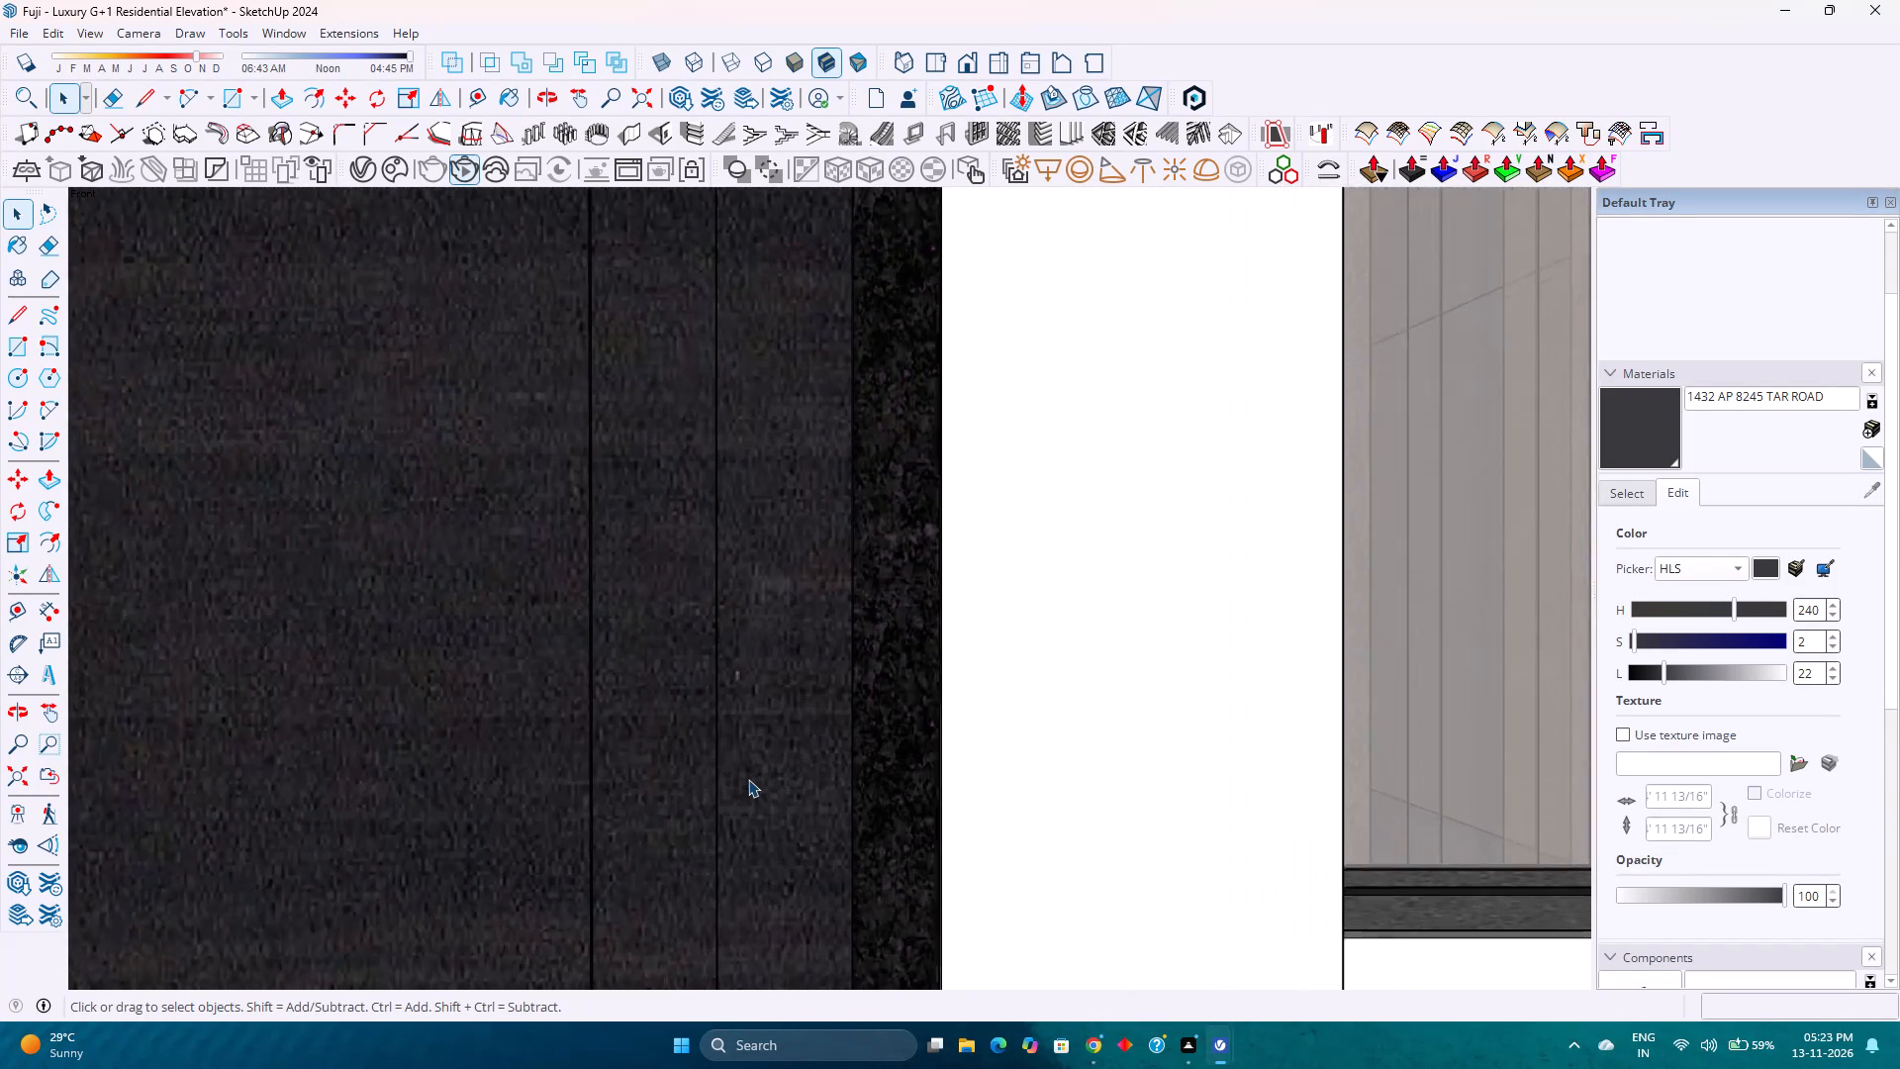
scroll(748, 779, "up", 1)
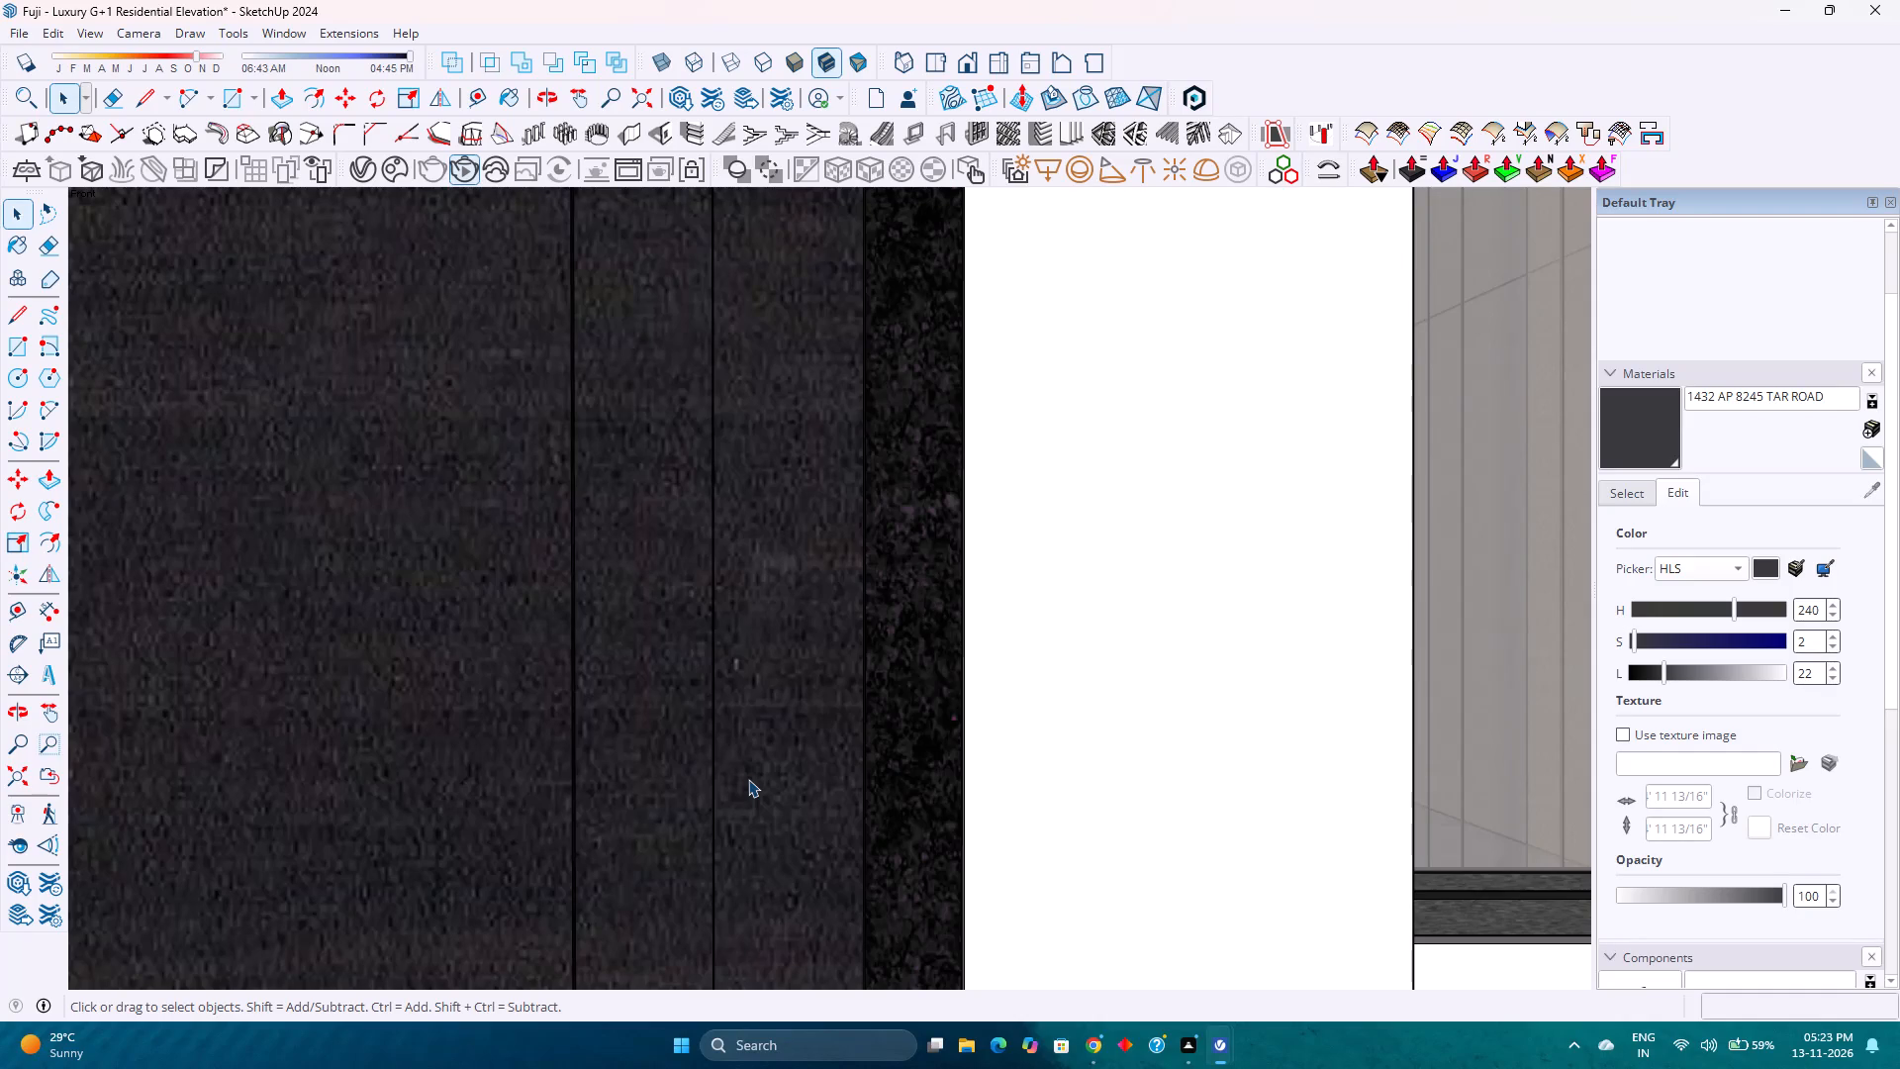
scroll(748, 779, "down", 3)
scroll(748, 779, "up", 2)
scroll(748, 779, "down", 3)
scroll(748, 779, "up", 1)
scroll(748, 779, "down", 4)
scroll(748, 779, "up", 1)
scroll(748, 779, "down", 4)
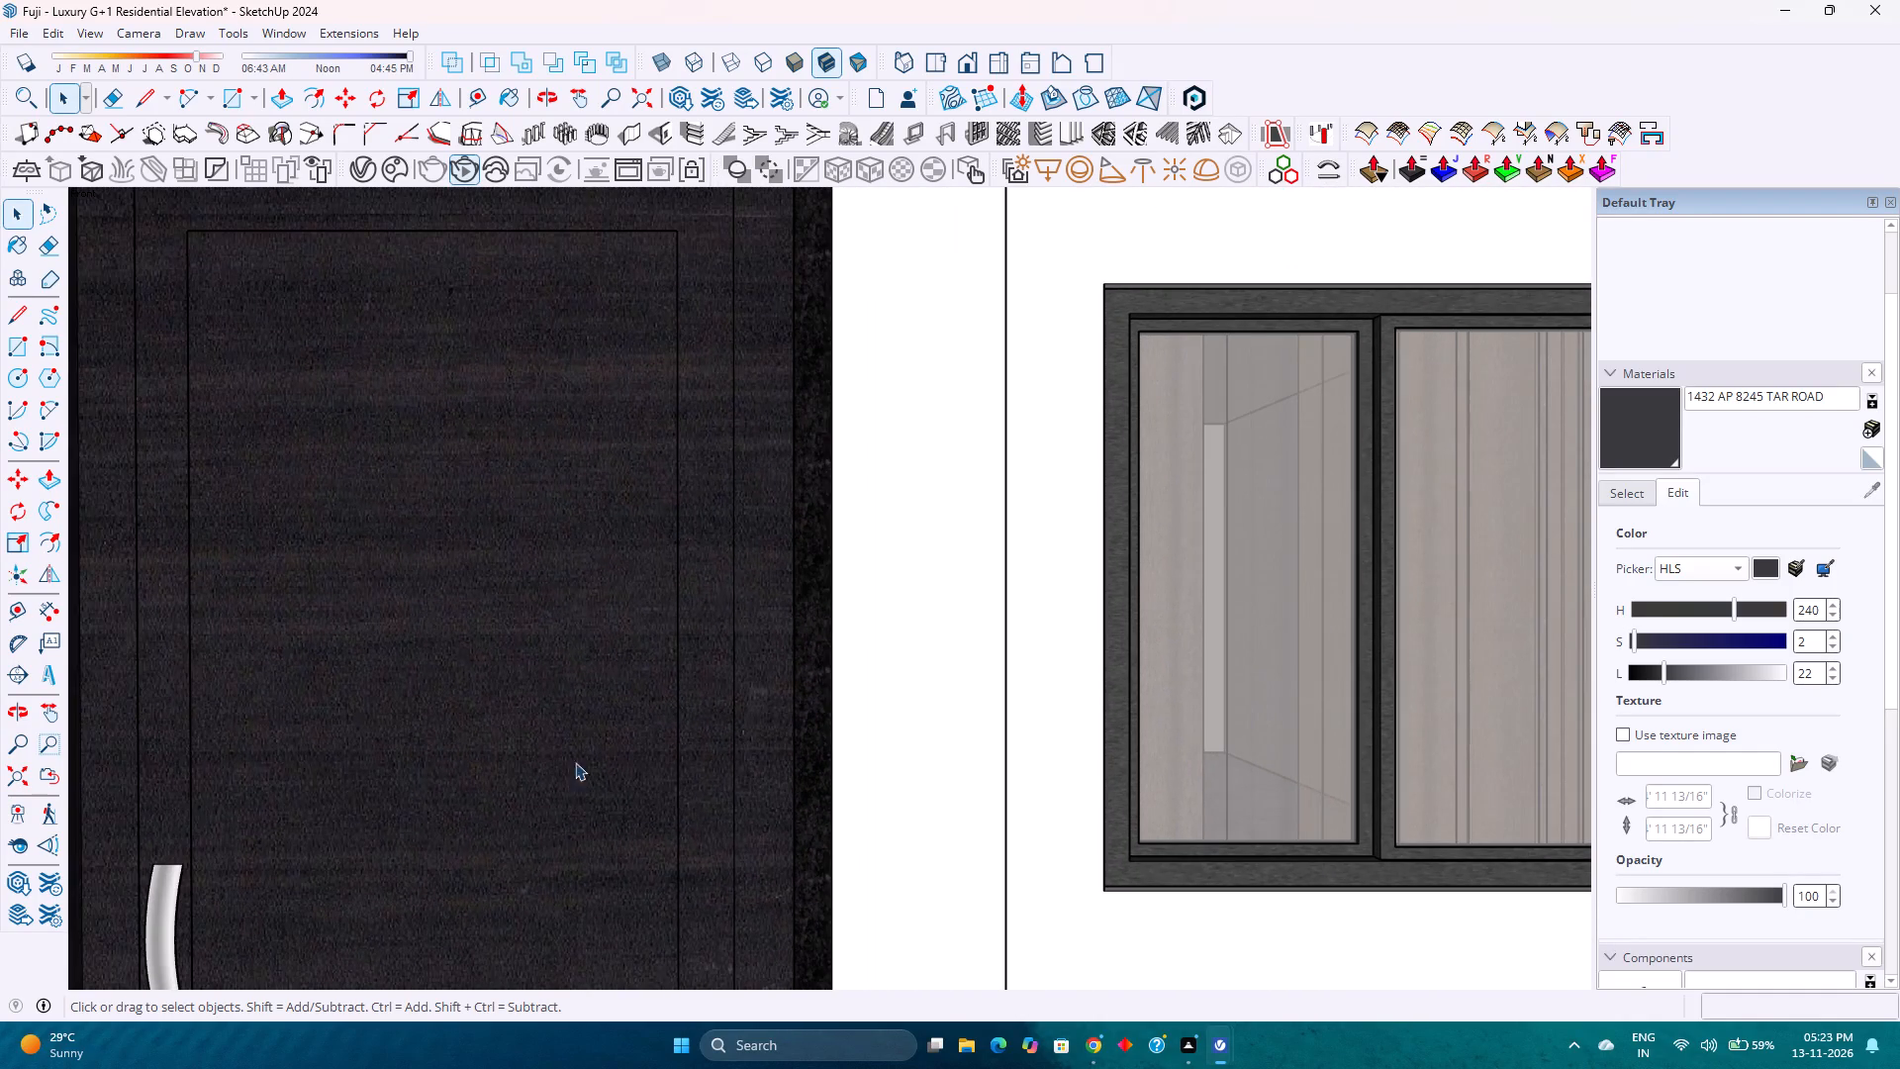
Examine the whole front elevation, including the slatted facade, glass balcony, ceiling spotlights, wall lights, boundary wall and gate.
left_click(28, 773)
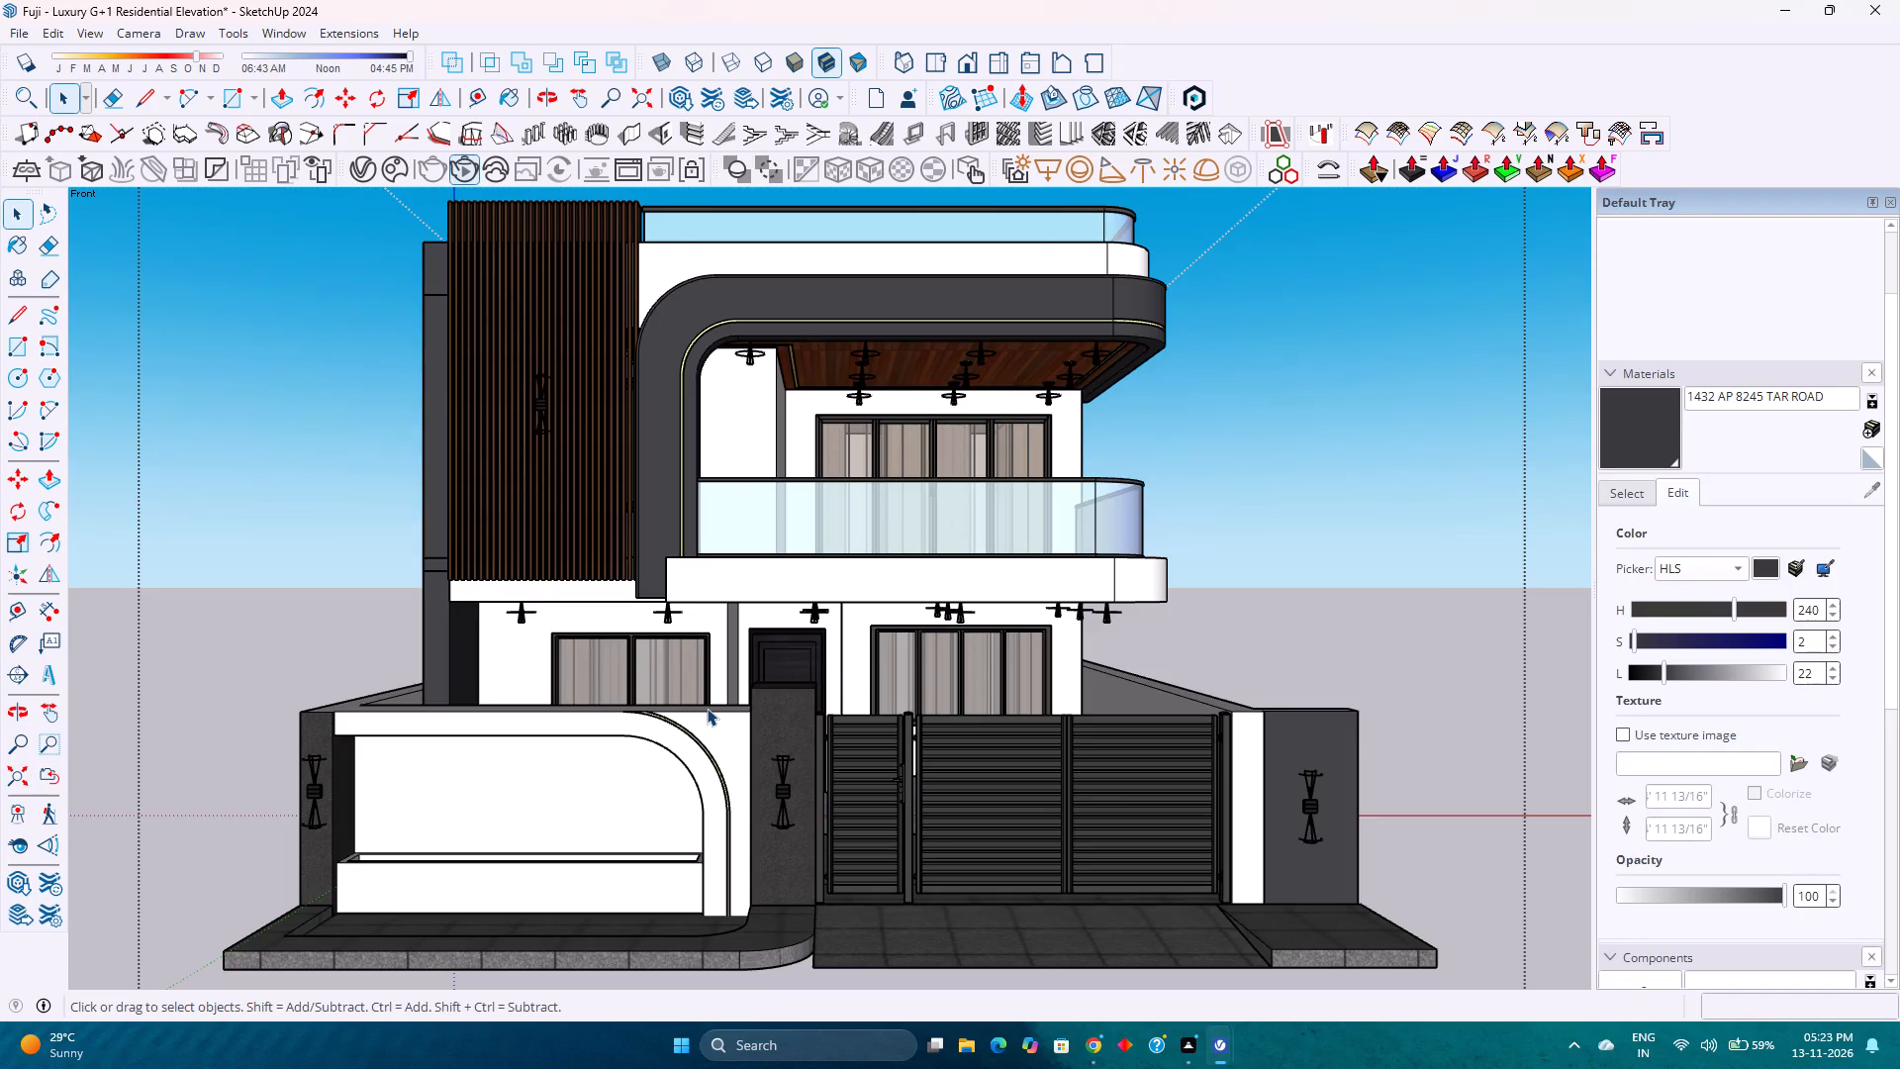
scroll(707, 708, "down", 4)
scroll(711, 706, "up", 3)
scroll(711, 705, "down", 4)
scroll(711, 705, "up", 3)
scroll(711, 705, "down", 4)
scroll(711, 705, "up", 3)
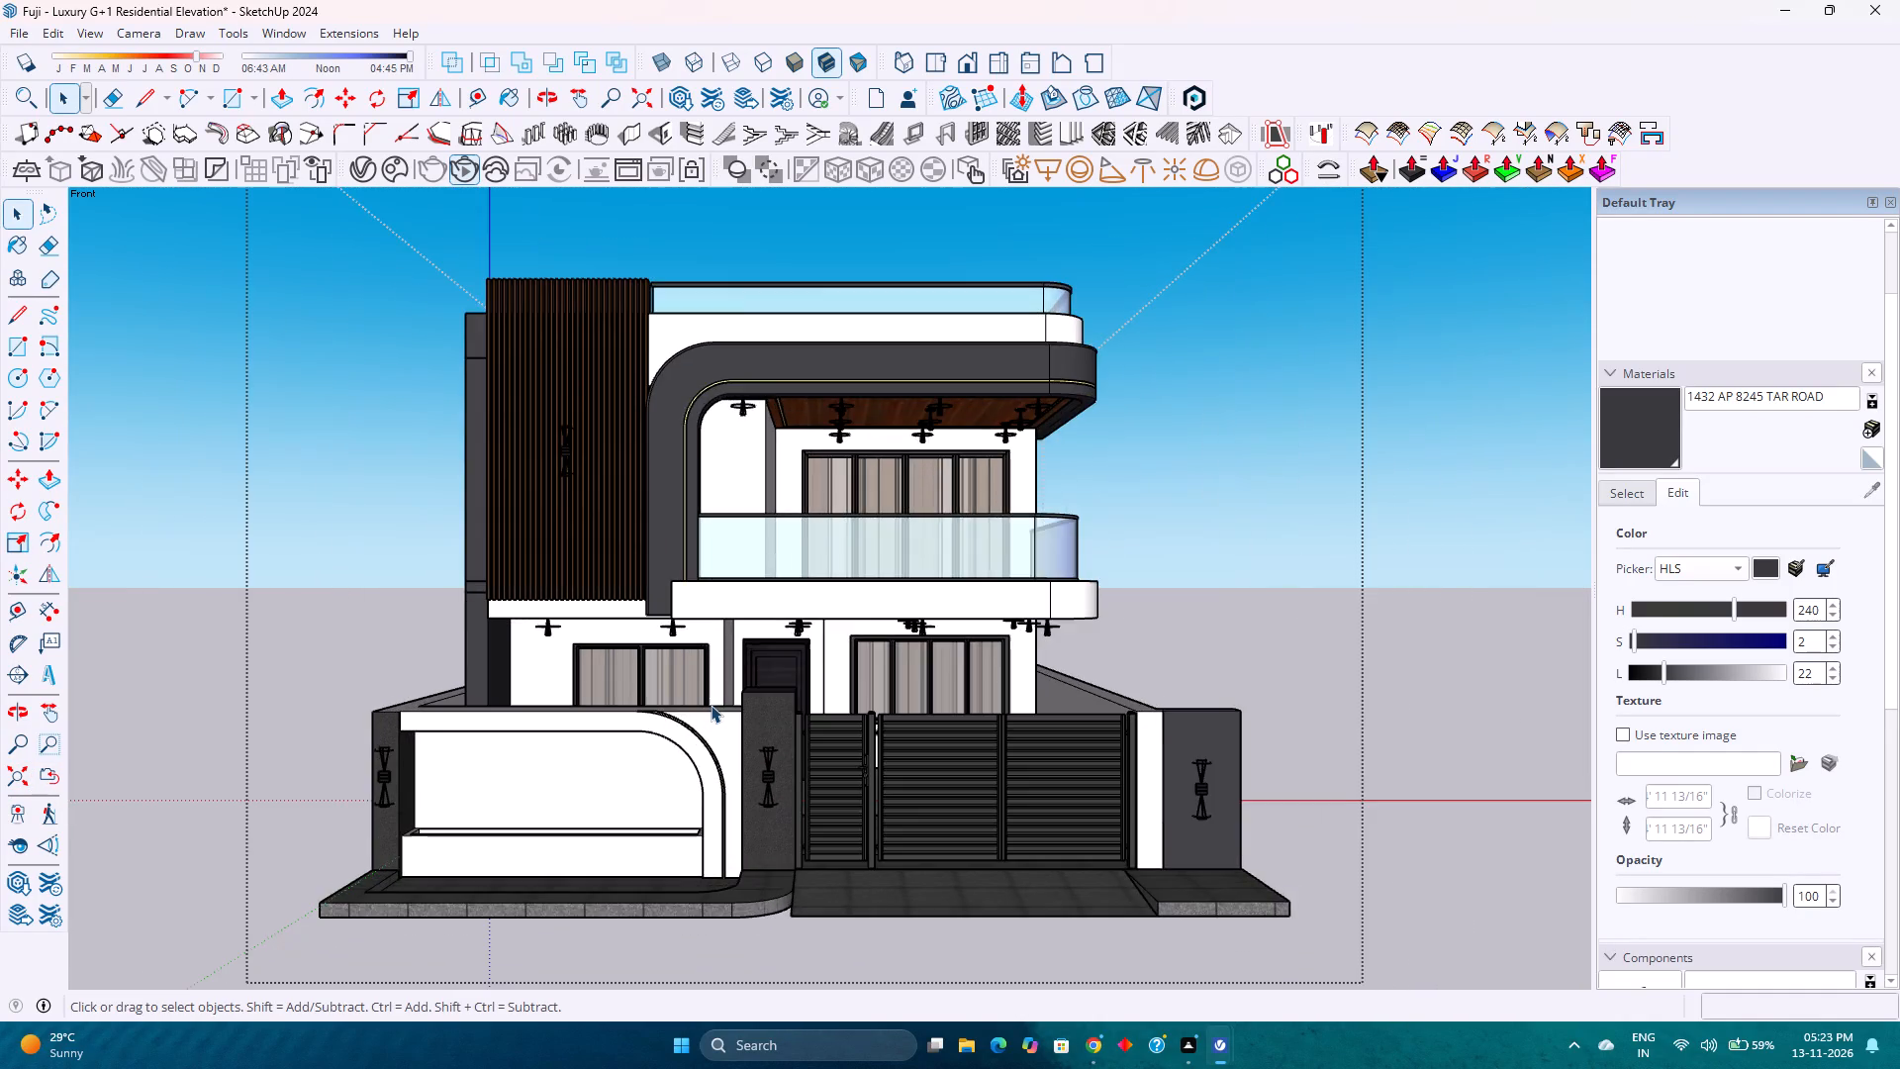
scroll(711, 705, "down", 3)
scroll(711, 705, "up", 3)
scroll(711, 705, "down", 4)
scroll(711, 705, "up", 4)
scroll(711, 705, "down", 3)
scroll(711, 705, "up", 2)
scroll(711, 705, "down", 4)
scroll(711, 705, "up", 3)
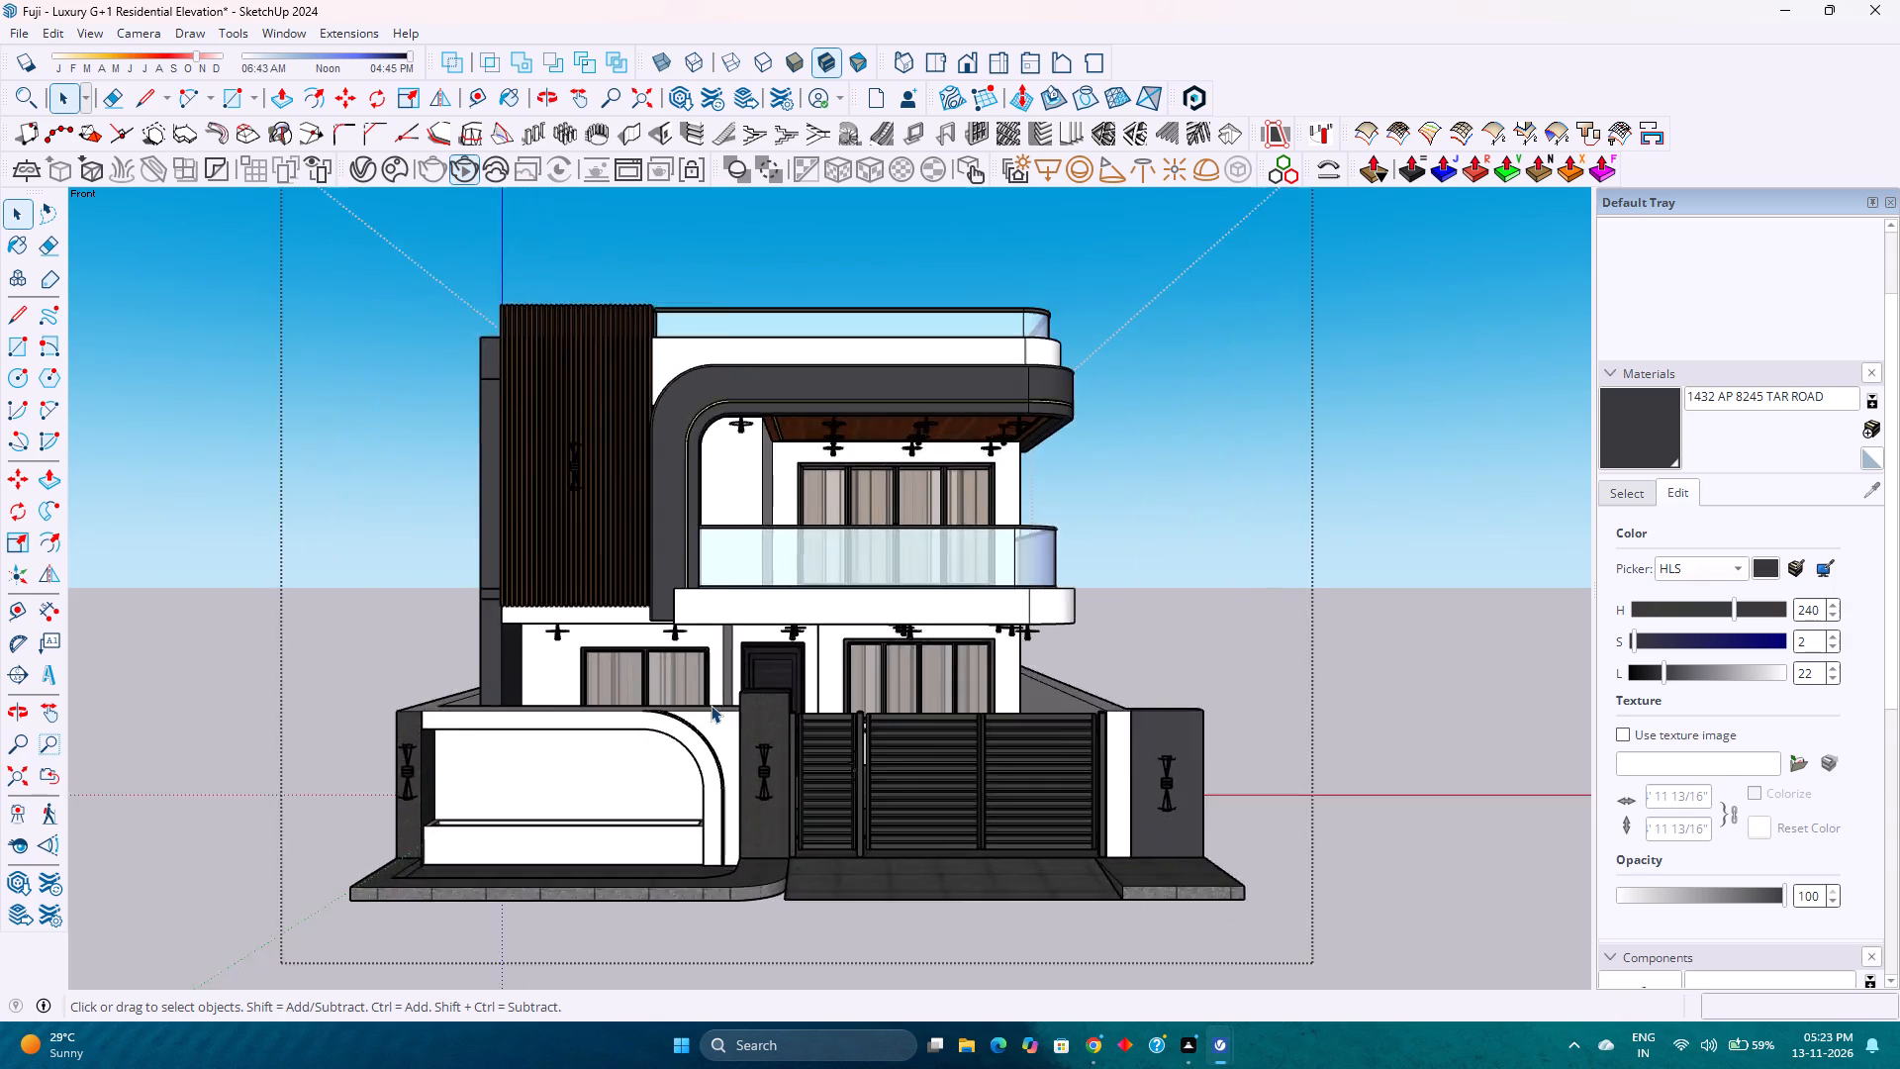
scroll(711, 705, "down", 2)
scroll(711, 705, "up", 4)
scroll(711, 705, "down", 3)
scroll(711, 705, "up", 3)
scroll(711, 705, "down", 4)
scroll(711, 705, "up", 4)
scroll(712, 704, "down", 2)
scroll(712, 704, "up", 1)
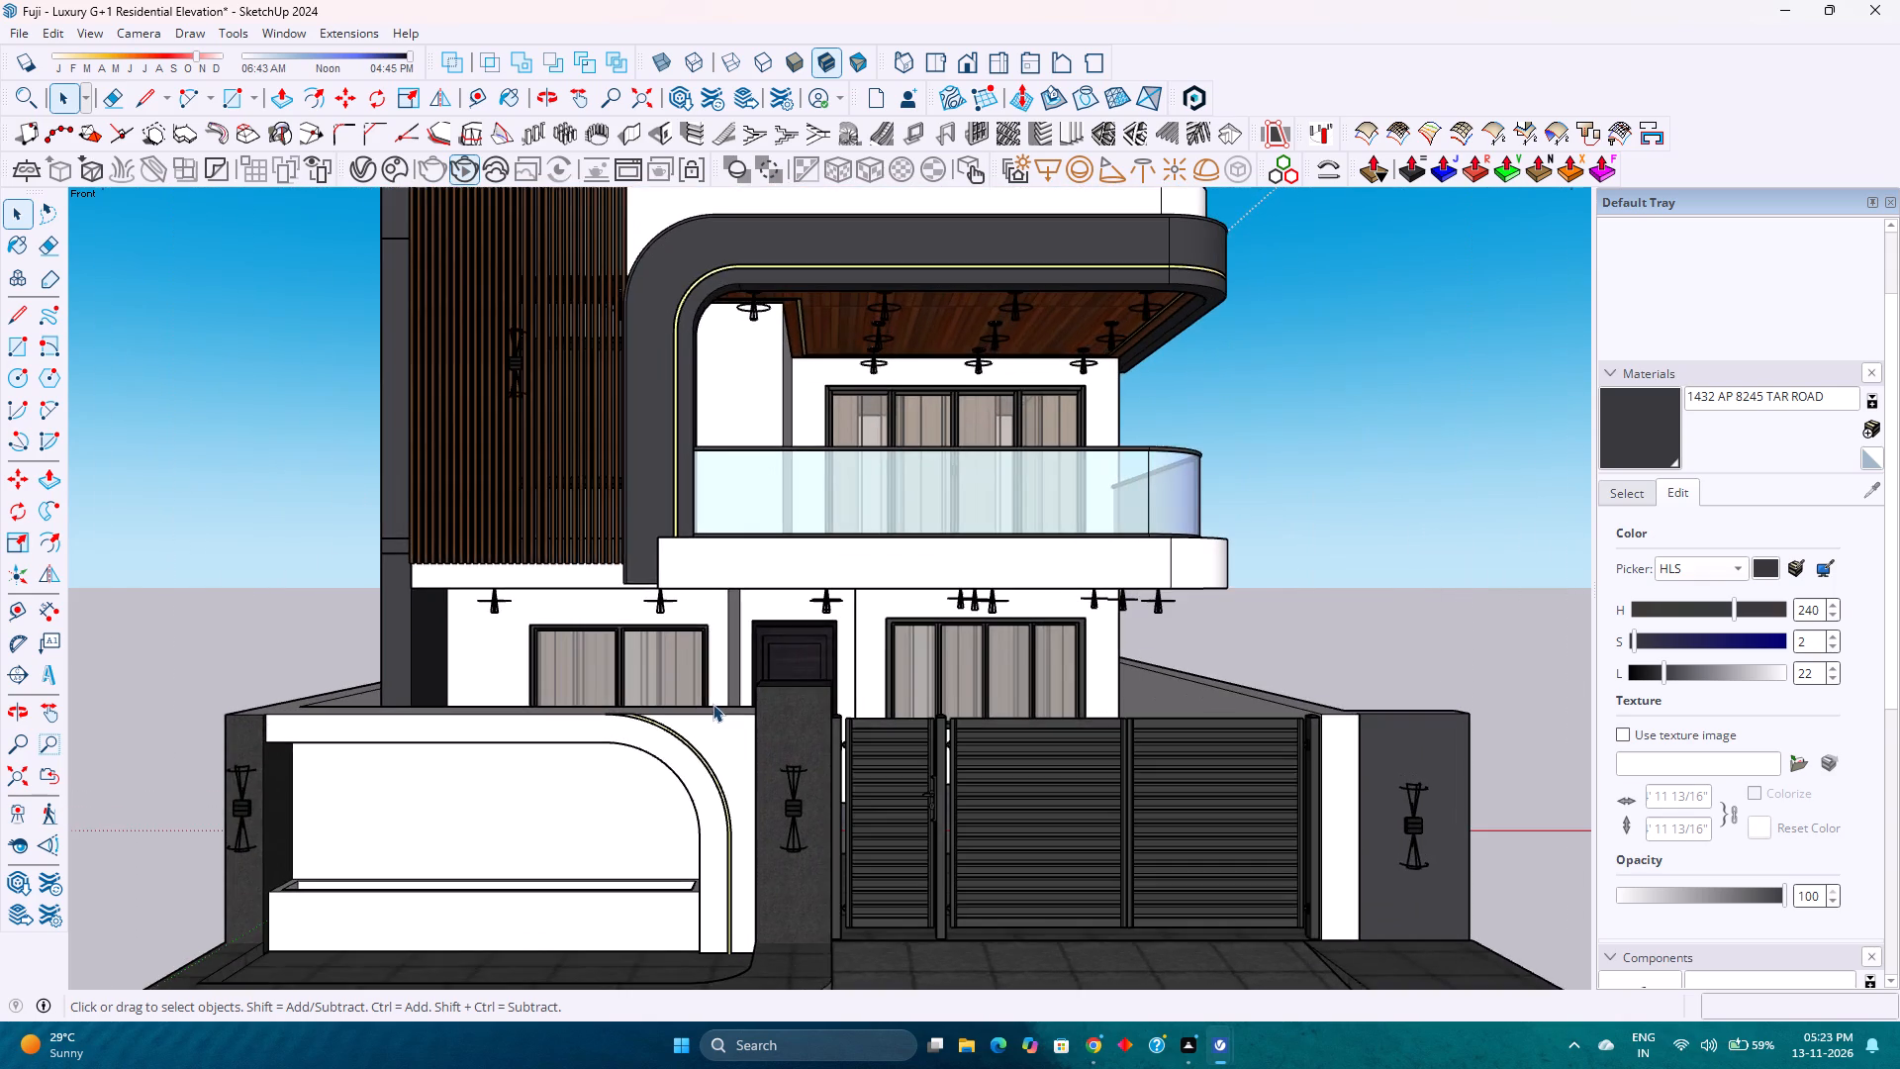
scroll(712, 704, "up", 1)
scroll(712, 704, "down", 3)
scroll(712, 704, "up", 3)
scroll(712, 704, "down", 4)
scroll(712, 704, "up", 4)
scroll(712, 704, "down", 4)
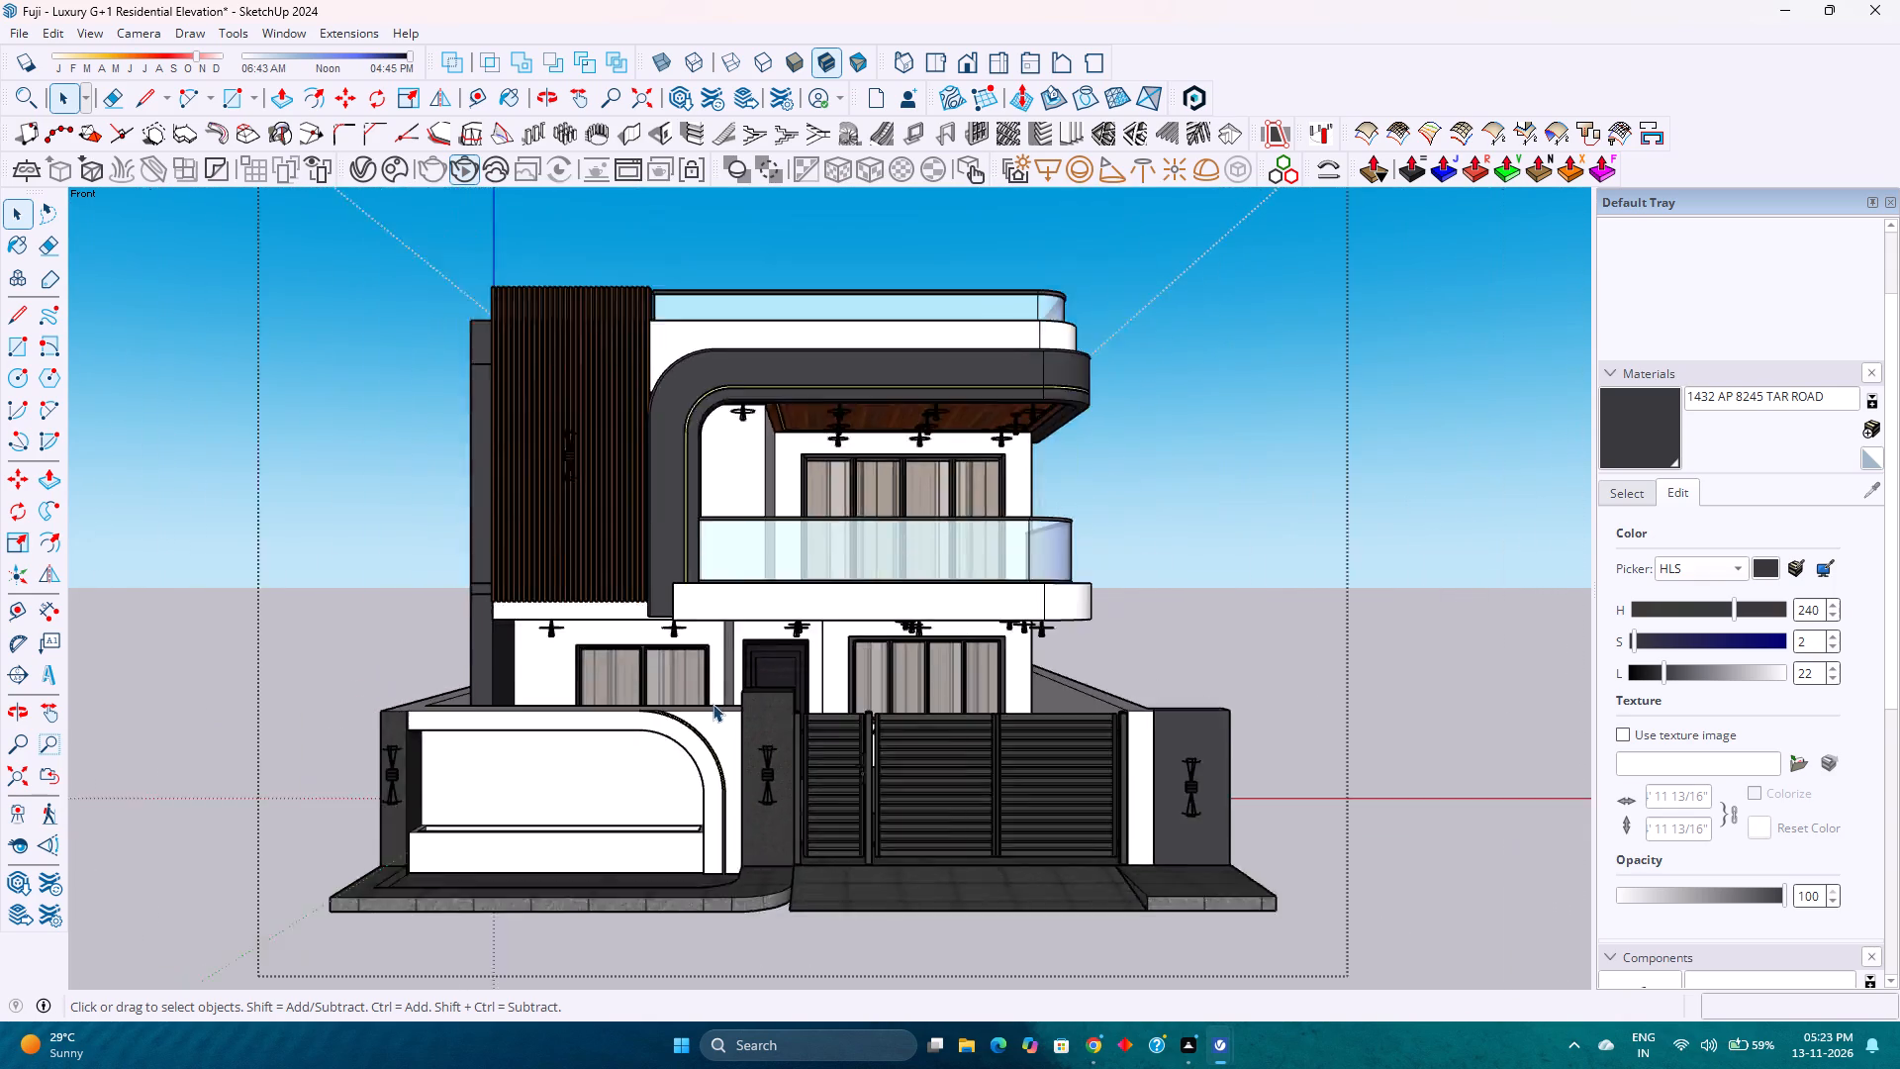
scroll(712, 704, "up", 3)
scroll(712, 704, "down", 4)
scroll(712, 704, "up", 3)
scroll(712, 704, "down", 3)
scroll(712, 704, "up", 3)
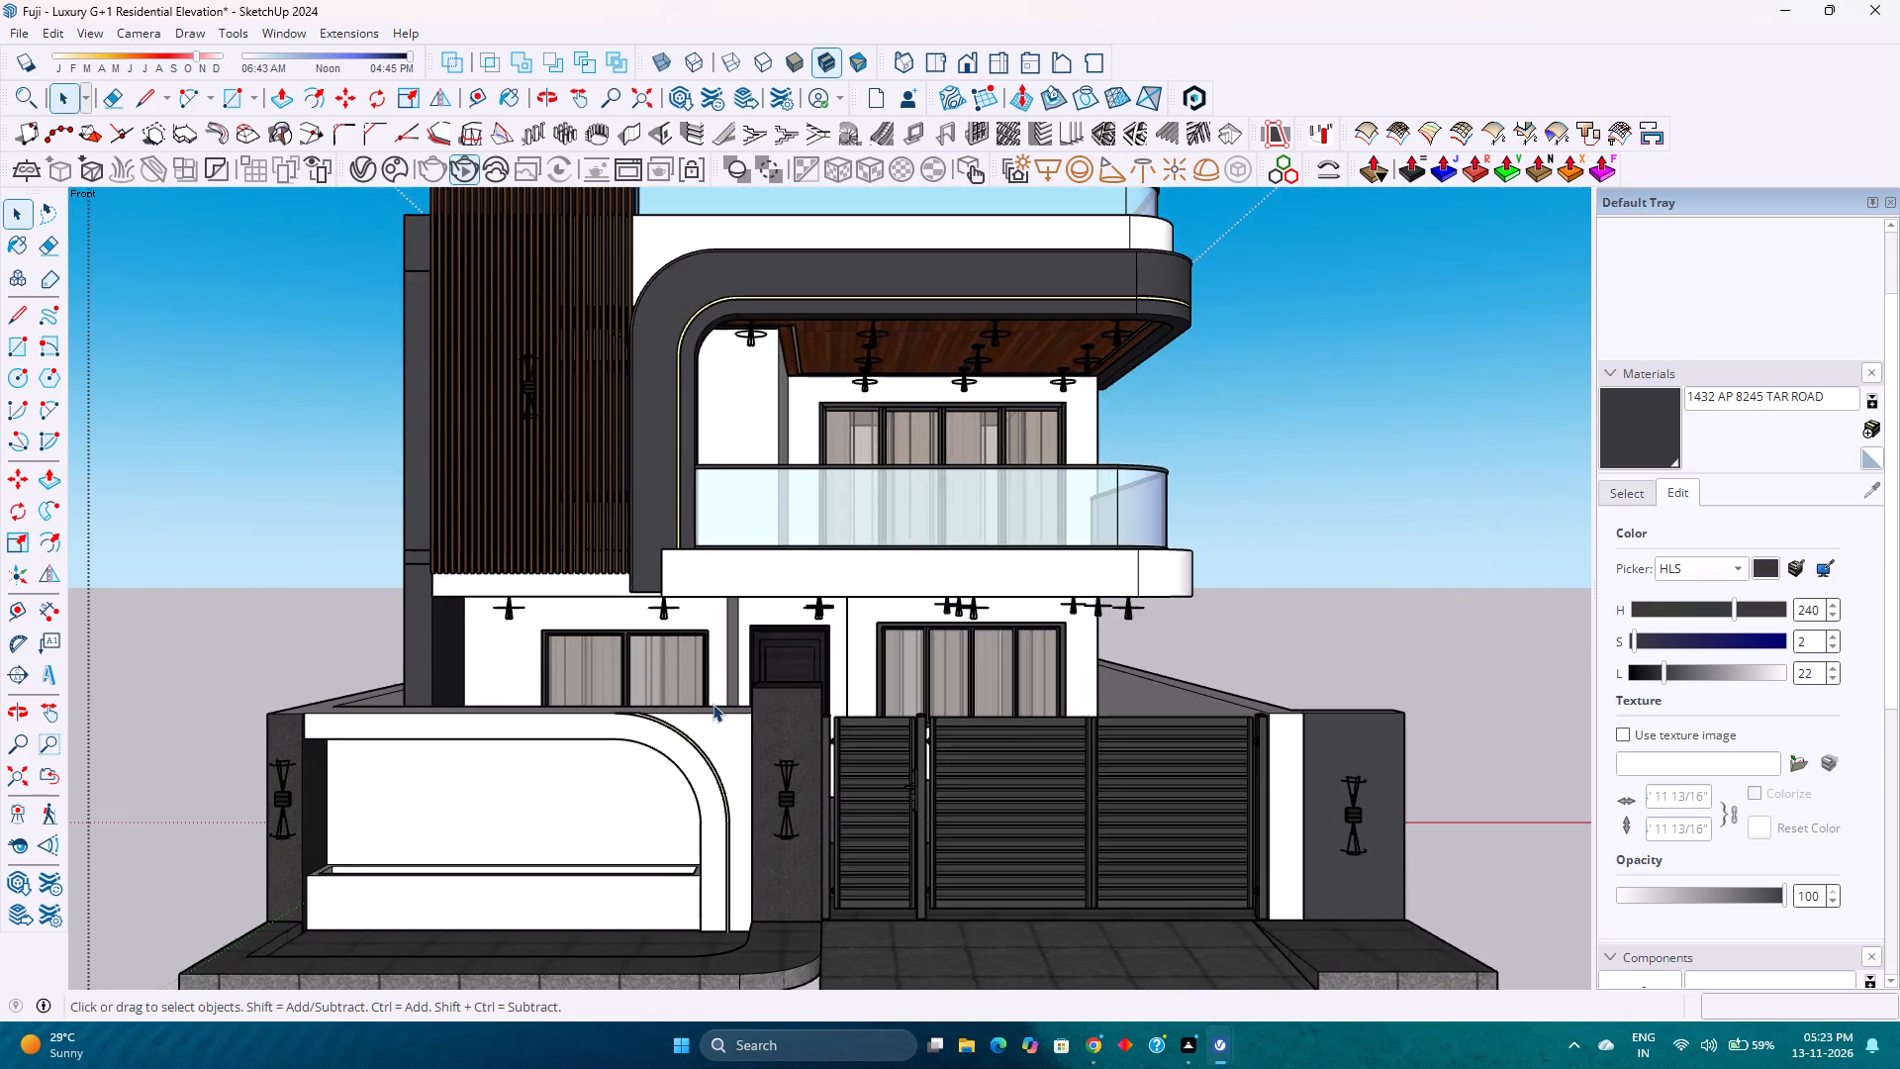
scroll(712, 704, "down", 3)
scroll(712, 704, "up", 2)
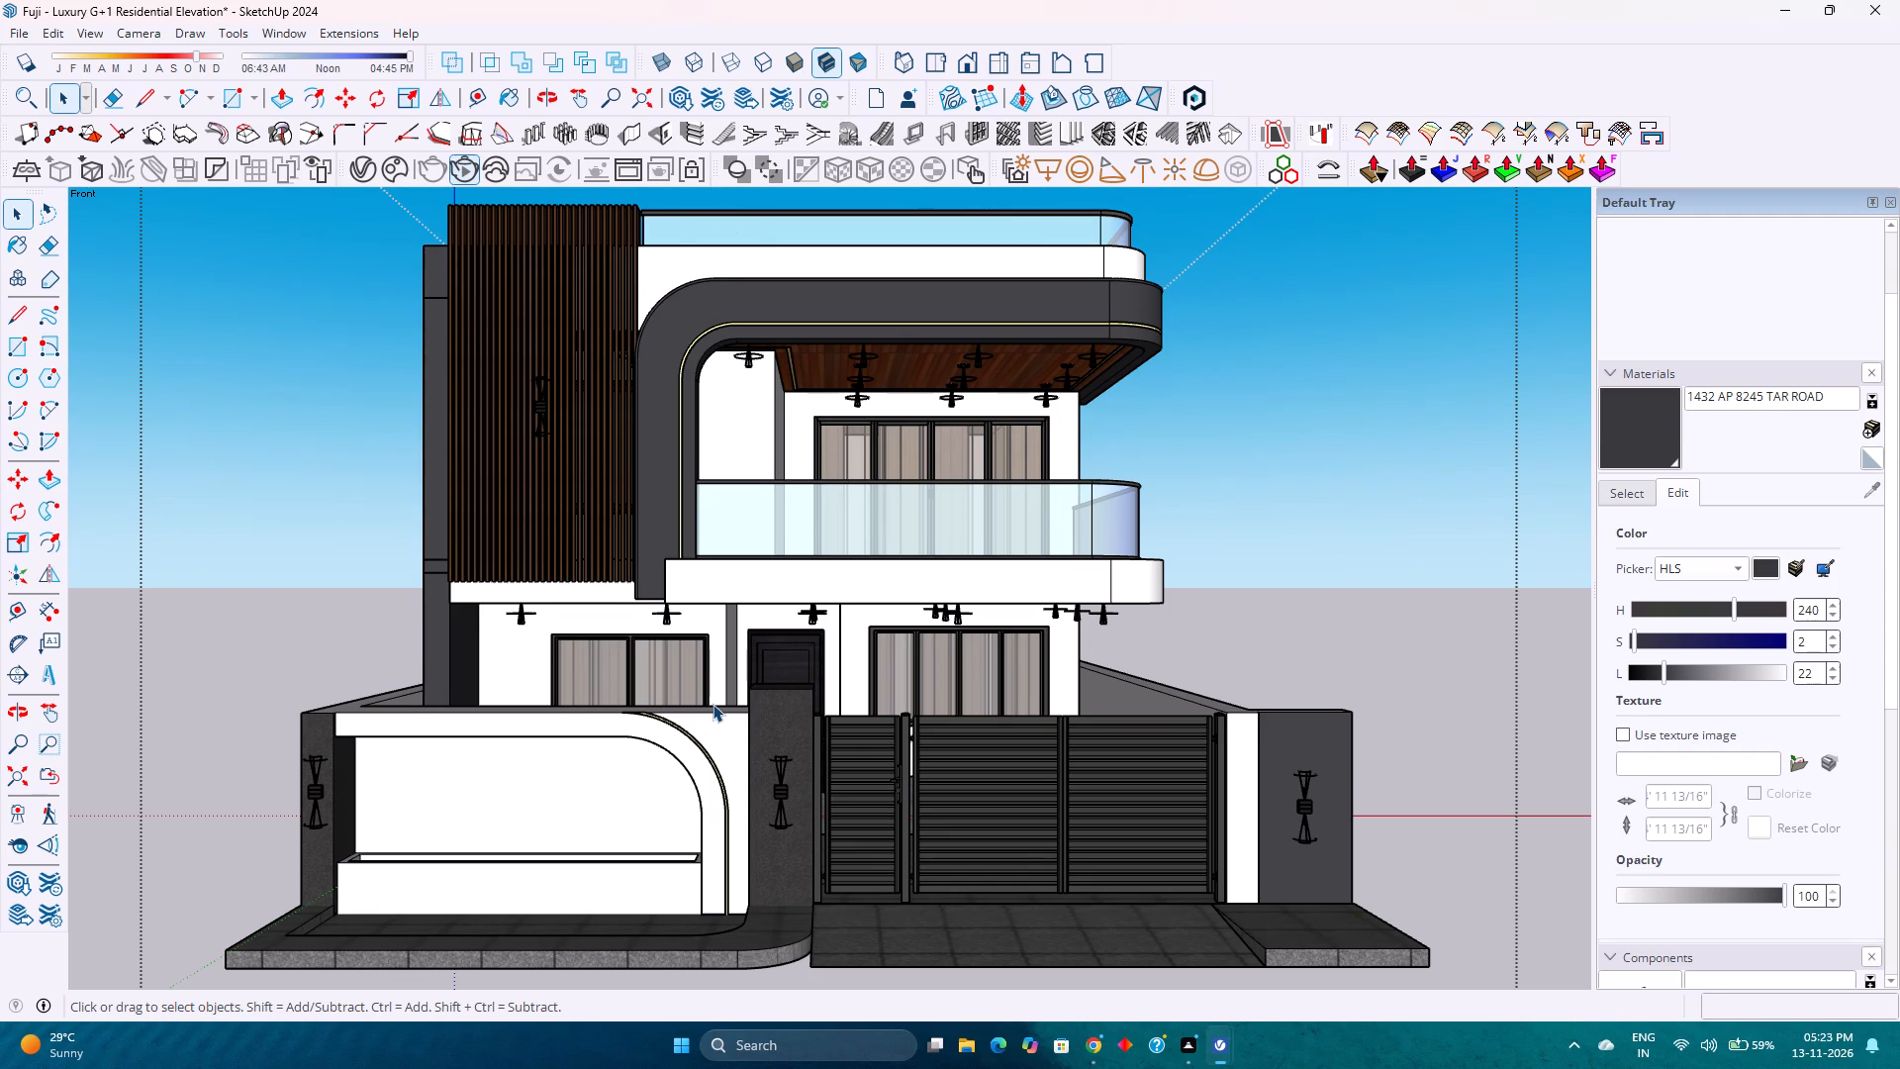
scroll(713, 704, "down", 3)
scroll(714, 704, "up", 4)
scroll(714, 704, "down", 4)
scroll(714, 704, "up", 3)
scroll(714, 704, "down", 3)
scroll(714, 704, "up", 3)
scroll(714, 704, "down", 3)
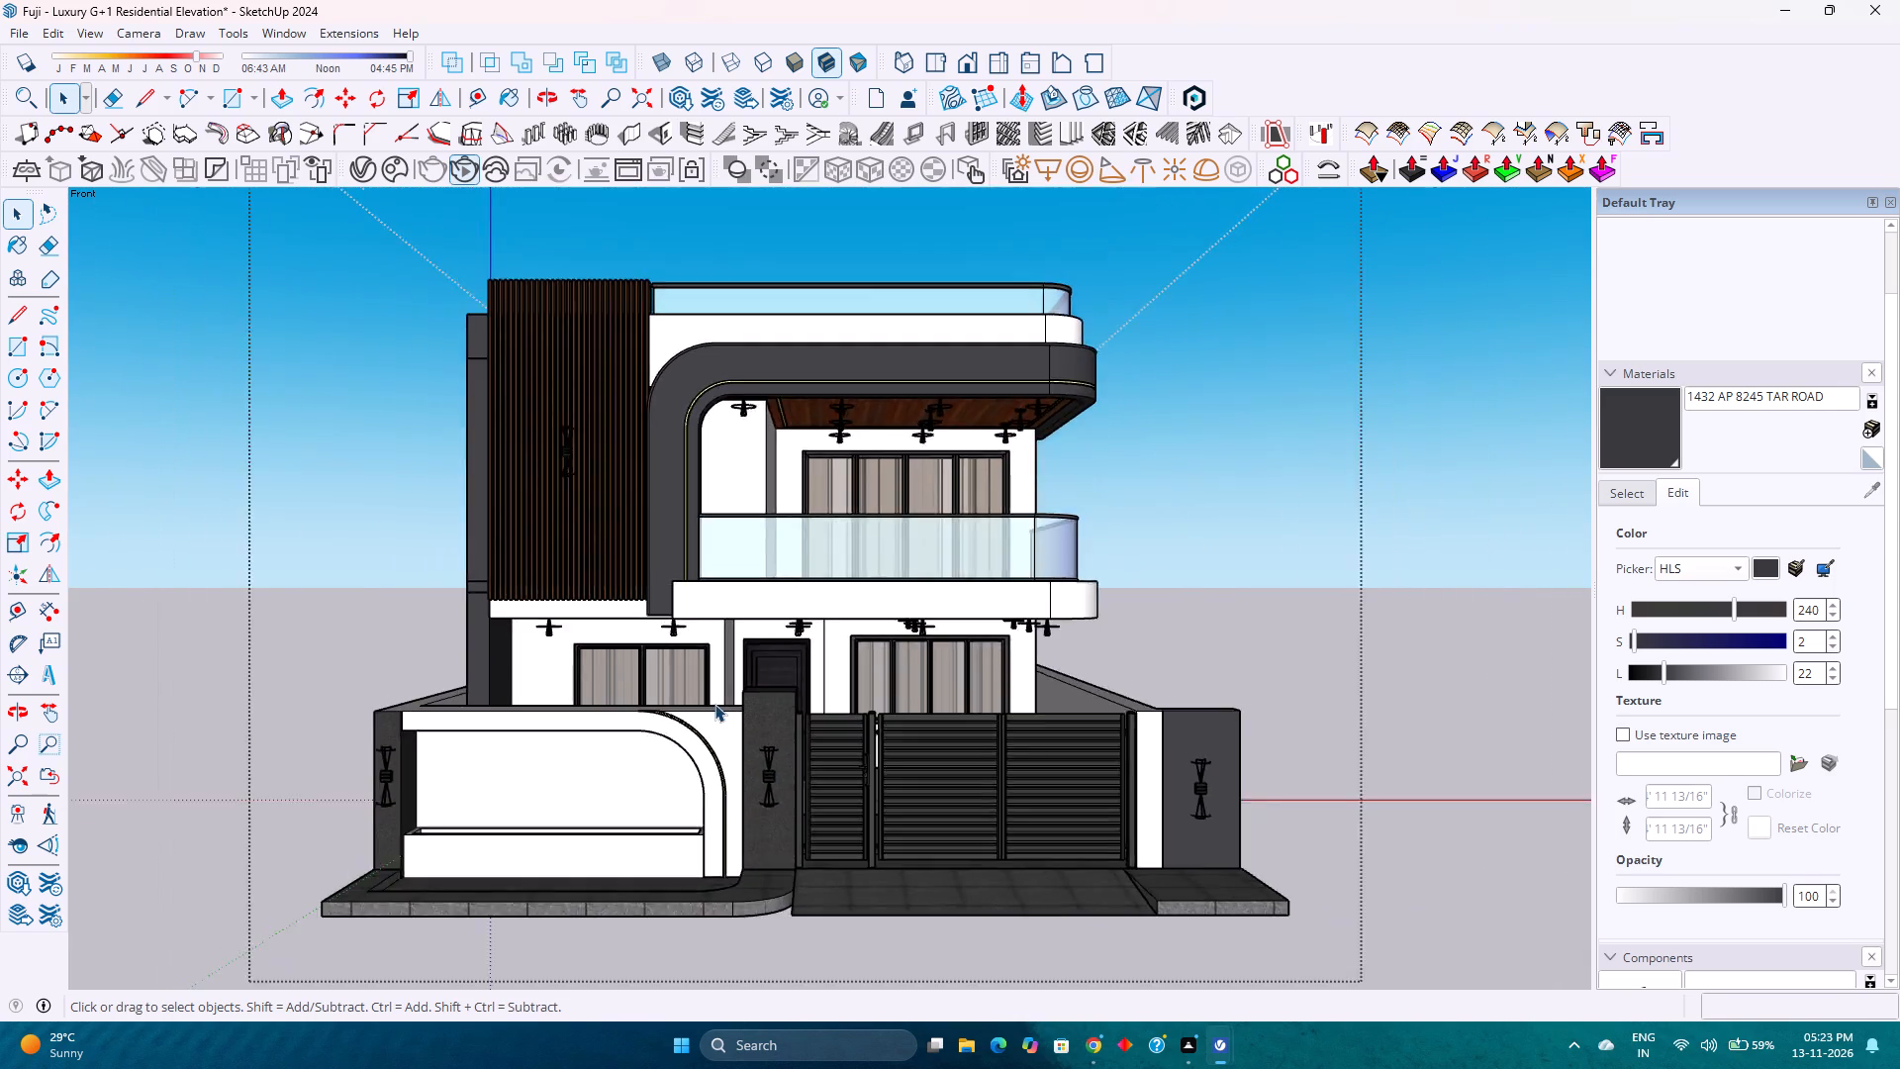
scroll(714, 704, "up", 3)
scroll(714, 704, "down", 4)
scroll(714, 704, "up", 3)
scroll(714, 704, "down", 3)
scroll(714, 704, "up", 3)
scroll(714, 704, "down", 3)
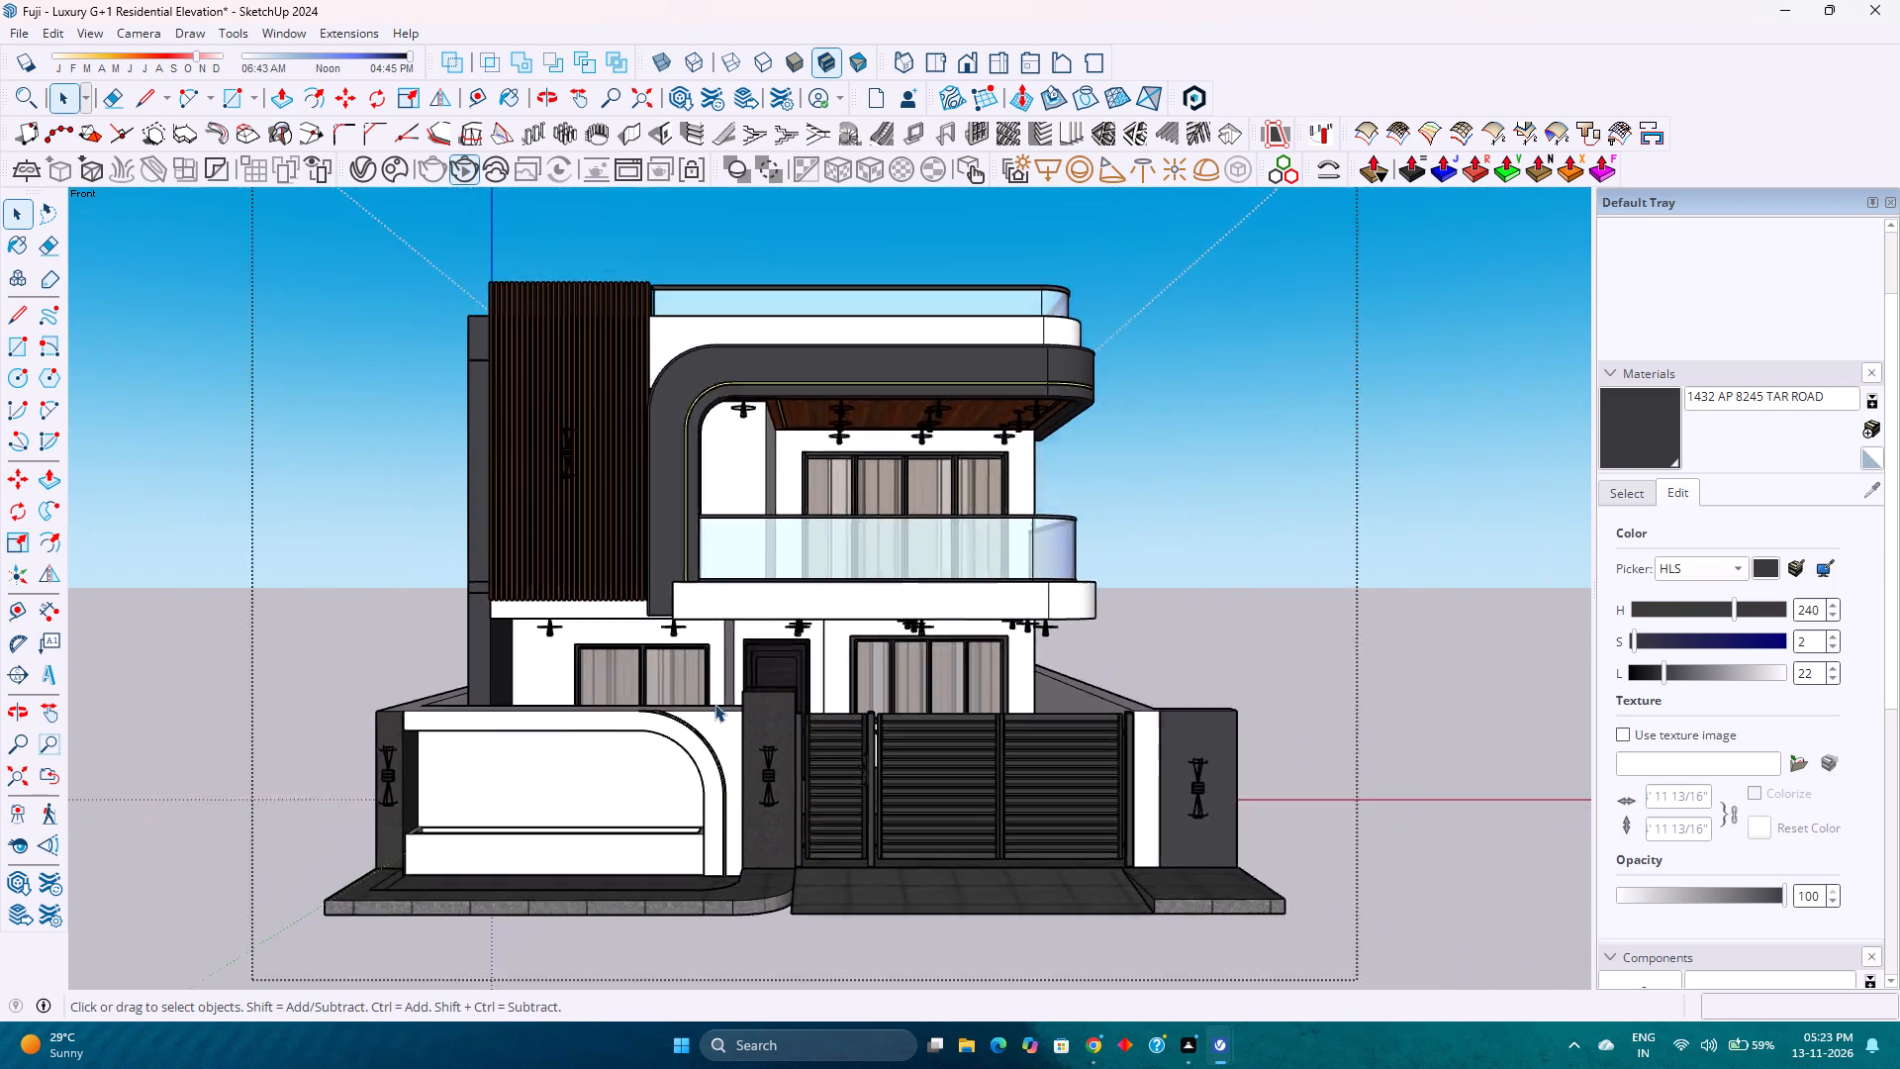
scroll(714, 704, "up", 3)
scroll(714, 704, "down", 3)
scroll(714, 704, "up", 3)
scroll(714, 704, "down", 3)
scroll(715, 704, "up", 3)
scroll(715, 704, "down", 3)
scroll(715, 704, "up", 3)
scroll(715, 704, "down", 3)
scroll(715, 704, "up", 3)
scroll(715, 704, "down", 3)
scroll(715, 704, "up", 4)
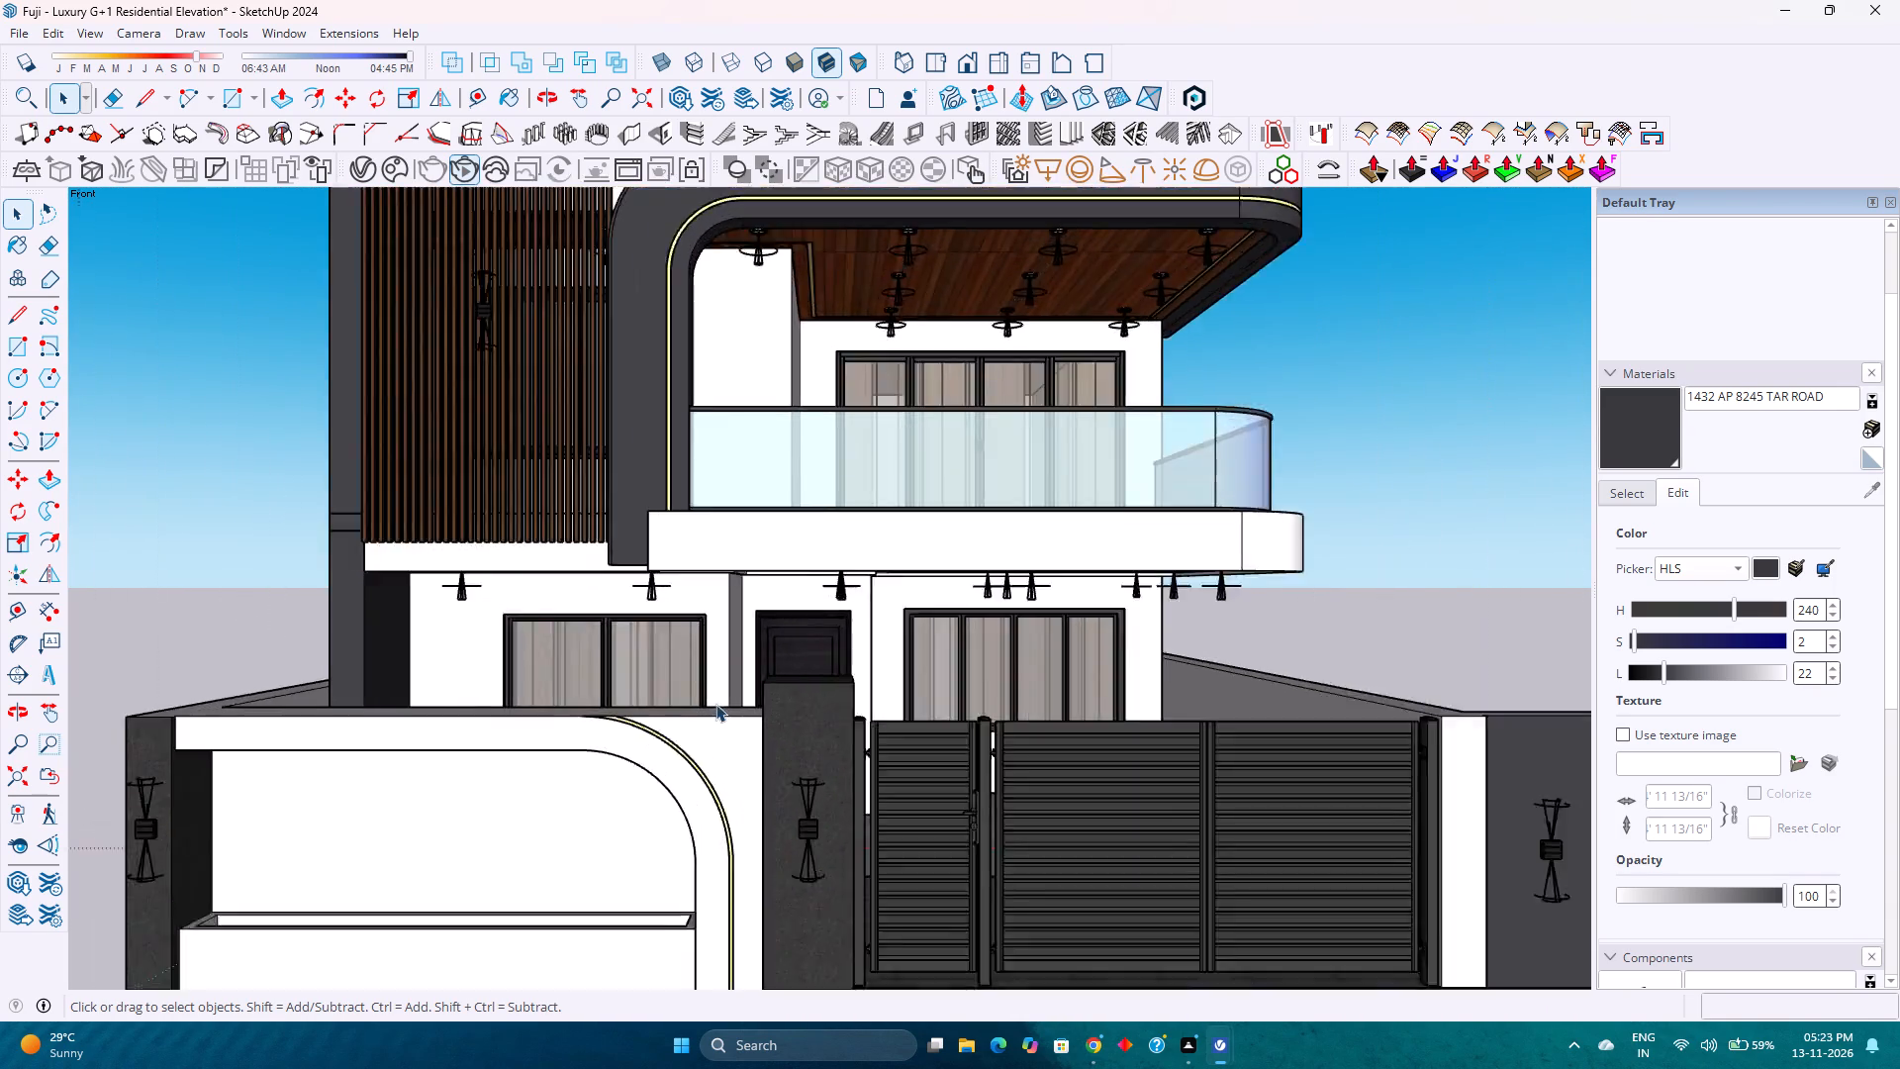
Examine the front elevation's boundary wall, planter, gate and pillar wall lights together with the glass balcony above.
scroll(715, 704, "down", 3)
scroll(715, 704, "up", 2)
scroll(715, 704, "down", 3)
scroll(715, 704, "up", 3)
scroll(715, 704, "down", 3)
scroll(715, 704, "up", 3)
scroll(715, 704, "down", 3)
scroll(717, 705, "up", 3)
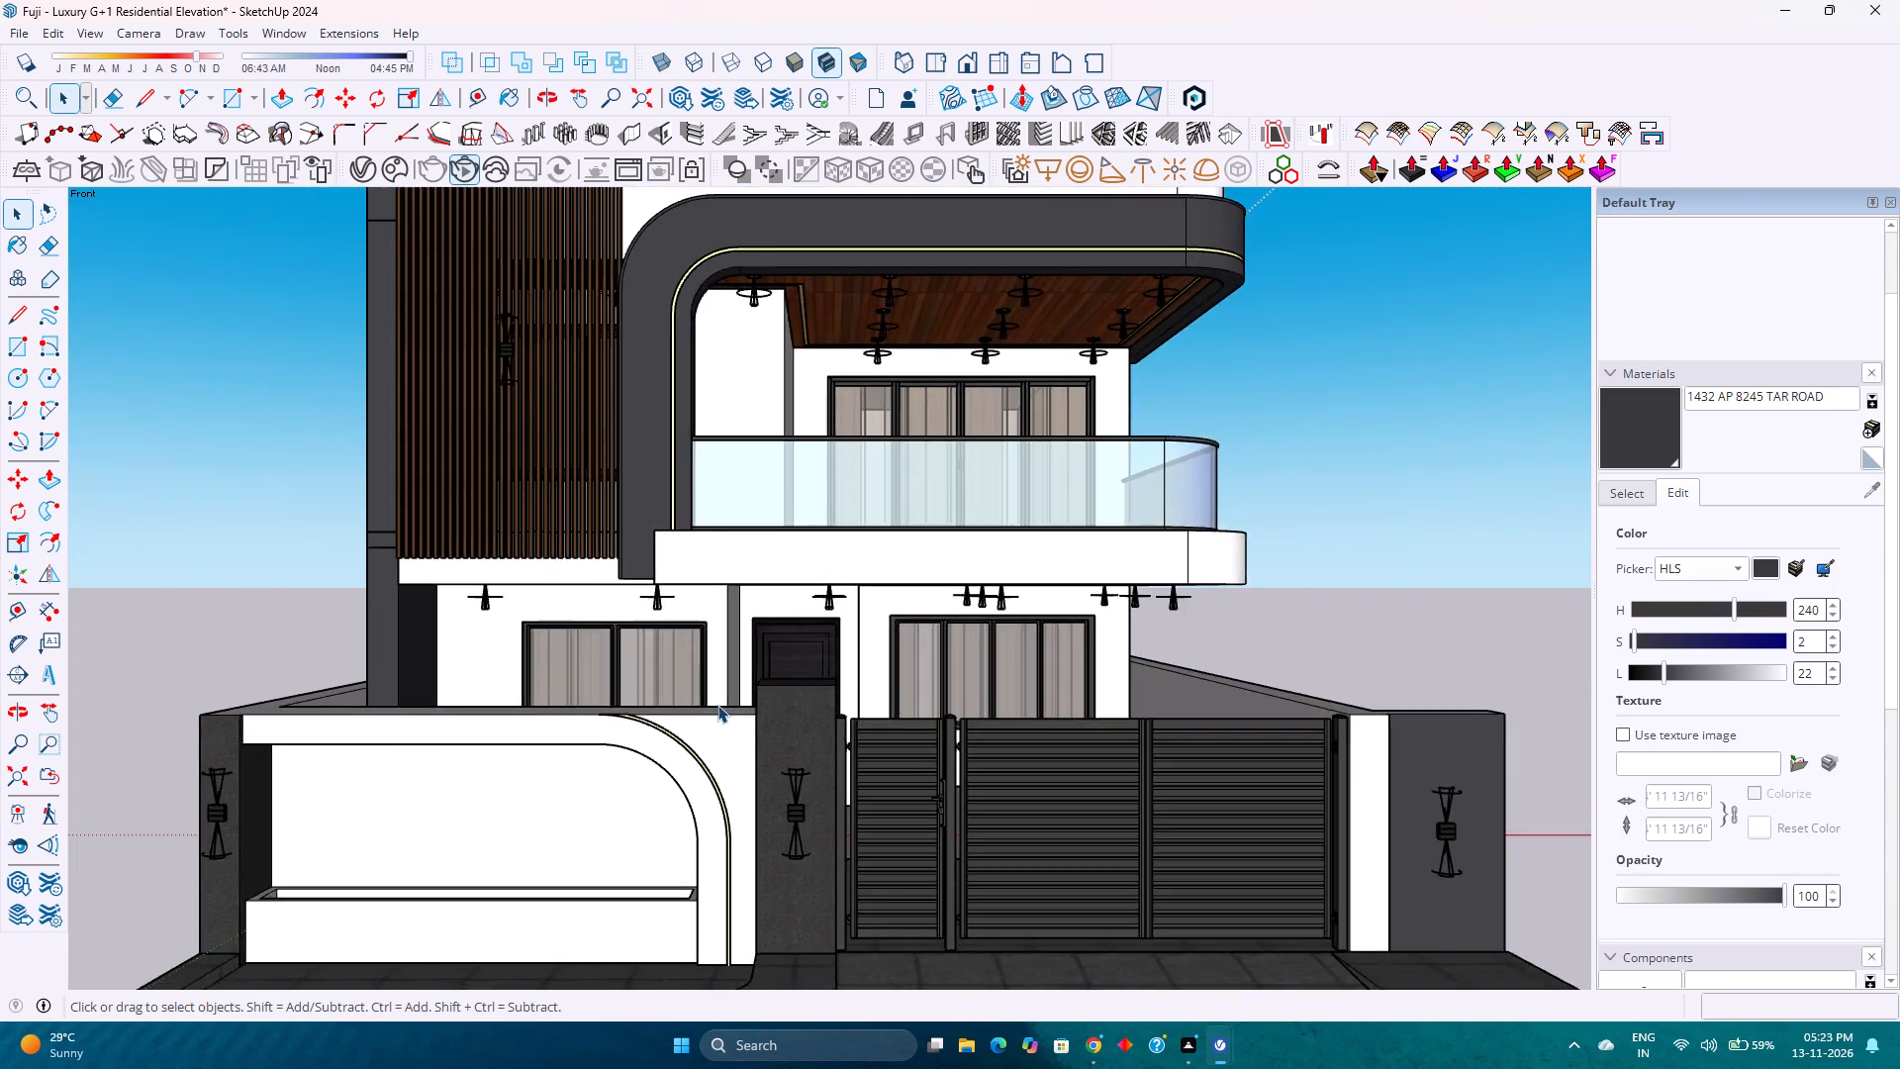
scroll(717, 705, "down", 3)
scroll(717, 705, "up", 3)
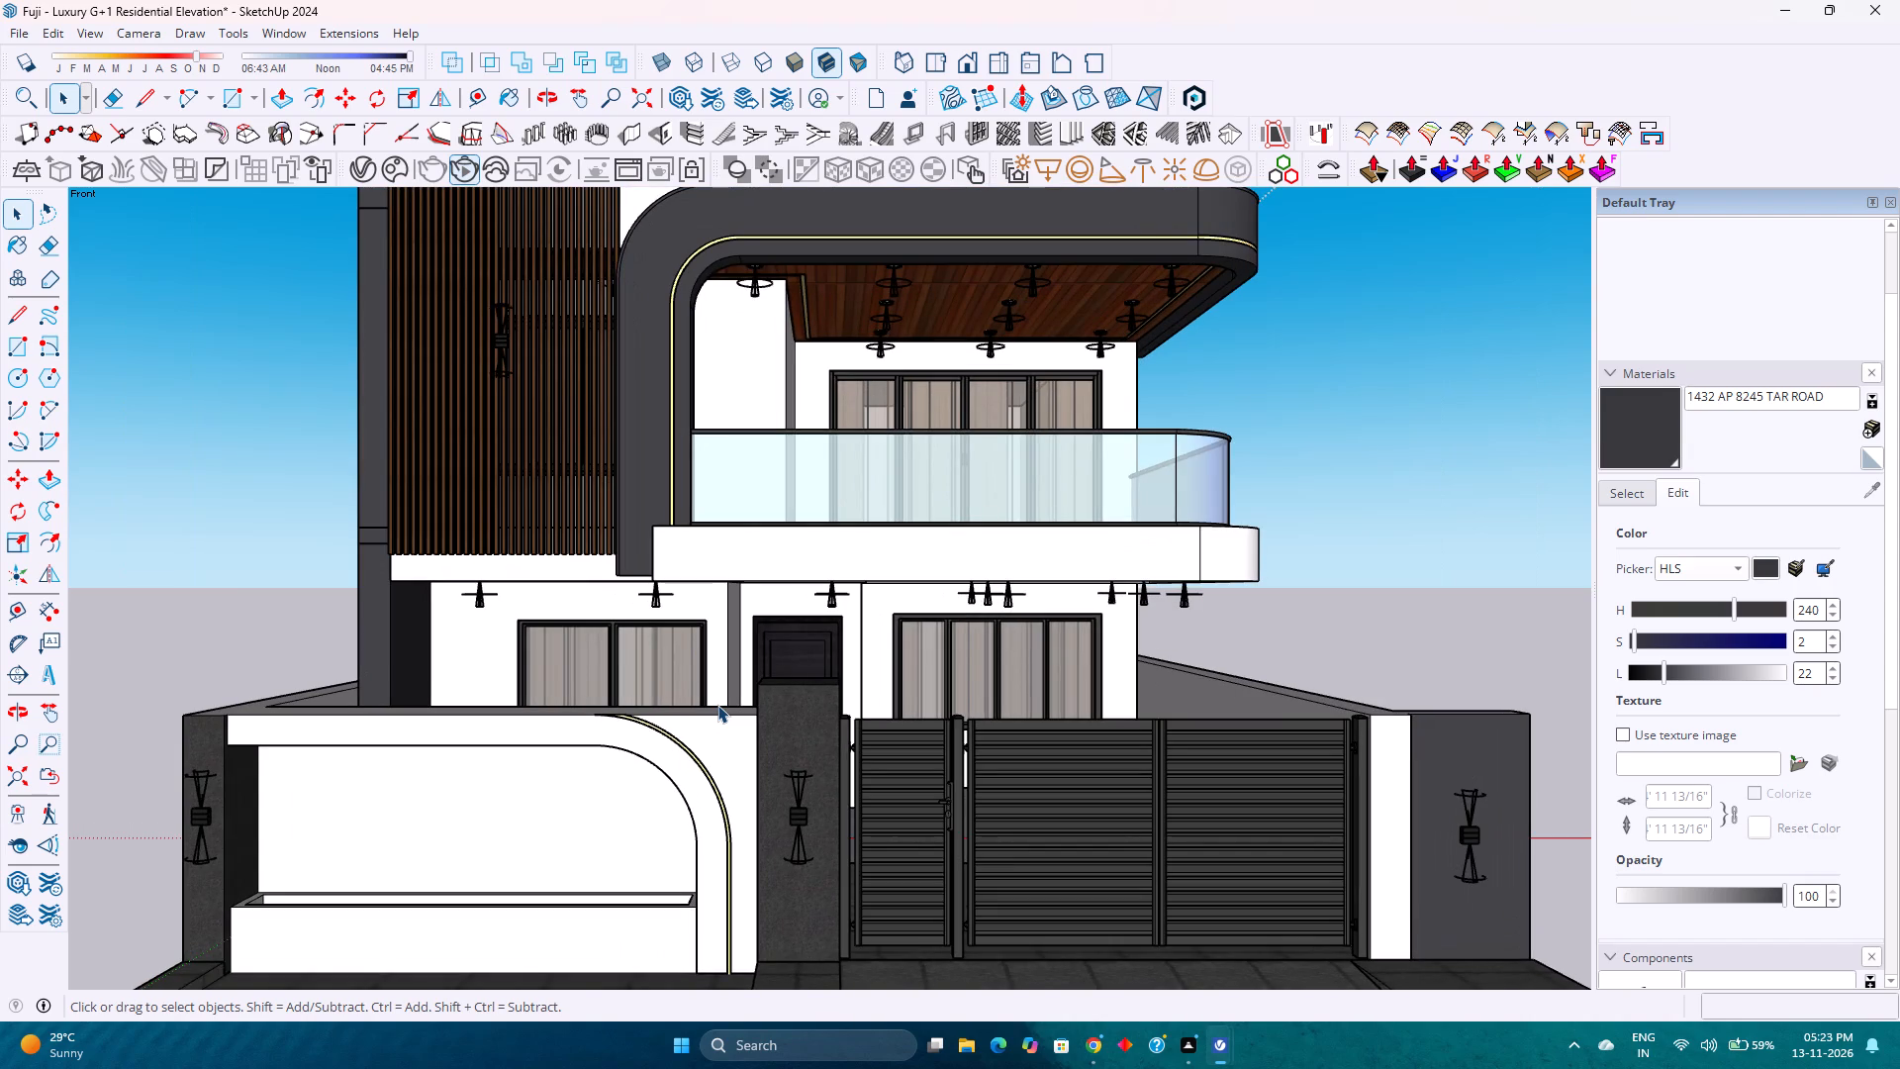
scroll(717, 705, "up", 1)
scroll(717, 705, "down", 5)
scroll(717, 705, "up", 4)
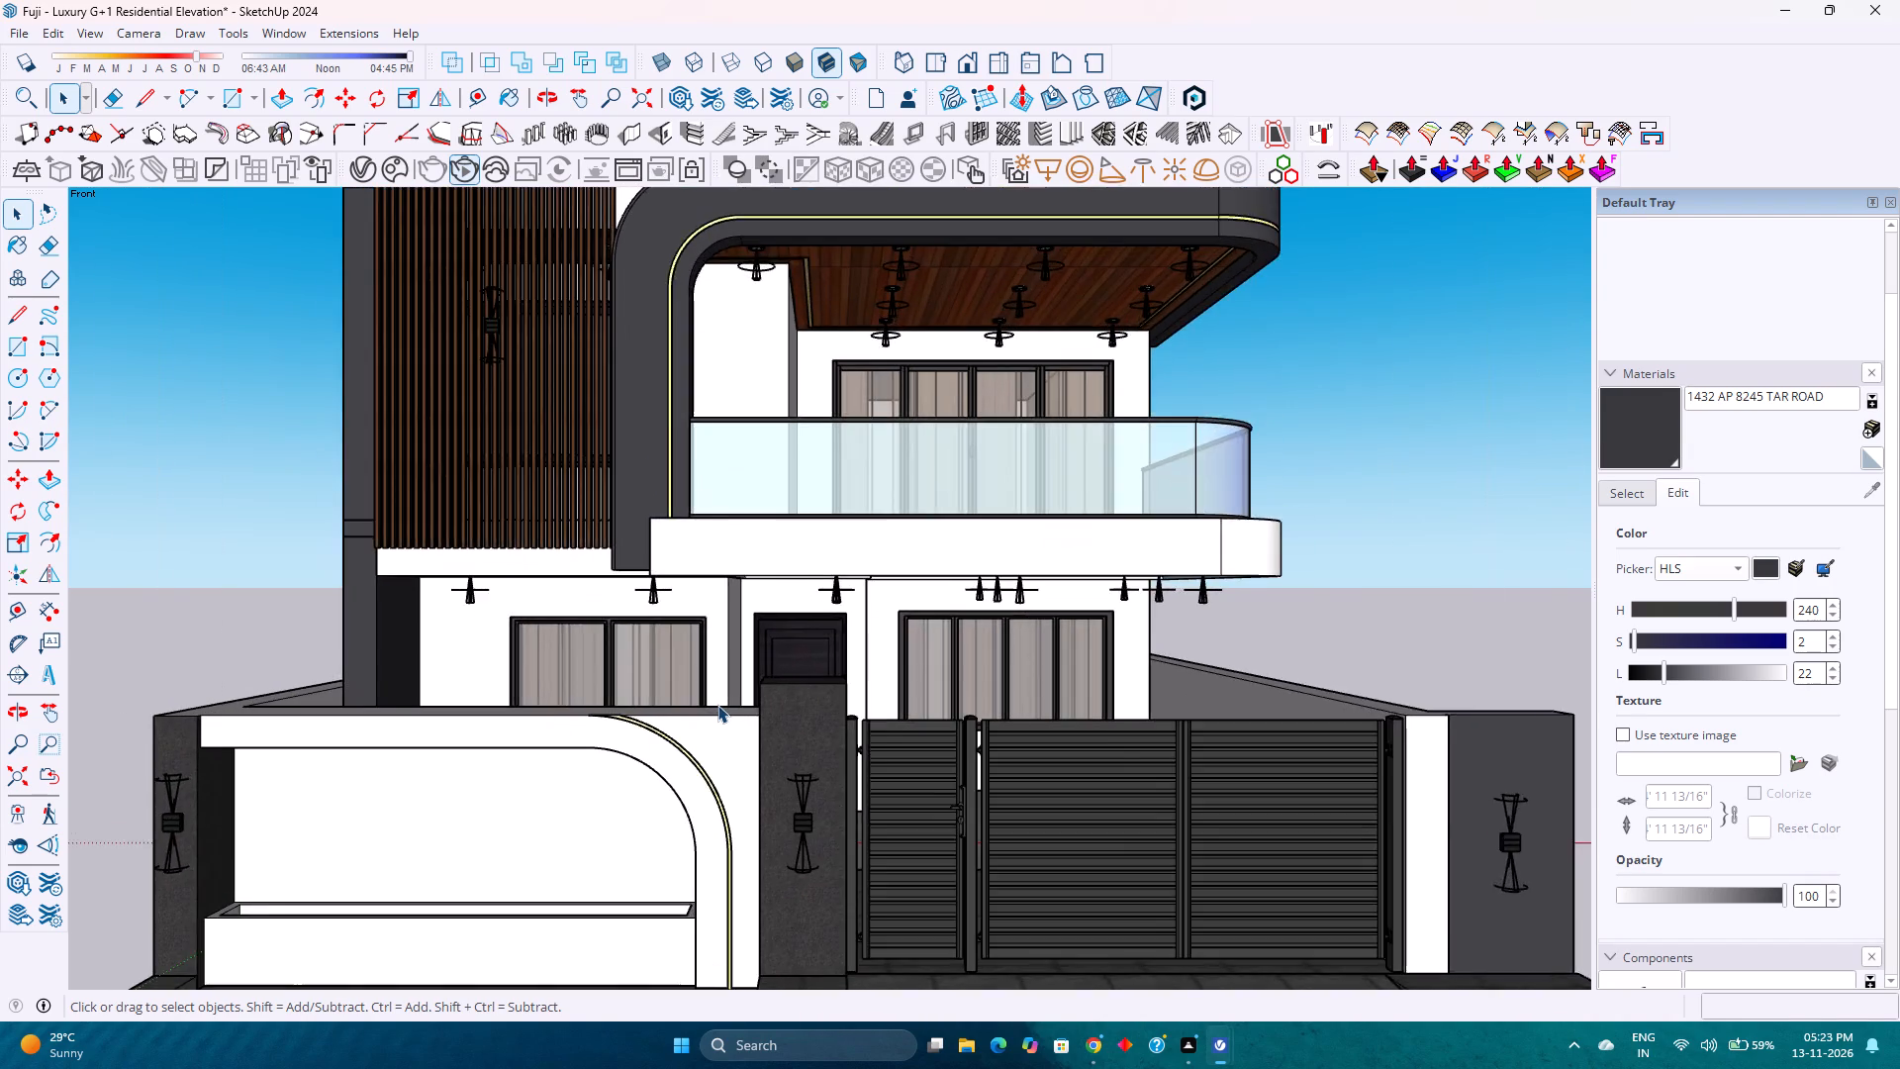
scroll(717, 705, "down", 3)
scroll(717, 705, "up", 3)
scroll(717, 705, "down", 3)
scroll(717, 705, "up", 2)
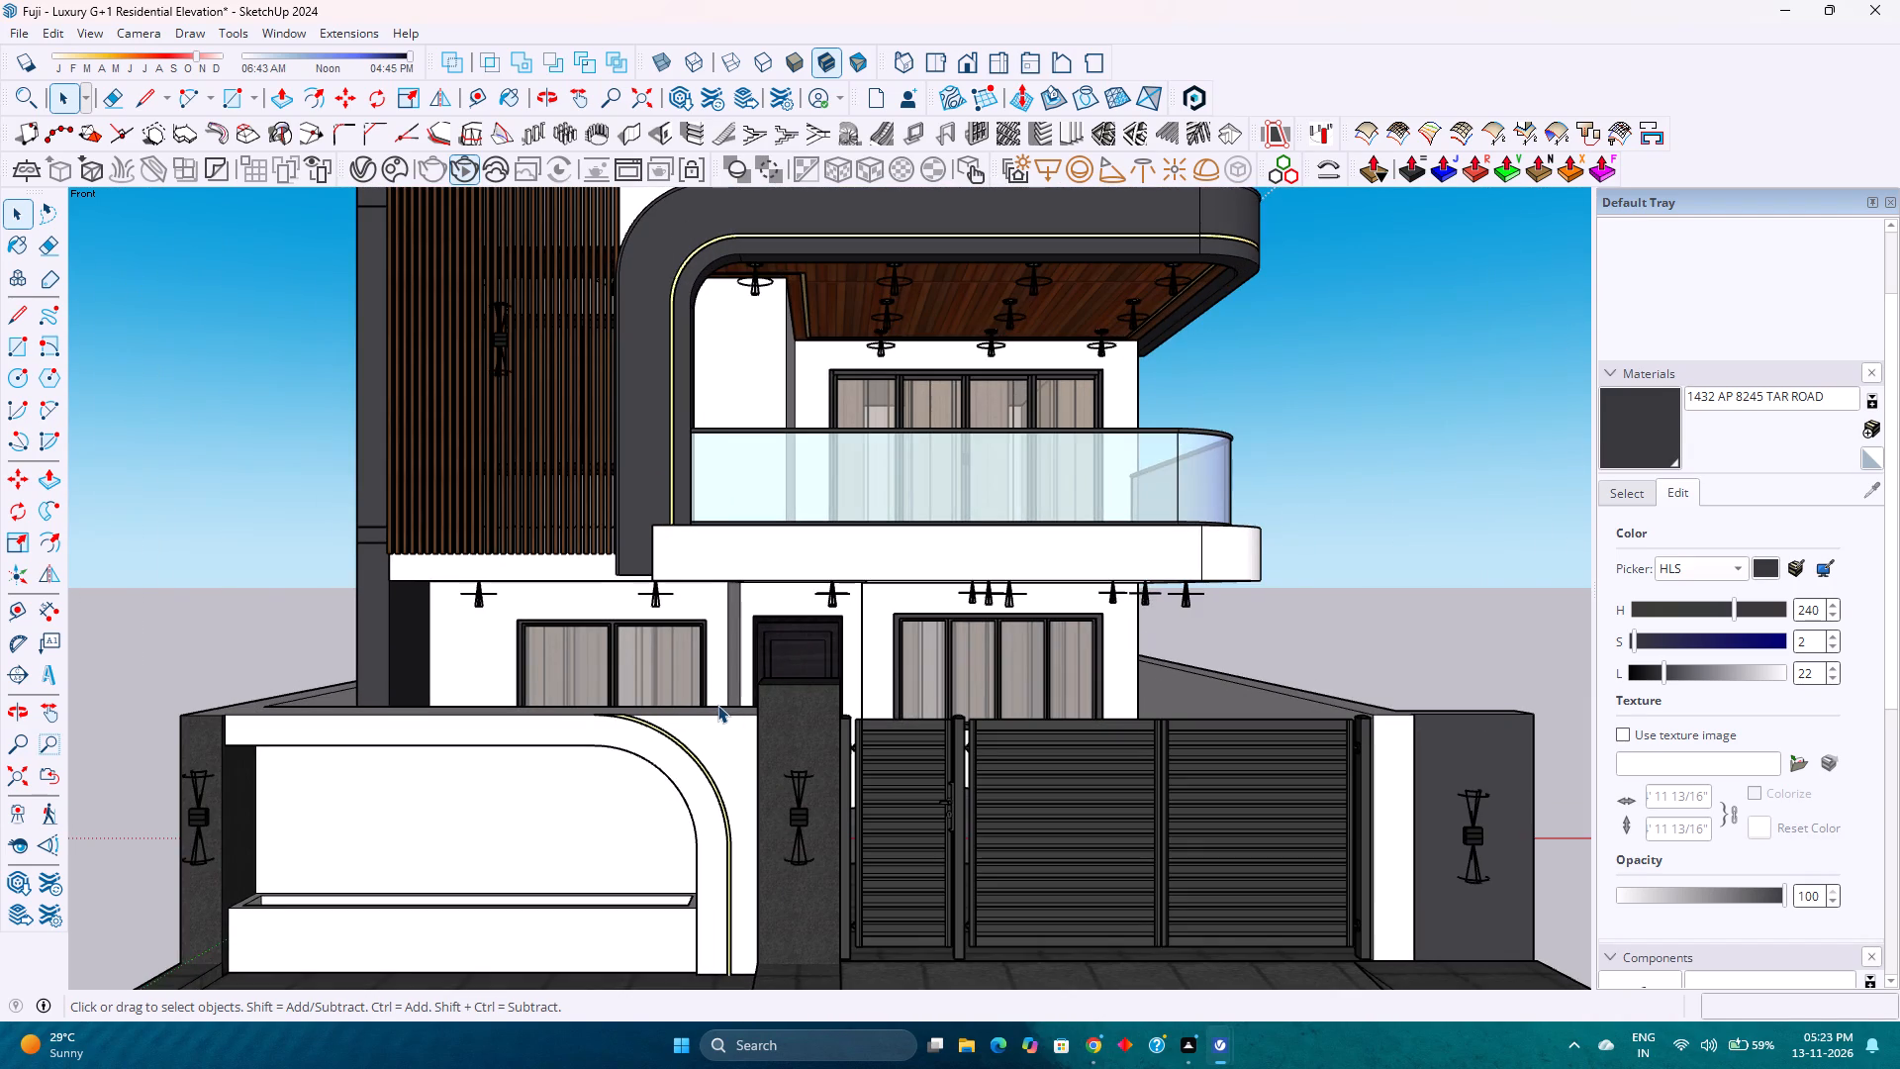
scroll(717, 705, "down", 2)
scroll(717, 705, "up", 2)
scroll(717, 705, "down", 2)
scroll(720, 705, "up", 3)
scroll(720, 705, "down", 2)
scroll(720, 705, "up", 3)
scroll(720, 705, "down", 3)
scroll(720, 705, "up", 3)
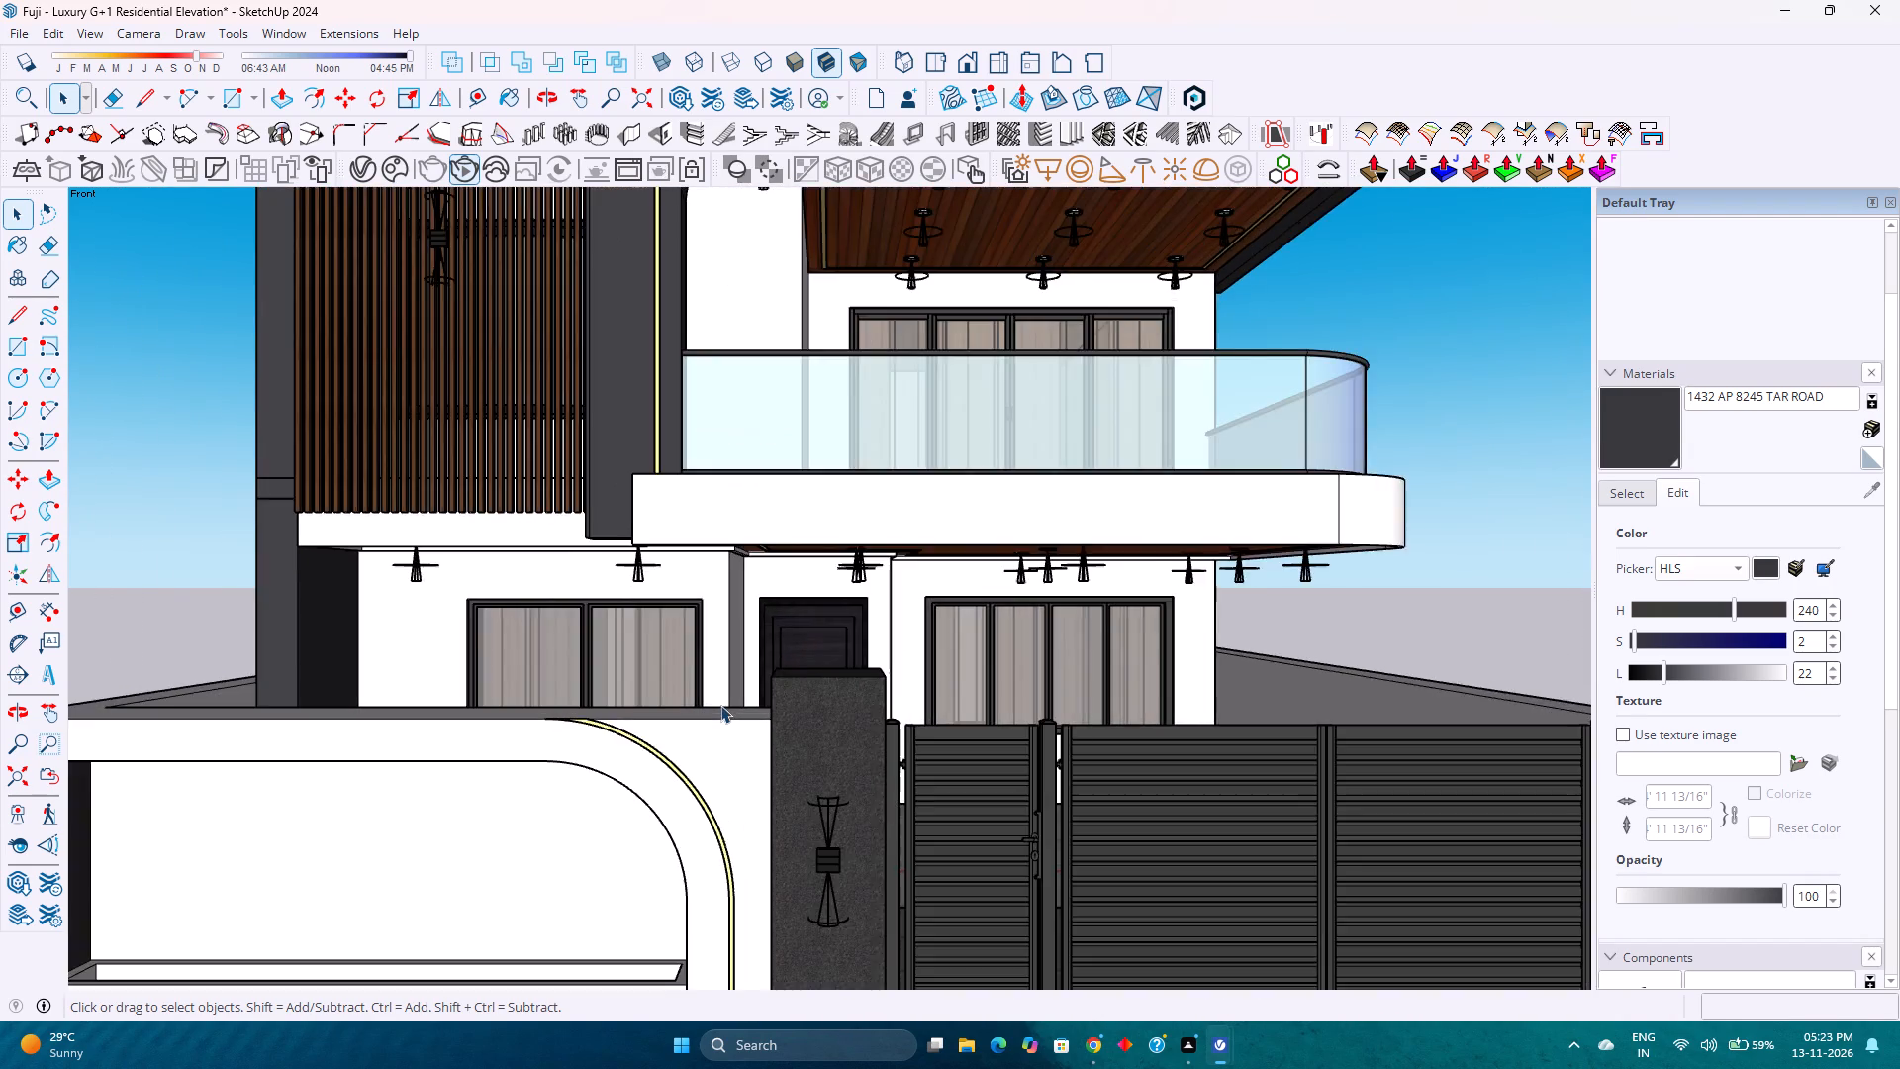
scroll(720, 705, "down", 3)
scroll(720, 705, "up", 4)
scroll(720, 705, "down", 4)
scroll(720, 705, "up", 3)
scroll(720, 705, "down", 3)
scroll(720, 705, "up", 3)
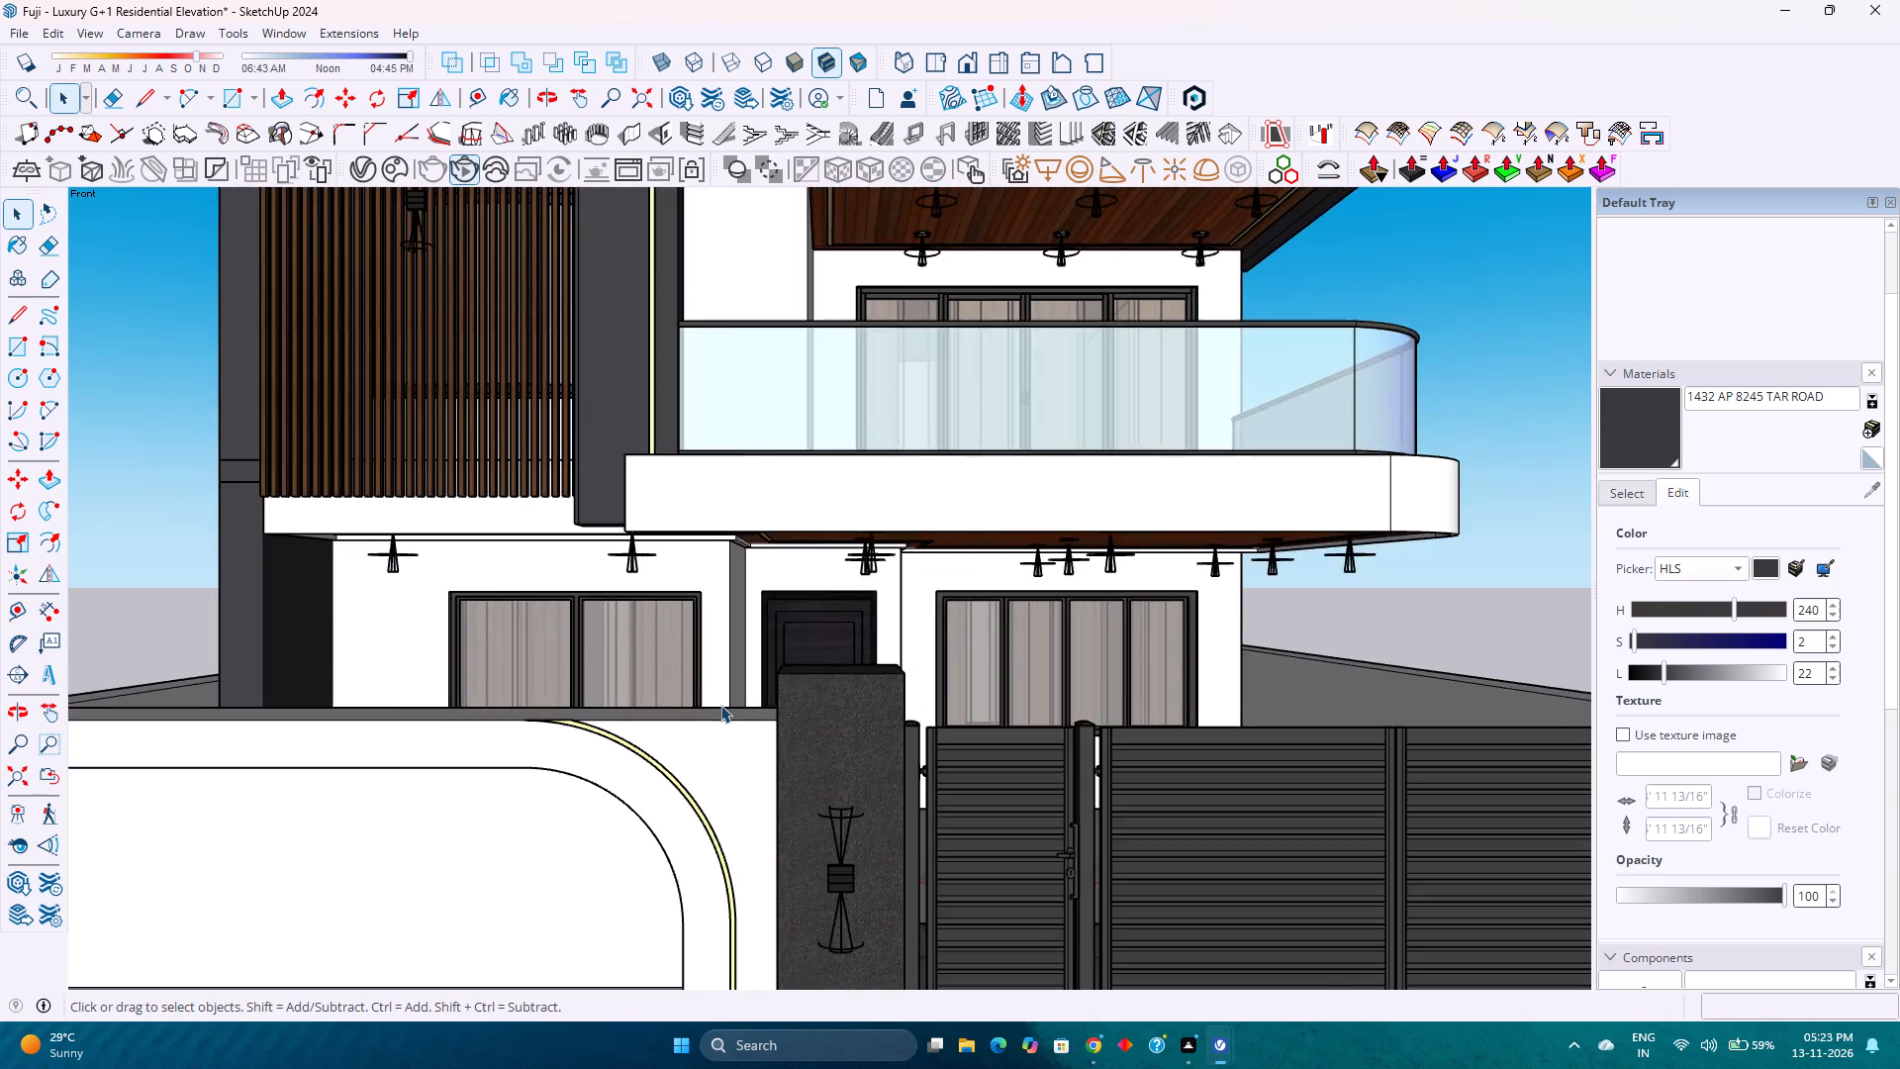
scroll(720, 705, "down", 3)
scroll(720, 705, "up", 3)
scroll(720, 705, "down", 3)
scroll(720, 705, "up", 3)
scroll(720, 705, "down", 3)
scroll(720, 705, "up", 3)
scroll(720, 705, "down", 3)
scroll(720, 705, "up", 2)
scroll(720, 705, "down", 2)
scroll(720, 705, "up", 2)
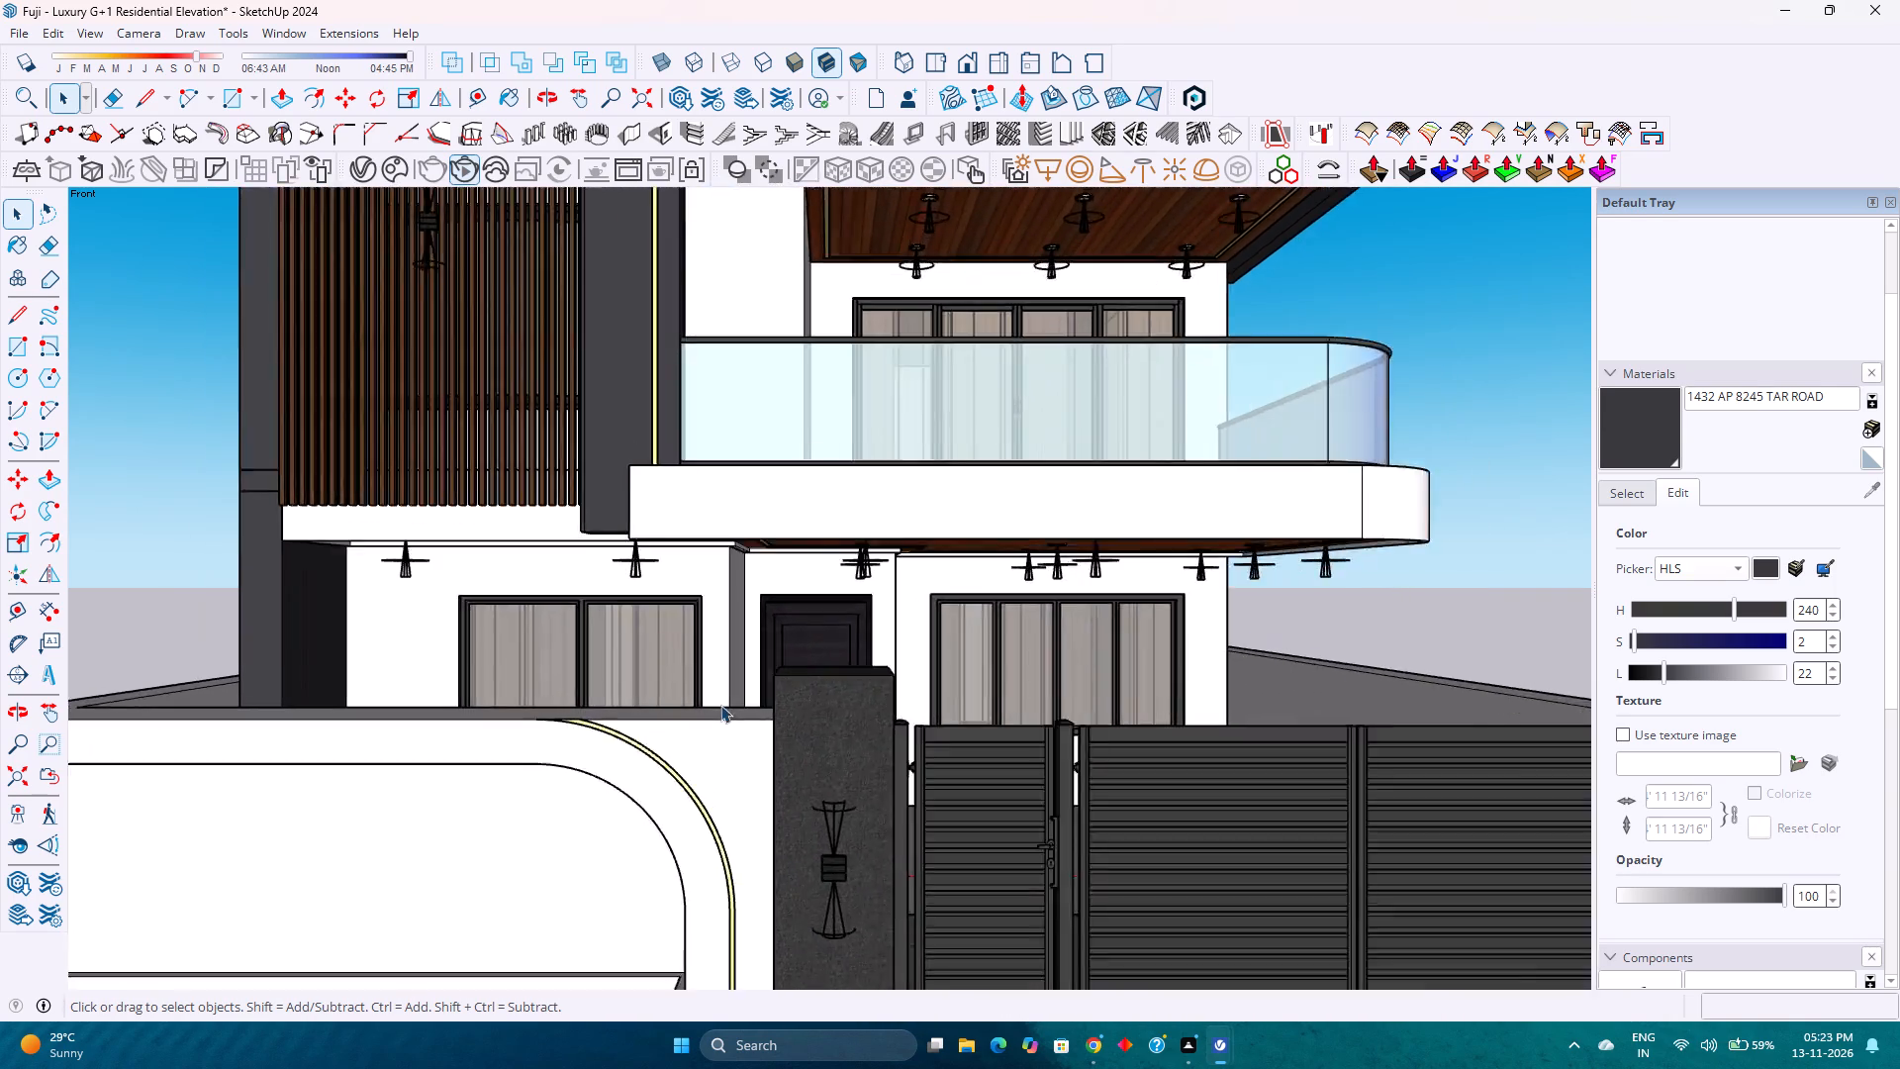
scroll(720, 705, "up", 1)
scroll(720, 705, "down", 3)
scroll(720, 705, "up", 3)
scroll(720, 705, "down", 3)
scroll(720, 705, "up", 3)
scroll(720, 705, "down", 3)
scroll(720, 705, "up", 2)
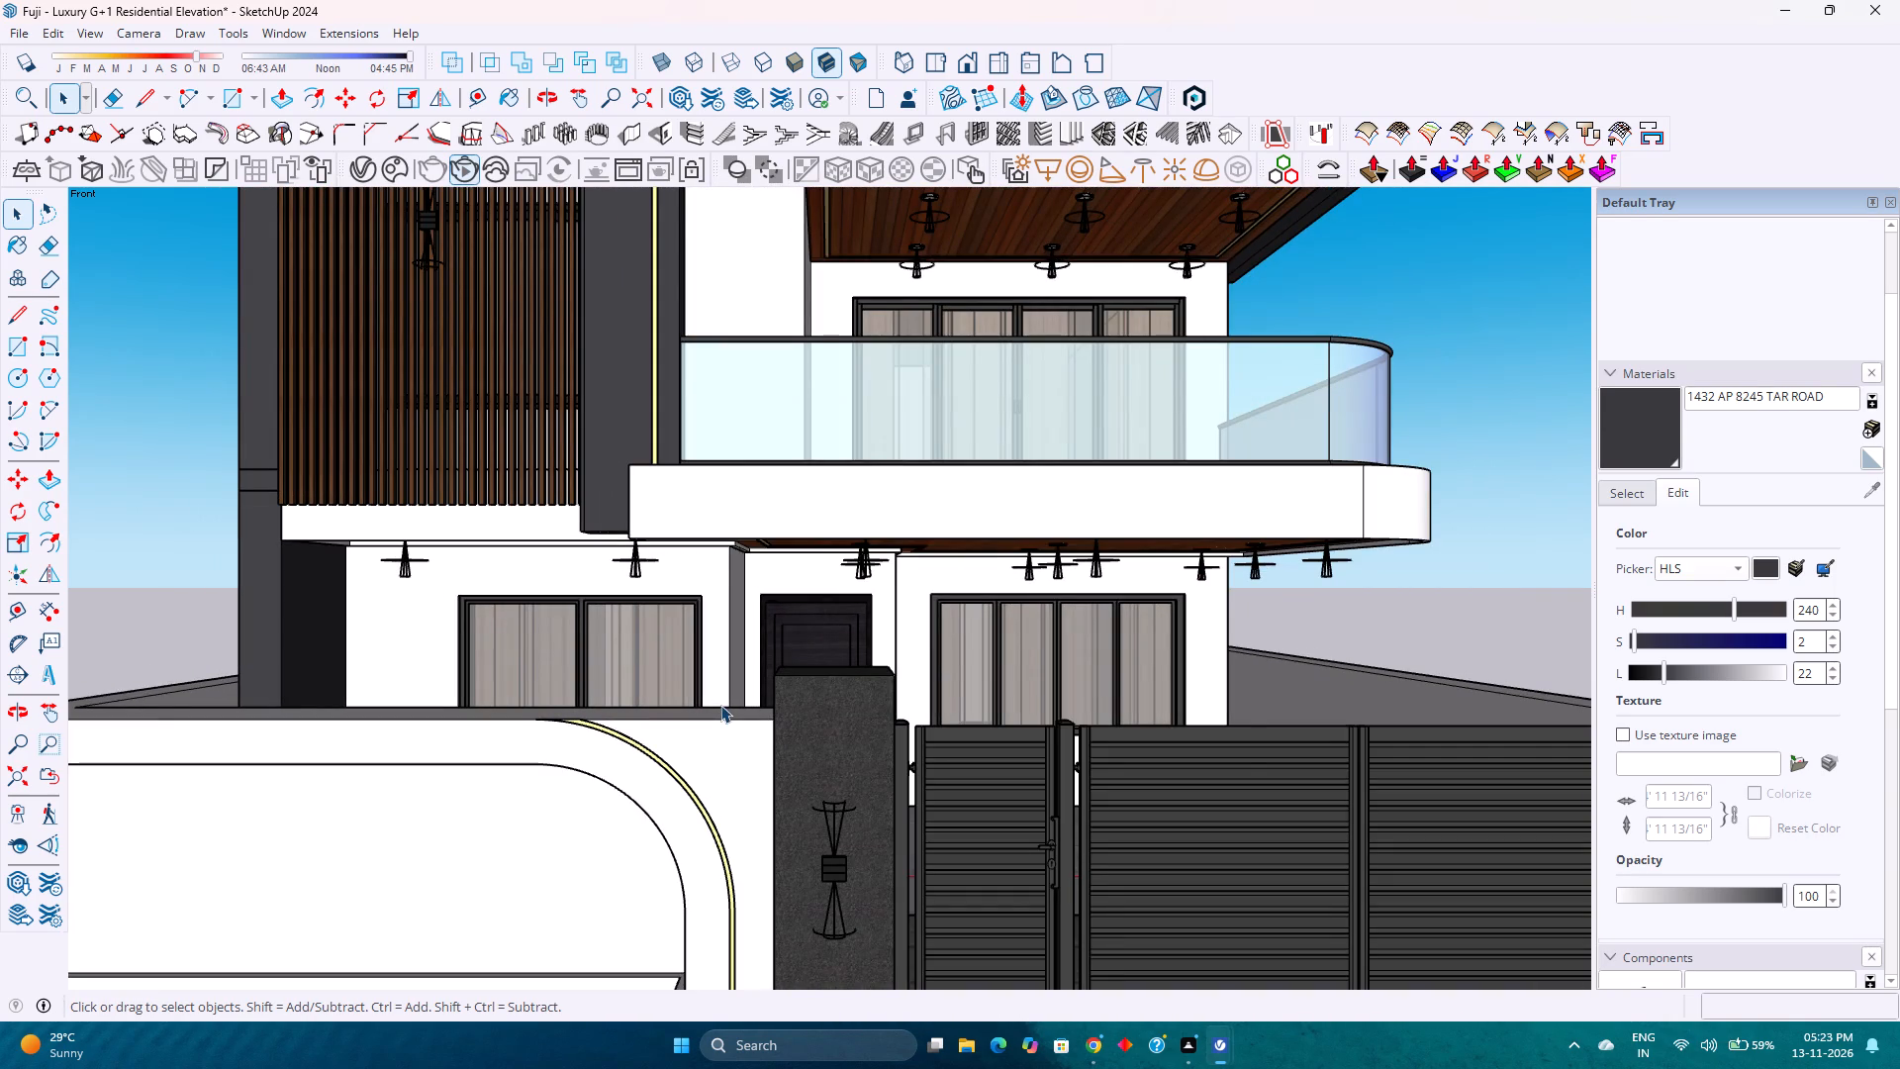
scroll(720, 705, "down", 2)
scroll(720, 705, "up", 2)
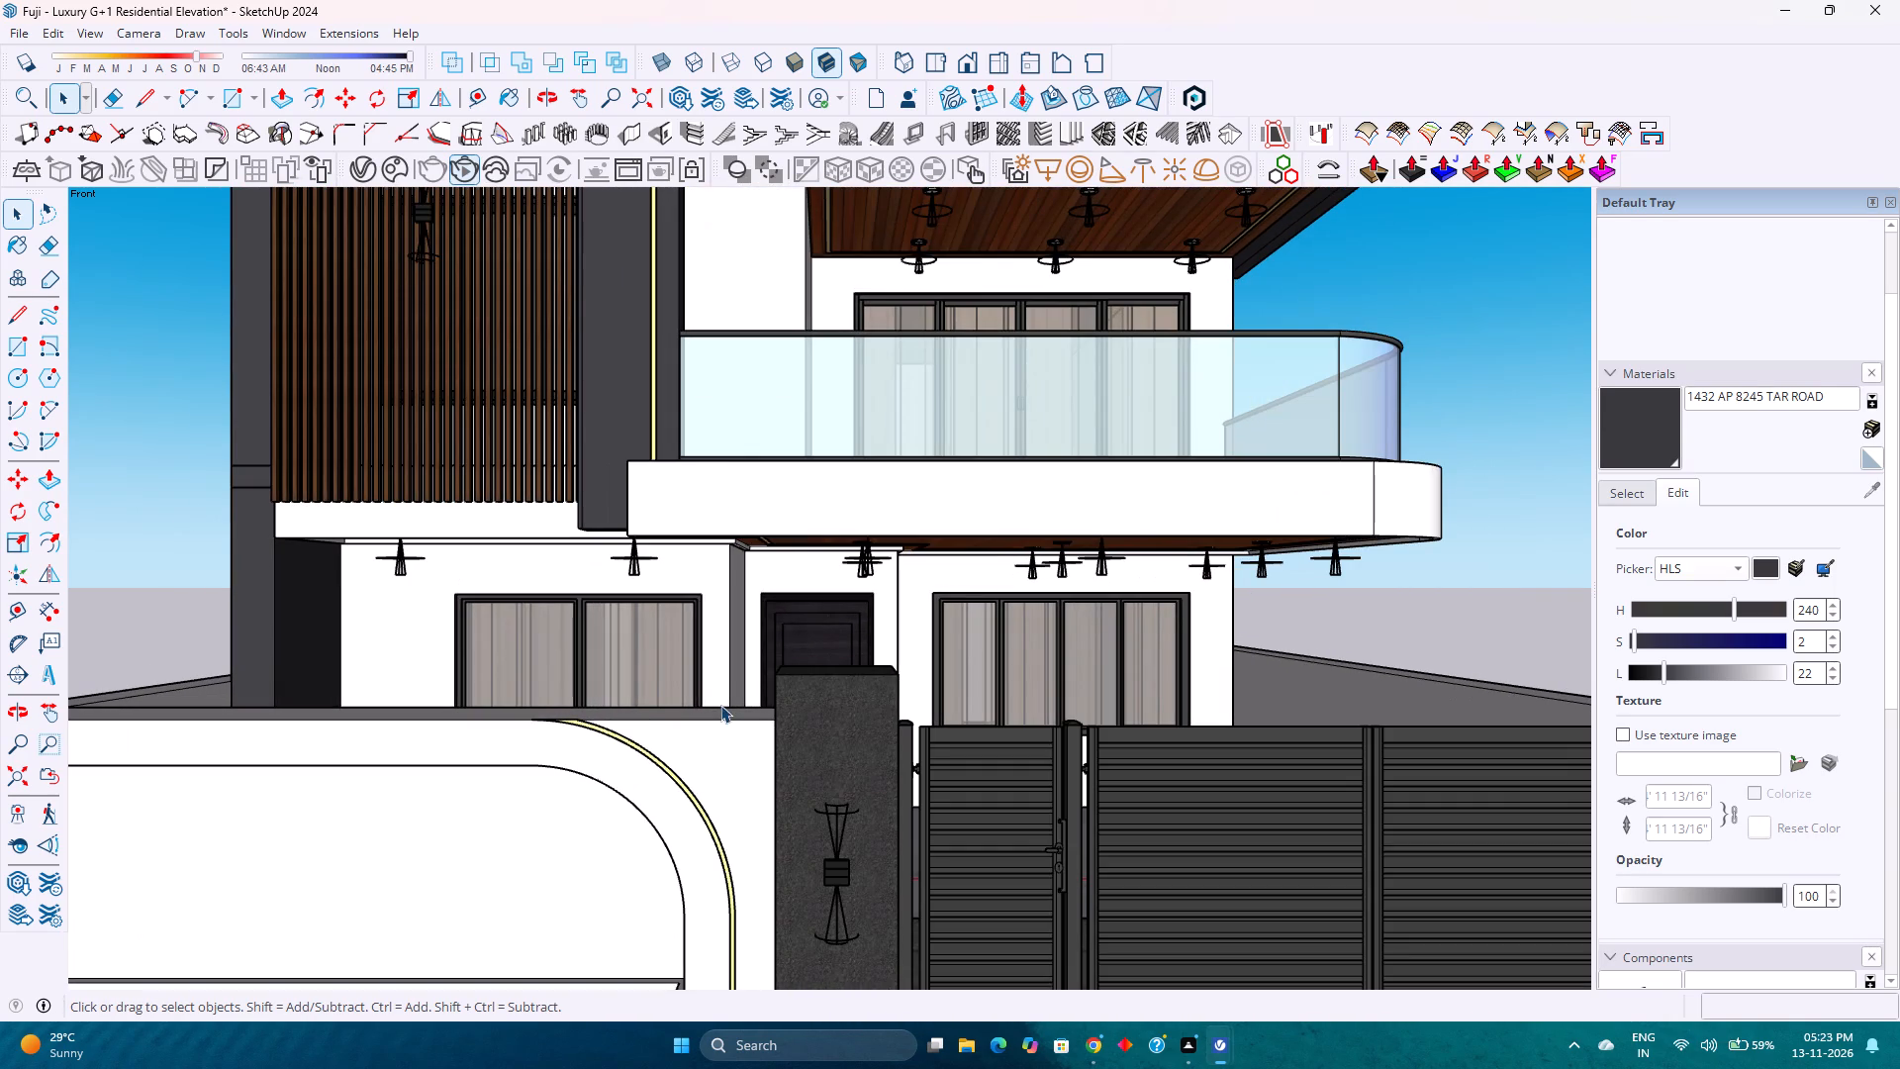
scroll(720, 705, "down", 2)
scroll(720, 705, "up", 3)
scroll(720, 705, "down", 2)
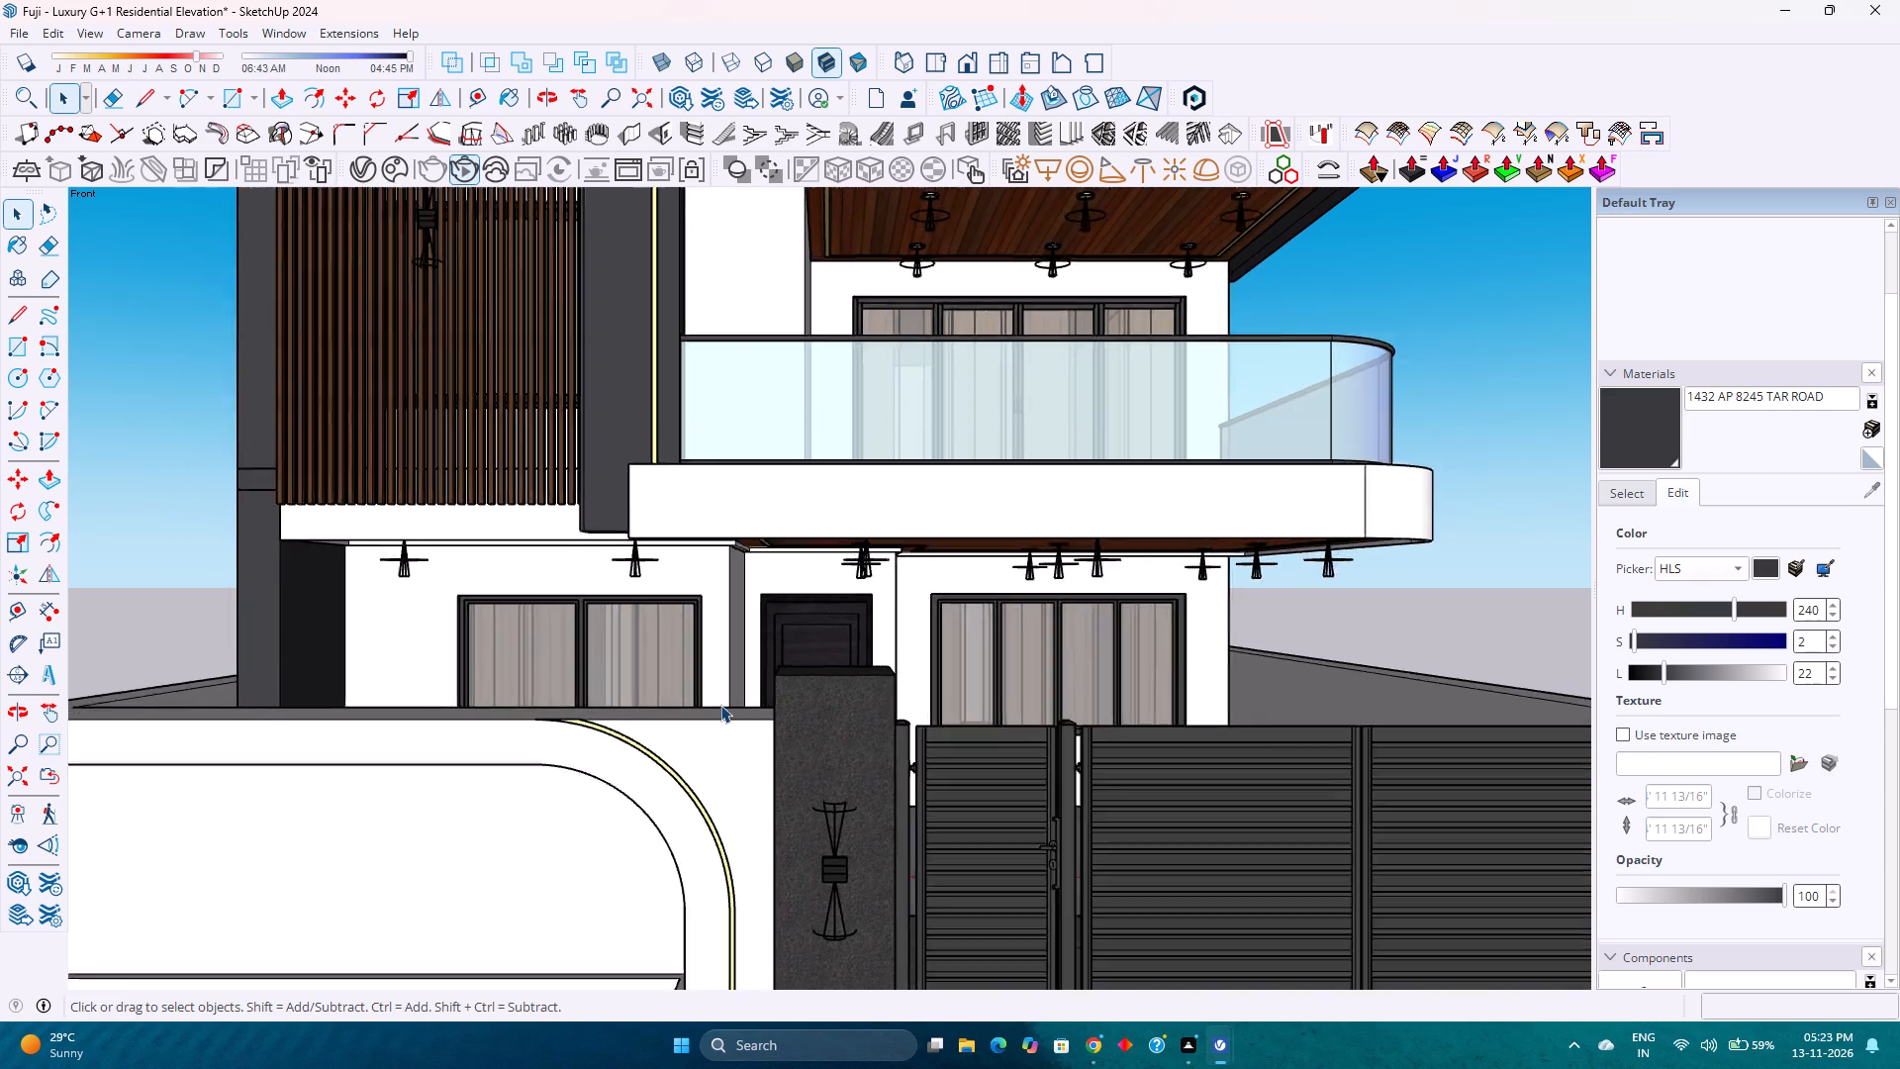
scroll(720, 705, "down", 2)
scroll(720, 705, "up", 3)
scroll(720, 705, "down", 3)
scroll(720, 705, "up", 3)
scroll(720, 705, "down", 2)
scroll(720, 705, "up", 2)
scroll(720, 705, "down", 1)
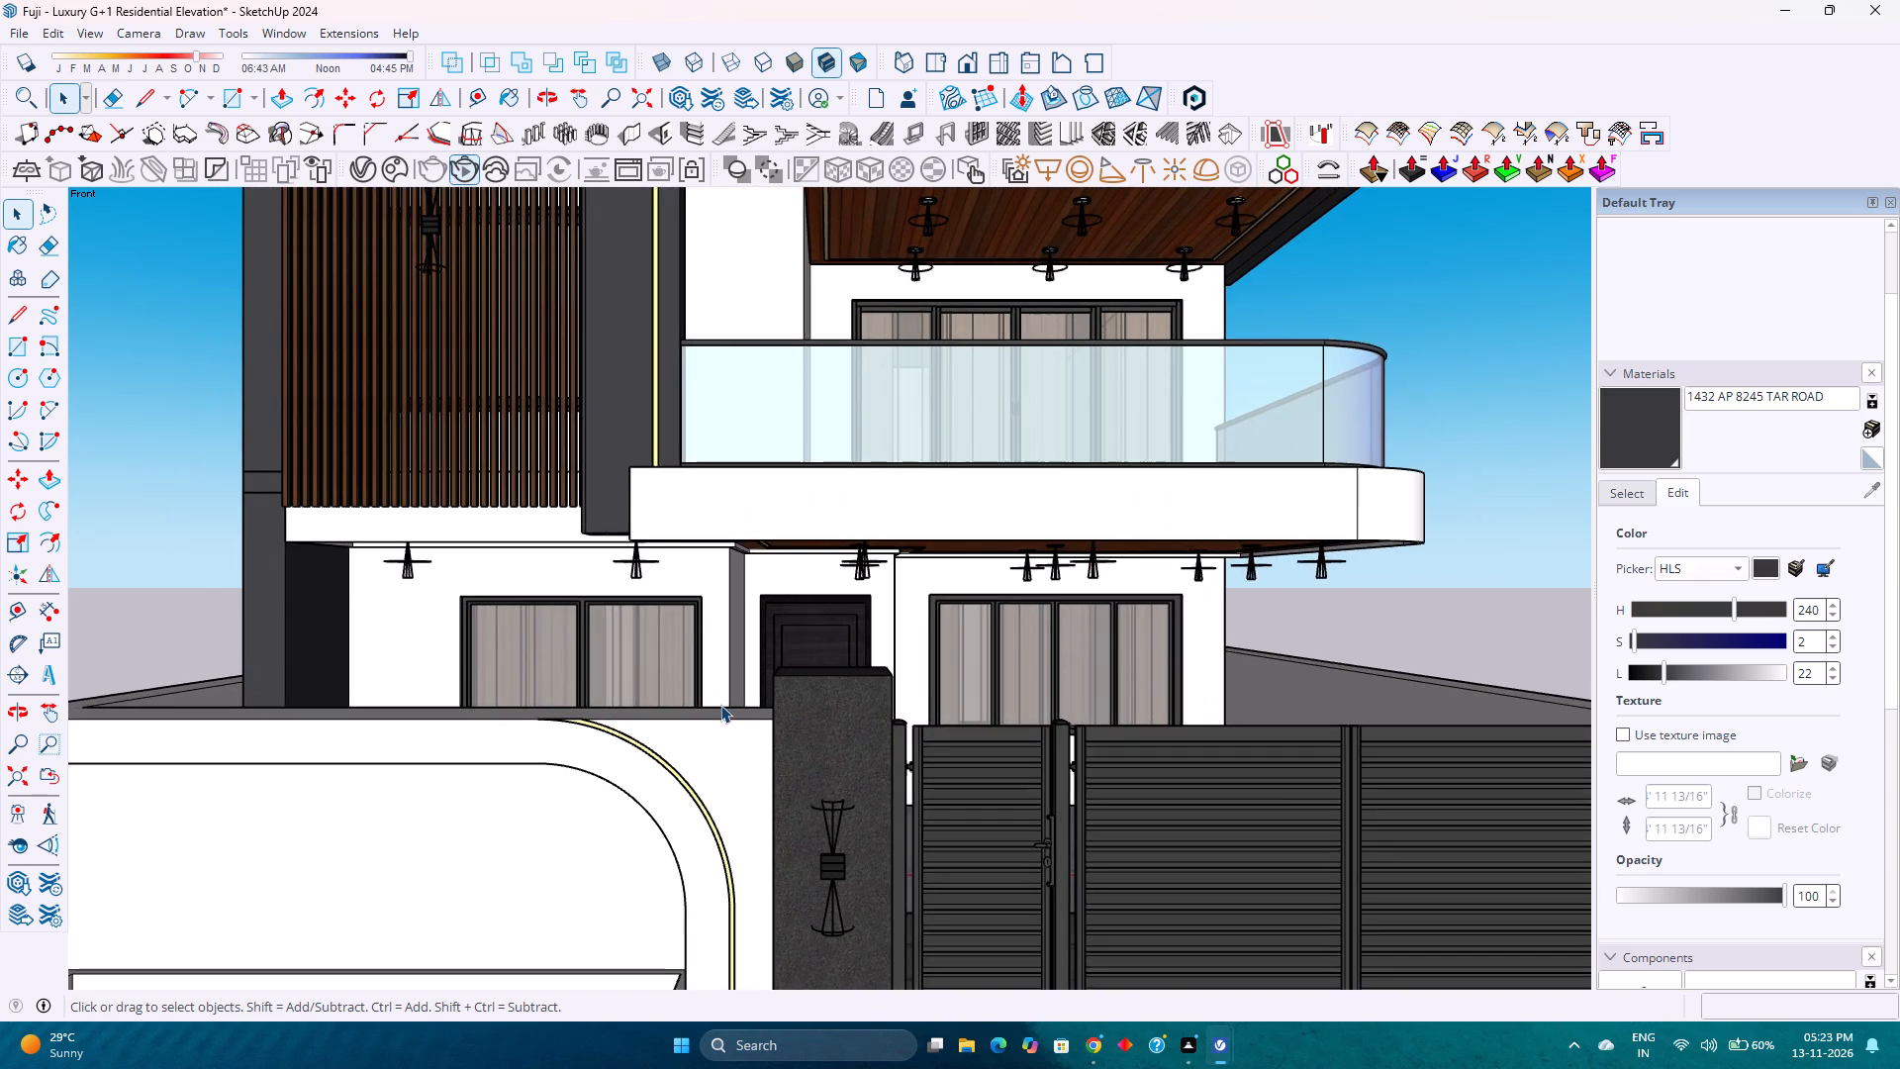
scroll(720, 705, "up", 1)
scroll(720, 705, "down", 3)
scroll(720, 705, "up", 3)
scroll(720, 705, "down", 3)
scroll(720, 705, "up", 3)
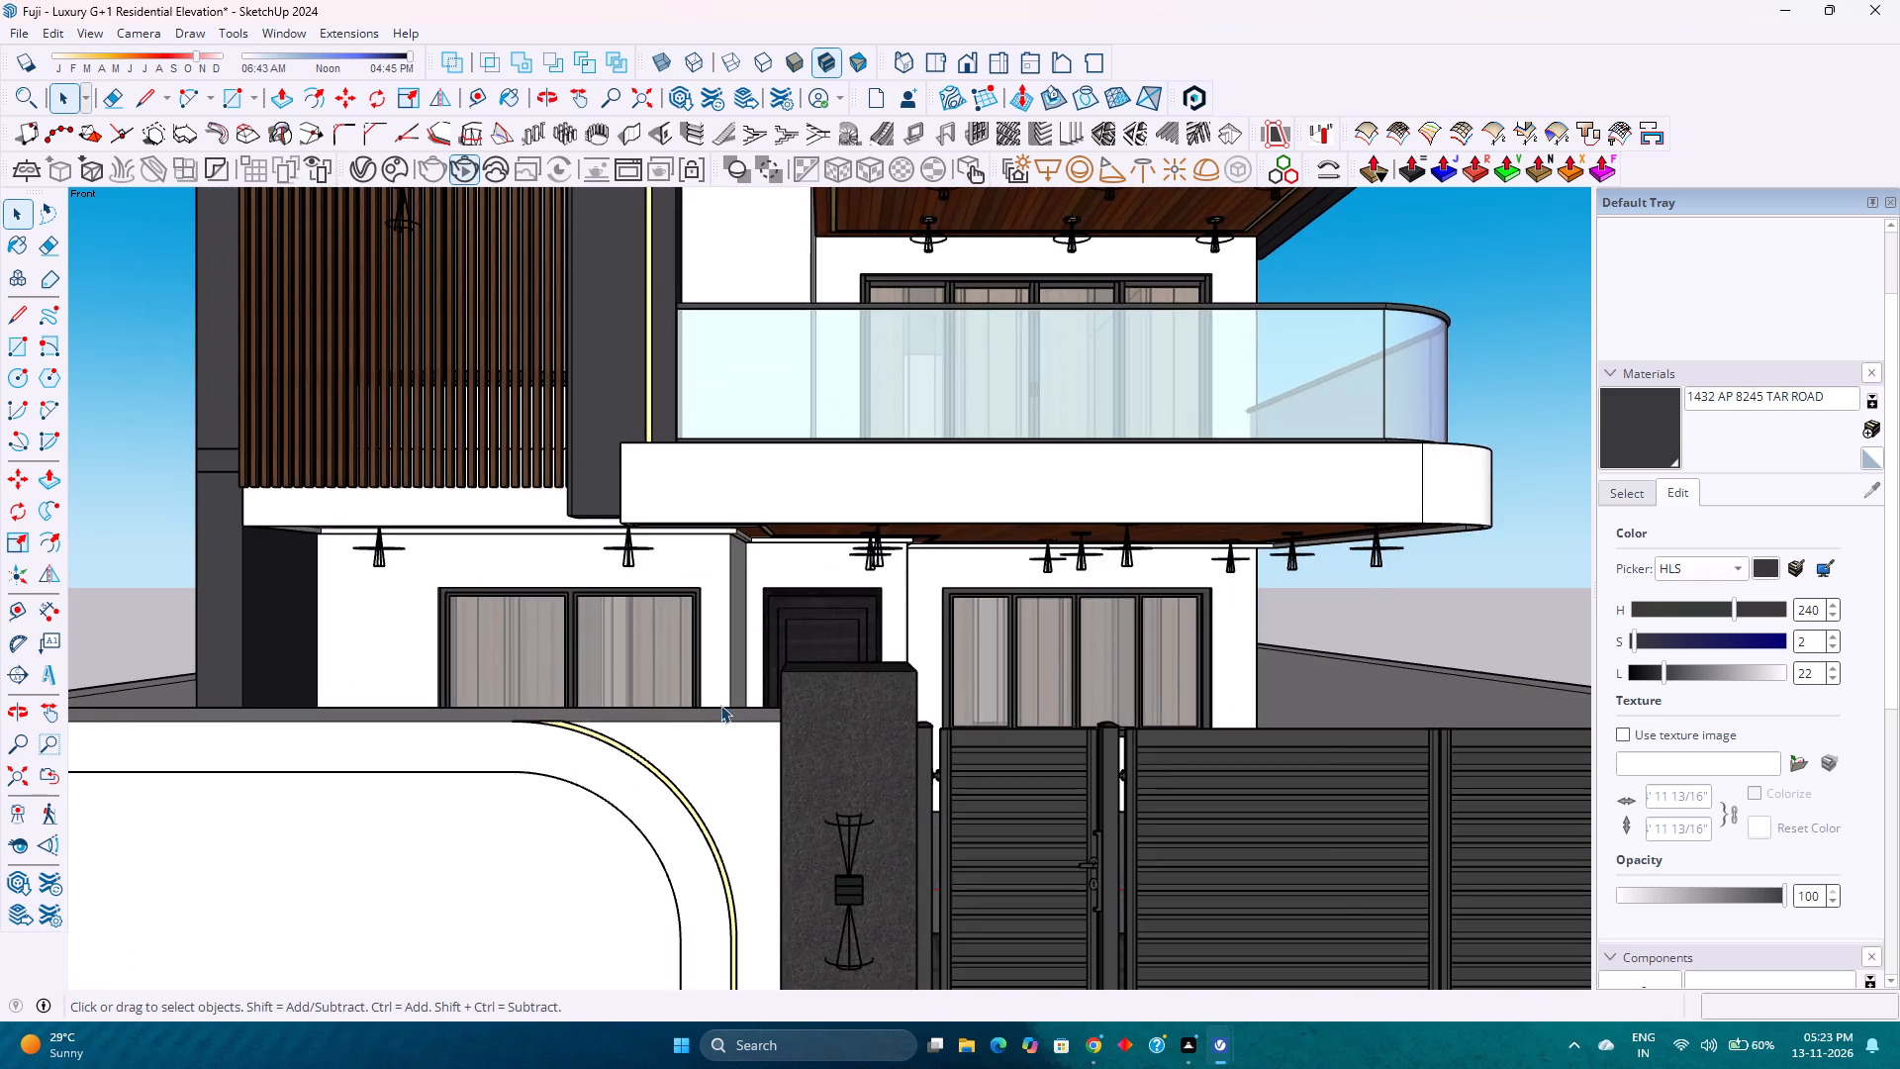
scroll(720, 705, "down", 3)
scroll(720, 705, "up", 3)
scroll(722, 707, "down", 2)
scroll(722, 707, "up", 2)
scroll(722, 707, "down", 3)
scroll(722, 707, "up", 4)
Examine the ground-floor windows, entrance door, wooden ceiling spotlights and textured gate pillar up close in the front view.
scroll(722, 707, "down", 3)
scroll(722, 707, "up", 3)
scroll(722, 707, "down", 3)
scroll(722, 707, "up", 3)
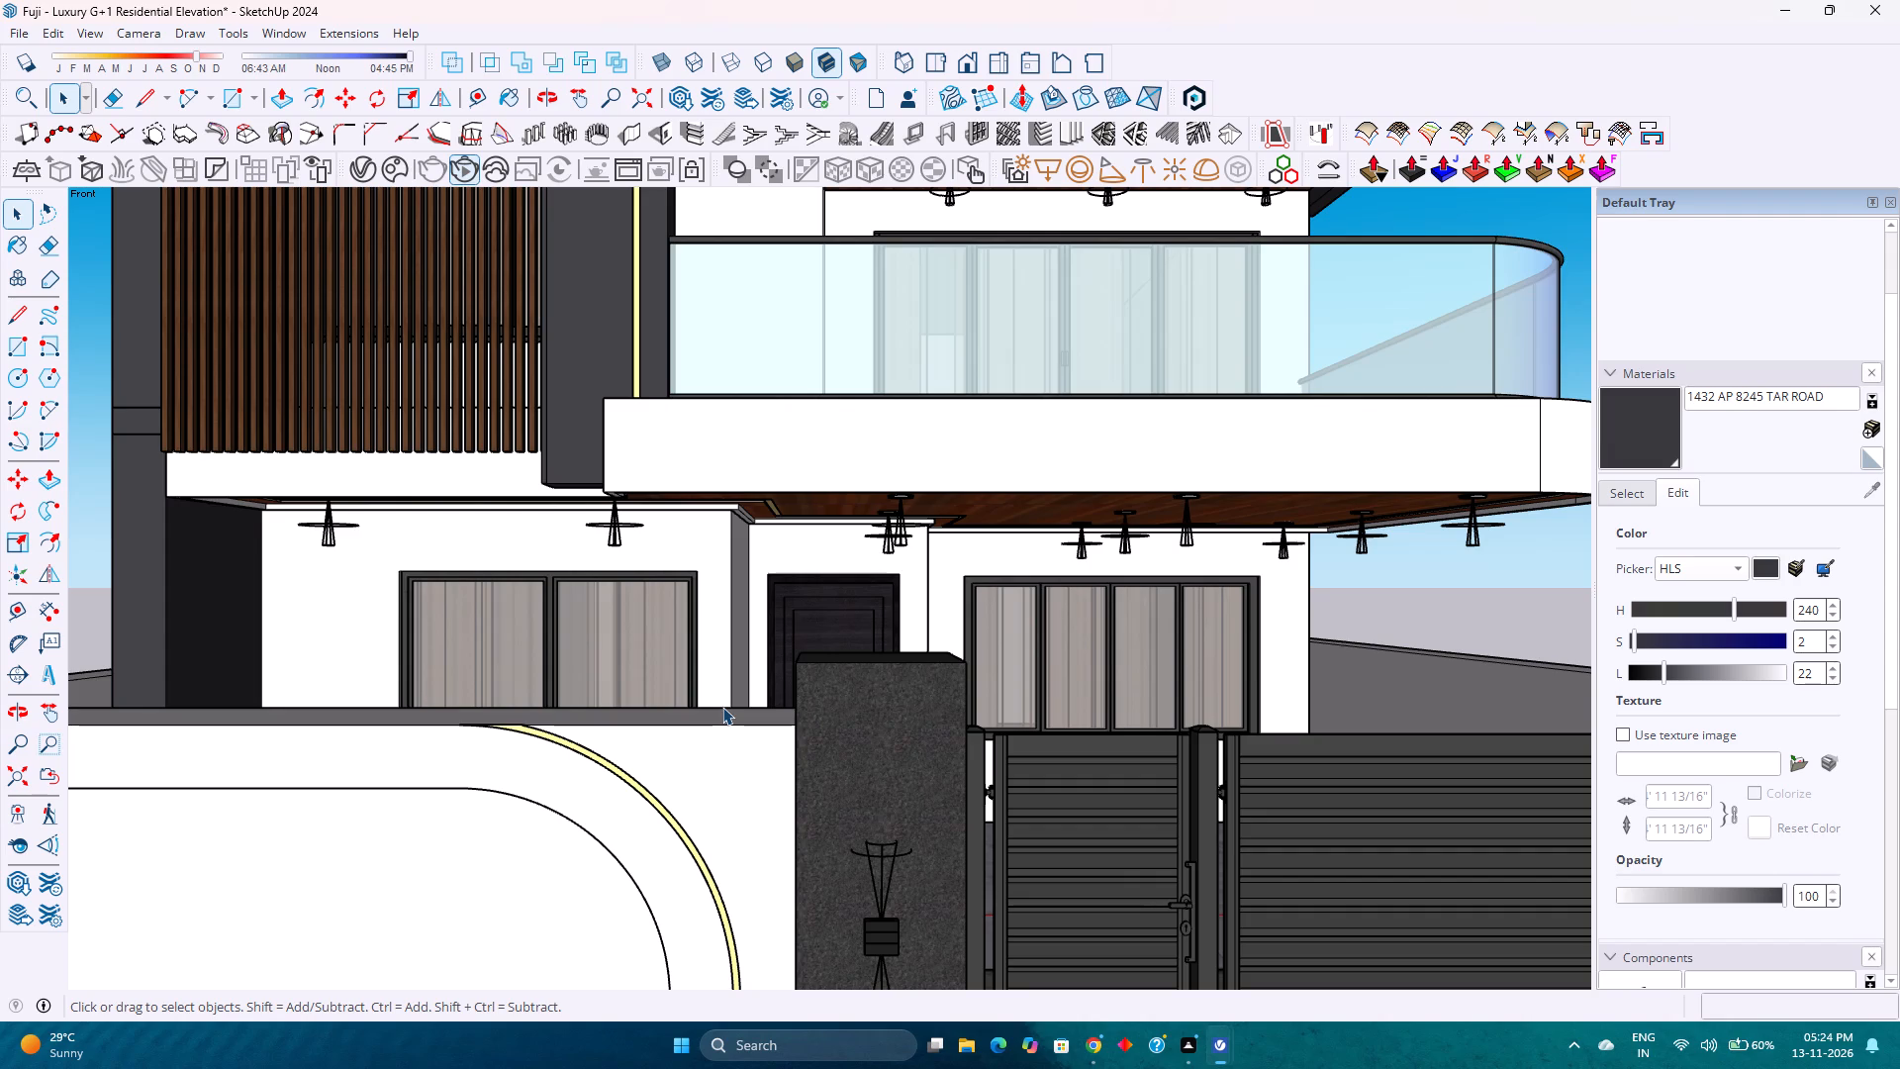
scroll(722, 707, "down", 3)
scroll(722, 707, "up", 3)
scroll(722, 707, "down", 3)
scroll(722, 707, "up", 3)
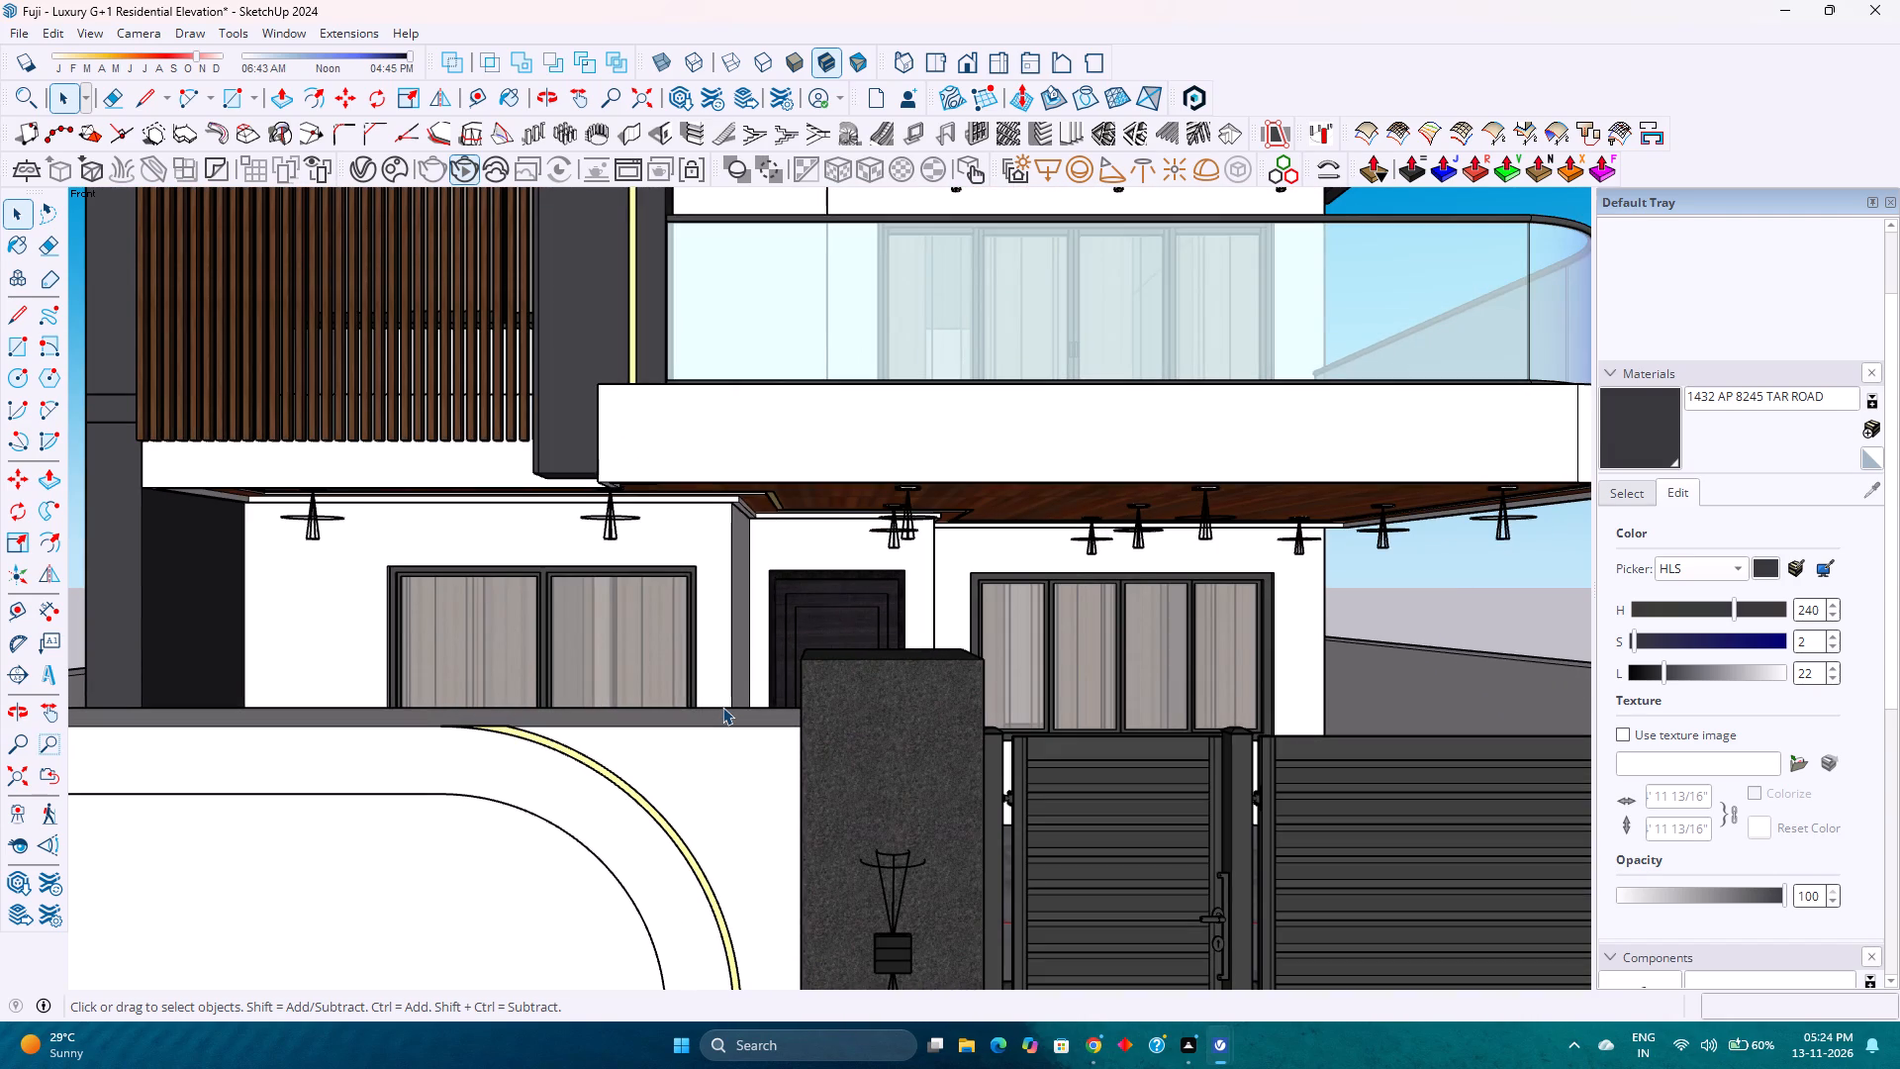
scroll(722, 707, "down", 3)
scroll(722, 707, "up", 4)
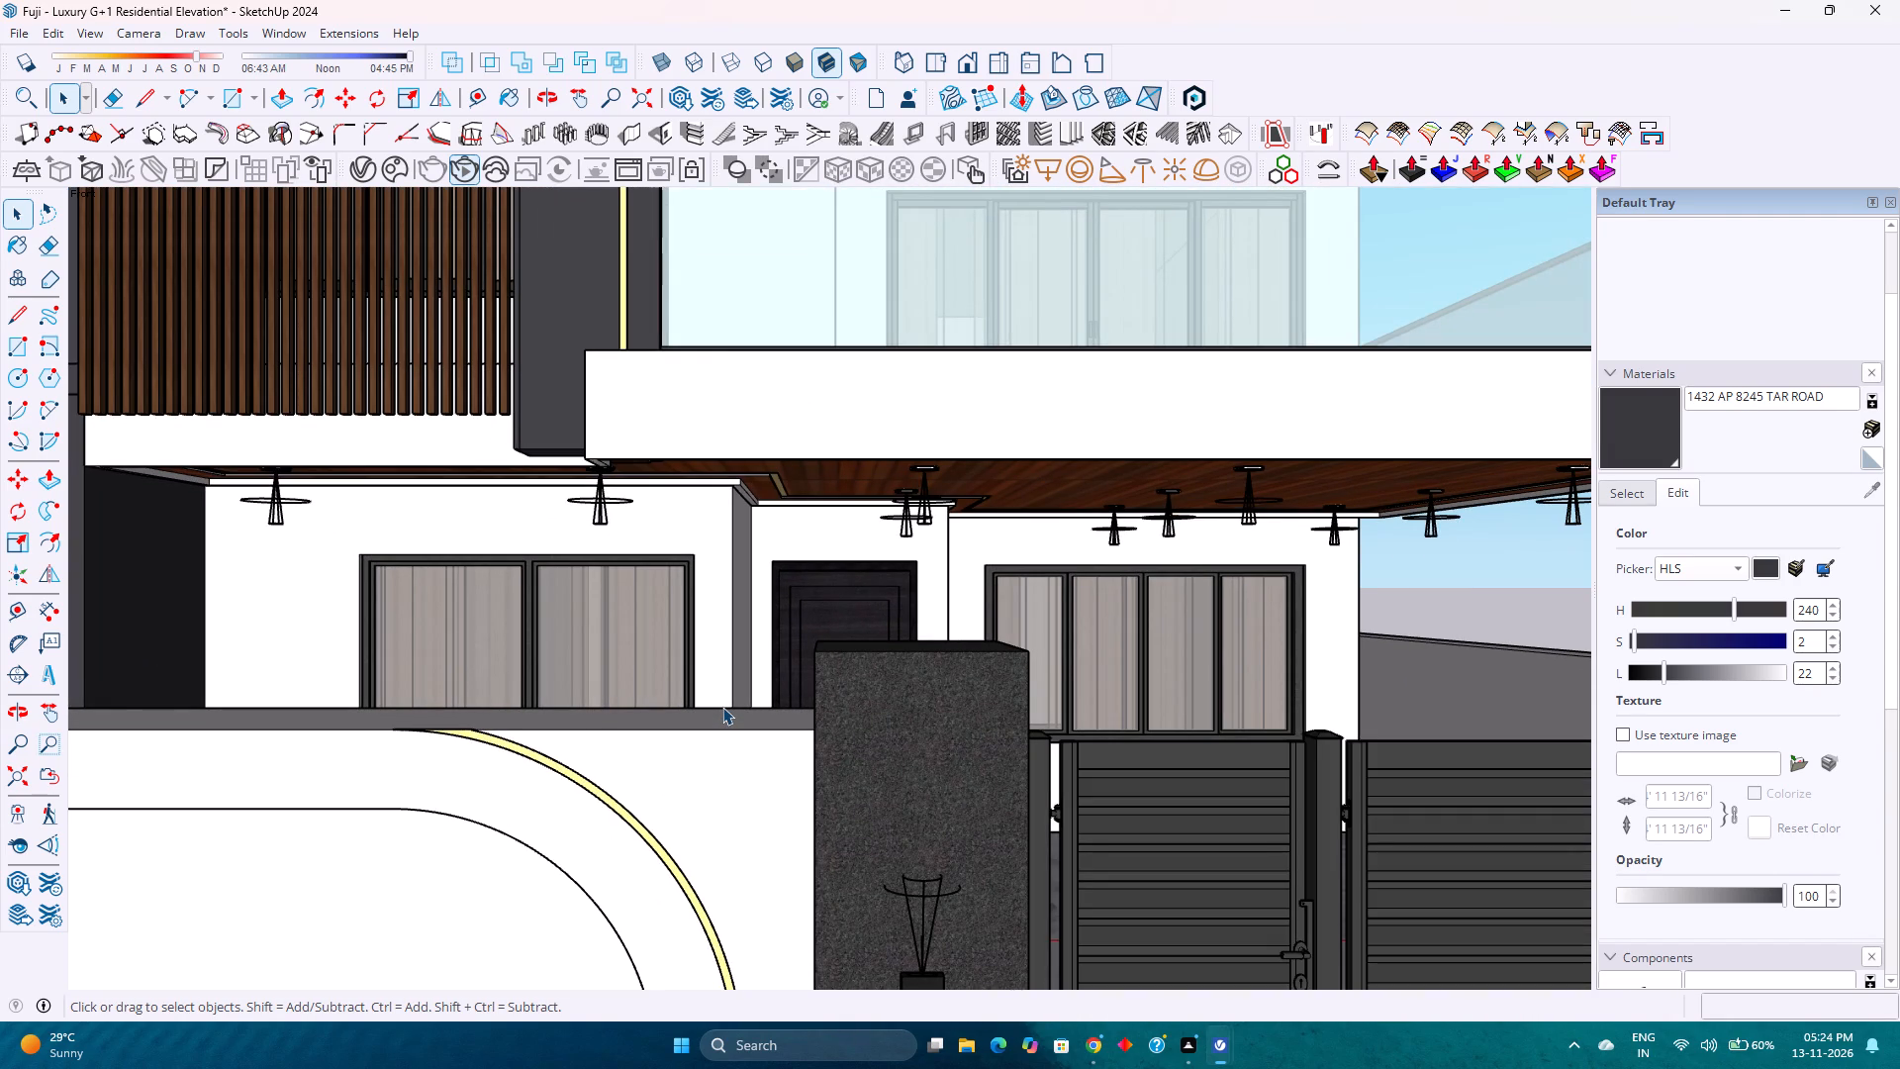
scroll(722, 707, "down", 4)
scroll(722, 707, "up", 3)
scroll(722, 707, "down", 1)
scroll(722, 707, "up", 1)
scroll(722, 707, "down", 3)
scroll(722, 707, "up", 3)
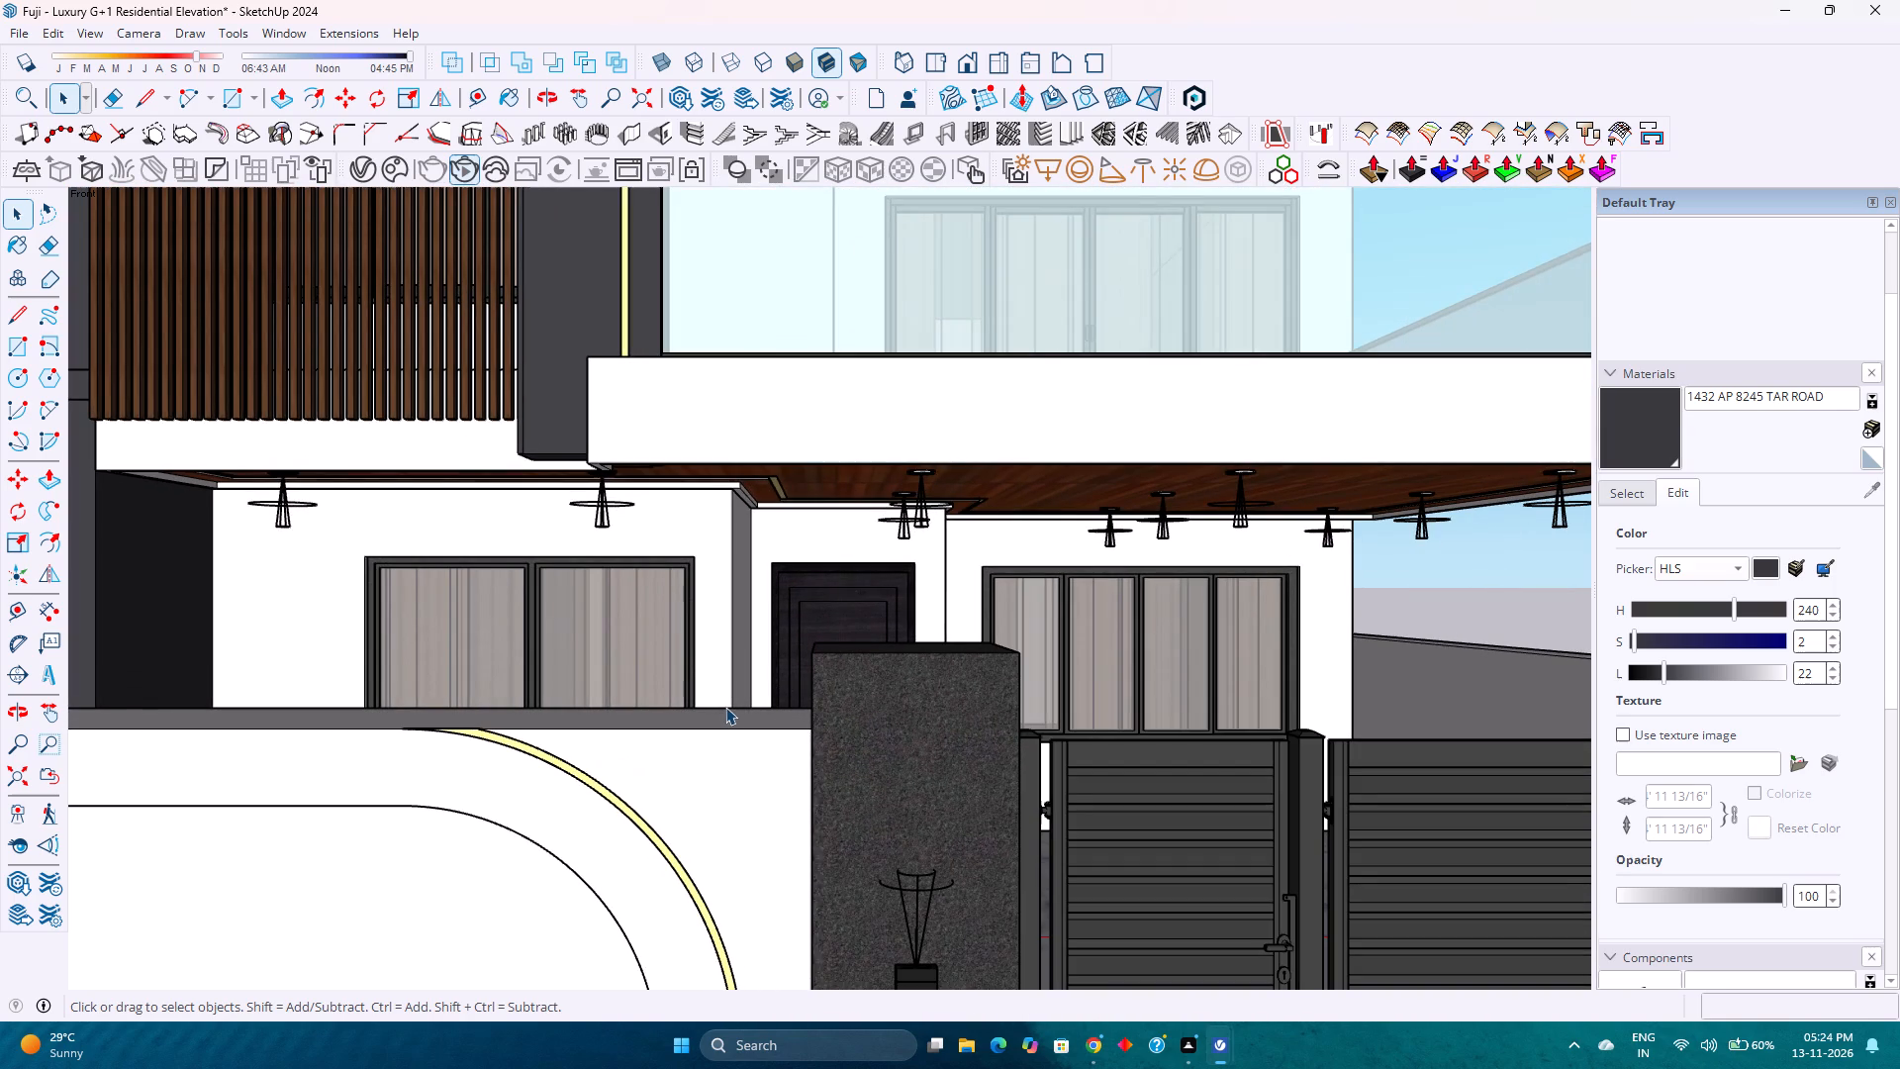
scroll(725, 707, "down", 3)
scroll(725, 707, "up", 4)
scroll(727, 705, "down", 2)
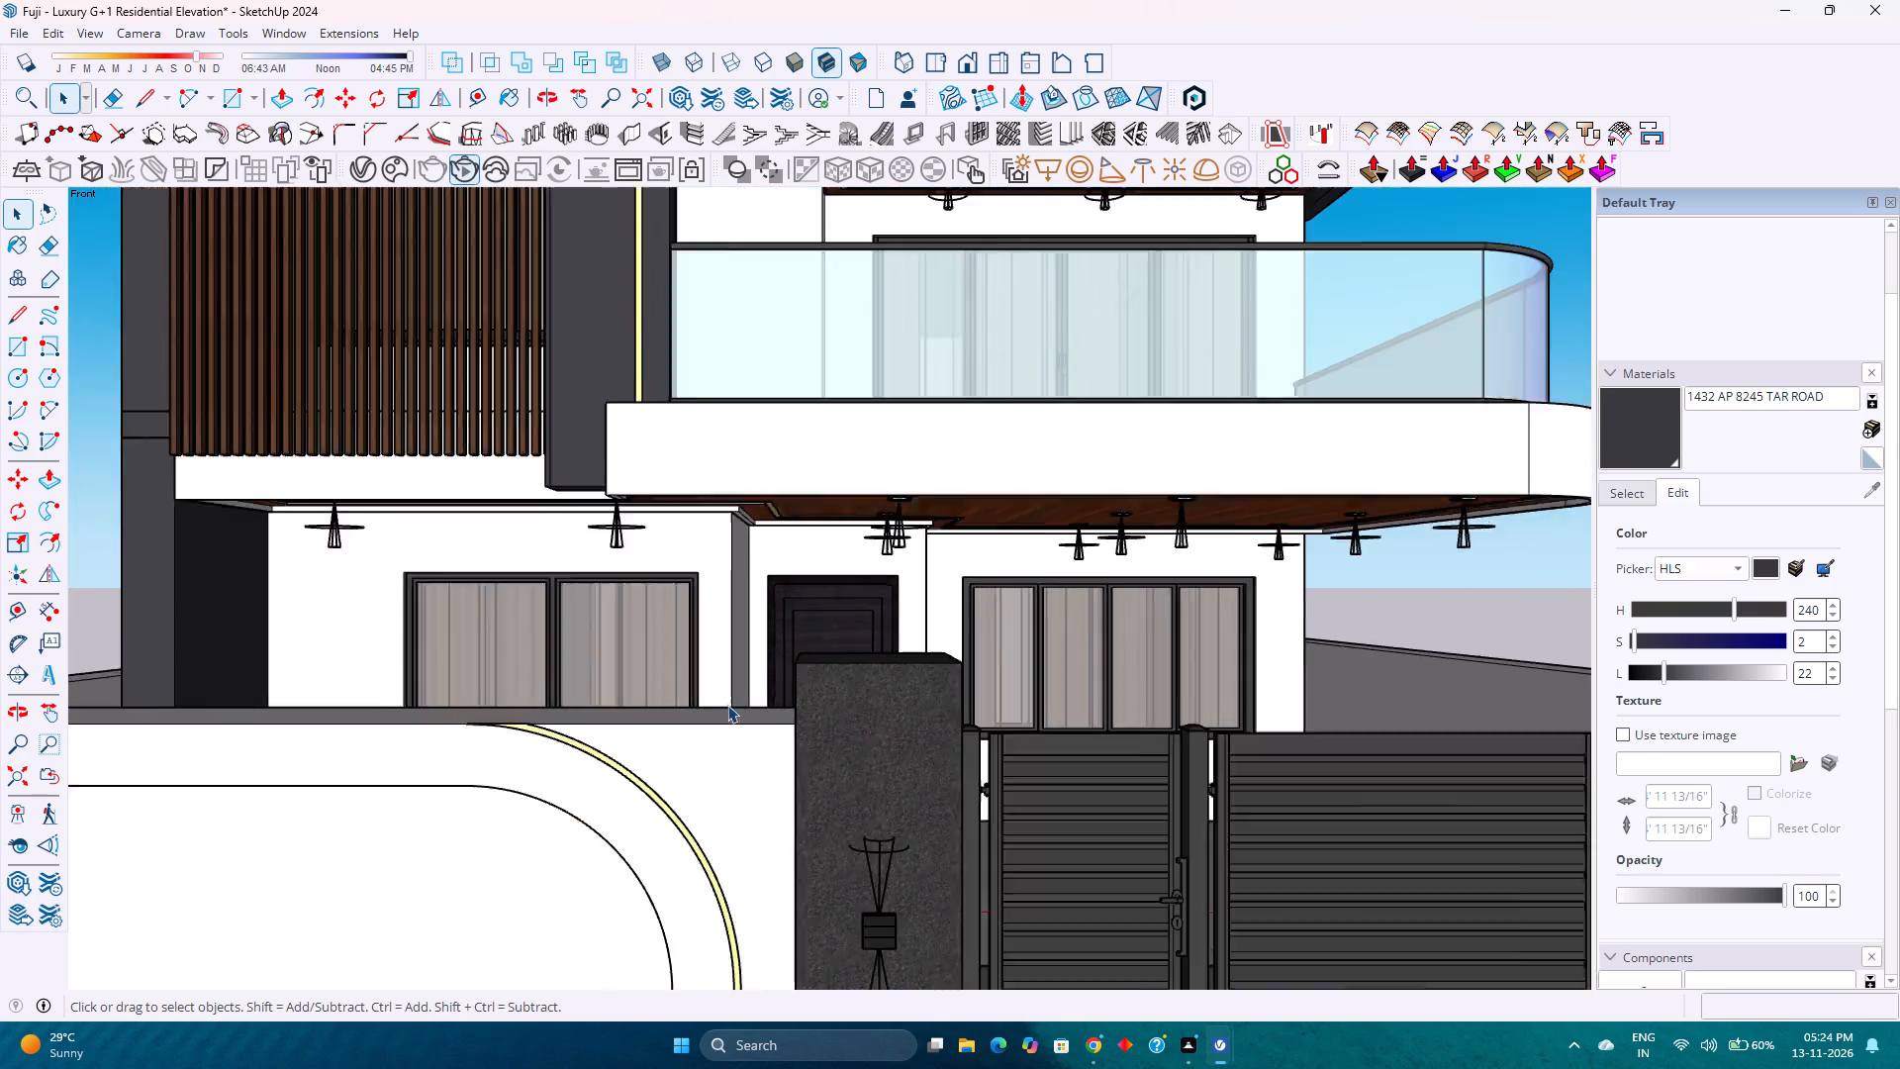
scroll(727, 705, "down", 2)
scroll(735, 699, "up", 3)
scroll(734, 699, "down", 4)
scroll(734, 699, "up", 3)
scroll(731, 700, "down", 2)
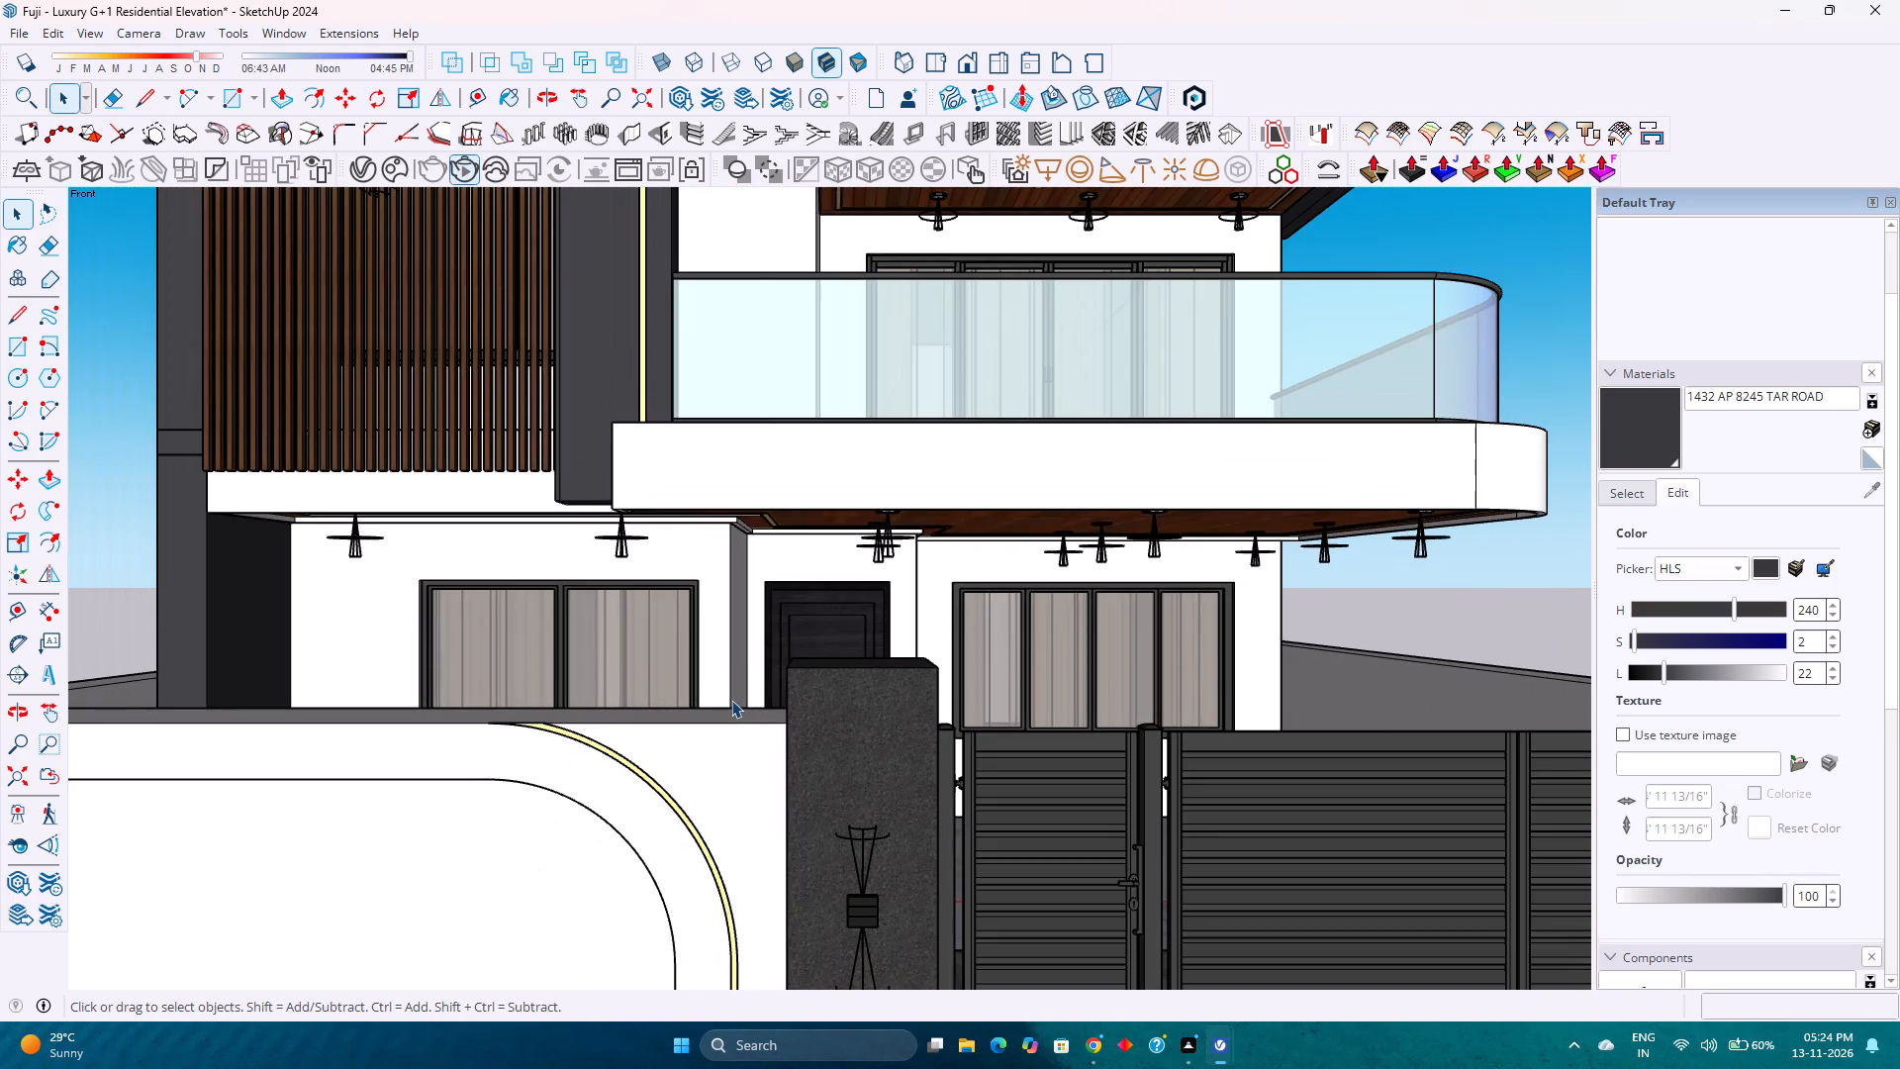
scroll(731, 700, "up", 3)
scroll(731, 700, "down", 4)
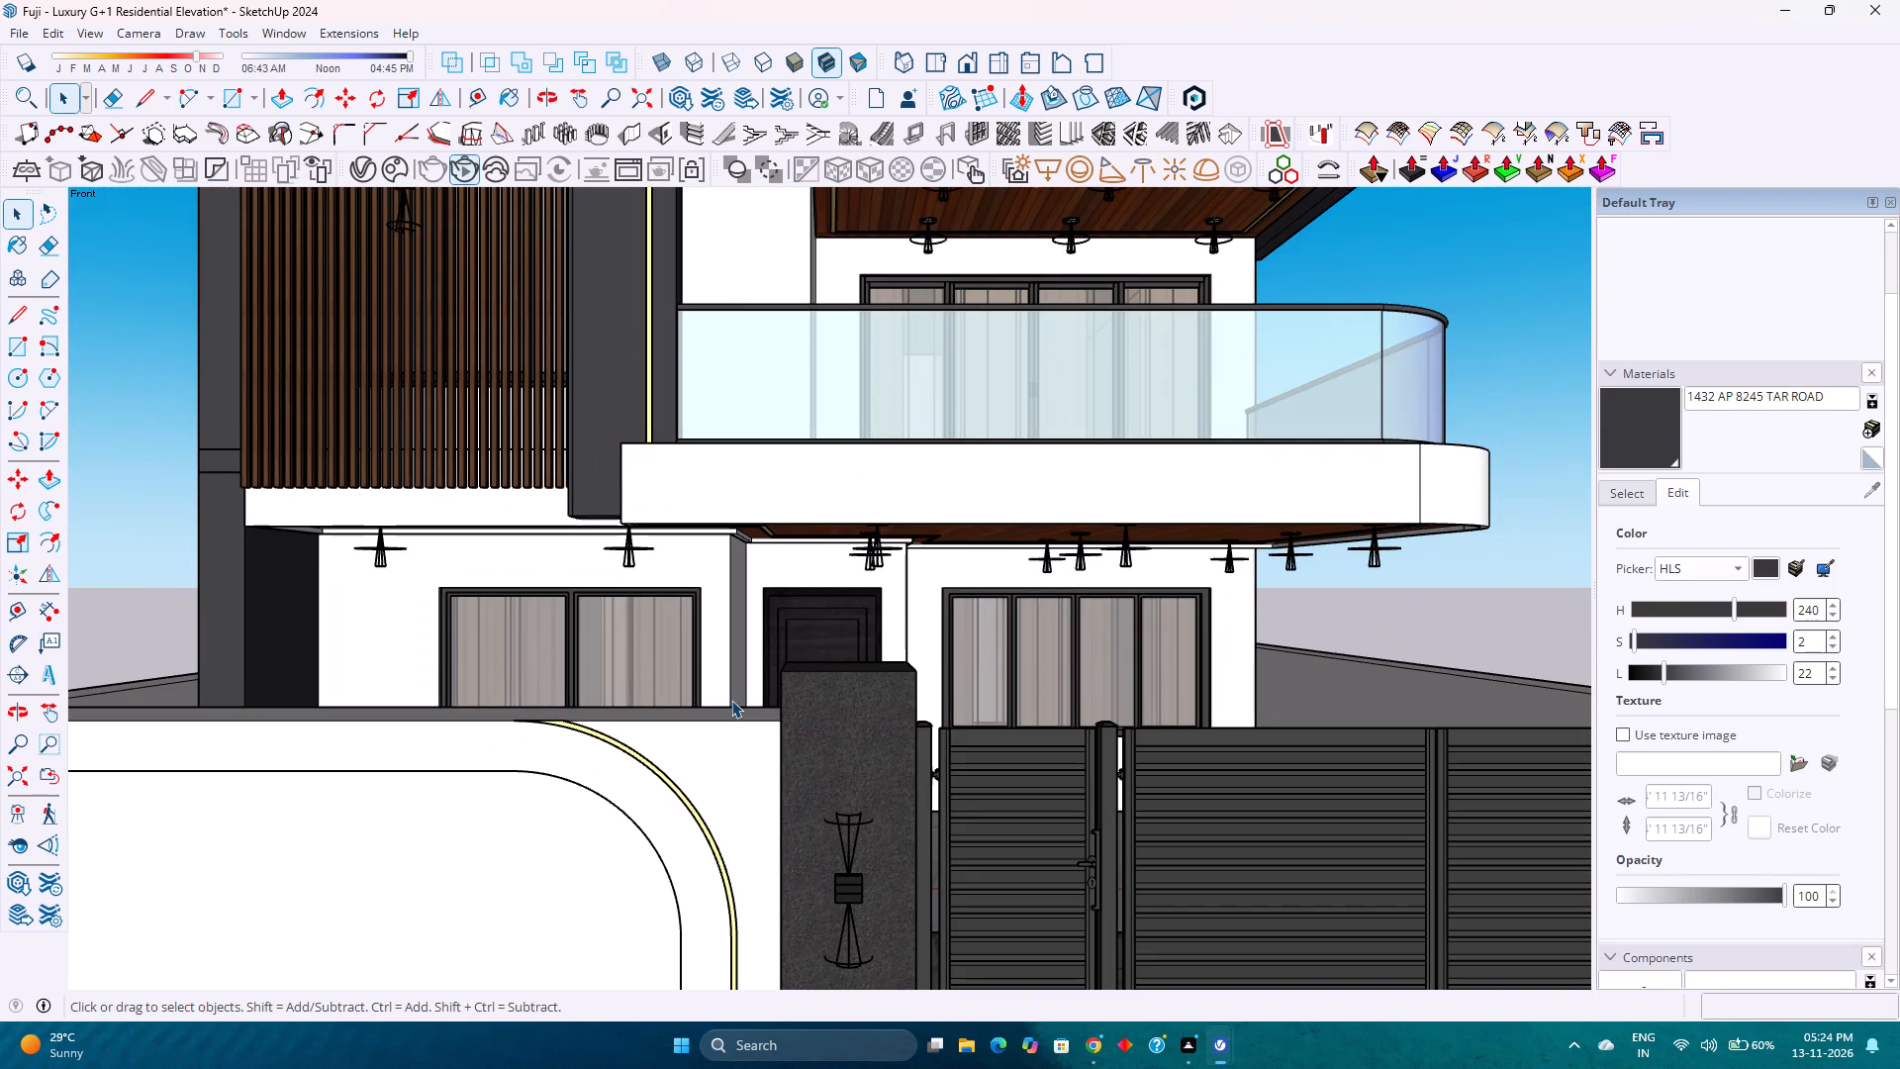
scroll(731, 700, "up", 3)
scroll(731, 700, "down", 3)
scroll(737, 698, "up", 2)
scroll(737, 698, "down", 4)
scroll(737, 698, "up", 3)
scroll(737, 698, "down", 3)
scroll(737, 698, "up", 4)
scroll(737, 698, "down", 4)
scroll(737, 698, "up", 4)
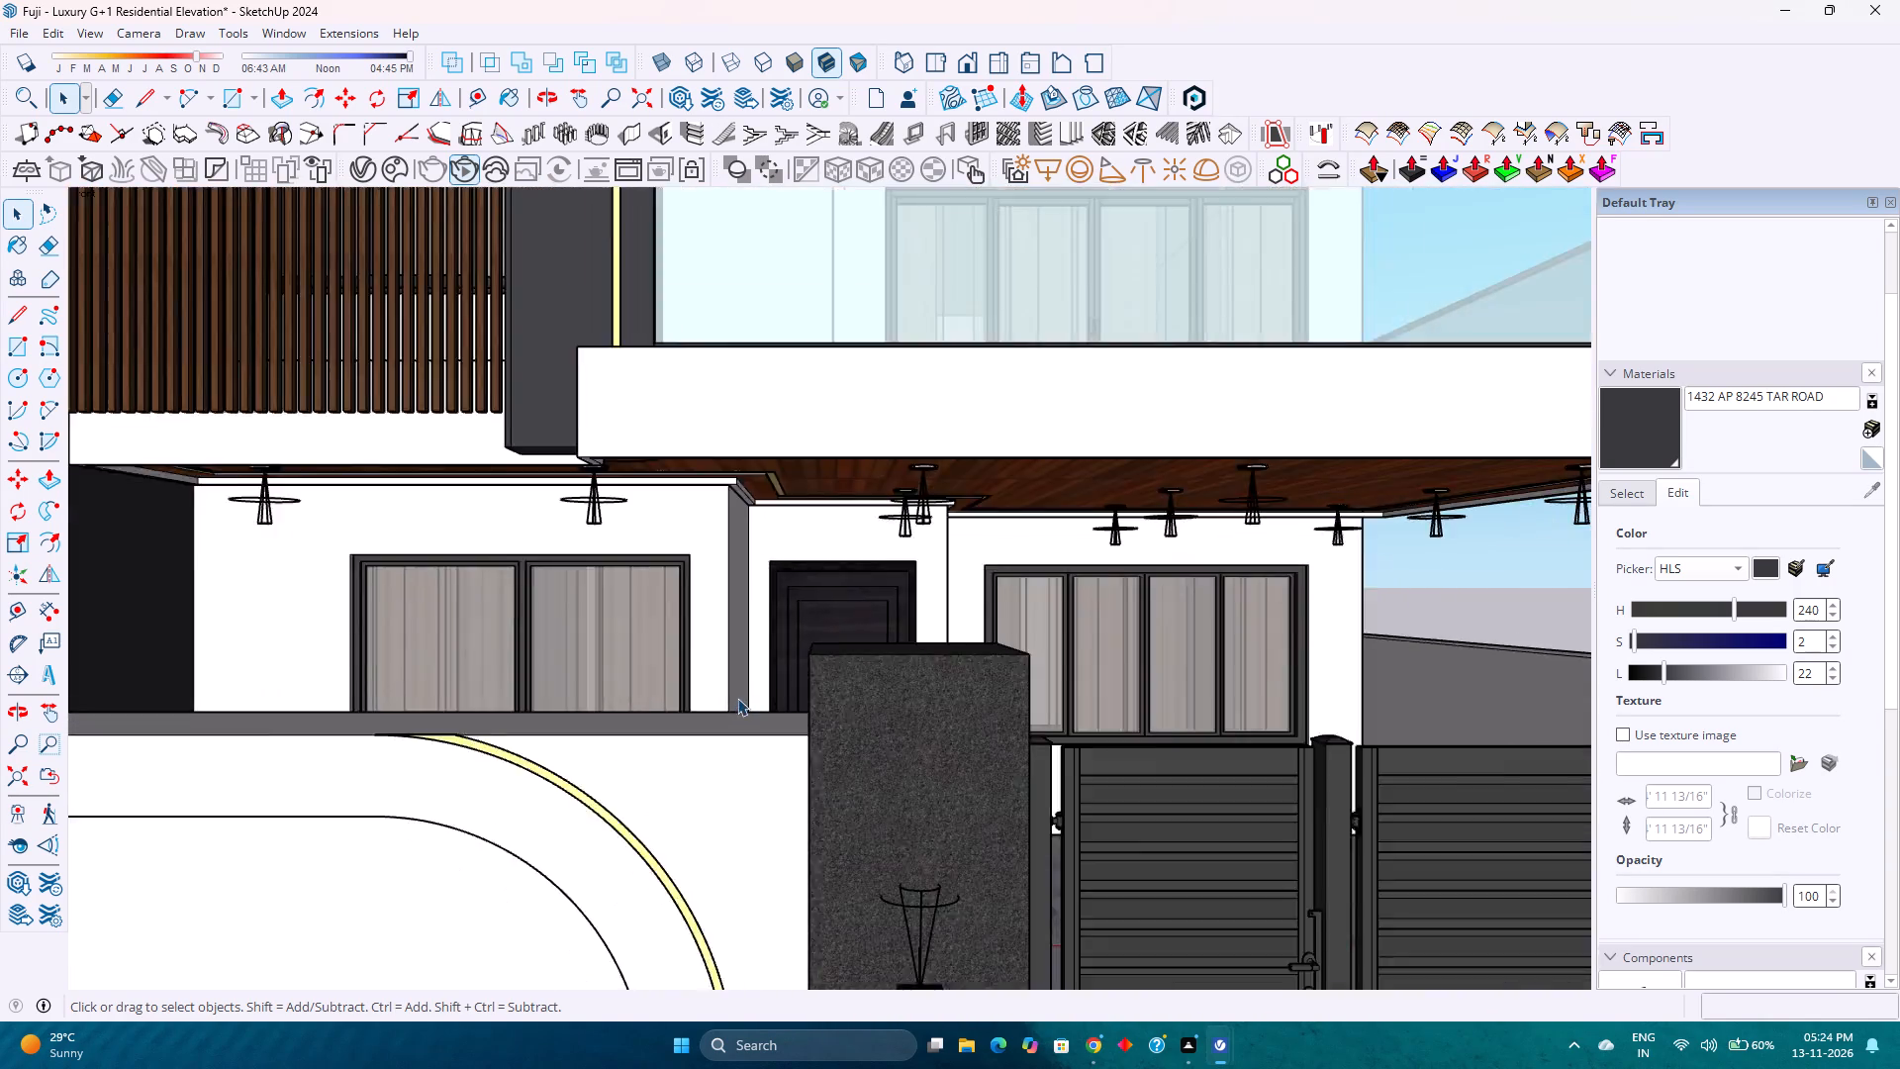
scroll(737, 698, "down", 4)
scroll(737, 698, "up", 3)
scroll(737, 698, "down", 3)
scroll(737, 698, "up", 3)
scroll(737, 698, "down", 1)
scroll(737, 698, "up", 1)
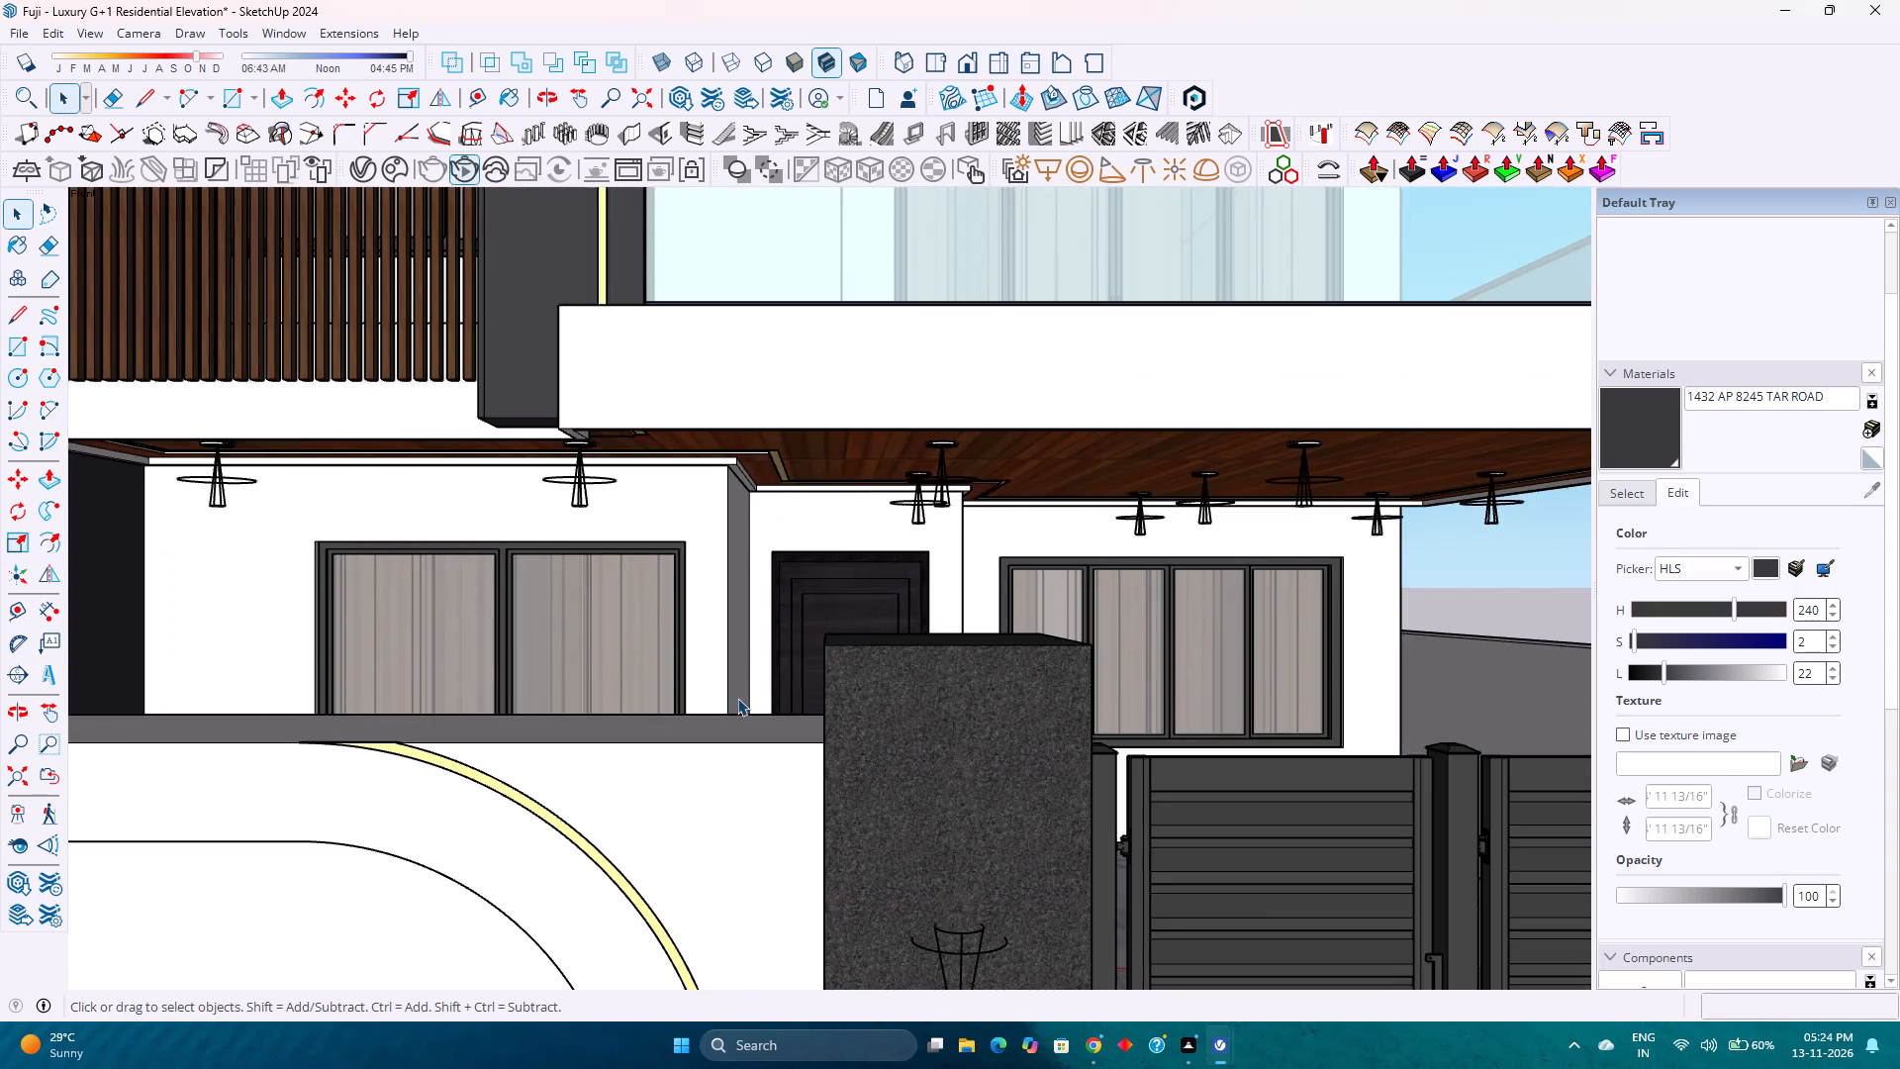
scroll(737, 698, "down", 3)
scroll(737, 698, "up", 3)
scroll(737, 698, "down", 3)
scroll(737, 698, "up", 3)
scroll(737, 698, "down", 4)
scroll(737, 698, "up", 4)
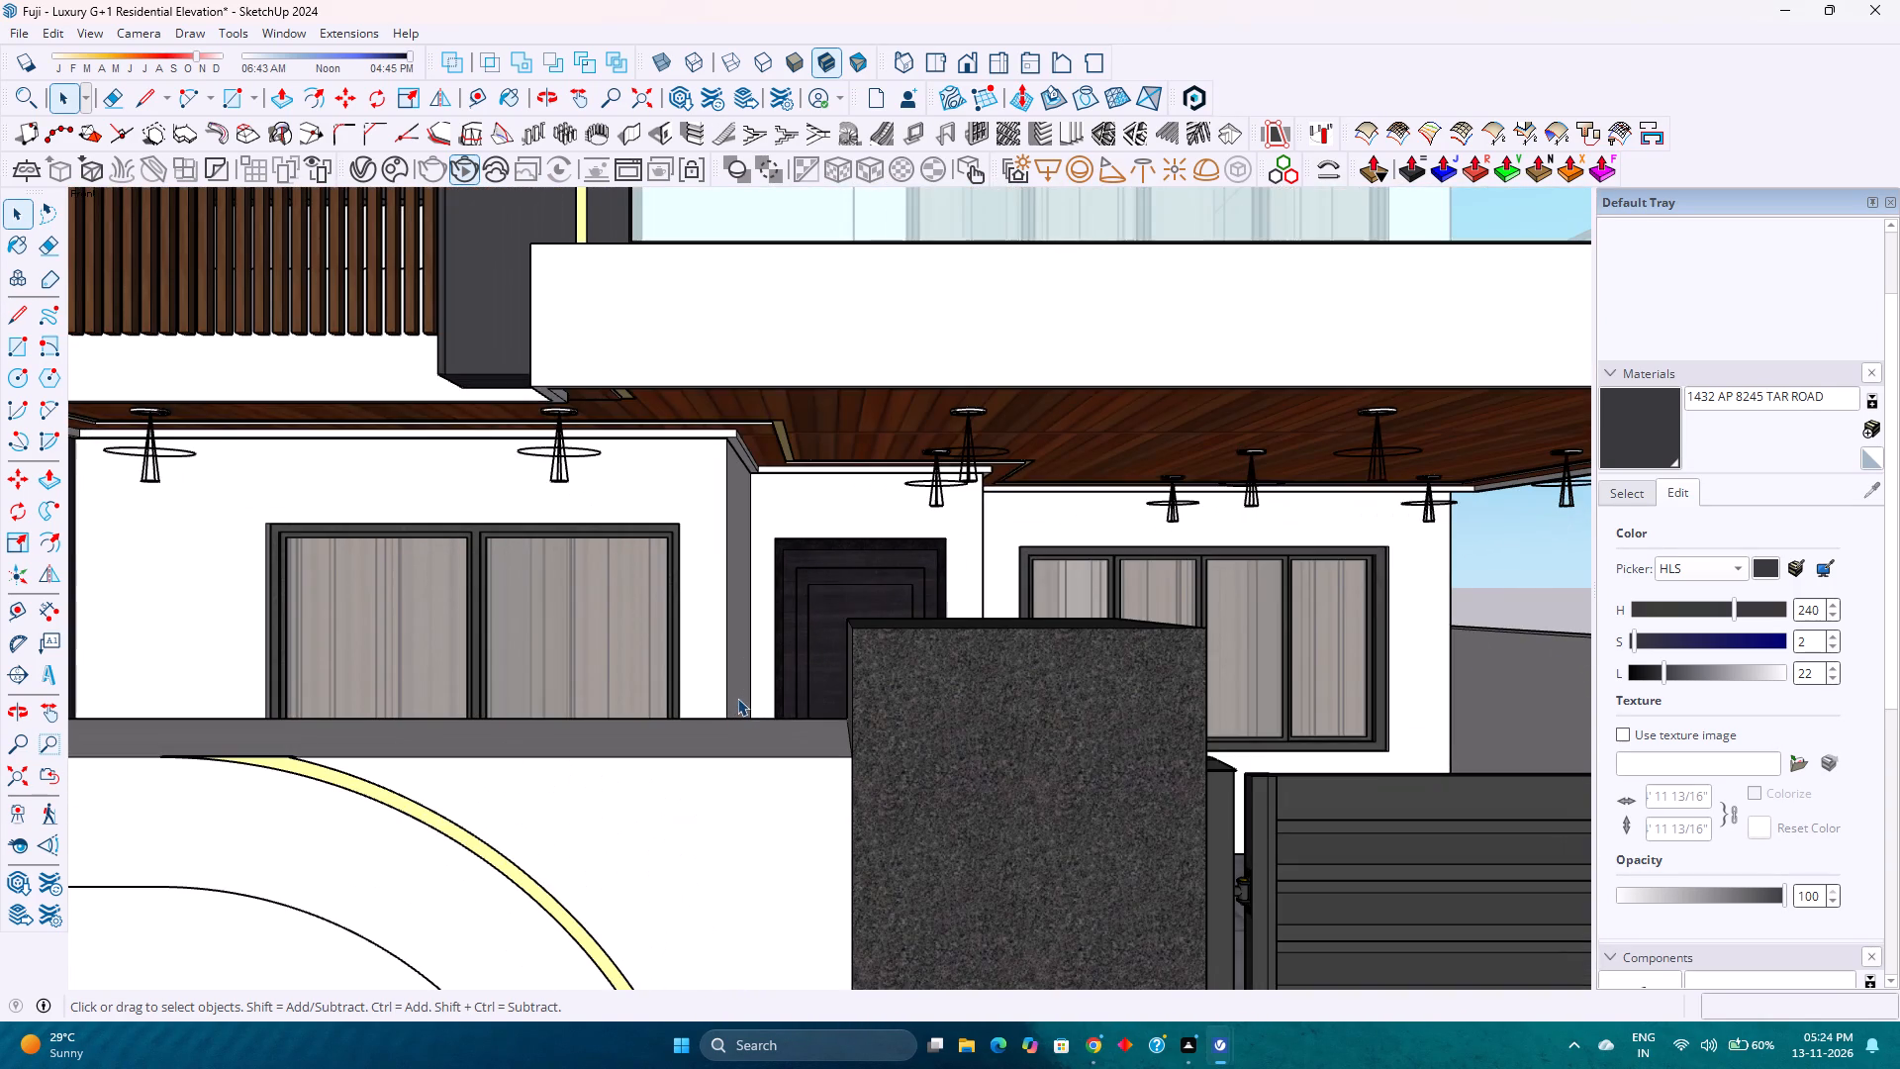
scroll(737, 698, "down", 3)
scroll(737, 698, "up", 3)
scroll(737, 698, "down", 4)
scroll(737, 698, "up", 3)
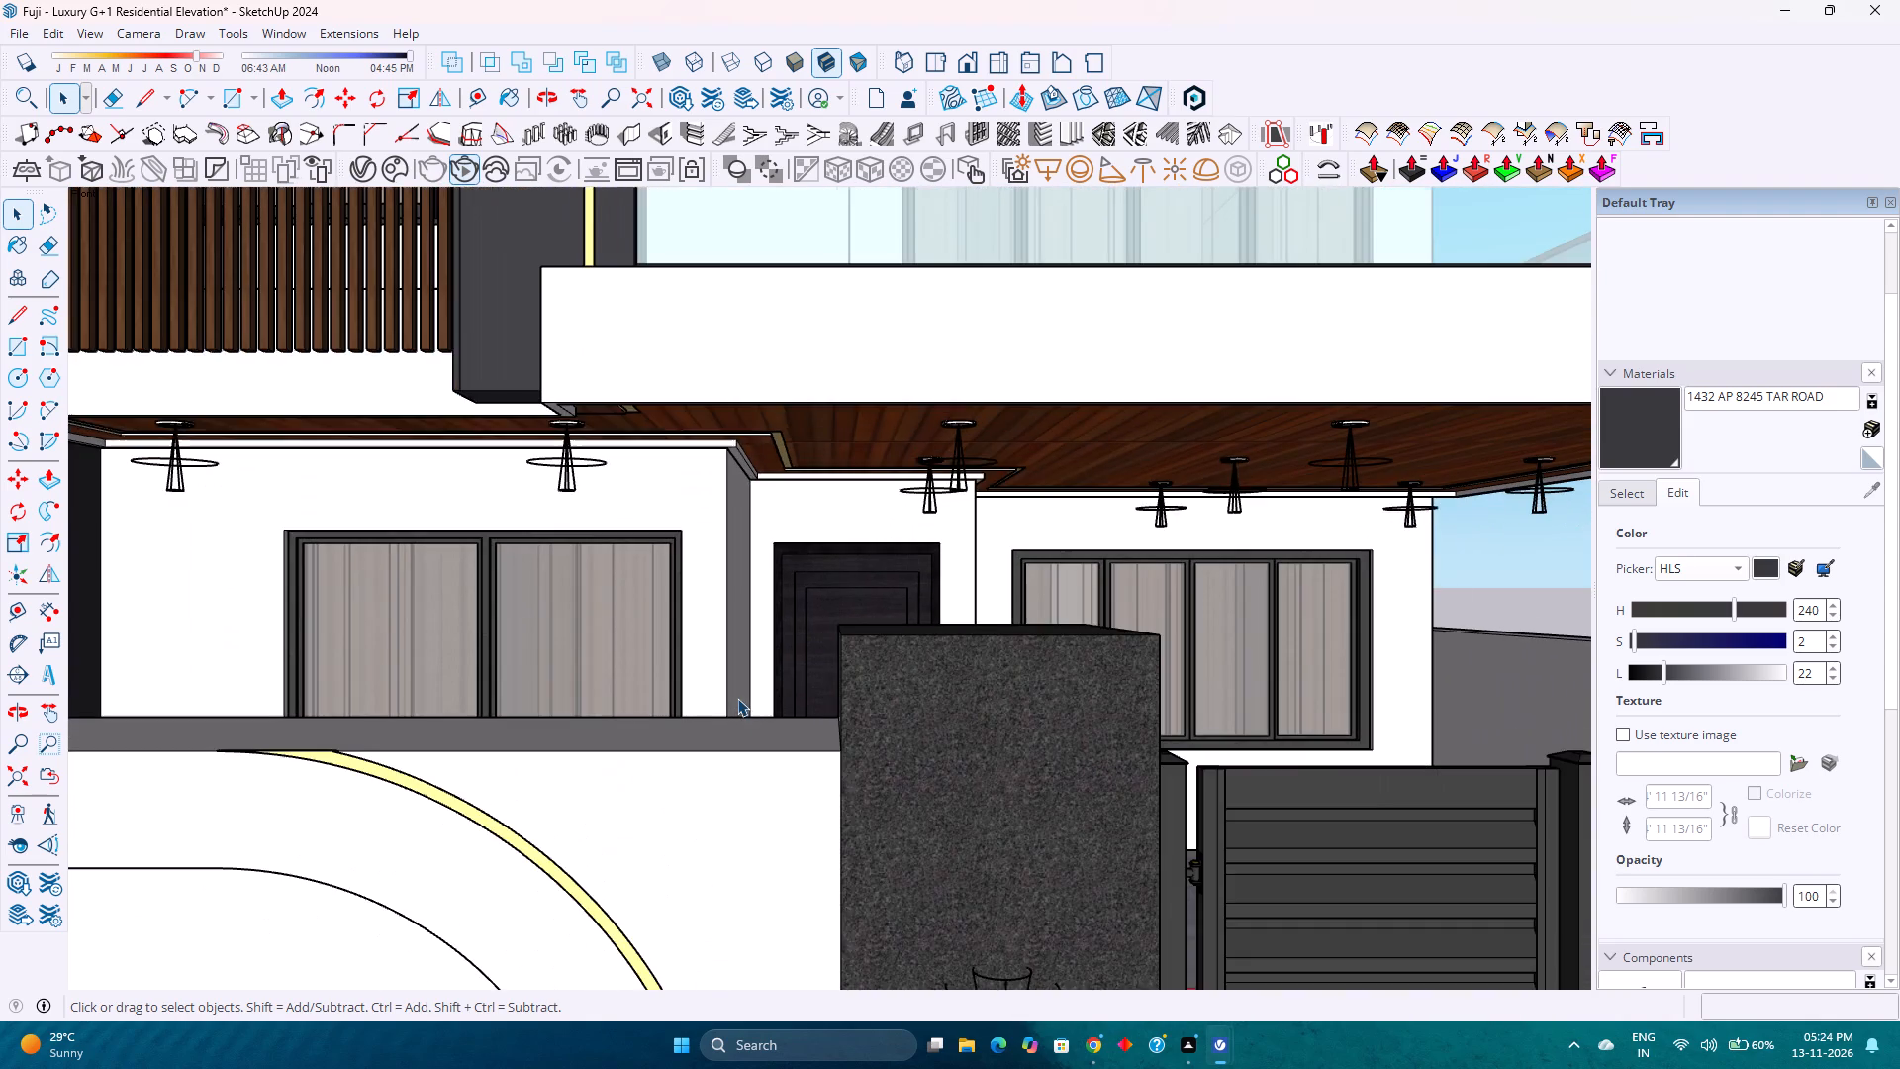
scroll(737, 698, "down", 3)
scroll(737, 698, "up", 3)
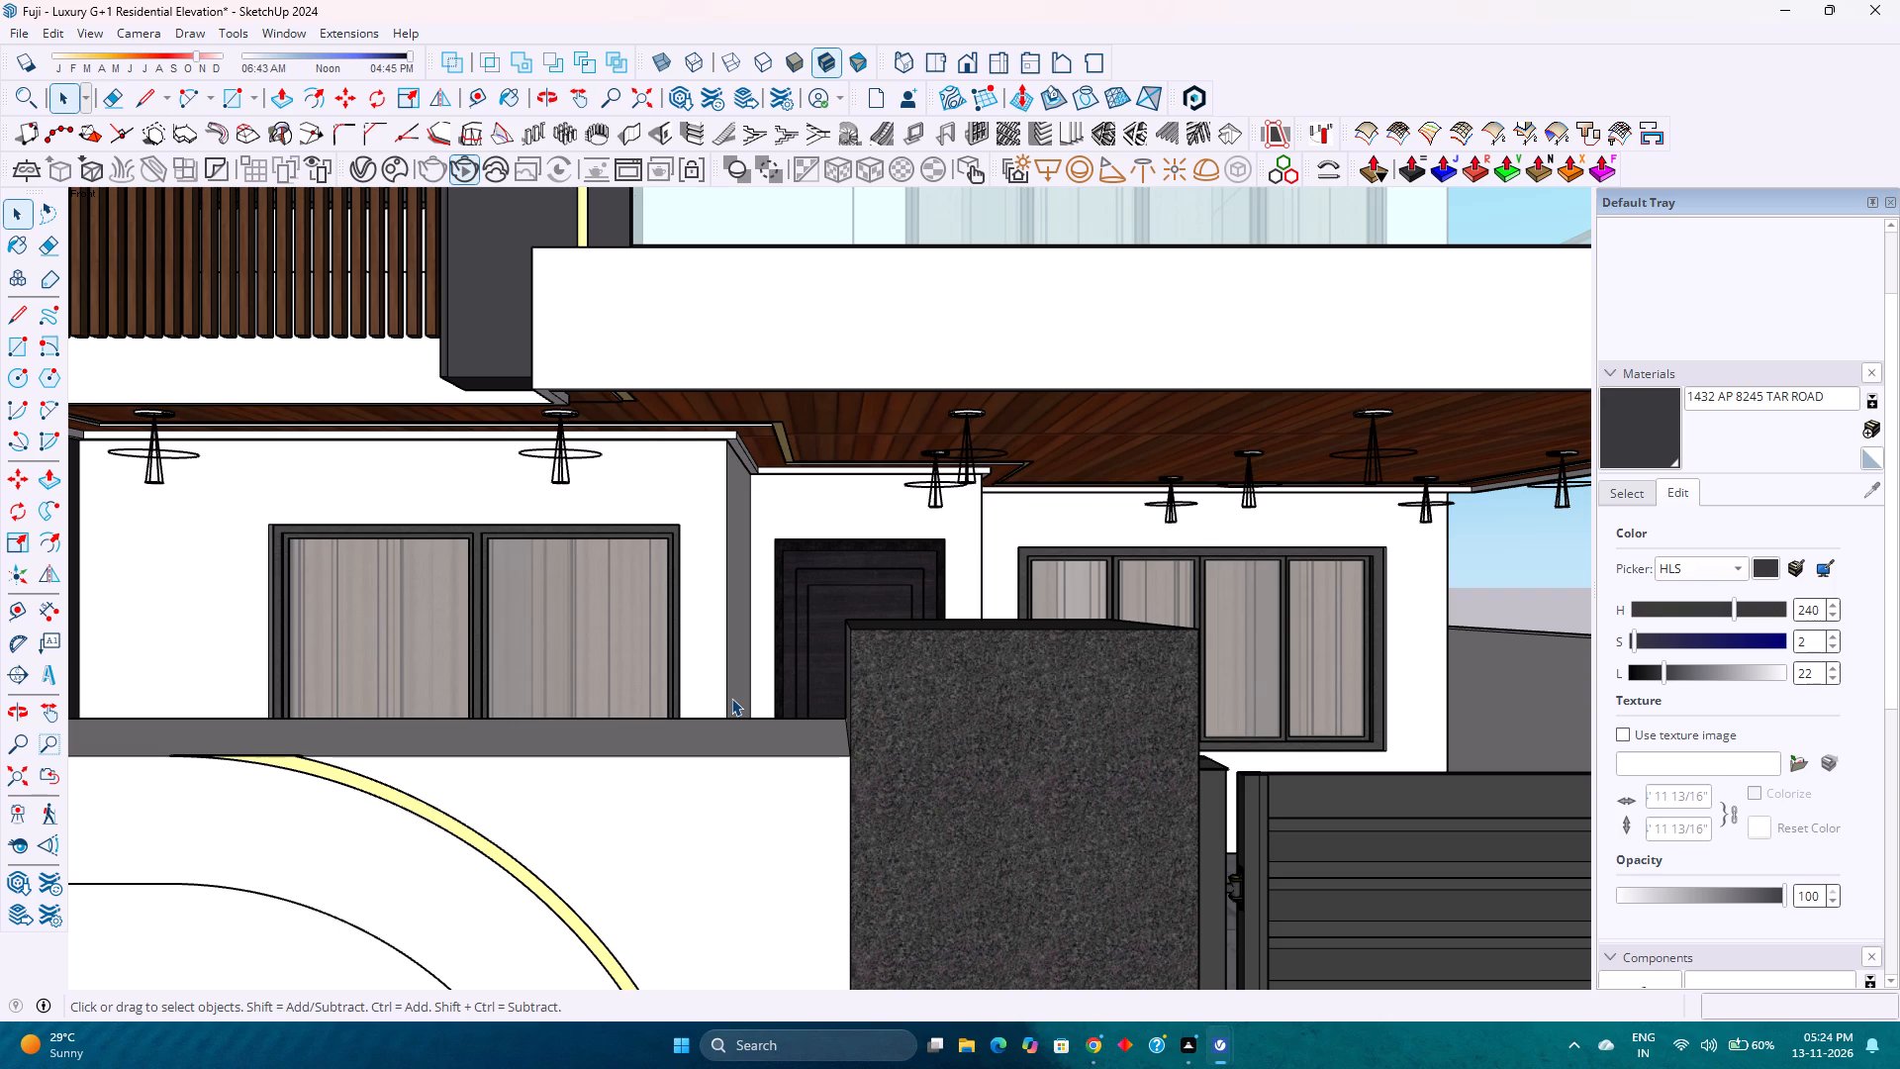
scroll(731, 698, "down", 3)
scroll(731, 698, "up", 3)
Examine the overall front elevation from the driveway paving up to the curved upper-floor frame and slatted facade.
scroll(731, 698, "down", 11)
scroll(731, 701, "up", 4)
scroll(731, 702, "down", 2)
scroll(731, 705, "up", 2)
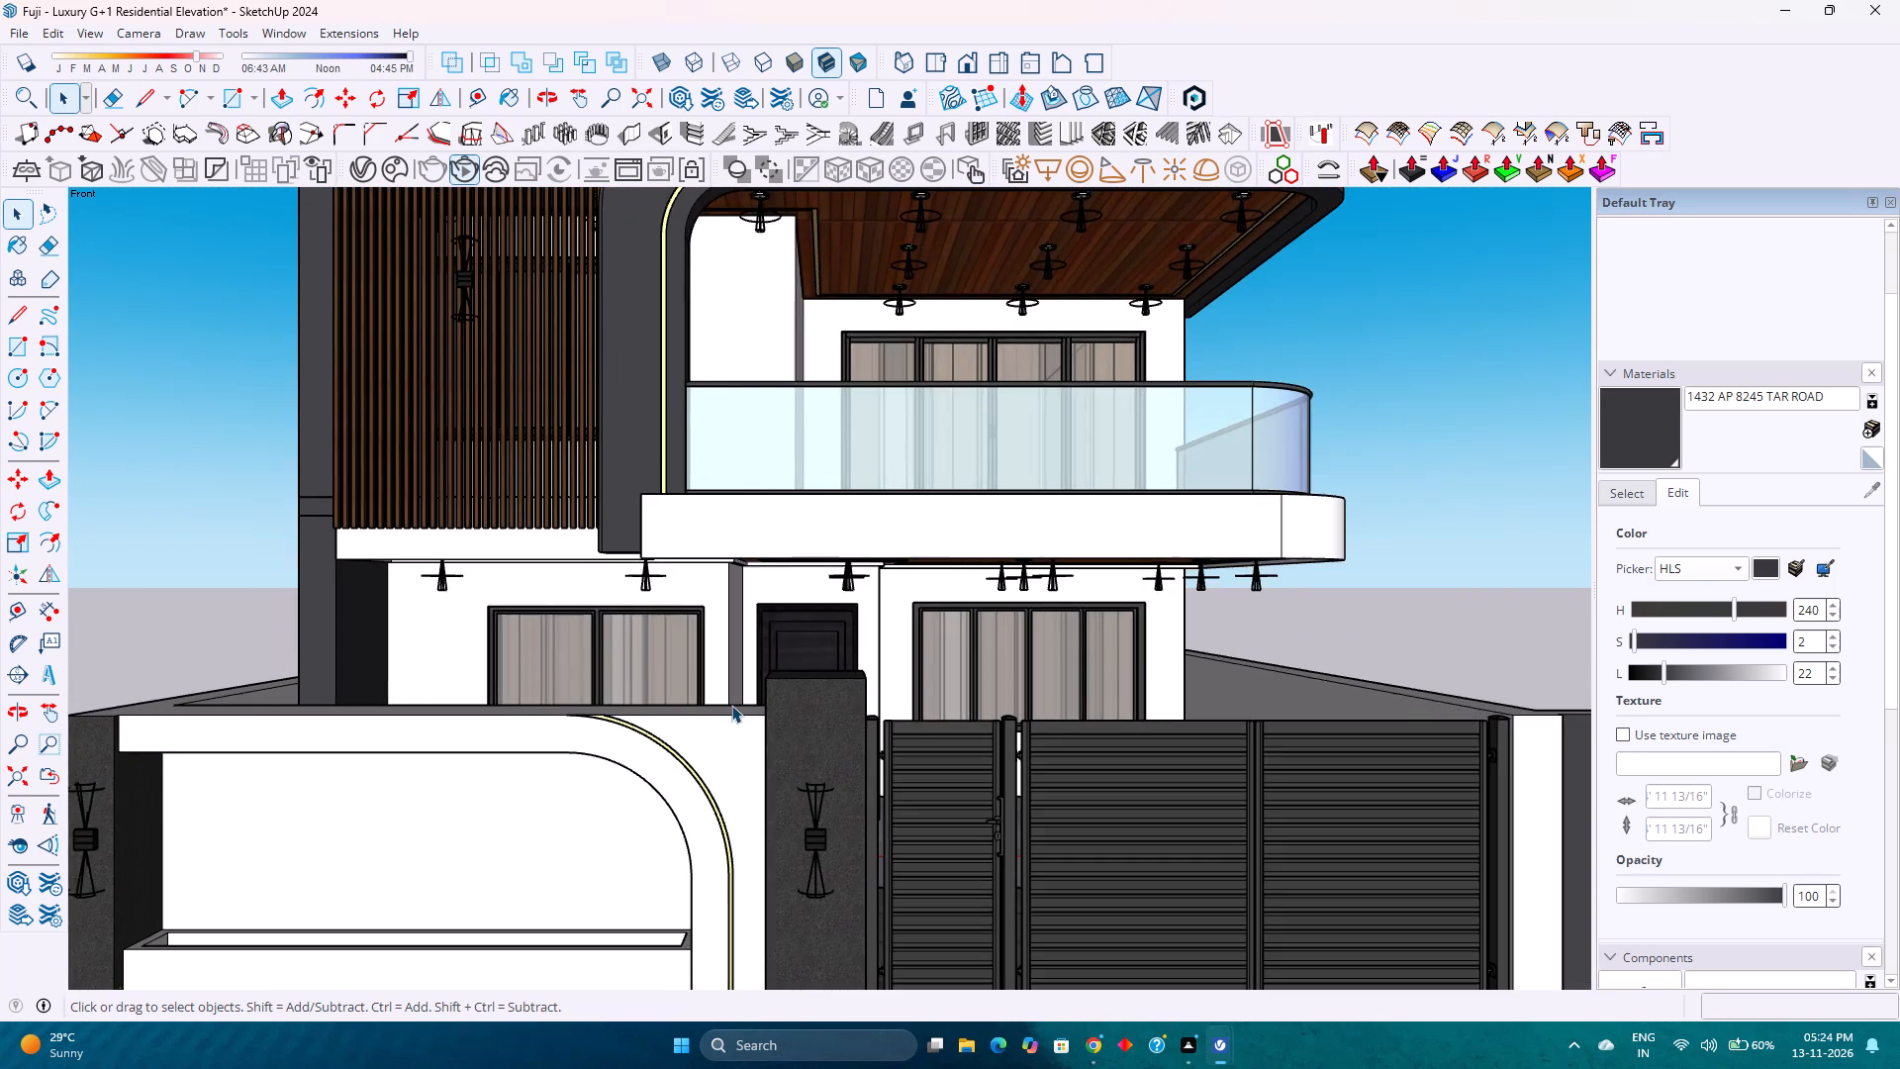
scroll(731, 705, "down", 3)
scroll(751, 720, "up", 3)
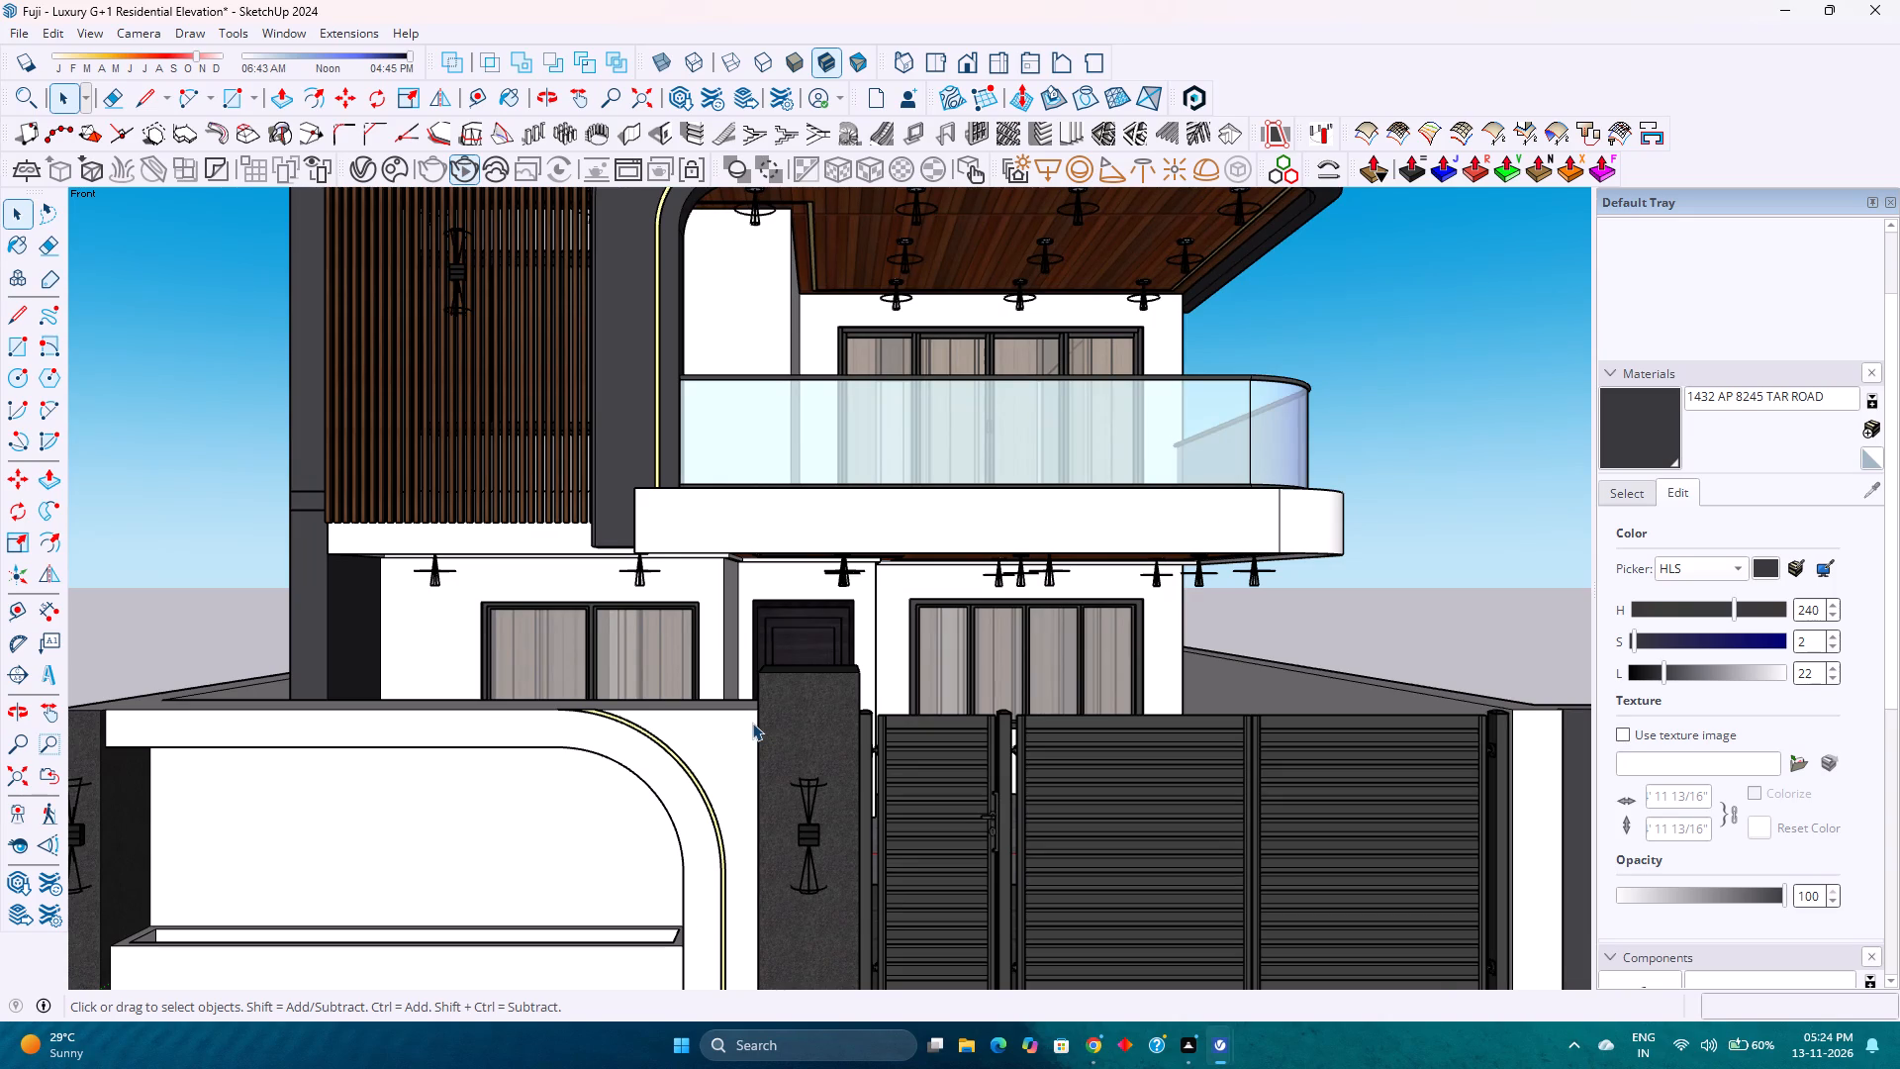
scroll(752, 723, "down", 4)
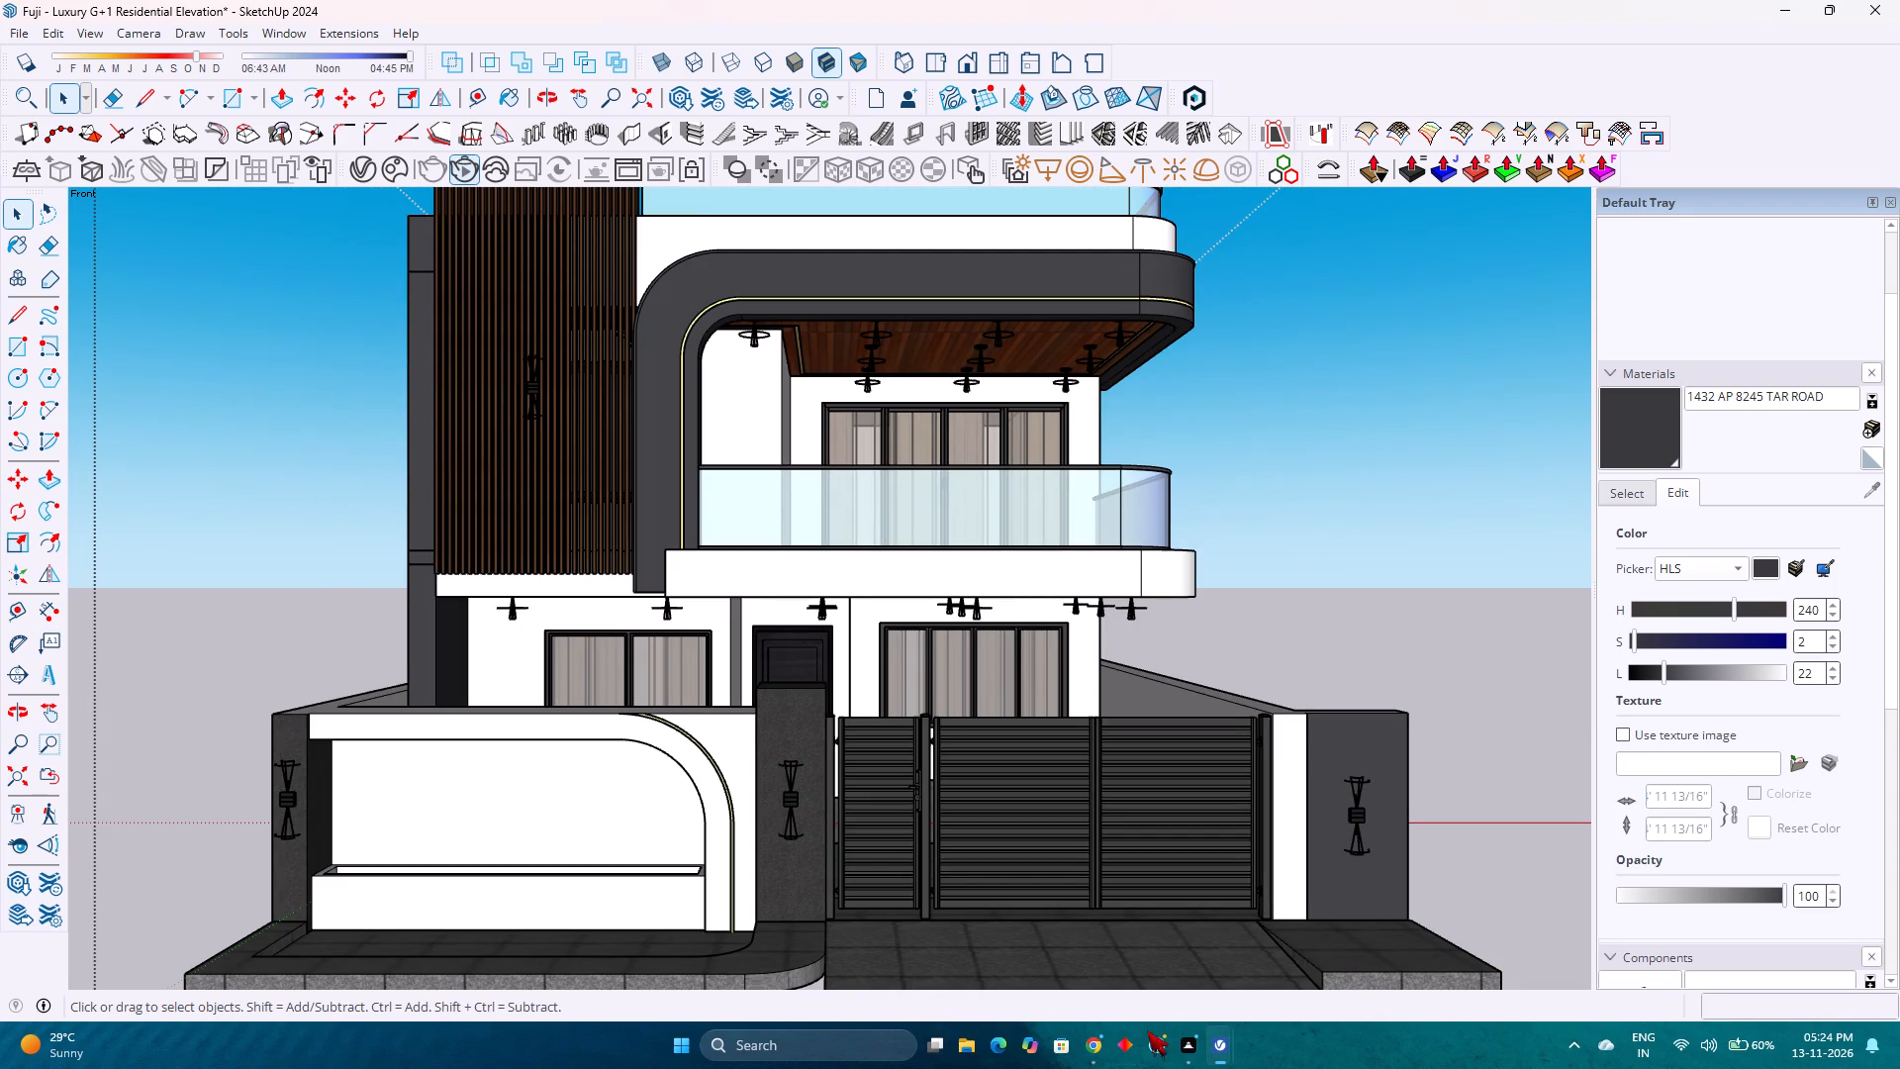
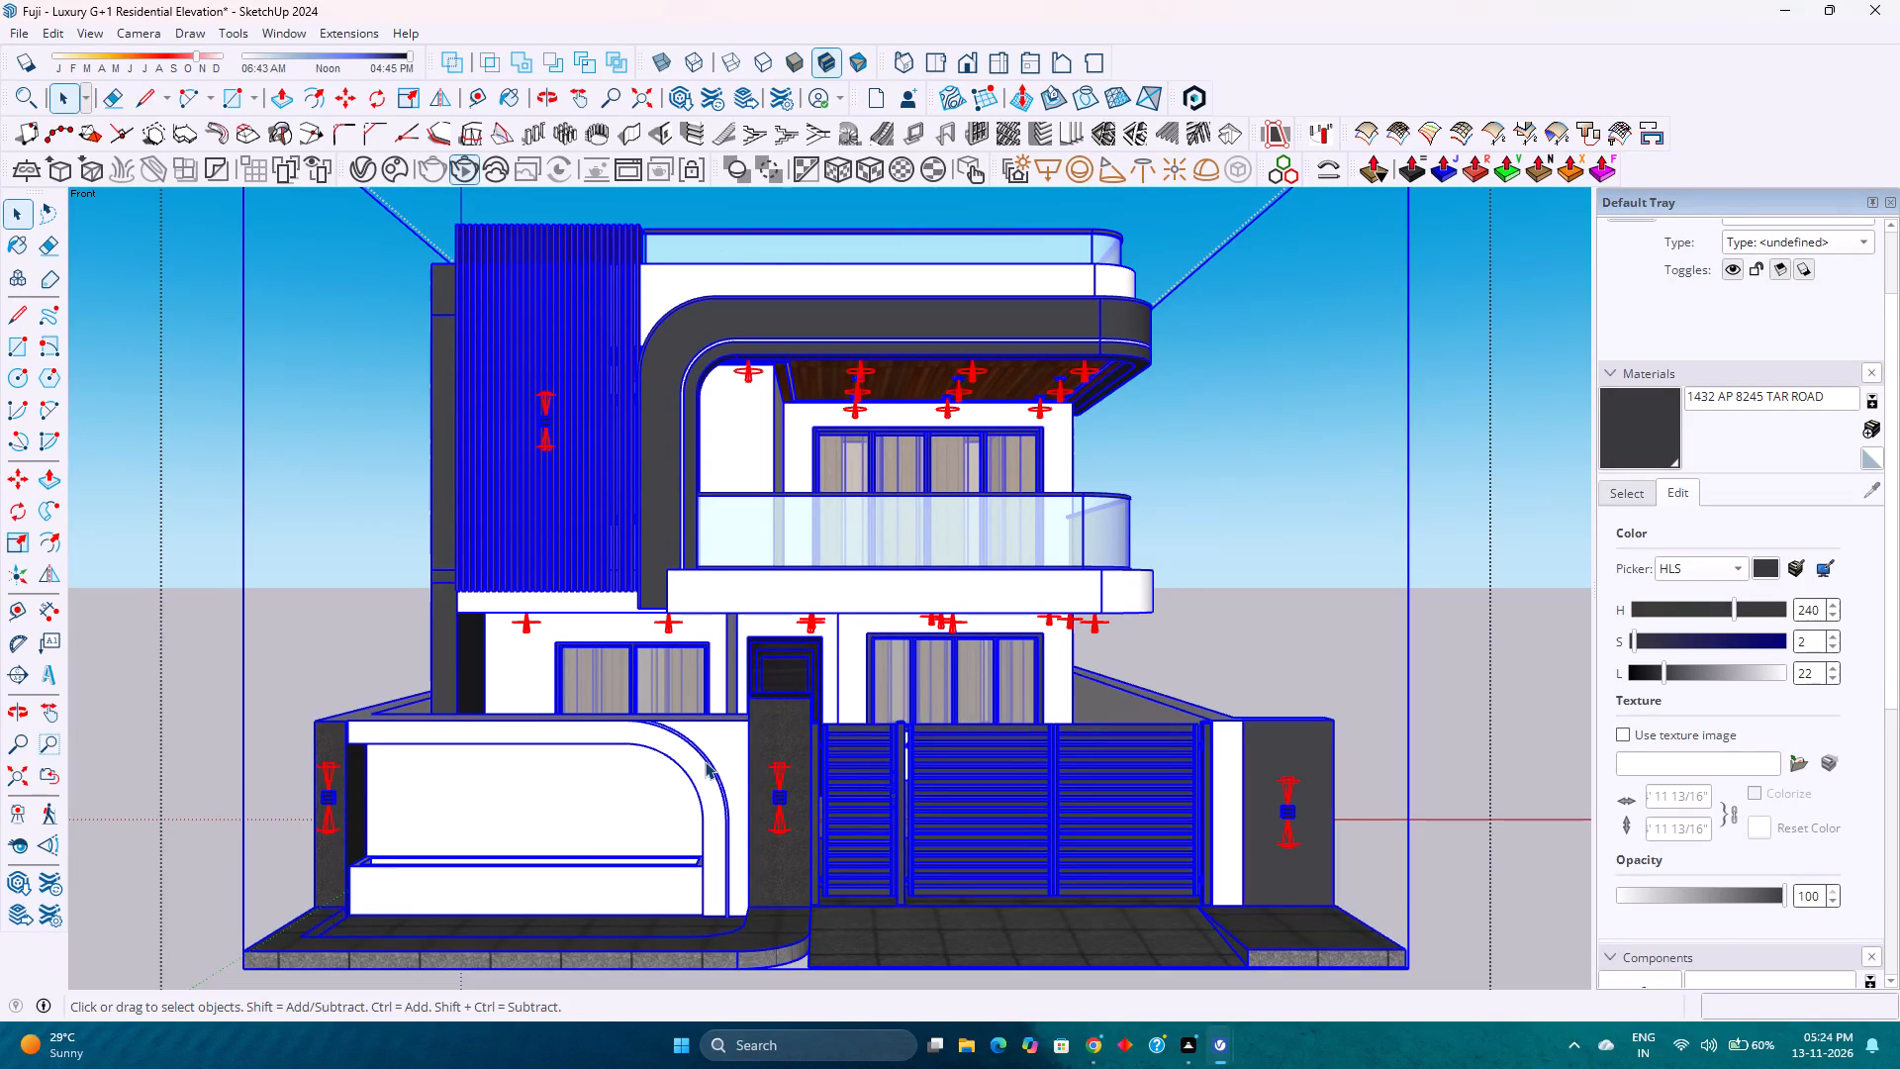
Examine the front elevation's curved frame, glass balcony, ceiling spotlights, boundary wall and gate.
scroll(699, 761, "down", 4)
scroll(695, 769, "up", 2)
scroll(695, 772, "down", 2)
scroll(695, 772, "up", 2)
scroll(697, 773, "down", 2)
scroll(698, 774, "up", 3)
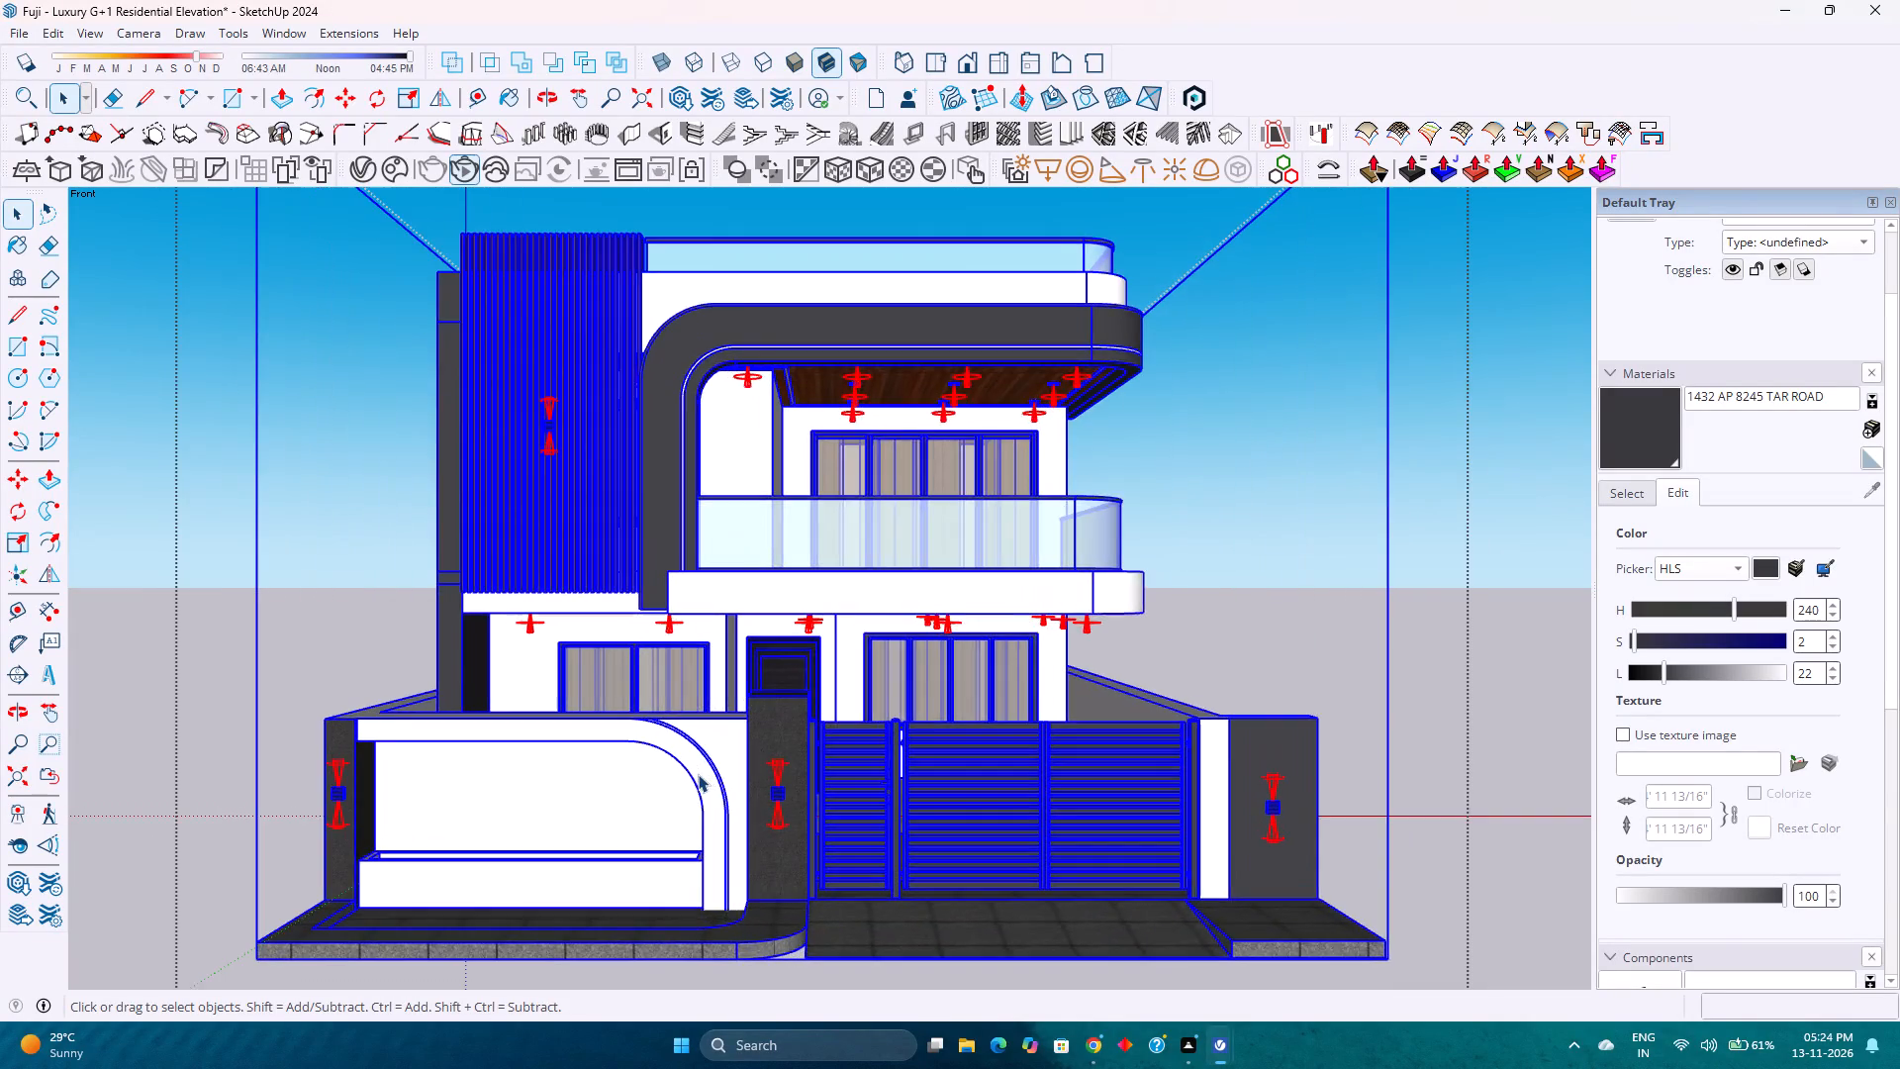
scroll(700, 785, "down", 2)
scroll(701, 786, "up", 4)
scroll(701, 786, "down", 4)
scroll(701, 787, "up", 4)
scroll(701, 787, "down", 4)
scroll(702, 789, "up", 1)
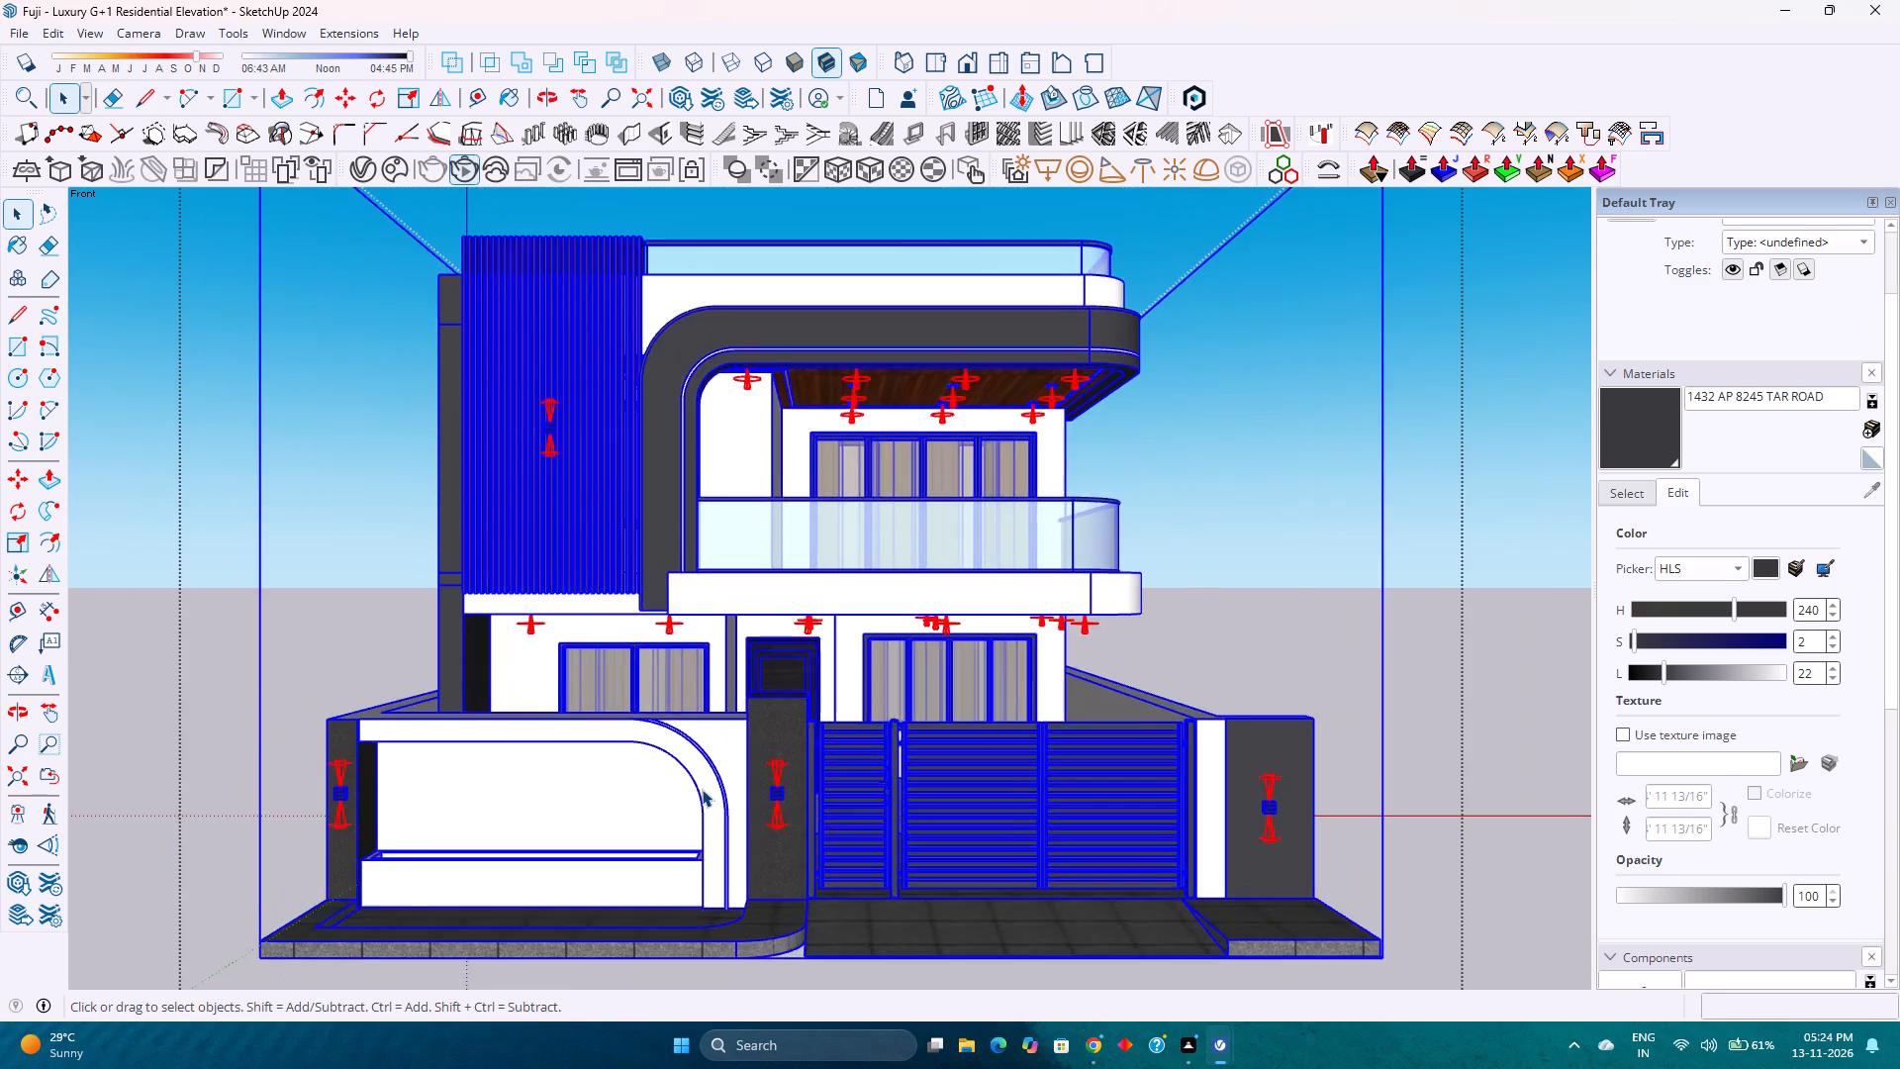
scroll(702, 789, "up", 2)
scroll(702, 789, "down", 4)
scroll(702, 792, "up", 4)
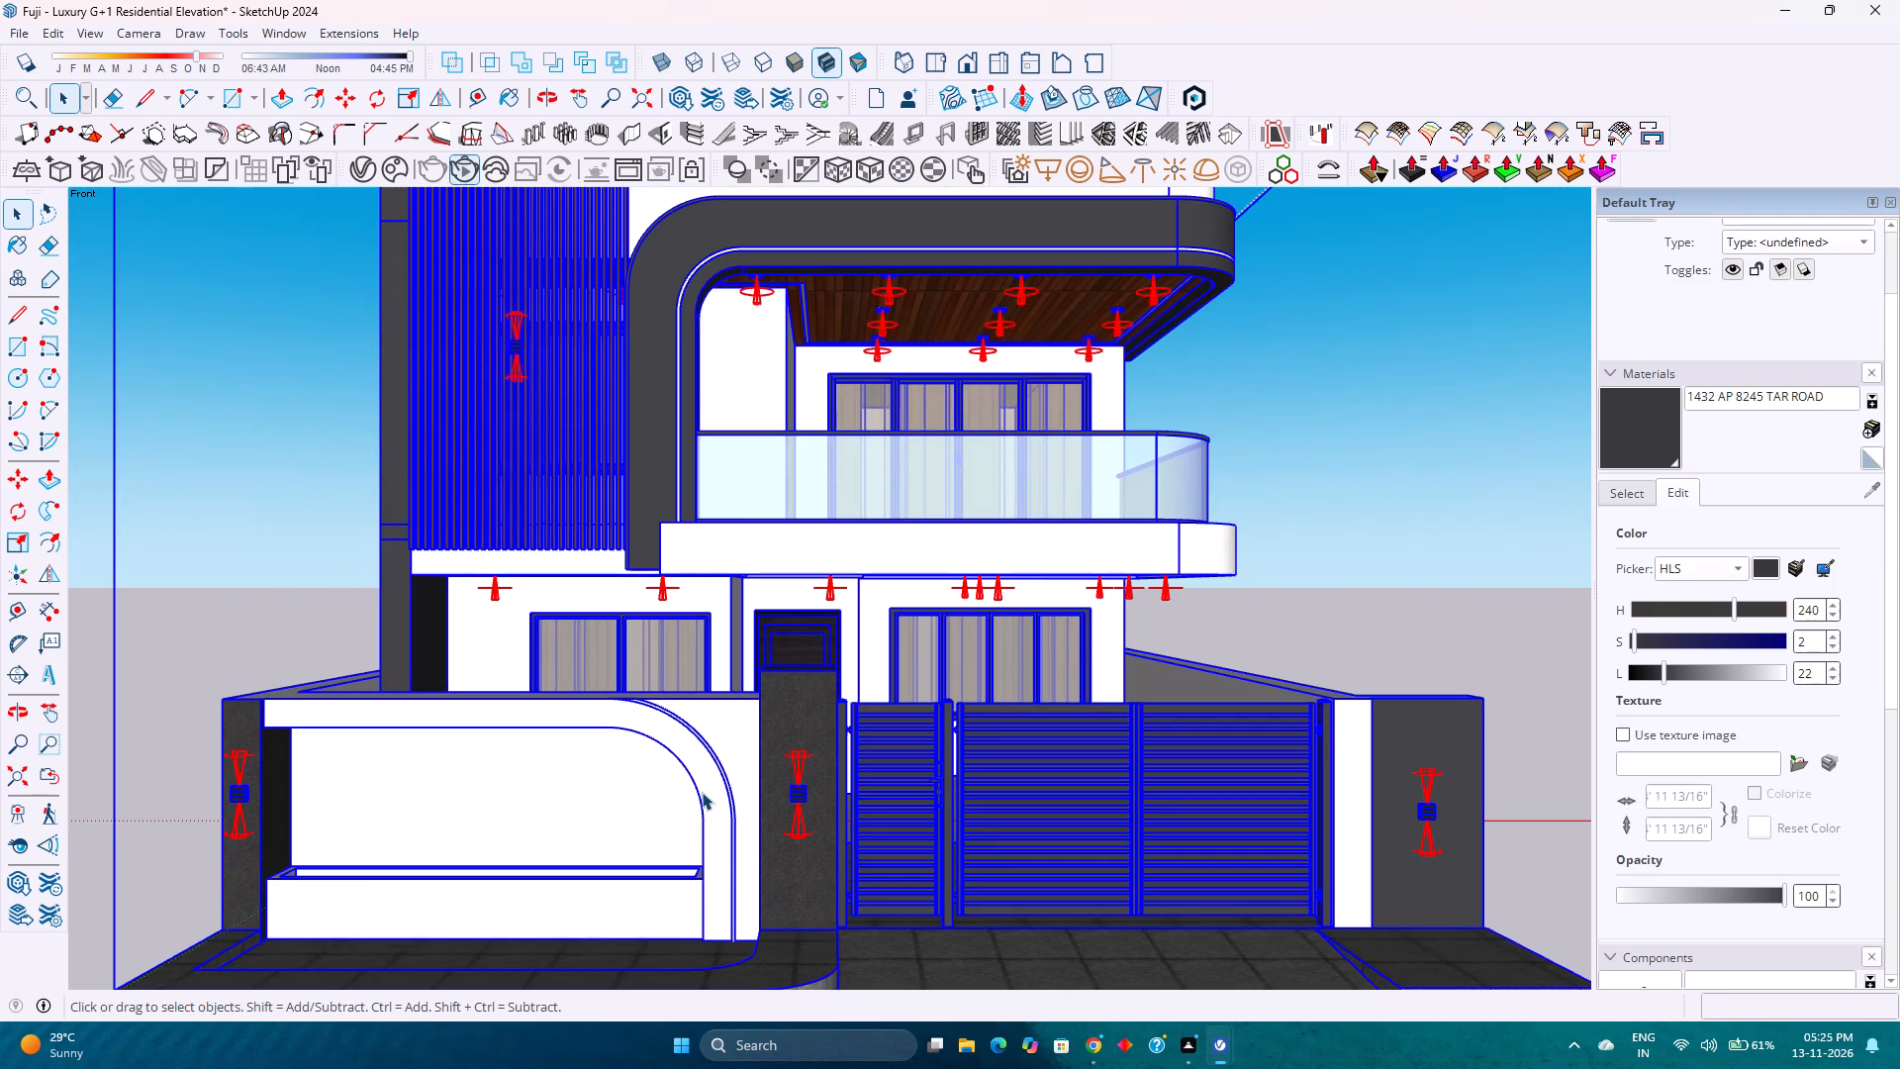
scroll(702, 792, "down", 3)
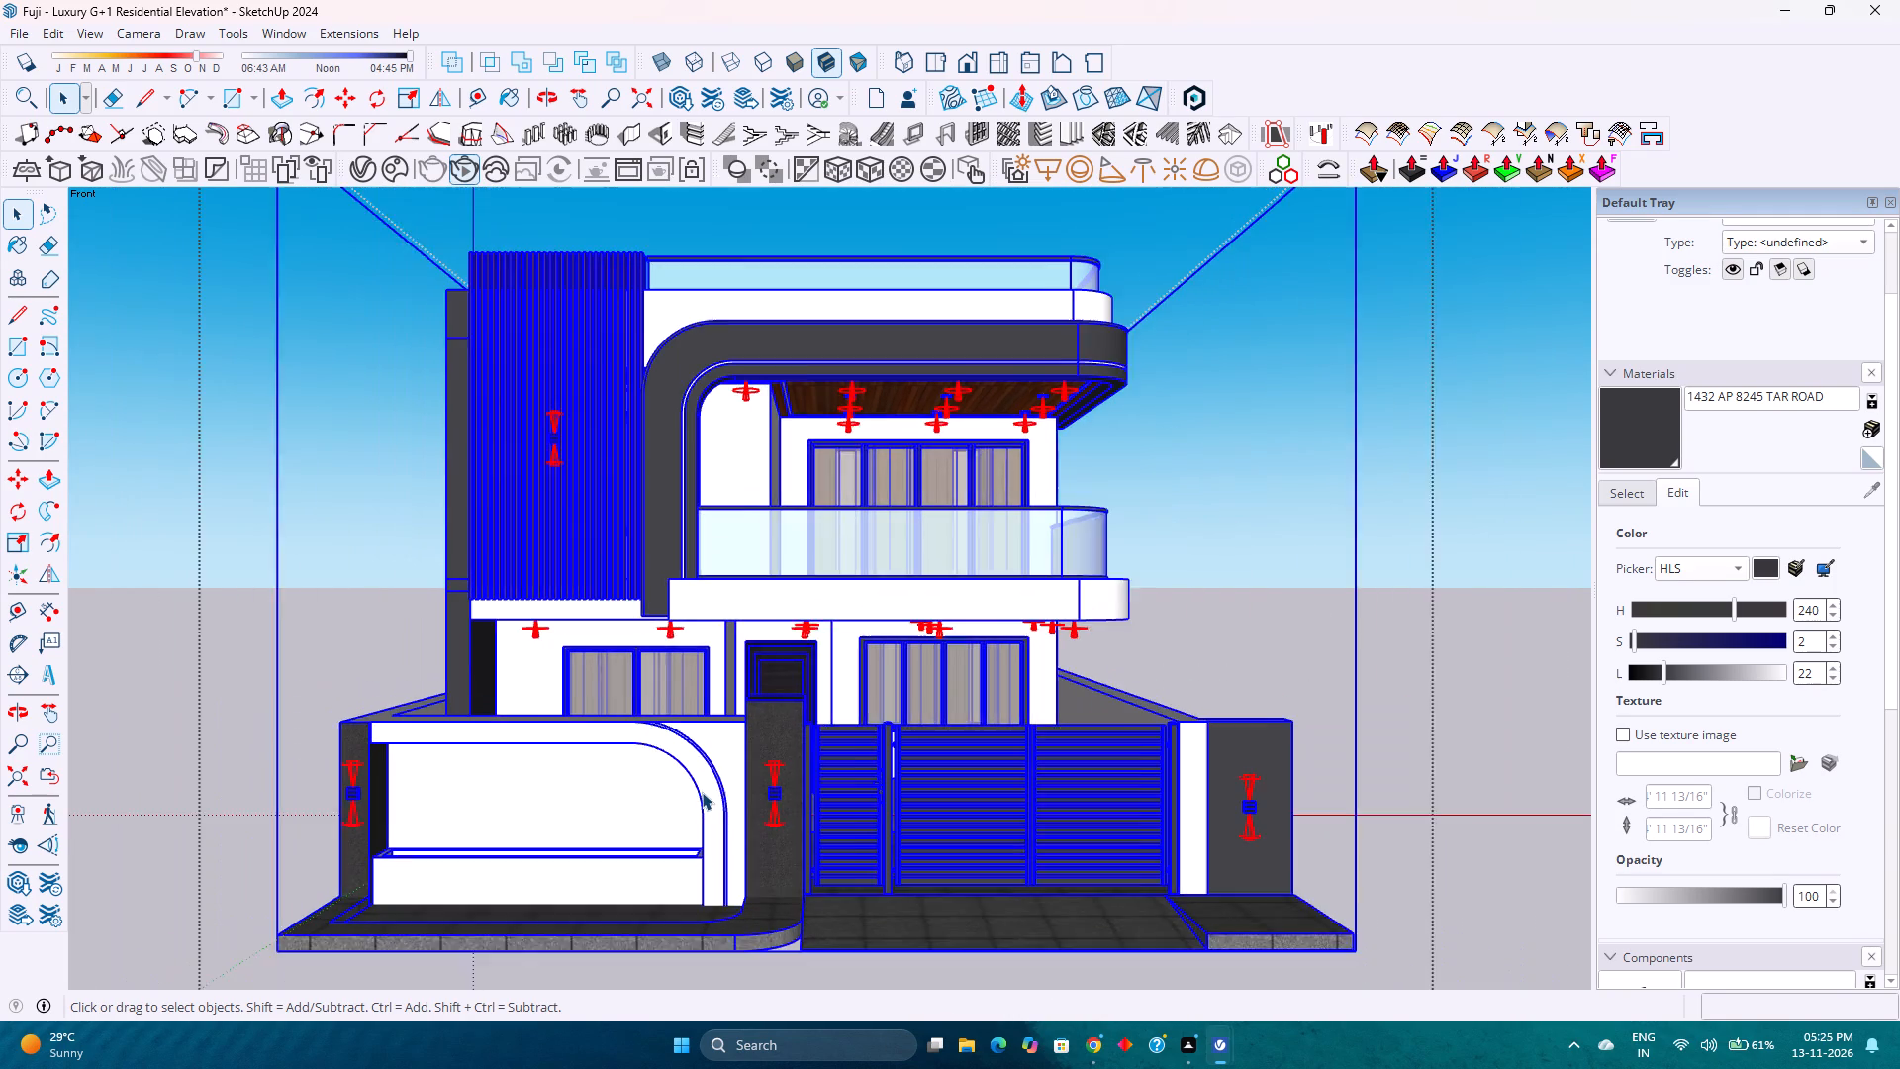
scroll(702, 792, "up", 2)
scroll(702, 792, "down", 5)
scroll(703, 793, "up", 4)
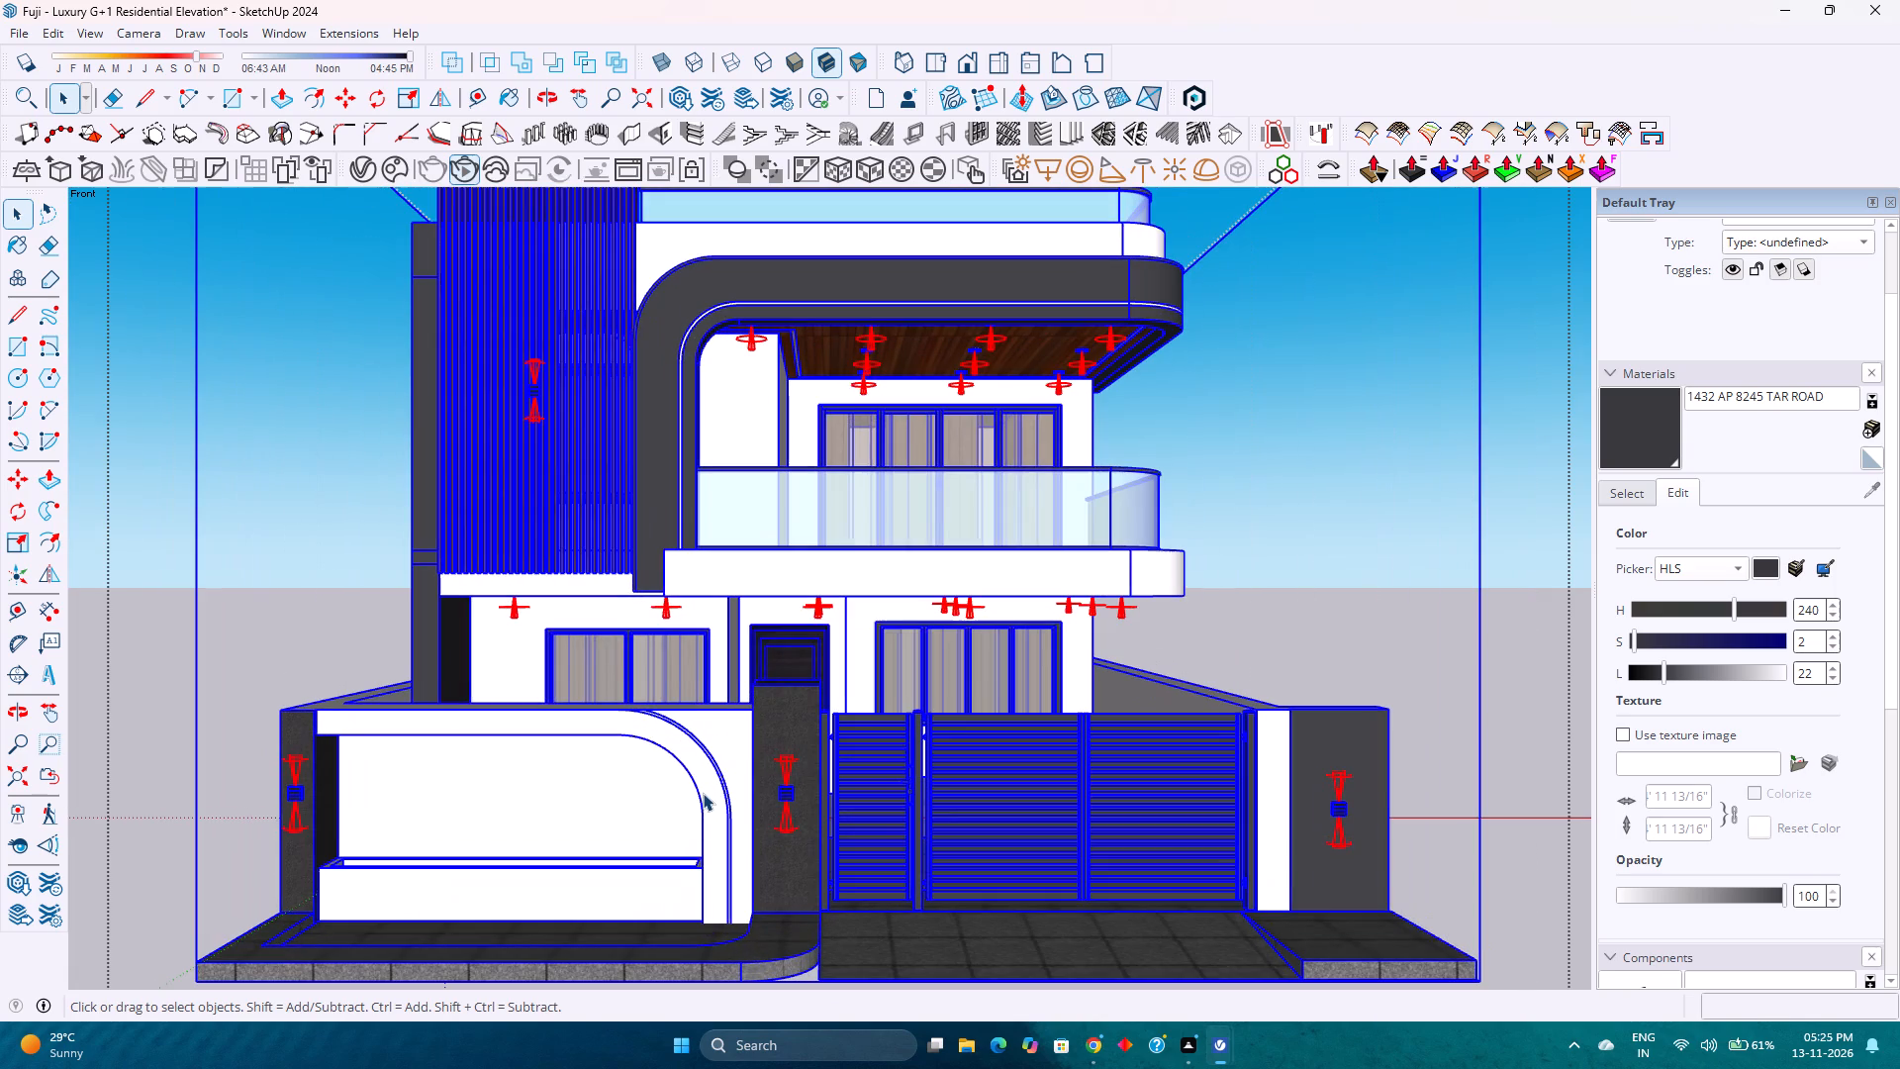
scroll(703, 793, "down", 1)
scroll(703, 793, "up", 2)
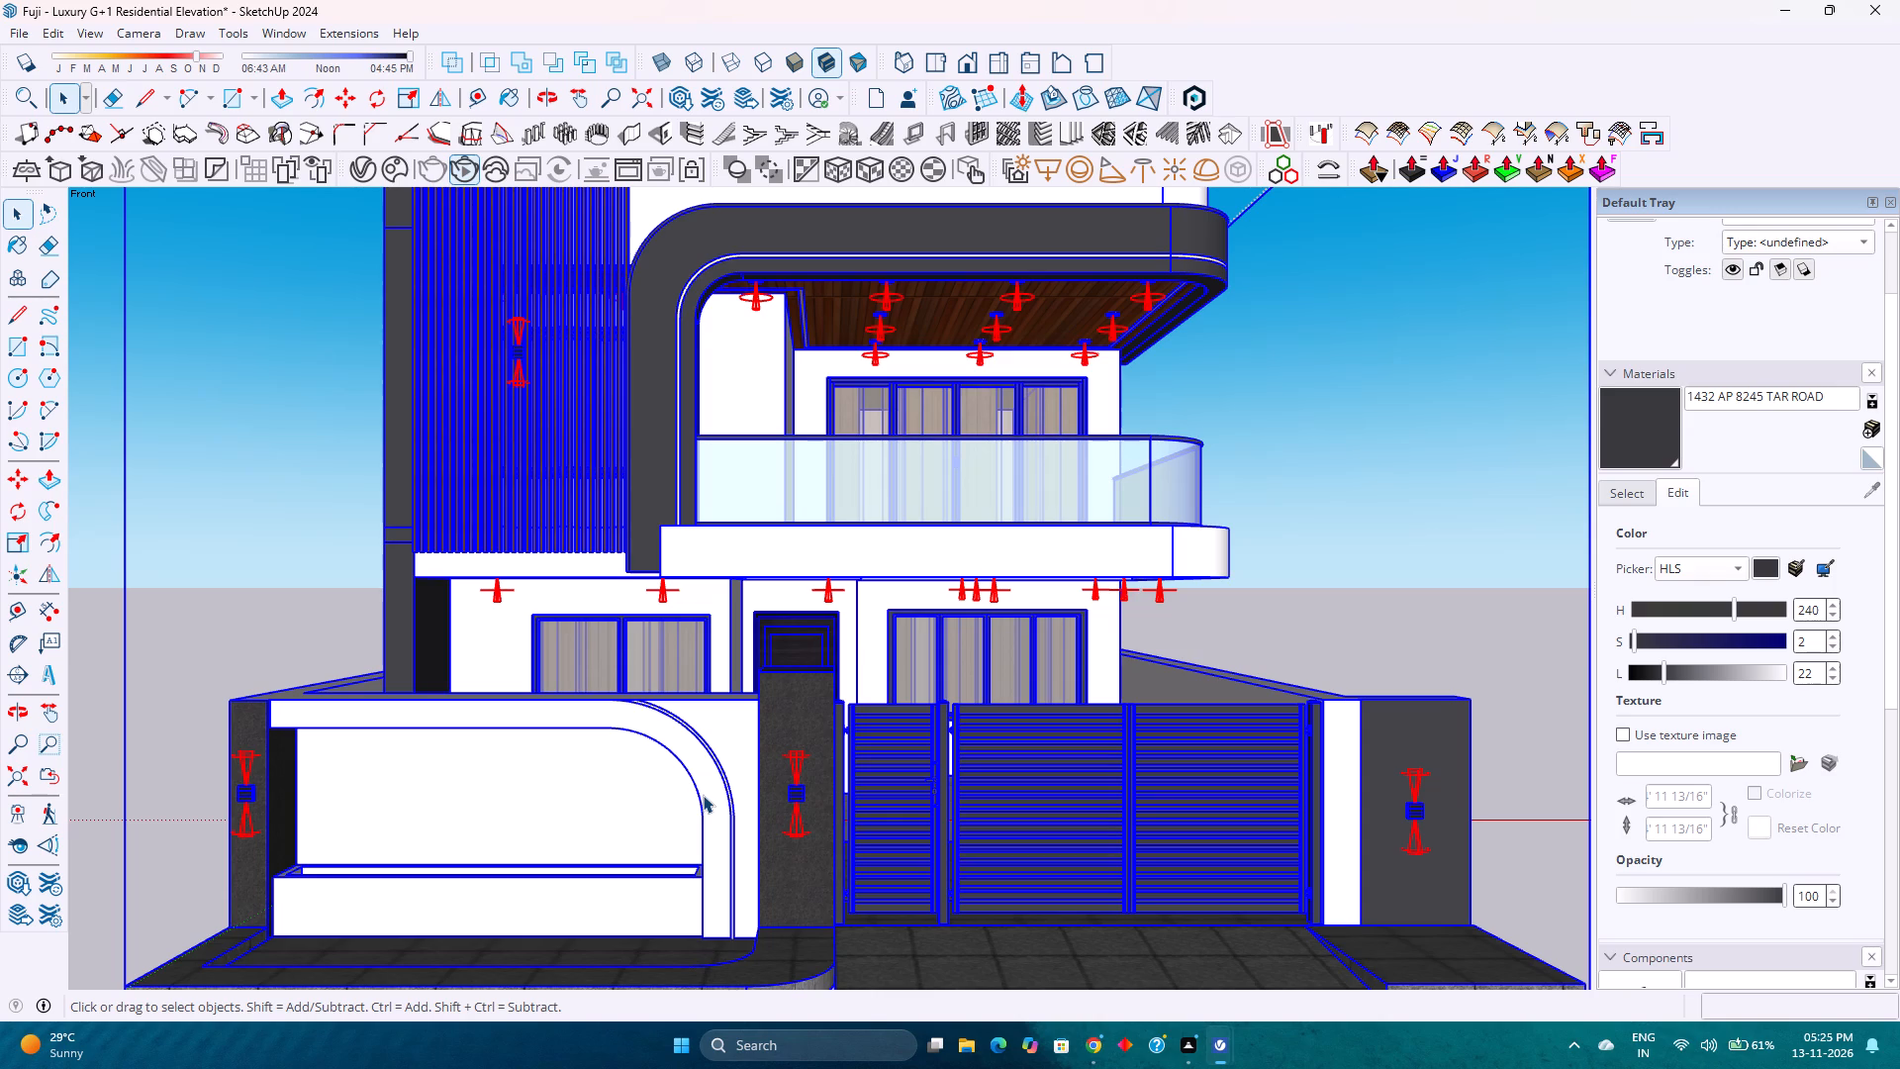
scroll(712, 790, "down", 5)
scroll(713, 783, "up", 5)
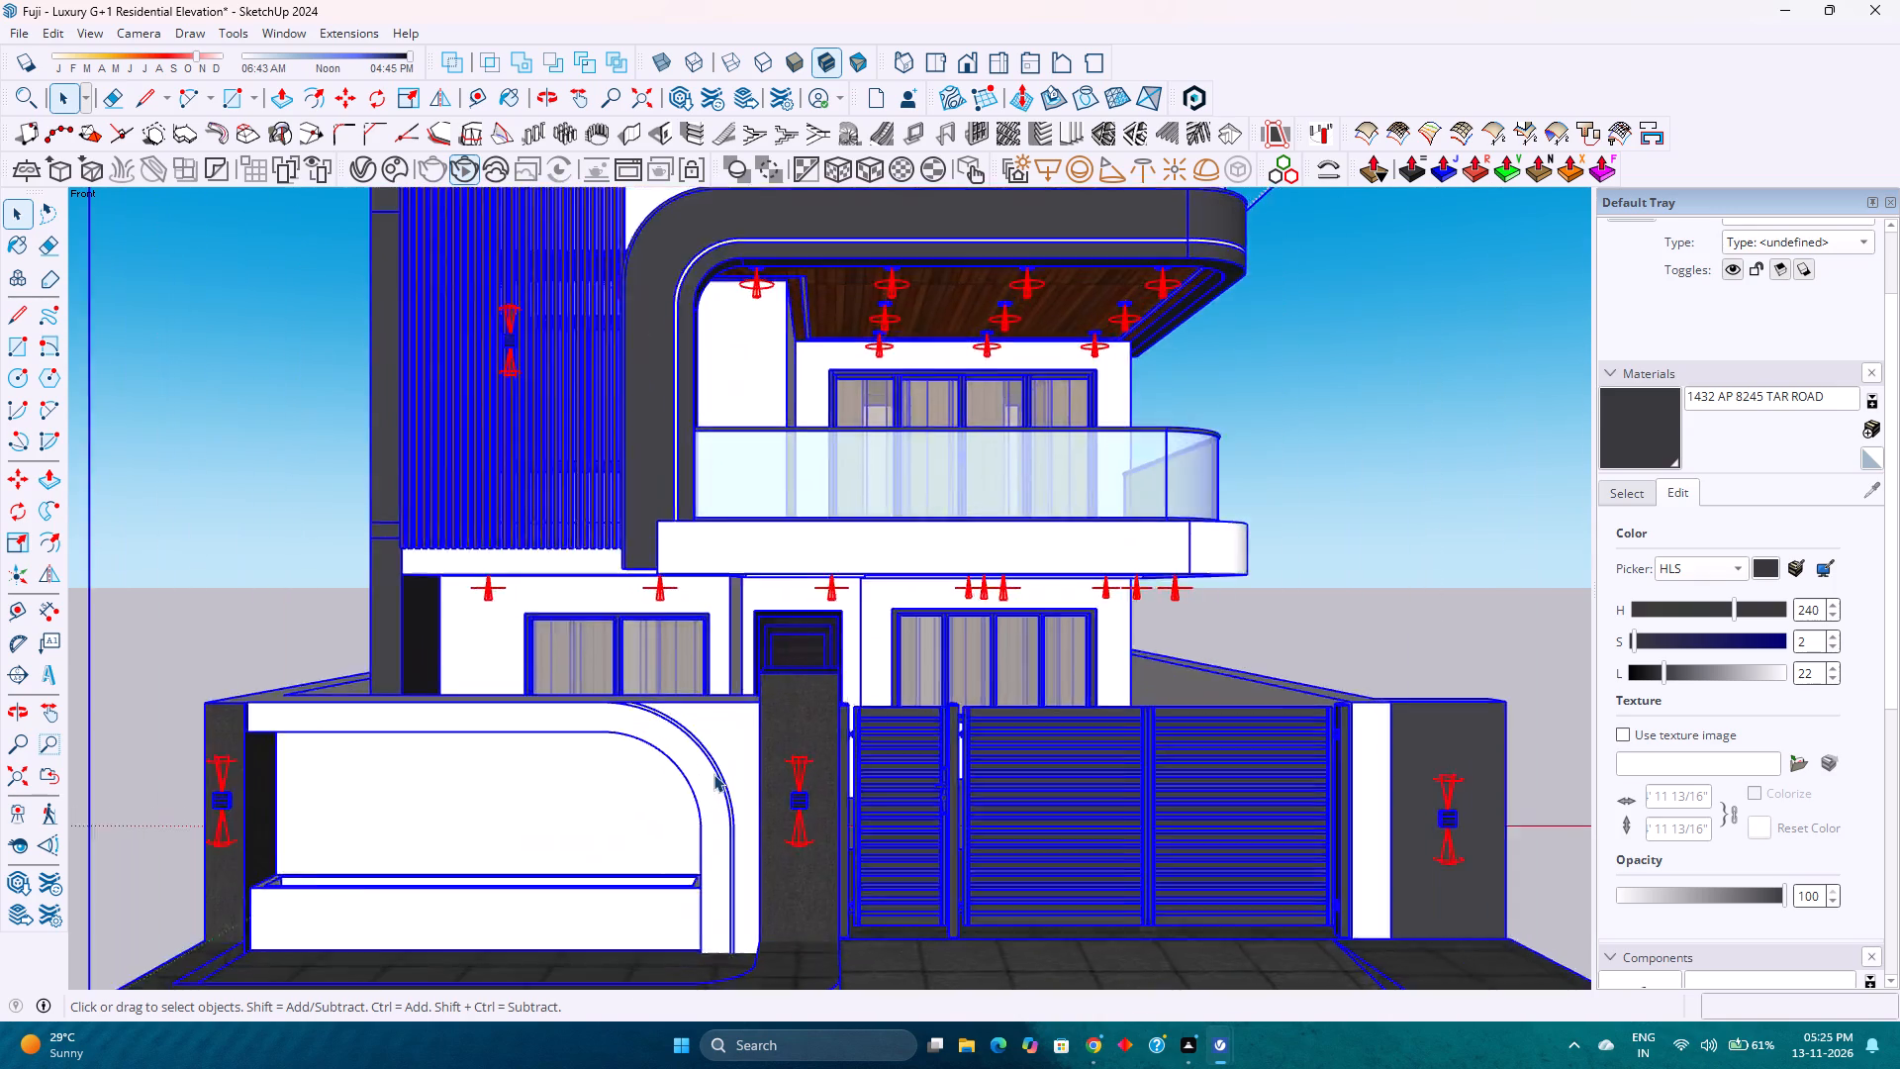
Examine the overall massing of the whole house from a distance in the front view.
scroll(713, 774, "down", 4)
scroll(713, 774, "up", 3)
scroll(713, 773, "down", 4)
scroll(713, 771, "up", 3)
scroll(712, 764, "down", 7)
scroll(712, 762, "up", 1)
scroll(709, 759, "down", 3)
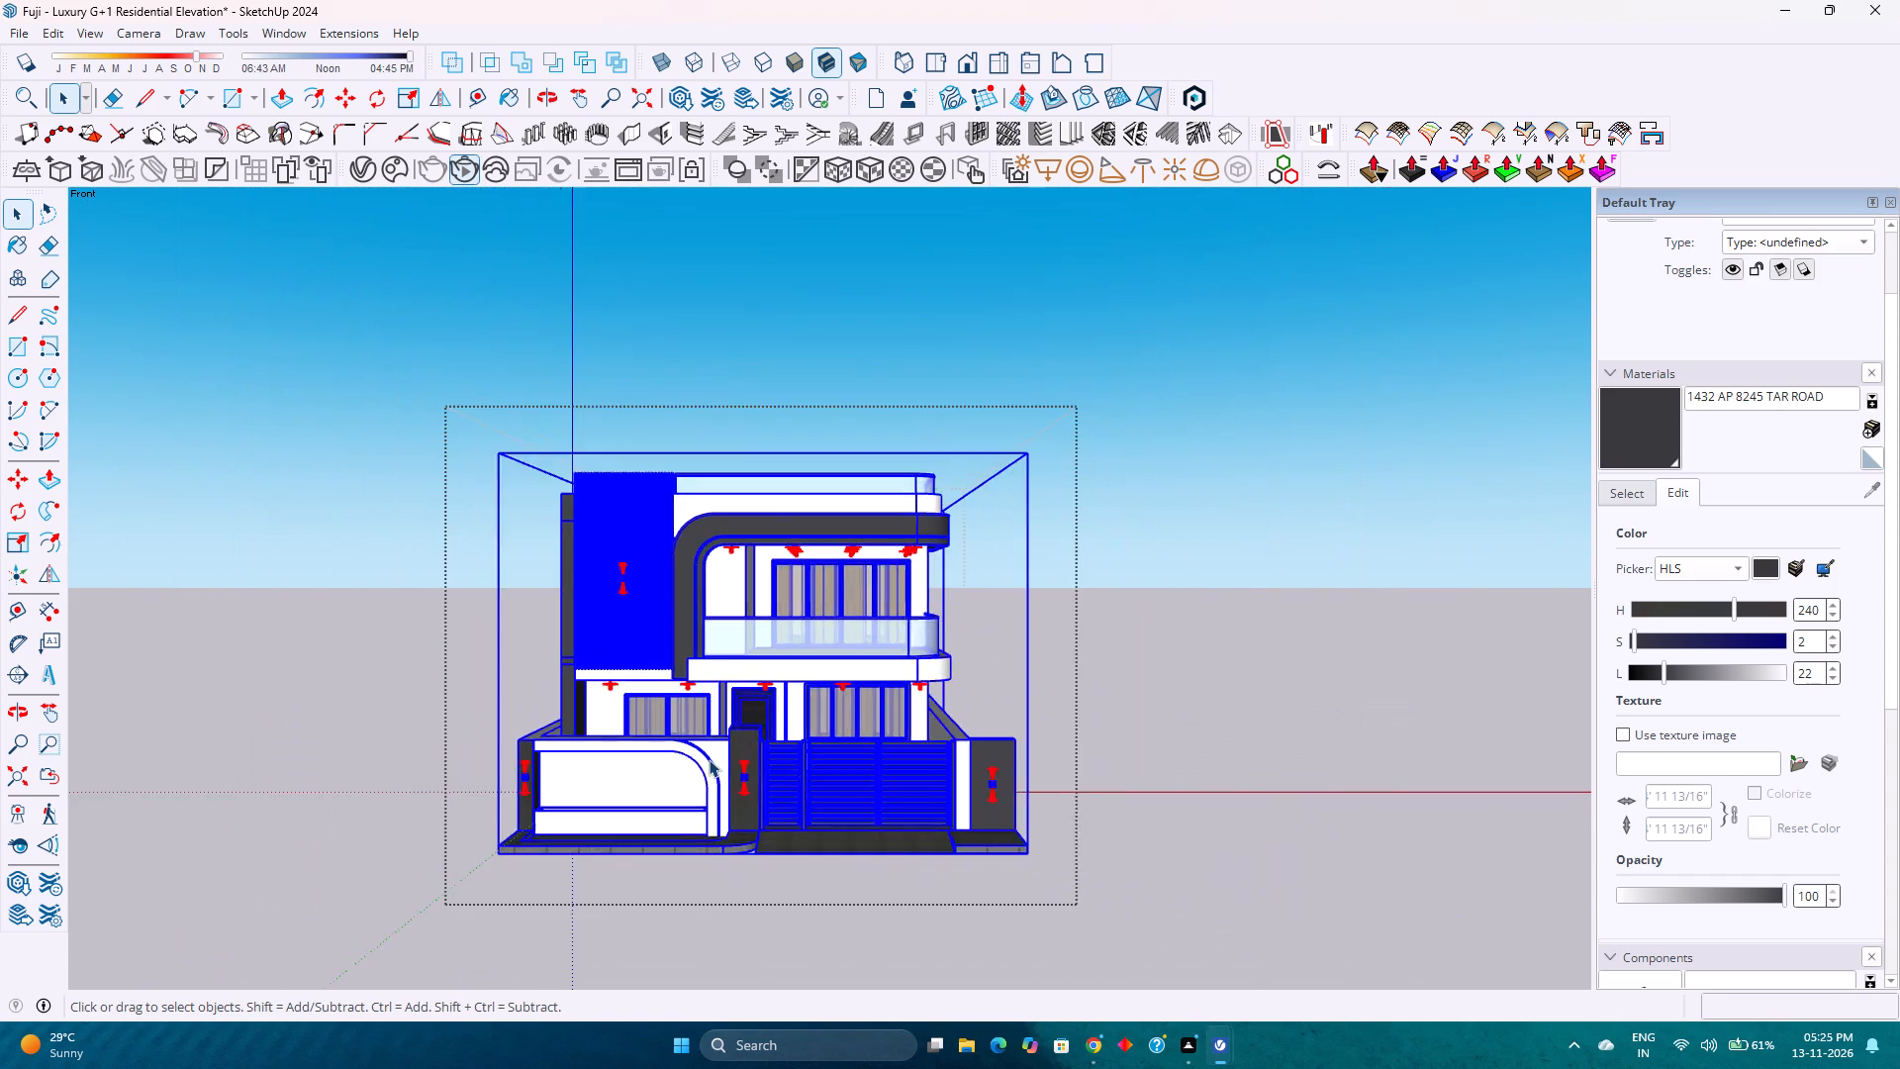
scroll(709, 759, "down", 7)
scroll(709, 759, "up", 3)
scroll(709, 759, "down", 4)
scroll(709, 759, "up", 4)
scroll(709, 759, "down", 2)
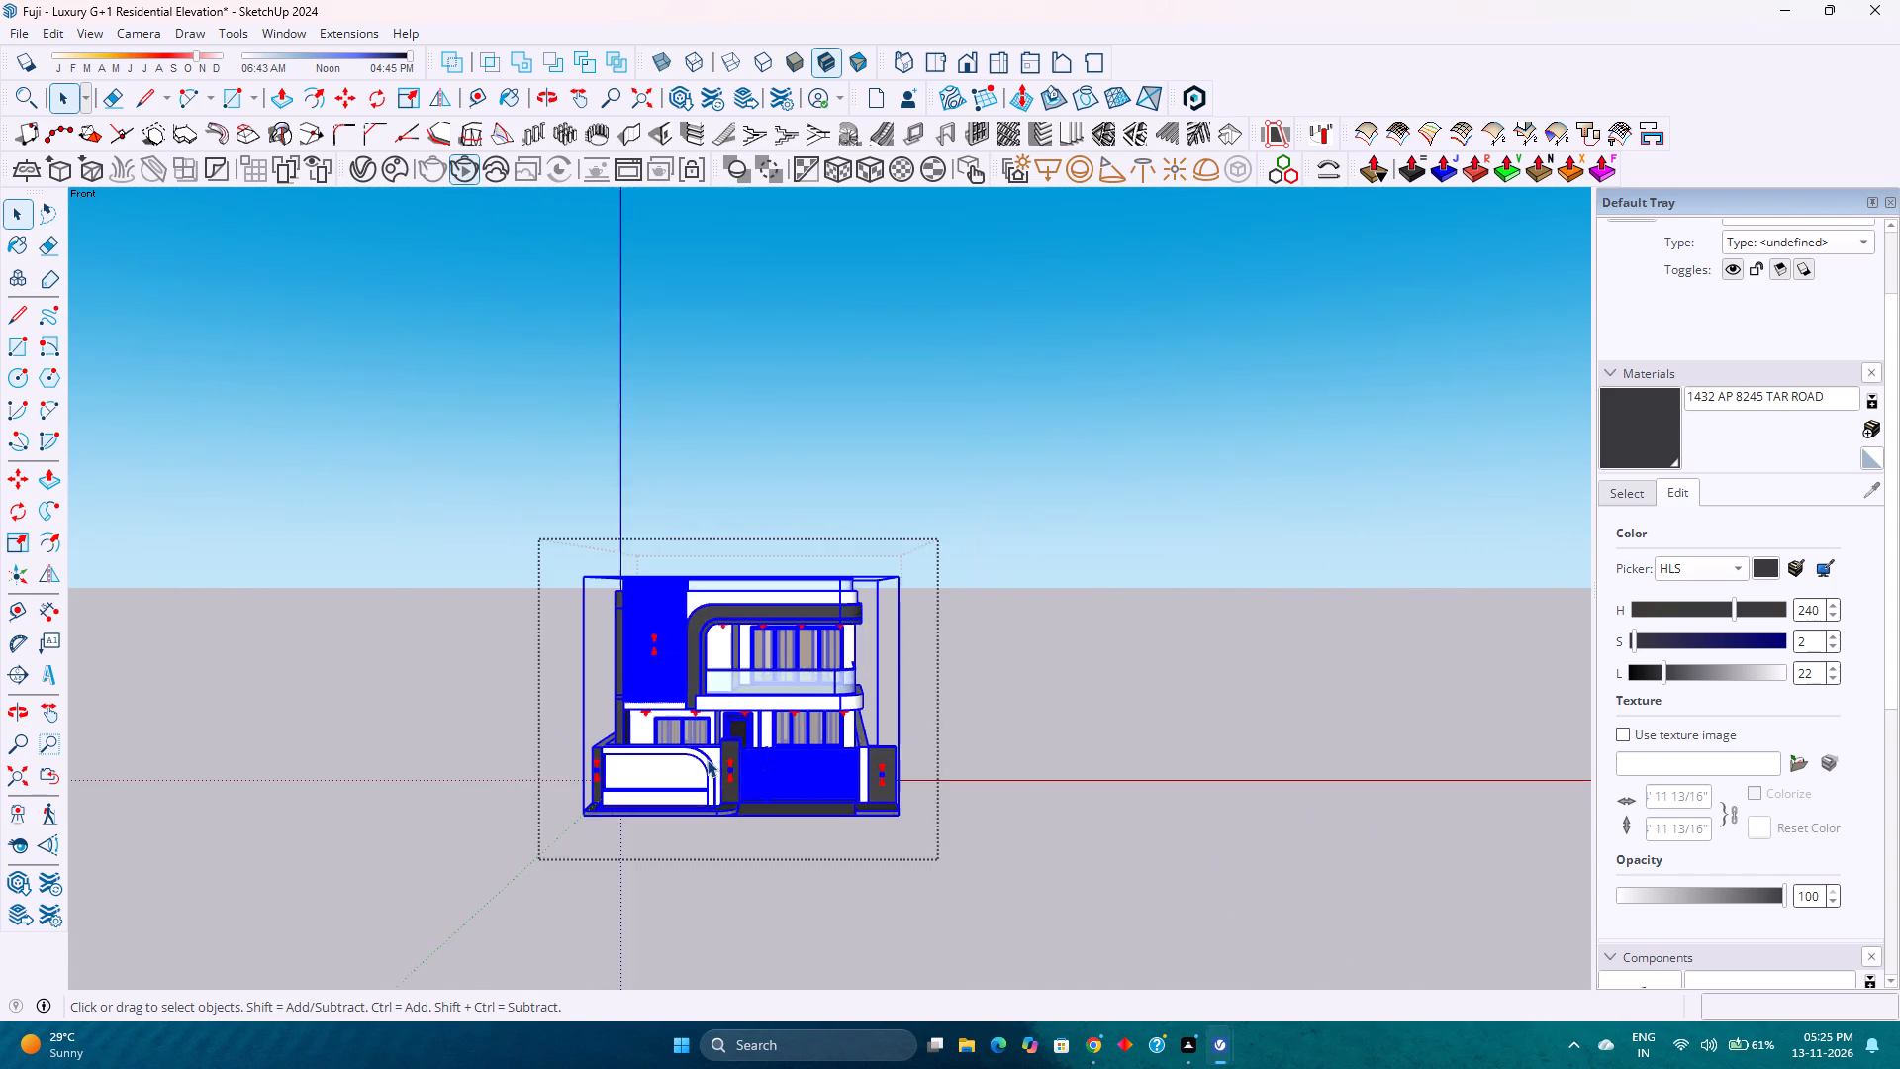
scroll(706, 759, "up", 2)
scroll(704, 758, "down", 3)
scroll(704, 758, "up", 3)
scroll(704, 758, "down", 4)
scroll(704, 758, "up", 3)
scroll(704, 758, "down", 3)
scroll(704, 758, "up", 3)
scroll(704, 758, "down", 3)
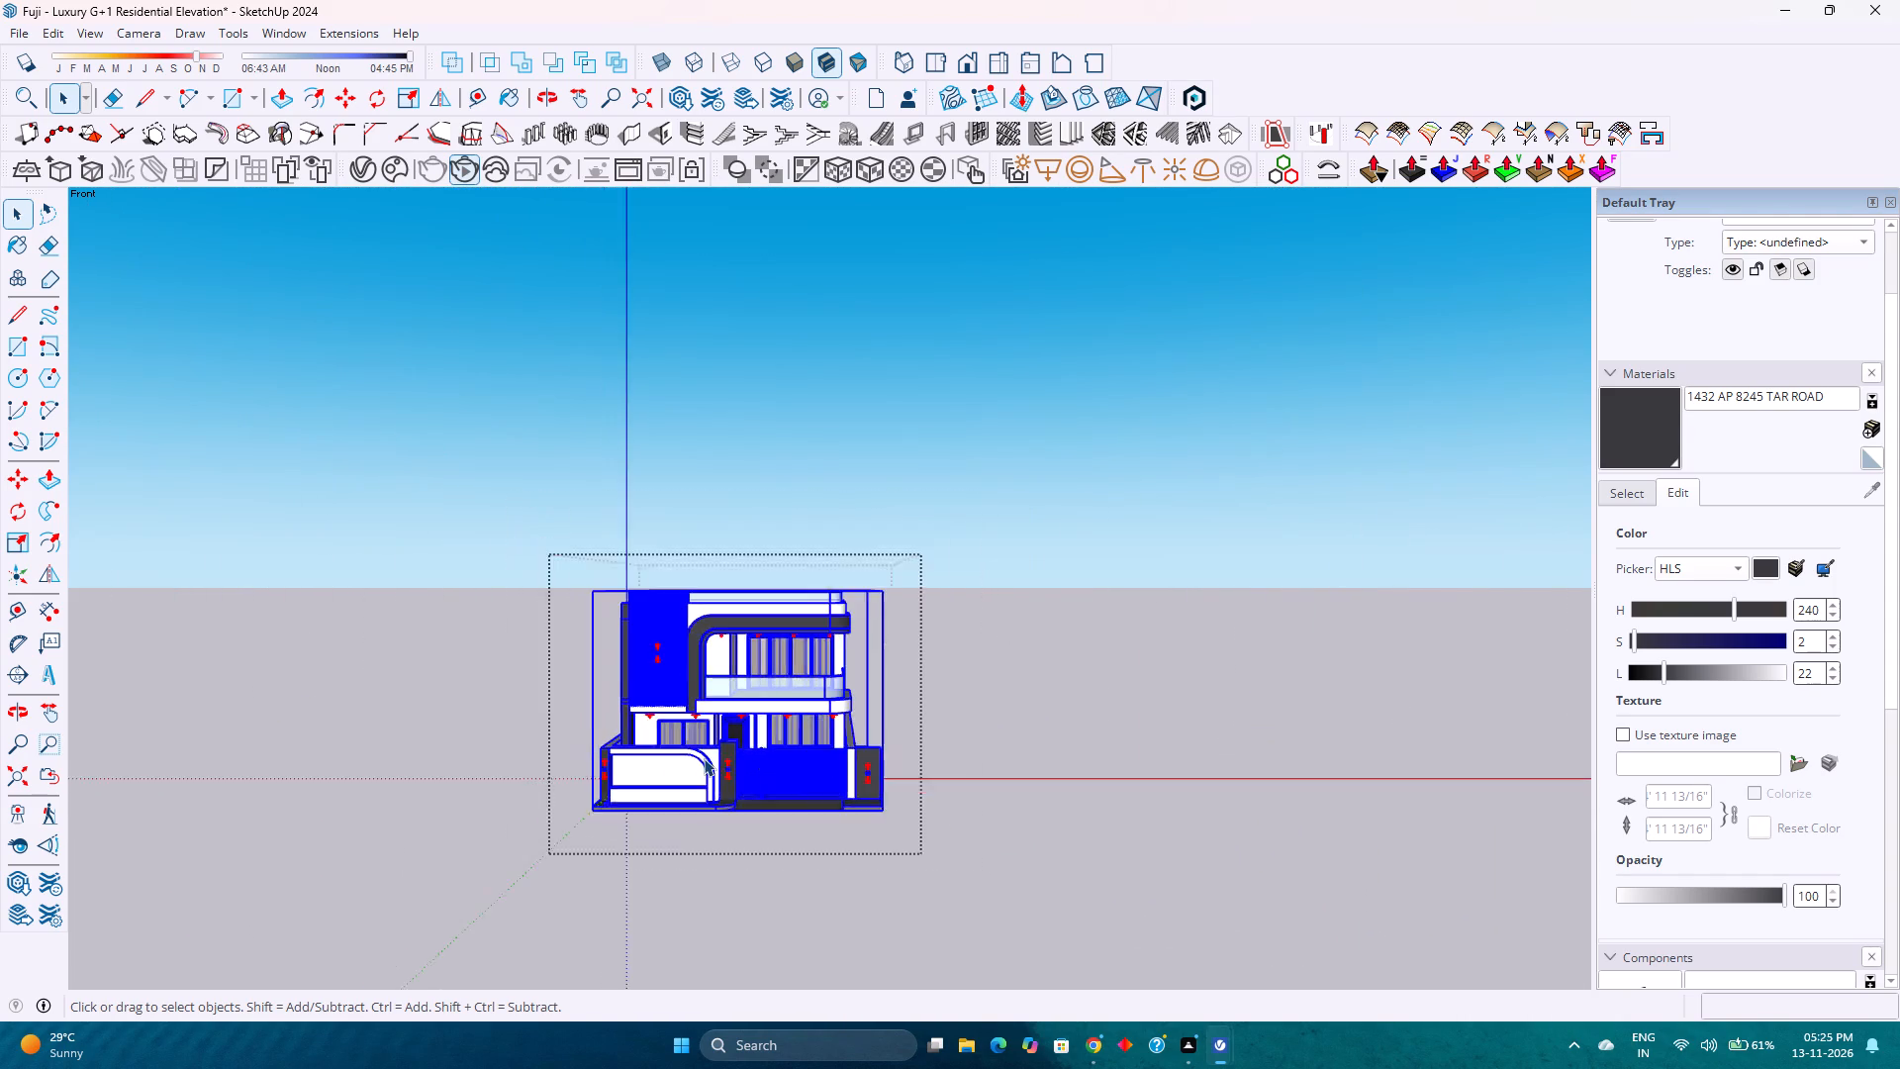
scroll(704, 758, "up", 4)
scroll(704, 758, "down", 3)
scroll(677, 747, "up", 2)
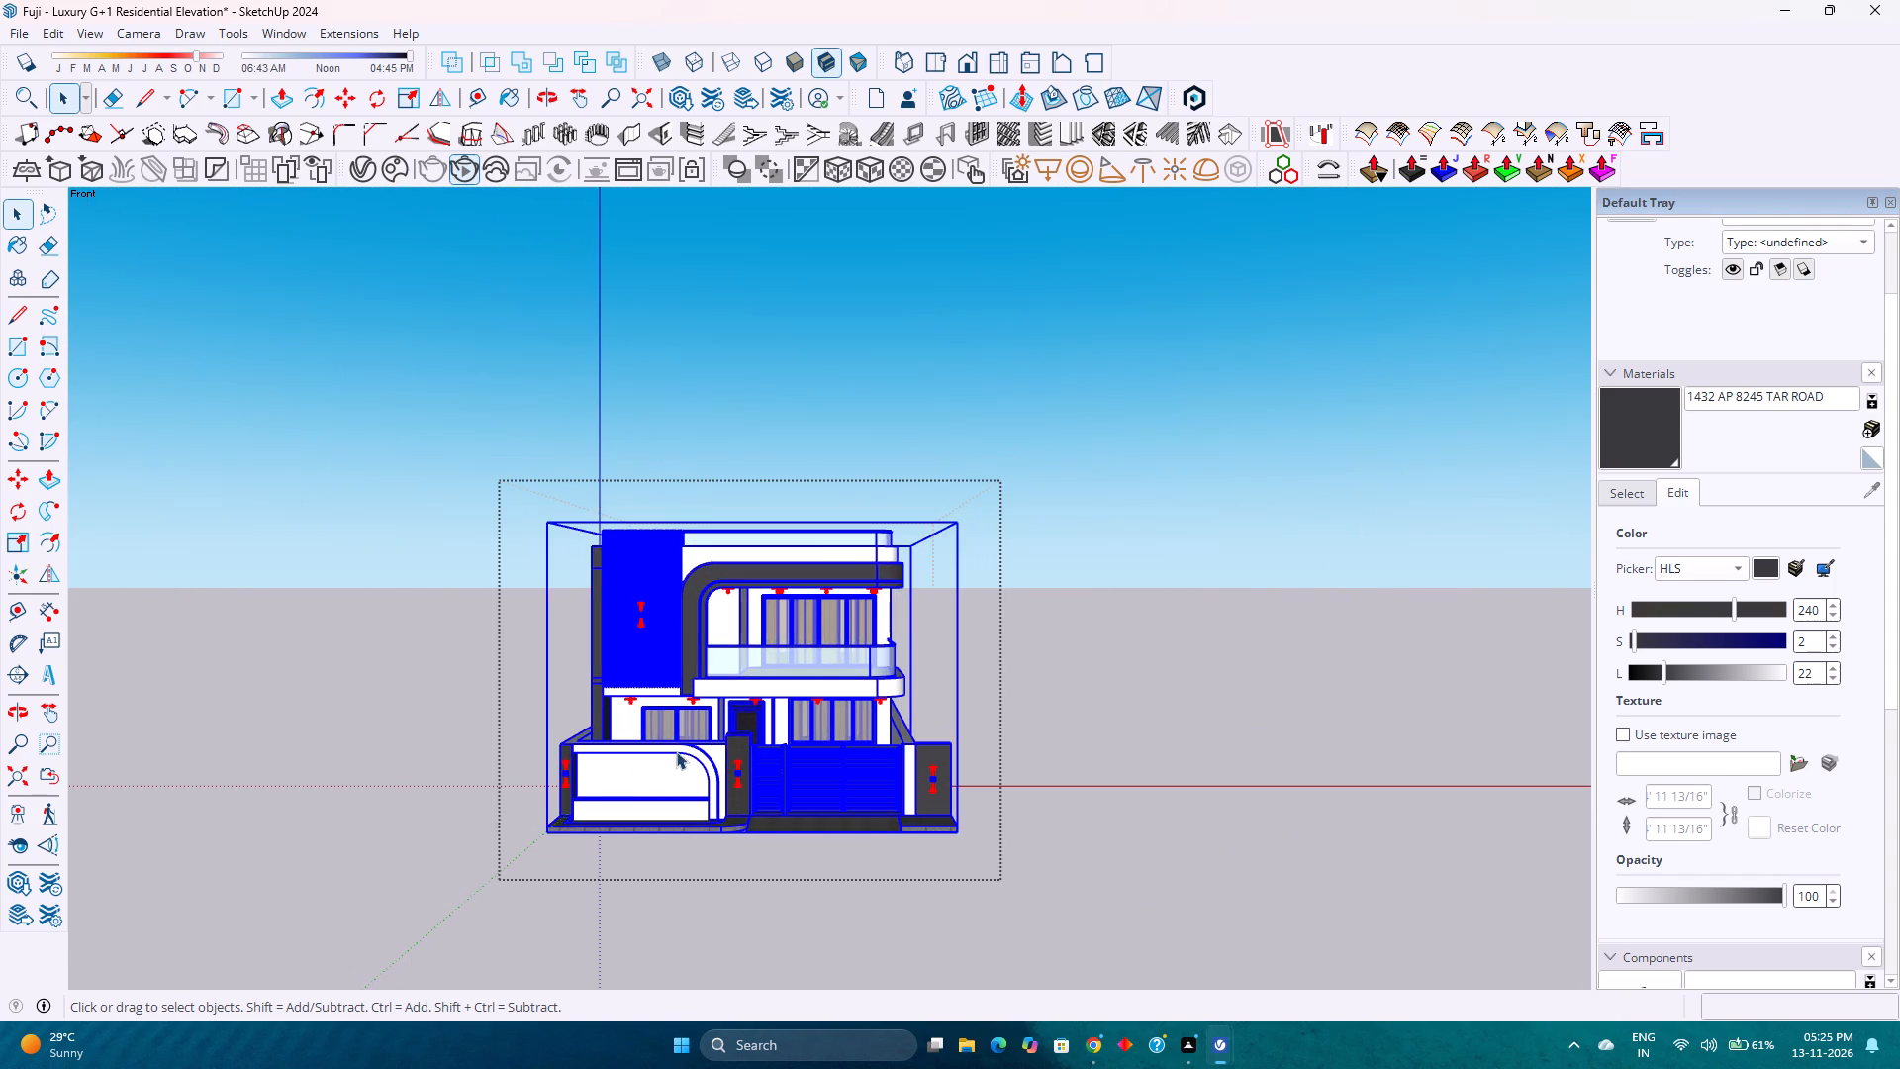
scroll(668, 762, "down", 3)
scroll(668, 762, "up", 3)
scroll(668, 762, "down", 2)
scroll(668, 763, "up", 2)
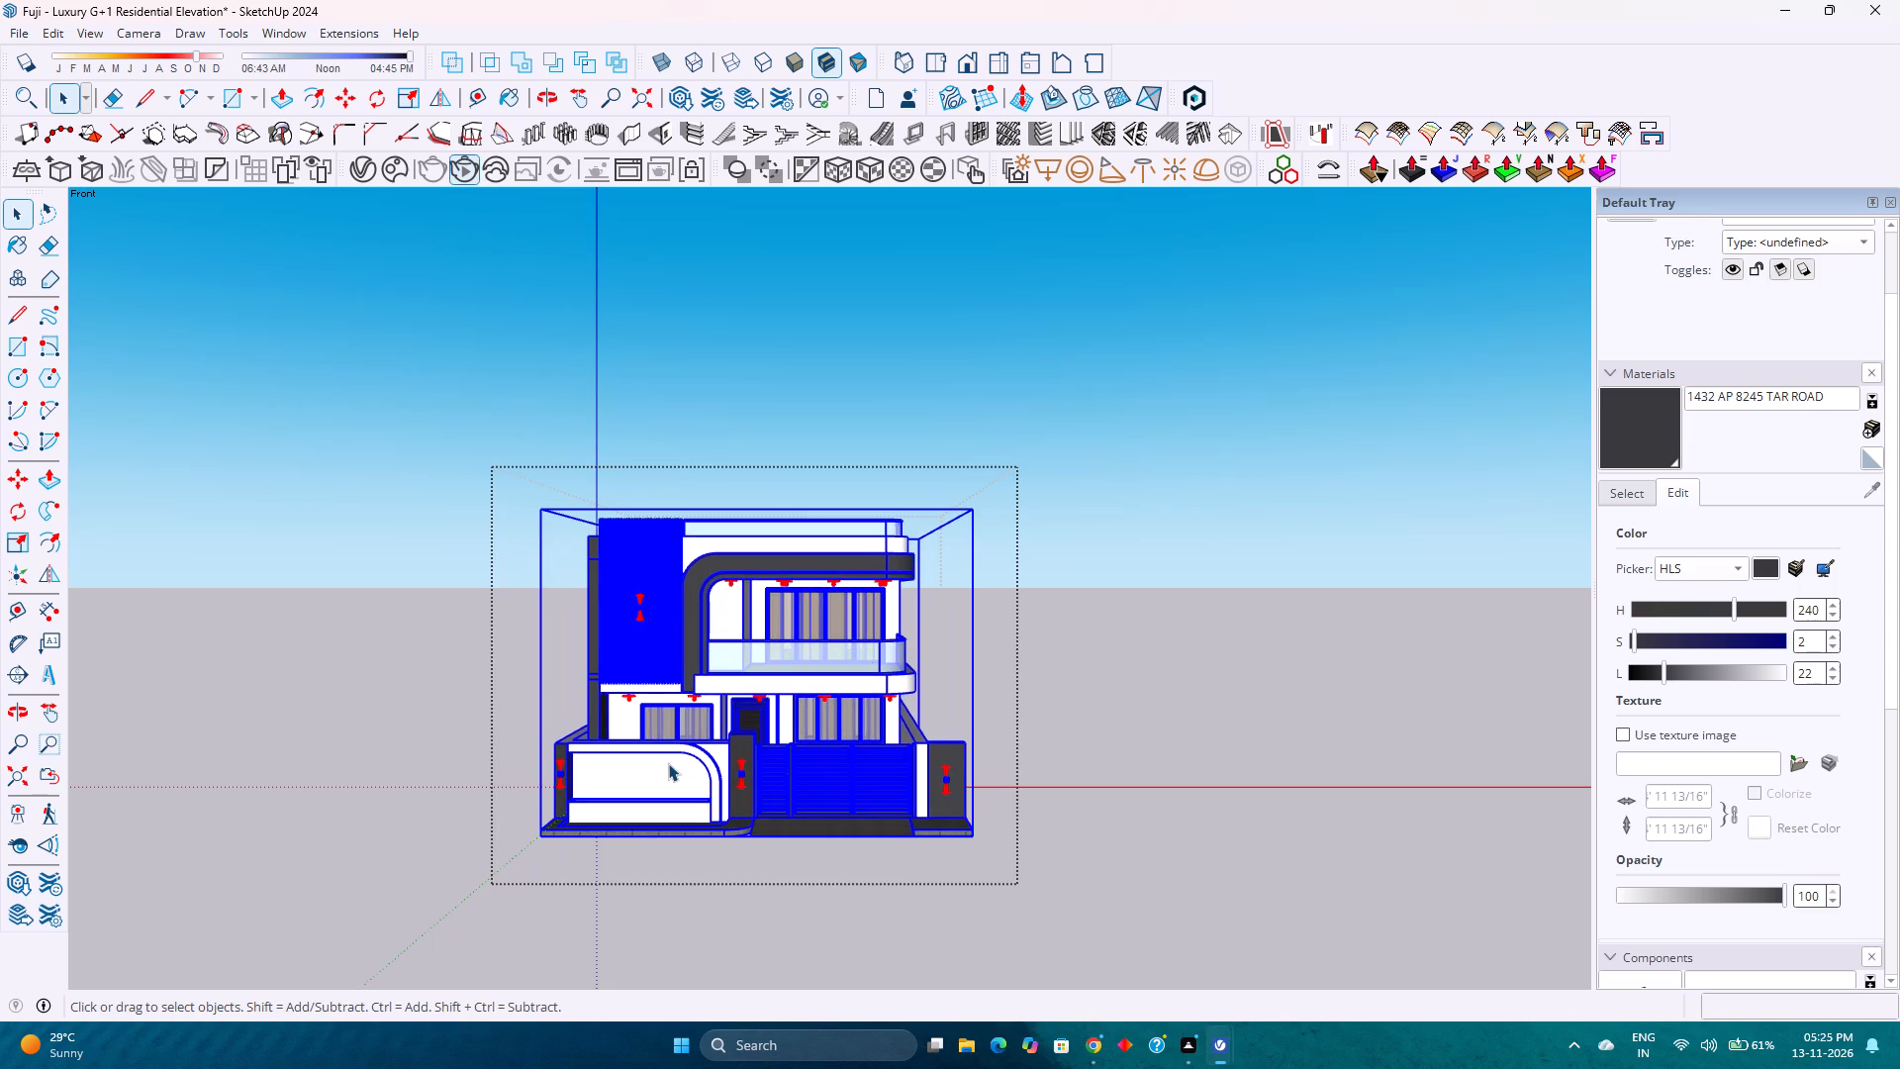
scroll(668, 763, "down", 2)
scroll(668, 763, "up", 2)
scroll(668, 763, "down", 2)
scroll(668, 763, "up", 2)
scroll(668, 763, "down", 2)
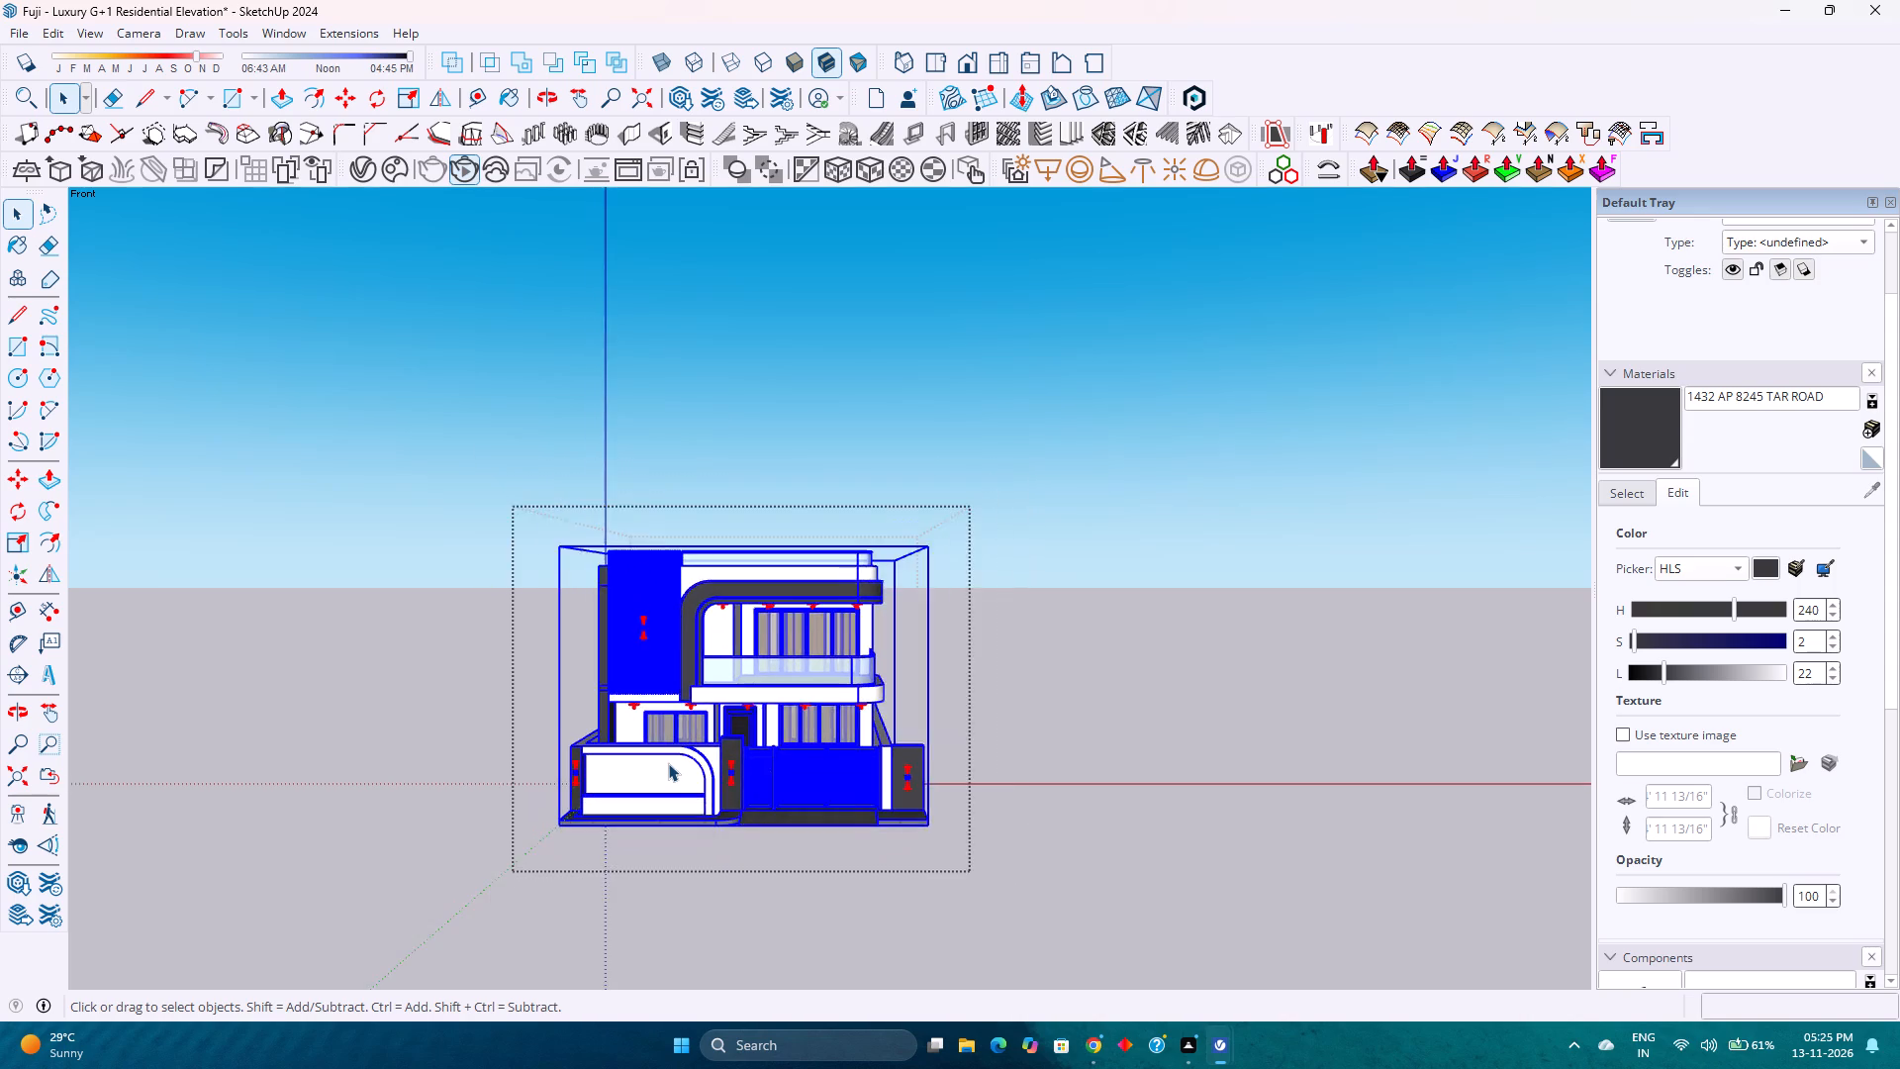
scroll(668, 763, "up", 2)
scroll(668, 763, "down", 2)
scroll(668, 763, "up", 1)
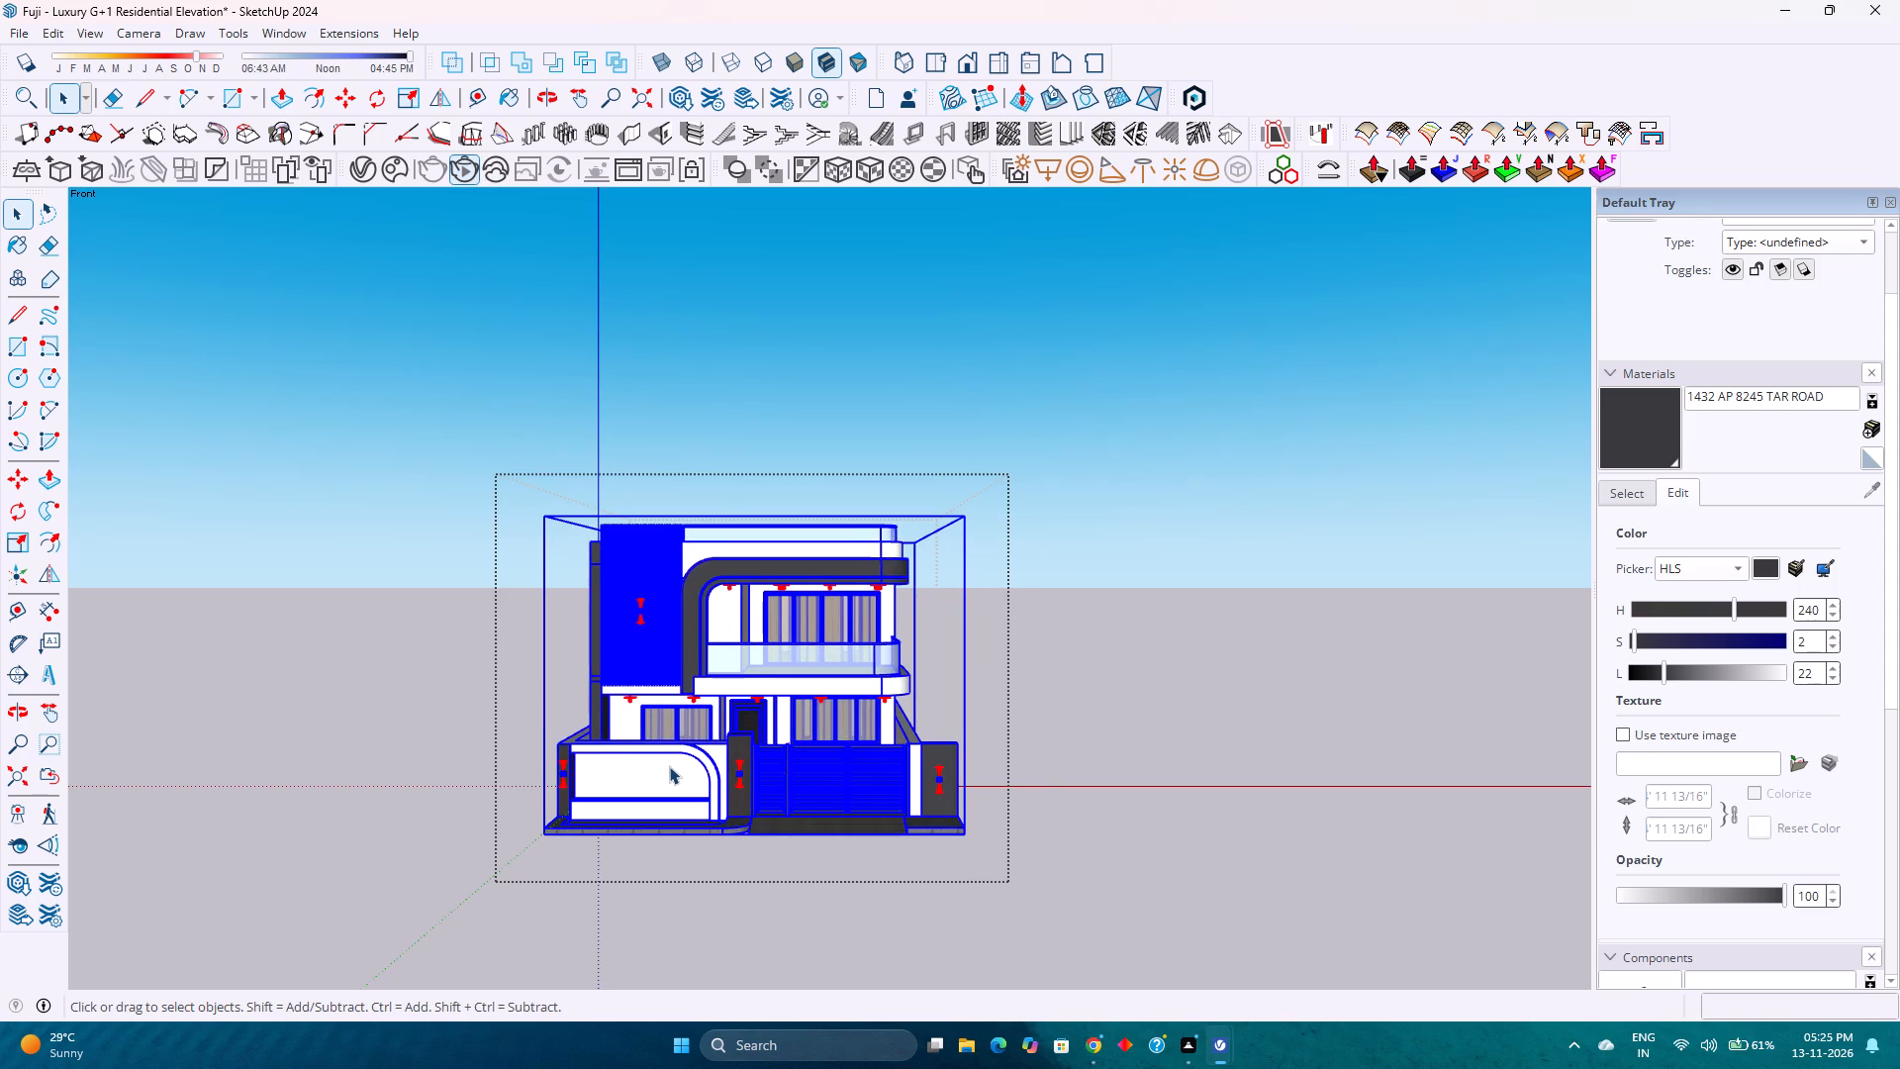
scroll(669, 766, "up", 1)
scroll(669, 766, "down", 1)
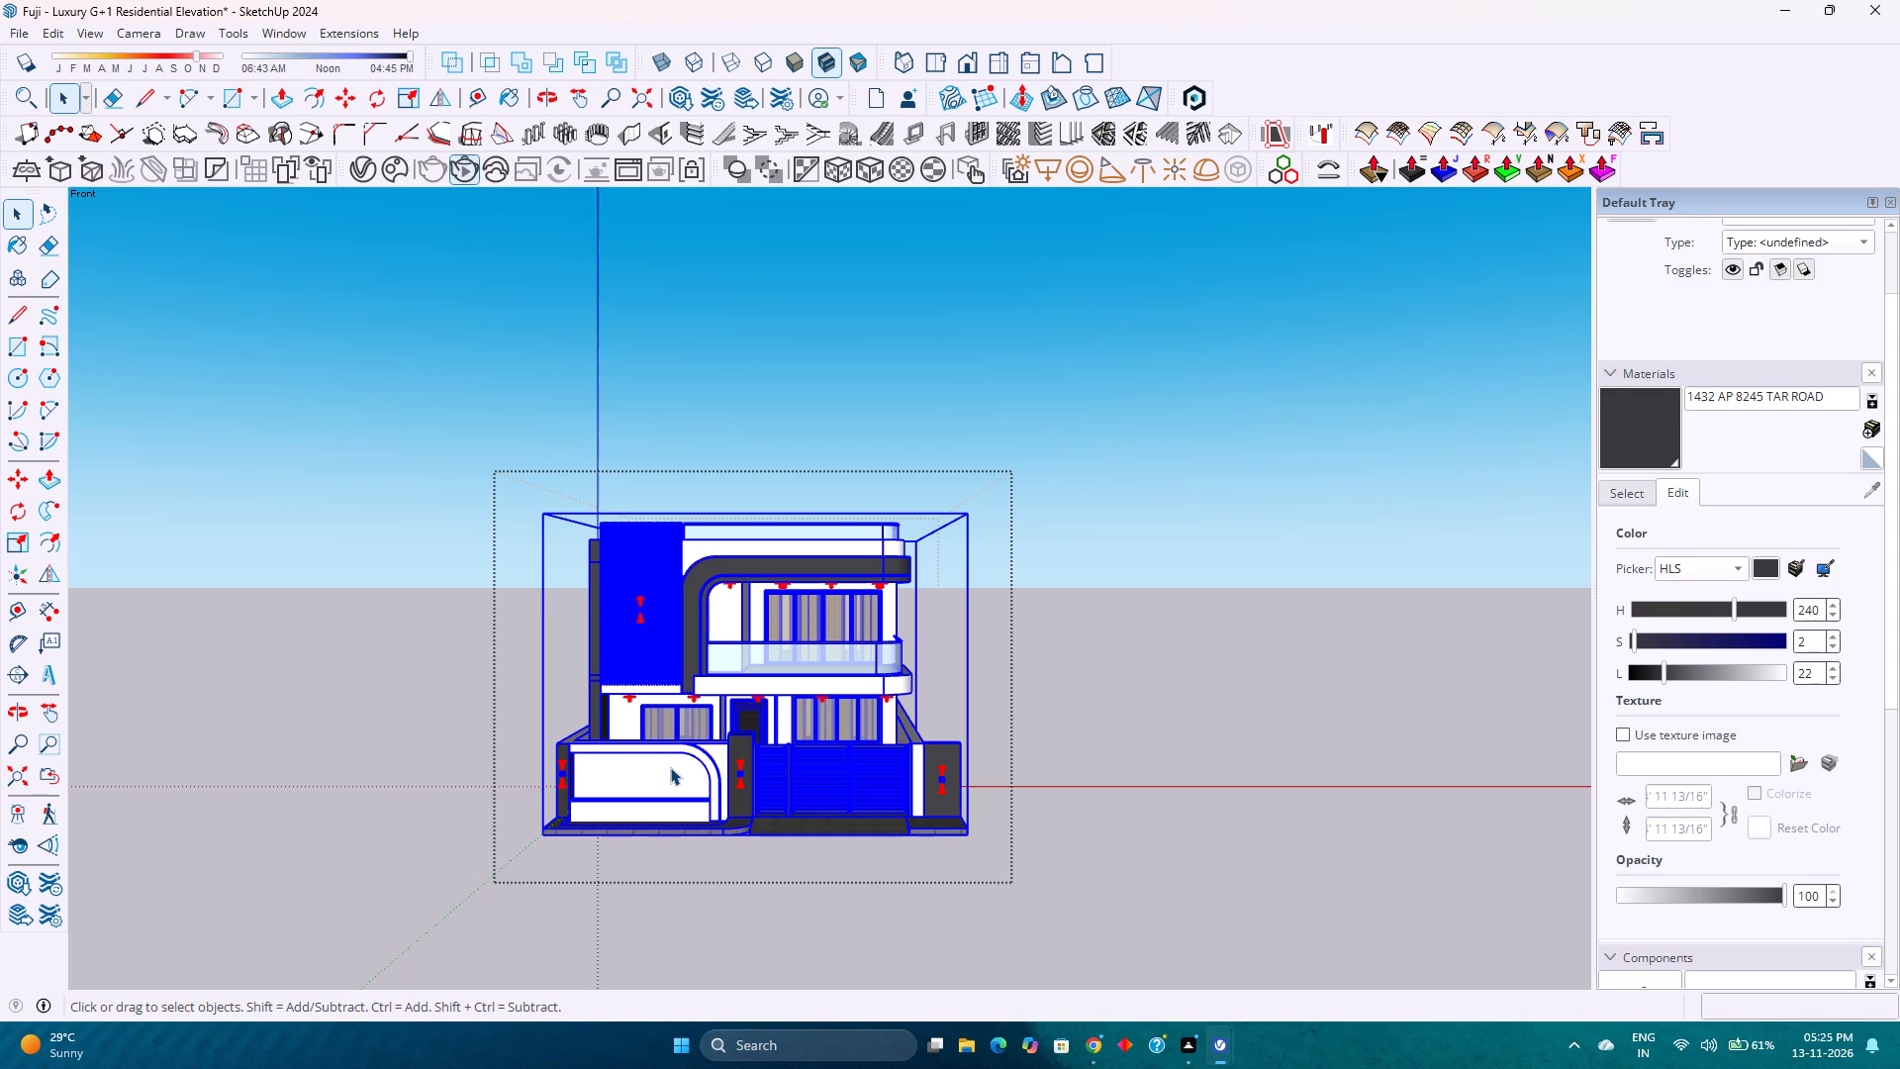
scroll(666, 903, "down", 4)
scroll(683, 890, "up", 8)
Examine the slatted facade, wooden balcony ceiling with spotlights, gate and pillar wall lights from the front.
scroll(722, 711, "up", 1)
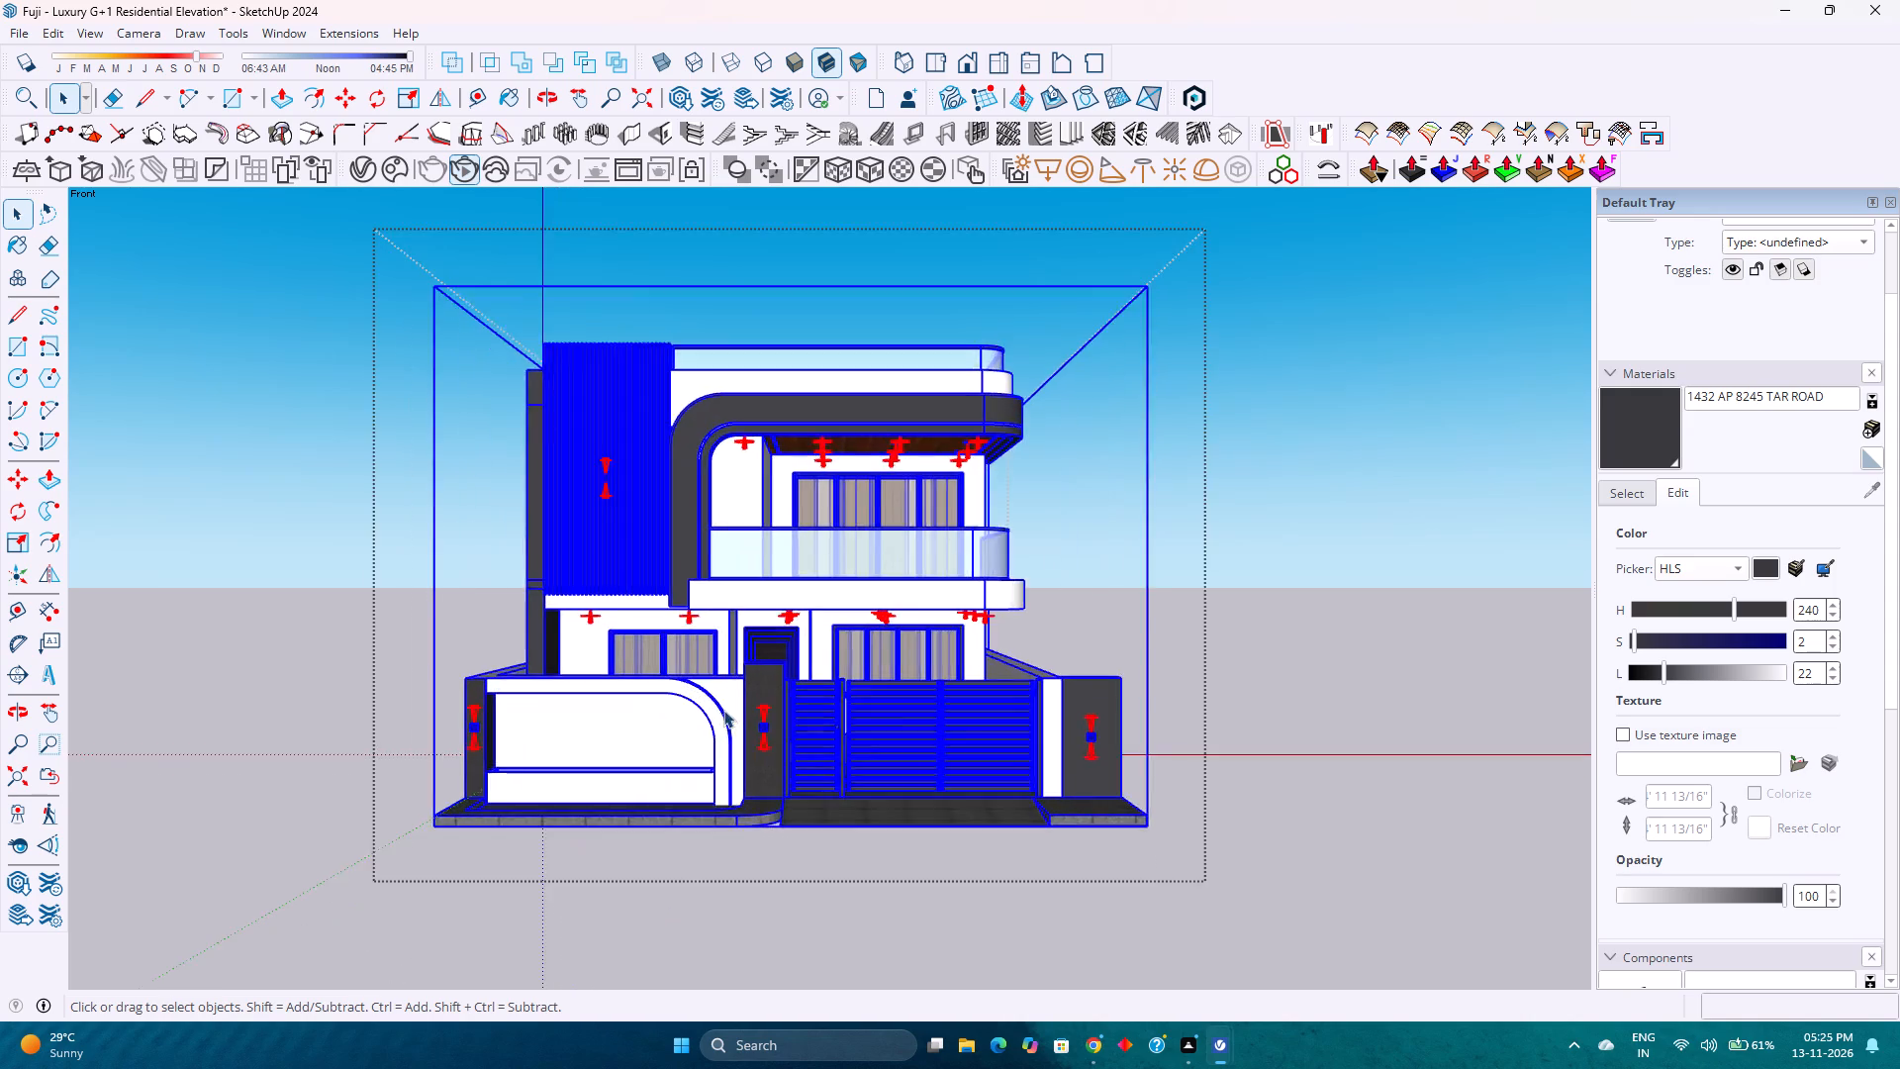
scroll(723, 710, "down", 3)
scroll(723, 710, "up", 3)
scroll(723, 710, "down", 3)
scroll(723, 710, "up", 4)
scroll(723, 710, "down", 2)
scroll(723, 710, "up", 4)
scroll(723, 710, "down", 3)
scroll(723, 710, "up", 3)
scroll(723, 710, "down", 2)
scroll(727, 710, "up", 1)
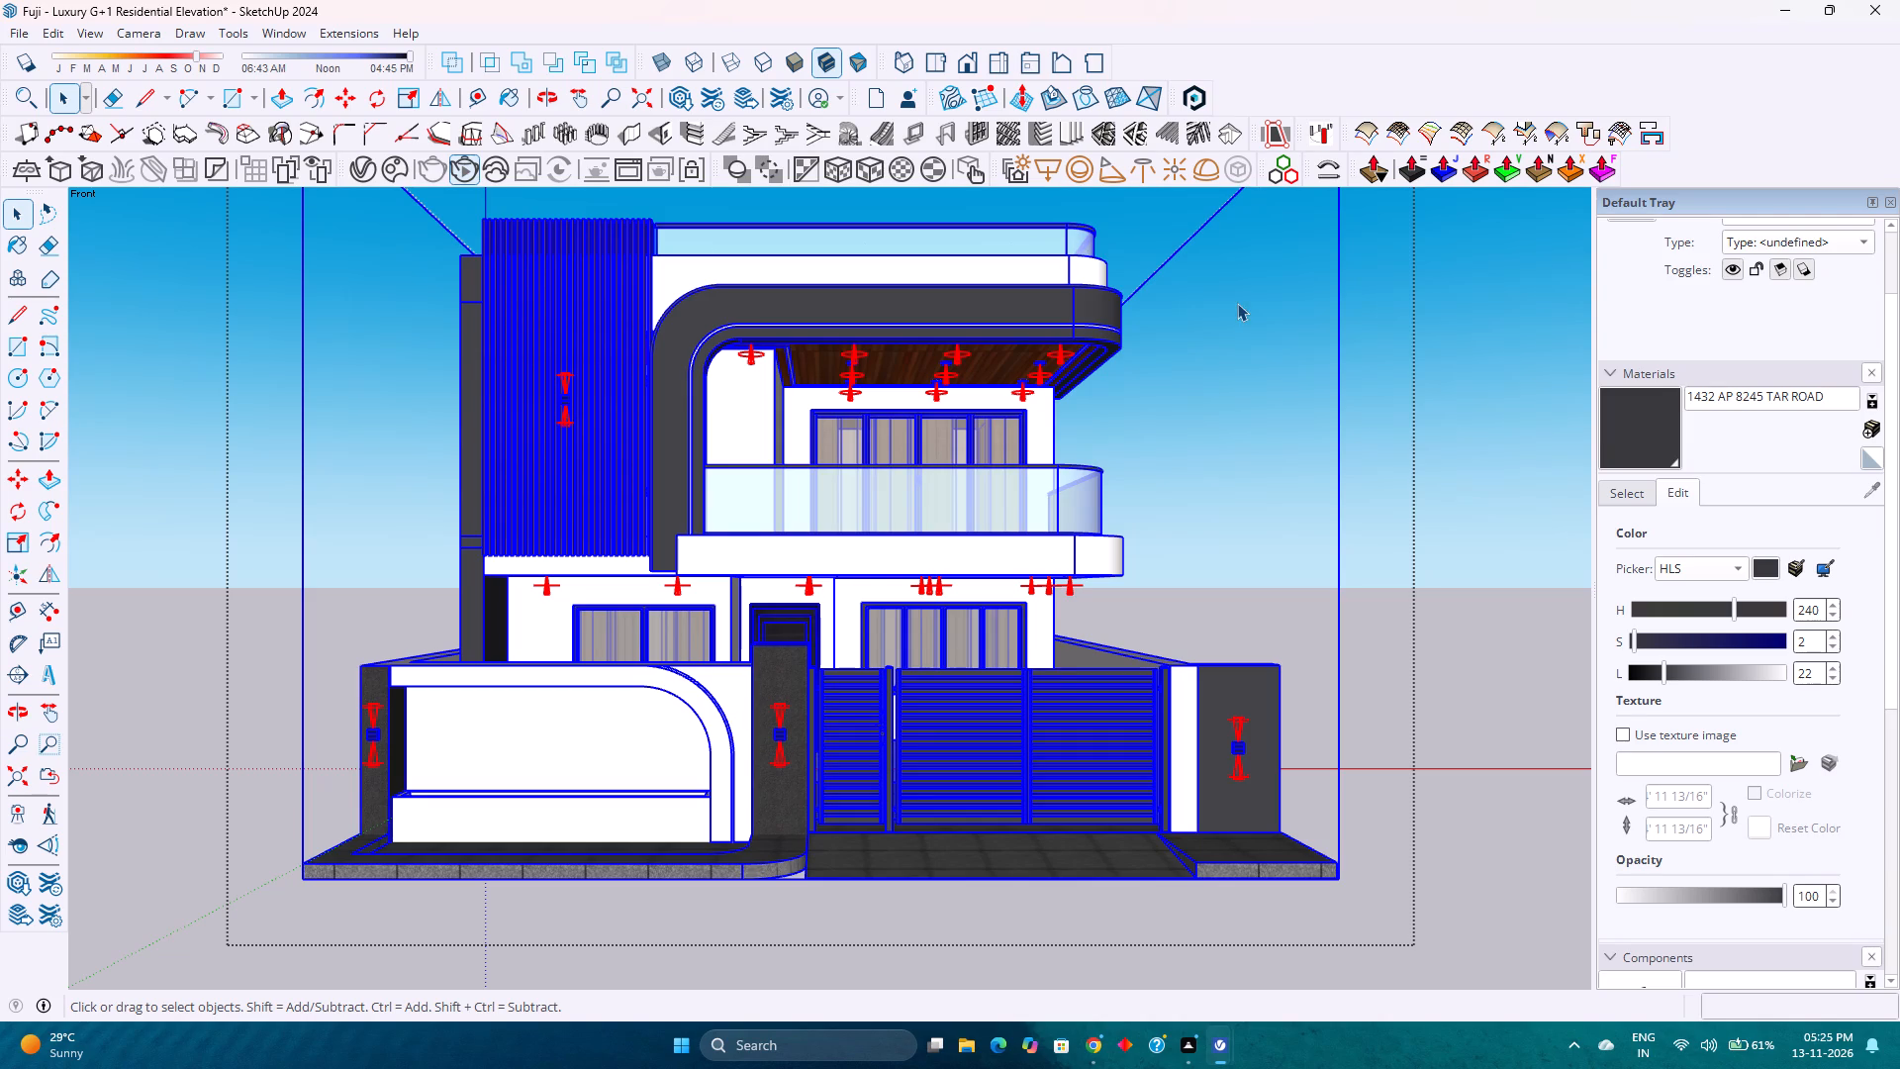
scroll(1009, 552, "down", 4)
scroll(1009, 552, "up", 3)
scroll(1009, 552, "down", 3)
scroll(1009, 552, "up", 3)
scroll(1009, 552, "down", 4)
scroll(1009, 552, "up", 4)
scroll(1008, 552, "down", 4)
scroll(1008, 552, "up", 1)
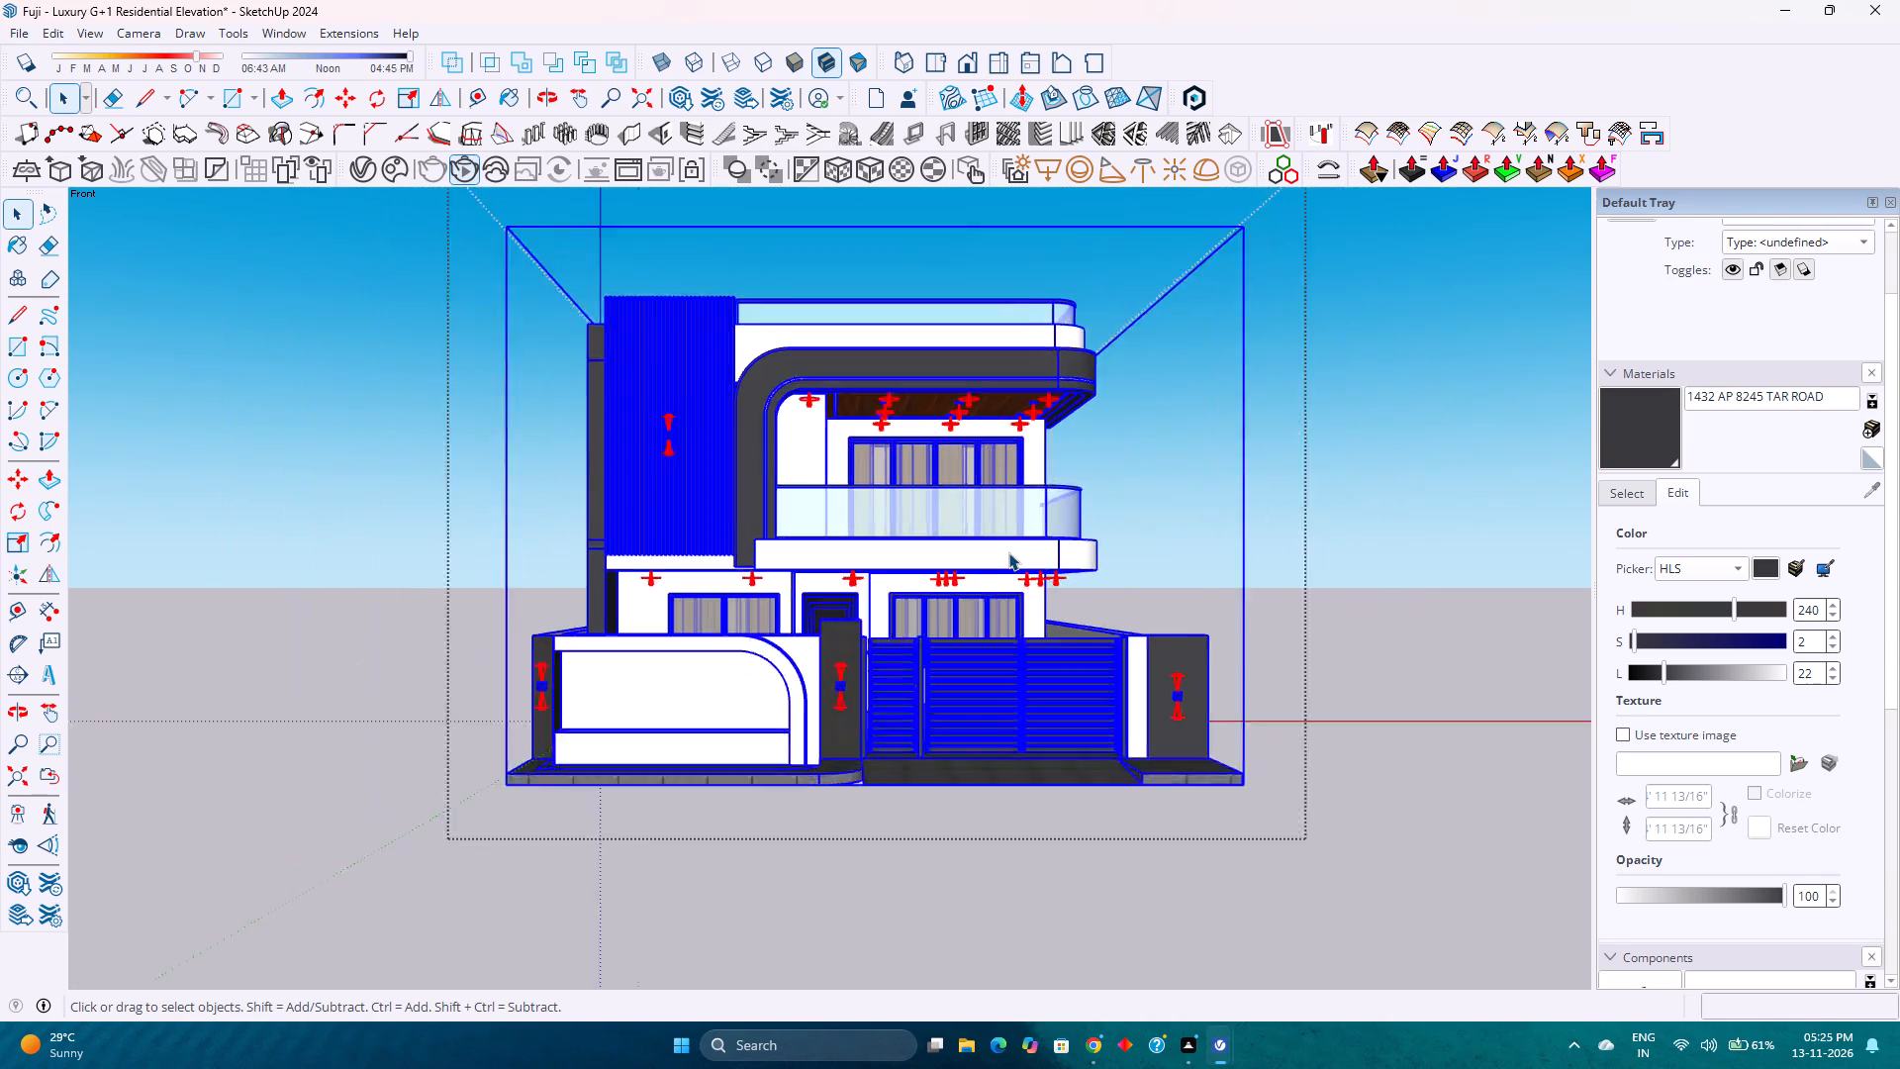
scroll(1008, 552, "up", 3)
scroll(1008, 552, "down", 4)
scroll(1008, 552, "up", 3)
scroll(1008, 552, "down", 4)
scroll(1008, 552, "up", 3)
scroll(1008, 552, "down", 3)
scroll(1008, 552, "up", 4)
scroll(1008, 552, "down", 4)
scroll(1008, 552, "up", 3)
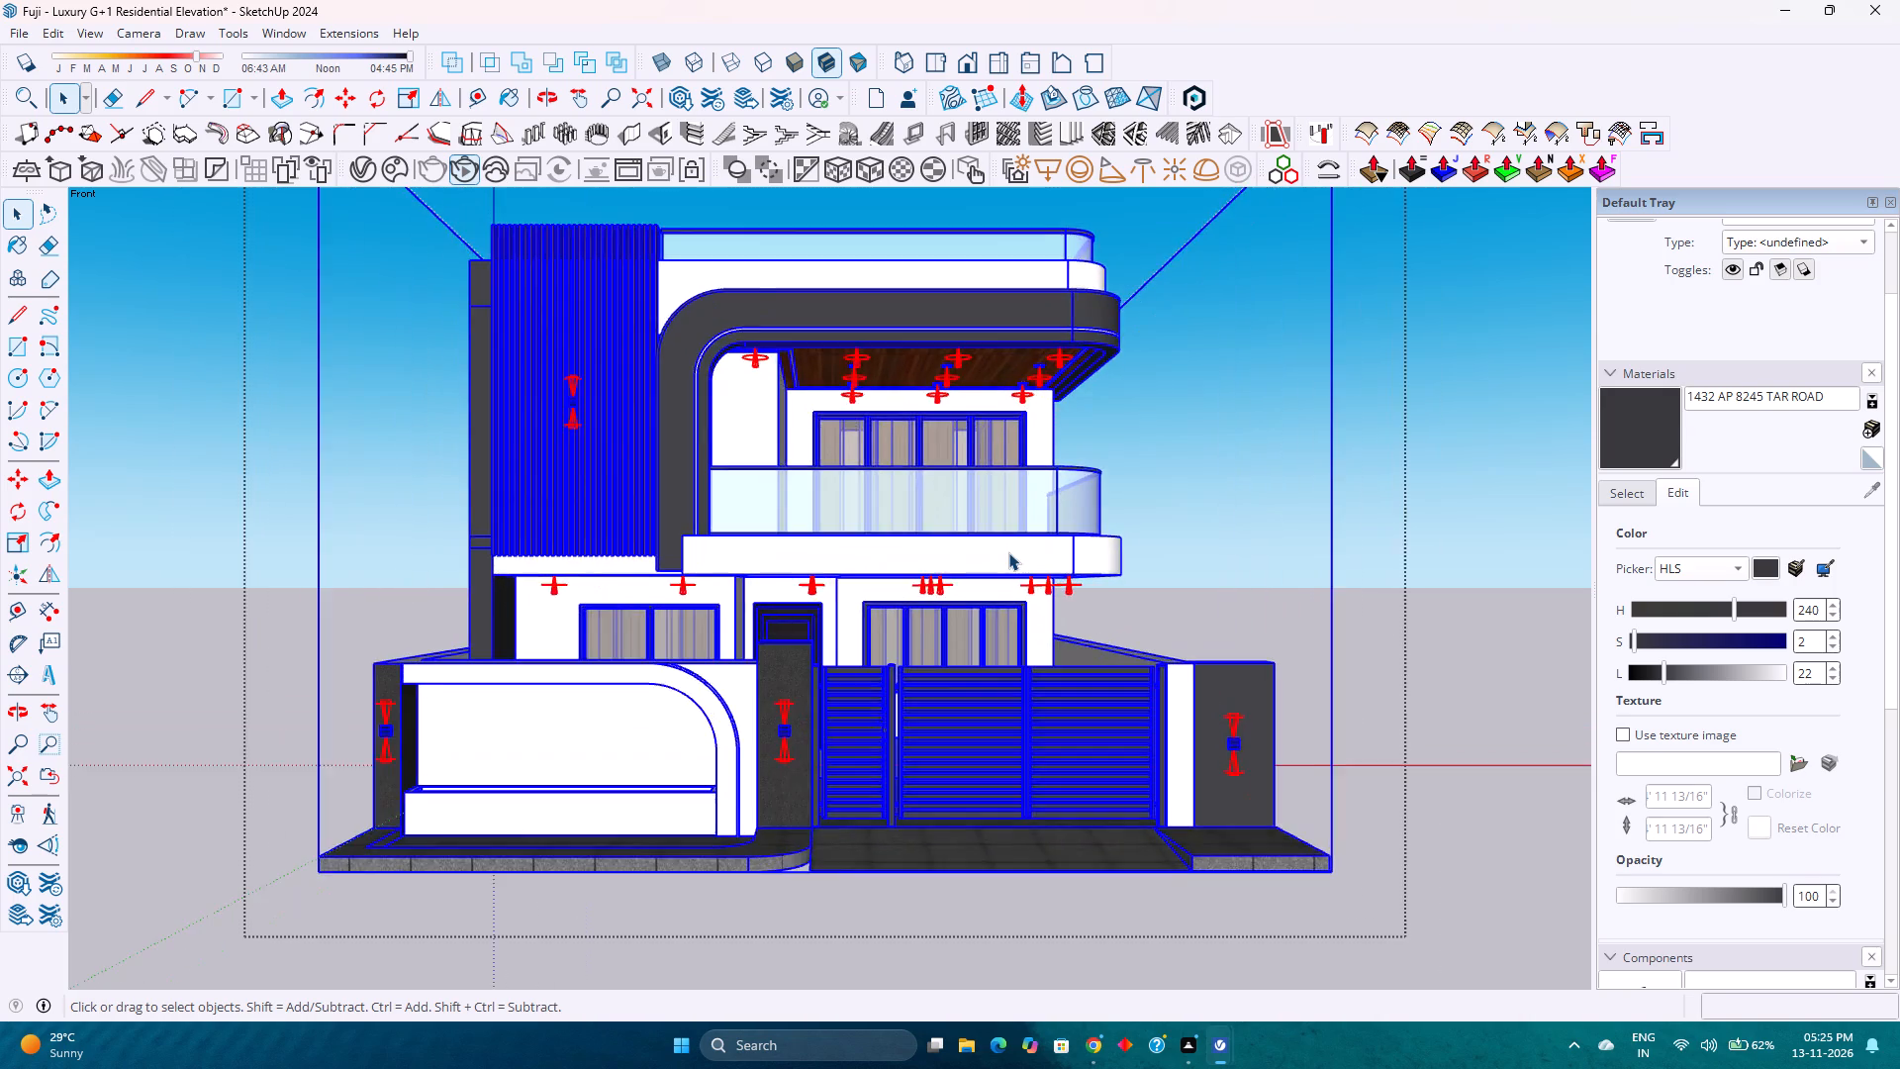
scroll(1008, 552, "down", 3)
scroll(835, 614, "up", 2)
scroll(835, 614, "down", 3)
scroll(835, 614, "up", 3)
scroll(835, 614, "down", 4)
scroll(835, 614, "up", 4)
scroll(835, 614, "down", 1)
scroll(835, 614, "up", 3)
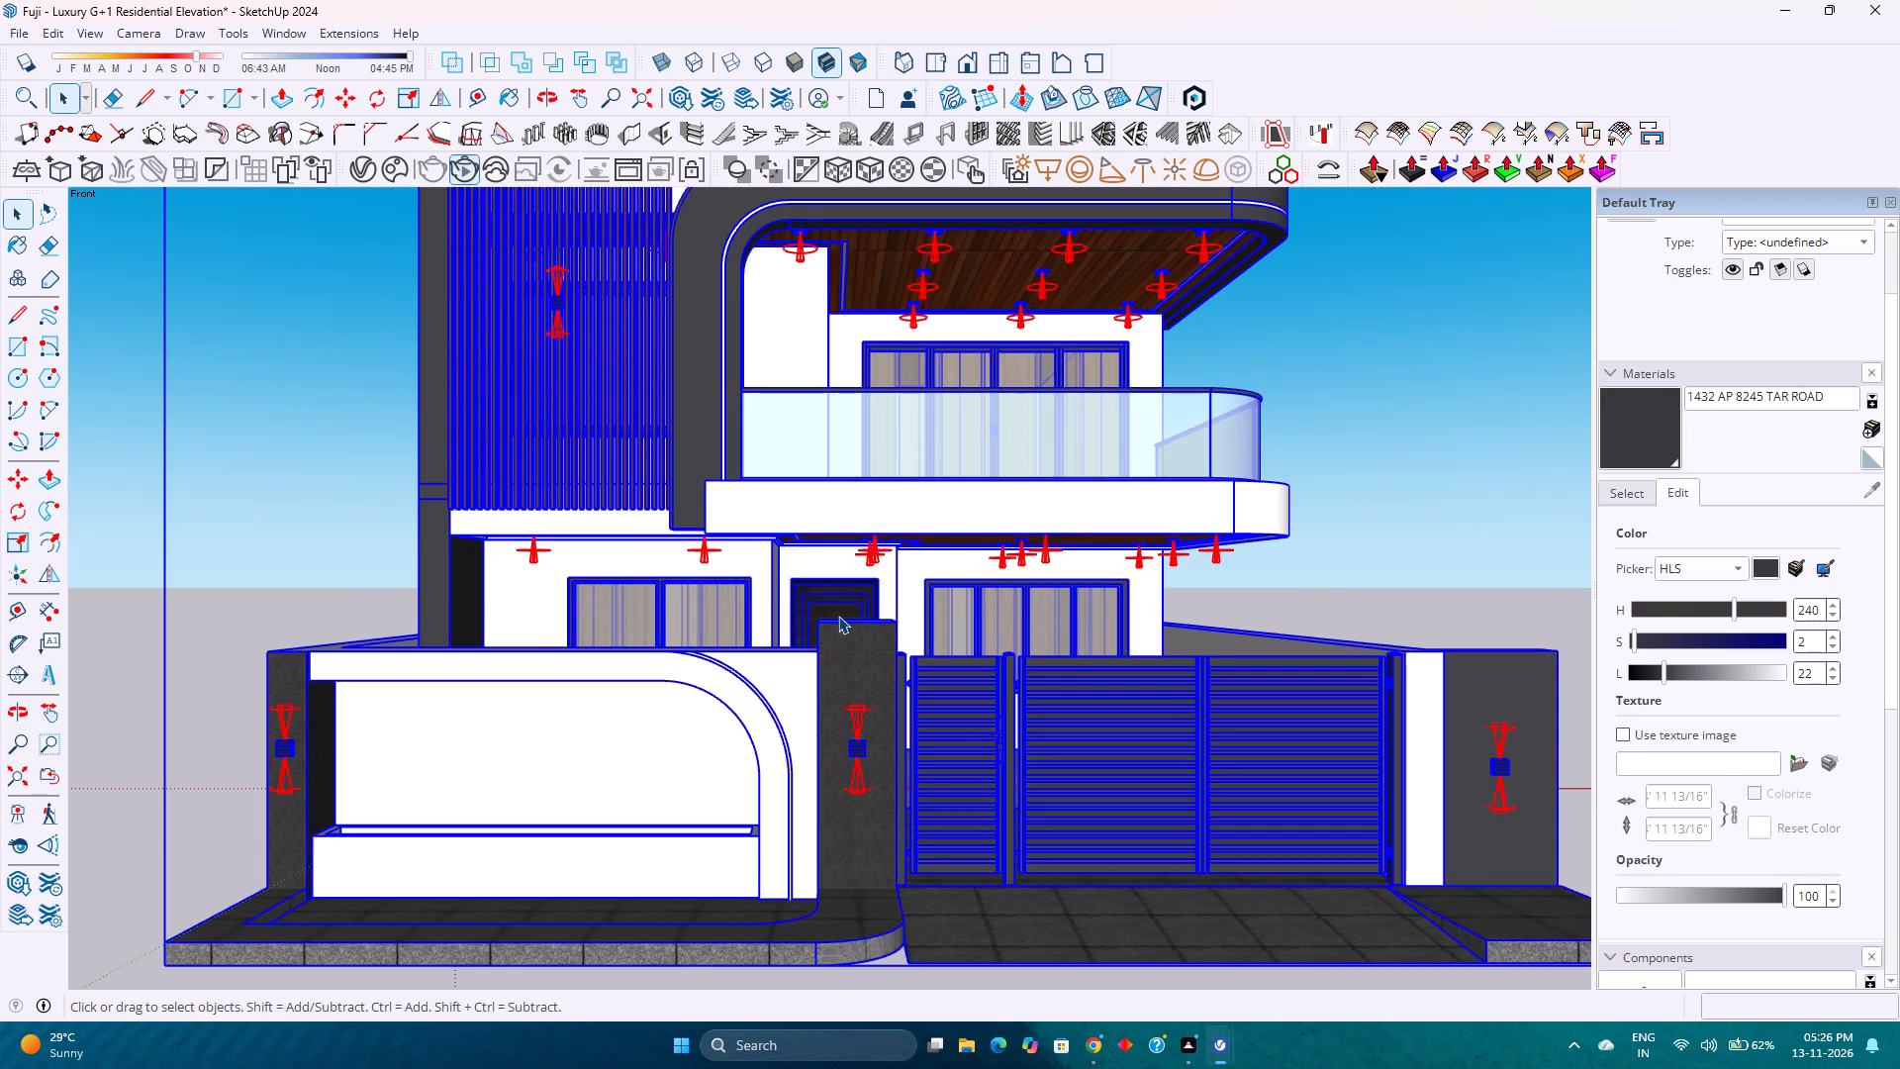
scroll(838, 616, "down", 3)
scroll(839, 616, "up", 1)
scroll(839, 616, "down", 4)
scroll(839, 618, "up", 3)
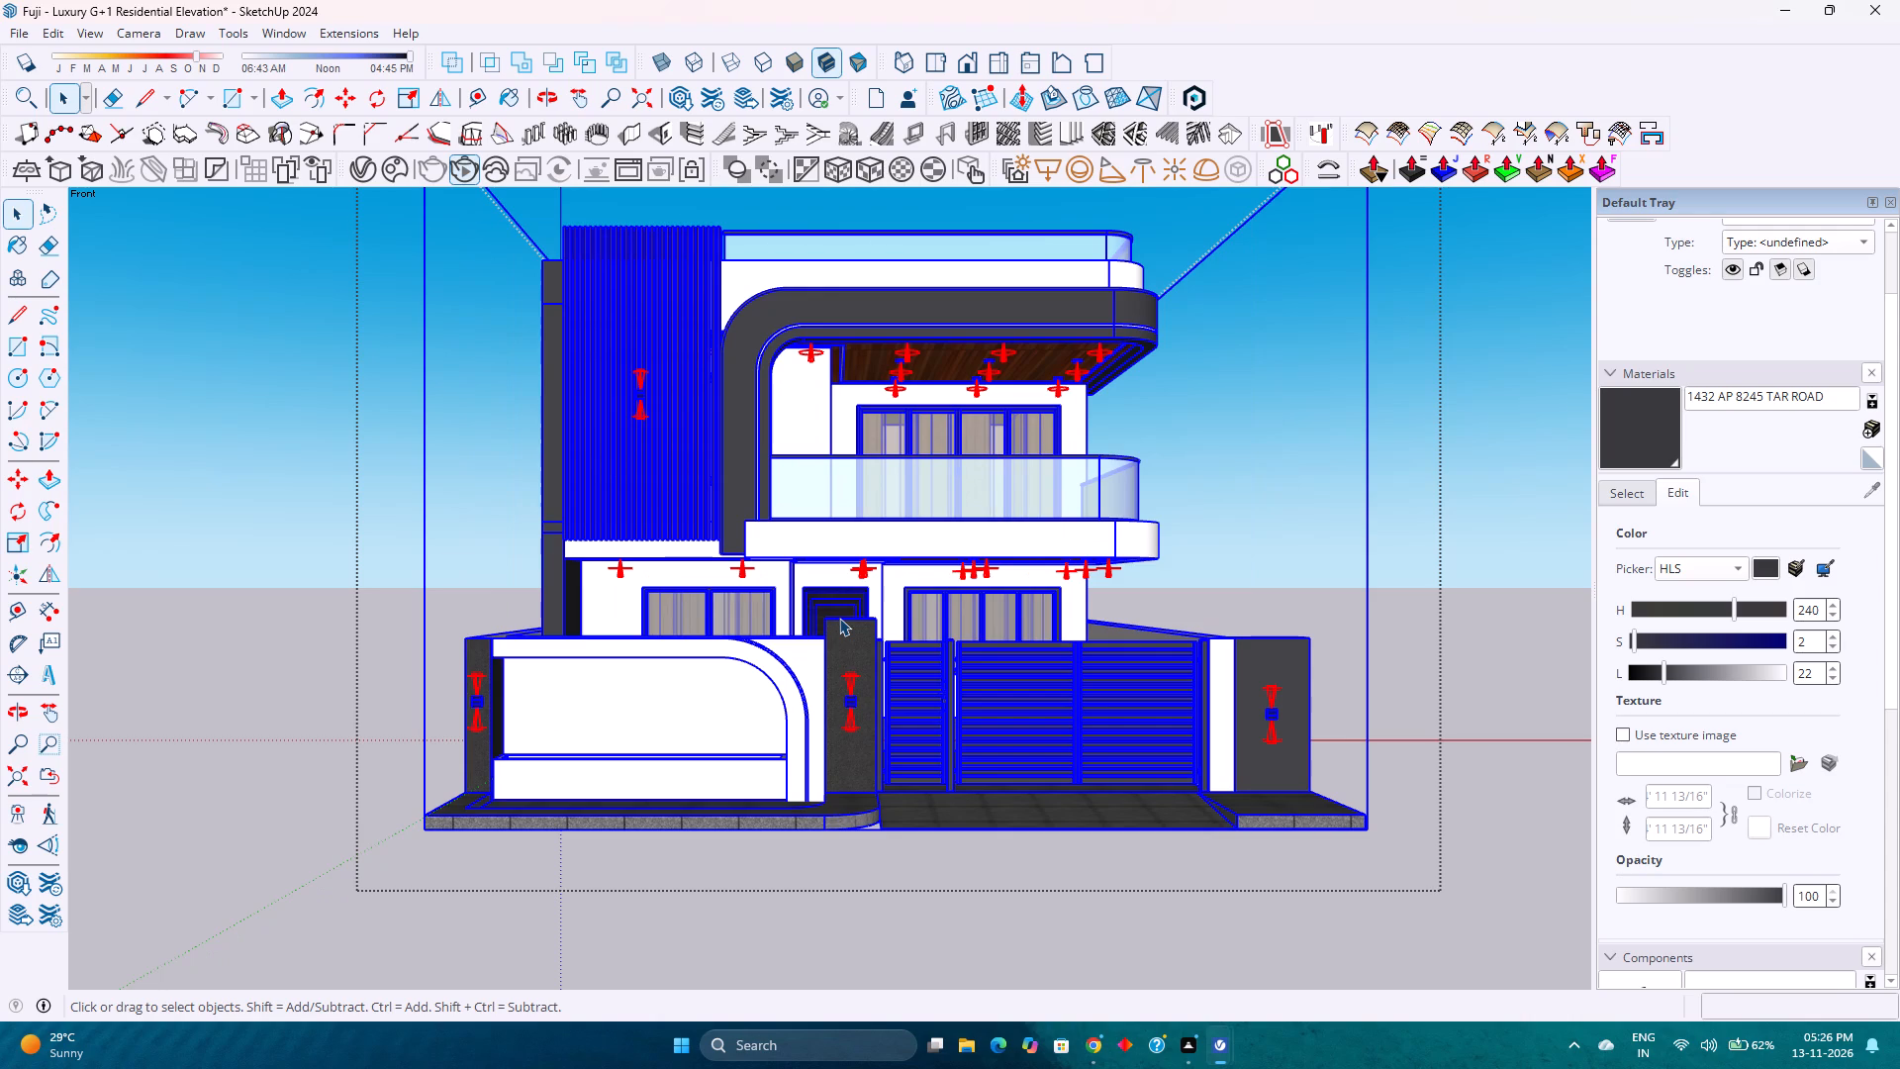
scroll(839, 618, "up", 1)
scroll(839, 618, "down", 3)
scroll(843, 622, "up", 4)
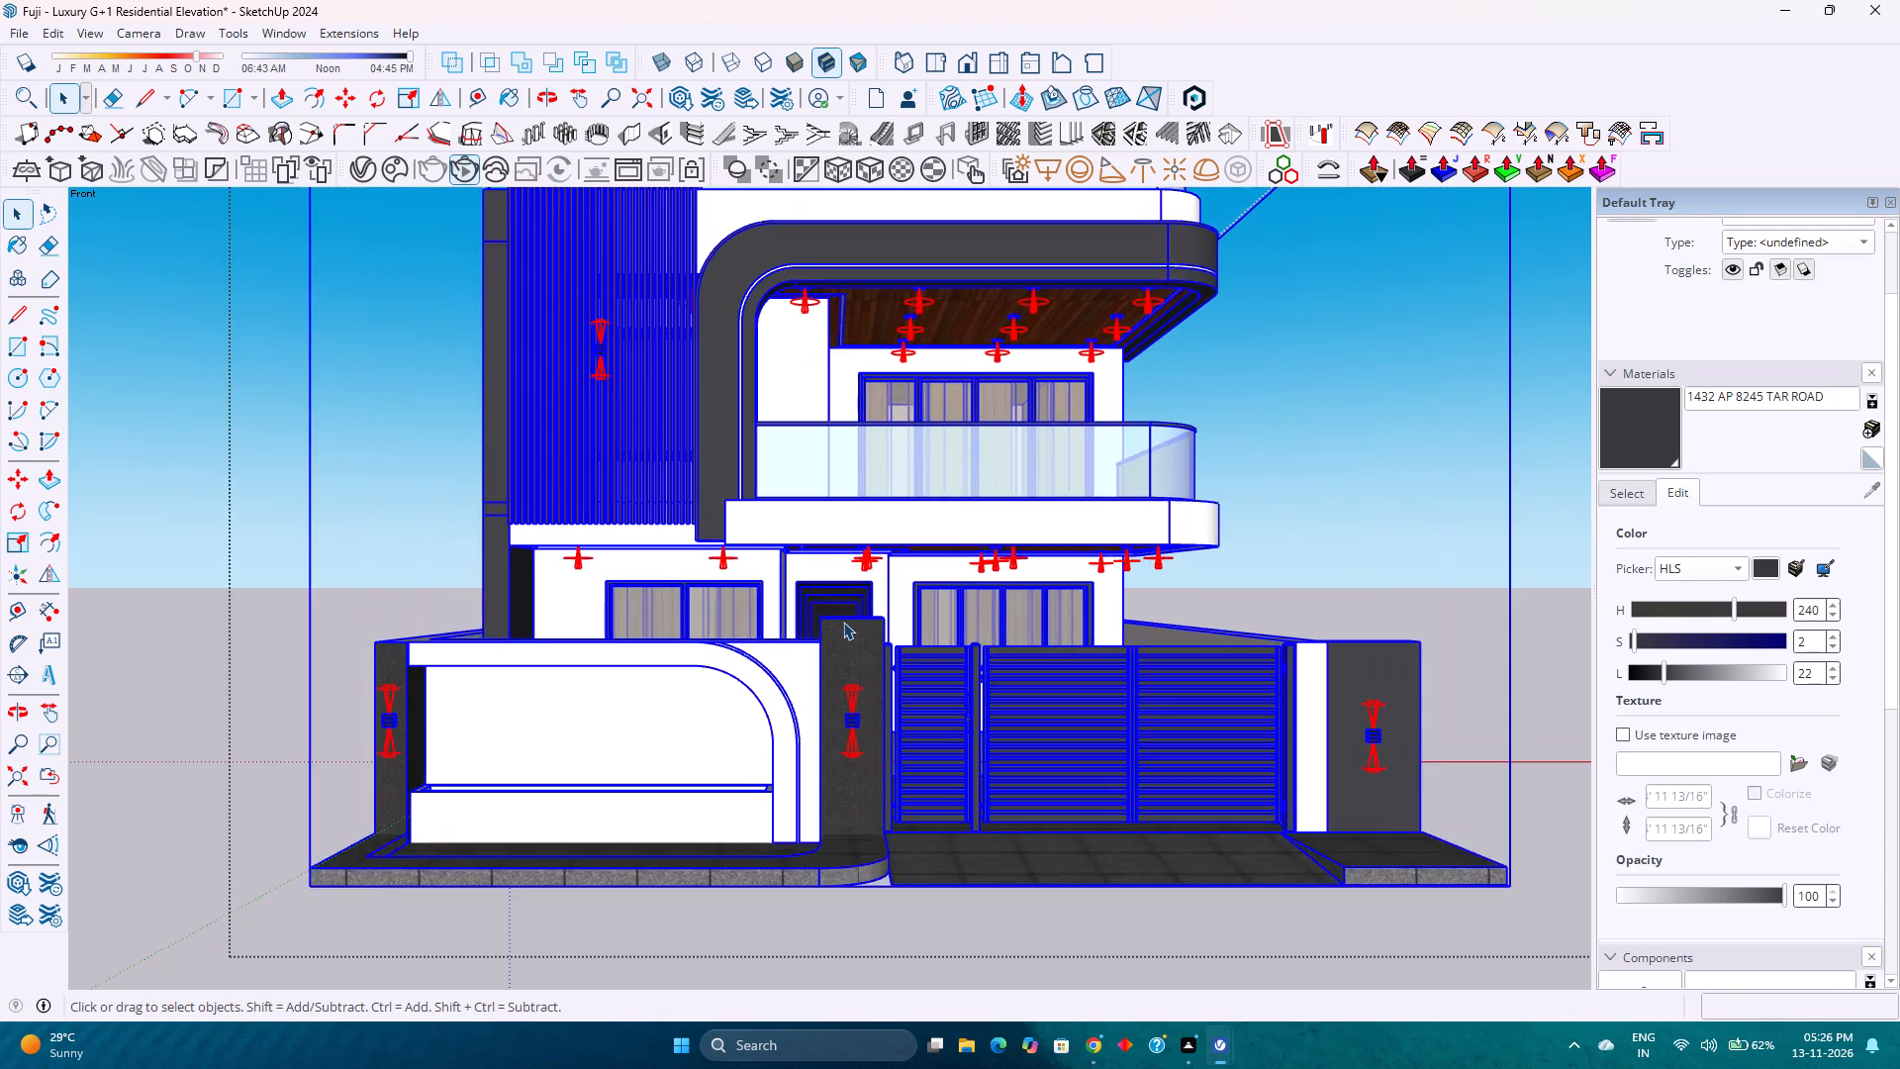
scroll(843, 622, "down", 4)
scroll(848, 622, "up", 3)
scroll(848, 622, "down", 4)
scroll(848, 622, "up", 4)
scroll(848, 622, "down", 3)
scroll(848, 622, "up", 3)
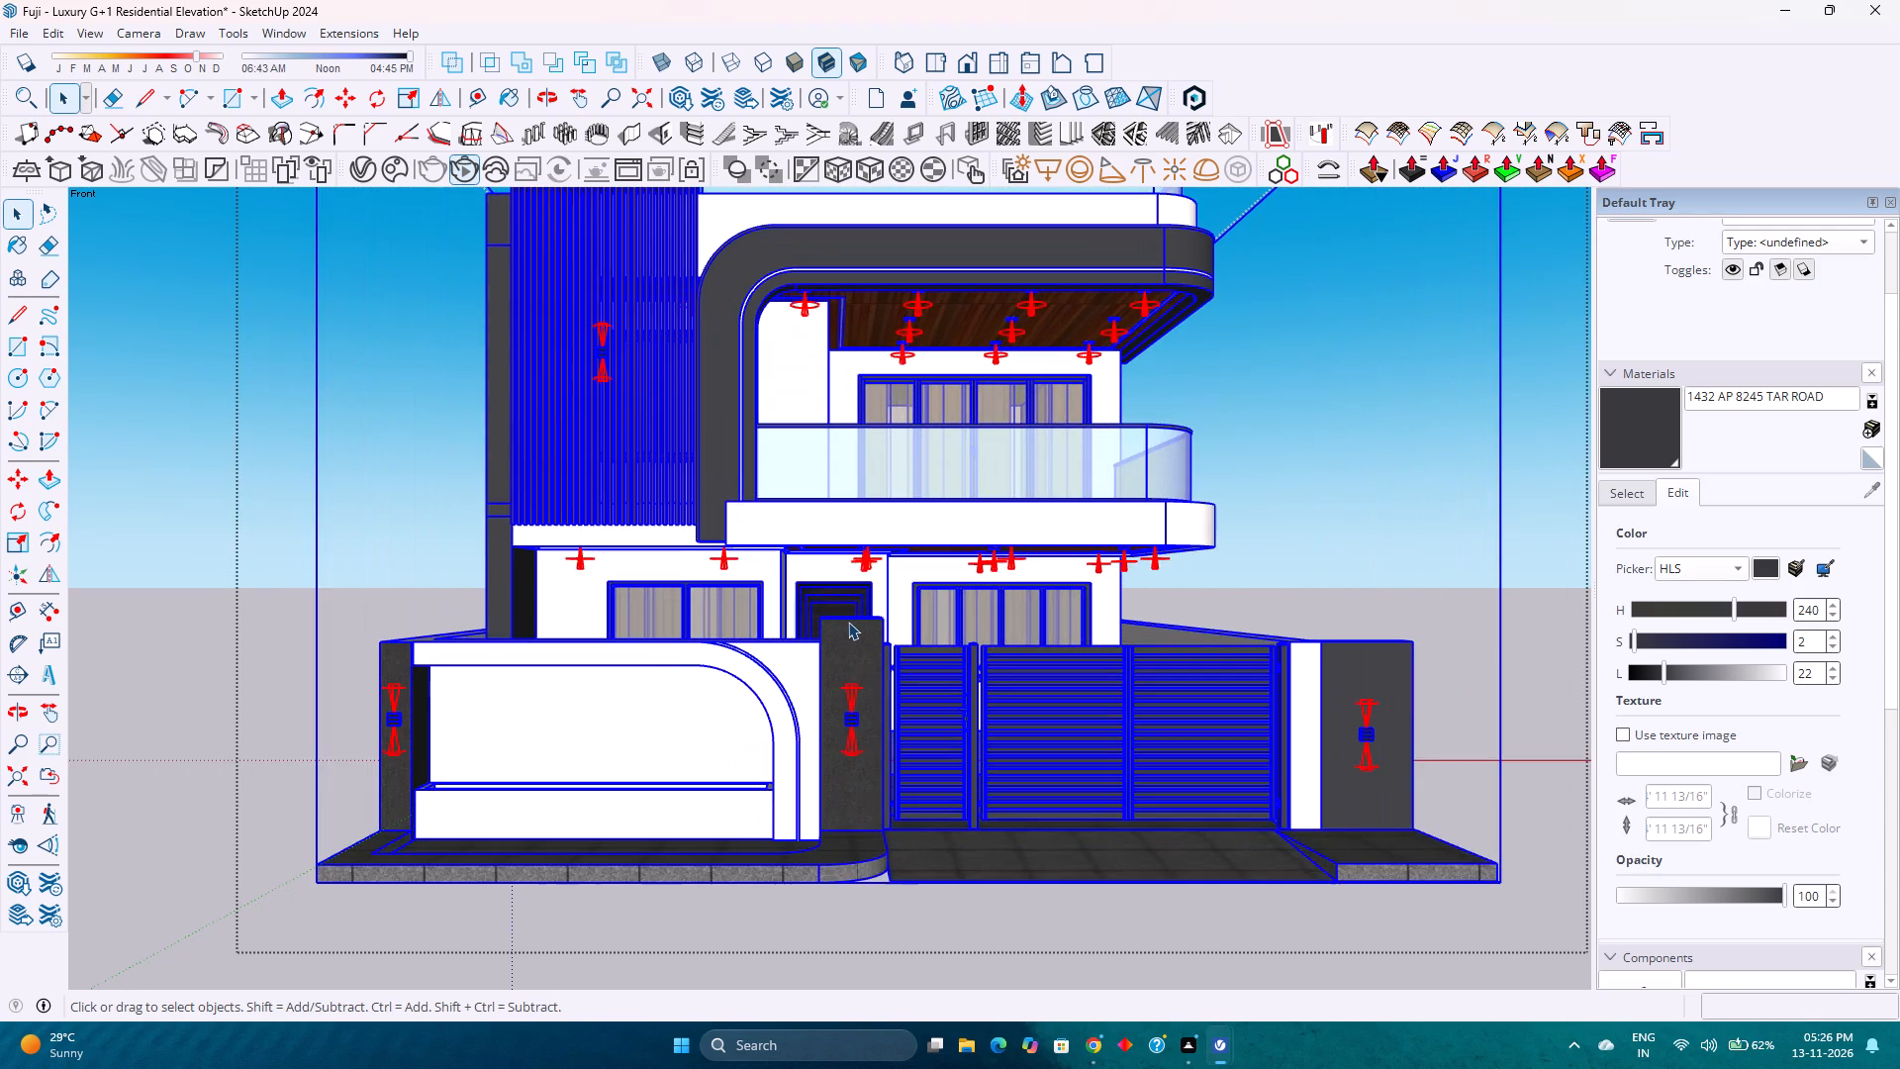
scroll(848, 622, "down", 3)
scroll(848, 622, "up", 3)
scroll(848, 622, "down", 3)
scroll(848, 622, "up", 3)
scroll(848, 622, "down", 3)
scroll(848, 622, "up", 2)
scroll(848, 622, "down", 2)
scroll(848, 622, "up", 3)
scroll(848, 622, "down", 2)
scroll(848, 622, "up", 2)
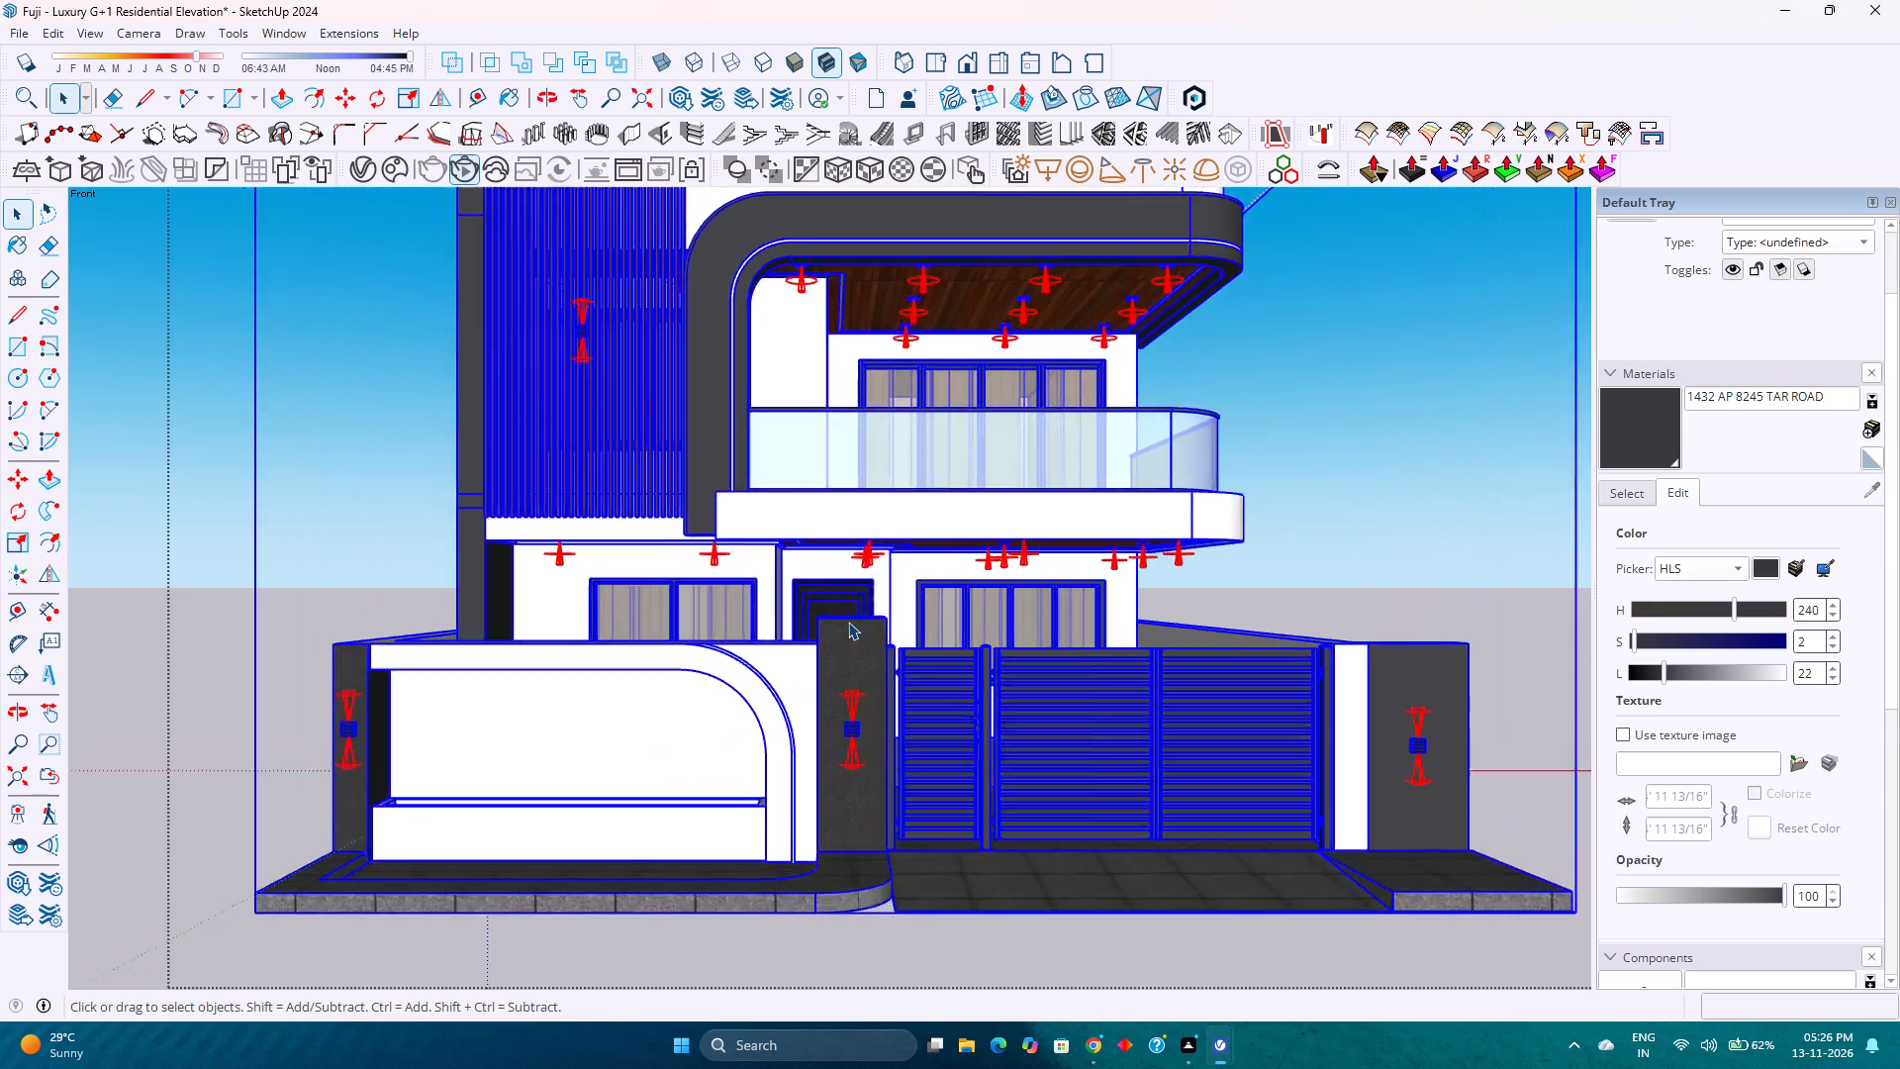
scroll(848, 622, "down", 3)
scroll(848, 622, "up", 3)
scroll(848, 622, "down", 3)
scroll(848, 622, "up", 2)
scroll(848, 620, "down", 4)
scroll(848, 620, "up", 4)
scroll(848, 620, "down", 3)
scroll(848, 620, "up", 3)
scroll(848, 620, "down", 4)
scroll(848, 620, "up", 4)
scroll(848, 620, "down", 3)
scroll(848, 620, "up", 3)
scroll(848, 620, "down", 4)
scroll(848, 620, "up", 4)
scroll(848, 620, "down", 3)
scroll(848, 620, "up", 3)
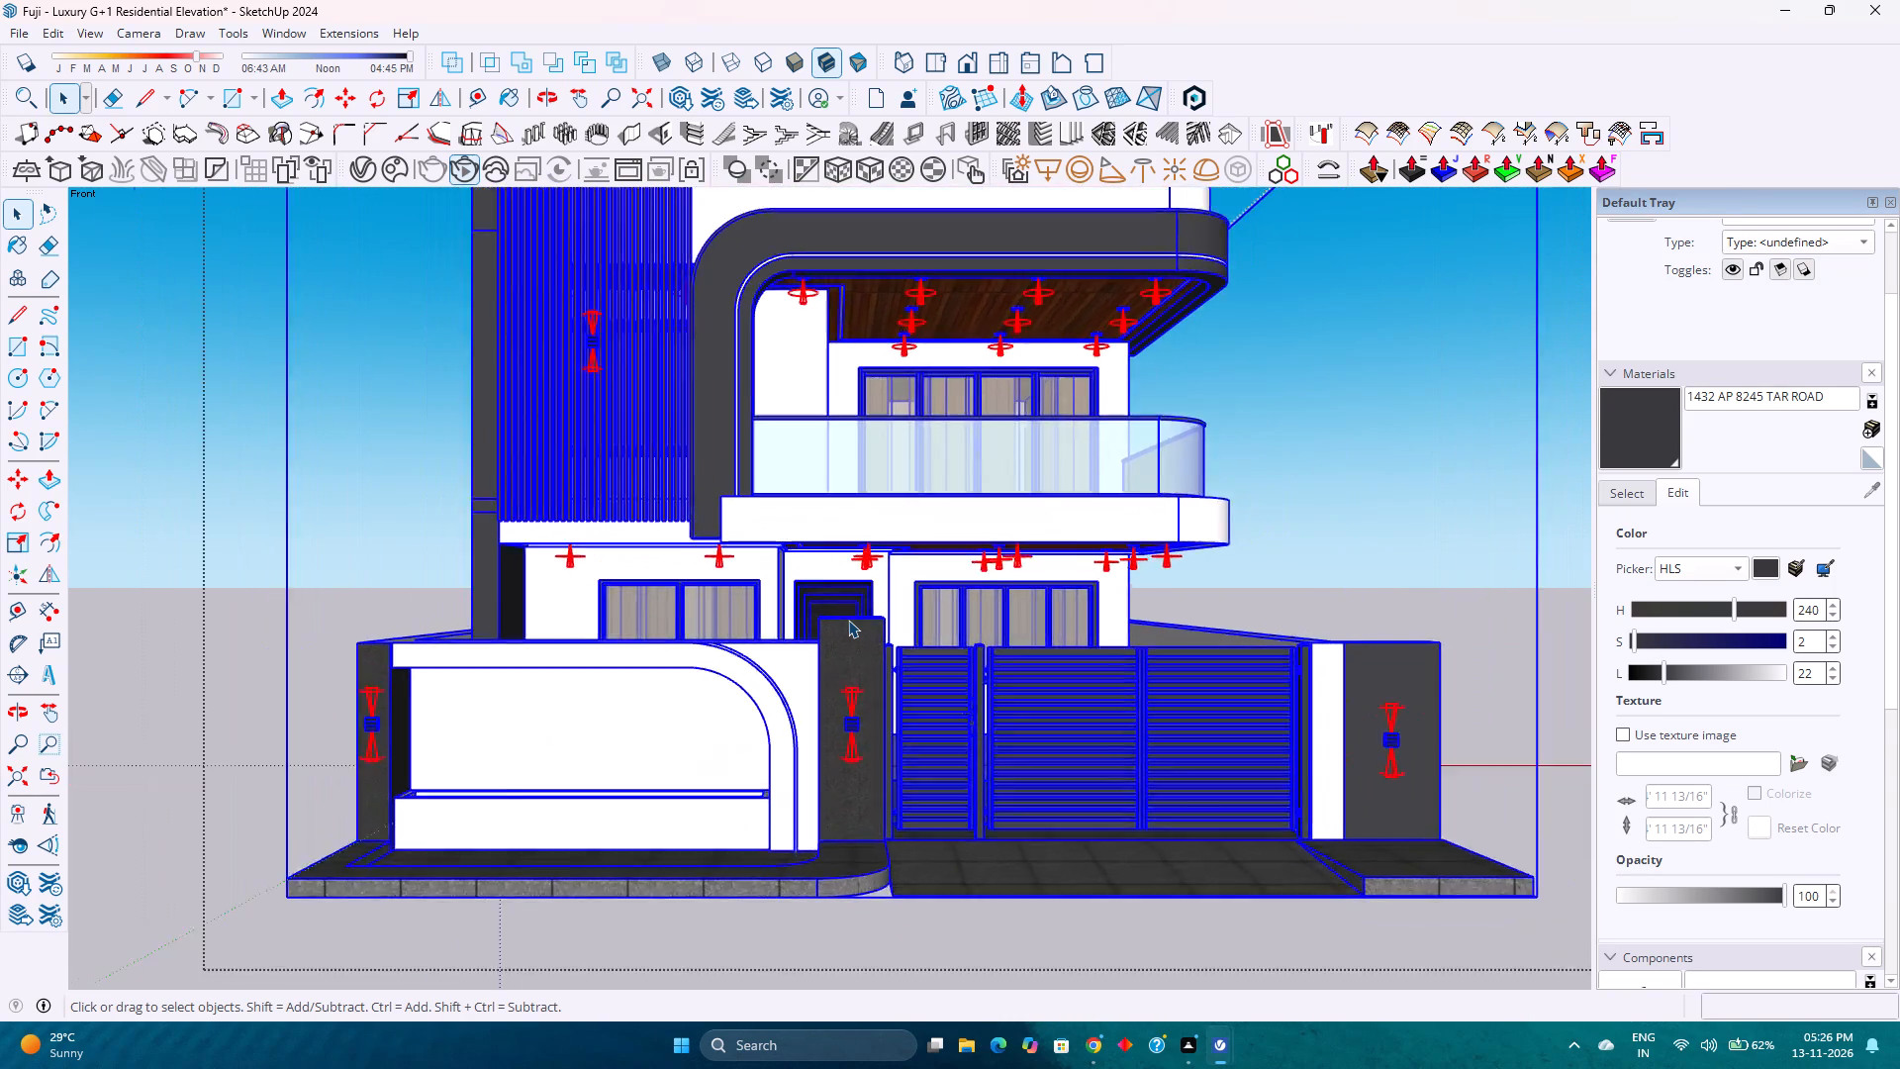
Examine the entrance pillar's wall light, the slatted gate, the glass balcony and the ground-floor ceiling spotlights from the front.
scroll(848, 620, "down", 3)
scroll(848, 620, "up", 3)
scroll(848, 620, "down", 3)
scroll(848, 620, "up", 3)
scroll(848, 620, "down", 3)
scroll(848, 620, "up", 3)
scroll(848, 620, "down", 3)
scroll(848, 620, "up", 3)
scroll(848, 620, "down", 3)
scroll(848, 620, "up", 3)
scroll(848, 620, "down", 3)
scroll(848, 620, "up", 3)
scroll(848, 620, "down", 3)
scroll(848, 620, "up", 3)
scroll(848, 620, "down", 3)
scroll(848, 620, "up", 3)
scroll(848, 620, "down", 4)
scroll(848, 620, "up", 4)
scroll(848, 620, "down", 3)
scroll(848, 620, "up", 2)
scroll(848, 620, "down", 6)
scroll(848, 620, "up", 7)
scroll(848, 620, "down", 1)
scroll(848, 620, "up", 1)
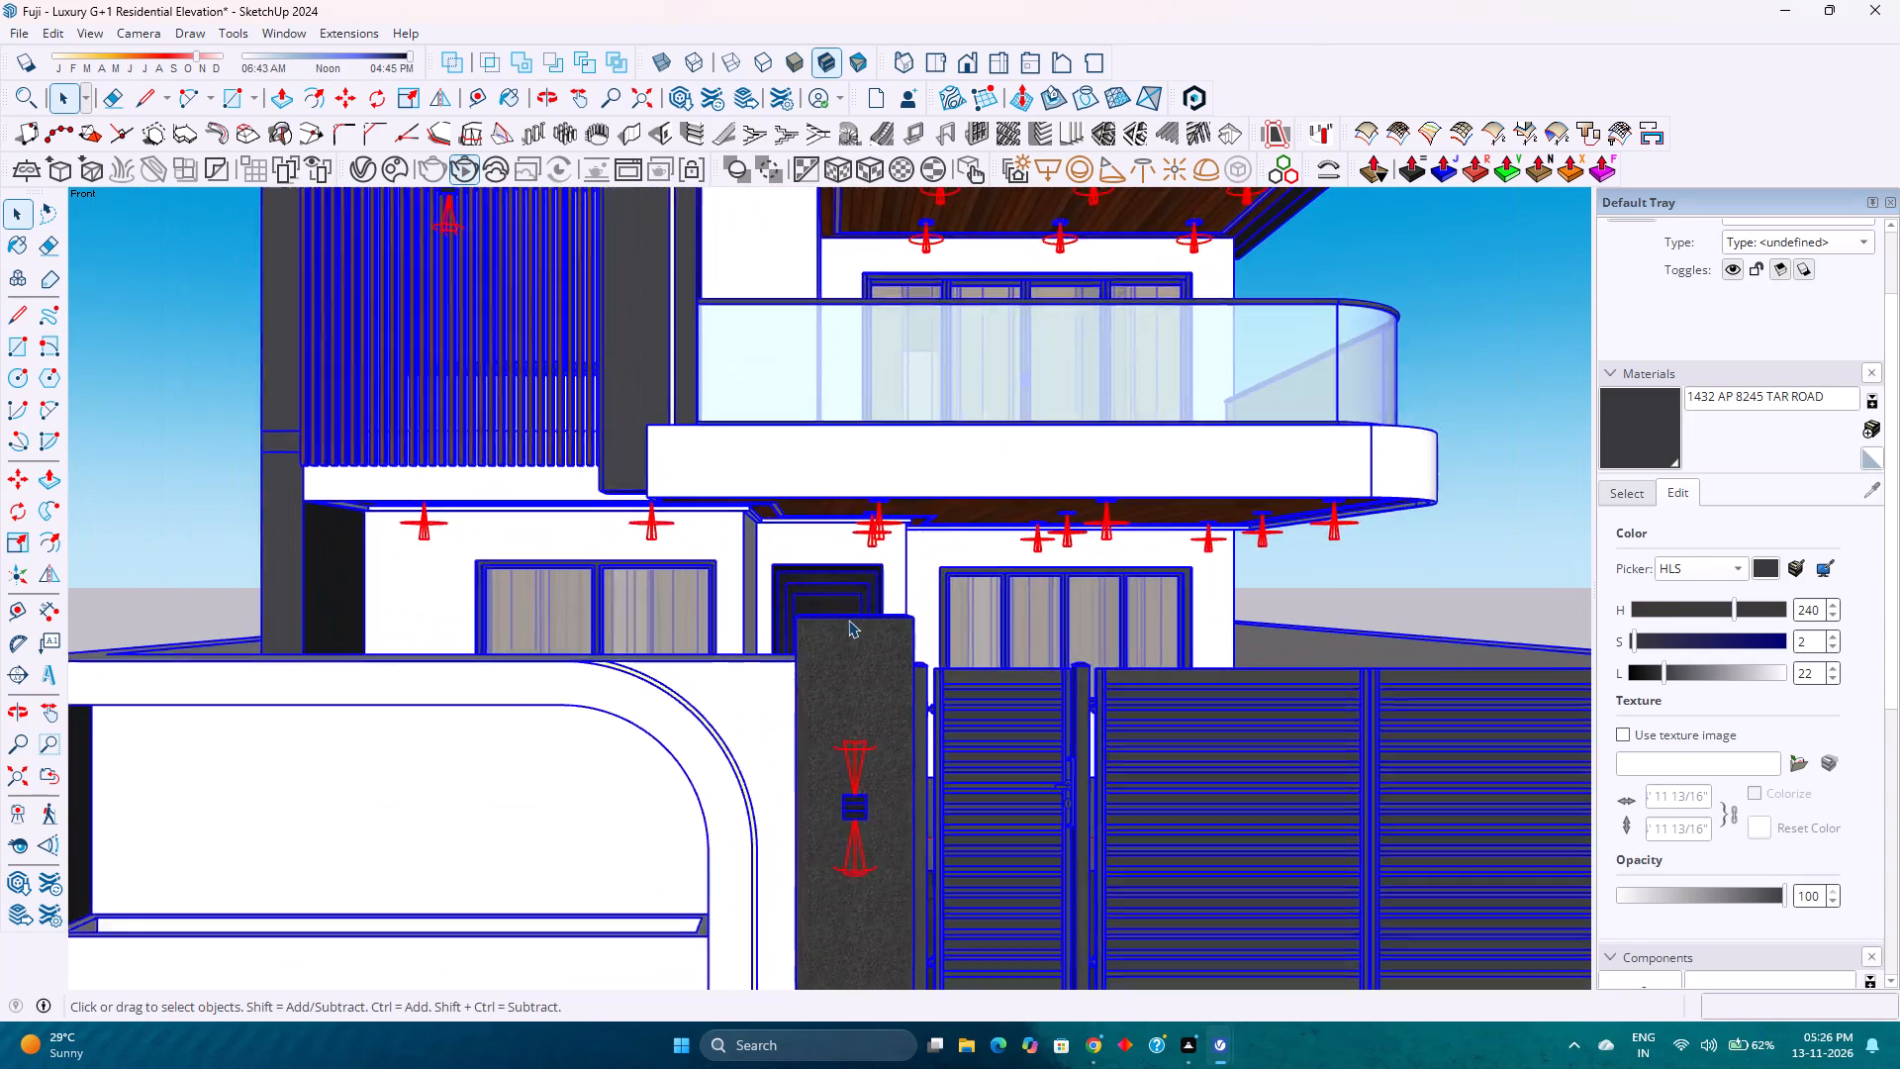
scroll(848, 620, "up", 2)
scroll(848, 620, "down", 3)
scroll(848, 620, "up", 2)
scroll(848, 620, "down", 3)
scroll(848, 620, "up", 3)
scroll(848, 620, "down", 3)
scroll(848, 620, "up", 3)
scroll(848, 620, "down", 2)
scroll(848, 620, "up", 3)
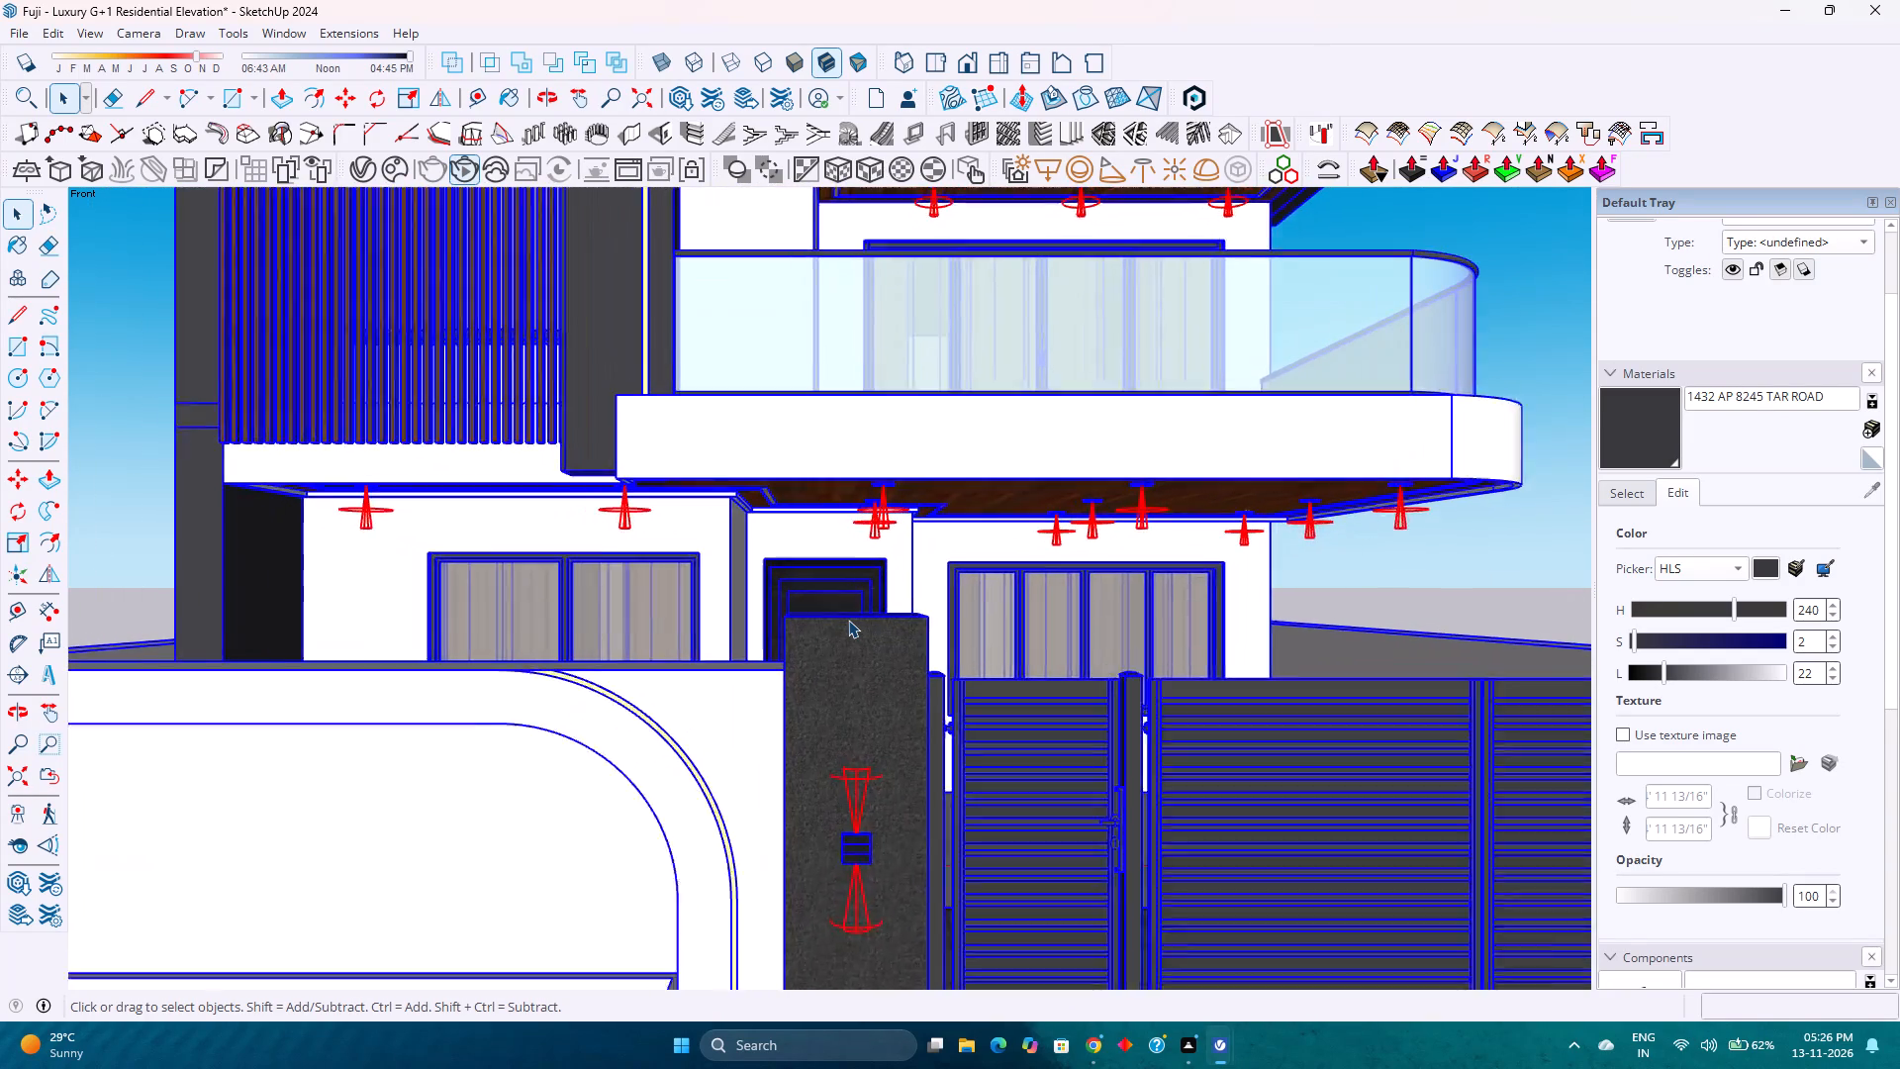
scroll(848, 620, "down", 1)
scroll(848, 620, "up", 2)
scroll(848, 620, "down", 4)
scroll(848, 620, "up", 2)
scroll(848, 620, "down", 4)
scroll(848, 620, "up", 3)
scroll(848, 620, "down", 3)
scroll(848, 620, "up", 2)
scroll(848, 620, "down", 1)
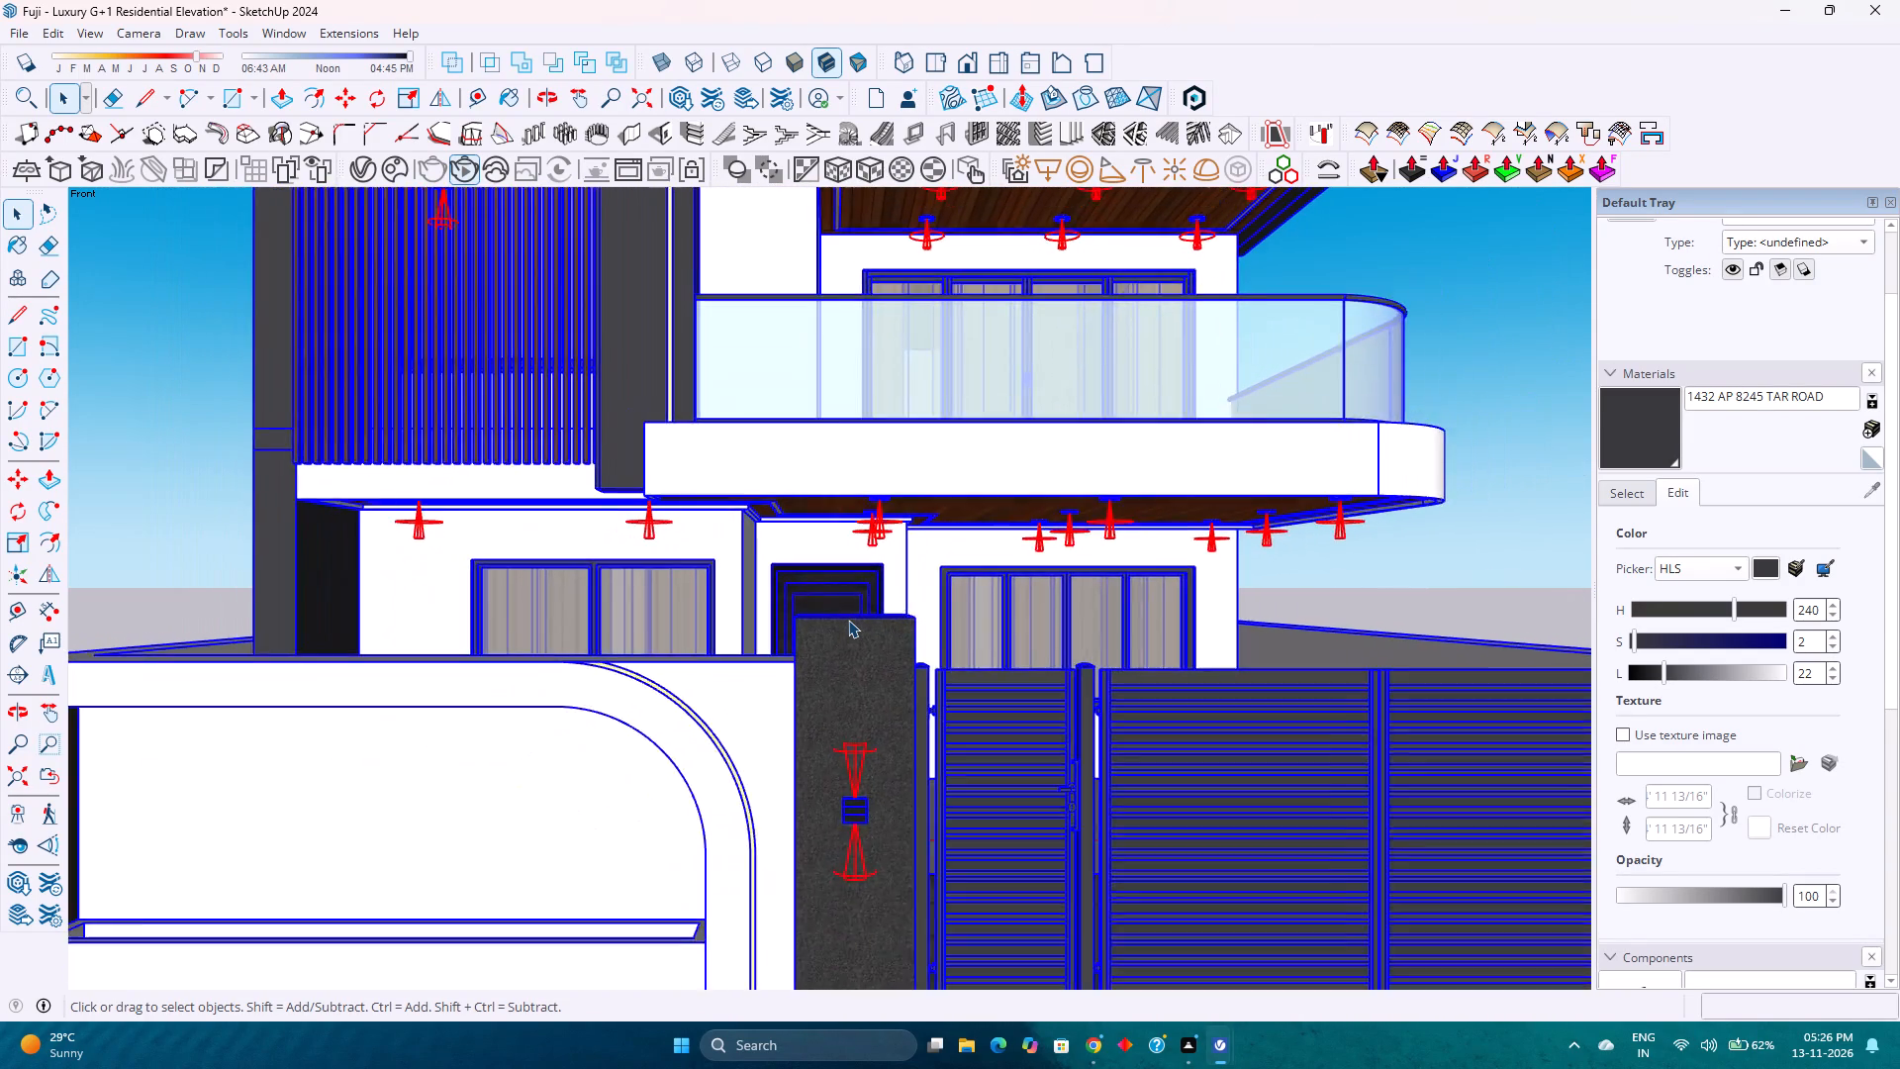
Examine the whole house's massing from a distance in the front view.
scroll(848, 620, "down", 1)
scroll(848, 620, "up", 3)
scroll(848, 620, "down", 9)
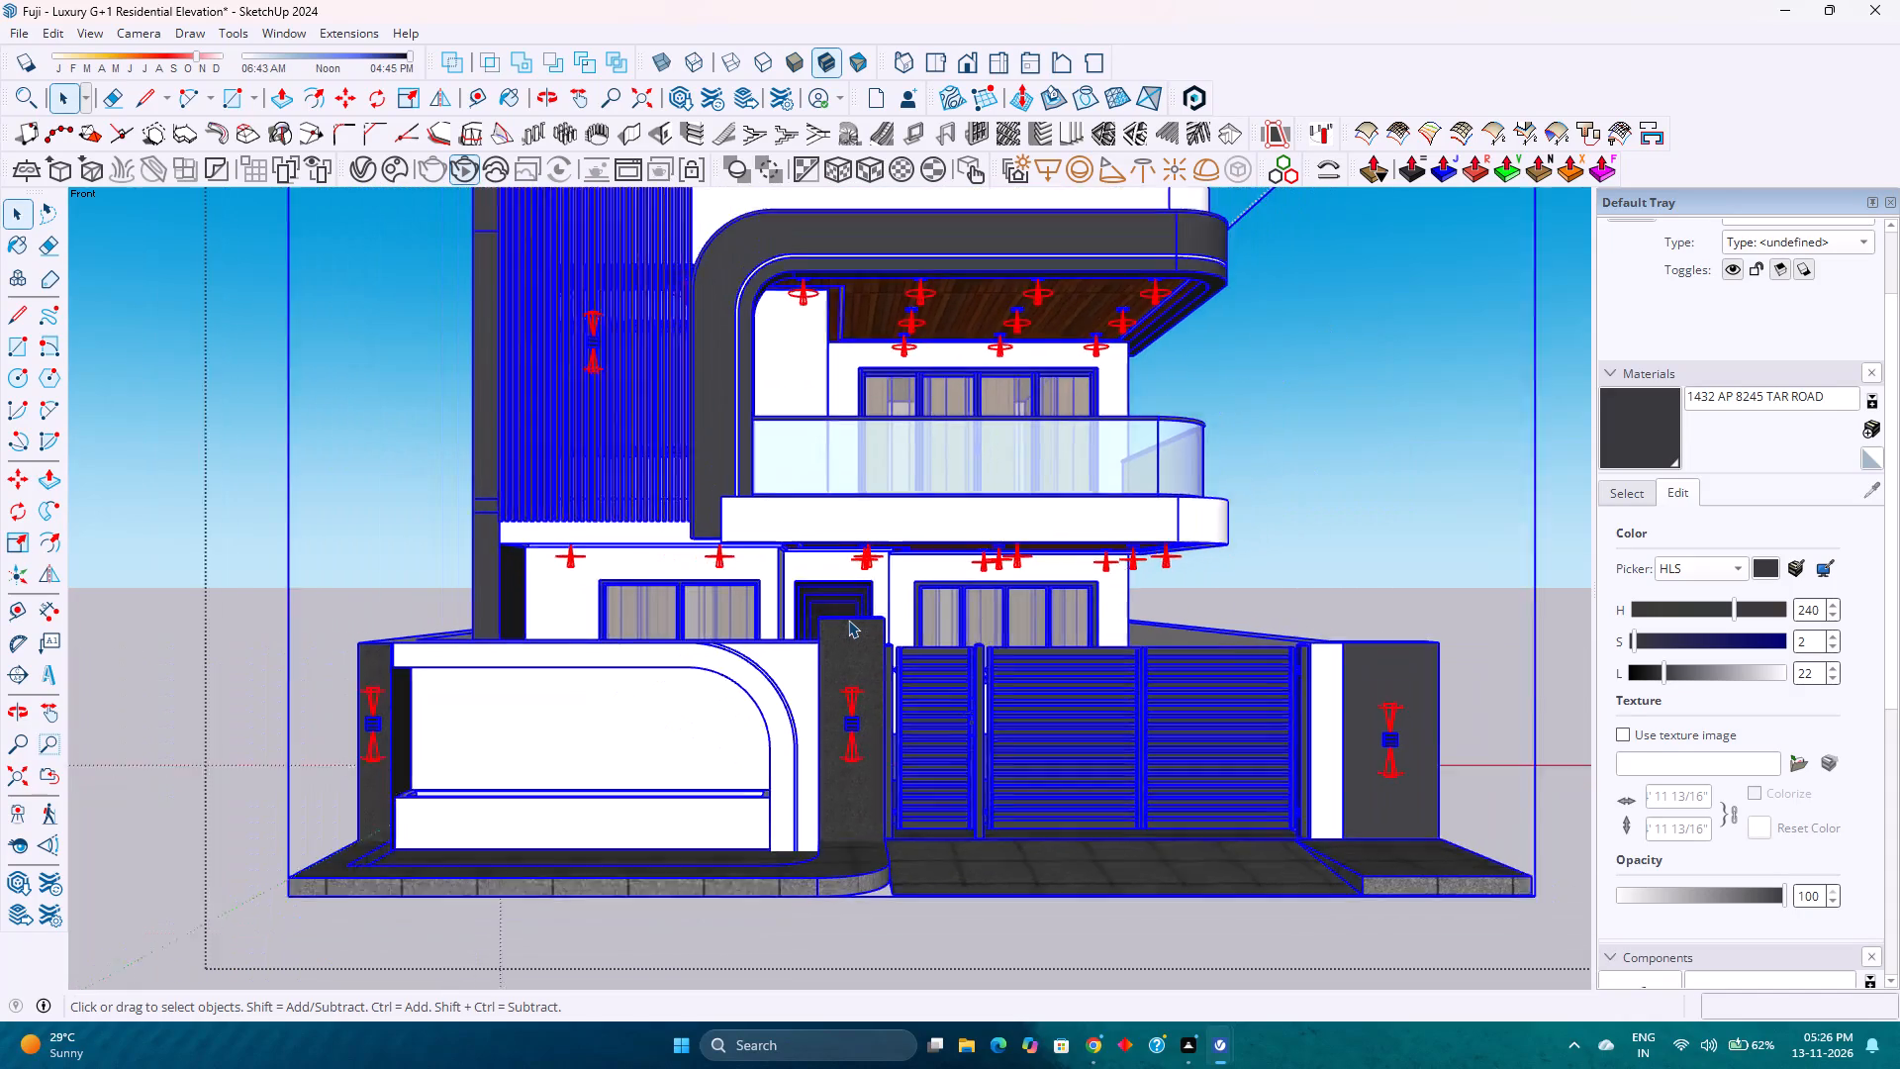
scroll(848, 620, "down", 14)
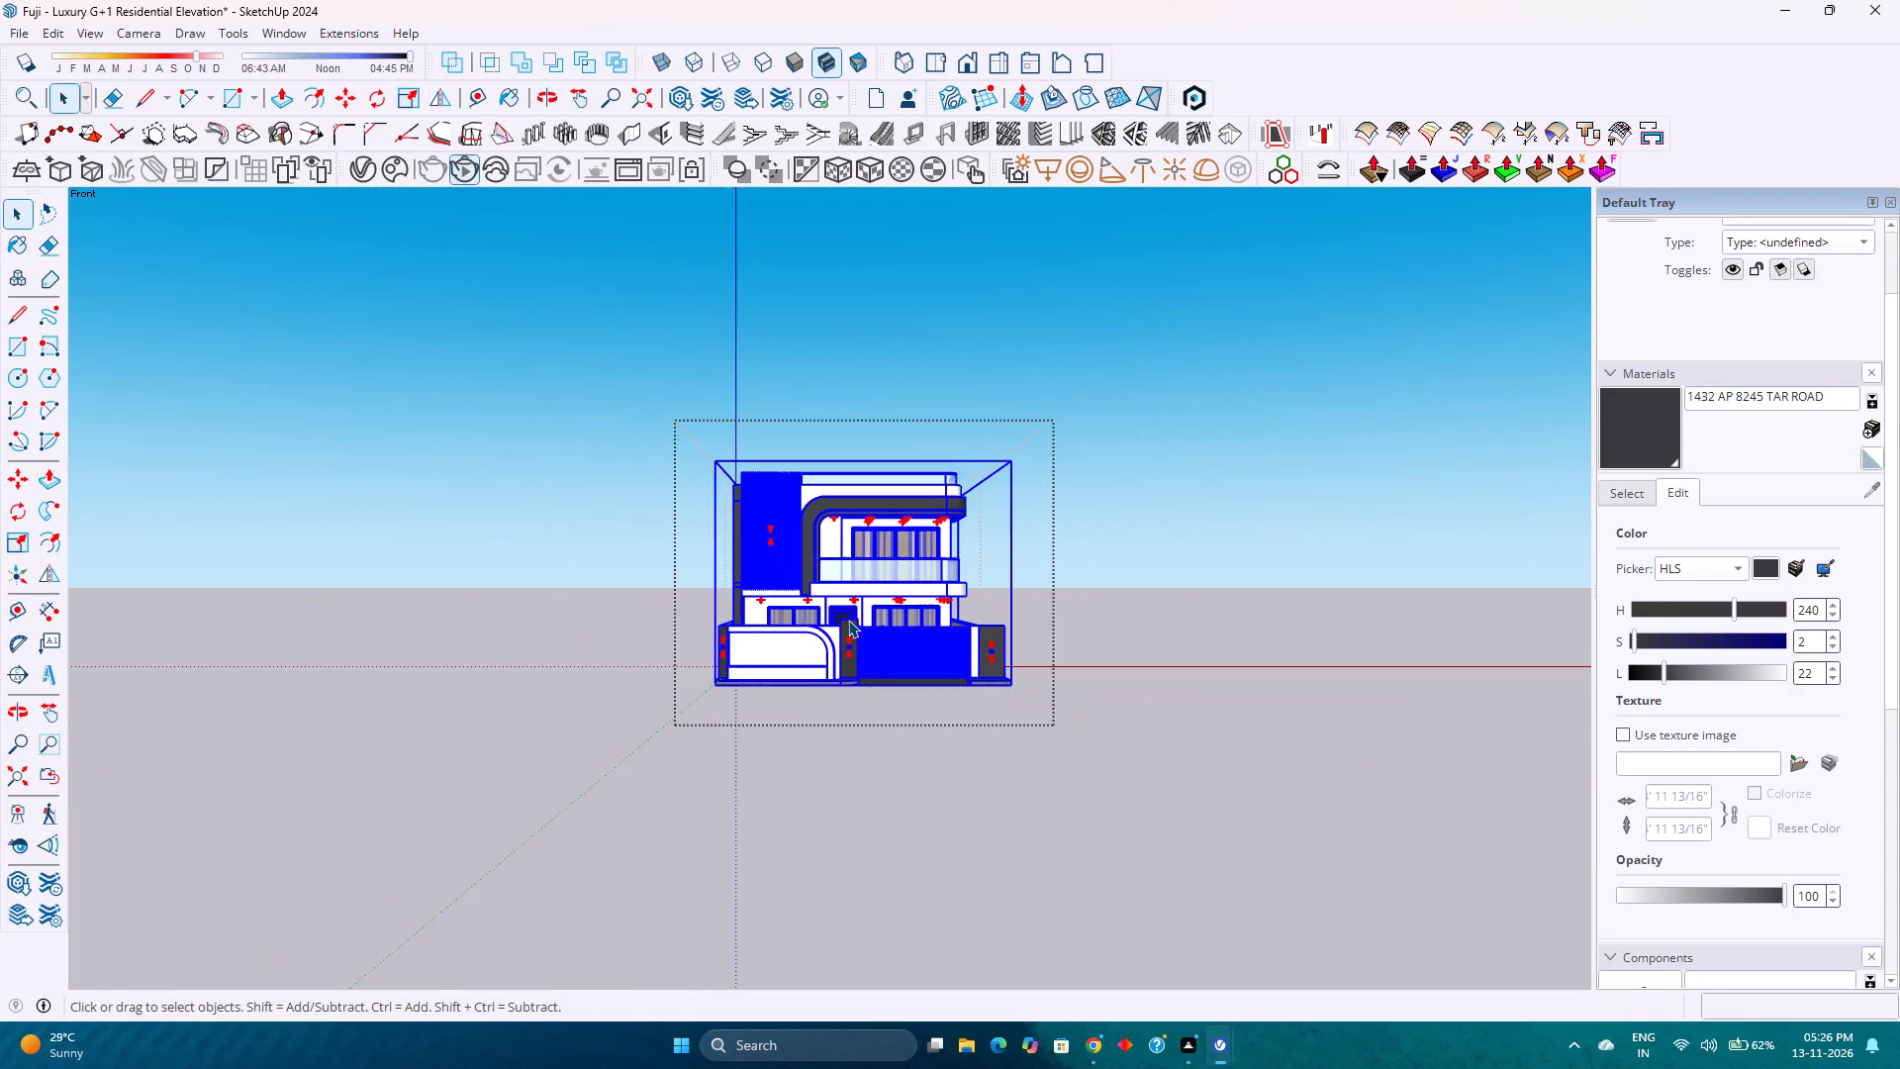
scroll(848, 620, "down", 2)
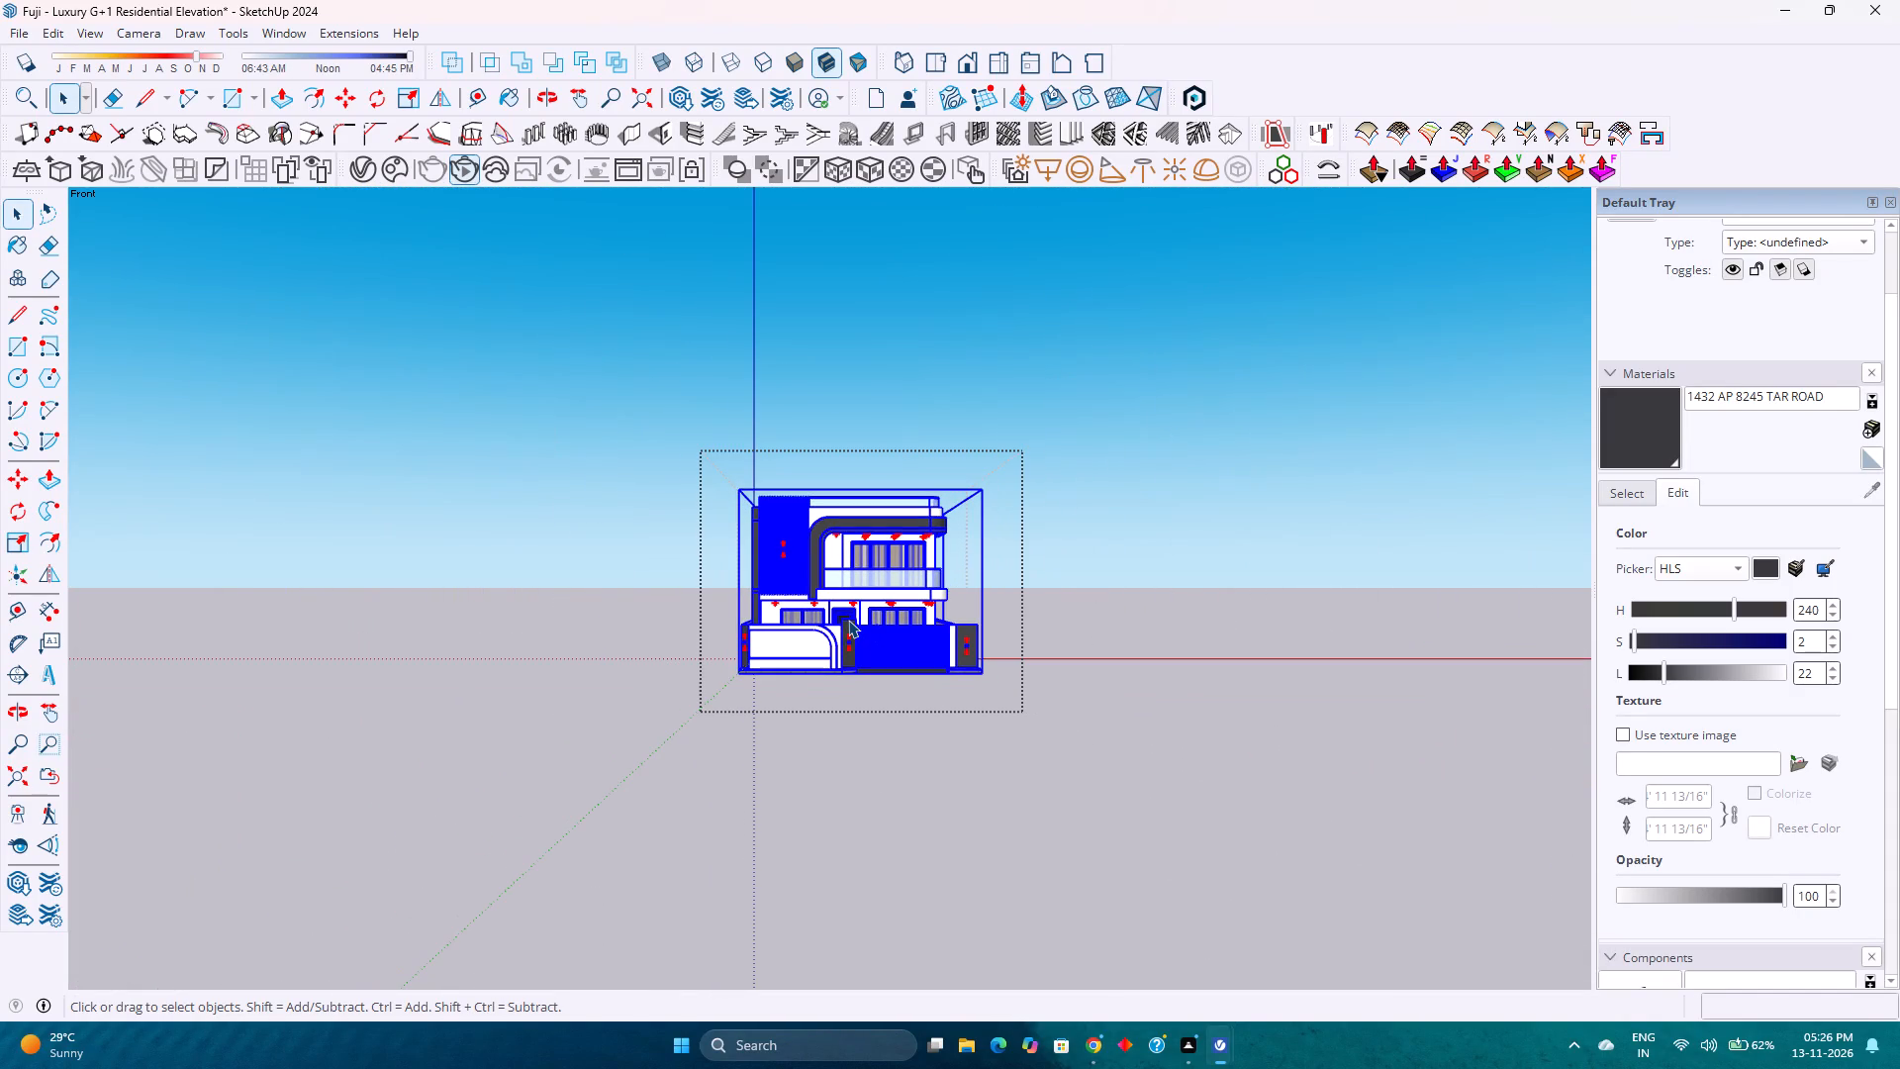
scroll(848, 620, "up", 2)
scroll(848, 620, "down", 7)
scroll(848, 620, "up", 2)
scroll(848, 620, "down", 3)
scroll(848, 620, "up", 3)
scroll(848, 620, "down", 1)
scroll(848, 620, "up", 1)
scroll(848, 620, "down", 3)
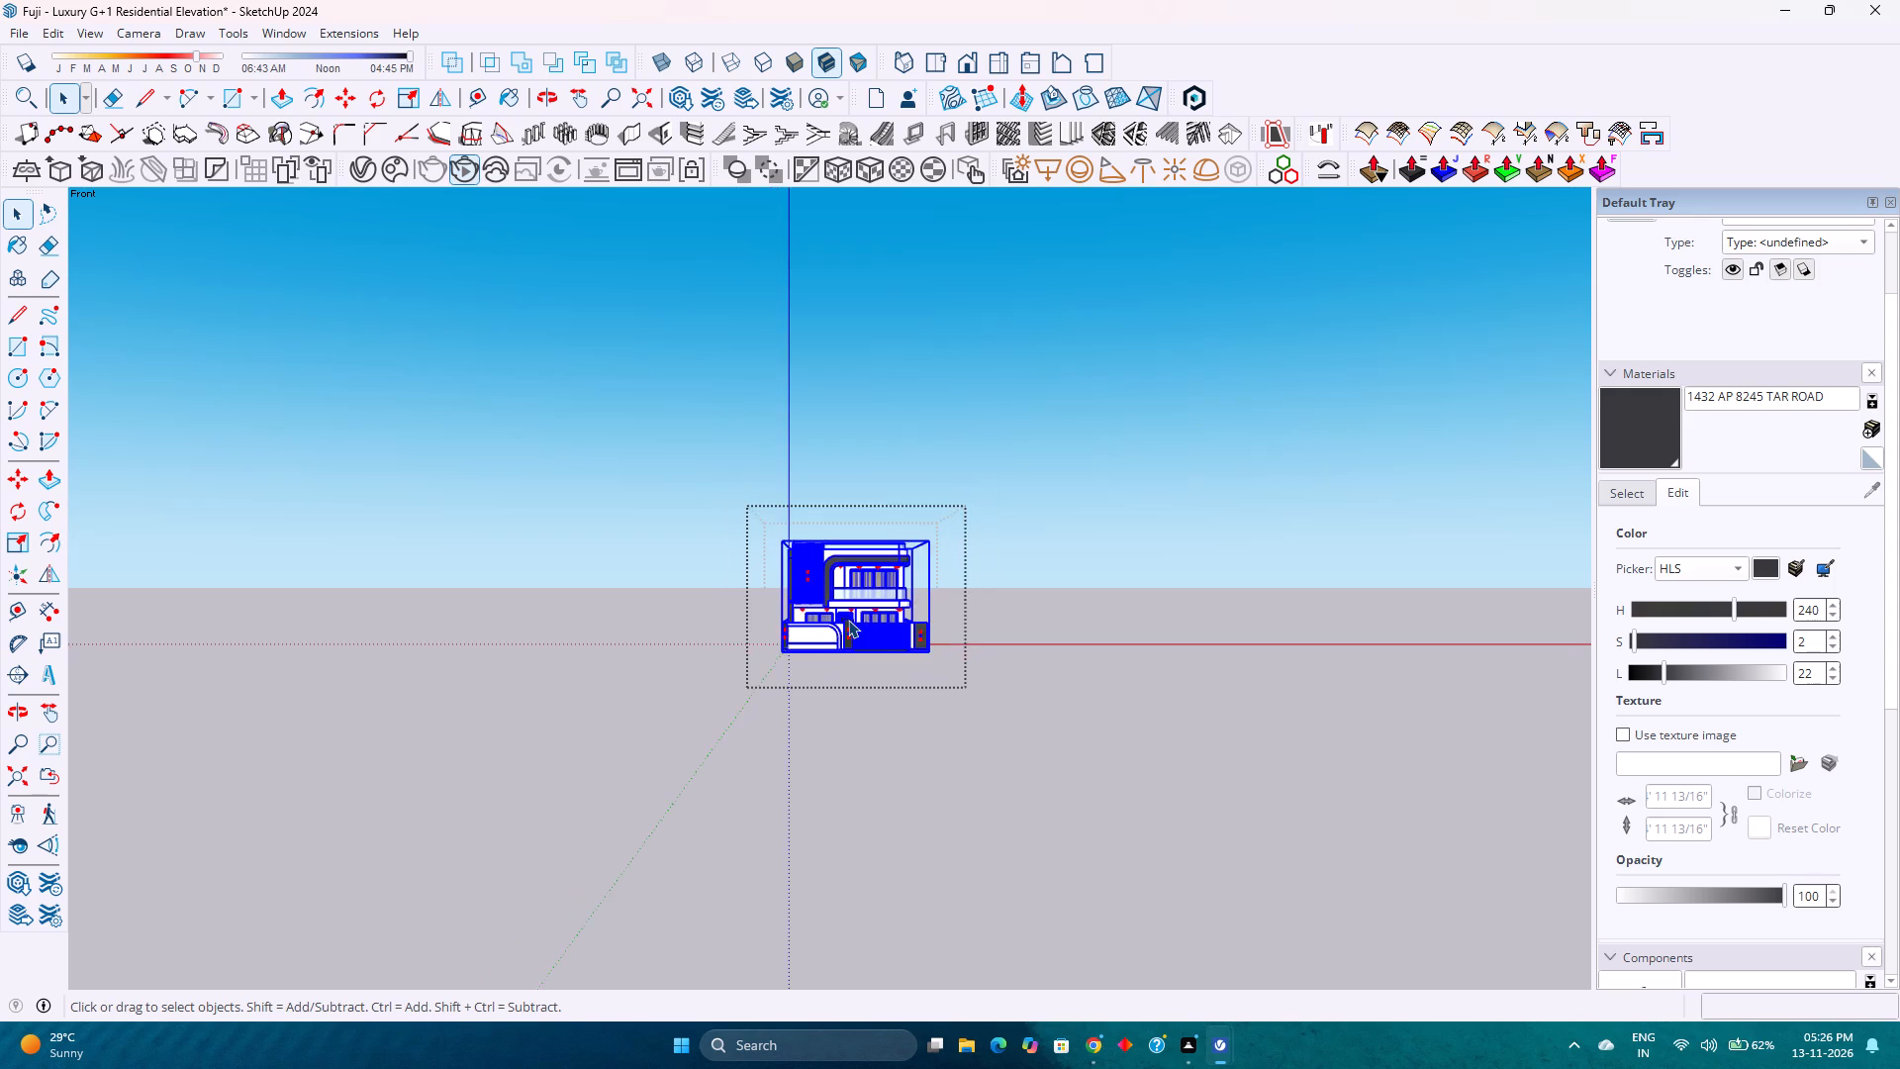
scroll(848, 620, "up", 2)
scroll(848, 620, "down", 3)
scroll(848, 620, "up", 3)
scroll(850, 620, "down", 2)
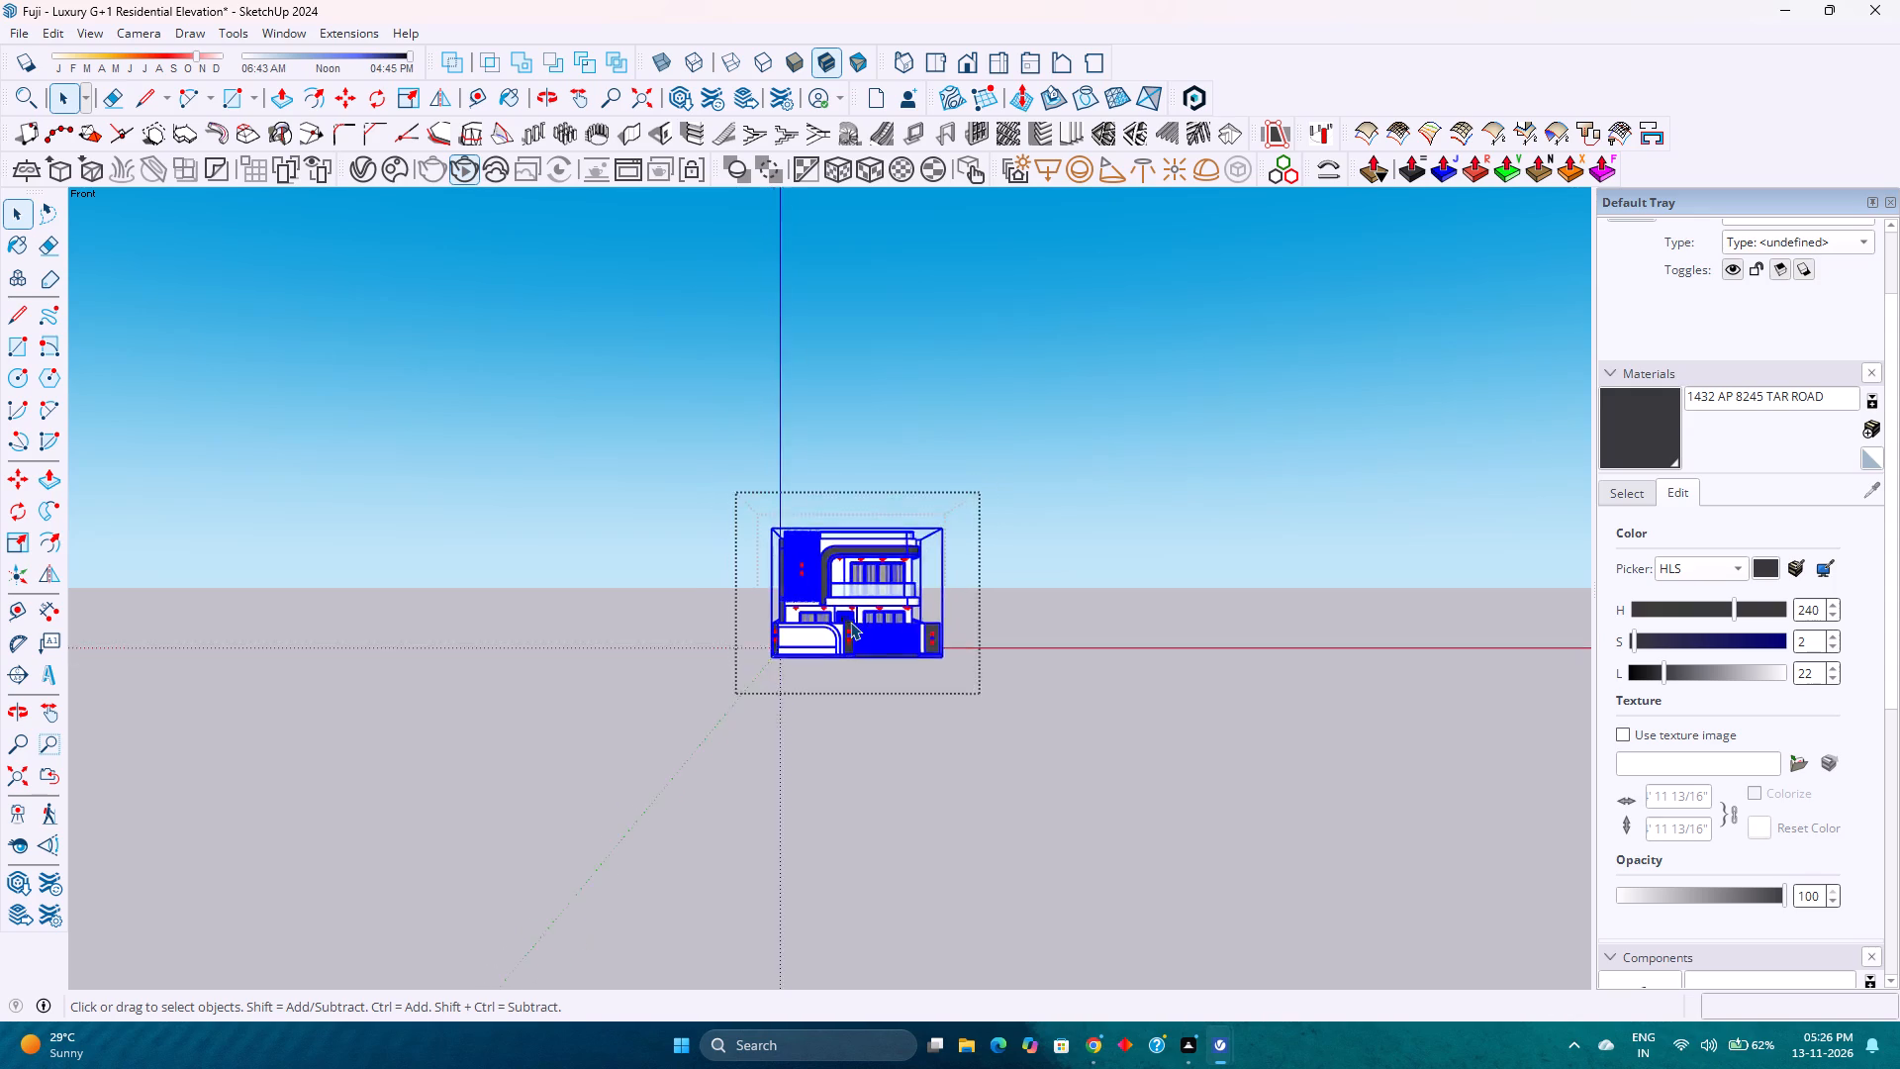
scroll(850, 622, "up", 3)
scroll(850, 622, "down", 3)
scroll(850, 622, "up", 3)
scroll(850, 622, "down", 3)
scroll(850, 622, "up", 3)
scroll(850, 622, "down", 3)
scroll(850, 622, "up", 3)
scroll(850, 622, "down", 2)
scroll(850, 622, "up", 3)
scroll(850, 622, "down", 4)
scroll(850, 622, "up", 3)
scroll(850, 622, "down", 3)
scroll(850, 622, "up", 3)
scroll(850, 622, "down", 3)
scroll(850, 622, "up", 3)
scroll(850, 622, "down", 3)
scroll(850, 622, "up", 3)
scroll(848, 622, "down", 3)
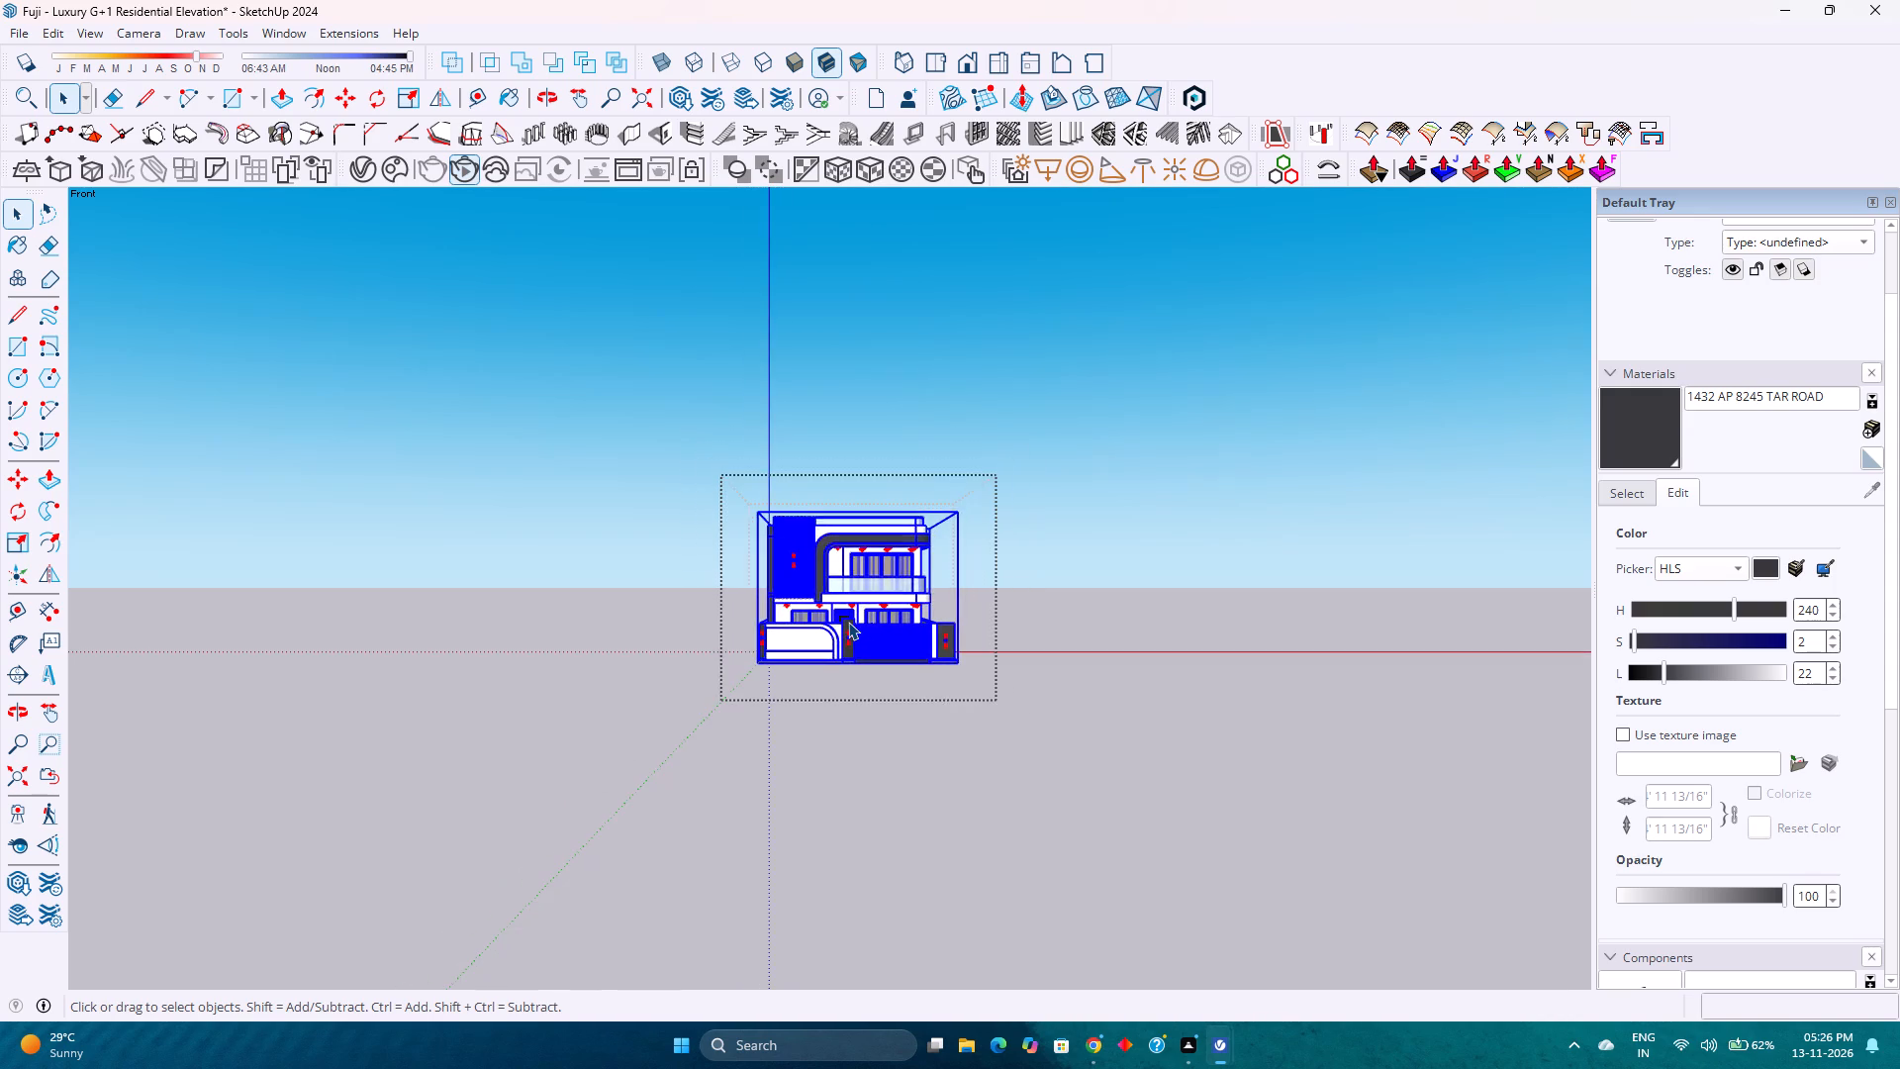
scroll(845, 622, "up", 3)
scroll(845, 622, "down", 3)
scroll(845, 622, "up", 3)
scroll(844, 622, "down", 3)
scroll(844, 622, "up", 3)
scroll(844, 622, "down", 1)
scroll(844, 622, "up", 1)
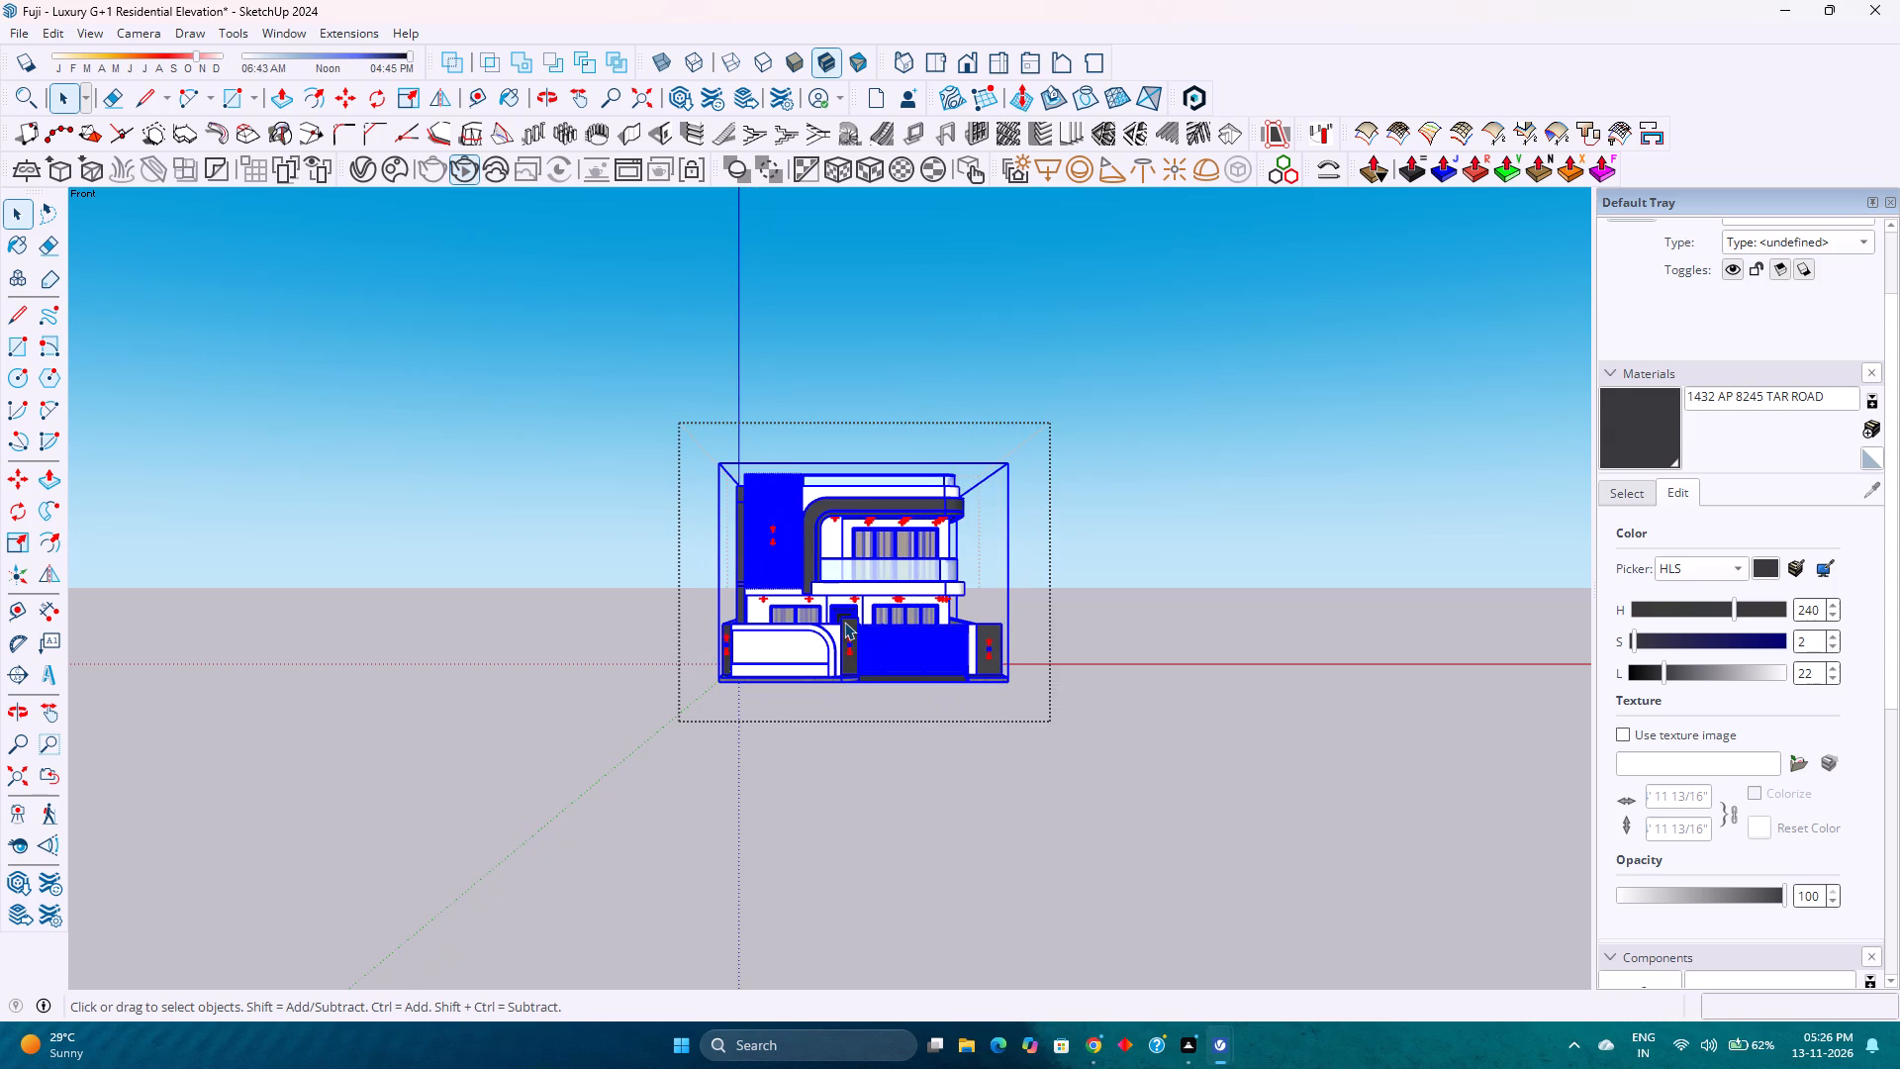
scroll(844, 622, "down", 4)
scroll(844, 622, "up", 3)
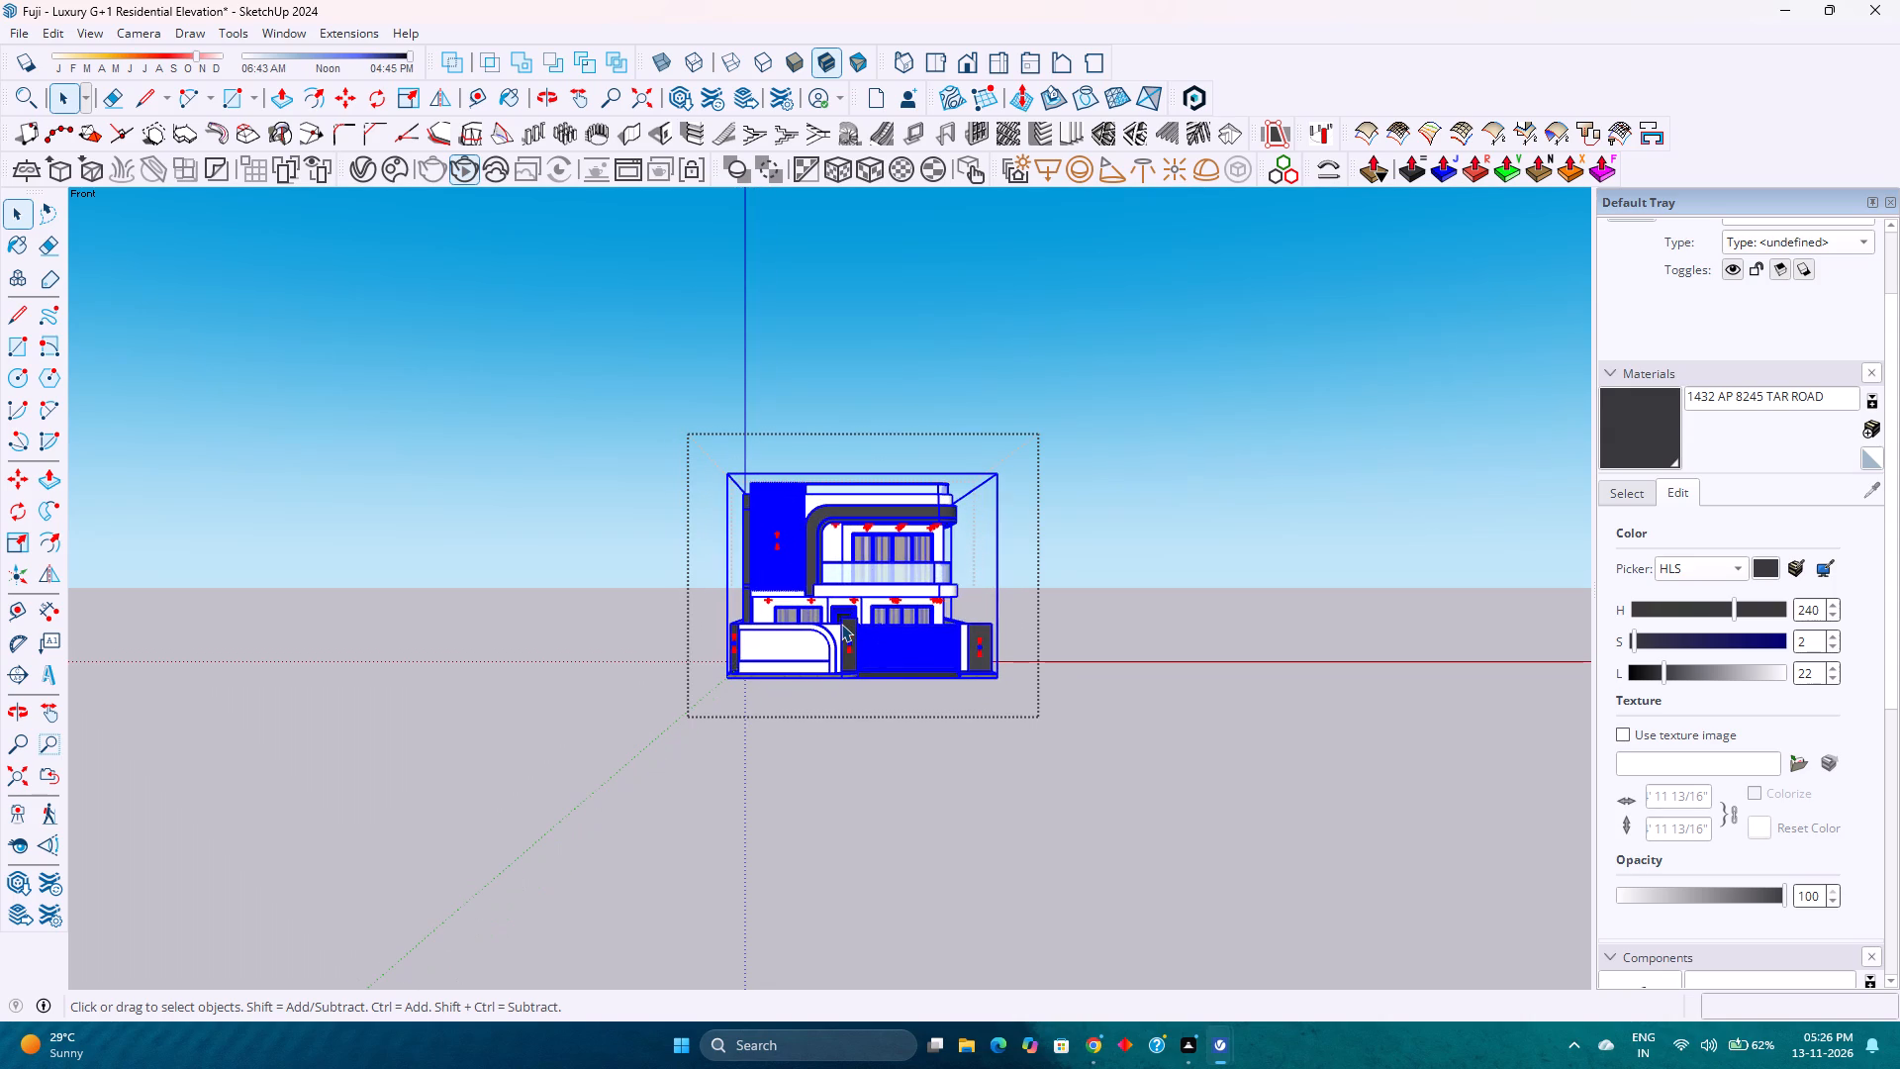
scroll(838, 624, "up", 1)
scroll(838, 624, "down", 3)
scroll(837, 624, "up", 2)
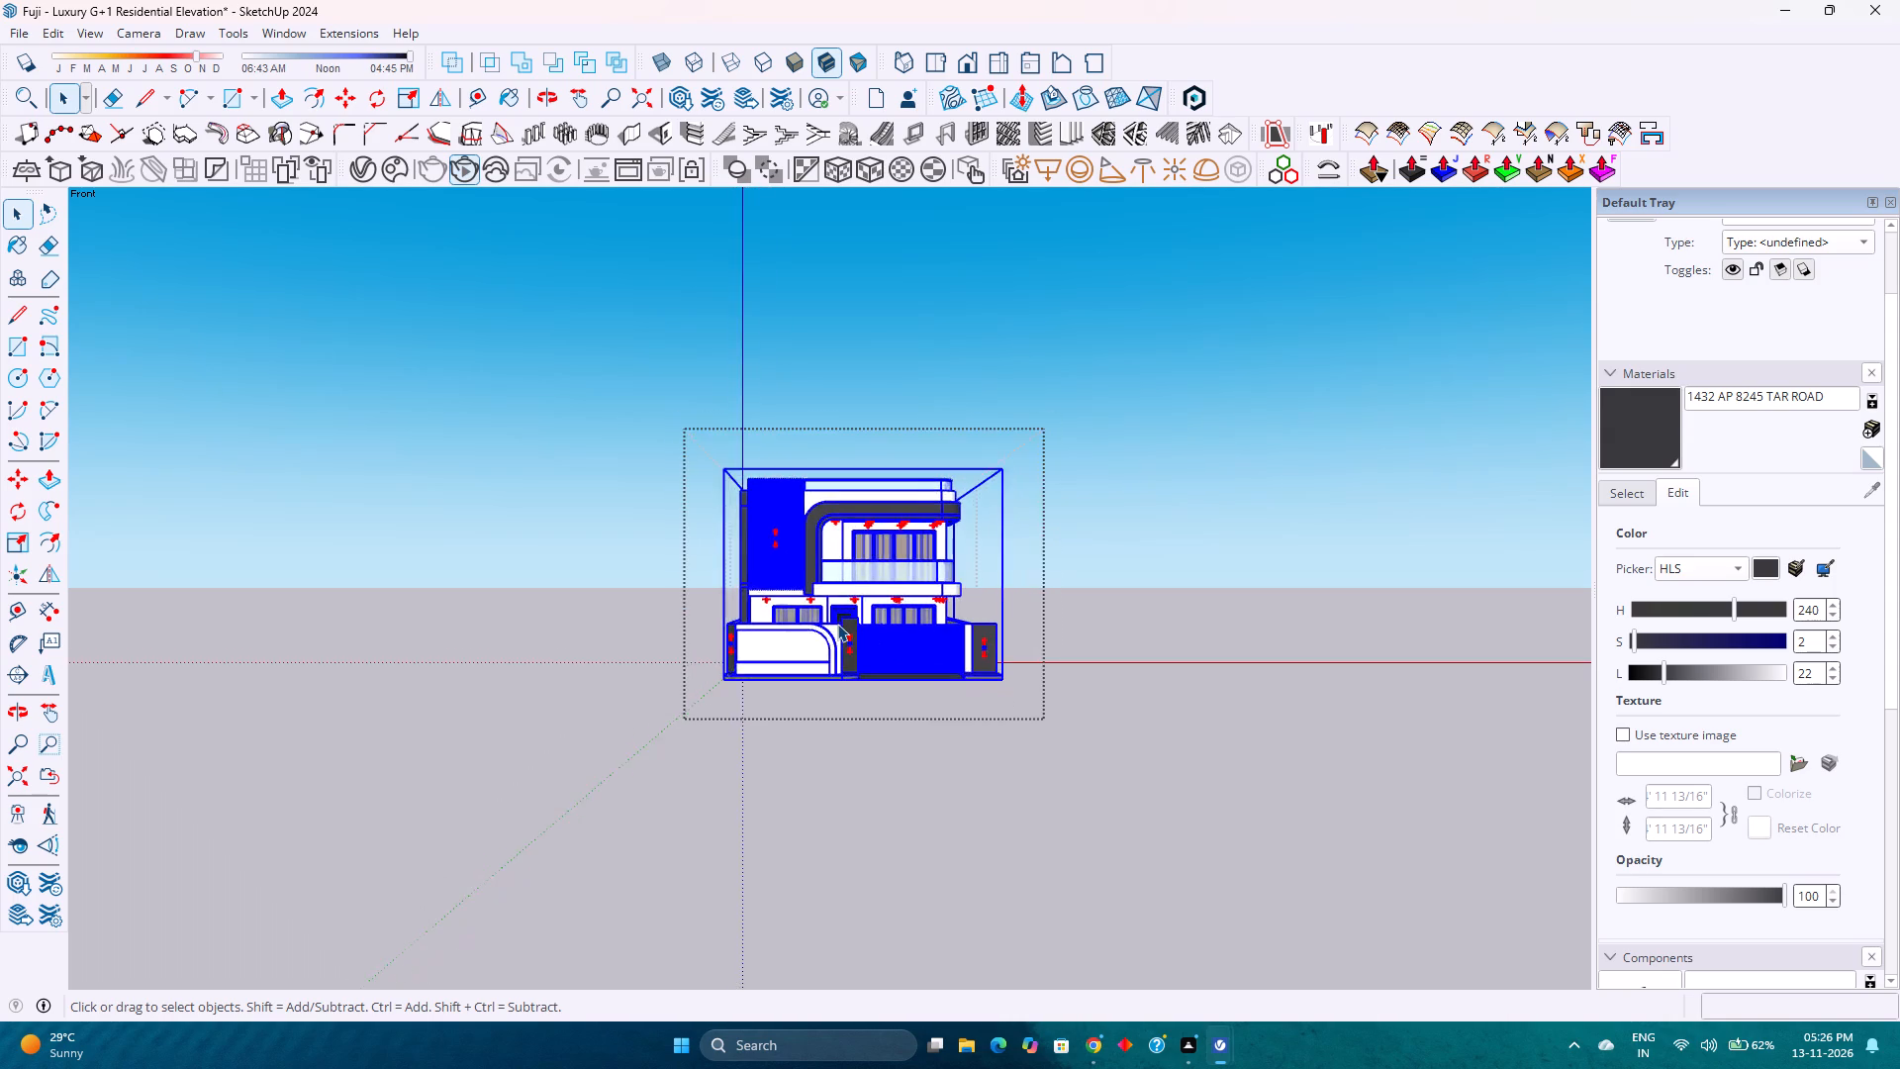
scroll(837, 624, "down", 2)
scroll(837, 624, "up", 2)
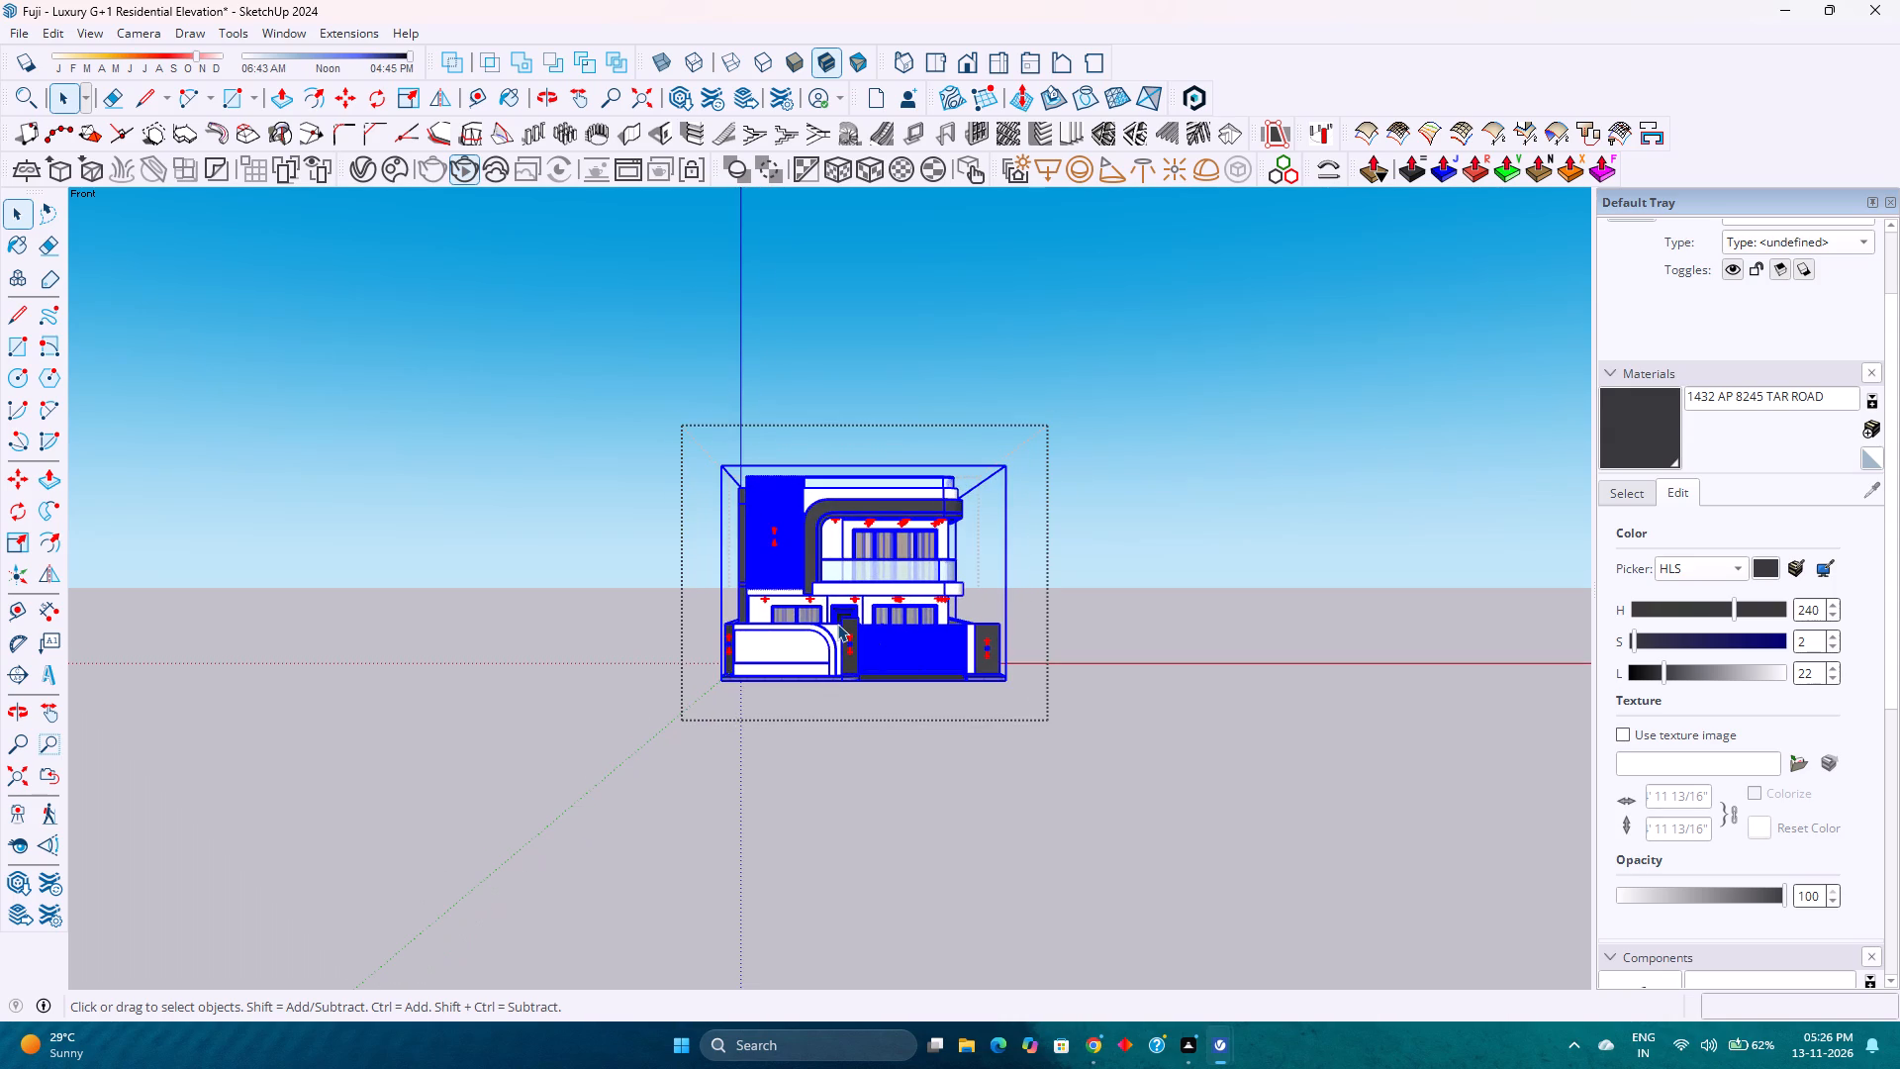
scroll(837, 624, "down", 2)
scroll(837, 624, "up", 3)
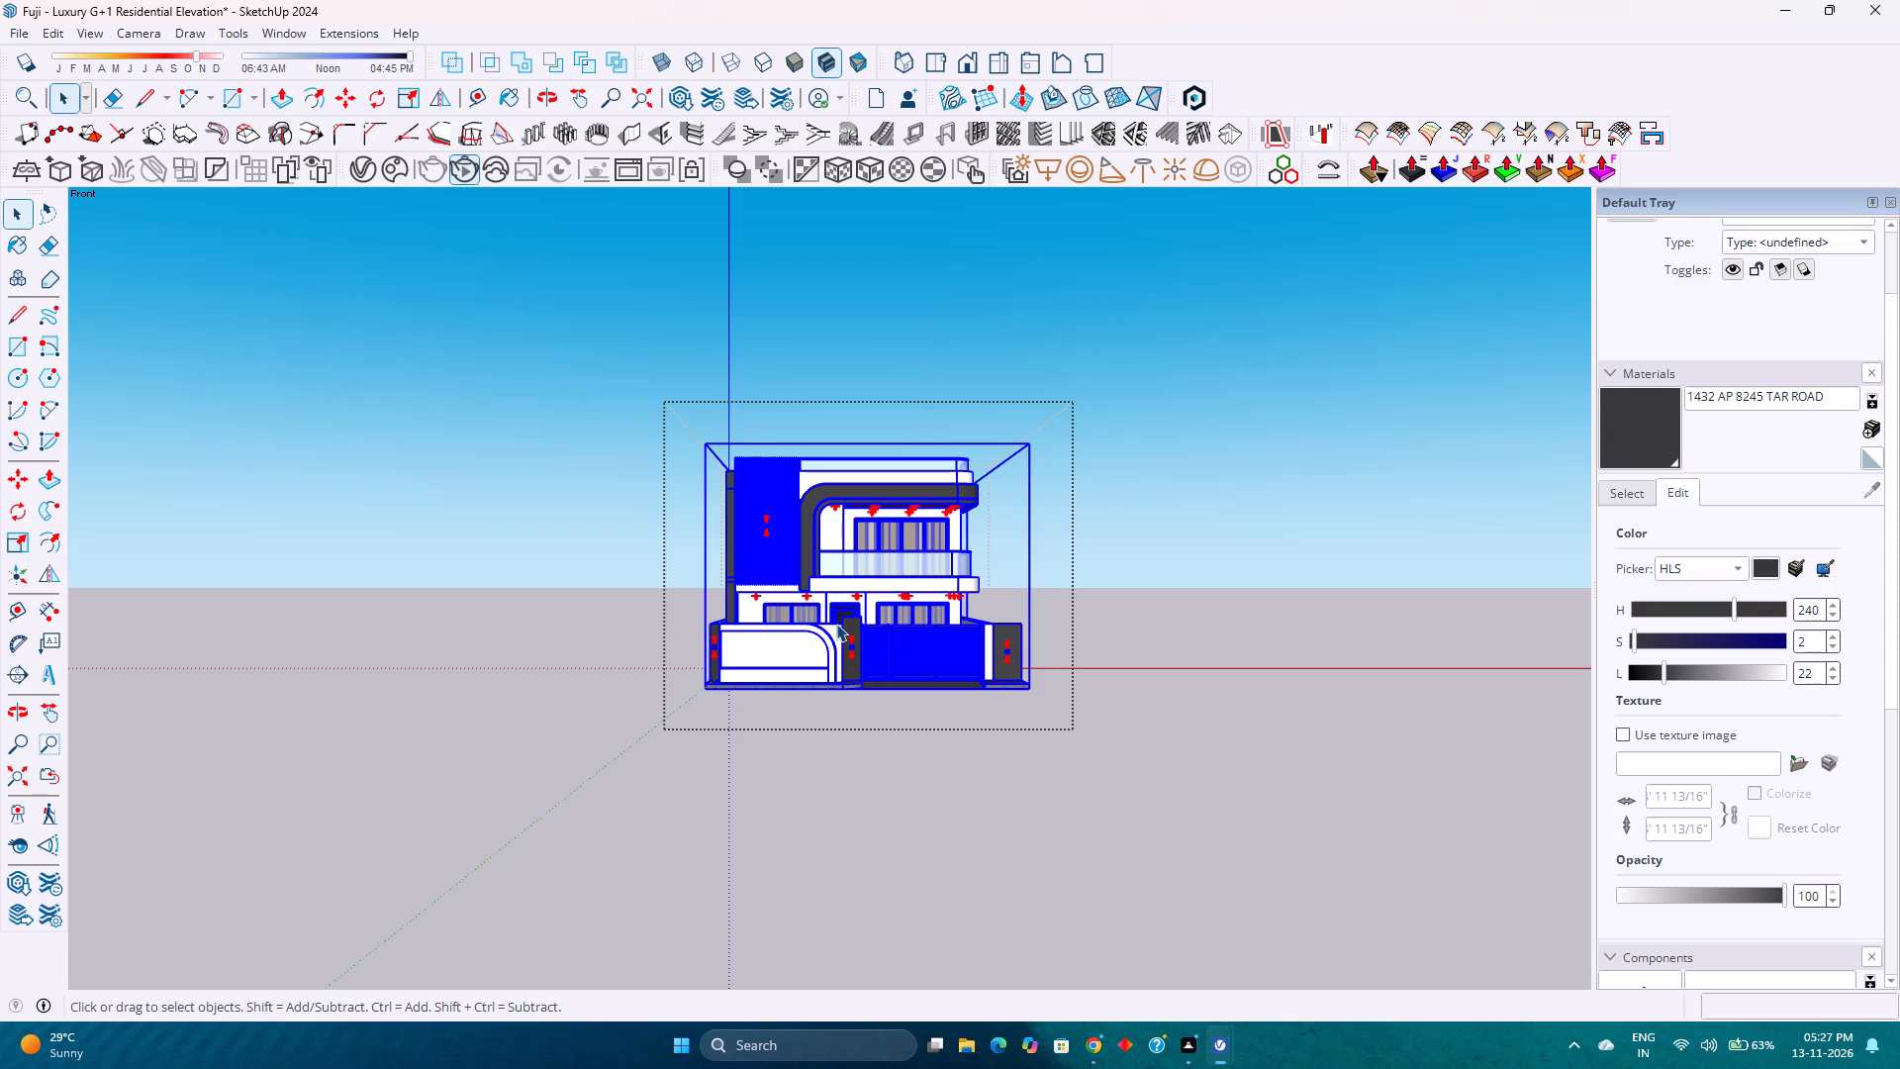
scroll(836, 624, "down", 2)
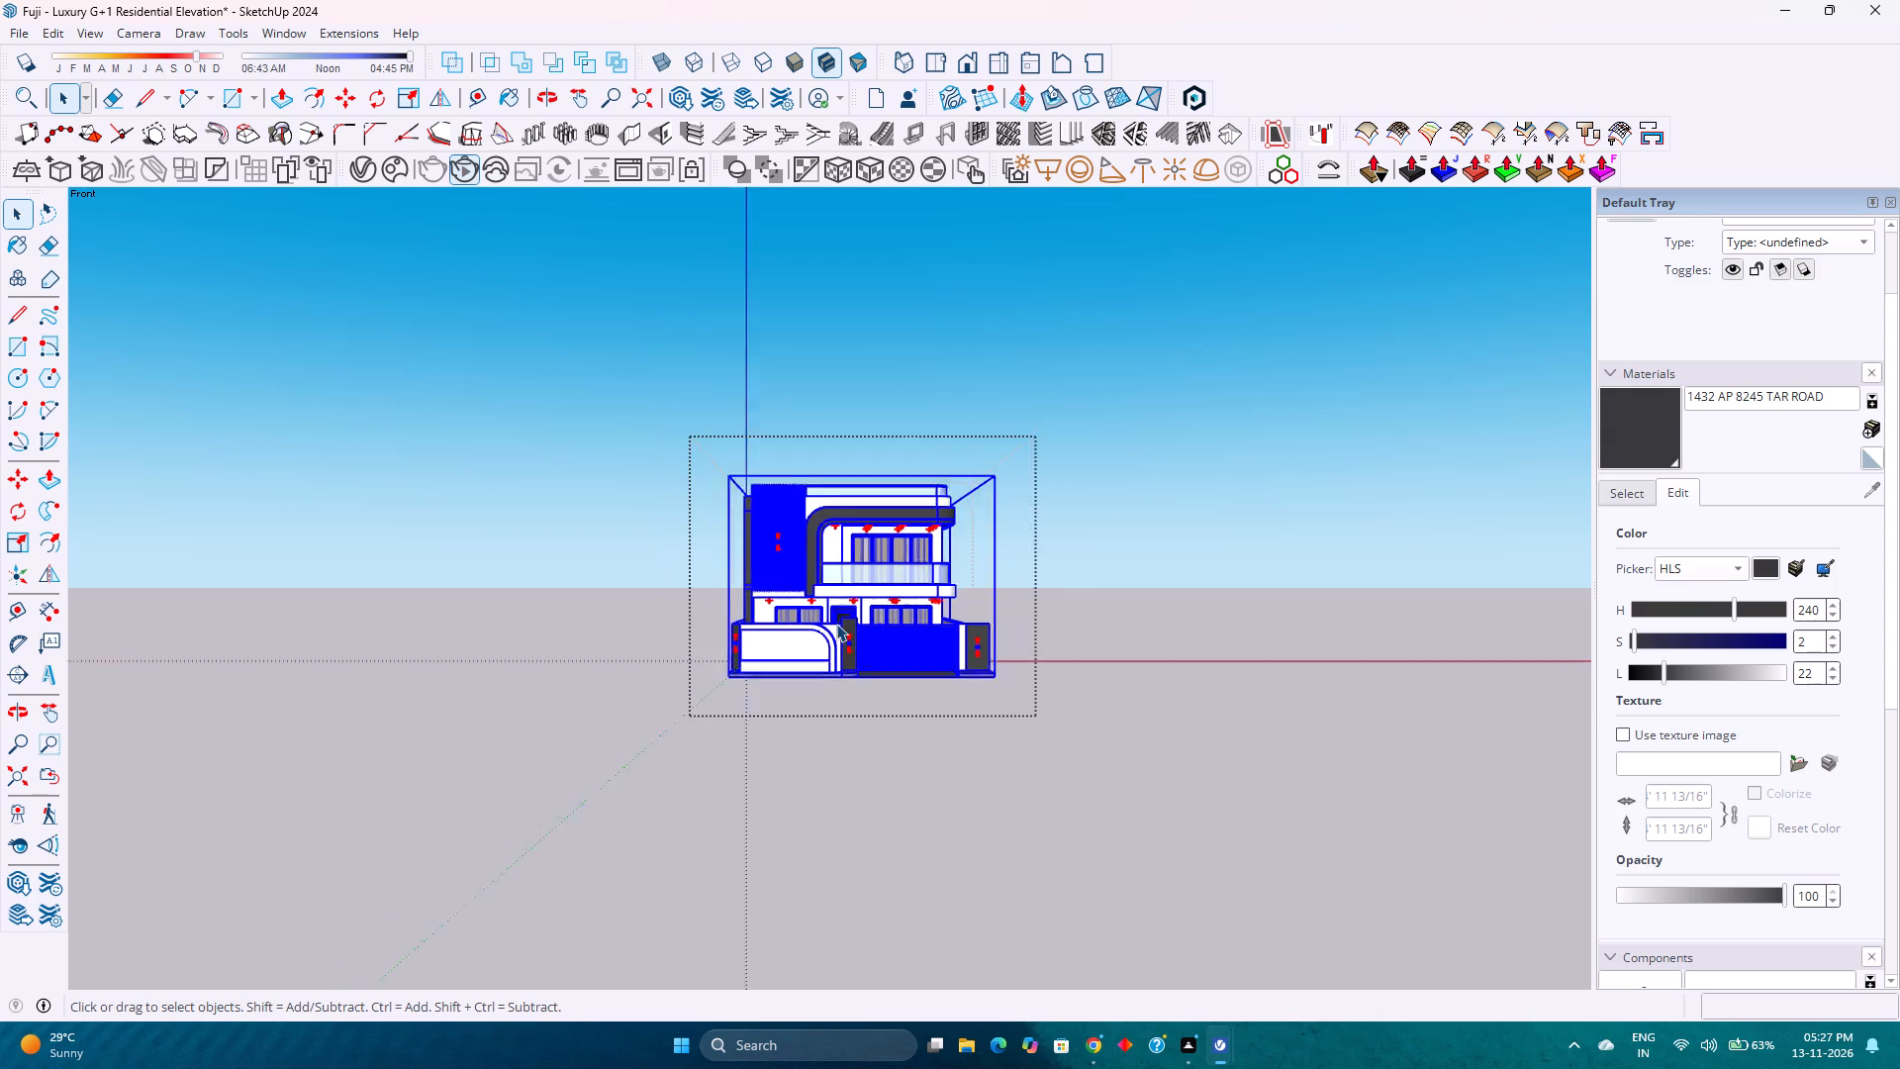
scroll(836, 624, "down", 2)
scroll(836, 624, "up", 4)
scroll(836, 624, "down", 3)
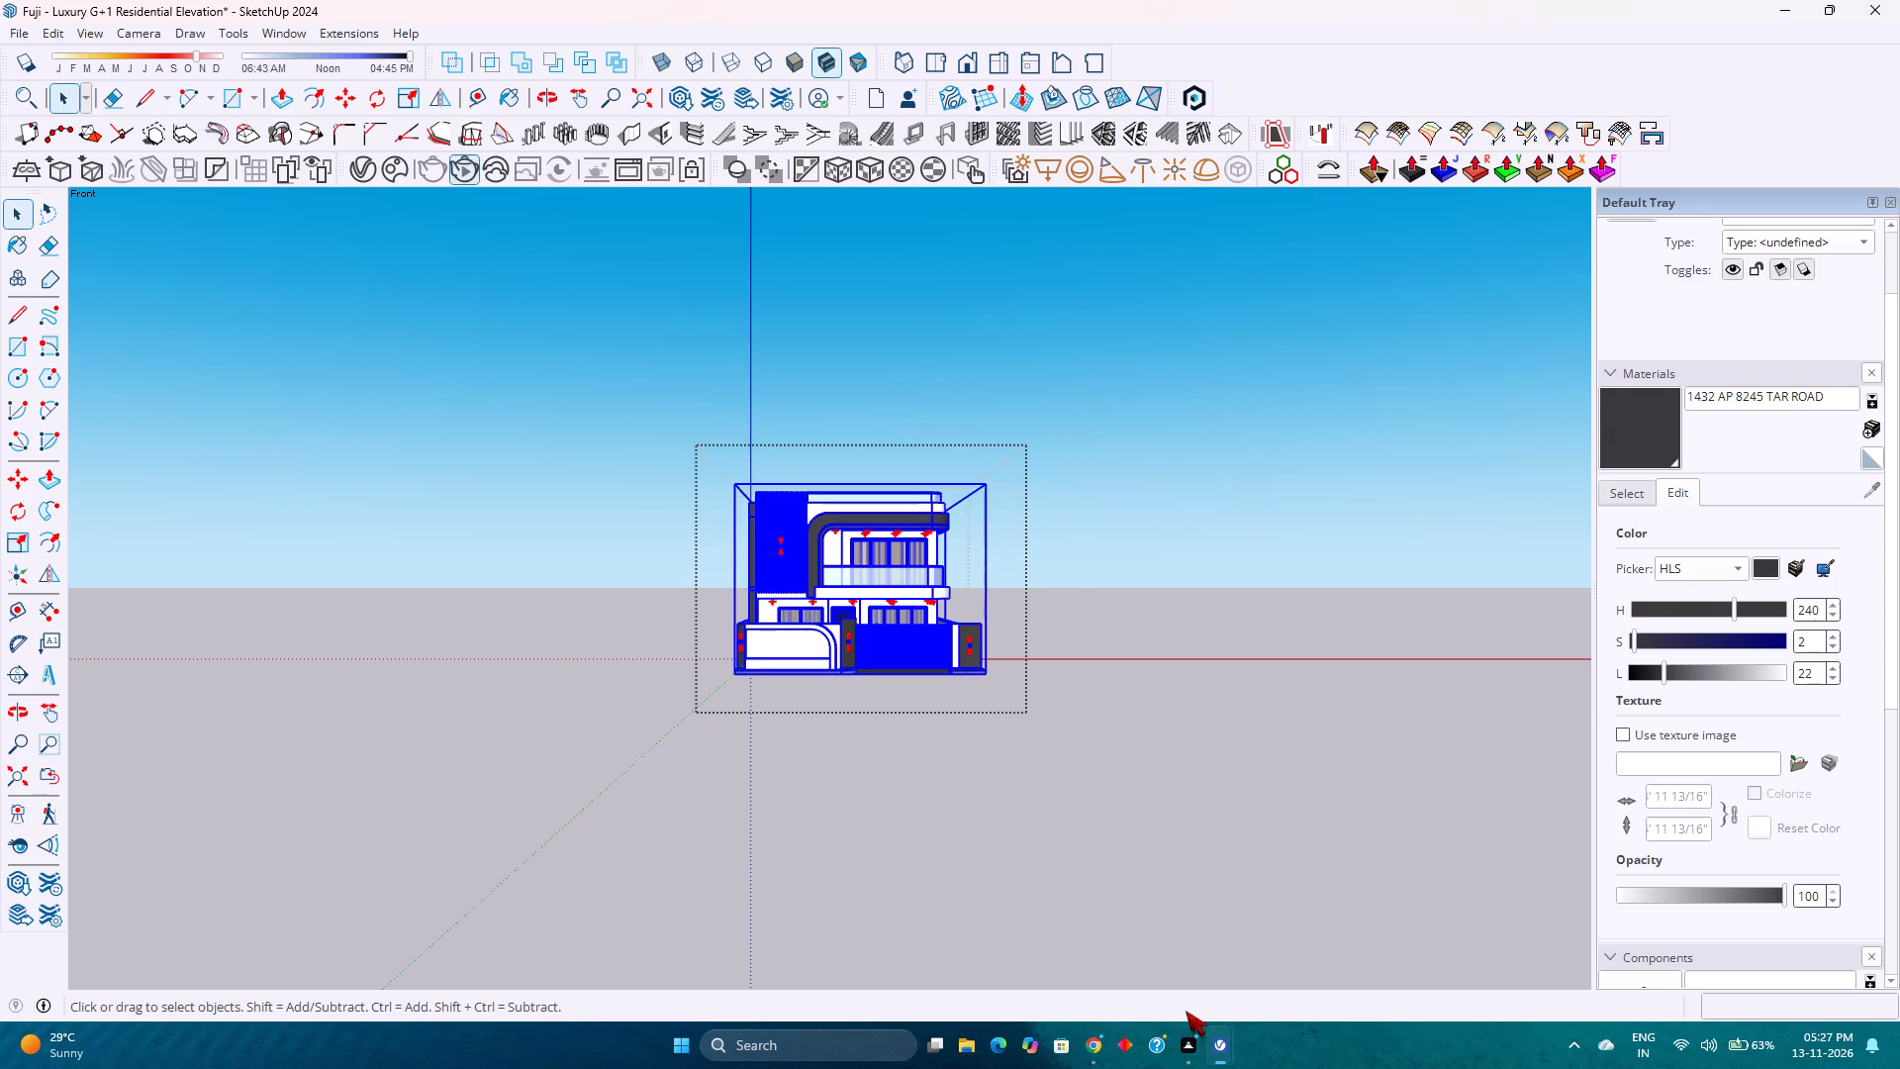
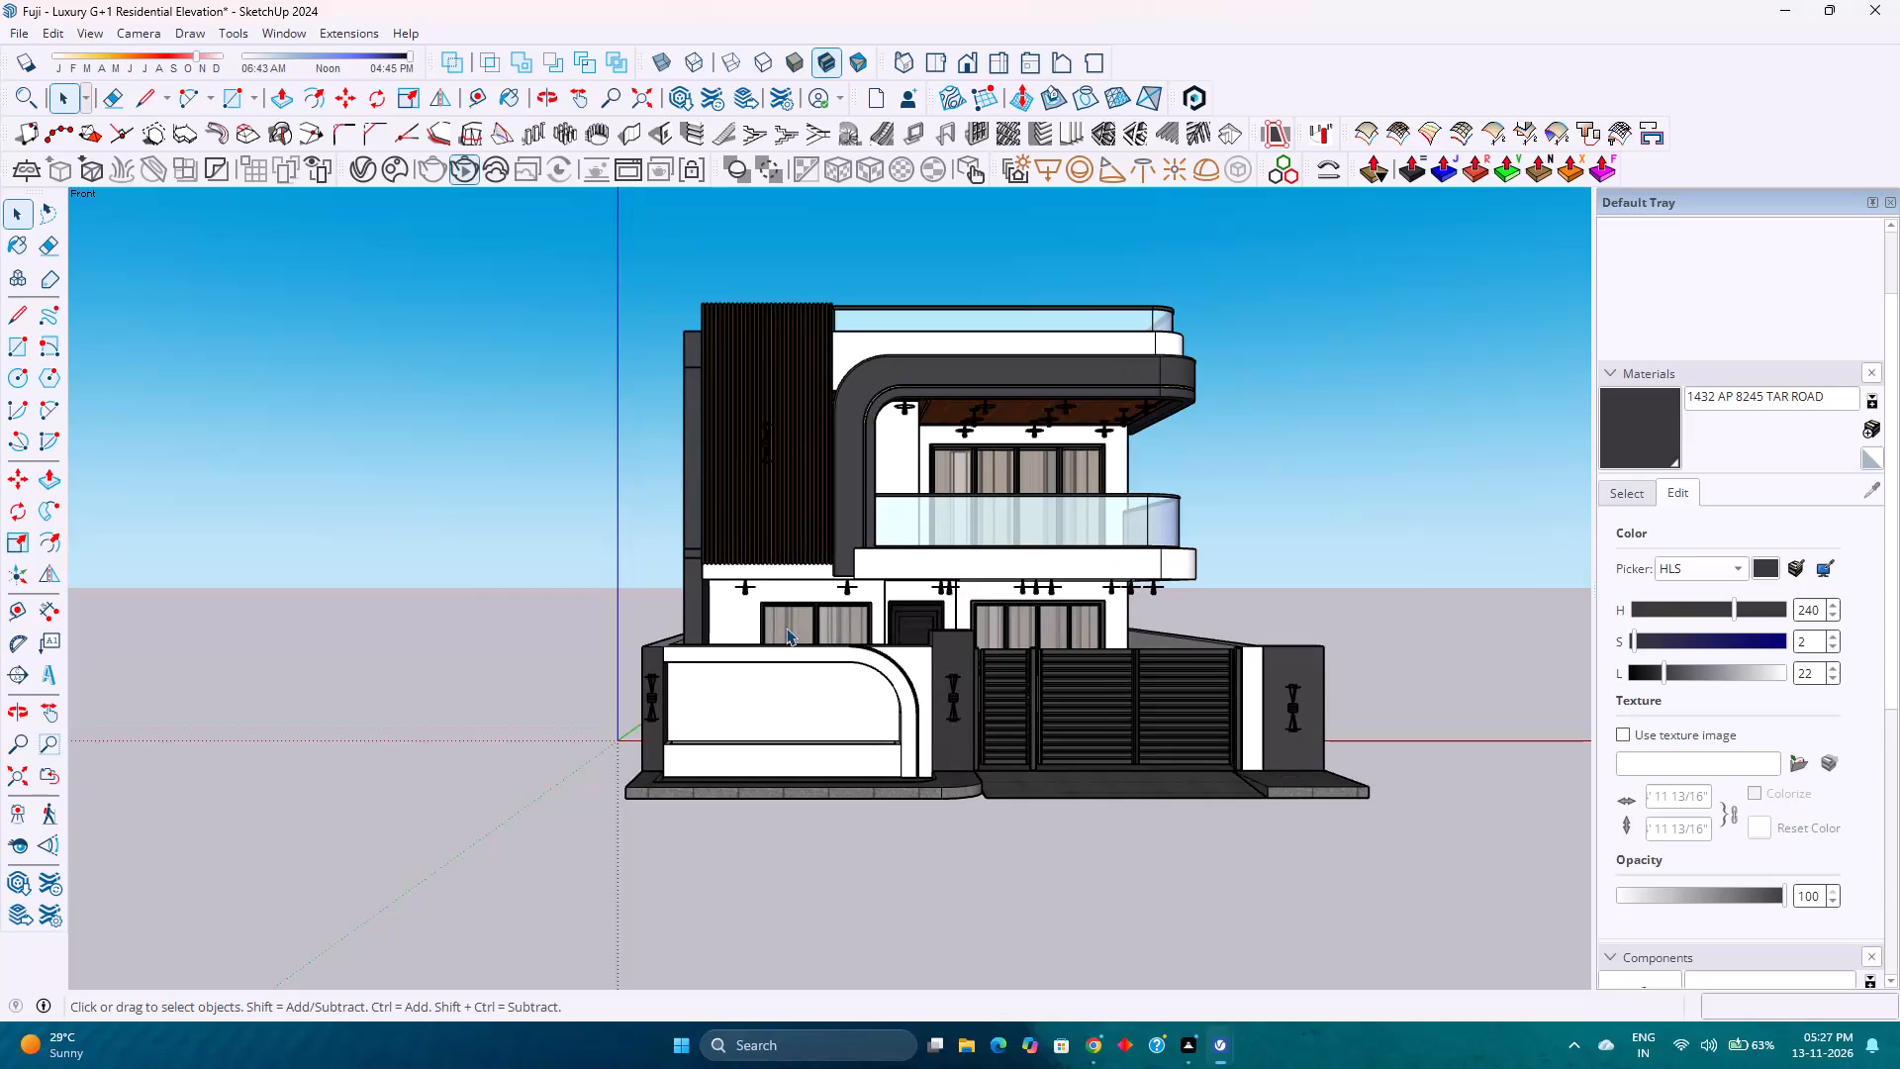
Examine the whole house's proportions and boundary wall from a distance in the front view.
scroll(786, 630, "down", 1)
scroll(786, 632, "up", 1)
scroll(786, 634, "down", 4)
scroll(786, 638, "up", 4)
scroll(786, 638, "down", 3)
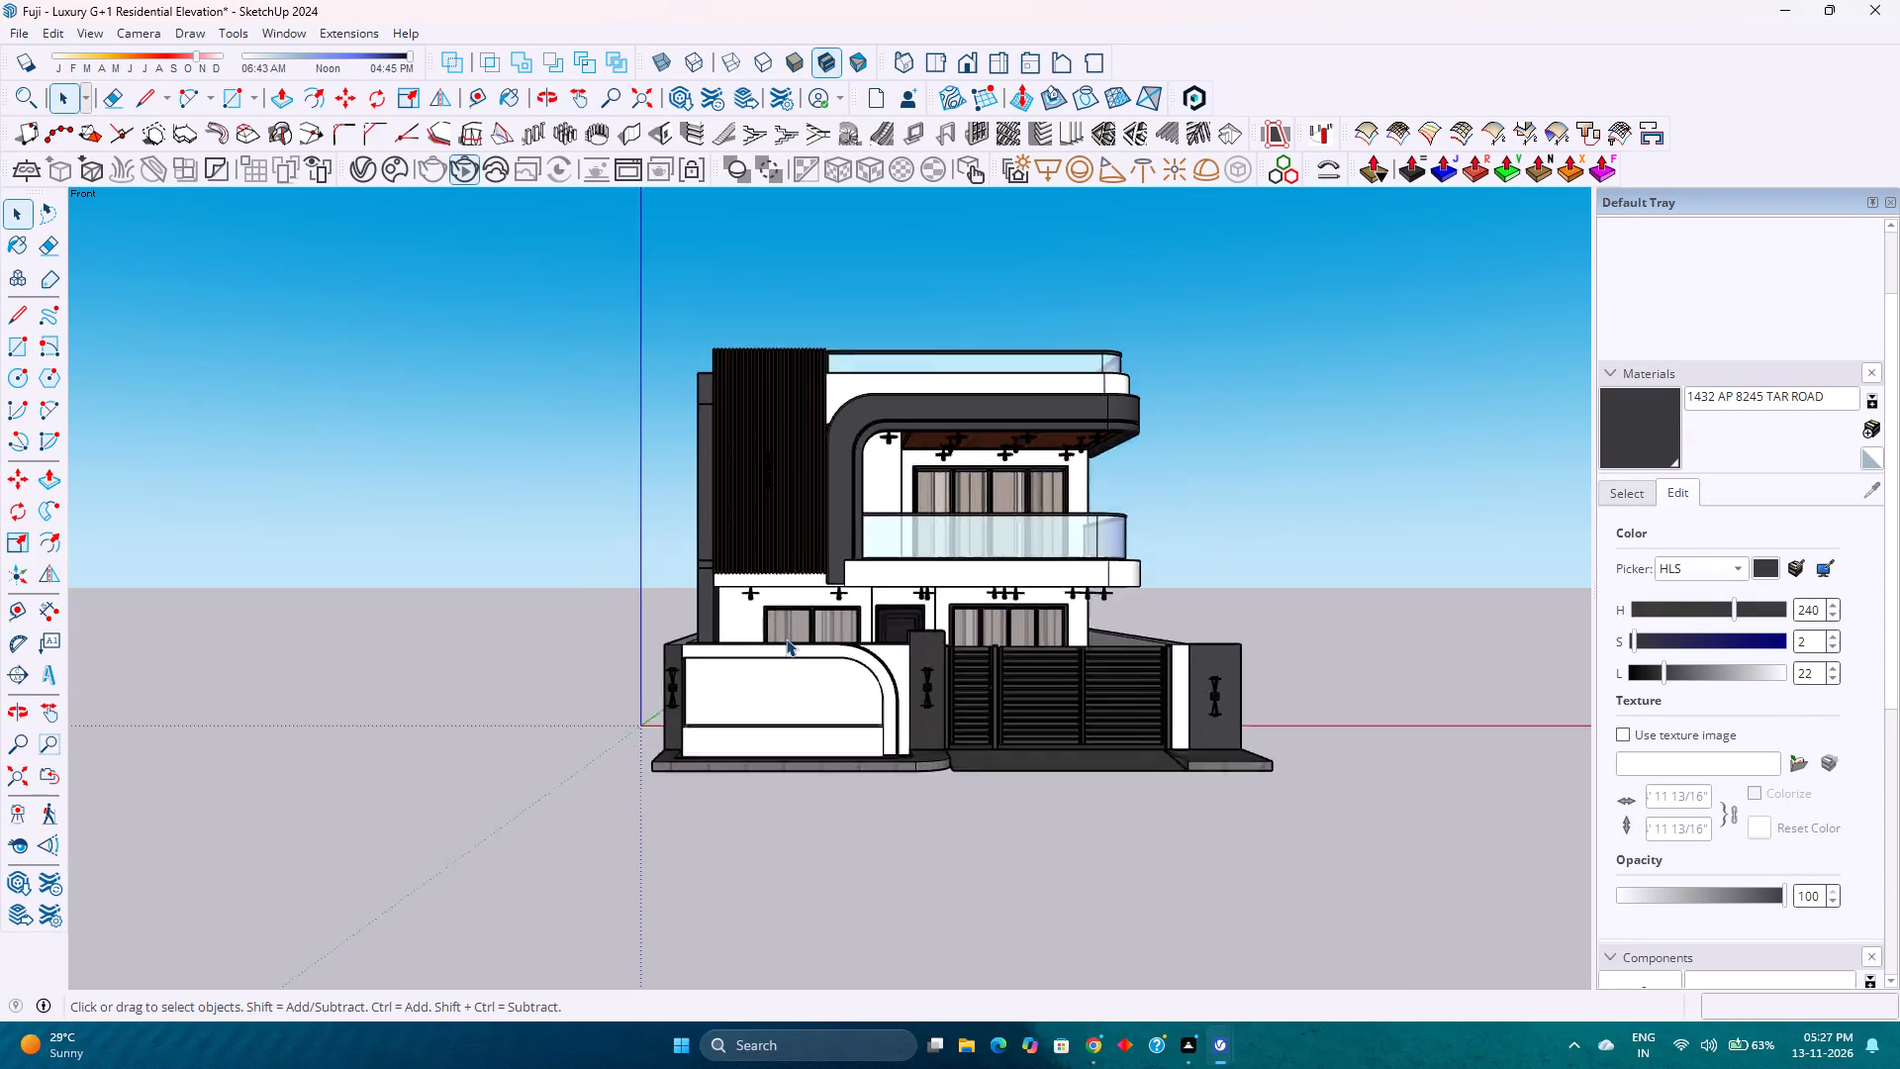
scroll(786, 638, "down", 1)
scroll(786, 640, "up", 4)
scroll(786, 640, "down", 4)
scroll(786, 641, "up", 4)
scroll(786, 647, "down", 1)
scroll(786, 647, "up", 4)
scroll(786, 647, "down", 5)
scroll(786, 647, "up", 4)
scroll(786, 647, "down", 3)
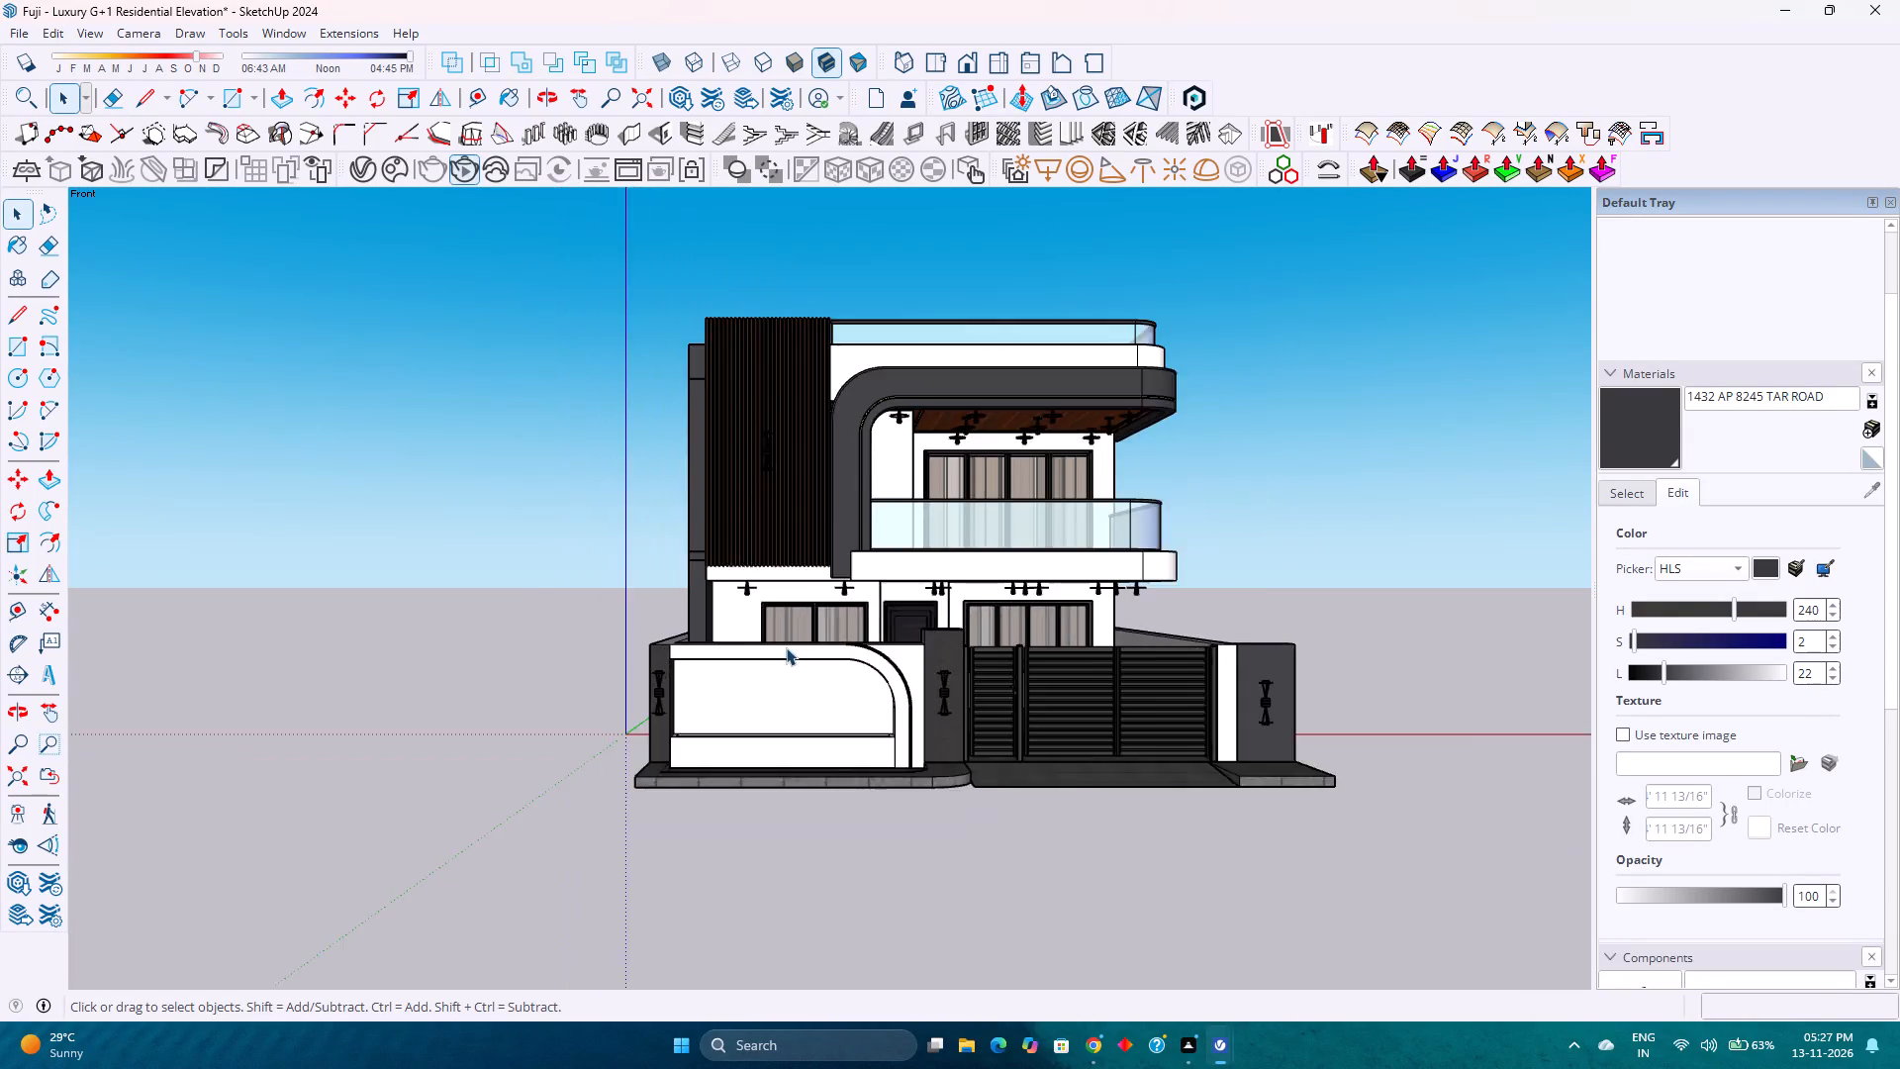
scroll(786, 647, "up", 3)
scroll(786, 647, "down", 4)
scroll(786, 647, "up", 5)
scroll(786, 647, "down", 5)
scroll(786, 647, "up", 2)
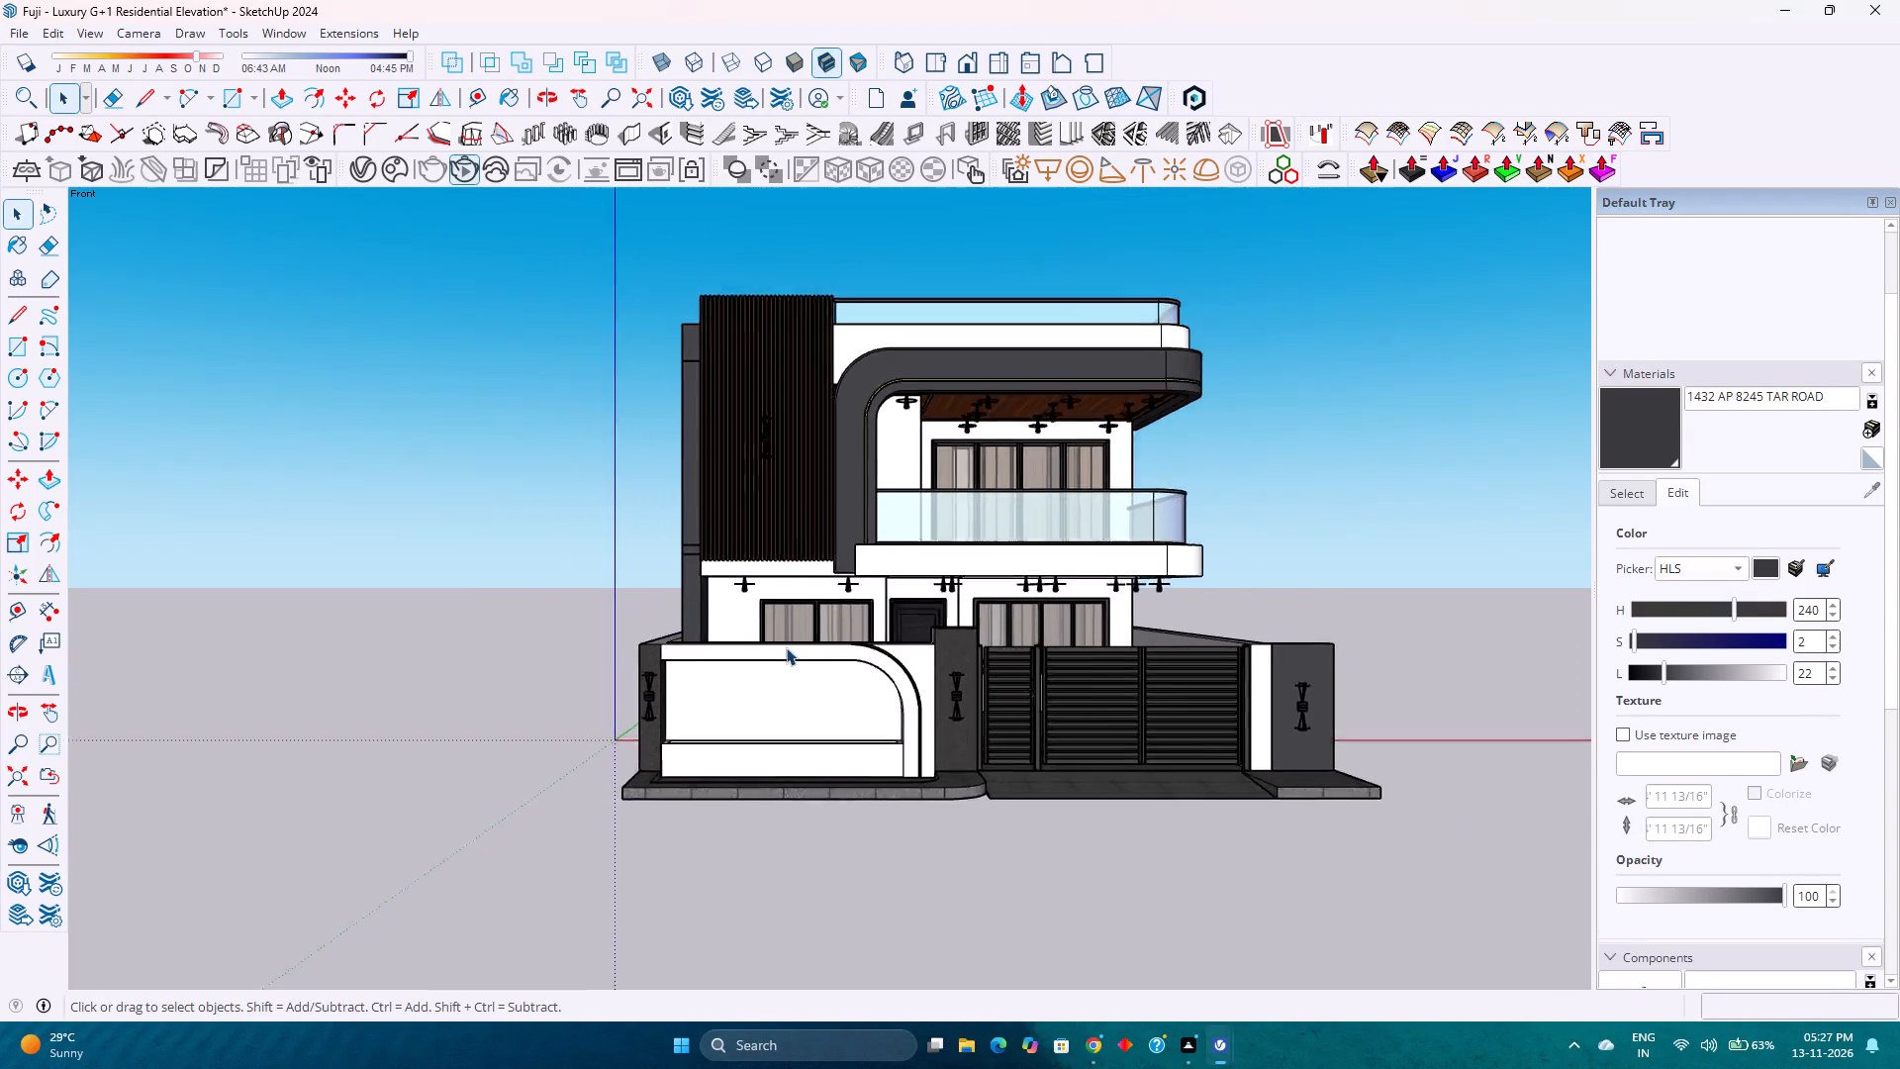
scroll(786, 647, "up", 2)
scroll(786, 647, "down", 4)
scroll(786, 647, "up", 4)
scroll(786, 647, "down", 3)
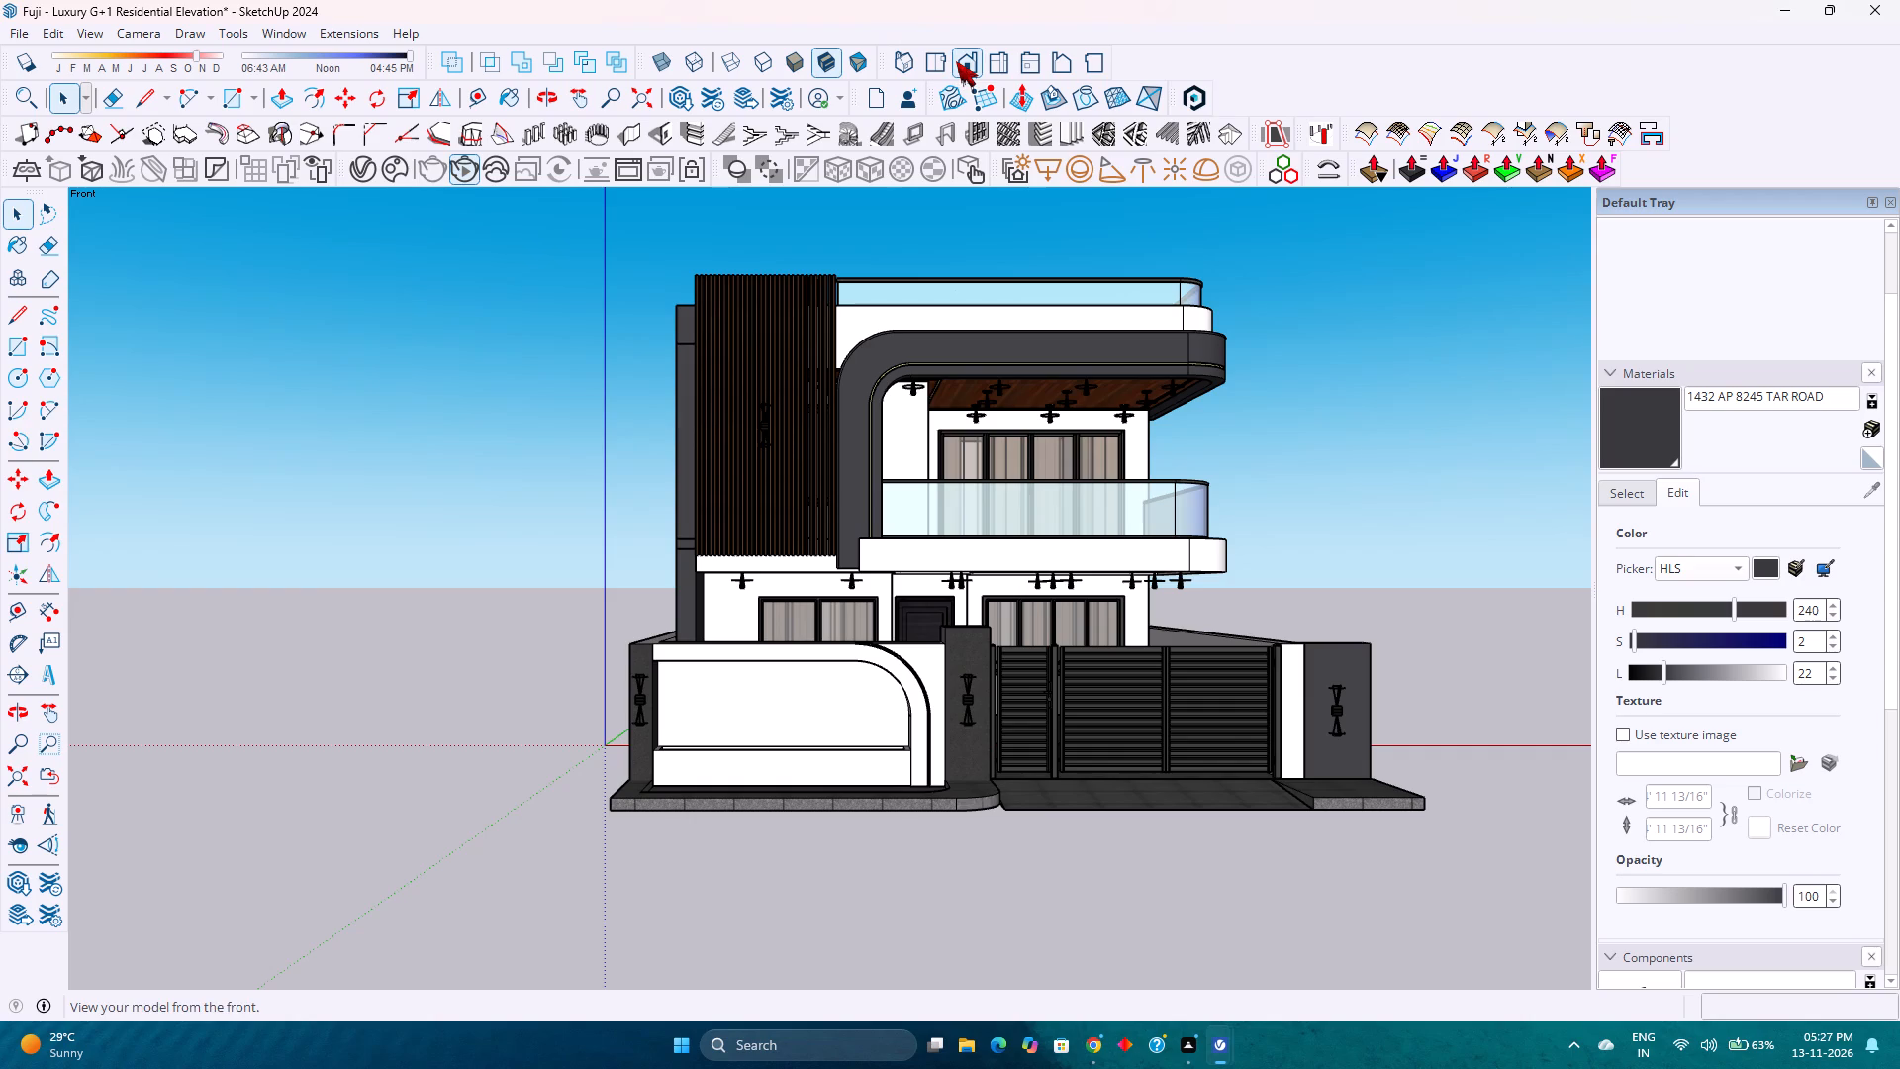
Fit the whole model in the standard front view and examine the complete elevation with its boundary wall and gate.
left_click(956, 61)
left_click(7, 777)
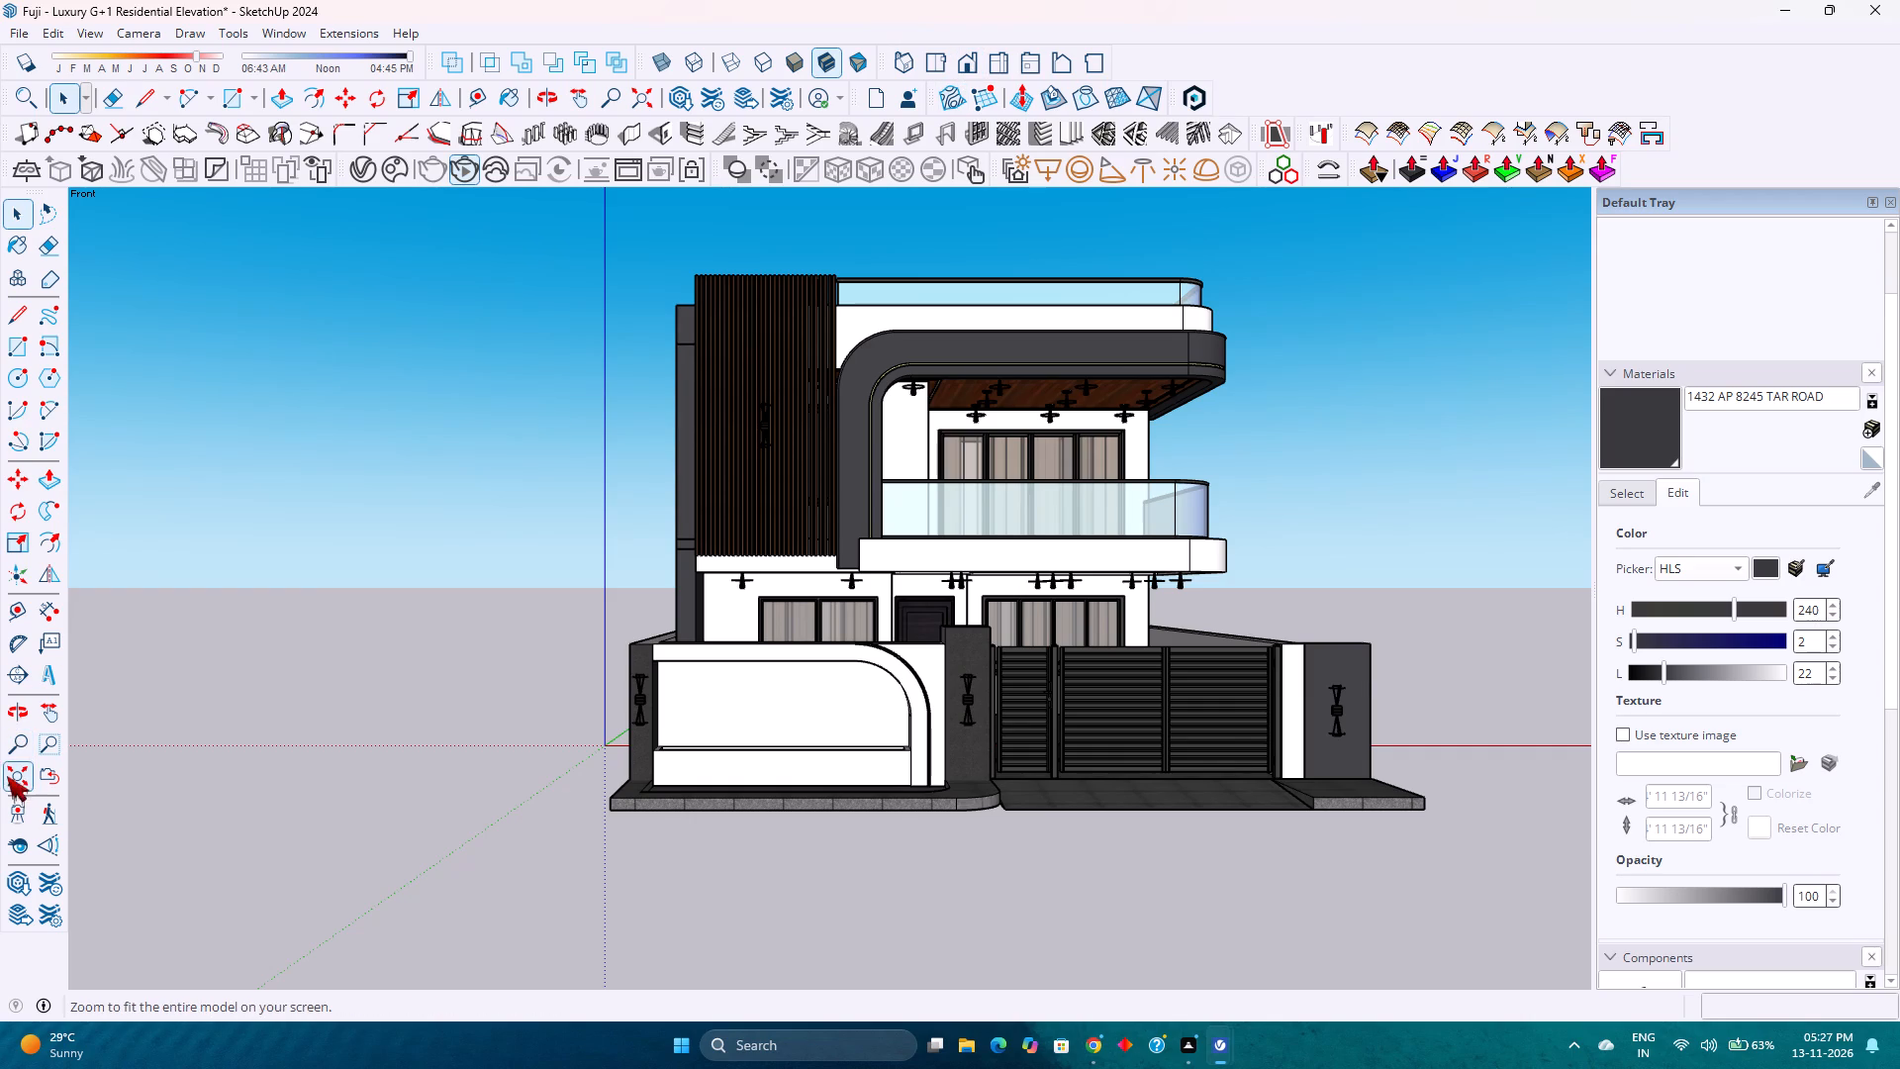
scroll(586, 596, "down", 2)
scroll(701, 606, "up", 3)
scroll(701, 606, "down", 3)
scroll(701, 606, "up", 3)
scroll(701, 606, "down", 3)
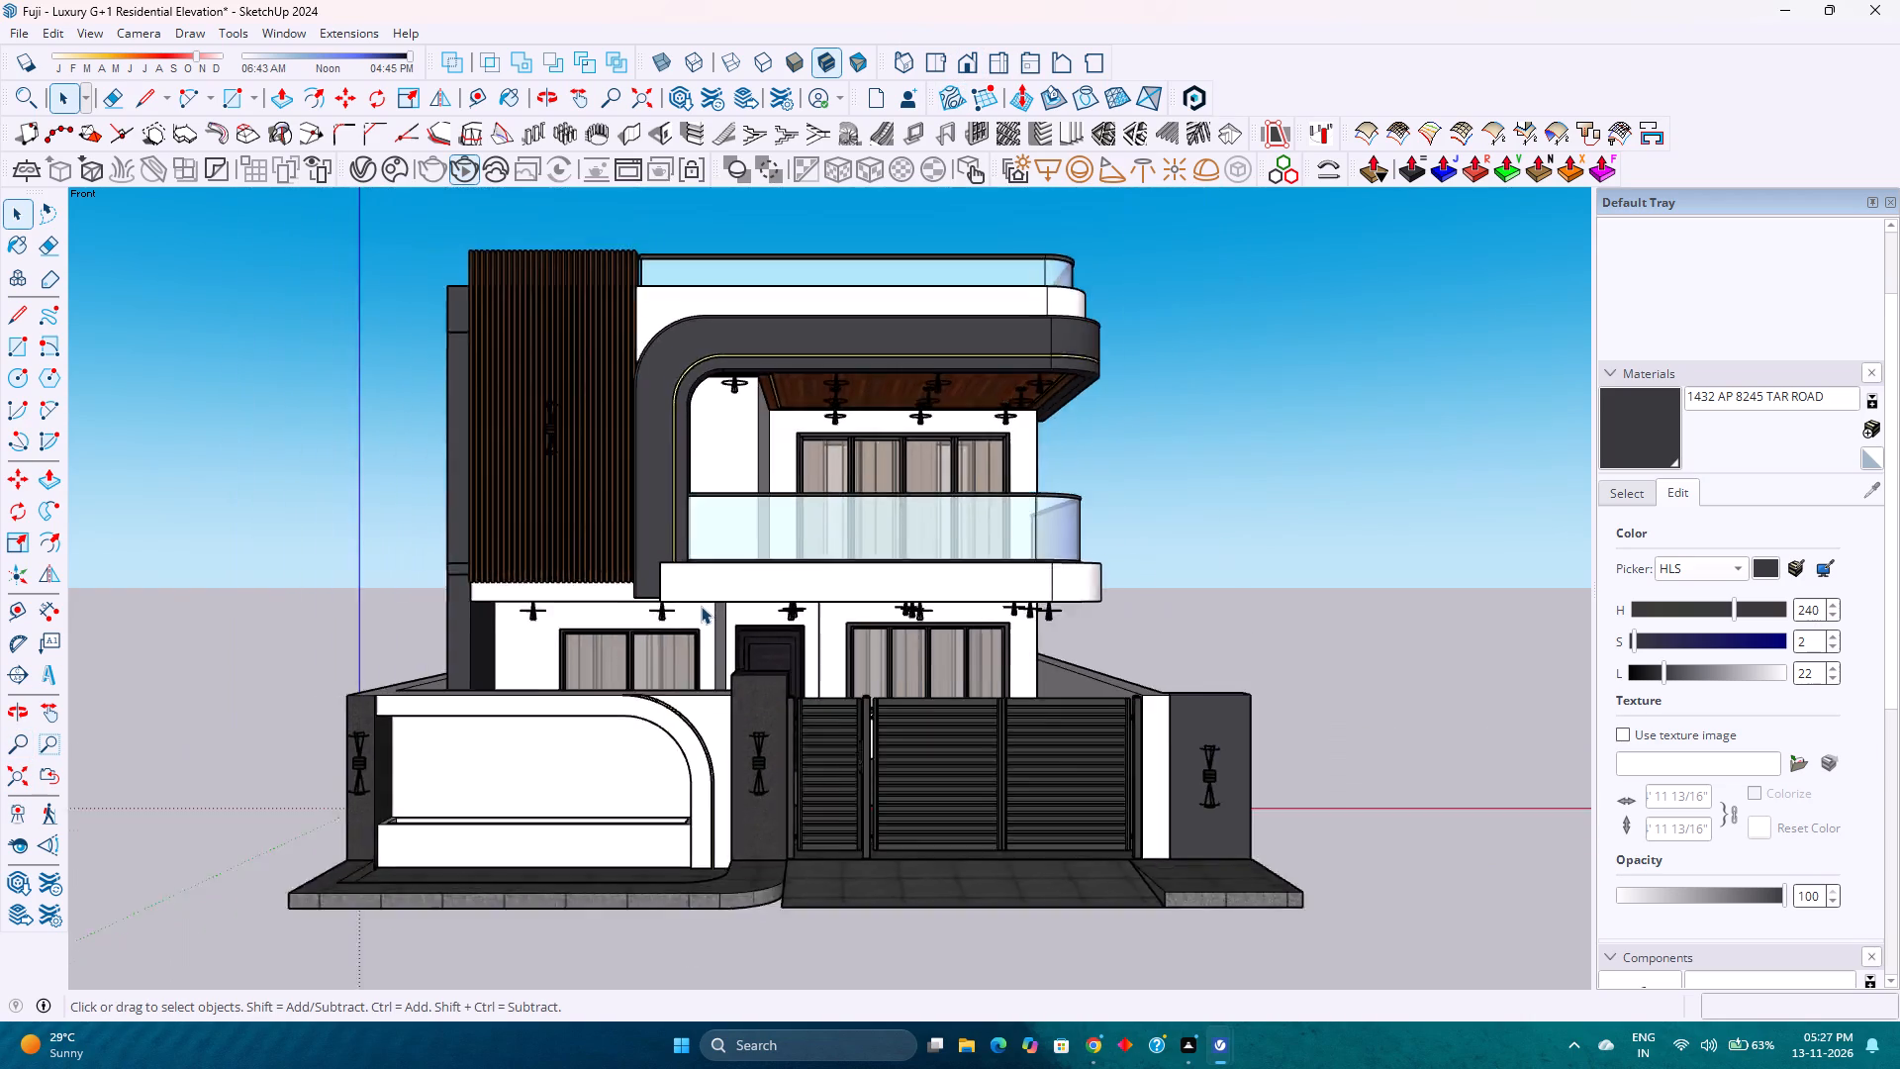
scroll(701, 606, "up", 3)
scroll(701, 606, "down", 4)
scroll(701, 606, "up", 3)
scroll(701, 606, "down", 3)
scroll(701, 606, "up", 3)
scroll(701, 606, "down", 4)
scroll(701, 606, "up", 3)
scroll(701, 606, "down", 3)
scroll(701, 606, "up", 3)
scroll(701, 606, "down", 3)
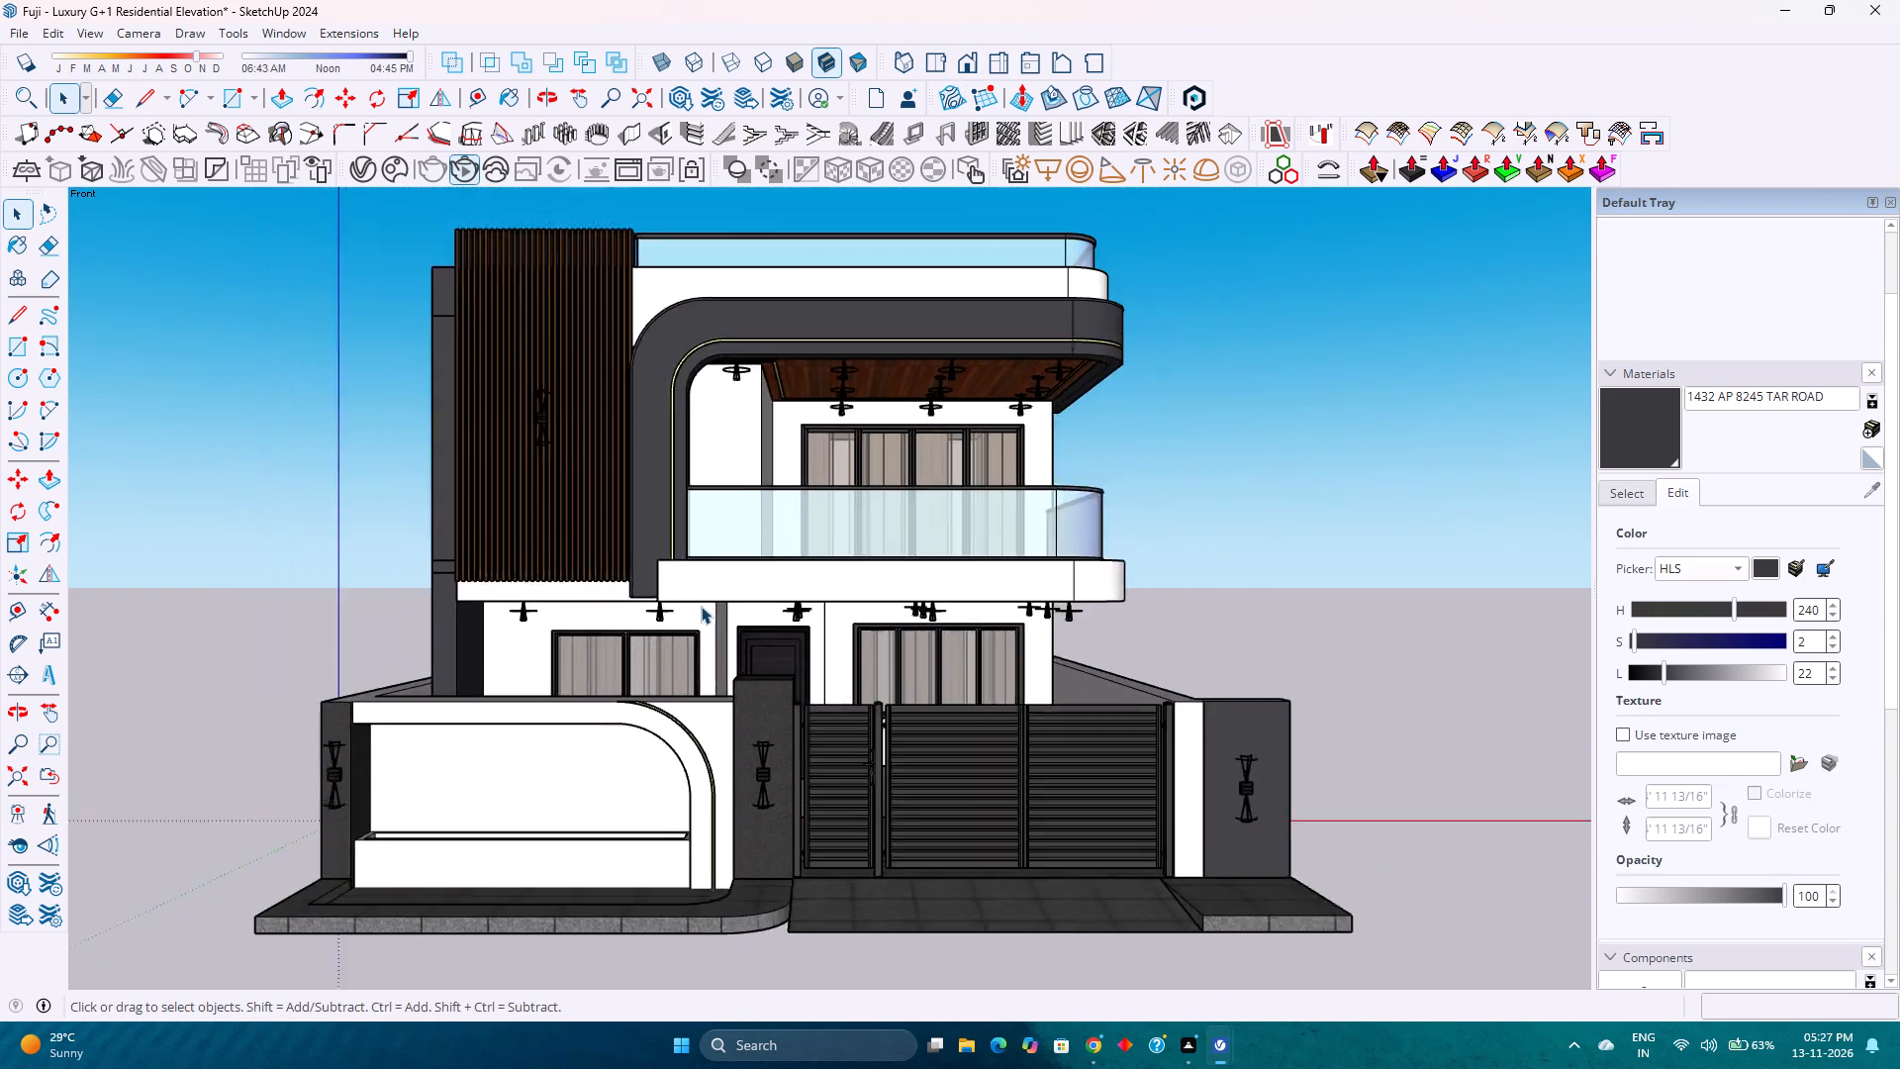
scroll(701, 606, "down", 4)
scroll(701, 606, "up", 4)
scroll(701, 606, "down", 4)
scroll(701, 606, "up", 3)
scroll(701, 606, "down", 3)
scroll(701, 606, "up", 3)
scroll(701, 606, "down", 3)
scroll(701, 606, "up", 3)
scroll(701, 606, "down", 3)
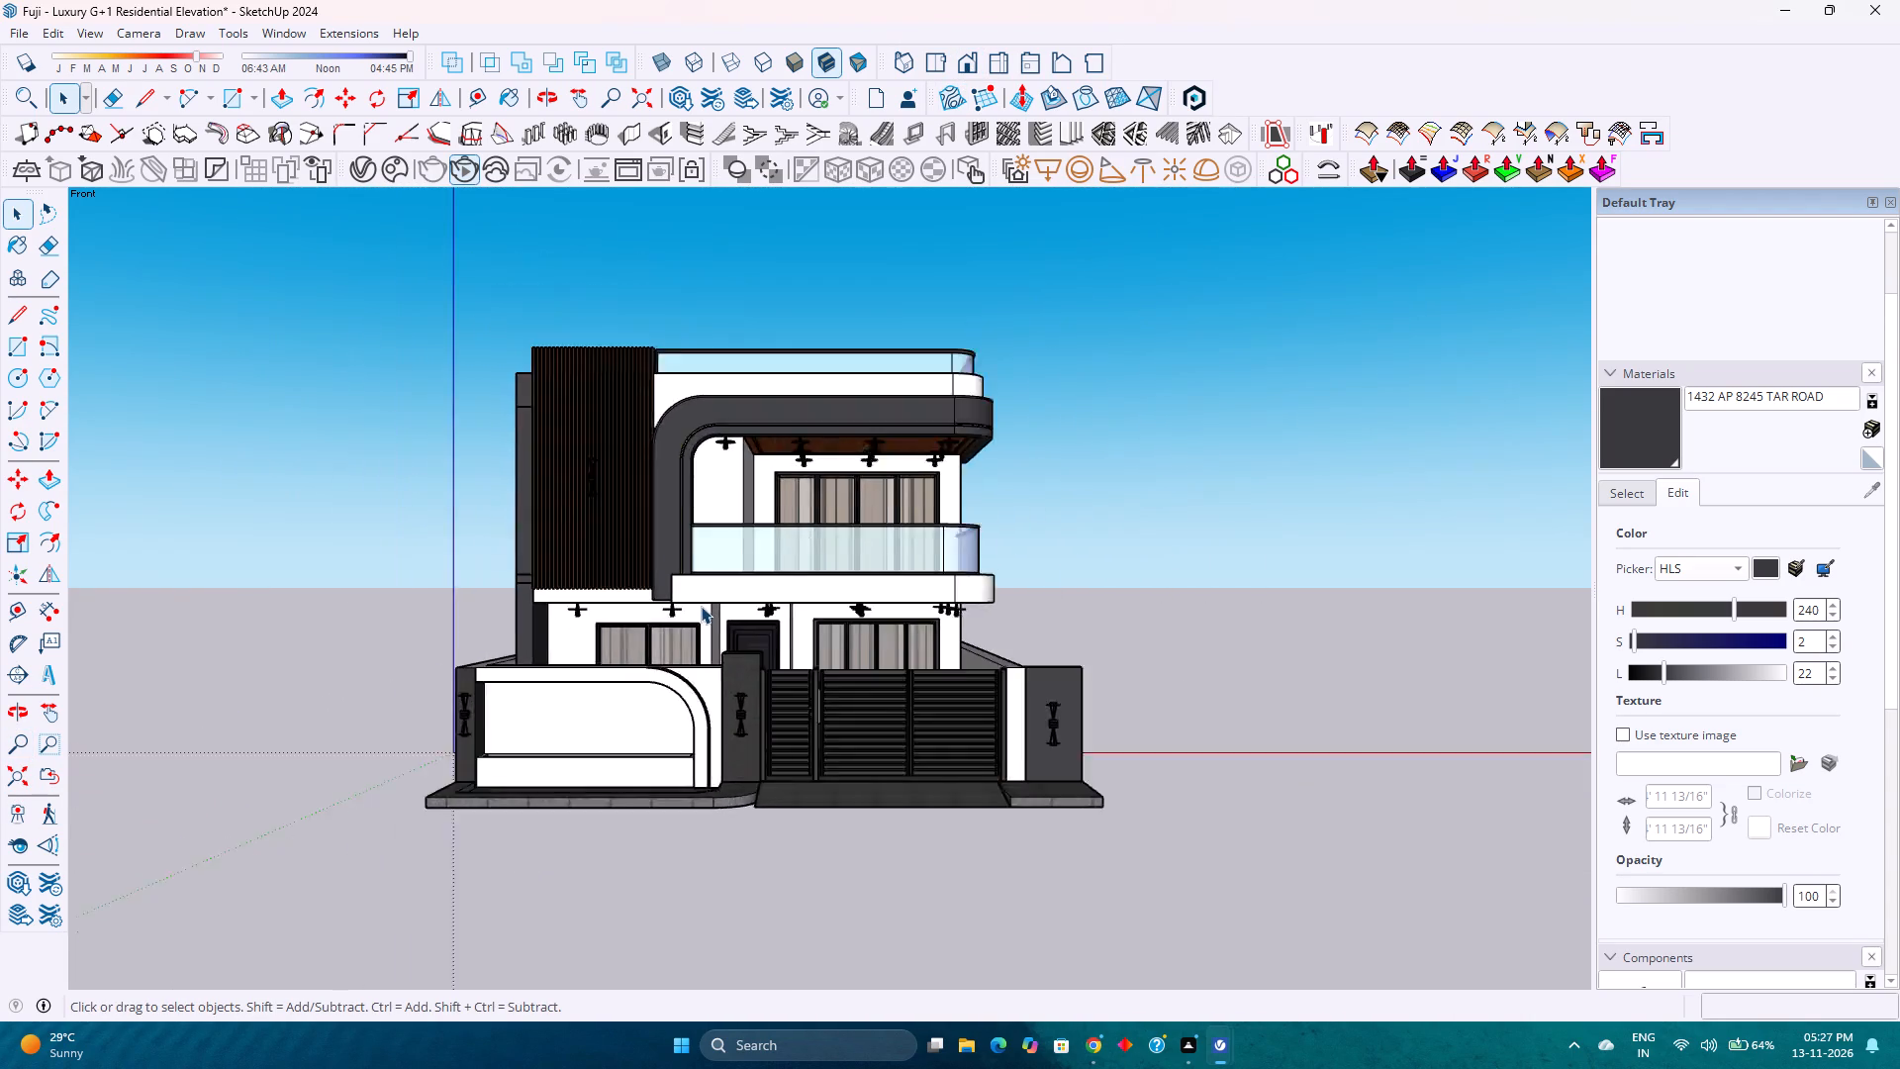
scroll(701, 606, "up", 3)
scroll(701, 606, "down", 3)
scroll(701, 606, "up", 3)
scroll(701, 606, "down", 3)
scroll(701, 606, "up", 3)
scroll(701, 606, "down", 2)
scroll(701, 606, "up", 3)
scroll(701, 606, "down", 4)
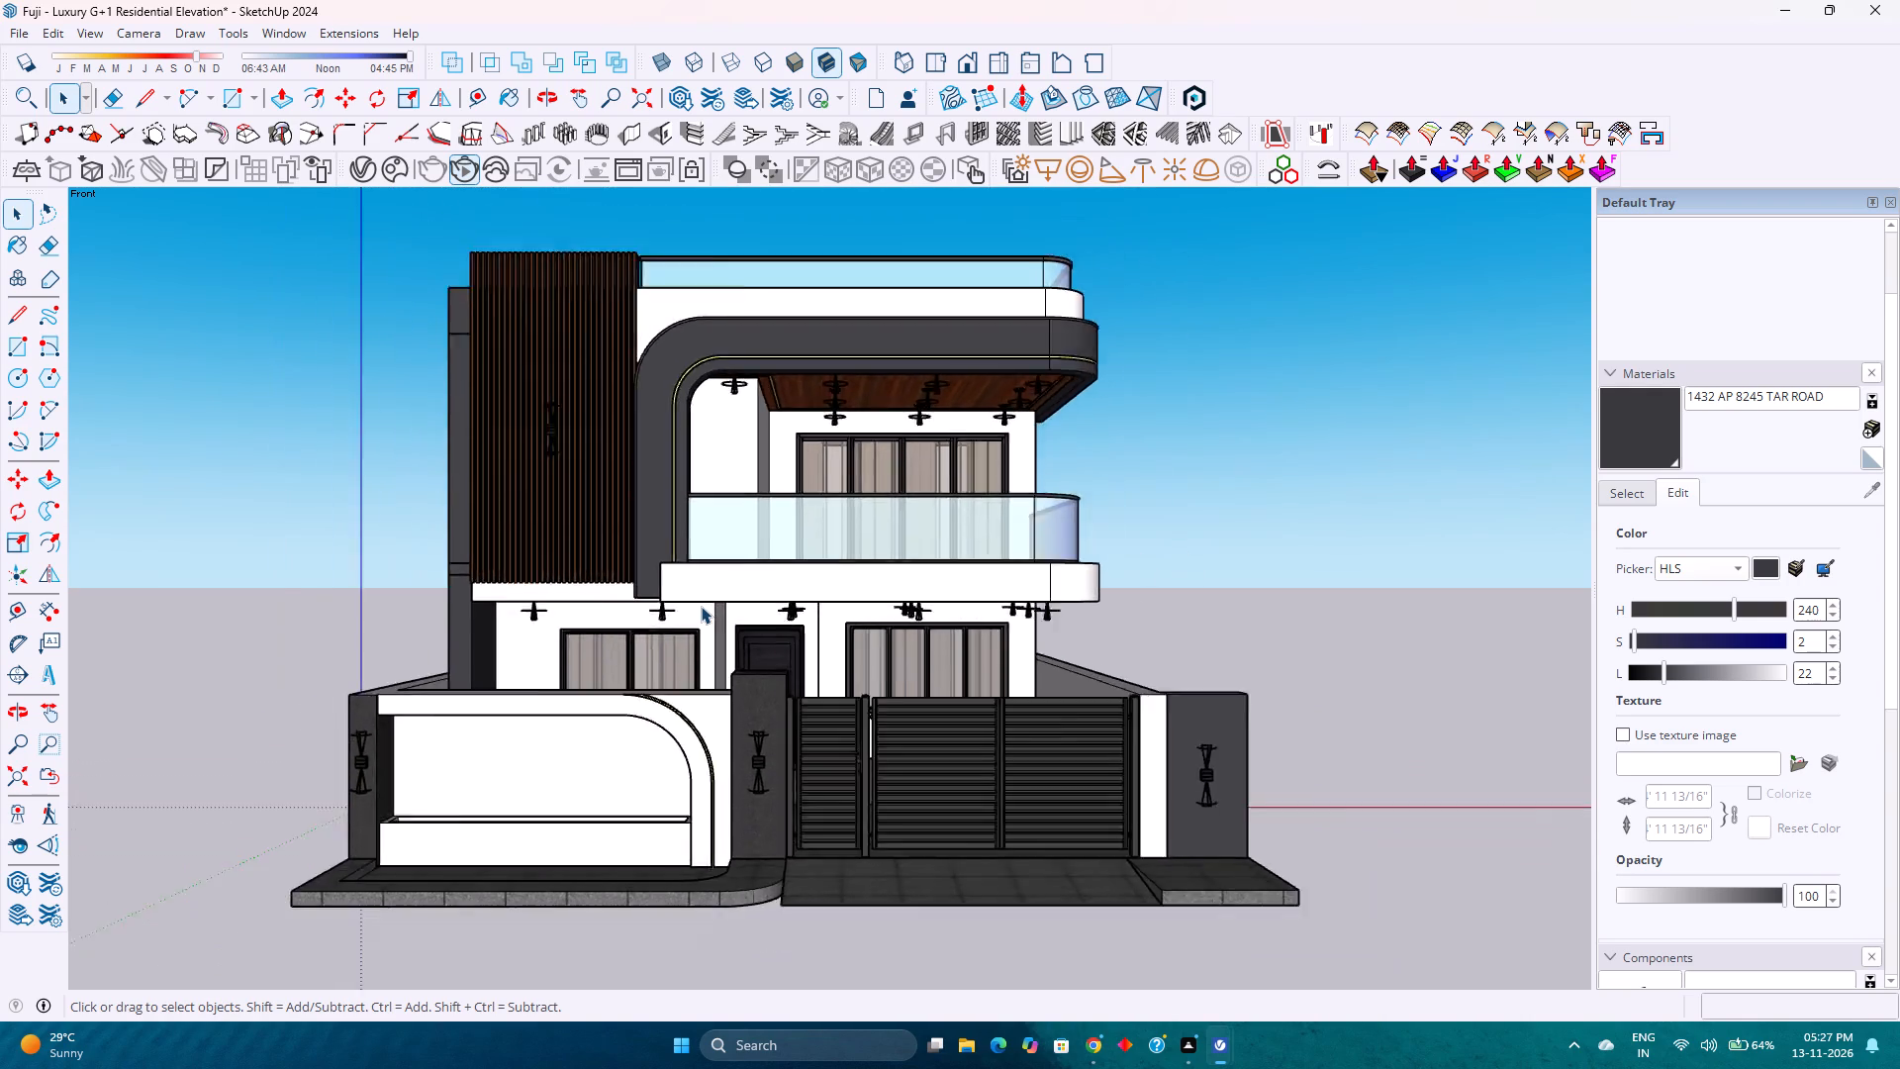
scroll(701, 606, "up", 3)
scroll(700, 606, "down", 3)
scroll(700, 606, "up", 2)
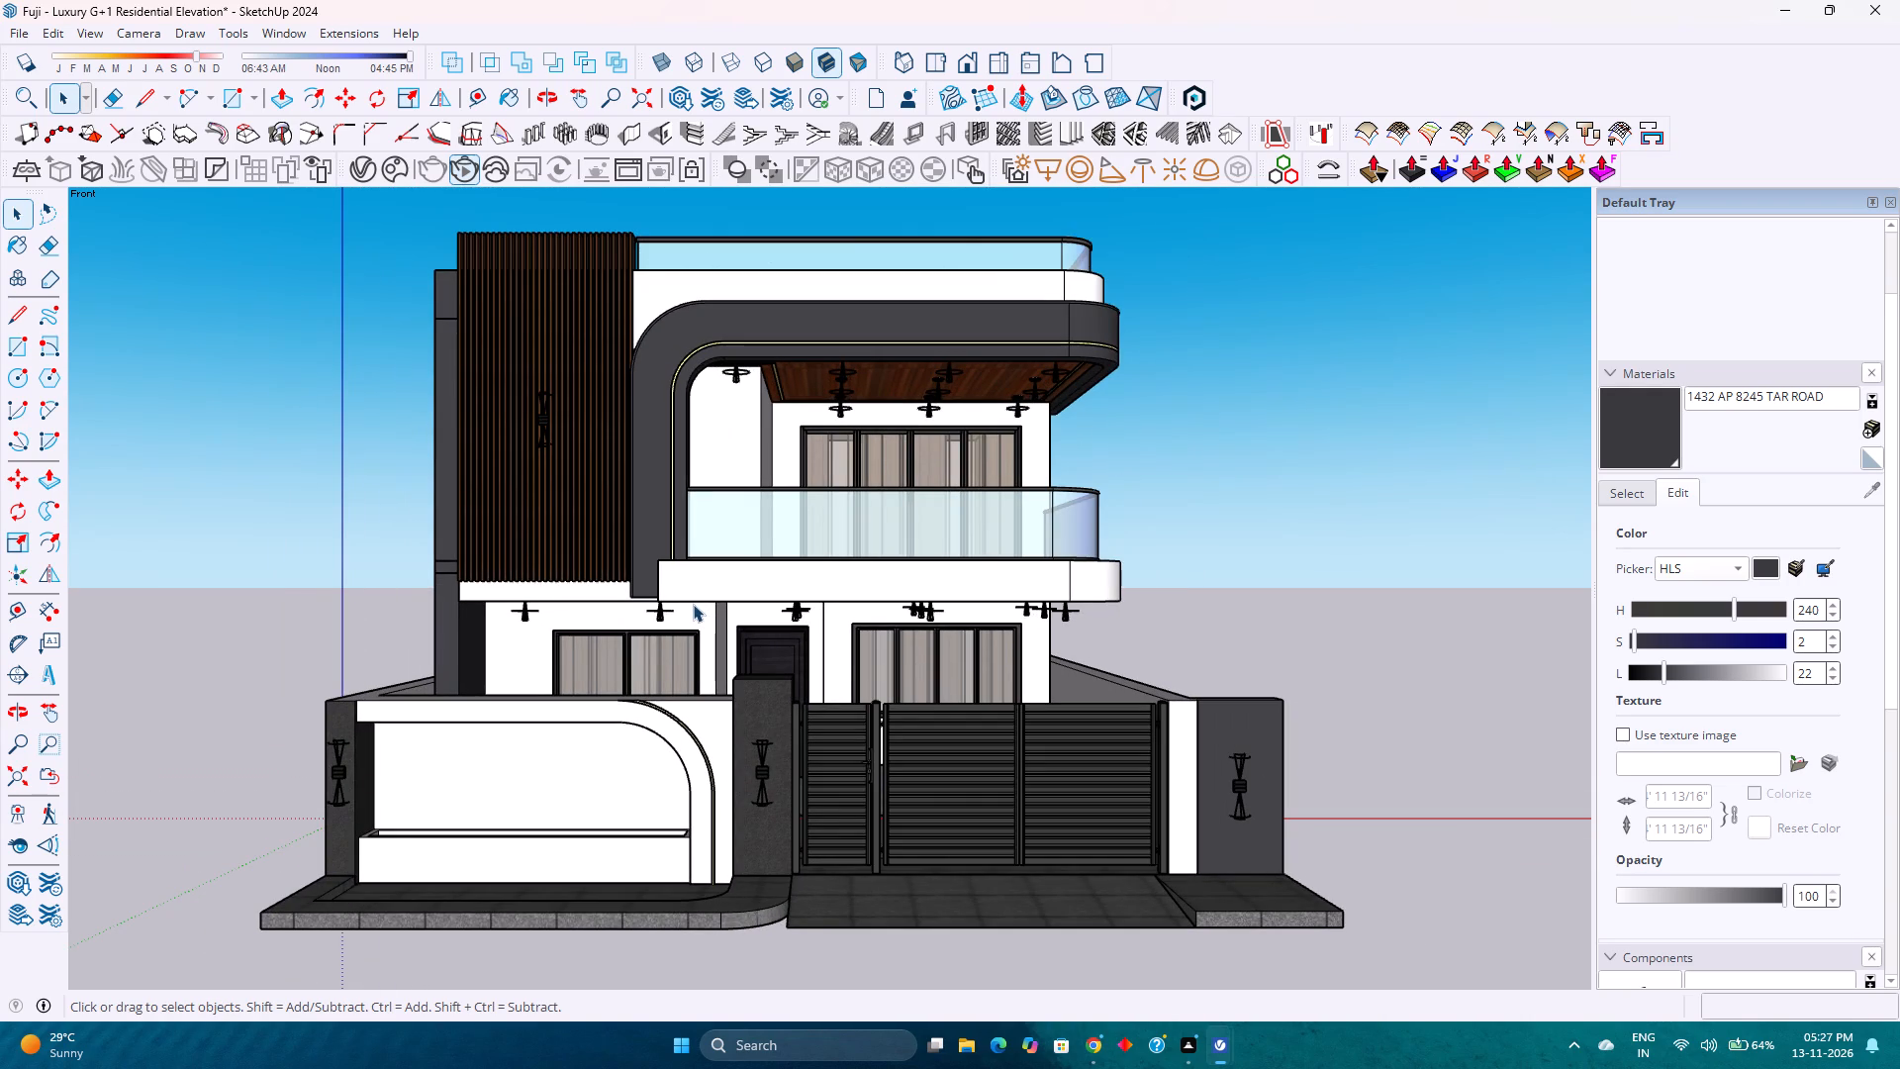
Examine the slatted facade, wooden balcony ceiling with spotlights, glass balcony, entrance door and gate closer up from the front.
scroll(693, 604, "up", 1)
scroll(693, 604, "down", 1)
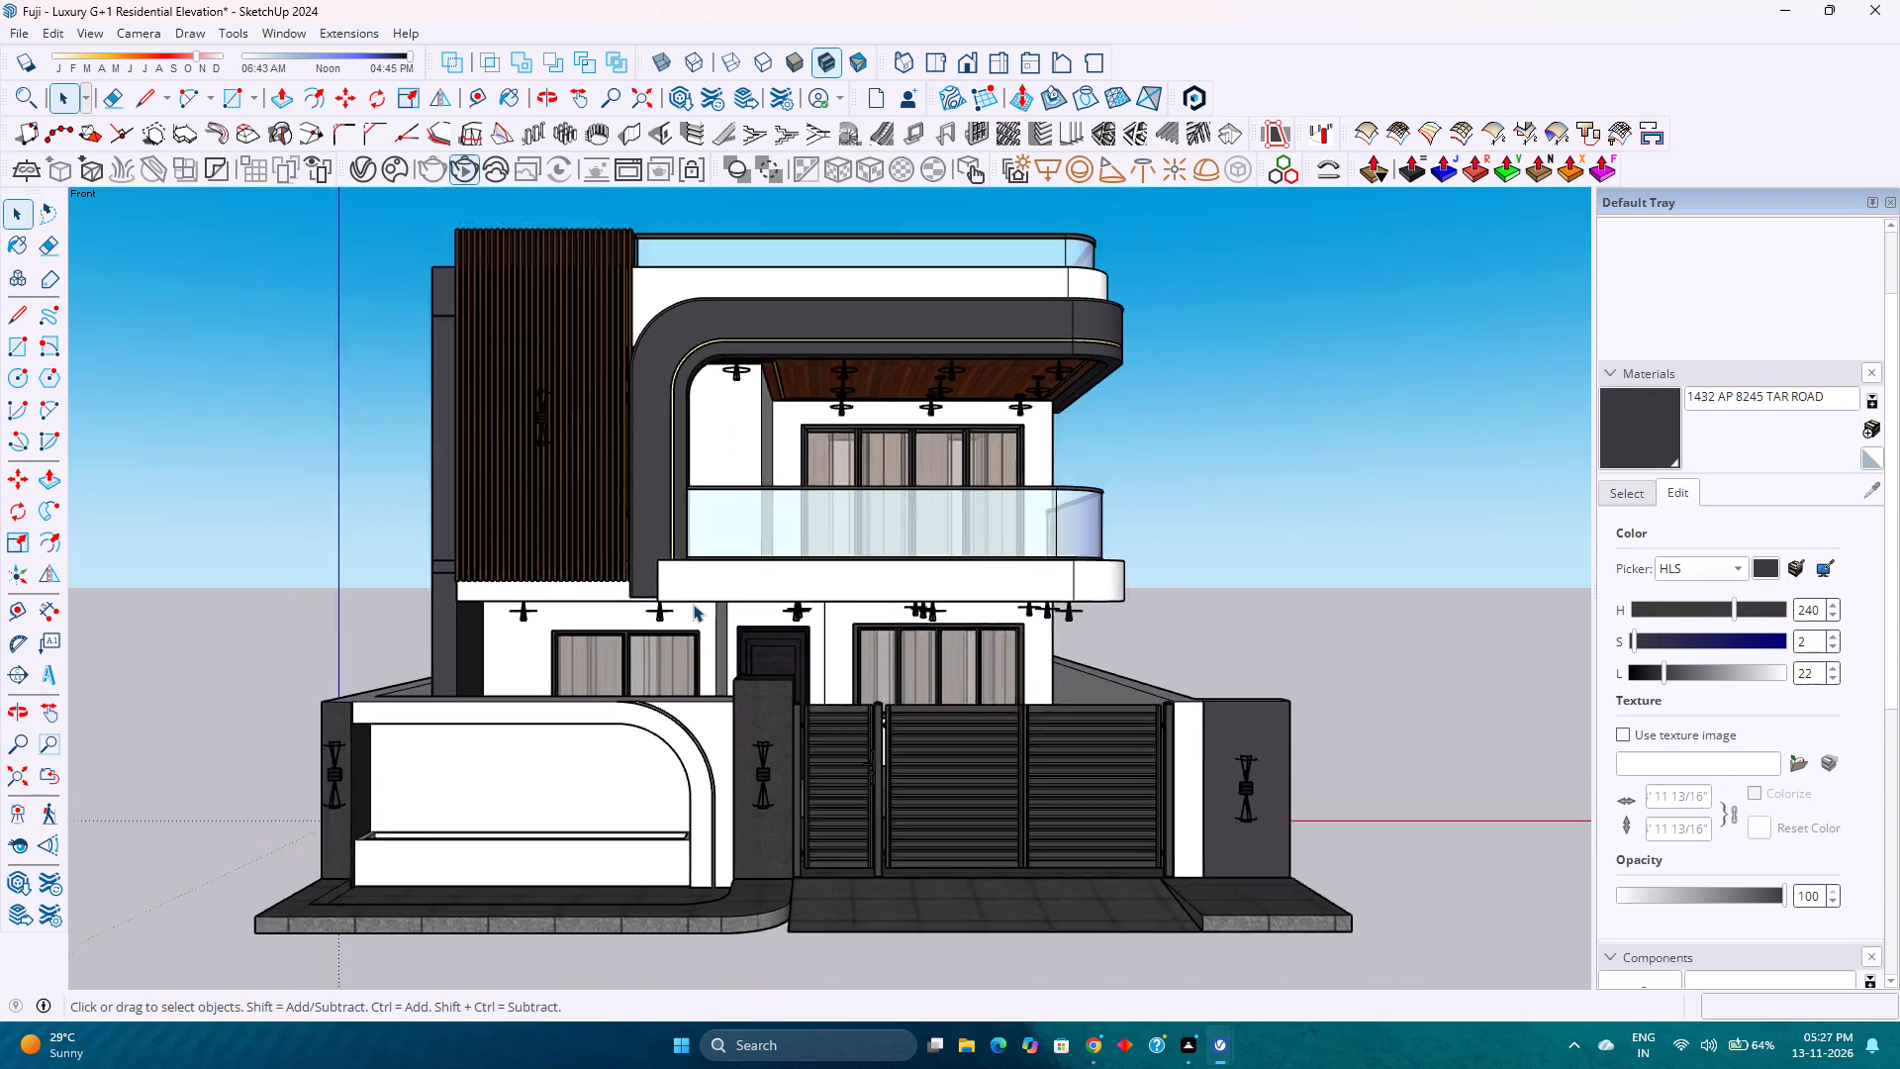
scroll(693, 604, "down", 2)
scroll(693, 604, "up", 3)
scroll(693, 604, "down", 3)
scroll(693, 604, "up", 3)
scroll(693, 604, "down", 3)
scroll(693, 604, "up", 3)
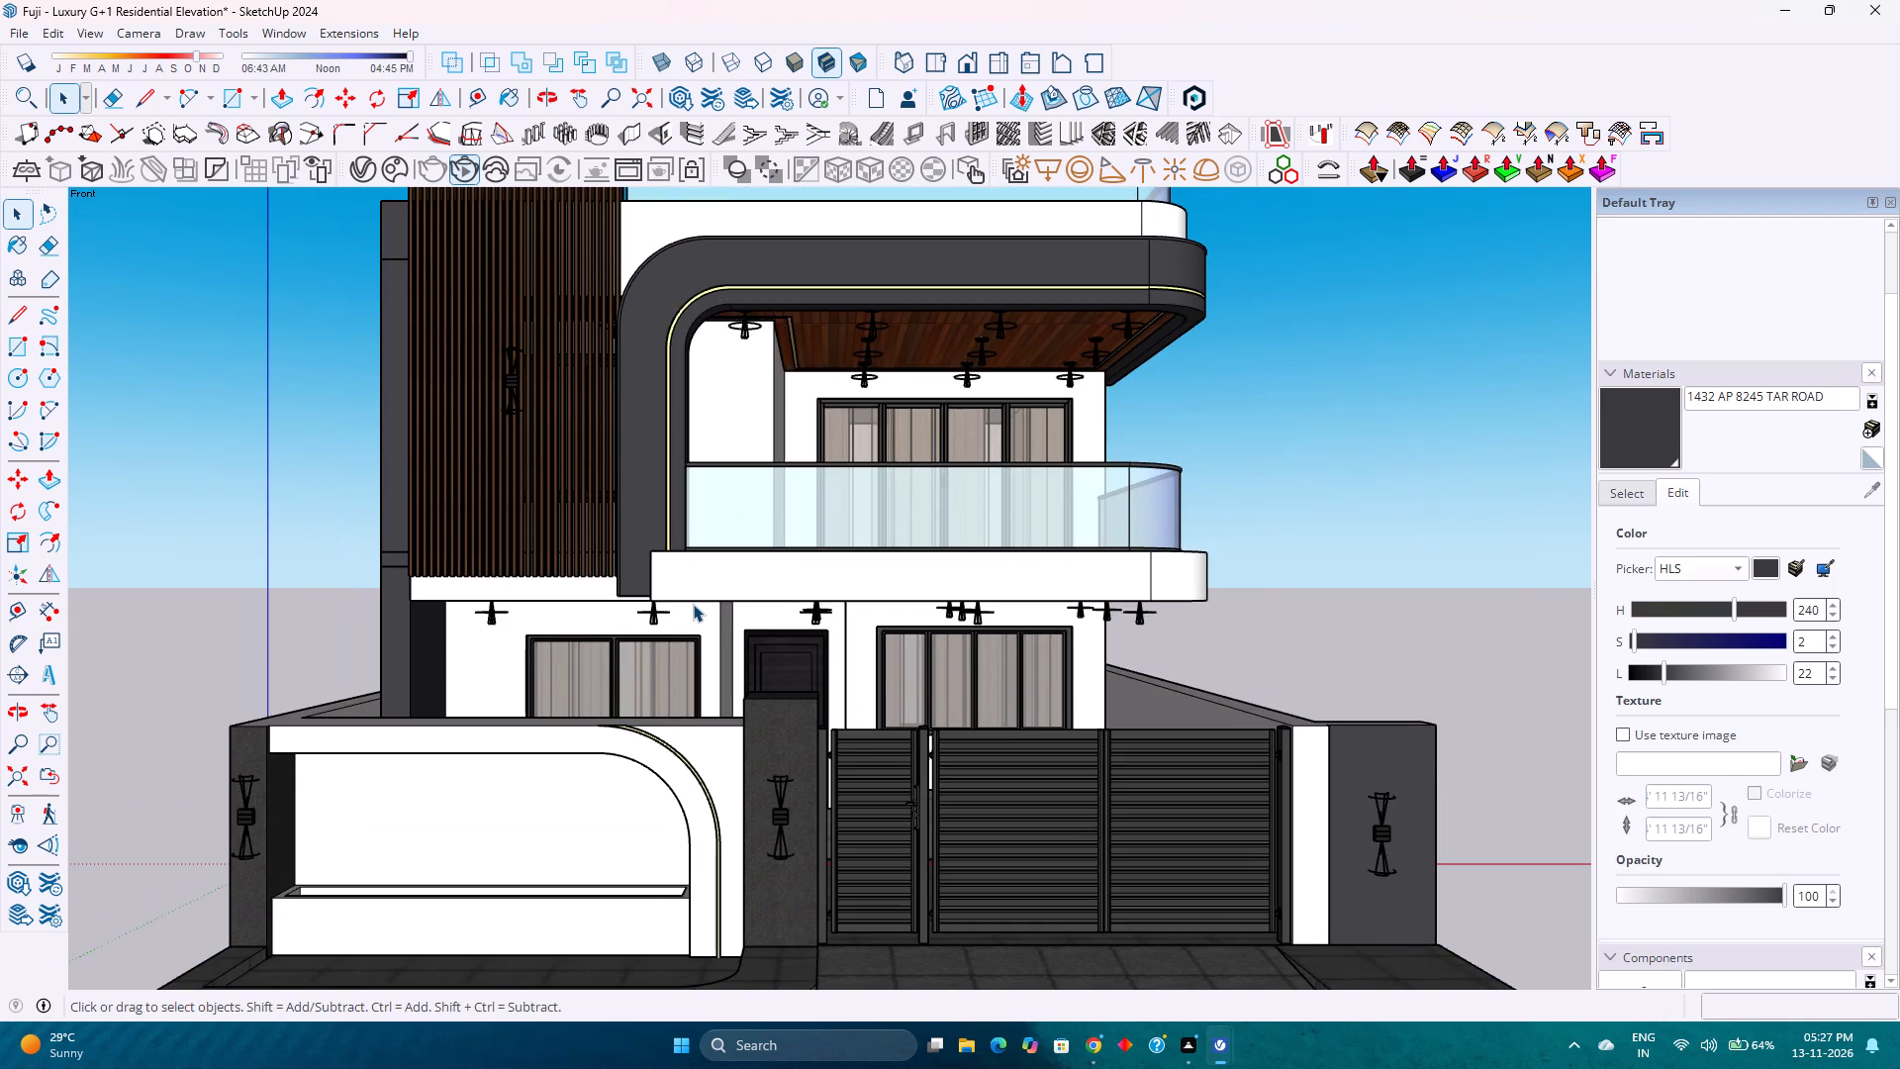
scroll(693, 604, "down", 3)
scroll(693, 604, "up", 3)
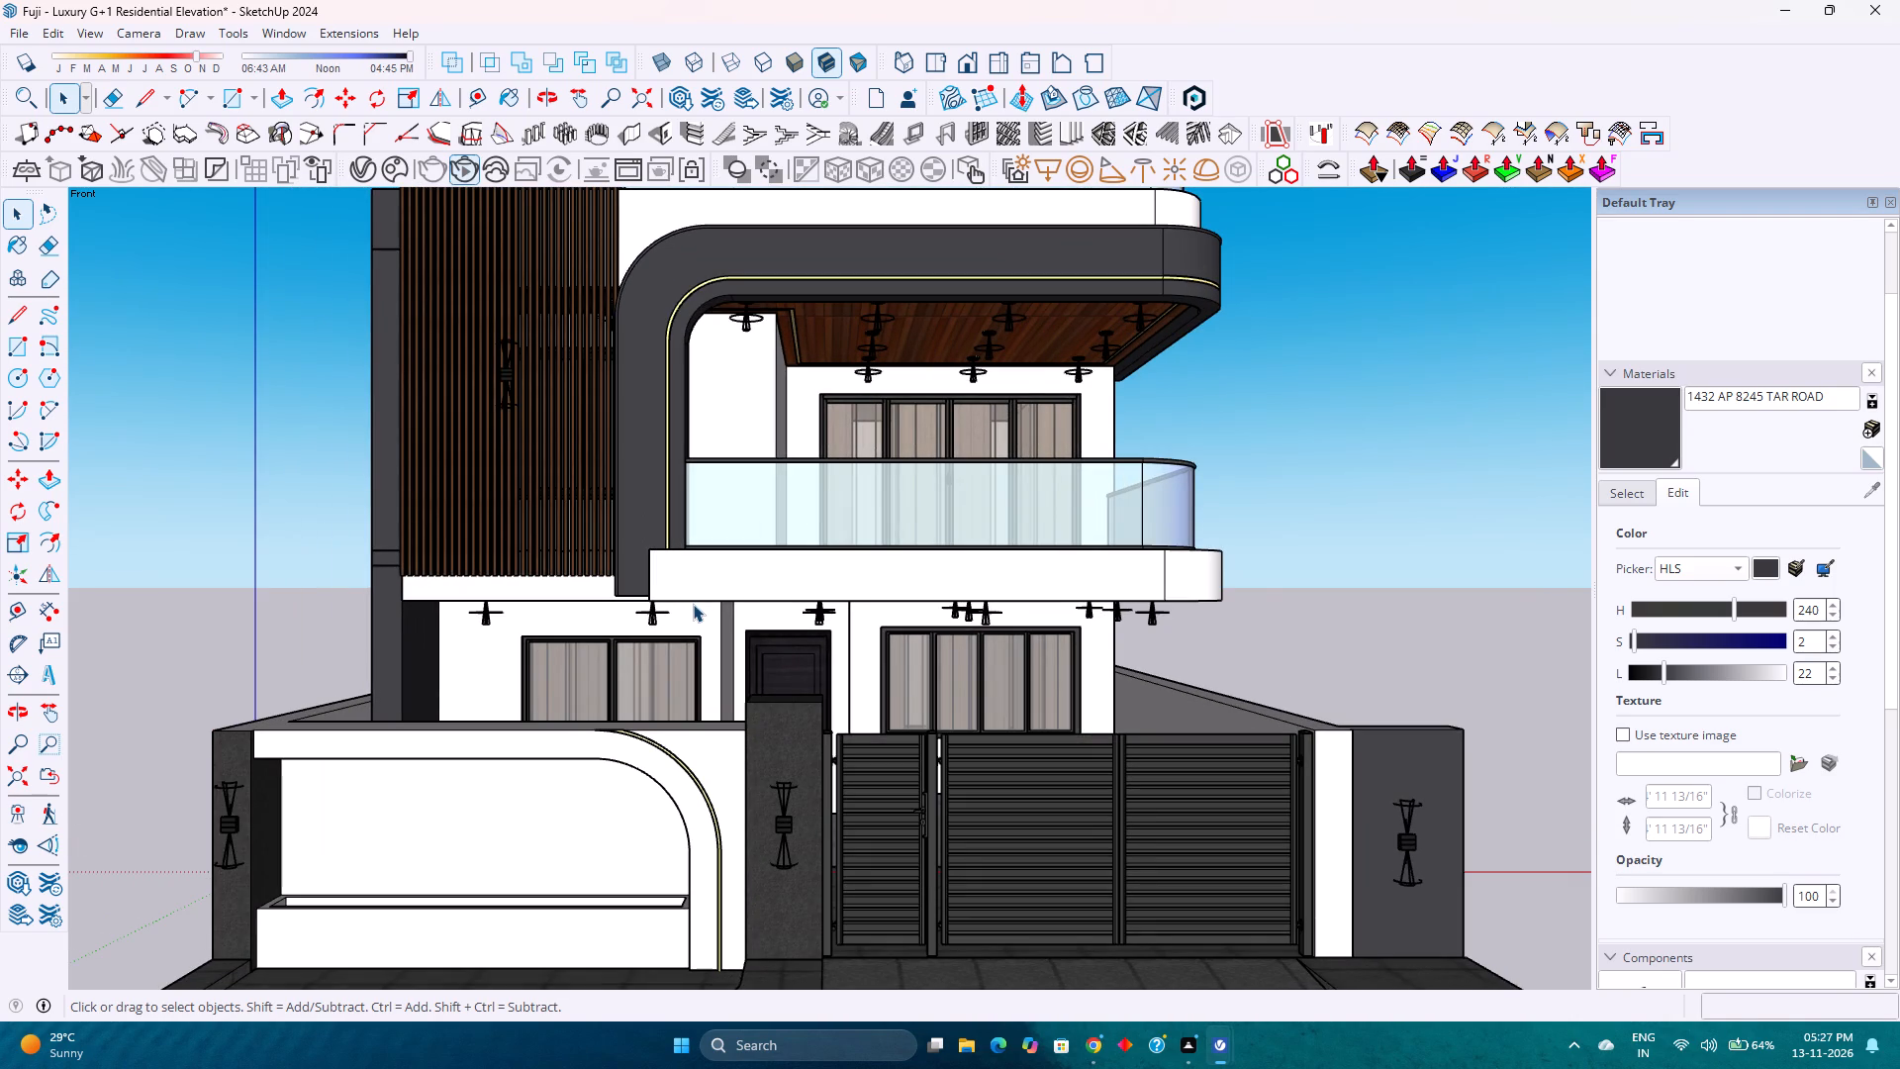
scroll(693, 604, "down", 3)
scroll(693, 603, "up", 3)
scroll(693, 603, "down", 3)
scroll(693, 603, "up", 3)
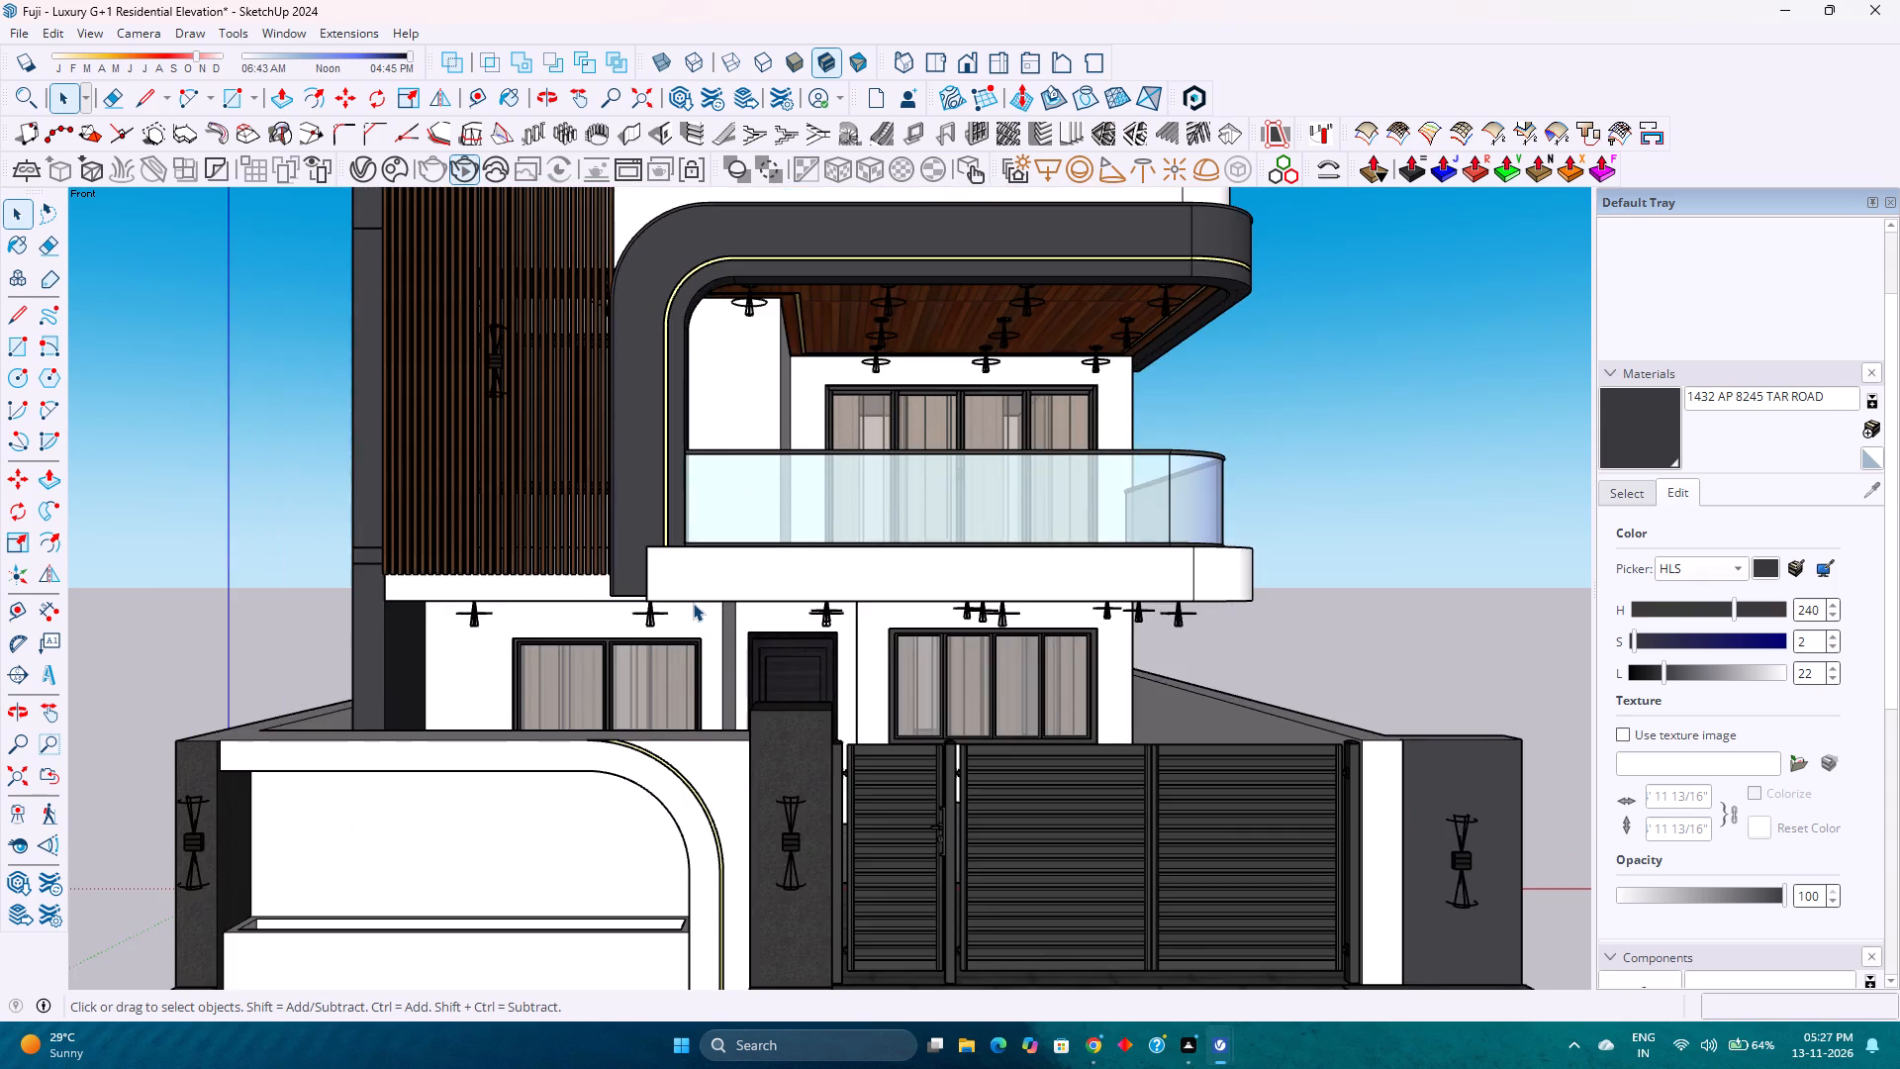
scroll(693, 603, "up", 1)
scroll(693, 603, "down", 5)
scroll(693, 603, "up", 4)
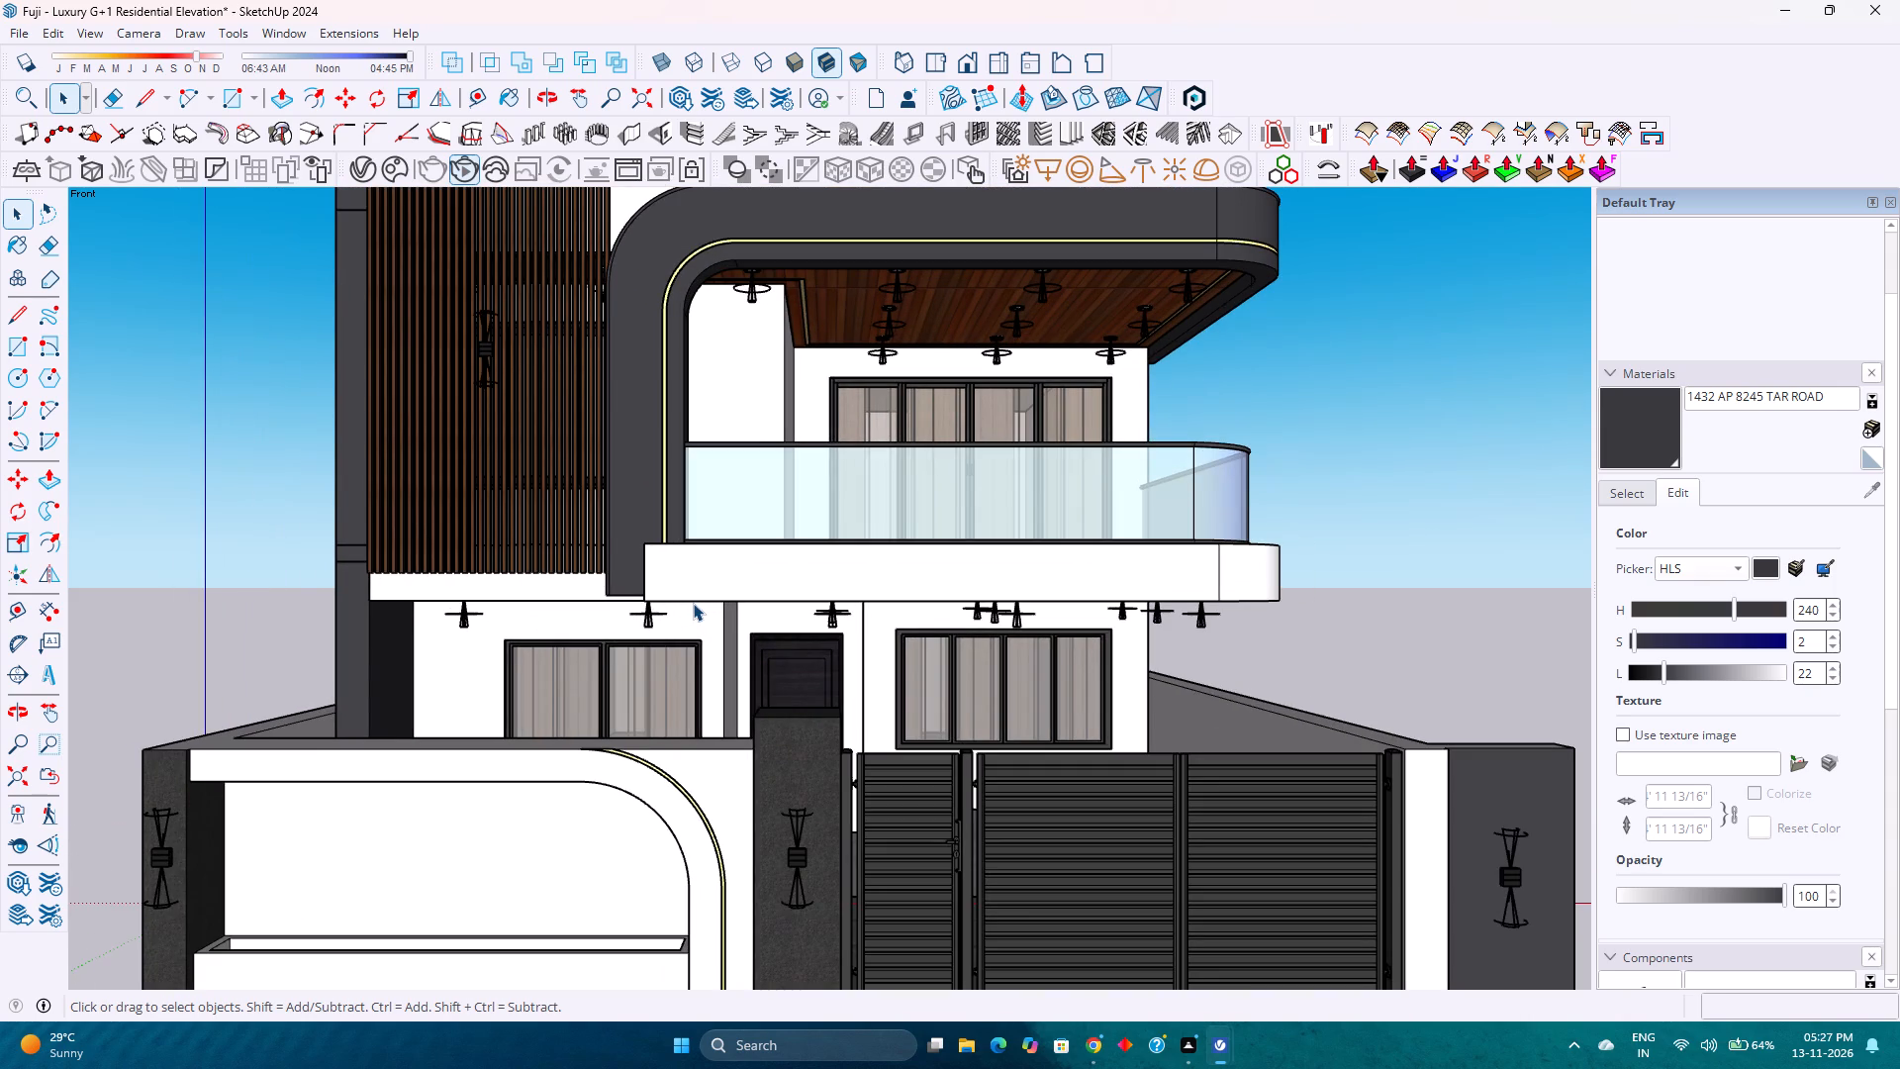
scroll(693, 603, "down", 4)
scroll(693, 603, "up", 3)
scroll(693, 603, "down", 3)
scroll(693, 603, "up", 3)
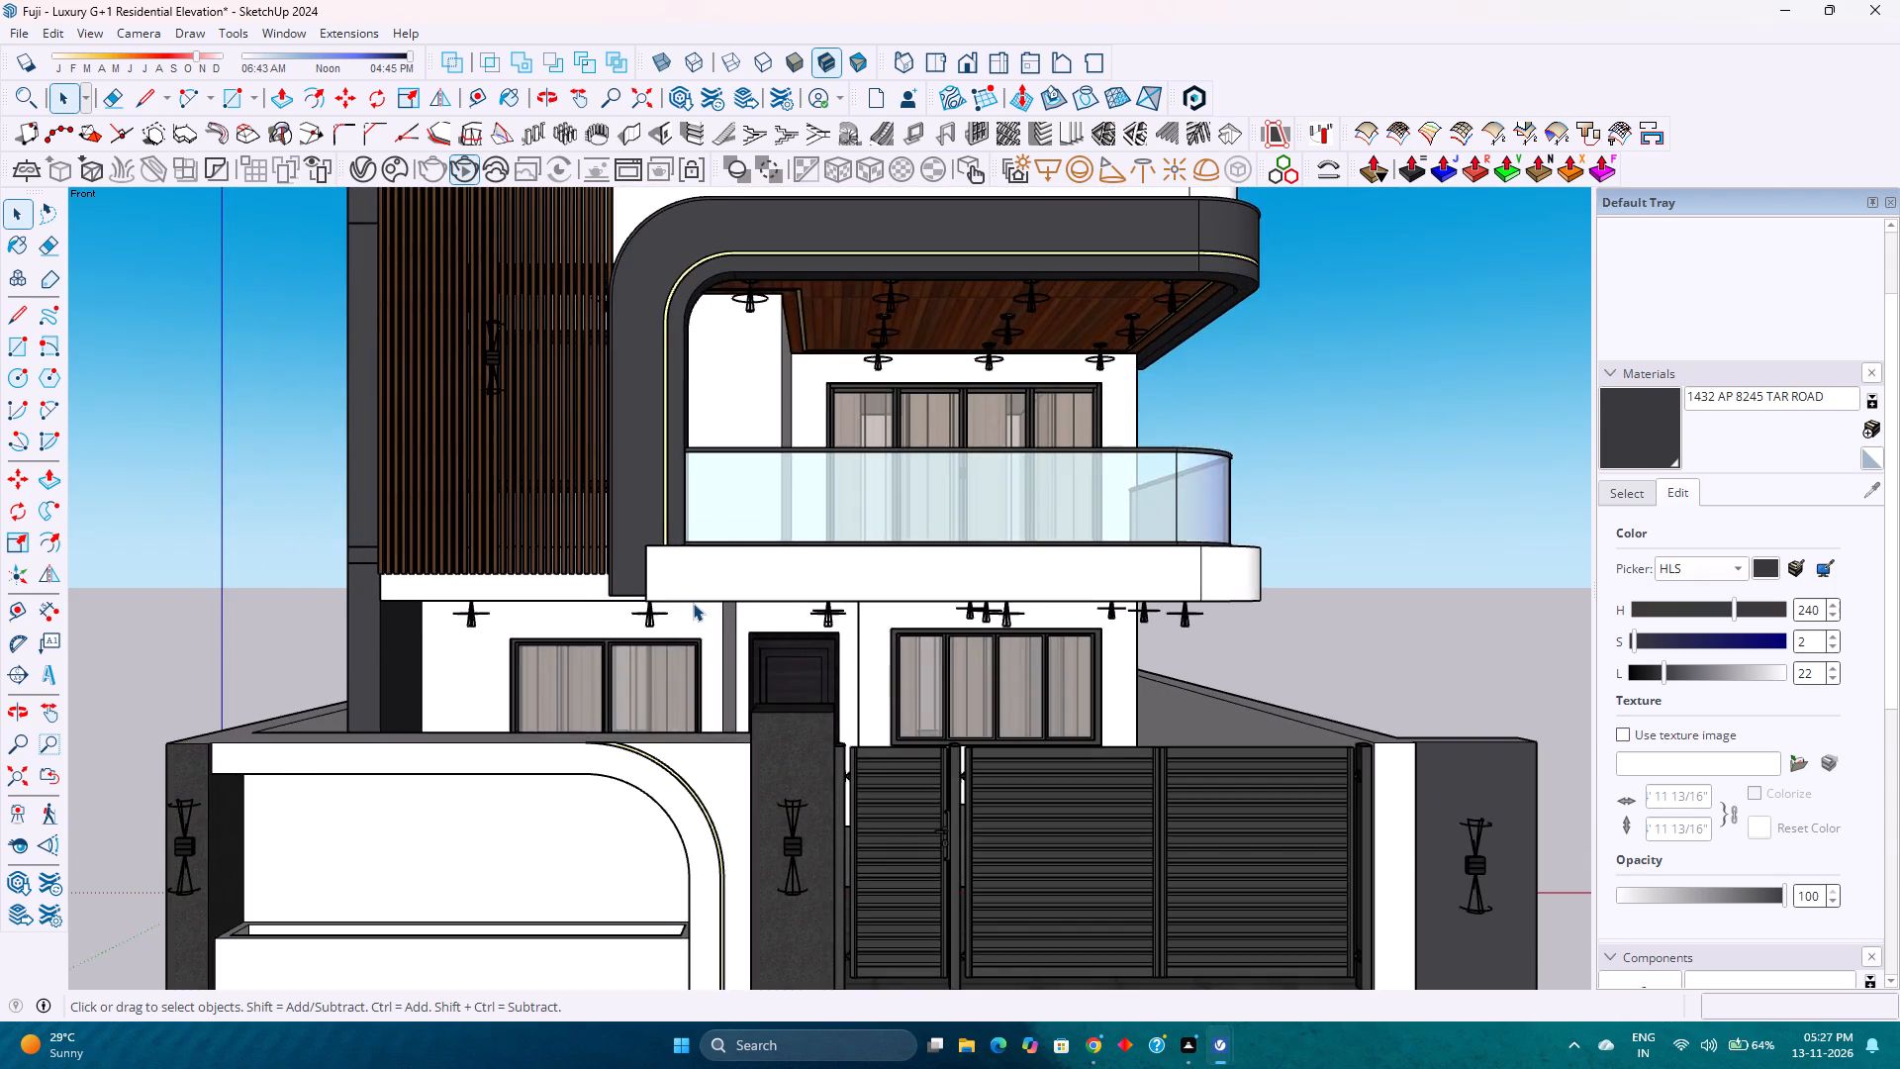
scroll(693, 603, "down", 3)
scroll(693, 603, "up", 3)
scroll(693, 603, "down", 3)
scroll(693, 603, "up", 3)
scroll(693, 603, "down", 3)
scroll(693, 603, "up", 3)
scroll(693, 603, "down", 3)
scroll(693, 603, "up", 3)
scroll(693, 603, "down", 3)
scroll(693, 603, "up", 3)
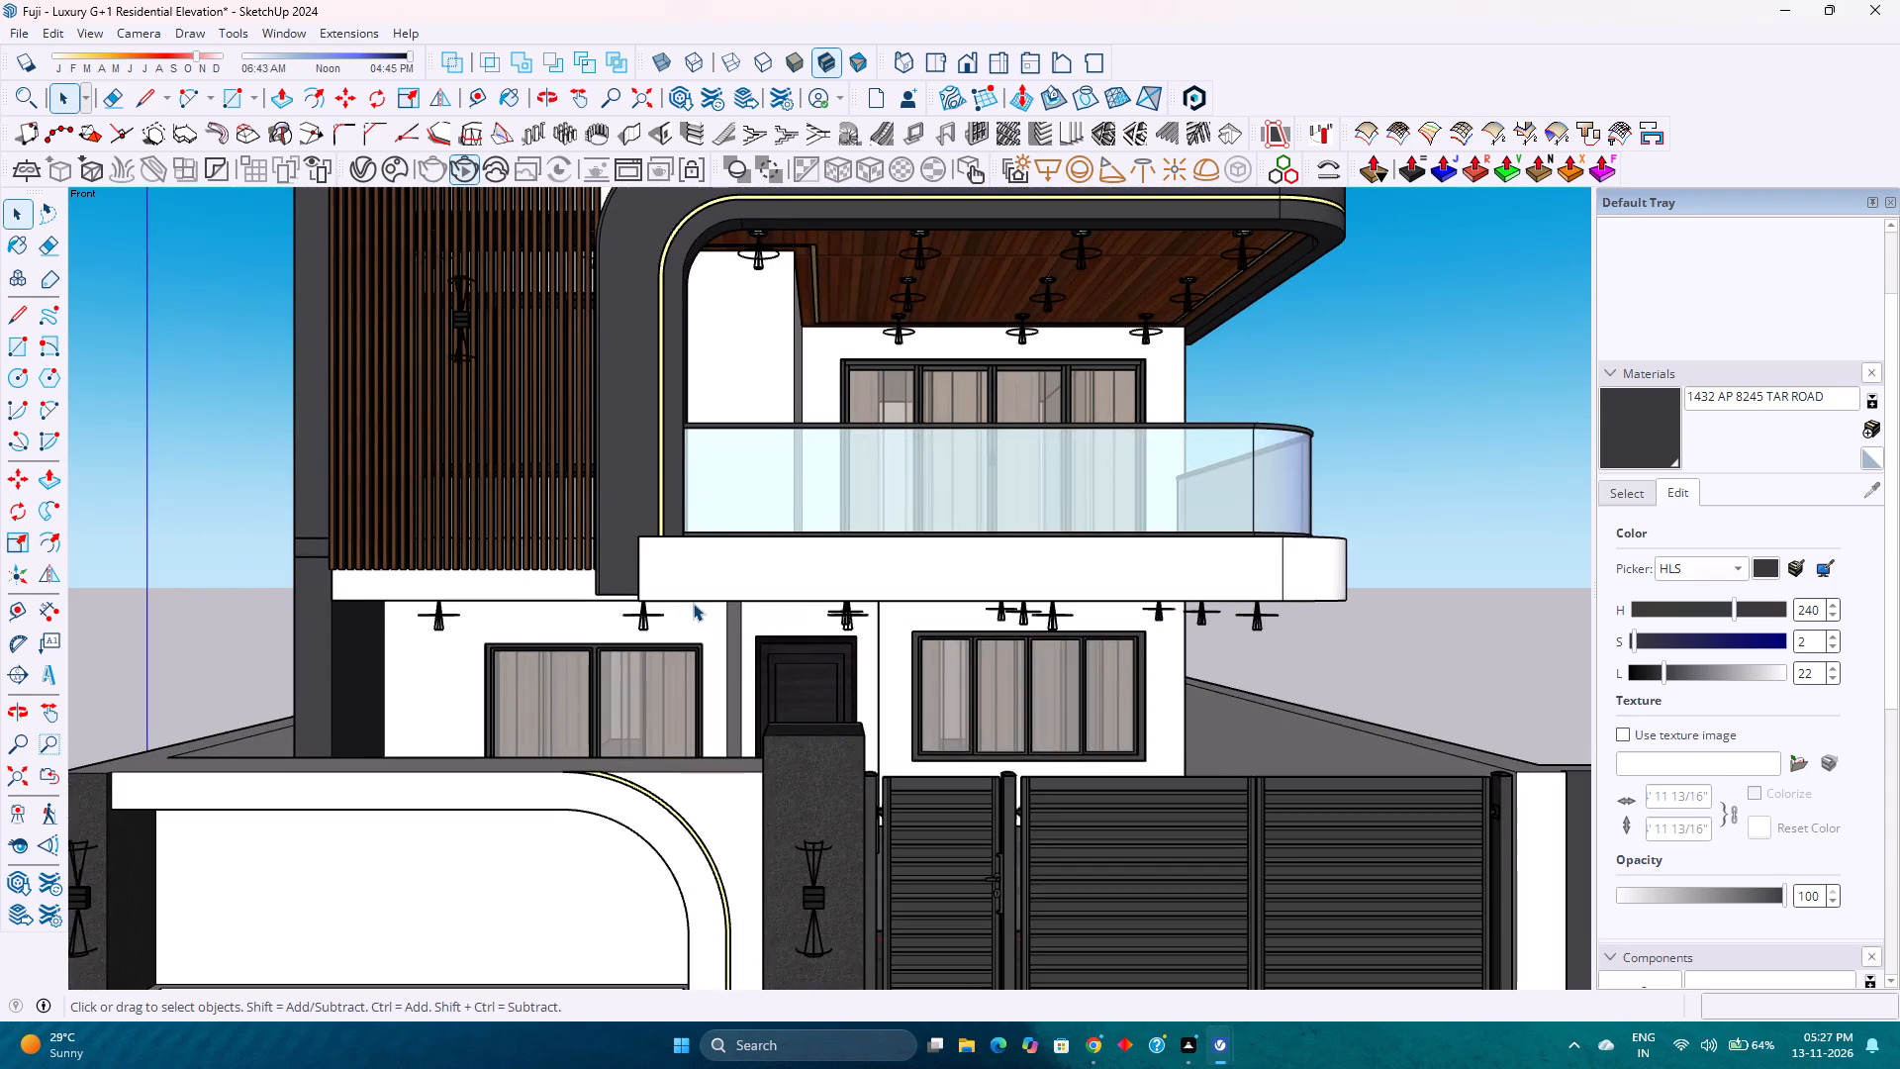
scroll(693, 603, "down", 4)
scroll(693, 603, "up", 3)
scroll(693, 603, "down", 3)
scroll(693, 603, "up", 3)
scroll(693, 603, "down", 3)
scroll(693, 603, "up", 3)
scroll(693, 603, "down", 2)
scroll(693, 603, "up", 2)
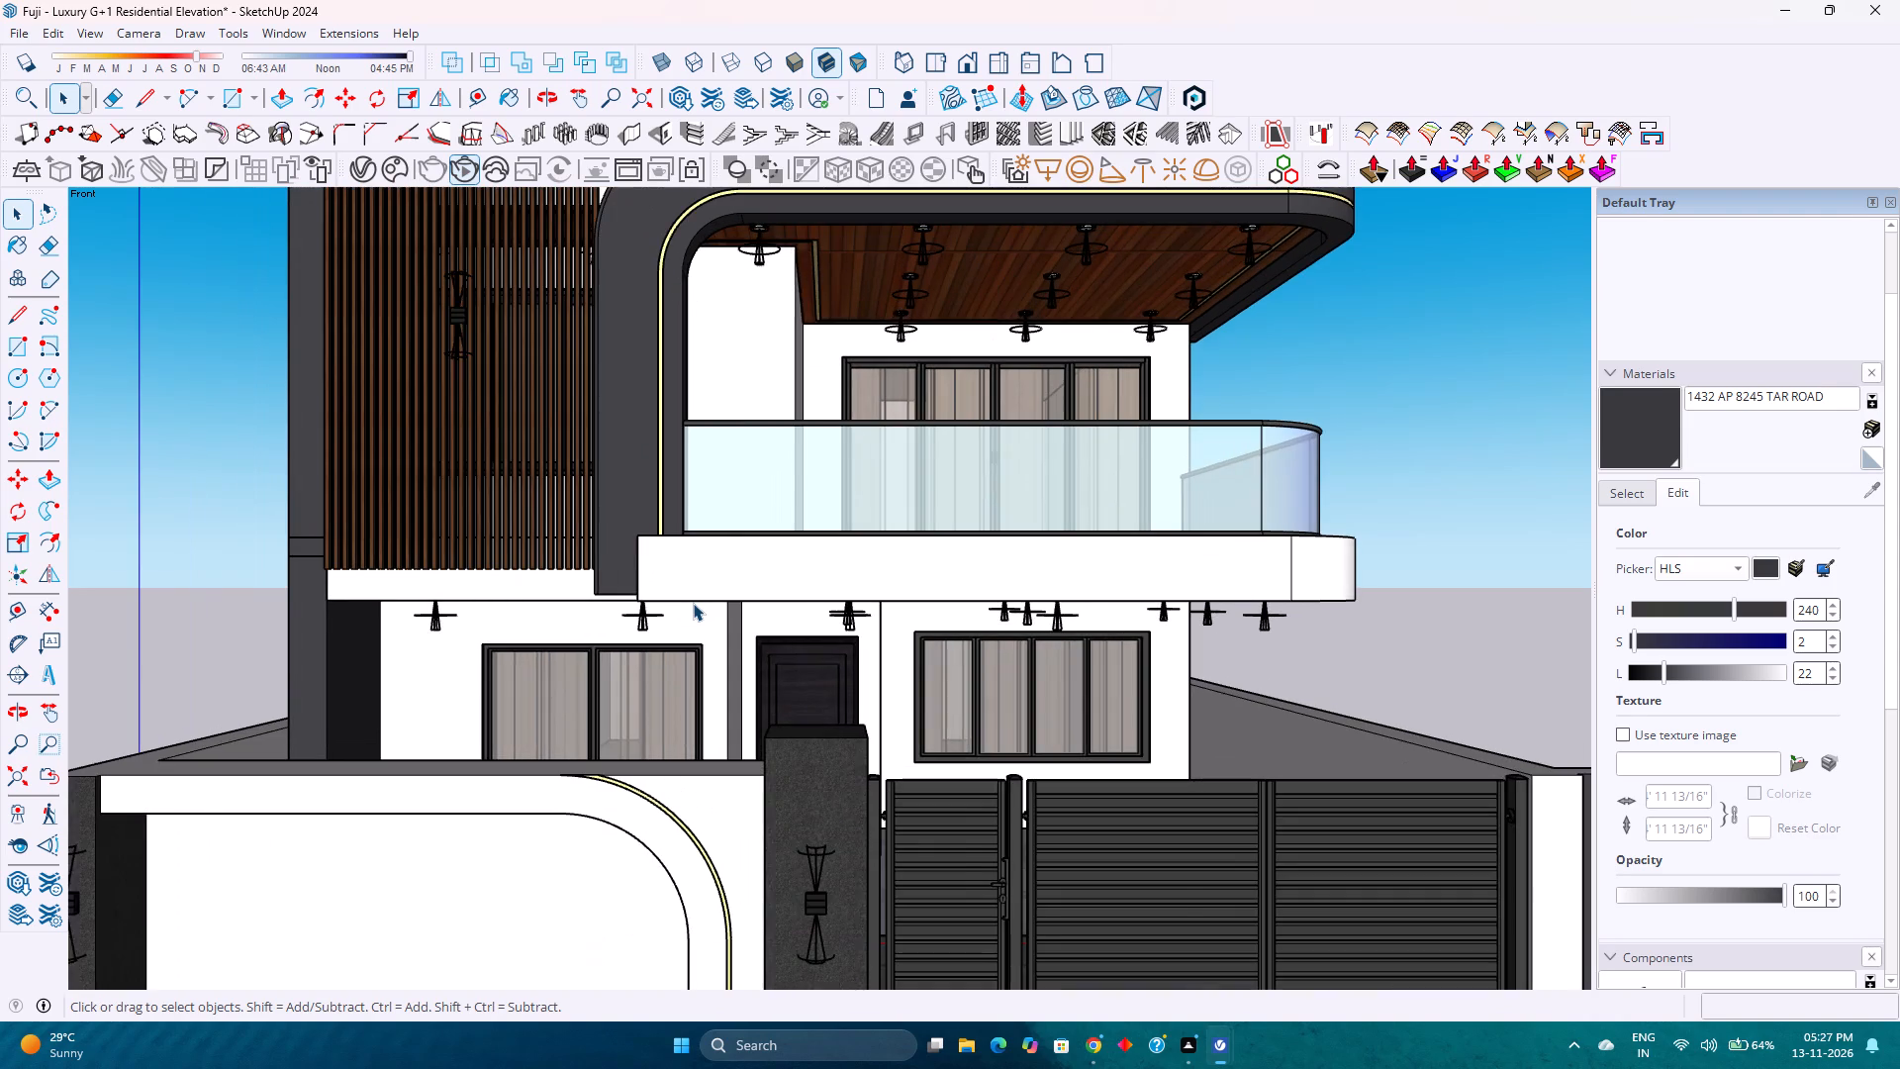
scroll(693, 603, "down", 4)
scroll(693, 603, "up", 4)
scroll(693, 603, "down", 3)
scroll(693, 603, "up", 2)
scroll(693, 603, "down", 2)
scroll(693, 603, "up", 3)
scroll(693, 603, "down", 4)
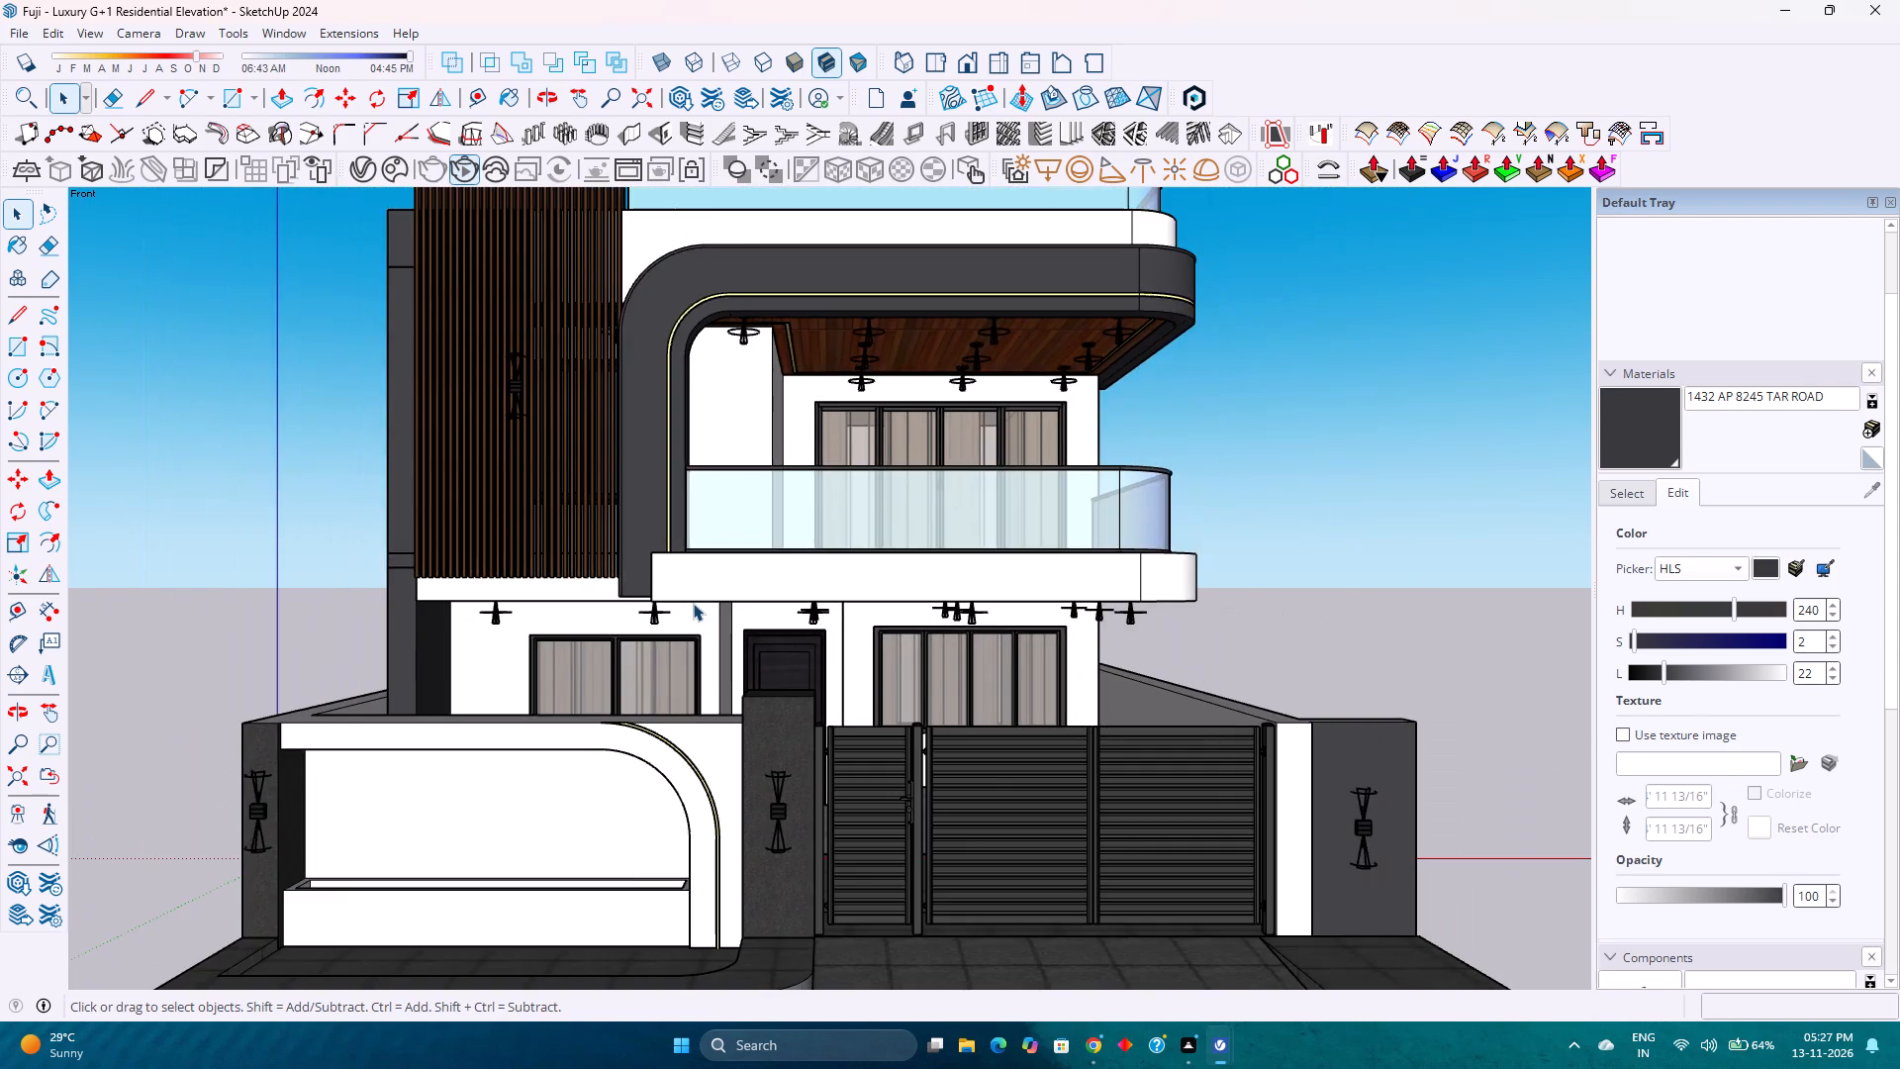
scroll(693, 603, "down", 3)
scroll(693, 603, "up", 2)
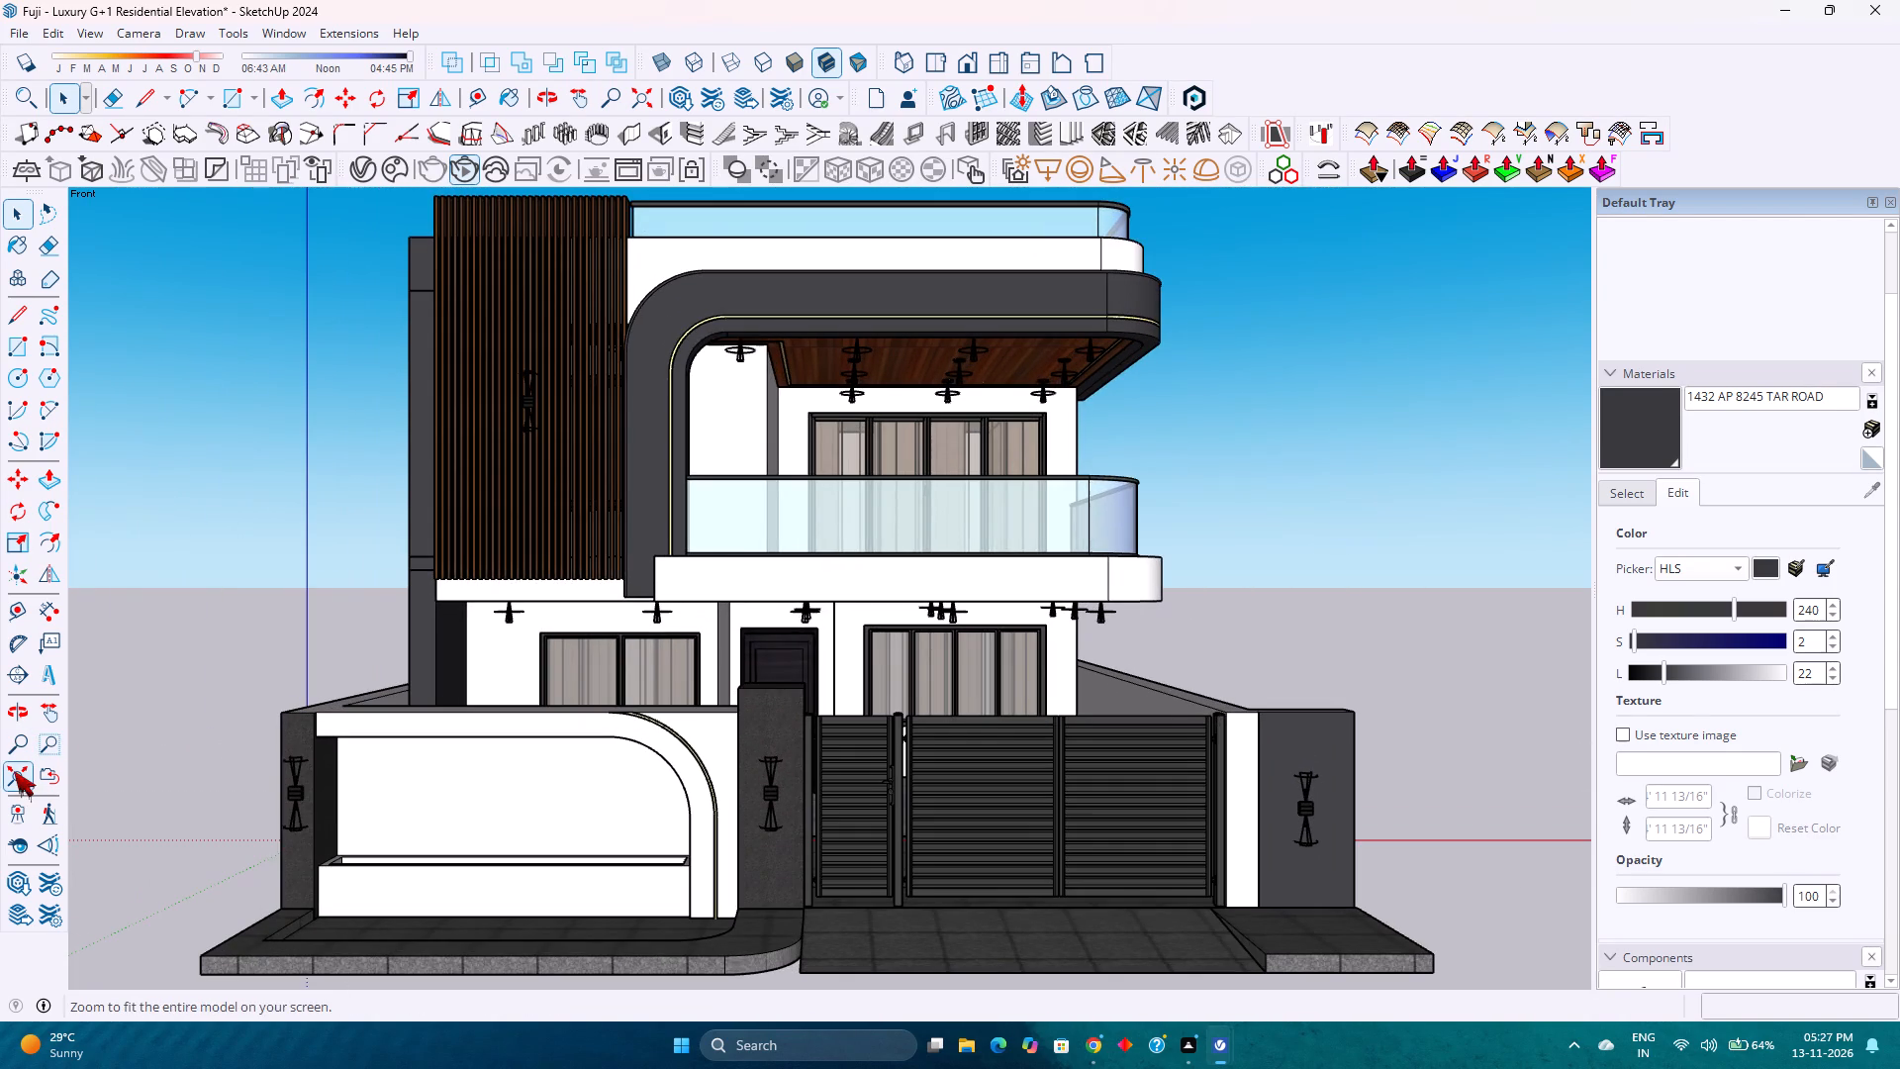
Fit the entire house in the standard front view.
left_click(14, 771)
left_click(959, 72)
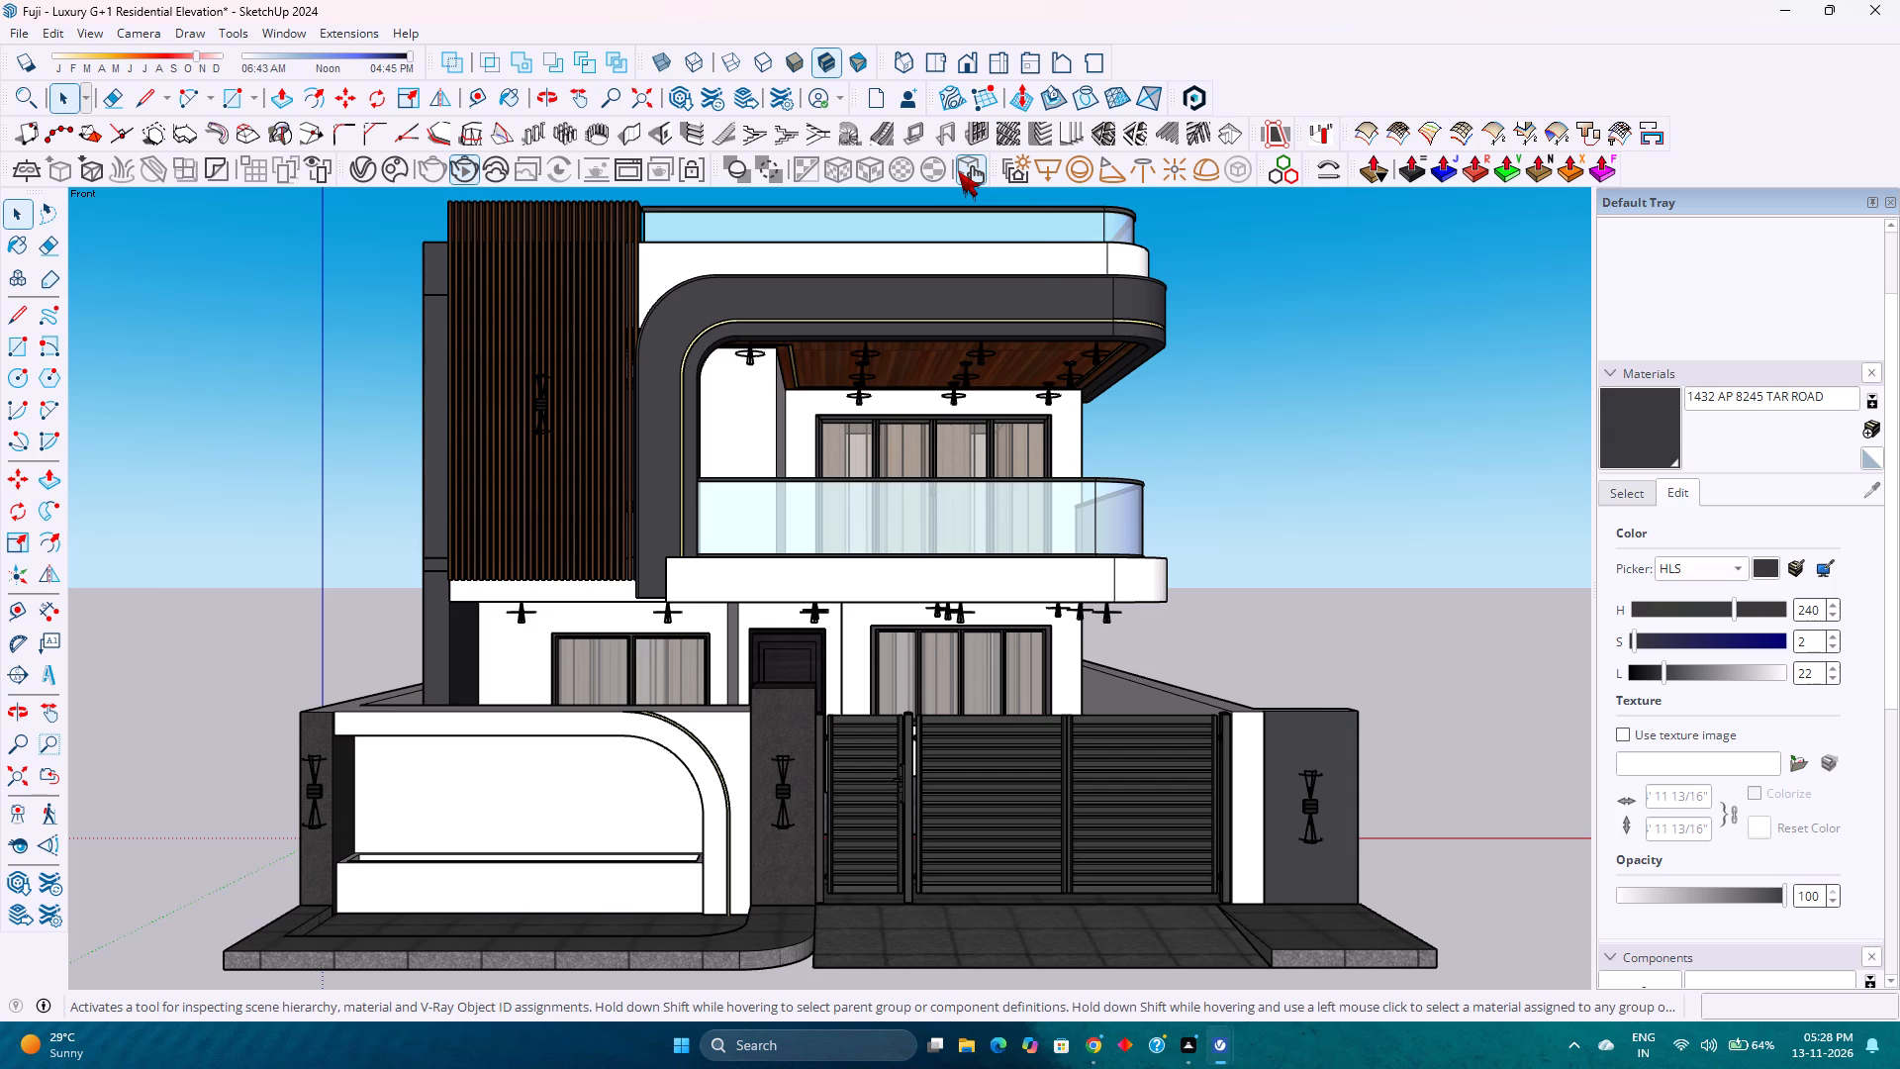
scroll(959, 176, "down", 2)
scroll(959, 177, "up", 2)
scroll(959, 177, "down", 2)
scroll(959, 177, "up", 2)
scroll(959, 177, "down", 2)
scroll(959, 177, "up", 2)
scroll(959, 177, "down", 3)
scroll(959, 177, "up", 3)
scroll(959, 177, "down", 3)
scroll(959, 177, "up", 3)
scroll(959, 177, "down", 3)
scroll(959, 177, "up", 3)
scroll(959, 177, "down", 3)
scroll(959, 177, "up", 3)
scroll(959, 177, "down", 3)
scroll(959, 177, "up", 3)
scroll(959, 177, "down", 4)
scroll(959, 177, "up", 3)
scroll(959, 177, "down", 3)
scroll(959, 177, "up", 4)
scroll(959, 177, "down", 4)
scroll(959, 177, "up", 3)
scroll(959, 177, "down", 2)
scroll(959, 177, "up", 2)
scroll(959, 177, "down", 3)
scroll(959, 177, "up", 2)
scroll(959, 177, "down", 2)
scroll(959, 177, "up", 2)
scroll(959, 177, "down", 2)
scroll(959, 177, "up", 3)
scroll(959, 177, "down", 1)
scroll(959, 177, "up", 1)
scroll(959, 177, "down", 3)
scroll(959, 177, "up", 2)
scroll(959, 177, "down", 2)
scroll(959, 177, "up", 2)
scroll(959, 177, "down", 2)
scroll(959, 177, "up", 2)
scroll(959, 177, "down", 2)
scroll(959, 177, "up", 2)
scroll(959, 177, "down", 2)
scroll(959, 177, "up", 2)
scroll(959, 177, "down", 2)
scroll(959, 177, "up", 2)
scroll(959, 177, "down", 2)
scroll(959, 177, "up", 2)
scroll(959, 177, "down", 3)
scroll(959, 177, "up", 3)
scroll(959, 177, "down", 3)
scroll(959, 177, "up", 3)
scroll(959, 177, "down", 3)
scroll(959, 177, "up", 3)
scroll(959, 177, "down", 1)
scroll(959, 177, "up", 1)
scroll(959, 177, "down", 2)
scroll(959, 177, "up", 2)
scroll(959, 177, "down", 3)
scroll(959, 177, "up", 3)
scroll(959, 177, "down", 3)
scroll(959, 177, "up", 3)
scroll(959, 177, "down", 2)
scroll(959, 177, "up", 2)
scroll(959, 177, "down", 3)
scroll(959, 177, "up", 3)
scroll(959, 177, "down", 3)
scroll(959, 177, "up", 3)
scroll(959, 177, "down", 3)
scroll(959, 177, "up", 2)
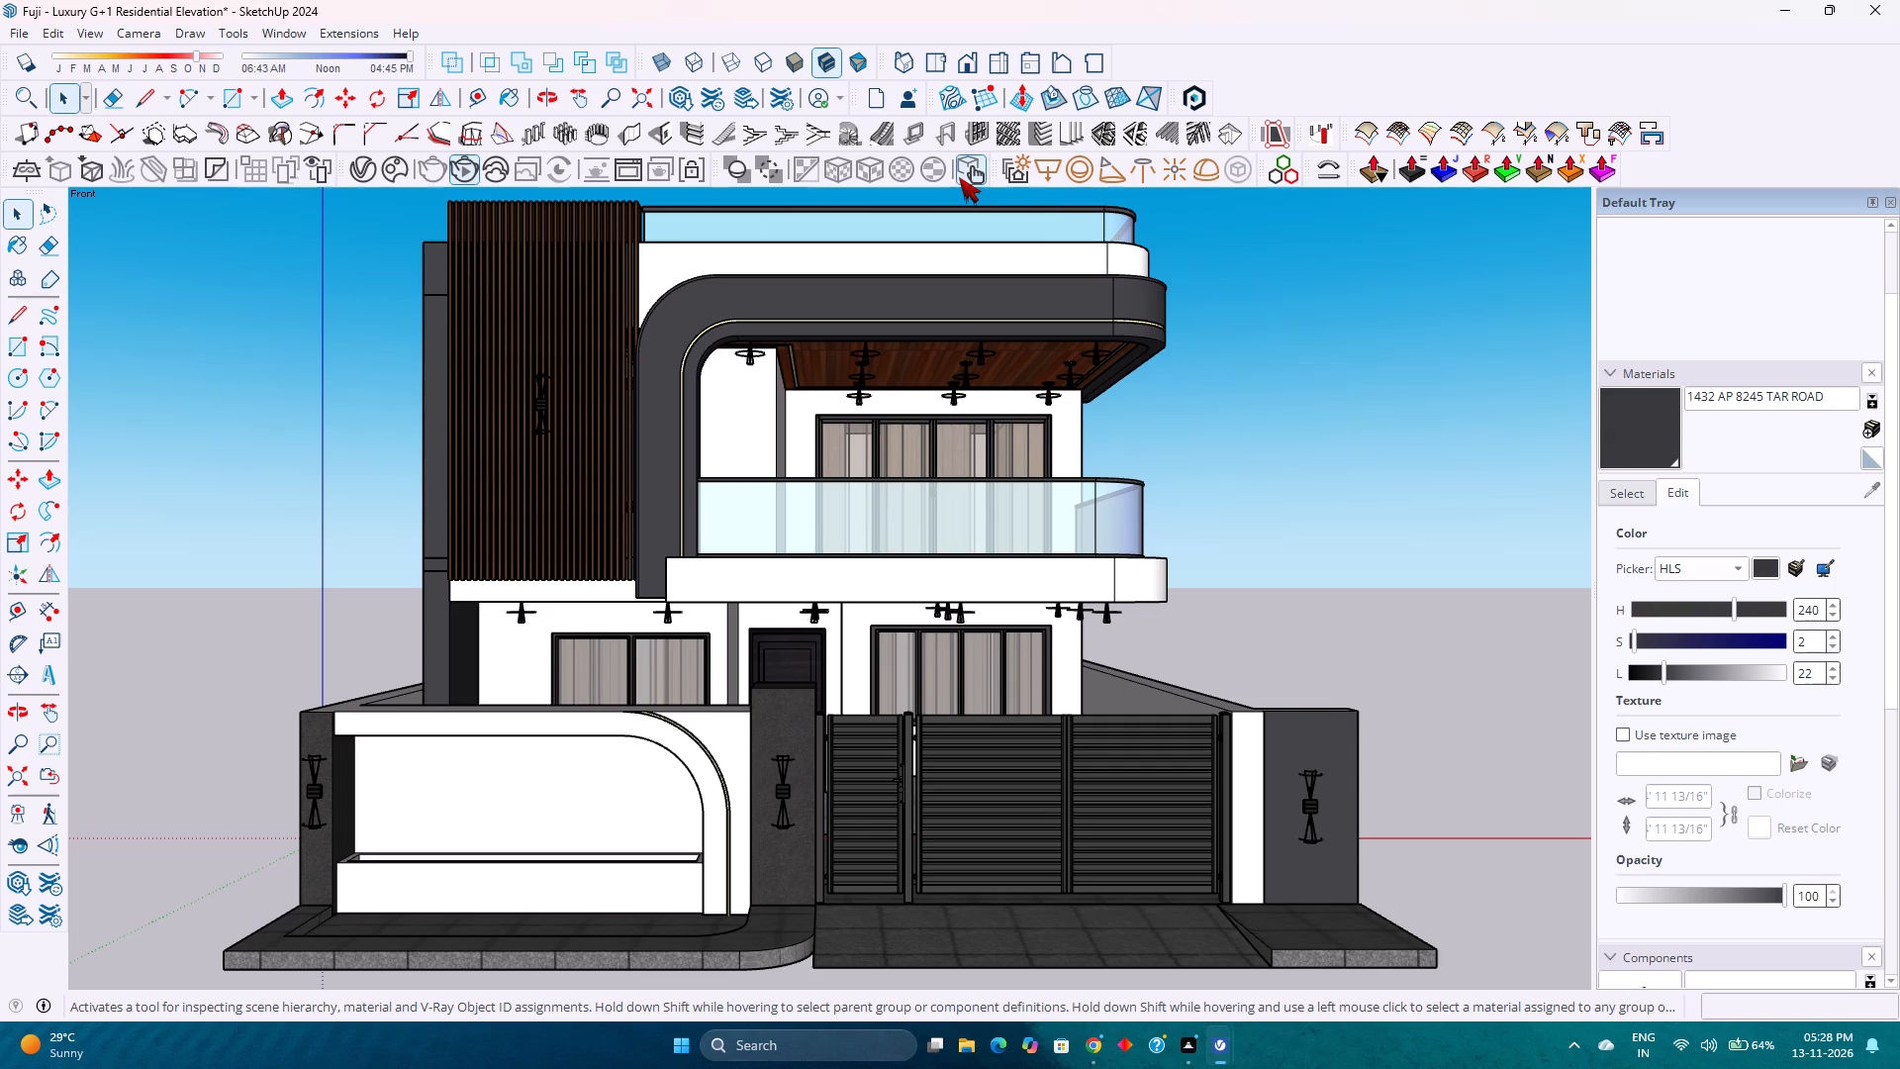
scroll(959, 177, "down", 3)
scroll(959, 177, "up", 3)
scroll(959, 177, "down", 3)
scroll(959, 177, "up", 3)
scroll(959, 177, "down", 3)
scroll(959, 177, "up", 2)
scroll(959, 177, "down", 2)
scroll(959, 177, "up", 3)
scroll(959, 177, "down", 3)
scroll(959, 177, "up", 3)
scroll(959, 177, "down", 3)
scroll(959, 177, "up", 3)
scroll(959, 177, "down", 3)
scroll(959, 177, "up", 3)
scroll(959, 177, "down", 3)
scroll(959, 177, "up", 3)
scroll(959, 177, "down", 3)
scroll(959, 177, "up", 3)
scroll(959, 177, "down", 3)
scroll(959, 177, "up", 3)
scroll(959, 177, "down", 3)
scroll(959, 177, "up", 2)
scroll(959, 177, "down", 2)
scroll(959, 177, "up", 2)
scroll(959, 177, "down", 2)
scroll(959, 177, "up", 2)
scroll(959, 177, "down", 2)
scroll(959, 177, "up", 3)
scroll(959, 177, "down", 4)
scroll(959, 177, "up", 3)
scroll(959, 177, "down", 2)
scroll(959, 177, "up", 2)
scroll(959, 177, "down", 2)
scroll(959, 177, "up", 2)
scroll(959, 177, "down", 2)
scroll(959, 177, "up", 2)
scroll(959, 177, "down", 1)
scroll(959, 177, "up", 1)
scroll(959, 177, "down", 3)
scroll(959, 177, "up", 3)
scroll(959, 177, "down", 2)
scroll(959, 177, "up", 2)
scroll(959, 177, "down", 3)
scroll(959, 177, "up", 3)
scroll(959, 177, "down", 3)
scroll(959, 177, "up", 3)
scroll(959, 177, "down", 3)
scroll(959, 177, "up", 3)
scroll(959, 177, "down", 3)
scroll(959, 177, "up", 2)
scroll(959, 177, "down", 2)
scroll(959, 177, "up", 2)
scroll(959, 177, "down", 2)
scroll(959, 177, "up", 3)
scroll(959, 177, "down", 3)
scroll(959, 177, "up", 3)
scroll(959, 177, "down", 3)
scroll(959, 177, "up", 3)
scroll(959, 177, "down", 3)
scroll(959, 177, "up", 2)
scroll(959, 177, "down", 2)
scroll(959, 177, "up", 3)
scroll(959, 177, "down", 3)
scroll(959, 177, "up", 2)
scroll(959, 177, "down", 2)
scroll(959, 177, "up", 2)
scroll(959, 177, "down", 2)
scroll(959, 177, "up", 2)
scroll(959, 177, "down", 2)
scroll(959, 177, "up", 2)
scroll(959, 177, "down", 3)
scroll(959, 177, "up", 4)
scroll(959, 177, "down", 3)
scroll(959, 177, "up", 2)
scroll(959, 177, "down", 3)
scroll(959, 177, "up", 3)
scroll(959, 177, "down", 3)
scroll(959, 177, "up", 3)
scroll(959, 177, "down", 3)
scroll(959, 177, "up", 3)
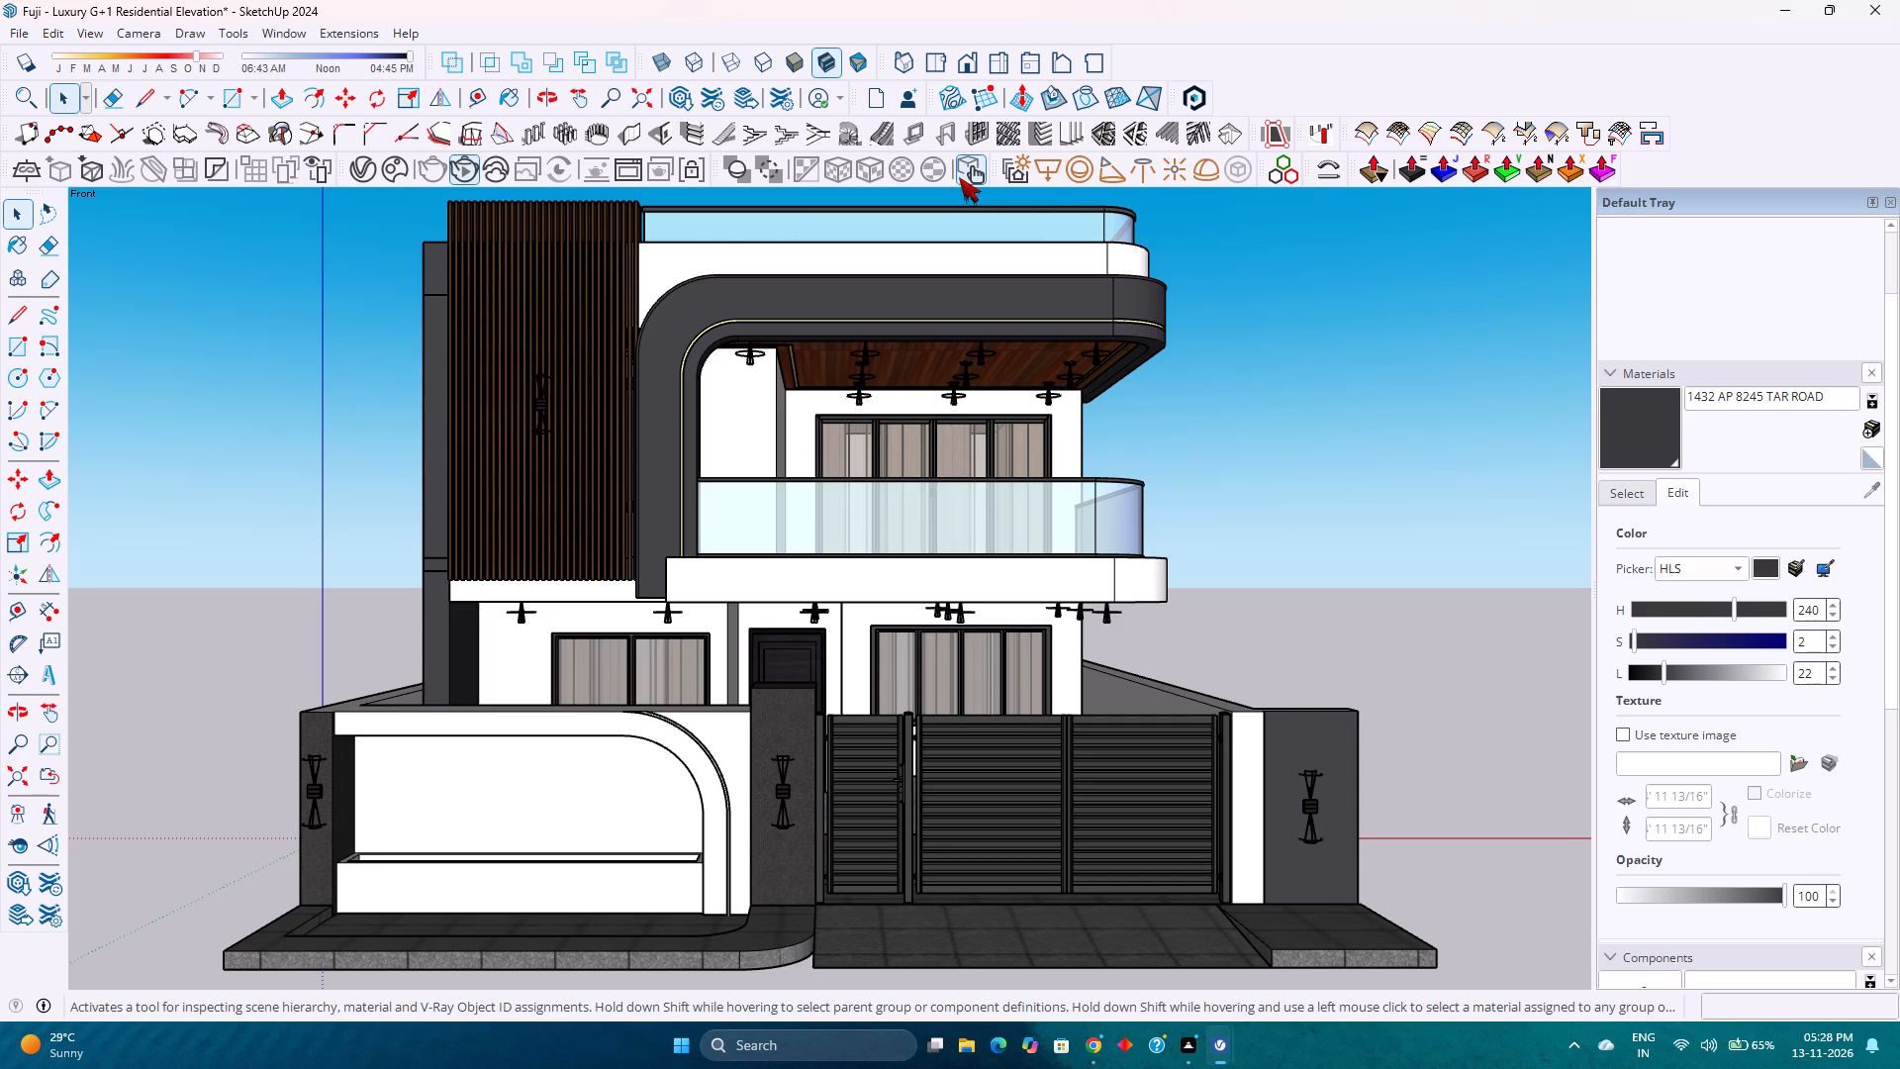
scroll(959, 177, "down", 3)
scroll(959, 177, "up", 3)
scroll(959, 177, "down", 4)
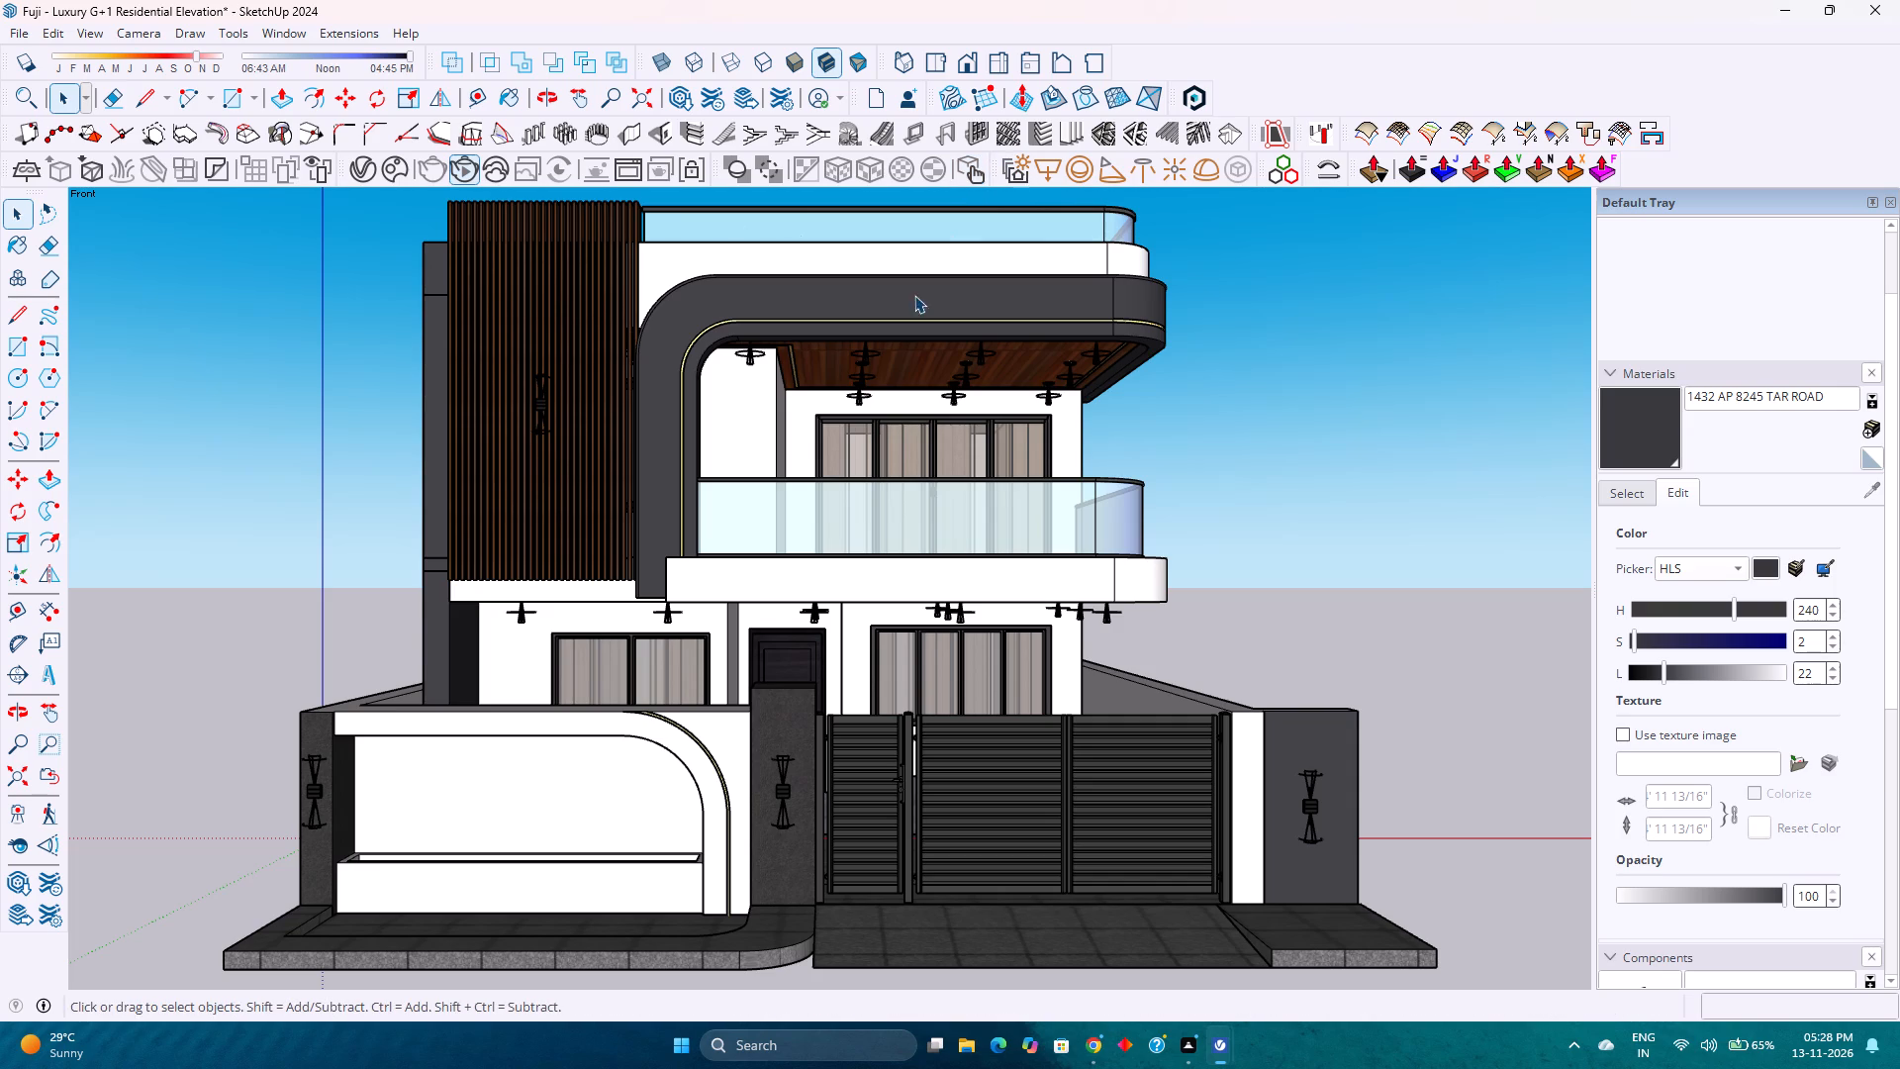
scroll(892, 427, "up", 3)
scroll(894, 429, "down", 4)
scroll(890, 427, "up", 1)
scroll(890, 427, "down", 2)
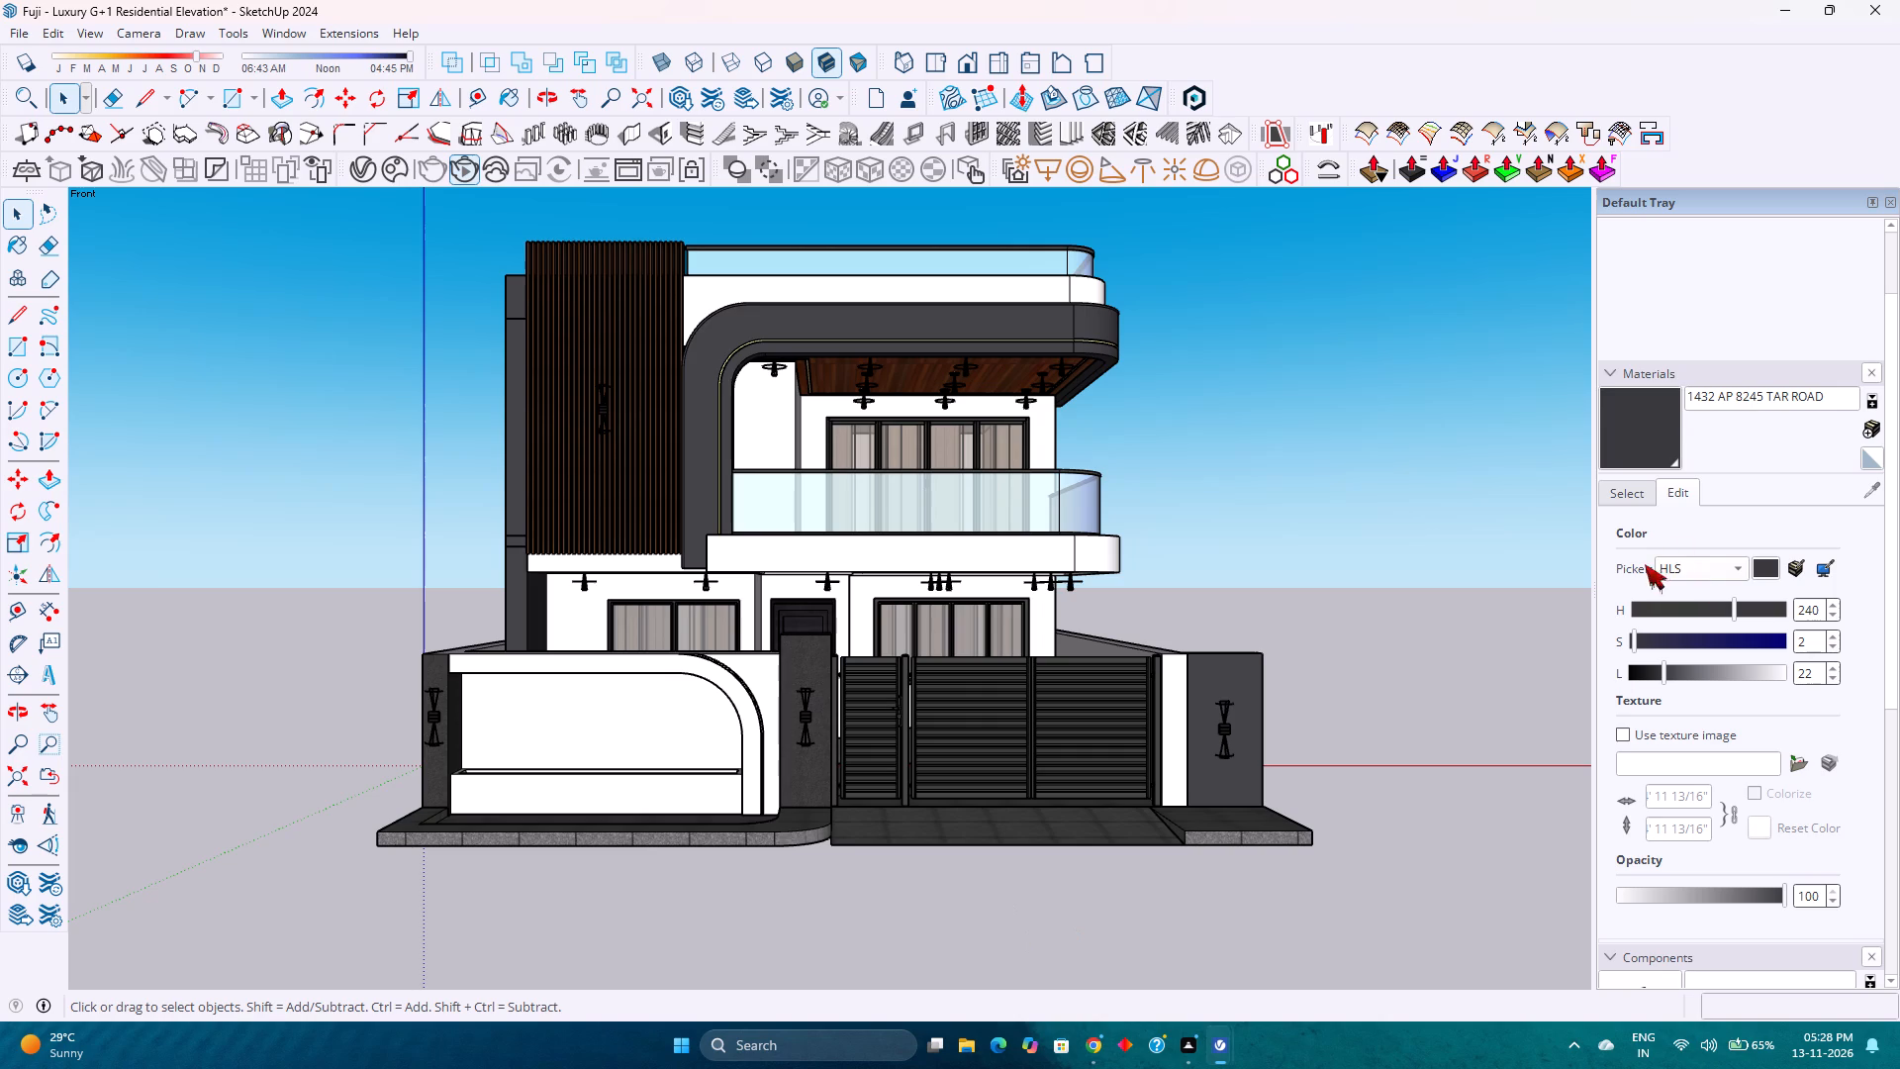
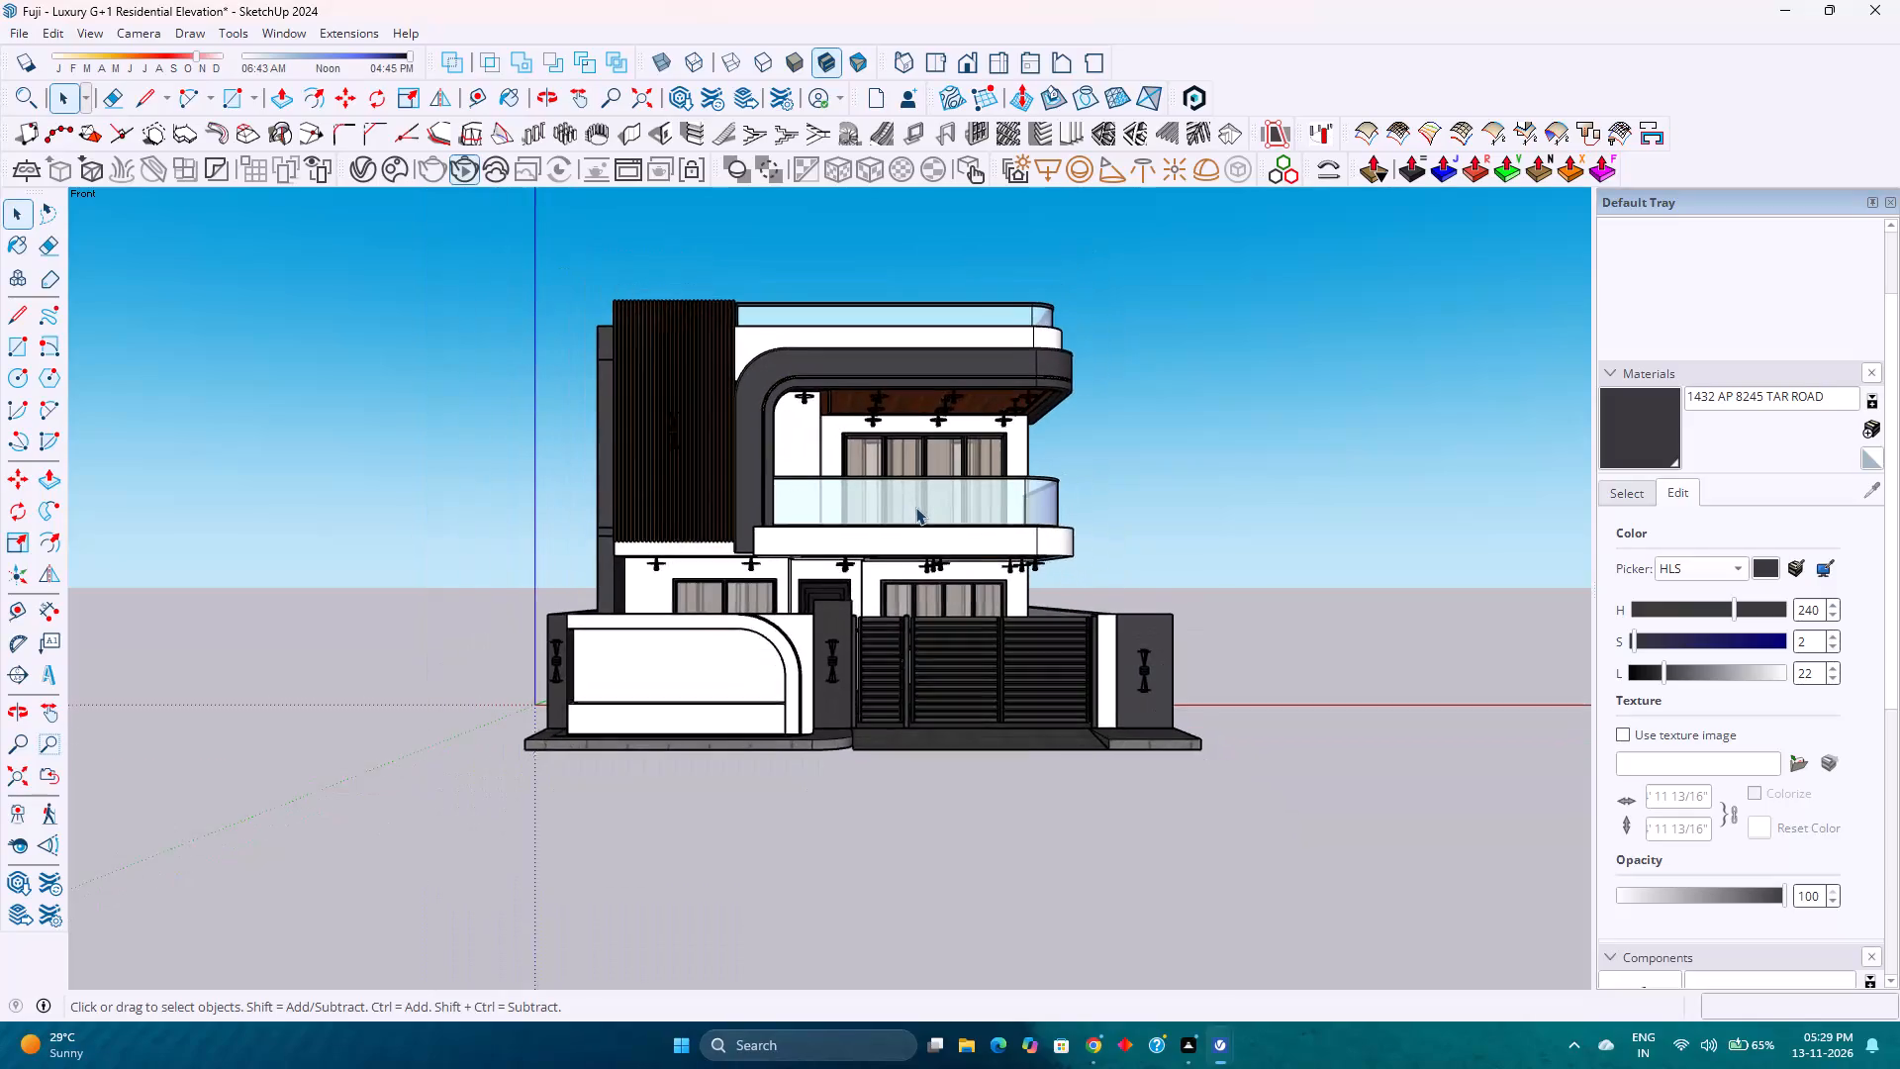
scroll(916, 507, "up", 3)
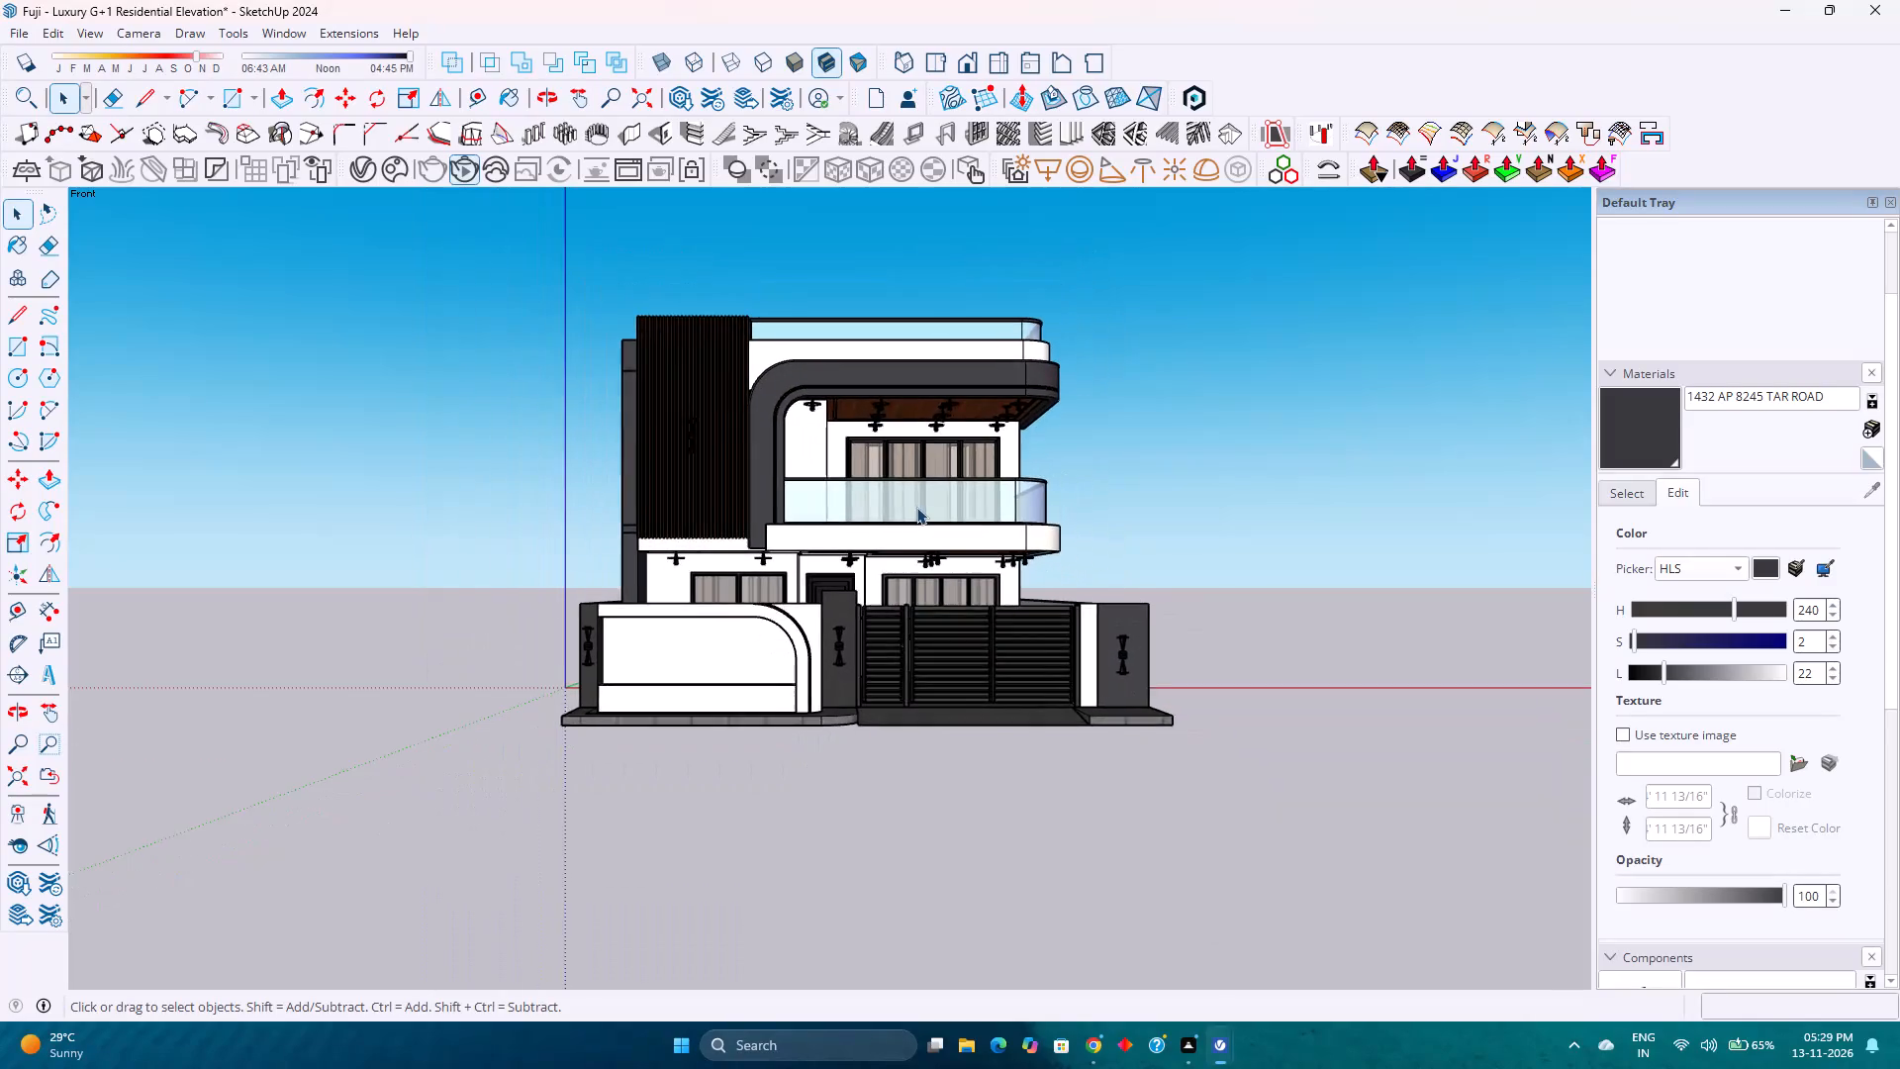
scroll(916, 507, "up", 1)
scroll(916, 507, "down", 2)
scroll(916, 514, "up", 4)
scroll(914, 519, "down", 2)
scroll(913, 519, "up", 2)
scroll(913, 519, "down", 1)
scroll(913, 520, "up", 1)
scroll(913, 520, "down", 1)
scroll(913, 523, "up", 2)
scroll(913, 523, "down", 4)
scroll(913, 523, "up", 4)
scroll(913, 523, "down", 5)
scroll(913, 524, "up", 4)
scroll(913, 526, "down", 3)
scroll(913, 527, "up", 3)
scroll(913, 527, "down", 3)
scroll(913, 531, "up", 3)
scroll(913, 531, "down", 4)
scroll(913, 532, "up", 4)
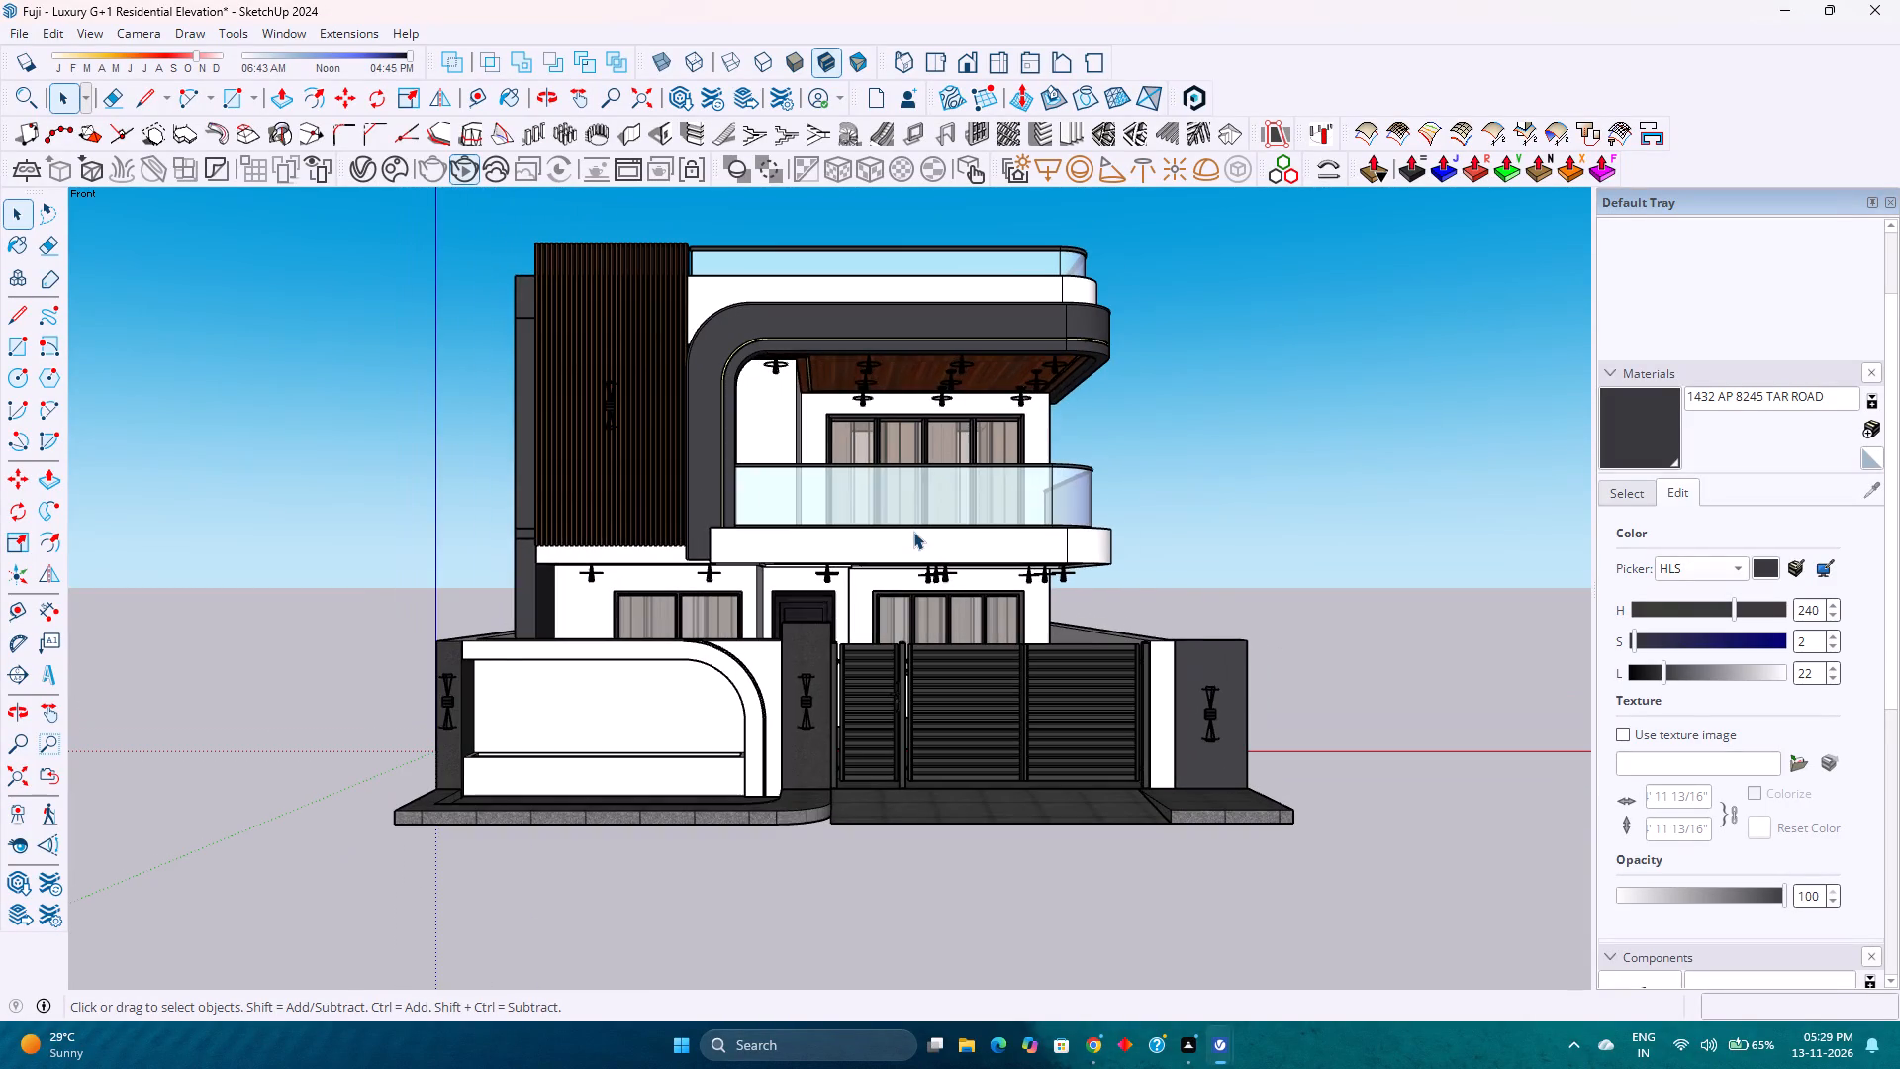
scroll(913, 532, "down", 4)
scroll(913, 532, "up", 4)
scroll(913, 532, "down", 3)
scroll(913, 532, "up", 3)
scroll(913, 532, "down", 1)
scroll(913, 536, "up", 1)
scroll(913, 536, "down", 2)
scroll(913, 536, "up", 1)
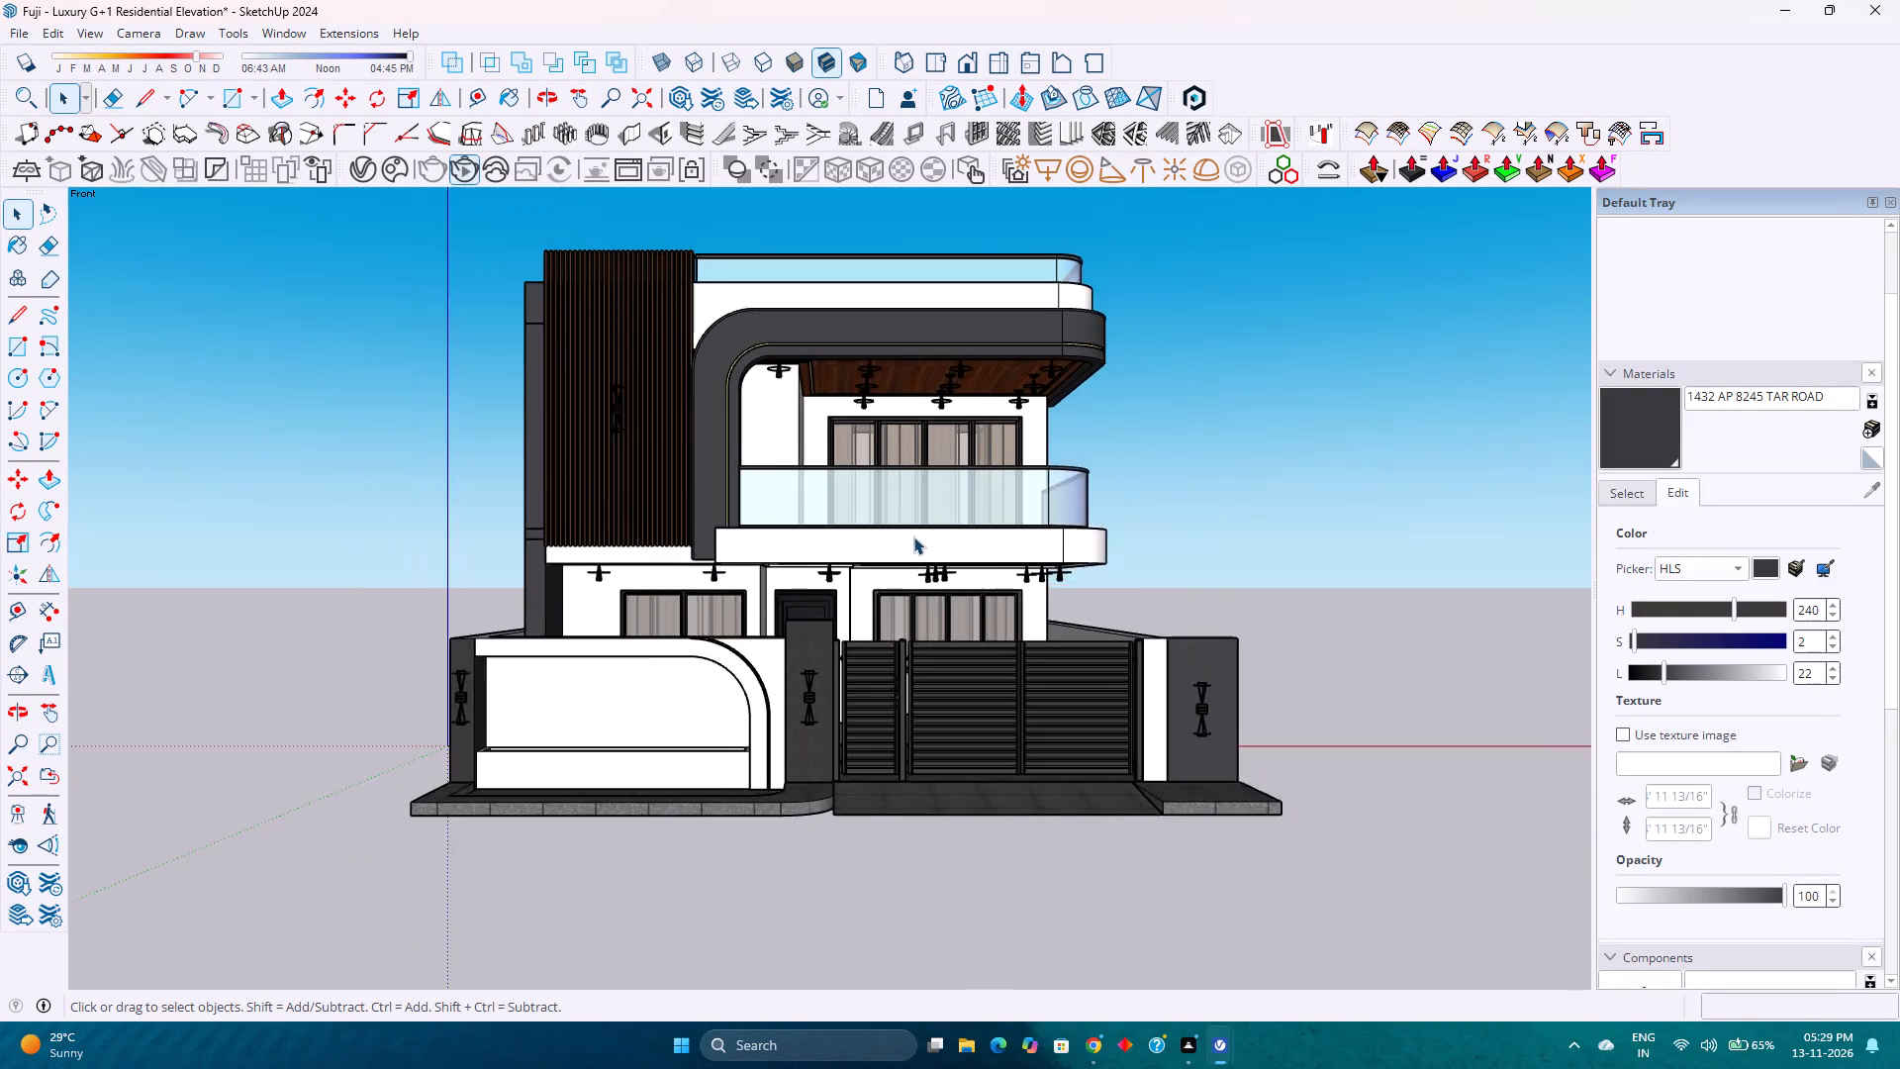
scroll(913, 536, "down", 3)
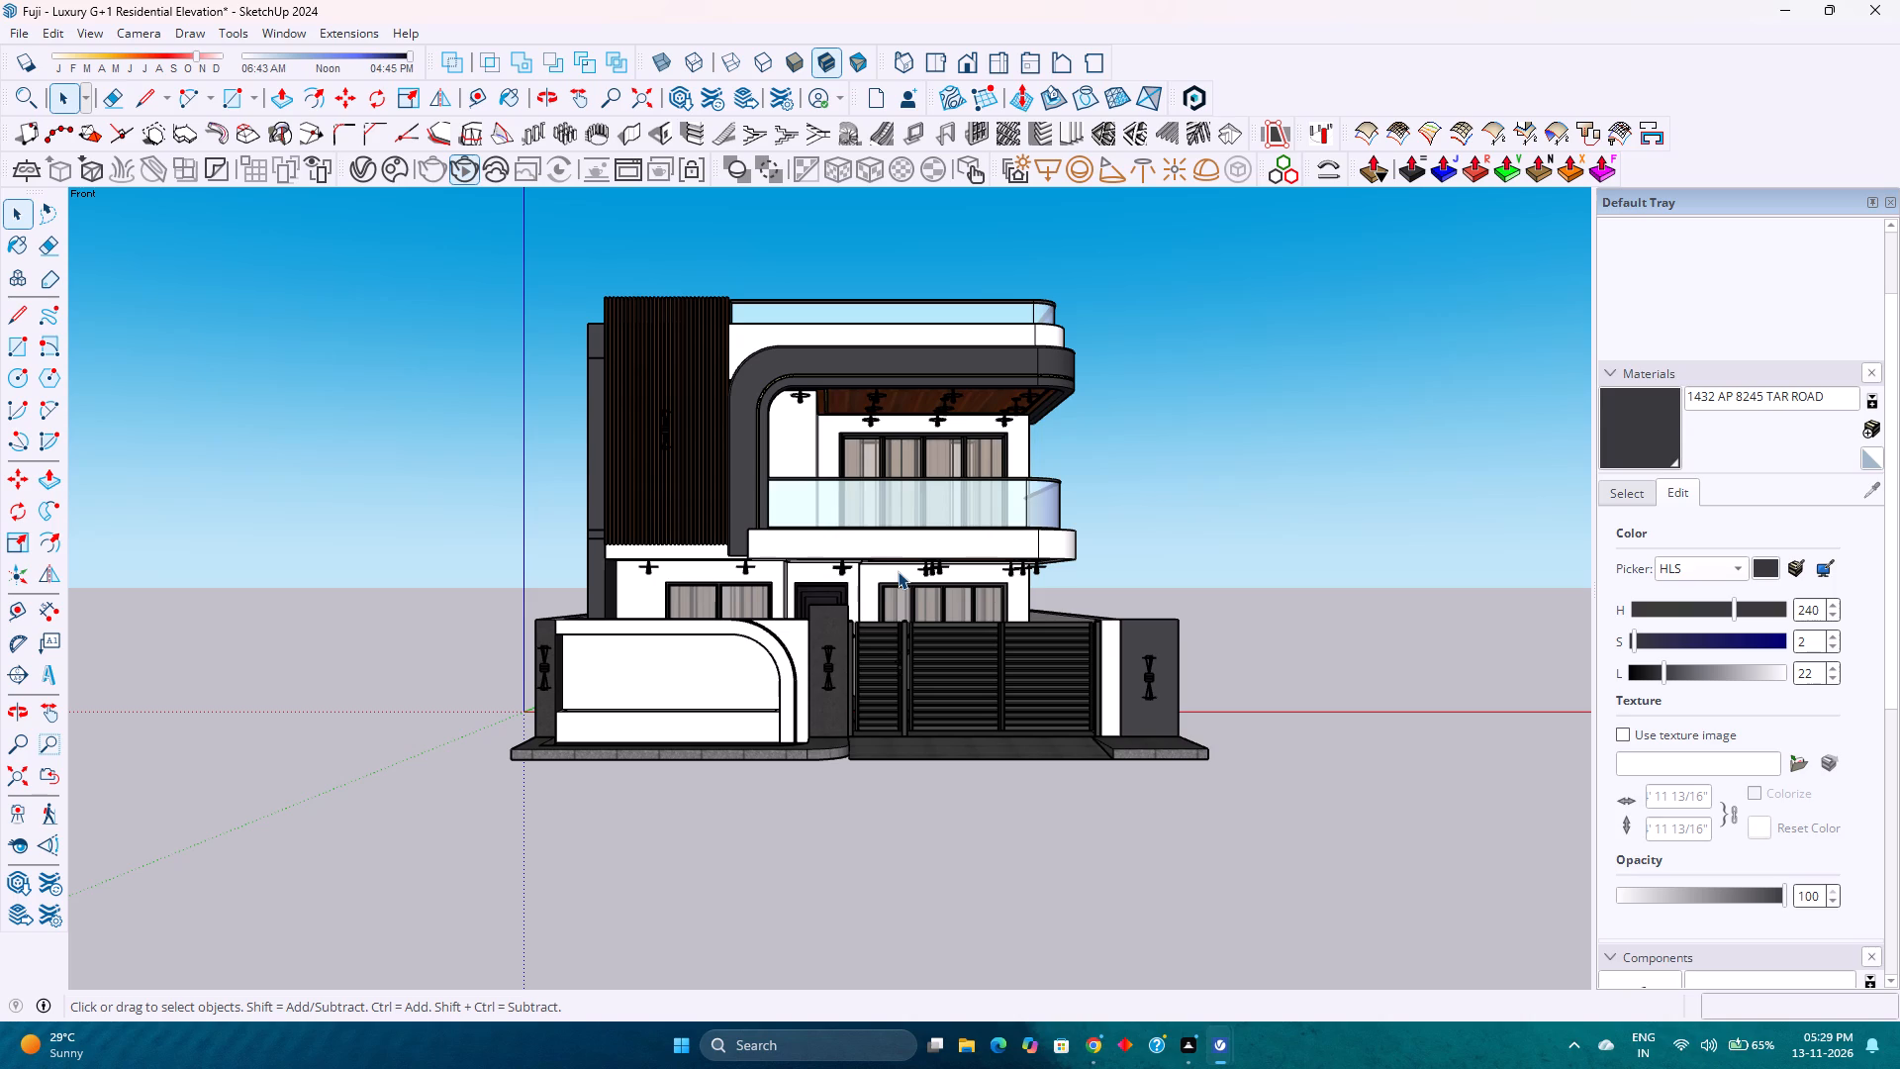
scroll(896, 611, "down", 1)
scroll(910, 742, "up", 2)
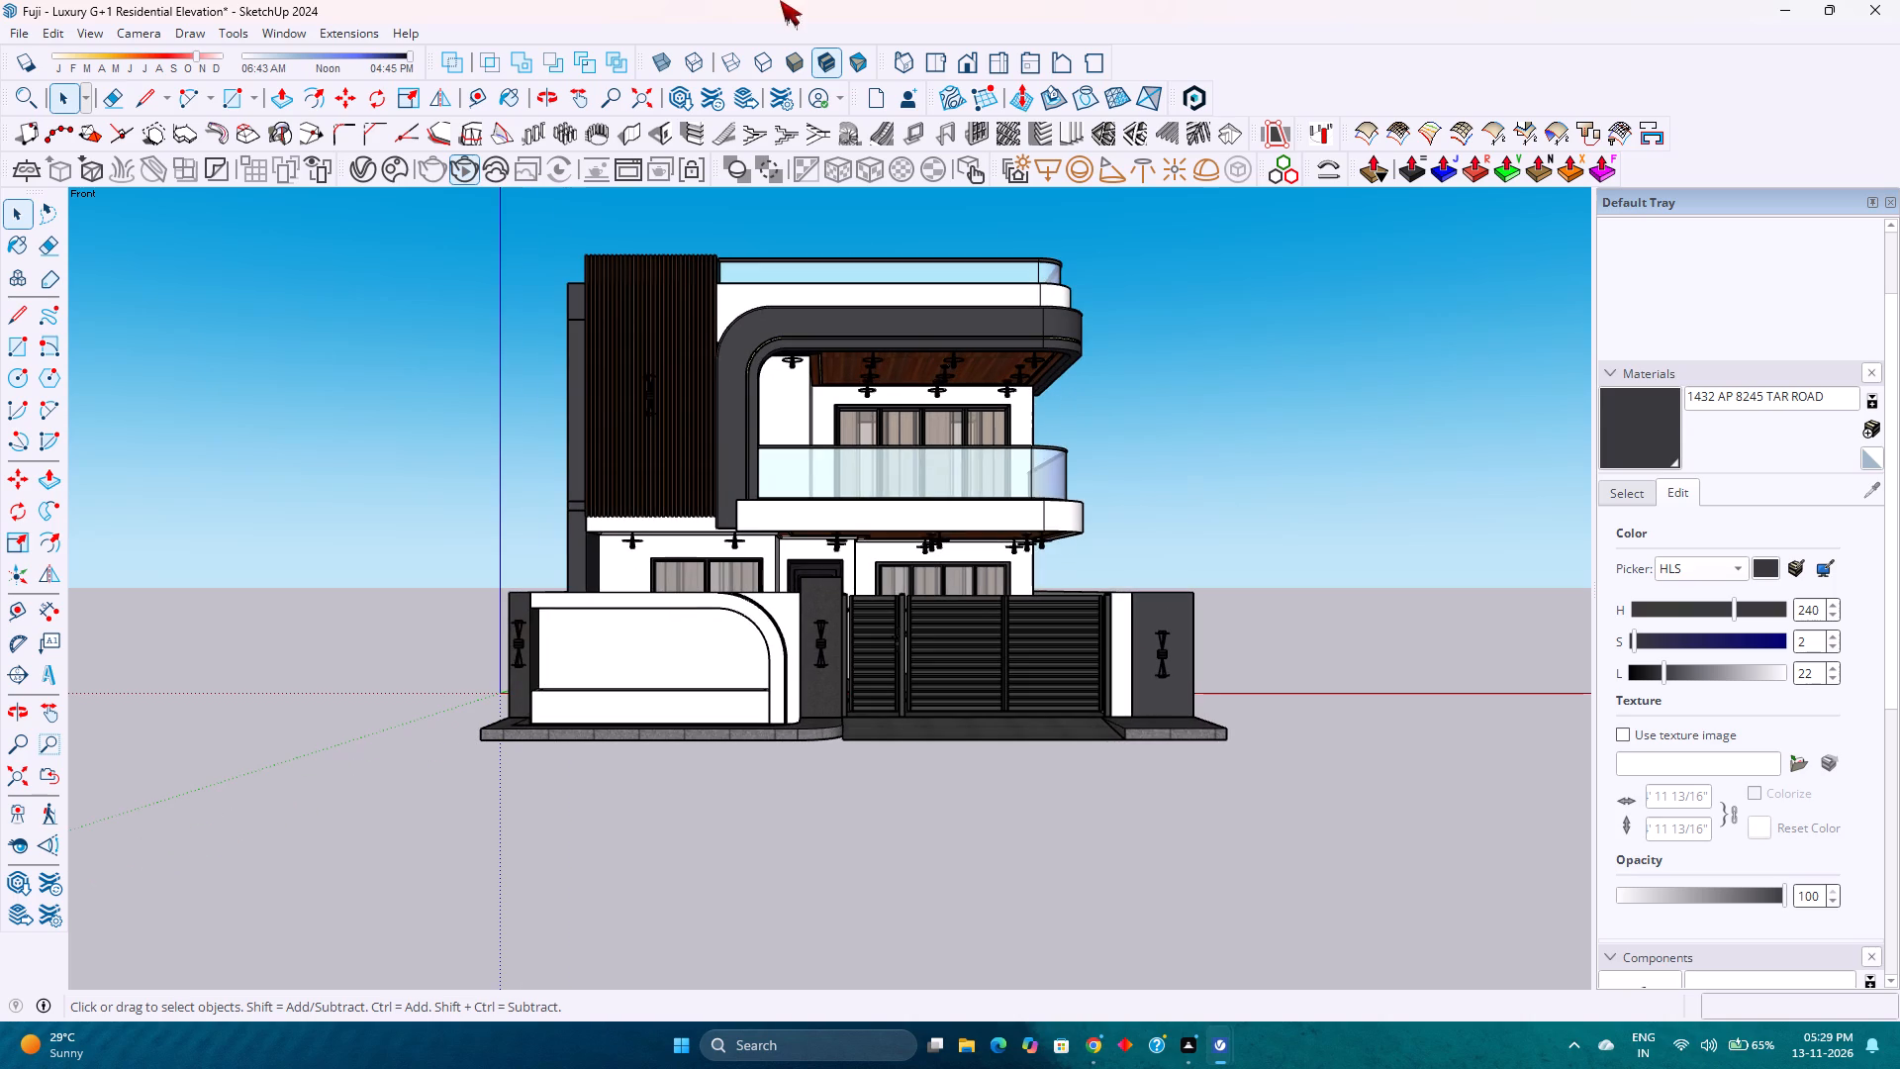
Fit the whole house in the front view and examine the elevation's facade, balcony, gate and boundary wall.
left_click(971, 53)
left_click(9, 772)
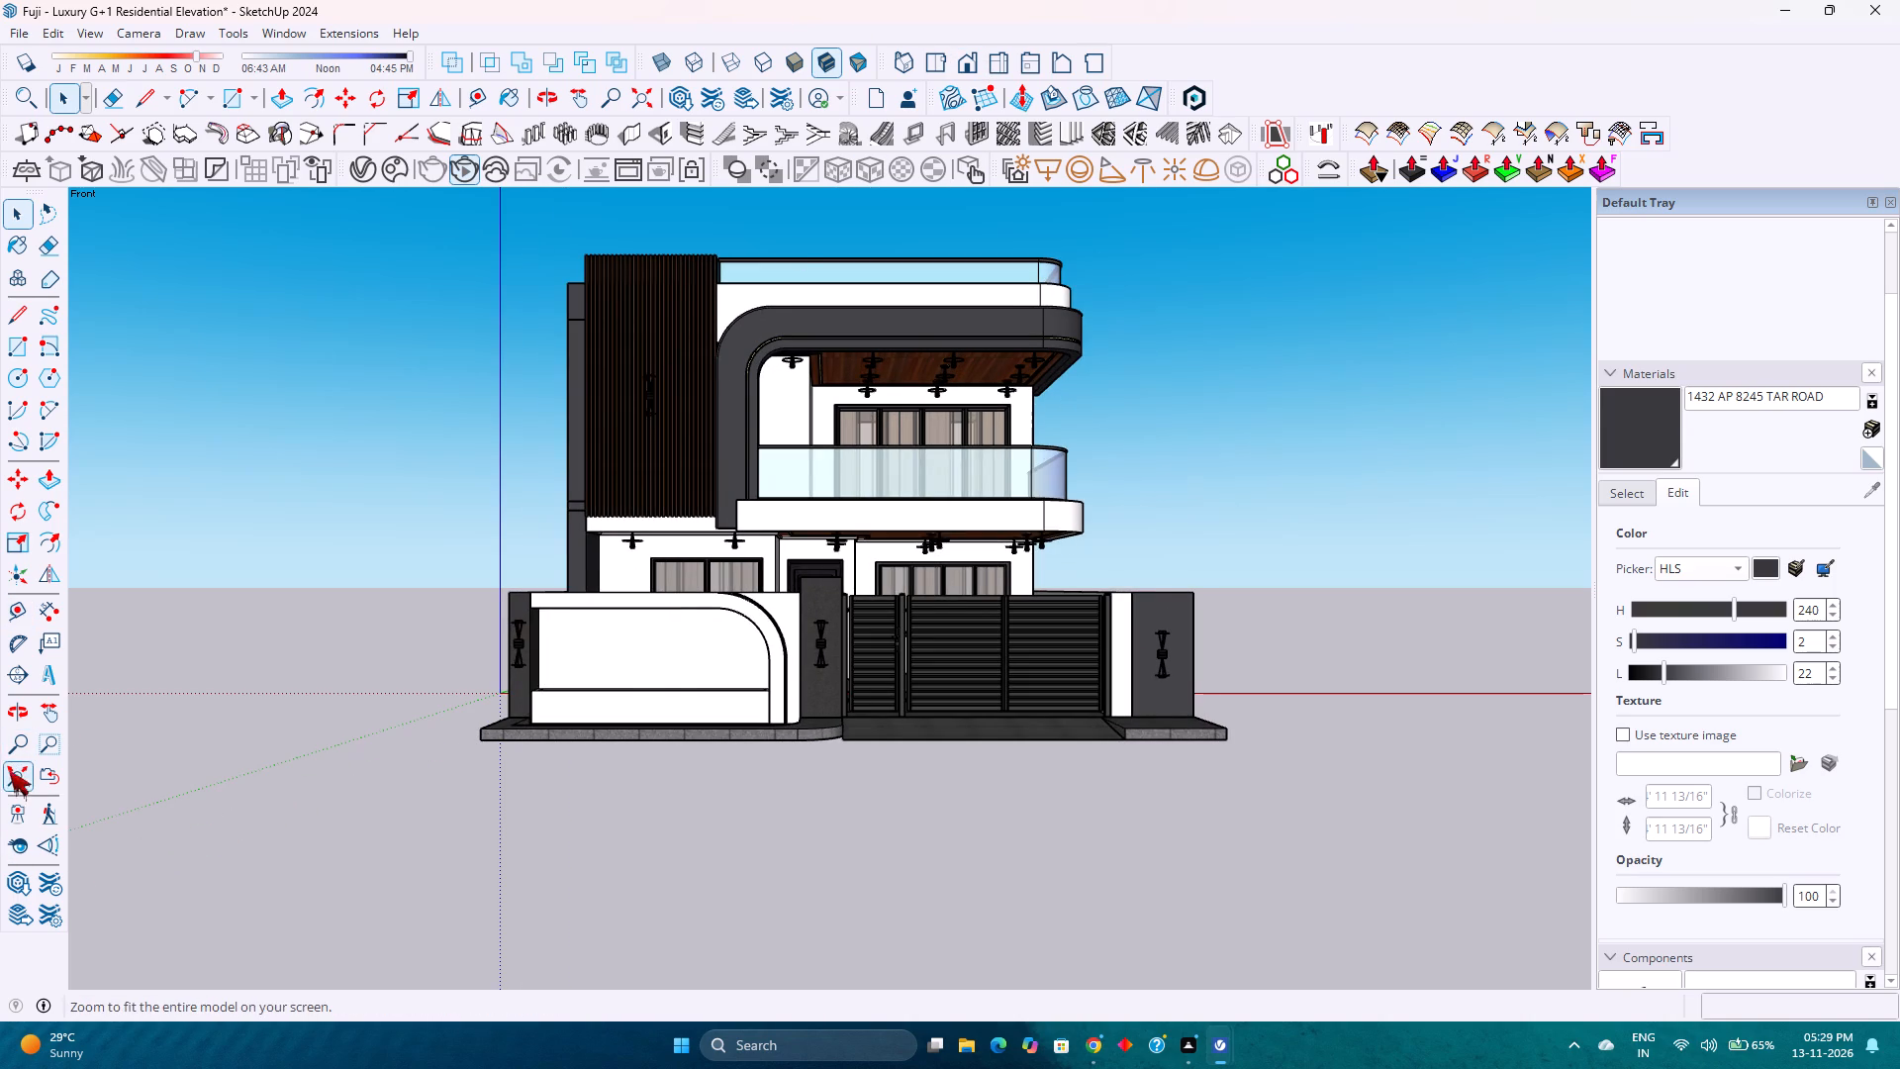
scroll(765, 525, "up", 2)
scroll(765, 525, "down", 3)
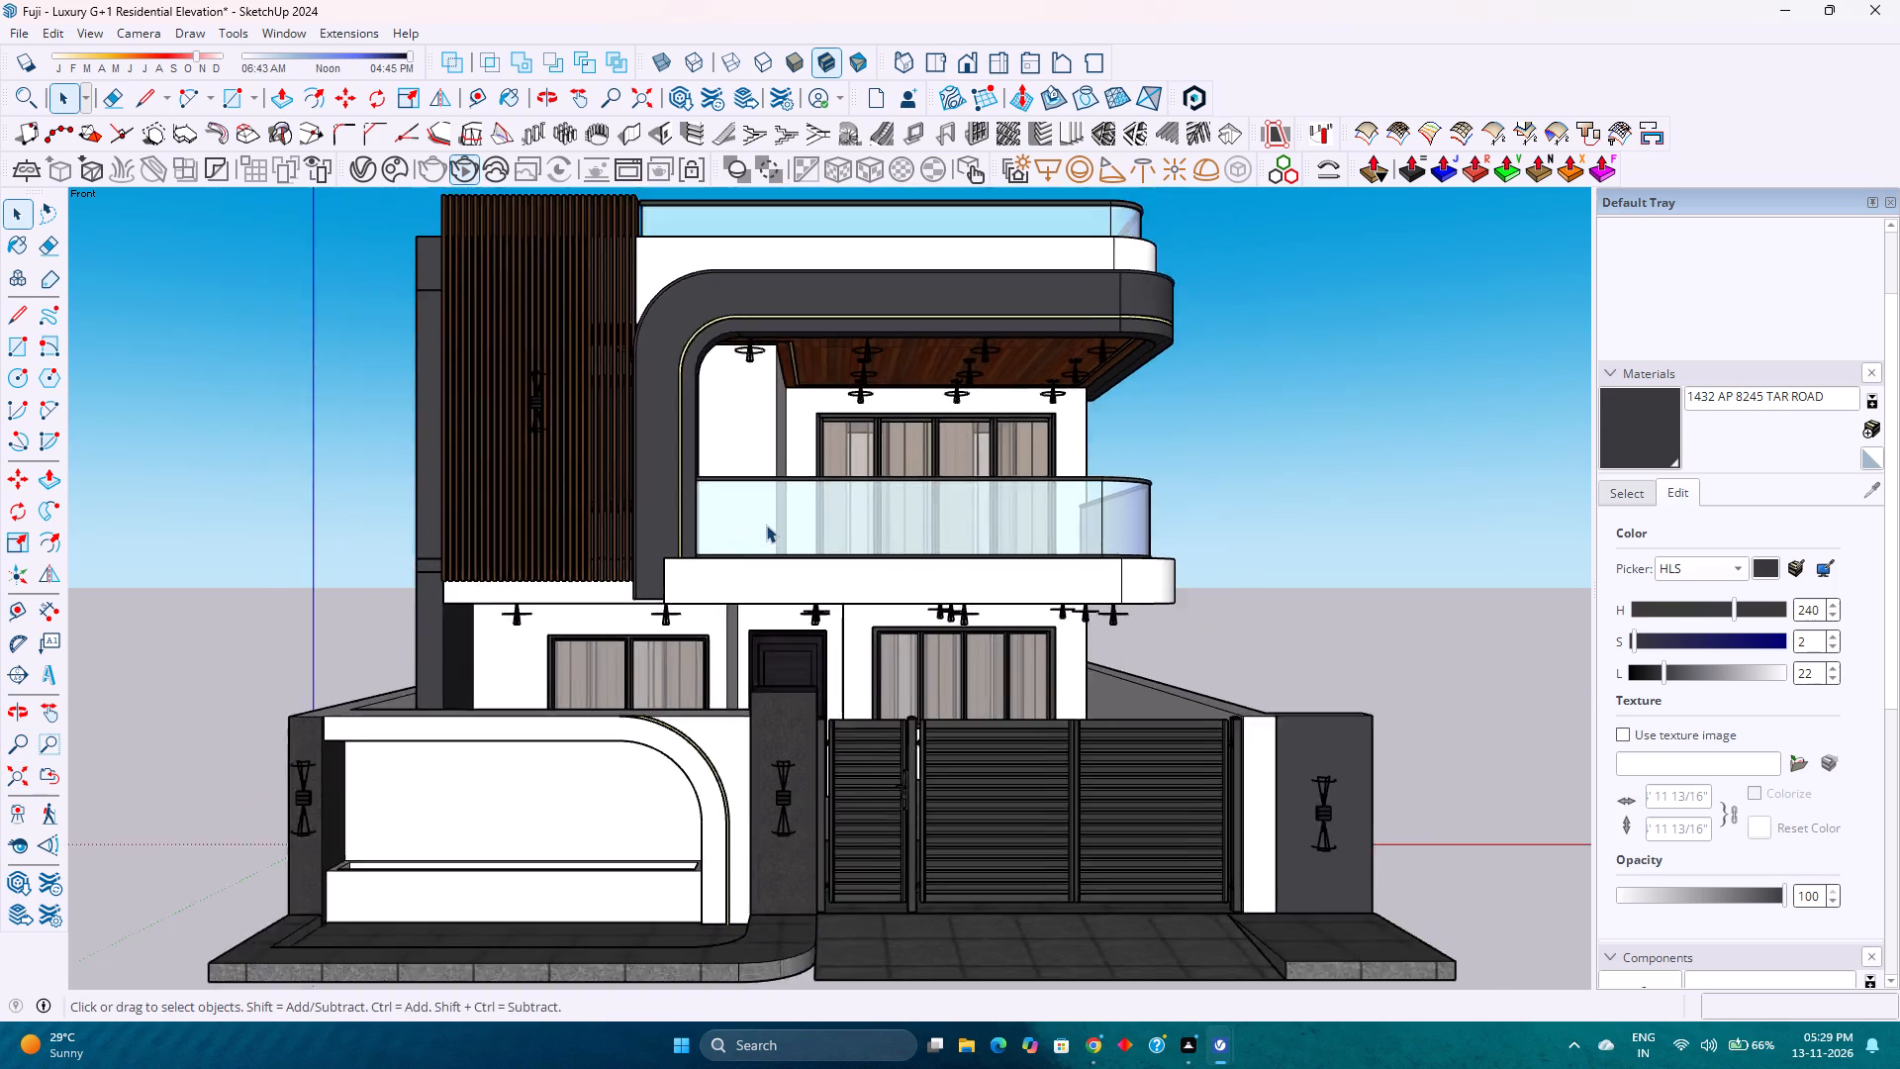
scroll(766, 525, "up", 2)
scroll(766, 525, "down", 3)
scroll(766, 525, "up", 3)
scroll(766, 525, "down", 3)
scroll(766, 525, "up", 3)
scroll(766, 525, "down", 3)
scroll(766, 525, "up", 2)
scroll(766, 525, "down", 2)
scroll(766, 525, "up", 2)
scroll(766, 525, "down", 2)
scroll(766, 525, "up", 3)
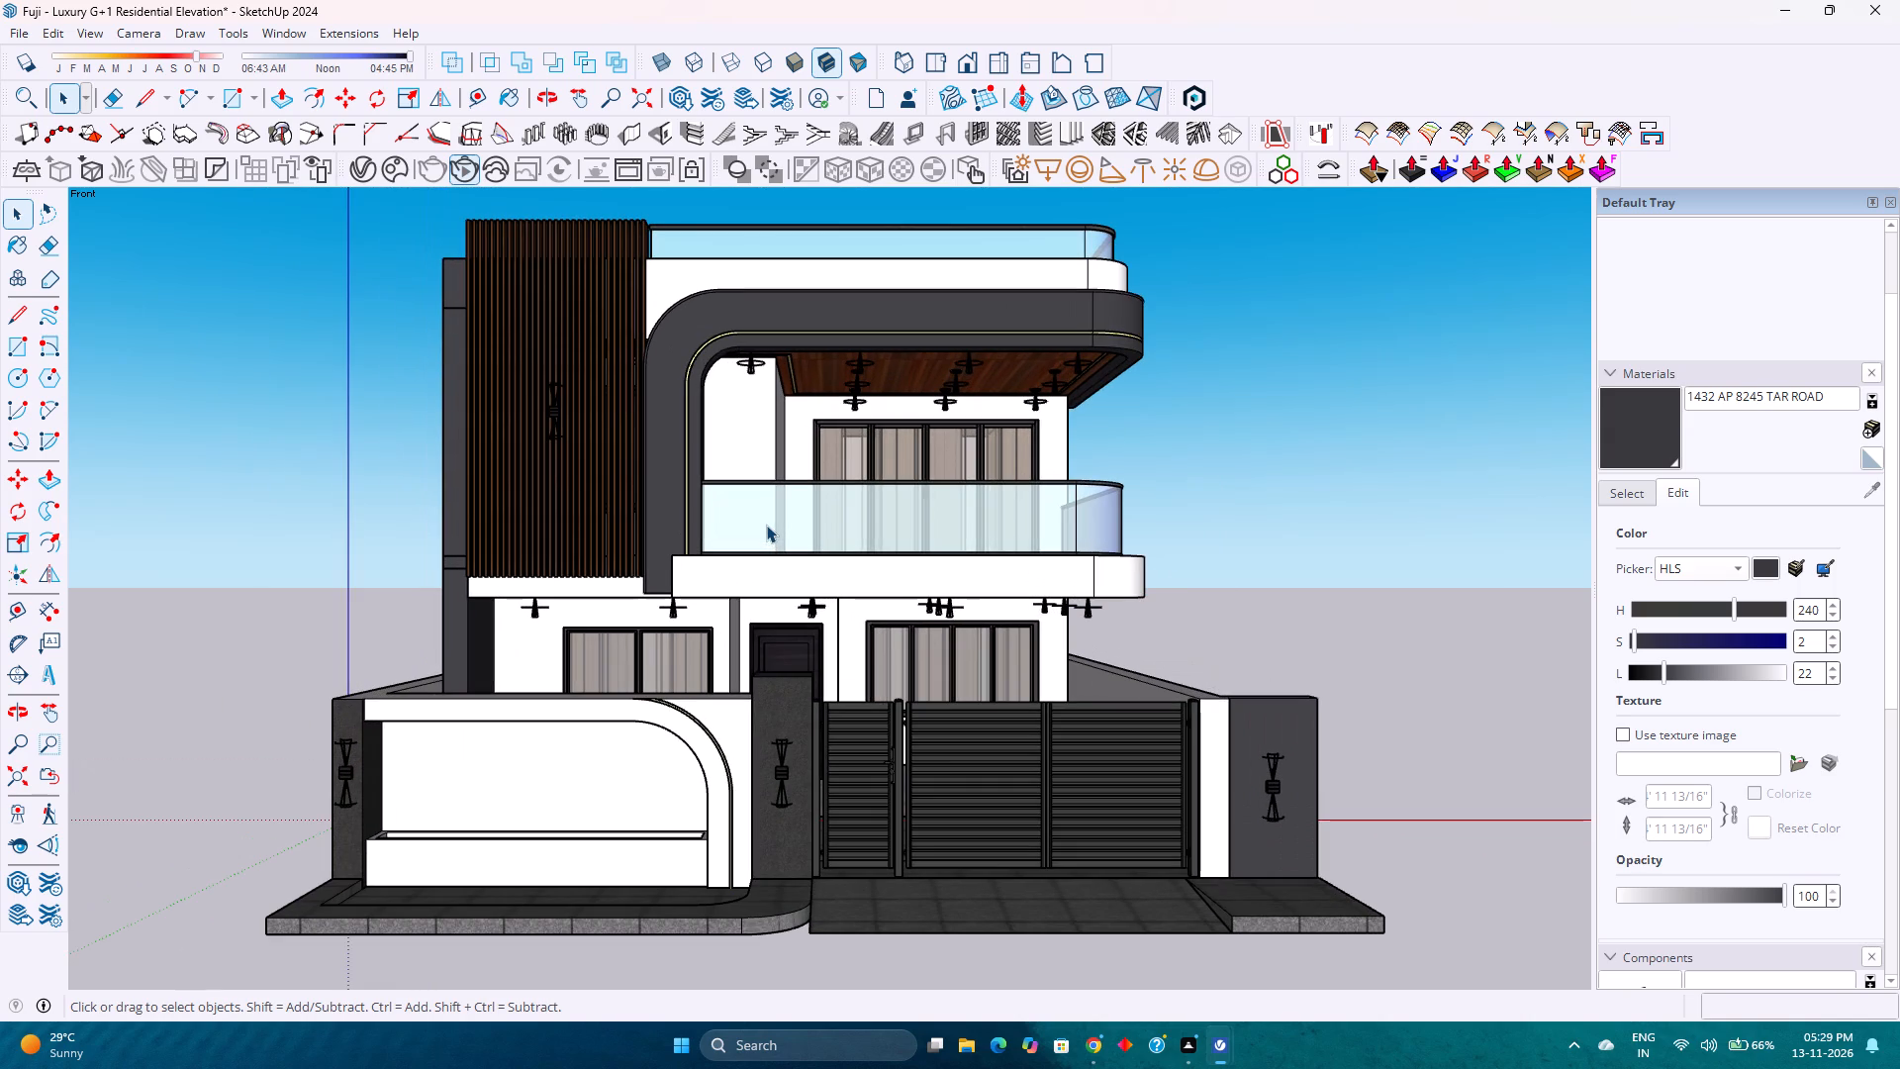
scroll(766, 525, "up", 3)
scroll(768, 528, "down", 1)
scroll(768, 528, "up", 3)
scroll(768, 529, "down", 2)
scroll(768, 530, "up", 3)
scroll(768, 530, "down", 3)
scroll(768, 530, "up", 3)
scroll(768, 530, "down", 2)
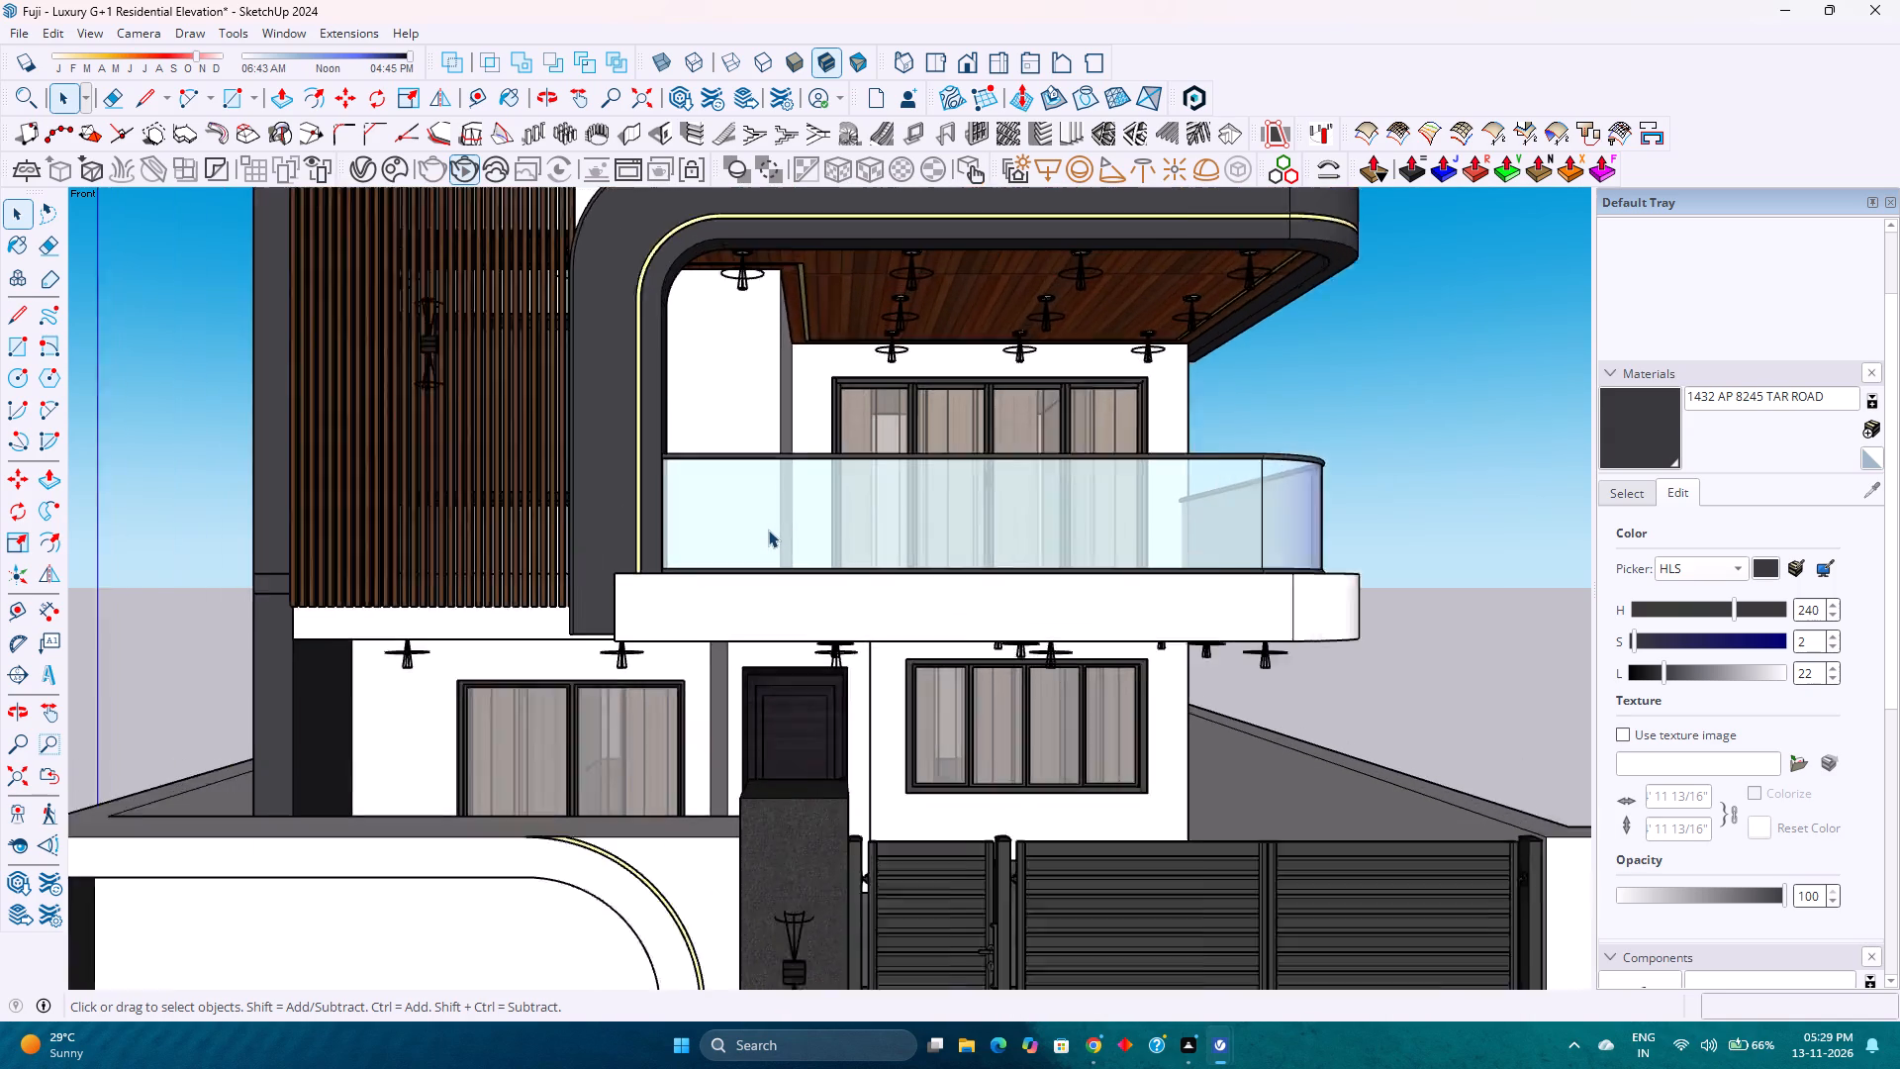
scroll(768, 530, "down", 1)
scroll(768, 530, "up", 3)
scroll(768, 530, "down", 3)
scroll(768, 530, "up", 4)
scroll(768, 530, "down", 4)
scroll(768, 530, "up", 4)
scroll(768, 530, "down", 5)
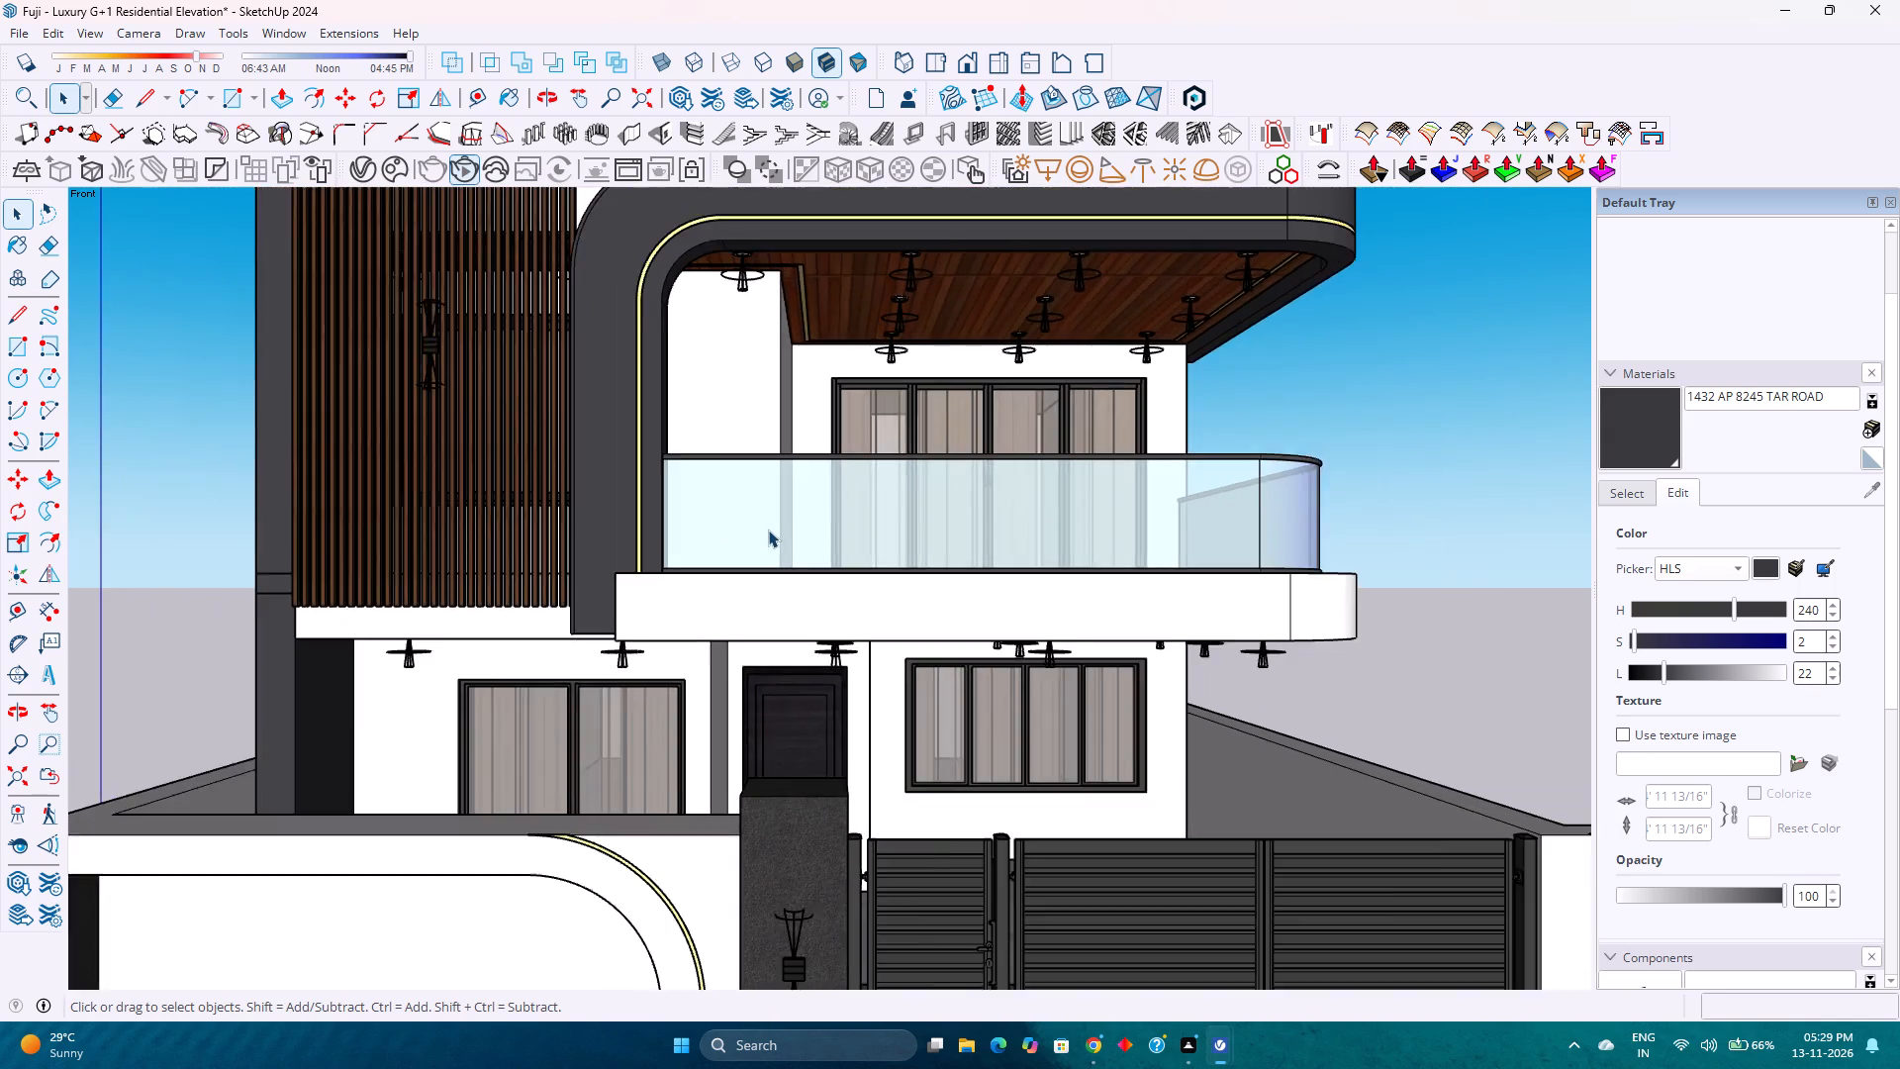
scroll(768, 530, "up", 4)
scroll(768, 530, "down", 5)
scroll(771, 534, "up", 2)
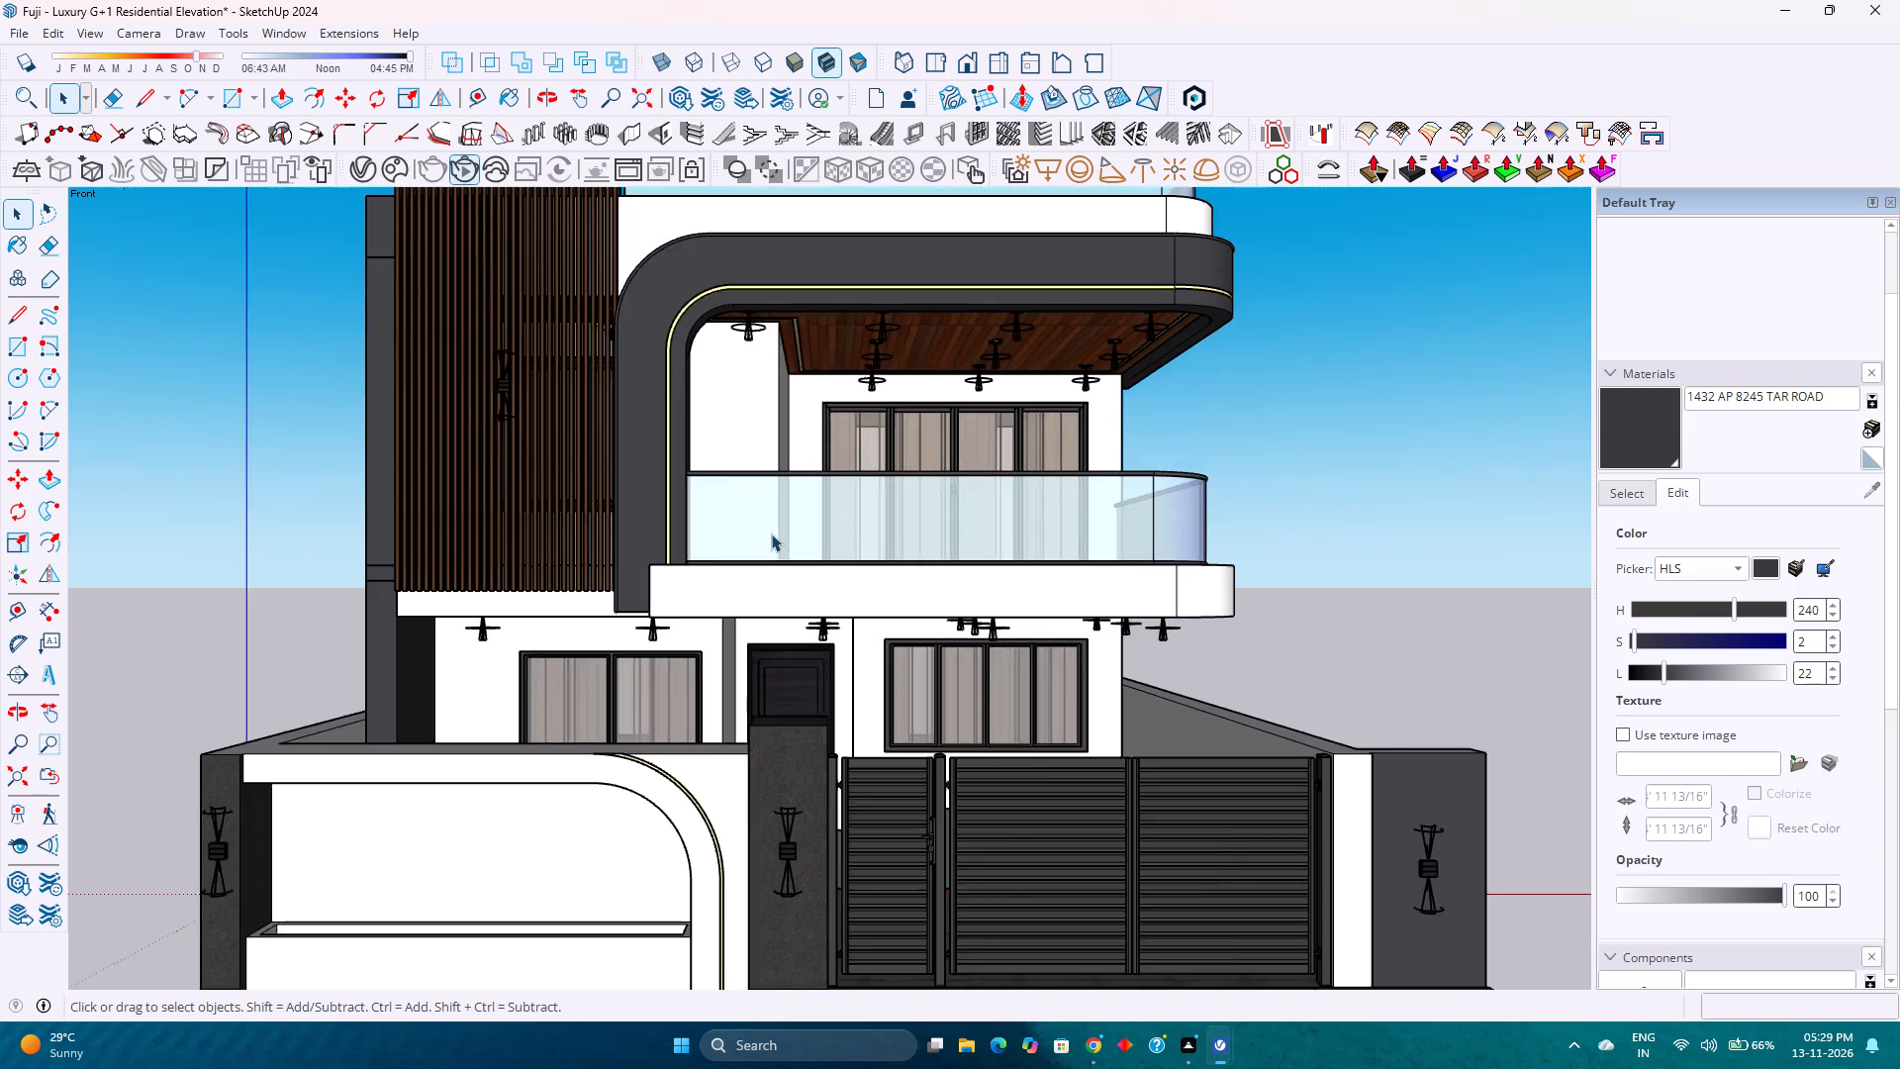
scroll(771, 534, "down", 7)
Open the nested boundary wall group for editing and select the side face of the gate pillar beside the curved wall.
middle_click_drag(706, 586, 776, 618)
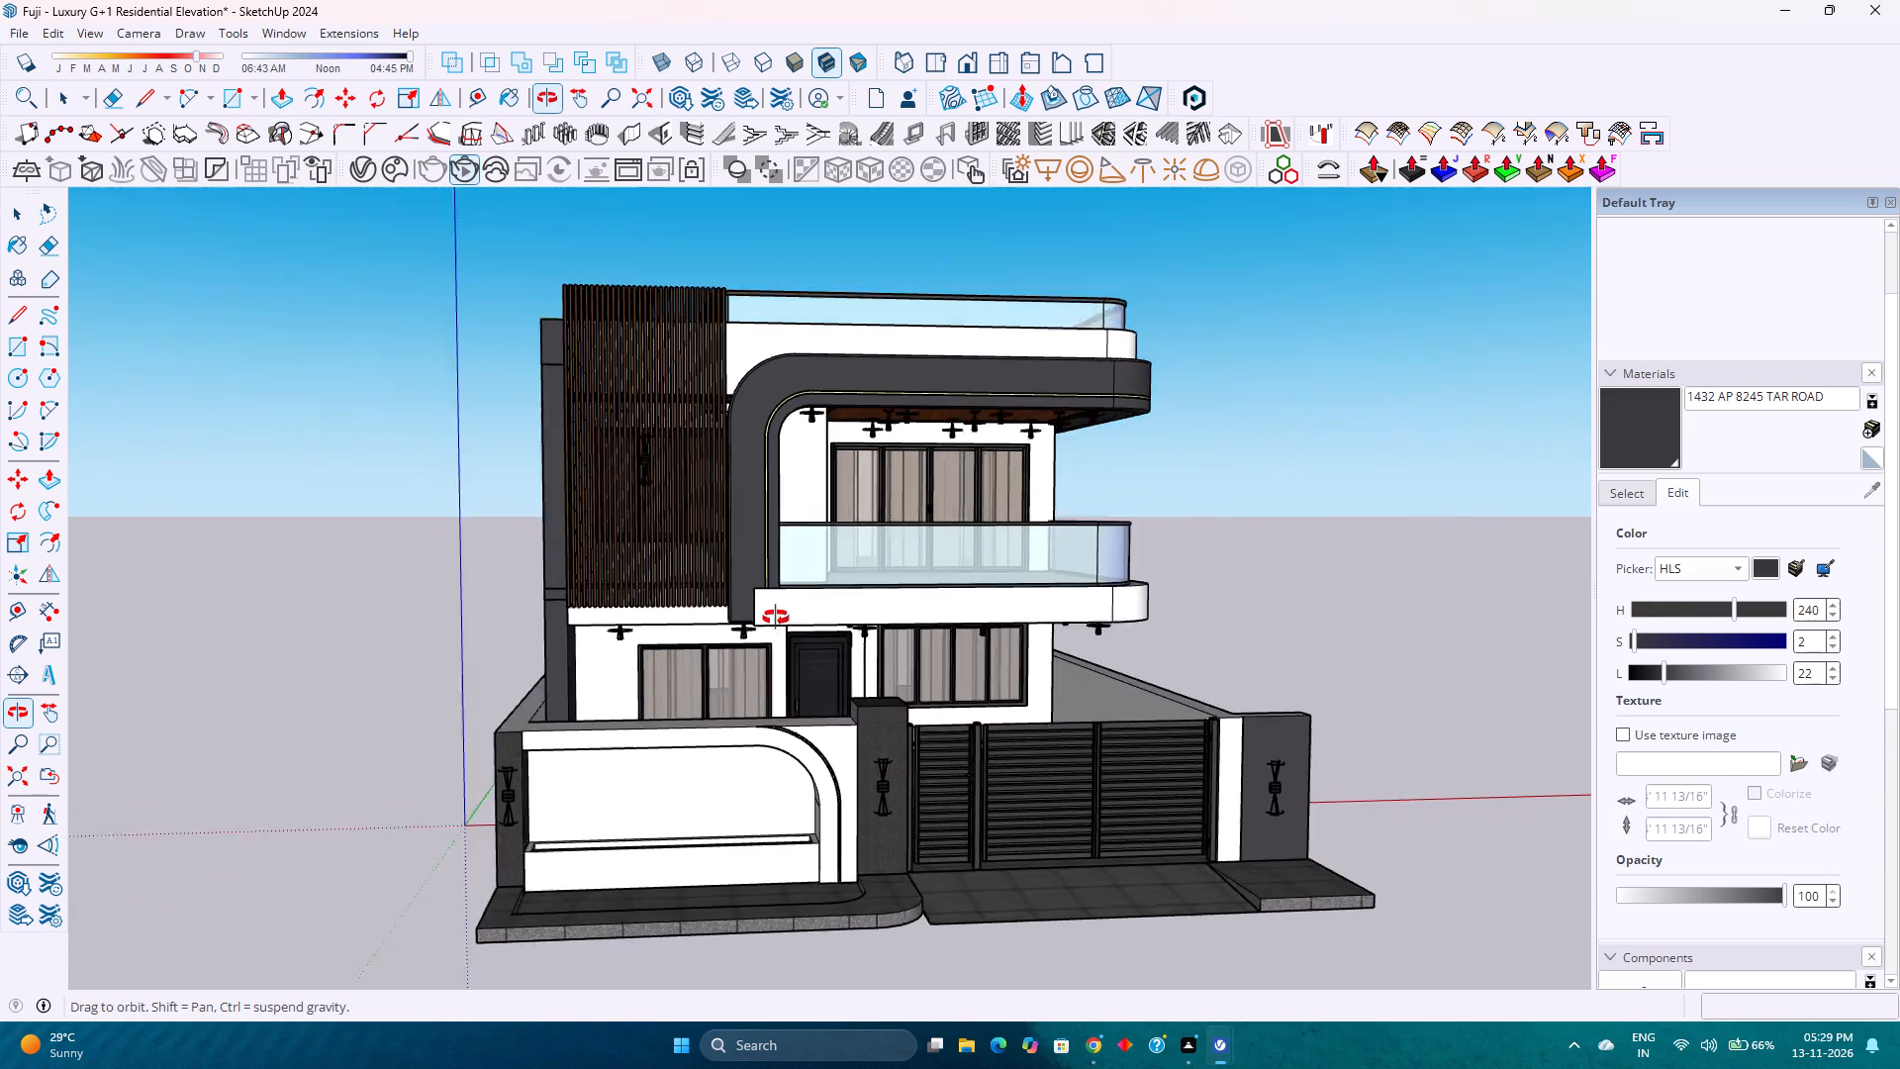
middle_click_drag(776, 618, 978, 633)
middle_click(978, 633)
scroll(1197, 718, "up", 9)
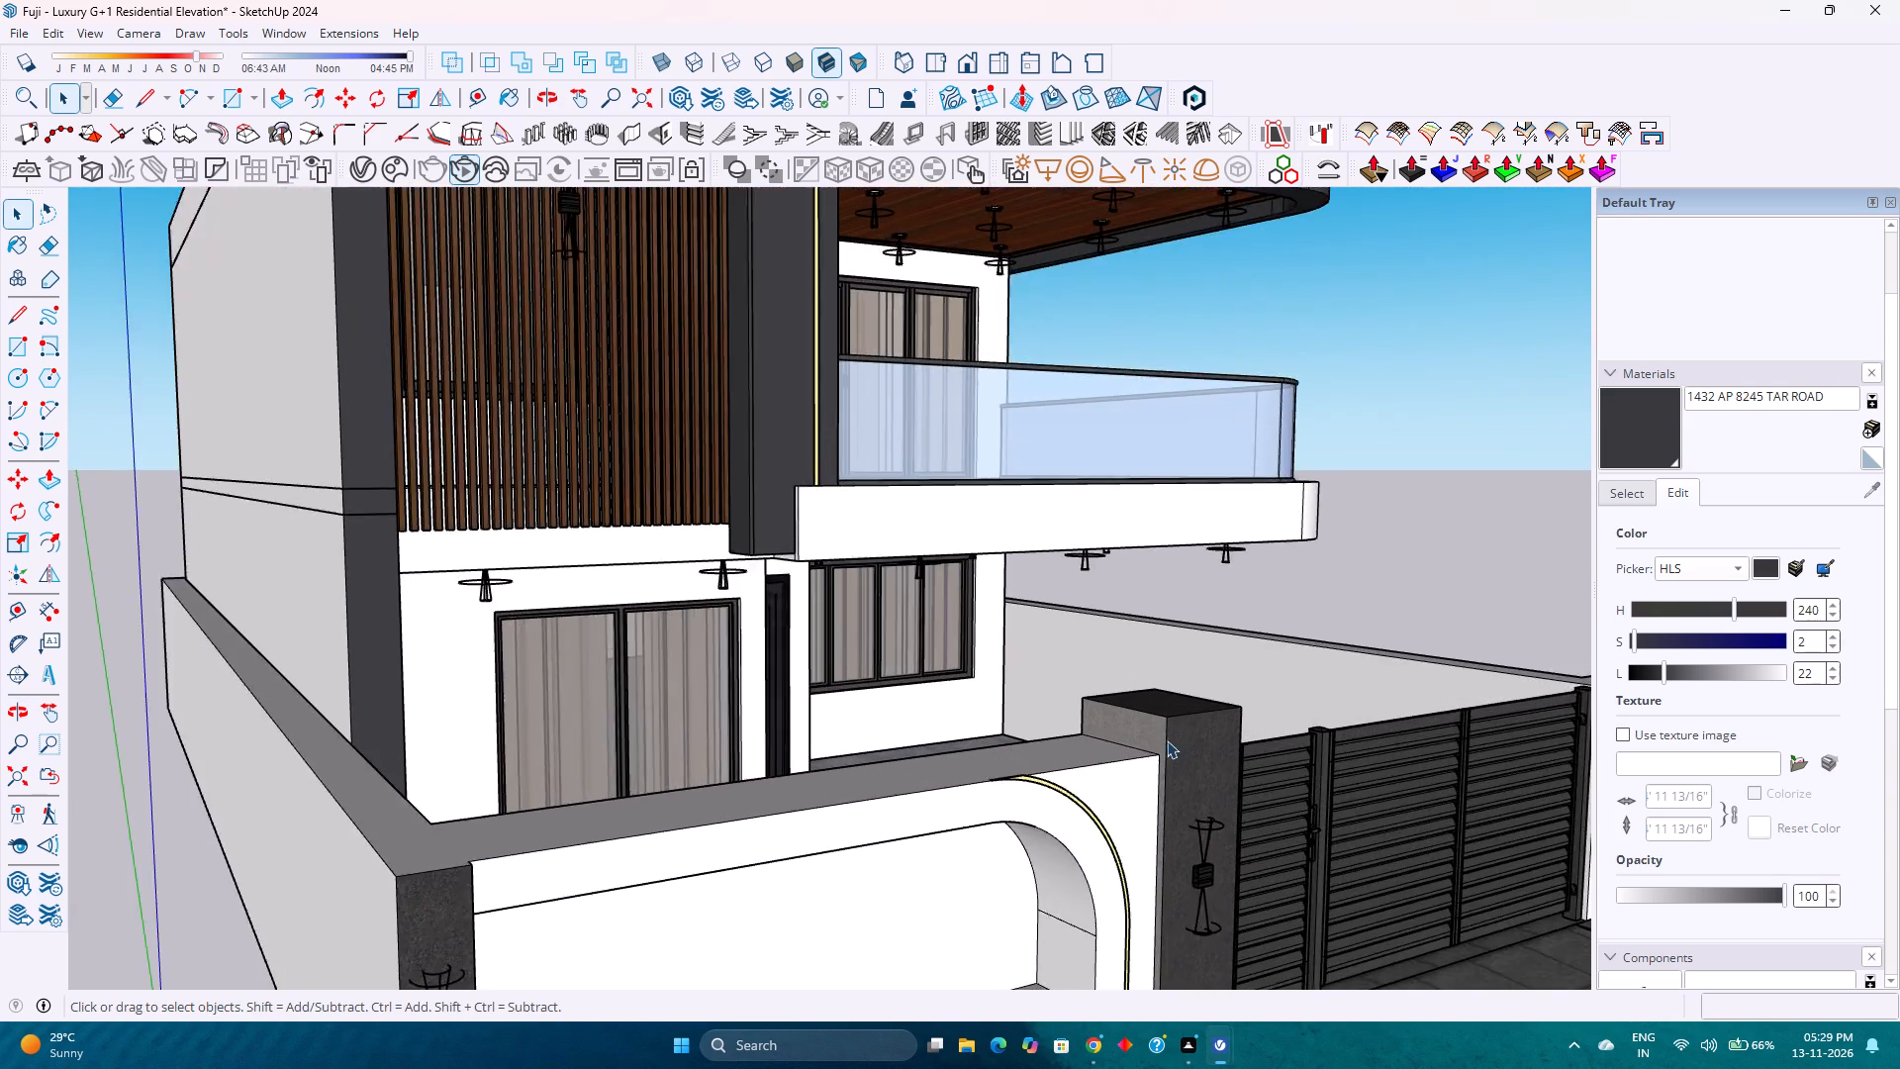
scroll(1167, 740, "up", 7)
double_click(1143, 732)
scroll(1143, 732, "up", 4)
left_click(1143, 731)
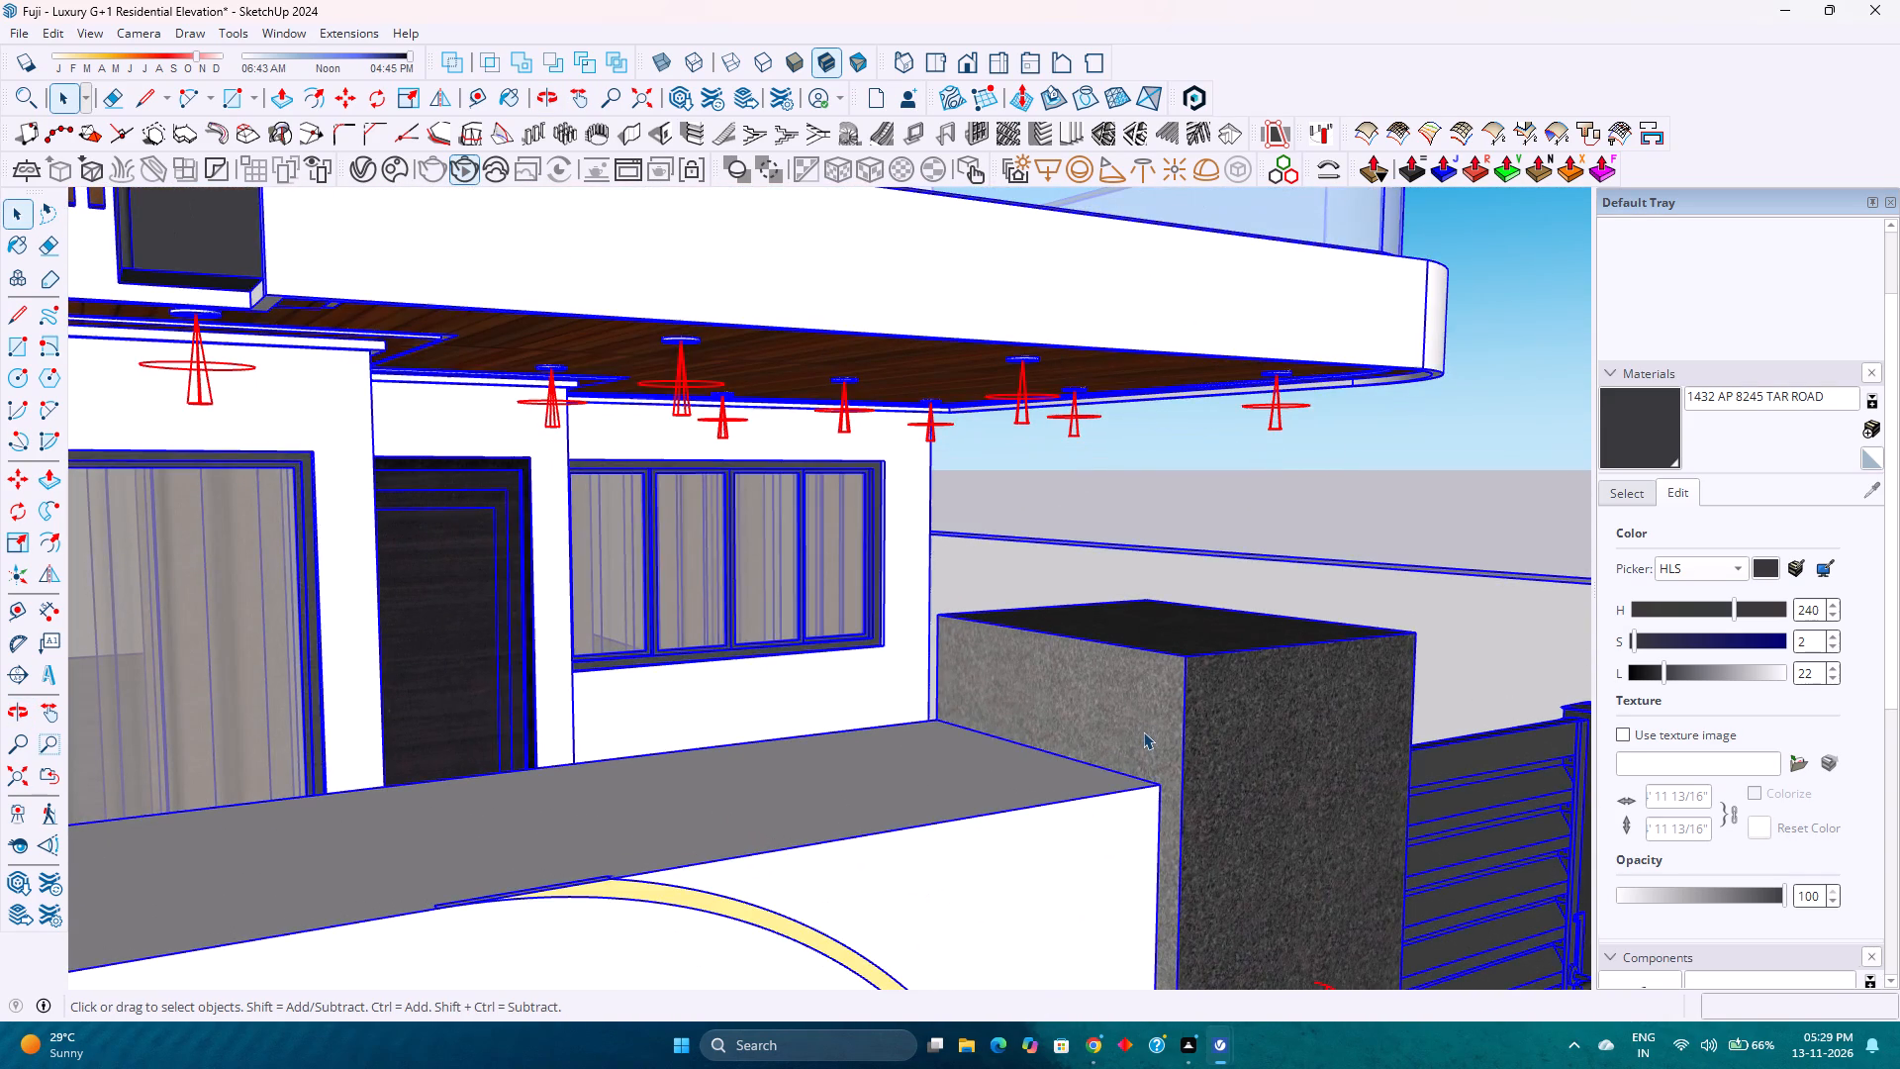
left_click(1143, 731)
double_click(1143, 731)
left_click(1143, 731)
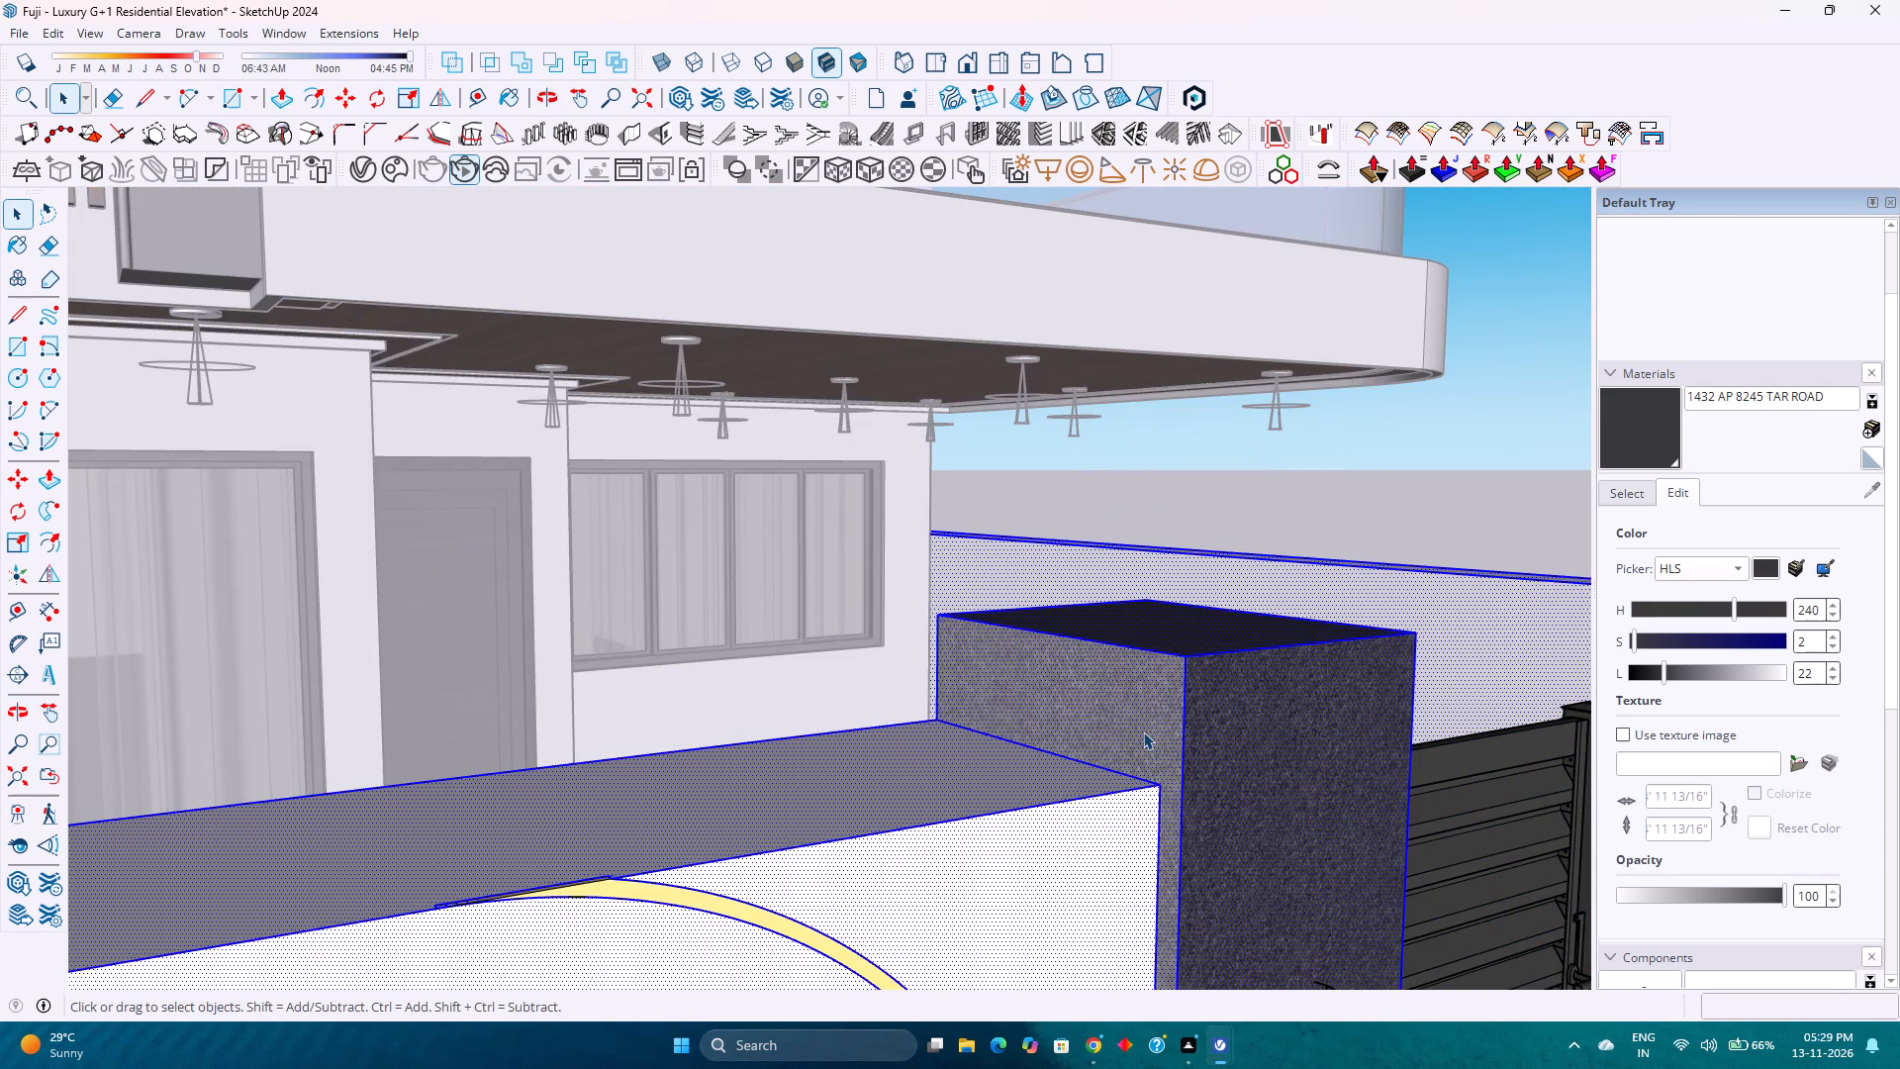
left_click(1143, 731)
left_click(1154, 721)
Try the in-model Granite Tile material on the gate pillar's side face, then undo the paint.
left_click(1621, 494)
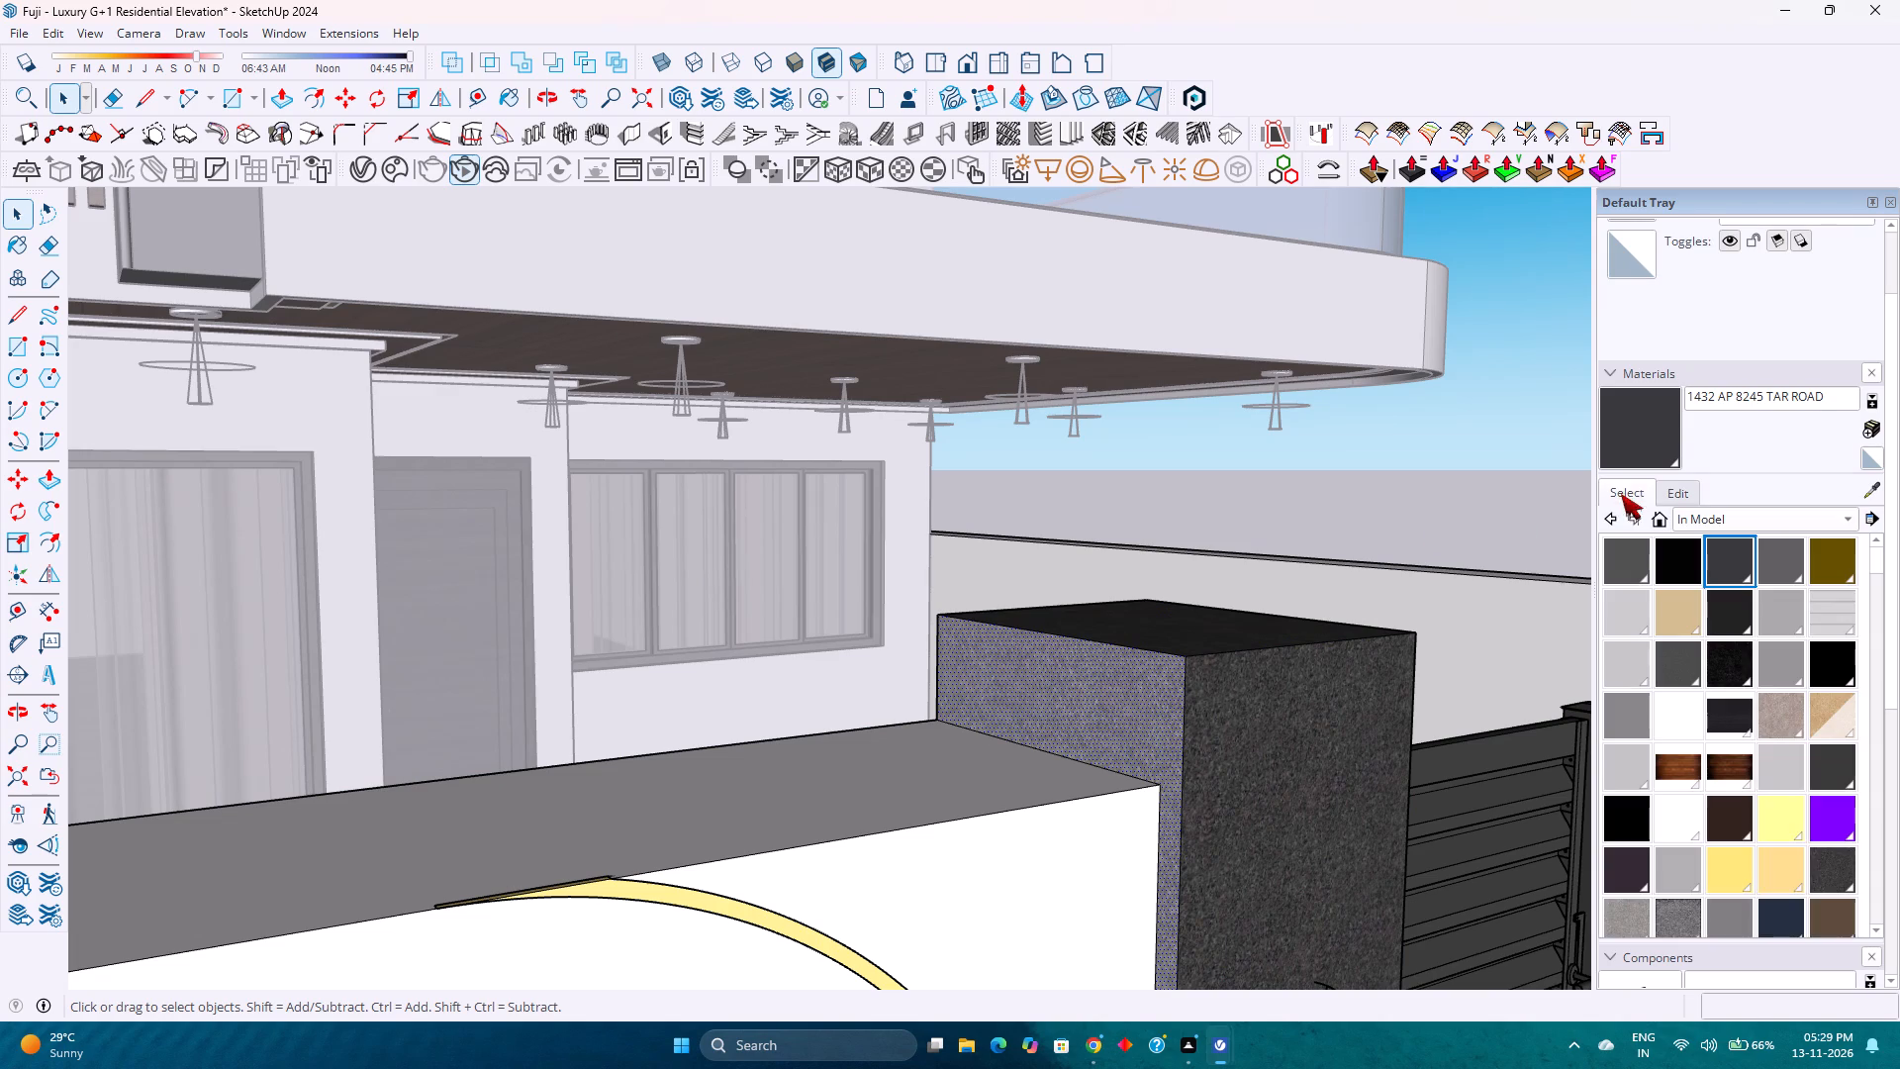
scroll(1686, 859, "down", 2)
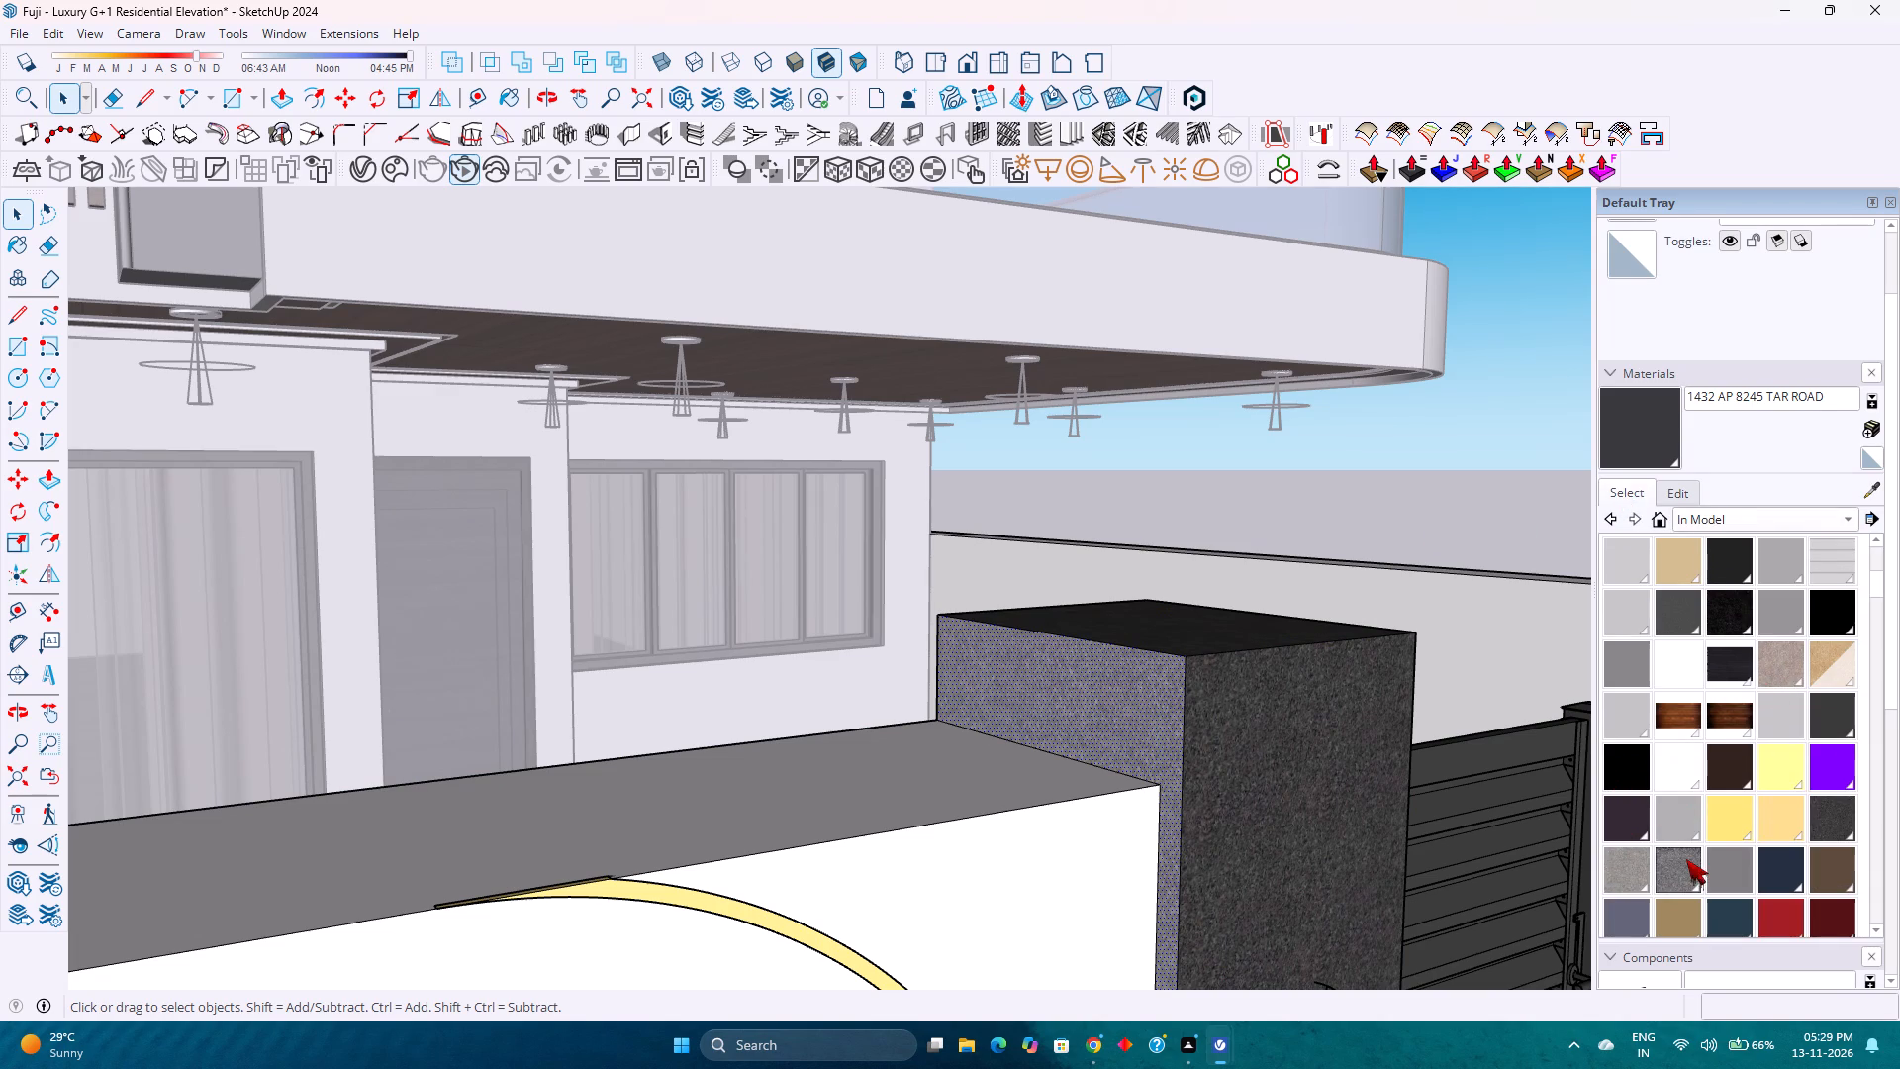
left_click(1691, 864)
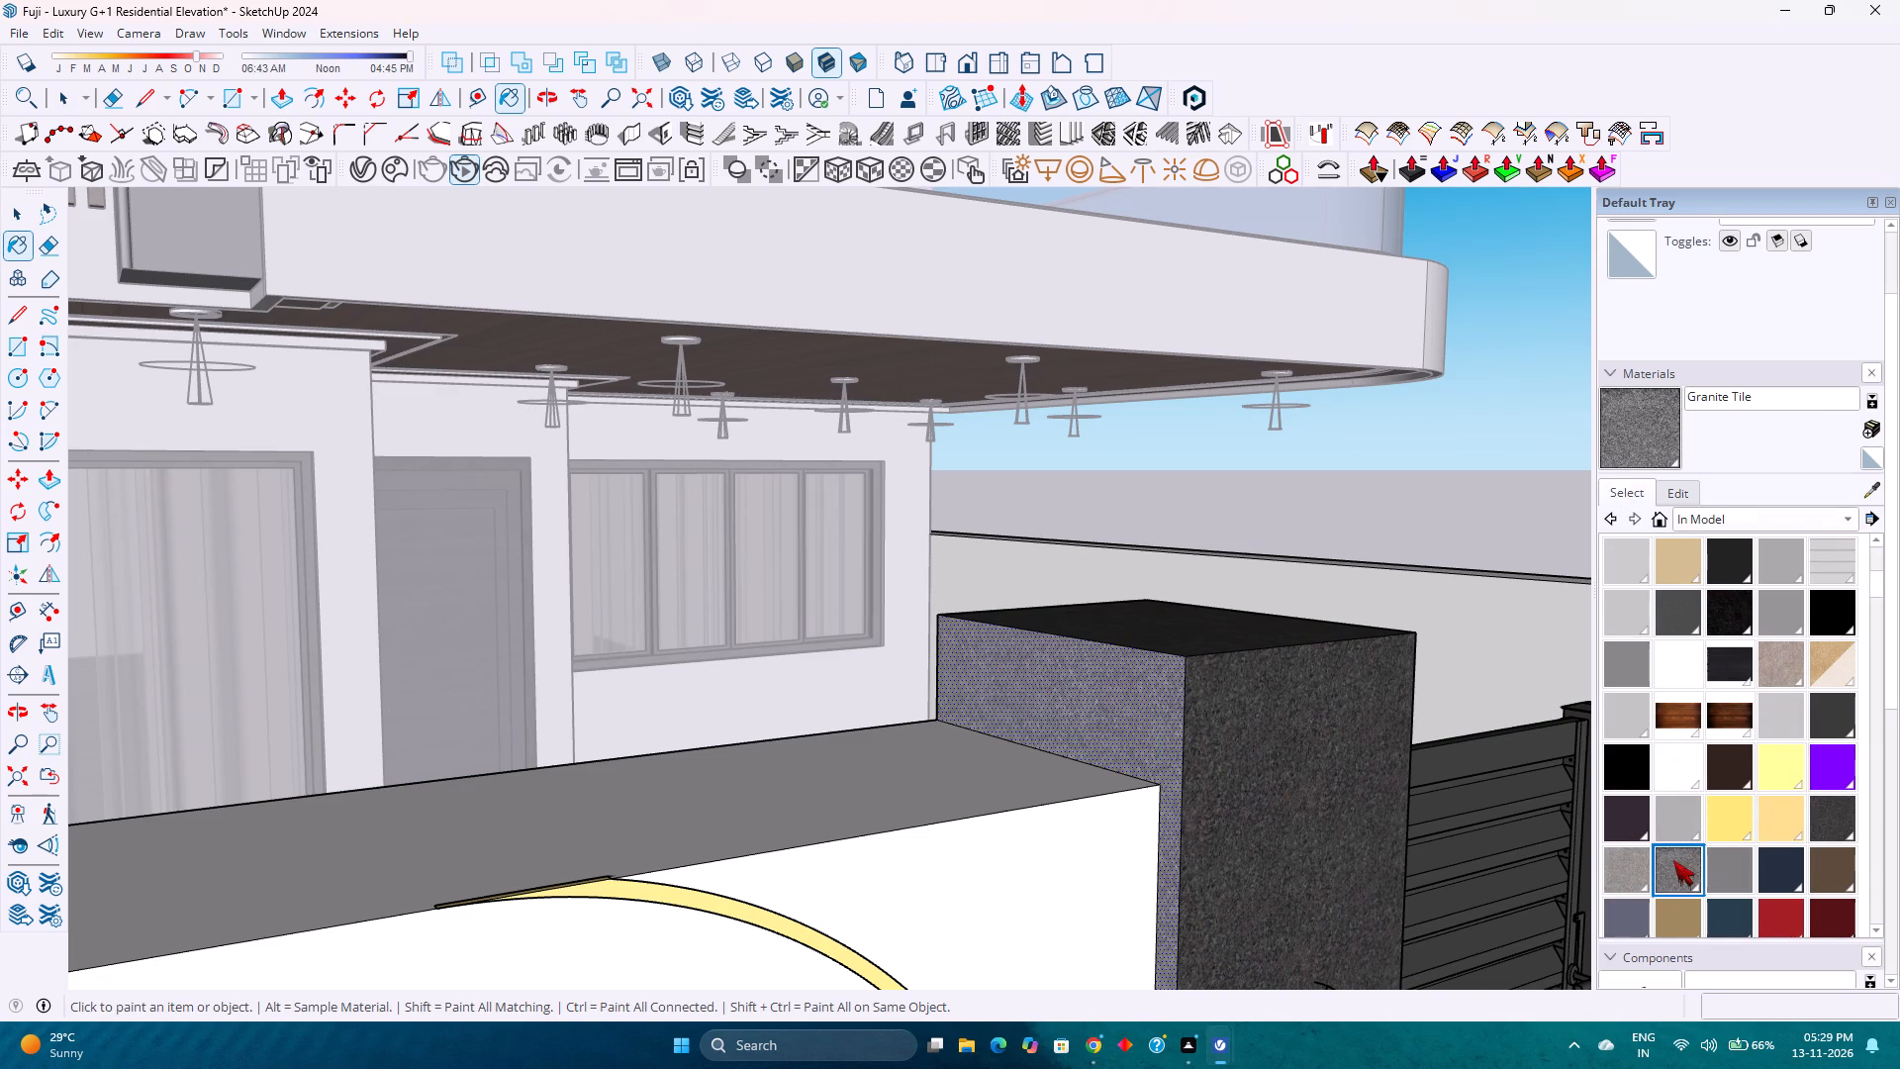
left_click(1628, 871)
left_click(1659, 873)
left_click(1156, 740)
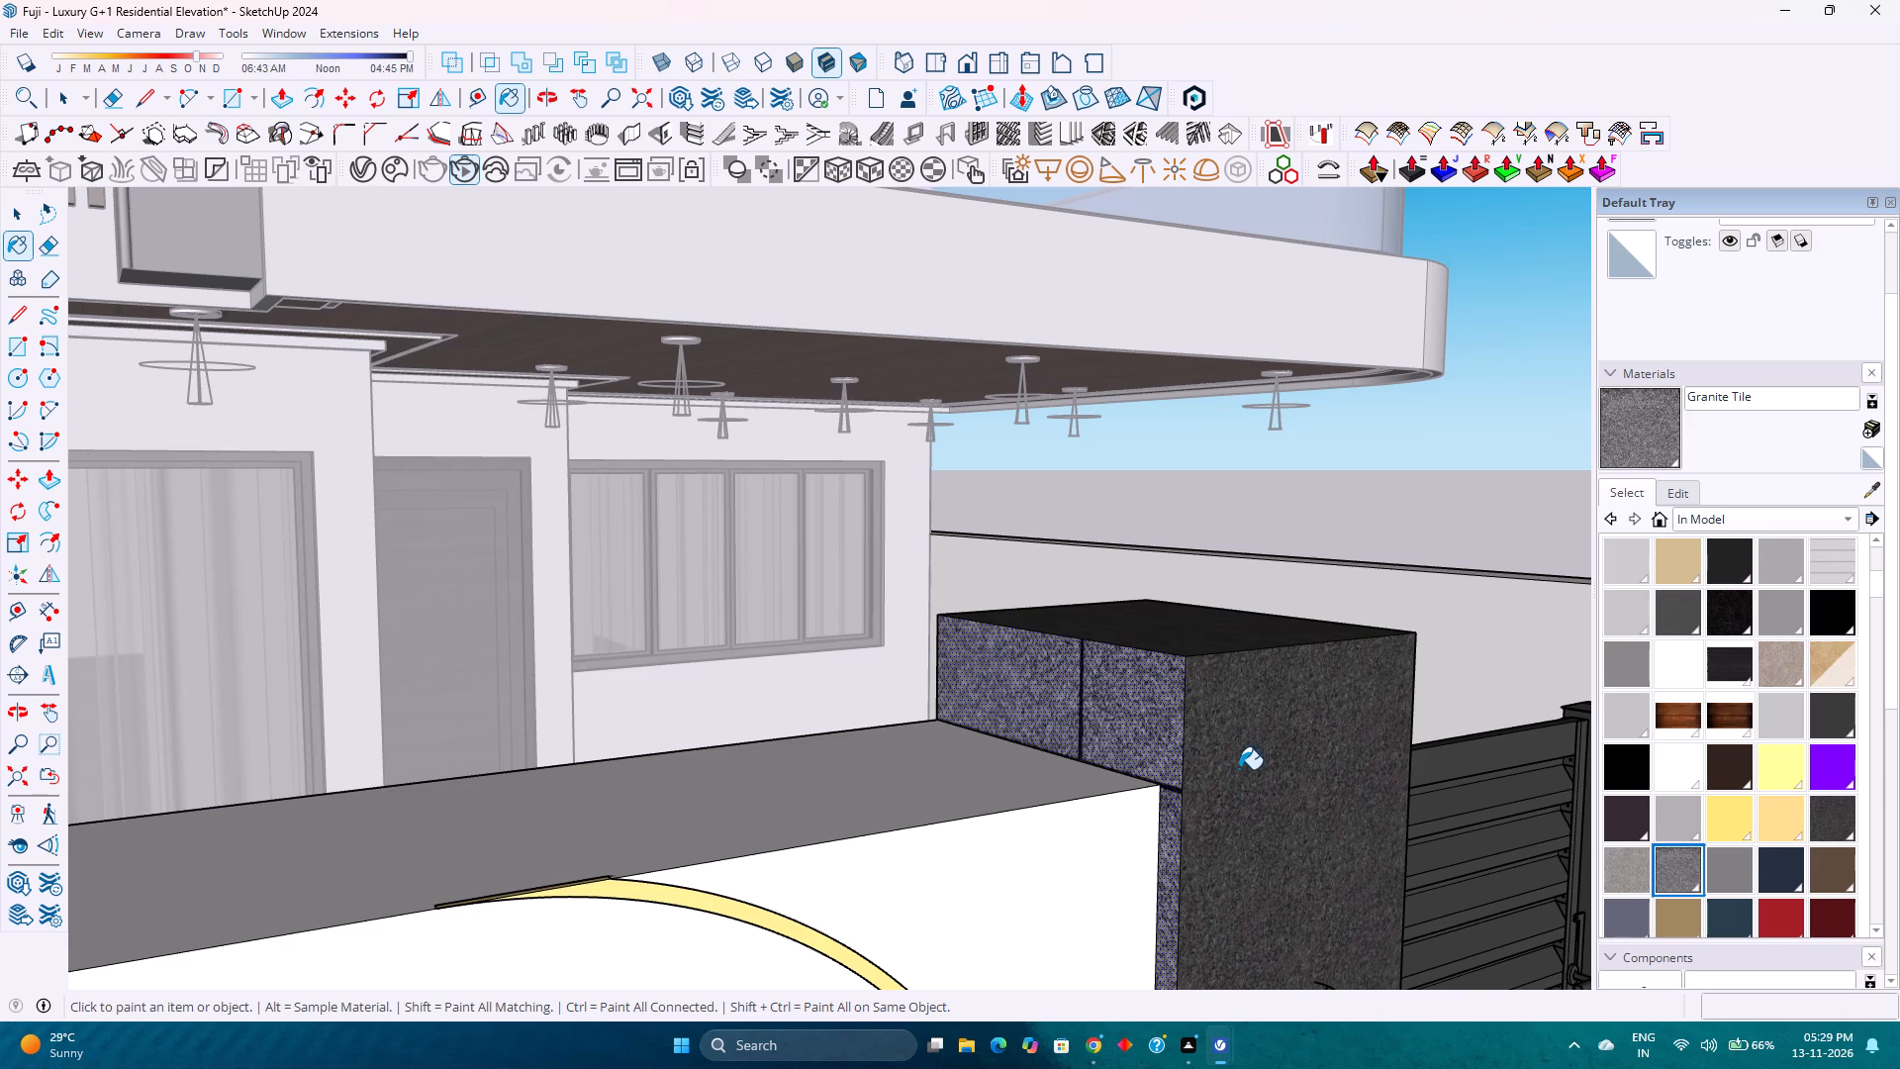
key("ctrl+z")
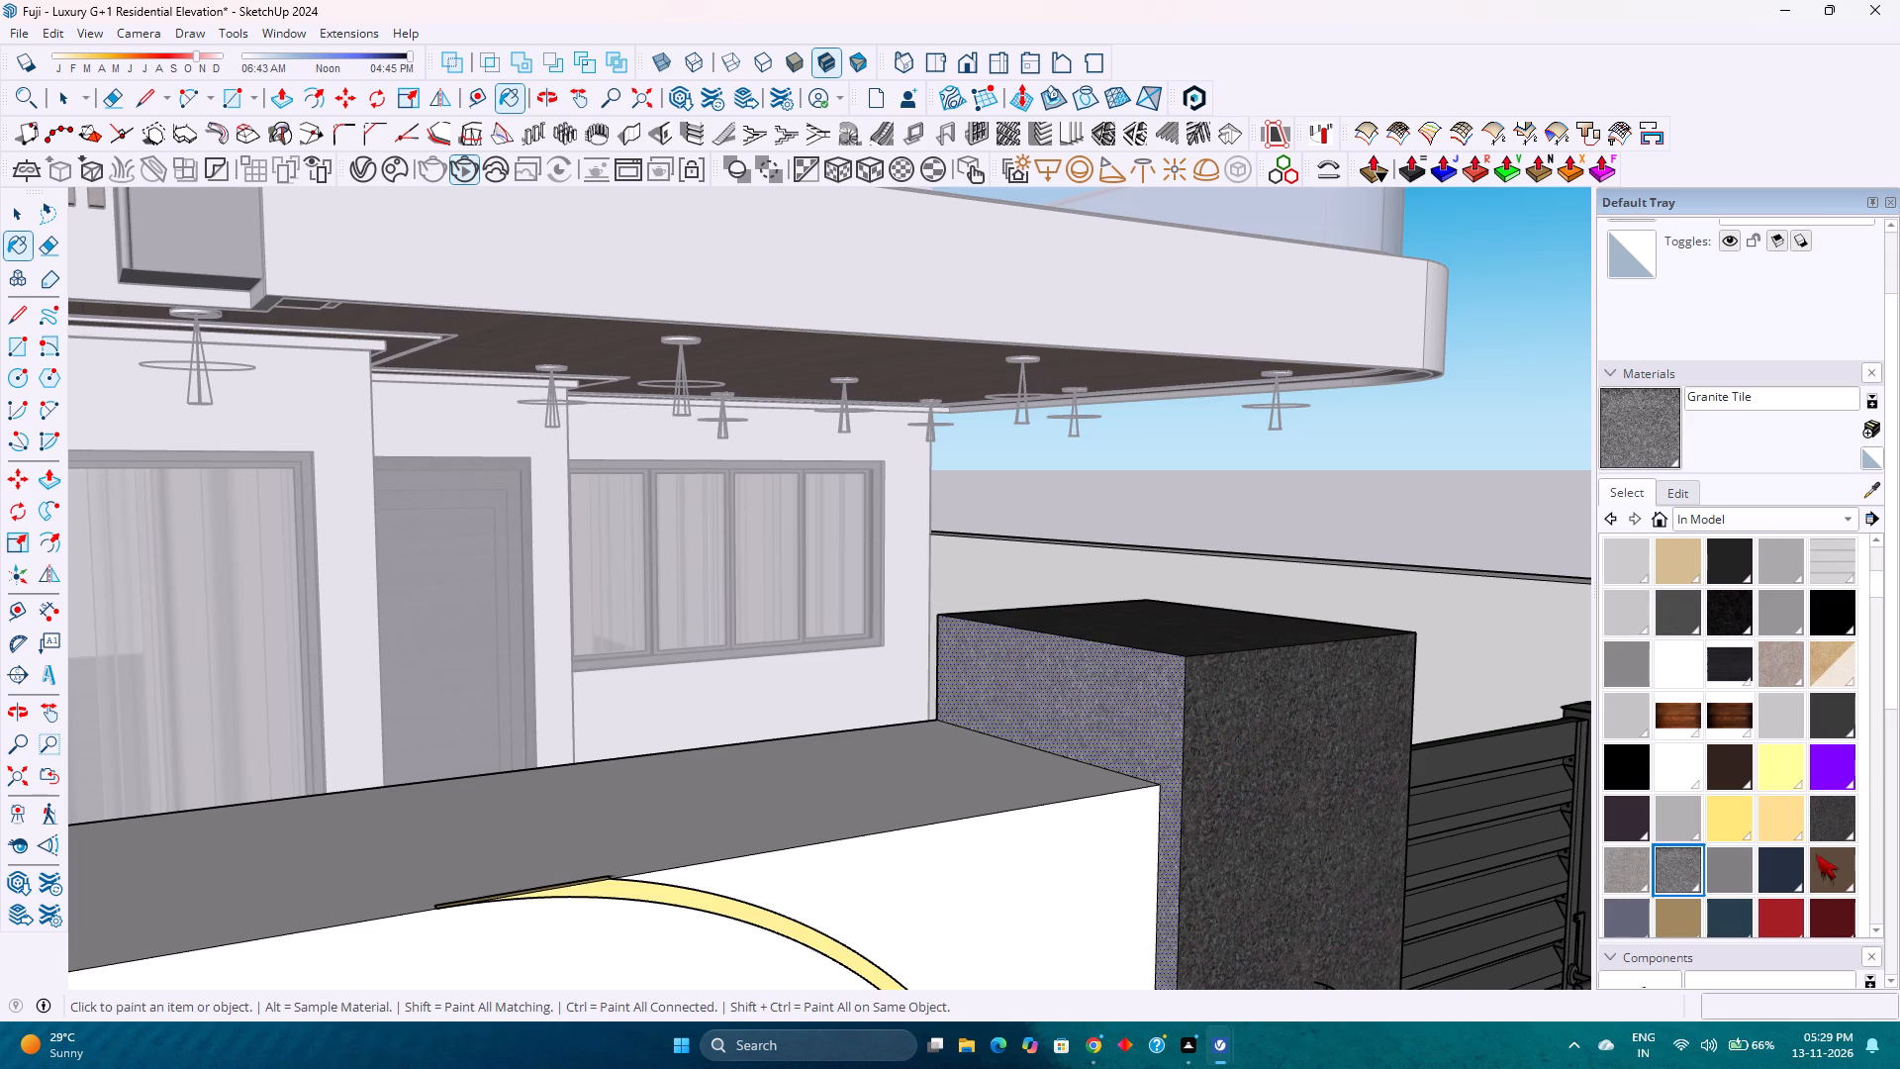
Look through the in-model materials for a dark stone finish suited to the gate pillar's side face.
scroll(1805, 882, "down", 8)
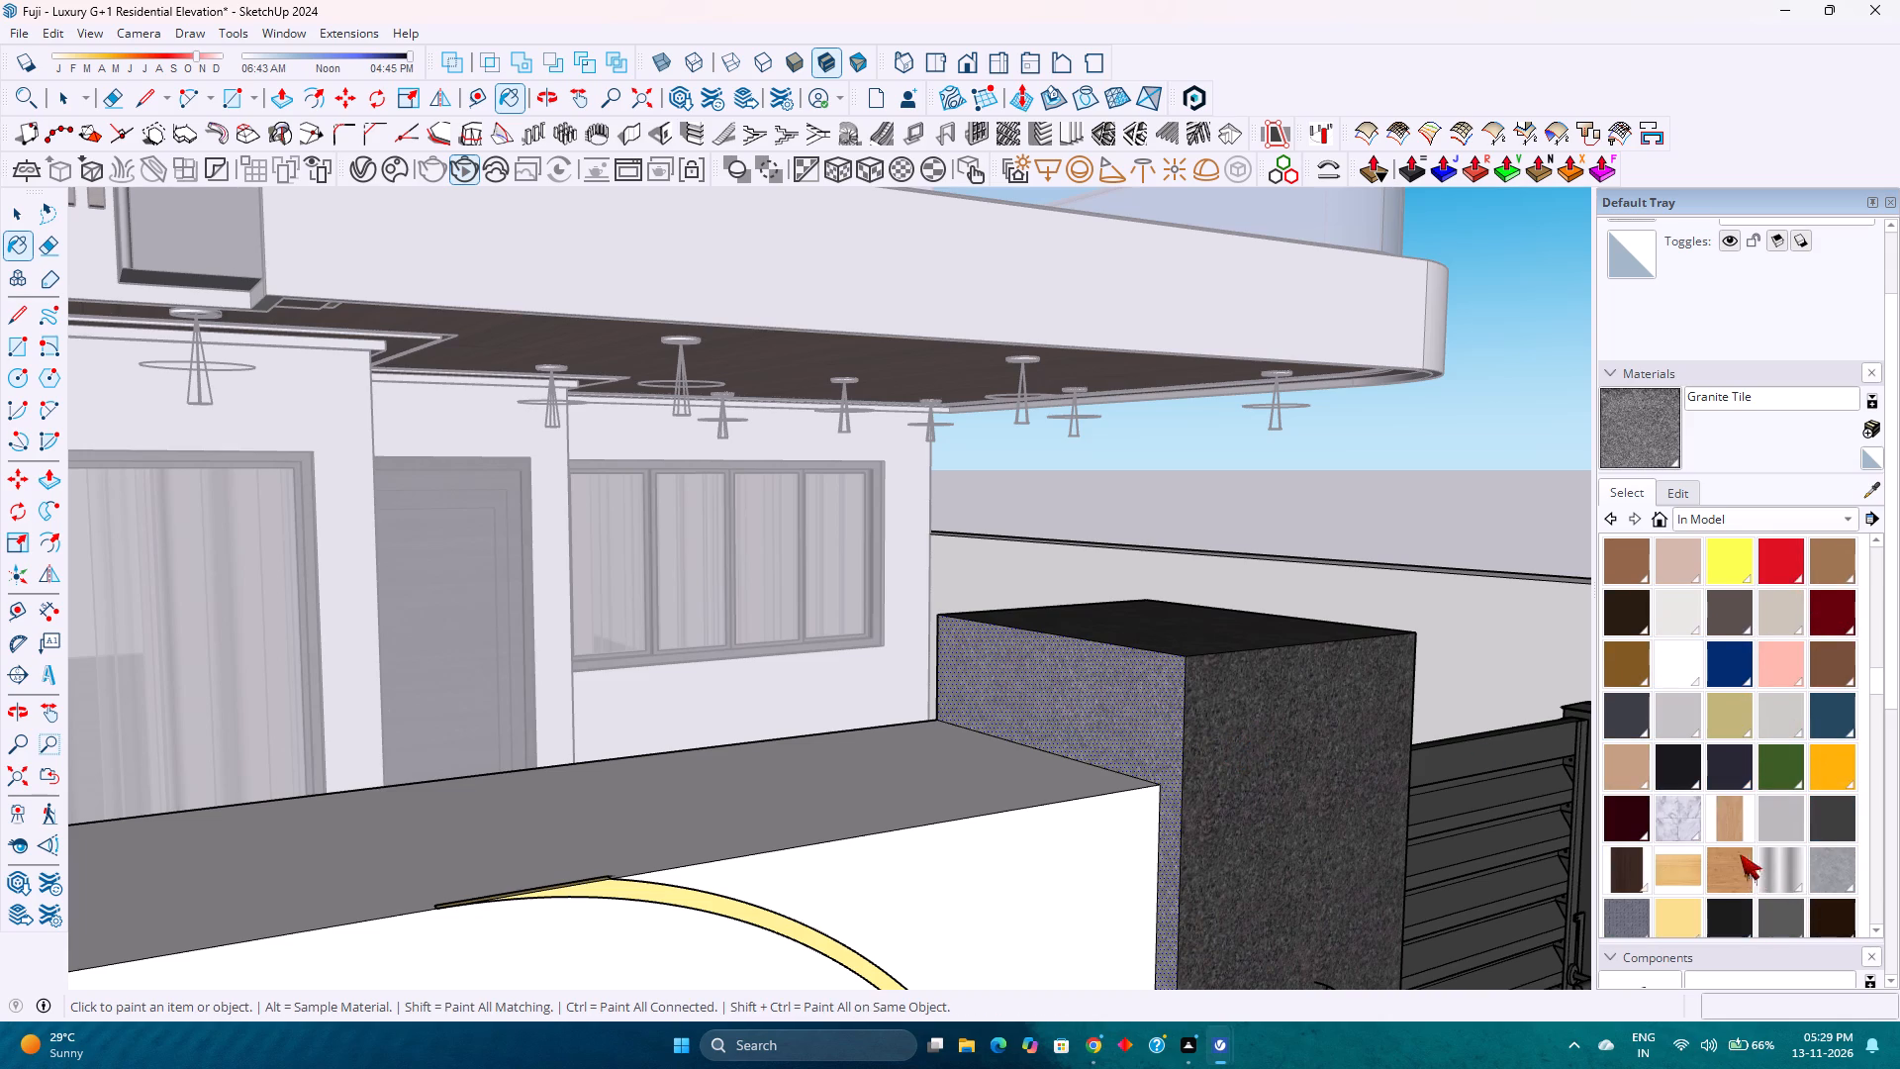
left_click(1680, 761)
scroll(1717, 767, "down", 4)
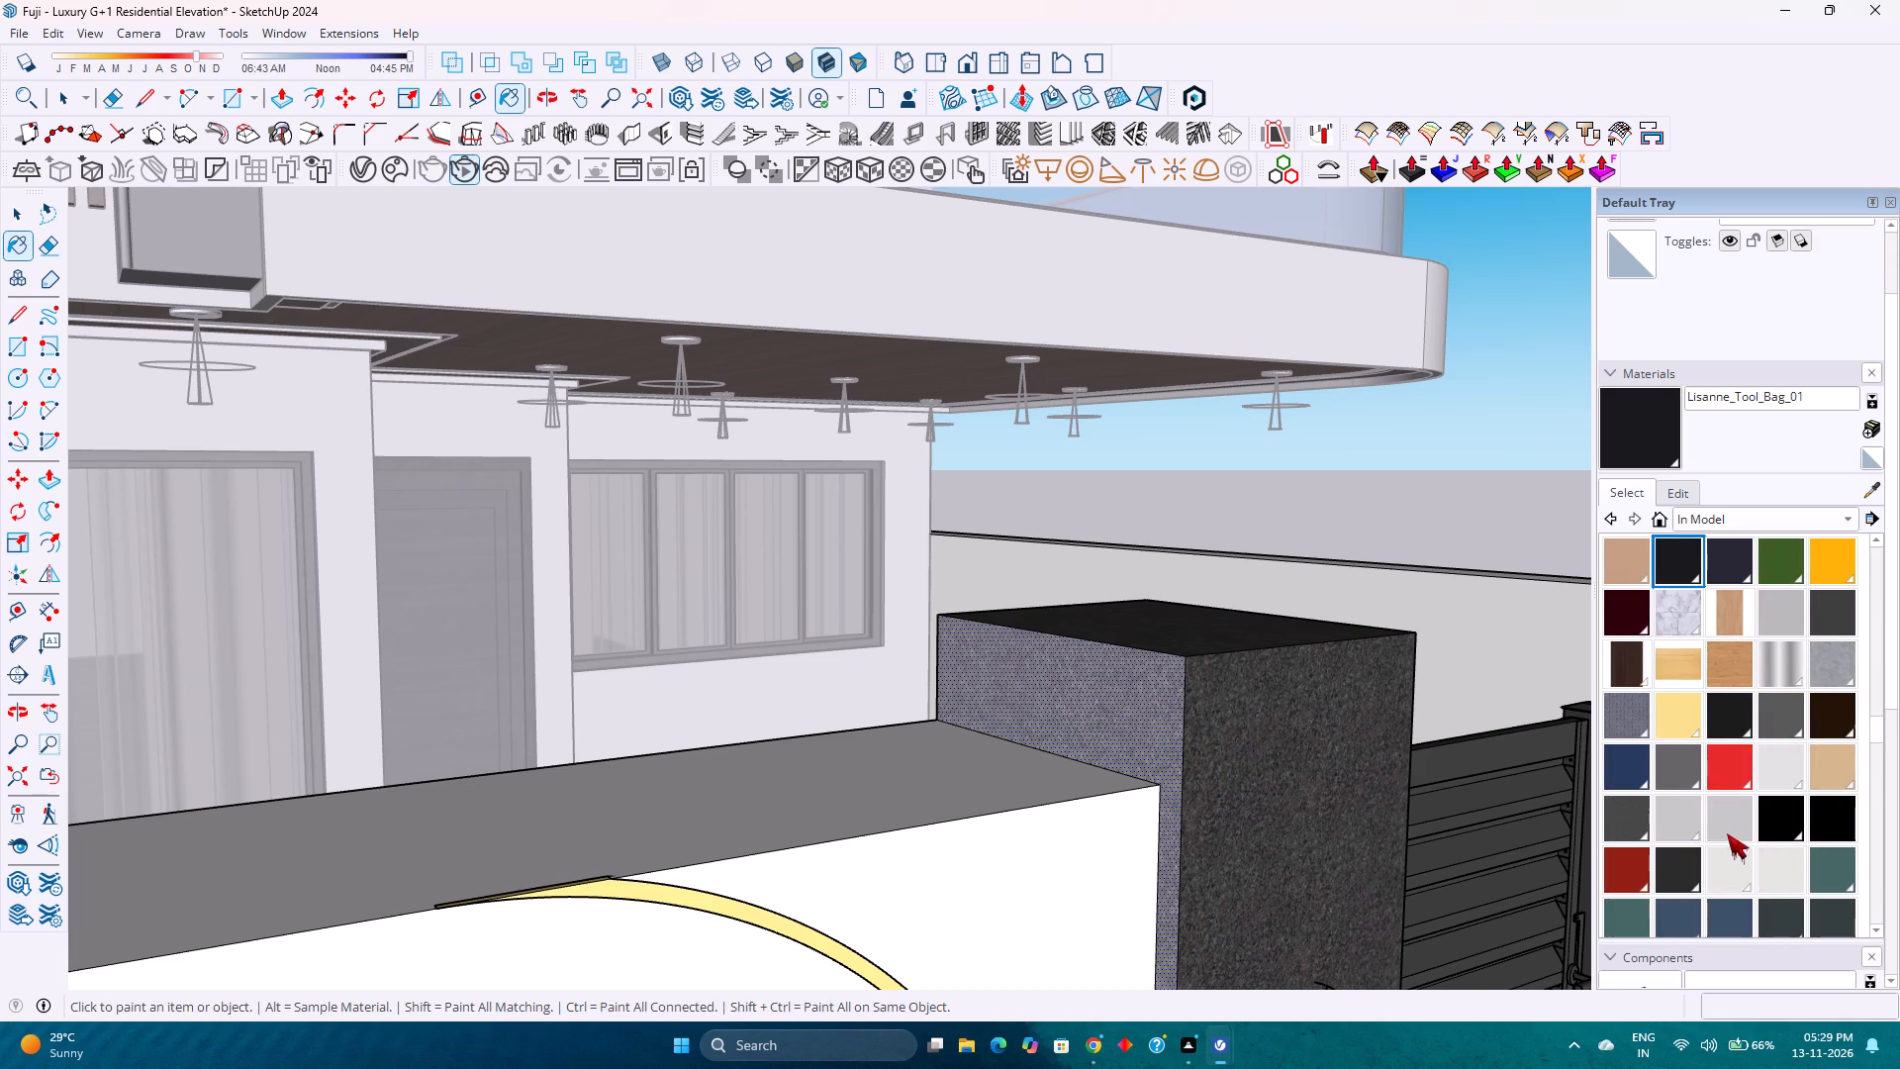
scroll(1729, 837, "down", 11)
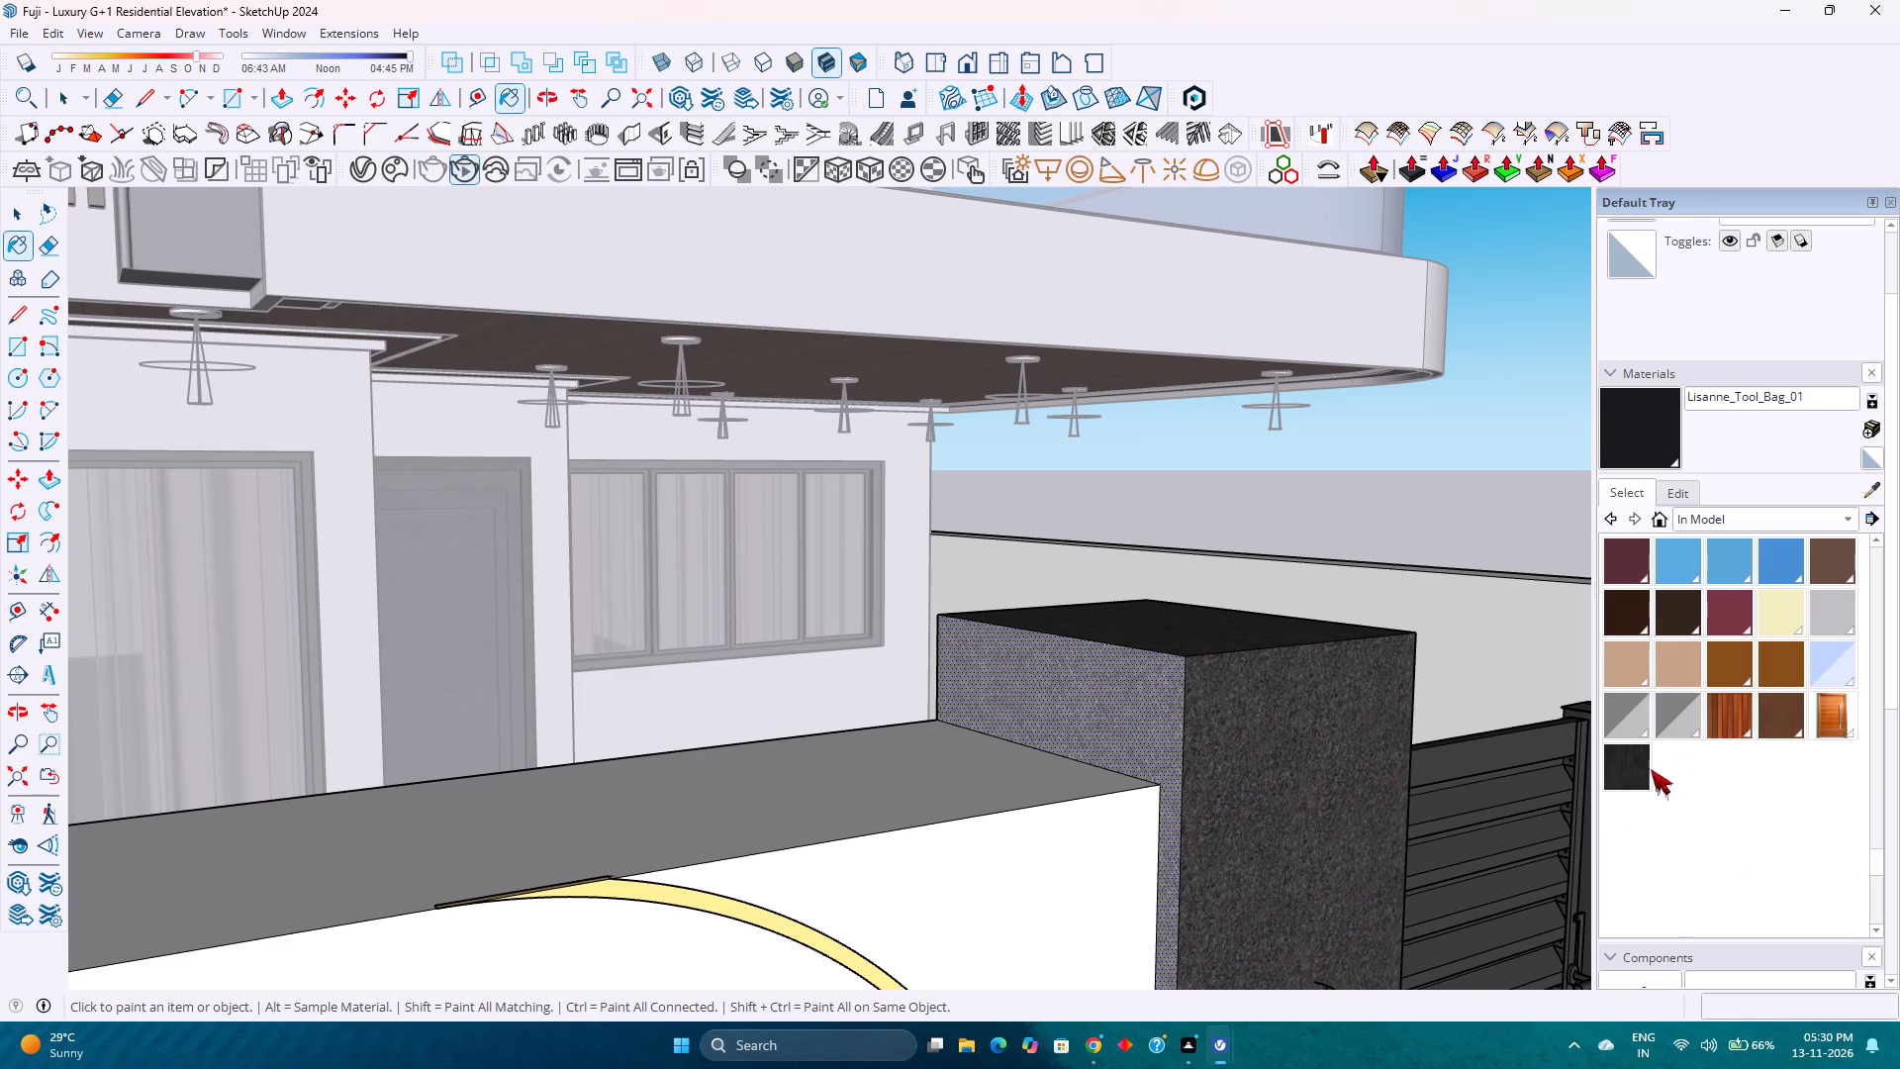
left_click(1648, 768)
scroll(1739, 743, "up", 8)
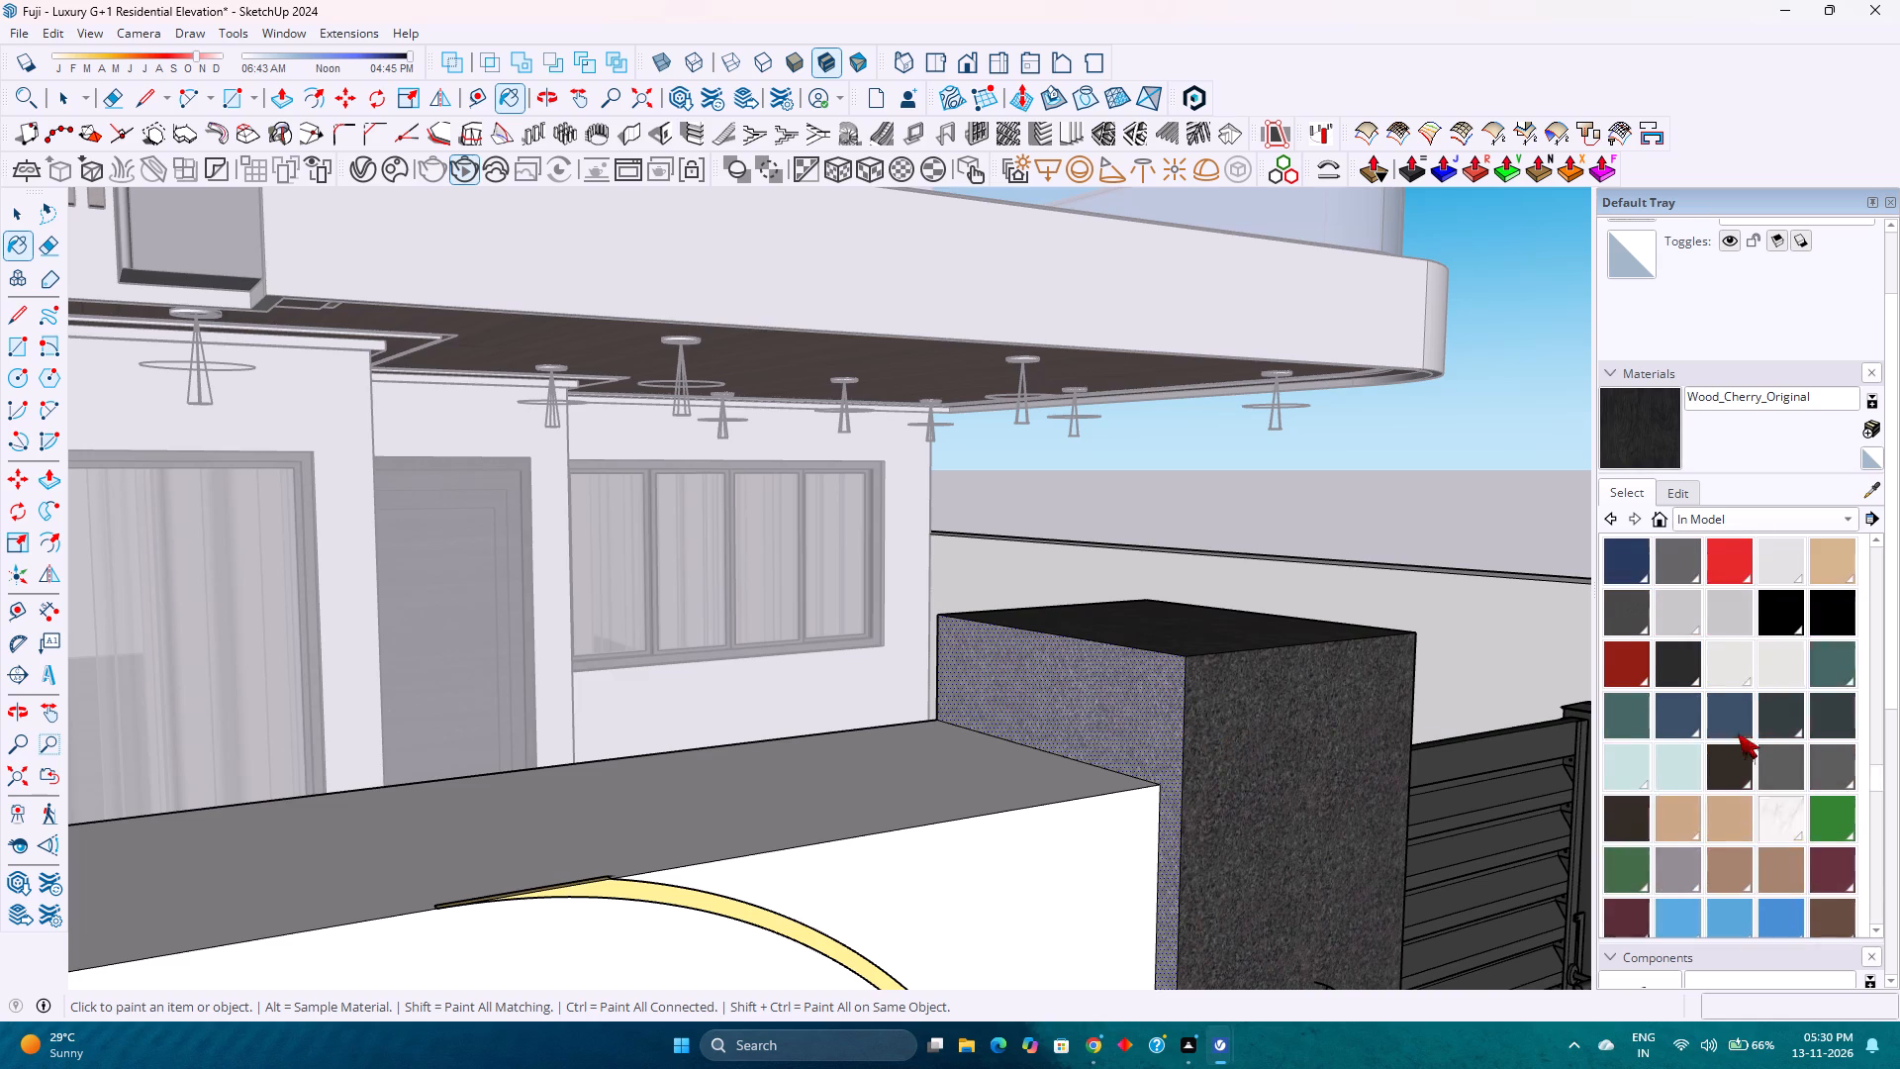
left_click(1848, 776)
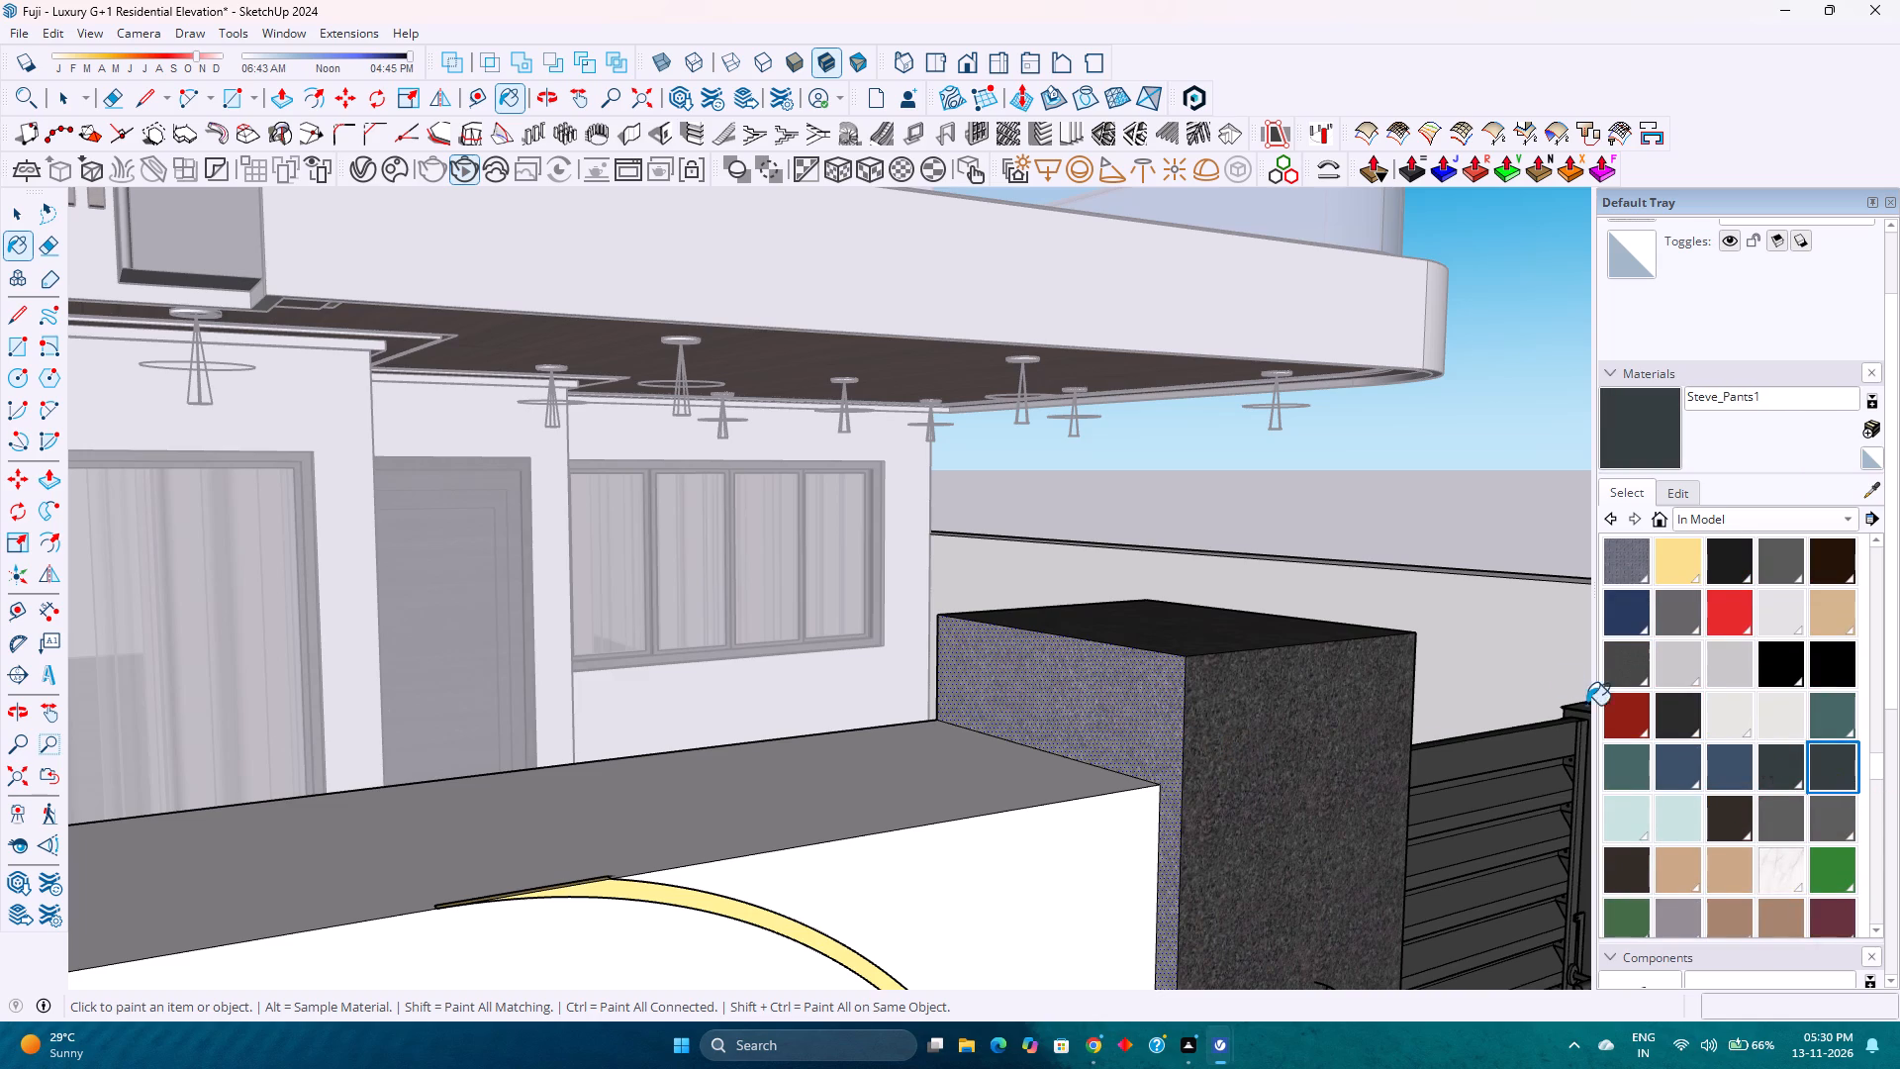
scroll(1678, 679, "up", 2)
left_click(1778, 671)
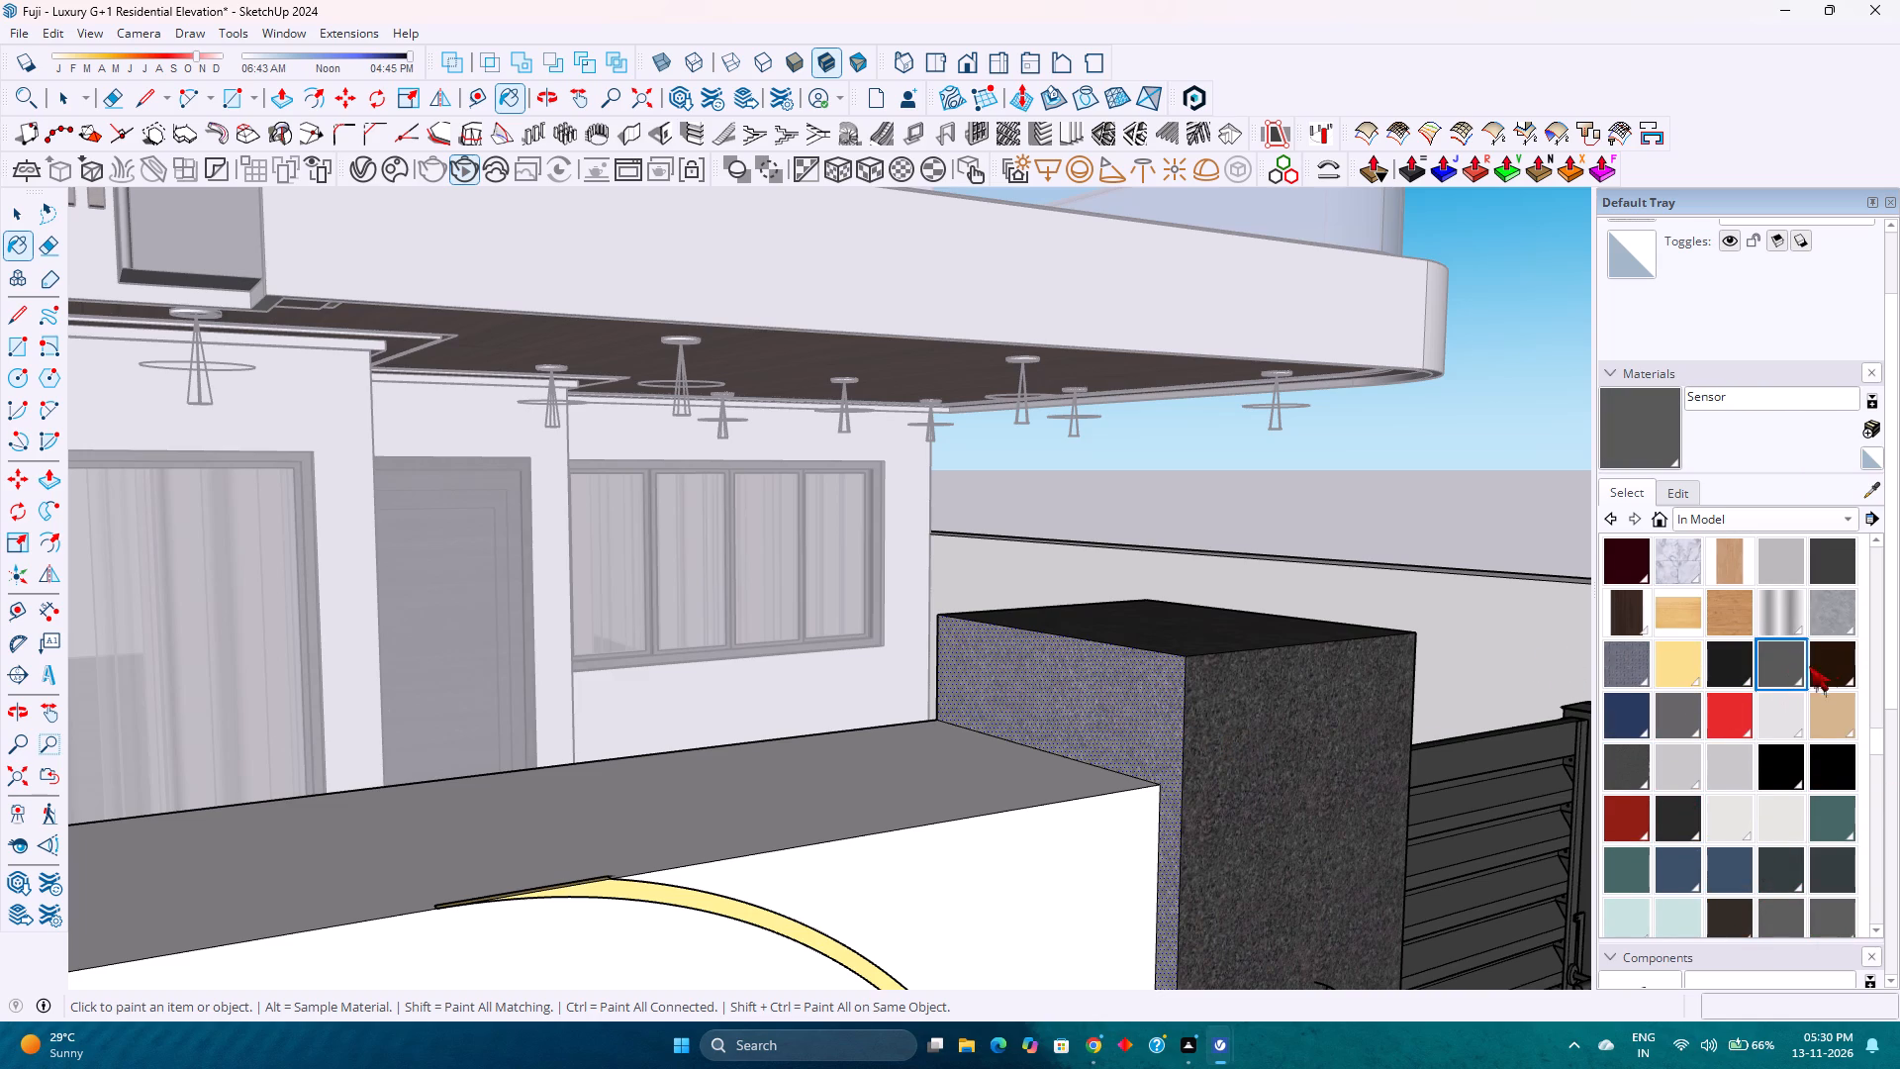
left_click(1832, 658)
left_click(1737, 652)
scroll(1737, 667, "up", 2)
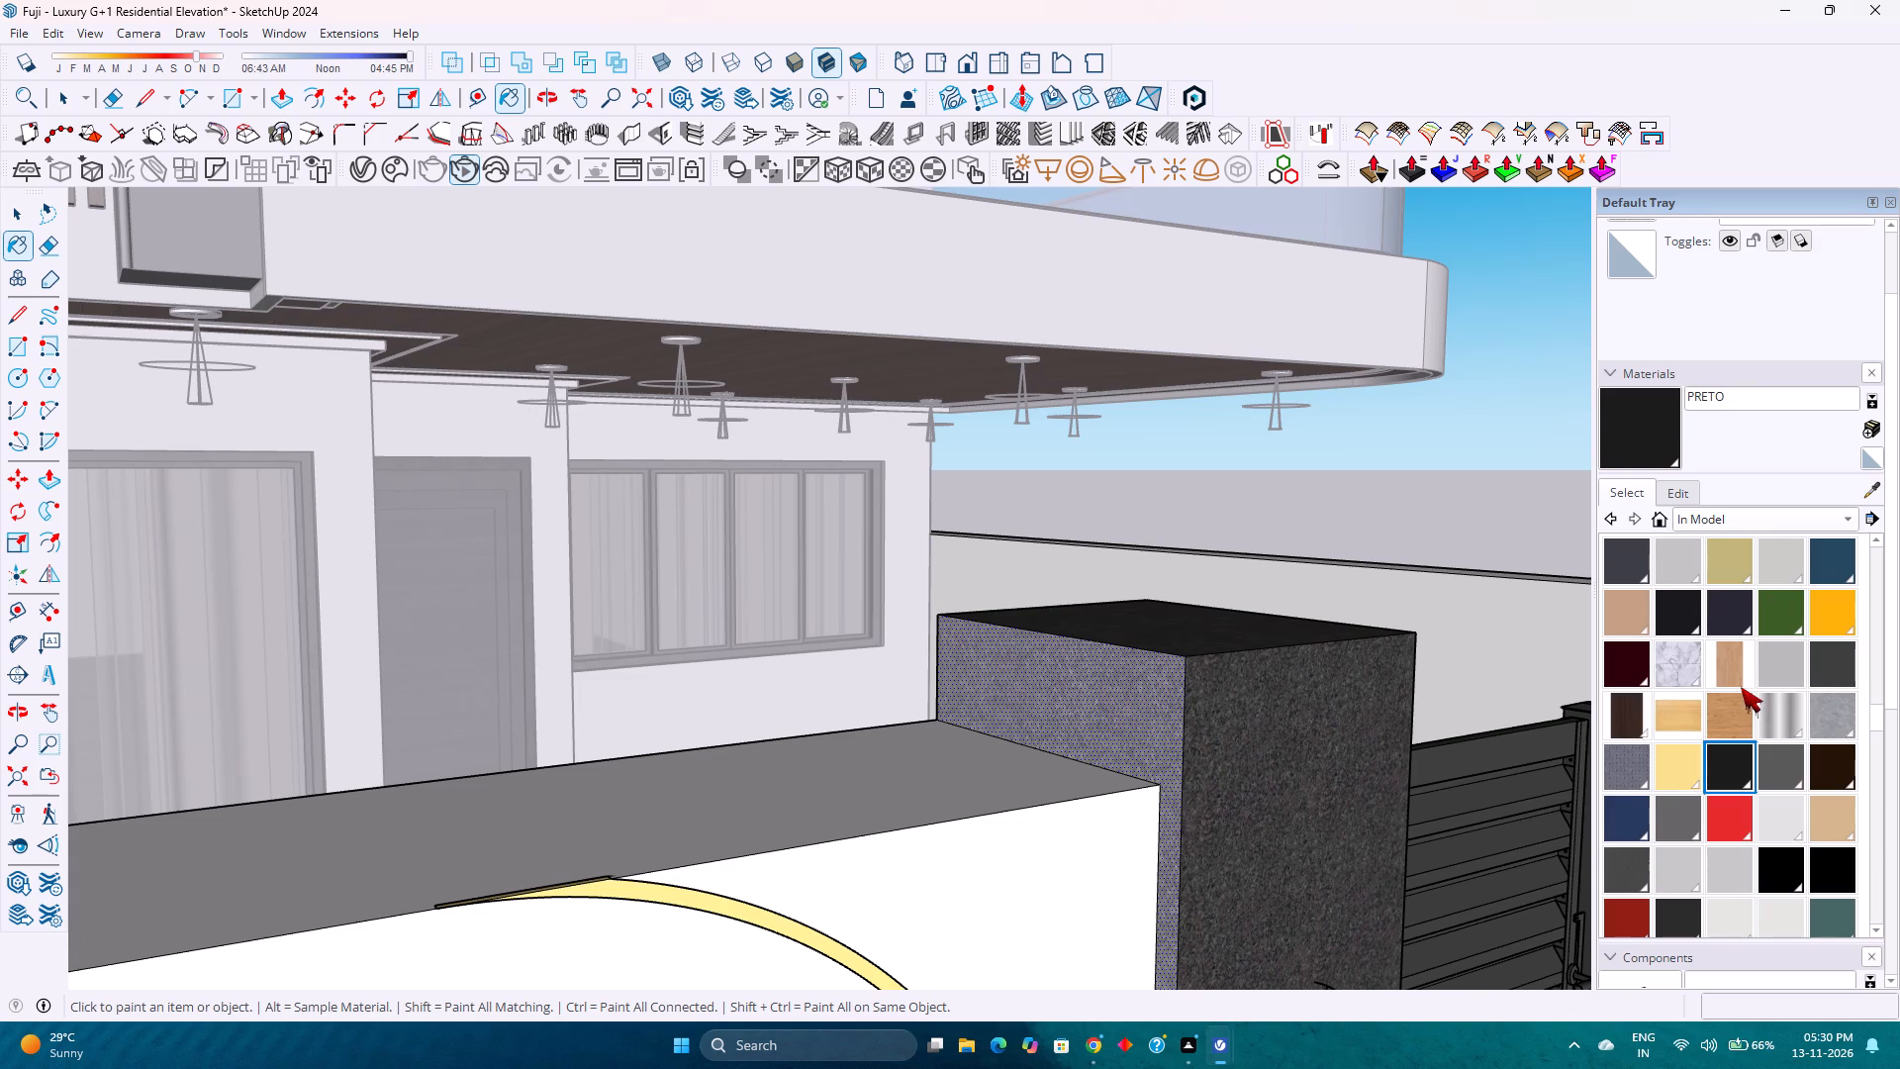
scroll(1741, 687, "up", 2)
left_click(1842, 819)
scroll(1775, 763, "up", 4)
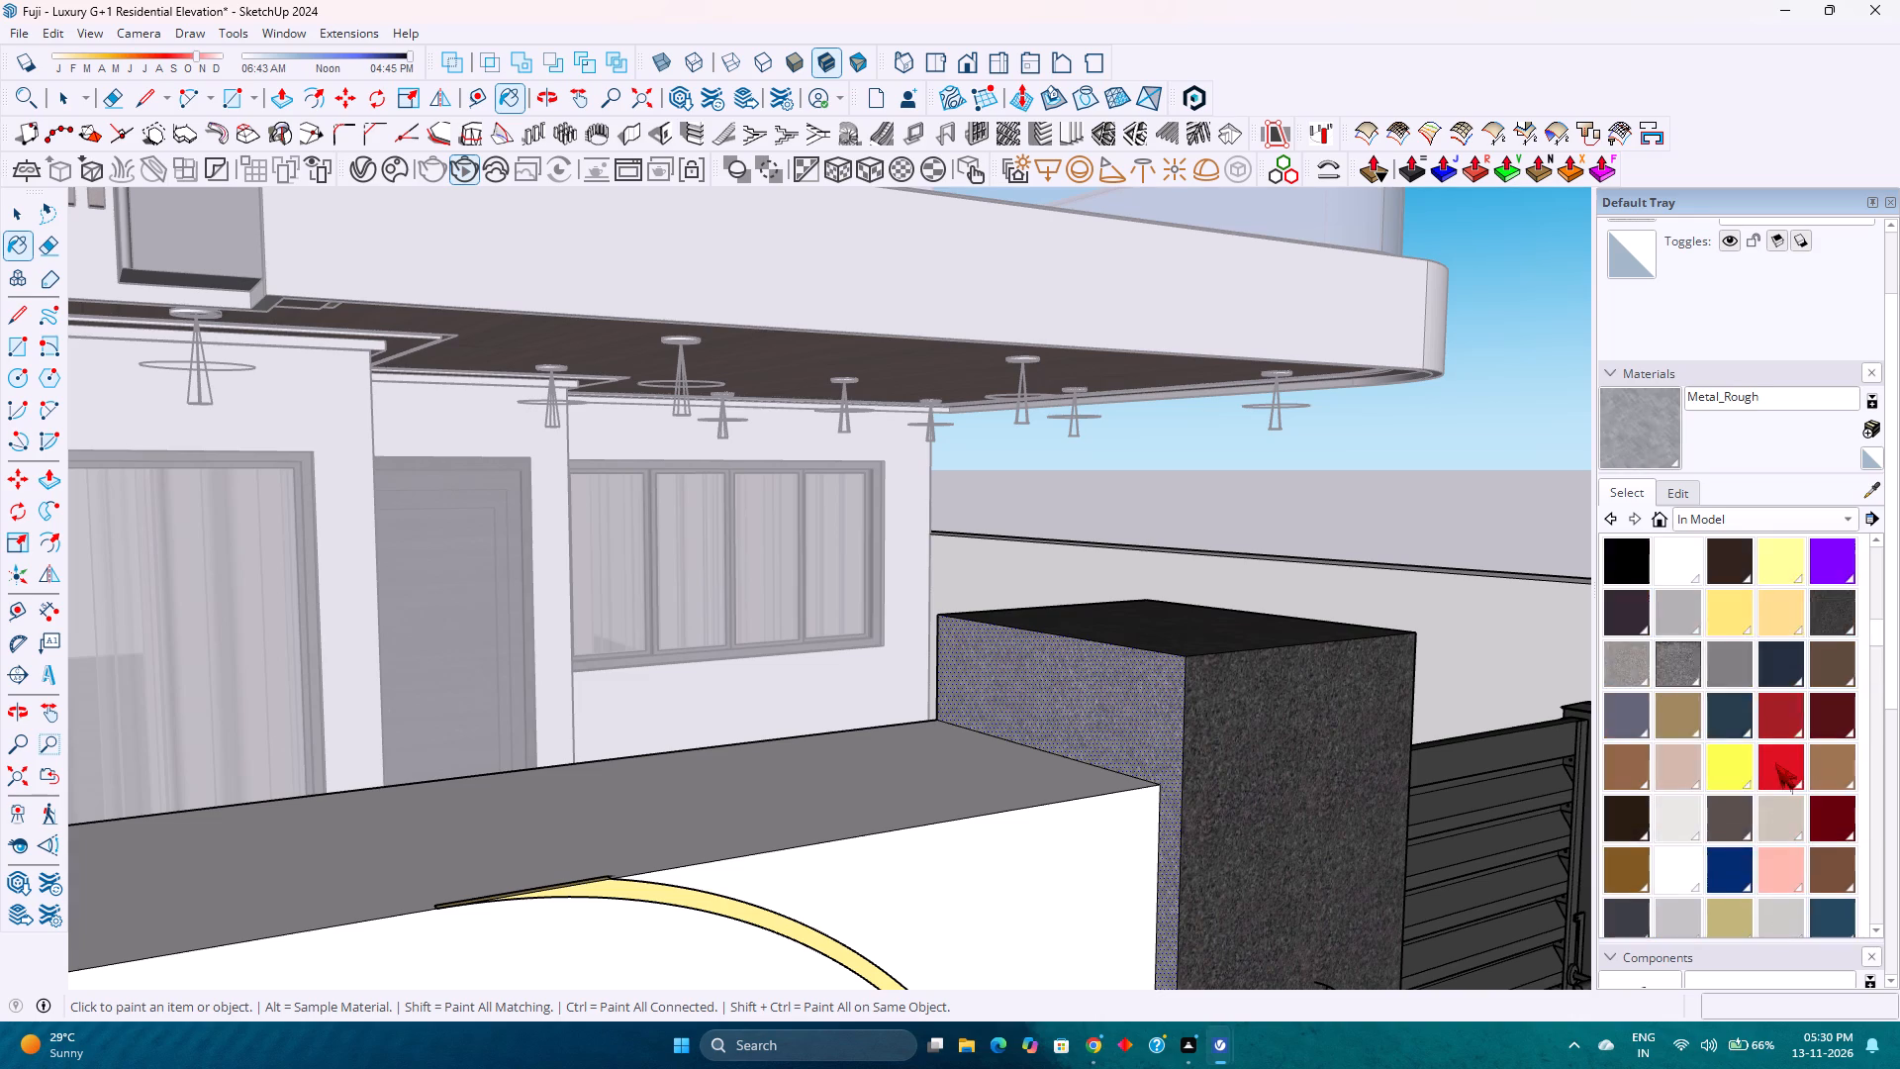
scroll(1775, 763, "up", 3)
left_click(1671, 777)
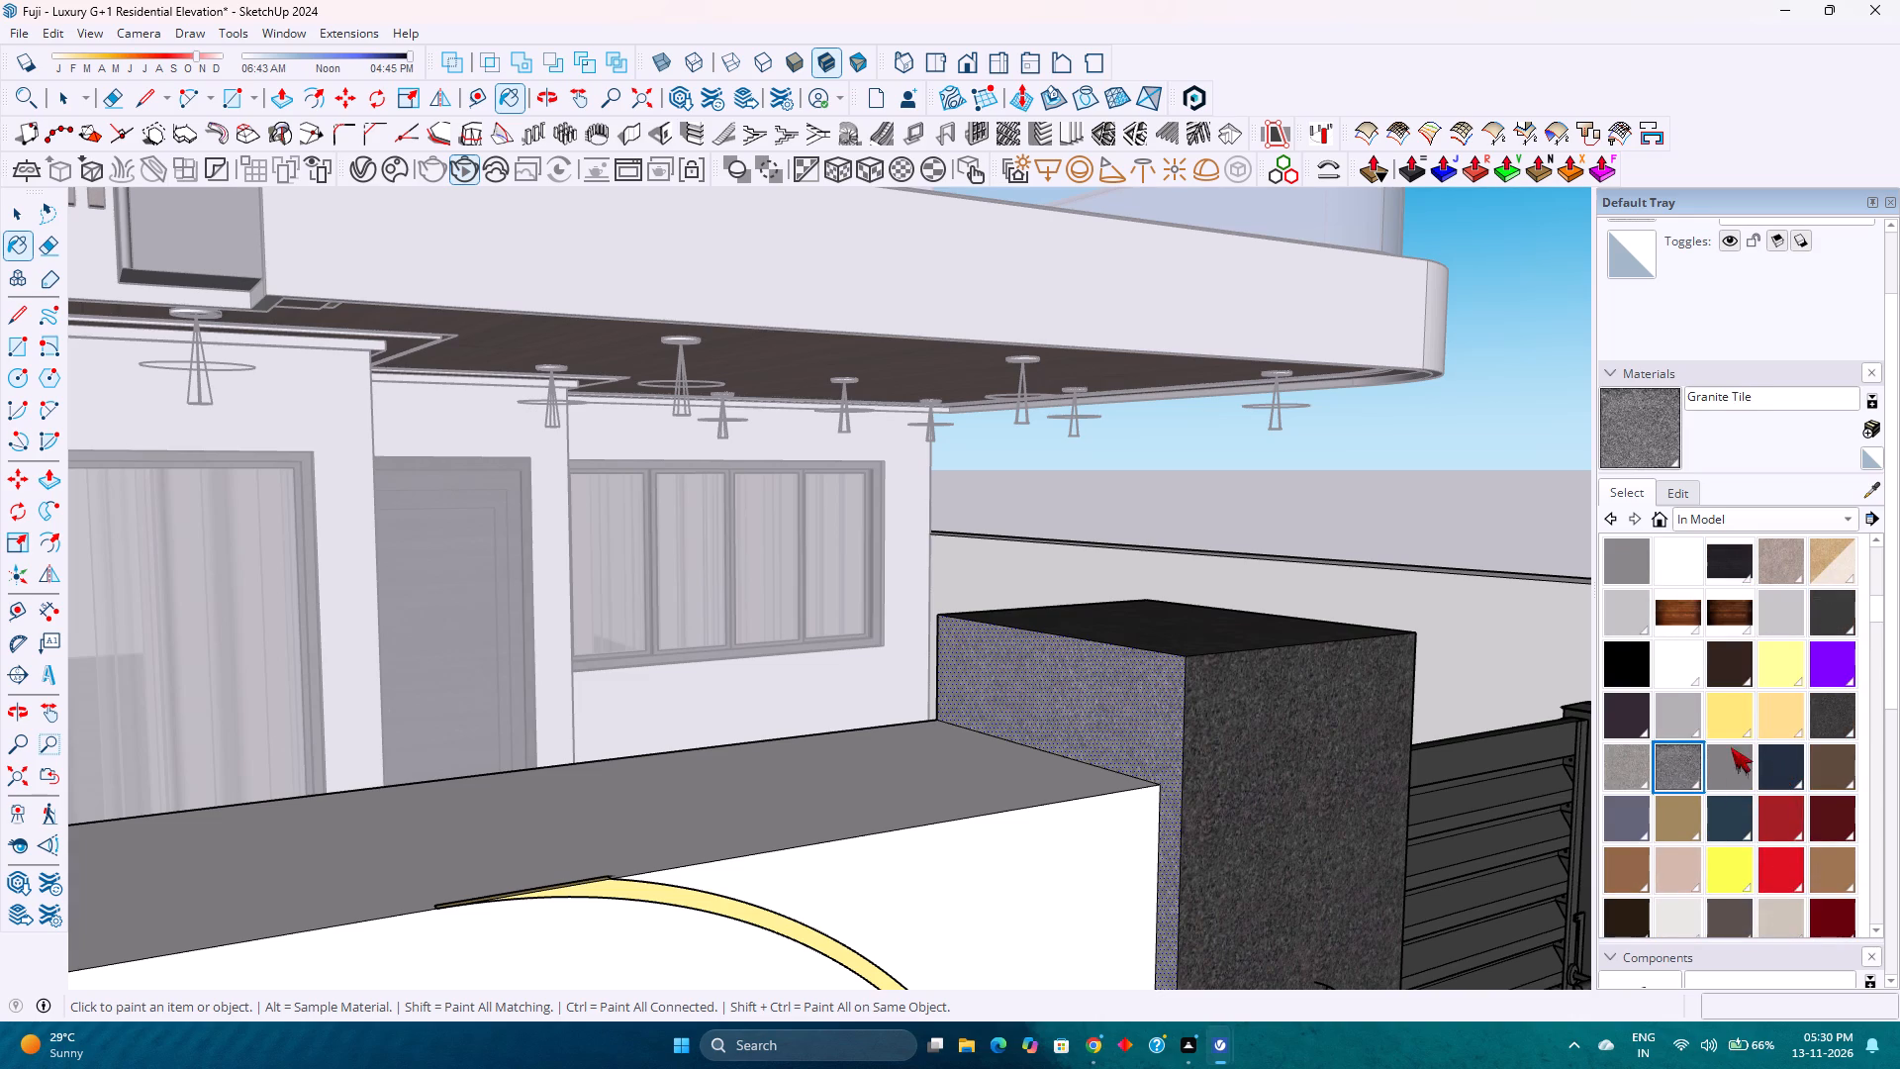
left_click(1627, 759)
Paint the gate pillar's side face with the Granite Dark Gray material and leave the group's innermost editing level.
left_click(1839, 724)
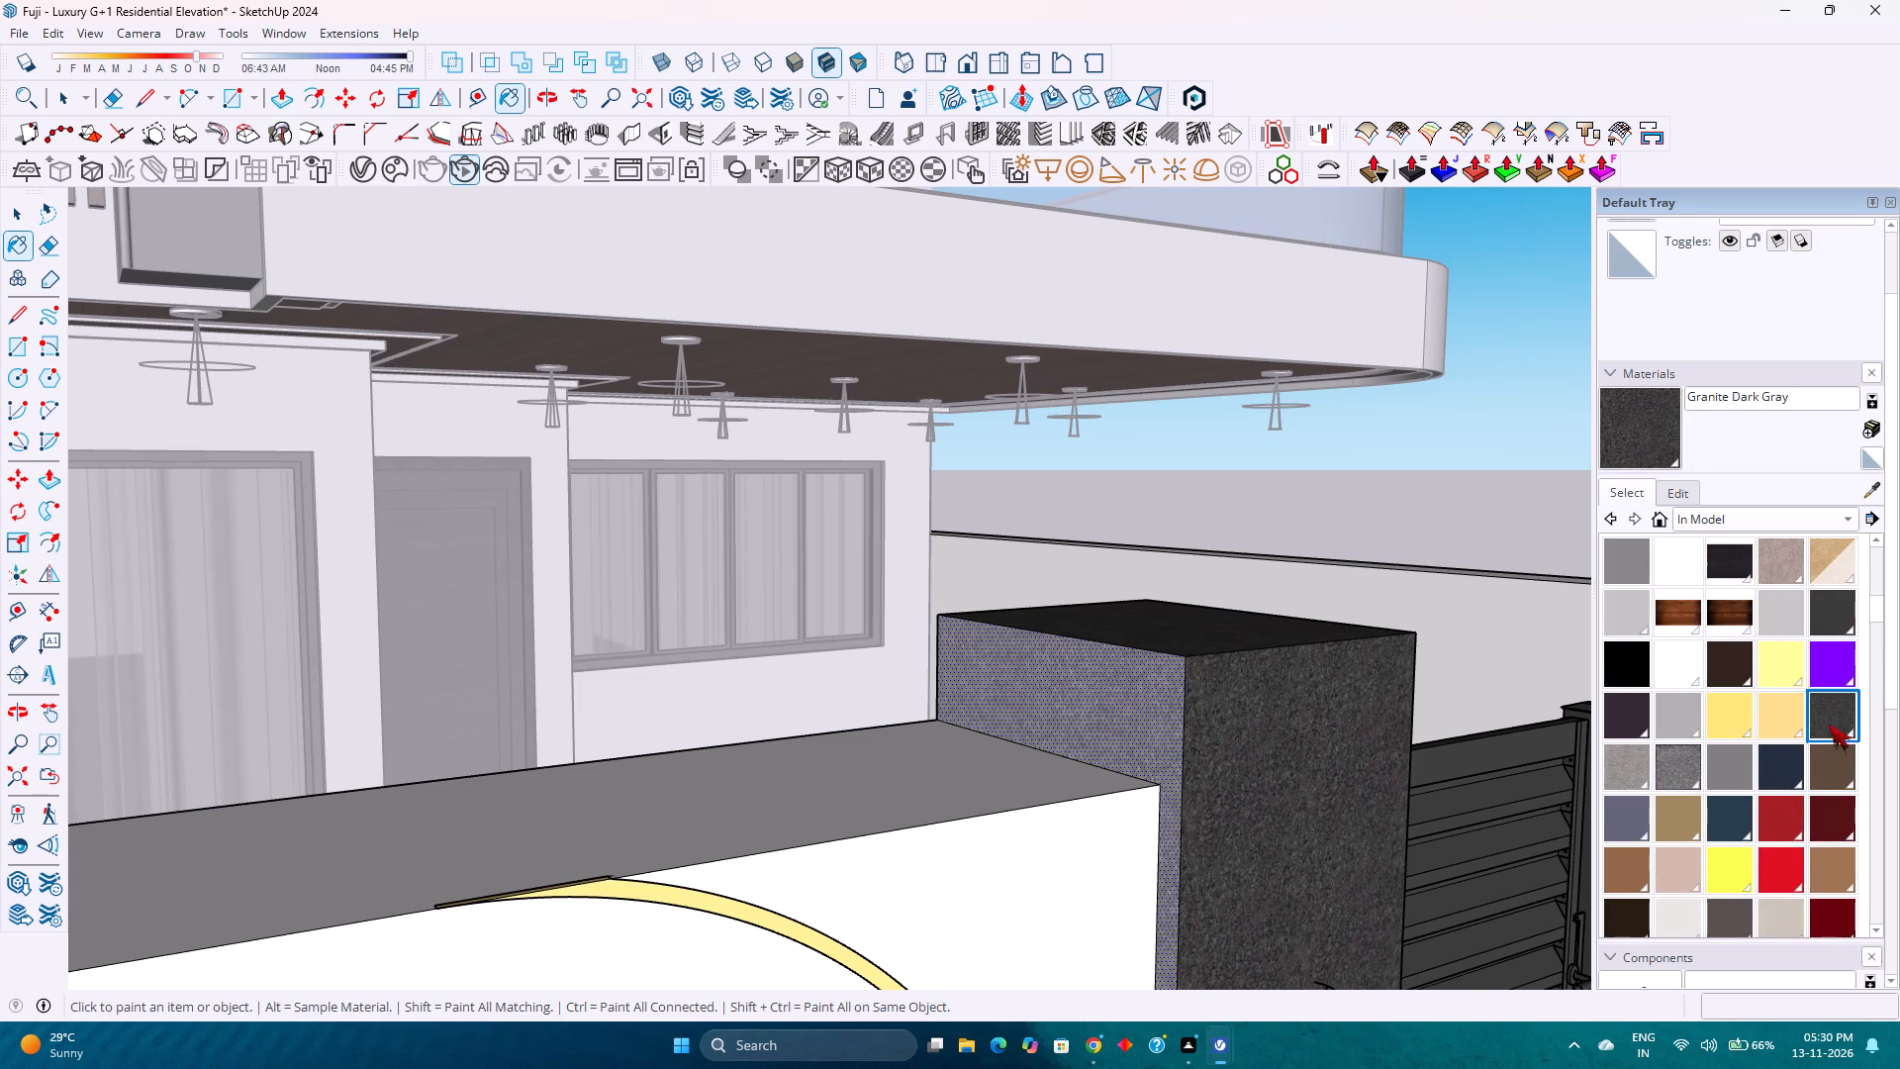
left_click(1173, 696)
key("space")
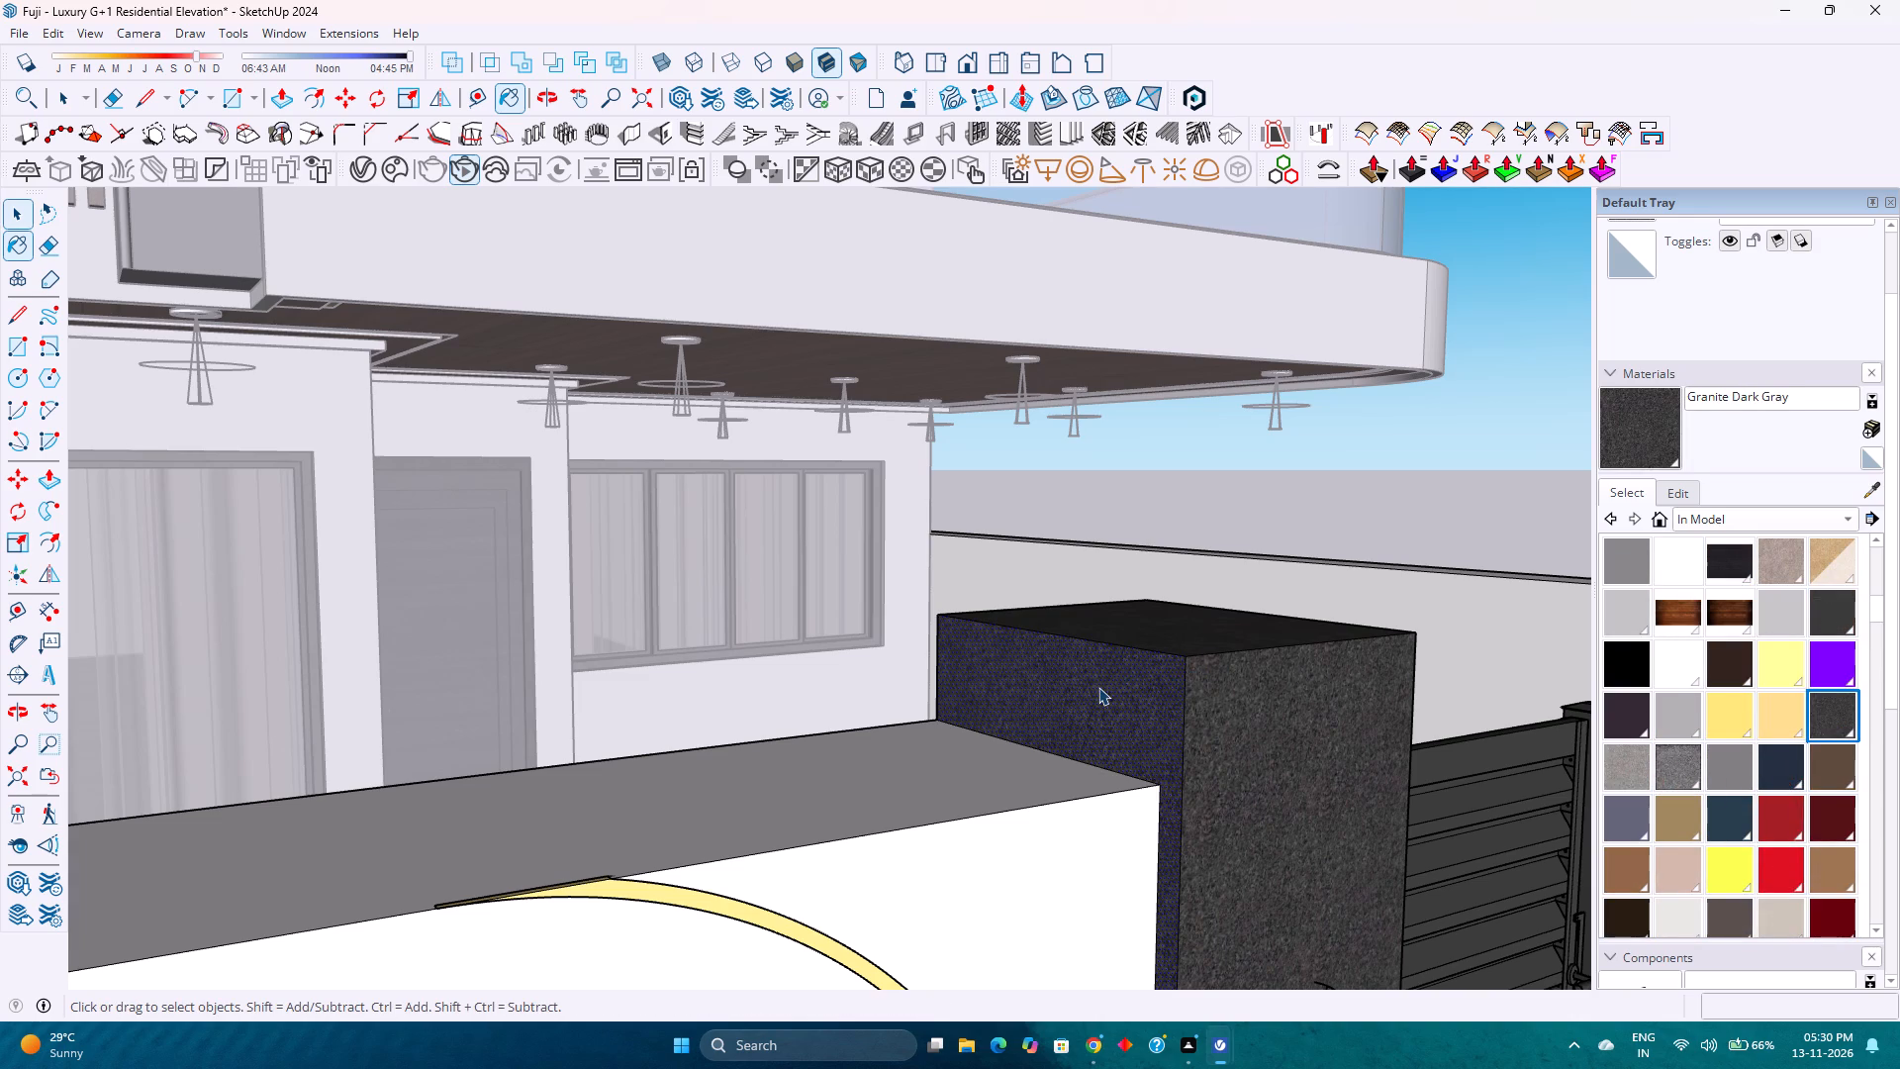
scroll(1098, 687, "down", 5)
key("Escape")
Return to the front view of the house.
scroll(1098, 687, "down", 11)
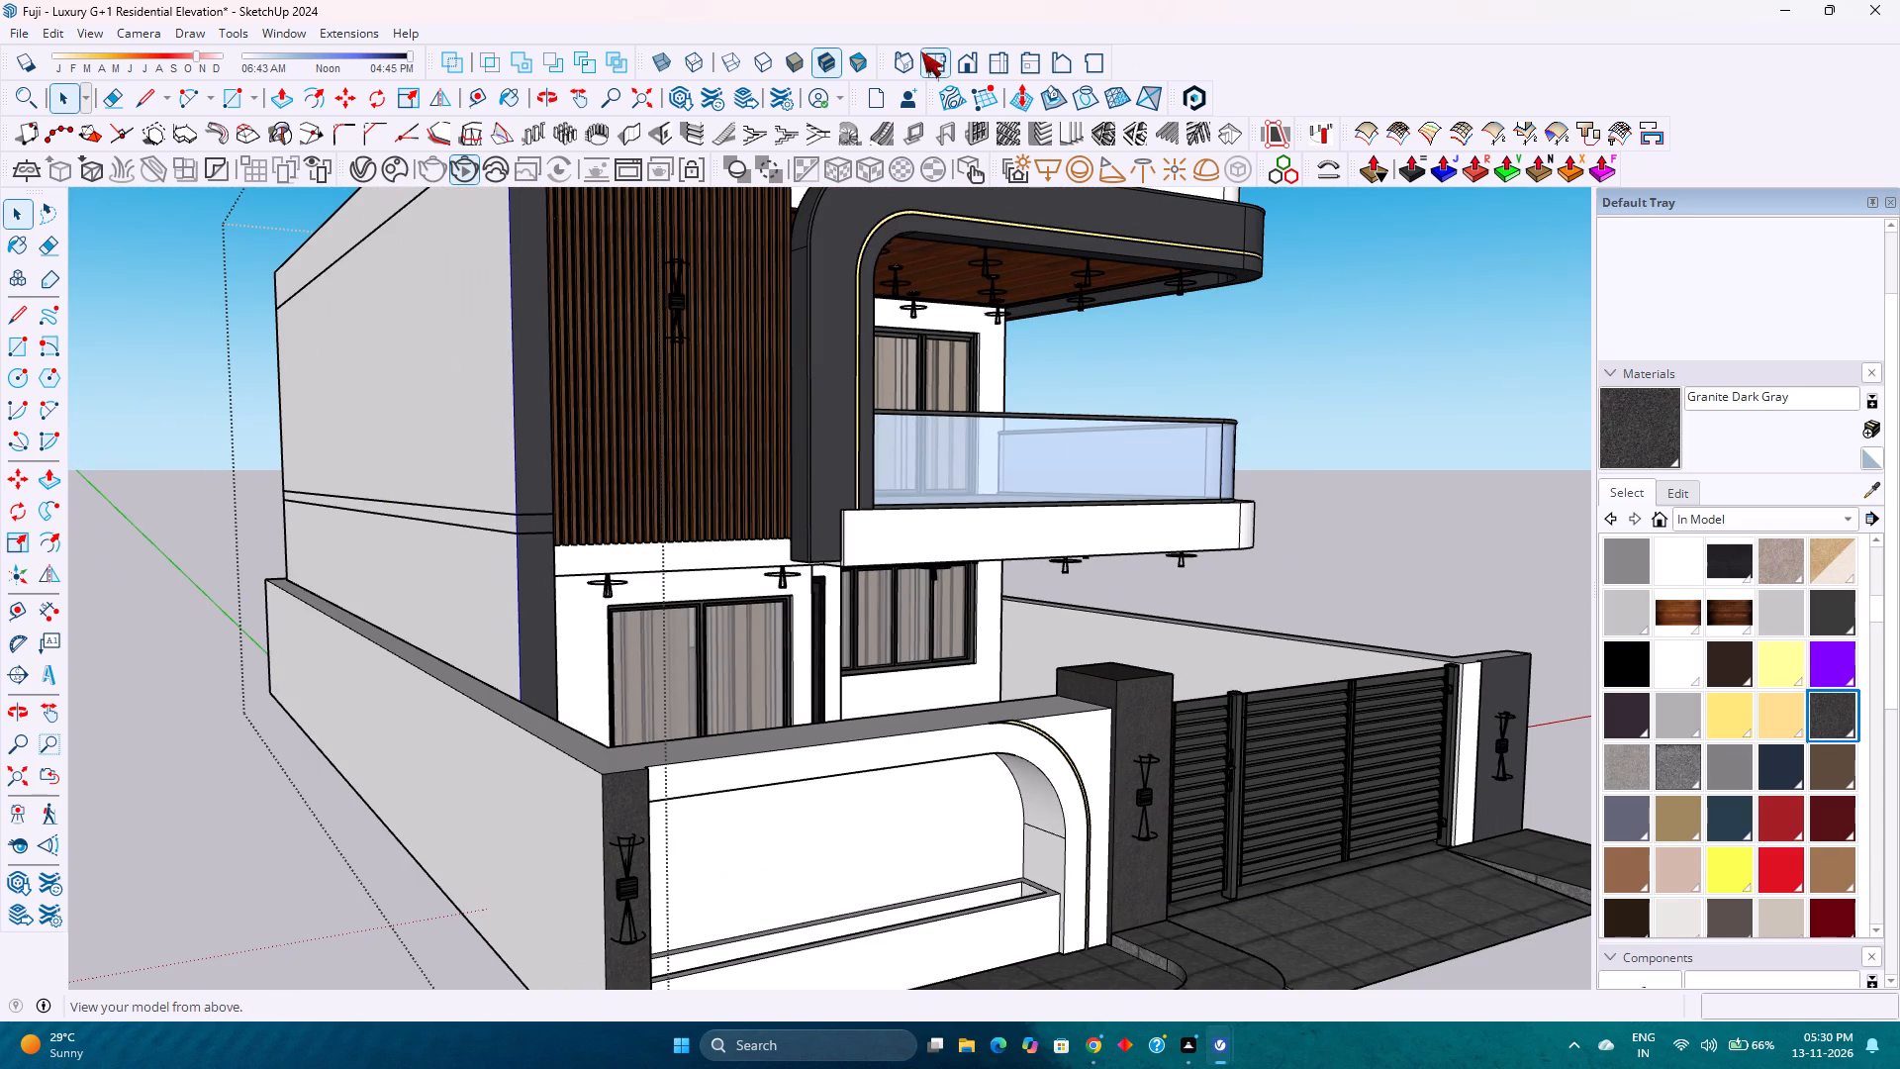
left_click(971, 74)
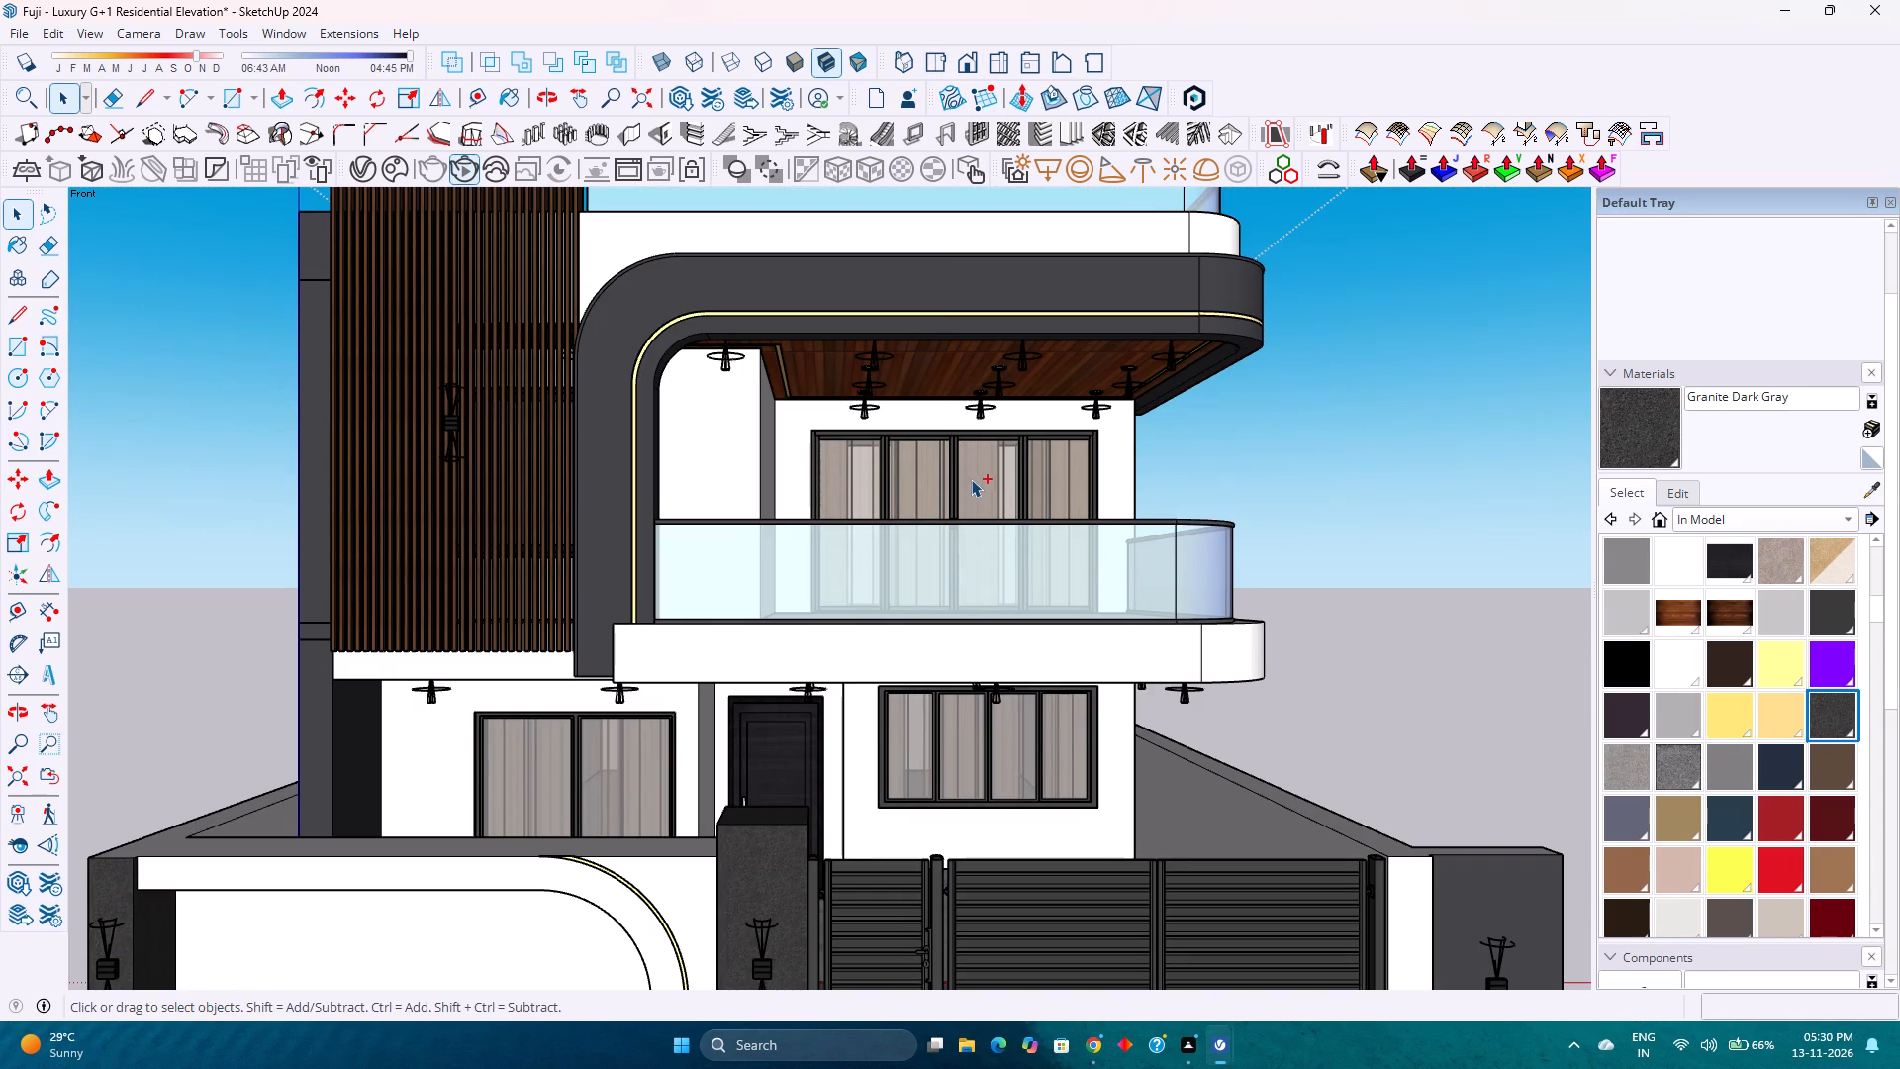
Save the model with the whole house fitted in view and nothing selected.
key("ctrl+s")
left_click(526, 631)
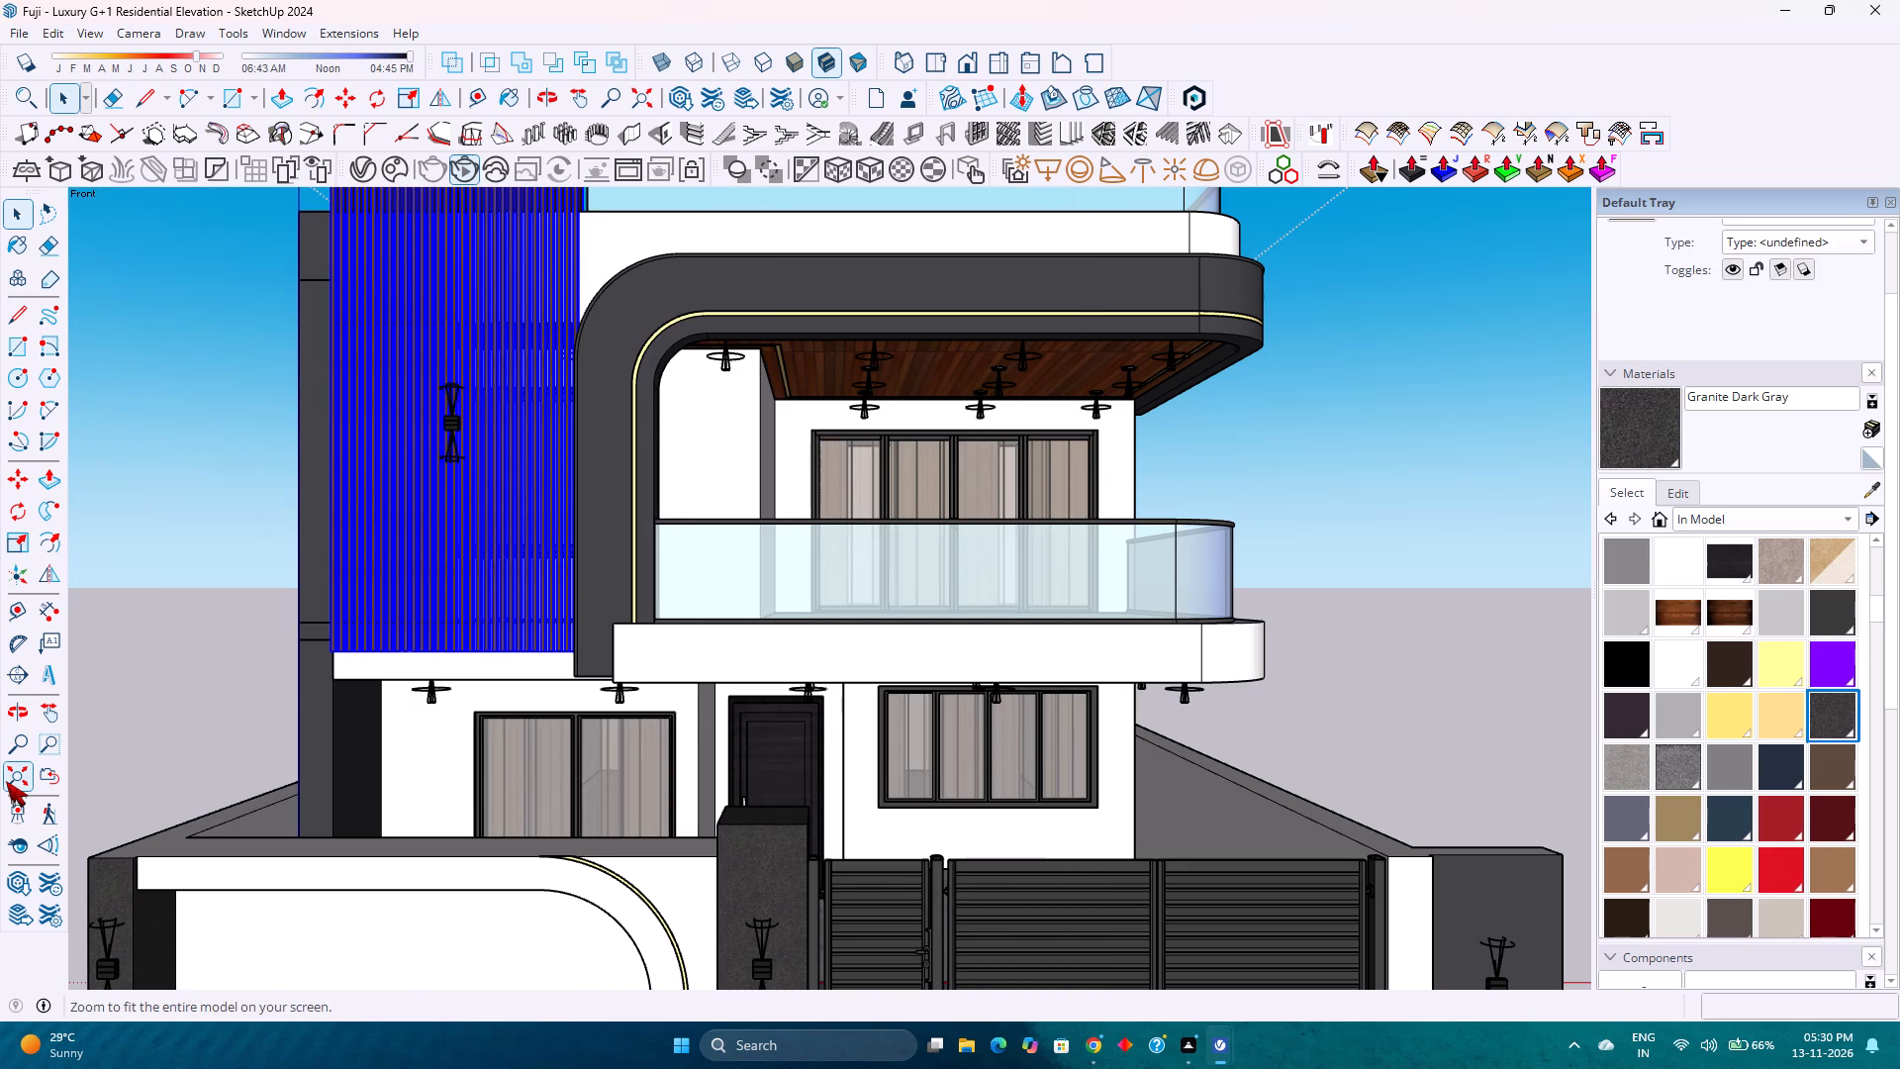
left_click(6, 781)
left_click(1456, 532)
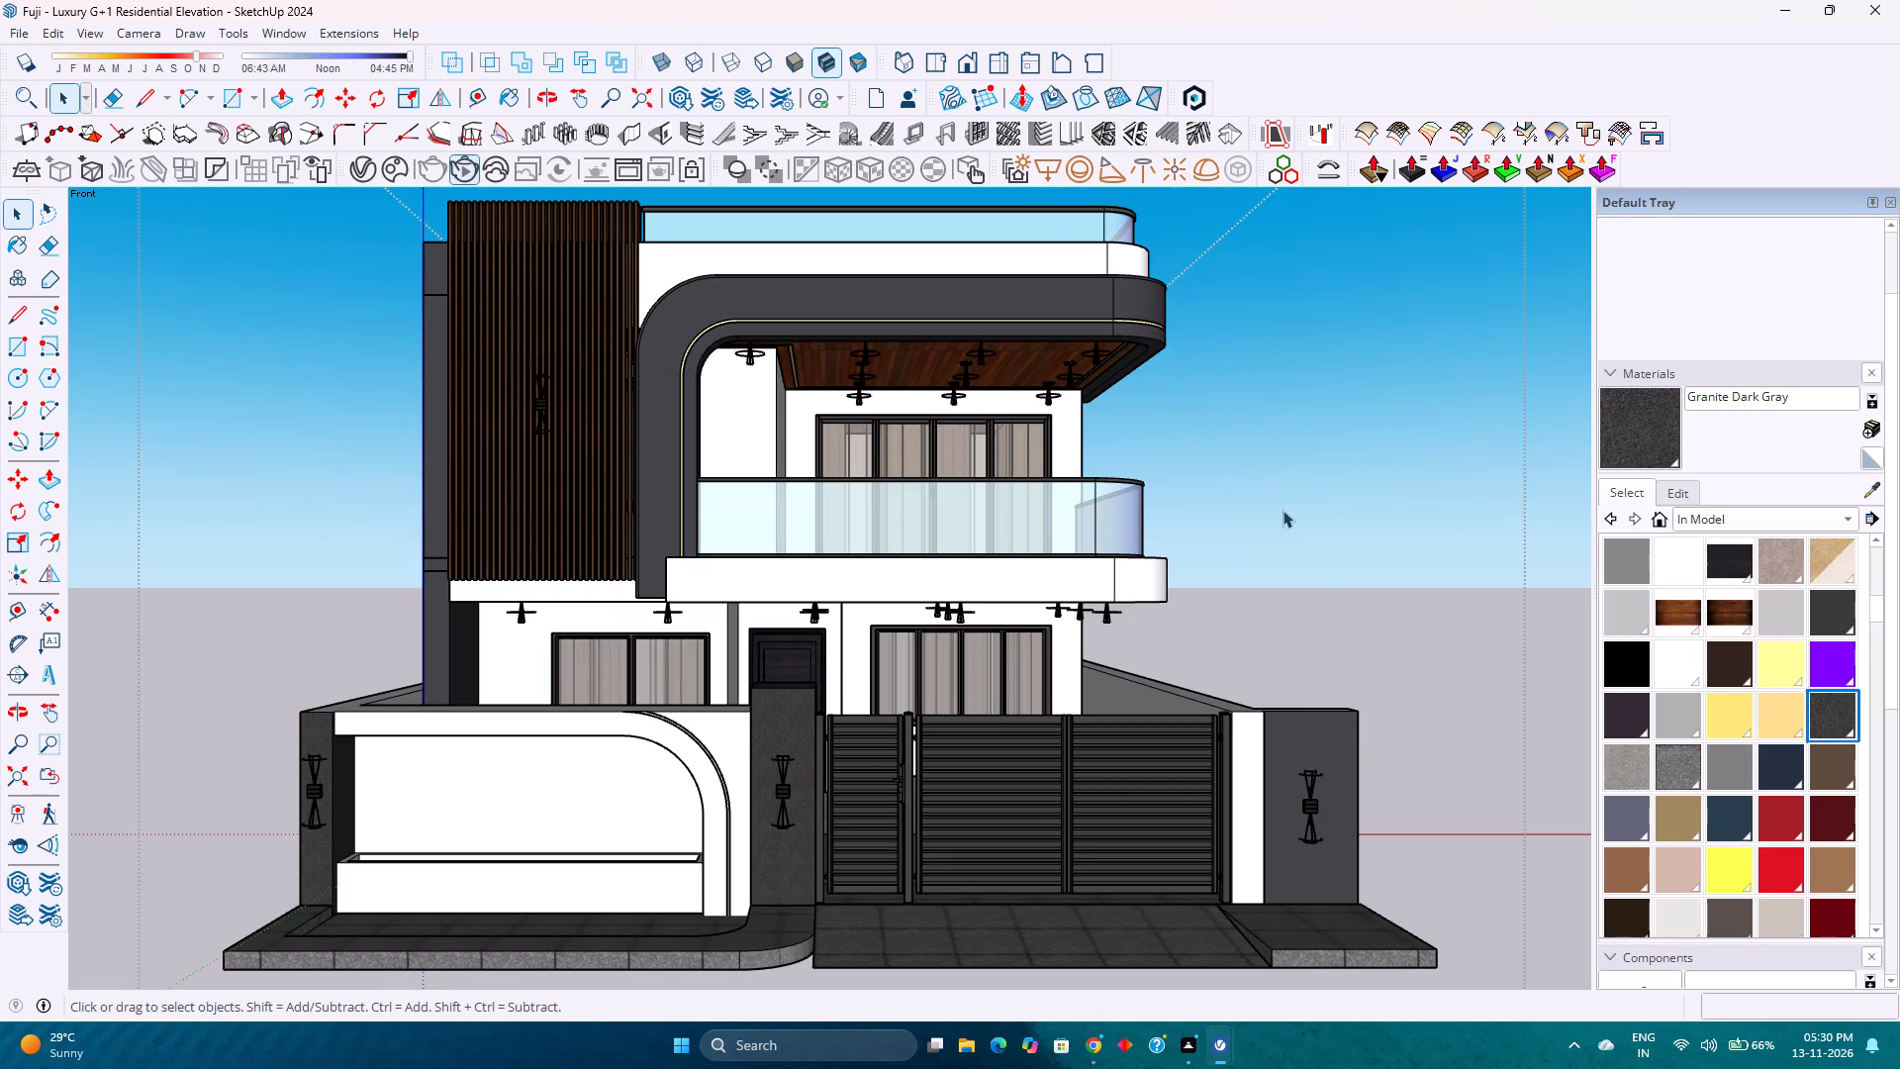
key("ctrl+s")
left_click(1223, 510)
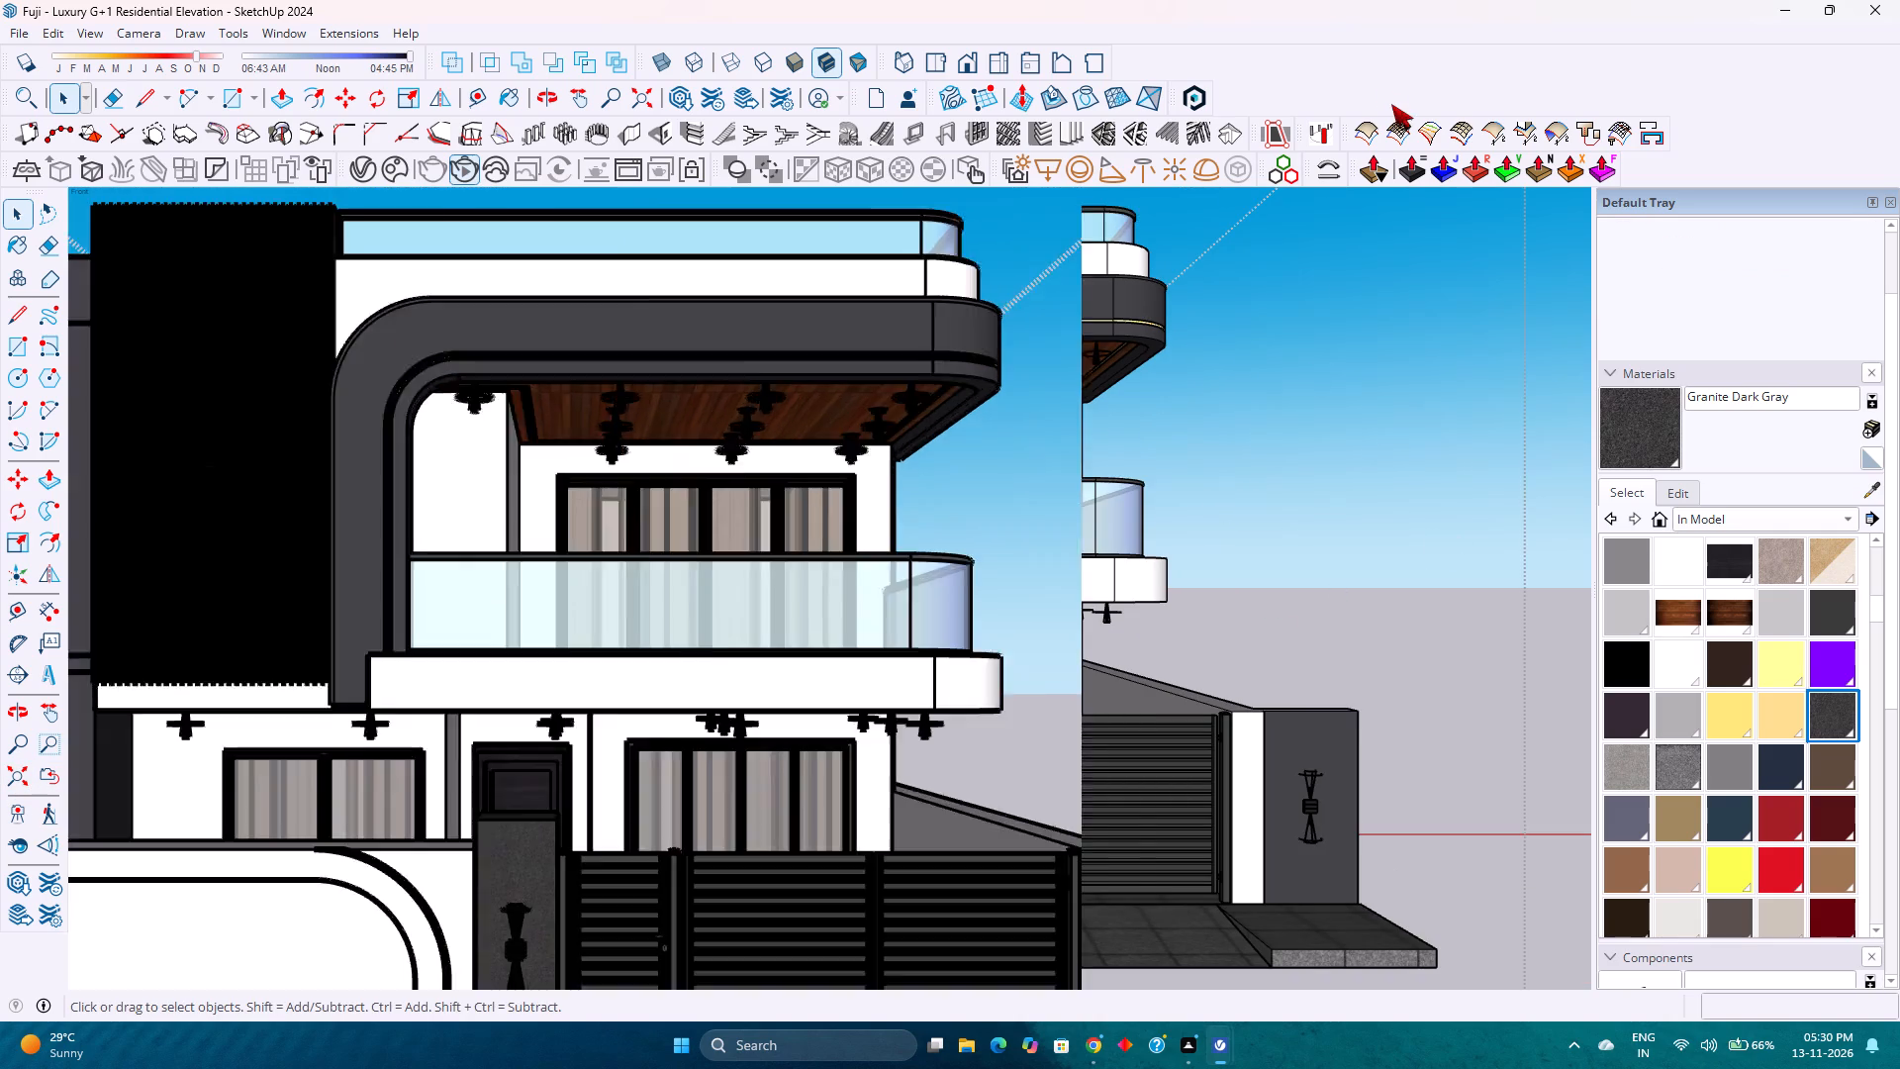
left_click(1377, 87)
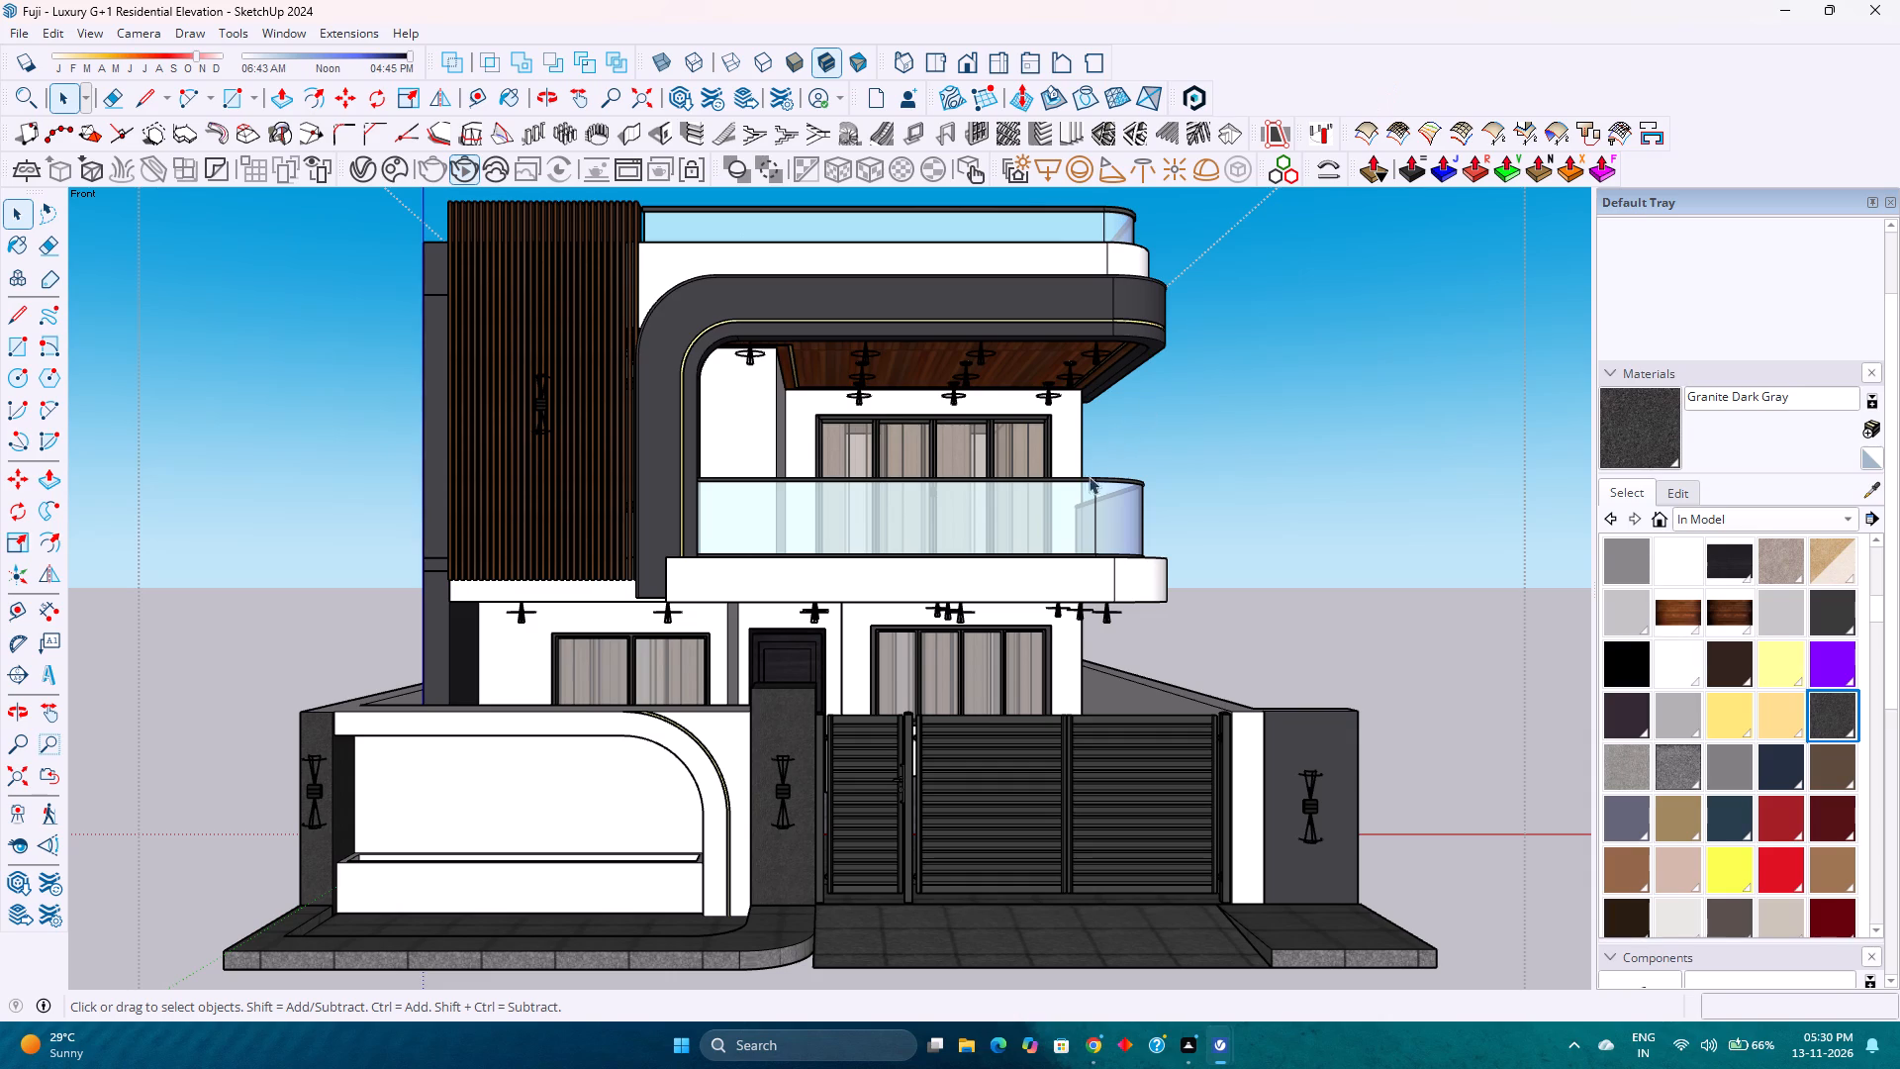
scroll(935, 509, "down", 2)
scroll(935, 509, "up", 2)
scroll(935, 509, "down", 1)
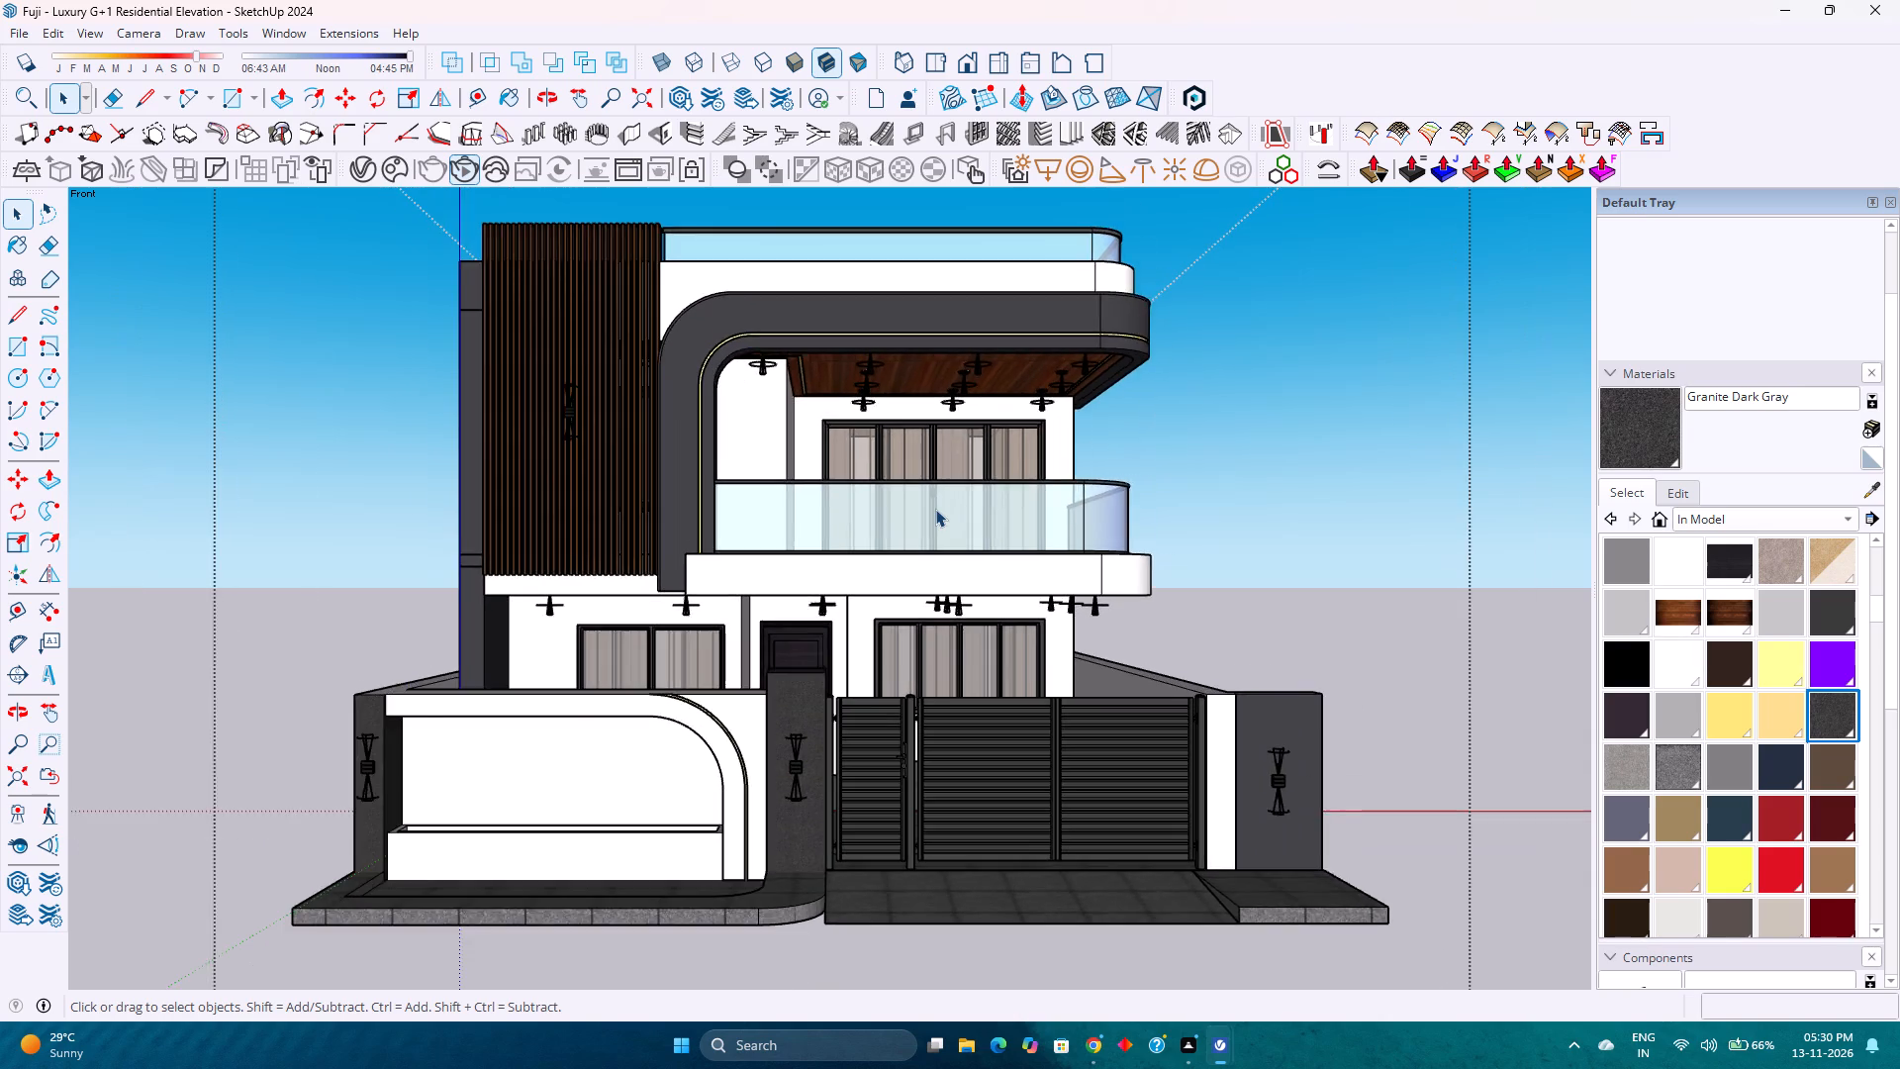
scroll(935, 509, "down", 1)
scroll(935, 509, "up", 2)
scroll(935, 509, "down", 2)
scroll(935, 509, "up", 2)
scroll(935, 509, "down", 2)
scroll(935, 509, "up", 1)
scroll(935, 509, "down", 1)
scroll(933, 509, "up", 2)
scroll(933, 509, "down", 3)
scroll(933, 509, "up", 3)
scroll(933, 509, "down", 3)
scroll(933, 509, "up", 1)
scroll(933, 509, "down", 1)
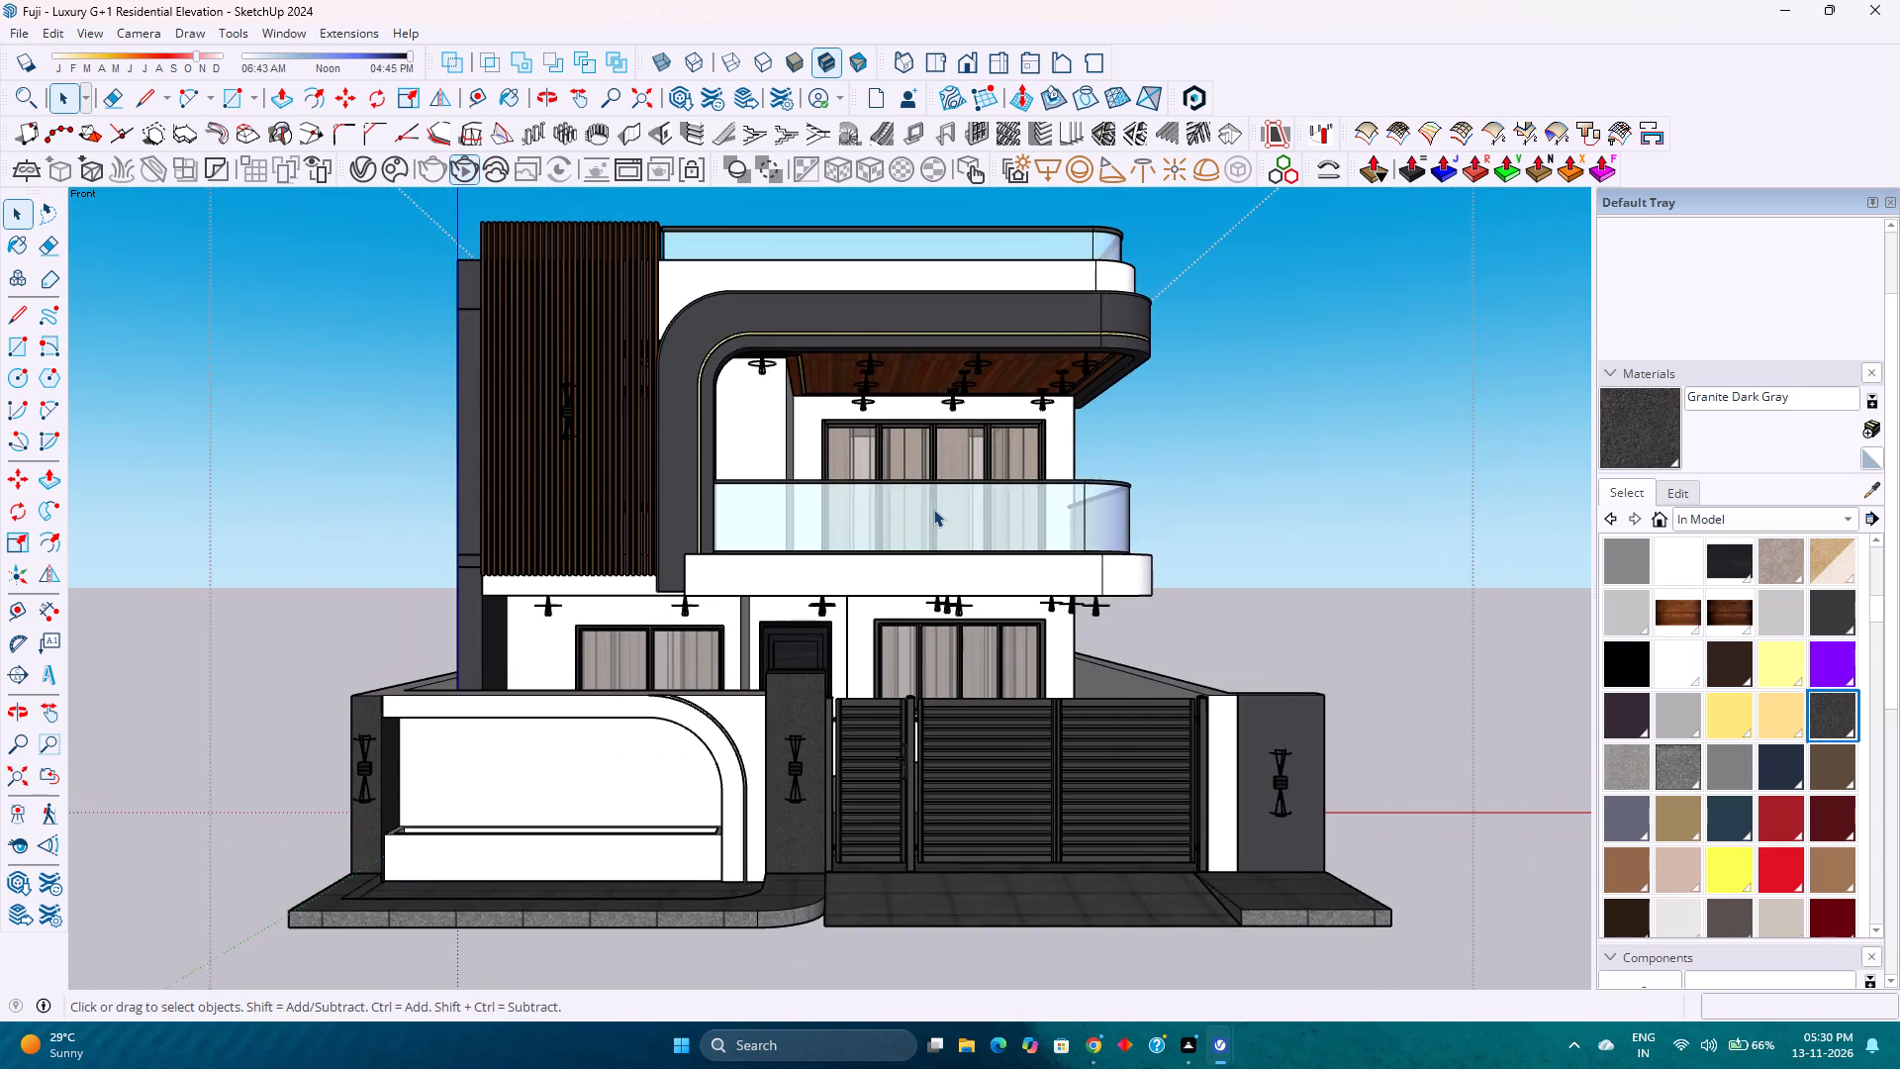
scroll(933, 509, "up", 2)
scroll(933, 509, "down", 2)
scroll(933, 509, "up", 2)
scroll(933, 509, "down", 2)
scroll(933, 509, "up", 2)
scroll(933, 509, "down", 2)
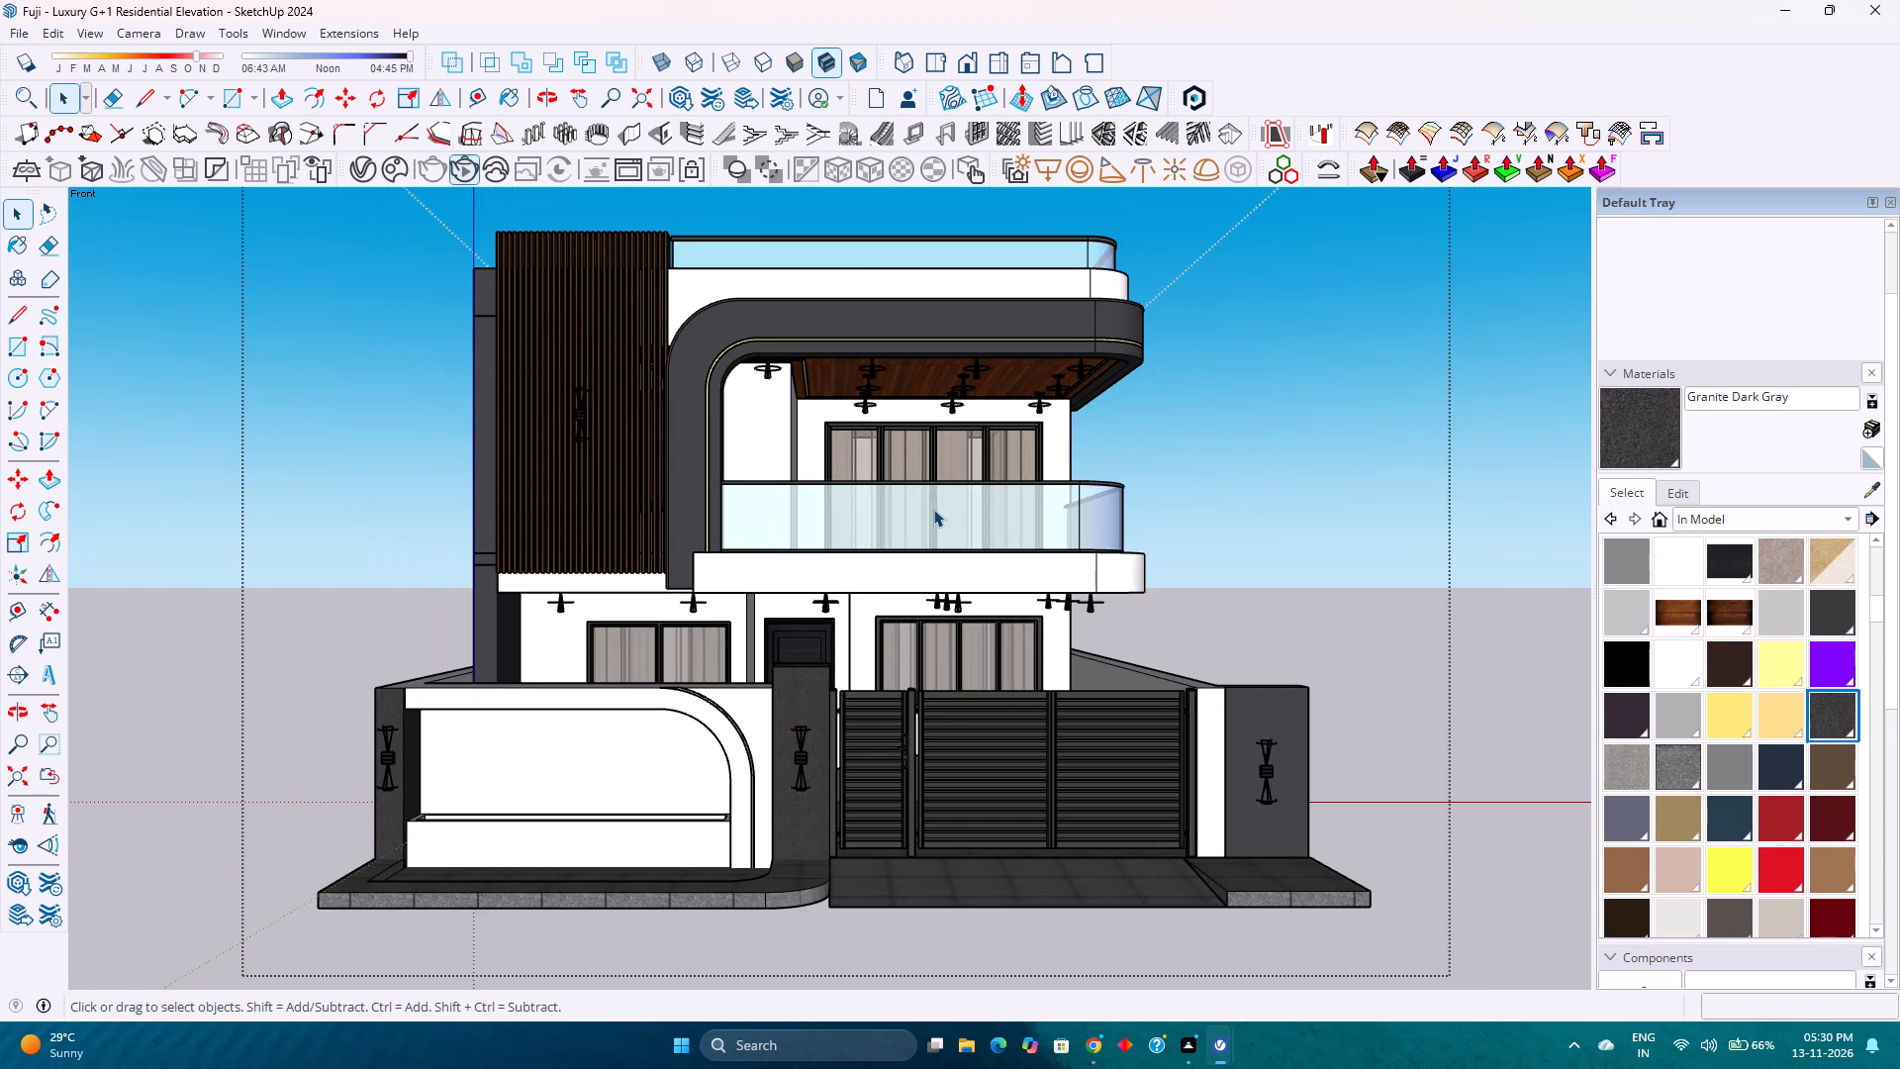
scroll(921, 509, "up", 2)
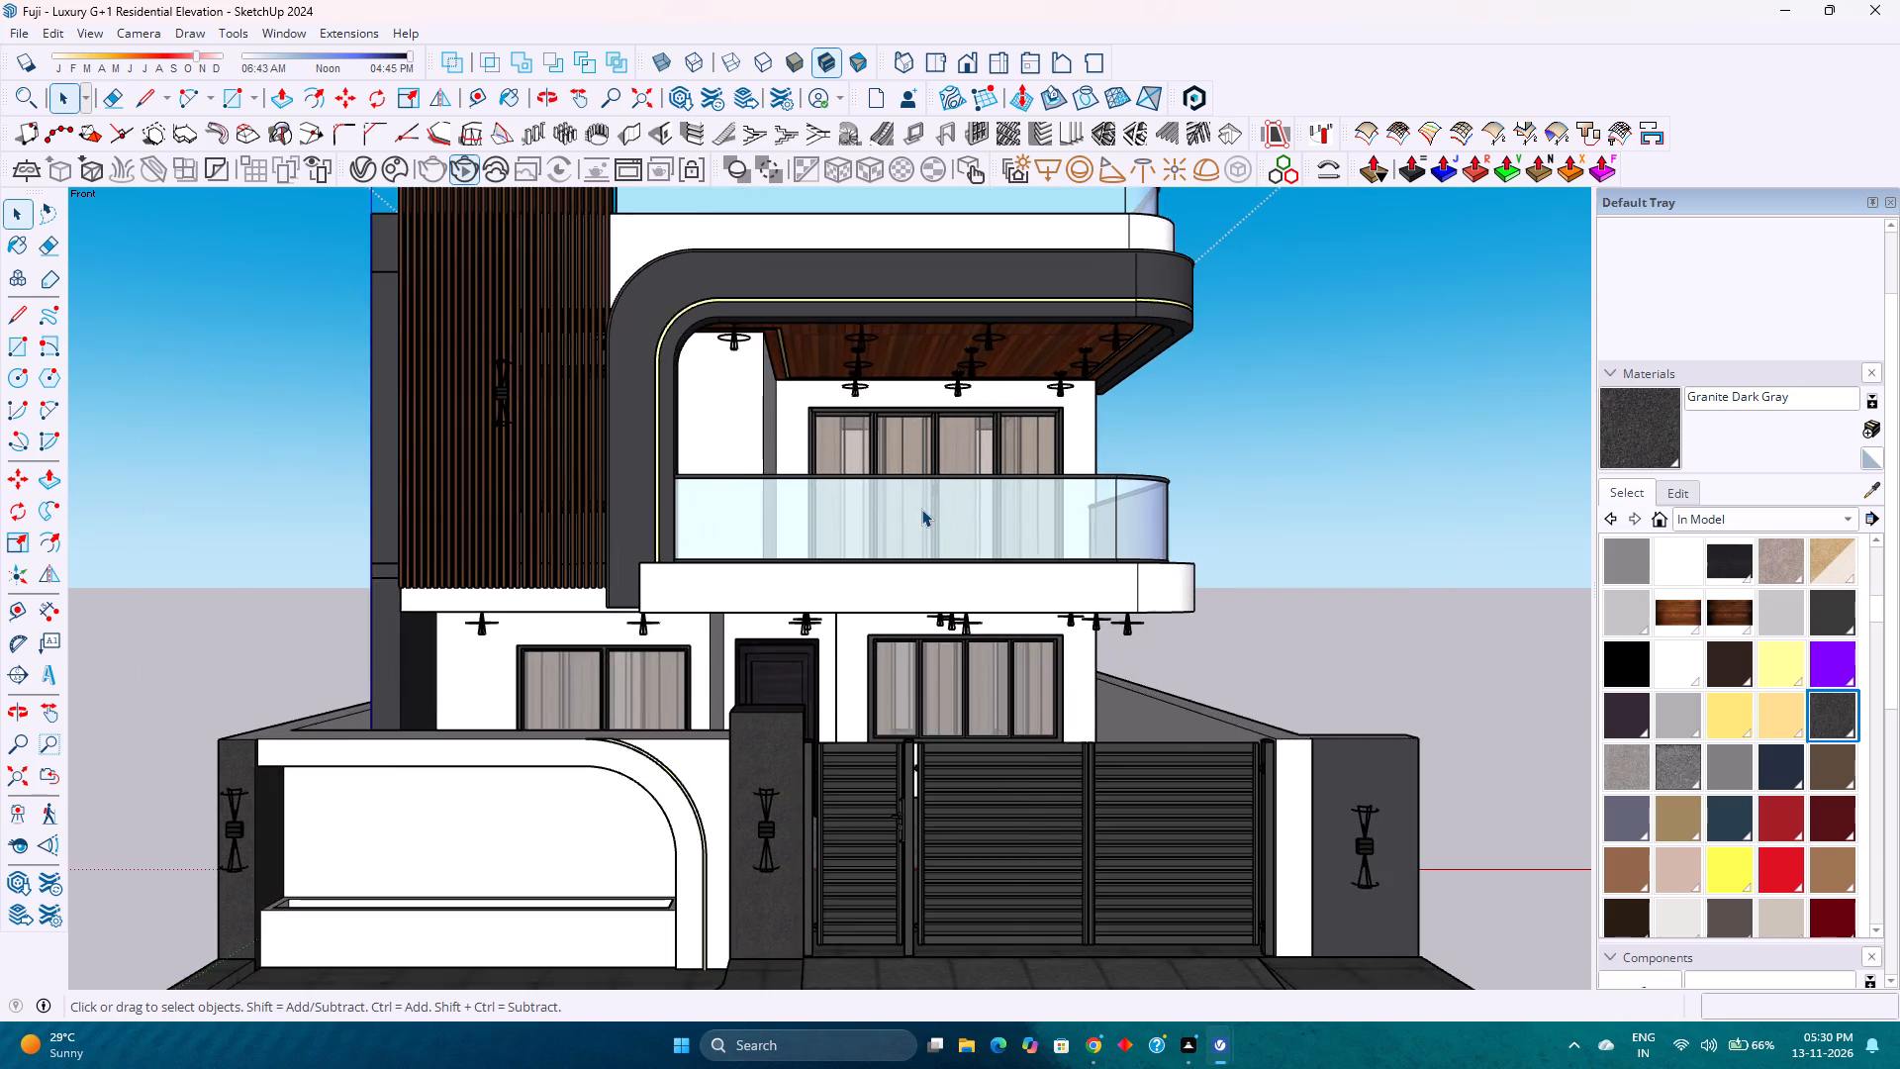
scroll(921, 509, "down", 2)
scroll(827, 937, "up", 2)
Examine the granite edge of the raised paving in front of the boundary wall, especially its curved end near the gate pillar.
scroll(798, 920, "up", 5)
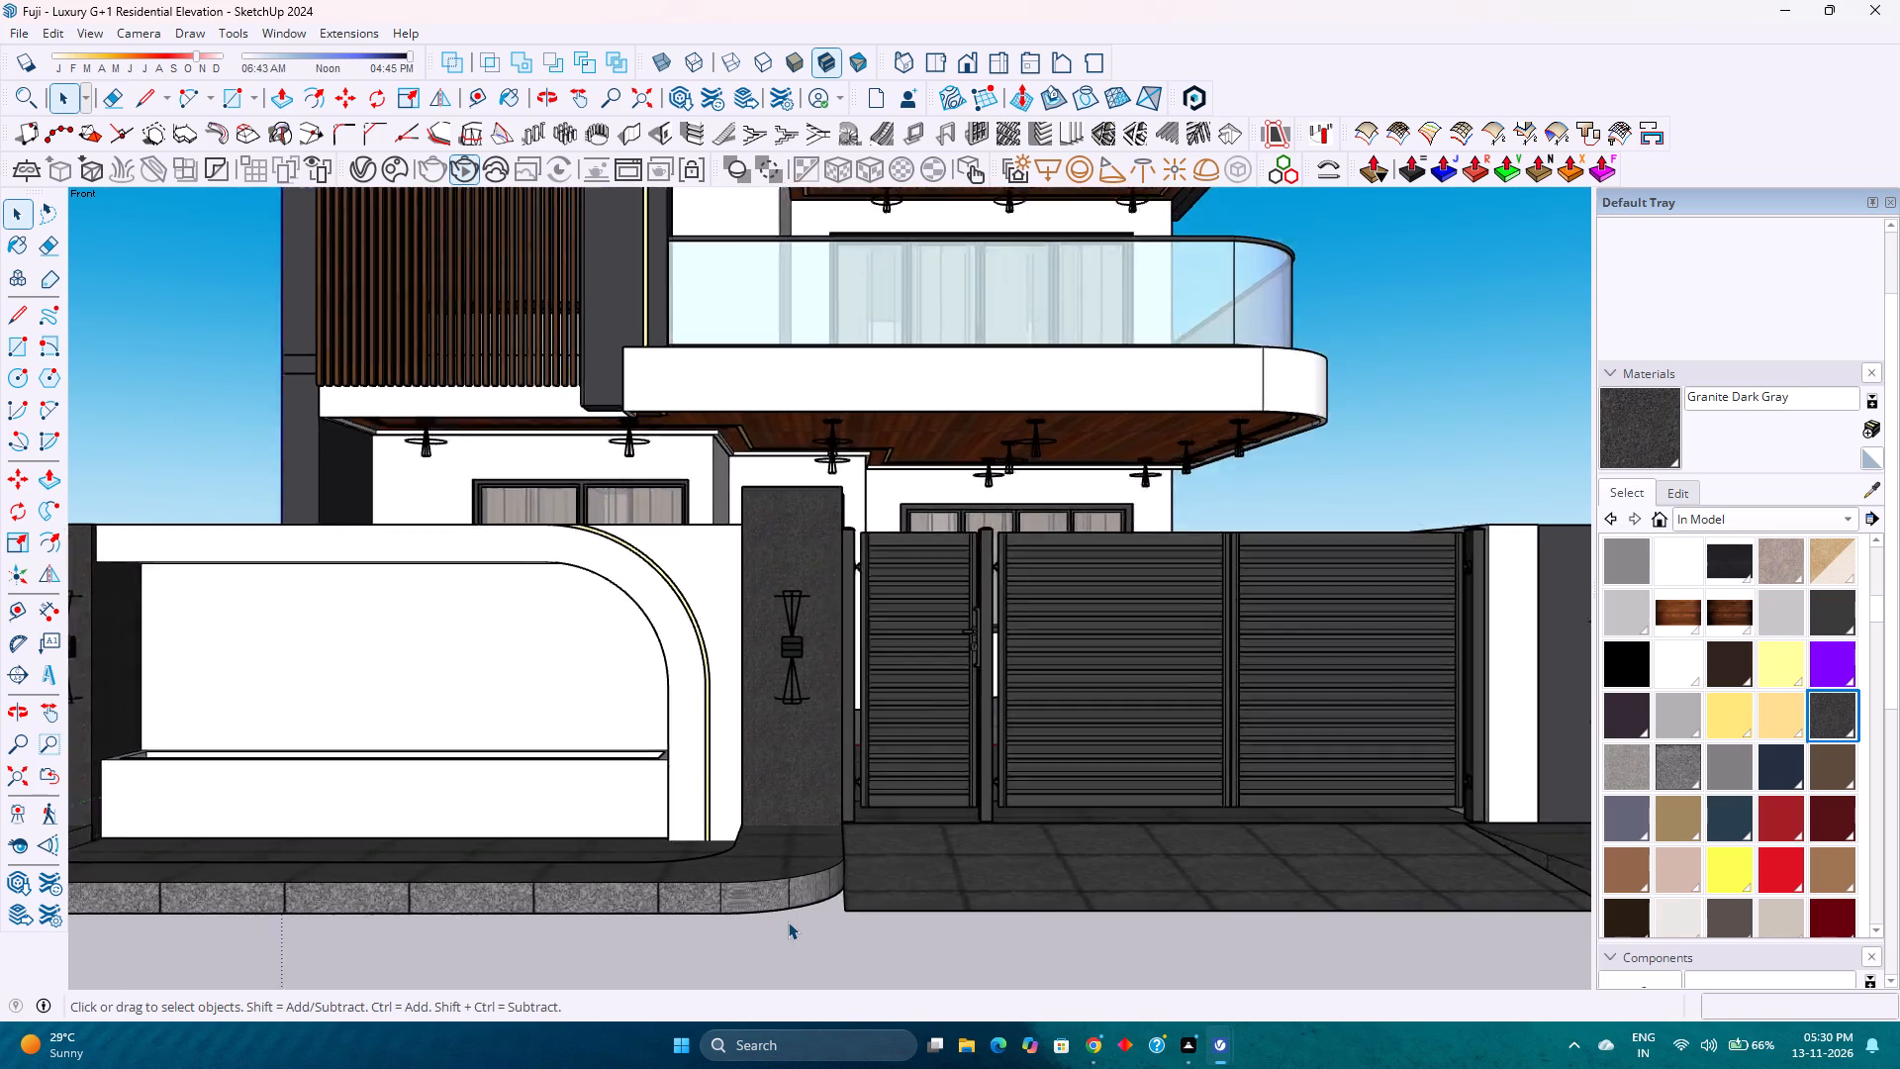
scroll(788, 922, "up", 15)
scroll(625, 893, "up", 2)
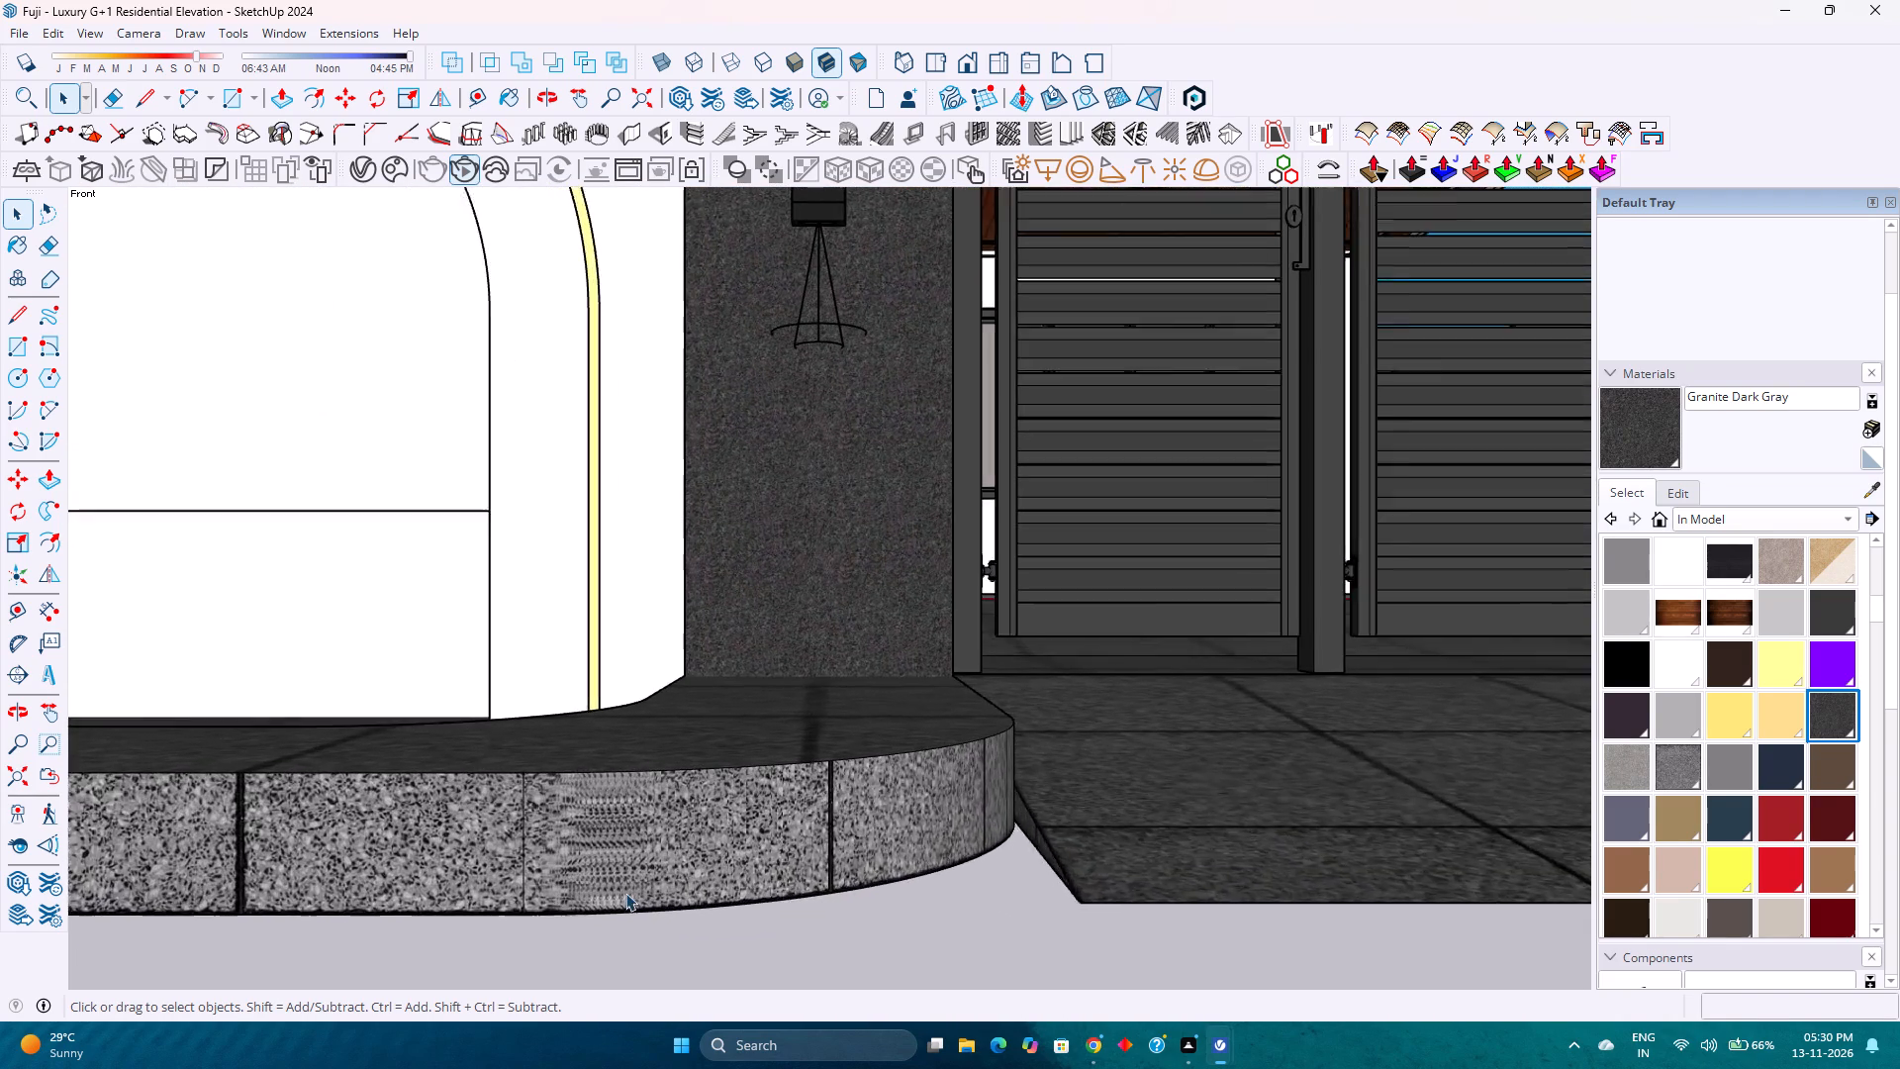
scroll(625, 893, "up", 7)
scroll(683, 883, "down", 3)
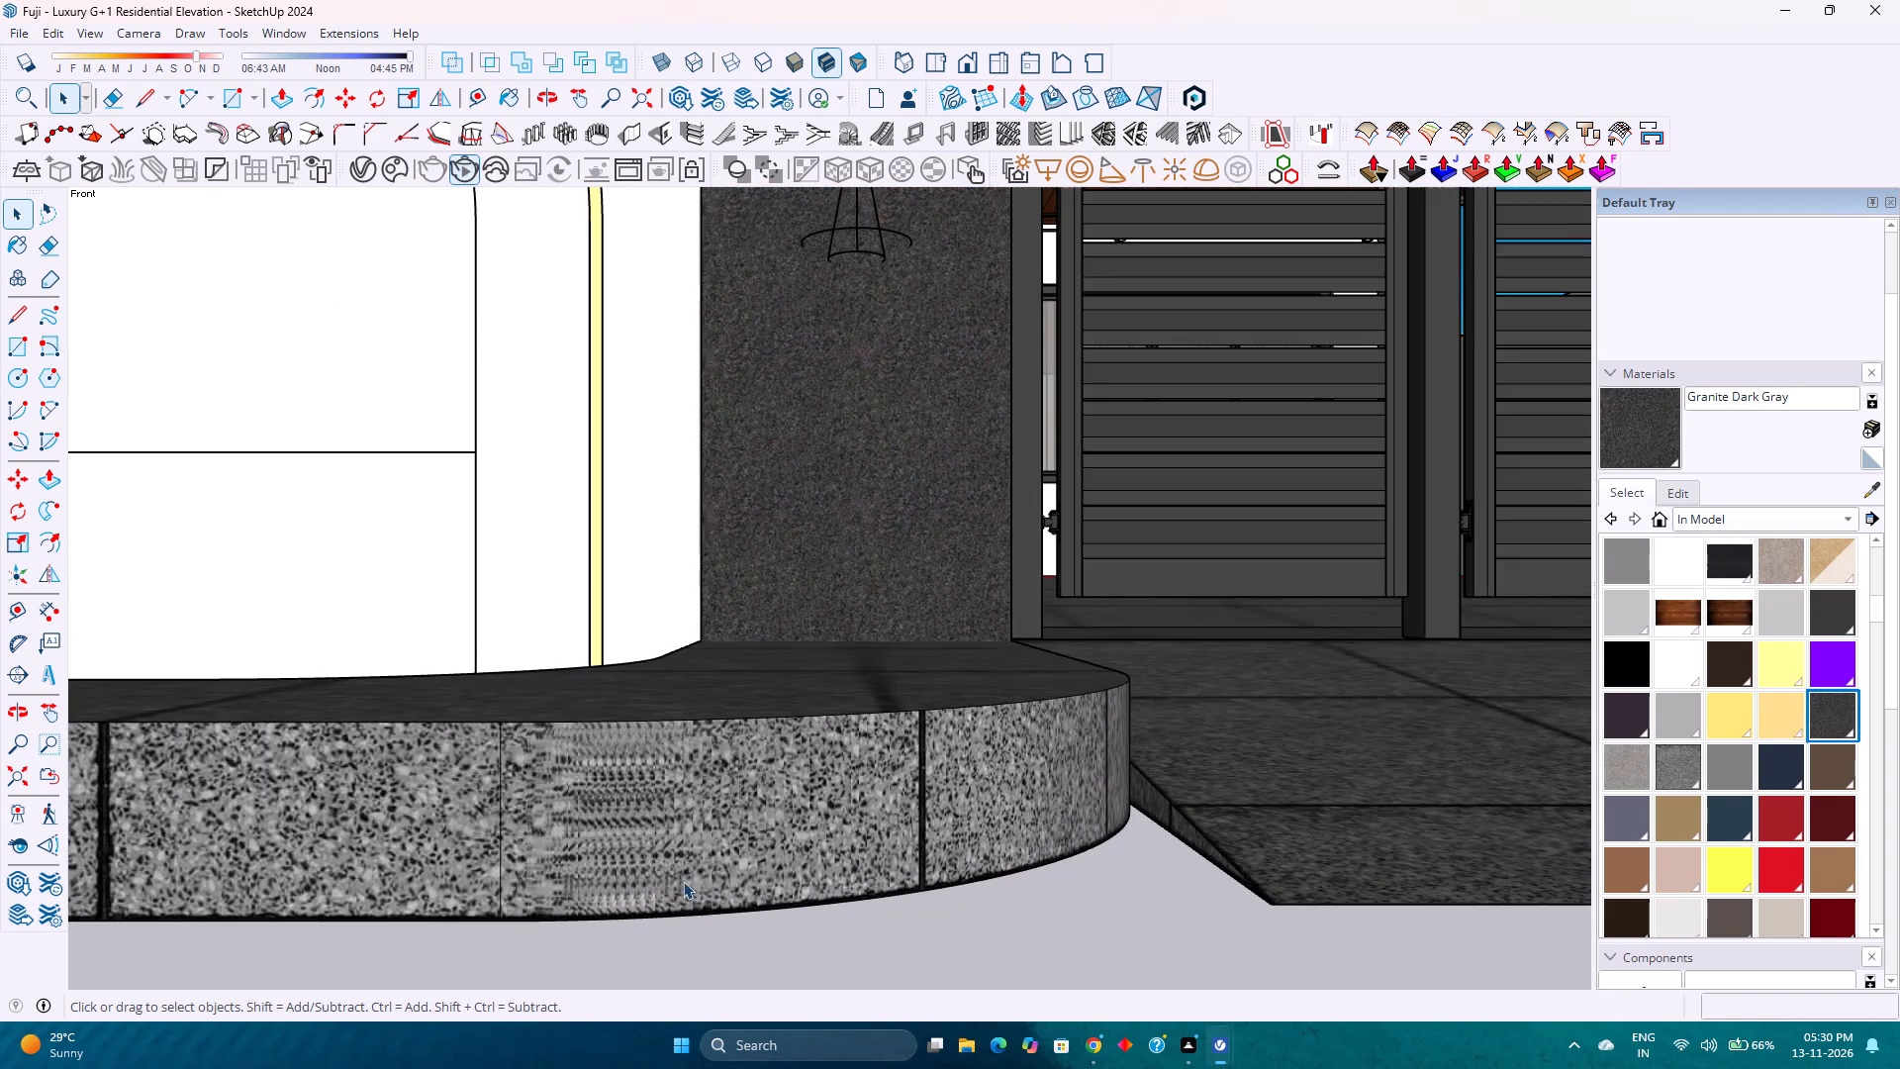
scroll(683, 881, "down", 6)
middle_click_drag(785, 852, 778, 1039)
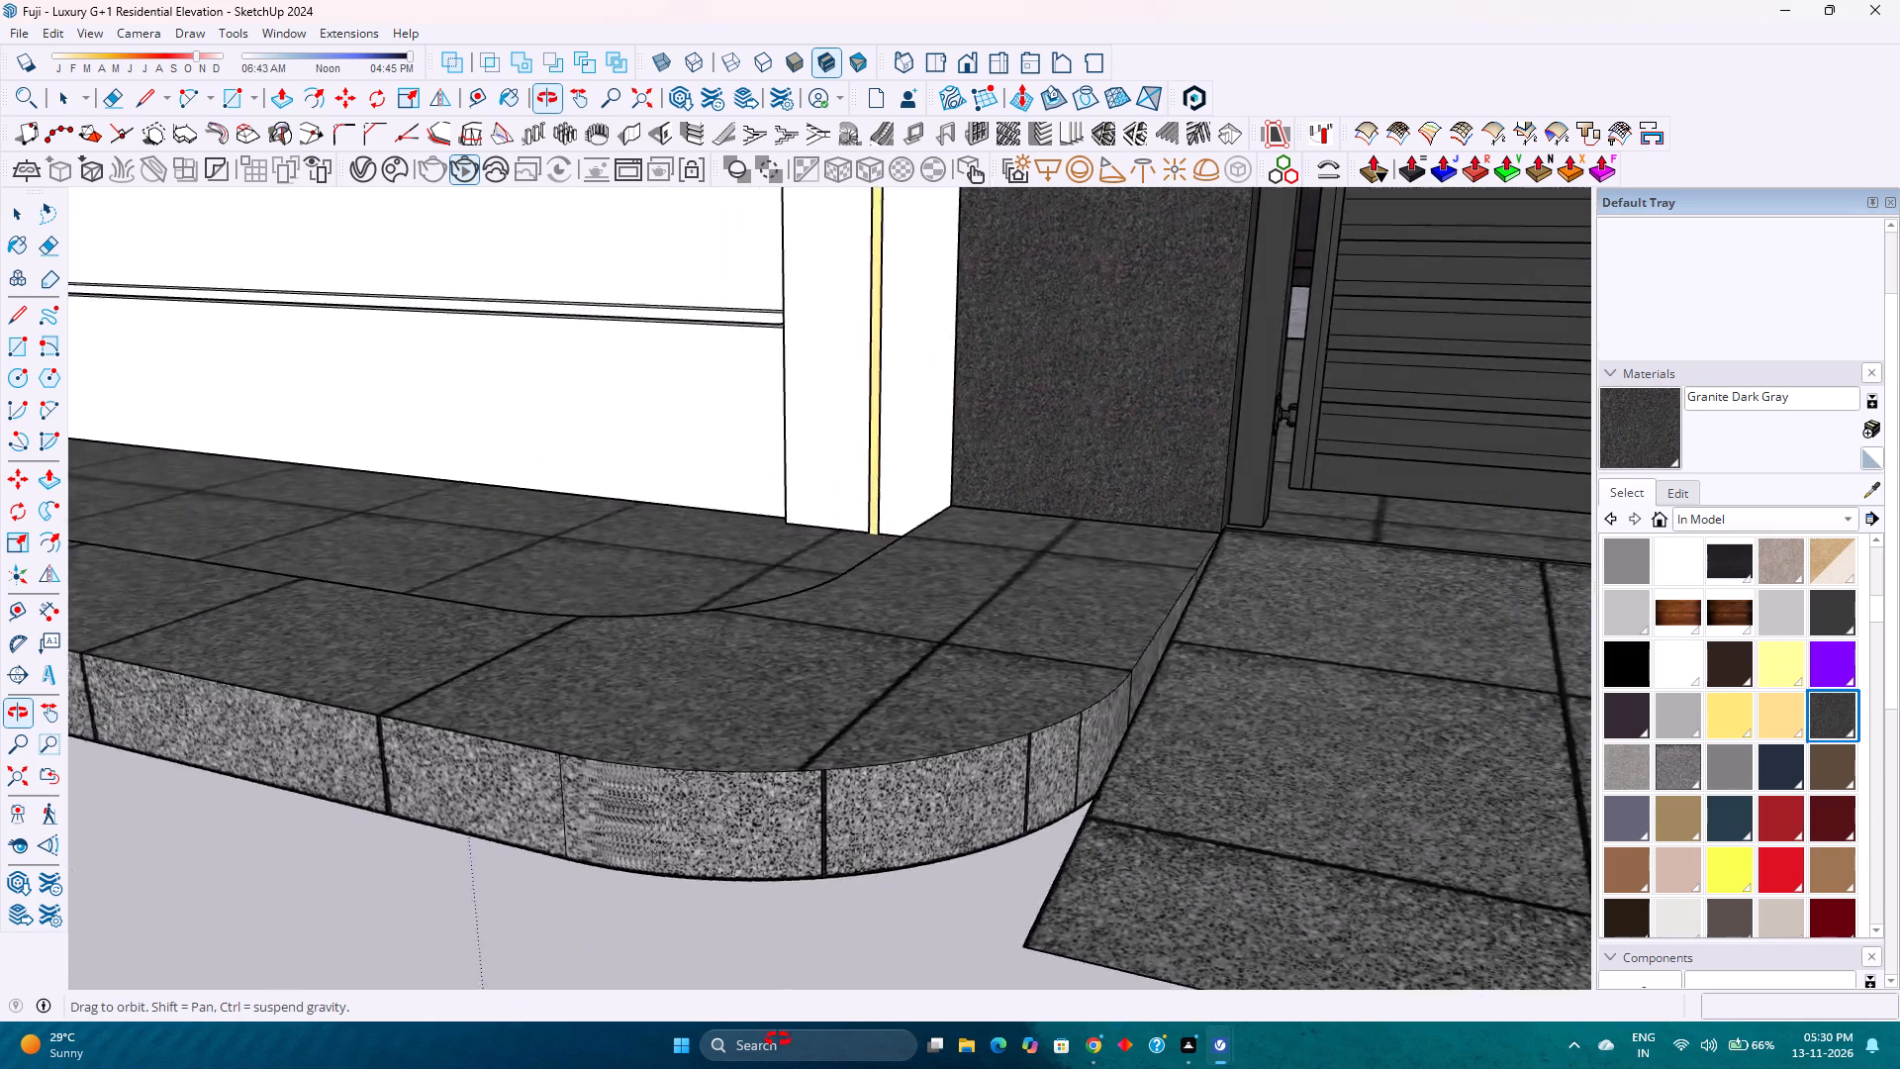
middle_click_drag(778, 1039, 738, 972)
middle_click(738, 972)
scroll(851, 819, "up", 6)
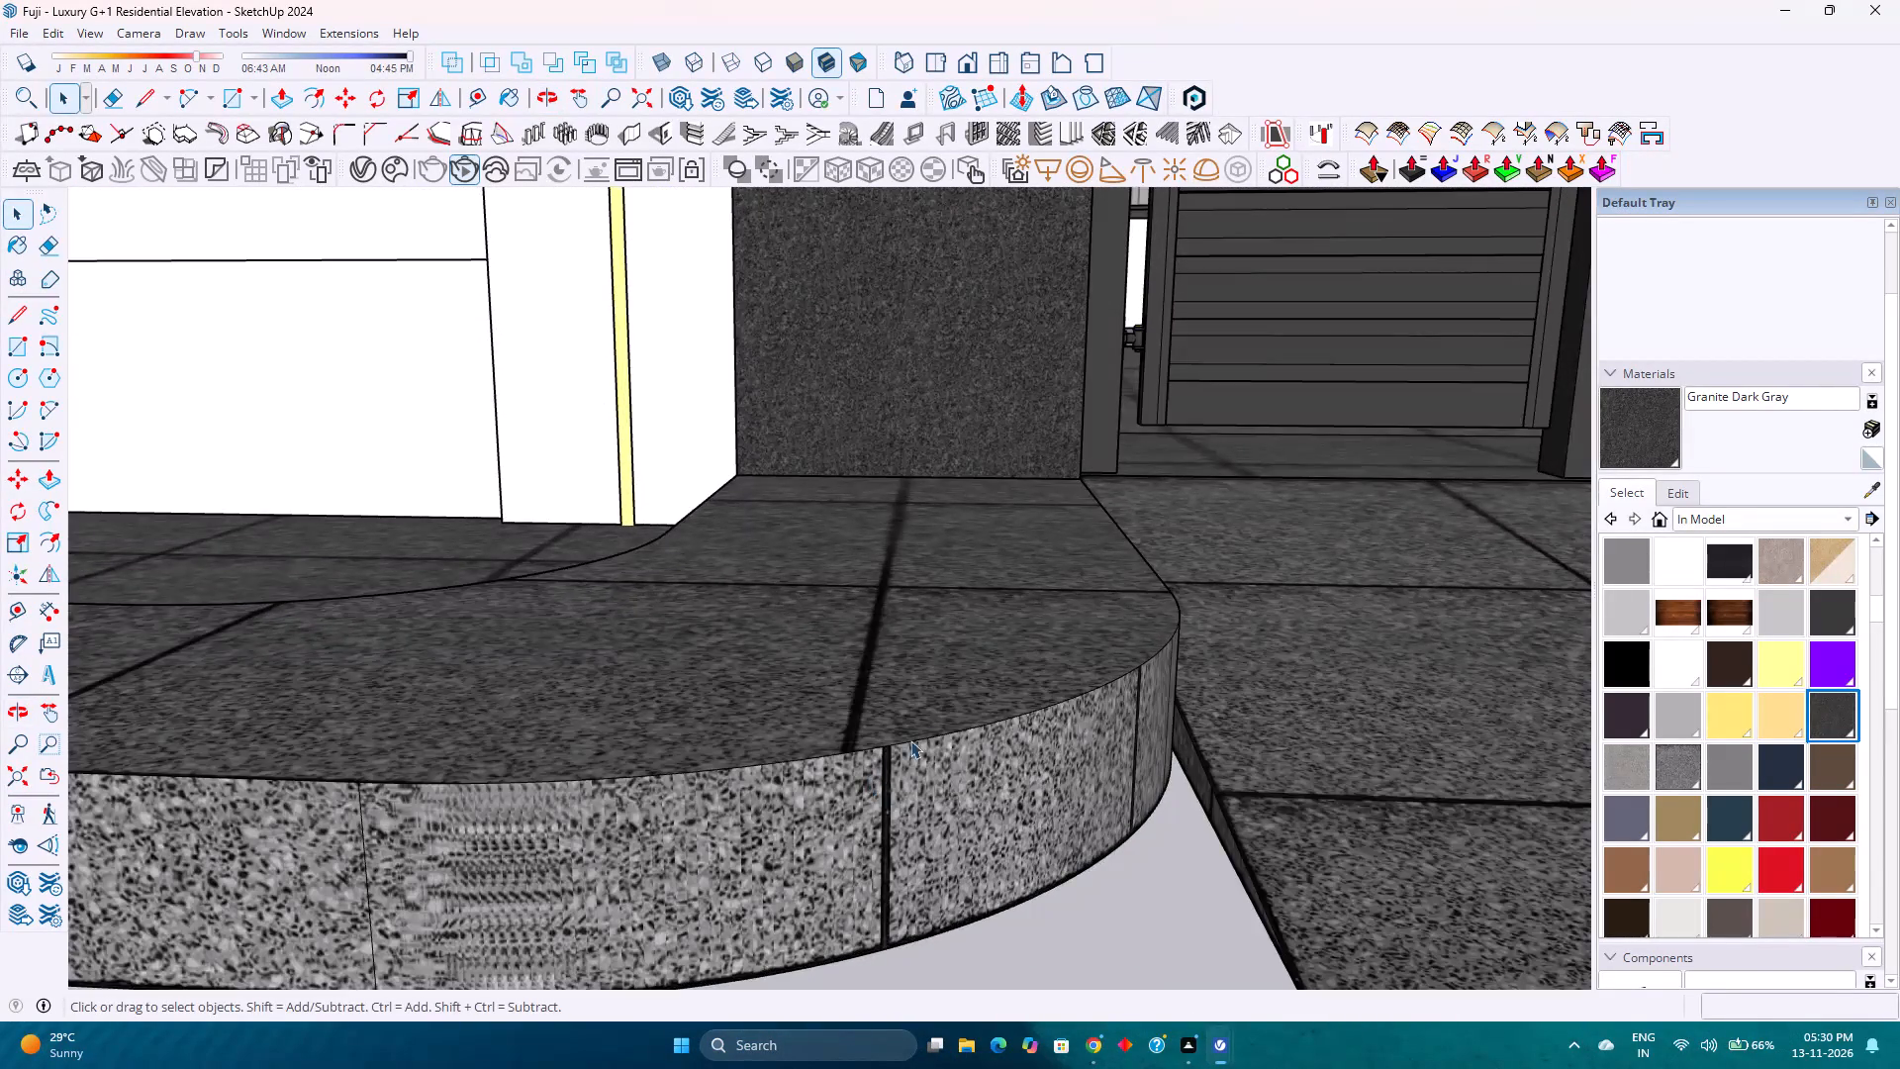
scroll(928, 728, "up", 1)
middle_click_drag(945, 728, 723, 805)
middle_click(693, 819)
scroll(693, 819, "down", 6)
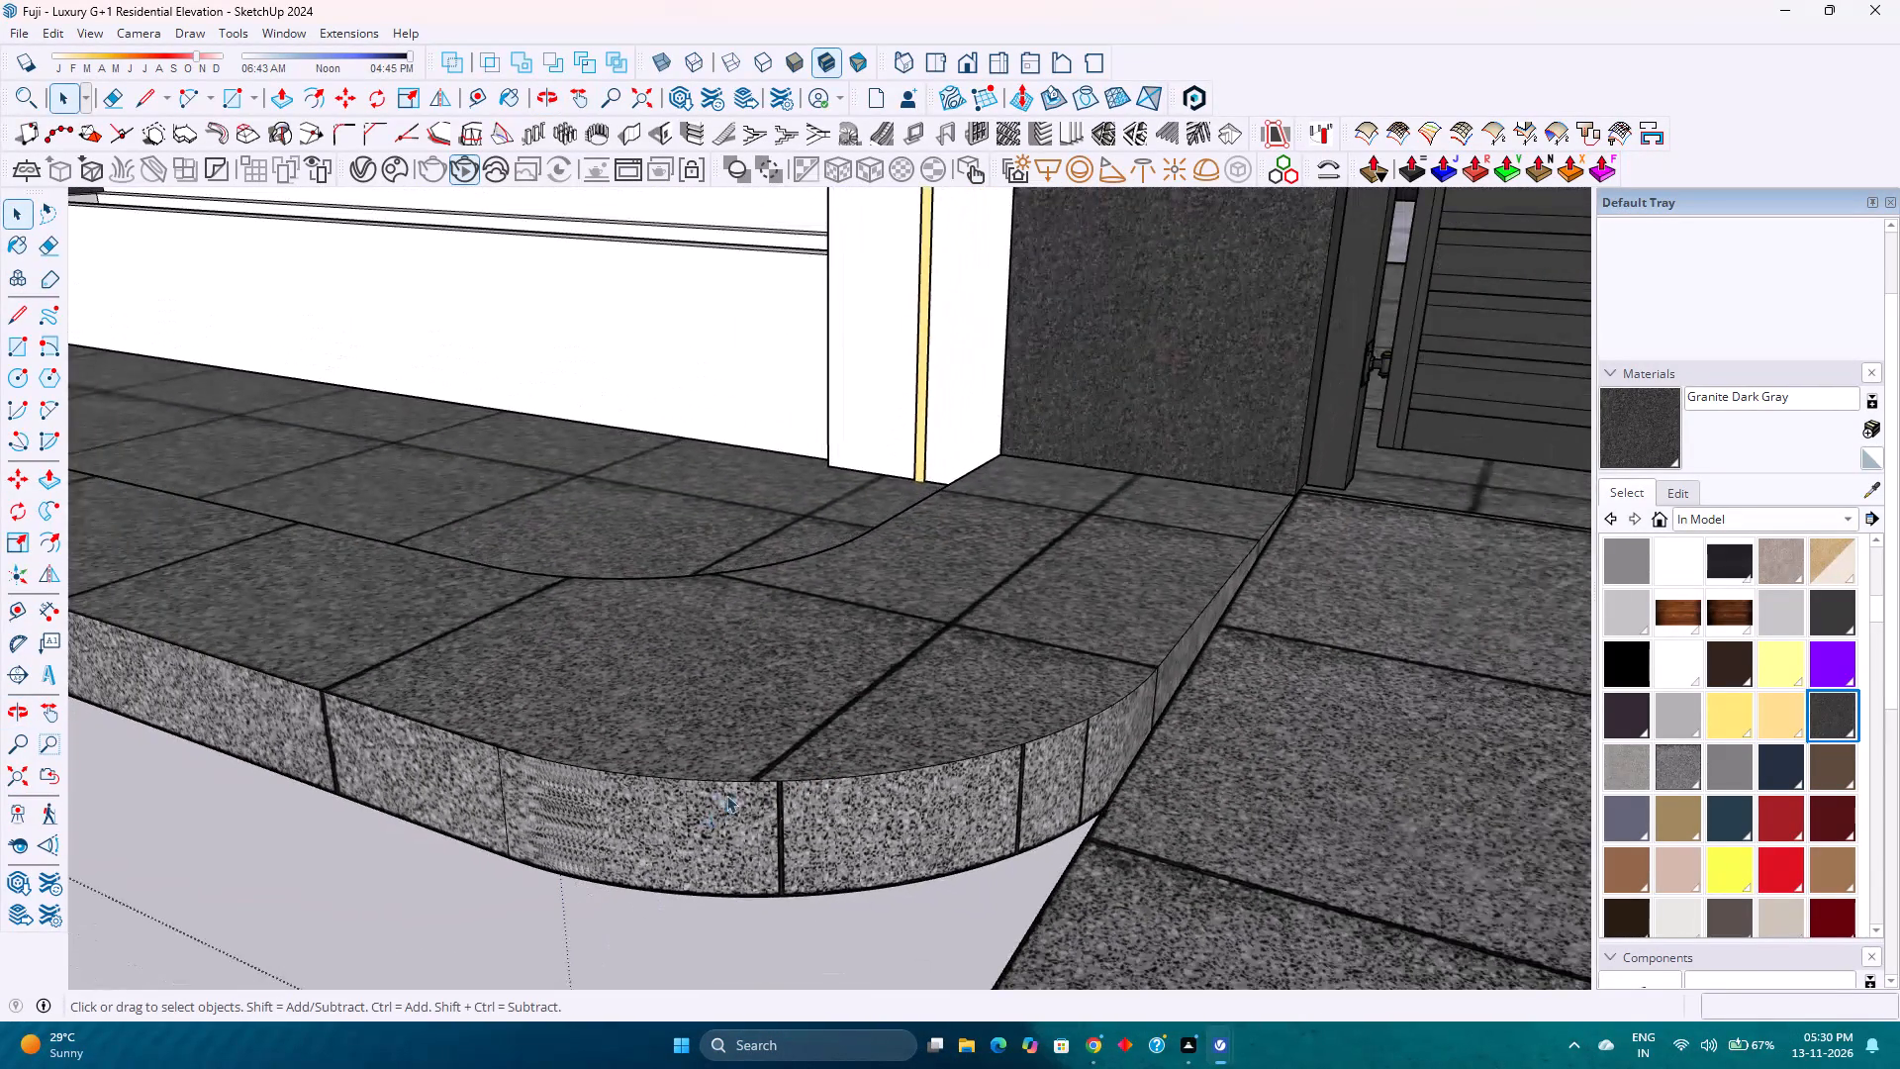
scroll(726, 795, "down", 3)
middle_click_drag(717, 797, 1103, 751)
scroll(1103, 751, "down", 11)
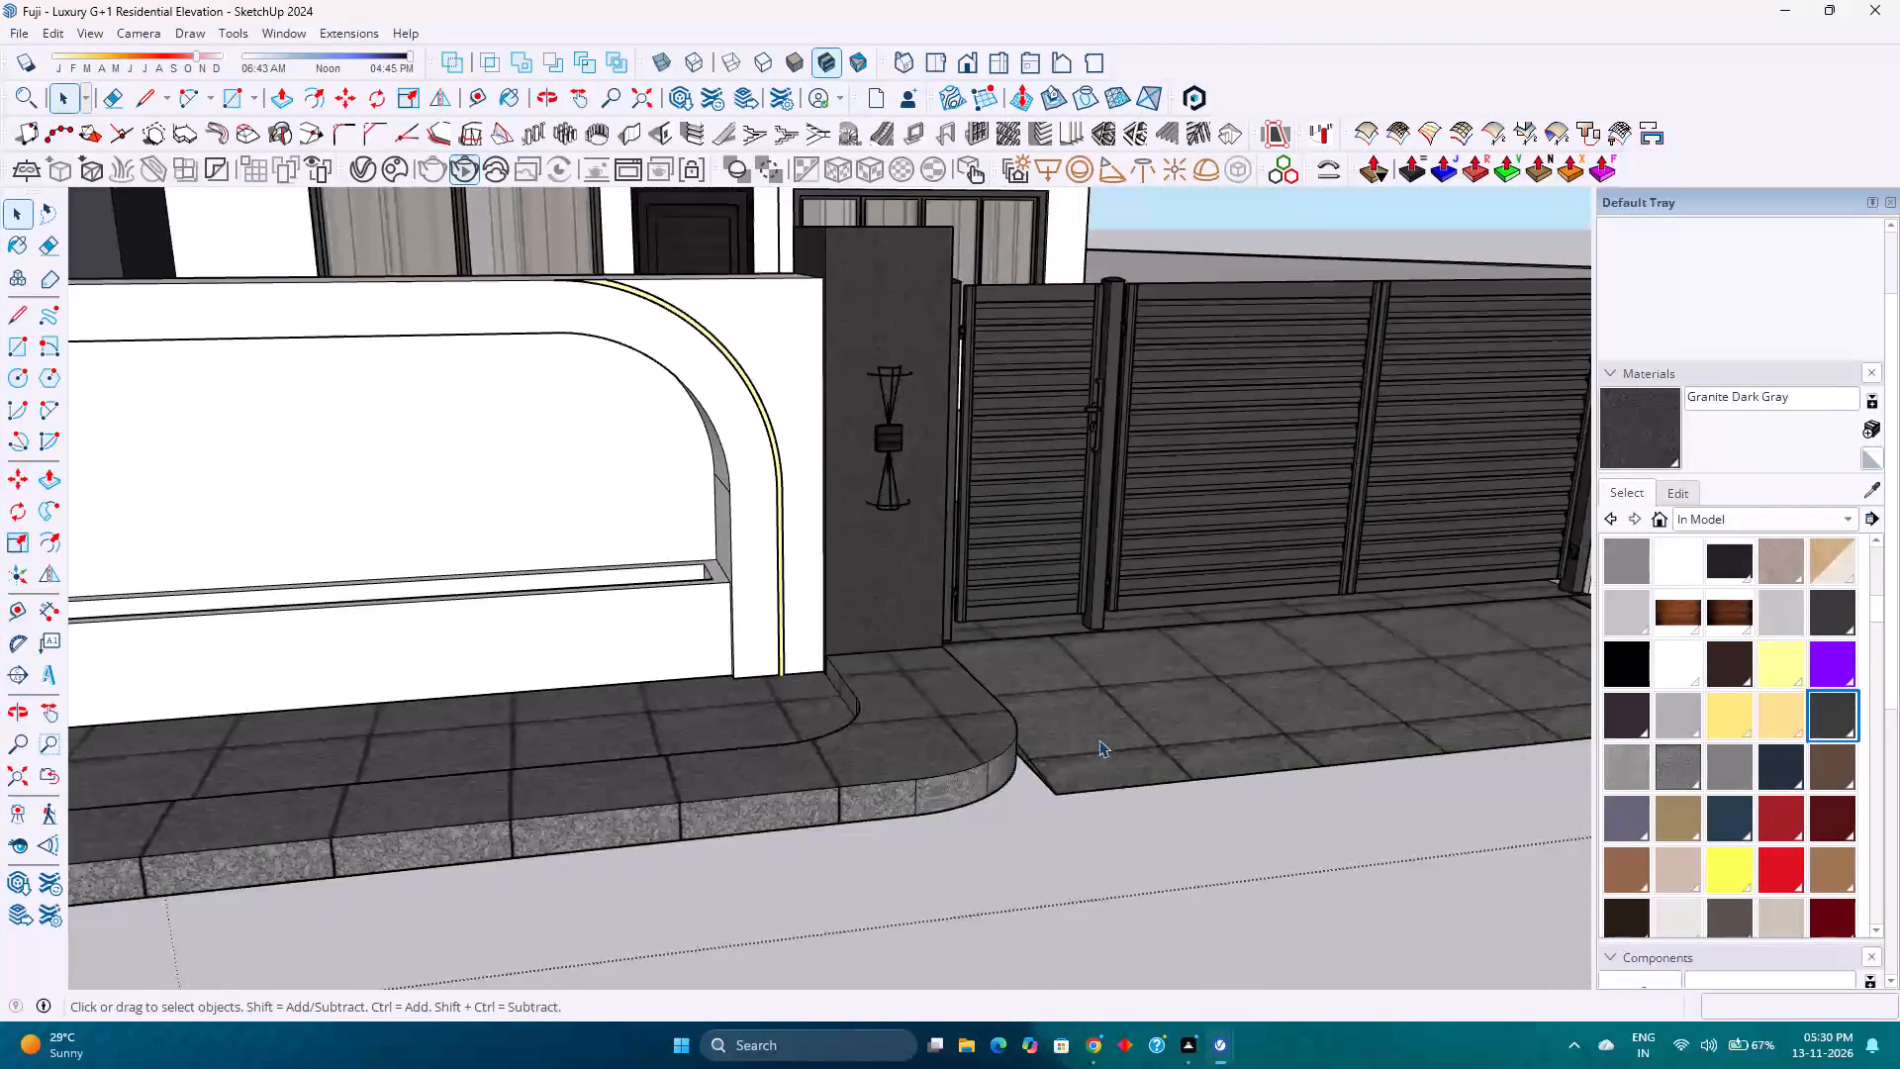
scroll(1098, 739, "down", 7)
Open the raised paving's group and place guides 2" from the outer vertical edge and top edge of its square end face.
scroll(636, 828, "up", 9)
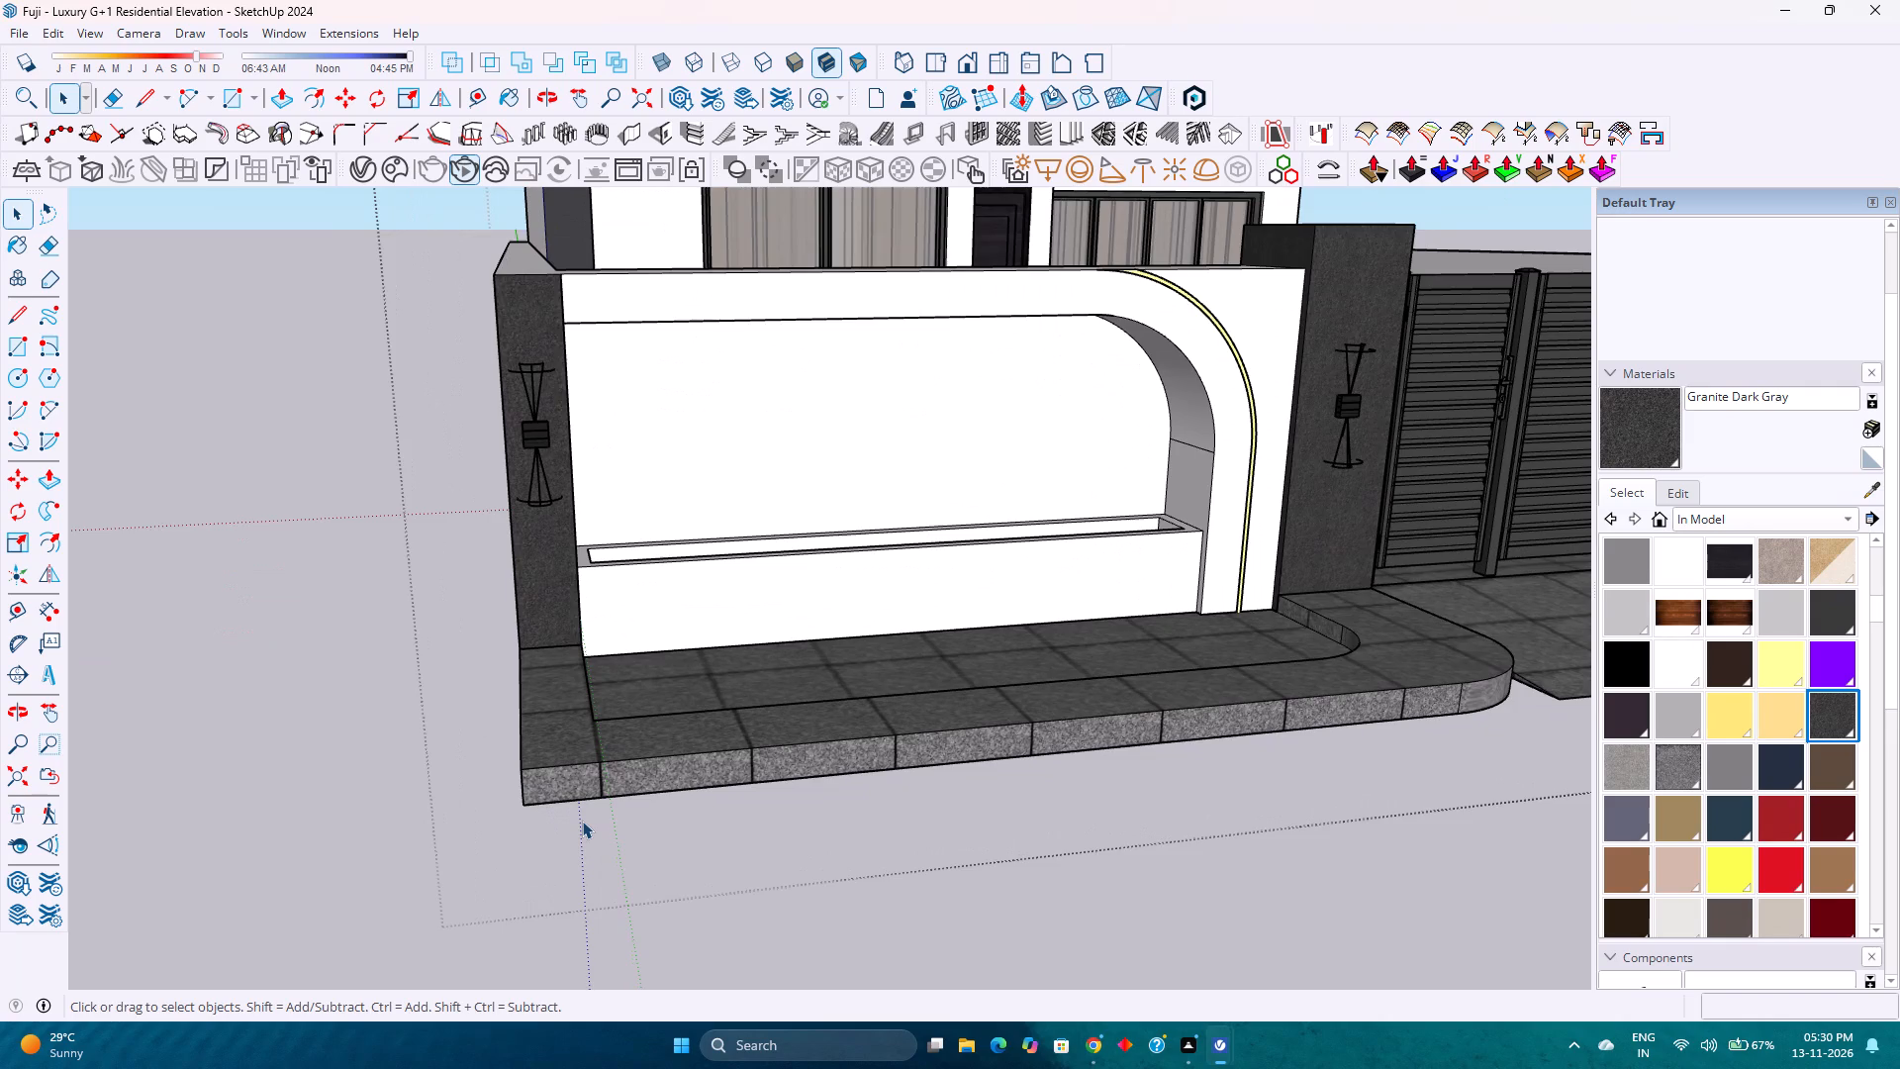
scroll(582, 821, "up", 2)
middle_click_drag(582, 821, 1222, 695)
scroll(673, 844, "up", 5)
scroll(759, 813, "up", 3)
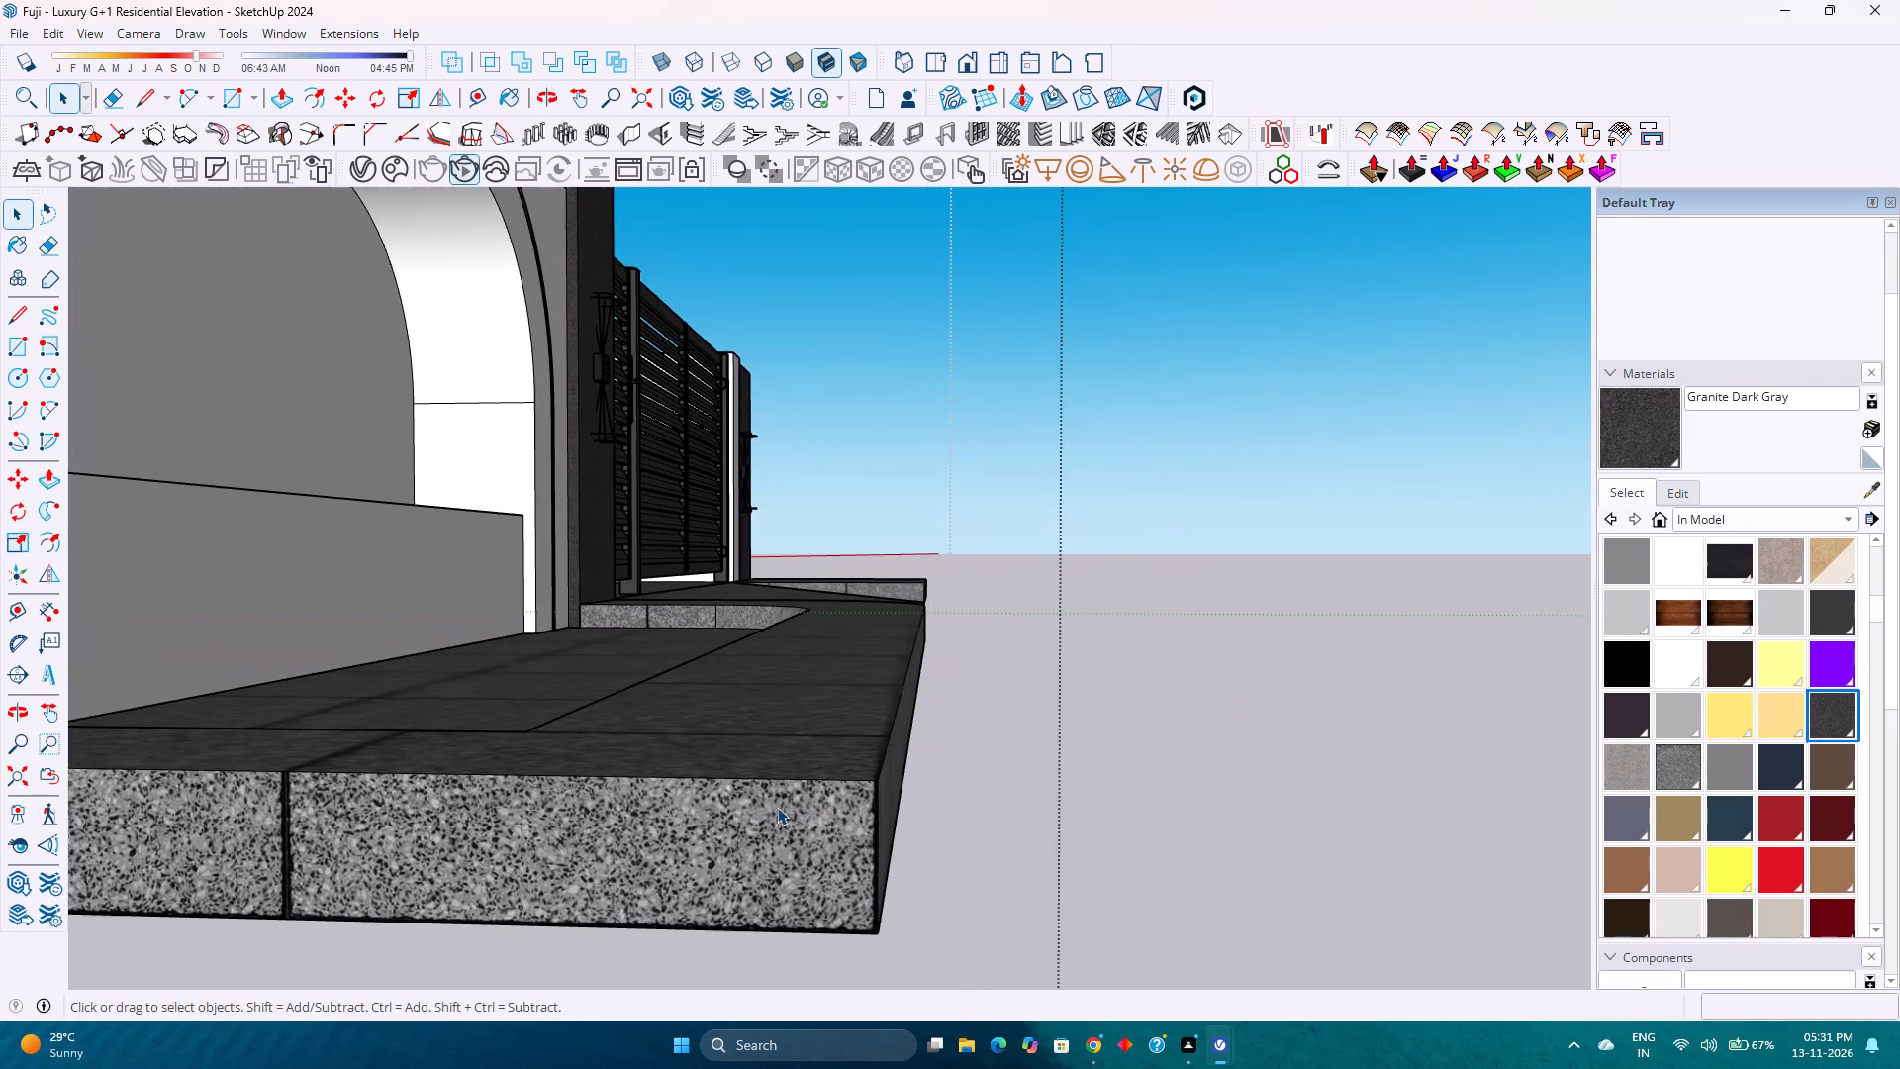
scroll(777, 807, "up", 4)
double_click(857, 797)
scroll(857, 797, "up", 3)
left_click(857, 797)
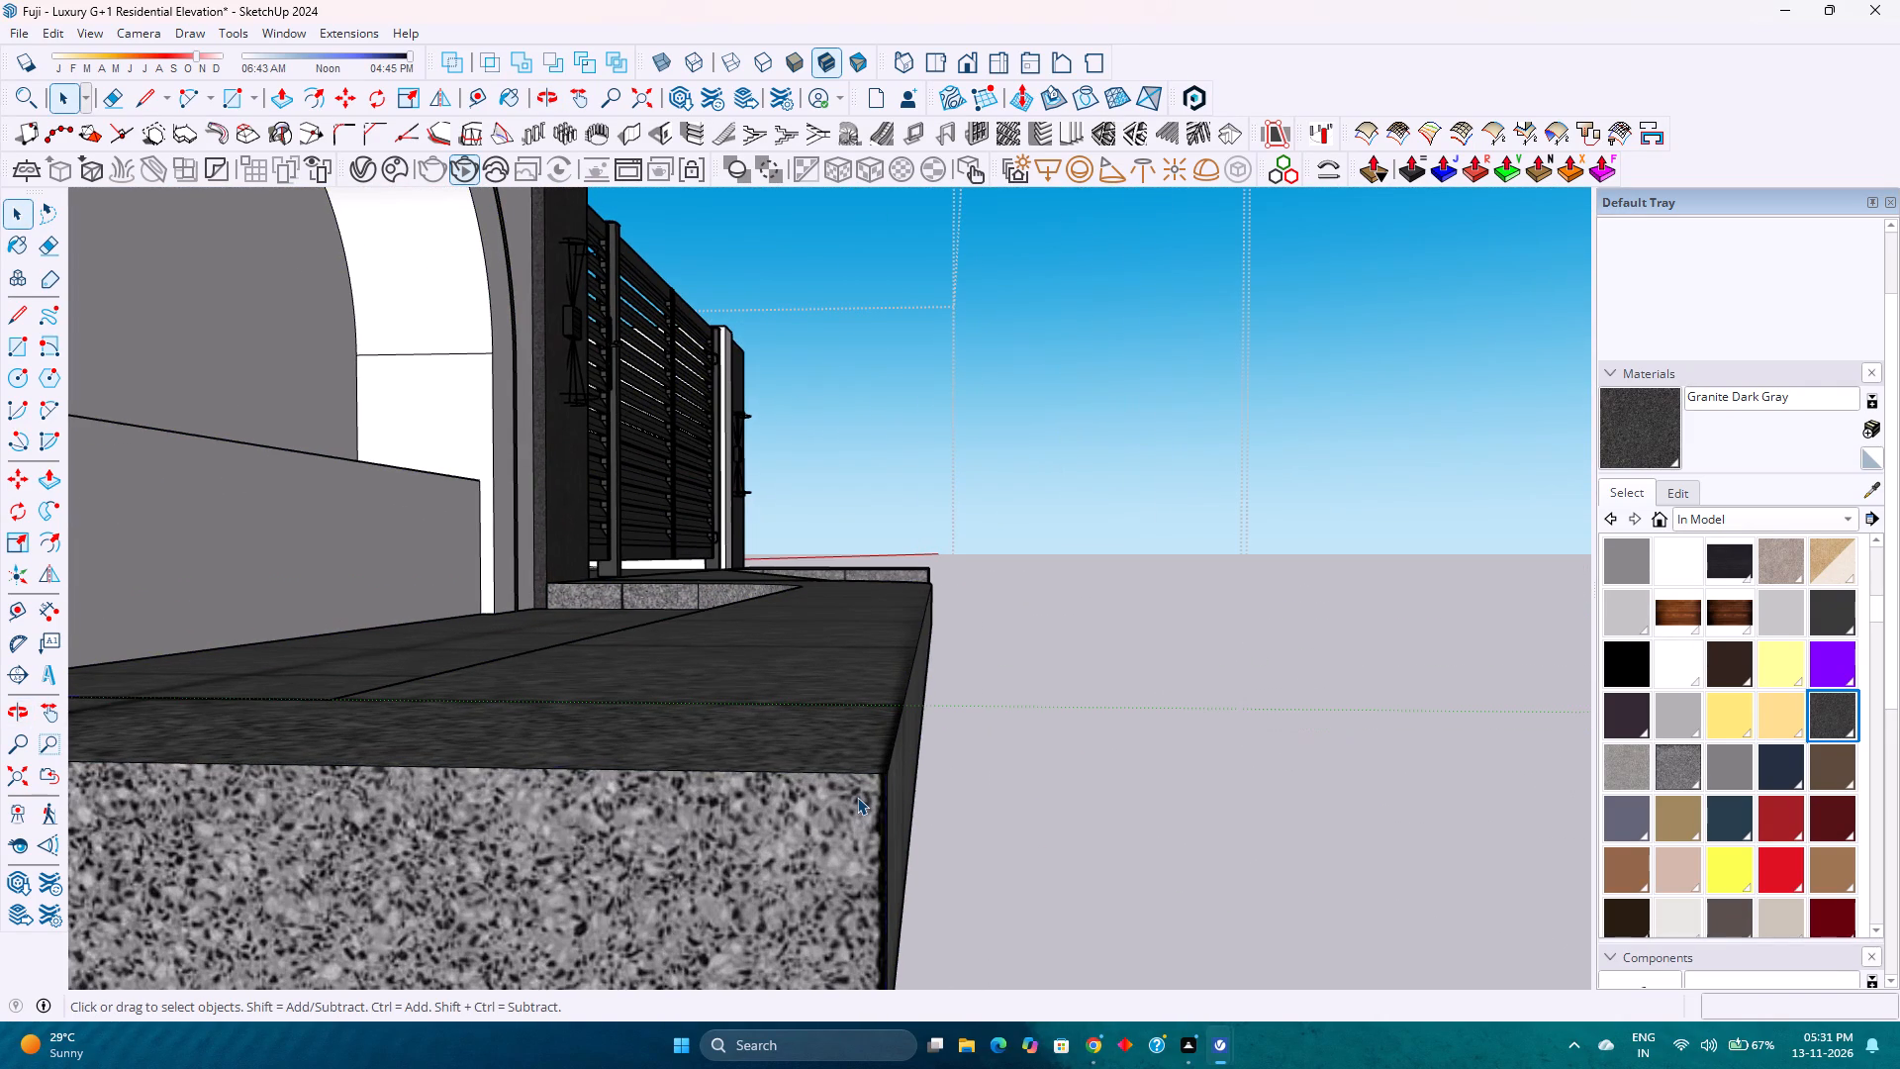
left_click(857, 797)
left_click(800, 830)
scroll(804, 825, "down", 5)
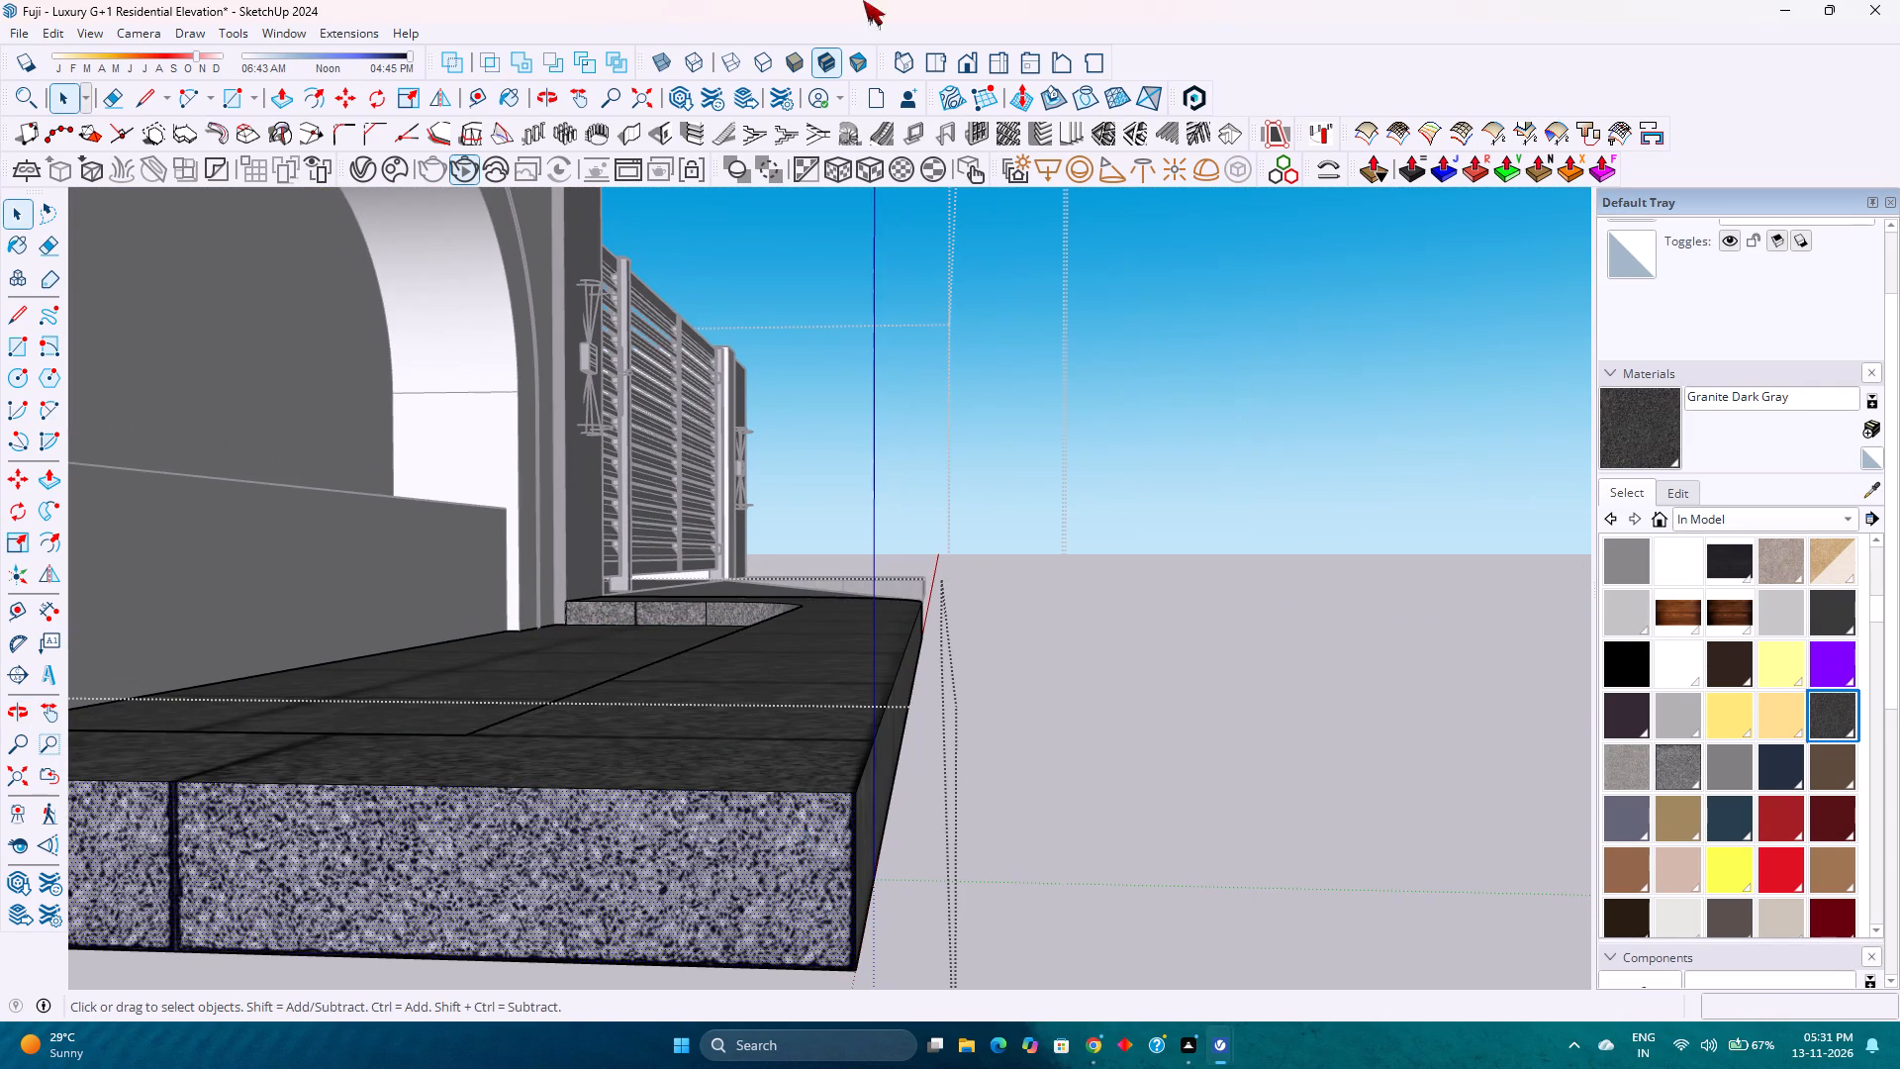
left_click(474, 101)
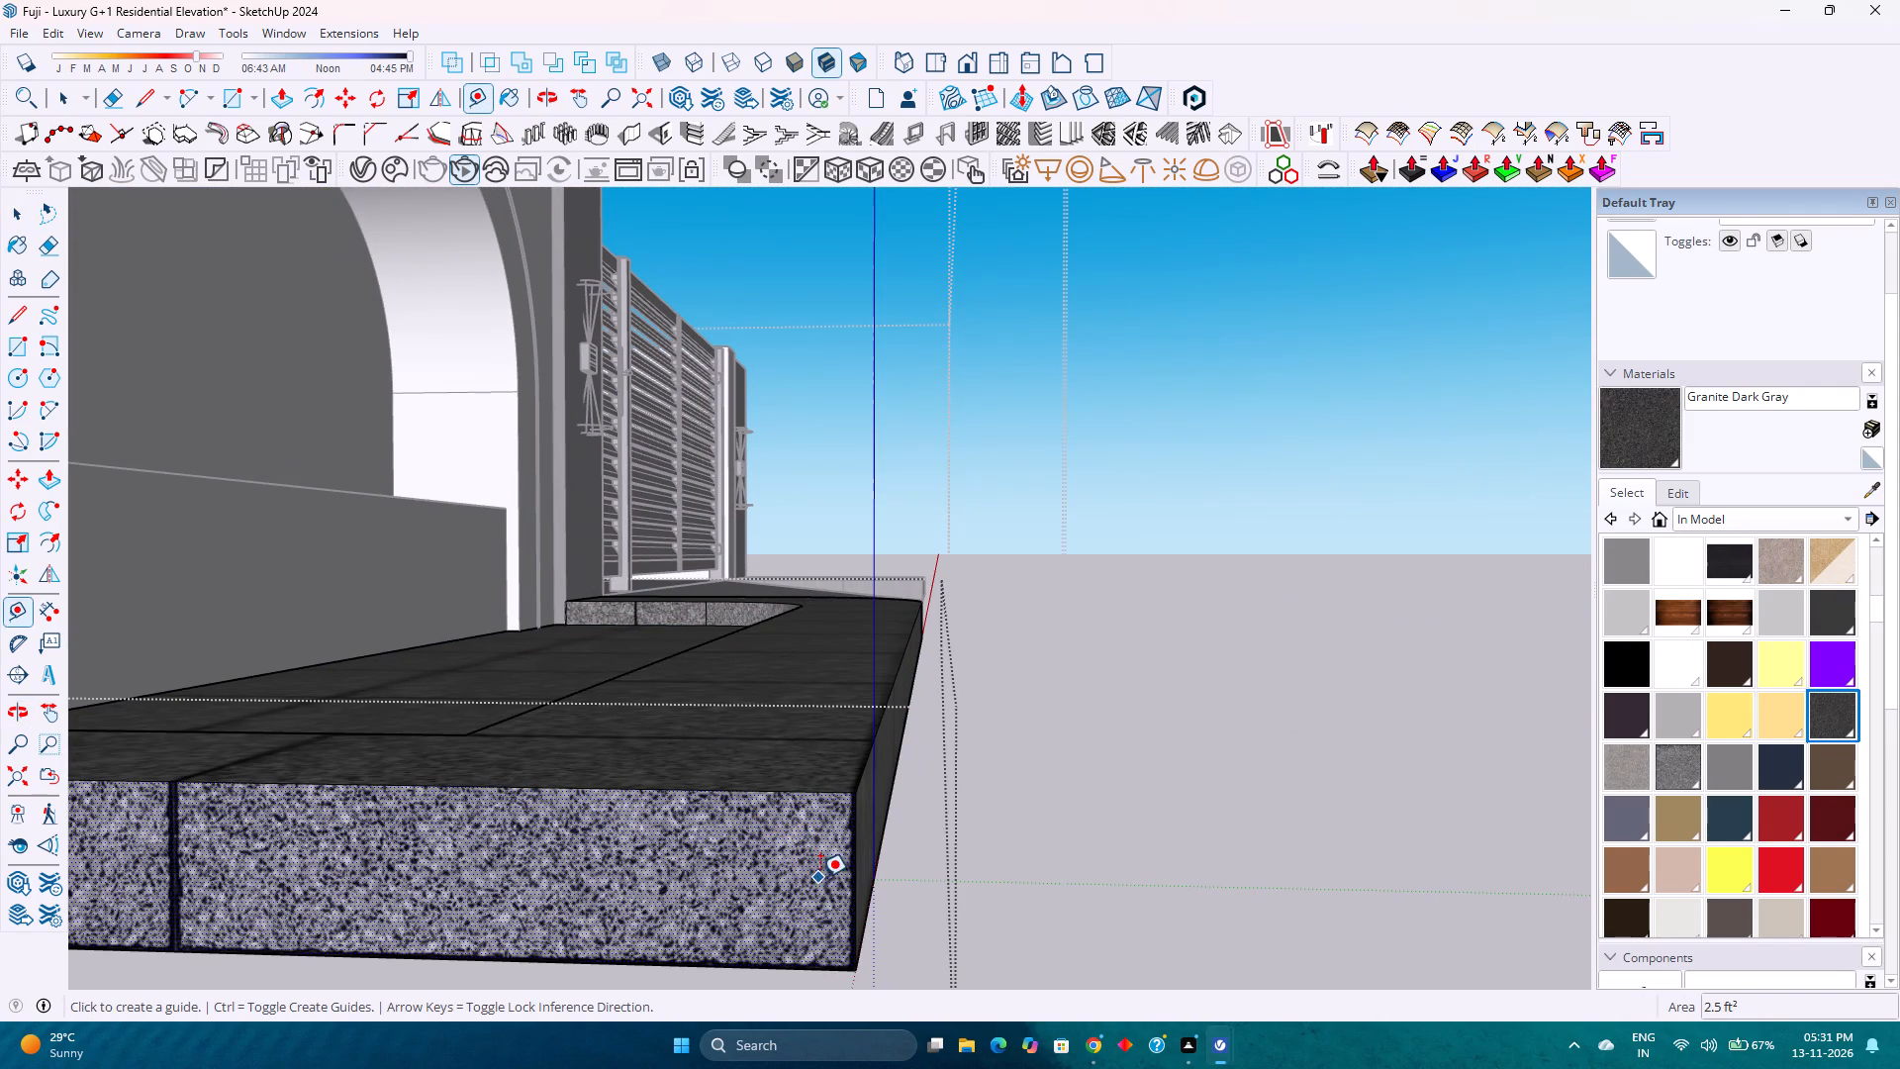
left_click(853, 847)
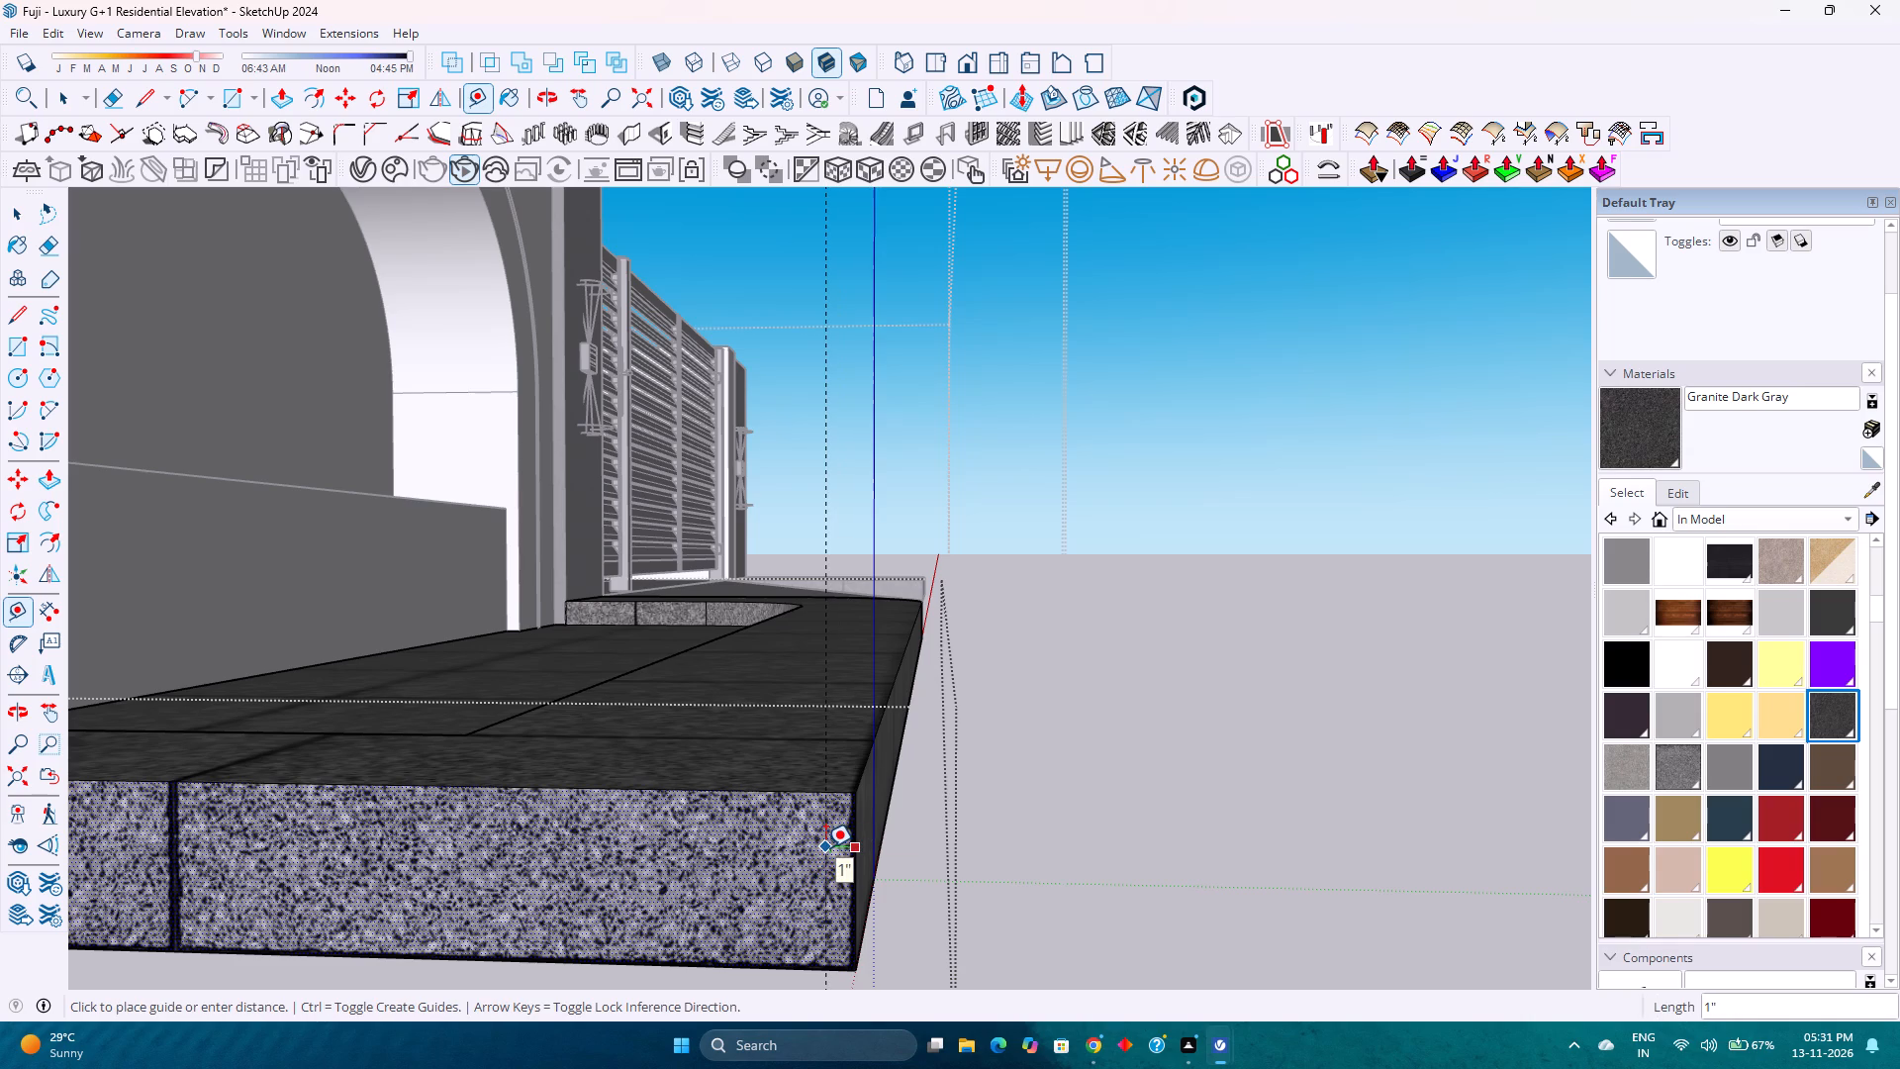
key("2")
key("Return")
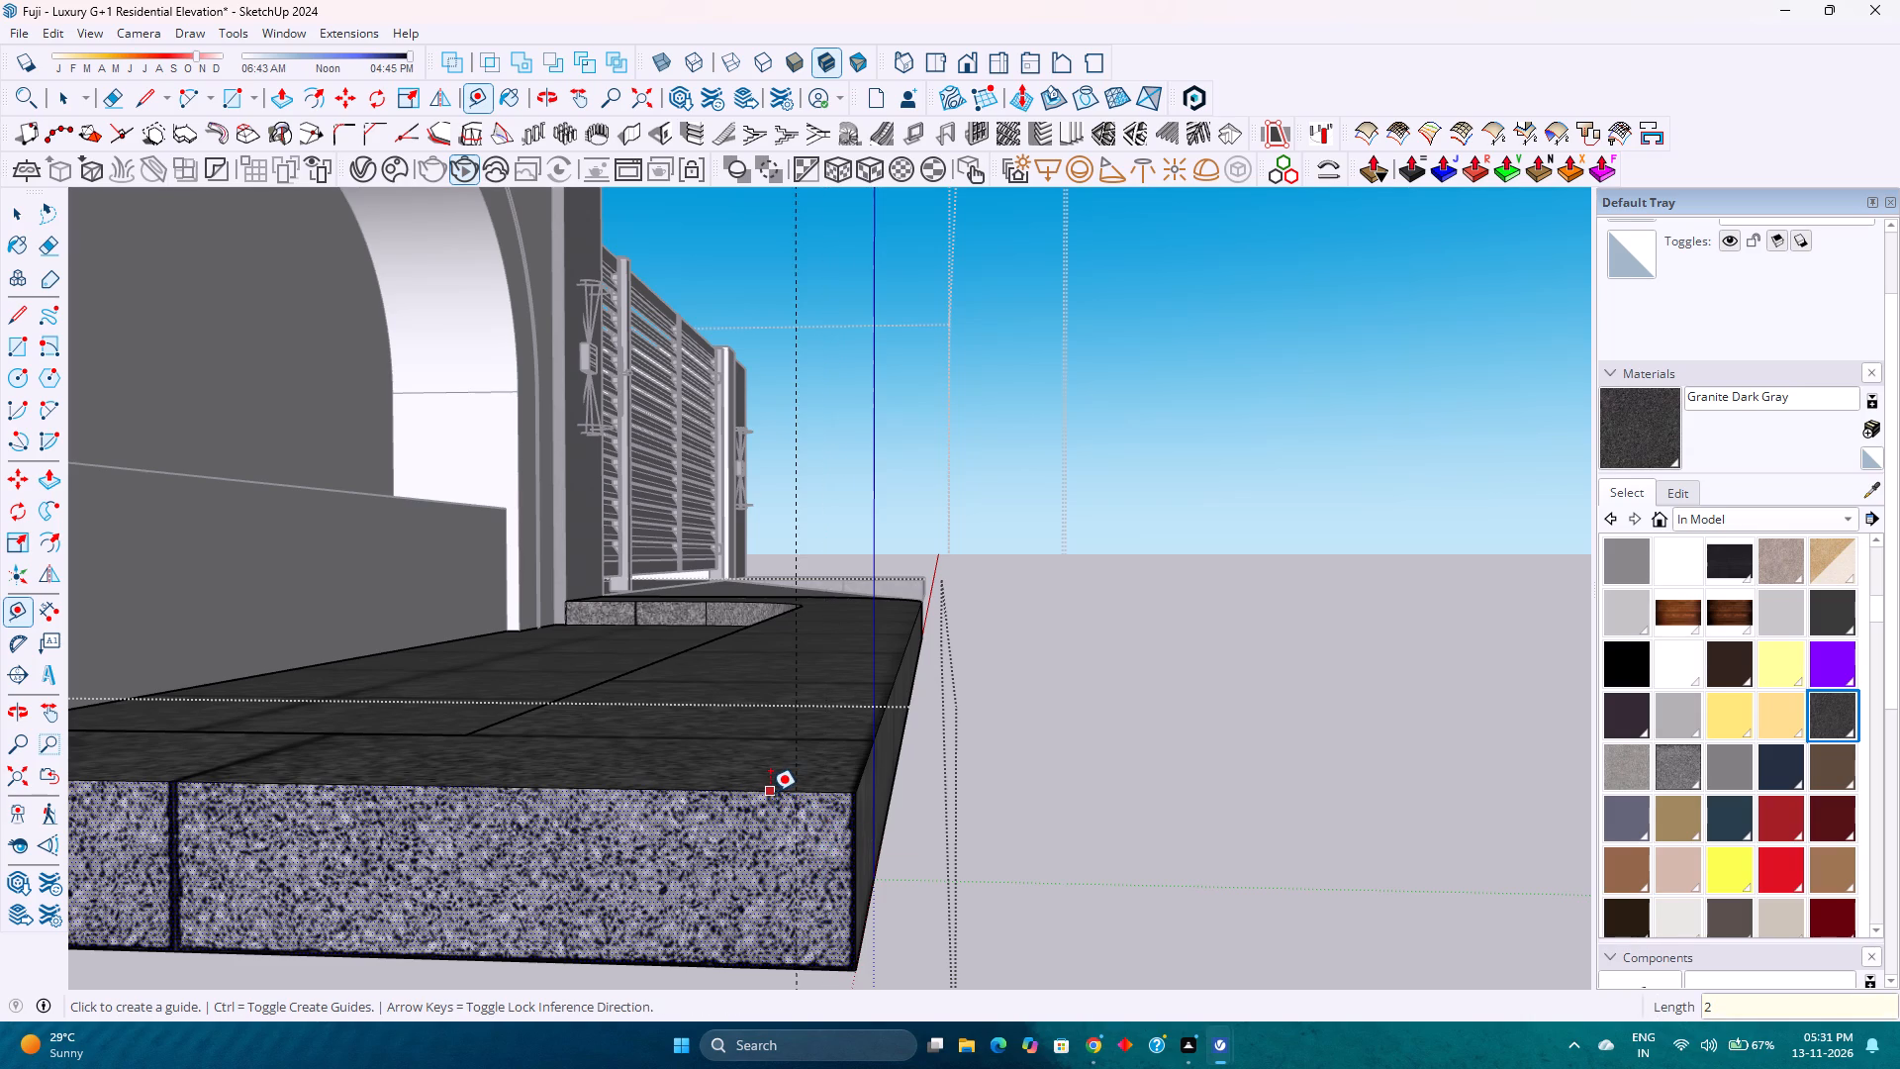
left_click(770, 792)
key("2")
key("Return")
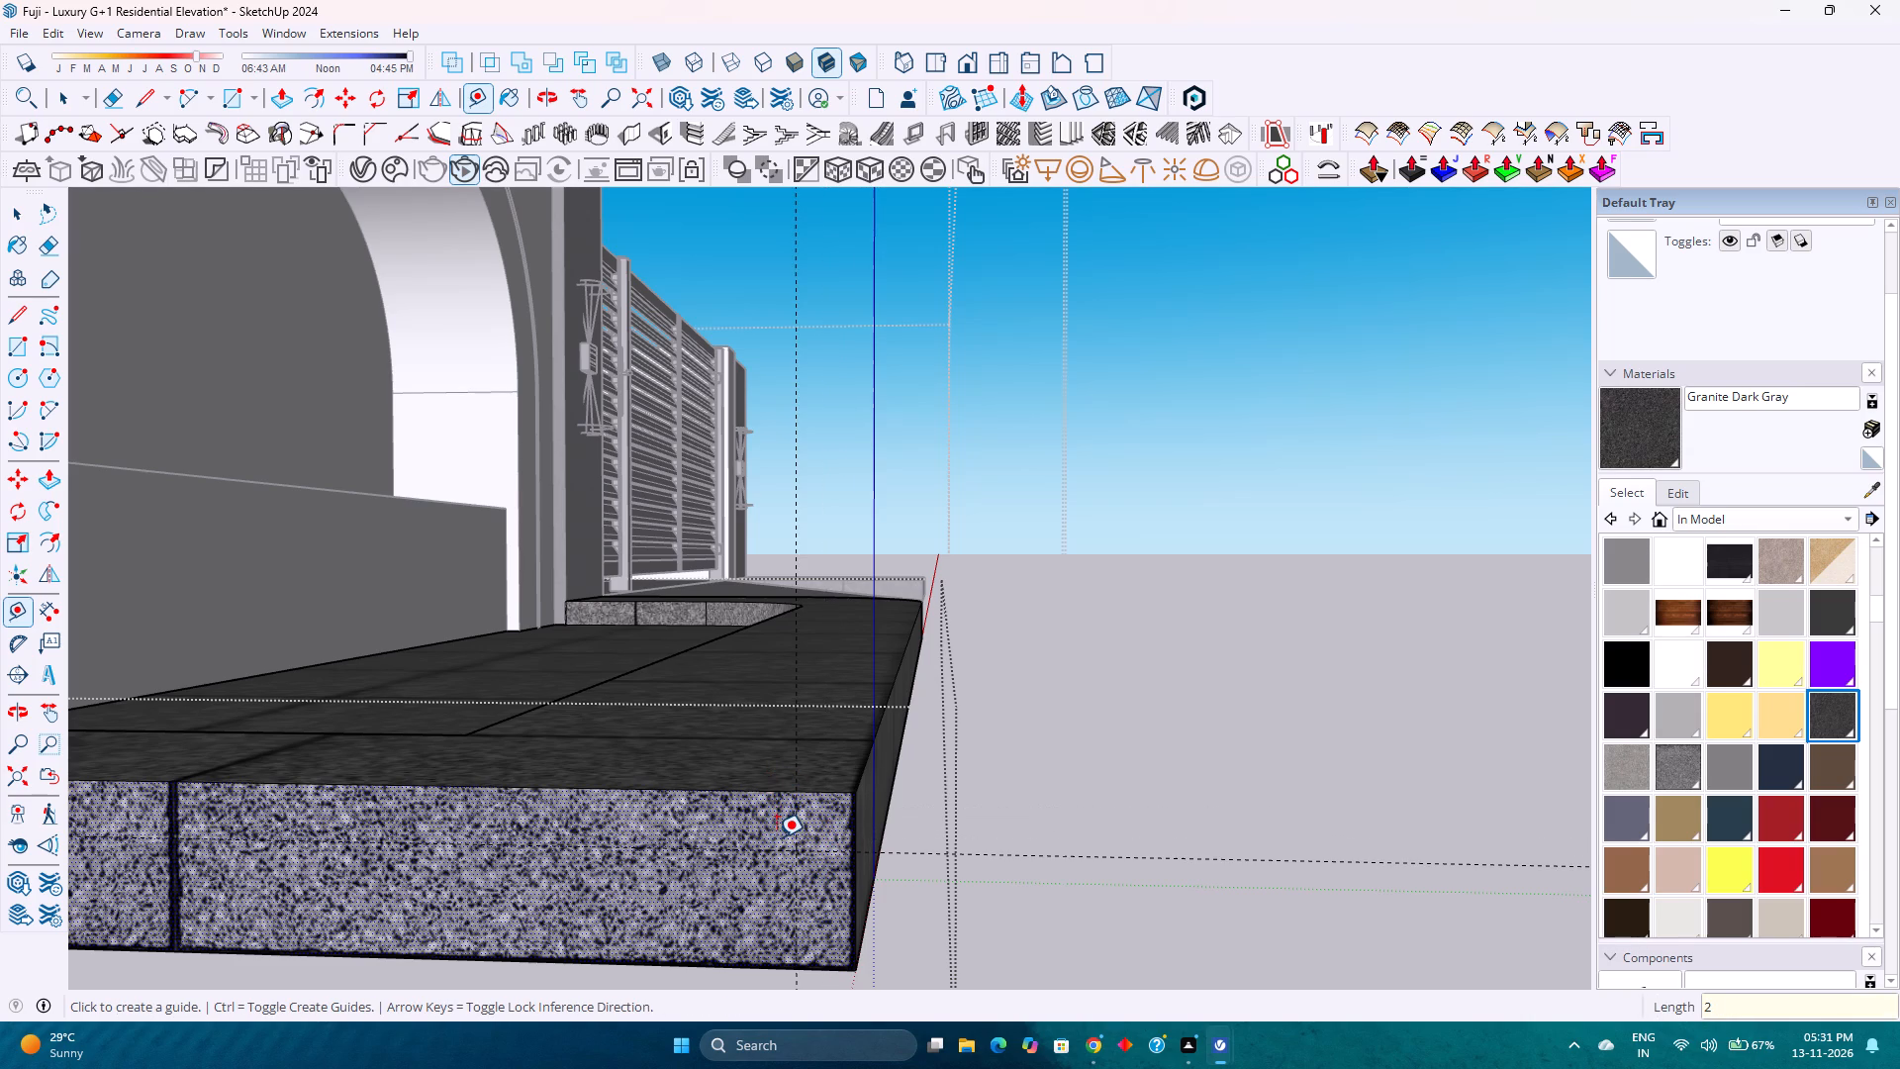
Draw a corner-rounding arc on the paving's end face between the two guides' intersections with the top and outer vertical edges.
key("a")
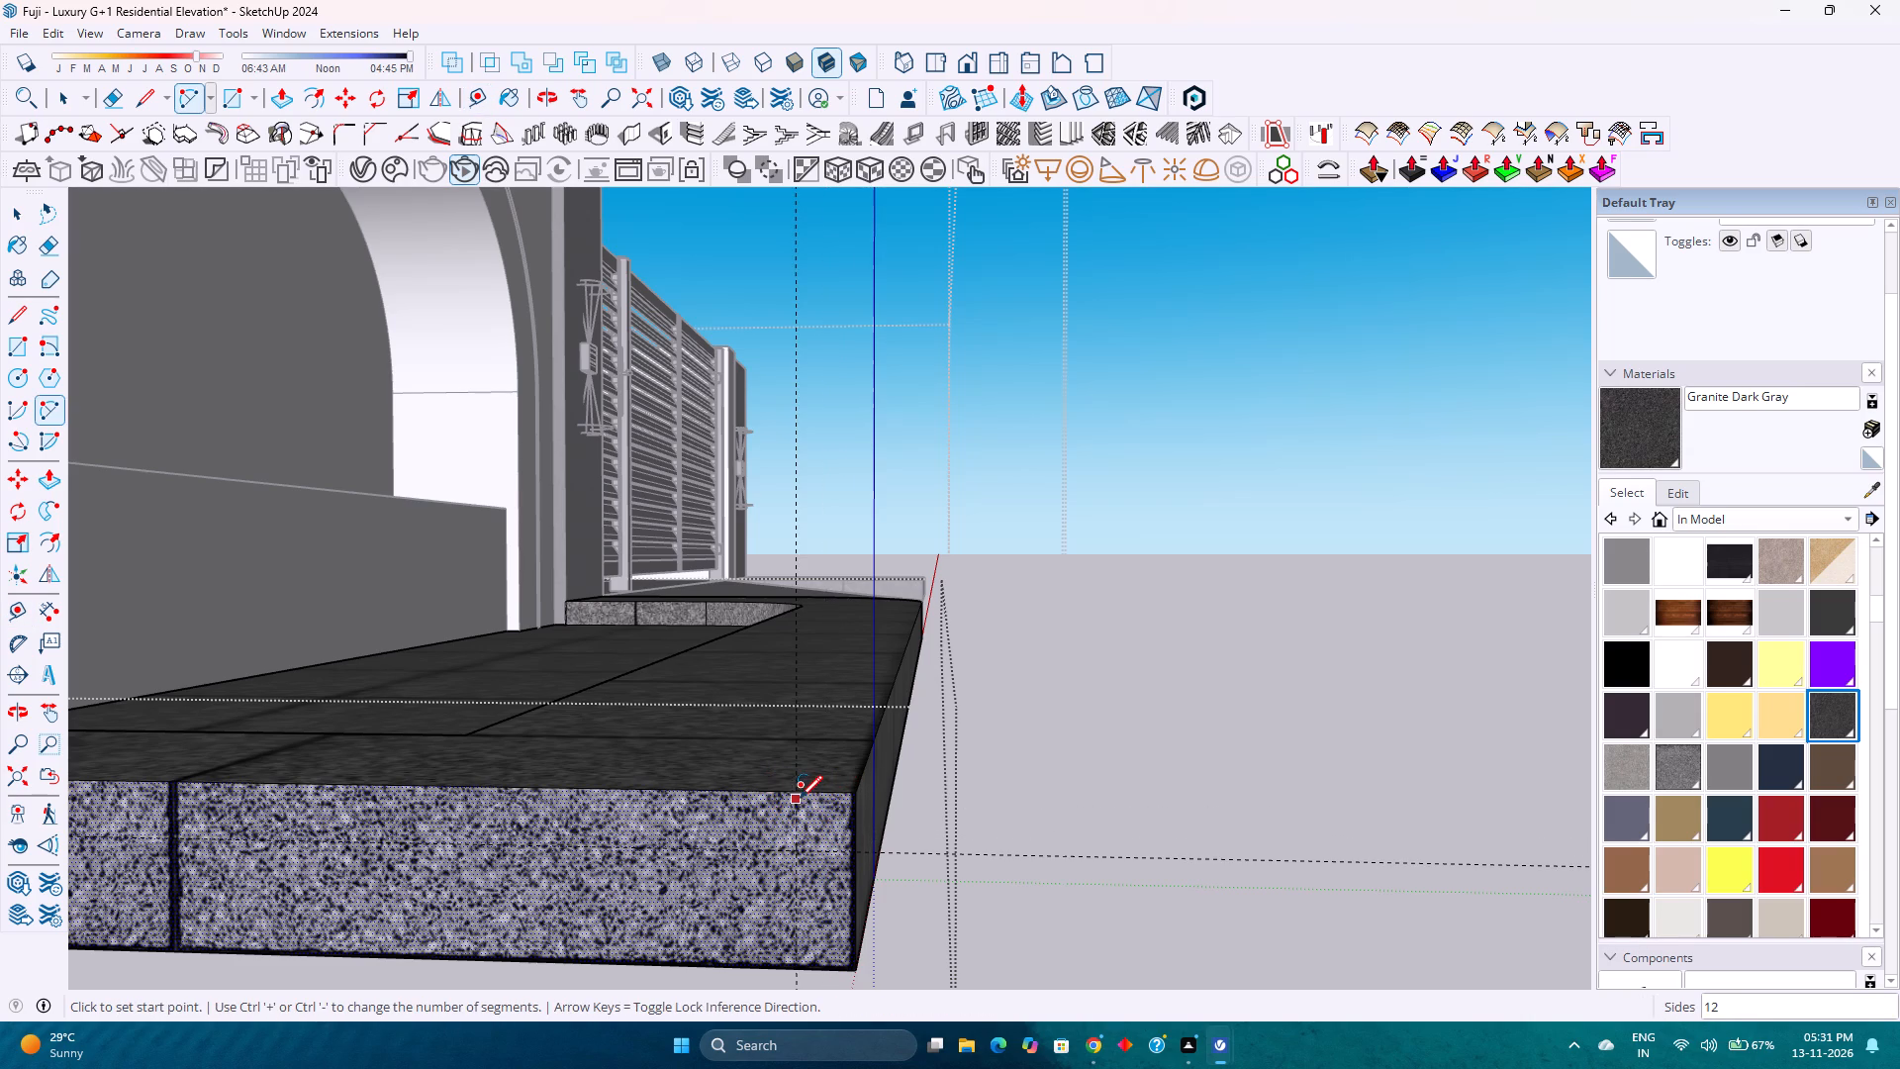
left_click(799, 793)
double_click(855, 852)
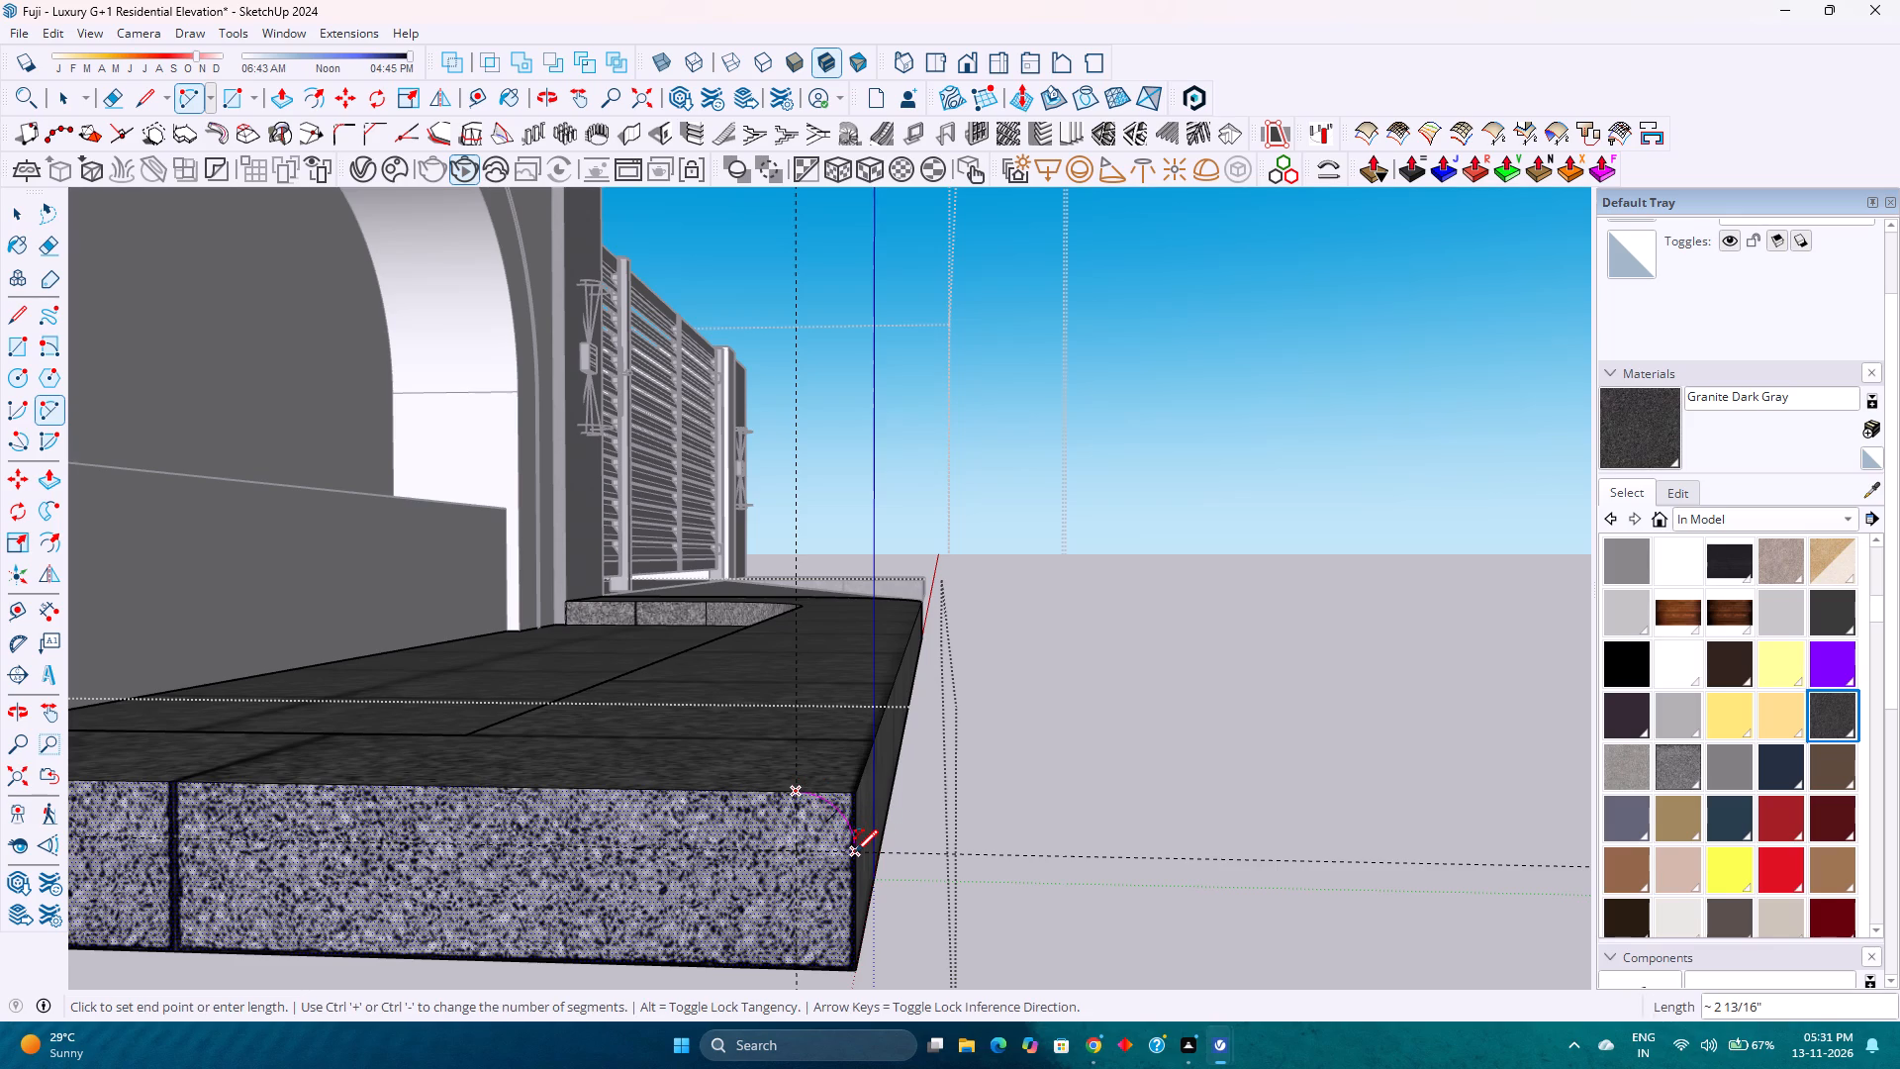
Set the corner arc's segments to 40.
key("space")
left_click(843, 820)
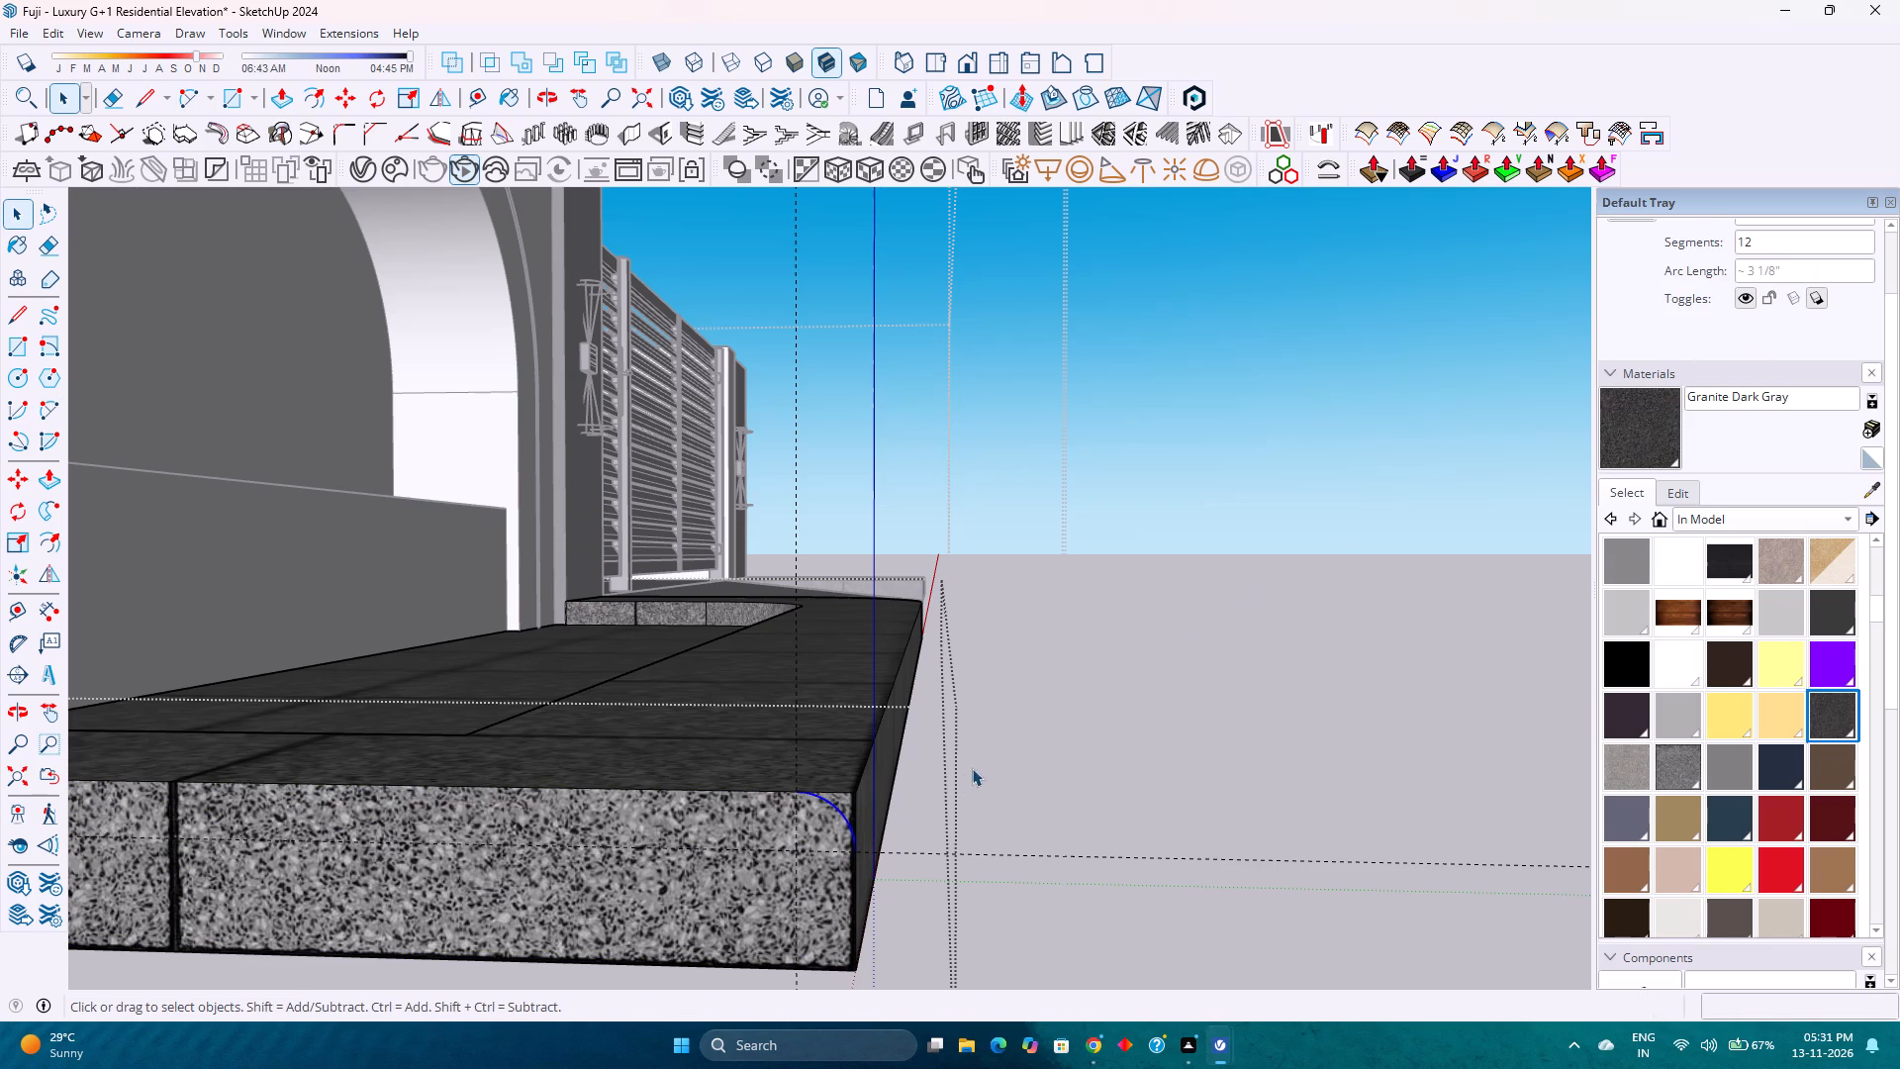
scroll(855, 853, "up", 11)
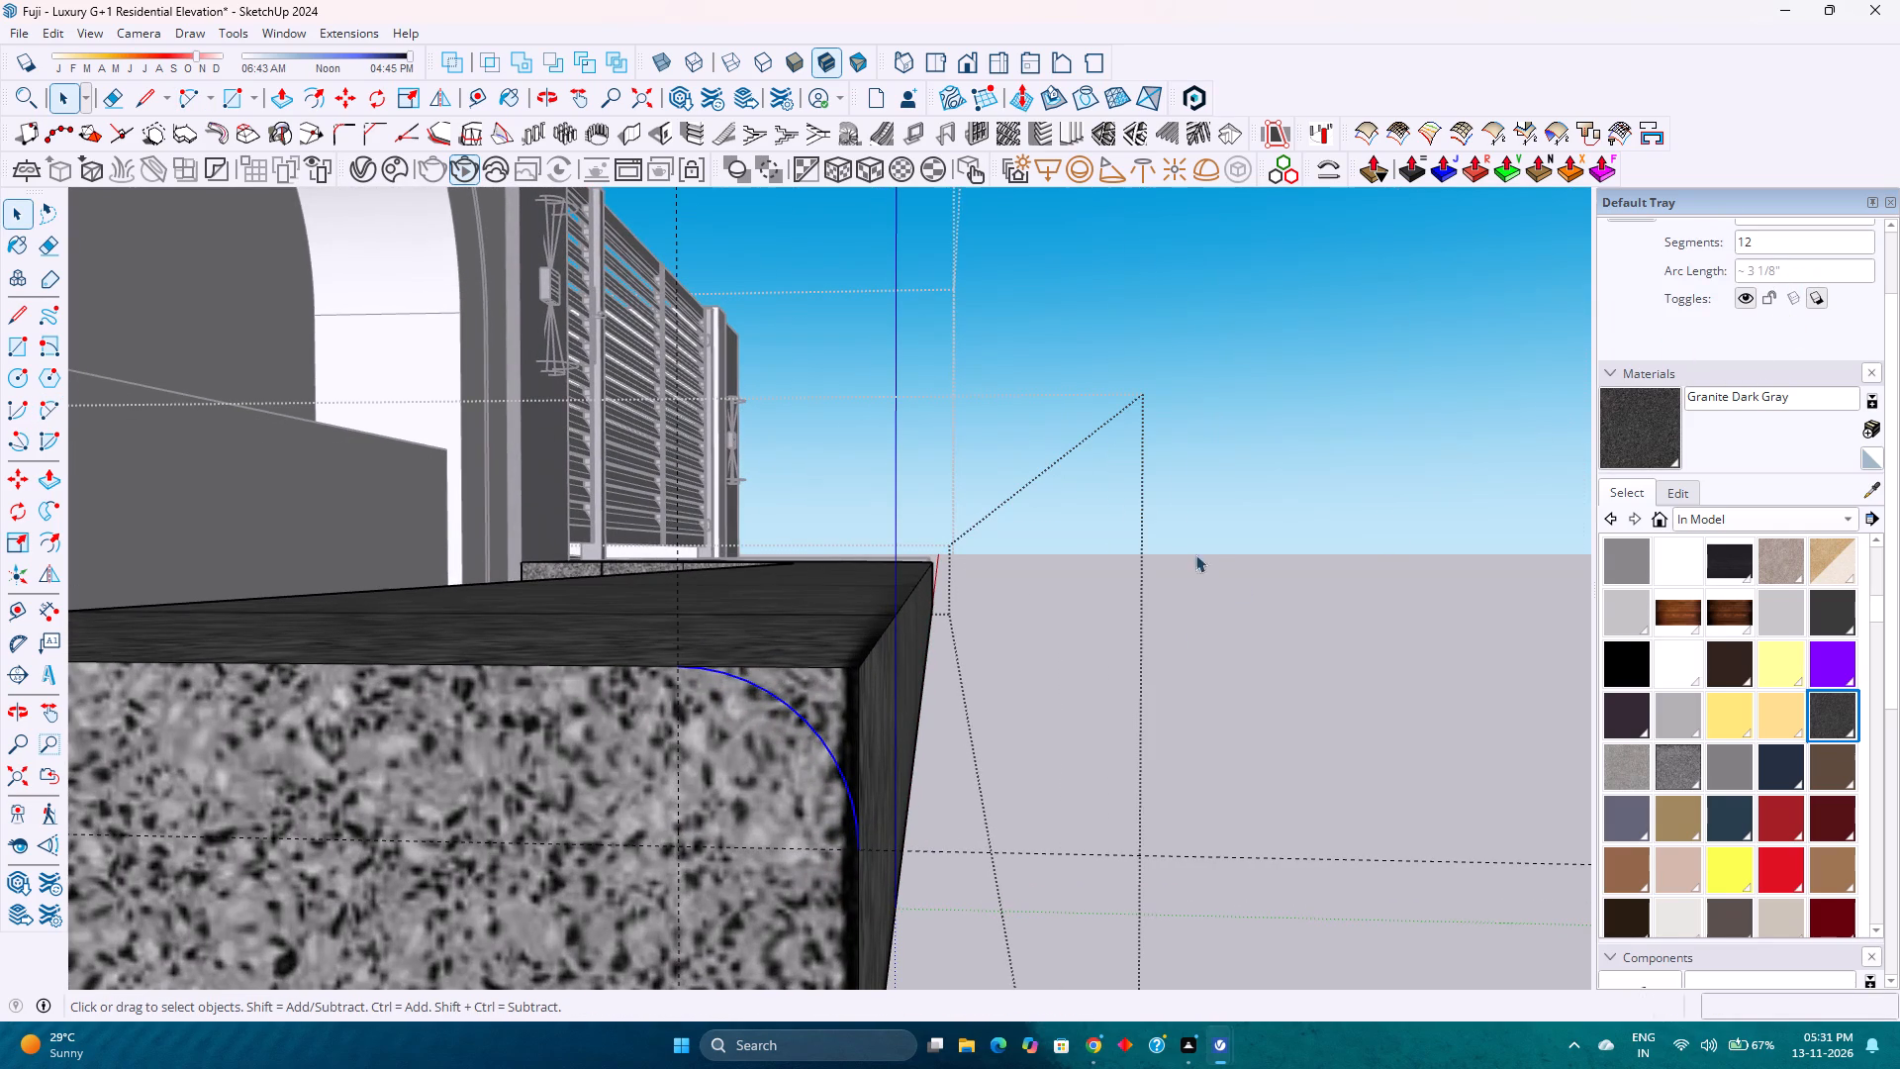
double_click(1771, 243)
key("4")
key("0")
key("Return")
Select the paving's top outer edges along the front, curved end and gate side, and exclude all faces from the selection.
middle_click_drag(787, 703, 555, 809)
left_click(903, 654)
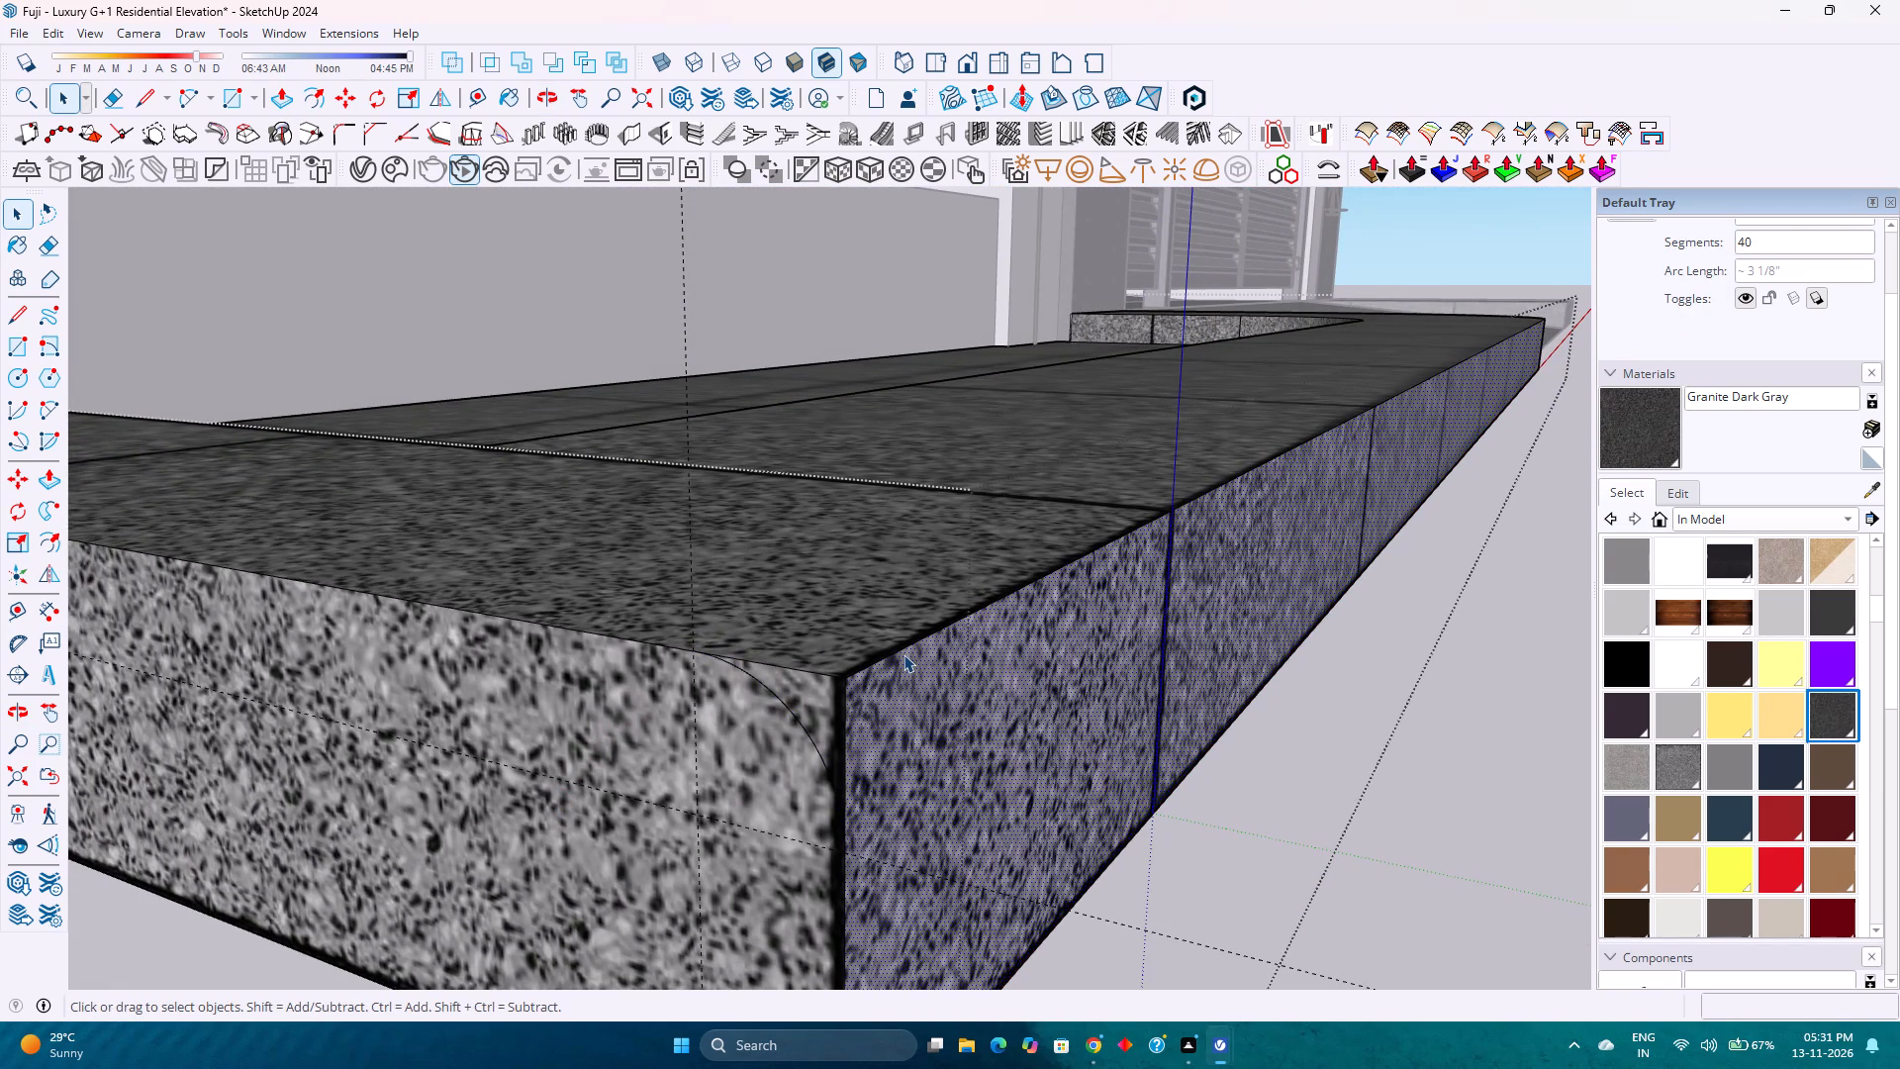
left_click(903, 649)
scroll(901, 651, "down", 10)
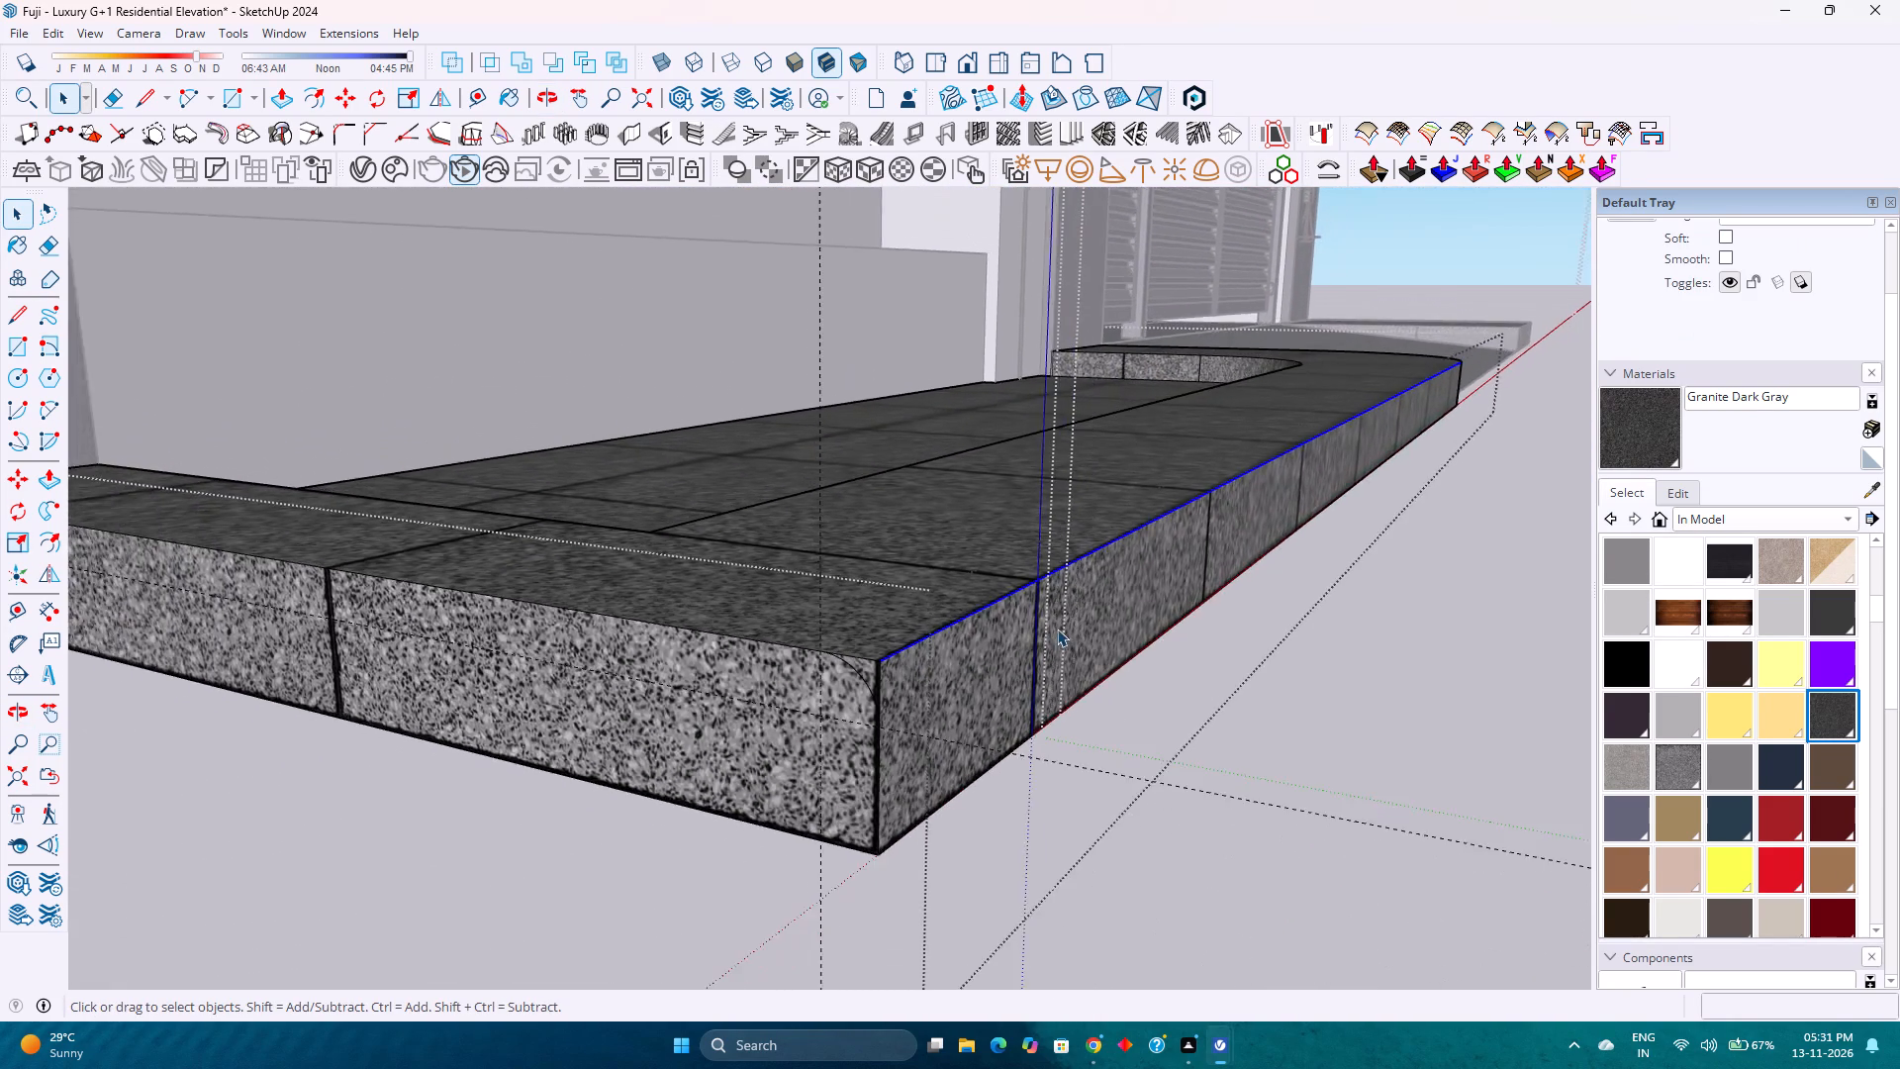
middle_click_drag(1058, 629, 755, 738)
middle_click(747, 738)
scroll(729, 721, "down", 19)
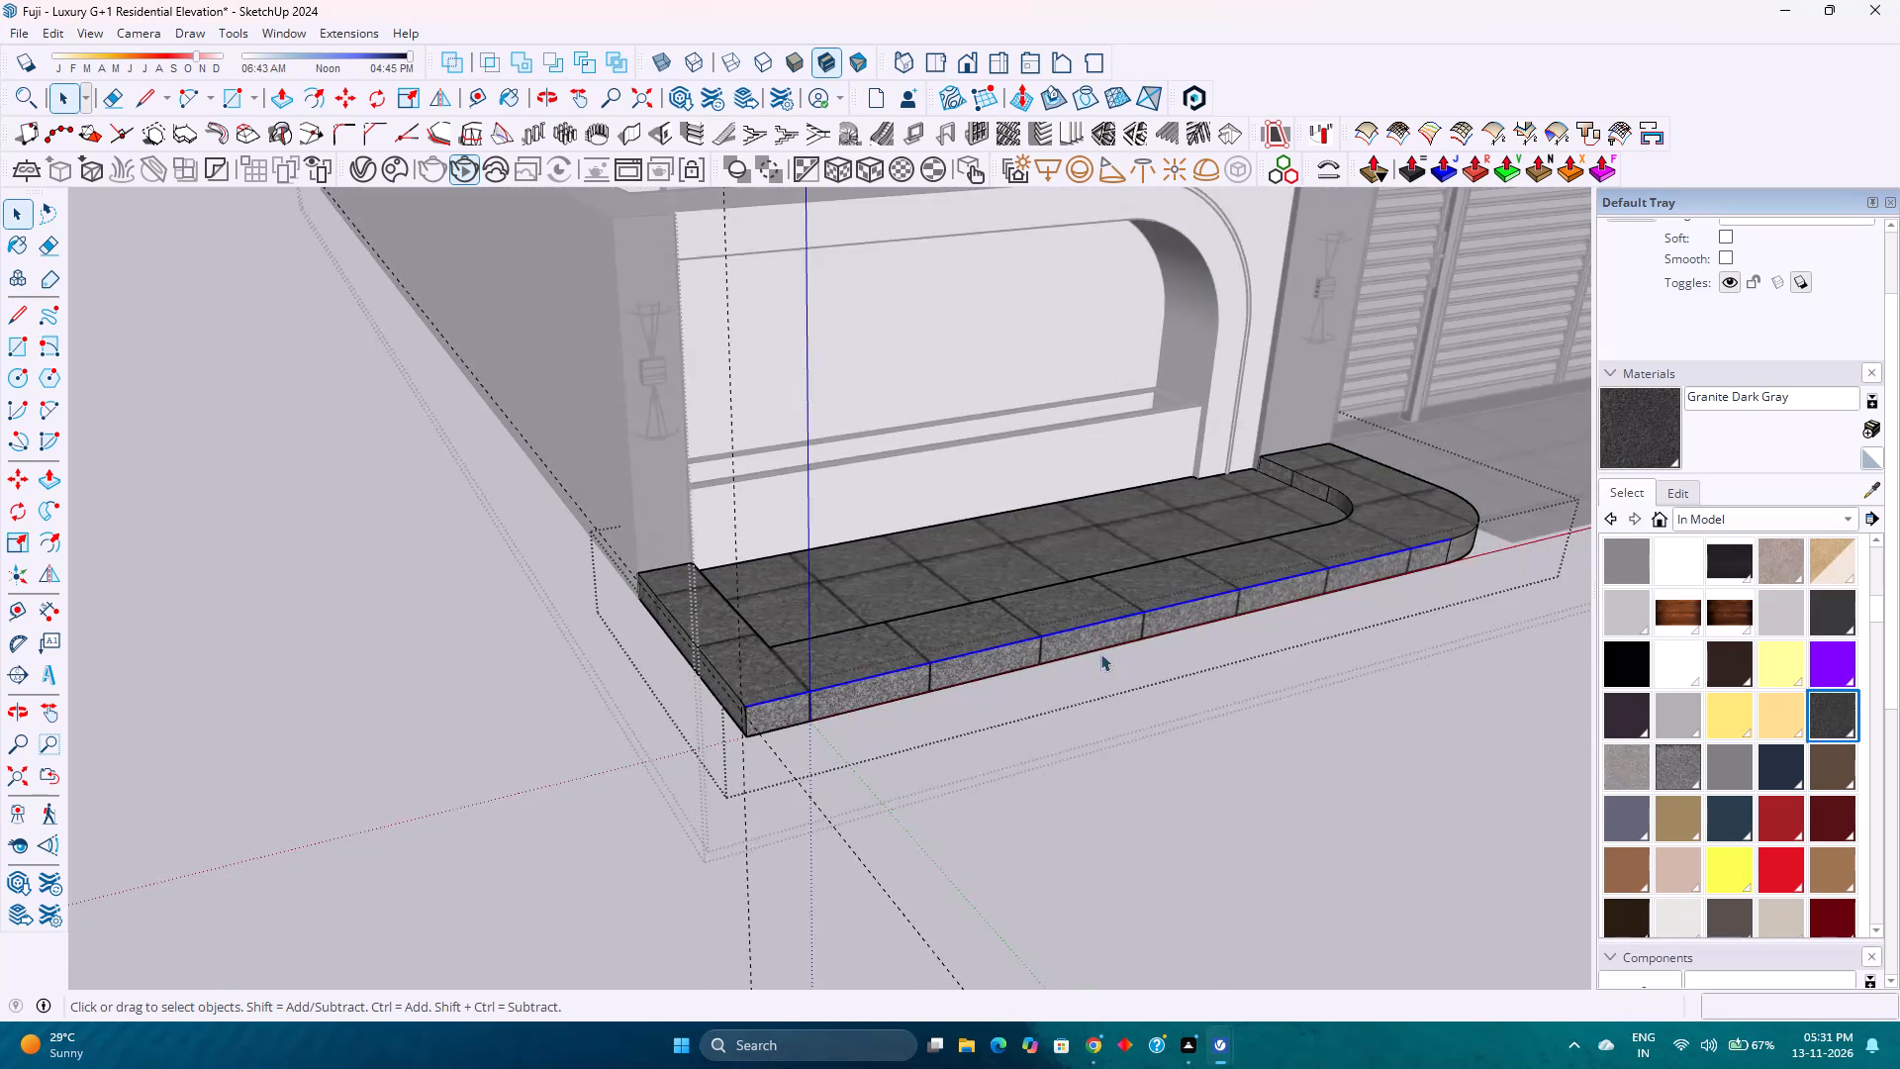
middle_click_drag(1123, 652, 766, 685)
scroll(761, 678, "down", 9)
scroll(1210, 760, "up", 12)
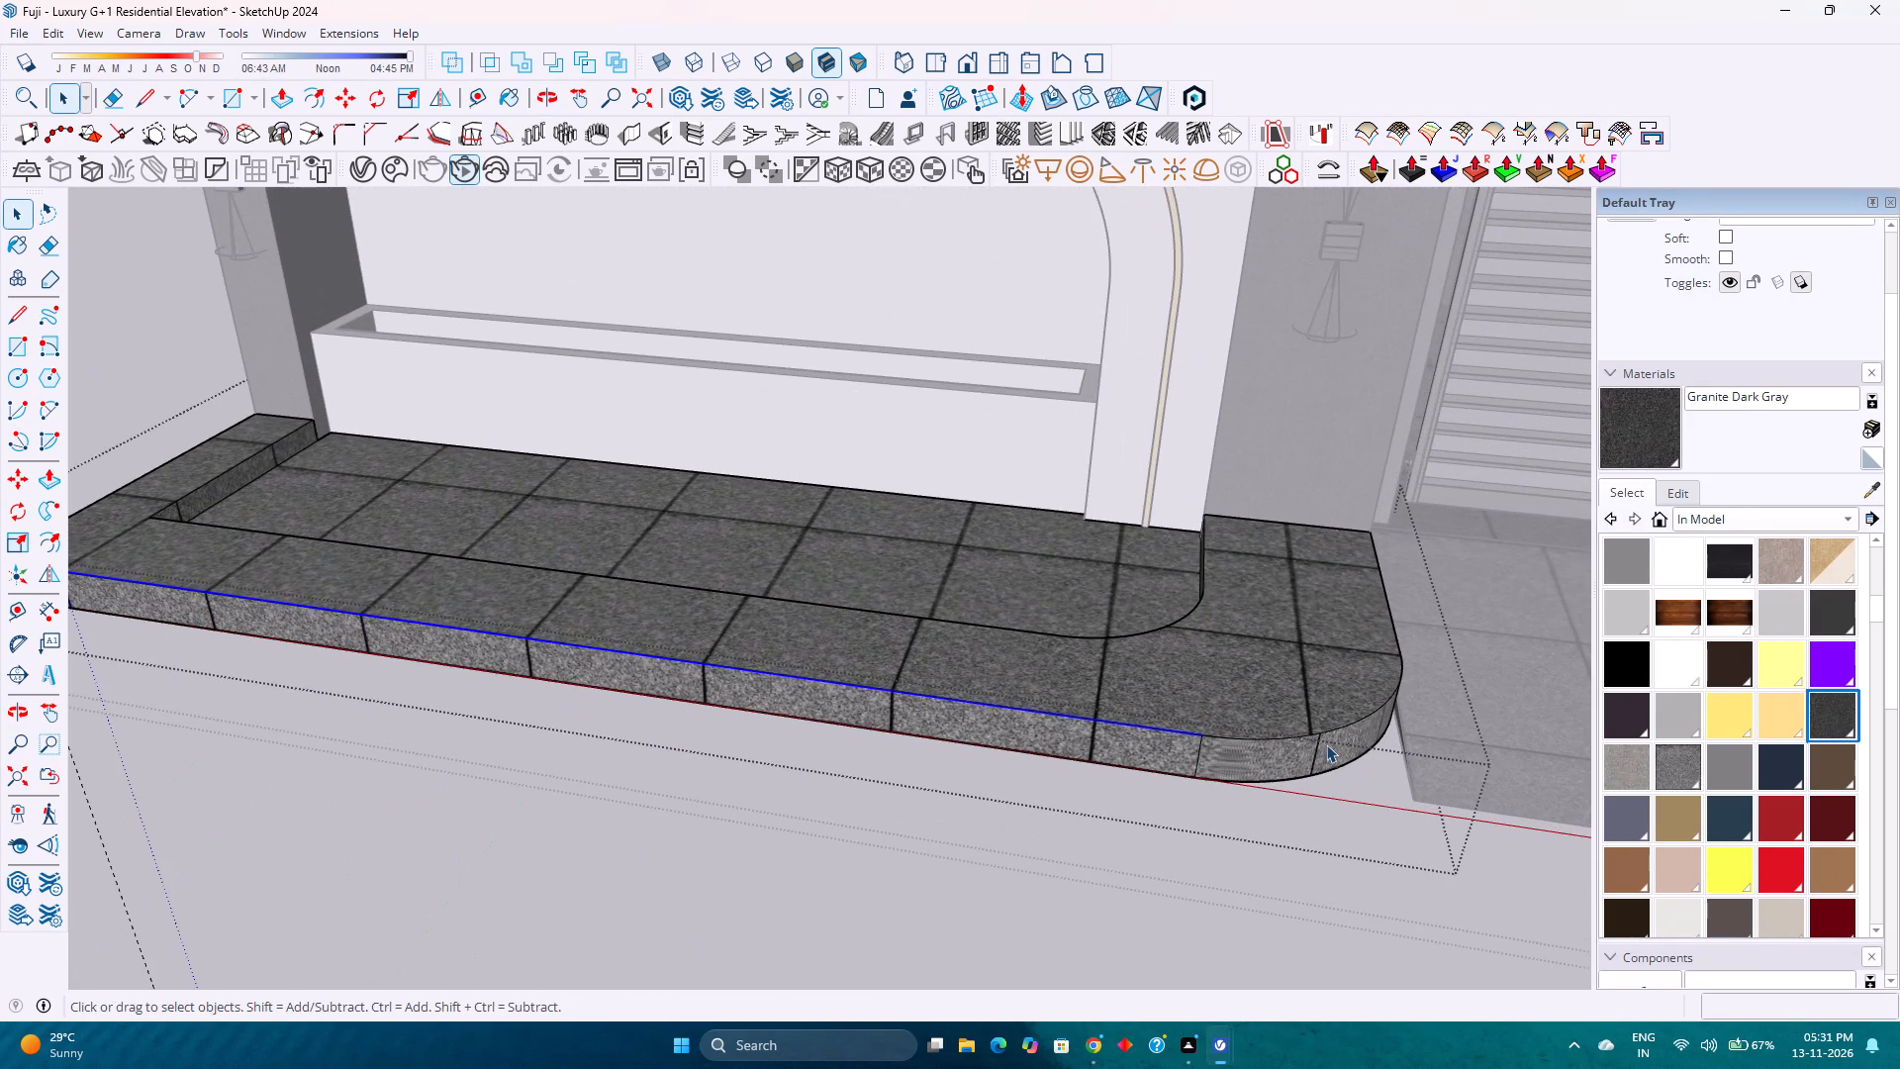
left_click(1329, 733, "ctrl")
left_click(1337, 729, "ctrl")
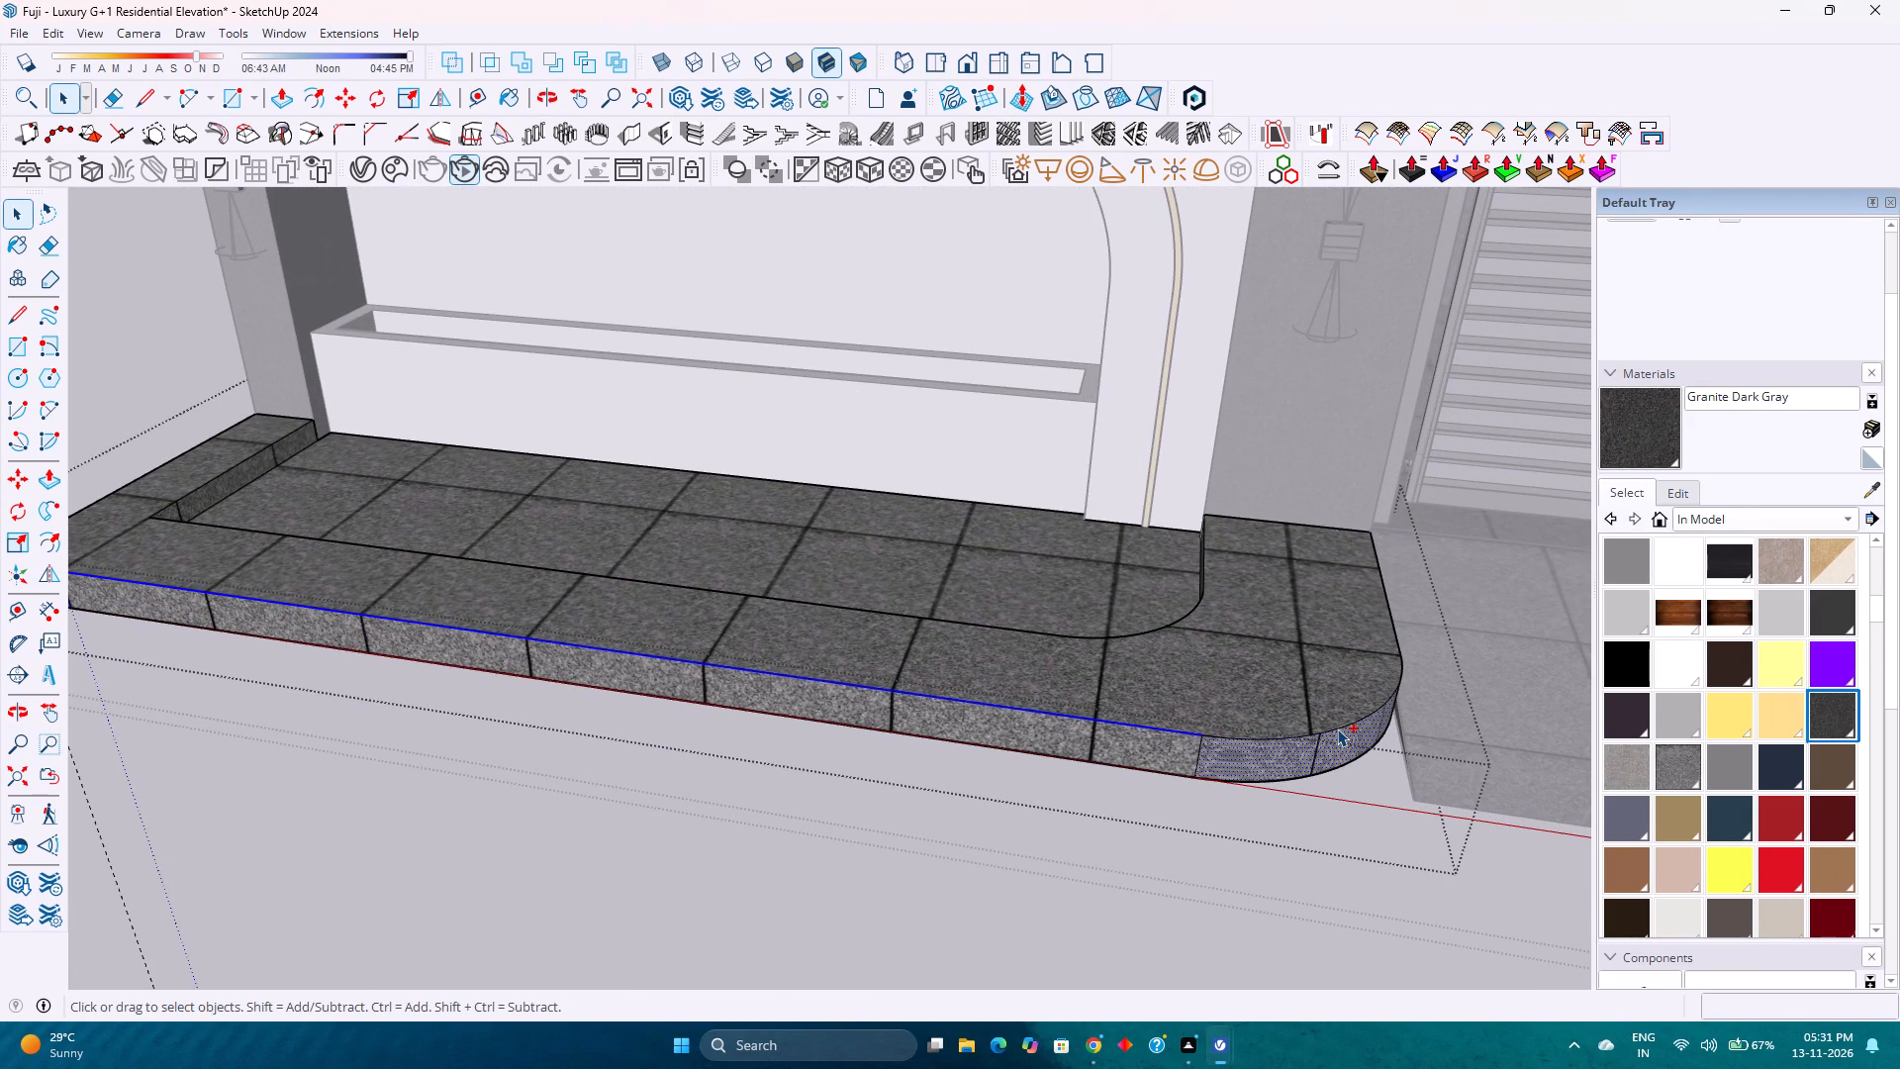
middle_click_drag(1346, 729, 786, 715)
middle_click(786, 715)
scroll(795, 715, "down", 5)
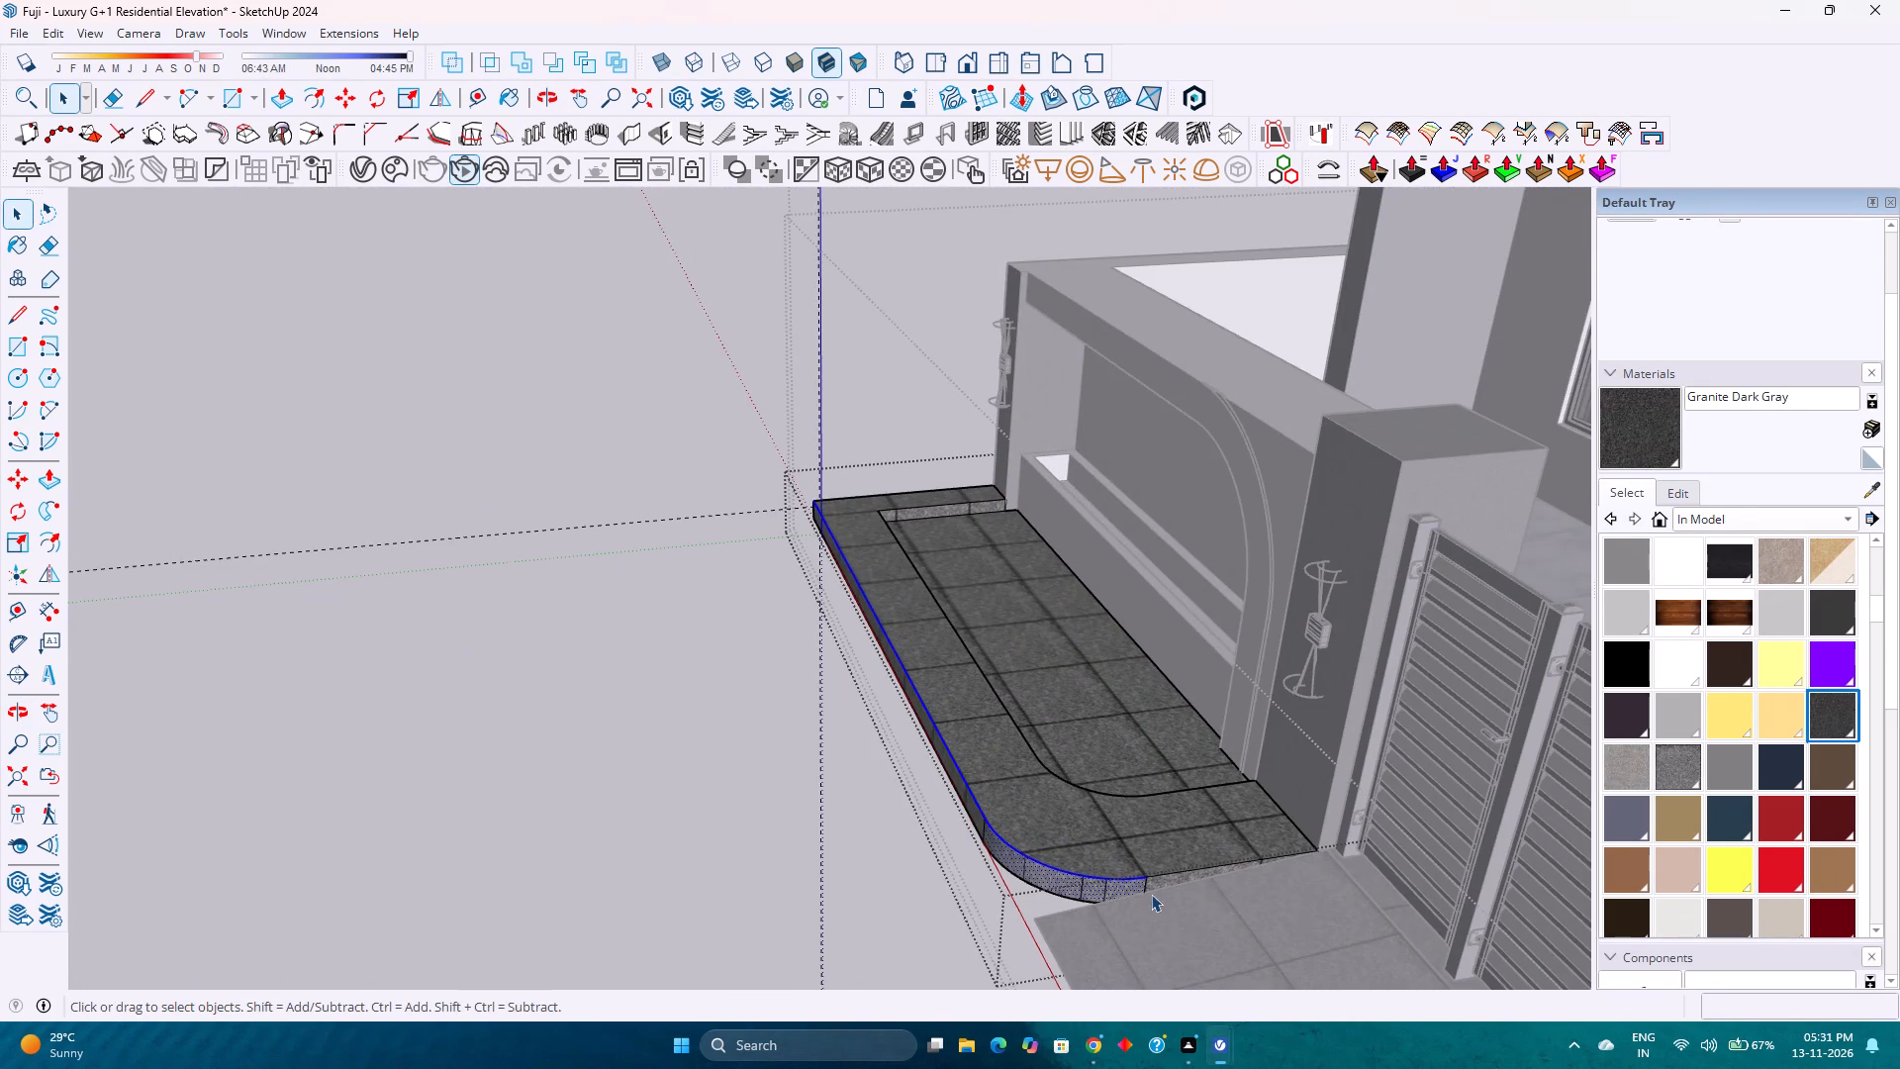
scroll(1151, 894, "up", 8)
left_click(1168, 862, "ctrl")
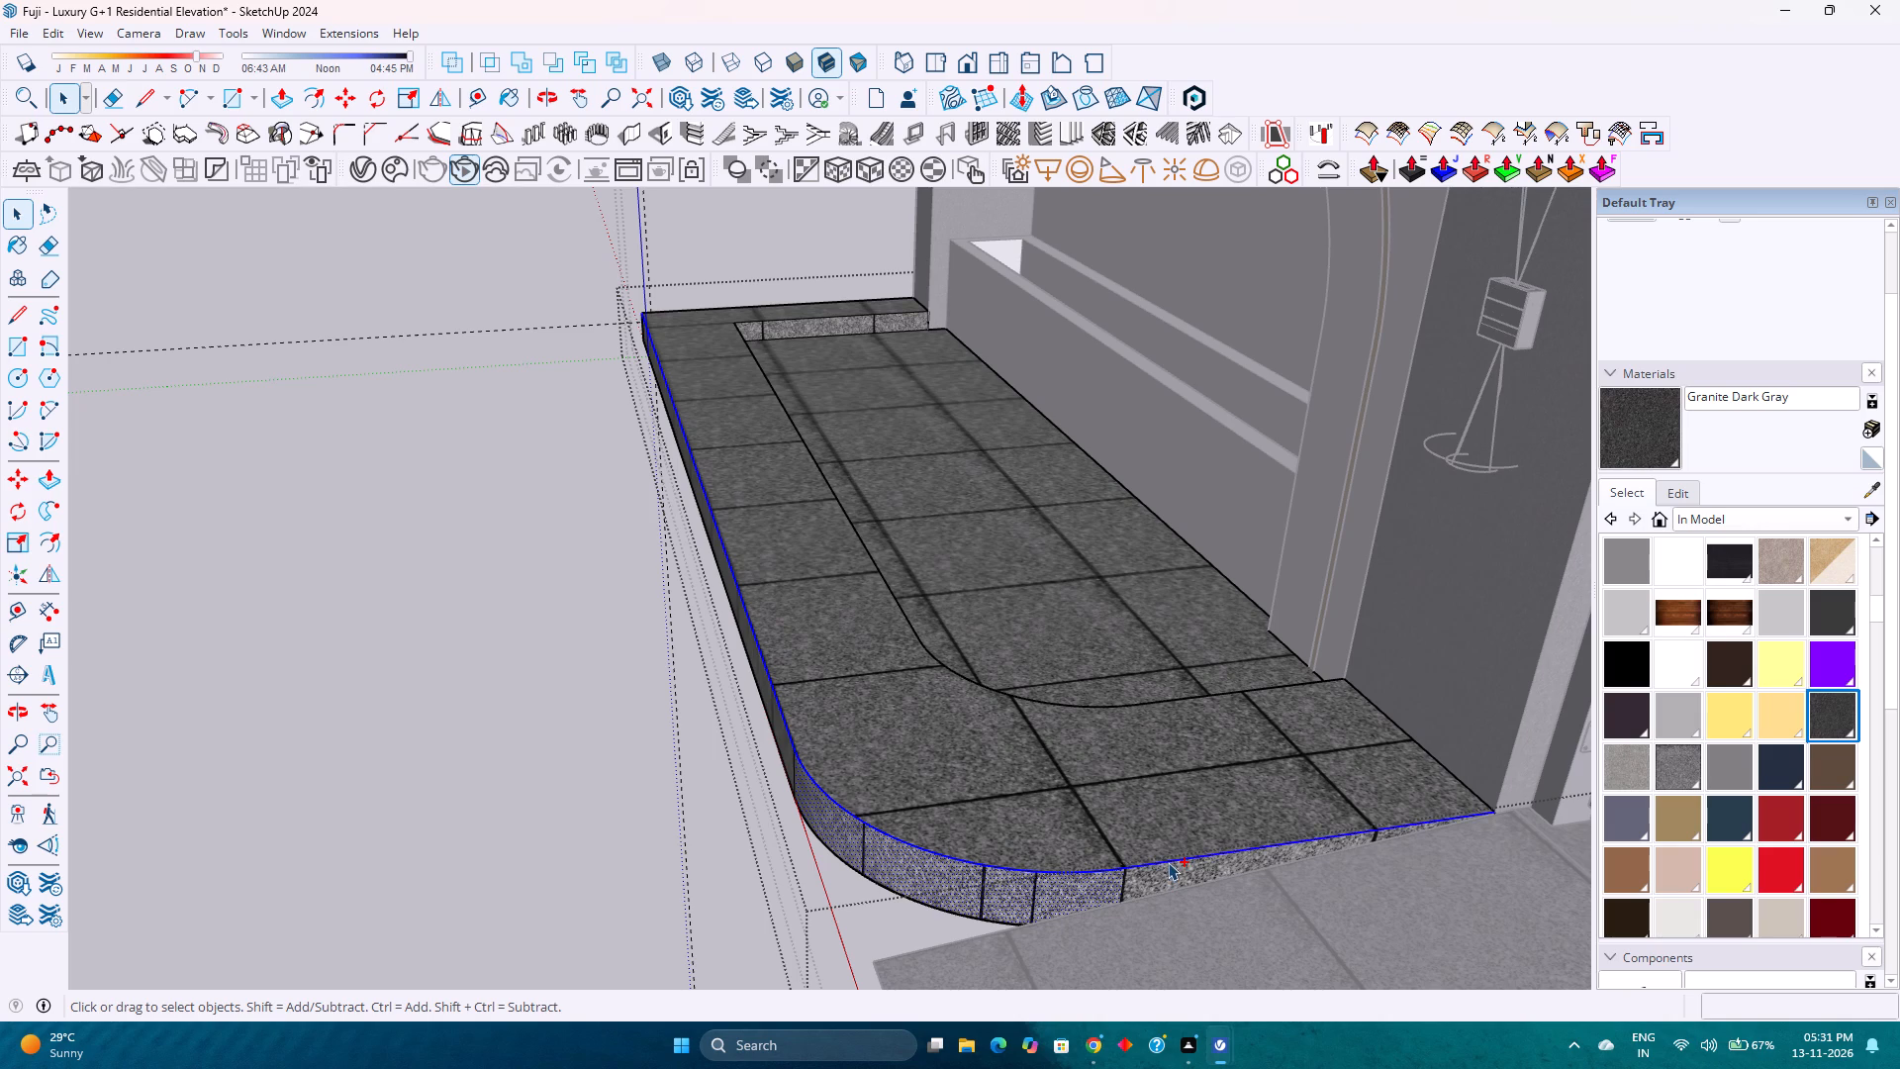
right_click(1168, 862)
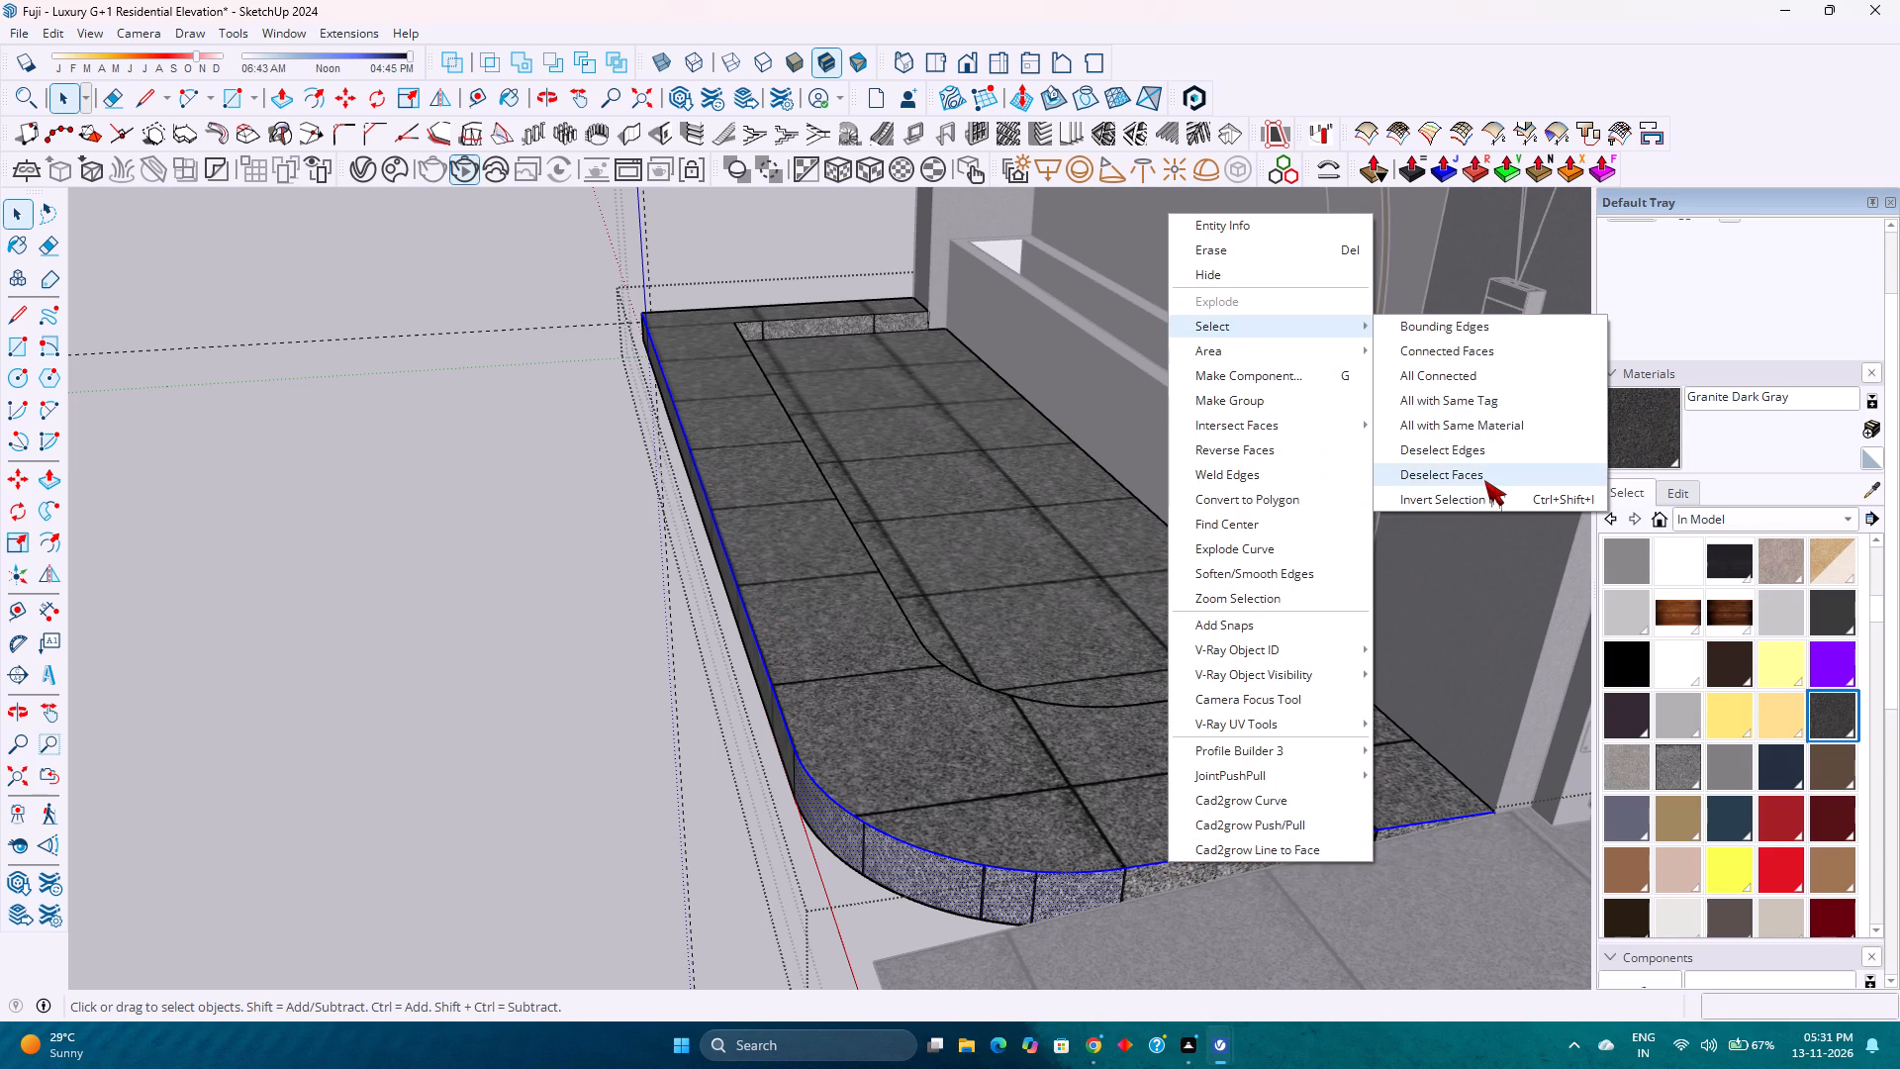
left_click(1484, 480)
Use Follow Me to sweep the small corner profile outside the arc along the selected edges, rounding the paving's top outer edge.
scroll(616, 725, "down", 4)
middle_click_drag(579, 730, 1403, 743)
scroll(731, 424, "up", 3)
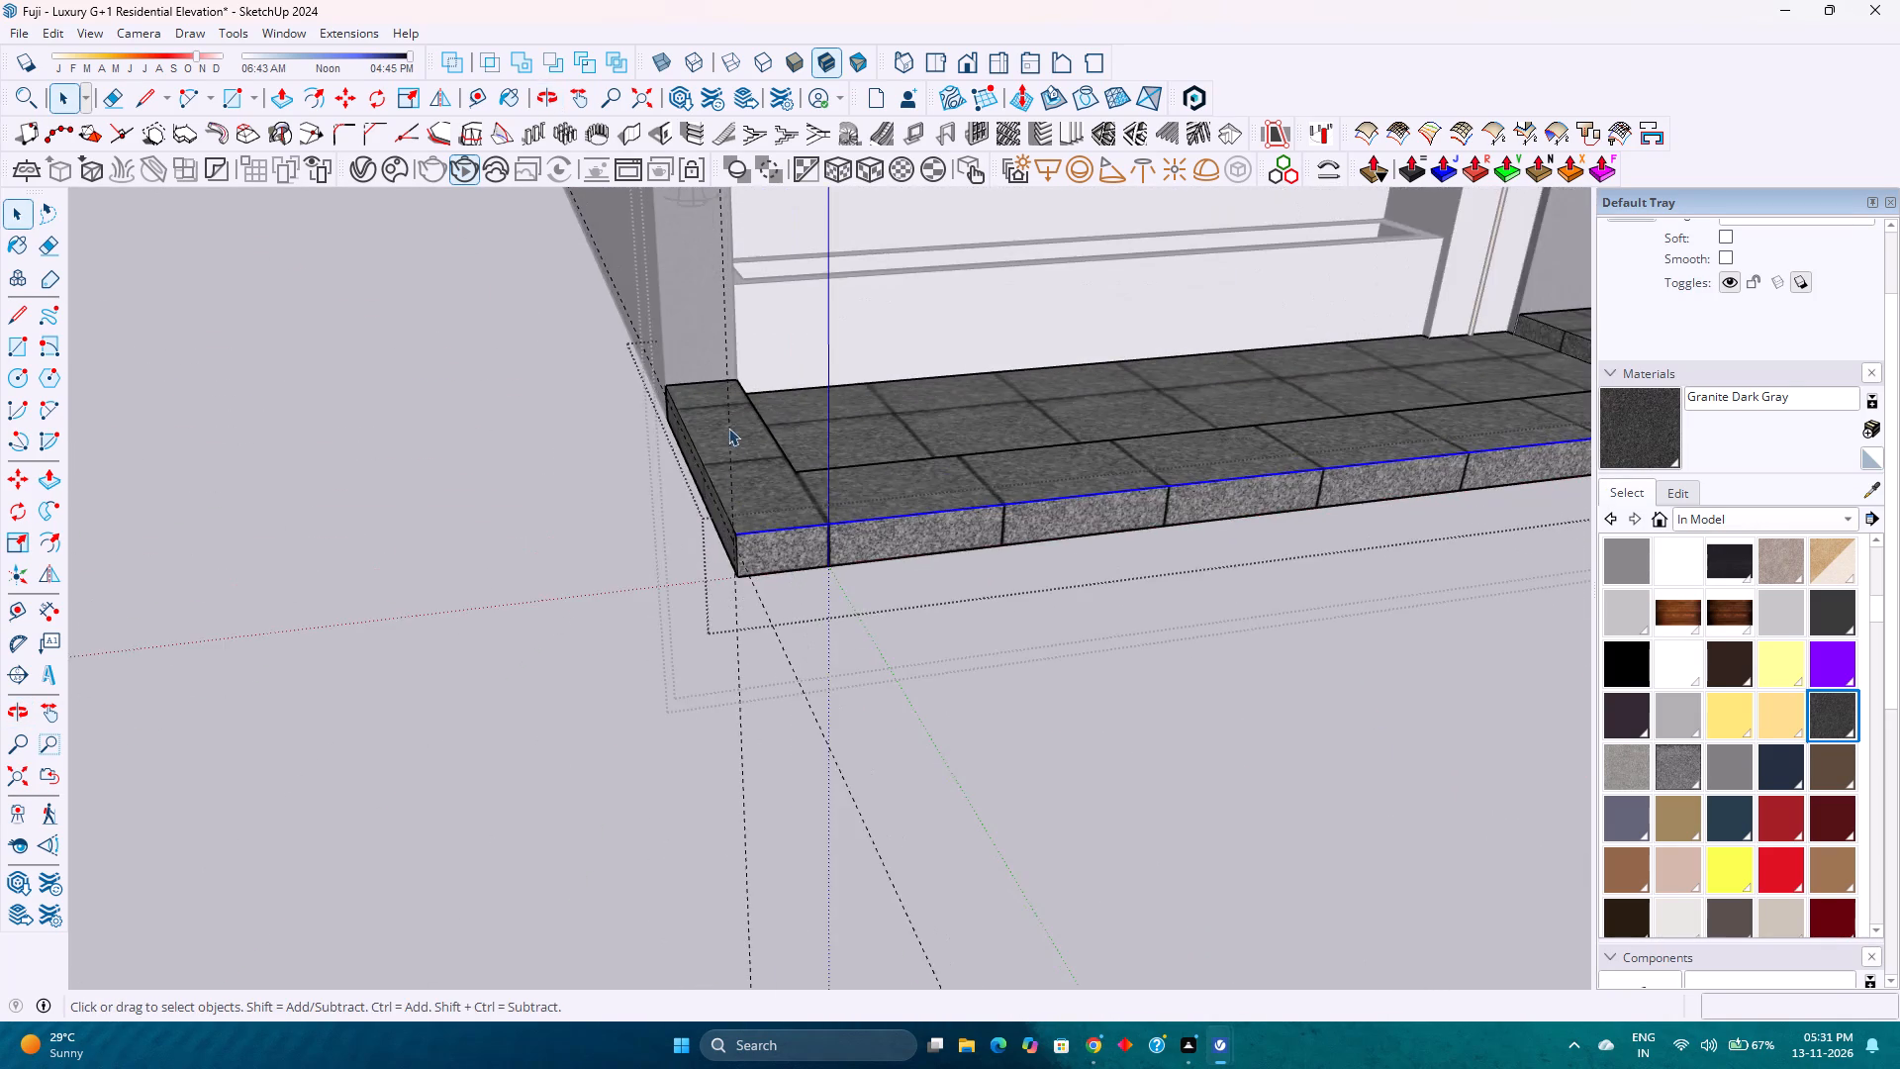
scroll(728, 428, "up", 8)
middle_click_drag(693, 582, 1075, 612)
middle_click(1077, 612)
scroll(853, 572, "up", 8)
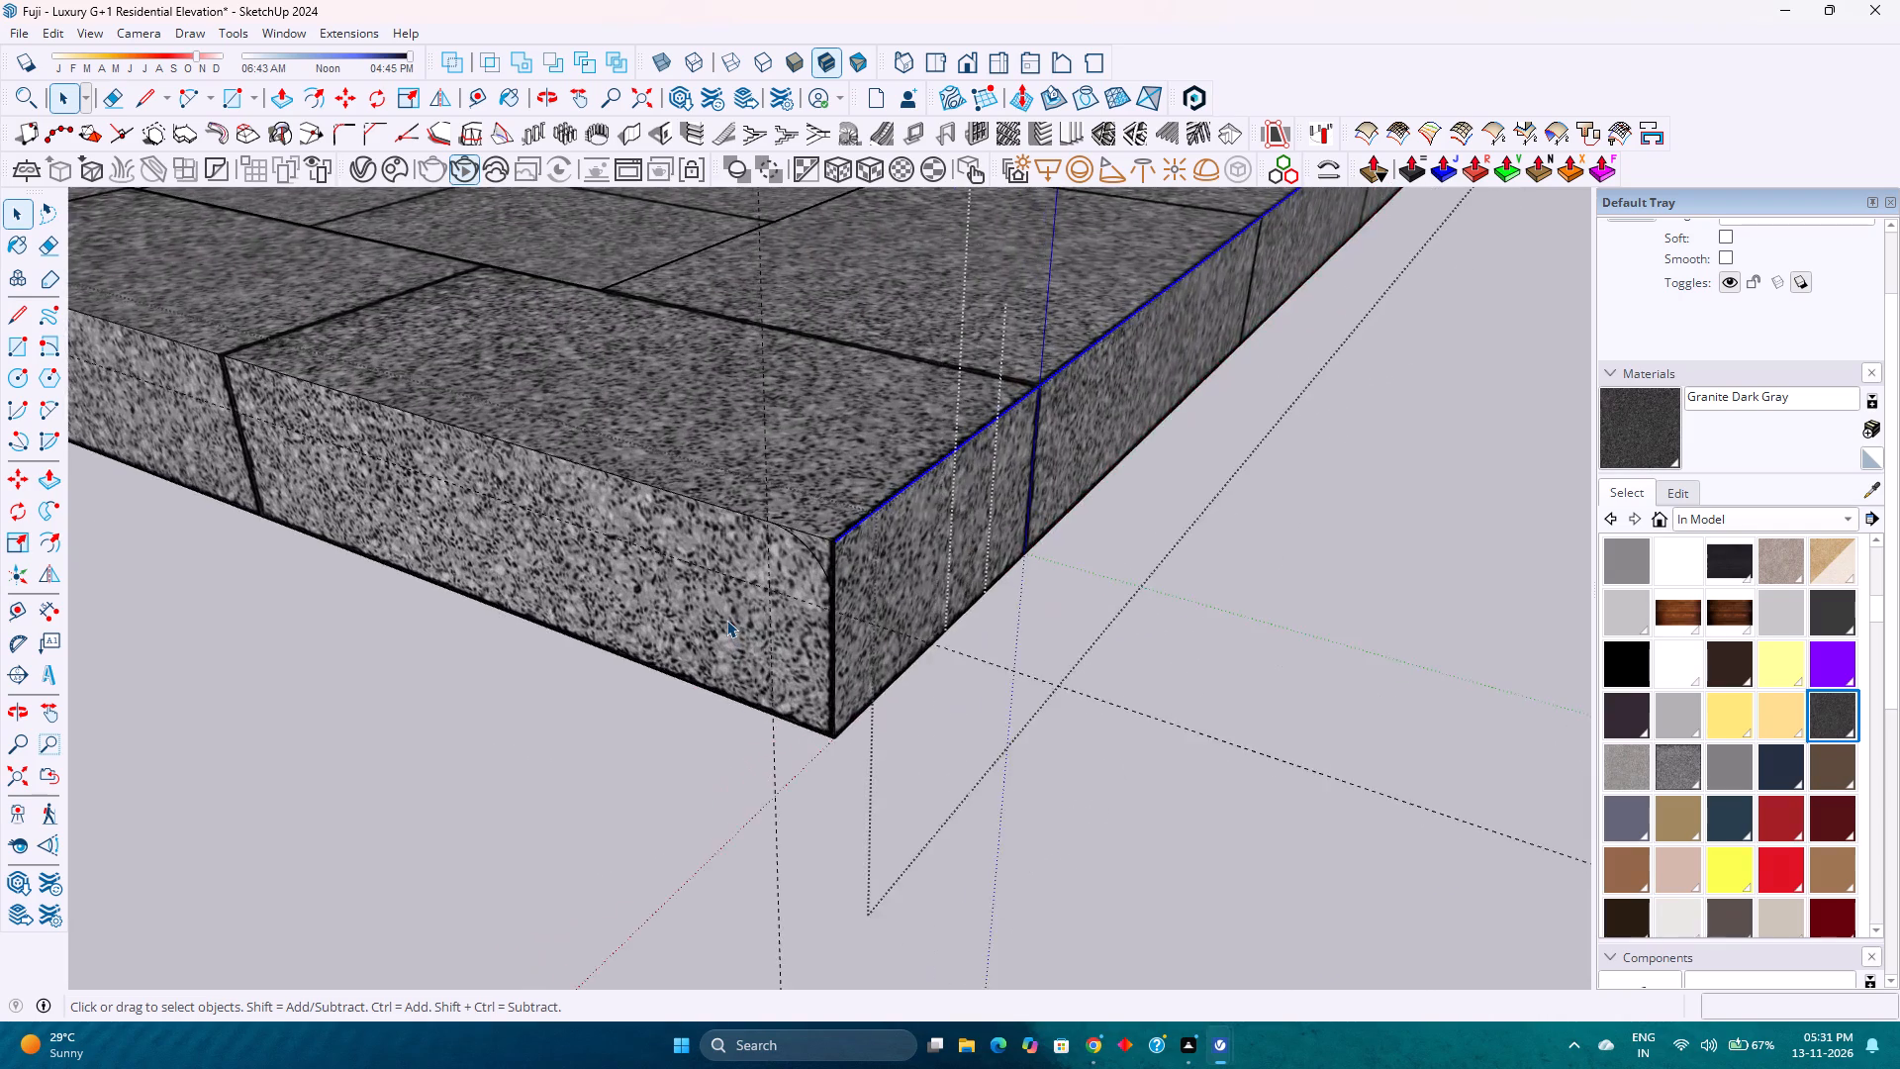
scroll(726, 620, "up", 4)
scroll(855, 512, "up", 7)
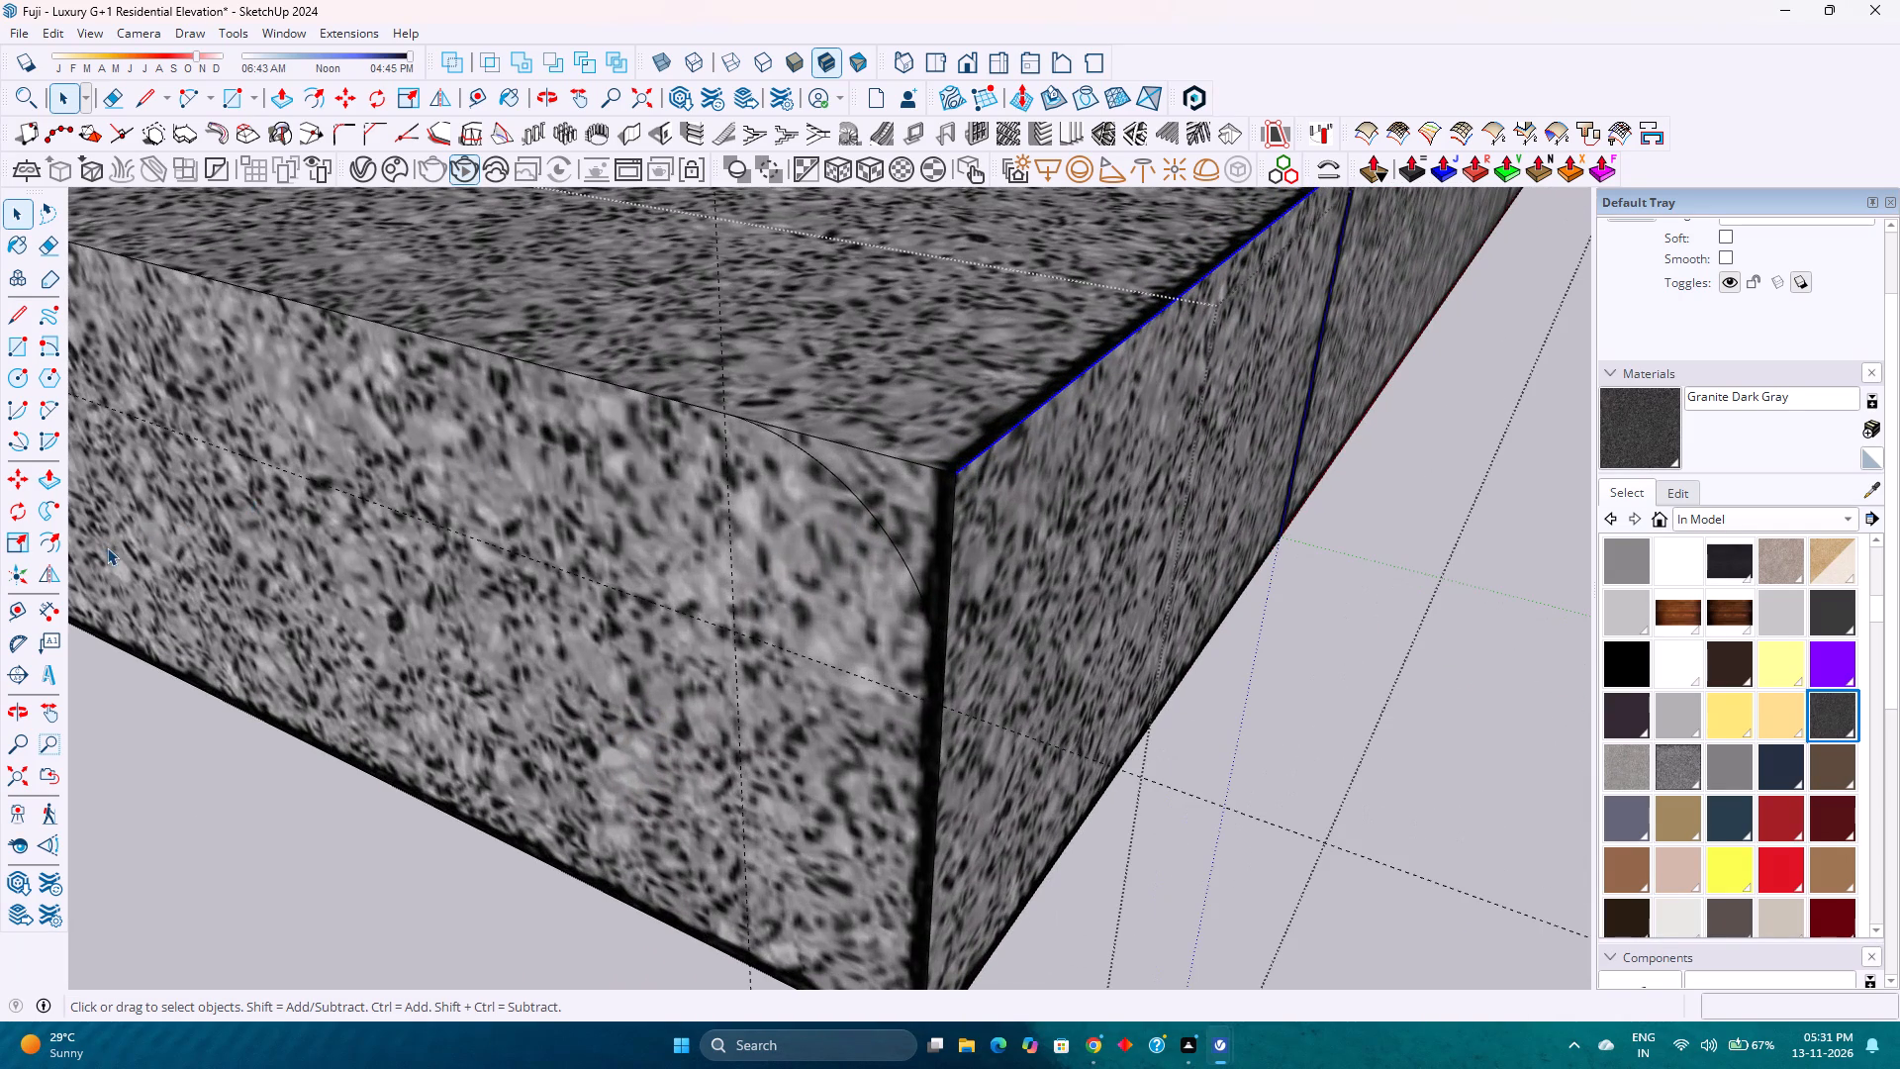
left_click(54, 510)
left_click(929, 478)
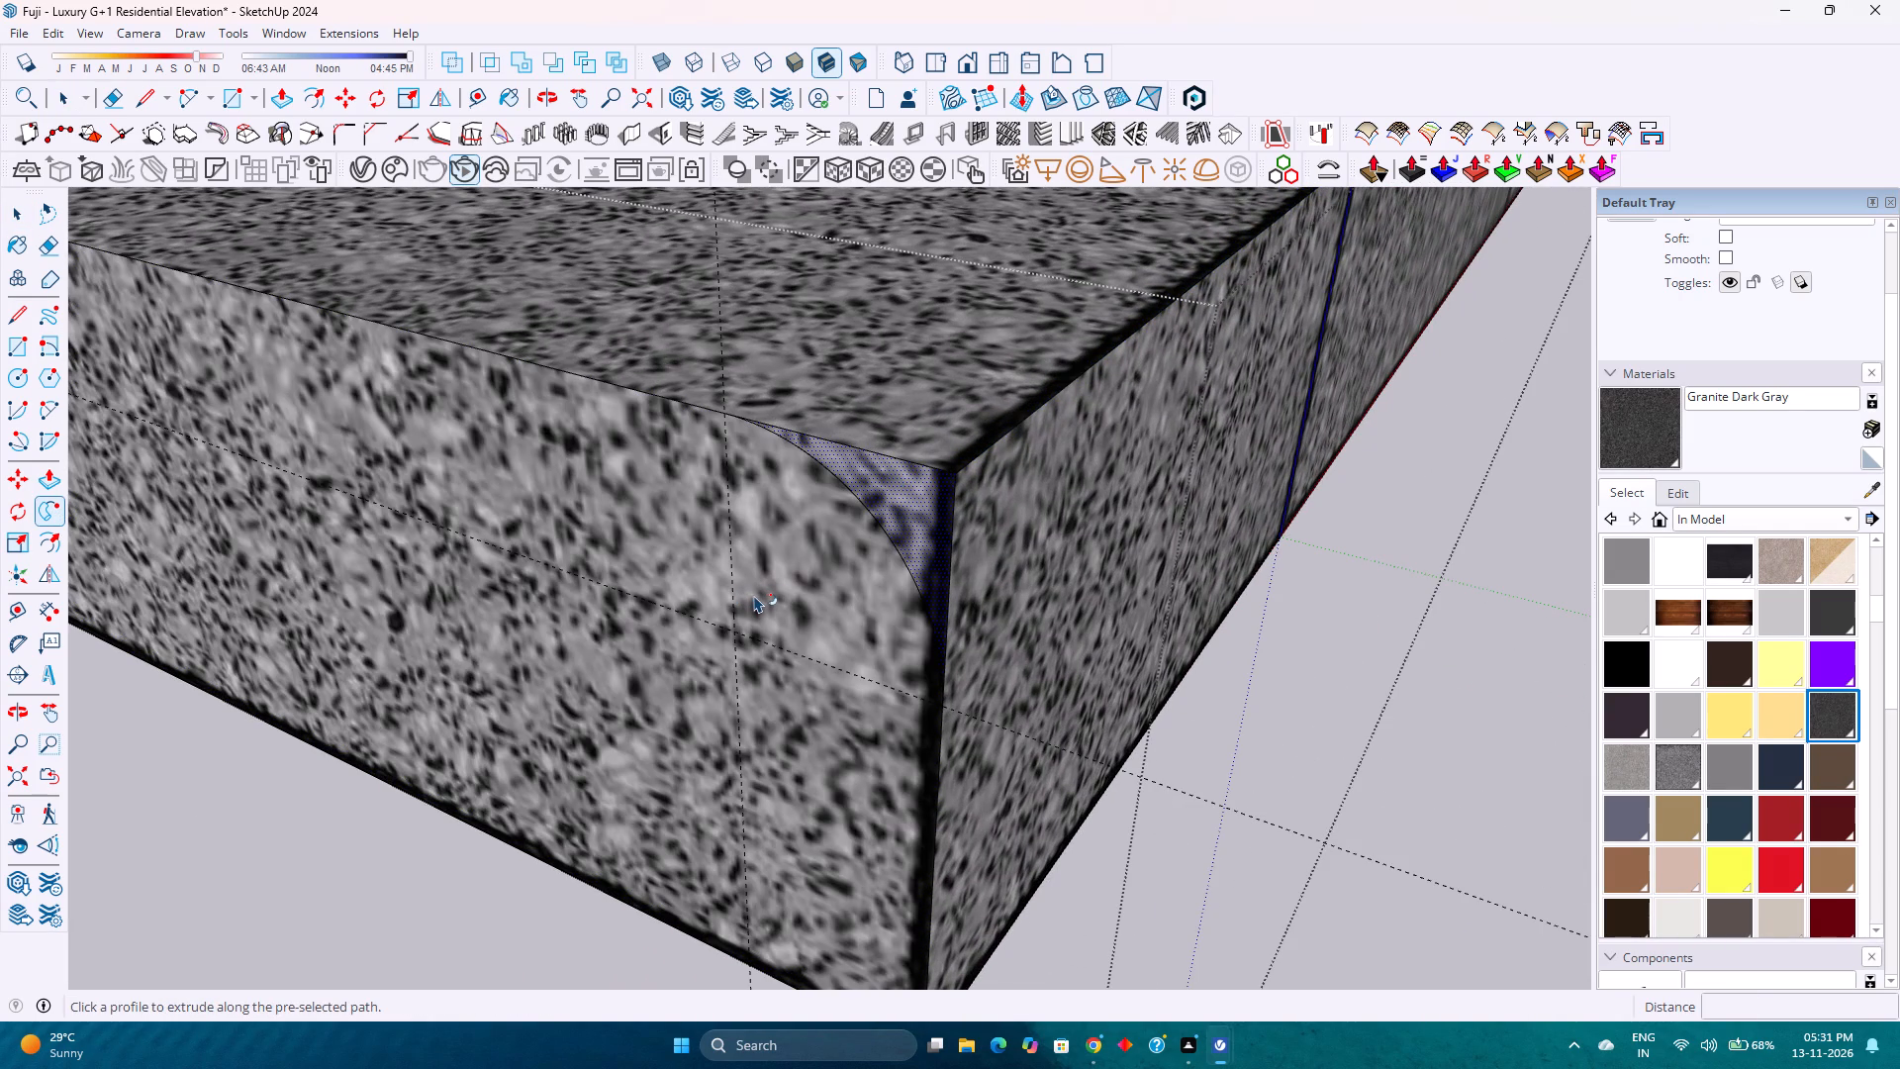
scroll(754, 595, "down", 4)
scroll(754, 595, "up", 3)
scroll(754, 595, "down", 3)
scroll(972, 532, "down", 10)
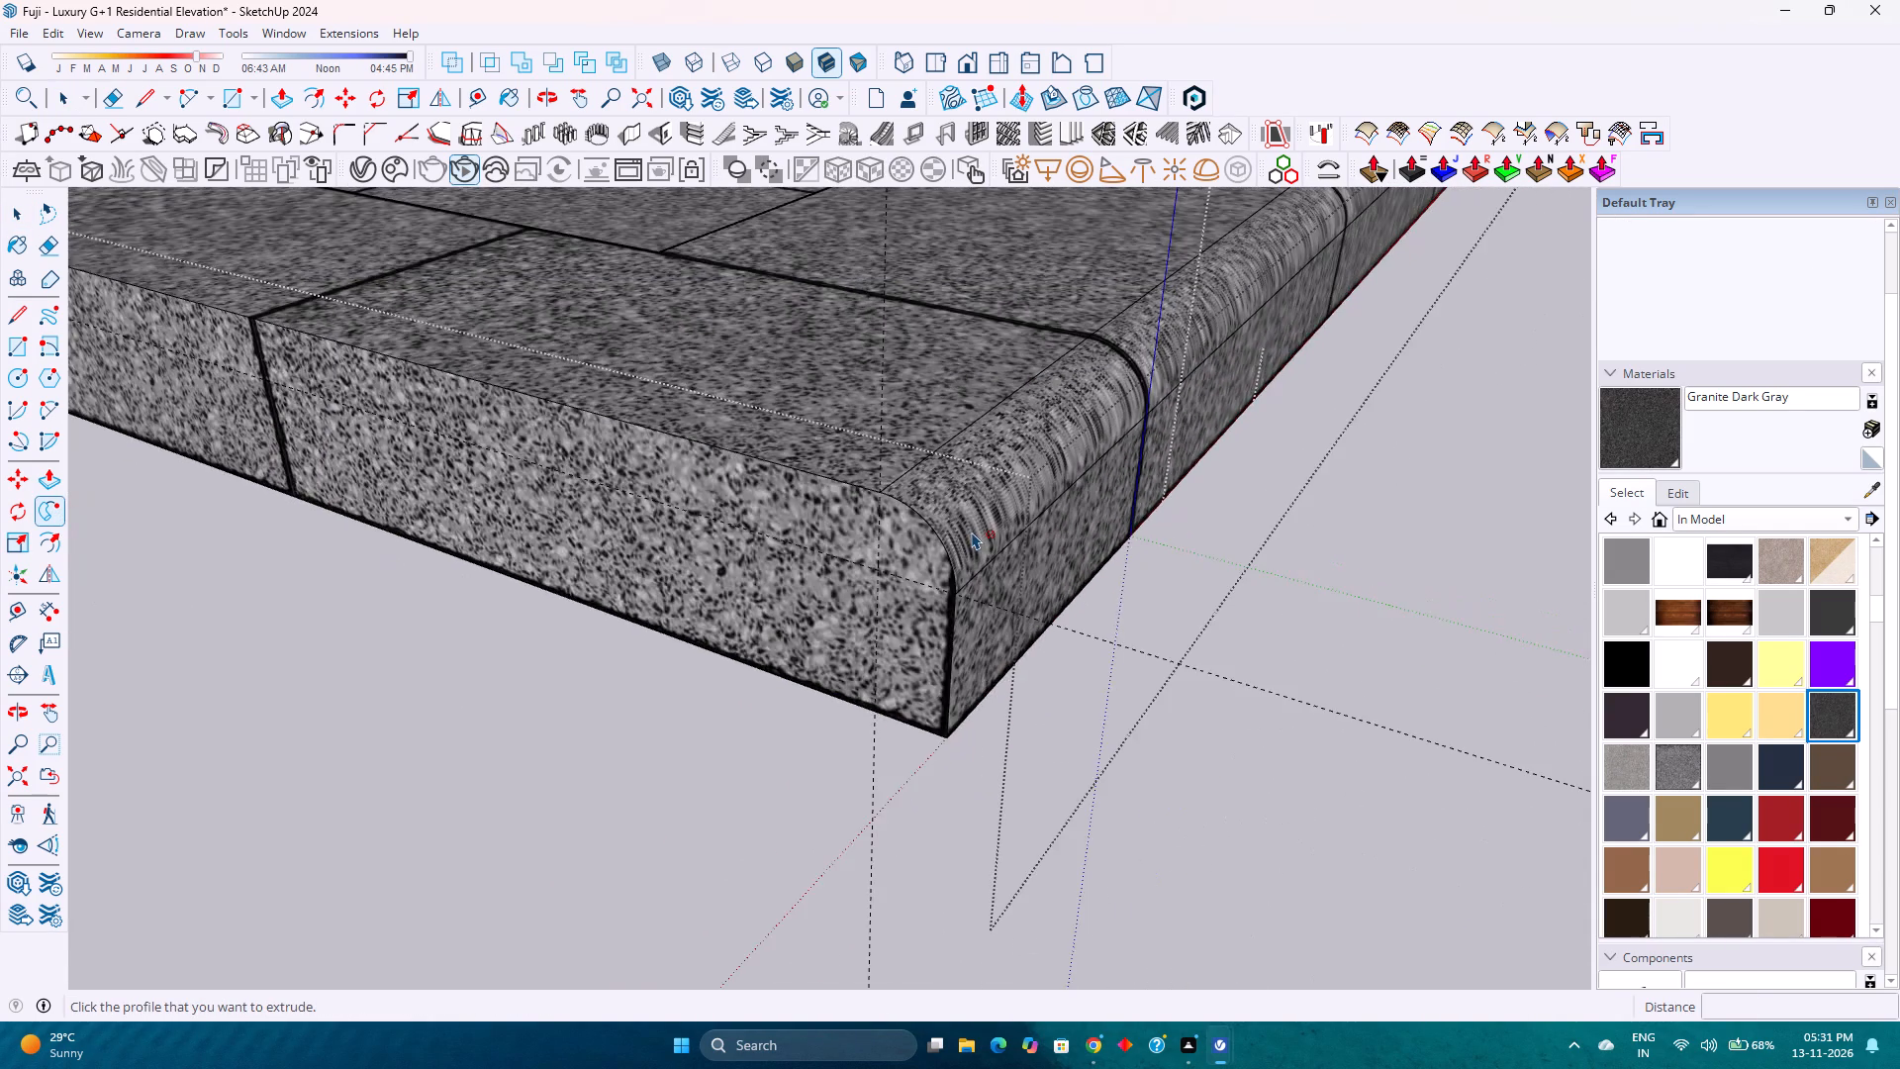
scroll(972, 532, "down", 9)
key("space")
Examine the rounded granite edge along the paving's front and around its curved end.
scroll(978, 551, "down", 5)
scroll(1156, 518, "up", 1)
middle_click_drag(1157, 518, 631, 556)
scroll(627, 556, "down", 2)
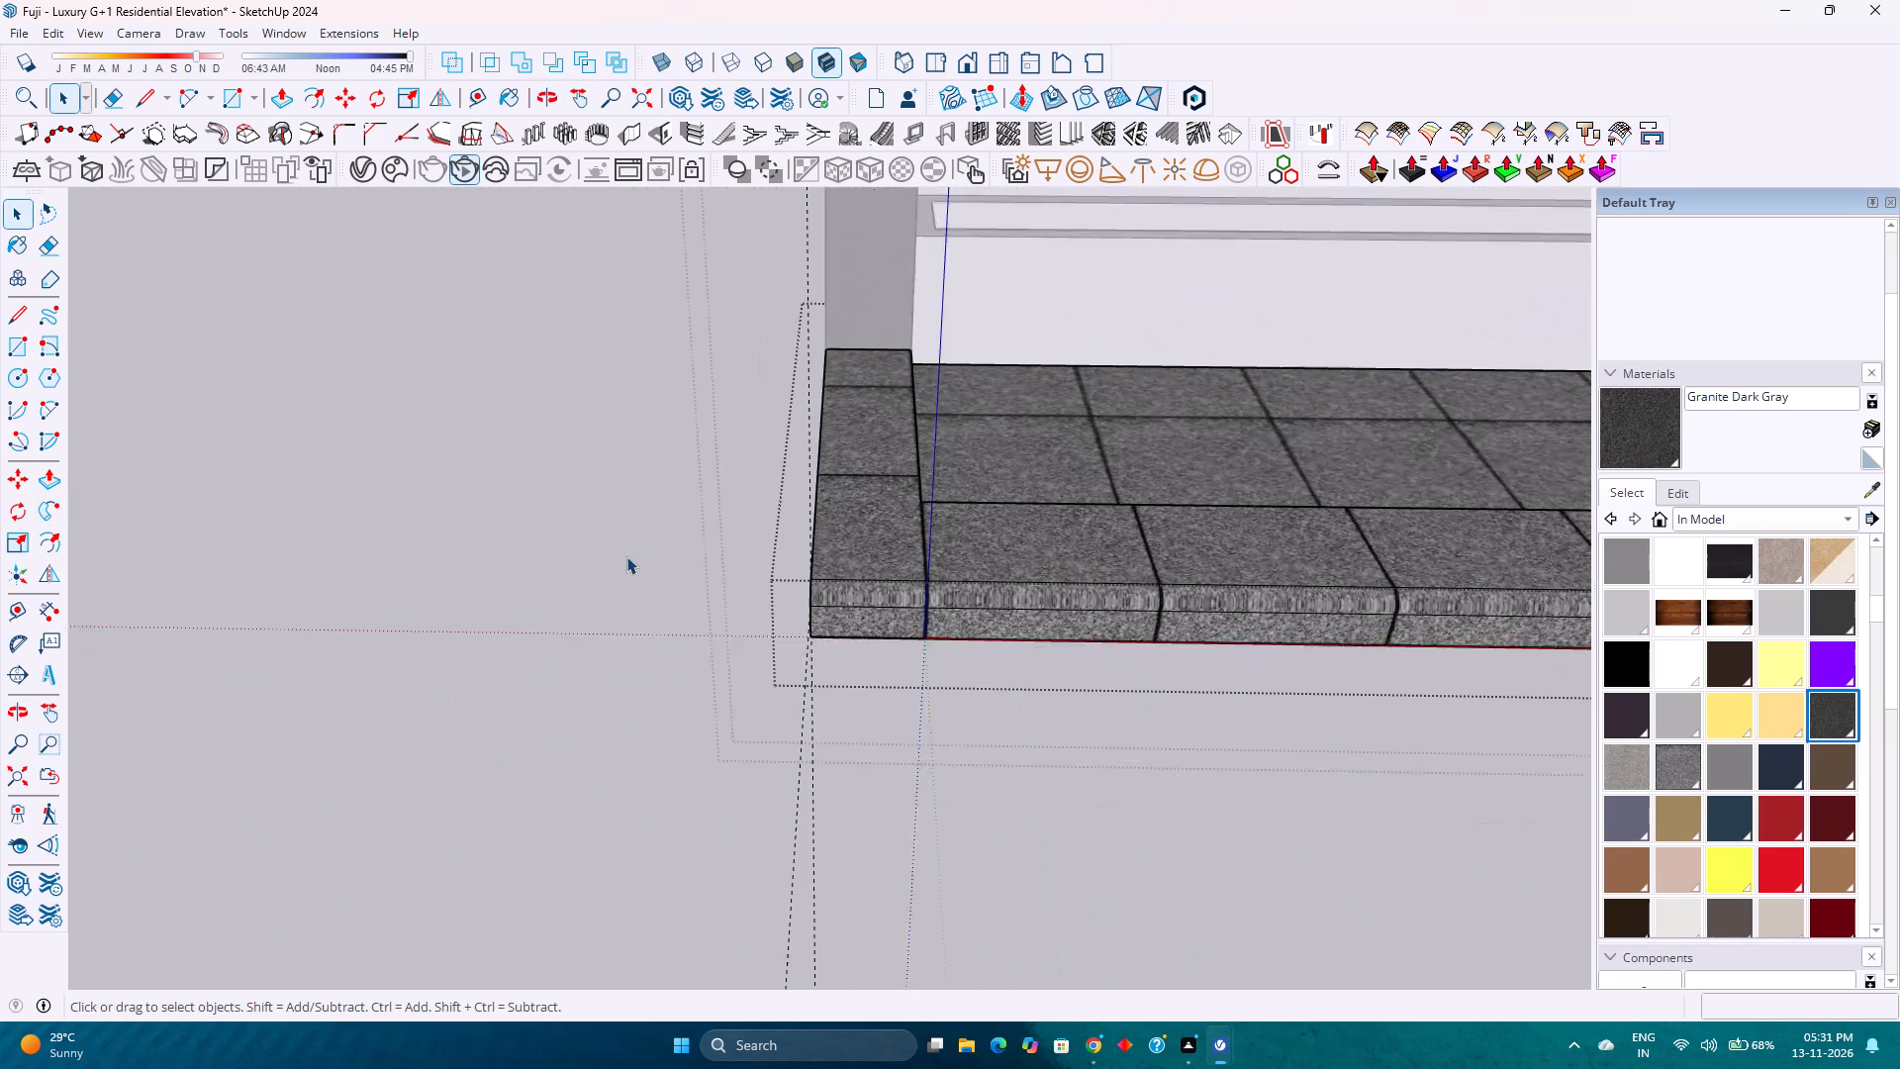
scroll(626, 556, "down", 8)
middle_click_drag(843, 607, 391, 594, "shift")
middle_click_drag(835, 602, 511, 600)
middle_click(507, 599)
middle_click(500, 597)
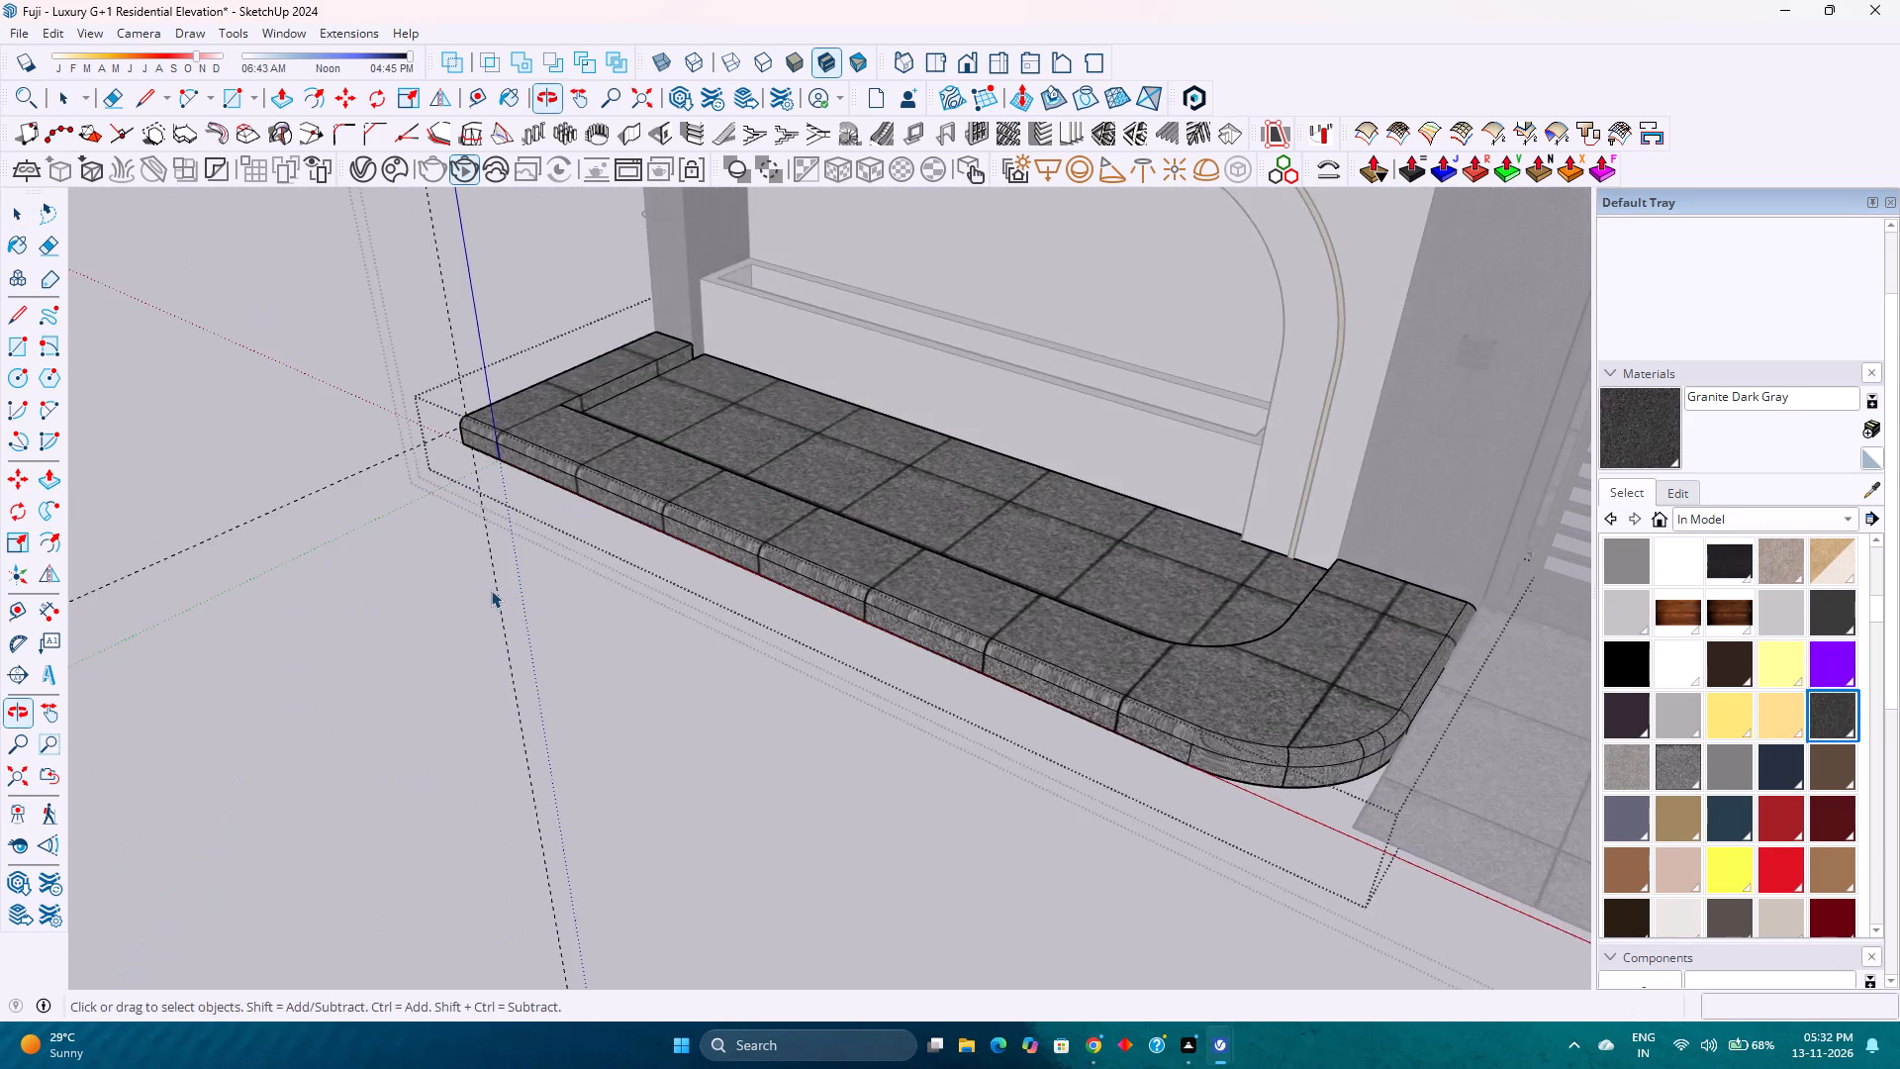
scroll(491, 590, "down", 4)
middle_click_drag(542, 721, 847, 492)
middle_click(847, 492)
scroll(1004, 550, "up", 1)
middle_click_drag(1001, 556, 679, 641, "shift")
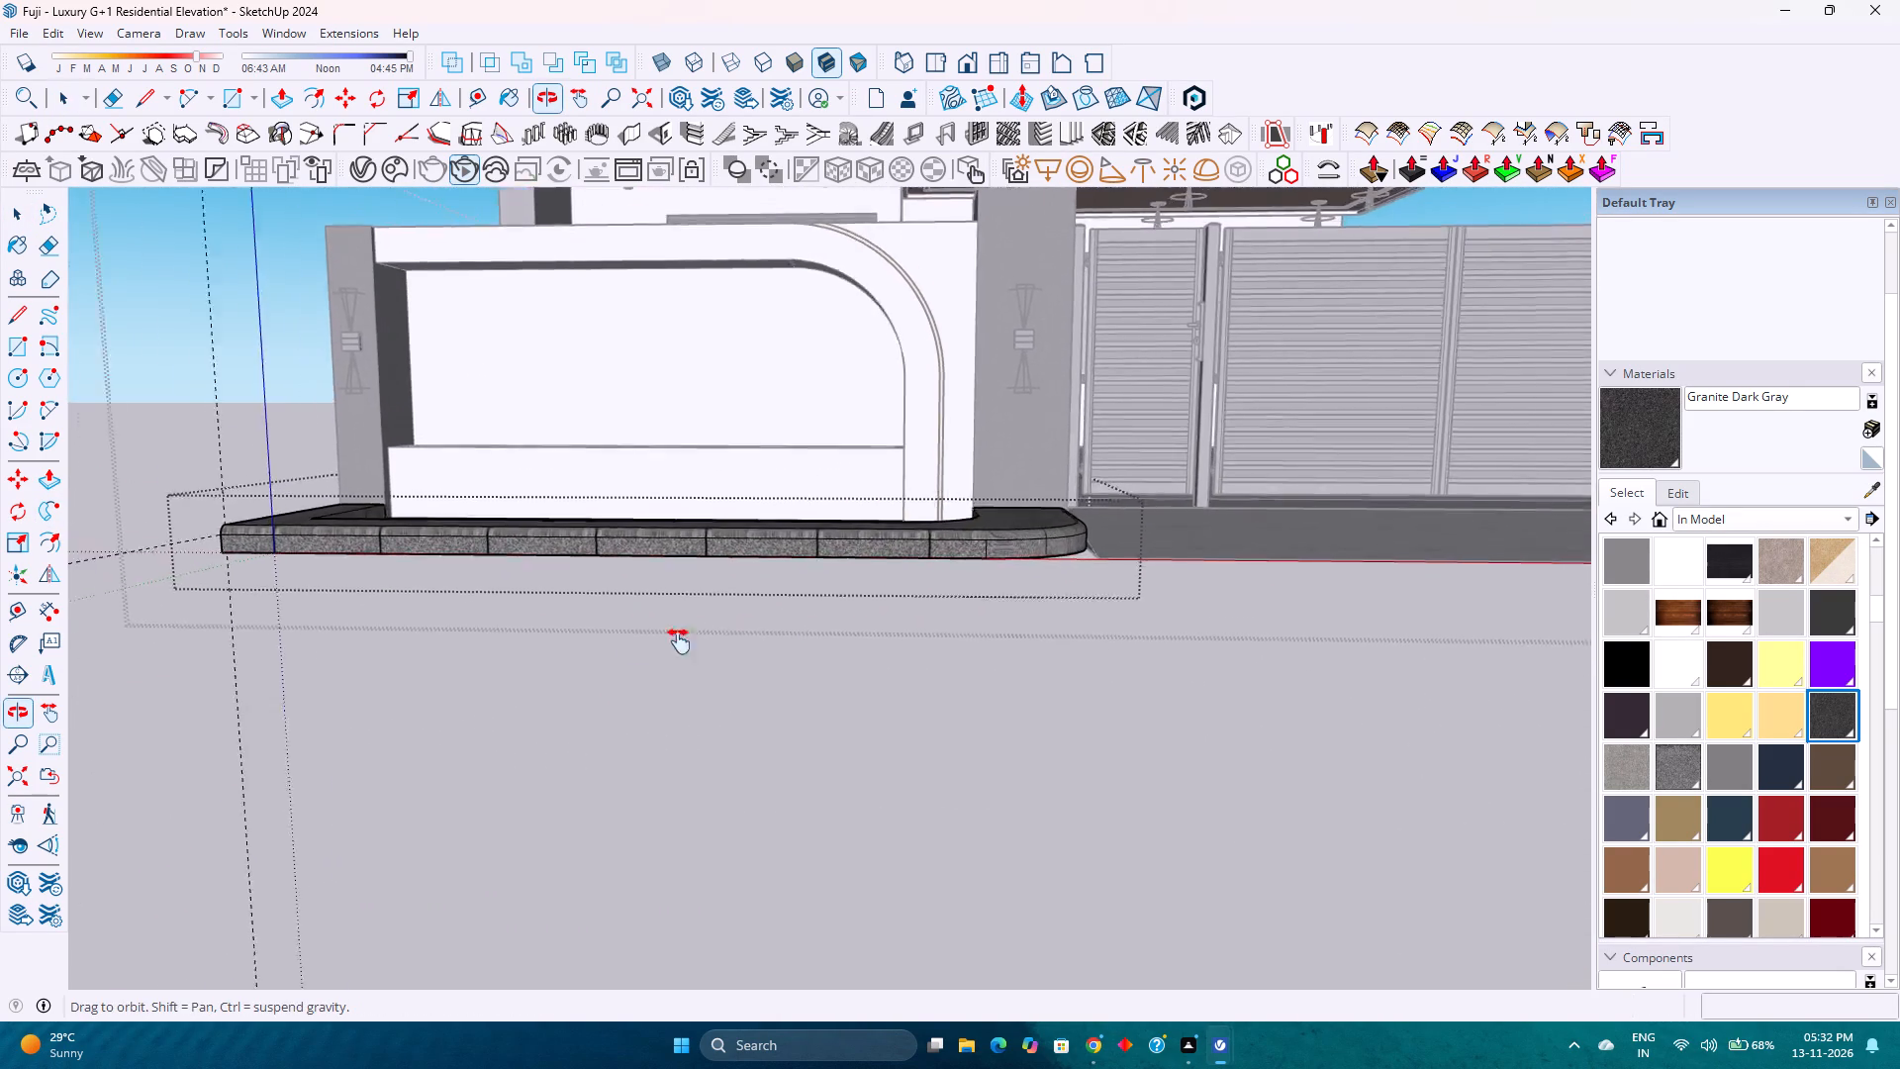
Close the paving's group and place guides 2" from the outer vertical and top edges of the raised slab beyond the gate.
middle_click_drag(679, 641, 251, 751, "shift")
middle_click(251, 751, "shift")
middle_click_drag(933, 677, 122, 744, "shift")
middle_click(122, 744, "shift")
left_click(667, 896)
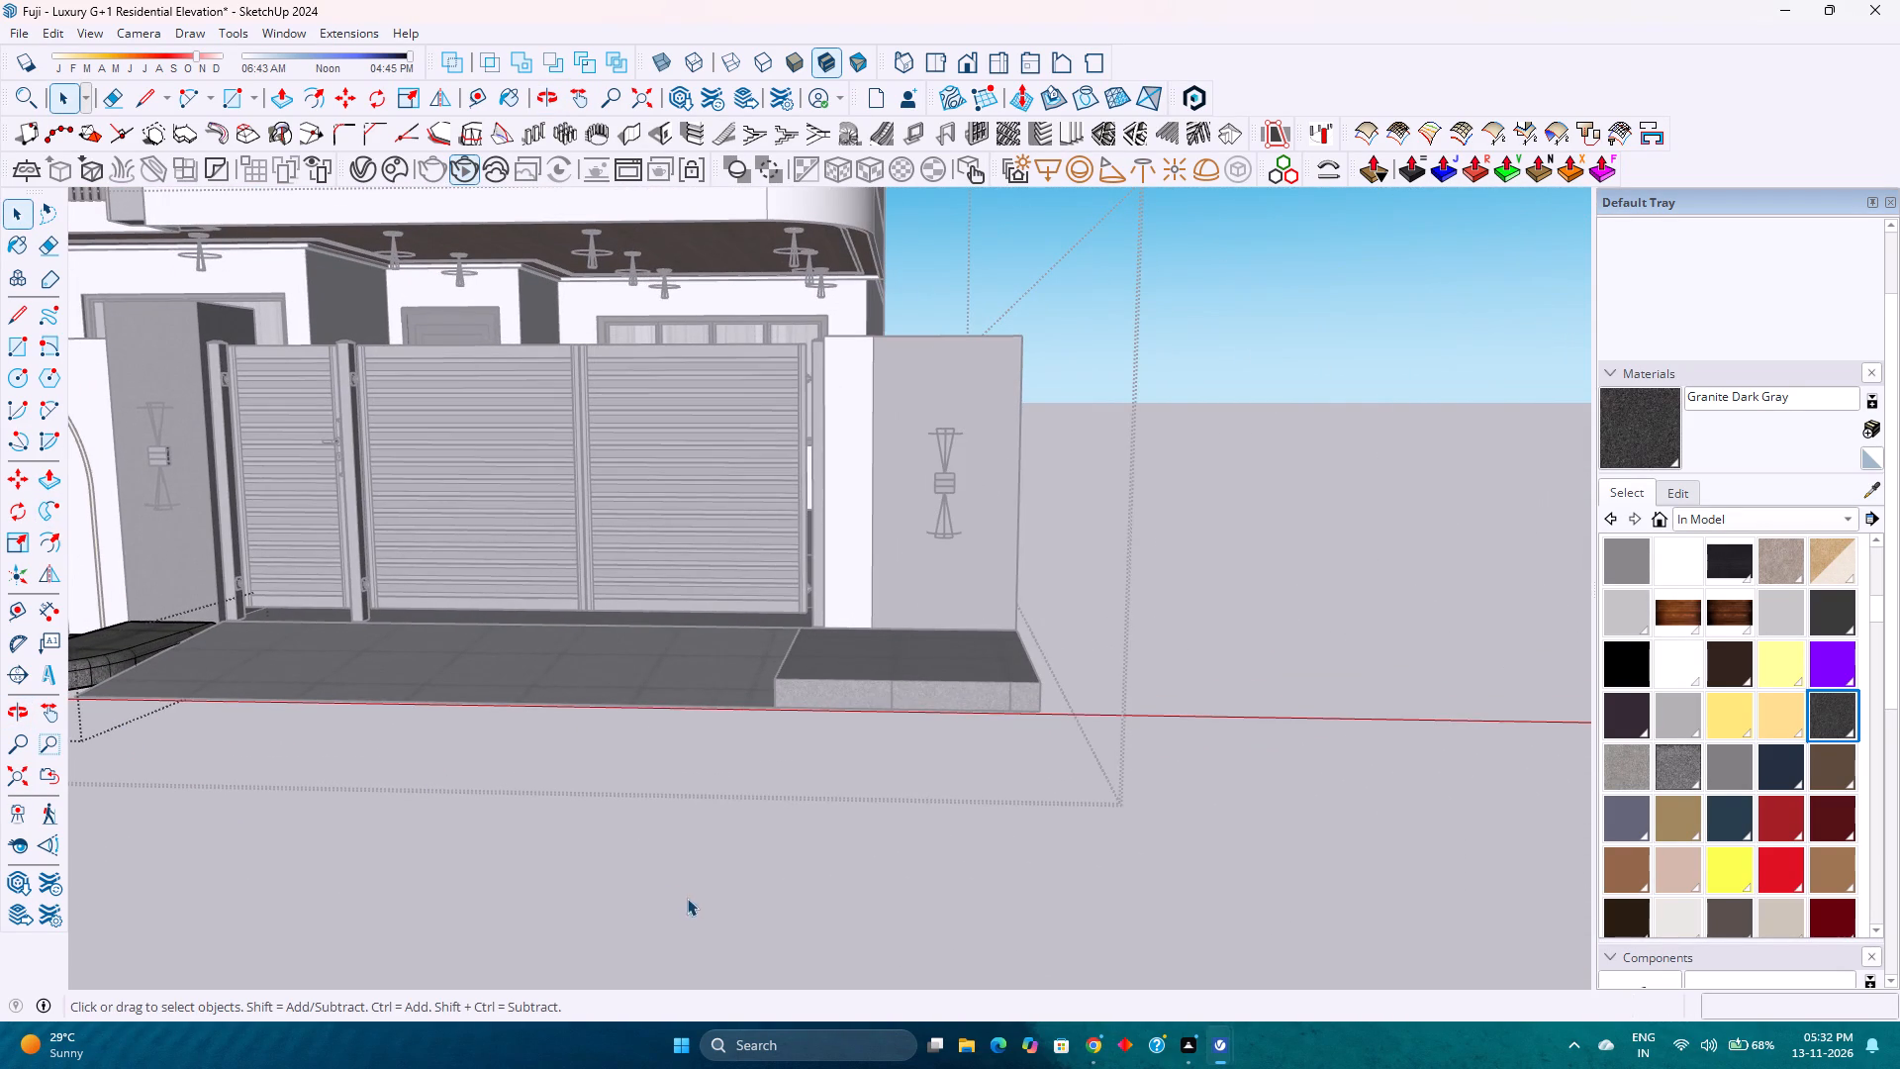
left_click(752, 881)
scroll(1058, 581, "up", 5)
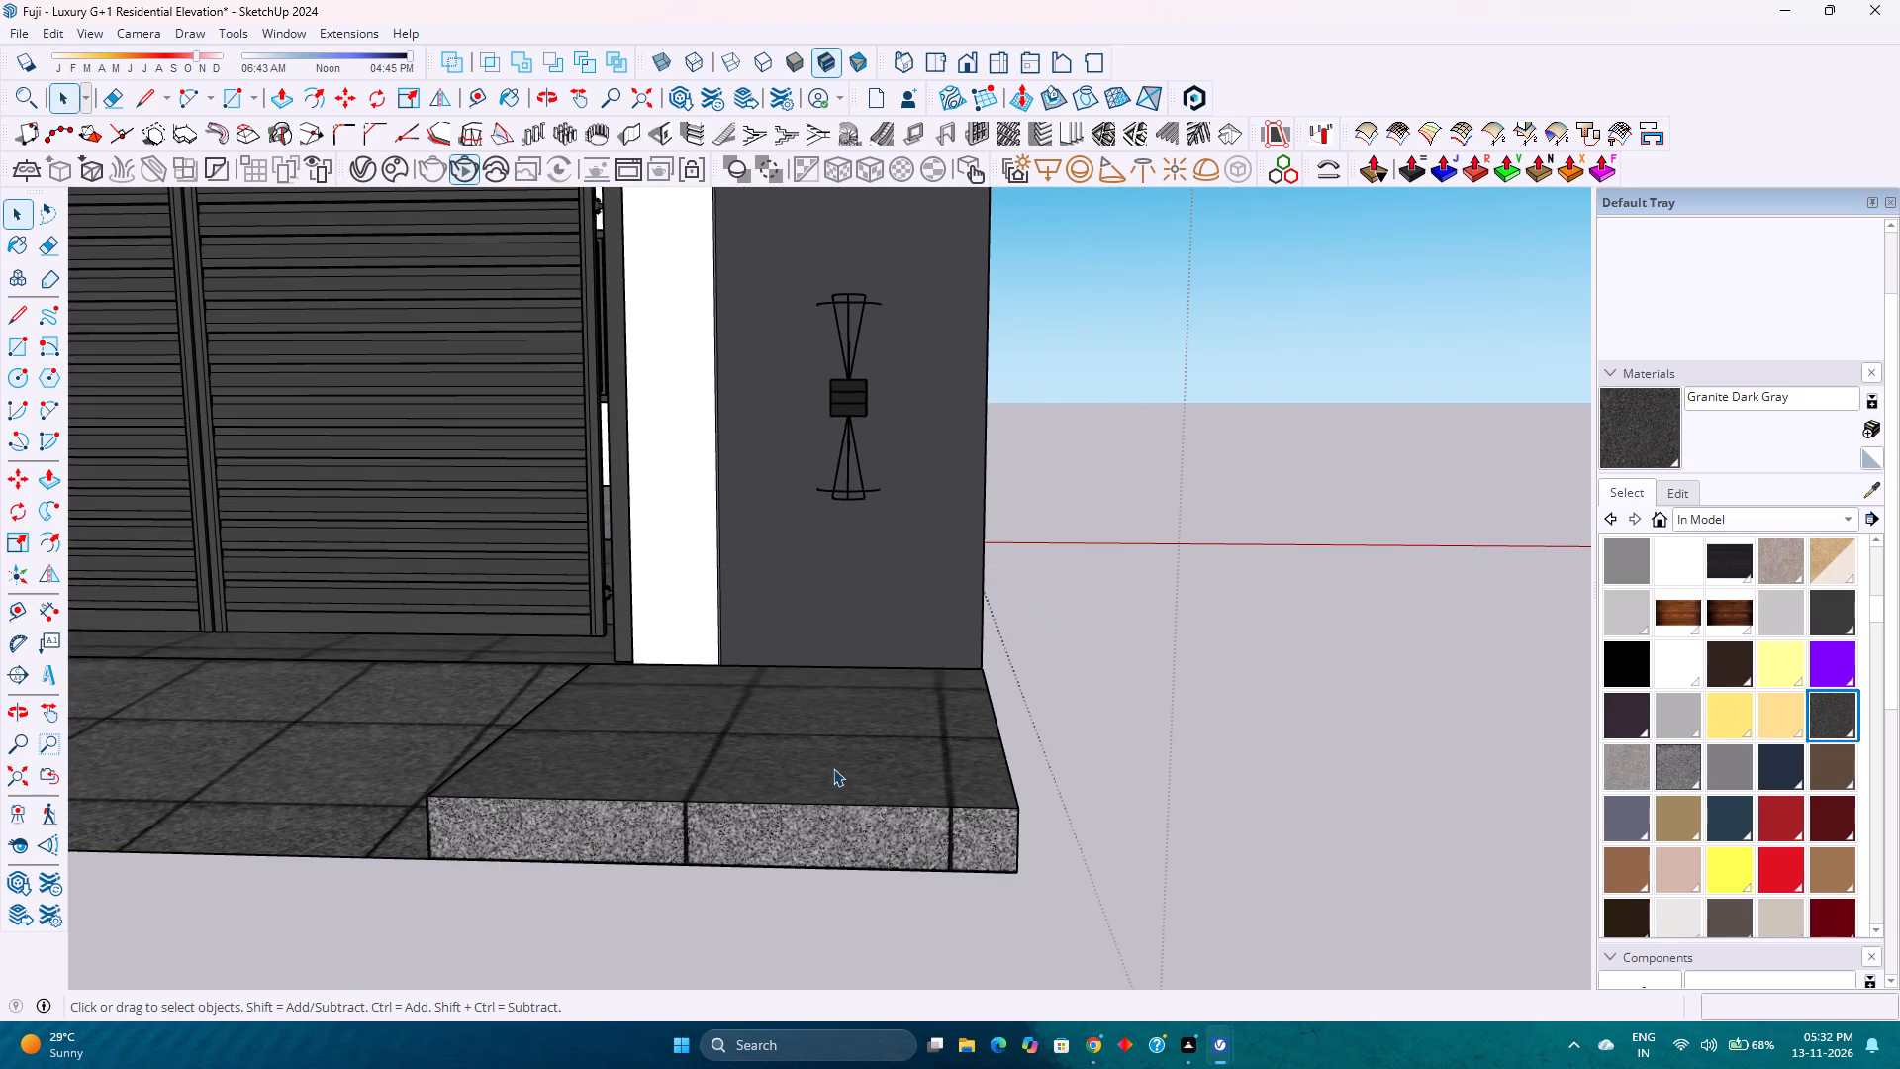
left_click(833, 768)
scroll(828, 801, "up", 2)
double_click(820, 738)
scroll(809, 763, "up", 4)
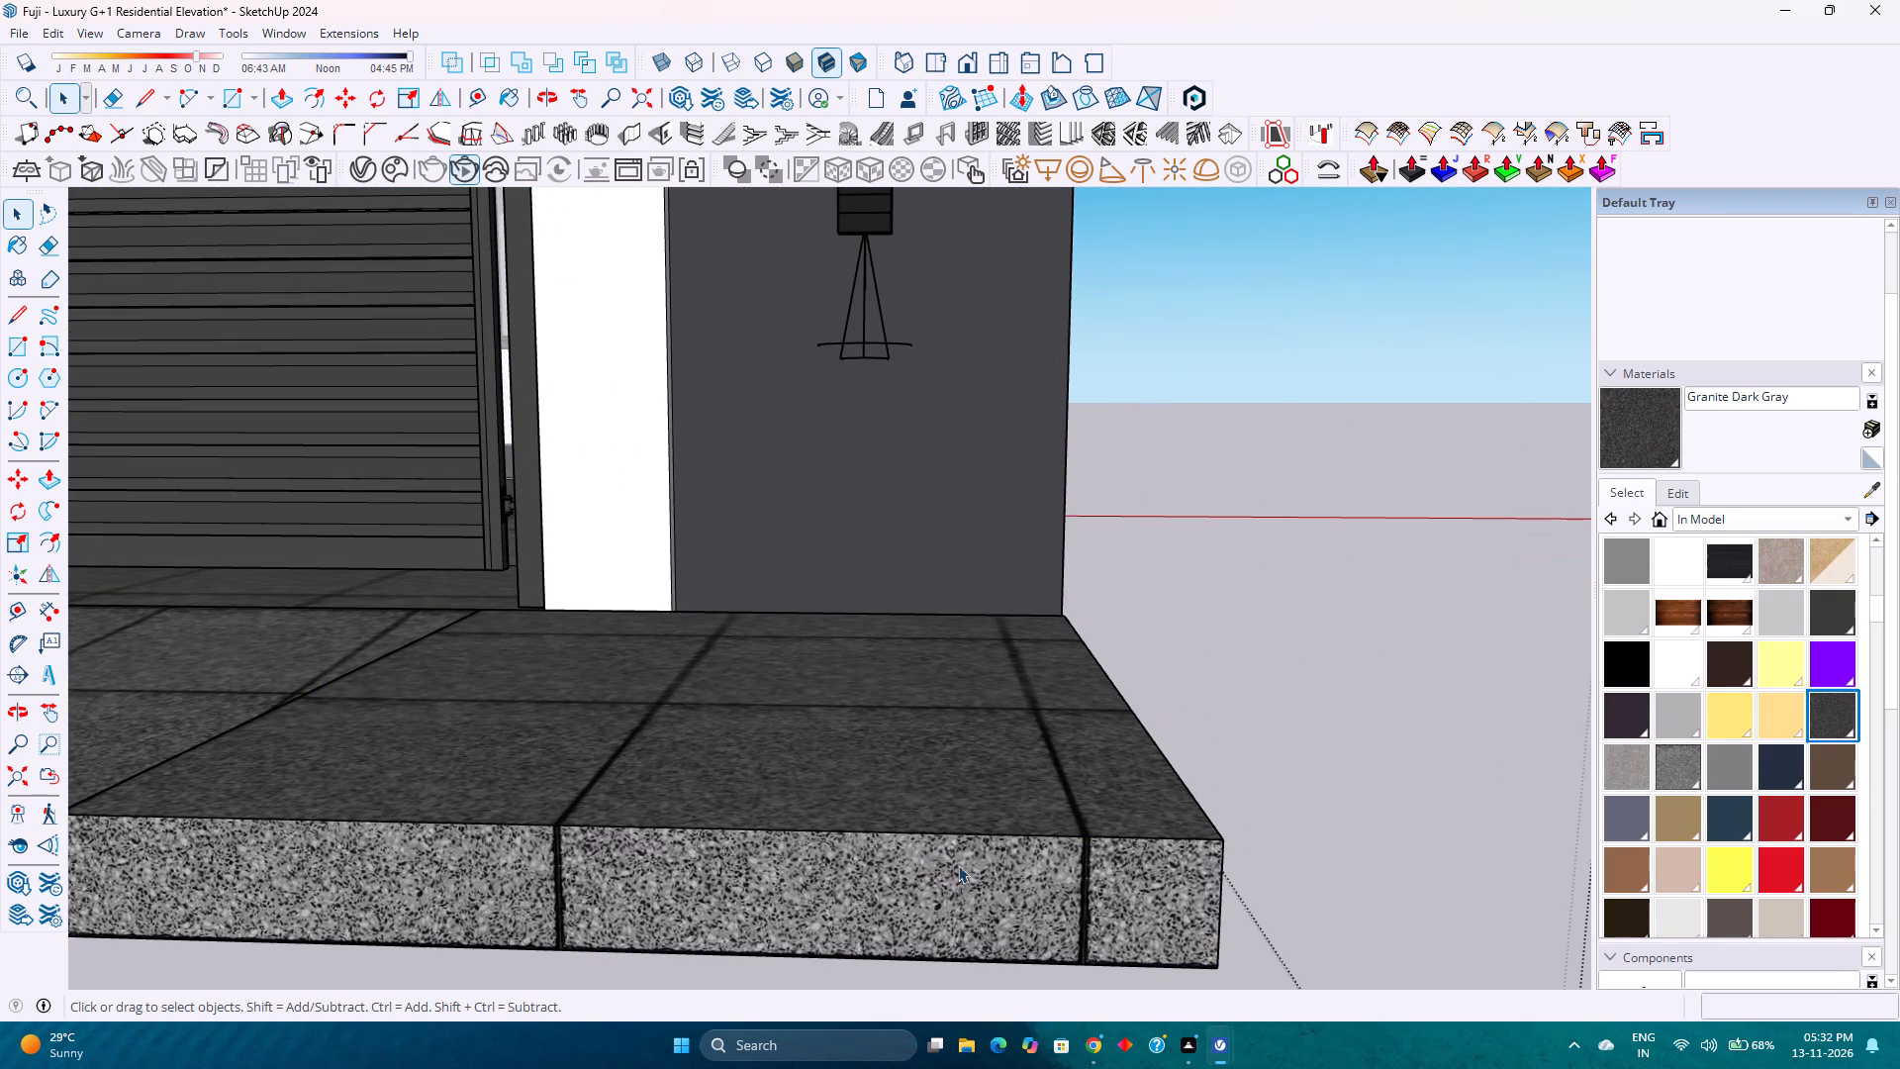
left_click(475, 93)
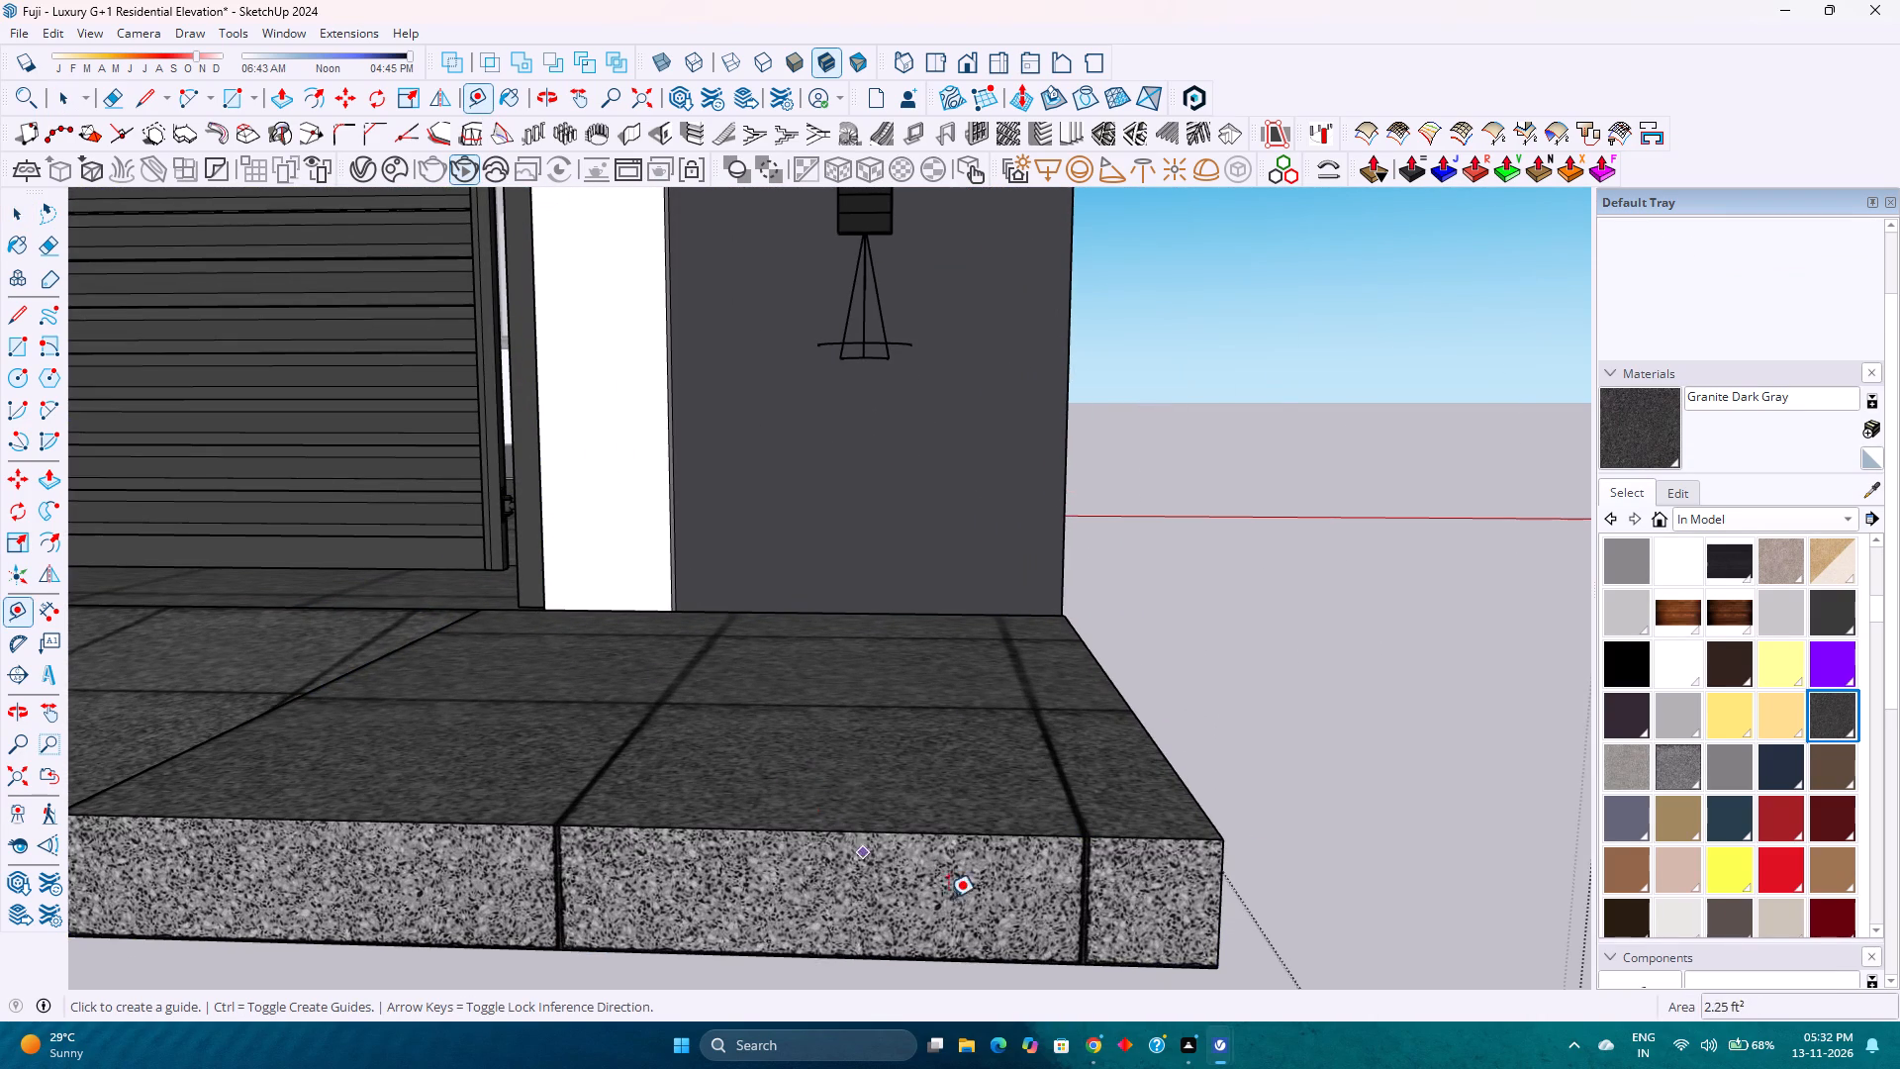
left_click(1215, 920)
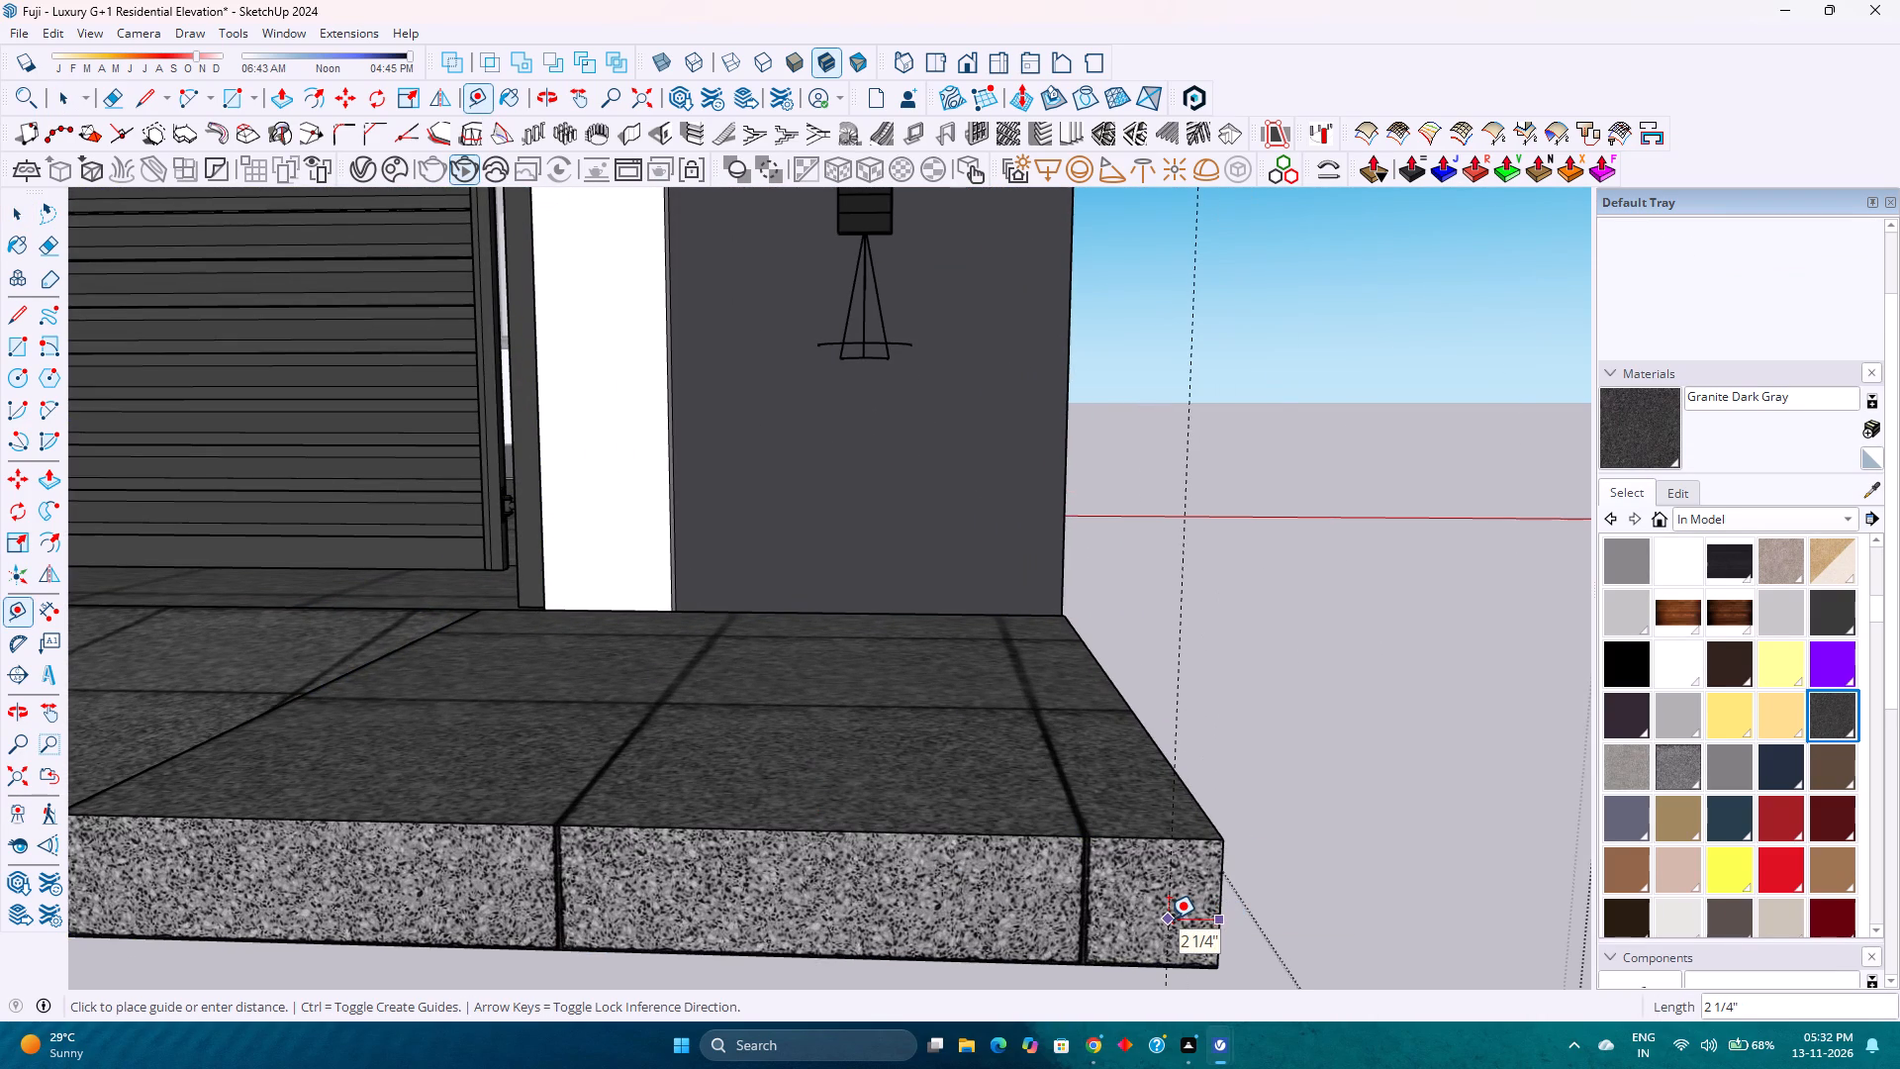
key("2")
key("Return")
left_click(1151, 836)
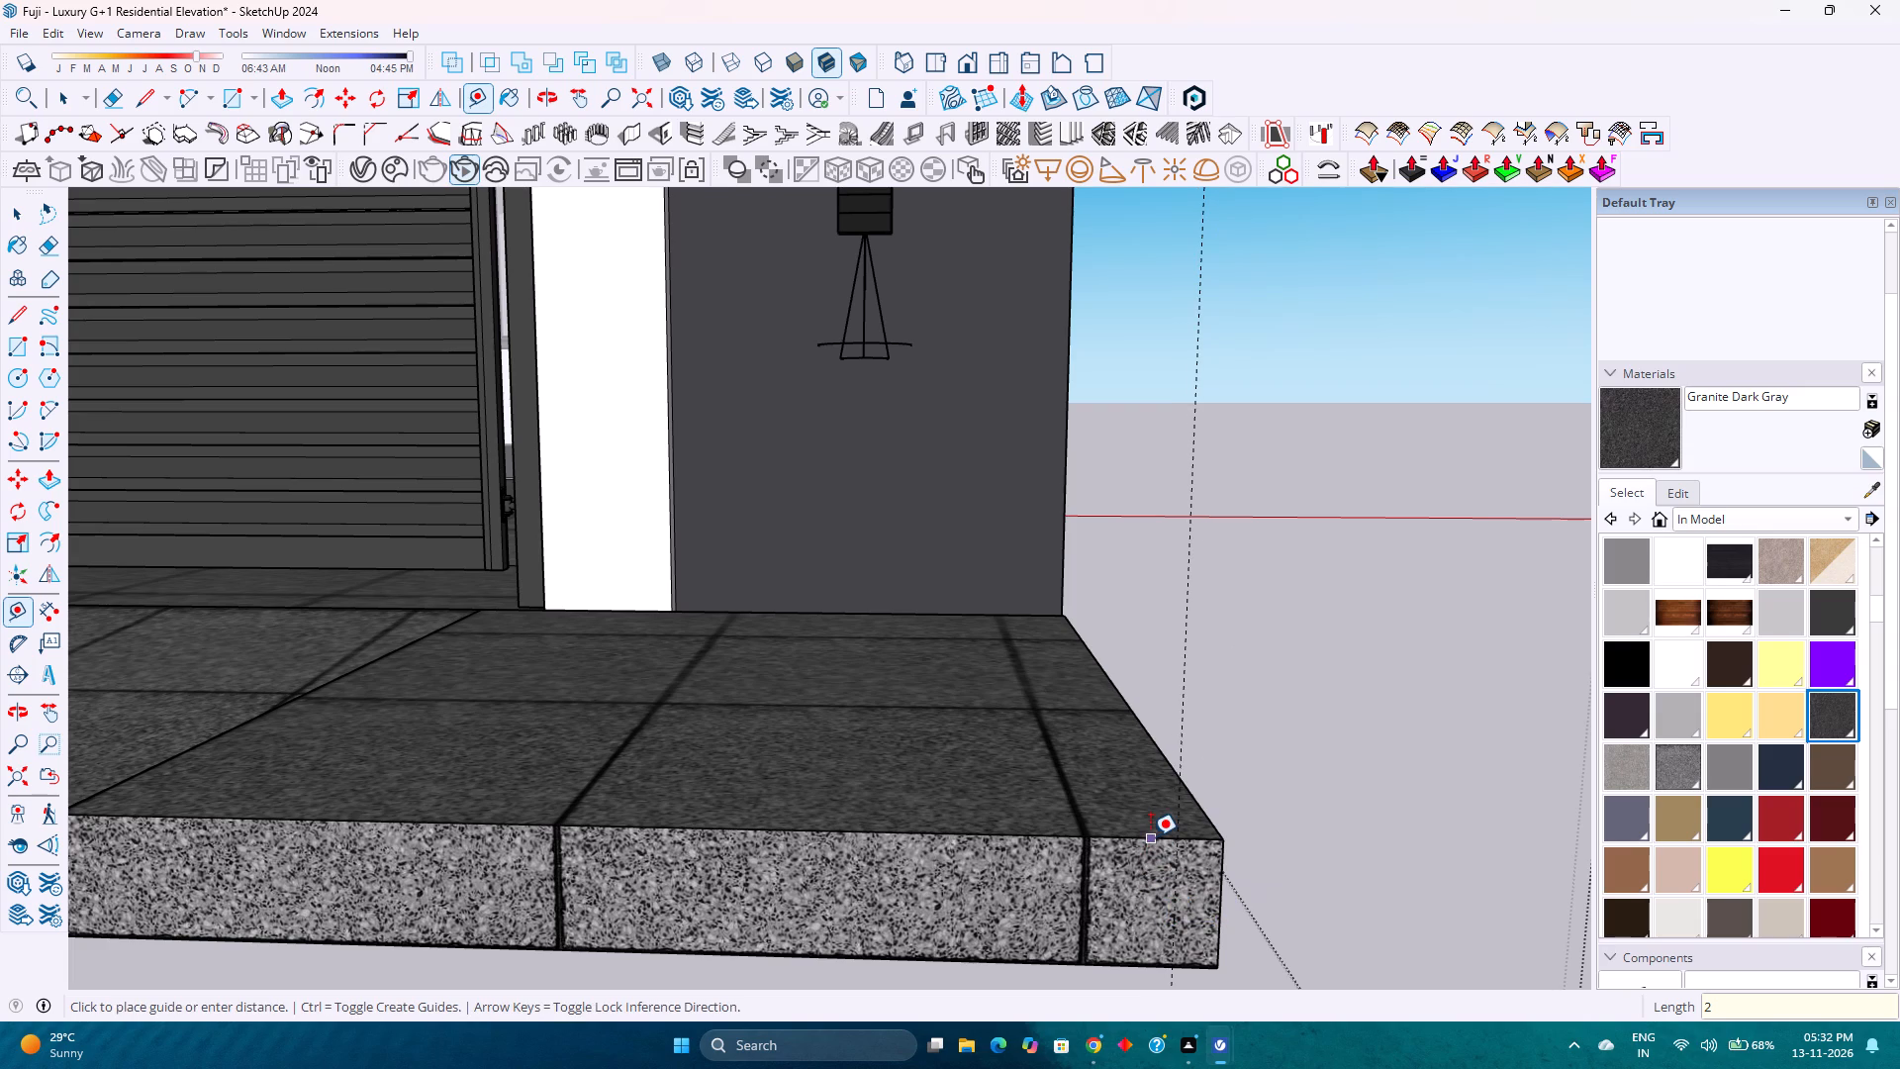
key("Up")
key("2")
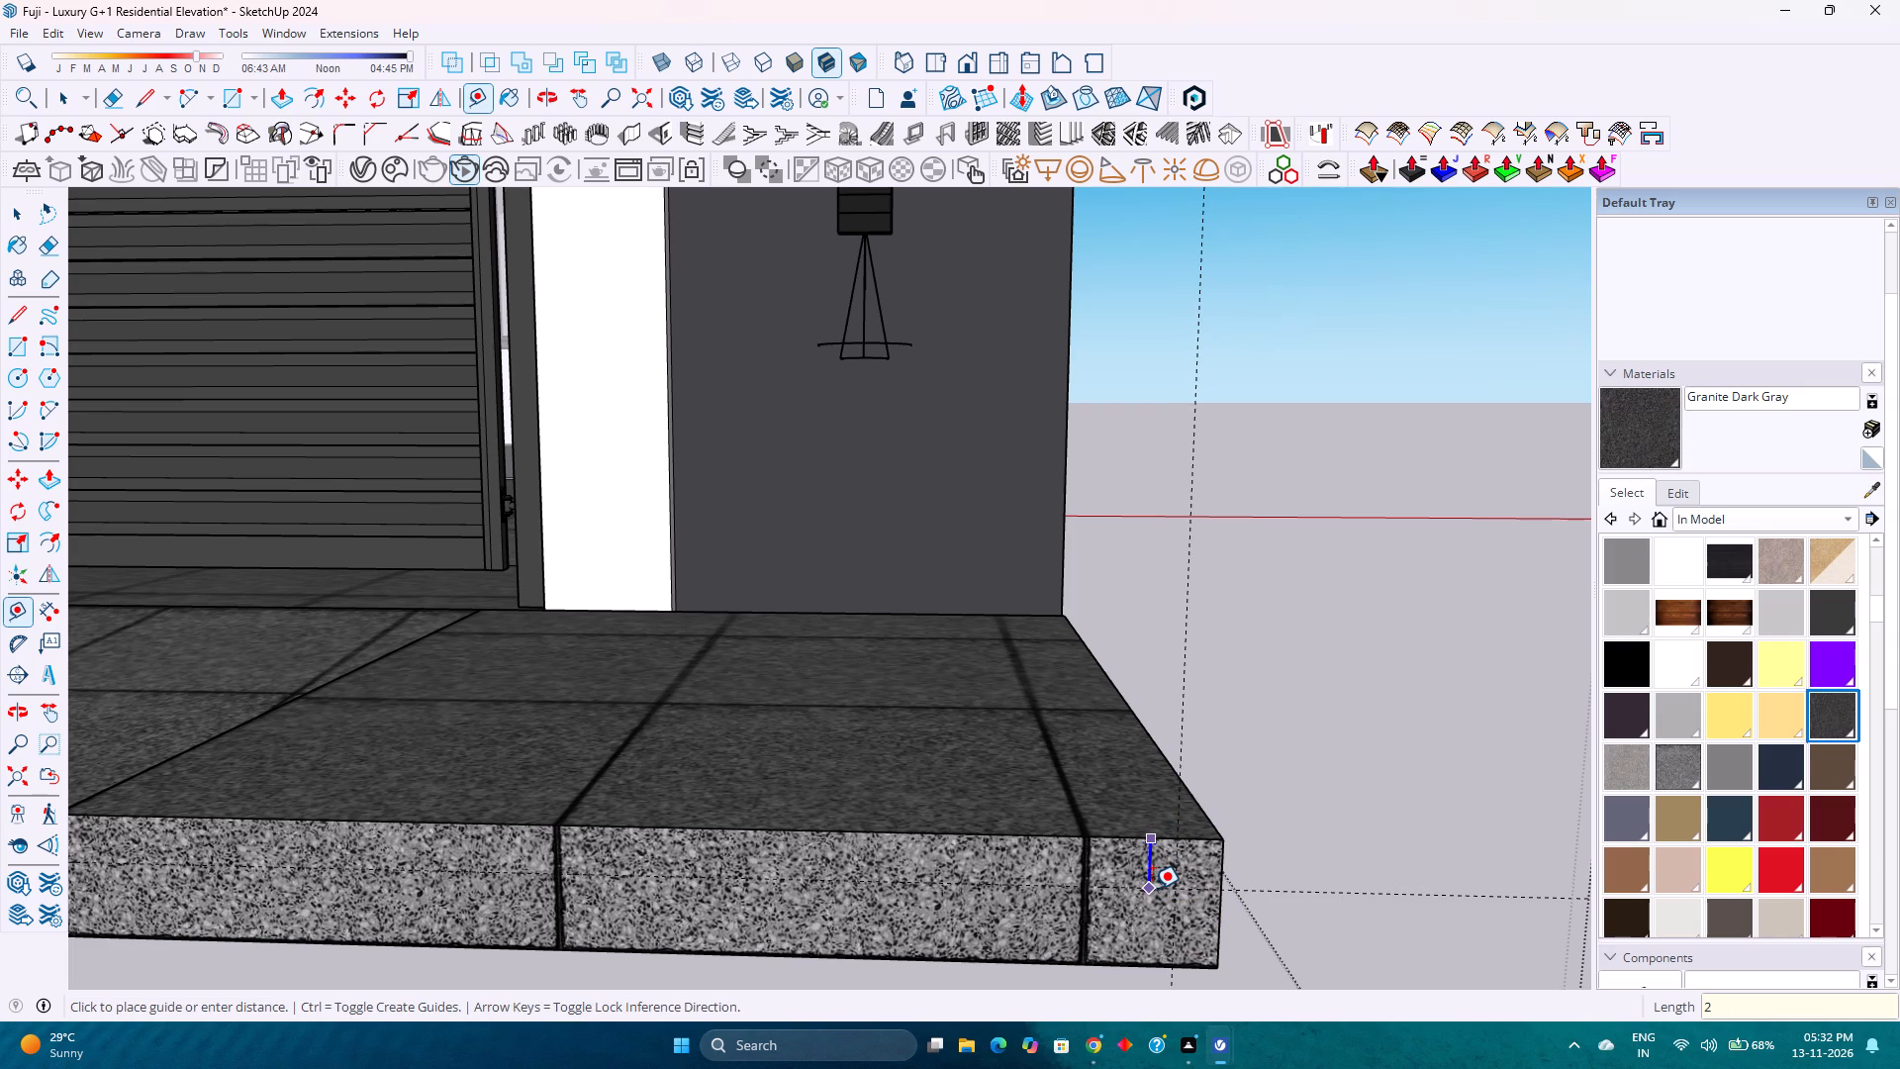
key("Return")
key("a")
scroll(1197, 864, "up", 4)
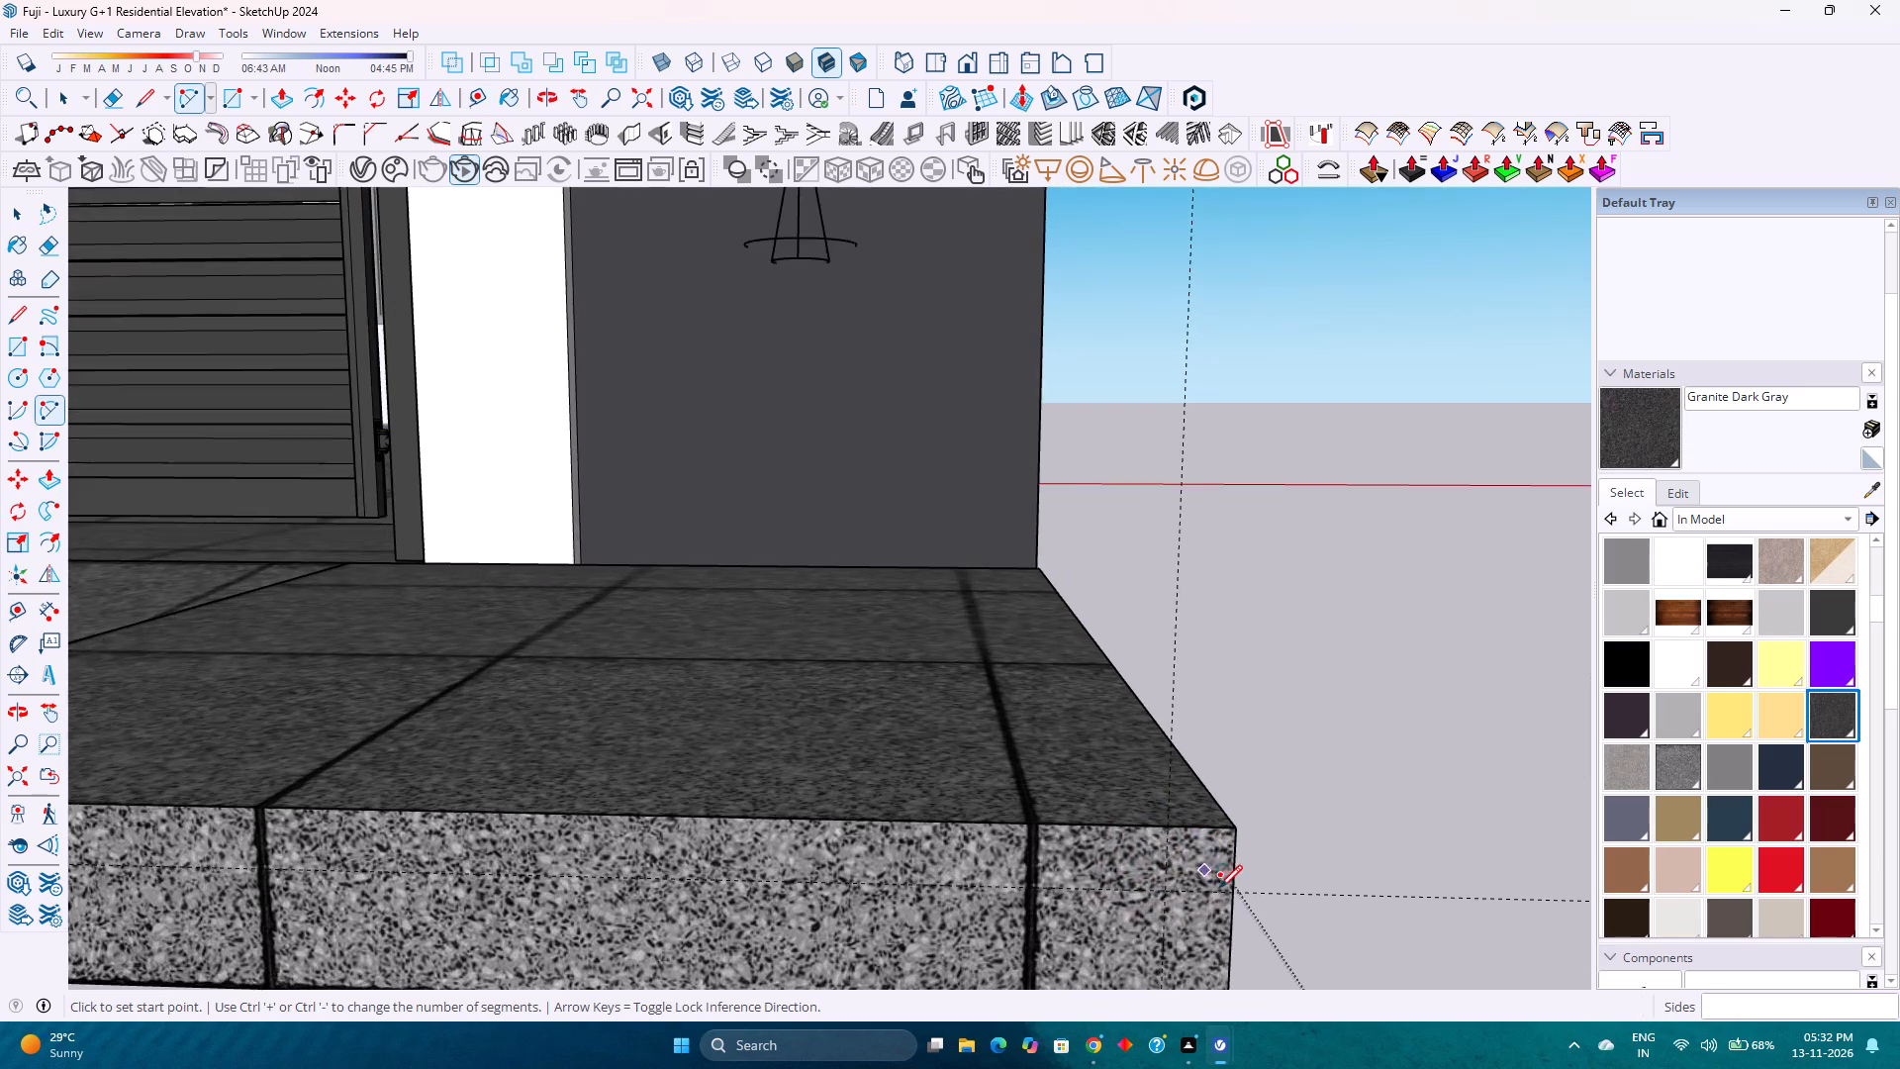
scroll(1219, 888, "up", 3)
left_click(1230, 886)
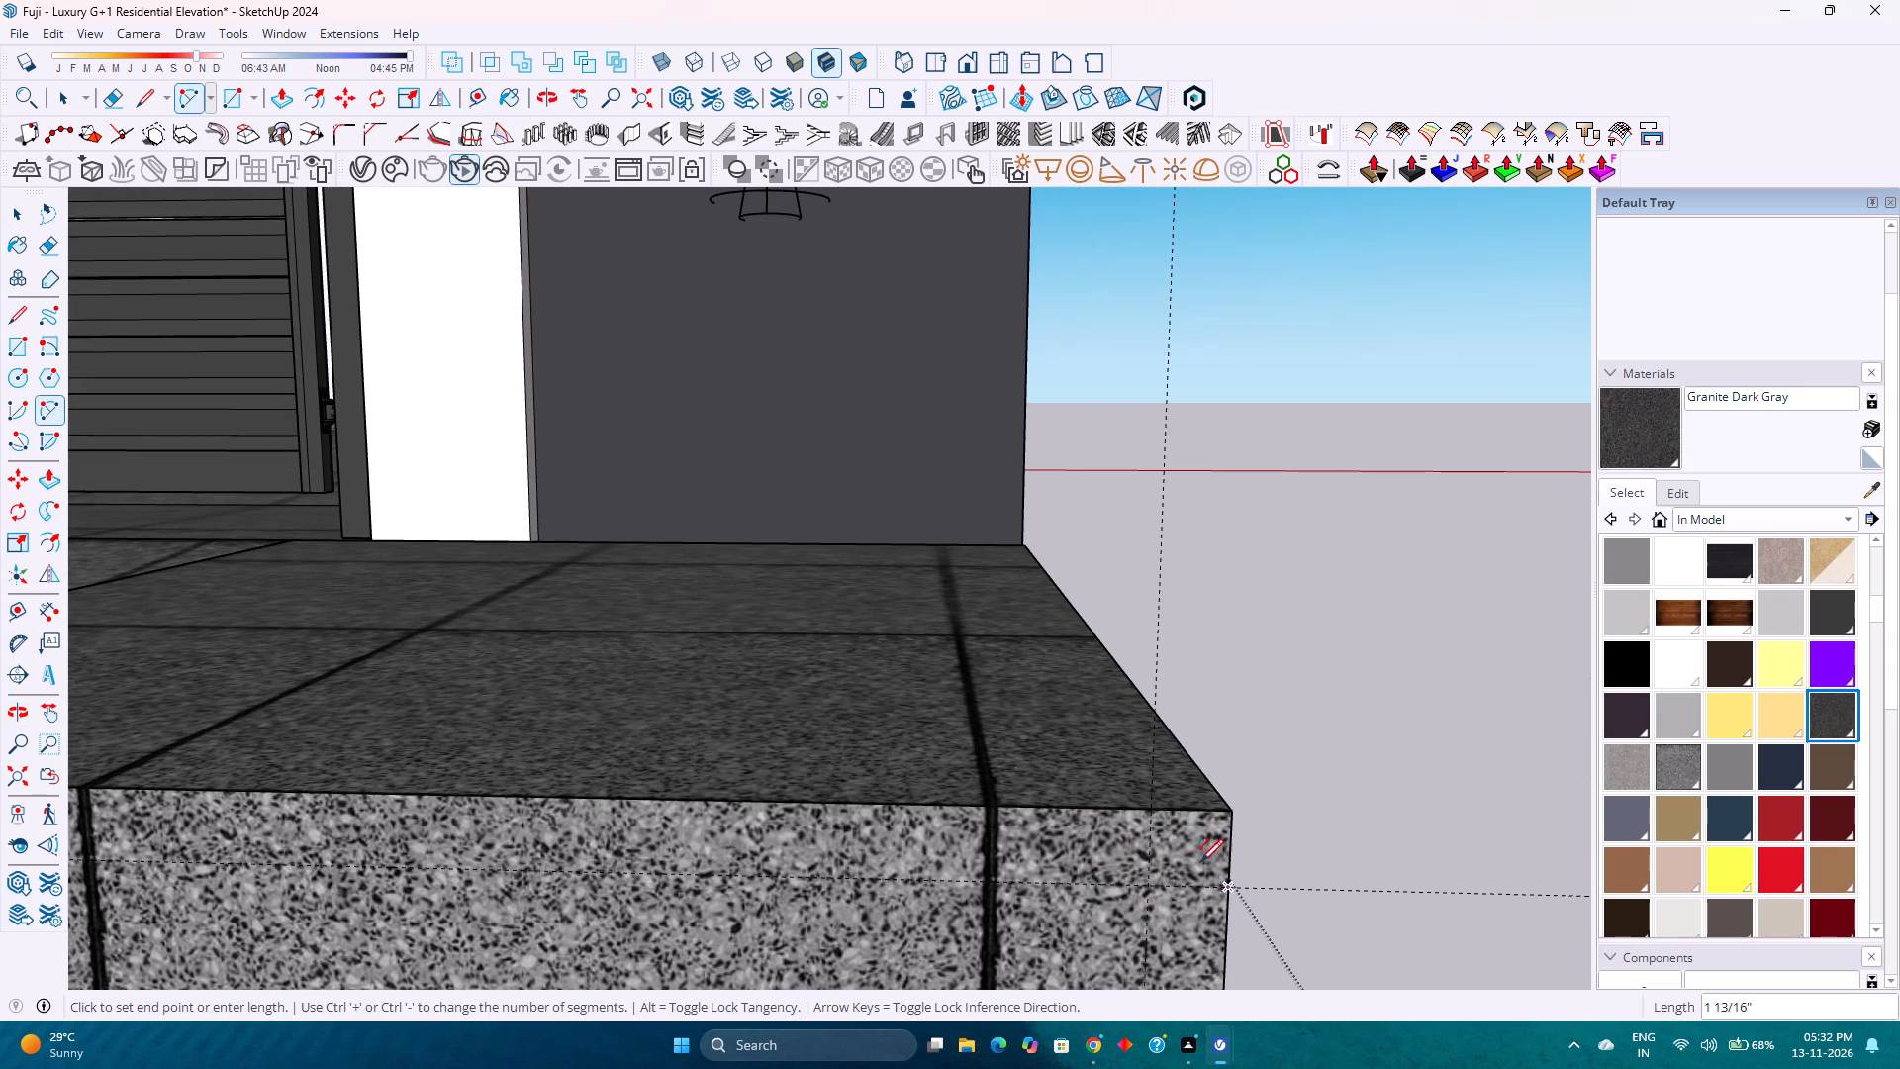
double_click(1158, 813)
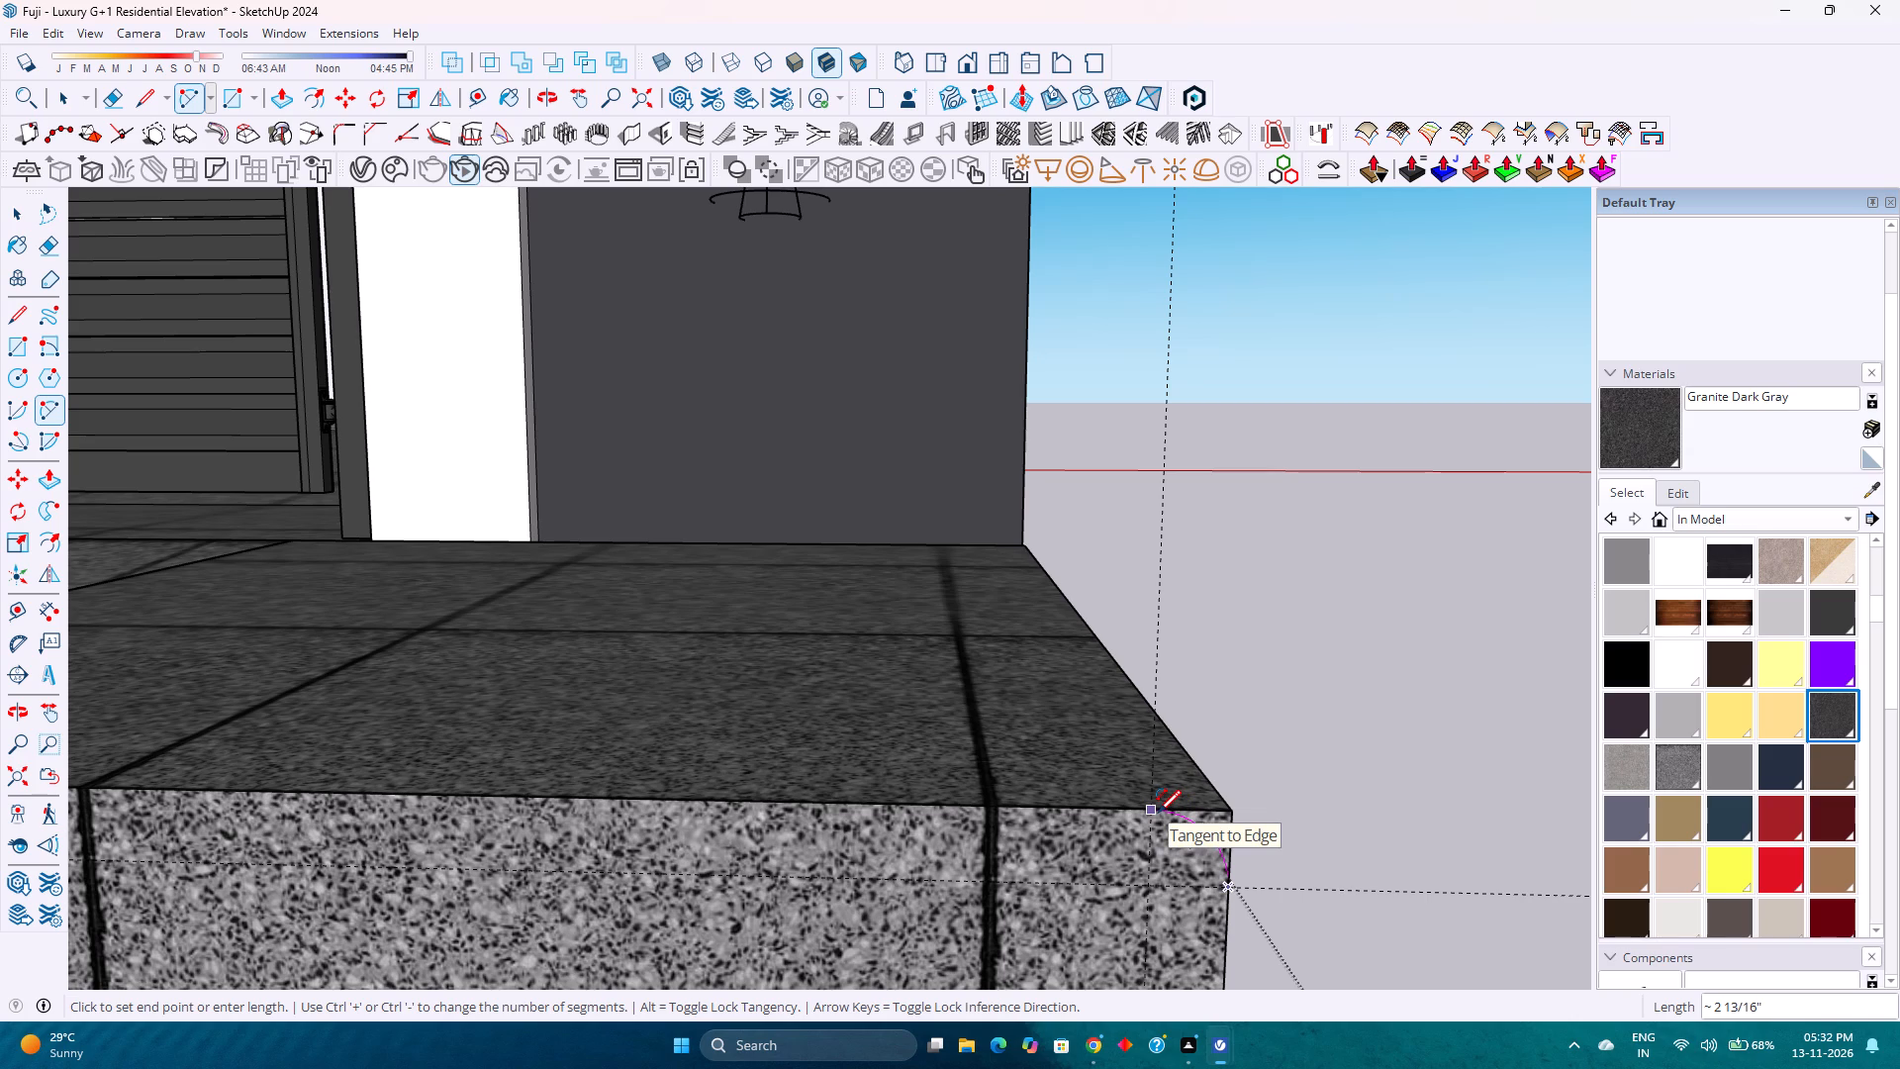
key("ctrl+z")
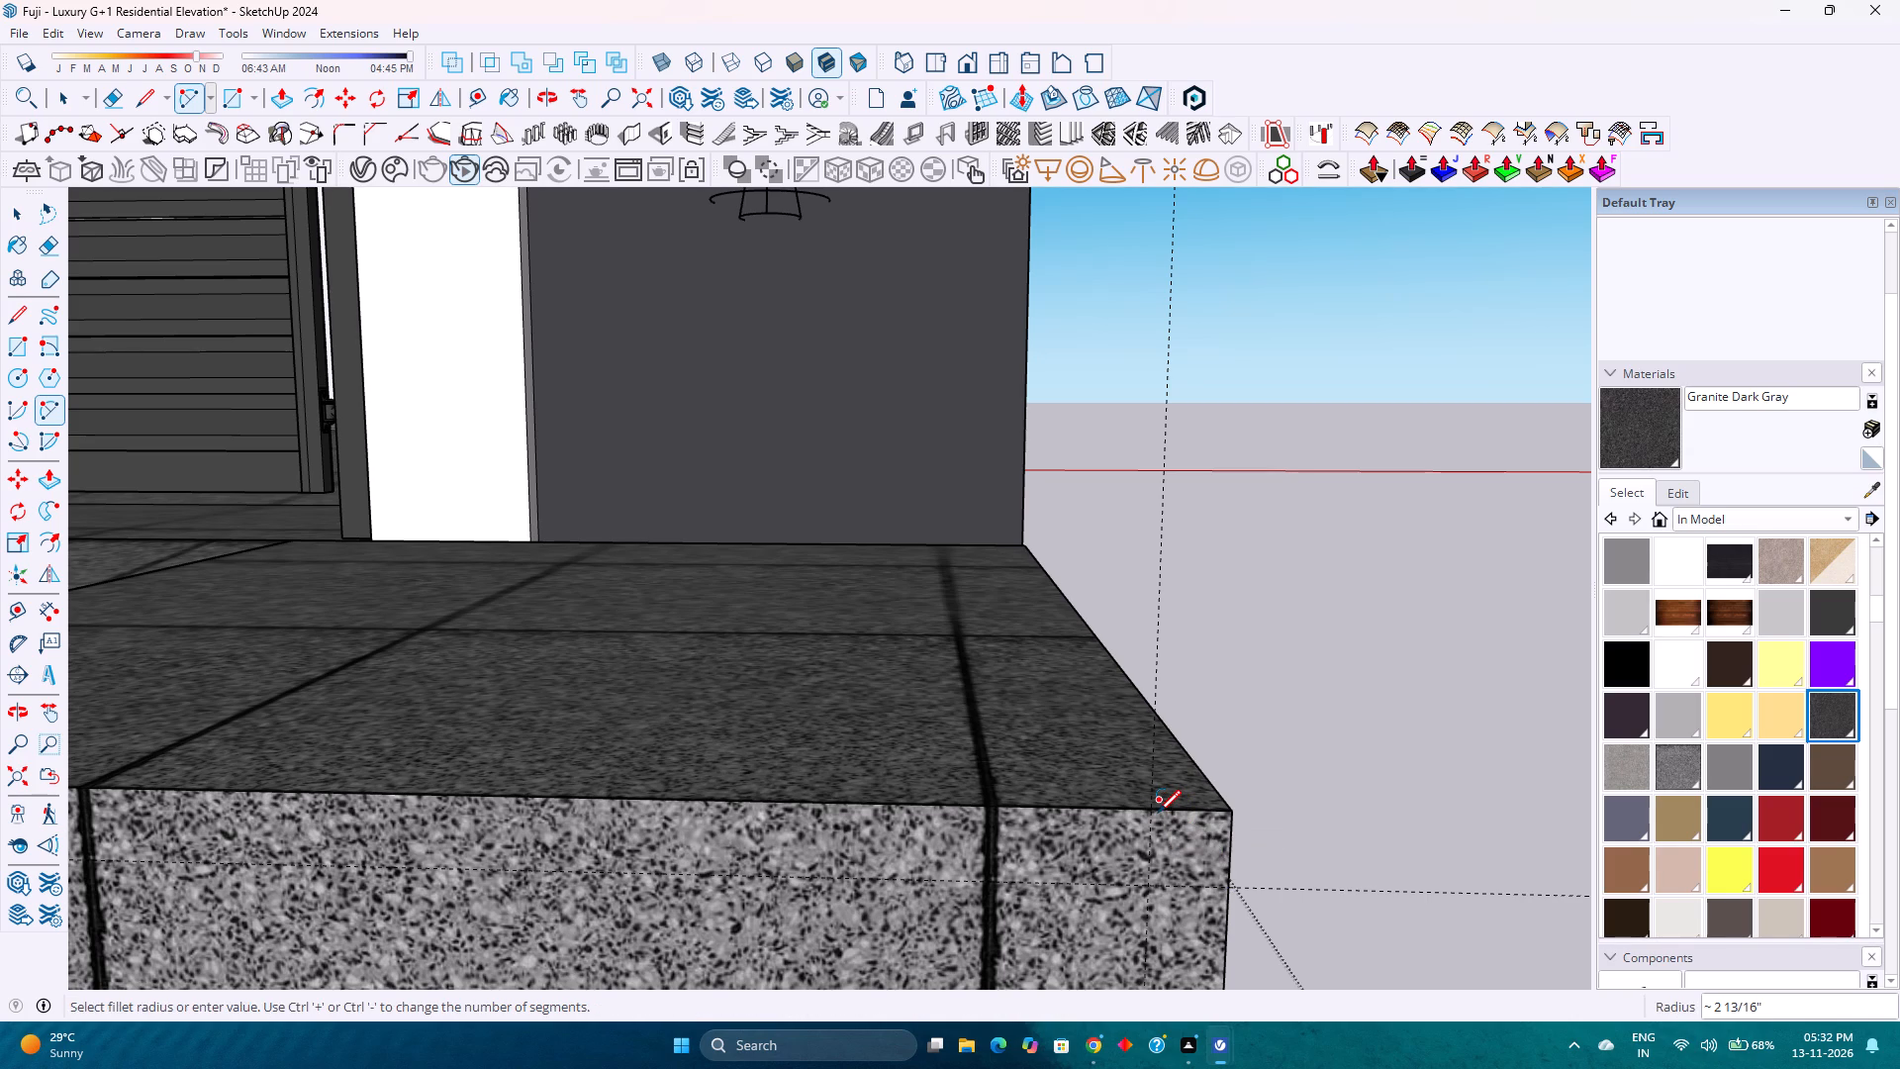
Open the raised slab's group and draw a corner-rounding arc on its front face between the guides' intersections with its edges.
key("space")
double_click(1118, 841)
scroll(1117, 840, "up", 2)
key("a")
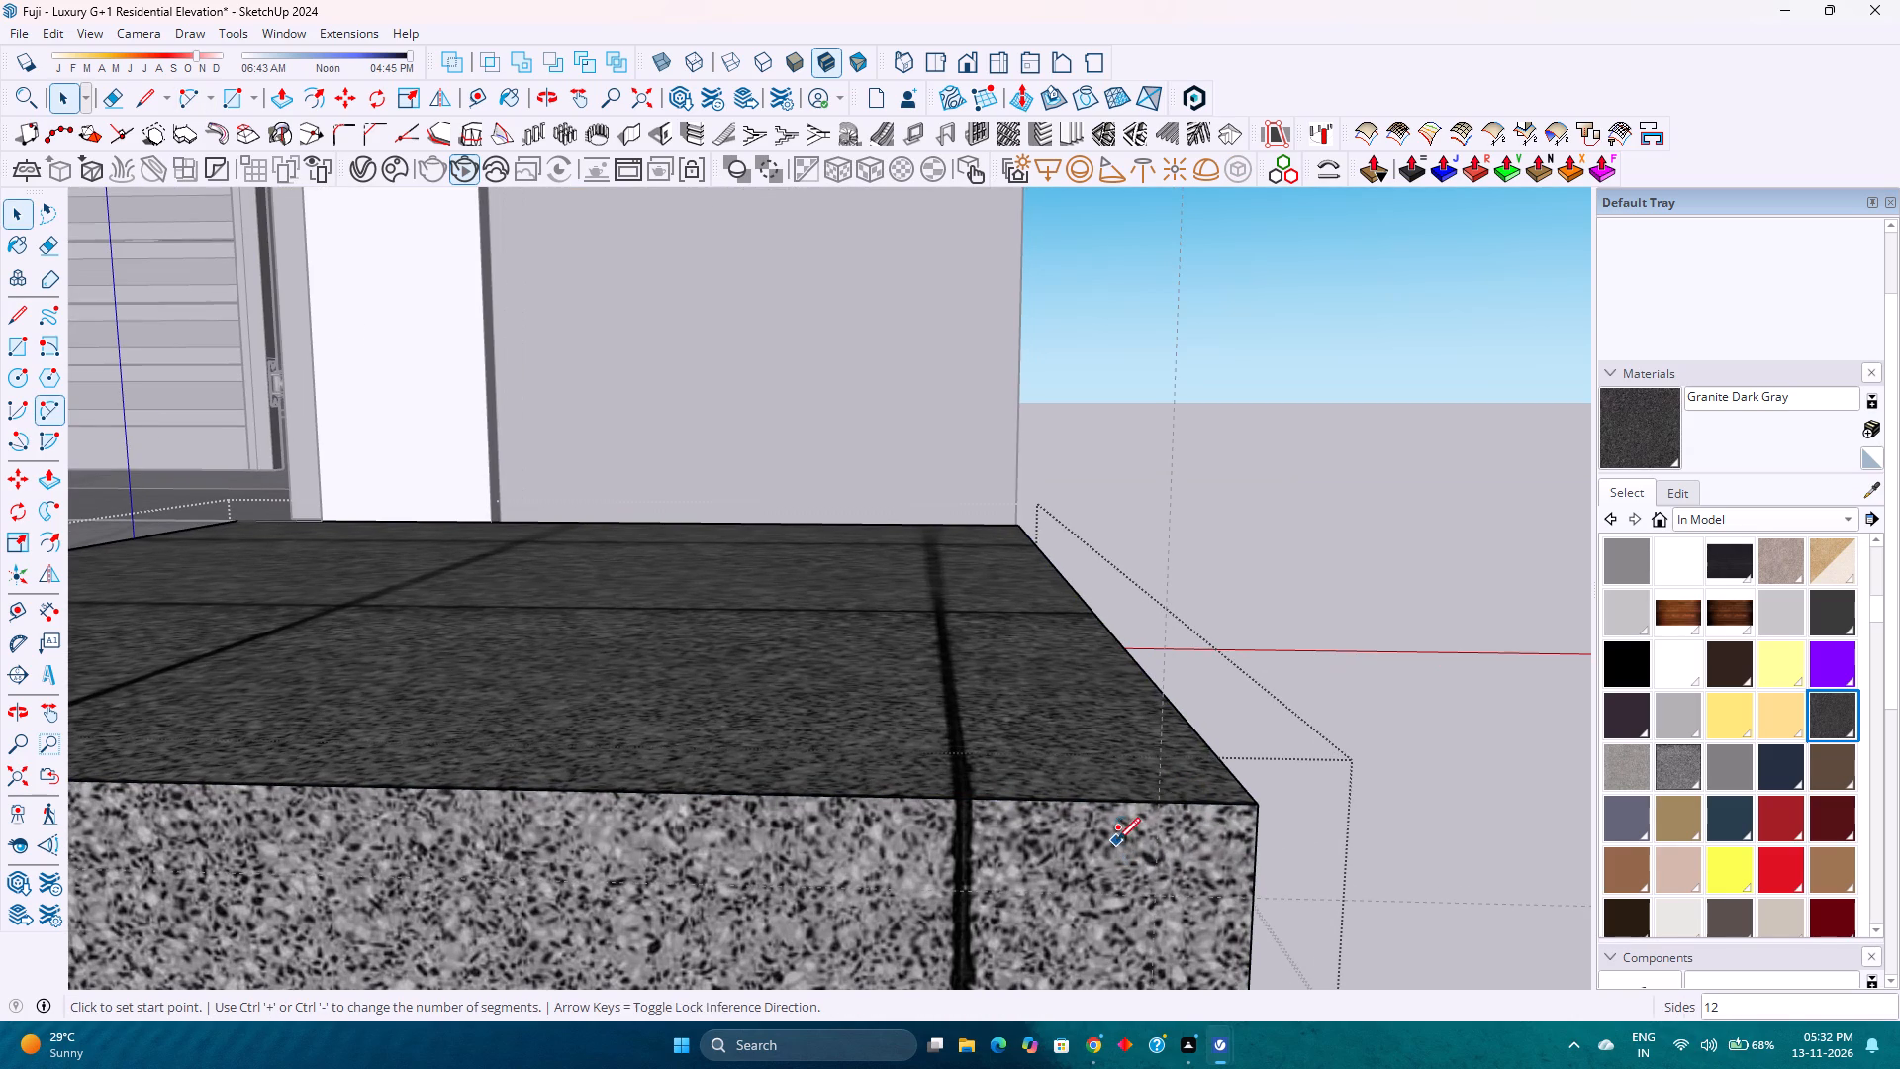
left_click(1255, 897)
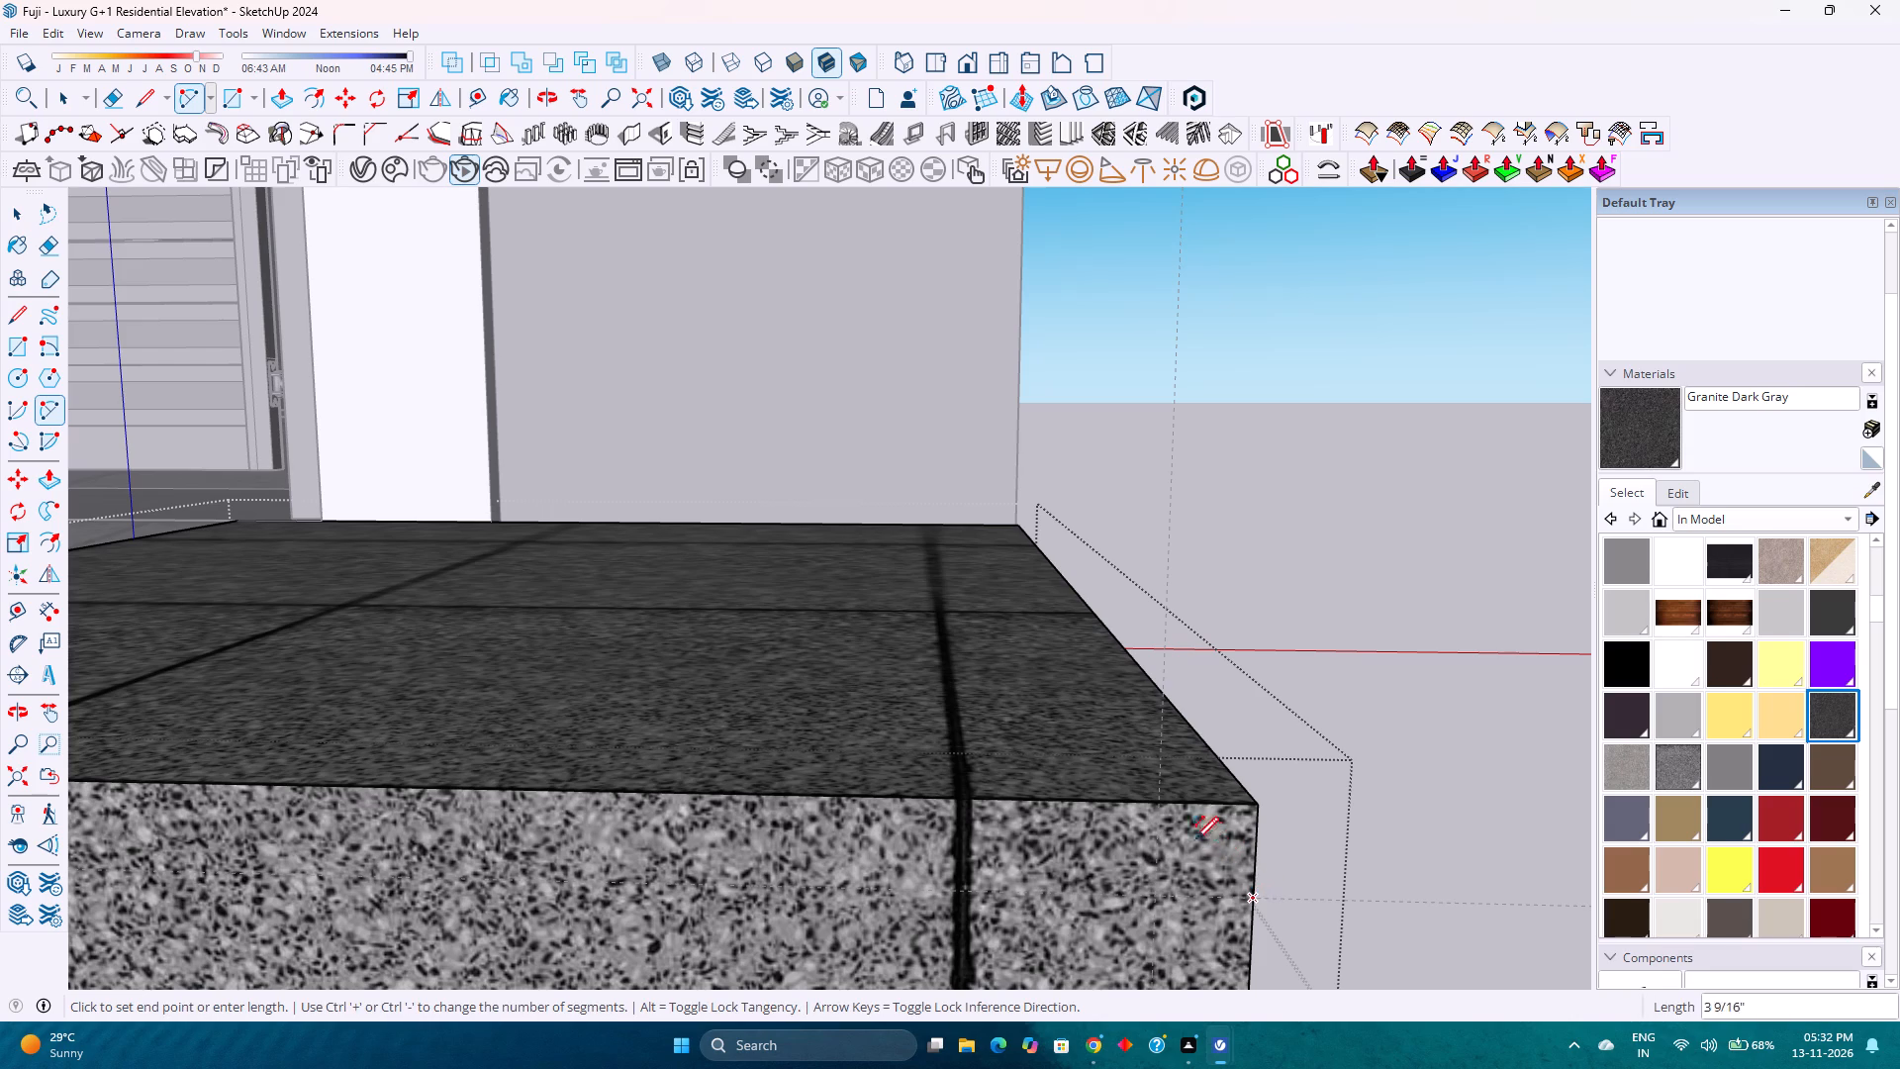
double_click(1161, 807)
key("space")
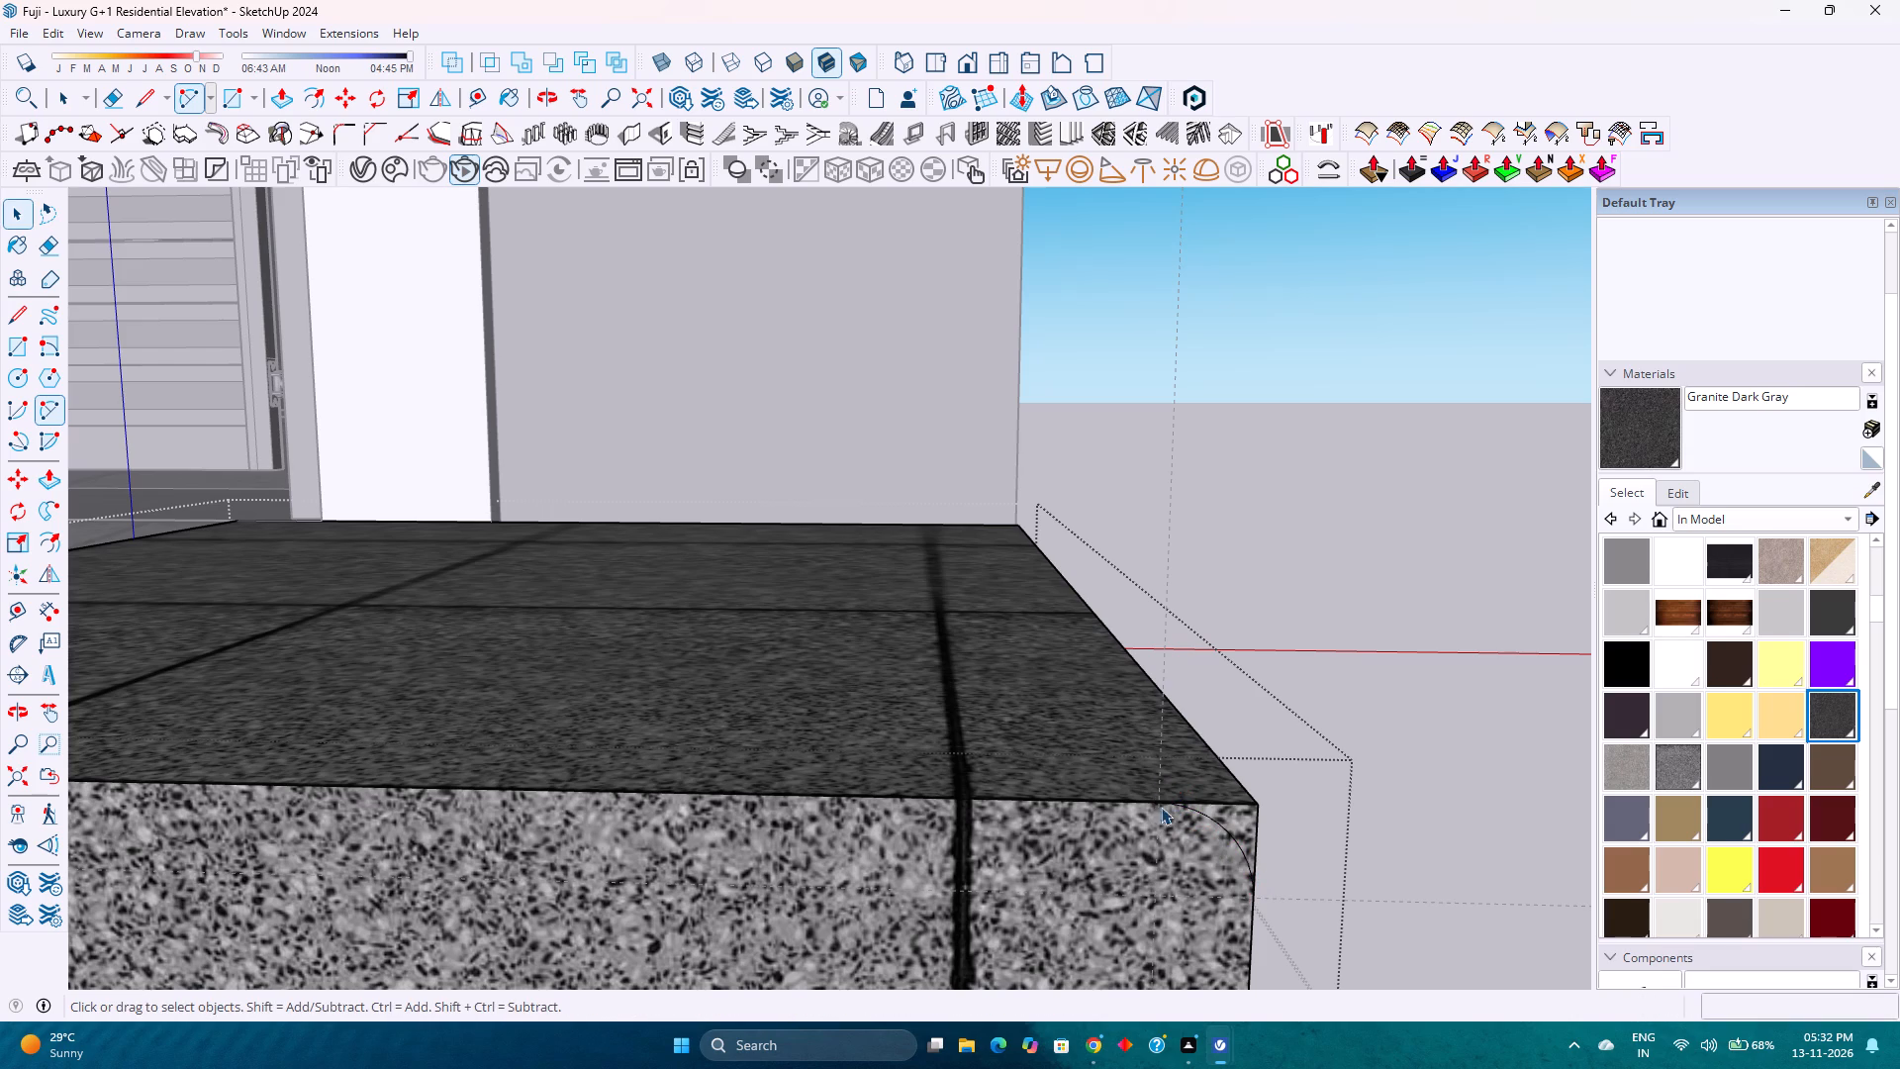
Set the slab's corner arc to 40 segments.
left_click(1229, 830)
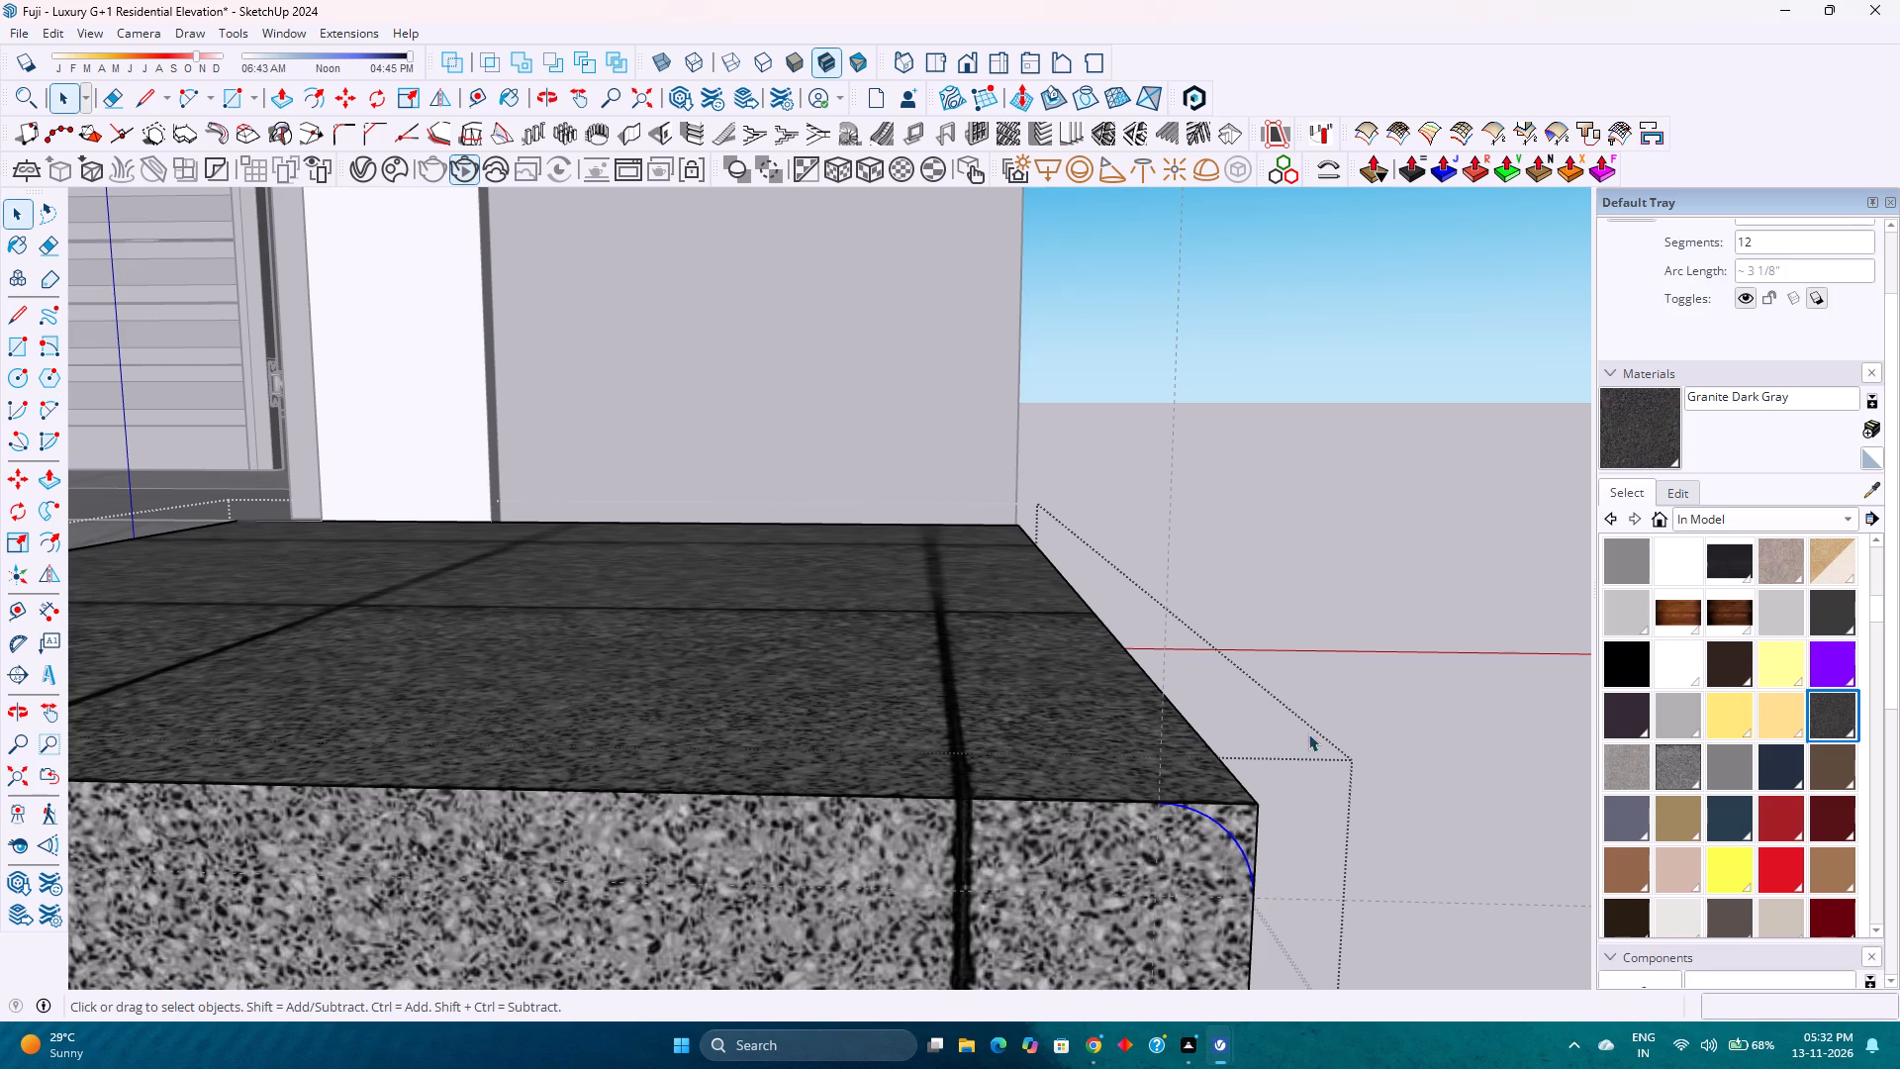
double_click(1780, 241)
key("4")
key("0")
key("Return")
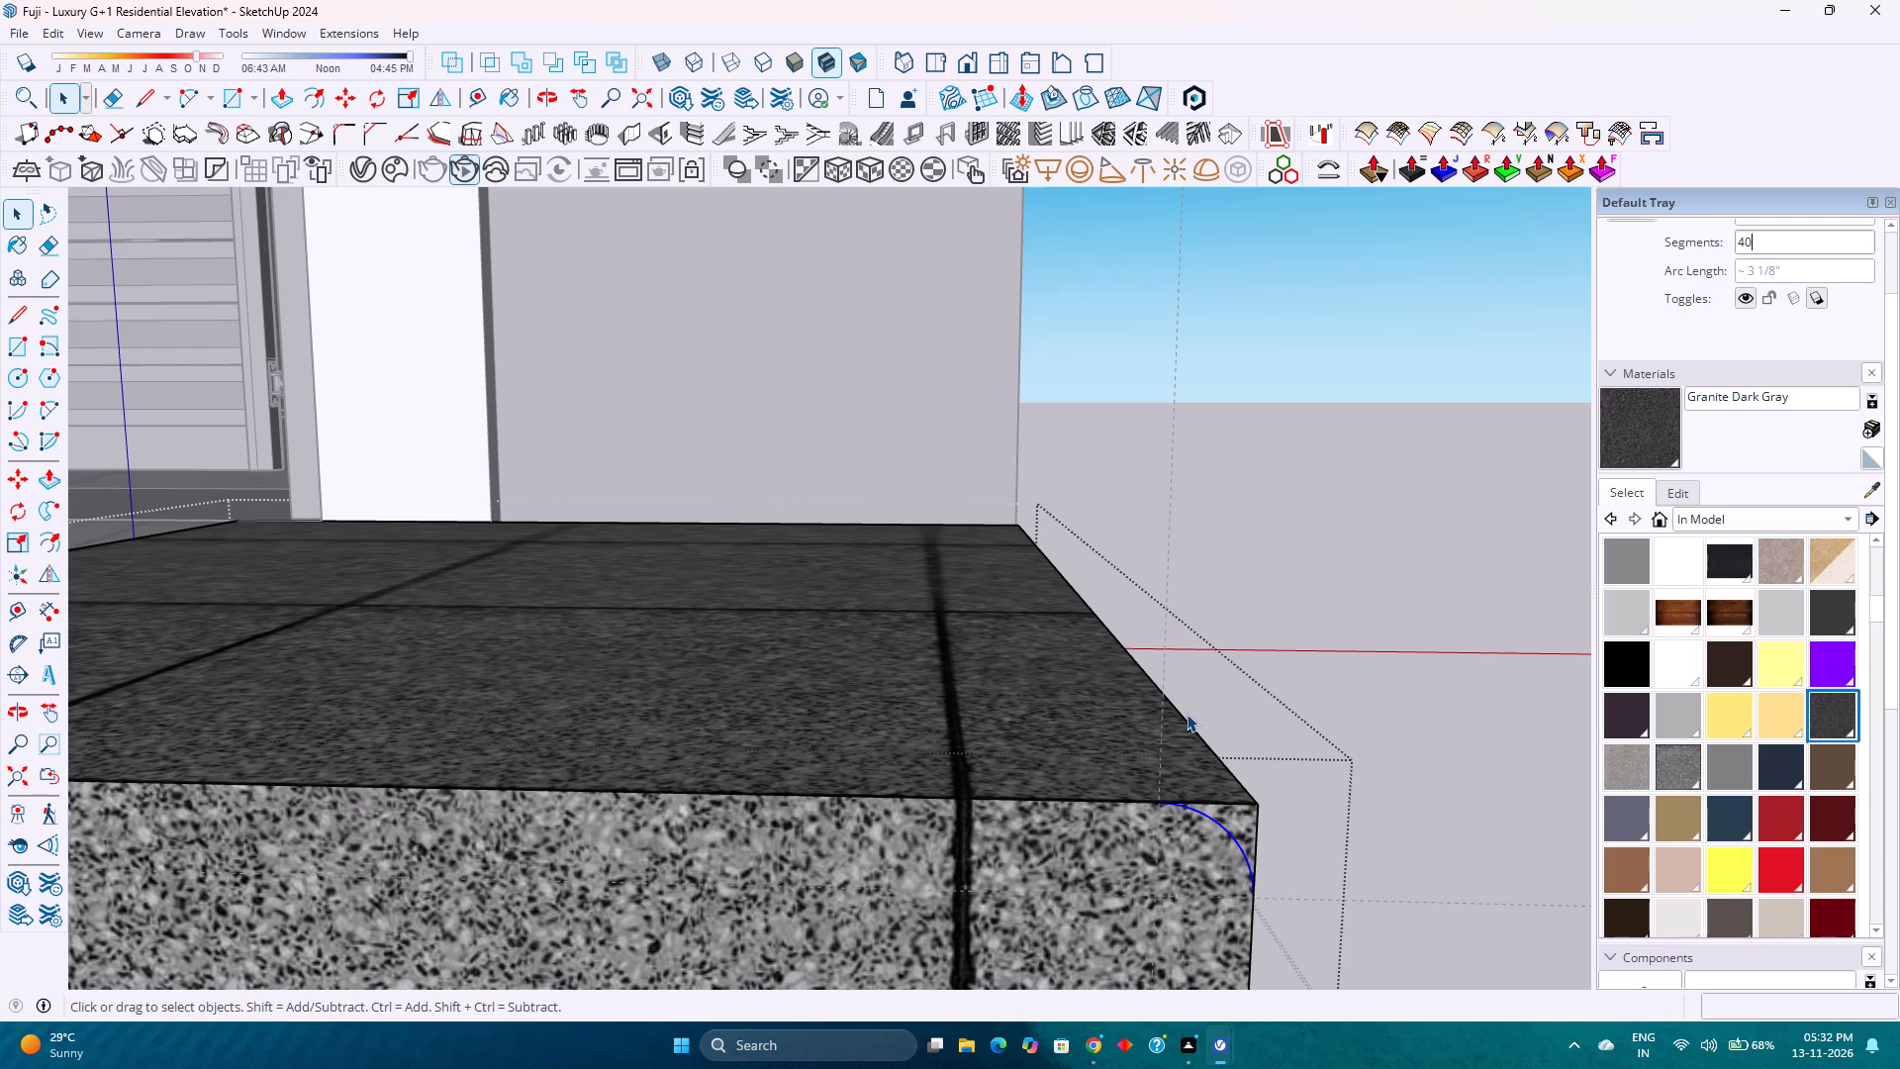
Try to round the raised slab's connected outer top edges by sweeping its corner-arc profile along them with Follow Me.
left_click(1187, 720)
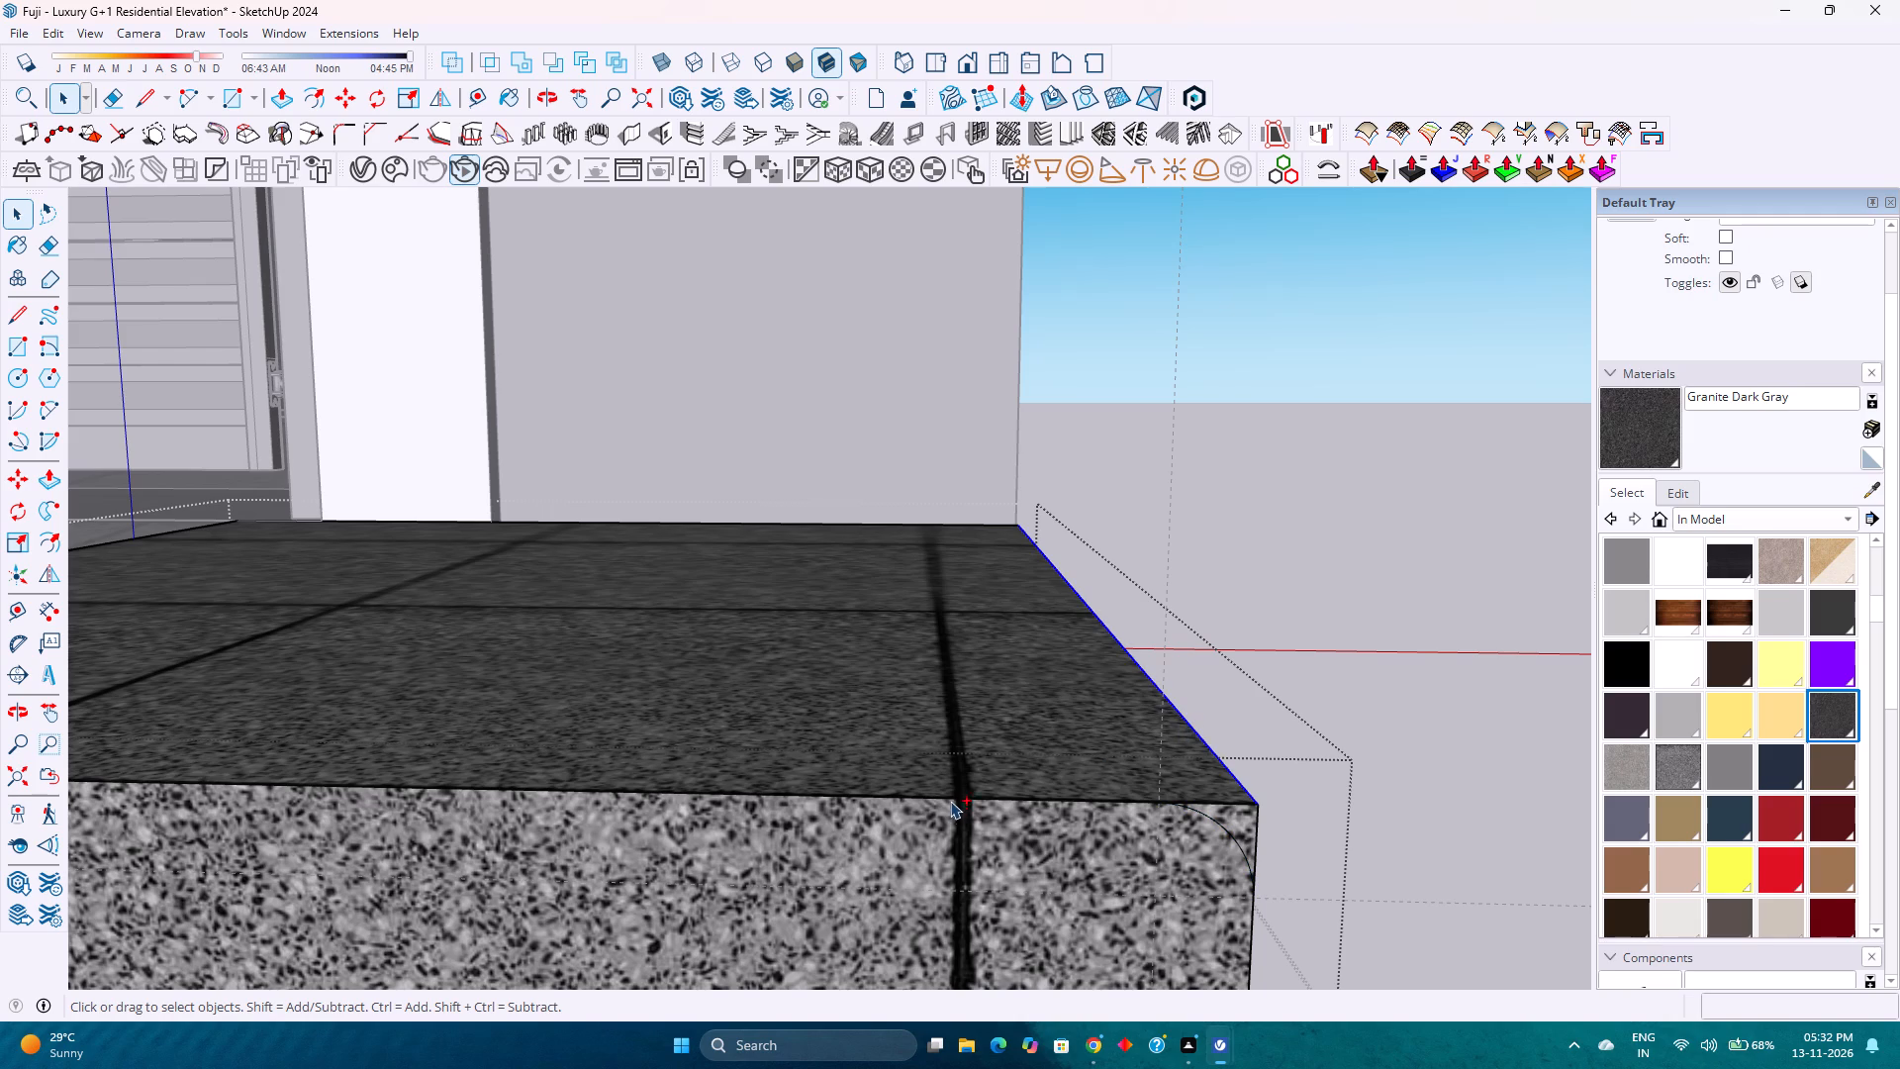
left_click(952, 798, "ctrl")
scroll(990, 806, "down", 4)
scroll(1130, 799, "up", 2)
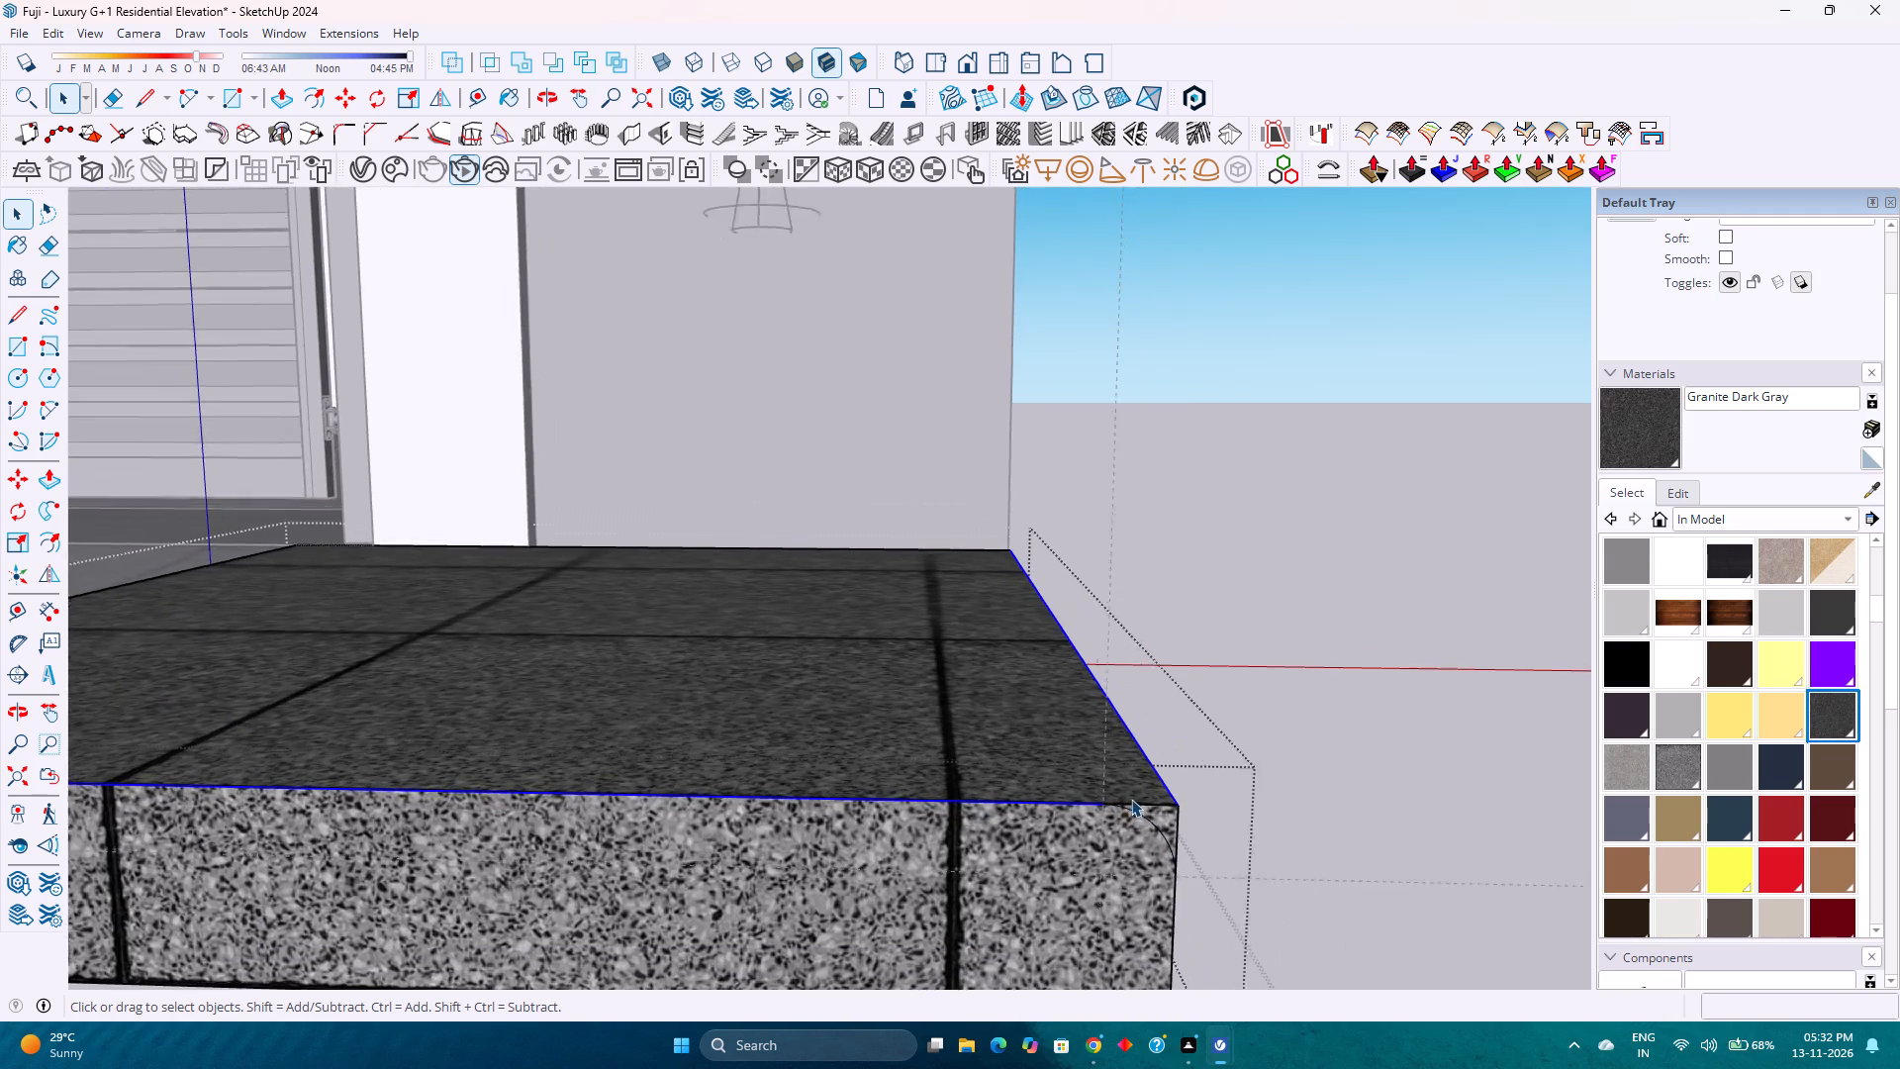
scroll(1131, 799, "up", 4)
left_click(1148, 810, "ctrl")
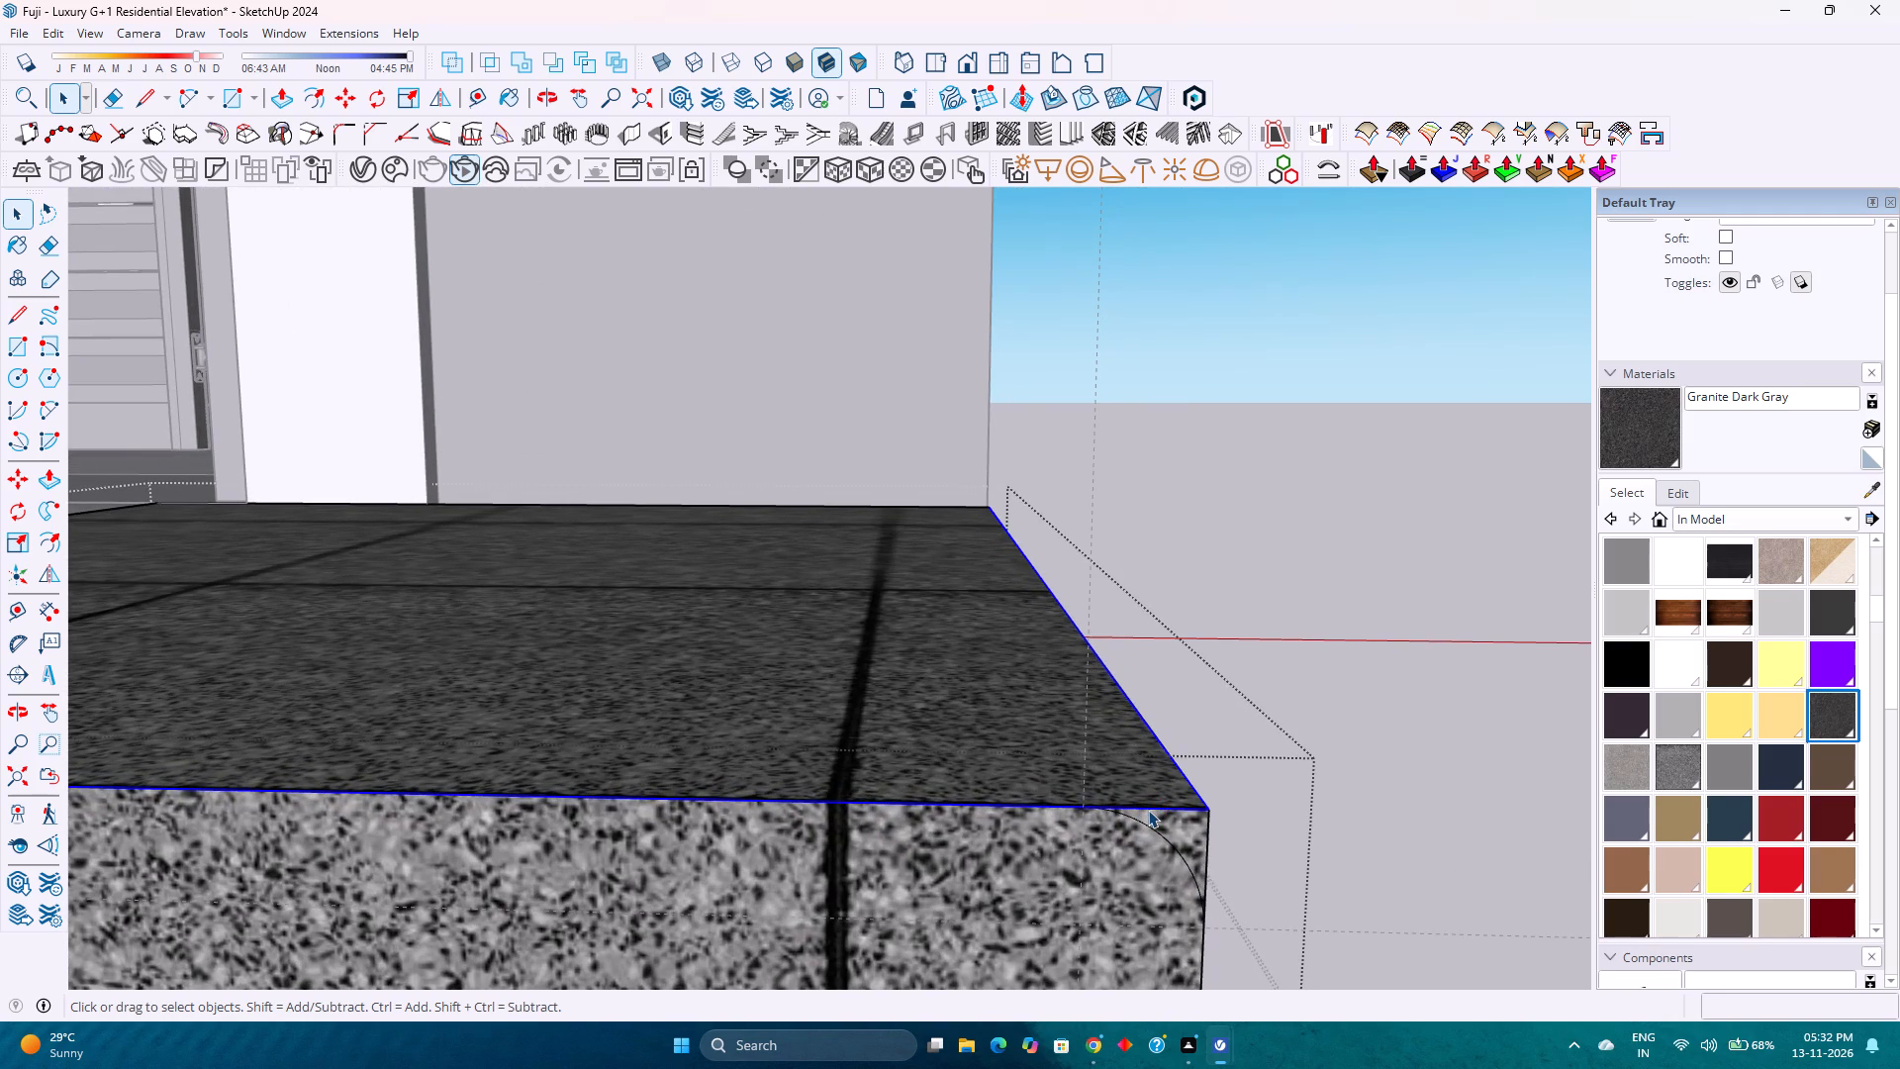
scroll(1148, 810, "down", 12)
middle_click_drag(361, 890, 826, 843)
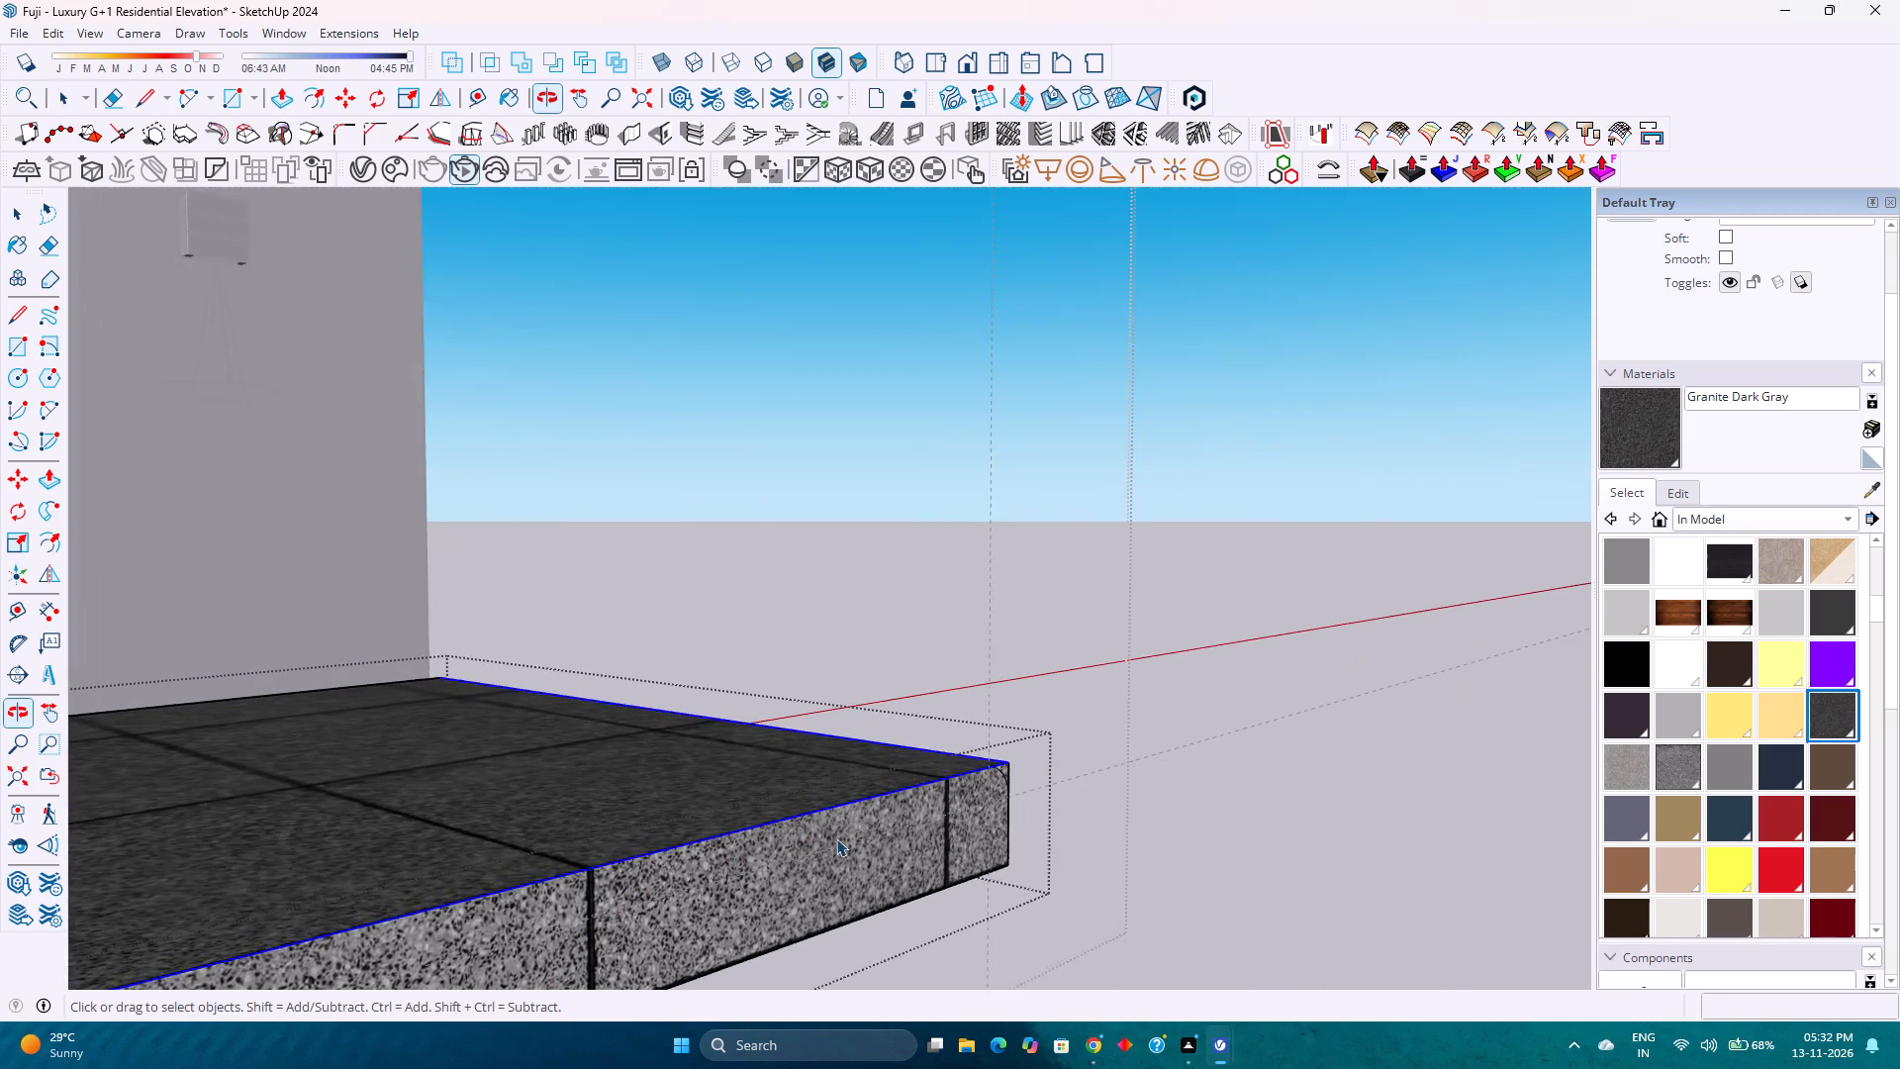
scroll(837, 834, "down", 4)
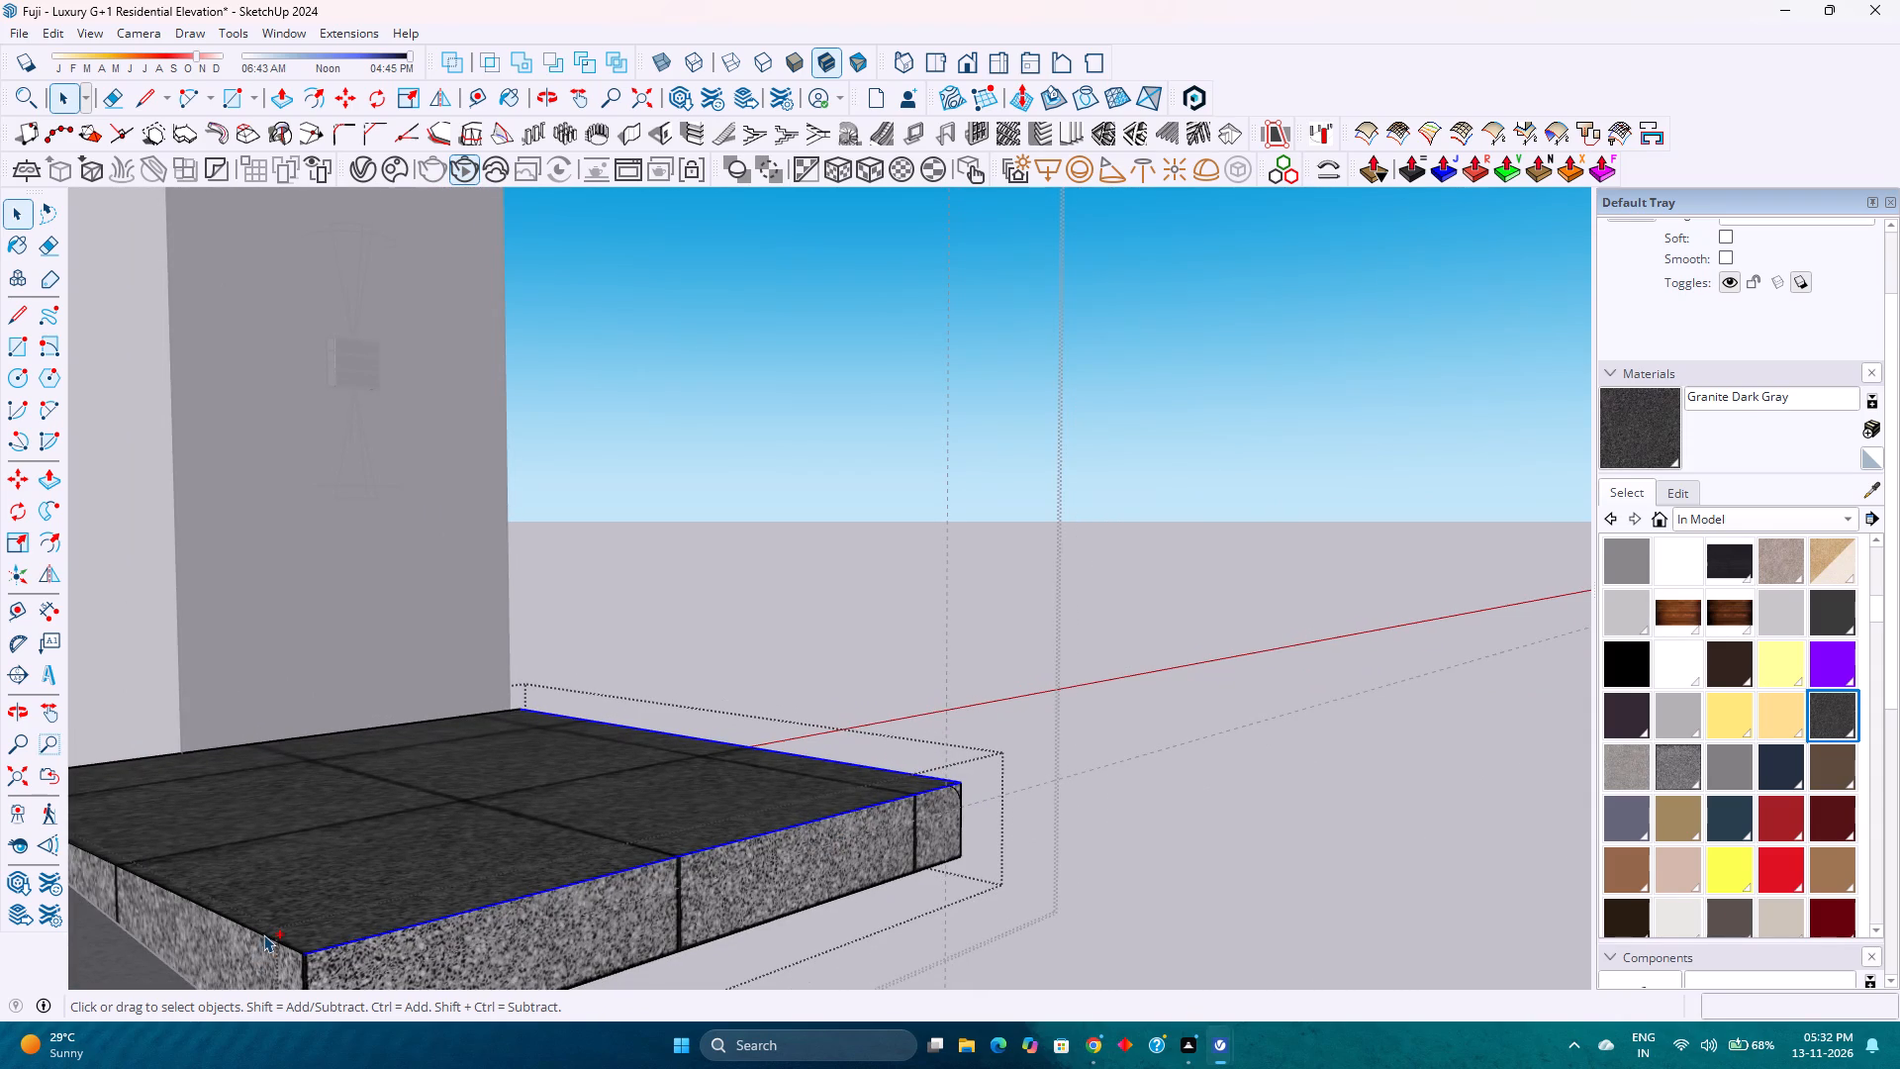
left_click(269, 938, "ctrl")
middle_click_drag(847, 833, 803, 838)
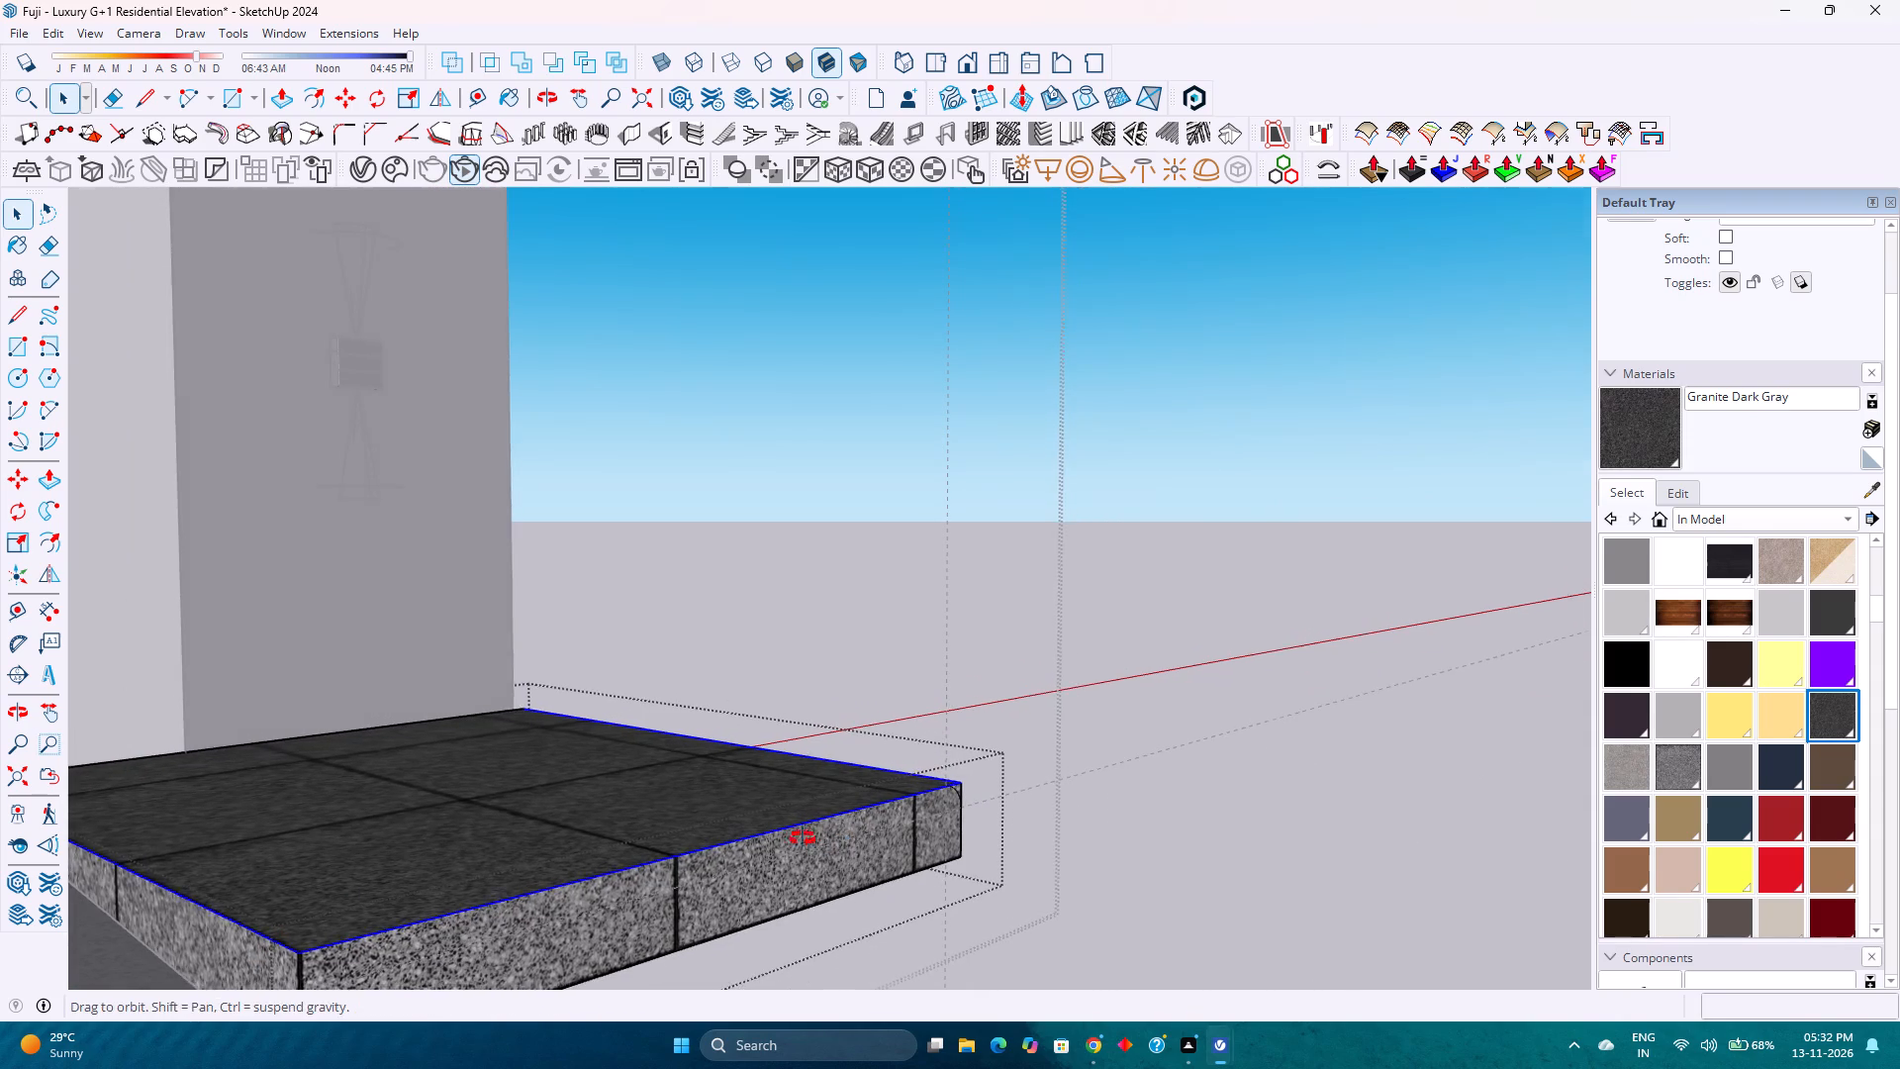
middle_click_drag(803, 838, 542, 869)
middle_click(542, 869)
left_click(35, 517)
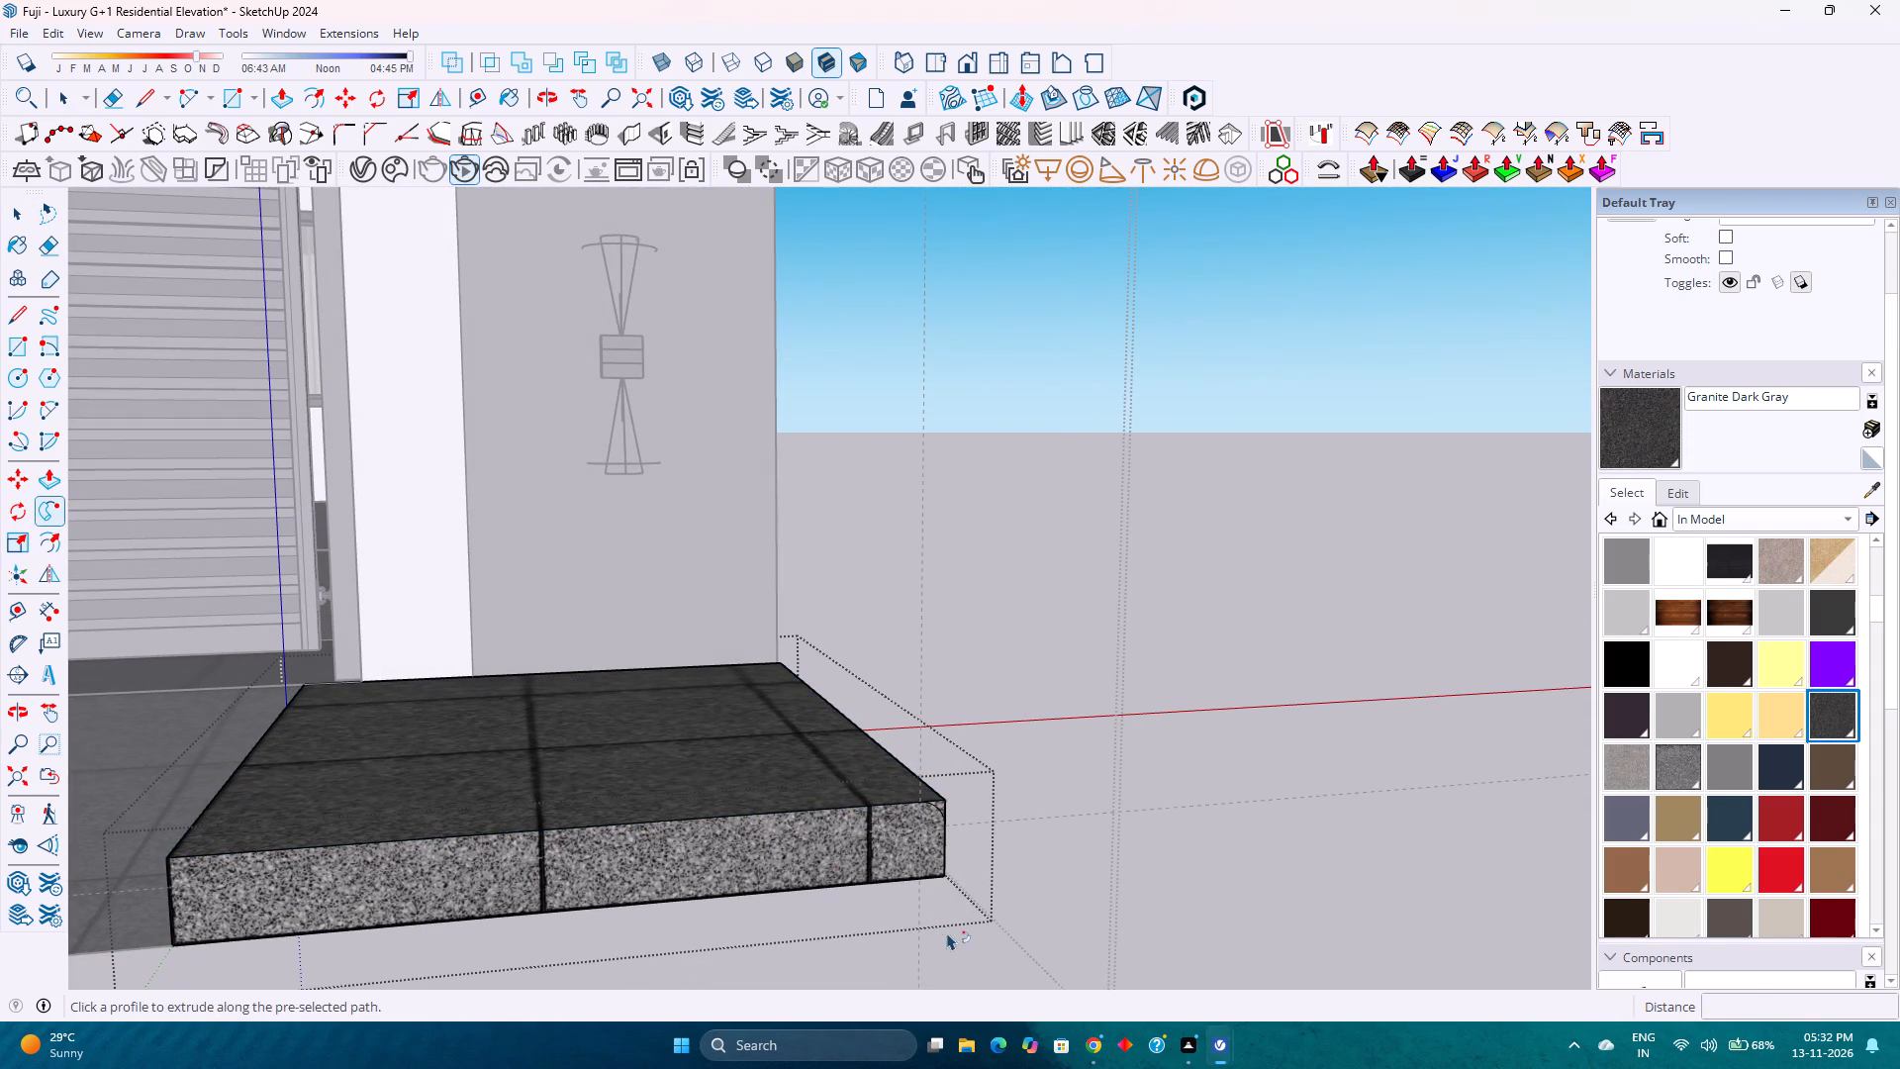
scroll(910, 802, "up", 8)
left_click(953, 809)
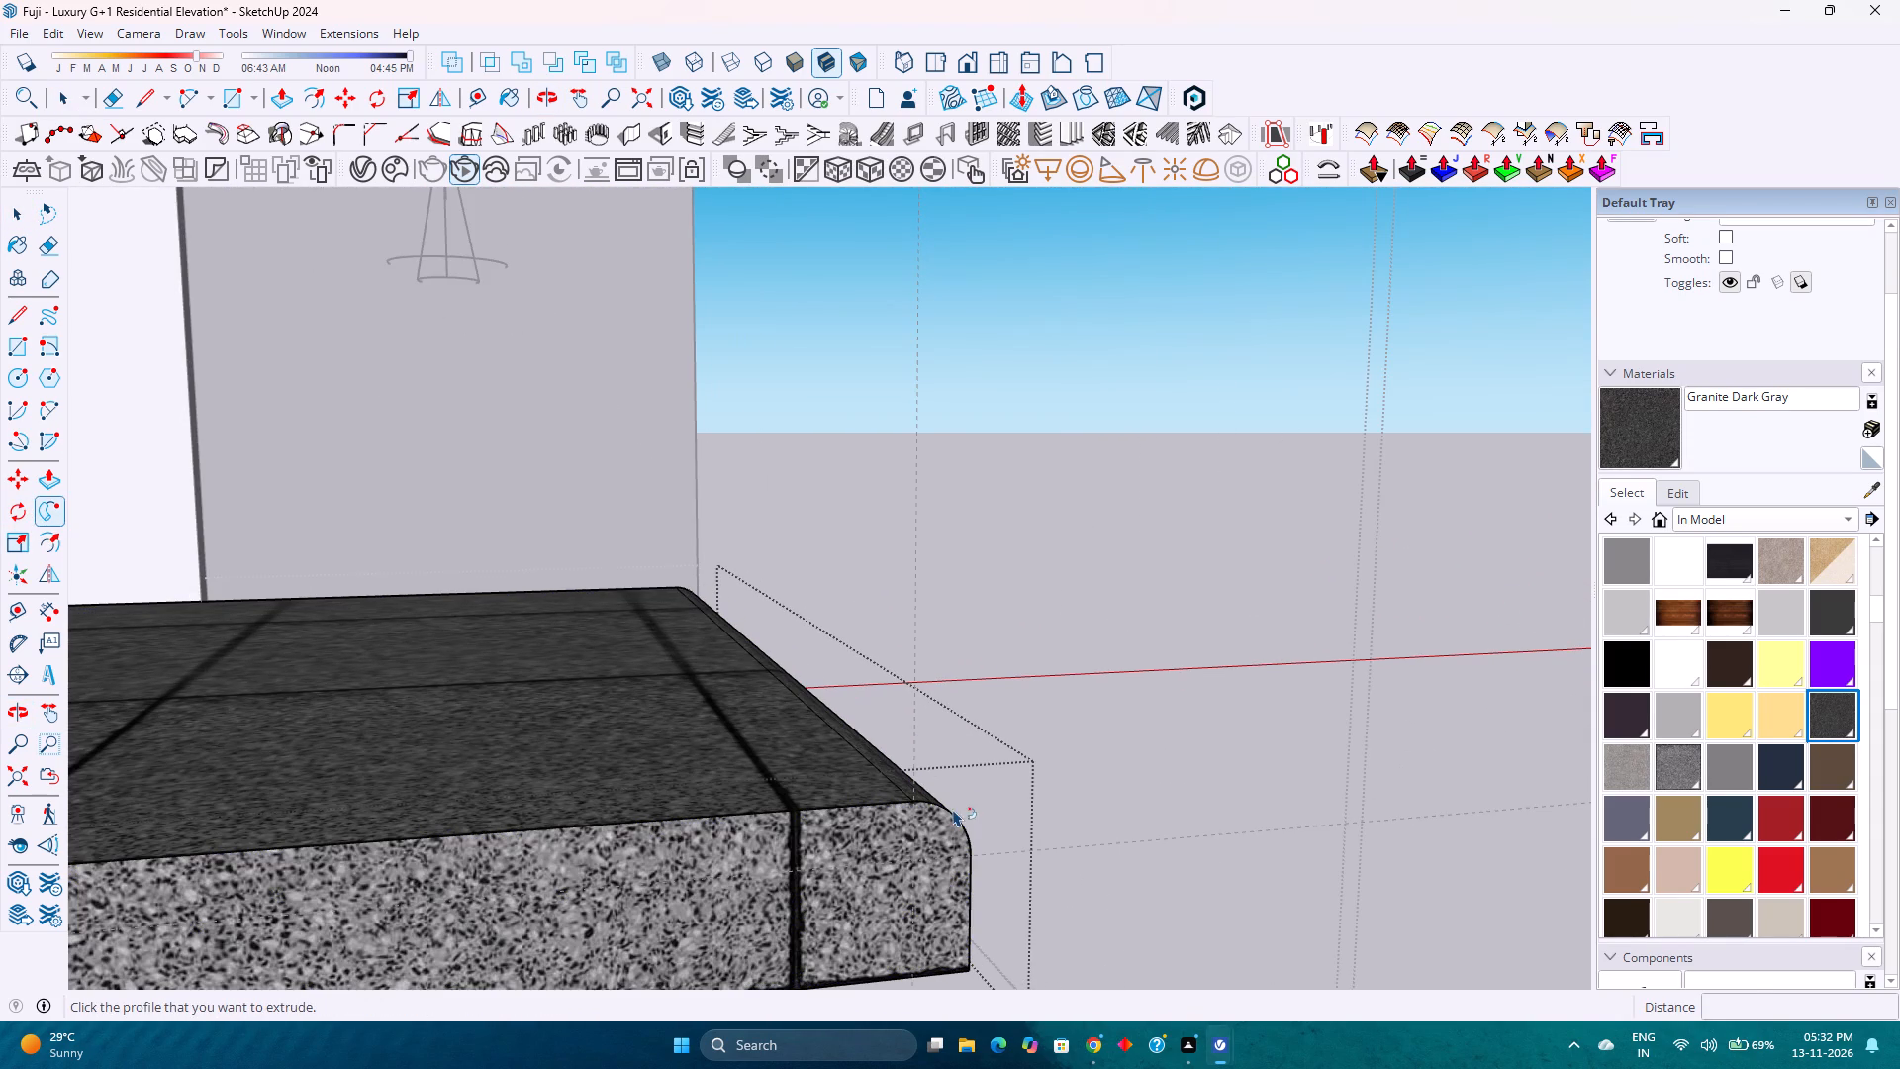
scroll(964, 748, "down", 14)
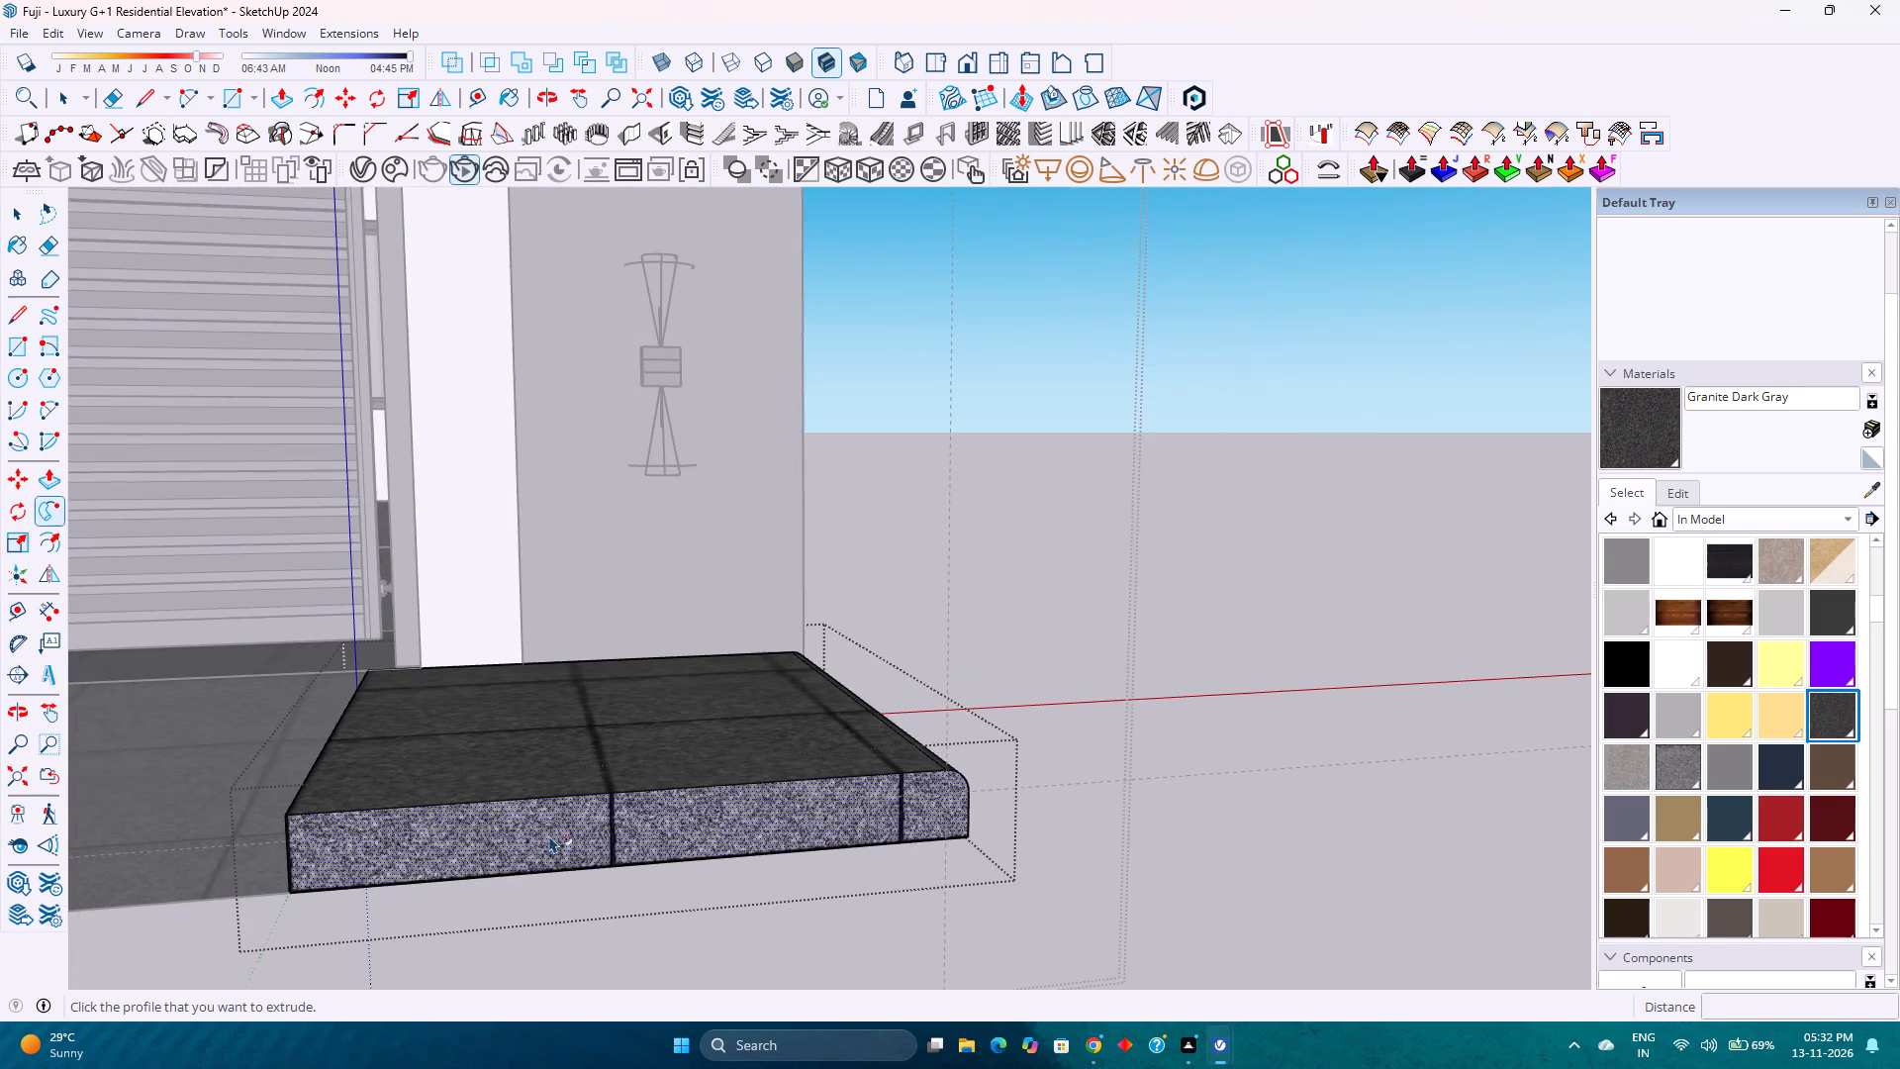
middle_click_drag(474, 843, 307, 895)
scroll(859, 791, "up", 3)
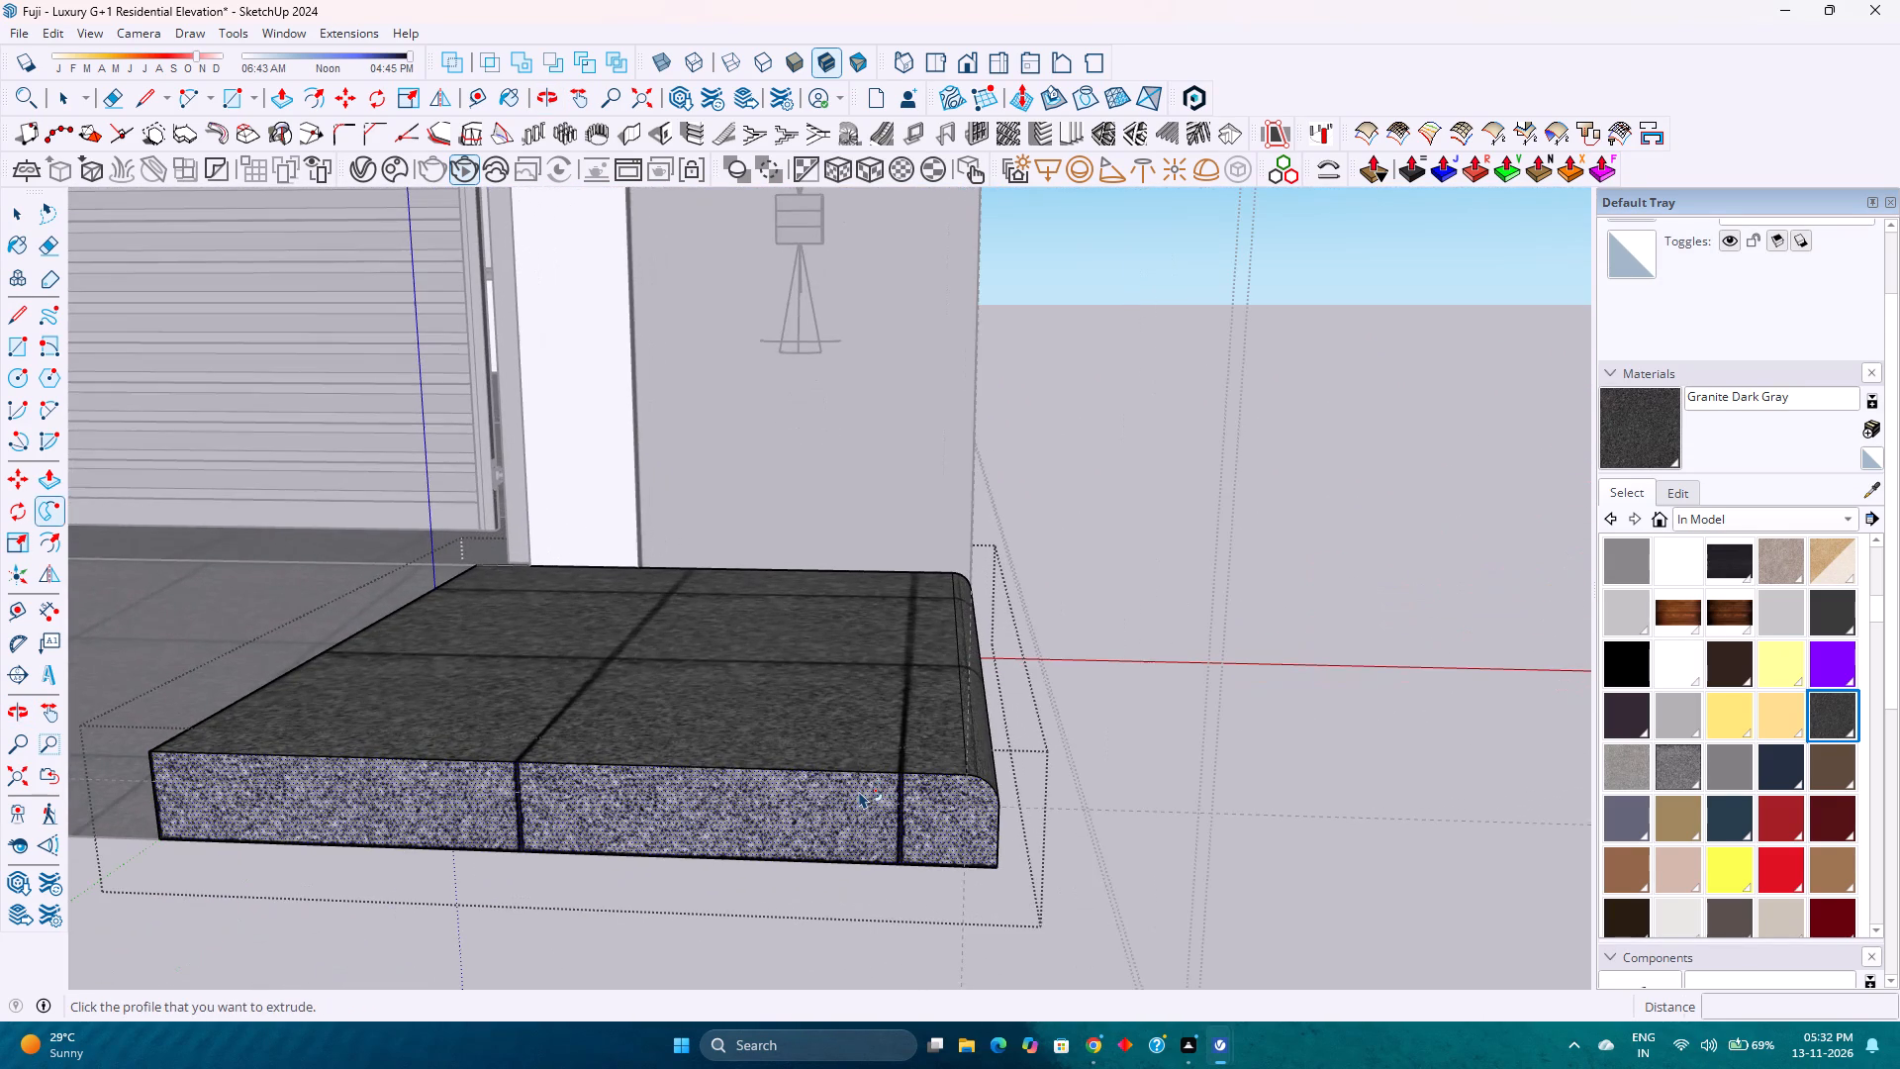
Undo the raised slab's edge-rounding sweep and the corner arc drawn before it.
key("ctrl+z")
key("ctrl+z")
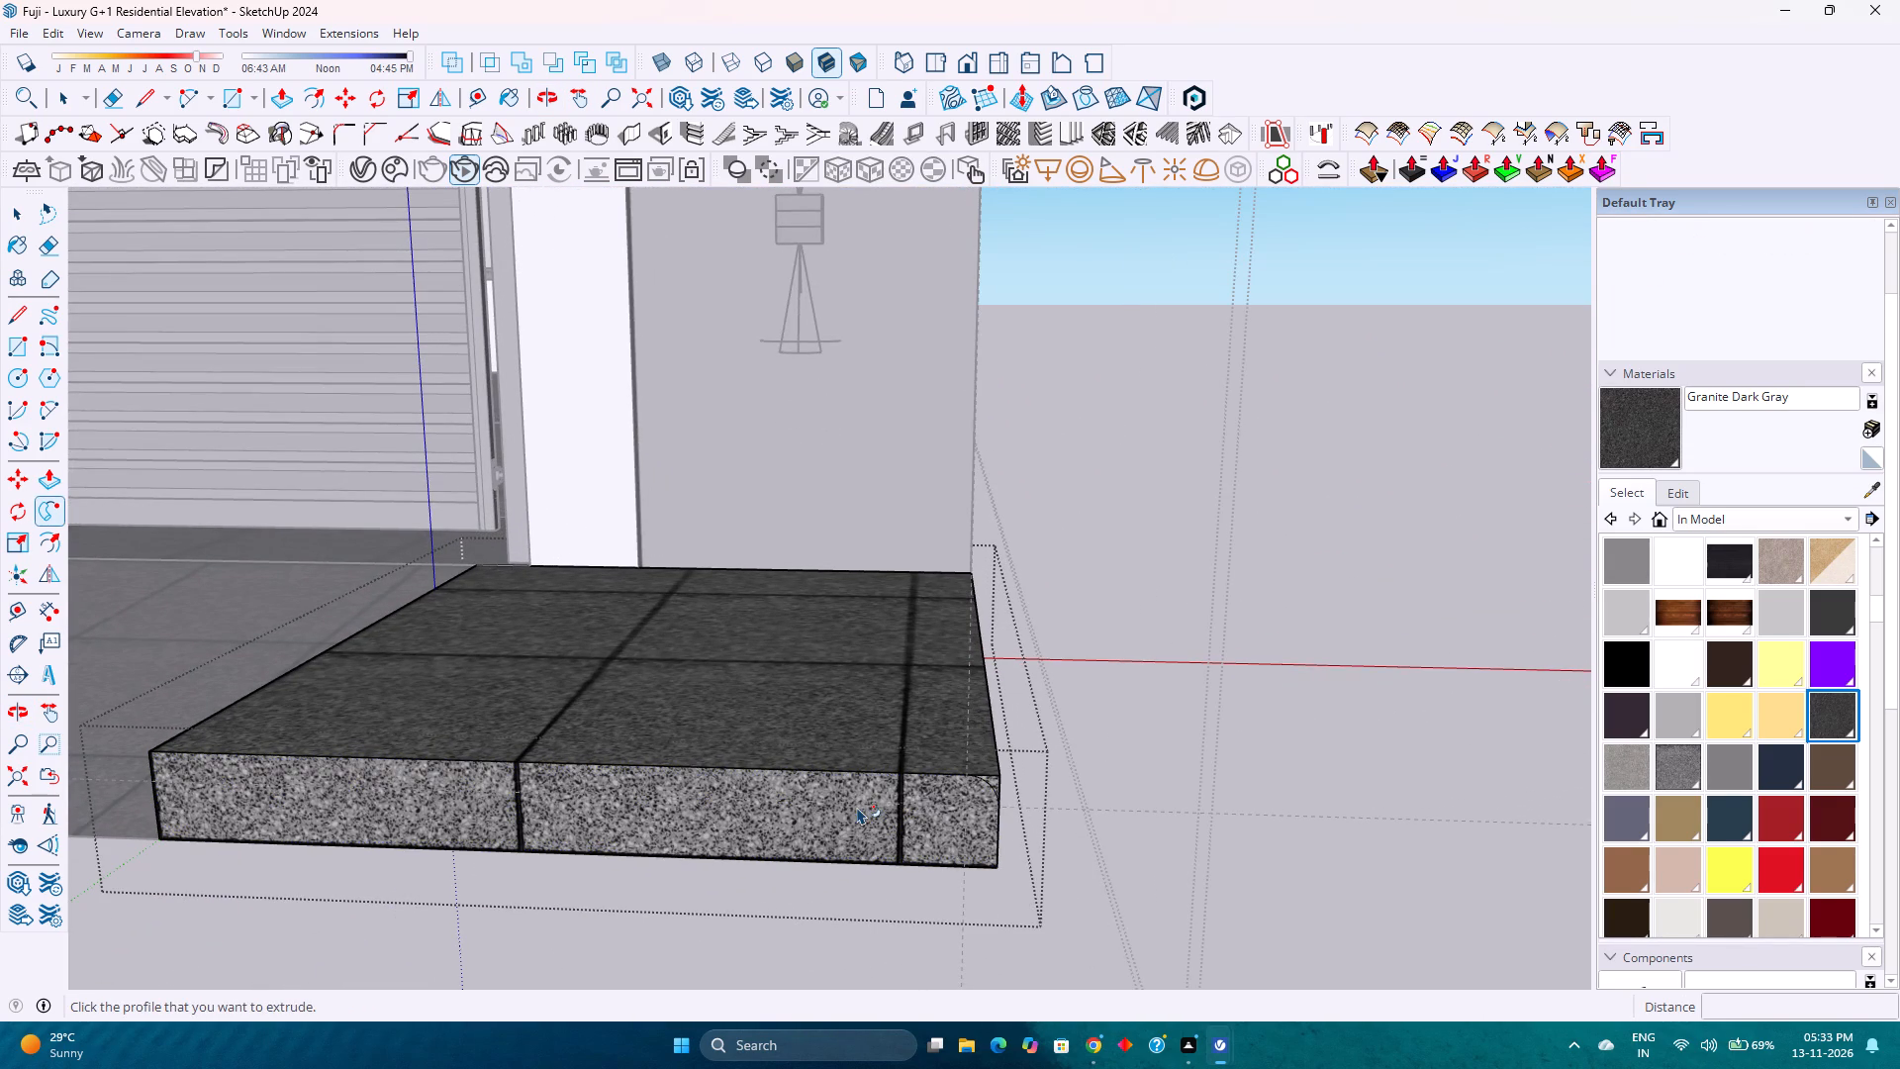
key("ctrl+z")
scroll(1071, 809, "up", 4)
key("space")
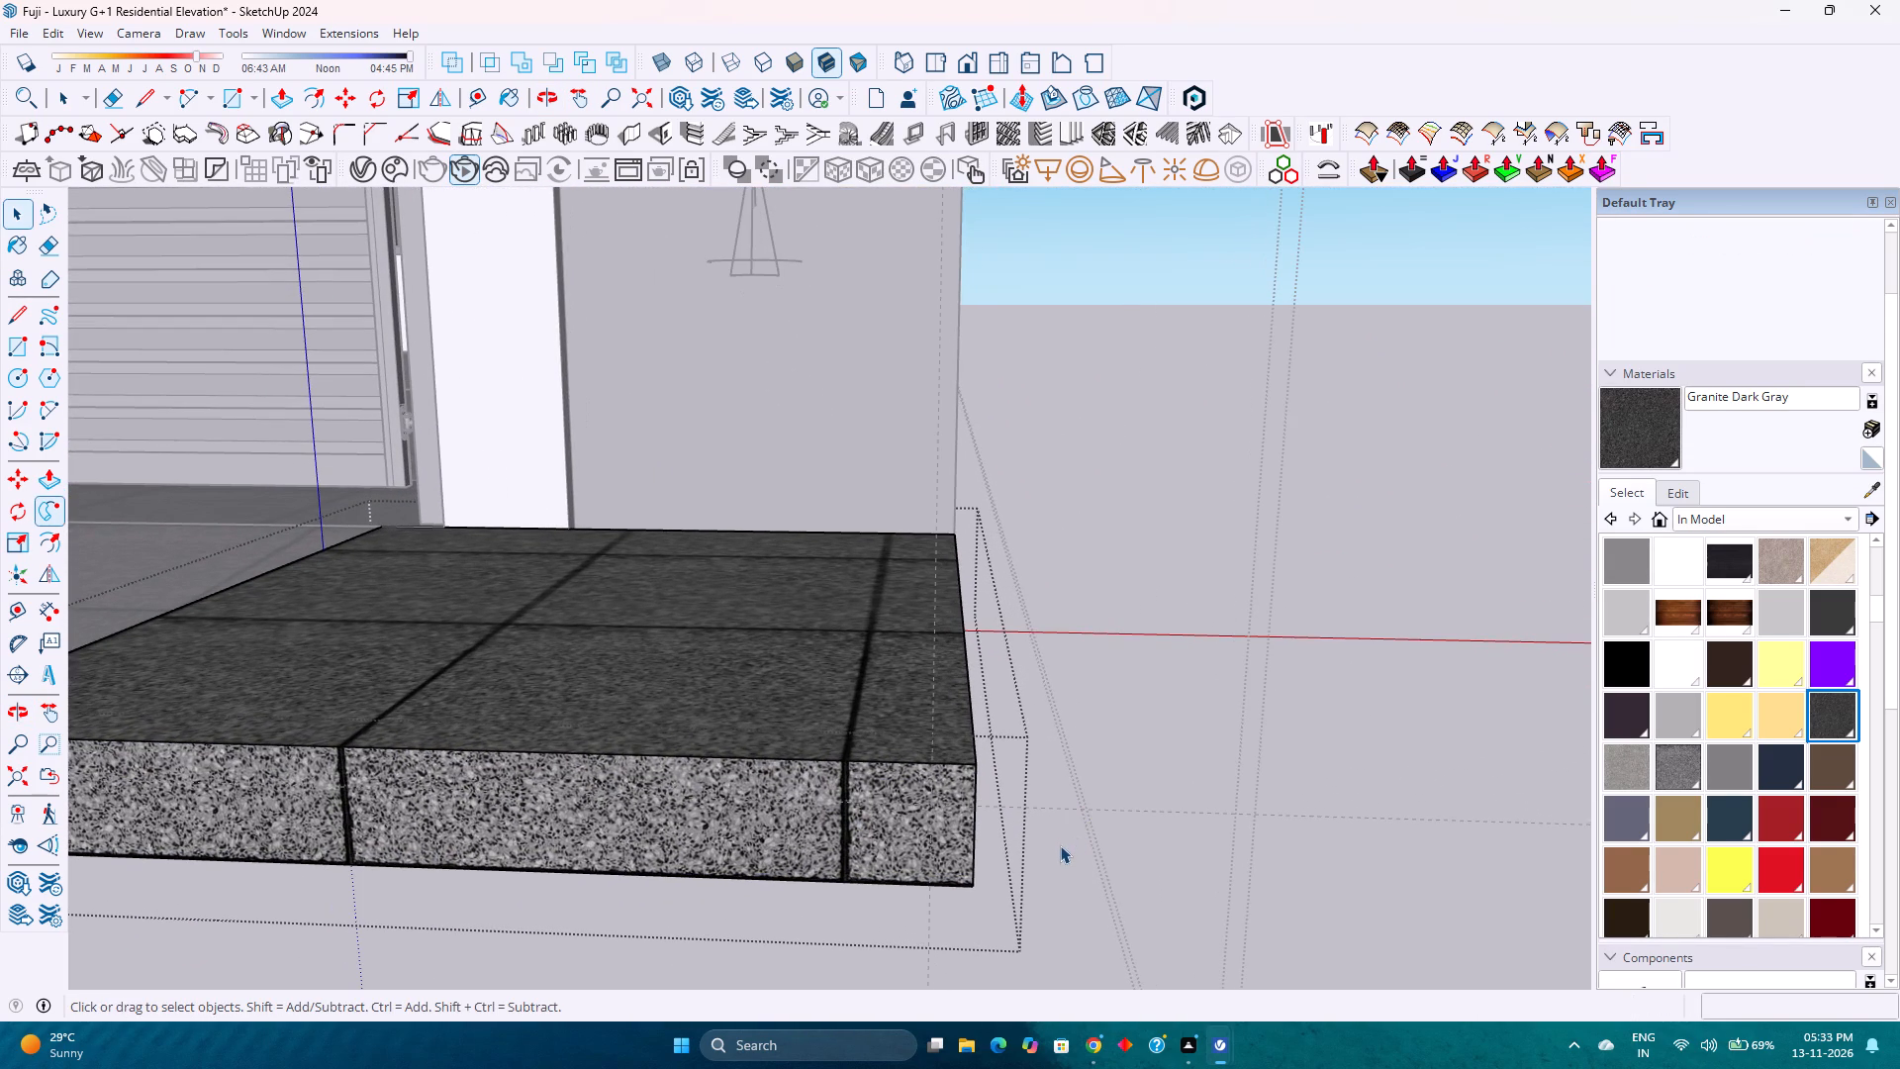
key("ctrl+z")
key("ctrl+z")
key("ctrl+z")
Open the raised slab's group and draw a 6" vertical line on its wall-side face at the white gate post's corner.
middle_click_drag(1089, 791, 529, 858)
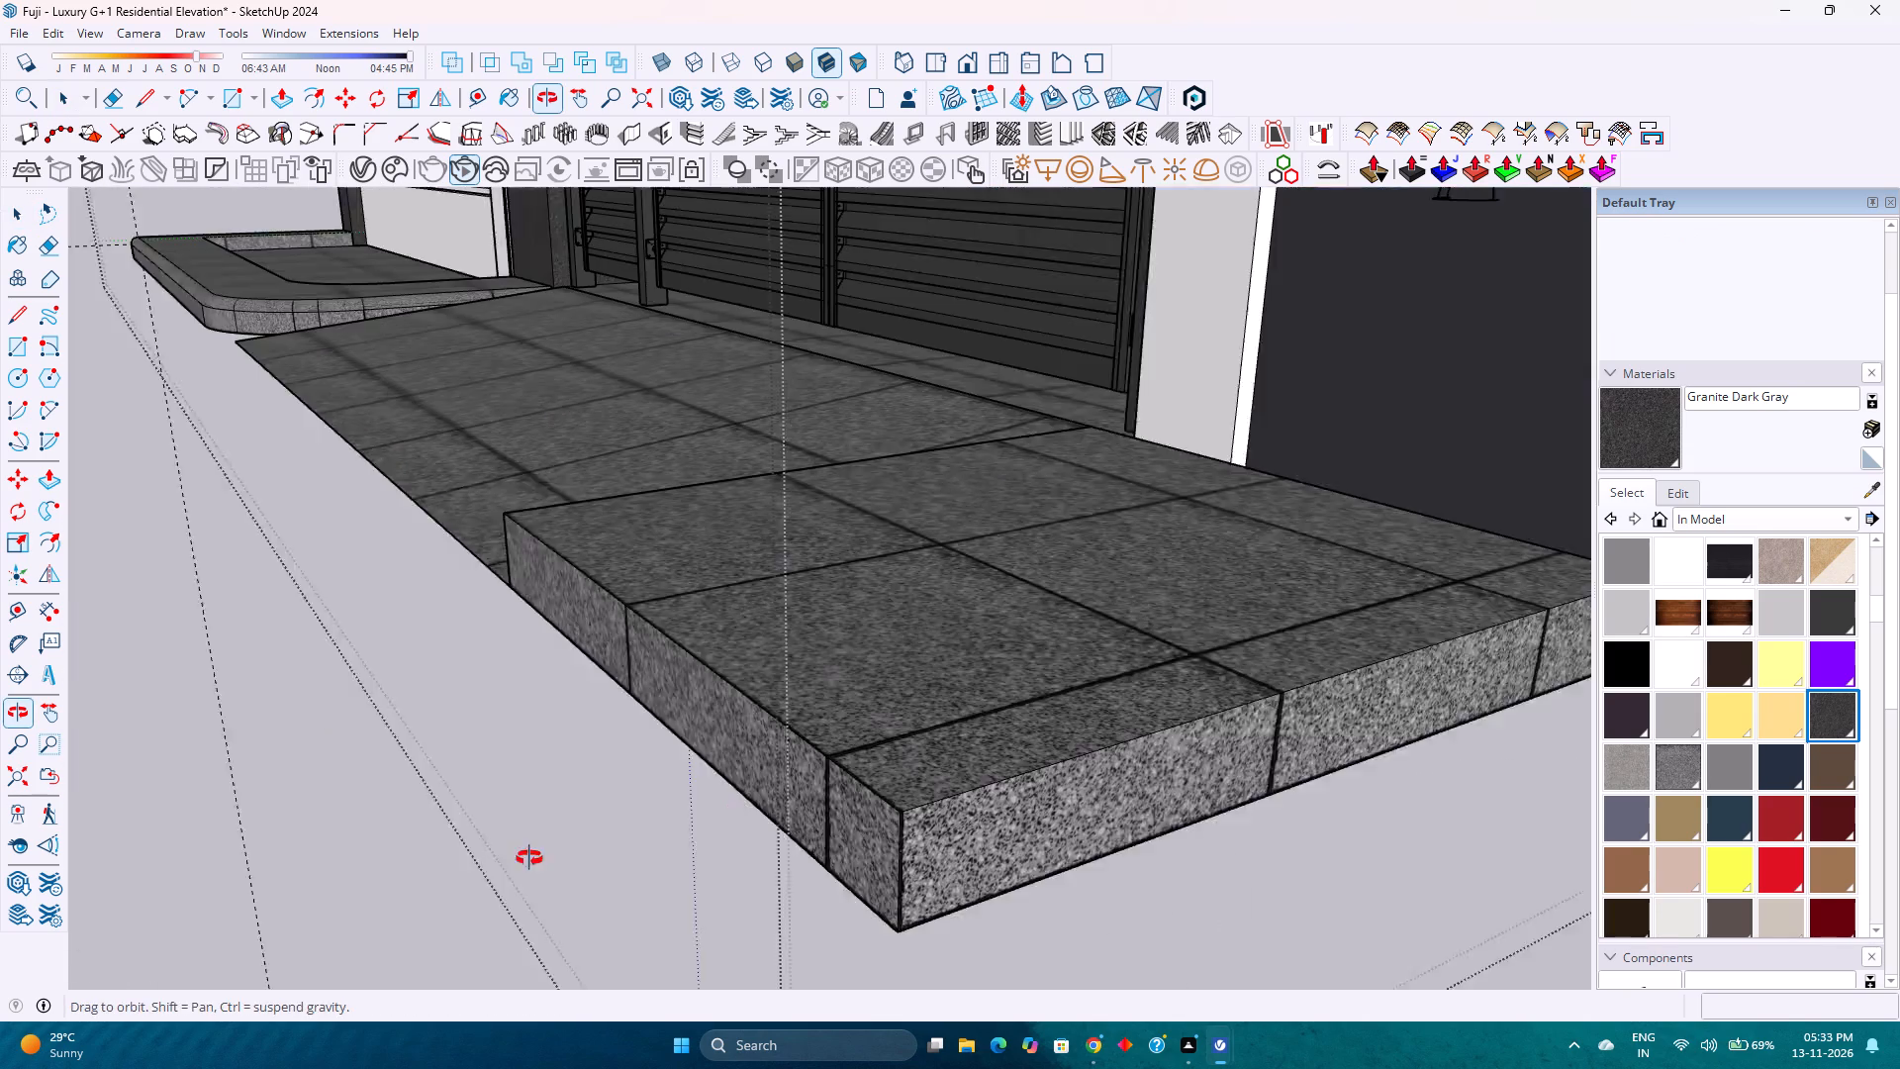
middle_click_drag(529, 858, 502, 859)
middle_click(479, 859)
scroll(775, 778, "down", 7)
middle_click_drag(975, 786, 668, 794)
scroll(668, 794, "down", 4)
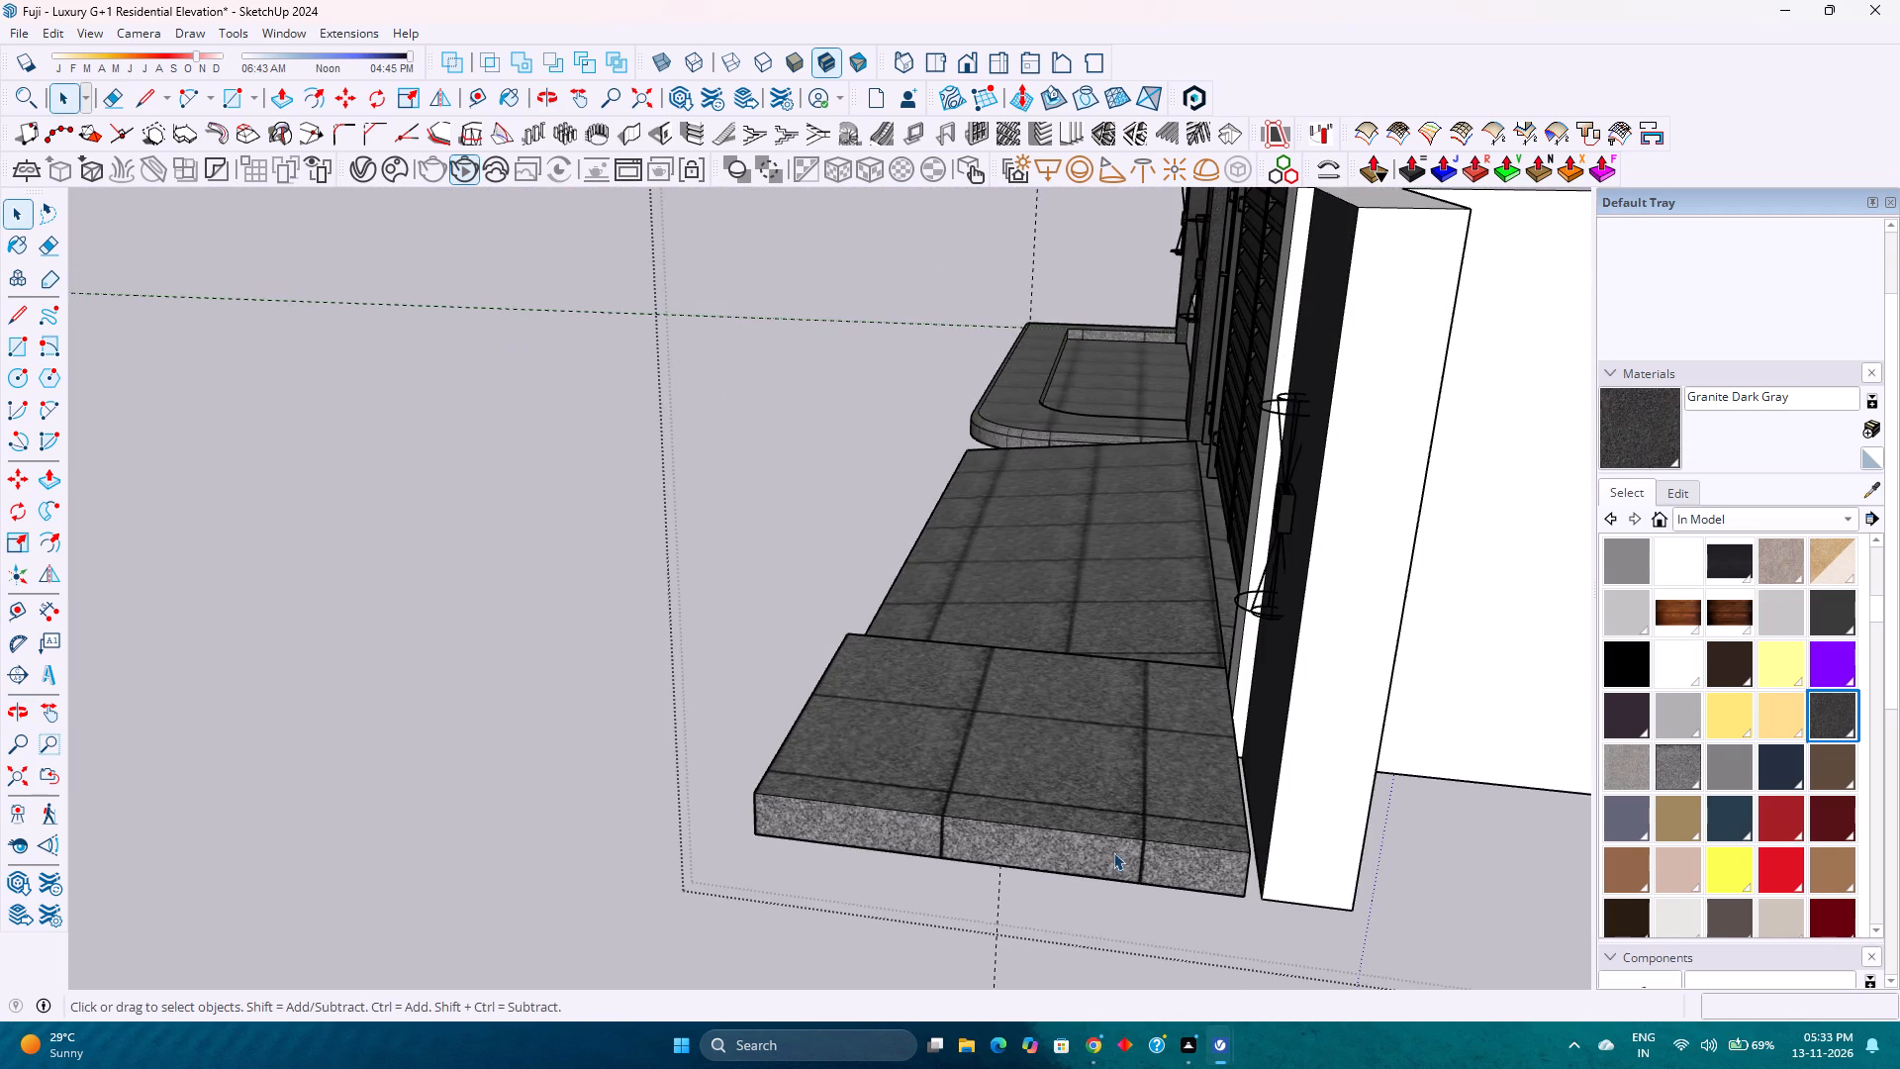
scroll(1124, 855, "up", 3)
middle_click_drag(1237, 859, 1110, 848)
scroll(1222, 888, "up", 4)
middle_click_drag(1248, 900, 1166, 781, "shift")
middle_click(1166, 780, "shift")
scroll(1180, 781, "up", 3)
middle_click_drag(1184, 781, 1371, 923)
scroll(1259, 537, "up", 9)
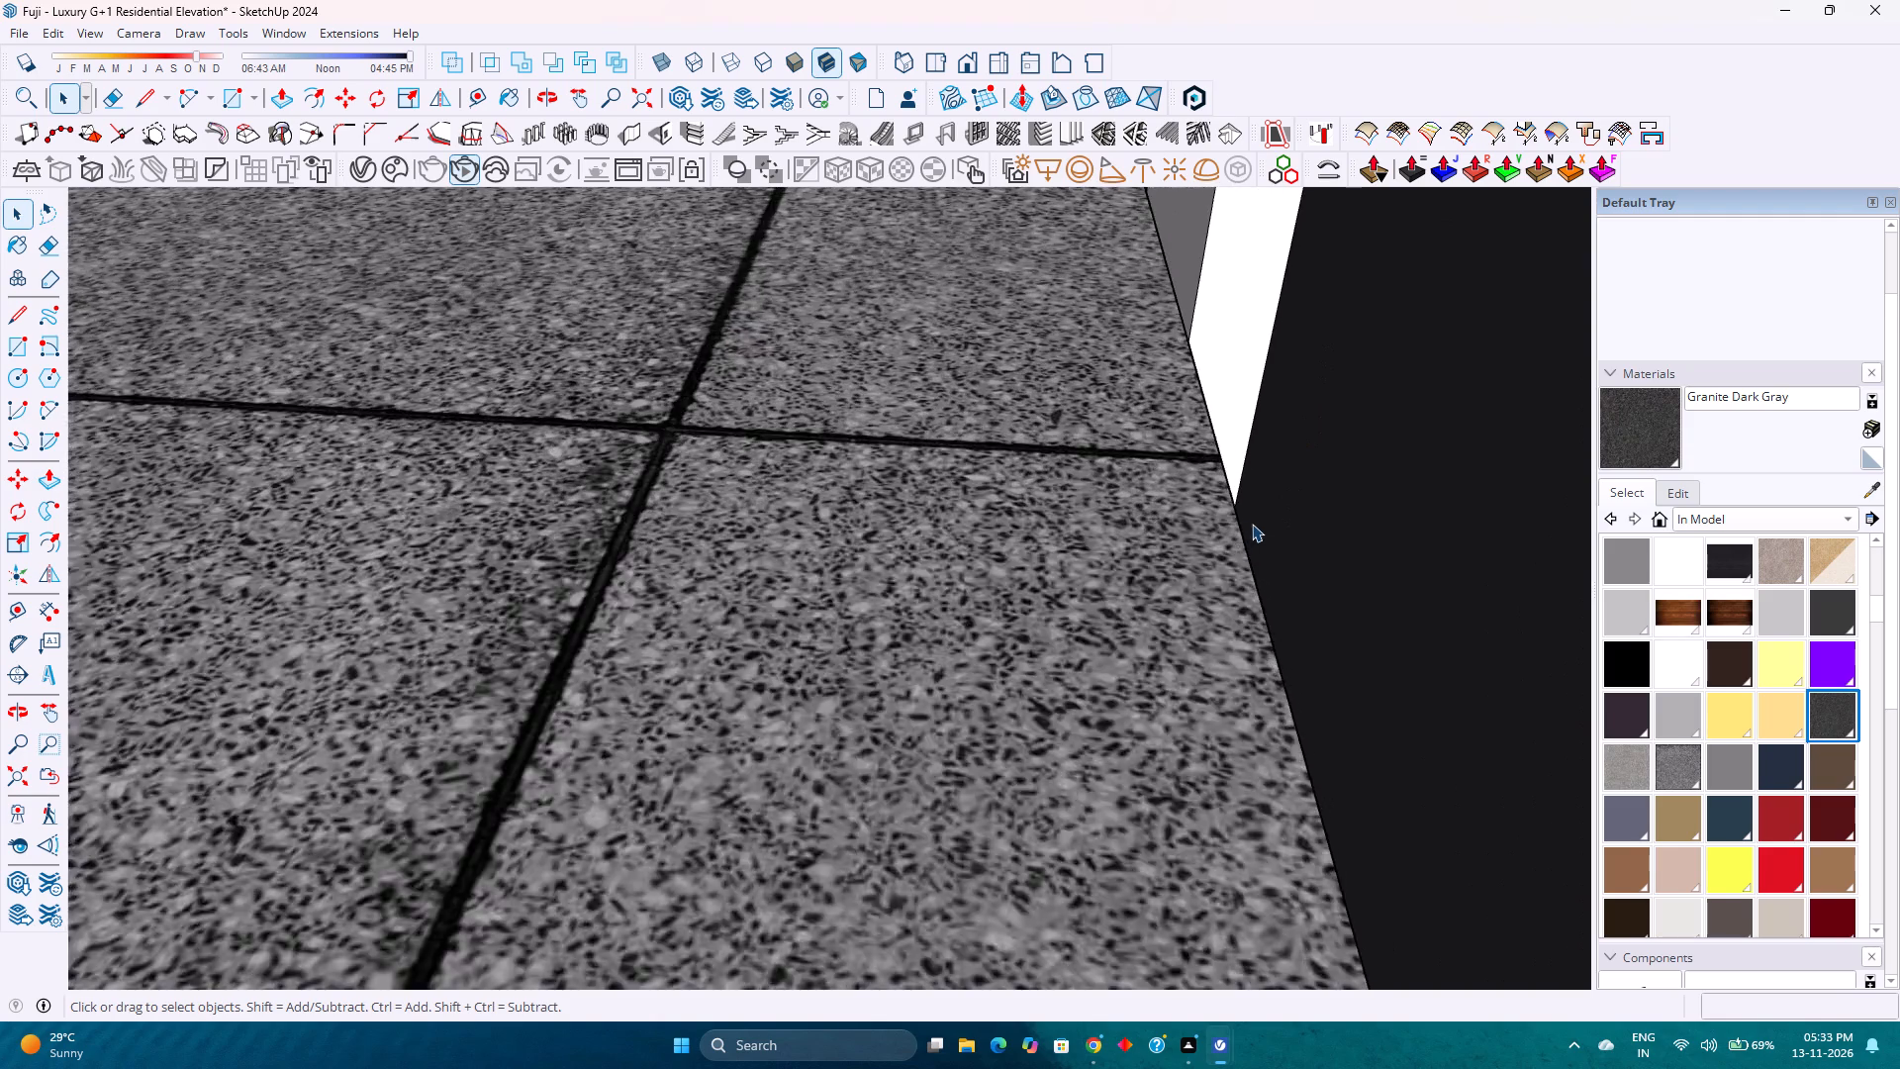
scroll(1252, 524, "up", 4)
middle_click_drag(1245, 518, 1124, 561)
scroll(1155, 539, "up", 7)
middle_click_drag(1170, 568, 1131, 550)
middle_click(1131, 550)
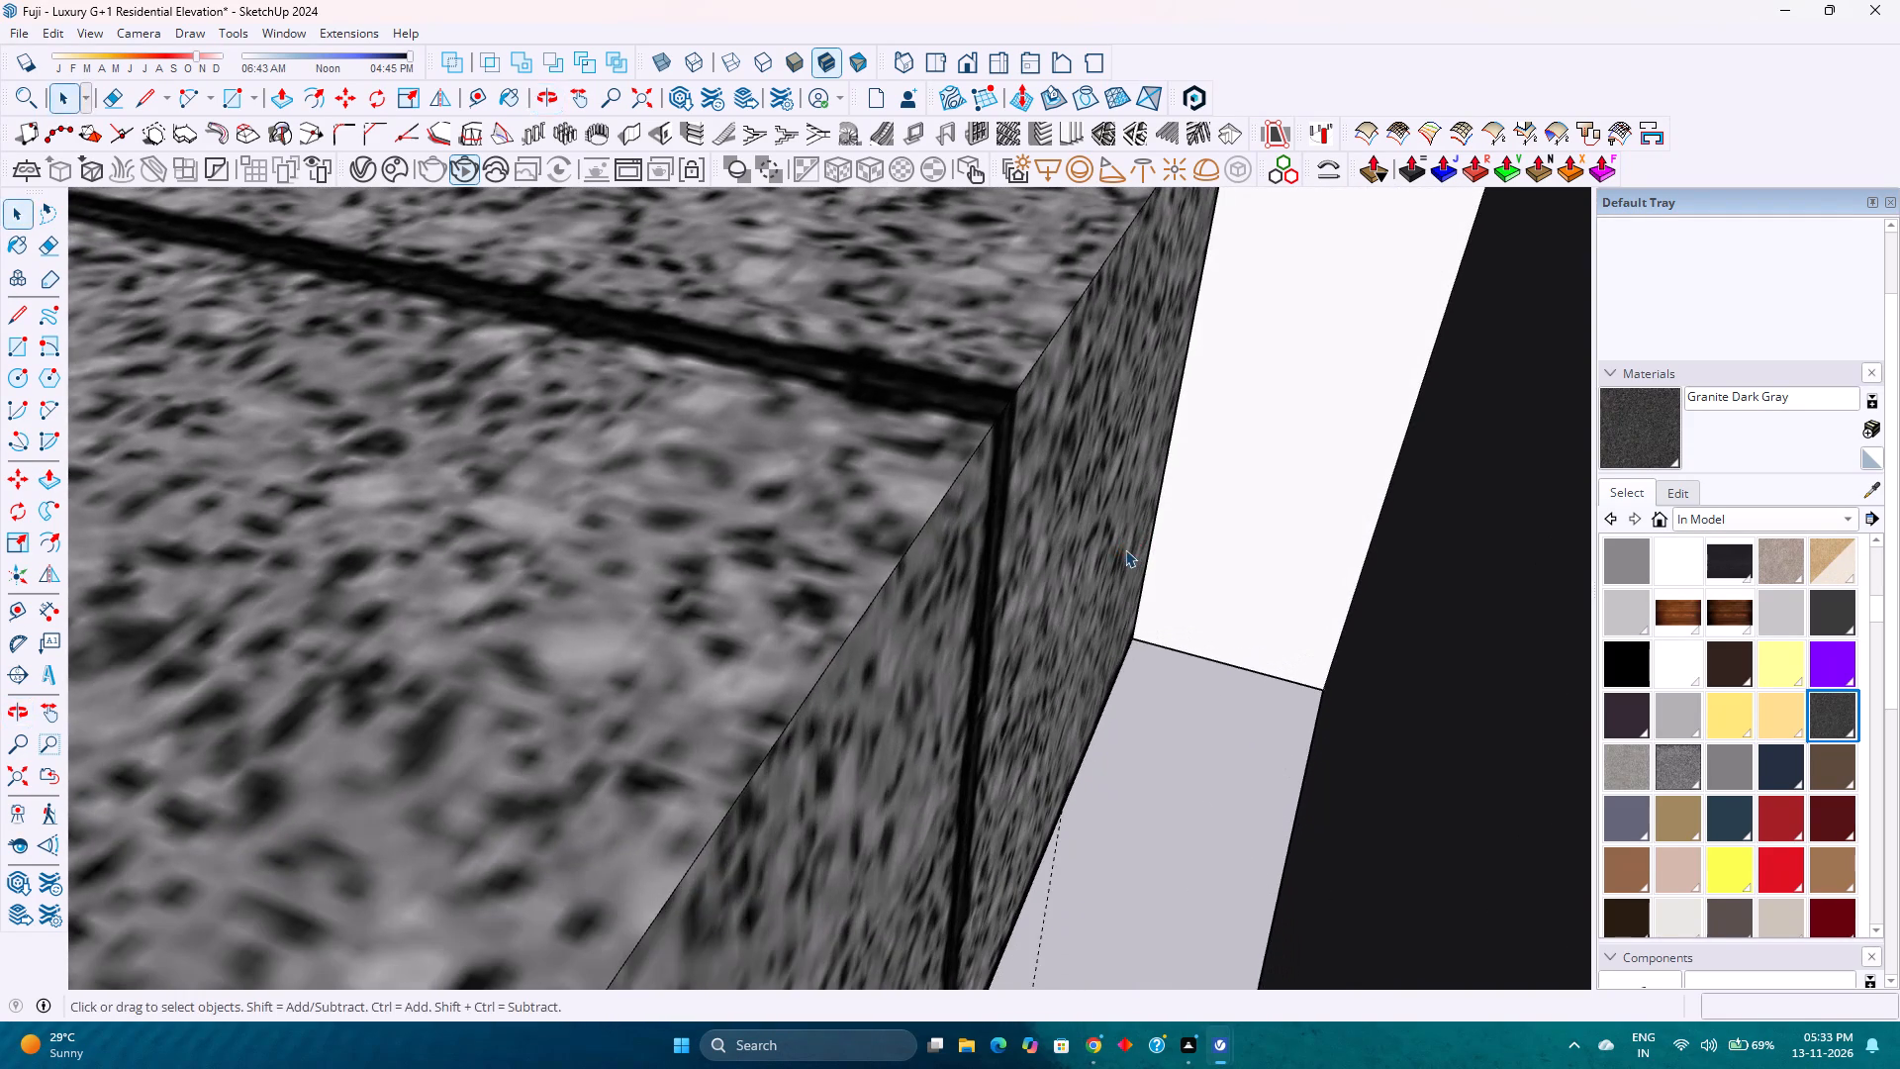
double_click(1125, 549)
key("l")
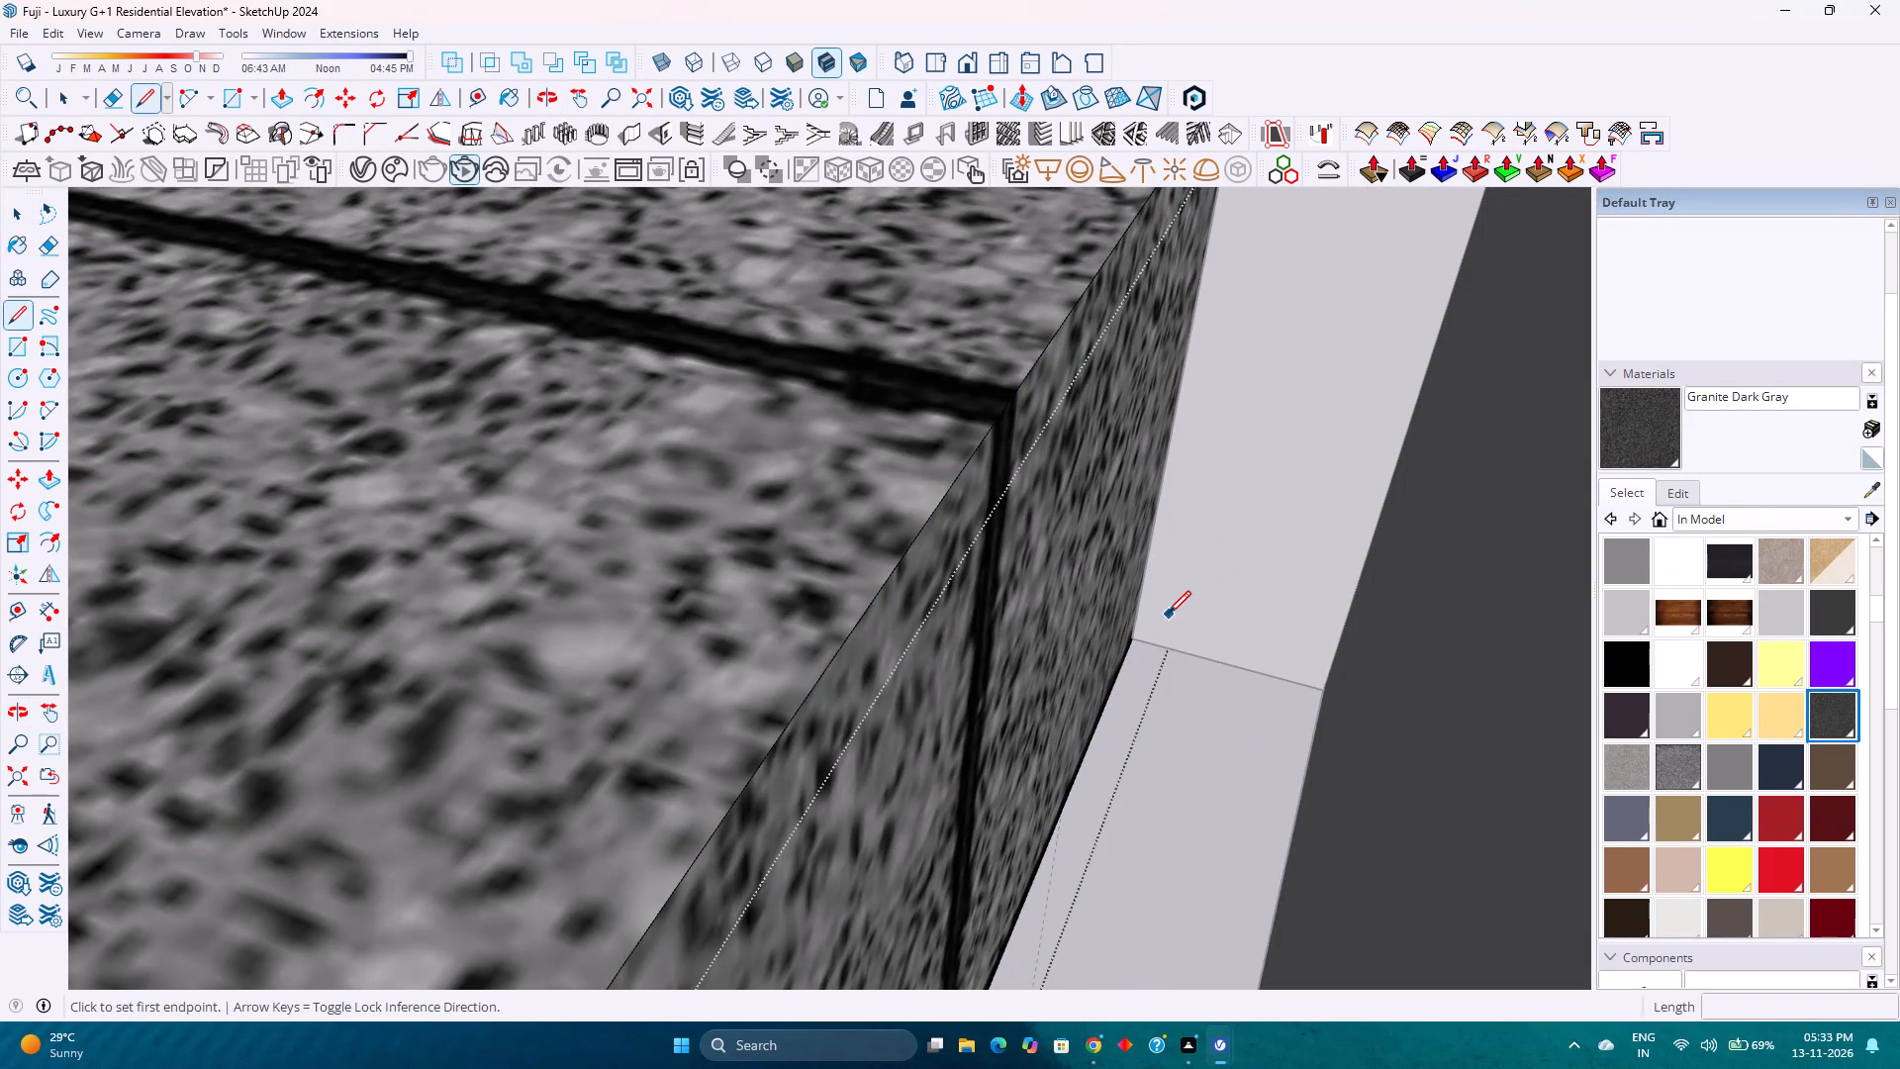
left_click(1135, 642)
scroll(1125, 491, "down", 2)
middle_click_drag(1135, 473, 1136, 473, "shift")
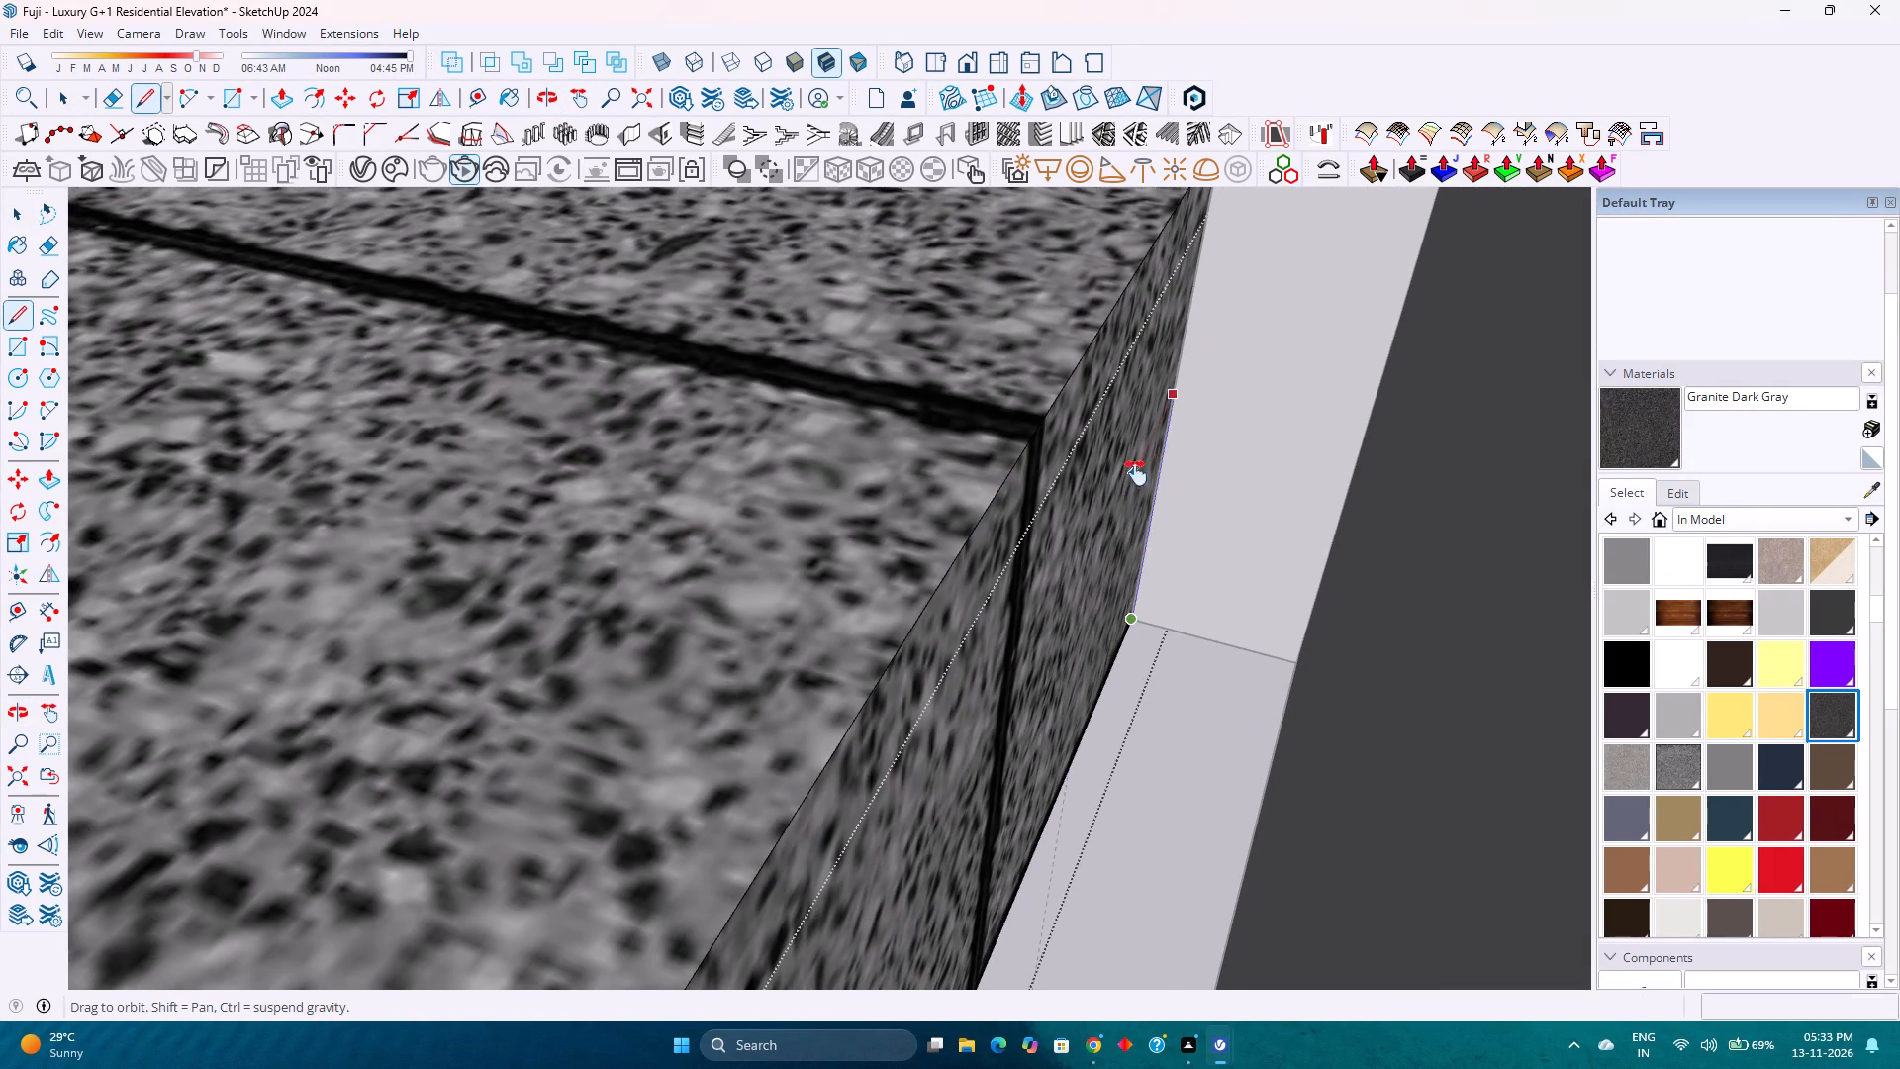
middle_click_drag(1136, 473, 1156, 705, "shift")
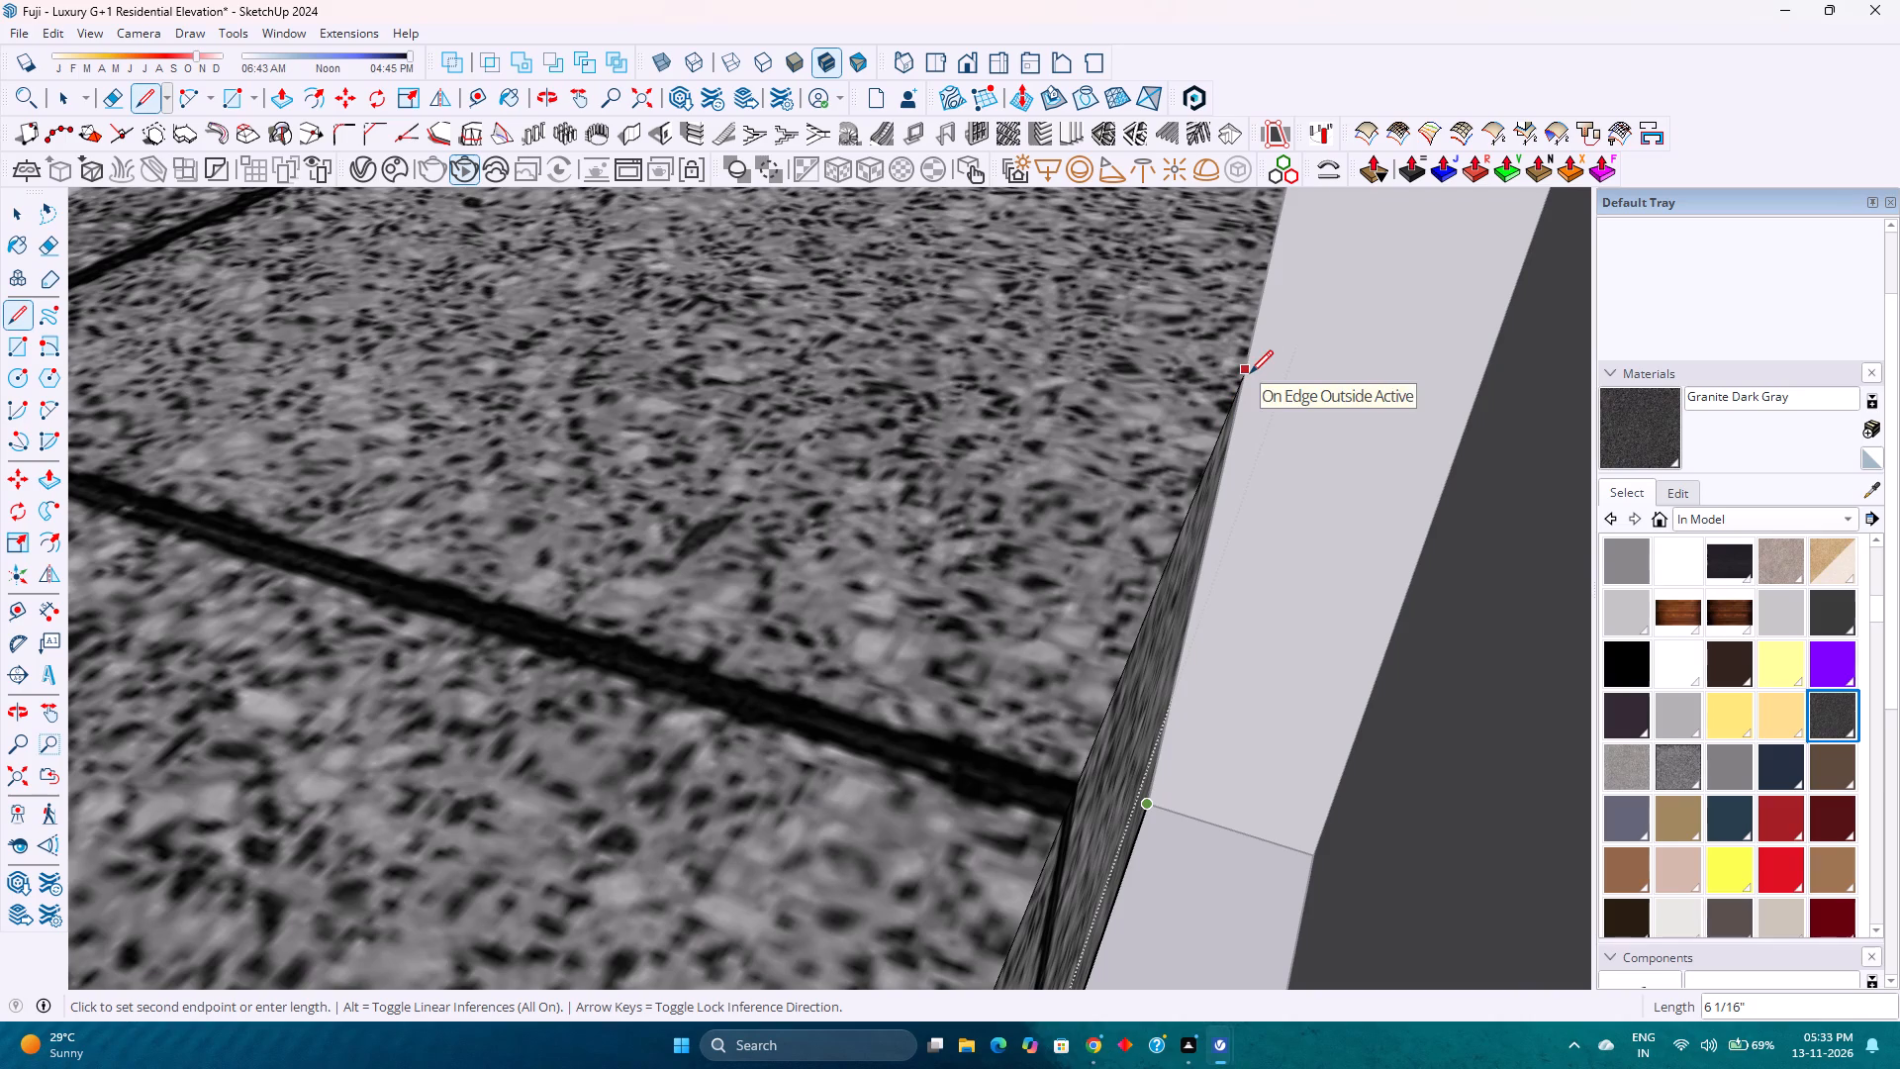
key("Up")
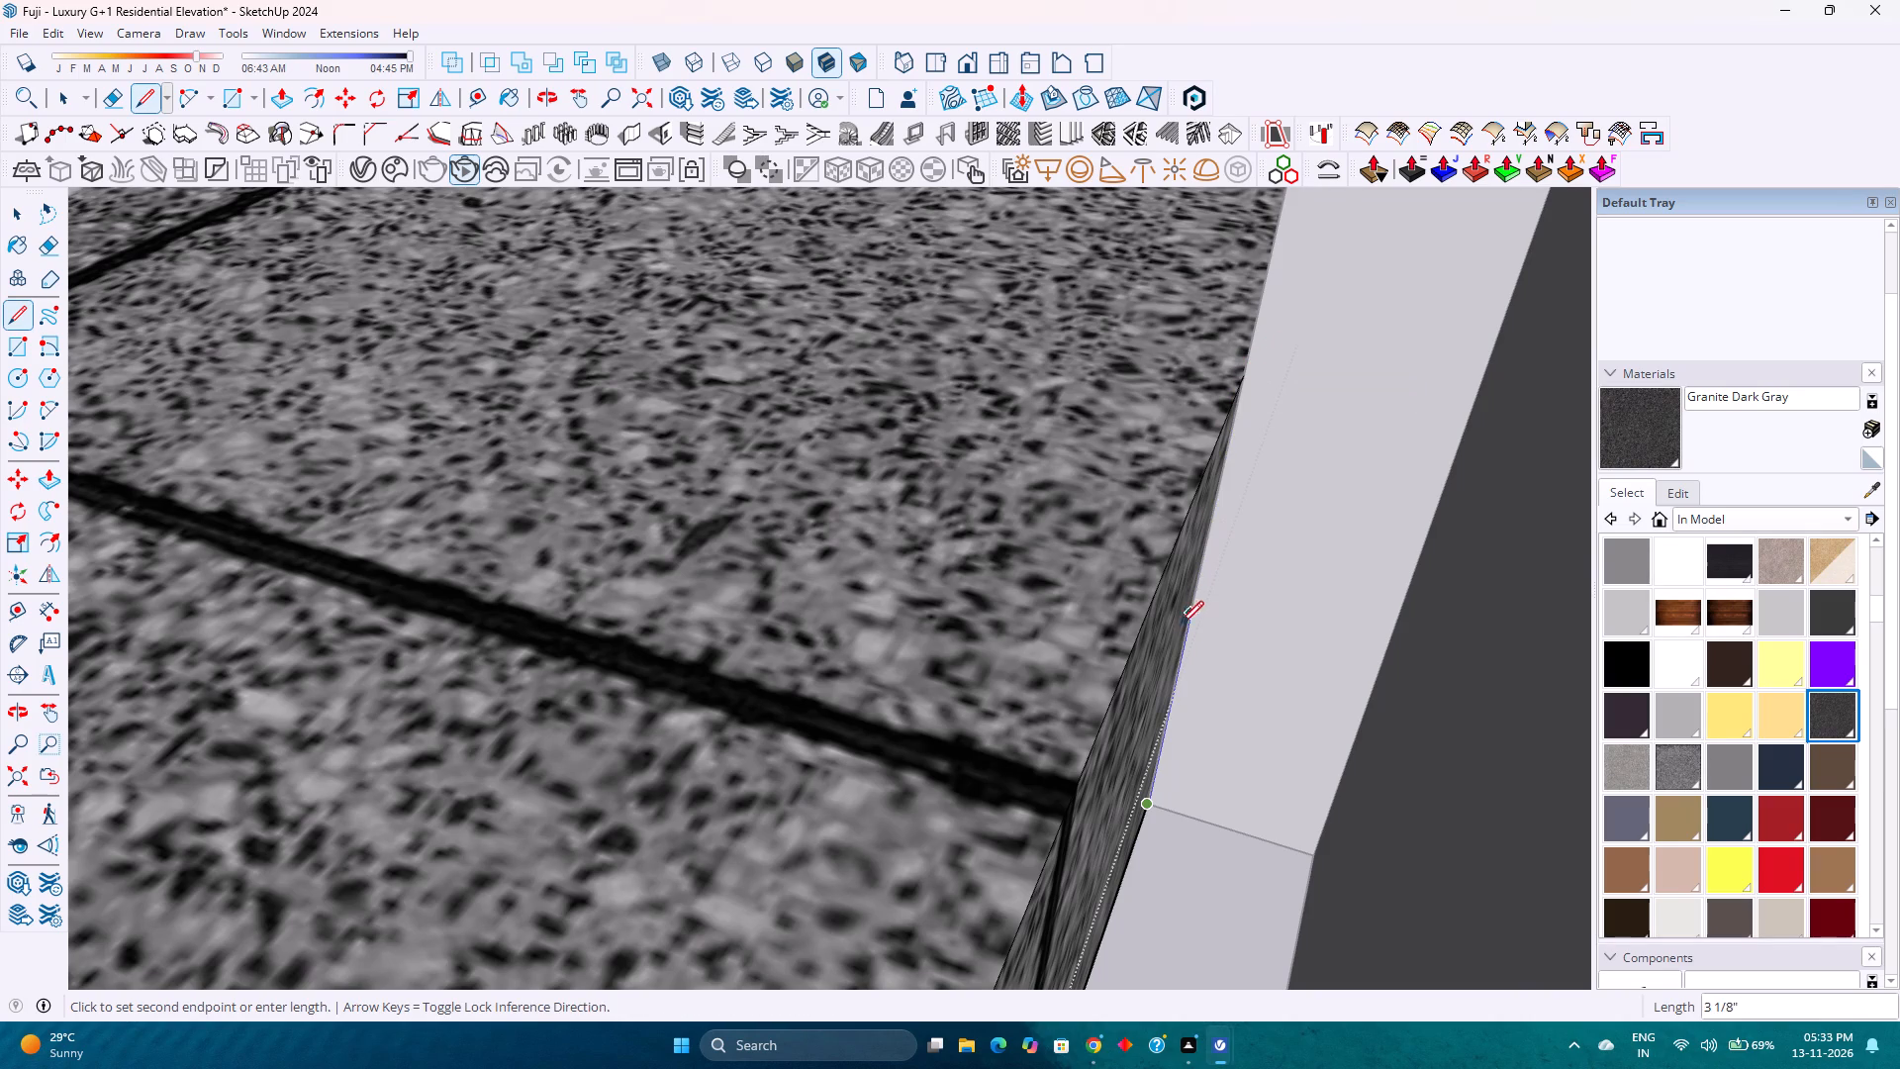
left_click(1235, 413)
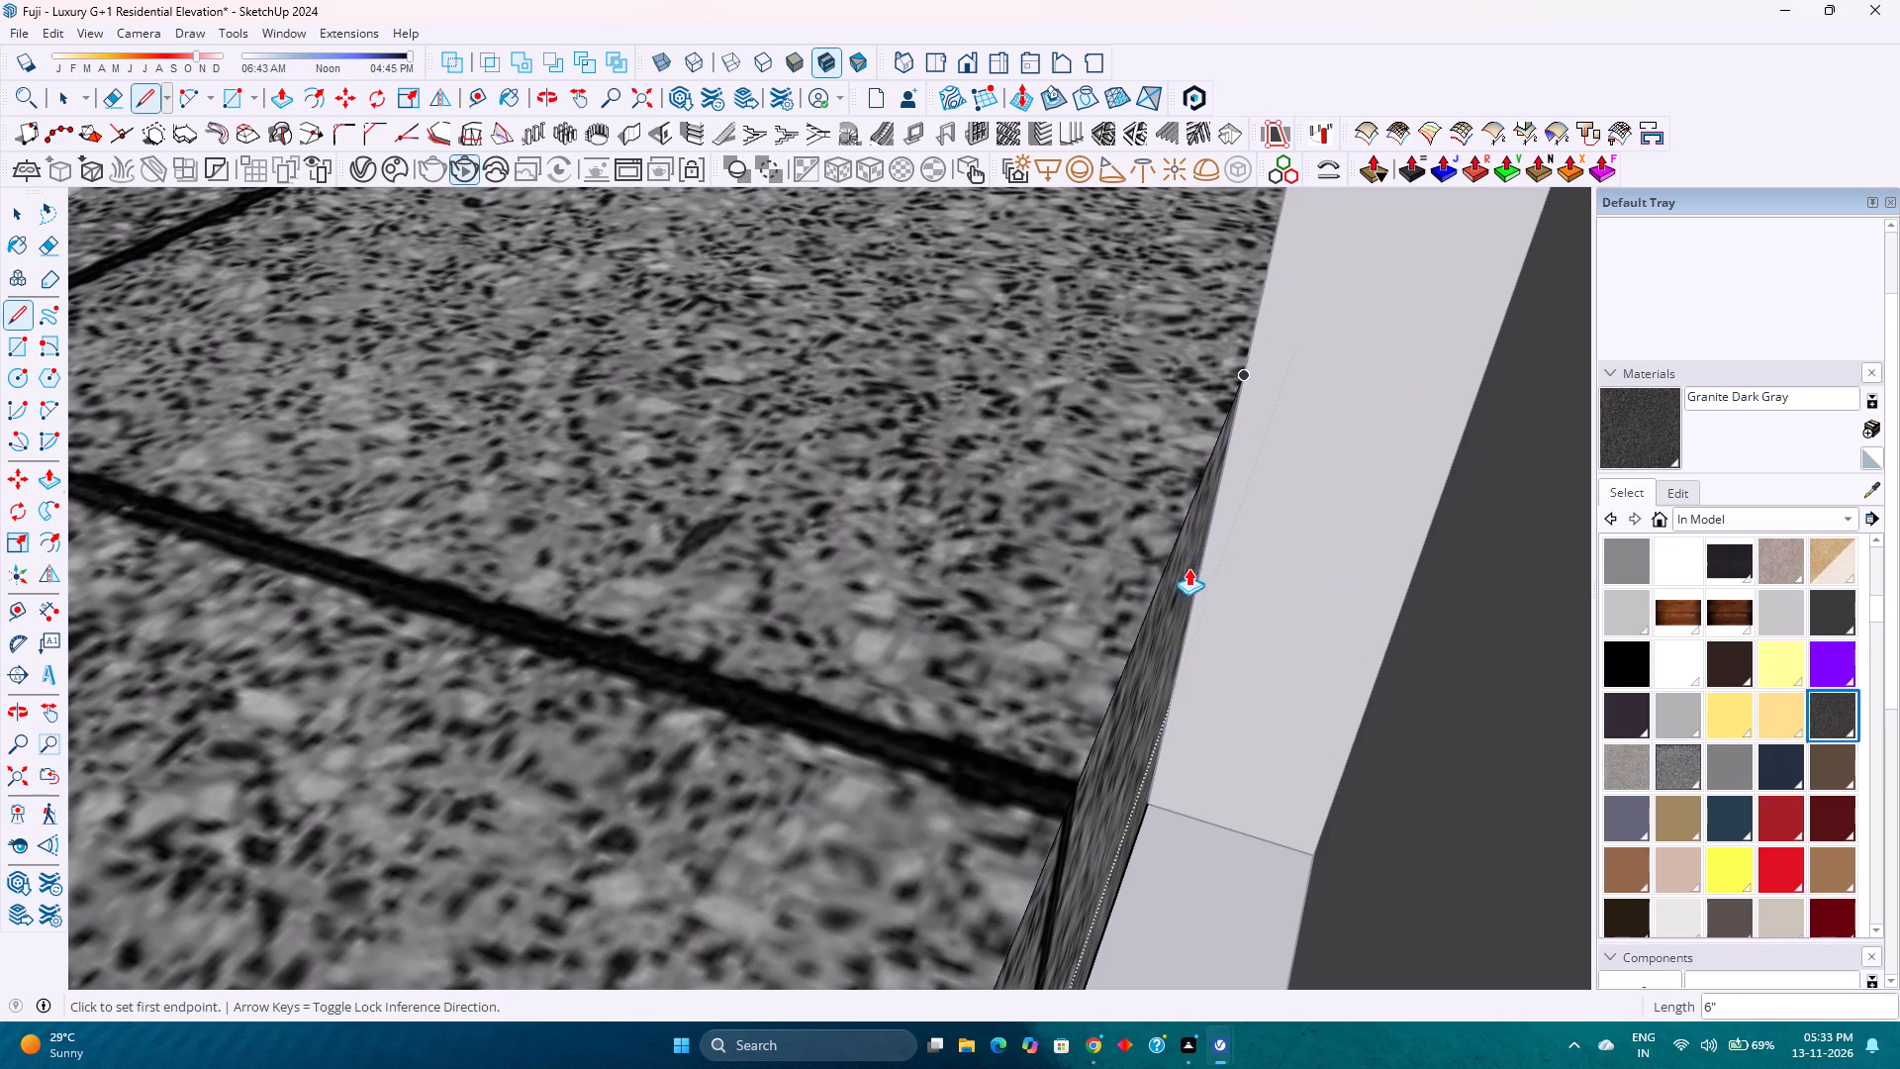
Push/Pull the slab's wall-side face beyond the post outward 2" to meet the wall, and close the group.
key("p")
left_click(1180, 620)
left_click(1467, 542)
scroll(1150, 508, "down", 10)
middle_click_drag(952, 556, 1240, 469)
scroll(1218, 480, "down", 8)
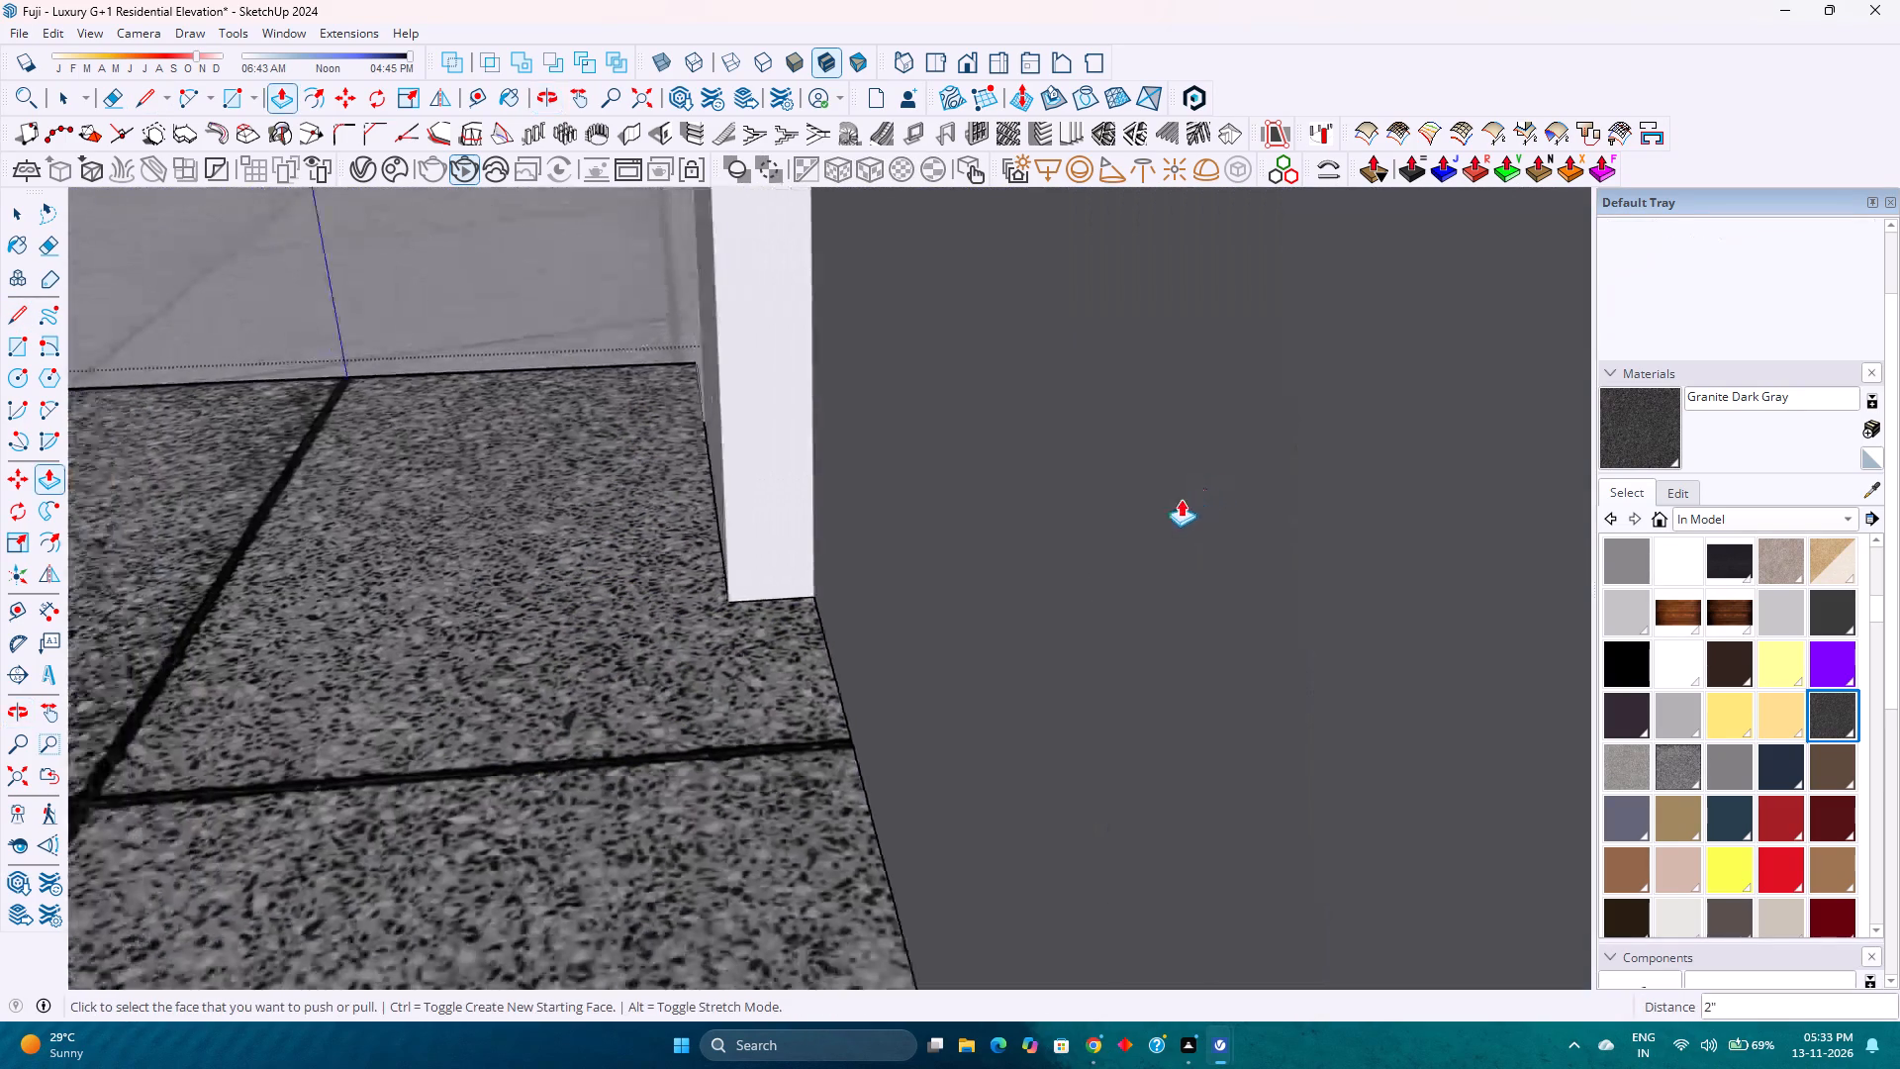
scroll(1181, 499, "down", 8)
key("space")
scroll(874, 531, "down", 5)
key("Escape")
scroll(850, 537, "down", 8)
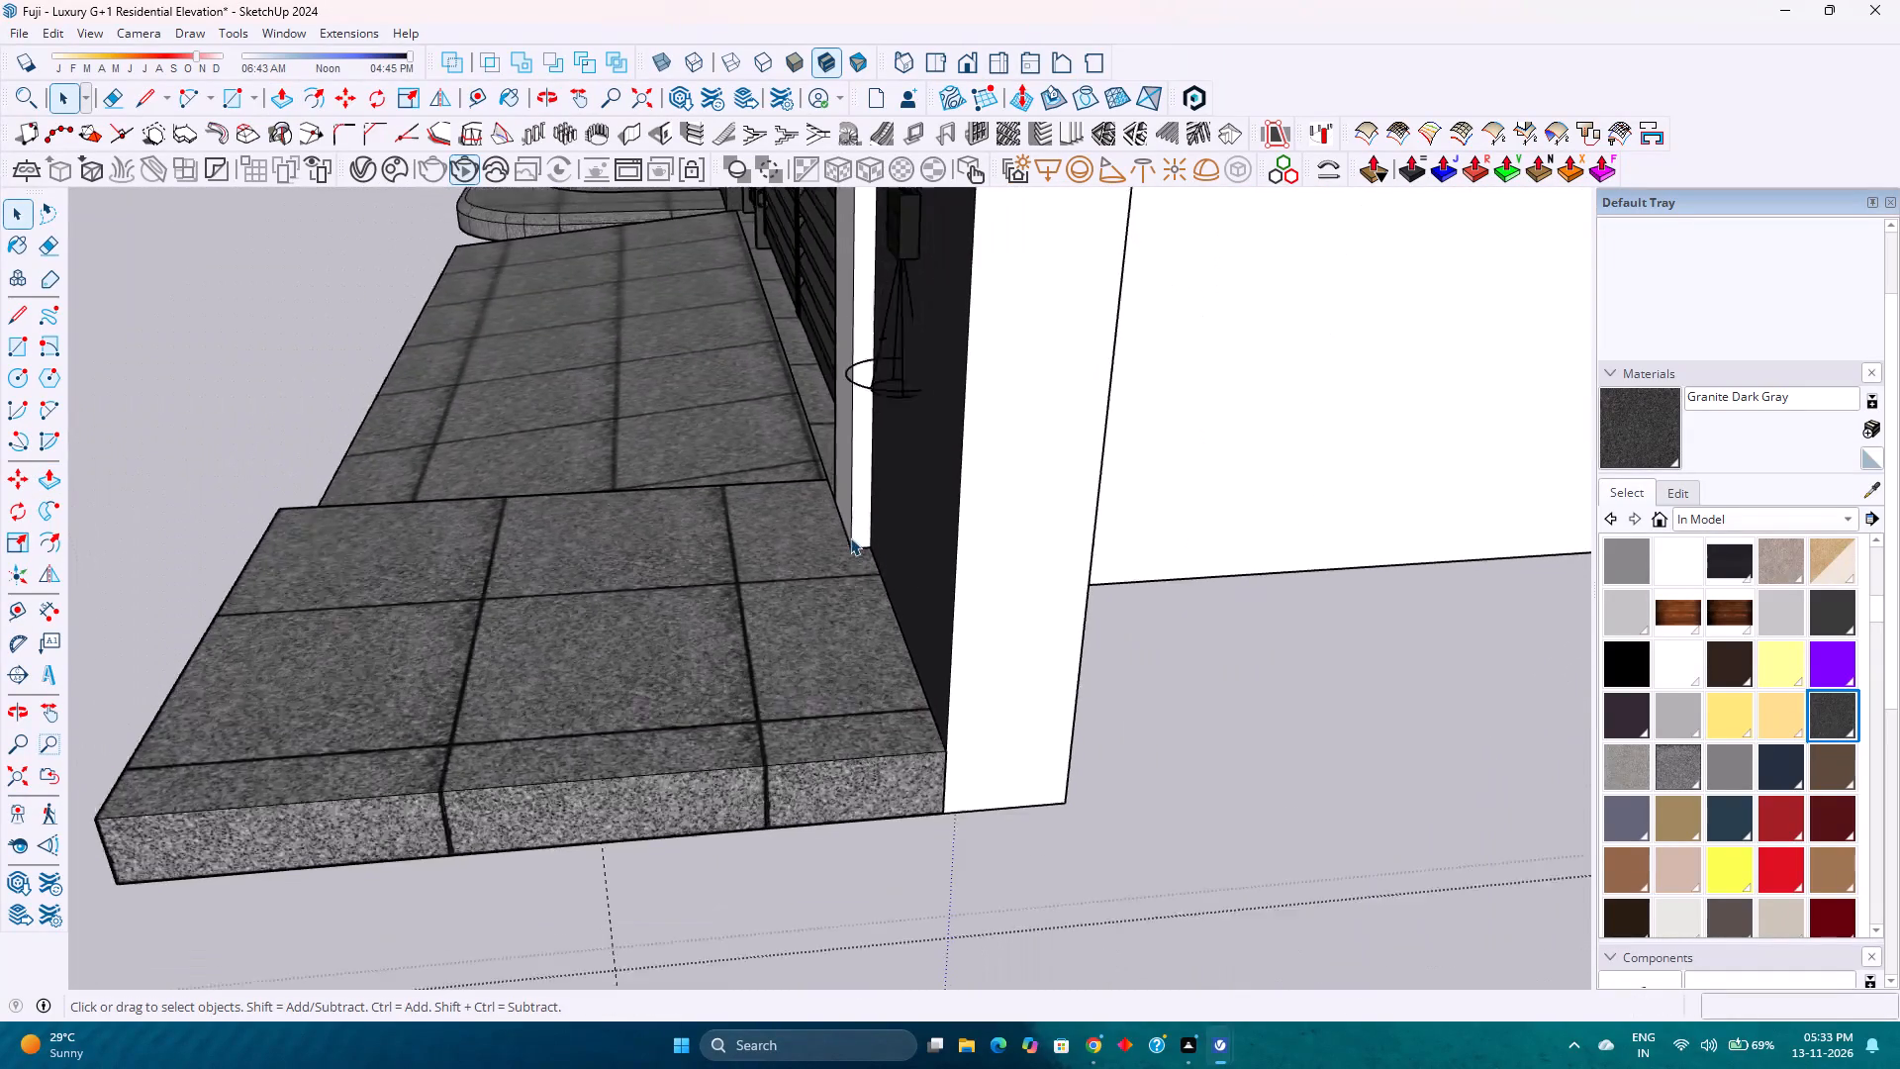
Hide the wall's white end face and the dark wall face alongside the raised slab.
scroll(850, 537, "down", 1)
left_click(999, 570)
right_click(999, 570)
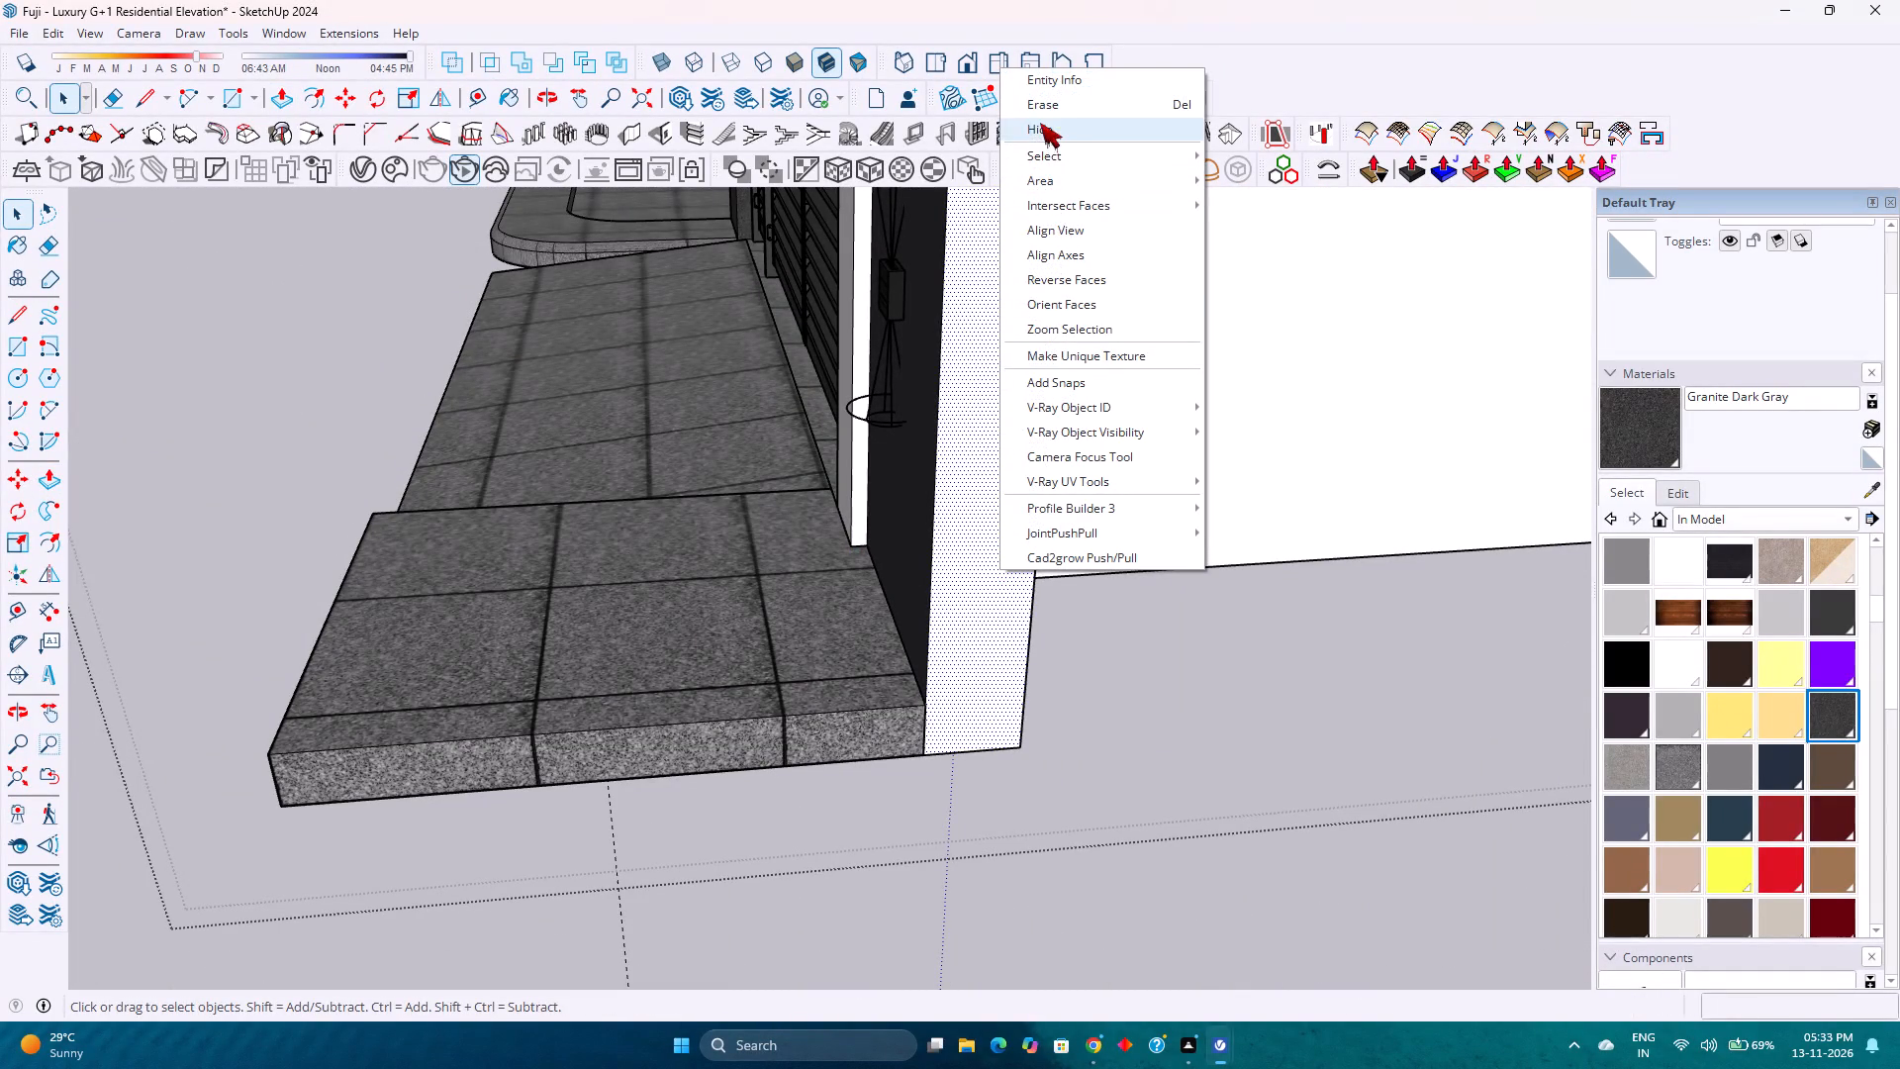
left_click(1040, 123)
left_click(917, 516)
right_click(917, 516)
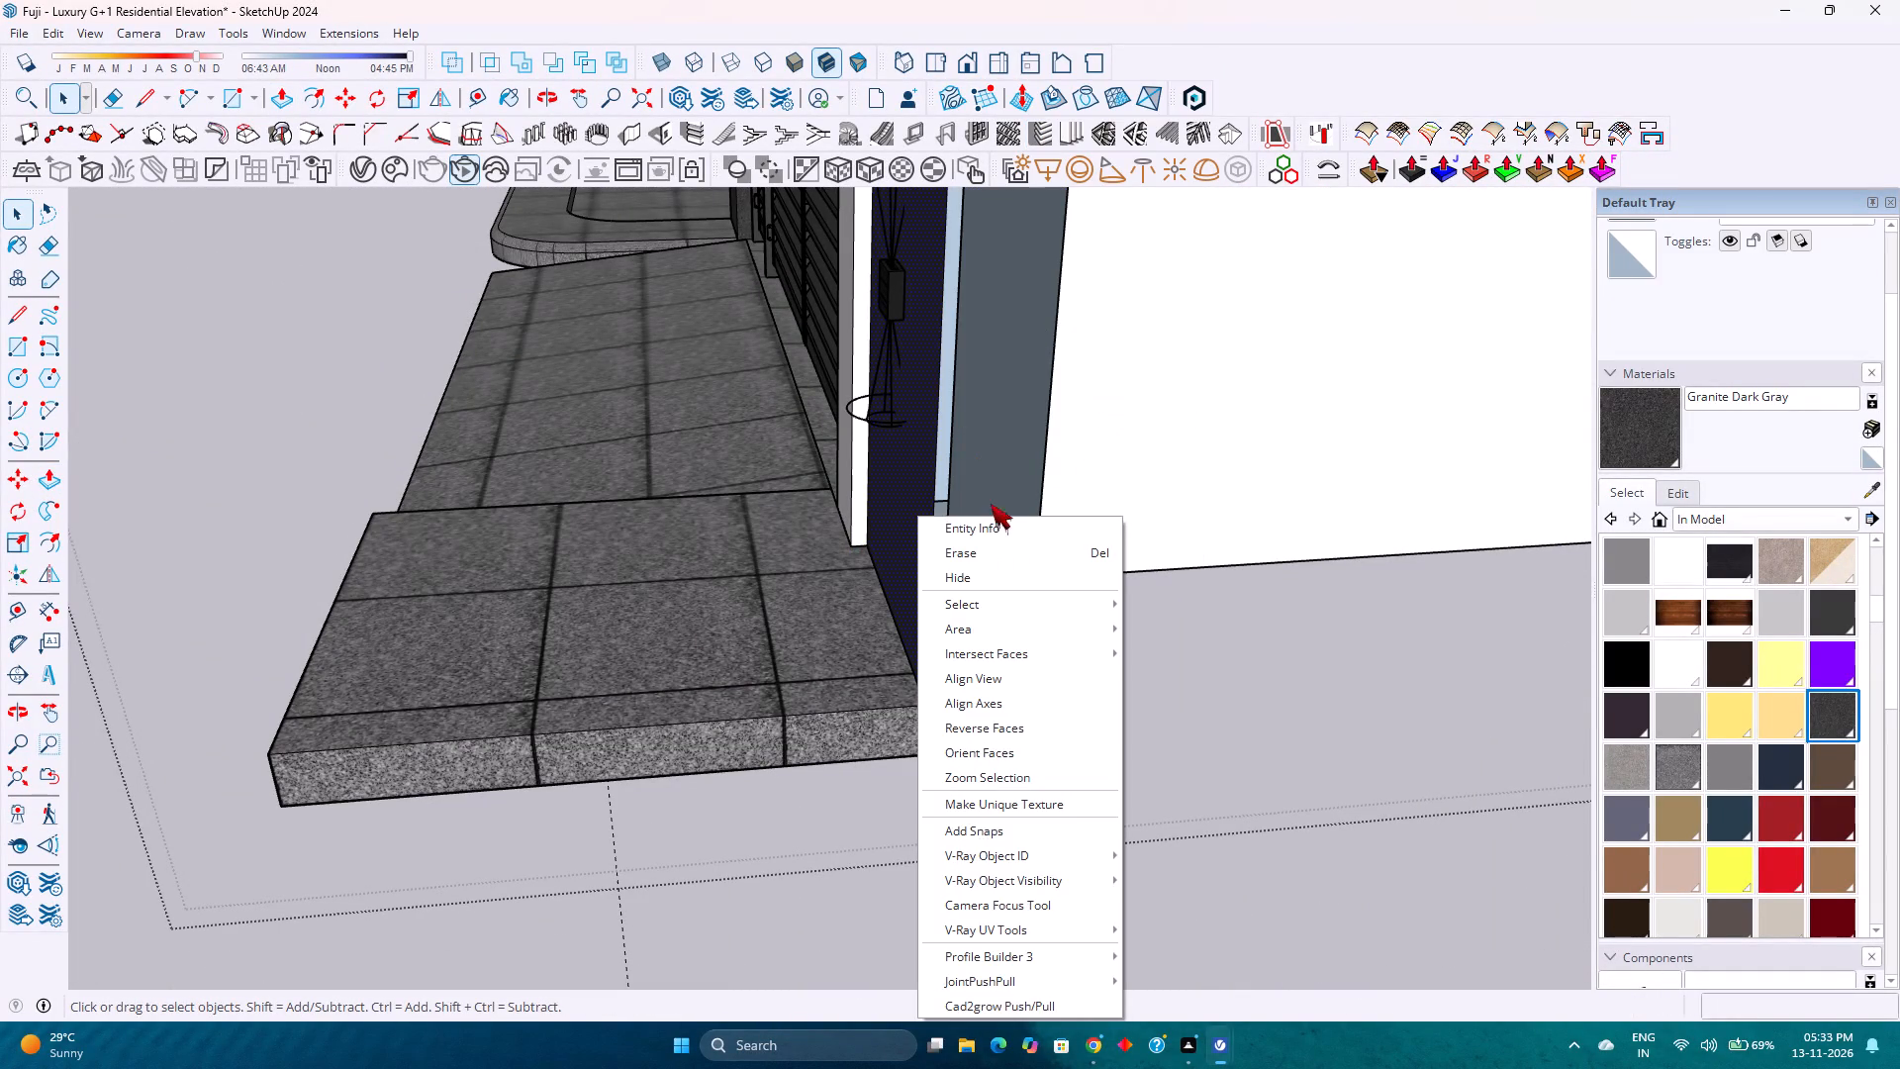
left_click(989, 570)
Place guides 2" from the outer vertical edge and 2" below the top edge on the slab's wall-side face.
scroll(971, 712, "up", 3)
middle_click_drag(971, 712, 749, 712)
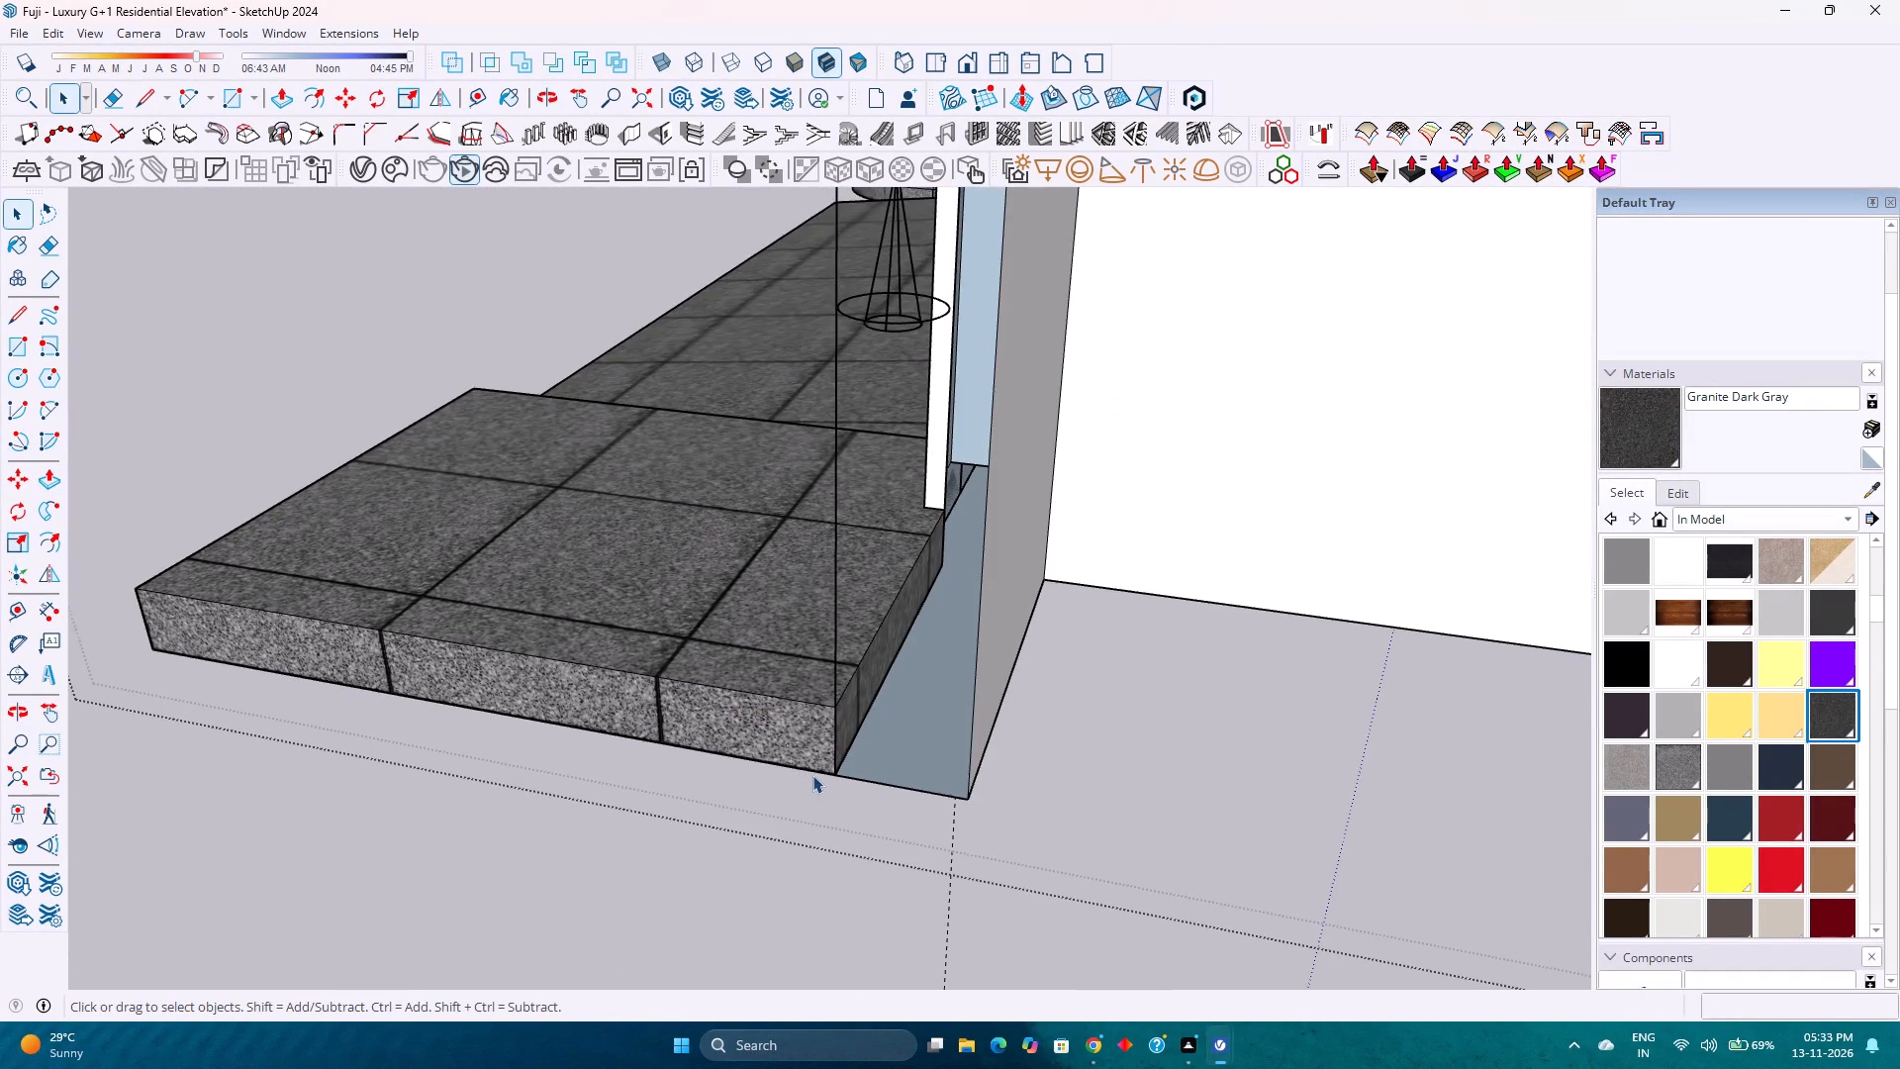
scroll(812, 773, "up", 13)
middle_click_drag(816, 751, 703, 636)
middle_click(703, 636)
scroll(703, 636, "down", 2)
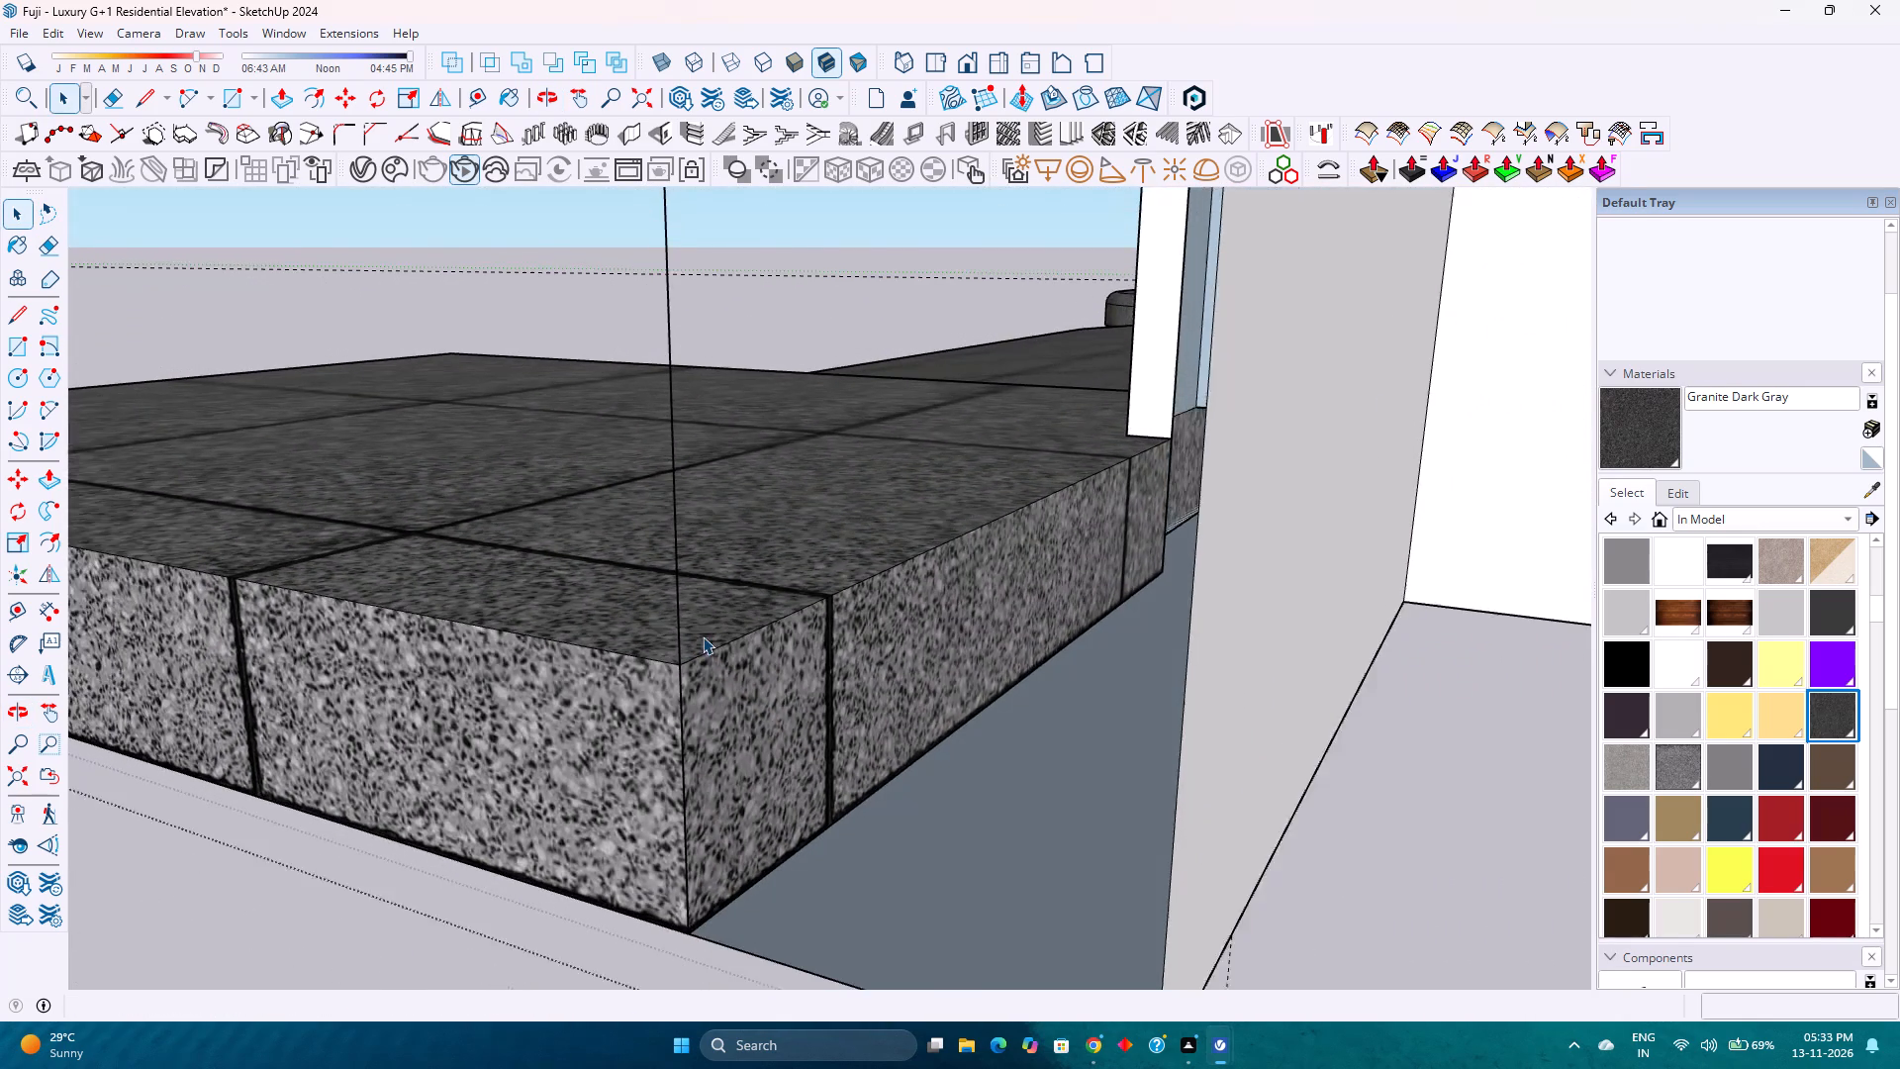
scroll(703, 636, "down", 2)
middle_click_drag(761, 701, 835, 660)
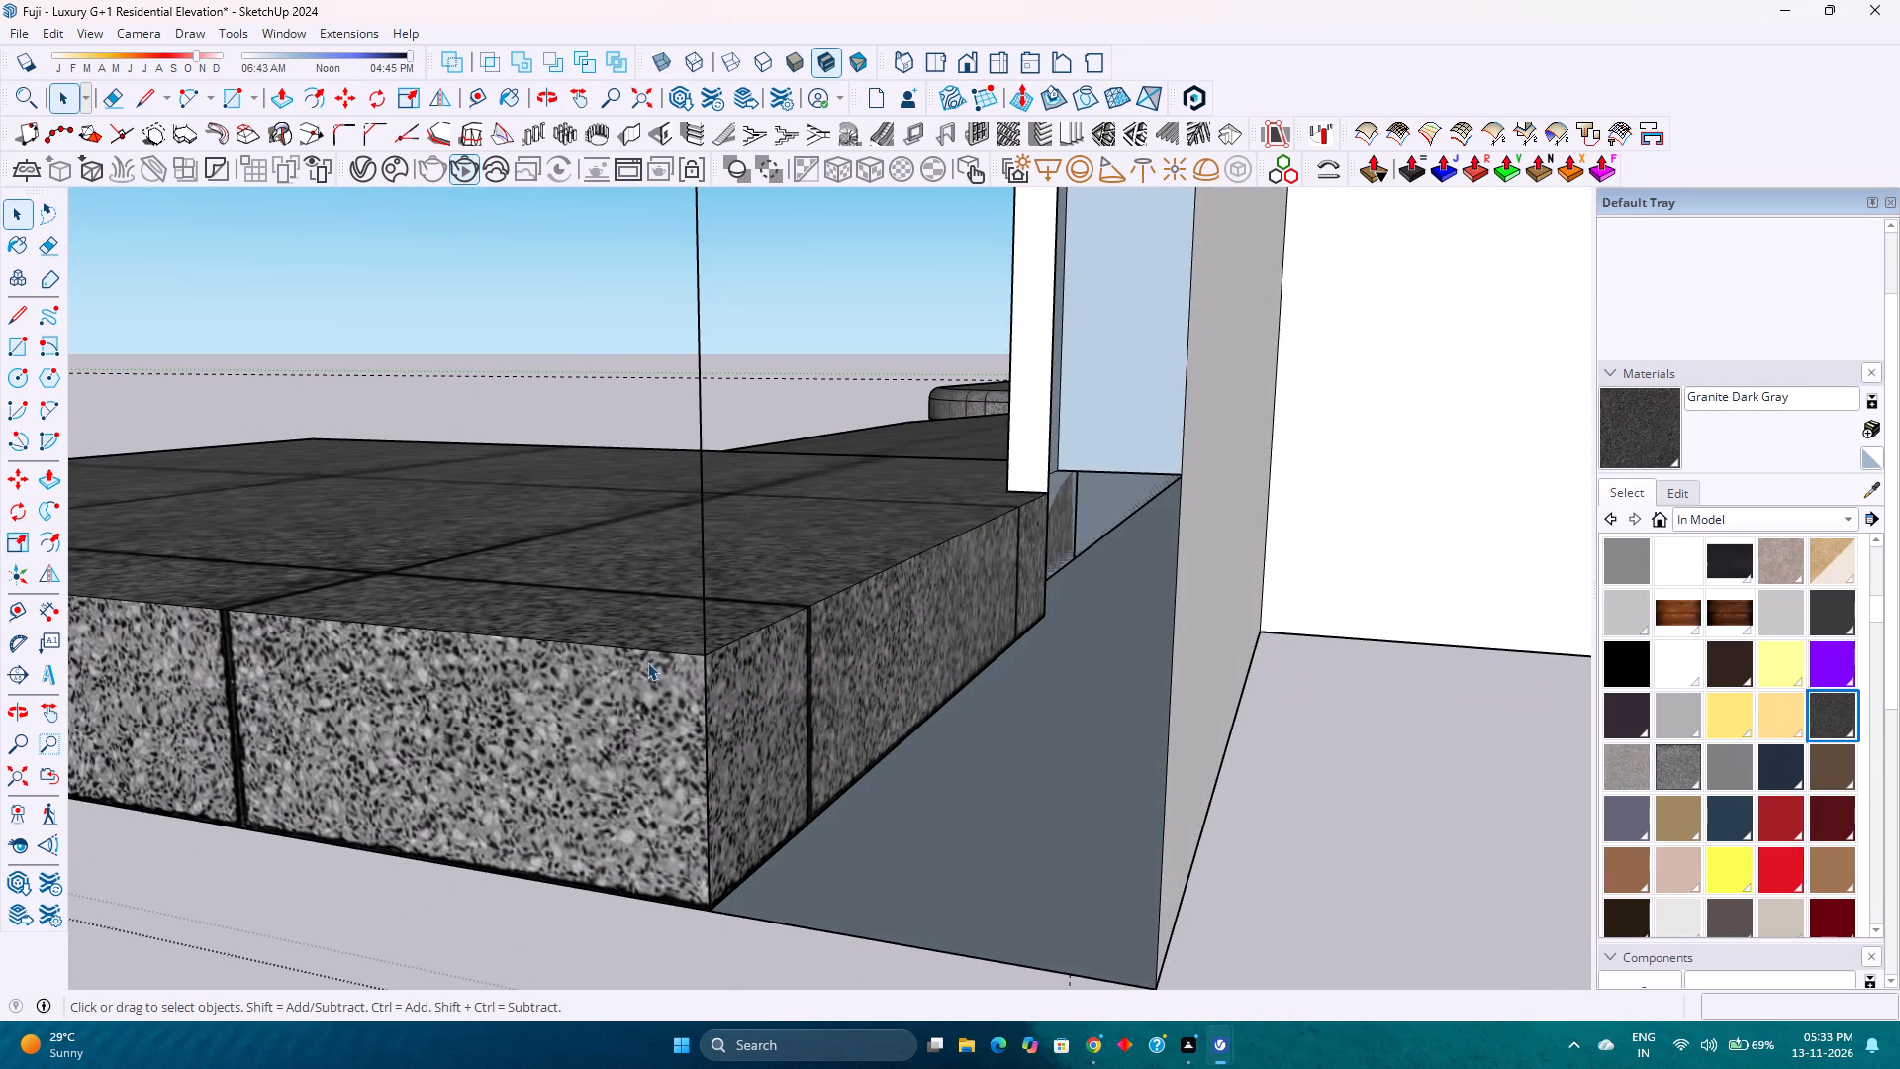
left_click(478, 107)
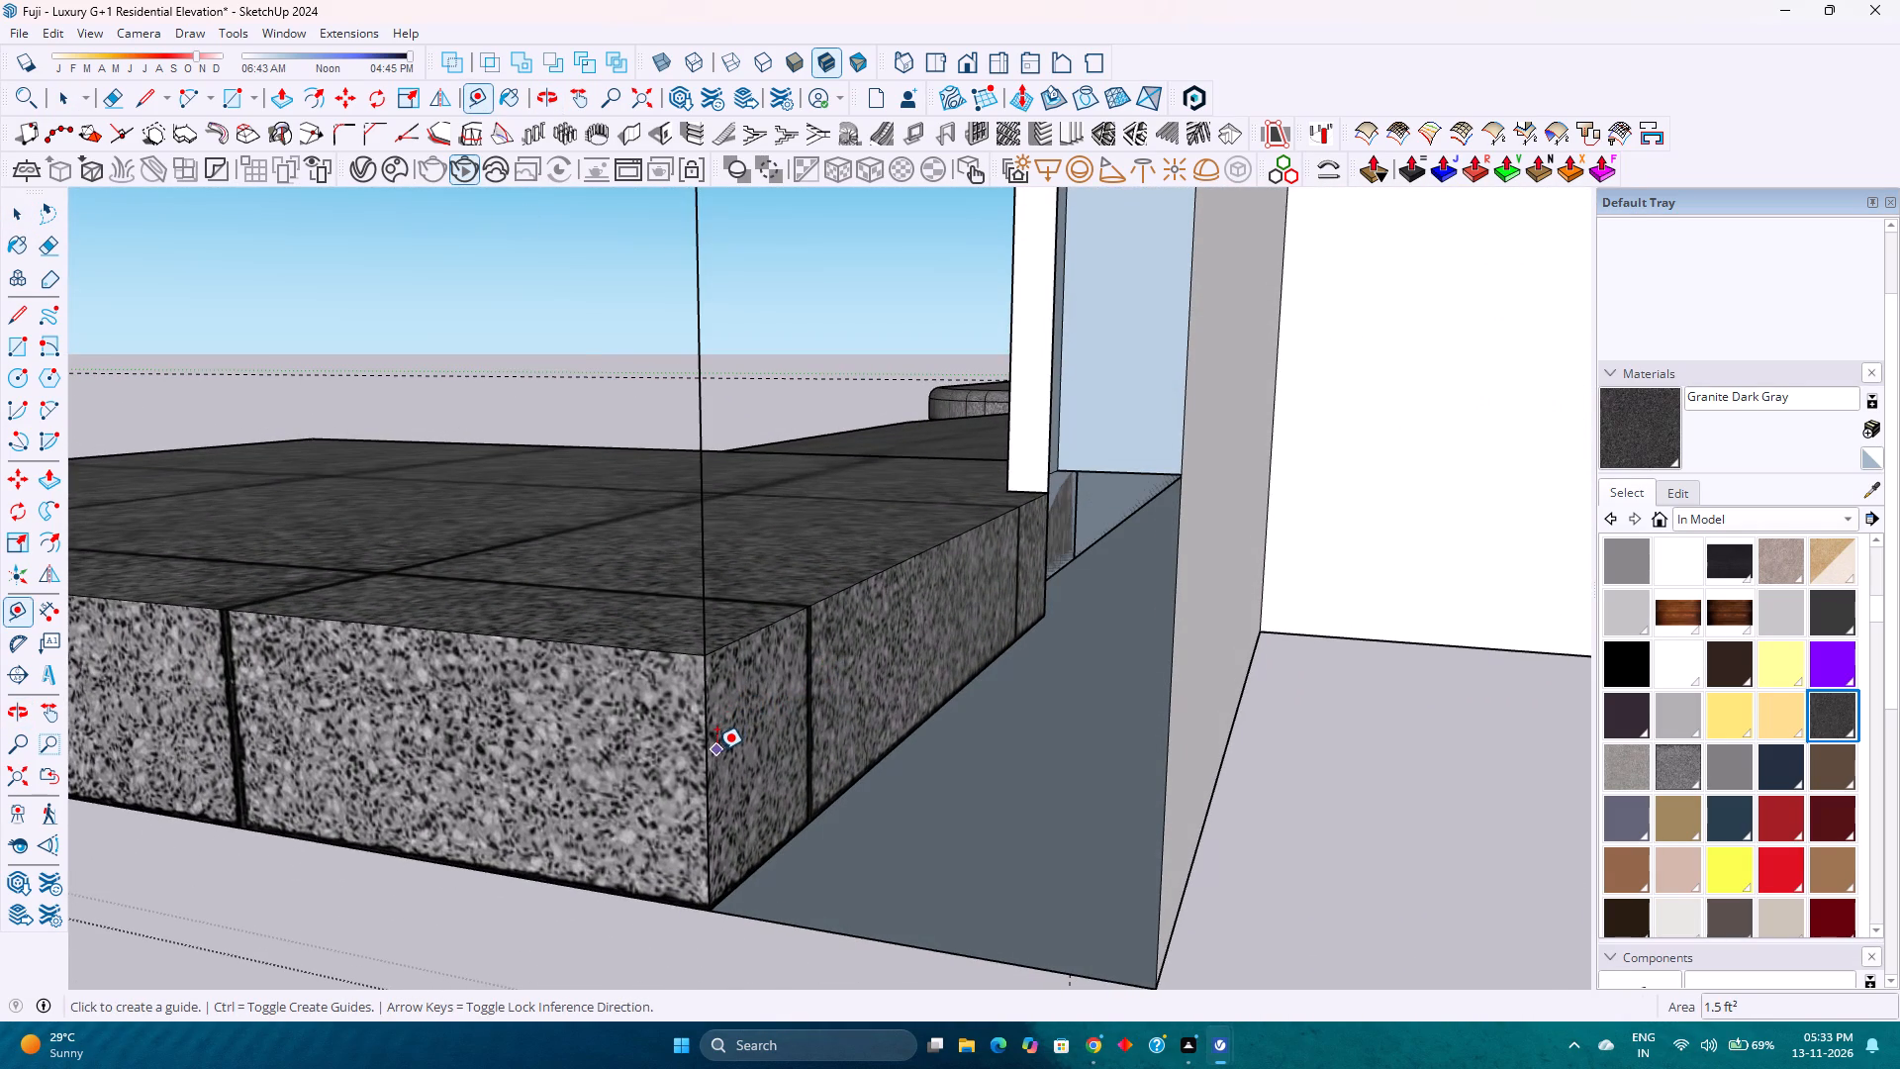
left_click(712, 753)
key("2")
key("Return")
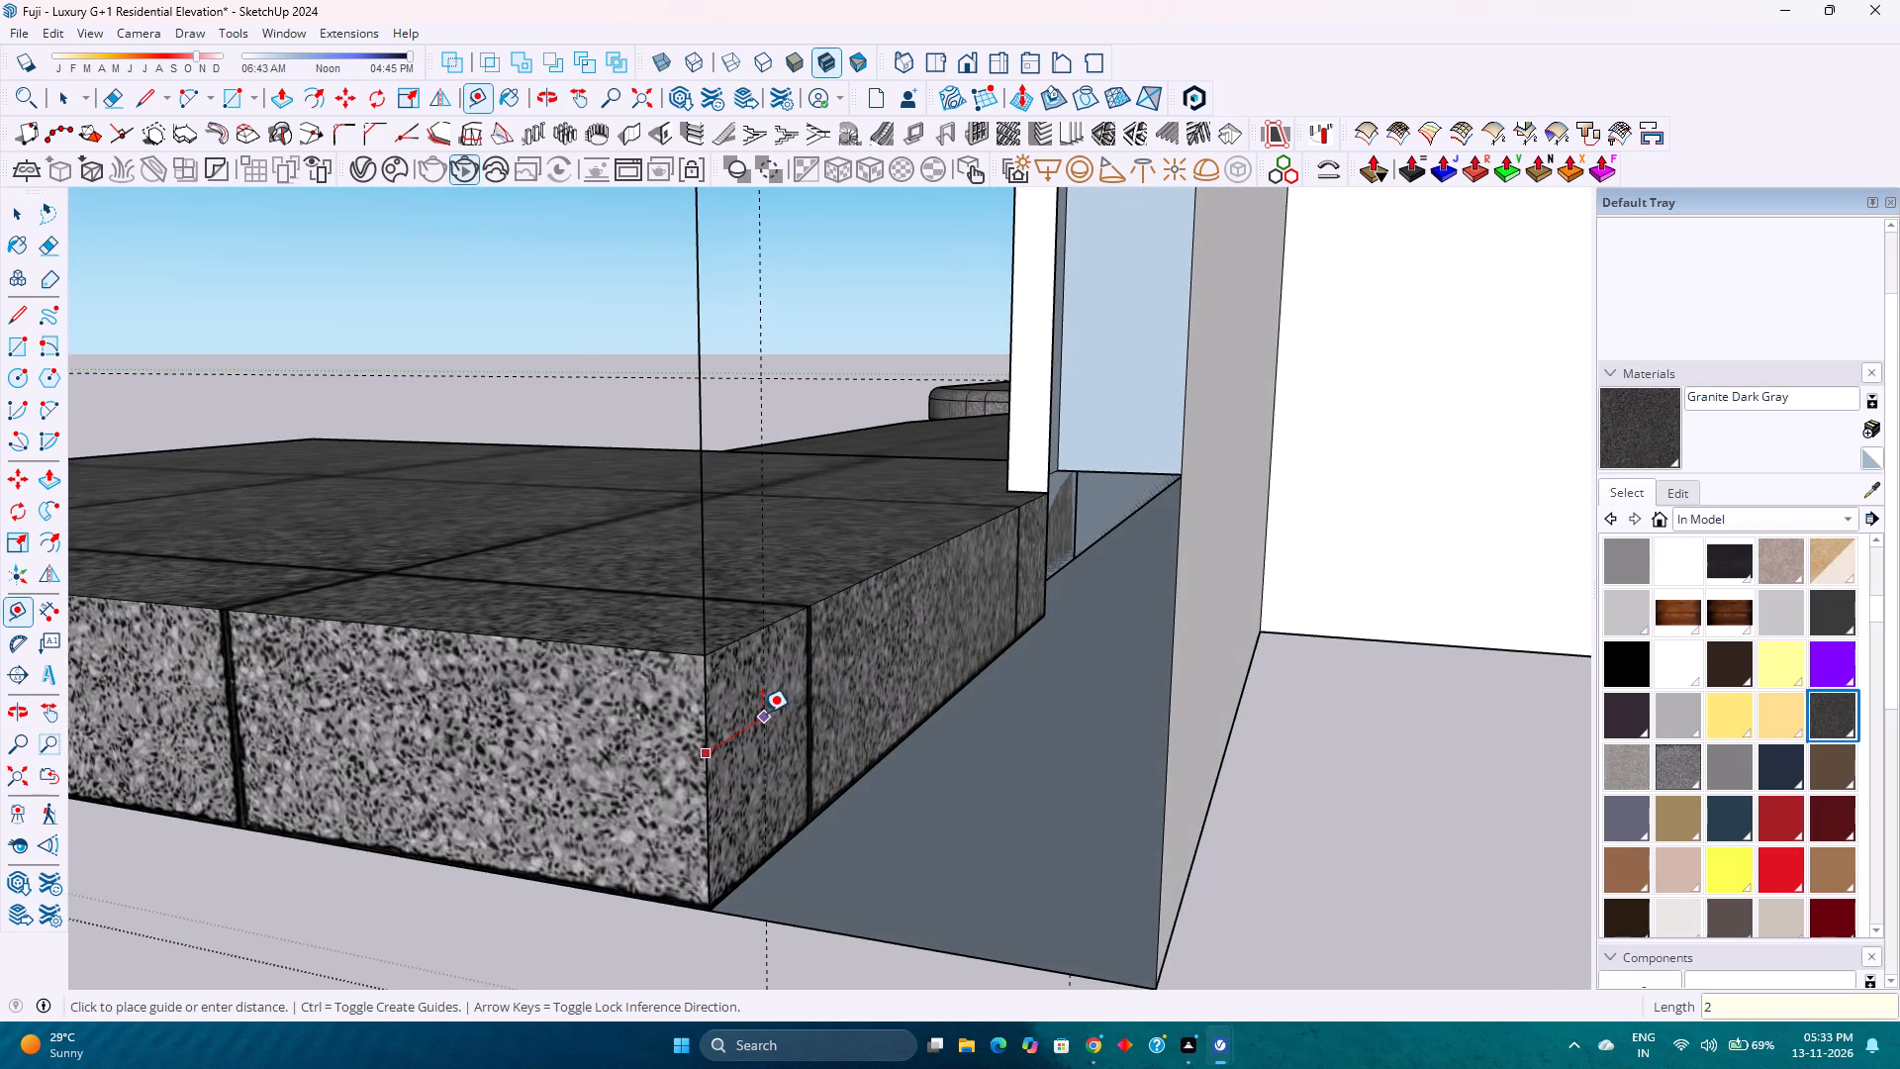
left_click(781, 624)
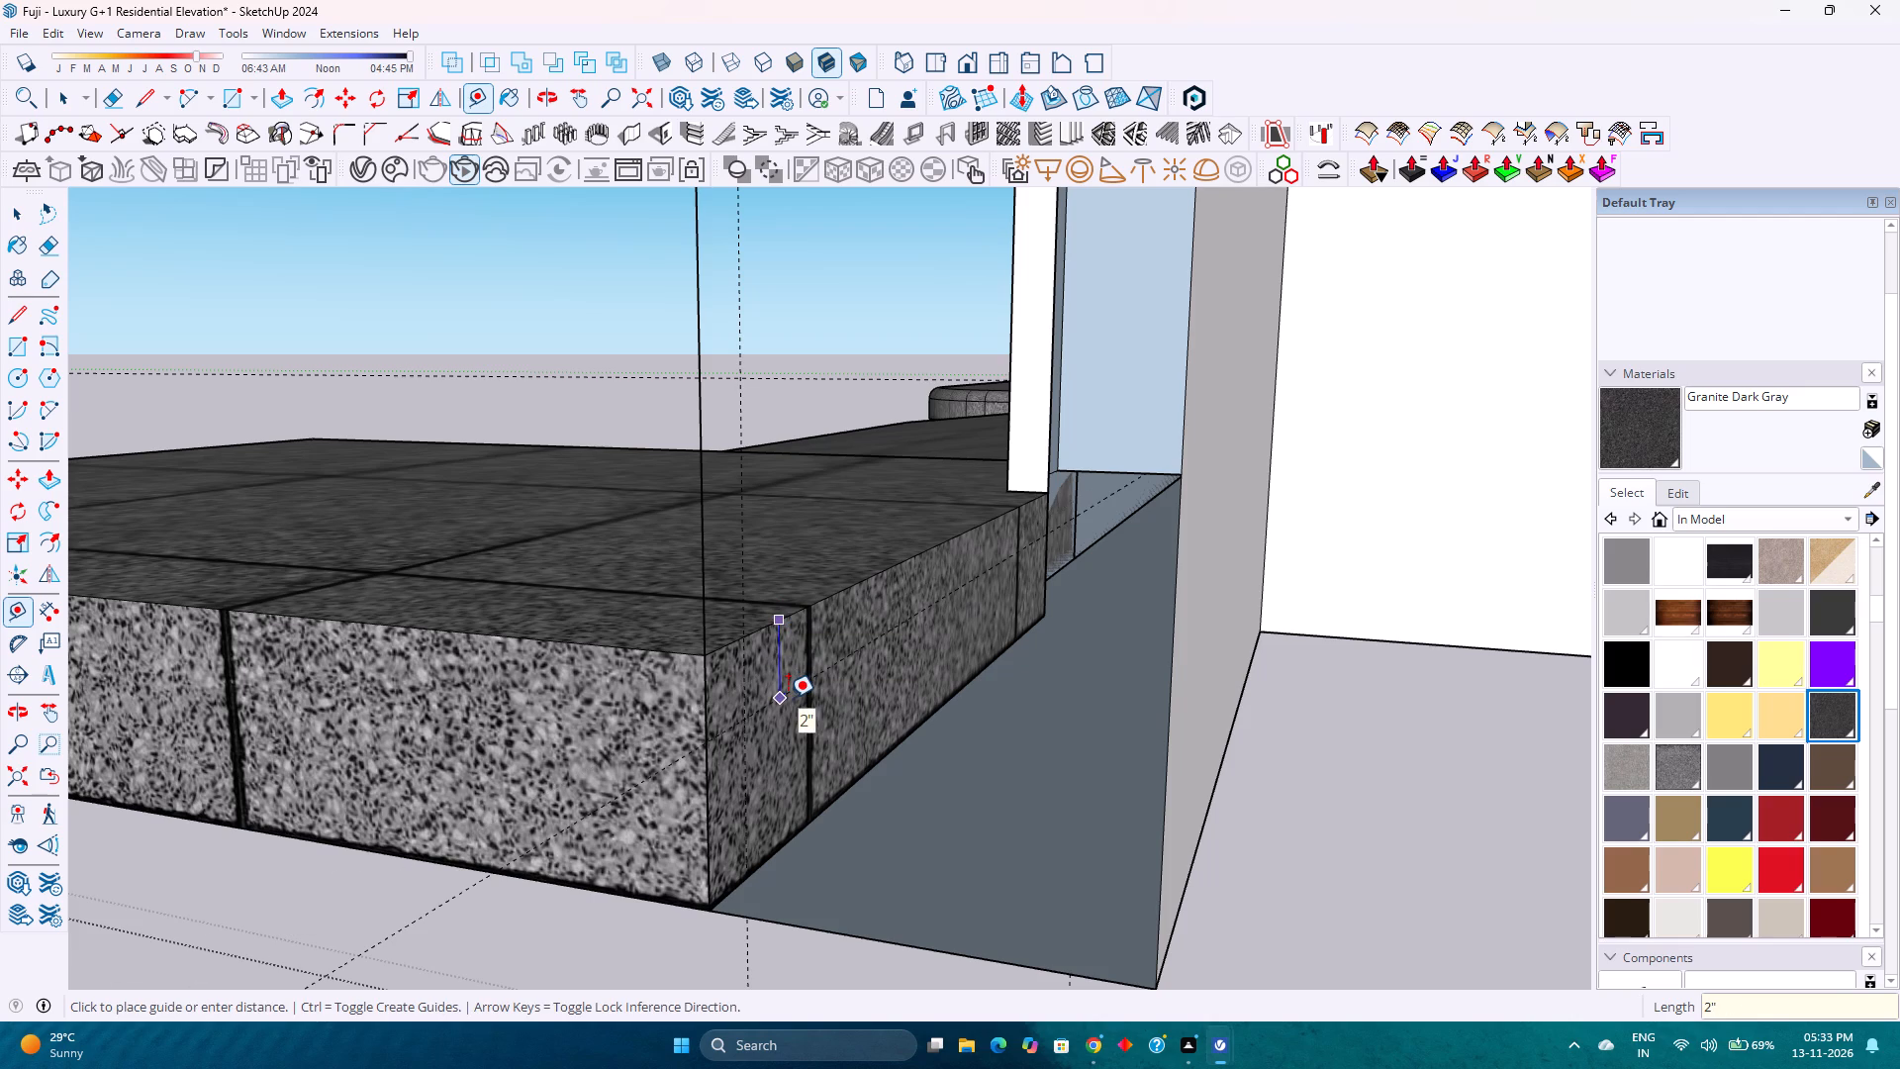
key("2")
key("Return")
Open the raised slab's group and draw a tangent arc rounding the wall-side face's top outer corner between the 2" guides.
key("a")
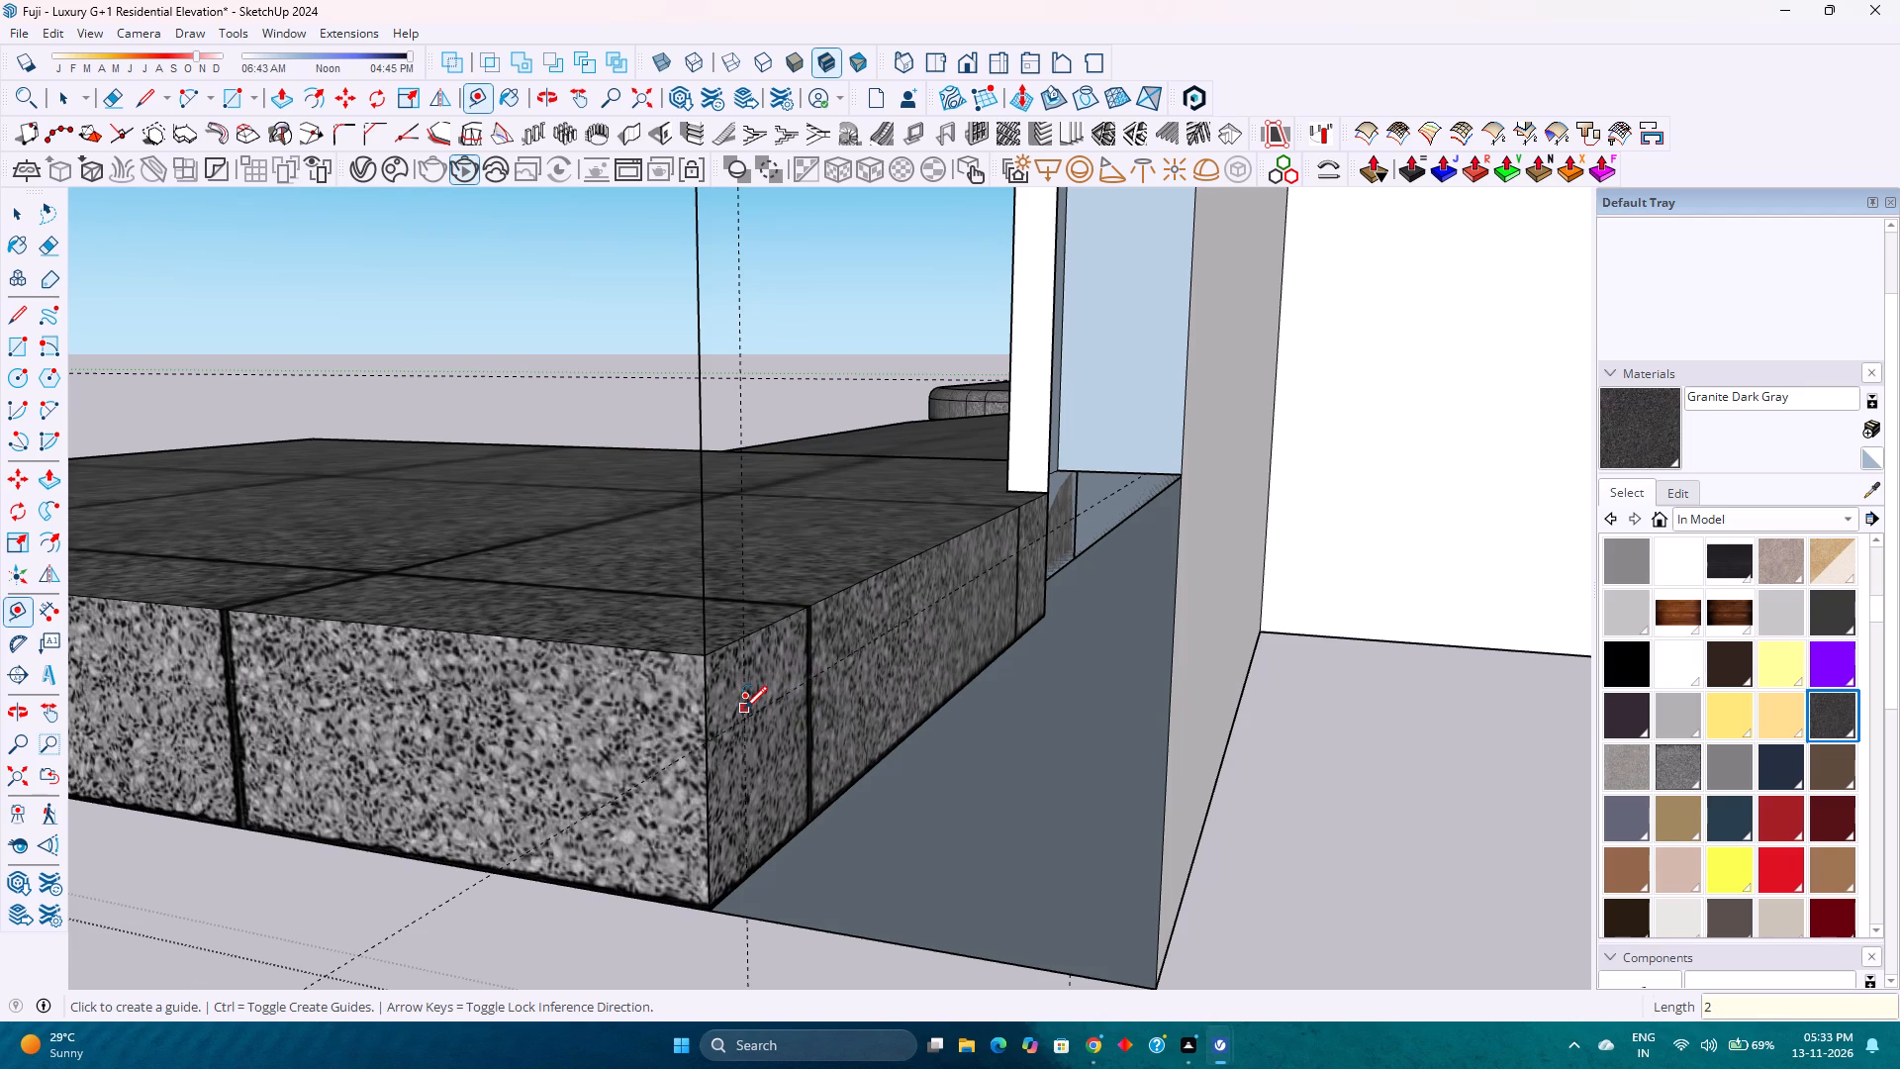
scroll(742, 720, "up", 7)
middle_click_drag(741, 726, 646, 719)
middle_click(641, 718)
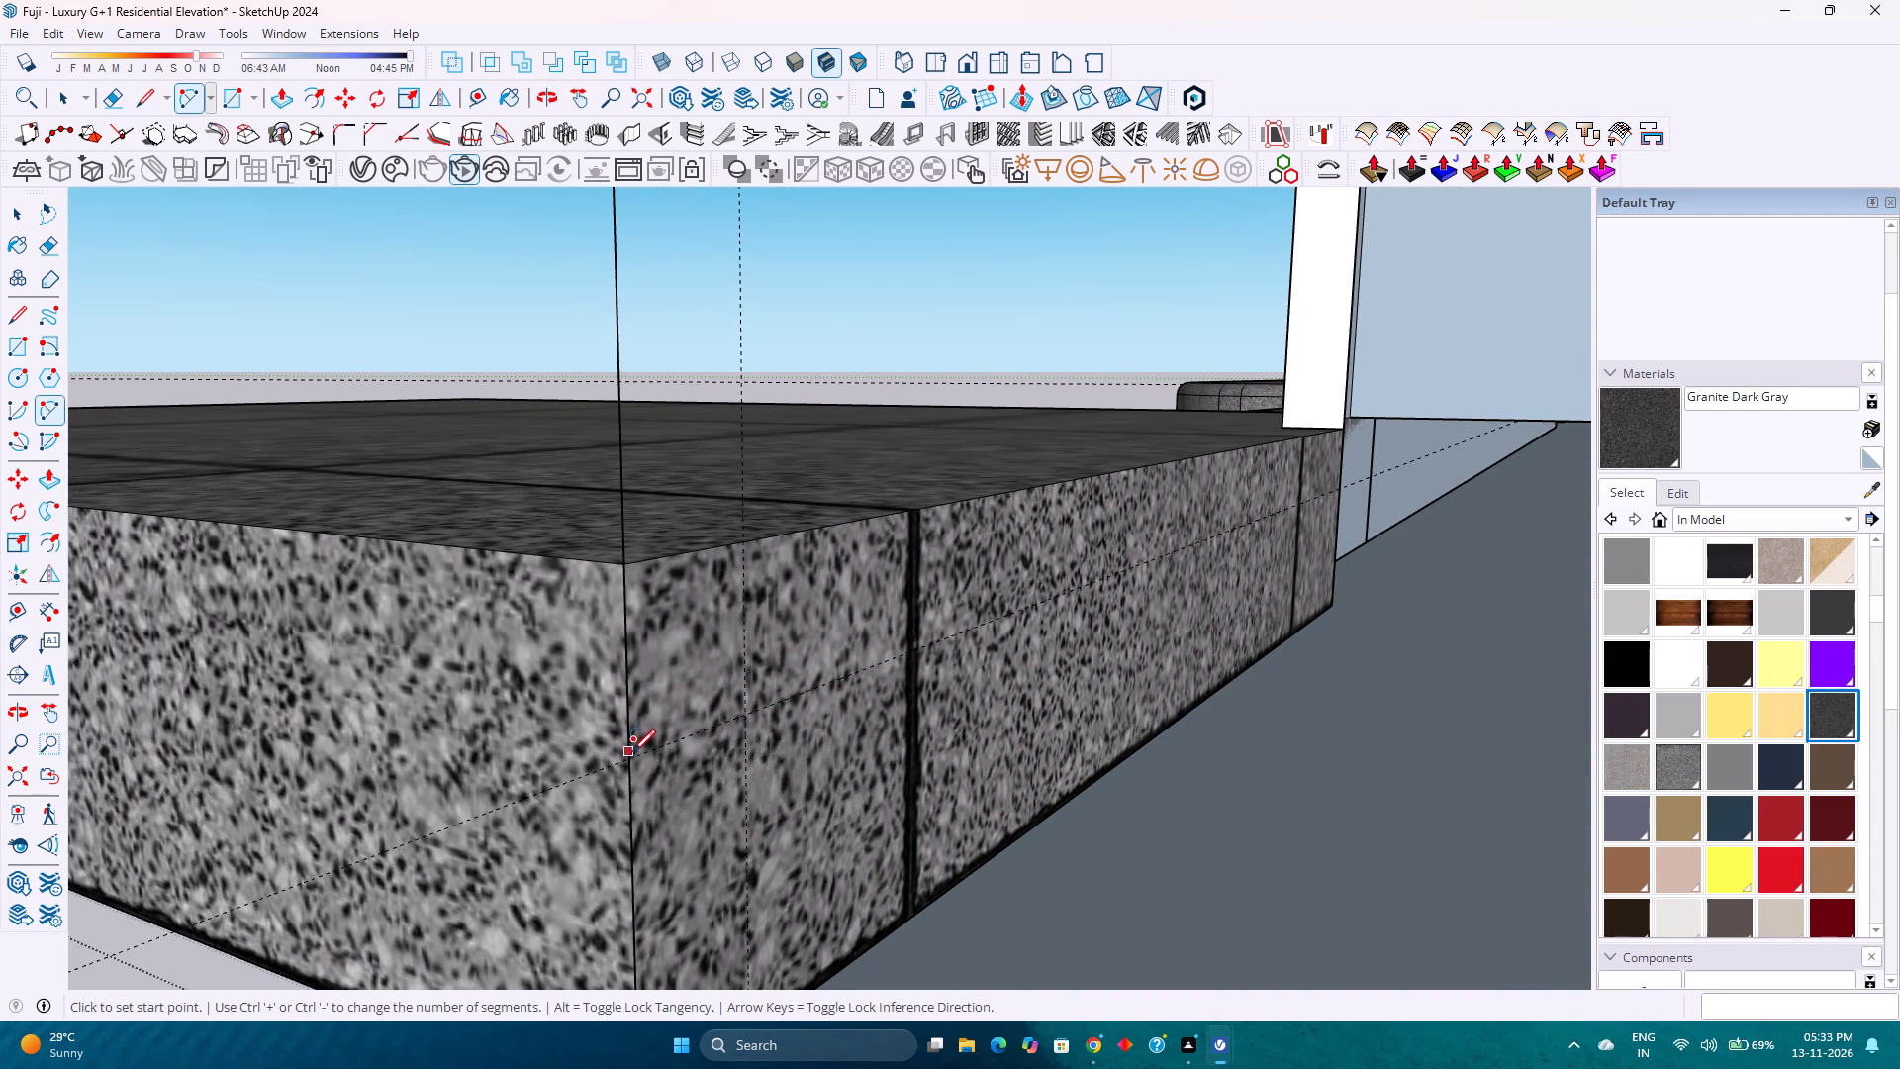
key("space")
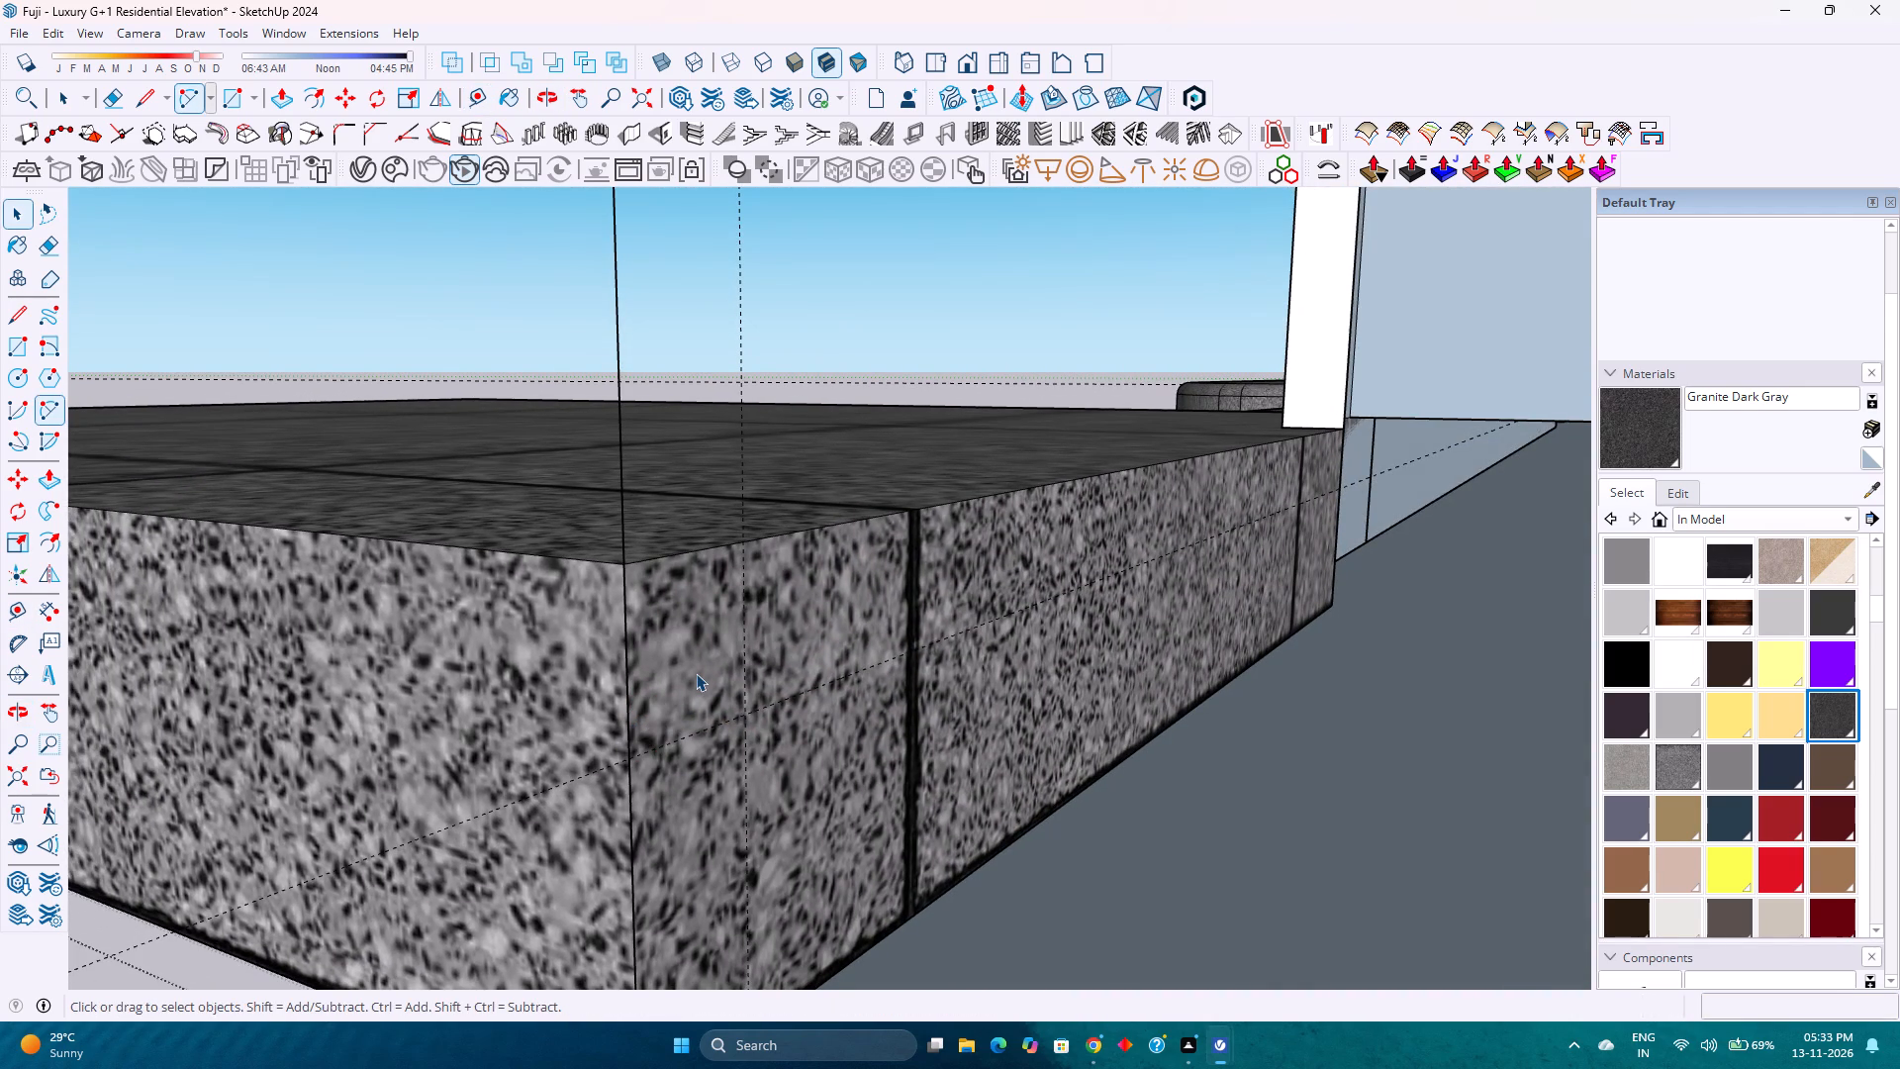
double_click(696, 673)
scroll(696, 673, "up", 1)
key("a")
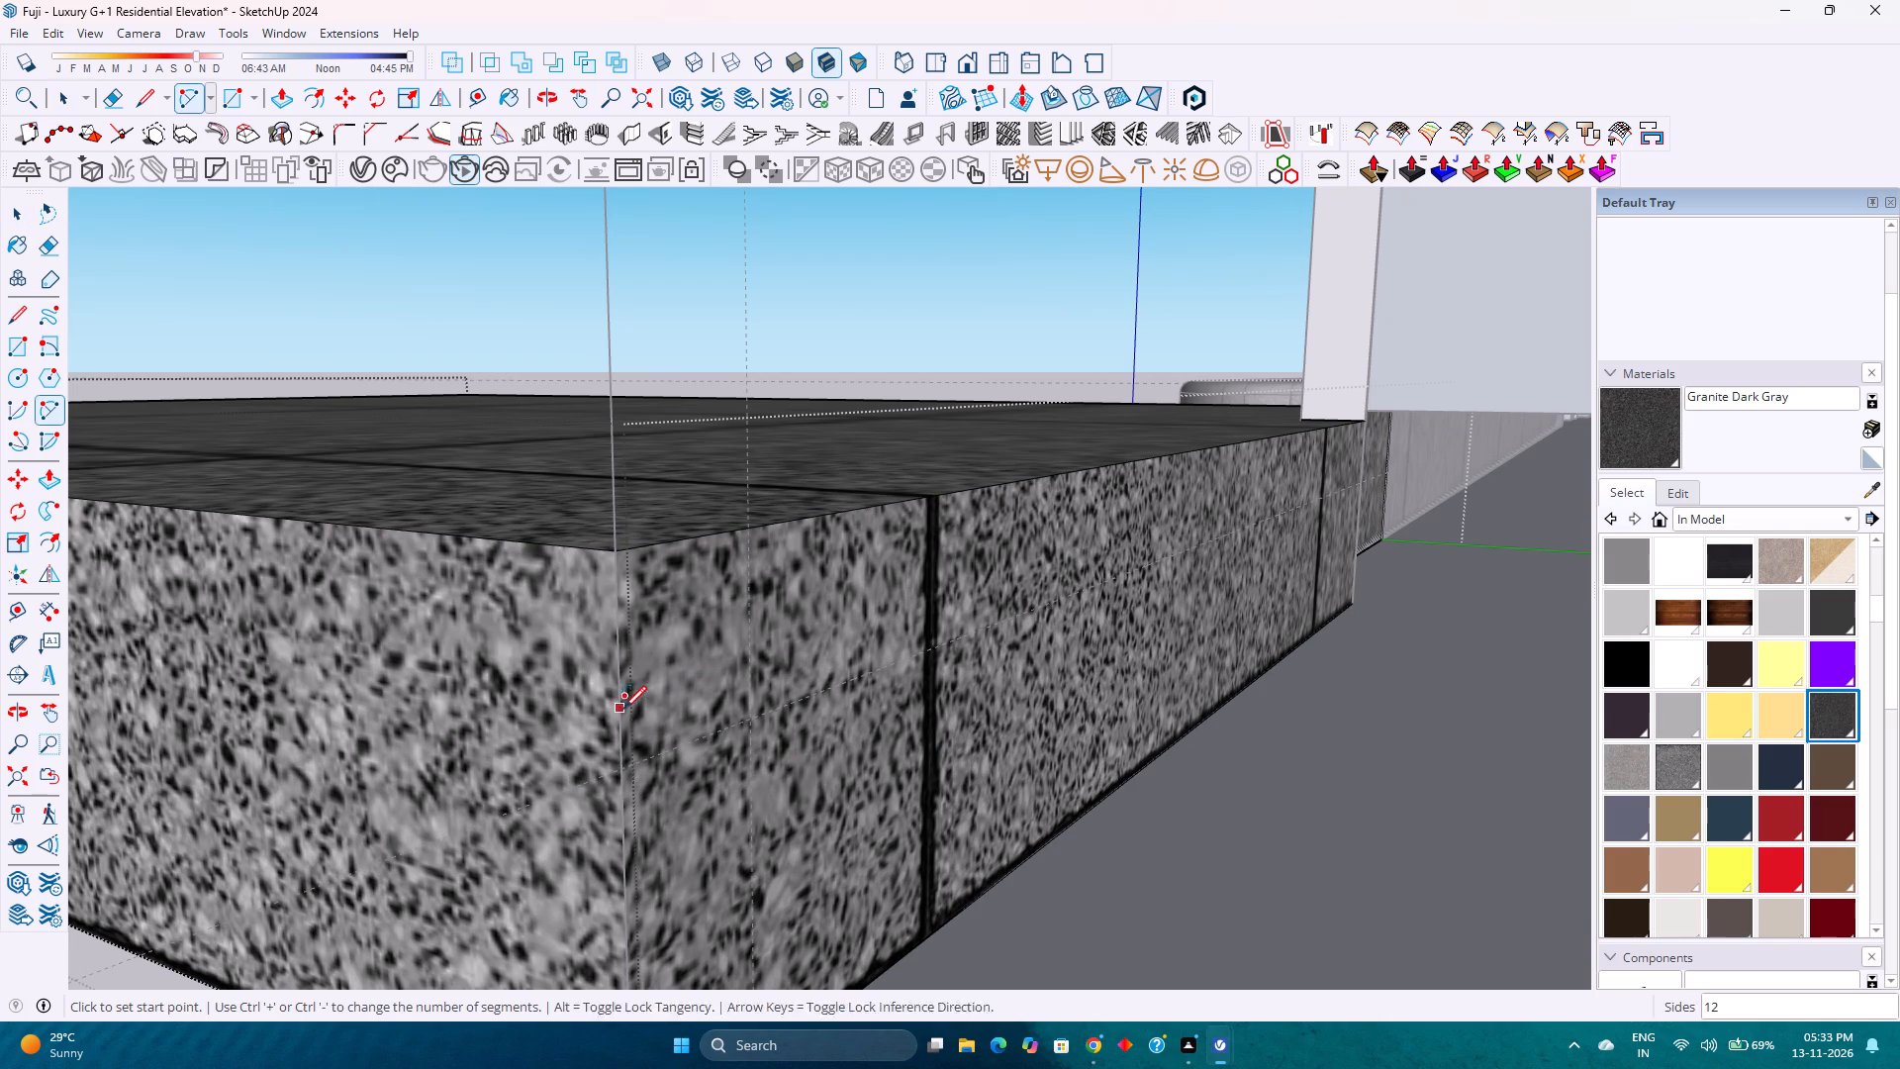
left_click(621, 769)
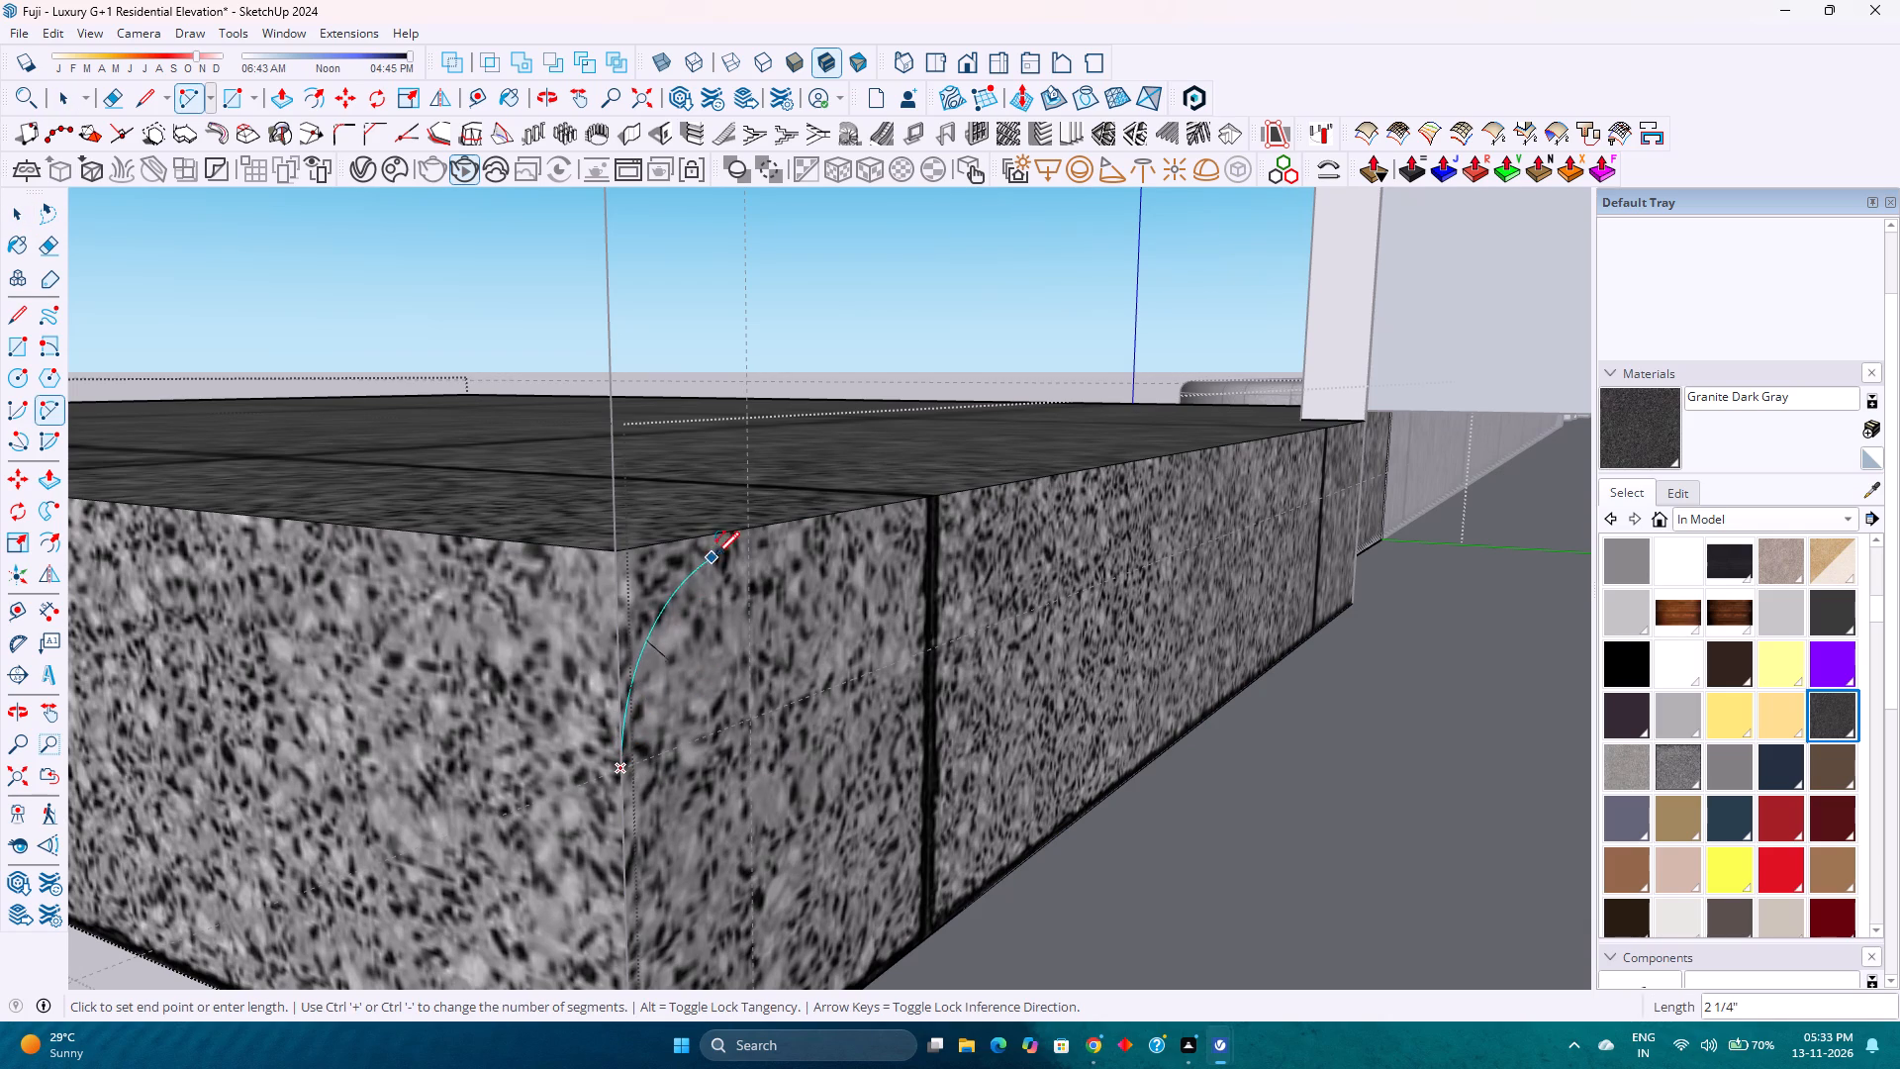
double_click(749, 529)
key("space")
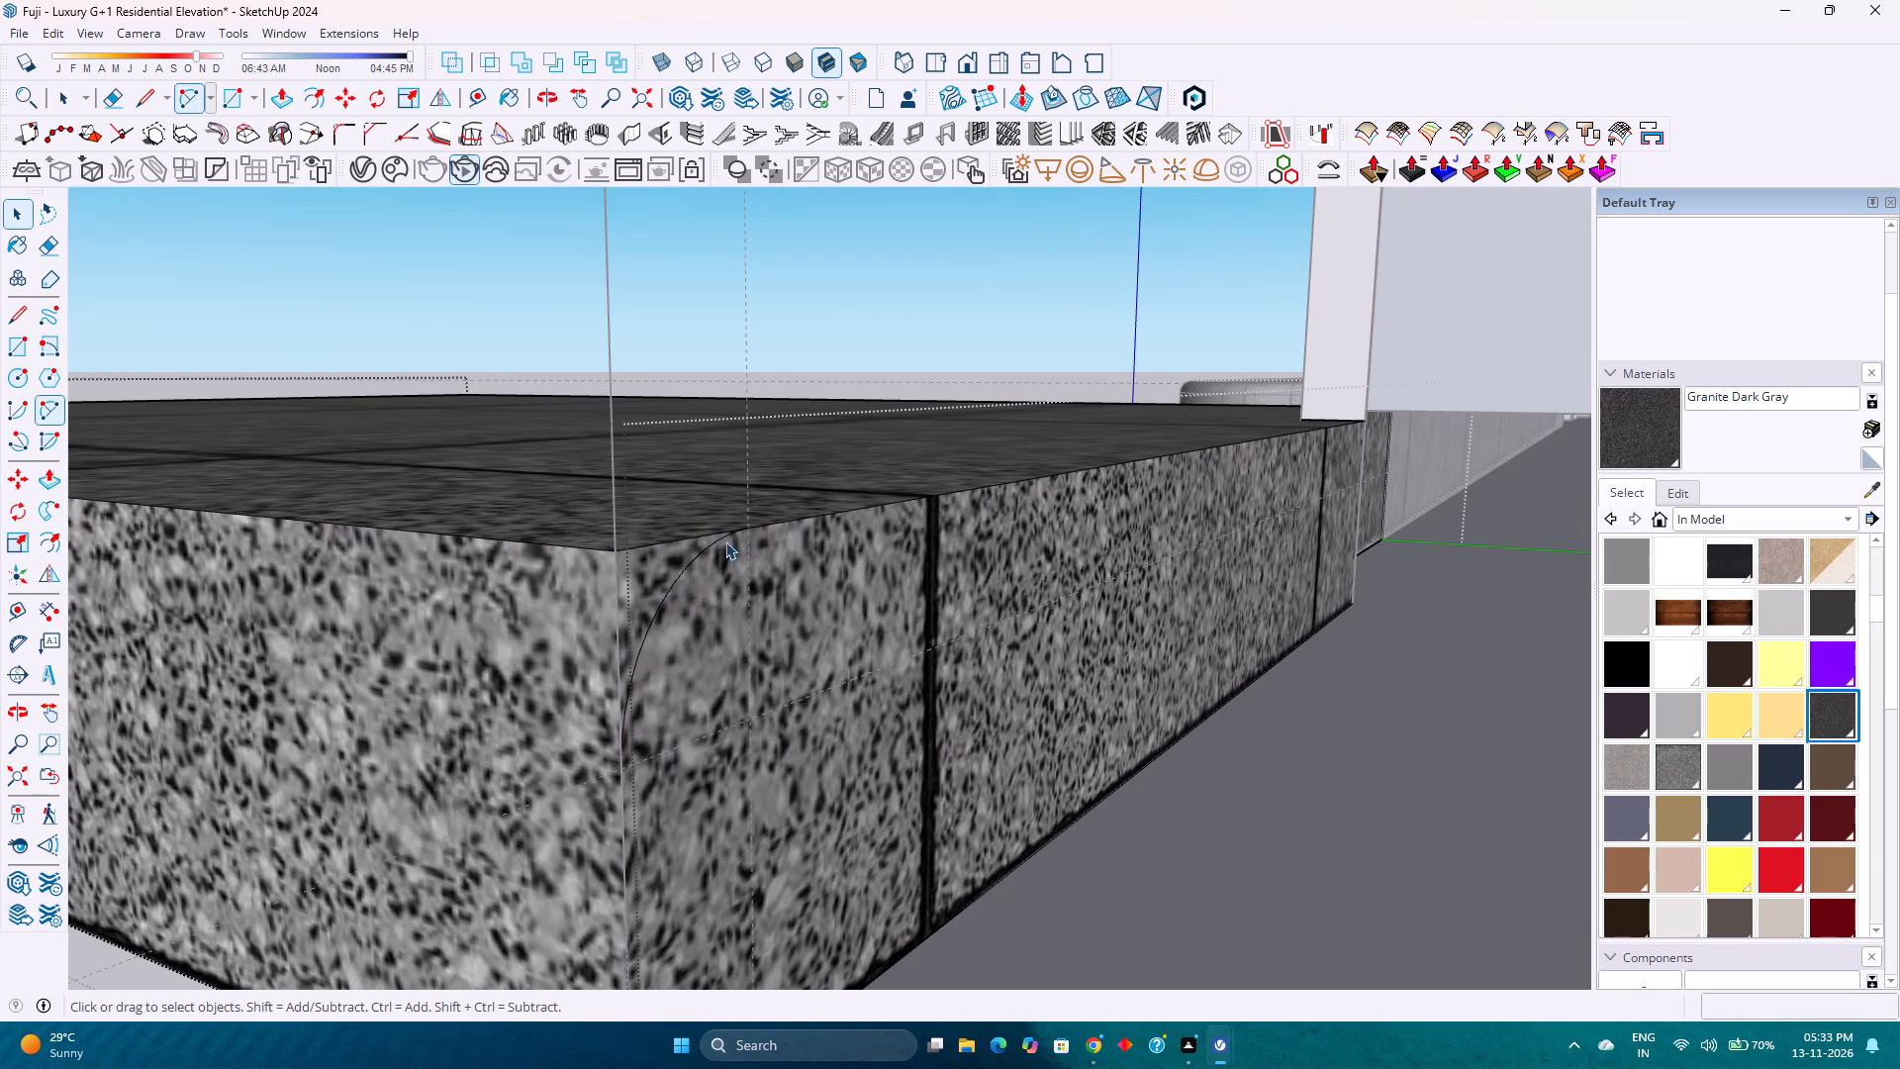
Set the corner arc's segments to 40.
left_click(688, 571)
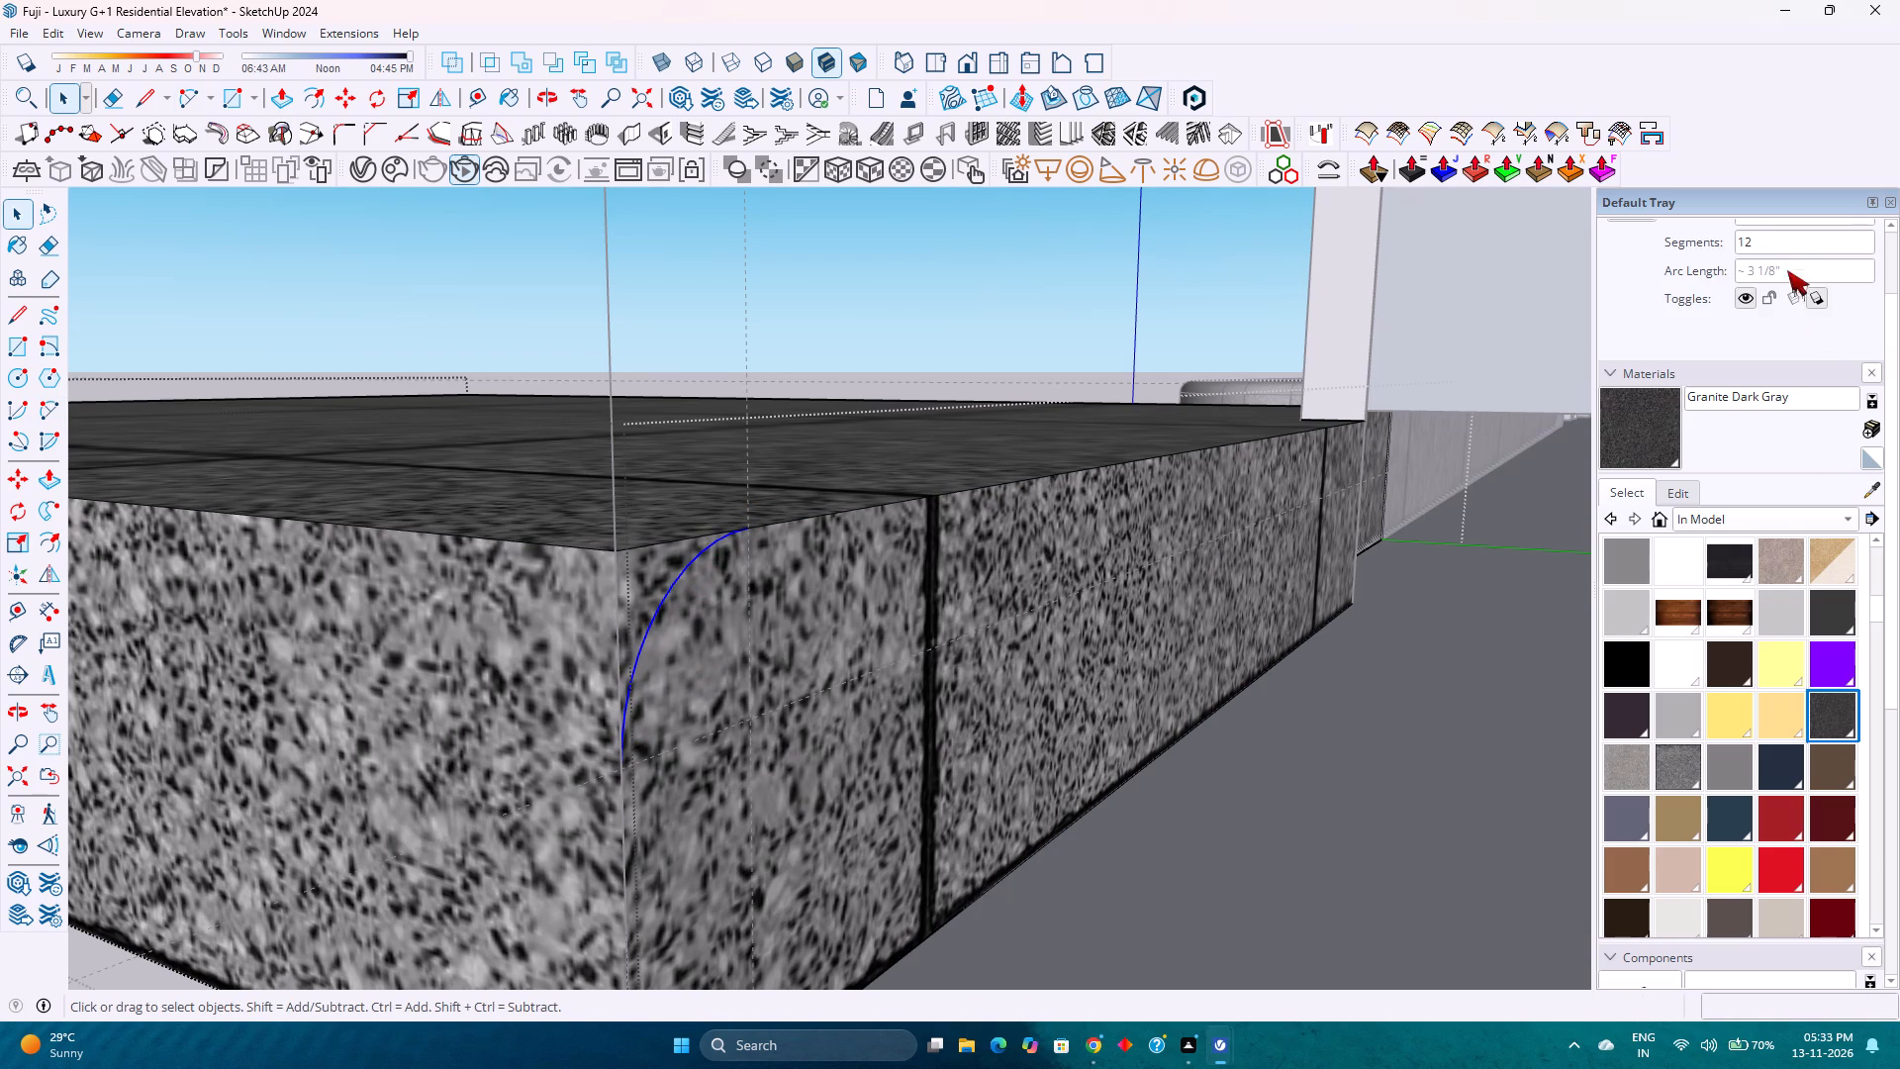
double_click(1789, 238)
key("4")
key("0")
key("Return")
Use Follow Me to sweep the corner profile along the slab's three exposed top edges, rounding them, and close the slab's group.
scroll(898, 670, "down", 3)
middle_click_drag(662, 694, 772, 747)
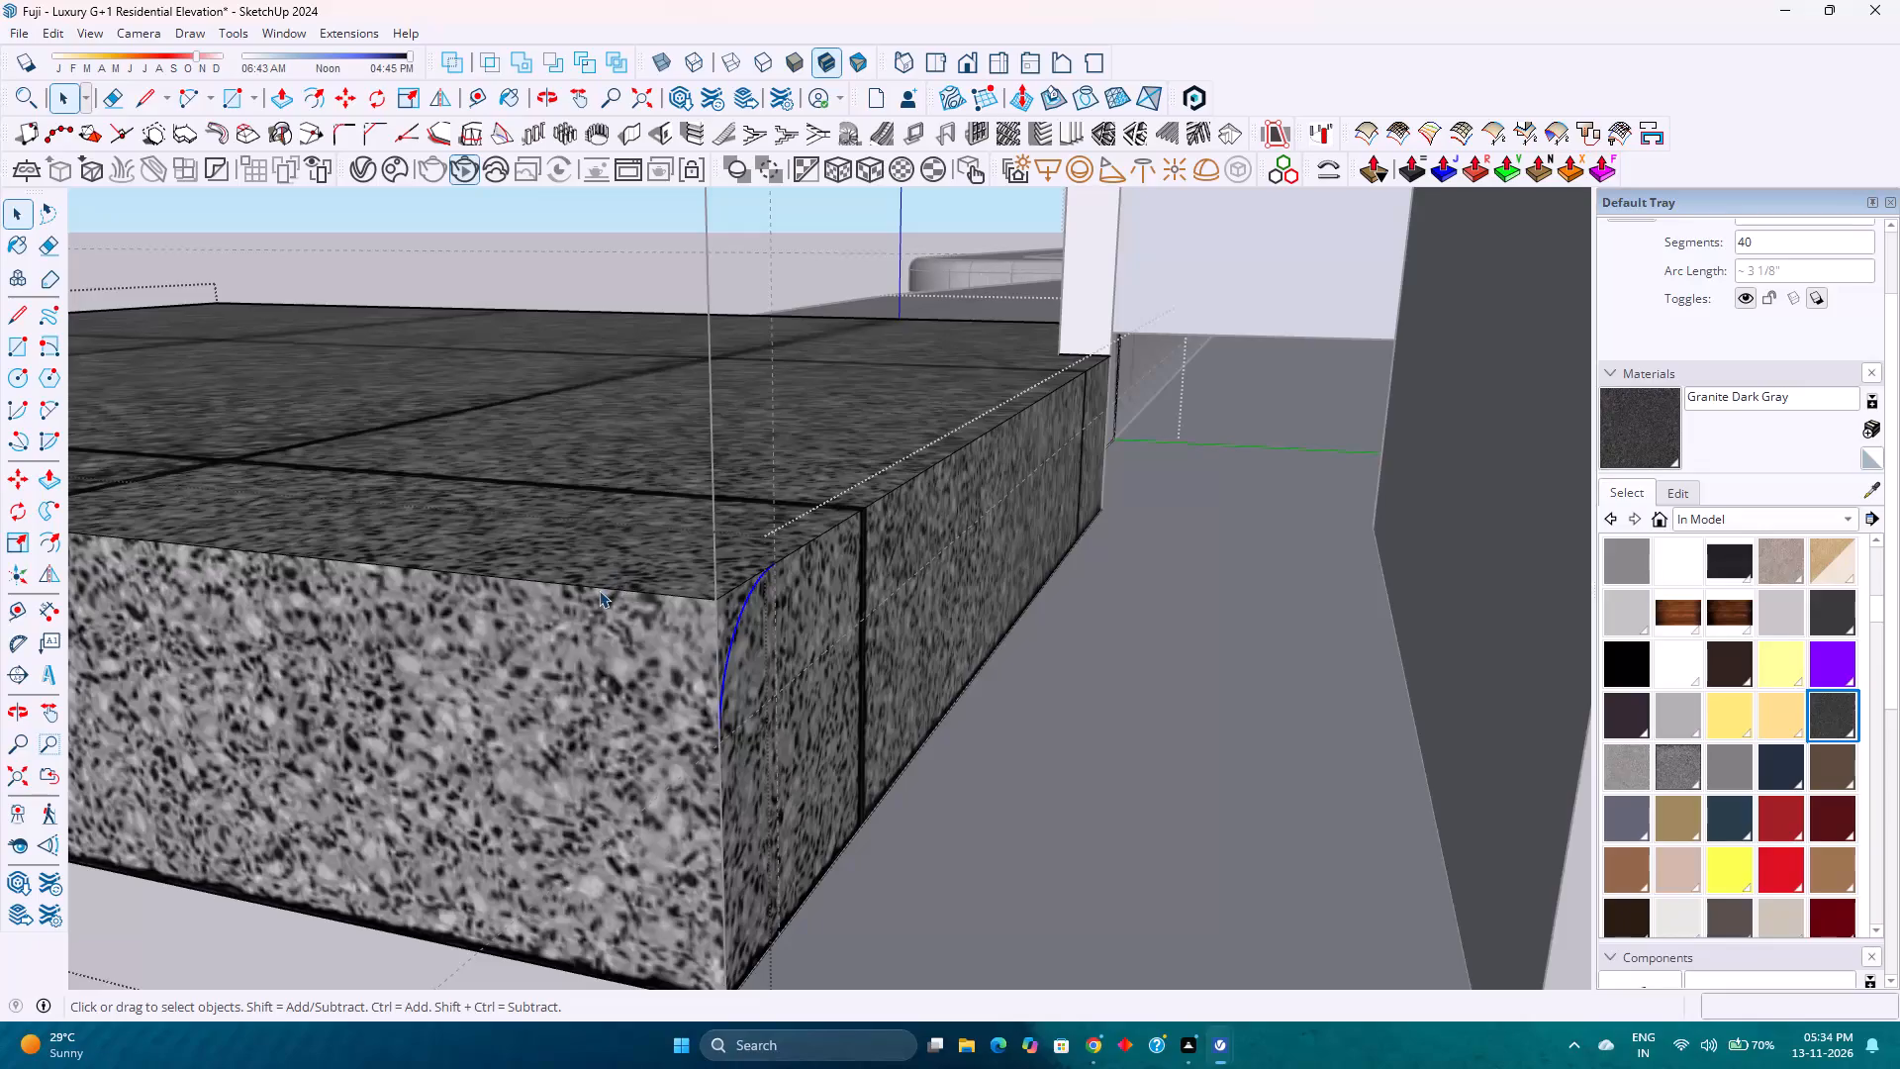
left_click(600, 590)
scroll(600, 590, "down", 4)
middle_click_drag(598, 594, 1506, 797, "shift")
middle_click(1507, 797, "shift")
scroll(1146, 742, "down", 6)
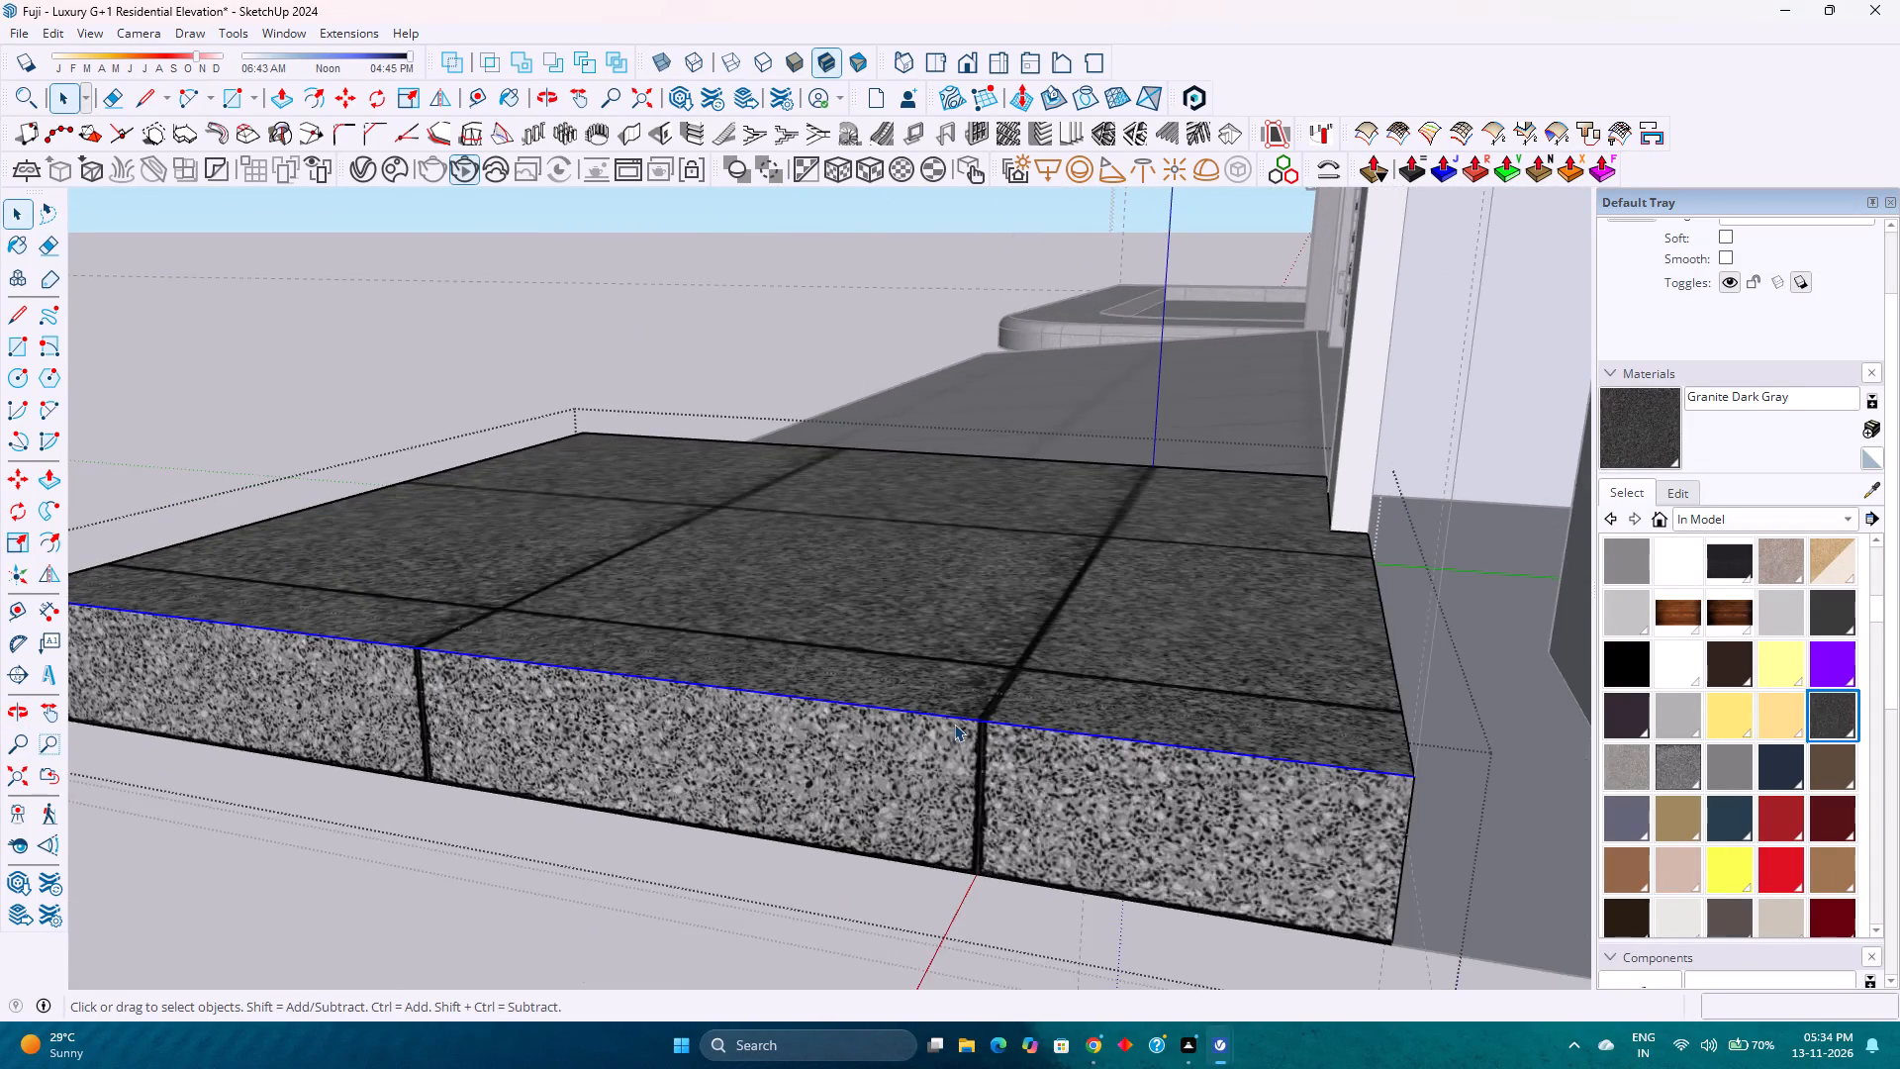
scroll(954, 724, "down", 2)
middle_click_drag(507, 724, 837, 841, "shift")
middle_click_drag(712, 779, 948, 825)
scroll(648, 753, "up", 5)
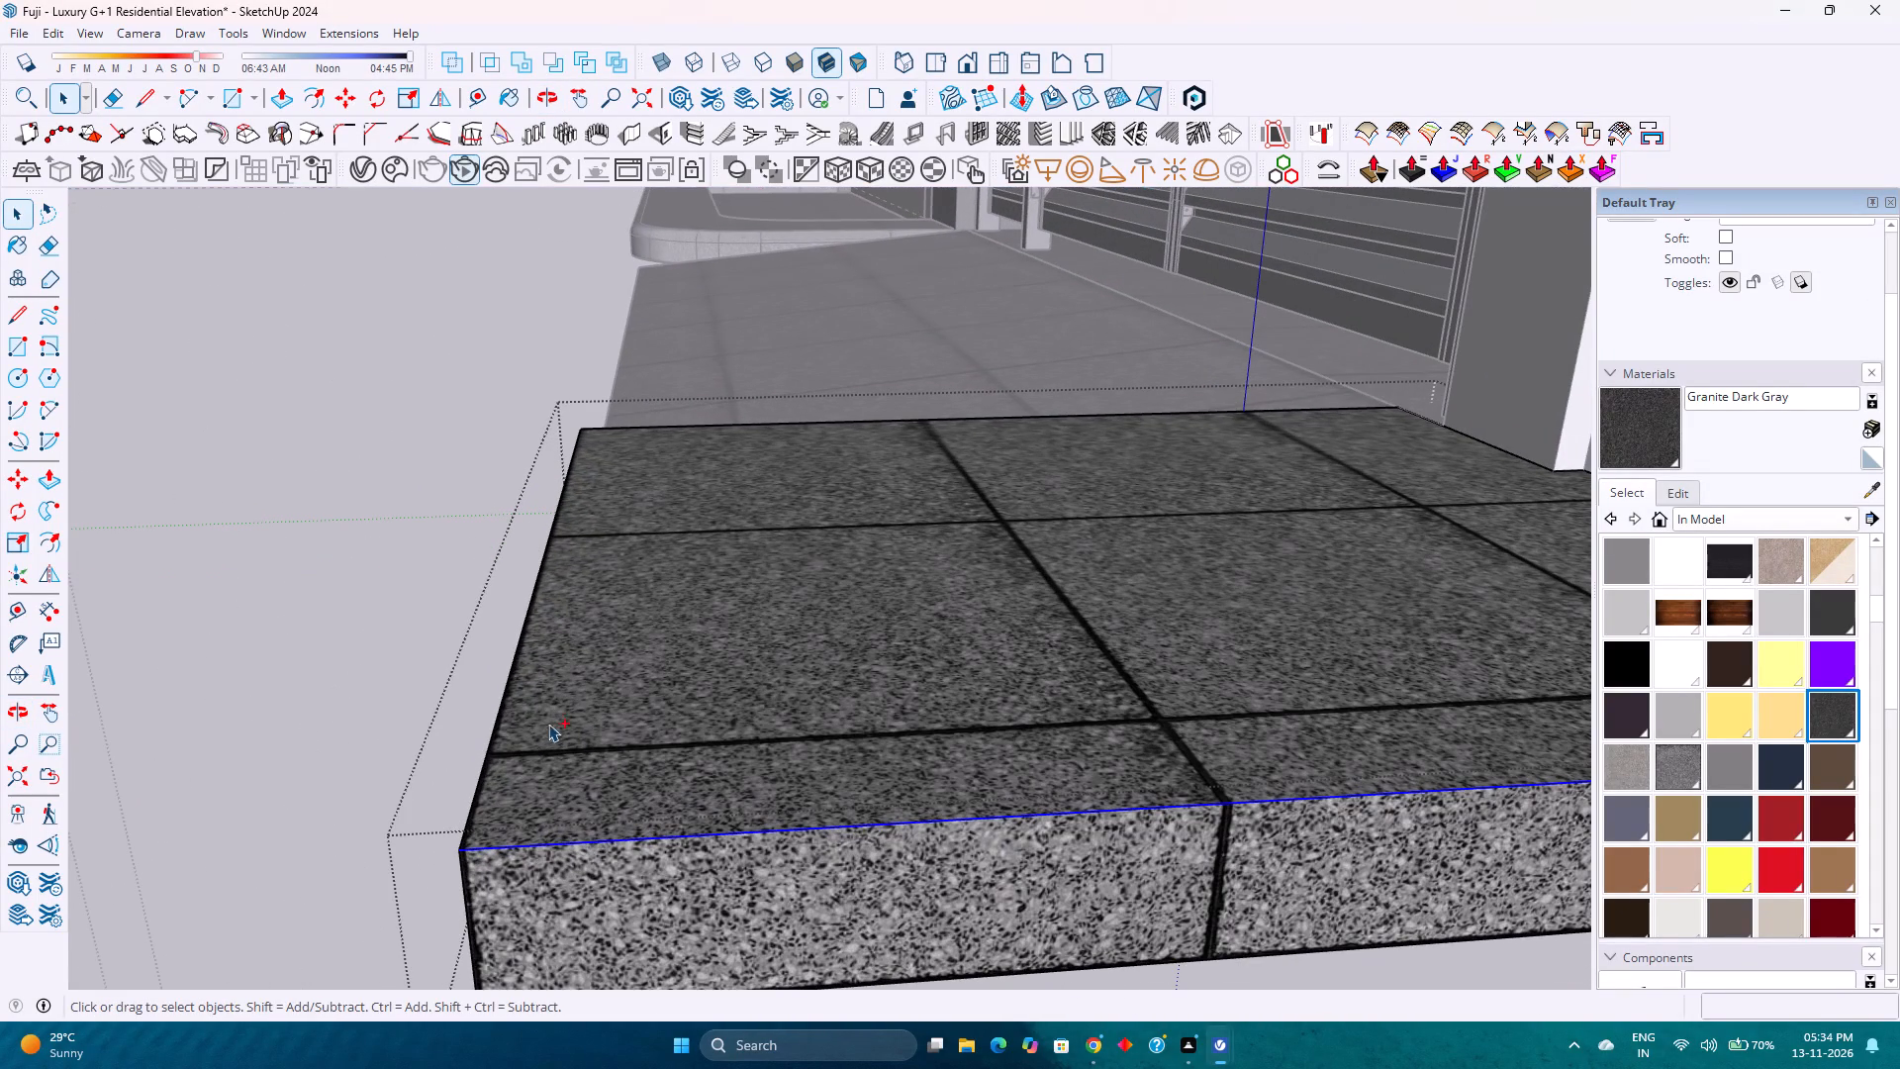
left_click(502, 707, "ctrl")
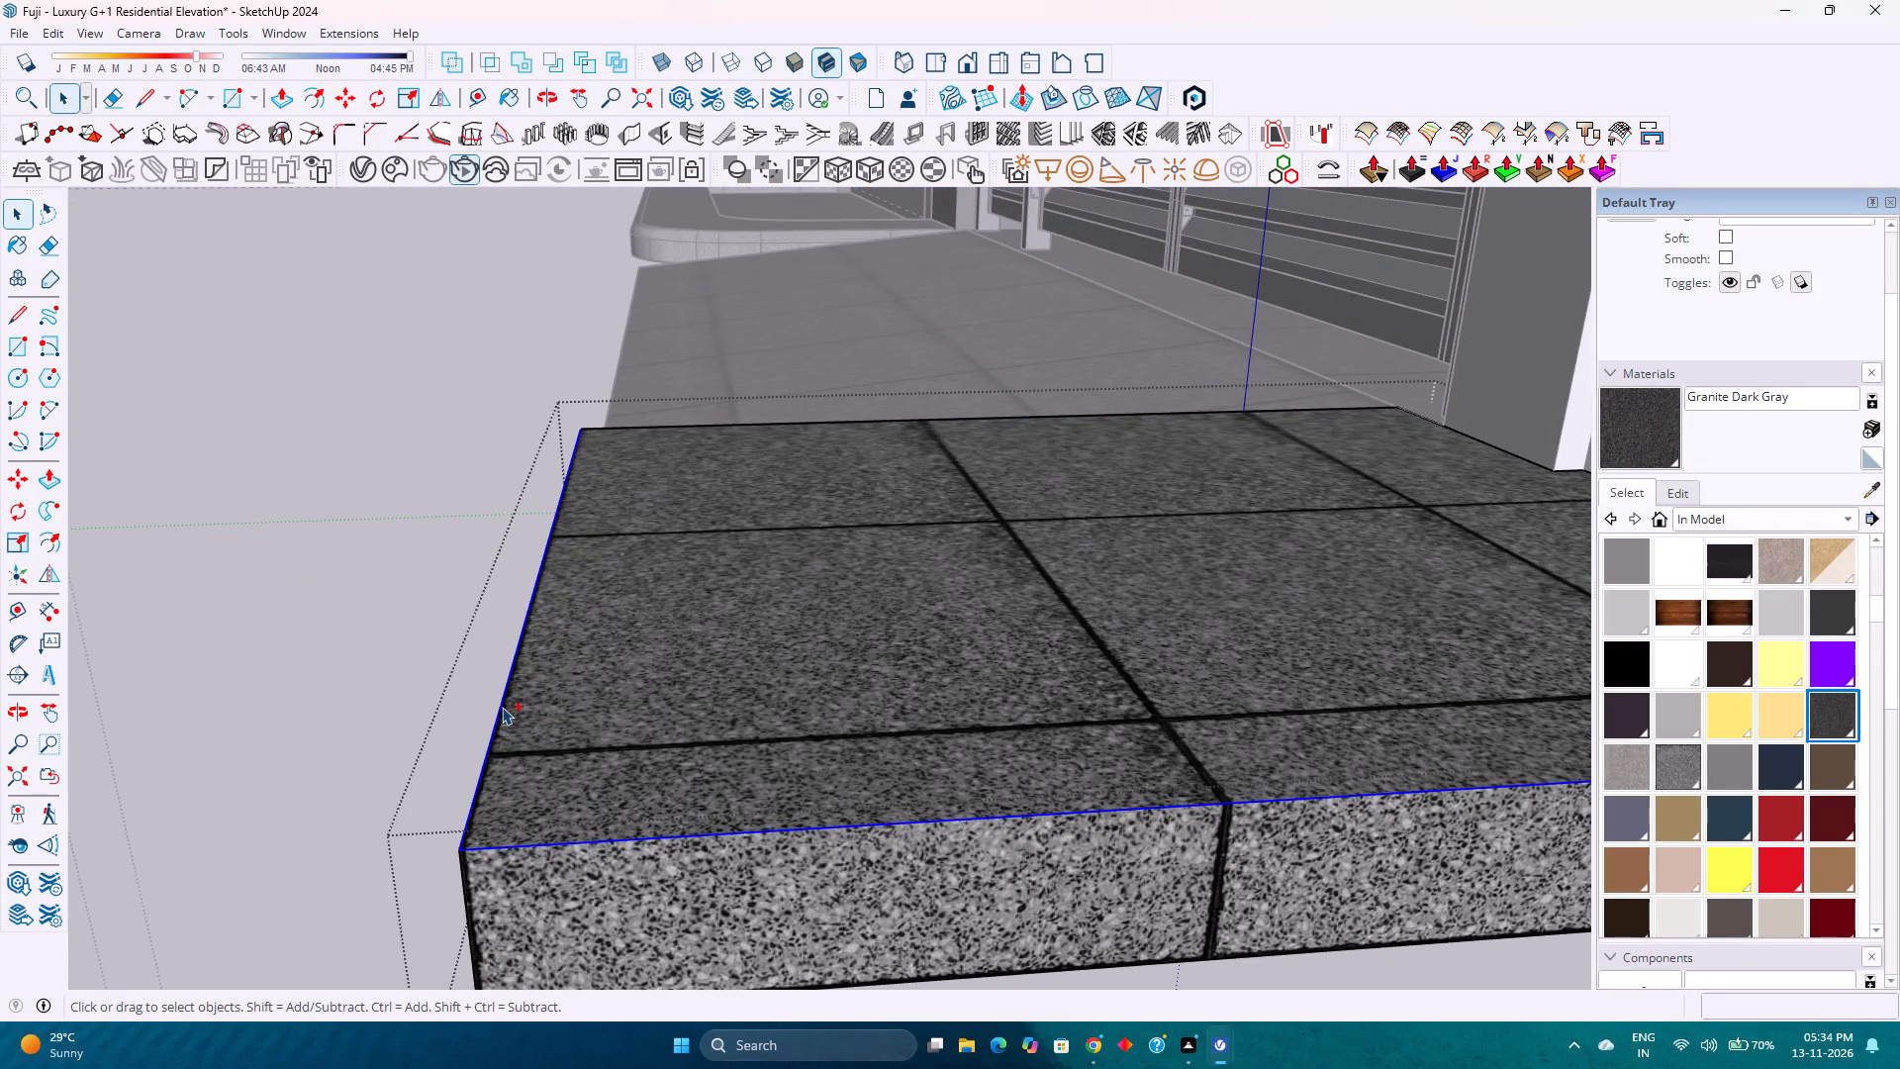
middle_click_drag(498, 712, 1058, 738)
scroll(705, 662, "down", 3)
middle_click_drag(586, 663, 1181, 800, "shift")
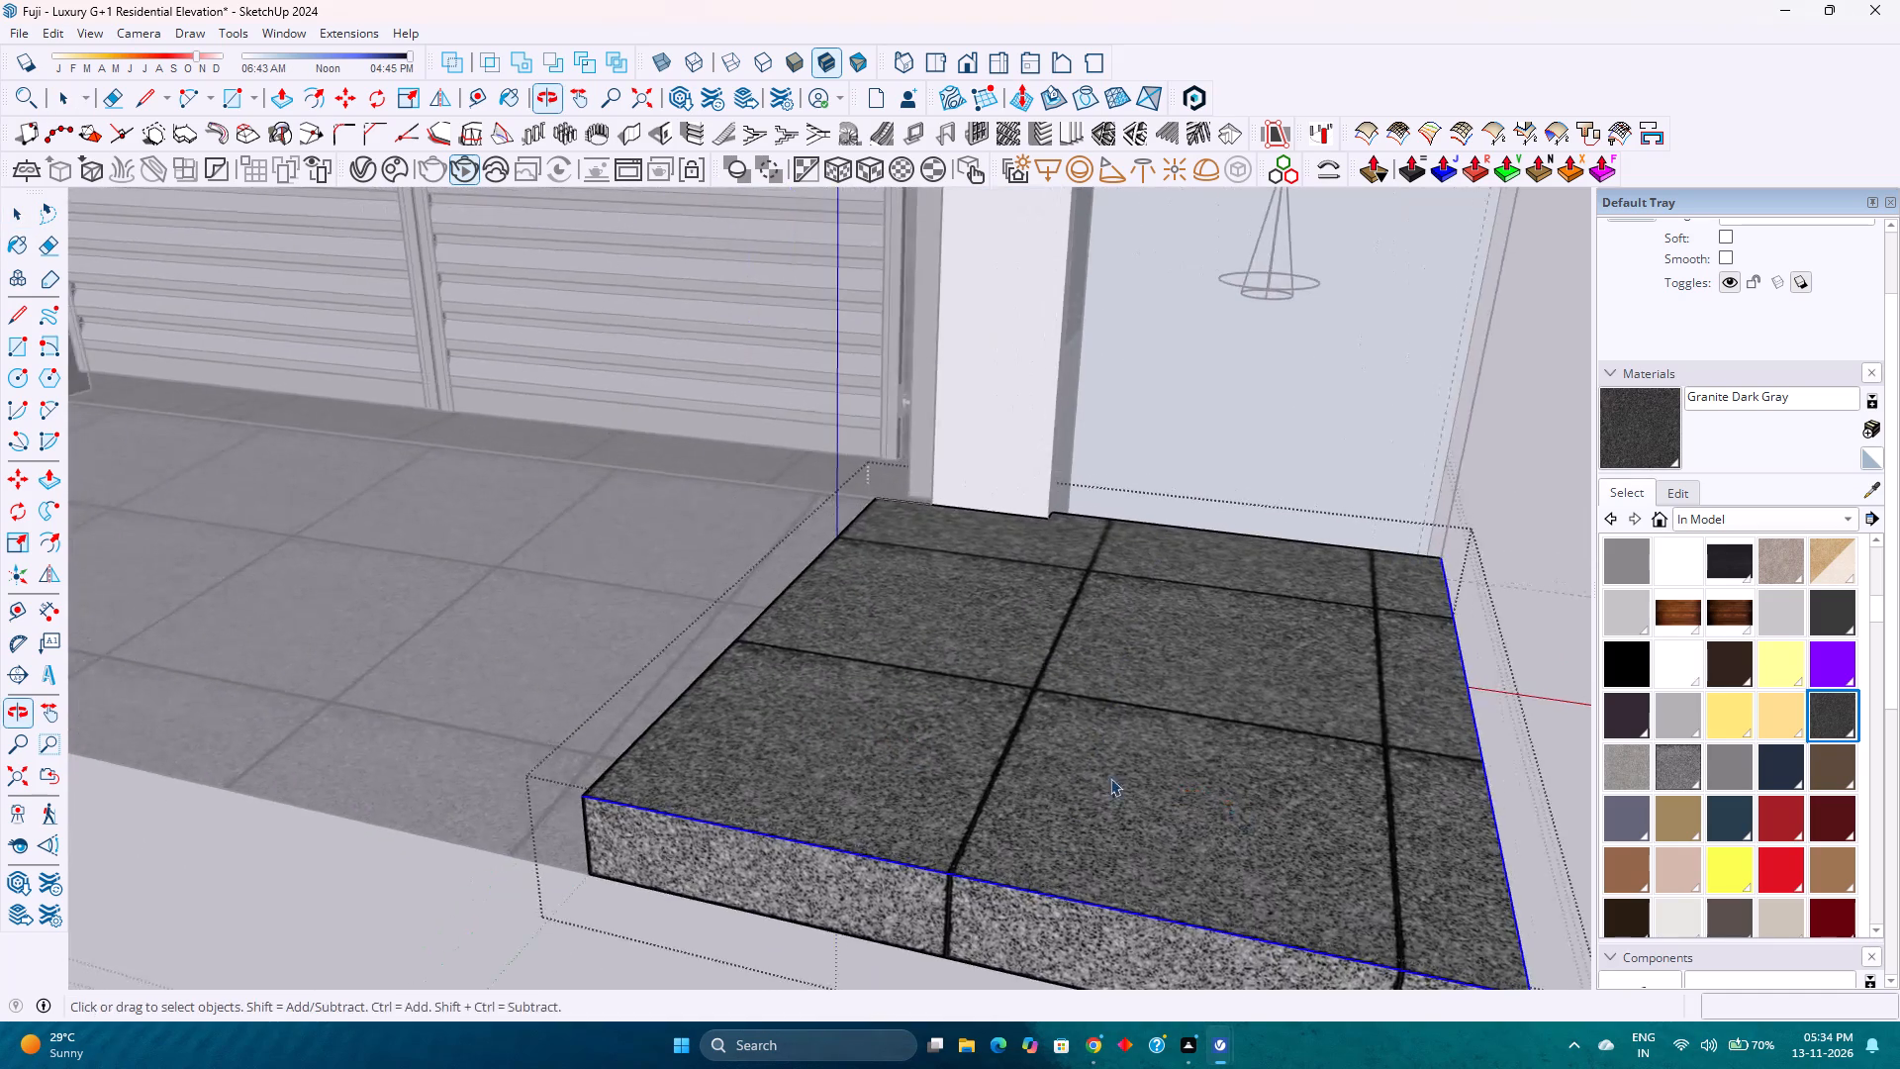
scroll(512, 721, "down", 1)
scroll(512, 721, "up", 6)
left_click(699, 776, "ctrl")
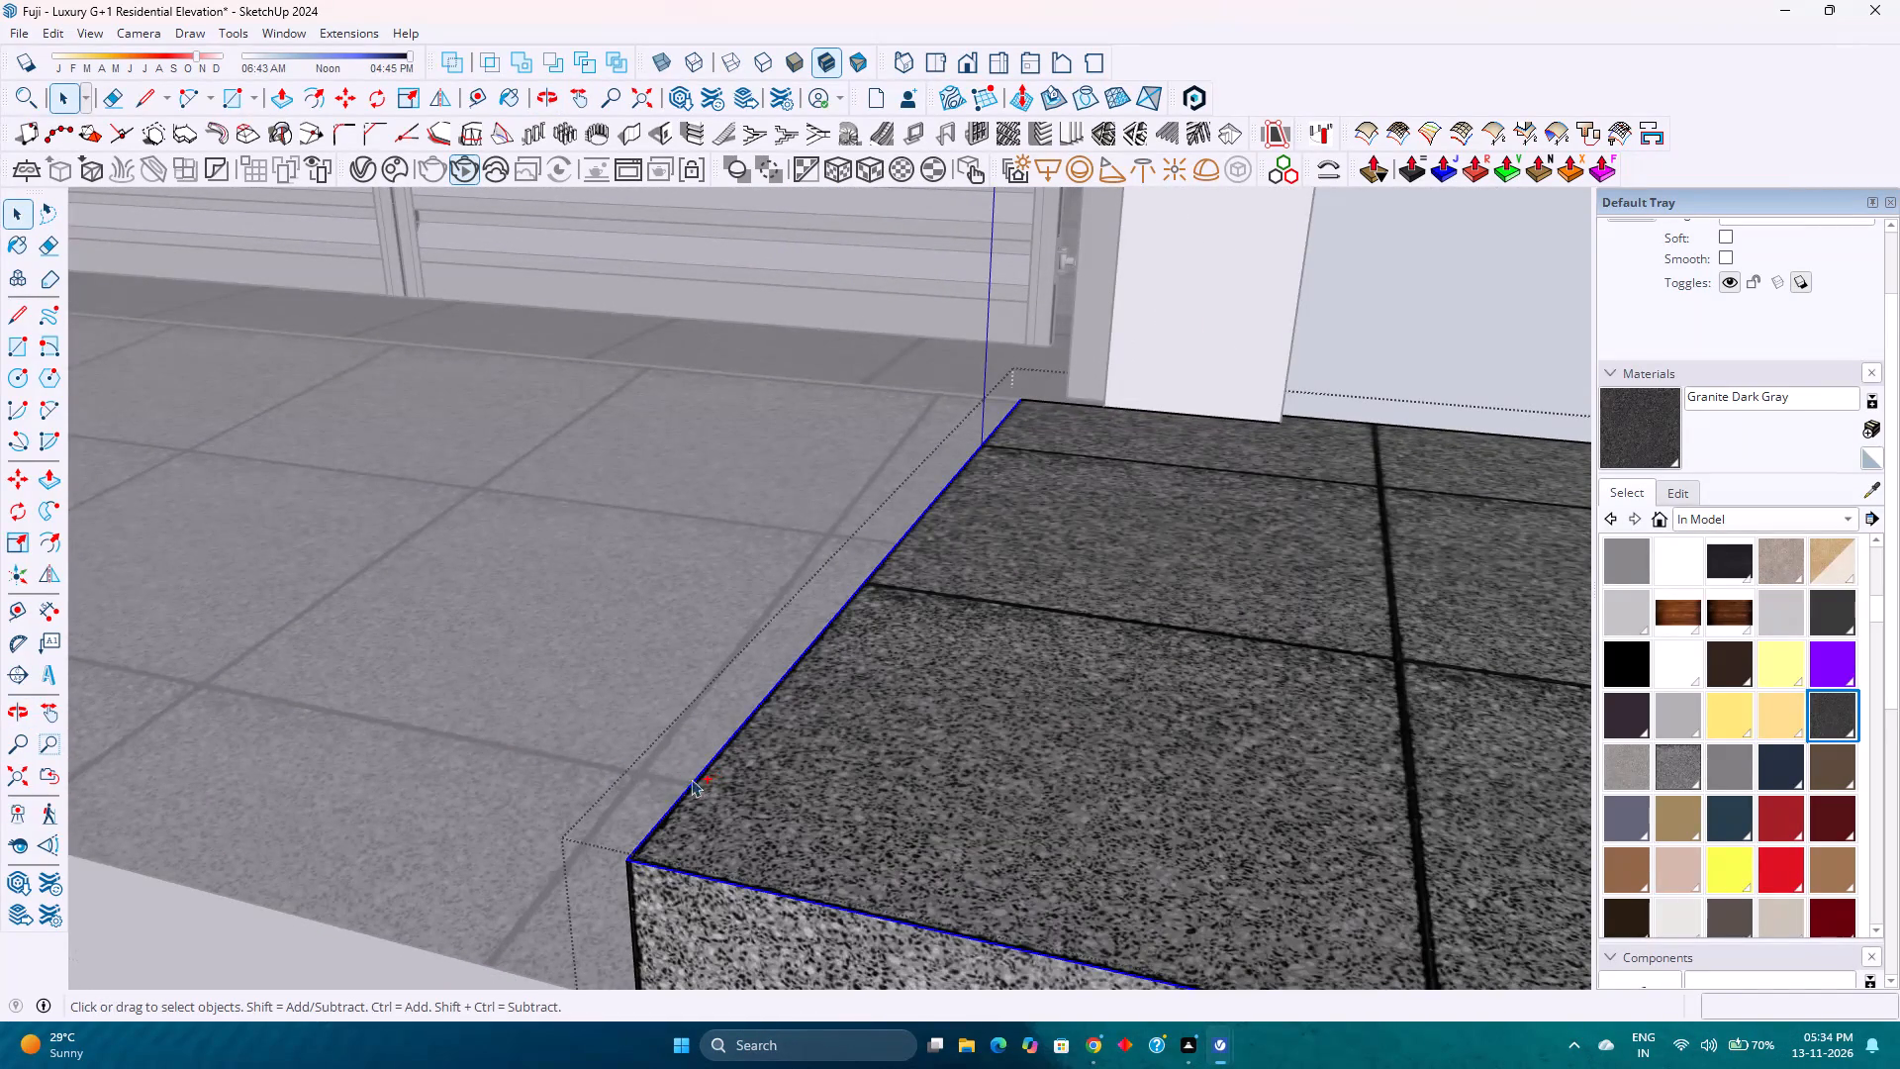
scroll(597, 771, "down", 12)
middle_click_drag(773, 779, 283, 747)
middle_click(283, 747)
scroll(816, 763, "down", 5)
middle_click_drag(1089, 820, 585, 795)
middle_click(584, 796)
scroll(695, 811, "down", 3)
scroll(994, 968, "up", 7)
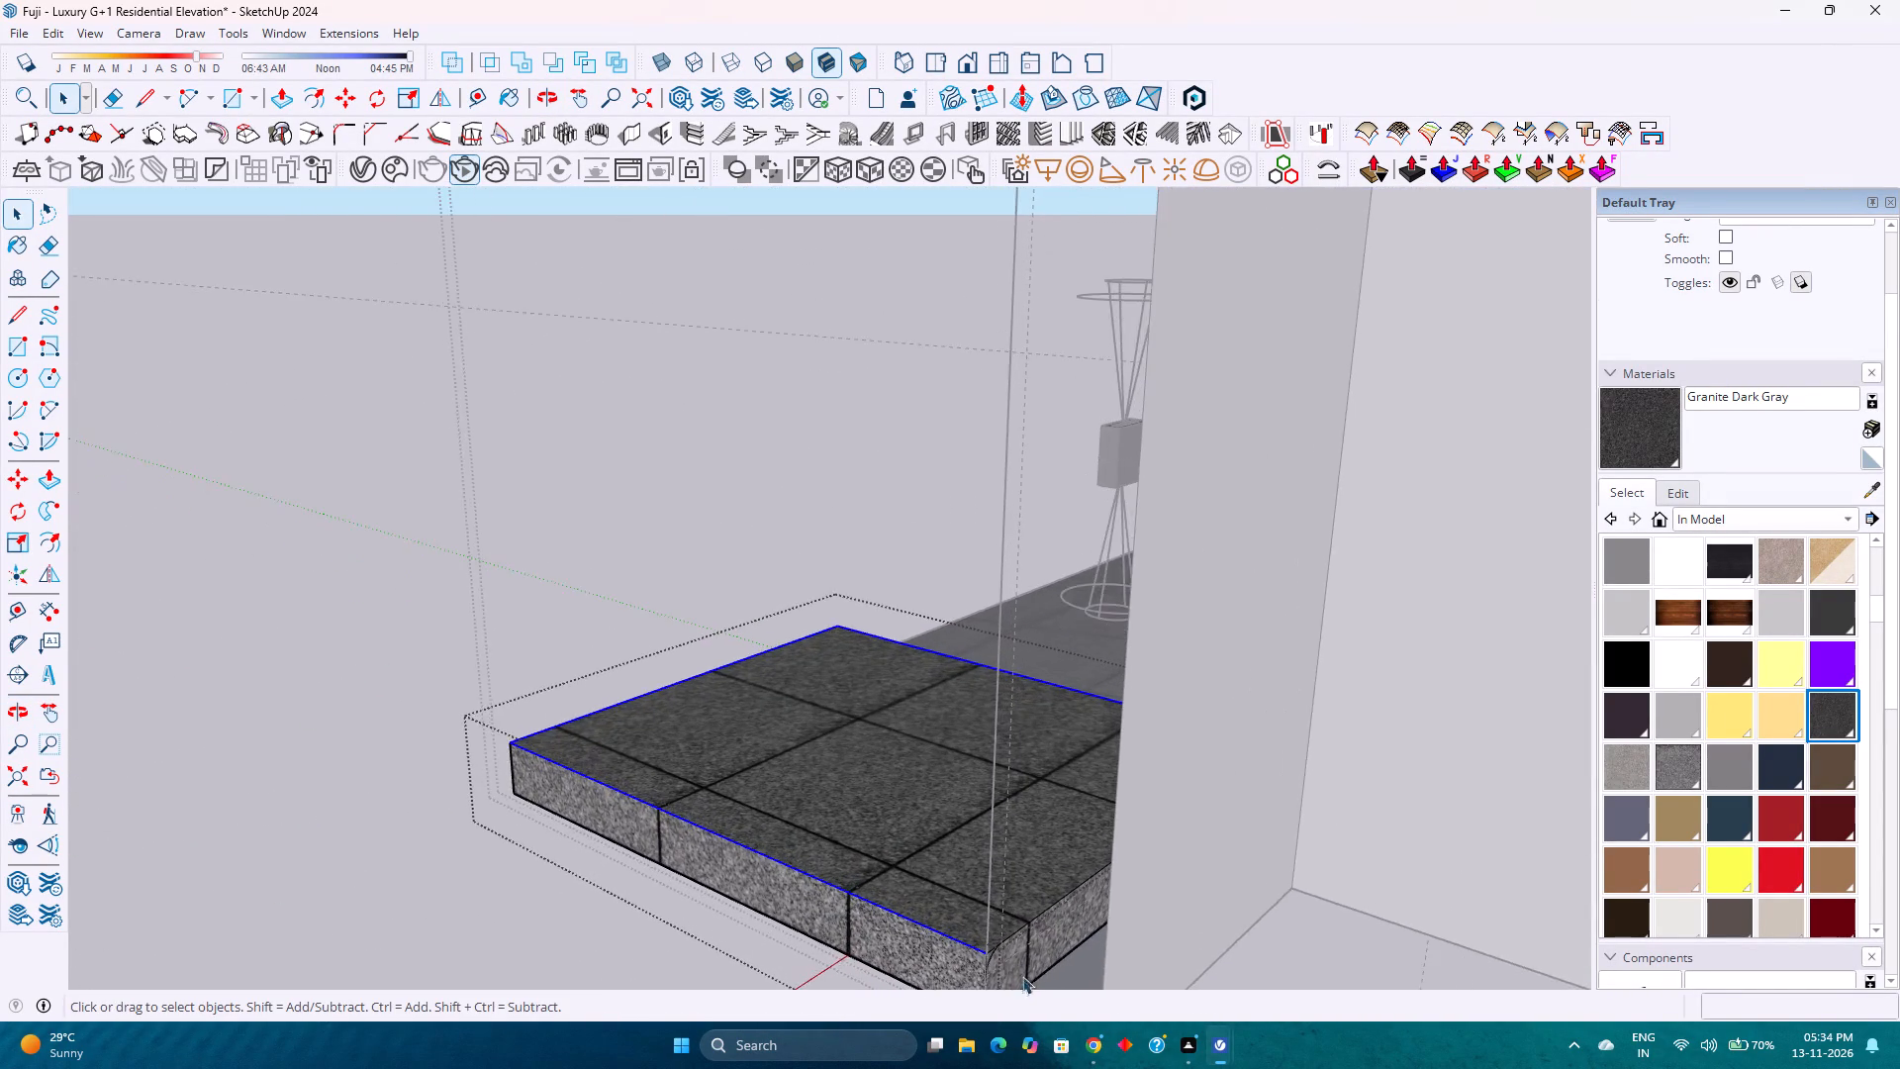
scroll(1022, 976, "up", 6)
middle_click_drag(1003, 949, 942, 787, "shift")
scroll(926, 777, "up", 11)
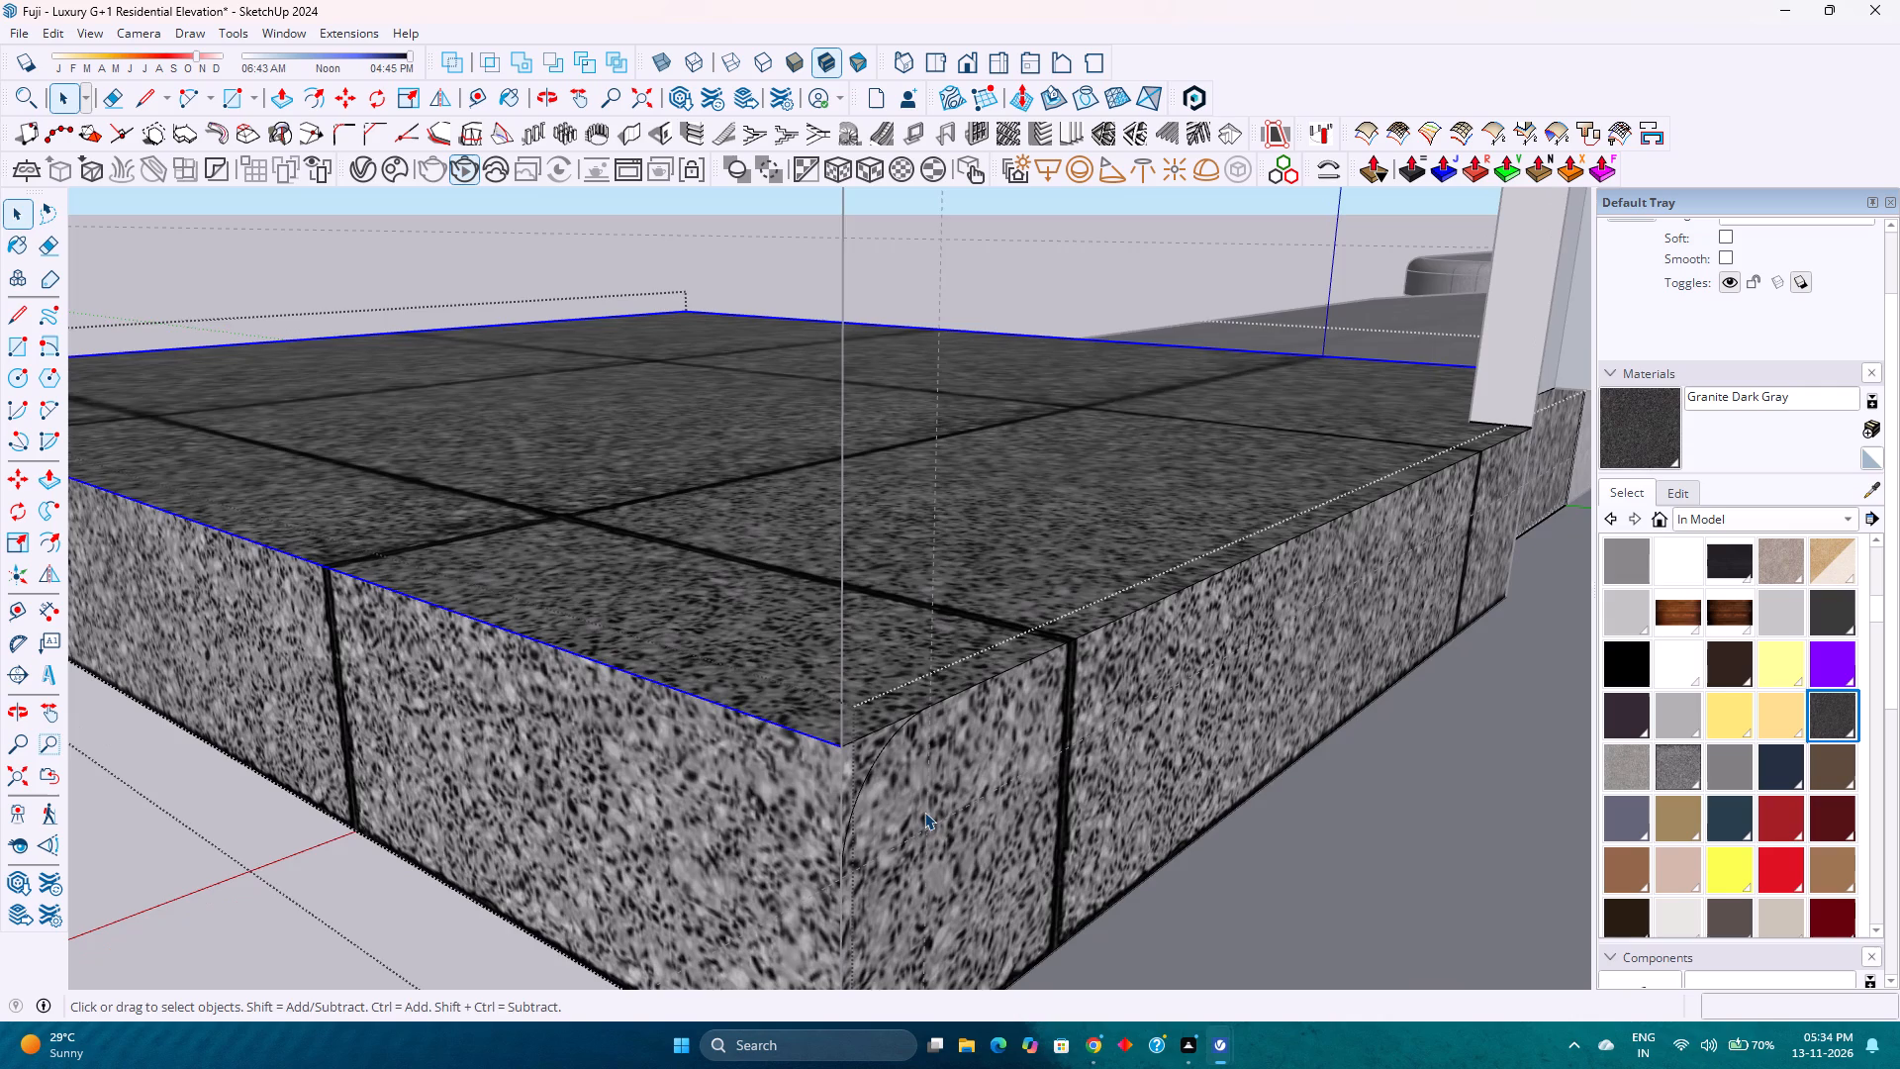
middle_click_drag(923, 812, 854, 789)
left_click(47, 515)
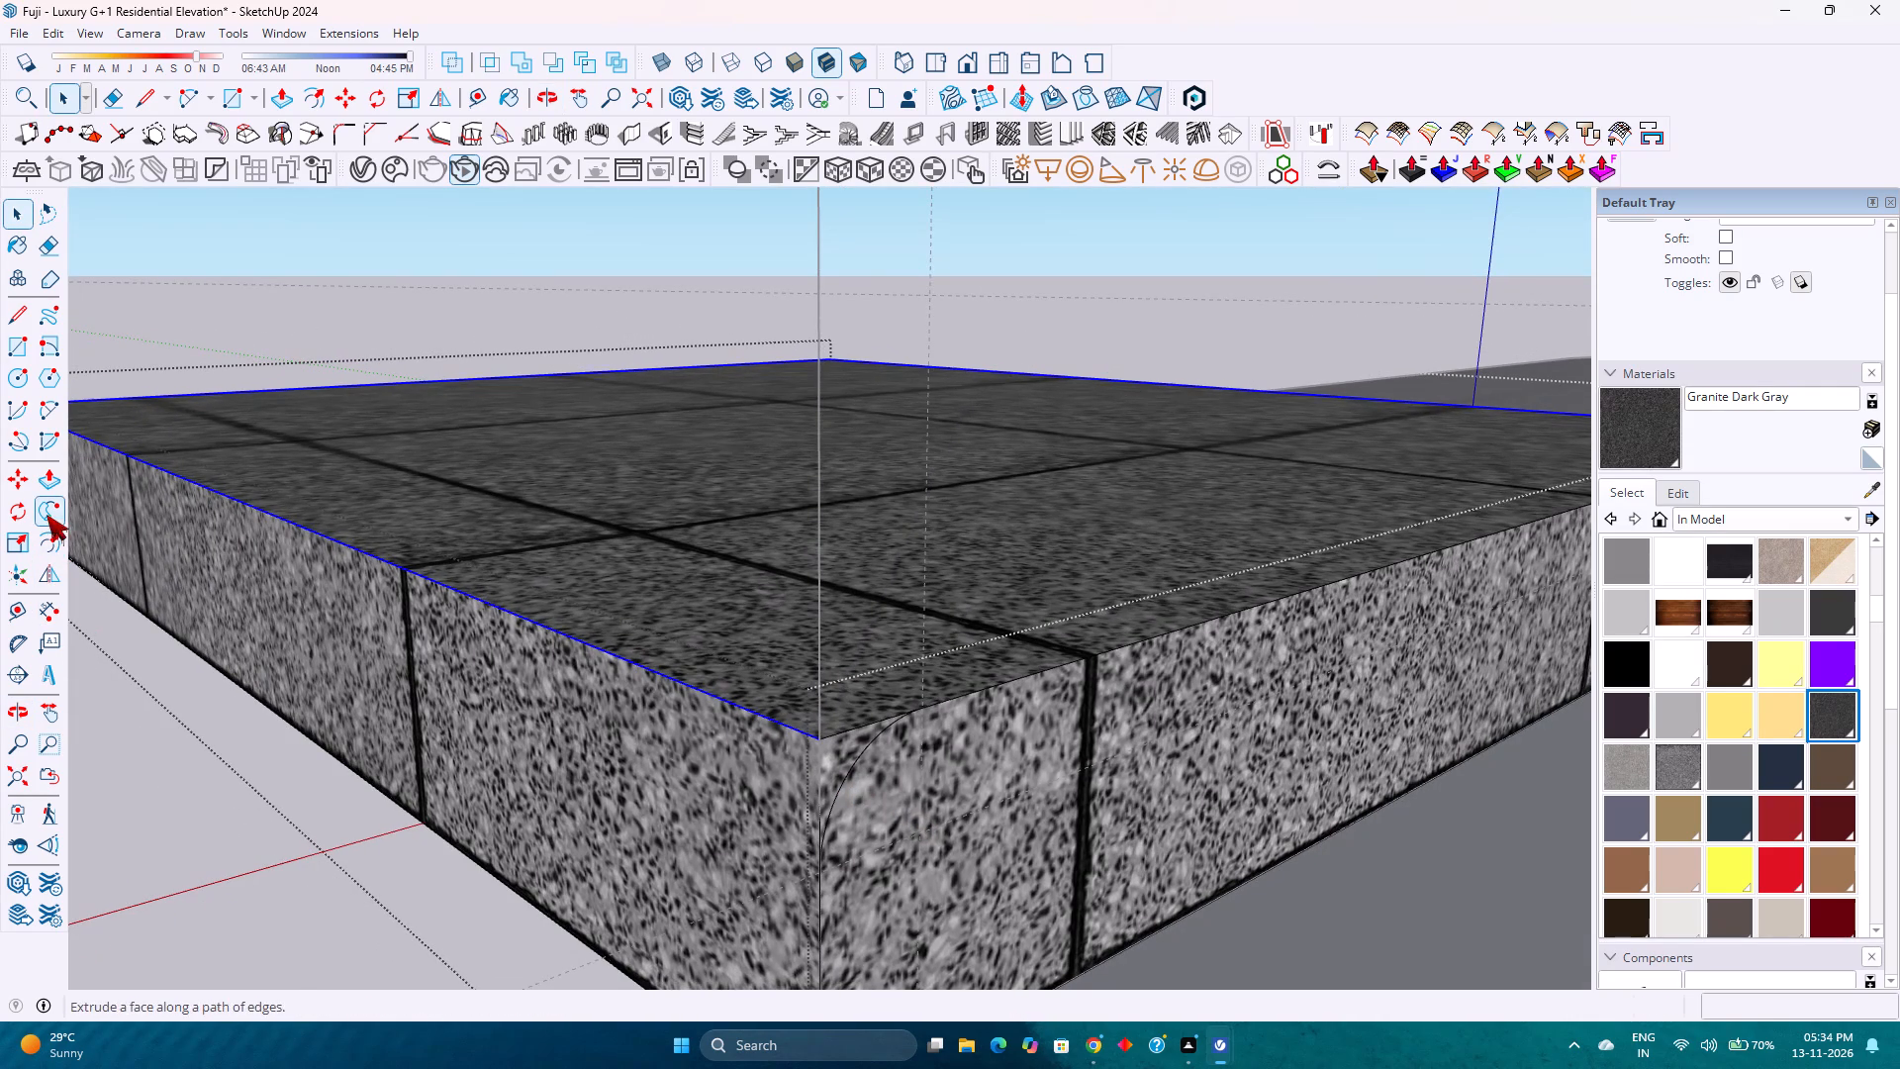
left_click(829, 759)
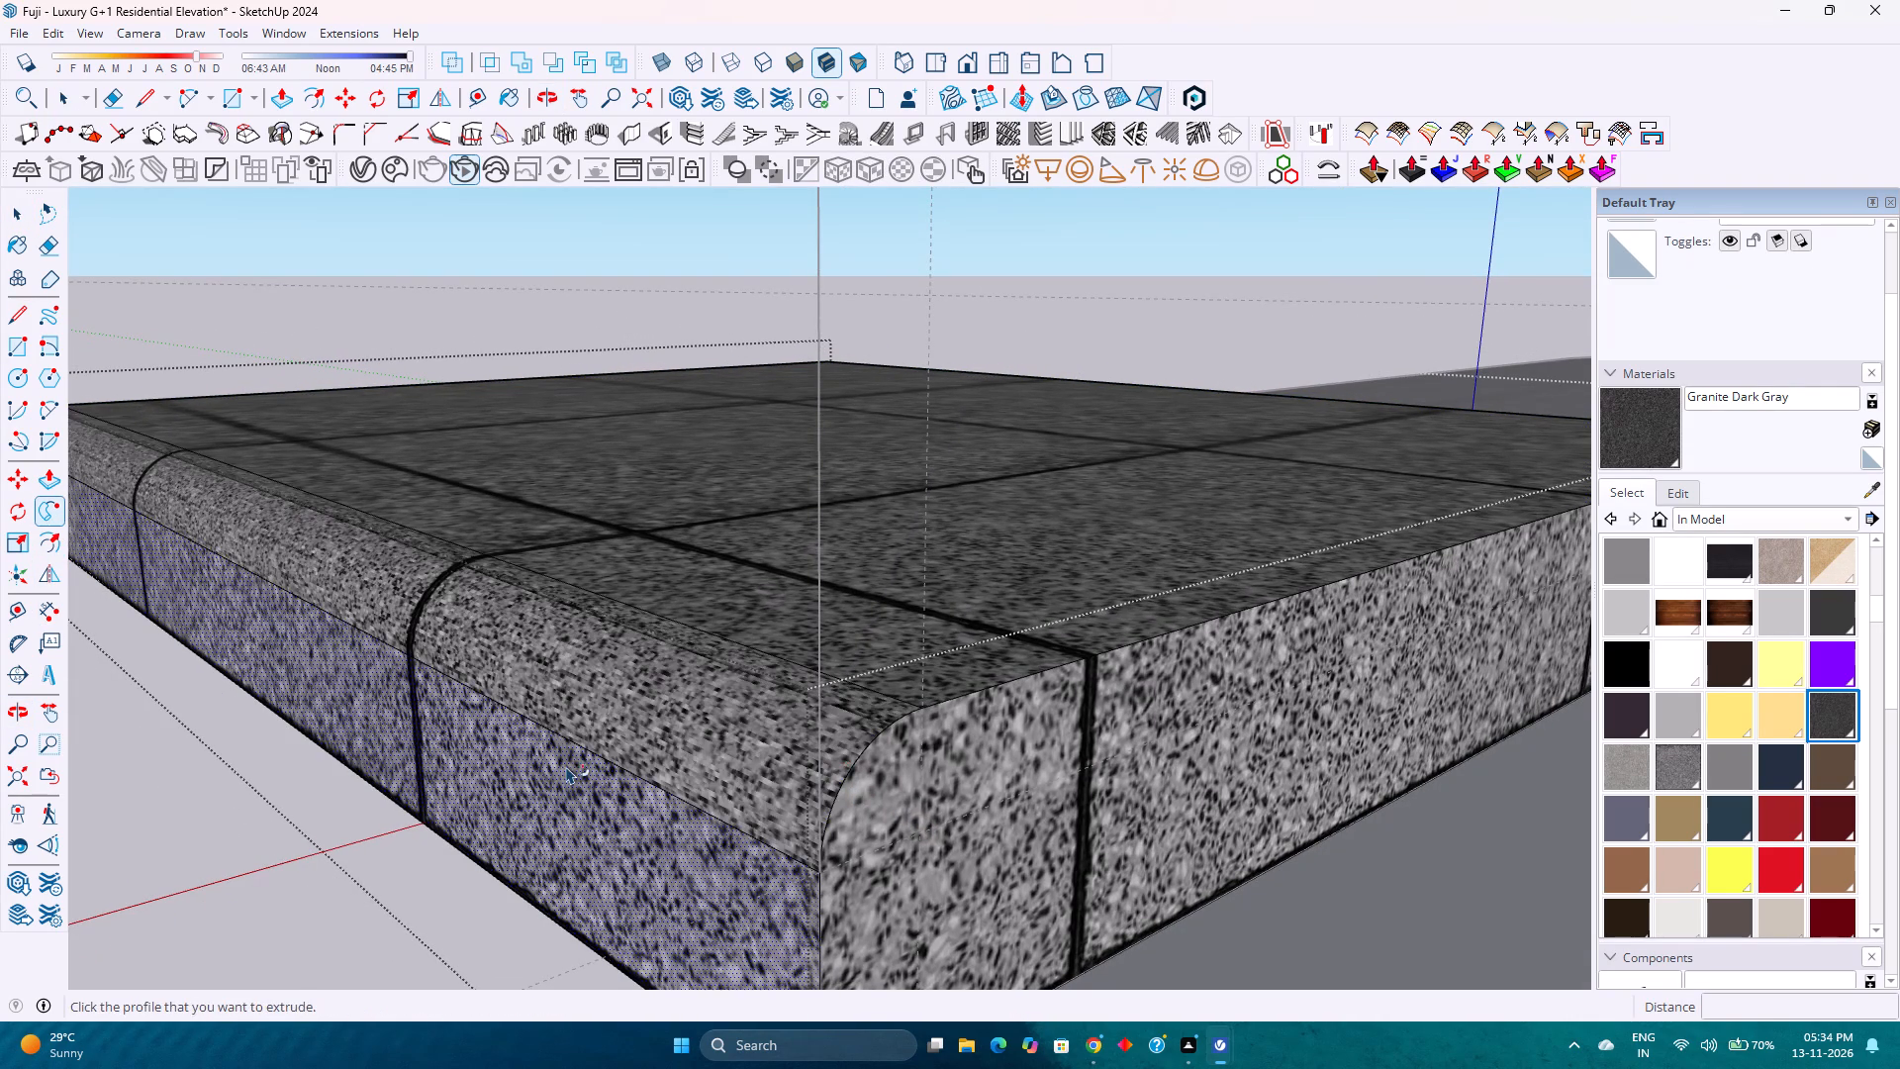
scroll(562, 766, "down", 3)
scroll(562, 766, "up", 1)
middle_click_drag(564, 768, 869, 760)
middle_click(869, 760)
scroll(871, 756, "up", 1)
scroll(872, 751, "down", 10)
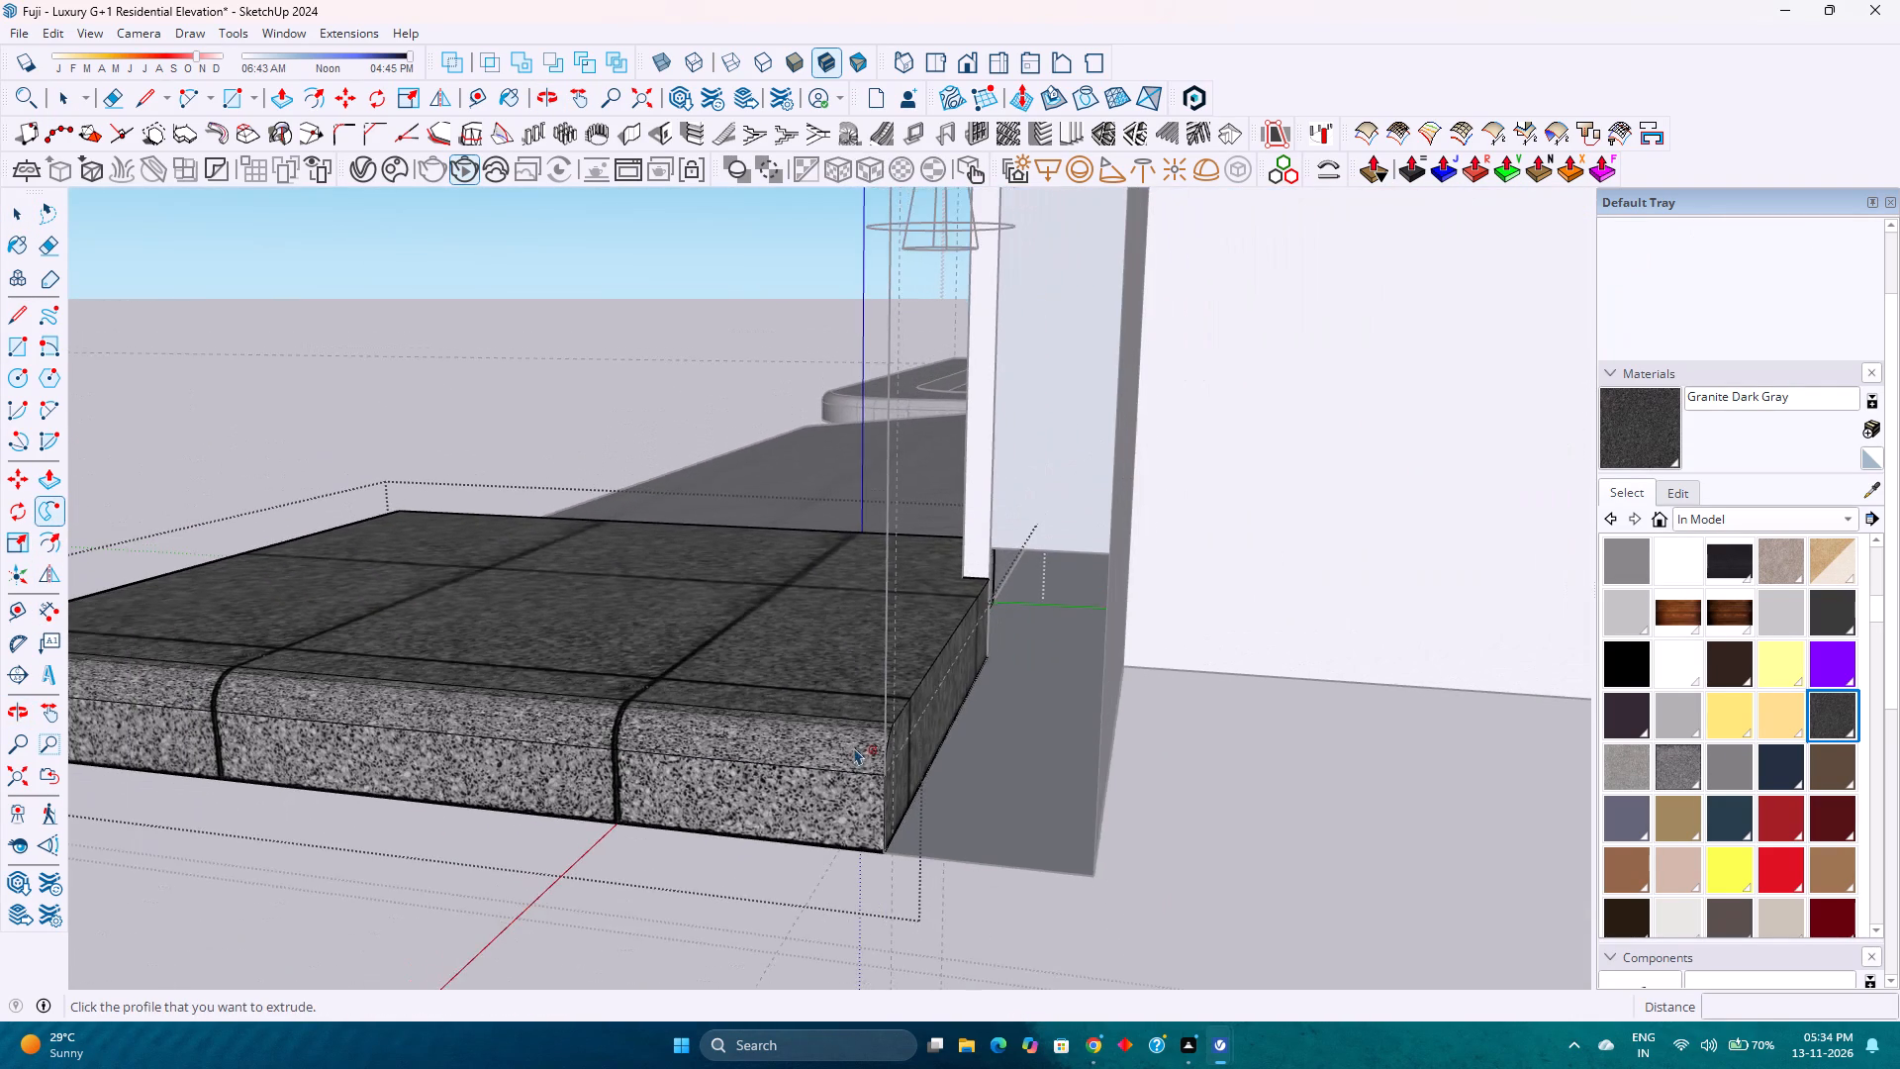
left_click(1102, 849)
left_click(1247, 829)
key("Escape")
key("space")
key("Escape")
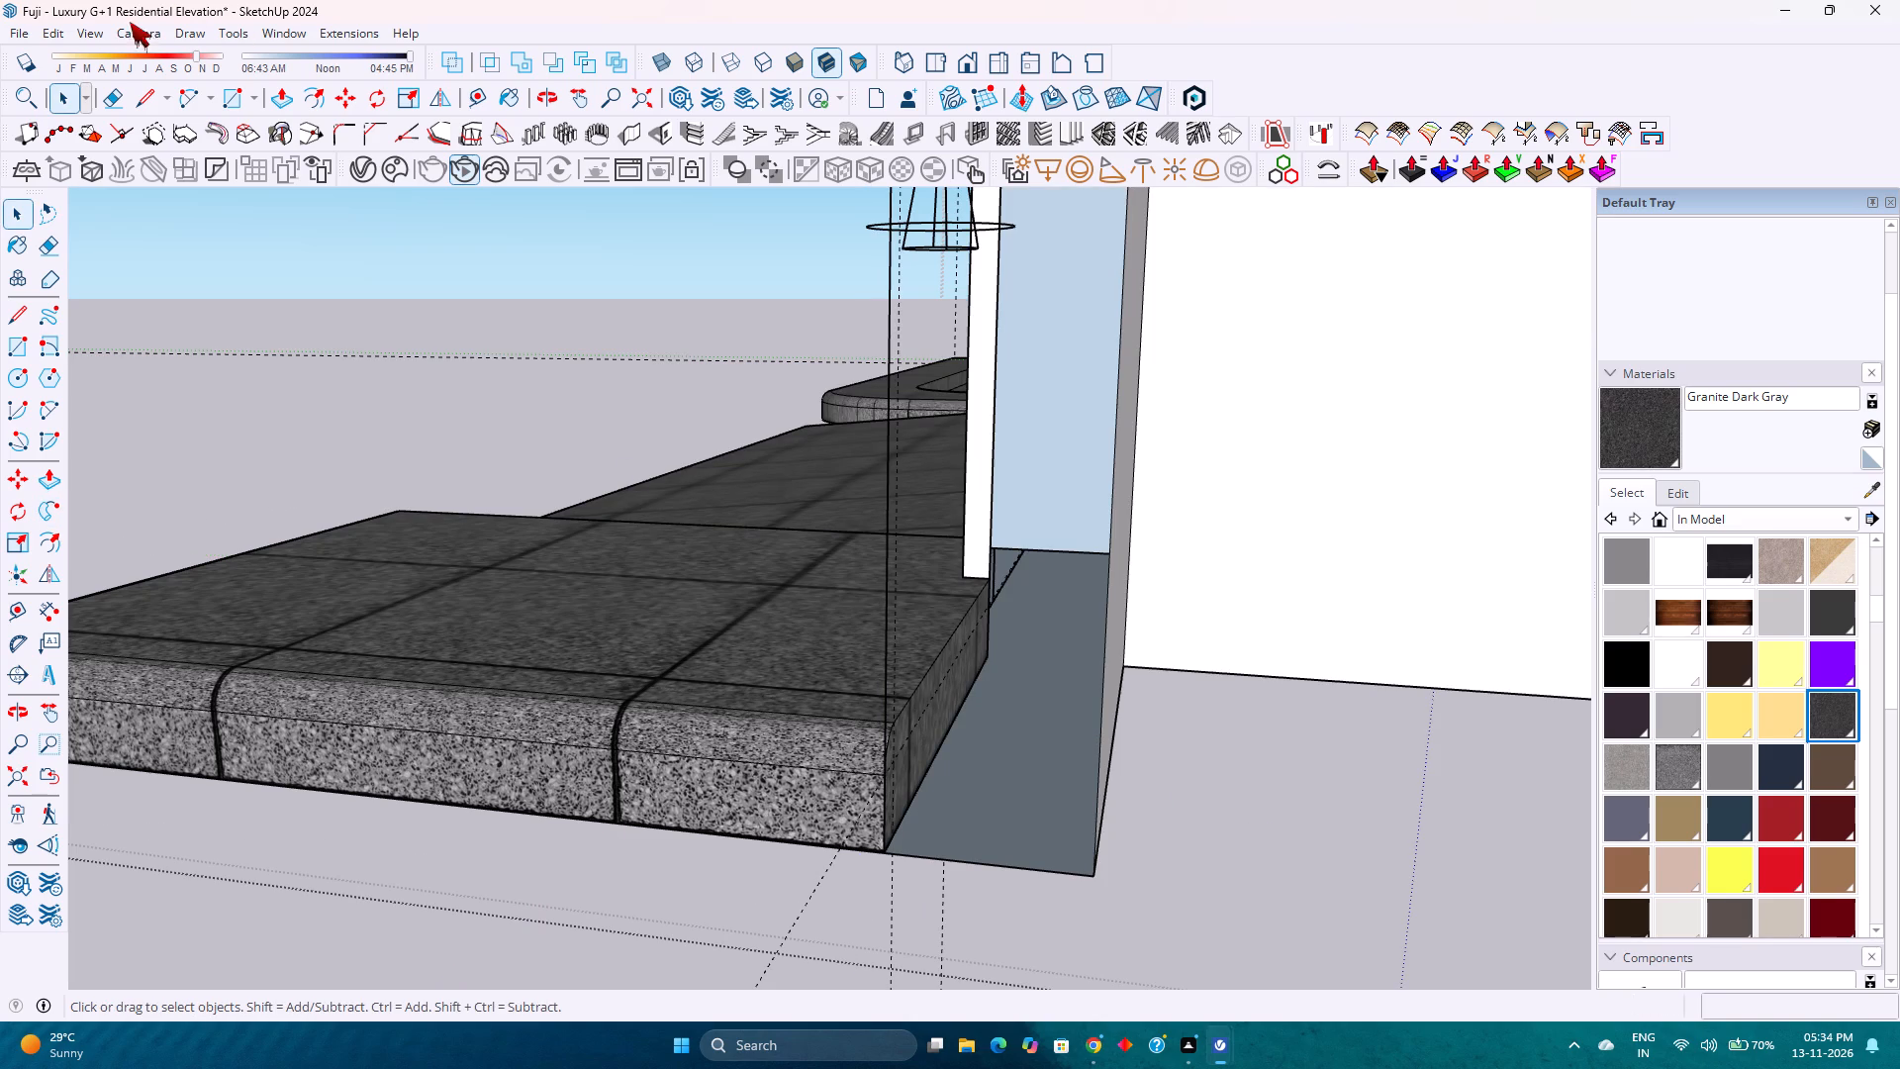
Delete all guides in the model.
left_click(41, 36)
left_click(128, 239)
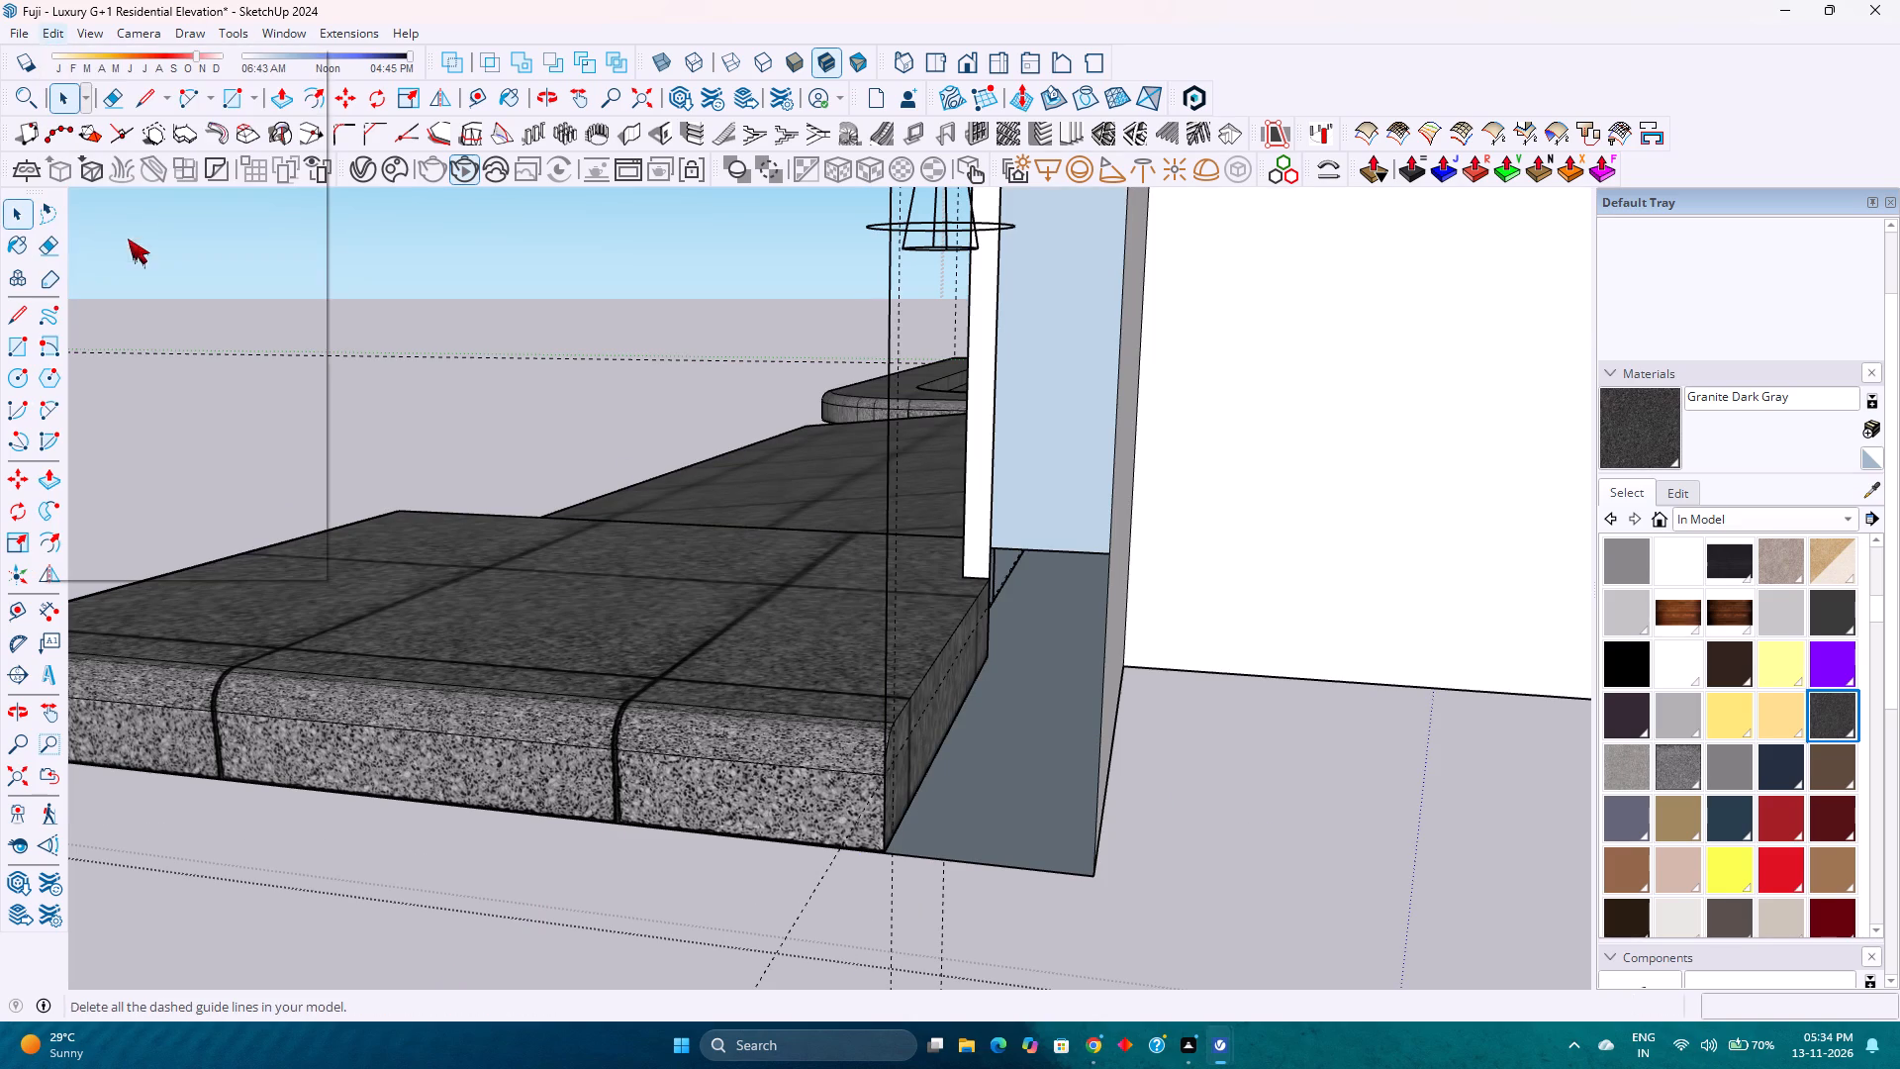
Unhide the hidden wall faces alongside the raised slab and close the compound wall's group.
left_click(56, 32)
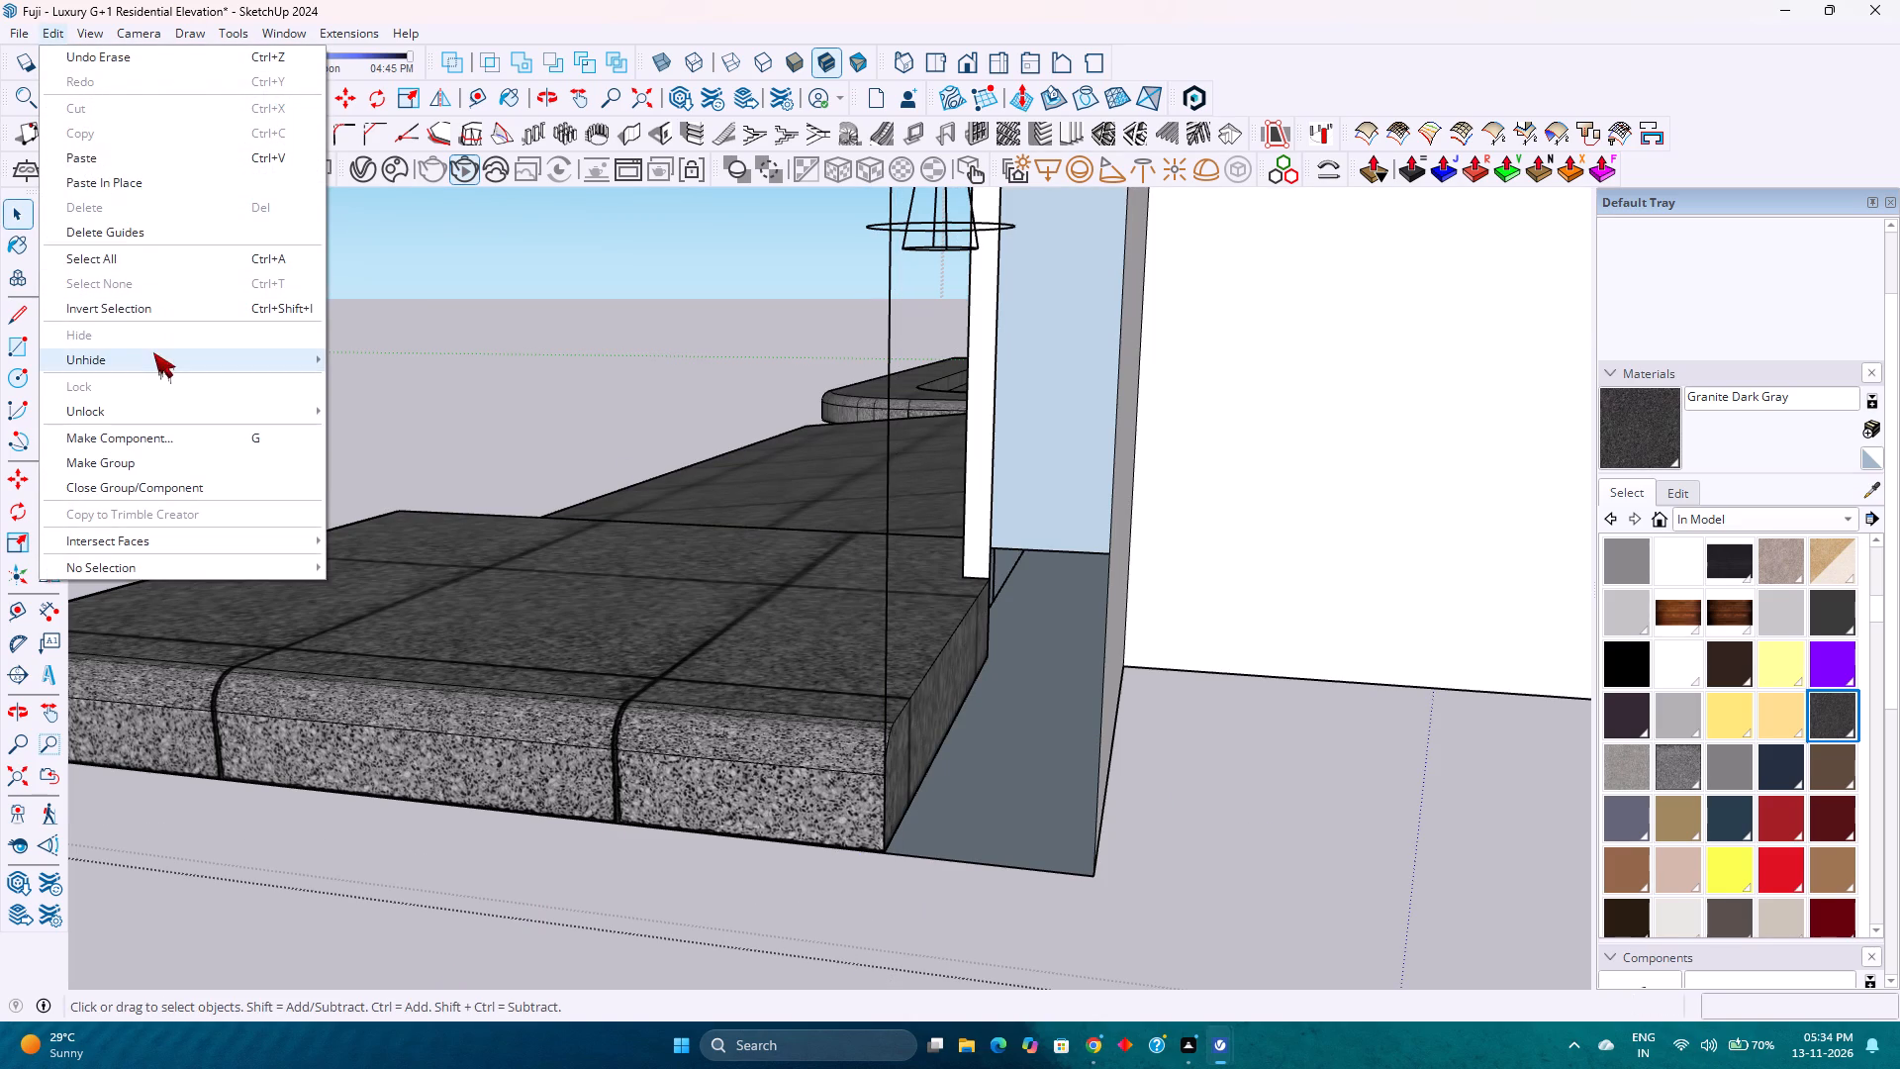
left_click(153, 352)
left_click(349, 399)
scroll(692, 724, "down", 5)
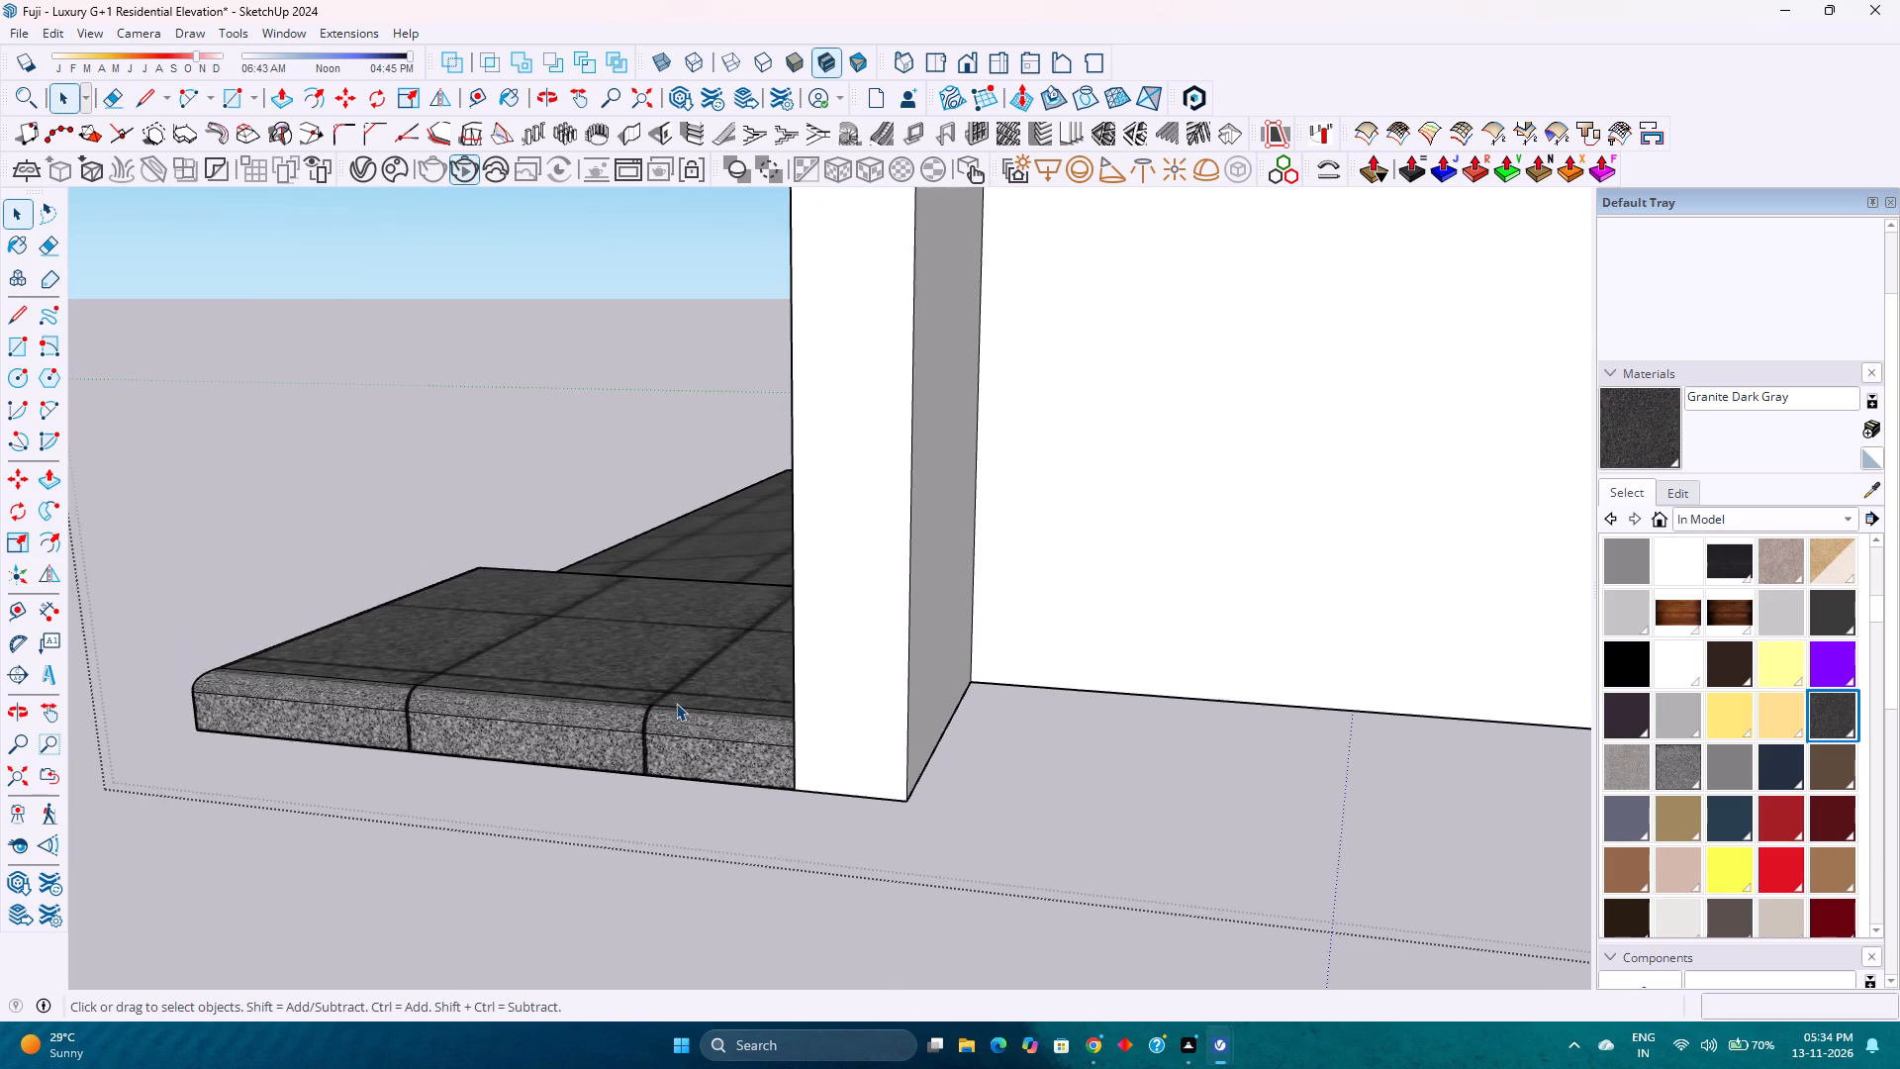
scroll(676, 703, "down", 3)
middle_click_drag(662, 710, 1195, 789)
middle_click(1195, 789)
scroll(1036, 741, "down", 7)
scroll(772, 802, "down", 1)
middle_click_drag(633, 810, 640, 812)
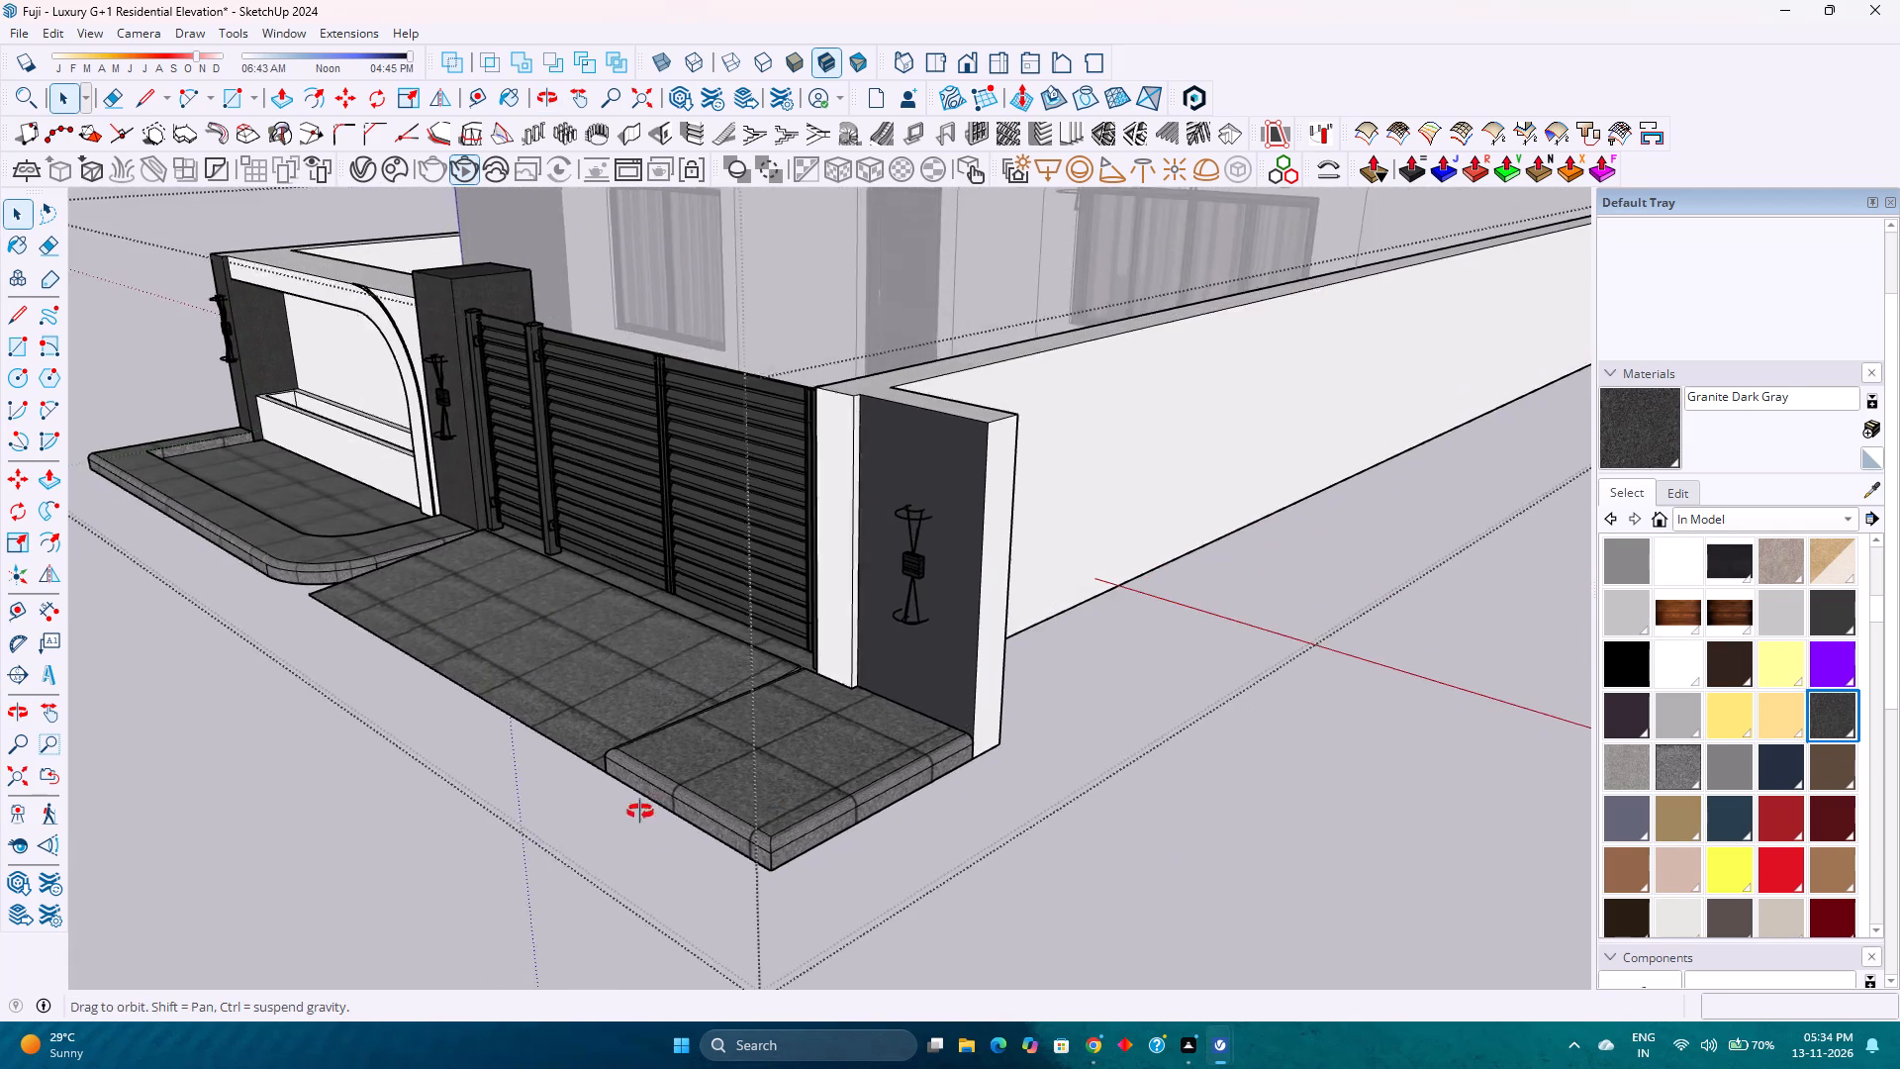
middle_click_drag(640, 812, 1058, 783)
middle_click(1058, 783)
left_click(933, 870)
Show the whole model in the standard front view and save the file.
left_click(968, 68)
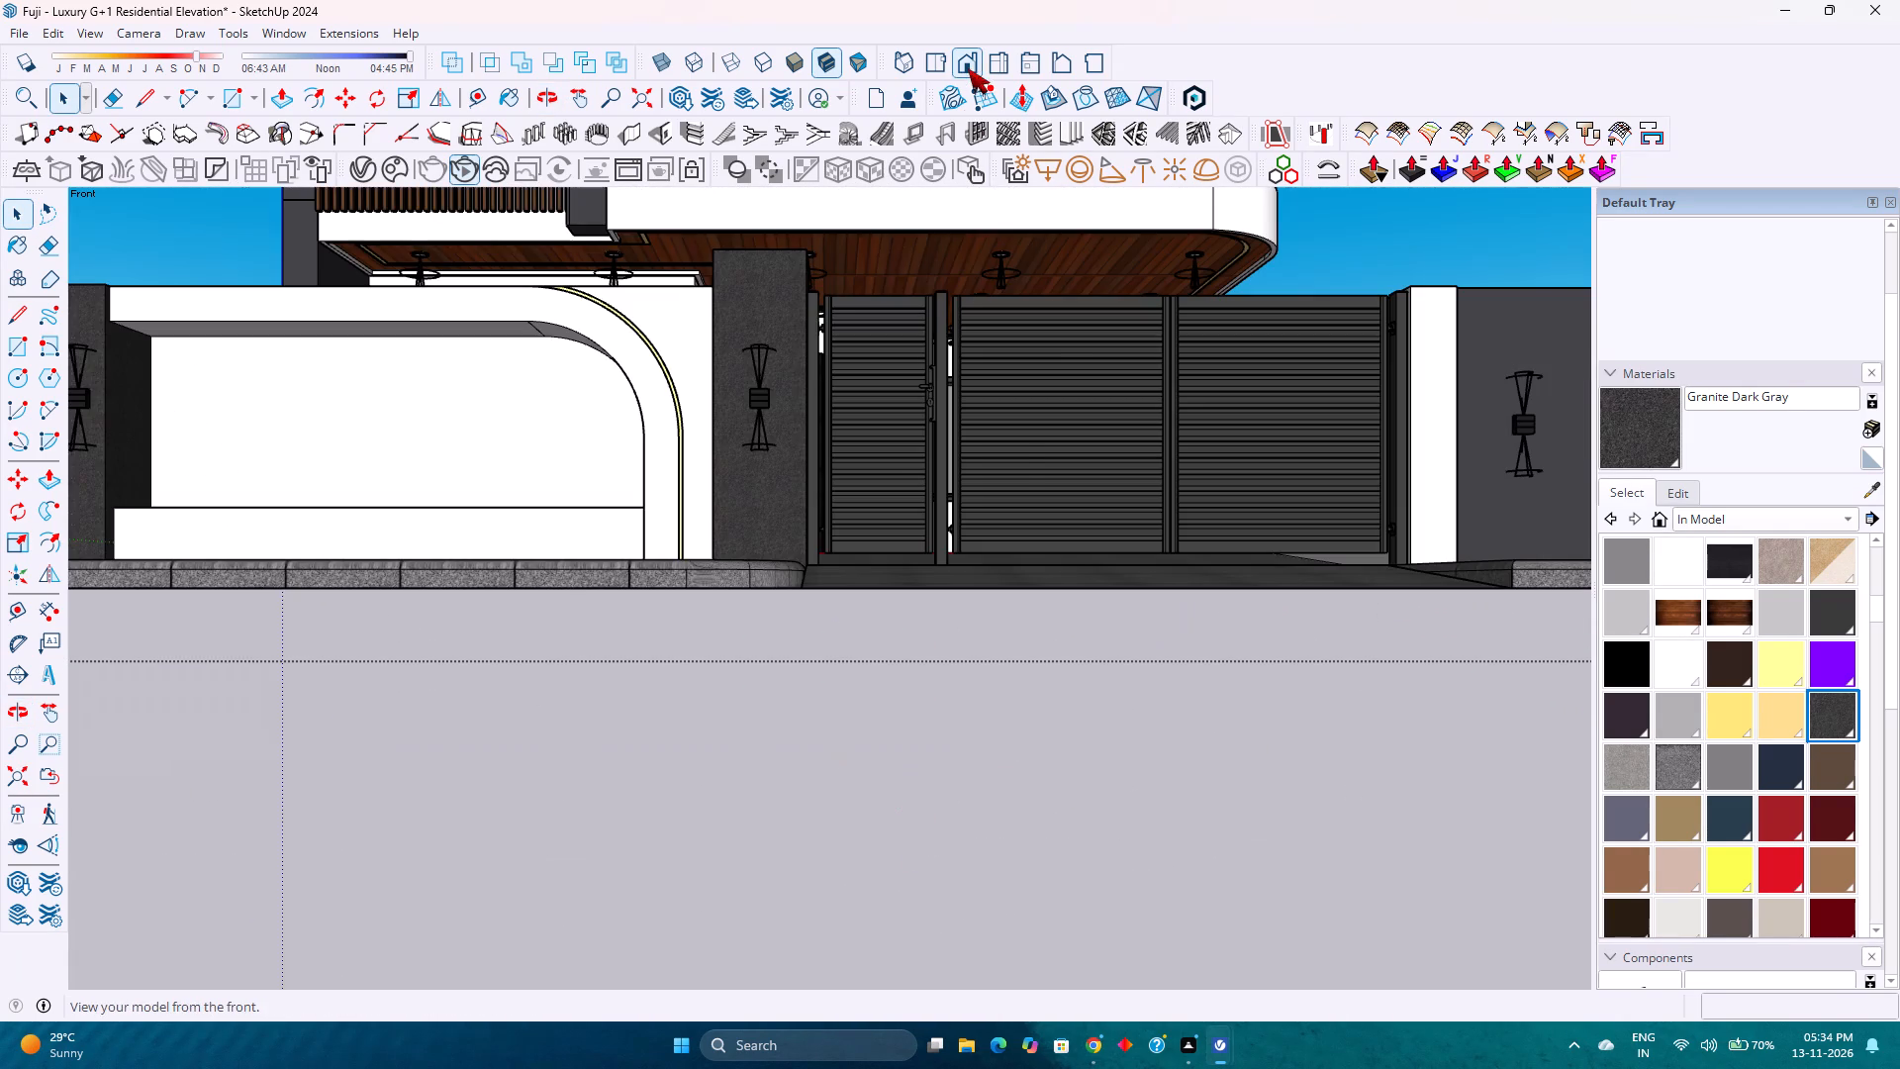
left_click(9, 775)
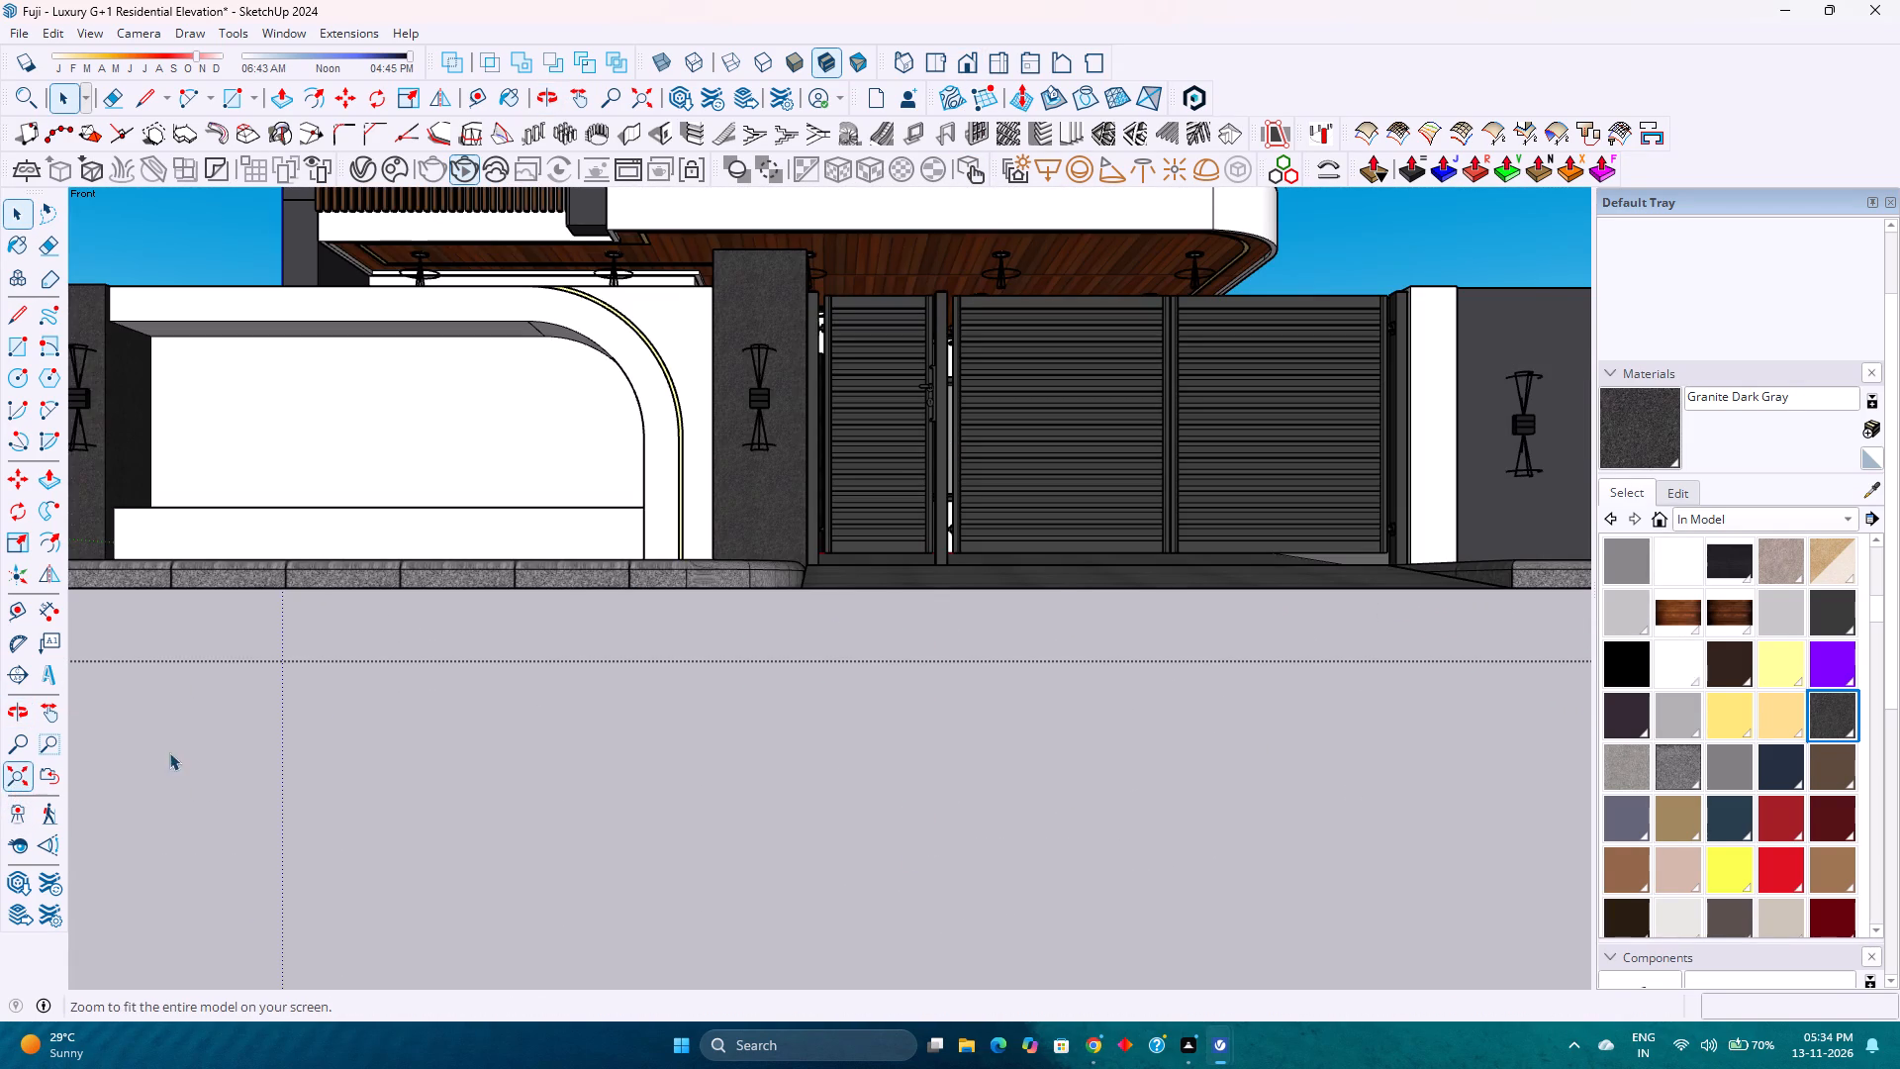
key("ctrl+s")
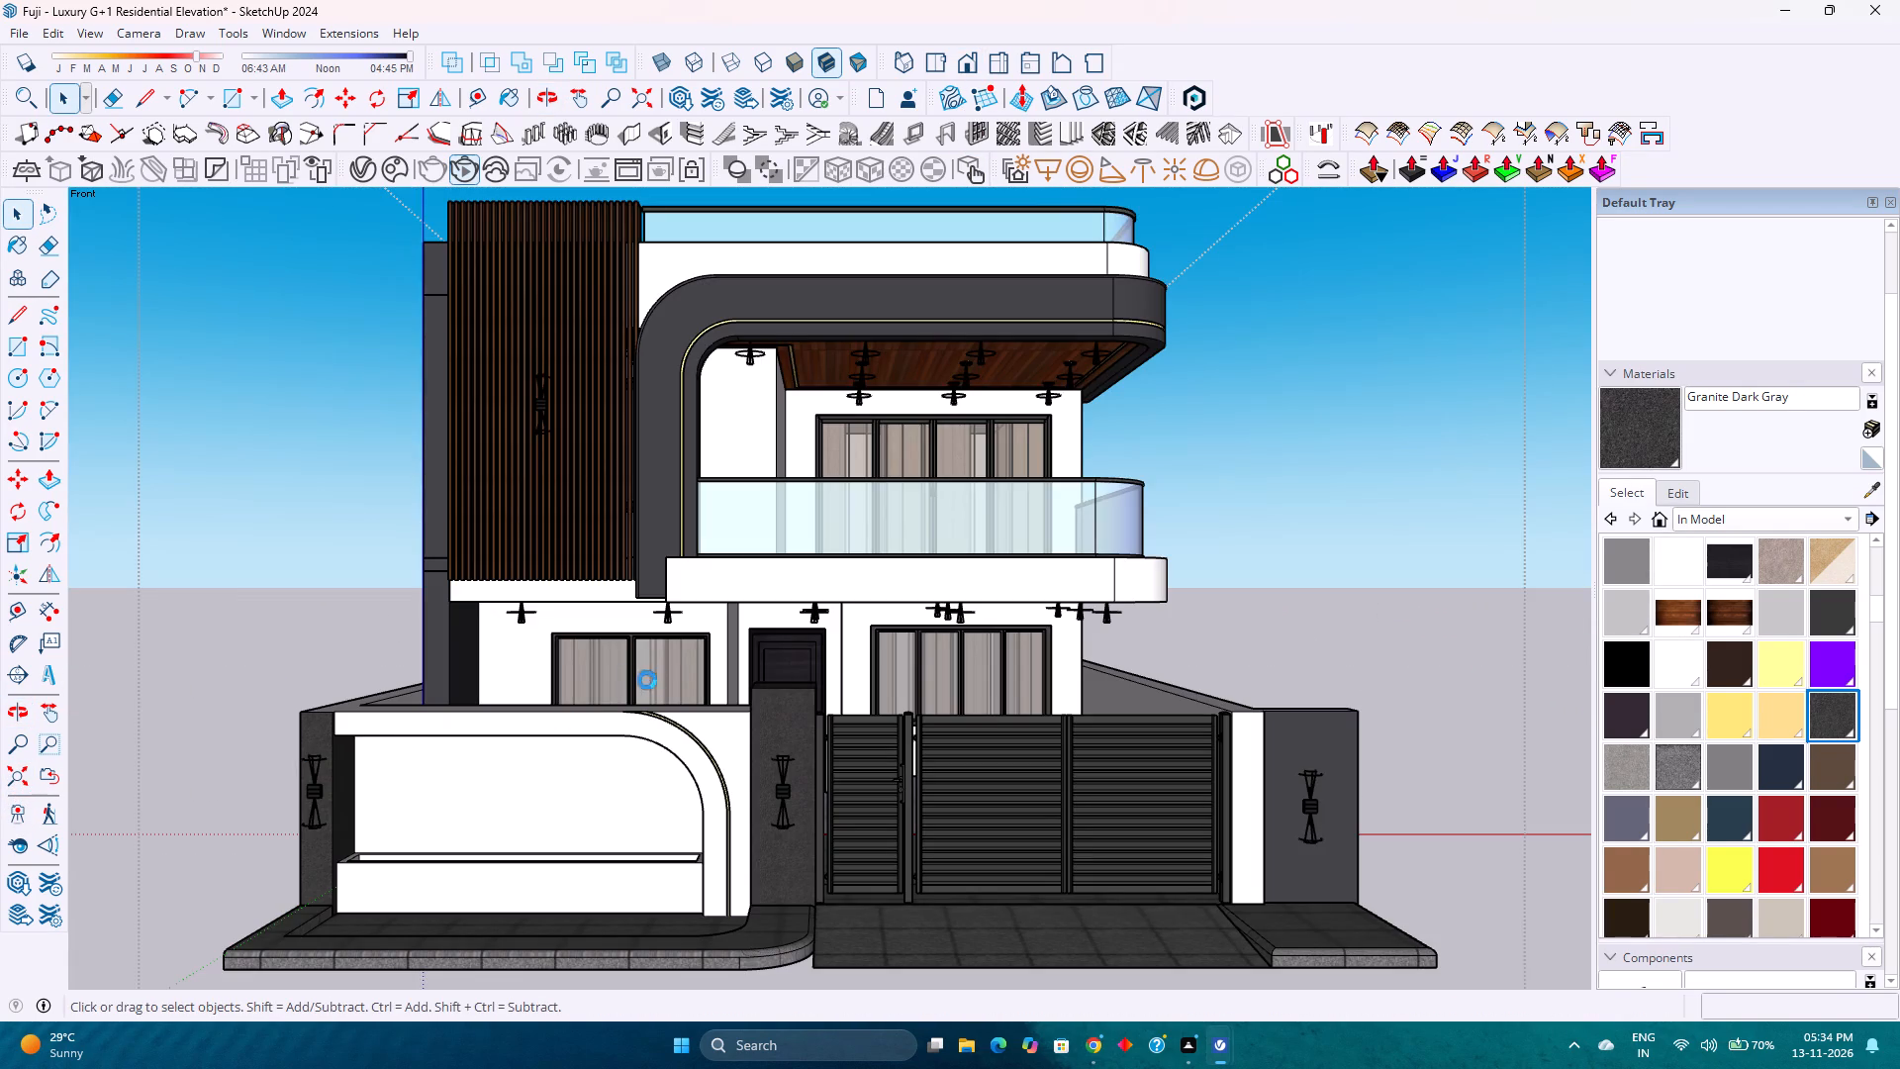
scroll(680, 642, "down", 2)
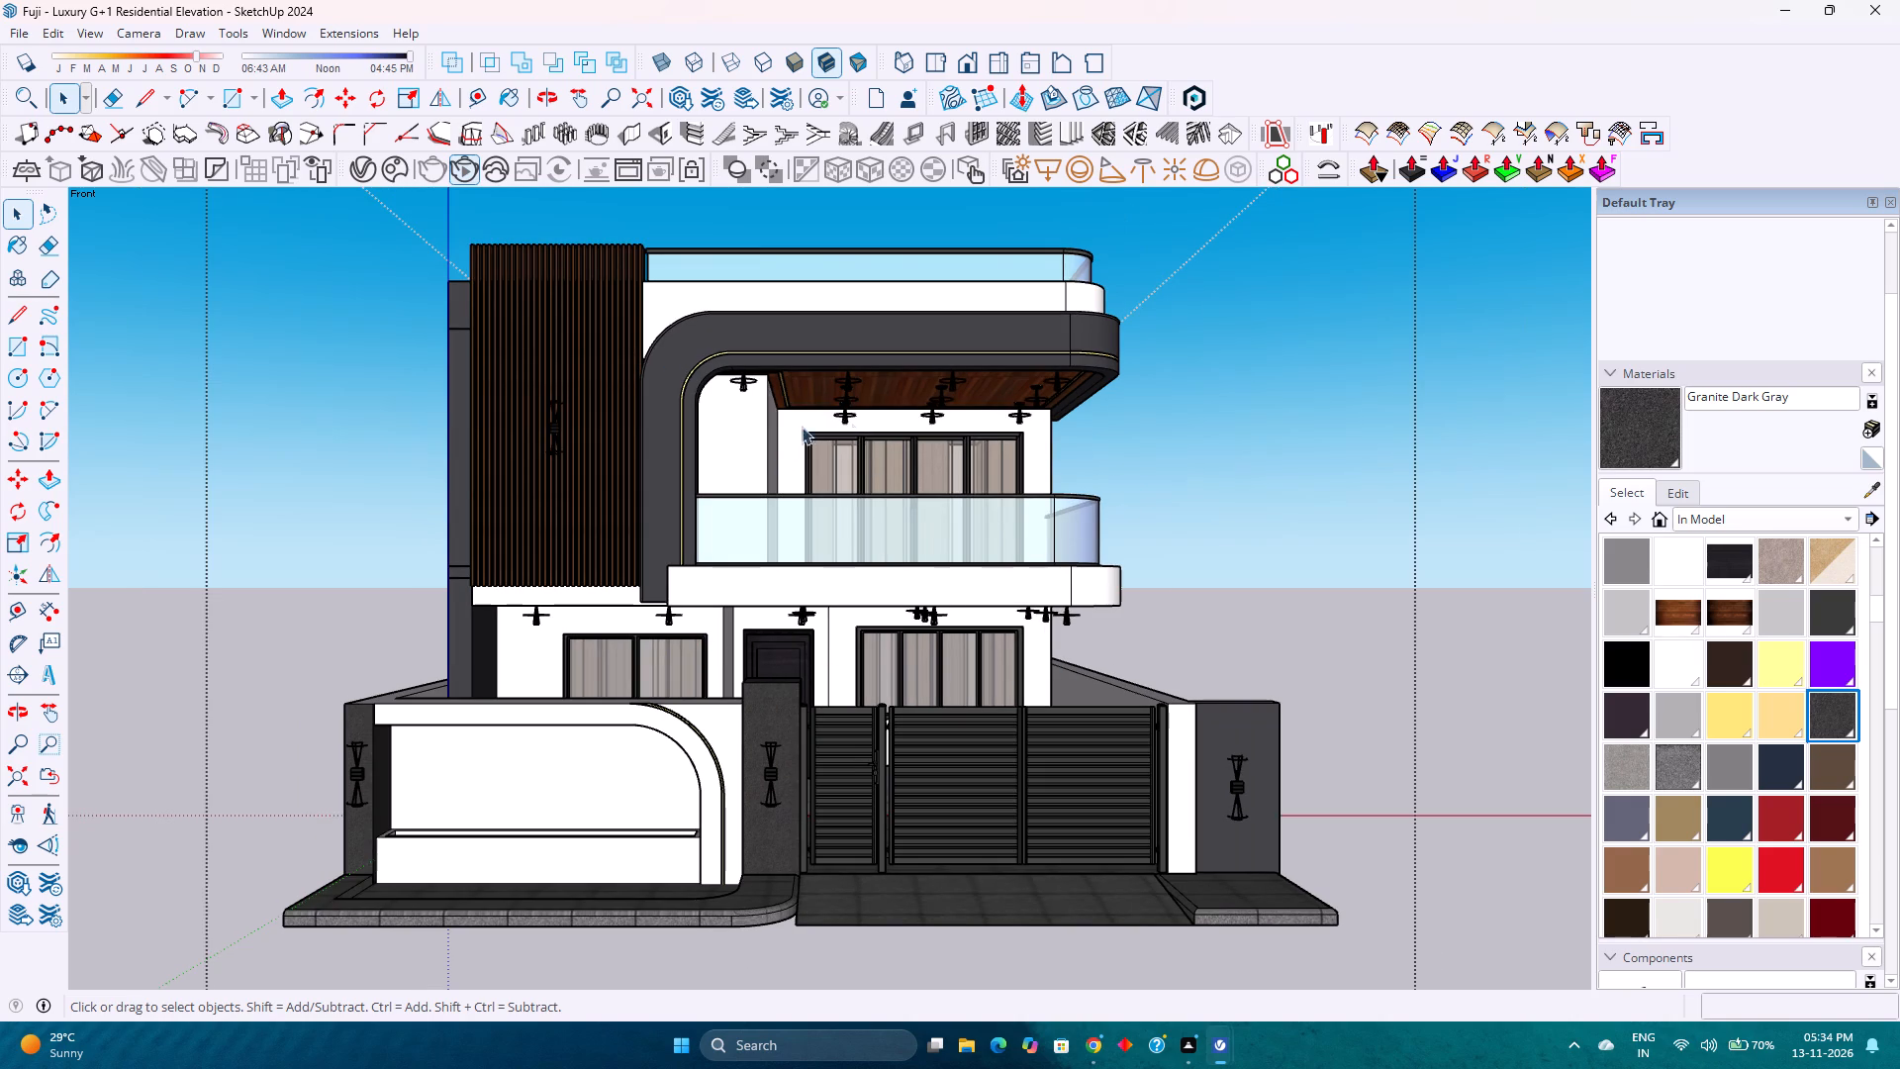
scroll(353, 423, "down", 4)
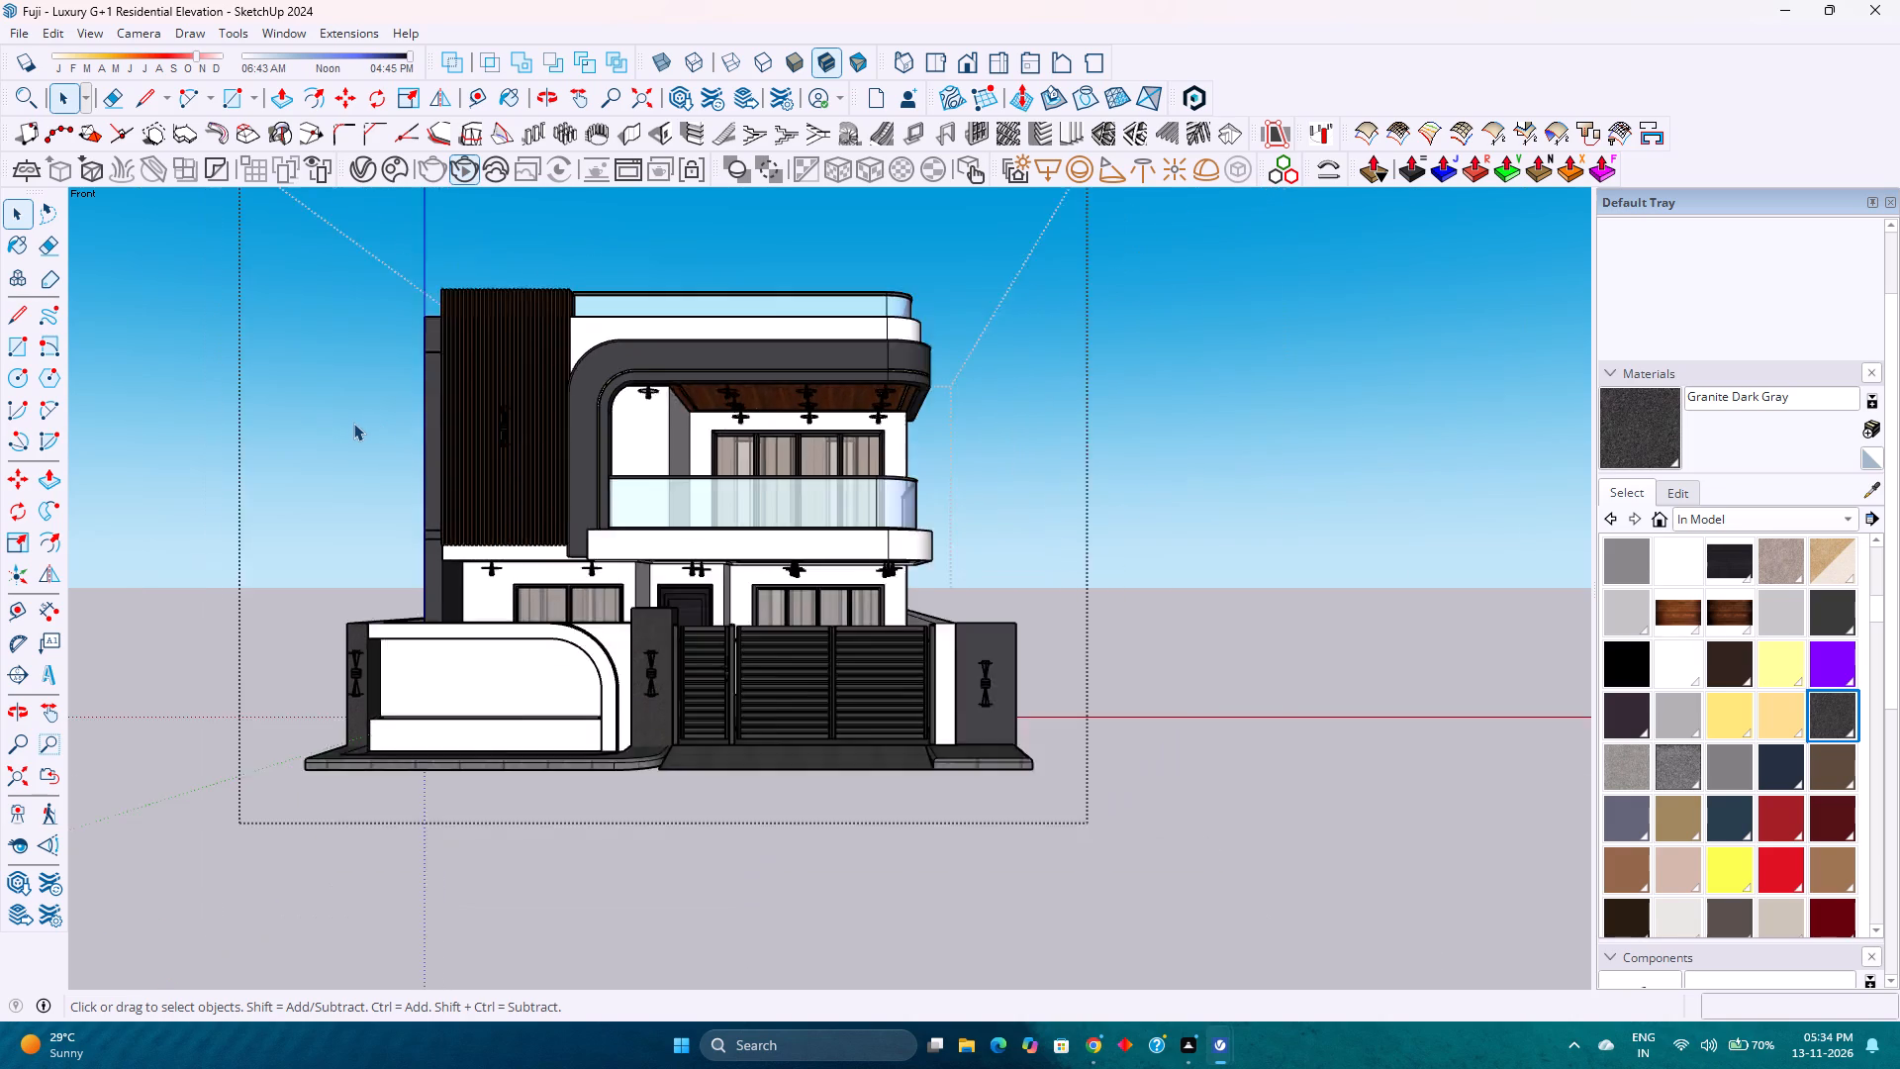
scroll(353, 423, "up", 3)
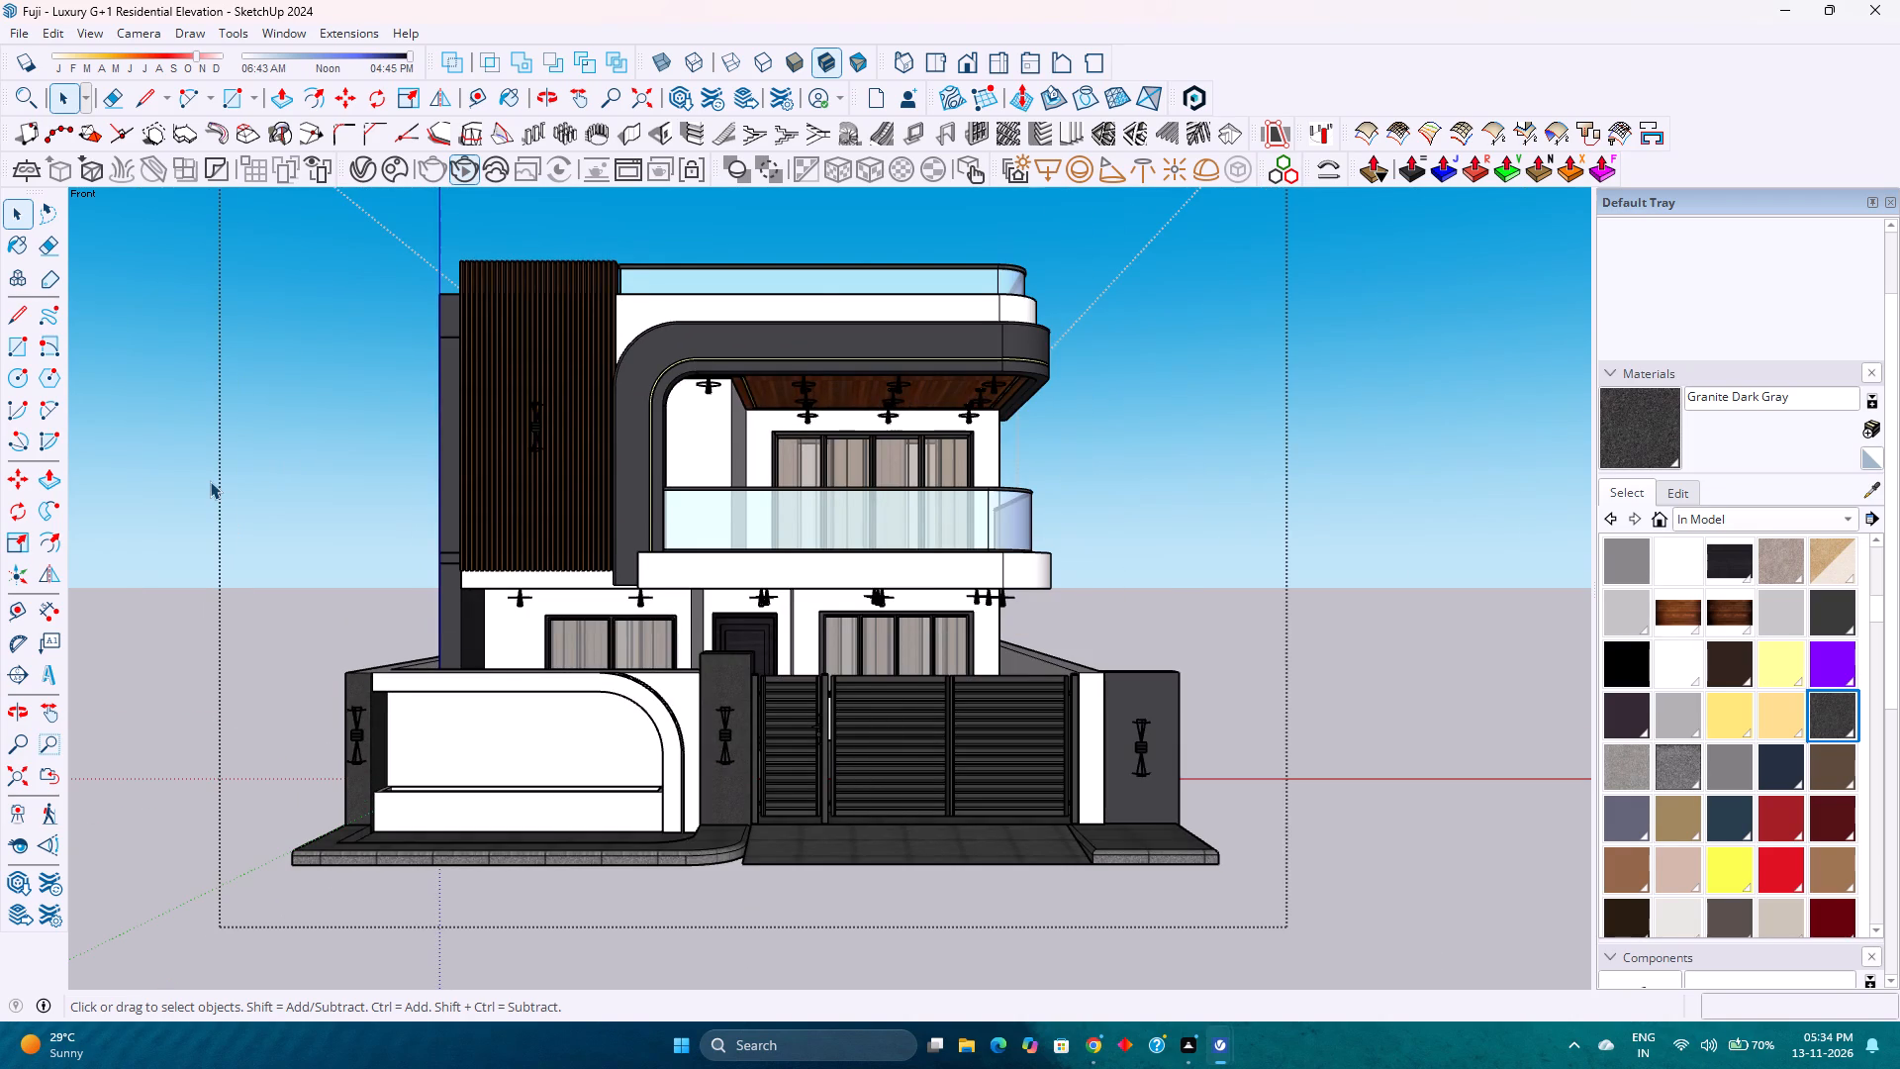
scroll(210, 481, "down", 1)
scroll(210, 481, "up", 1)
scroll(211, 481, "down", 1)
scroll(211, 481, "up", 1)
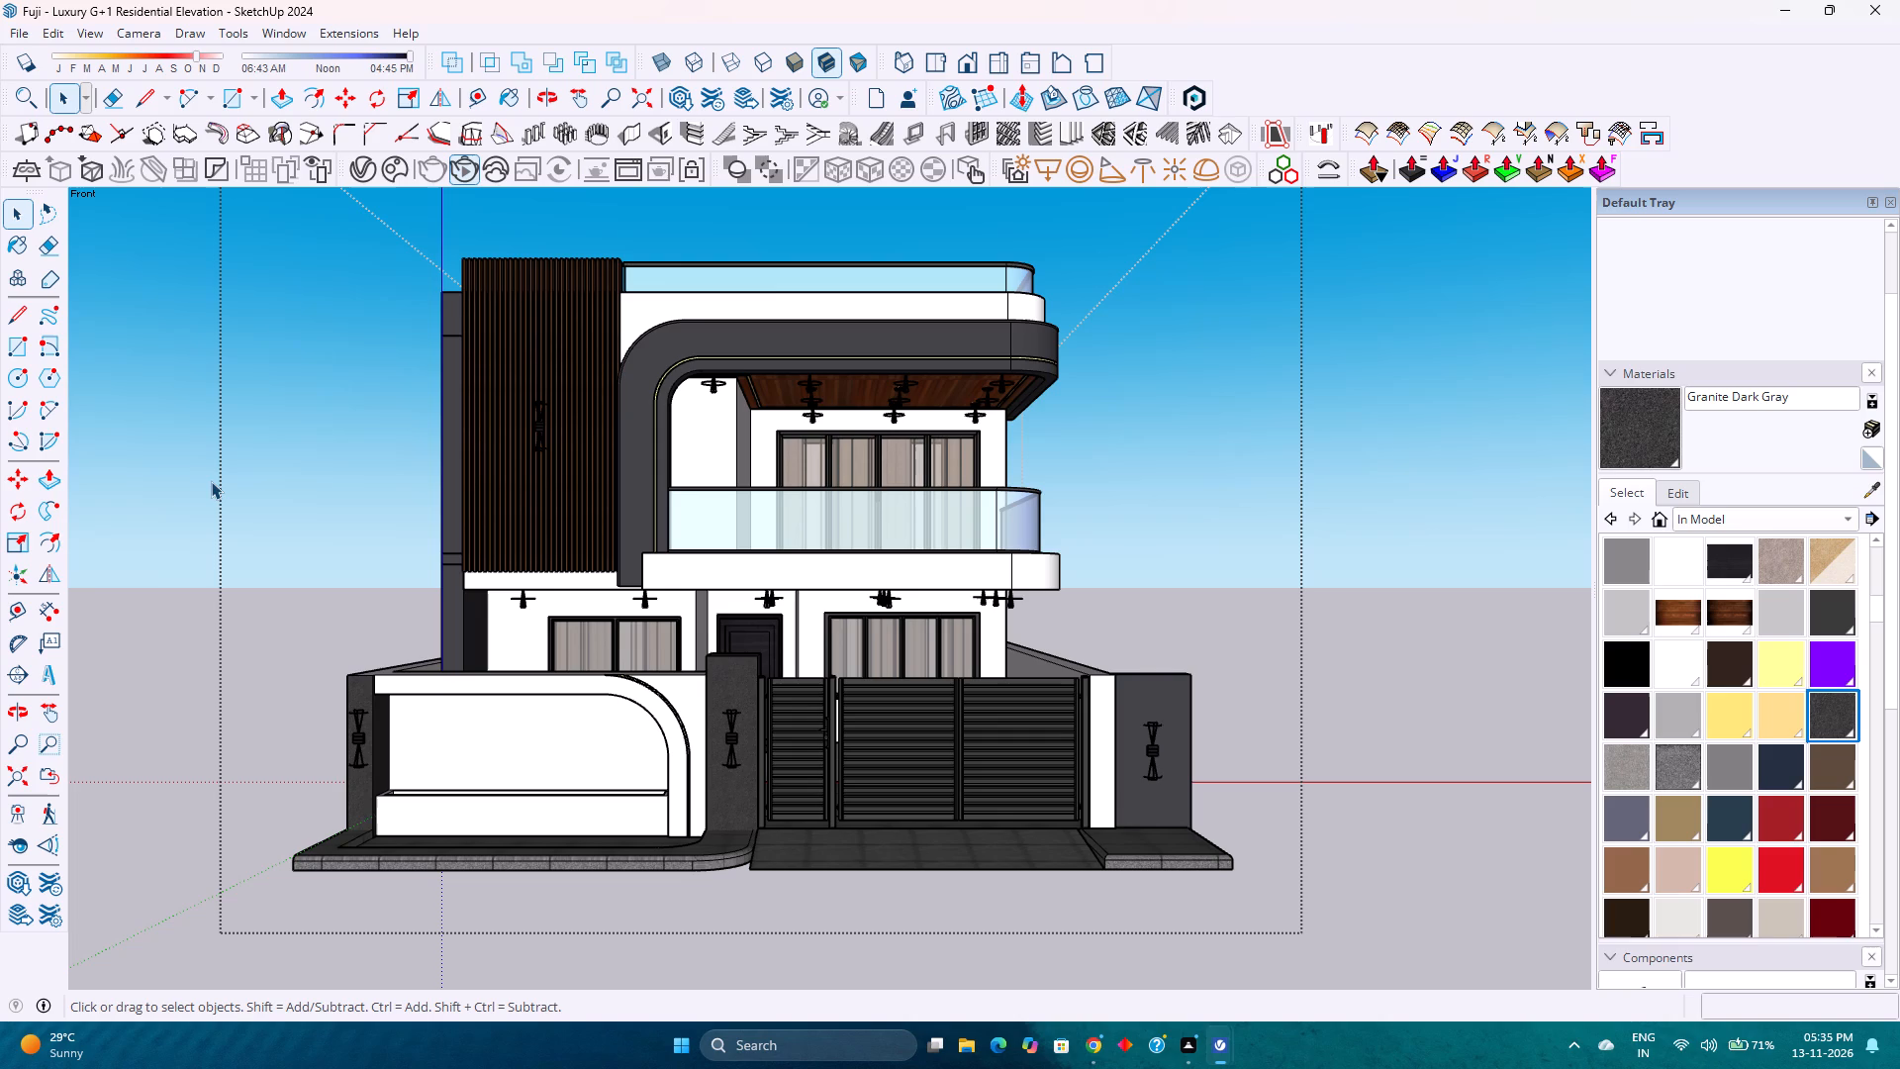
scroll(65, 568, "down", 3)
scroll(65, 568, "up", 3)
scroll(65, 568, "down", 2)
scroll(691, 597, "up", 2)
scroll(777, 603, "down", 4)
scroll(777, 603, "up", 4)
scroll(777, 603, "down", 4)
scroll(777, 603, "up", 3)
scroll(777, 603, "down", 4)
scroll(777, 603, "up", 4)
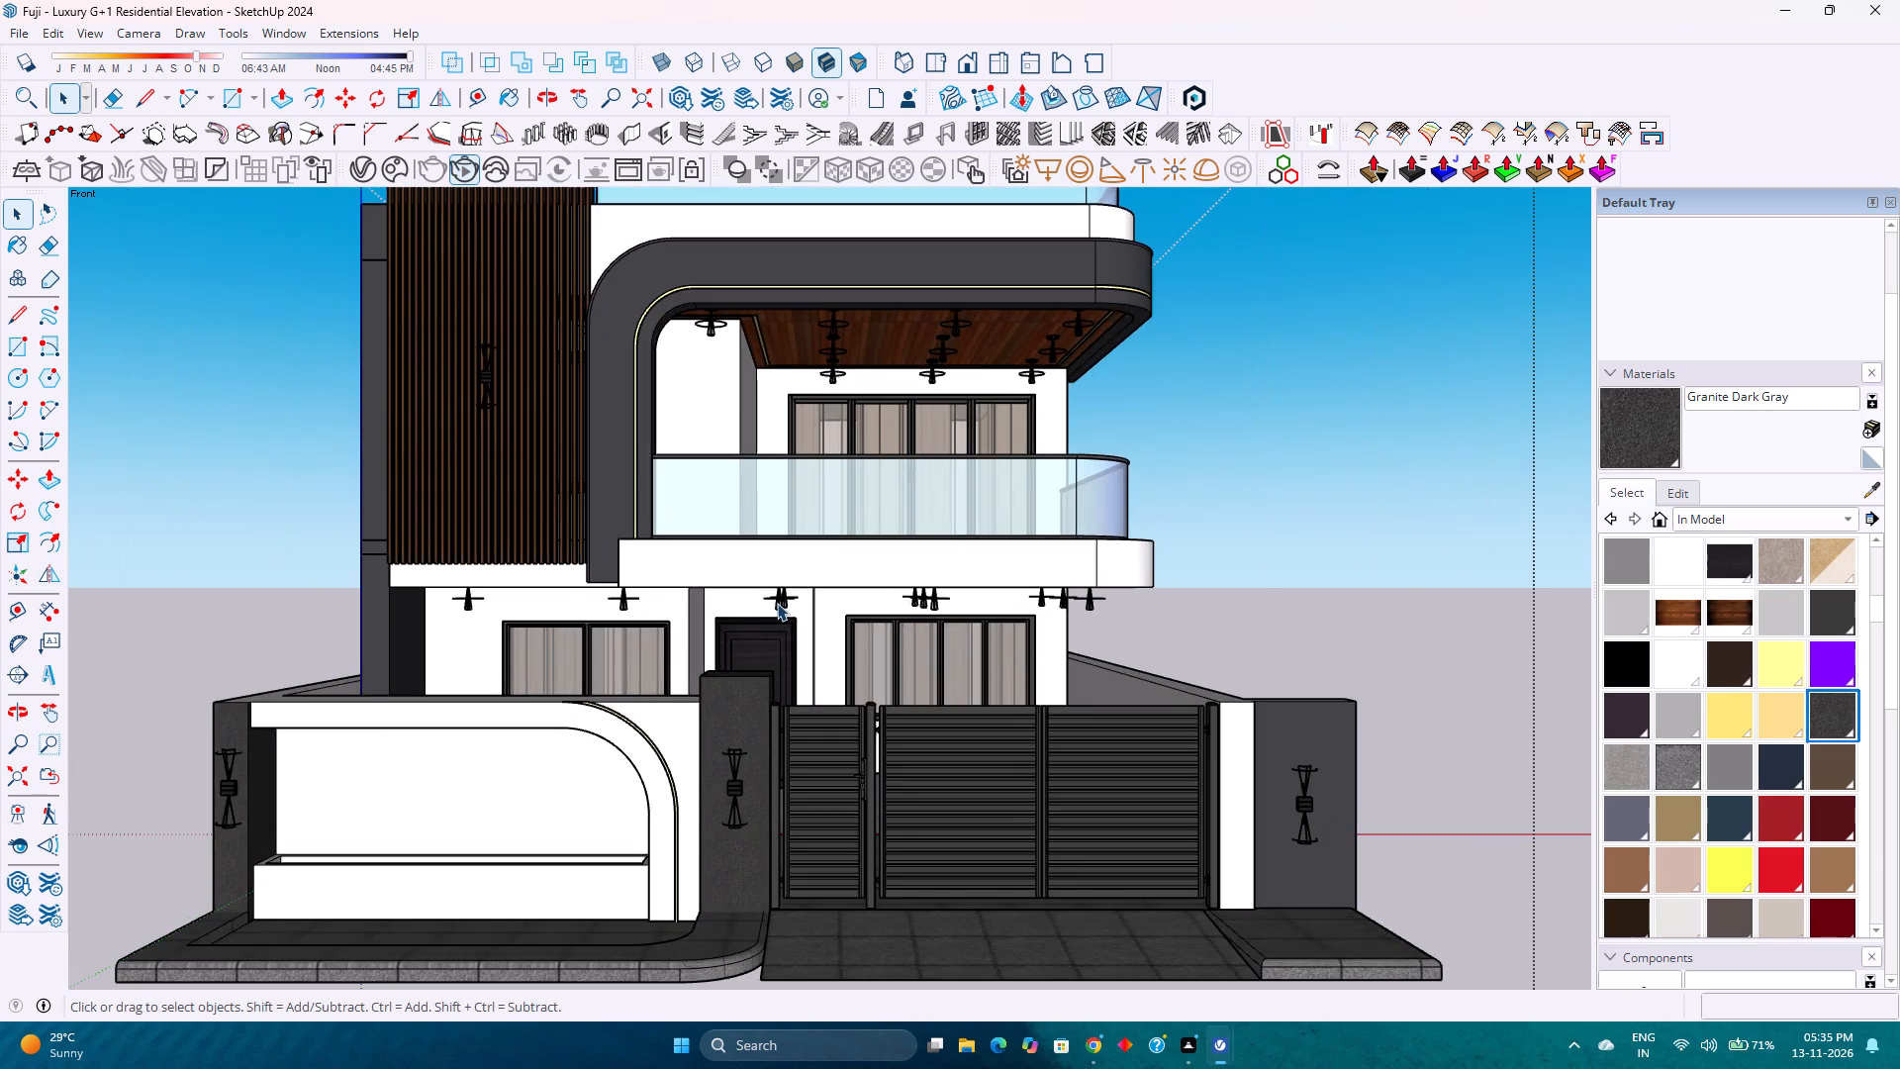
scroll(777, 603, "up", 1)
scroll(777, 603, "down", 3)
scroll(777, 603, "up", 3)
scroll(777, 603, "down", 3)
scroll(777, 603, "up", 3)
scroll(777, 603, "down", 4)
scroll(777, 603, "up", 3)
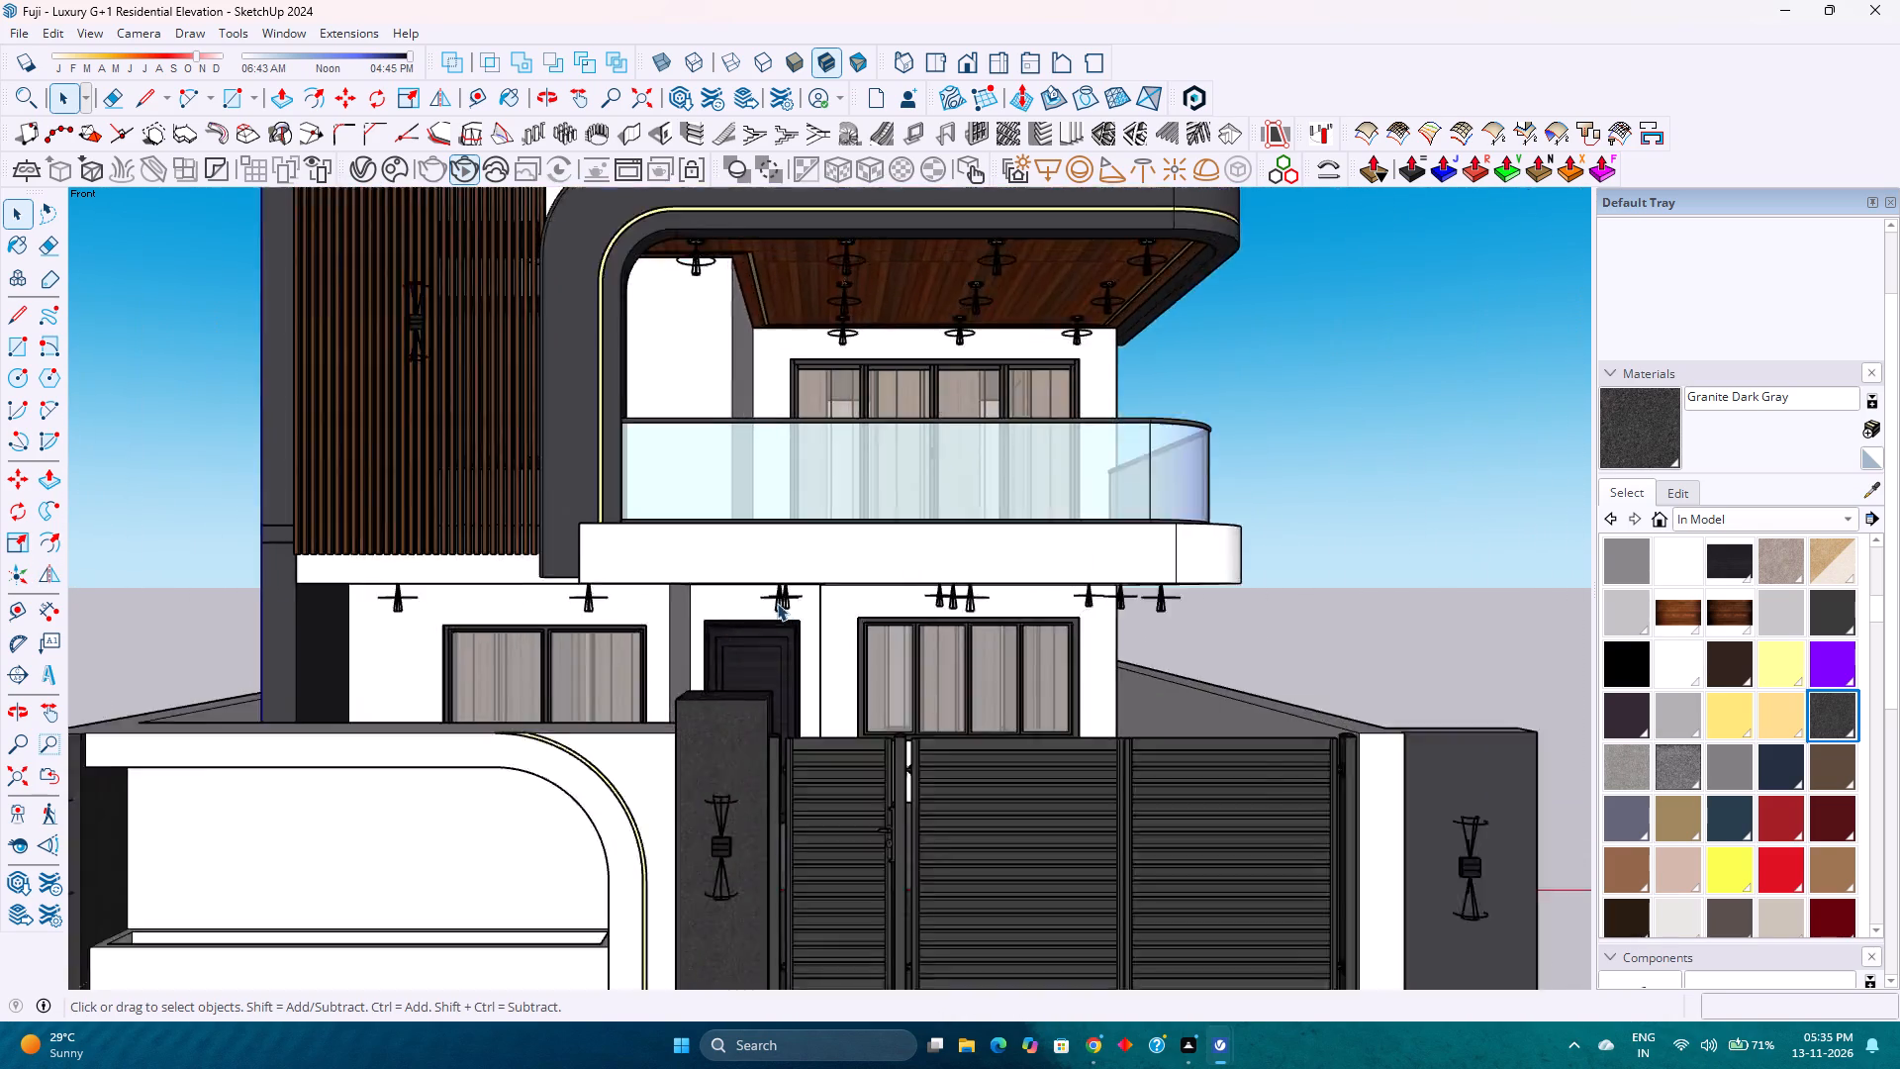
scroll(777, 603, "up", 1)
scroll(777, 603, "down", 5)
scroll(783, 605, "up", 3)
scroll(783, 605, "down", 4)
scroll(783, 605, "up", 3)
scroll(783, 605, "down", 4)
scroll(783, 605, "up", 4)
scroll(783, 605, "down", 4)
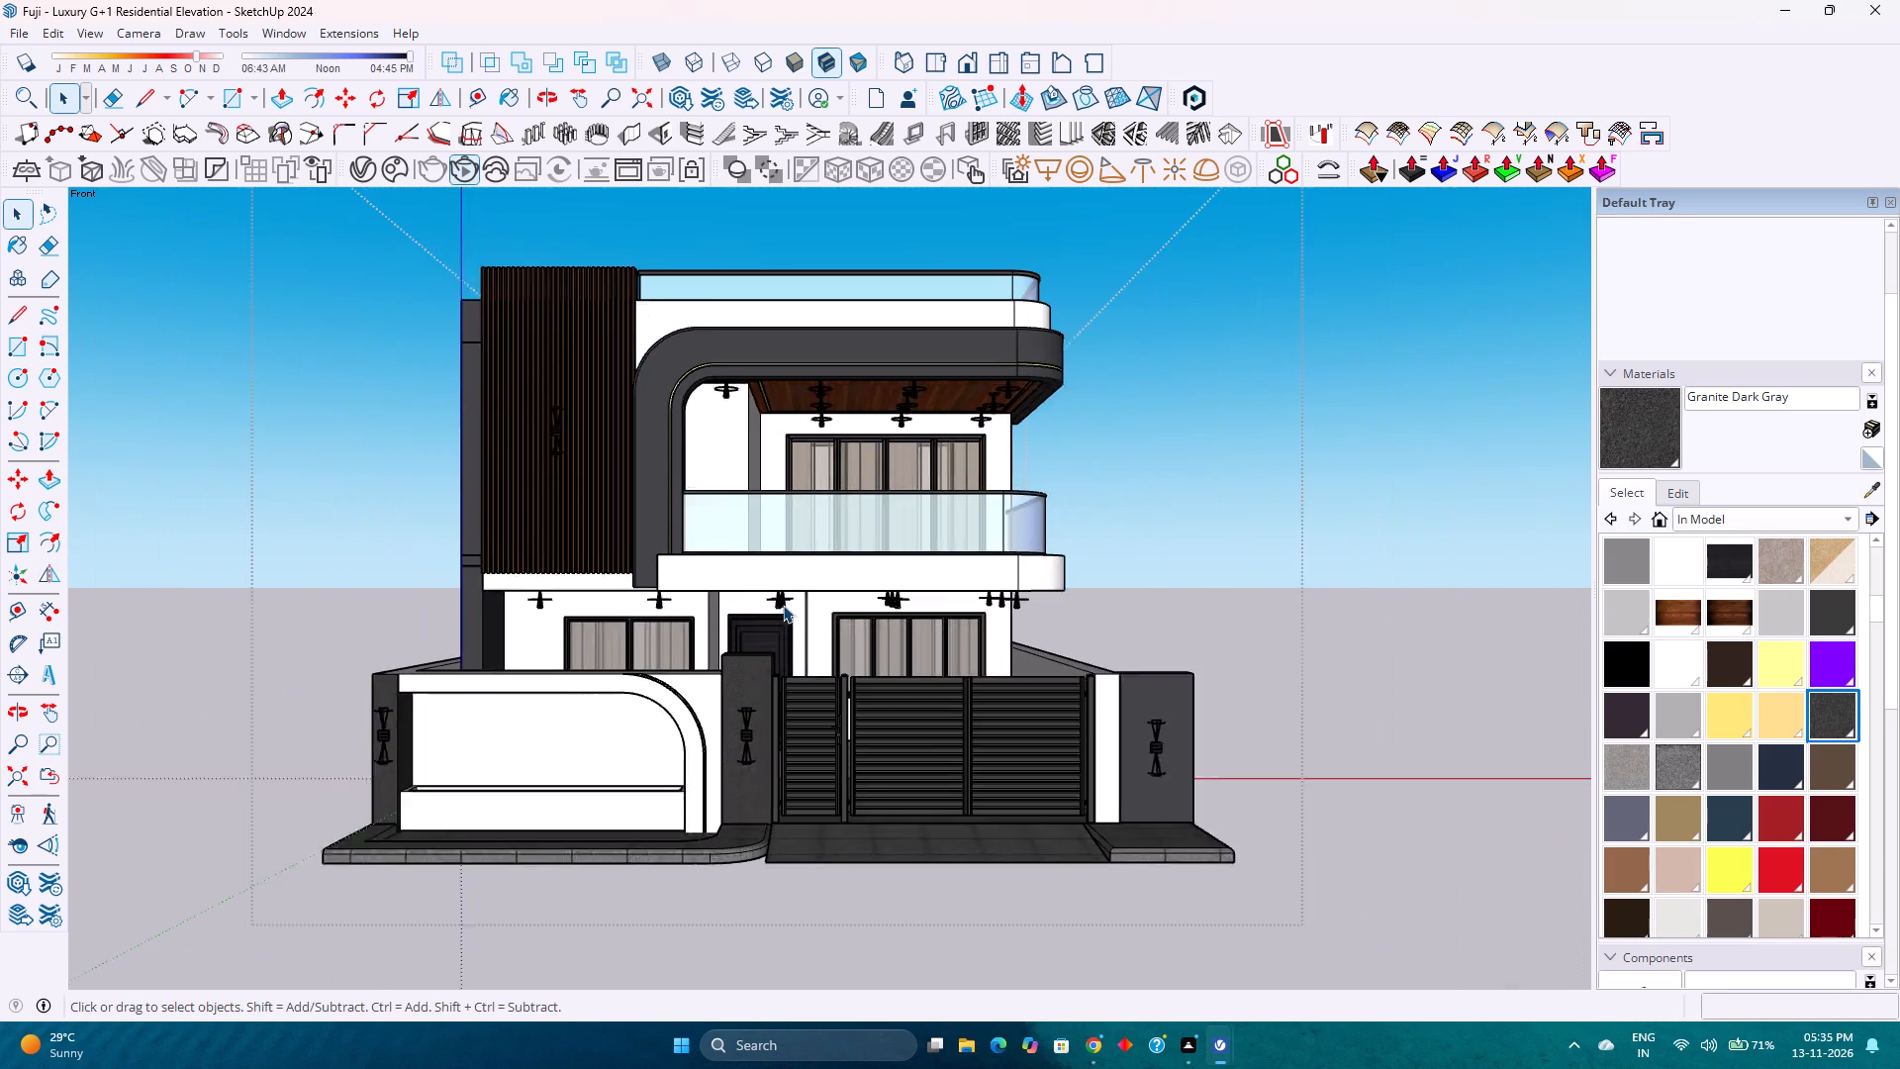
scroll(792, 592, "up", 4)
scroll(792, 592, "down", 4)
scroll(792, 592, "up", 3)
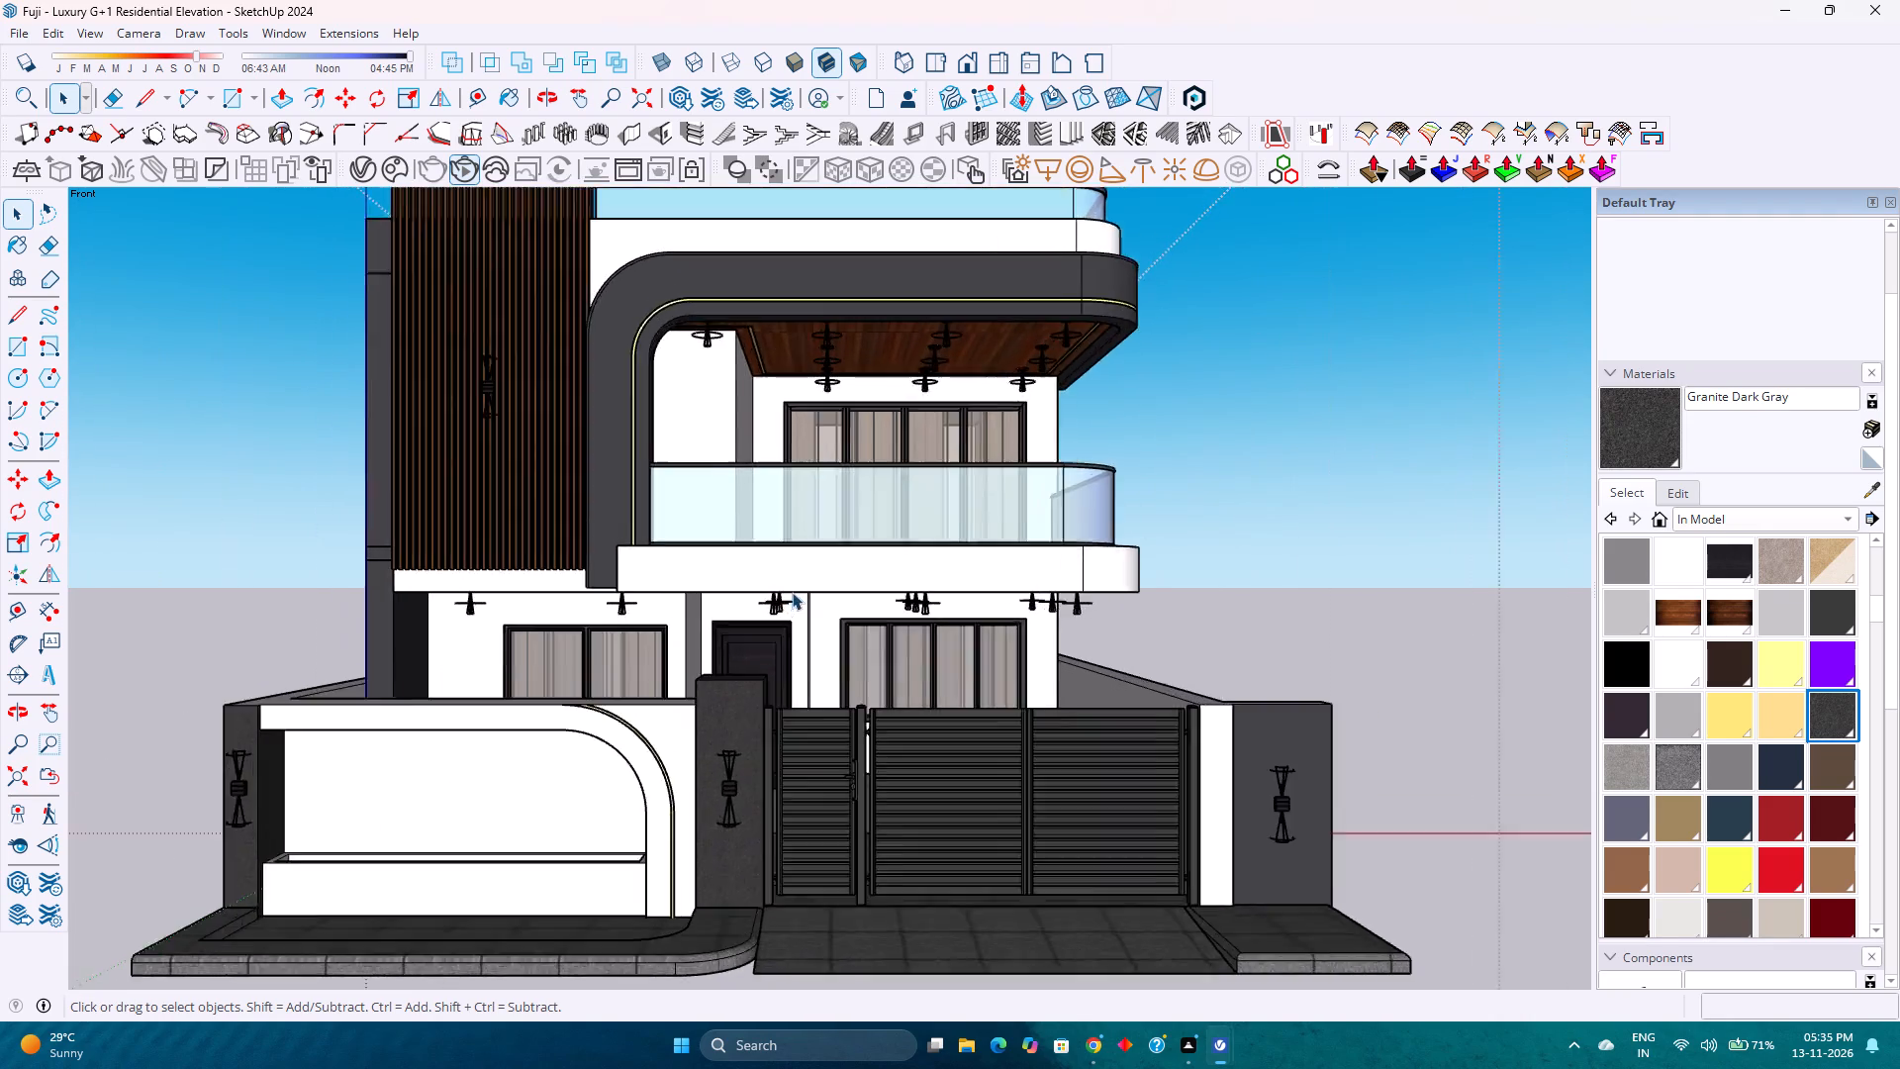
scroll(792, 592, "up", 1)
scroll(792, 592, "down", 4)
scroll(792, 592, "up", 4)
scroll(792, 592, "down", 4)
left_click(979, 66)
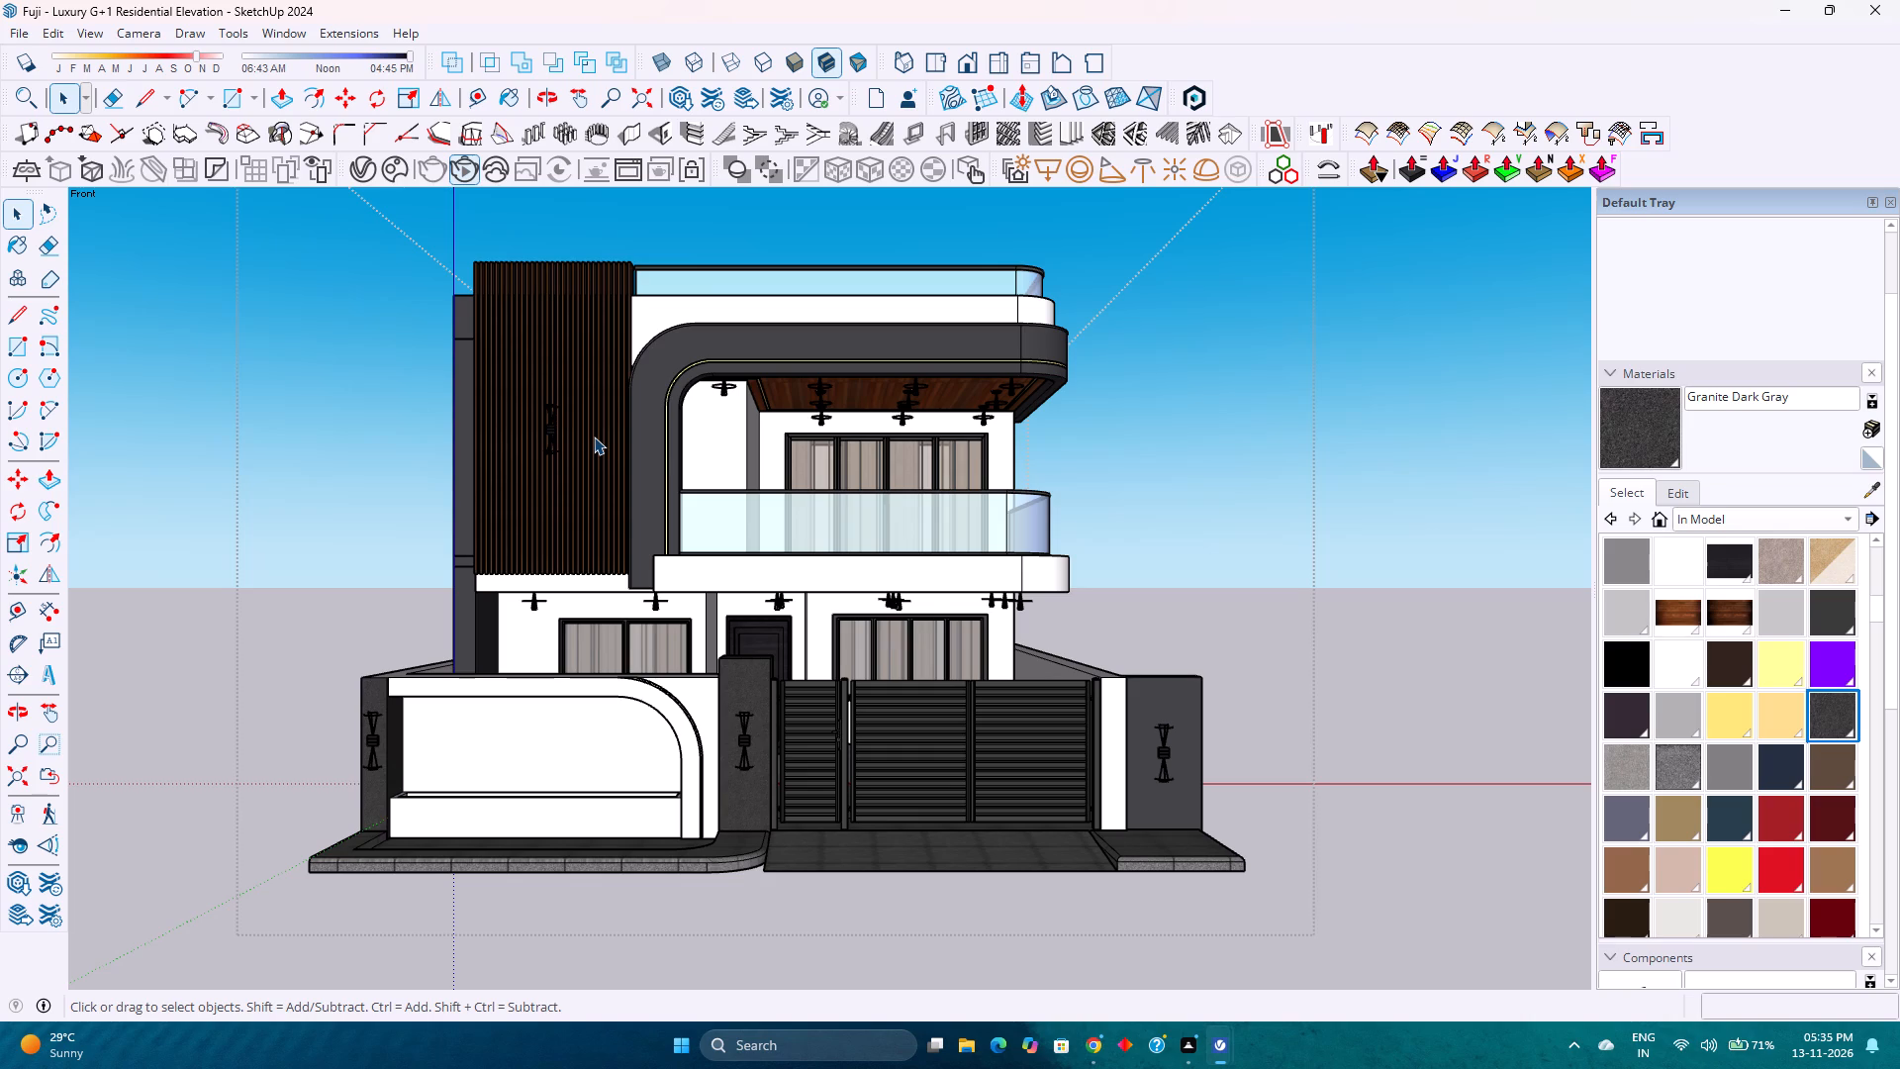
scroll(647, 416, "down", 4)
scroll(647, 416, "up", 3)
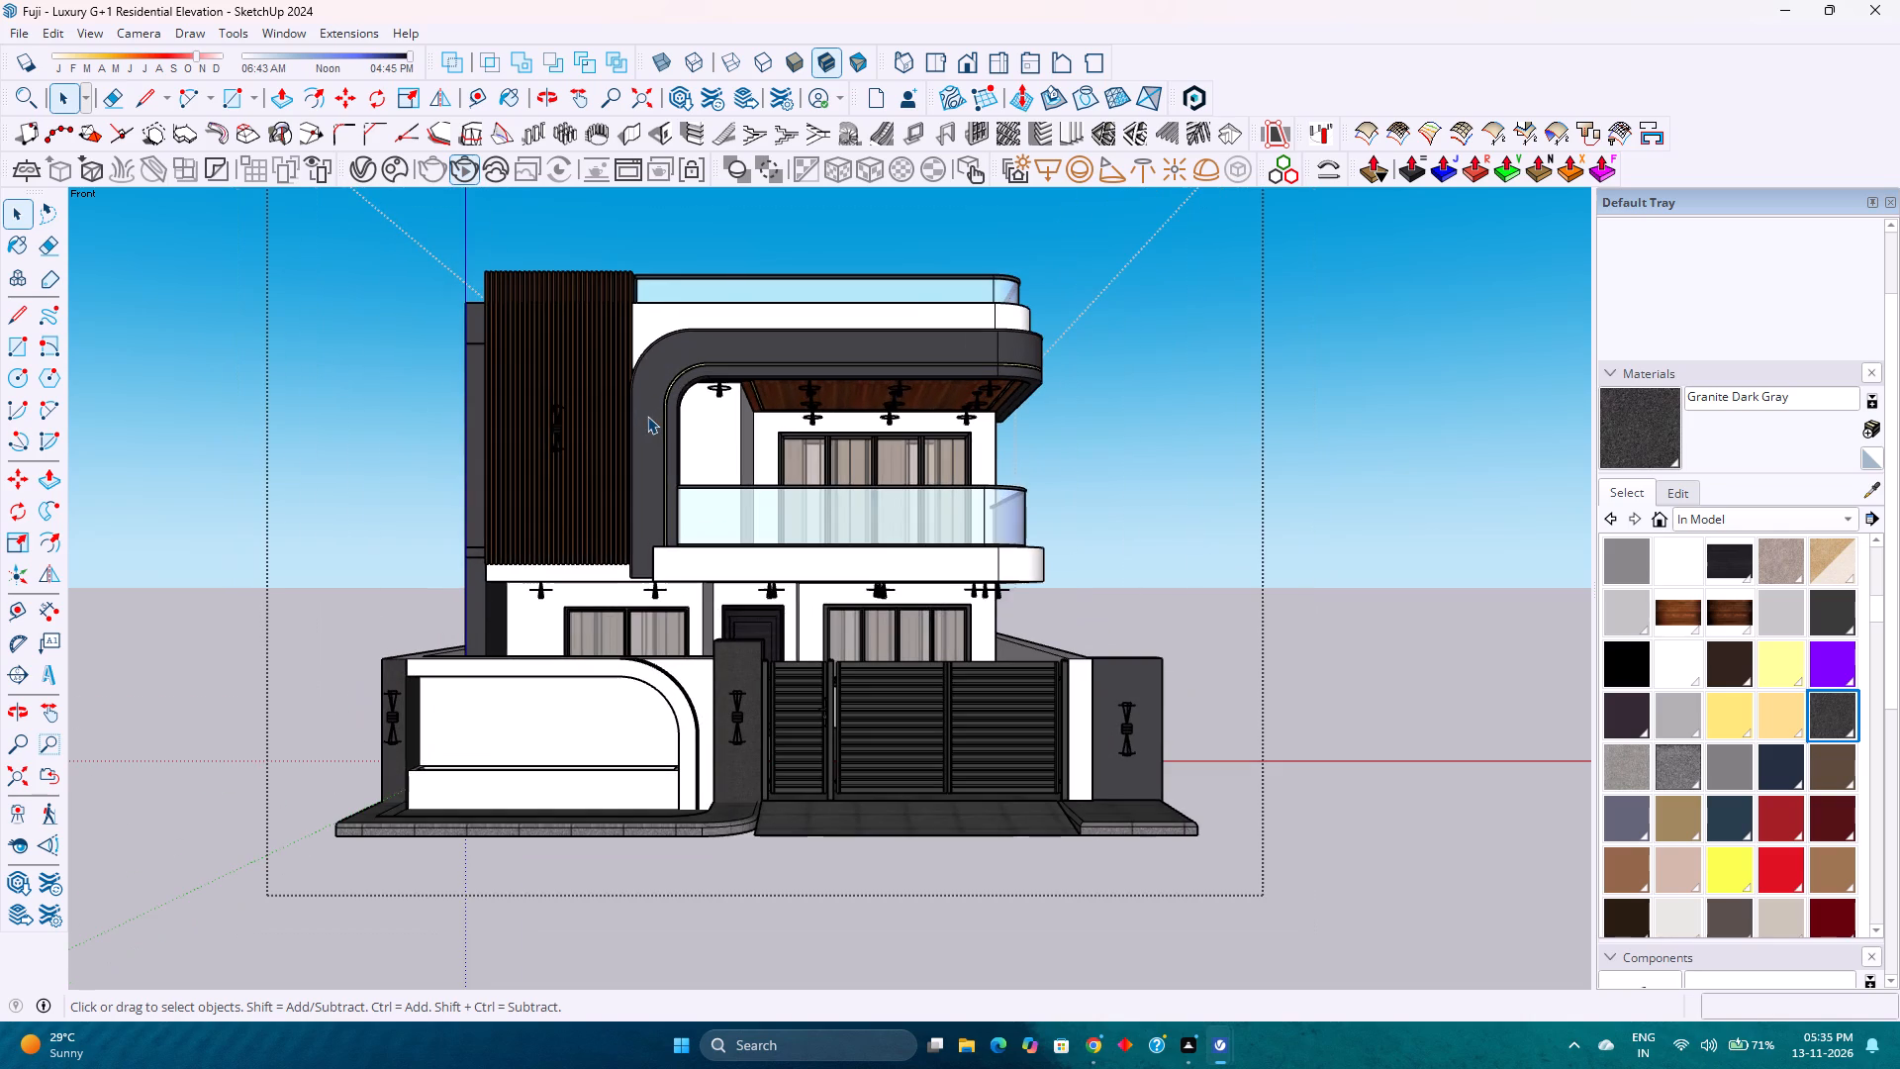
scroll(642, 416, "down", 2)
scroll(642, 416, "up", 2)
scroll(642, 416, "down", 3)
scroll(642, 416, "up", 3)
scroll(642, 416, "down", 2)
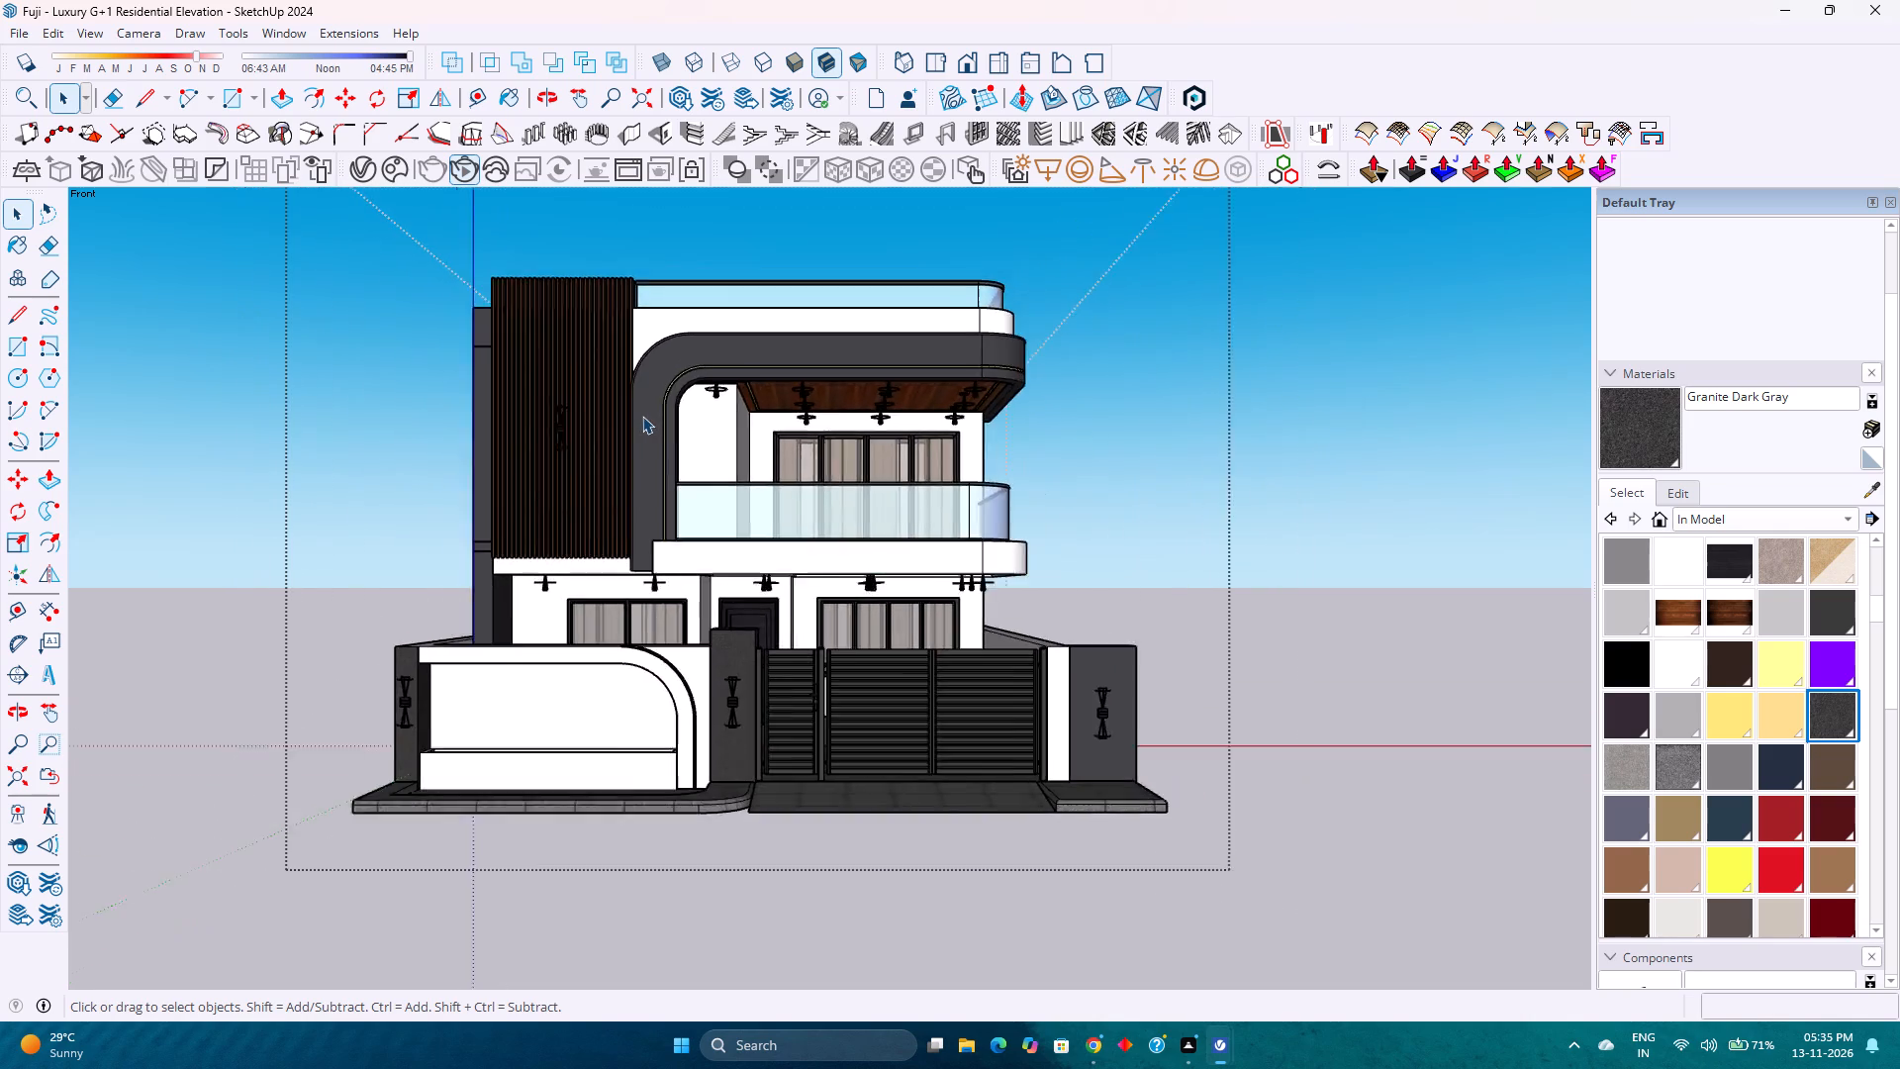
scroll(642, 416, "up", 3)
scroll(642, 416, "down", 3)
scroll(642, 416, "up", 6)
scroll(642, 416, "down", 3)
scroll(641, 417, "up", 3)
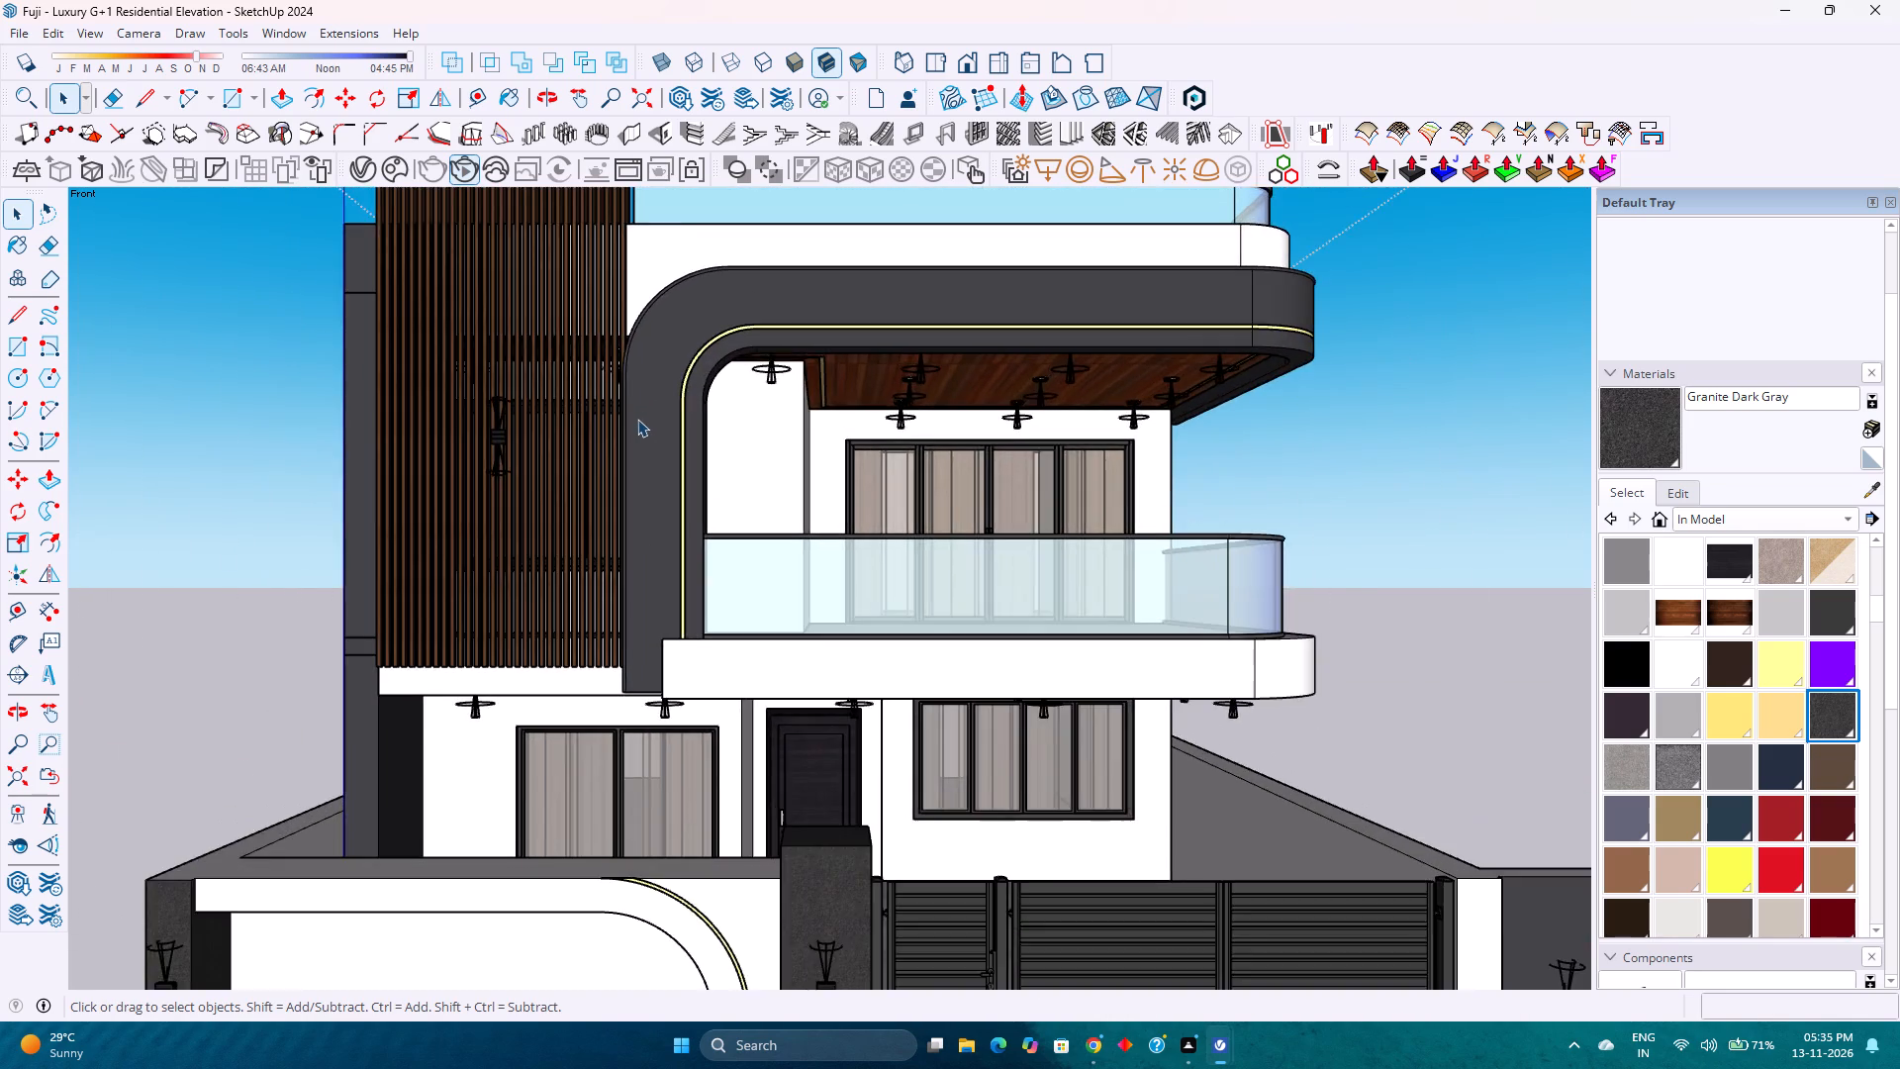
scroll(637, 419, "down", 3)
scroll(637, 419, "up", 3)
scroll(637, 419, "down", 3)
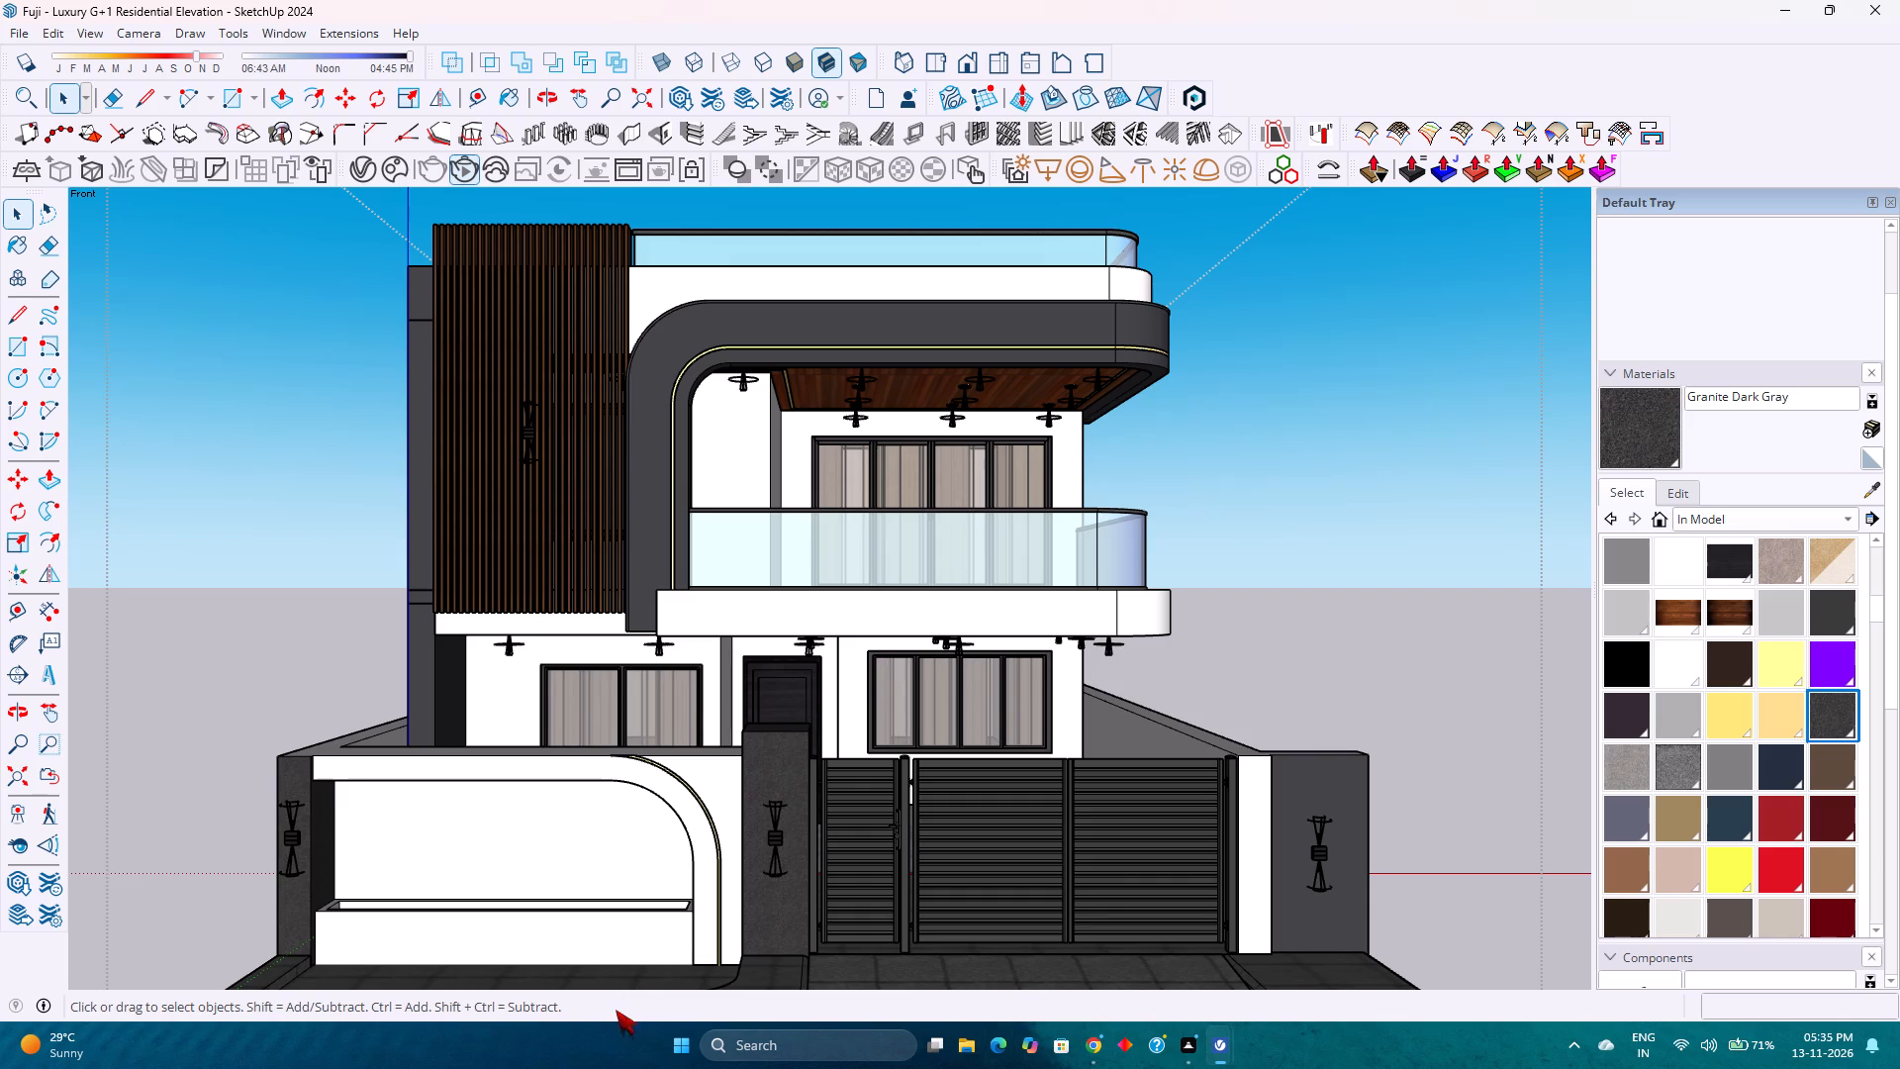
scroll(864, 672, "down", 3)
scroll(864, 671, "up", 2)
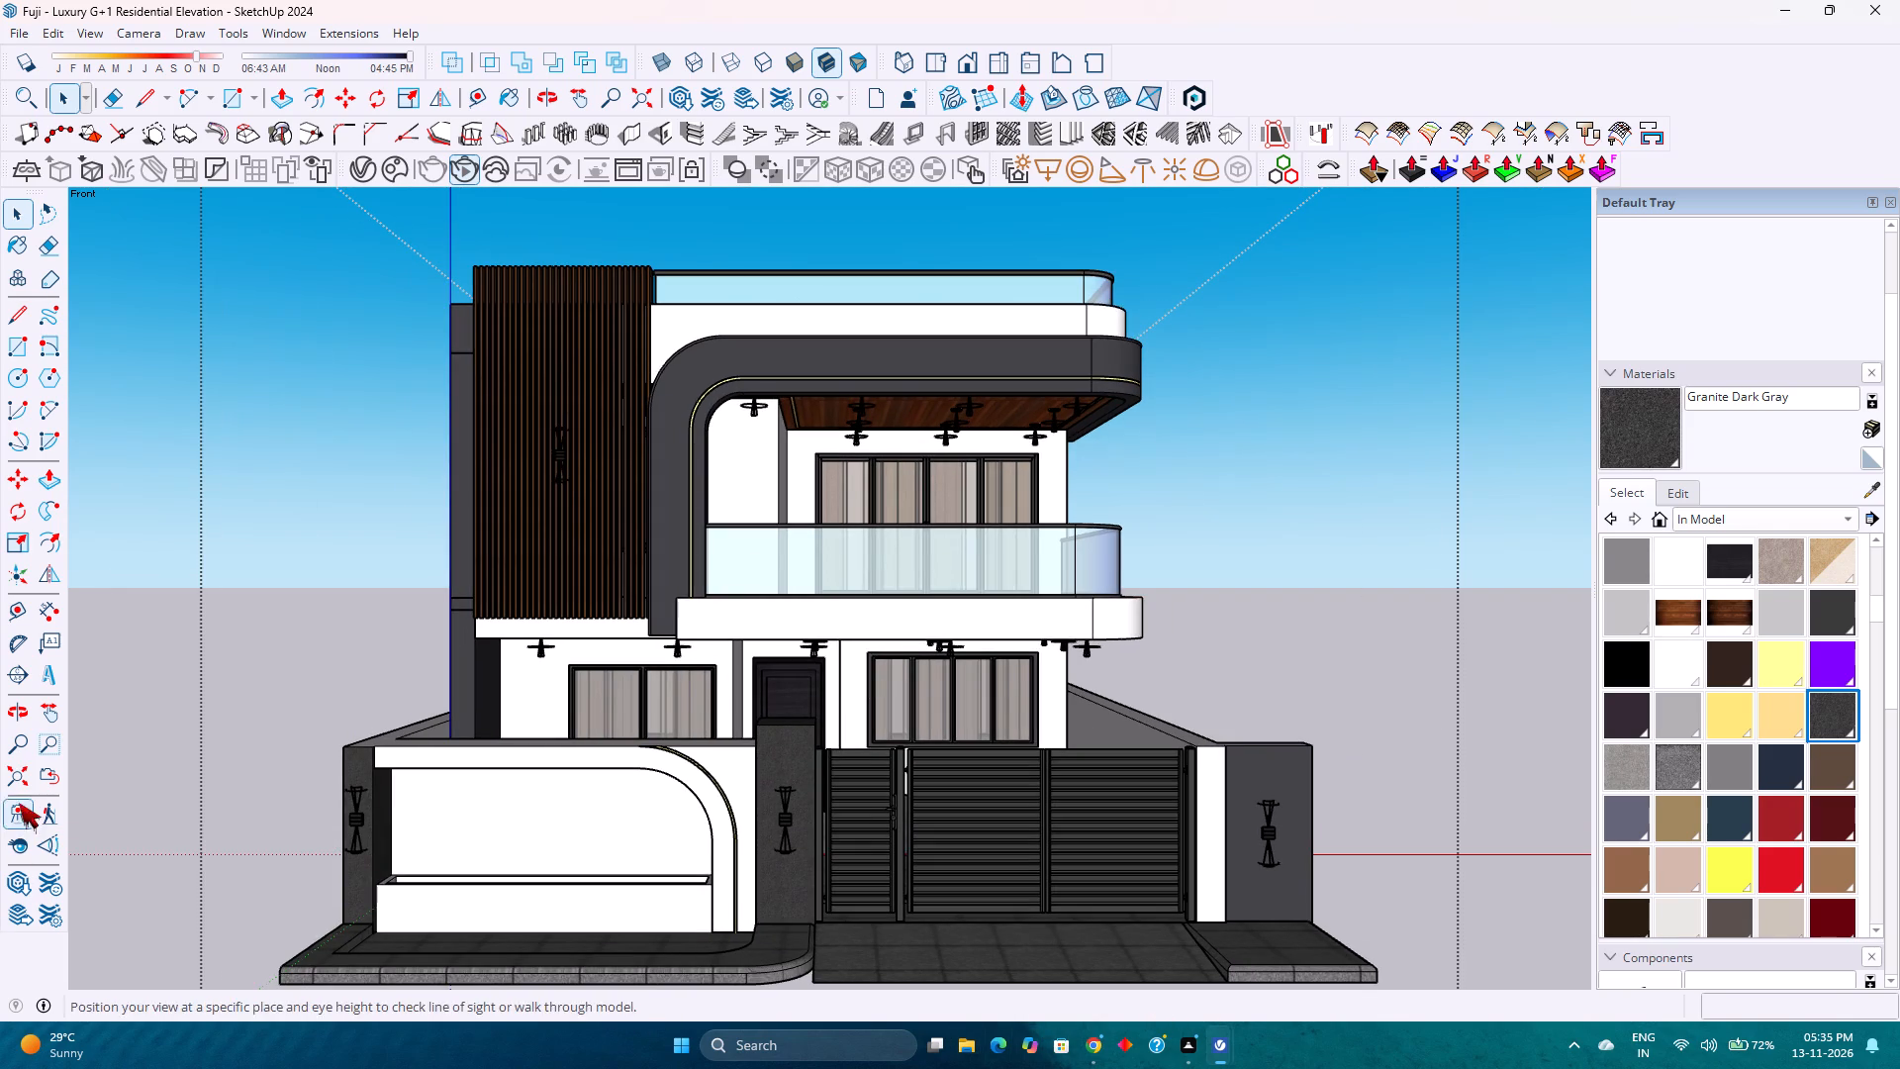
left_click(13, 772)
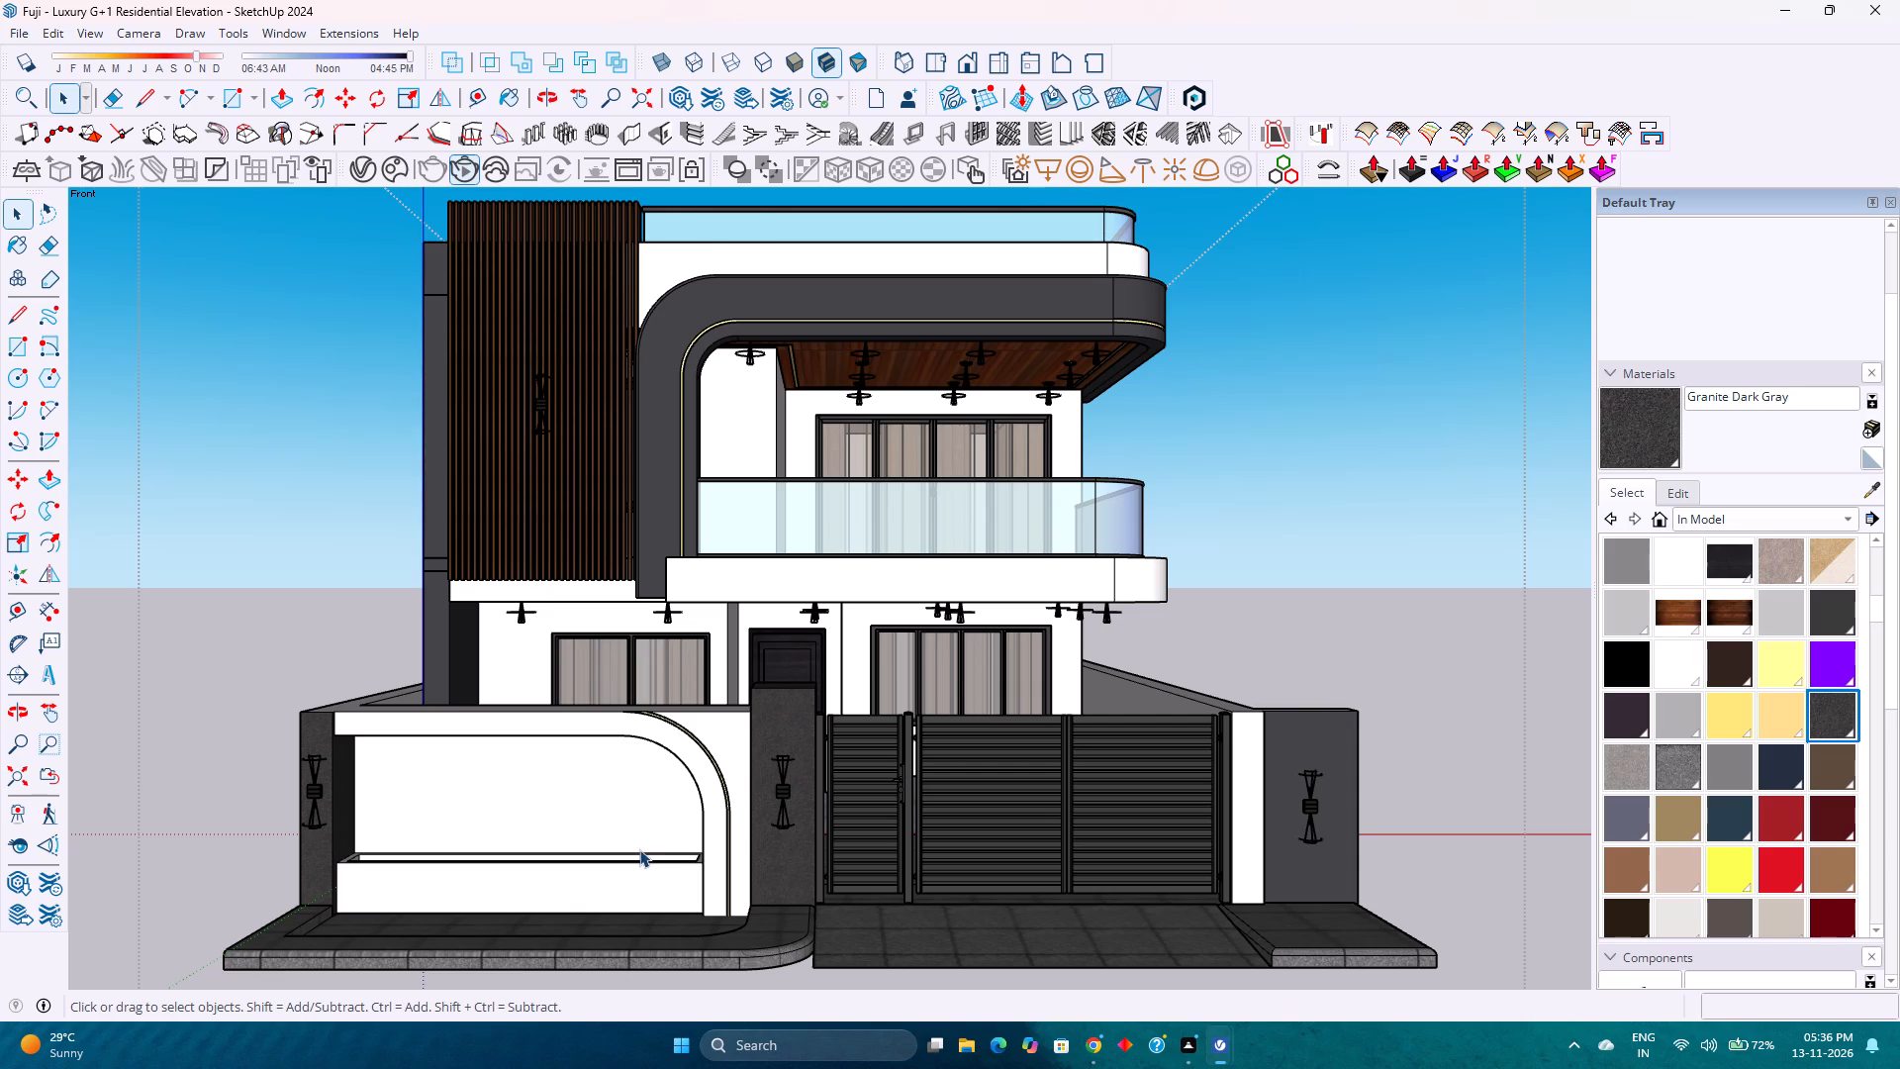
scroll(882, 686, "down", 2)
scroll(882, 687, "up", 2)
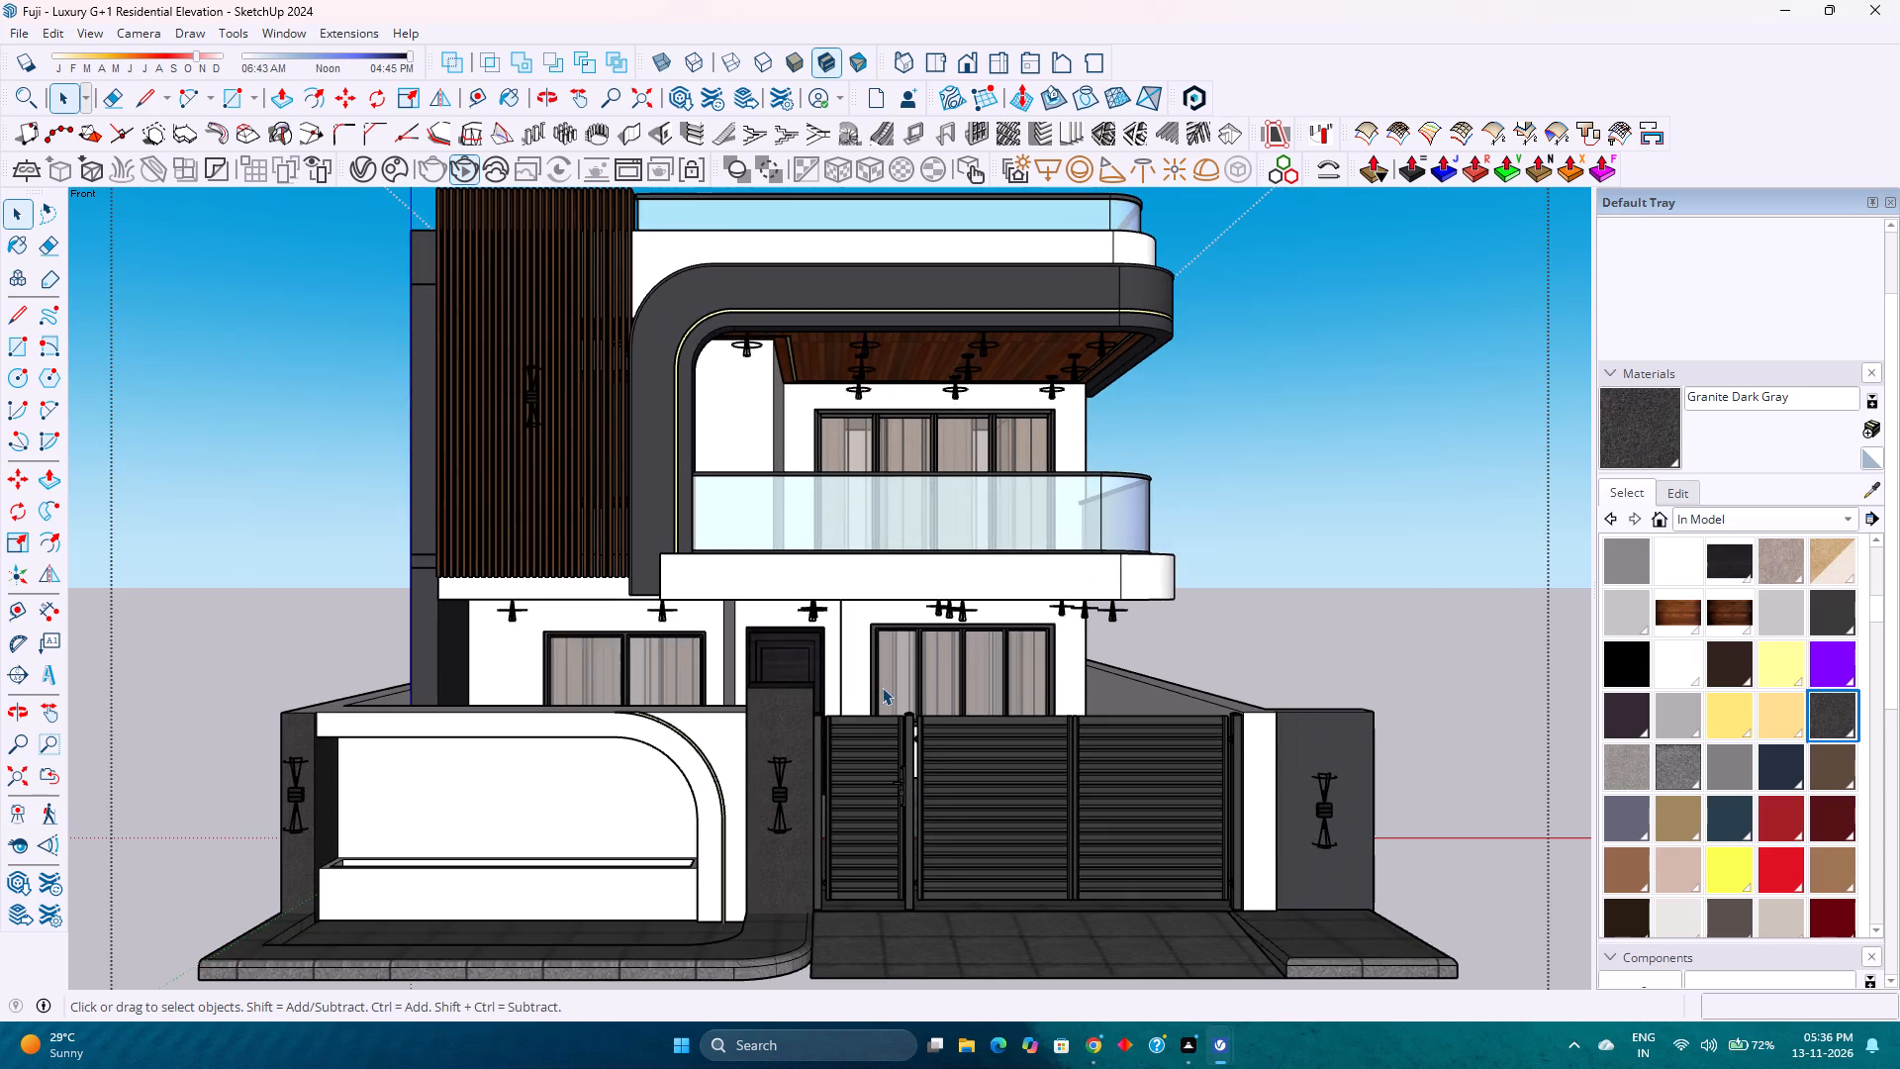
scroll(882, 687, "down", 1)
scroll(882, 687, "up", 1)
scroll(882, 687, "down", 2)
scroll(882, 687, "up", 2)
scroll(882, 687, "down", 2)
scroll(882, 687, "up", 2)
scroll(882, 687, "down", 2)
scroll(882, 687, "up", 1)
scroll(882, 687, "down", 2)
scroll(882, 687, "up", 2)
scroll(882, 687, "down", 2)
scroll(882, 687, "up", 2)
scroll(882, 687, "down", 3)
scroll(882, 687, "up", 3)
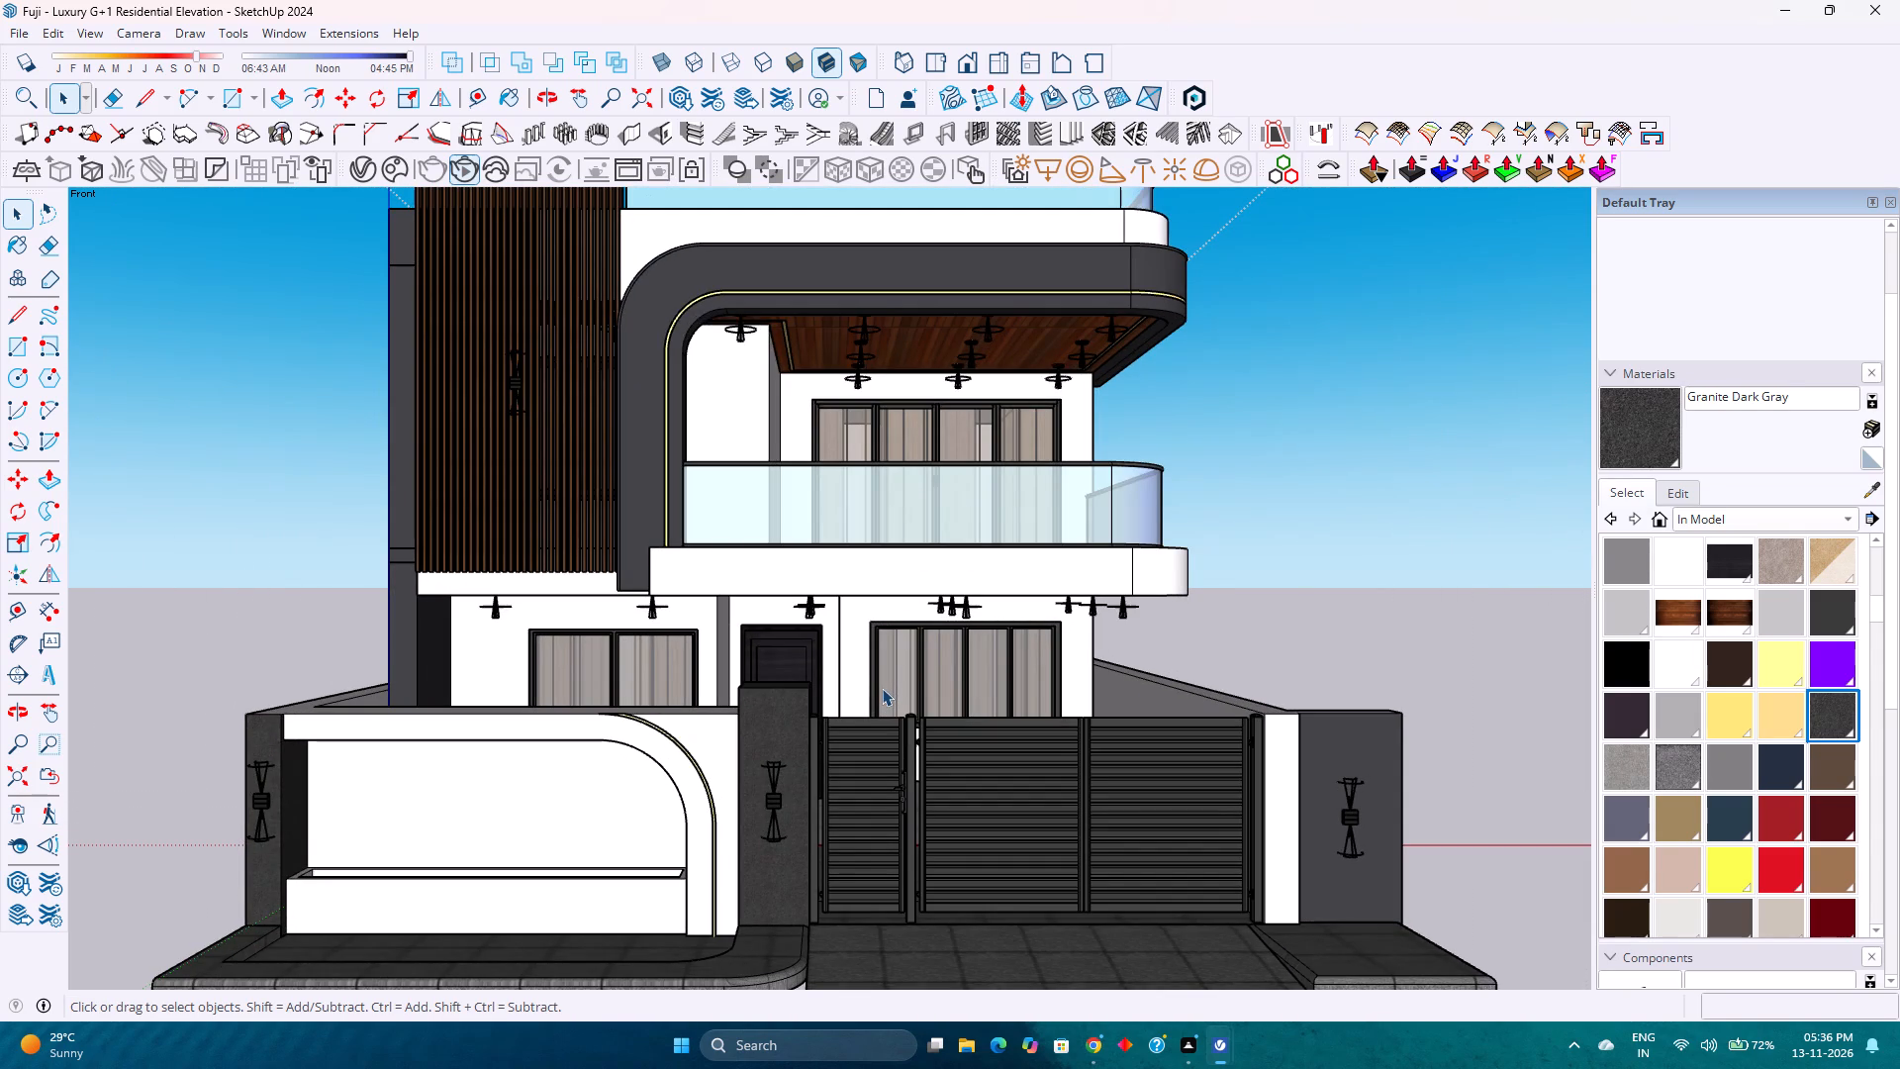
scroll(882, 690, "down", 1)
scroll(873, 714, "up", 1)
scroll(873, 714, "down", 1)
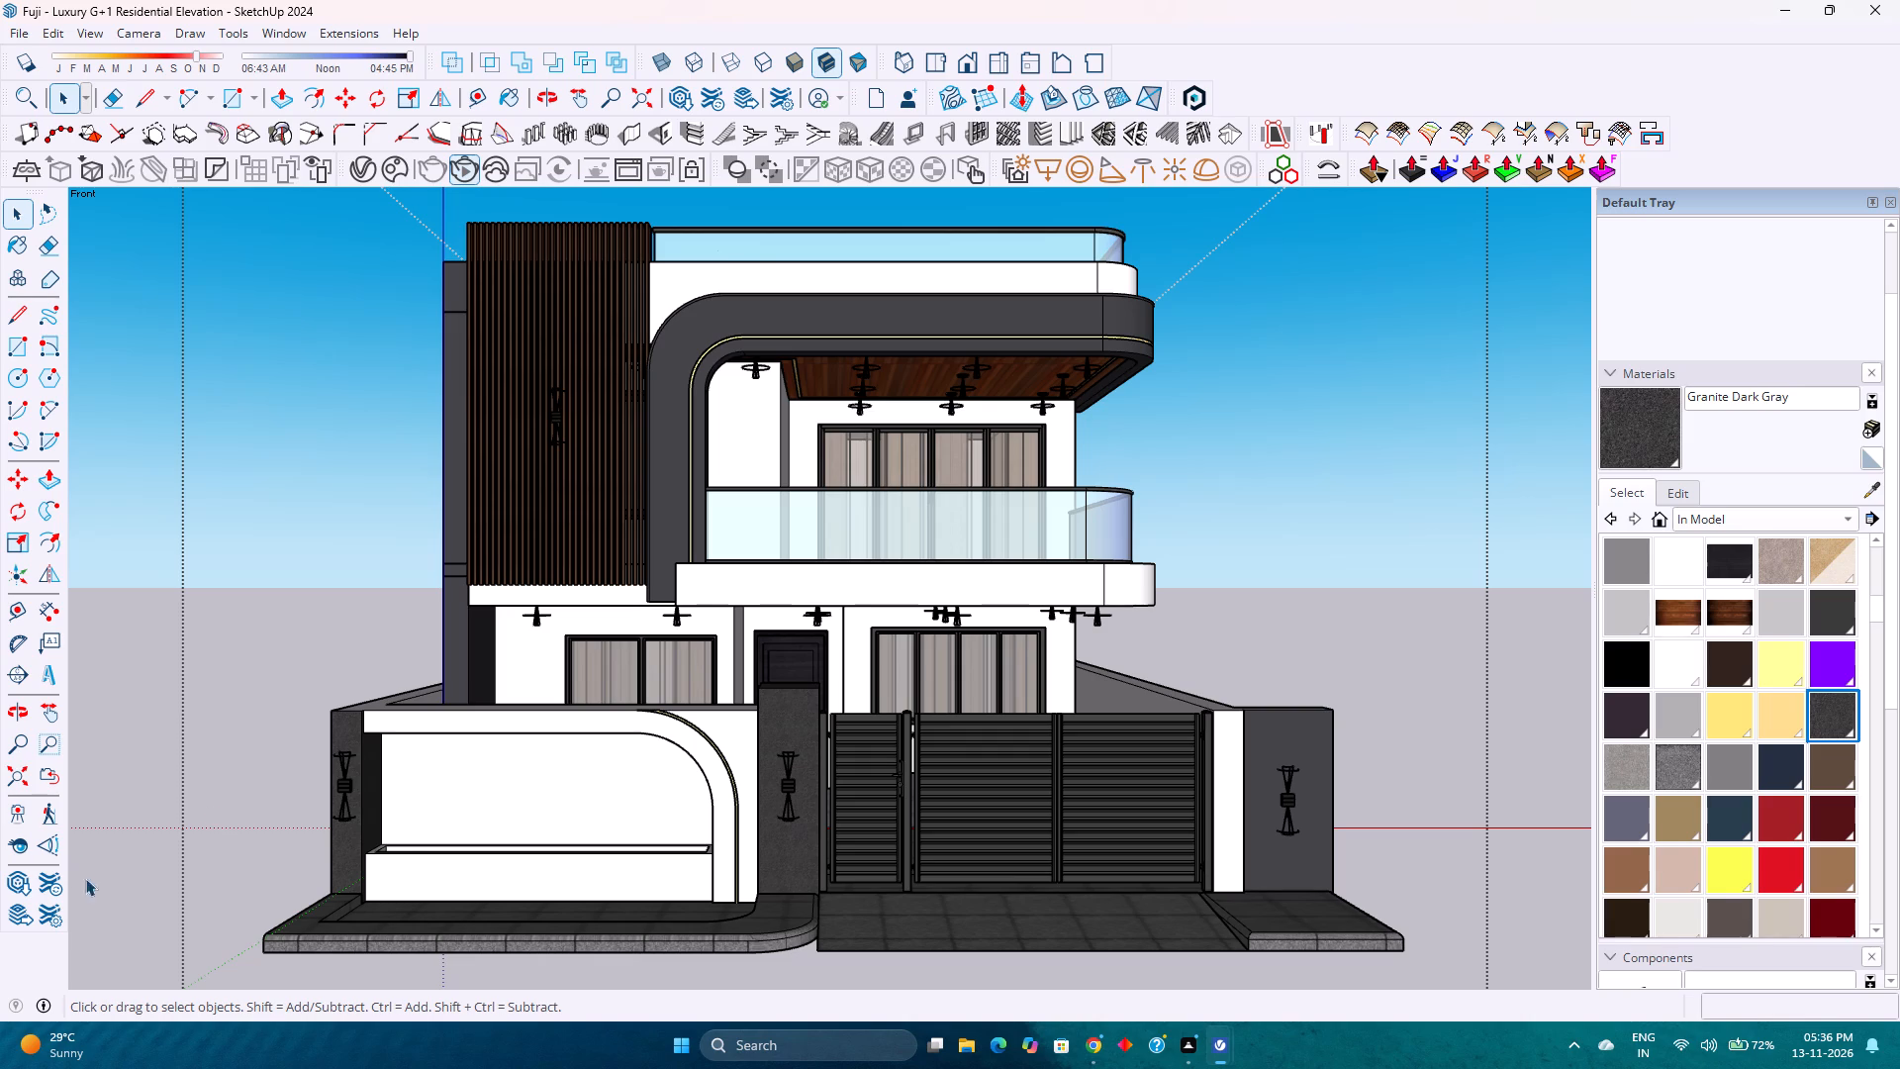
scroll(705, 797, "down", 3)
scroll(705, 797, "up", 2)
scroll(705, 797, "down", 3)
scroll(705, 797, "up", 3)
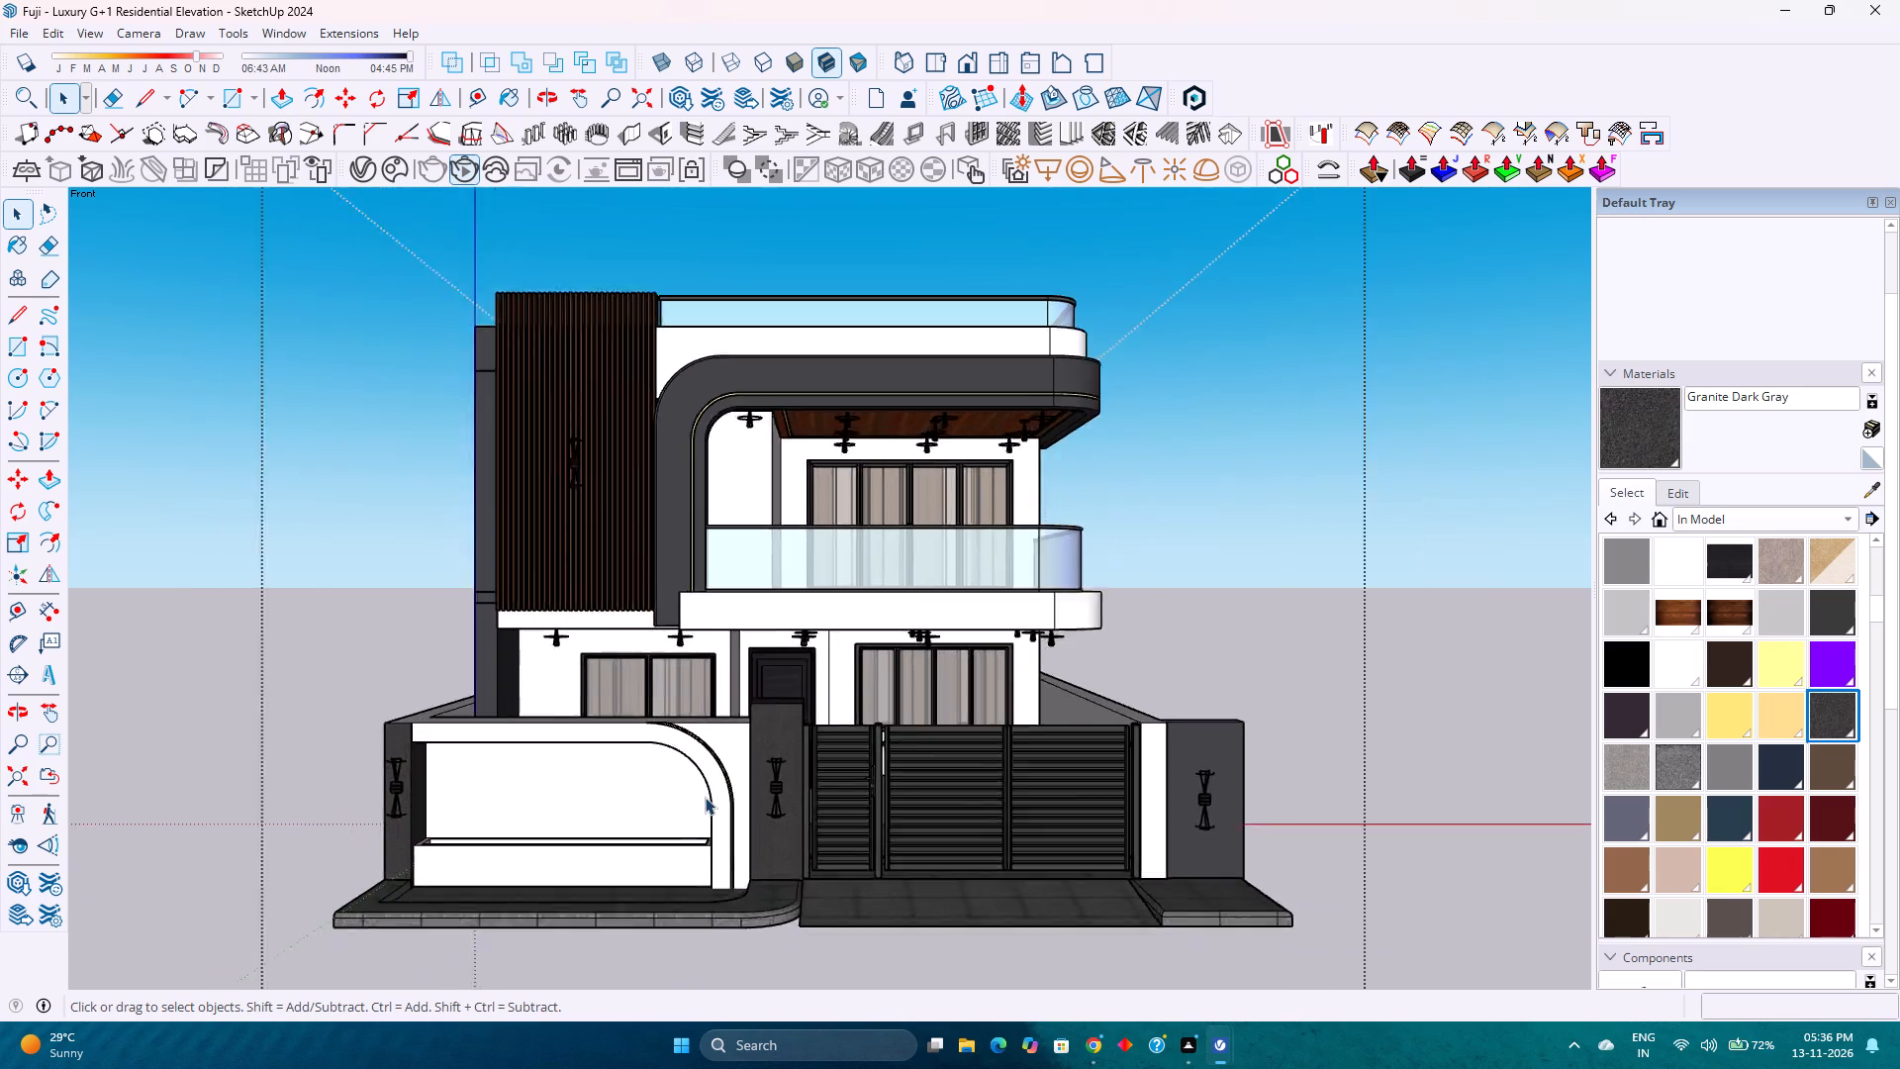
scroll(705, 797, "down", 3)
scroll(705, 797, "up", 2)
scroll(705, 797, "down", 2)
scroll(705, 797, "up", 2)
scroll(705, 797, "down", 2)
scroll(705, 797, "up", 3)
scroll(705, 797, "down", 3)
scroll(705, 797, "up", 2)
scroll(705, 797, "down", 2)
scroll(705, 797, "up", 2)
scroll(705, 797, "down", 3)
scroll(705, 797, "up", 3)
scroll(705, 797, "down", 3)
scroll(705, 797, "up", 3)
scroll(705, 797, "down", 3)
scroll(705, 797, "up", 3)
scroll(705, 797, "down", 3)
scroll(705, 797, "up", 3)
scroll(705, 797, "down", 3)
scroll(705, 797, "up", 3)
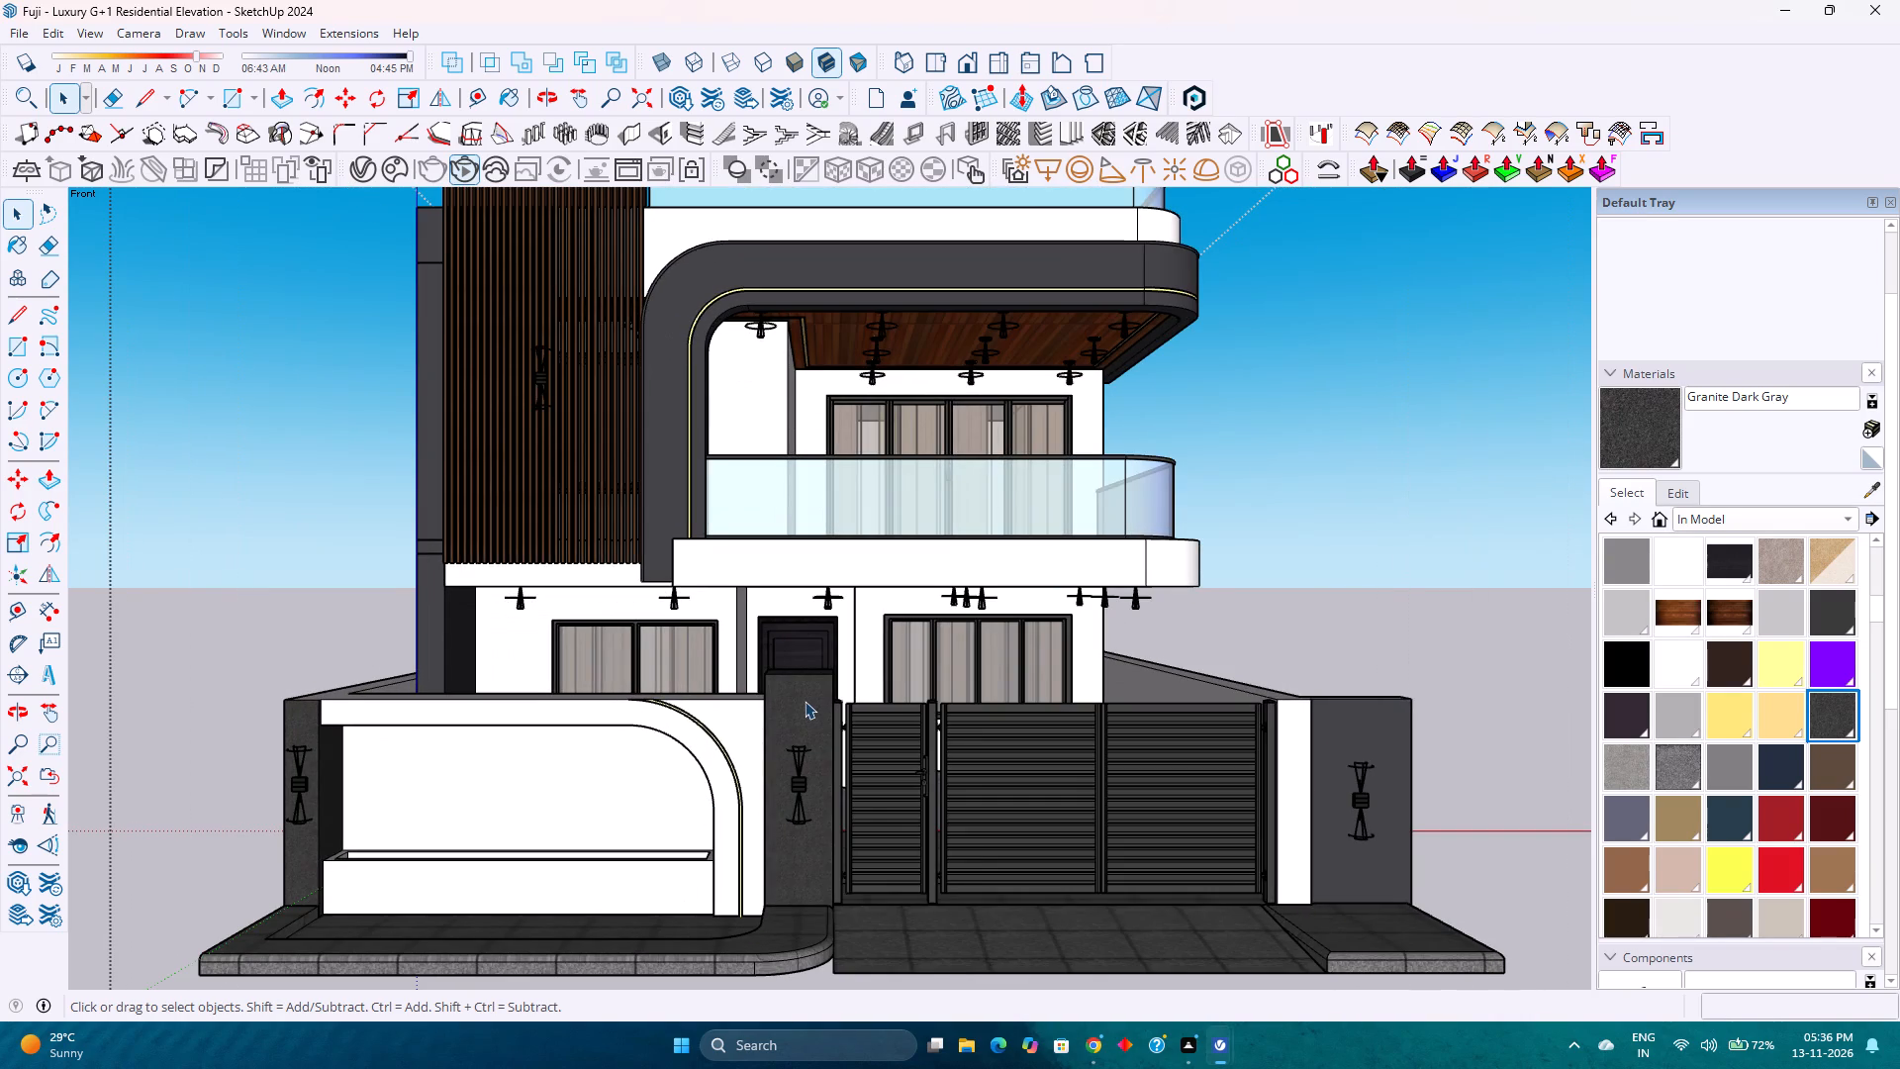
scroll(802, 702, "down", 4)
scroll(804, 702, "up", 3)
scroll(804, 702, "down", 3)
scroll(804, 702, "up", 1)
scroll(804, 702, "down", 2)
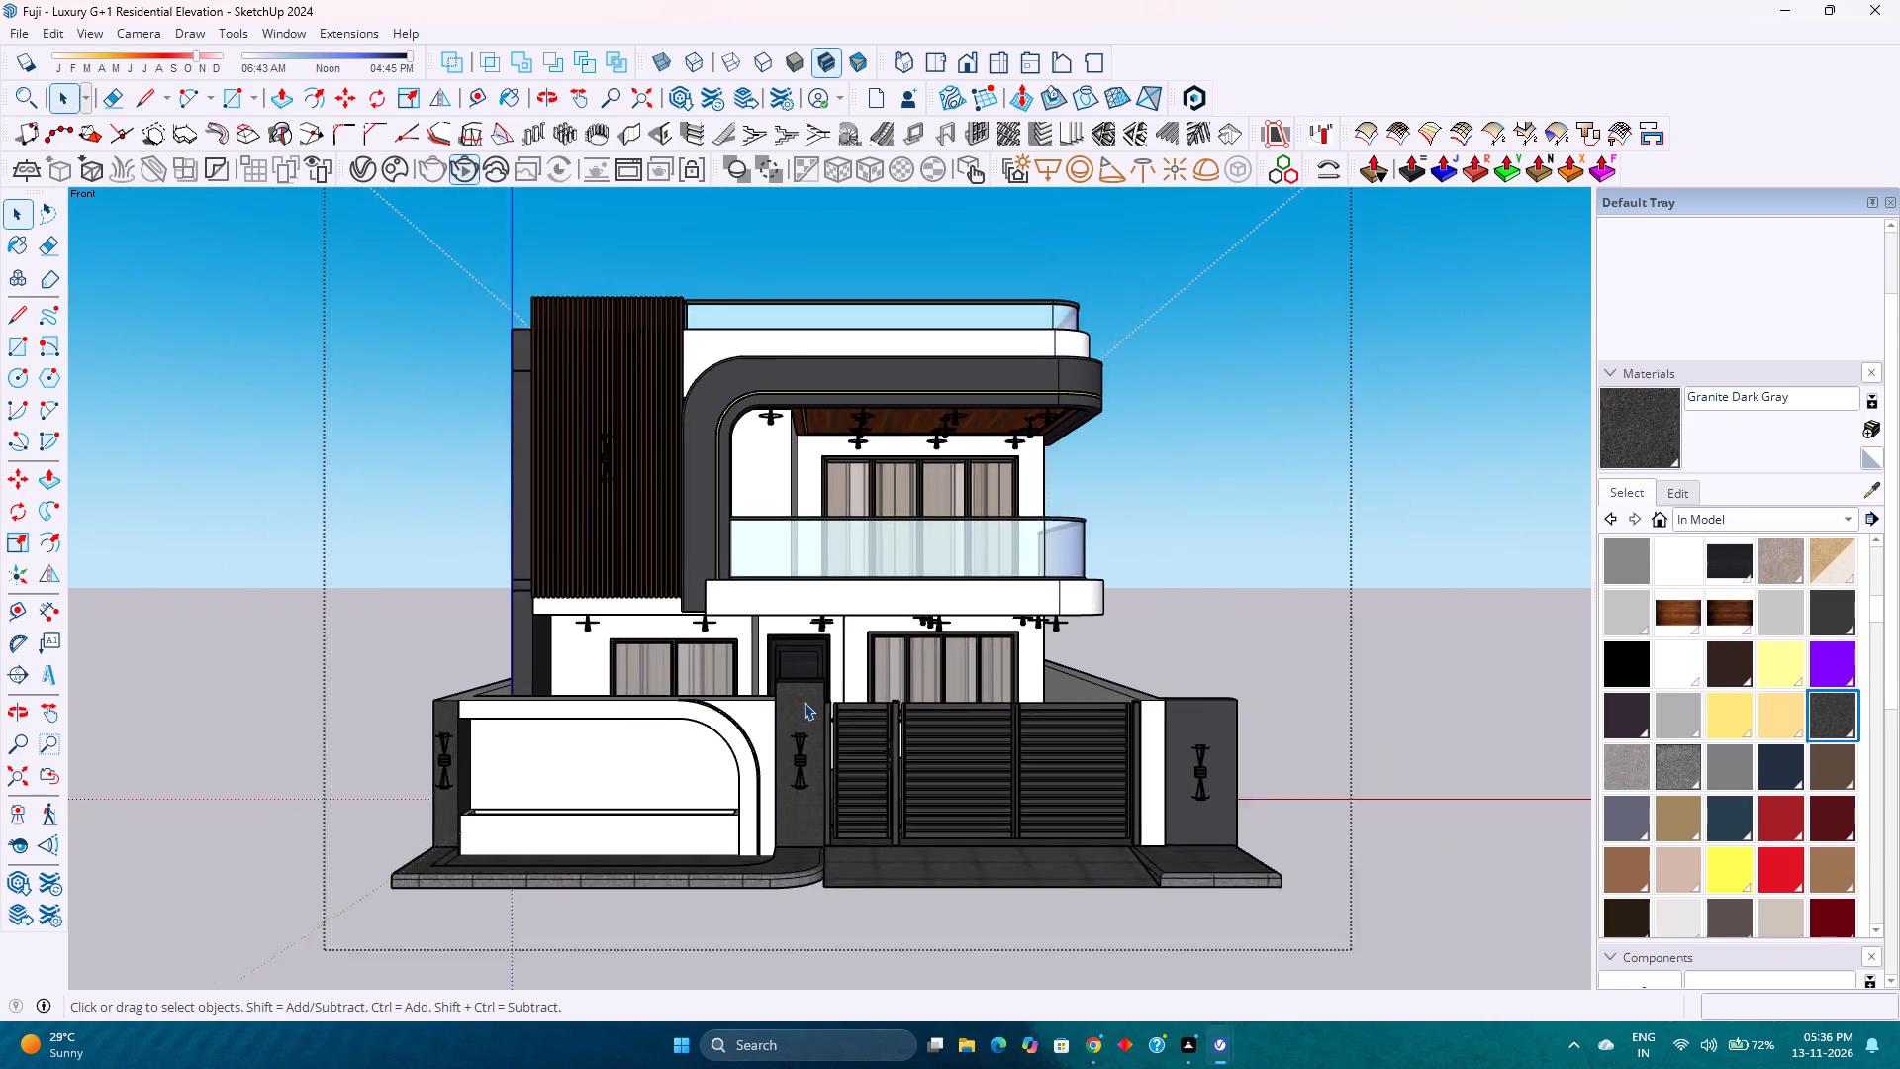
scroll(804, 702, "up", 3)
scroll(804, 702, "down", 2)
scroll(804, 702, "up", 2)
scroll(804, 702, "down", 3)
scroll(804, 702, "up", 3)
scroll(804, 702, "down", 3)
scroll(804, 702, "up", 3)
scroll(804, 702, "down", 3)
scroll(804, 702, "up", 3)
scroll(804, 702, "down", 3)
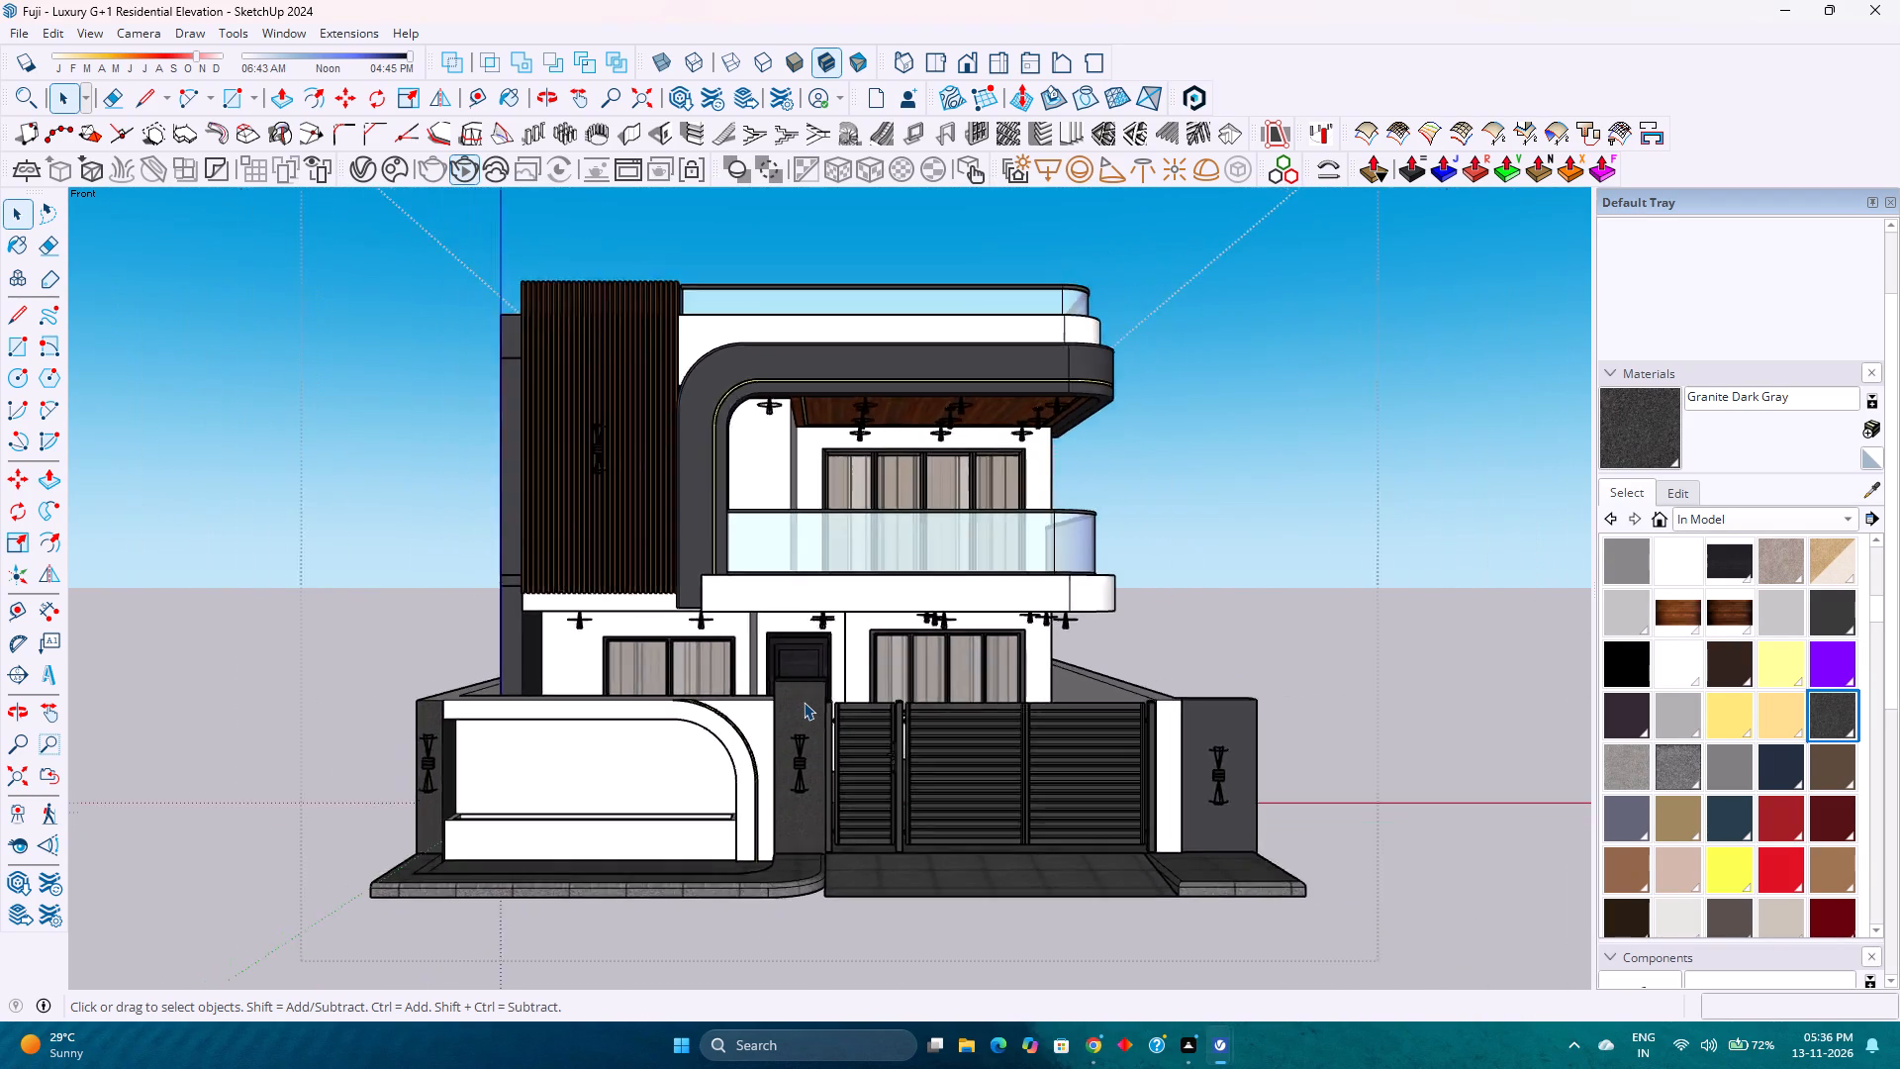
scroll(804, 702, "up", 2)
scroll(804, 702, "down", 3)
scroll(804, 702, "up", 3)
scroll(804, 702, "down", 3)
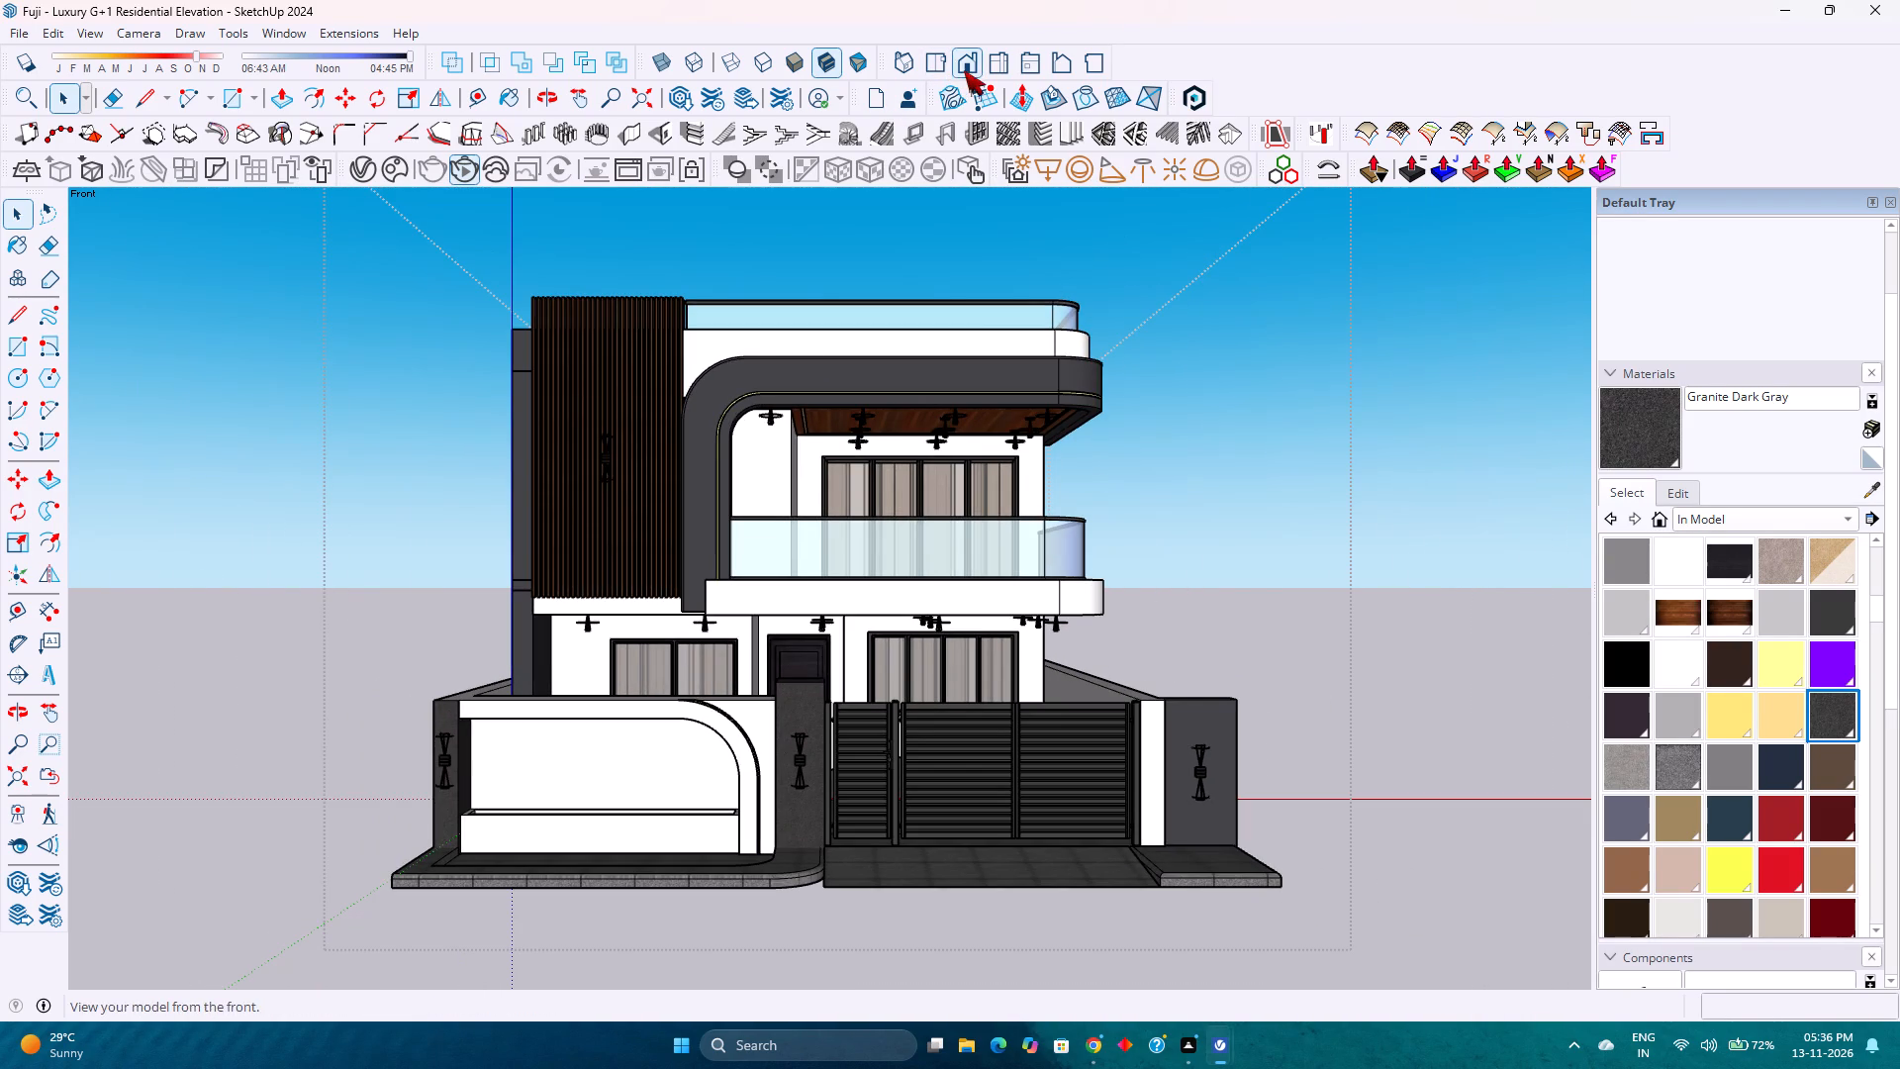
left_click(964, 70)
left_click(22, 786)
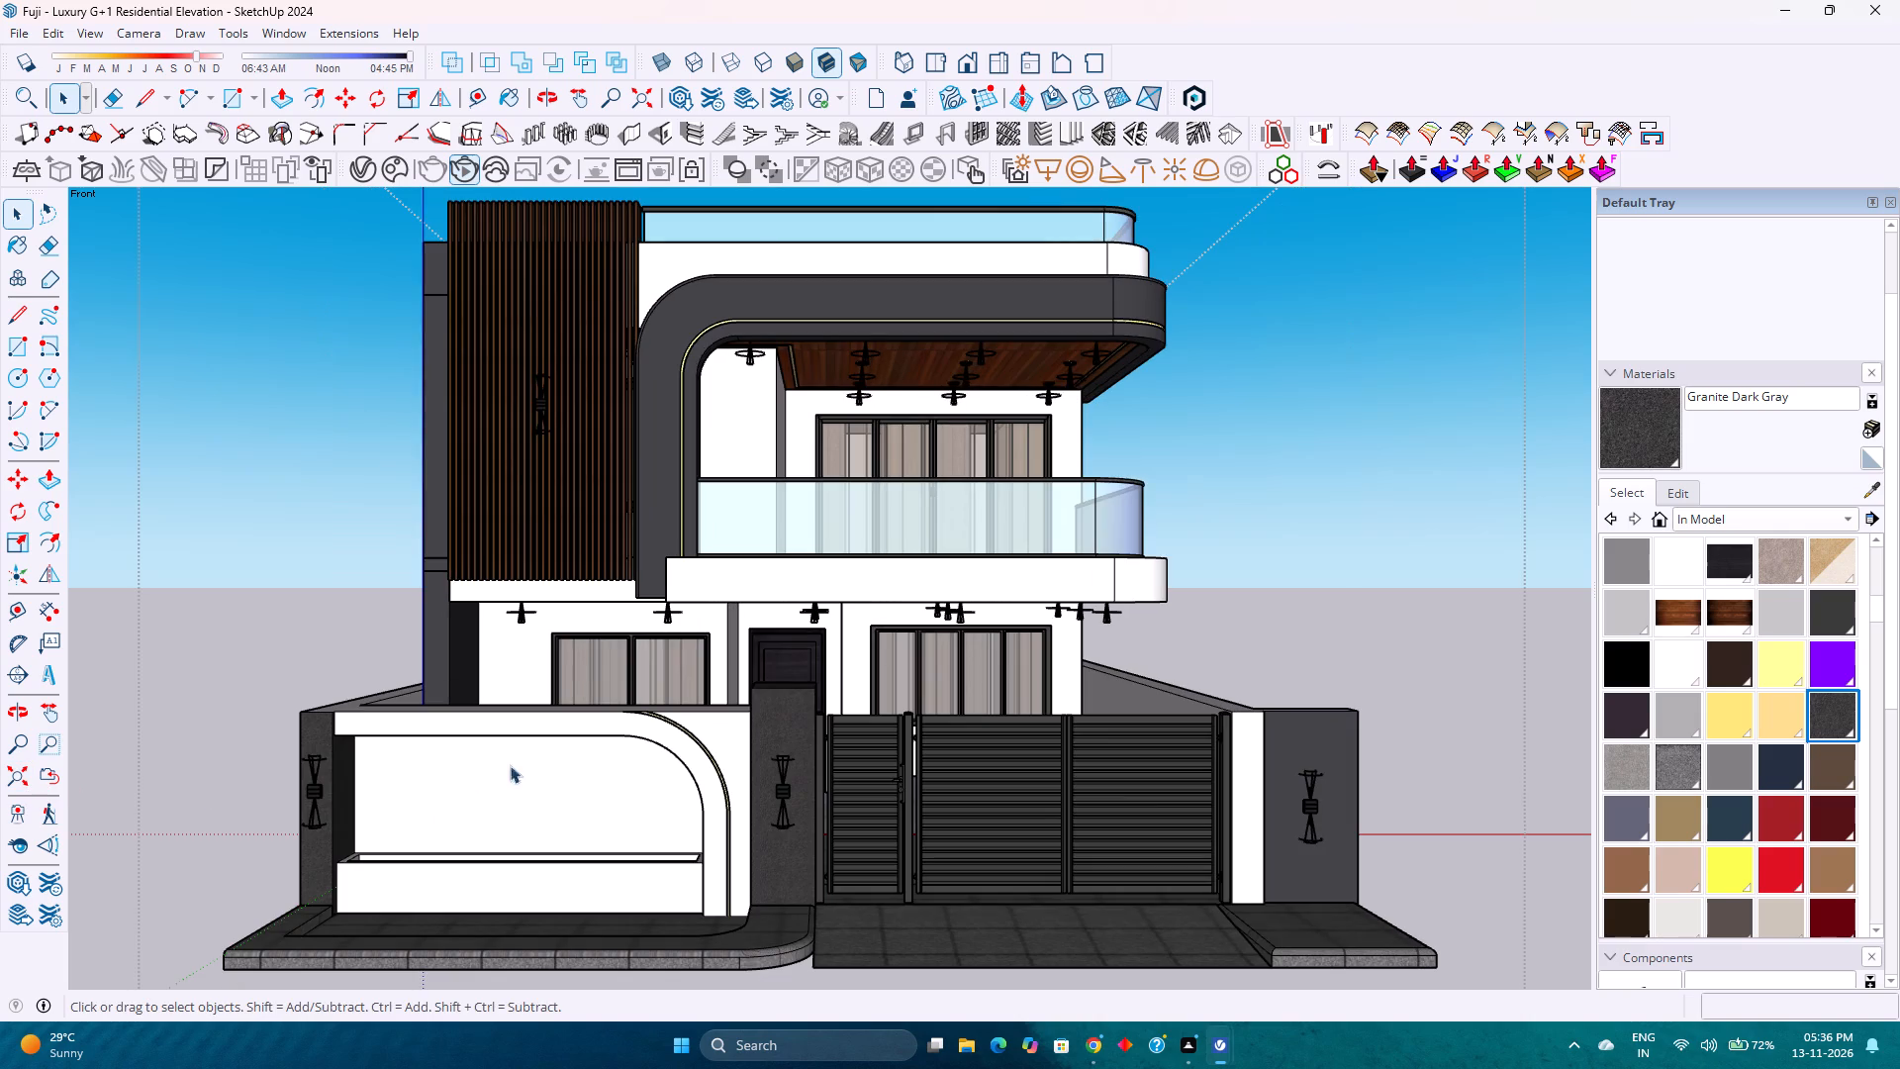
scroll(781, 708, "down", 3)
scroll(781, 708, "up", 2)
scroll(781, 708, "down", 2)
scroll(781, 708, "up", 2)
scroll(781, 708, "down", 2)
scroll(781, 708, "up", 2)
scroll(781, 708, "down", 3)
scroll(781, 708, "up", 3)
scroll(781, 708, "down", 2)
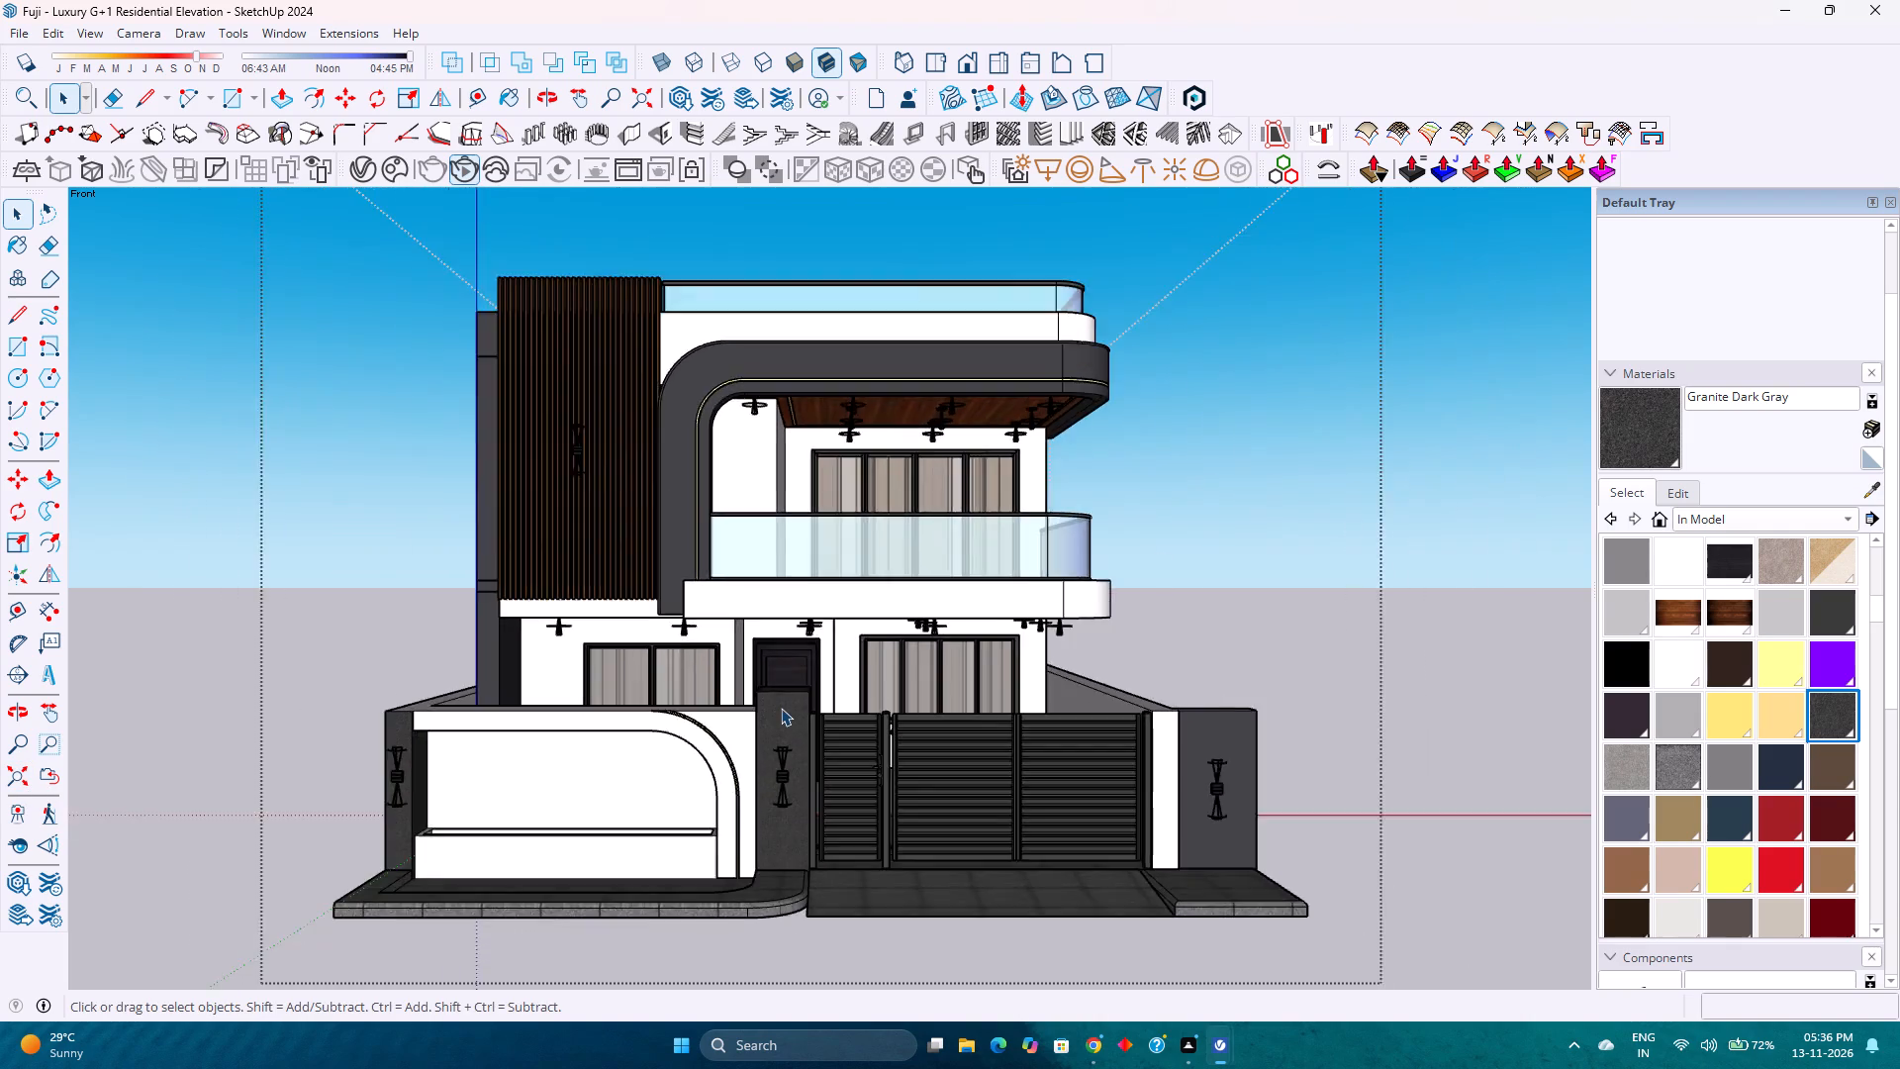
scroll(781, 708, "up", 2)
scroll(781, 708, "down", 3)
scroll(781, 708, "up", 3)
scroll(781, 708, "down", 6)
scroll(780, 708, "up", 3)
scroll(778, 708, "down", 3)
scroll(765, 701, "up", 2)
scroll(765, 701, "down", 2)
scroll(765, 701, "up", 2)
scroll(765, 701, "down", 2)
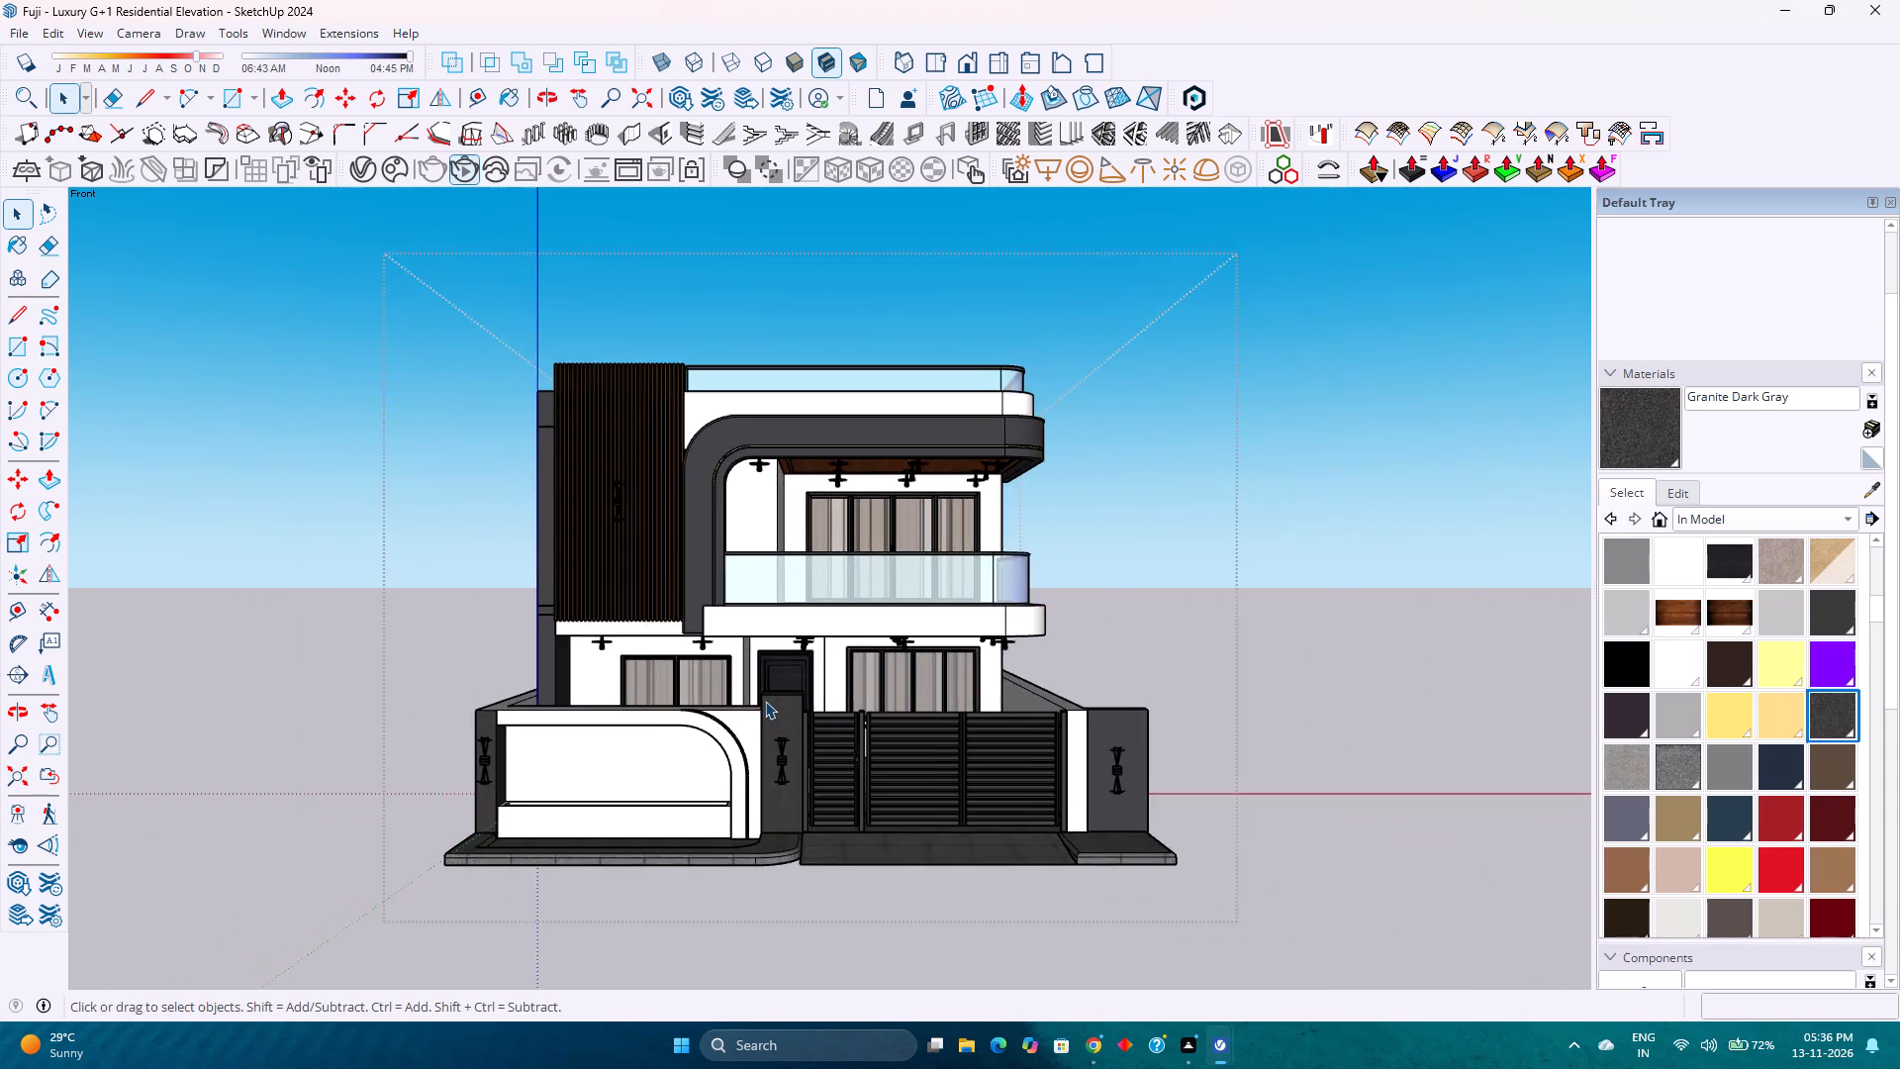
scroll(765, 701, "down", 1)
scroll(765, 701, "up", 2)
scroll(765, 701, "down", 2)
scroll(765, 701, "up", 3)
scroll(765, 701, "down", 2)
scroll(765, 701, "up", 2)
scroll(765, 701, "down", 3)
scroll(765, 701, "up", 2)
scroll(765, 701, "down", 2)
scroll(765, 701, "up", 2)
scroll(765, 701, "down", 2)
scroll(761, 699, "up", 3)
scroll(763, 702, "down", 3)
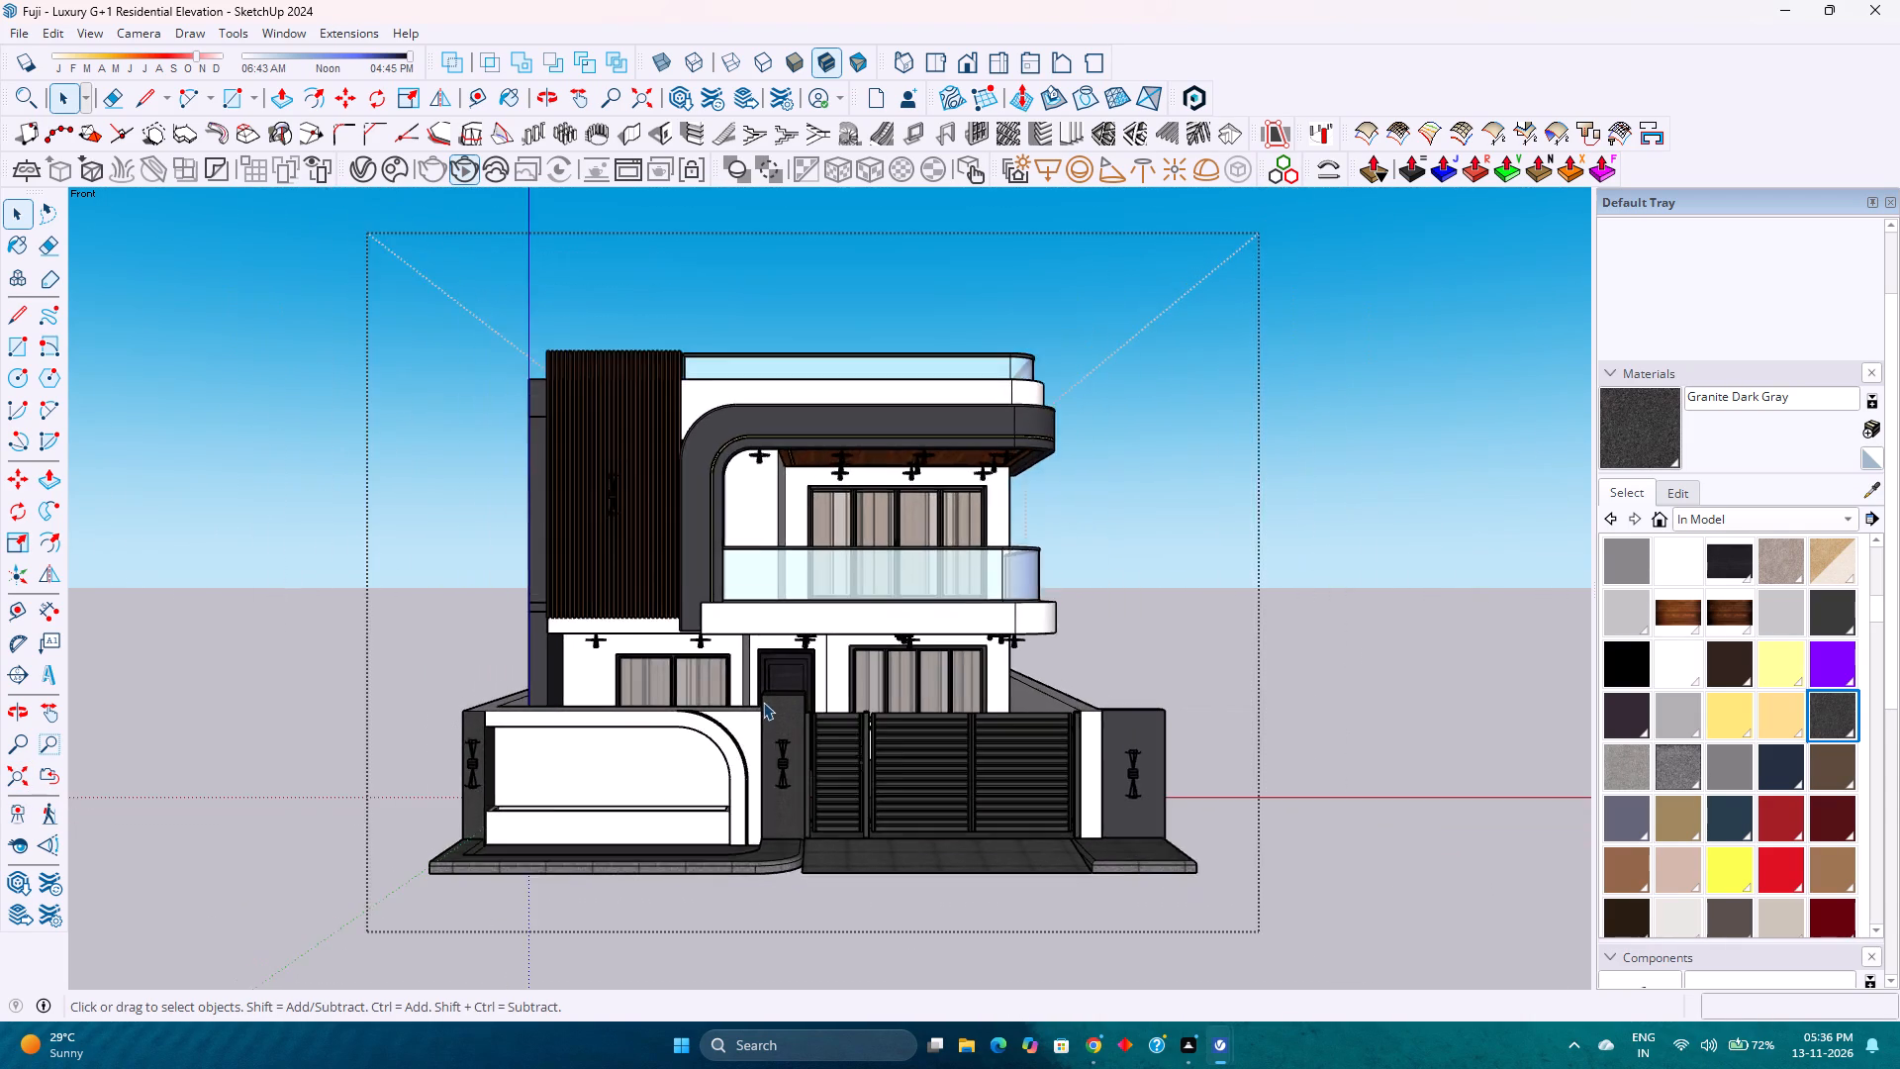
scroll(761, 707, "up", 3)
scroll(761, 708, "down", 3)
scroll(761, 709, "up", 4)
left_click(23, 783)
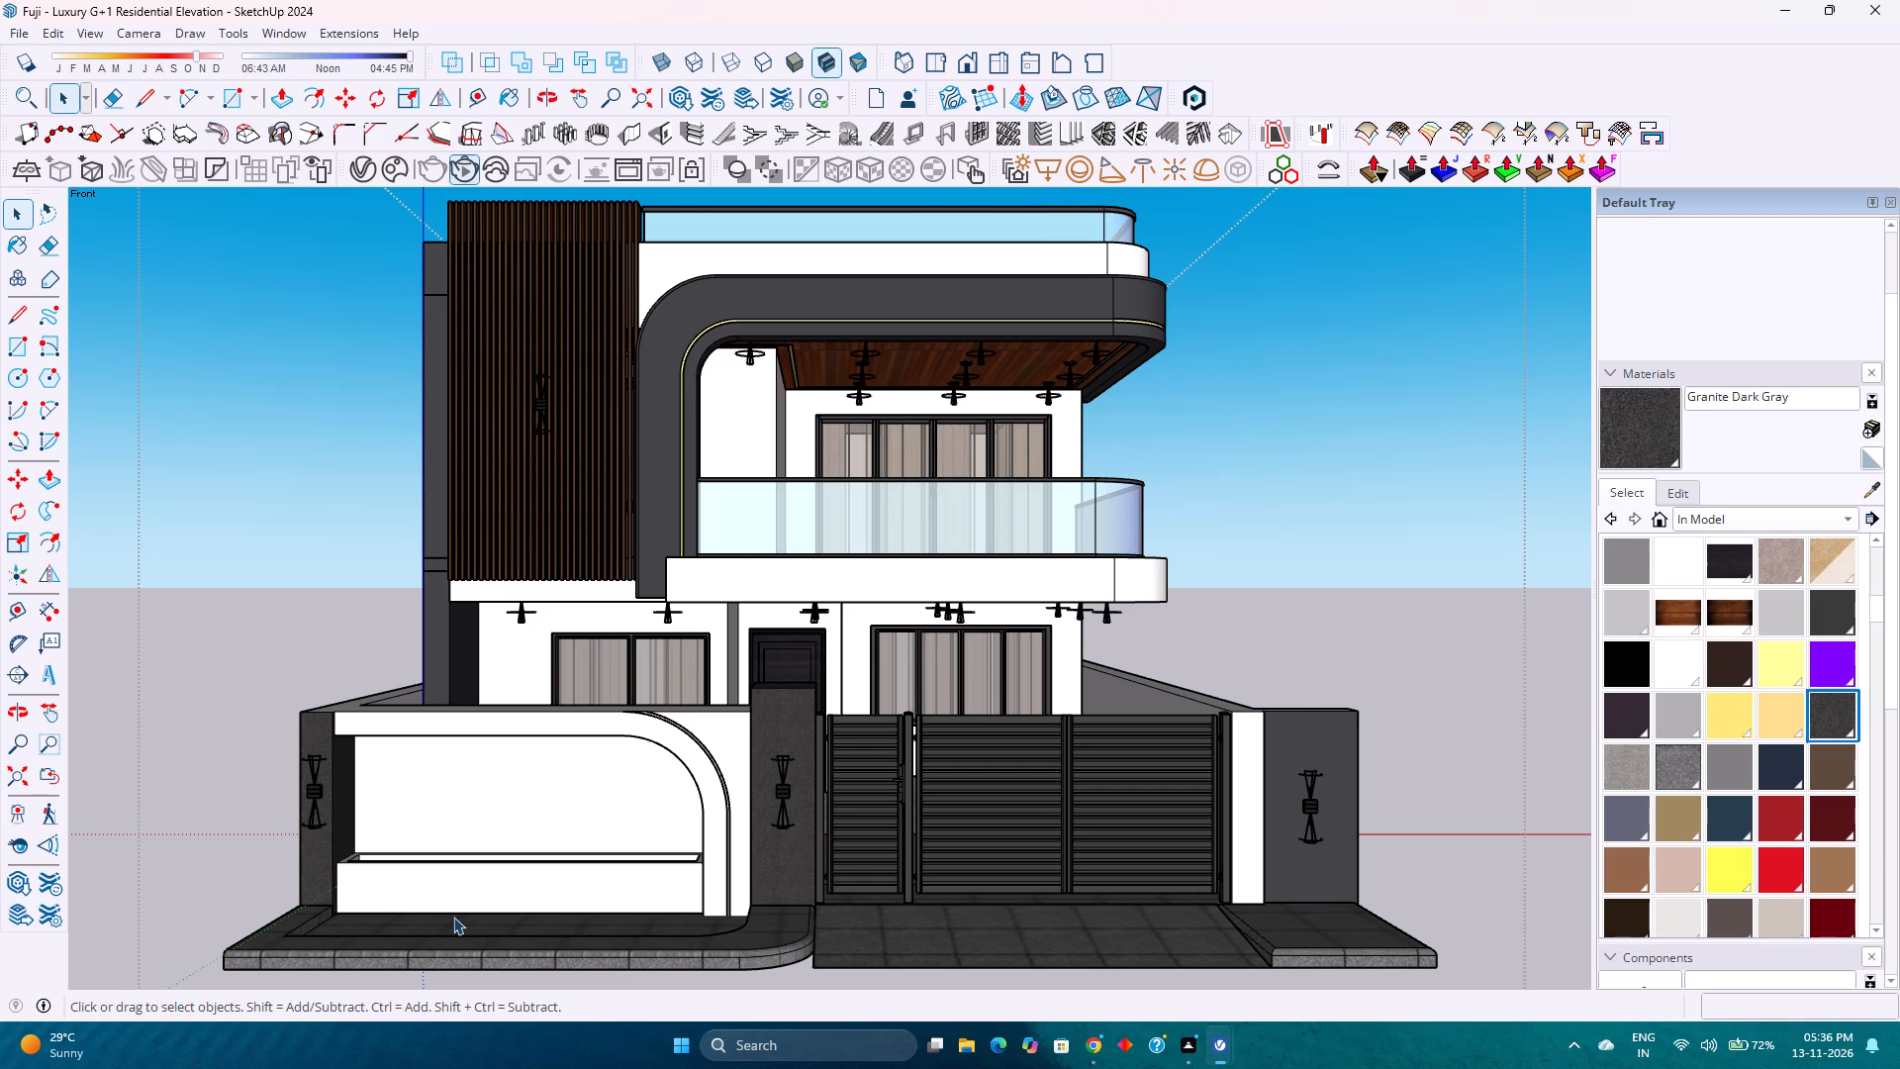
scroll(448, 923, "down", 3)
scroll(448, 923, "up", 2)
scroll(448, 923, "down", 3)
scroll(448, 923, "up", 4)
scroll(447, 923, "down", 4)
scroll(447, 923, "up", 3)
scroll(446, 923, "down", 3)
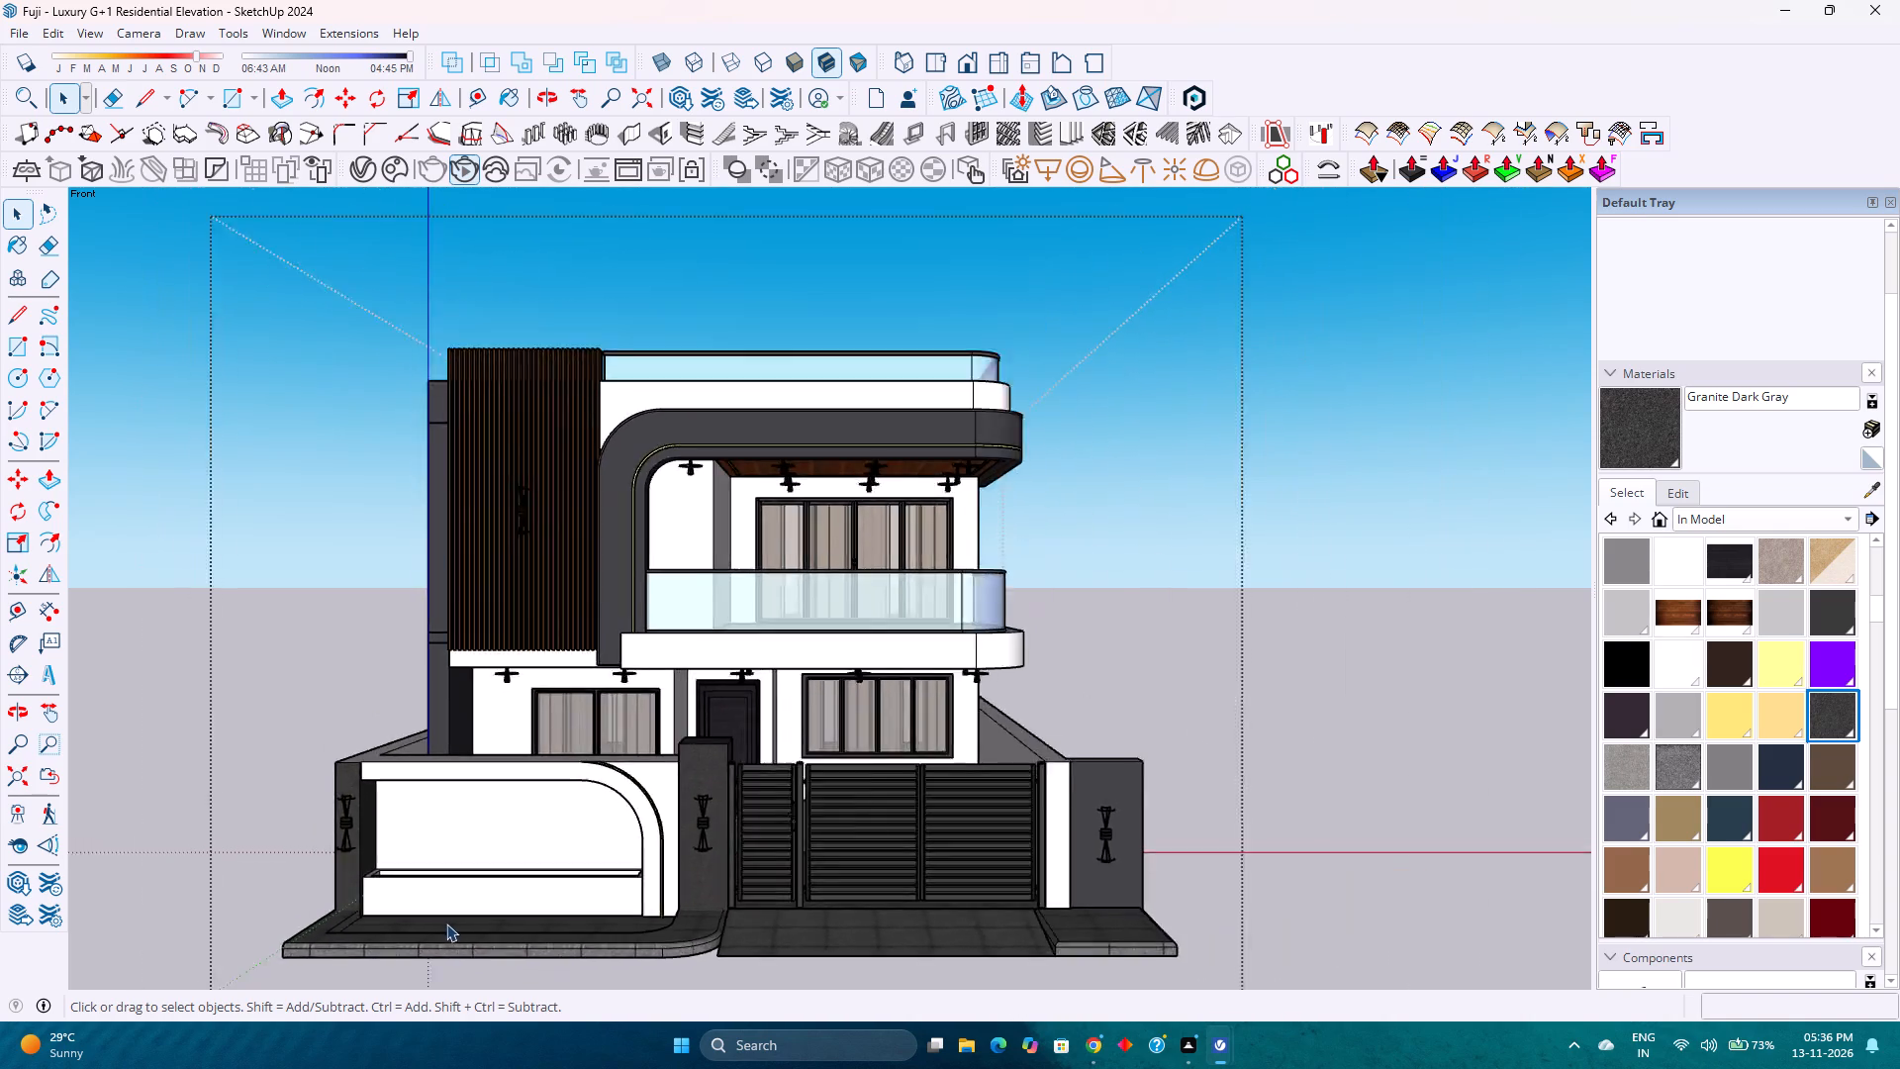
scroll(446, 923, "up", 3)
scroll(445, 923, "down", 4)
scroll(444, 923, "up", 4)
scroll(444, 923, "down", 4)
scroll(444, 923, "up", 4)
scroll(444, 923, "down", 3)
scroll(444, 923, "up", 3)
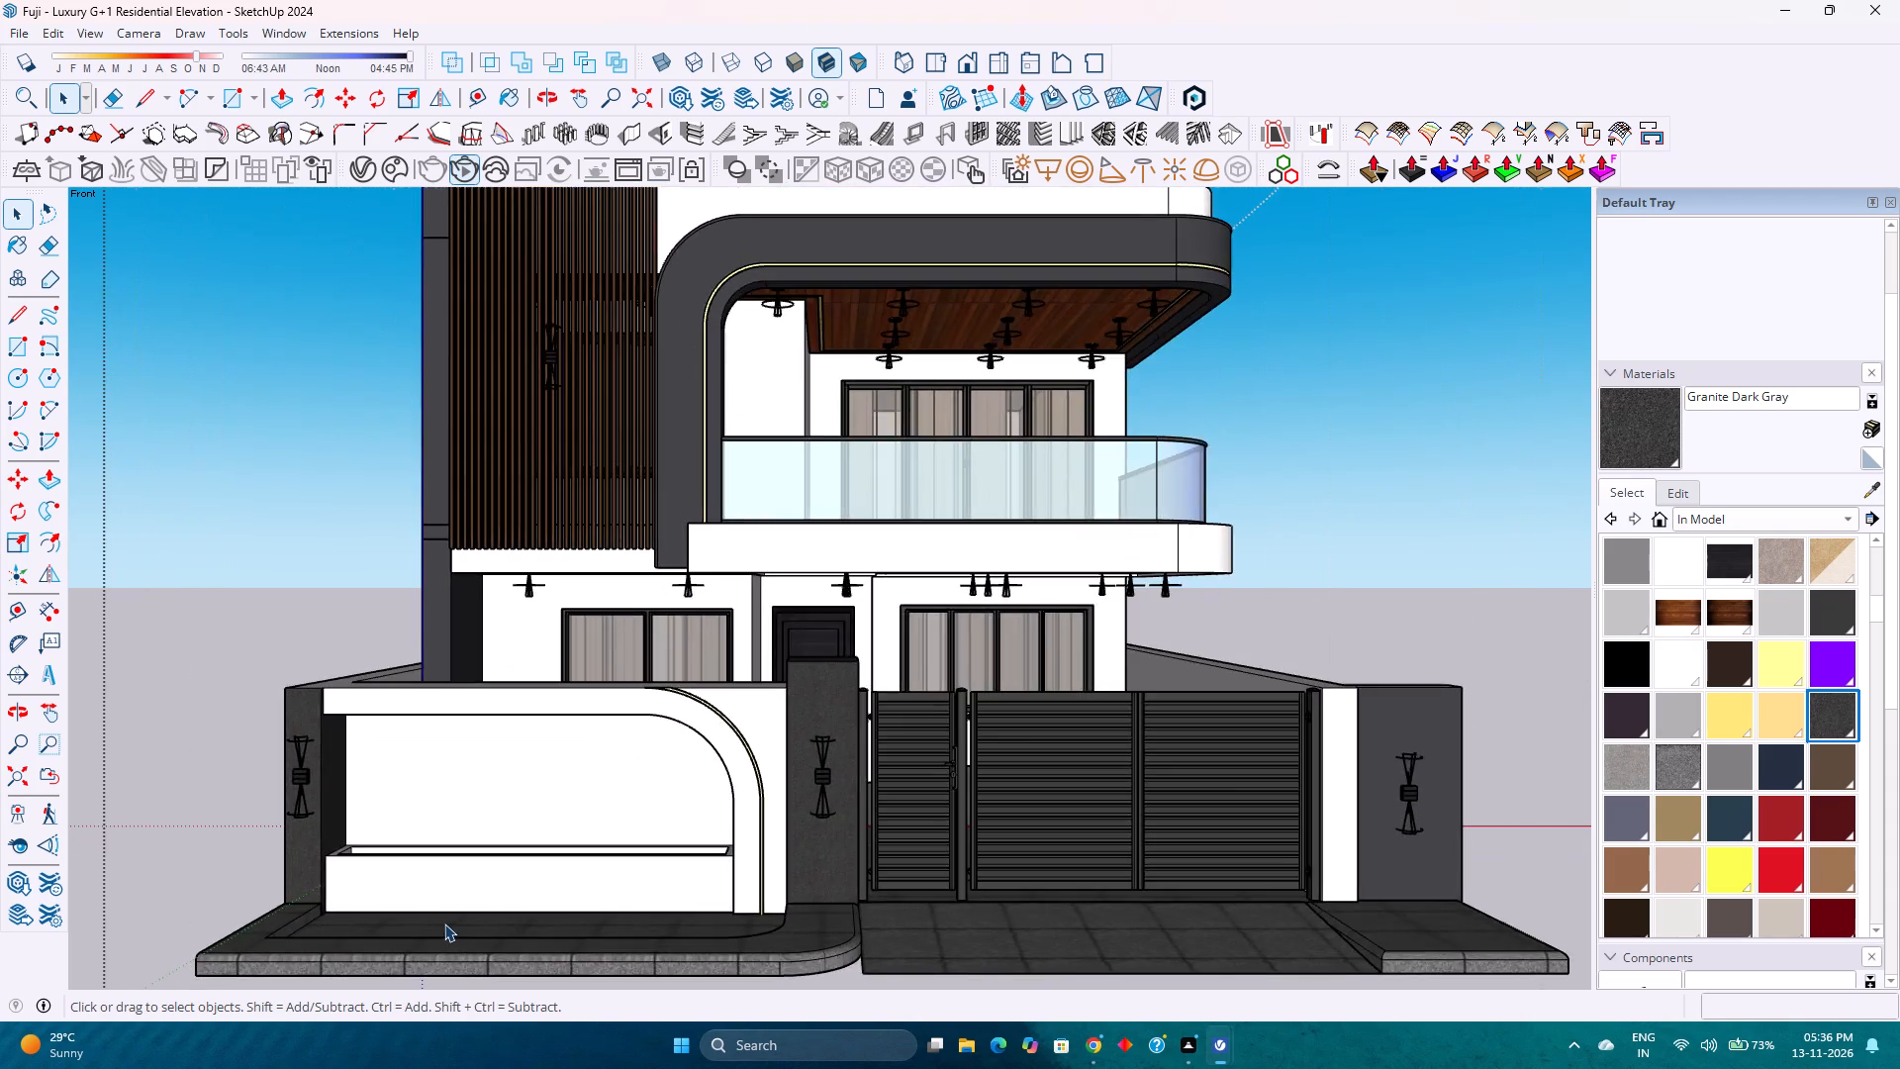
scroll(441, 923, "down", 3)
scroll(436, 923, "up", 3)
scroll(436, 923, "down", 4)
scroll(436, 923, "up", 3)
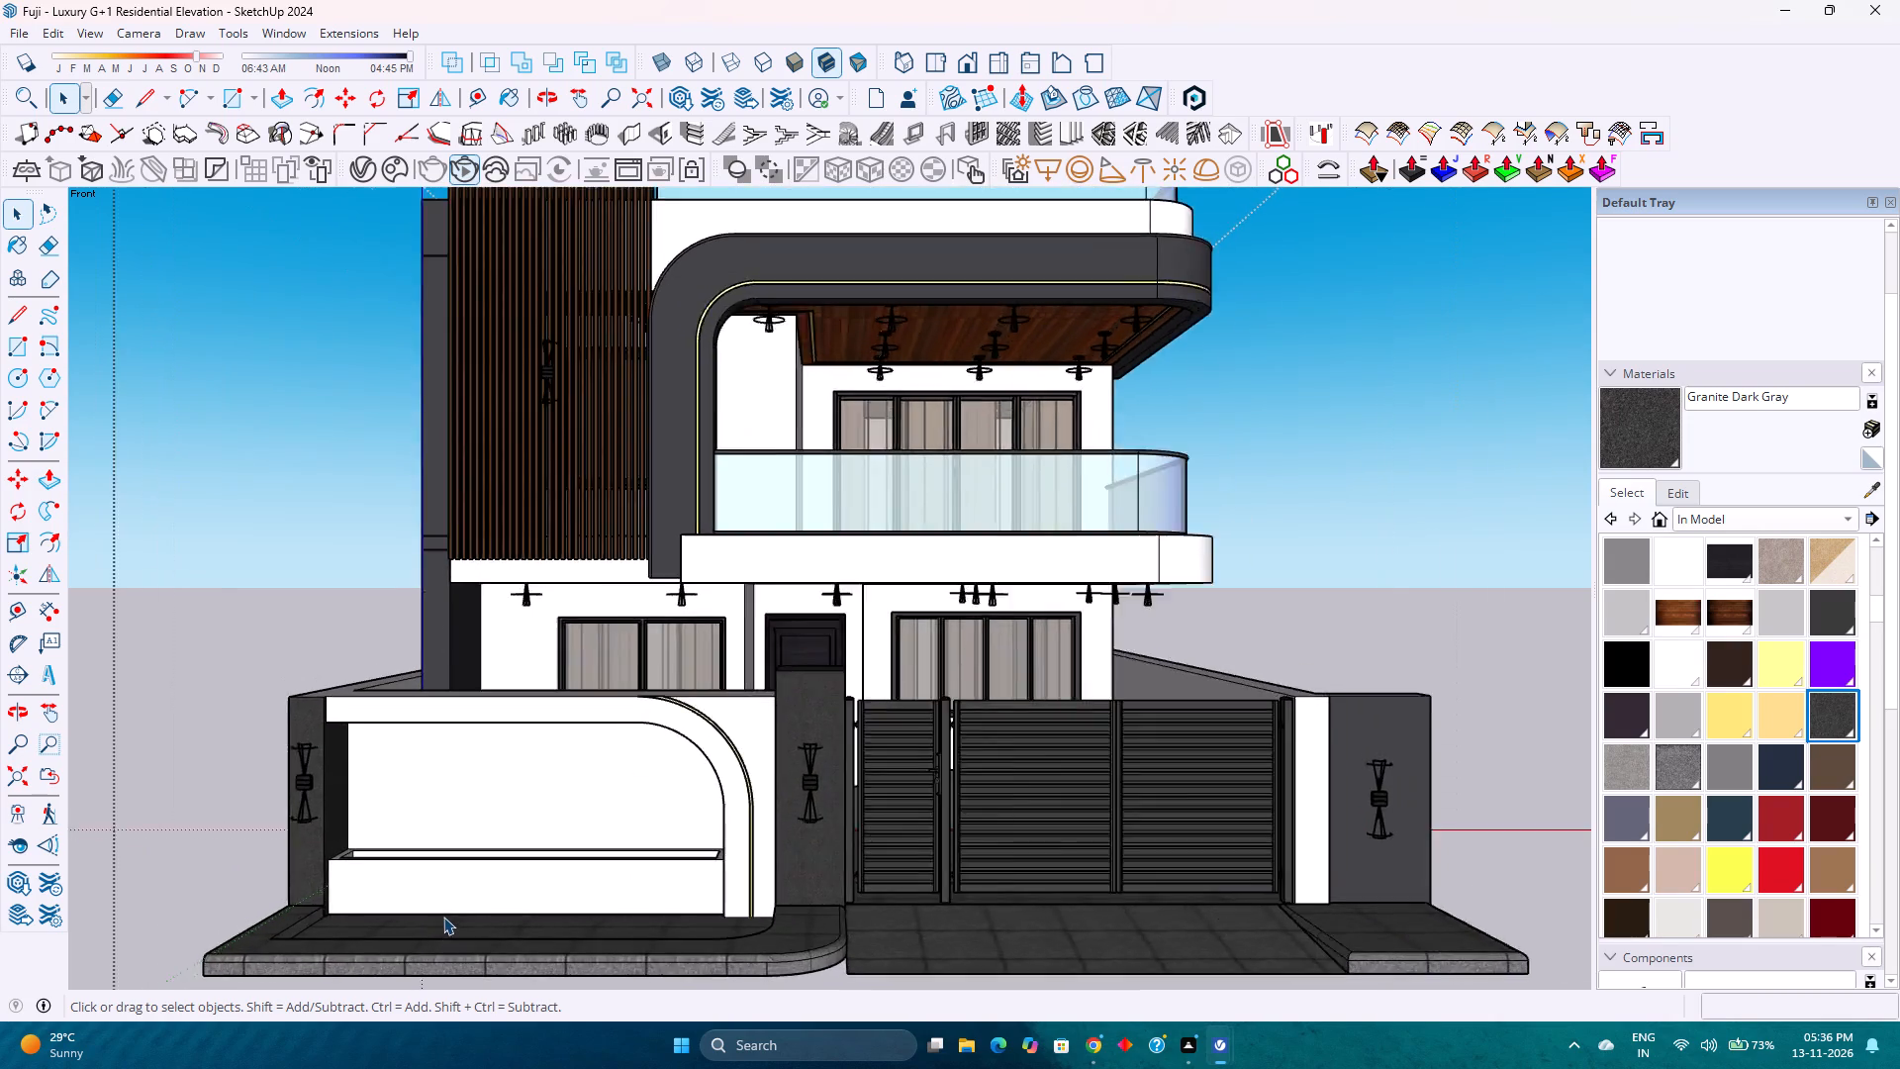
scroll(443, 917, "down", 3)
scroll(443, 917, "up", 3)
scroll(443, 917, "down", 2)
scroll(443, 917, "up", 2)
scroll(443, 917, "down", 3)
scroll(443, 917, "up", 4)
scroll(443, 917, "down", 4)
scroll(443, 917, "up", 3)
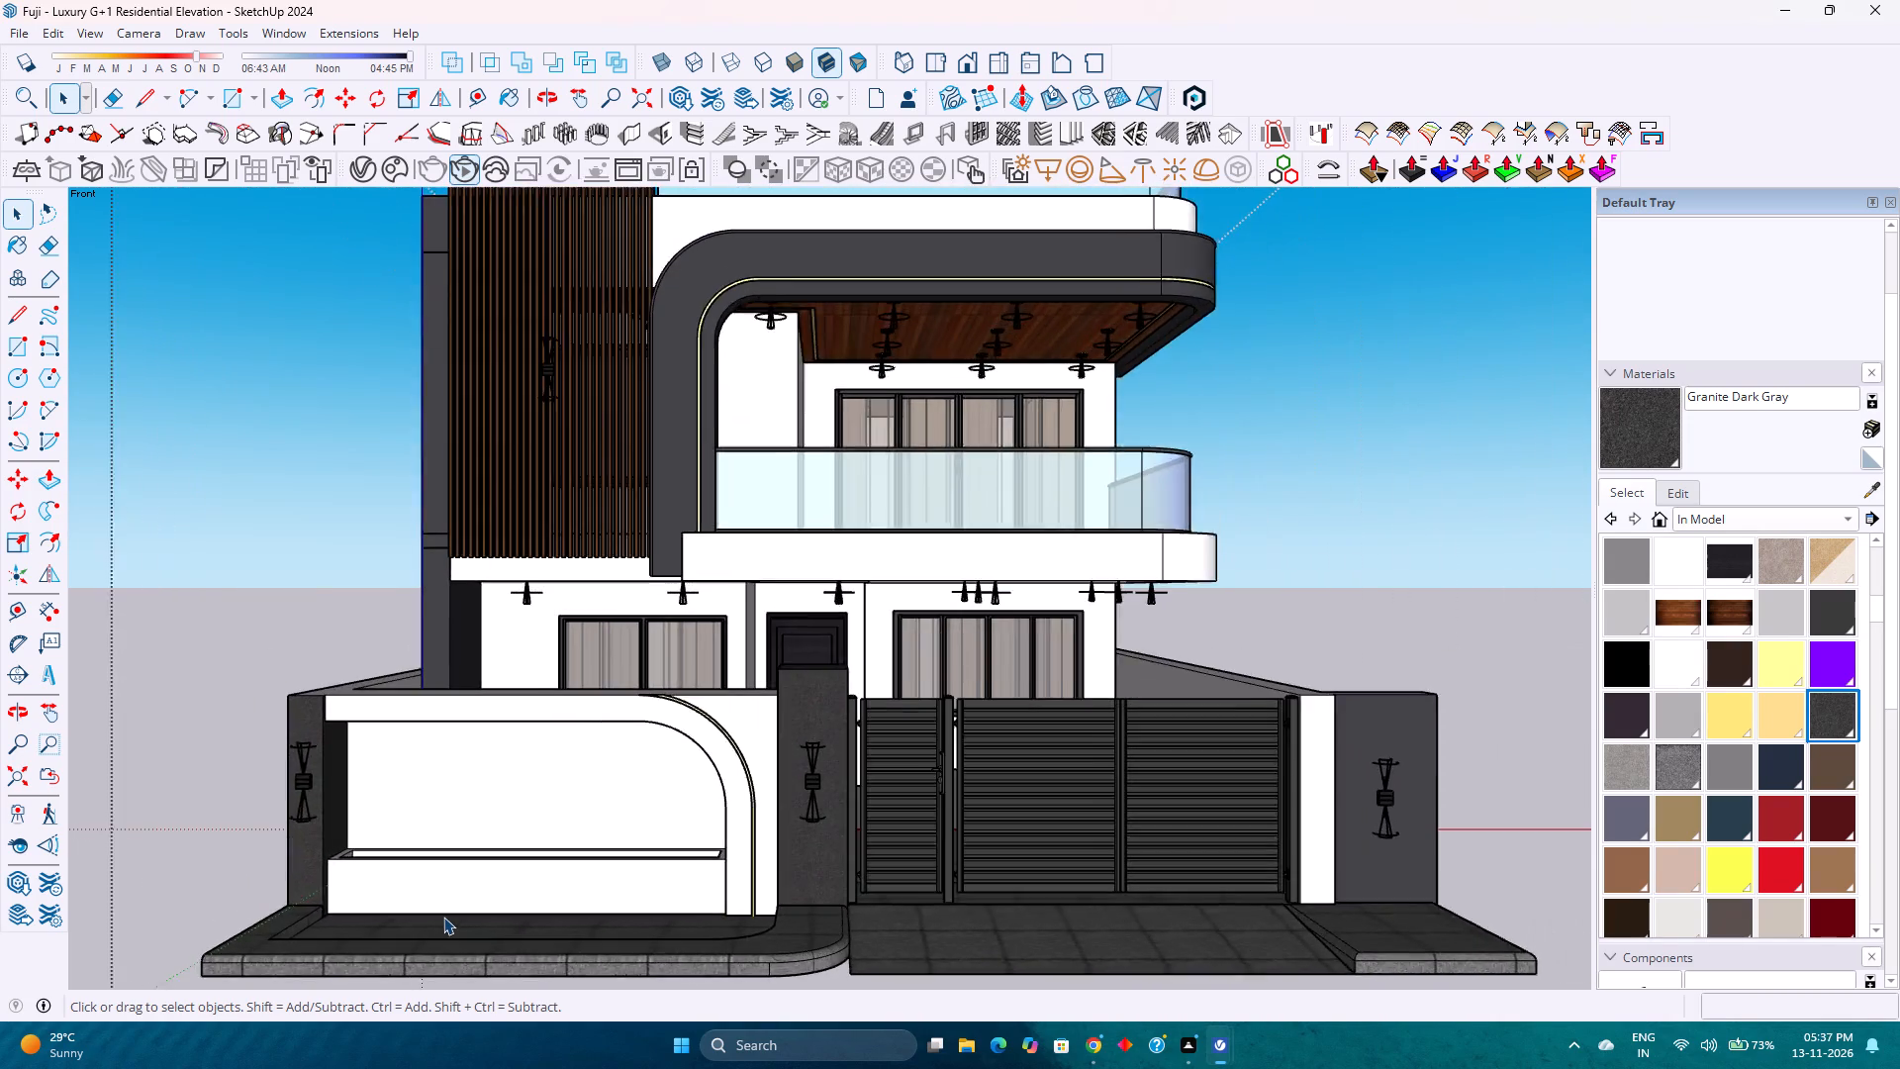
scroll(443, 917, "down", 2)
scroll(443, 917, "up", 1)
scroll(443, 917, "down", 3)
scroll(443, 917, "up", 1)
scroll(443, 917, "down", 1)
Fit the entire house model in the front view and frame the elevation closely for a final check.
left_click(26, 780)
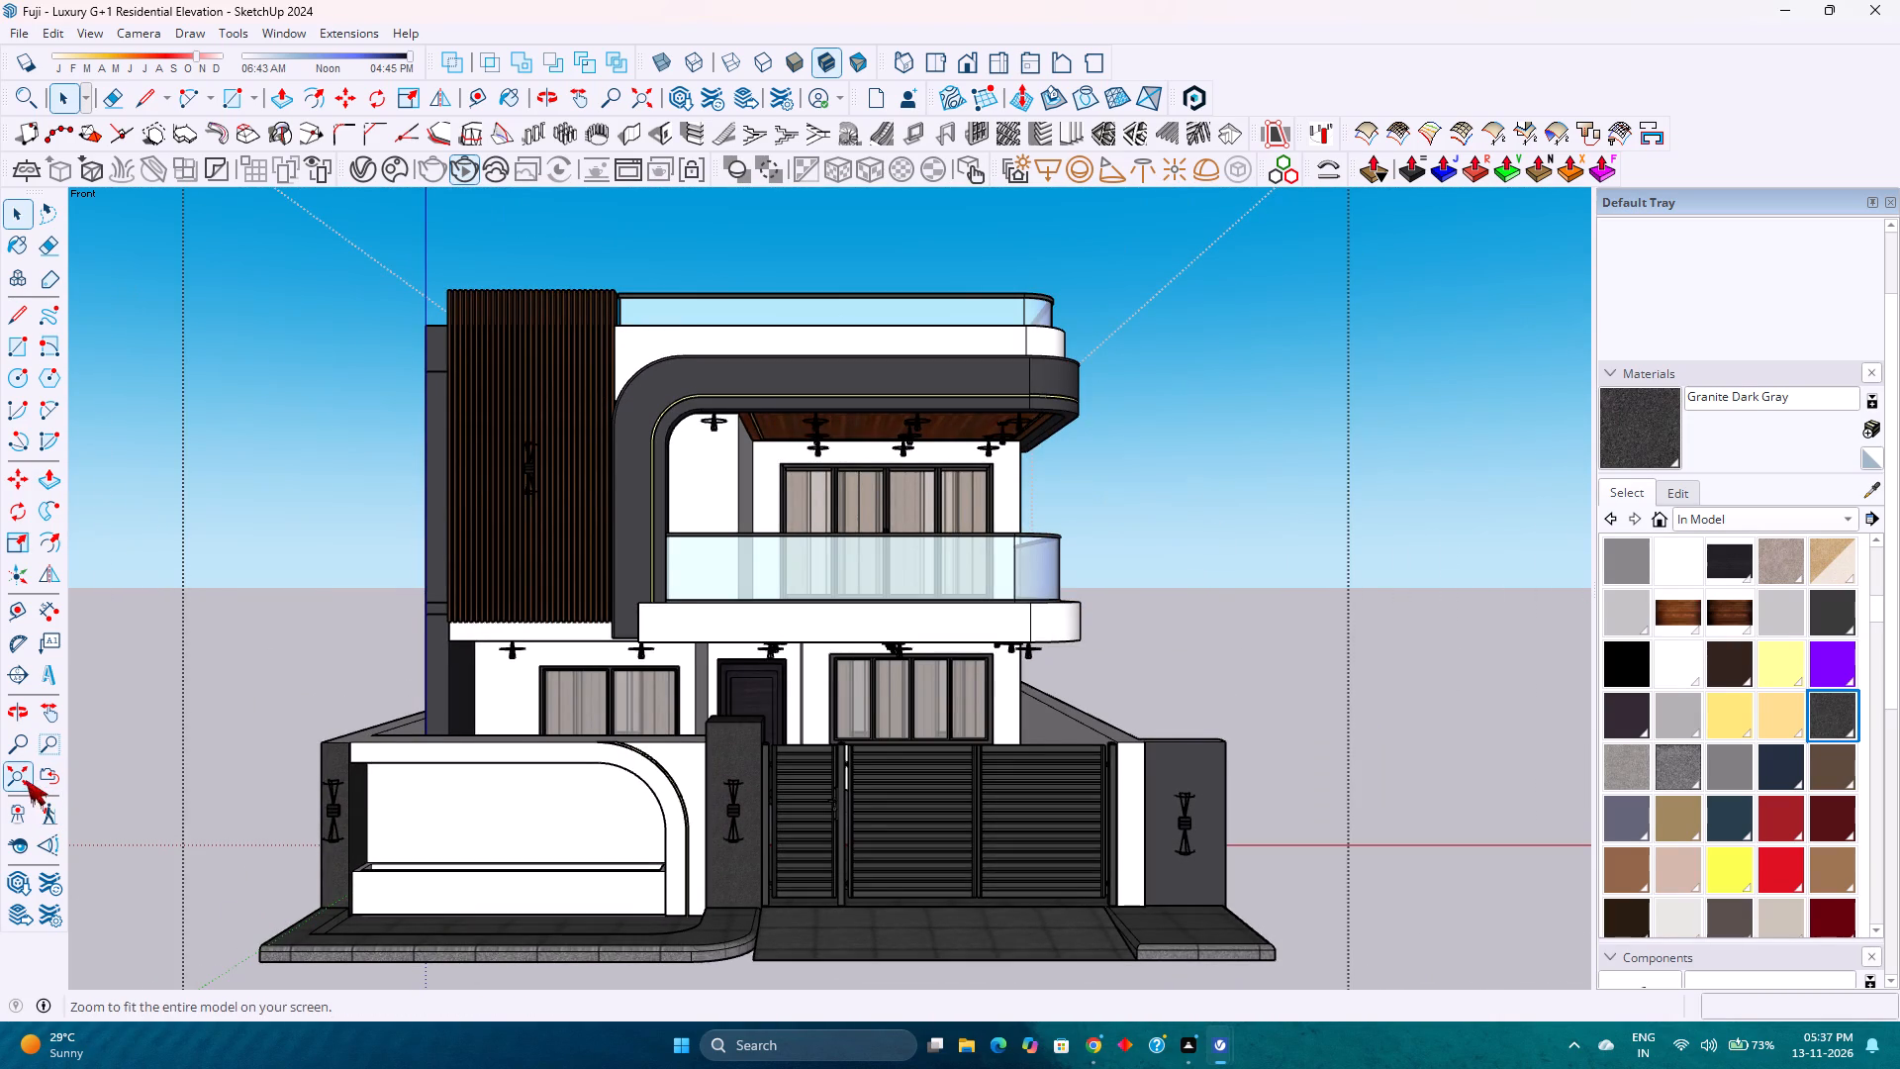
scroll(757, 597, "down", 2)
scroll(740, 602, "up", 3)
scroll(739, 603, "down", 1)
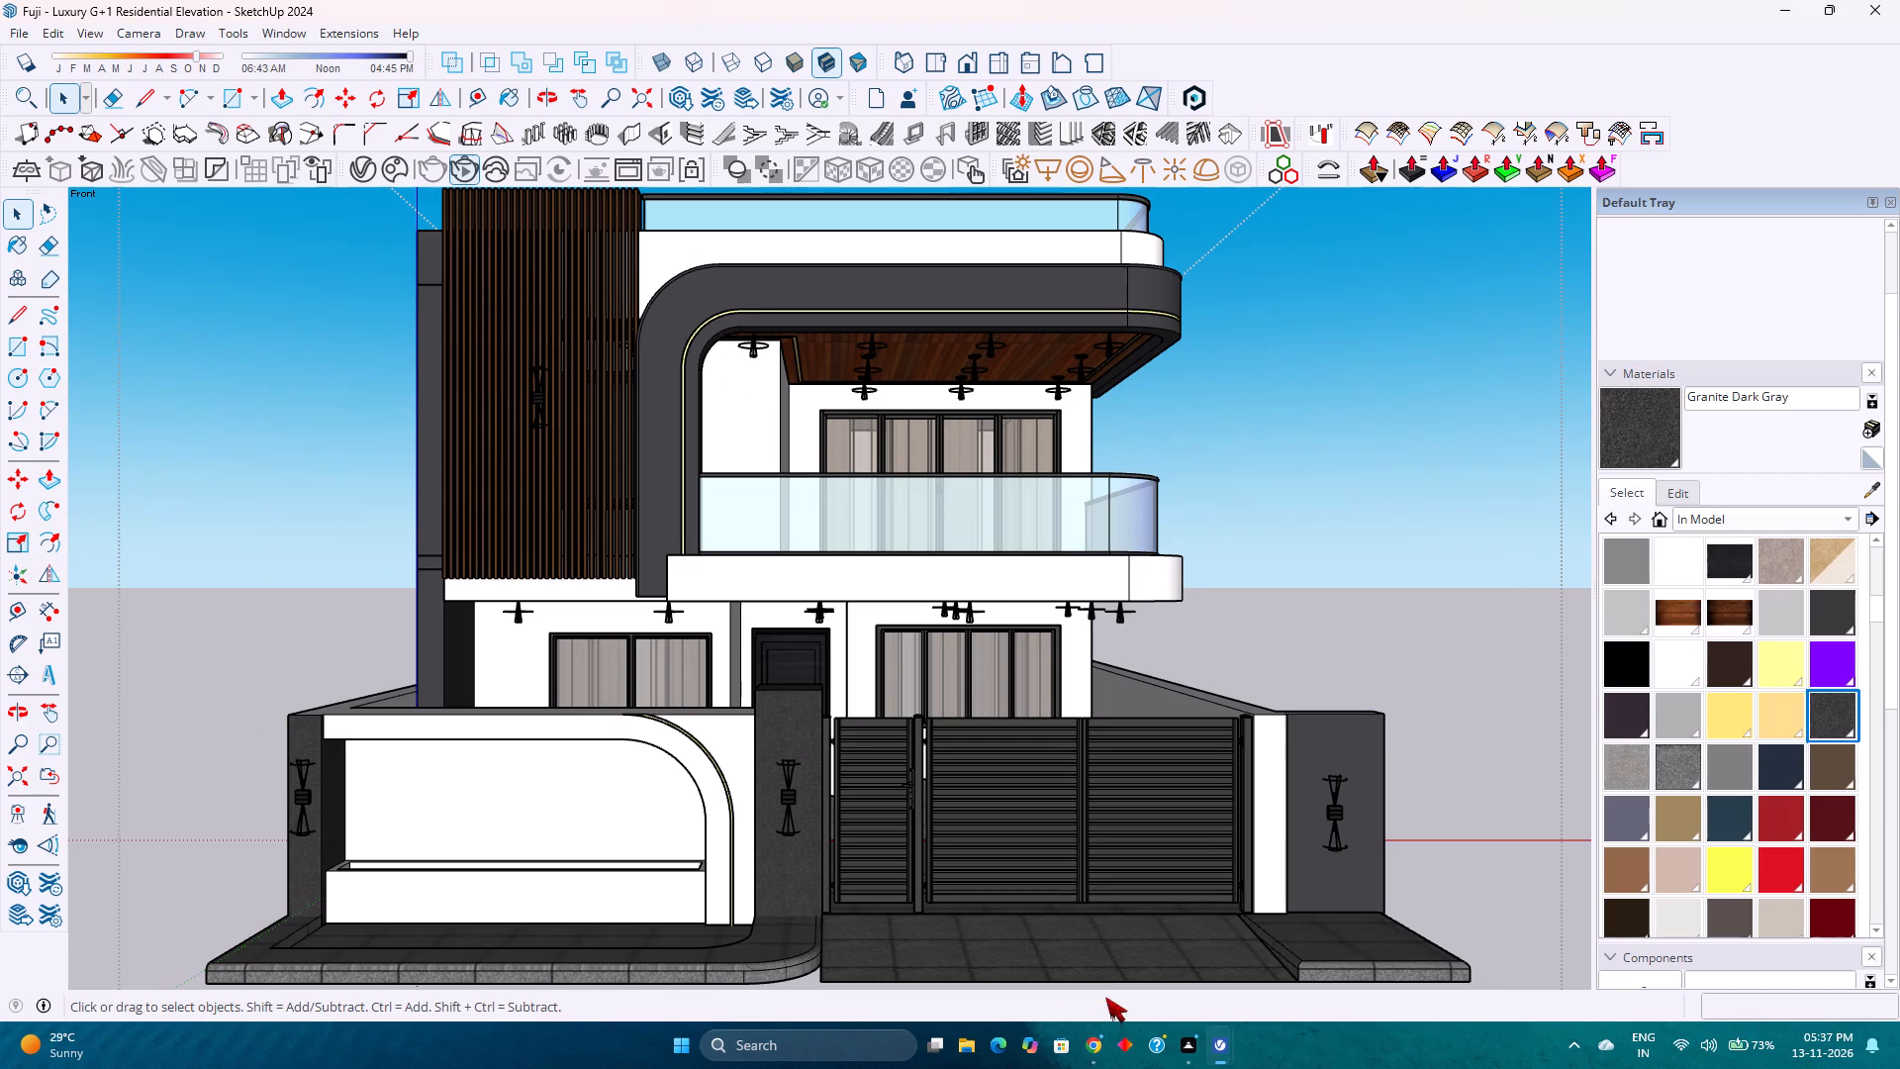
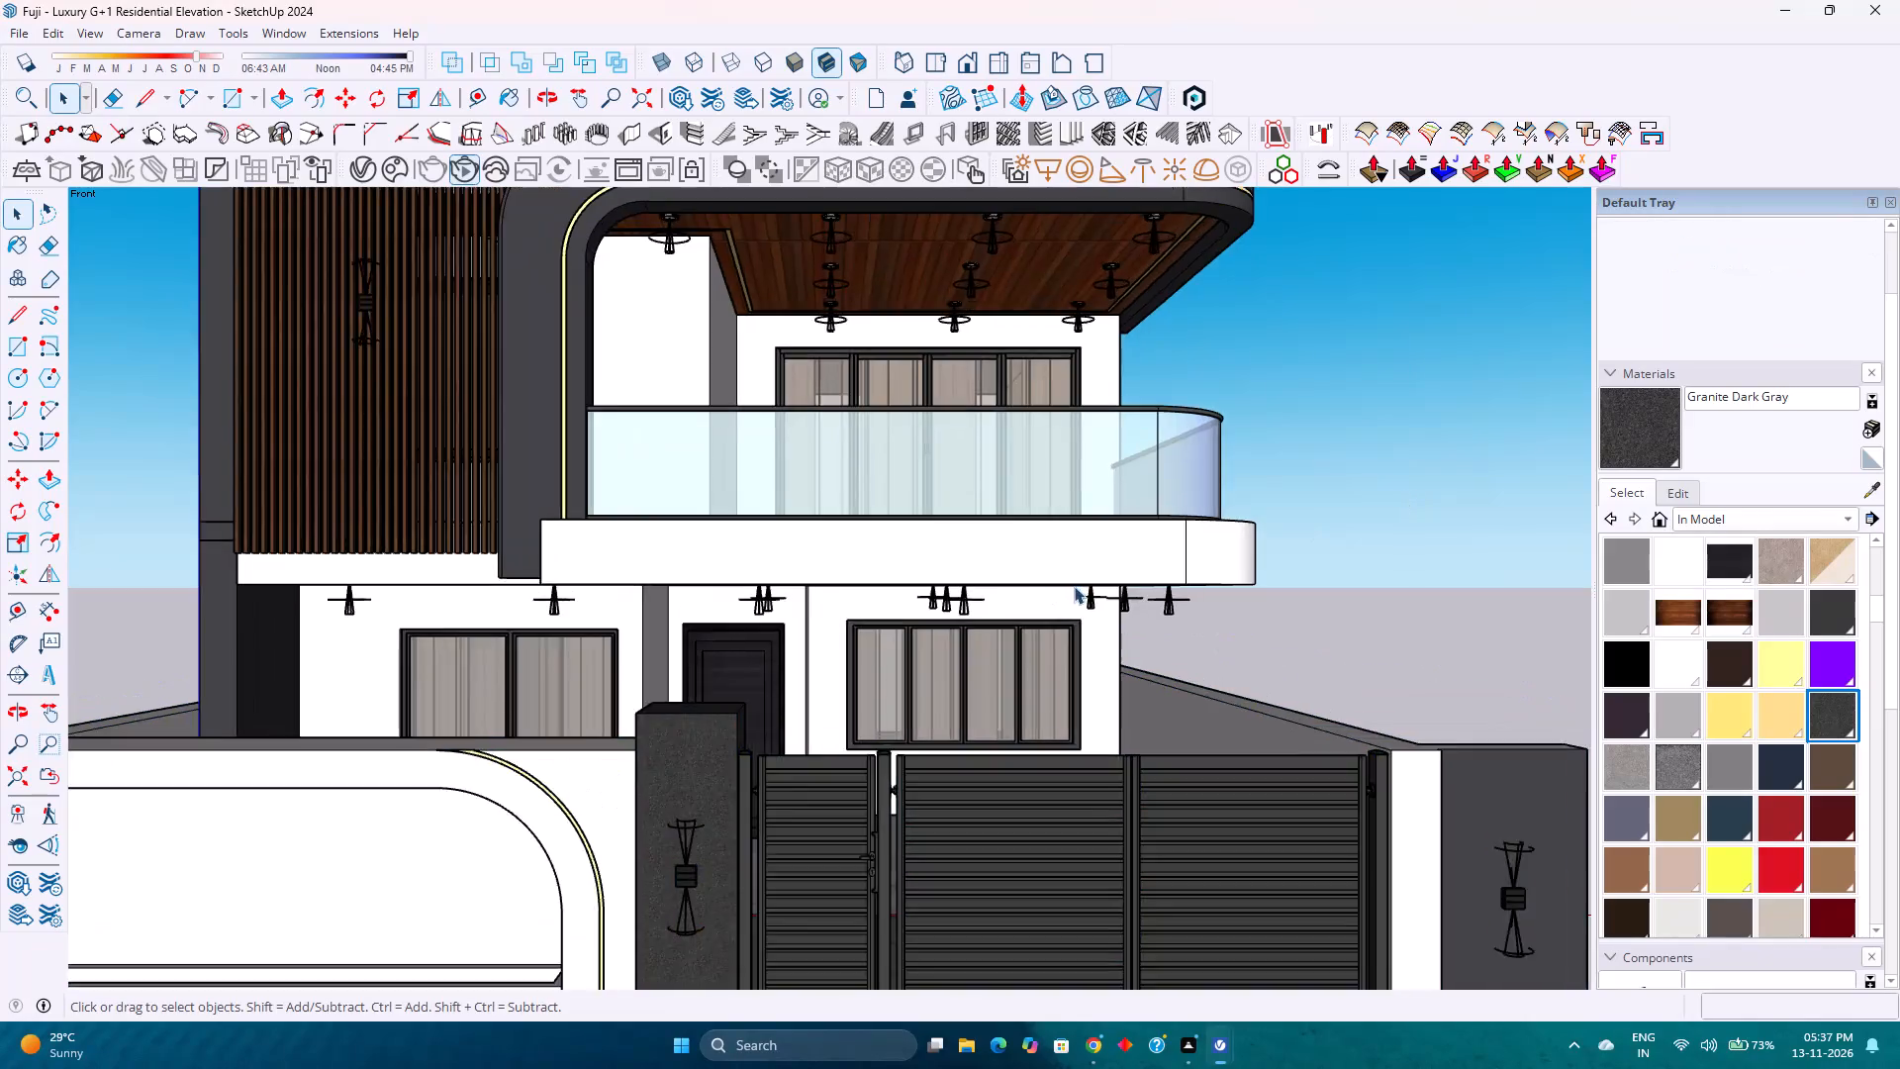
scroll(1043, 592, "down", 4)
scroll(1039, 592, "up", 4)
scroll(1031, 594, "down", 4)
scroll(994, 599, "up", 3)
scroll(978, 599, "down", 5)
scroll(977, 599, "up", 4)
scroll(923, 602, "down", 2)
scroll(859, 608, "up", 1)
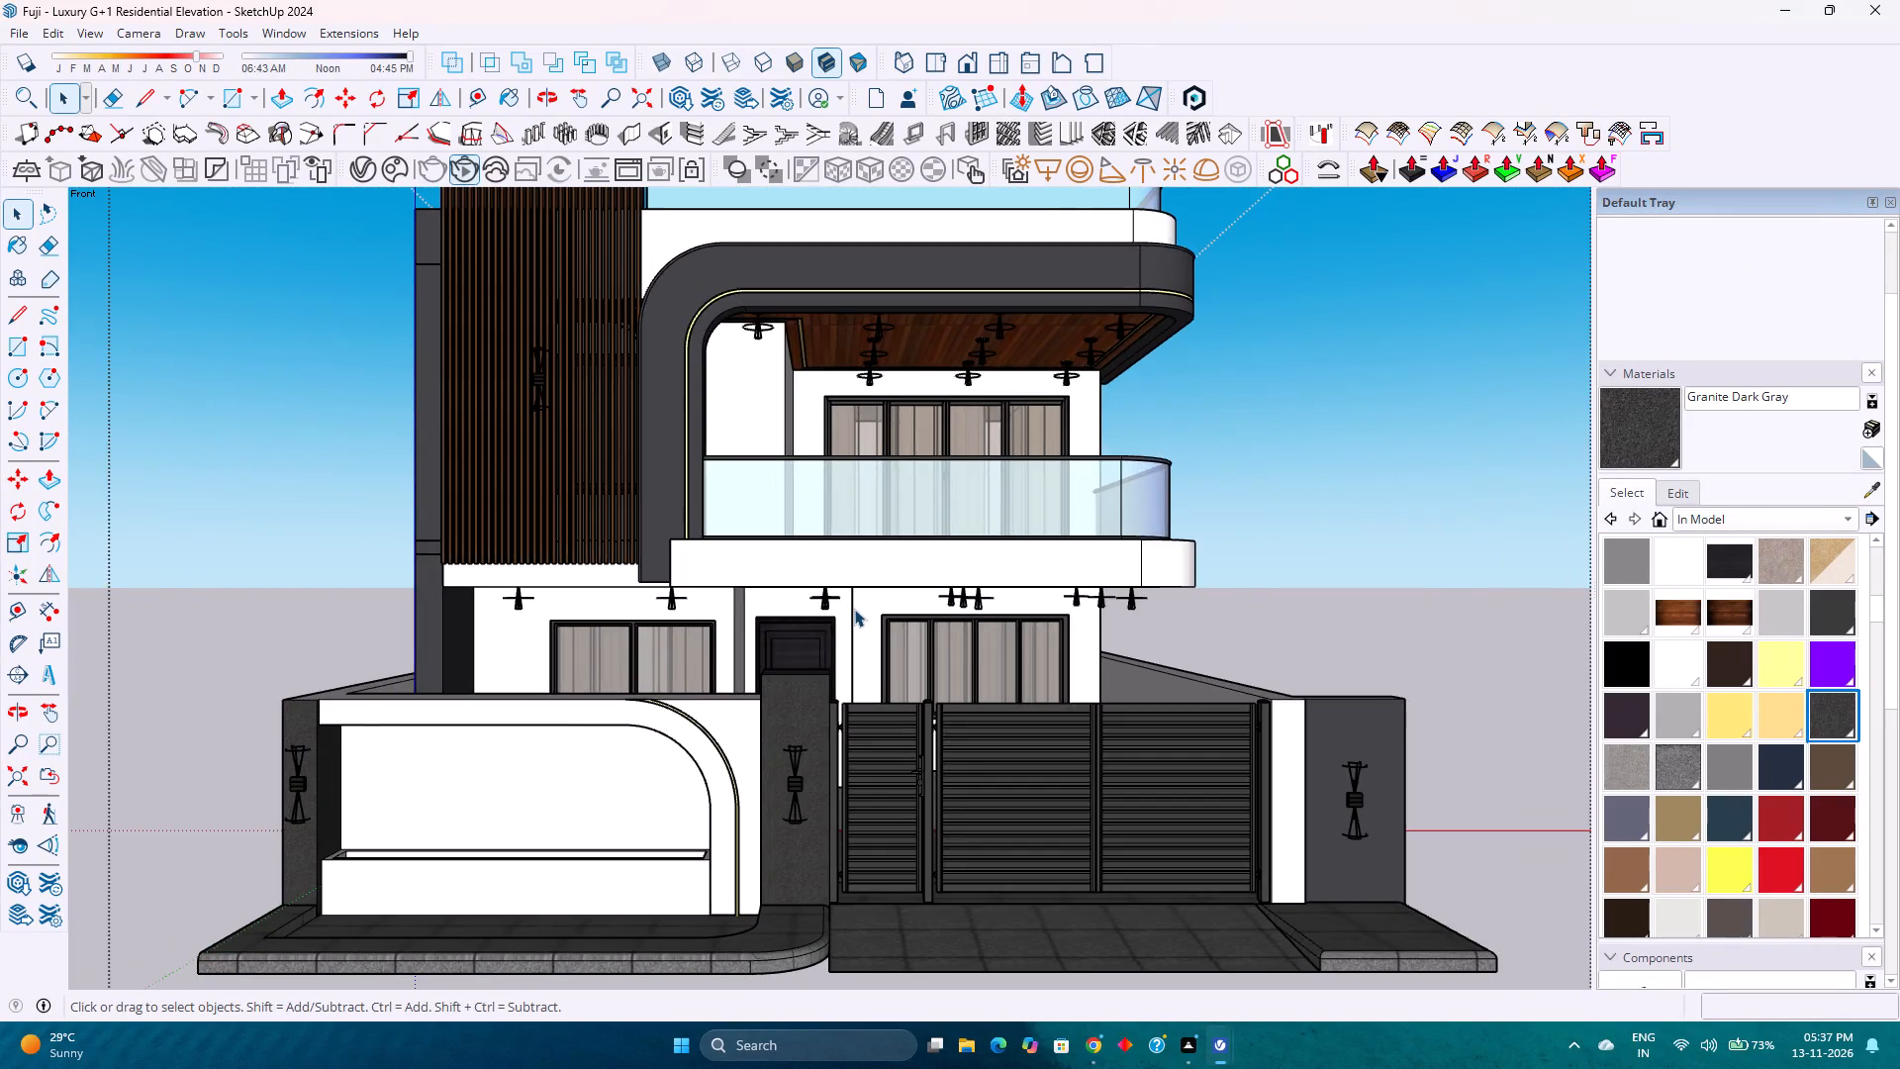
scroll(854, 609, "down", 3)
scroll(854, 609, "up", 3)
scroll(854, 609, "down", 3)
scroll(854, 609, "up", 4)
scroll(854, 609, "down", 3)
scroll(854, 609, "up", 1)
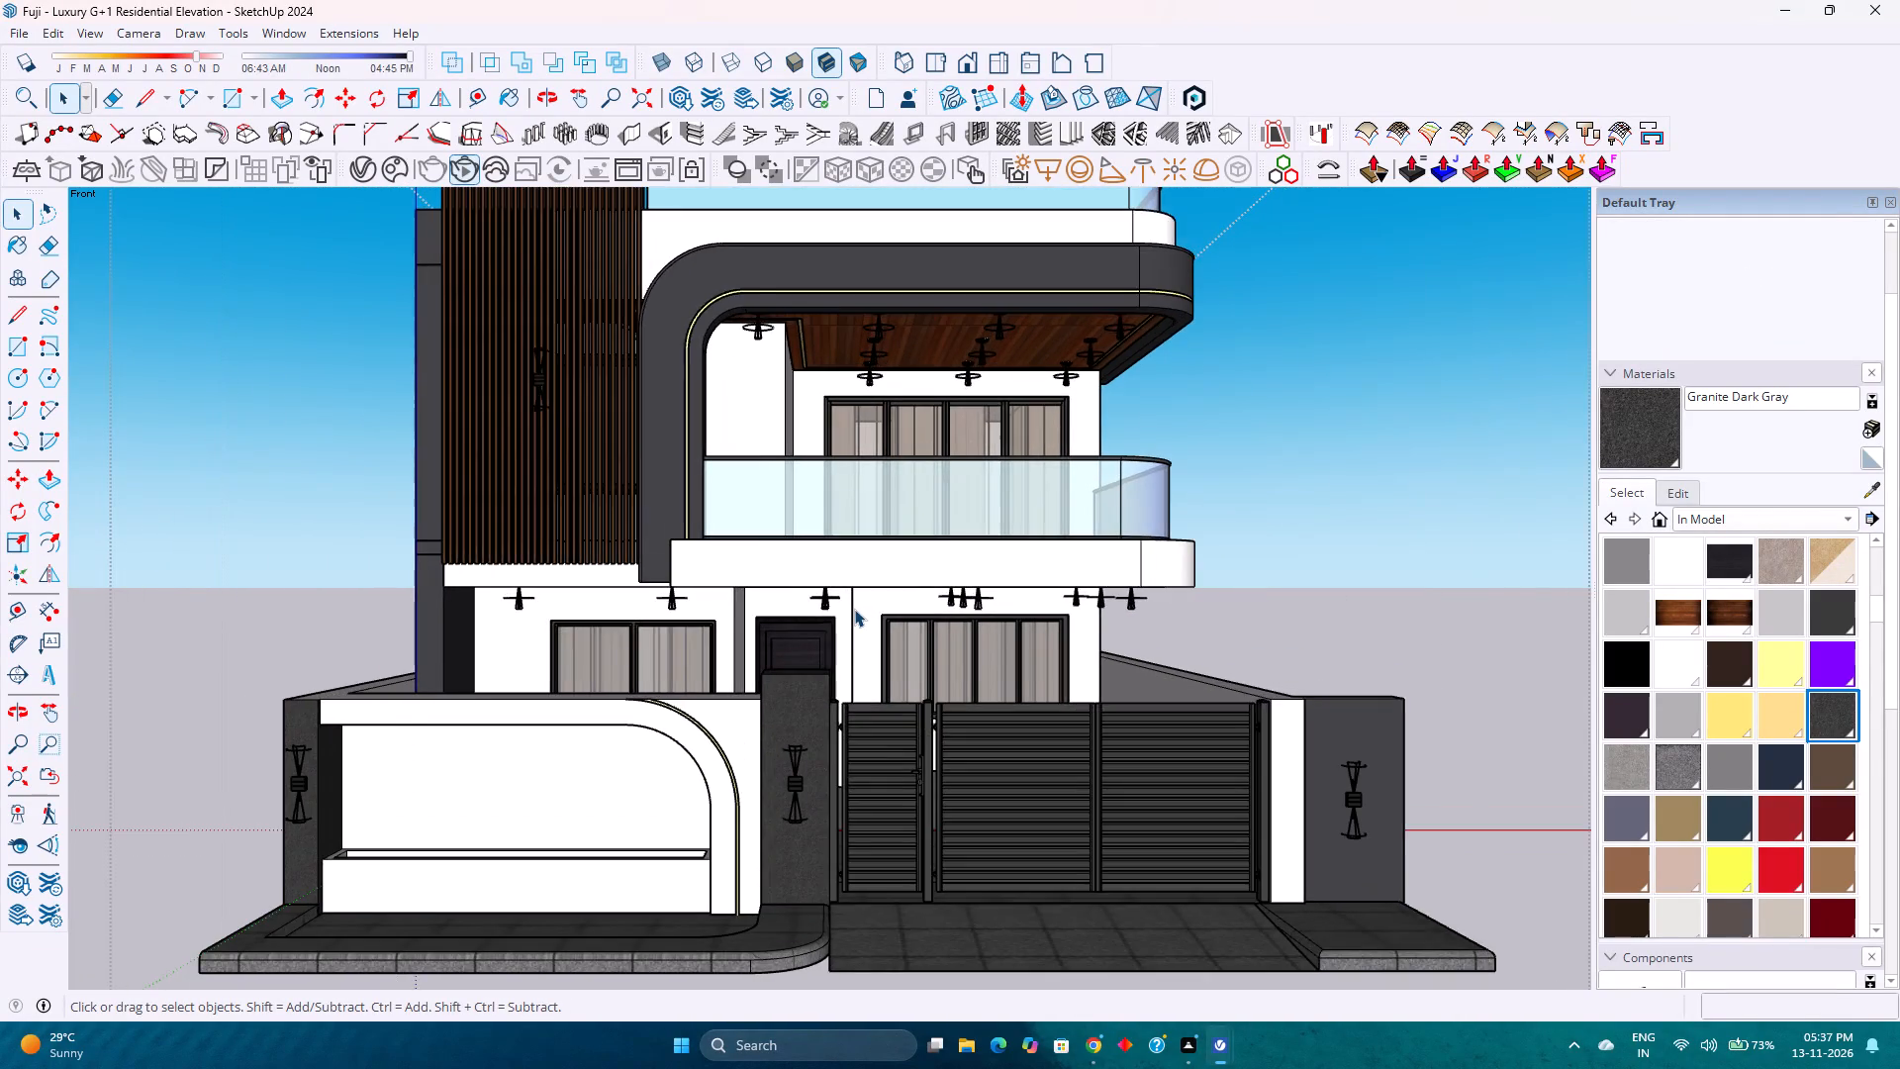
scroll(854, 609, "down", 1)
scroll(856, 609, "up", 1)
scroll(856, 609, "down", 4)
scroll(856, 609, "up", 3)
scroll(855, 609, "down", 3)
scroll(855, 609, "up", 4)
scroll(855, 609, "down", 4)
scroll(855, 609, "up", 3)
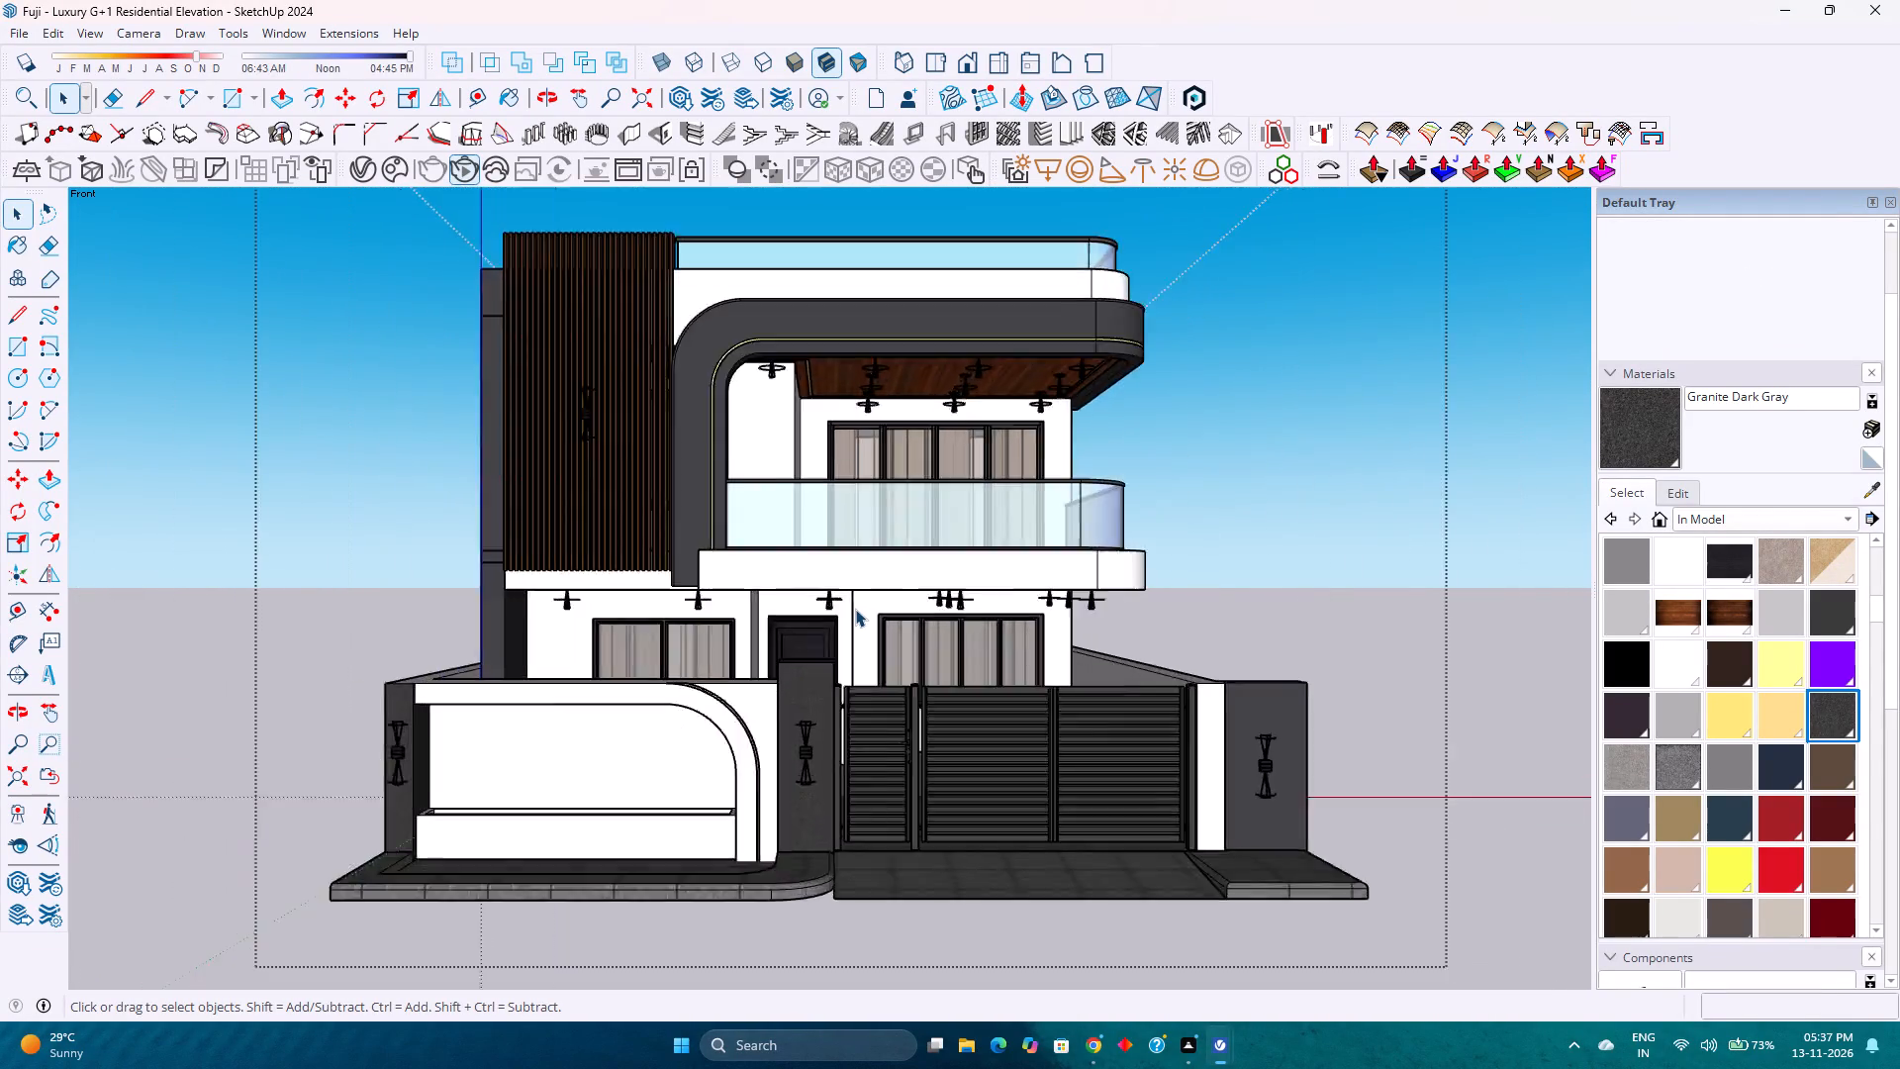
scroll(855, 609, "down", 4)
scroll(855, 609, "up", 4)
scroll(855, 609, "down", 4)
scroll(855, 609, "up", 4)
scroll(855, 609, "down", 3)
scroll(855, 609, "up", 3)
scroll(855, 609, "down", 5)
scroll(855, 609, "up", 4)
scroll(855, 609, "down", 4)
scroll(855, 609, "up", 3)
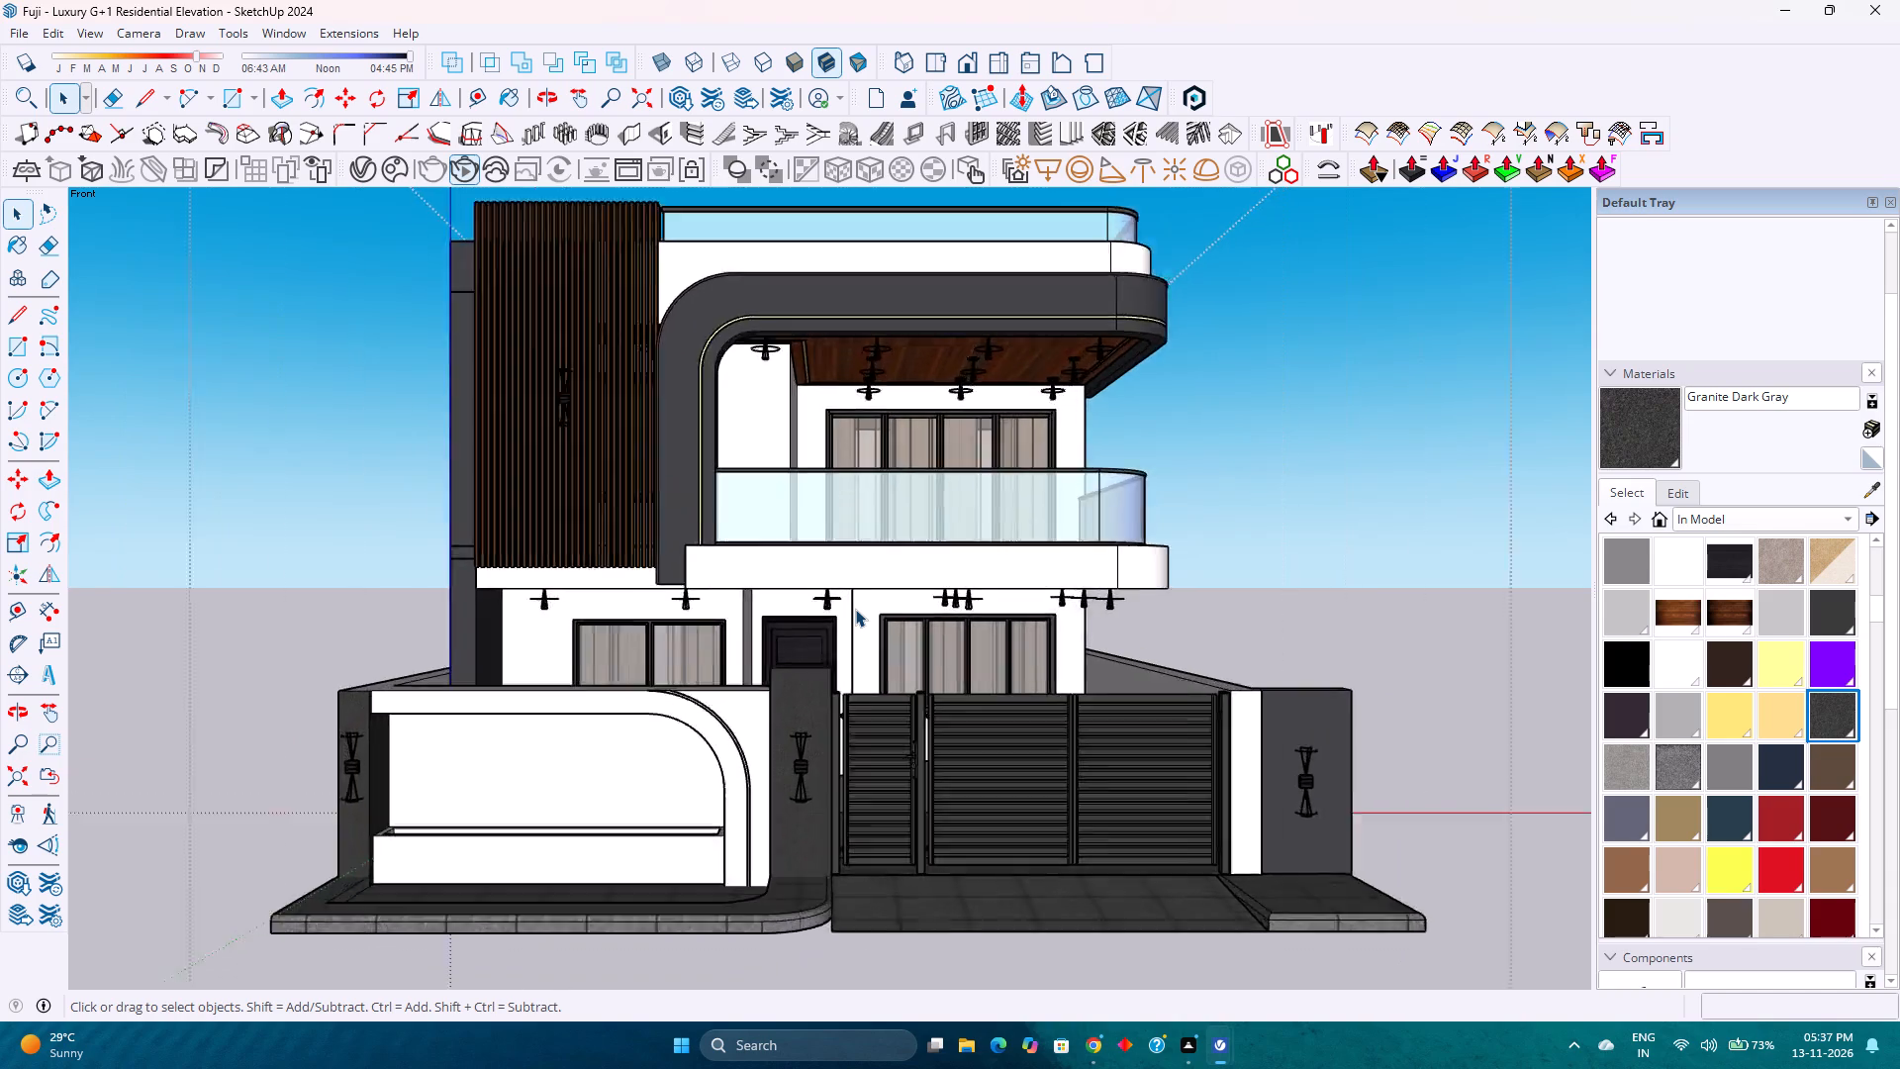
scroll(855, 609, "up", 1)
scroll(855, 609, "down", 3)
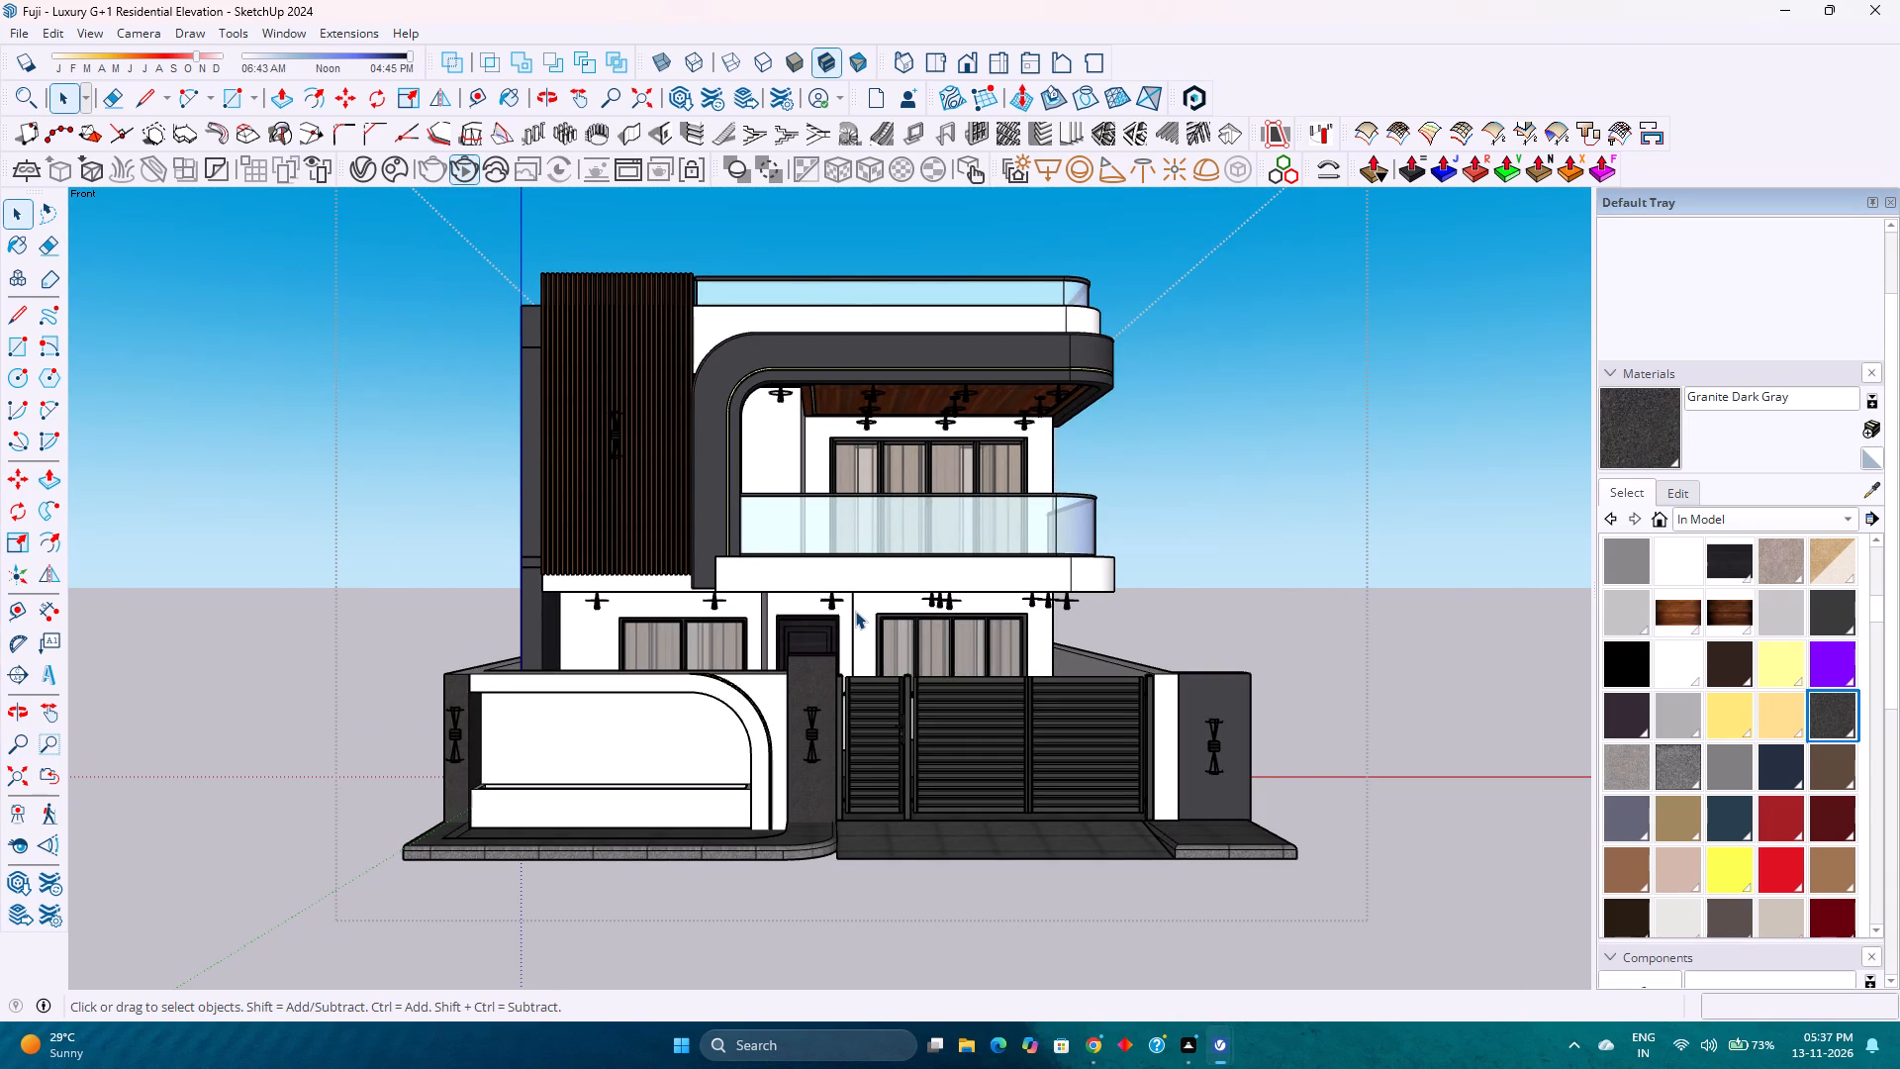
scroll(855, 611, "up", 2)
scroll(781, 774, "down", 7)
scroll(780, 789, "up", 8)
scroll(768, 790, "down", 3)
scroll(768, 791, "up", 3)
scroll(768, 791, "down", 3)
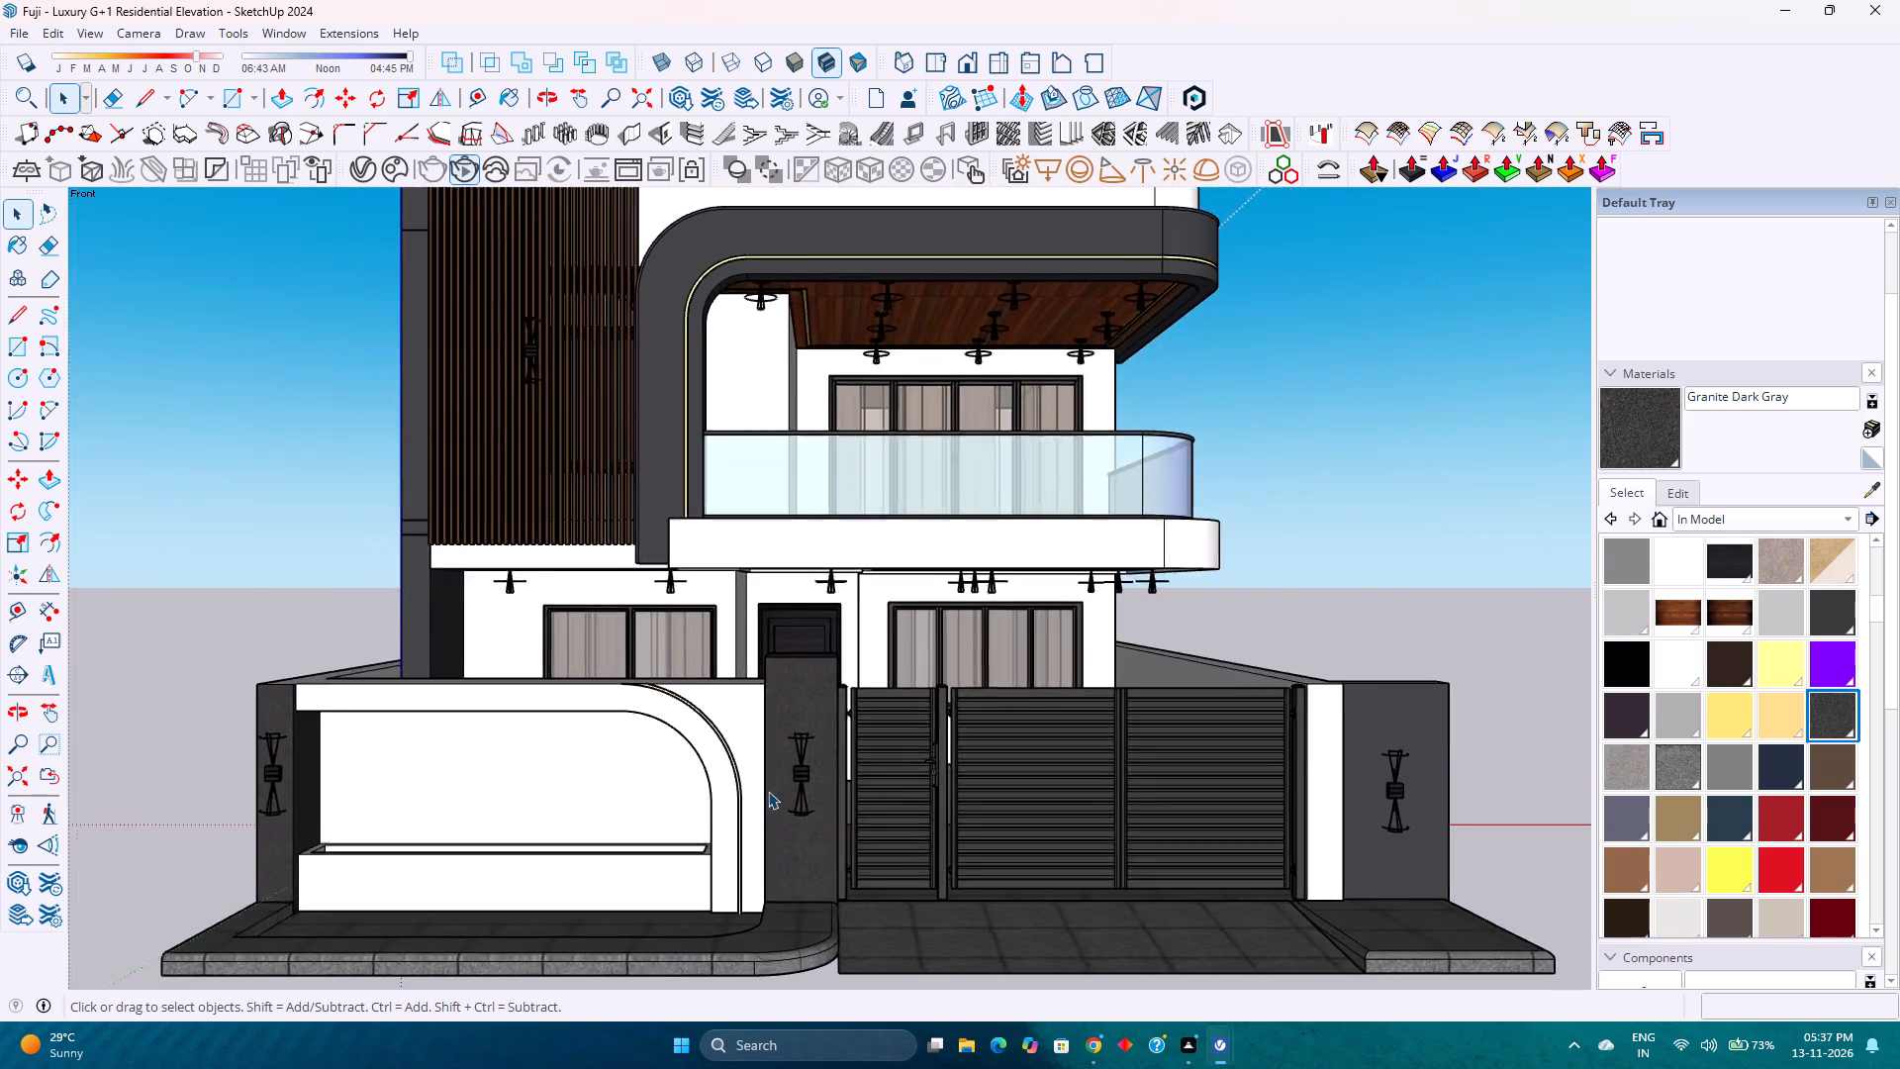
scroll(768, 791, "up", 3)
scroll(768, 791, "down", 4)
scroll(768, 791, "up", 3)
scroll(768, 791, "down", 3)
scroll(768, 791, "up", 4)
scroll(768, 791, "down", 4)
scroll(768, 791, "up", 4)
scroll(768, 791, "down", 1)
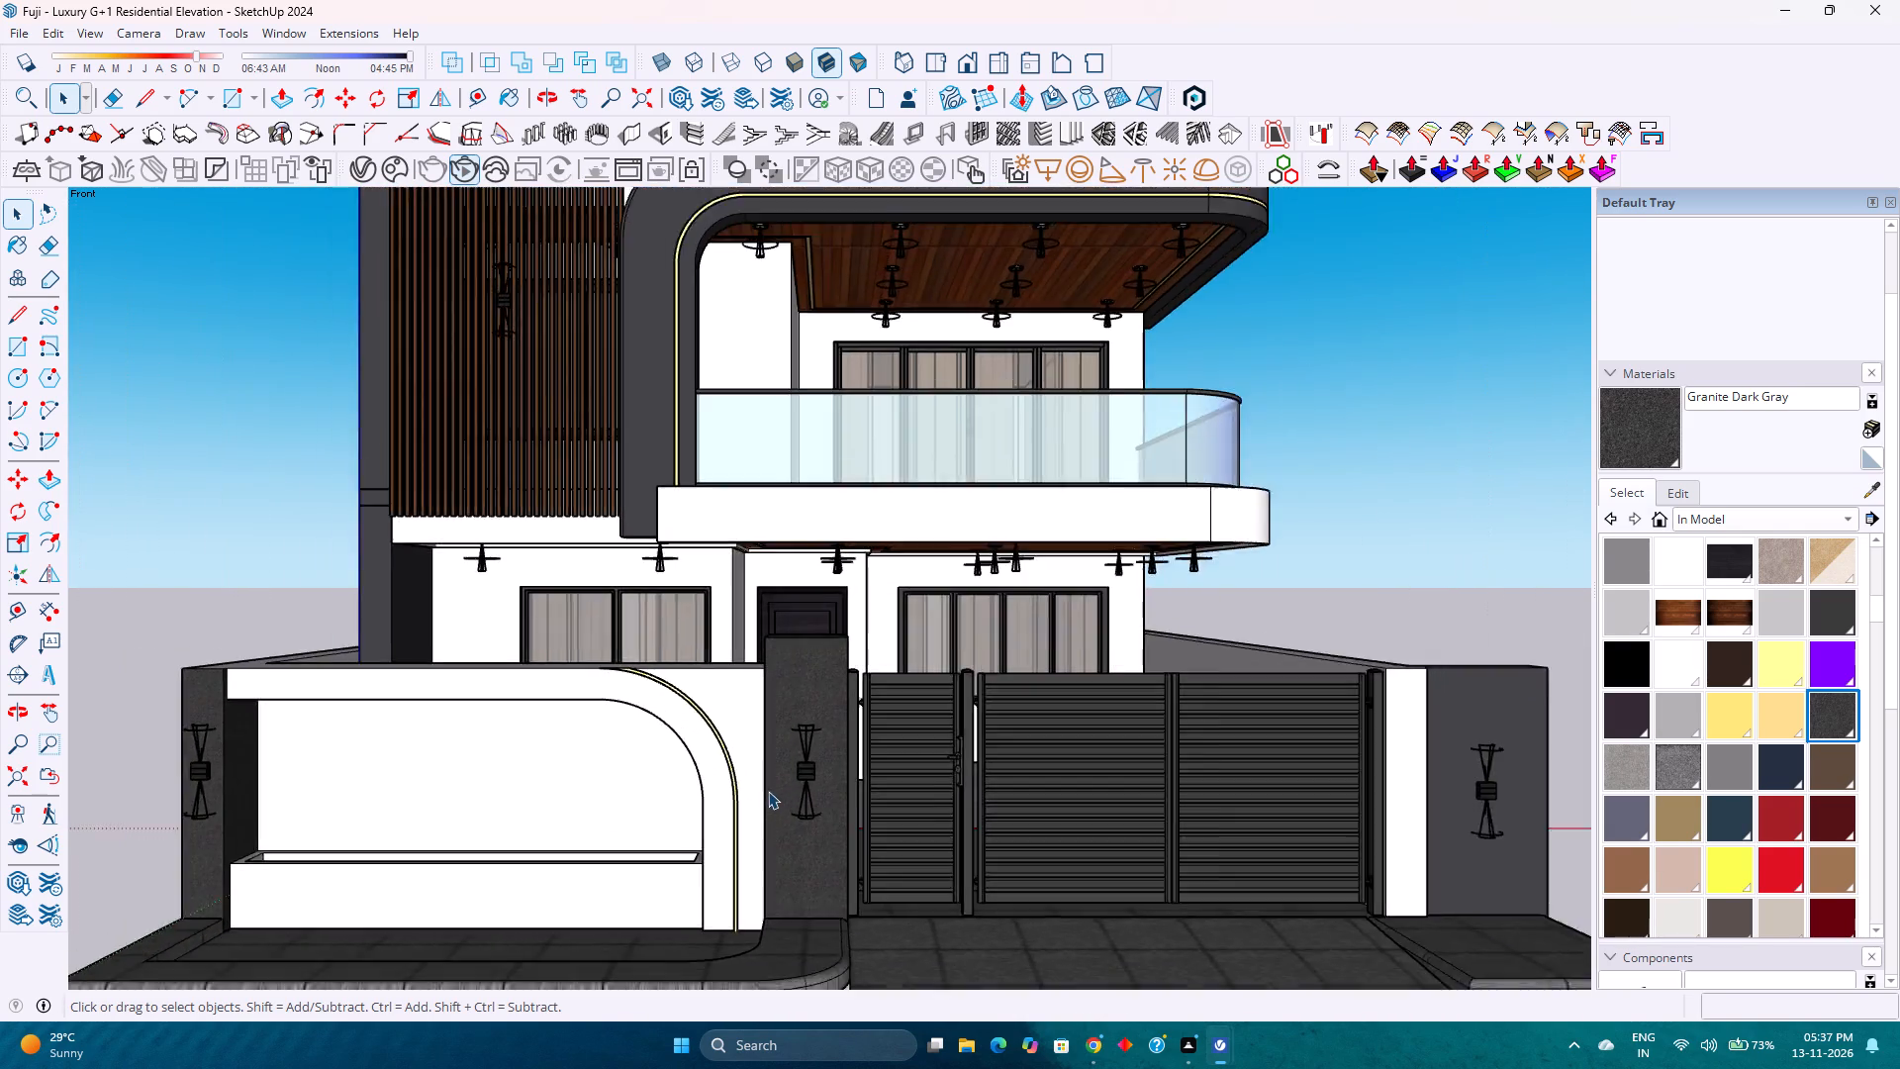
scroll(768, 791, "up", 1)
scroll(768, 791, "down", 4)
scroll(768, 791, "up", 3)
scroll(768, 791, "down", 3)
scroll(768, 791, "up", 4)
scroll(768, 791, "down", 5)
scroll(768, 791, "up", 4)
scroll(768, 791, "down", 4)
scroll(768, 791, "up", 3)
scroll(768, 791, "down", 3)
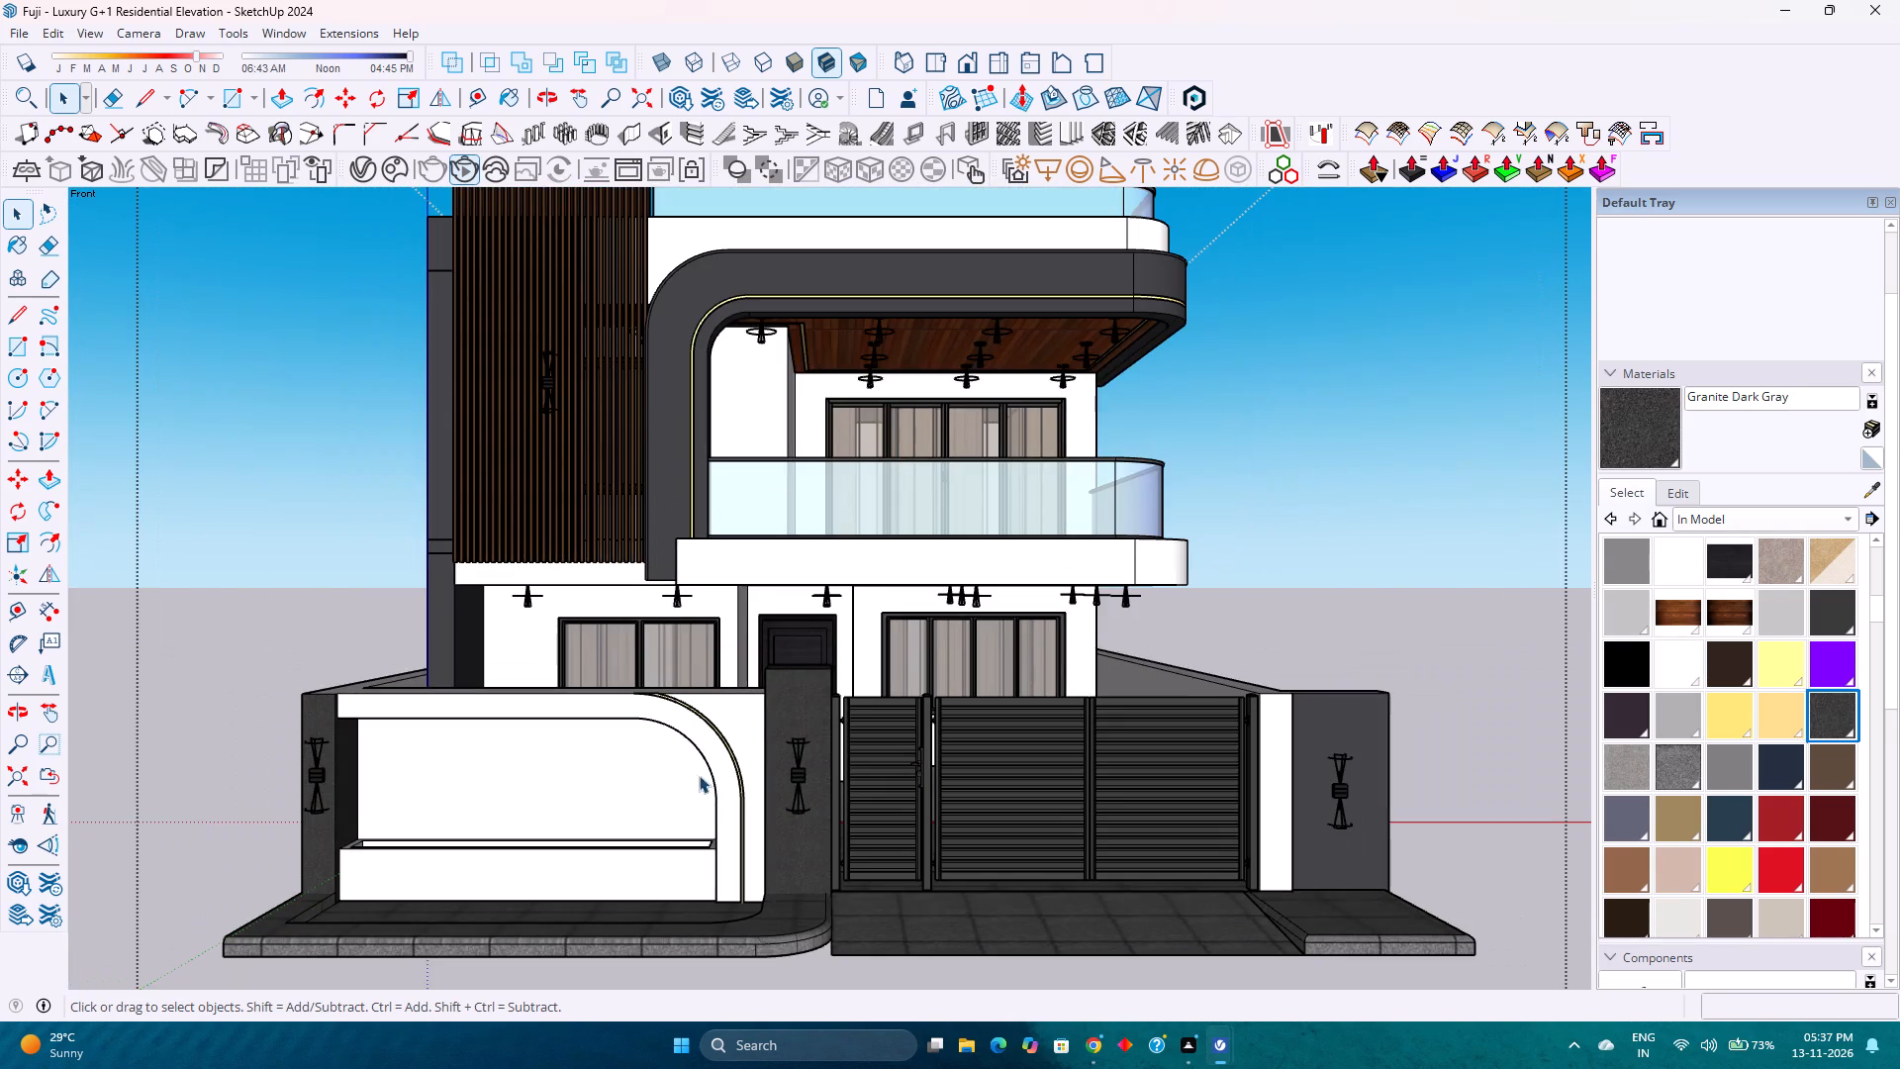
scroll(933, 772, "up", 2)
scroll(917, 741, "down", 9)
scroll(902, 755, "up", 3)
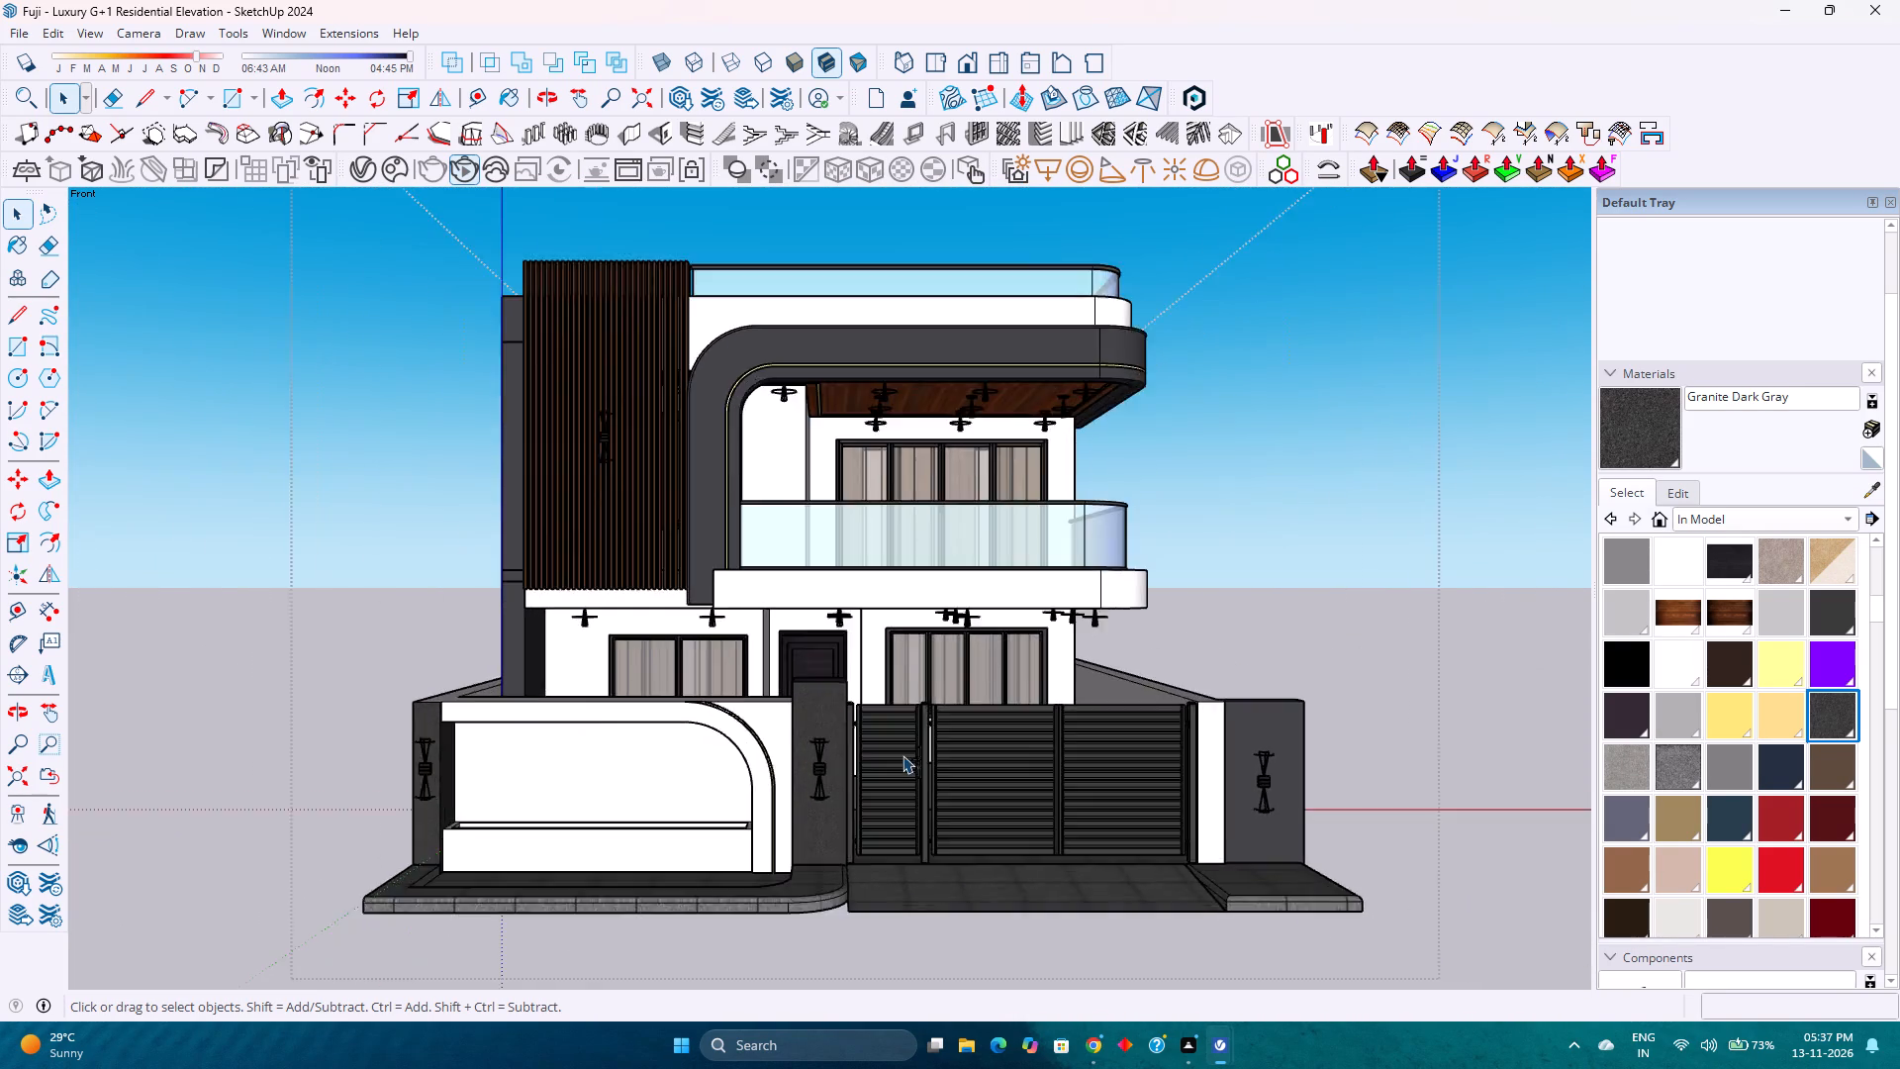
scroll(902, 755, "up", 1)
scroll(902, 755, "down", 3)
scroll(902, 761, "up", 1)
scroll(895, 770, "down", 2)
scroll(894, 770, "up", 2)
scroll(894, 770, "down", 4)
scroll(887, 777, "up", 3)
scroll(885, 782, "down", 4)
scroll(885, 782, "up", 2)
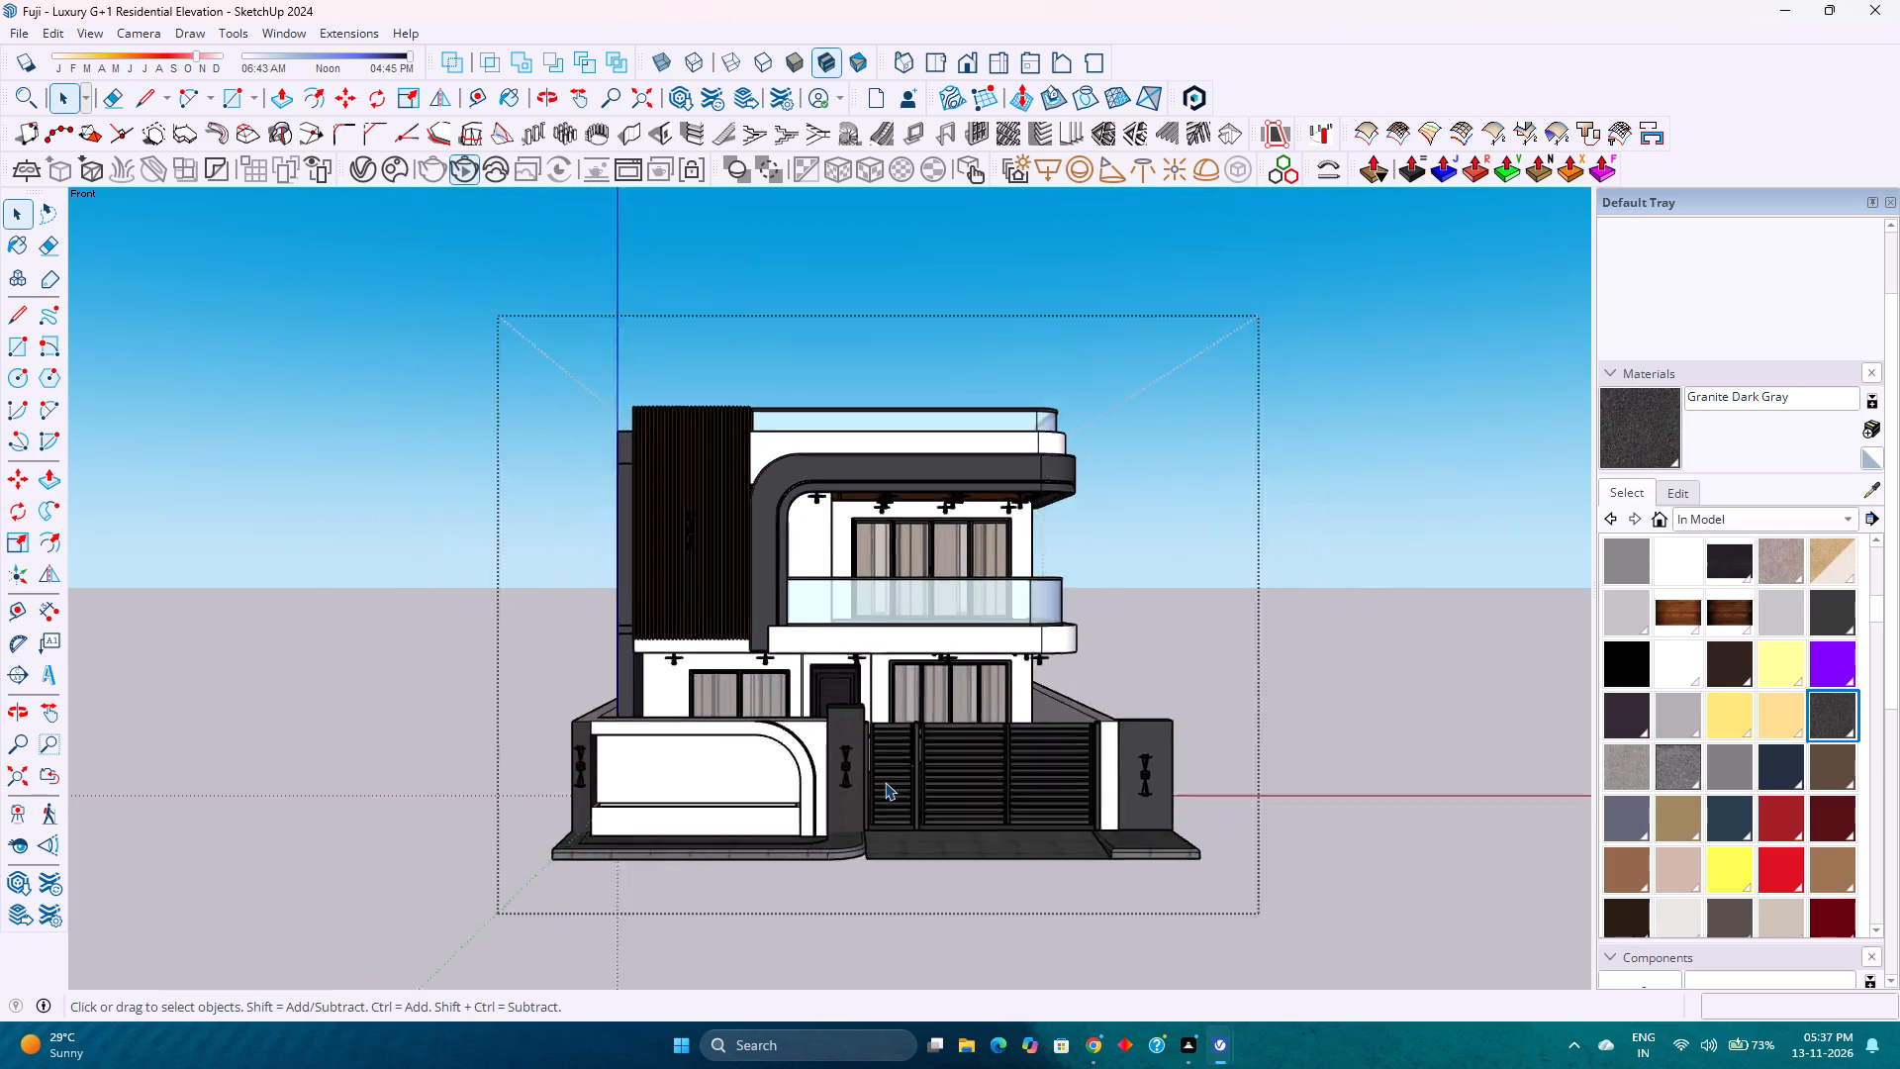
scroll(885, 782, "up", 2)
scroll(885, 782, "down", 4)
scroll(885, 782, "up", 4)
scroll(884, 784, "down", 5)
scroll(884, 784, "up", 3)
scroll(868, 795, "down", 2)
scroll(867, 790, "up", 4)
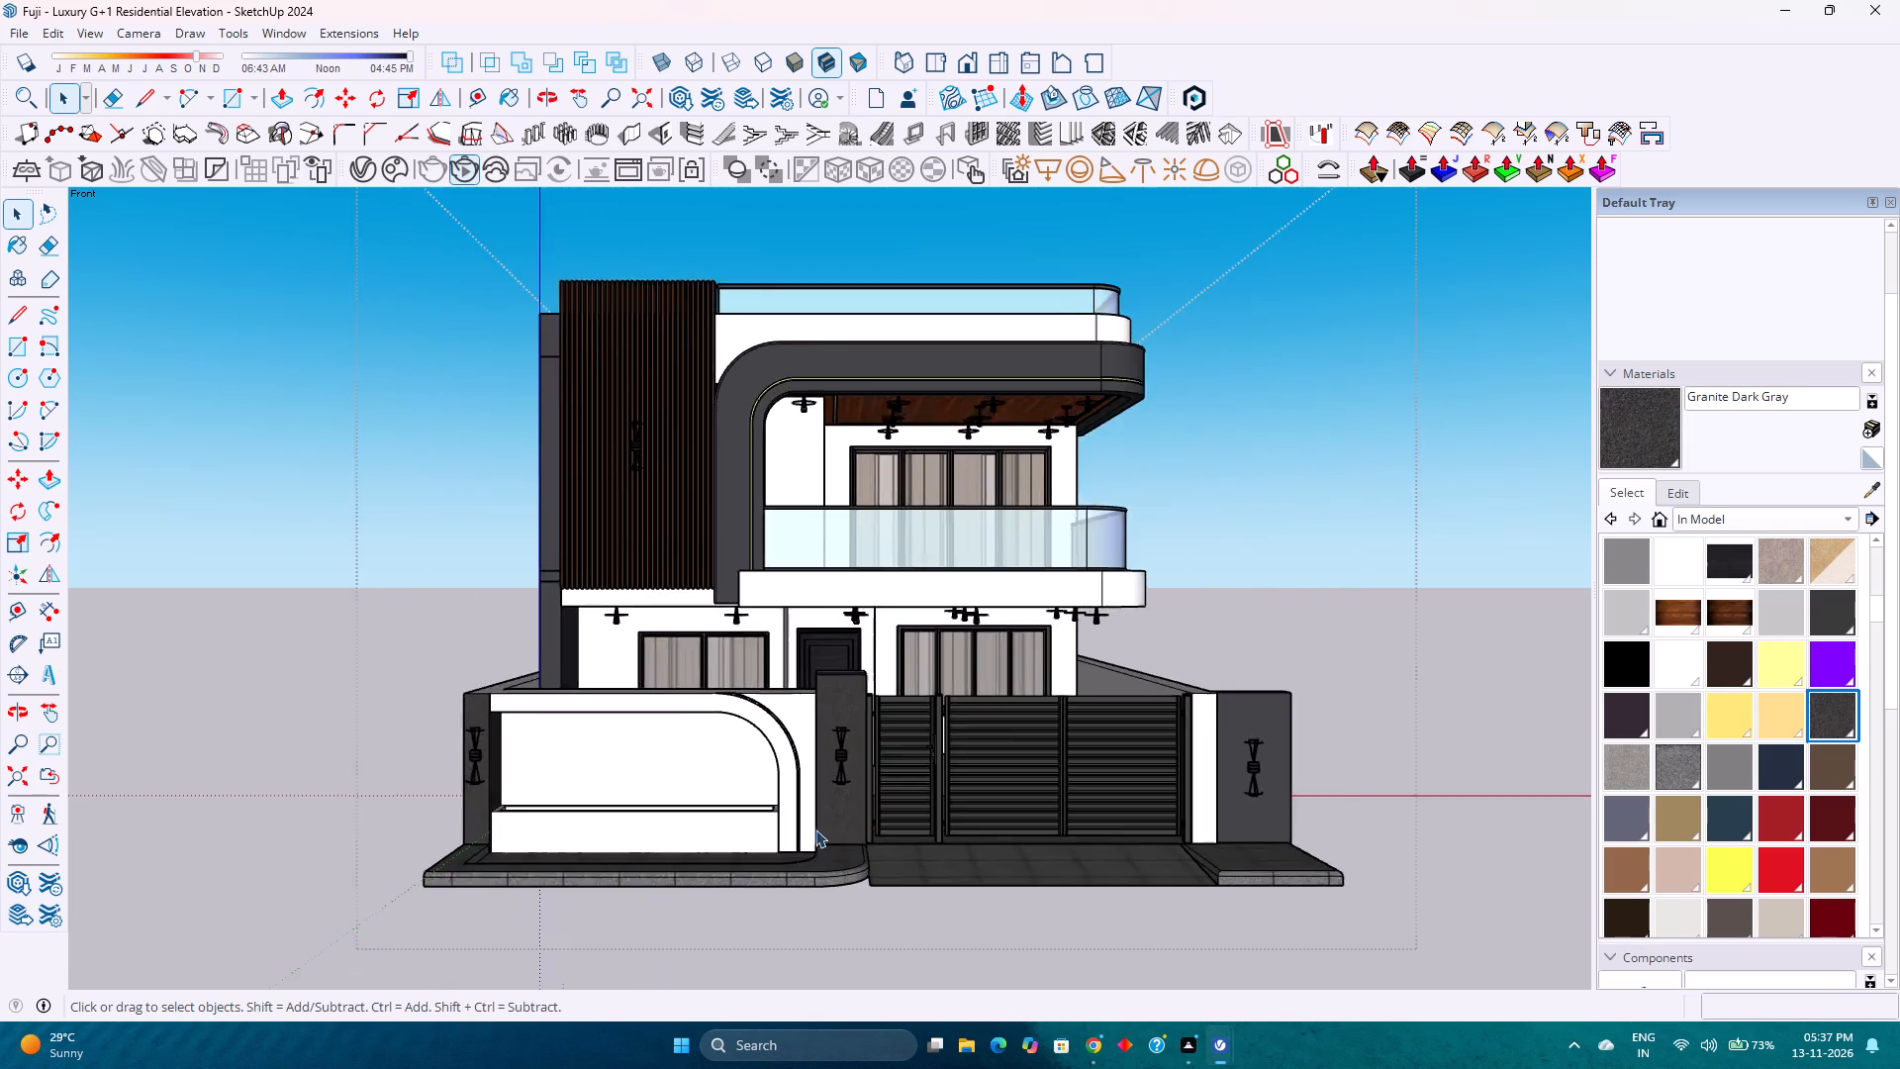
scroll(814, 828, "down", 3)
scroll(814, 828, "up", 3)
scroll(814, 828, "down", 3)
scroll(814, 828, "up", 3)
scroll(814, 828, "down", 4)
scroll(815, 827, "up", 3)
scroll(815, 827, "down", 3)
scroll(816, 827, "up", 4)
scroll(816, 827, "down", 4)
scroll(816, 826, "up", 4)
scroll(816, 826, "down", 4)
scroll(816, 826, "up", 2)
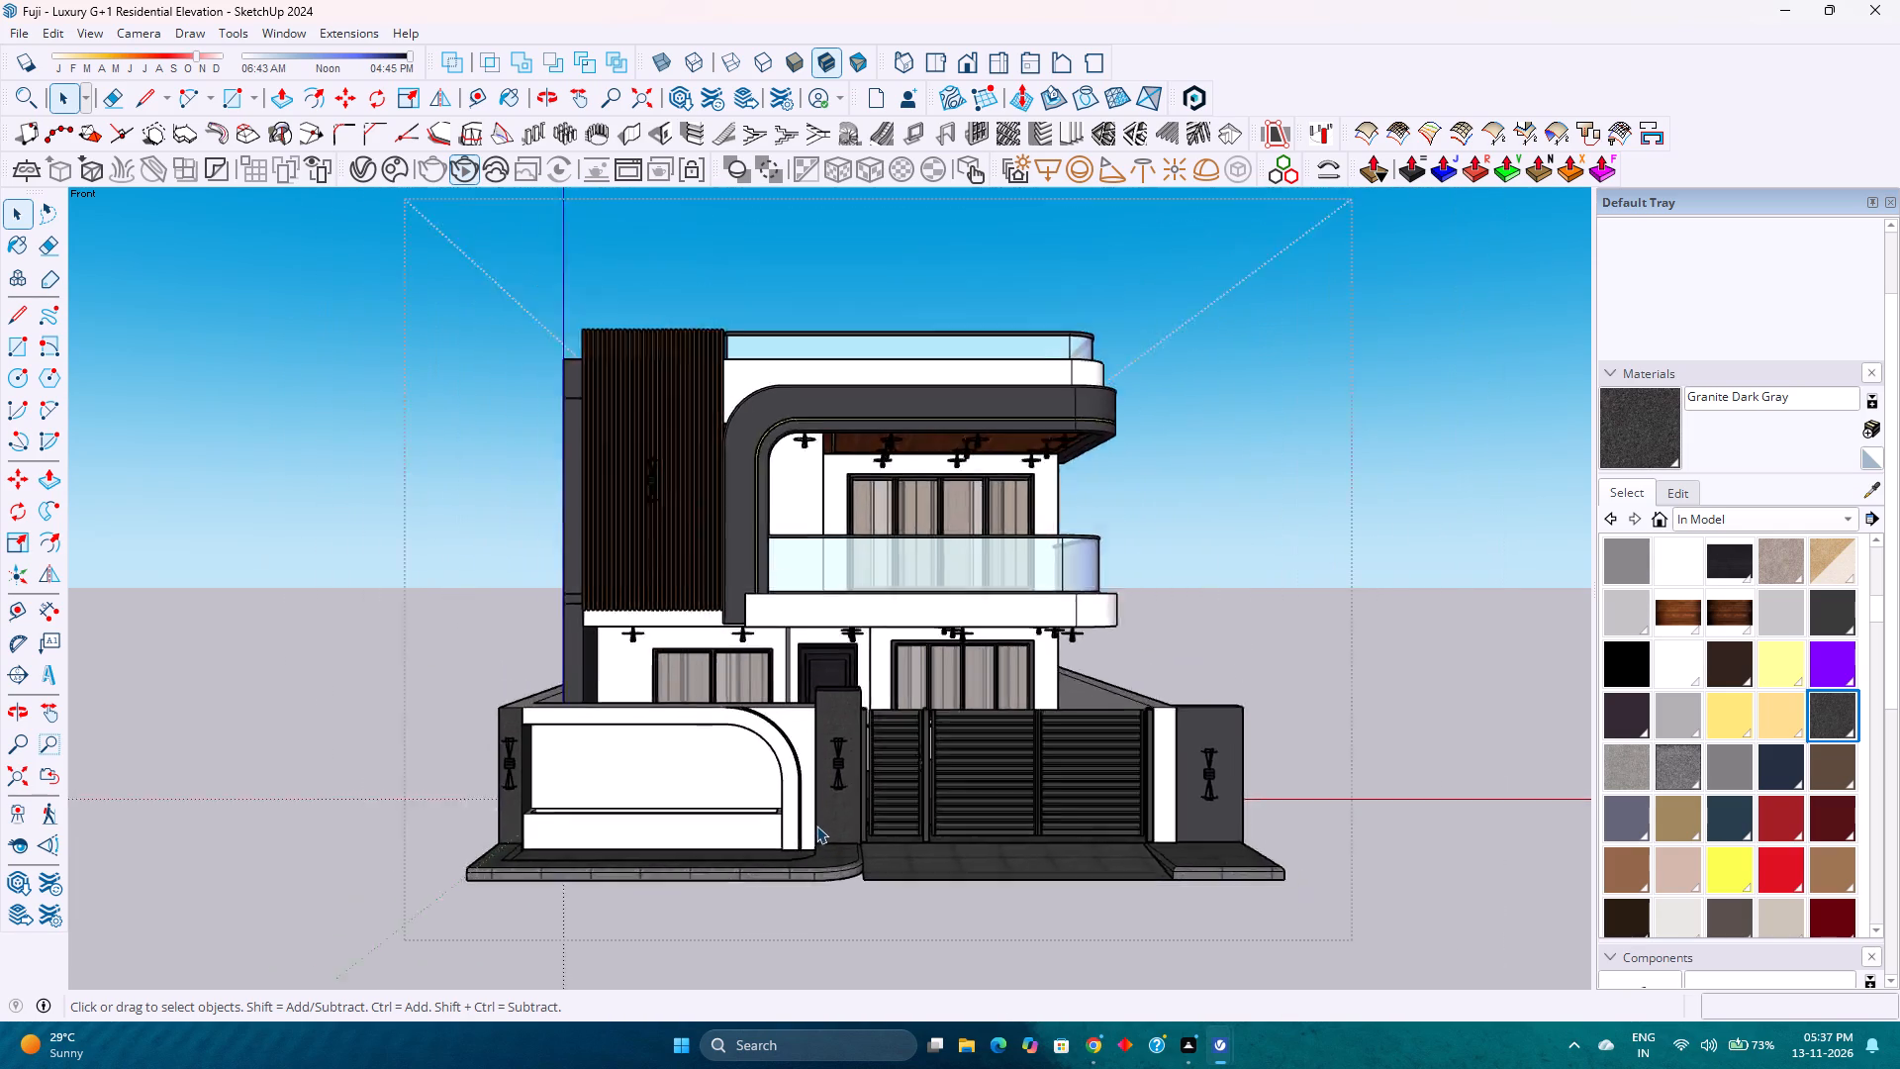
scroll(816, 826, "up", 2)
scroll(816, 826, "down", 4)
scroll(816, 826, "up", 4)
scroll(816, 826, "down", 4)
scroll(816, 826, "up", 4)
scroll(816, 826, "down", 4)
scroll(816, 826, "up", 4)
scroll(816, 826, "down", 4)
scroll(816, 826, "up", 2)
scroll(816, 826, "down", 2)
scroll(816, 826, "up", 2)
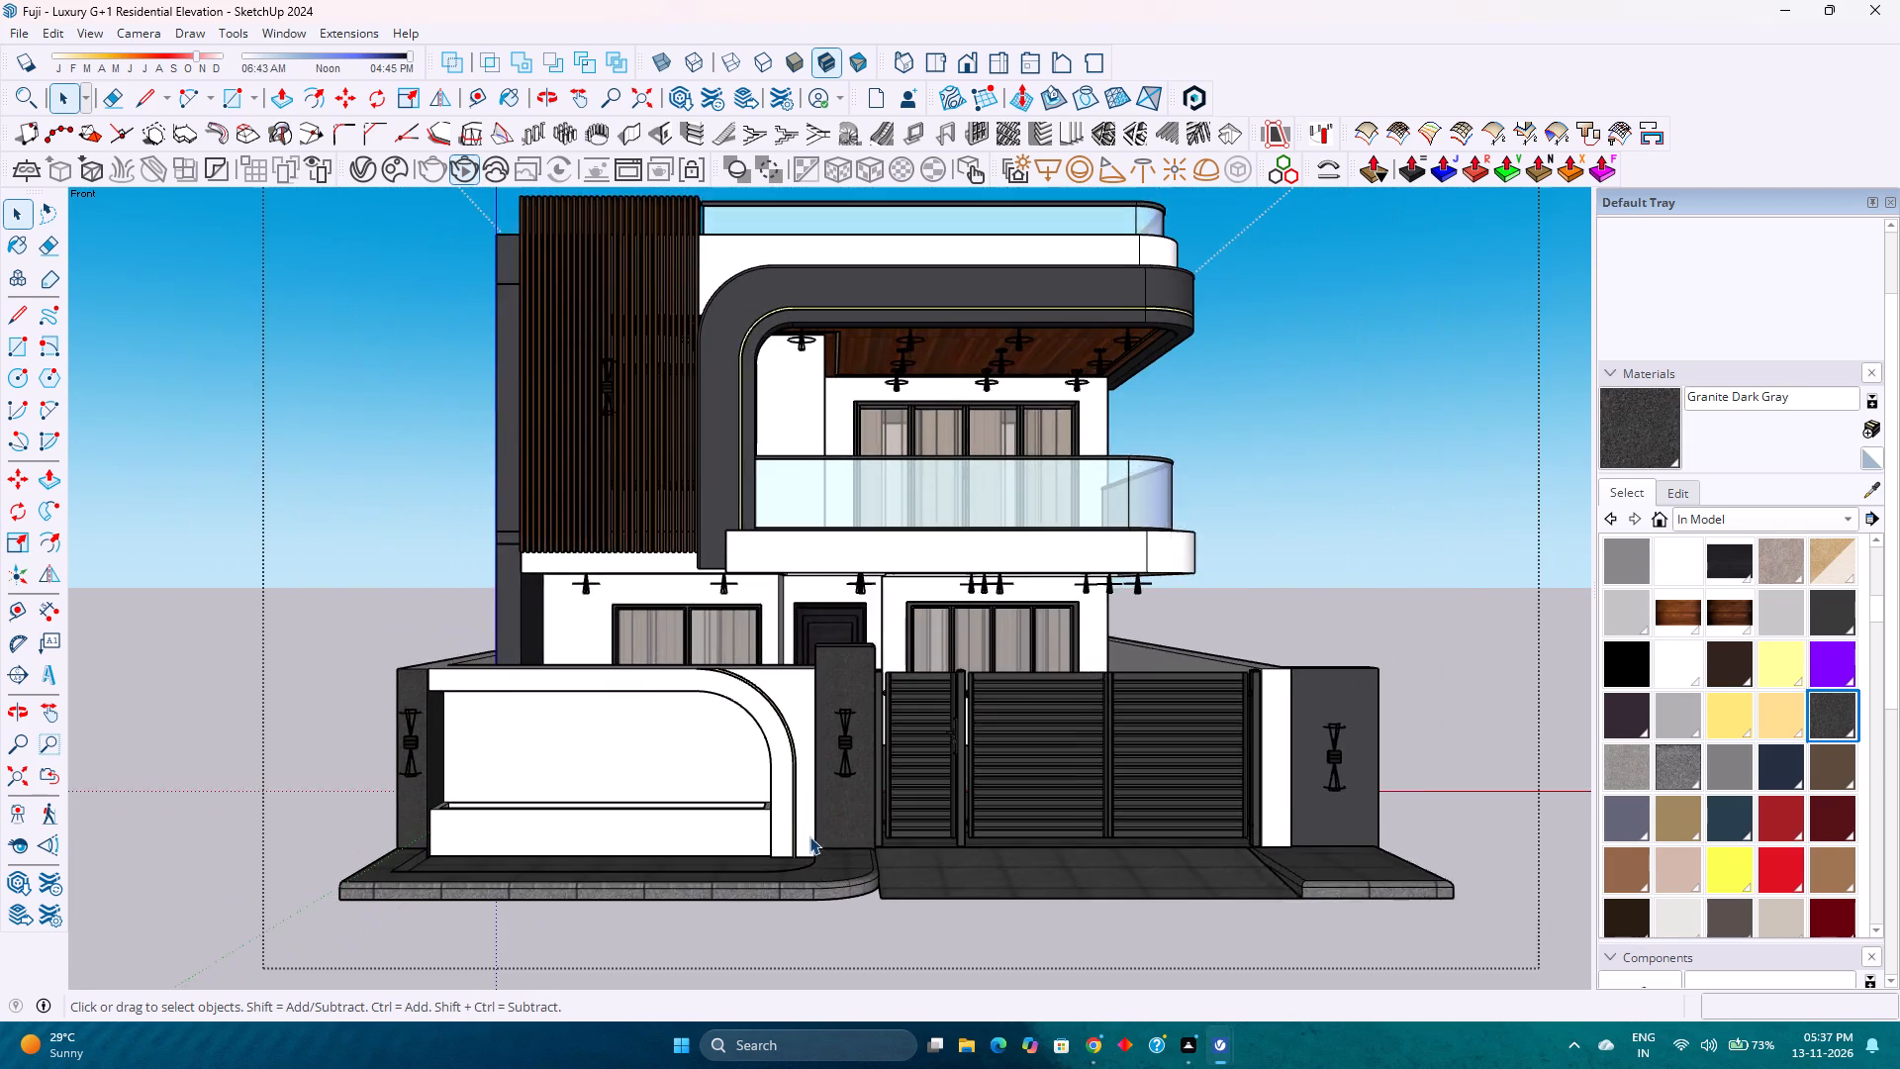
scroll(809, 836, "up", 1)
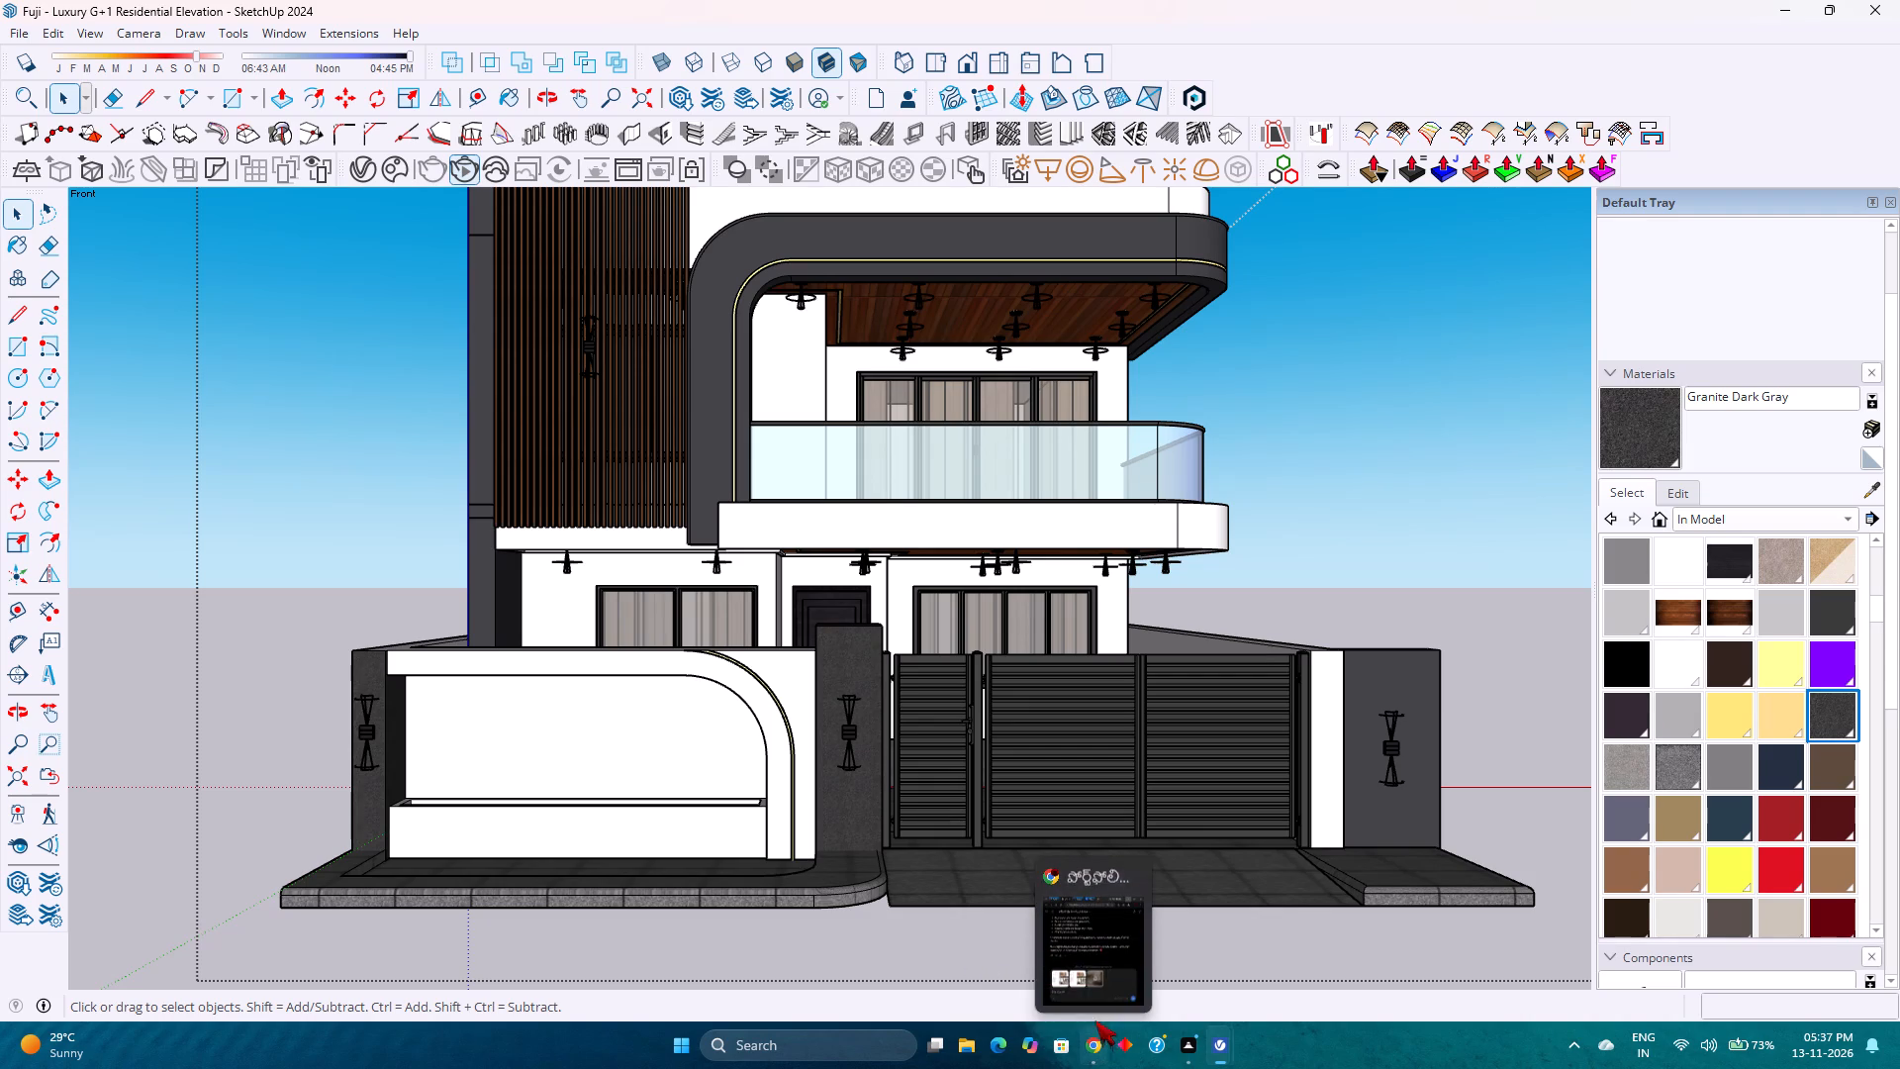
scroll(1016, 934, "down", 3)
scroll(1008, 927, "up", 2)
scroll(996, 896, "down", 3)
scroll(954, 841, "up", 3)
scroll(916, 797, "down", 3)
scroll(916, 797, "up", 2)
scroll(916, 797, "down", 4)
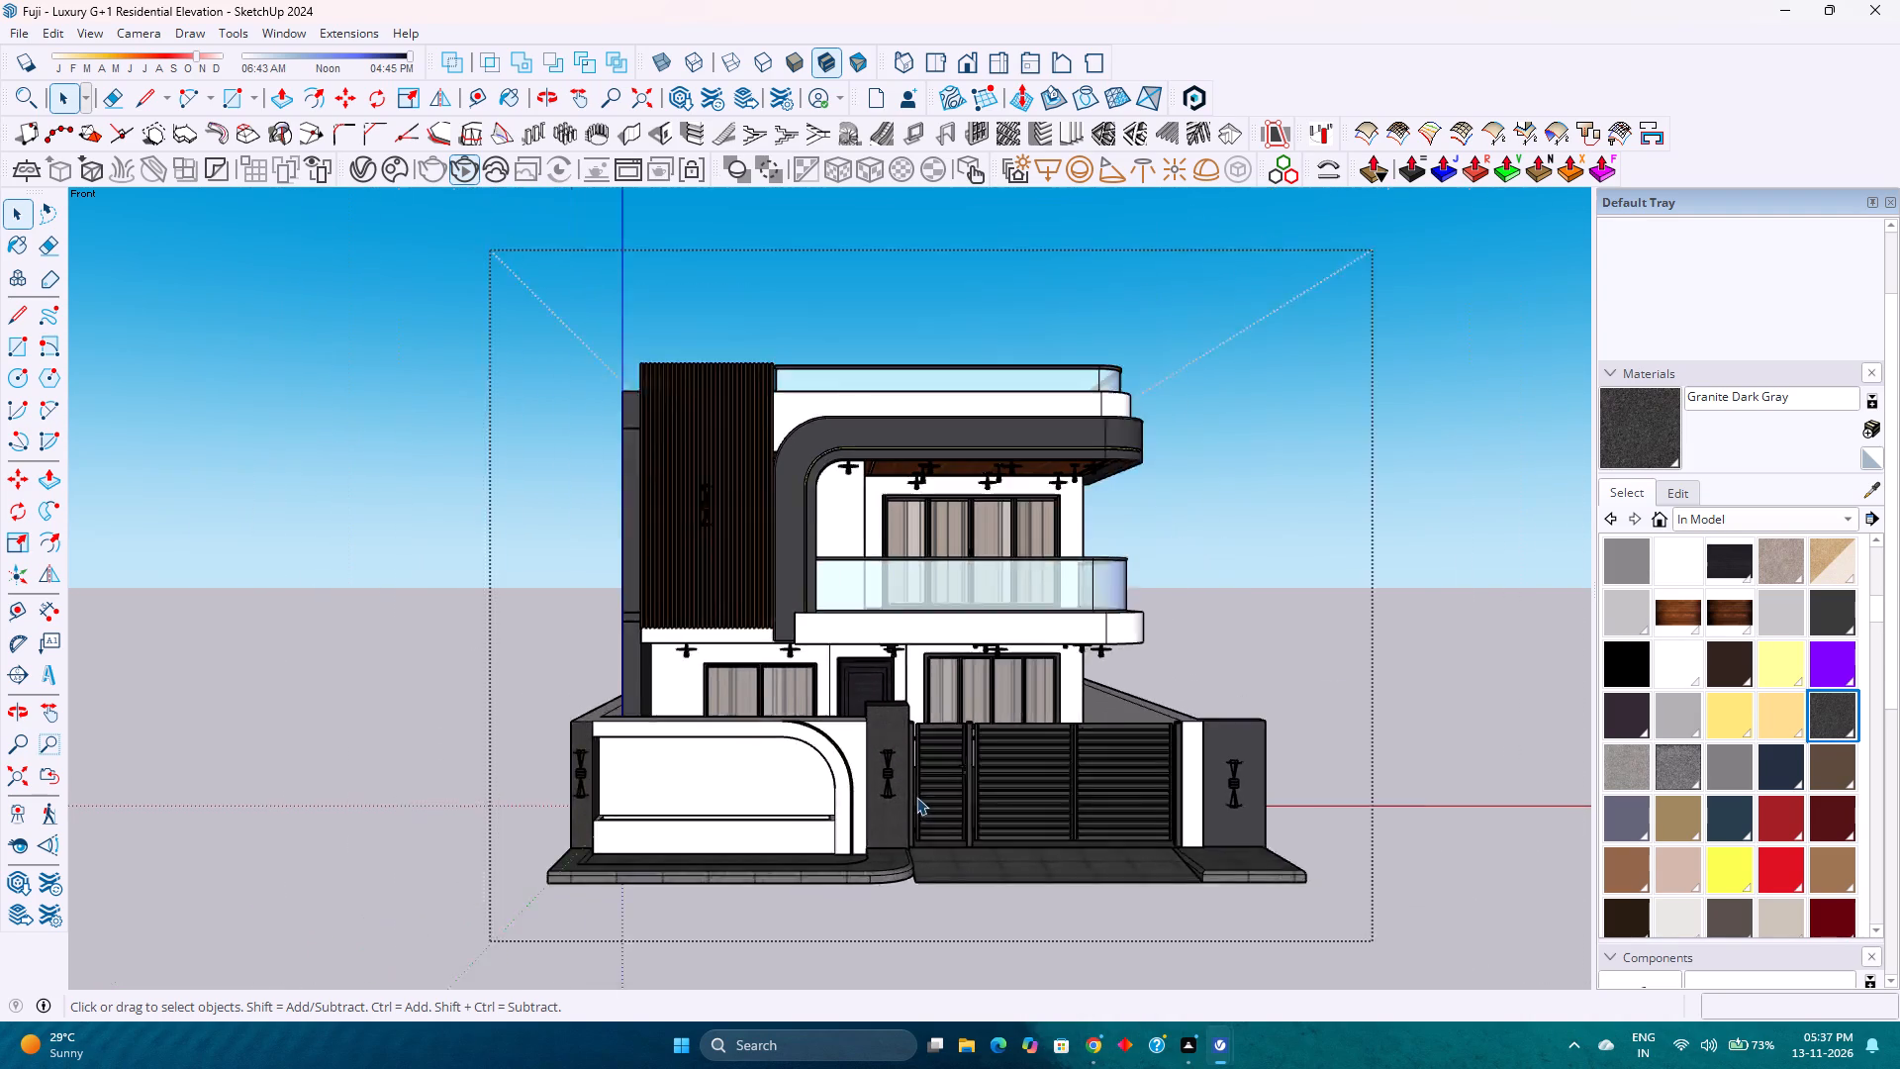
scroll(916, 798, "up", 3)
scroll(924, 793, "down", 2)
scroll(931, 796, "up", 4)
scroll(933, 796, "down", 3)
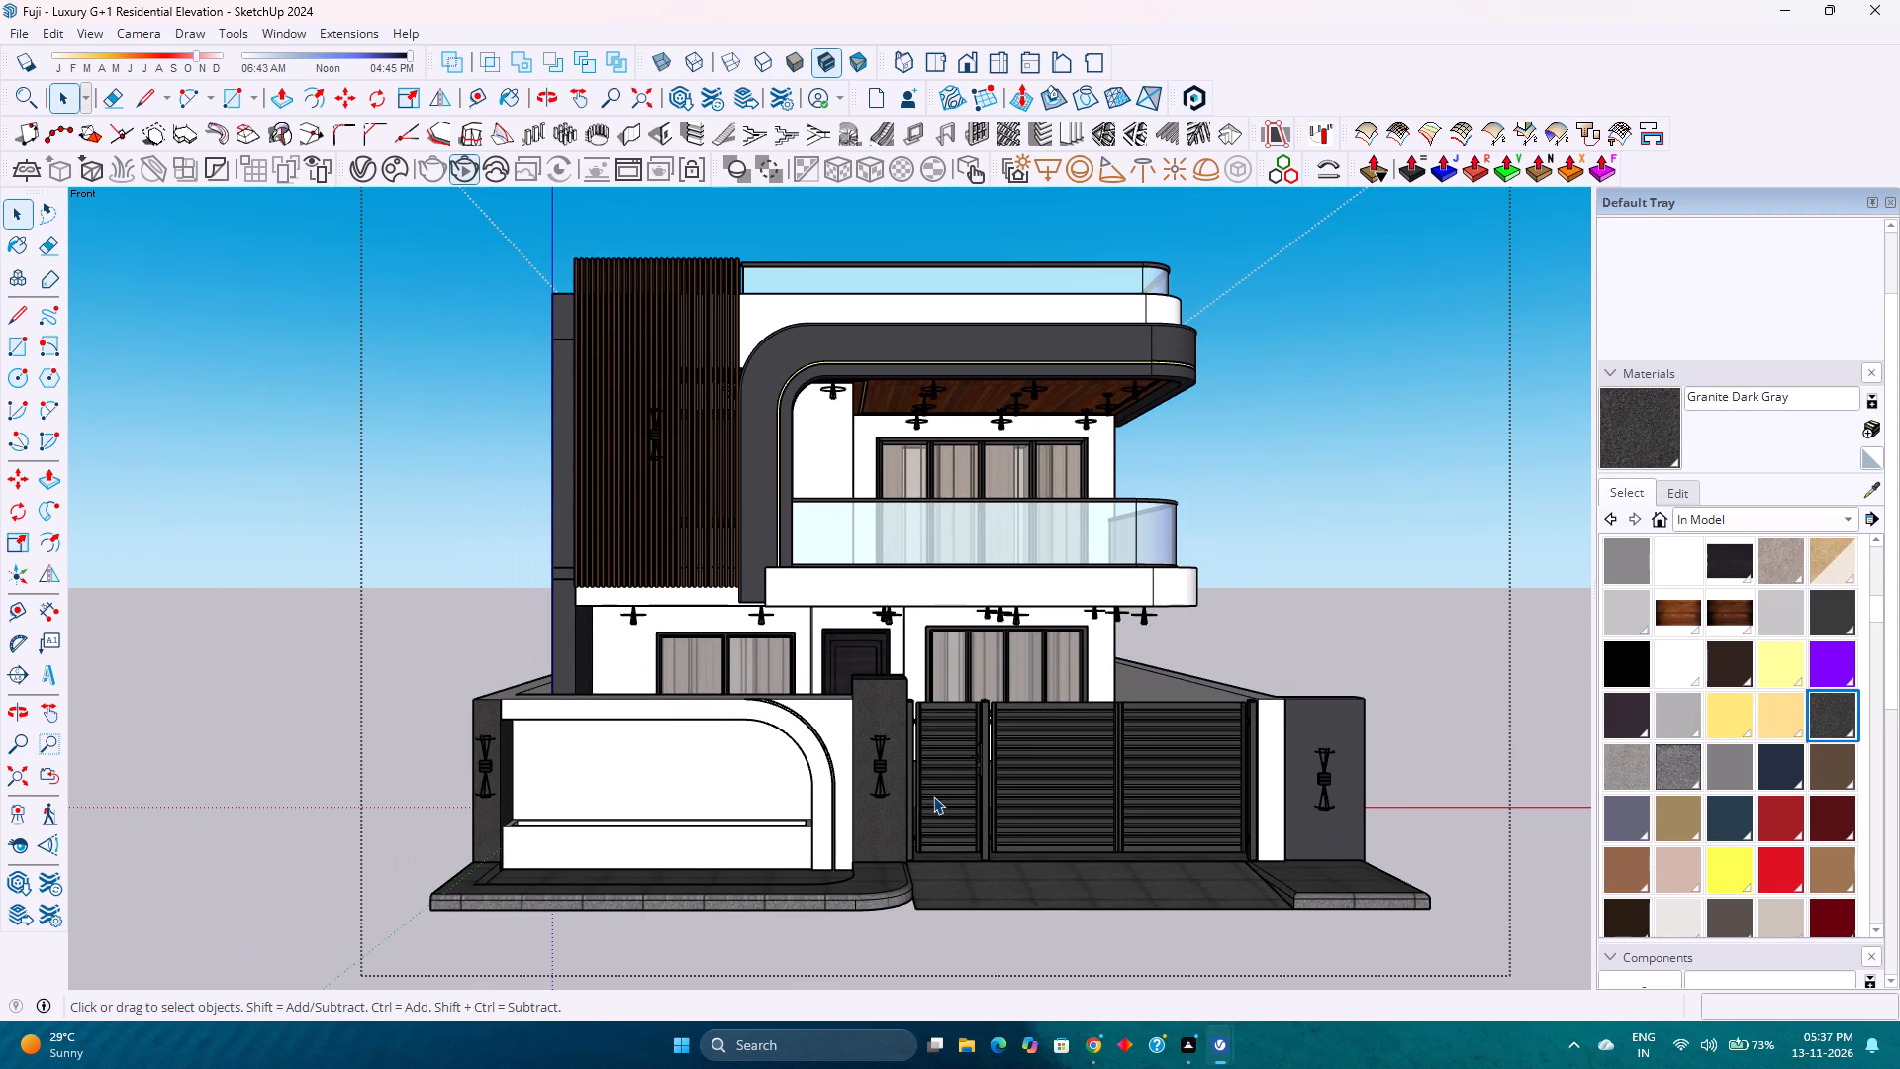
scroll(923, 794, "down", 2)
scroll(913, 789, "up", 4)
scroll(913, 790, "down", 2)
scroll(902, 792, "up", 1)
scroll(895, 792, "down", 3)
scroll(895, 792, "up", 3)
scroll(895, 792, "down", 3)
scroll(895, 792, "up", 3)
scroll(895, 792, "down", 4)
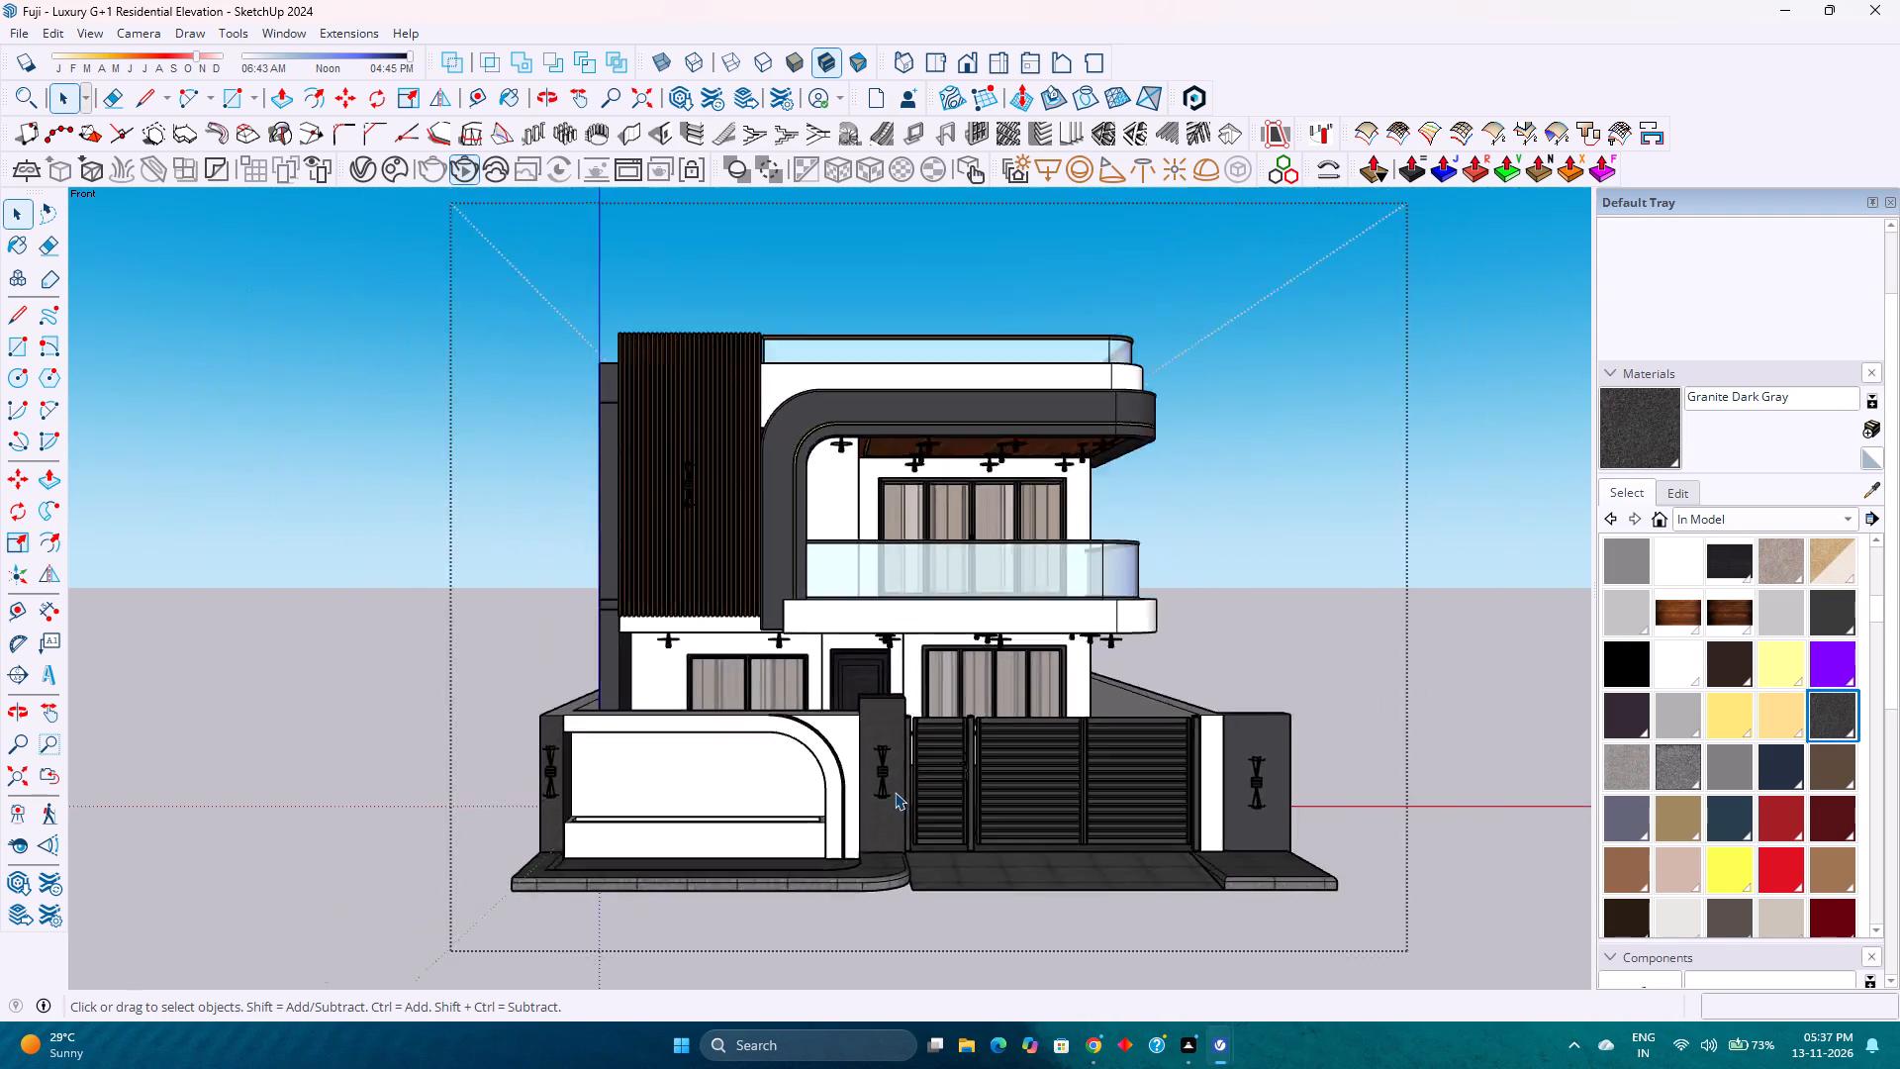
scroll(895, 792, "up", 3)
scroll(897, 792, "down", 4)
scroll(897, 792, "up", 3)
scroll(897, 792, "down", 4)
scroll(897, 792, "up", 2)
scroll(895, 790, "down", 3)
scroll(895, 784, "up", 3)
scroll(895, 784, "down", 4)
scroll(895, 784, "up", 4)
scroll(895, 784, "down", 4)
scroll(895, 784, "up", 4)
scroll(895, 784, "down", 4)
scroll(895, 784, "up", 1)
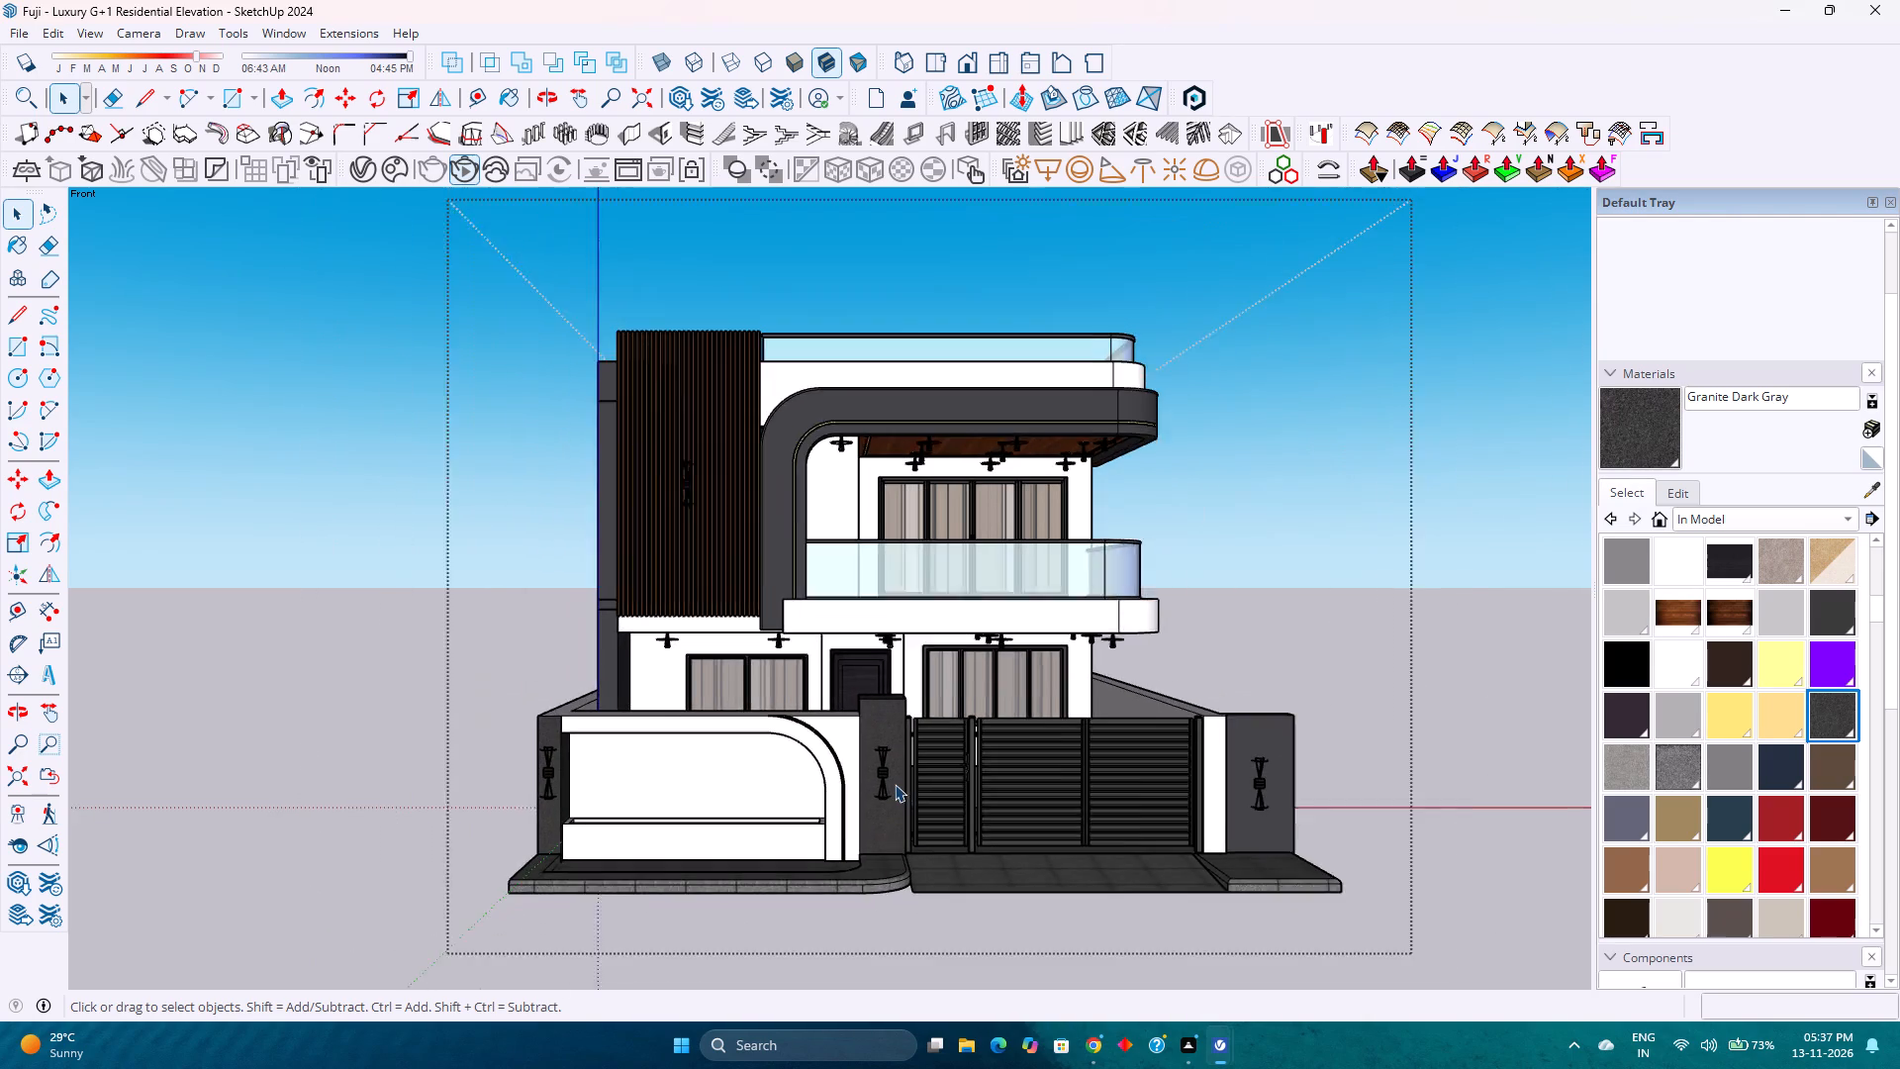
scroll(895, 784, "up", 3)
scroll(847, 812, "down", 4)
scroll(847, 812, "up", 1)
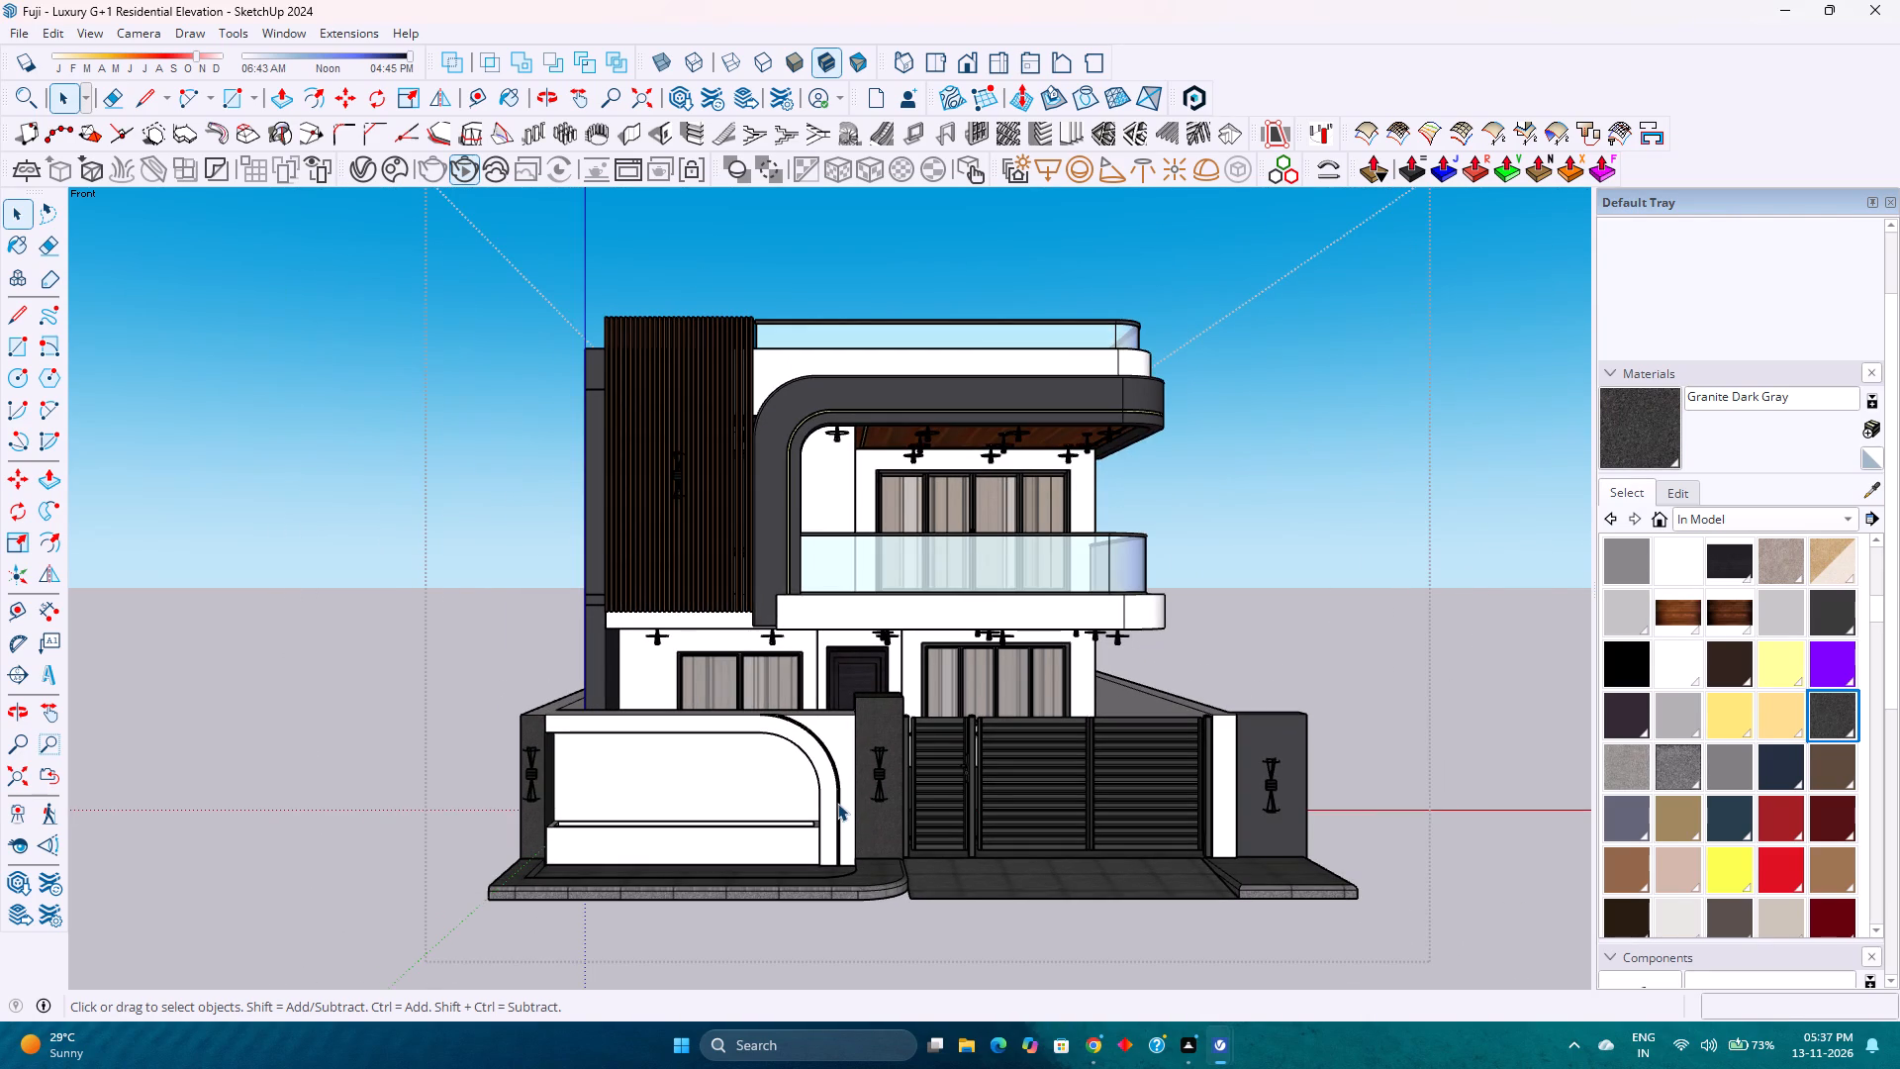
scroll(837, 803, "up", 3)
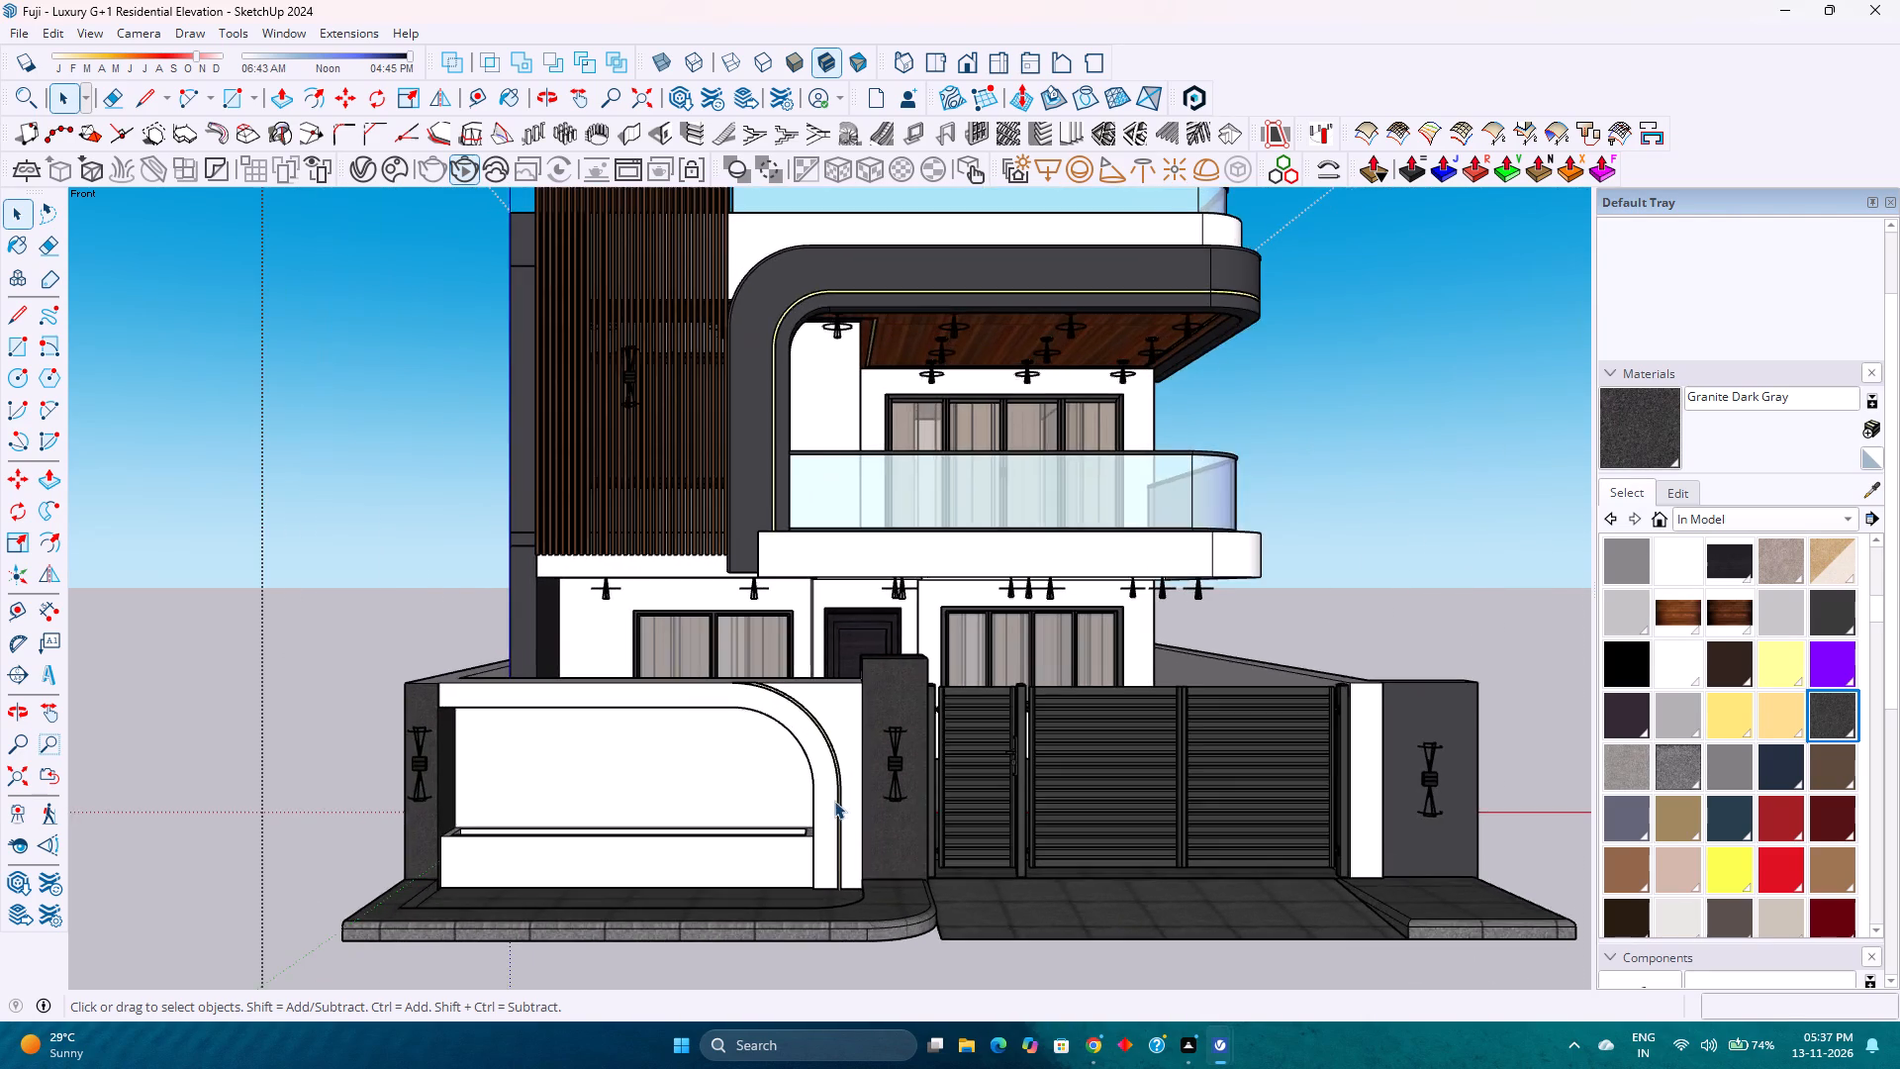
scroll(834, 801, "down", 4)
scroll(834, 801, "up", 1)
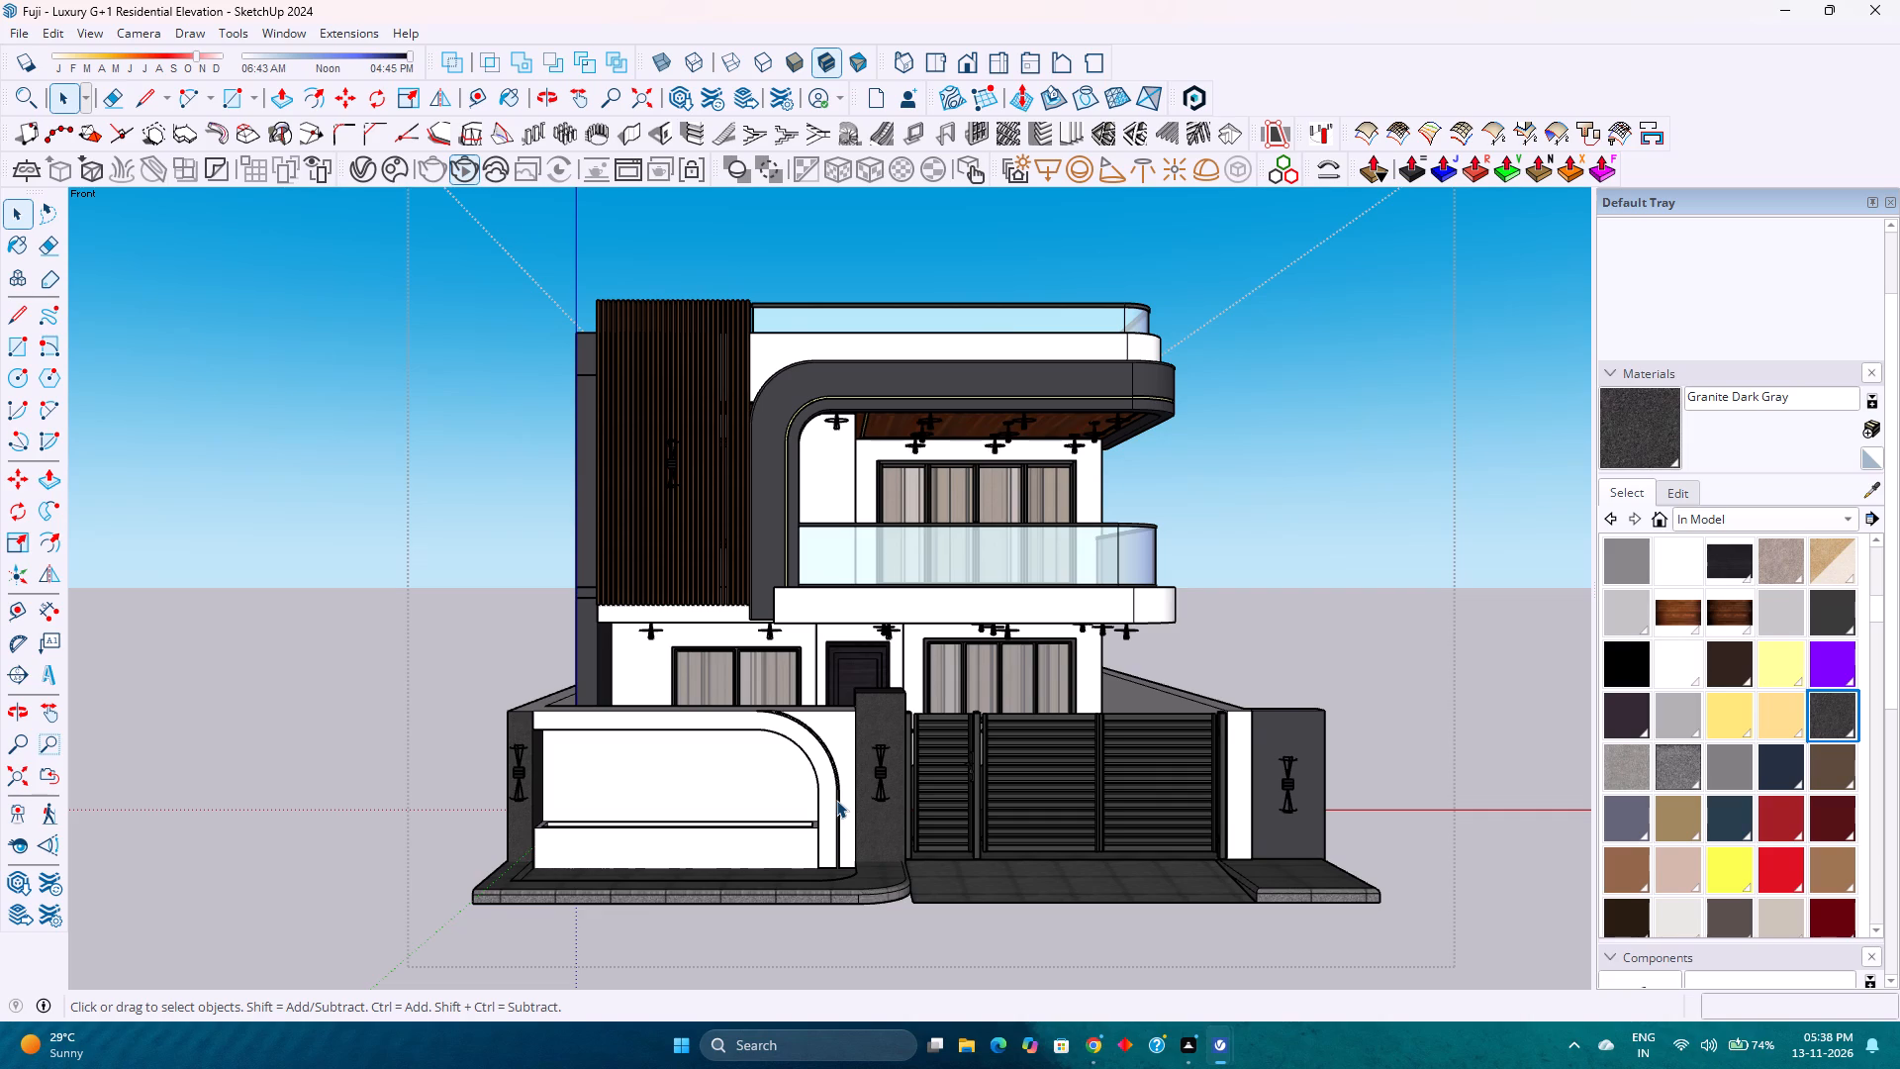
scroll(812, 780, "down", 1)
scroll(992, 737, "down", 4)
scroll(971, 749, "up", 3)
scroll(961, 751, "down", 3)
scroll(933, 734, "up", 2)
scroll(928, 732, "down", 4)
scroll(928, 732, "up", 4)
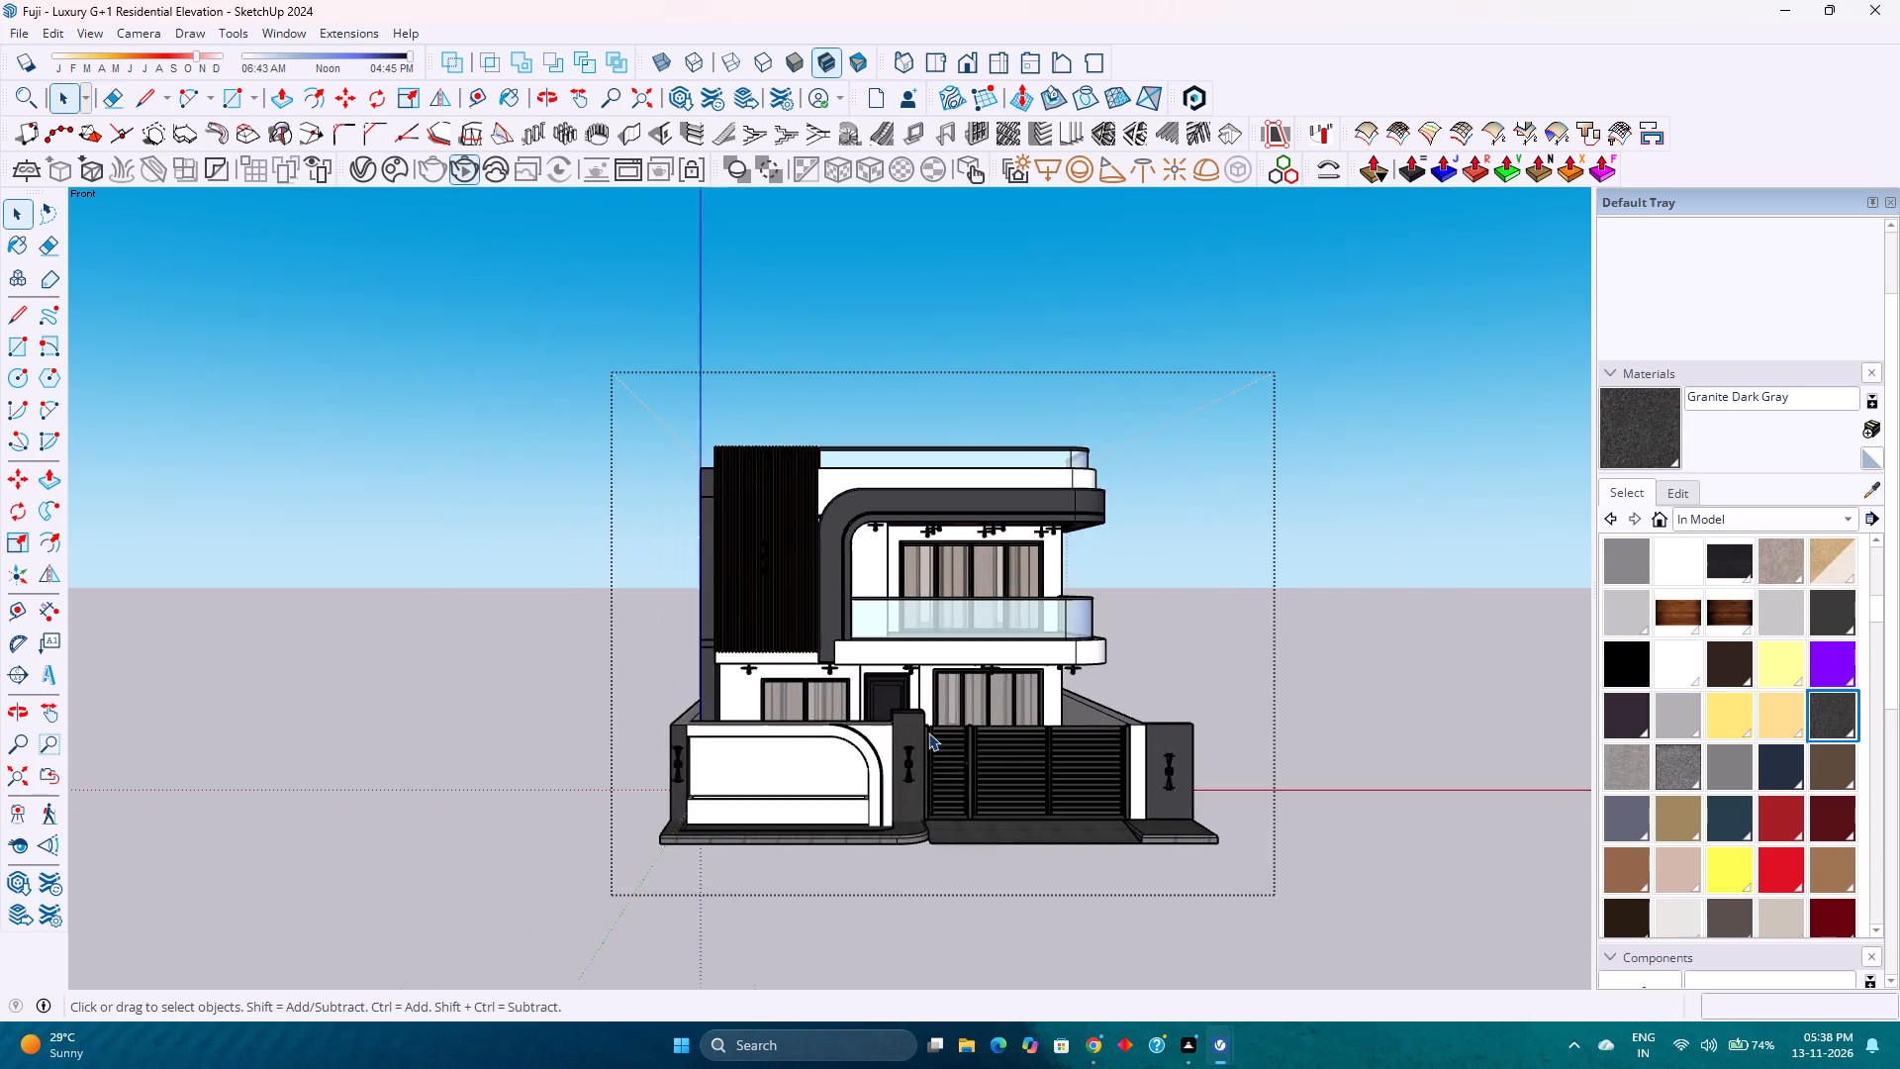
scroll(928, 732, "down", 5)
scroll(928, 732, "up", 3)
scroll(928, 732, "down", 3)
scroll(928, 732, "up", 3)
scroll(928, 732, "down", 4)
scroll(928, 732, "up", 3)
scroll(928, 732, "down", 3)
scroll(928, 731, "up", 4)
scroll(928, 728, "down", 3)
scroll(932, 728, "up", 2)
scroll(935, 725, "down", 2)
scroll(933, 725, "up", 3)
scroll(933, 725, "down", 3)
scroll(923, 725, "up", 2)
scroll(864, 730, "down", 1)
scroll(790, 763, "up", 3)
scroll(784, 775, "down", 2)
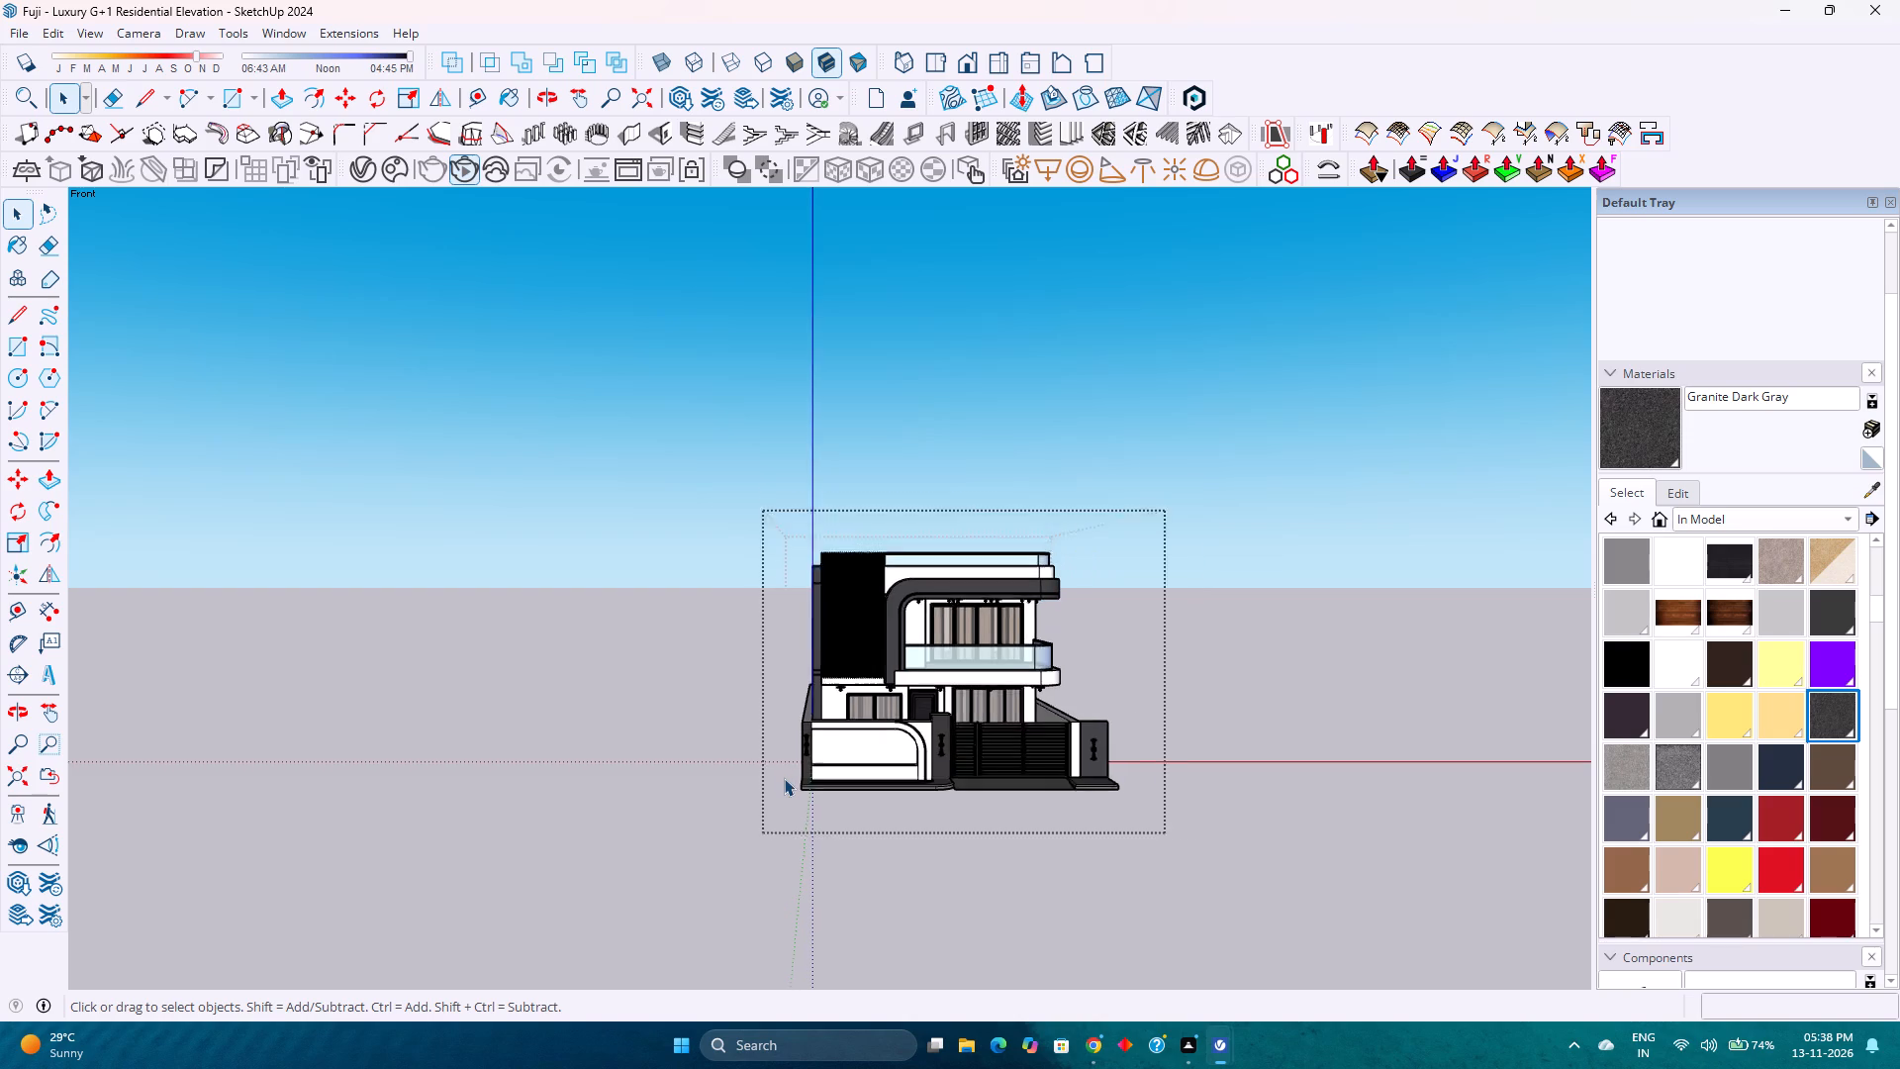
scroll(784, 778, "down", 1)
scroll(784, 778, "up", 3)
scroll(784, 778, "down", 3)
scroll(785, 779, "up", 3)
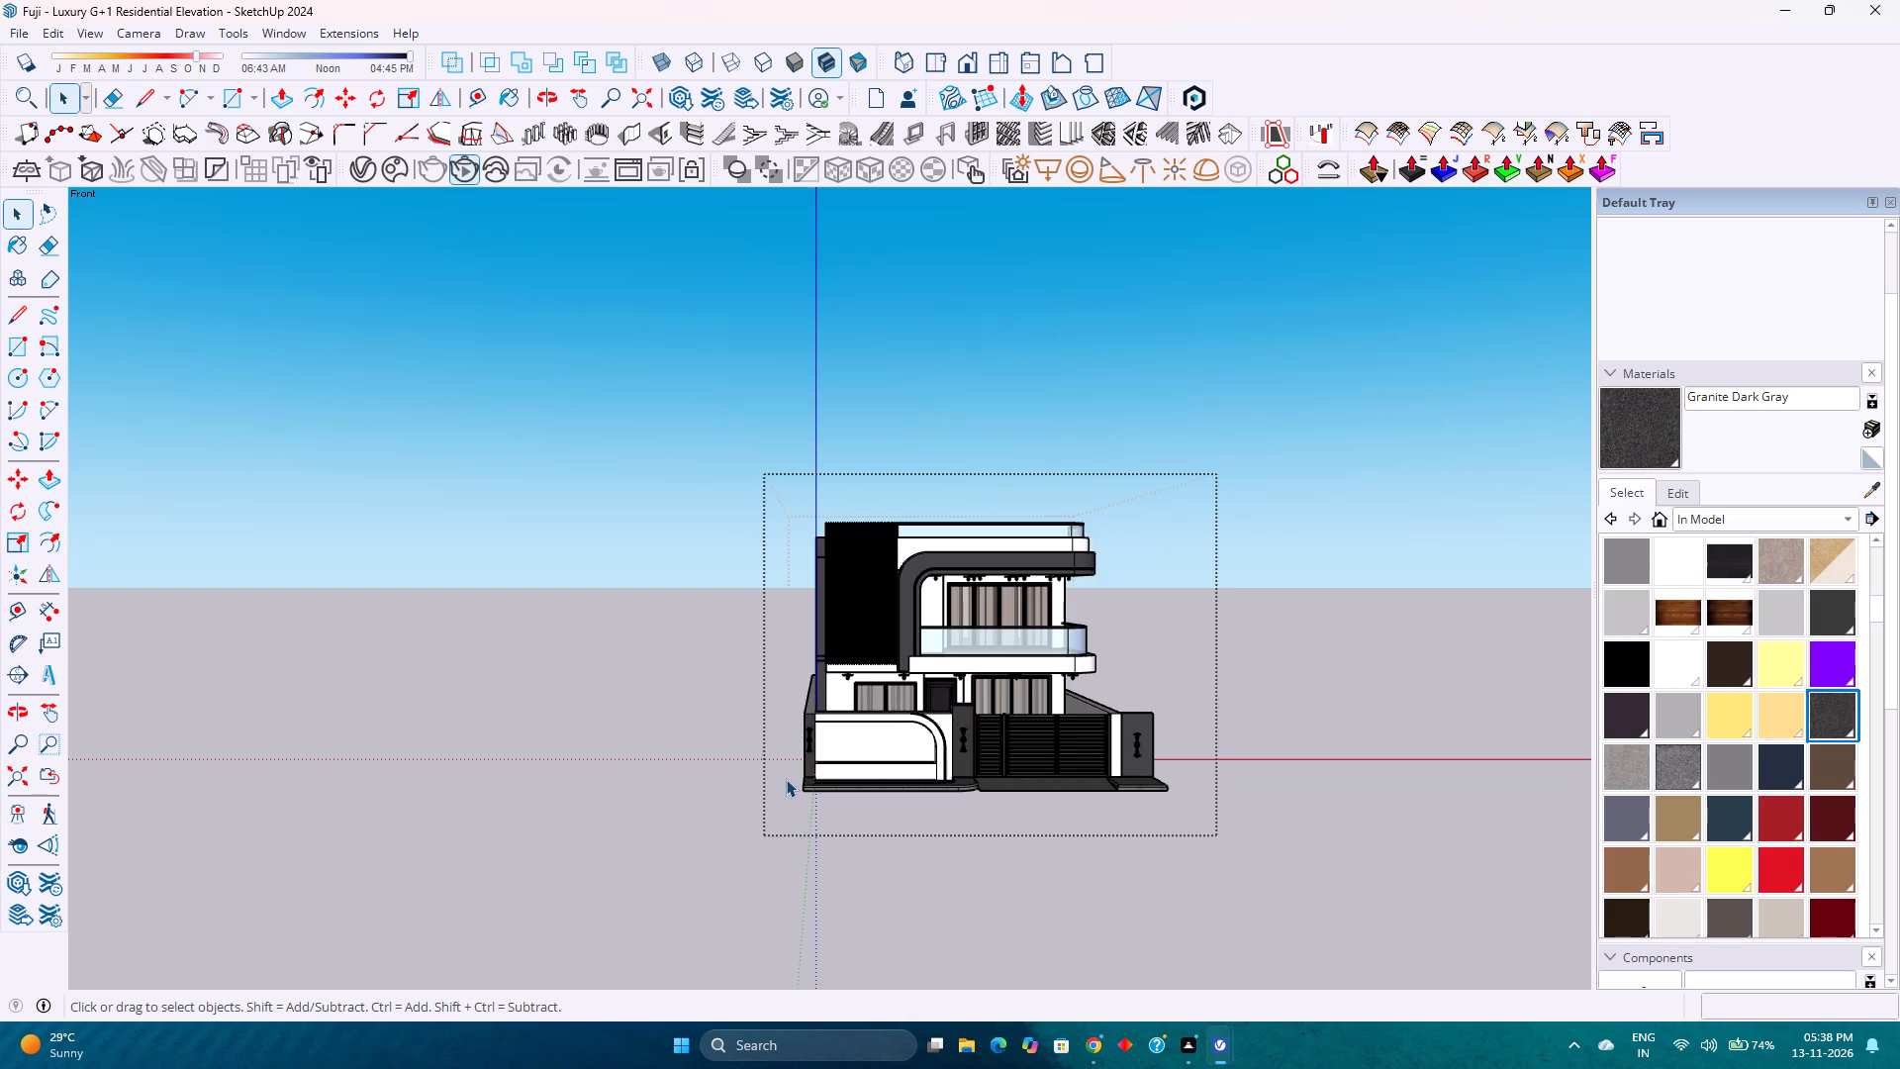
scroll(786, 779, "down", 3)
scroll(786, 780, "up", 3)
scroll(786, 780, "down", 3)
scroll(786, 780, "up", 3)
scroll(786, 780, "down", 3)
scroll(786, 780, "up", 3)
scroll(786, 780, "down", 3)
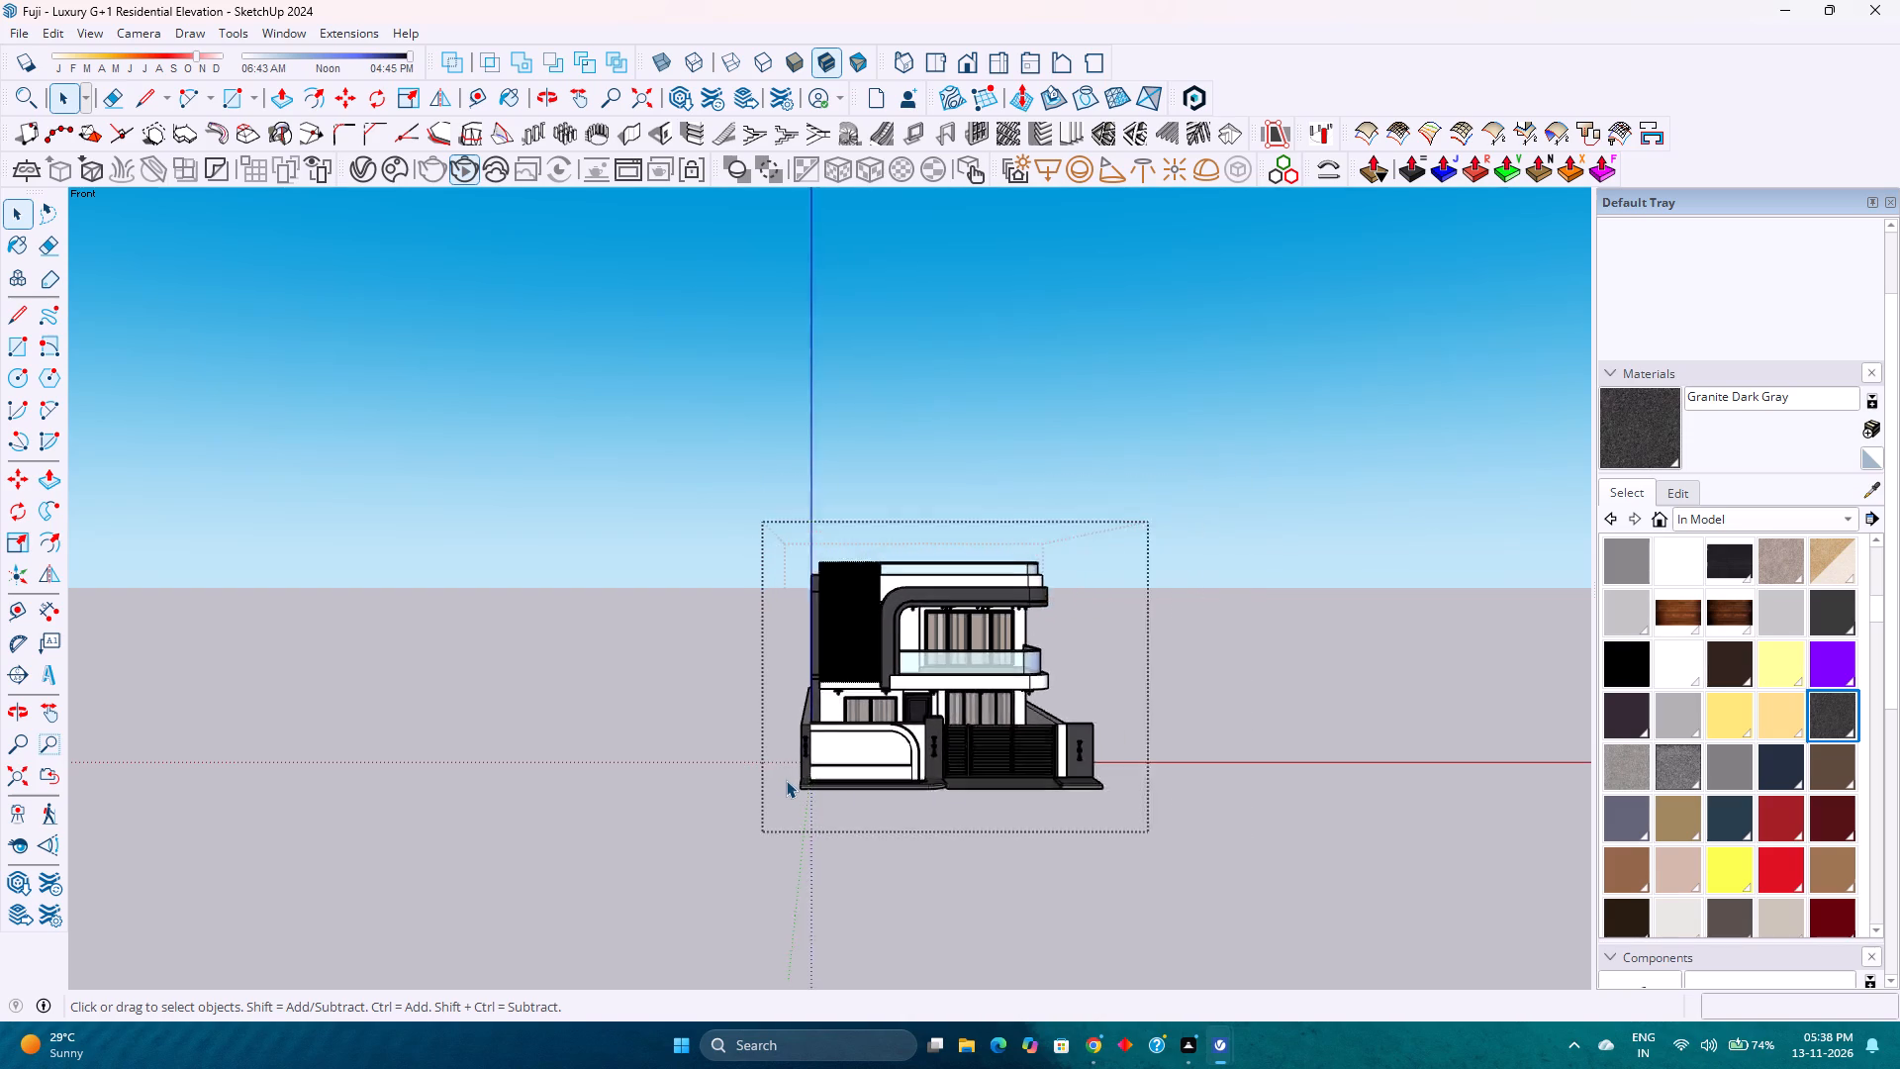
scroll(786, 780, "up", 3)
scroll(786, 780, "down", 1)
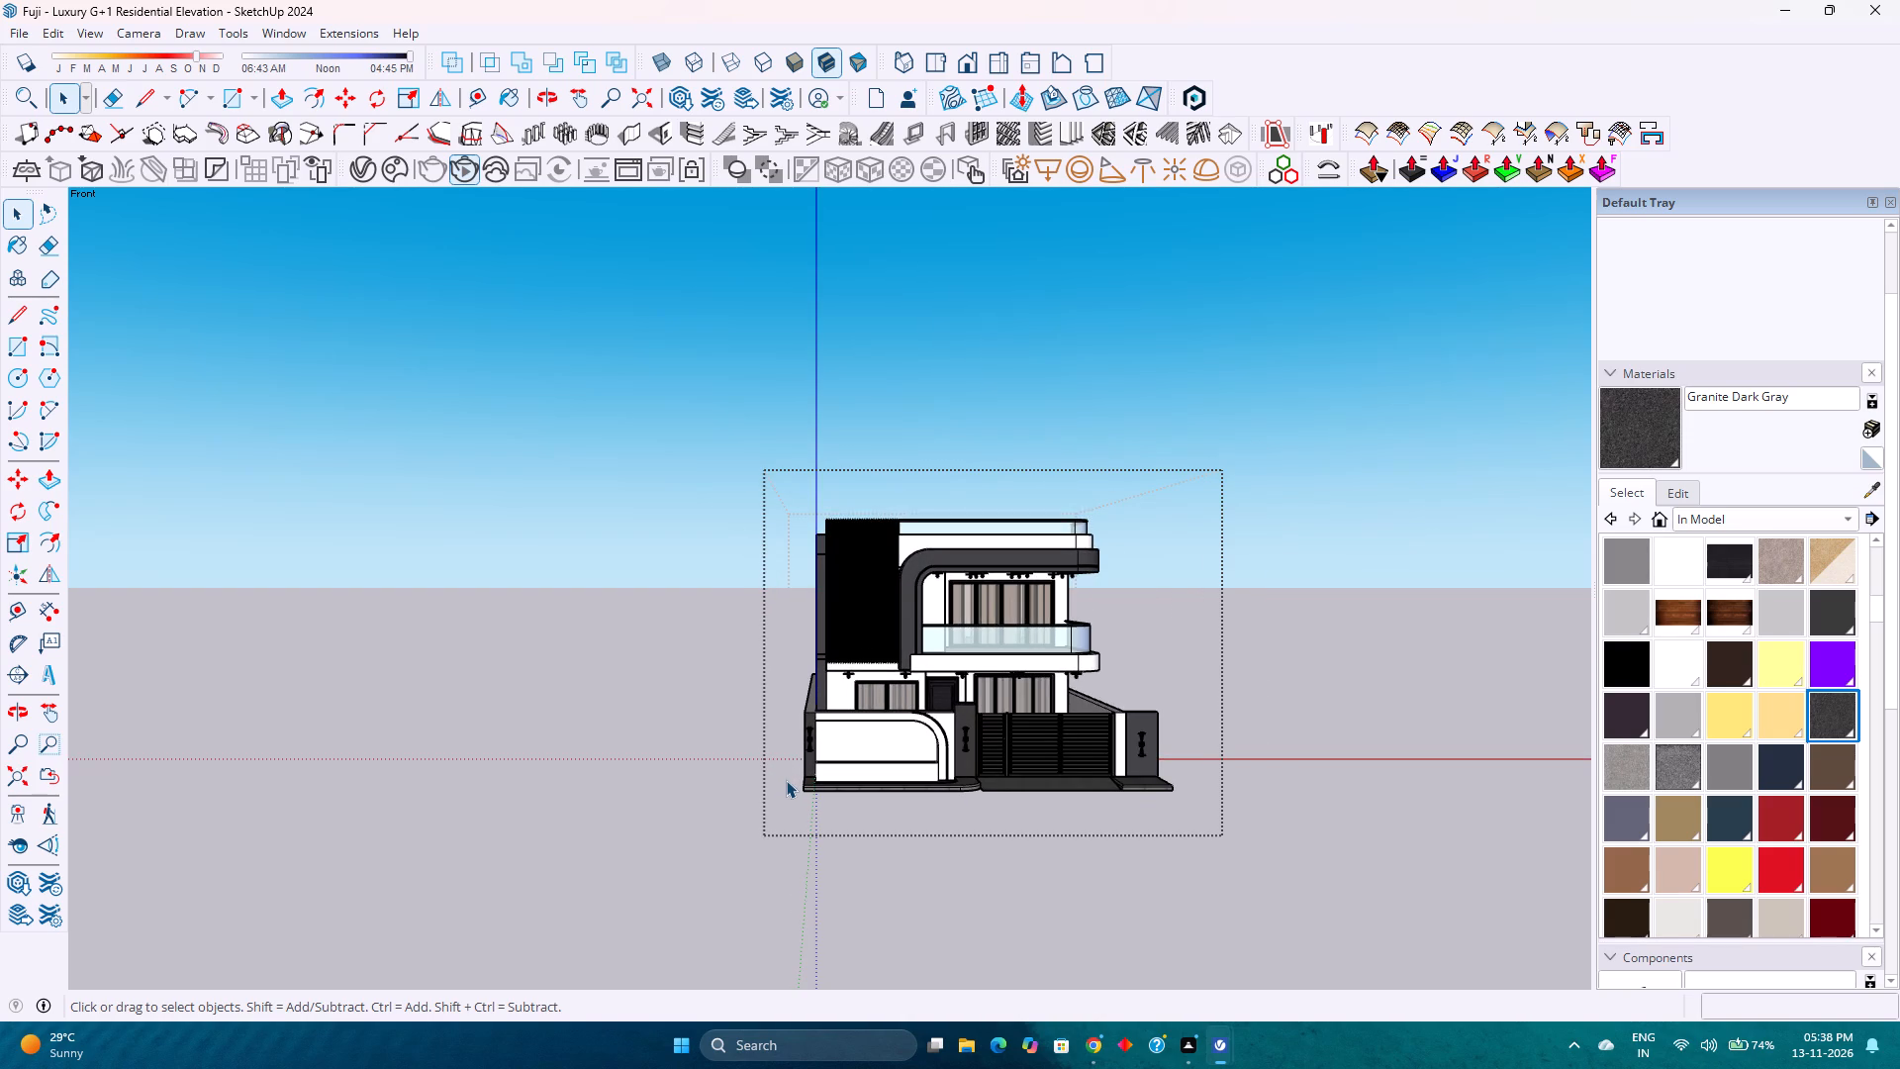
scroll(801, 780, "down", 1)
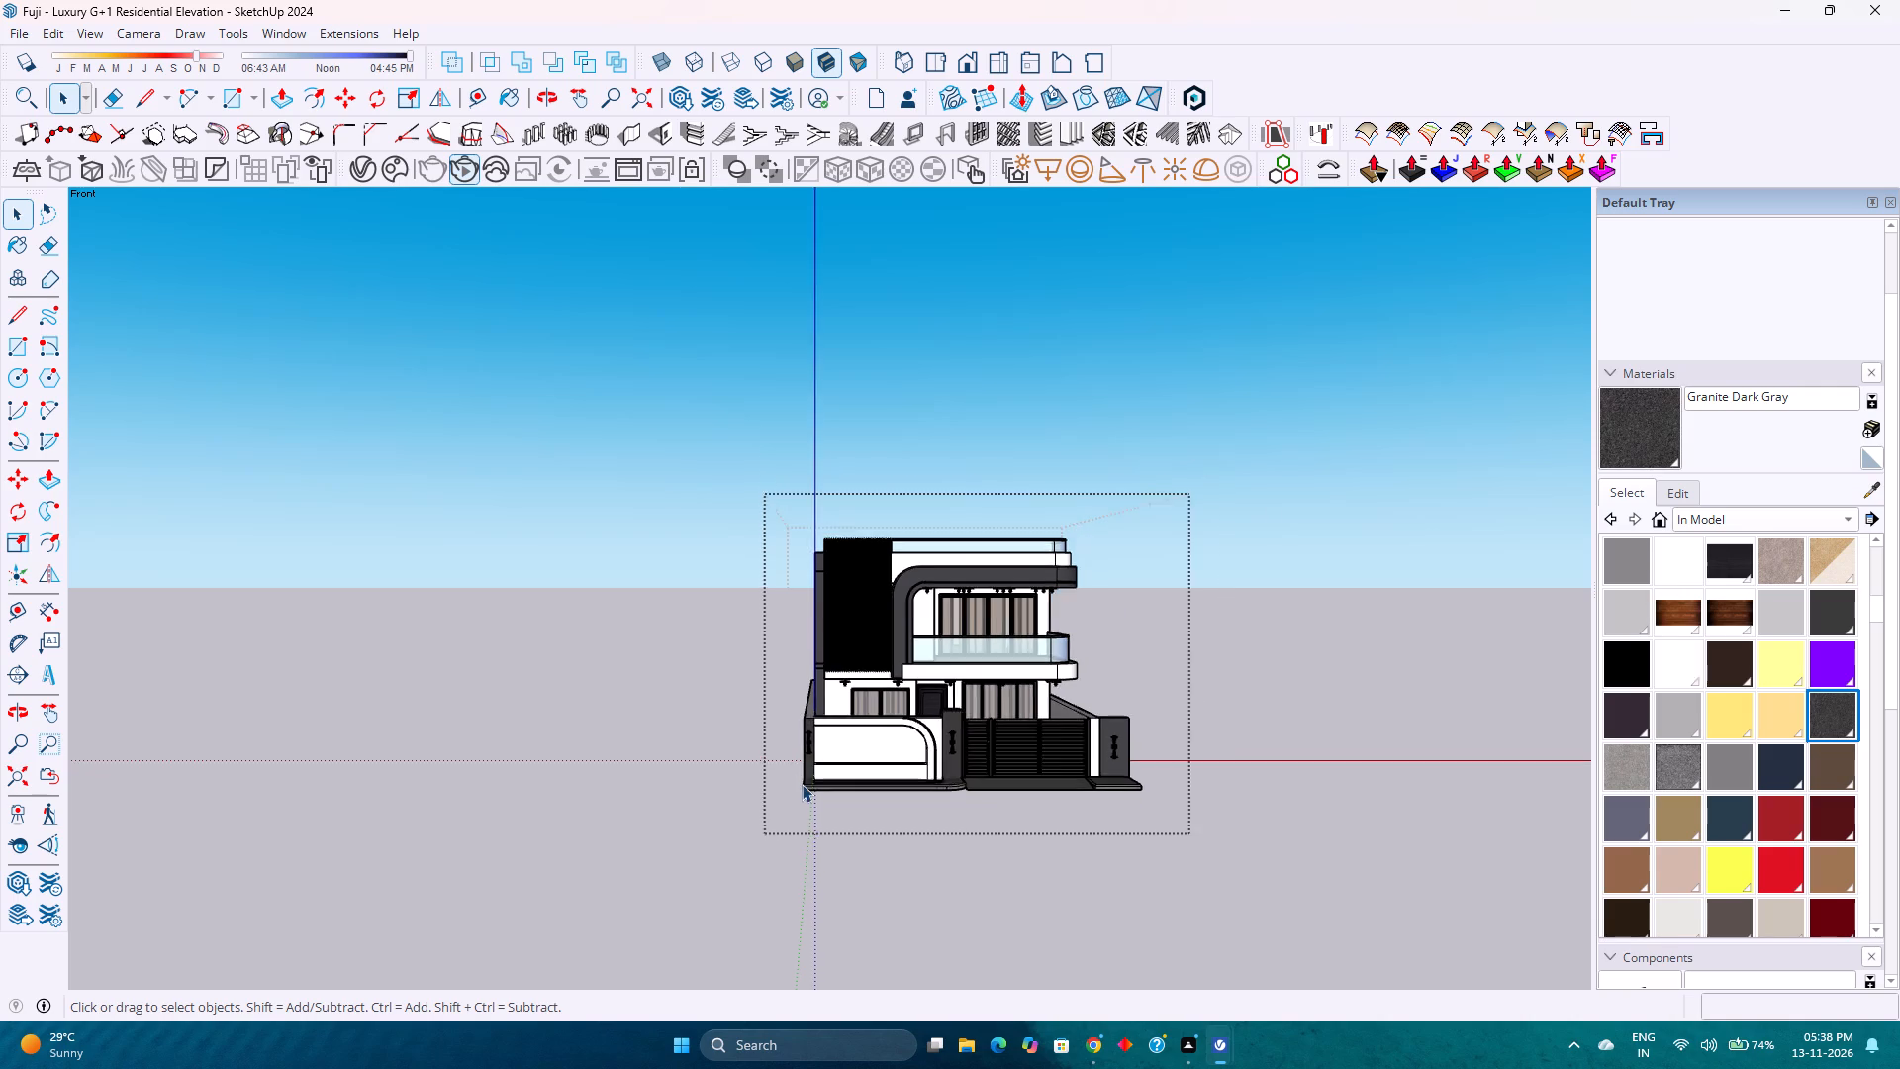
Examine the compound wall, entrance gate and curved glass balcony closely in the front elevation.
scroll(802, 784, "up", 3)
scroll(828, 780, "down", 1)
scroll(845, 778, "up", 4)
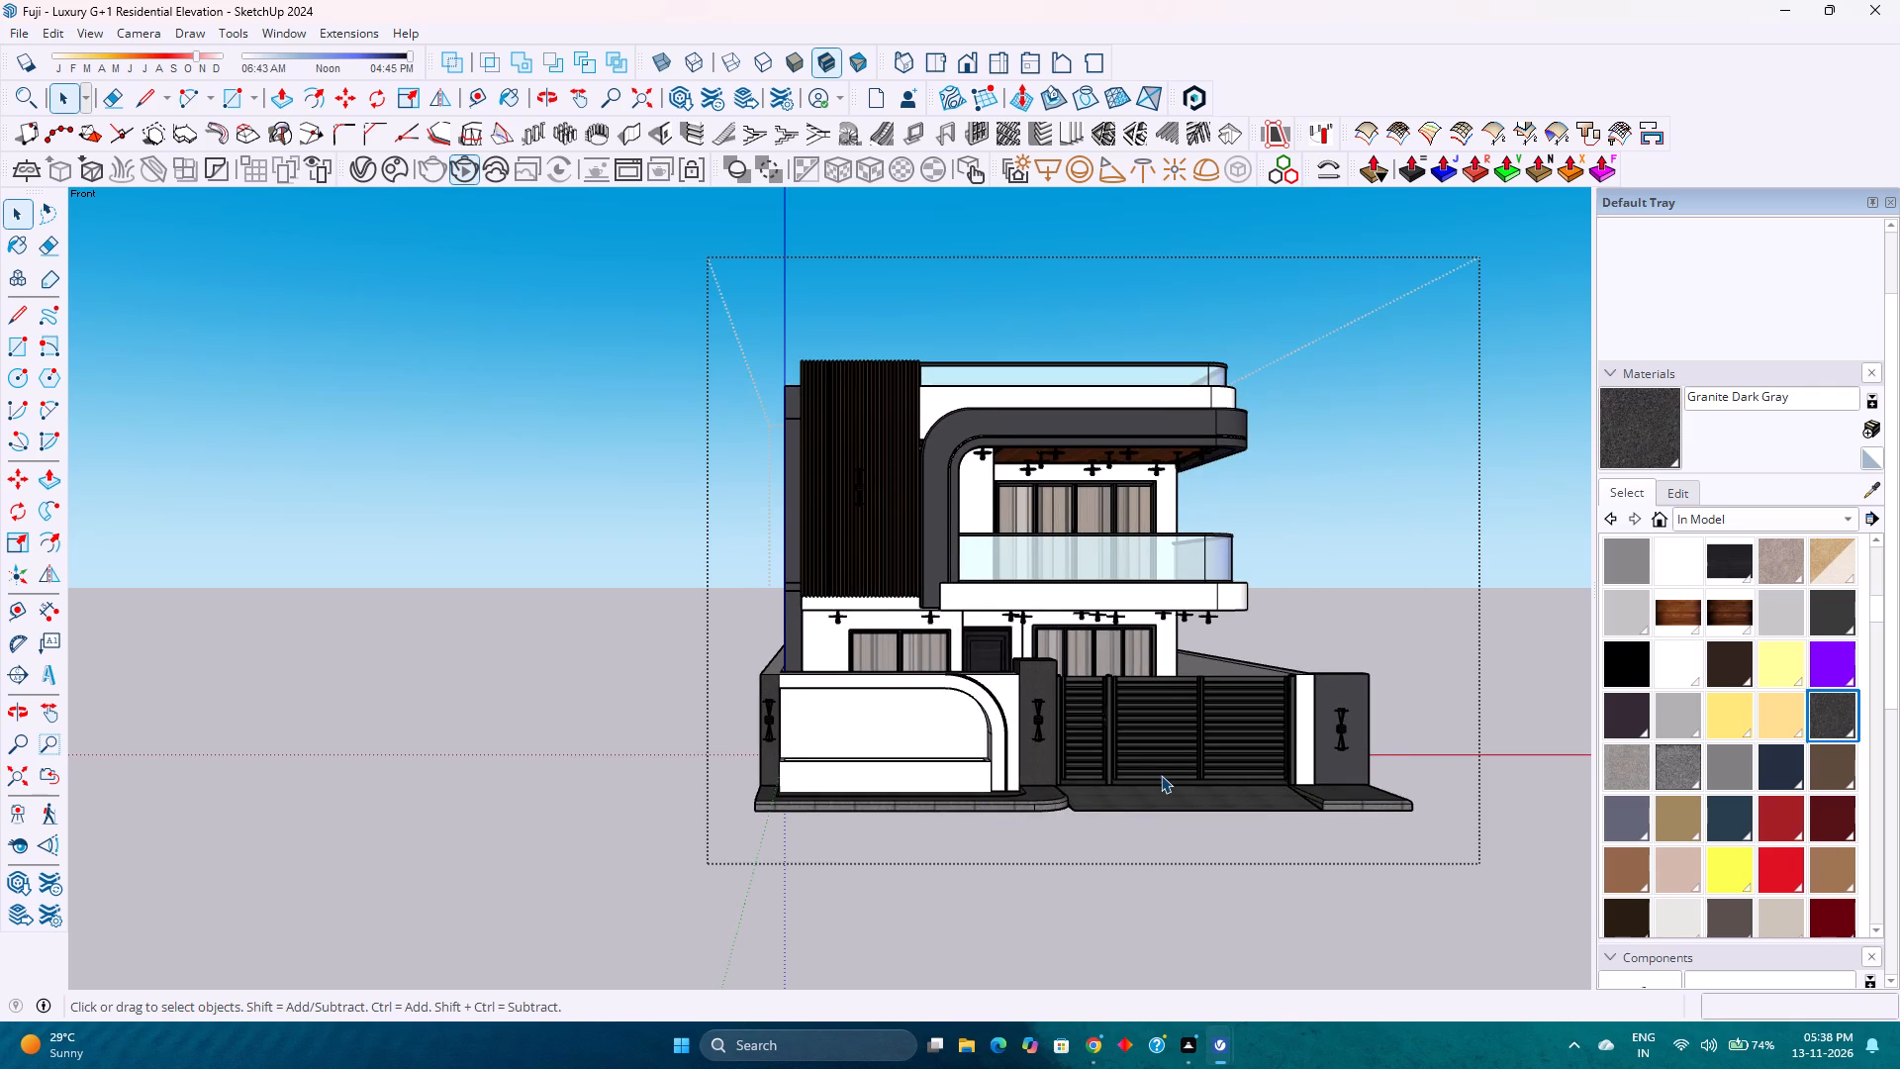
scroll(1161, 775, "up", 2)
scroll(1161, 775, "down", 1)
scroll(1164, 772, "up", 6)
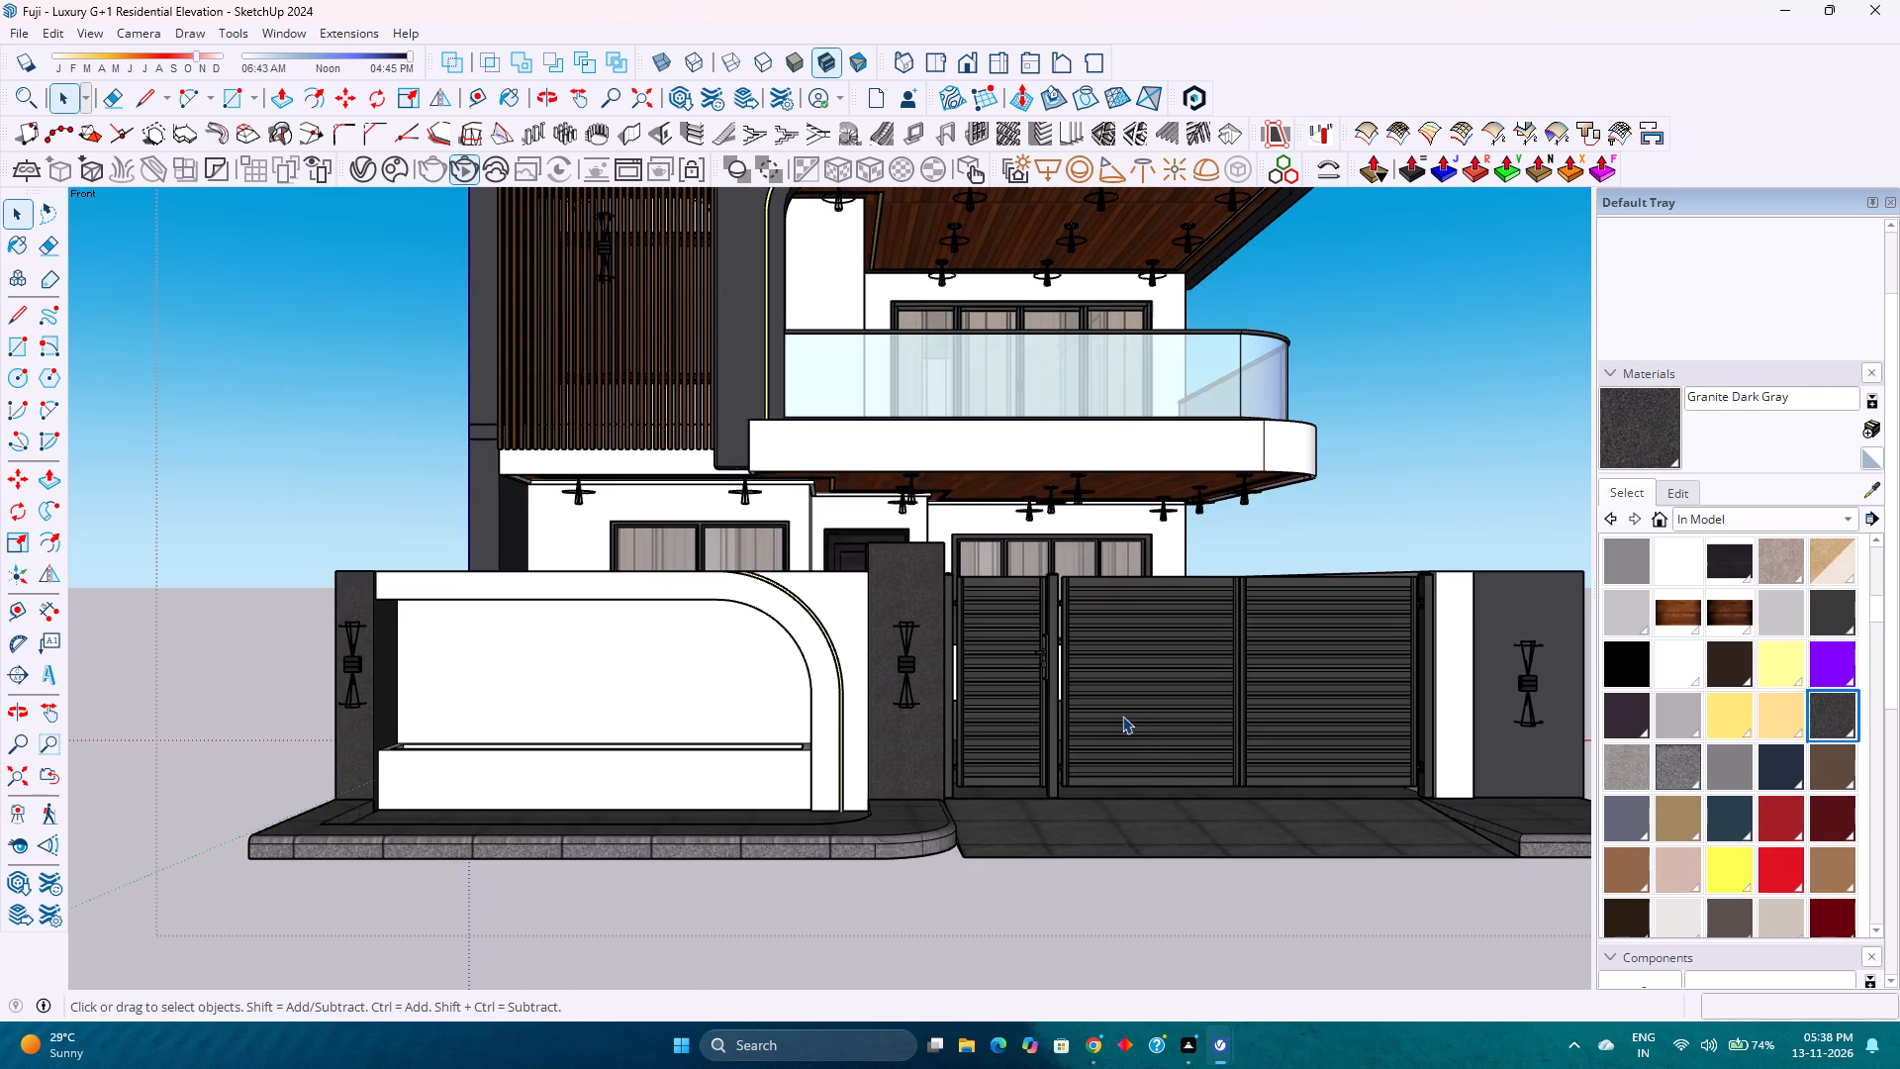
scroll(1117, 747, "down", 1)
scroll(1114, 742, "up", 1)
scroll(1114, 741, "down", 2)
scroll(1114, 741, "up", 3)
scroll(1114, 741, "down", 2)
scroll(1114, 741, "up", 2)
scroll(1114, 741, "down", 3)
scroll(1114, 741, "up", 3)
scroll(1114, 741, "down", 3)
scroll(1114, 741, "up", 3)
scroll(1114, 741, "down", 3)
scroll(1114, 741, "up", 3)
scroll(1114, 741, "down", 3)
scroll(1114, 741, "up", 3)
scroll(1114, 741, "down", 2)
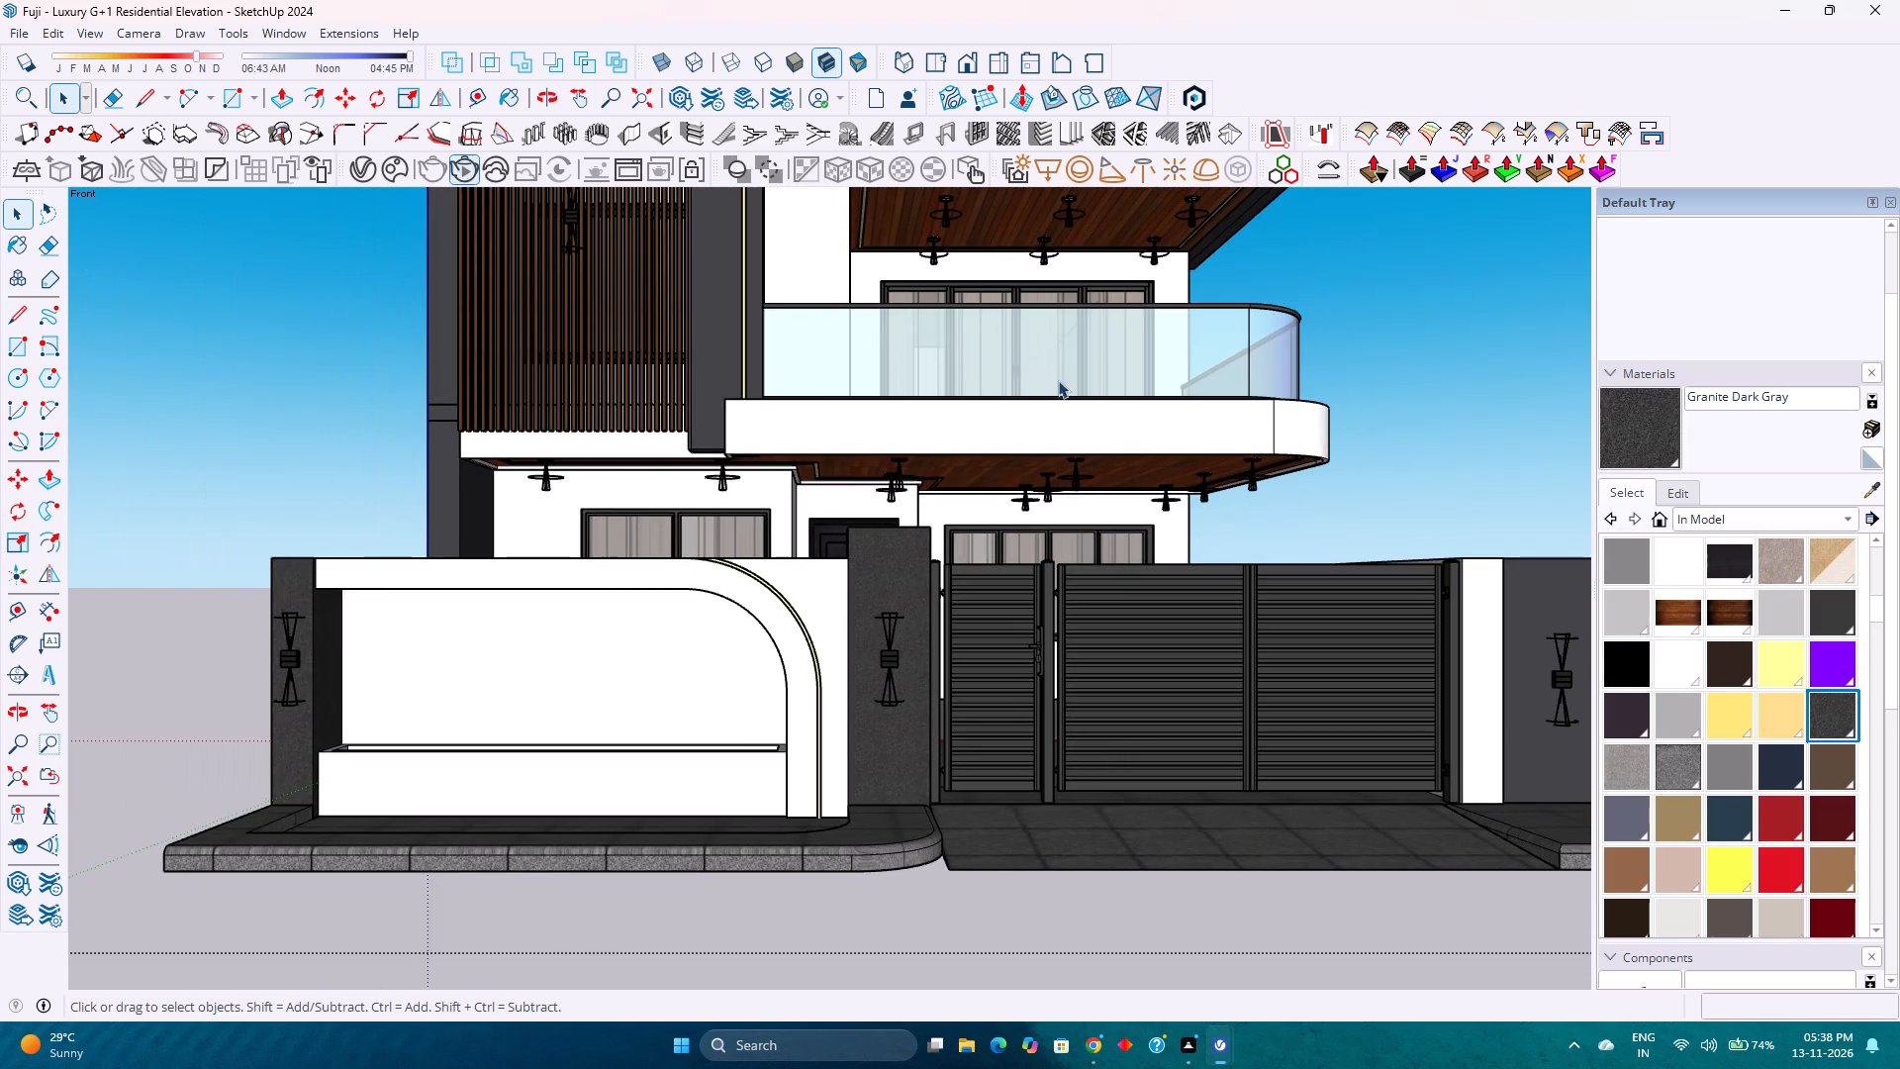
scroll(890, 389, "up", 3)
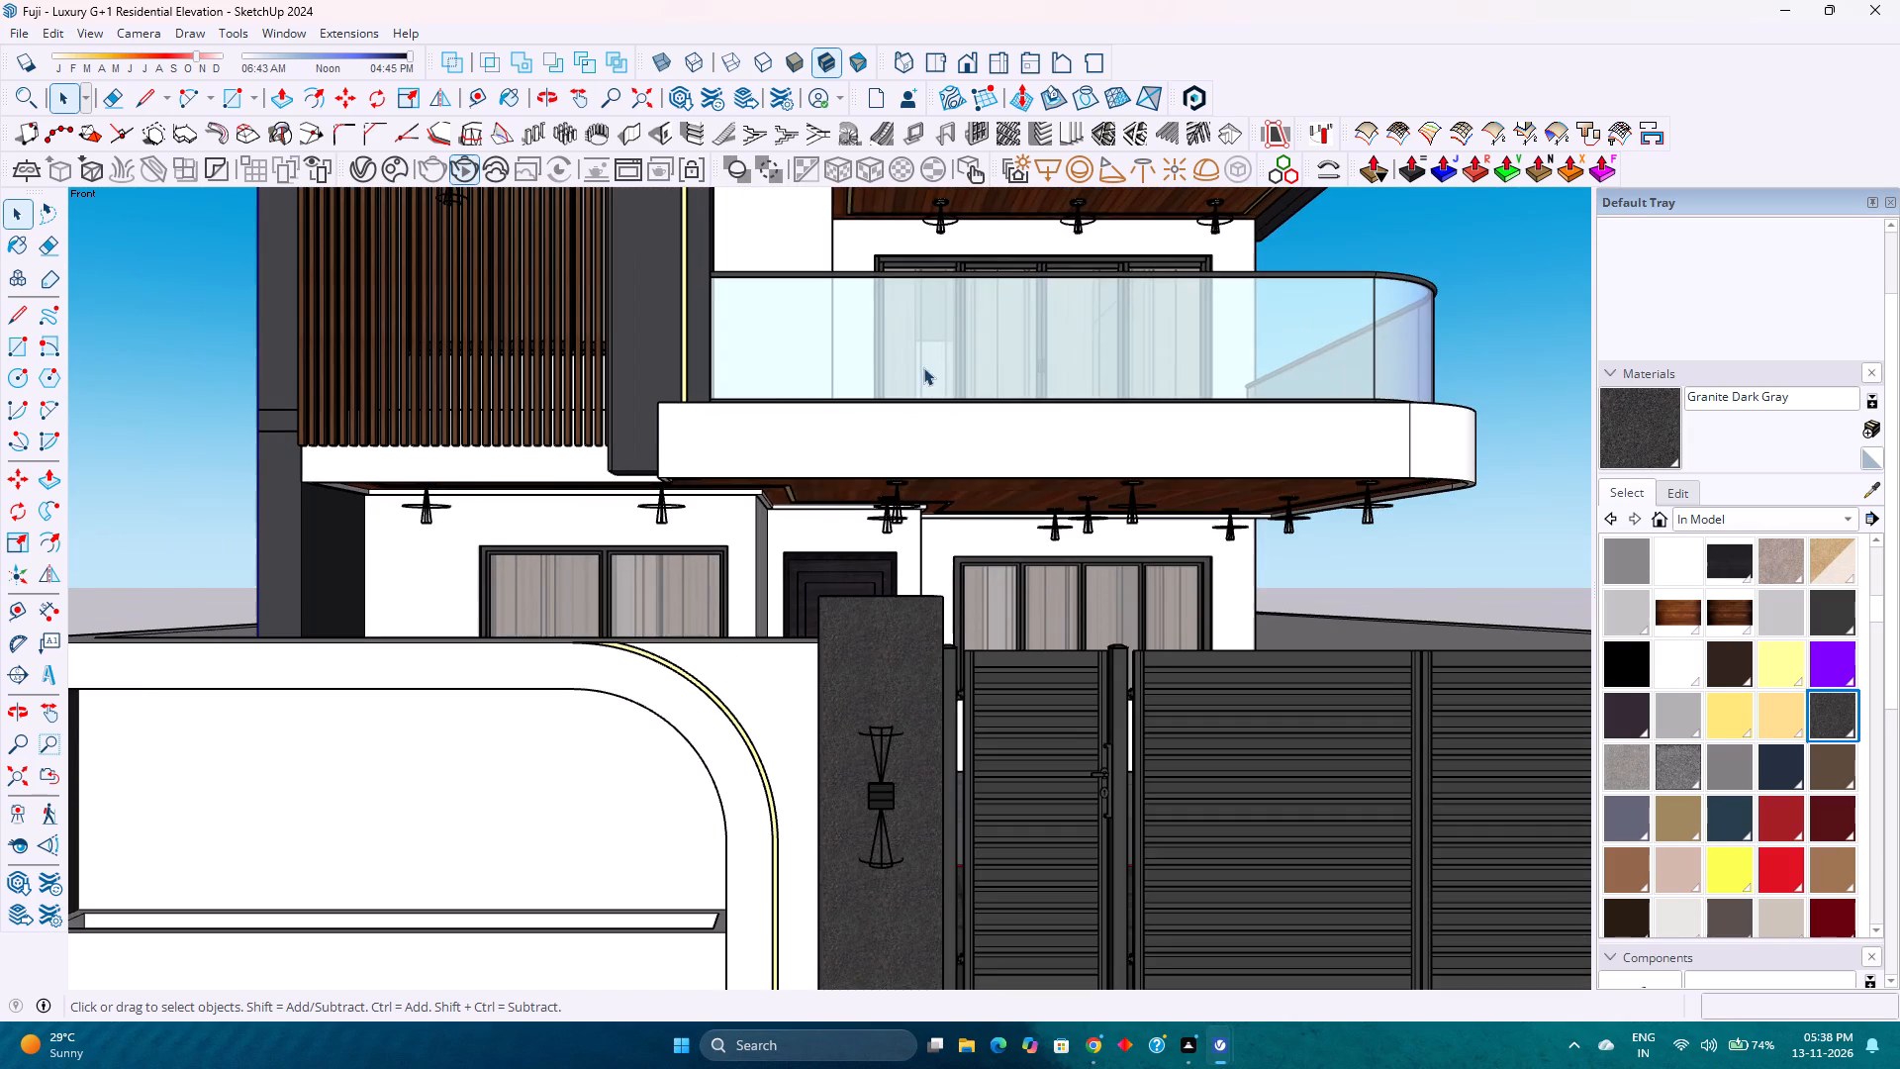
scroll(936, 549, "down", 3)
scroll(938, 549, "up", 2)
scroll(939, 559, "down", 3)
scroll(942, 562, "up", 1)
scroll(944, 565, "down", 3)
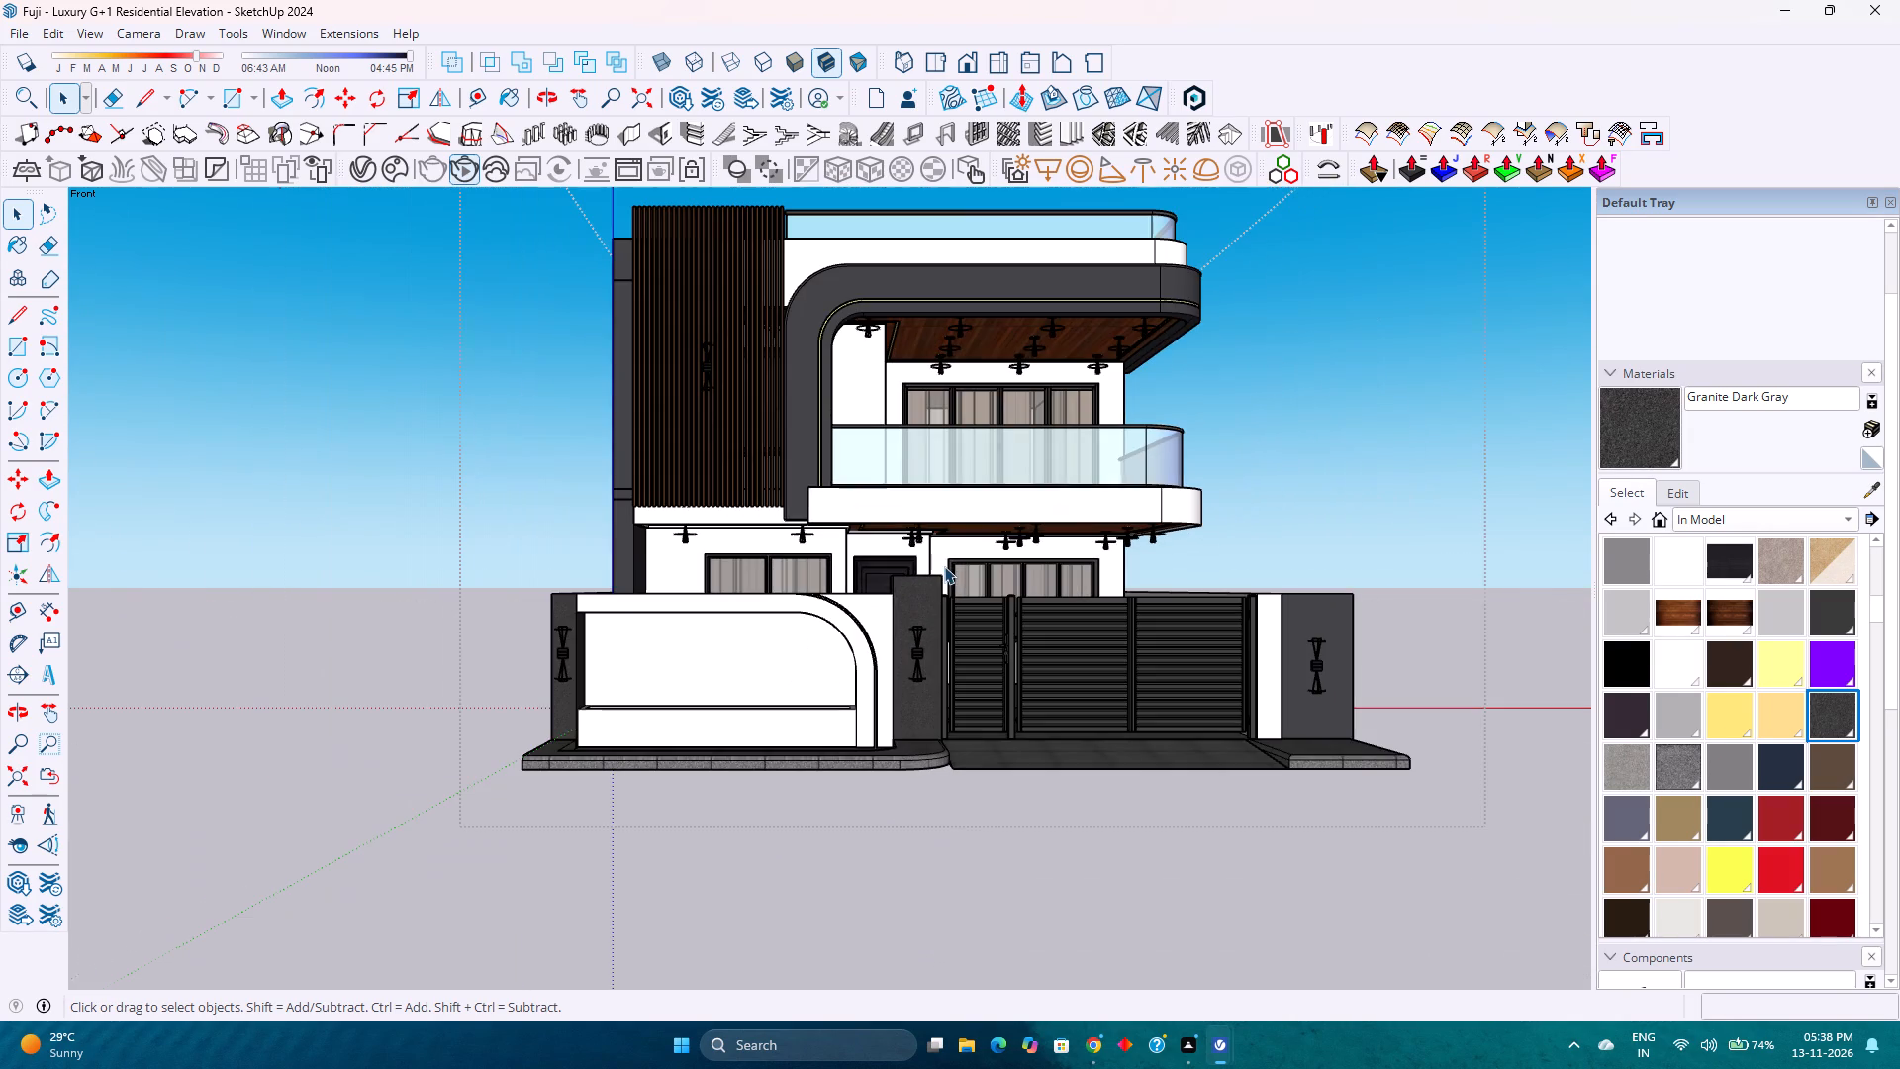
Fit the entire house model in the front view.
scroll(944, 592, "down", 5)
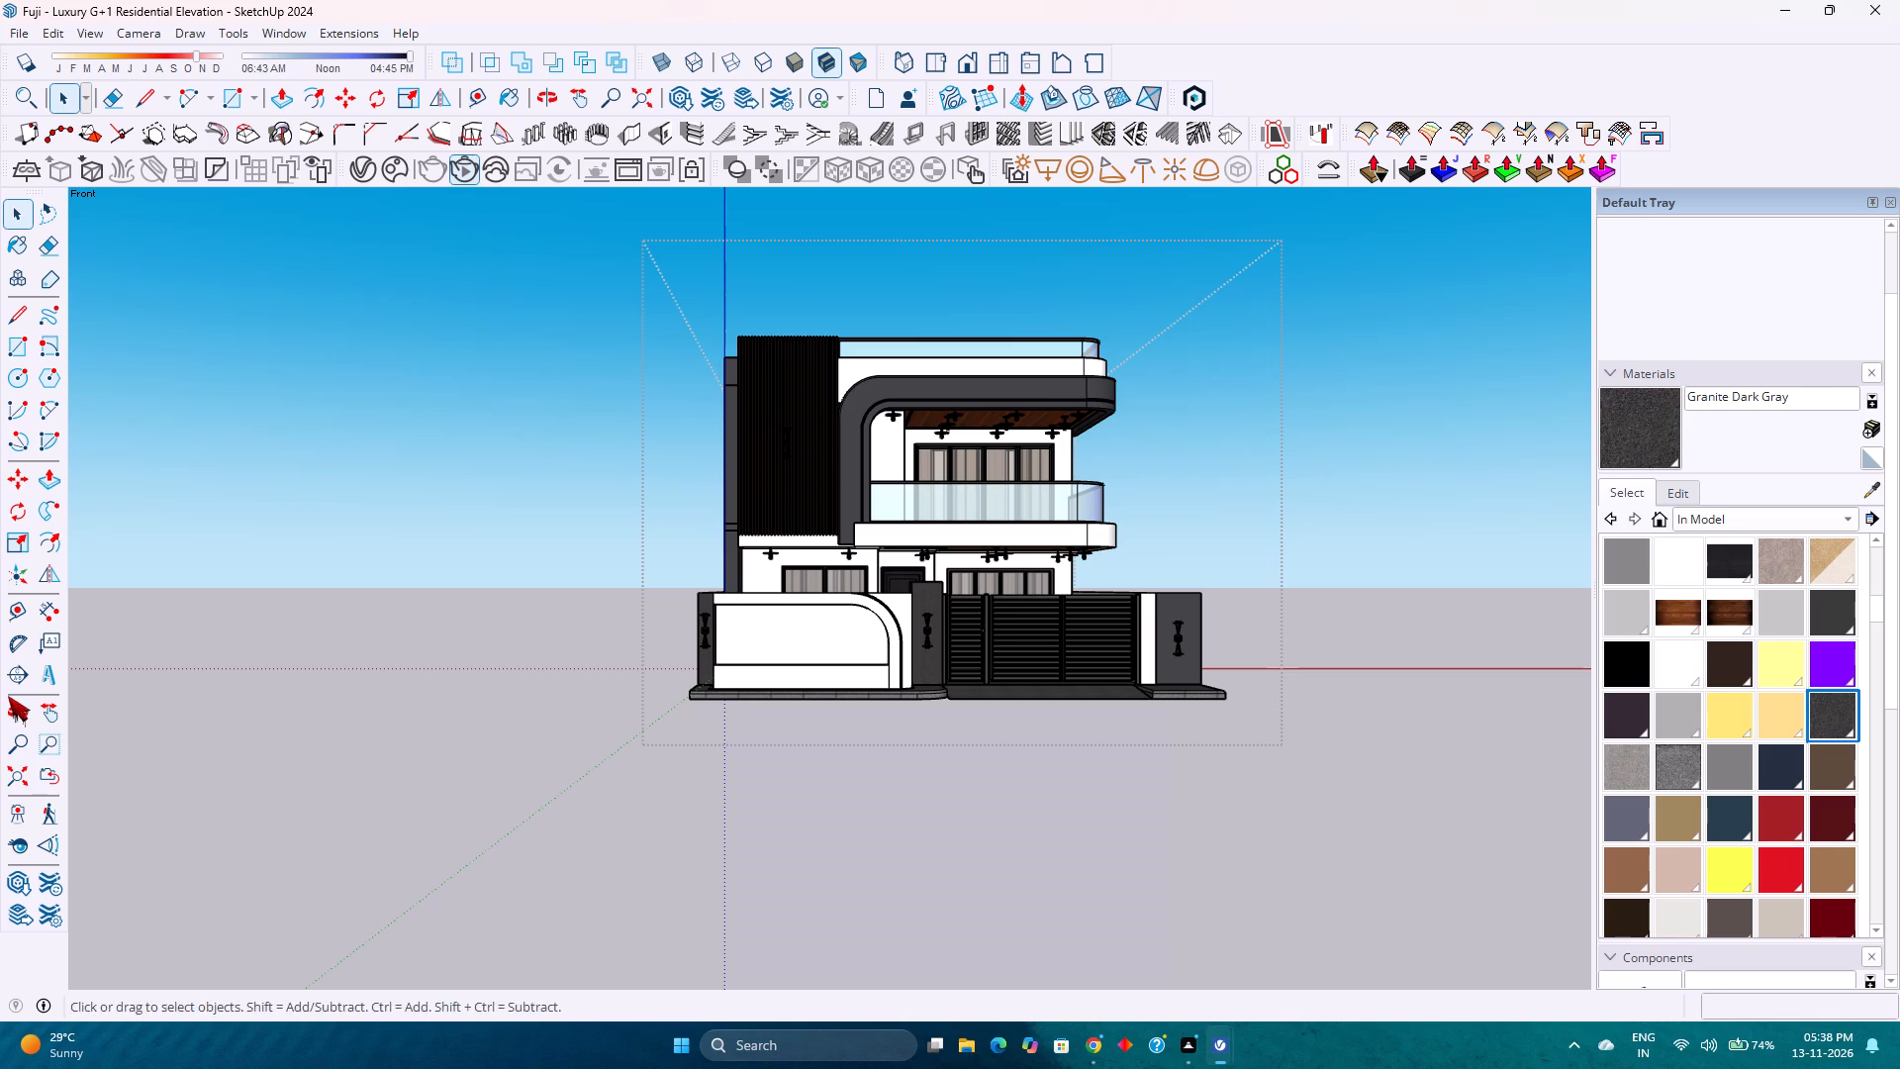
left_click(15, 776)
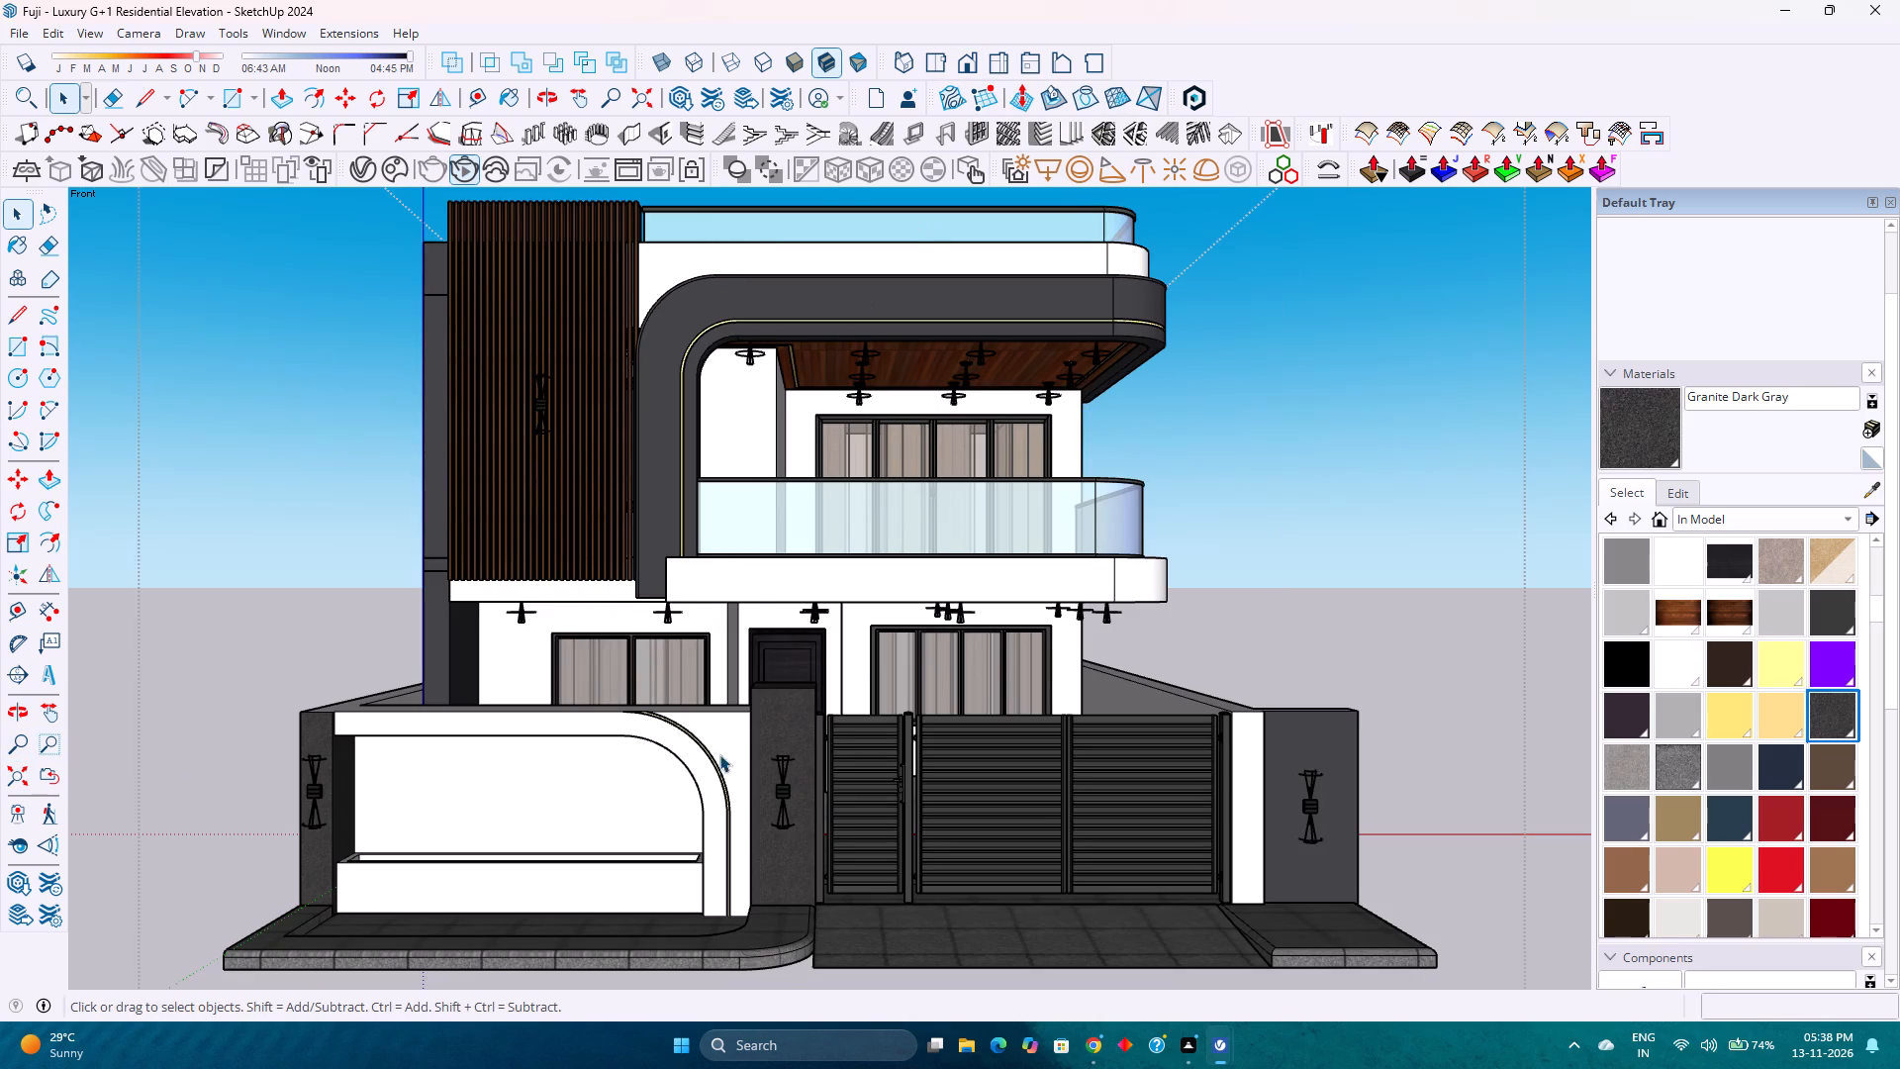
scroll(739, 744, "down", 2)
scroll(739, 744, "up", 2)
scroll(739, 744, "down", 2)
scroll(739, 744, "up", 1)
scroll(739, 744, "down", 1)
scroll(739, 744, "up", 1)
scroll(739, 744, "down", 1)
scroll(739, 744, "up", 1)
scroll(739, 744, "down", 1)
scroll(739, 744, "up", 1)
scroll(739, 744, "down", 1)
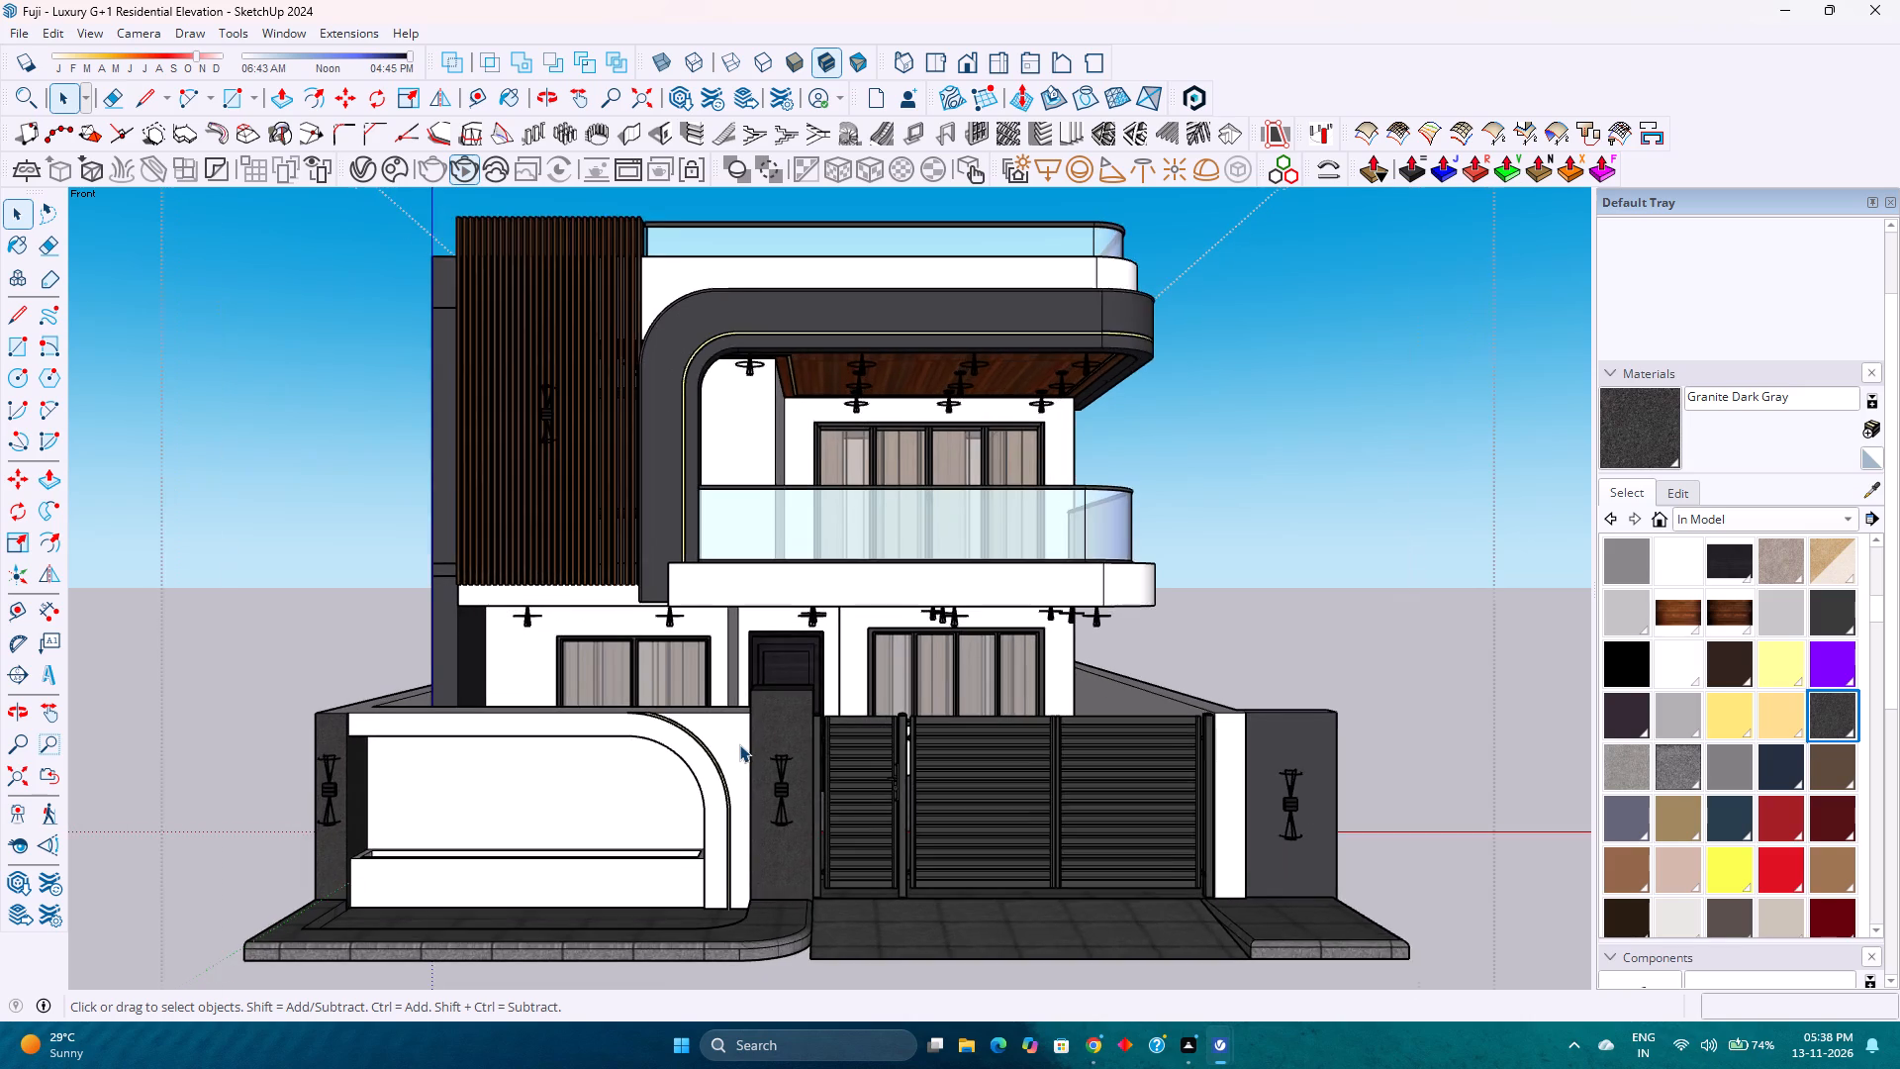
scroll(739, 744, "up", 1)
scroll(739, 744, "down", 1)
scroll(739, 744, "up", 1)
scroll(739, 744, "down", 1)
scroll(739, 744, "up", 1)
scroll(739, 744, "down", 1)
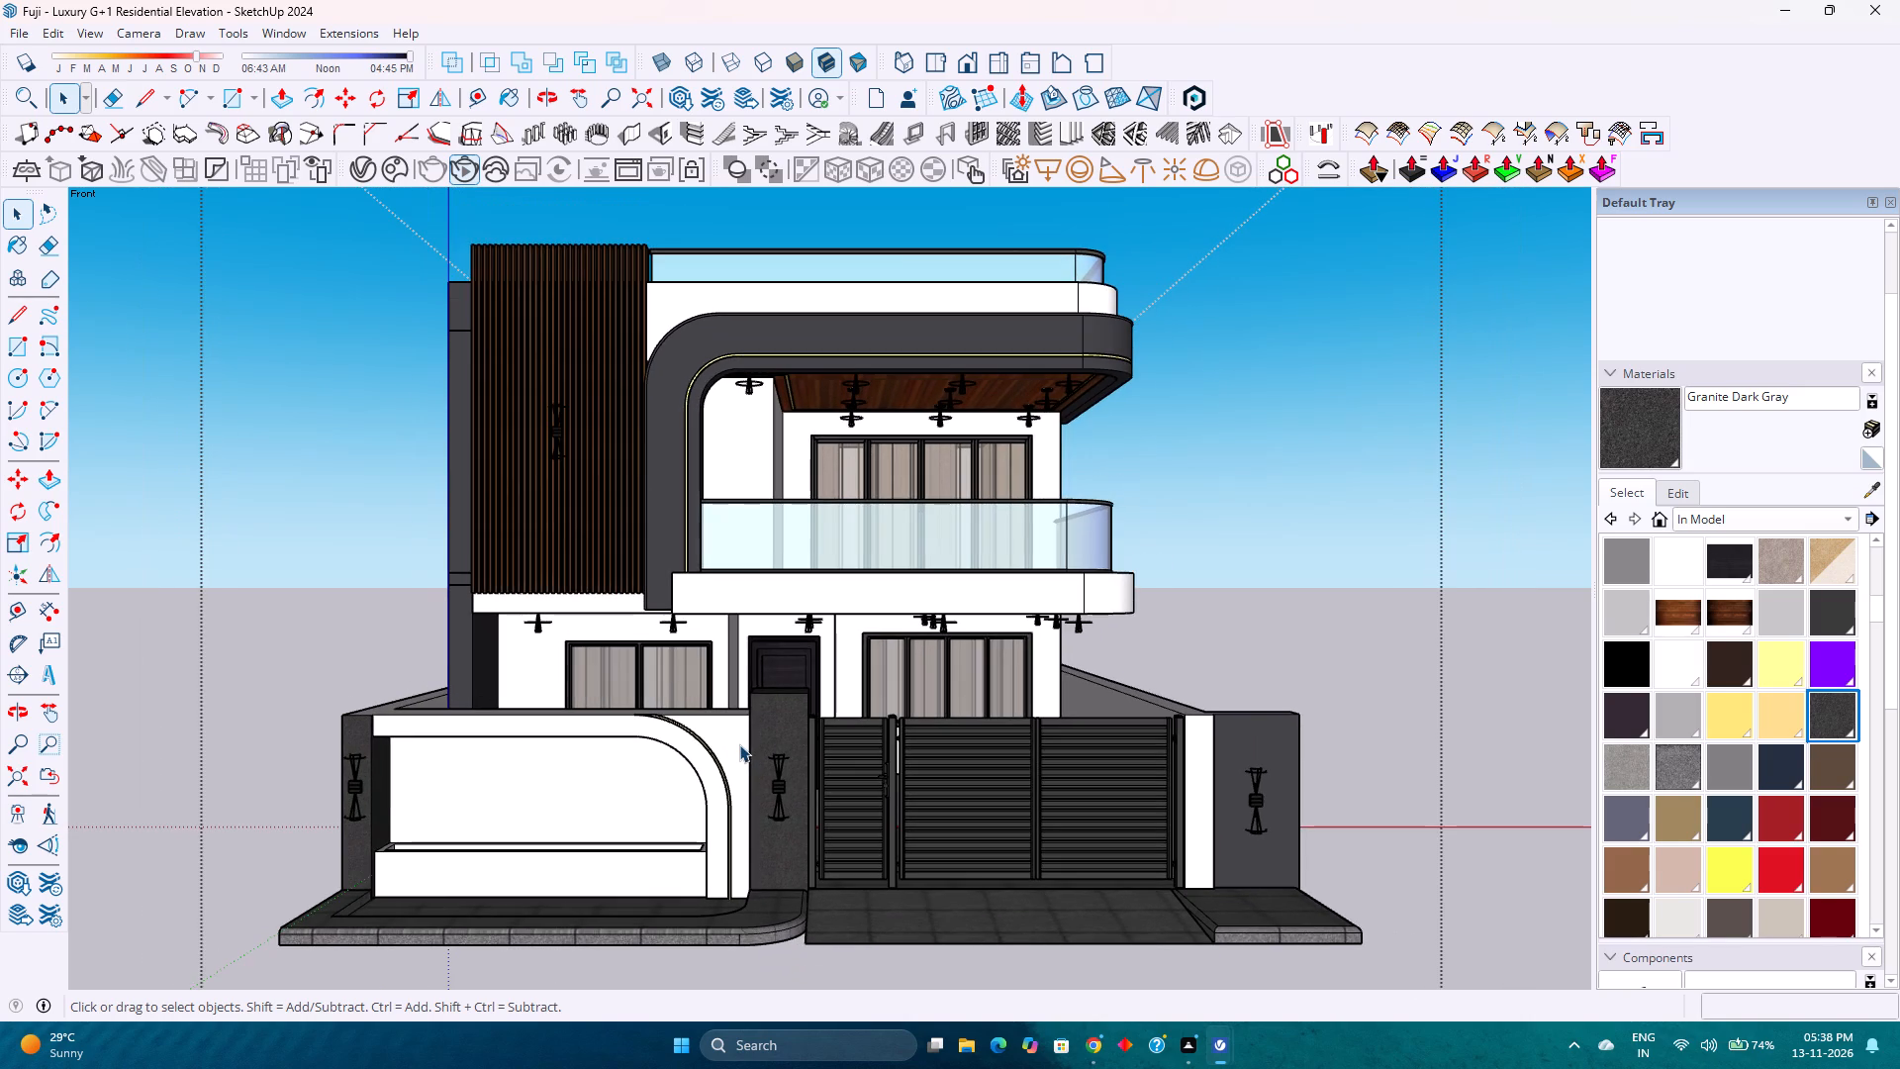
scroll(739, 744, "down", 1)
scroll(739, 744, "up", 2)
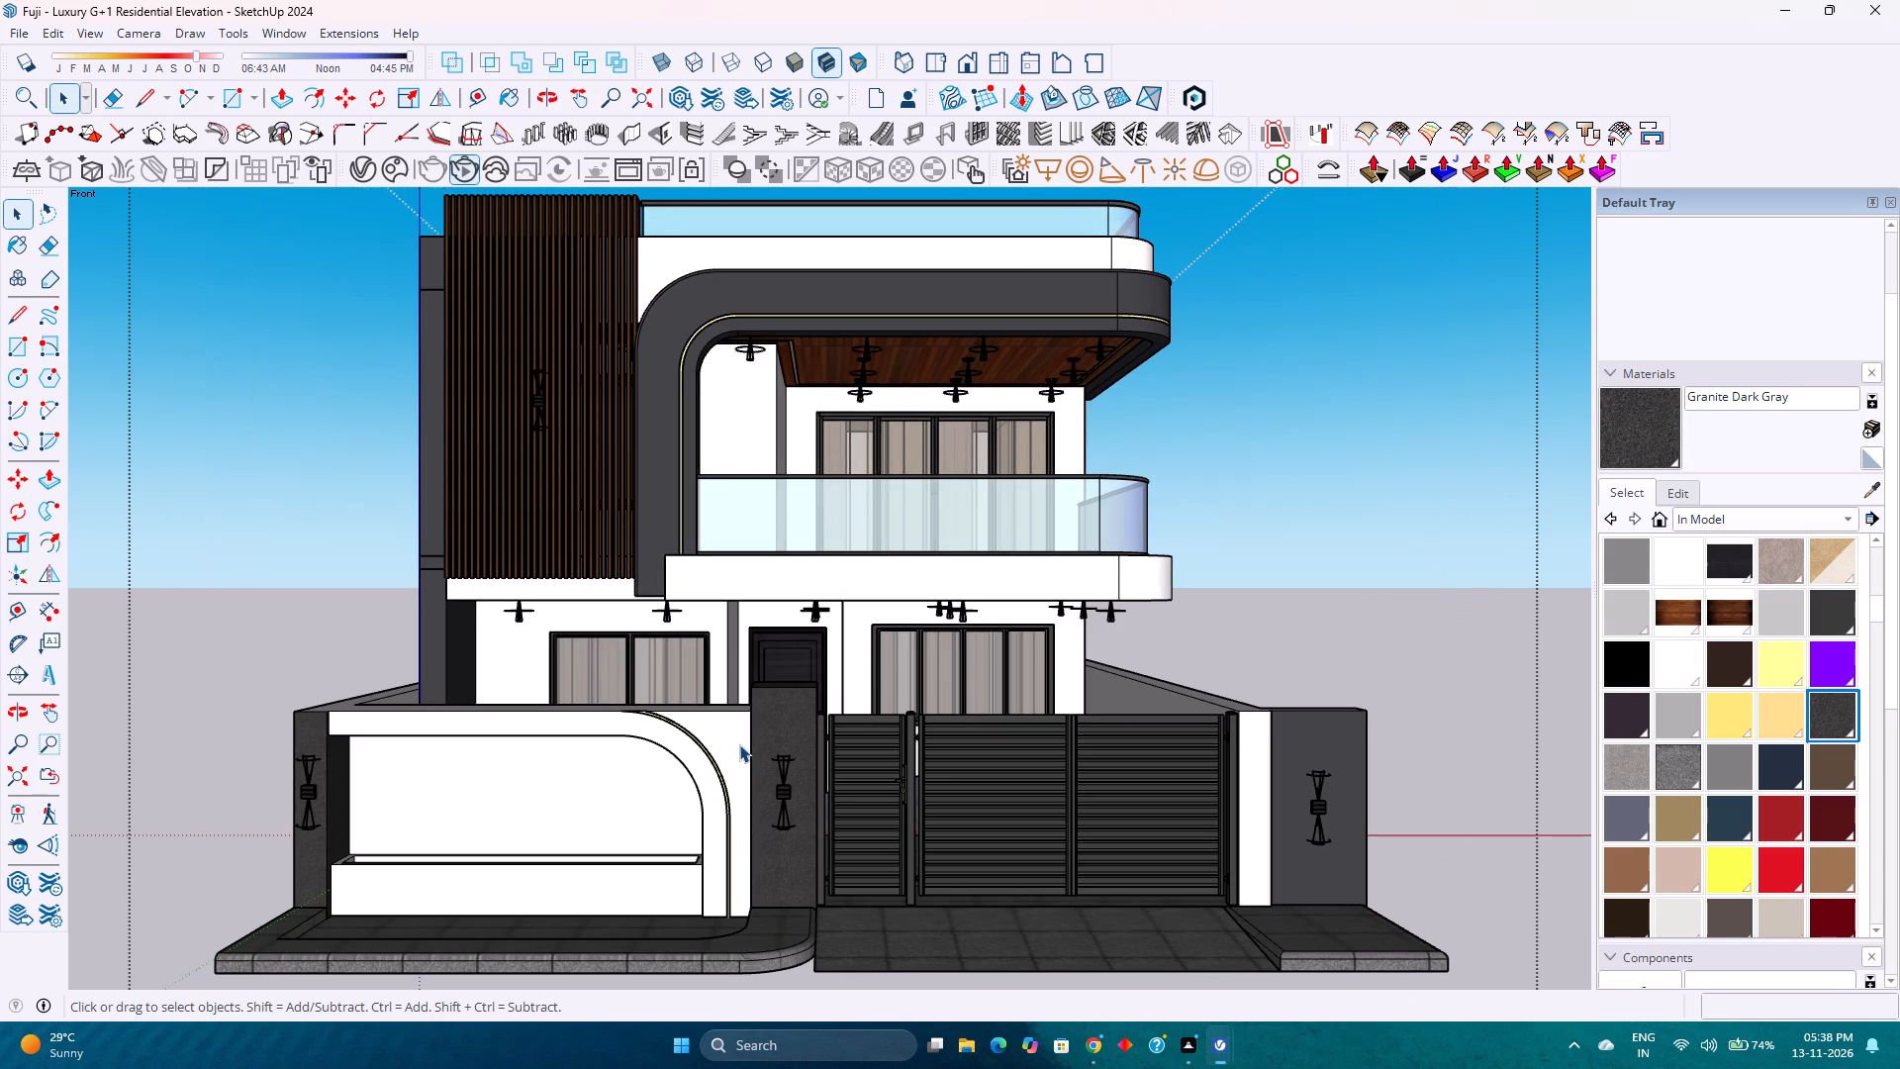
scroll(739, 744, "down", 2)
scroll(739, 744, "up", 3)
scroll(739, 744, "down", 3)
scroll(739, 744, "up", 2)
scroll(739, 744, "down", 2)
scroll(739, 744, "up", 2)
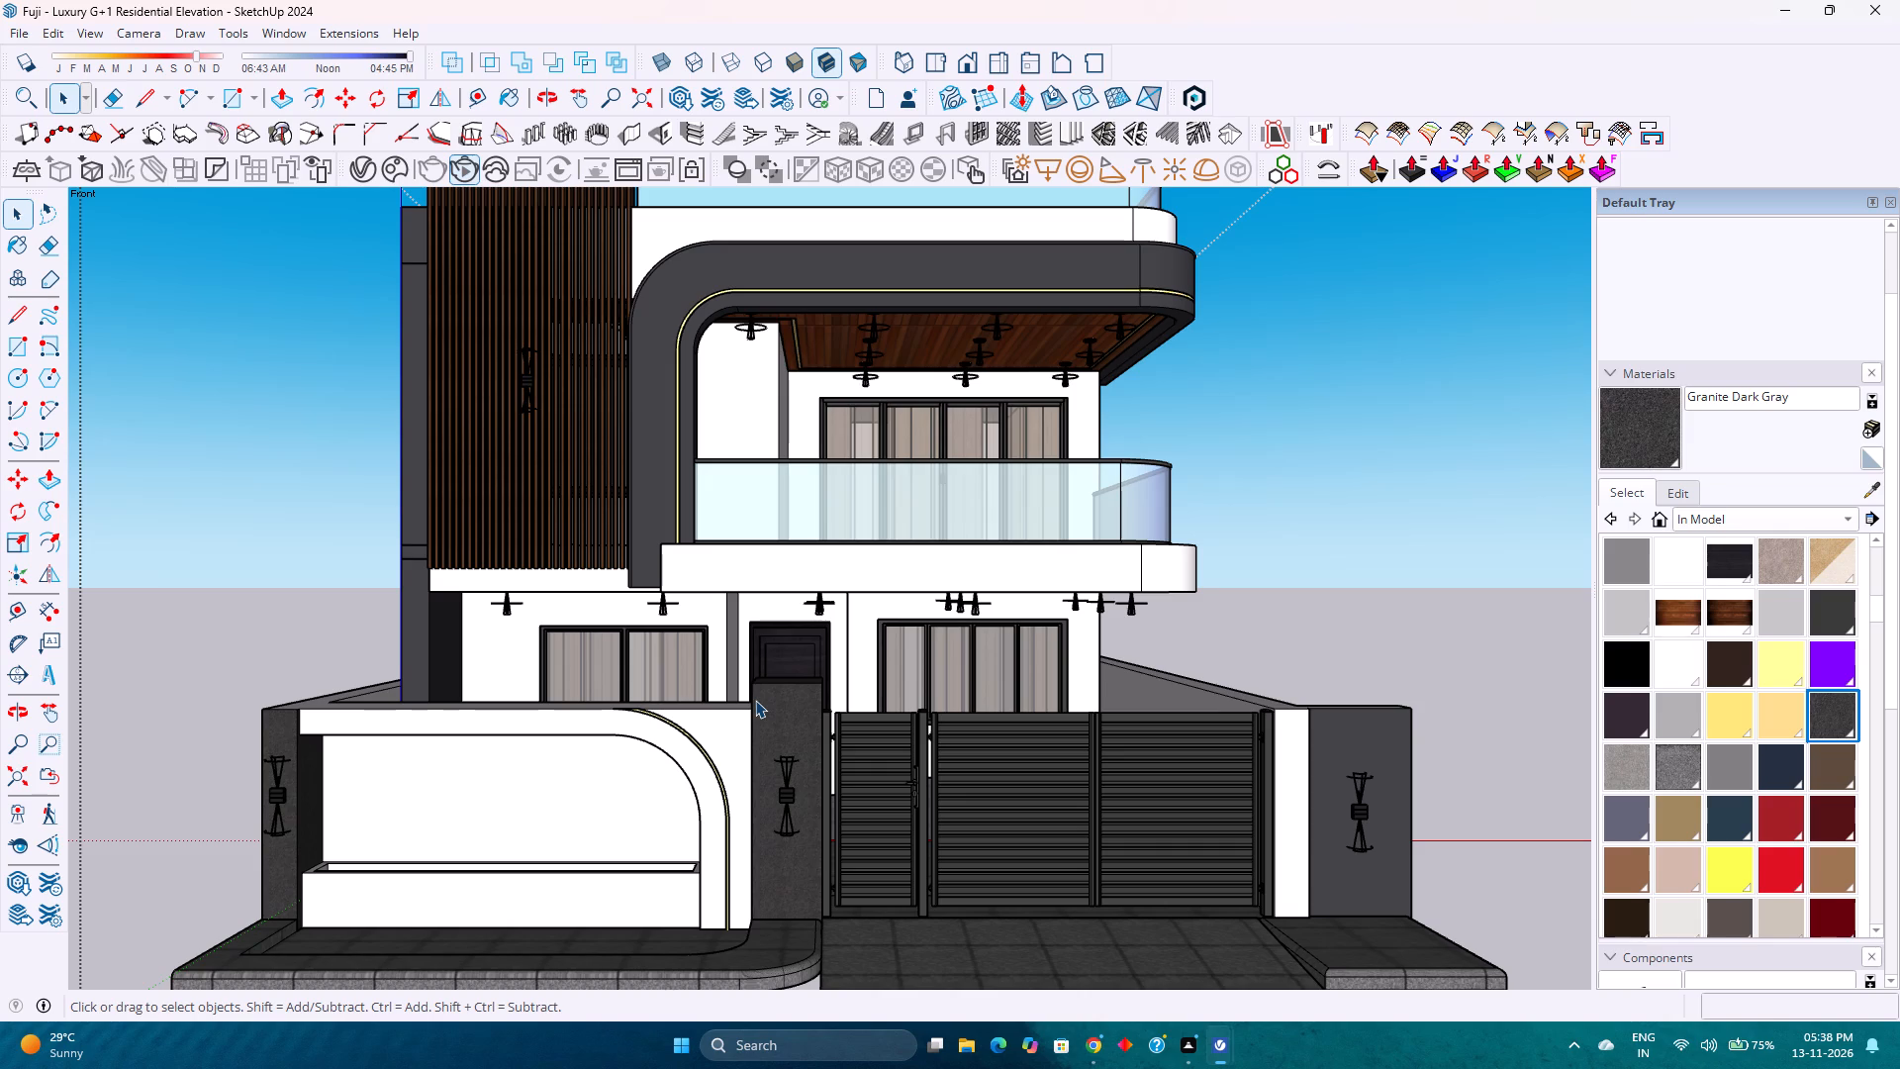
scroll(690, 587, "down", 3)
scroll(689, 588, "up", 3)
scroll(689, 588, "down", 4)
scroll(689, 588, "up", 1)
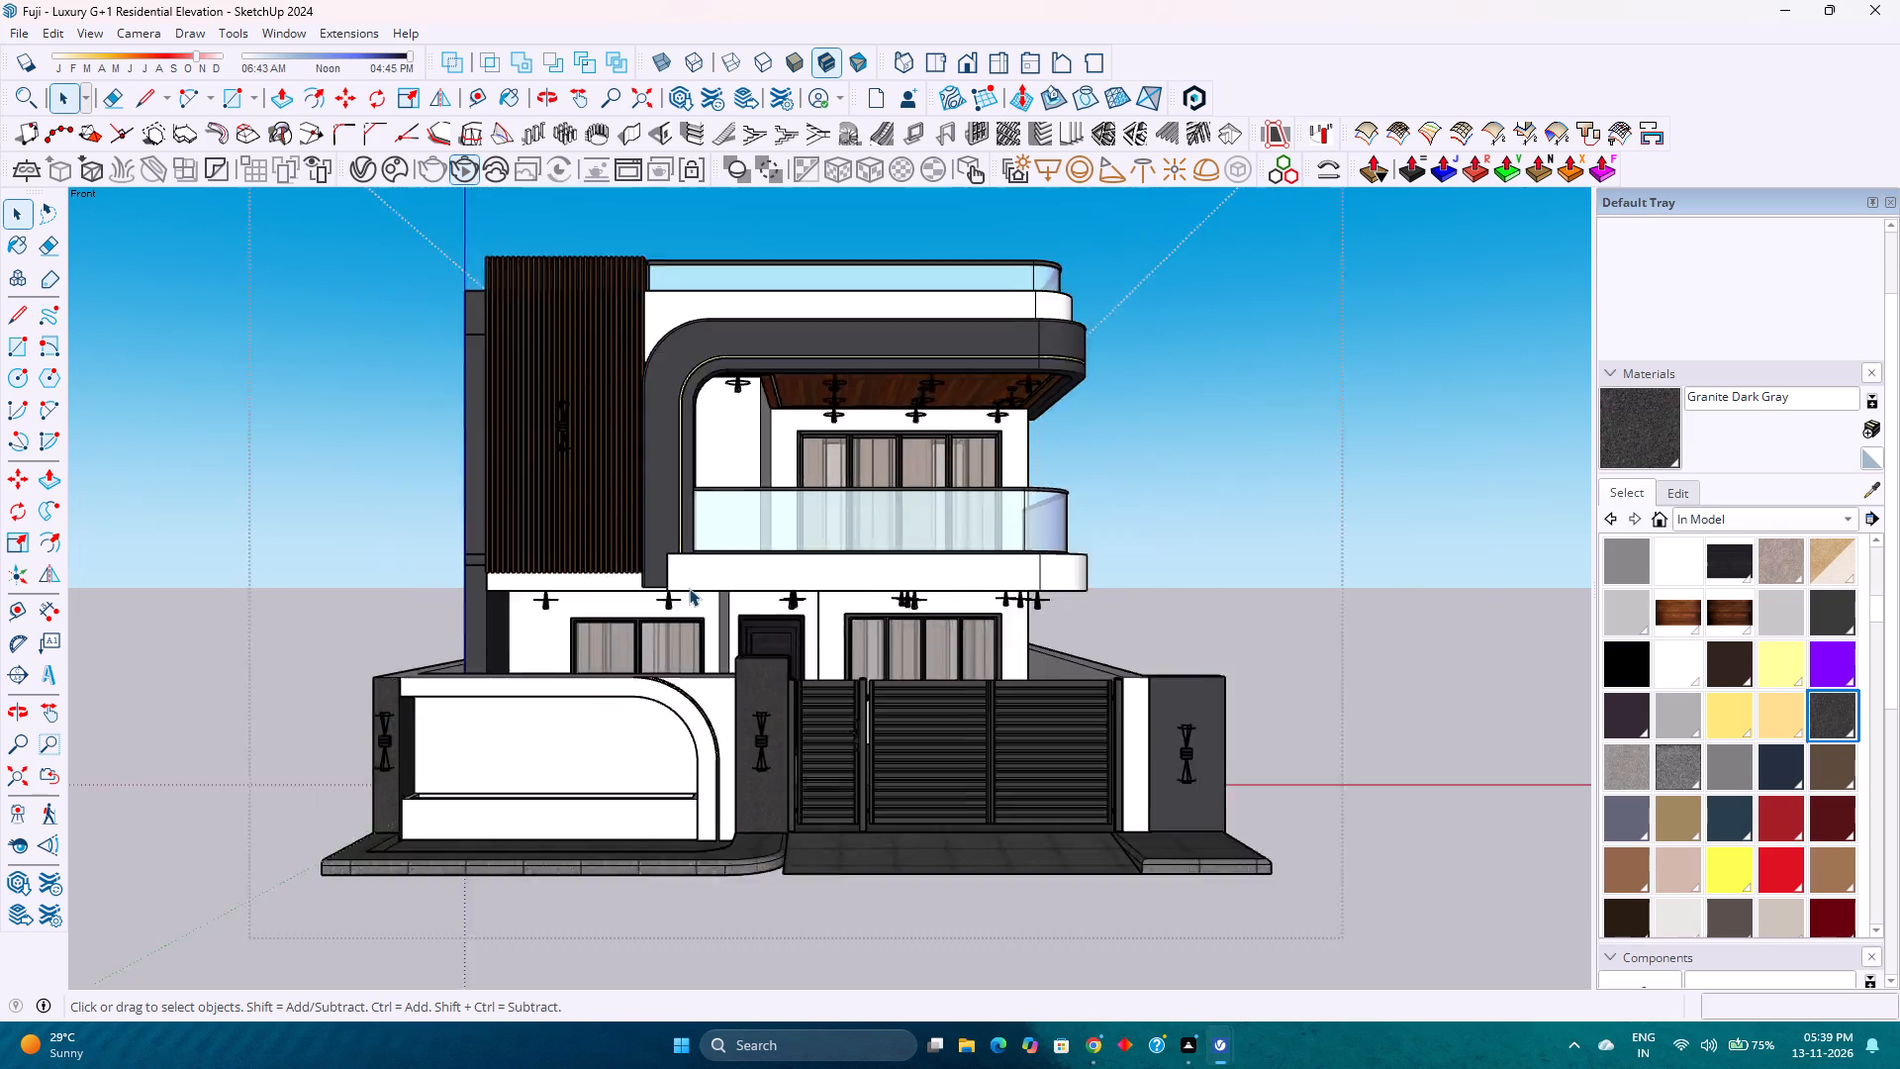
Inspect the front facade closely around the ground-floor windows, main door, wall lights and balcony slab.
scroll(689, 588, "up", 2)
scroll(689, 588, "down", 3)
scroll(689, 588, "up", 3)
scroll(689, 588, "down", 3)
scroll(689, 588, "up", 3)
scroll(689, 588, "down", 3)
scroll(688, 591, "up", 3)
scroll(688, 591, "down", 3)
scroll(688, 591, "up", 3)
scroll(688, 591, "down", 1)
scroll(688, 591, "up", 1)
scroll(688, 591, "down", 2)
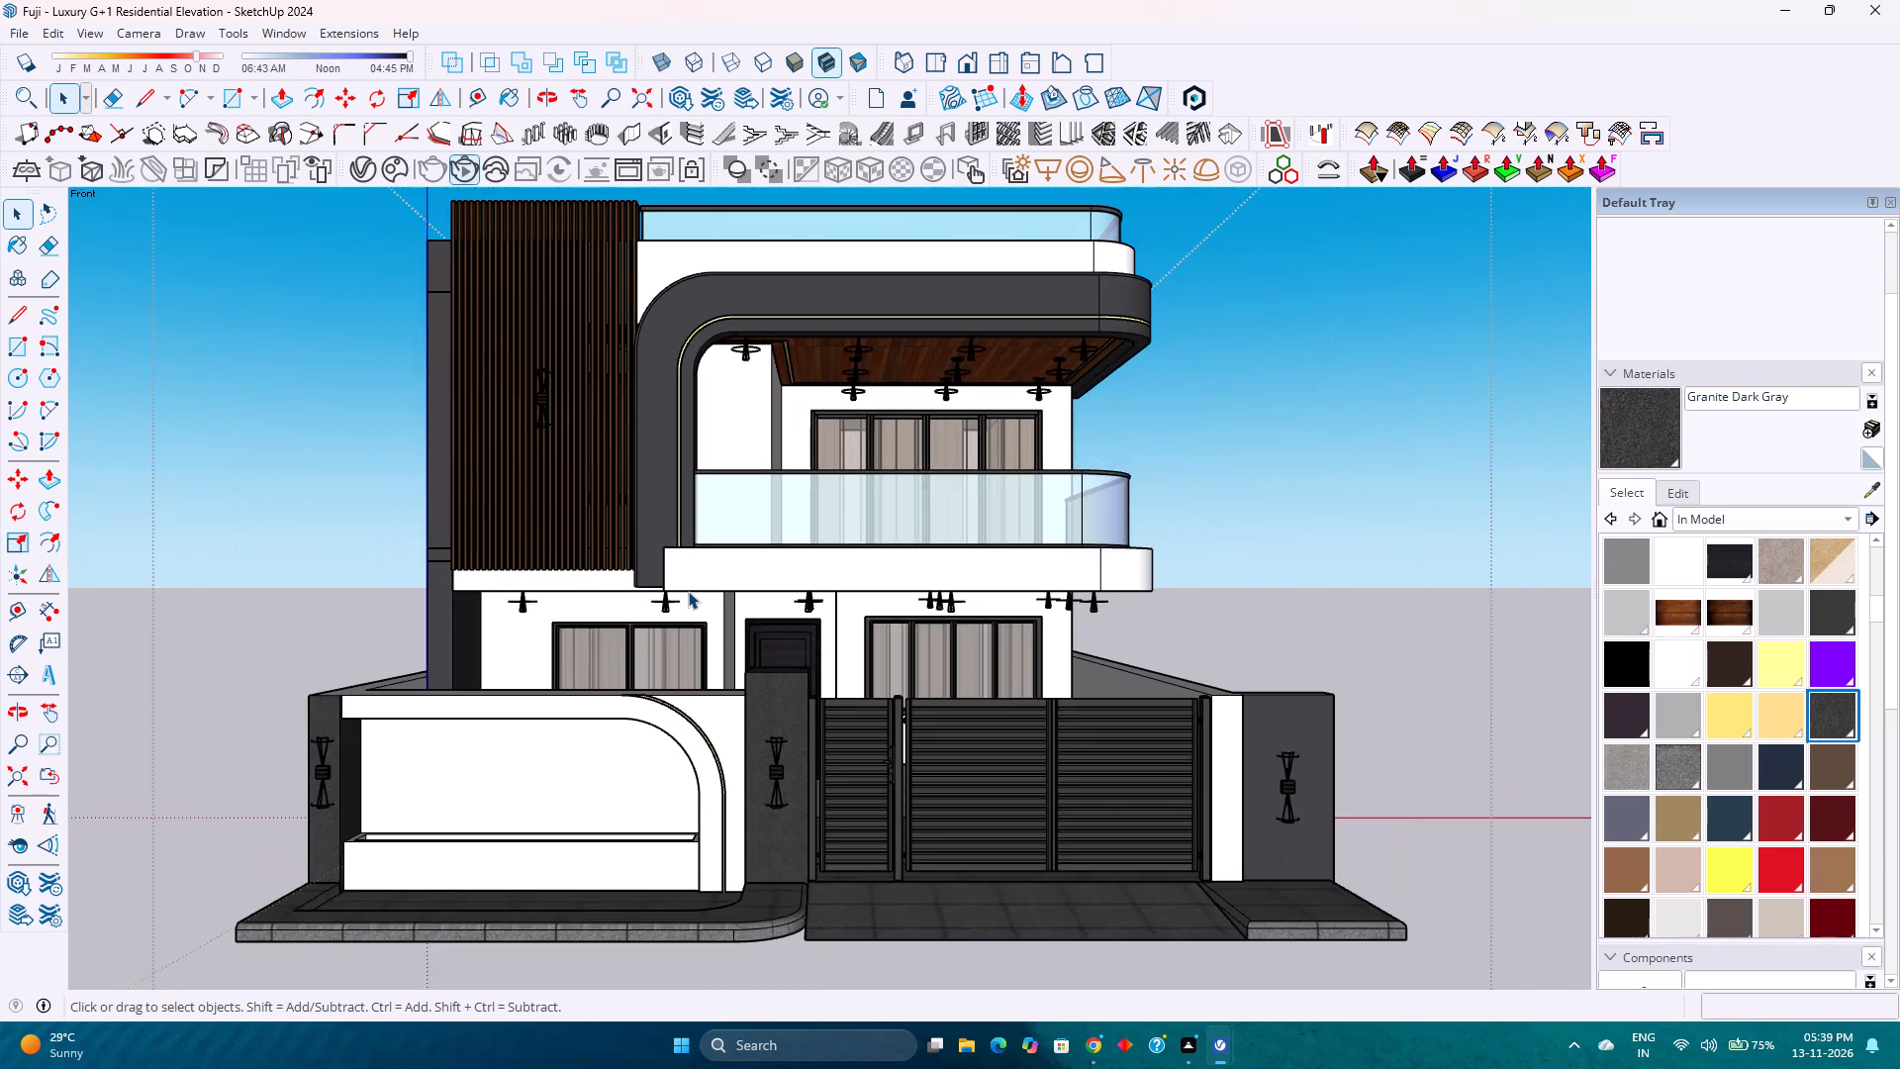
scroll(688, 591, "up", 2)
scroll(688, 591, "down", 3)
scroll(688, 591, "up", 4)
scroll(688, 591, "down", 4)
scroll(661, 610, "up", 4)
scroll(661, 610, "down", 2)
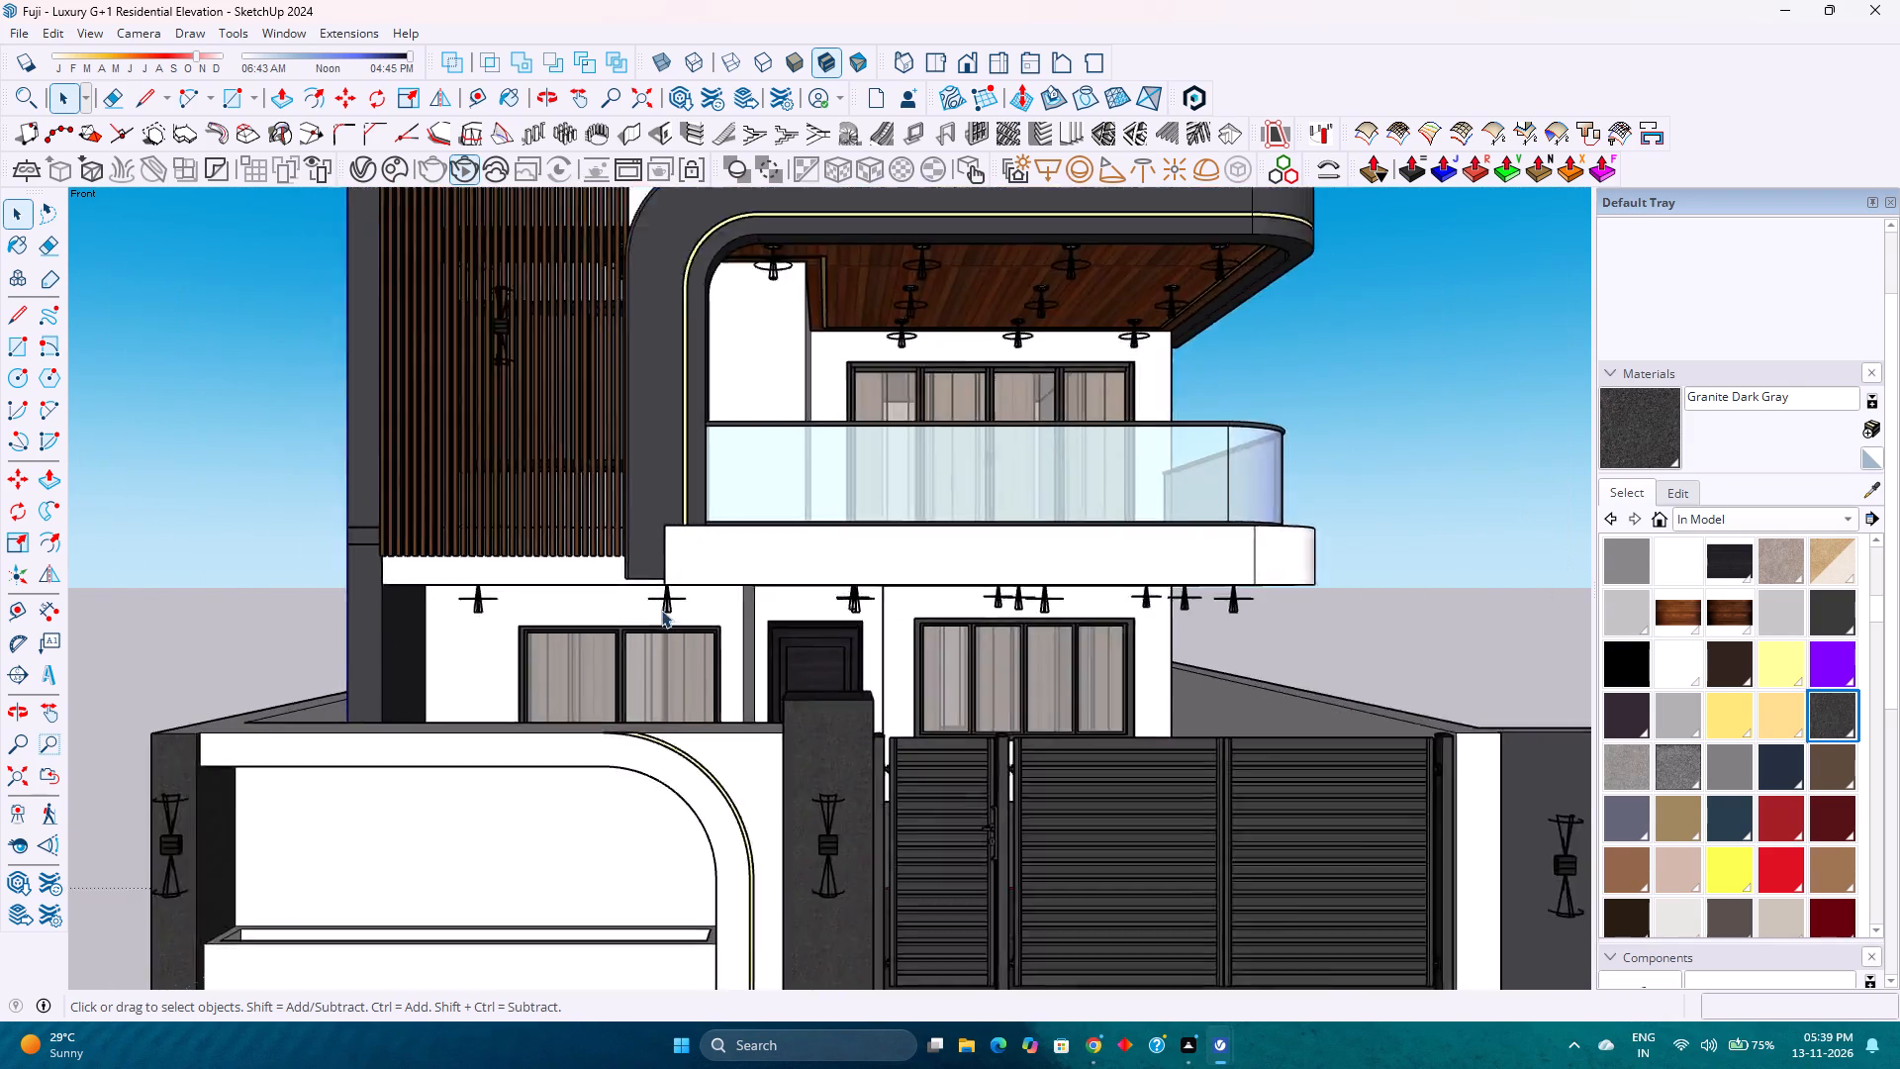
scroll(661, 610, "down", 2)
scroll(661, 610, "up", 4)
scroll(661, 610, "down", 4)
scroll(661, 612, "up", 3)
scroll(661, 612, "down", 3)
scroll(661, 612, "up", 4)
scroll(661, 612, "down", 3)
scroll(661, 612, "up", 3)
scroll(661, 612, "down", 1)
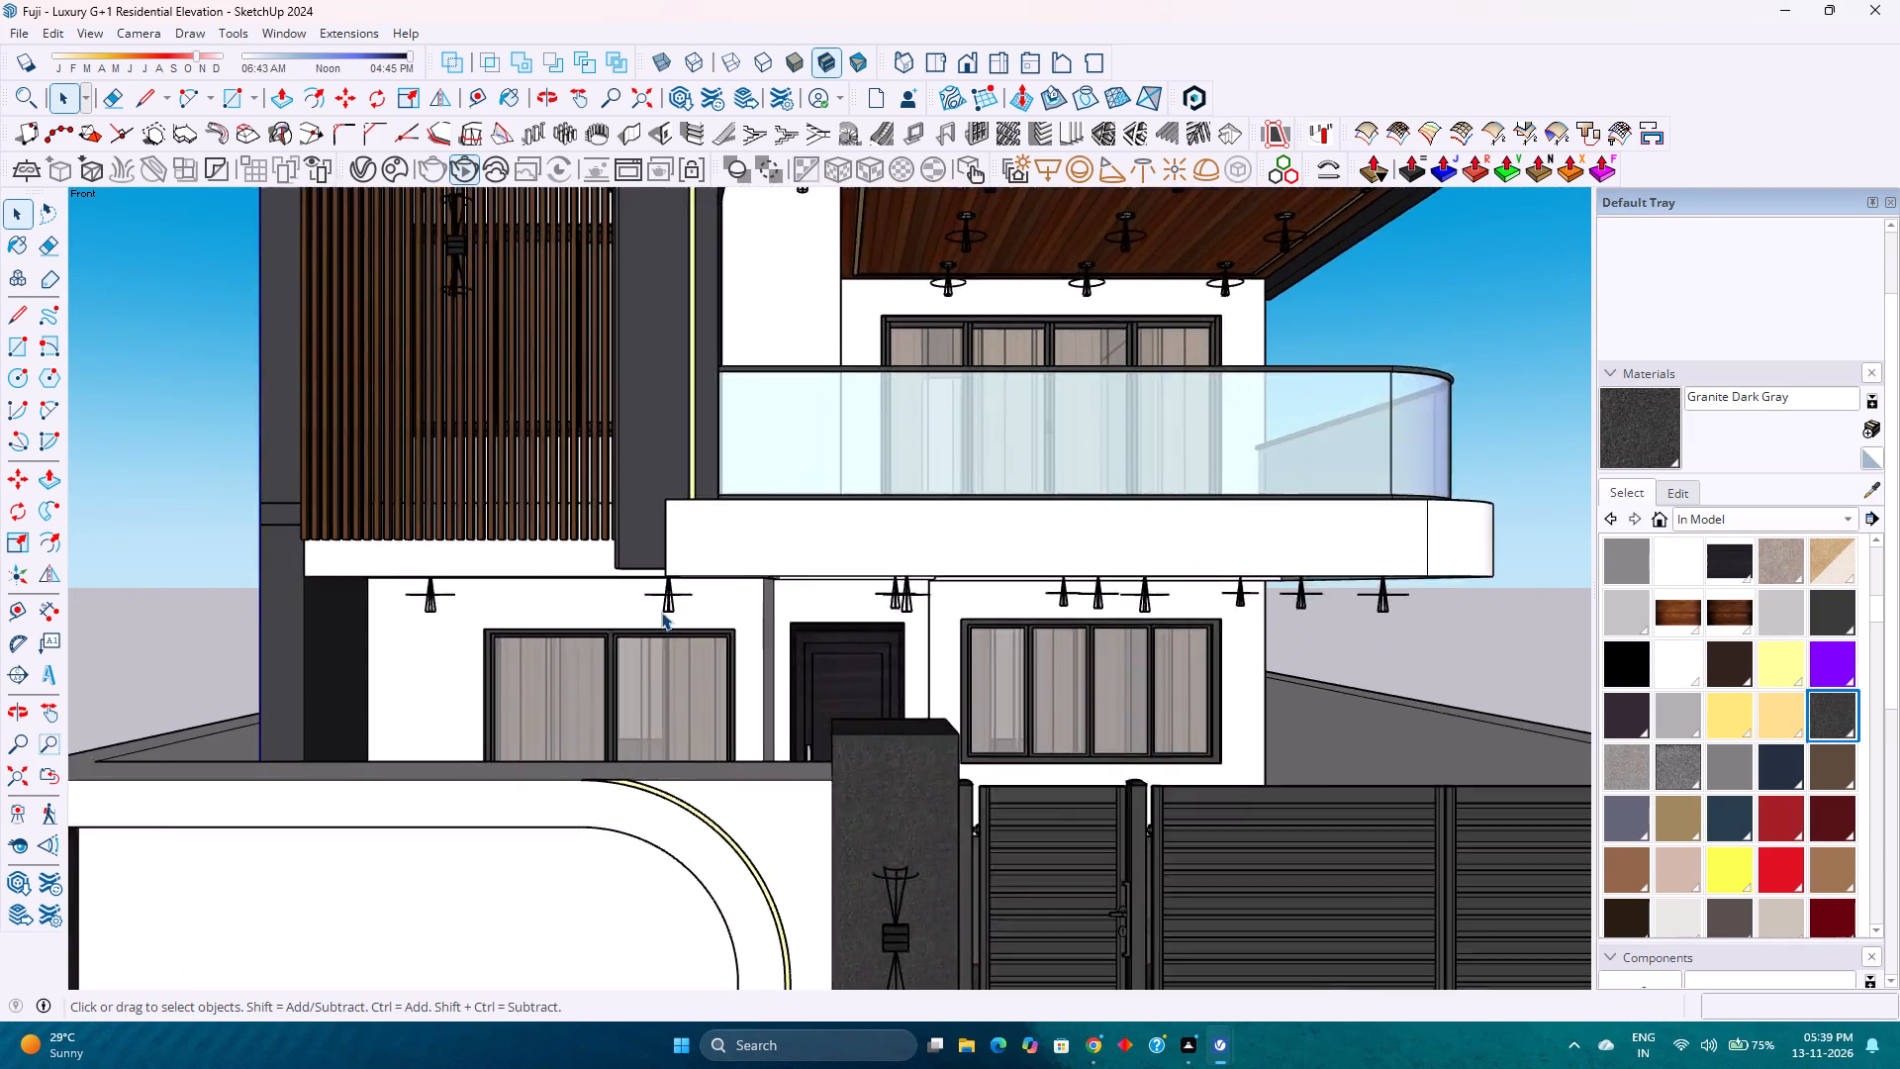
scroll(661, 612, "up", 1)
scroll(661, 612, "down", 3)
scroll(661, 612, "up", 2)
scroll(661, 612, "down", 3)
scroll(662, 613, "up", 3)
scroll(662, 613, "down", 3)
scroll(662, 613, "up", 3)
scroll(662, 613, "down", 3)
scroll(662, 613, "up", 2)
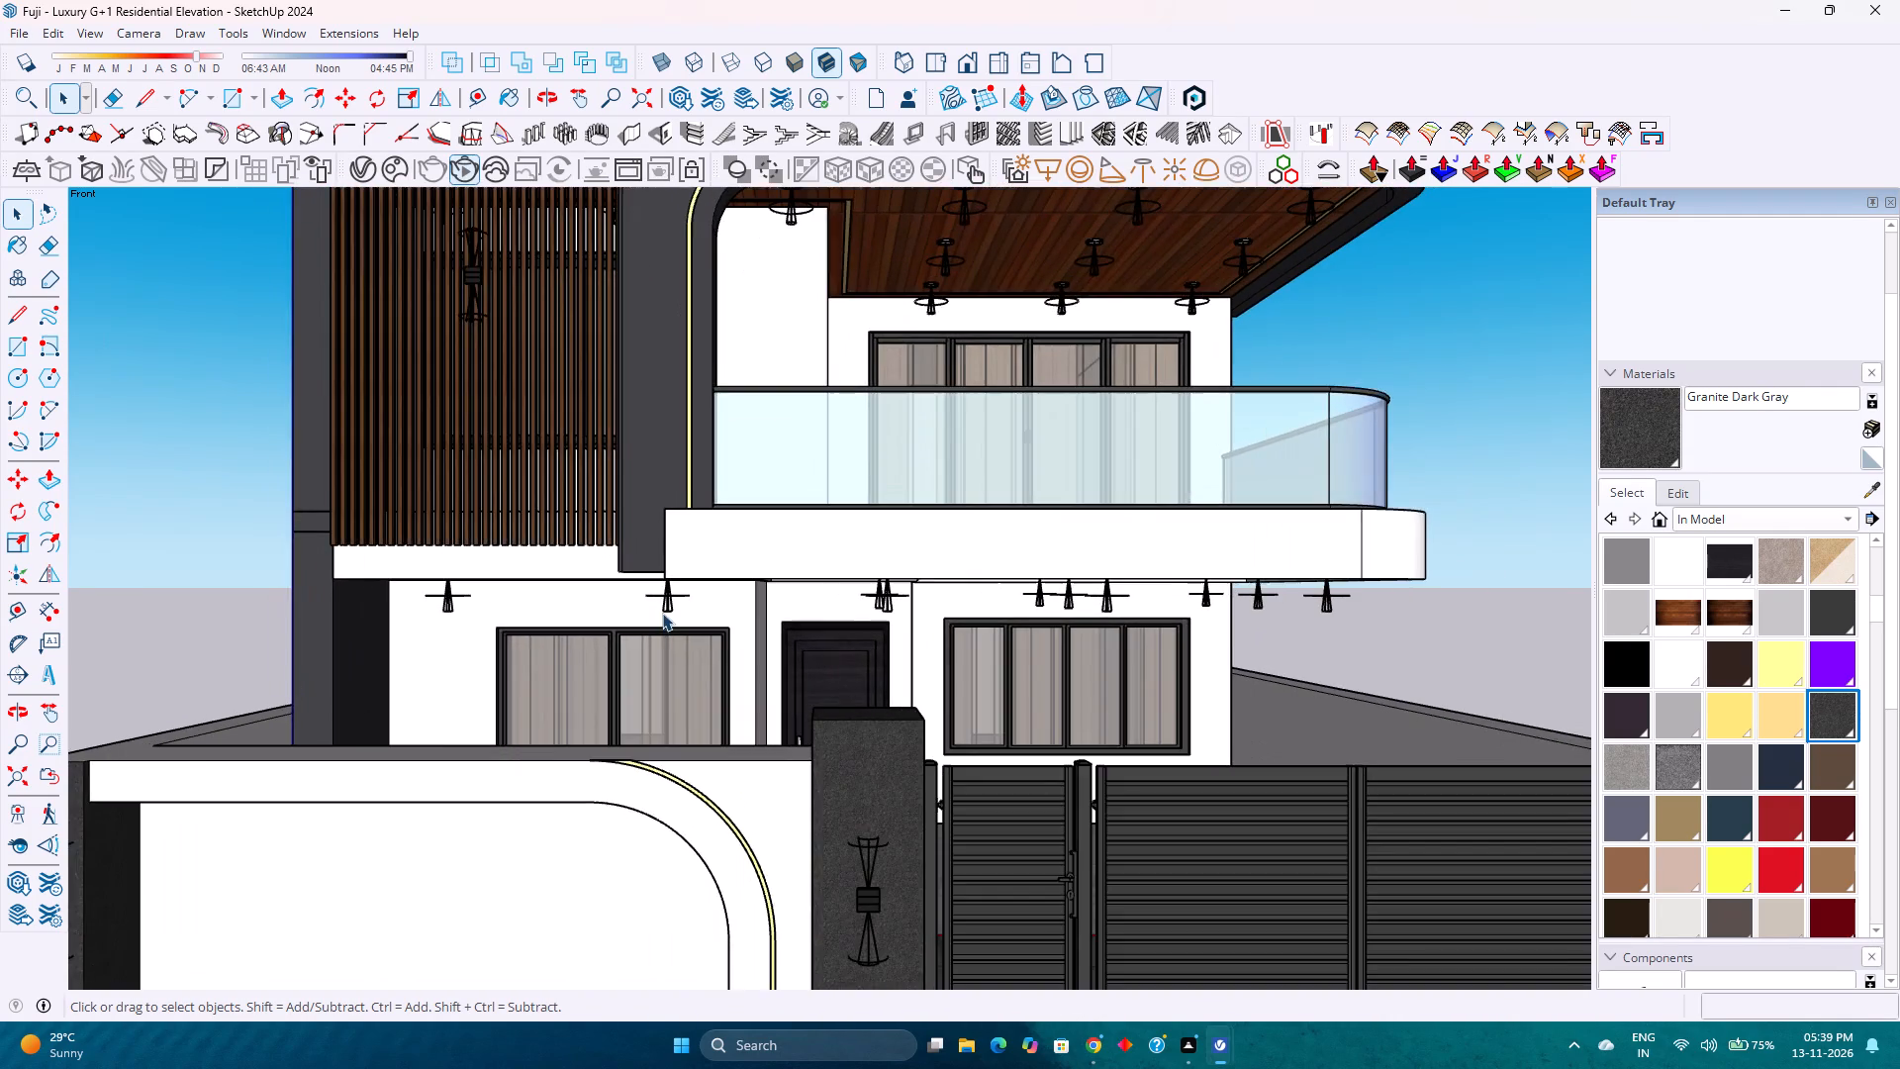
scroll(662, 613, "down", 1)
scroll(662, 613, "up", 2)
scroll(662, 613, "down", 4)
scroll(662, 613, "up", 3)
scroll(662, 613, "down", 2)
scroll(662, 613, "up", 3)
scroll(662, 613, "down", 3)
scroll(662, 613, "up", 2)
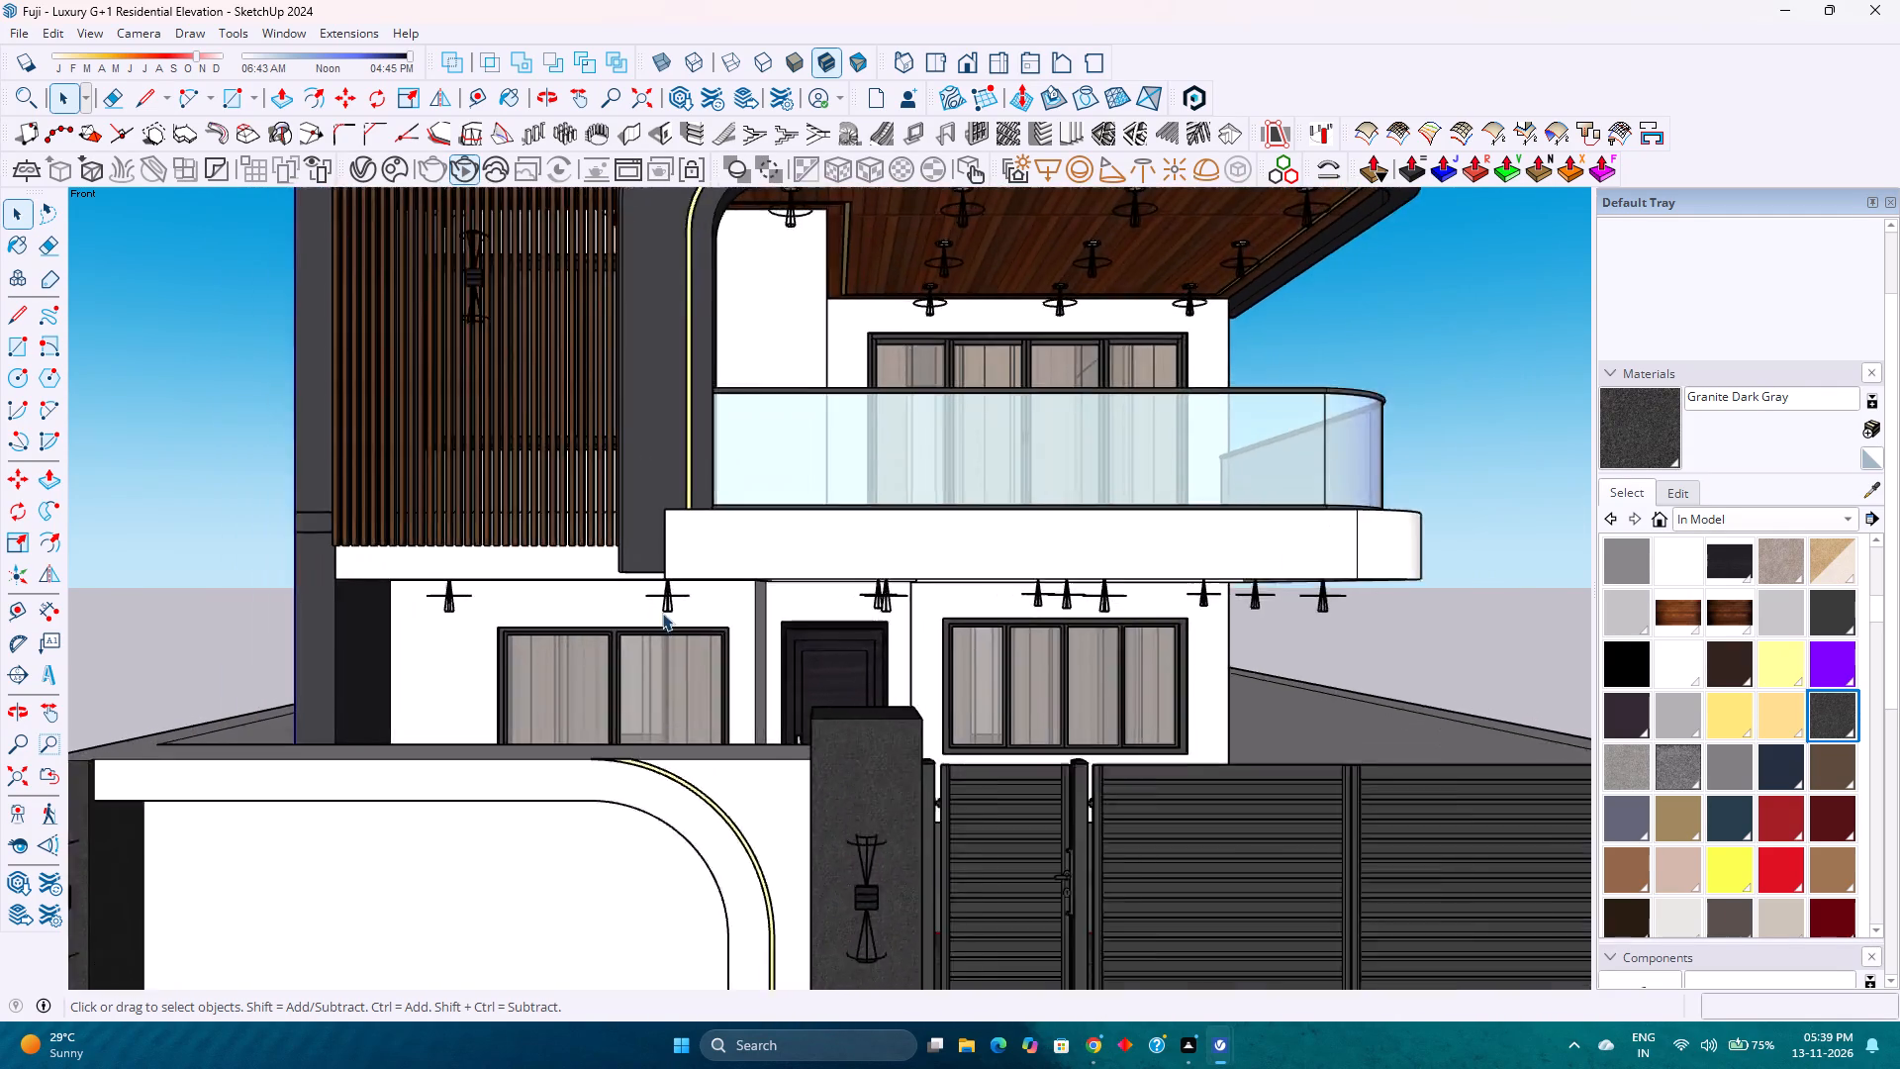
scroll(662, 613, "down", 3)
scroll(662, 613, "up", 3)
scroll(662, 613, "down", 3)
scroll(662, 613, "up", 3)
scroll(662, 608, "down", 2)
scroll(662, 608, "up", 3)
scroll(662, 608, "down", 4)
scroll(662, 608, "up", 3)
scroll(662, 608, "down", 3)
scroll(662, 608, "up", 3)
scroll(662, 608, "down", 4)
scroll(662, 608, "up", 4)
scroll(662, 608, "down", 4)
scroll(662, 608, "up", 4)
scroll(662, 608, "down", 3)
scroll(662, 608, "up", 4)
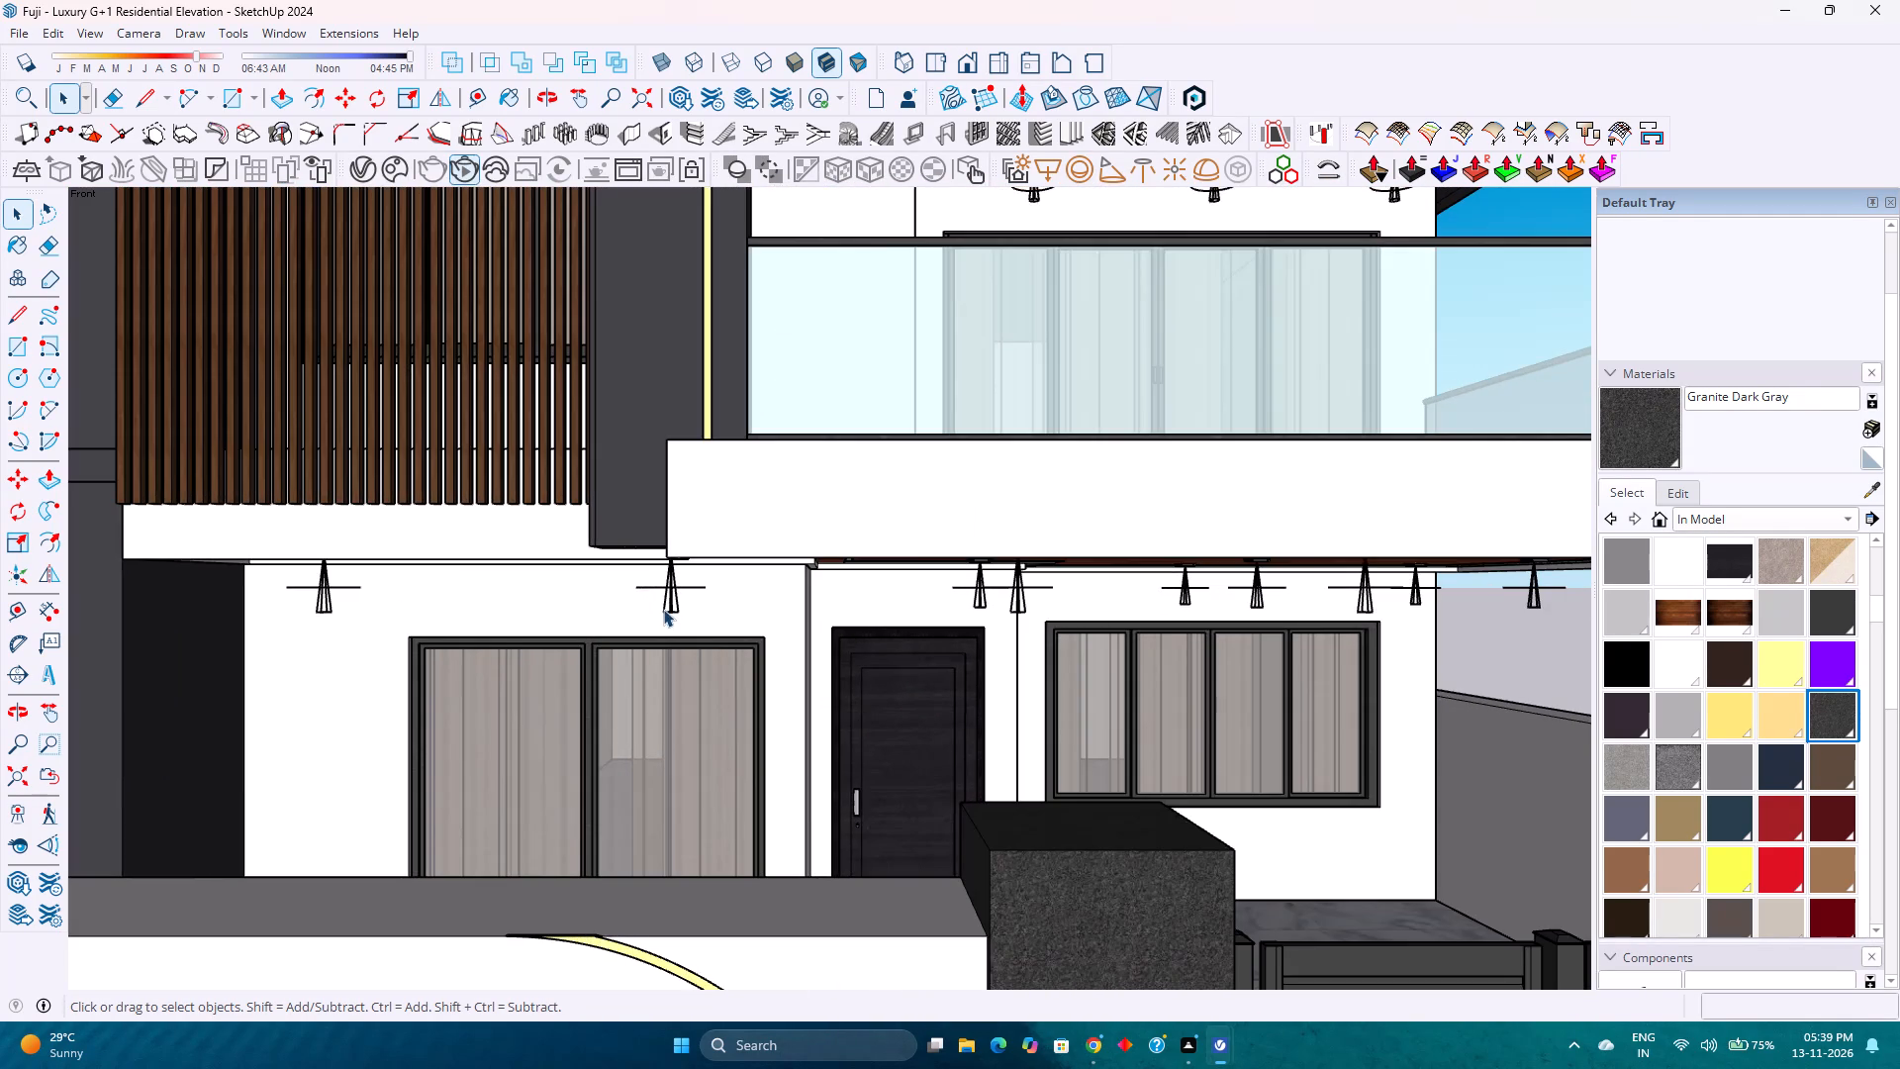
scroll(663, 609, "down", 1)
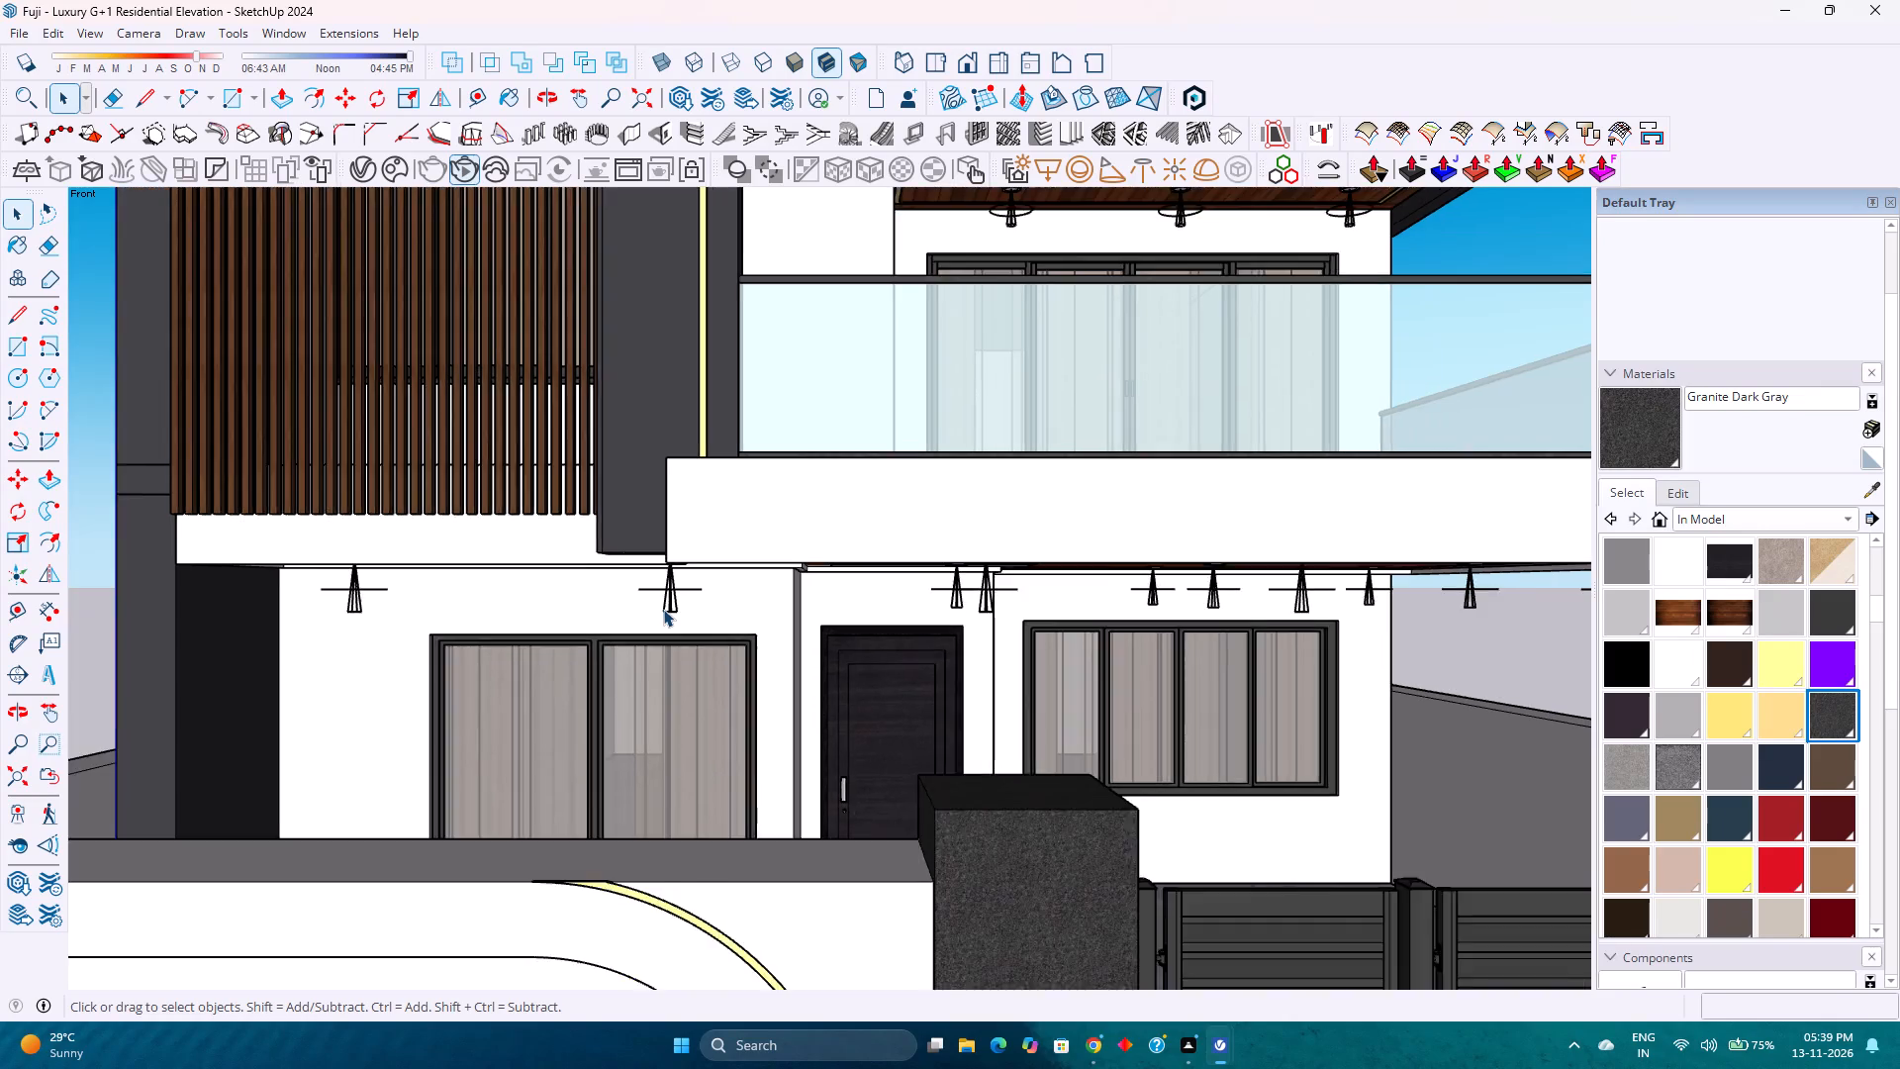
Examine the ground-floor windows, main door, wall lights and the underside of the balcony slab closely in the front view.
scroll(663, 609, "down", 2)
scroll(663, 609, "up", 3)
scroll(663, 609, "down", 3)
scroll(663, 609, "up", 3)
scroll(663, 609, "down", 3)
scroll(663, 609, "up", 3)
scroll(662, 610, "down", 2)
scroll(661, 610, "up", 3)
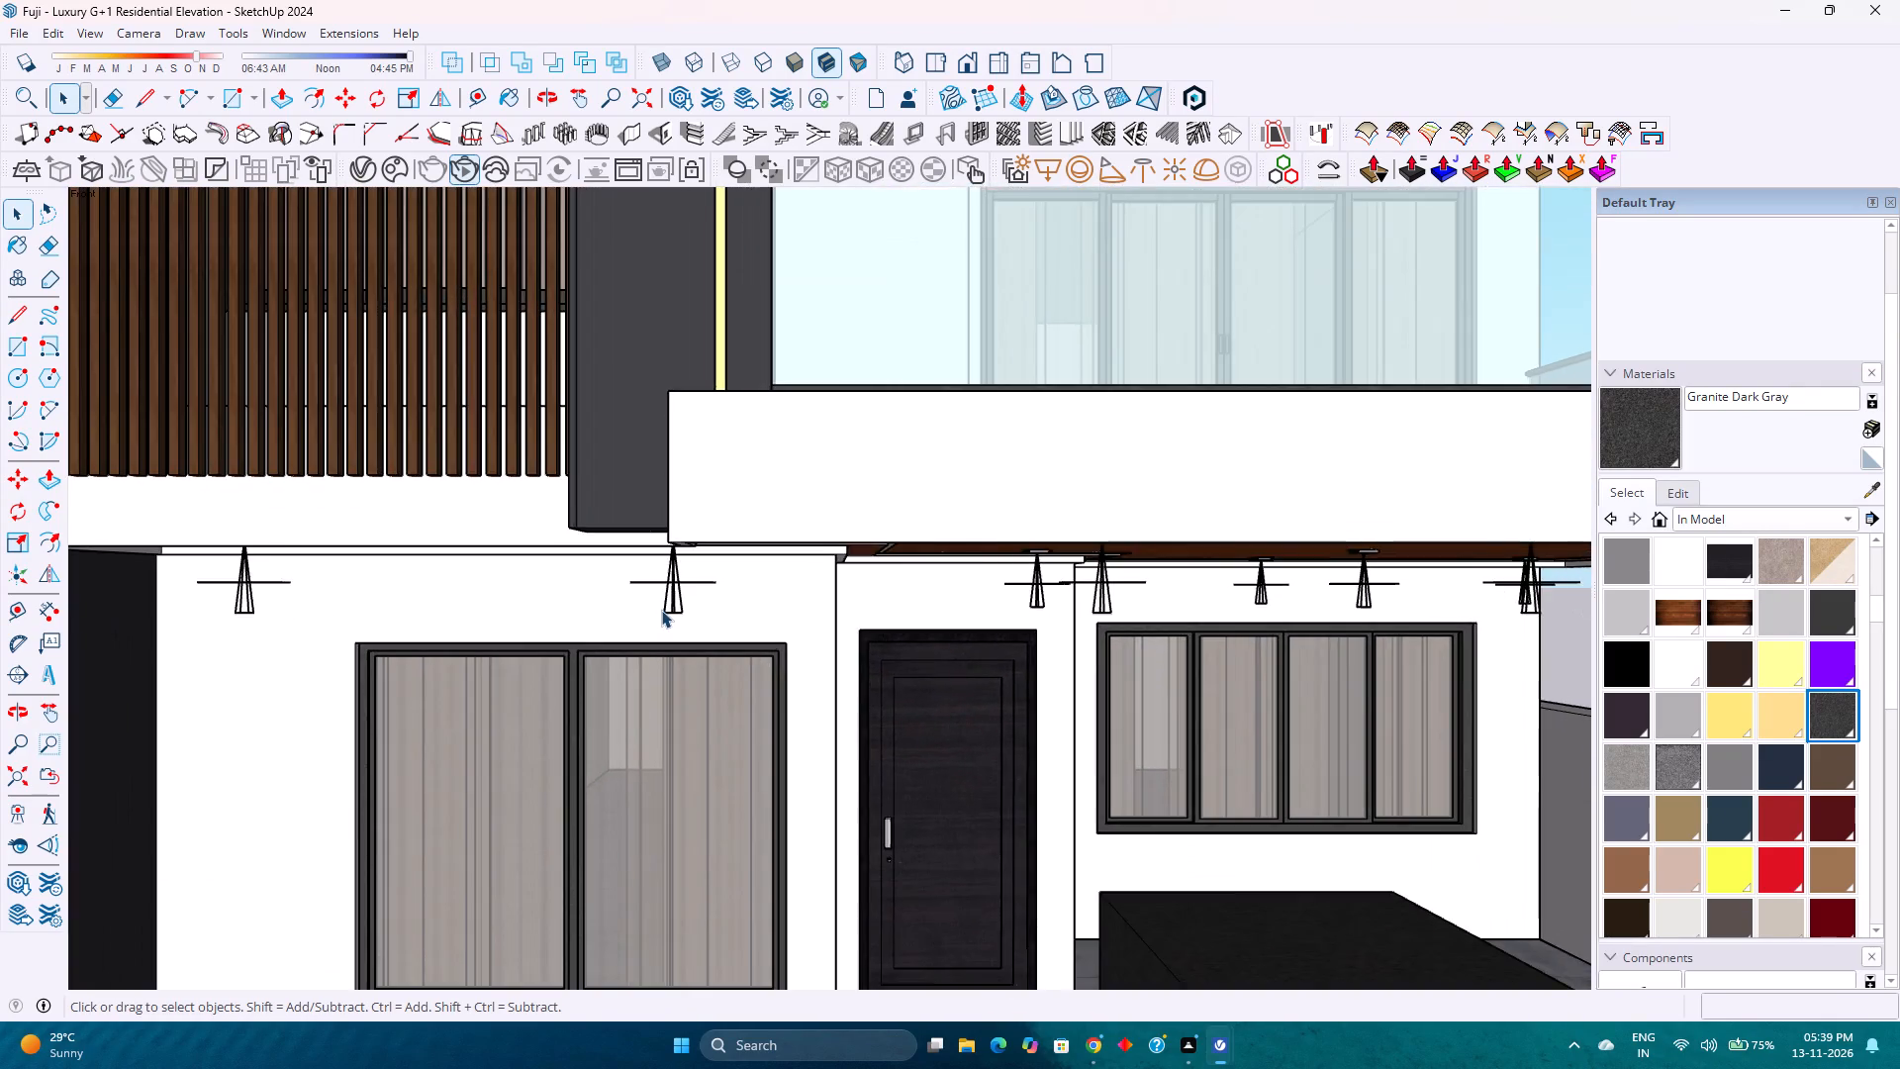
scroll(661, 610, "down", 3)
scroll(661, 610, "up", 3)
scroll(661, 610, "down", 3)
scroll(661, 610, "up", 3)
scroll(661, 610, "down", 3)
scroll(661, 610, "up", 3)
scroll(661, 610, "down", 3)
scroll(661, 610, "up", 3)
scroll(661, 610, "down", 3)
scroll(661, 610, "up", 3)
scroll(661, 610, "down", 2)
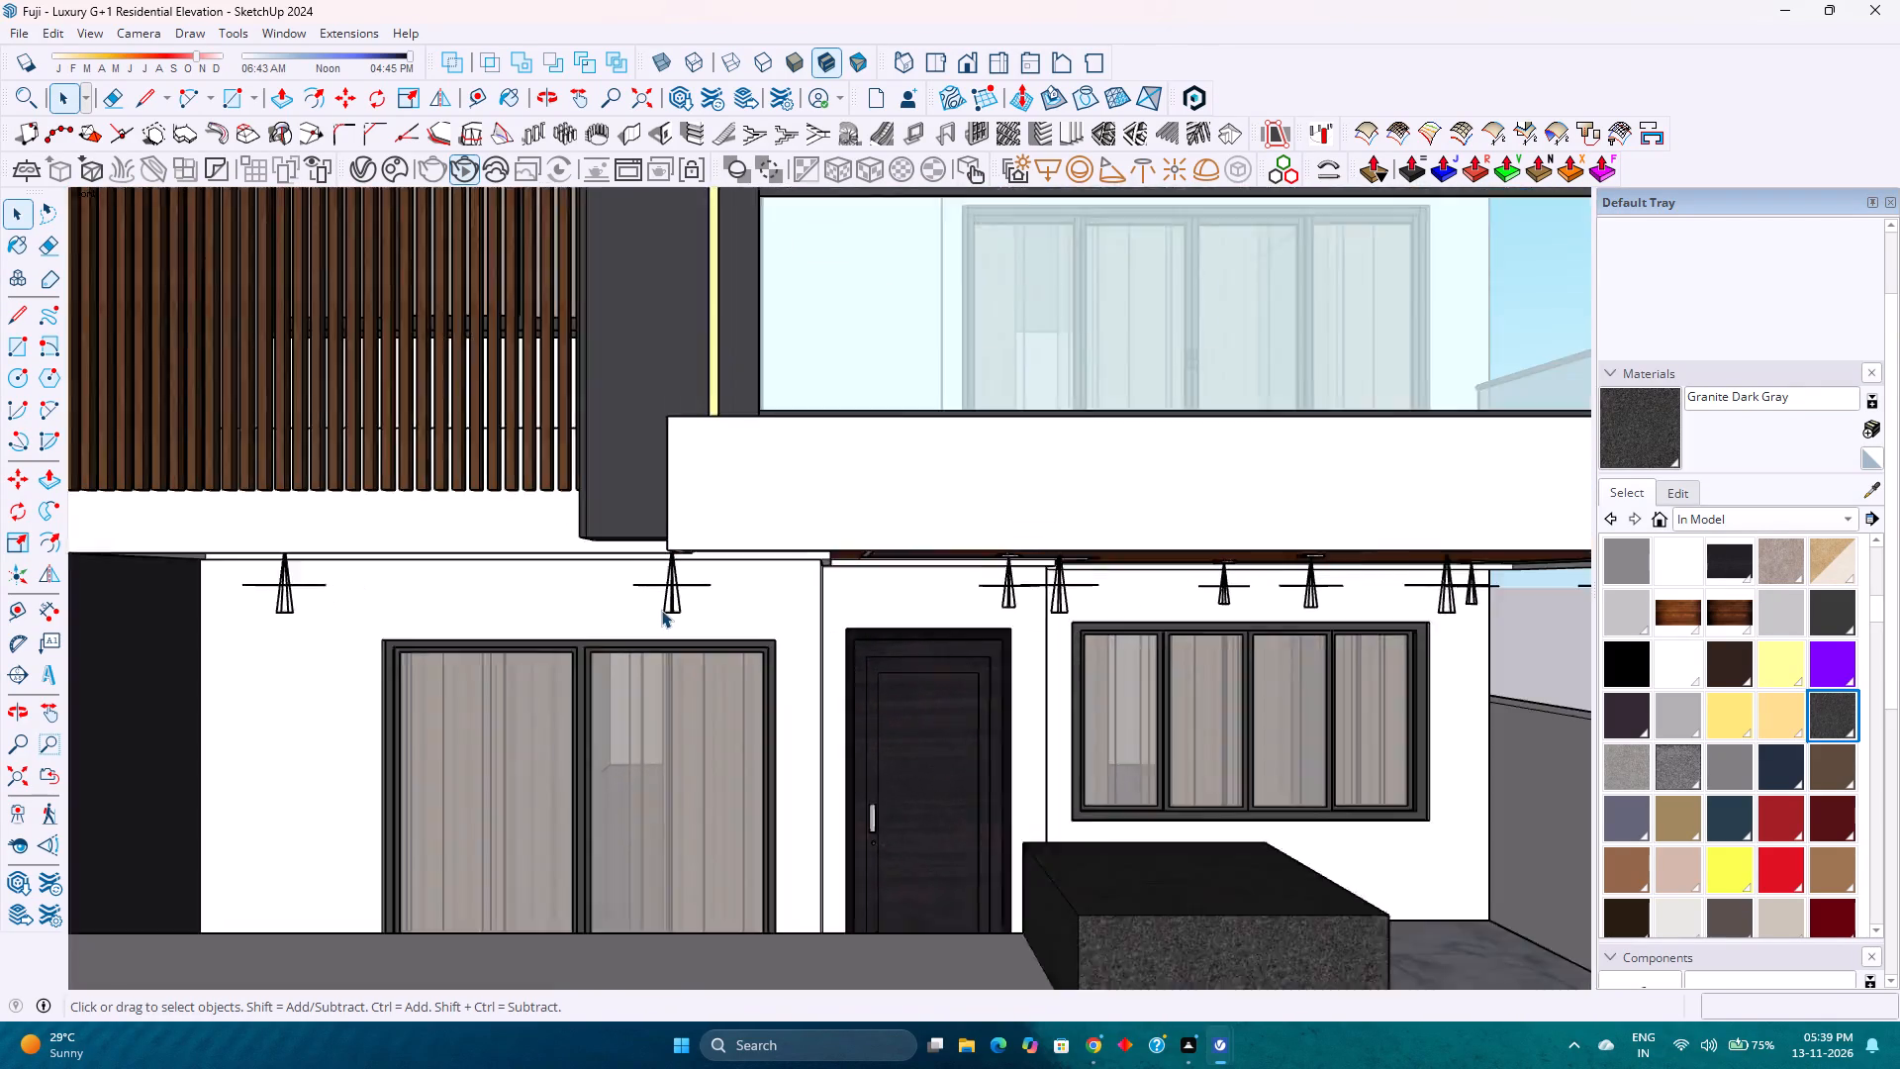
scroll(661, 610, "down", 1)
scroll(661, 610, "up", 3)
scroll(661, 610, "down", 4)
scroll(661, 610, "up", 3)
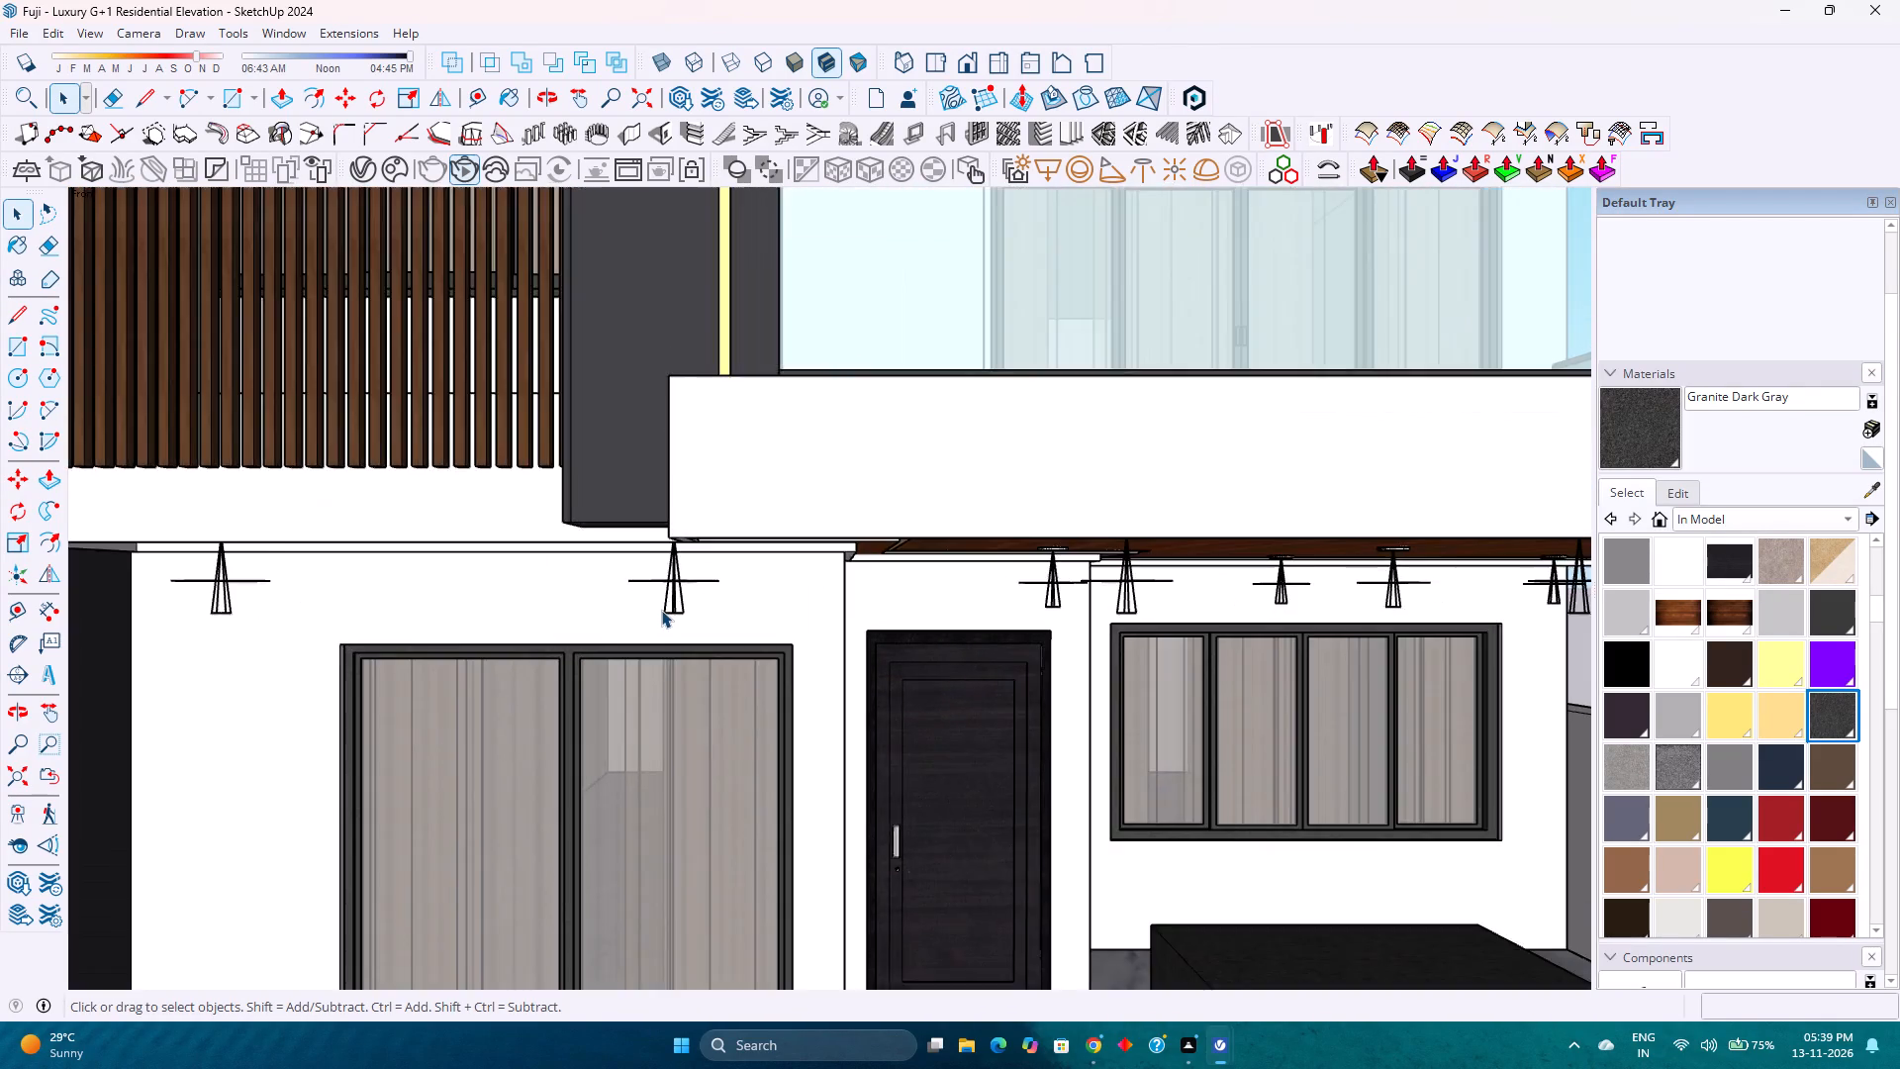
scroll(661, 610, "down", 3)
scroll(661, 610, "up", 3)
scroll(661, 610, "down", 3)
scroll(661, 610, "up", 3)
scroll(661, 610, "down", 2)
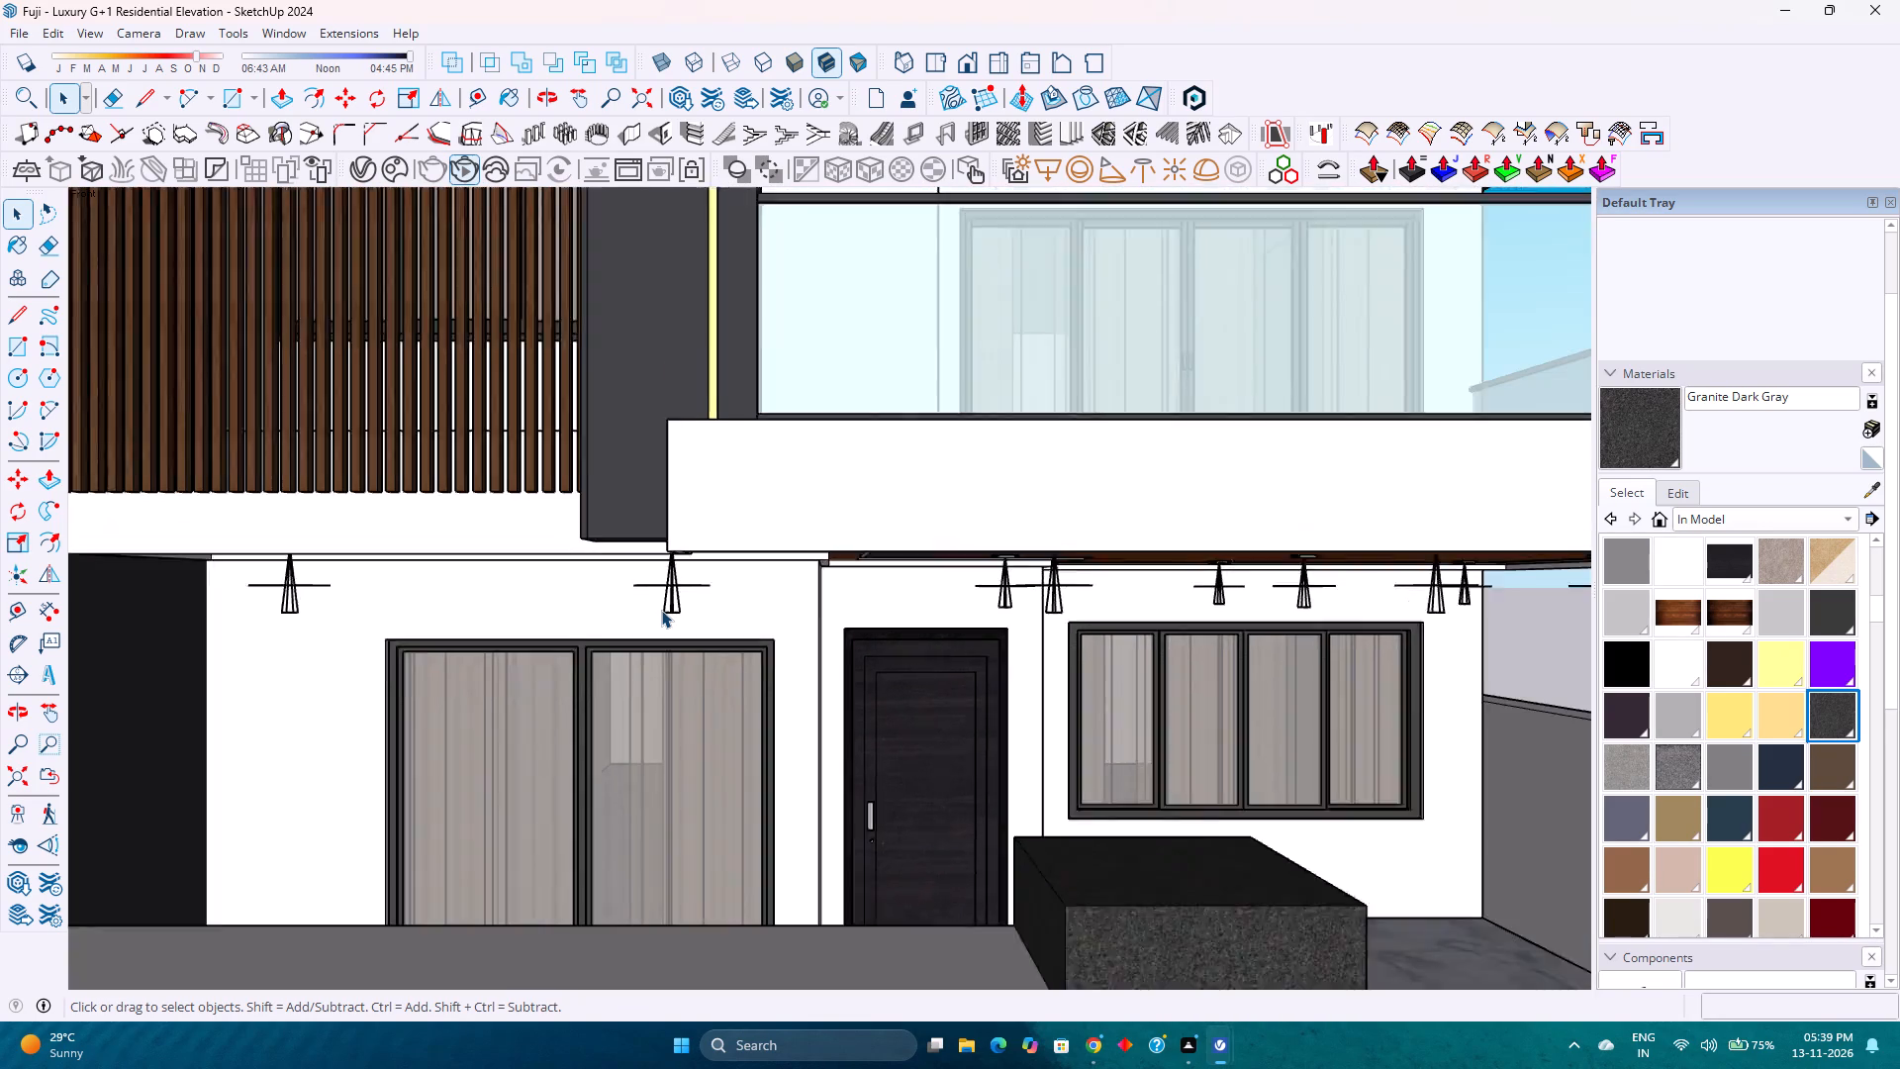
scroll(661, 610, "down", 1)
scroll(661, 610, "up", 3)
scroll(661, 610, "down", 3)
scroll(661, 610, "up", 3)
scroll(671, 610, "down", 4)
scroll(671, 610, "up", 1)
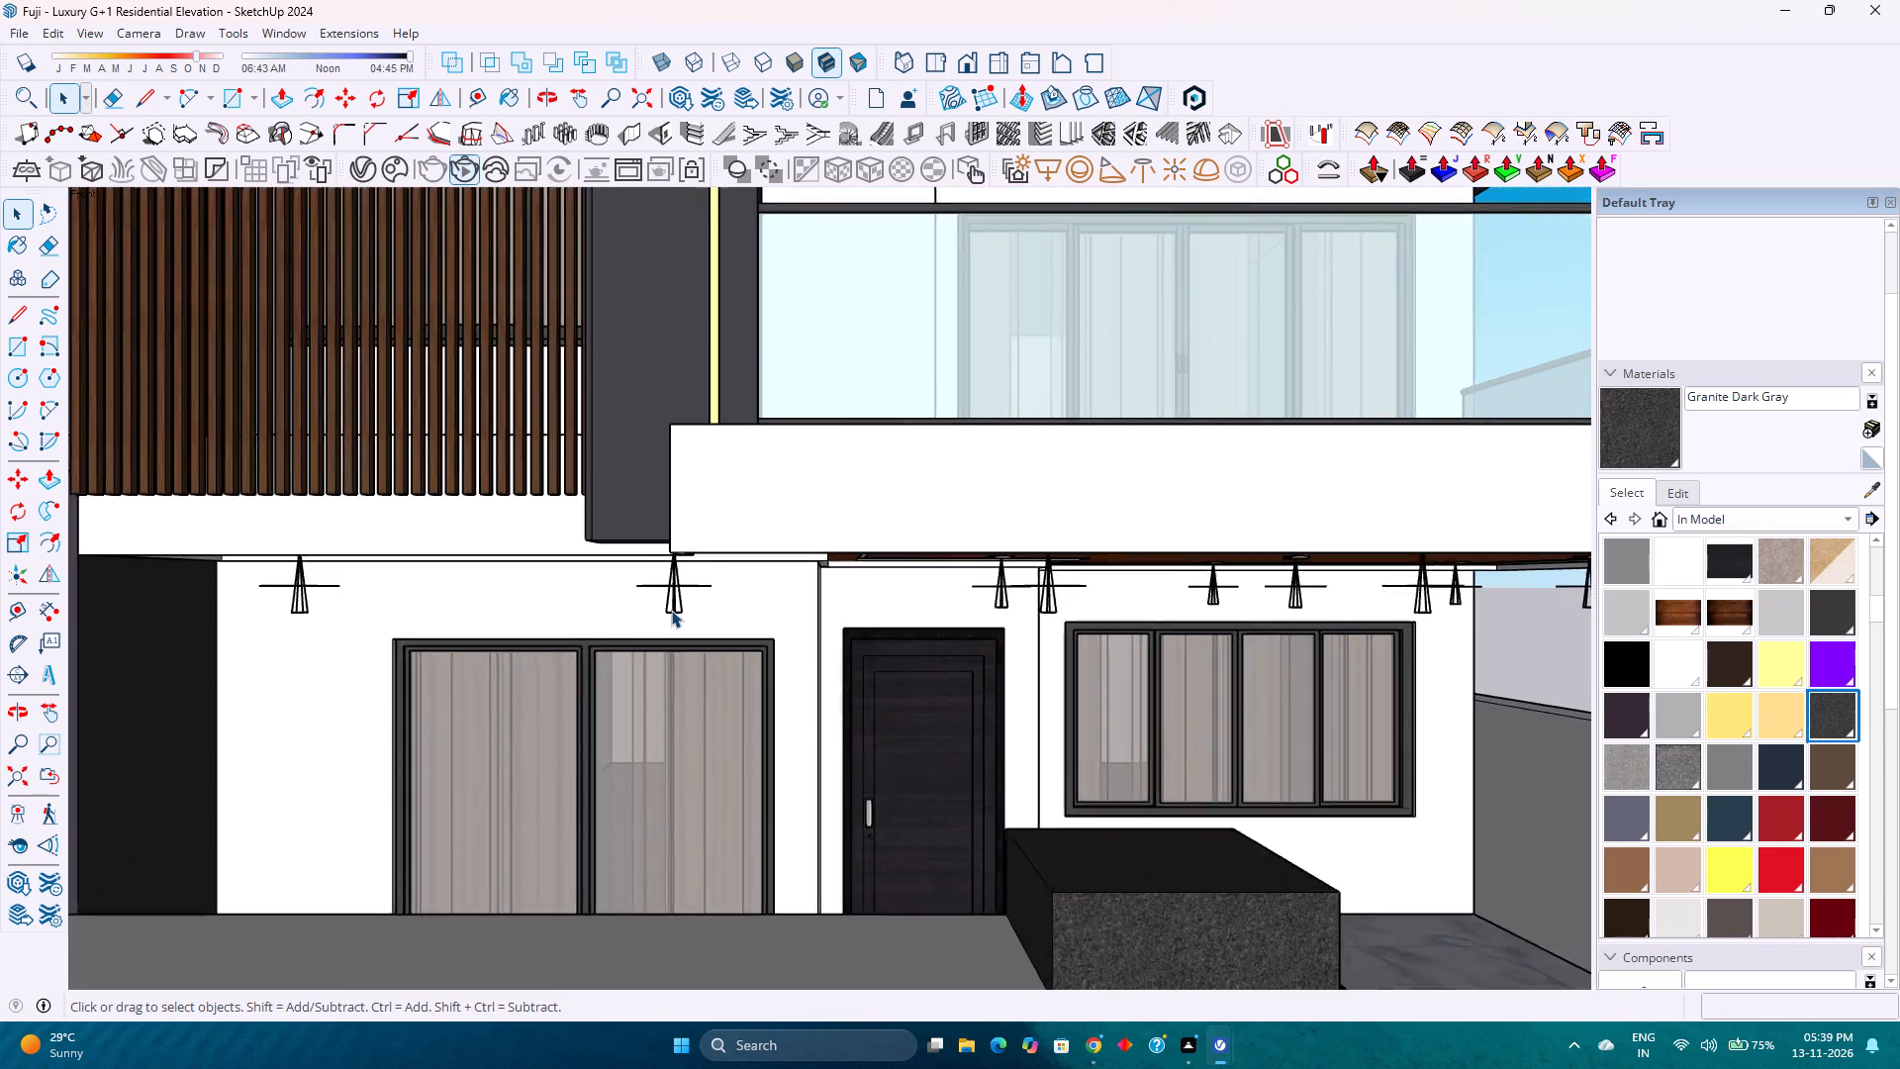
scroll(671, 610, "up", 3)
scroll(671, 610, "down", 2)
scroll(671, 610, "up", 2)
scroll(671, 610, "down", 3)
scroll(671, 610, "up", 3)
scroll(671, 610, "down", 4)
scroll(671, 610, "up", 2)
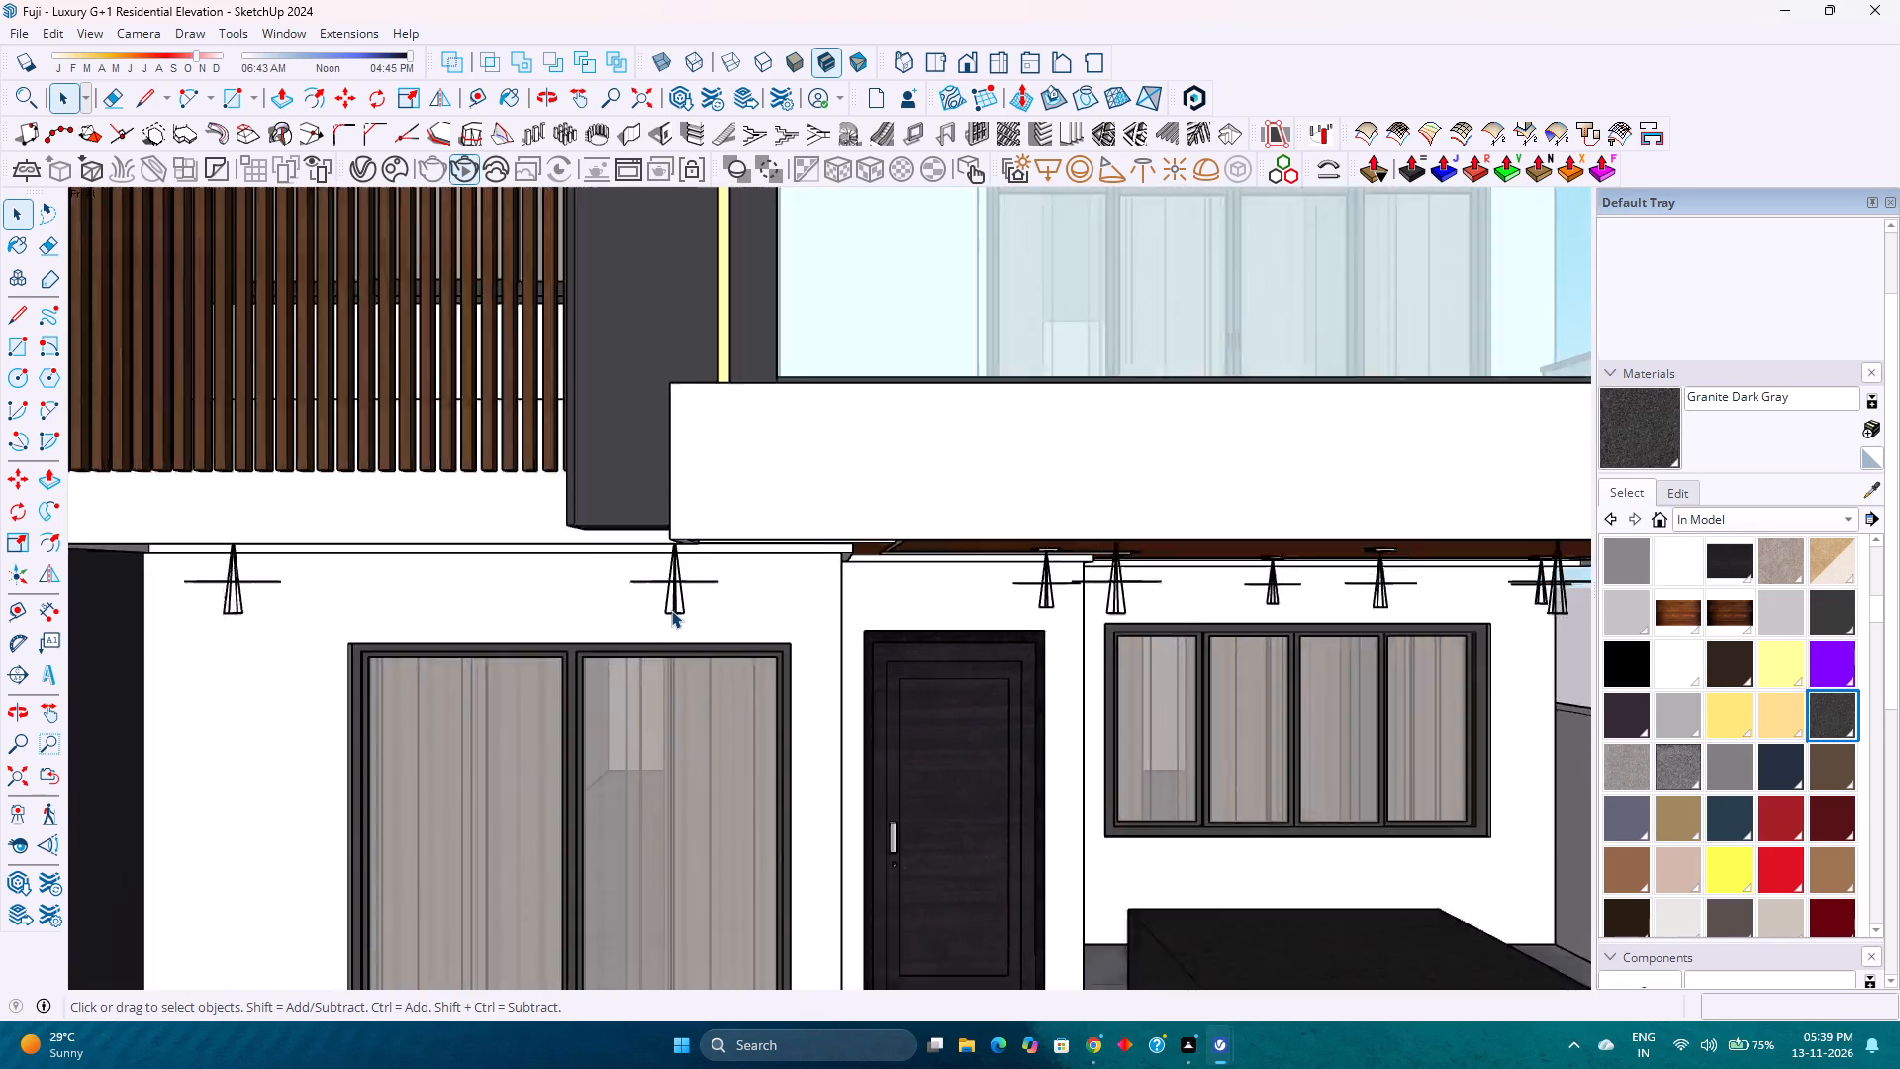
scroll(671, 610, "up", 2)
scroll(671, 610, "down", 1)
scroll(671, 610, "up", 1)
scroll(671, 610, "down", 5)
scroll(671, 610, "up", 5)
scroll(671, 610, "down", 4)
scroll(671, 610, "up", 3)
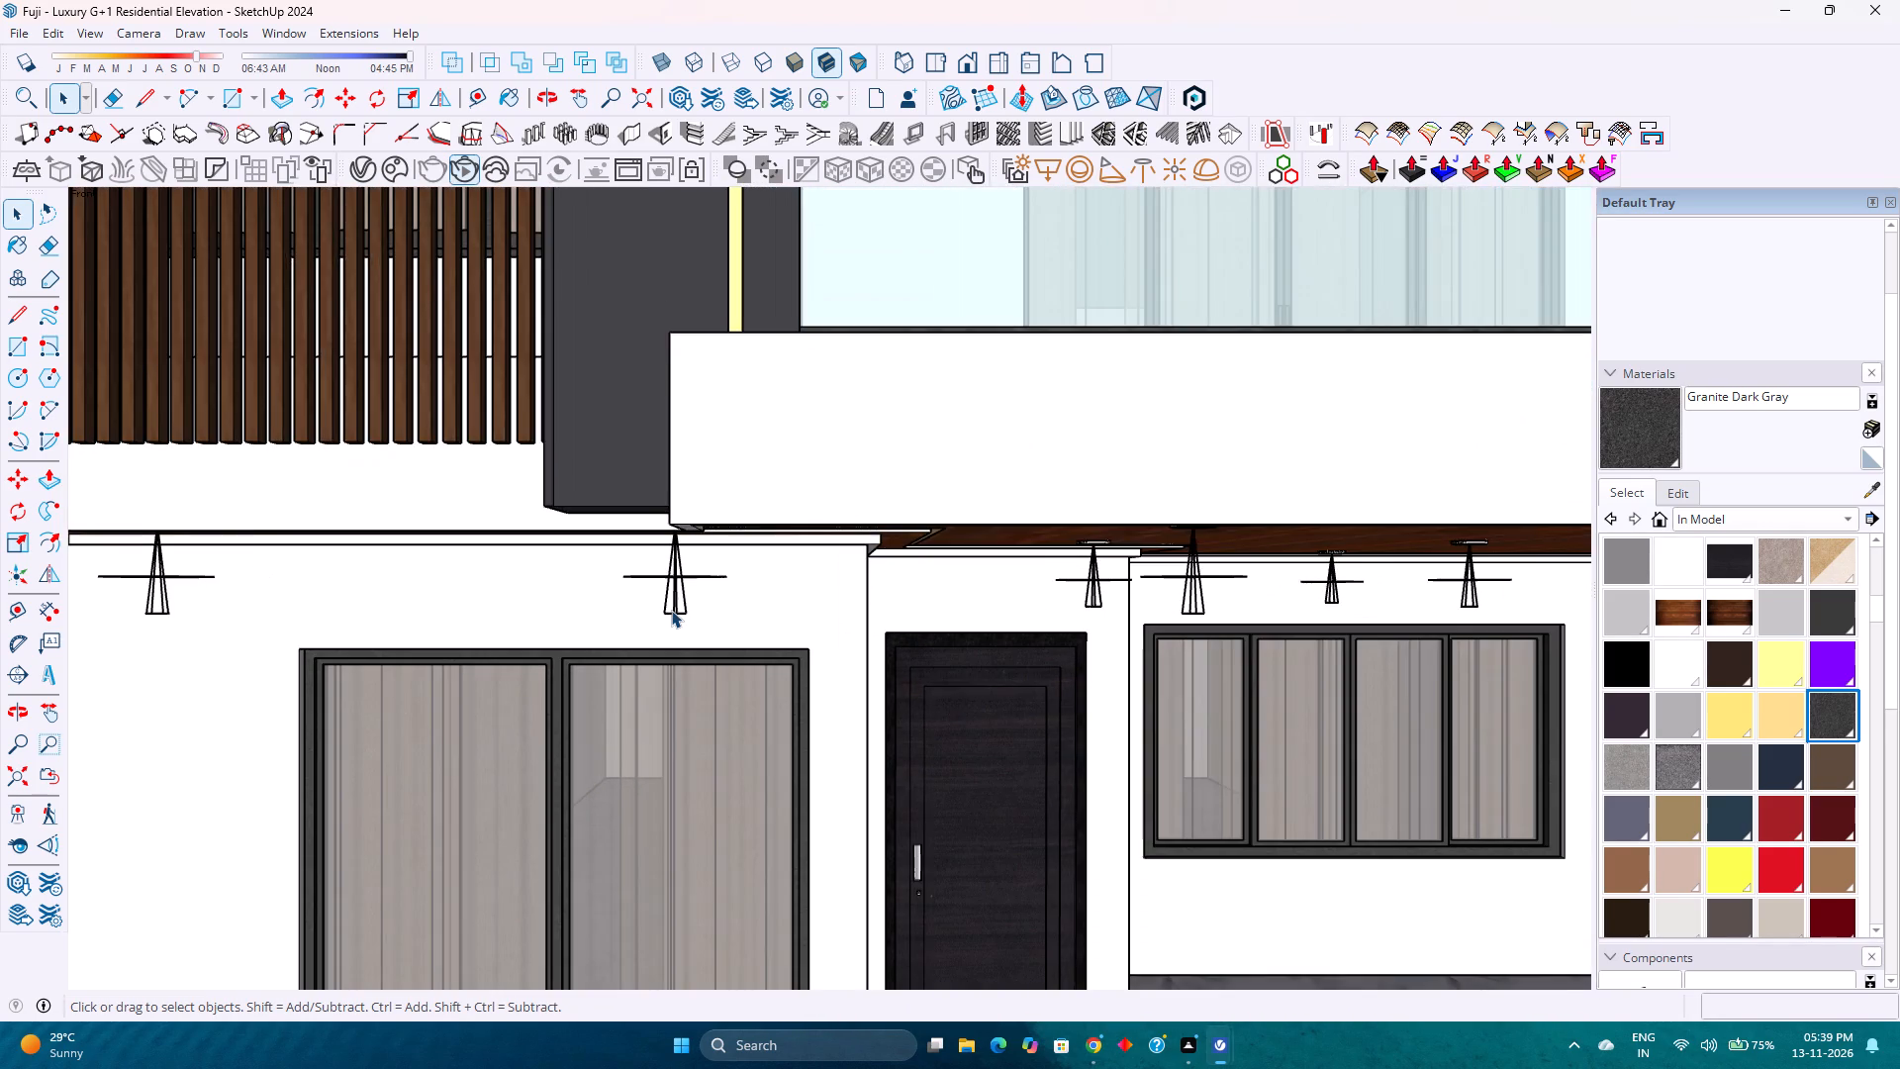
scroll(671, 610, "down", 3)
scroll(671, 610, "up", 4)
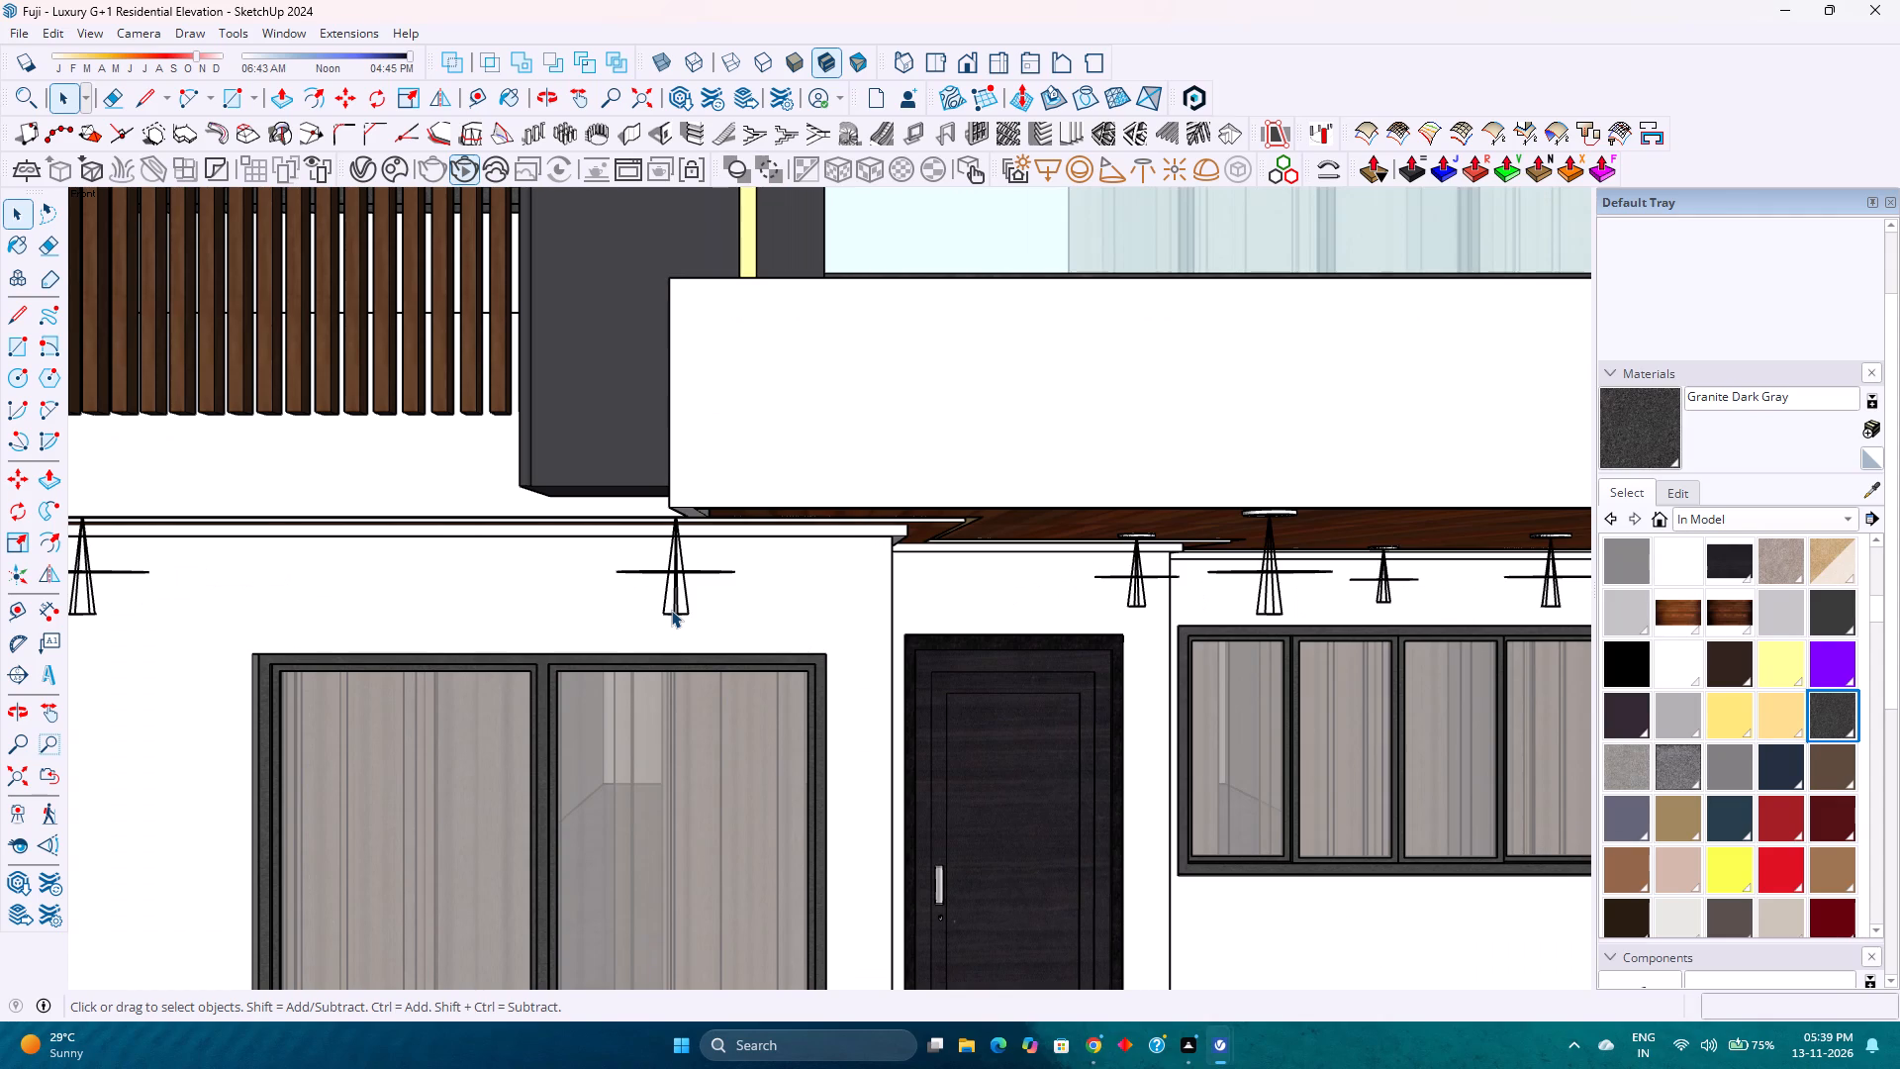
scroll(671, 610, "down", 3)
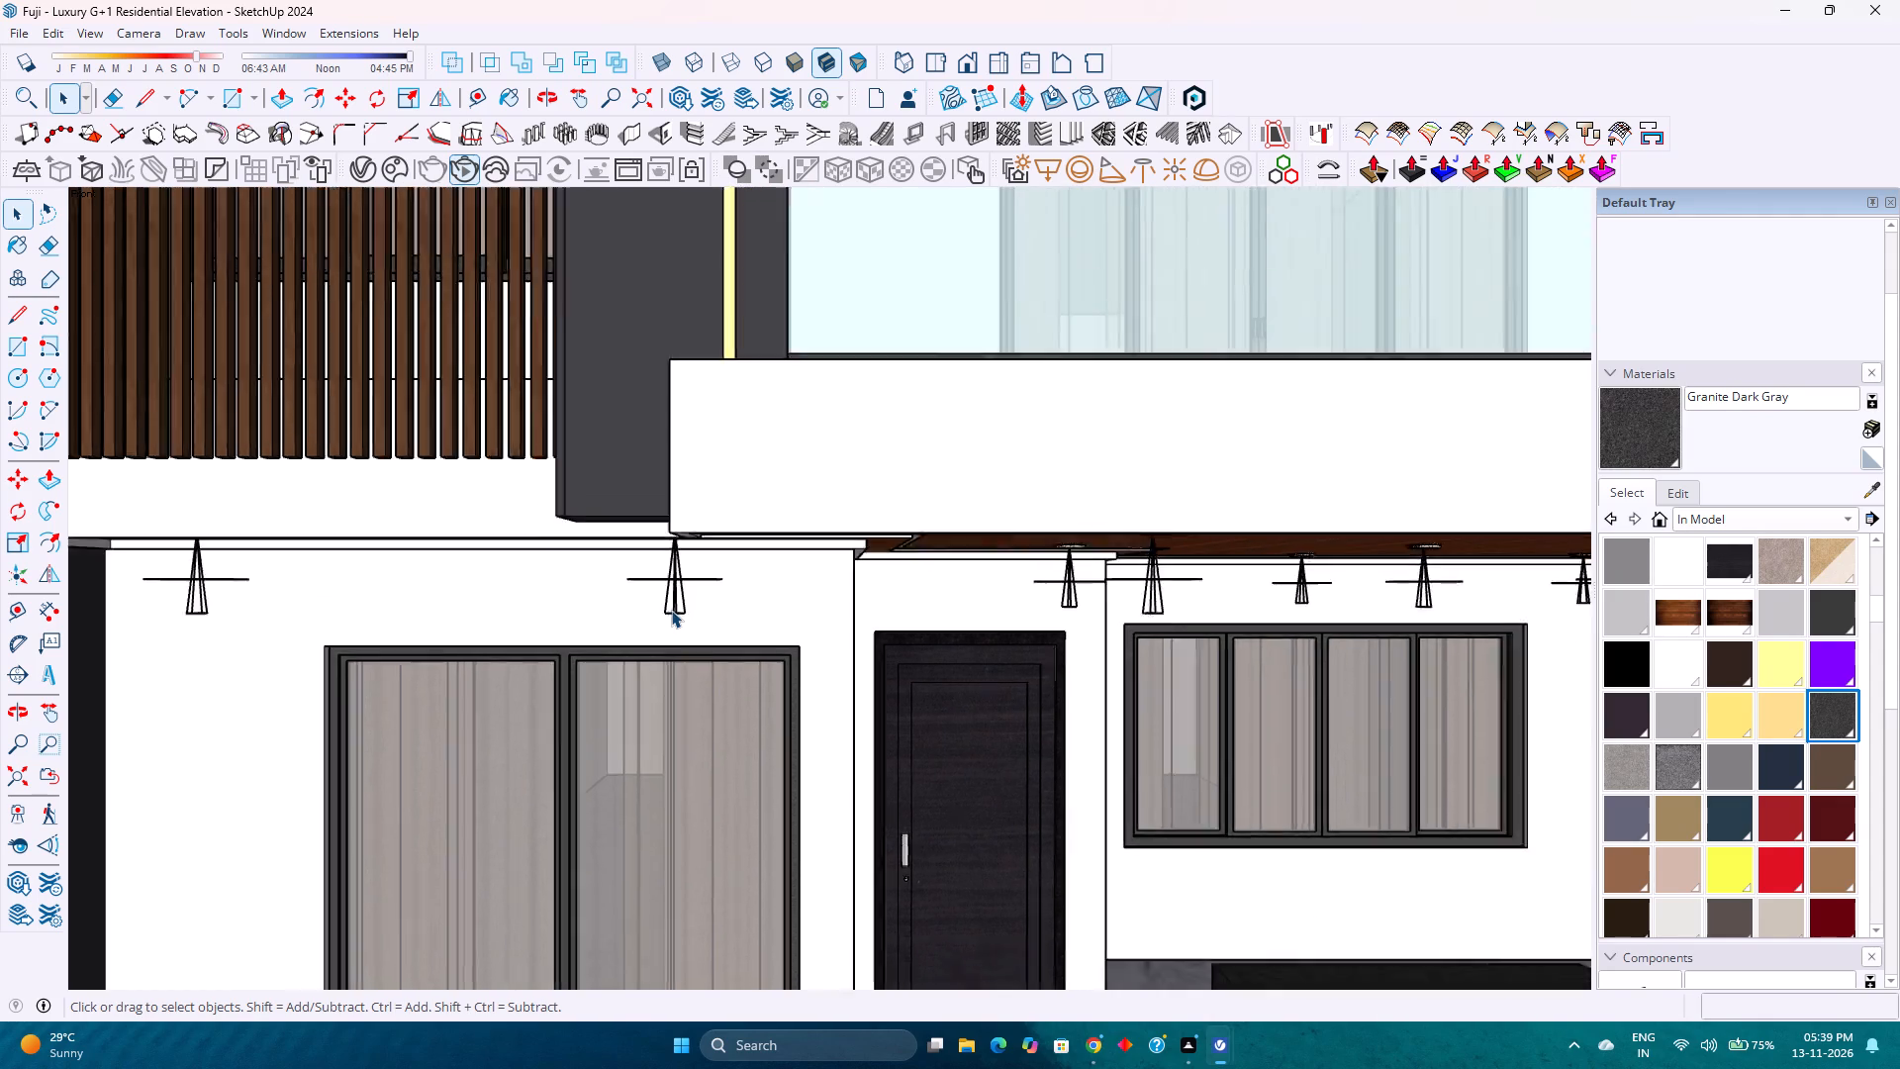
scroll(671, 610, "down", 1)
scroll(671, 610, "up", 3)
scroll(671, 610, "down", 3)
scroll(671, 610, "up", 4)
scroll(671, 610, "down", 4)
scroll(671, 610, "up", 3)
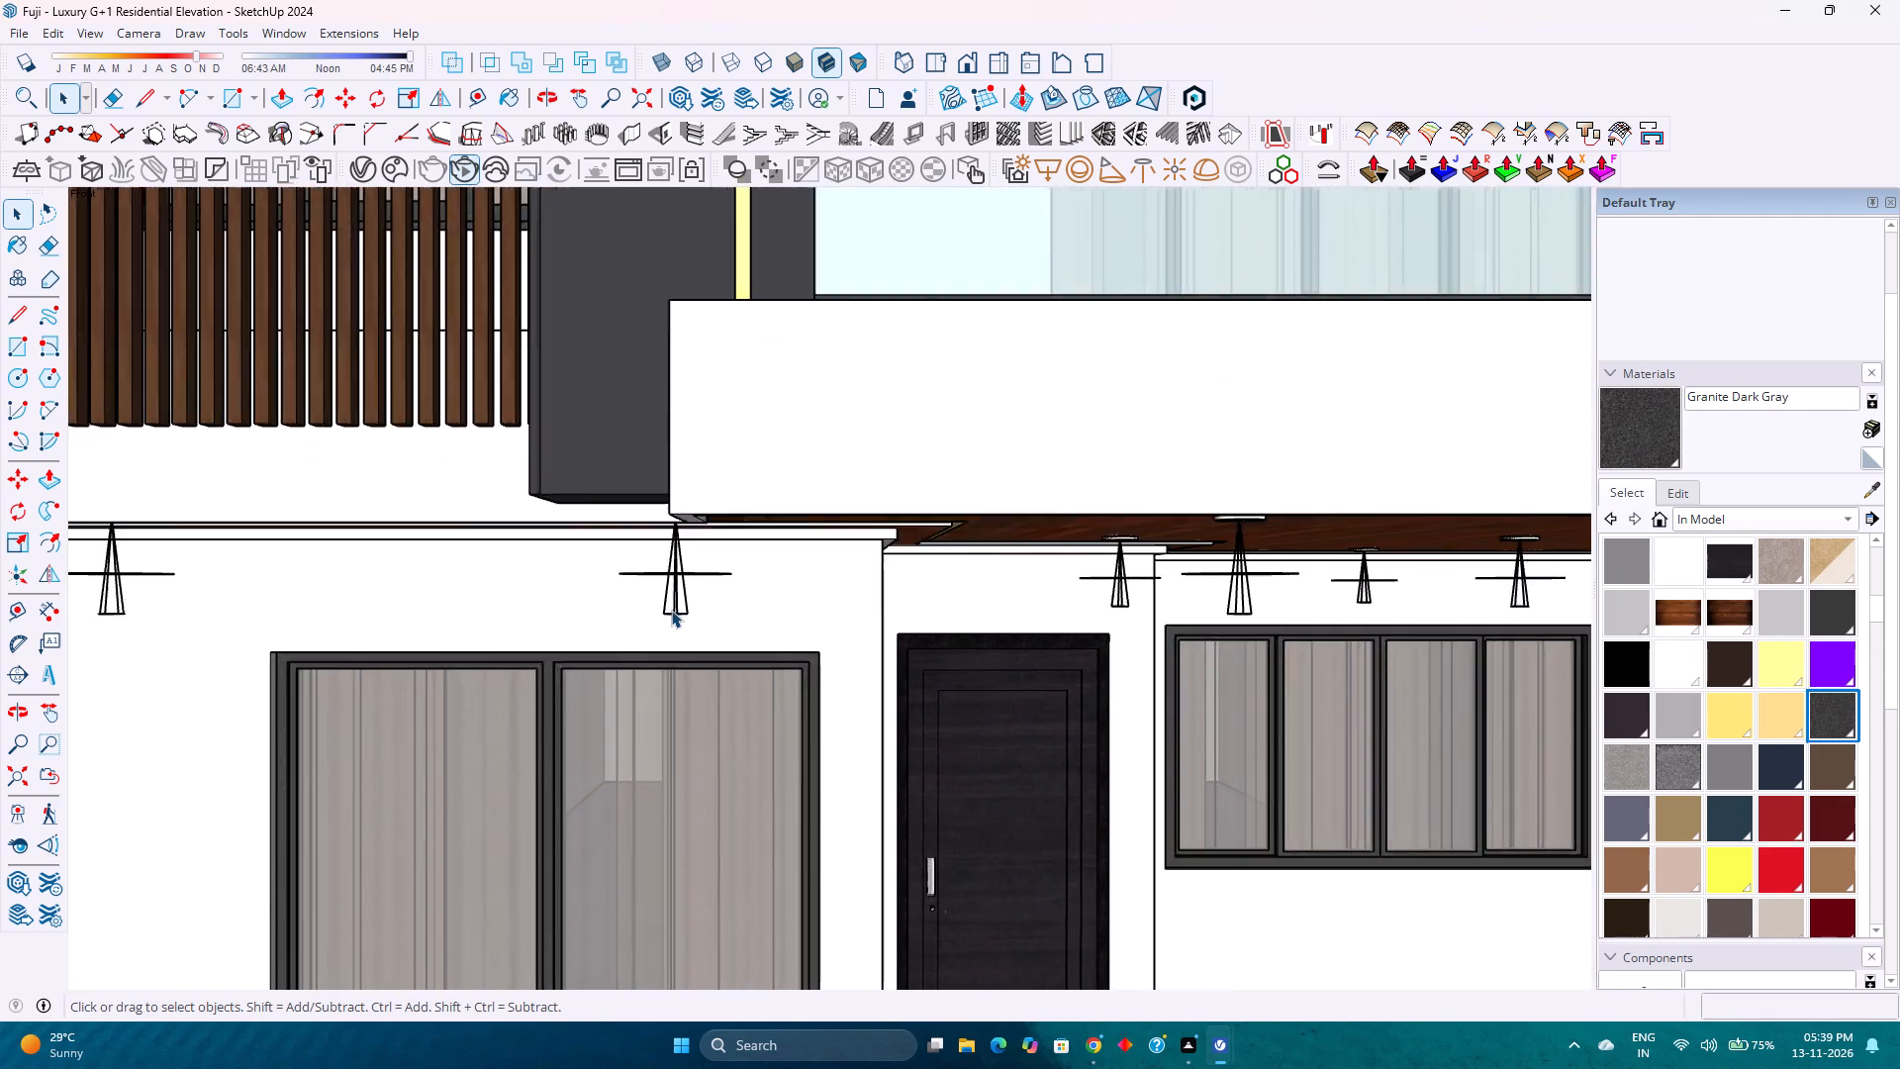
scroll(671, 610, "down", 4)
scroll(671, 610, "up", 4)
scroll(671, 610, "down", 4)
scroll(671, 610, "up", 4)
scroll(671, 610, "down", 4)
scroll(671, 610, "up", 2)
scroll(671, 610, "down", 1)
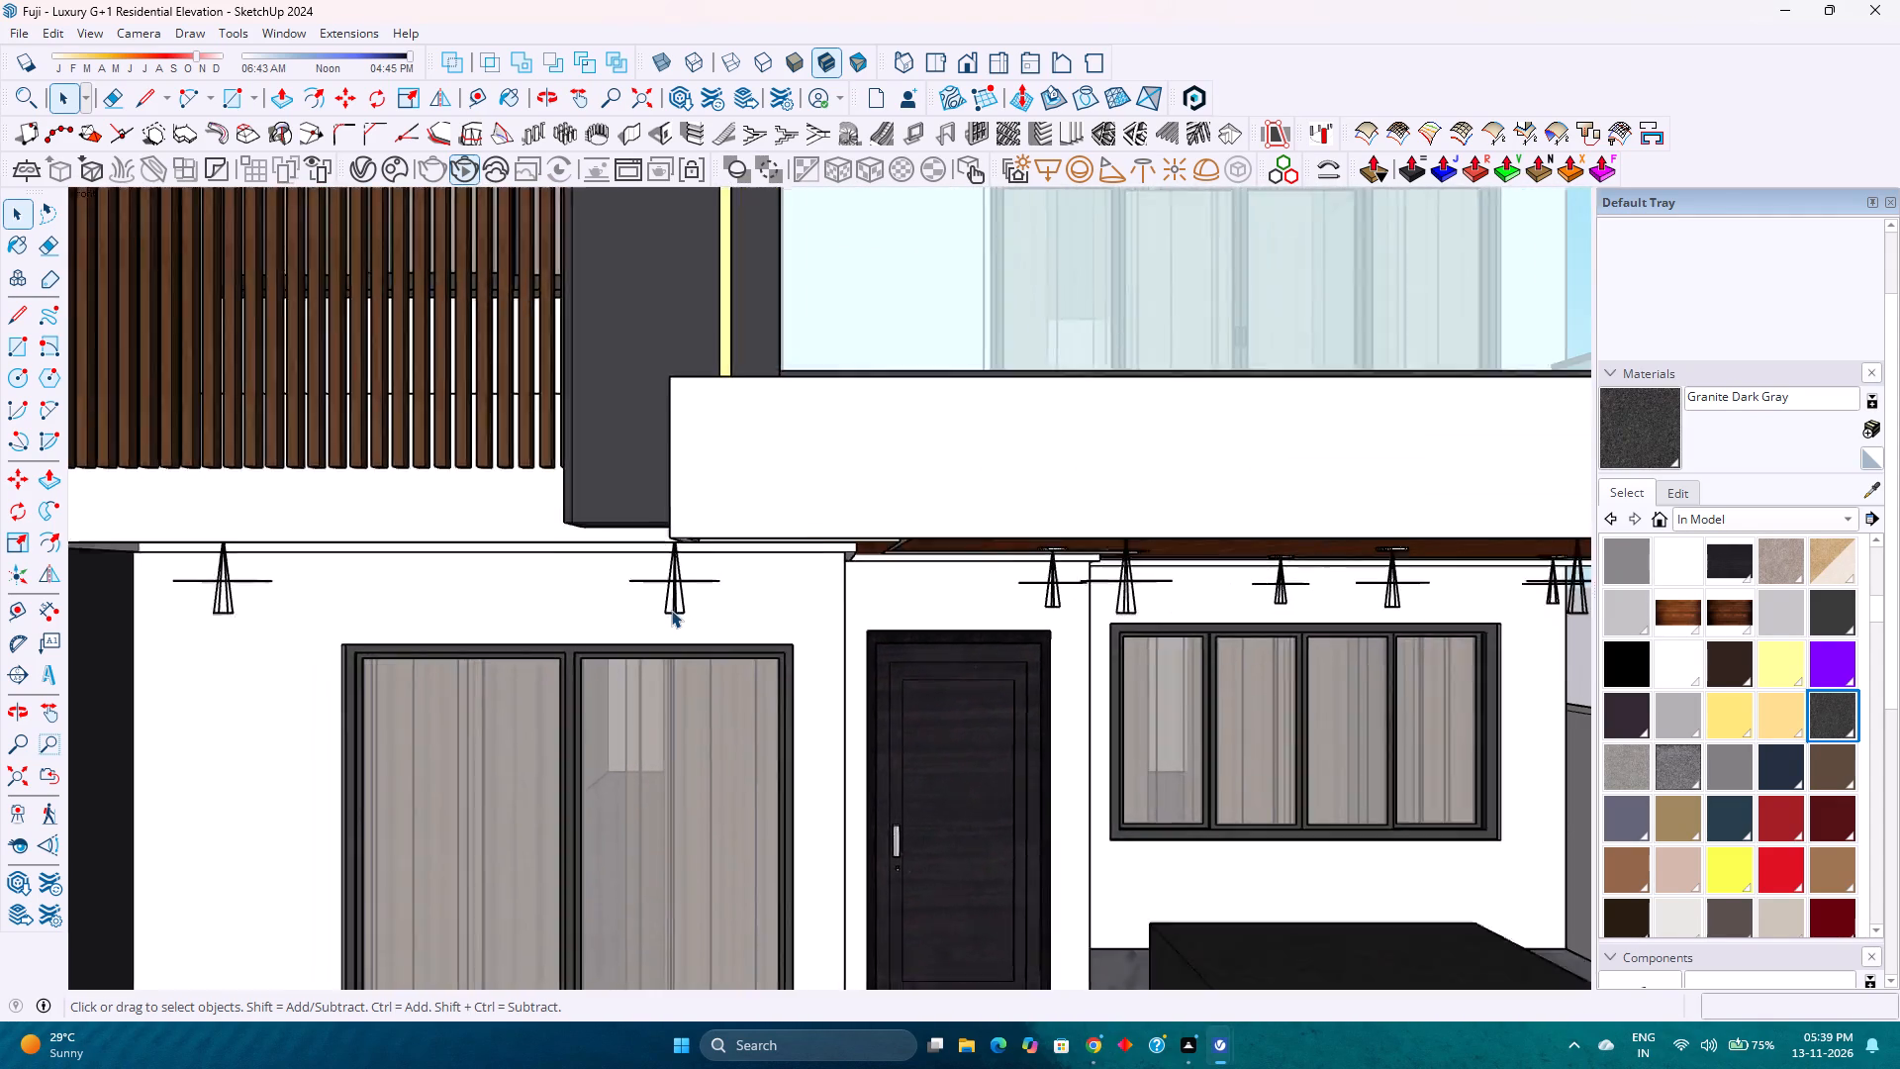
Review the overall front elevation with the whole house, compound wall and gate in frame.
scroll(671, 610, "down", 6)
scroll(671, 610, "up", 1)
scroll(671, 610, "down", 9)
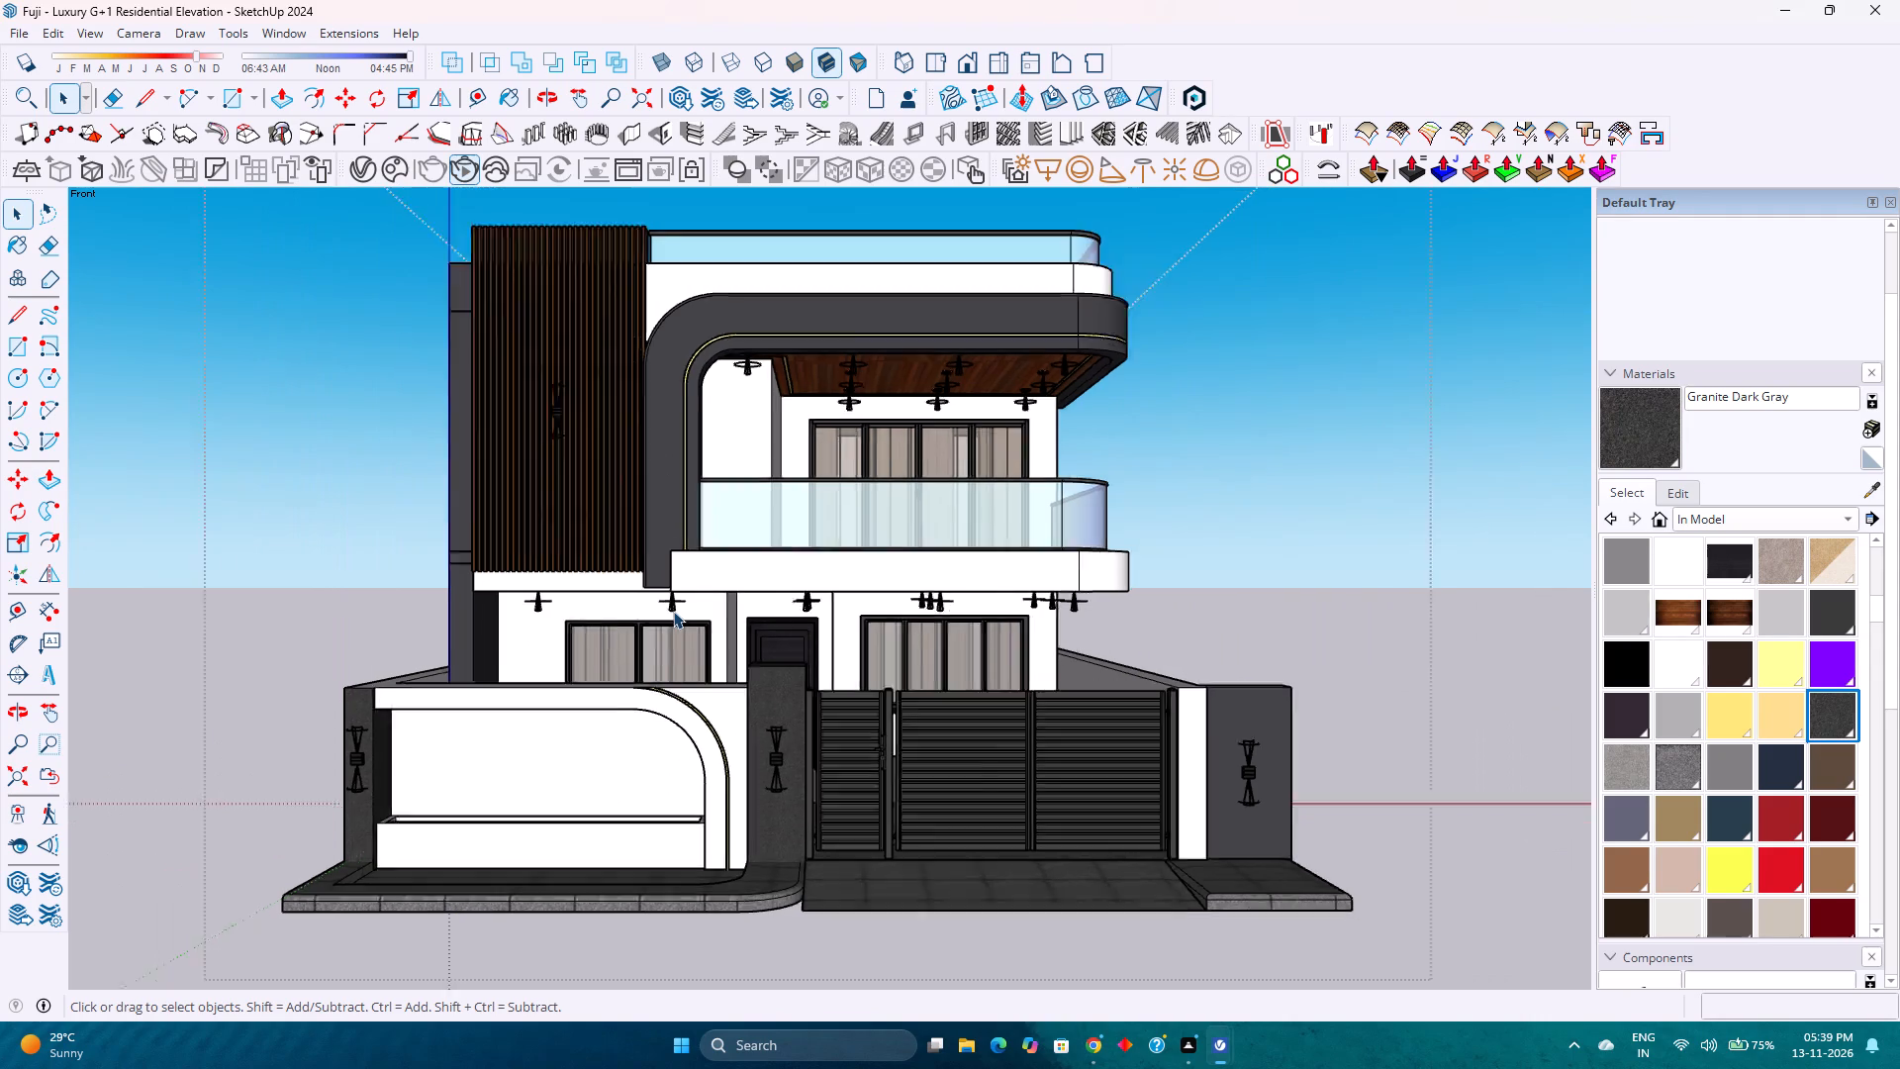
scroll(673, 611, "down", 2)
scroll(673, 611, "up", 4)
scroll(673, 611, "down", 4)
scroll(673, 611, "up", 4)
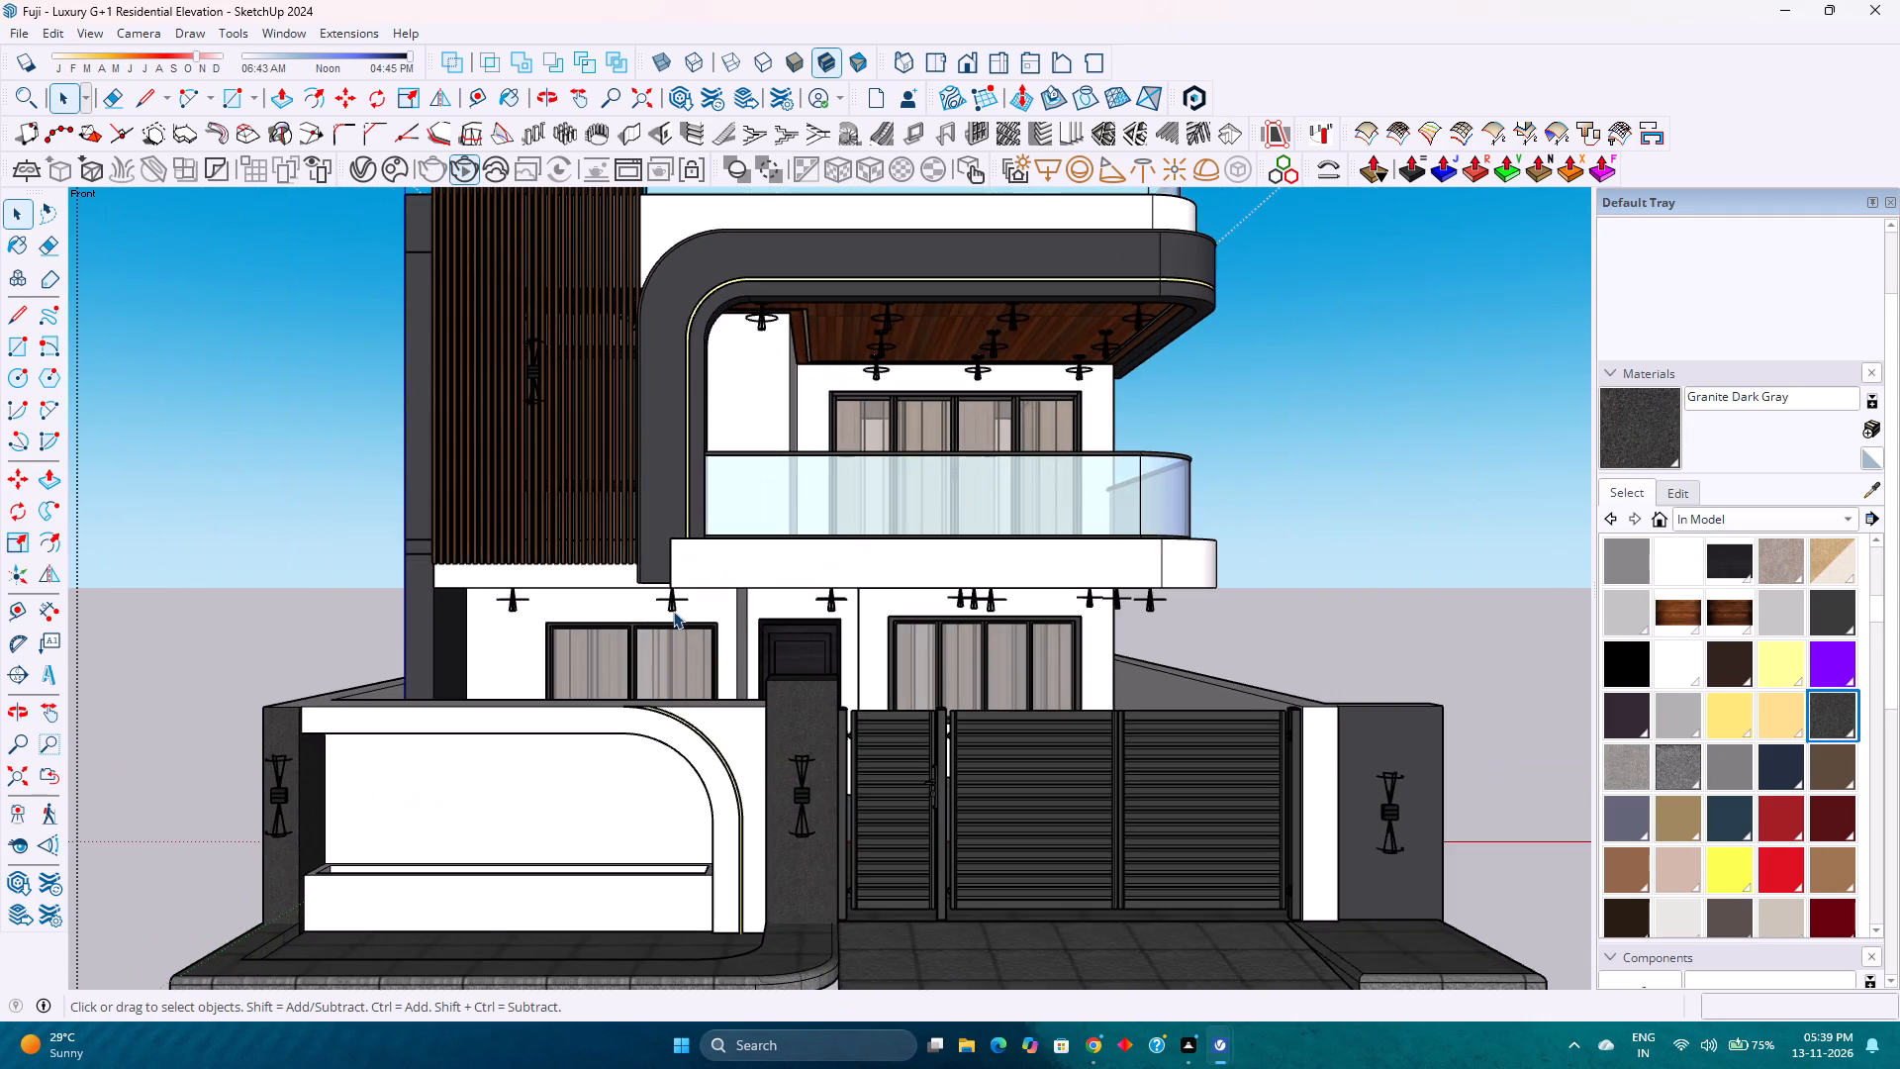
scroll(659, 611, "down", 4)
scroll(659, 611, "up", 3)
scroll(659, 611, "down", 3)
scroll(659, 611, "up", 3)
scroll(659, 611, "down", 3)
scroll(659, 611, "up", 3)
scroll(662, 611, "down", 4)
scroll(663, 611, "up", 5)
scroll(663, 611, "down", 1)
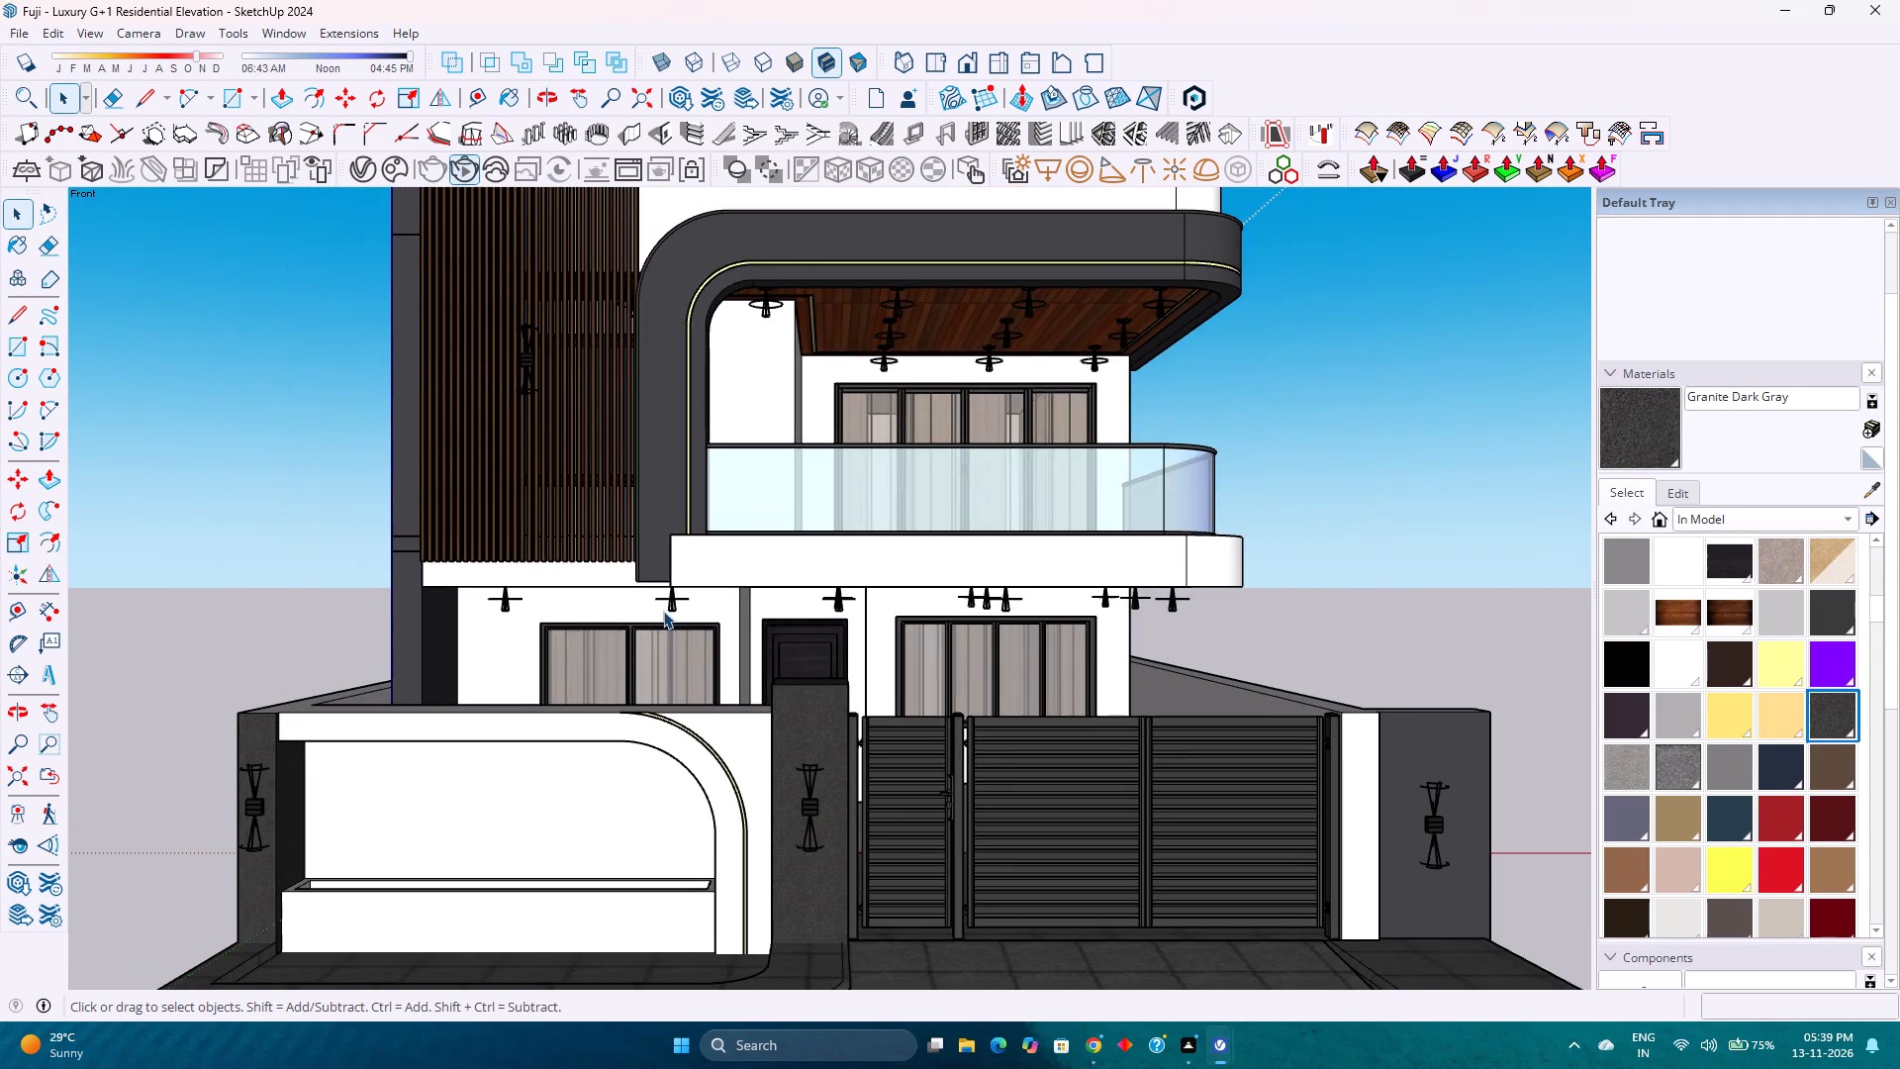
scroll(663, 611, "down", 3)
scroll(663, 611, "up", 3)
scroll(663, 611, "down", 4)
scroll(663, 611, "up", 4)
scroll(663, 611, "down", 4)
scroll(663, 611, "up", 4)
scroll(663, 611, "down", 1)
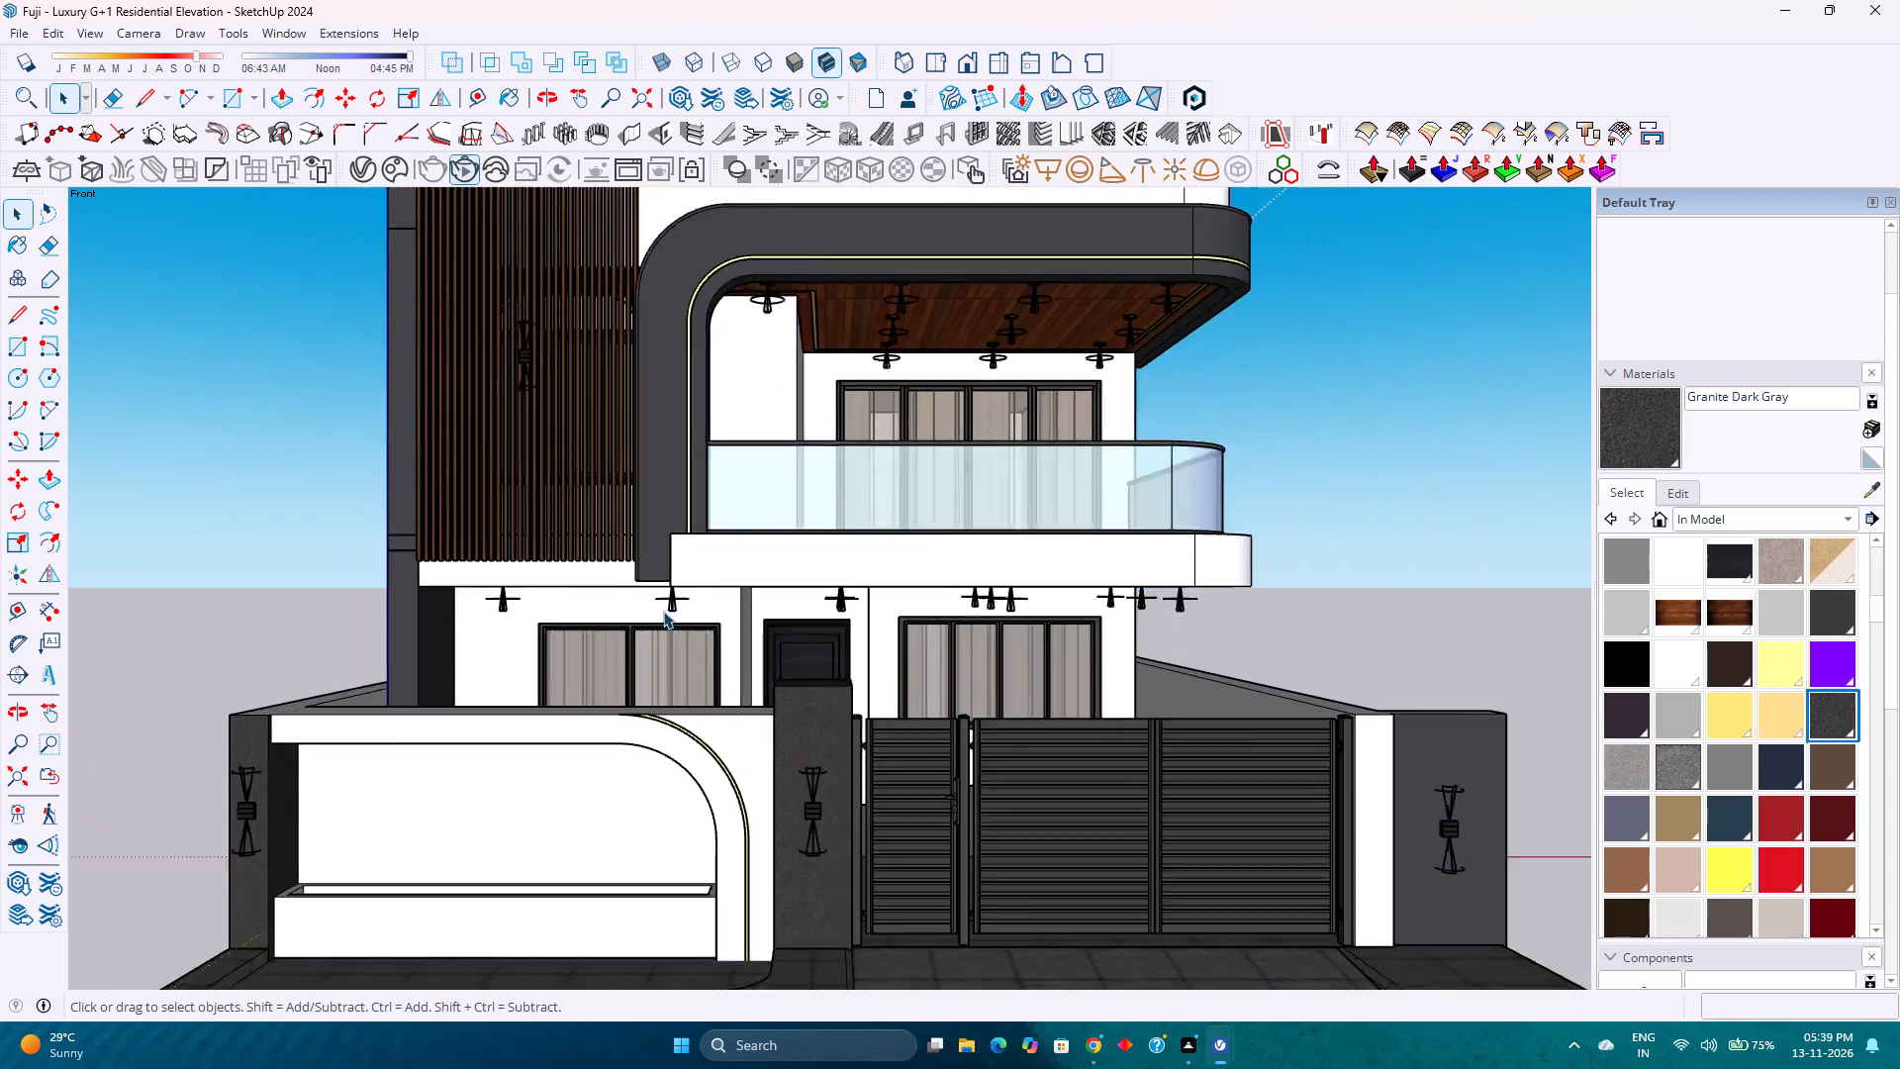
scroll(663, 611, "down", 7)
scroll(663, 611, "up", 4)
scroll(663, 611, "down", 3)
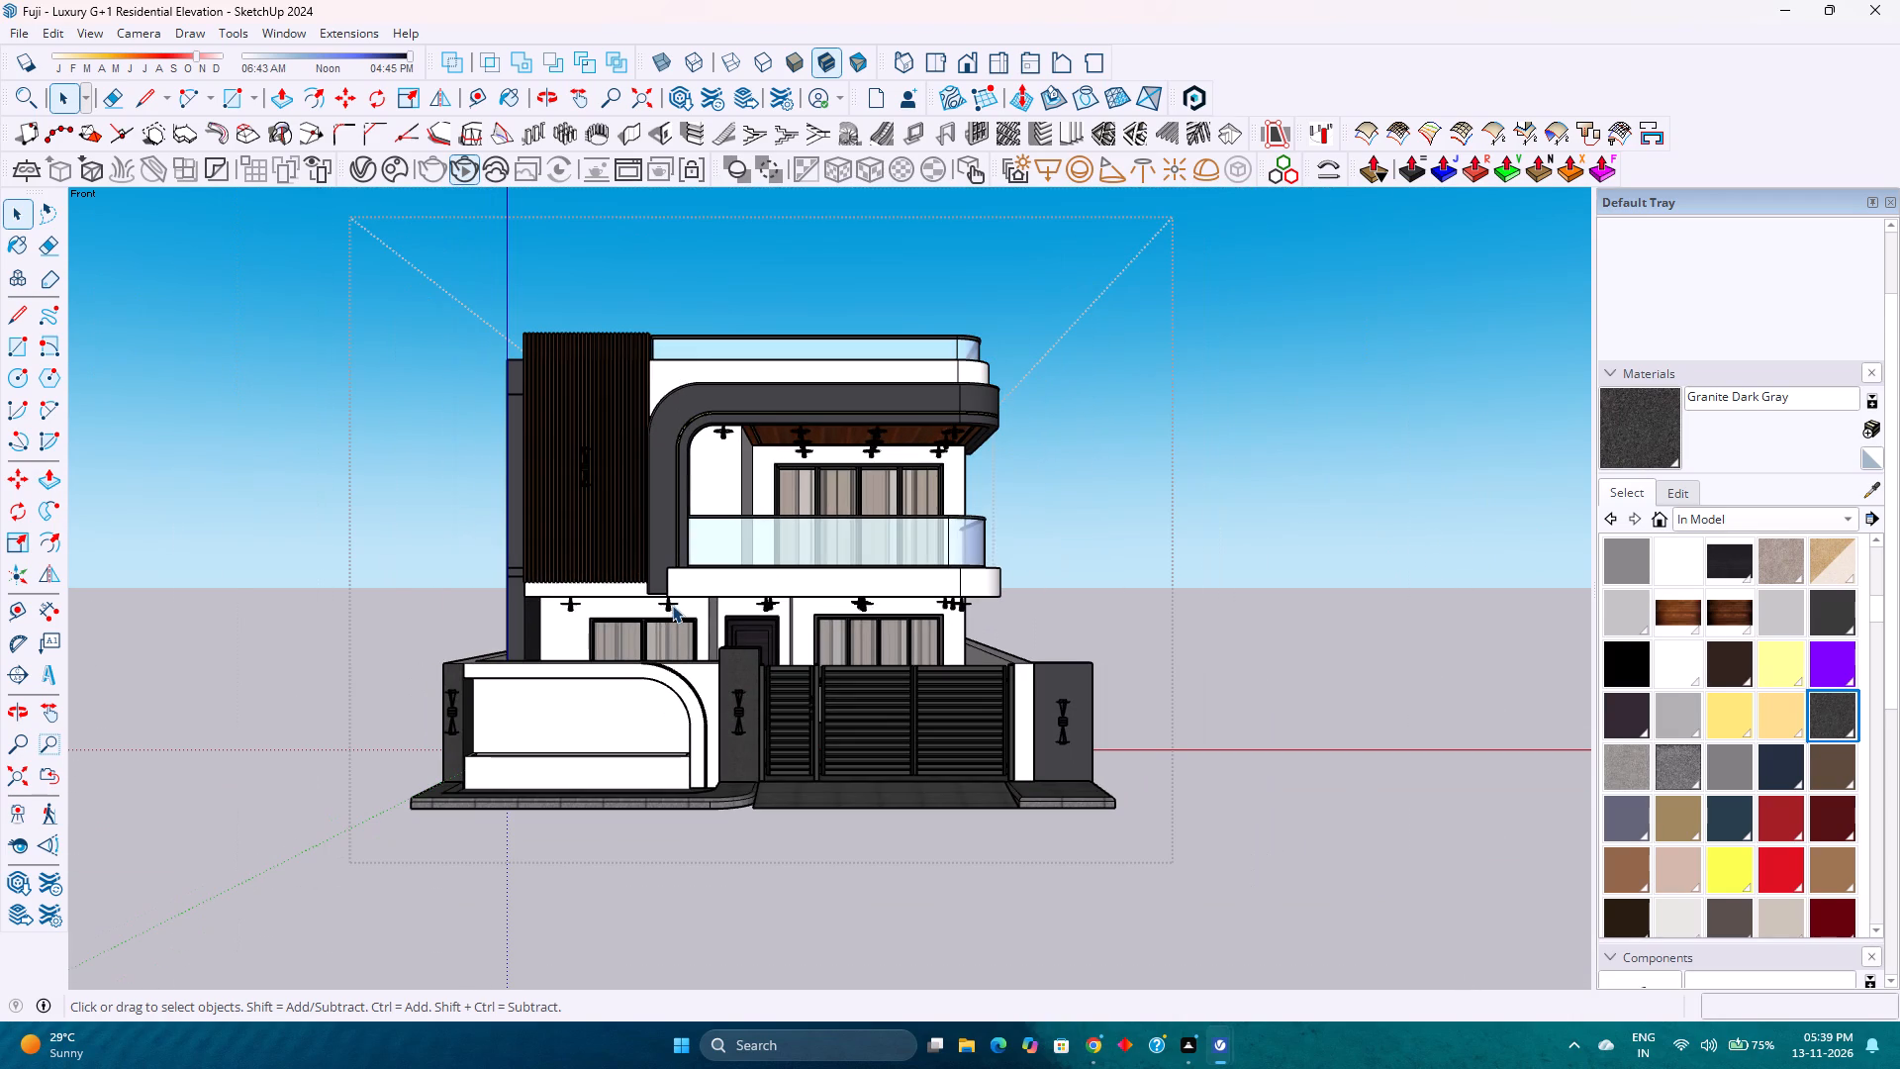
scroll(672, 600, "up", 3)
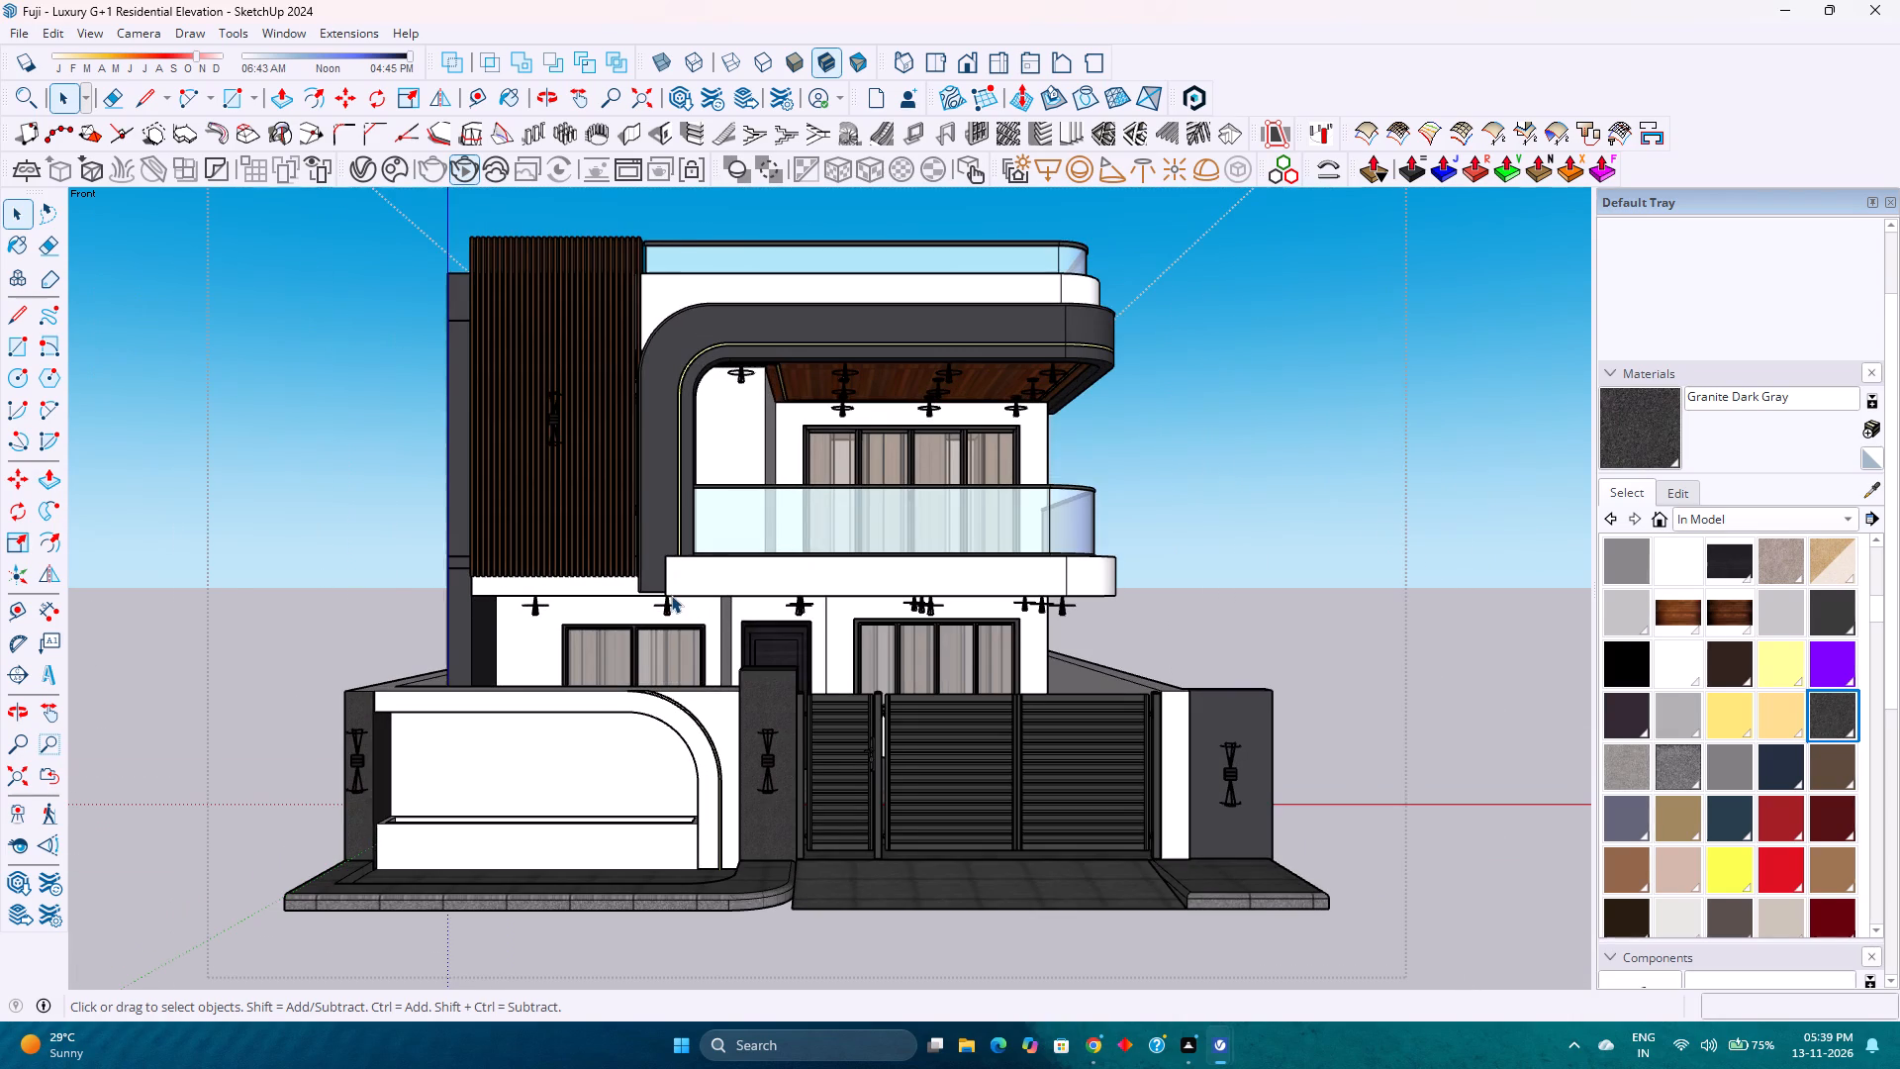
scroll(671, 595, "down", 3)
scroll(671, 595, "up", 3)
scroll(671, 595, "down", 4)
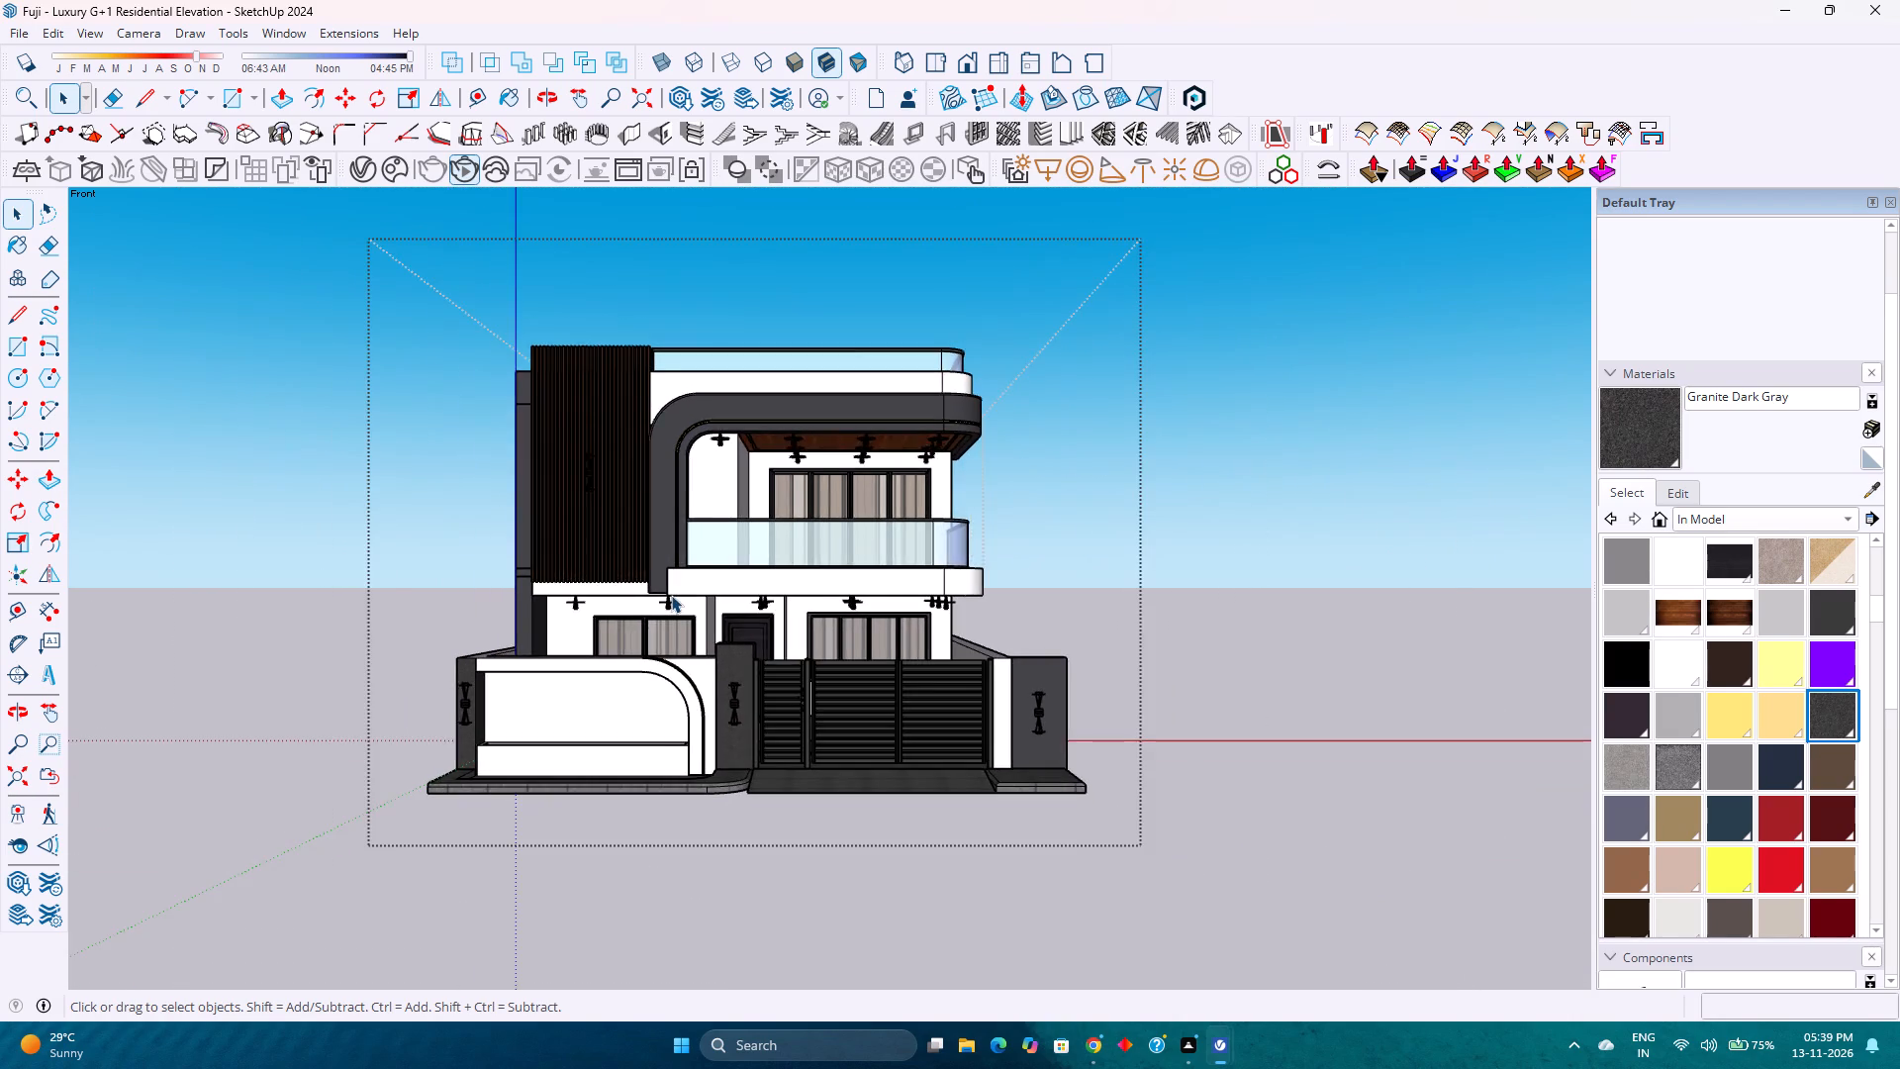
scroll(671, 595, "up", 4)
scroll(671, 595, "down", 3)
scroll(671, 595, "up", 3)
scroll(671, 595, "down", 2)
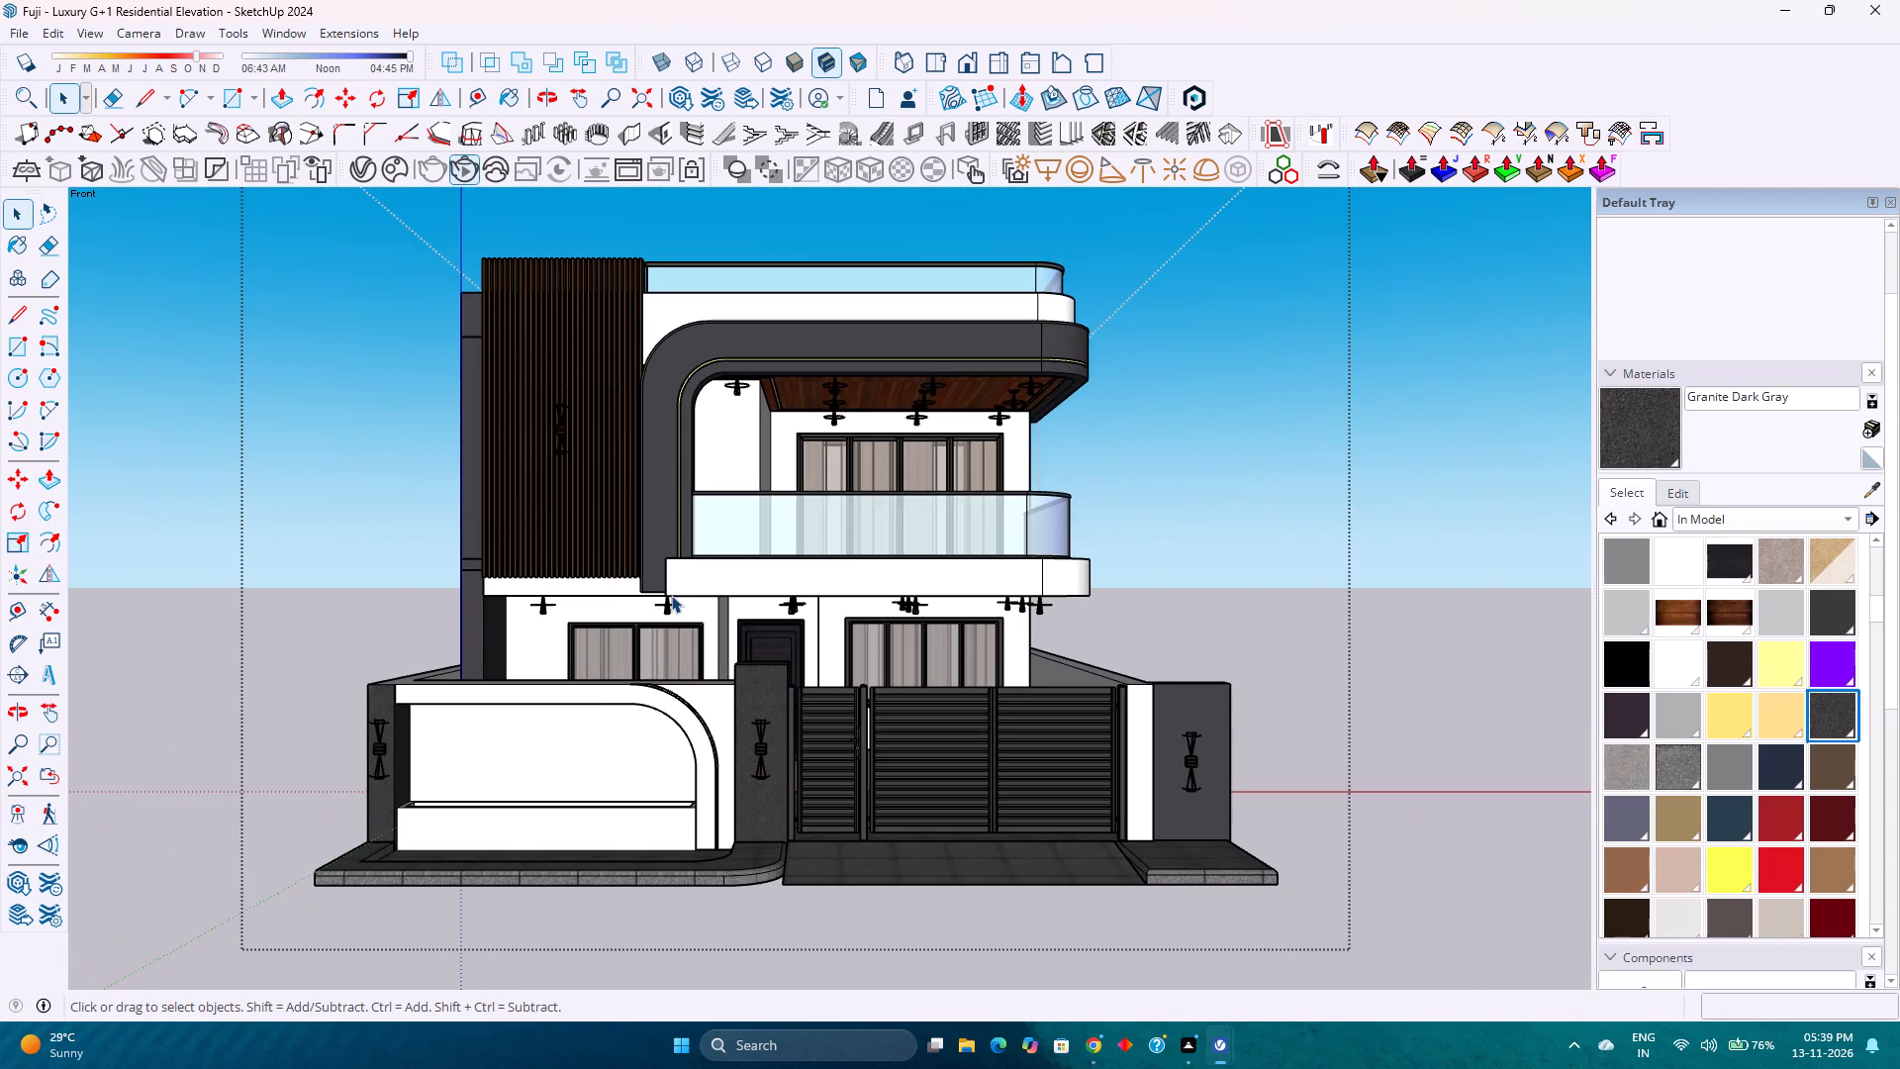
scroll(671, 595, "up", 2)
scroll(671, 595, "down", 4)
scroll(671, 595, "up", 4)
scroll(669, 595, "down", 3)
scroll(669, 595, "up", 3)
scroll(669, 595, "down", 4)
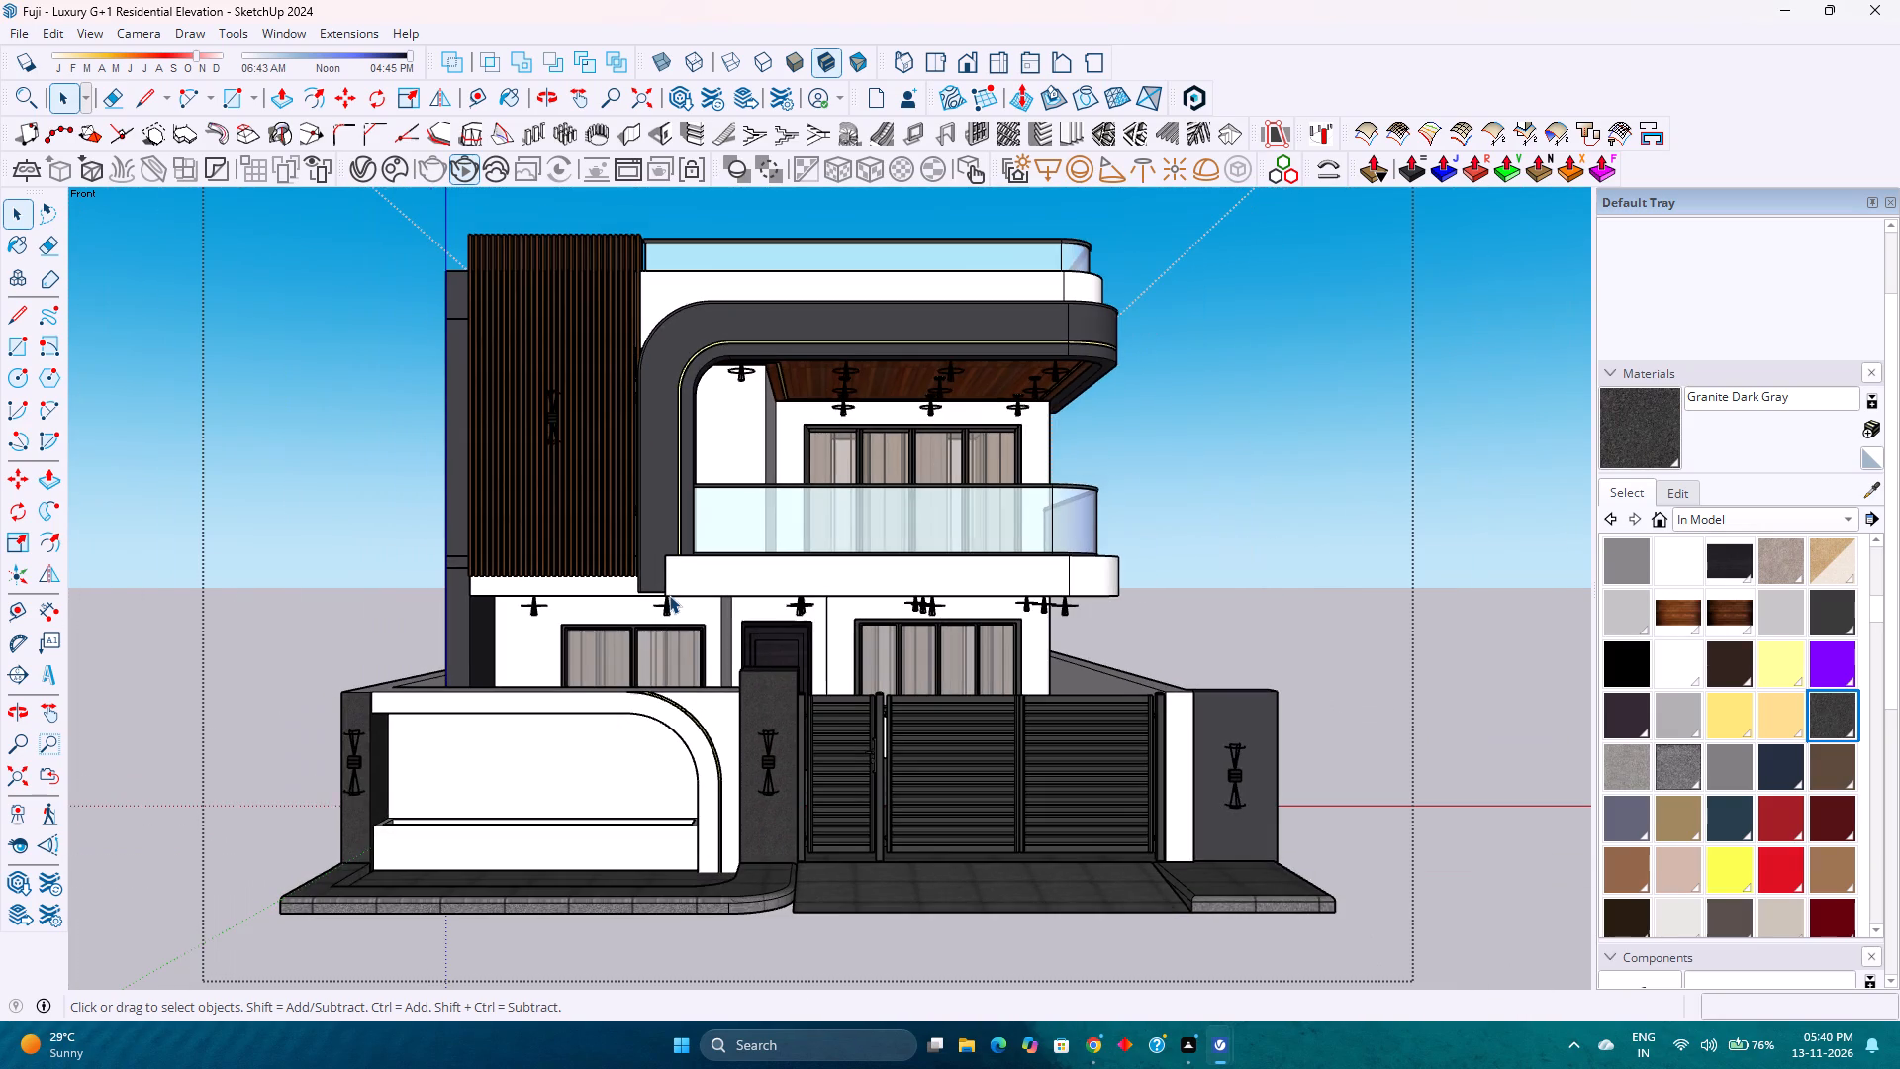
Inspect the curved balcony, slatted wood screen, compound wall and entrance gate in the front elevation.
scroll(669, 595, "up", 3)
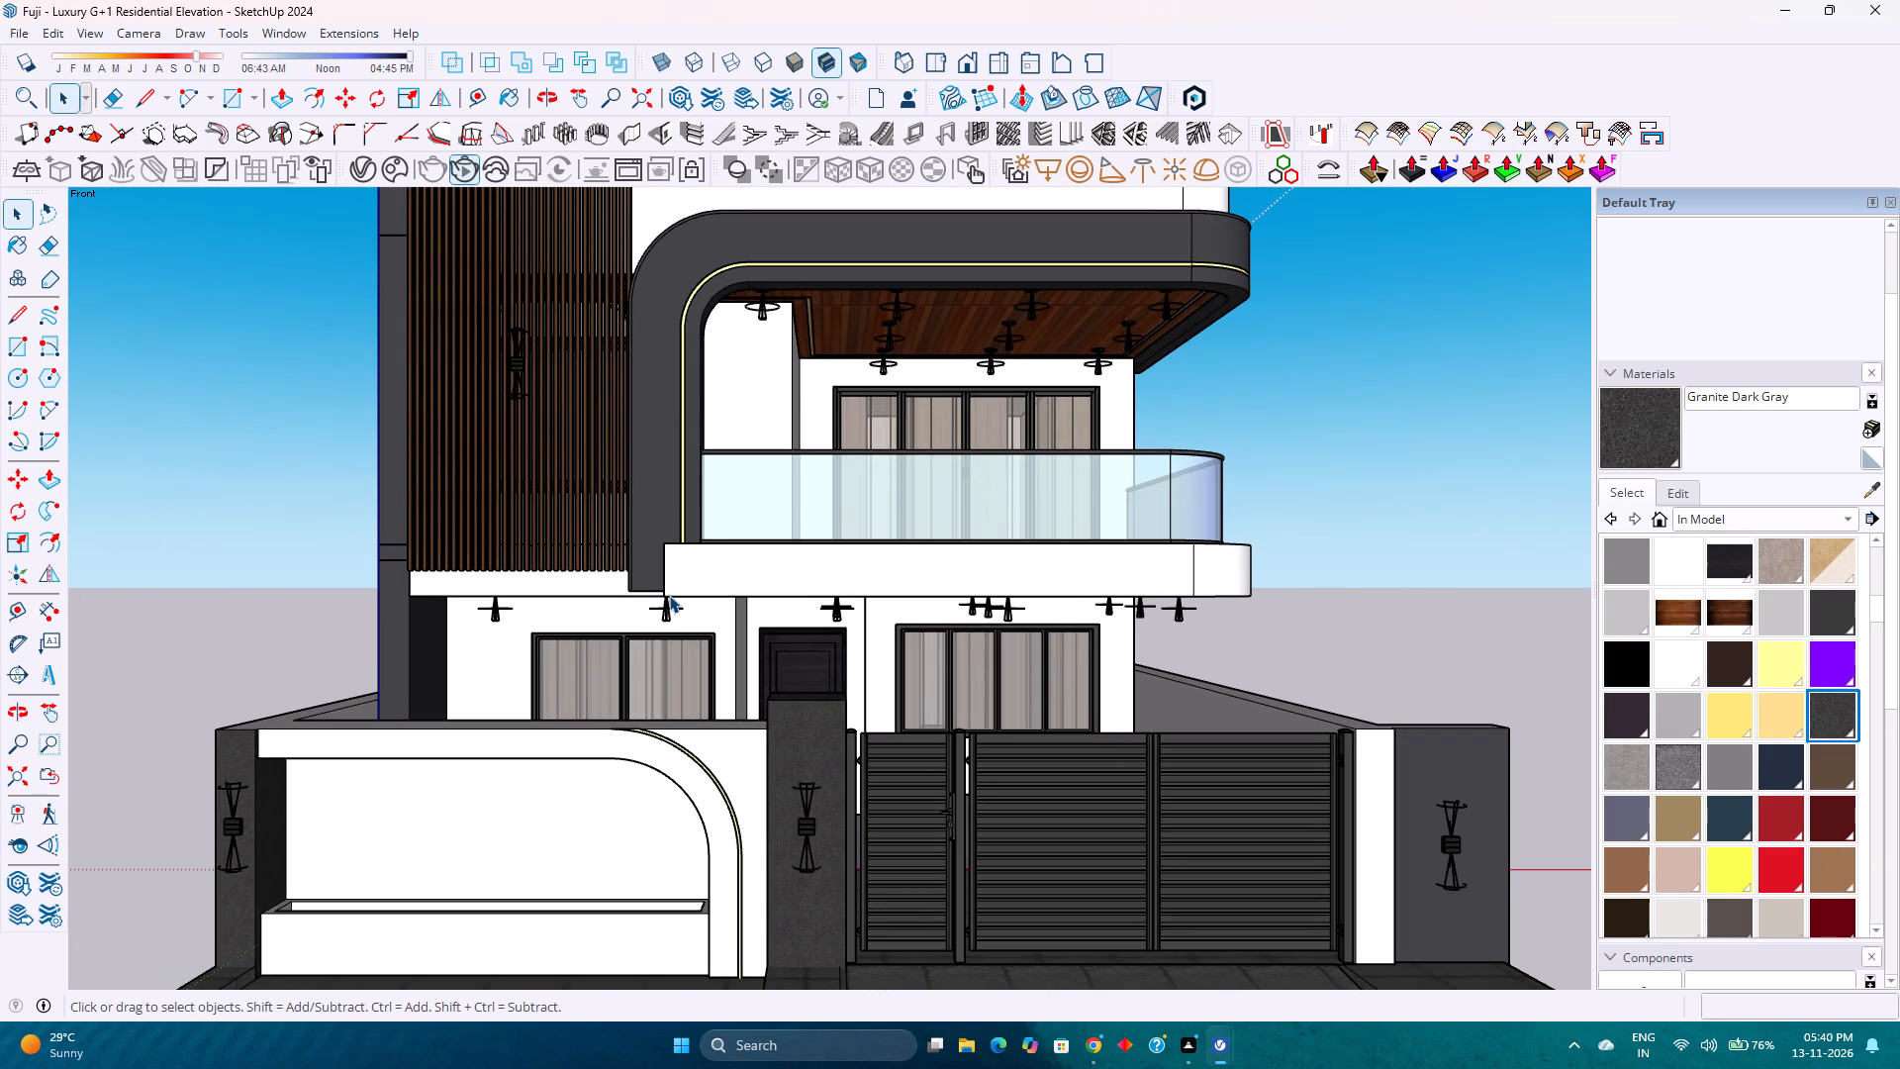
scroll(669, 595, "down", 3)
scroll(669, 595, "up", 3)
scroll(669, 595, "down", 2)
scroll(669, 595, "up", 3)
scroll(669, 595, "down", 3)
scroll(669, 595, "up", 3)
scroll(669, 595, "down", 3)
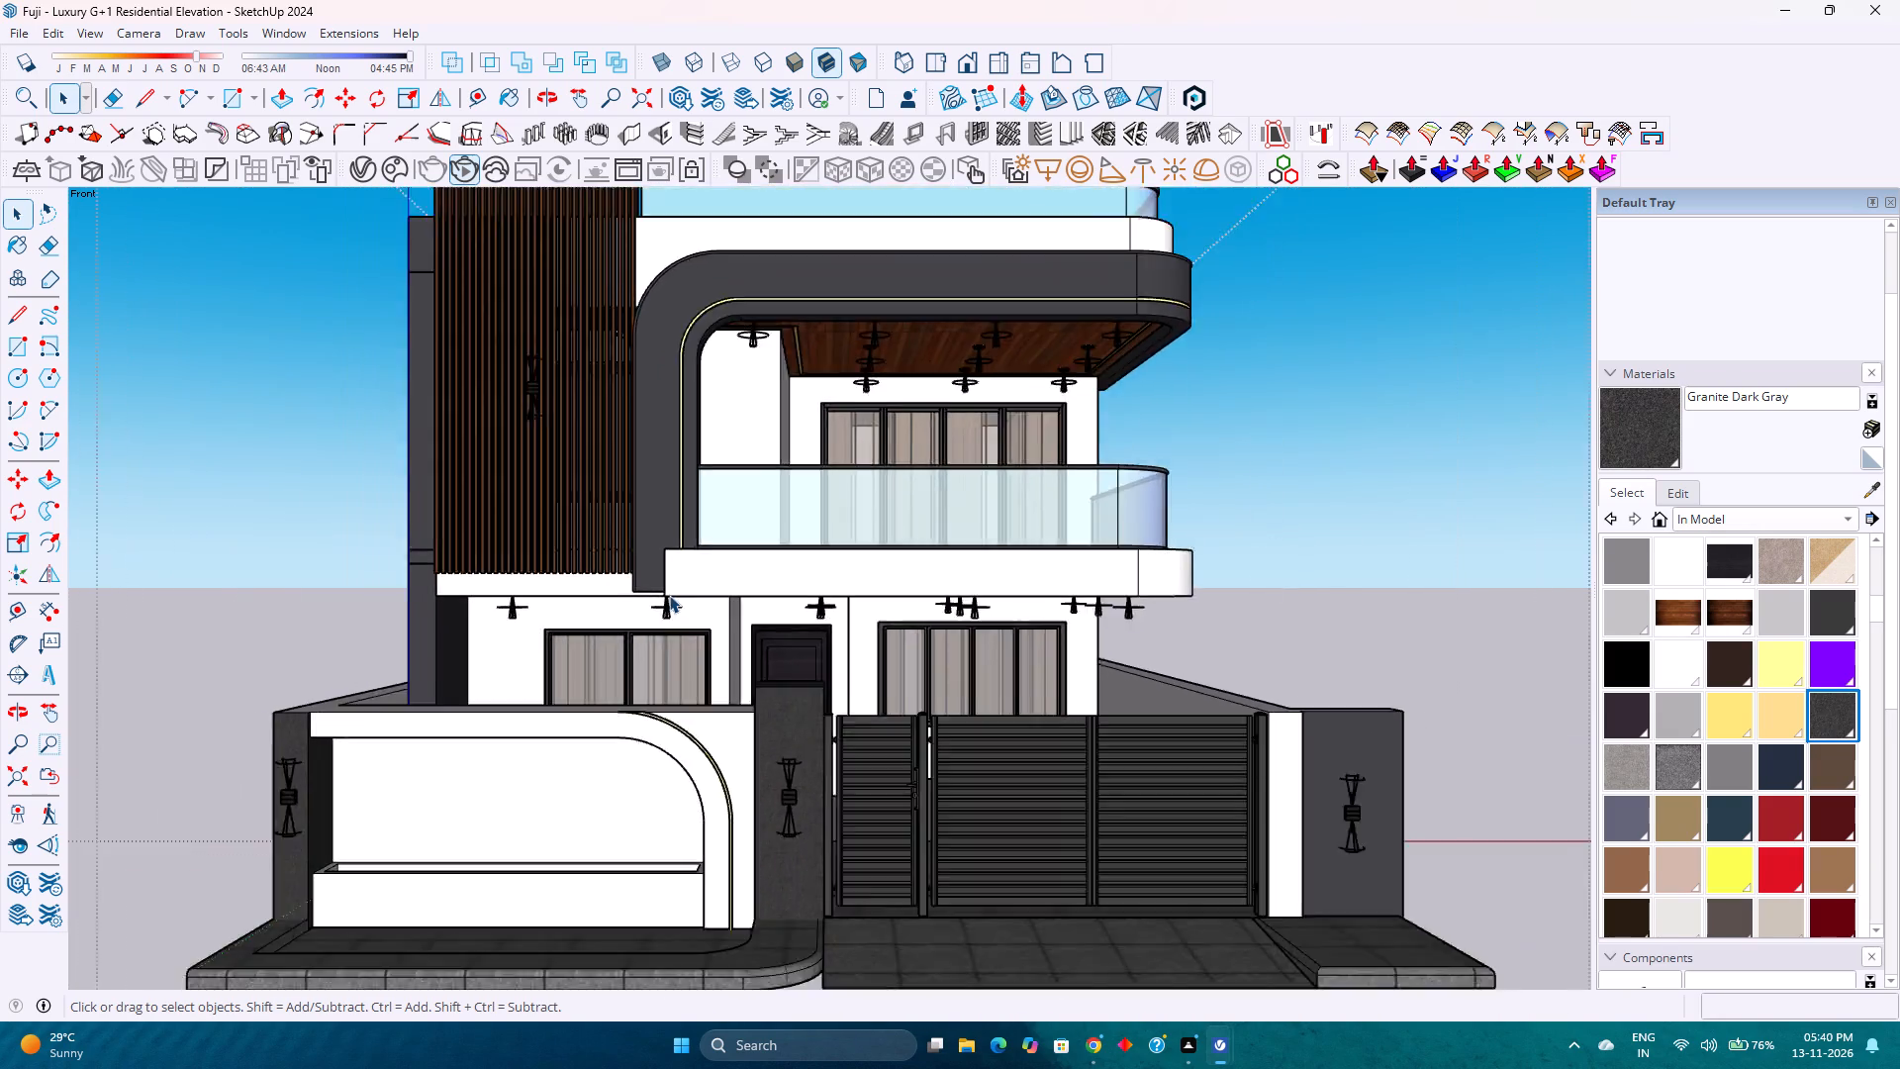
scroll(669, 595, "up", 3)
scroll(669, 595, "down", 3)
scroll(669, 595, "up", 3)
scroll(669, 595, "down", 4)
scroll(669, 595, "up", 4)
scroll(669, 595, "down", 4)
scroll(669, 595, "up", 4)
scroll(669, 595, "down", 4)
scroll(669, 595, "up", 4)
scroll(669, 595, "down", 4)
scroll(669, 595, "up", 4)
scroll(669, 595, "down", 4)
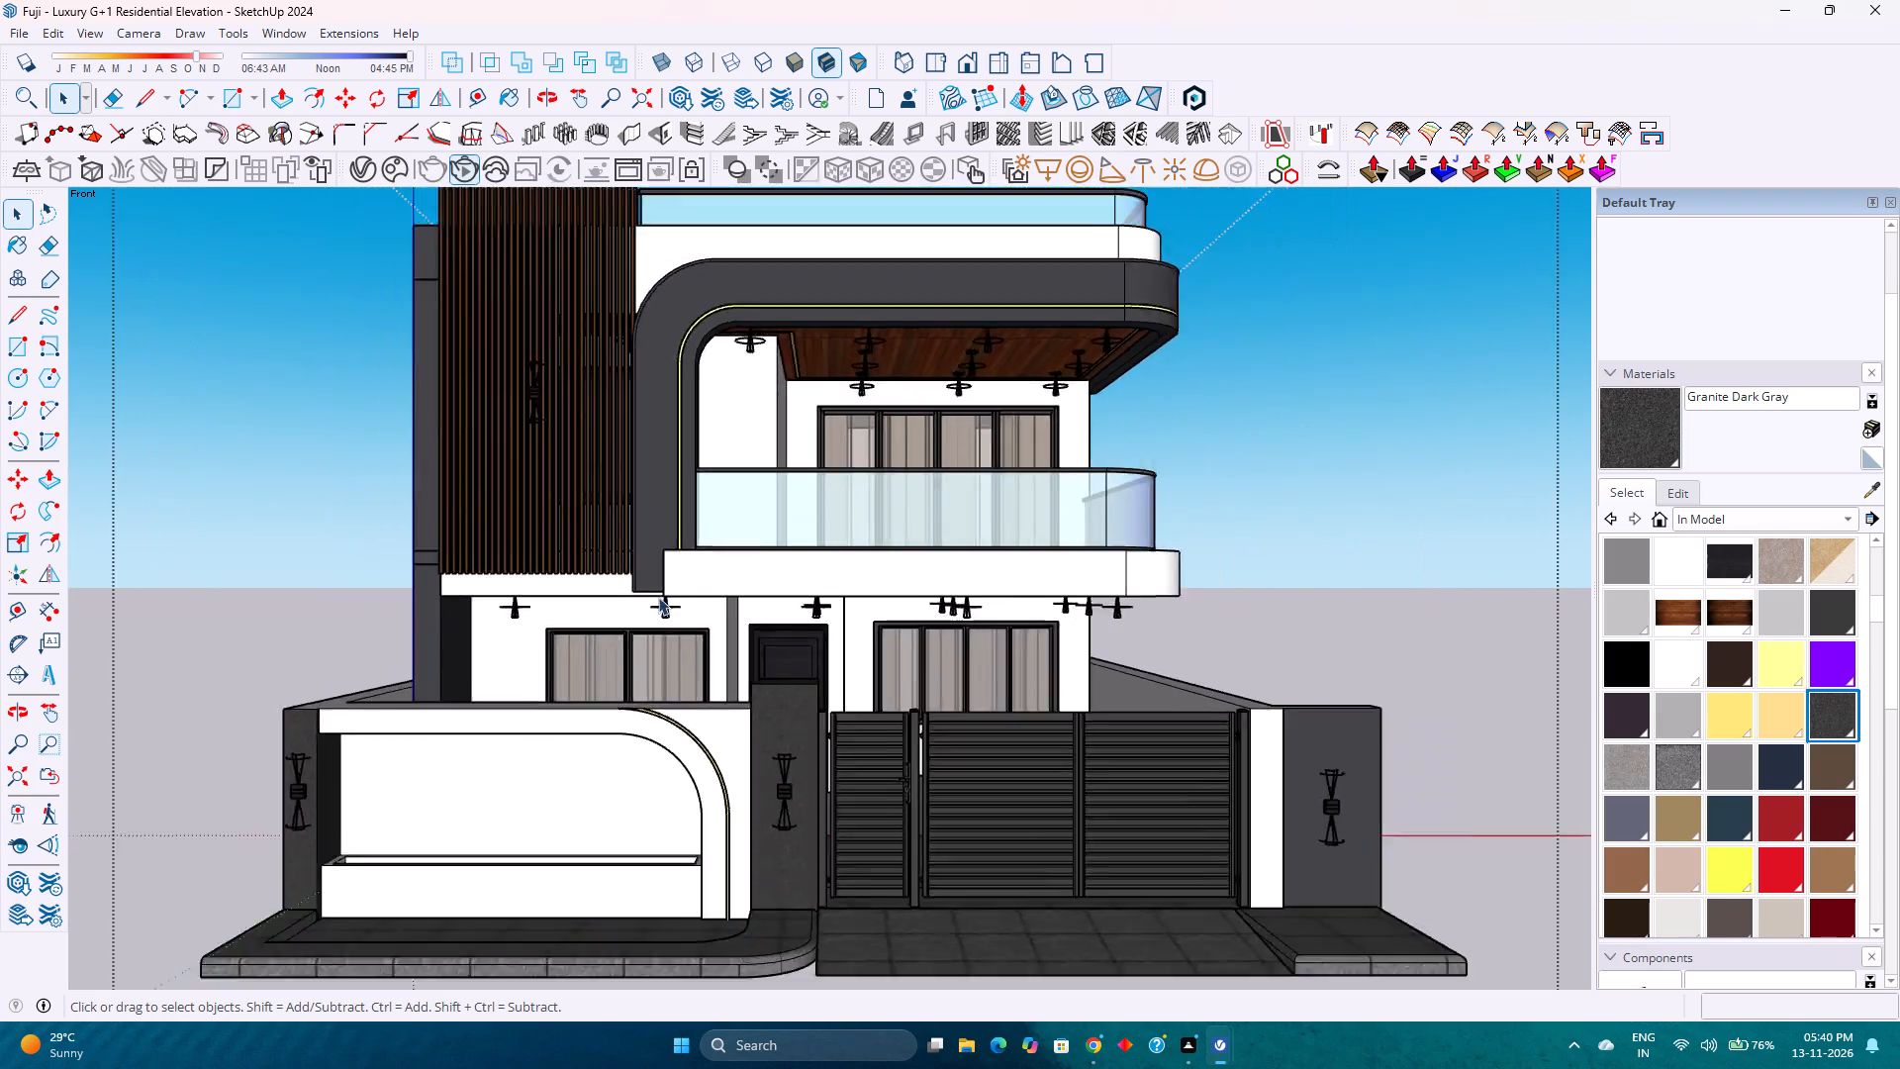
scroll(658, 597, "up", 3)
scroll(658, 597, "down", 3)
scroll(658, 597, "up", 3)
scroll(658, 597, "down", 2)
scroll(658, 597, "up", 2)
scroll(658, 597, "down", 3)
scroll(658, 597, "up", 4)
scroll(658, 597, "down", 4)
scroll(658, 597, "up", 3)
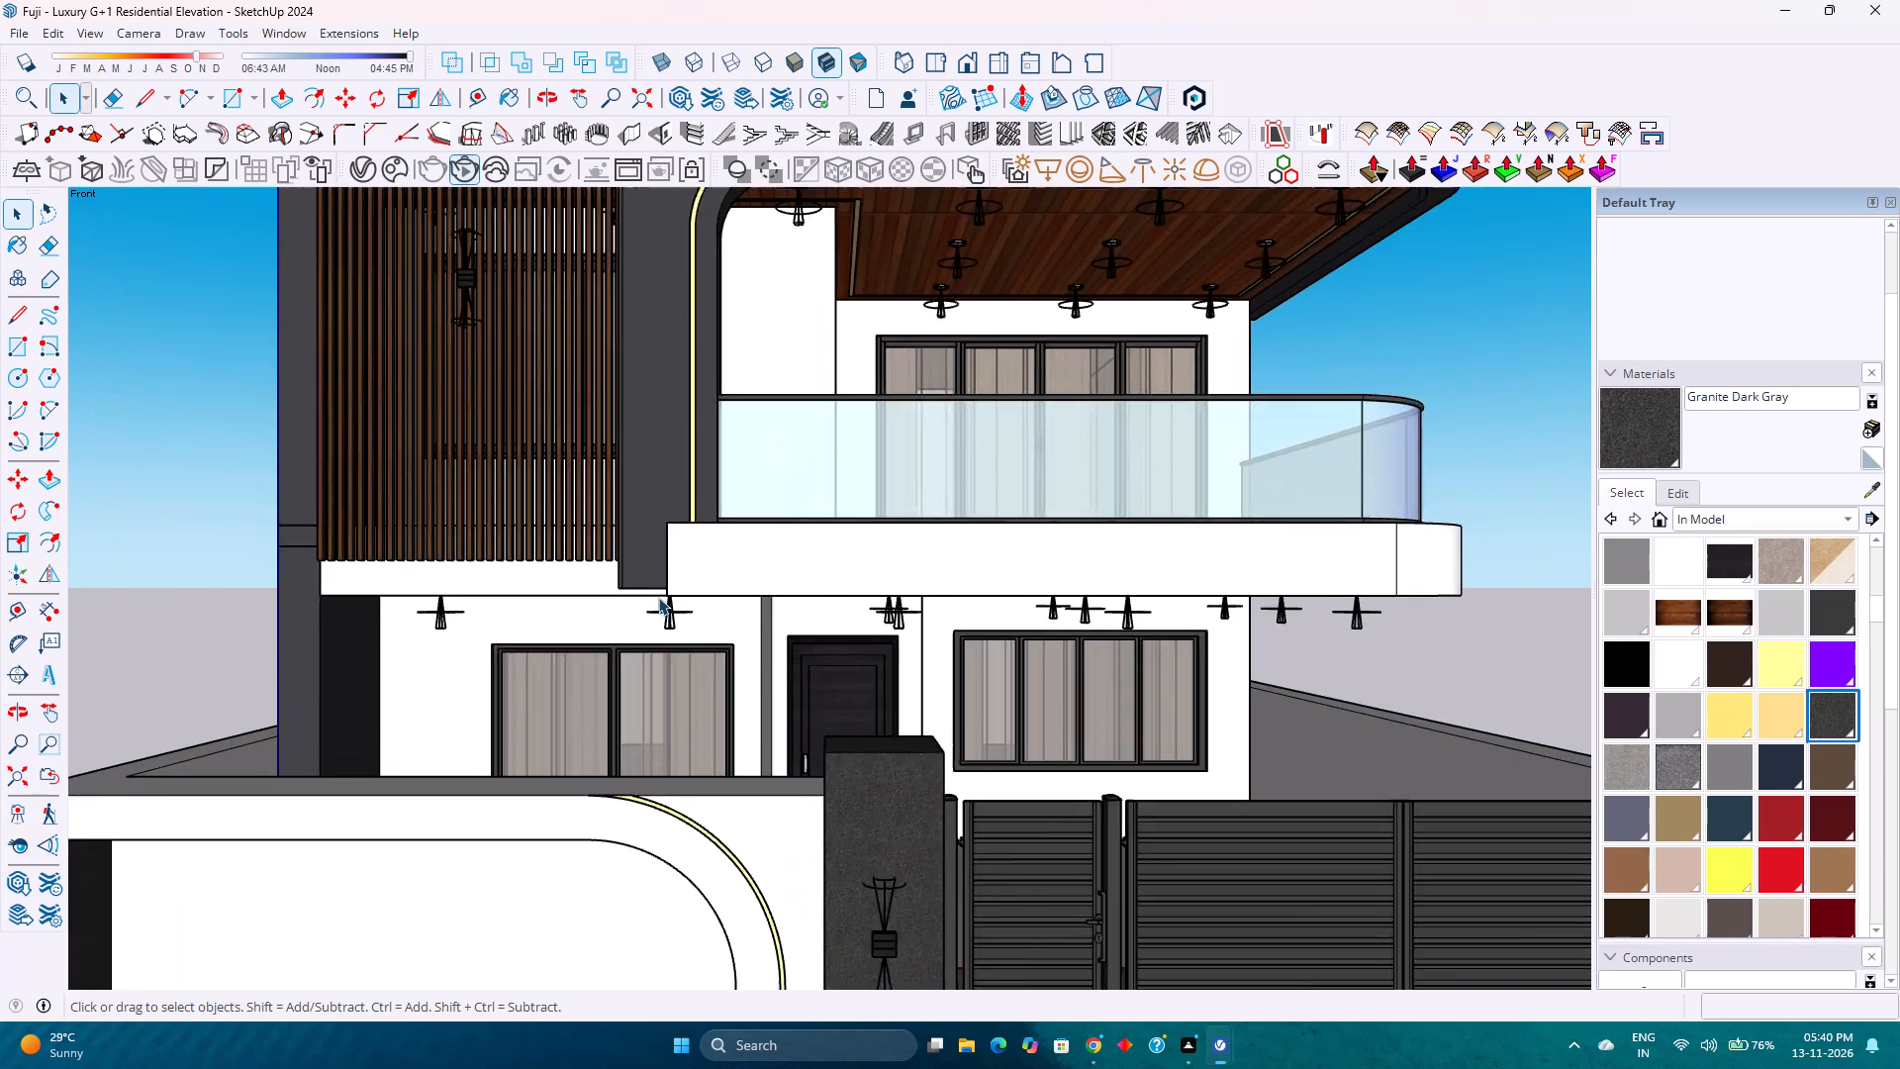
scroll(658, 597, "up", 1)
scroll(658, 597, "down", 4)
scroll(658, 597, "up", 3)
scroll(658, 597, "down", 3)
scroll(658, 597, "up", 3)
scroll(658, 597, "down", 3)
scroll(658, 597, "up", 3)
scroll(658, 597, "down", 4)
scroll(658, 597, "up", 2)
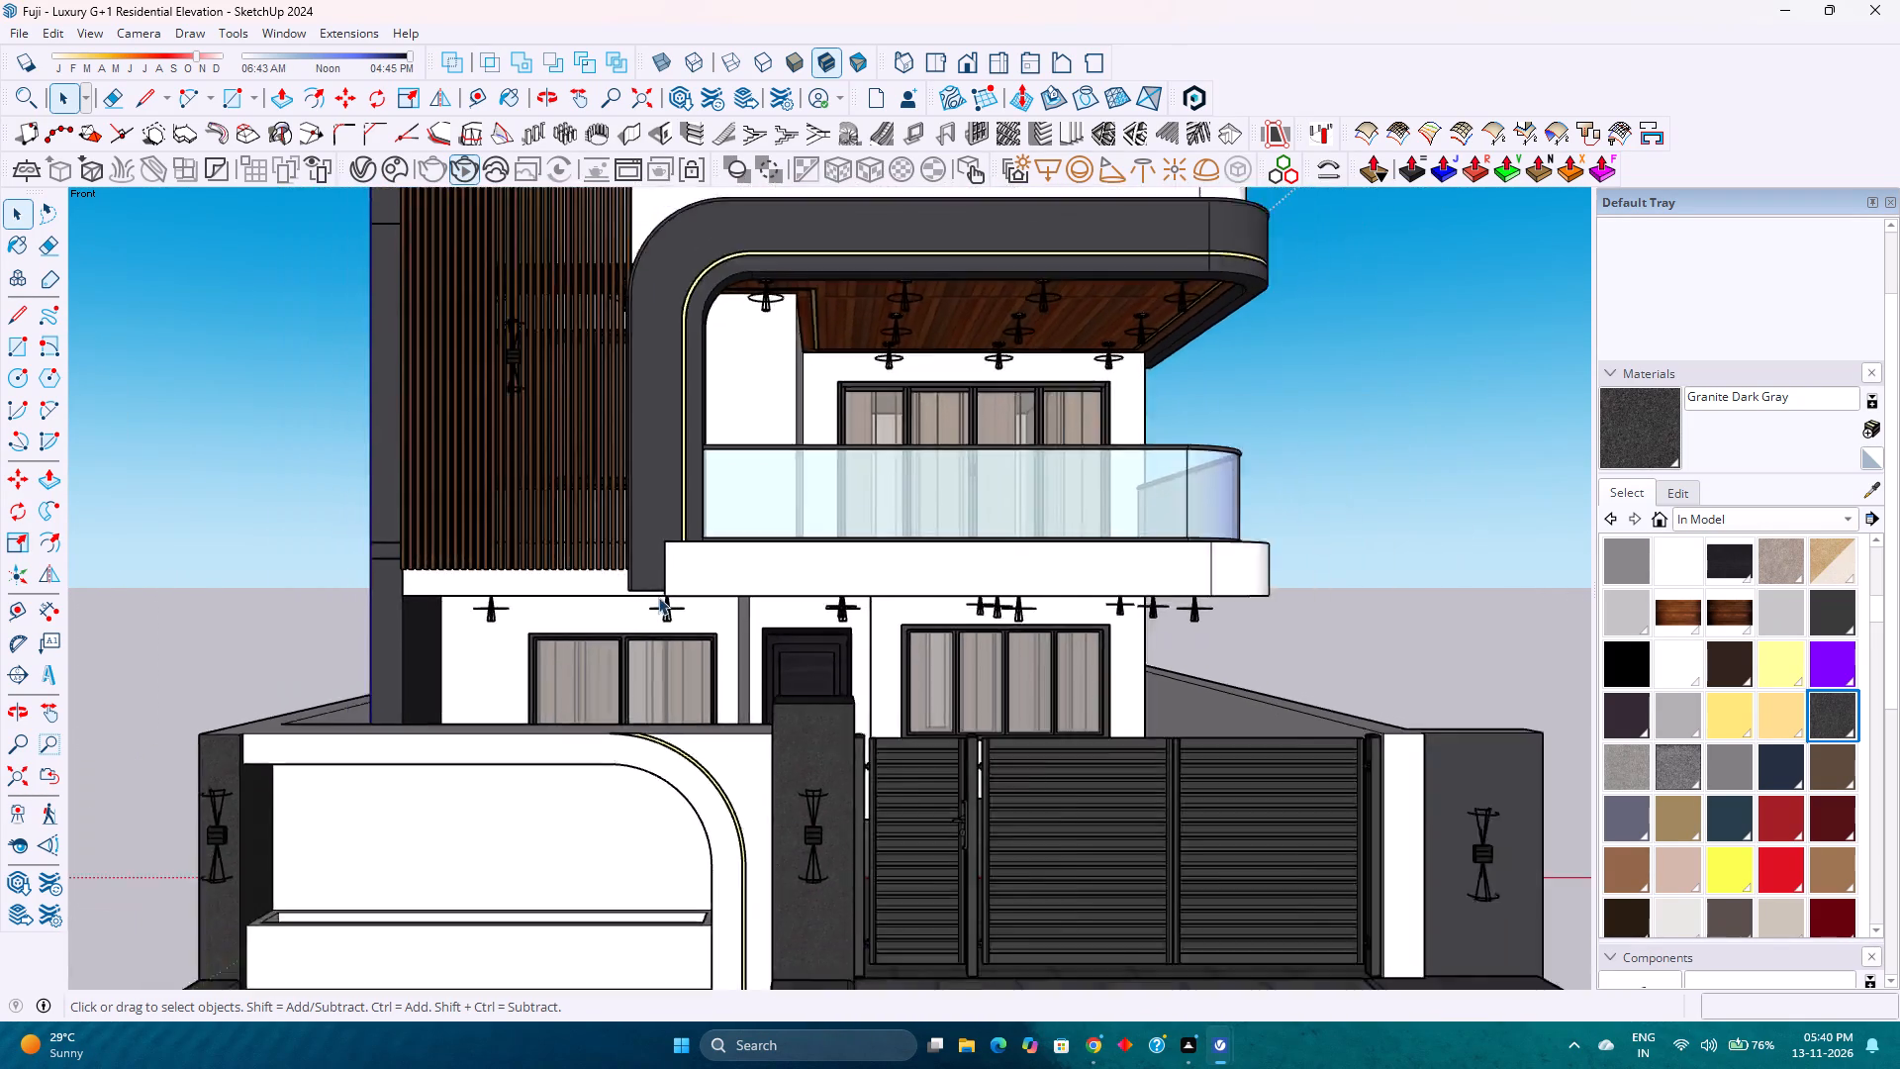
Examine the junction of the slatted wood screen, dark frame and balcony slab above the ground-floor windows and main door.
scroll(658, 597, "up", 2)
scroll(658, 597, "down", 3)
scroll(658, 597, "up", 3)
scroll(658, 597, "down", 3)
scroll(658, 597, "up", 3)
scroll(658, 597, "down", 3)
scroll(658, 597, "up", 3)
scroll(658, 597, "down", 3)
scroll(658, 597, "up", 3)
scroll(658, 597, "down", 3)
scroll(658, 597, "up", 3)
scroll(658, 597, "down", 3)
scroll(658, 597, "up", 3)
scroll(658, 597, "down", 4)
scroll(658, 597, "up", 4)
scroll(658, 597, "down", 3)
scroll(658, 597, "up", 3)
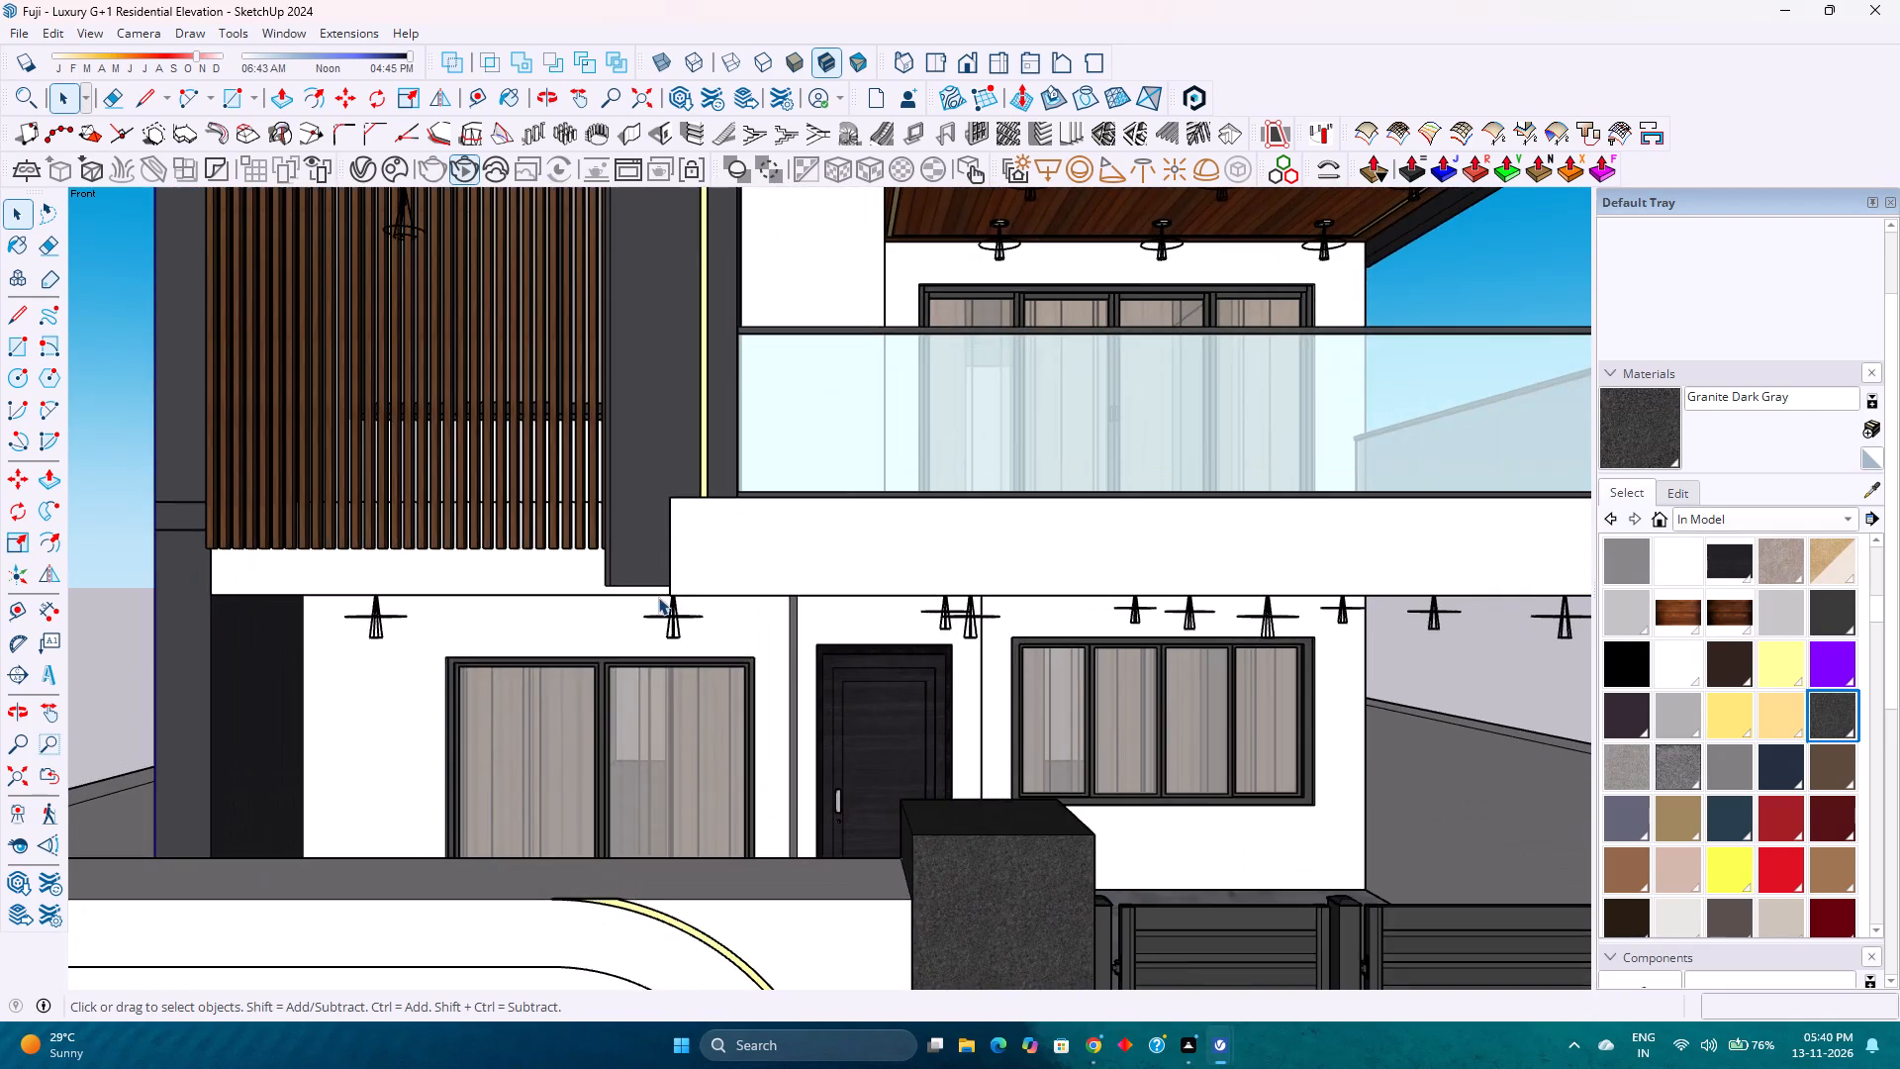
scroll(658, 597, "down", 4)
scroll(658, 597, "up", 4)
scroll(658, 597, "down", 4)
scroll(658, 597, "up", 4)
scroll(658, 597, "down", 4)
scroll(658, 597, "up", 3)
scroll(658, 597, "down", 3)
scroll(658, 597, "up", 2)
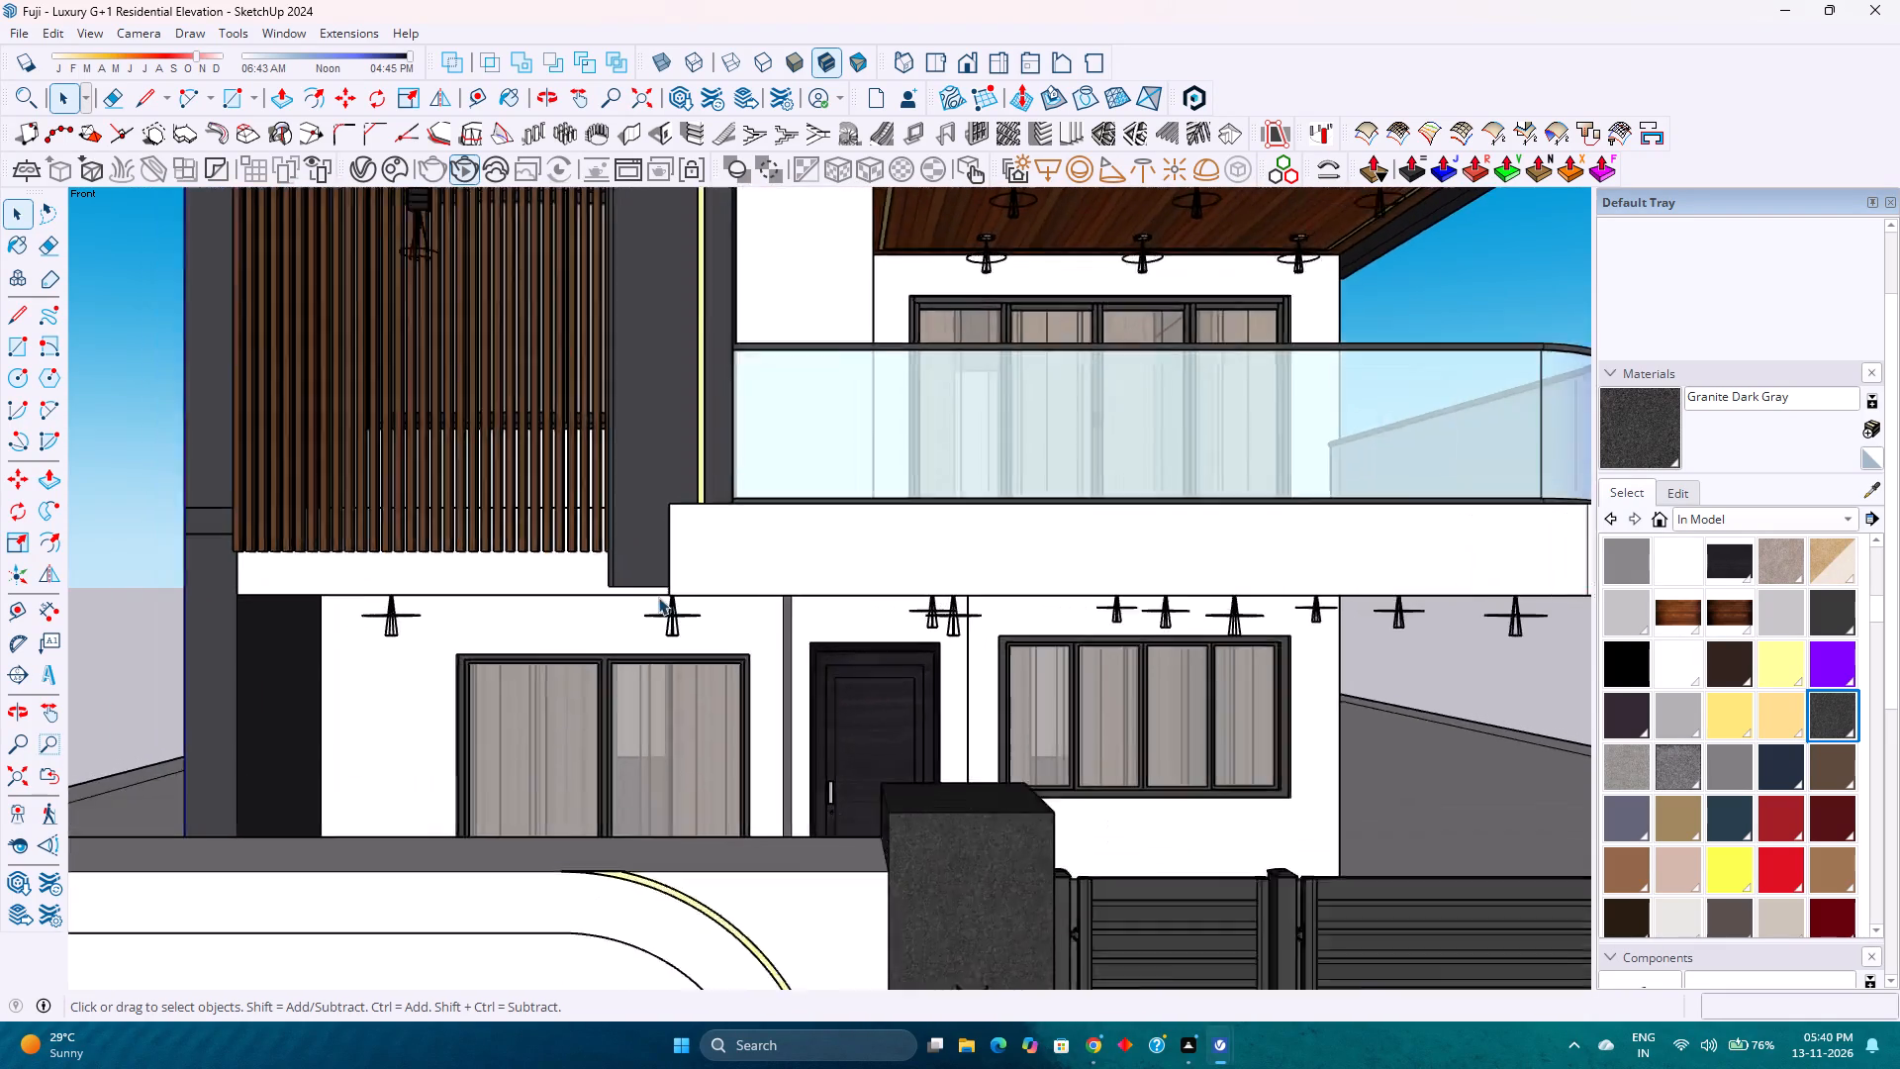
scroll(658, 597, "up", 2)
scroll(658, 597, "down", 4)
scroll(658, 597, "up", 3)
scroll(658, 597, "down", 3)
scroll(658, 597, "up", 3)
scroll(658, 597, "down", 2)
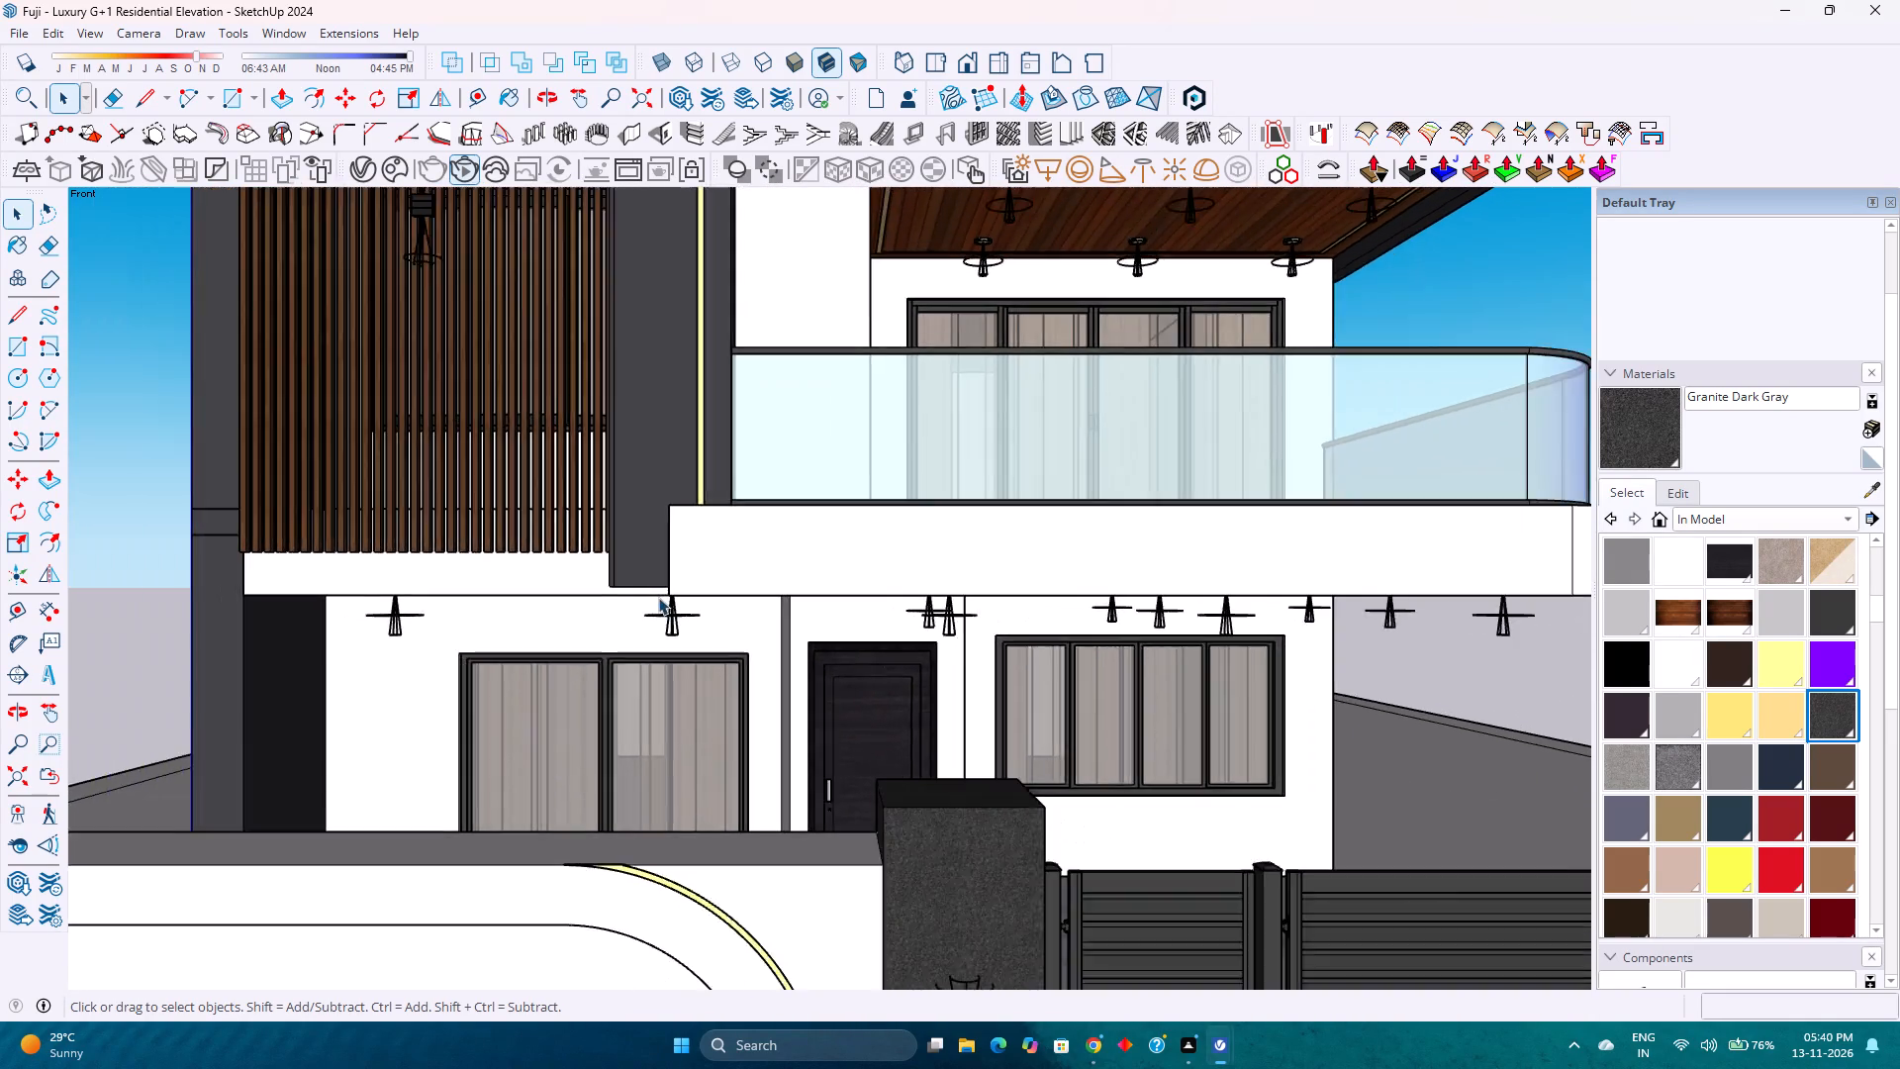
scroll(658, 597, "up", 2)
scroll(658, 597, "down", 3)
scroll(658, 597, "up", 3)
scroll(658, 597, "down", 3)
scroll(658, 597, "up", 2)
scroll(658, 597, "down", 3)
scroll(658, 597, "up", 3)
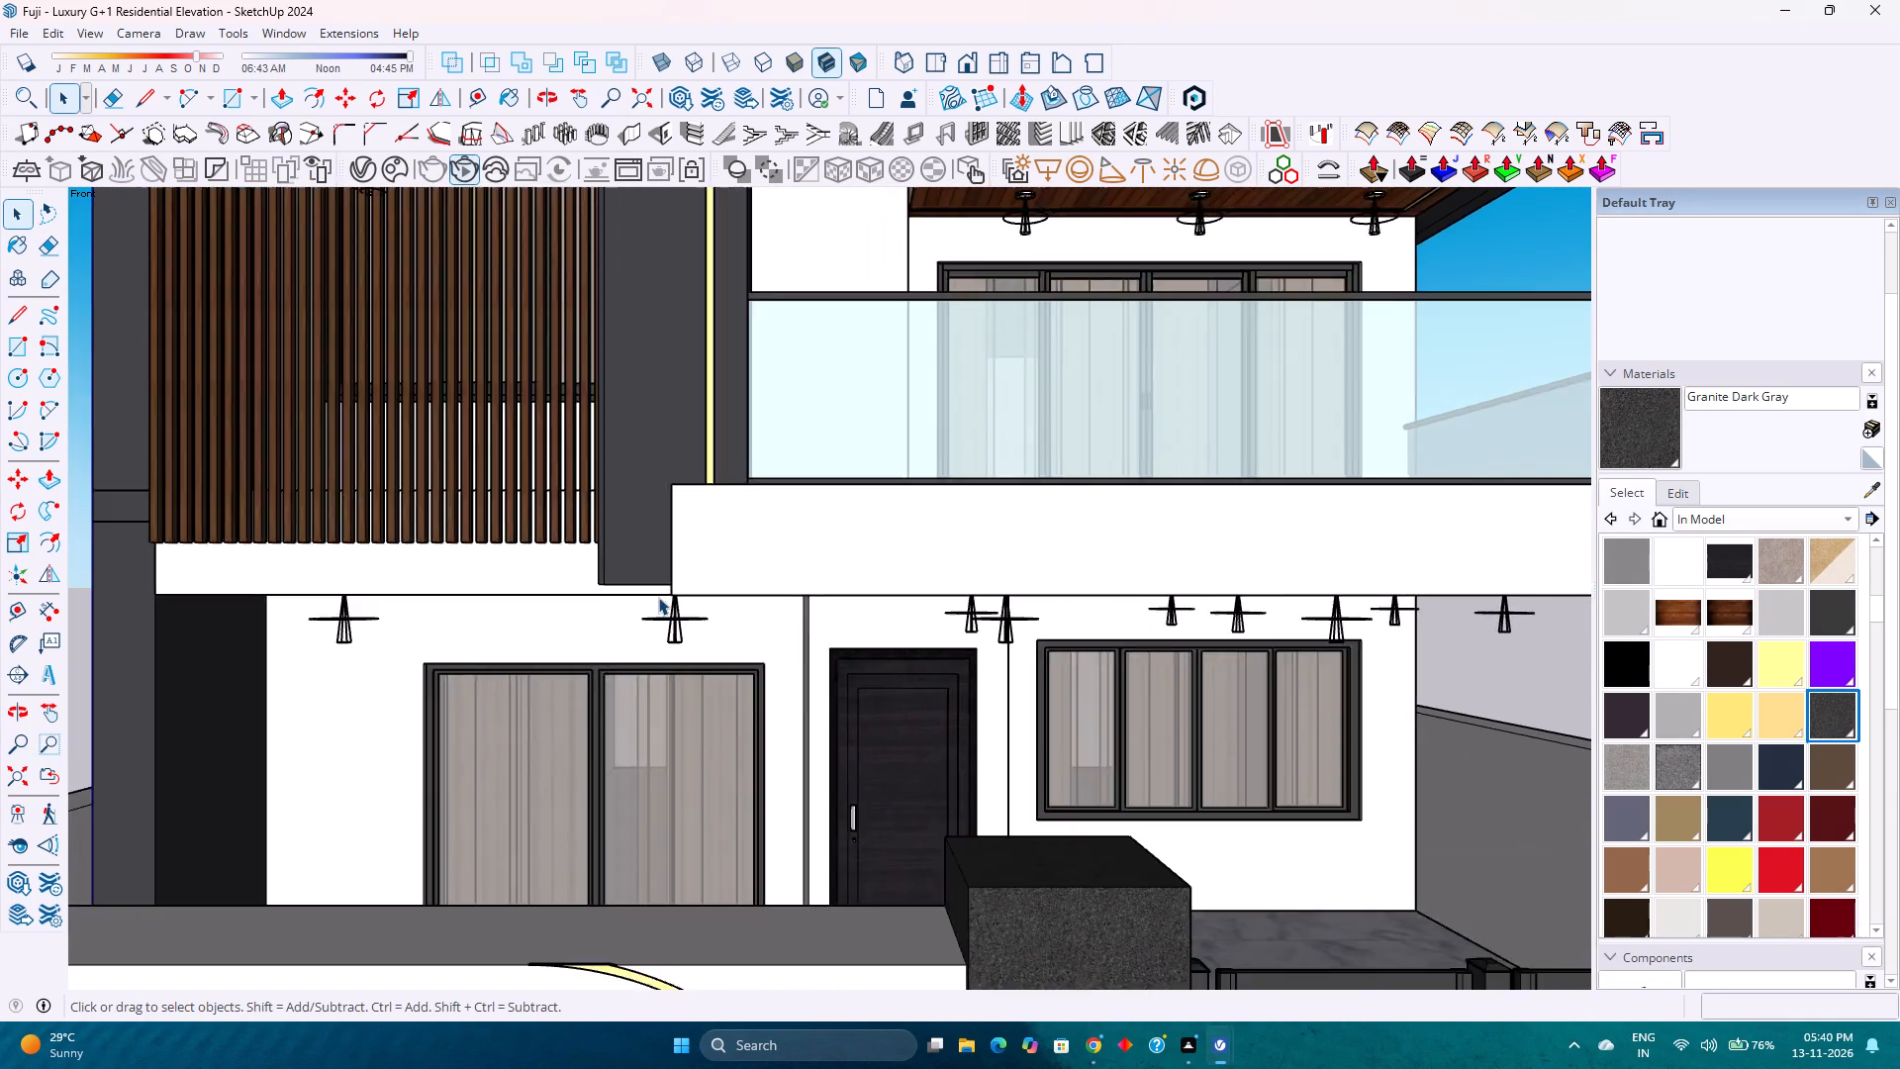
scroll(658, 597, "down", 3)
scroll(655, 597, "up", 3)
scroll(655, 599, "down", 3)
scroll(655, 599, "up", 3)
scroll(655, 599, "down", 3)
scroll(655, 599, "up", 3)
scroll(655, 599, "down", 3)
scroll(655, 599, "up", 3)
scroll(655, 599, "down", 3)
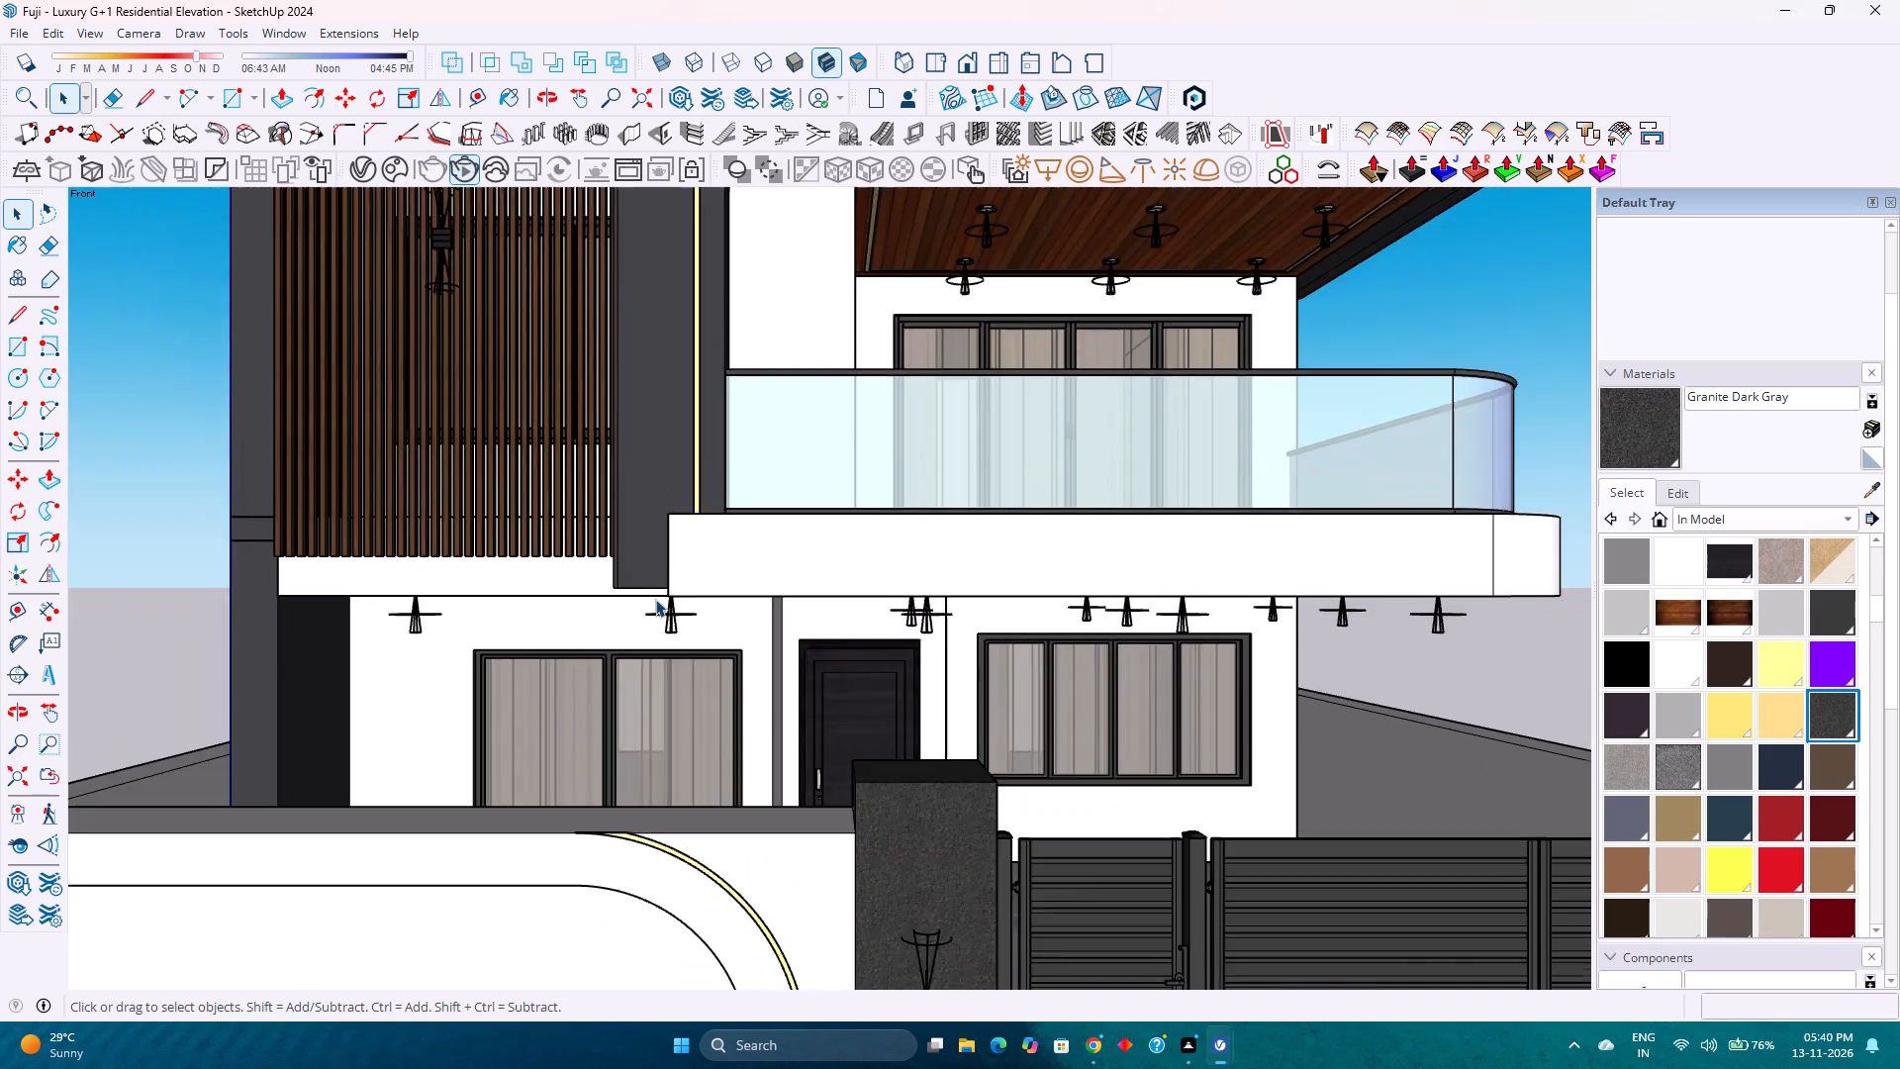
scroll(658, 601, "up", 1)
scroll(658, 601, "down", 4)
Review the complete front elevation, including the roof parapet, curved balcony frame, compound wall, gate and entrance paving.
scroll(658, 601, "down", 3)
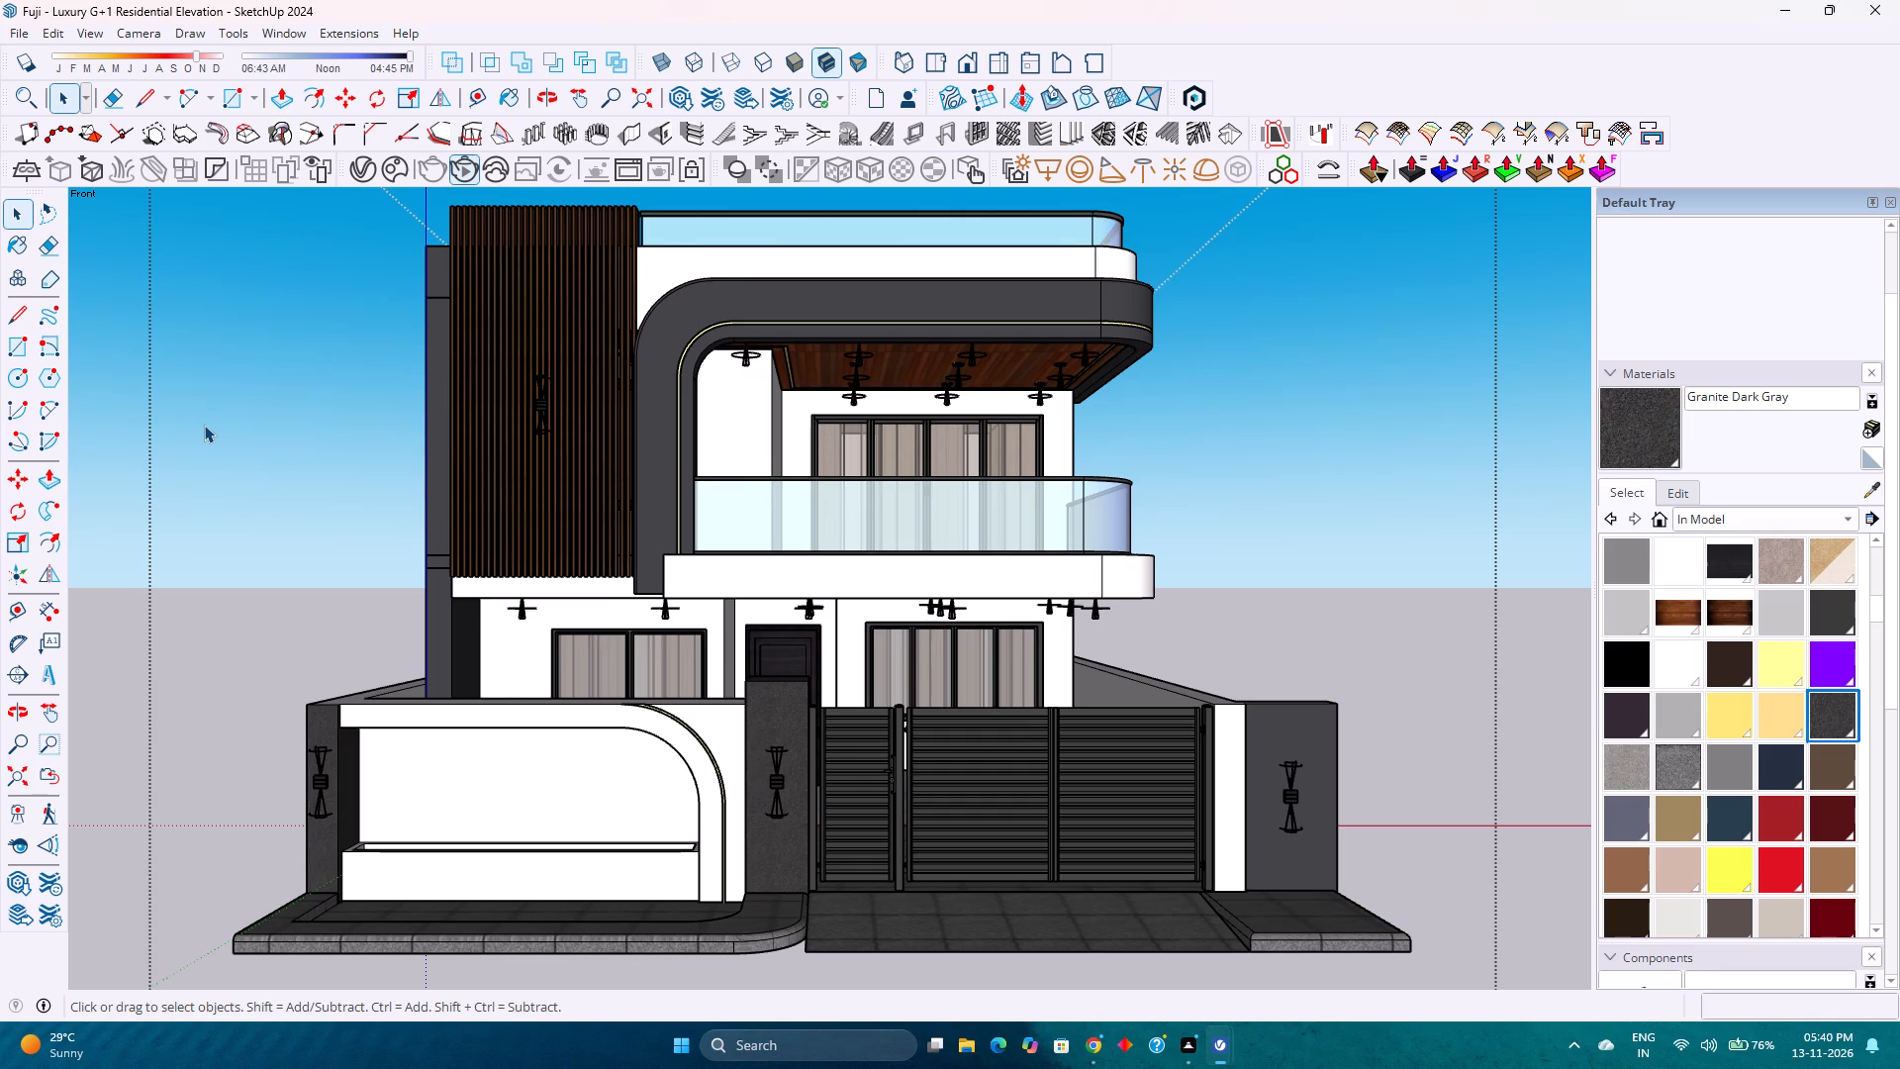
scroll(204, 420, "down", 2)
scroll(207, 390, "up", 2)
scroll(207, 390, "down", 3)
scroll(207, 390, "up", 2)
scroll(207, 390, "down", 3)
scroll(207, 390, "up", 3)
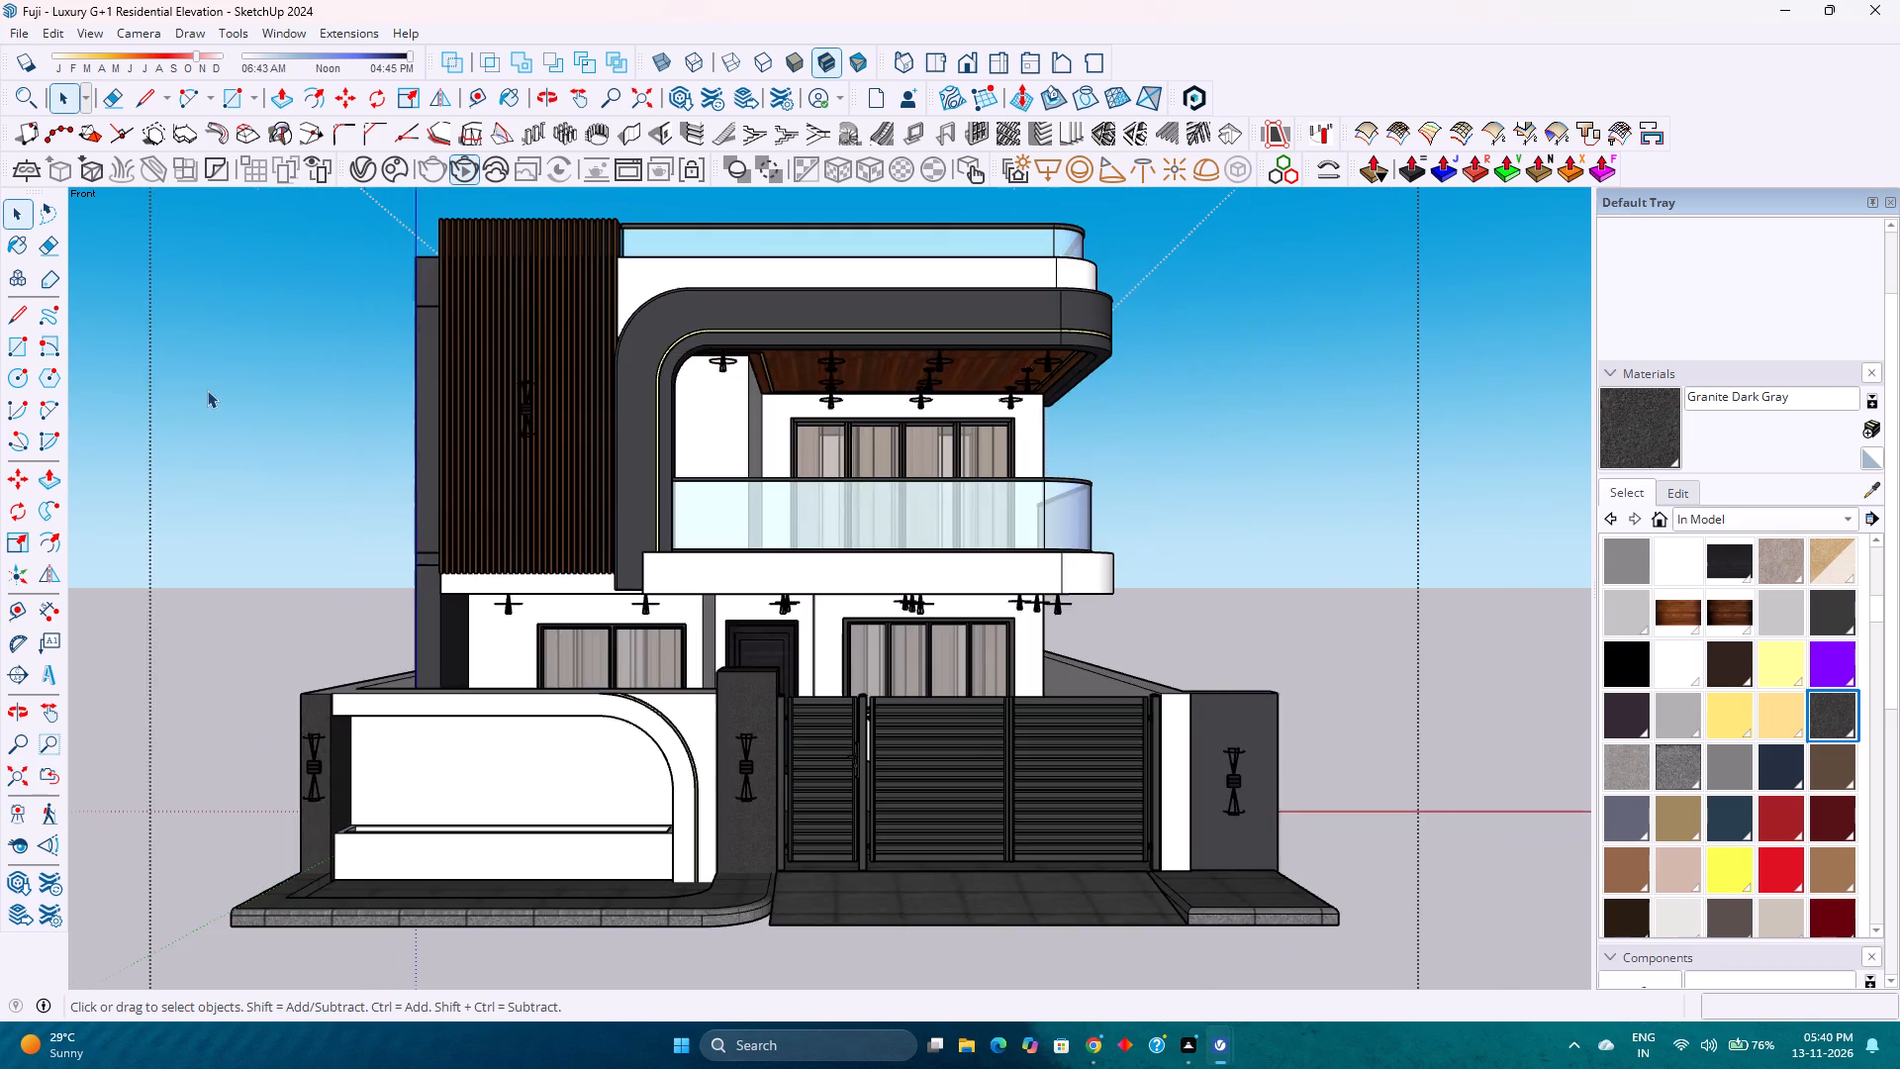
scroll(205, 379, "down", 2)
scroll(196, 373, "up", 3)
scroll(166, 315, "down", 2)
scroll(166, 312, "up", 3)
scroll(166, 311, "down", 5)
scroll(166, 311, "up", 4)
scroll(166, 311, "down", 5)
scroll(156, 259, "up", 1)
scroll(156, 259, "down", 3)
scroll(160, 274, "up", 5)
scroll(173, 329, "down", 6)
scroll(174, 317, "up", 2)
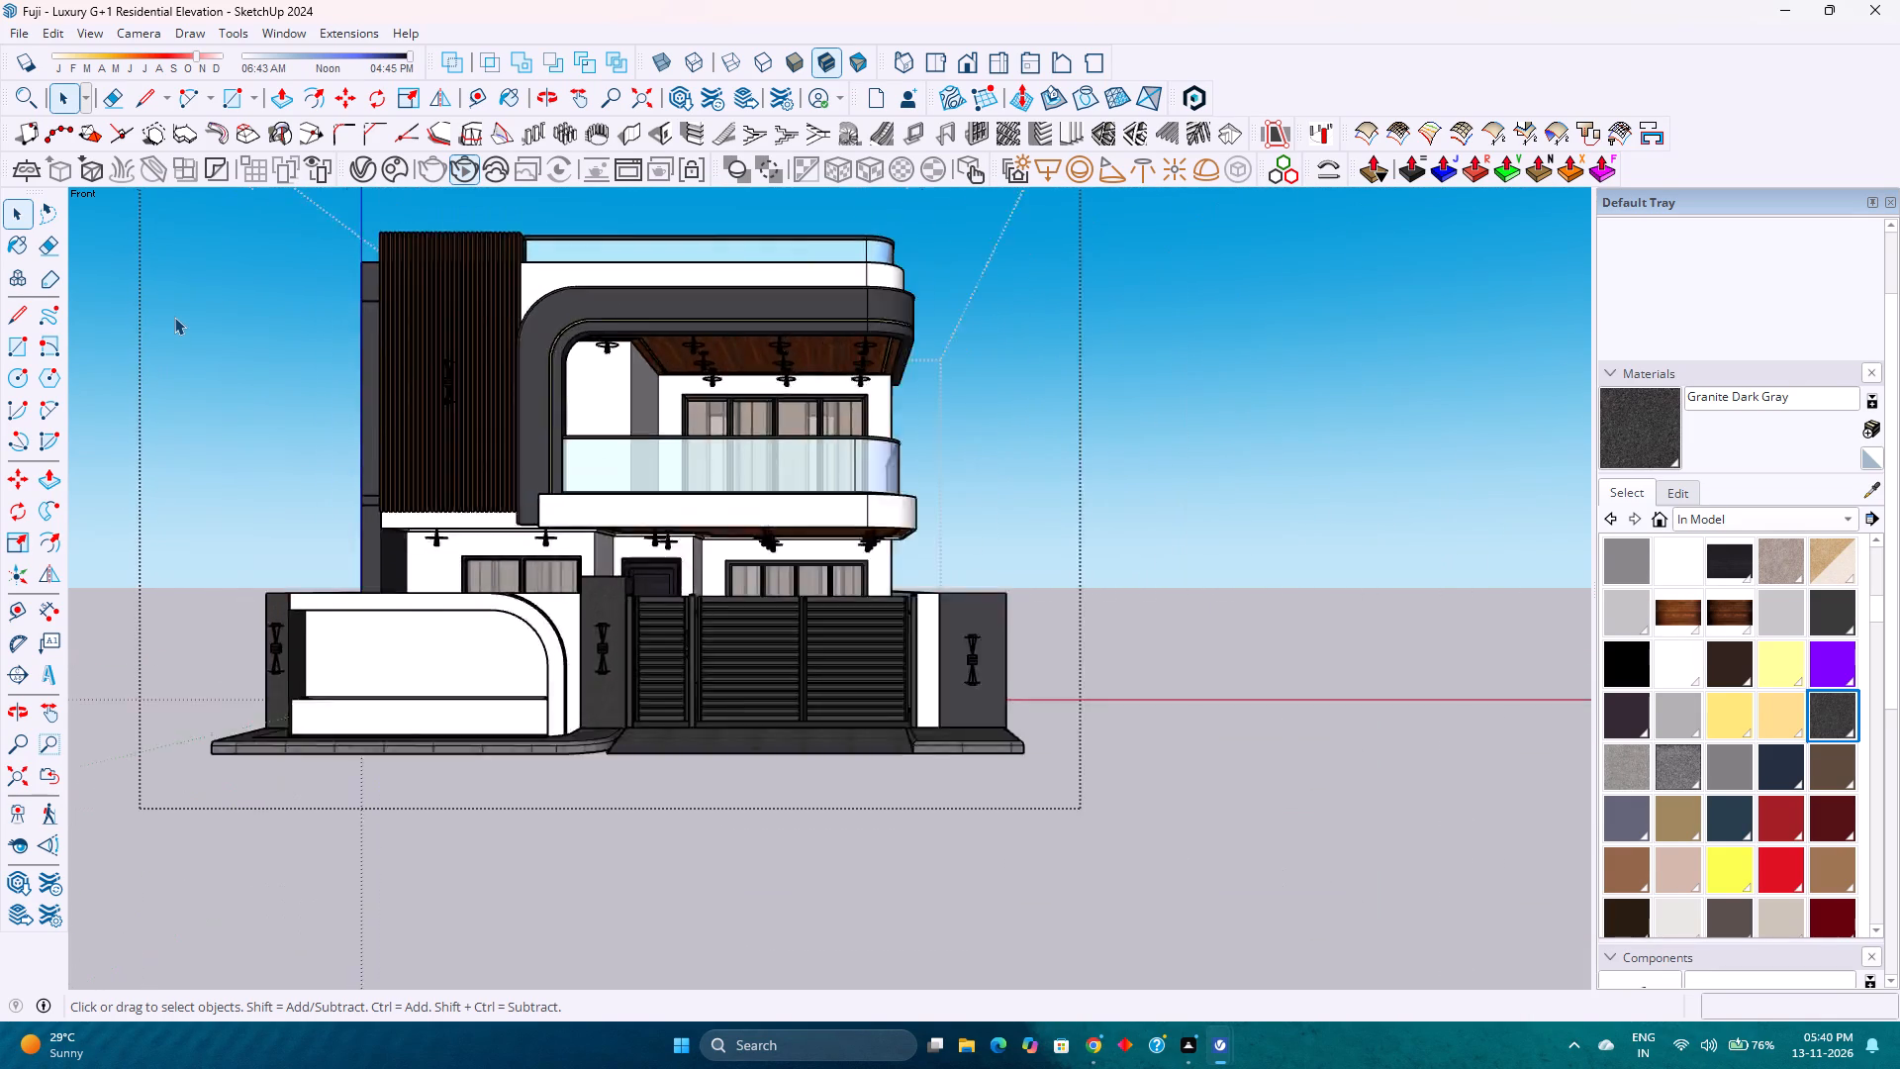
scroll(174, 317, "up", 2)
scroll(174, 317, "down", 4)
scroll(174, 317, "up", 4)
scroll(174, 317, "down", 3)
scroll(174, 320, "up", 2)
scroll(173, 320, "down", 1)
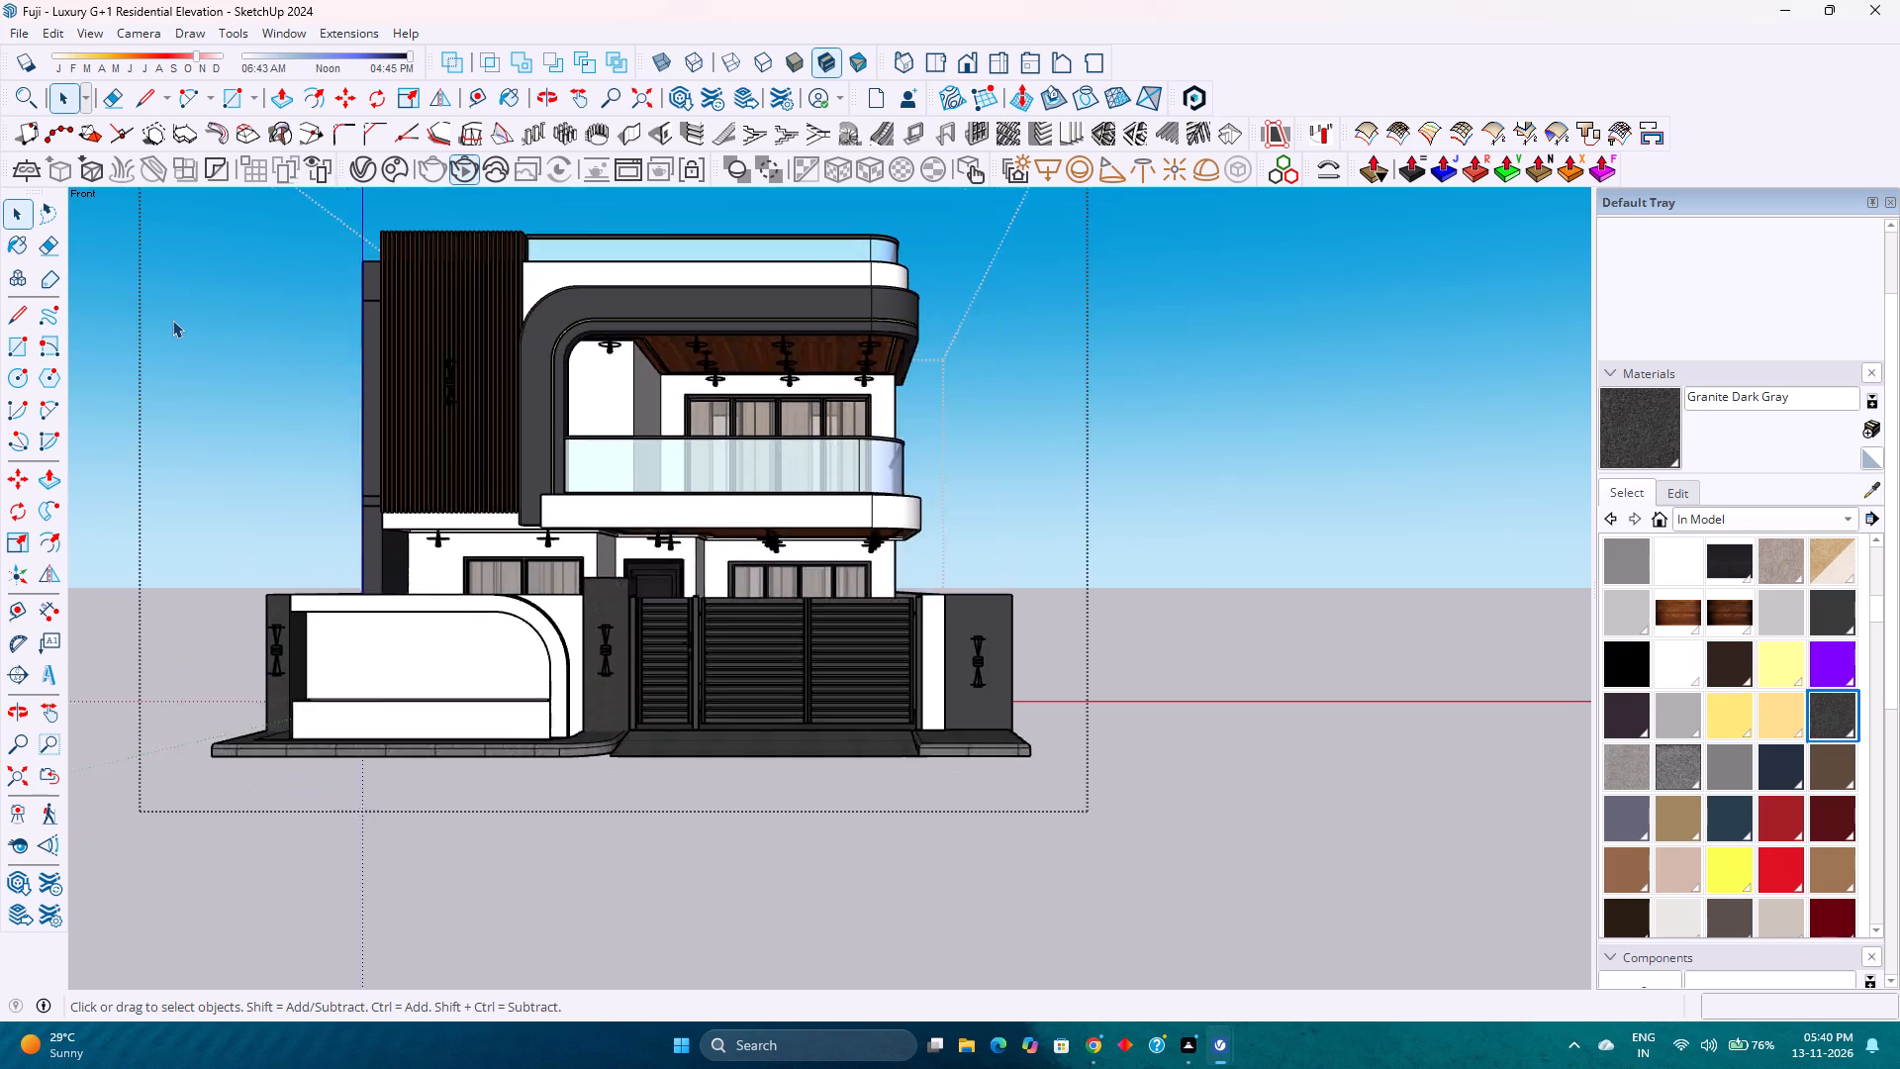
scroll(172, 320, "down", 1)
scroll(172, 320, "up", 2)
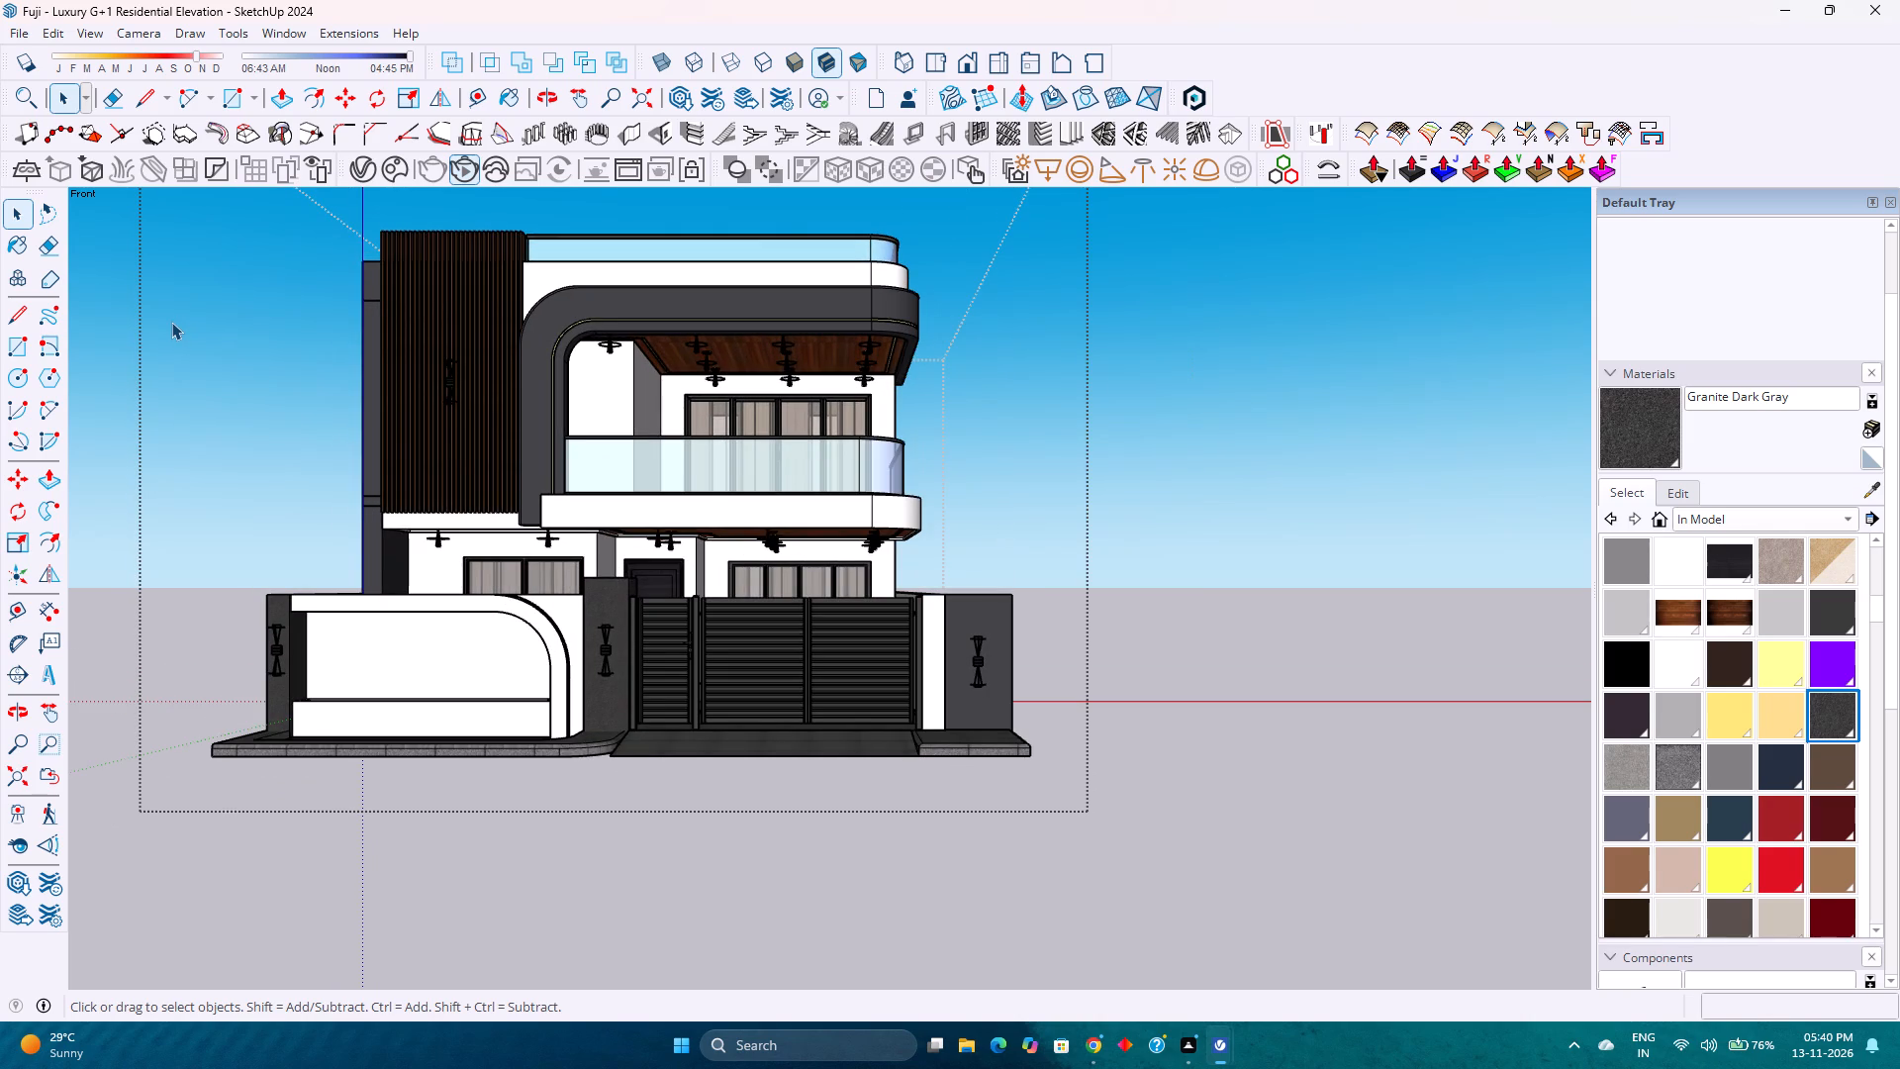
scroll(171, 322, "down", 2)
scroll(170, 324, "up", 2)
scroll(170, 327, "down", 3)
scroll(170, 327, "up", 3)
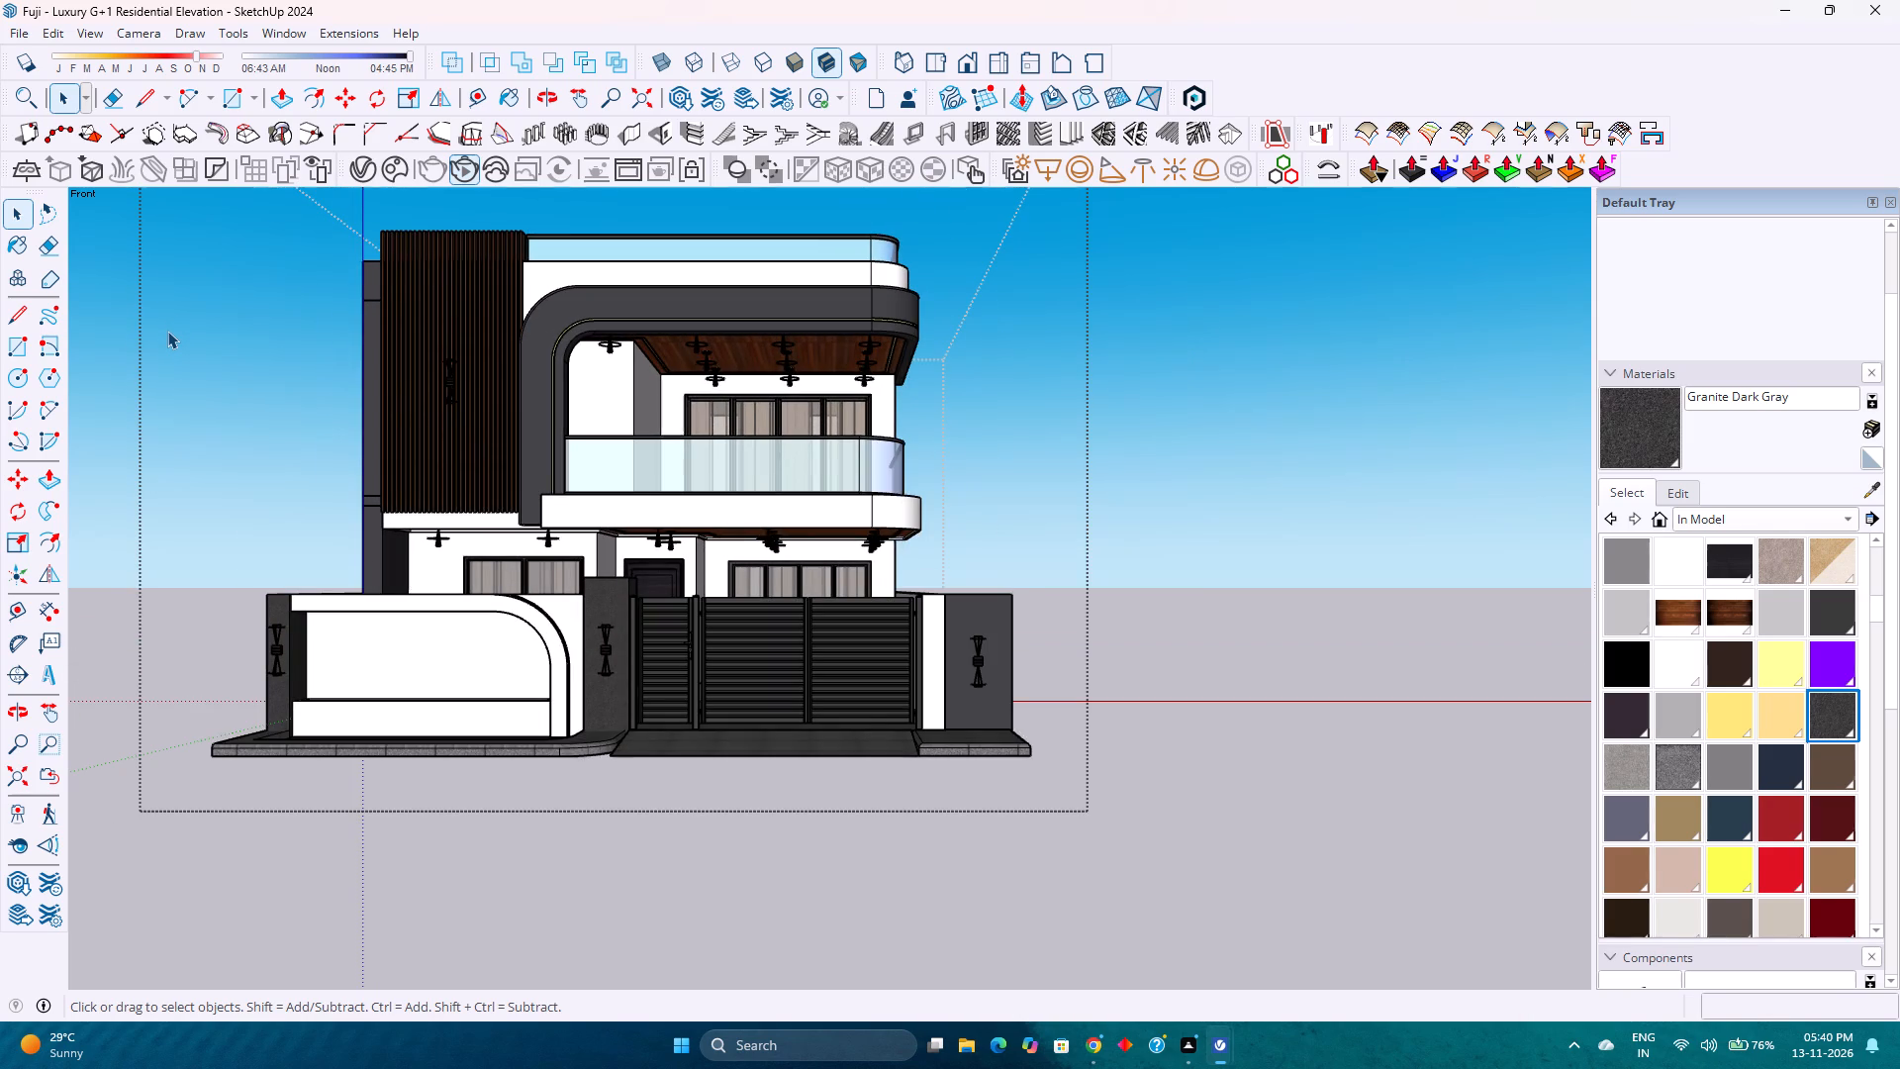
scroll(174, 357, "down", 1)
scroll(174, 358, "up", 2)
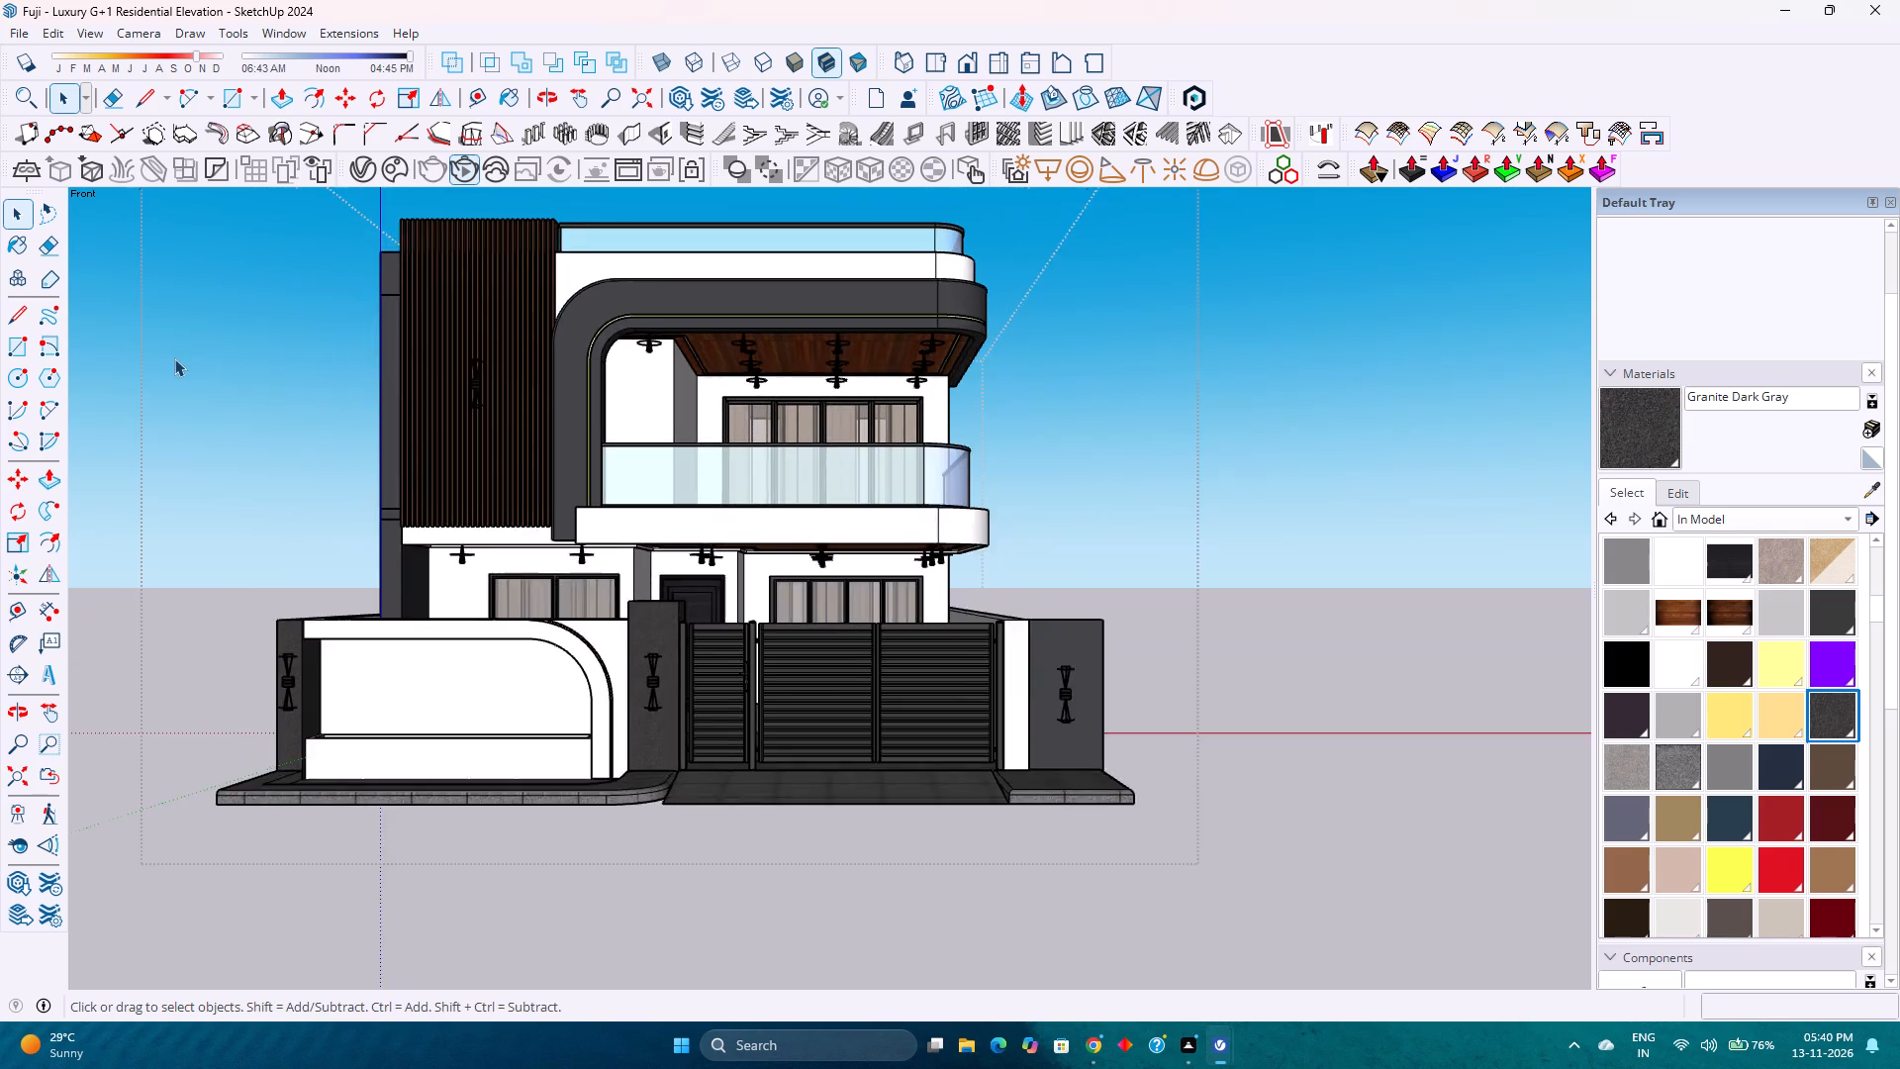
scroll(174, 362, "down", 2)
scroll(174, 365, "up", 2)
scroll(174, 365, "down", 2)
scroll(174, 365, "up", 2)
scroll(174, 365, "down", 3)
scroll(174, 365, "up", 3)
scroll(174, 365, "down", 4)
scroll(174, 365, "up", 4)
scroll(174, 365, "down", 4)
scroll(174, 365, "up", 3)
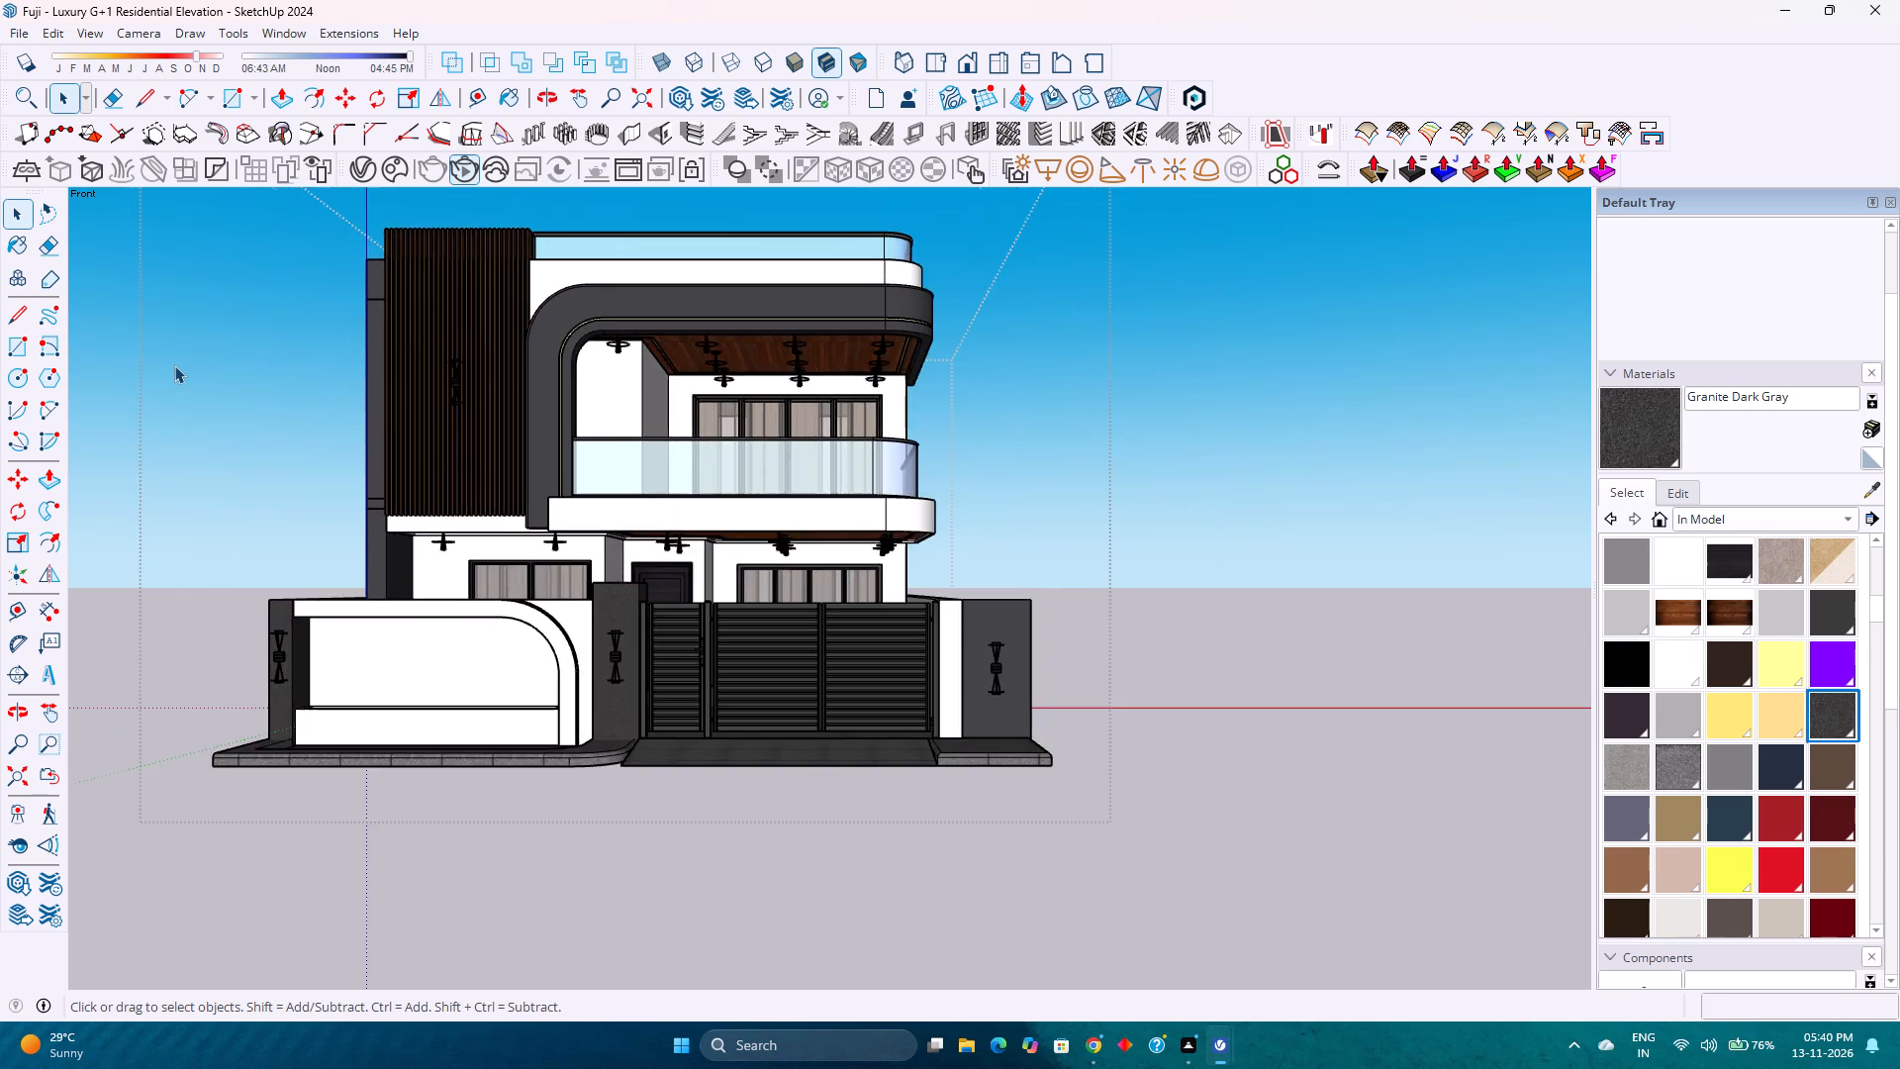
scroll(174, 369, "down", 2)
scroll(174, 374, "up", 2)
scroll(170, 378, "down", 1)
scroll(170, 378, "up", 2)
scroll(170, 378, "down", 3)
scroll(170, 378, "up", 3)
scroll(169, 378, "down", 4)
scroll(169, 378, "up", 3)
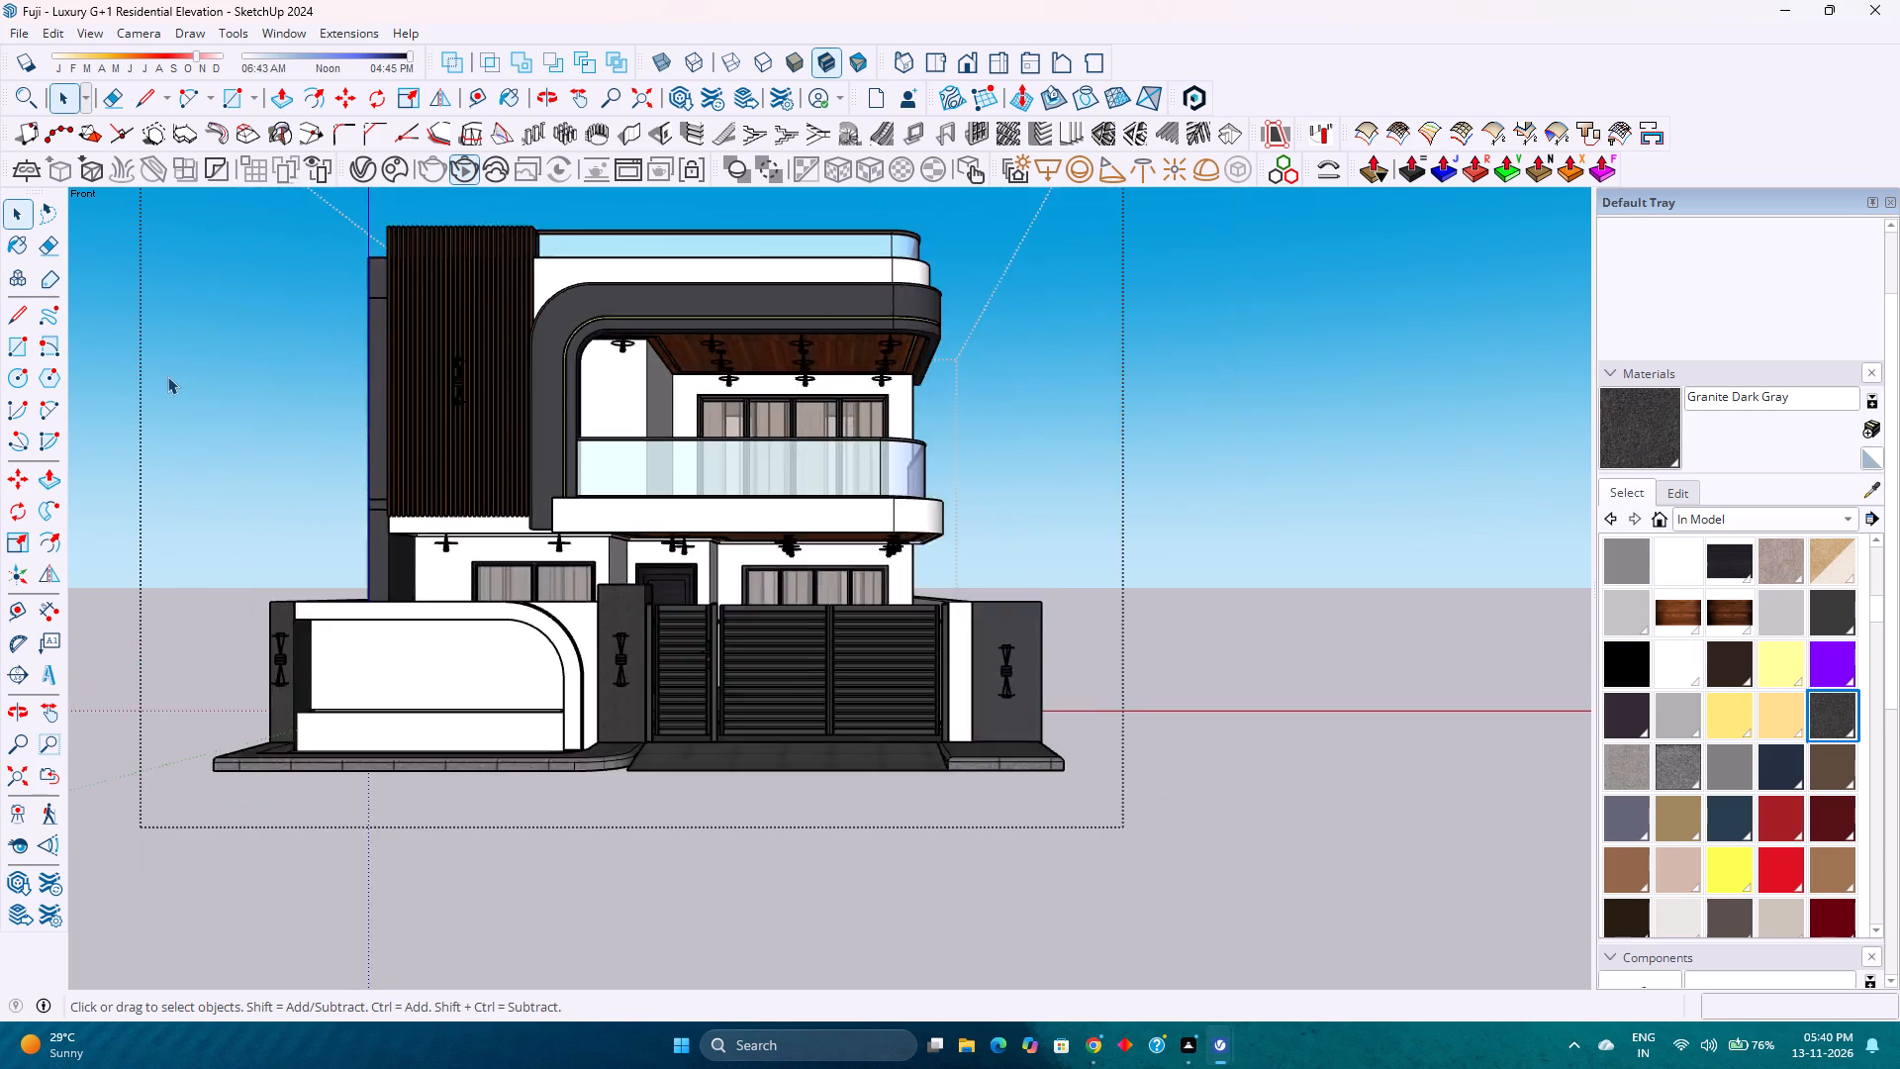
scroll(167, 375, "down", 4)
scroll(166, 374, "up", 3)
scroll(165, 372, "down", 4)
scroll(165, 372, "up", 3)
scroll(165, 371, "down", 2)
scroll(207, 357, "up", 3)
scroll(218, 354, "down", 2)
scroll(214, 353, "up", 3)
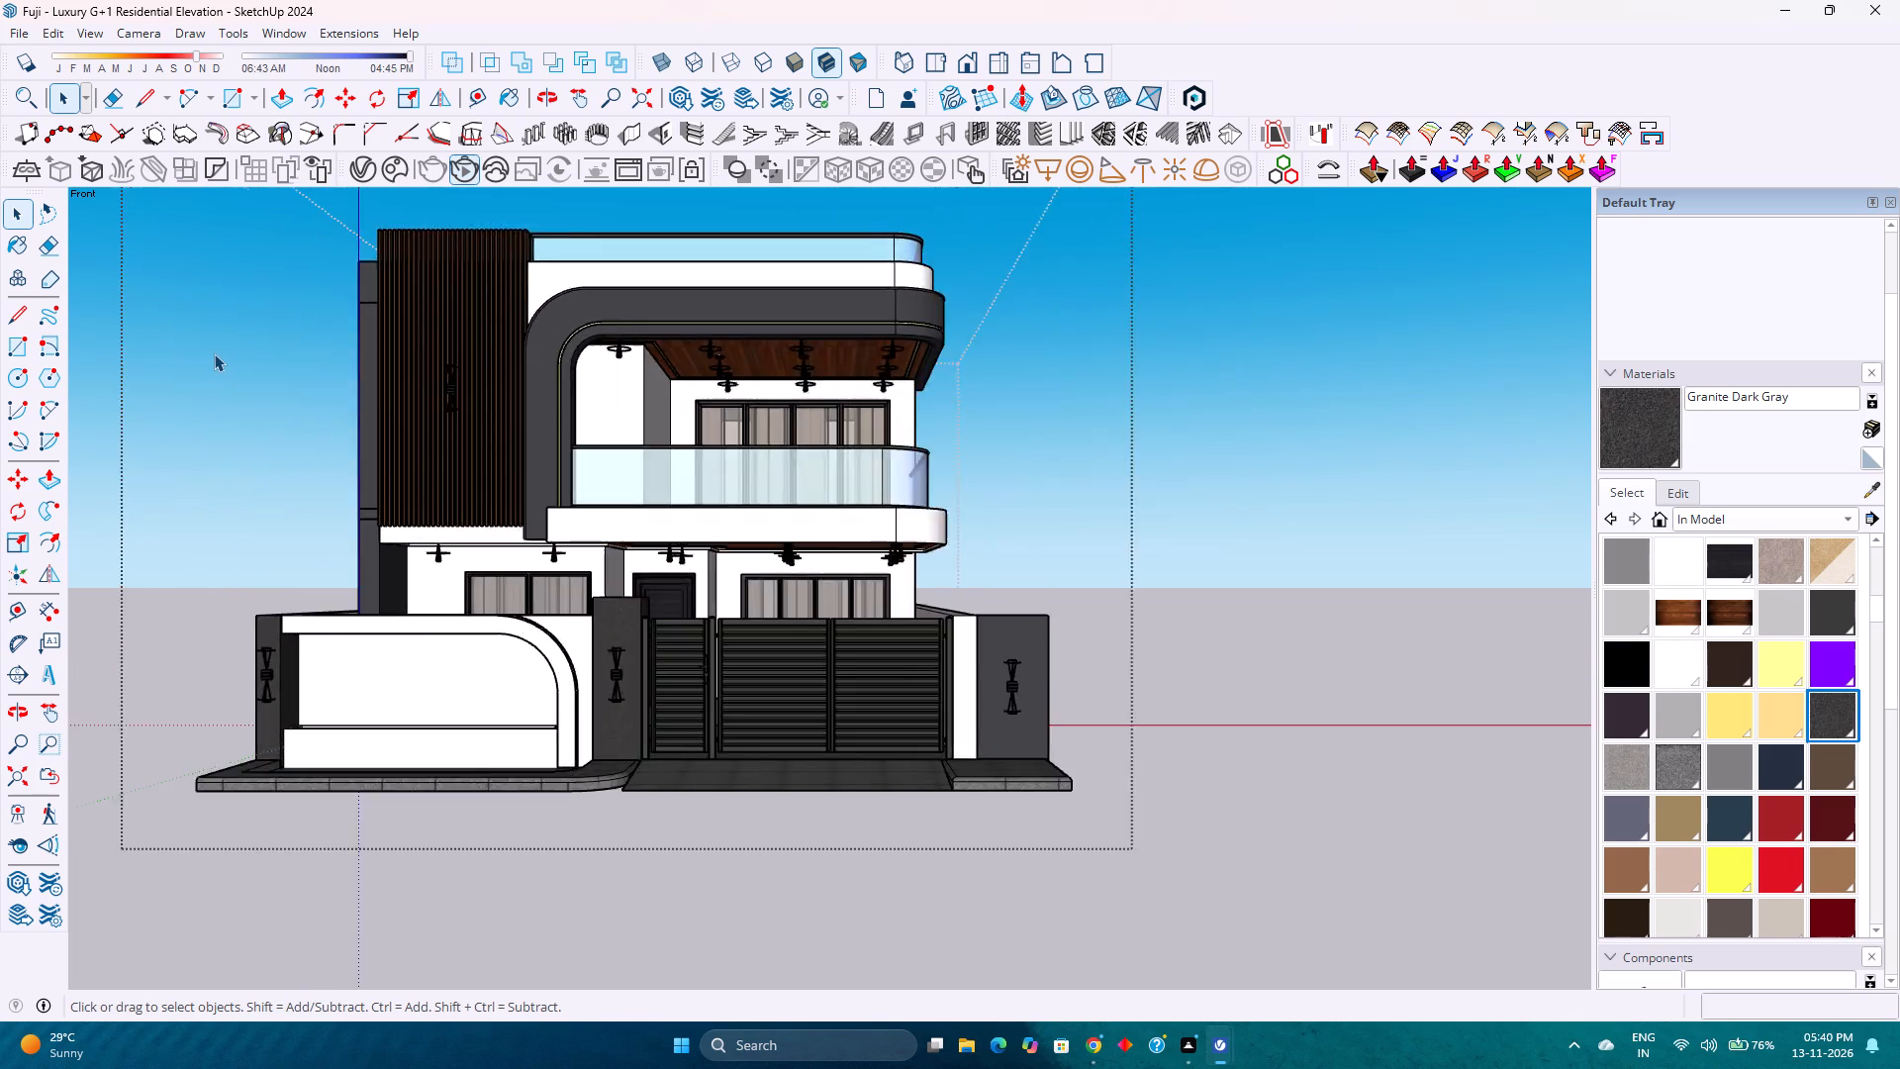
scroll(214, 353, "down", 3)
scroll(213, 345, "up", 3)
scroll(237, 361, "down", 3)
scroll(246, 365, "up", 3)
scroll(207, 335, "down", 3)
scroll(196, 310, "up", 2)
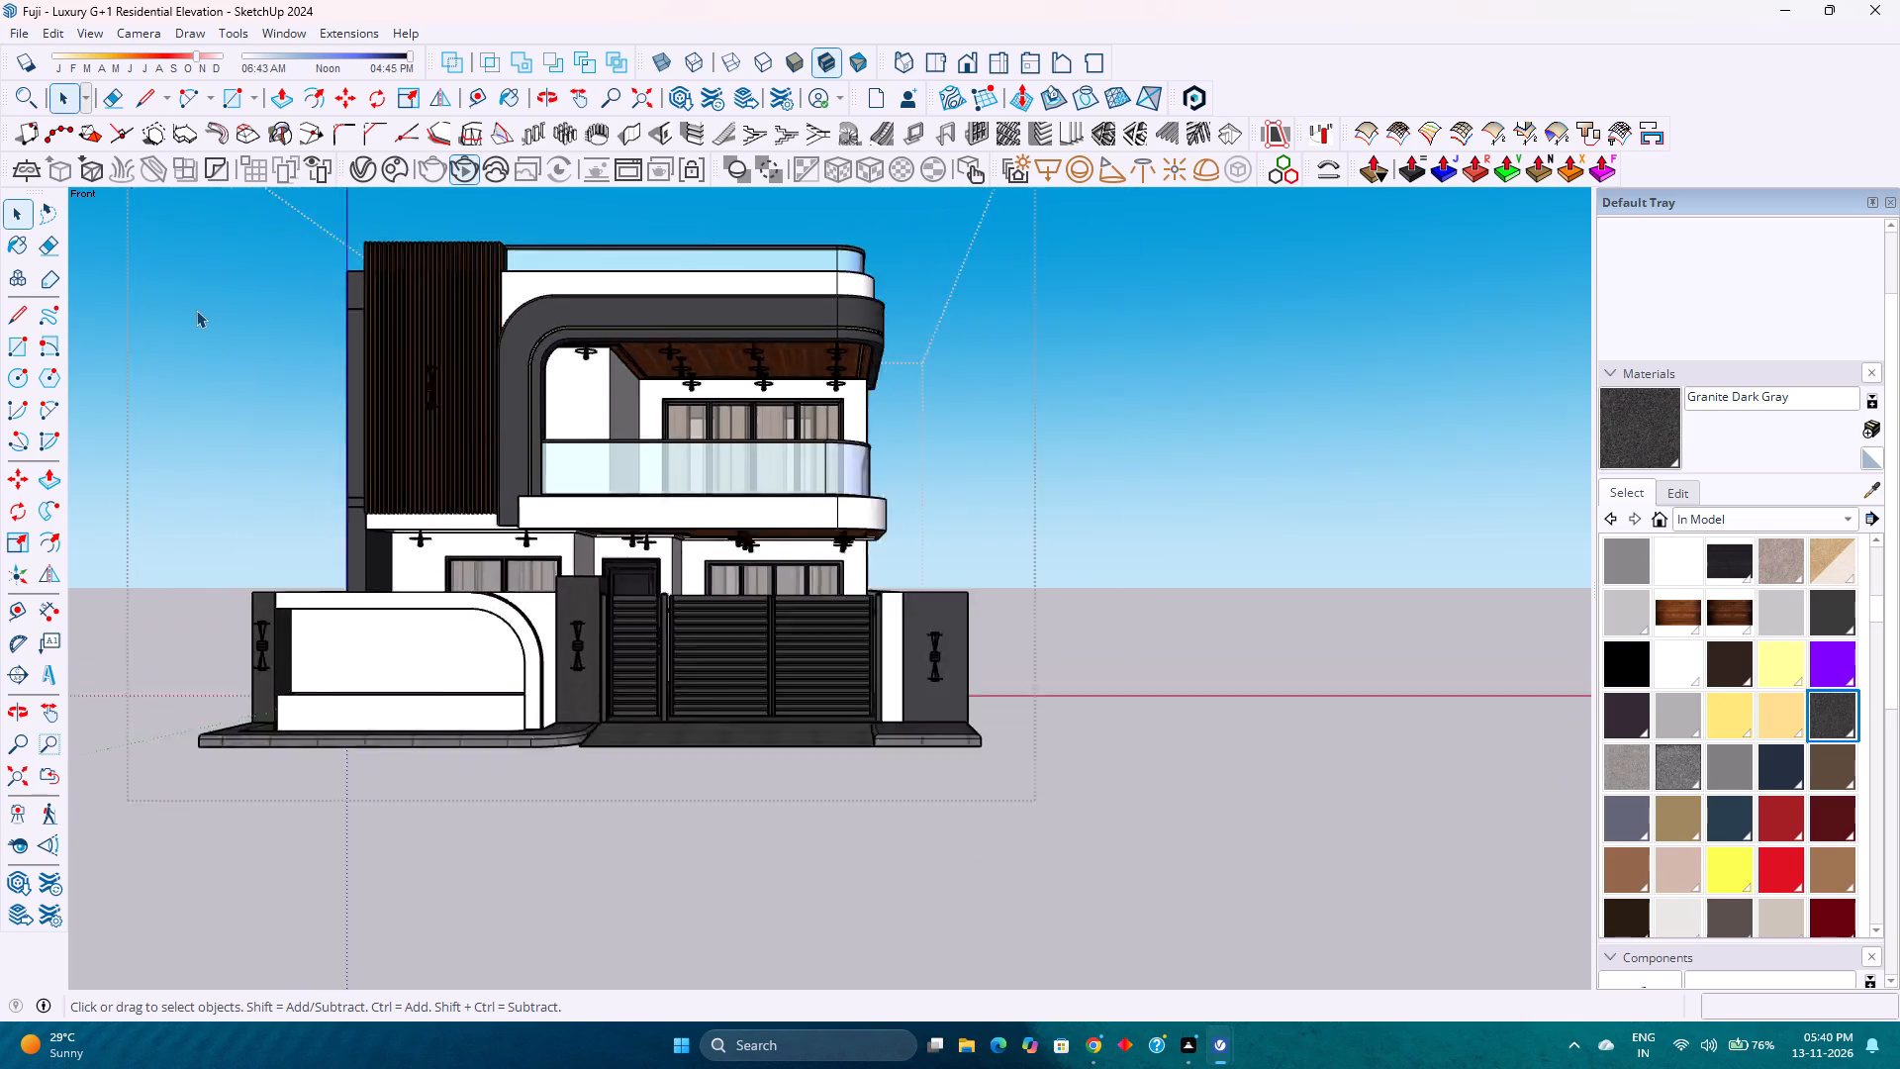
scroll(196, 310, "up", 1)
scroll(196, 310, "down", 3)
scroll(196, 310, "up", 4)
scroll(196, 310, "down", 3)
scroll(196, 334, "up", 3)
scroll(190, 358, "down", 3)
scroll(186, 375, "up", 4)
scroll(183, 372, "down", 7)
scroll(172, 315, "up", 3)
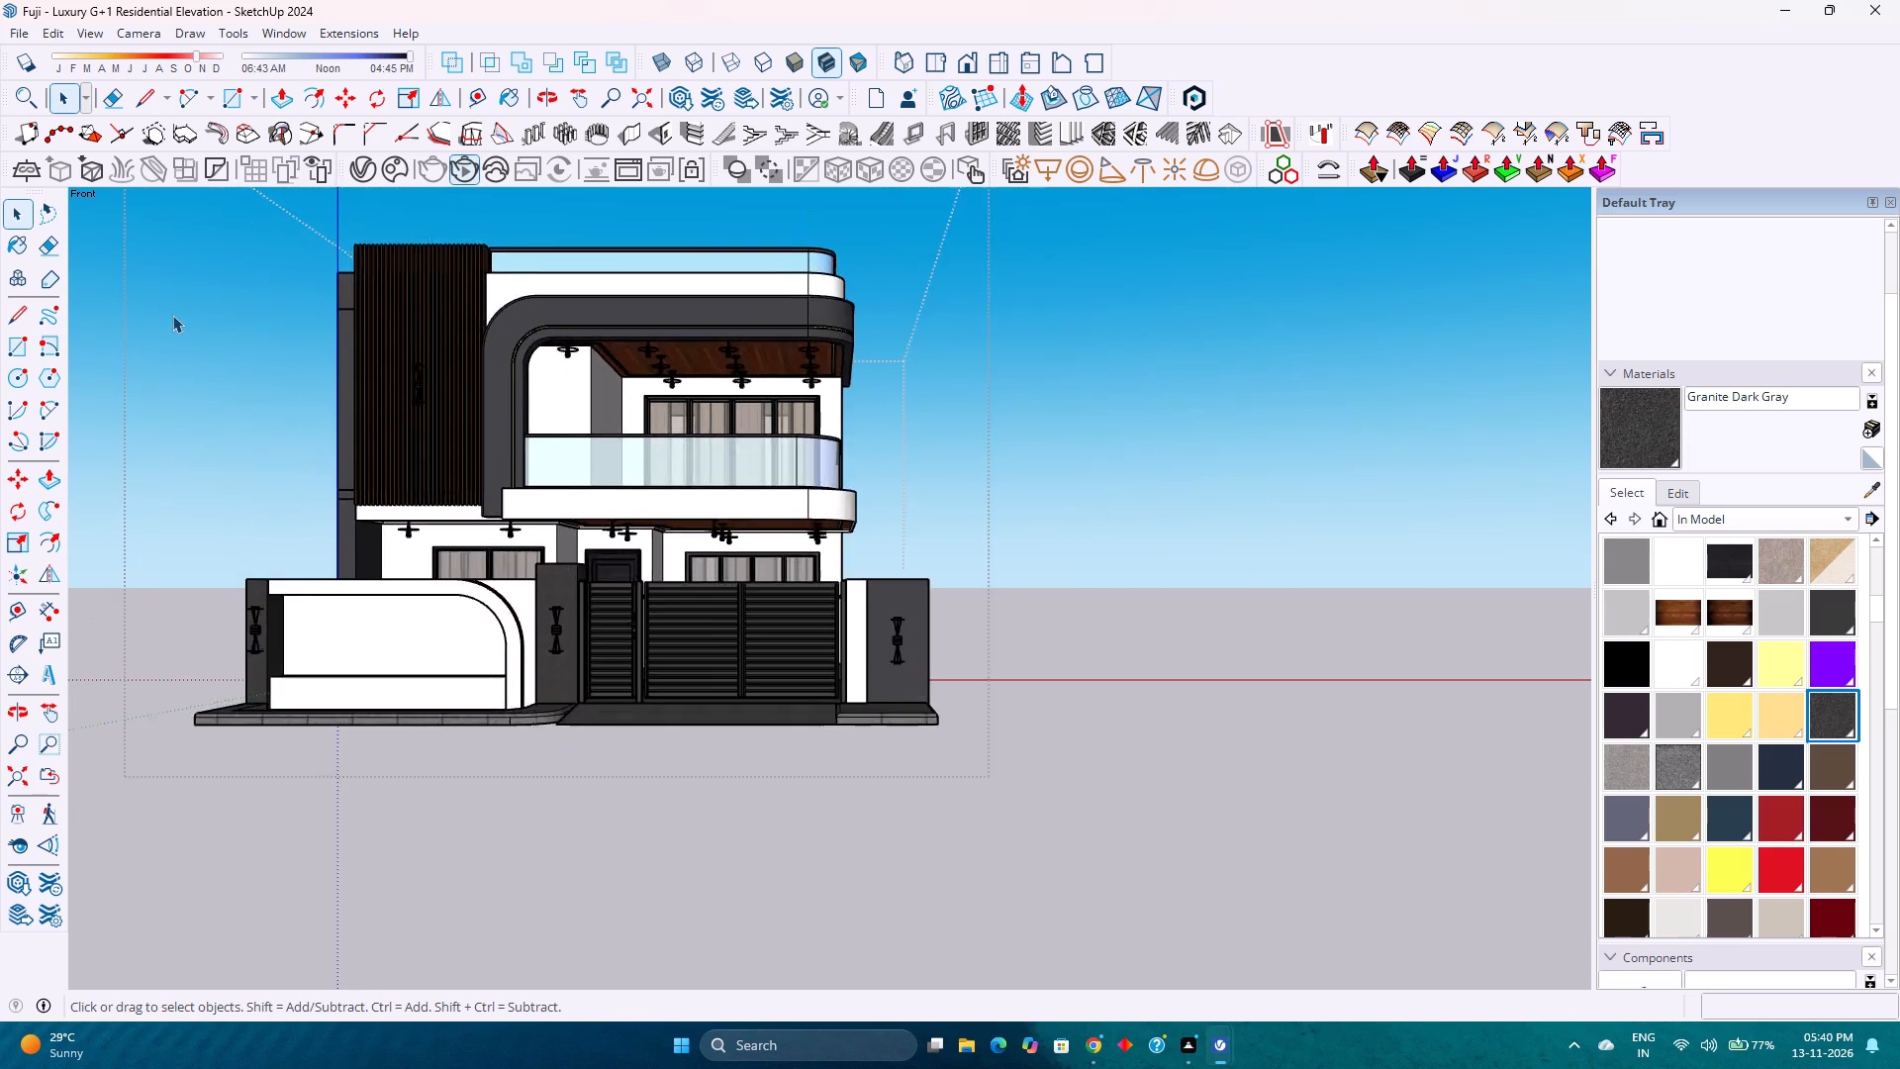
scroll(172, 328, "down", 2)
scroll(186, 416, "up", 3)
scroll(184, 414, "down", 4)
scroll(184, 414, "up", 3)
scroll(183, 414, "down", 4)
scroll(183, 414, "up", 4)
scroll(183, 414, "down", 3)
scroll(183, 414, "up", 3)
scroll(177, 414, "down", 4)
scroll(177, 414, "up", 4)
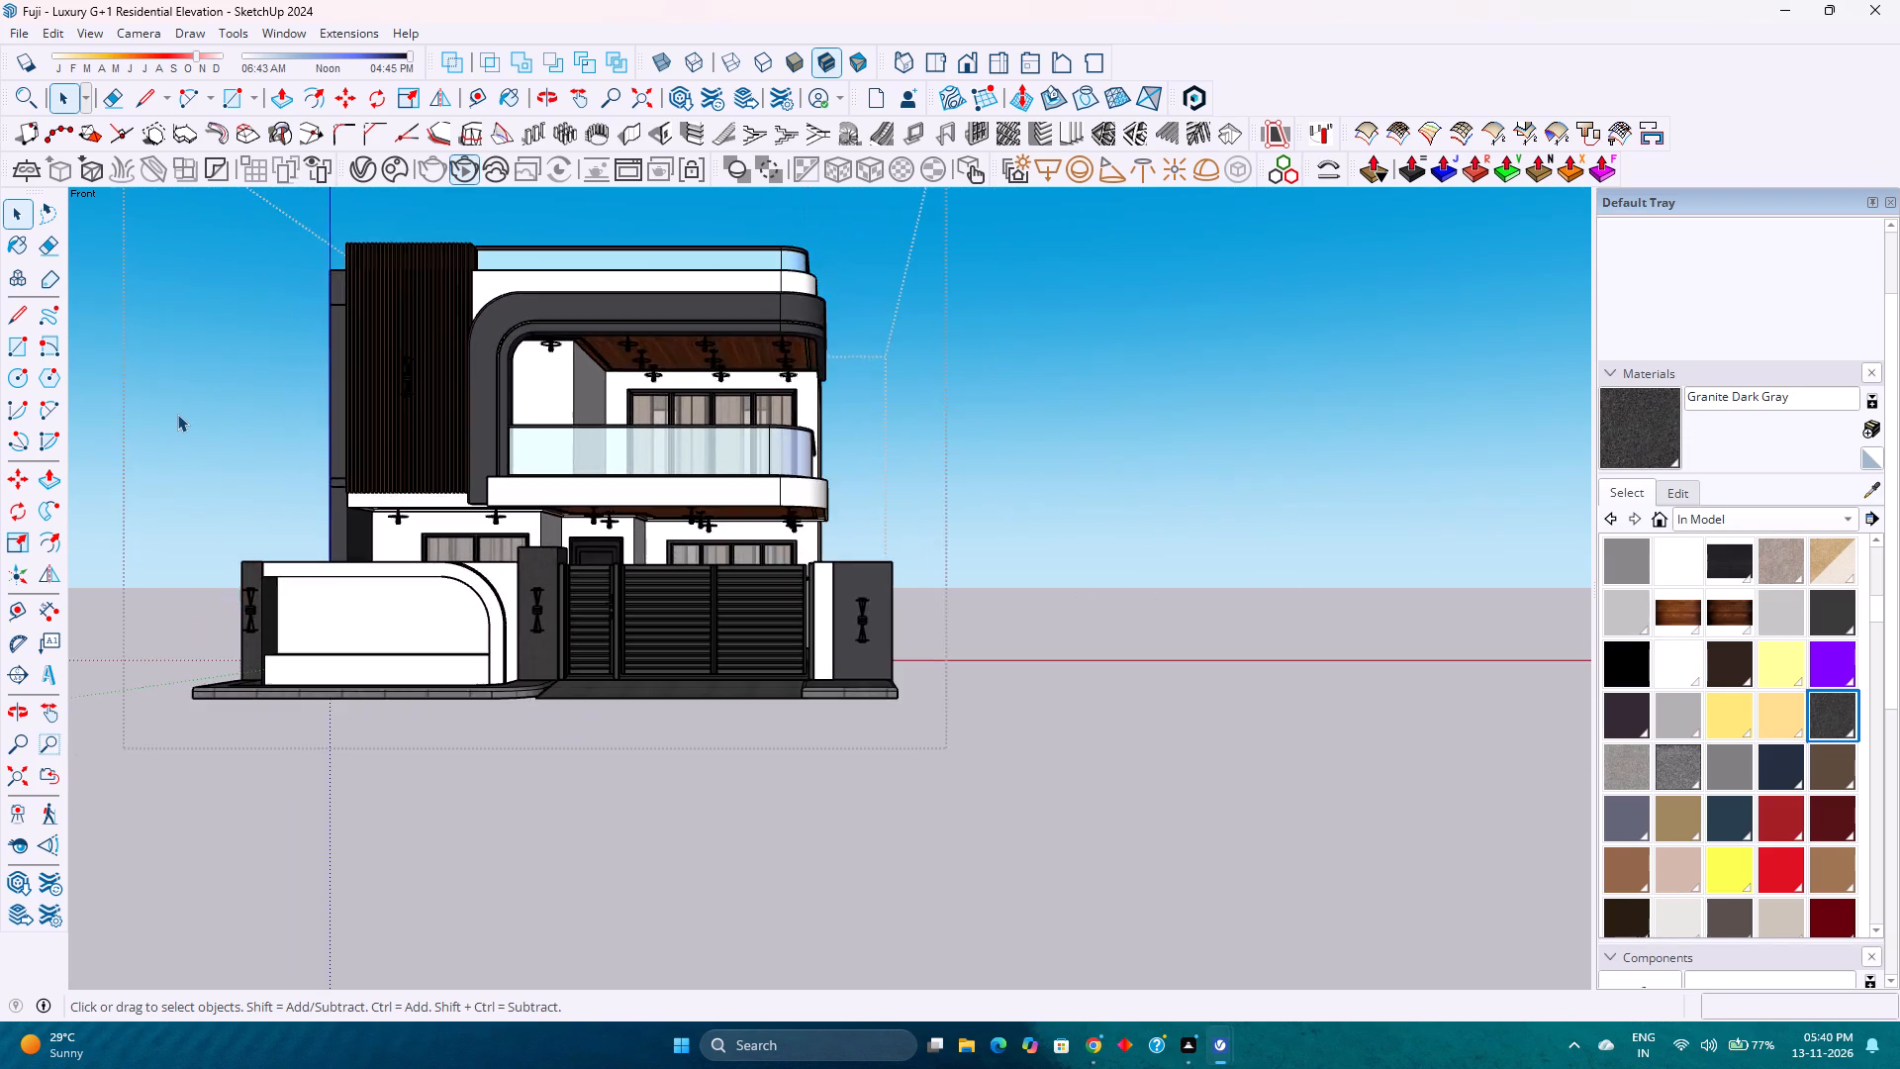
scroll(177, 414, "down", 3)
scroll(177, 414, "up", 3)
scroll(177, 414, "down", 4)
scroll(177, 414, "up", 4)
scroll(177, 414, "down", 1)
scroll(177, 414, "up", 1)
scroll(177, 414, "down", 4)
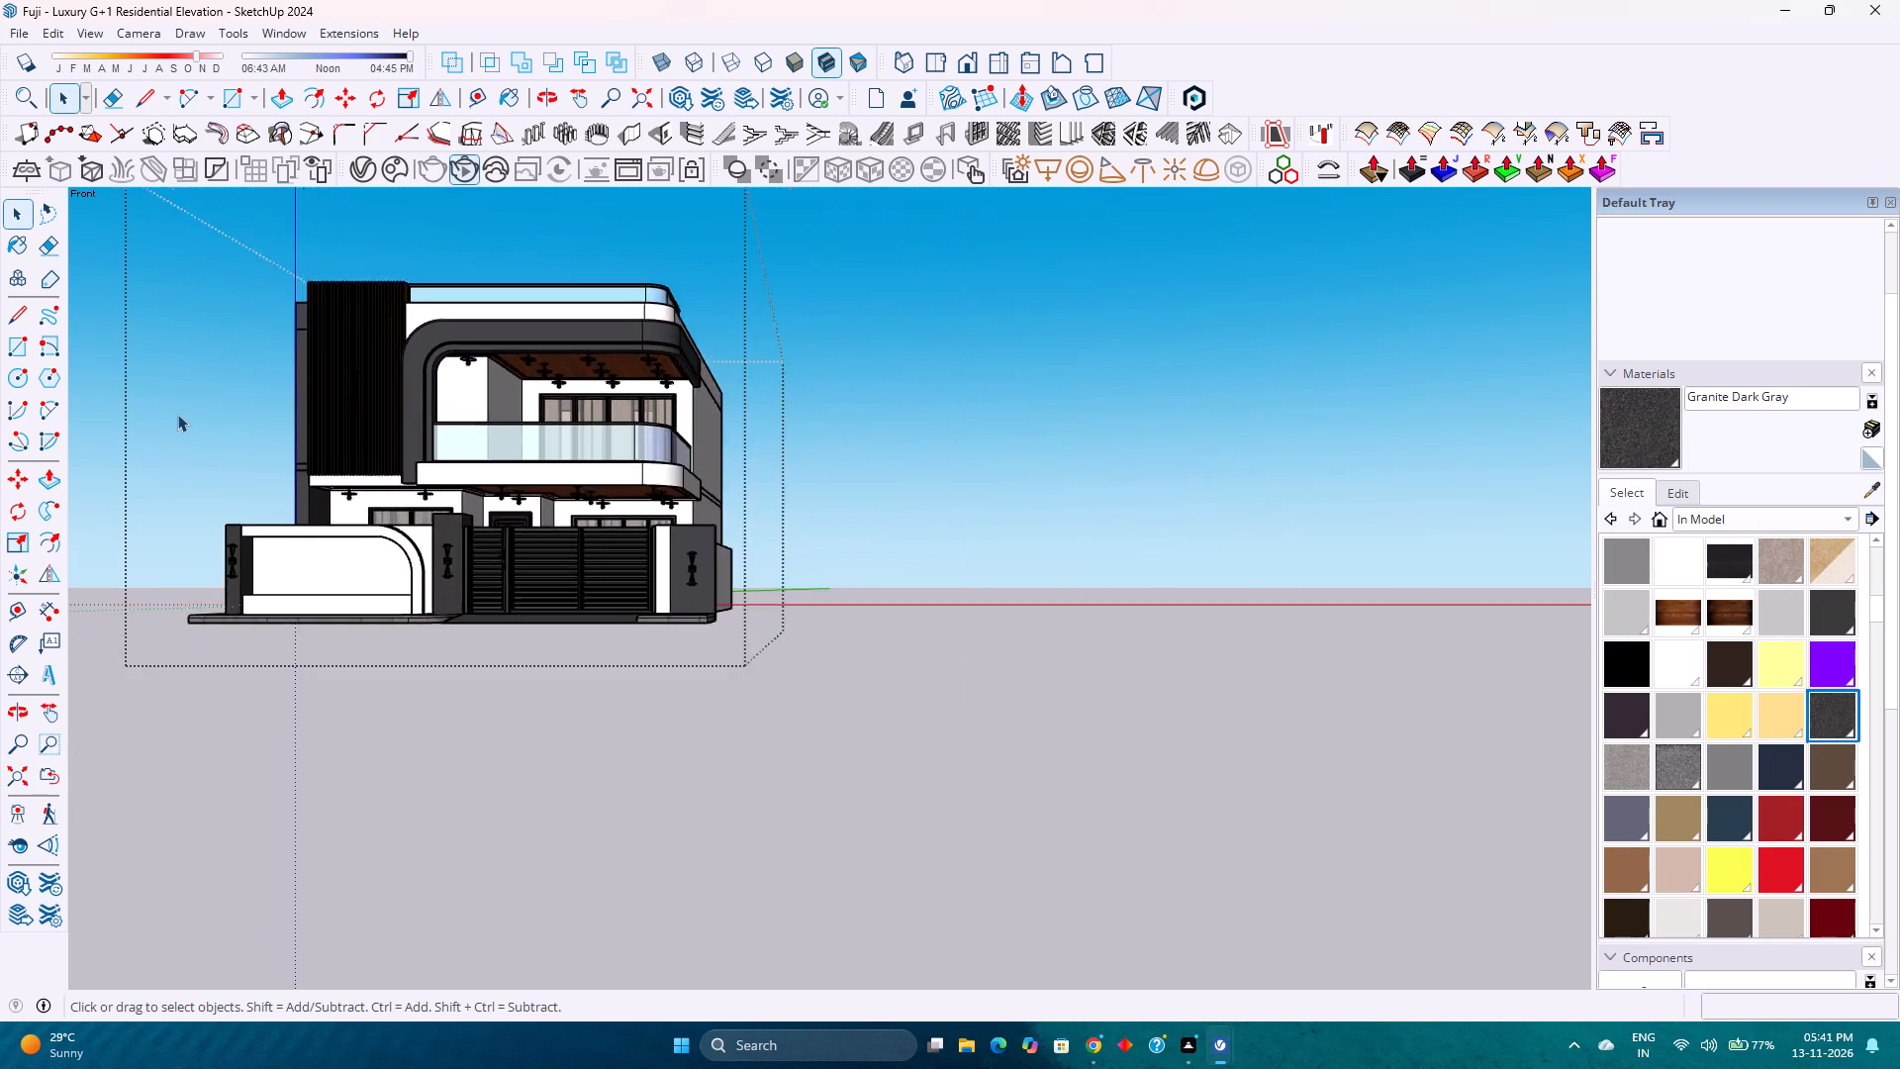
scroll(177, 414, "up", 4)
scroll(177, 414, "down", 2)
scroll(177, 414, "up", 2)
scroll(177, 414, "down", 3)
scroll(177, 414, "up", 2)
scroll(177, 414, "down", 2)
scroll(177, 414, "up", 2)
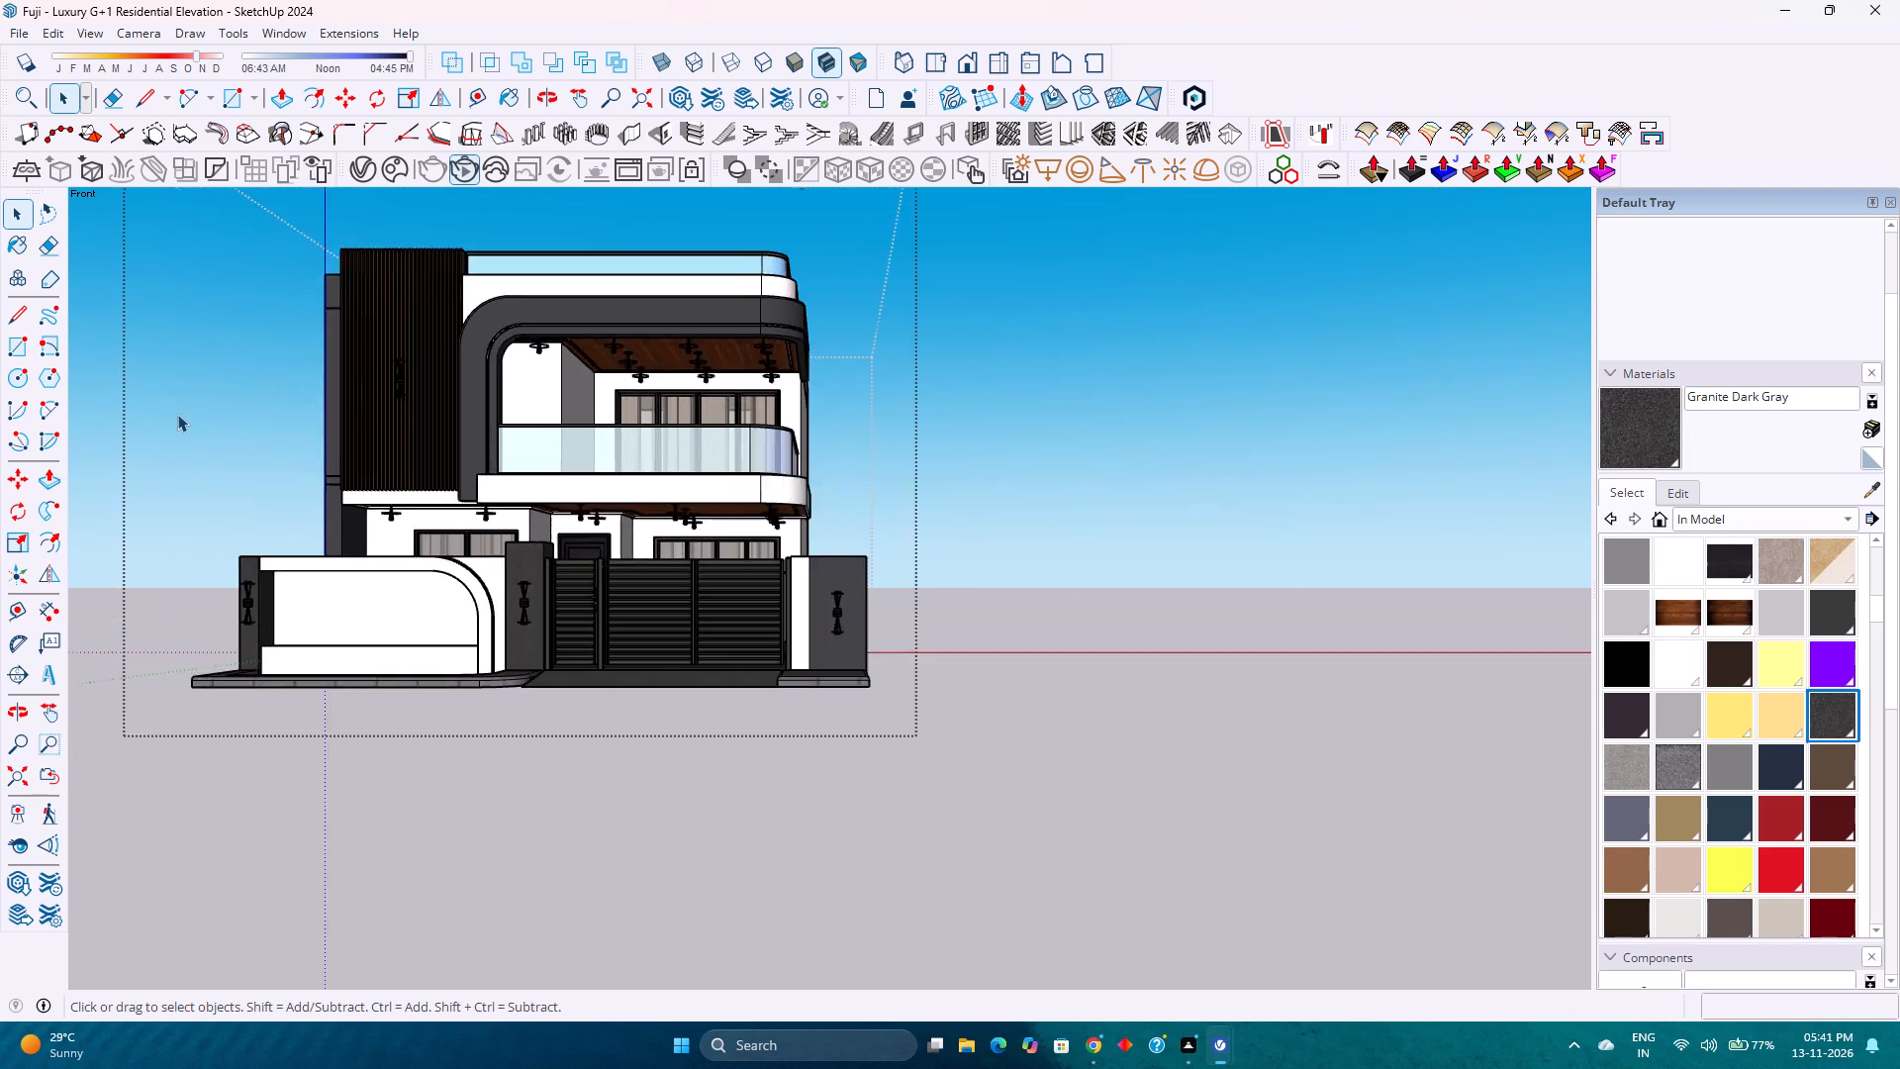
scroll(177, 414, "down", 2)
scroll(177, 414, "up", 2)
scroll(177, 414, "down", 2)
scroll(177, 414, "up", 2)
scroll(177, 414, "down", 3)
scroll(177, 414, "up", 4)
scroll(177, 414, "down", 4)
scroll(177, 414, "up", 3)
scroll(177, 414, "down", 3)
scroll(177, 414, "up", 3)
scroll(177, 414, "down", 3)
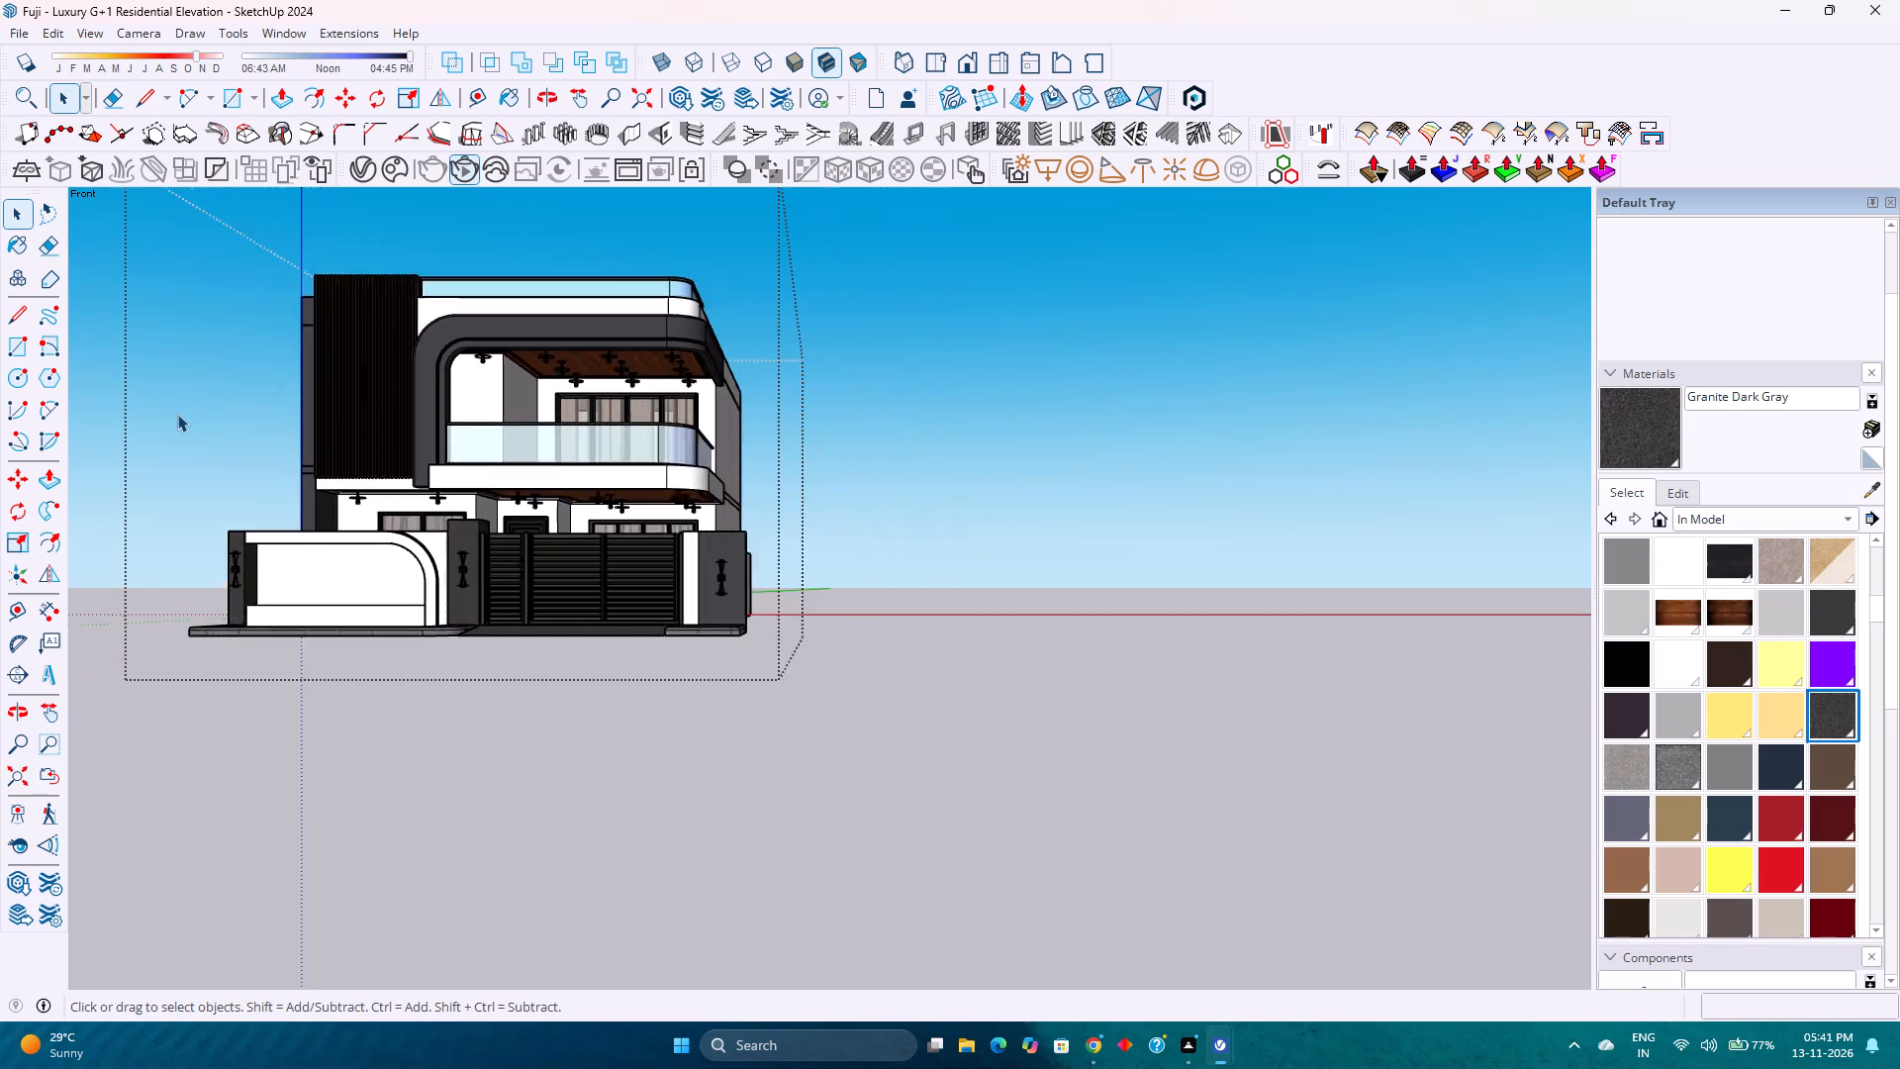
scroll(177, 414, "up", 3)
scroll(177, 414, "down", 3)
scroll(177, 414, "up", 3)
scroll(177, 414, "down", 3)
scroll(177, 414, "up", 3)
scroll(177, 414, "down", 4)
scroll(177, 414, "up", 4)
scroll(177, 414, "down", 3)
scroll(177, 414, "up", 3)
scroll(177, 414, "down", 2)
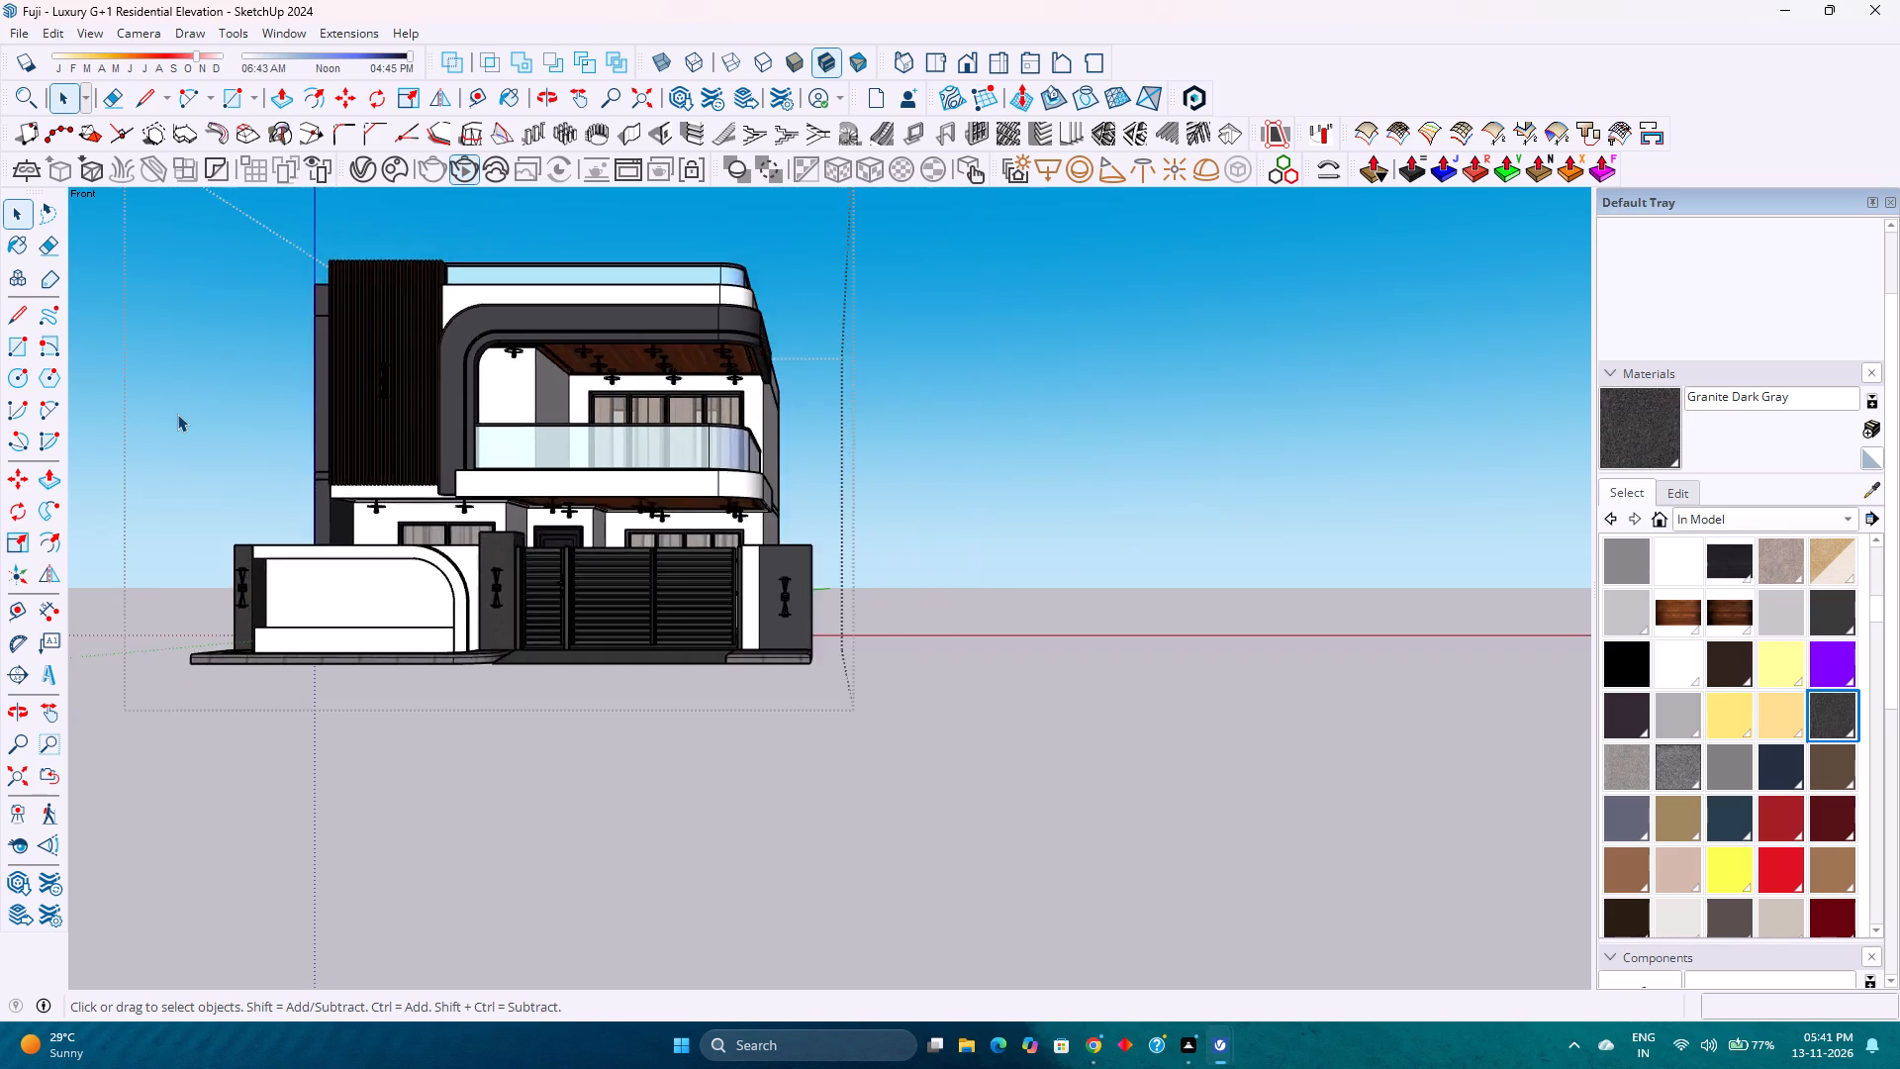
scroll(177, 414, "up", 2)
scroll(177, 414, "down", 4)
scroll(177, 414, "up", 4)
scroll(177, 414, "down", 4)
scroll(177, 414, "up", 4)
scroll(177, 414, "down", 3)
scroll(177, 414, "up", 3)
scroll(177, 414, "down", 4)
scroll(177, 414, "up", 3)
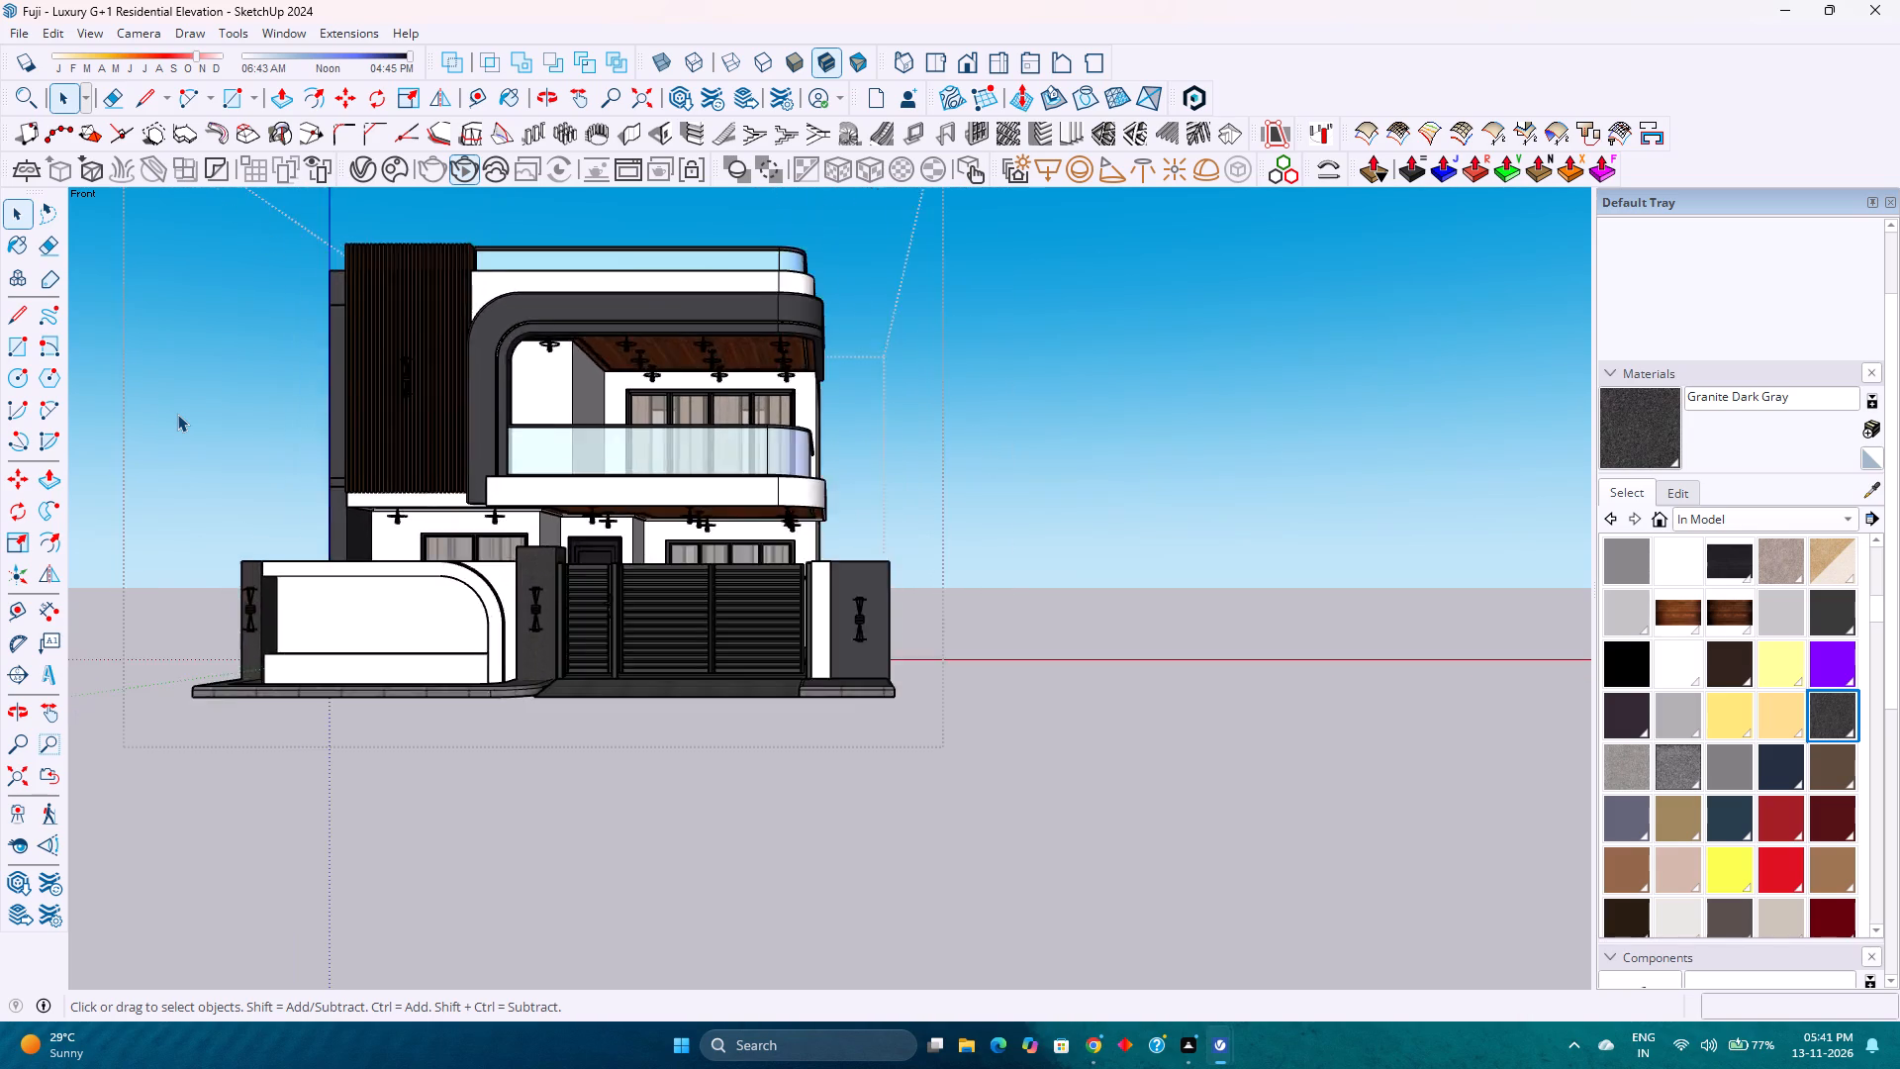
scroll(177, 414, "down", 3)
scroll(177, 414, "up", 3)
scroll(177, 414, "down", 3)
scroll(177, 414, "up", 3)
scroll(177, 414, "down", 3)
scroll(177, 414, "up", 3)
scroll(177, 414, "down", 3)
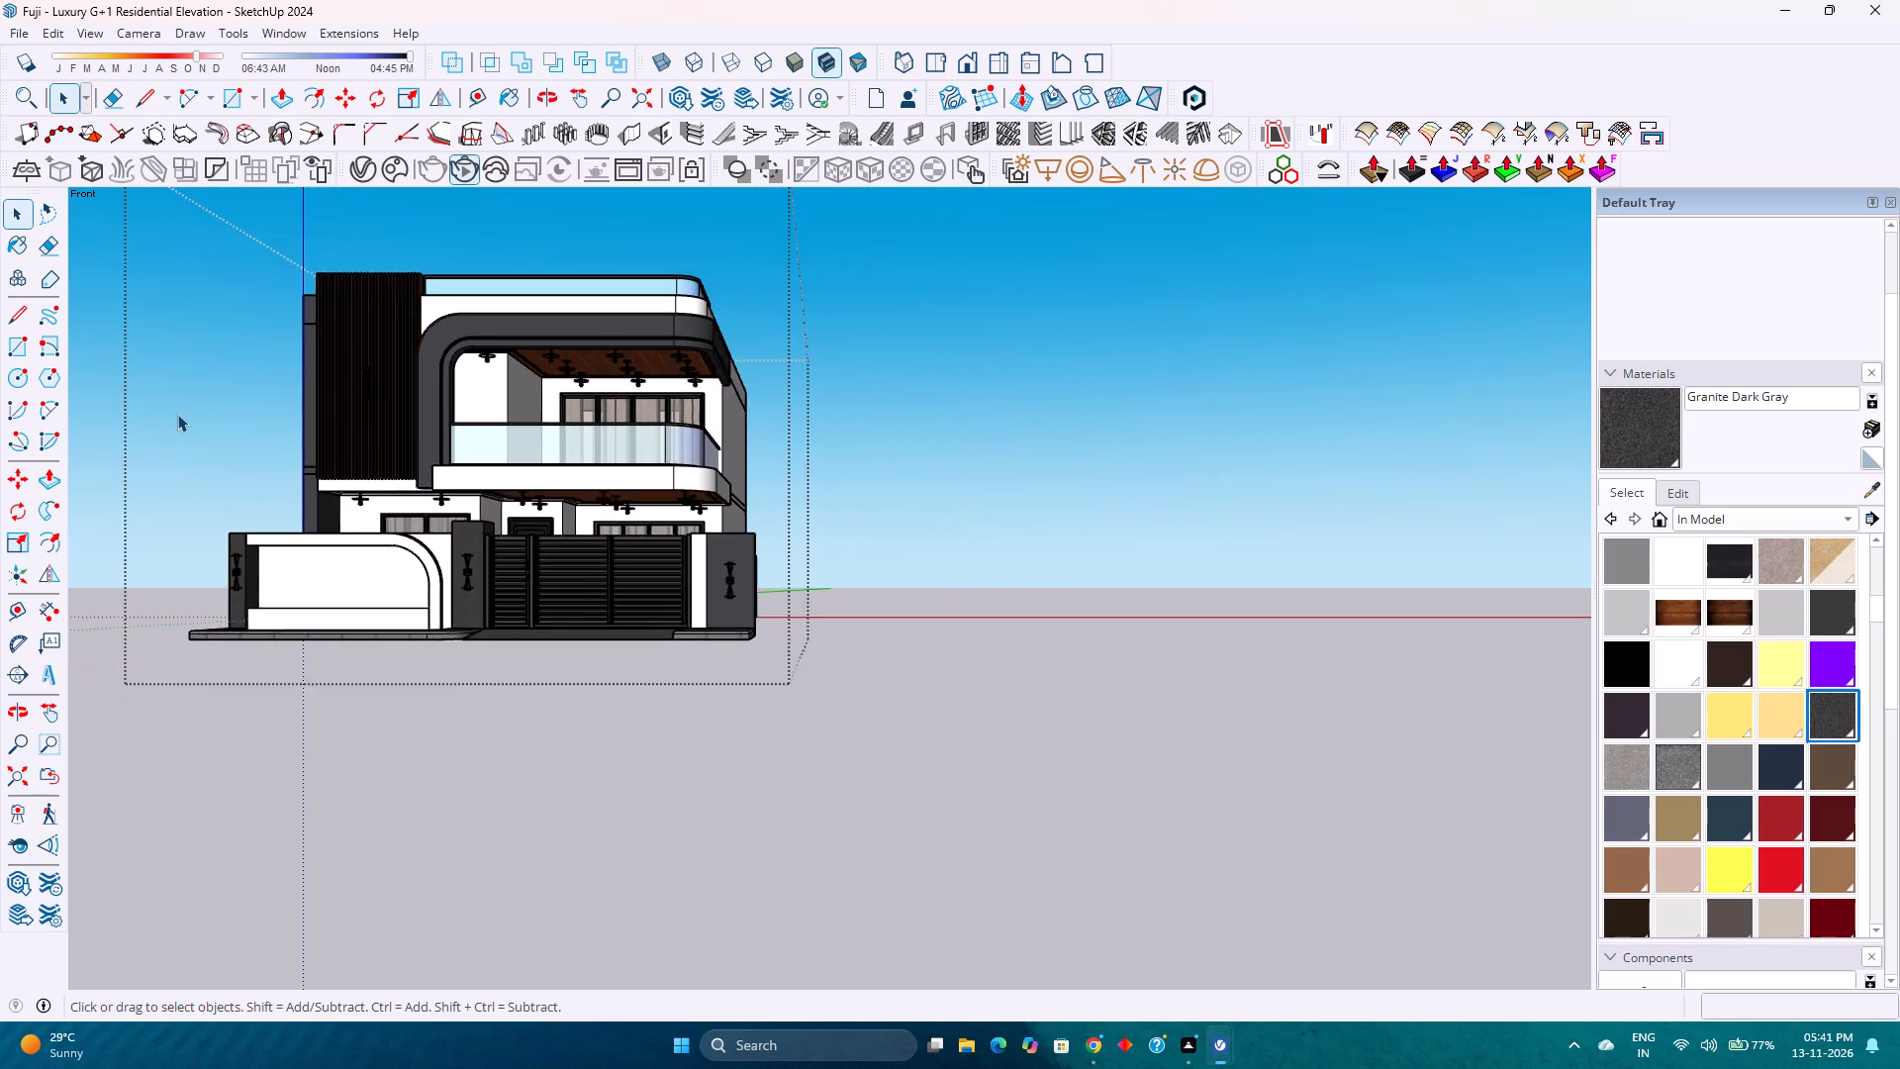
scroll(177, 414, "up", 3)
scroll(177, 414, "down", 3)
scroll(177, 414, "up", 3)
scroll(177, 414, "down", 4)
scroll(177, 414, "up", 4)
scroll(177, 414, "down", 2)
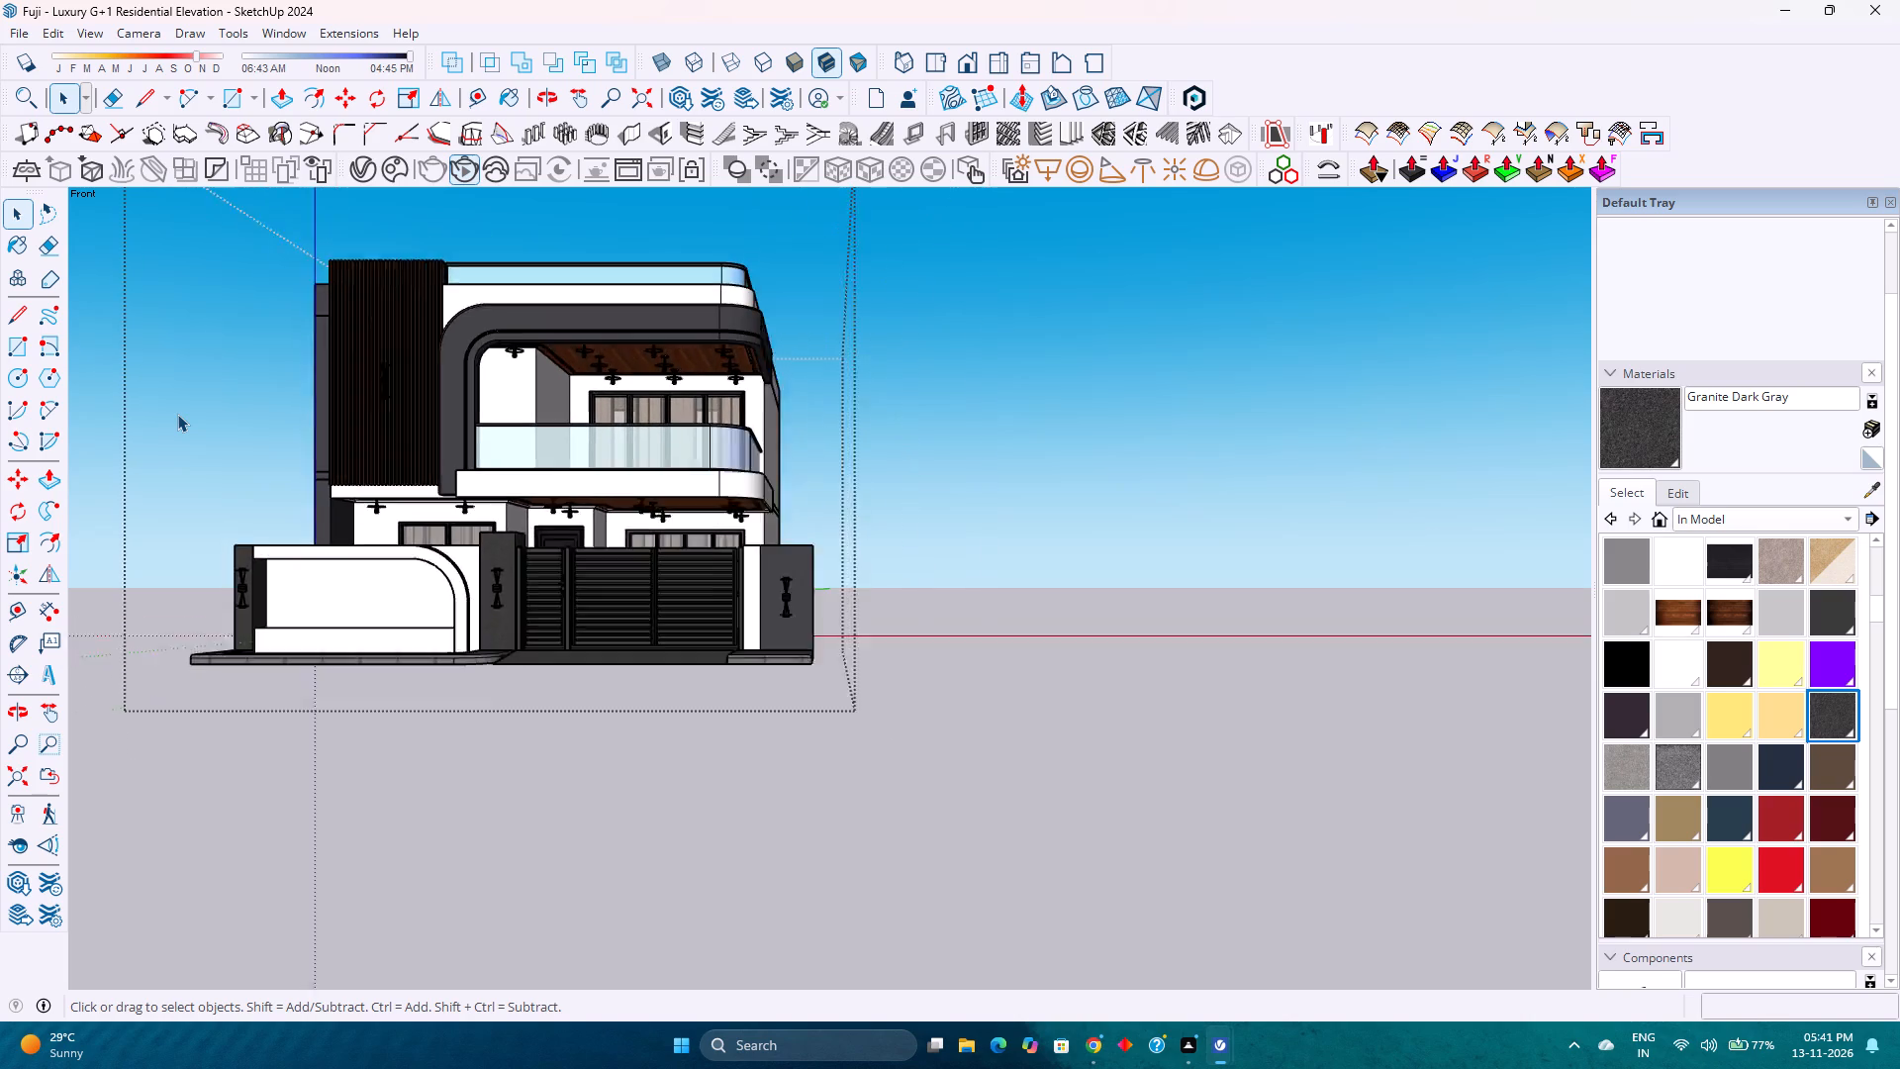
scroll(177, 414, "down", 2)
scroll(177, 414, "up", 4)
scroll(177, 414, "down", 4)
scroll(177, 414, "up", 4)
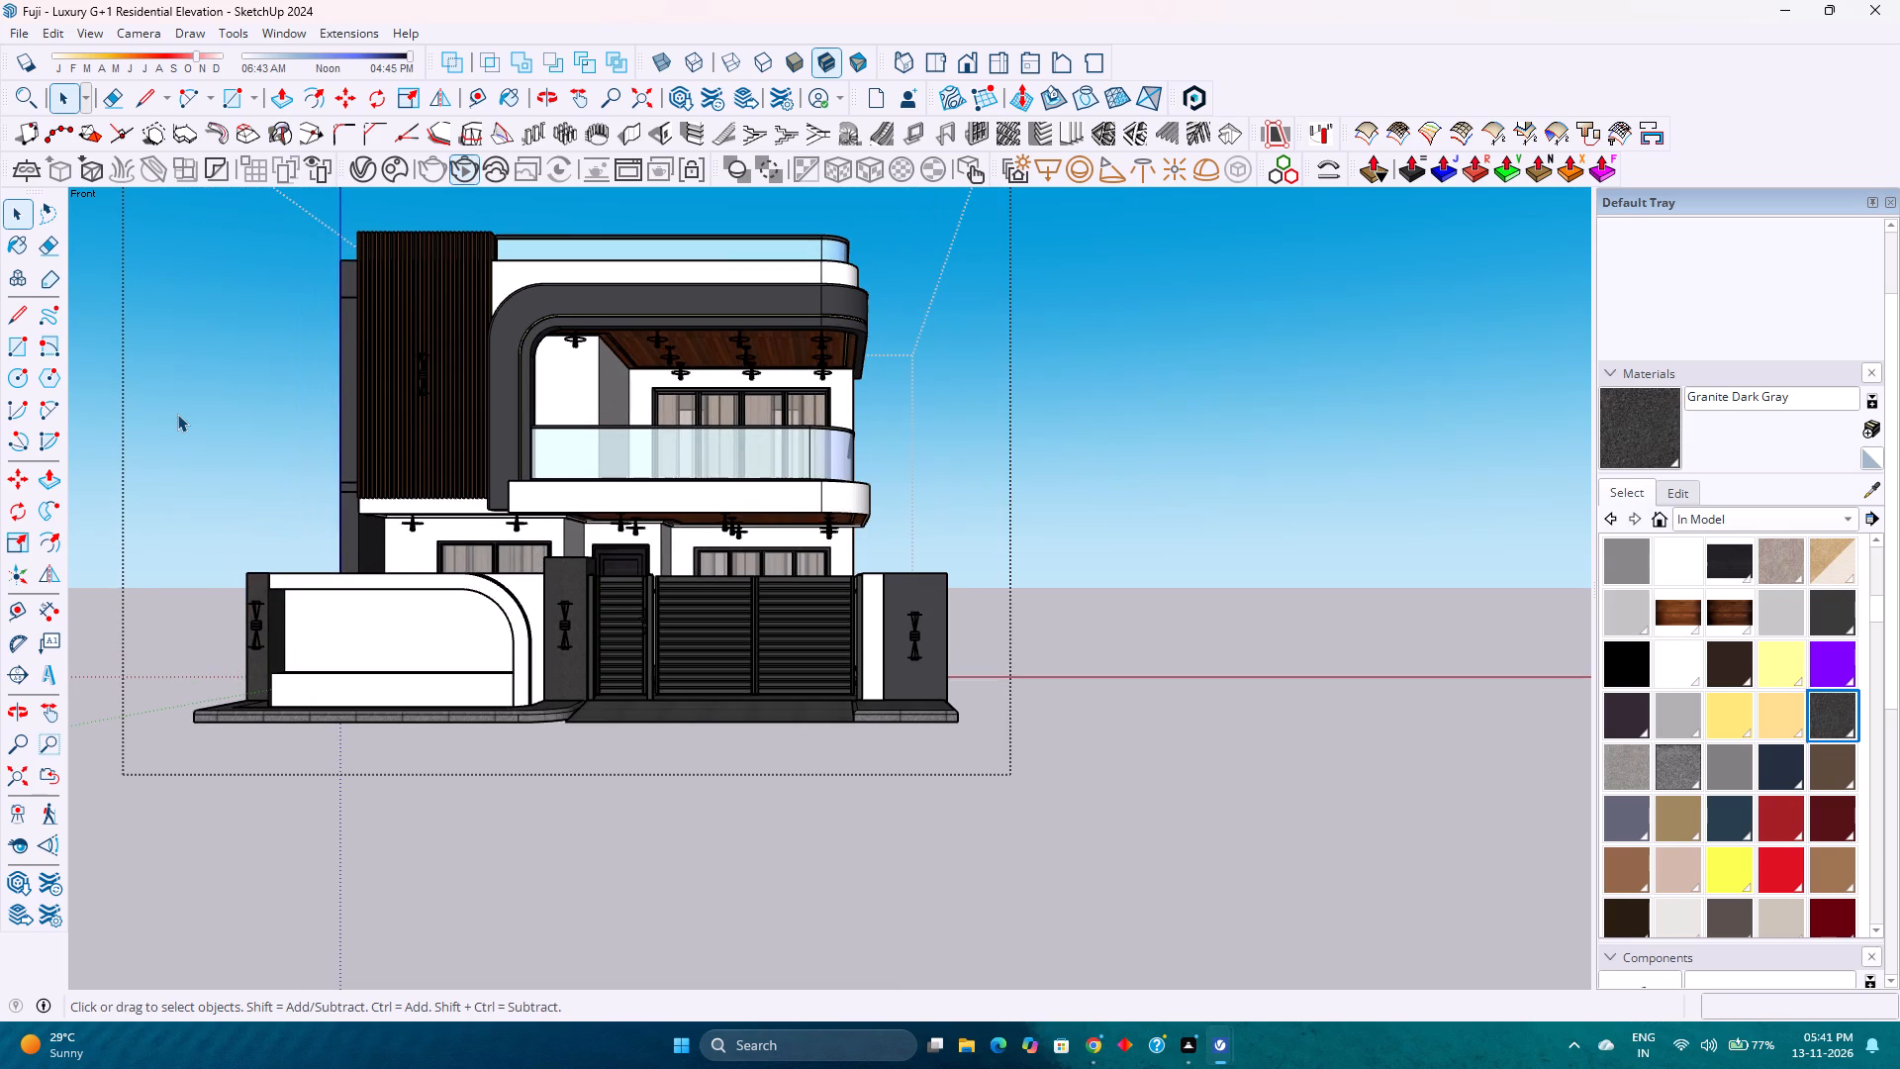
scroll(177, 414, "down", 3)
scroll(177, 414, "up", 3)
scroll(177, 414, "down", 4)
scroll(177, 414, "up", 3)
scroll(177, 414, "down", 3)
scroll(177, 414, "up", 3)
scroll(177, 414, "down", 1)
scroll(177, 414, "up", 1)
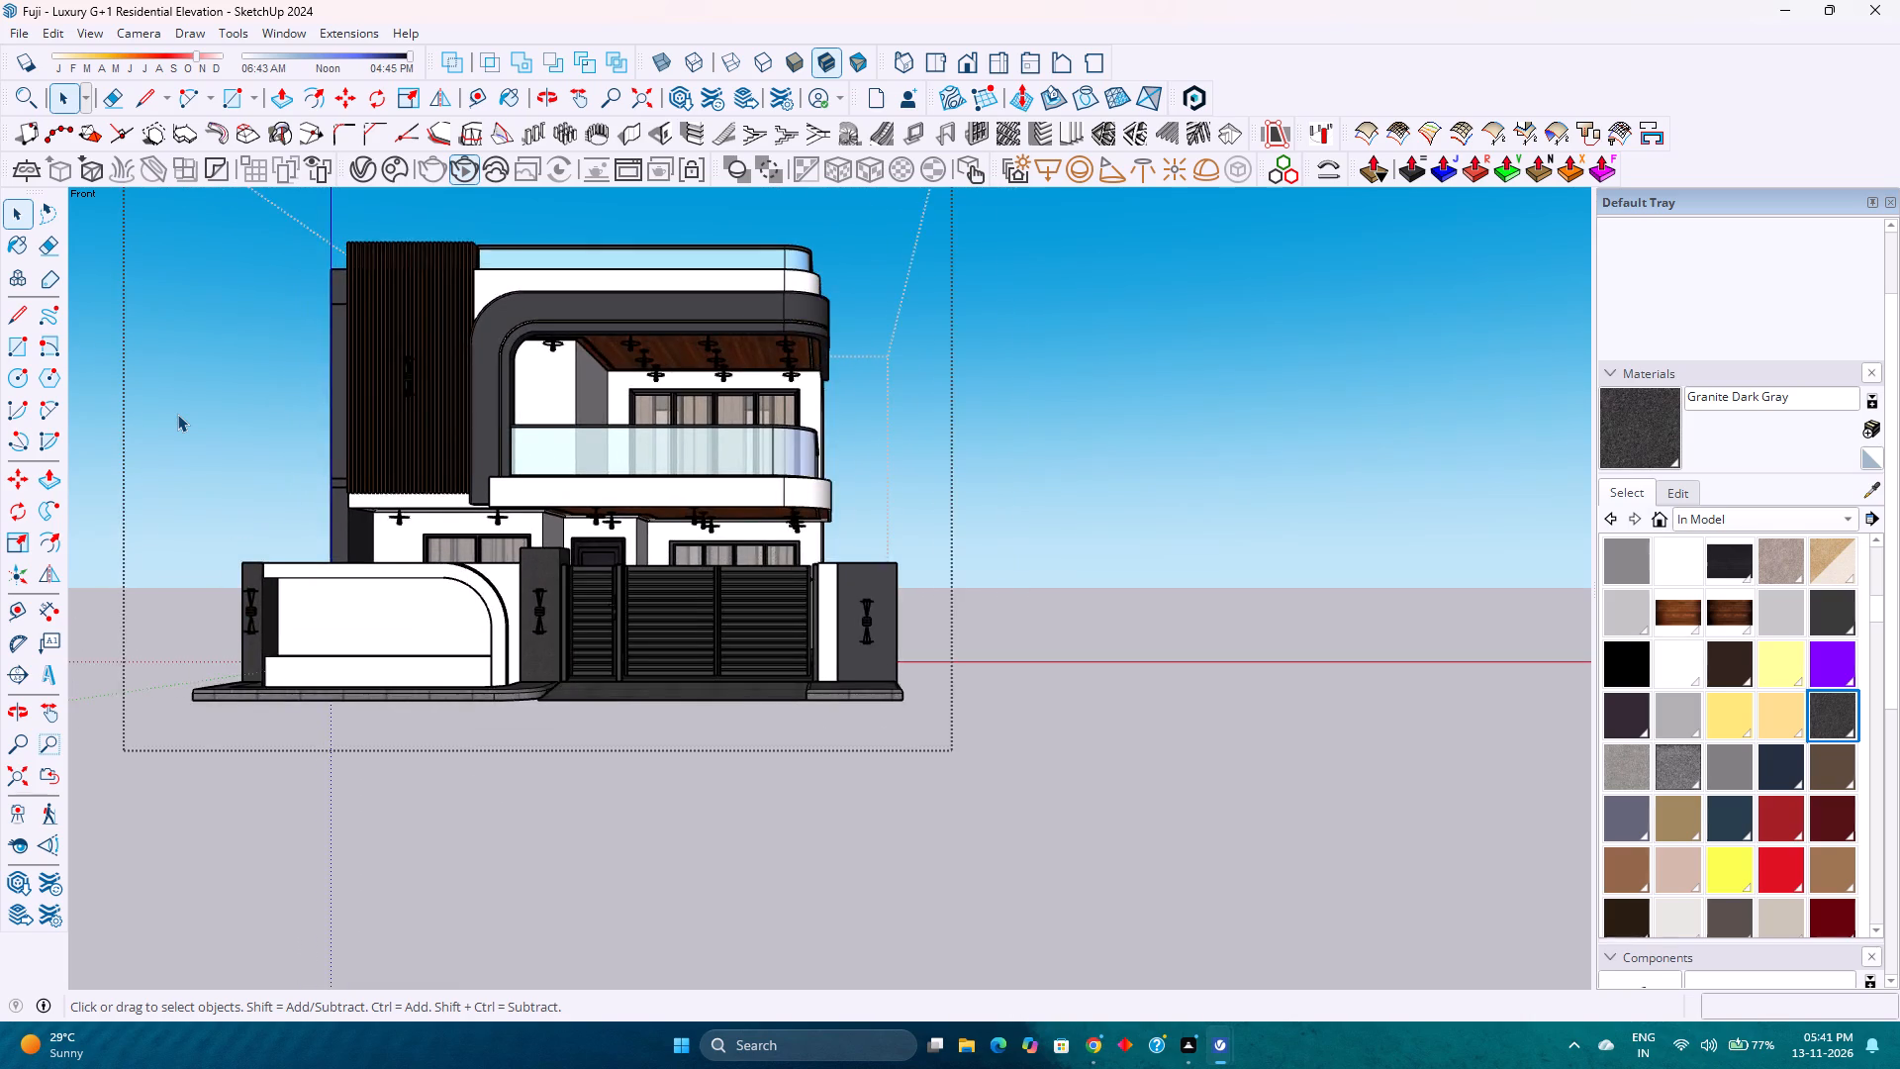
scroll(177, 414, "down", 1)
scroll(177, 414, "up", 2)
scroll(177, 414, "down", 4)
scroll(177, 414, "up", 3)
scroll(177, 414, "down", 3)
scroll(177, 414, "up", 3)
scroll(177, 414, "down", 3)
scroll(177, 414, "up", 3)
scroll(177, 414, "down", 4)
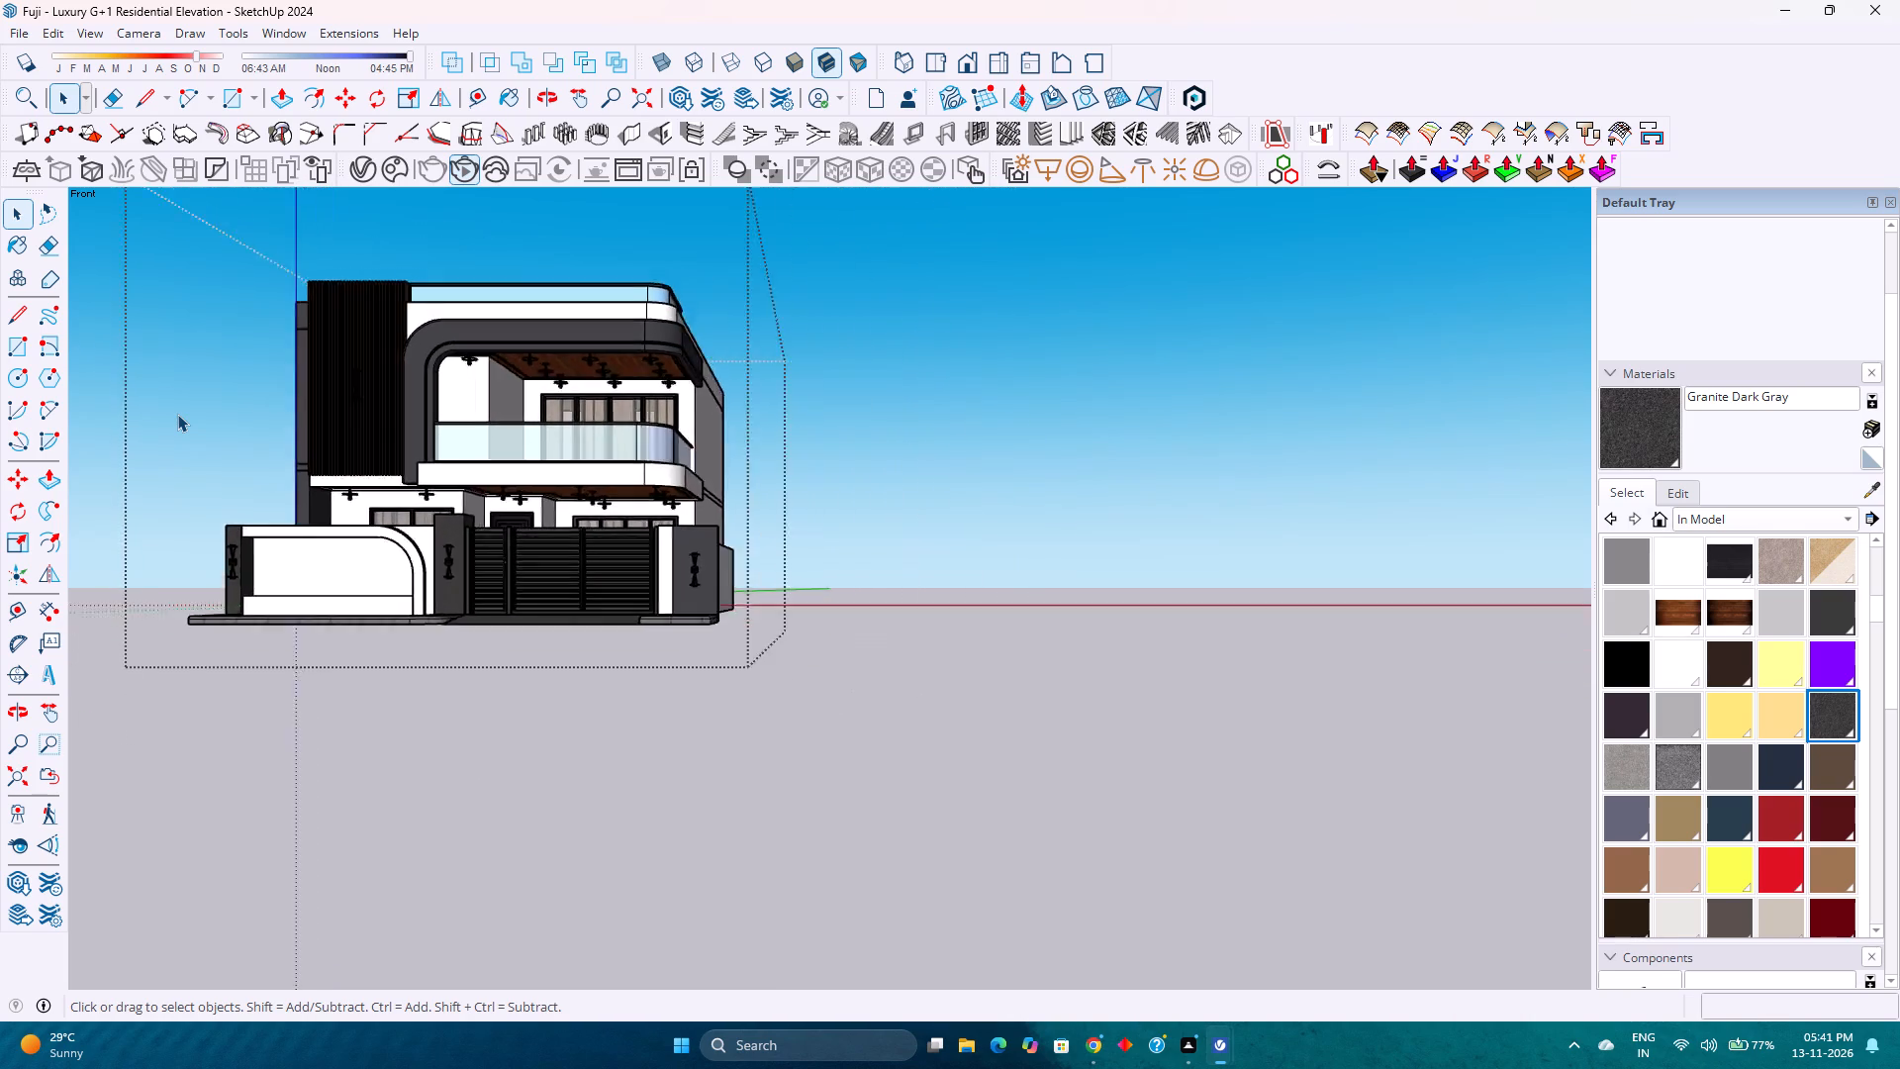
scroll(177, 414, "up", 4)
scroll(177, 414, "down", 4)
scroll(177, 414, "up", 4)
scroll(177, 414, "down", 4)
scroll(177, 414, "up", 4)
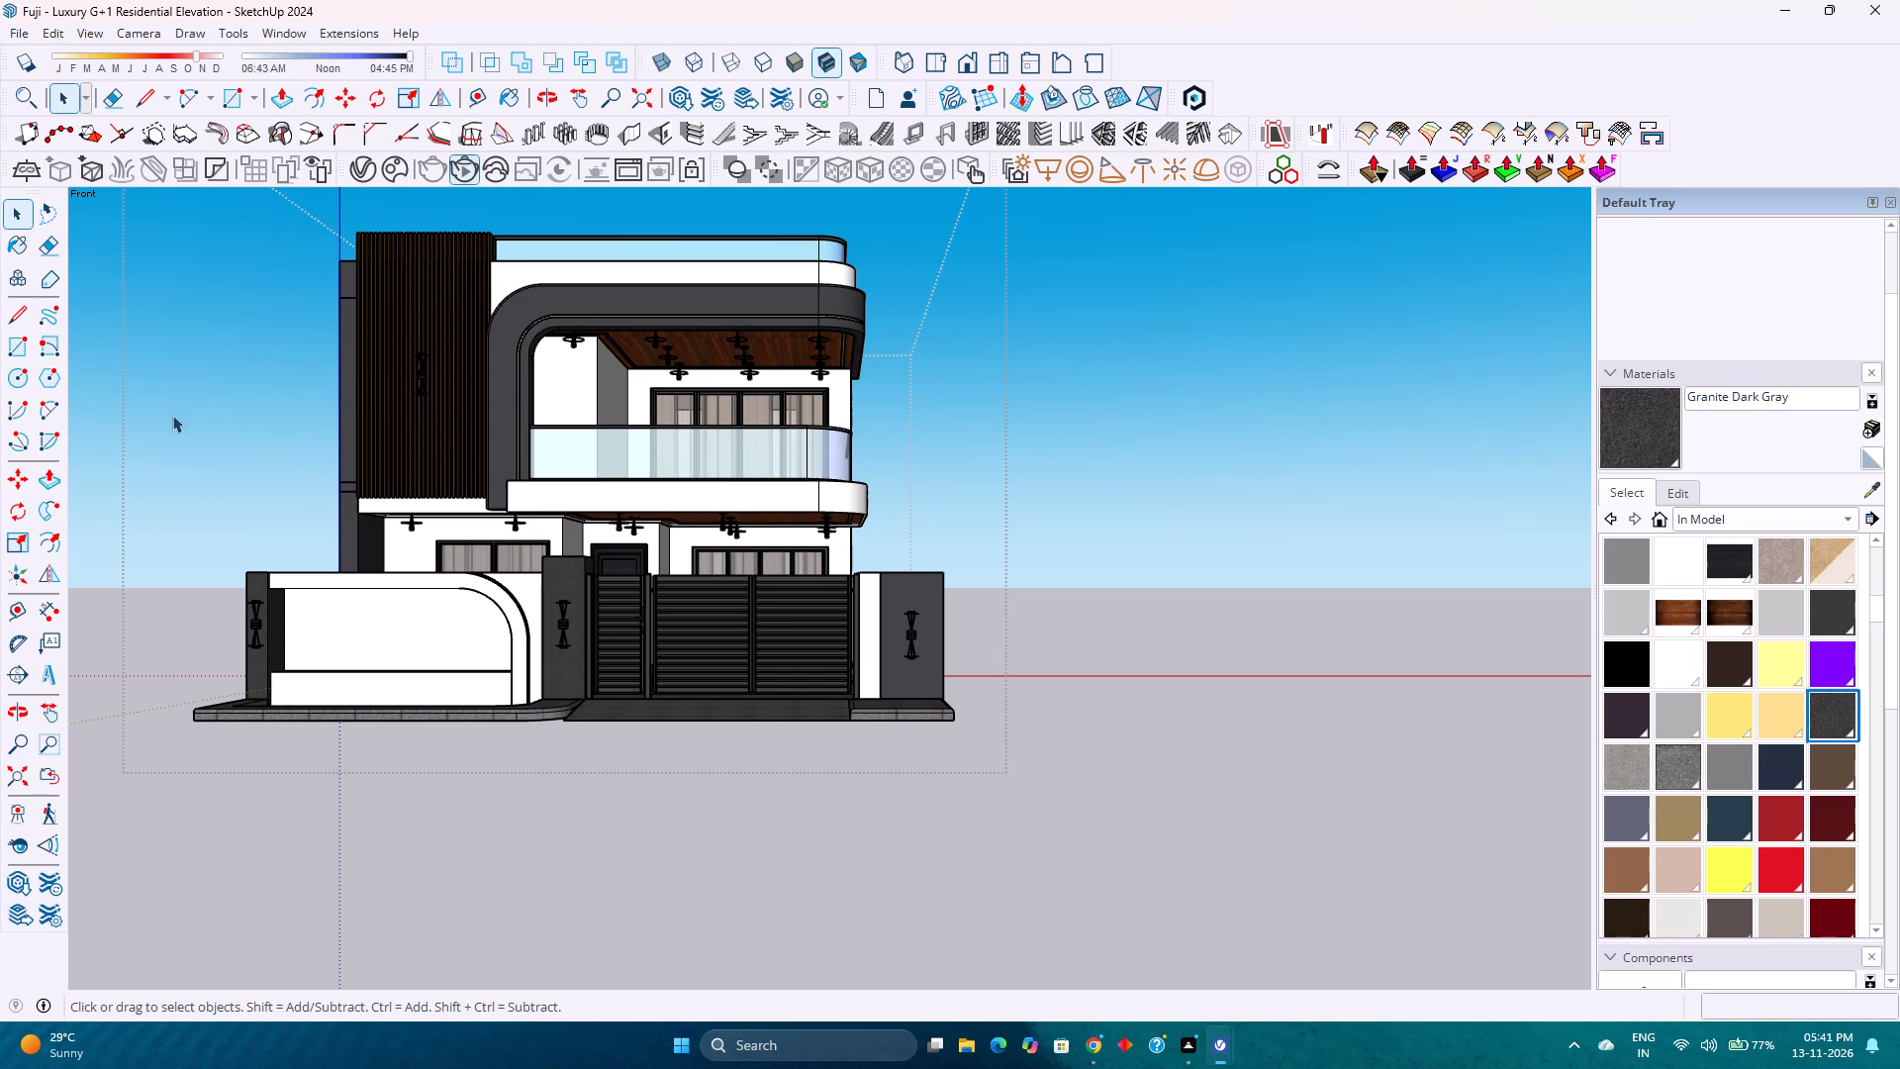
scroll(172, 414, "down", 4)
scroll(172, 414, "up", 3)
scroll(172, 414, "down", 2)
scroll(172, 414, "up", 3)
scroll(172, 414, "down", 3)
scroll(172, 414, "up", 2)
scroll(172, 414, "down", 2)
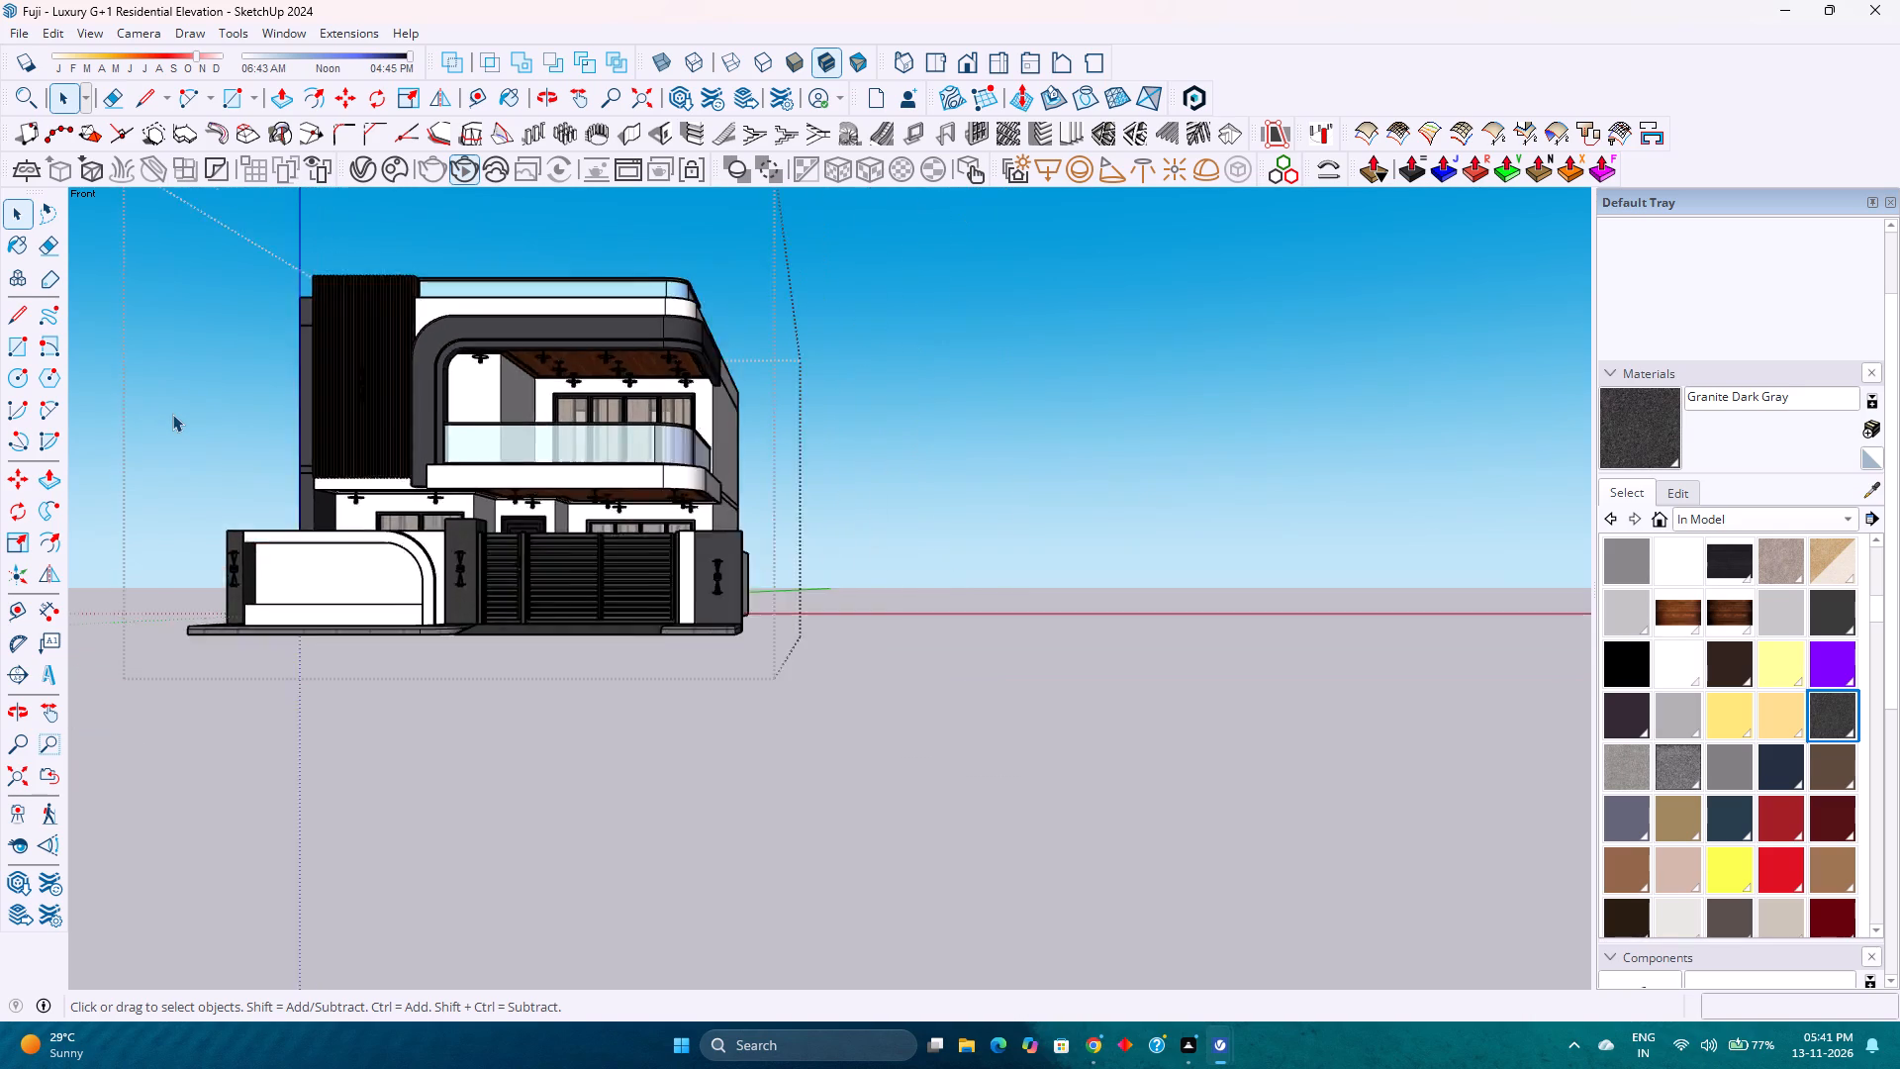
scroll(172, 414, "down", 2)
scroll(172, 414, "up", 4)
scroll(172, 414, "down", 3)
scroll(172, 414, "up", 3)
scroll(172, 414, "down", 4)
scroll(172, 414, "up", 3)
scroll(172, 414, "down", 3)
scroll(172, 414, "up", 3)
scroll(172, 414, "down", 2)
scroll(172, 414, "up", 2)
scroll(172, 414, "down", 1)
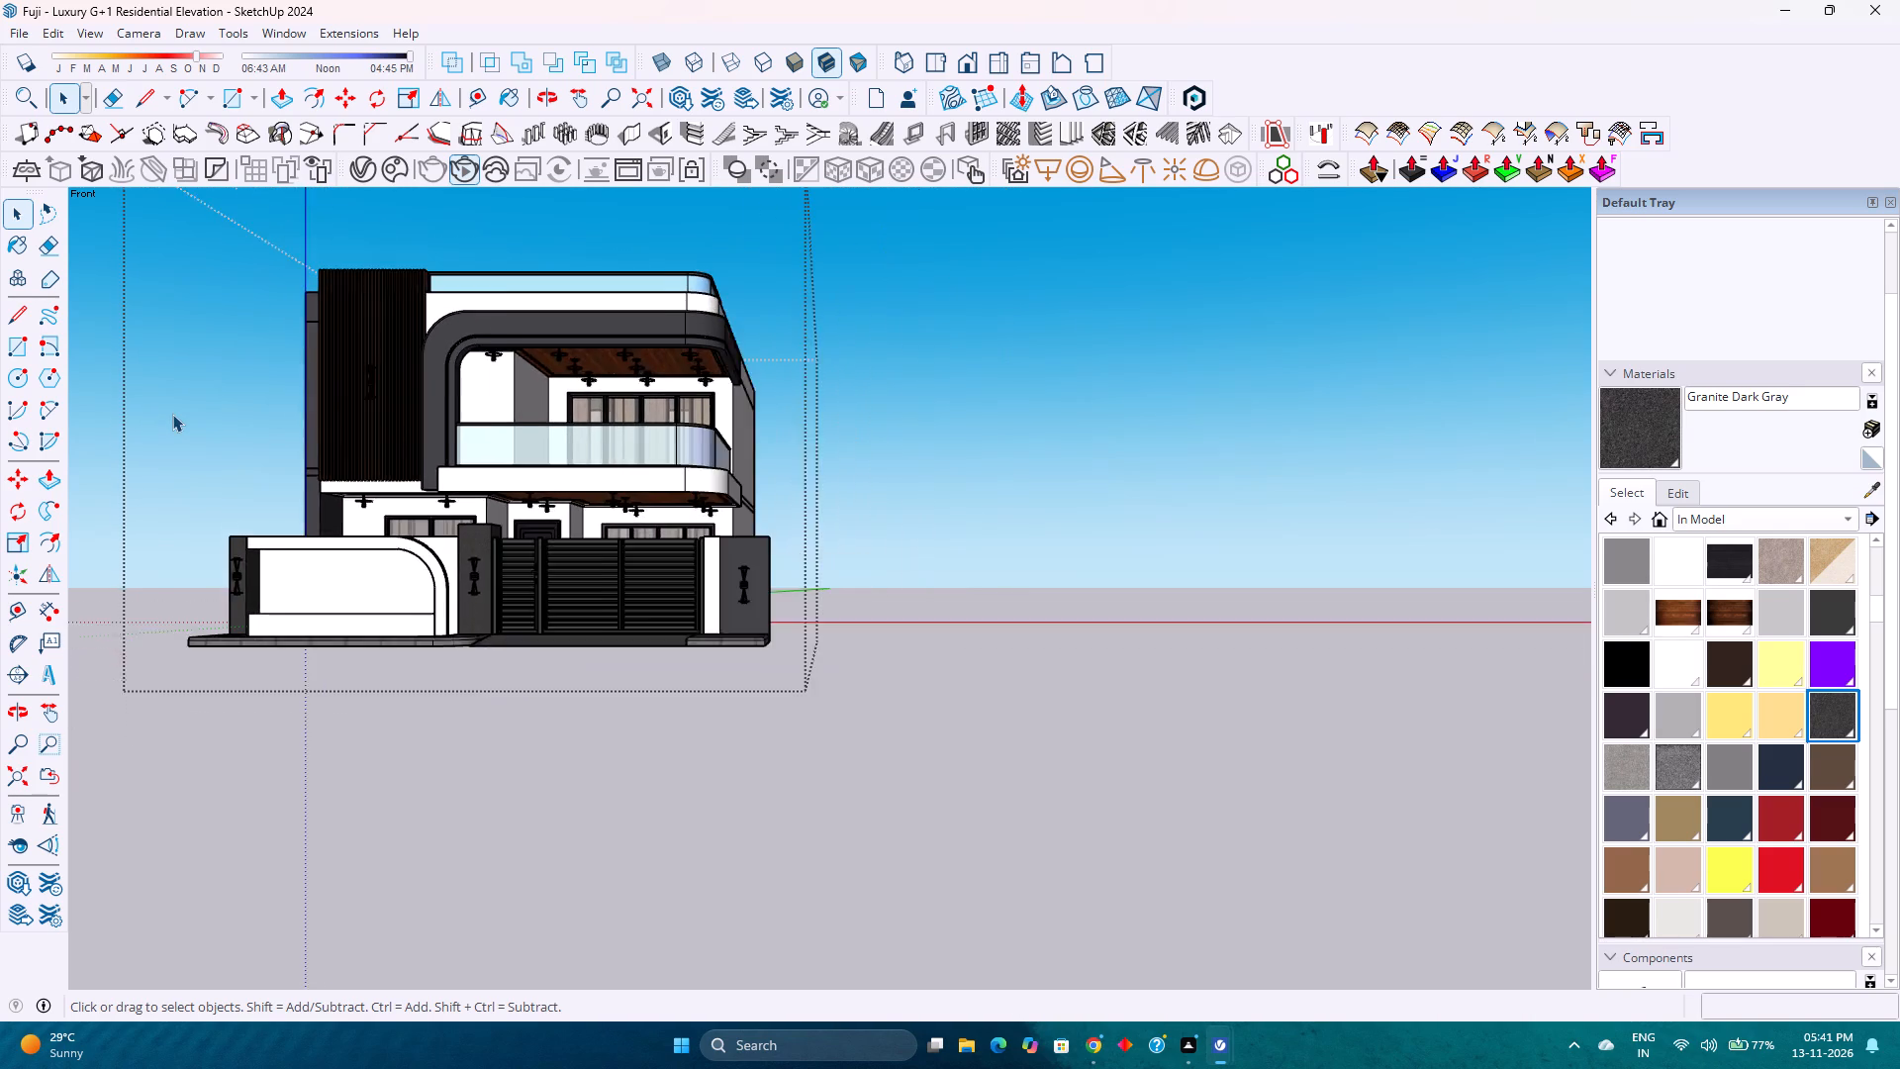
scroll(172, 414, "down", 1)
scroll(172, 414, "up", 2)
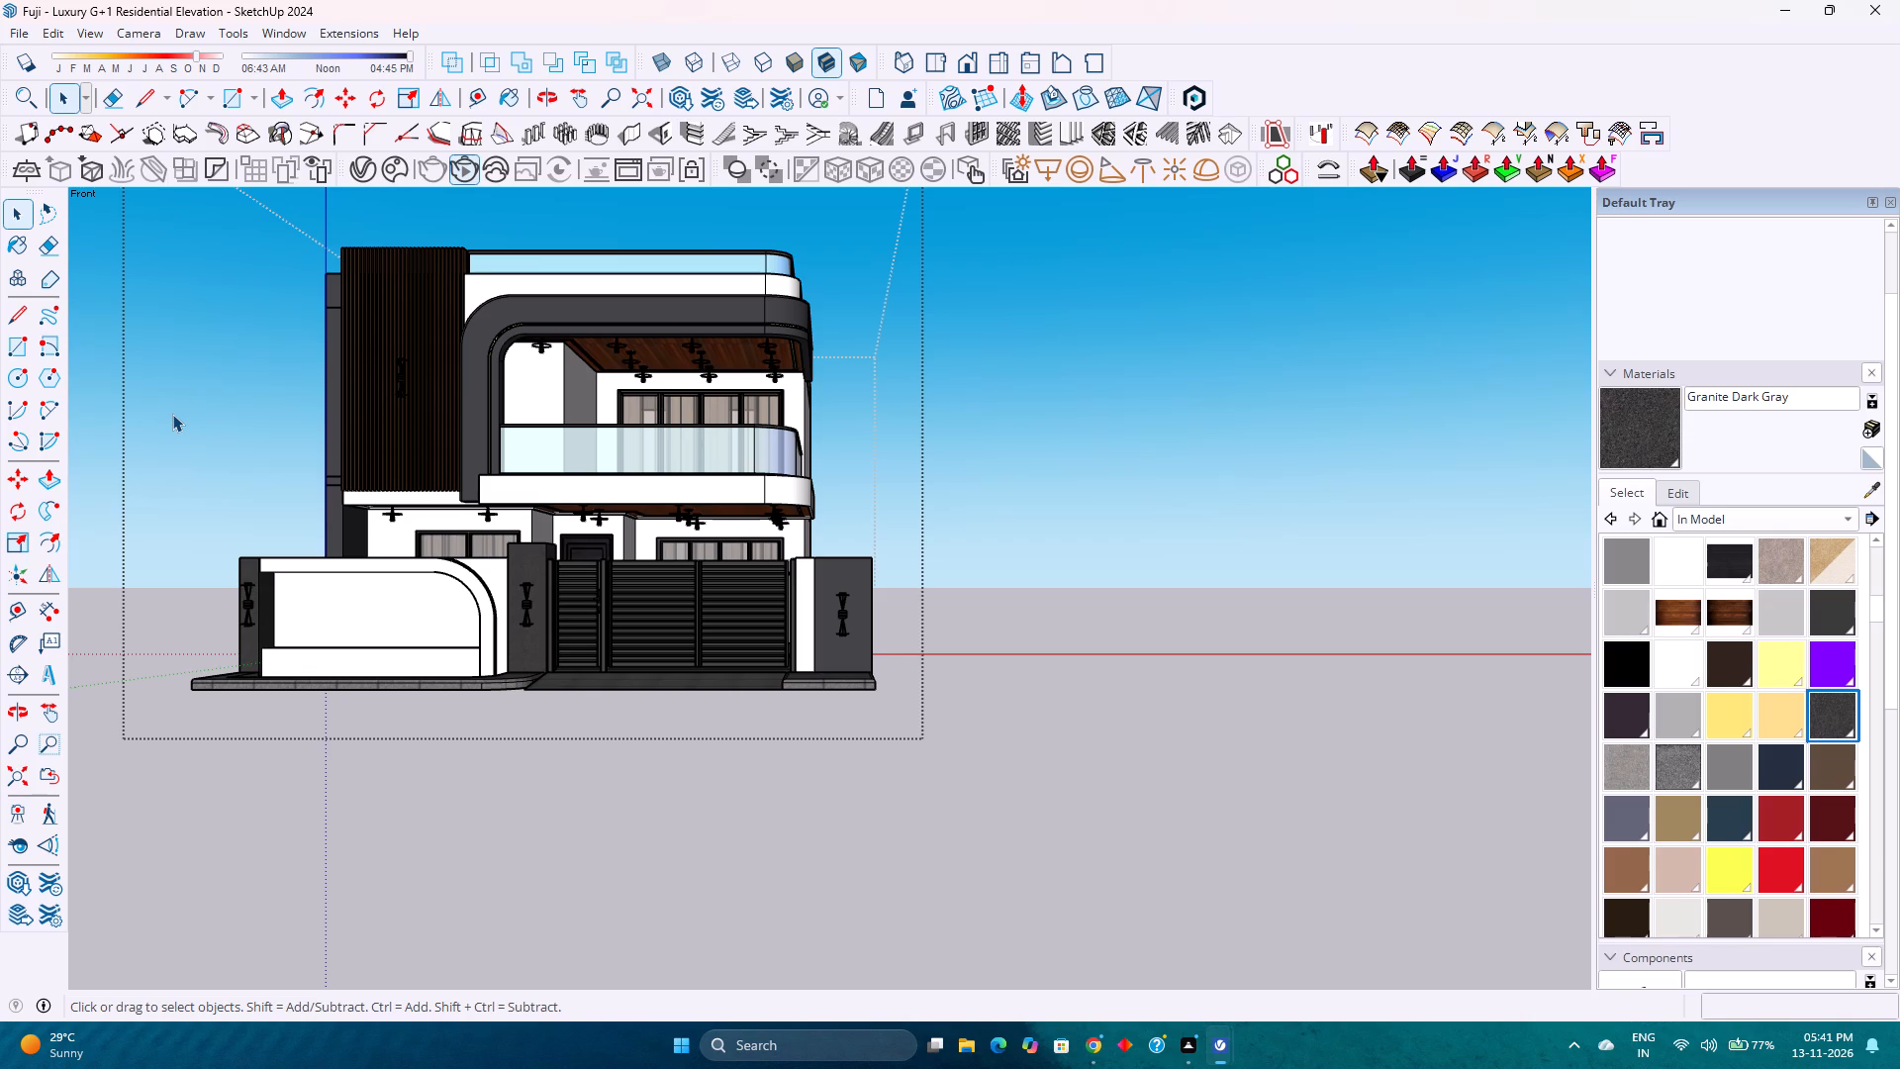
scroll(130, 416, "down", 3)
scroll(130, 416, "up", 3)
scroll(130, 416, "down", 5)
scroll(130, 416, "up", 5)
Examine the slatted wood screen, dark curved frame and ground-floor windows of the front elevation up close.
scroll(130, 416, "up", 4)
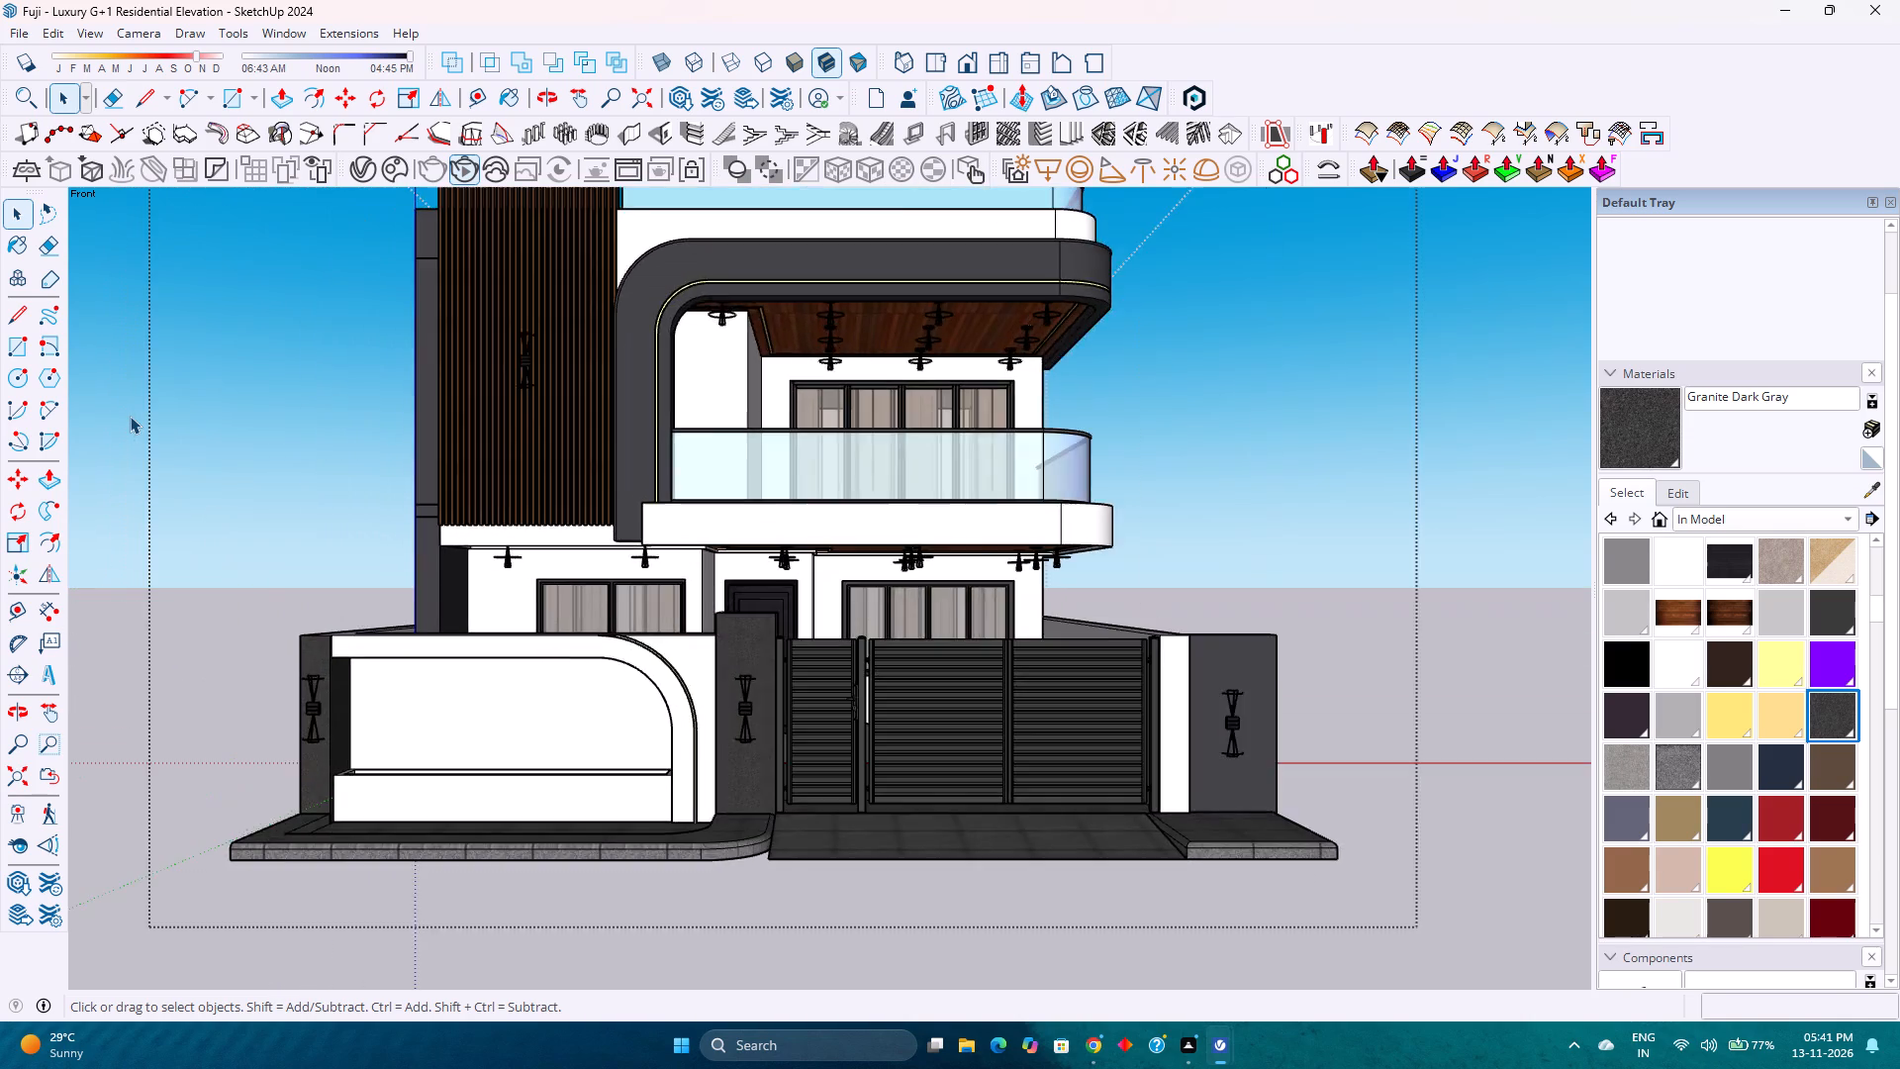
scroll(130, 416, "up", 6)
scroll(128, 416, "down", 1)
scroll(128, 417, "up", 2)
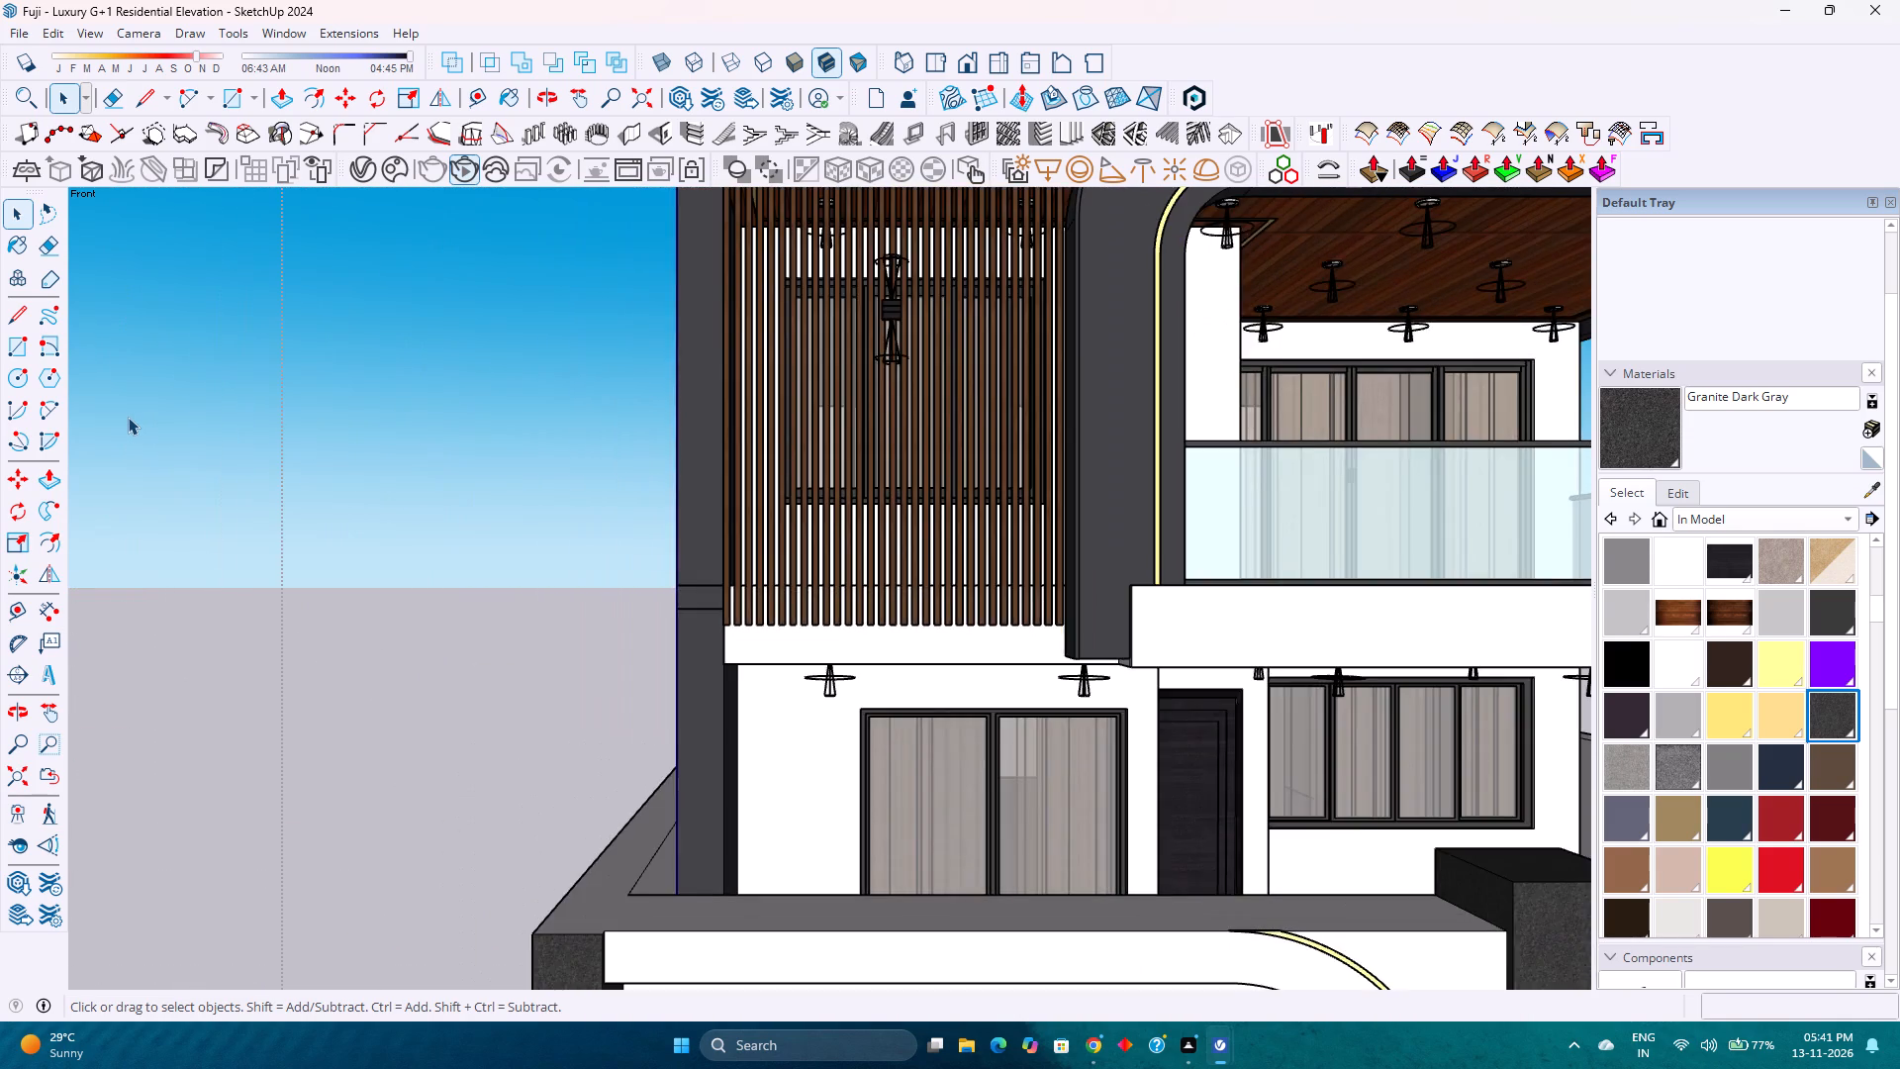
scroll(128, 417, "down", 4)
scroll(127, 418, "up", 3)
scroll(127, 418, "down", 3)
scroll(127, 418, "up", 5)
scroll(122, 418, "down", 4)
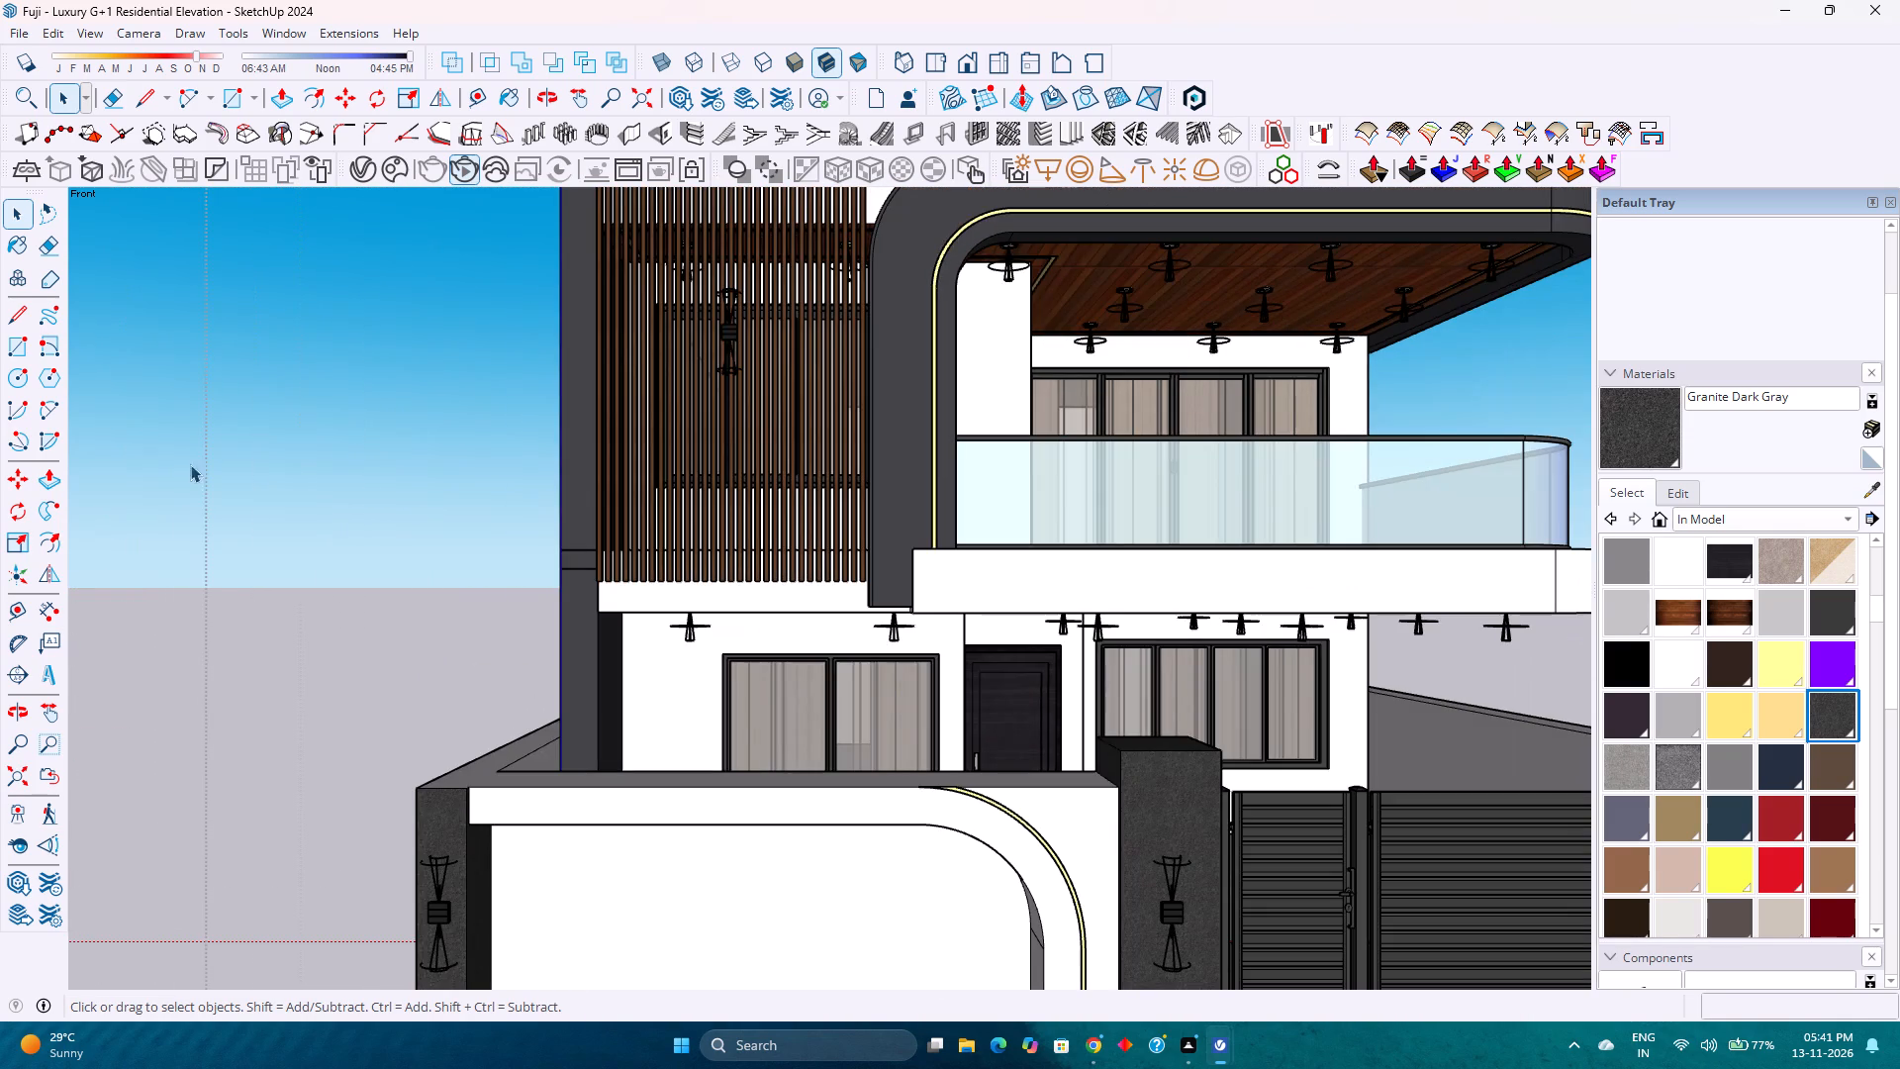
Return to the standard front view with the whole model fitted in frame and review the complete elevation.
left_click(964, 69)
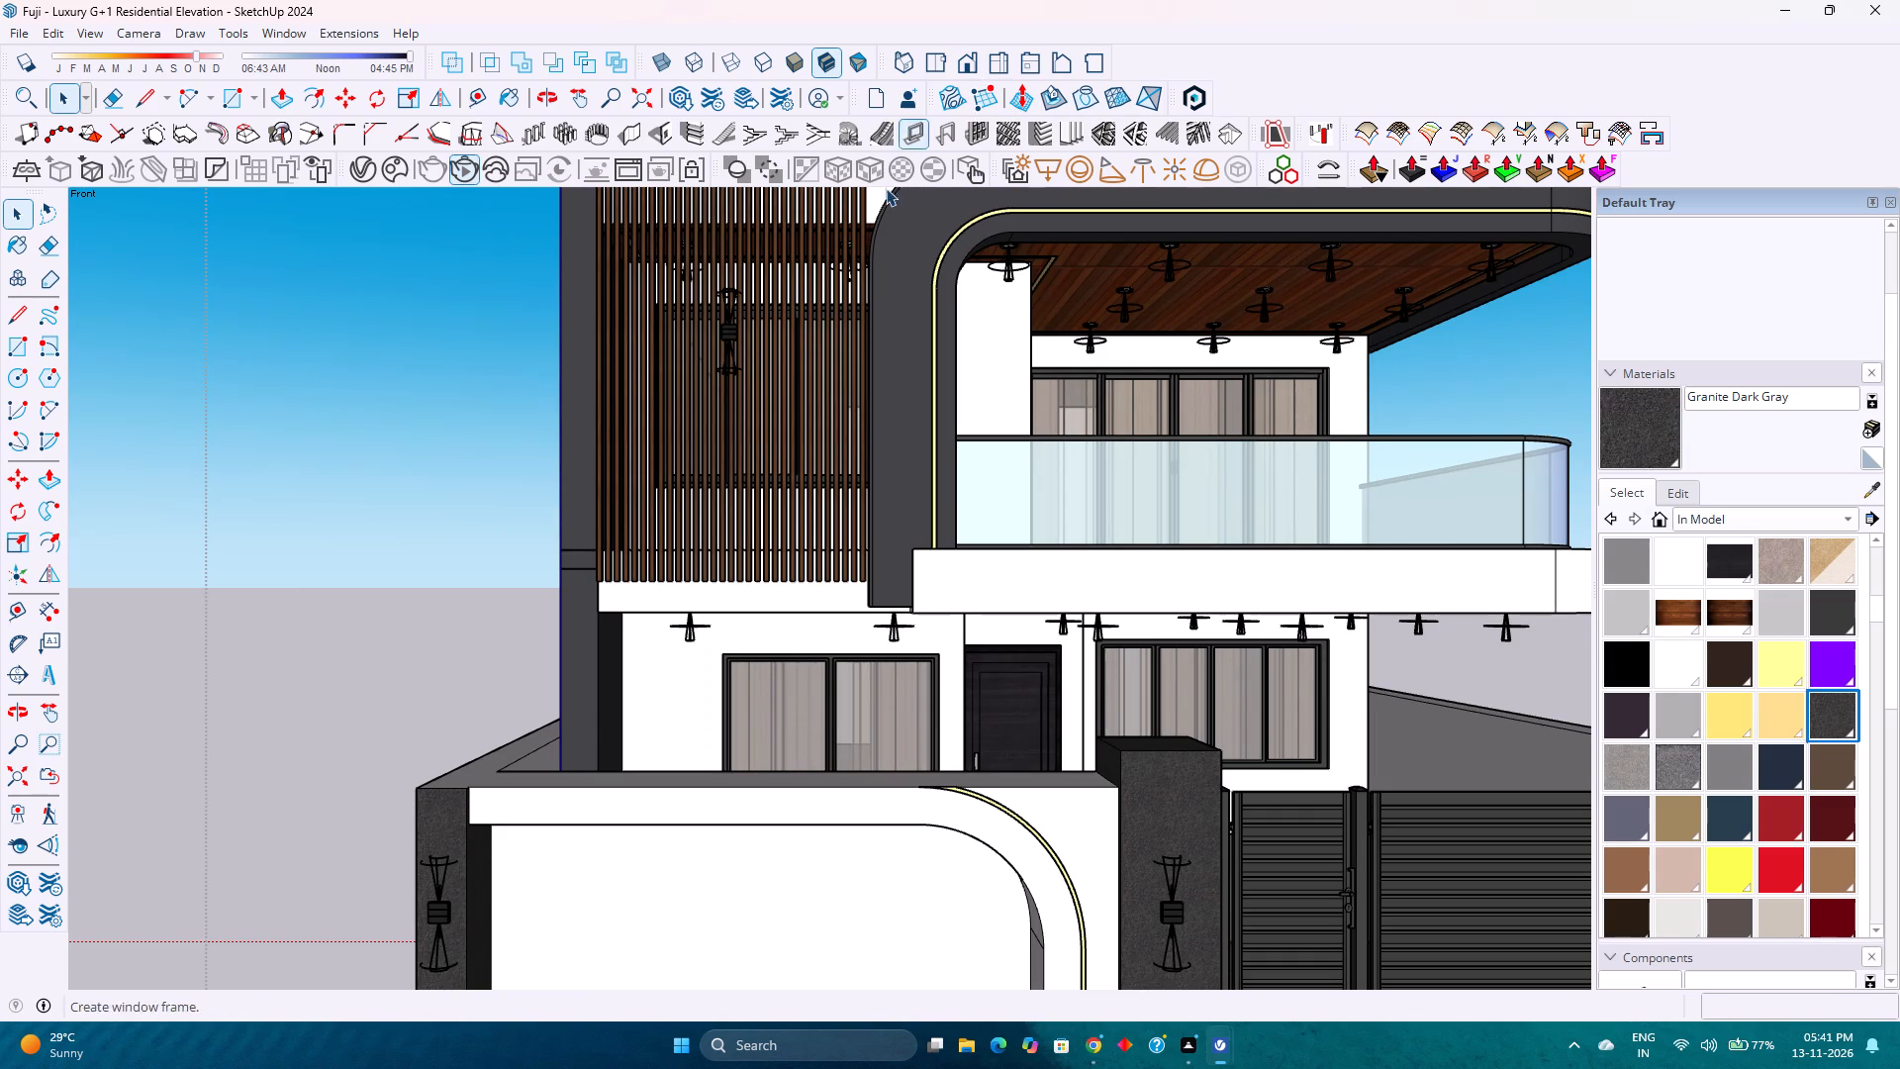
left_click(13, 773)
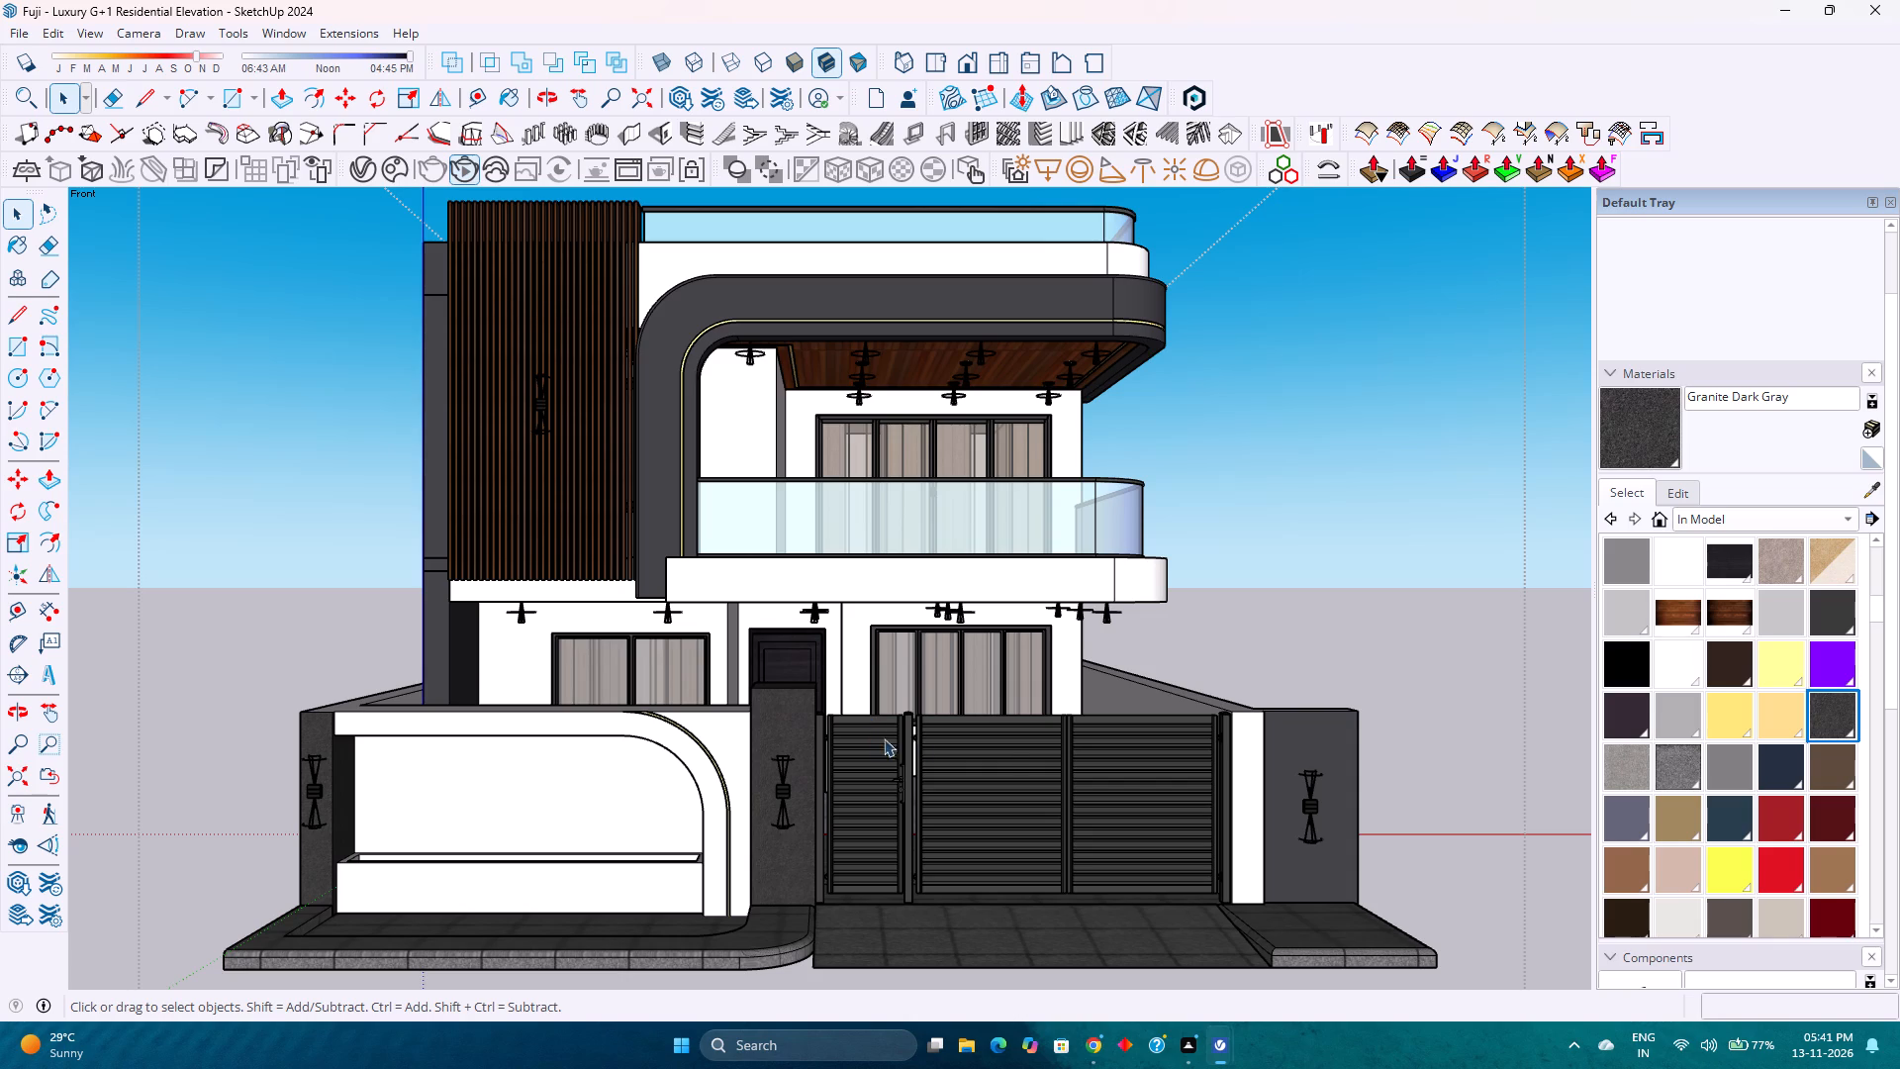
scroll(1011, 747, "down", 3)
scroll(1012, 748, "up", 3)
scroll(1012, 748, "down", 3)
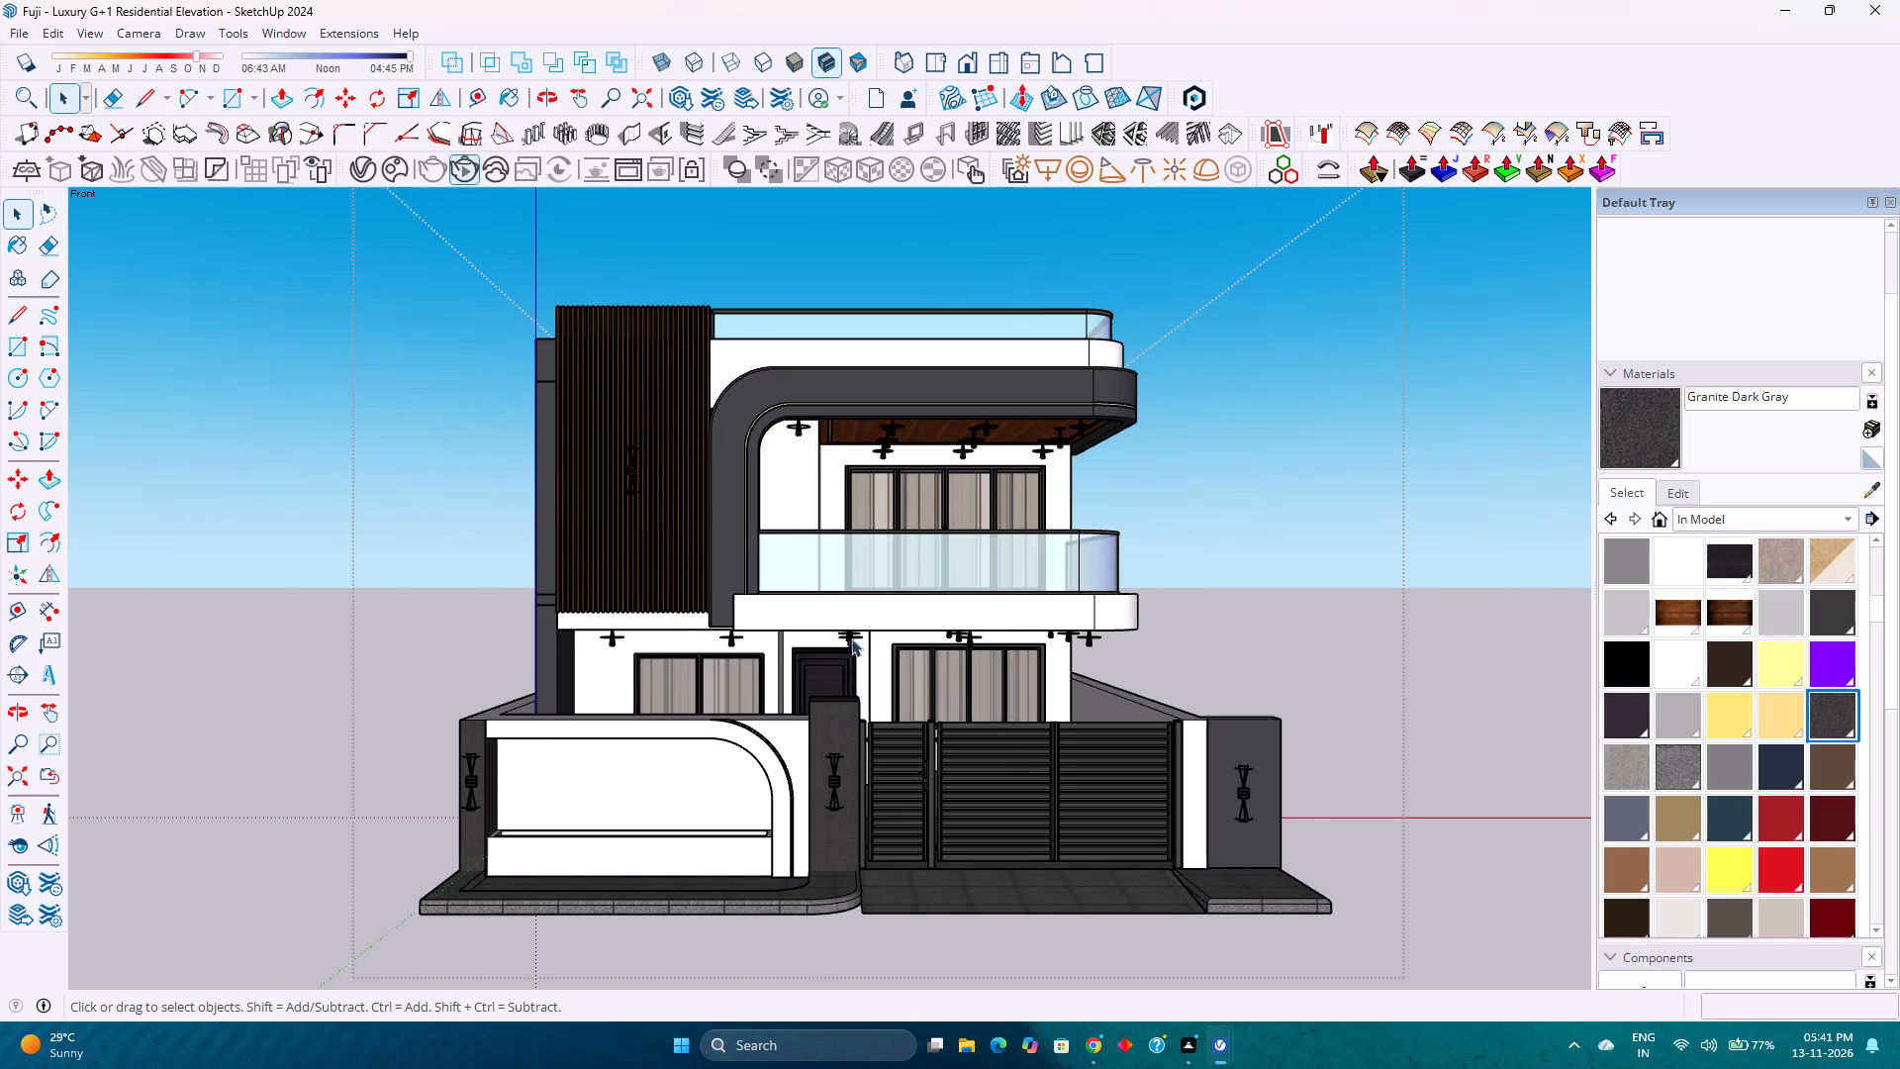
scroll(834, 633, "up", 3)
scroll(832, 633, "down", 3)
scroll(832, 633, "up", 3)
scroll(830, 633, "down", 2)
scroll(830, 633, "up", 3)
scroll(830, 633, "down", 3)
scroll(830, 633, "up", 3)
scroll(830, 633, "down", 3)
scroll(830, 633, "up", 3)
scroll(830, 634, "down", 3)
scroll(830, 637, "up", 3)
scroll(830, 637, "down", 4)
scroll(830, 637, "up", 2)
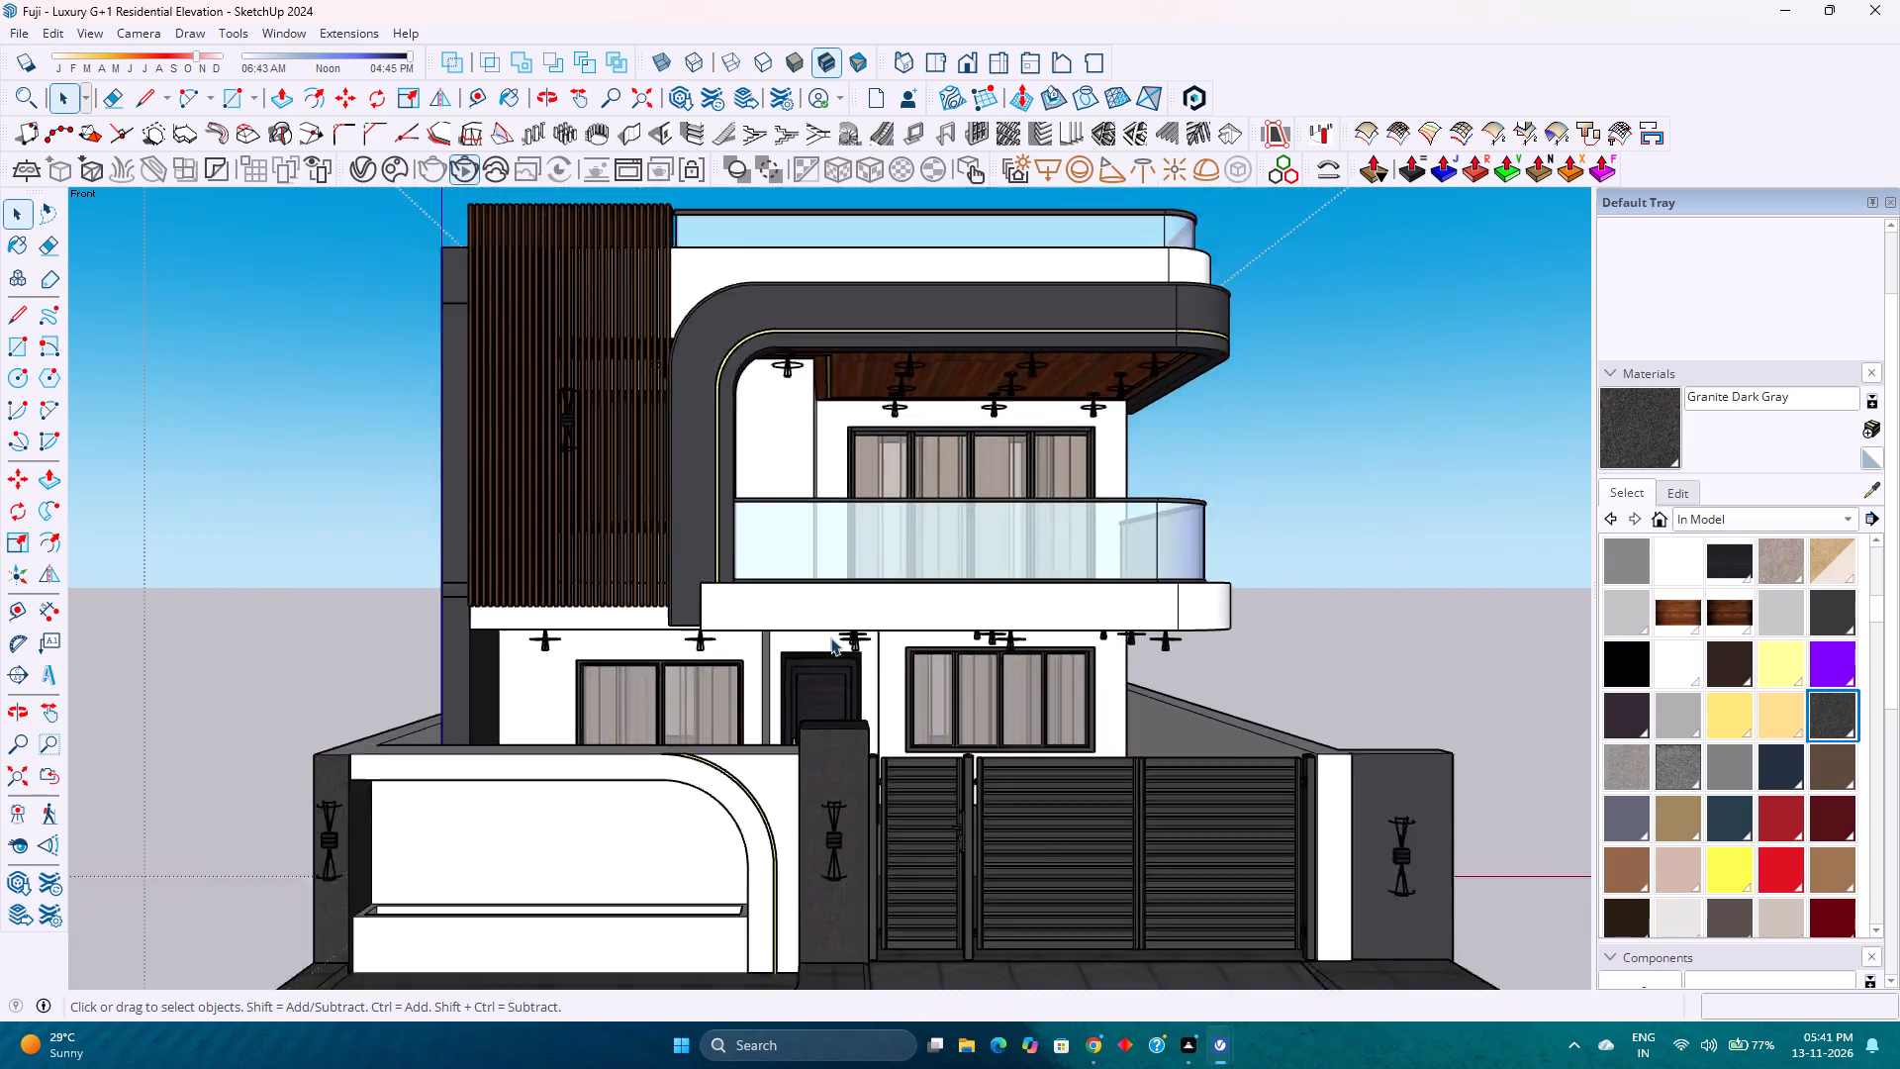
Examine the curved glass balcony, wood-clad ceiling with its lights, ground-floor windows and main door.
scroll(830, 637, "up", 1)
scroll(830, 639, "down", 1)
scroll(830, 643, "up", 2)
scroll(830, 643, "down", 3)
scroll(830, 643, "up", 3)
scroll(830, 686, "down", 2)
scroll(834, 685, "up", 3)
scroll(834, 685, "down", 3)
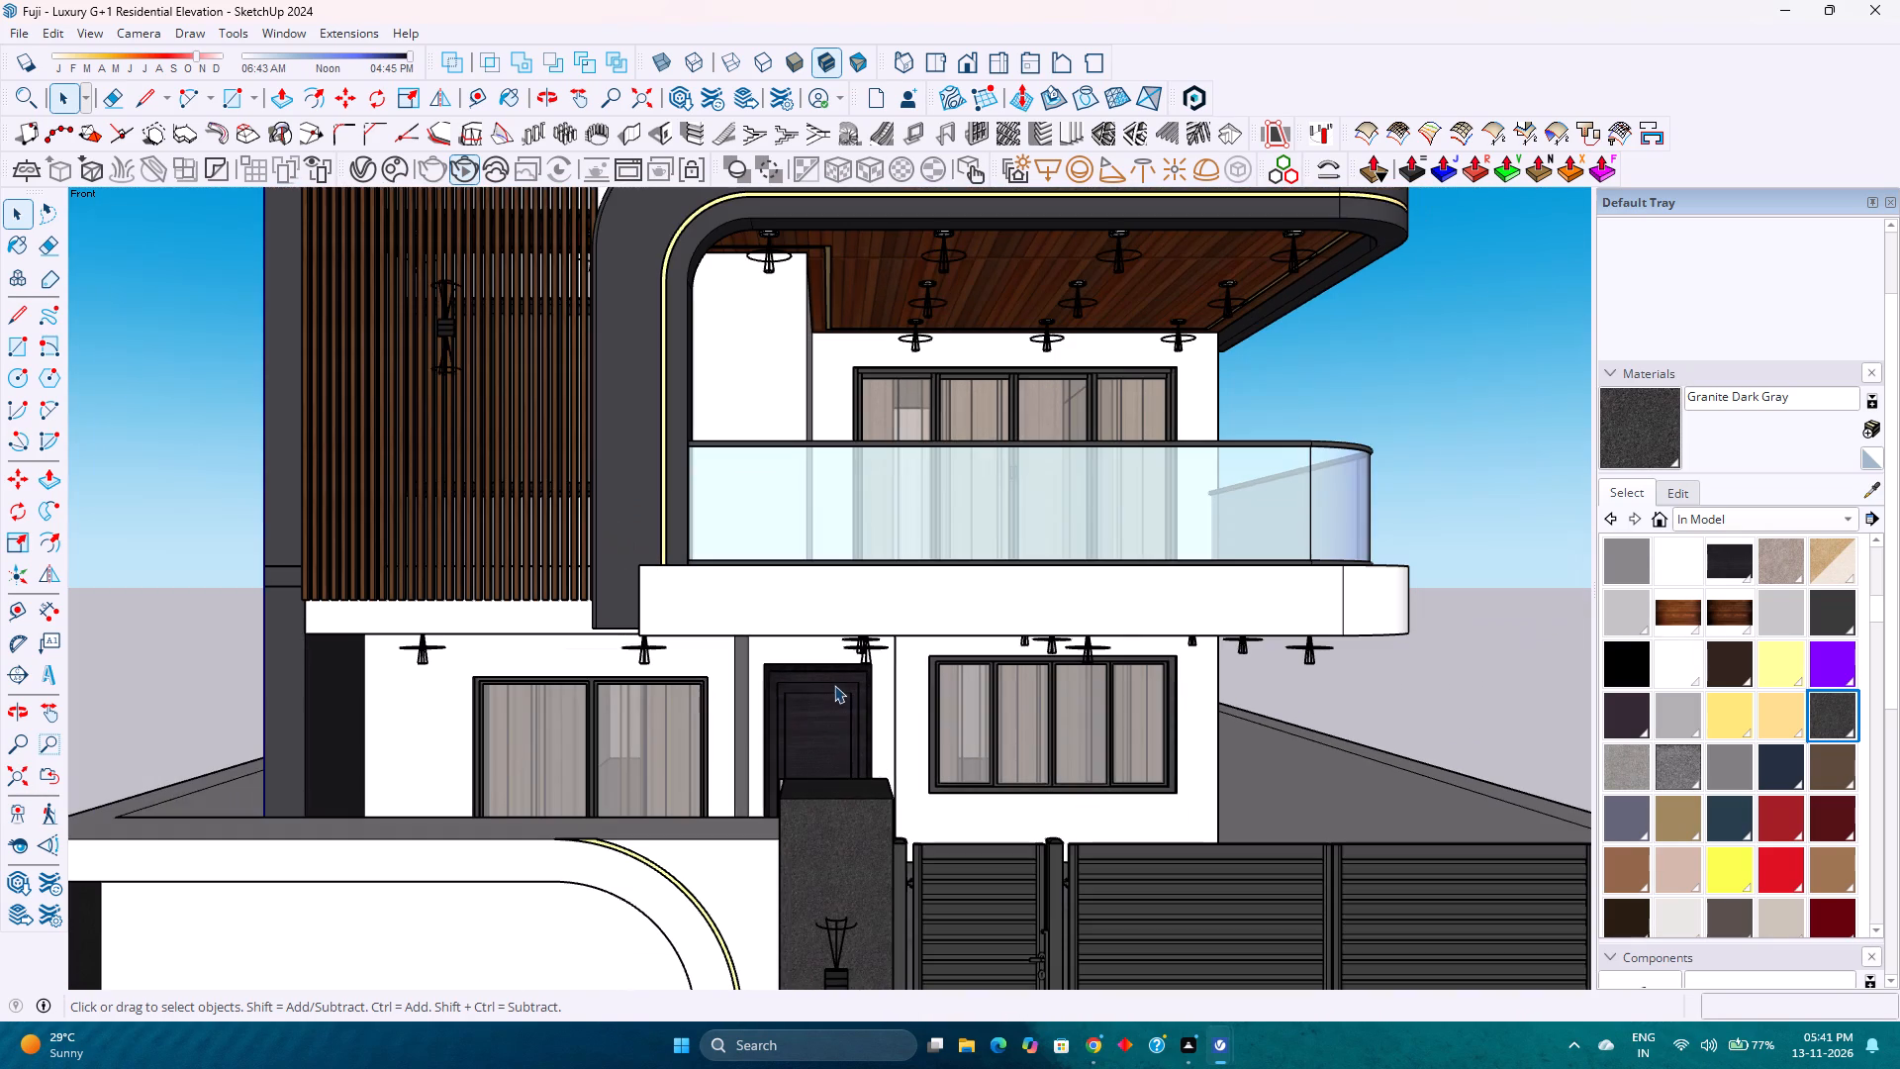
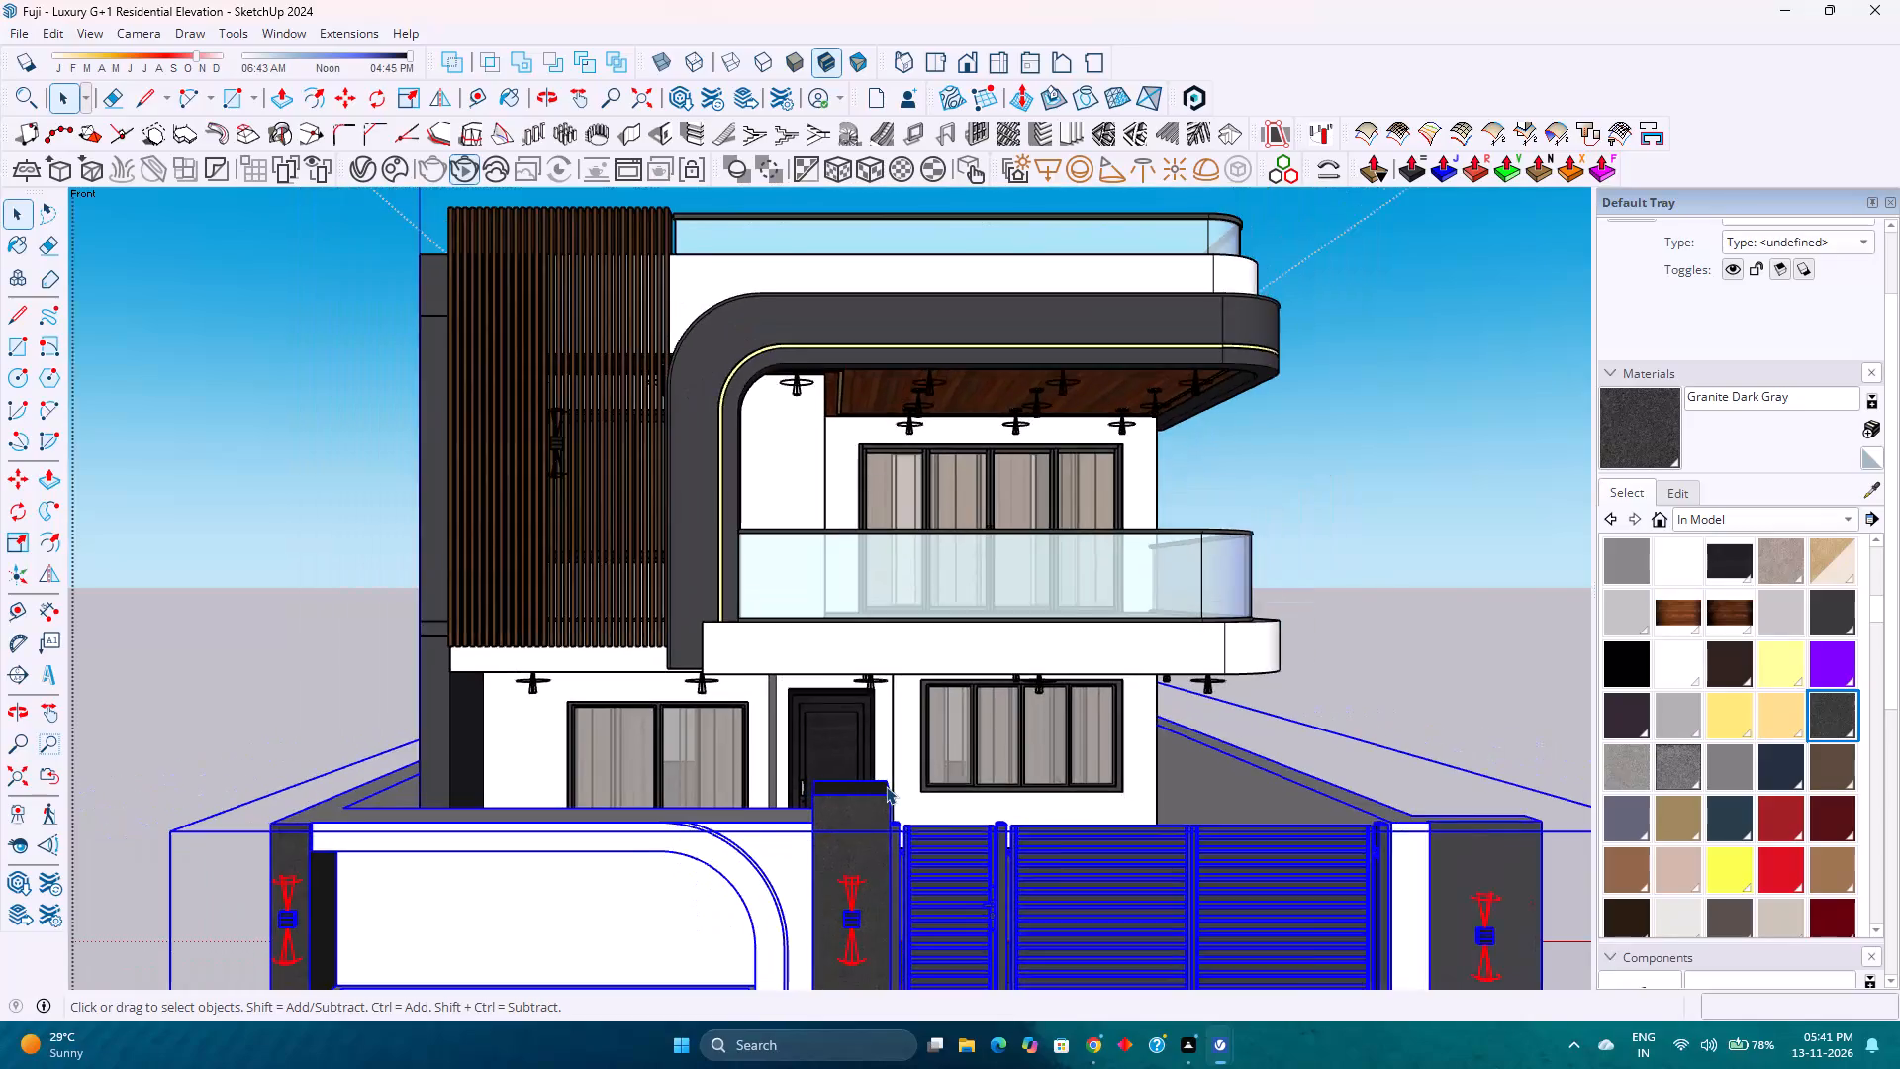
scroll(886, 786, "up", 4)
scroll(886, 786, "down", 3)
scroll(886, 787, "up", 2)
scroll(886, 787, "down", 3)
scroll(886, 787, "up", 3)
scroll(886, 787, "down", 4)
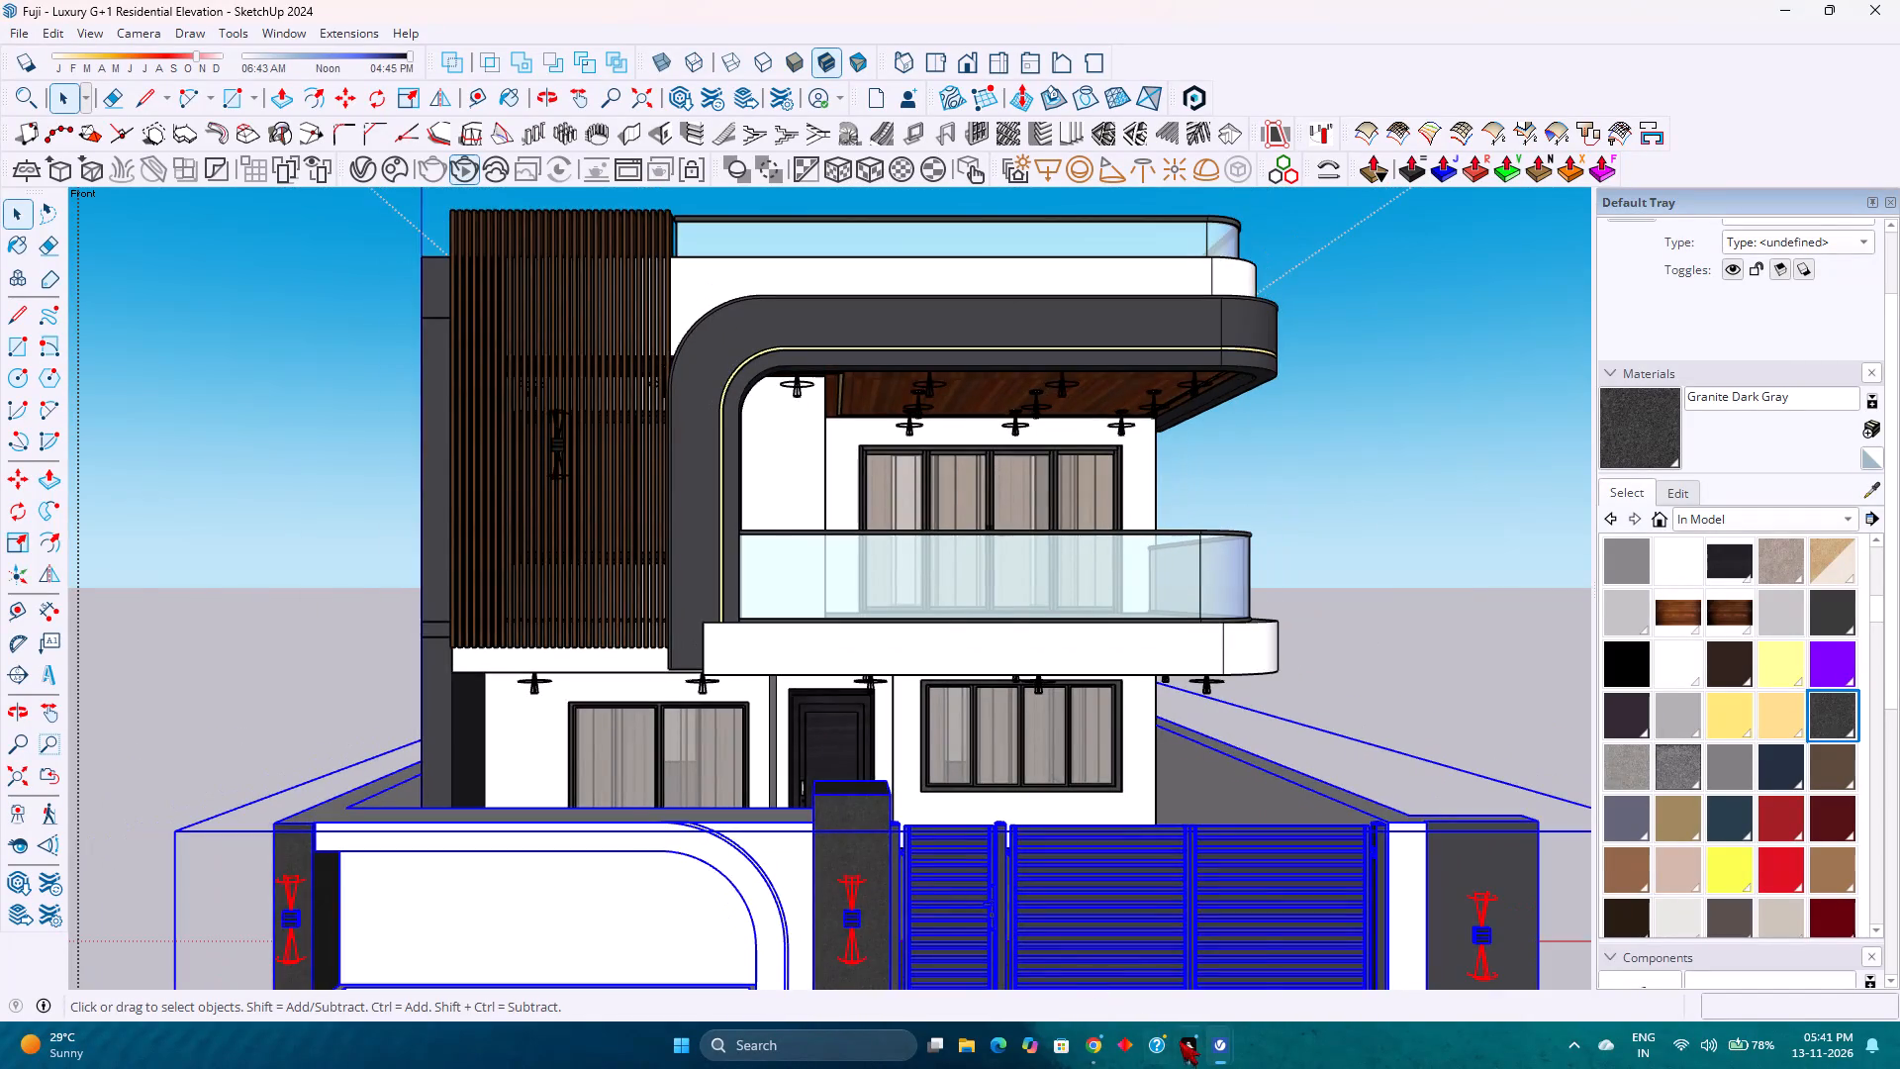
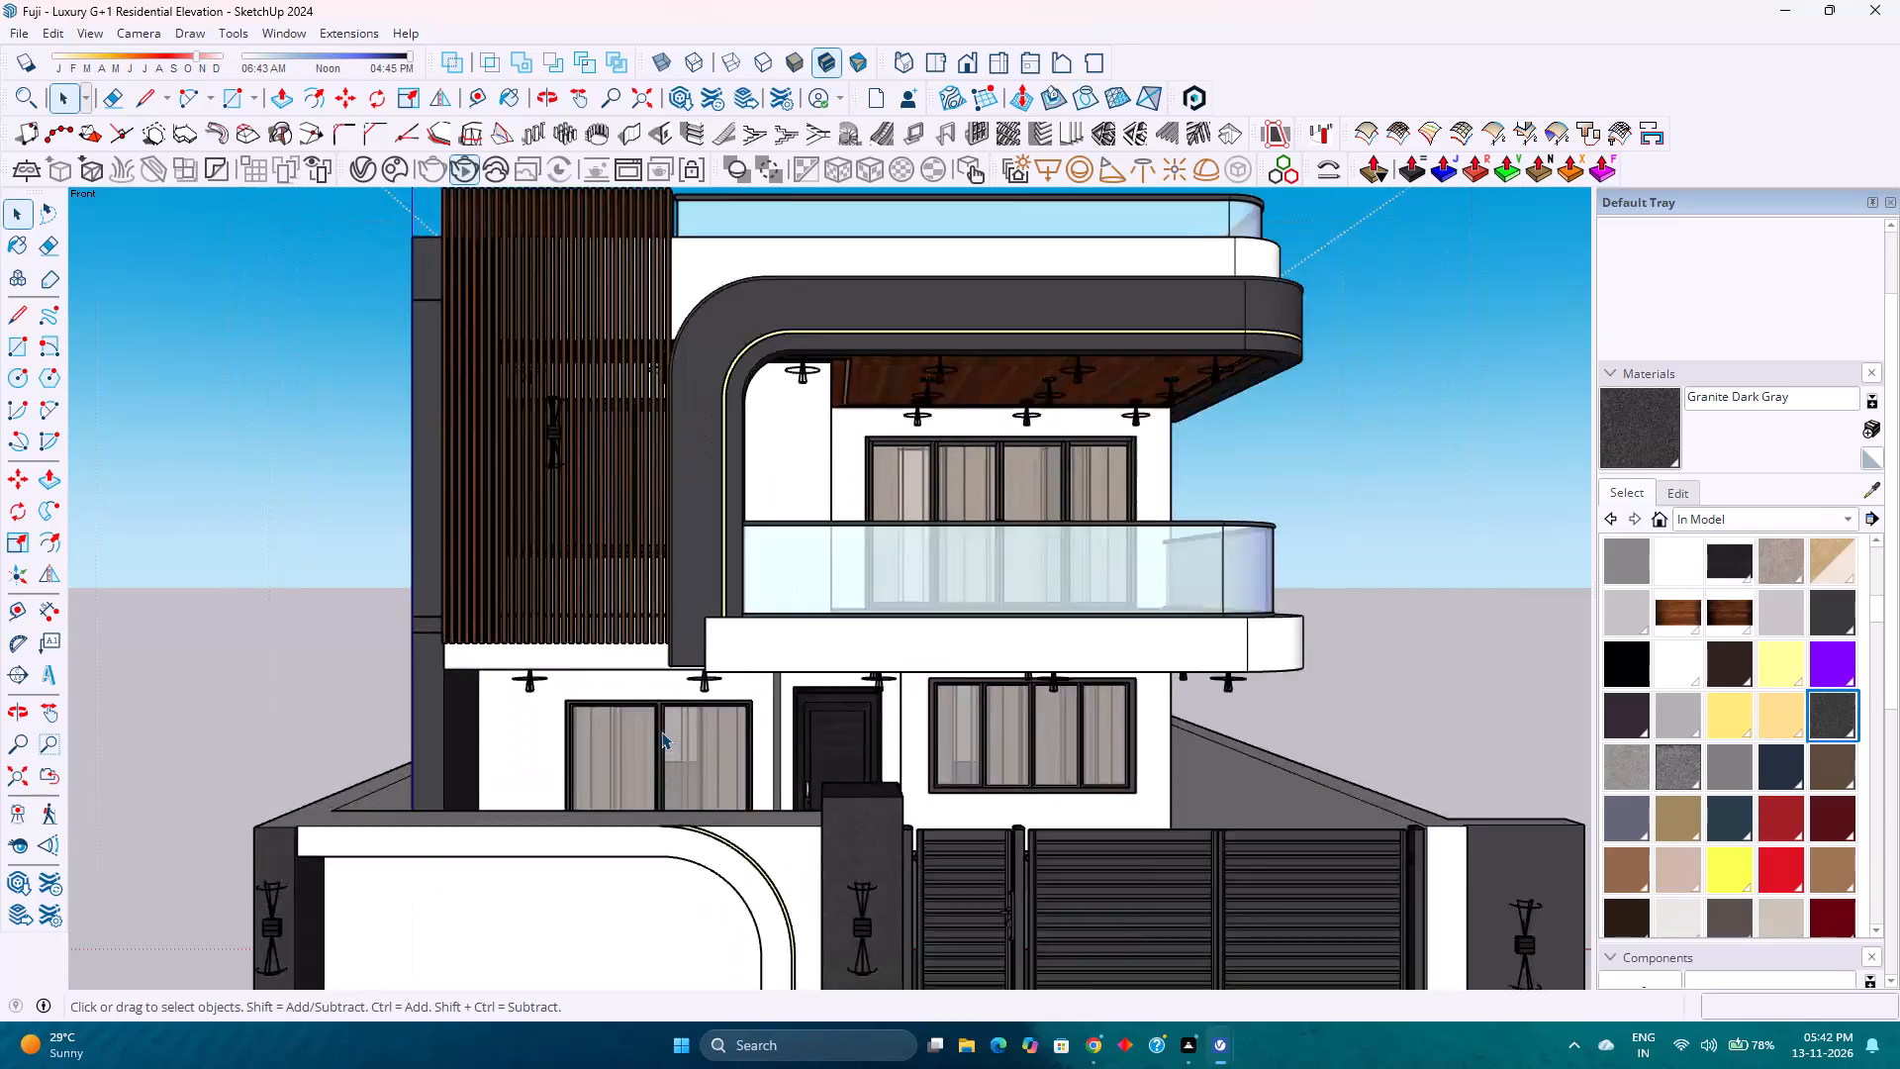
Examine the finished front elevation, both as a whole and closer around the slatted screen, rounded granite slab and glass balcony.
scroll(661, 731, "down", 3)
scroll(661, 731, "up", 2)
scroll(663, 743, "down", 2)
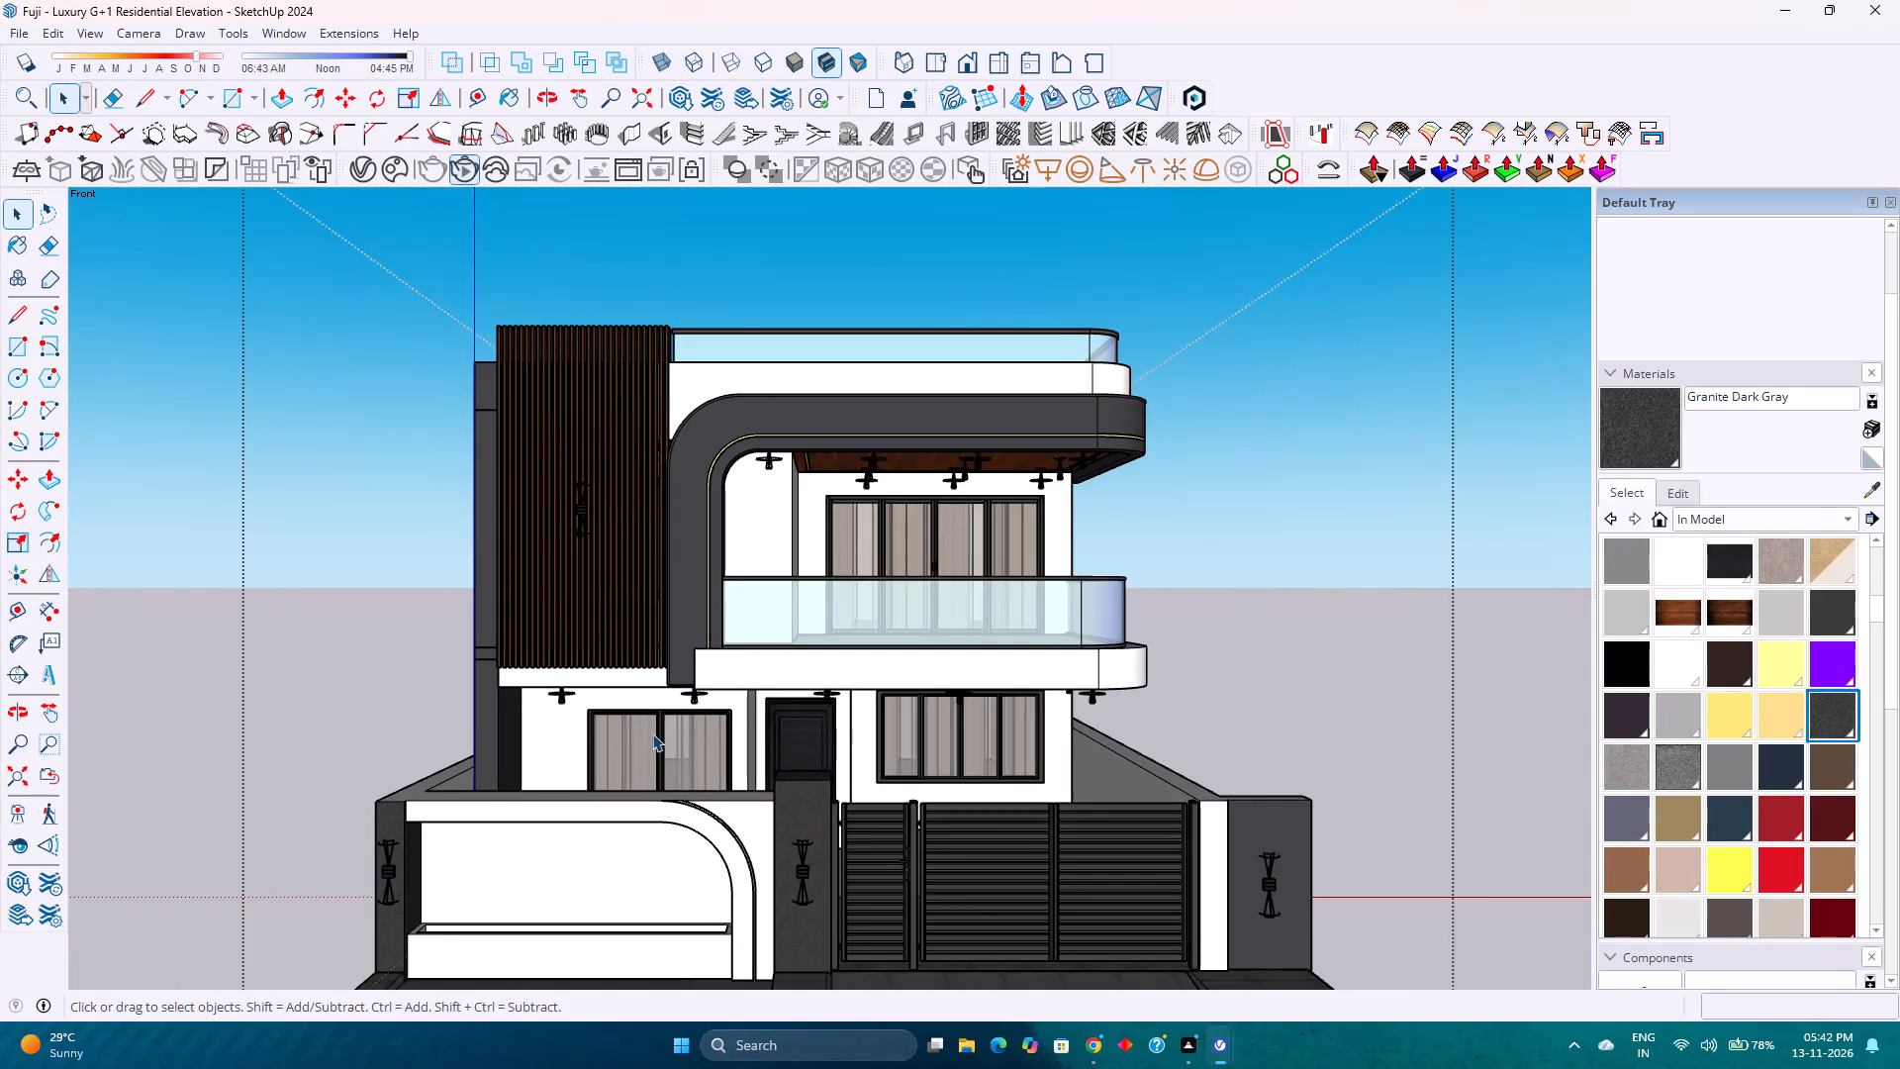
scroll(651, 729, "up", 1)
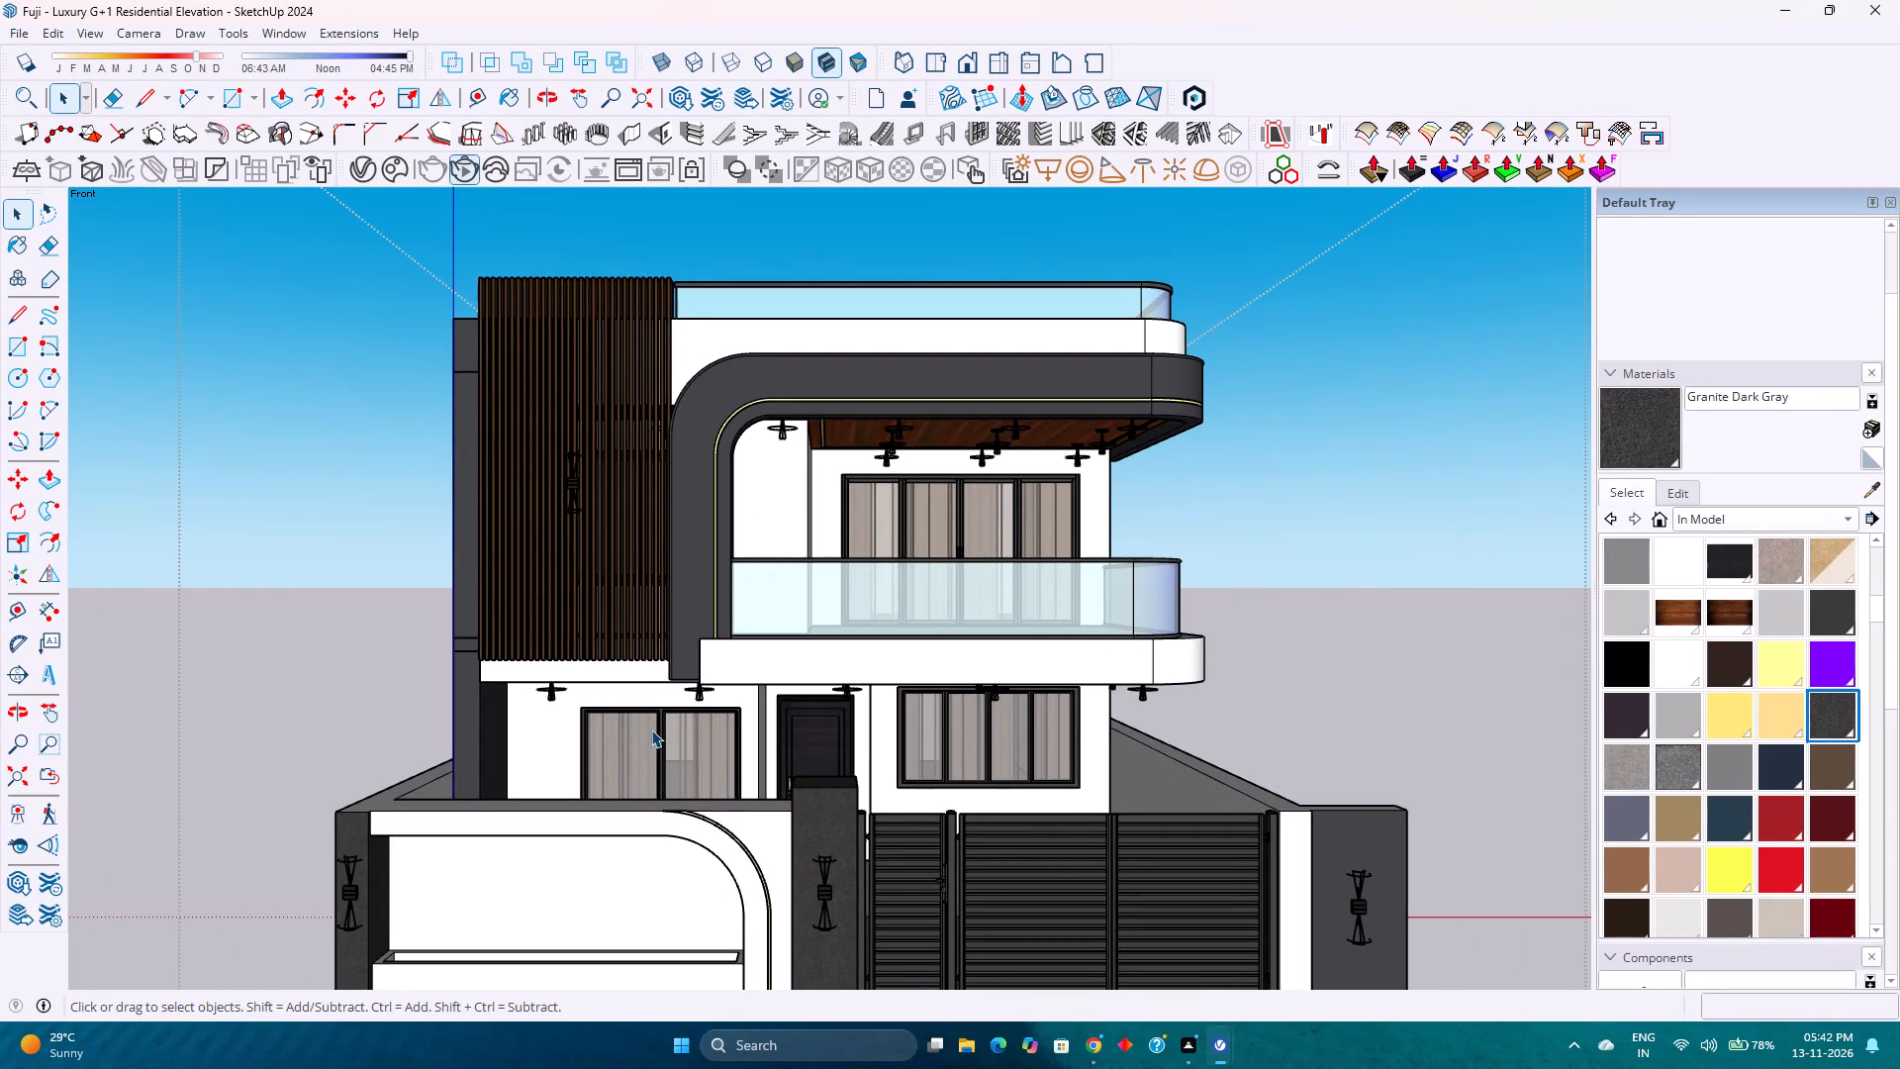
scroll(651, 729, "down", 2)
scroll(651, 729, "up", 2)
scroll(651, 729, "down", 2)
scroll(651, 729, "up", 3)
scroll(651, 729, "down", 3)
scroll(651, 729, "up", 3)
scroll(651, 729, "down", 4)
scroll(651, 729, "up", 3)
scroll(651, 729, "down", 3)
scroll(651, 729, "up", 2)
scroll(650, 717, "down", 4)
scroll(650, 717, "up", 3)
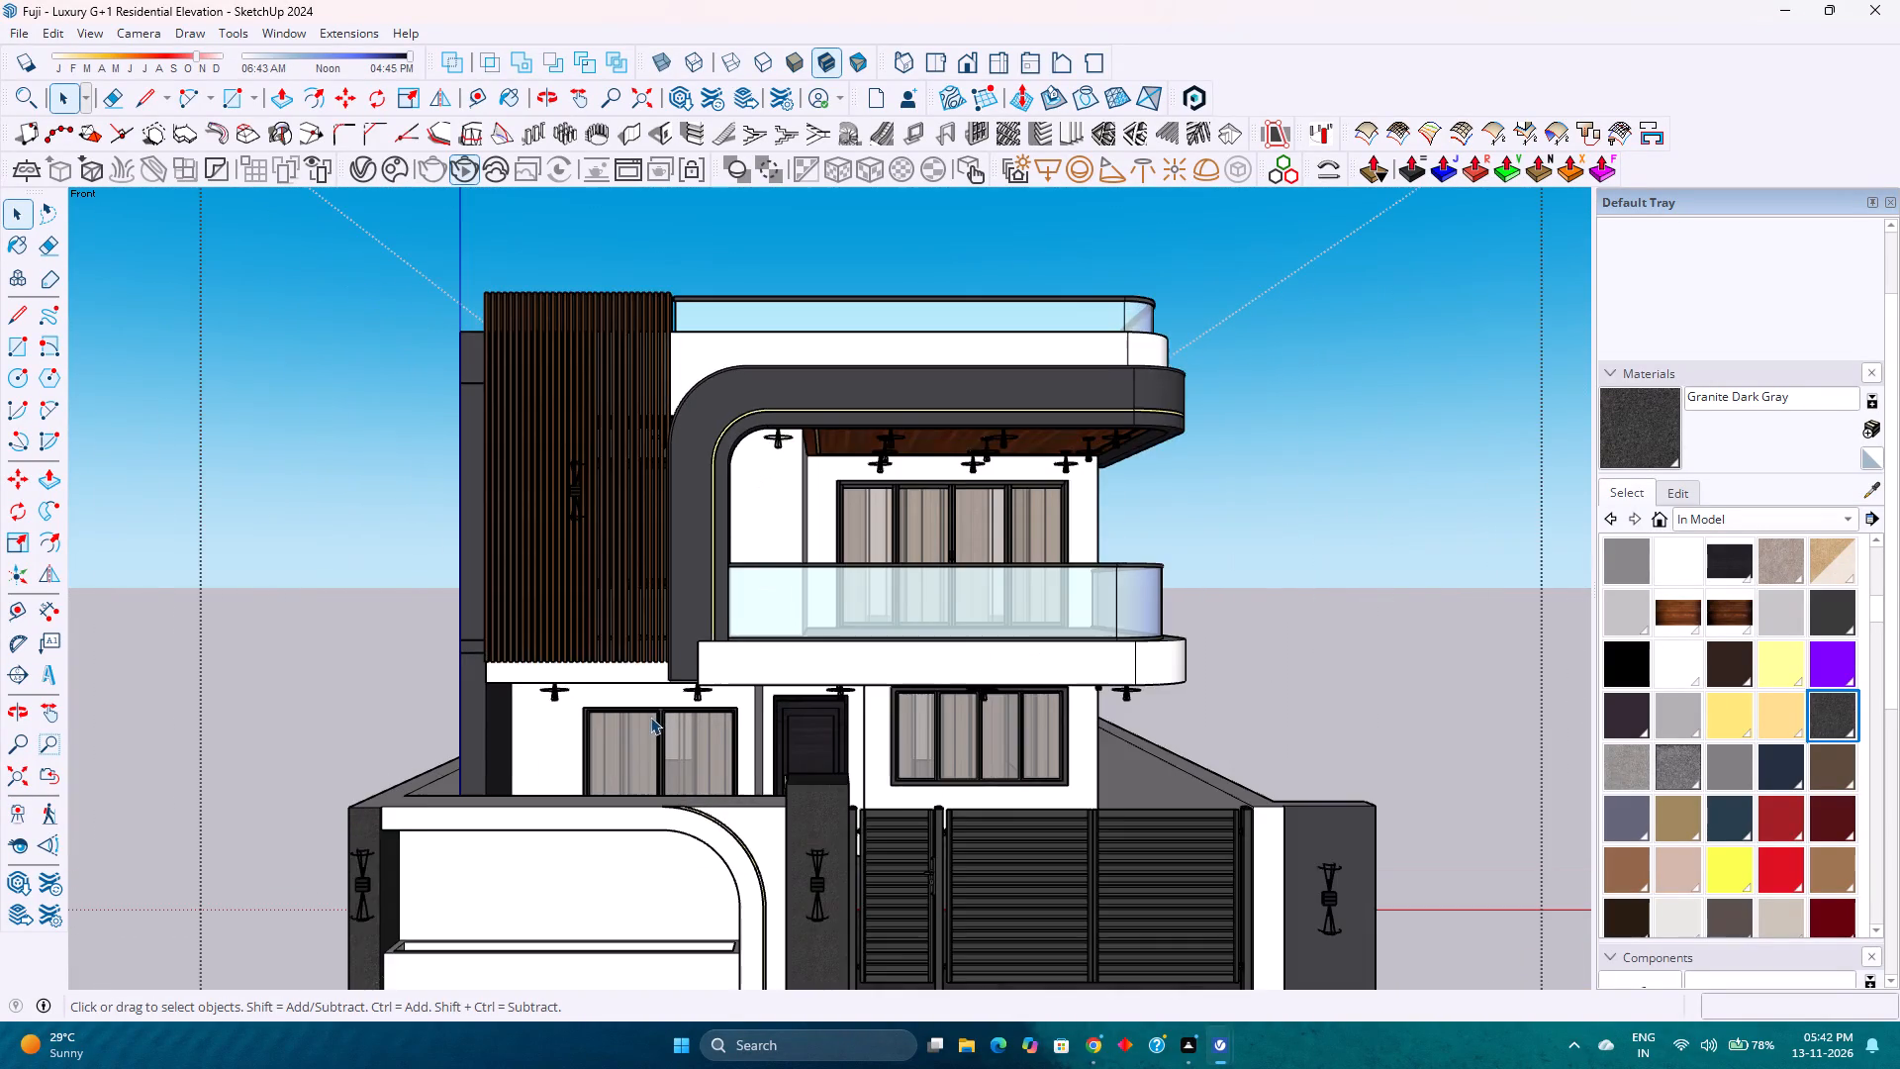
scroll(650, 717, "down", 1)
scroll(518, 661, "down", 4)
scroll(443, 608, "up", 1)
scroll(386, 582, "down", 4)
scroll(386, 582, "up", 2)
scroll(387, 590, "down", 6)
scroll(408, 582, "up", 4)
scroll(416, 572, "down", 4)
scroll(427, 573, "up", 1)
scroll(453, 576, "down", 3)
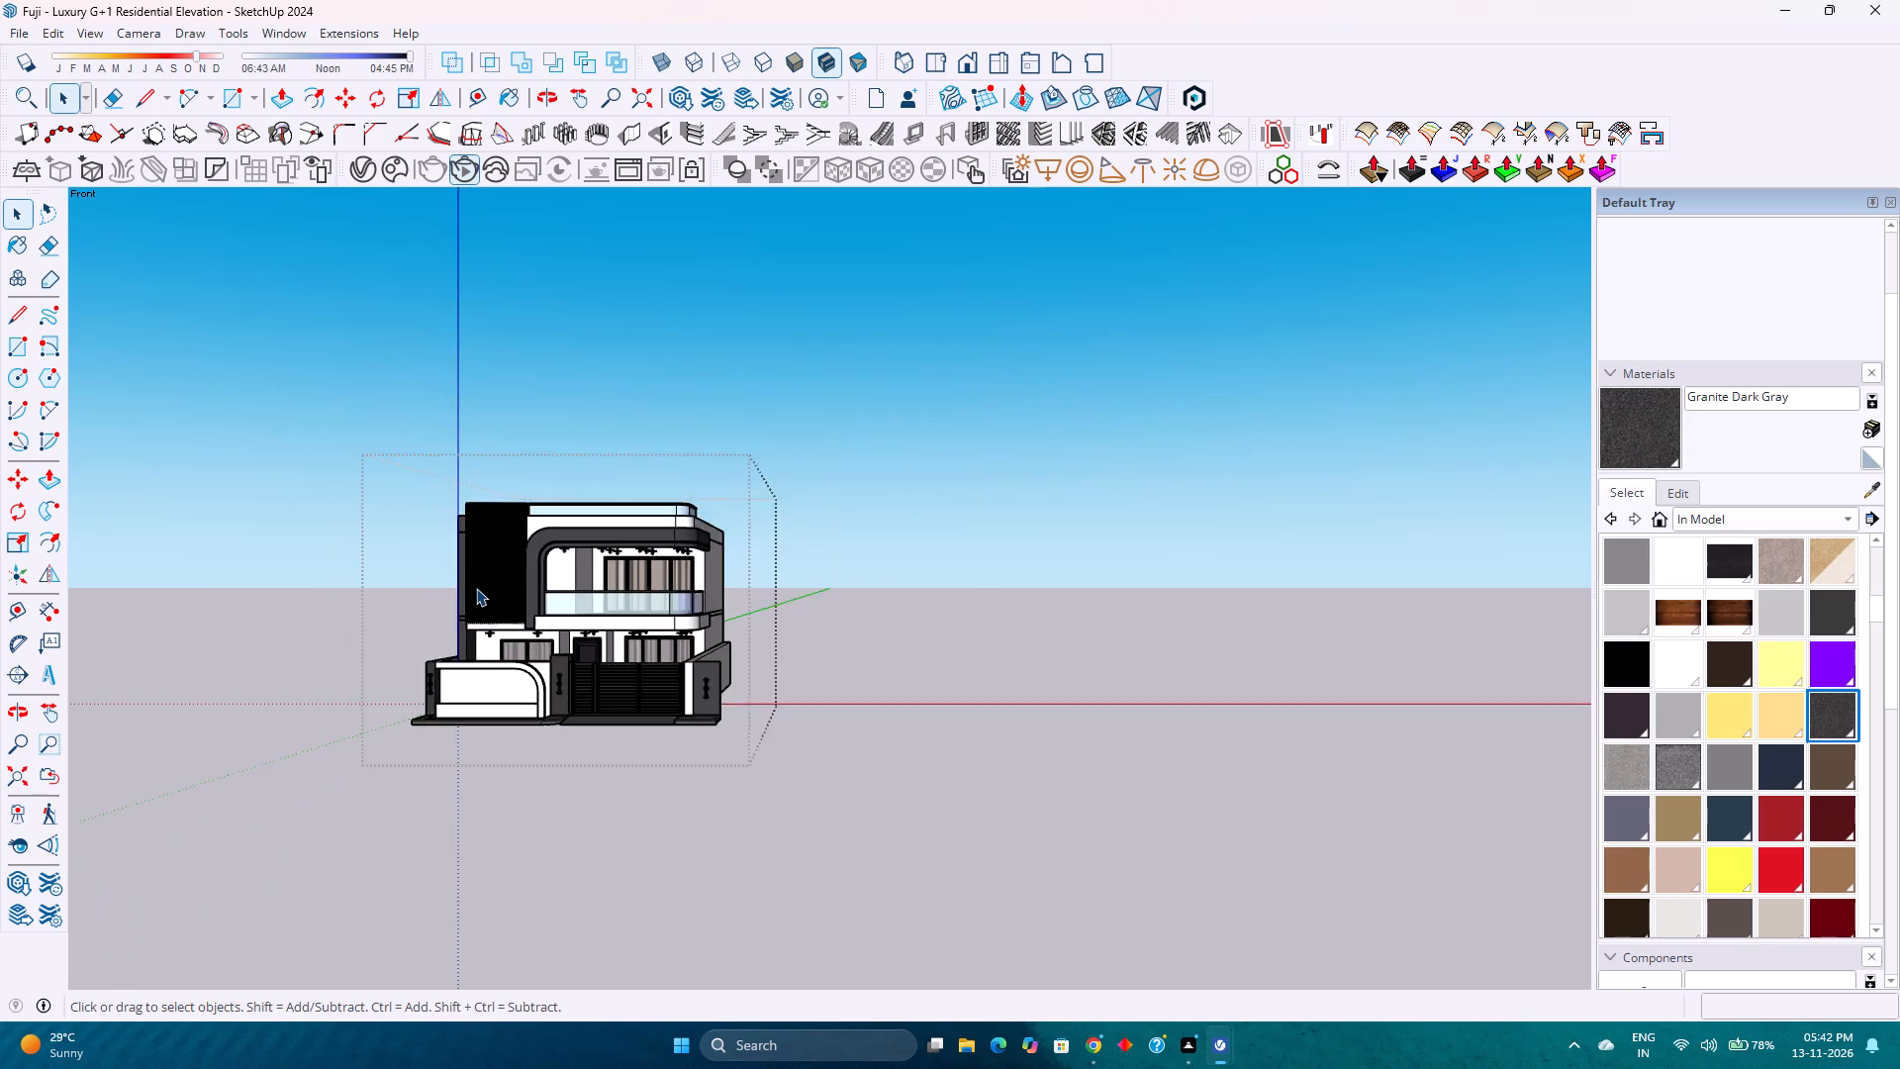
scroll(479, 589, "up", 2)
scroll(481, 595, "down", 2)
scroll(483, 598, "up", 1)
scroll(489, 604, "down", 3)
scroll(491, 607, "up", 3)
scroll(491, 607, "down", 3)
scroll(491, 607, "up", 3)
scroll(491, 607, "down", 3)
scroll(491, 607, "up", 3)
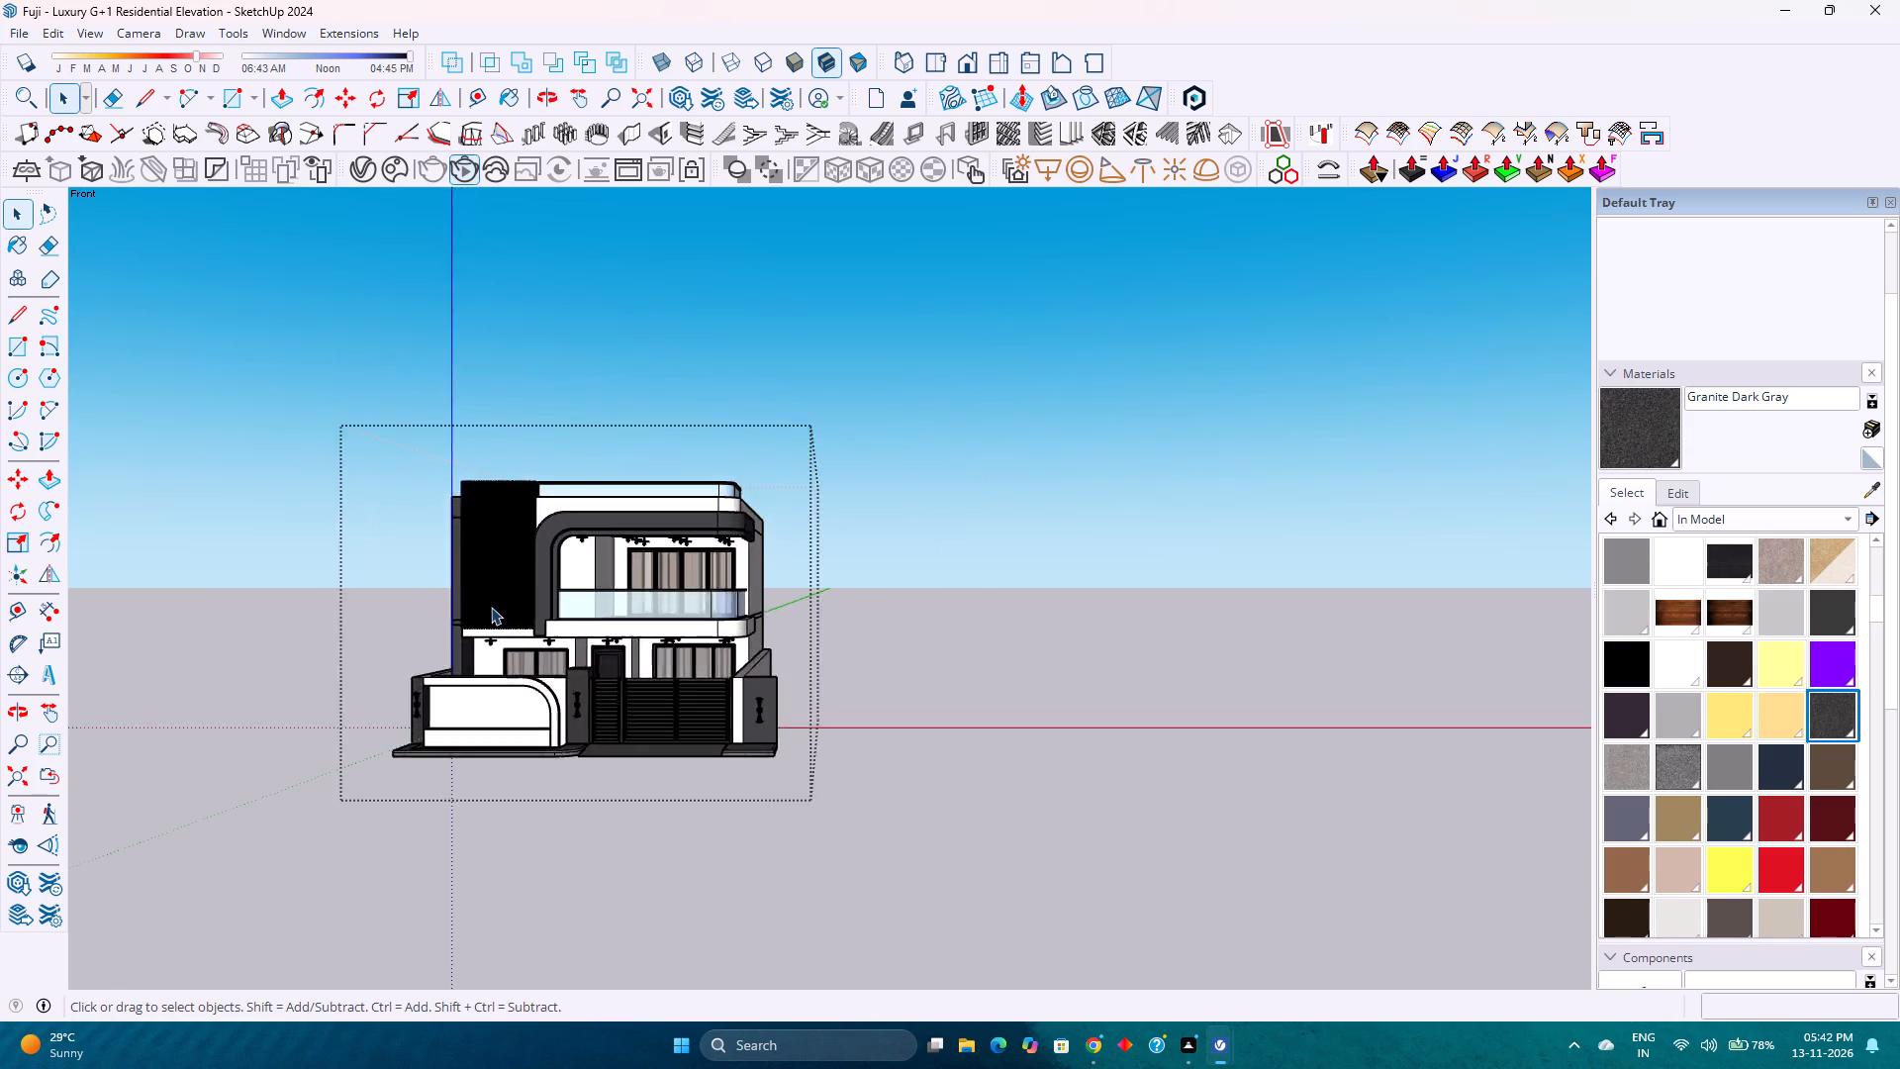
scroll(491, 607, "down", 3)
scroll(491, 607, "up", 3)
scroll(491, 607, "down", 3)
scroll(491, 607, "up", 3)
scroll(491, 607, "down", 3)
scroll(491, 607, "up", 3)
scroll(491, 607, "down", 4)
scroll(491, 607, "up", 3)
scroll(491, 607, "down", 3)
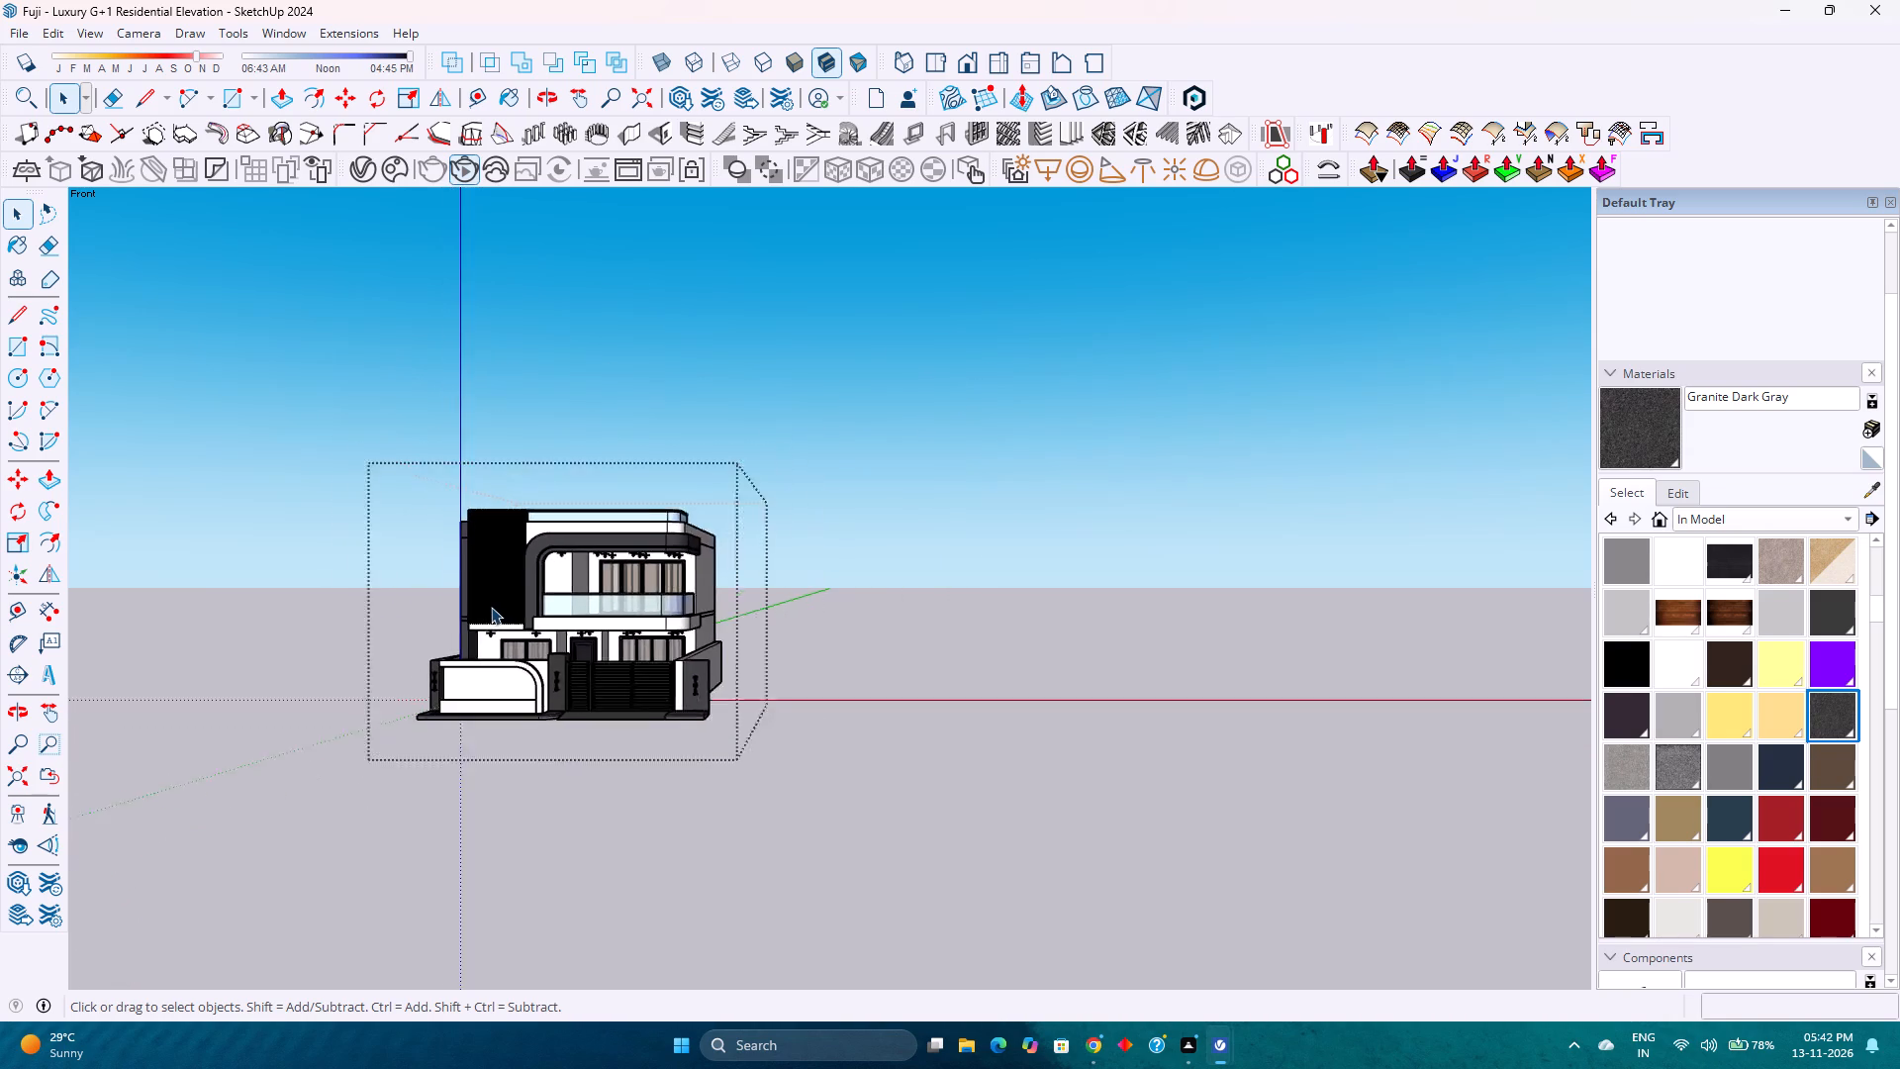
scroll(491, 607, "up", 4)
scroll(491, 607, "down", 4)
scroll(491, 607, "up", 4)
scroll(491, 607, "down", 4)
scroll(491, 607, "up", 3)
scroll(491, 607, "down", 3)
scroll(491, 607, "up", 3)
scroll(491, 607, "down", 3)
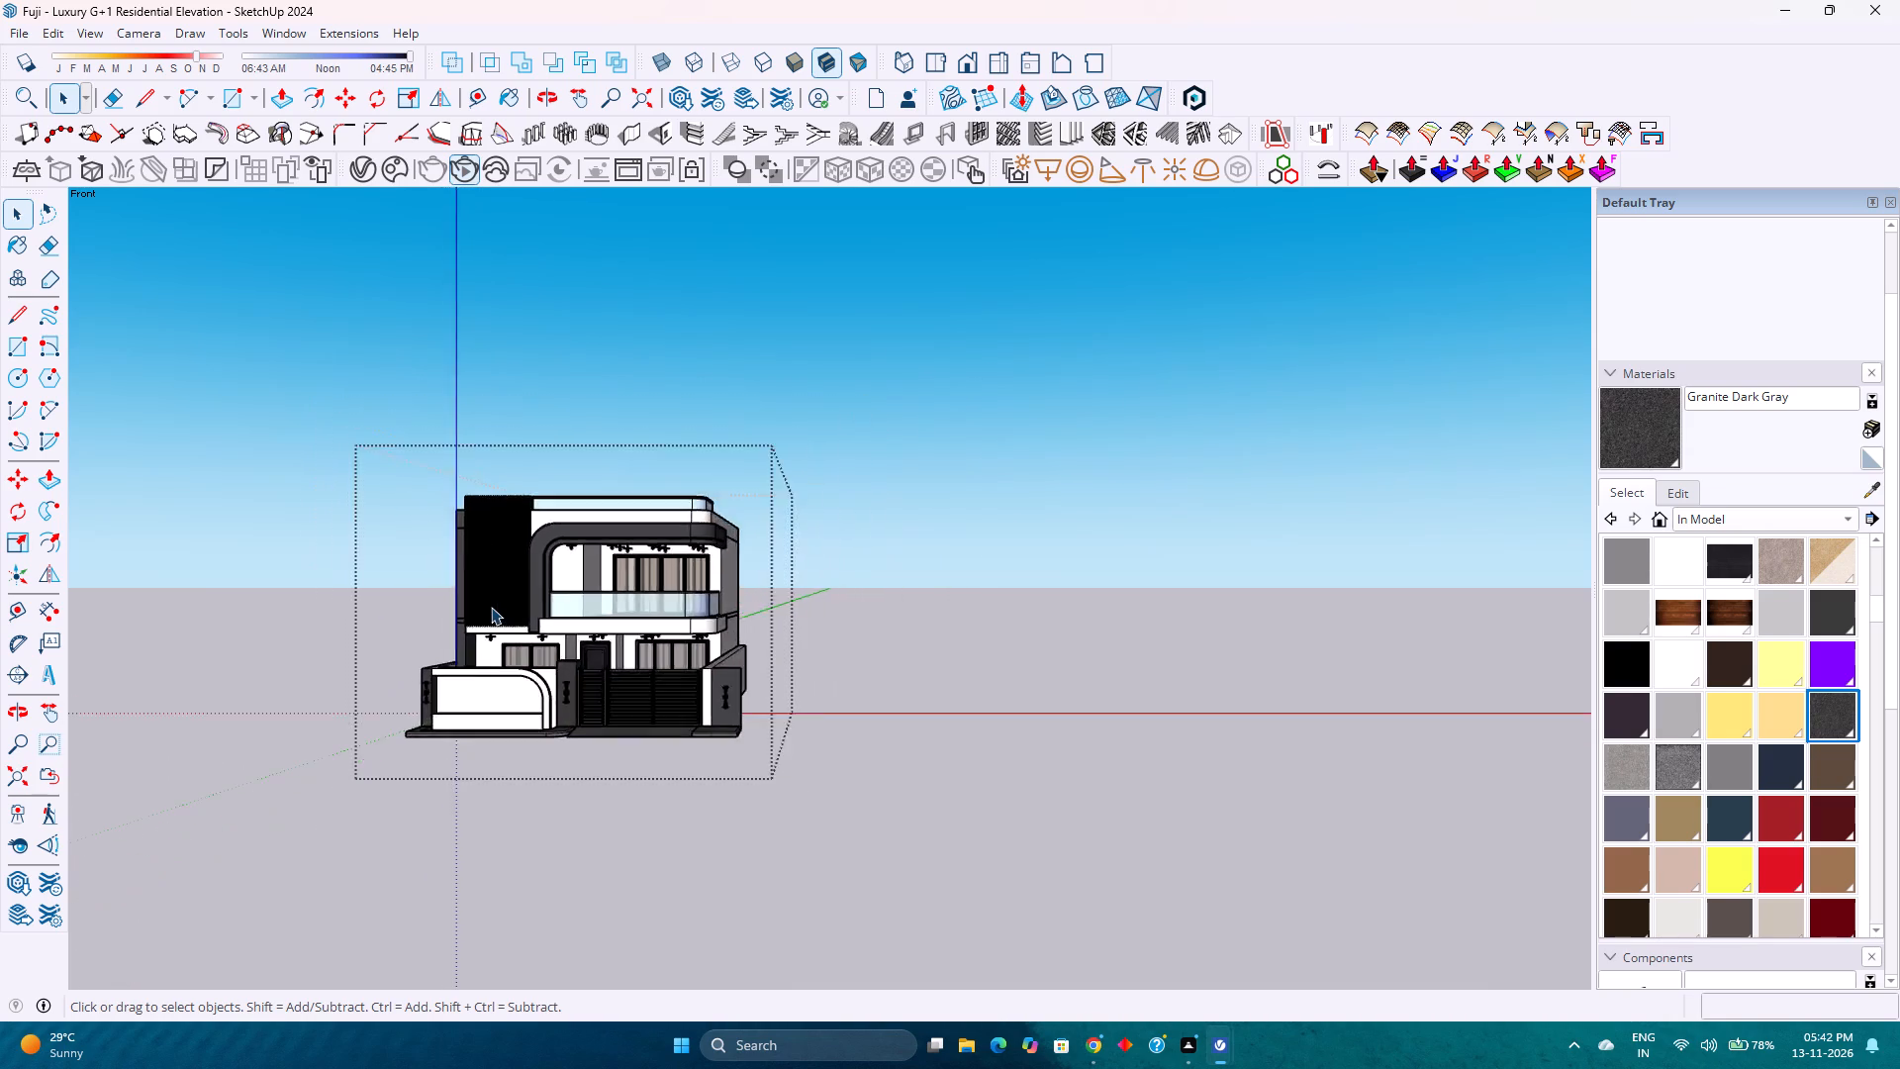
scroll(491, 607, "up", 3)
scroll(491, 607, "down", 3)
scroll(491, 607, "up", 3)
scroll(491, 607, "down", 3)
scroll(491, 607, "up", 3)
scroll(491, 607, "down", 2)
scroll(491, 607, "up", 2)
scroll(492, 607, "down", 2)
scroll(492, 607, "up", 1)
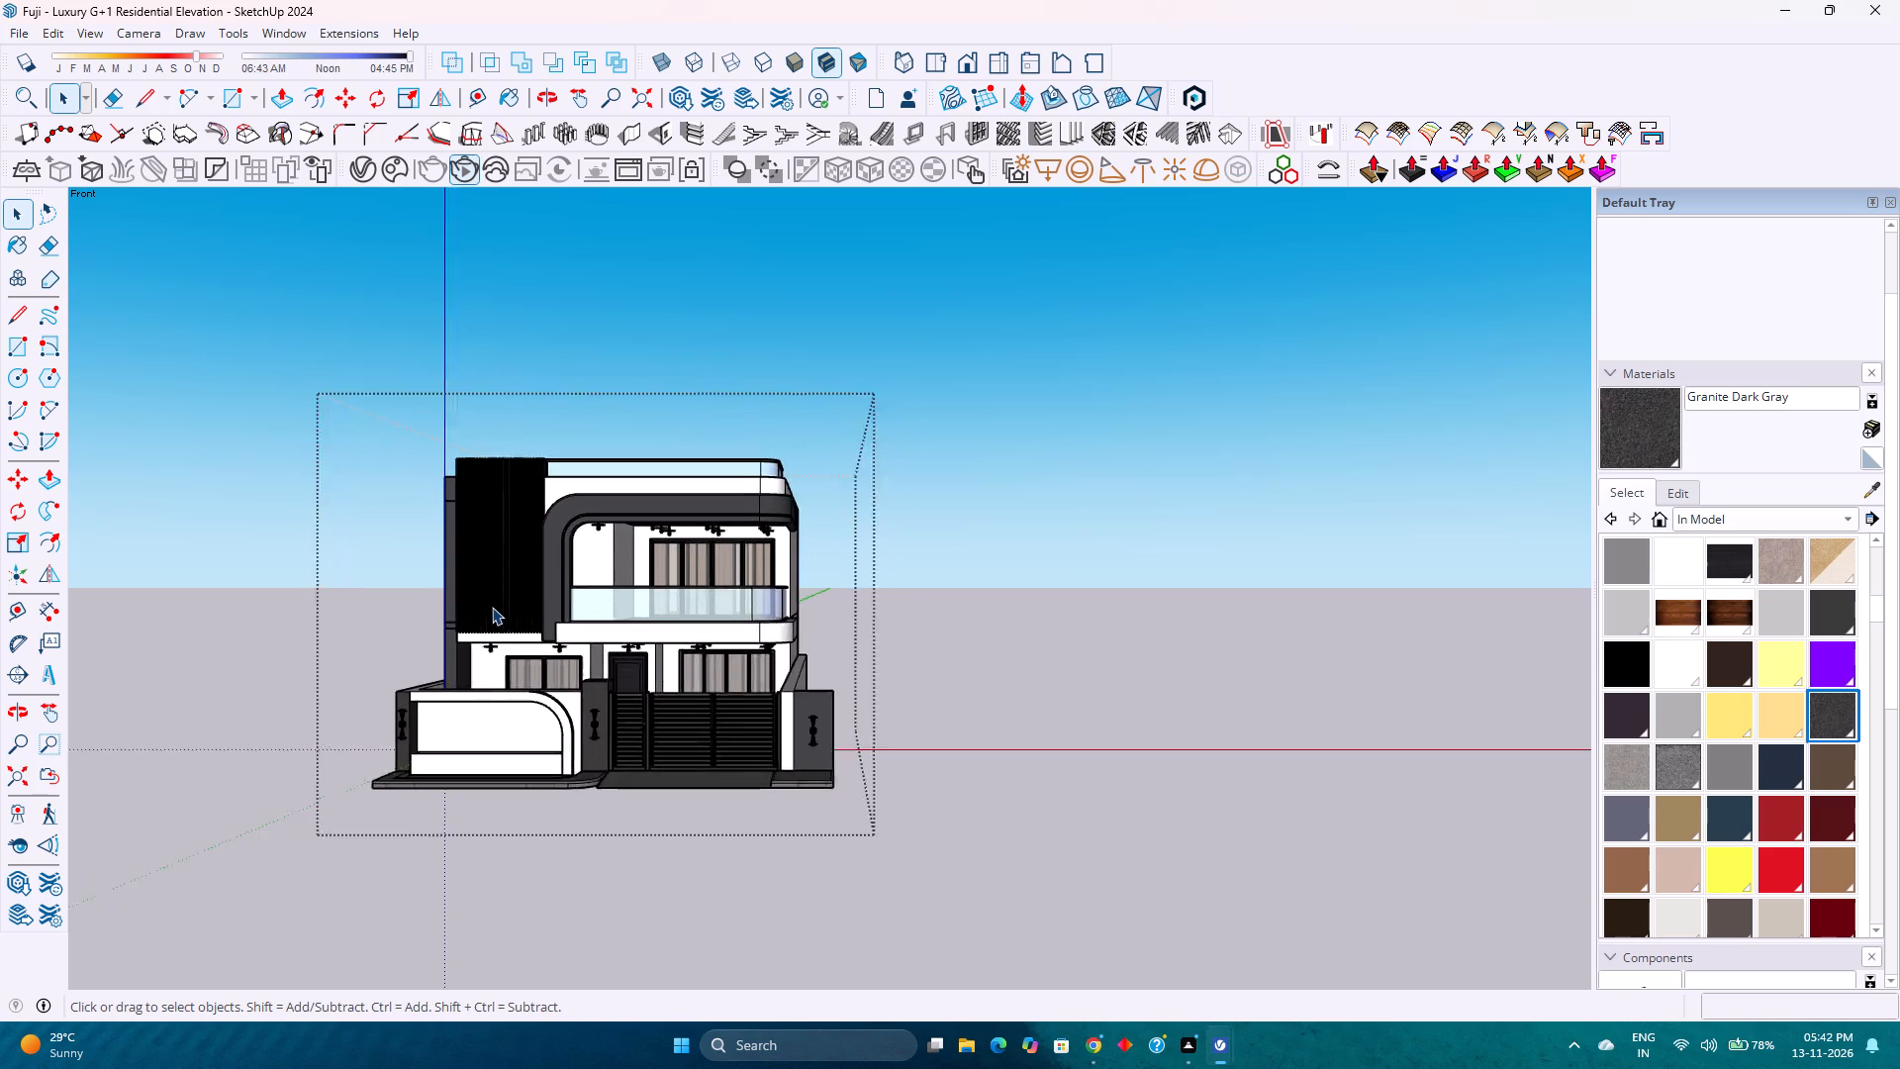
scroll(492, 607, "up", 2)
scroll(492, 607, "down", 3)
scroll(492, 607, "up", 3)
scroll(492, 607, "down", 3)
scroll(492, 607, "up", 3)
scroll(492, 607, "down", 3)
scroll(492, 607, "up", 2)
scroll(492, 607, "down", 2)
scroll(492, 607, "up", 2)
scroll(492, 607, "down", 2)
scroll(492, 607, "up", 3)
scroll(495, 607, "down", 3)
scroll(495, 607, "up", 3)
scroll(495, 607, "down", 4)
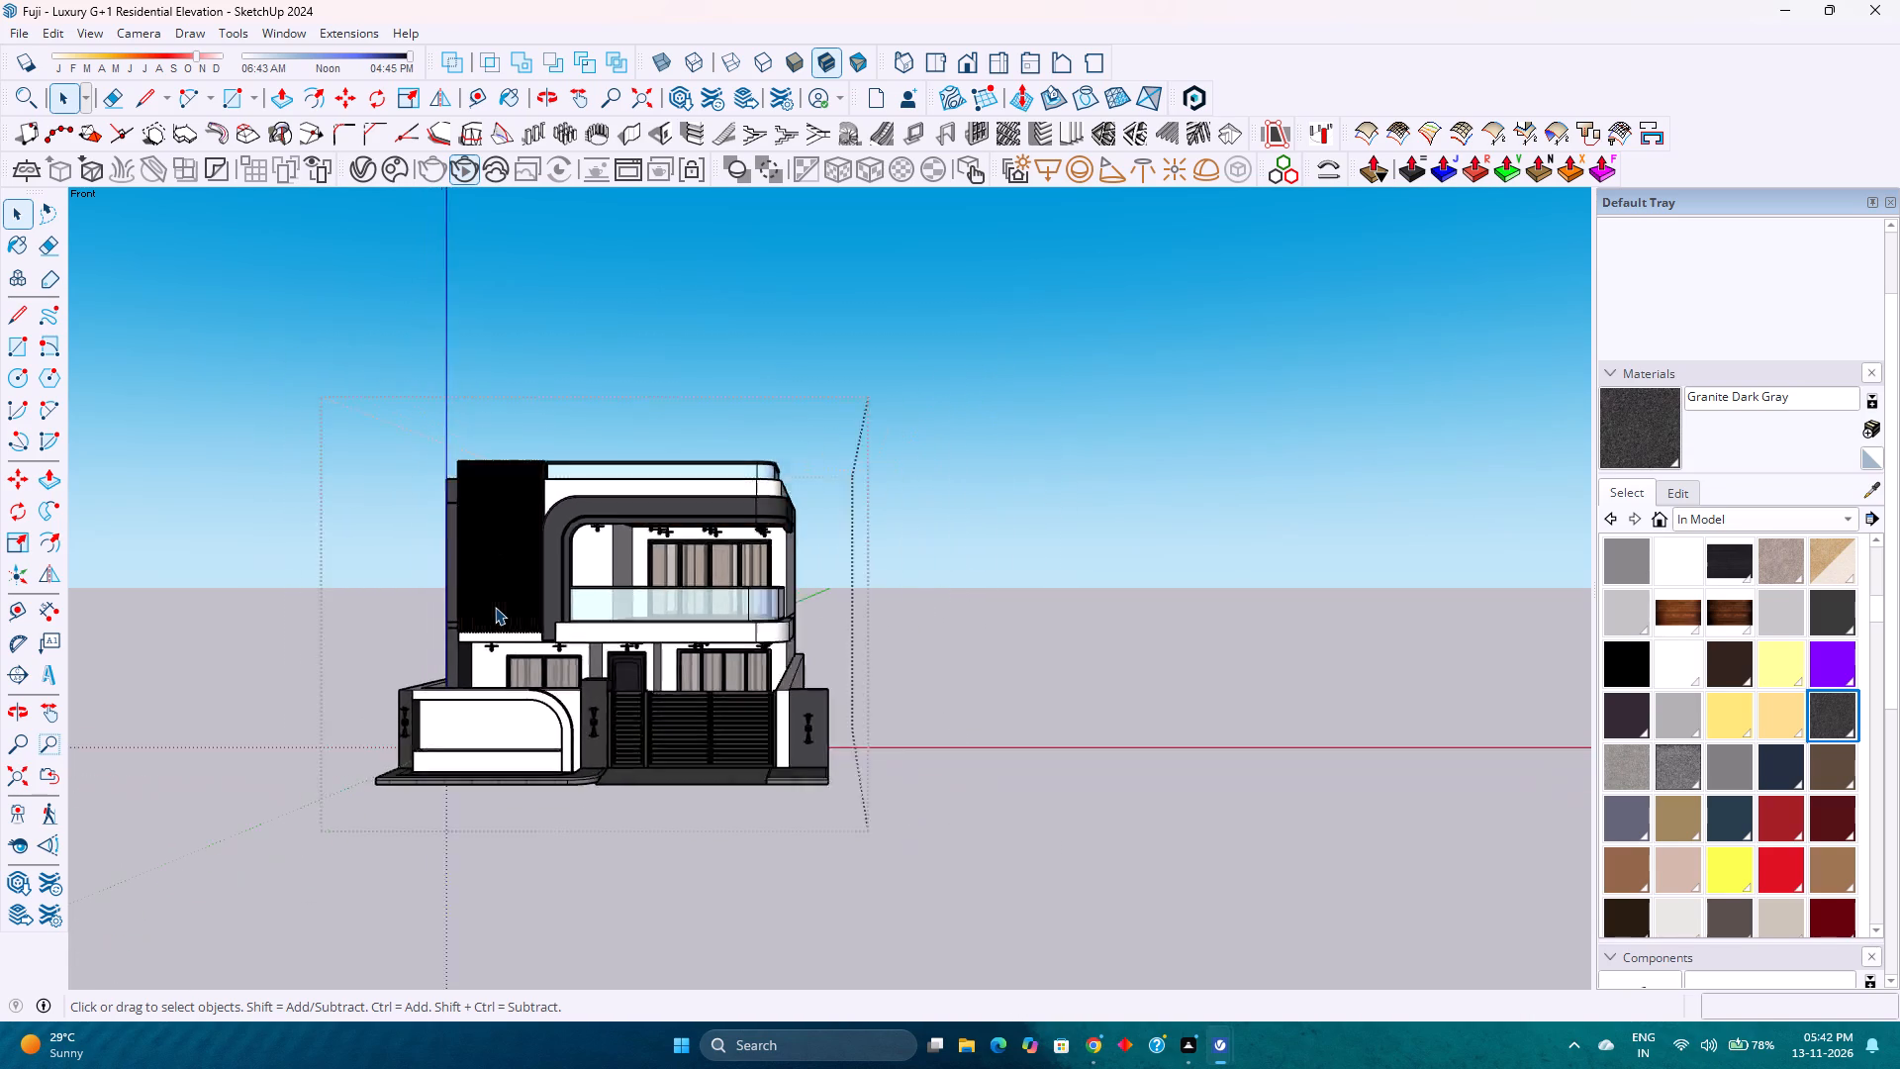
scroll(495, 607, "up", 3)
scroll(495, 607, "down", 3)
scroll(495, 607, "up", 3)
scroll(495, 607, "down", 3)
scroll(495, 607, "up", 3)
scroll(495, 607, "down", 3)
scroll(495, 607, "up", 3)
scroll(495, 607, "down", 3)
scroll(495, 607, "up", 3)
scroll(495, 607, "down", 2)
scroll(495, 607, "up", 2)
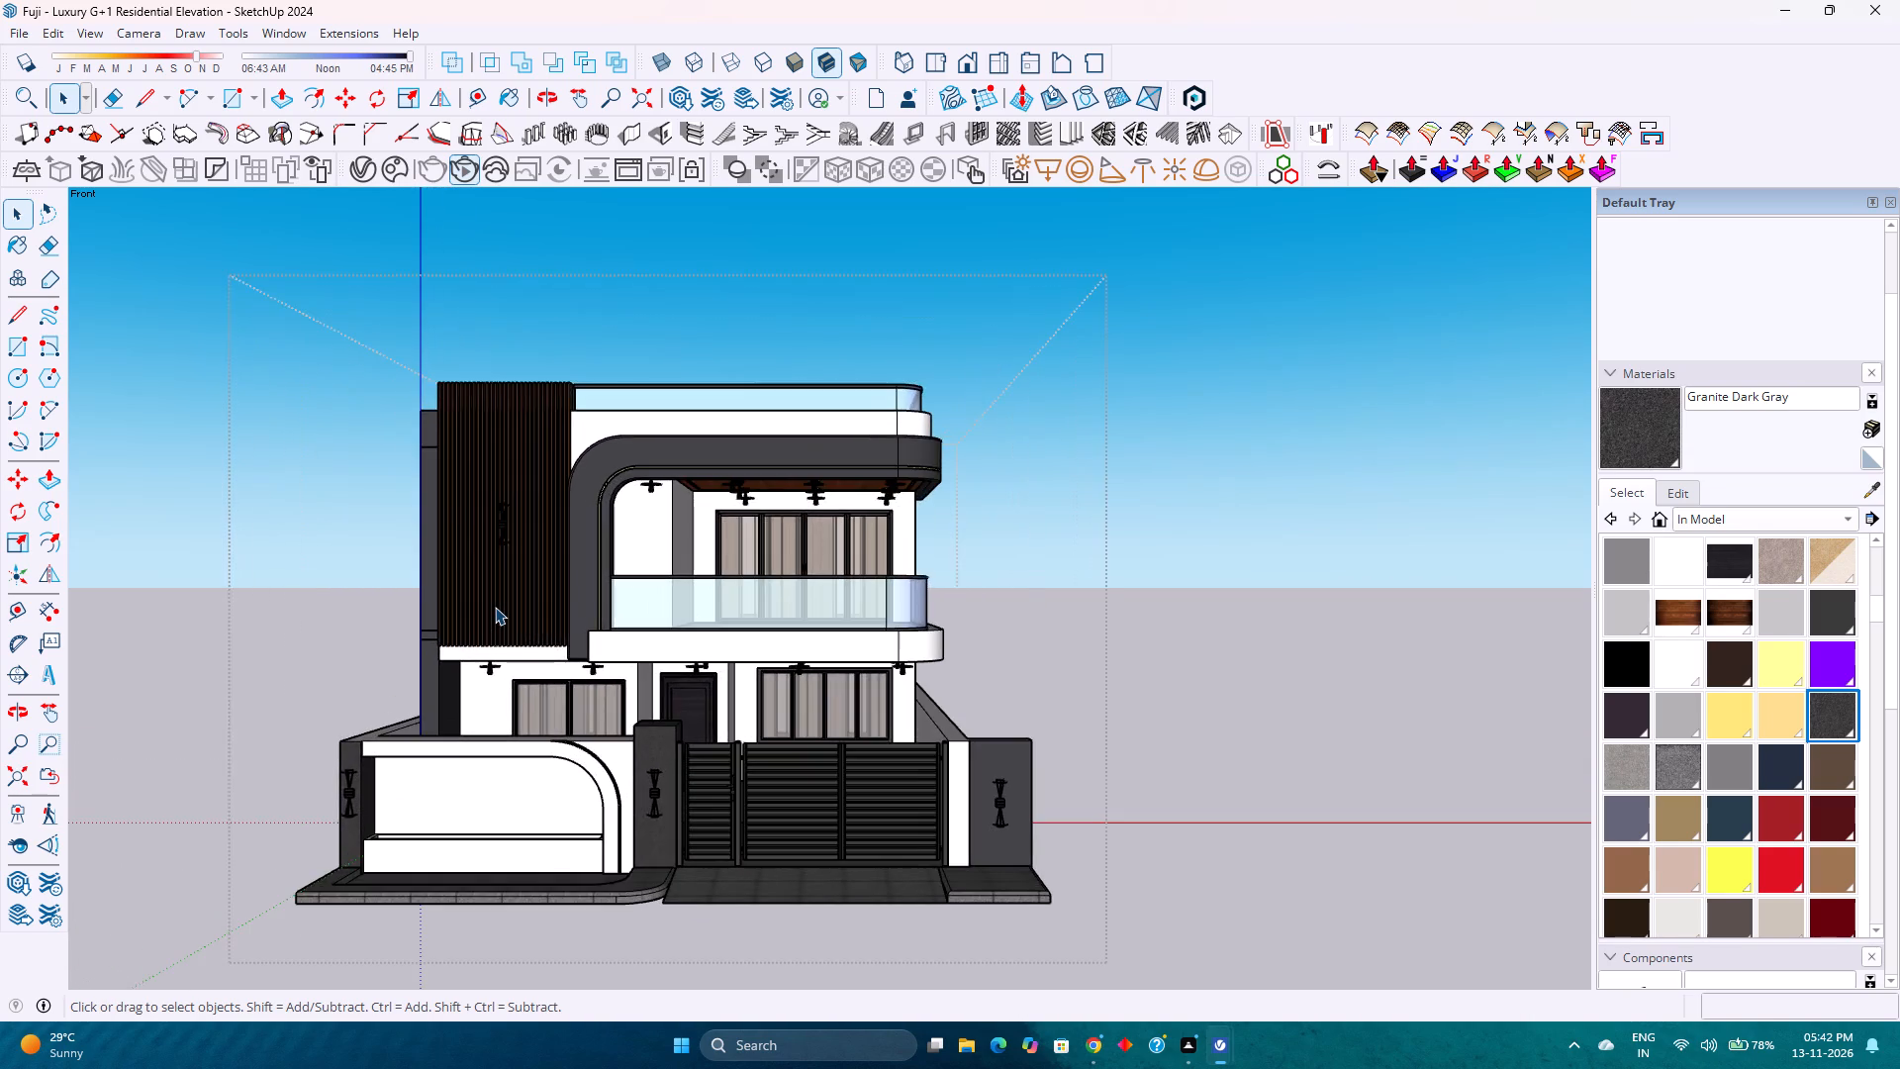
scroll(495, 607, "up", 1)
scroll(495, 607, "down", 4)
scroll(495, 607, "up", 3)
scroll(495, 607, "down", 1)
scroll(495, 607, "up", 1)
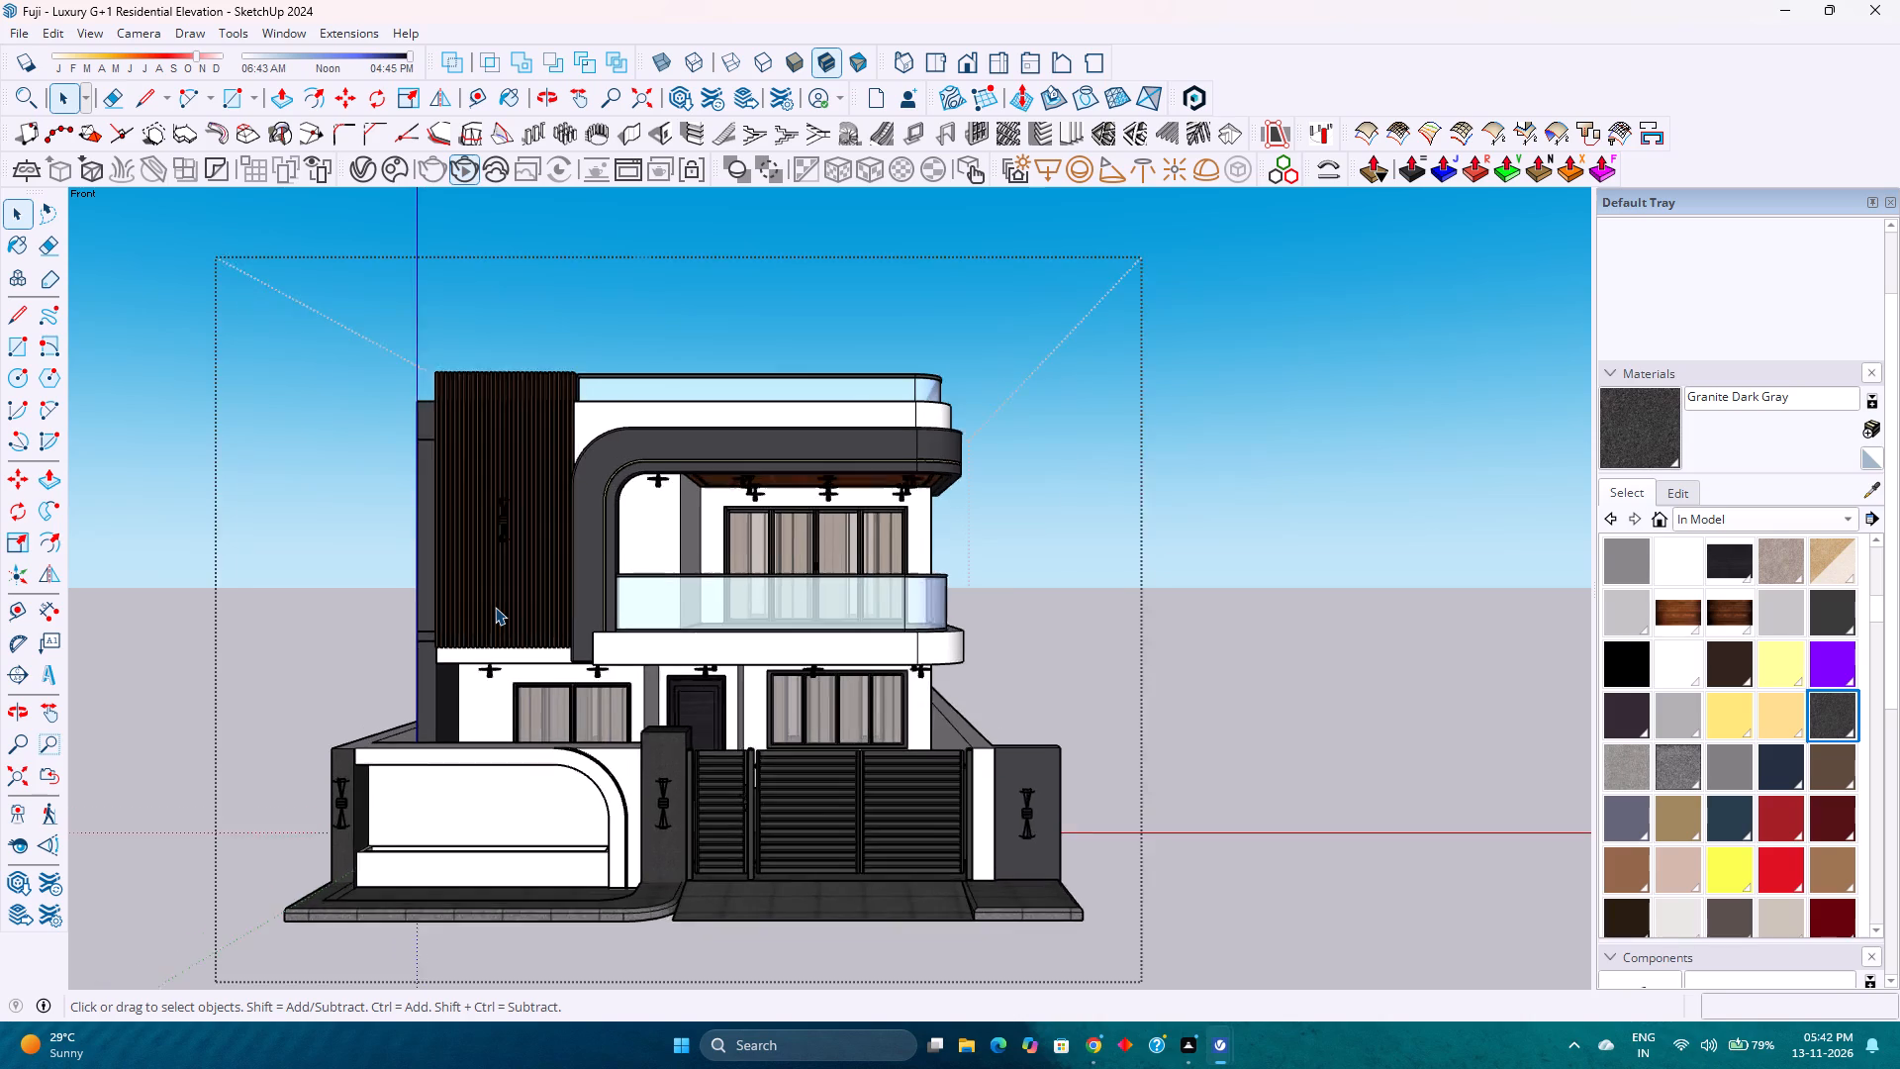
scroll(495, 607, "down", 2)
scroll(495, 607, "up", 2)
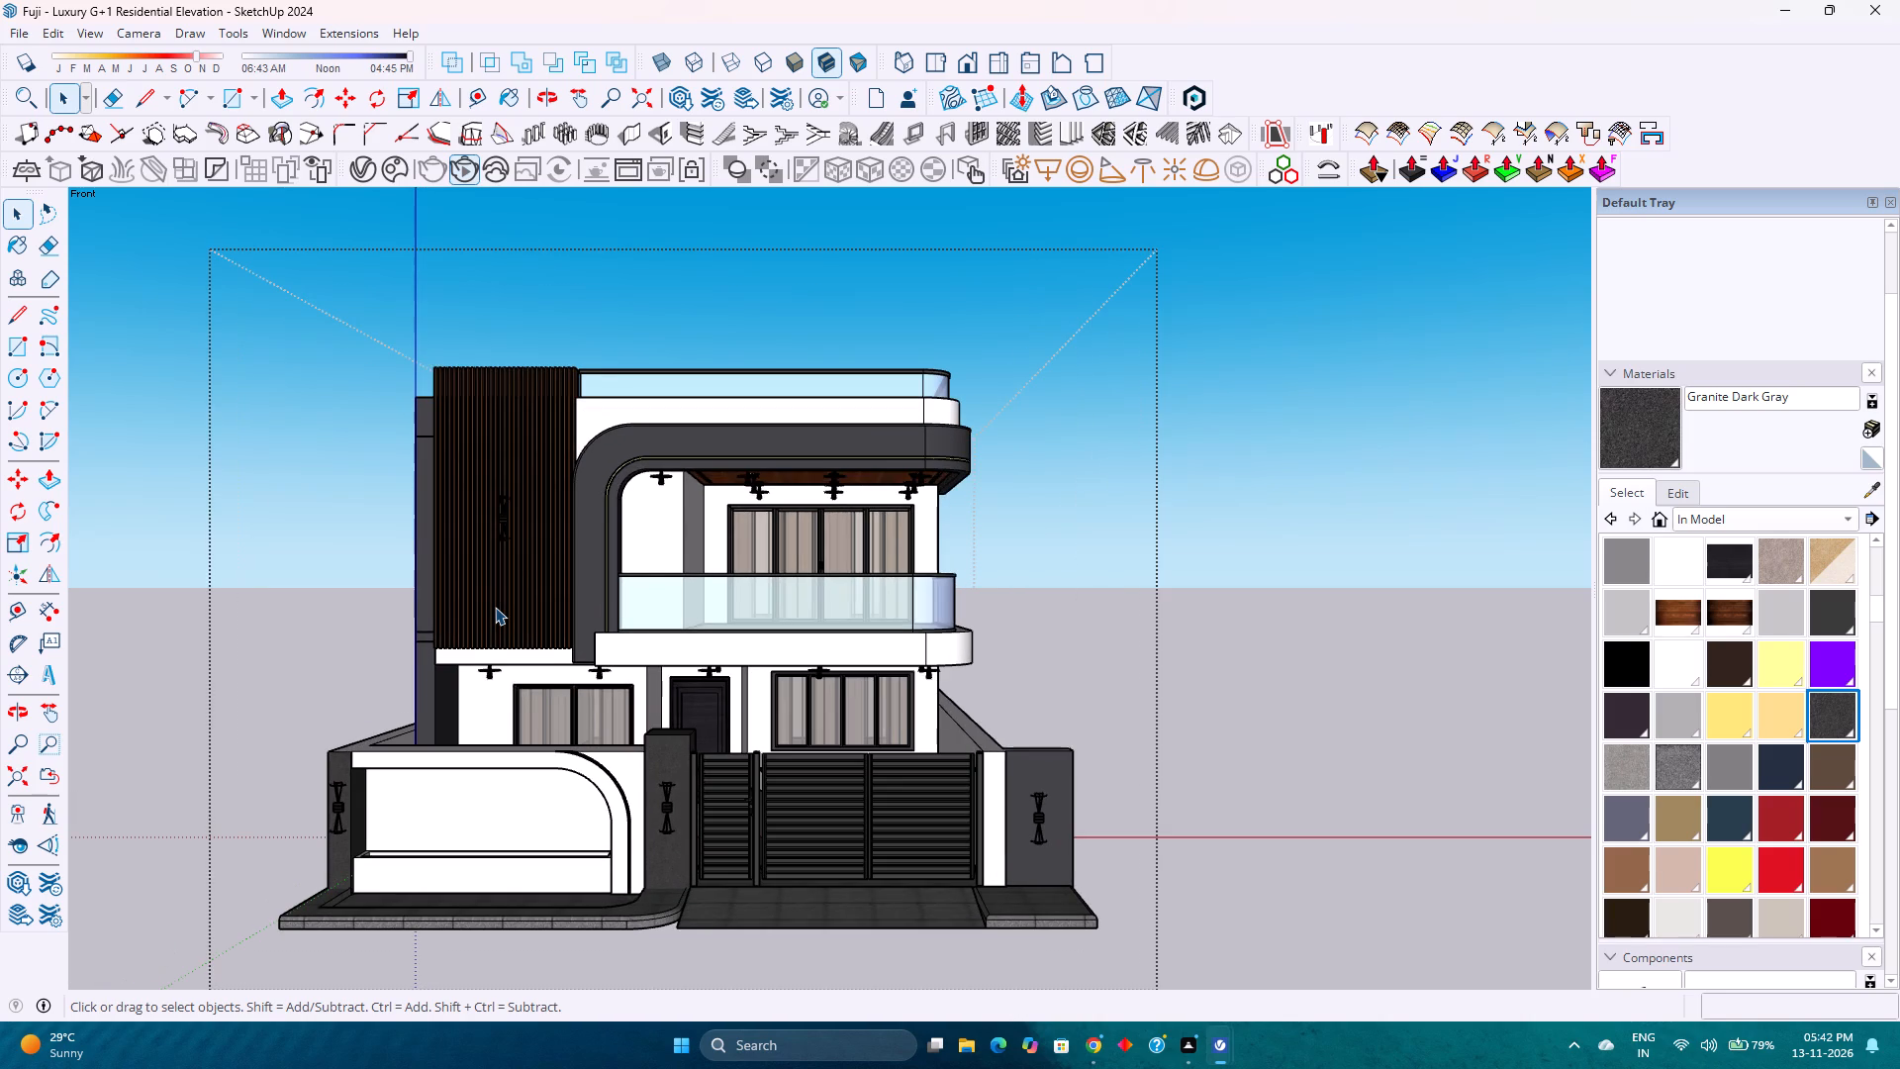
scroll(495, 607, "up", 1)
scroll(495, 607, "down", 4)
scroll(495, 607, "up", 3)
scroll(495, 607, "down", 3)
scroll(495, 607, "up", 3)
scroll(495, 607, "down", 3)
scroll(495, 607, "up", 3)
scroll(495, 607, "down", 3)
scroll(495, 607, "up", 3)
scroll(495, 607, "down", 3)
scroll(495, 607, "up", 3)
scroll(495, 607, "down", 3)
scroll(495, 607, "up", 3)
scroll(495, 607, "down", 3)
scroll(495, 607, "up", 3)
scroll(495, 607, "down", 1)
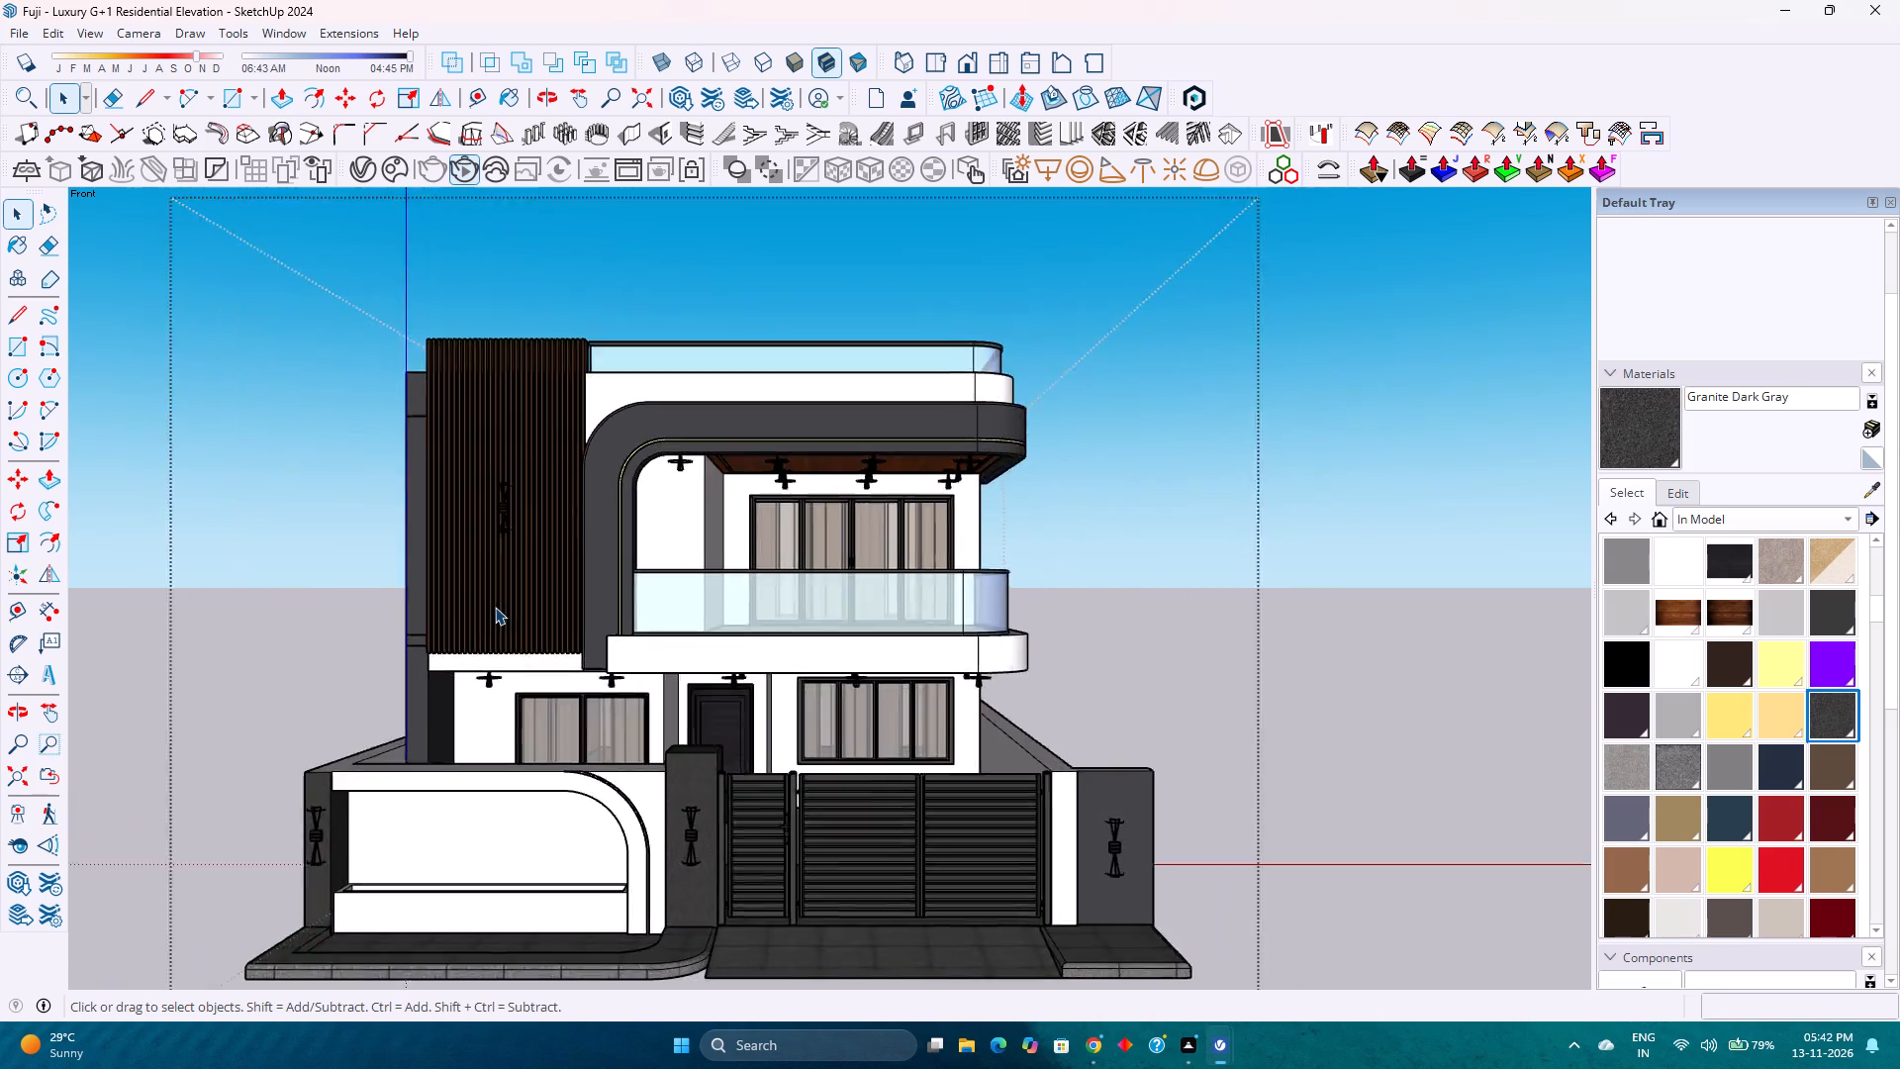
scroll(495, 607, "down", 3)
scroll(495, 607, "up", 3)
scroll(495, 607, "down", 3)
scroll(495, 607, "up", 3)
scroll(495, 607, "down", 3)
scroll(495, 607, "up", 3)
scroll(495, 607, "down", 3)
scroll(495, 607, "up", 3)
scroll(495, 607, "down", 1)
scroll(495, 607, "up", 1)
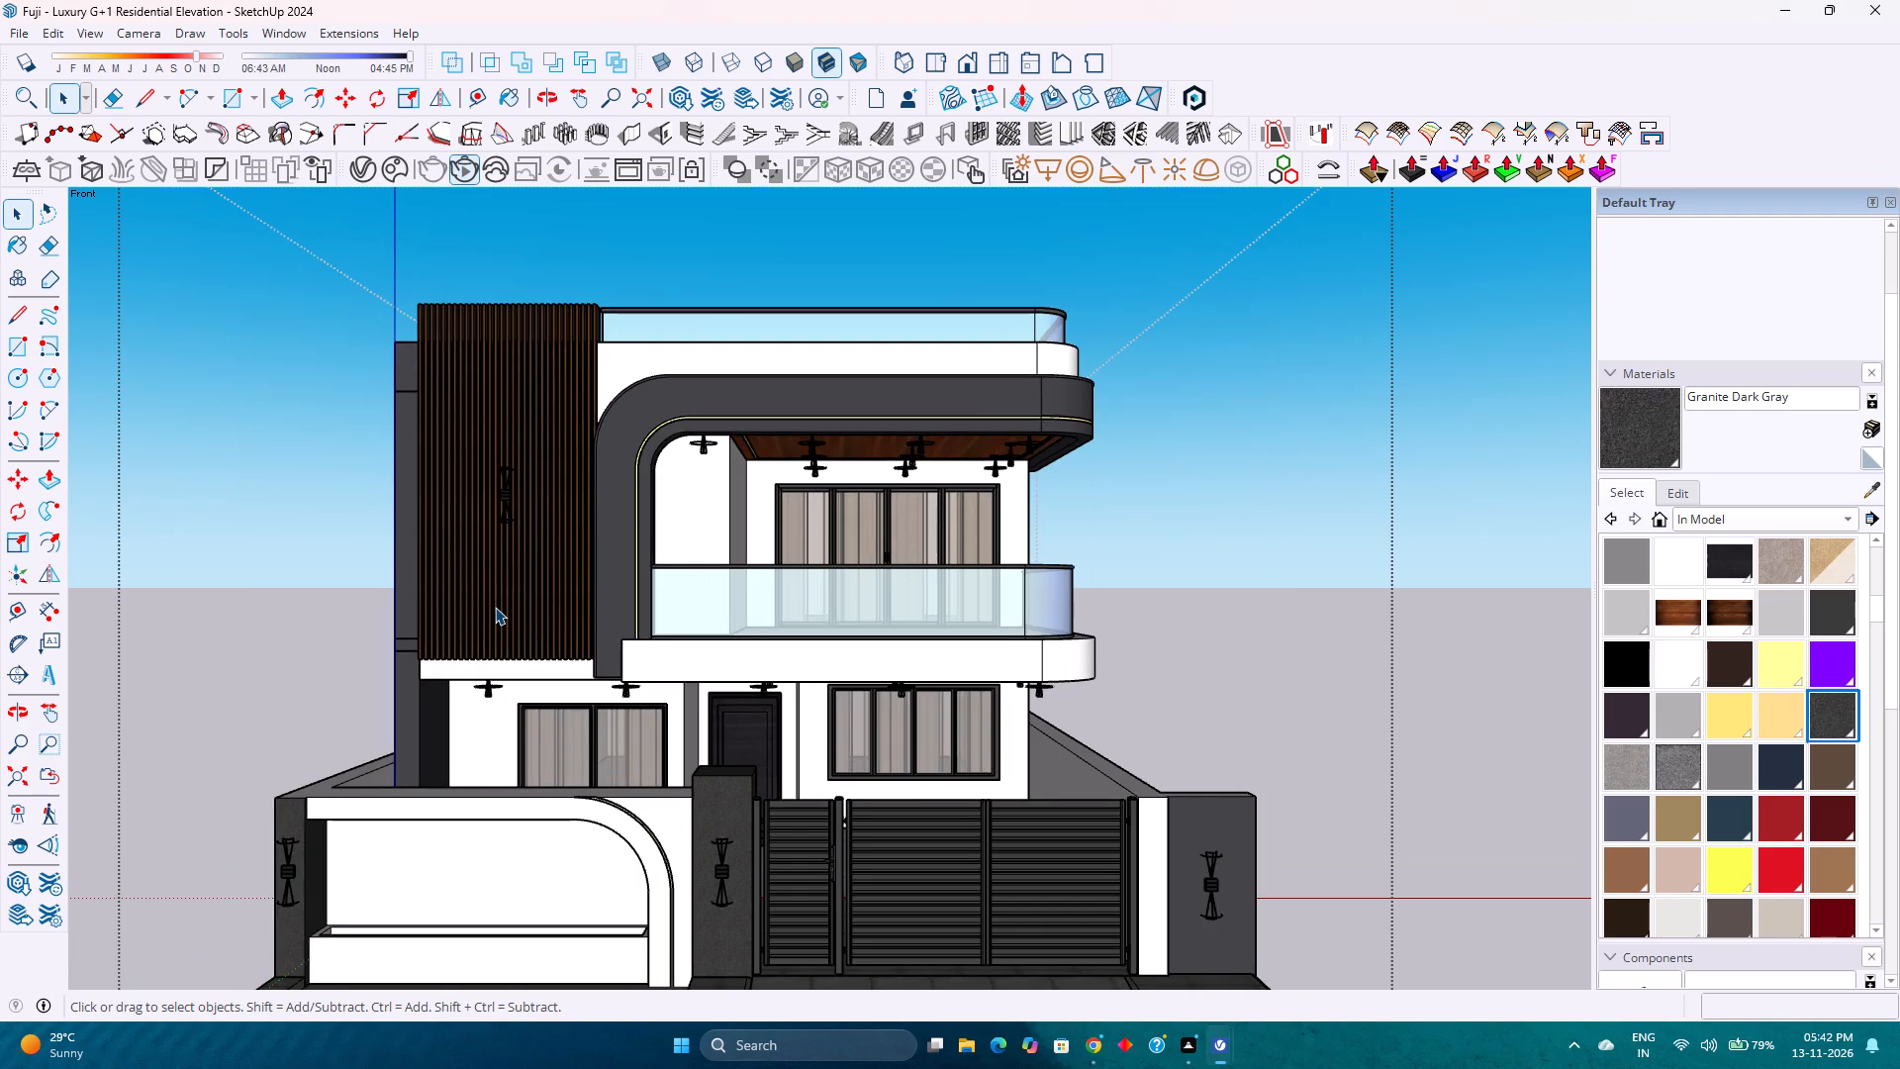
scroll(495, 607, "down", 2)
scroll(495, 607, "up", 2)
scroll(495, 607, "down", 3)
scroll(495, 607, "up", 1)
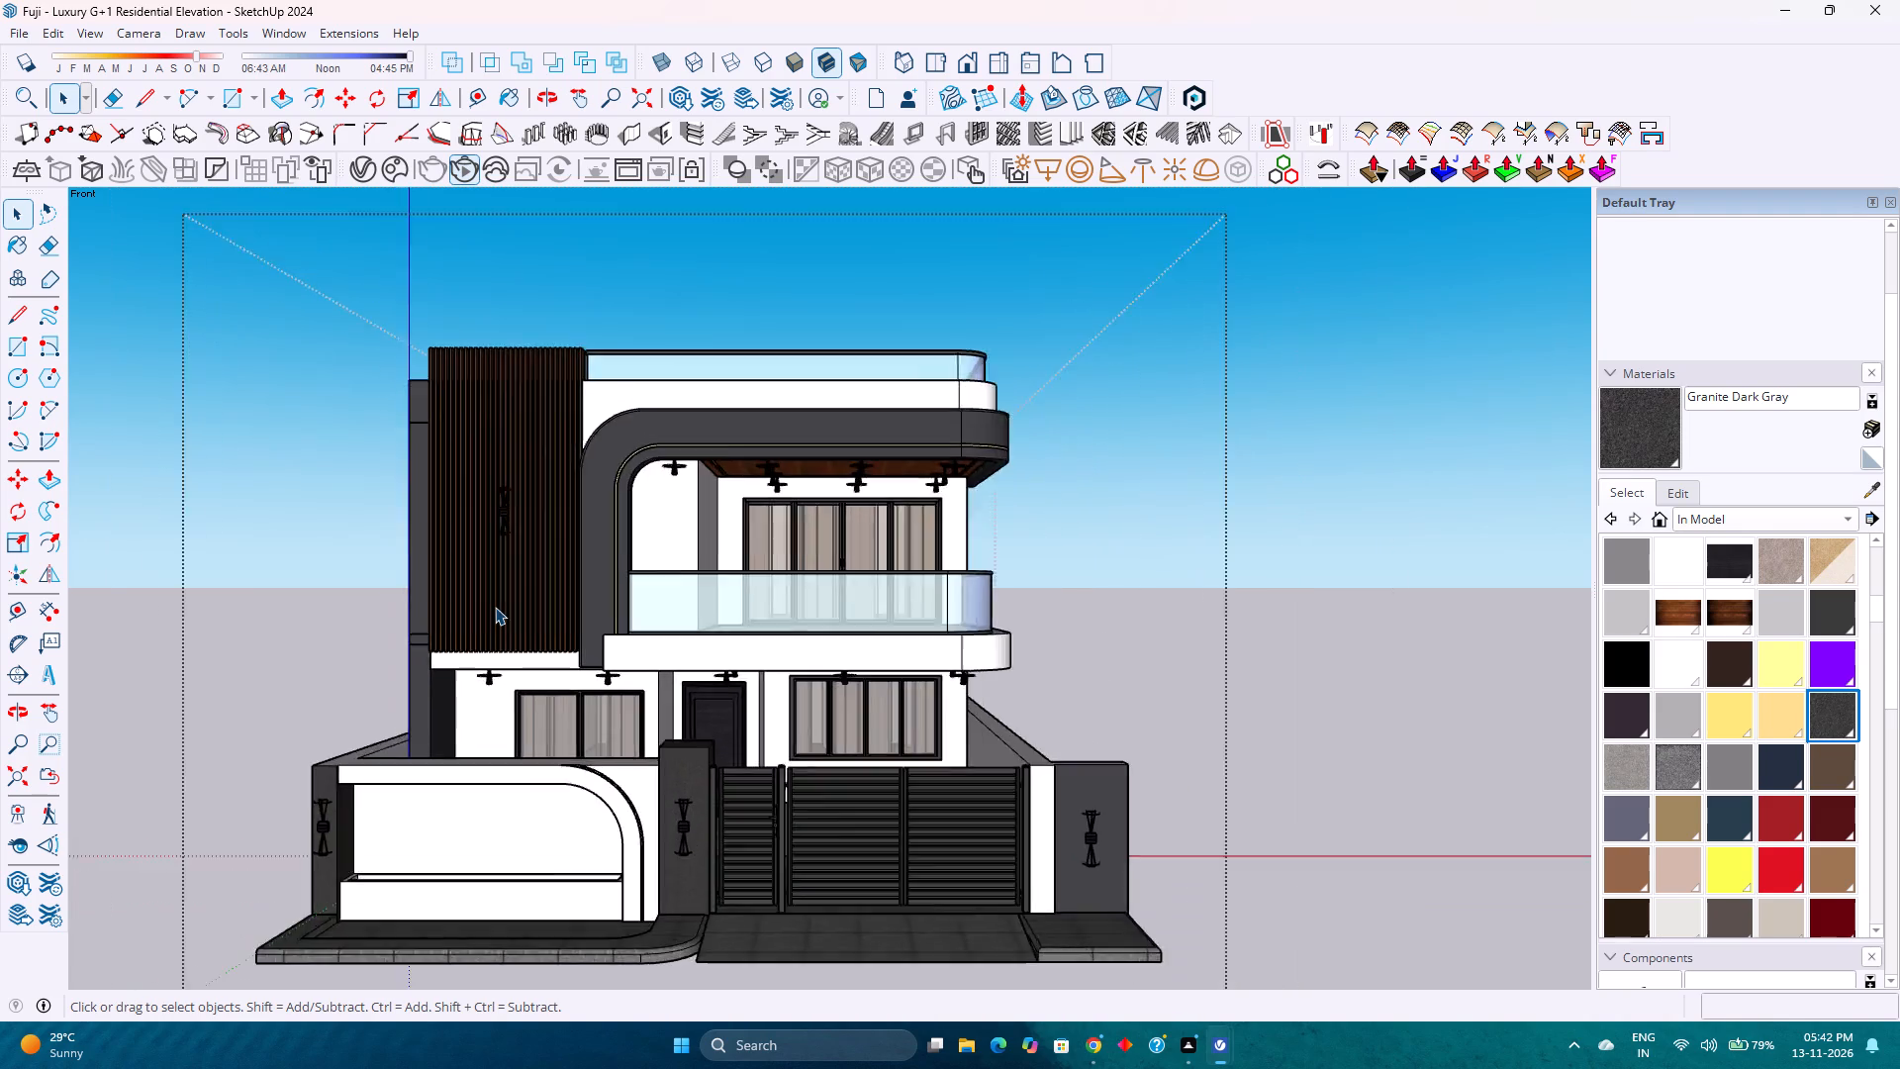
scroll(495, 607, "up", 2)
scroll(495, 607, "down", 3)
scroll(495, 607, "up", 3)
scroll(495, 607, "down", 3)
scroll(495, 607, "up", 3)
scroll(495, 607, "down", 3)
scroll(495, 607, "up", 2)
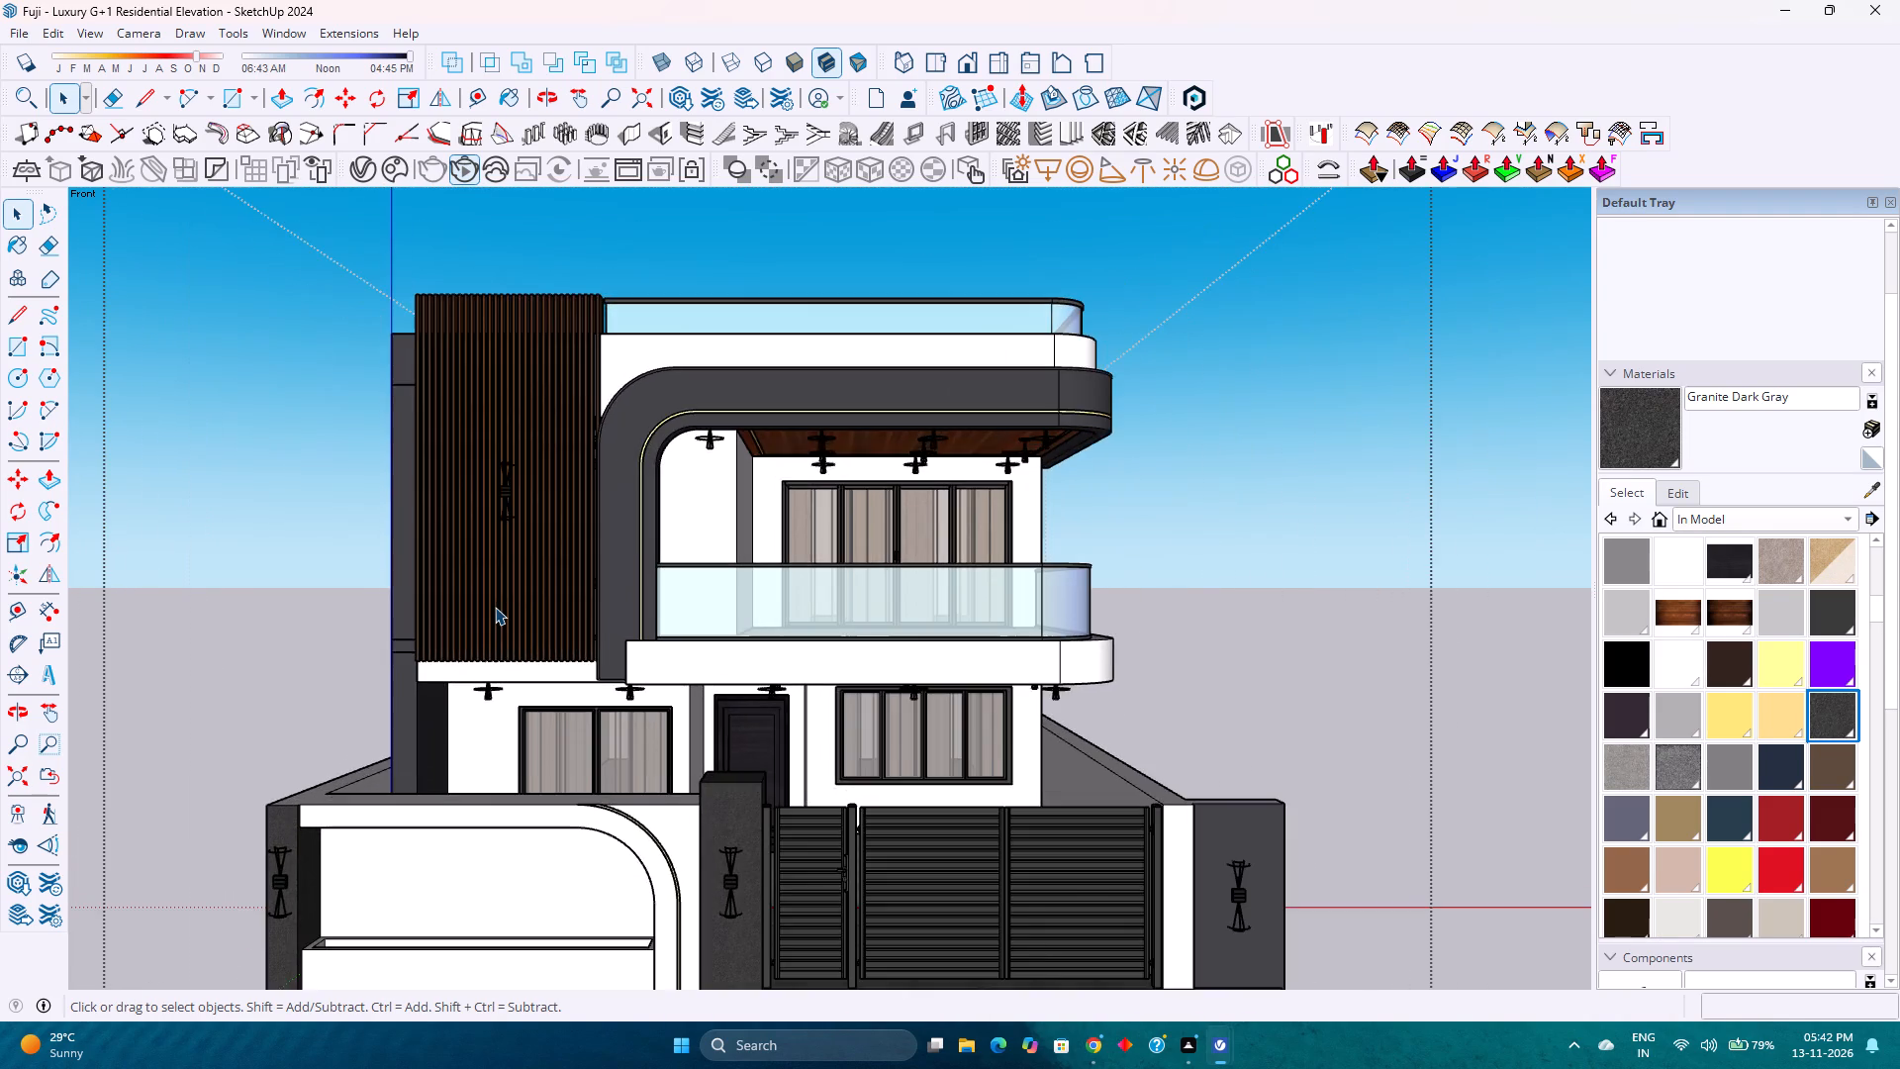
scroll(495, 607, "up", 2)
scroll(495, 607, "down", 4)
scroll(495, 607, "up", 3)
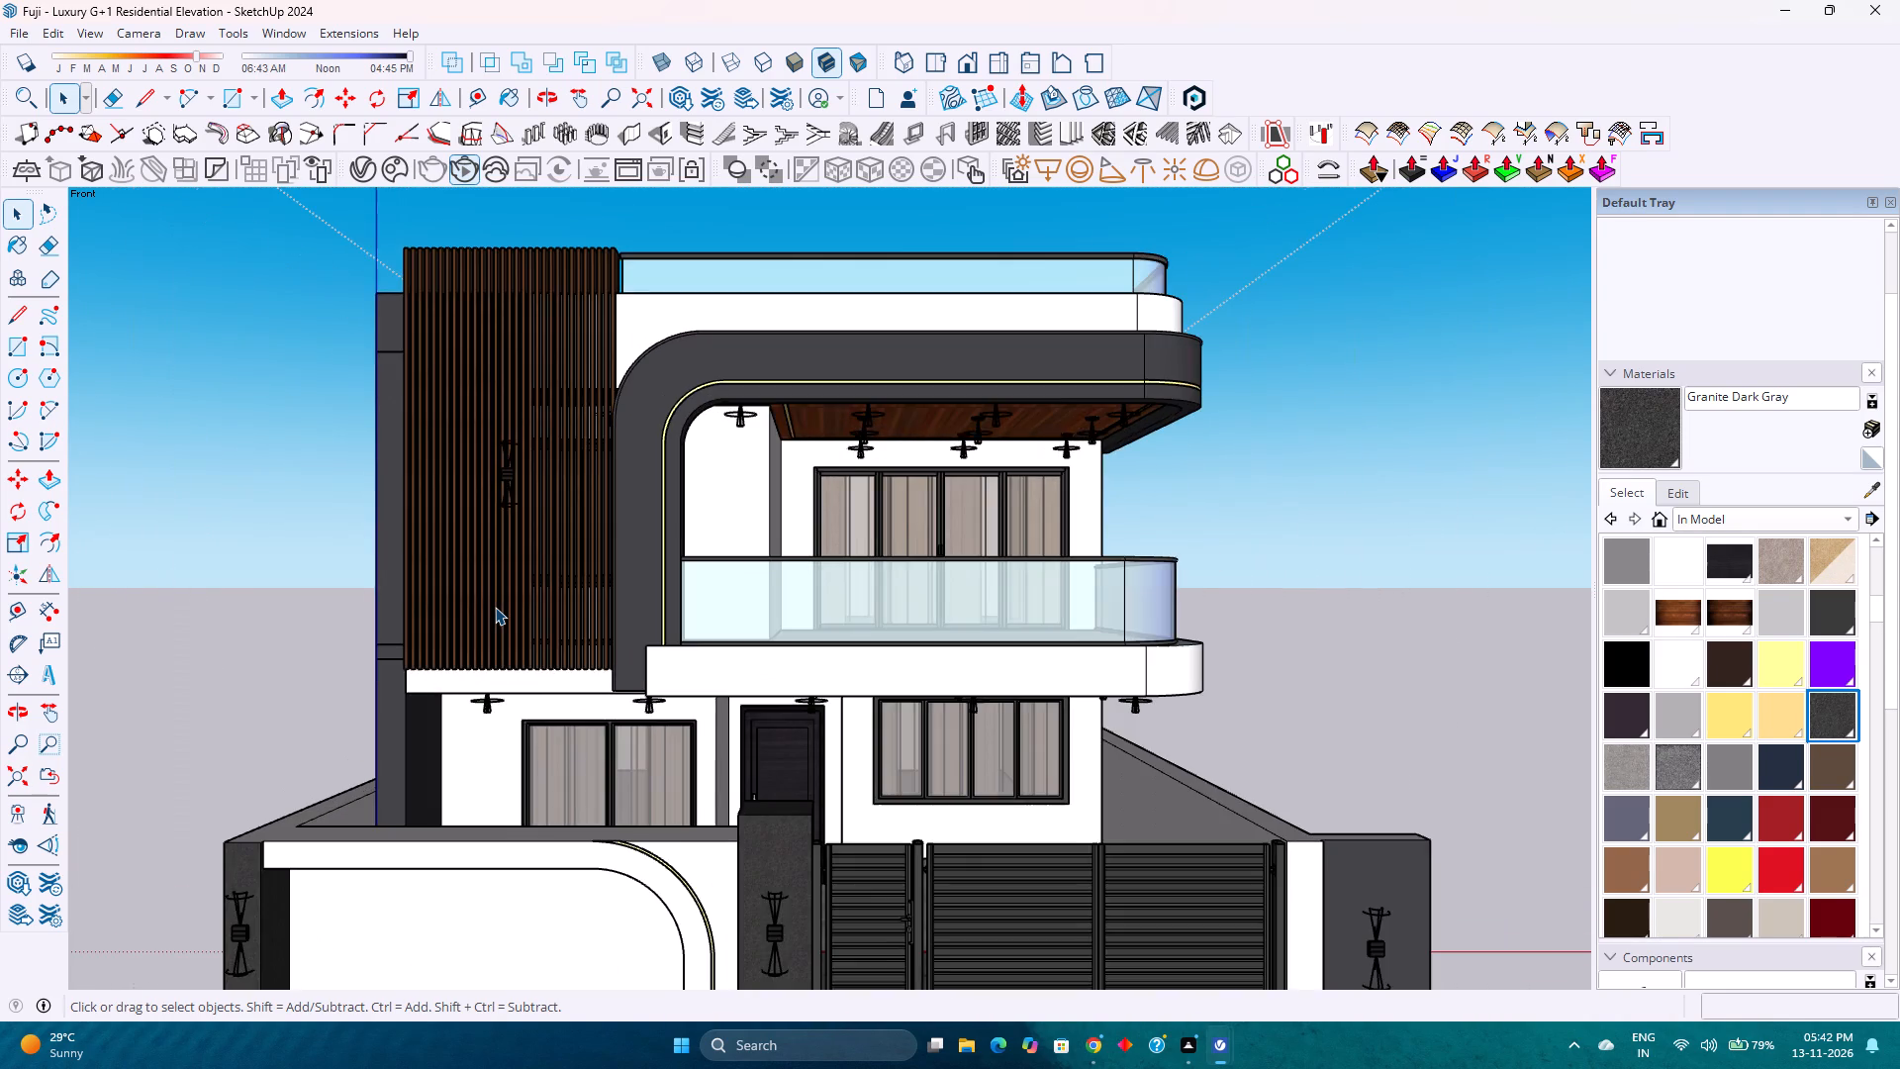
scroll(495, 607, "down", 3)
scroll(495, 607, "up", 3)
scroll(495, 607, "down", 3)
scroll(495, 607, "up", 3)
scroll(495, 607, "down", 4)
scroll(495, 607, "up", 4)
scroll(495, 607, "down", 3)
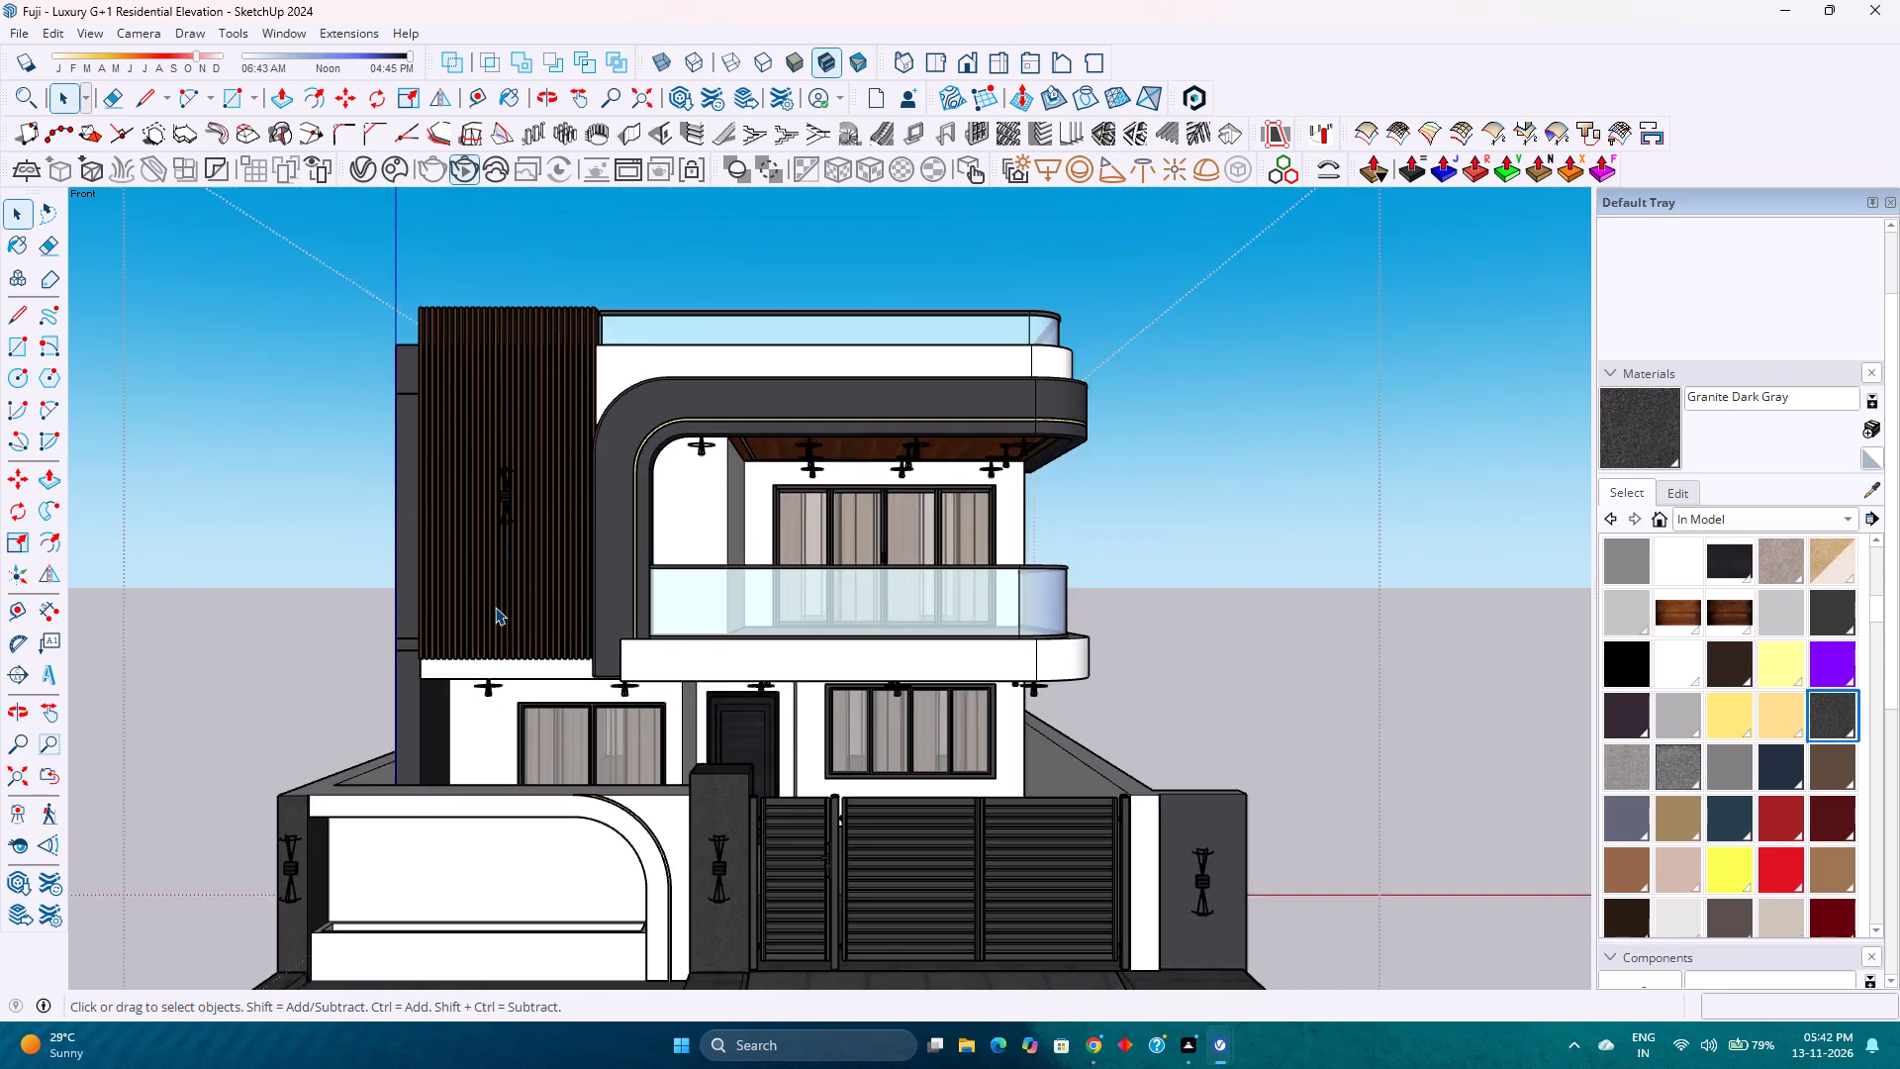
scroll(495, 607, "up", 2)
scroll(495, 607, "down", 2)
scroll(495, 607, "up", 2)
scroll(495, 607, "down", 3)
scroll(495, 607, "up", 3)
scroll(495, 607, "down", 3)
scroll(495, 607, "up", 3)
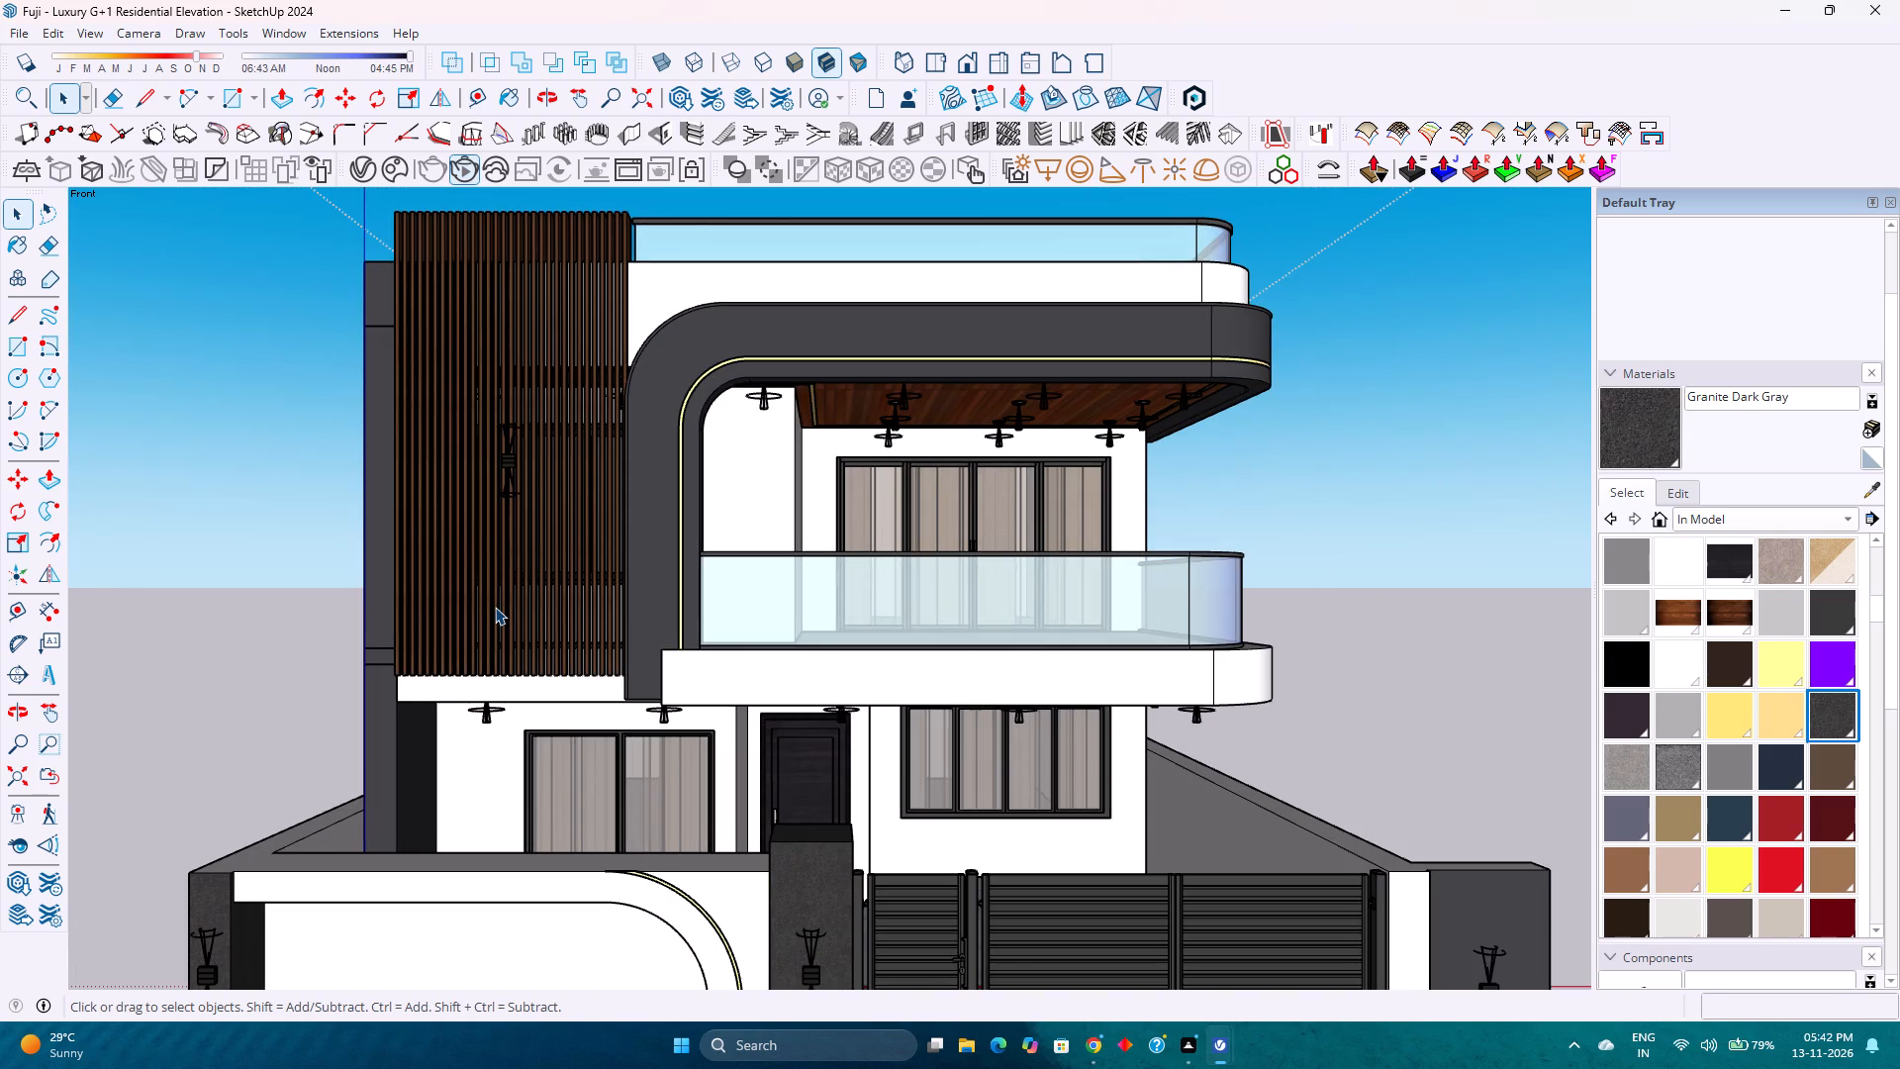
scroll(495, 607, "up", 1)
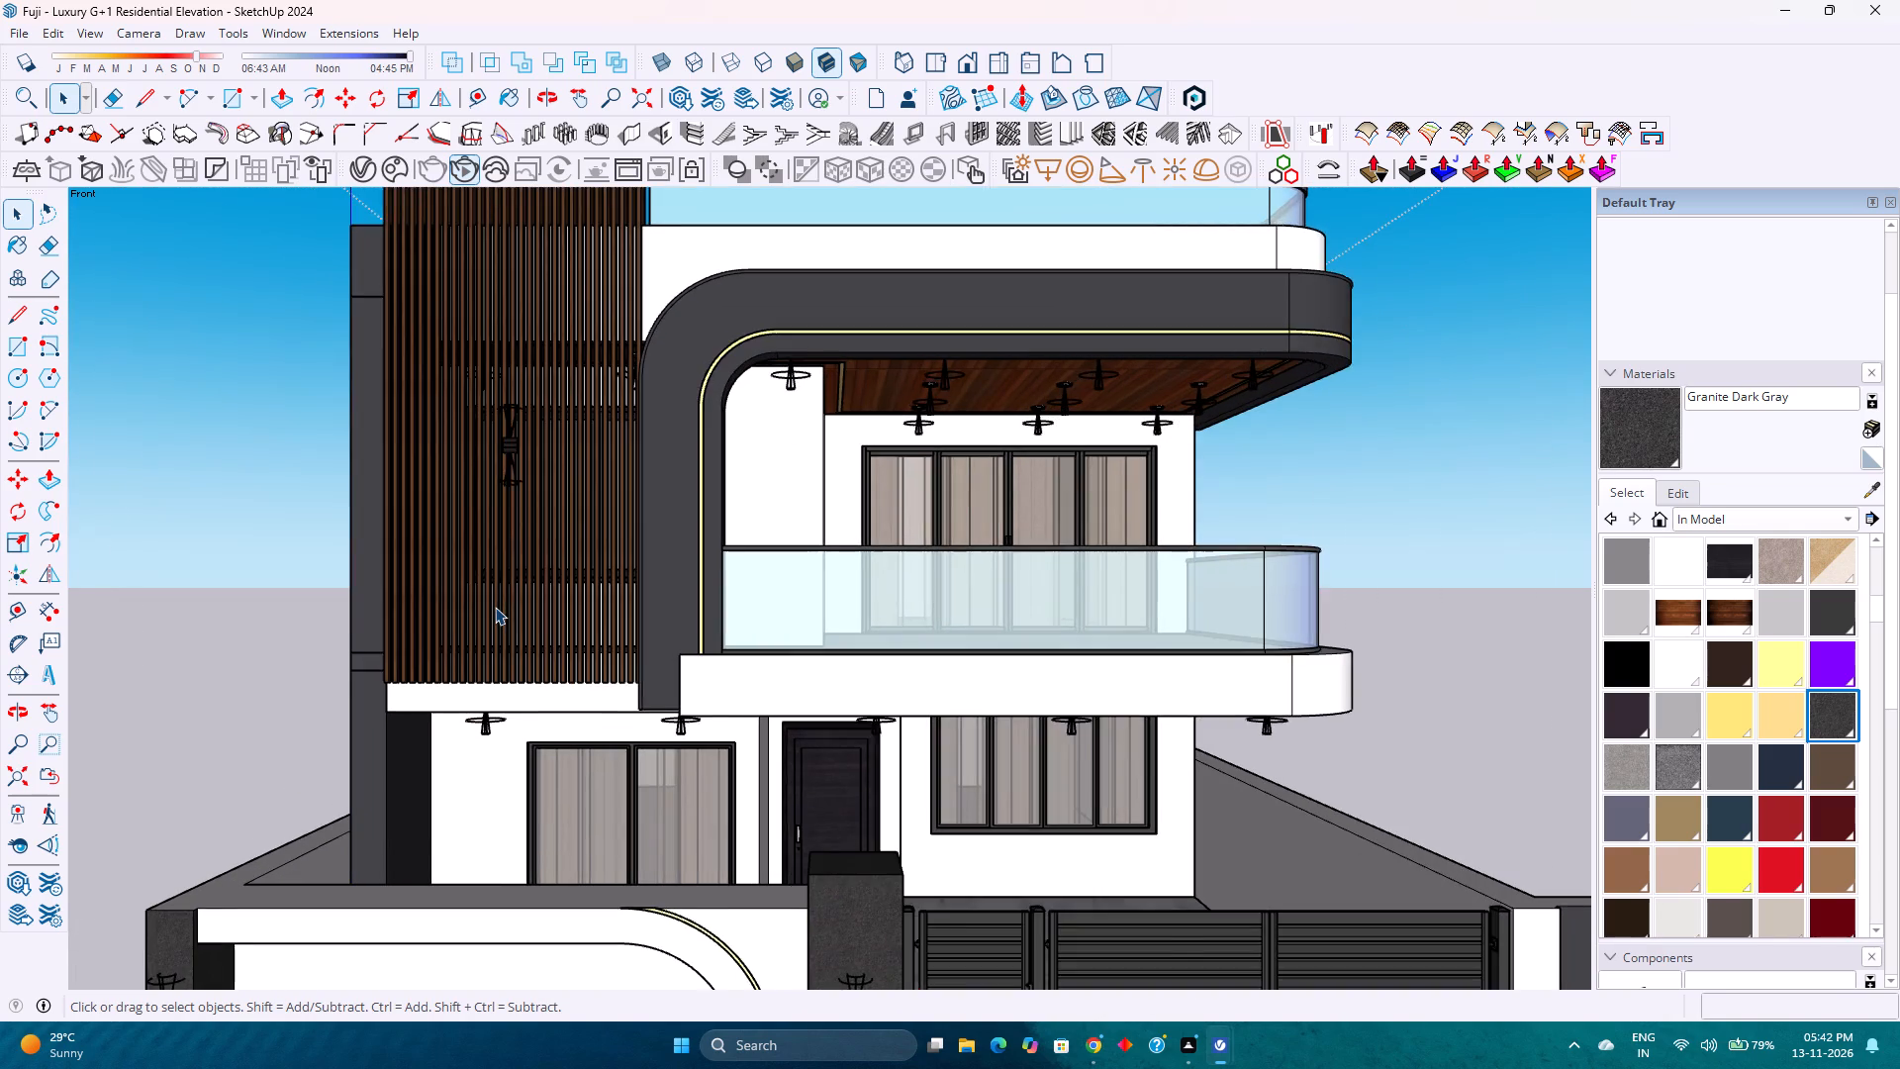
scroll(495, 607, "down", 3)
scroll(495, 607, "up", 3)
scroll(495, 607, "down", 2)
scroll(495, 607, "up", 2)
scroll(495, 607, "down", 4)
scroll(495, 607, "up", 3)
scroll(495, 607, "down", 3)
scroll(495, 607, "up", 3)
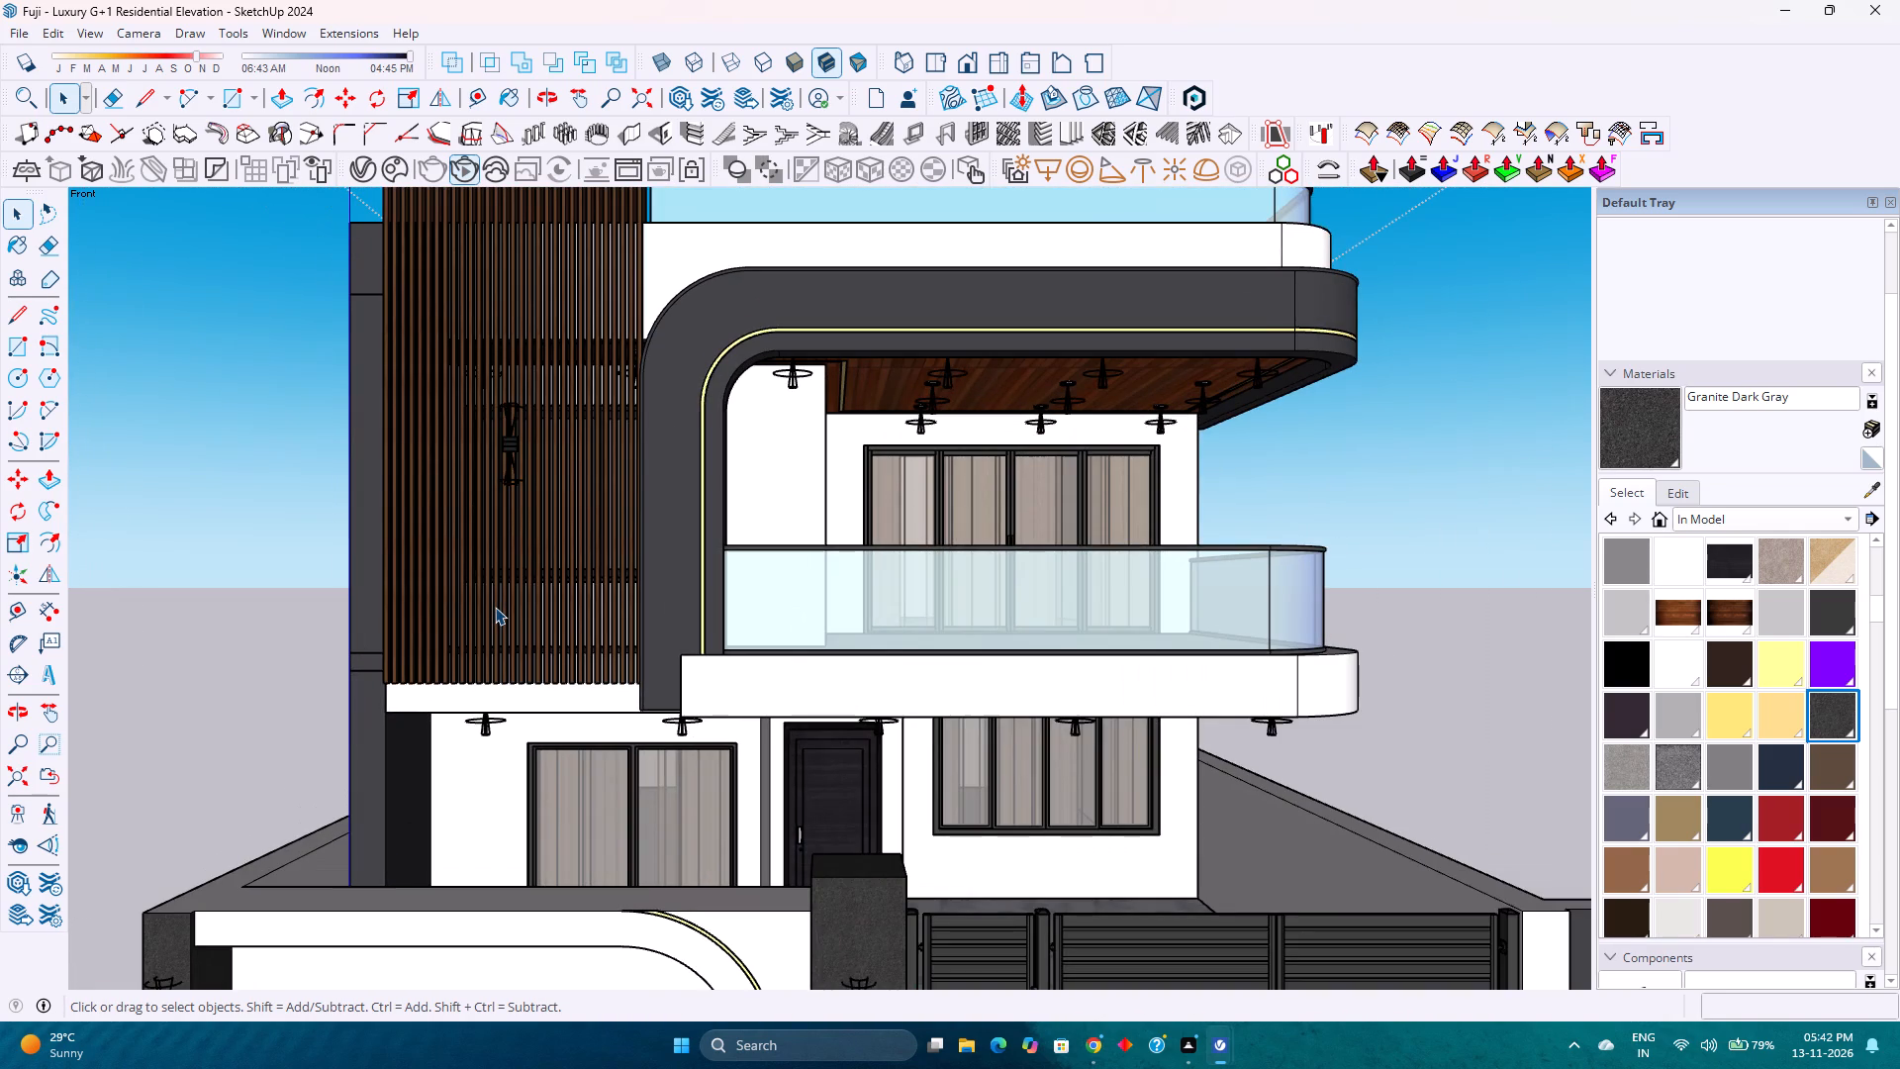
Examine the upper front facade around the wooden slatted screen, rounded granite slab and glass balcony at close and wider range.
scroll(495, 607, "down", 3)
scroll(495, 607, "up", 3)
scroll(495, 607, "down", 3)
scroll(495, 607, "up", 3)
scroll(495, 607, "down", 3)
scroll(495, 607, "up", 1)
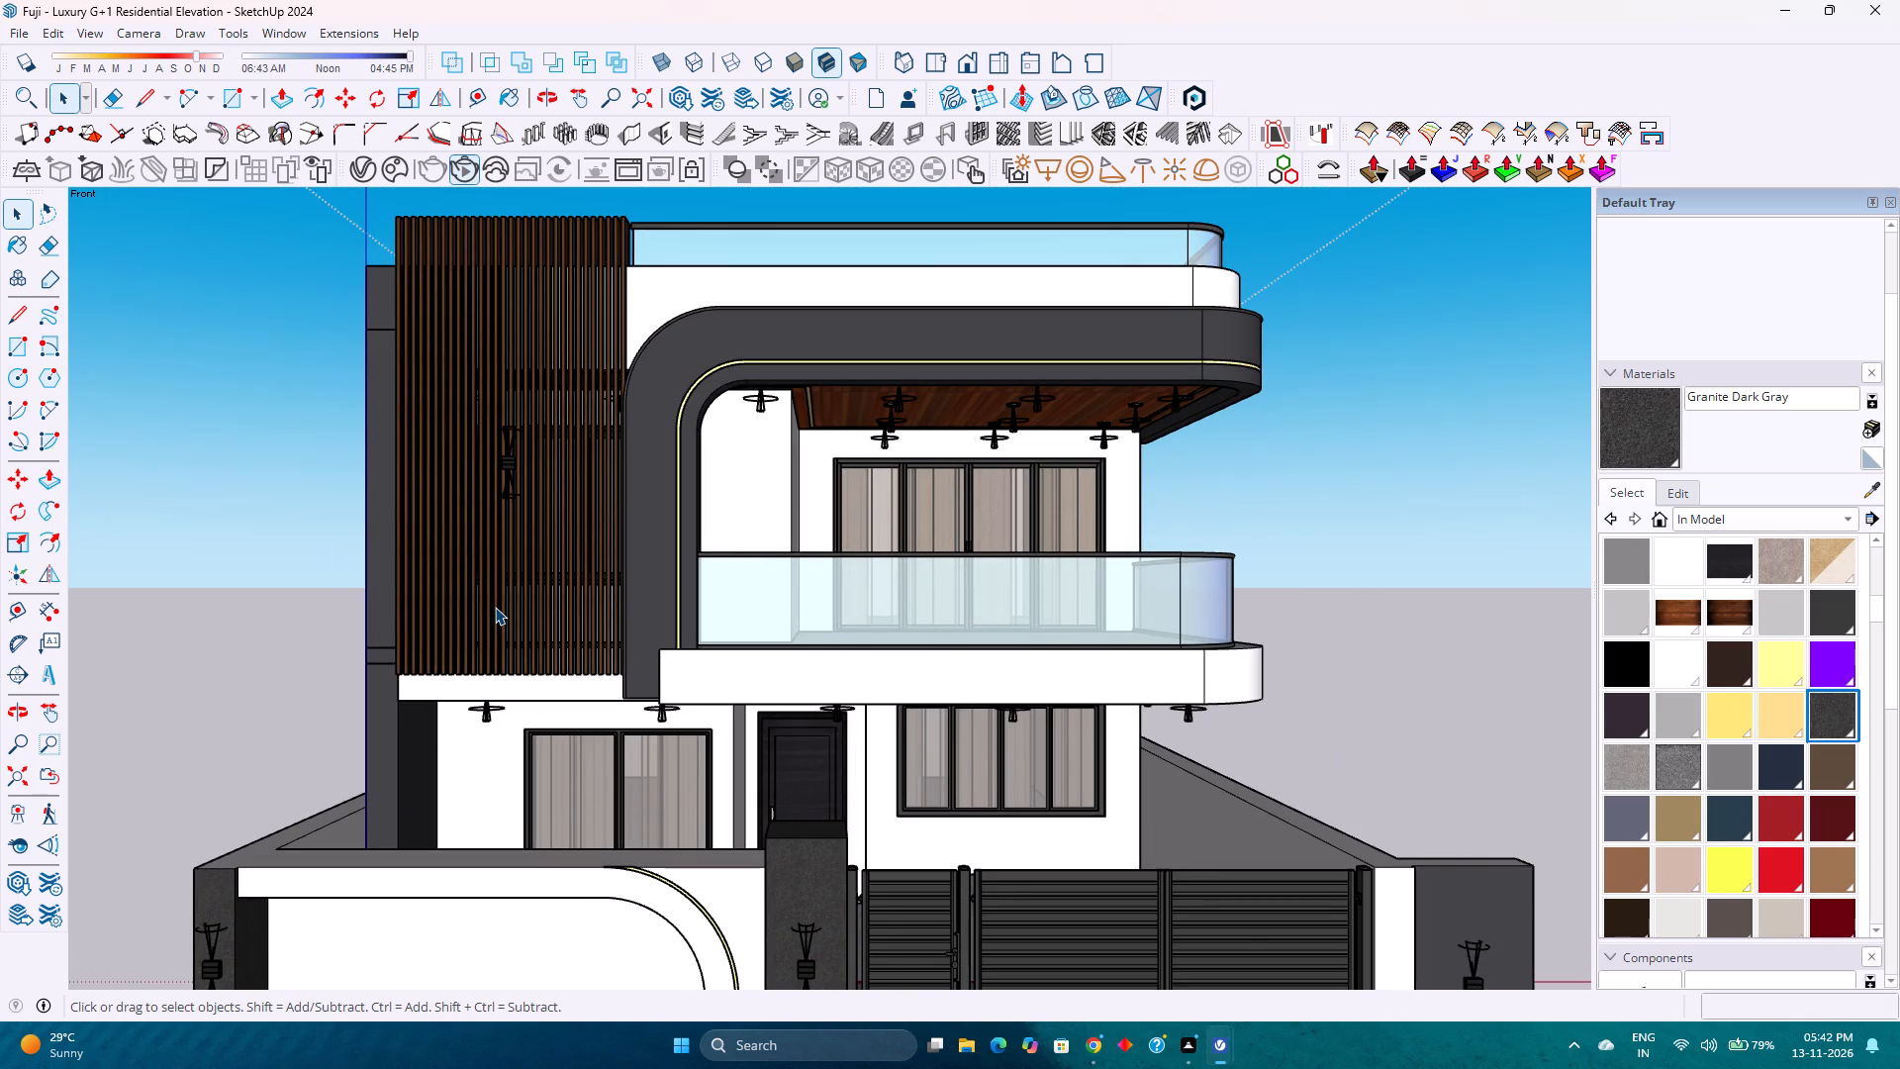
scroll(495, 607, "up", 2)
scroll(495, 607, "down", 3)
scroll(495, 607, "up", 3)
scroll(495, 607, "down", 2)
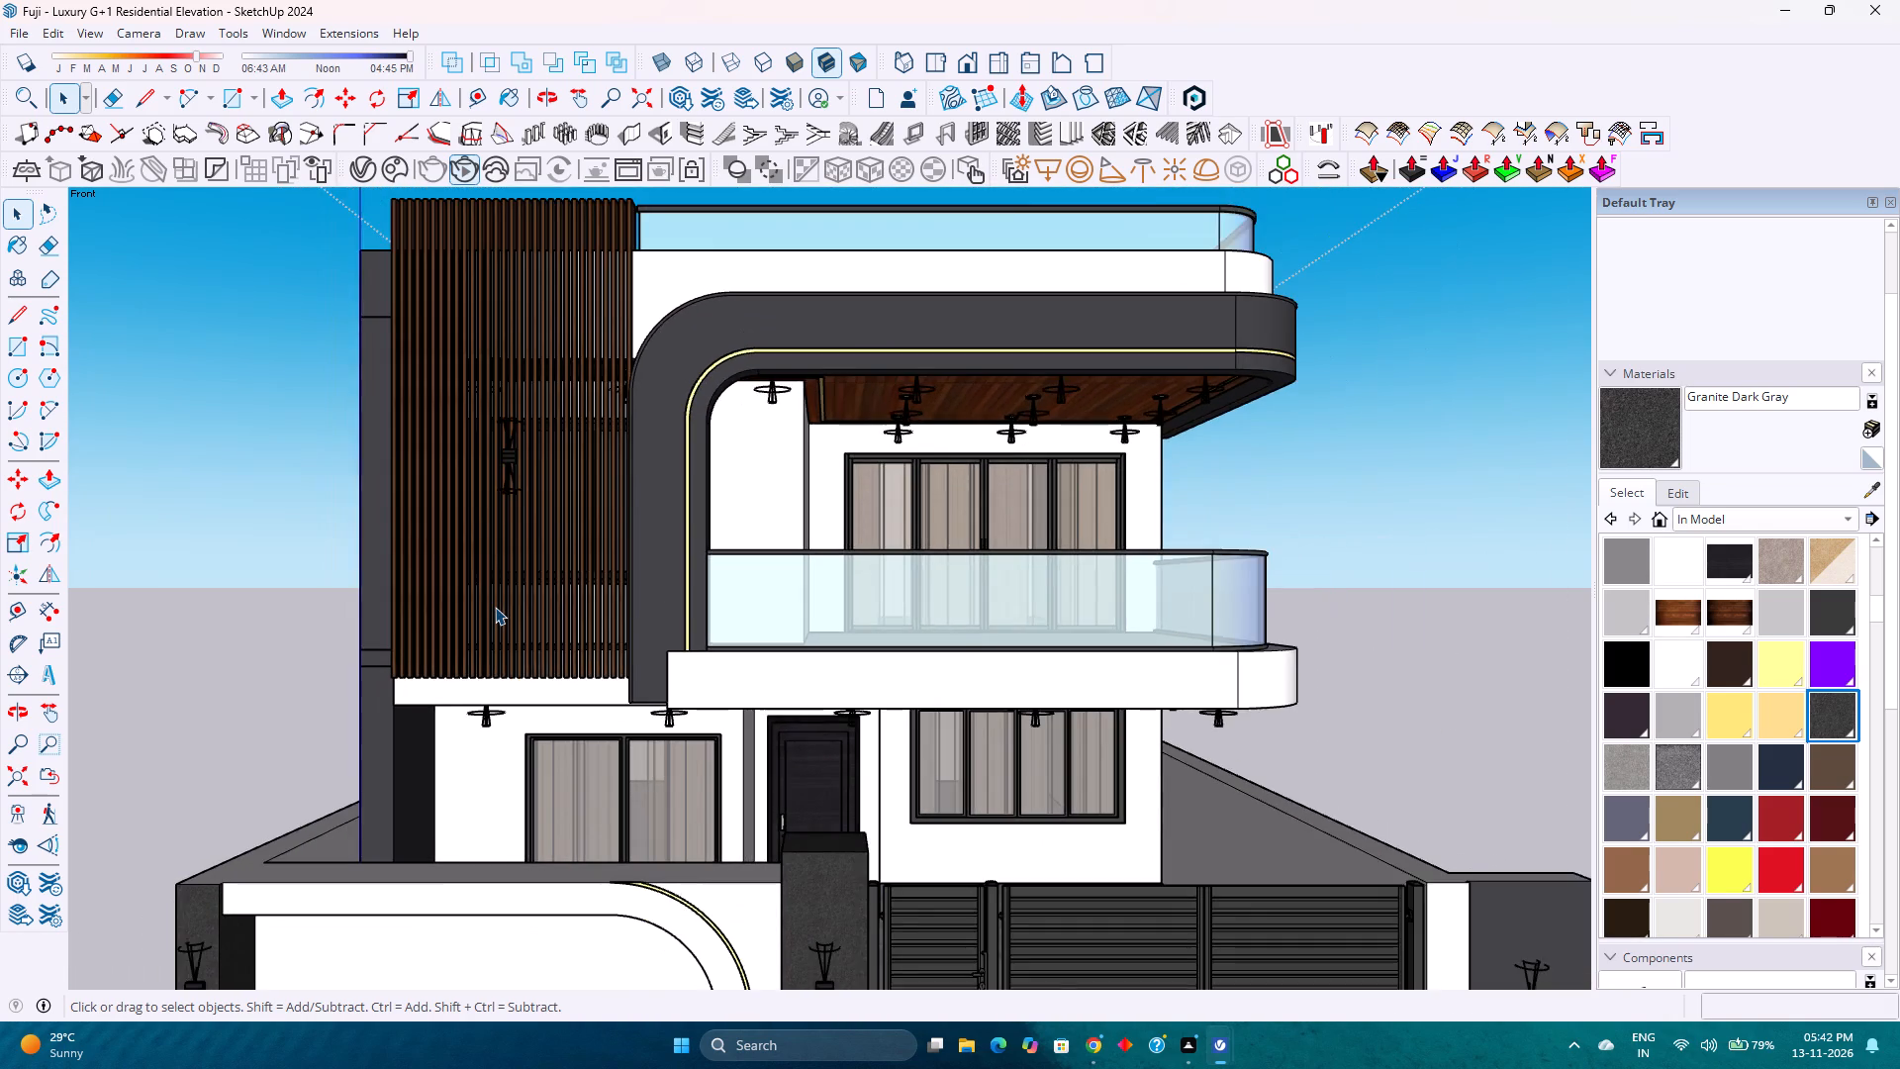
scroll(495, 607, "up", 2)
scroll(495, 607, "down", 6)
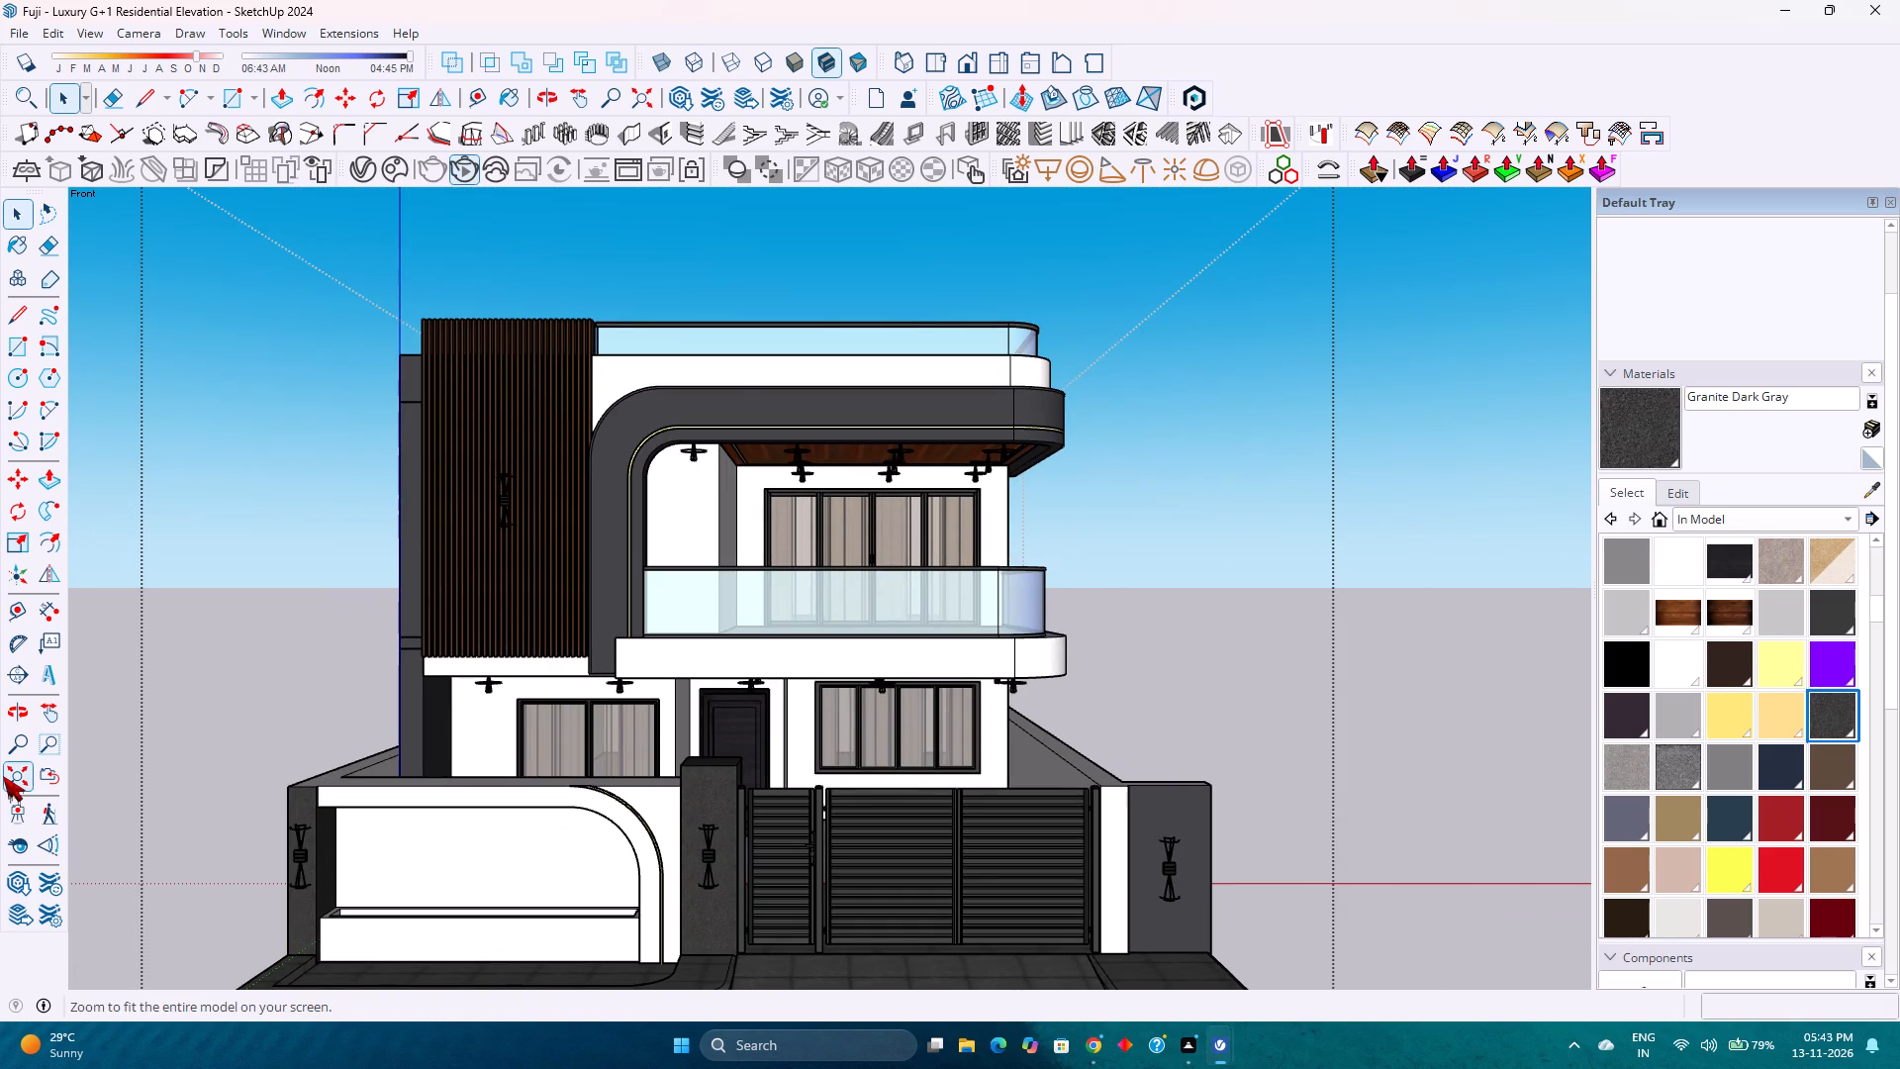
Fit the entire model in view and examine the complete front elevation together with its boundary wall and gate.
left_click(3, 776)
scroll(560, 782, "down", 2)
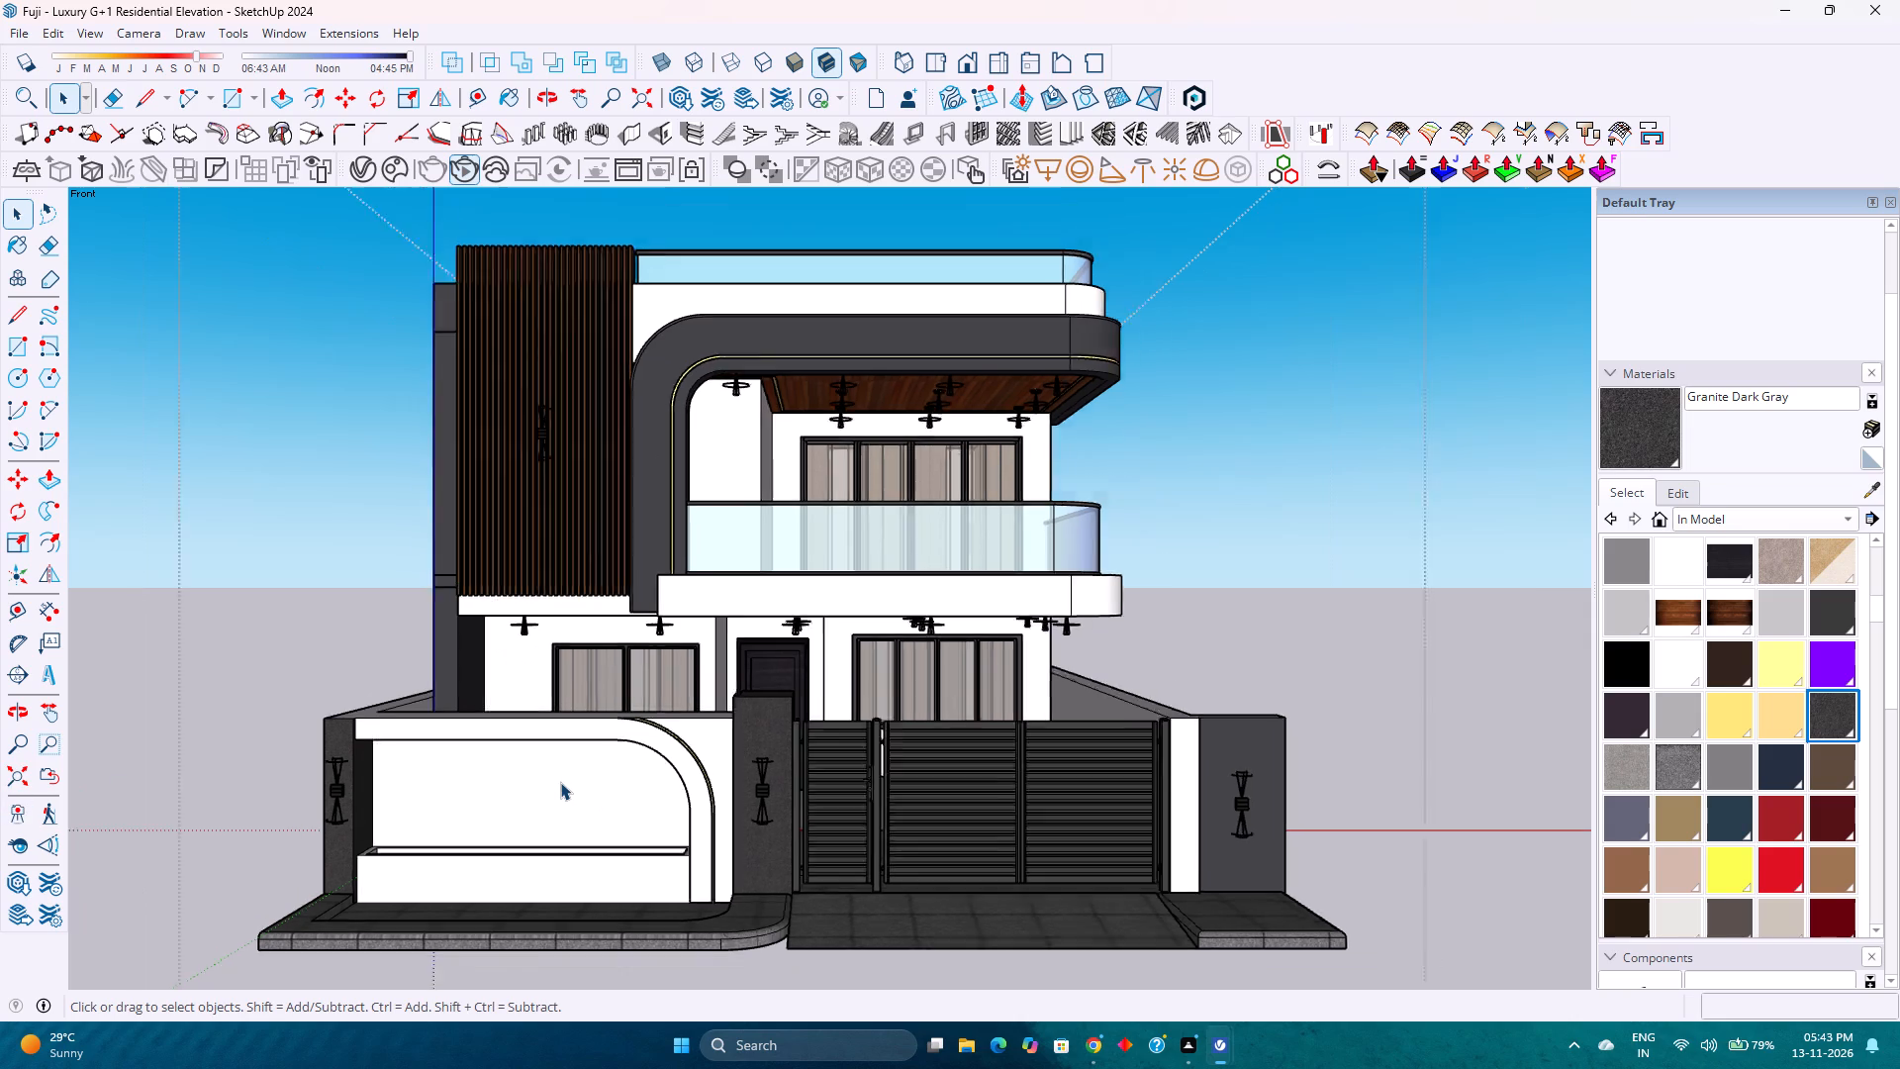
scroll(560, 782, "down", 2)
scroll(560, 782, "up", 4)
scroll(560, 782, "down", 2)
scroll(560, 782, "up", 1)
scroll(560, 782, "down", 3)
scroll(560, 782, "up", 3)
scroll(560, 782, "down", 3)
scroll(560, 782, "up", 3)
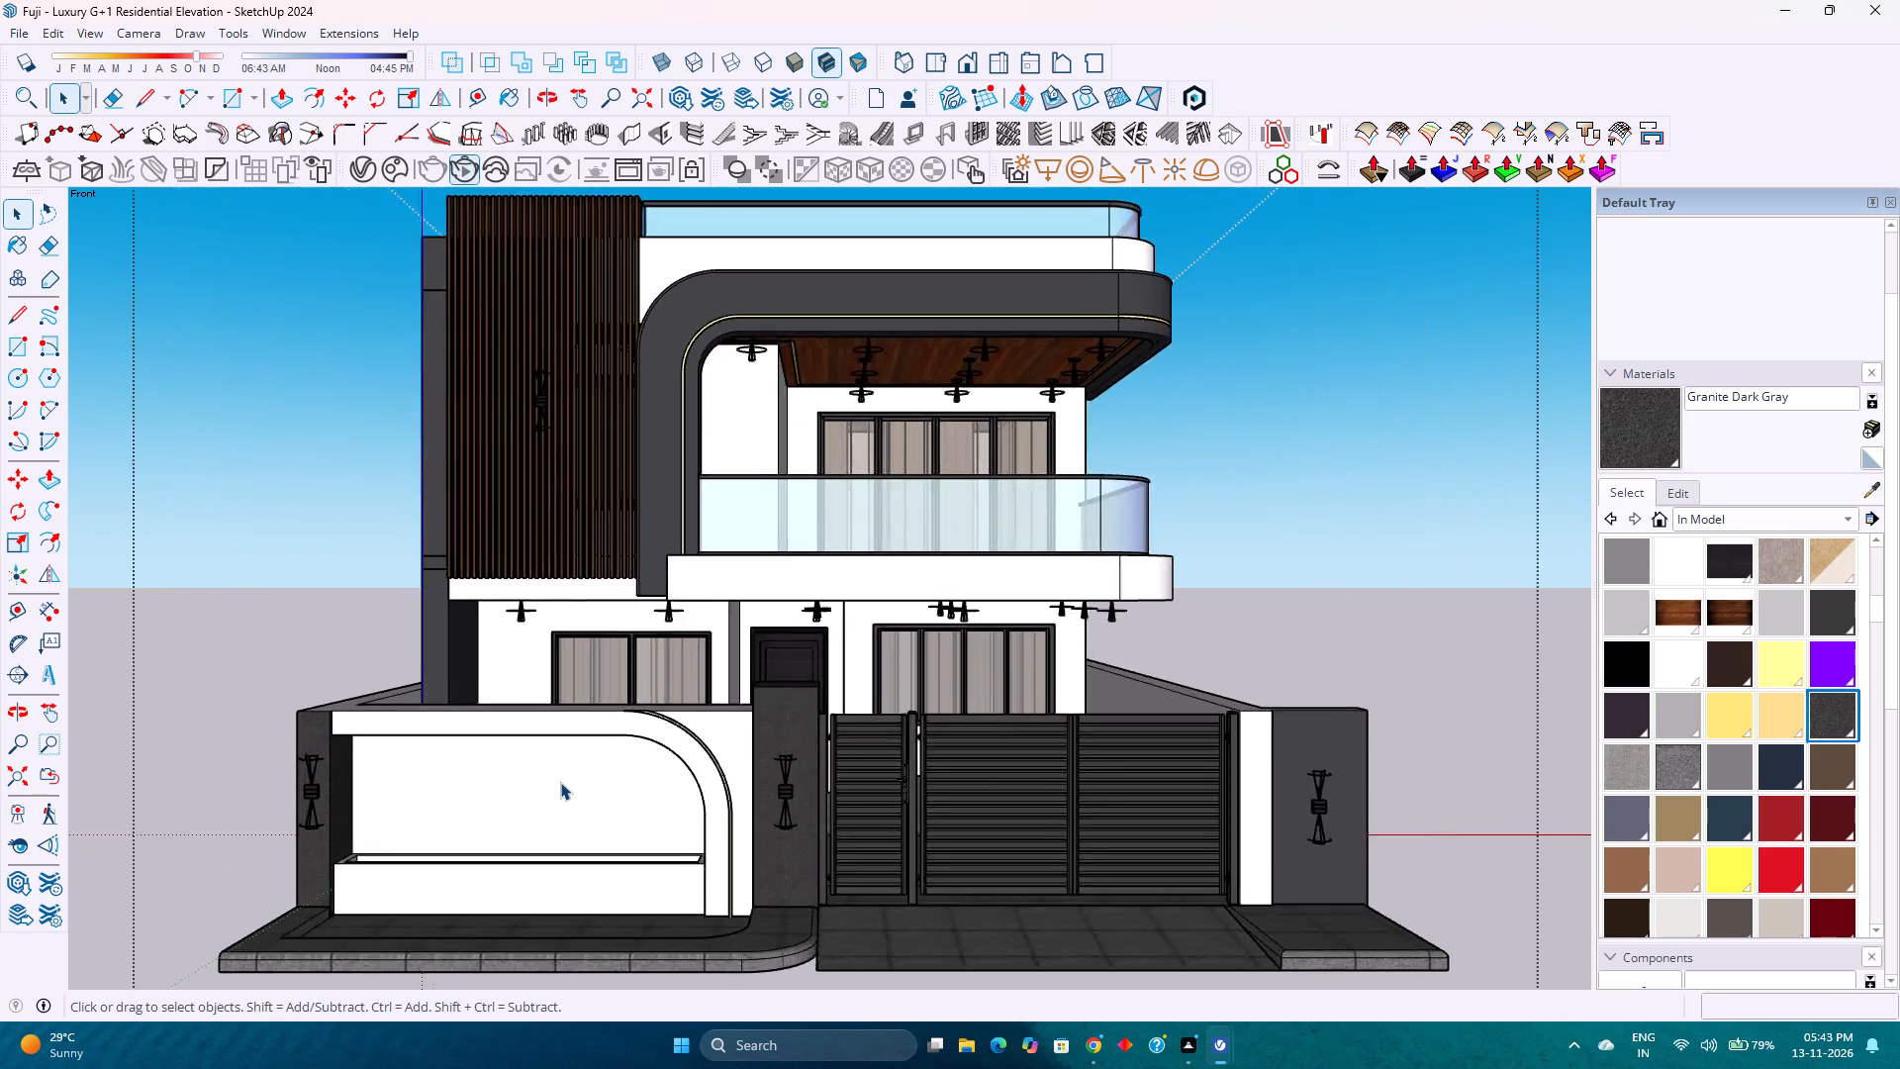
scroll(560, 782, "down", 3)
scroll(560, 782, "up", 3)
scroll(560, 782, "down", 4)
scroll(699, 697, "up", 2)
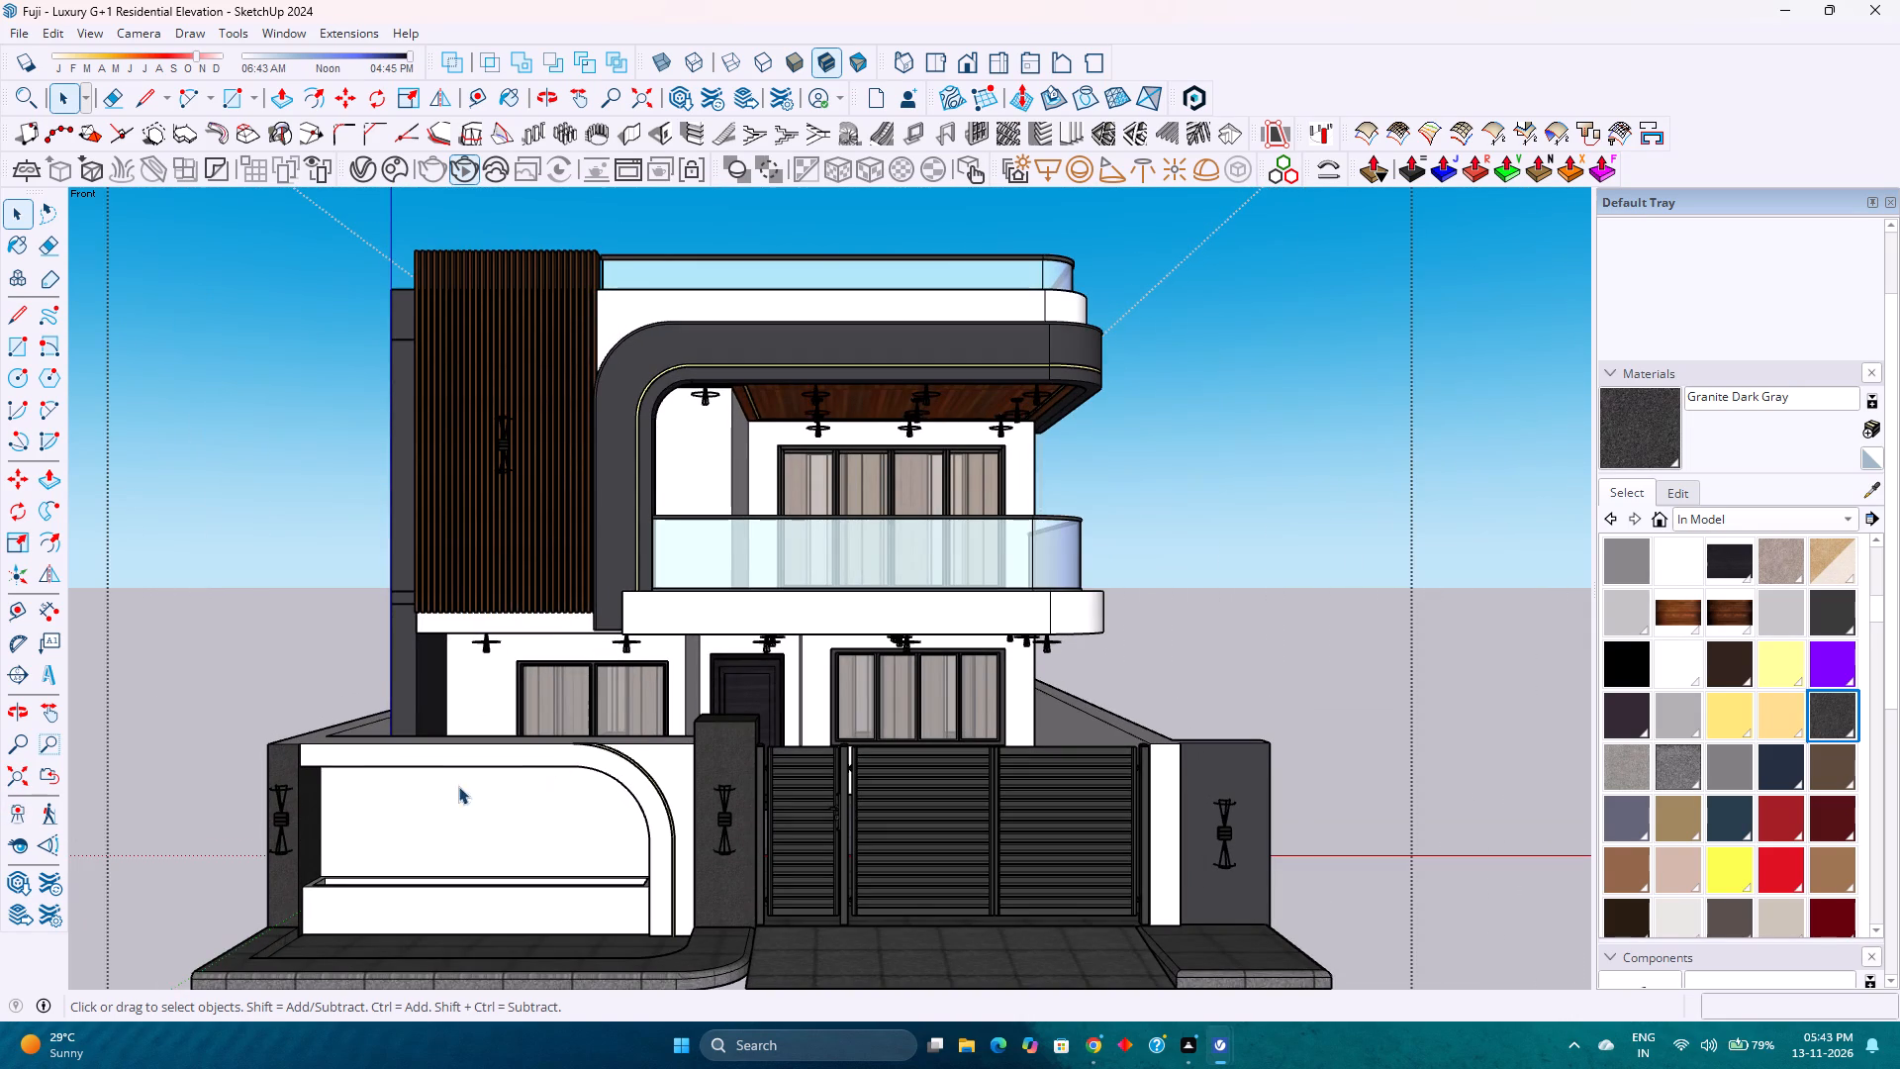
Fit the whole model in view again and review the front elevation's overall composition, from the compound wall up to the roof parapet.
left_click(23, 778)
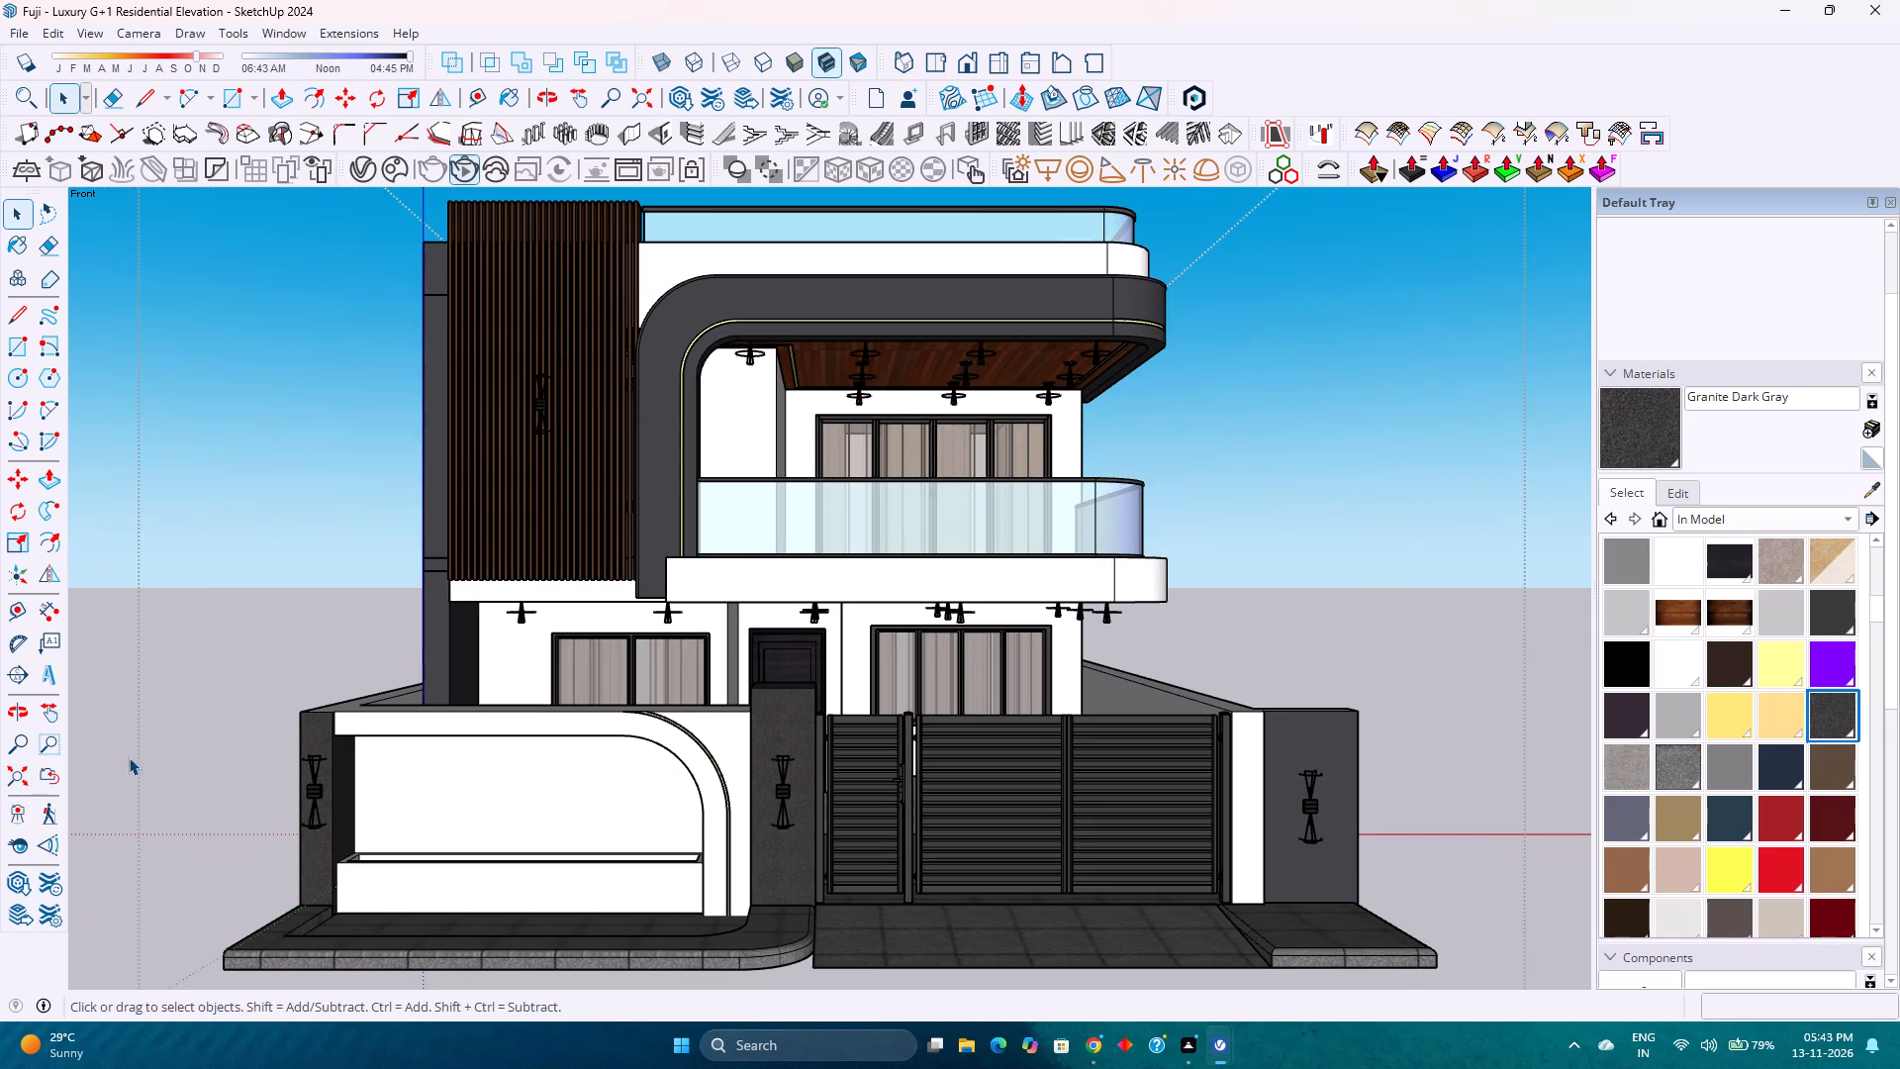
scroll(416, 728, "down", 1)
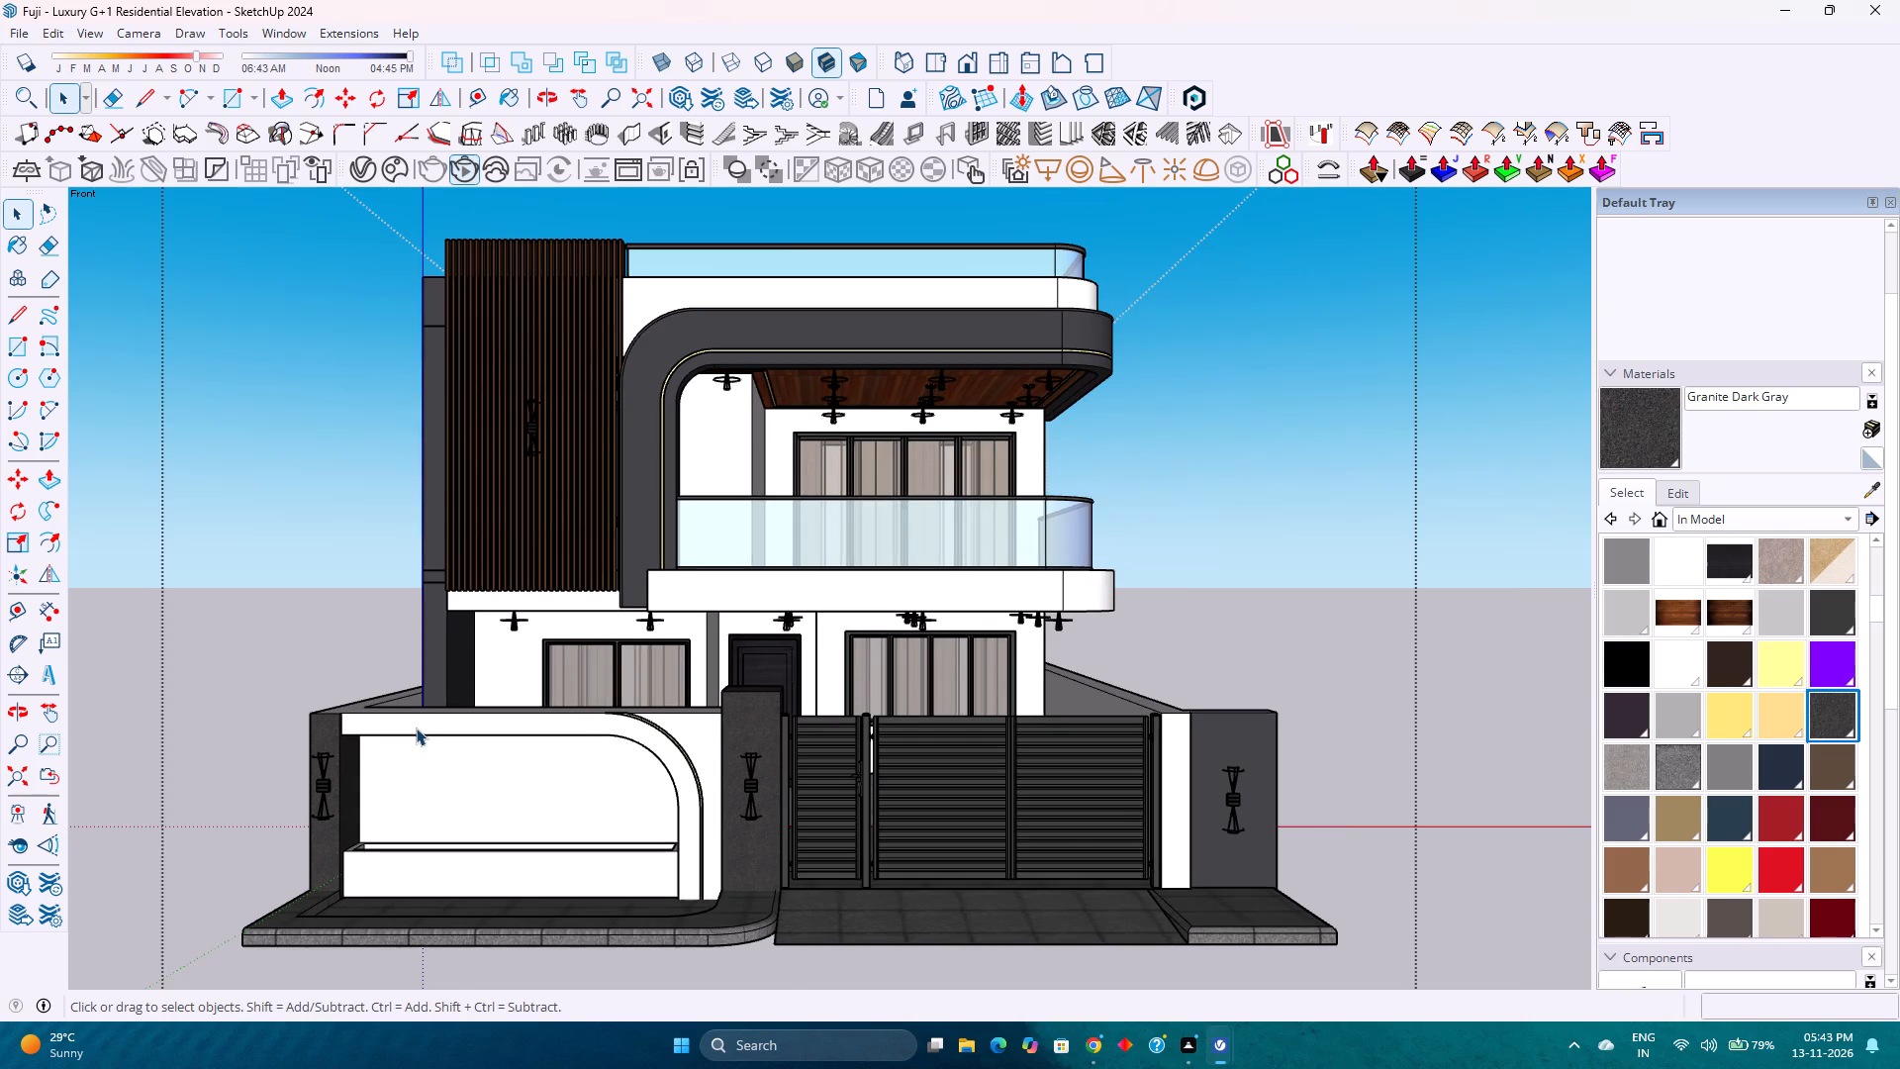
scroll(416, 728, "up", 1)
scroll(416, 728, "down", 3)
scroll(416, 728, "up", 3)
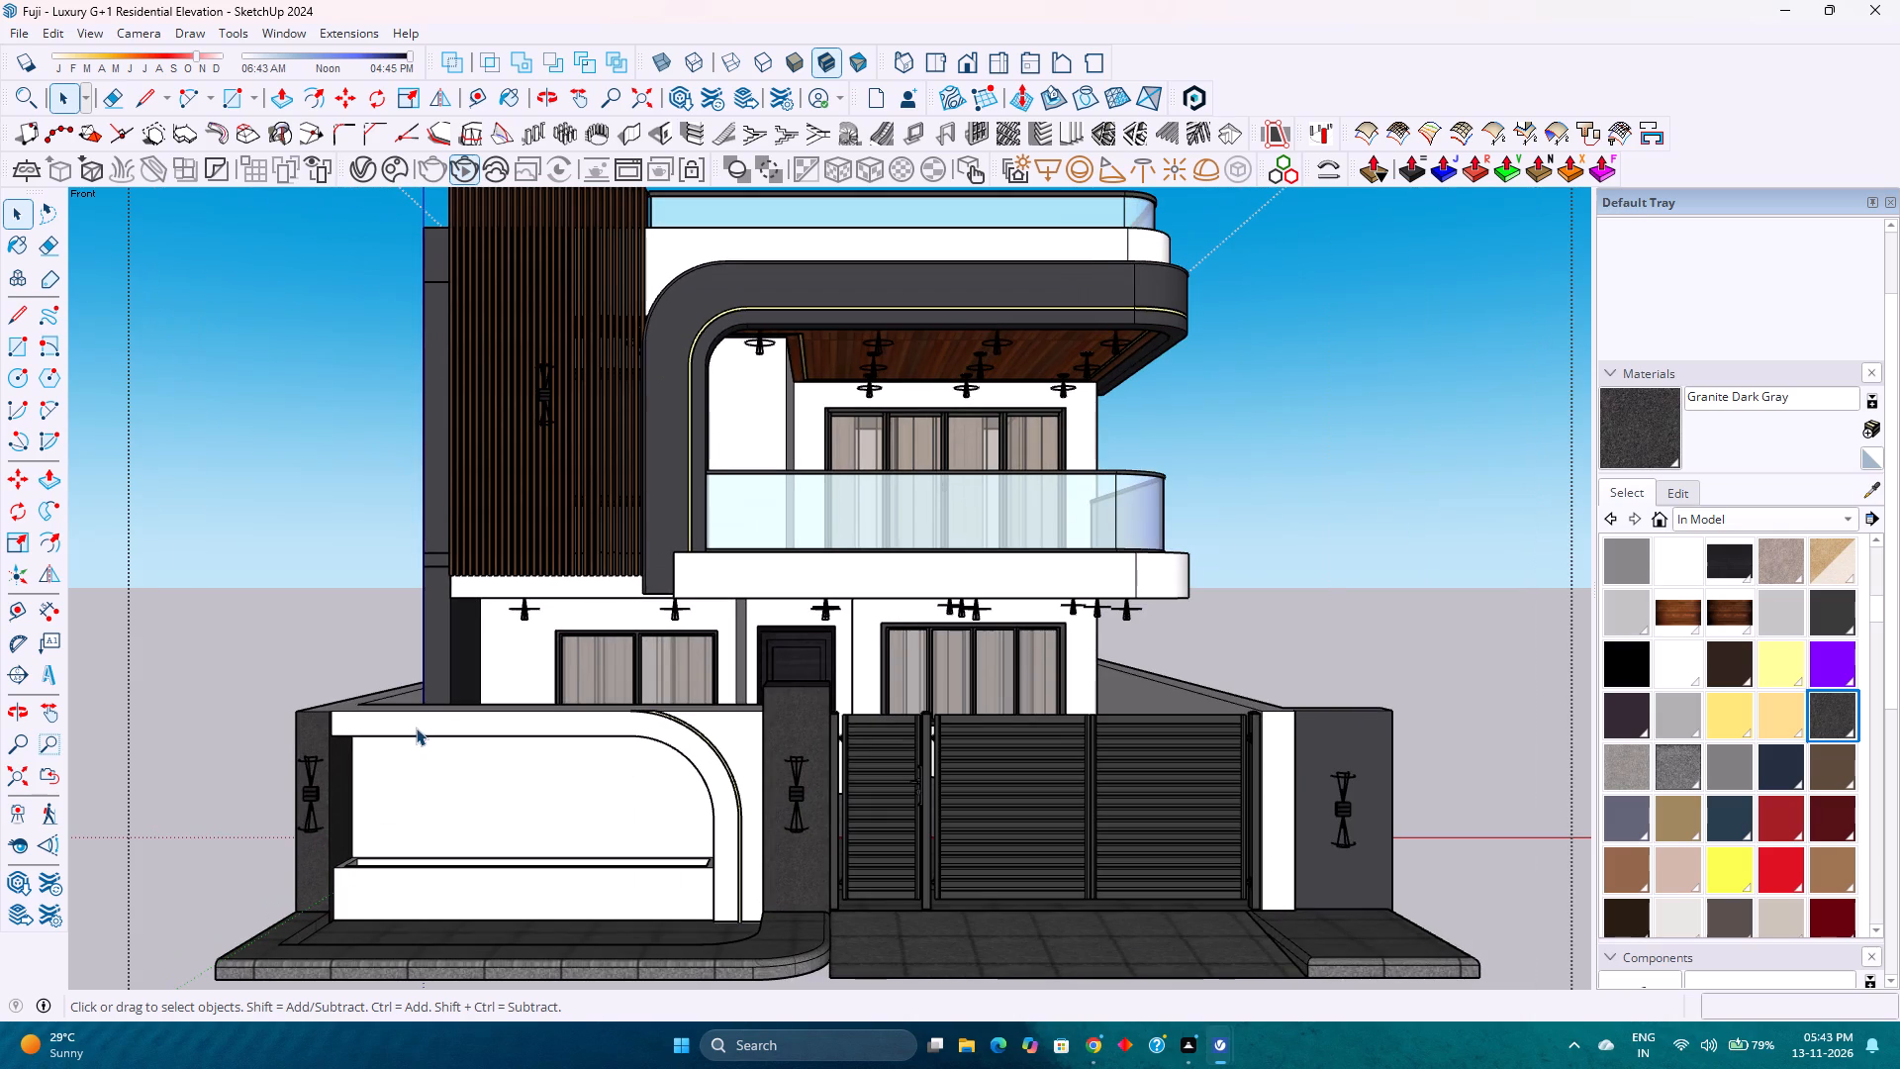
scroll(416, 728, "down", 2)
scroll(416, 728, "up", 2)
scroll(416, 728, "down", 3)
scroll(416, 728, "up", 3)
scroll(416, 728, "down", 3)
scroll(416, 728, "up", 1)
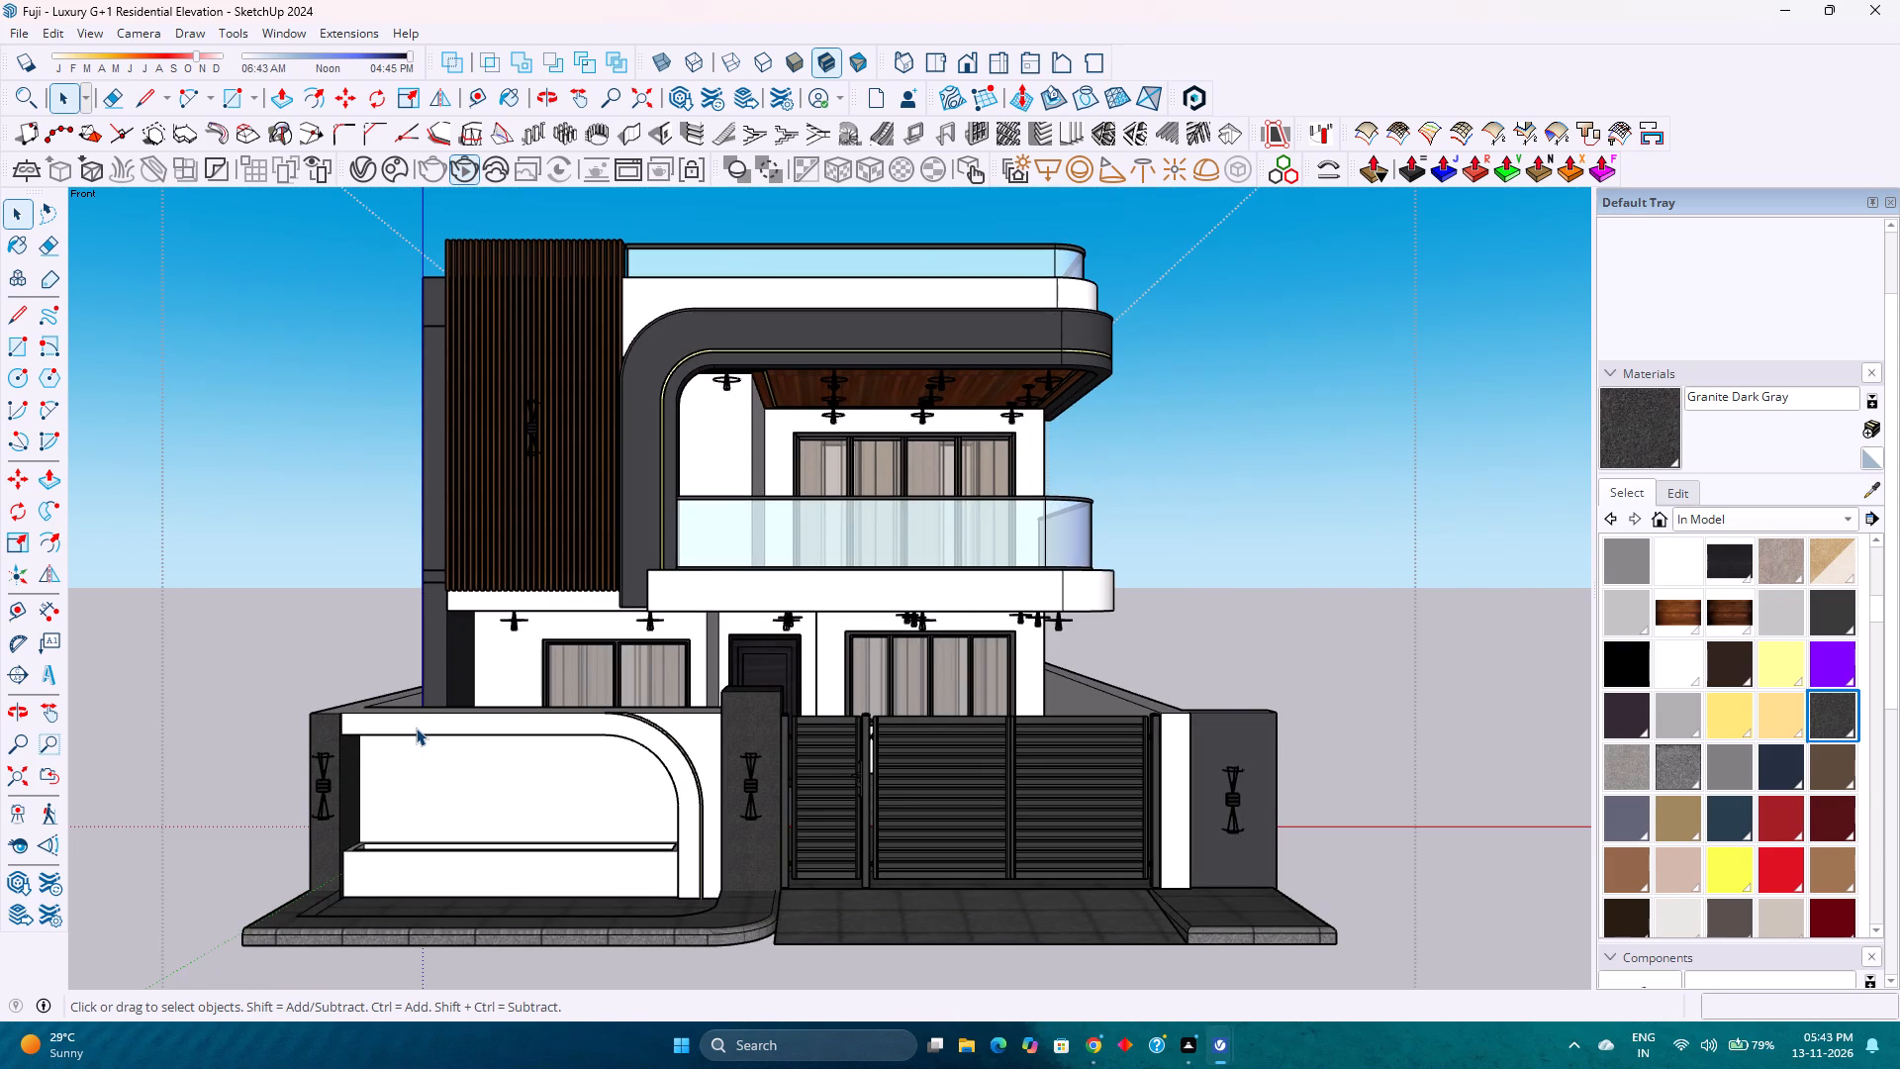
scroll(416, 728, "up", 2)
scroll(416, 728, "down", 2)
scroll(416, 728, "up", 2)
scroll(416, 728, "down", 3)
scroll(416, 728, "up", 3)
scroll(416, 728, "down", 3)
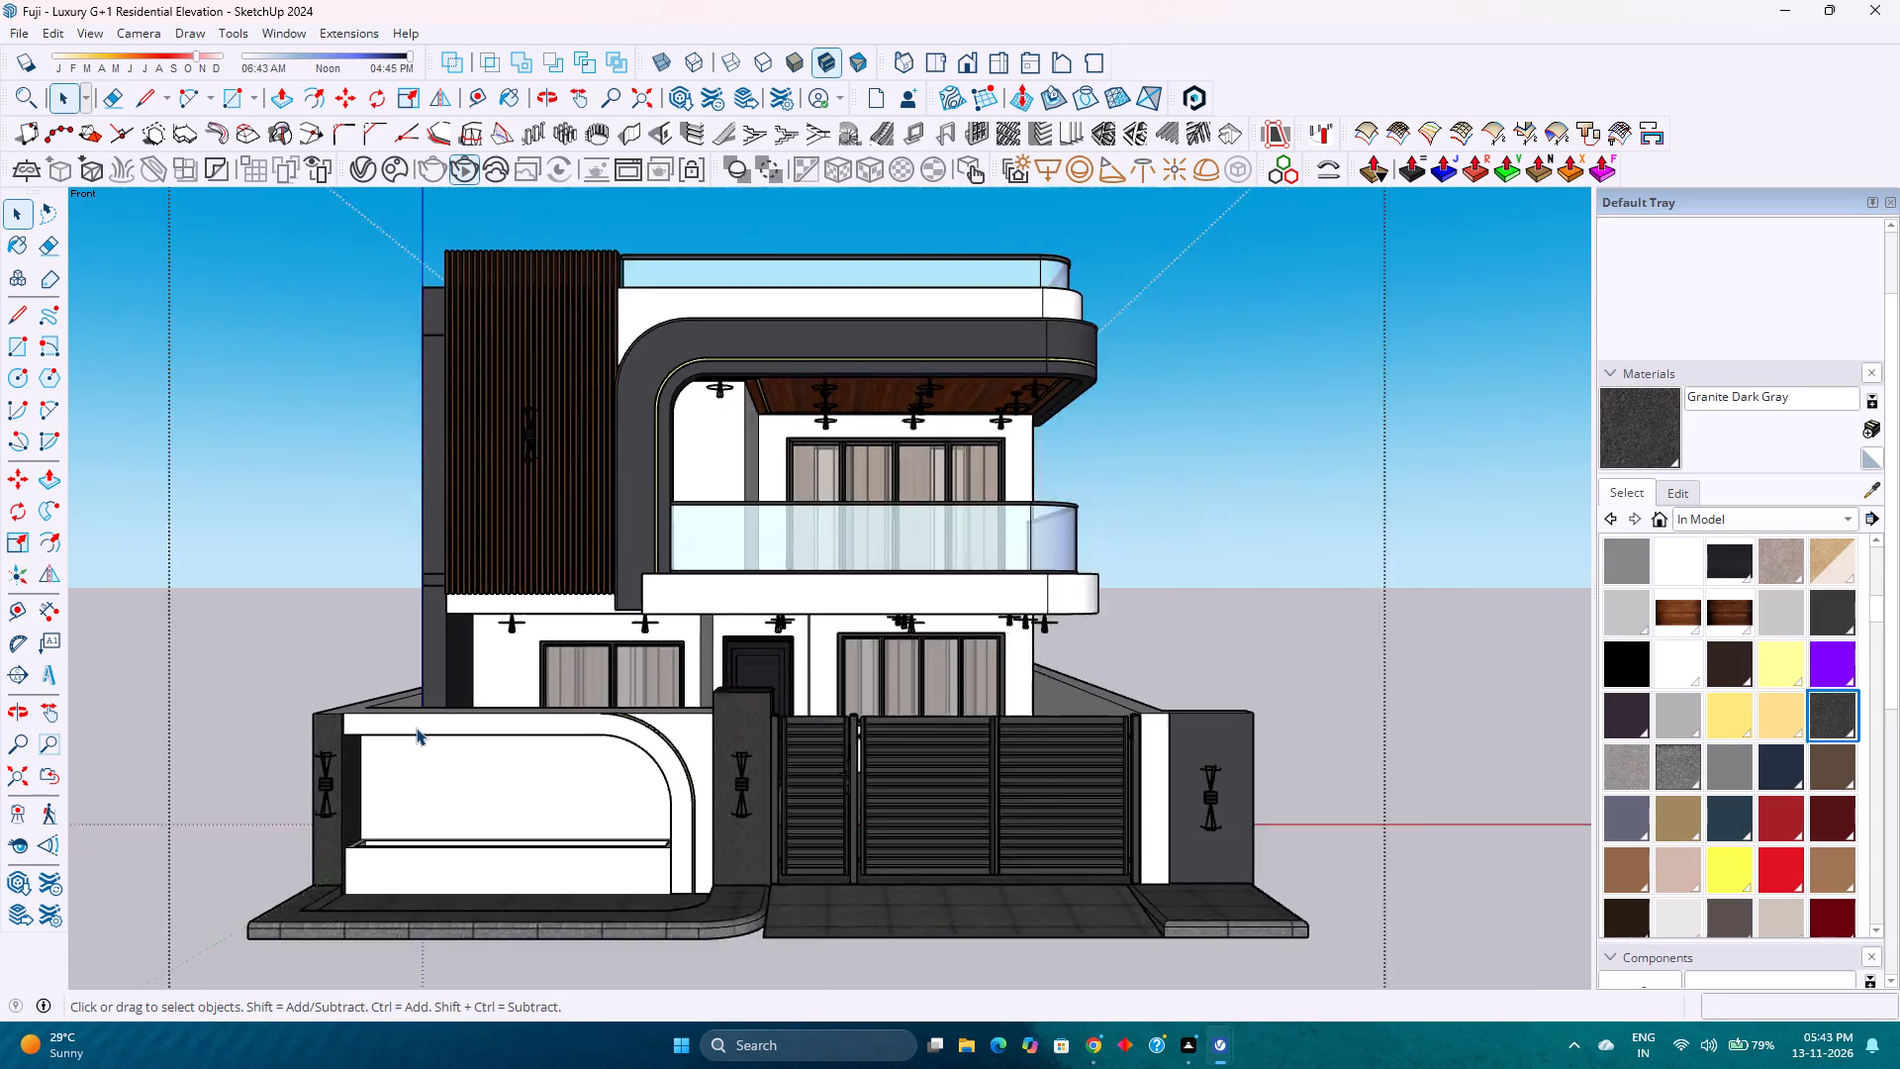
scroll(416, 728, "up", 2)
scroll(402, 729, "down", 2)
scroll(403, 730, "up", 3)
scroll(407, 728, "down", 3)
scroll(492, 758, "up", 2)
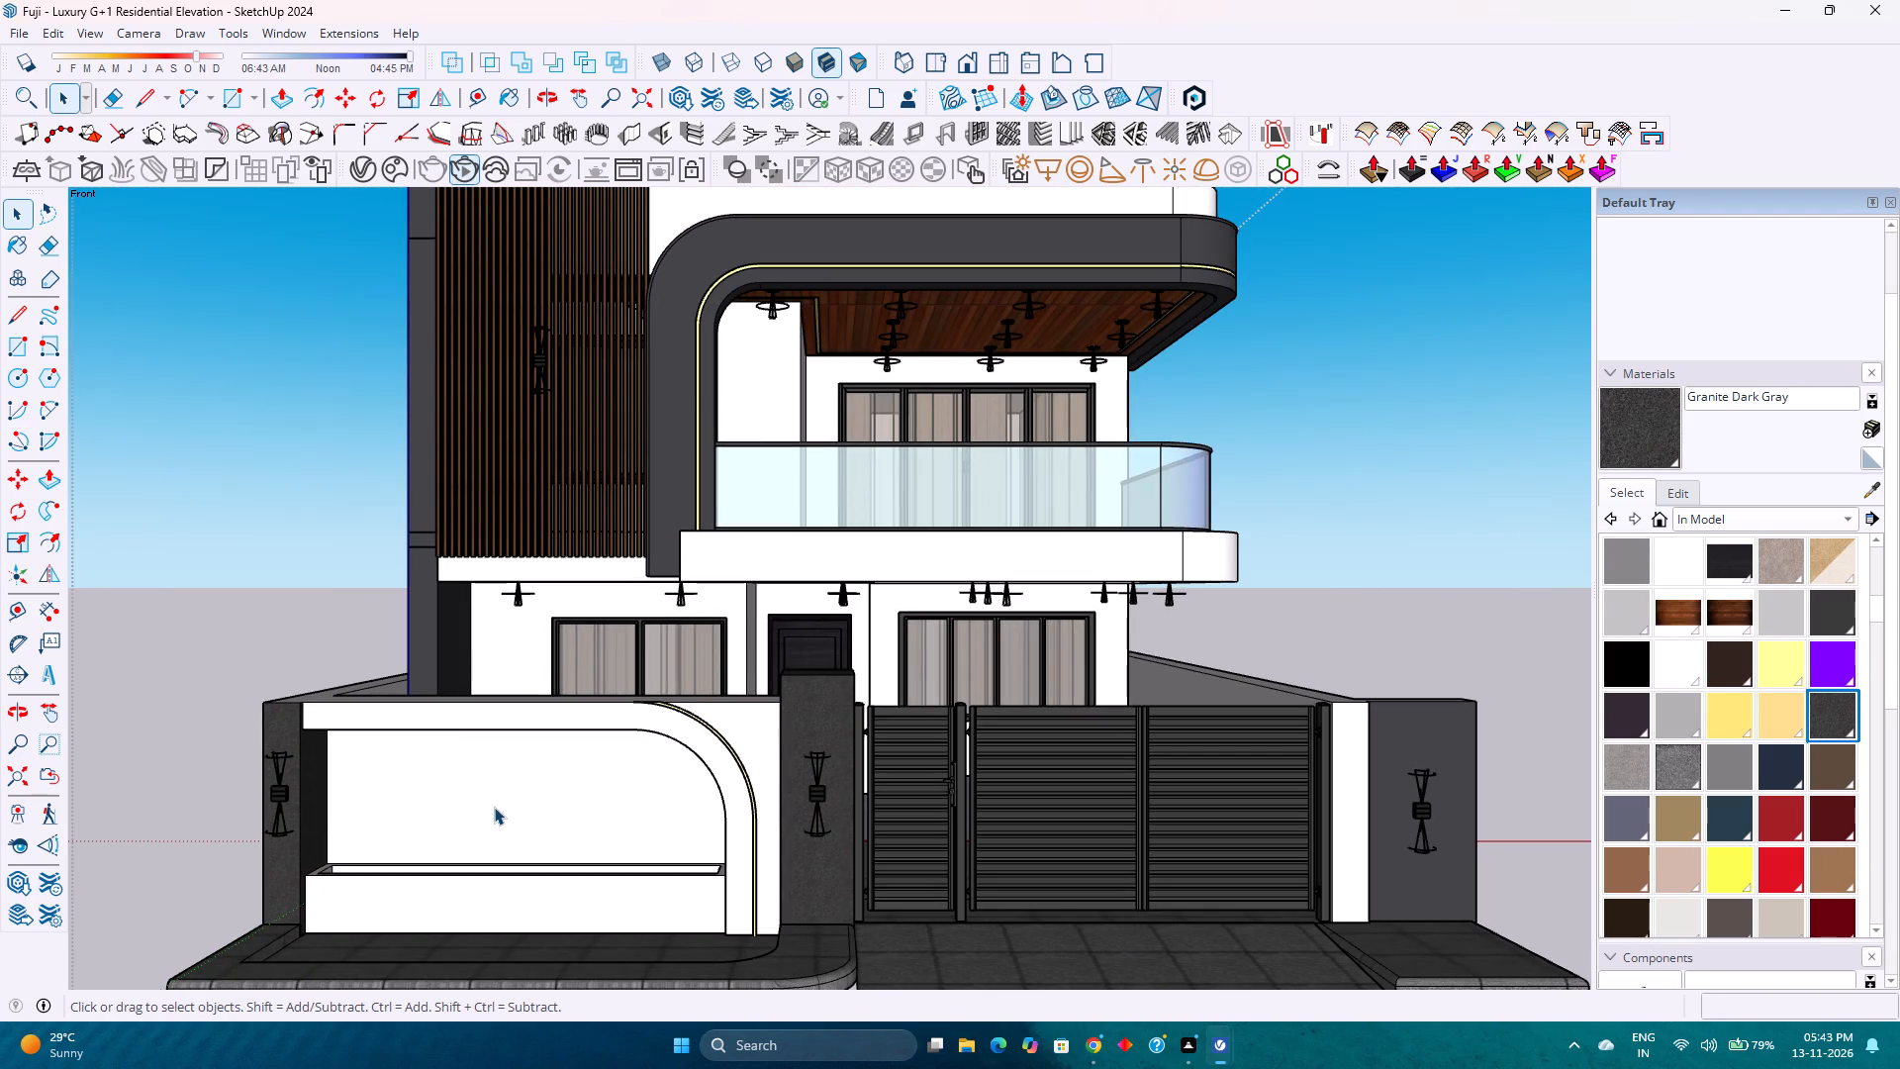
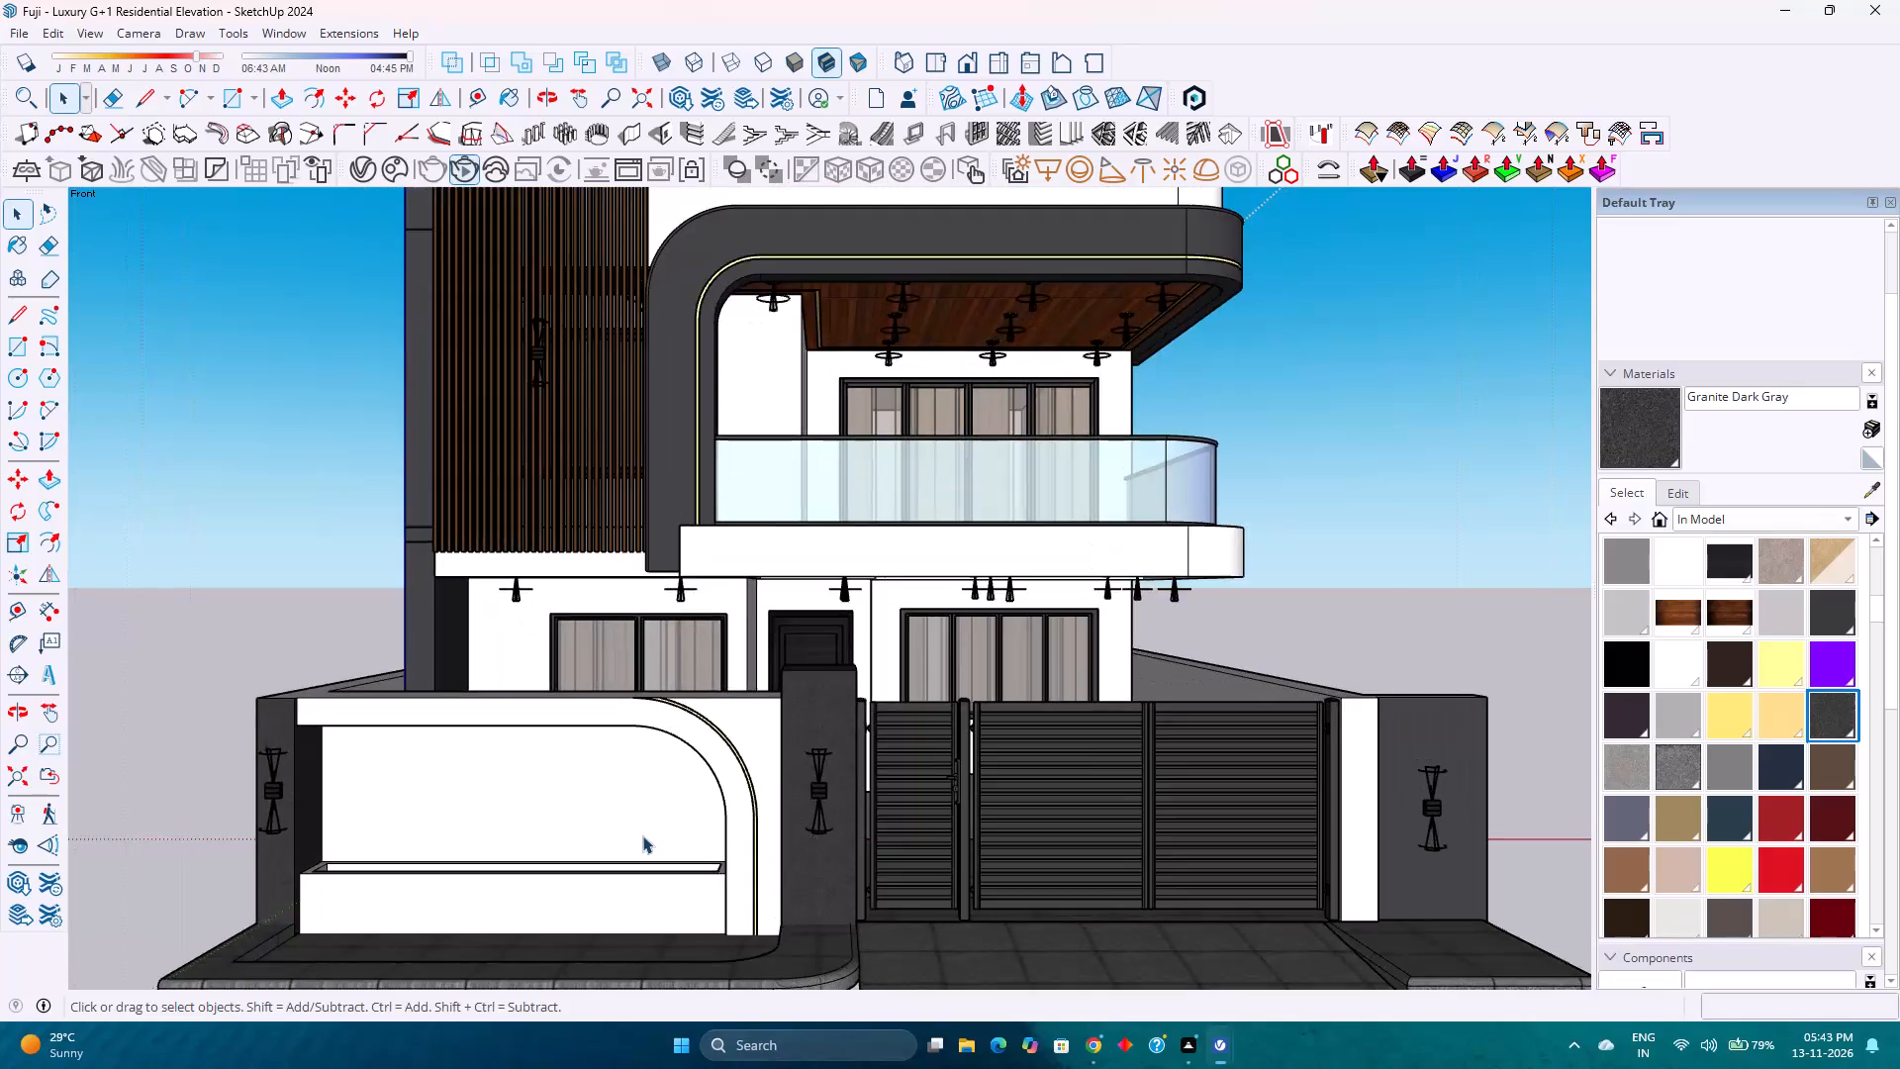
Examine the front elevation around the glass balcony, ground-floor windows, compound wall and slatted gate at closer and wider range.
scroll(642, 835, "down", 1)
scroll(642, 835, "up", 3)
scroll(642, 835, "down", 3)
scroll(642, 835, "up", 3)
scroll(642, 835, "down", 3)
scroll(642, 835, "up", 2)
scroll(642, 835, "down", 2)
scroll(642, 835, "up", 3)
scroll(642, 835, "down", 3)
scroll(642, 835, "up", 2)
scroll(642, 835, "down", 2)
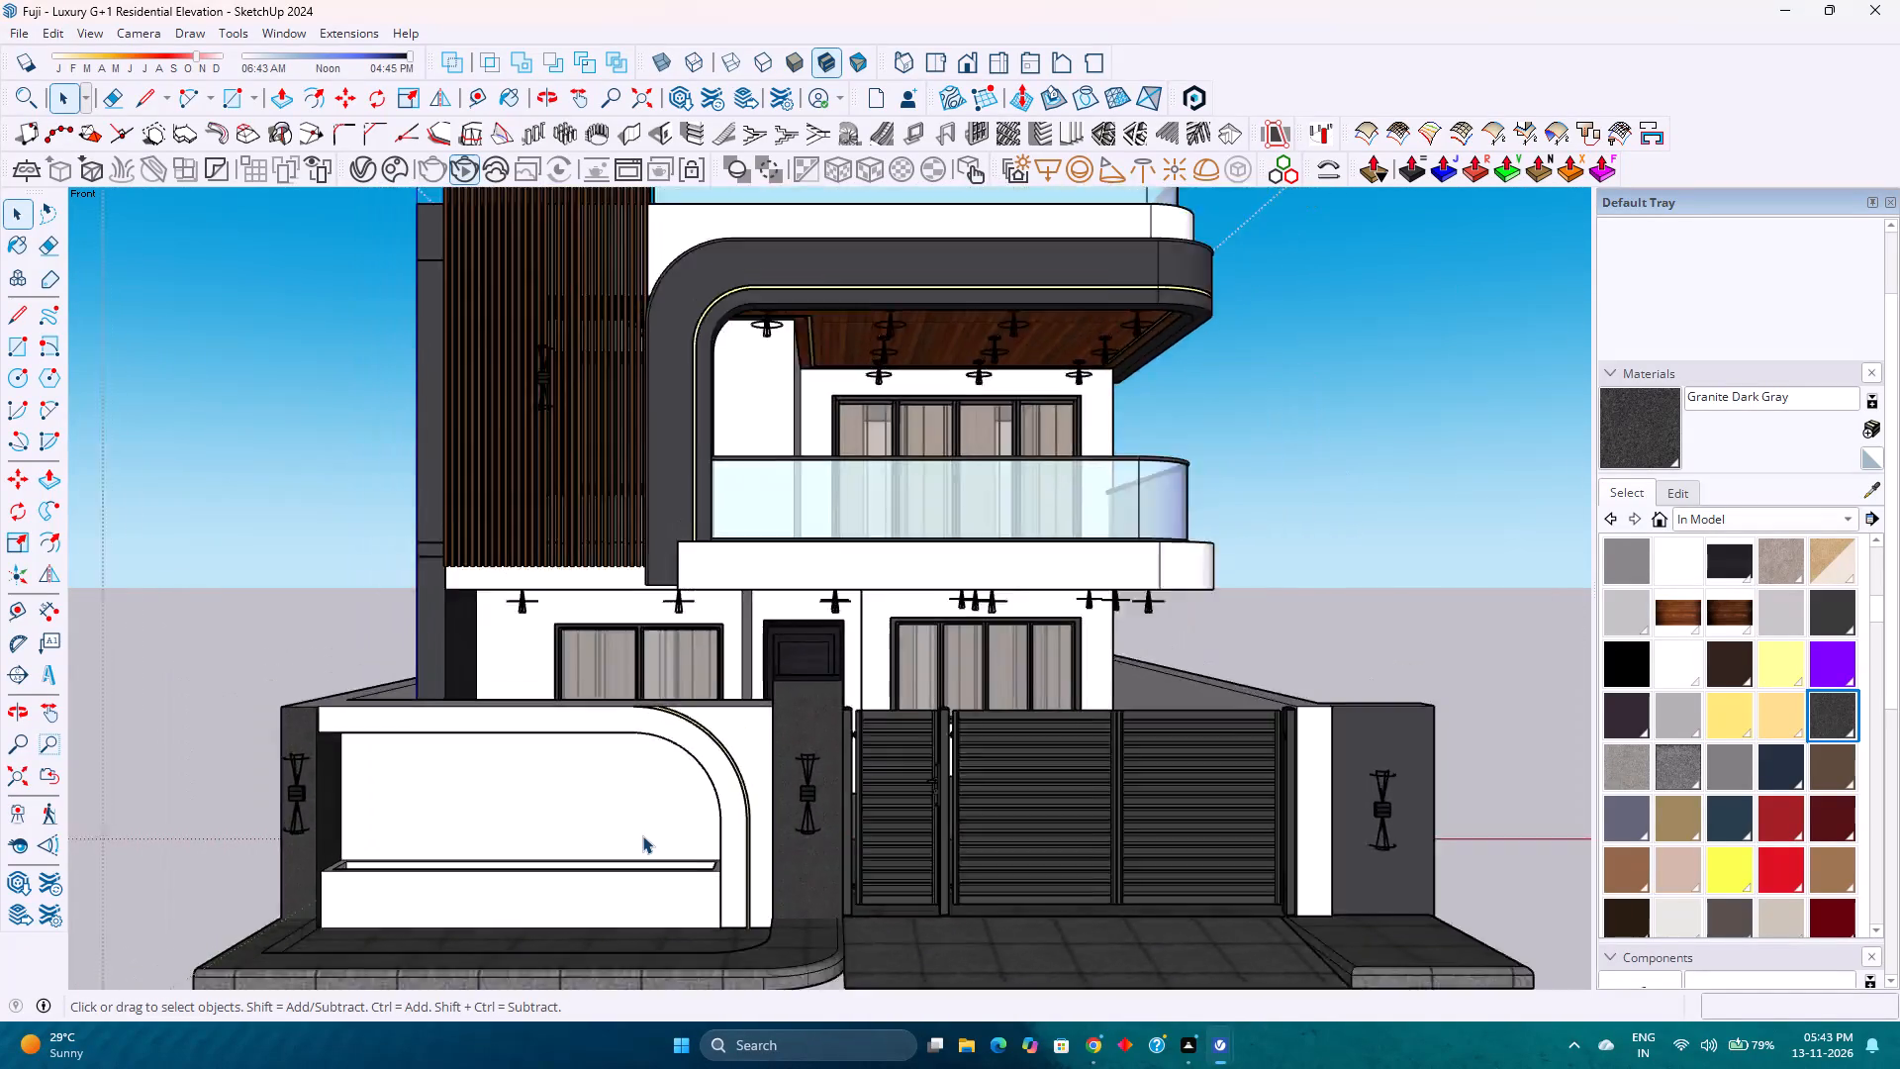
scroll(642, 835, "up", 2)
scroll(642, 835, "down", 3)
scroll(642, 835, "up", 3)
scroll(642, 835, "down", 2)
scroll(642, 835, "up", 2)
scroll(642, 835, "down", 3)
scroll(642, 835, "up", 3)
scroll(642, 835, "down", 3)
scroll(642, 835, "up", 3)
scroll(642, 835, "down", 3)
scroll(642, 835, "up", 3)
scroll(642, 835, "down", 3)
scroll(642, 835, "up", 2)
scroll(642, 835, "down", 2)
scroll(642, 835, "up", 3)
scroll(642, 835, "down", 3)
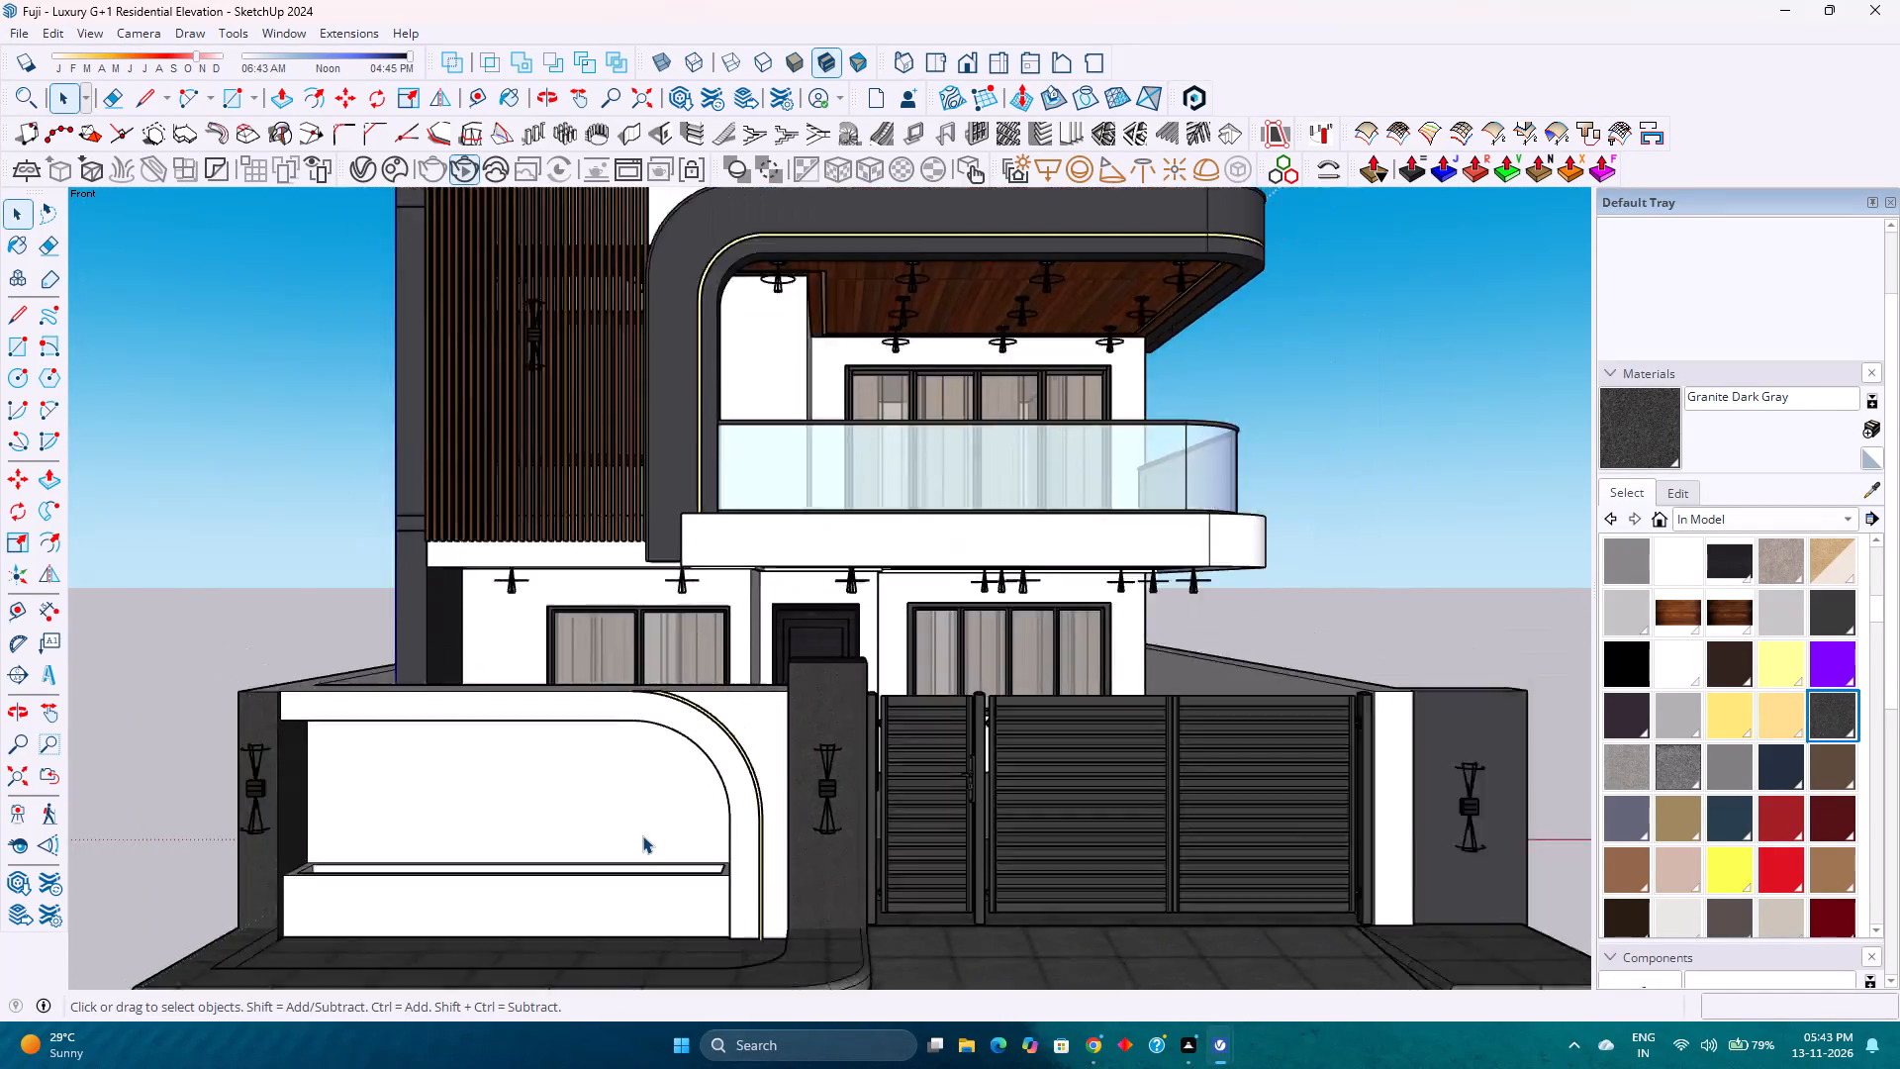
scroll(642, 835, "up", 2)
scroll(642, 835, "down", 2)
scroll(642, 835, "up", 3)
scroll(642, 835, "down", 3)
scroll(642, 835, "up", 4)
scroll(642, 835, "down", 8)
Review the complete front elevation from a distance, from the paved entrance and boundary wall up to the roof parapet.
scroll(646, 839, "down", 6)
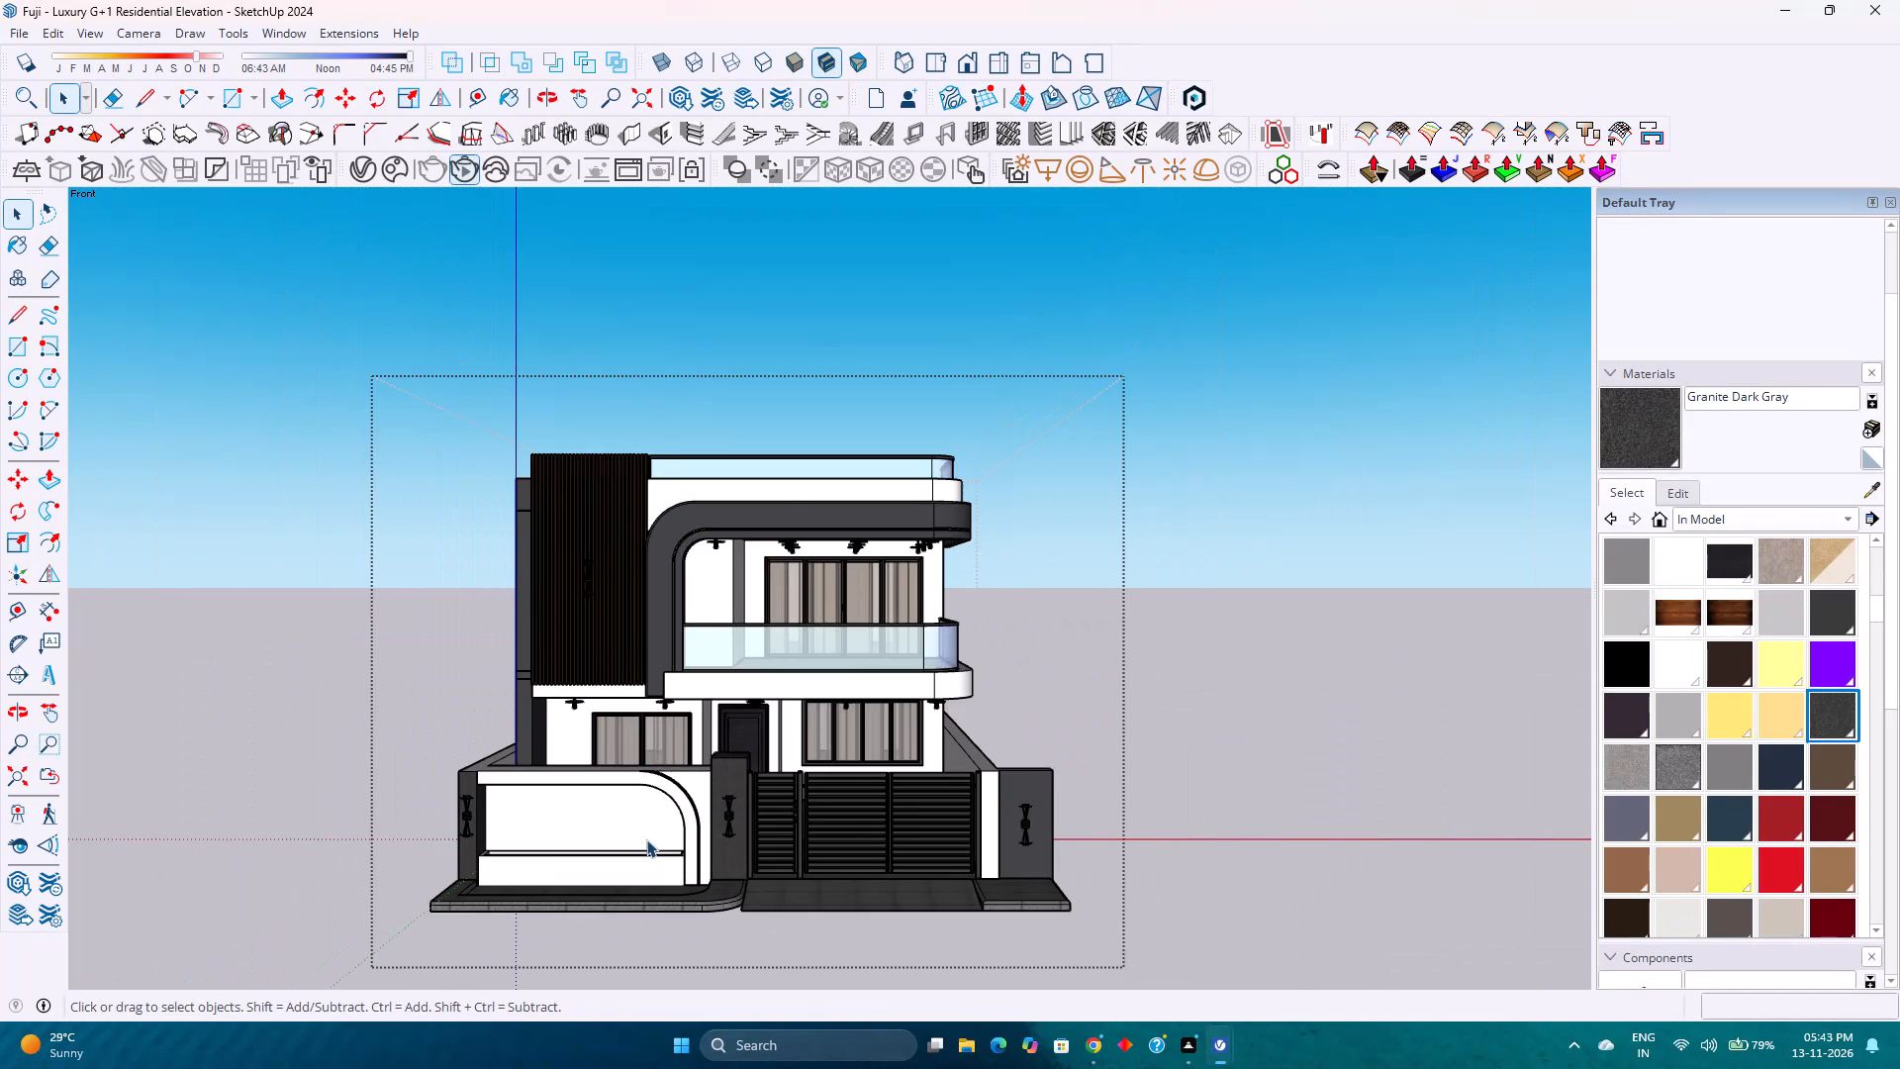
scroll(550, 857, "up", 4)
scroll(550, 857, "down", 4)
scroll(550, 857, "up", 4)
scroll(550, 857, "down", 5)
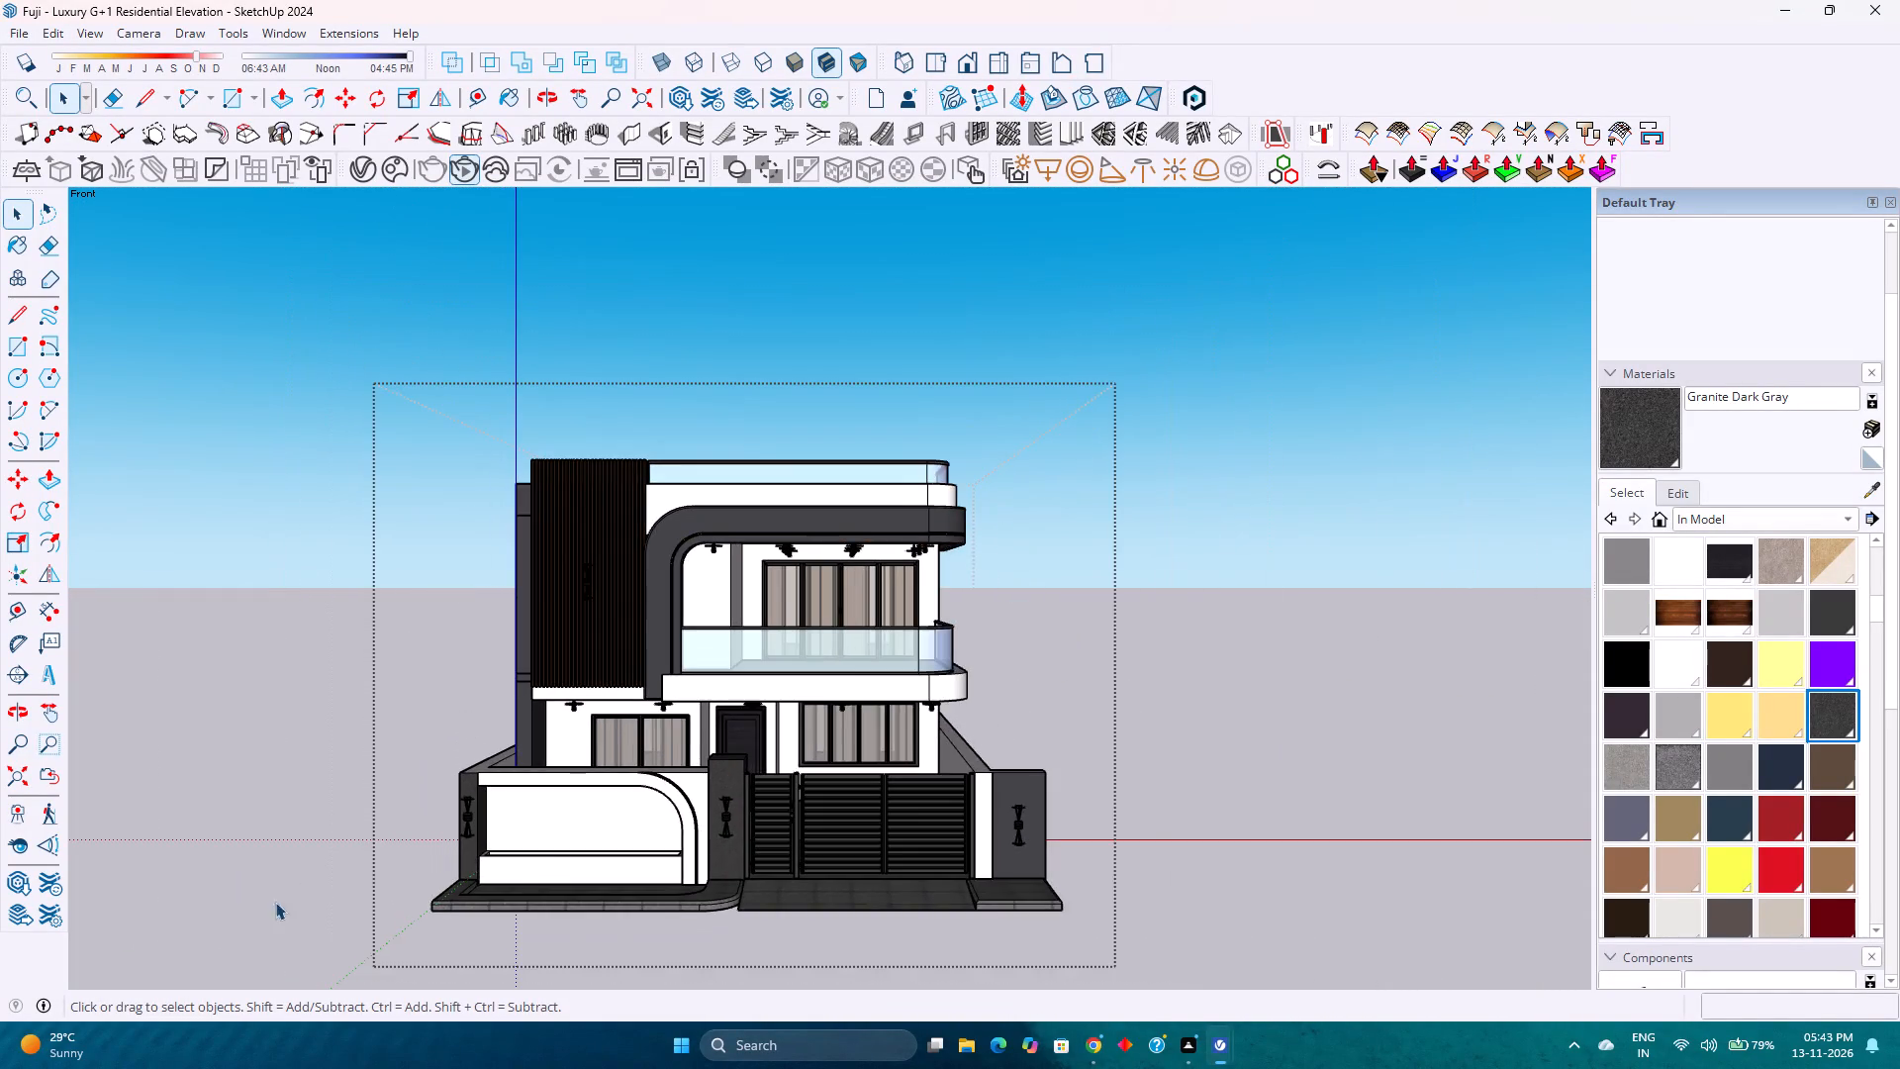
scroll(275, 902, "up", 3)
scroll(275, 902, "down", 4)
scroll(275, 902, "up", 4)
scroll(429, 854, "down", 4)
scroll(429, 854, "up", 2)
scroll(394, 954, "up", 2)
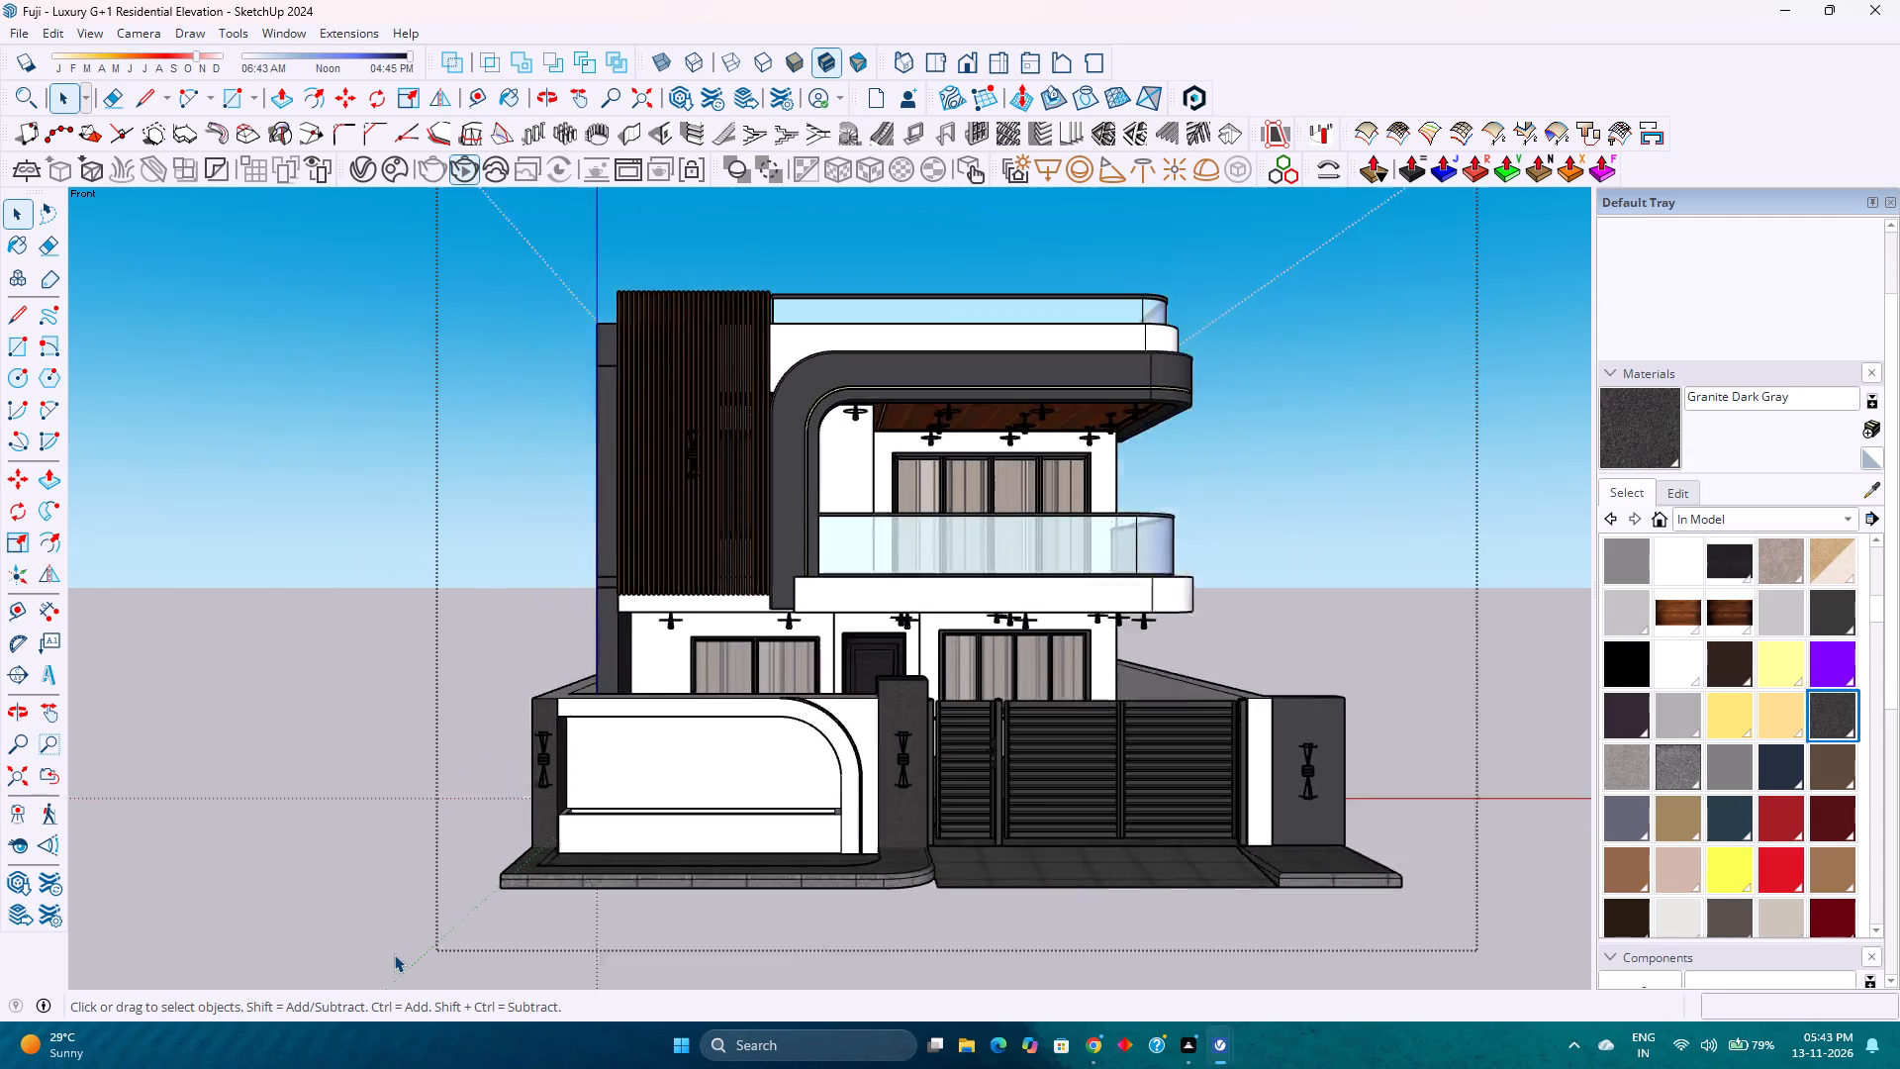
scroll(394, 954, "up", 5)
scroll(394, 954, "down", 3)
scroll(869, 902, "down", 2)
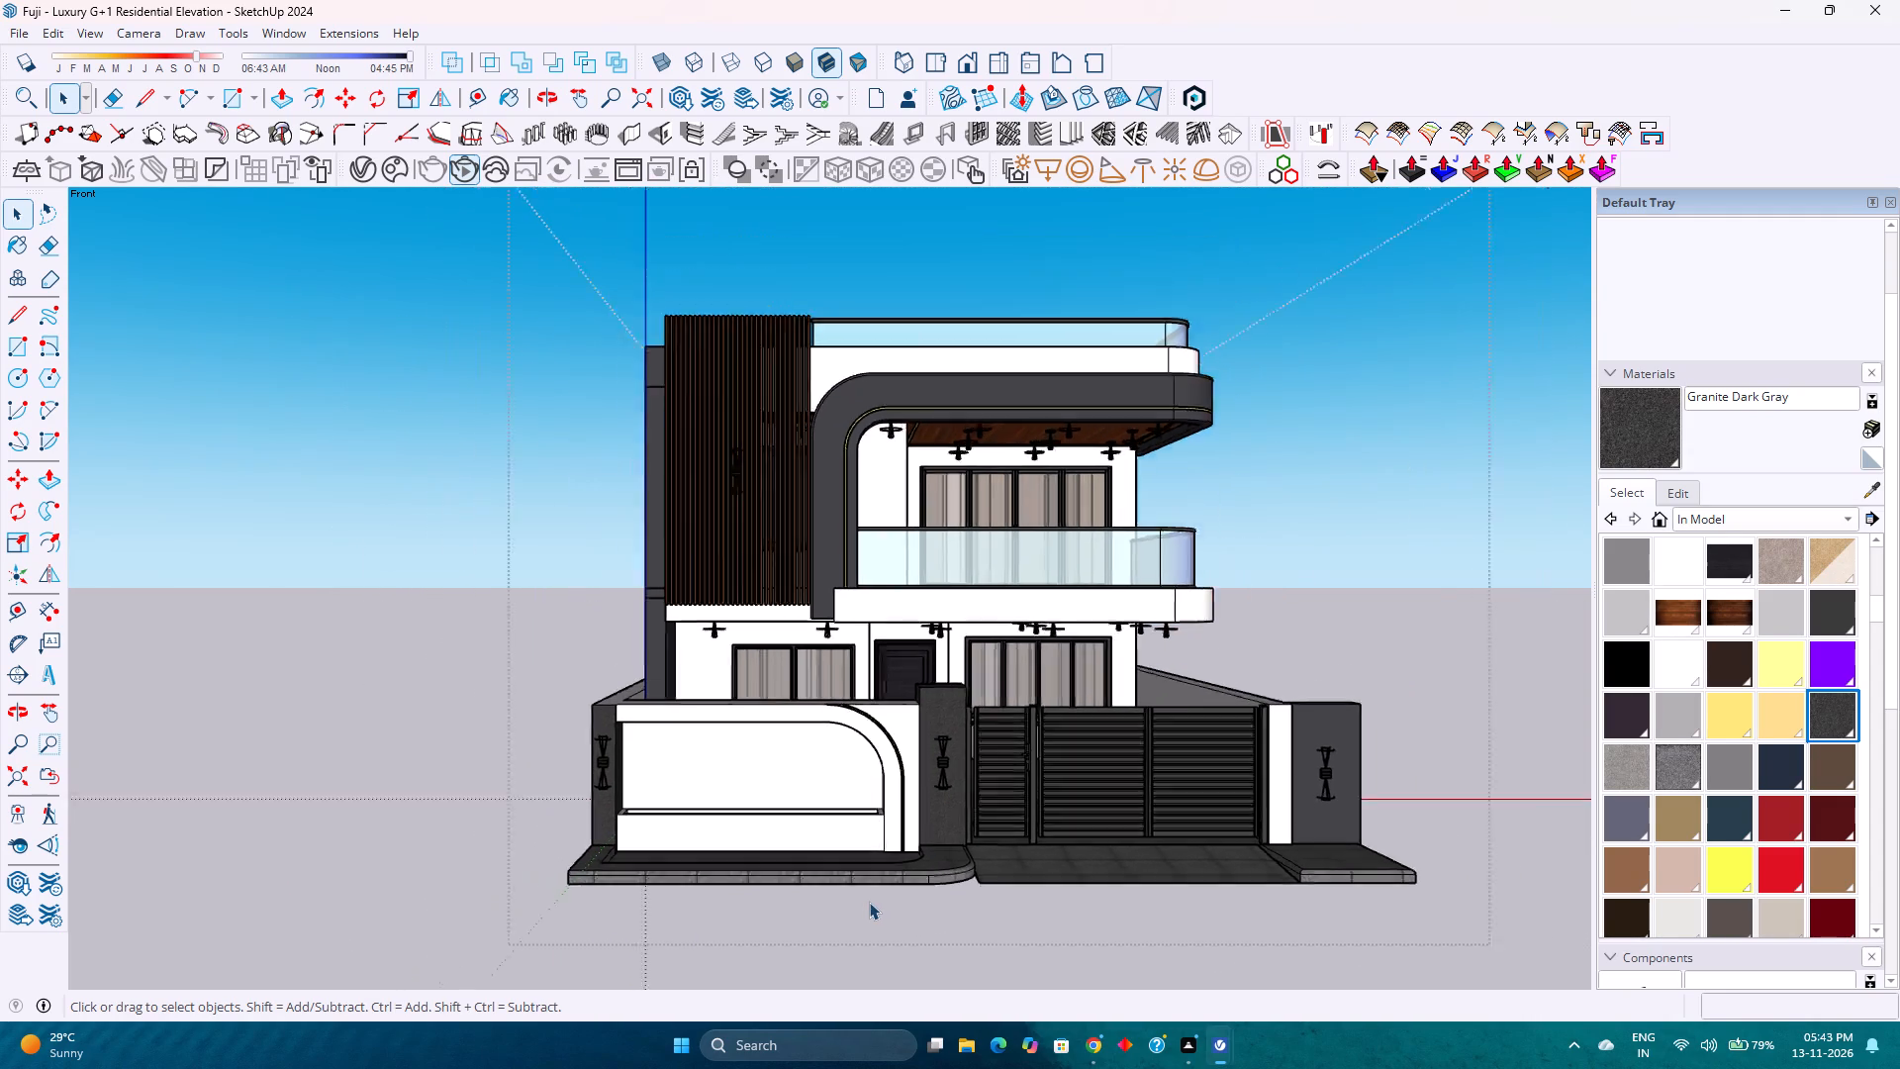
scroll(869, 902, "up", 3)
scroll(869, 902, "down", 9)
scroll(964, 771, "up", 2)
scroll(964, 771, "down", 2)
scroll(963, 771, "up", 4)
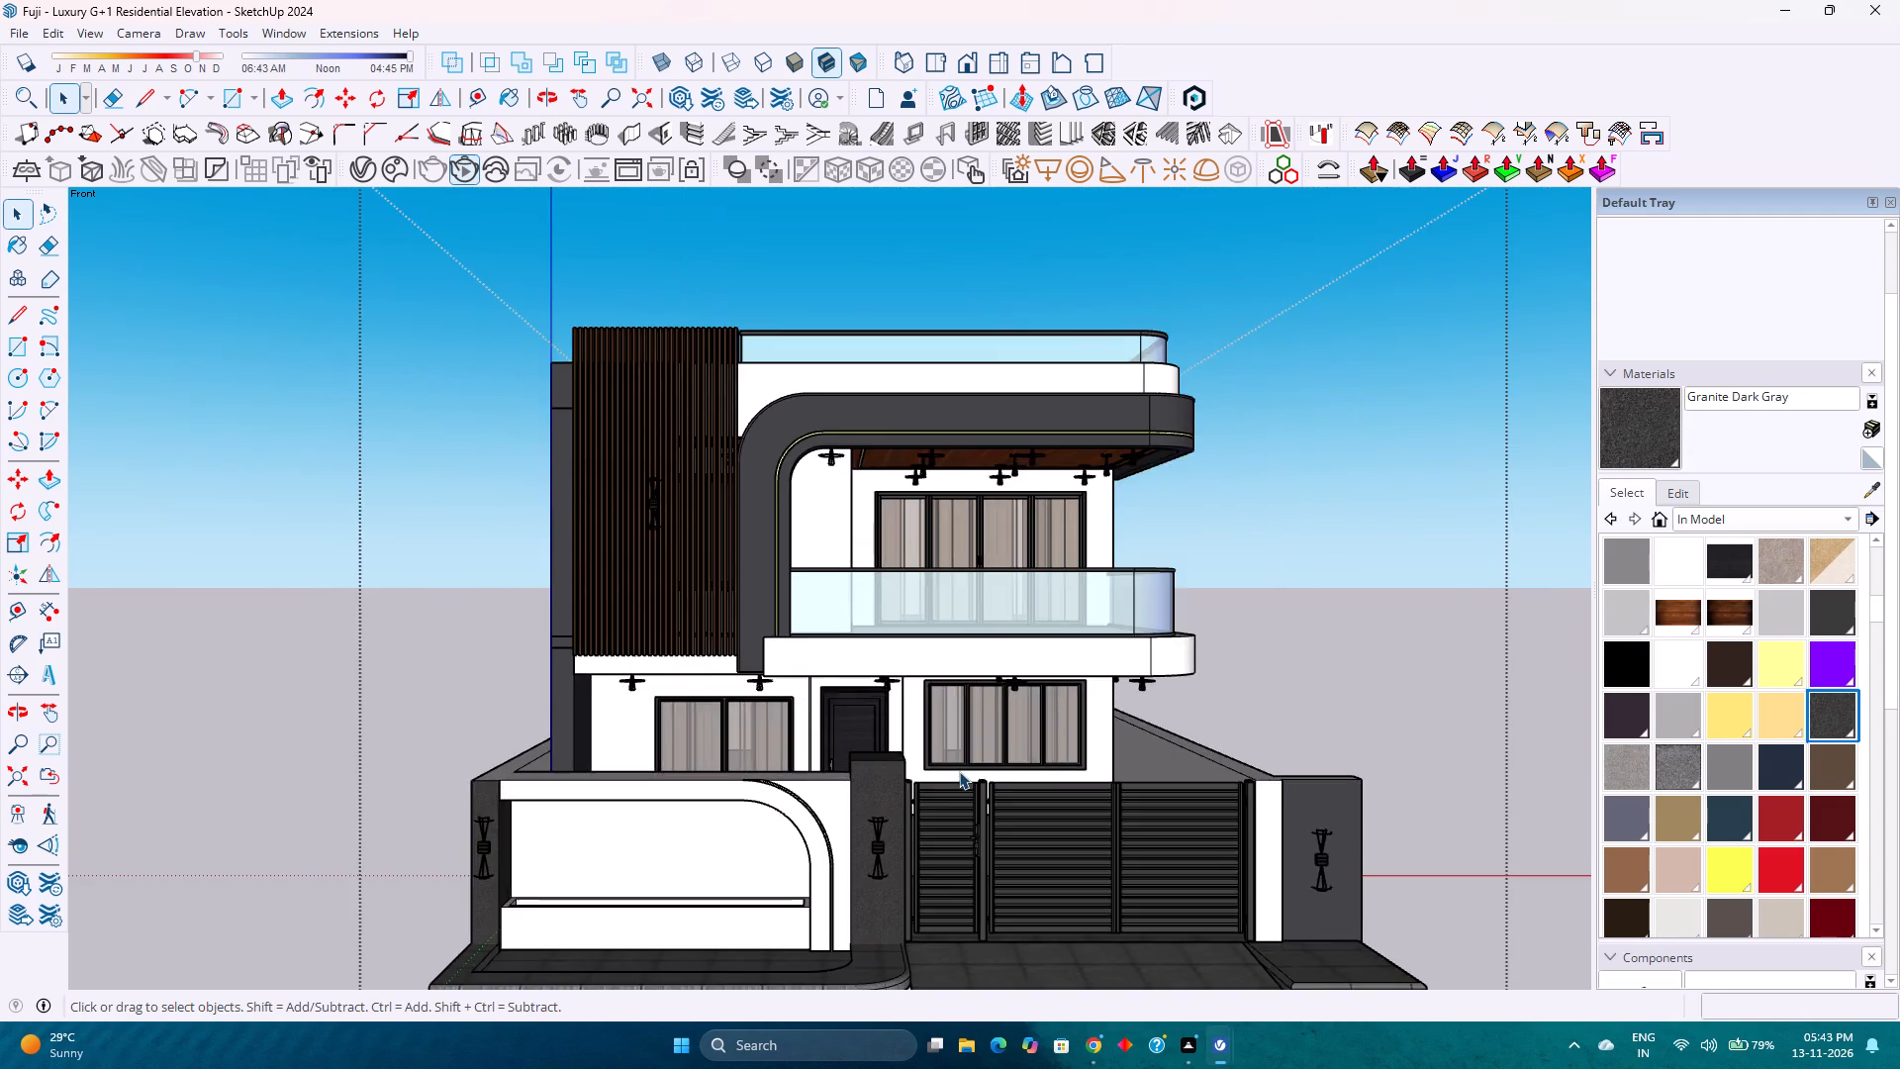
Inspect the house in three-quarter perspective, checking the side wall, the curved balcony corner and the wooden soffits.
scroll(959, 771, "down", 2)
middle_click_drag(959, 771, 637, 704)
scroll(637, 704, "down", 4)
scroll(635, 708, "up", 3)
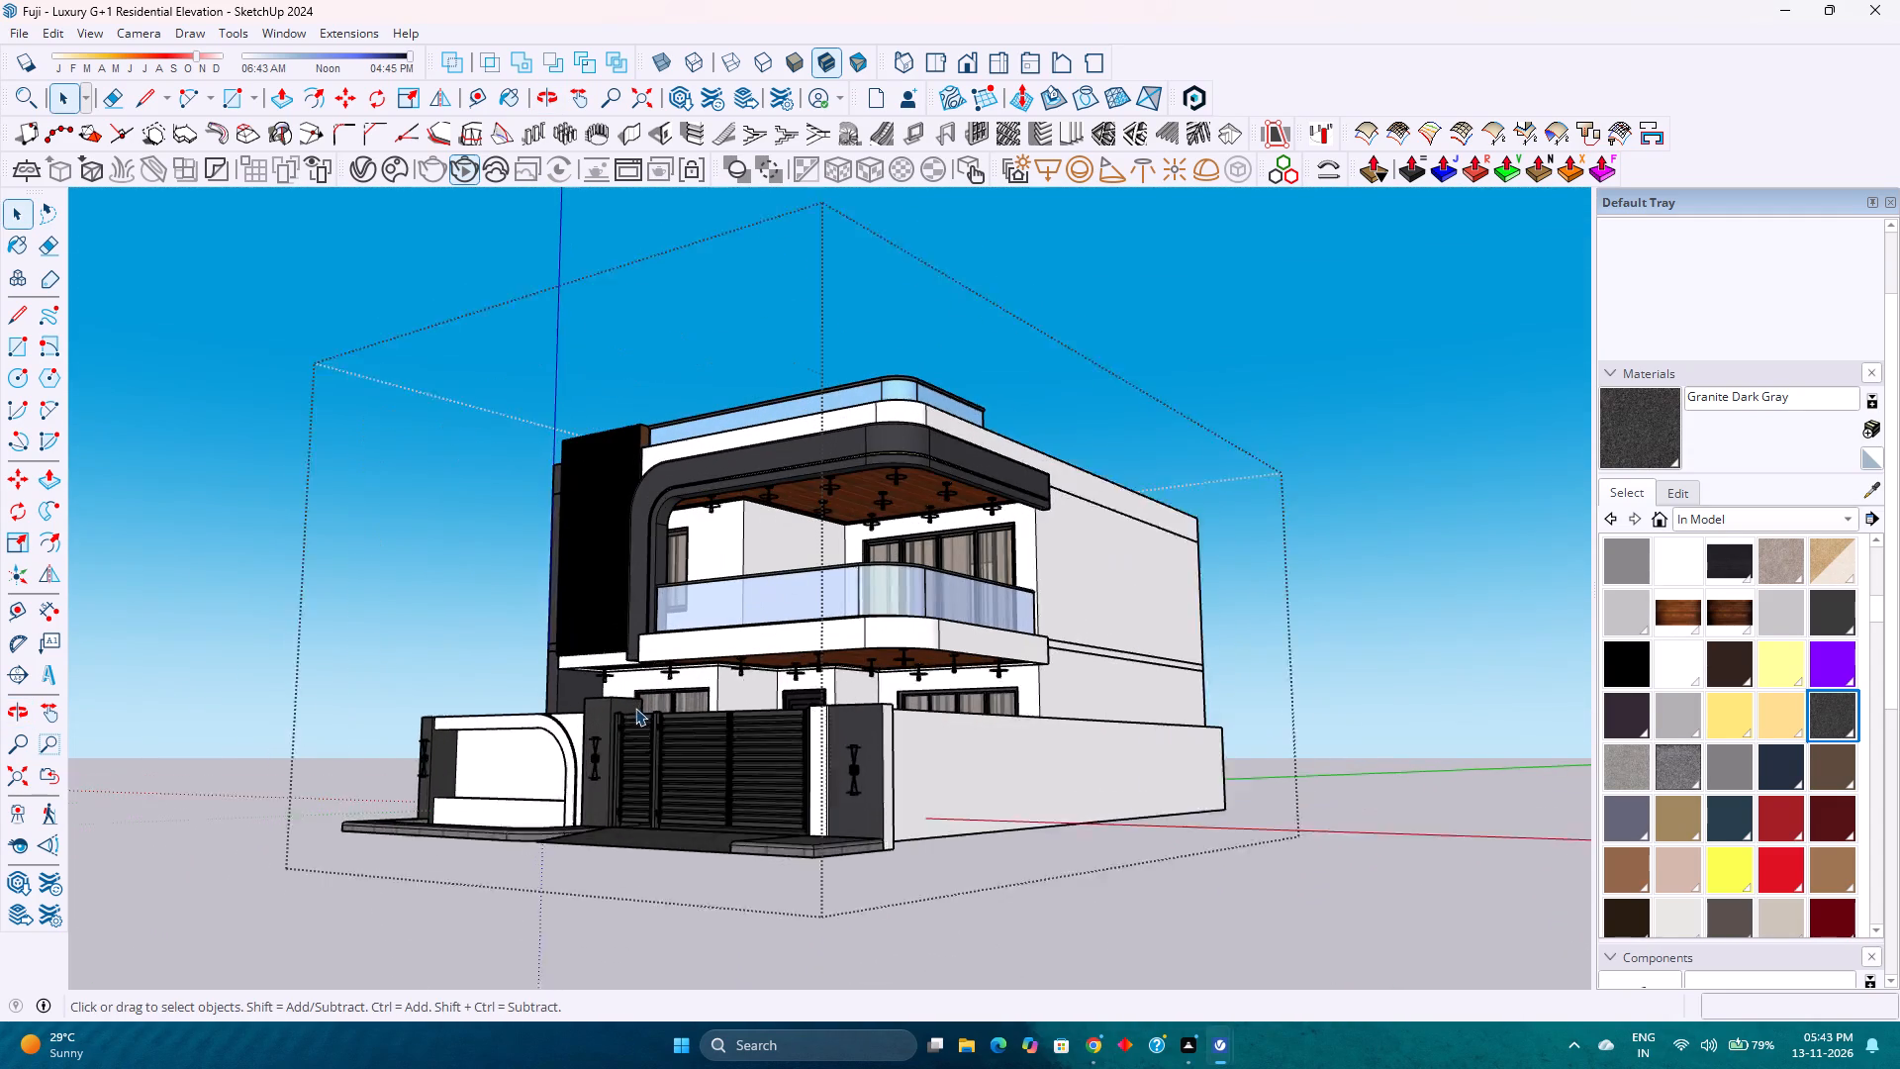
scroll(635, 708, "up", 1)
right_click_drag(635, 708, 717, 725)
middle_click_drag(675, 717, 735, 755)
middle_click(735, 755)
left_click(370, 911)
scroll(523, 809, "up", 2)
scroll(523, 809, "down", 4)
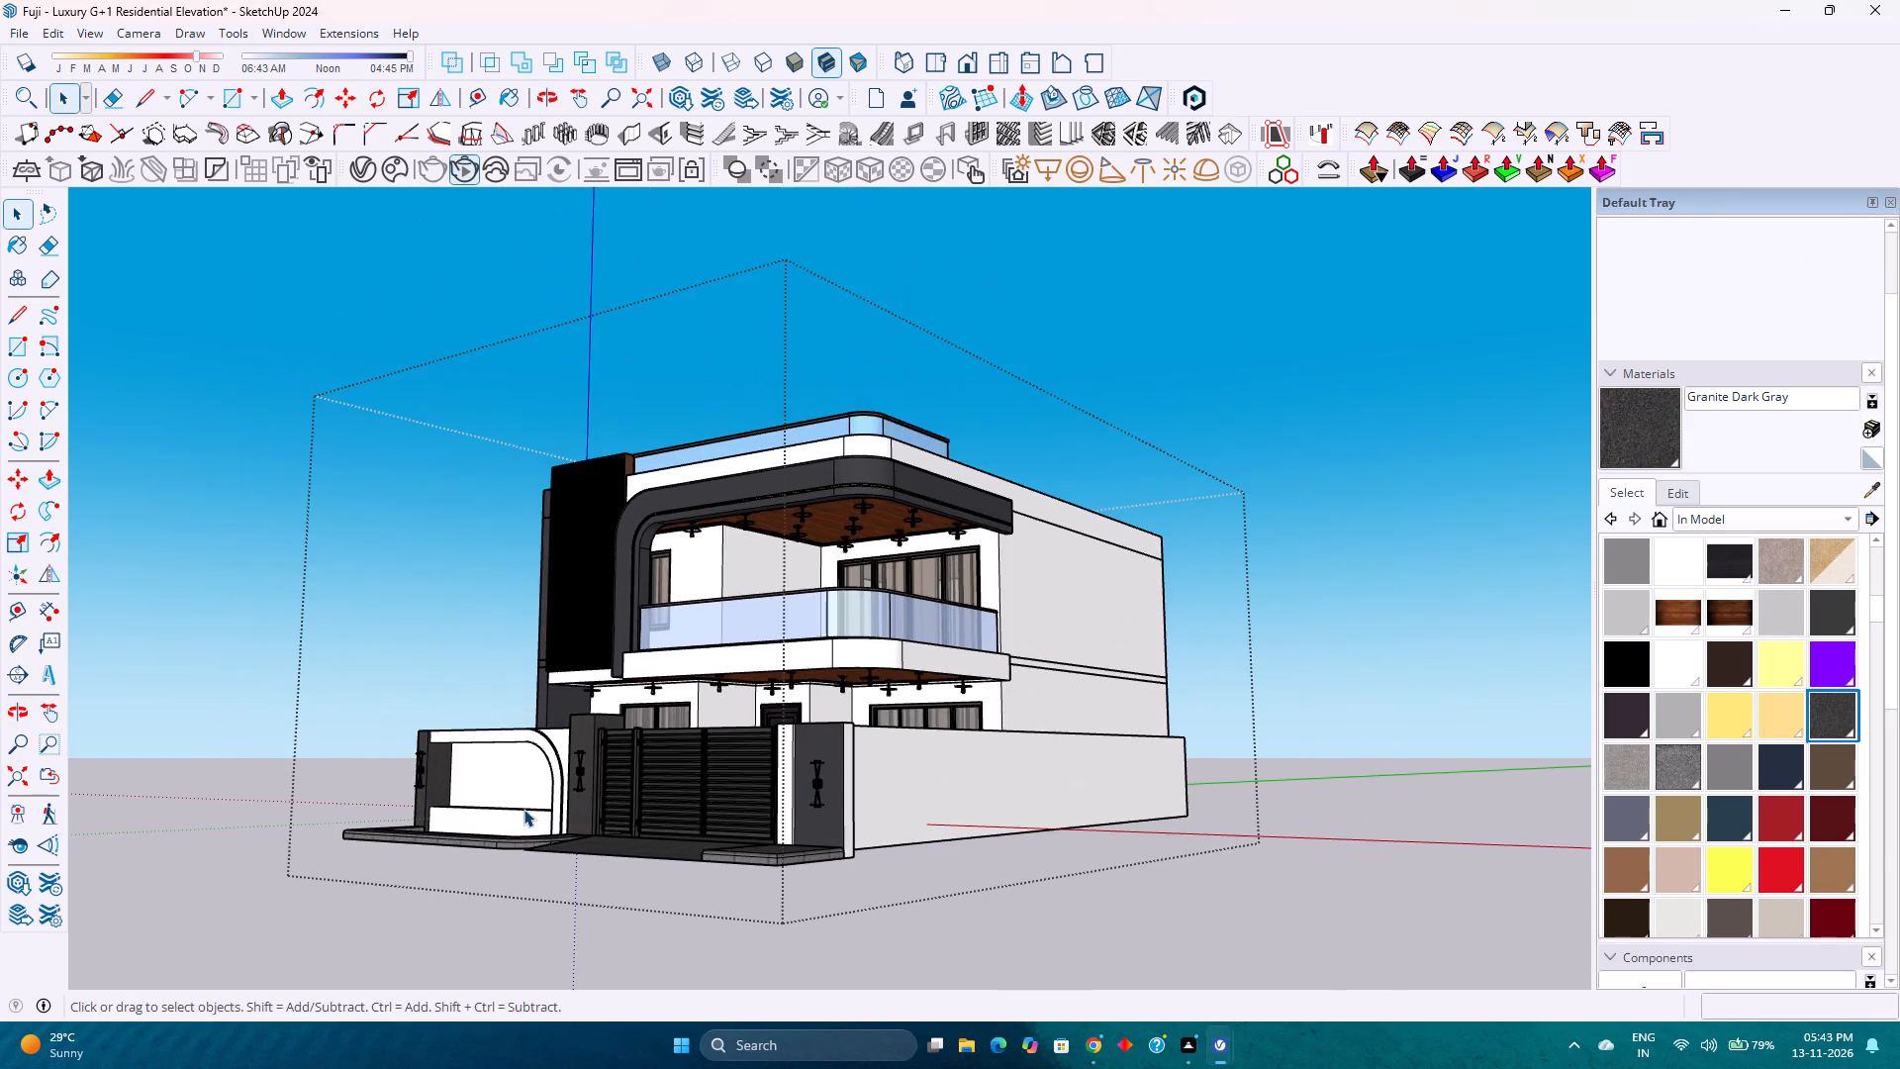
double_click(523, 809)
left_click(1064, 940)
scroll(613, 677, "down", 1)
scroll(613, 677, "up", 4)
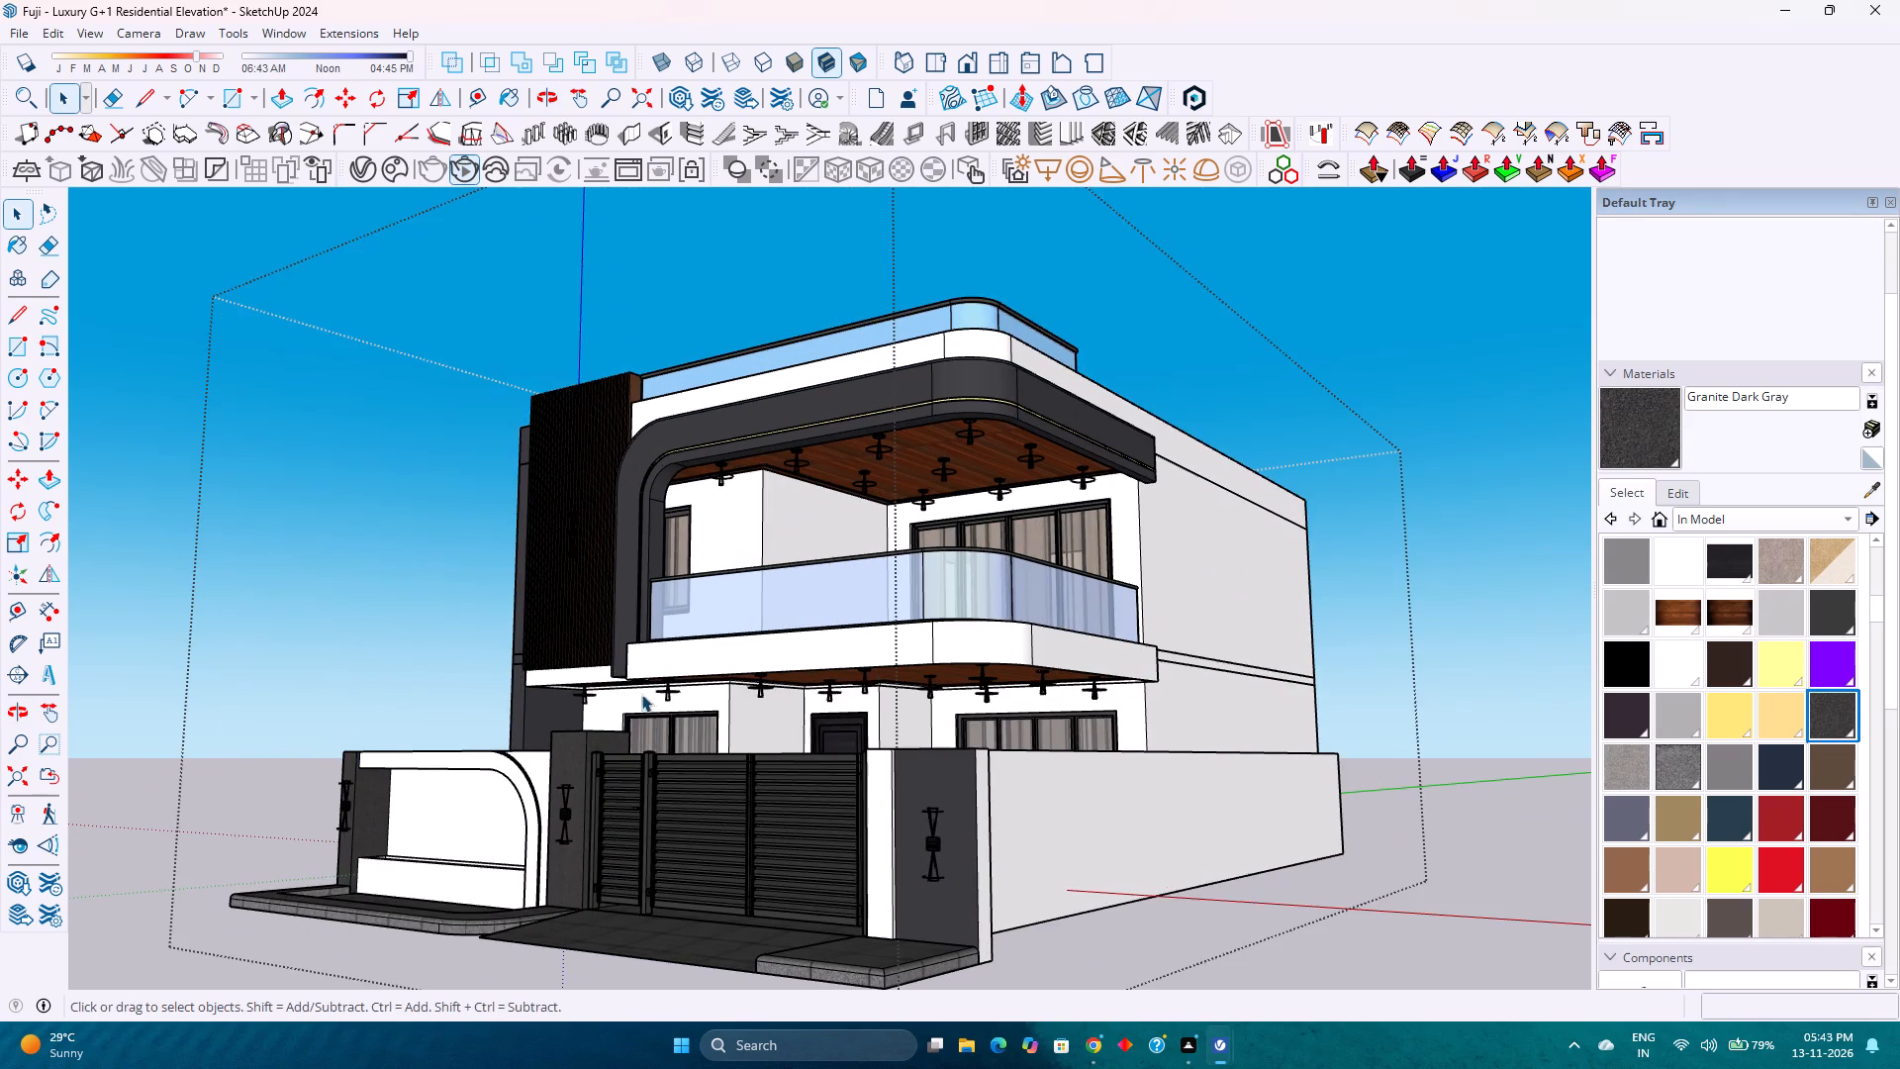
scroll(750, 781, "down", 3)
scroll(689, 773, "up", 1)
middle_click_drag(679, 791, 825, 865)
middle_click(825, 865)
scroll(825, 865, "down", 6)
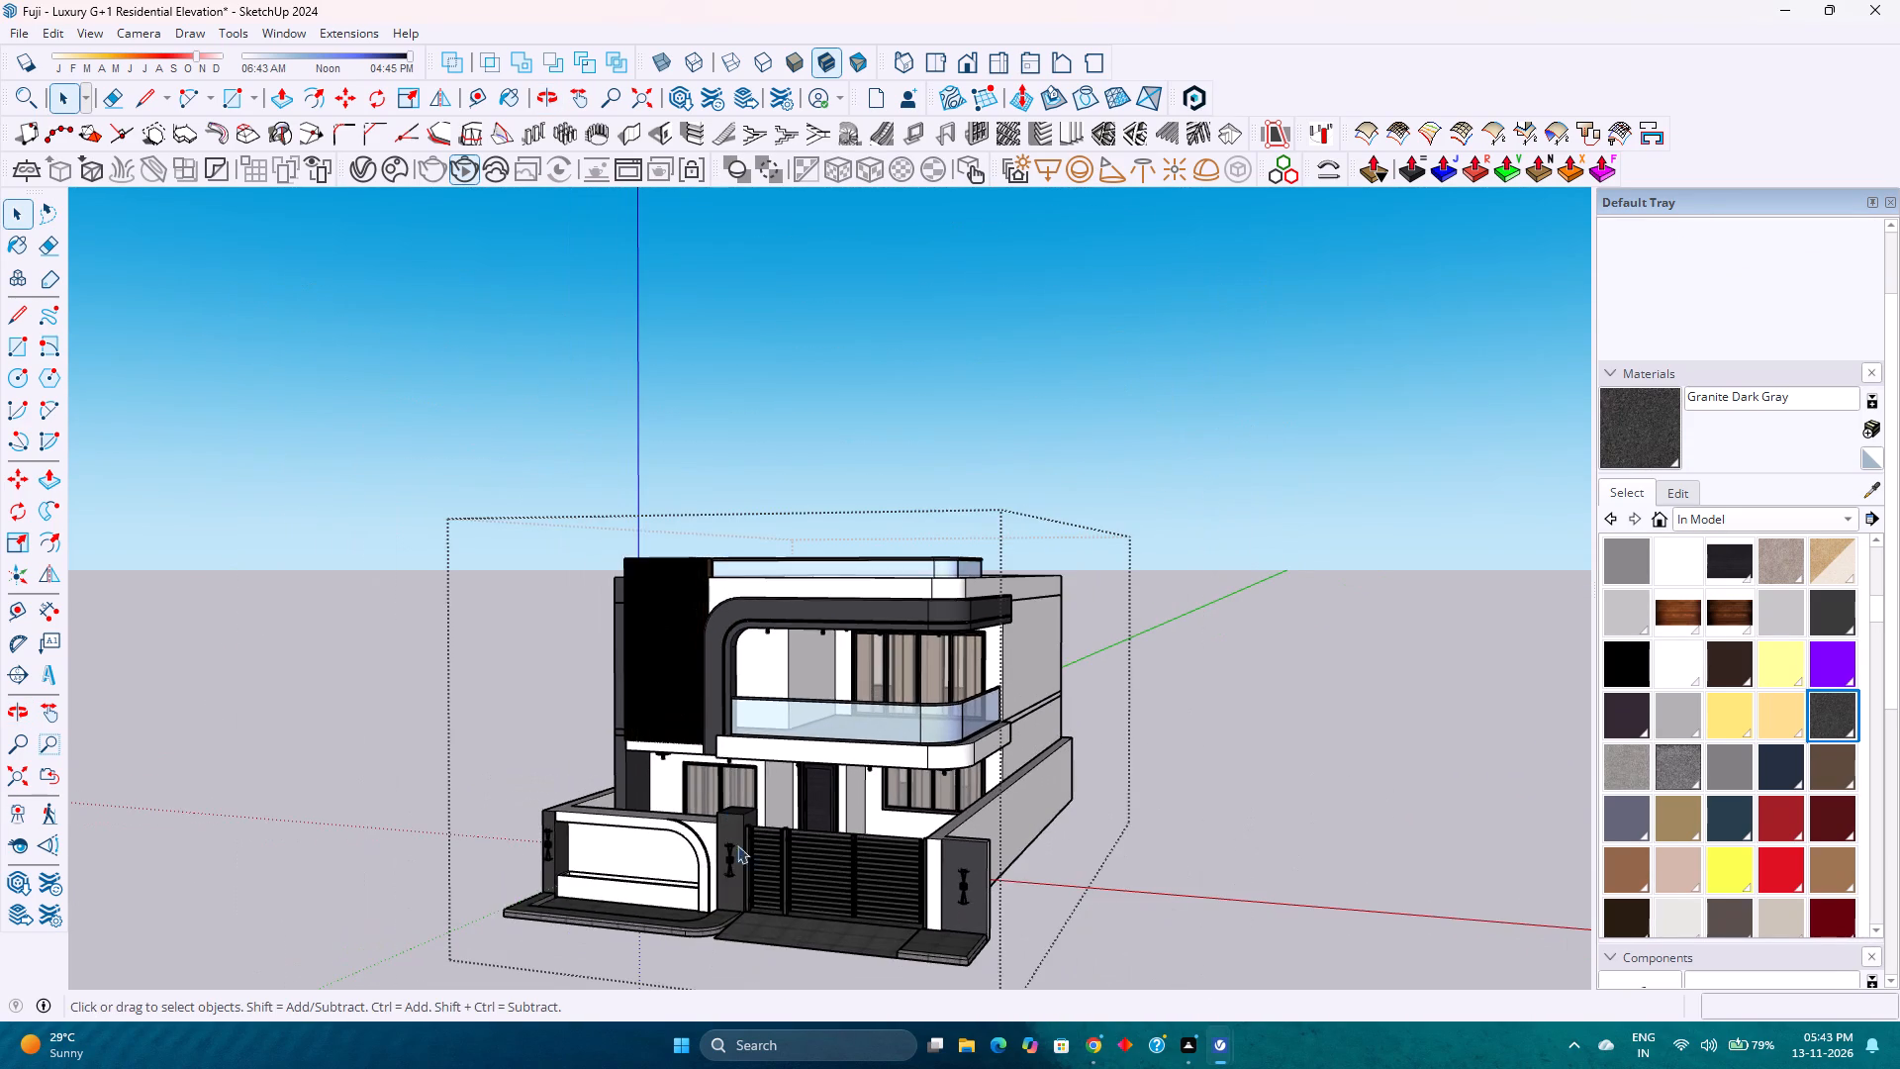
scroll(747, 862, "up", 8)
middle_click(748, 862)
middle_click(757, 850)
middle_click(758, 848)
scroll(755, 841, "down", 8)
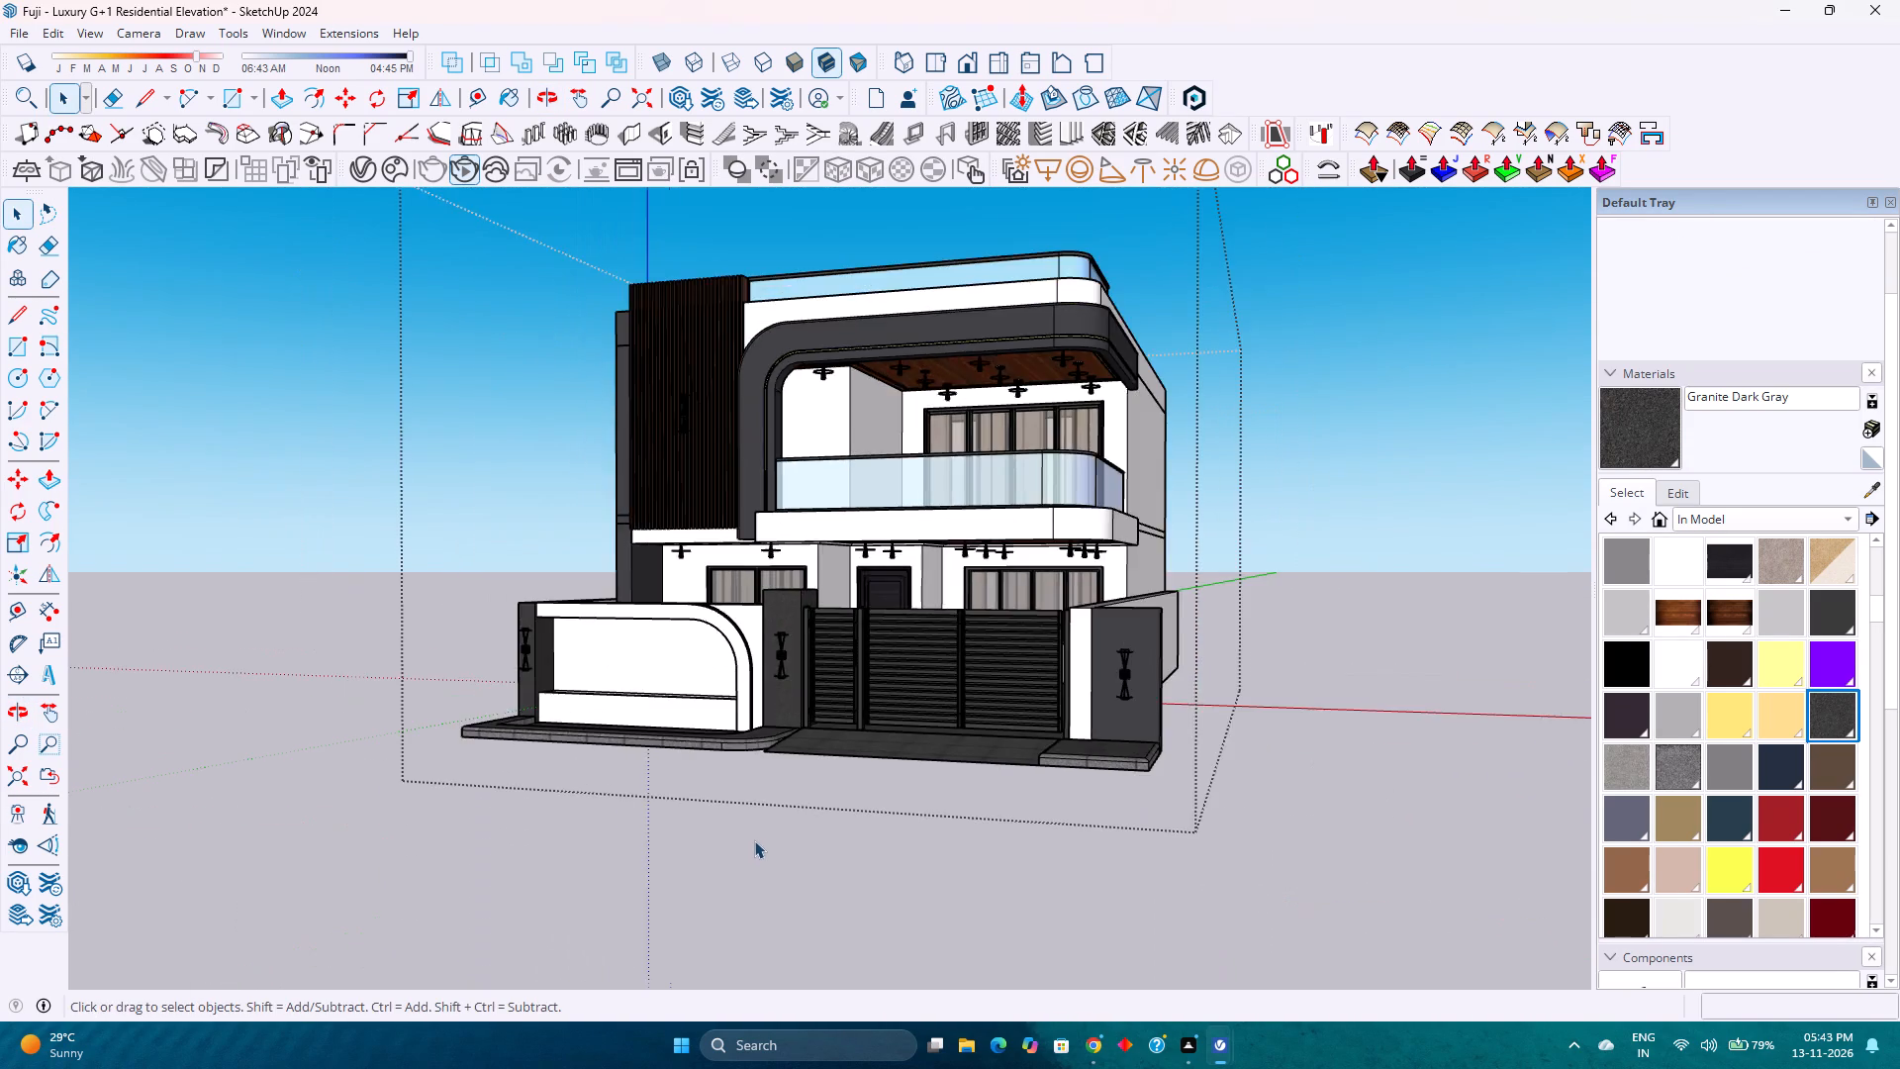
Examine the whole house from the three-quarter front view, comparing the slatted screen, rounded granite slab and boundary wall.
scroll(752, 845, "up", 4)
scroll(744, 825, "down", 5)
scroll(763, 808, "up", 4)
scroll(764, 806, "down", 2)
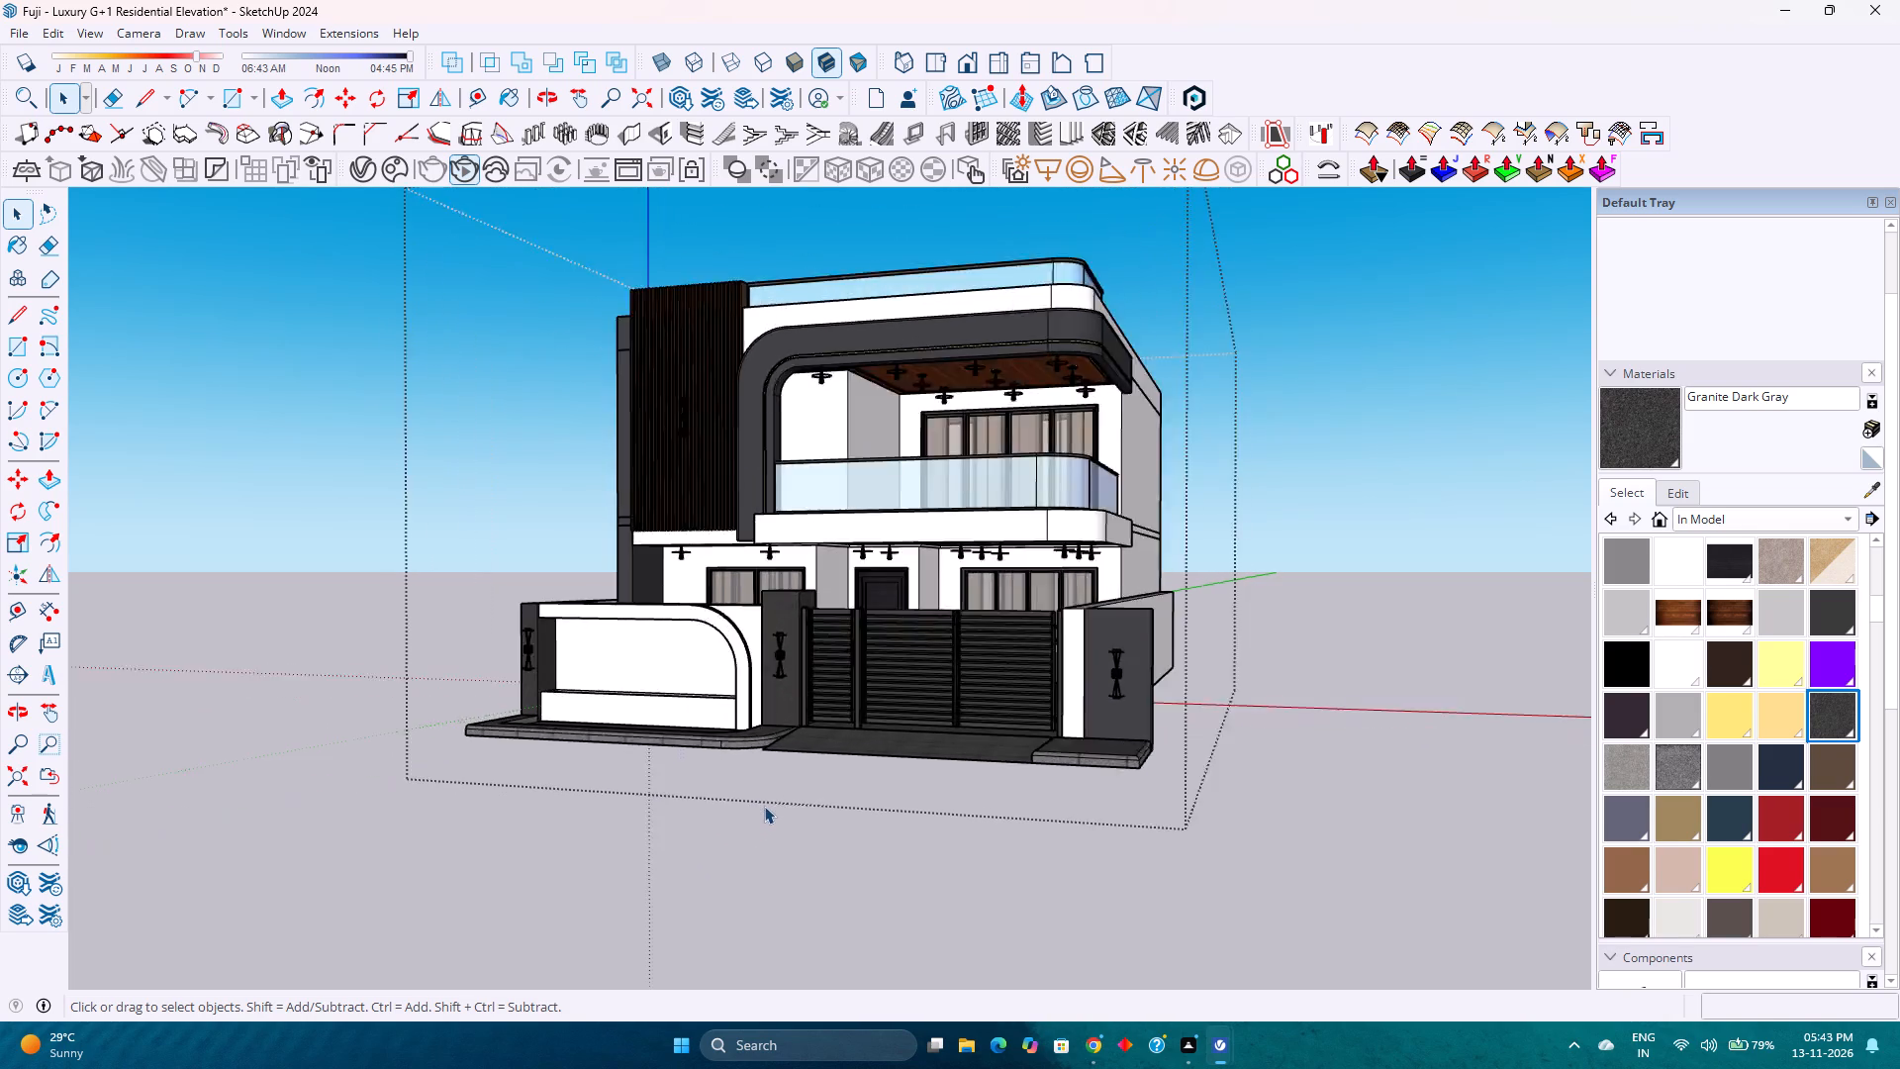
scroll(764, 806, "down", 2)
scroll(764, 806, "up", 4)
scroll(765, 806, "down", 3)
scroll(765, 806, "up", 2)
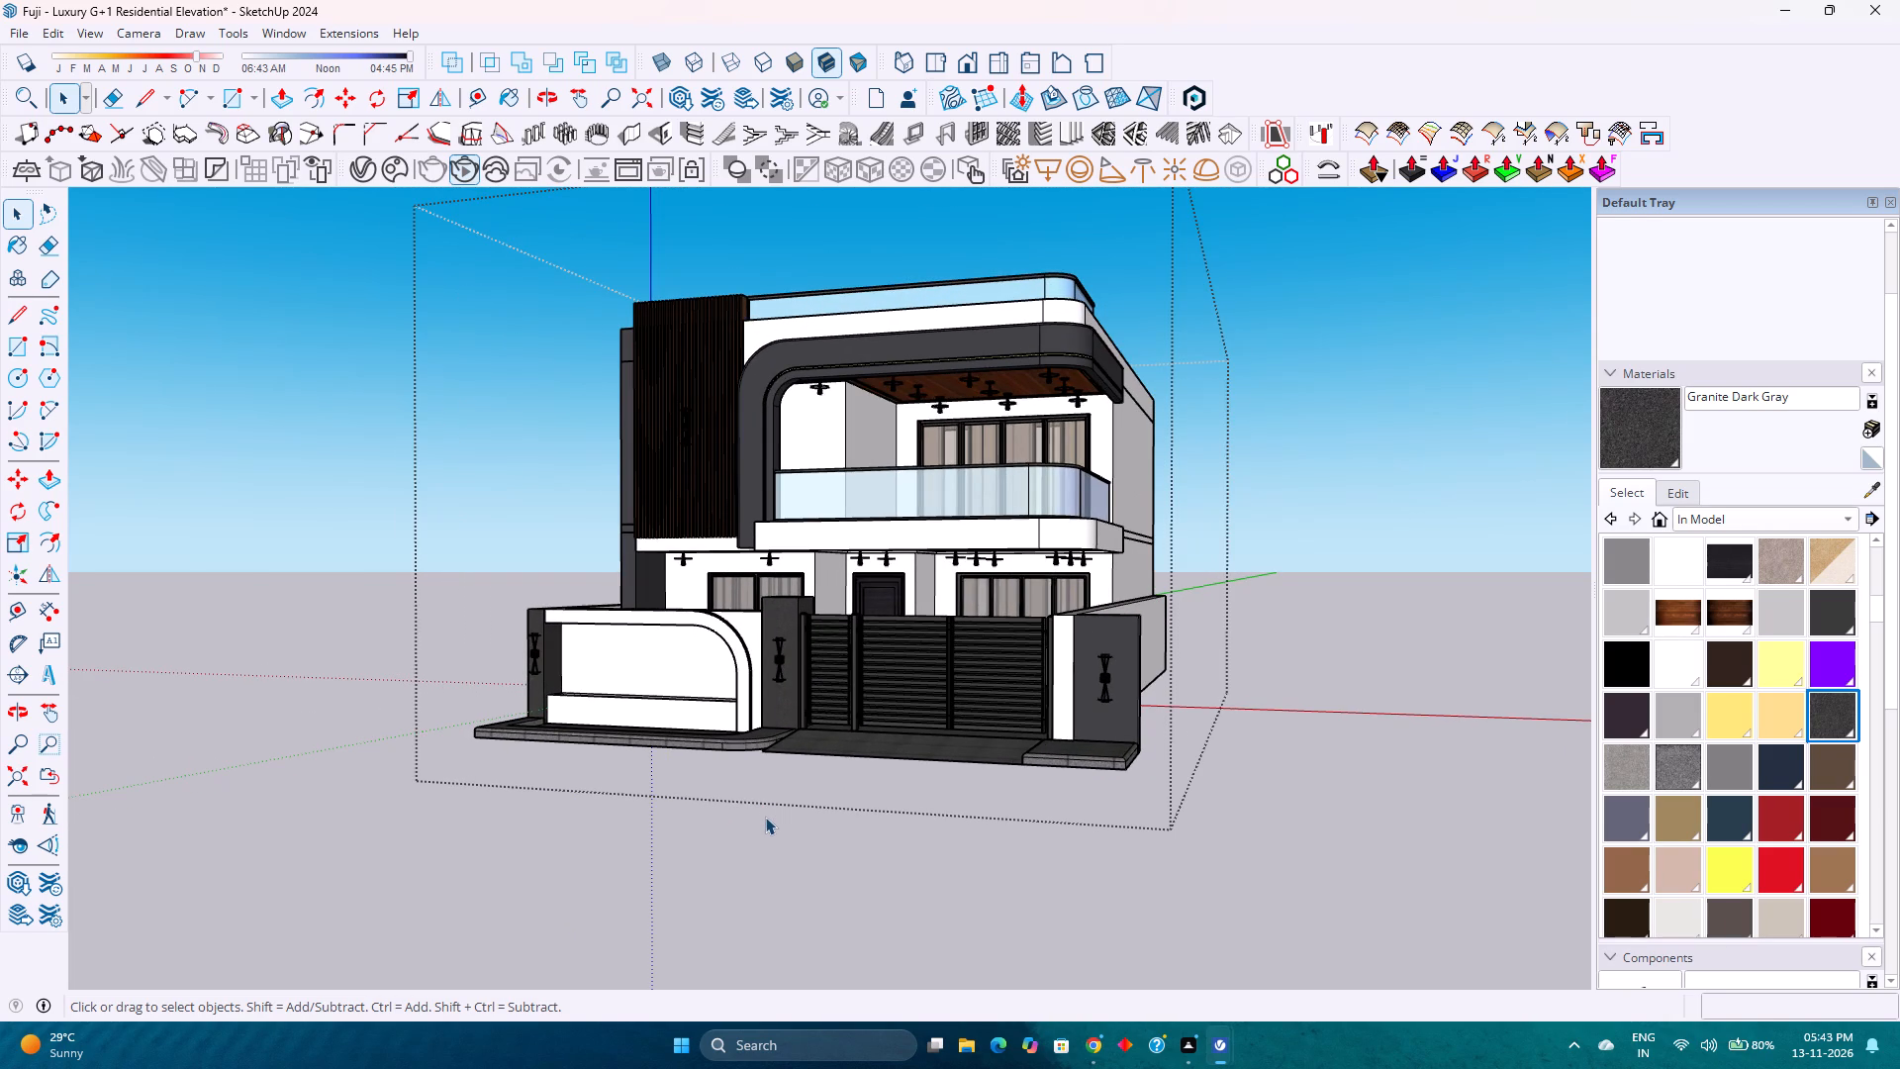
scroll(765, 817, "down", 4)
scroll(765, 817, "up", 5)
scroll(765, 817, "down", 5)
scroll(765, 817, "up", 4)
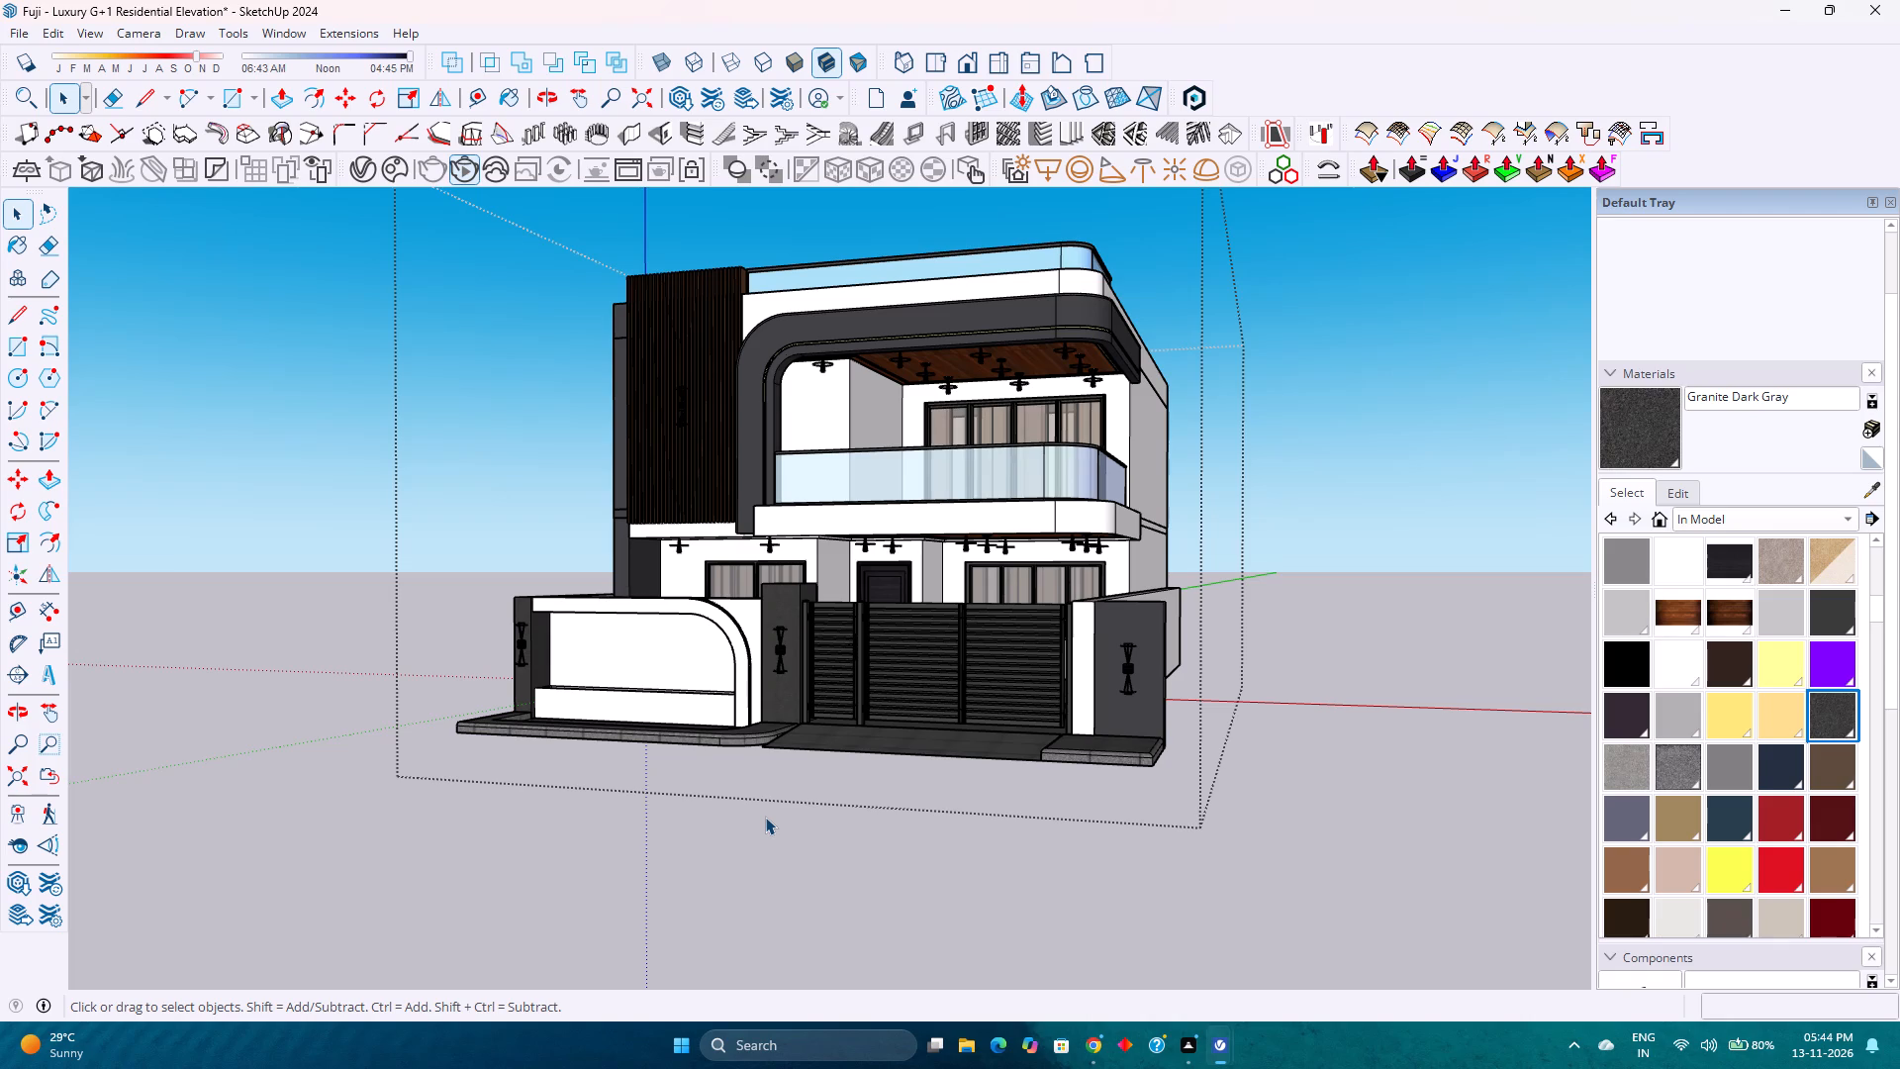
scroll(765, 817, "down", 3)
scroll(765, 817, "up", 3)
scroll(765, 817, "down", 4)
scroll(765, 817, "up", 4)
scroll(765, 817, "down", 4)
scroll(765, 817, "up", 4)
scroll(765, 817, "down", 4)
scroll(765, 817, "up", 4)
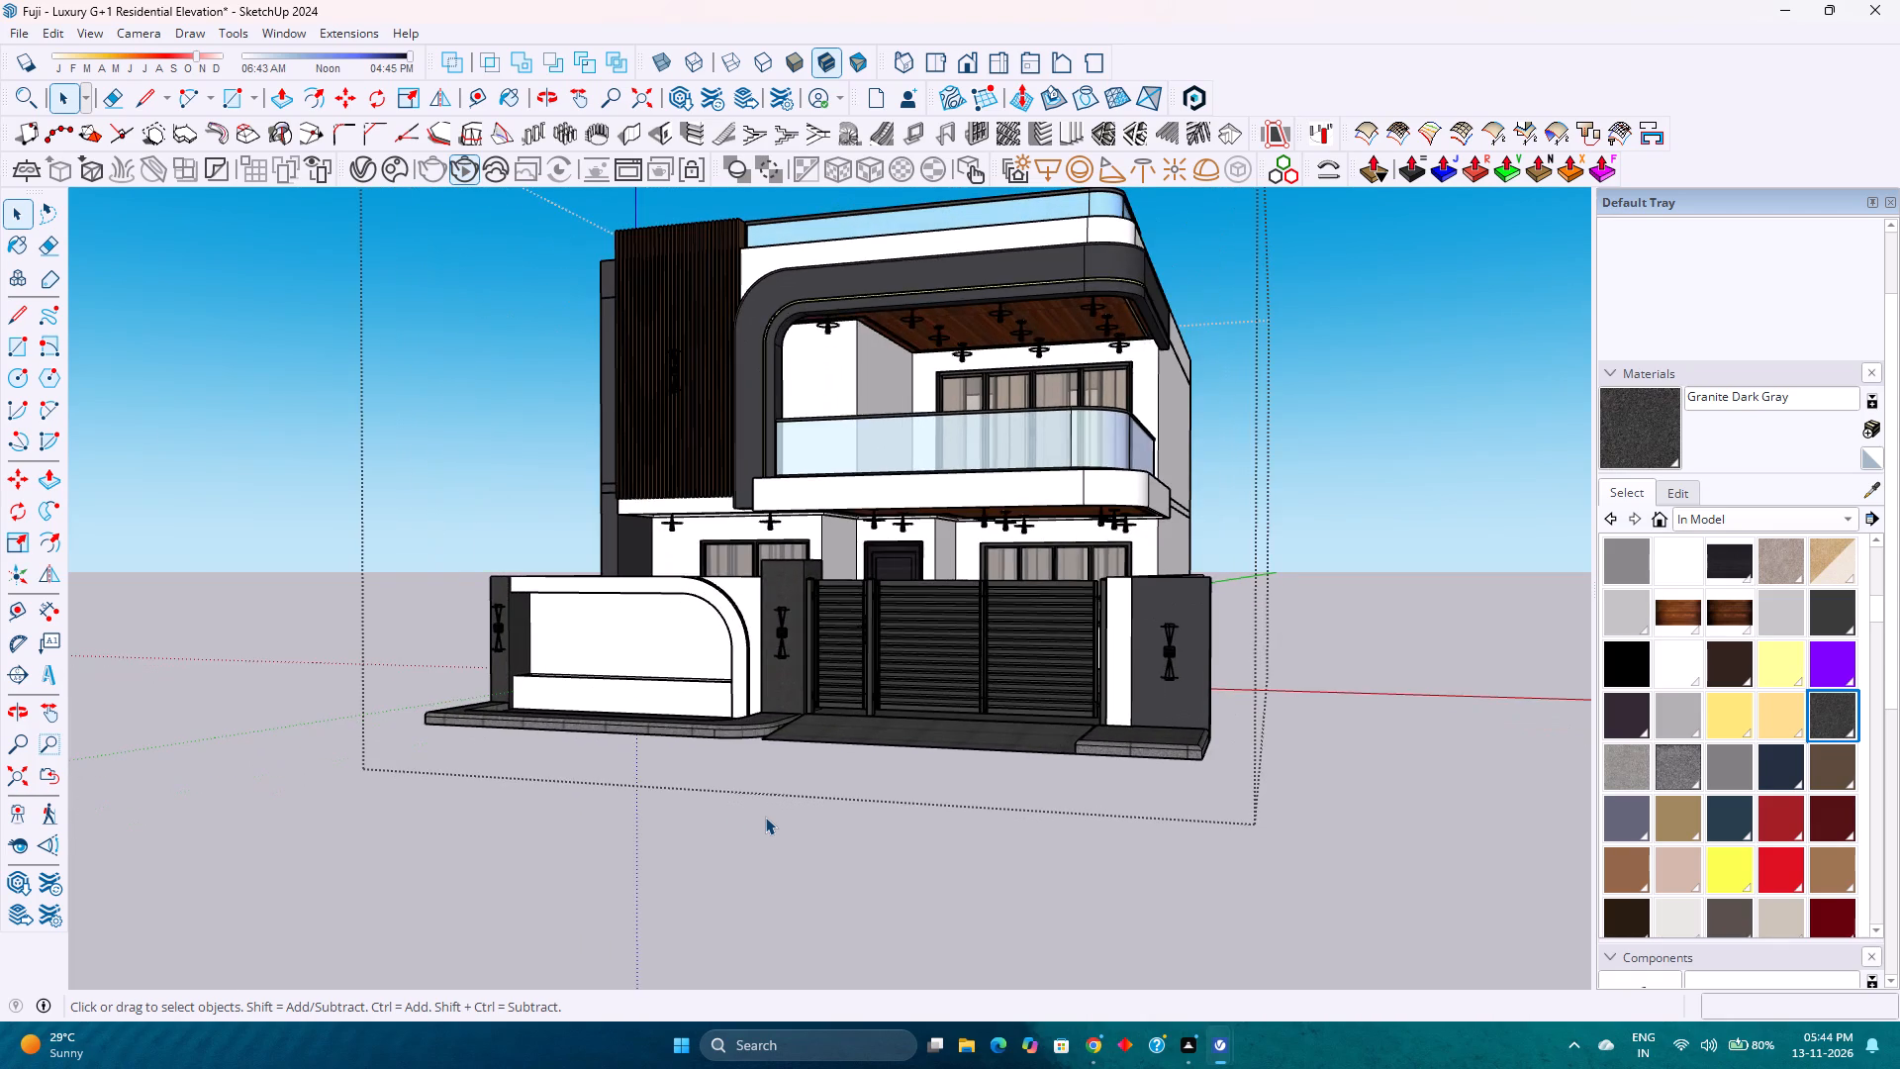
scroll(765, 817, "down", 4)
scroll(765, 817, "up", 4)
scroll(765, 817, "down", 2)
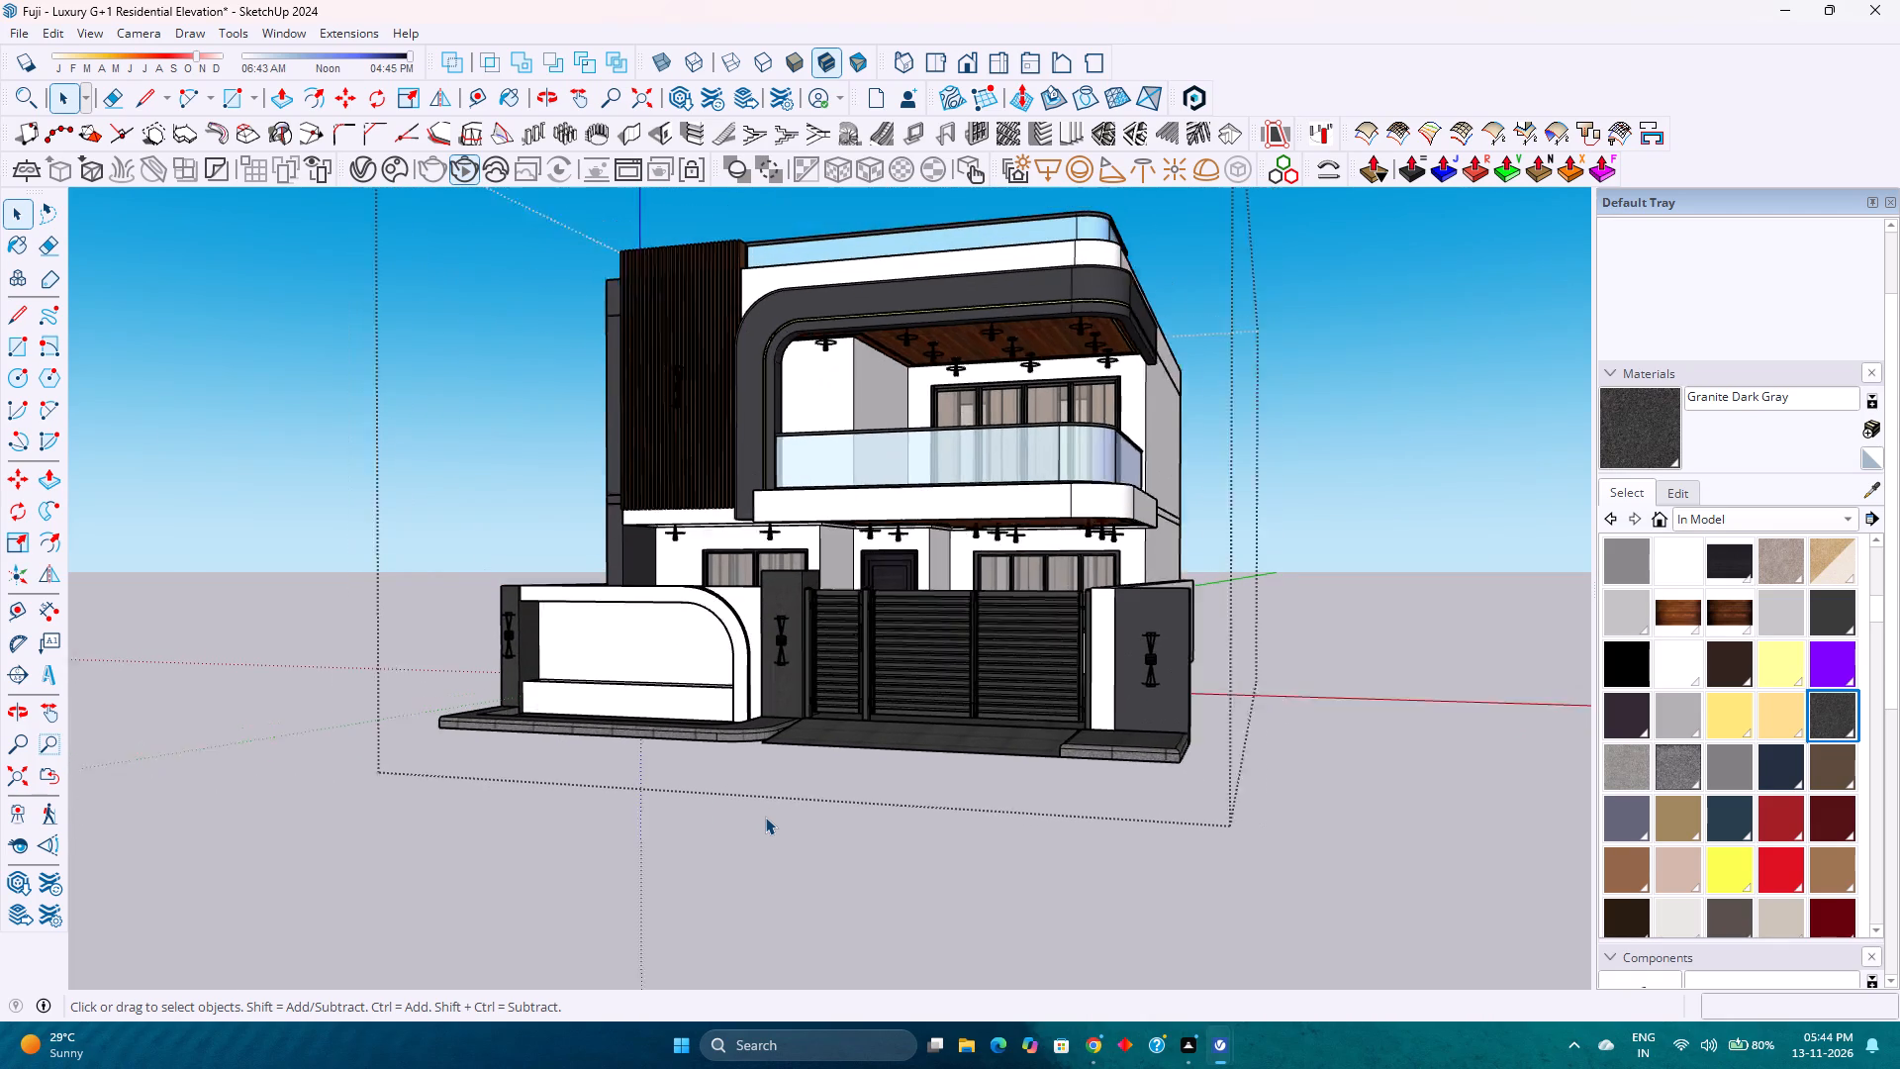
scroll(765, 817, "down", 1)
scroll(765, 817, "up", 3)
scroll(765, 817, "down", 5)
scroll(765, 817, "up", 4)
scroll(765, 817, "down", 4)
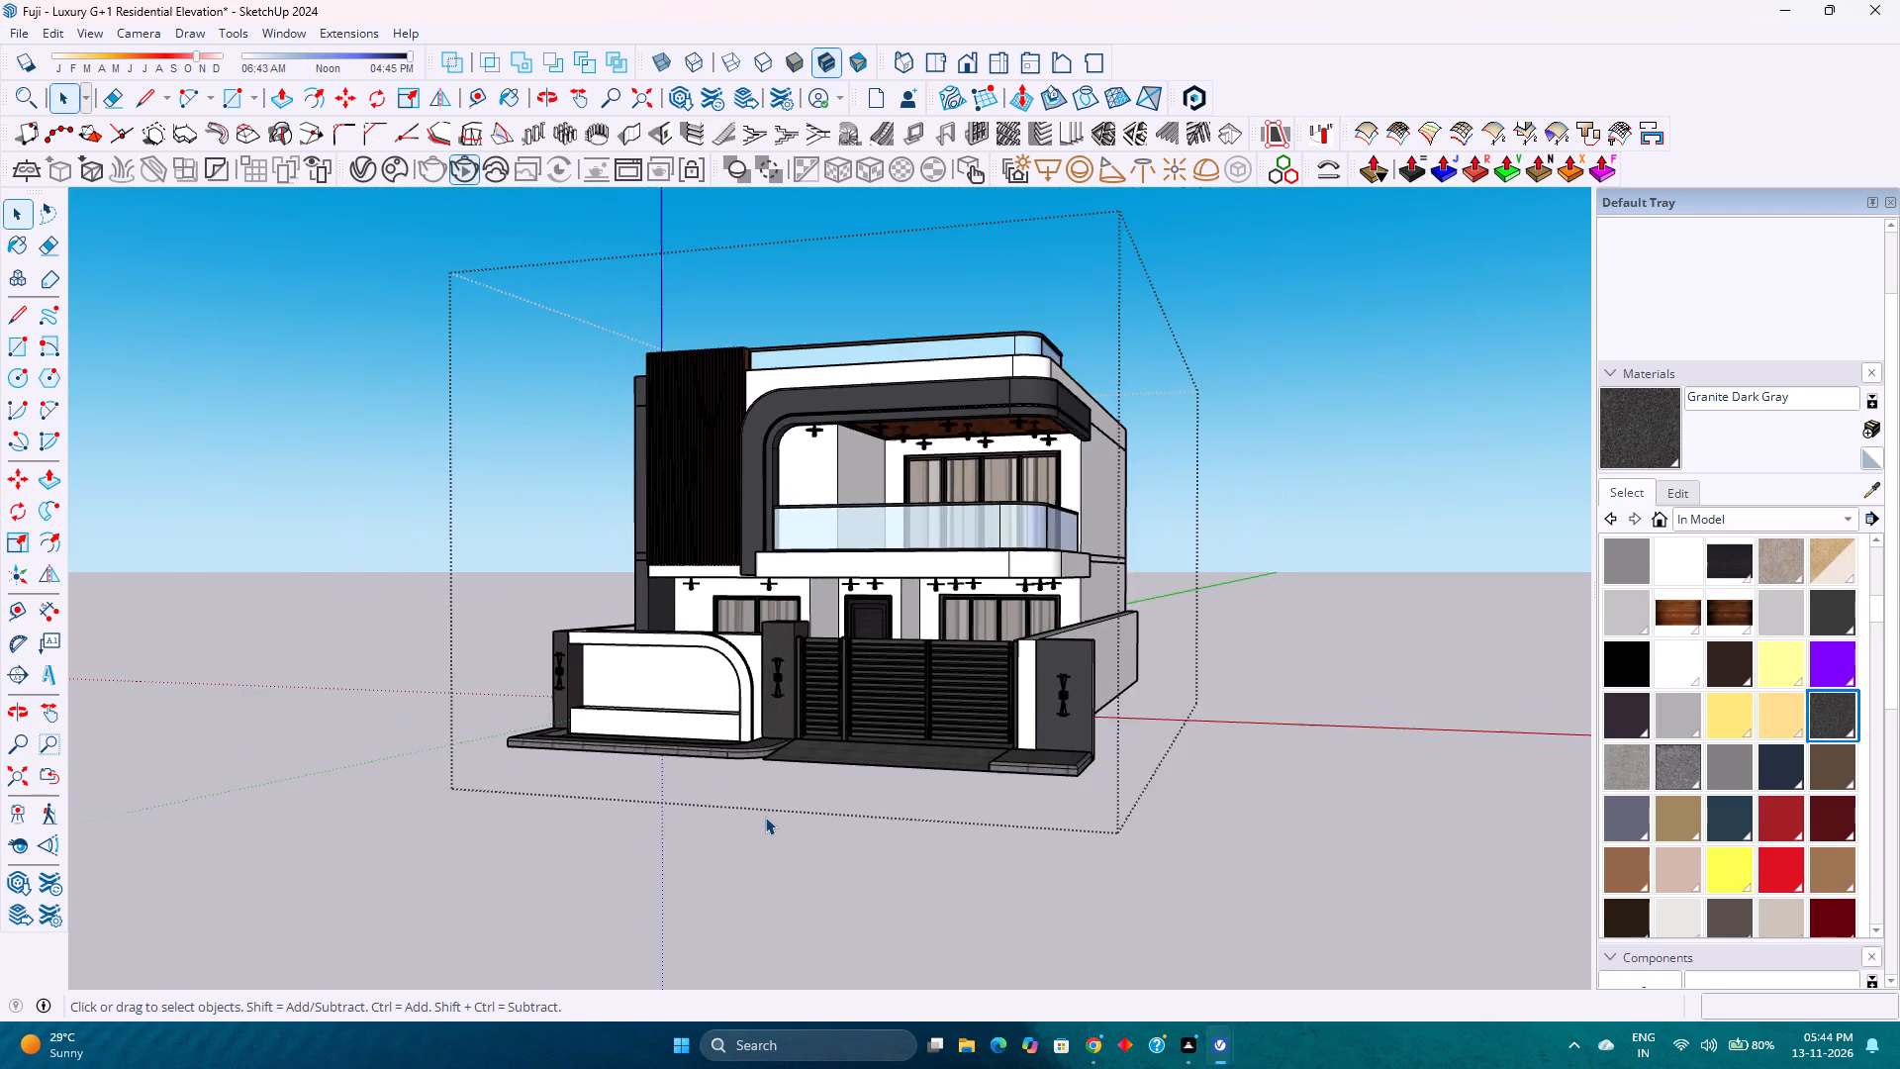
Examine the gate, compound wall, glass balcony and wooden soffits at closer range in the three-quarter front view.
scroll(765, 817, "up", 4)
scroll(765, 817, "down", 2)
scroll(765, 817, "up", 2)
scroll(765, 817, "down", 3)
scroll(765, 817, "up", 3)
scroll(765, 817, "down", 2)
scroll(765, 817, "up", 3)
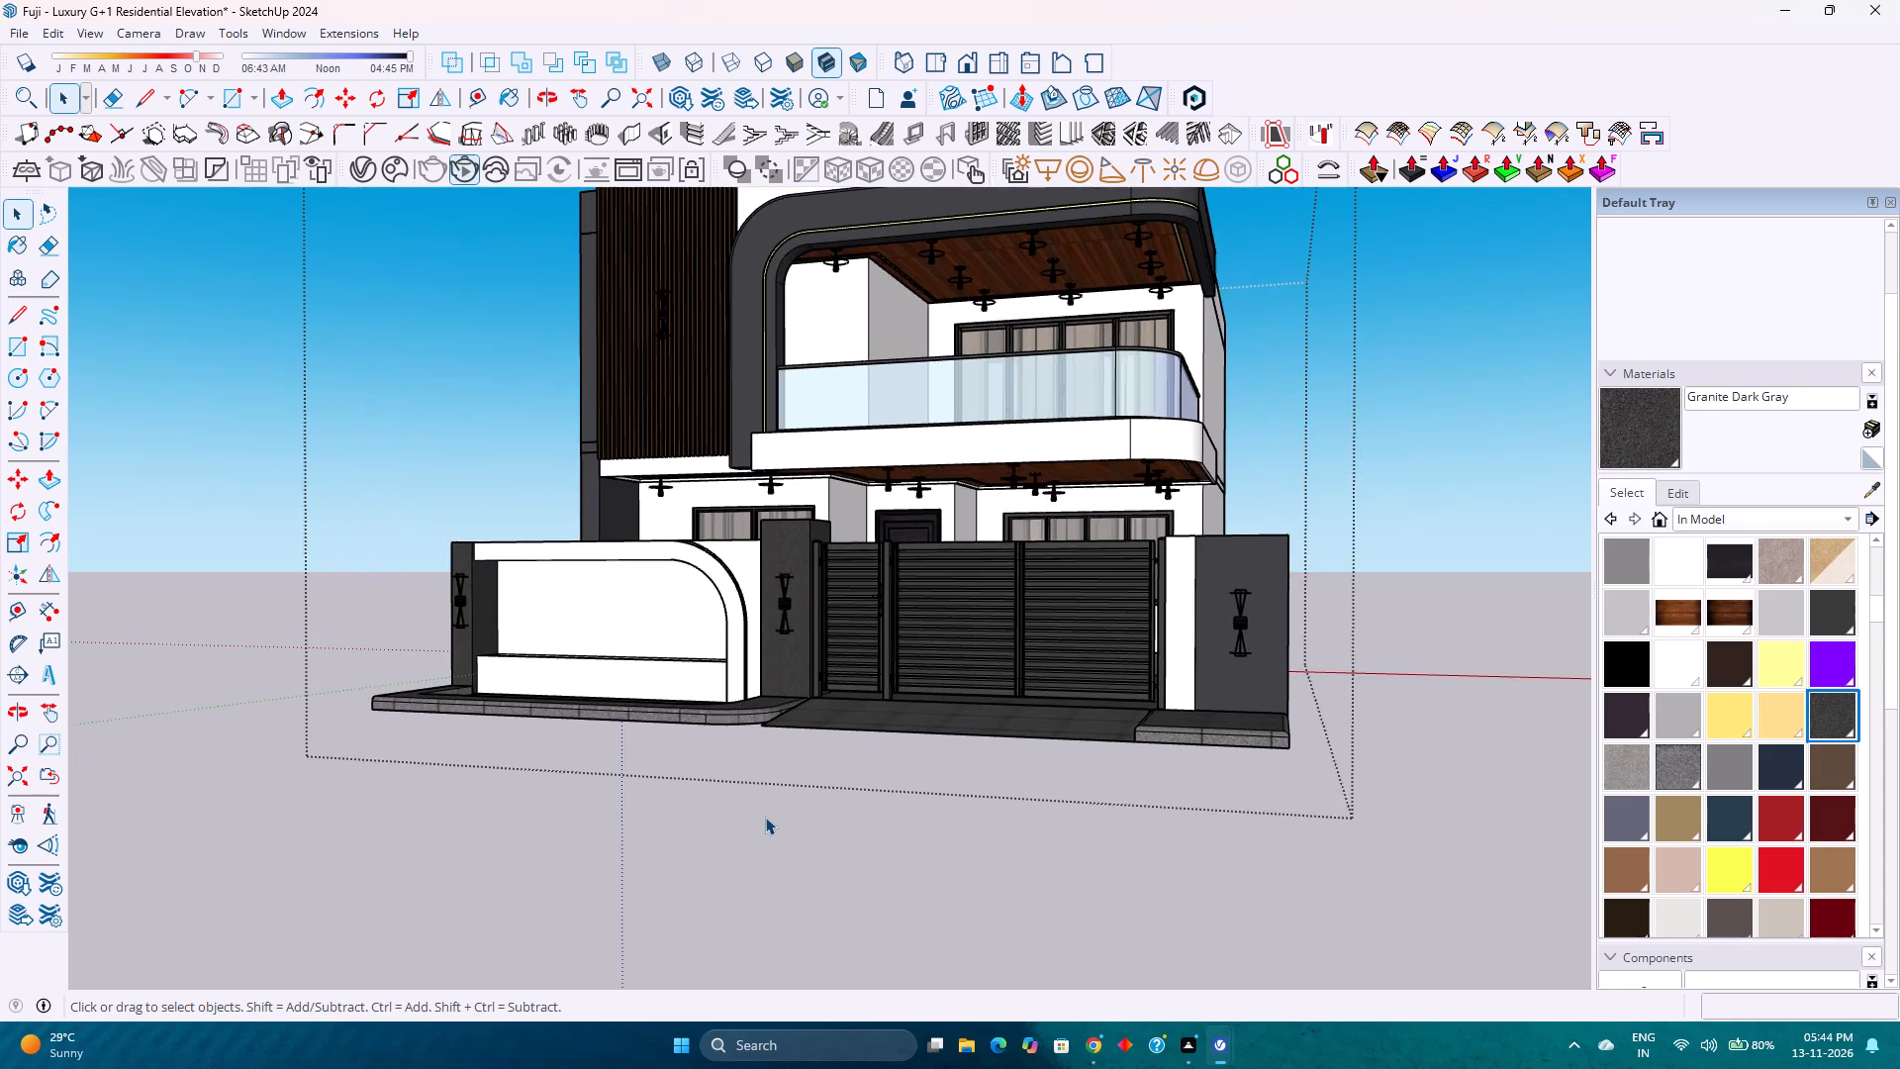
scroll(765, 817, "down", 5)
scroll(765, 817, "up", 4)
scroll(765, 817, "down", 4)
scroll(765, 817, "up", 4)
scroll(765, 817, "down", 4)
scroll(765, 817, "up", 4)
scroll(765, 817, "down", 4)
scroll(765, 817, "up", 3)
scroll(765, 817, "down", 3)
scroll(765, 817, "up", 4)
scroll(765, 817, "down", 4)
scroll(765, 817, "up", 3)
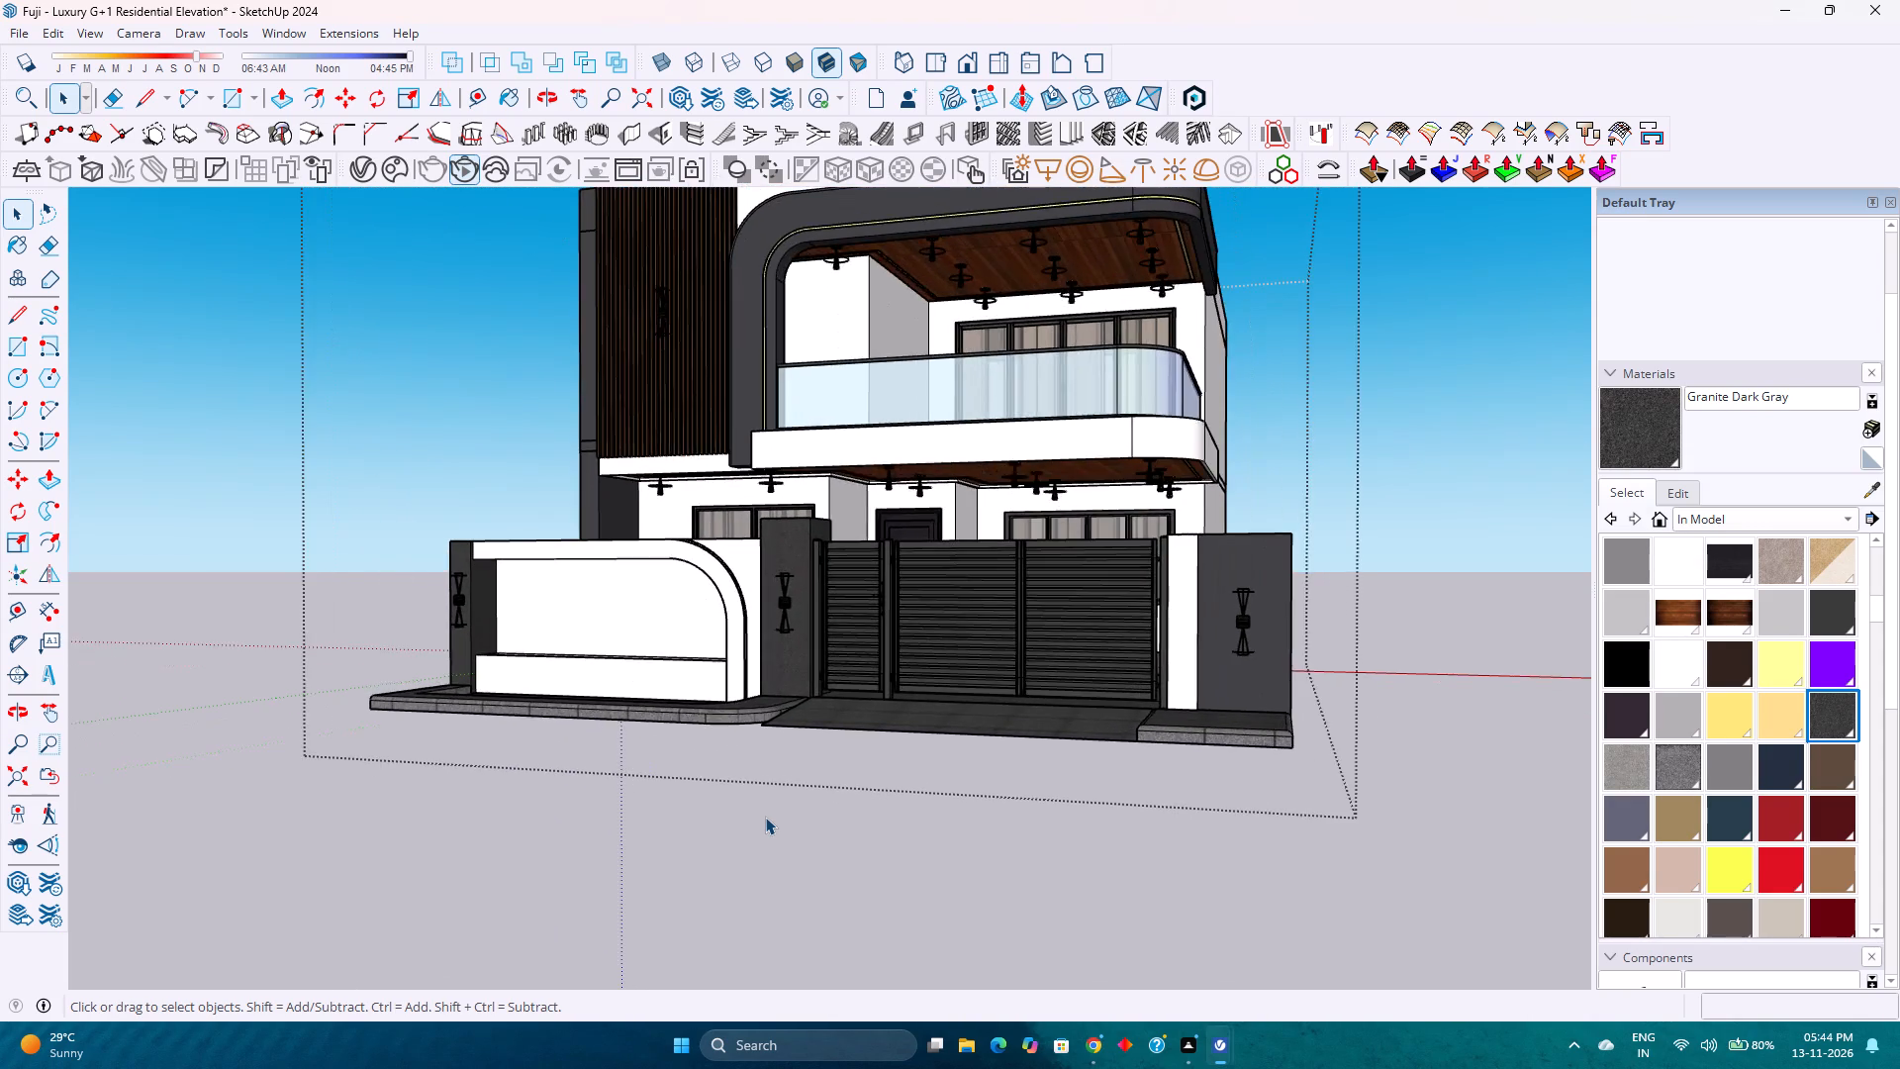
scroll(765, 817, "down", 4)
scroll(765, 817, "up", 4)
scroll(765, 817, "down", 4)
scroll(765, 817, "up", 4)
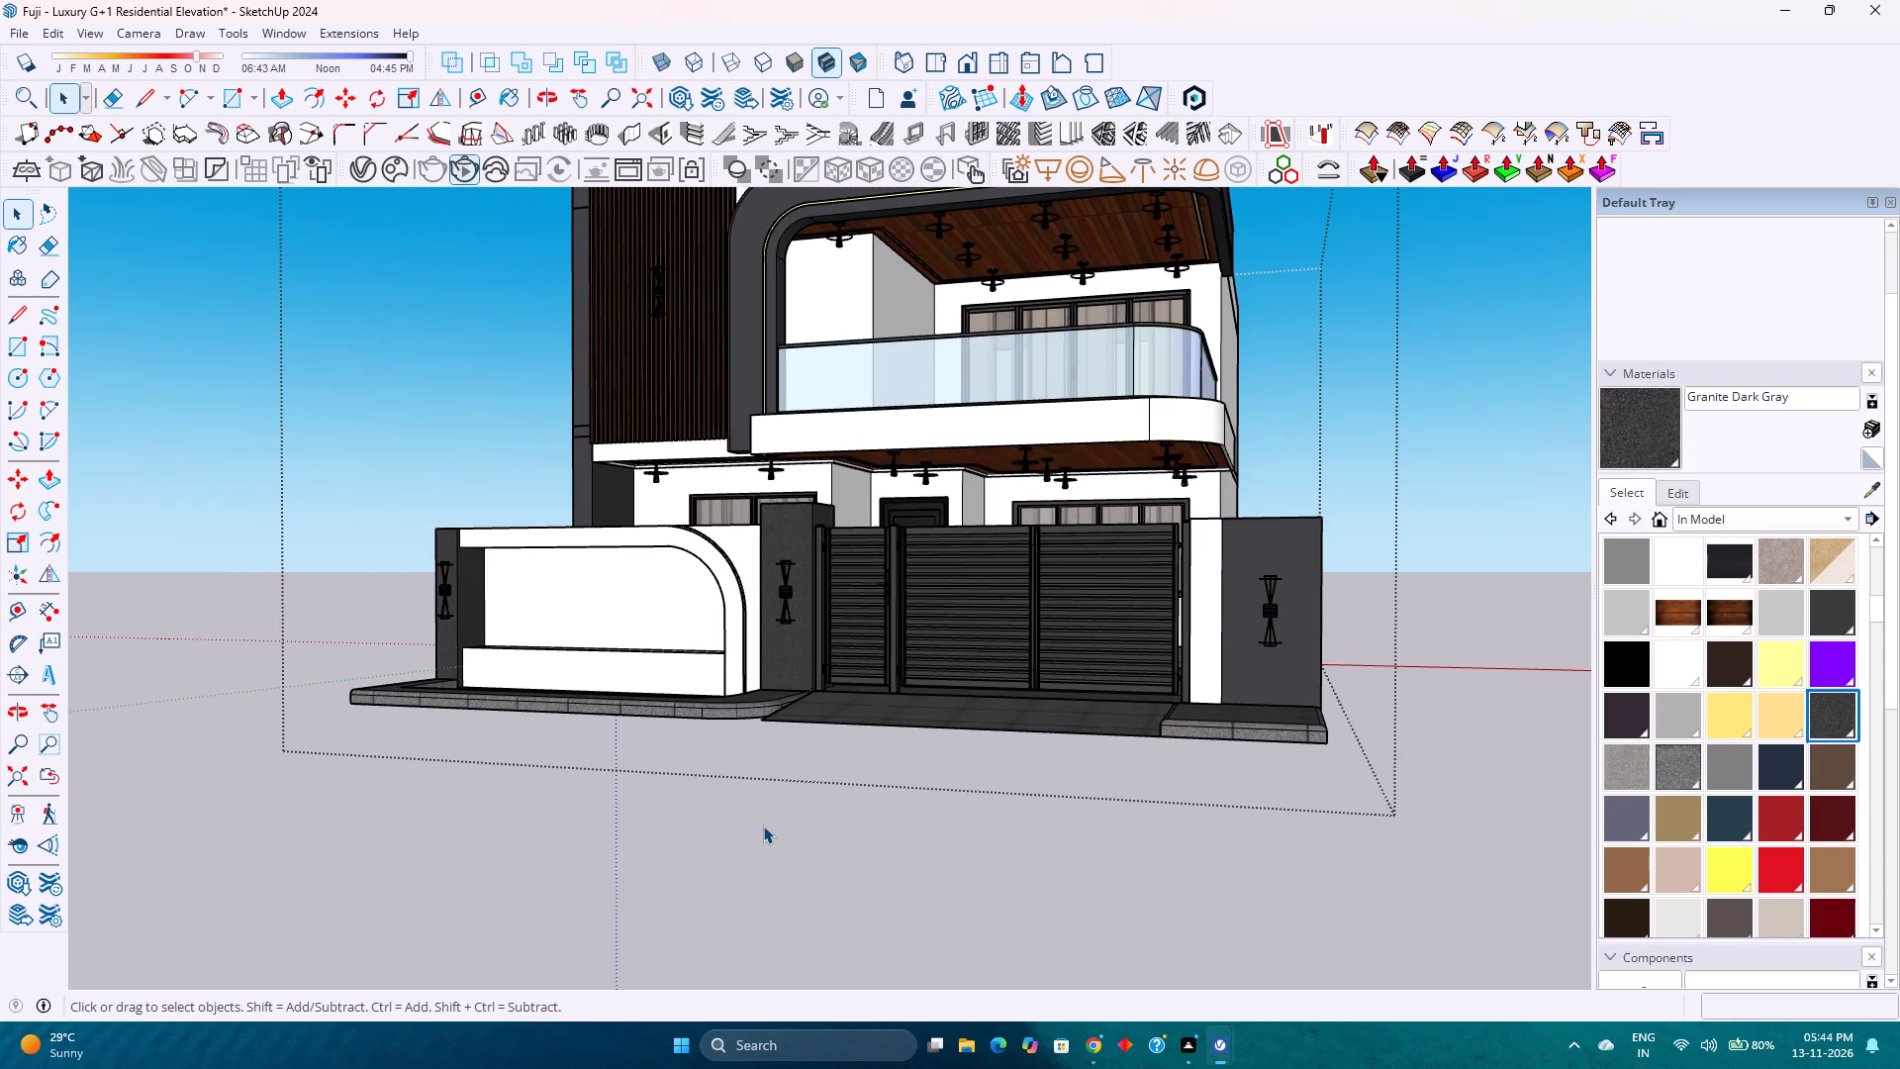
scroll(763, 826, "down", 4)
scroll(763, 826, "up", 4)
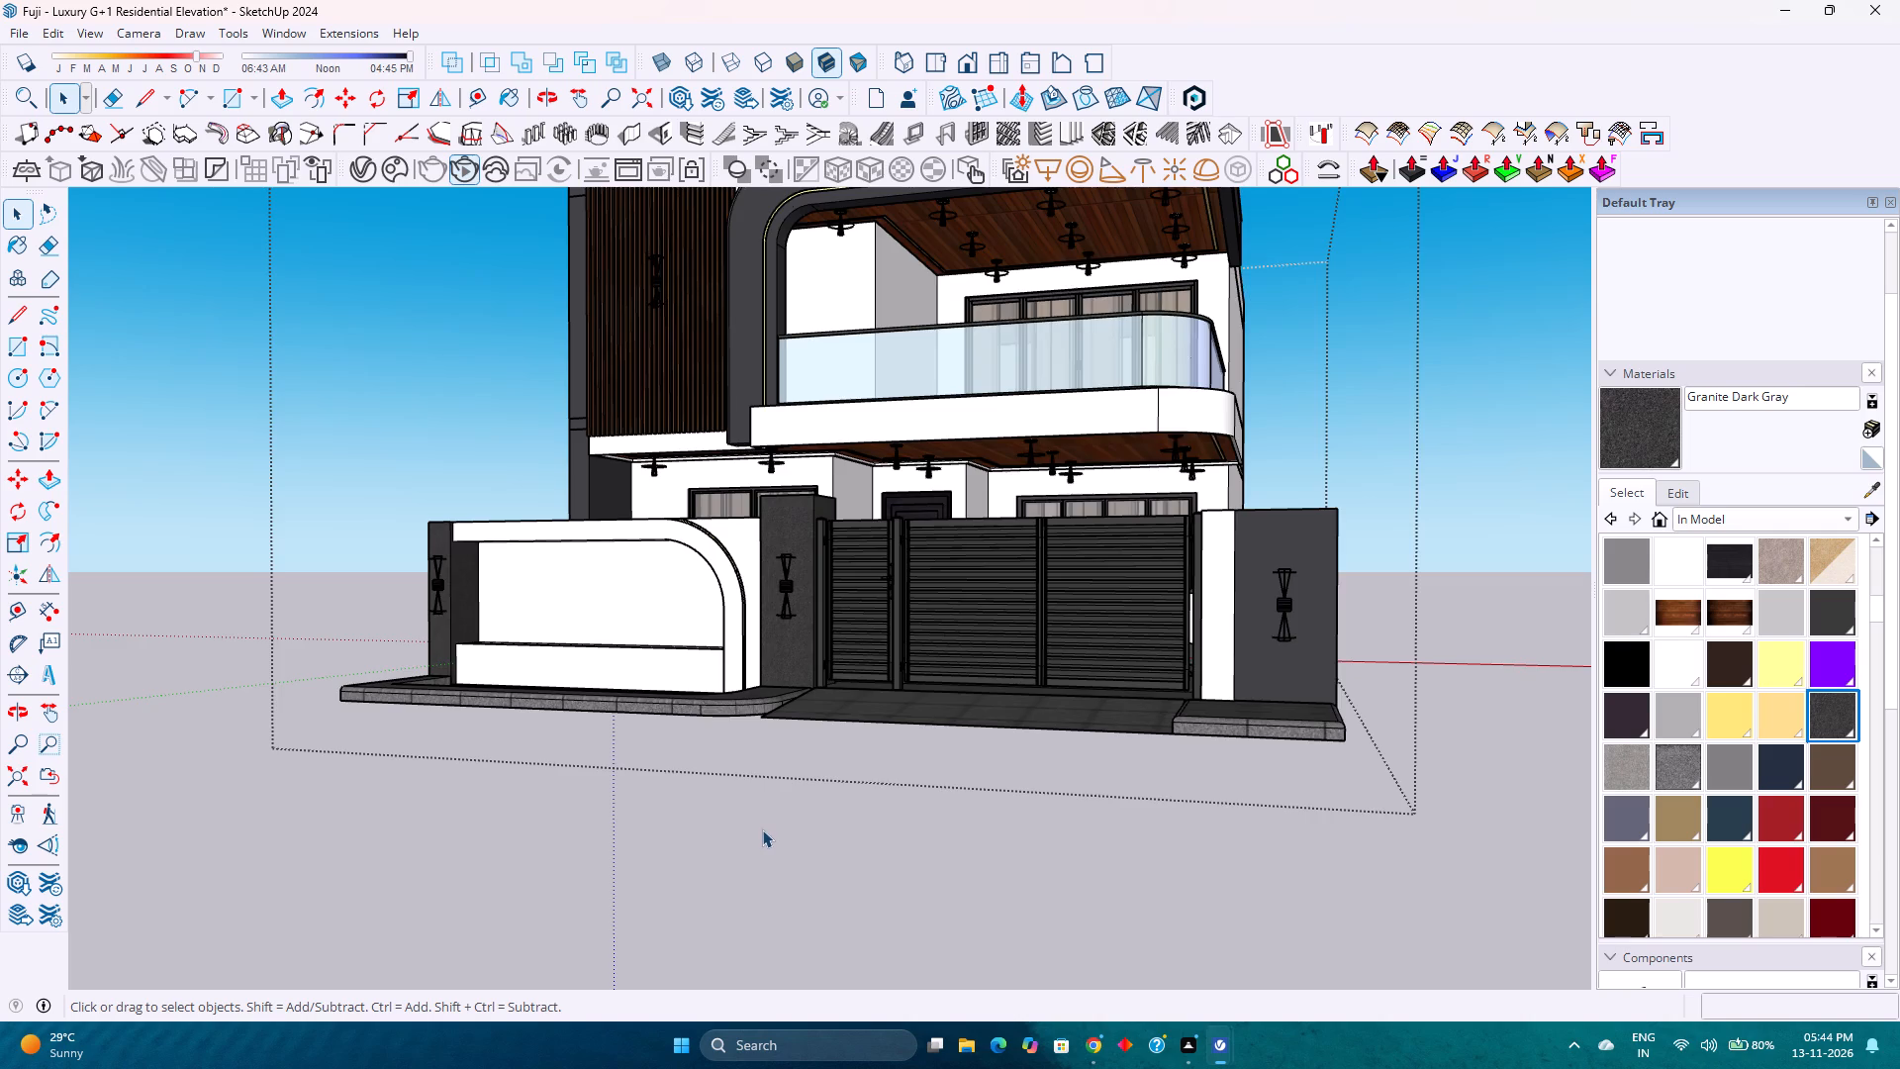
scroll(761, 830, "down", 4)
scroll(761, 834, "up", 4)
scroll(761, 834, "down", 4)
scroll(759, 834, "up", 3)
scroll(757, 830, "down", 4)
scroll(762, 830, "up", 4)
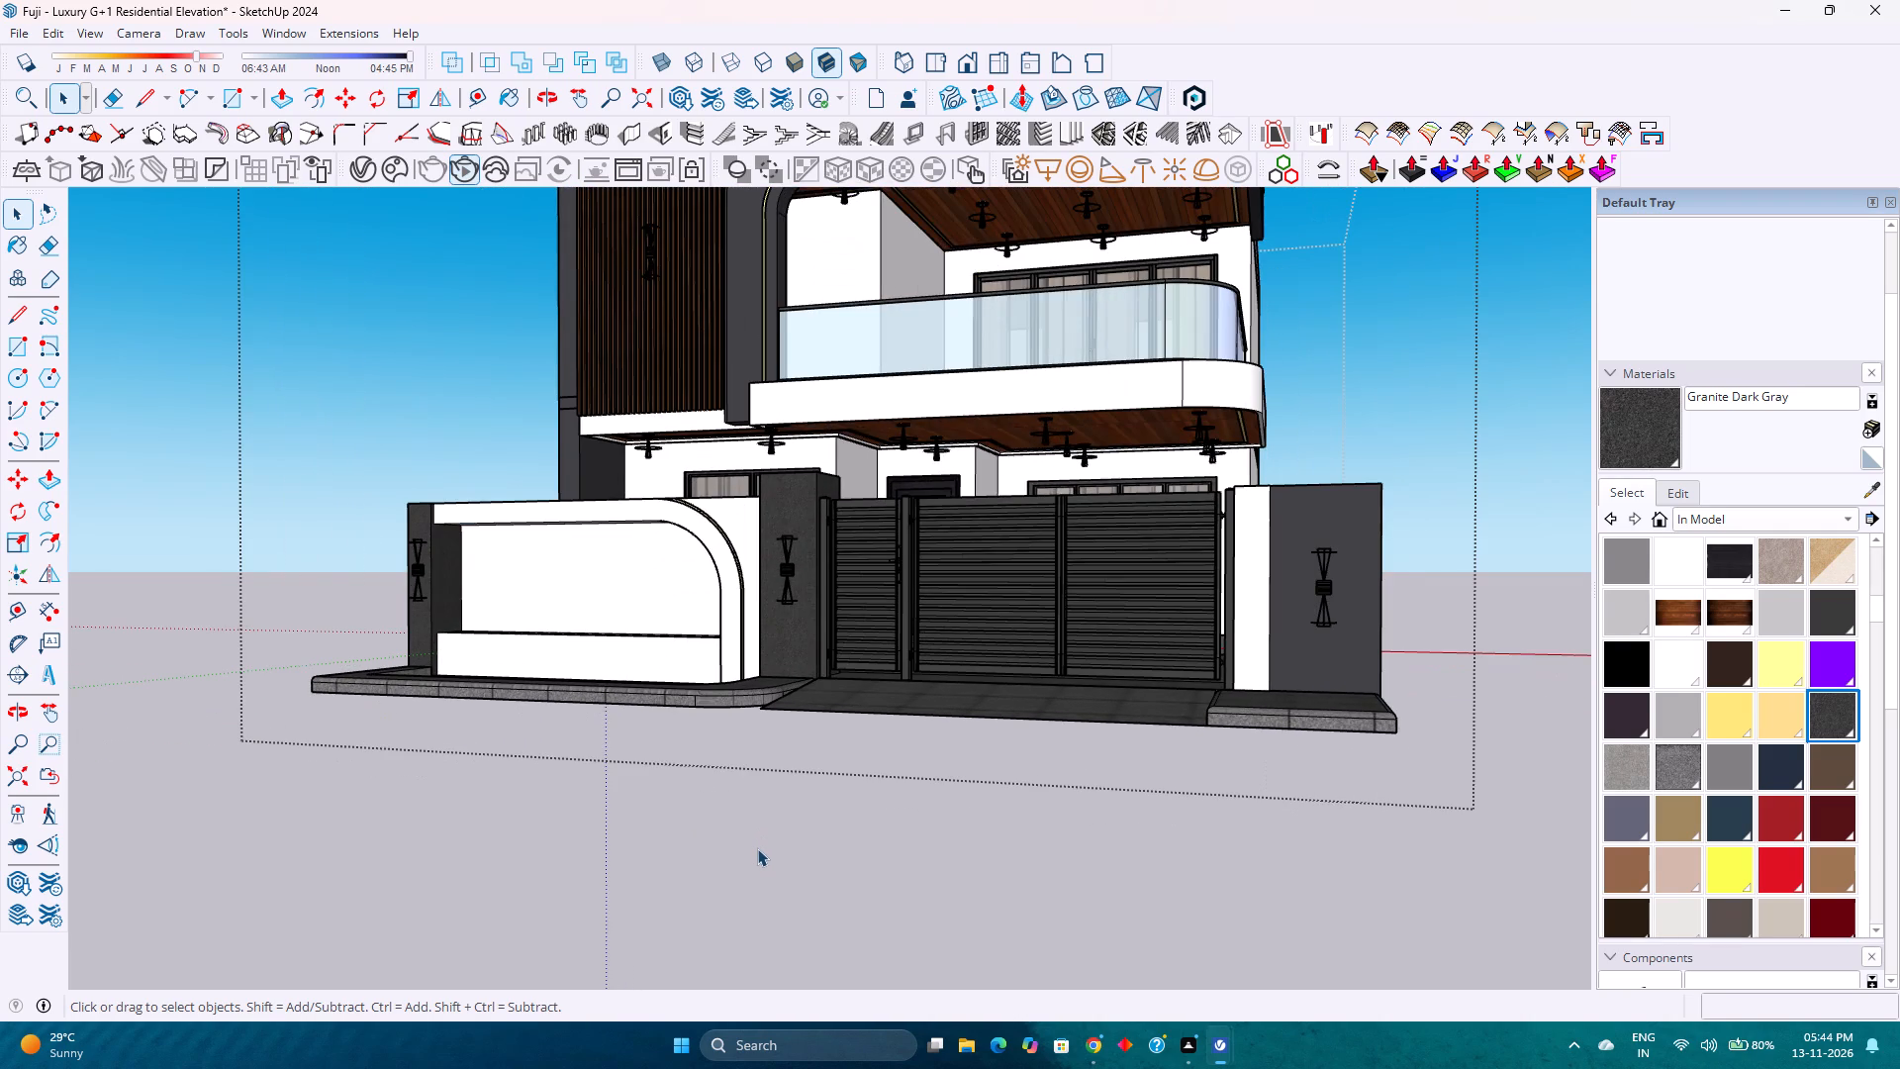
scroll(757, 848, "down", 3)
scroll(757, 848, "up", 3)
scroll(757, 848, "down", 3)
scroll(757, 848, "up", 4)
scroll(757, 848, "down", 4)
scroll(757, 848, "up", 3)
scroll(757, 848, "down", 3)
scroll(757, 848, "up", 3)
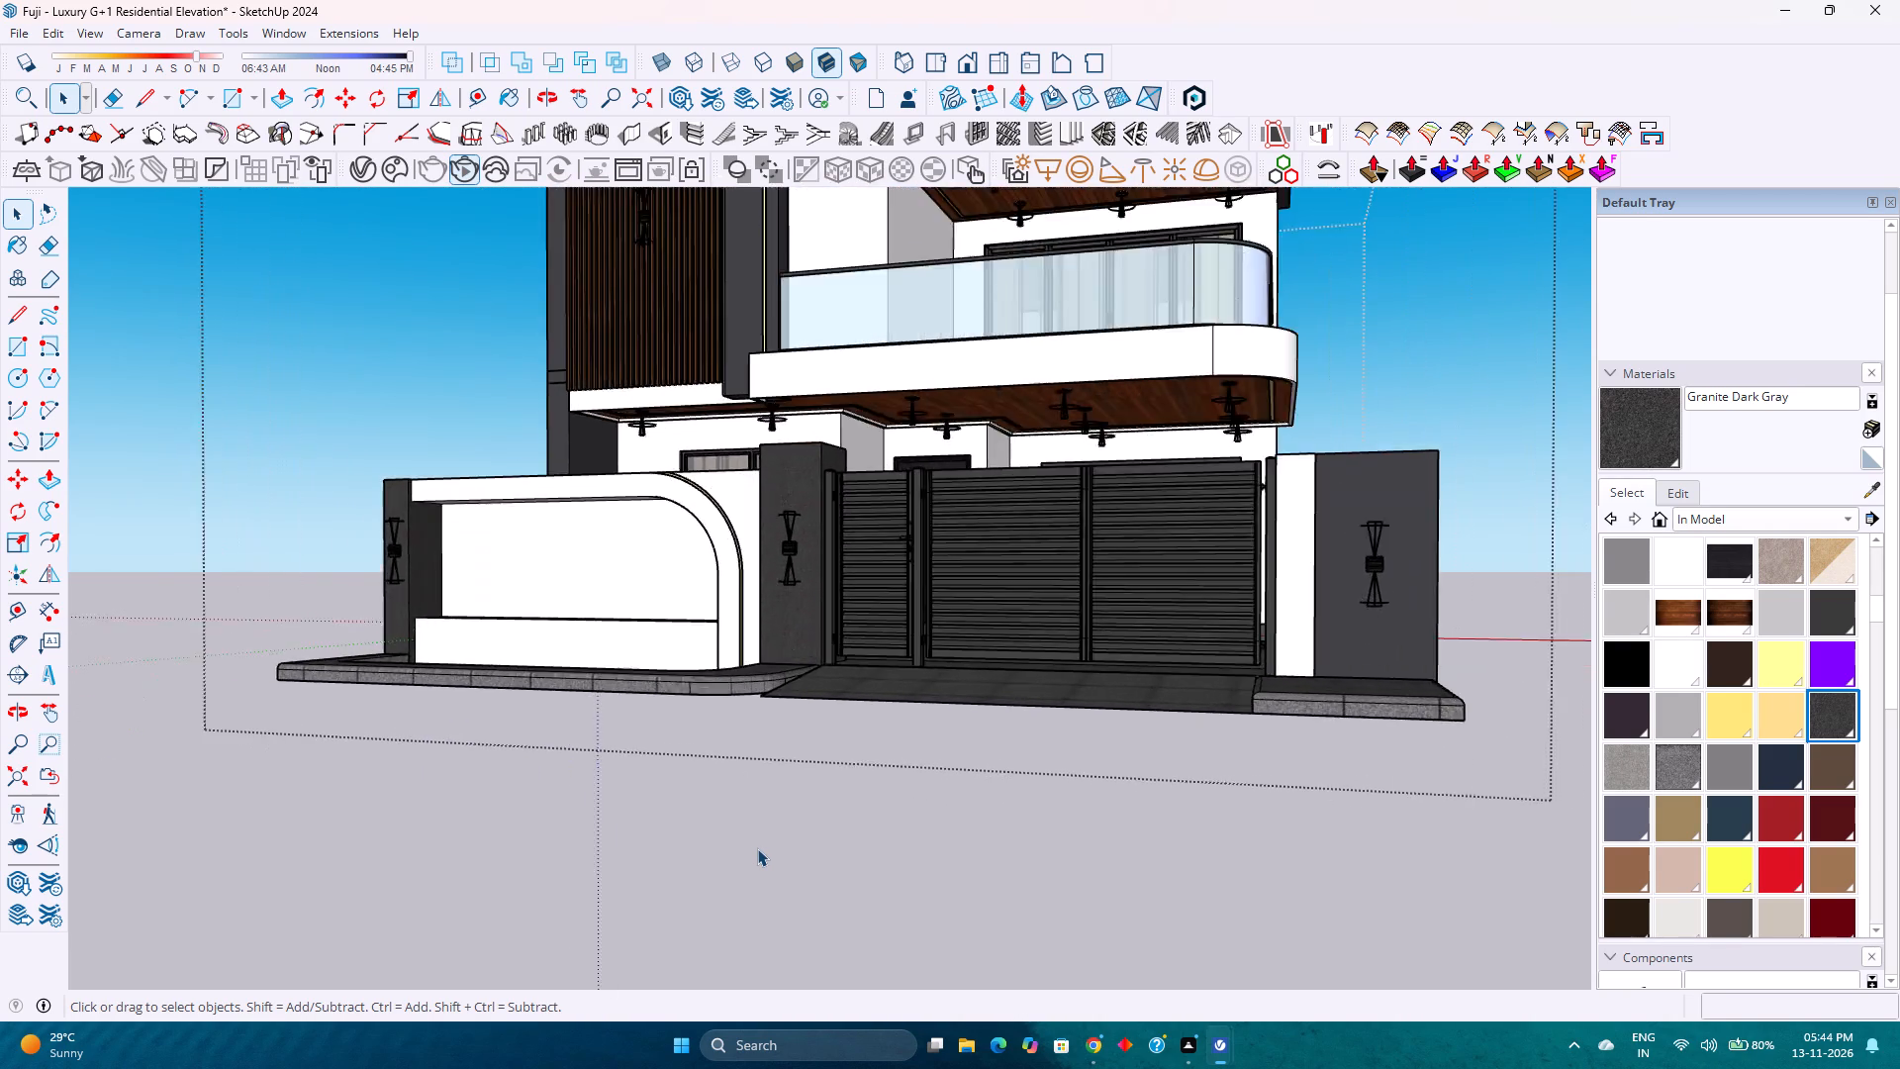
scroll(757, 848, "down", 3)
scroll(757, 848, "up", 3)
scroll(757, 848, "down", 4)
scroll(757, 848, "up", 4)
scroll(757, 848, "down", 3)
scroll(757, 848, "up", 3)
scroll(757, 848, "down", 4)
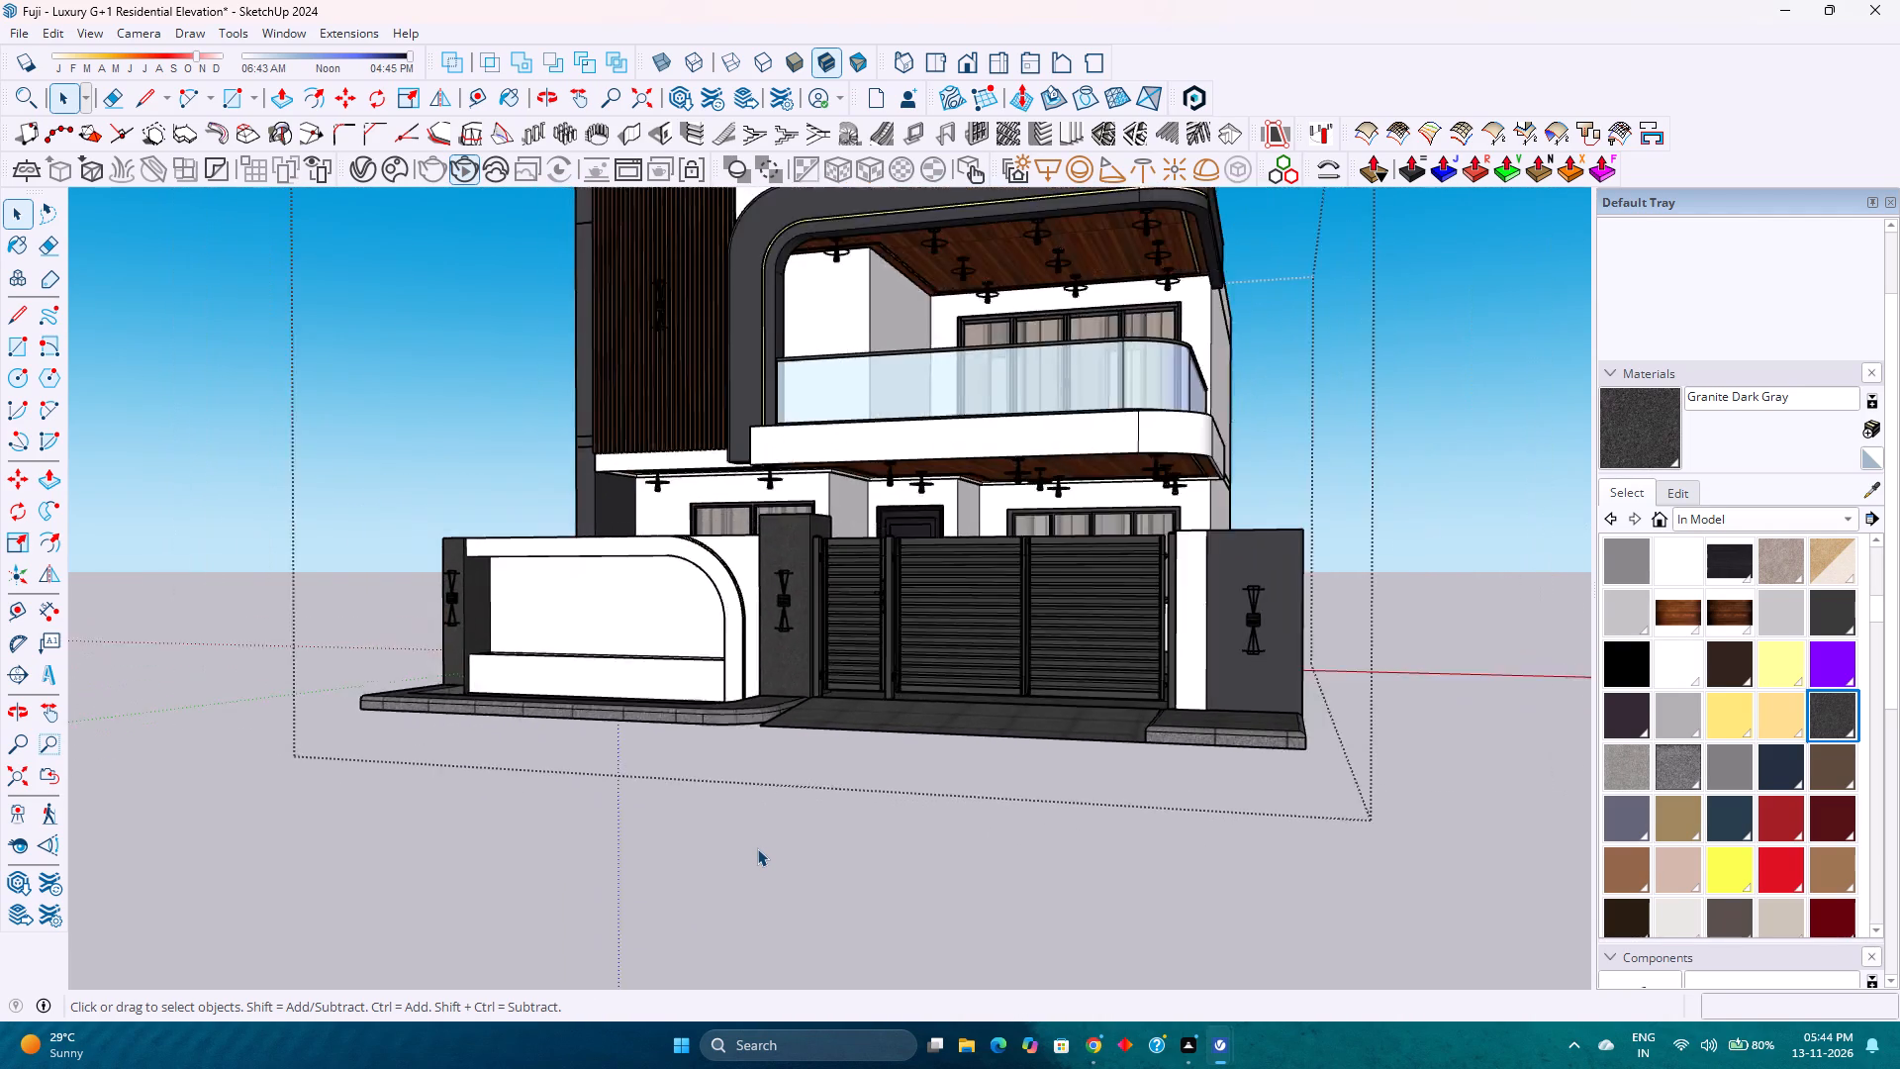
Examine the slatted gate, boundary wall with its rounded niche, paved ramp and balcony soffit at closer range from low in front.
scroll(757, 848, "up", 4)
scroll(757, 848, "down", 4)
scroll(757, 848, "up", 4)
scroll(757, 848, "down", 4)
scroll(757, 848, "up", 4)
scroll(757, 848, "down", 3)
scroll(757, 848, "up", 3)
scroll(757, 848, "down", 3)
scroll(757, 848, "up", 3)
scroll(757, 848, "down", 4)
scroll(757, 848, "up", 4)
scroll(757, 848, "down", 2)
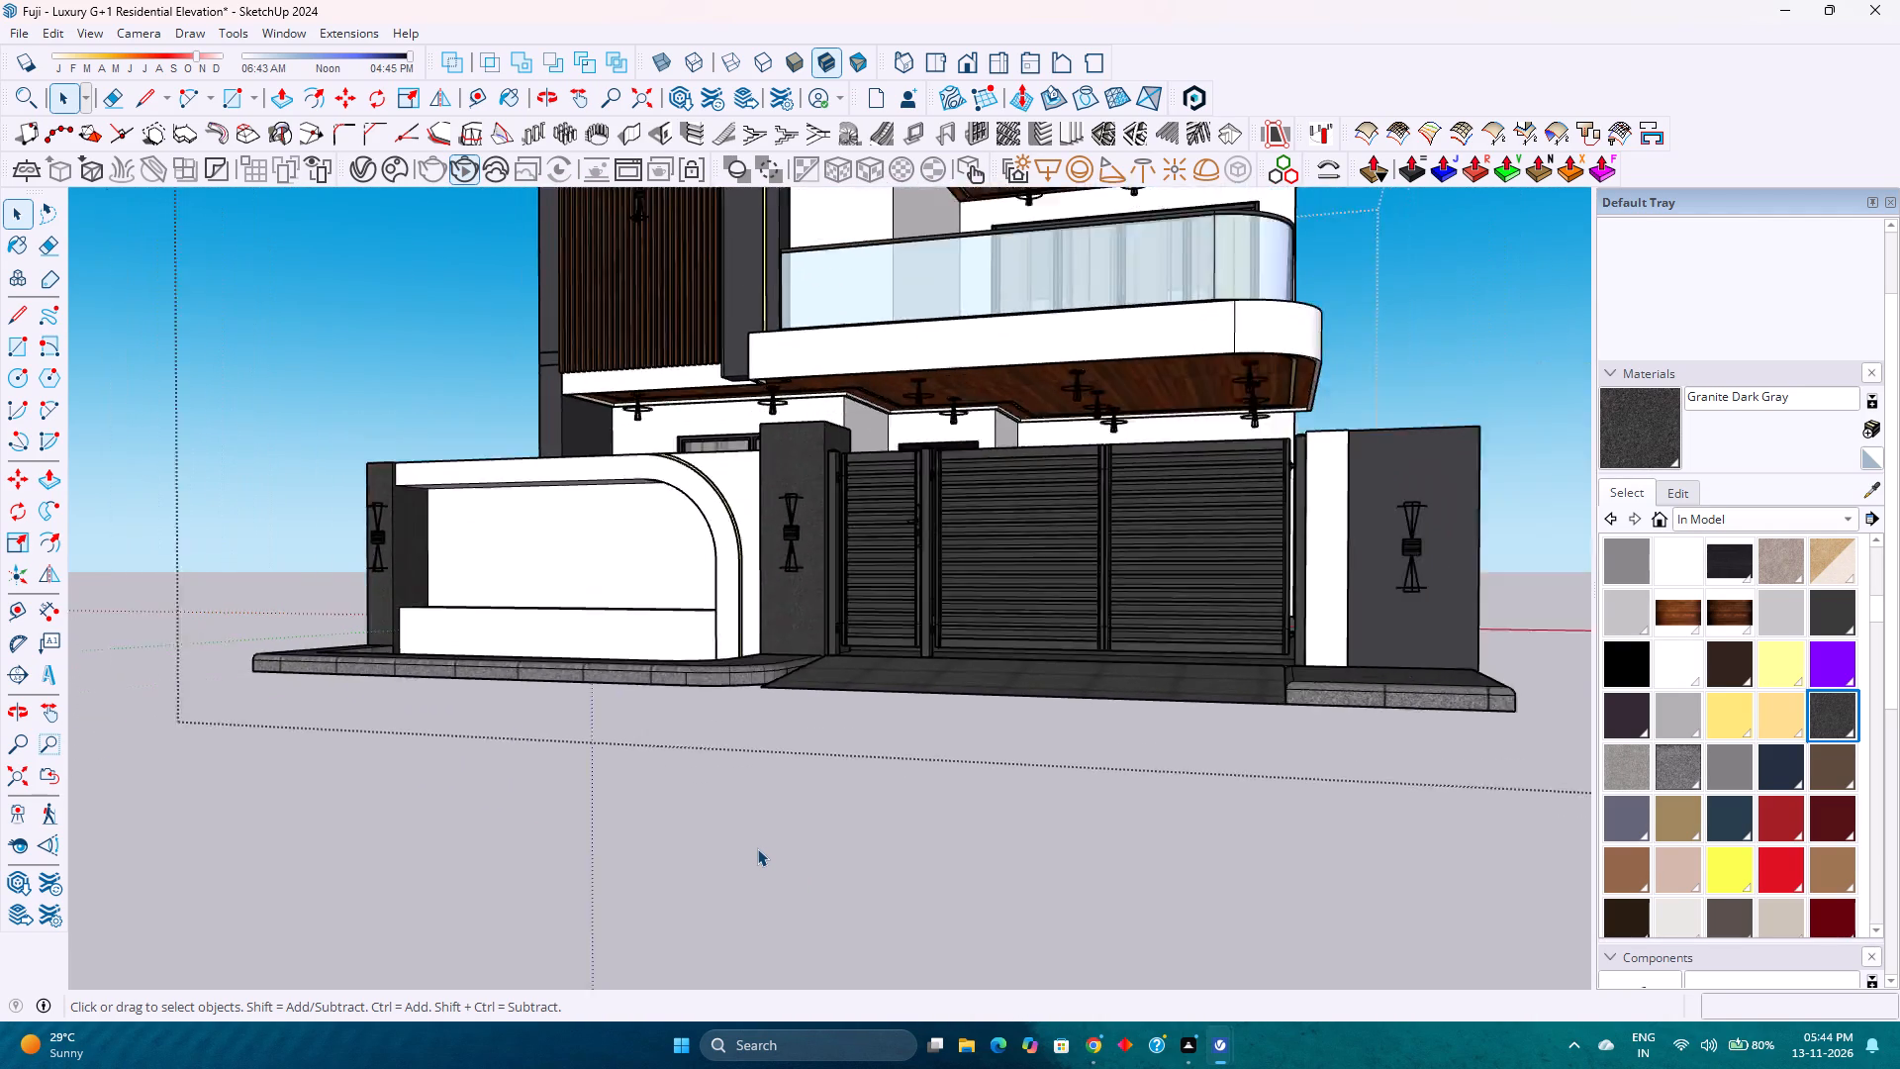
scroll(757, 848, "down", 2)
scroll(757, 848, "up", 4)
scroll(757, 848, "down", 2)
scroll(756, 852, "up", 4)
scroll(756, 852, "down", 4)
scroll(756, 852, "up", 4)
scroll(756, 852, "down", 3)
scroll(754, 853, "up", 4)
scroll(754, 853, "down", 5)
scroll(754, 853, "up", 4)
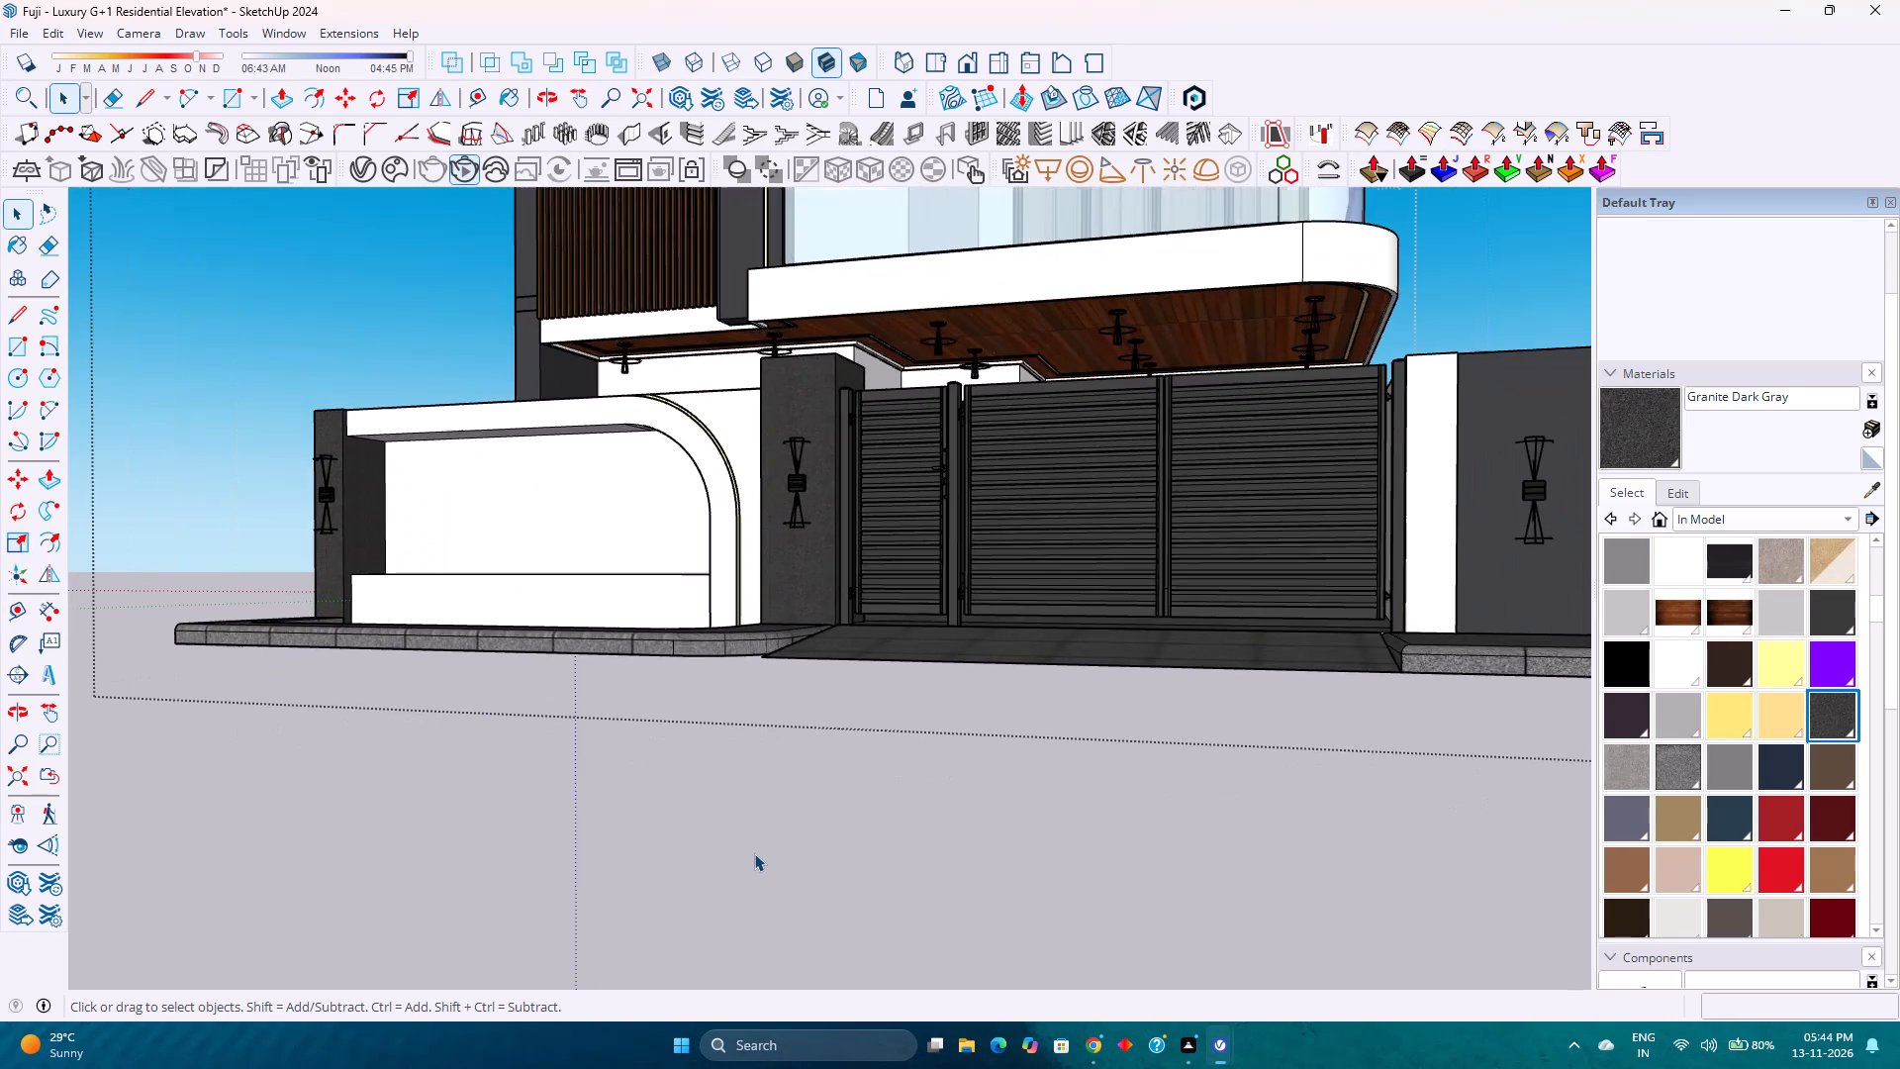
scroll(754, 853, "down", 4)
scroll(754, 853, "up", 4)
scroll(754, 853, "down", 4)
scroll(754, 853, "up", 4)
scroll(747, 848, "down", 4)
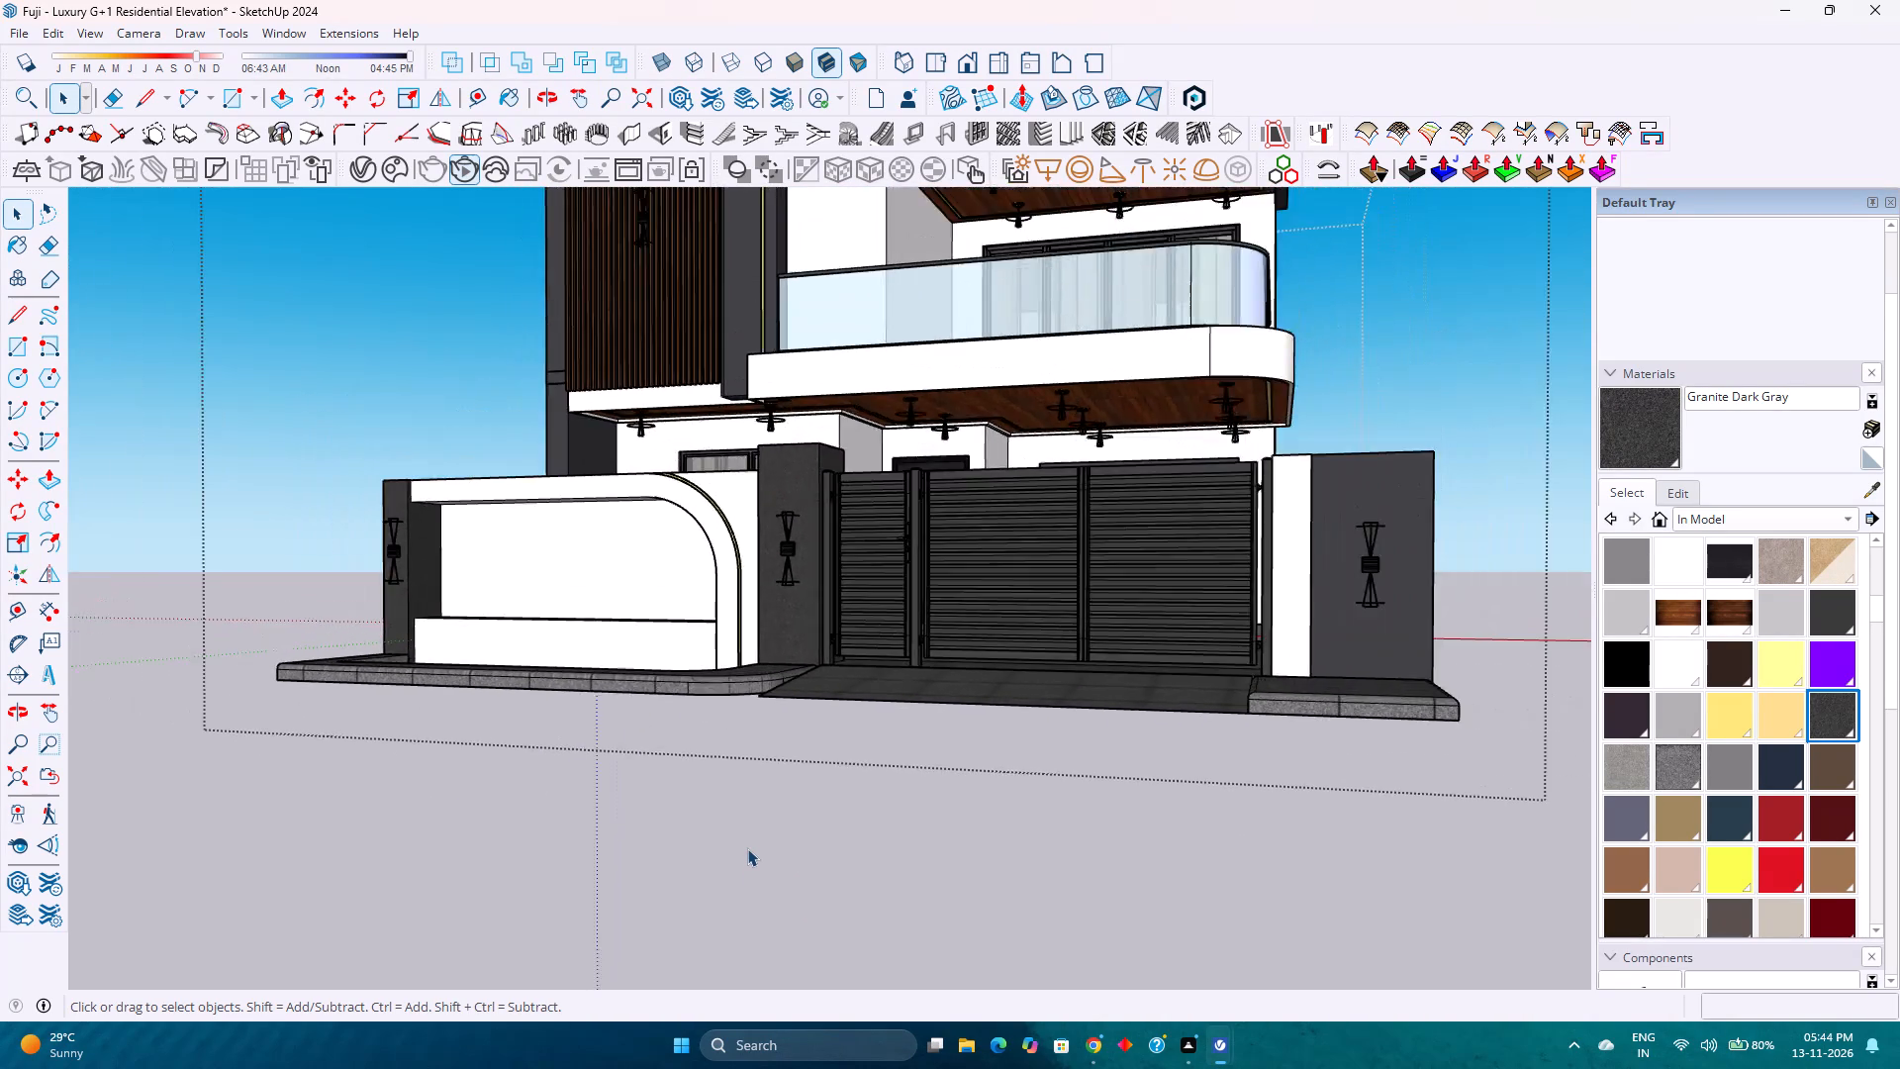
scroll(747, 848, "up", 4)
scroll(747, 848, "down", 4)
scroll(747, 848, "up", 4)
scroll(747, 848, "down", 5)
scroll(747, 848, "up", 5)
scroll(747, 848, "down", 5)
scroll(747, 848, "up", 4)
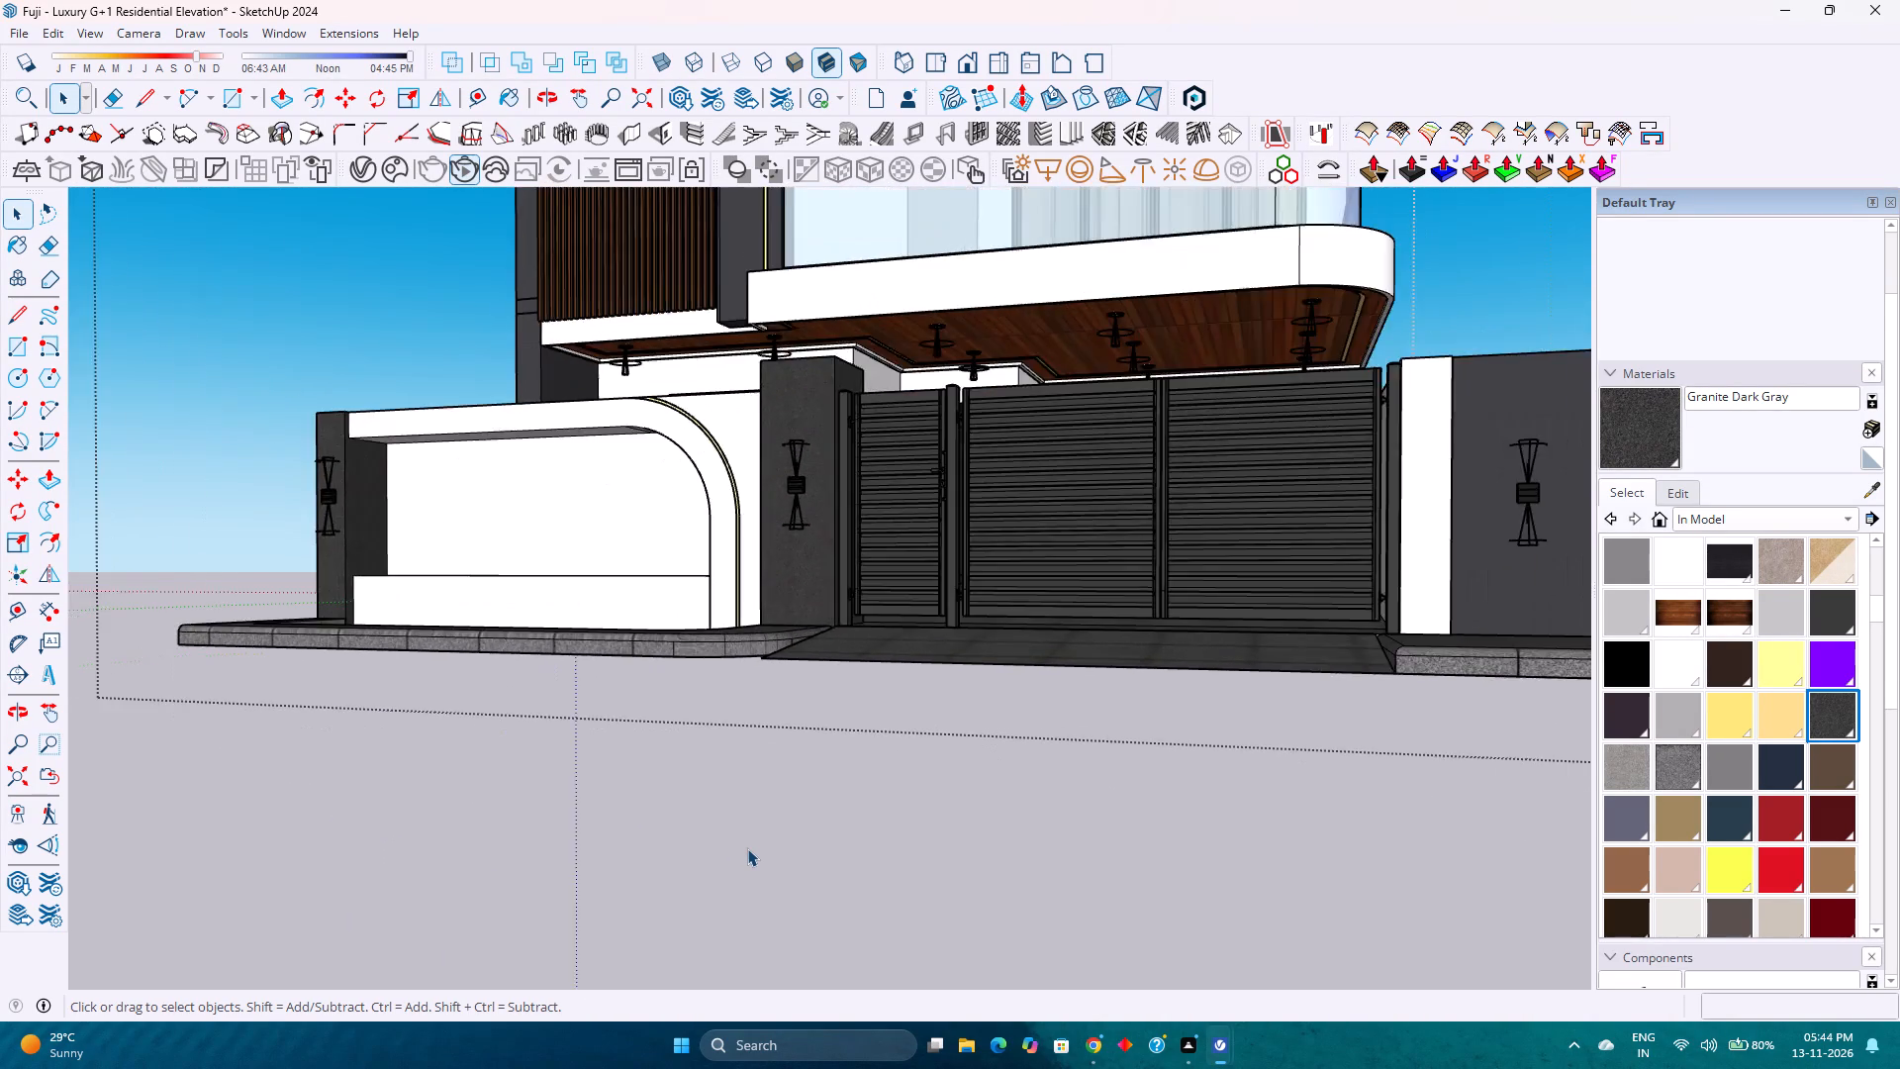
scroll(747, 848, "down", 3)
scroll(747, 848, "up", 3)
scroll(747, 848, "down", 4)
scroll(747, 848, "up", 4)
scroll(747, 848, "down", 4)
scroll(747, 848, "up", 3)
scroll(747, 848, "down", 3)
scroll(745, 848, "up", 4)
scroll(733, 863, "down", 1)
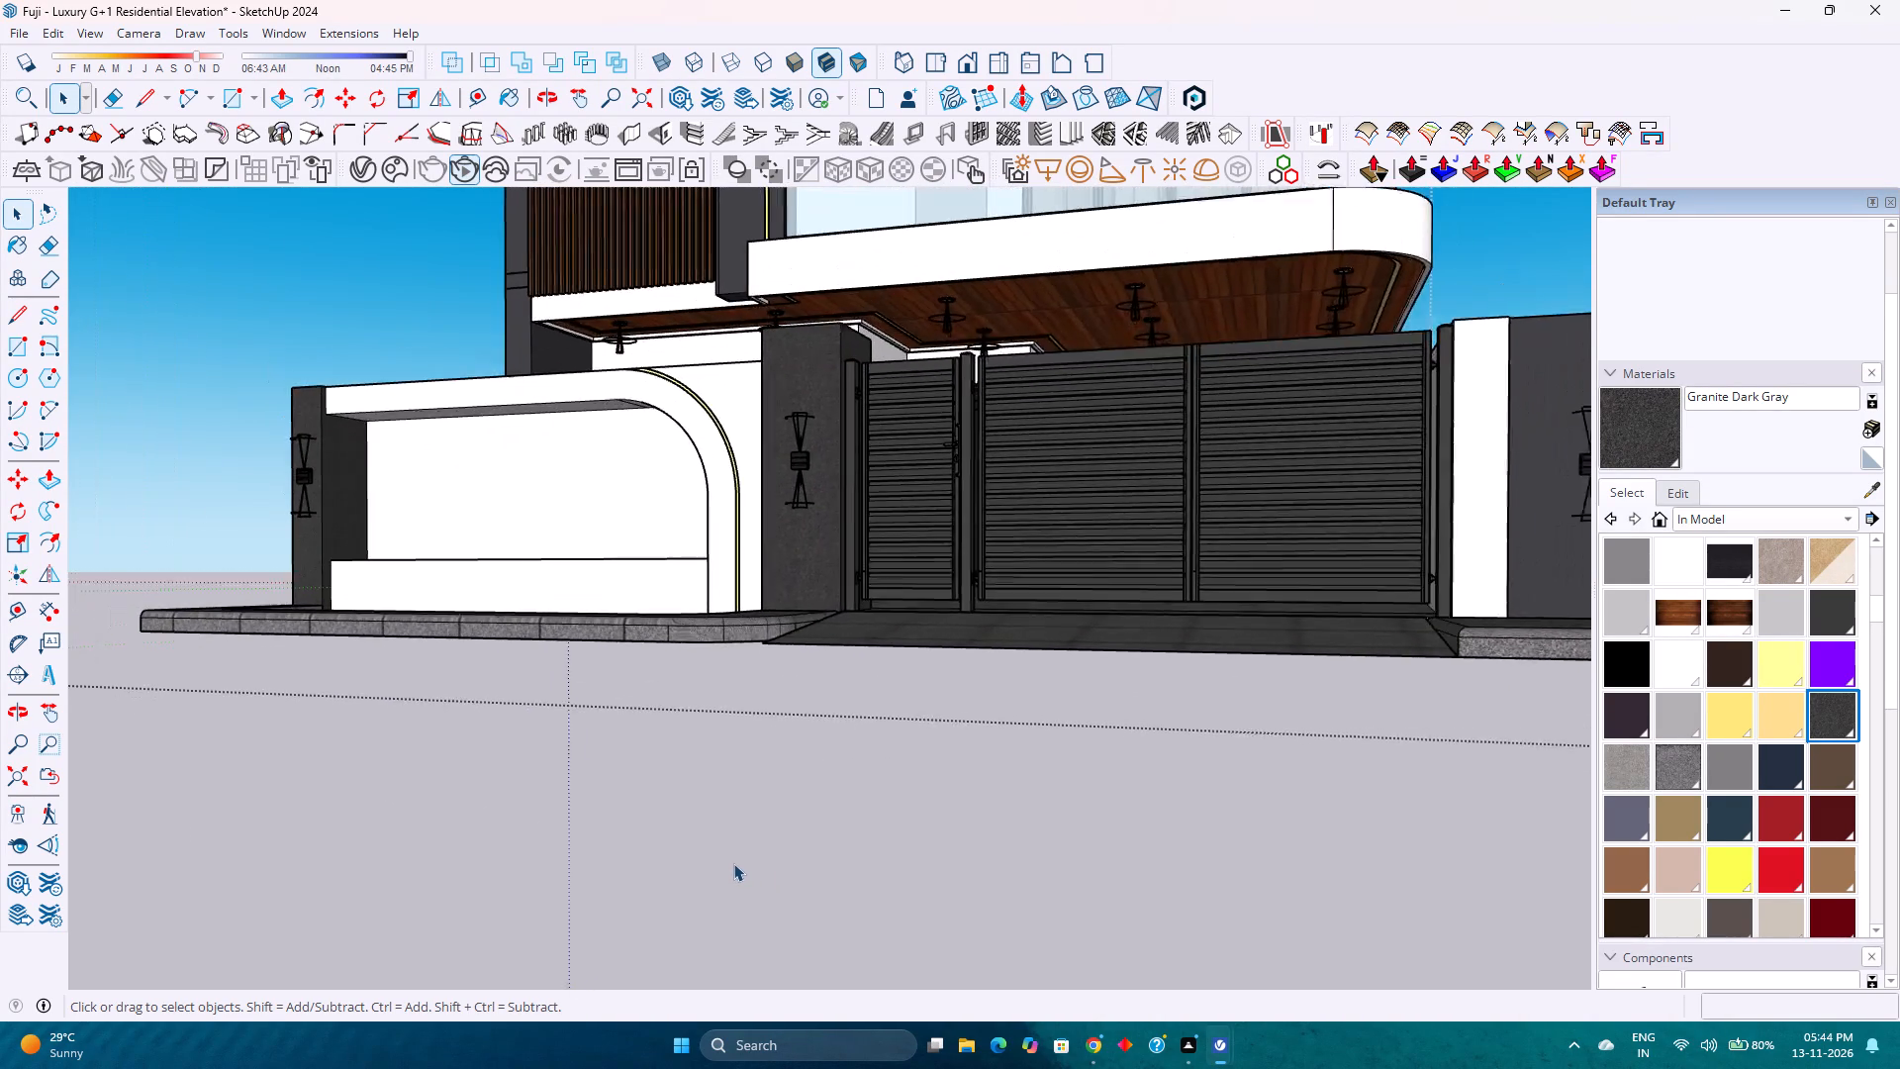
scroll(733, 863, "down", 1)
scroll(862, 623, "up", 2)
scroll(858, 627, "down", 3)
scroll(858, 628, "up", 2)
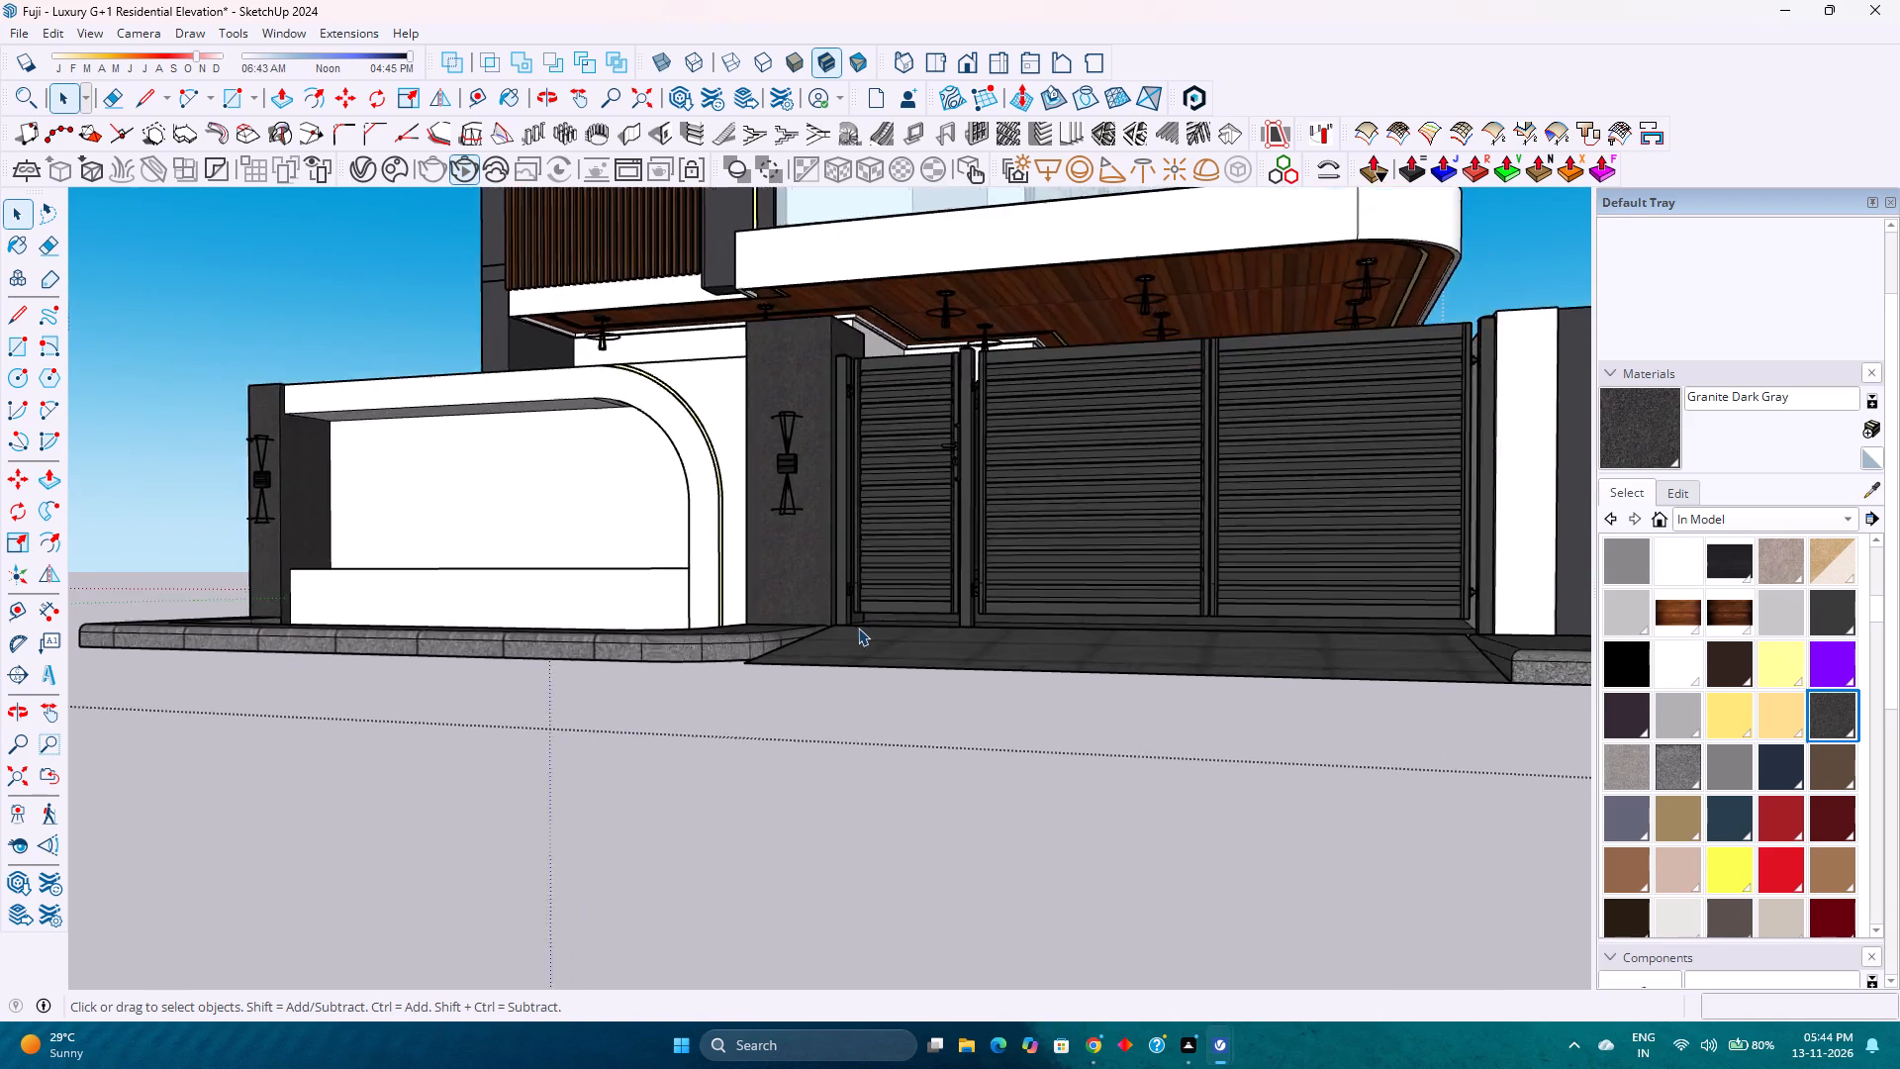
scroll(850, 641, "down", 2)
scroll(843, 663, "up", 4)
scroll(820, 696, "down", 4)
scroll(811, 705, "up", 2)
scroll(811, 705, "down", 3)
scroll(811, 705, "up", 3)
scroll(811, 705, "down", 3)
scroll(814, 699, "up", 3)
scroll(815, 697, "down", 3)
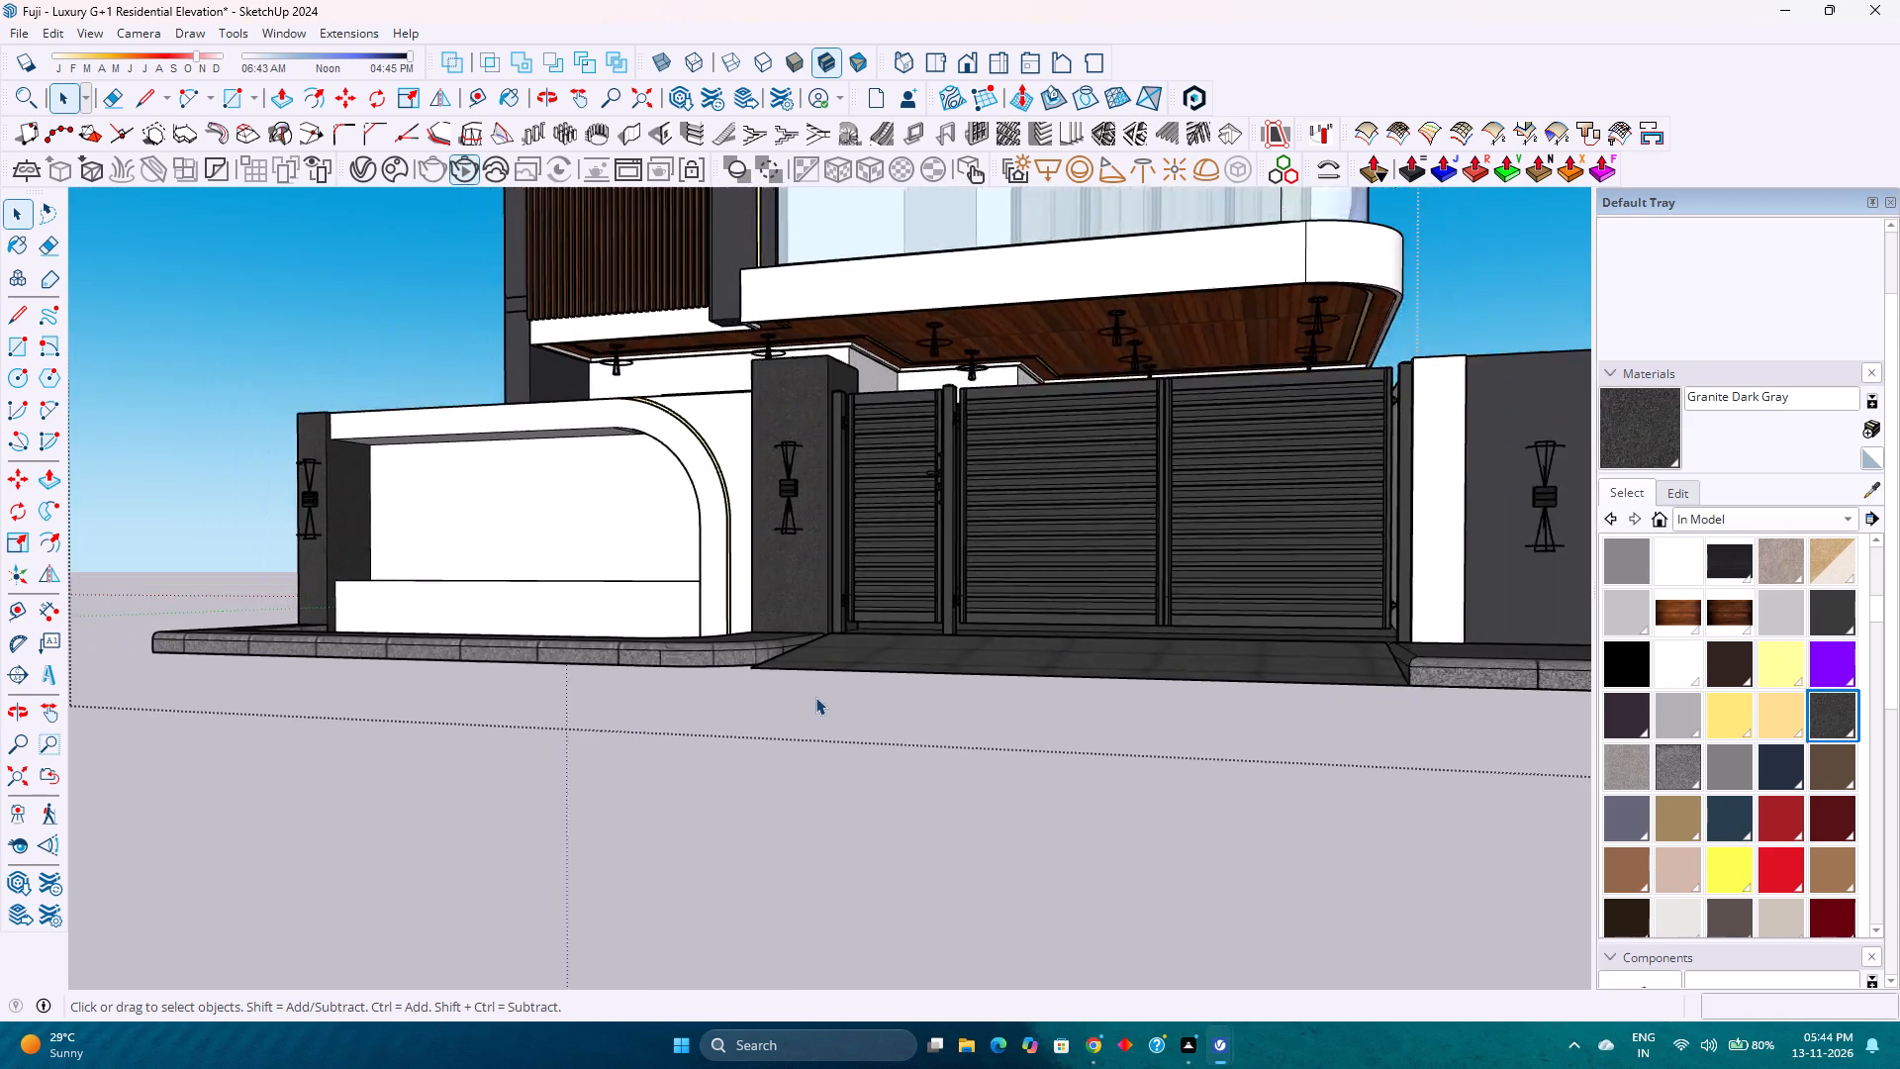
scroll(815, 697, "down", 1)
scroll(815, 697, "up", 4)
scroll(815, 700, "down", 4)
scroll(815, 701, "up", 3)
scroll(815, 702, "down", 4)
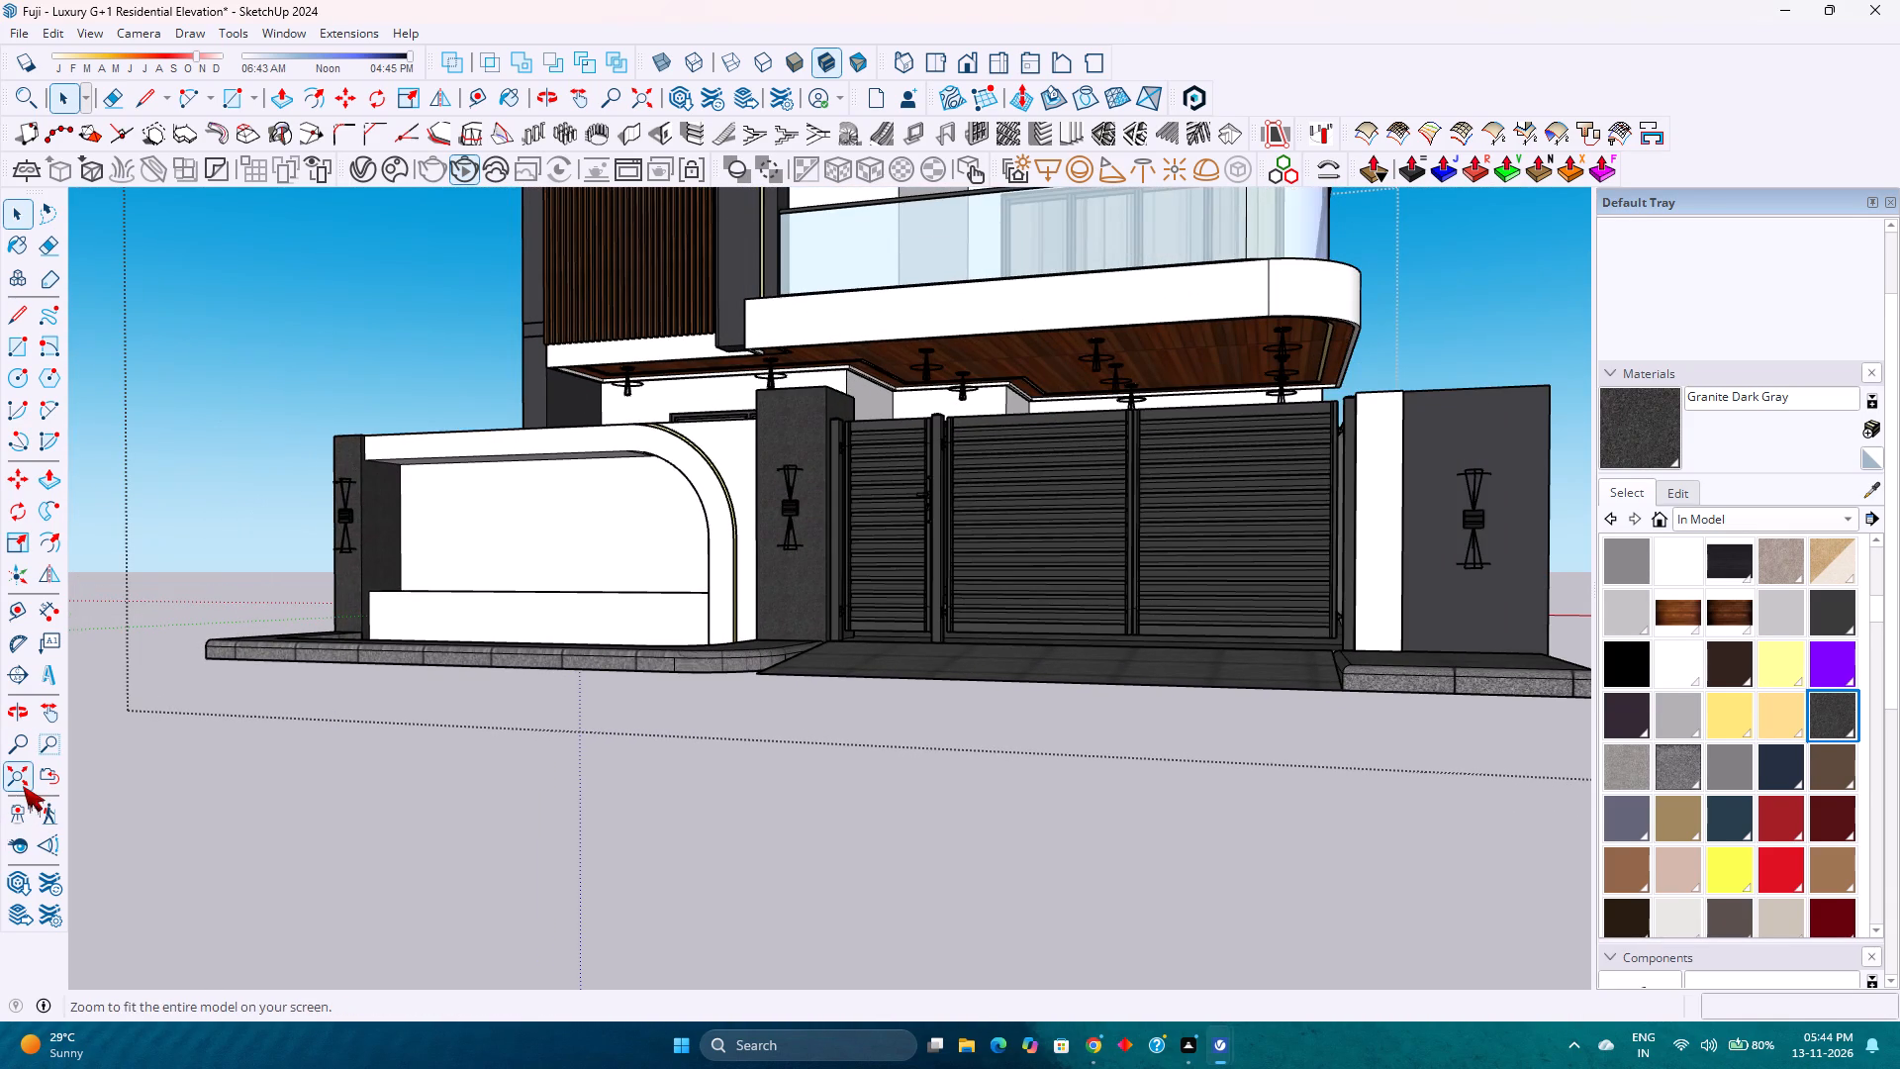
Fit the whole model in view and review the complete house in three-quarter perspective, from the entrance paving to the roof parapet.
left_click(23, 786)
scroll(635, 683, "down", 4)
scroll(635, 683, "up", 3)
scroll(635, 683, "down", 3)
scroll(635, 683, "up", 3)
scroll(635, 683, "down", 4)
scroll(637, 683, "up", 3)
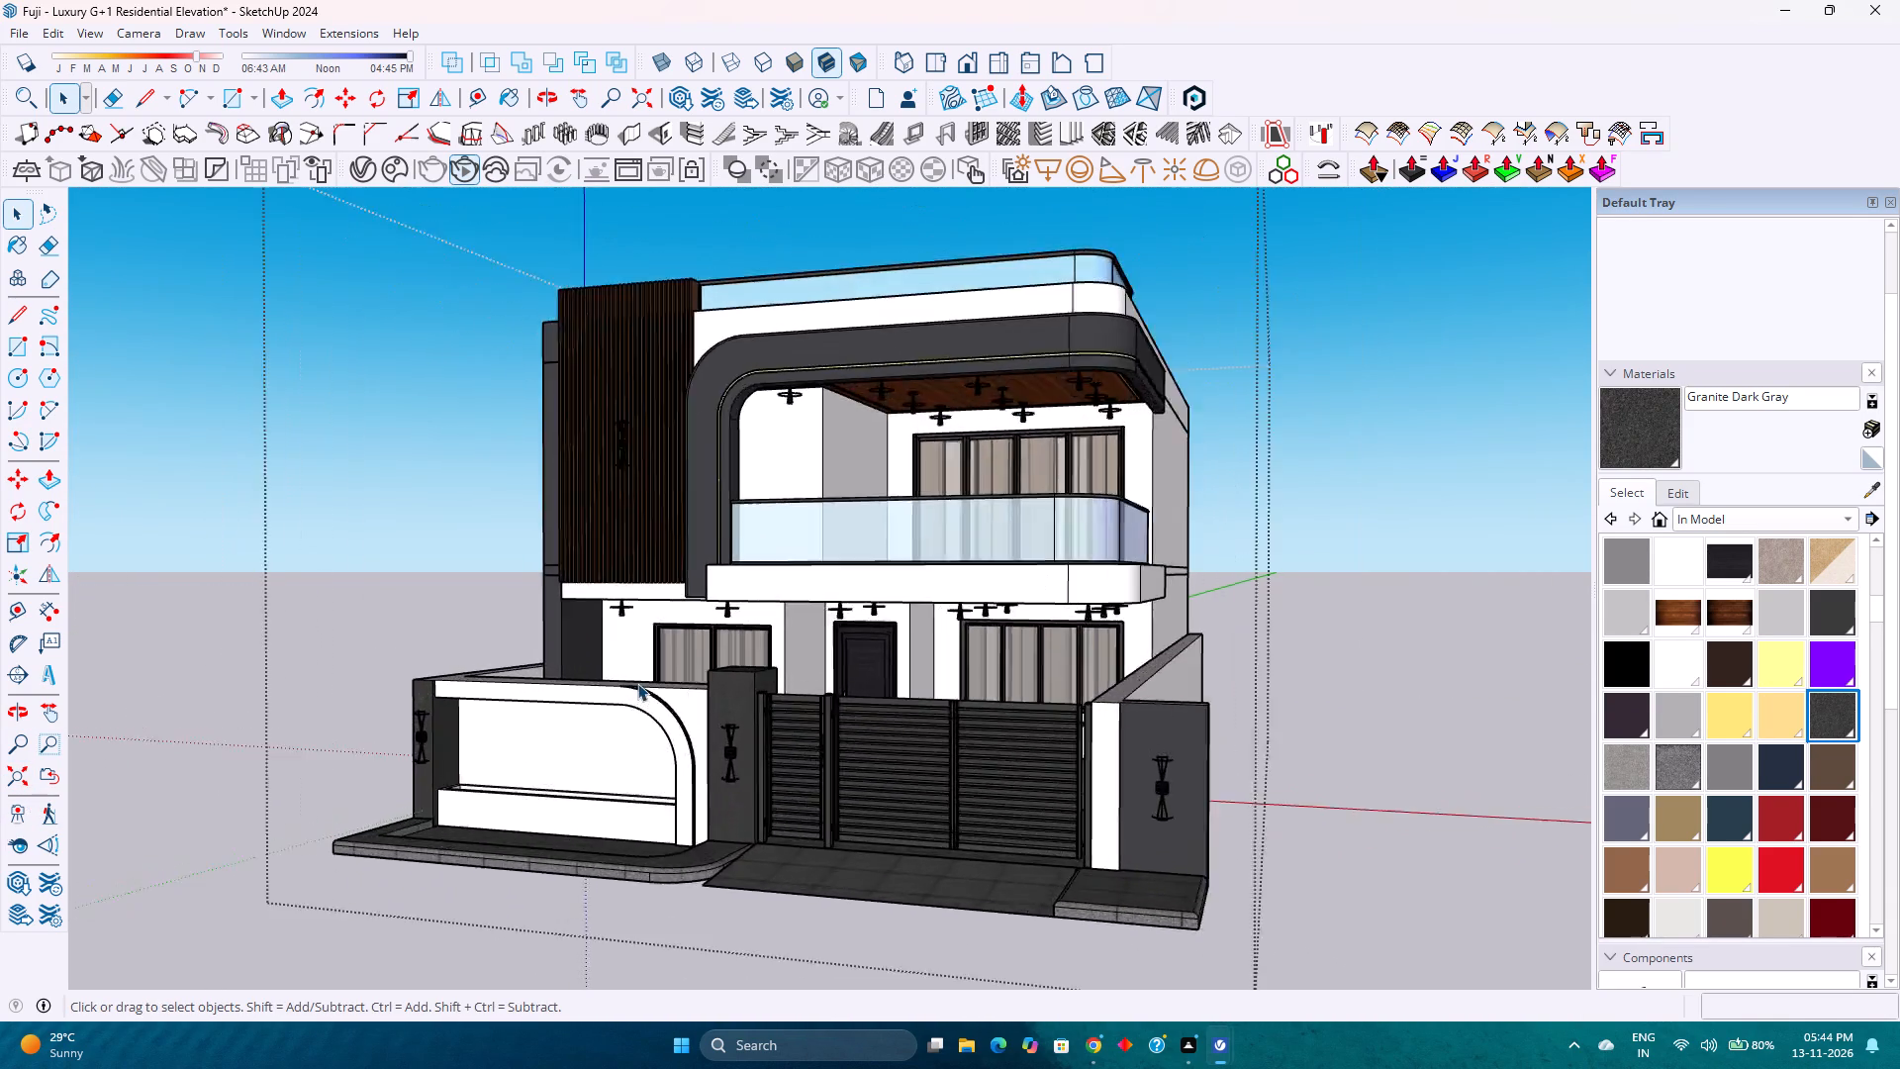
scroll(637, 683, "down", 4)
scroll(637, 683, "up", 4)
scroll(637, 683, "down", 4)
scroll(637, 683, "up", 4)
scroll(637, 683, "down", 4)
scroll(637, 683, "up", 3)
scroll(637, 683, "down", 4)
scroll(637, 683, "up", 4)
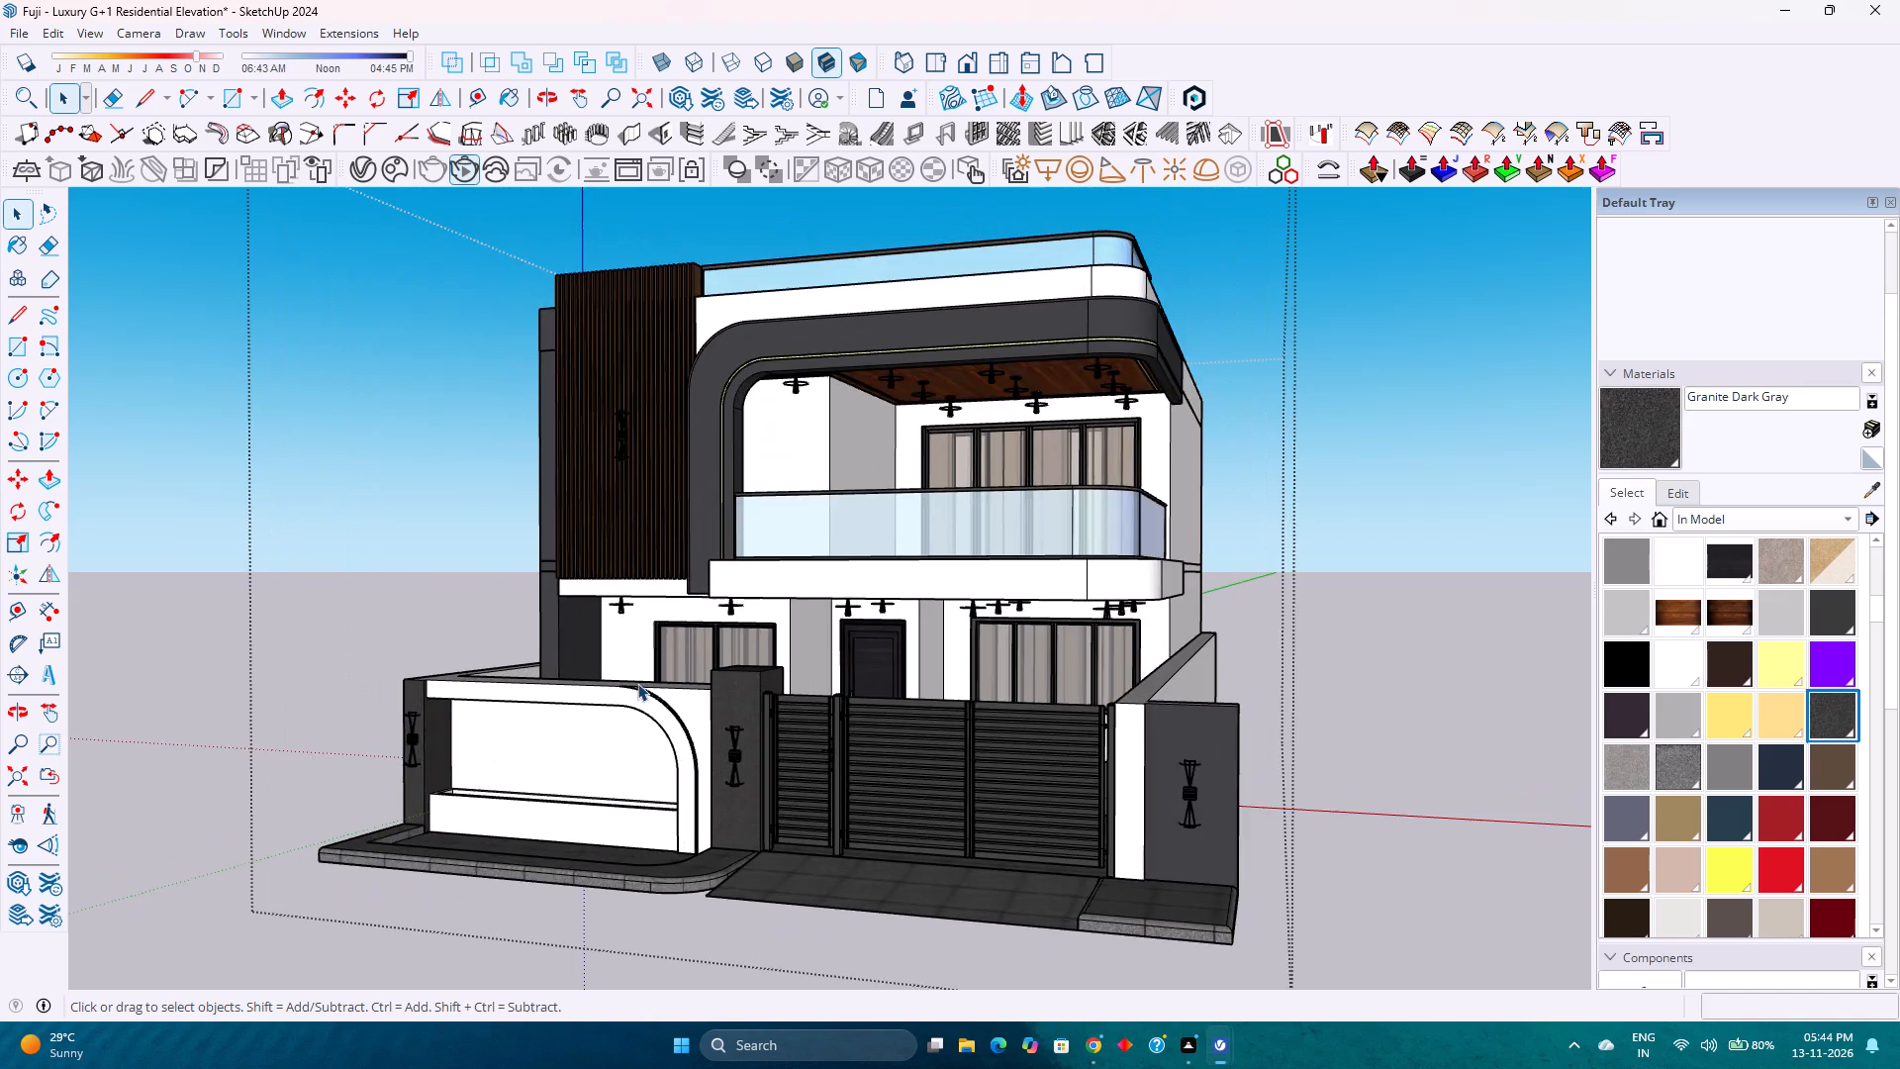
scroll(637, 683, "down", 4)
scroll(637, 683, "up", 3)
scroll(637, 683, "down", 3)
scroll(637, 683, "up", 4)
scroll(637, 683, "down", 4)
scroll(637, 683, "up", 3)
scroll(637, 683, "down", 3)
scroll(637, 683, "up", 3)
scroll(637, 683, "down", 3)
scroll(637, 683, "up", 3)
scroll(637, 683, "down", 2)
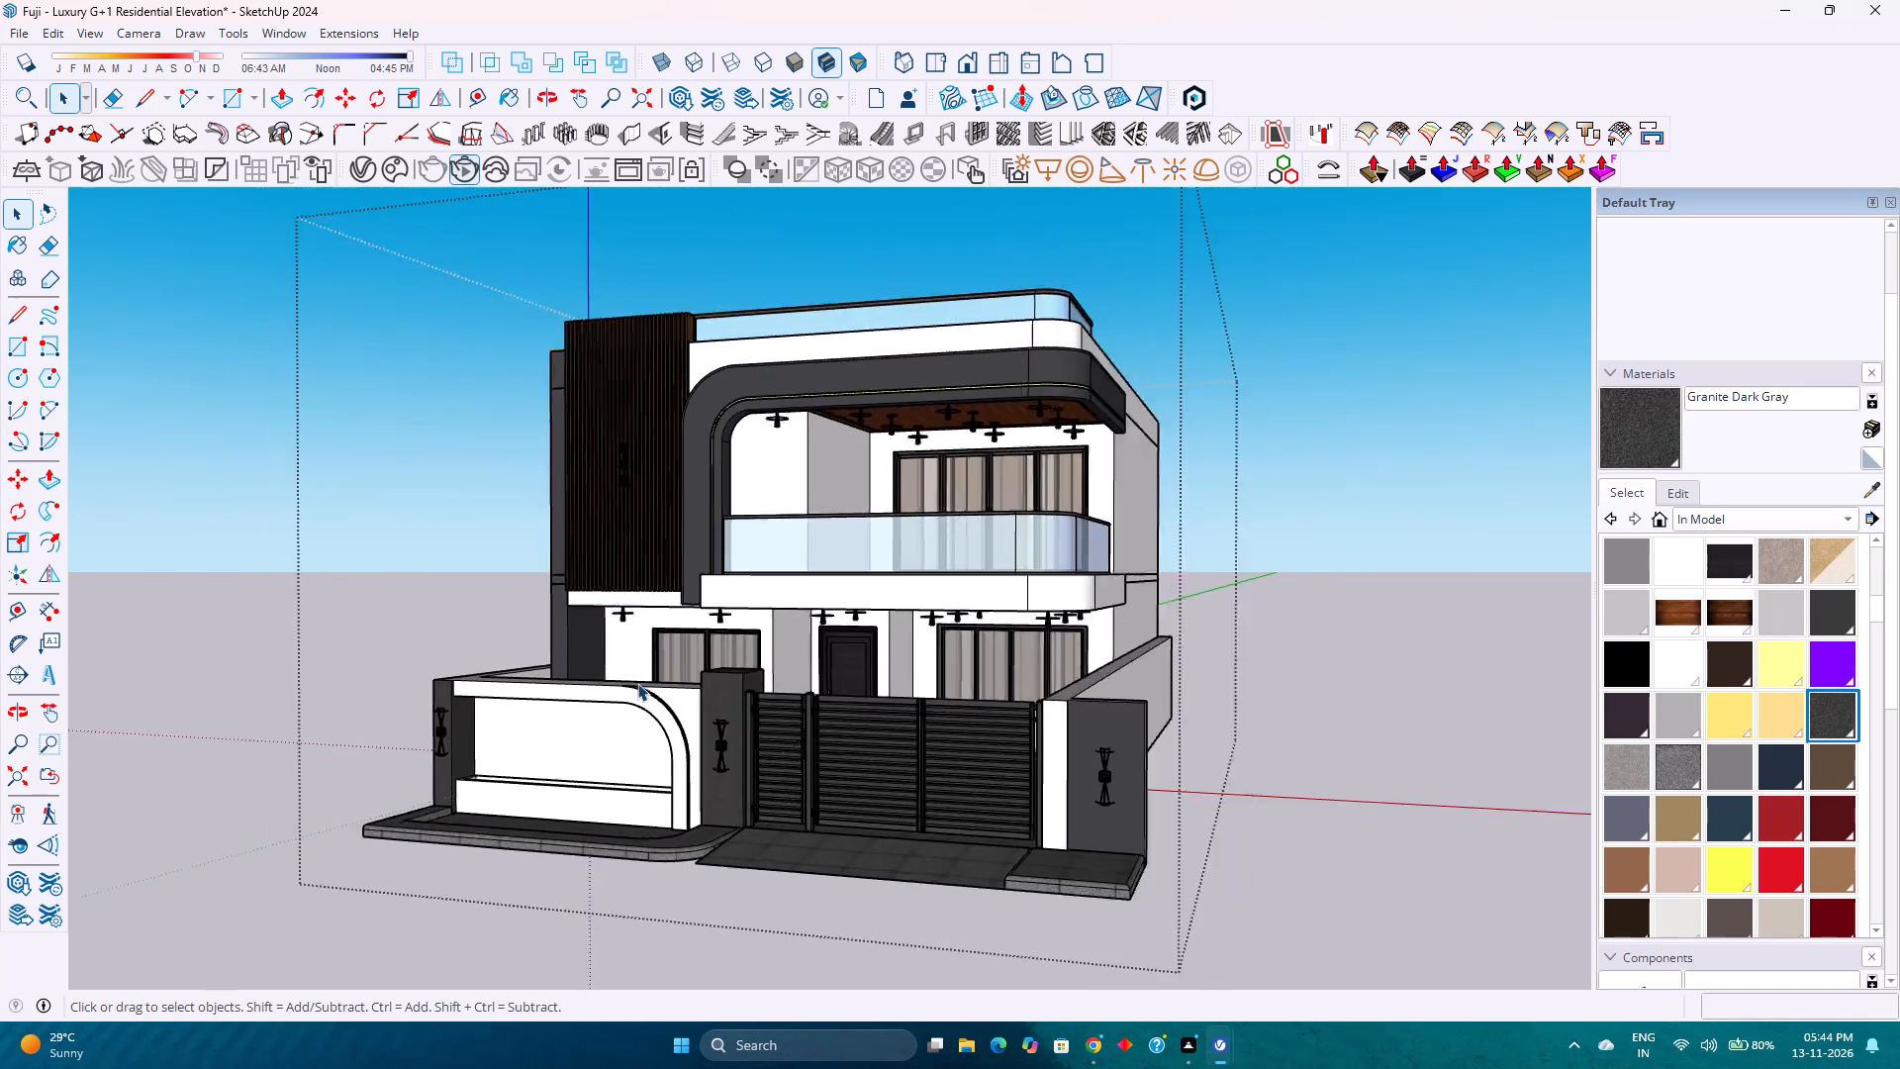
scroll(637, 683, "down", 2)
scroll(637, 683, "up", 4)
scroll(637, 683, "down", 3)
scroll(637, 683, "up", 2)
scroll(637, 683, "down", 3)
scroll(637, 683, "up", 3)
scroll(637, 683, "down", 3)
scroll(637, 683, "up", 4)
scroll(637, 683, "down", 4)
scroll(637, 683, "up", 3)
scroll(637, 683, "down", 3)
scroll(637, 683, "up", 2)
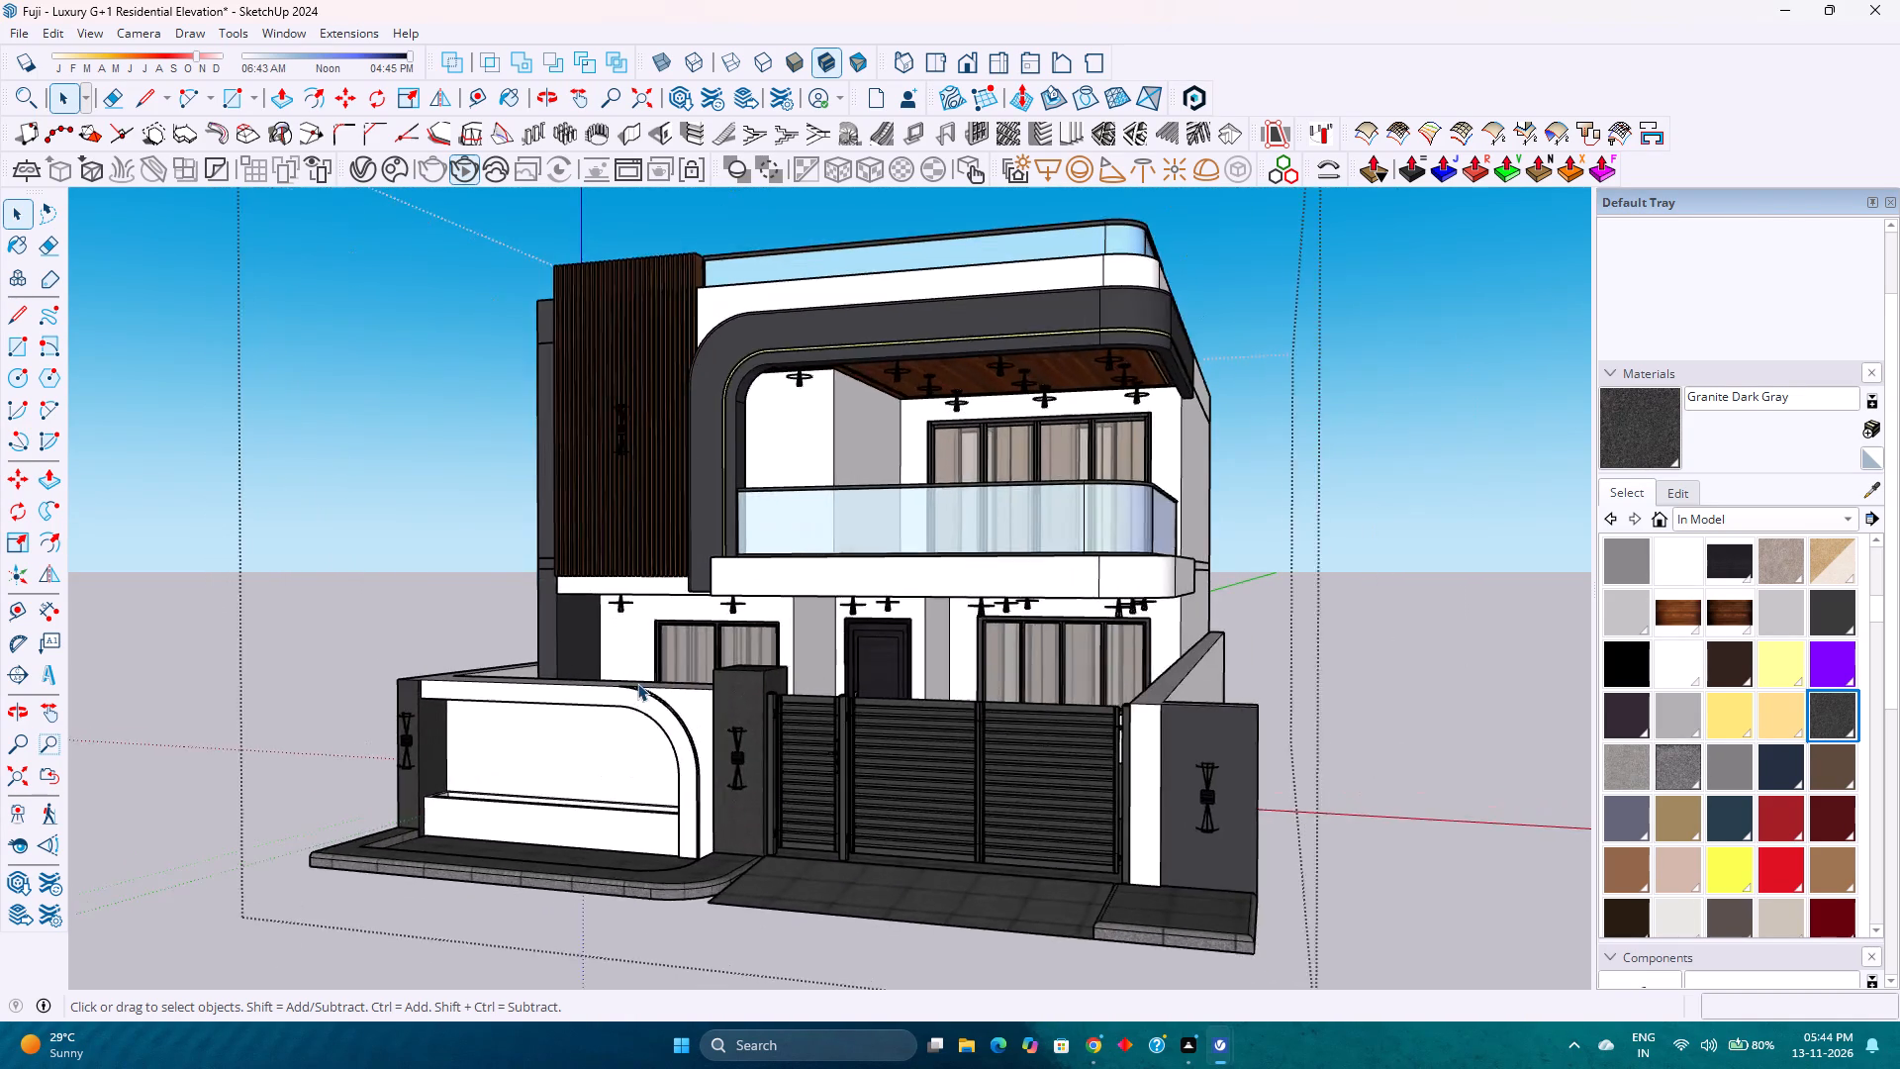
scroll(637, 683, "down", 3)
scroll(637, 683, "up", 1)
scroll(637, 683, "down", 4)
scroll(637, 683, "up", 2)
scroll(637, 683, "down", 4)
scroll(641, 680, "up", 1)
scroll(617, 671, "down", 2)
scroll(612, 670, "up", 5)
scroll(611, 670, "down", 4)
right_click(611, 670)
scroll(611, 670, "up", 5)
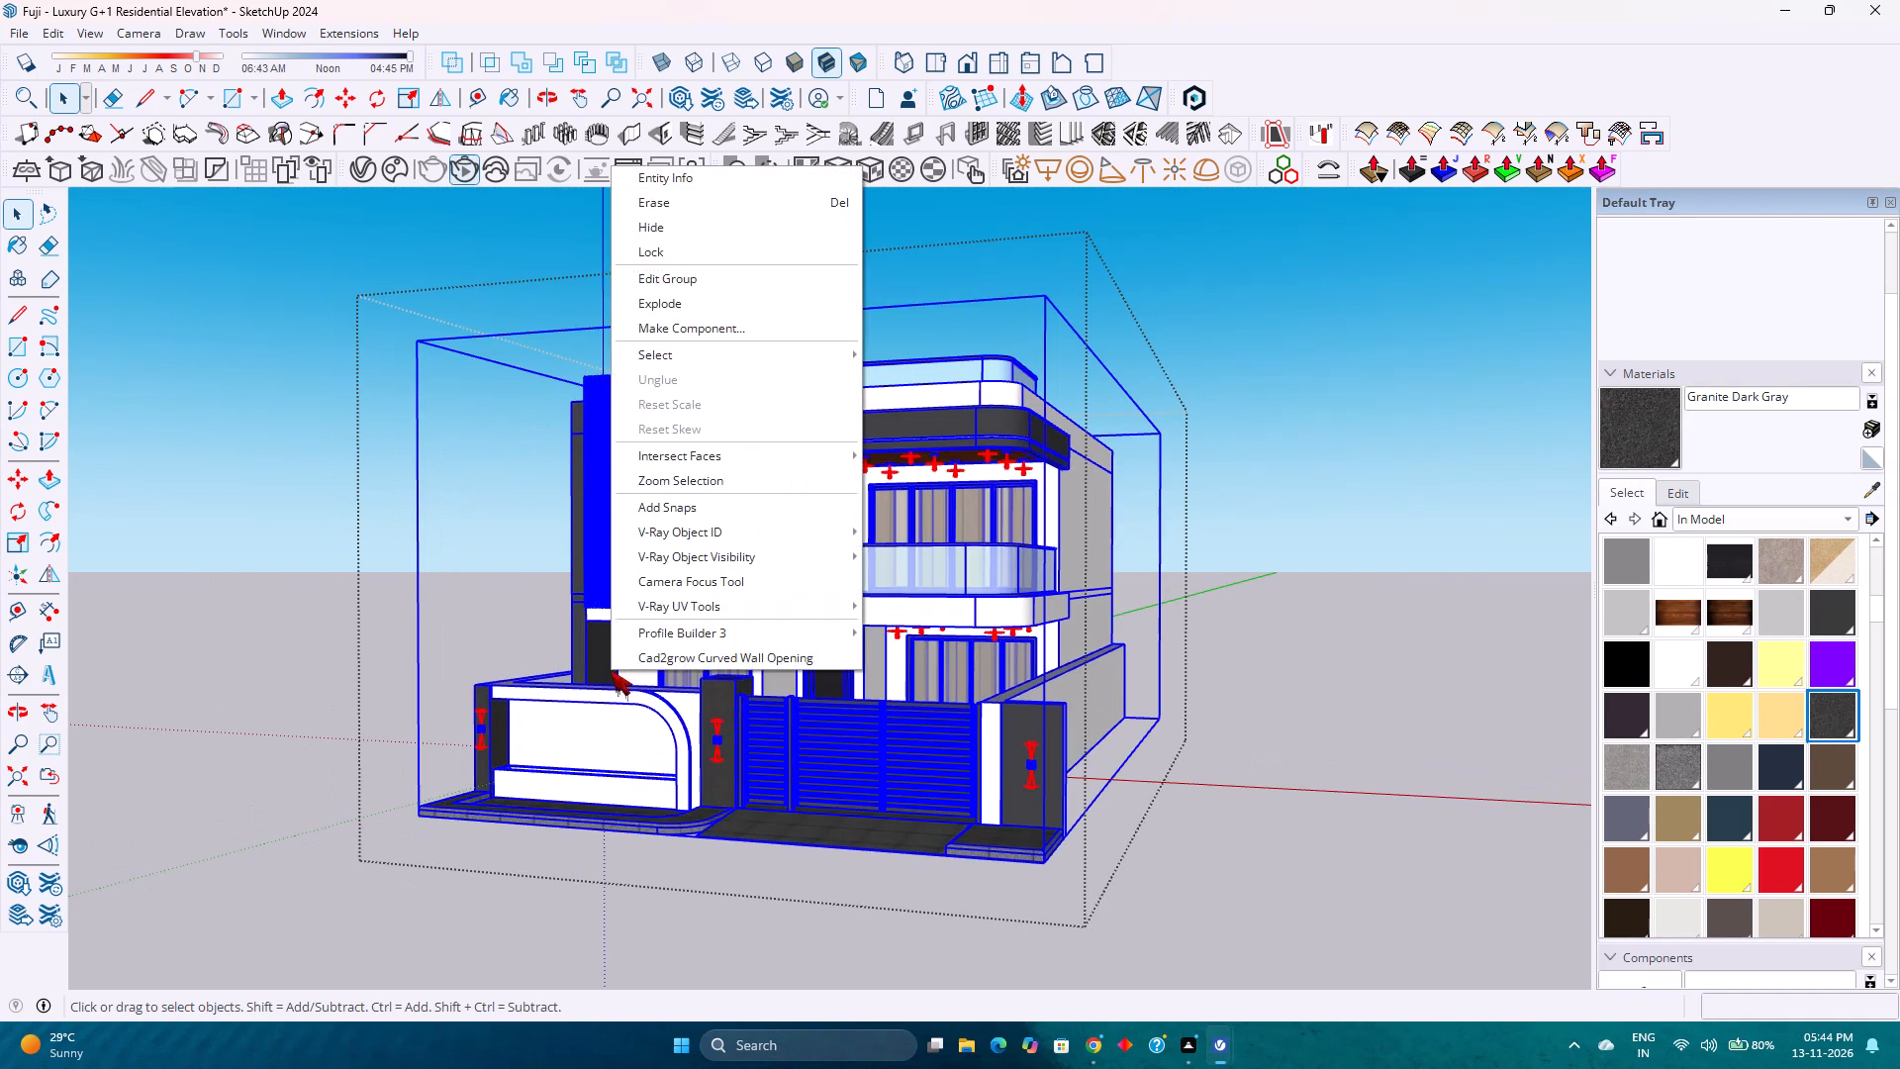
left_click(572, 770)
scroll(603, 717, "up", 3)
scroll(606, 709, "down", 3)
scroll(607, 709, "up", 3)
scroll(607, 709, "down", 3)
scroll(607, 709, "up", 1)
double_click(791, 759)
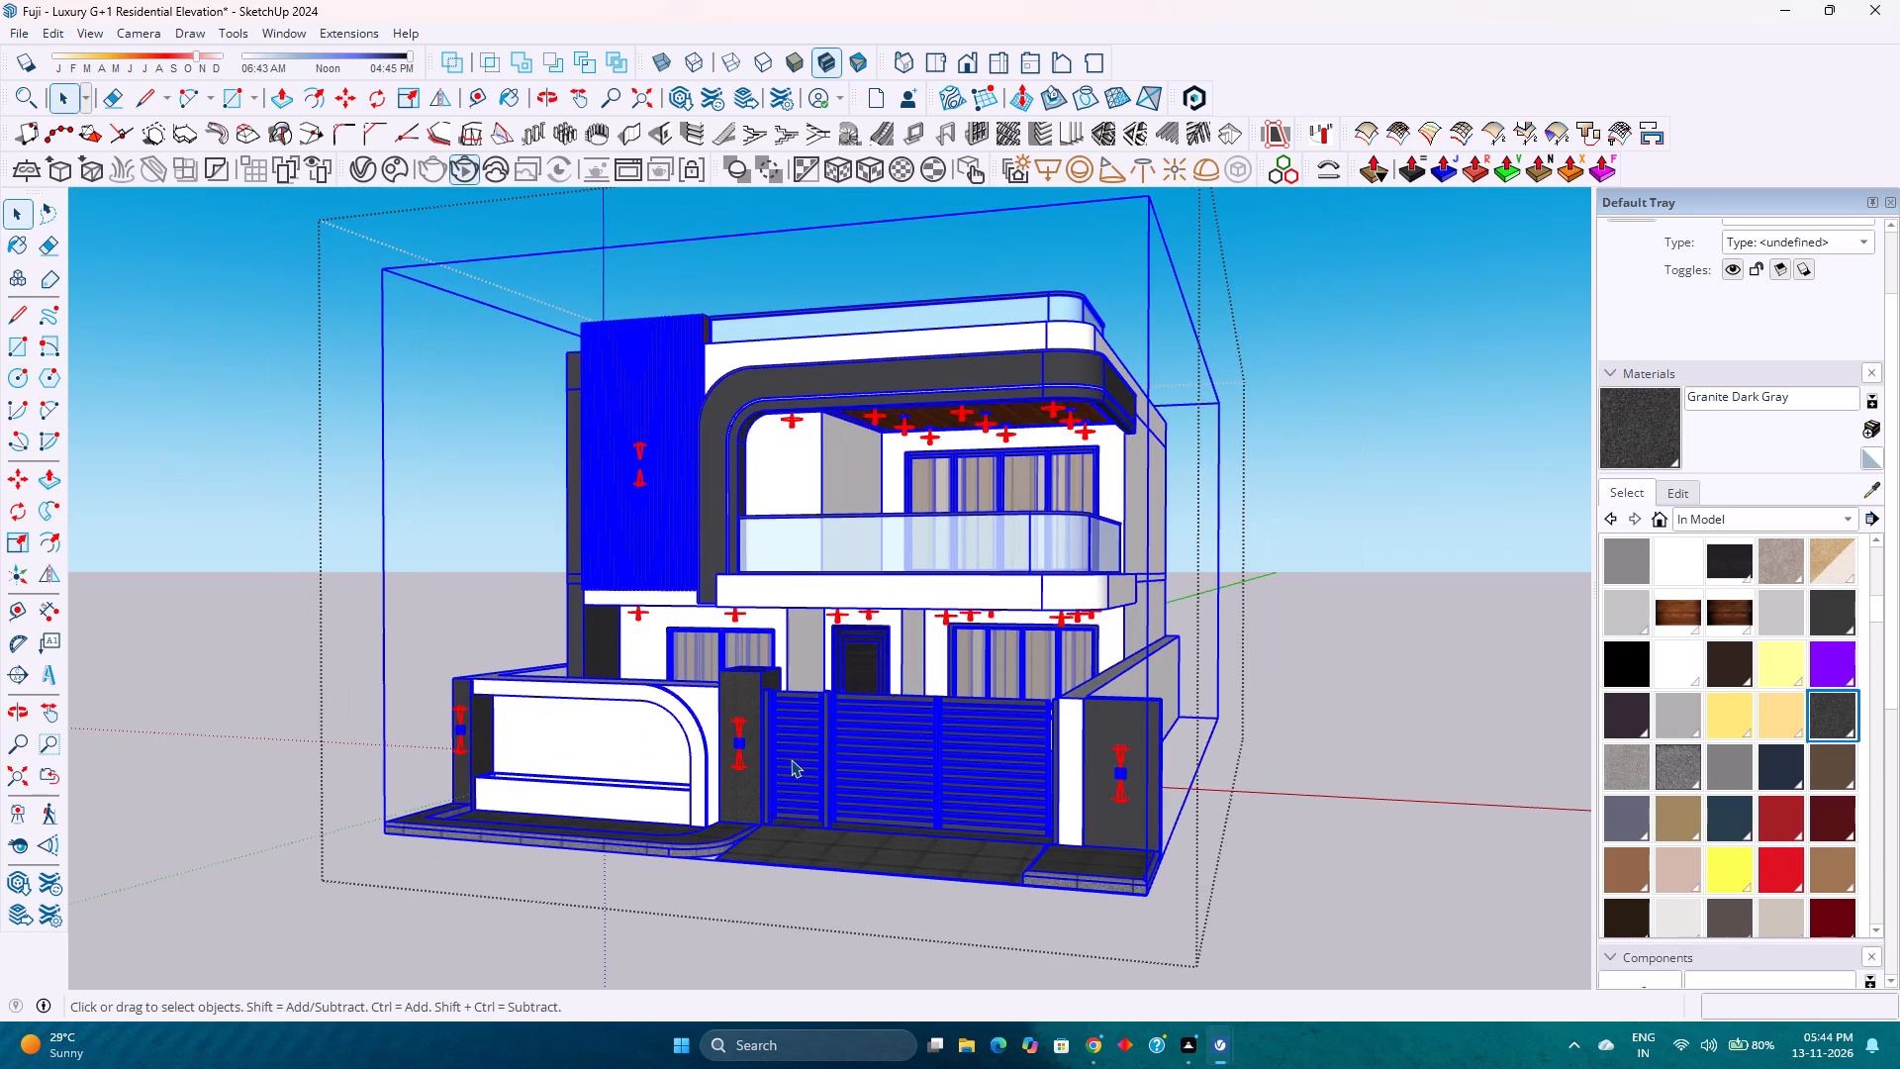
Inspect the entrance gate, wall lights, curved boundary wall, front door, windows and glass balcony at close range.
scroll(773, 759, "up", 4)
scroll(773, 759, "down", 3)
scroll(773, 759, "up", 3)
scroll(773, 759, "down", 3)
scroll(773, 759, "up", 3)
scroll(773, 759, "down", 4)
scroll(773, 759, "up", 4)
scroll(773, 759, "down", 1)
scroll(773, 759, "up", 1)
scroll(773, 759, "down", 4)
scroll(773, 759, "up", 2)
scroll(773, 756, "down", 2)
scroll(773, 756, "up", 3)
scroll(769, 758, "down", 3)
scroll(764, 753, "up", 3)
scroll(790, 753, "down", 1)
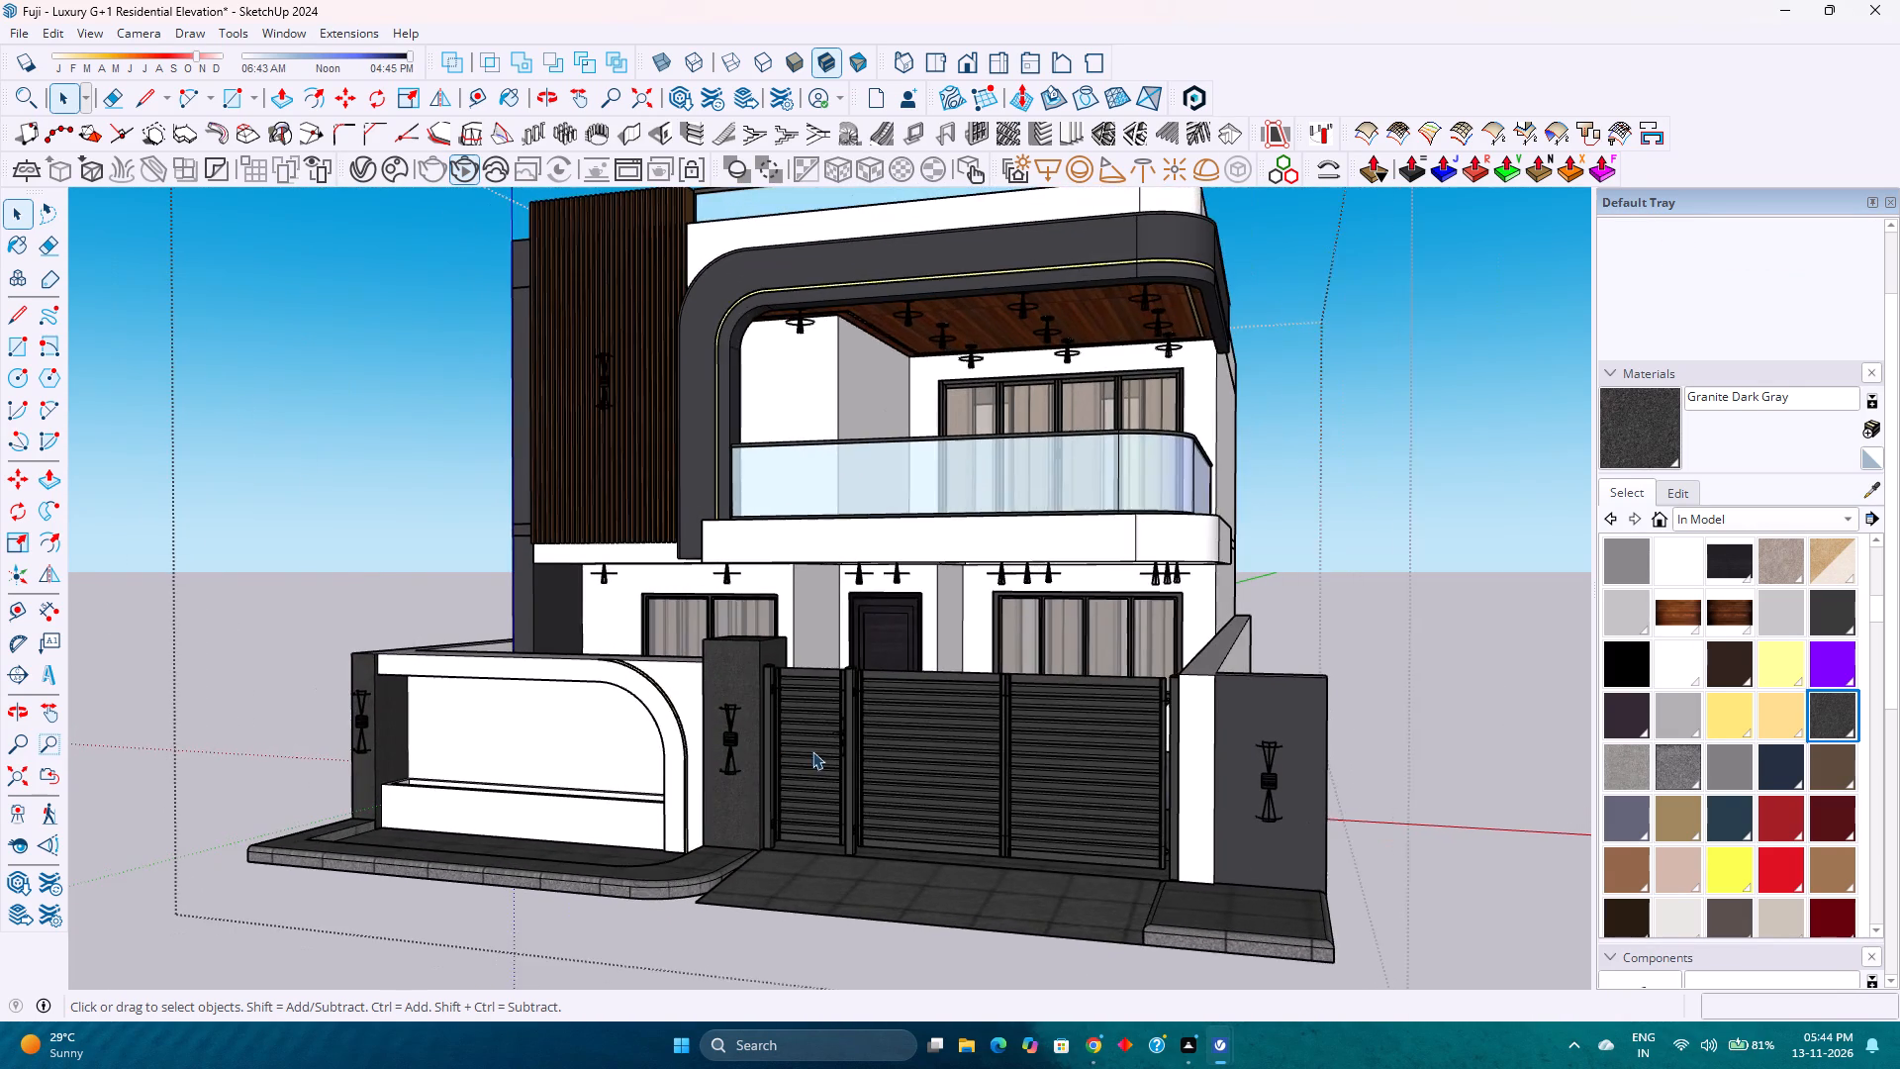
scroll(838, 740, "up", 4)
scroll(755, 738, "down", 2)
scroll(755, 744, "up", 3)
scroll(760, 744, "down", 2)
scroll(760, 744, "up", 2)
scroll(760, 744, "down", 2)
scroll(755, 736, "up", 3)
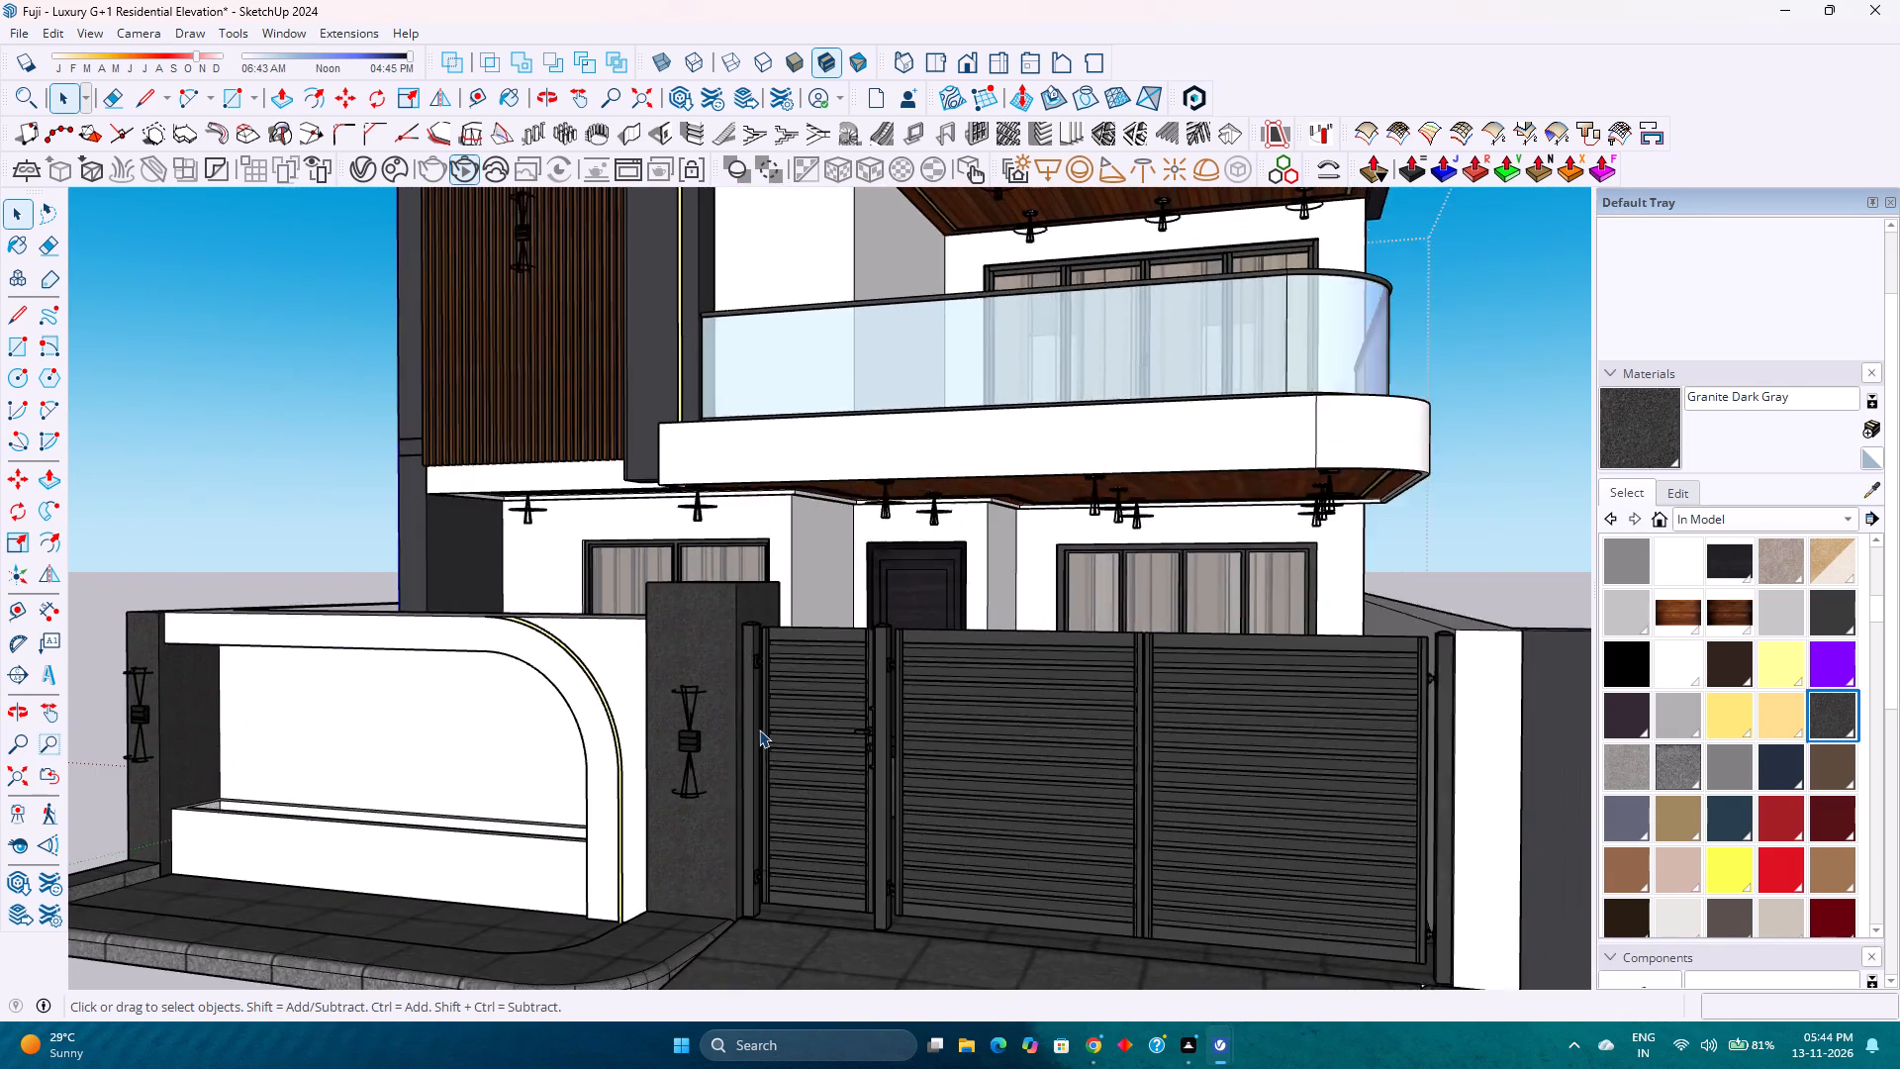
scroll(759, 729, "down", 1)
scroll(759, 729, "up", 1)
scroll(759, 729, "down", 3)
scroll(760, 736, "up", 3)
scroll(766, 745, "down", 3)
scroll(768, 746, "up", 3)
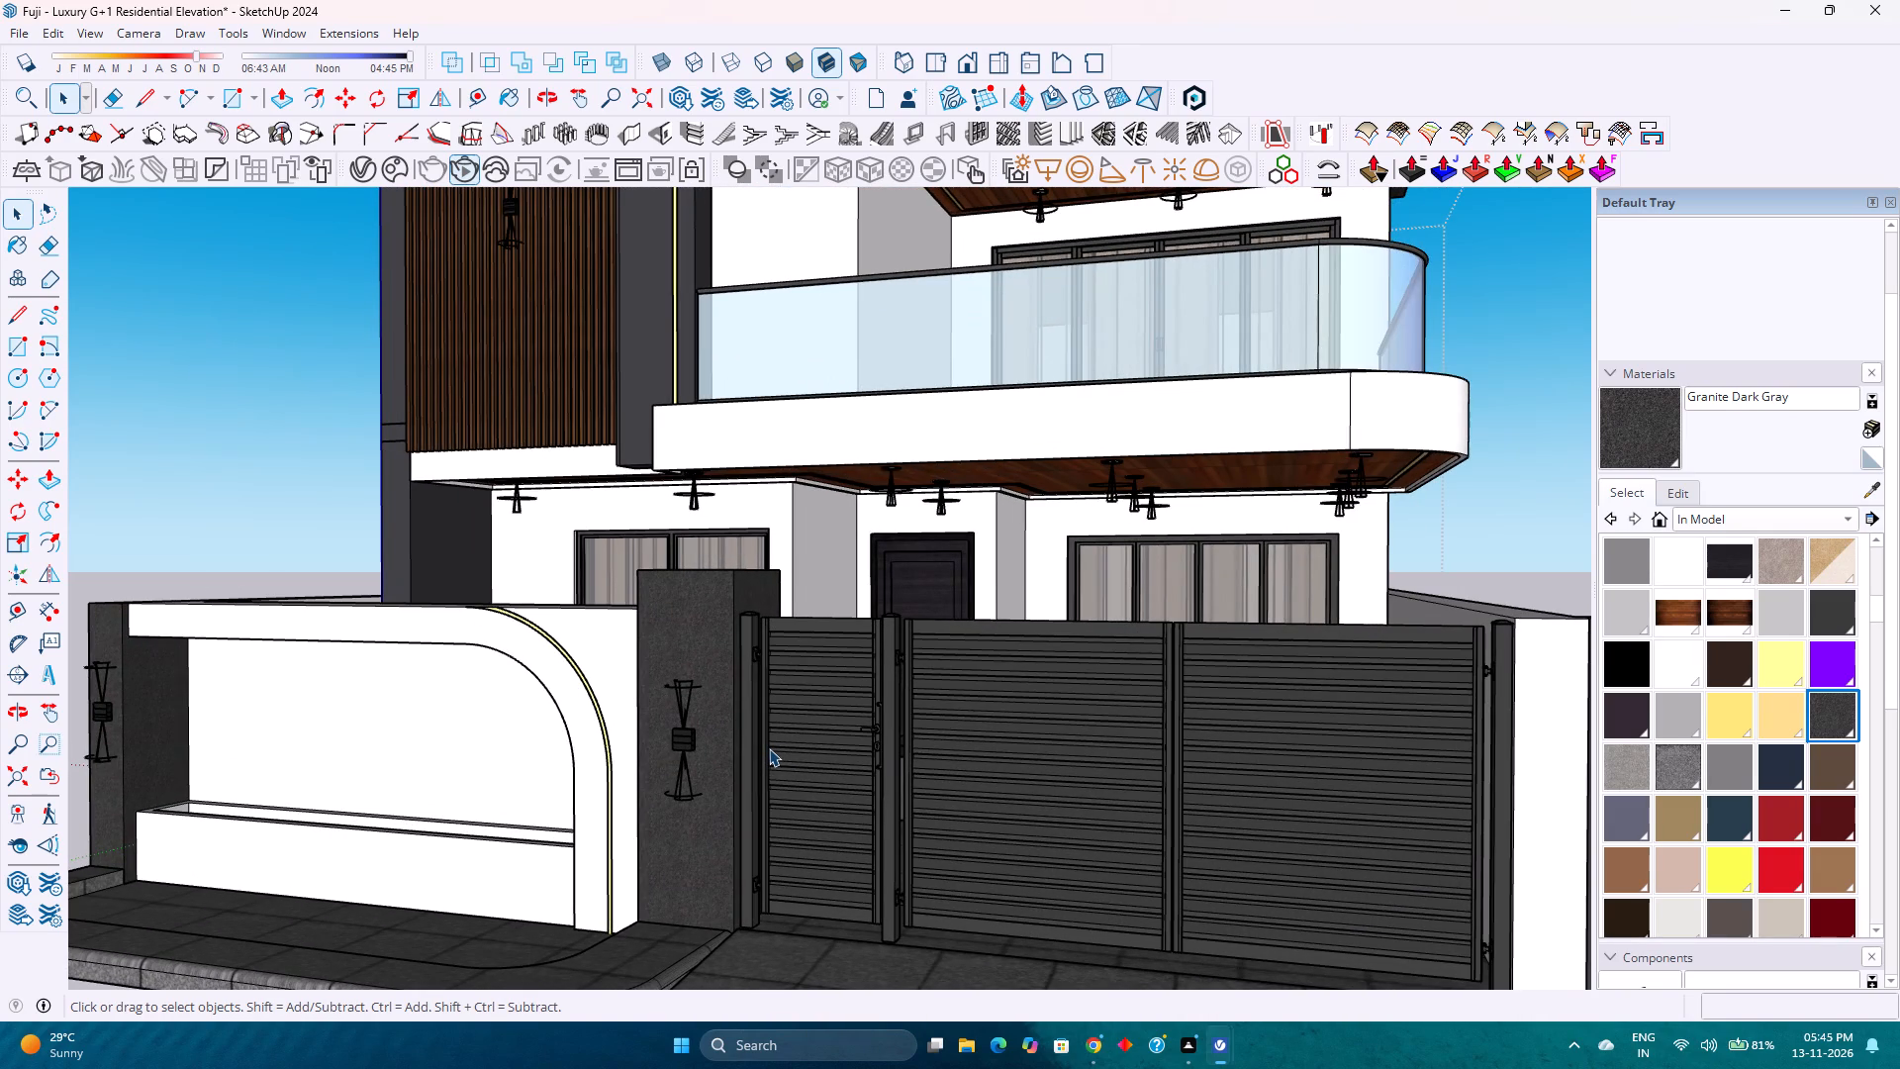
scroll(769, 748, "down", 4)
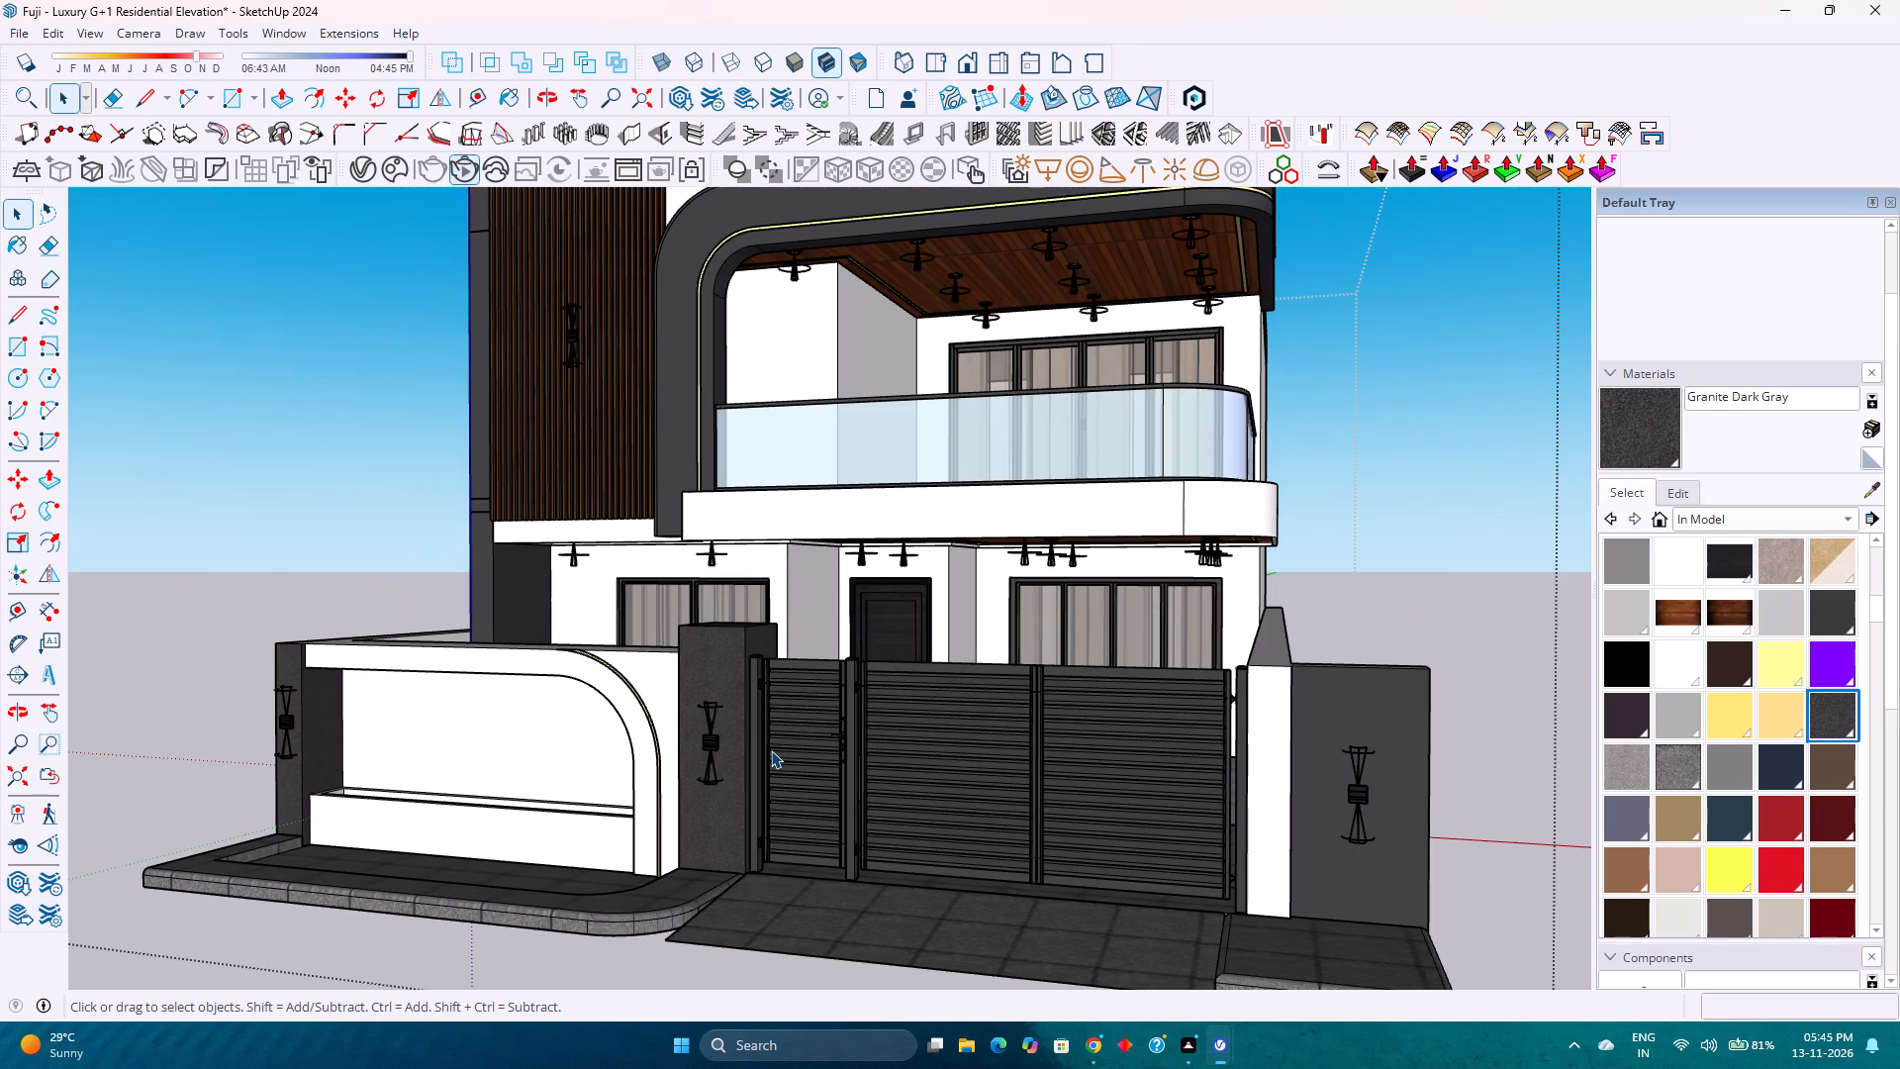
scroll(771, 750, "up", 4)
scroll(771, 754, "down", 2)
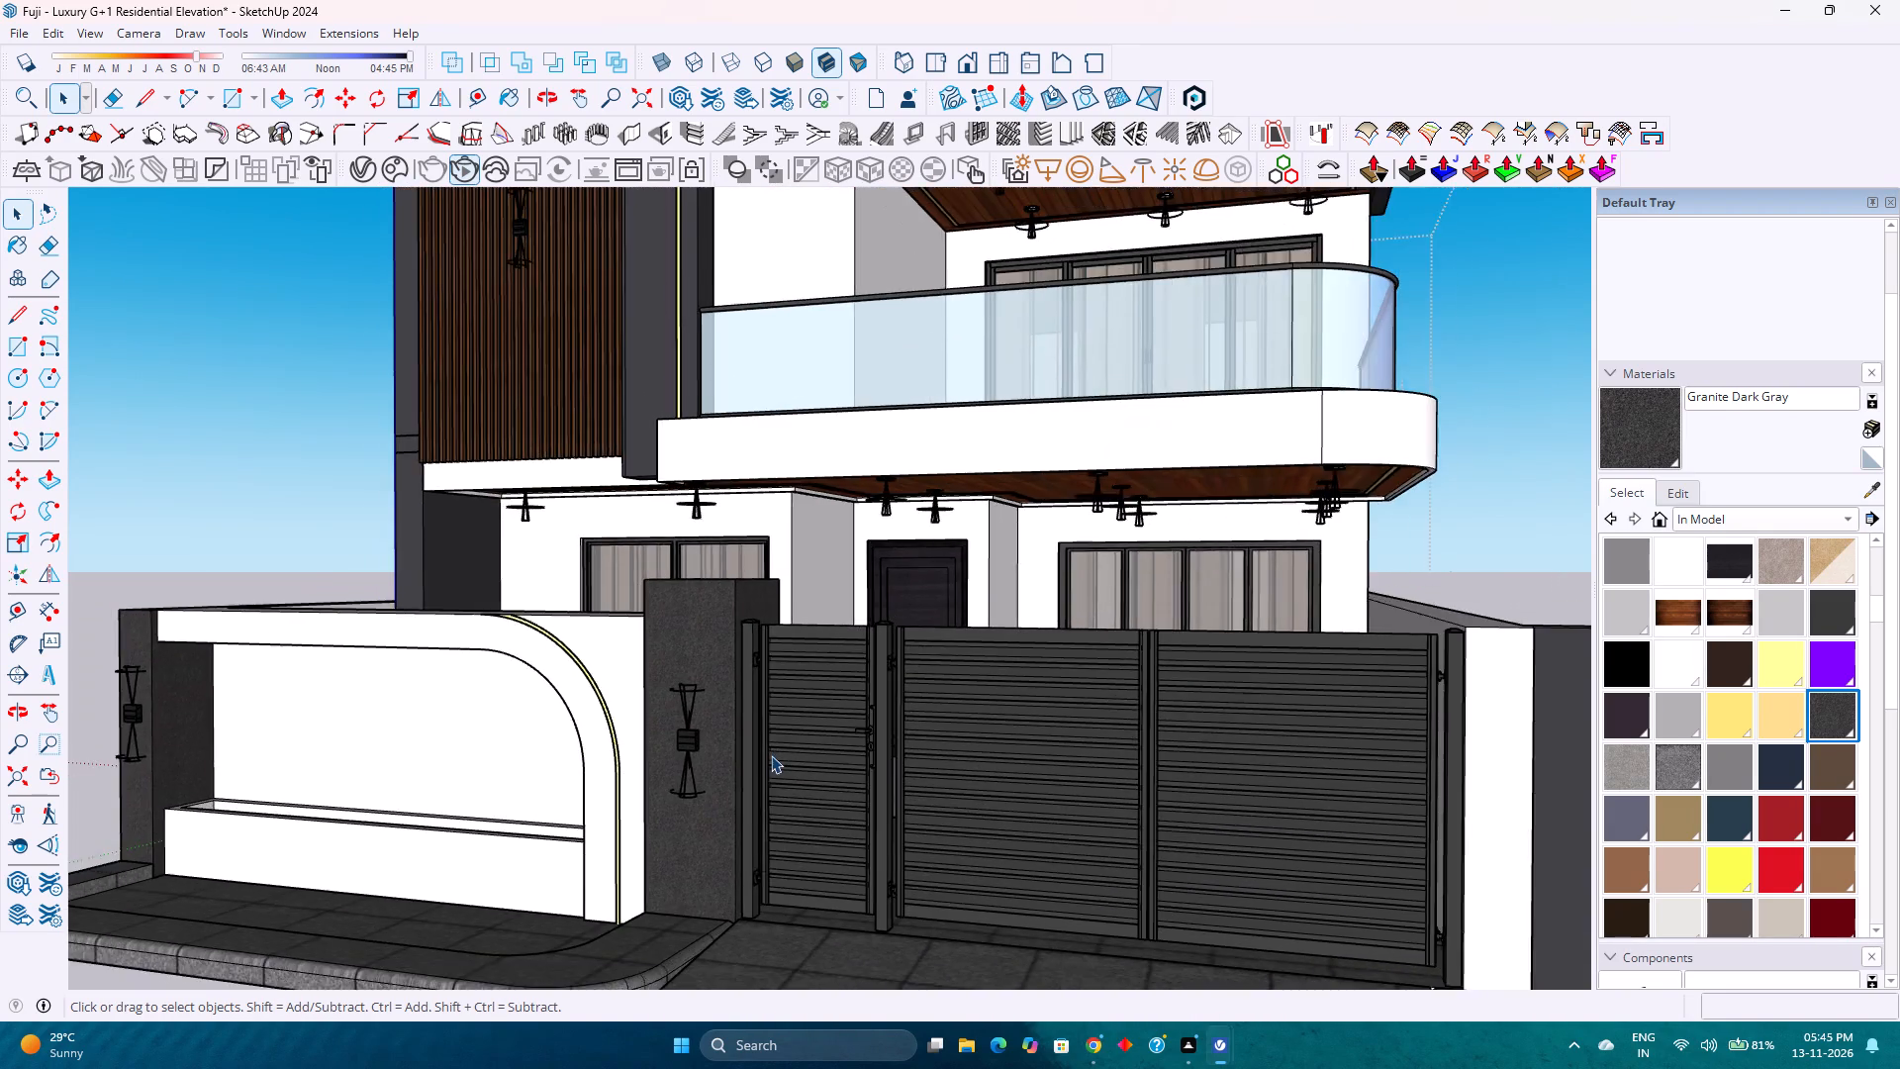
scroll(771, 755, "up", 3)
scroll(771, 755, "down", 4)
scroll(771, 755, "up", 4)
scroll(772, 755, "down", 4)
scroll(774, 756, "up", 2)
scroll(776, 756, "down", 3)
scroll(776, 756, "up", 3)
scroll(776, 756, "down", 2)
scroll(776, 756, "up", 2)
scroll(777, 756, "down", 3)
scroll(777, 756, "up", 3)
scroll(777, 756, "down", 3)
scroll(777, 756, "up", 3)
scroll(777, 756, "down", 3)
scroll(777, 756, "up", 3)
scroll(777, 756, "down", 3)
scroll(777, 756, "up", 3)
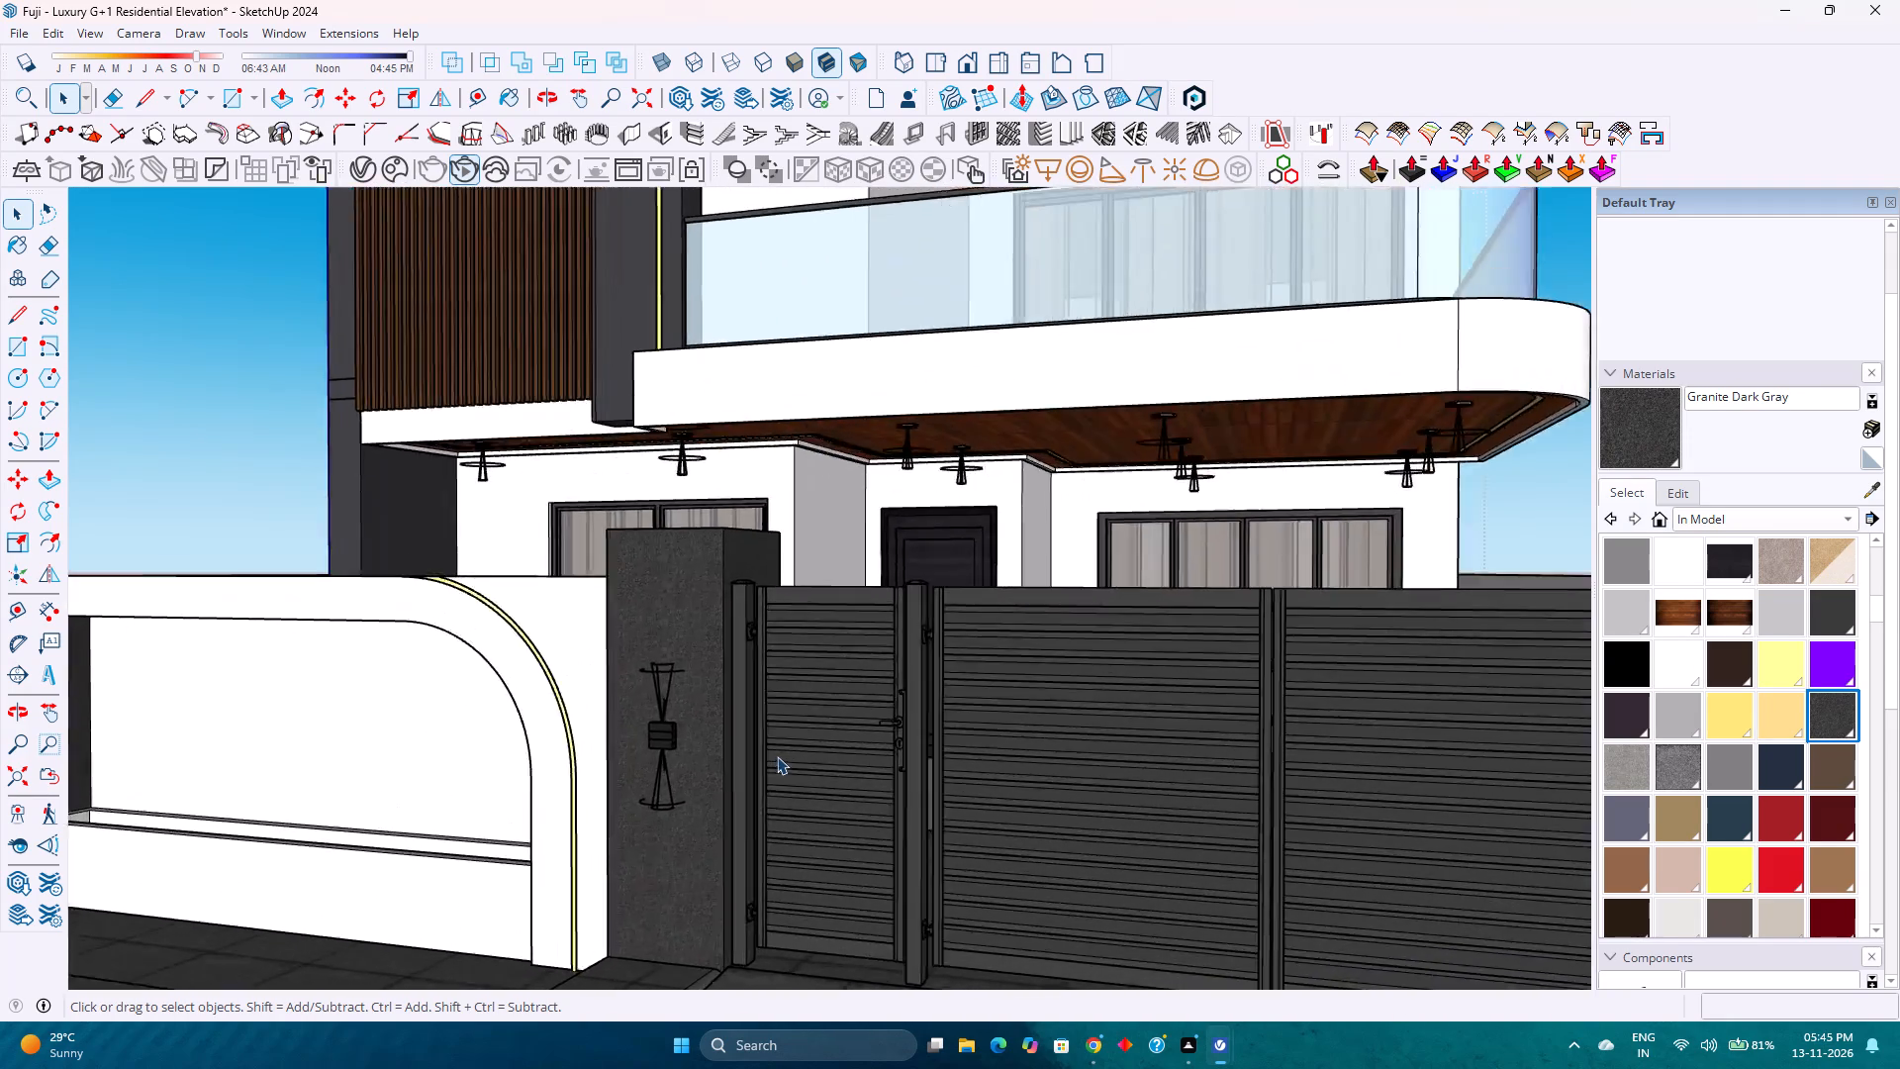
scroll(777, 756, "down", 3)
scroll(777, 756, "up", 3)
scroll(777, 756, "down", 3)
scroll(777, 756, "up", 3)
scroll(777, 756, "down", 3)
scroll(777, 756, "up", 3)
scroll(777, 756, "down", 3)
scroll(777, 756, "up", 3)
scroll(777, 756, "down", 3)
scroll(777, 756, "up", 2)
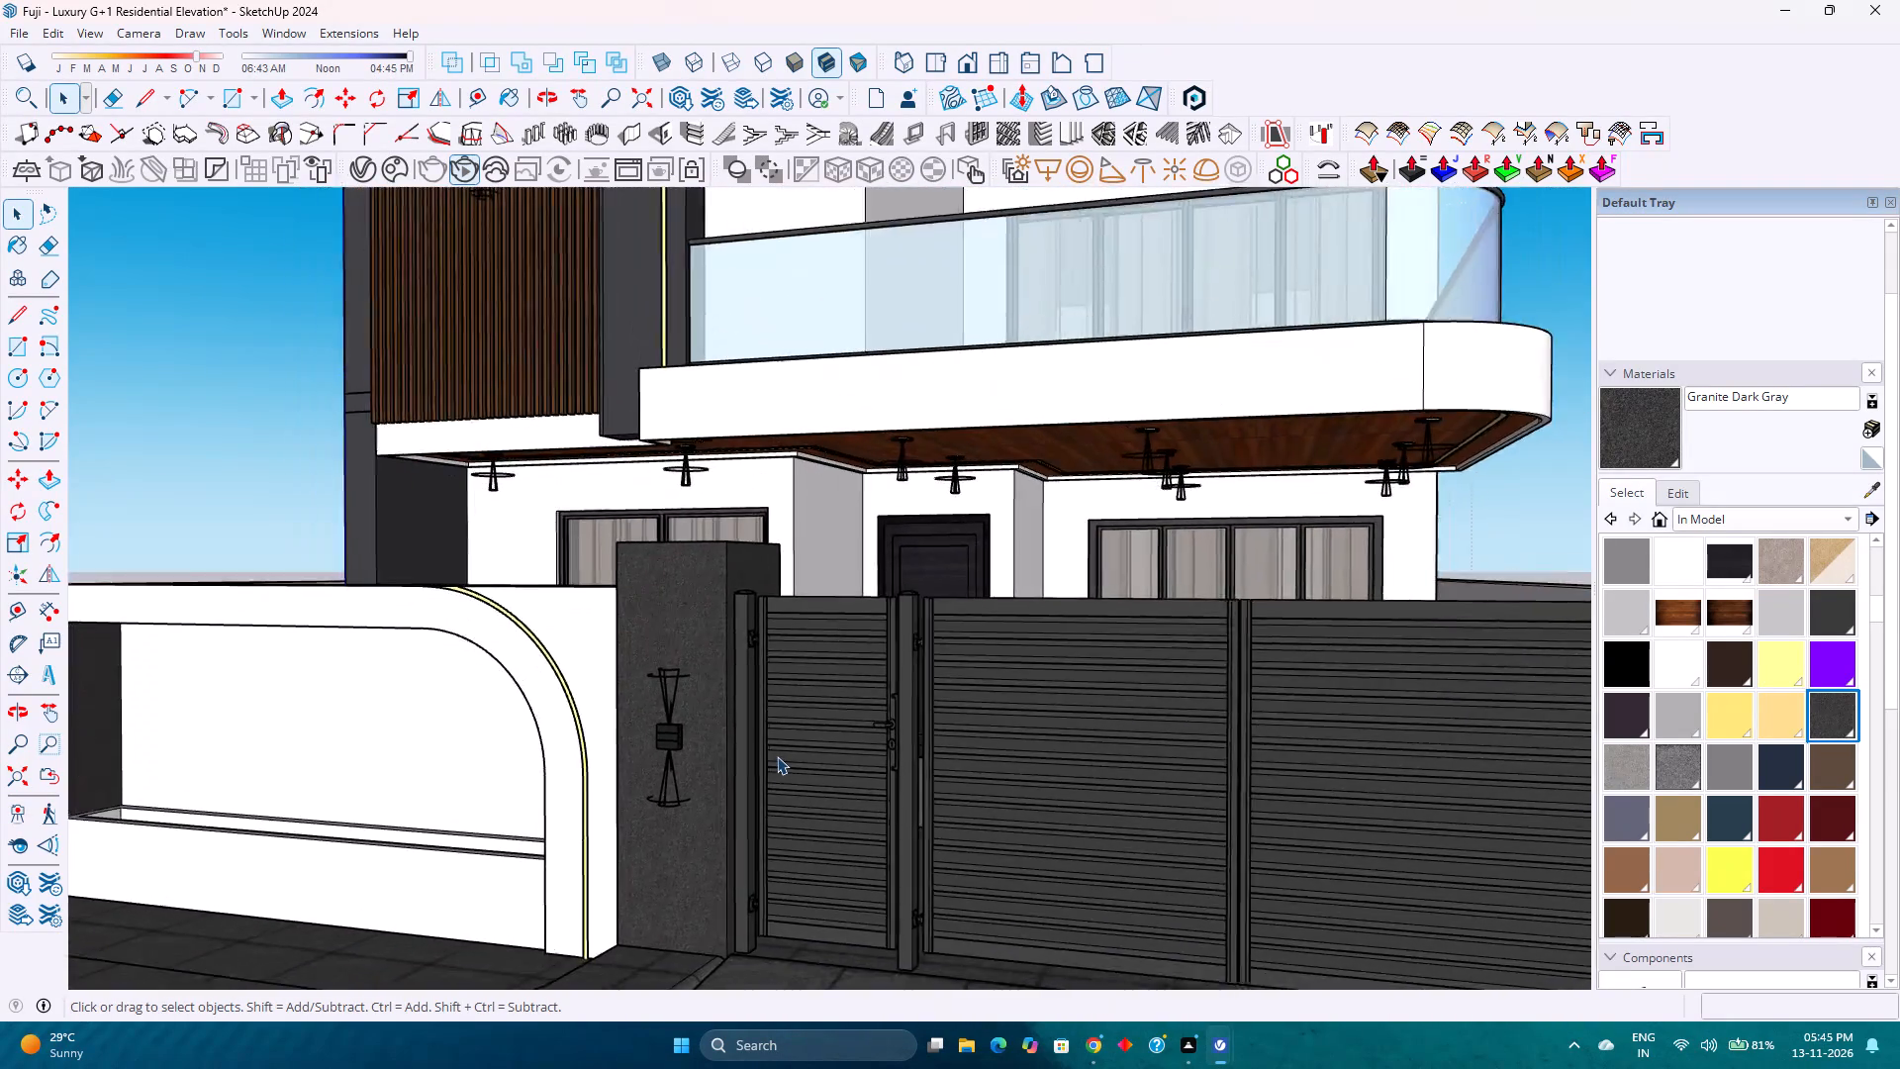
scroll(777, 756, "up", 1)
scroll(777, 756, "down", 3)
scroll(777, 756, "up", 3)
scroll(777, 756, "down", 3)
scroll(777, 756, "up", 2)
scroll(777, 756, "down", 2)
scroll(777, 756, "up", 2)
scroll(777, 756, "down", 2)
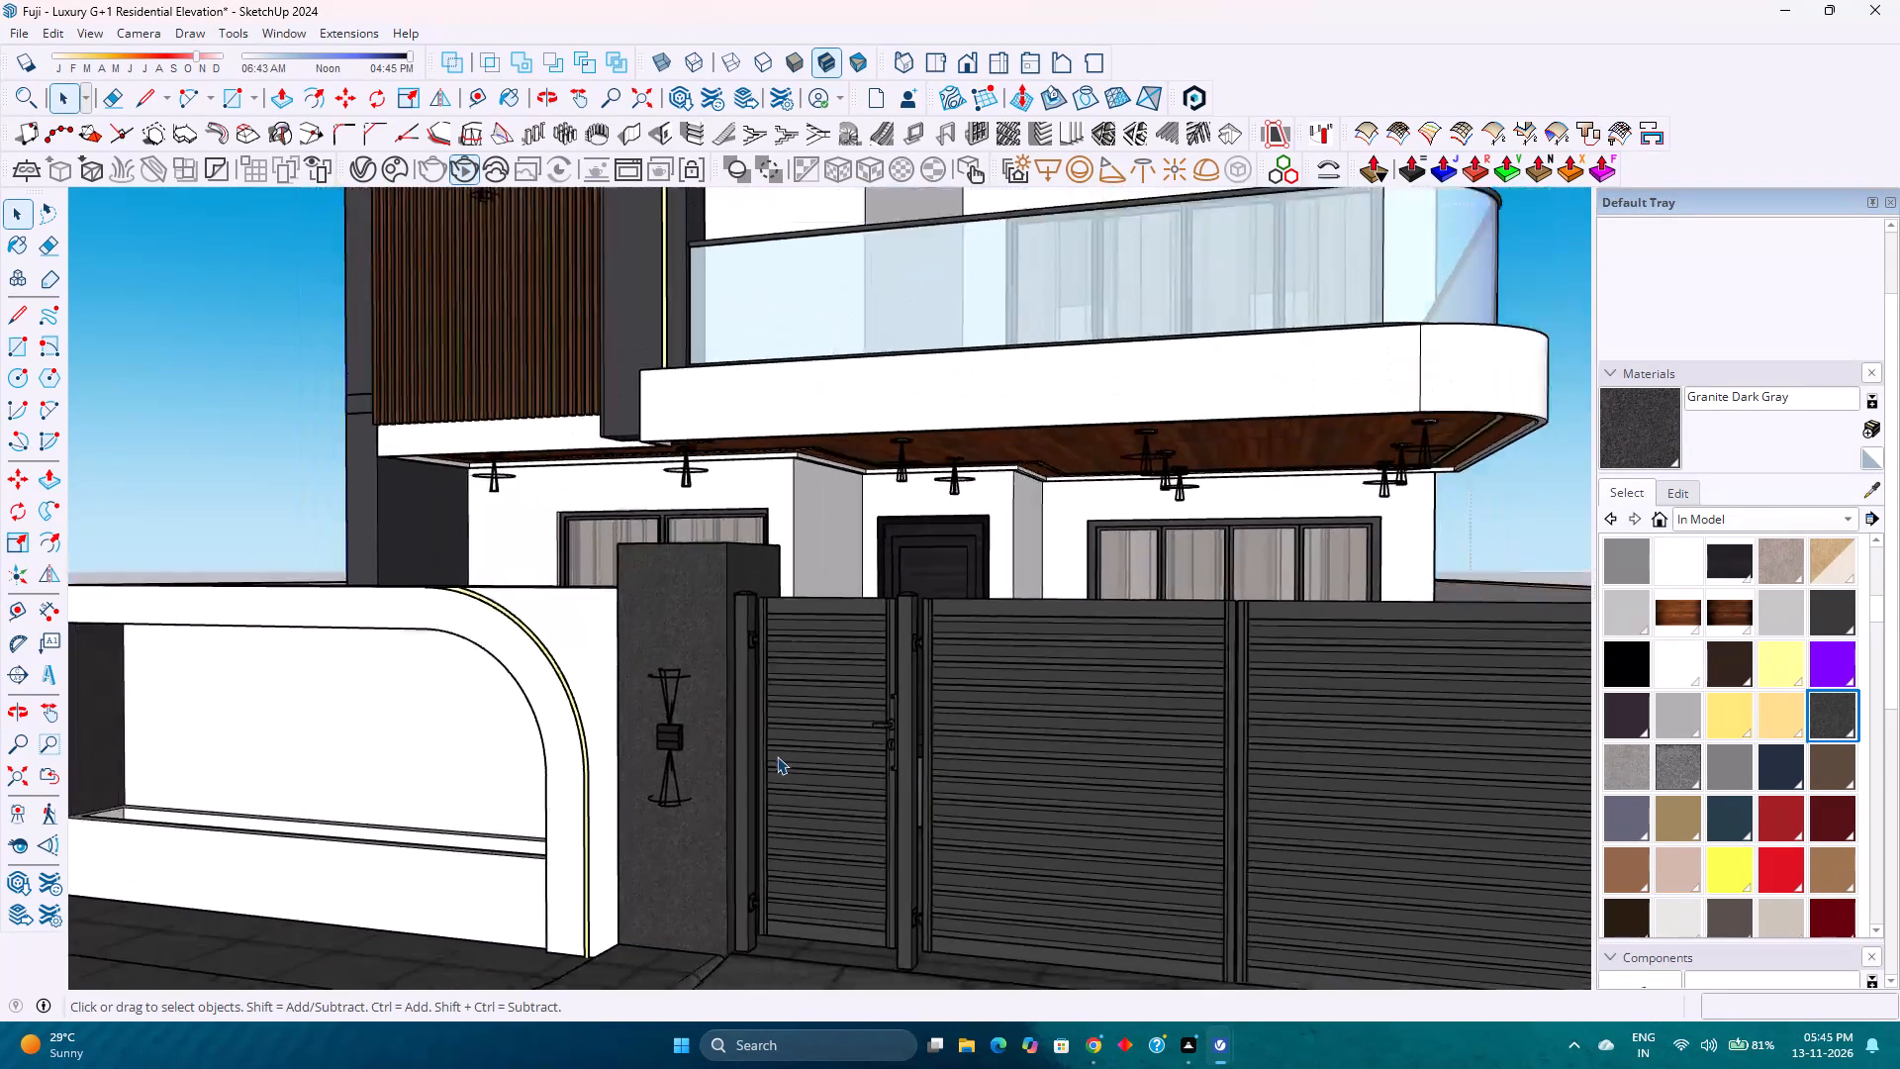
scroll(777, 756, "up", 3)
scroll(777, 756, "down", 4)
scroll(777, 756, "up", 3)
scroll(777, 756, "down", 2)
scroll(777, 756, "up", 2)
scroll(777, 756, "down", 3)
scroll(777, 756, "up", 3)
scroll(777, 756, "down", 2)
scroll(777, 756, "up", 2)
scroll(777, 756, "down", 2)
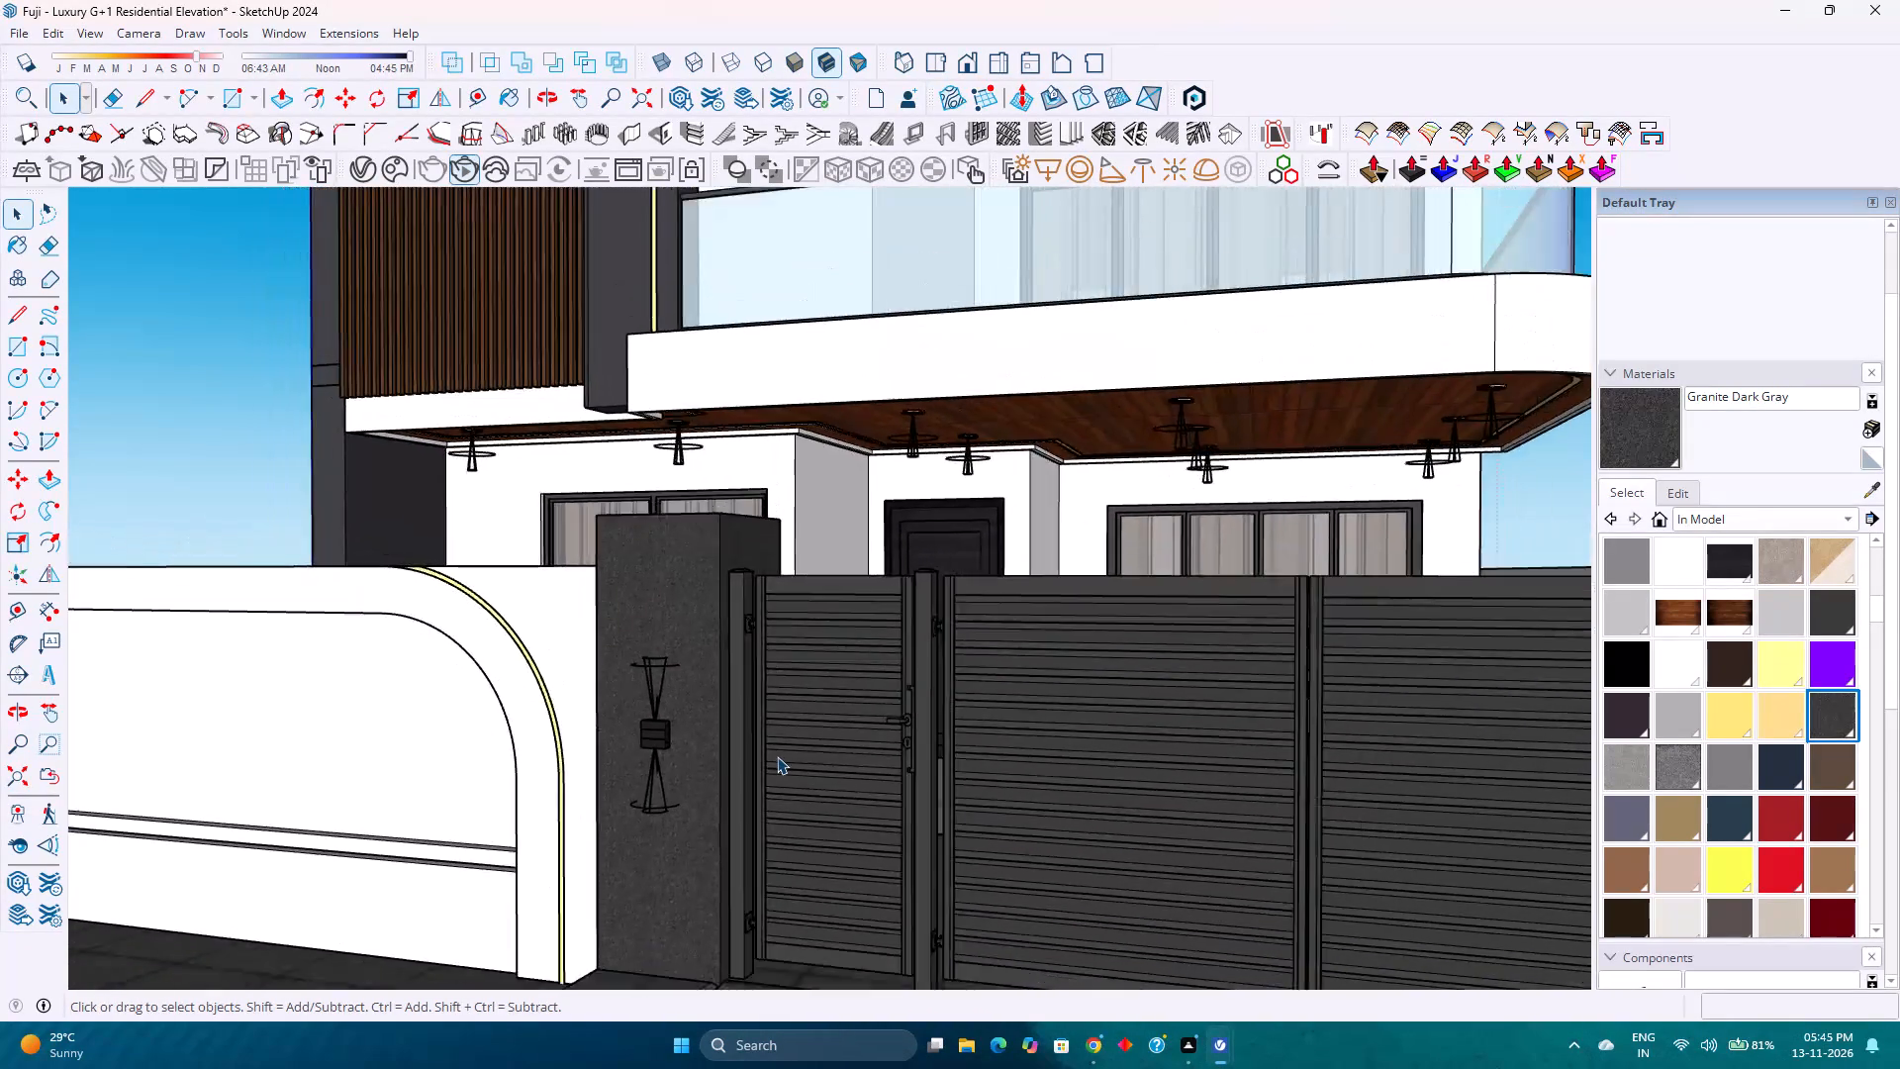
Examine the pedestrian gate's slats, handle, lock and hinges and the granite pillar's wall light at close range.
scroll(777, 756, "up", 2)
scroll(777, 756, "down", 2)
scroll(777, 756, "up", 1)
scroll(777, 756, "down", 2)
scroll(777, 756, "up", 3)
scroll(777, 756, "down", 3)
scroll(777, 756, "up", 3)
scroll(777, 756, "down", 3)
scroll(777, 756, "up", 3)
scroll(782, 758, "down", 2)
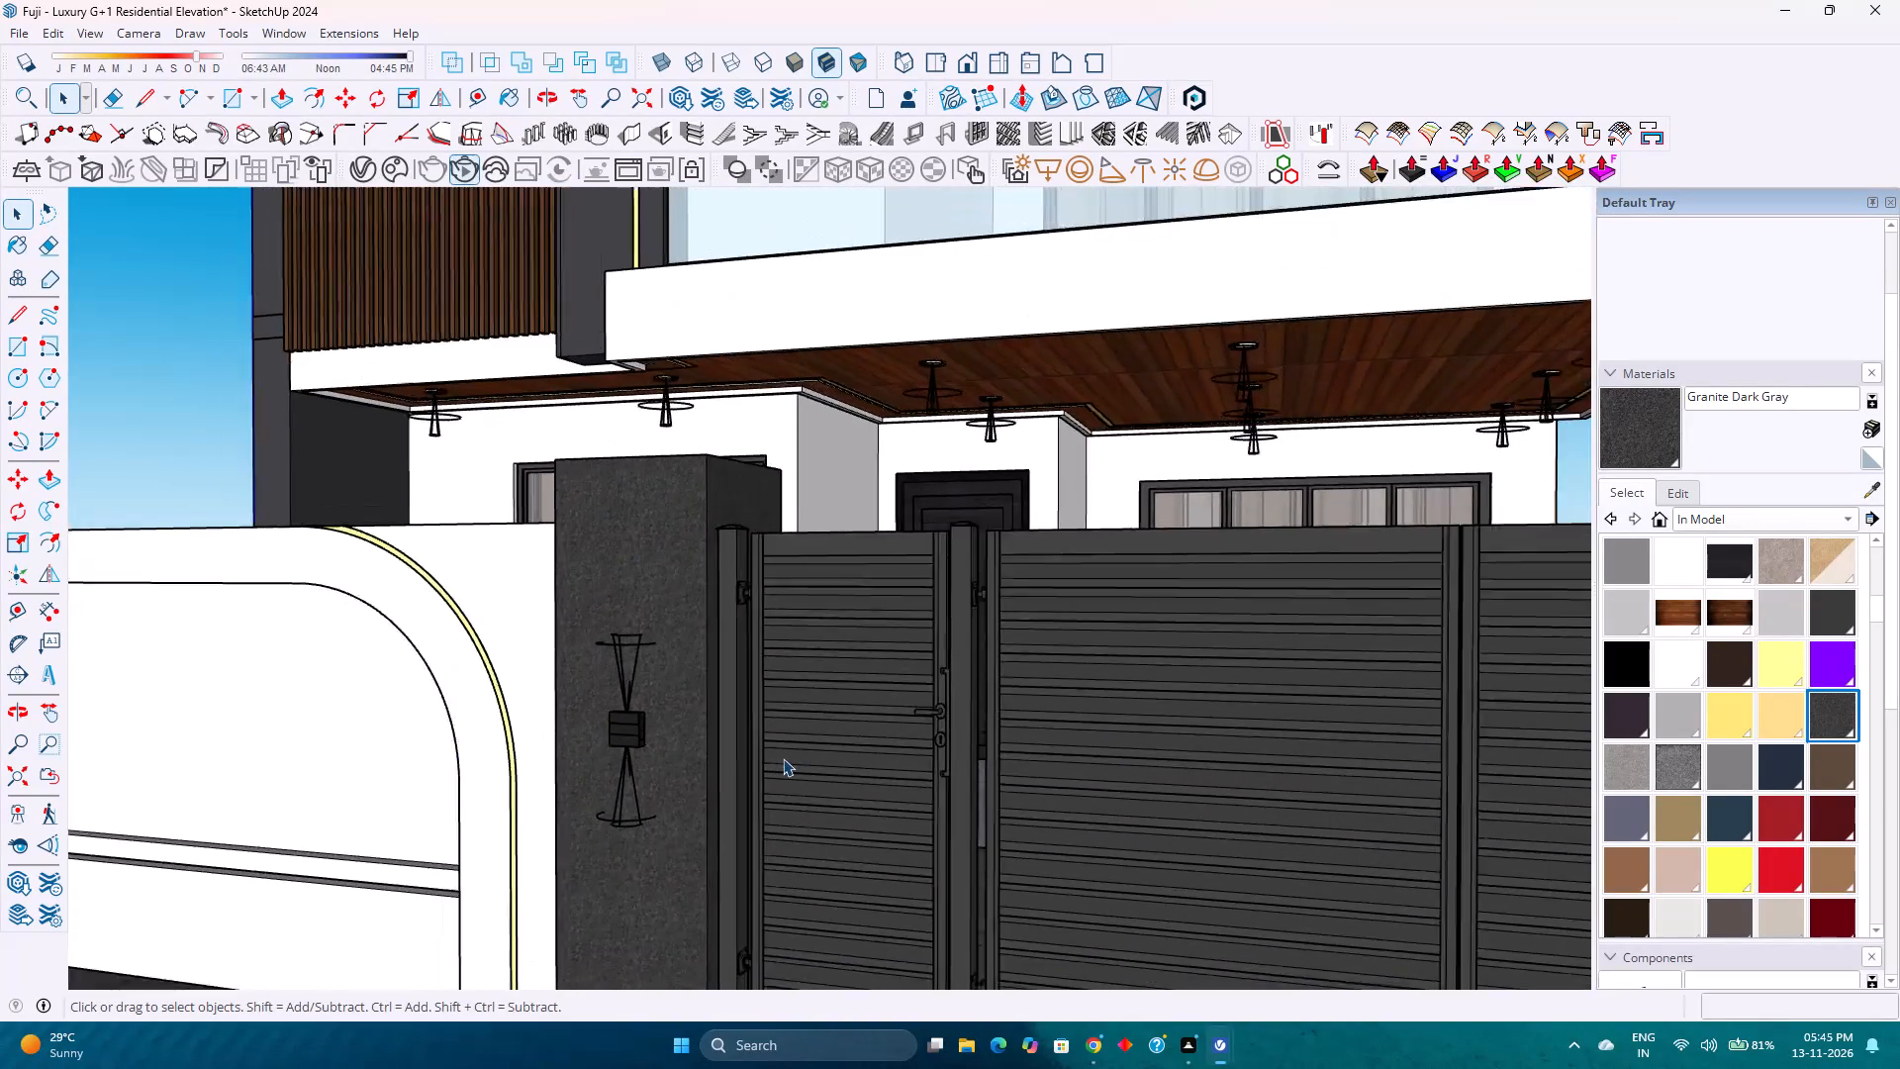
scroll(783, 758, "up", 3)
scroll(783, 758, "down", 3)
scroll(783, 758, "up", 3)
scroll(783, 758, "down", 1)
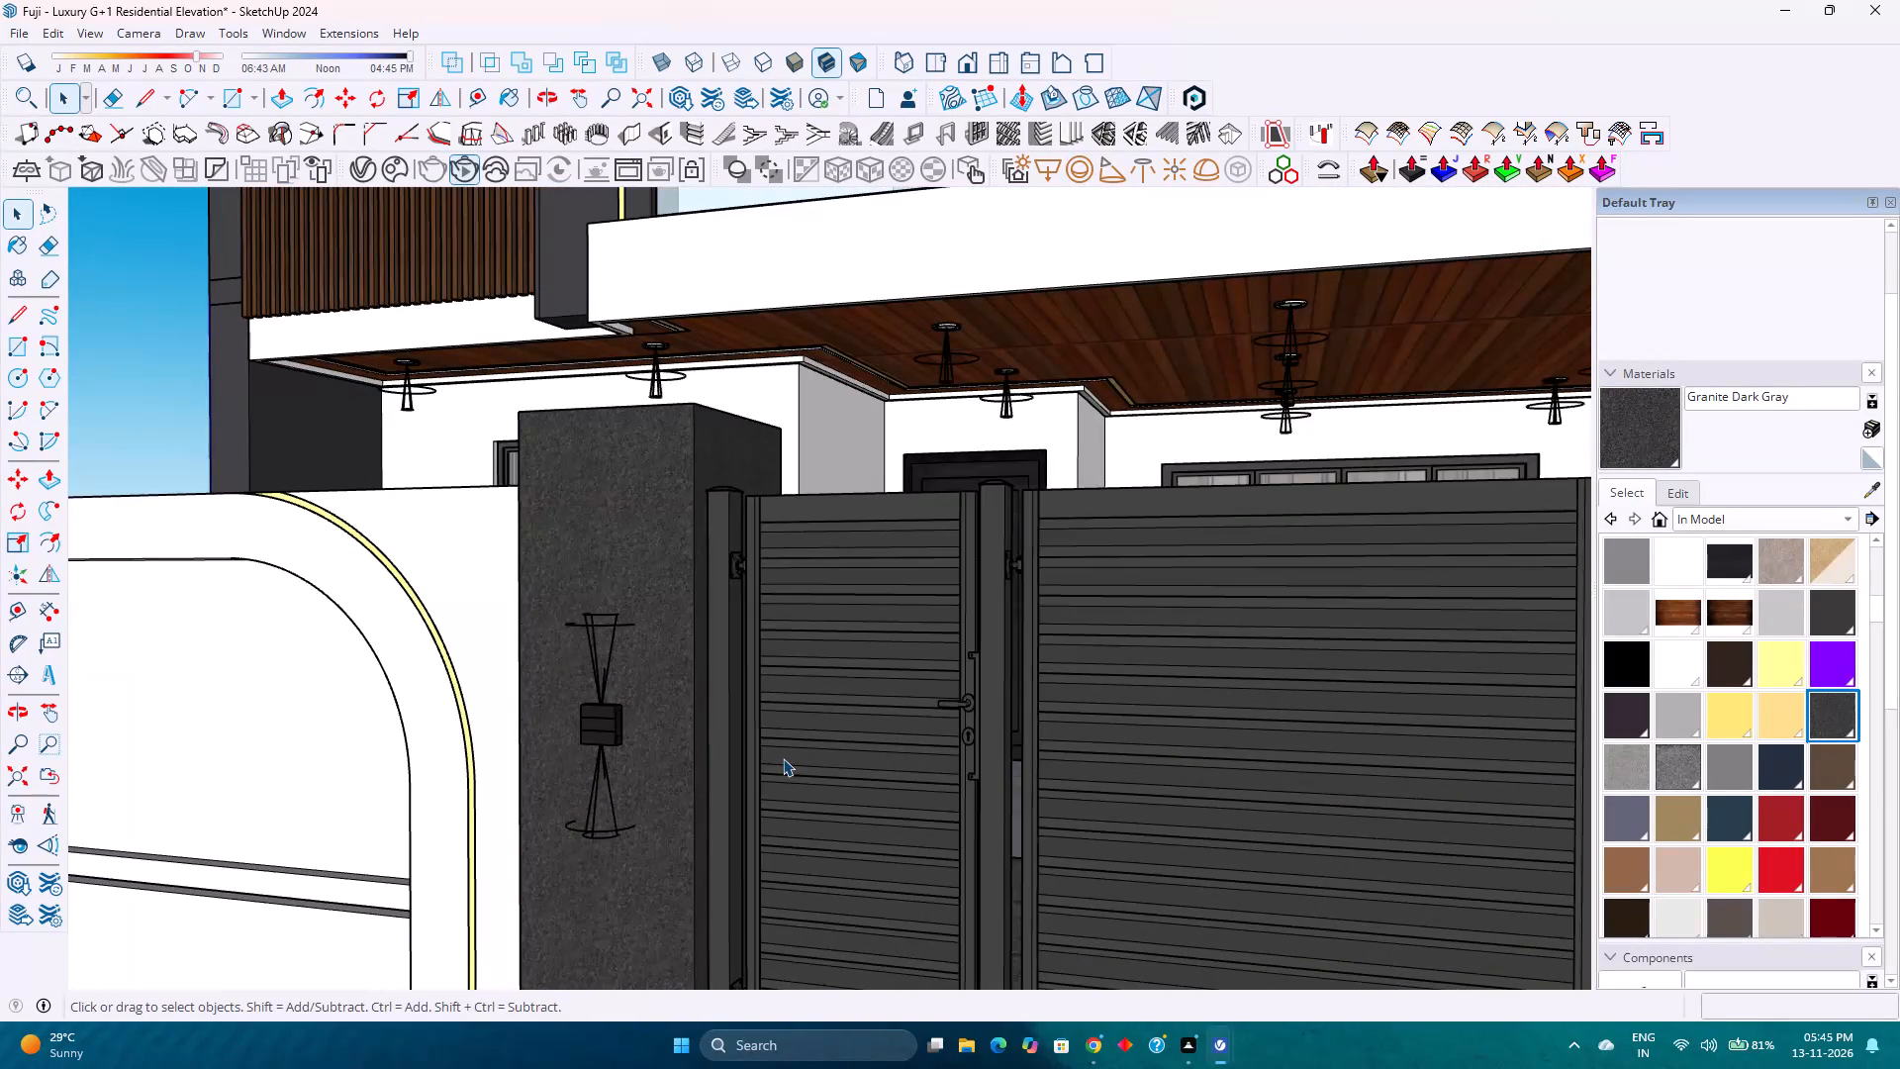
scroll(783, 758, "up", 1)
scroll(783, 758, "down", 1)
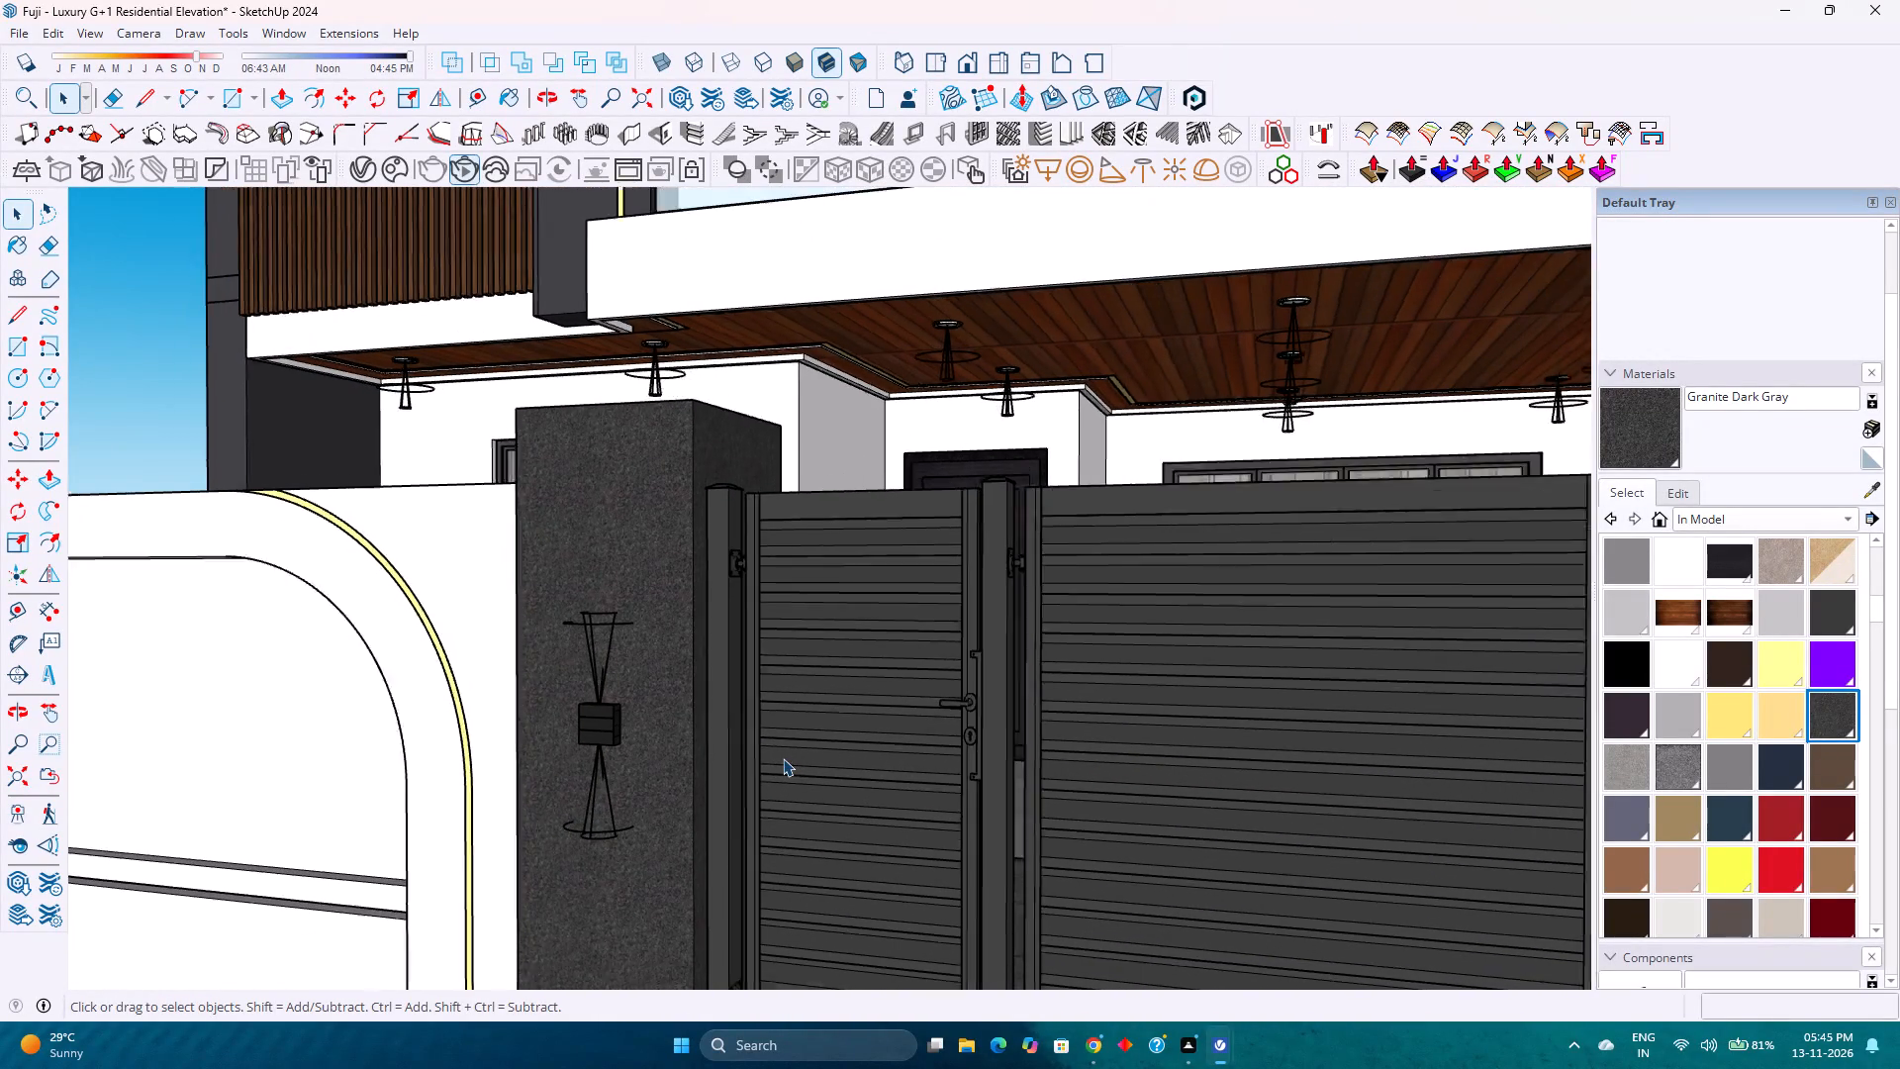
scroll(783, 758, "down", 2)
scroll(783, 758, "up", 3)
scroll(783, 758, "down", 3)
scroll(783, 758, "up", 3)
scroll(783, 758, "down", 3)
scroll(783, 758, "up", 3)
scroll(783, 758, "down", 3)
scroll(783, 758, "up", 3)
scroll(783, 758, "down", 3)
scroll(783, 758, "up", 2)
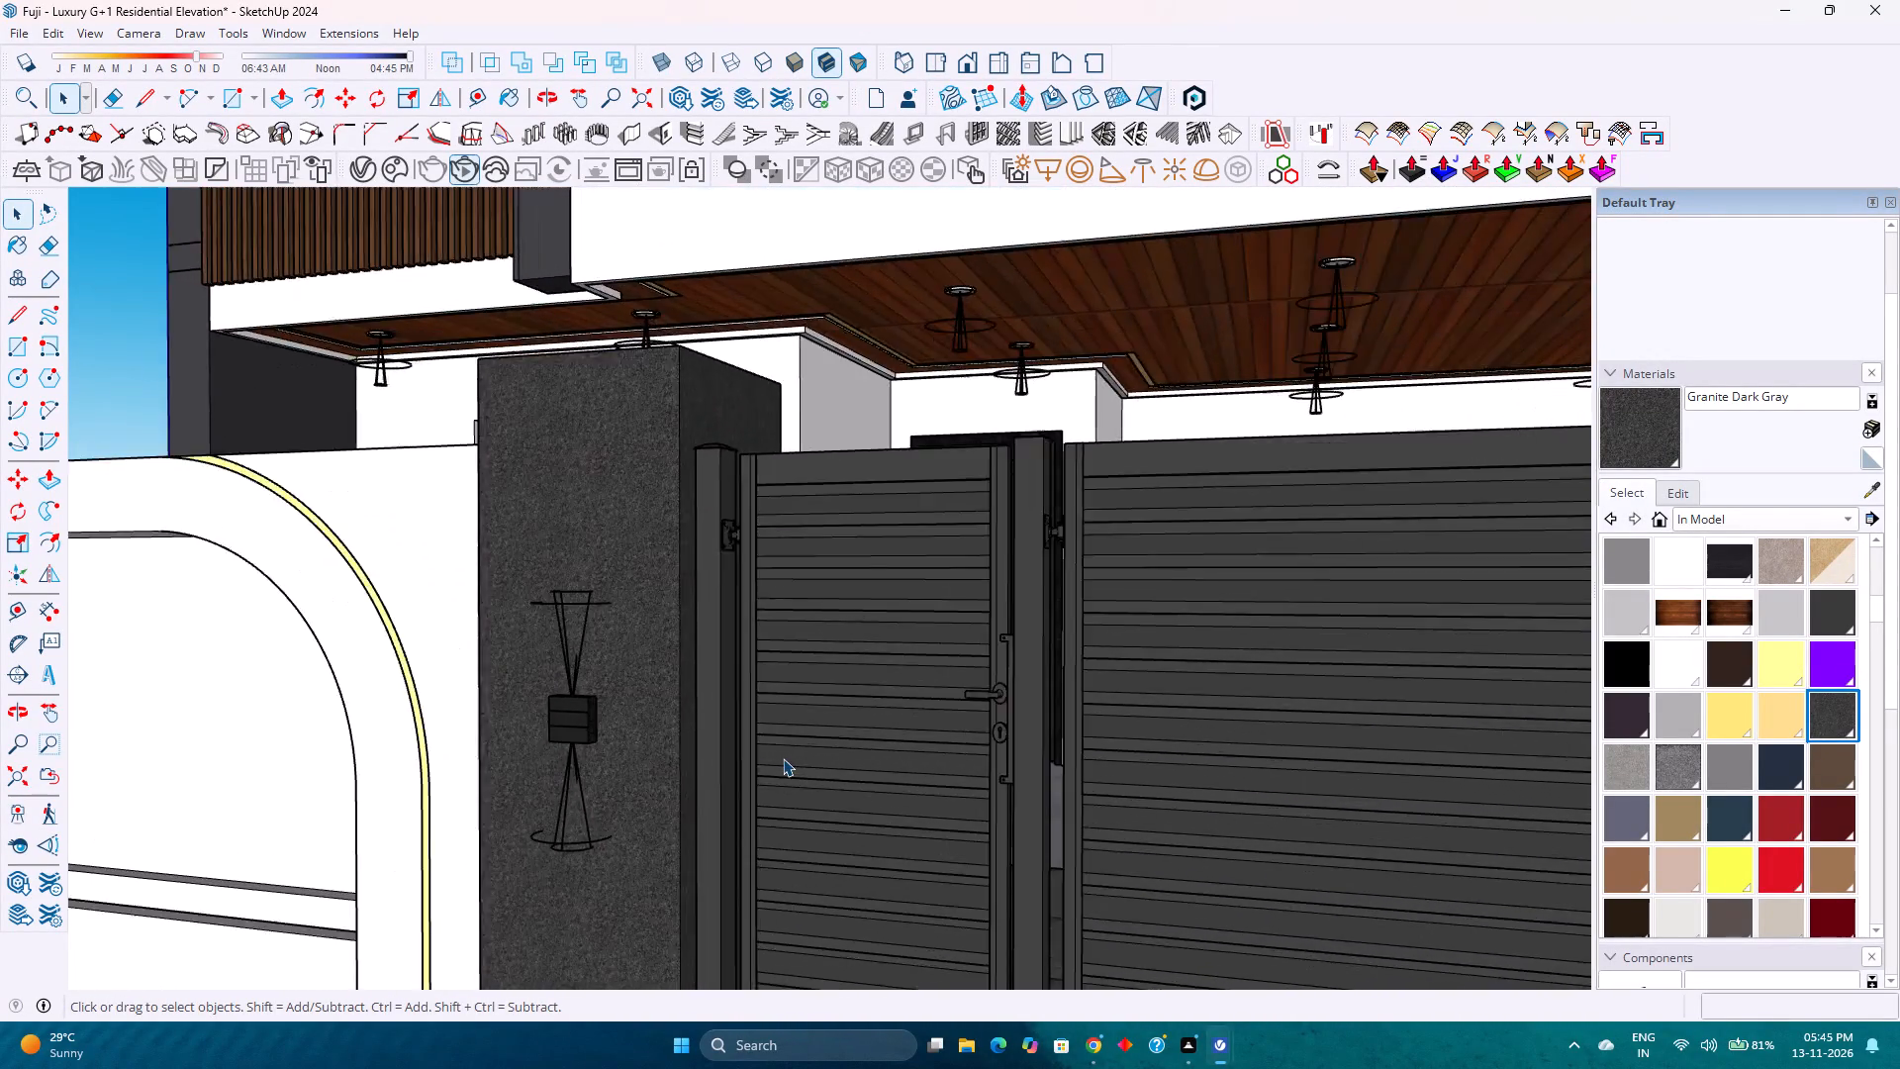
scroll(783, 758, "down", 2)
scroll(783, 758, "up", 2)
scroll(783, 758, "down", 2)
scroll(783, 758, "up", 3)
scroll(783, 758, "down", 3)
scroll(783, 758, "up", 2)
scroll(783, 758, "down", 2)
scroll(783, 758, "up", 2)
scroll(783, 758, "down", 2)
scroll(783, 758, "up", 2)
scroll(783, 758, "down", 2)
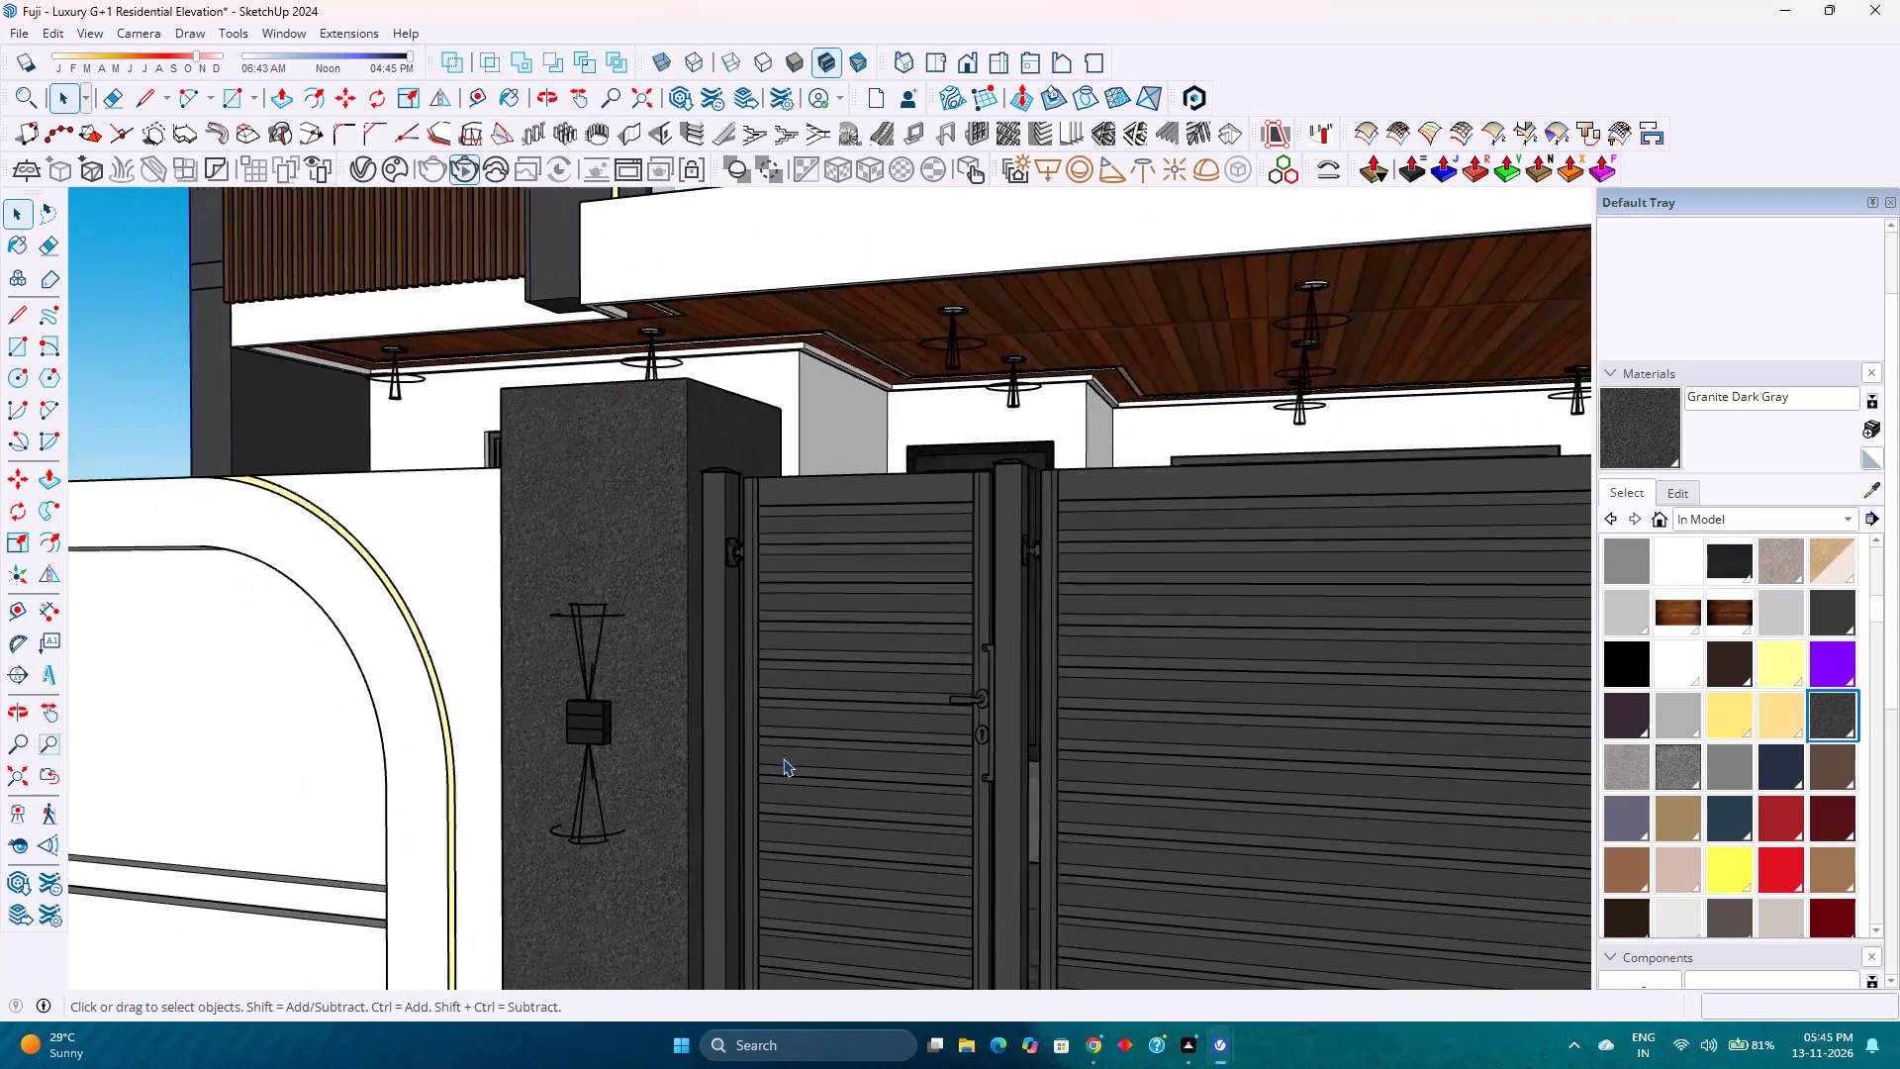
scroll(783, 758, "up", 2)
scroll(783, 758, "down", 2)
scroll(783, 758, "up", 2)
scroll(783, 758, "down", 2)
scroll(783, 758, "up", 2)
scroll(783, 758, "down", 2)
scroll(783, 758, "up", 2)
scroll(783, 758, "down", 2)
scroll(783, 758, "up", 2)
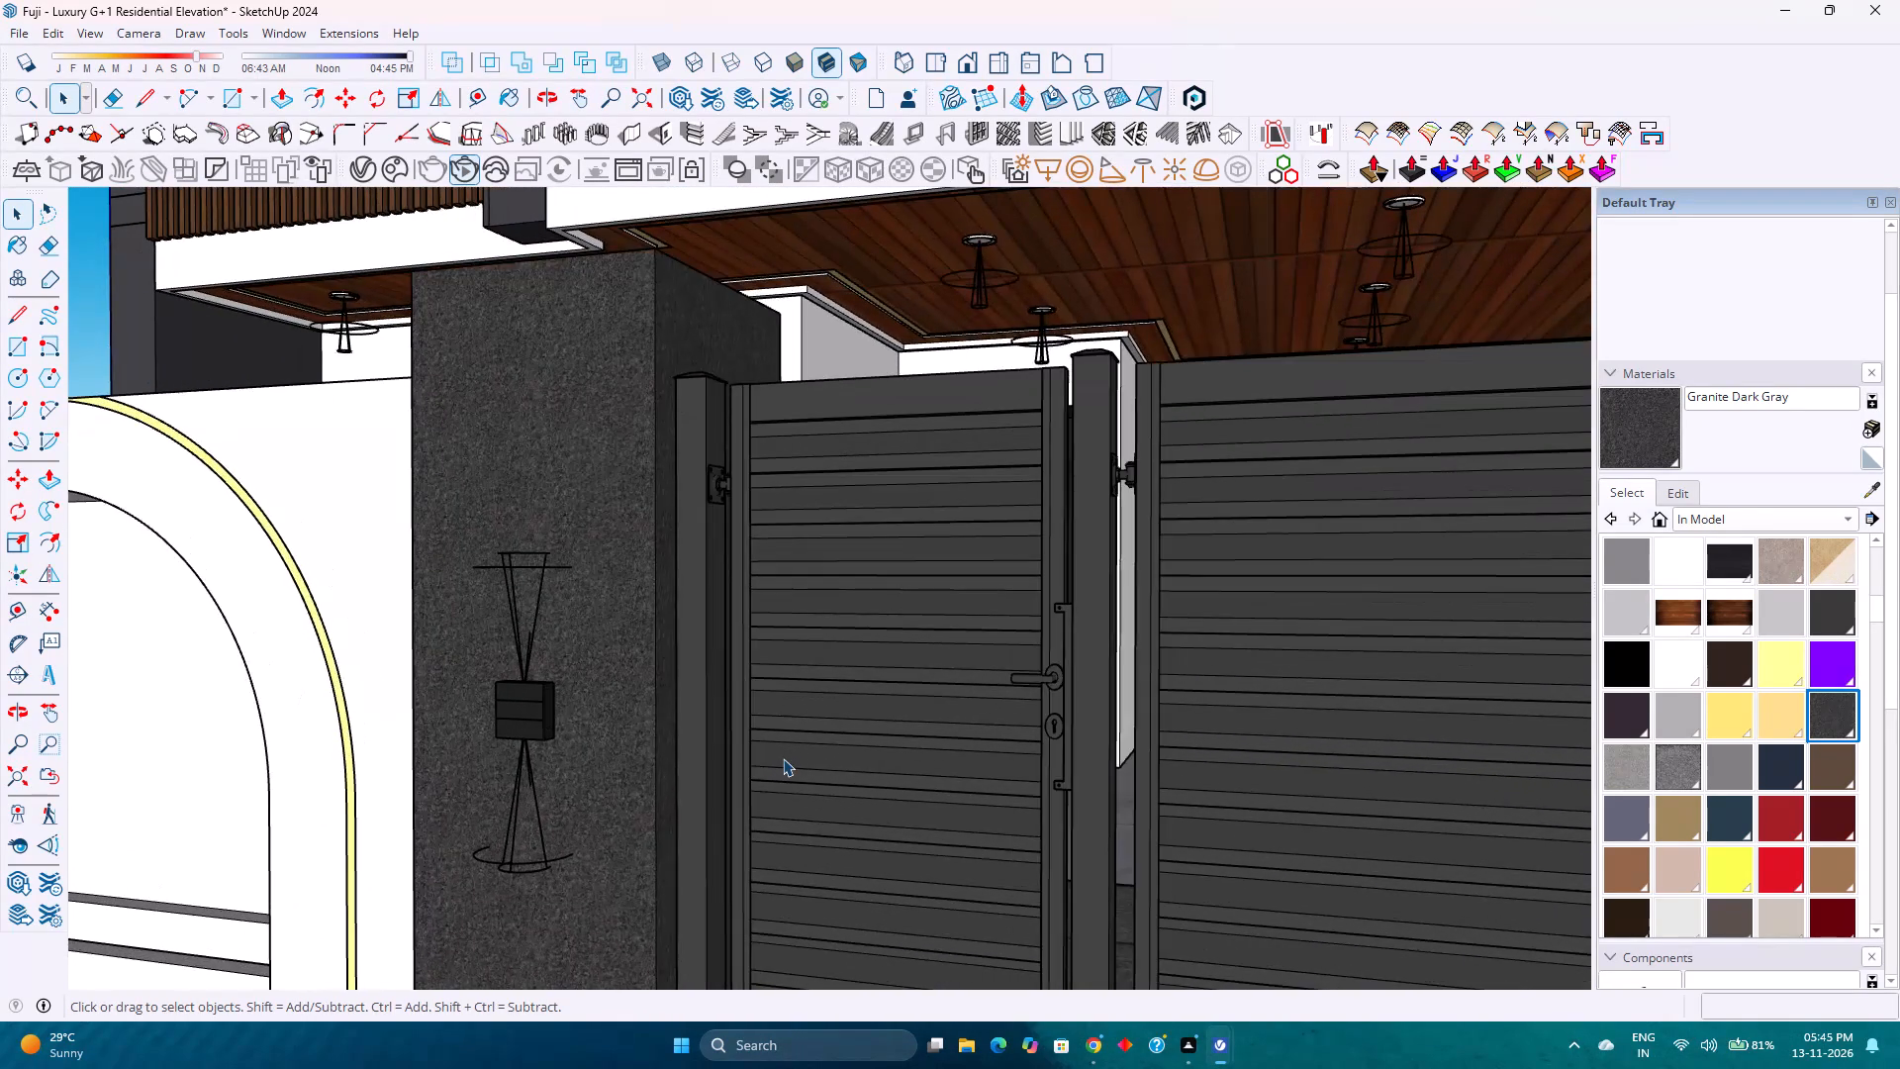
scroll(783, 758, "down", 2)
scroll(783, 758, "up", 2)
scroll(783, 758, "down", 3)
scroll(783, 758, "up", 3)
scroll(783, 758, "down", 3)
scroll(783, 758, "up", 3)
scroll(783, 758, "down", 3)
scroll(783, 758, "up", 2)
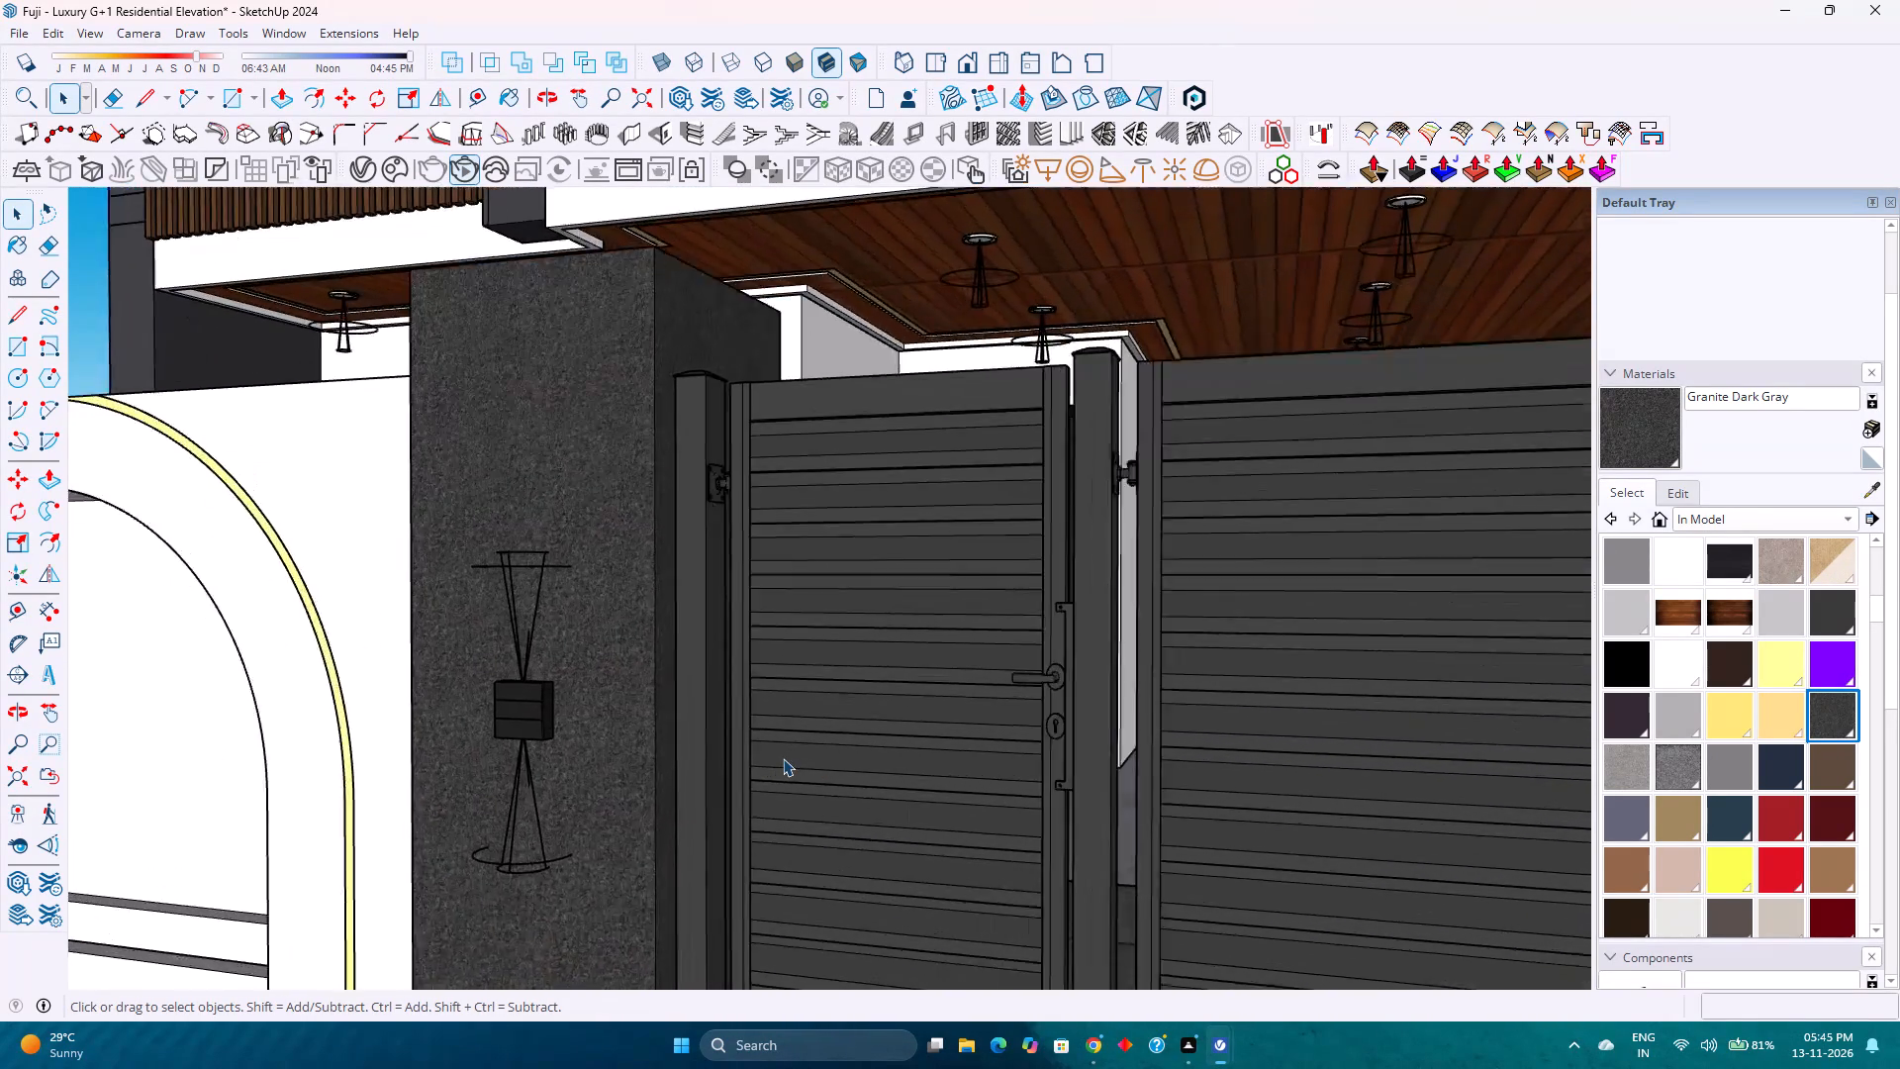
scroll(783, 758, "up", 1)
scroll(783, 758, "down", 3)
scroll(783, 758, "up", 3)
scroll(783, 758, "down", 3)
scroll(783, 758, "up", 3)
scroll(783, 758, "down", 3)
scroll(783, 758, "up", 3)
scroll(783, 758, "down", 3)
scroll(783, 758, "up", 3)
scroll(783, 758, "down", 3)
scroll(783, 758, "up", 2)
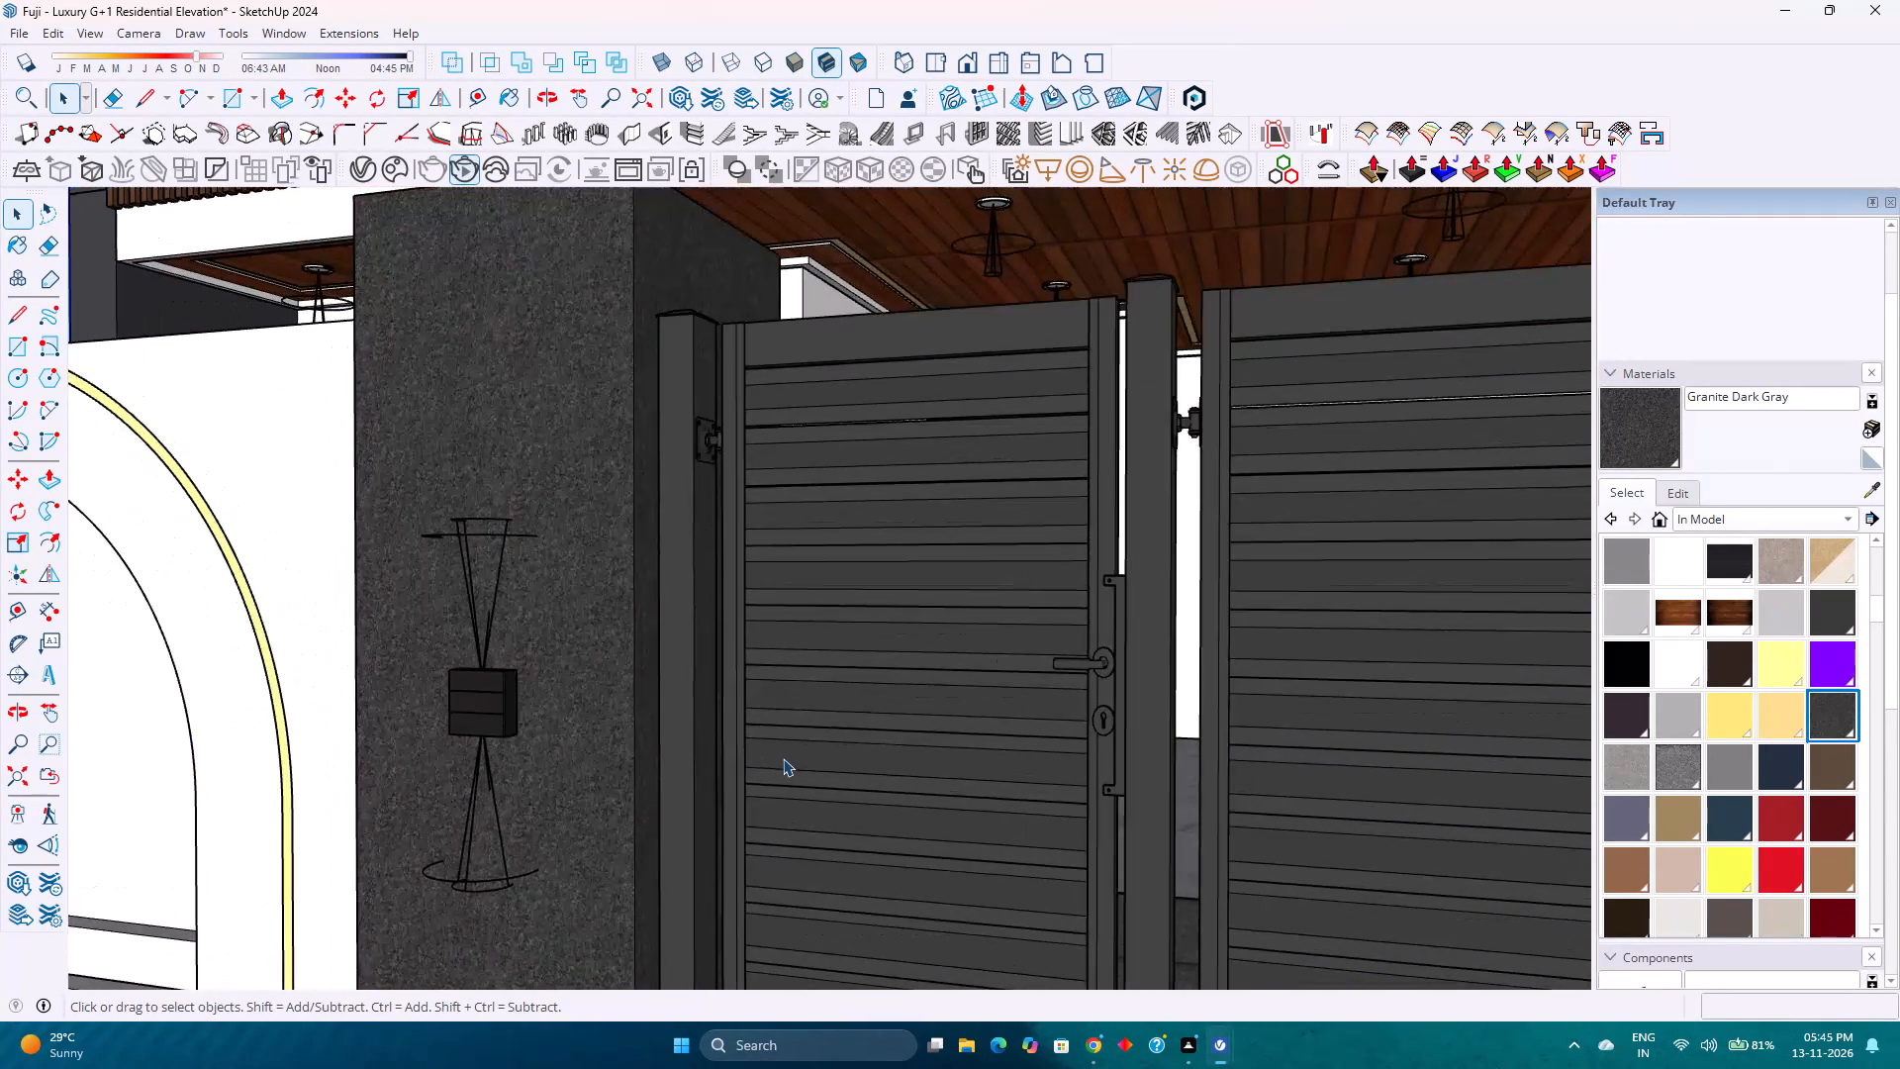
scroll(783, 758, "down", 2)
scroll(783, 758, "up", 3)
scroll(783, 758, "down", 1)
scroll(783, 758, "up", 1)
scroll(783, 758, "down", 3)
scroll(783, 758, "up", 2)
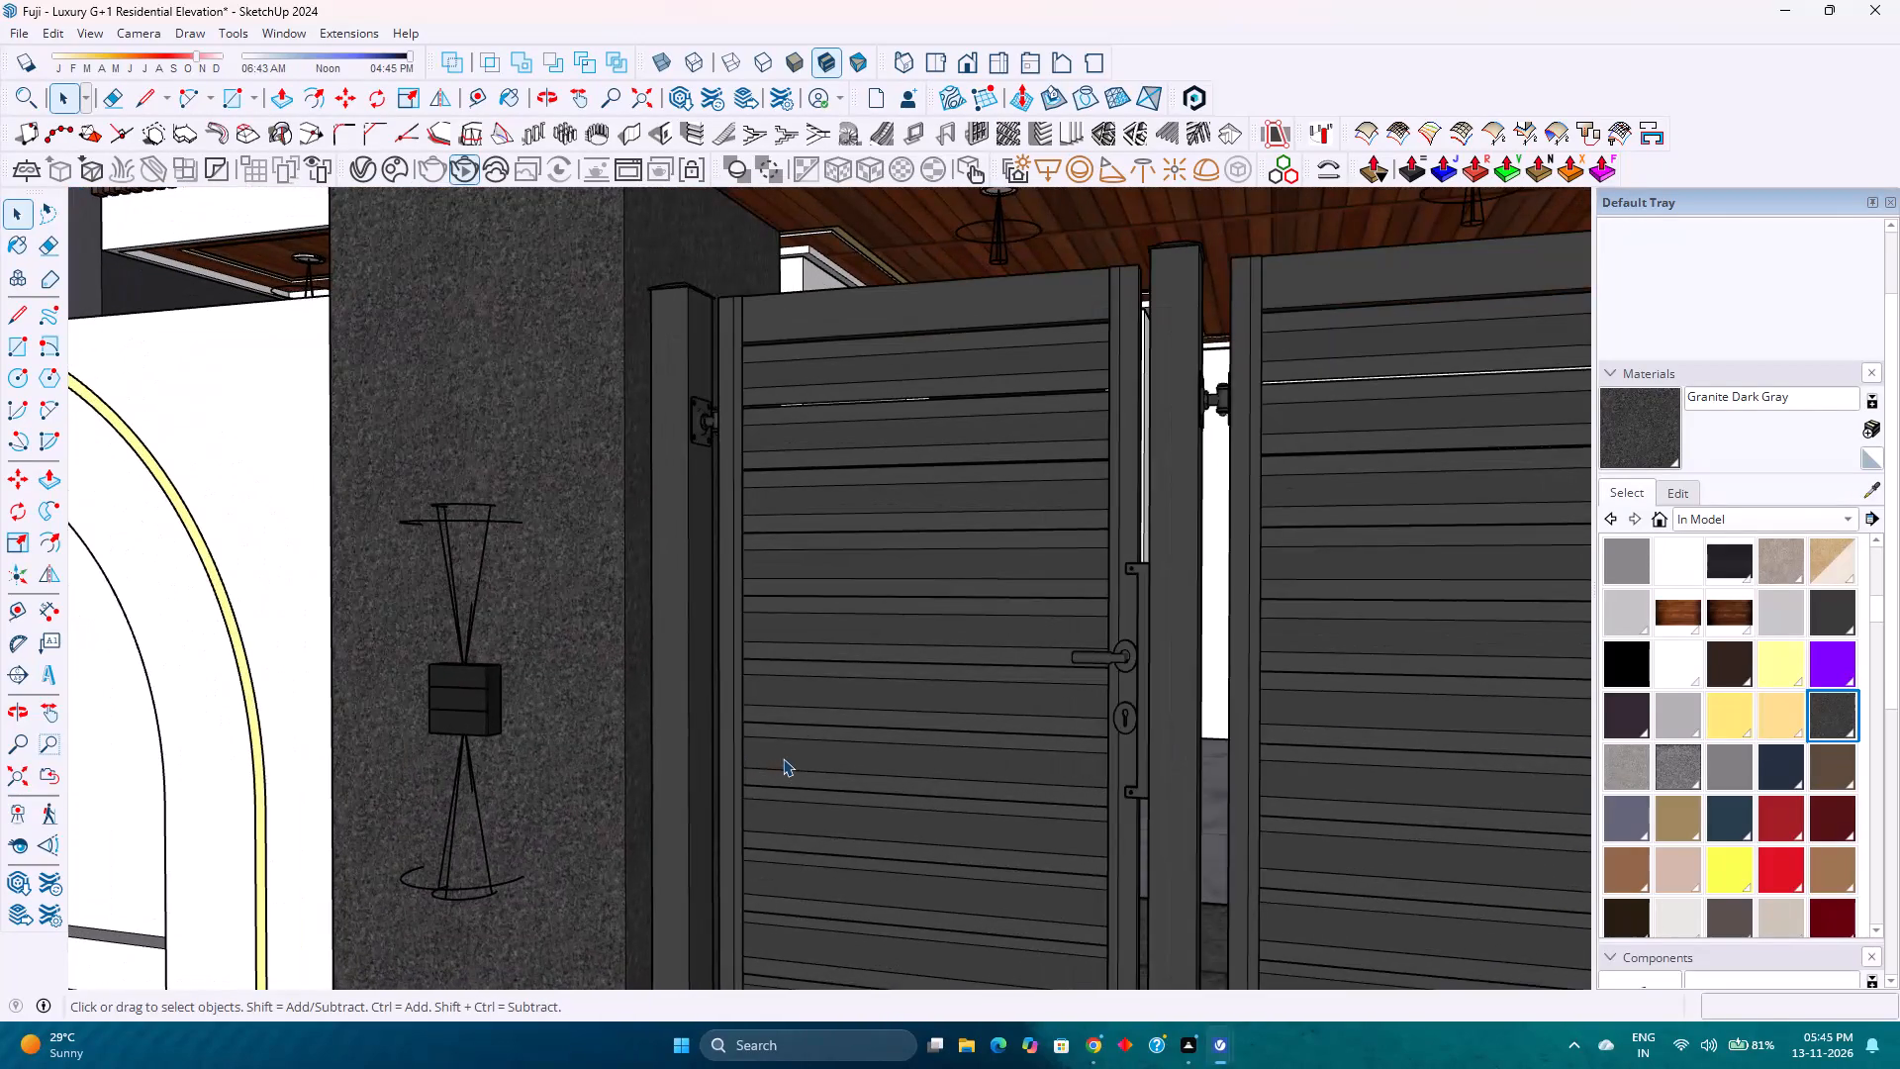
scroll(783, 758, "down", 2)
scroll(783, 758, "up", 3)
scroll(783, 758, "down", 3)
scroll(783, 758, "up", 3)
scroll(783, 758, "down", 3)
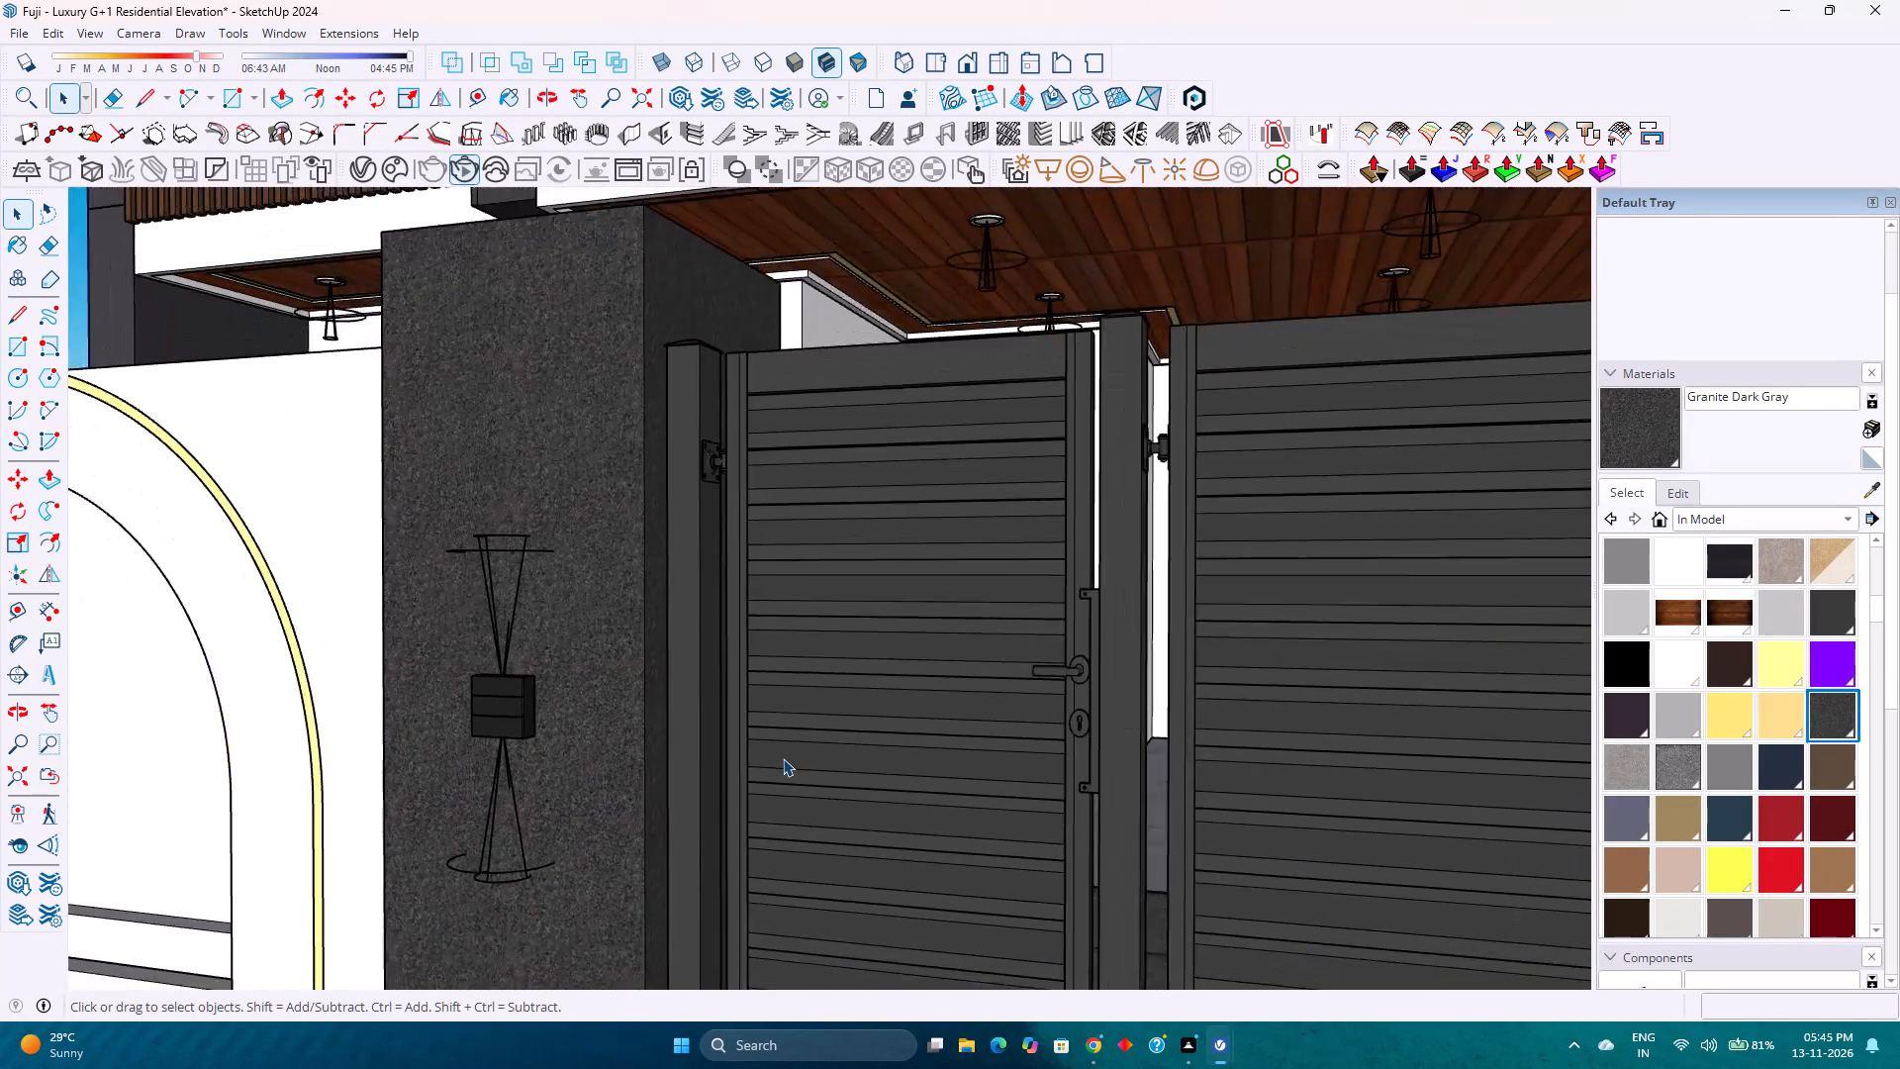
scroll(783, 758, "up", 2)
scroll(783, 758, "down", 2)
scroll(783, 758, "up", 2)
scroll(783, 758, "down", 3)
scroll(783, 758, "up", 2)
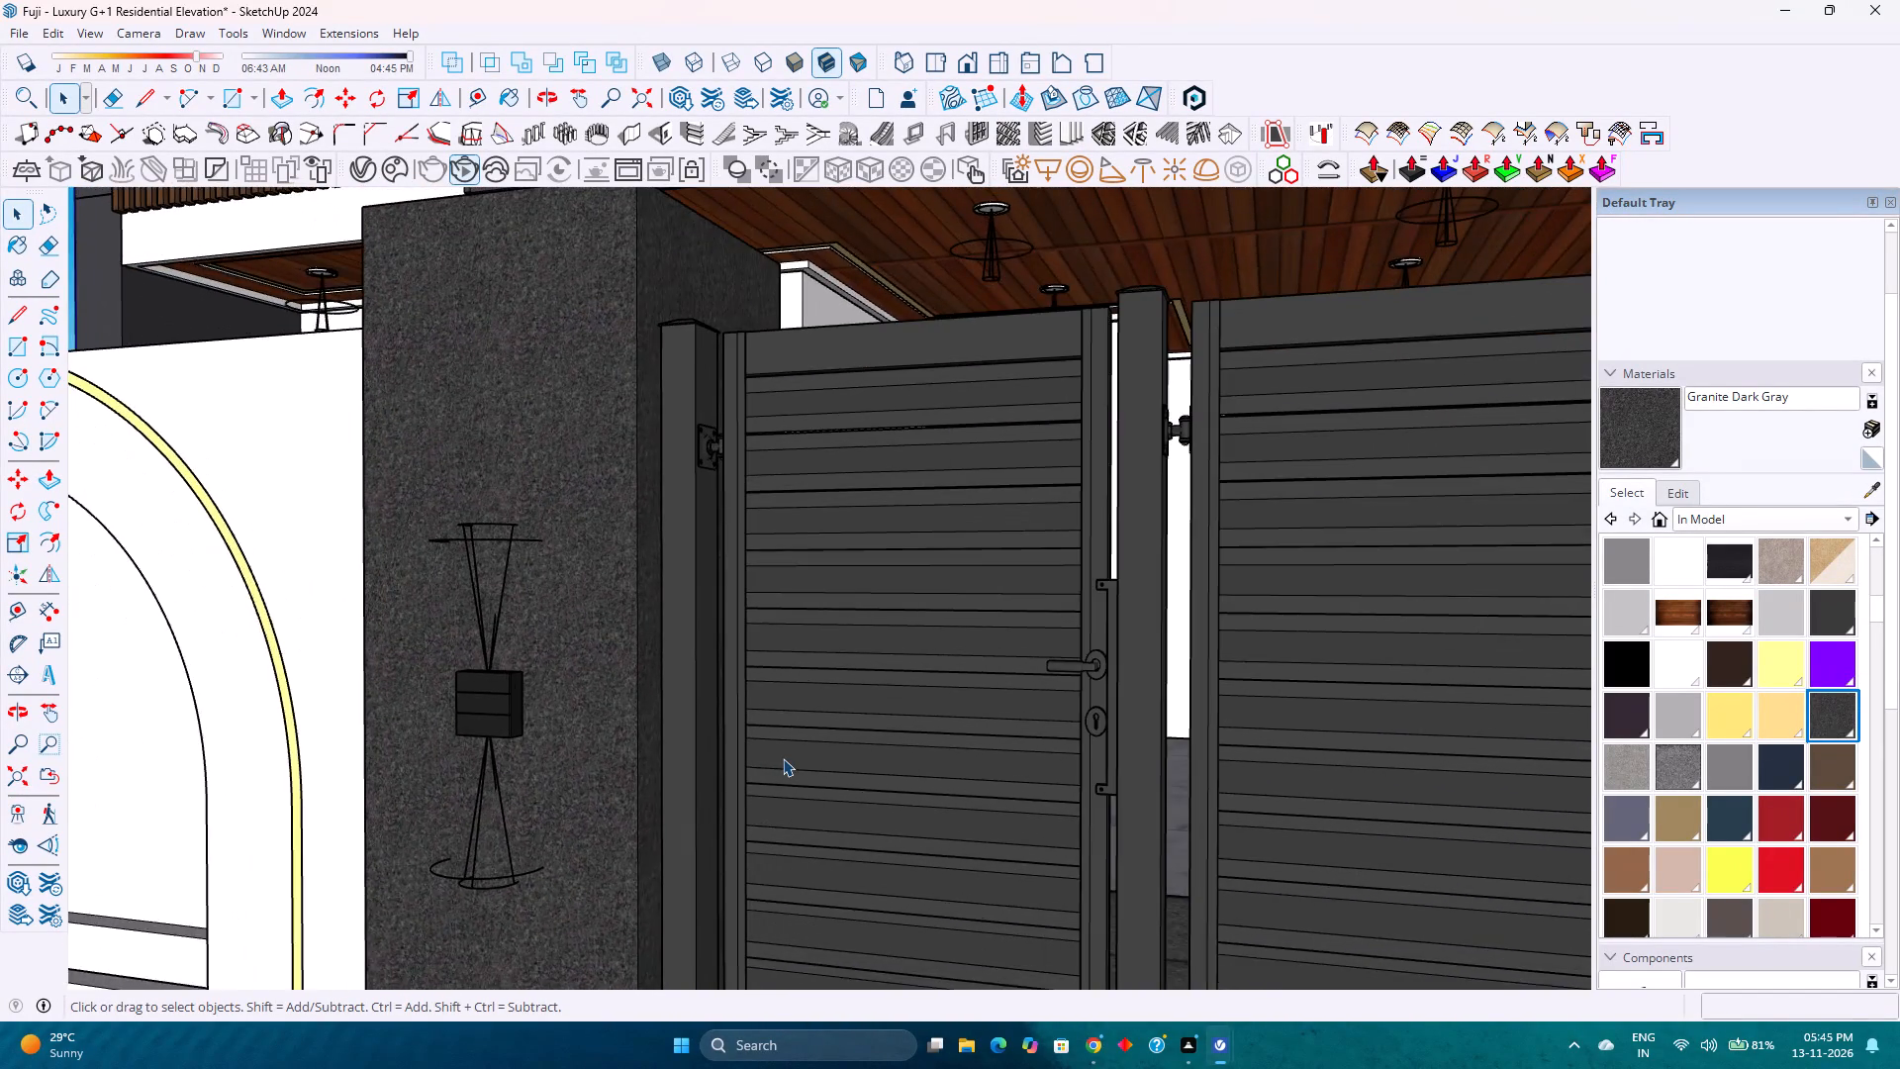
scroll(783, 758, "up", 1)
scroll(783, 758, "down", 3)
scroll(783, 758, "up", 3)
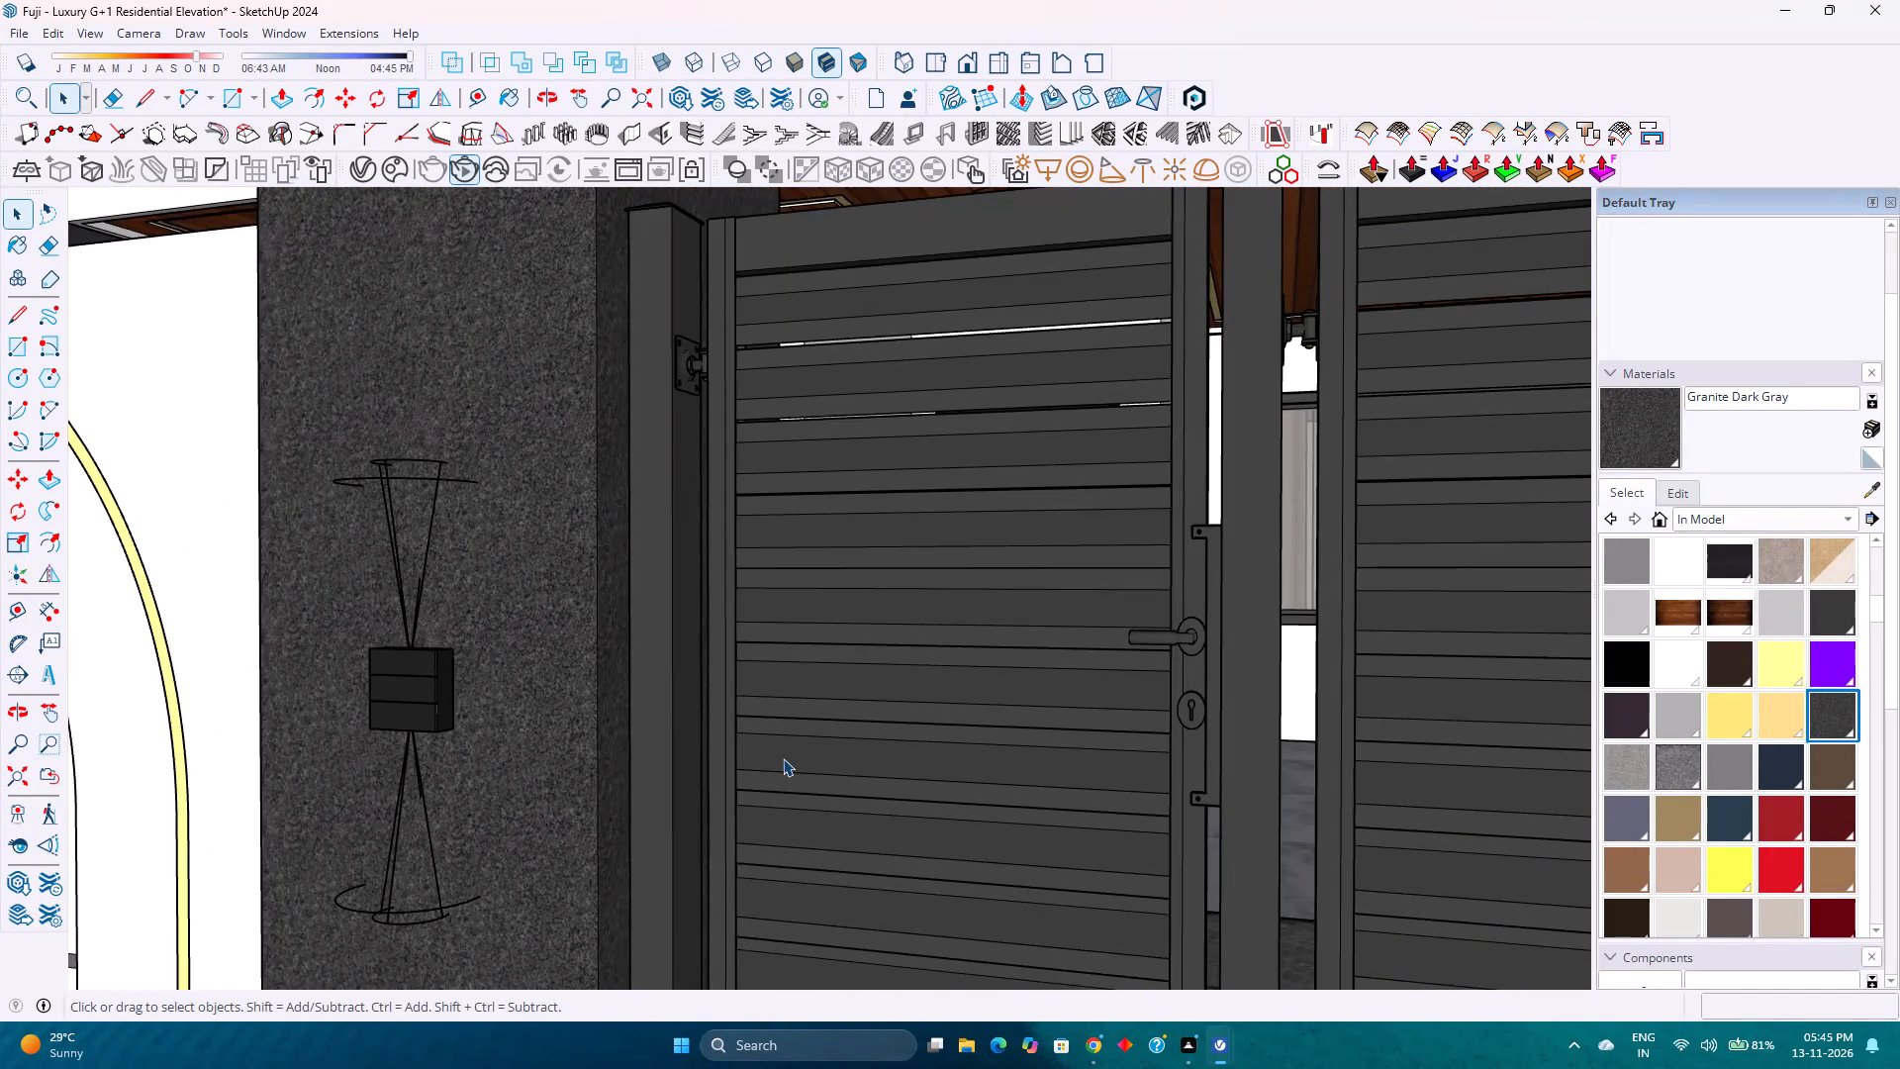
scroll(783, 758, "down", 2)
scroll(783, 758, "up", 2)
scroll(783, 758, "down", 3)
scroll(783, 758, "up", 4)
scroll(783, 758, "down", 4)
scroll(783, 758, "up", 3)
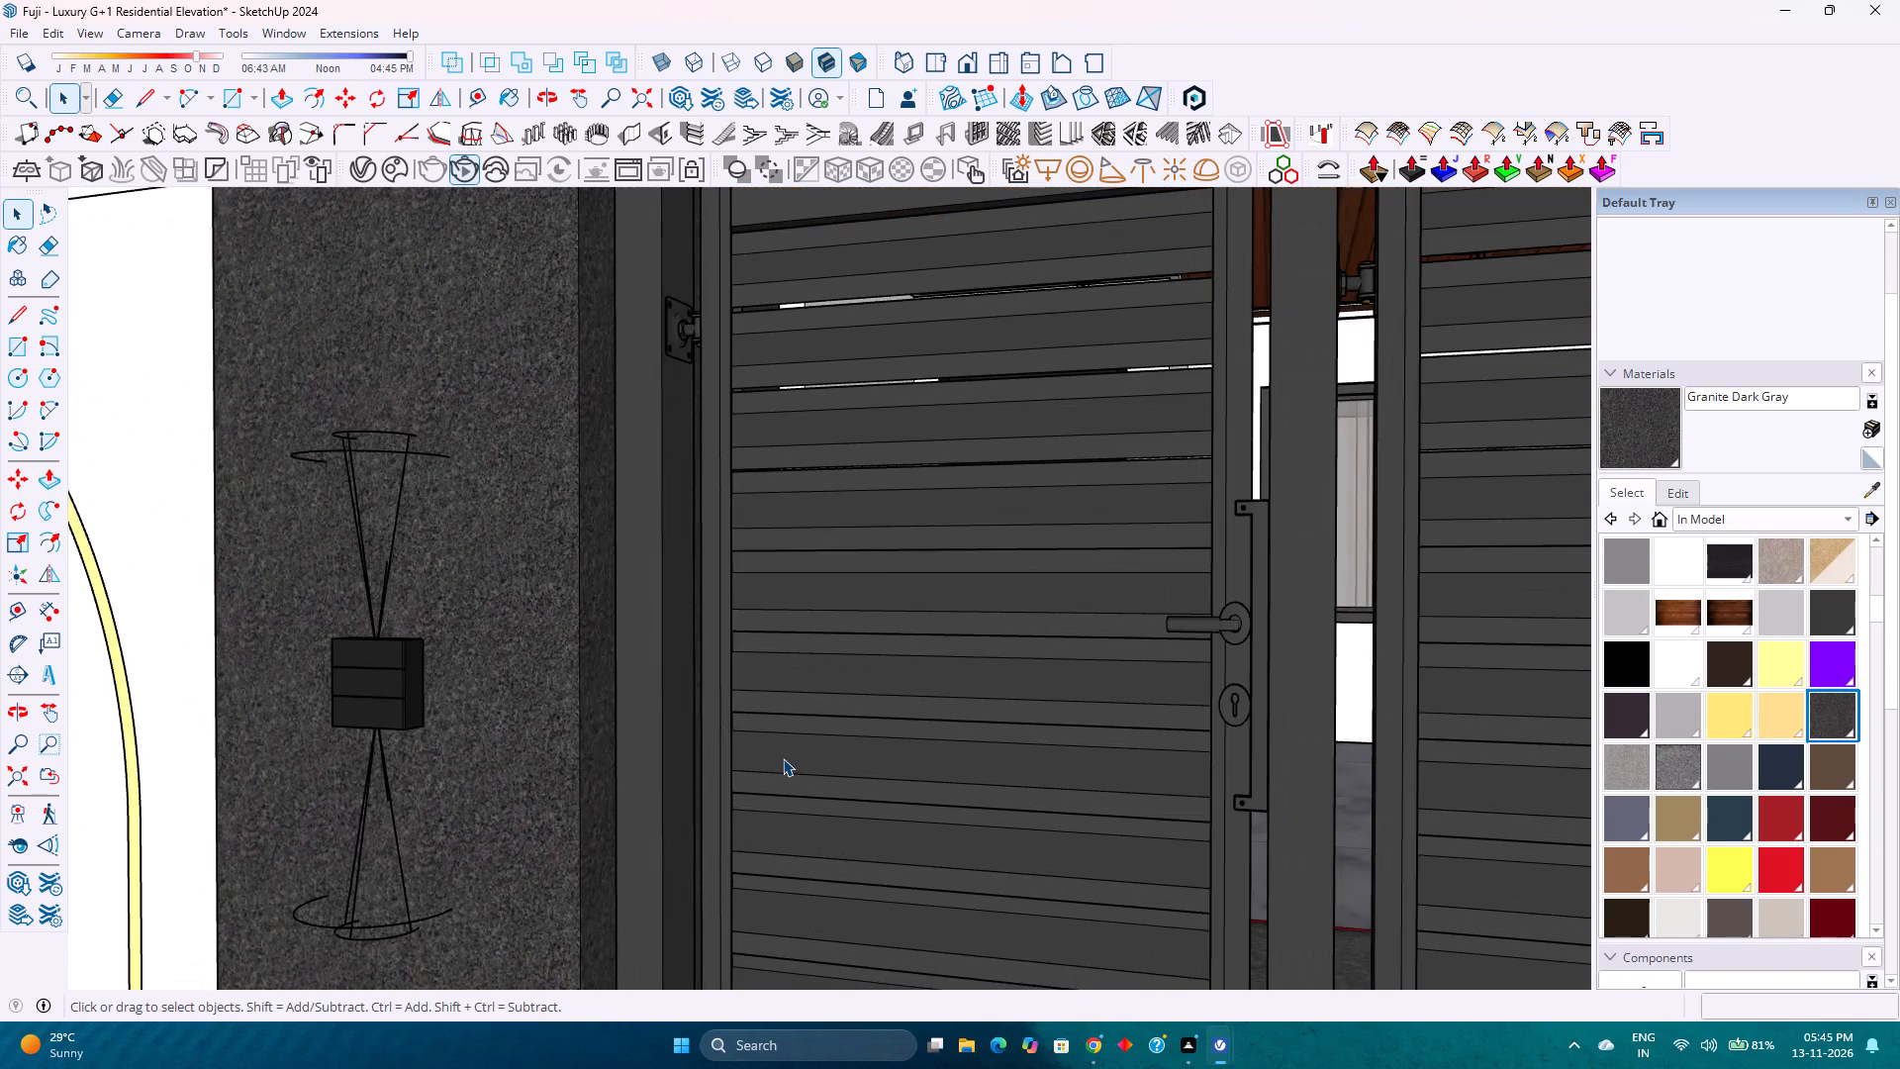
scroll(783, 758, "down", 3)
scroll(783, 758, "up", 3)
scroll(783, 758, "down", 2)
scroll(783, 758, "up", 2)
scroll(783, 758, "down", 3)
scroll(783, 758, "up", 3)
scroll(783, 758, "down", 3)
scroll(783, 758, "up", 1)
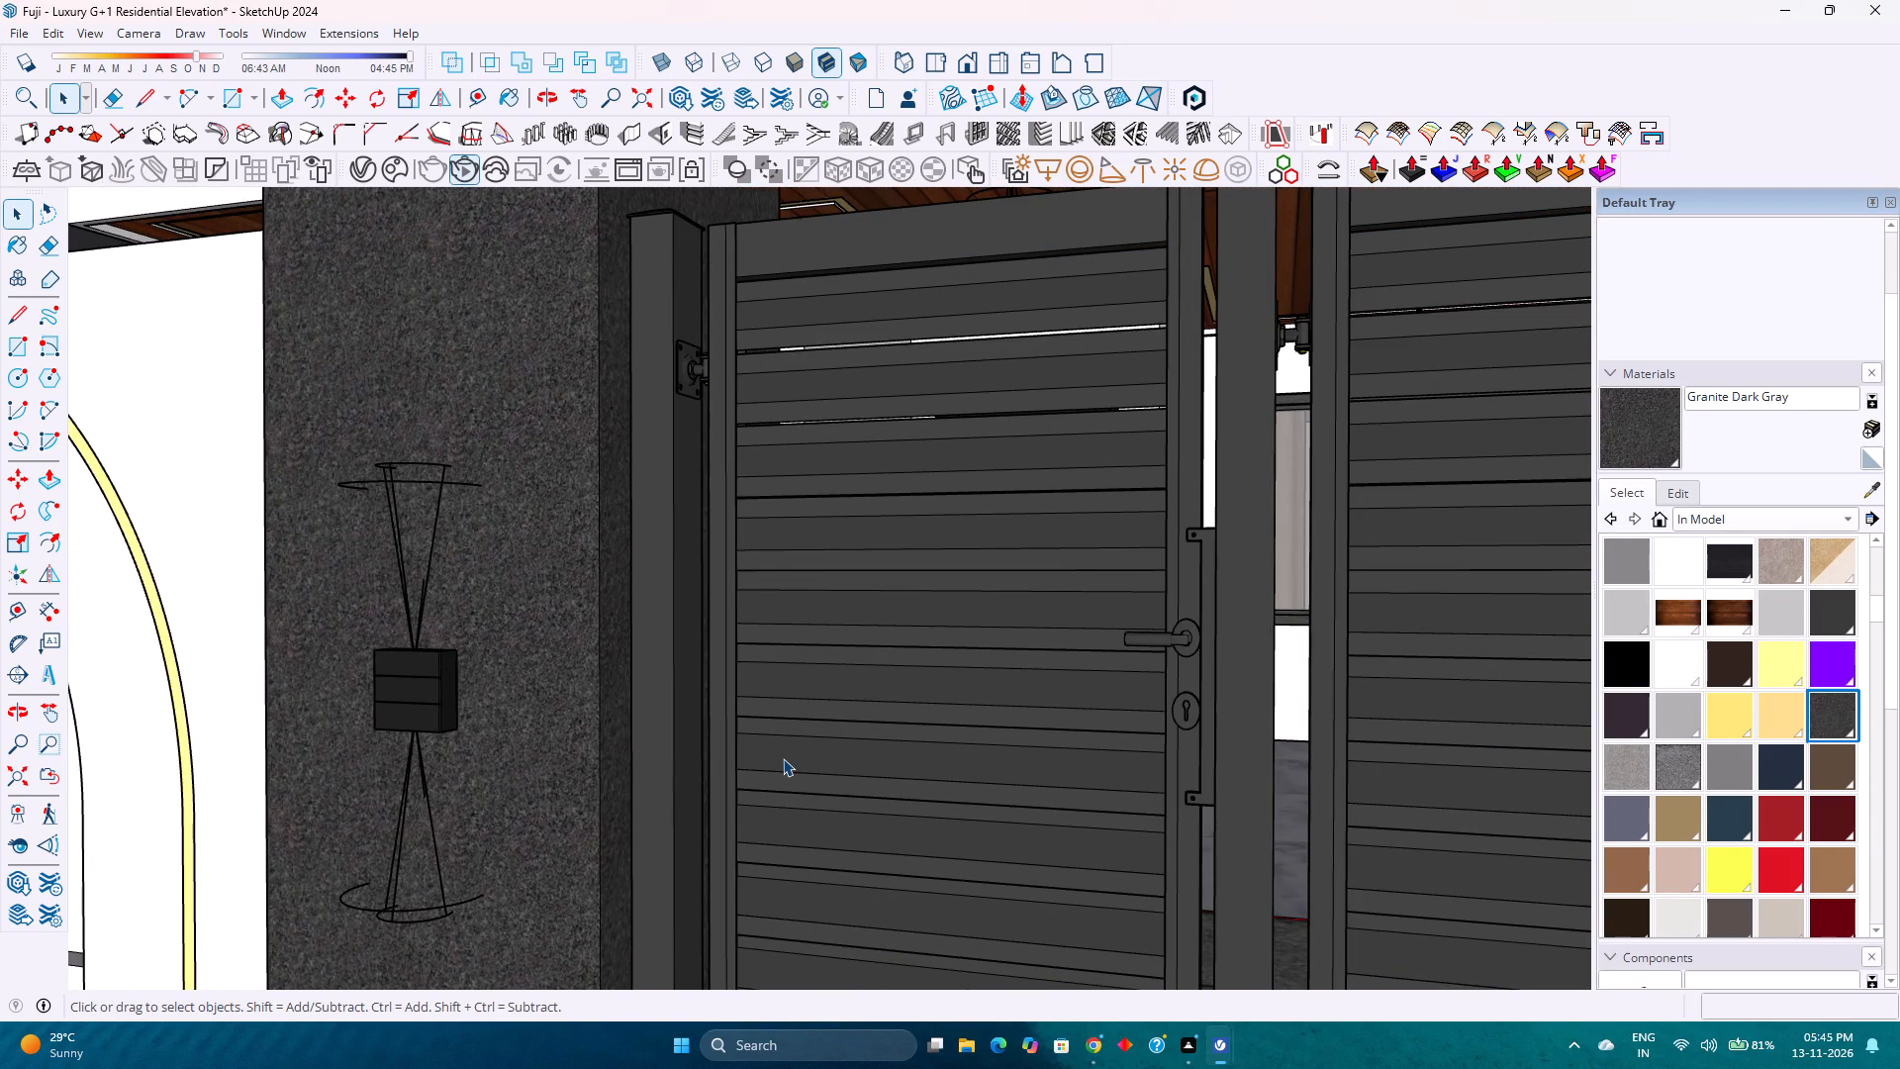
scroll(783, 758, "up", 2)
scroll(783, 758, "down", 1)
scroll(783, 758, "up", 1)
scroll(783, 758, "down", 3)
scroll(783, 758, "up", 3)
scroll(783, 758, "down", 2)
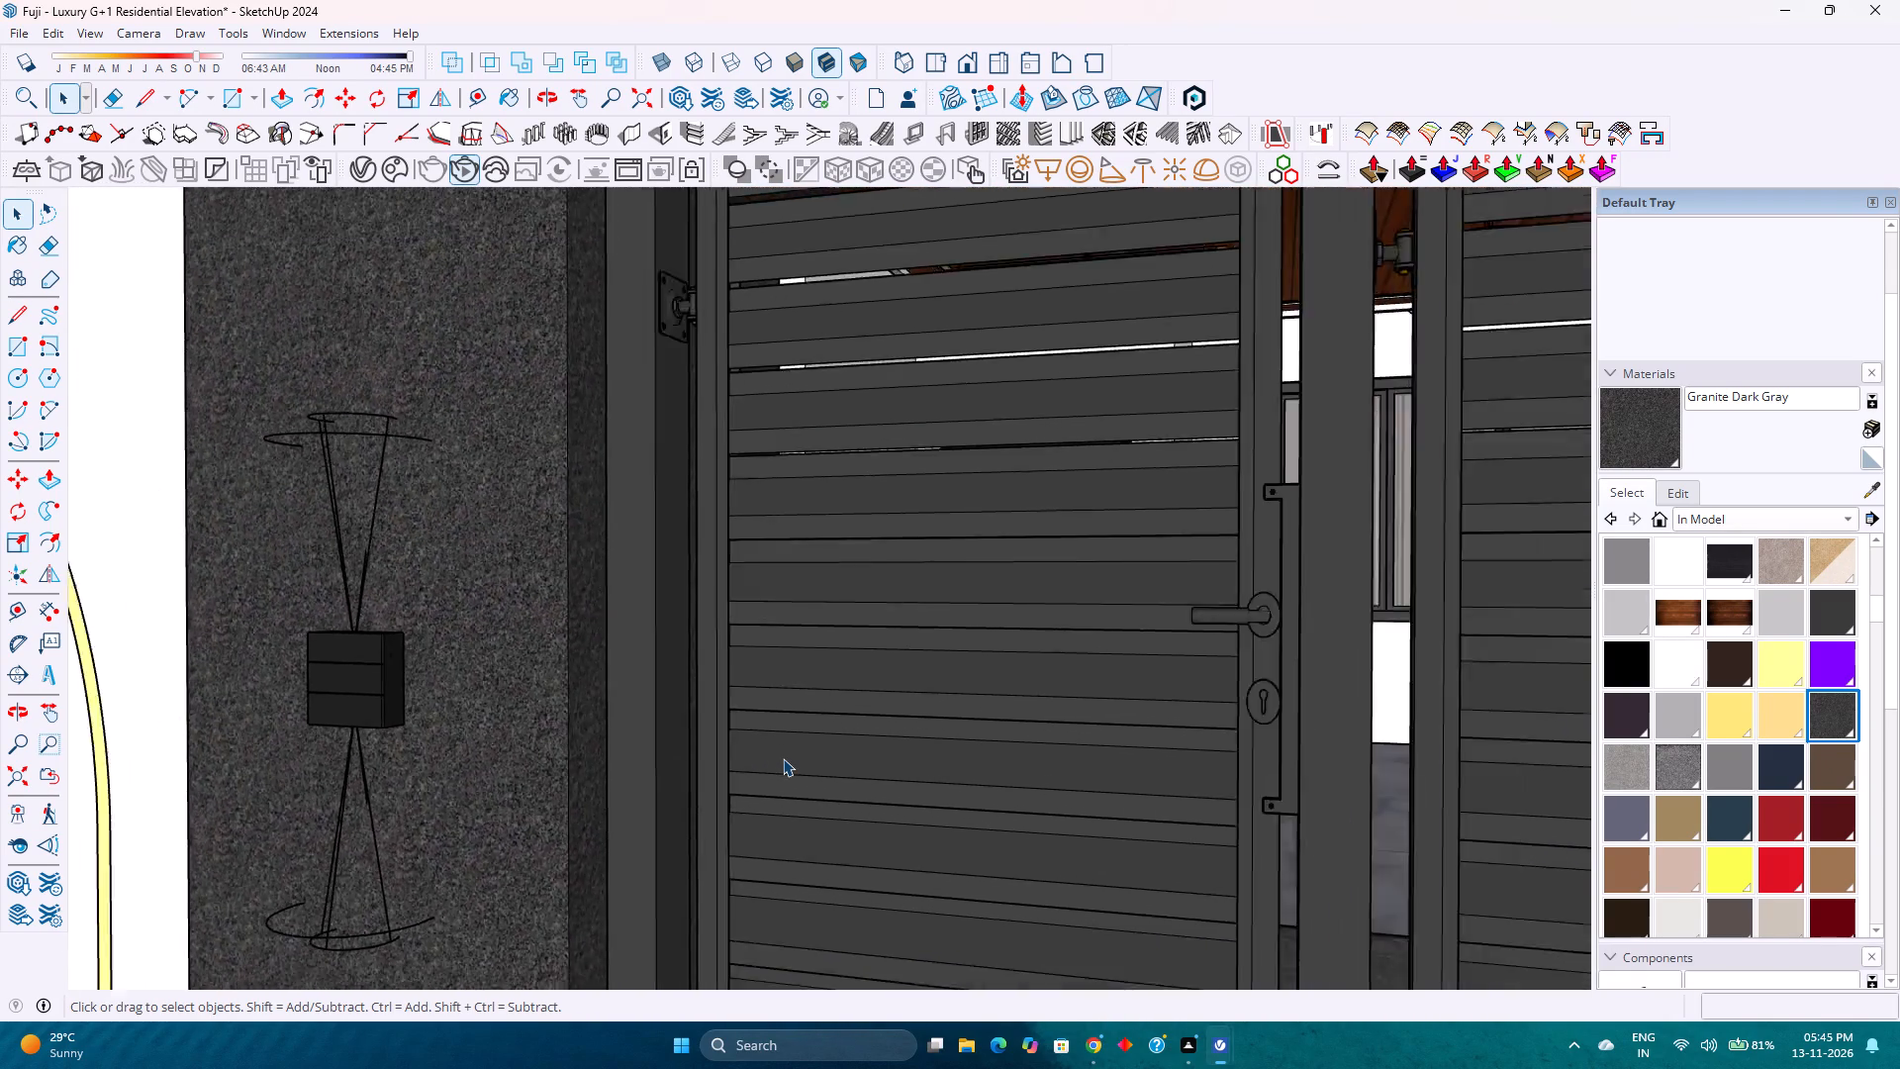
scroll(783, 758, "down", 1)
scroll(783, 758, "up", 3)
scroll(783, 758, "down", 13)
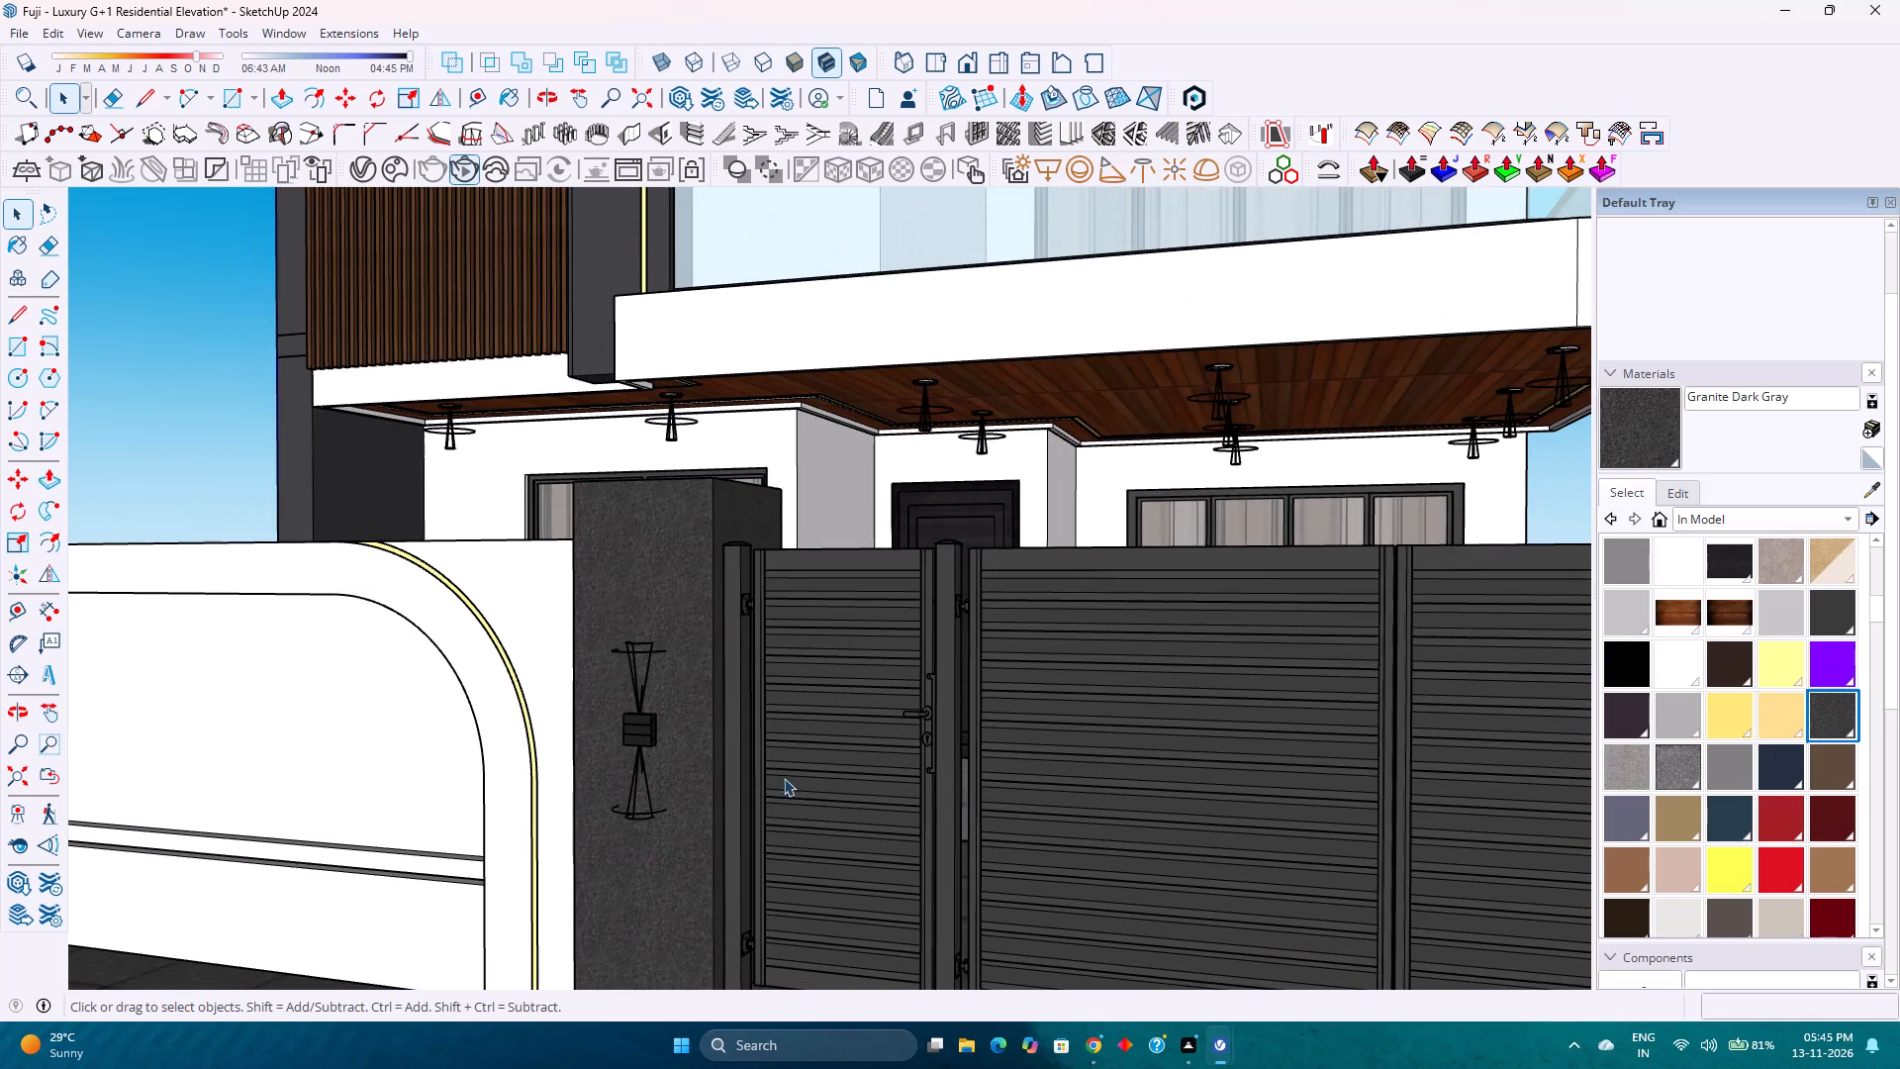
scroll(948, 888, "down", 1)
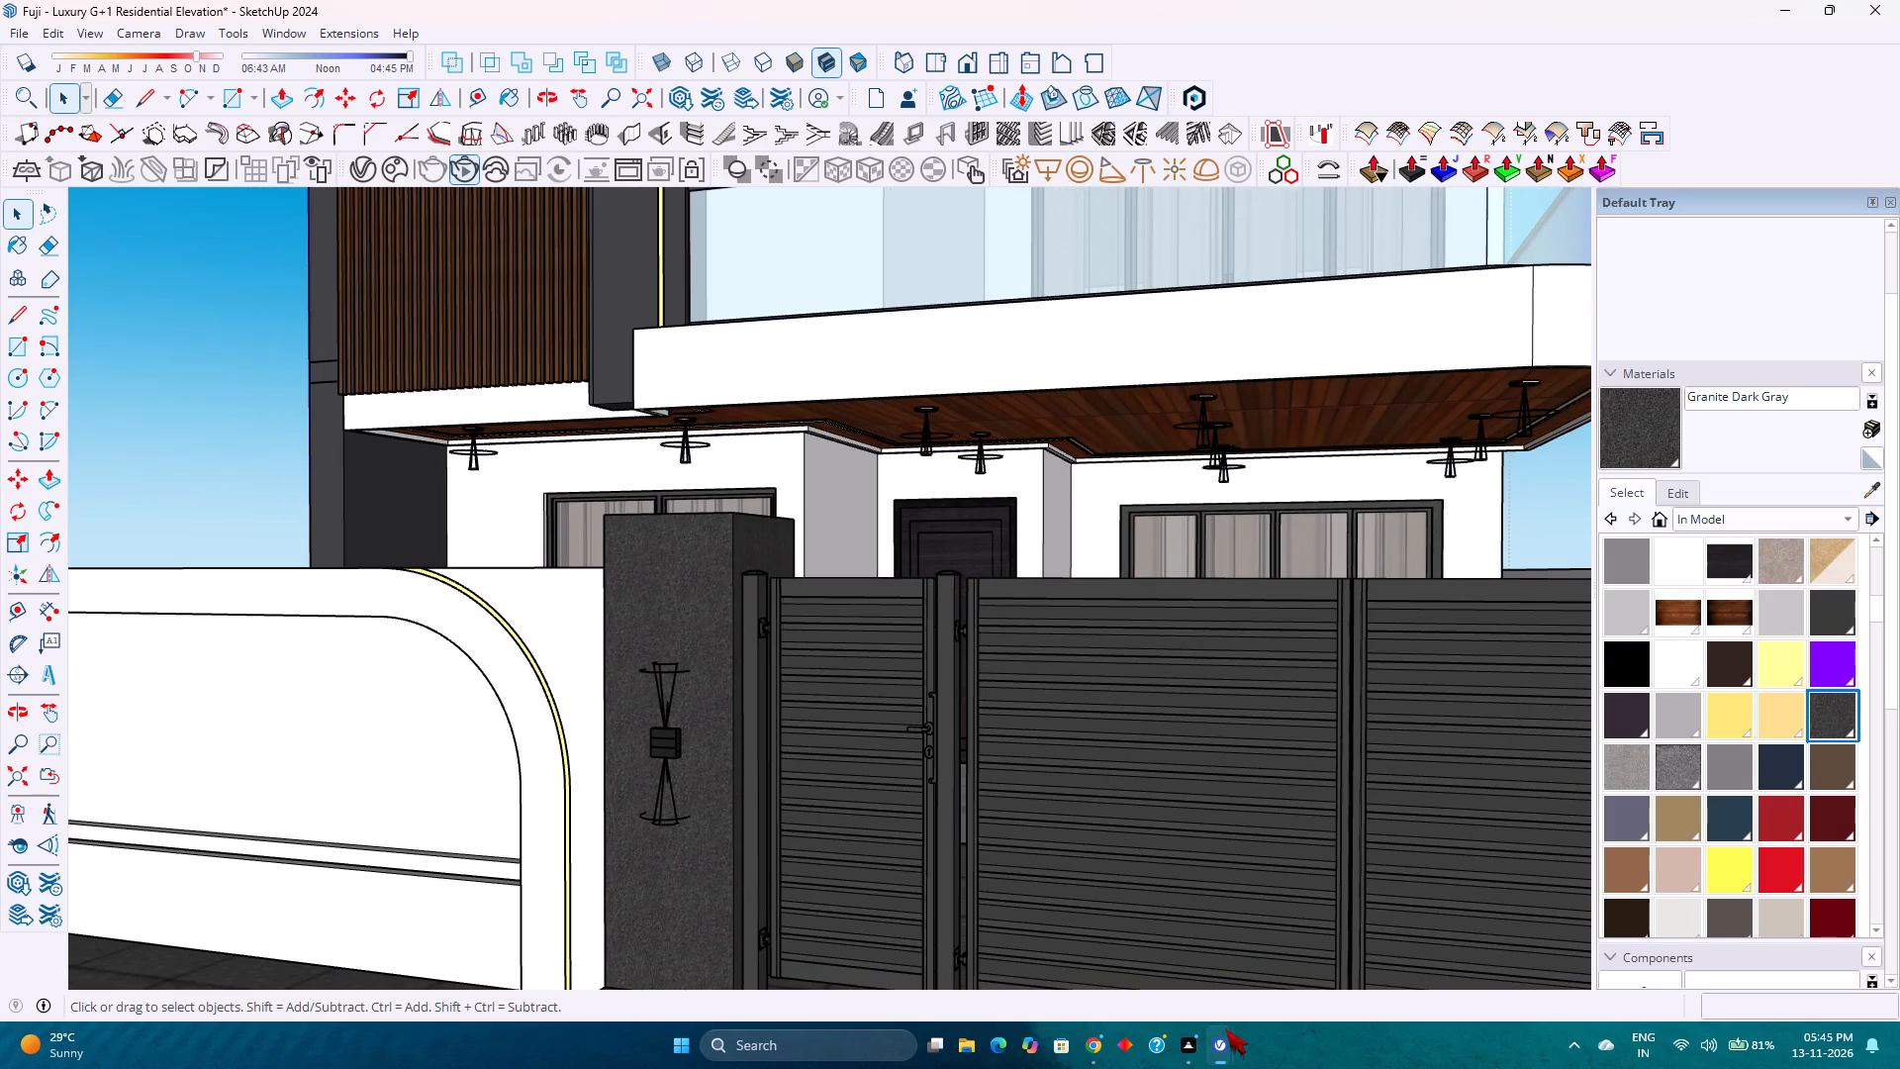
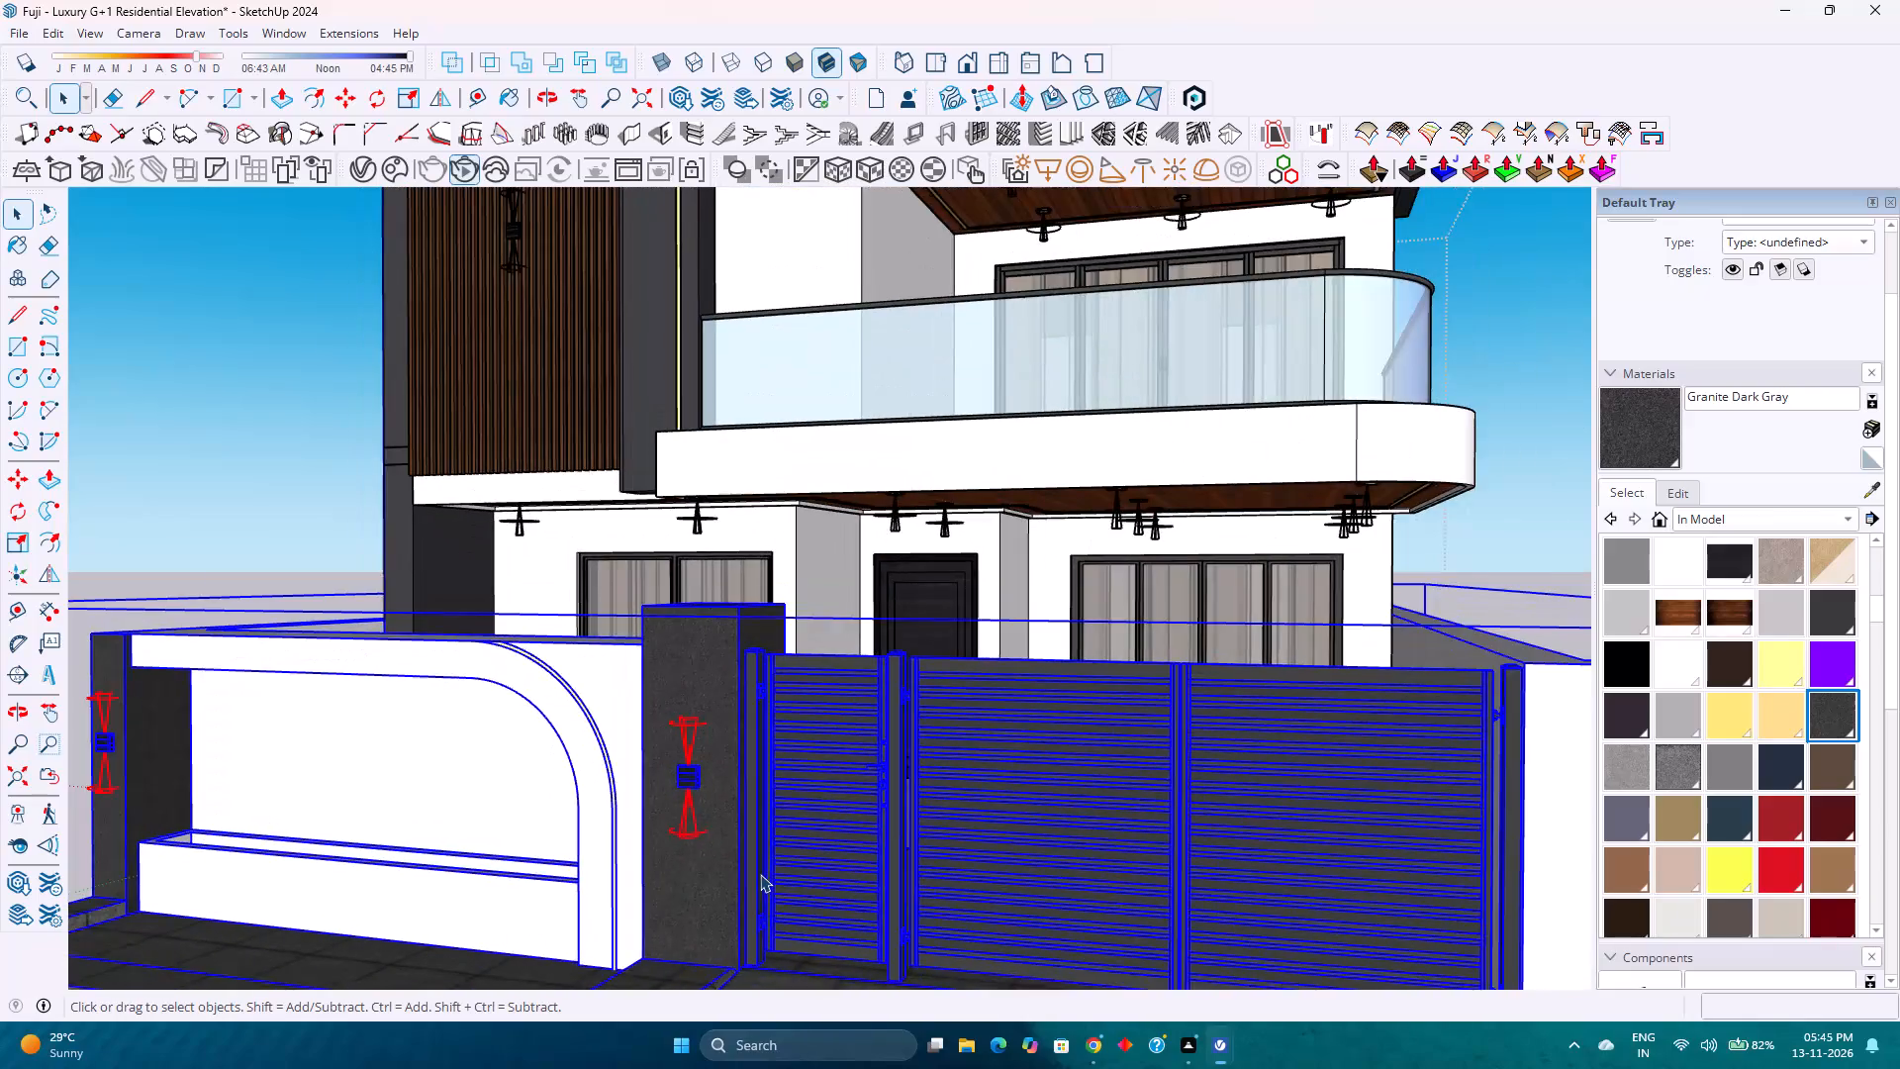
Review the front elevation from the slatted gate and boundary wall out to the whole house, including the balcony and roof parapet.
scroll(760, 874, "up", 1)
scroll(755, 876, "down", 2)
scroll(752, 878, "up", 2)
scroll(752, 878, "down", 2)
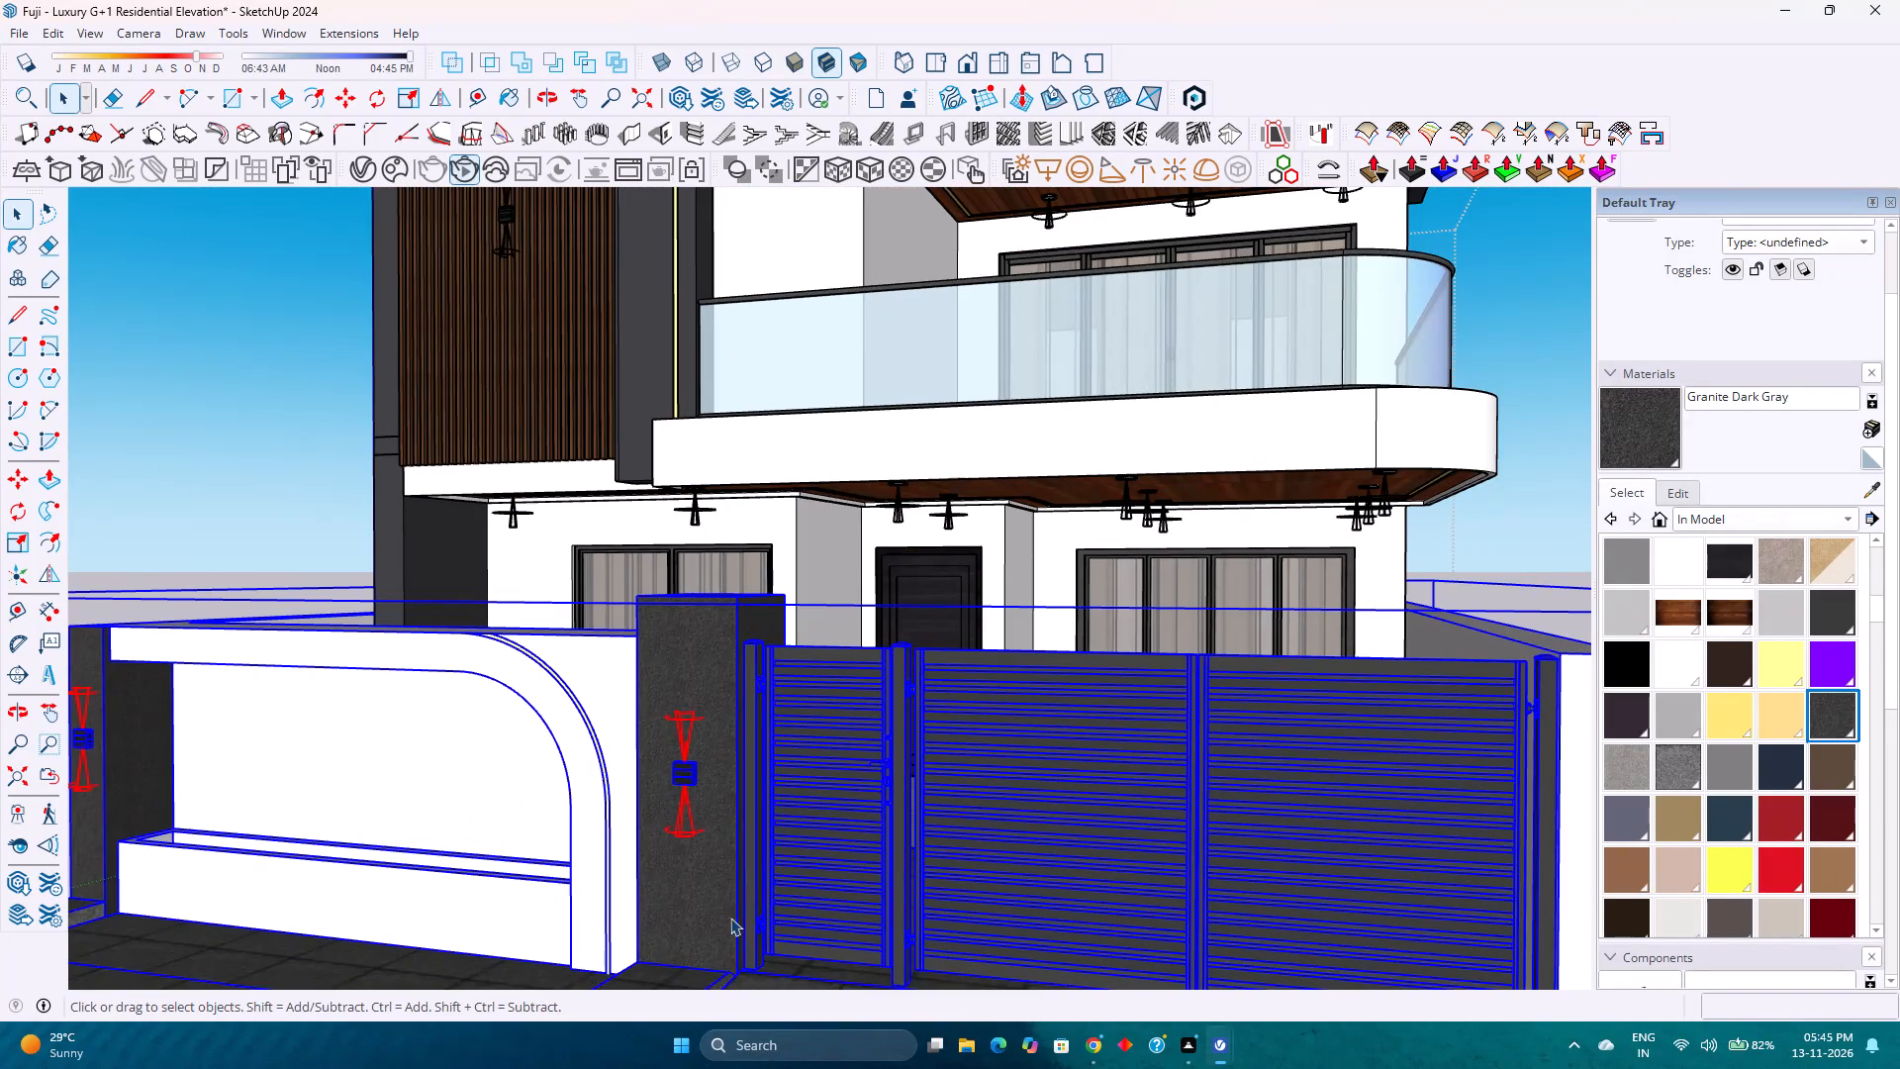
scroll(724, 923, "down", 4)
scroll(715, 933, "up", 1)
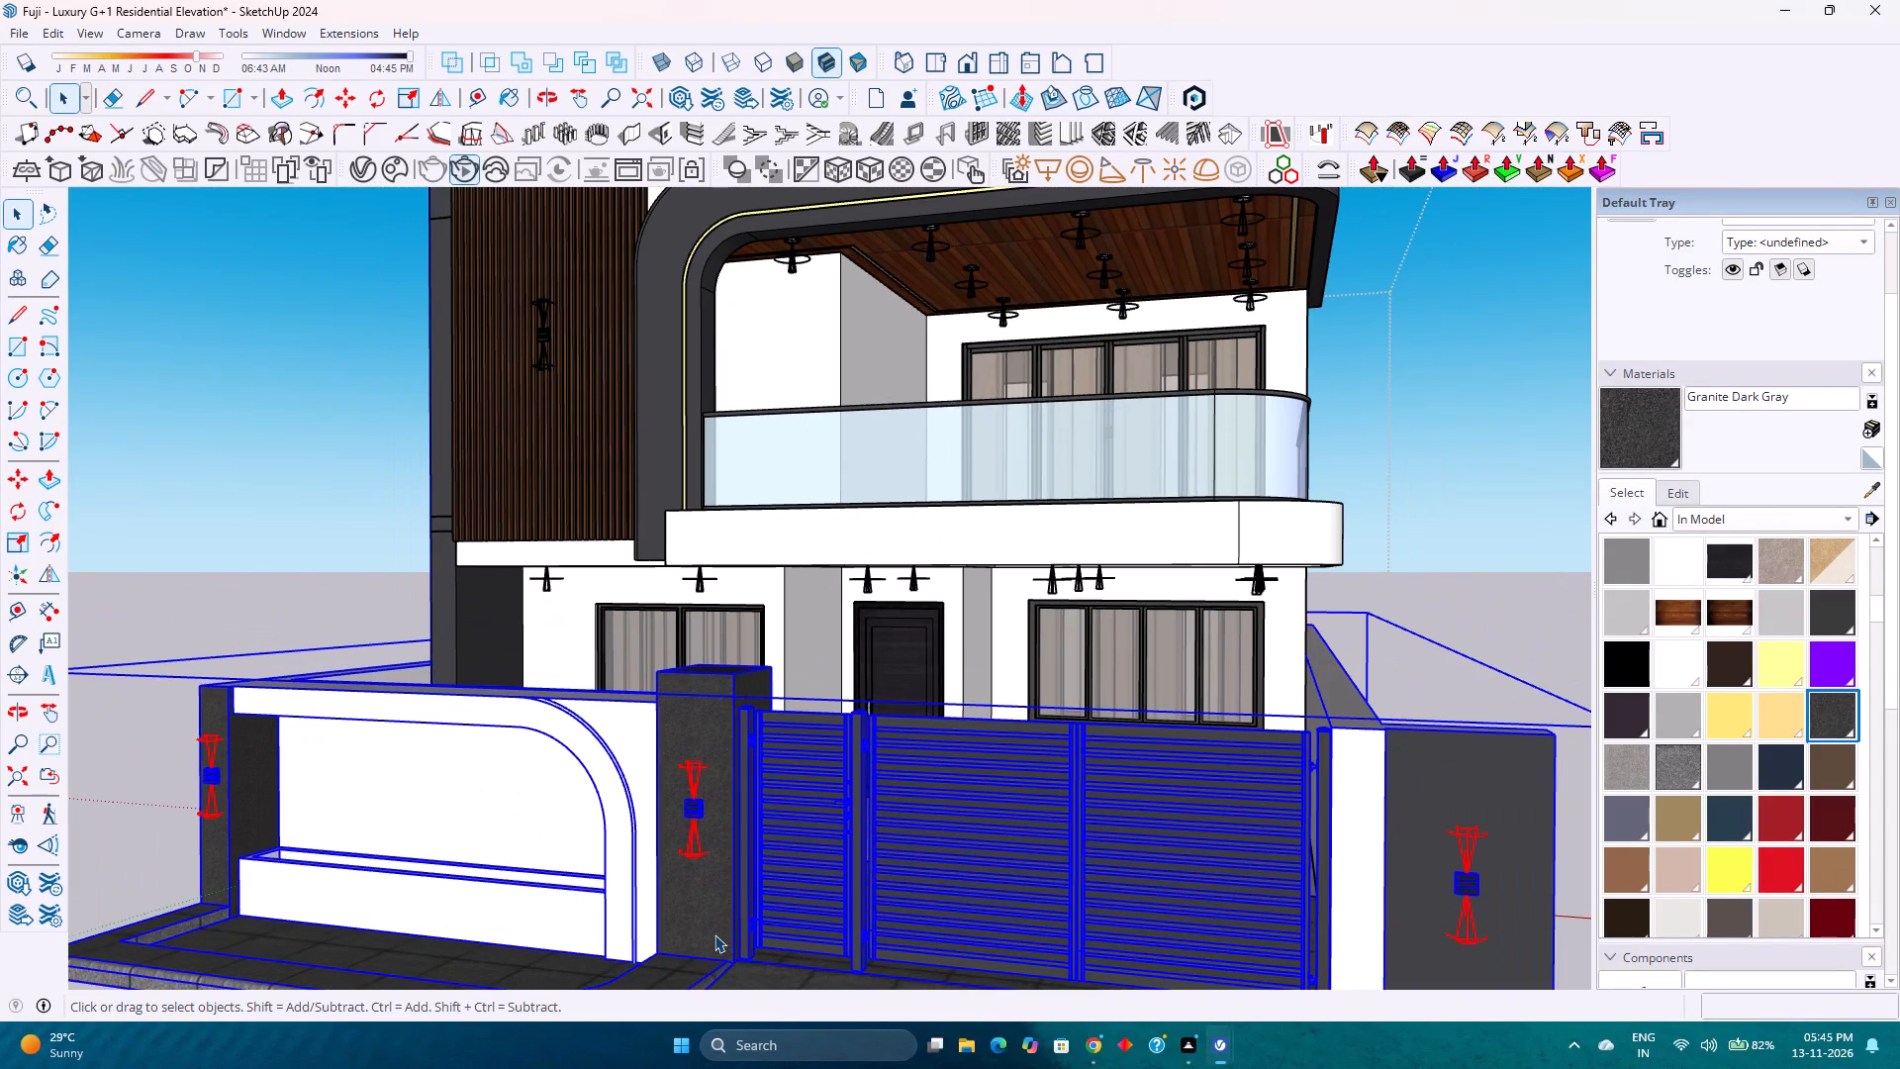
scroll(714, 941, "down", 2)
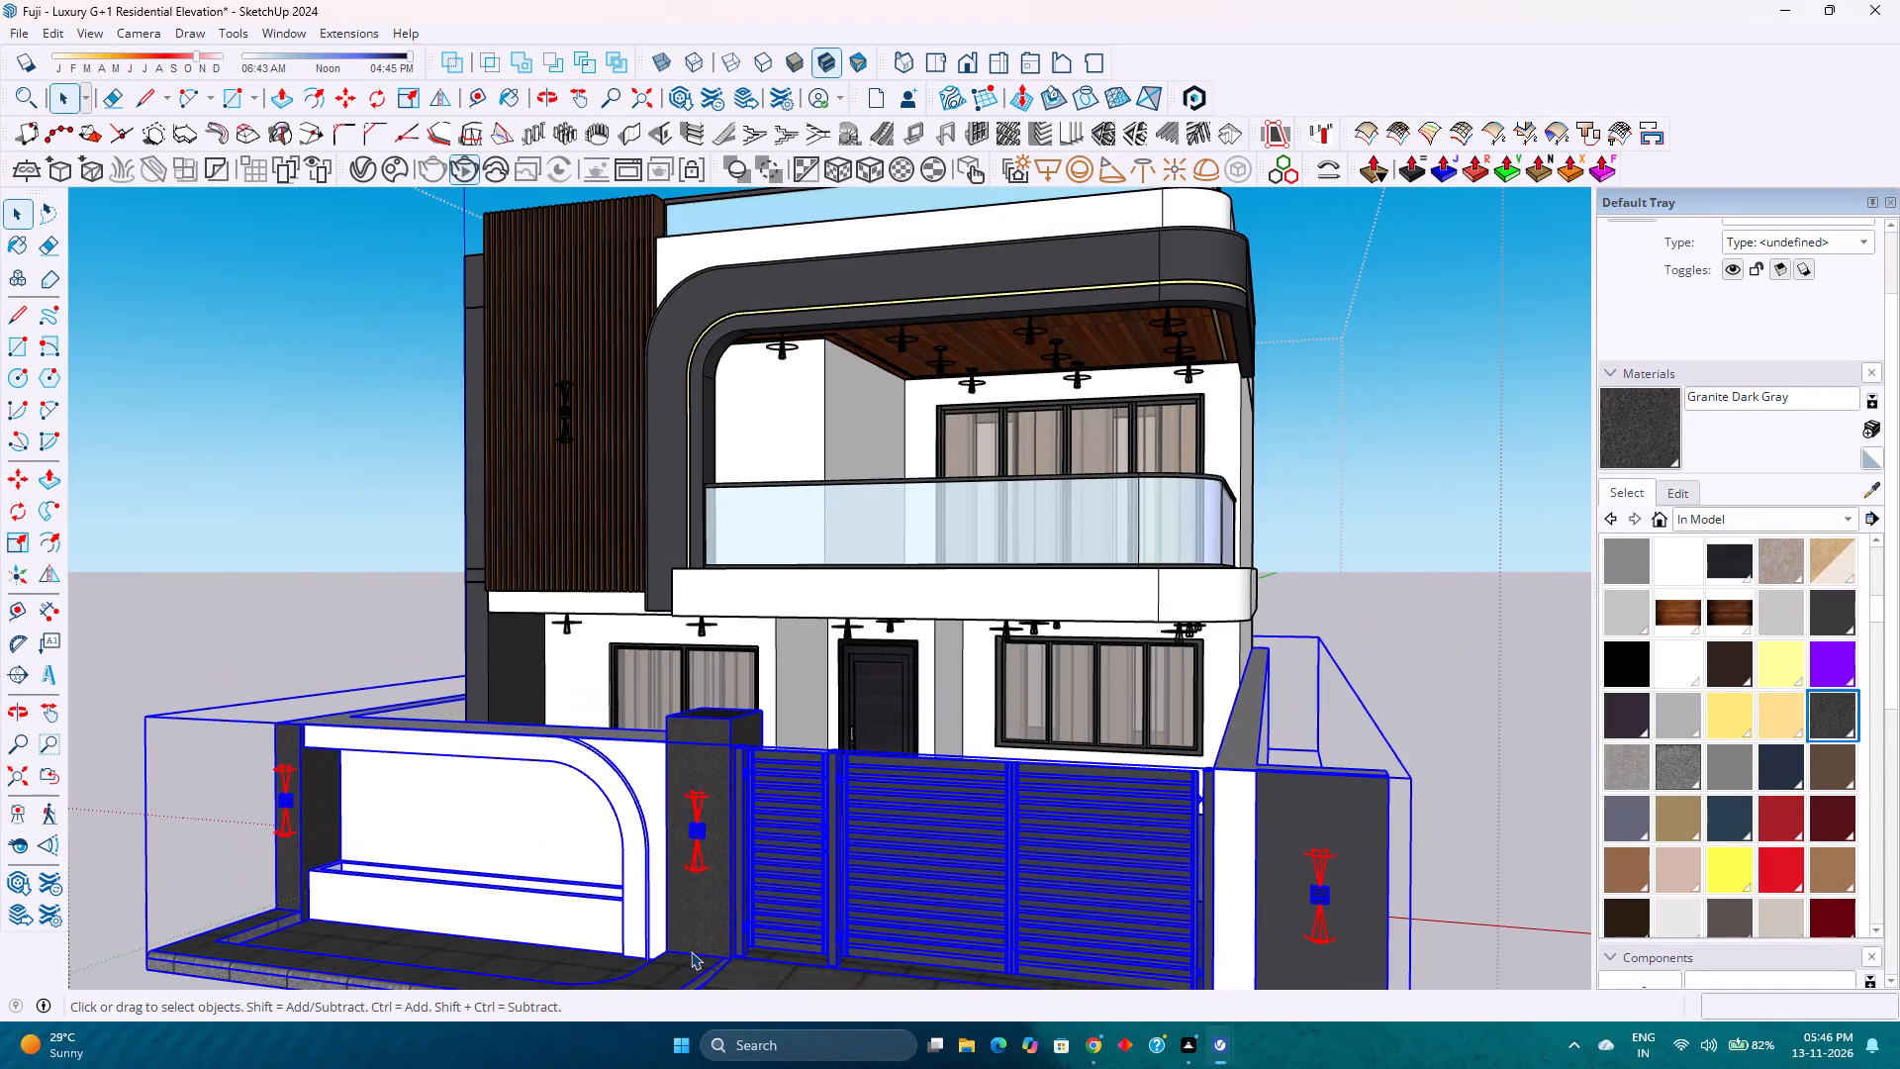
scroll(691, 951, "down", 4)
scroll(690, 951, "up", 3)
scroll(688, 931, "down", 5)
scroll(685, 934, "up", 4)
scroll(685, 934, "down", 4)
scroll(685, 934, "up", 4)
scroll(685, 934, "down", 3)
scroll(685, 934, "up", 1)
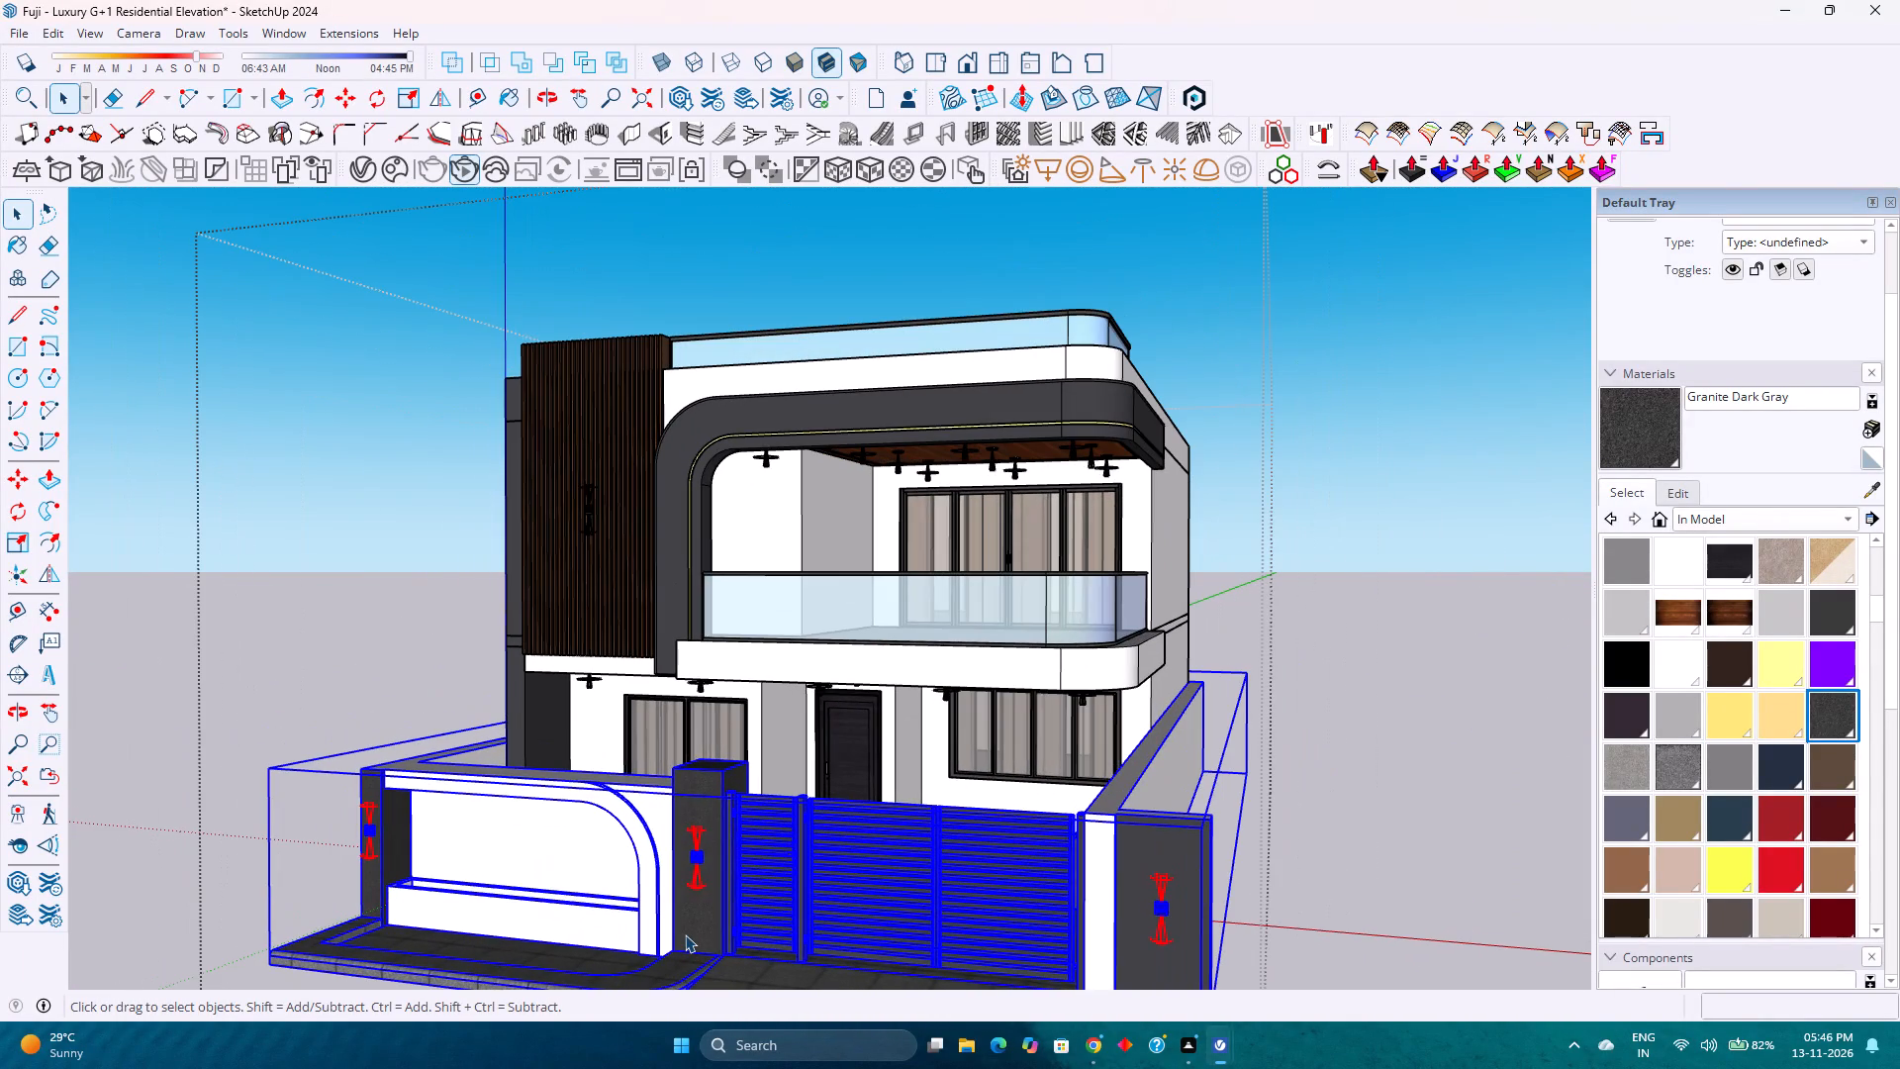
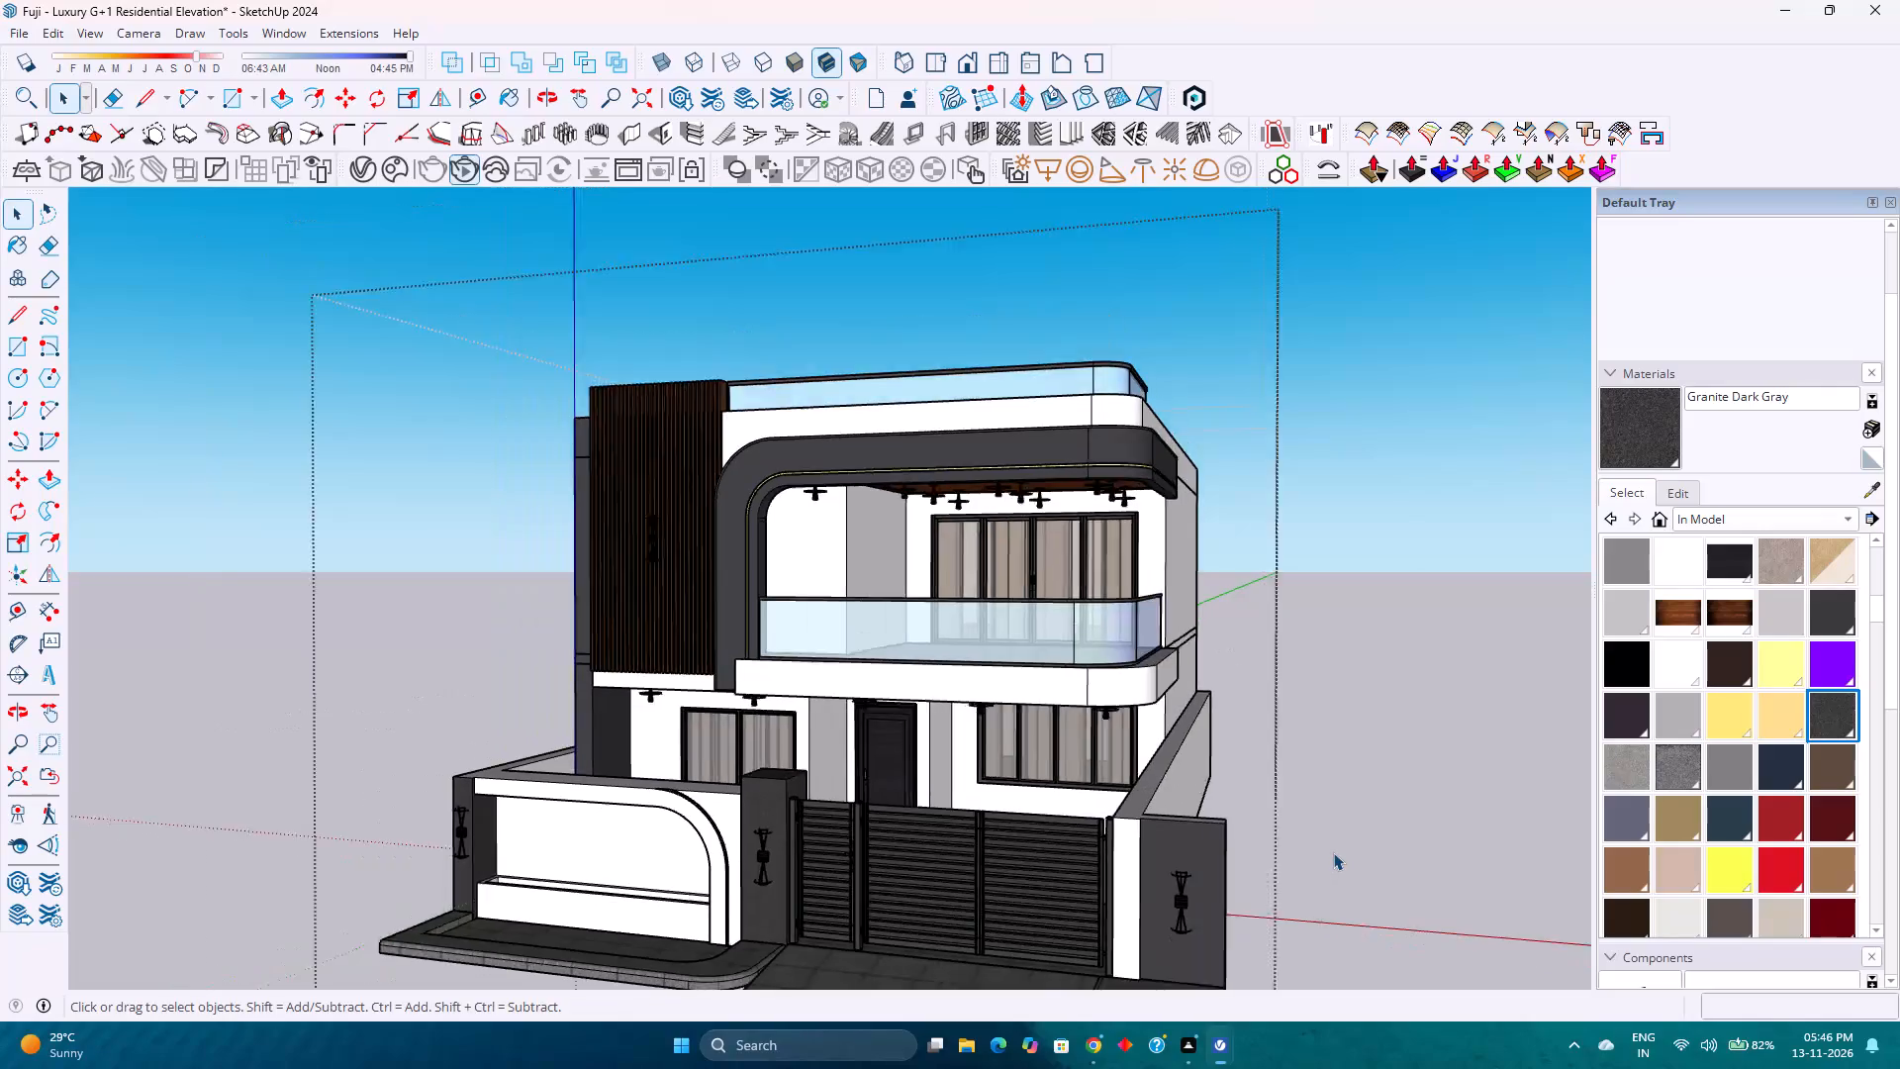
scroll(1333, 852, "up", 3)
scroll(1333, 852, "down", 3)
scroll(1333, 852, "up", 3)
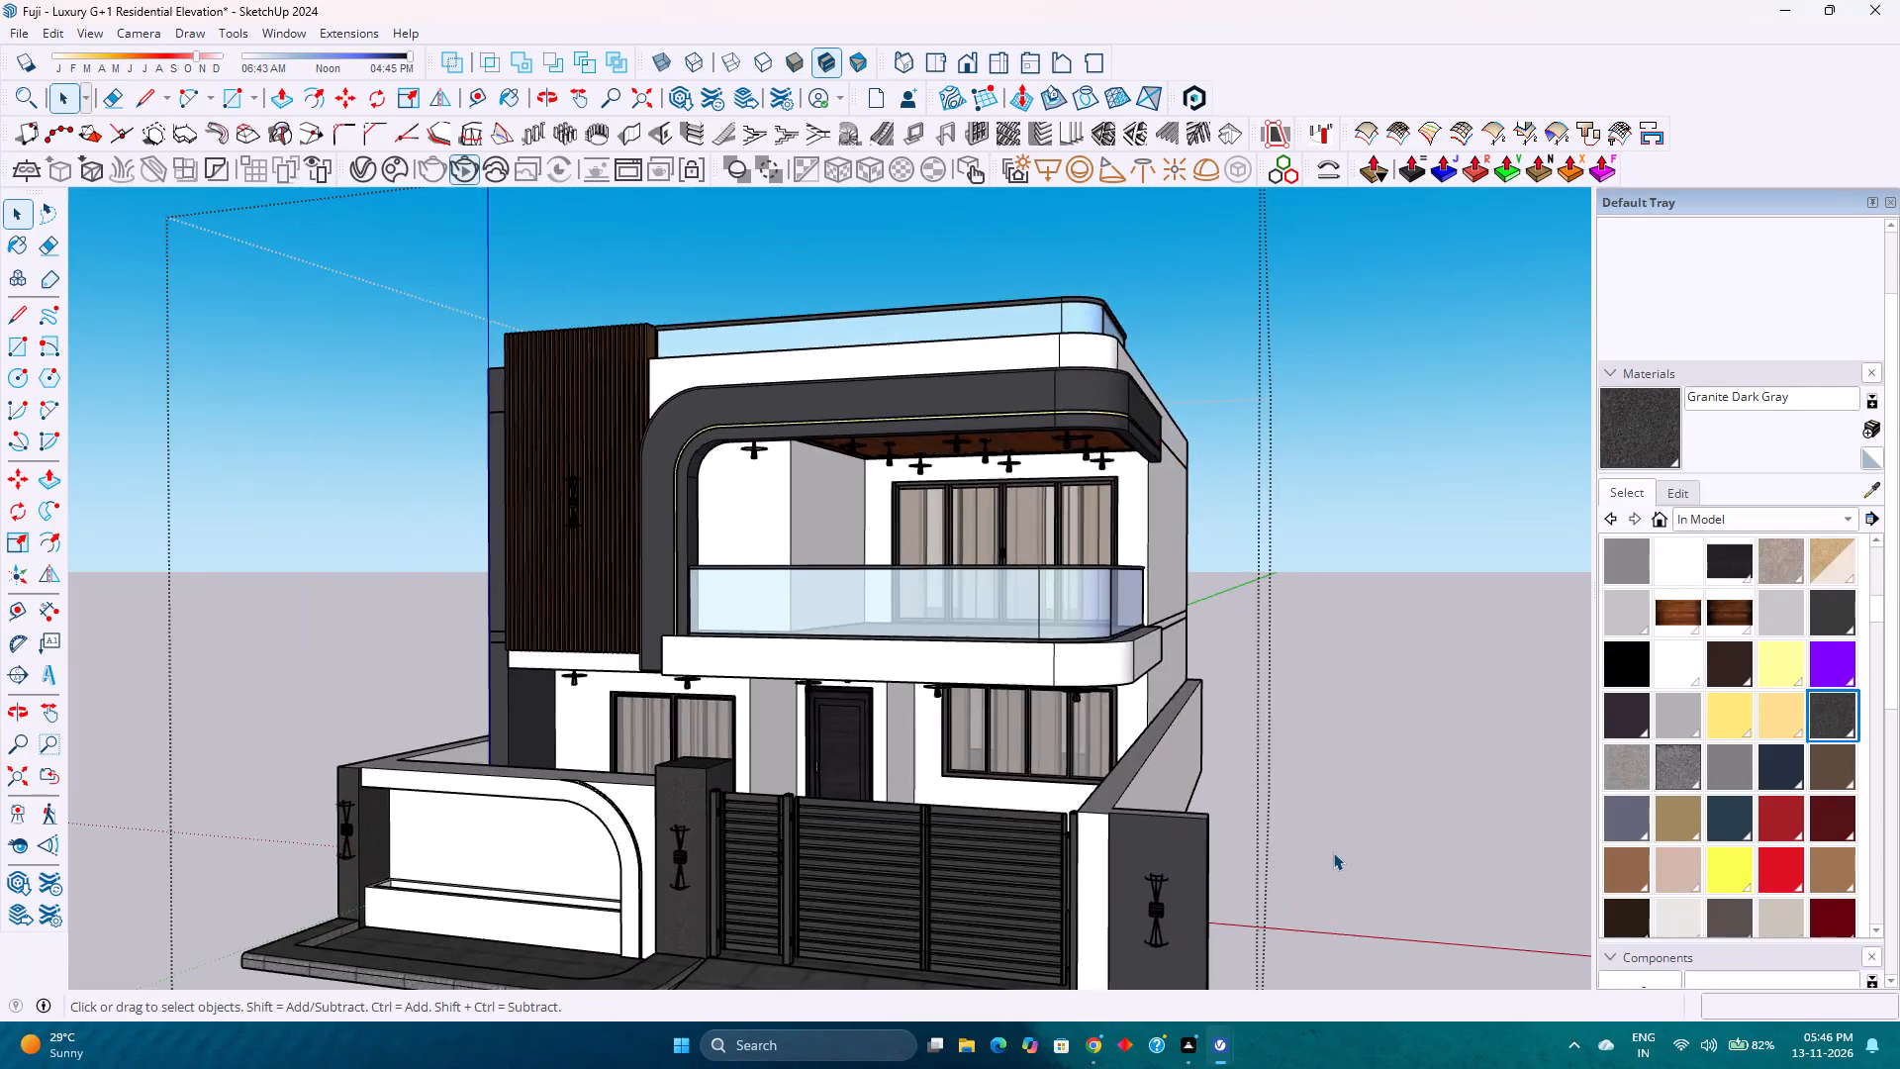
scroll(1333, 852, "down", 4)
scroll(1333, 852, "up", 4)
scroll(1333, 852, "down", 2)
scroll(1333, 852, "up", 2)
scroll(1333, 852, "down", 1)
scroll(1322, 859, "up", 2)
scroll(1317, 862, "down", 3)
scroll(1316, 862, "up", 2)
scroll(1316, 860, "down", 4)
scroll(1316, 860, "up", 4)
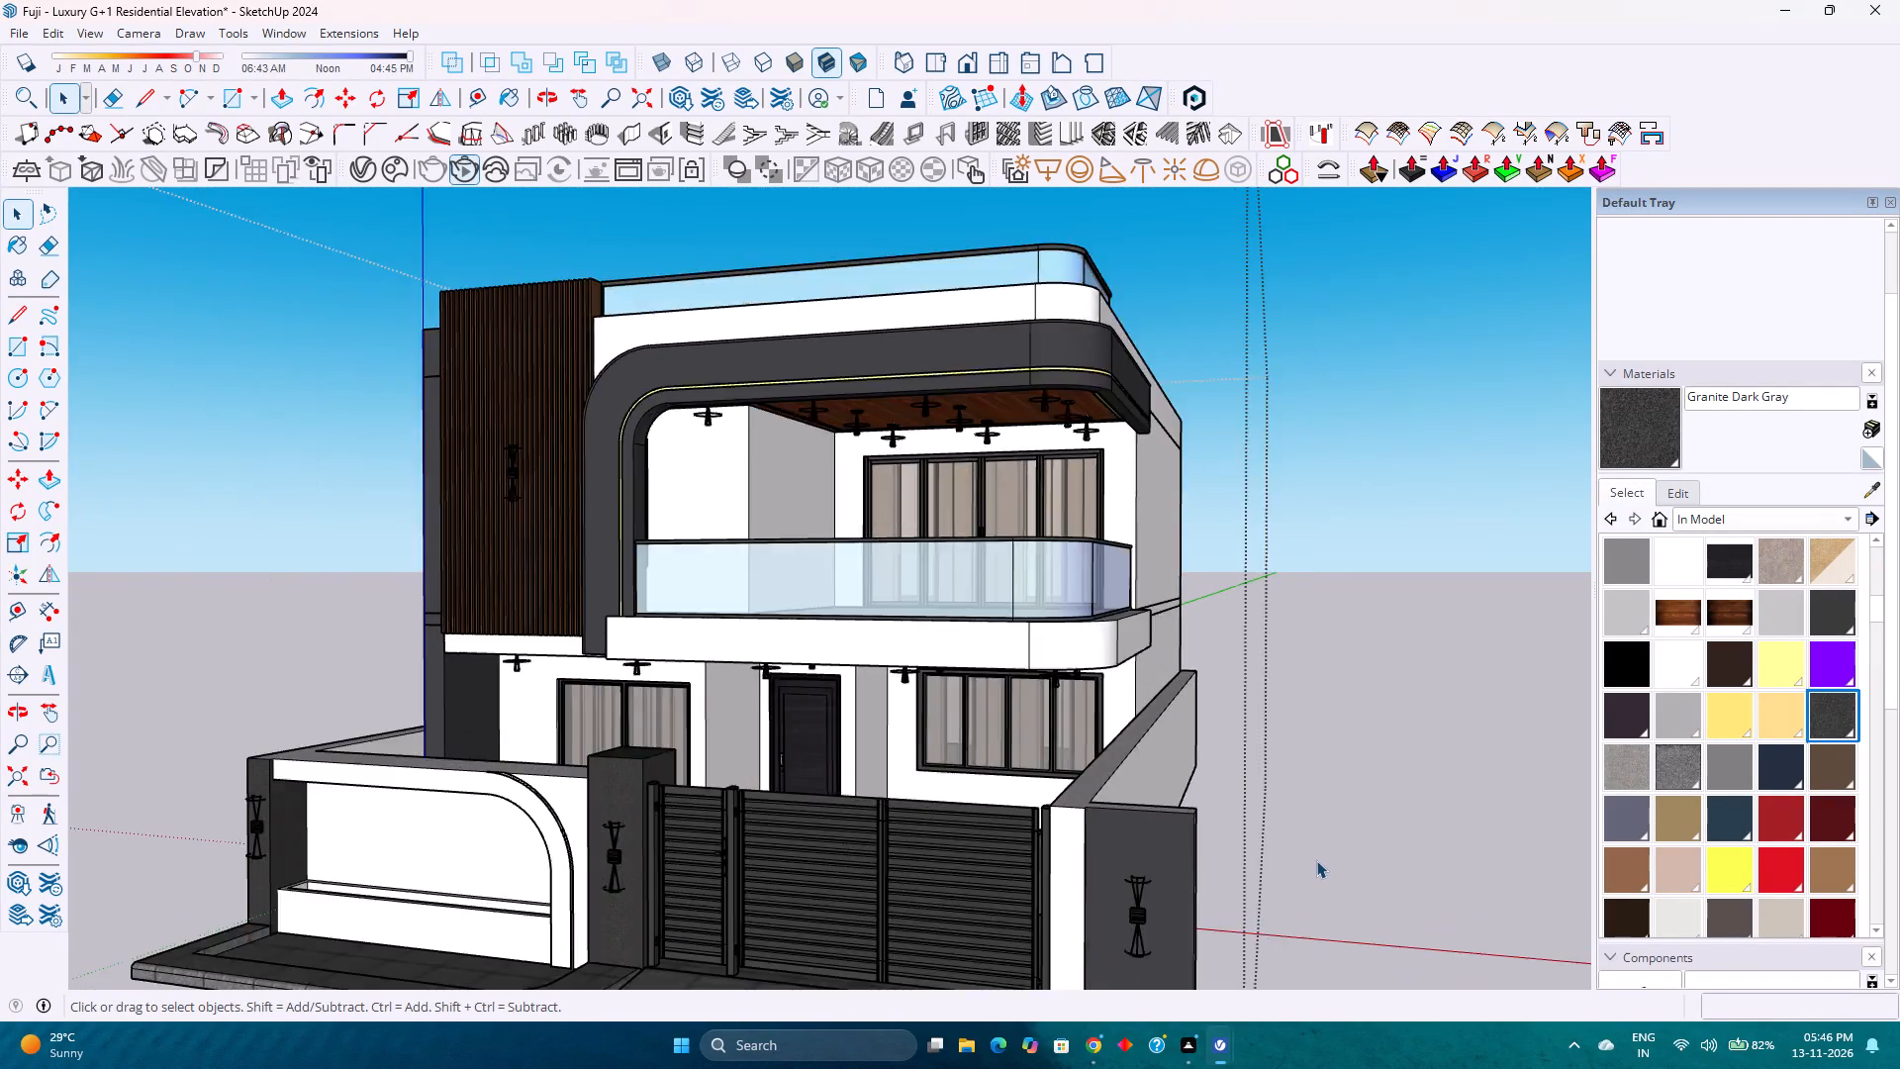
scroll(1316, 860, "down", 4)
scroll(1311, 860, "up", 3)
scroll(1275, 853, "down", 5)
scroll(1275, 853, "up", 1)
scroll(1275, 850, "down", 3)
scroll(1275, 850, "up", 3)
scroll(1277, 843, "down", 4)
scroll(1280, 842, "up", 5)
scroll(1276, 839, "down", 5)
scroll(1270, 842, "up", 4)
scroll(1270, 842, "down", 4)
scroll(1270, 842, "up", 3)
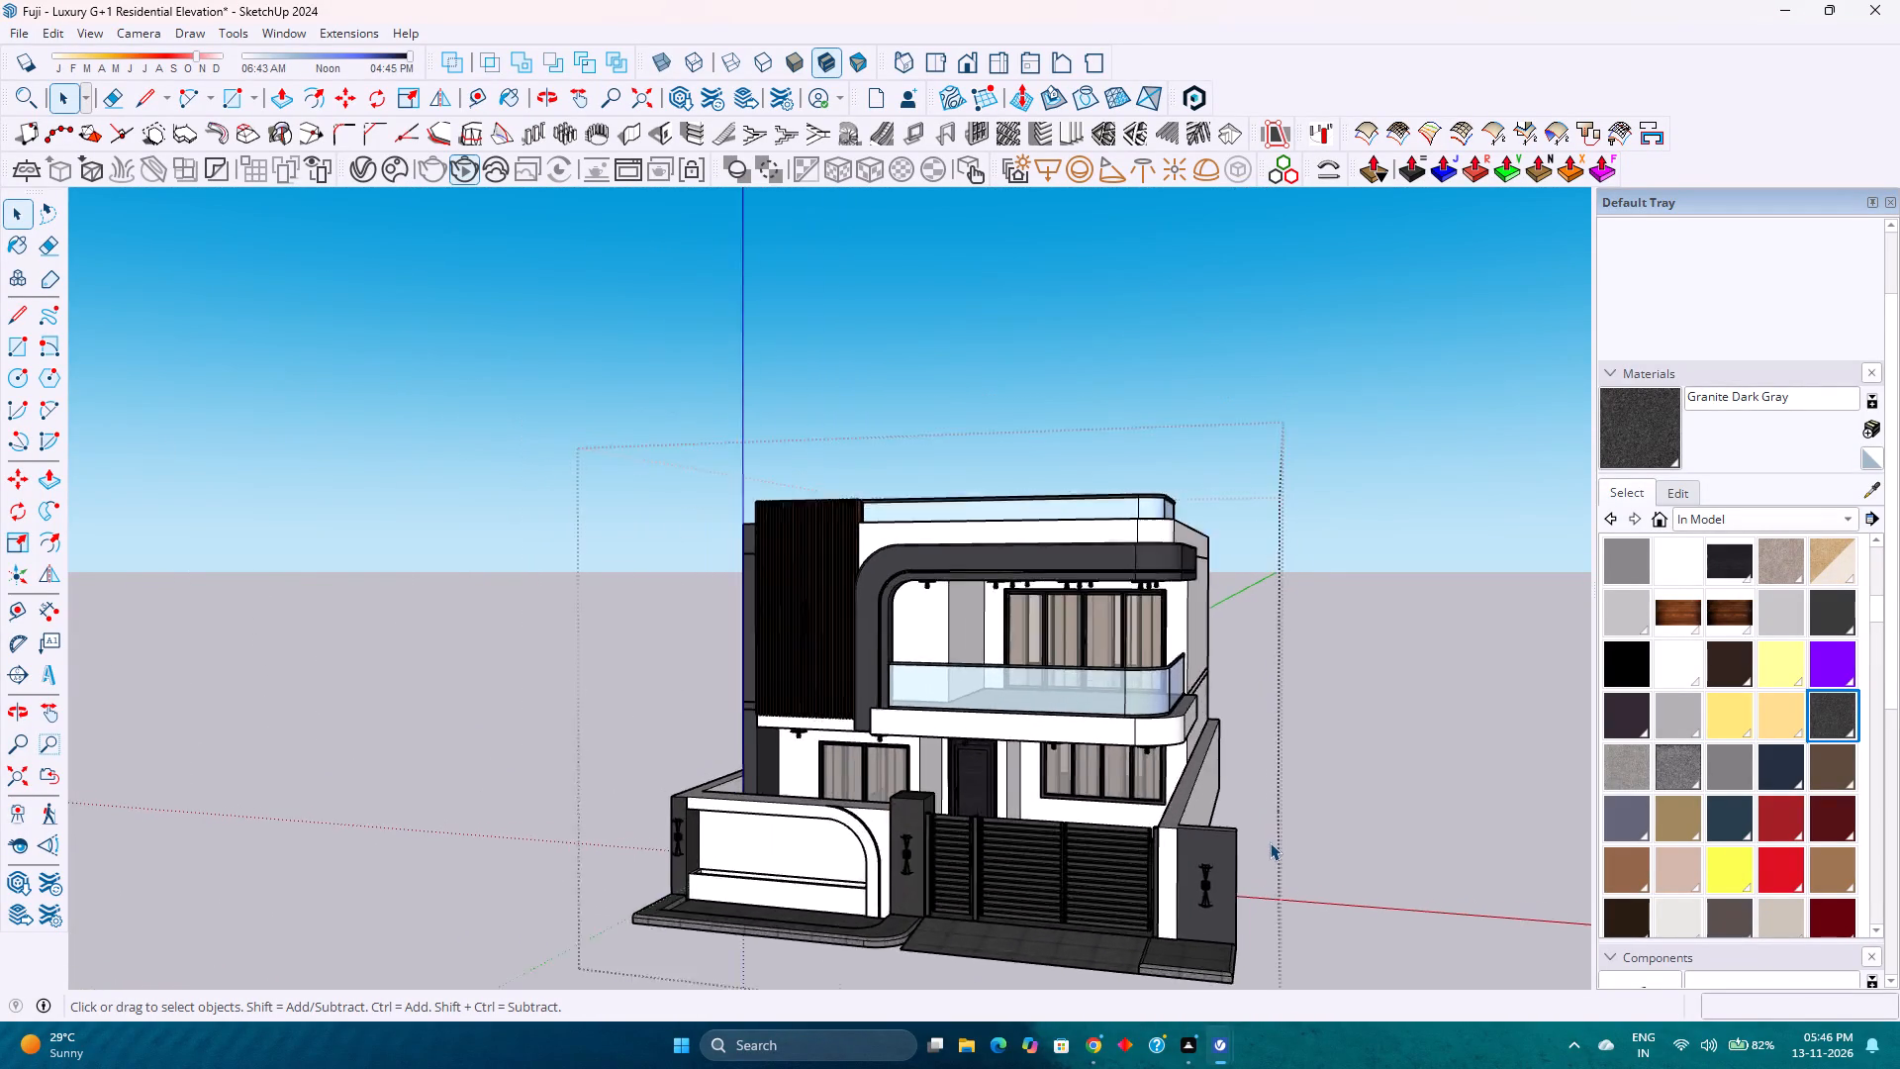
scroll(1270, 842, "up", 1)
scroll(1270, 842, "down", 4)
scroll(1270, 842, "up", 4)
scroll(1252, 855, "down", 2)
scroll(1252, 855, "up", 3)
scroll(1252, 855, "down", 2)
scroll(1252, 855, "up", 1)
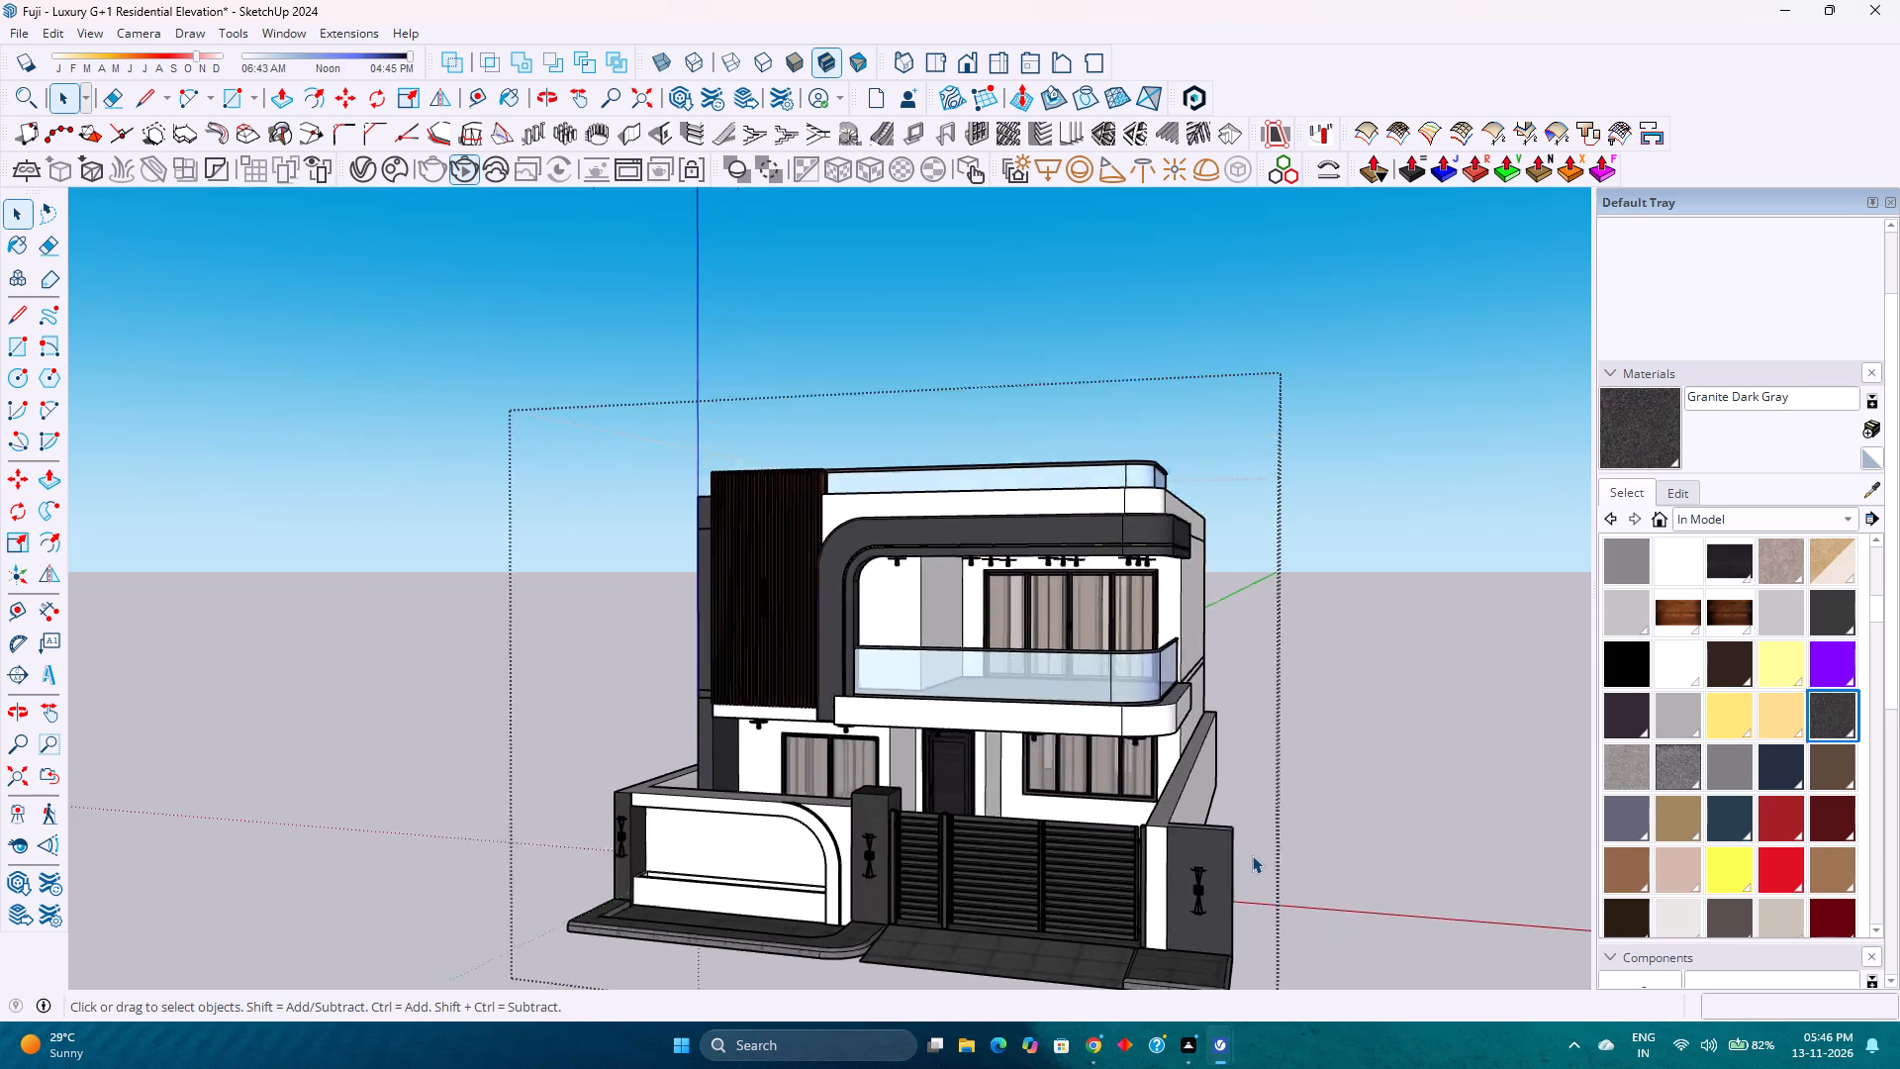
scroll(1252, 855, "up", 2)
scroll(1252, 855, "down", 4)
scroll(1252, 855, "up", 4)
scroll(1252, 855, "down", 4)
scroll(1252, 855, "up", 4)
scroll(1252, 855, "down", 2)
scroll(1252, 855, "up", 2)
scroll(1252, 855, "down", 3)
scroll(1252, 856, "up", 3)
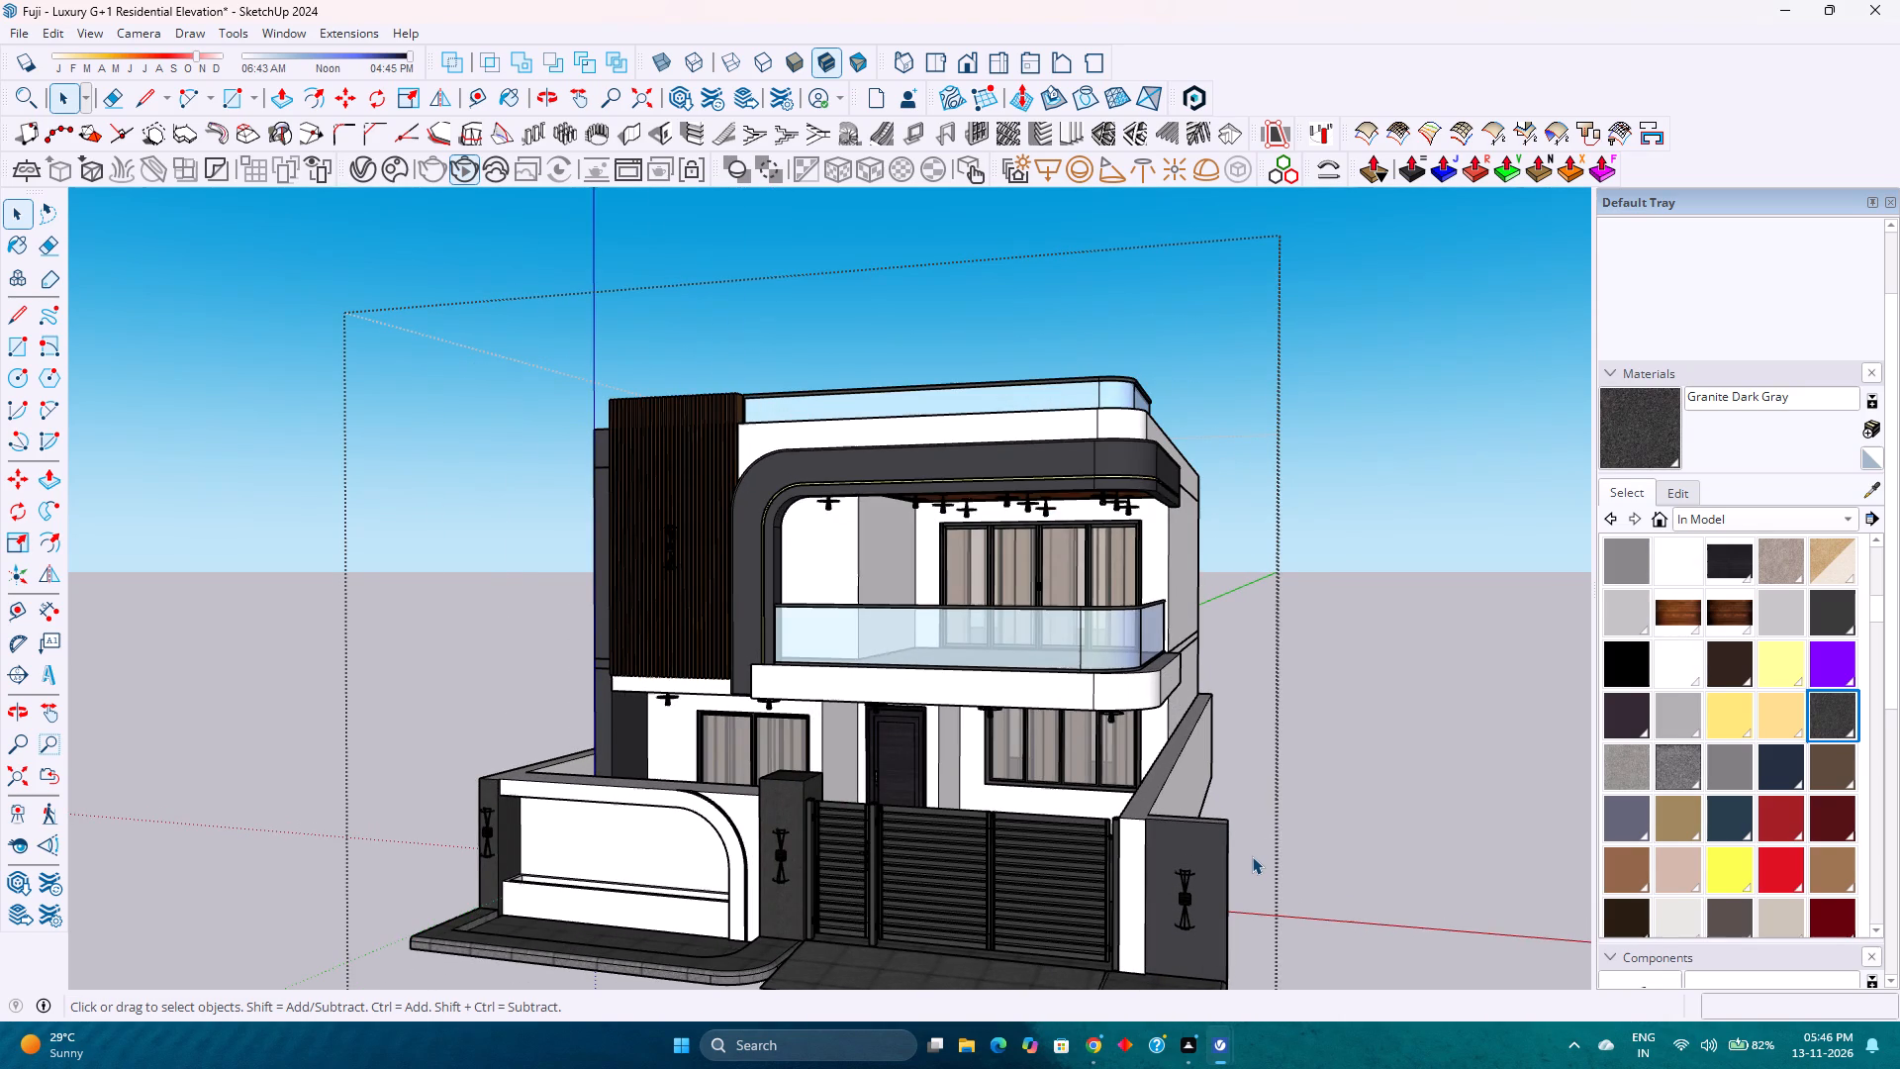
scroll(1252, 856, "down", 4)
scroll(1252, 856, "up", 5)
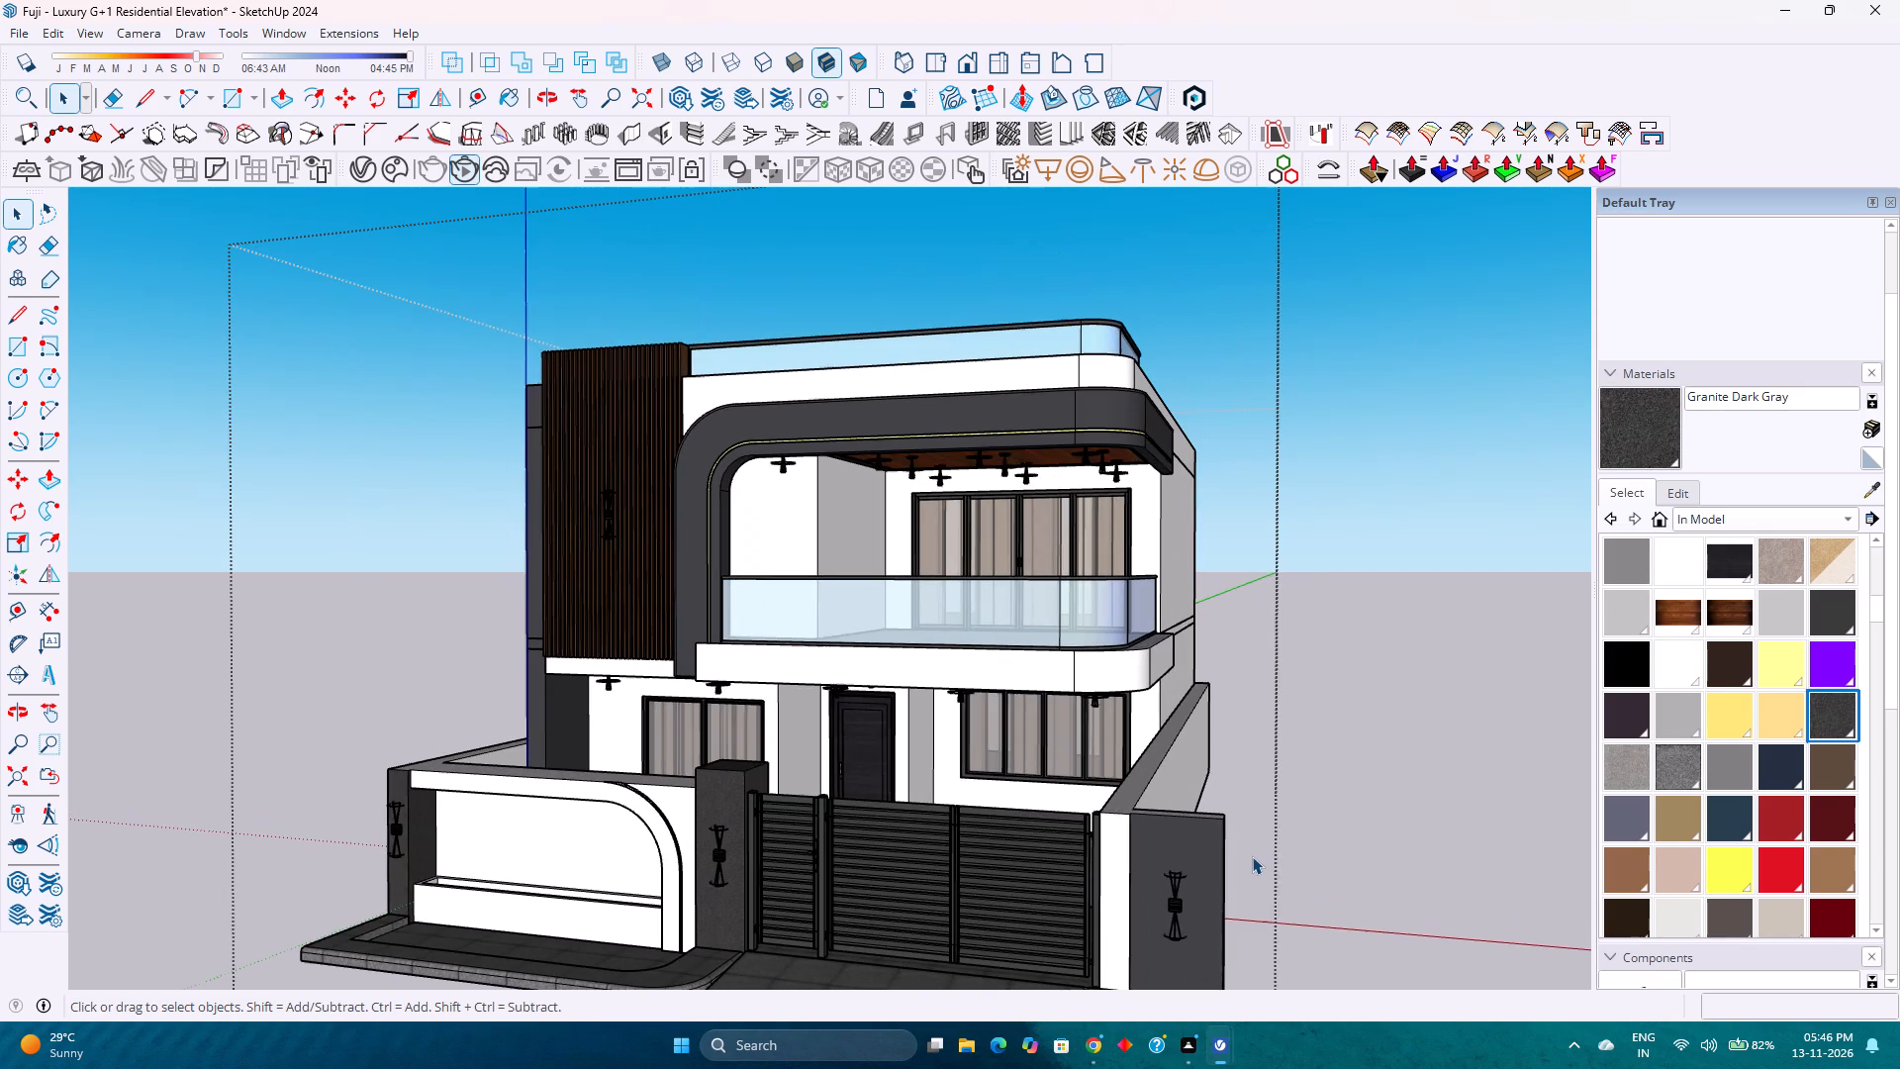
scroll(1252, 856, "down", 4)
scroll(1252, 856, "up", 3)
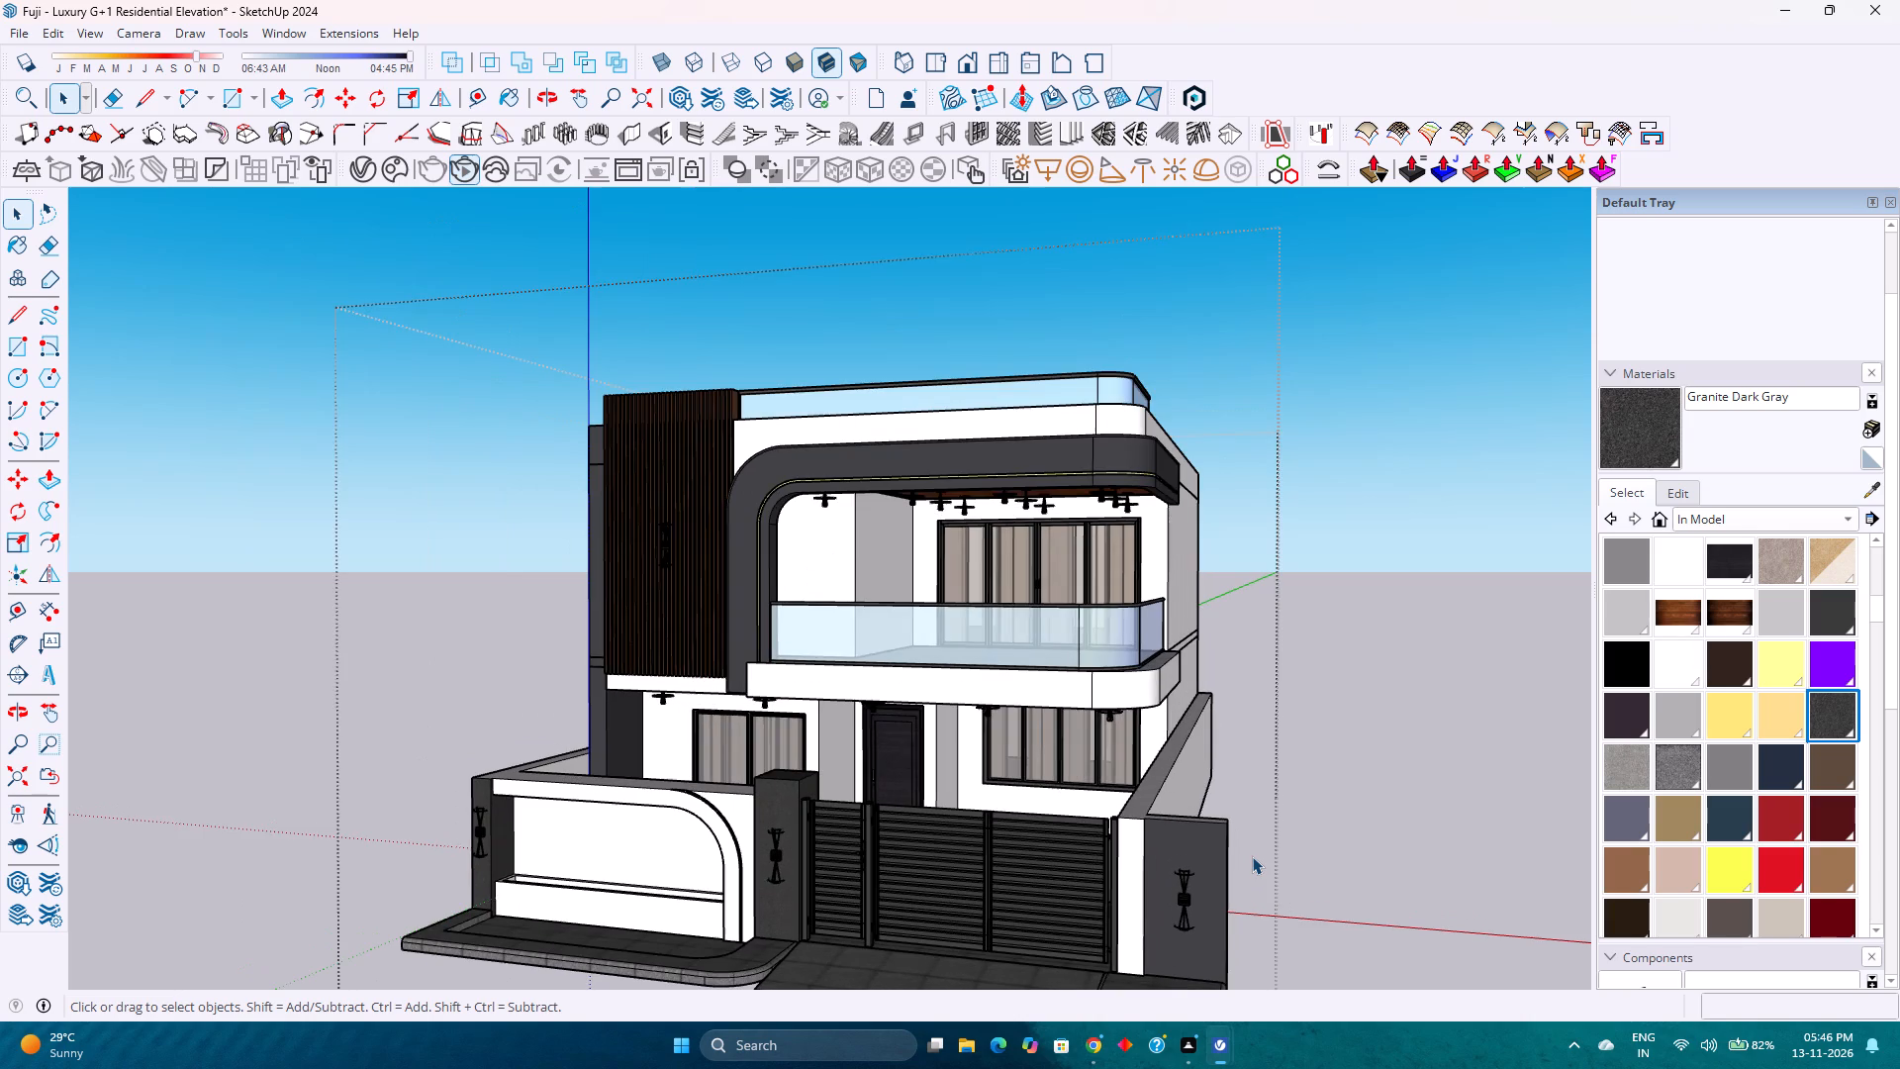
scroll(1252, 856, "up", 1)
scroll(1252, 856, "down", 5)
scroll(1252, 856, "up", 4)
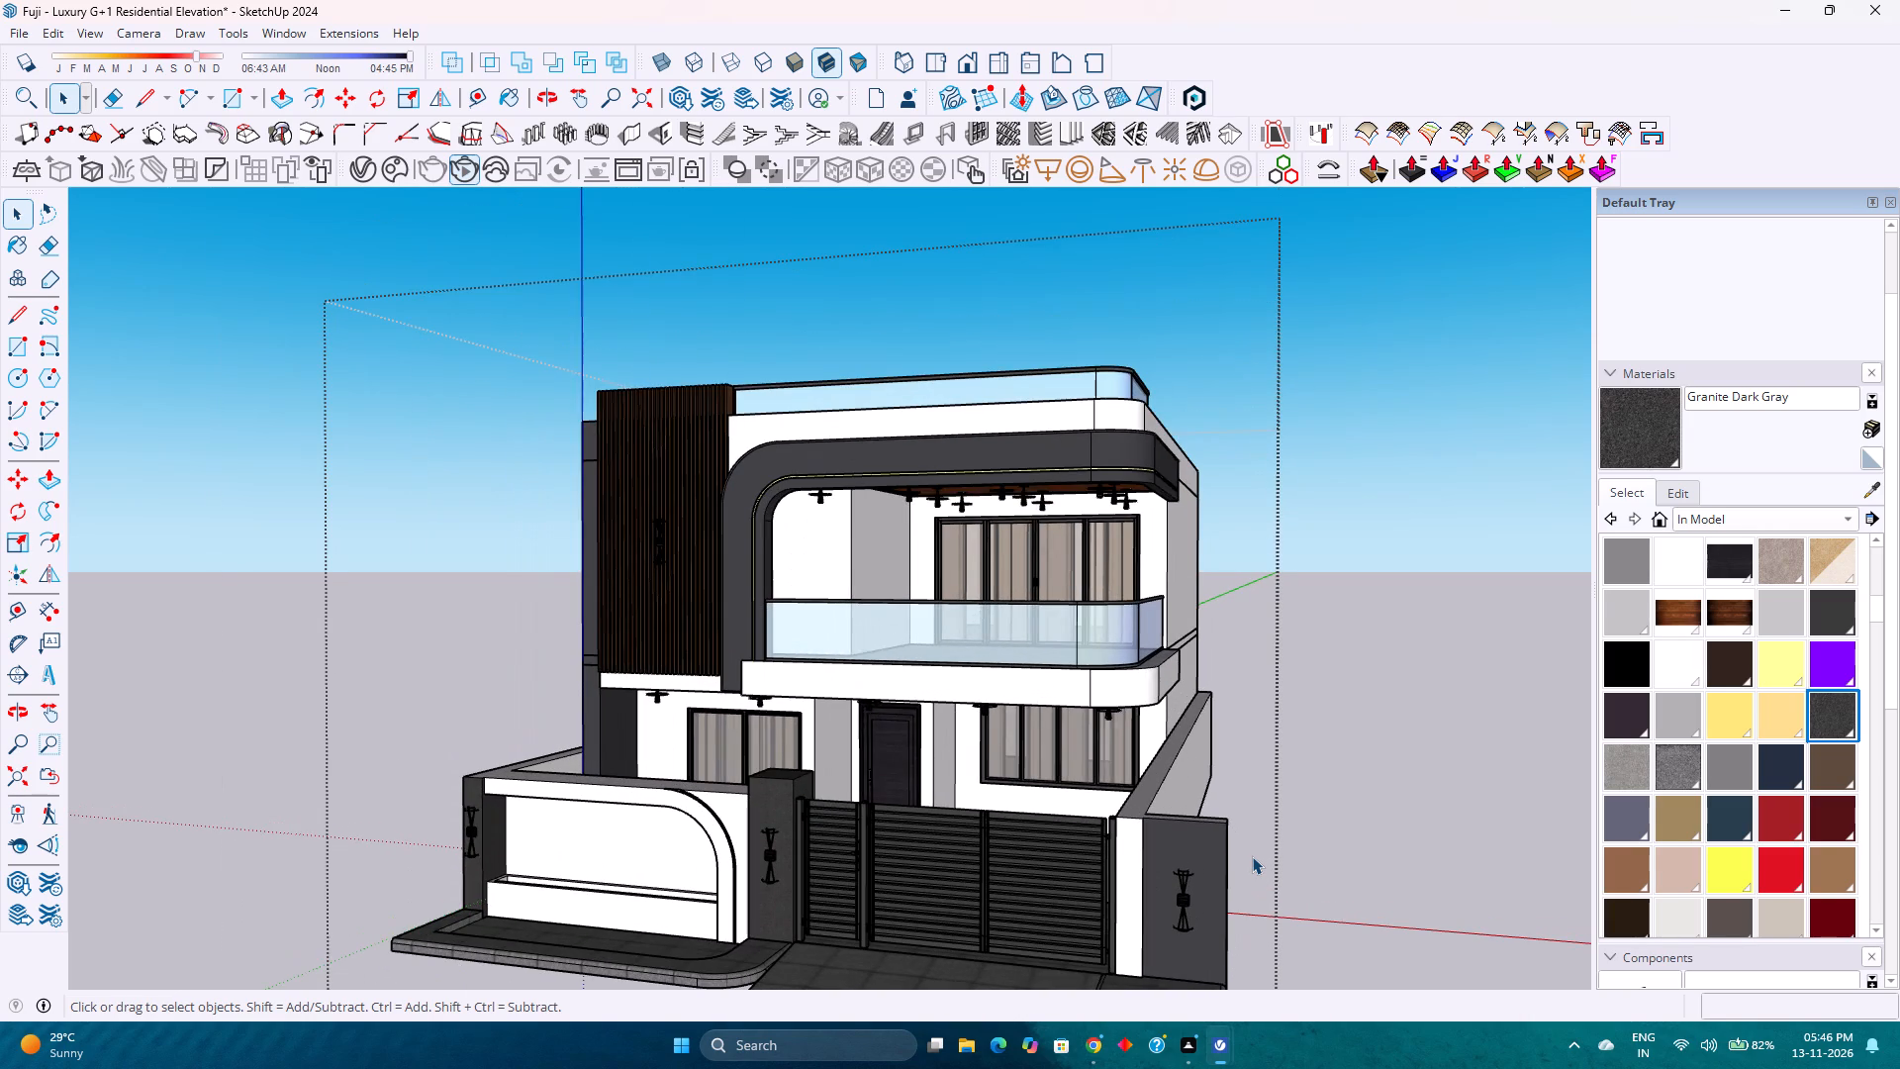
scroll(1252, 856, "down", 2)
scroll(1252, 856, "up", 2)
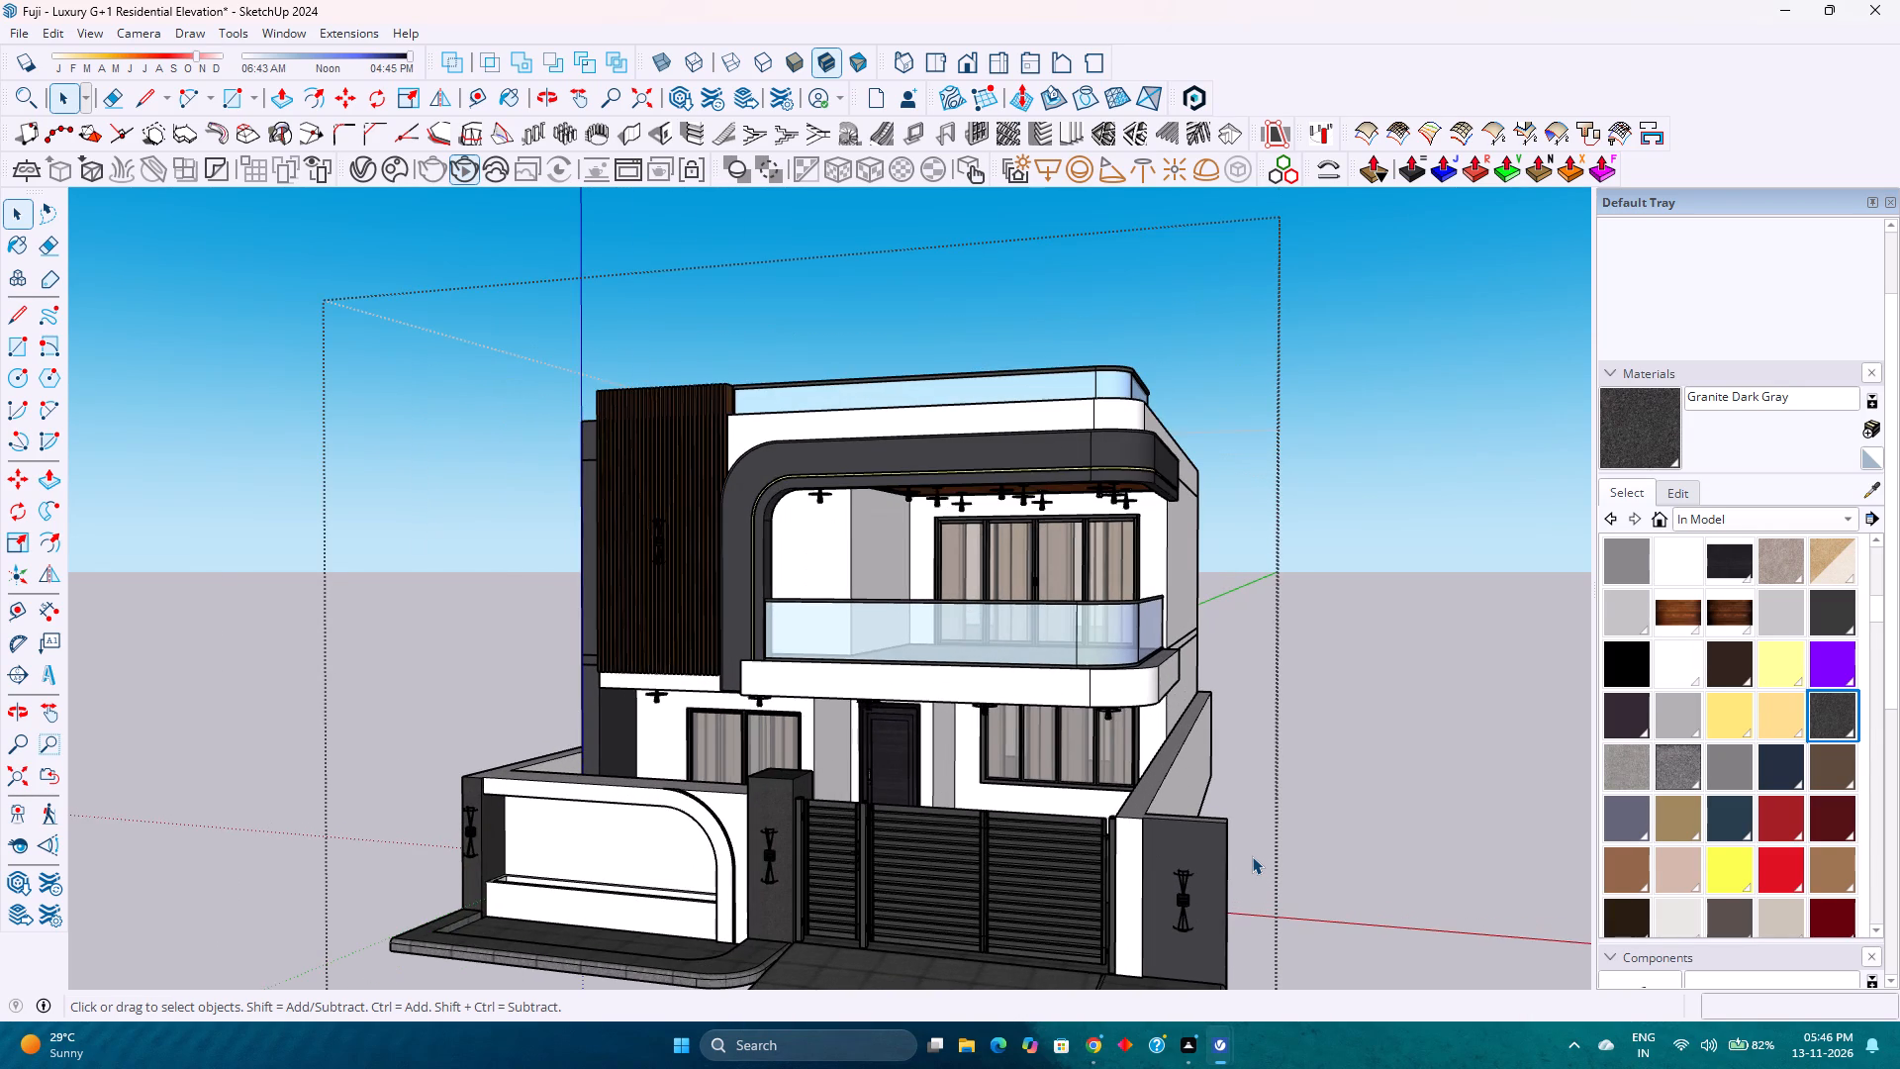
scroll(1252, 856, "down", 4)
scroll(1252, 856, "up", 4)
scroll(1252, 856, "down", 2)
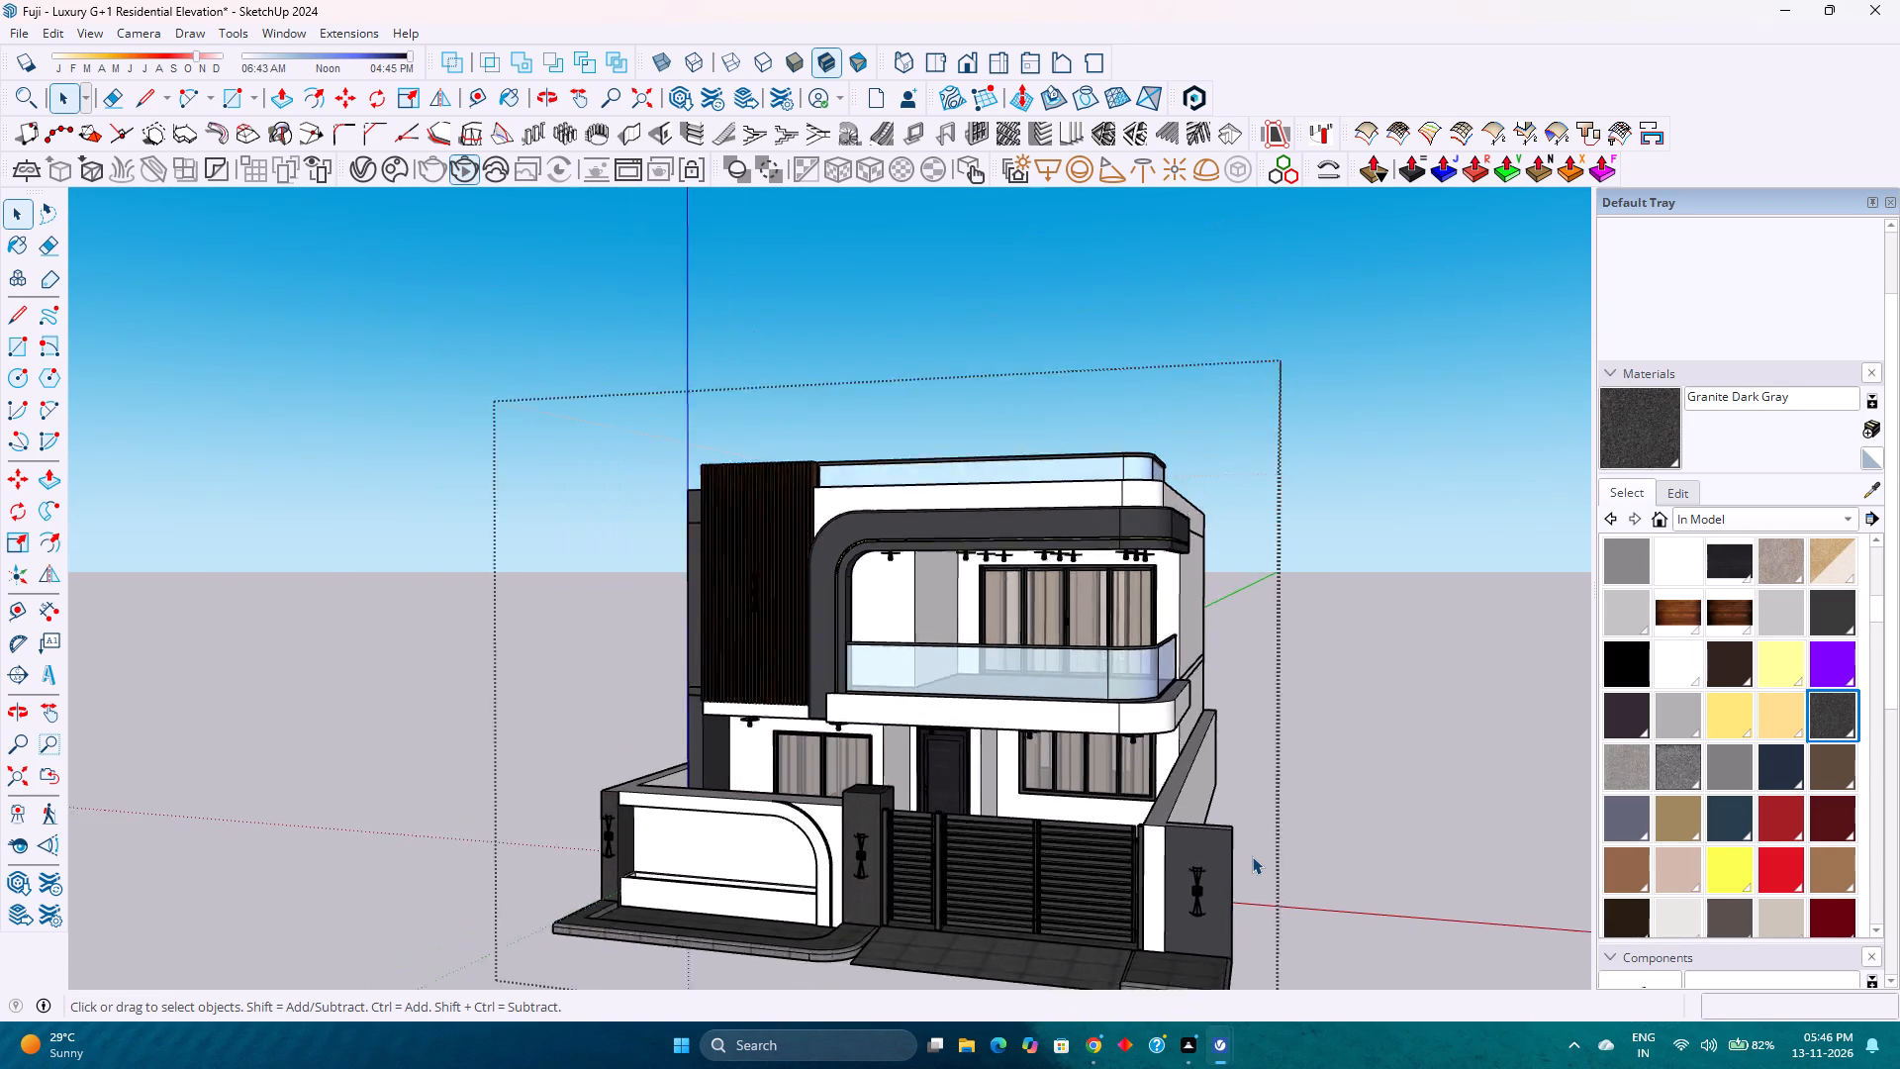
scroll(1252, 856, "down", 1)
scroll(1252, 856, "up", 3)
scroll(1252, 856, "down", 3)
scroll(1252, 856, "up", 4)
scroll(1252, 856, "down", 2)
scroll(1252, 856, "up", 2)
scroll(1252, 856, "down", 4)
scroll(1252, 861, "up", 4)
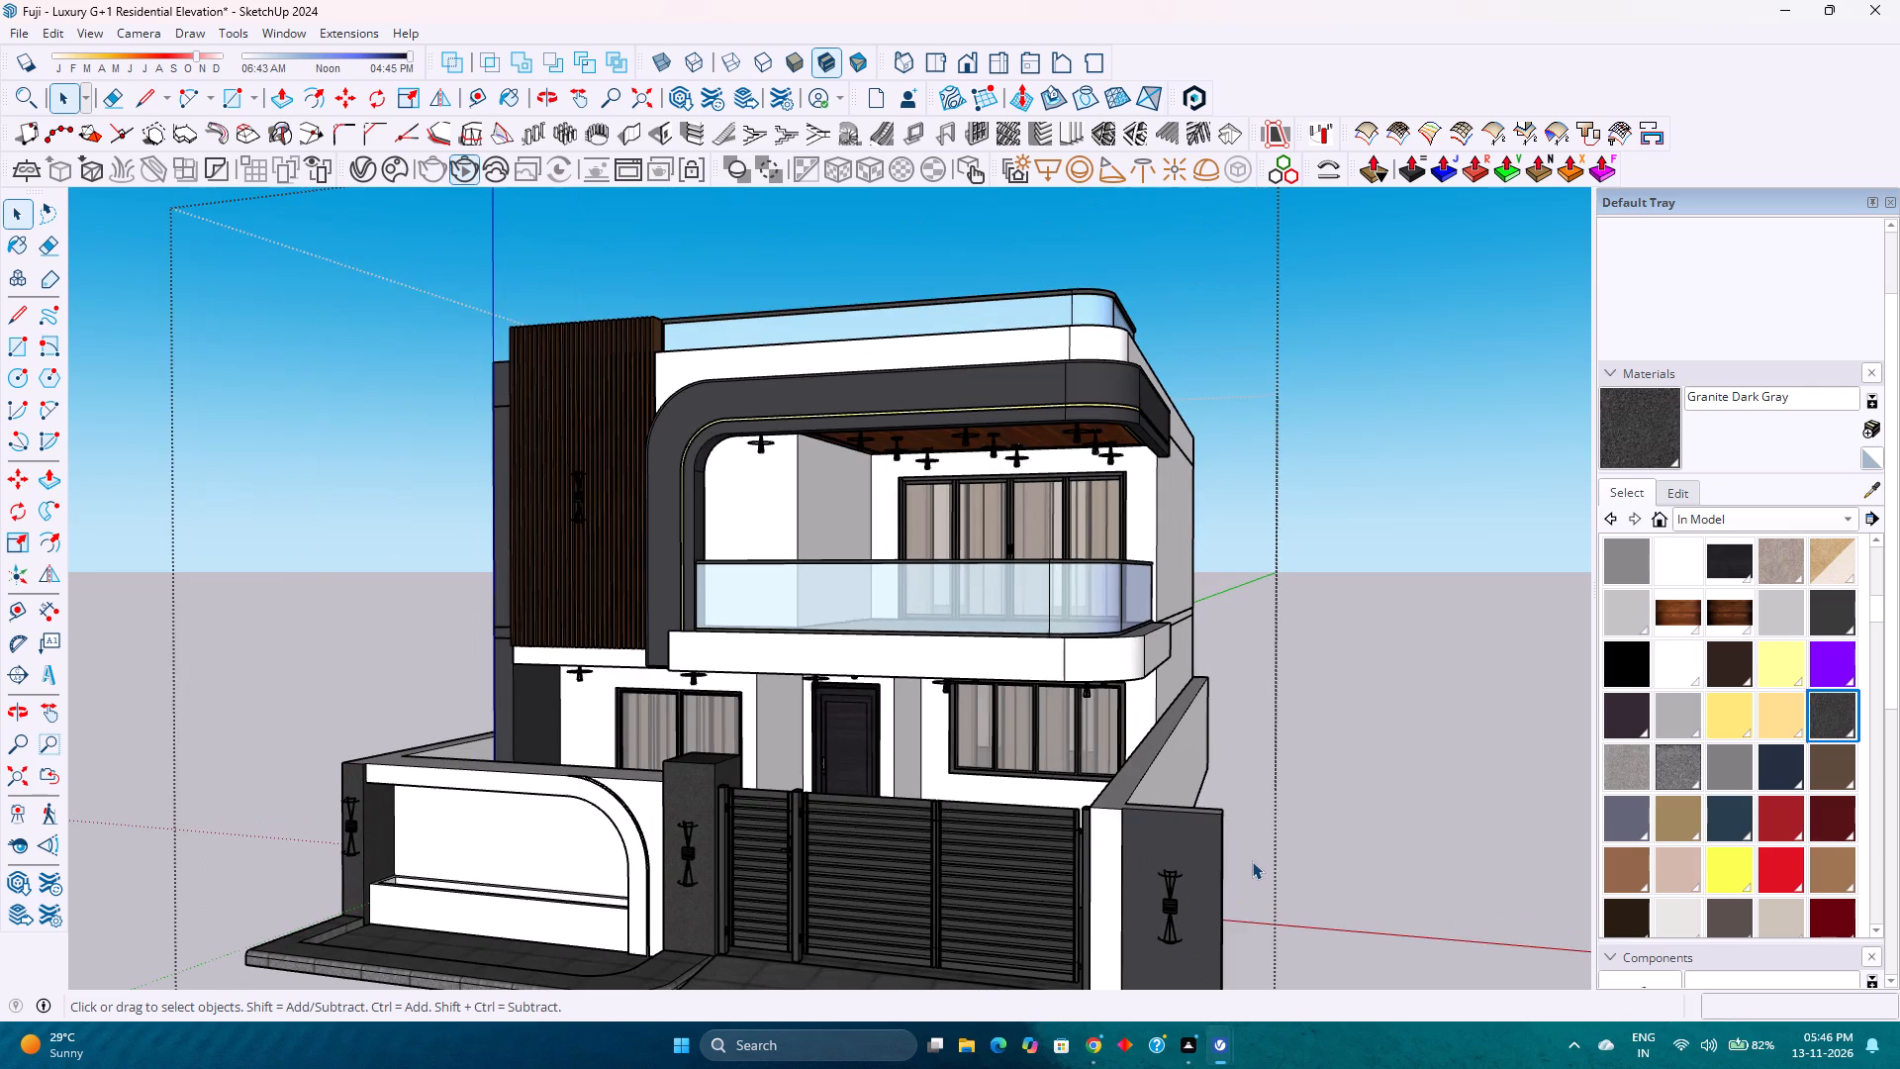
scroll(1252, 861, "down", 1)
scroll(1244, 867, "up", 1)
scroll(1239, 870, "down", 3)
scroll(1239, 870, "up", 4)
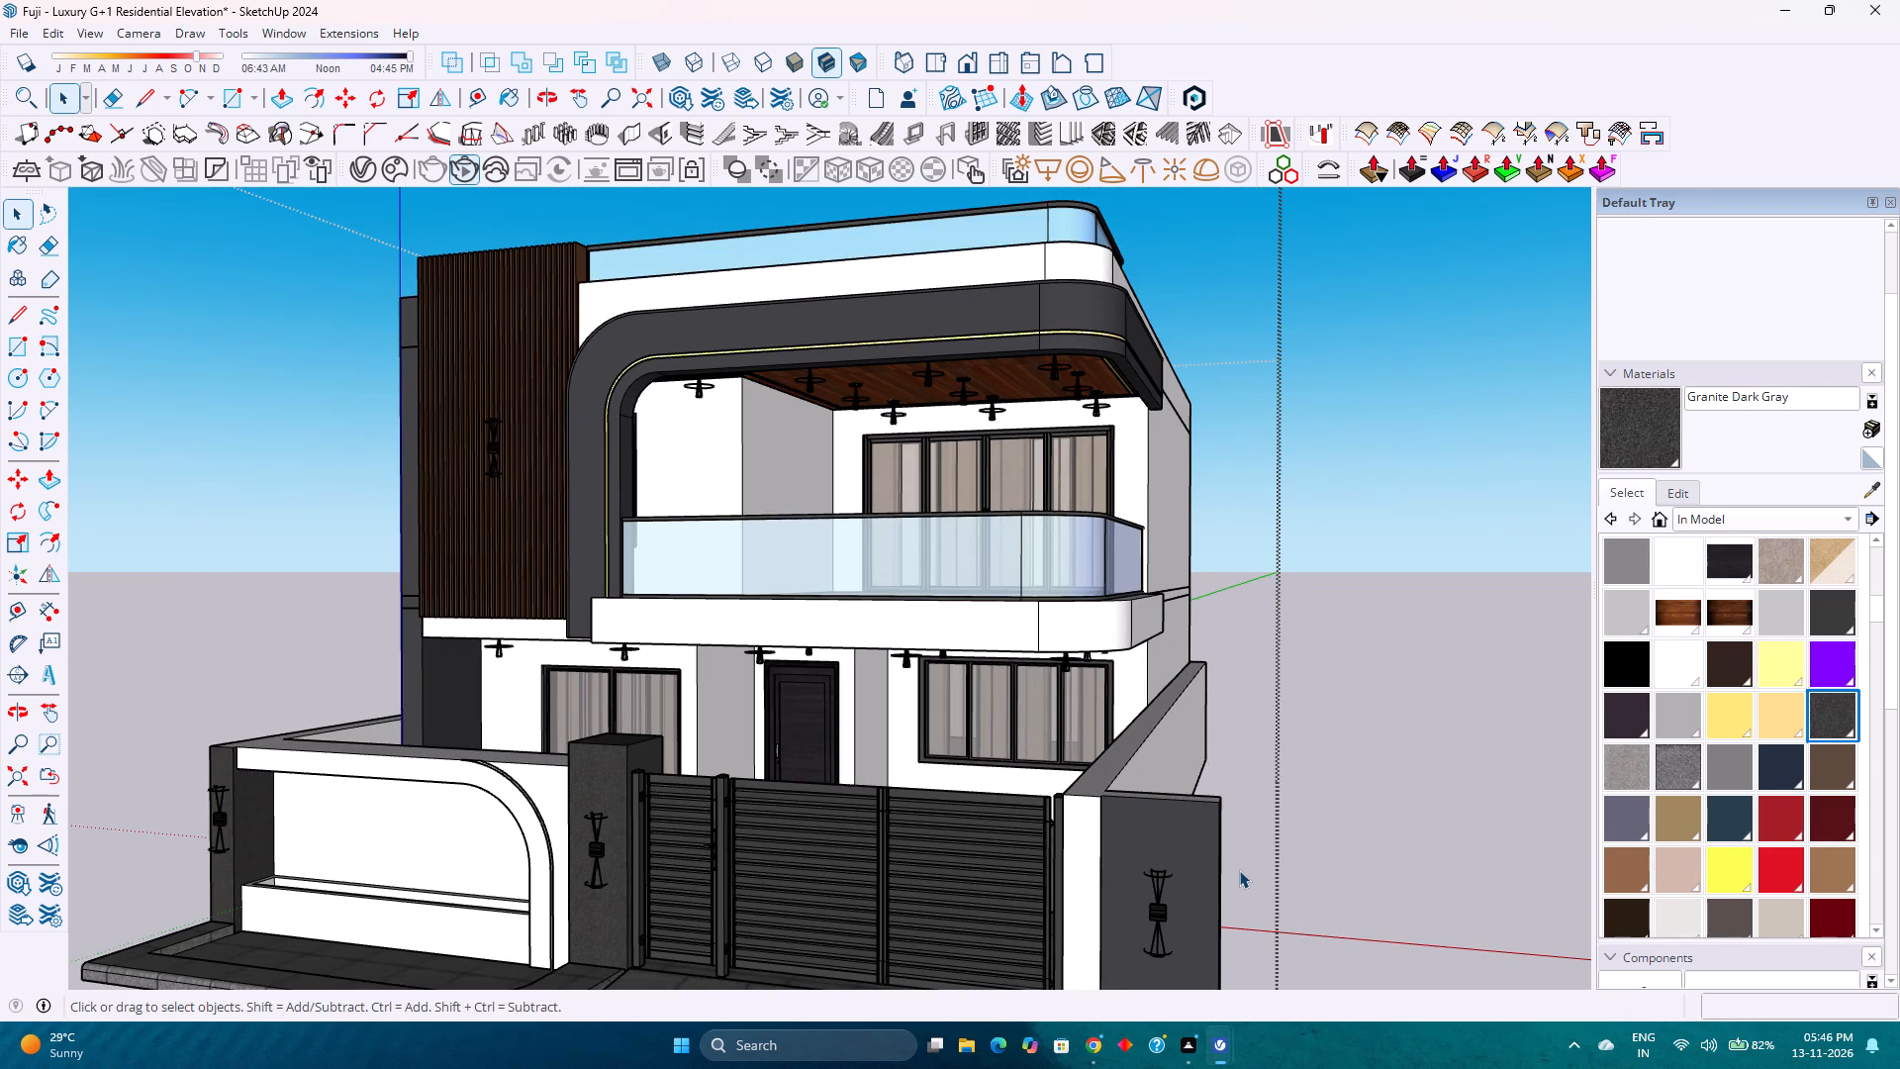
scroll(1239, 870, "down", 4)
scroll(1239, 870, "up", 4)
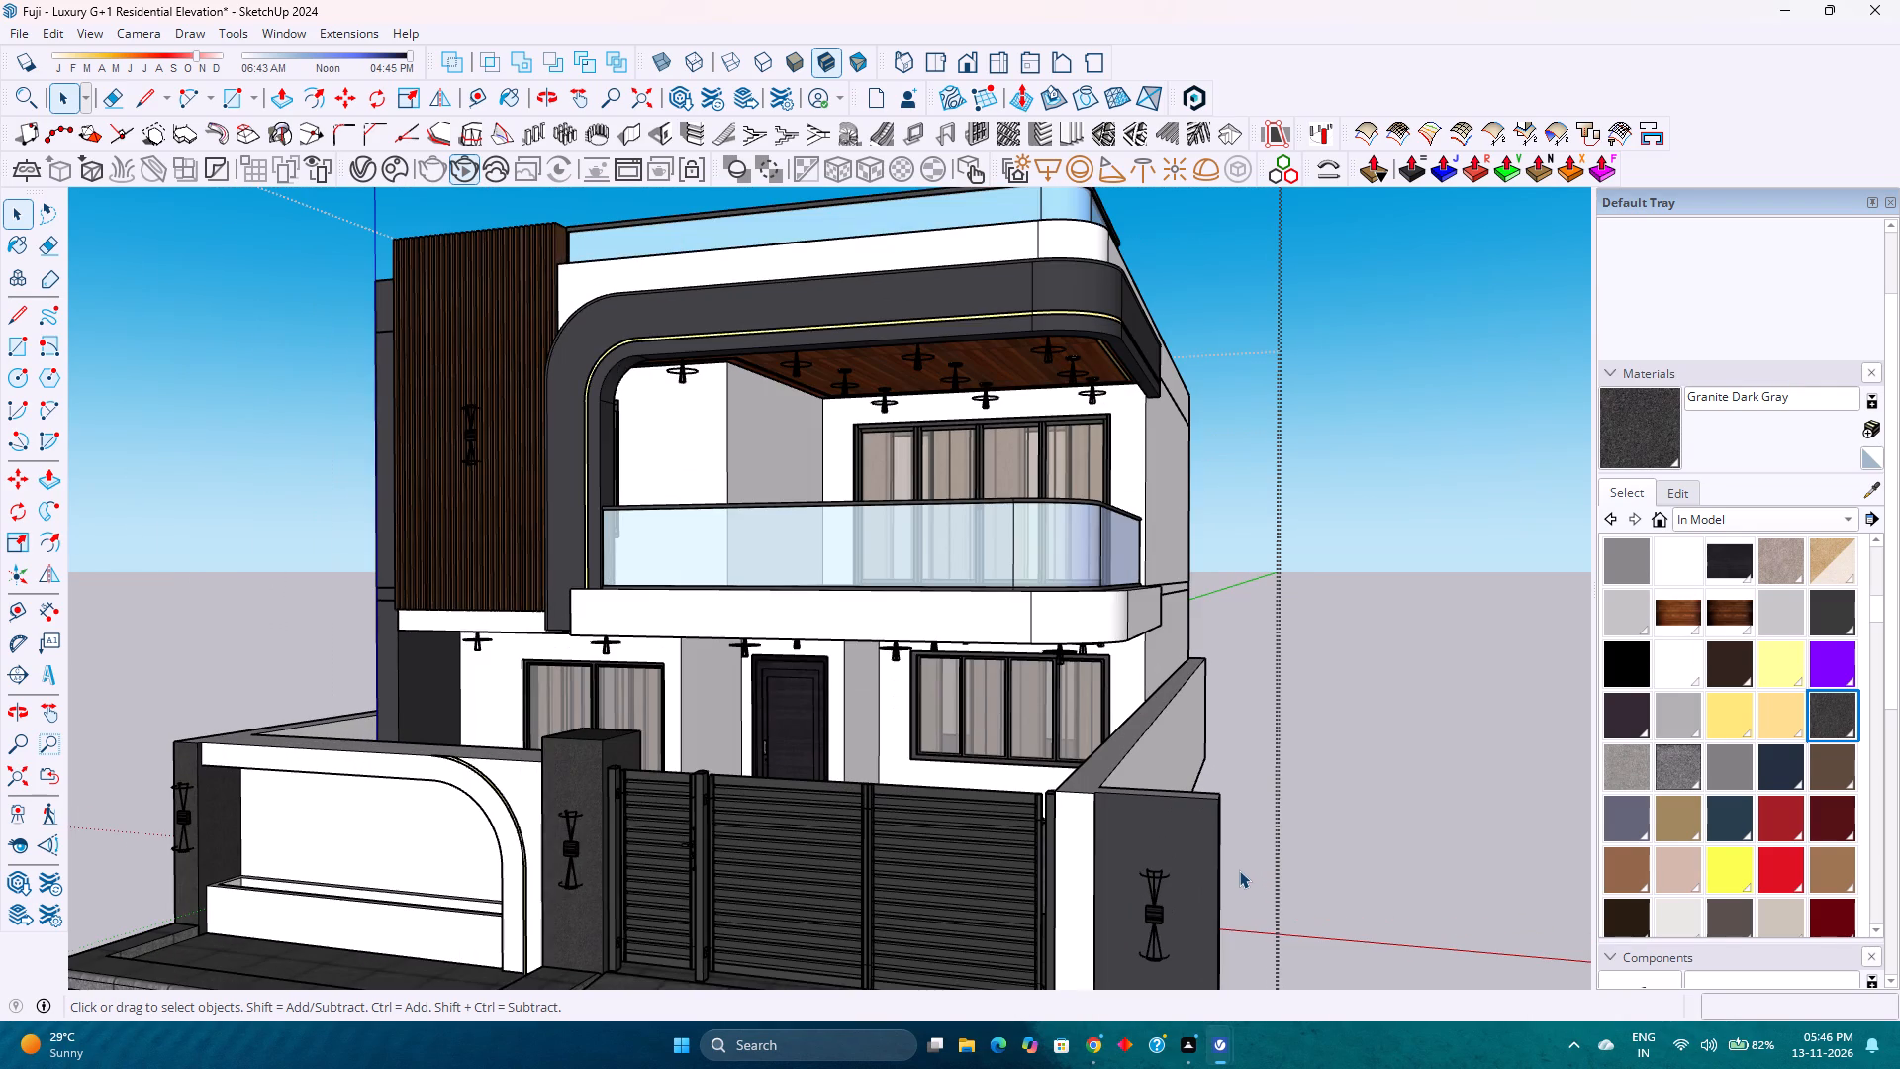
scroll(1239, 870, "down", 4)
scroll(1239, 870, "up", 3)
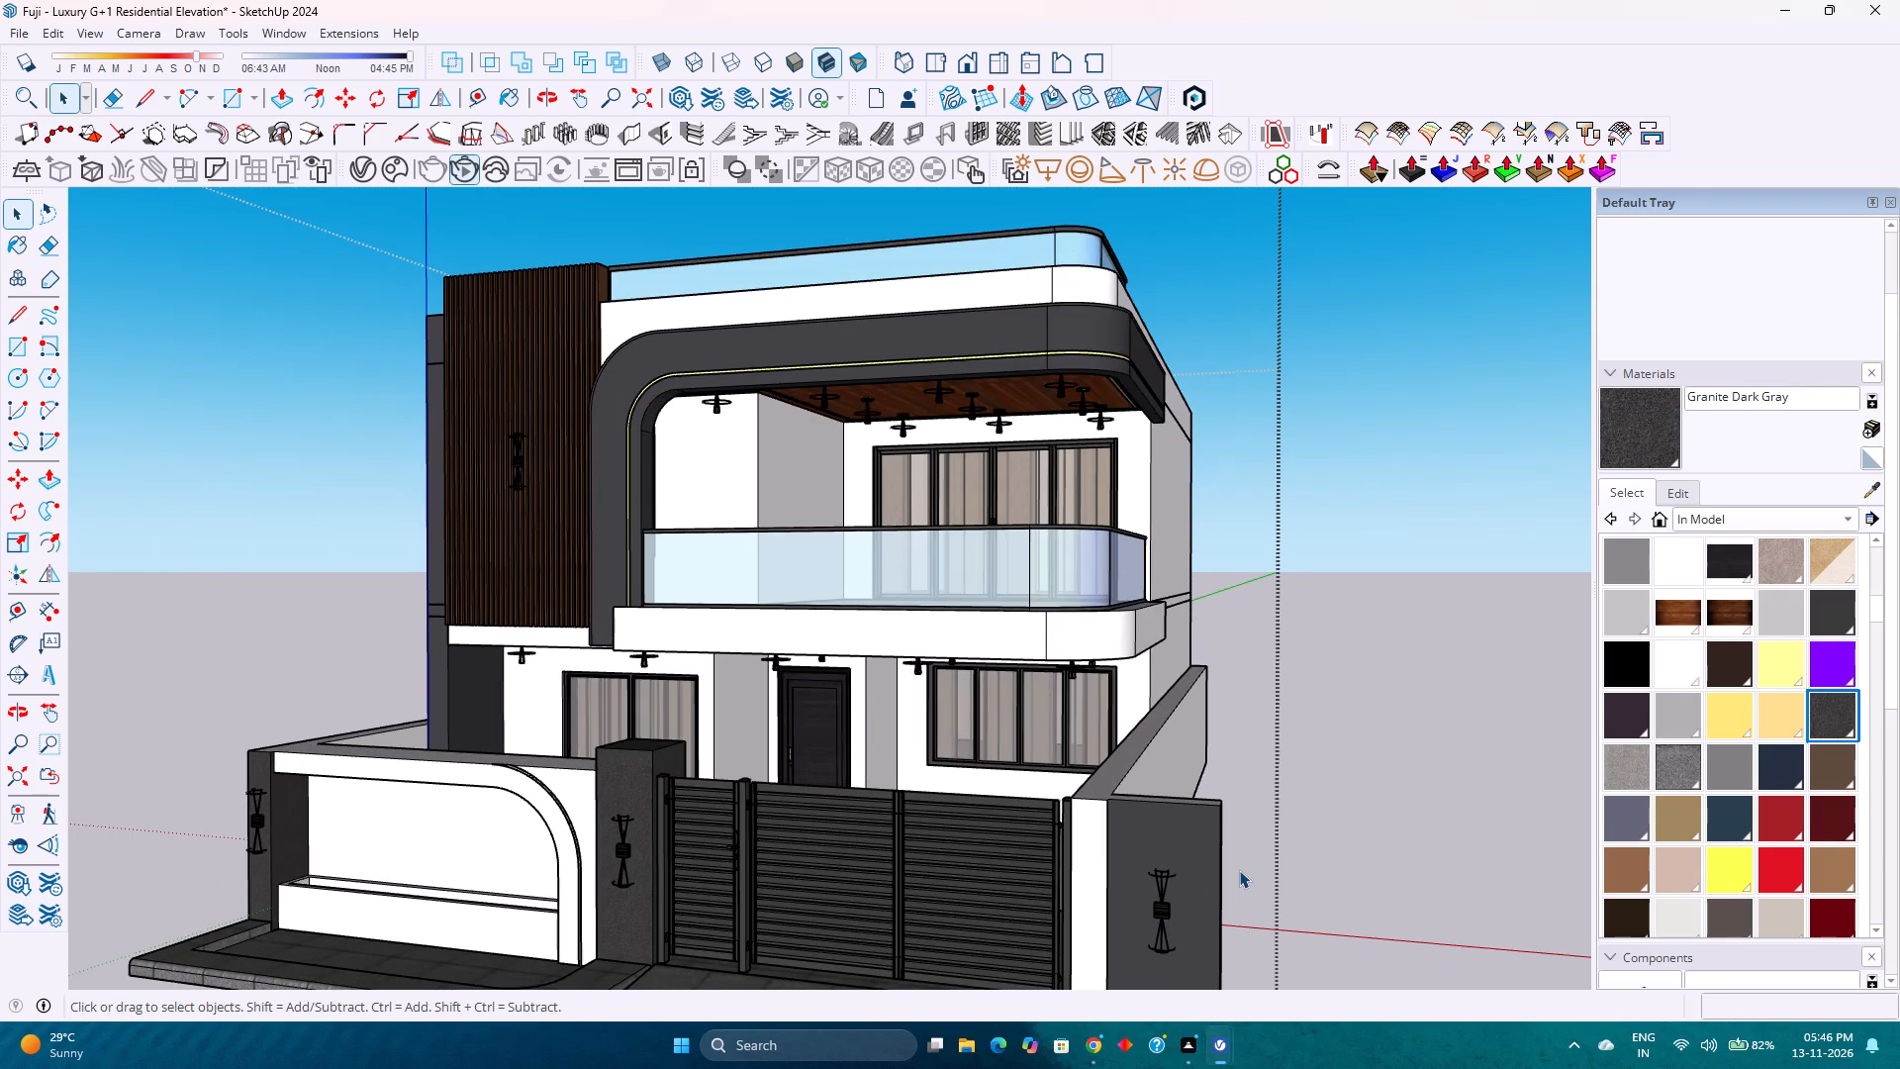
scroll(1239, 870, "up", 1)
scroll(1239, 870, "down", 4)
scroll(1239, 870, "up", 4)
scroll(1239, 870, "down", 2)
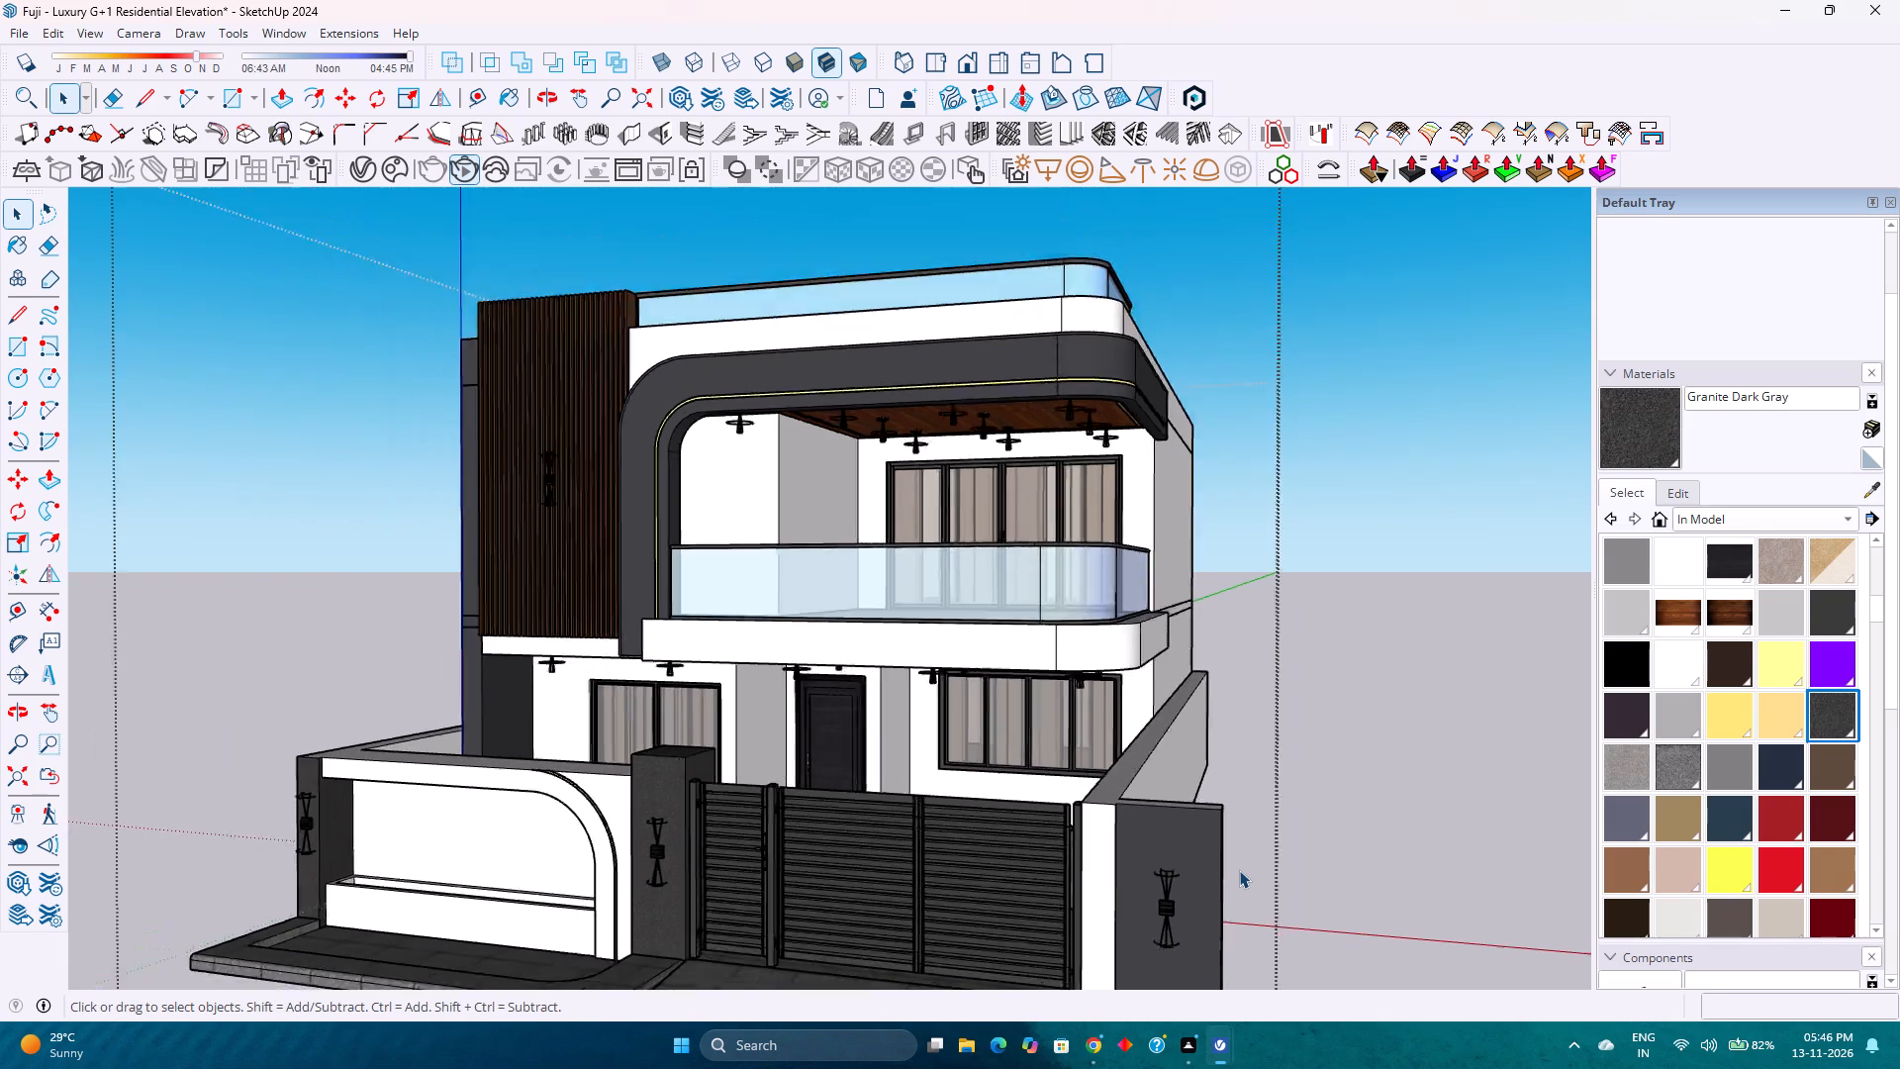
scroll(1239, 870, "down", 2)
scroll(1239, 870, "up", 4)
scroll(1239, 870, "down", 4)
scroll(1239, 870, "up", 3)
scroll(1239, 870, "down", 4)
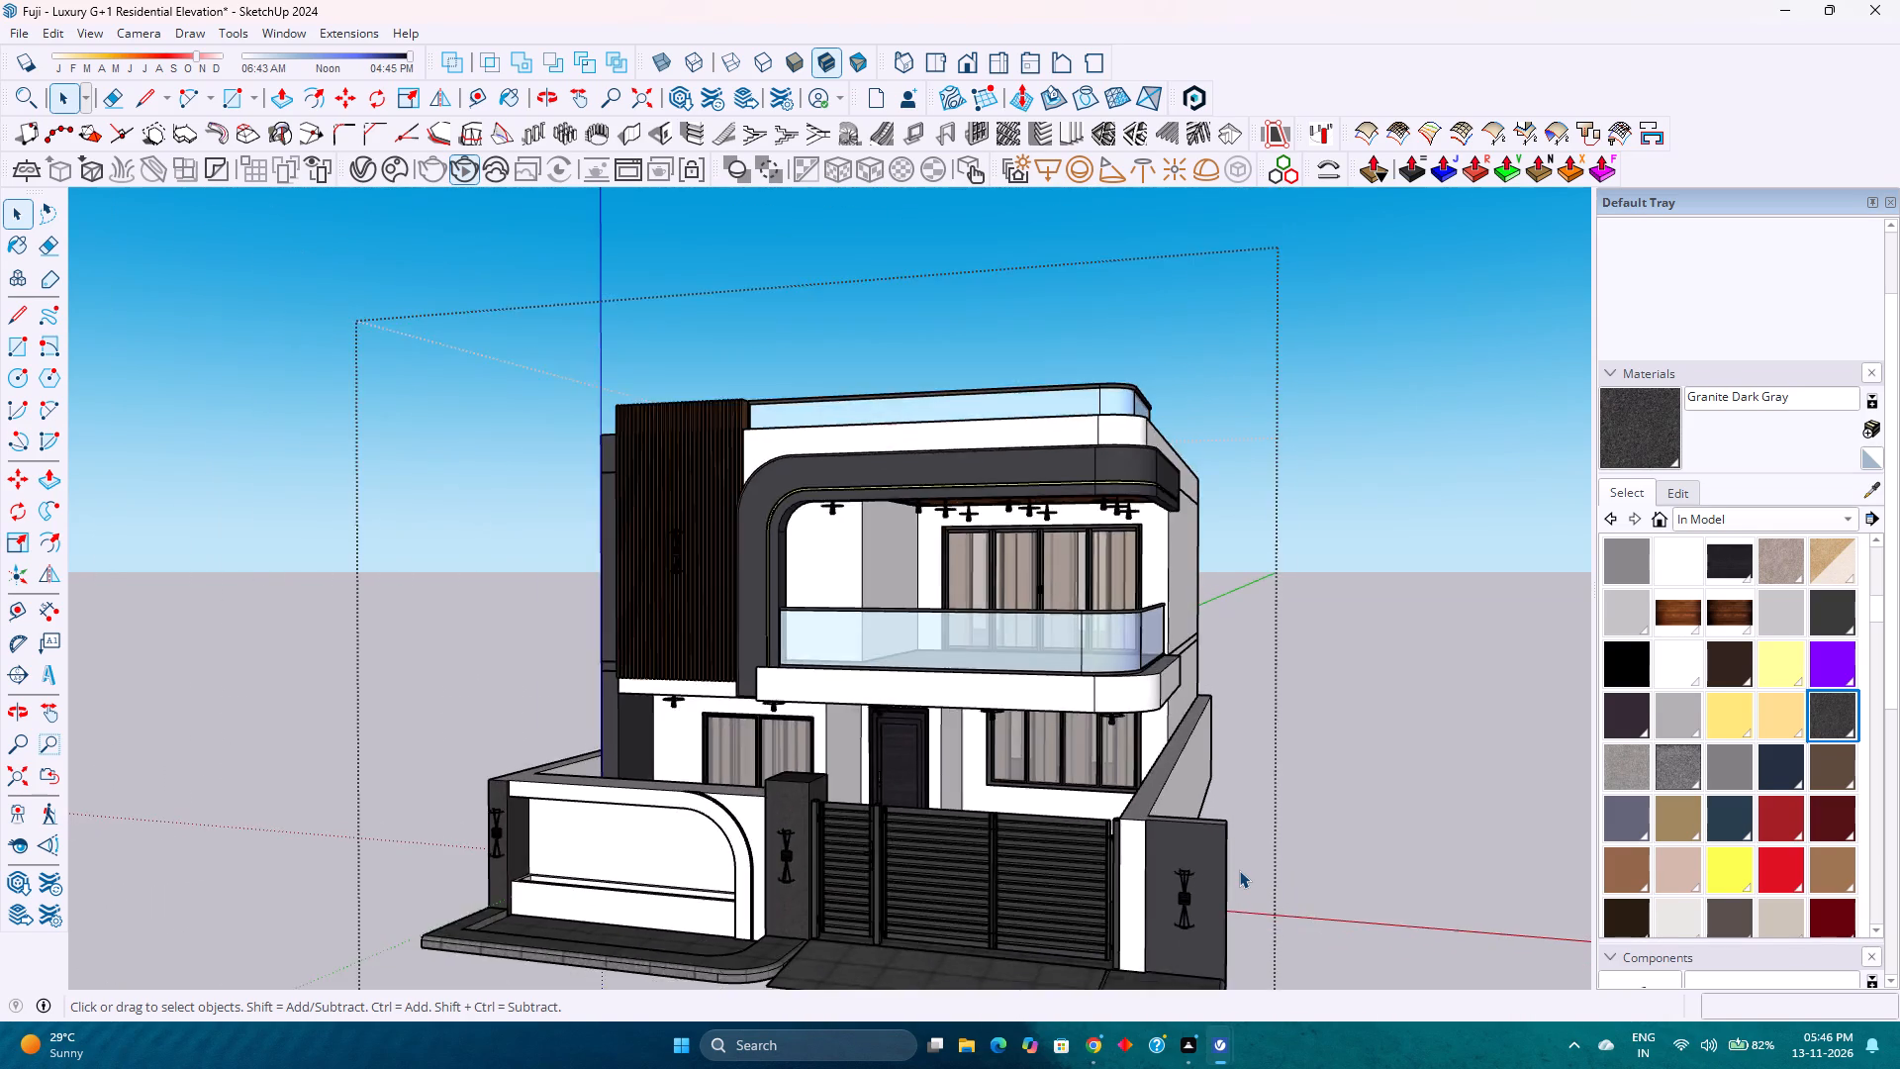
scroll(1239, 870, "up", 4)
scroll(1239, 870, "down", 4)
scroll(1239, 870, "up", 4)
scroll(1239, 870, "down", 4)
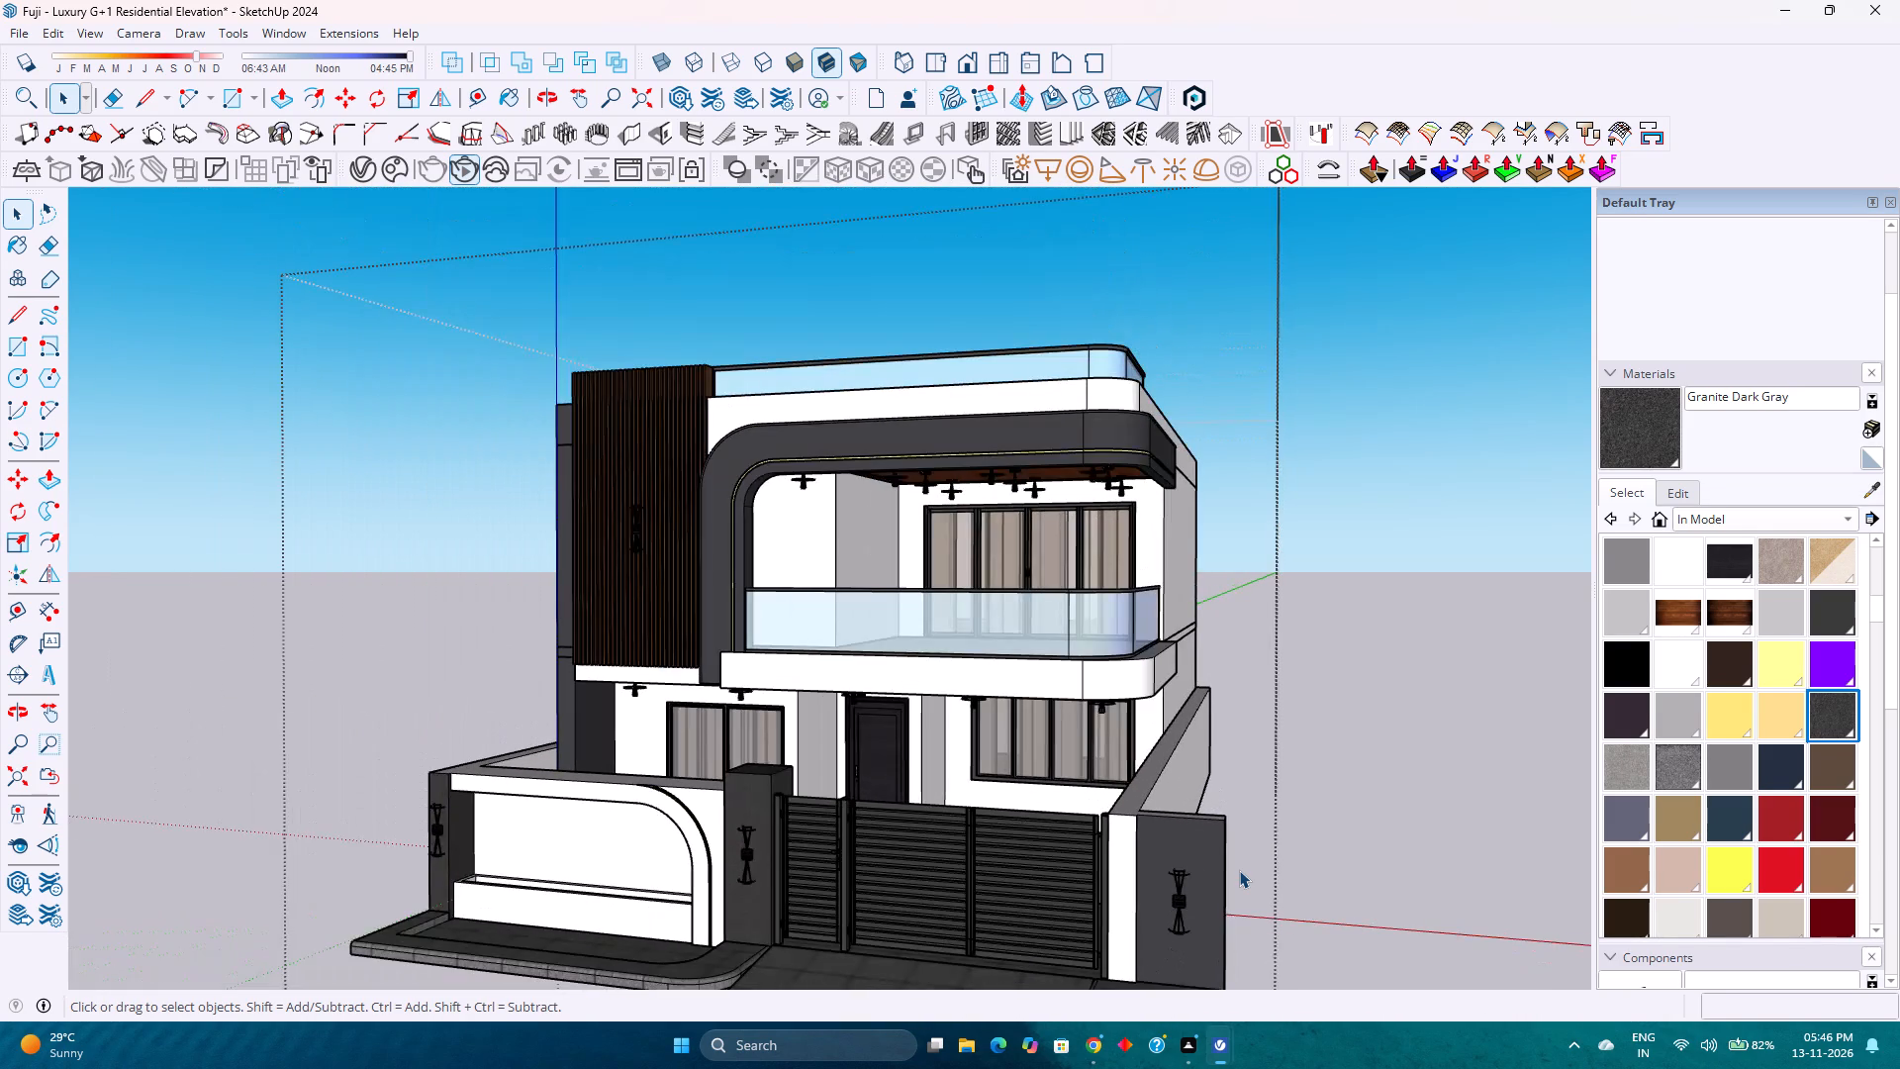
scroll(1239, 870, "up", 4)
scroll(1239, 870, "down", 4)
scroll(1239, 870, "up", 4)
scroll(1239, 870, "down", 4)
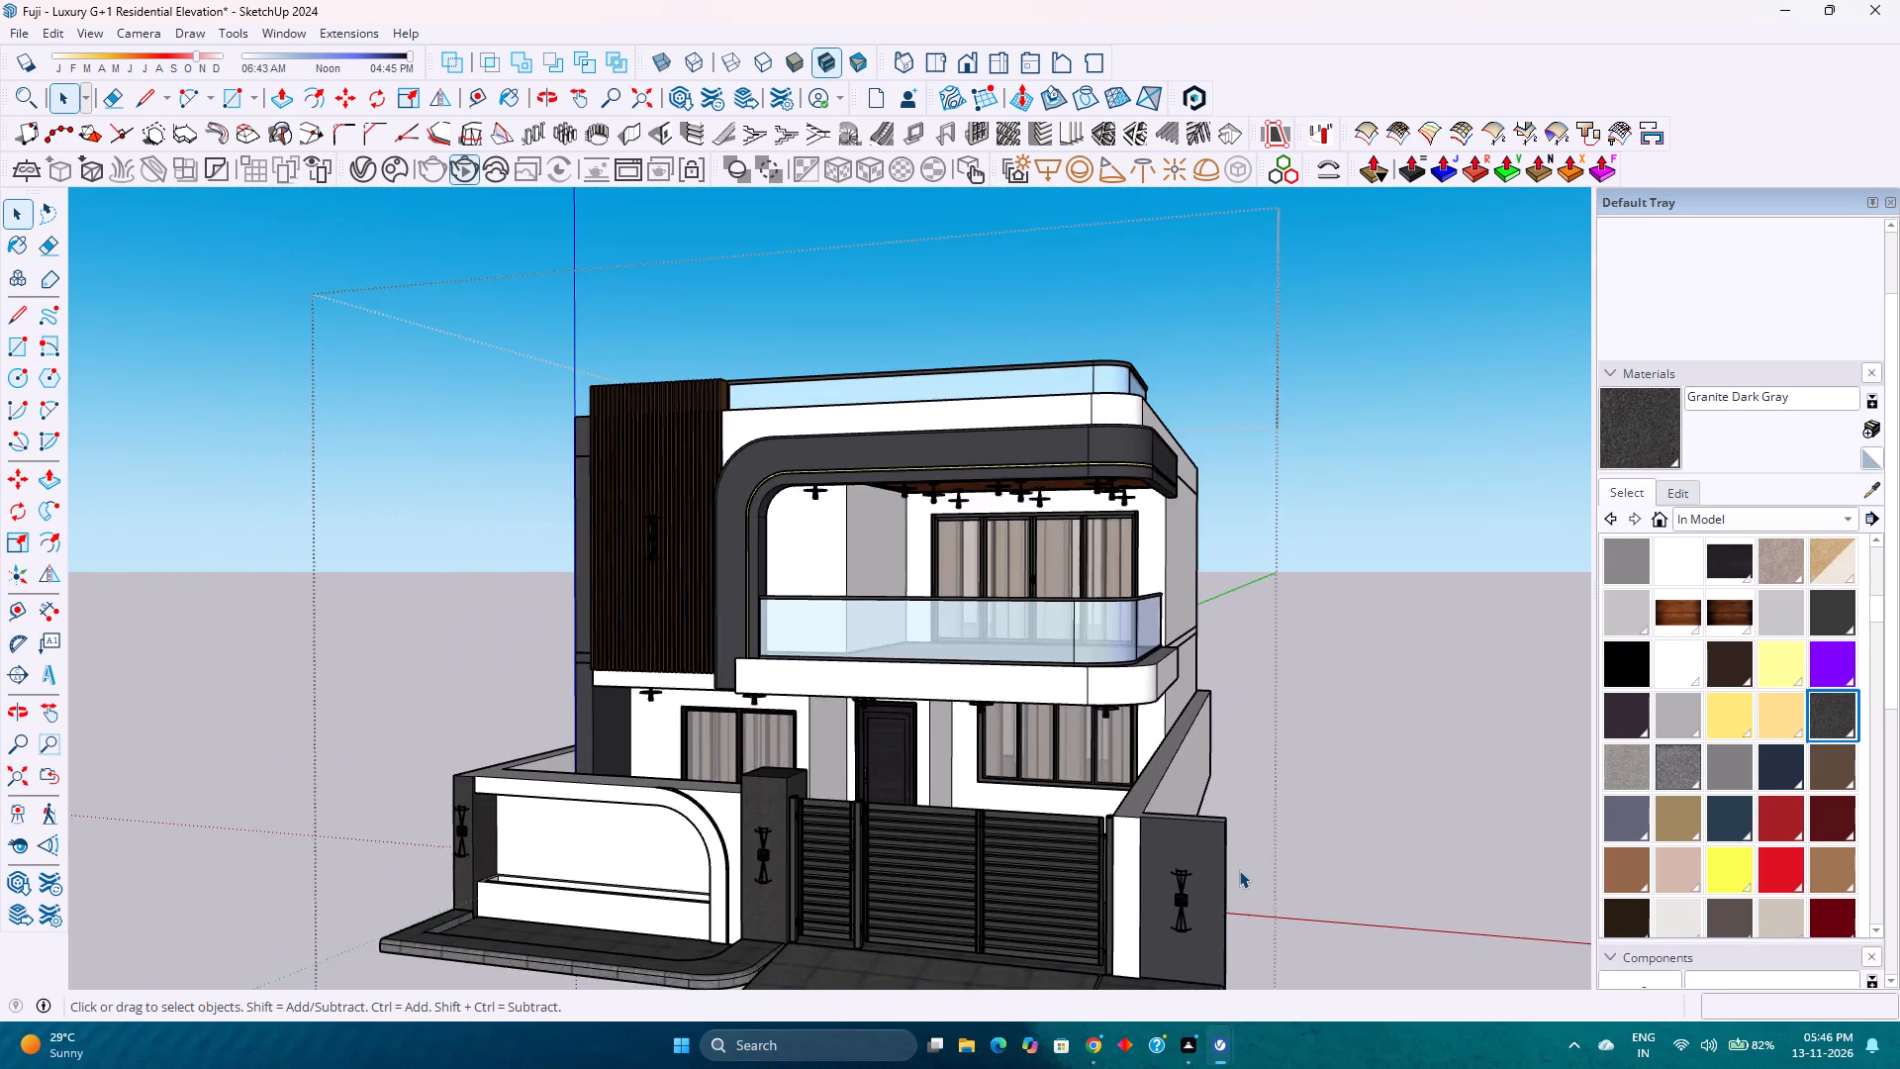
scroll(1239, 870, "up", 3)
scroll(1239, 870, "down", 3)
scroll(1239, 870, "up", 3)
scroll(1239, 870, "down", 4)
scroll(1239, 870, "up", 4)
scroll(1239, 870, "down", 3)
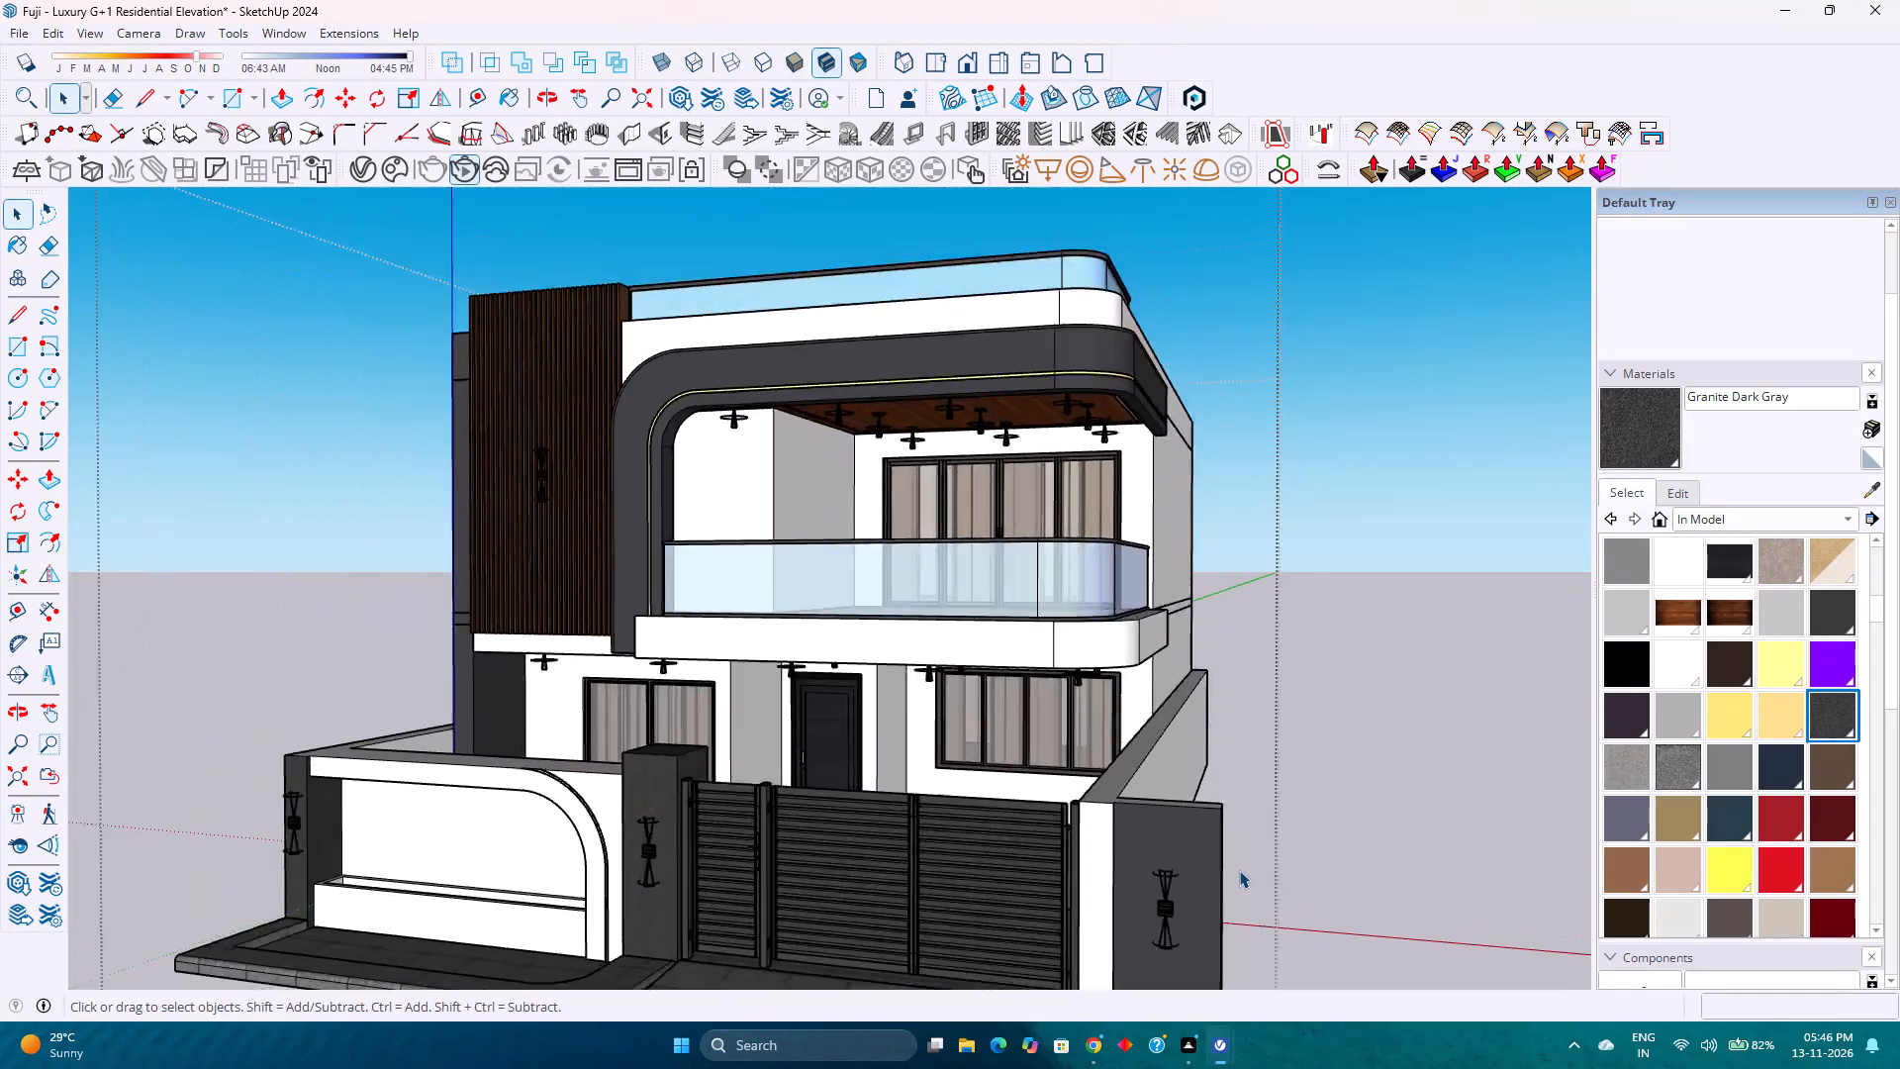
Examine the glass balcony, slatted gate, wood-clad porch ceiling with its light fittings, and the dark gate pillar at close range.
scroll(1239, 870, "down", 1)
scroll(1239, 870, "up", 4)
scroll(1239, 870, "down", 3)
scroll(1239, 870, "up", 3)
scroll(1239, 870, "down", 3)
scroll(1239, 870, "up", 3)
scroll(1239, 870, "down", 4)
scroll(1239, 870, "up", 4)
scroll(1239, 870, "down", 4)
scroll(1239, 870, "up", 3)
scroll(1239, 870, "down", 3)
scroll(1239, 870, "up", 4)
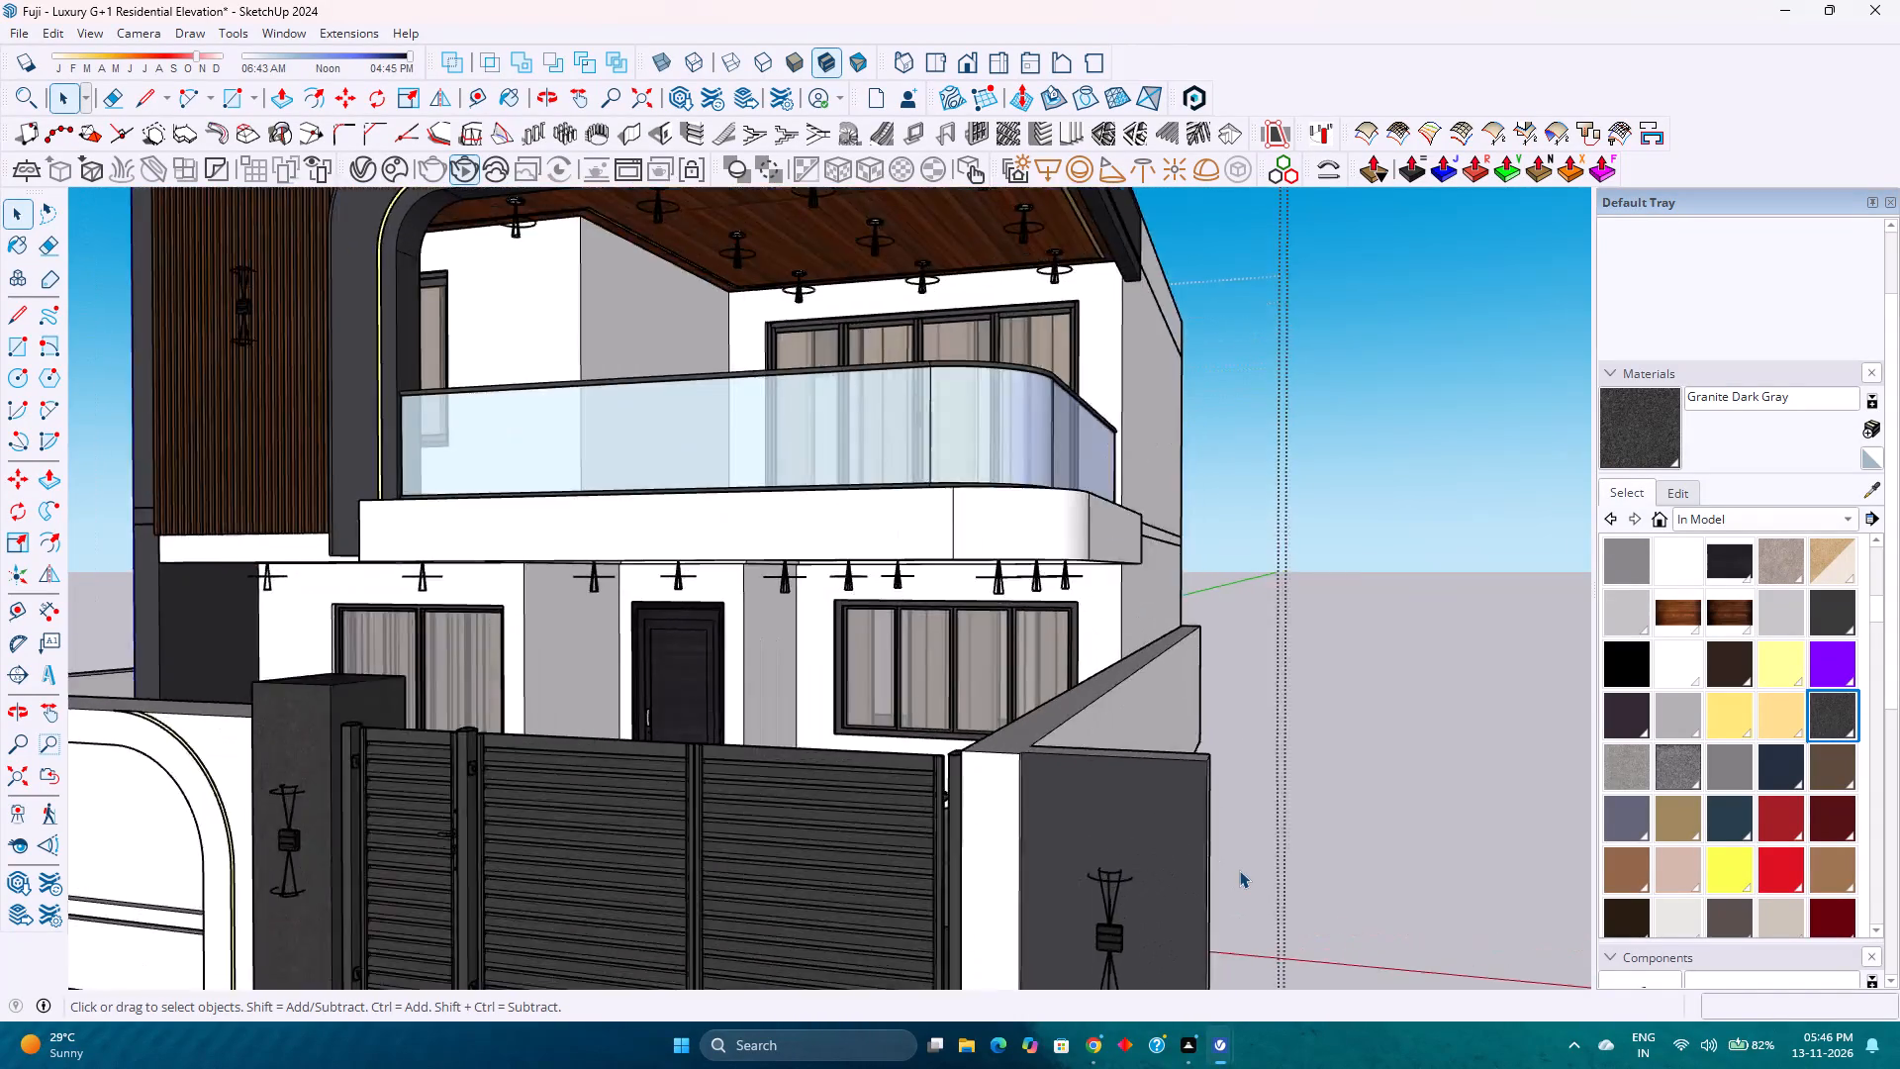
scroll(1239, 870, "down", 4)
scroll(1239, 870, "up", 4)
scroll(1239, 870, "down", 4)
scroll(1239, 870, "up", 3)
scroll(1239, 870, "down", 3)
scroll(1239, 870, "up", 3)
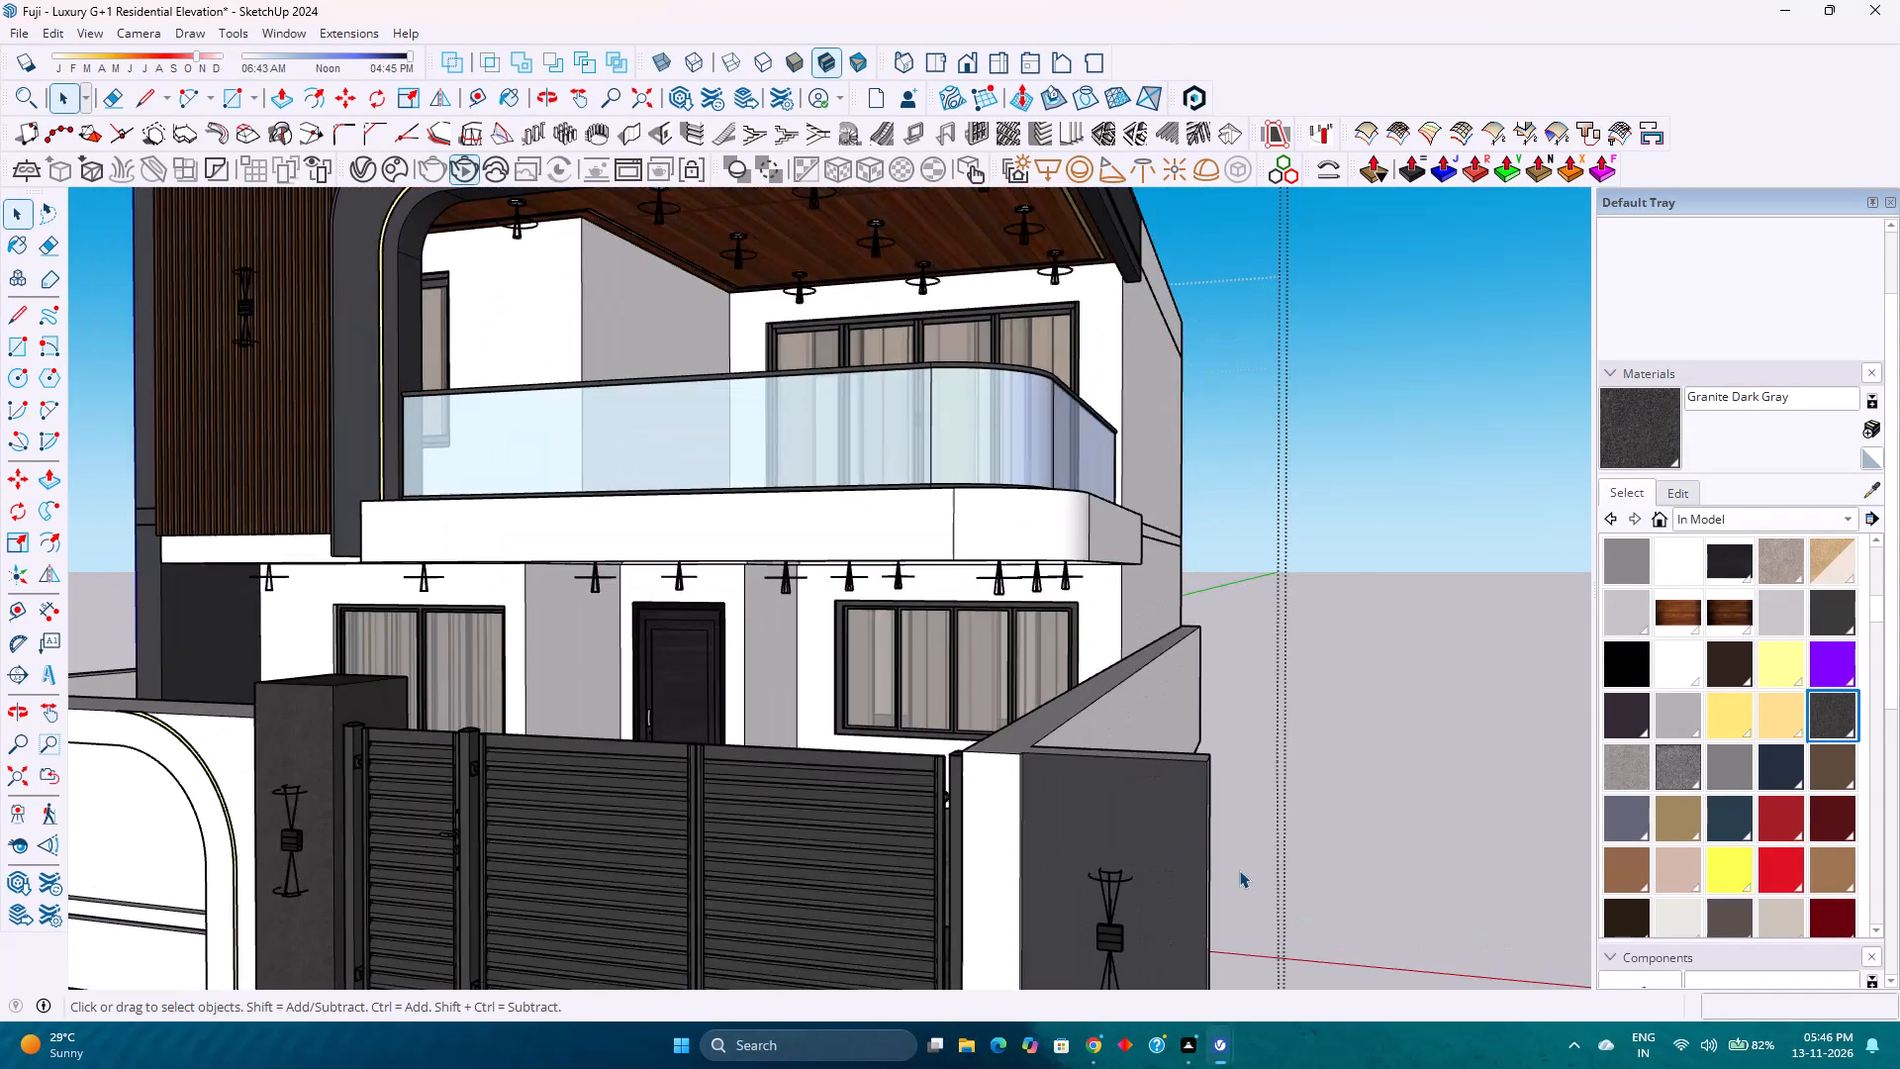
scroll(1239, 870, "down", 3)
scroll(1239, 870, "up", 4)
scroll(1239, 870, "down", 4)
scroll(1239, 870, "up", 4)
scroll(1239, 870, "down", 5)
scroll(1239, 870, "up", 4)
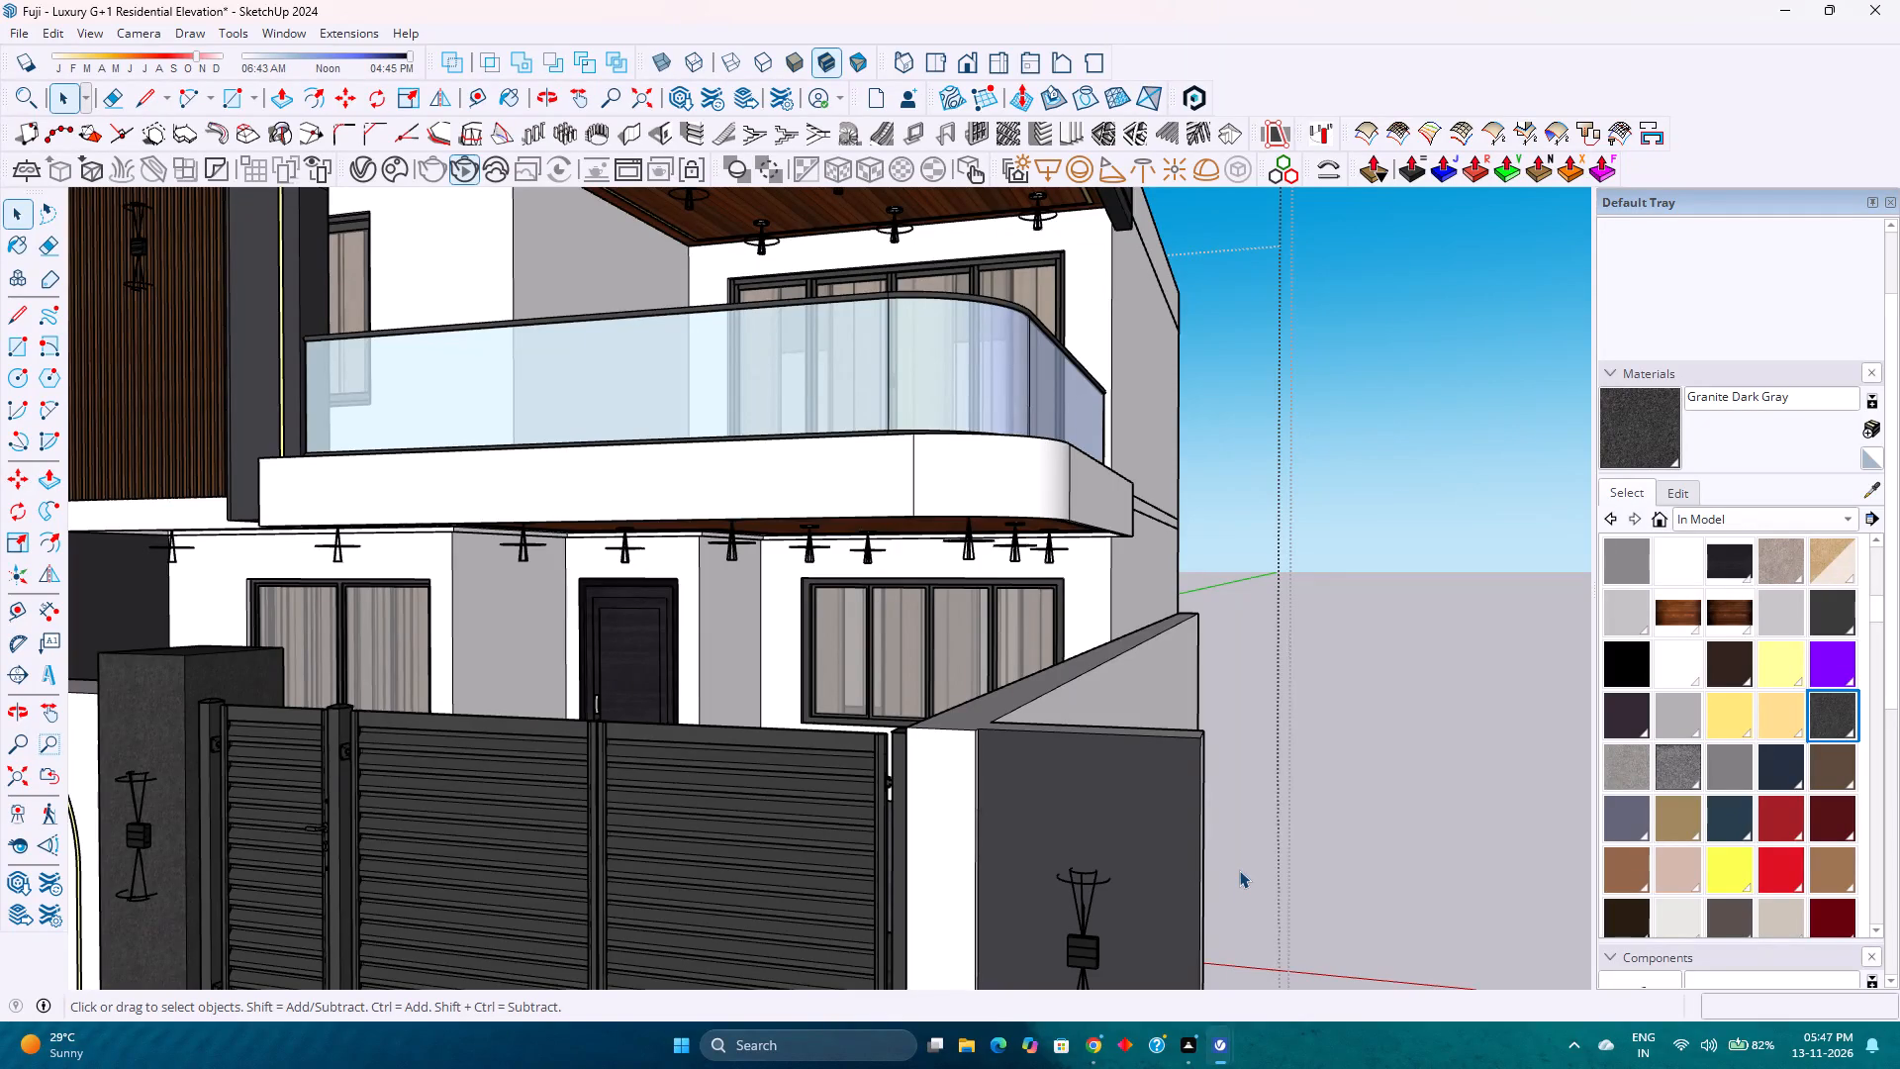
scroll(1239, 870, "down", 3)
scroll(1239, 870, "up", 3)
scroll(1239, 870, "down", 3)
scroll(1239, 870, "up", 3)
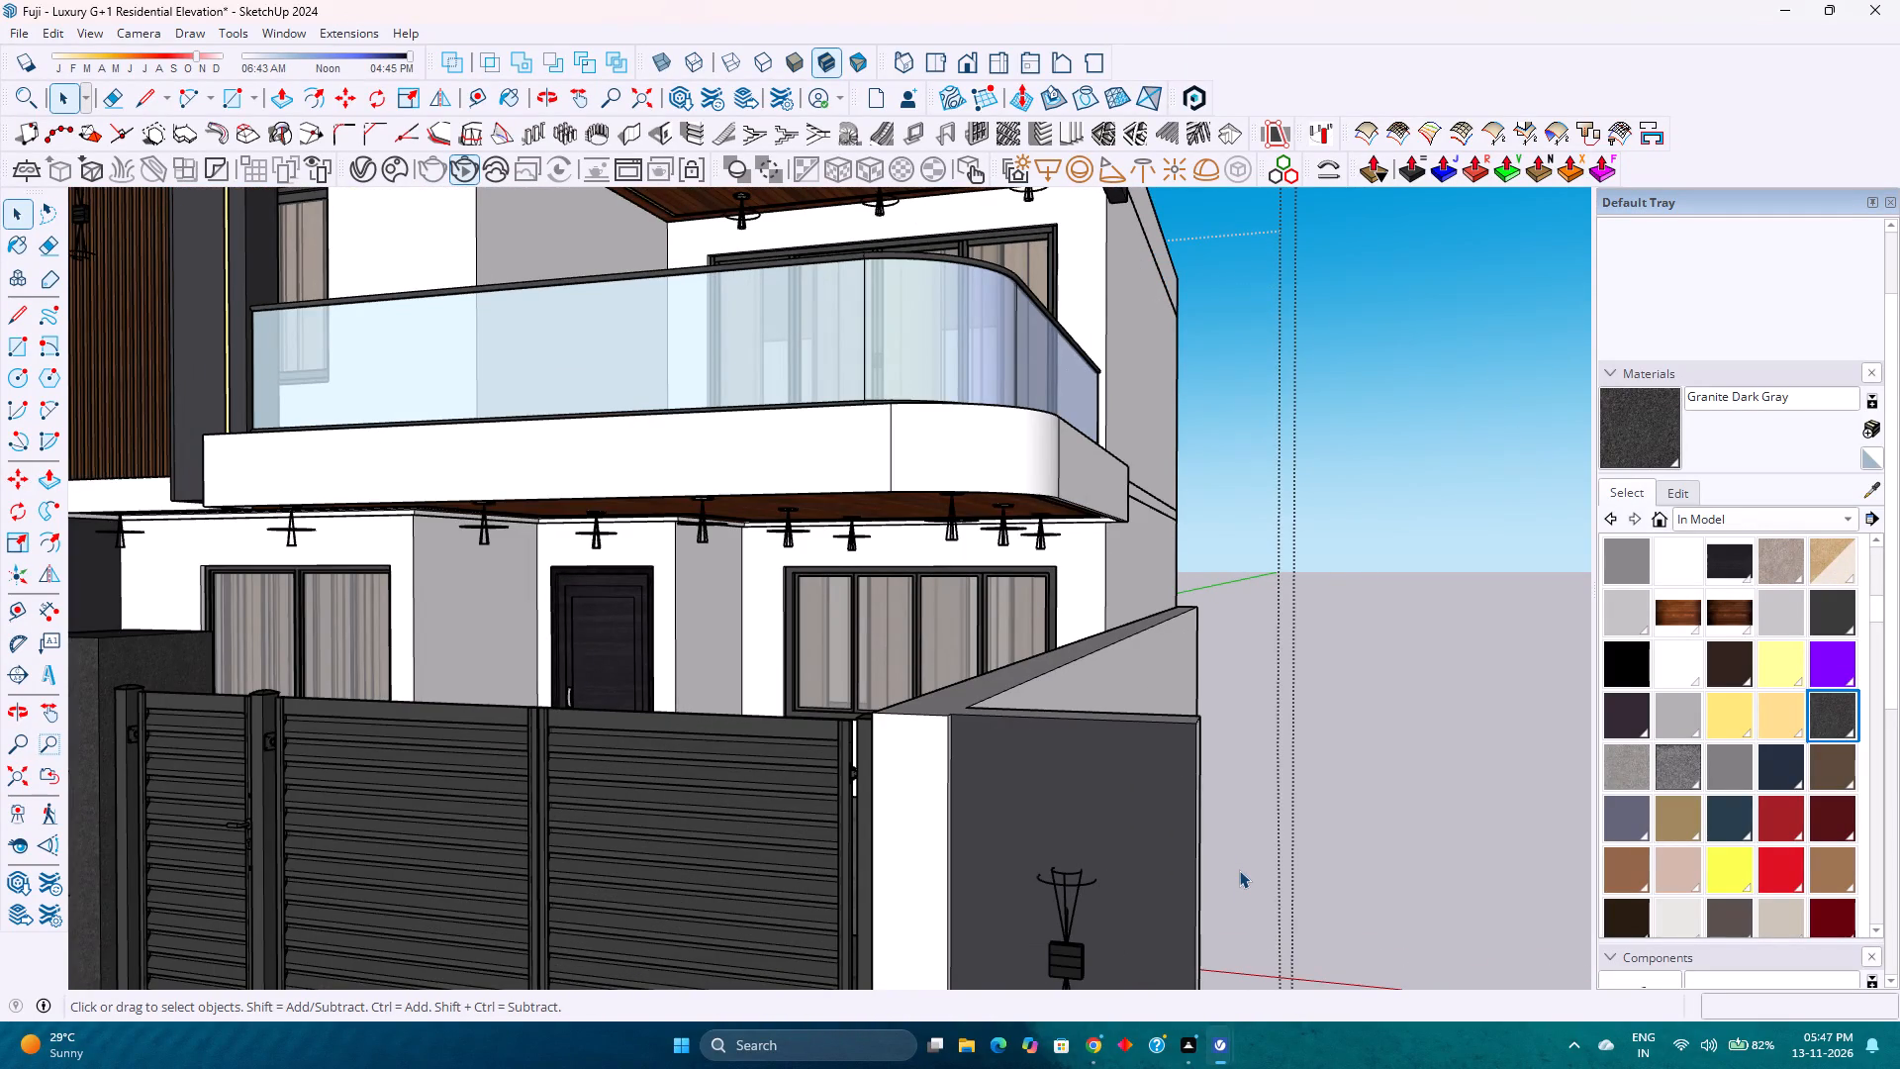
scroll(1239, 870, "down", 3)
scroll(1239, 870, "up", 4)
scroll(1239, 870, "down", 2)
scroll(1239, 870, "up", 2)
scroll(1239, 870, "down", 4)
scroll(1239, 870, "up", 3)
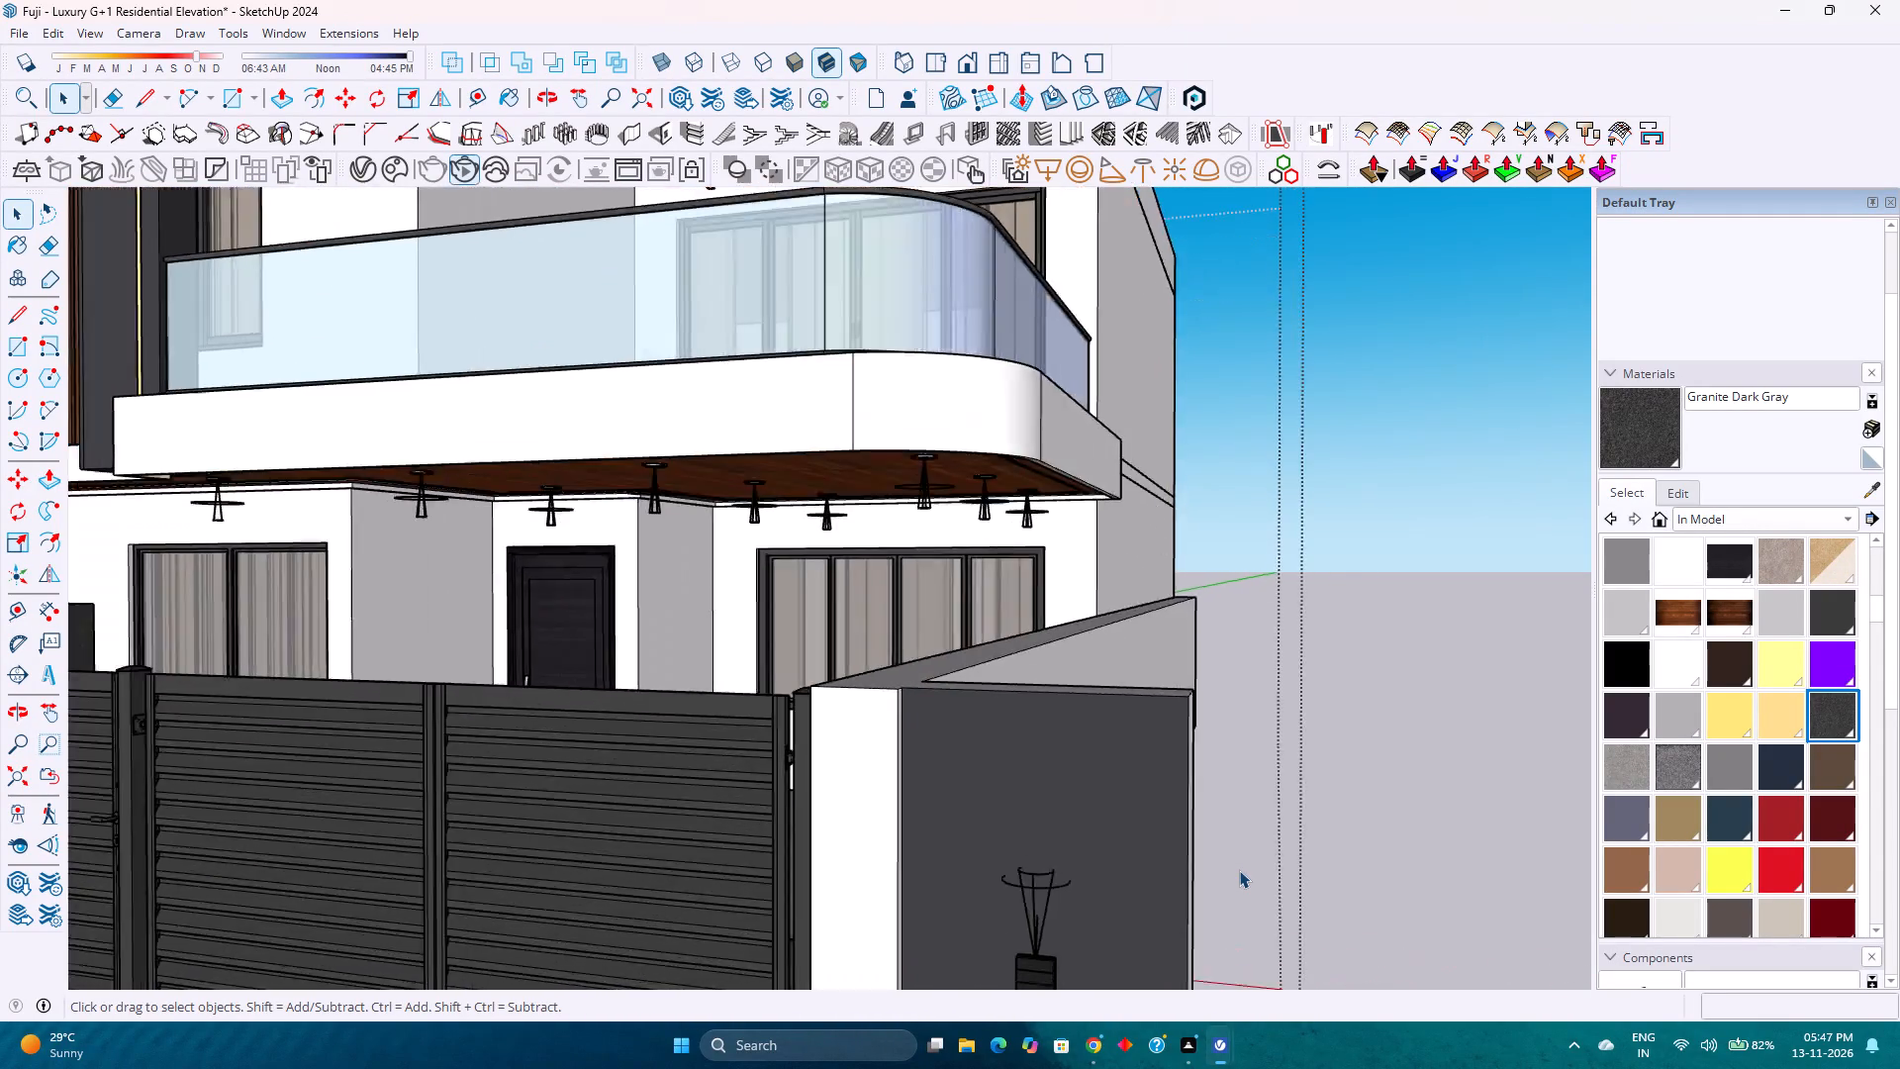
scroll(1239, 870, "down", 3)
scroll(1239, 870, "up", 3)
scroll(1239, 870, "down", 4)
scroll(1239, 870, "up", 4)
scroll(1239, 870, "down", 3)
scroll(1239, 870, "up", 3)
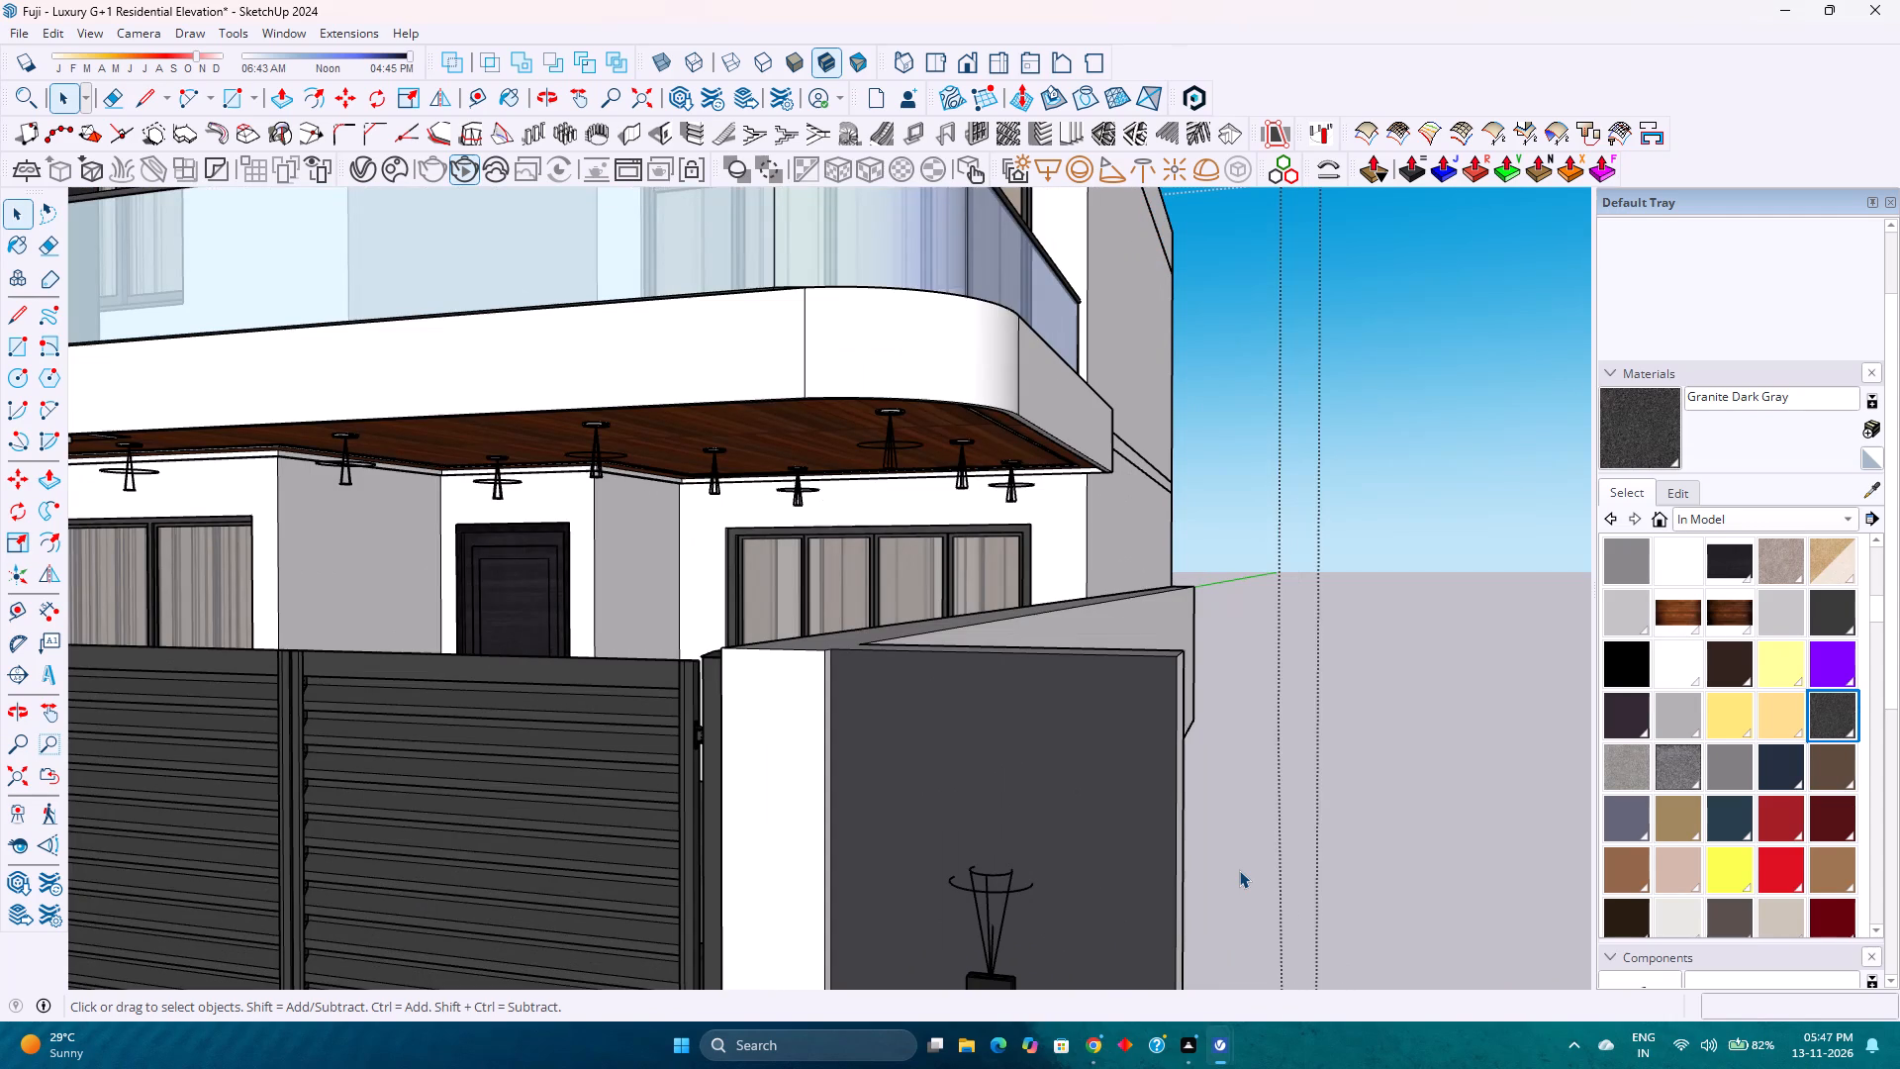
scroll(1239, 870, "down", 3)
scroll(1239, 870, "up", 3)
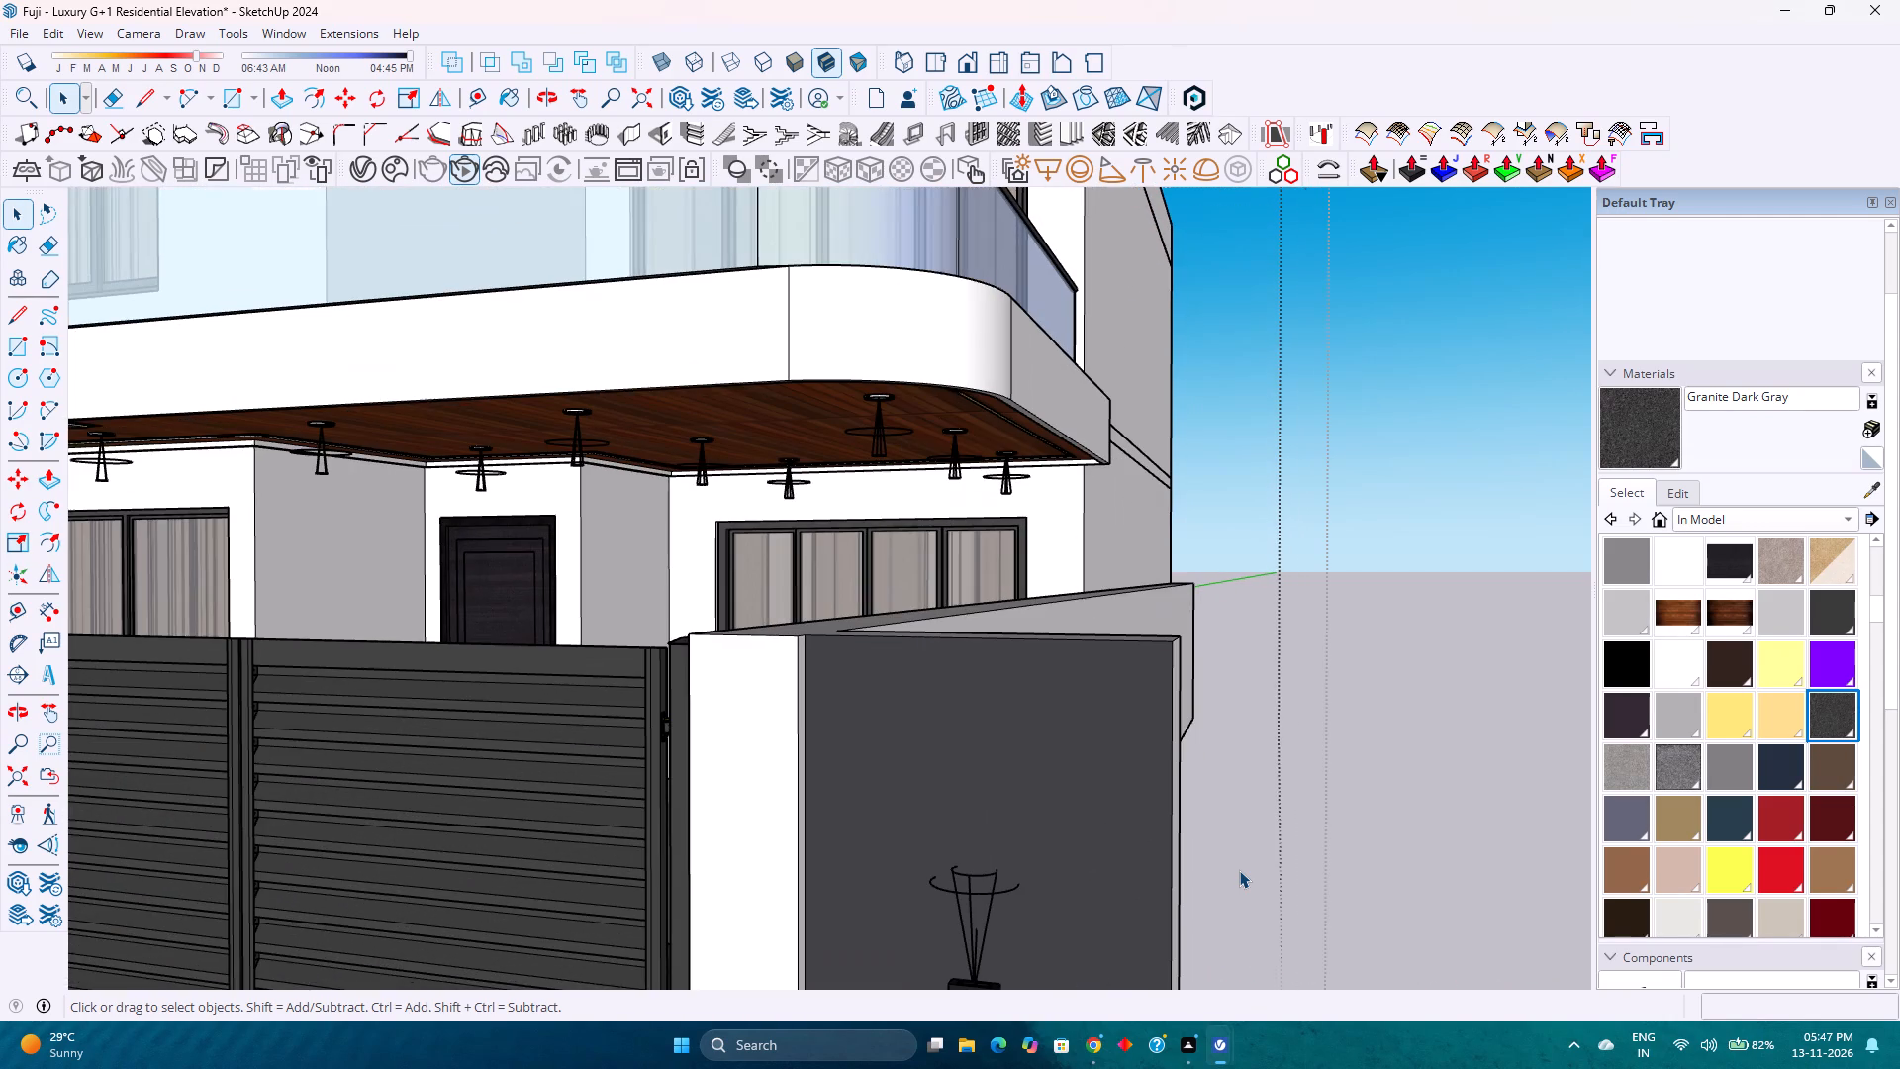
scroll(1239, 870, "down", 2)
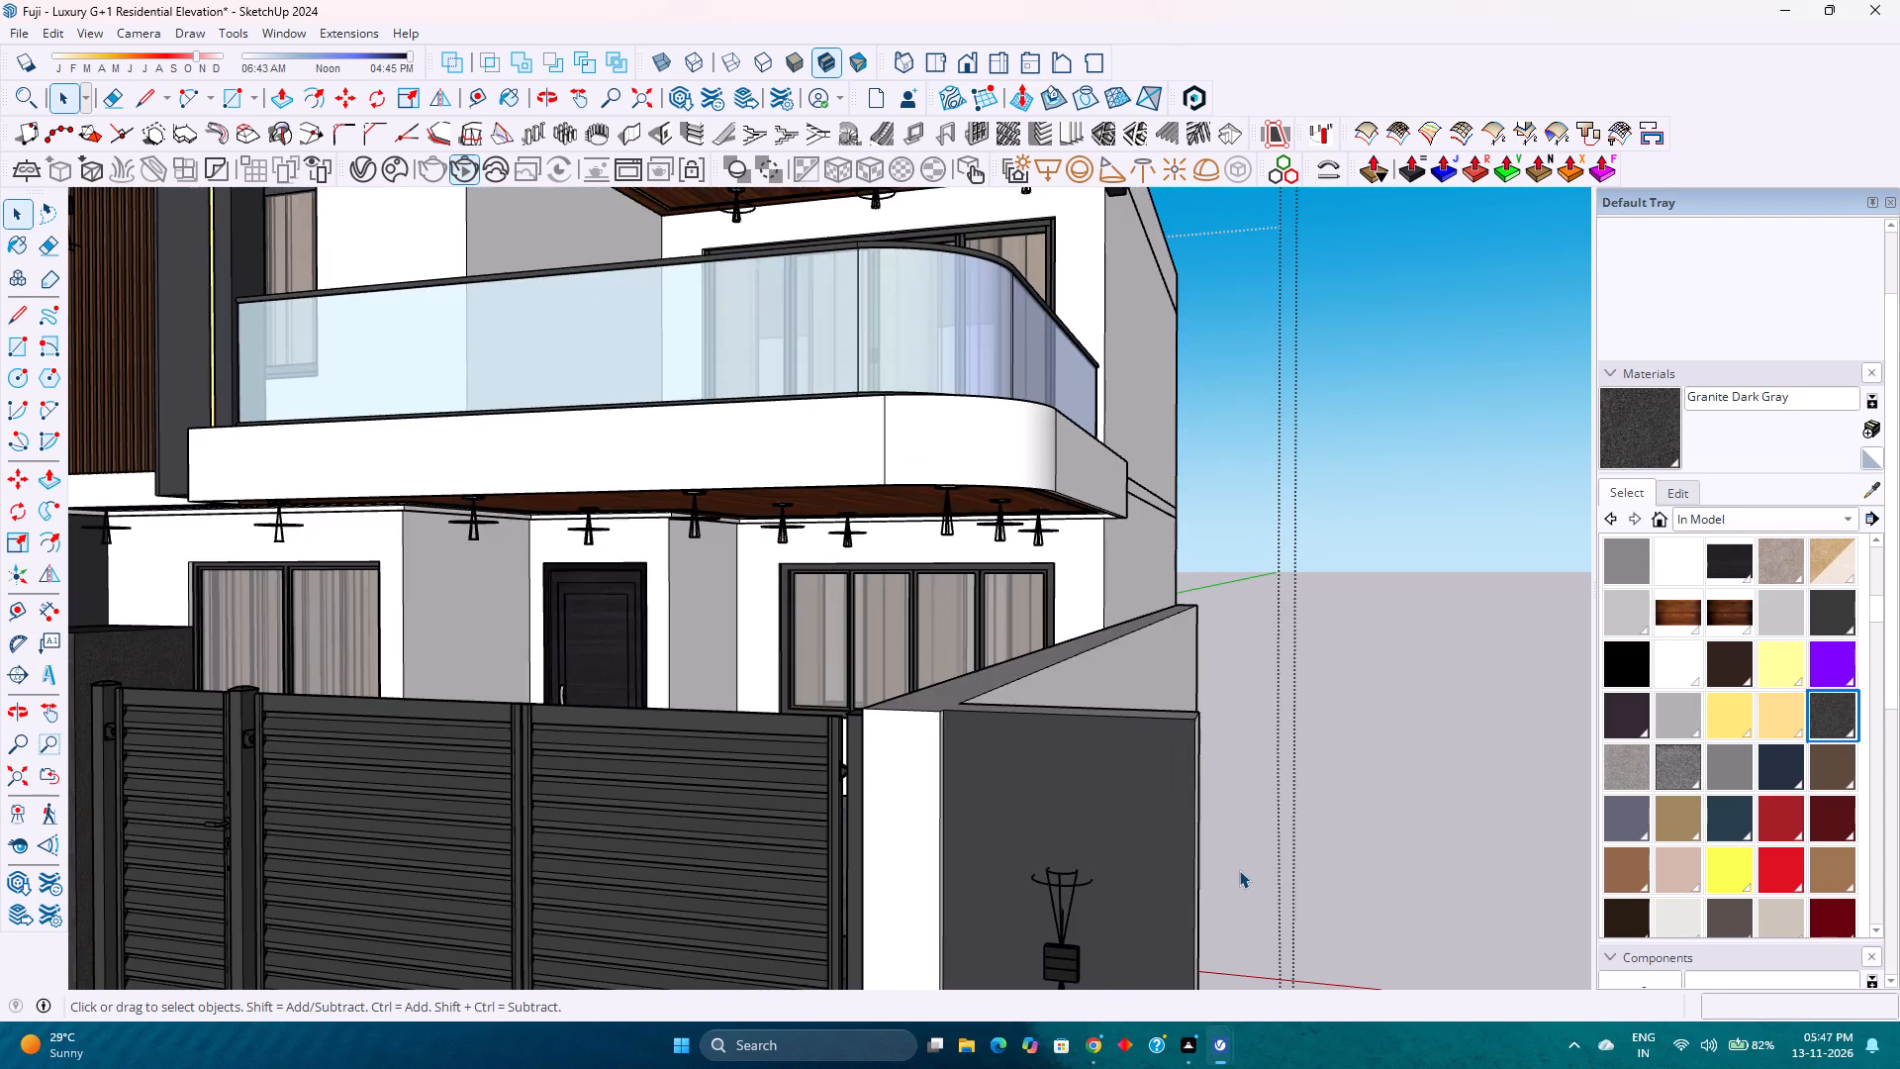
scroll(1239, 870, "up", 3)
scroll(1239, 870, "down", 4)
scroll(1239, 870, "up", 3)
scroll(1239, 870, "down", 4)
scroll(1239, 870, "up", 4)
scroll(1239, 870, "down", 4)
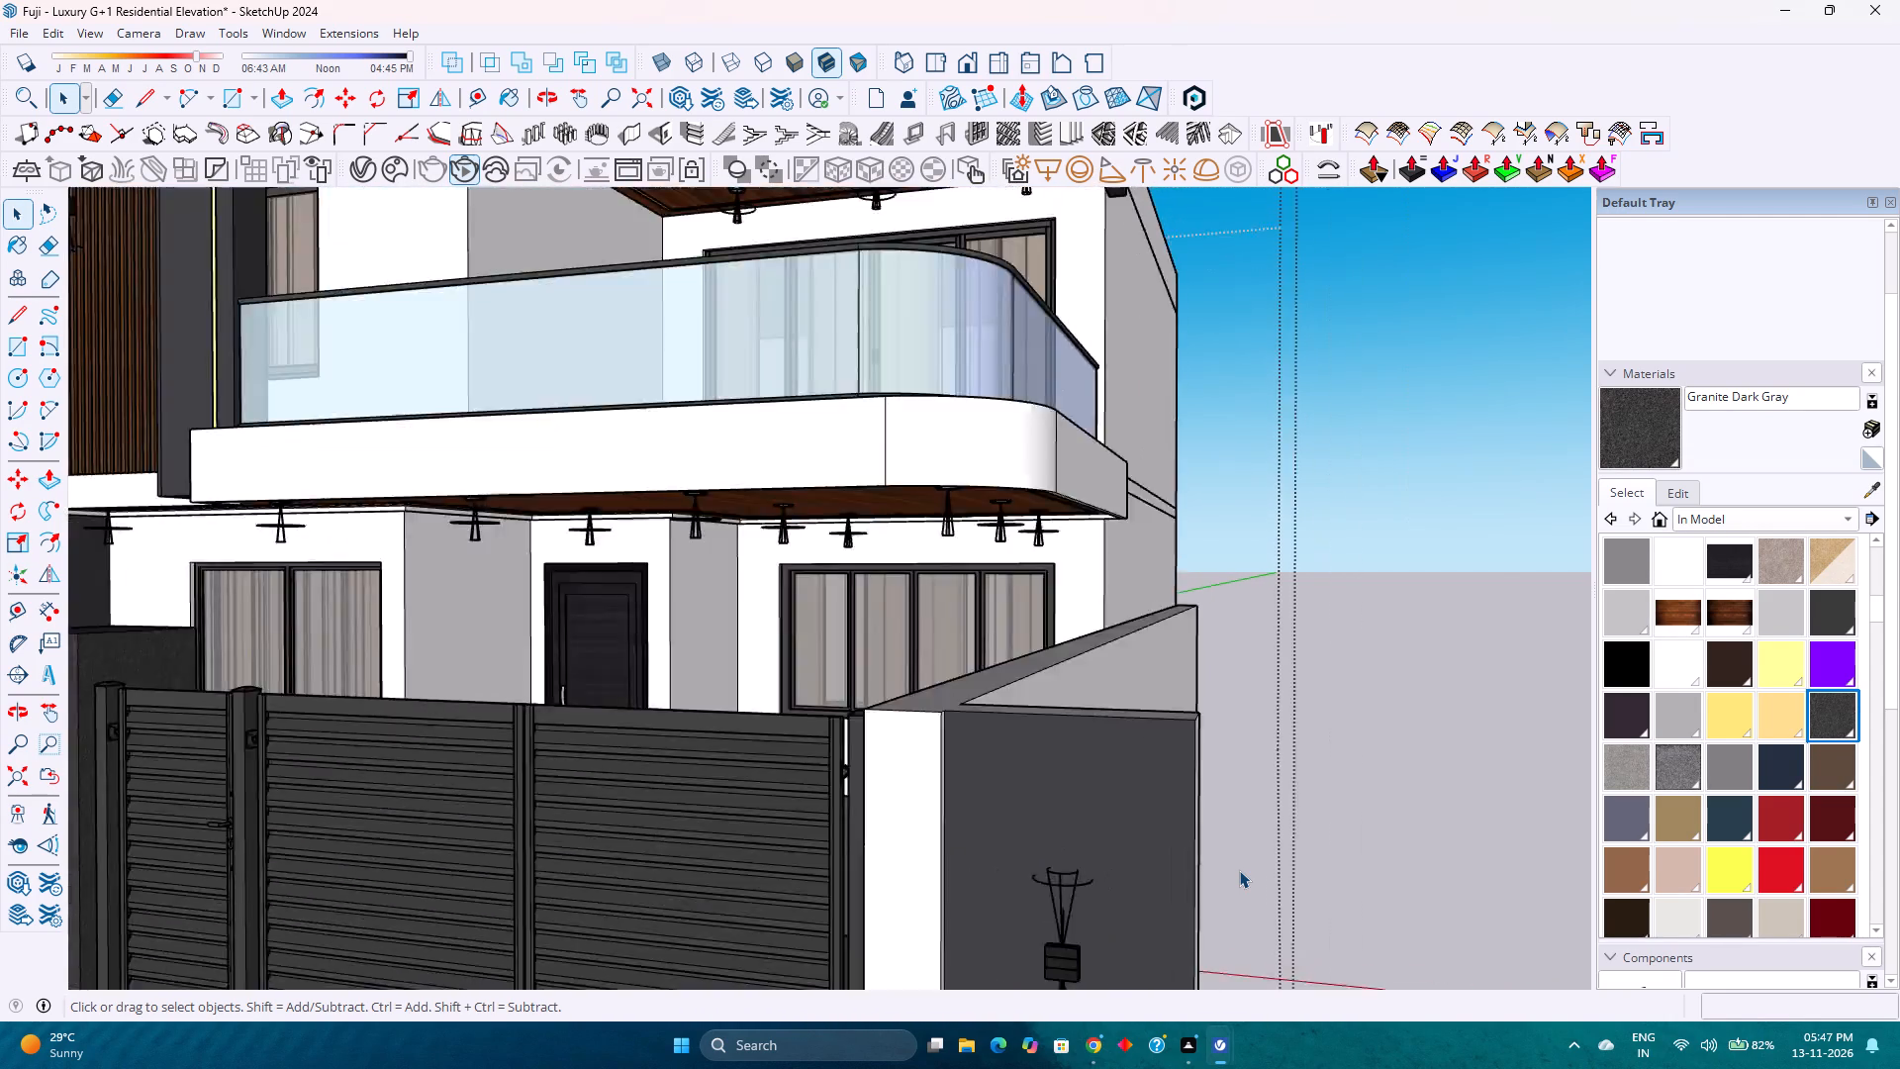
scroll(1239, 870, "up", 3)
scroll(1239, 870, "down", 4)
scroll(1239, 870, "up", 5)
scroll(1239, 870, "down", 2)
scroll(1239, 870, "up", 2)
scroll(1239, 870, "down", 4)
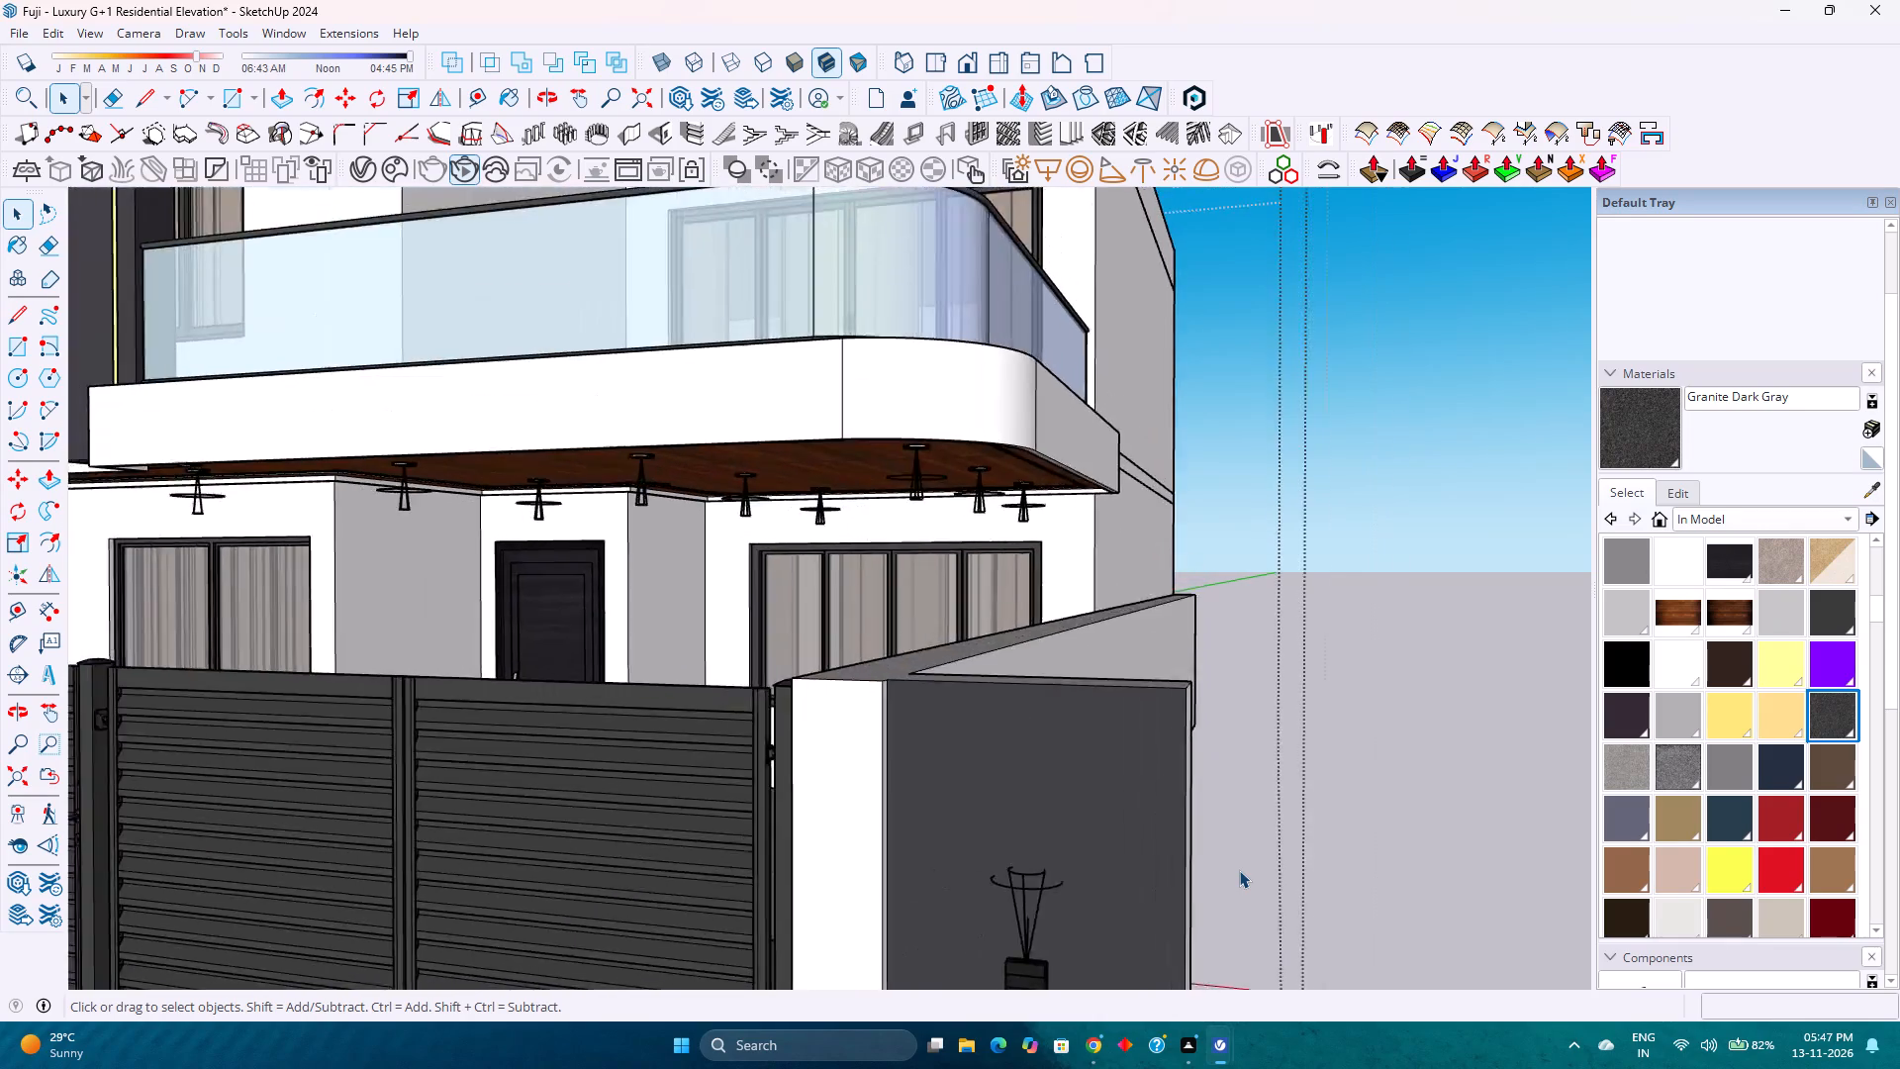
scroll(1239, 870, "up", 2)
scroll(1239, 870, "down", 2)
scroll(1239, 870, "up", 3)
scroll(1239, 870, "down", 3)
scroll(1239, 870, "up", 3)
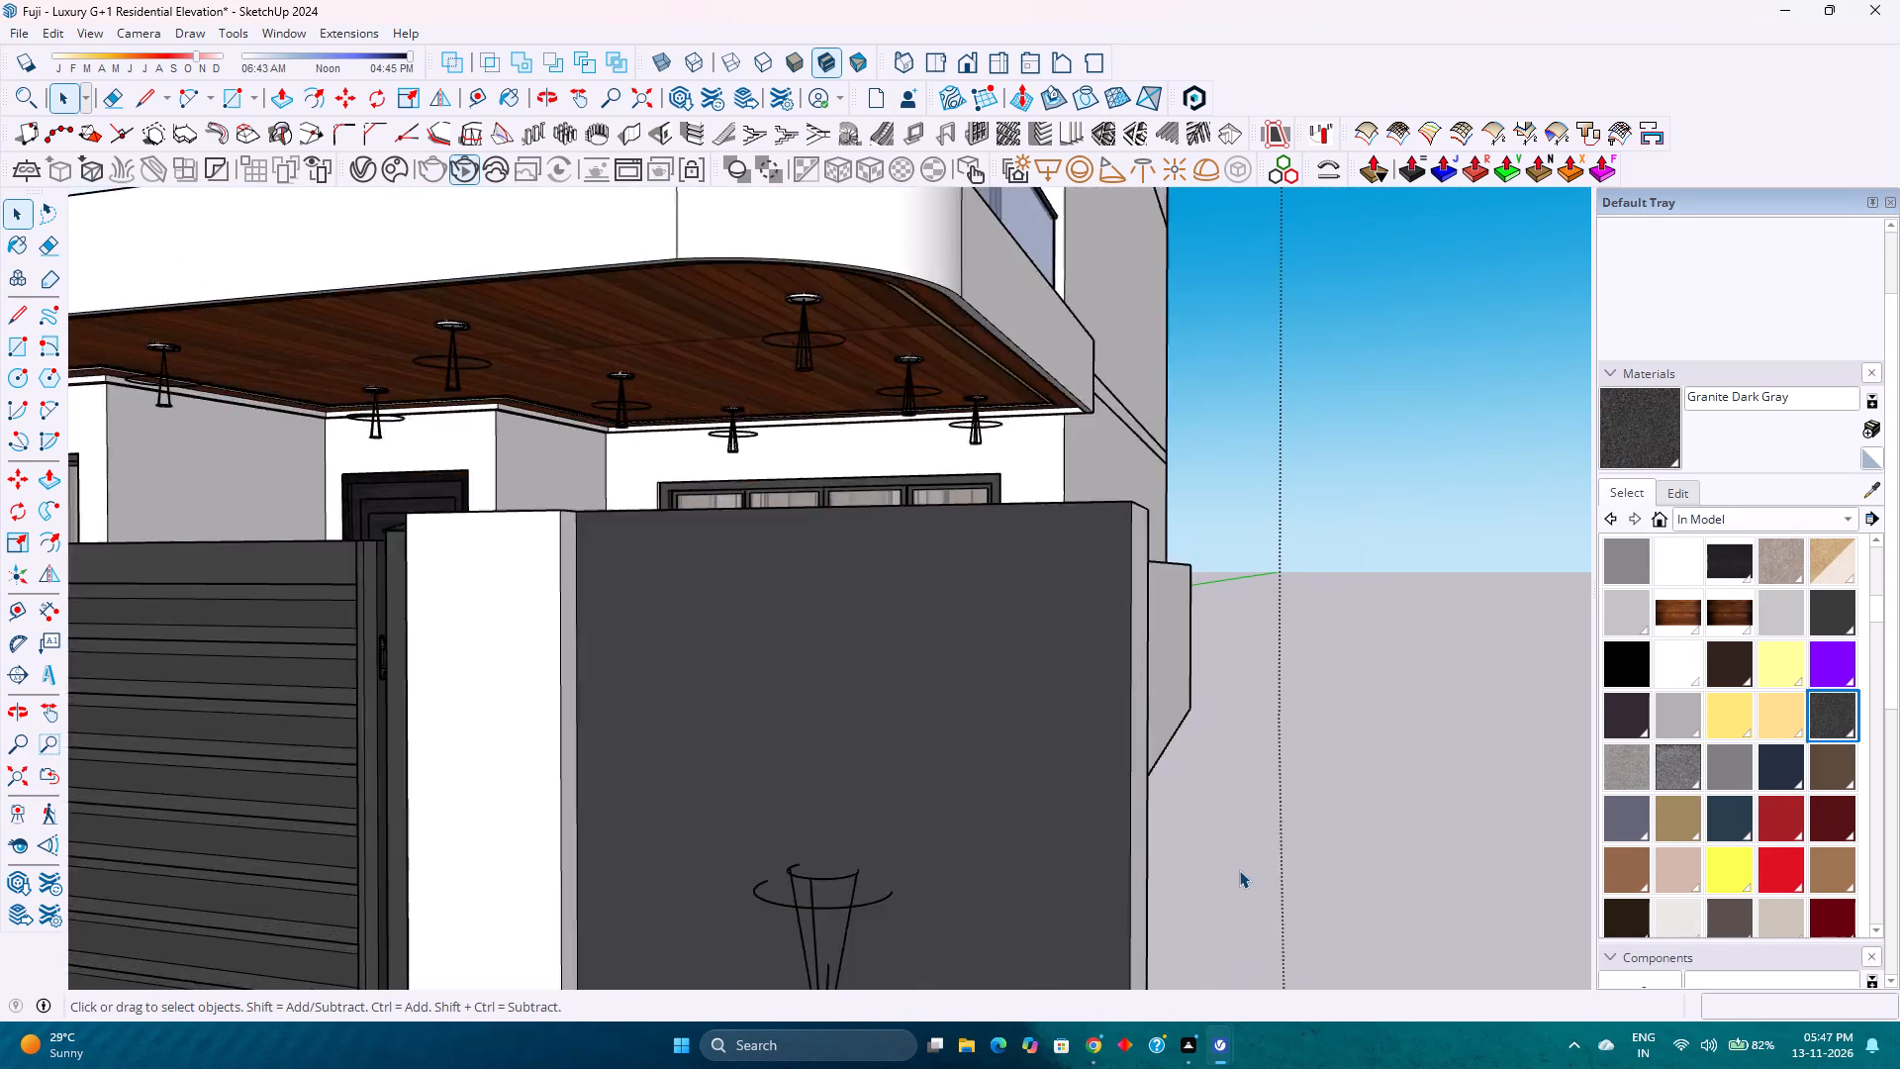
scroll(1239, 870, "down", 4)
scroll(1239, 870, "up", 4)
scroll(1239, 870, "down", 4)
scroll(1239, 870, "up", 4)
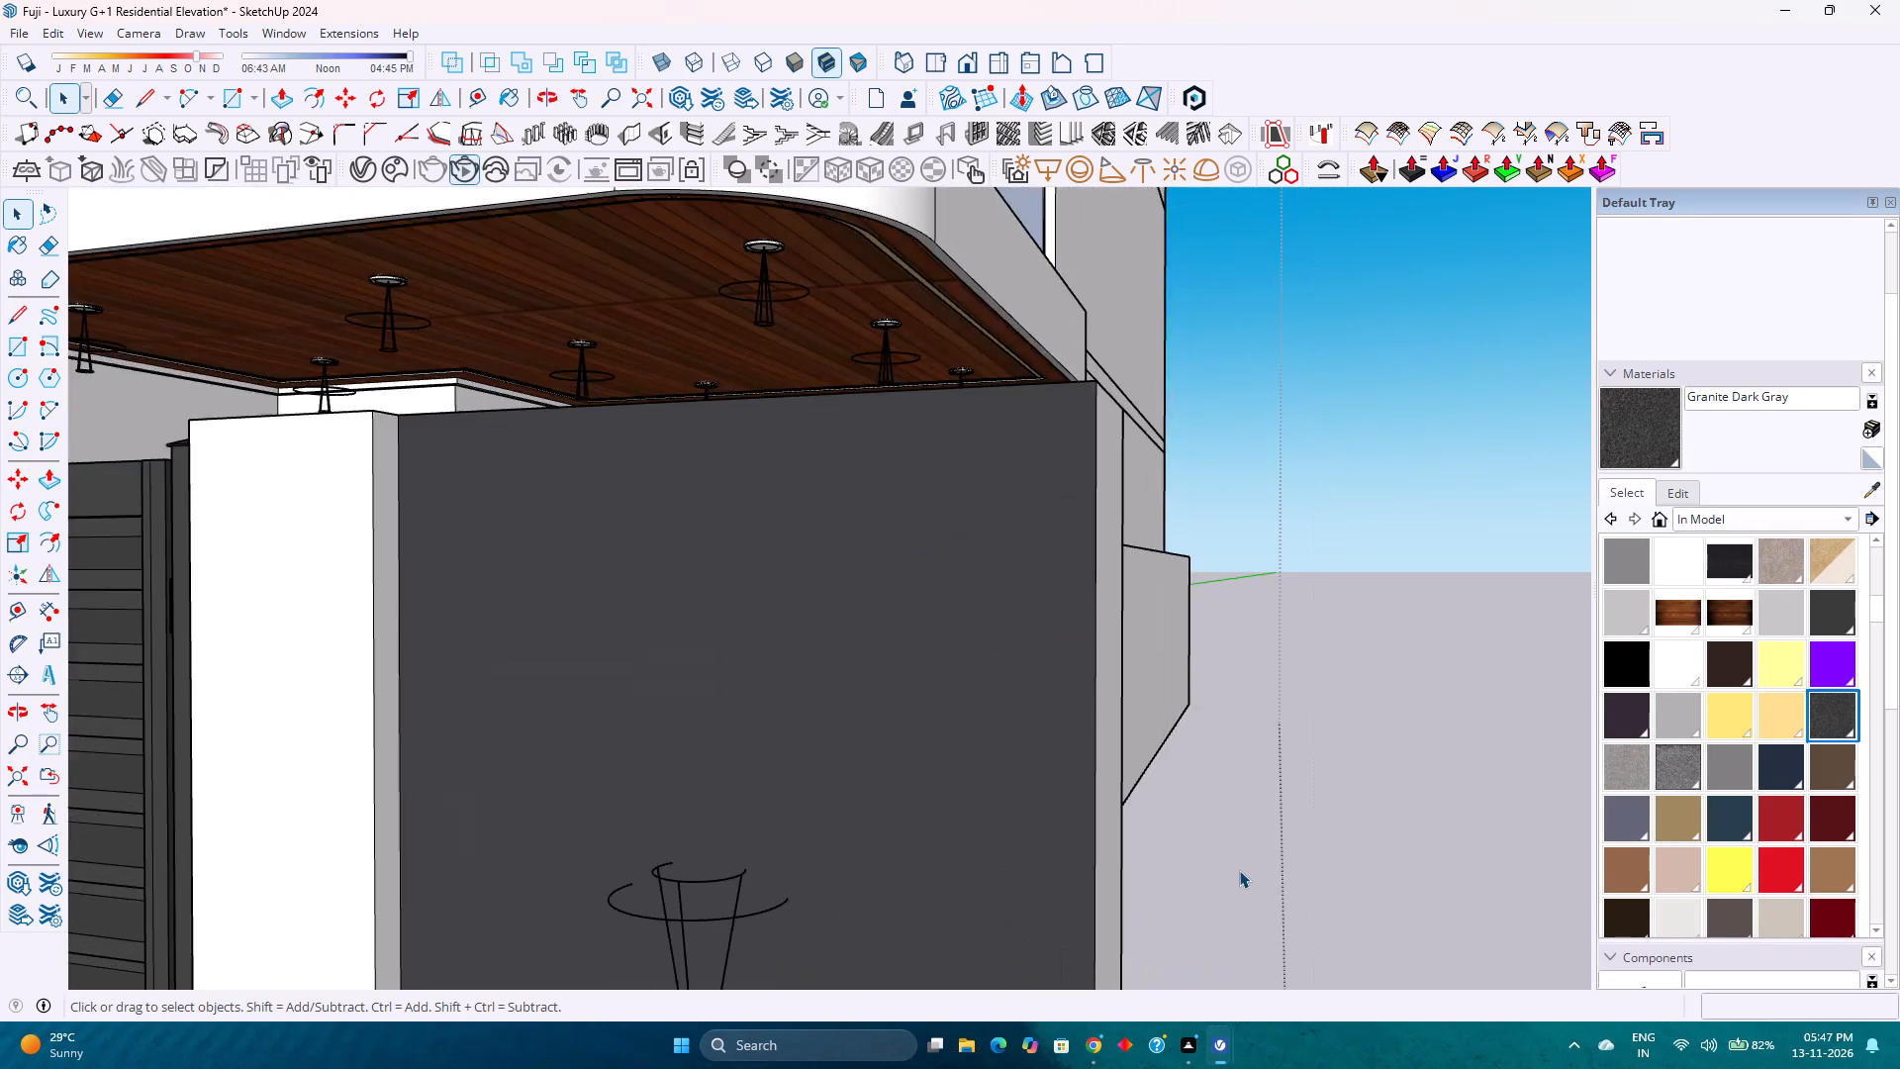
Bring the whole house back into view from the close-up of the gate pillar and show it in the standard front view.
scroll(1239, 870, "down", 4)
scroll(1239, 870, "up", 5)
scroll(1239, 870, "down", 5)
scroll(1239, 870, "up", 4)
scroll(1239, 870, "down", 4)
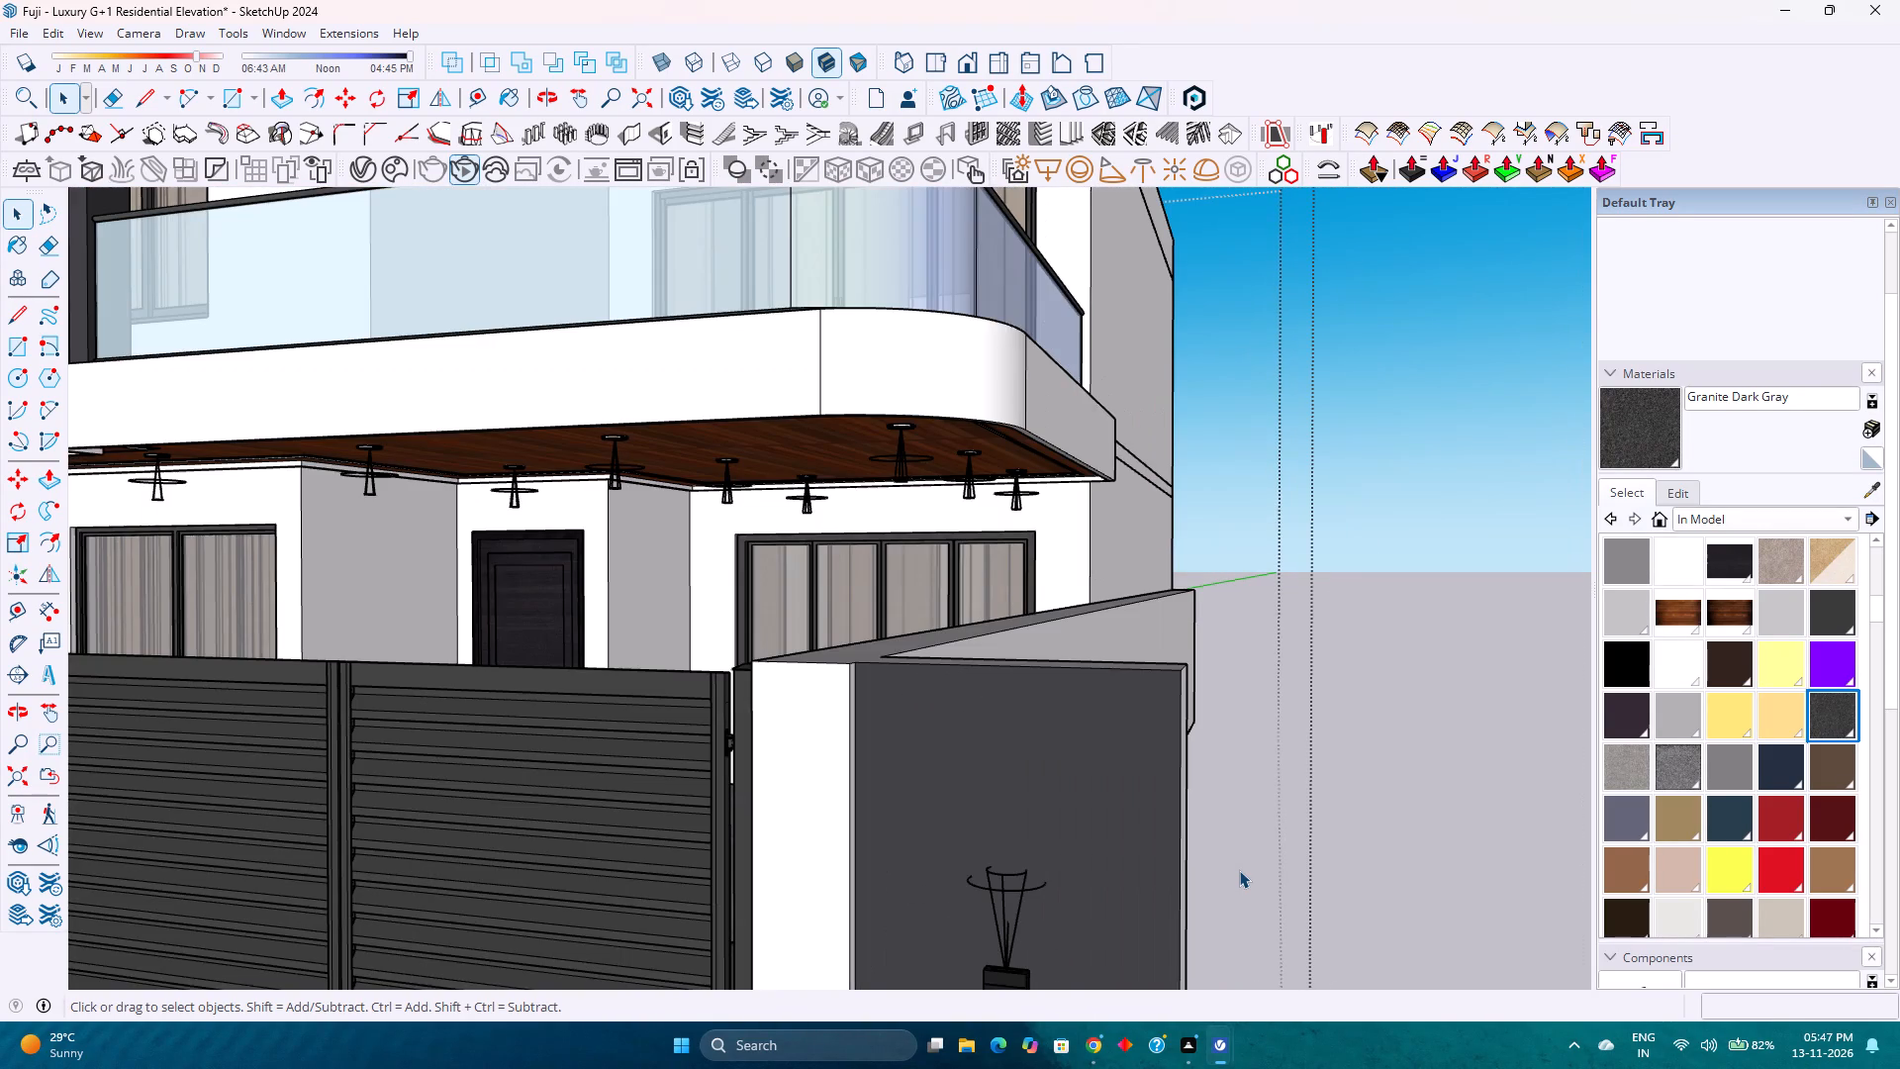
left_click(14, 778)
scroll(677, 705, "down", 4)
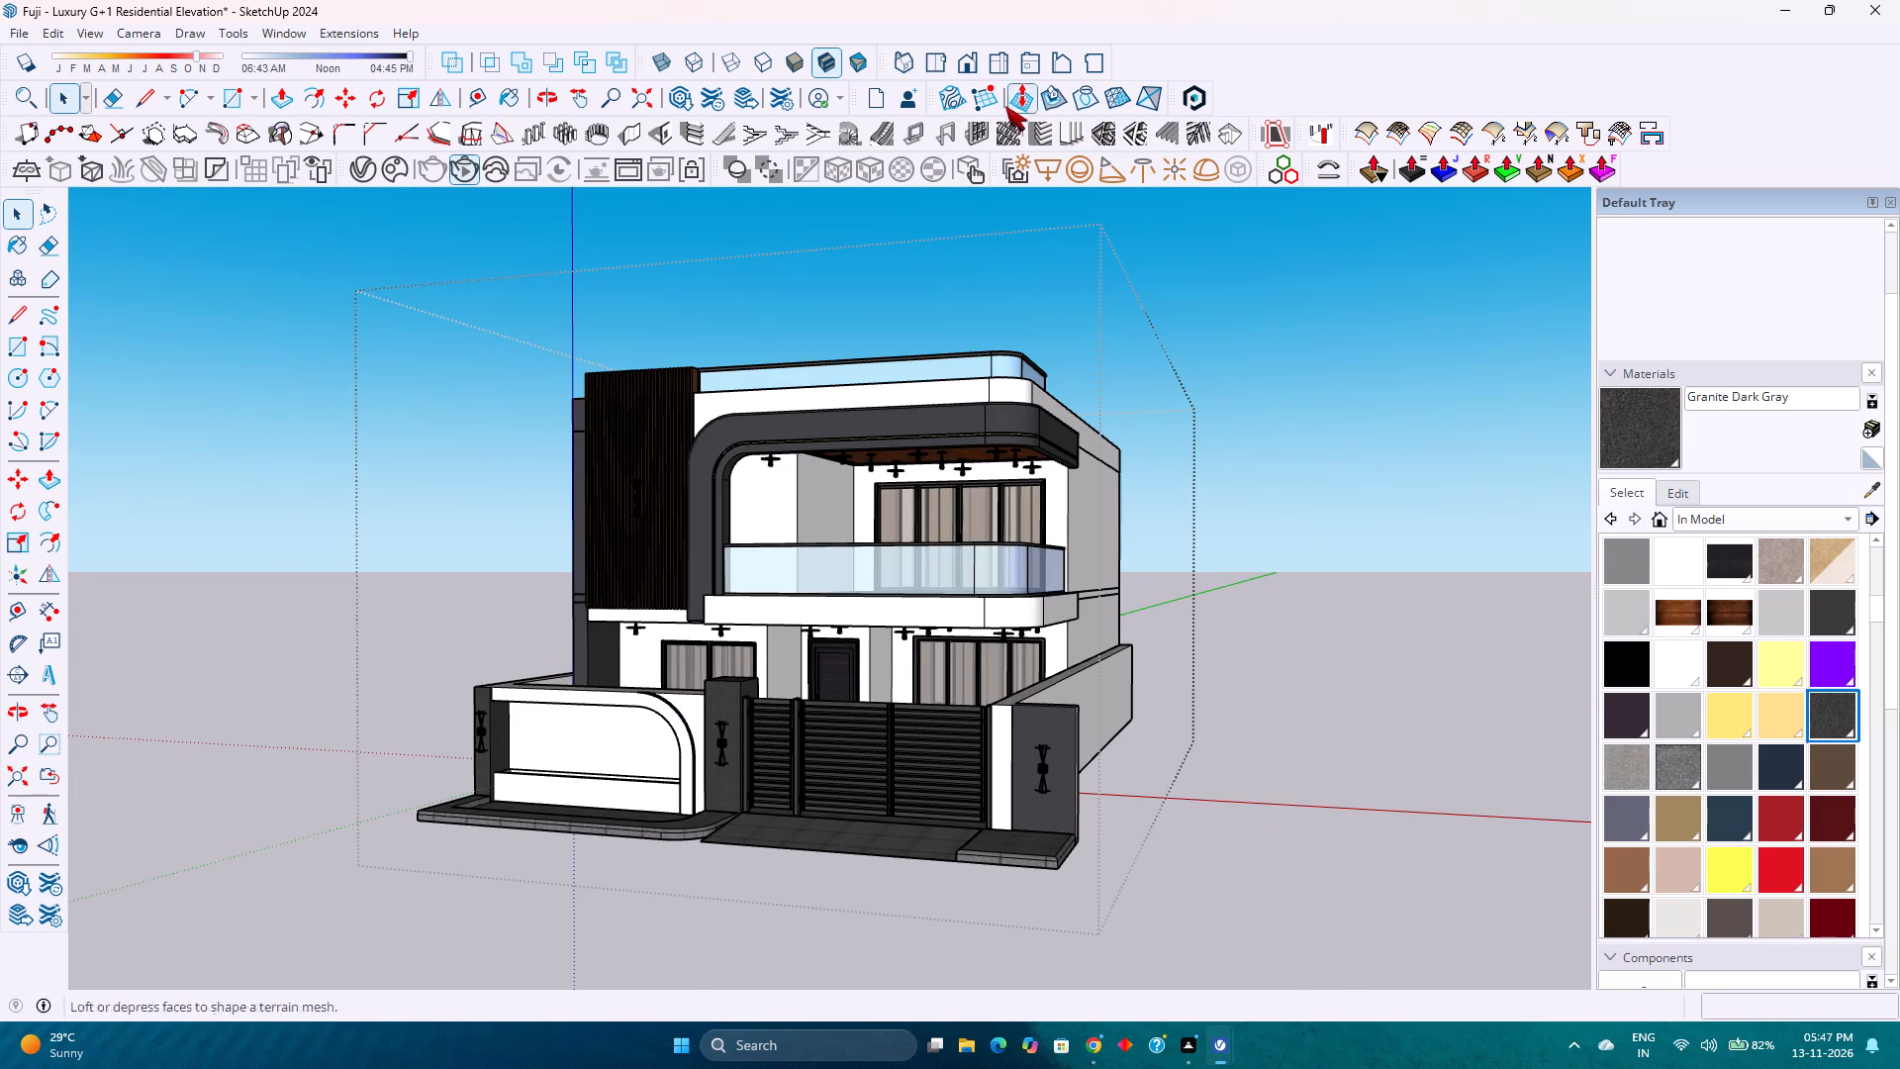
left_click(959, 71)
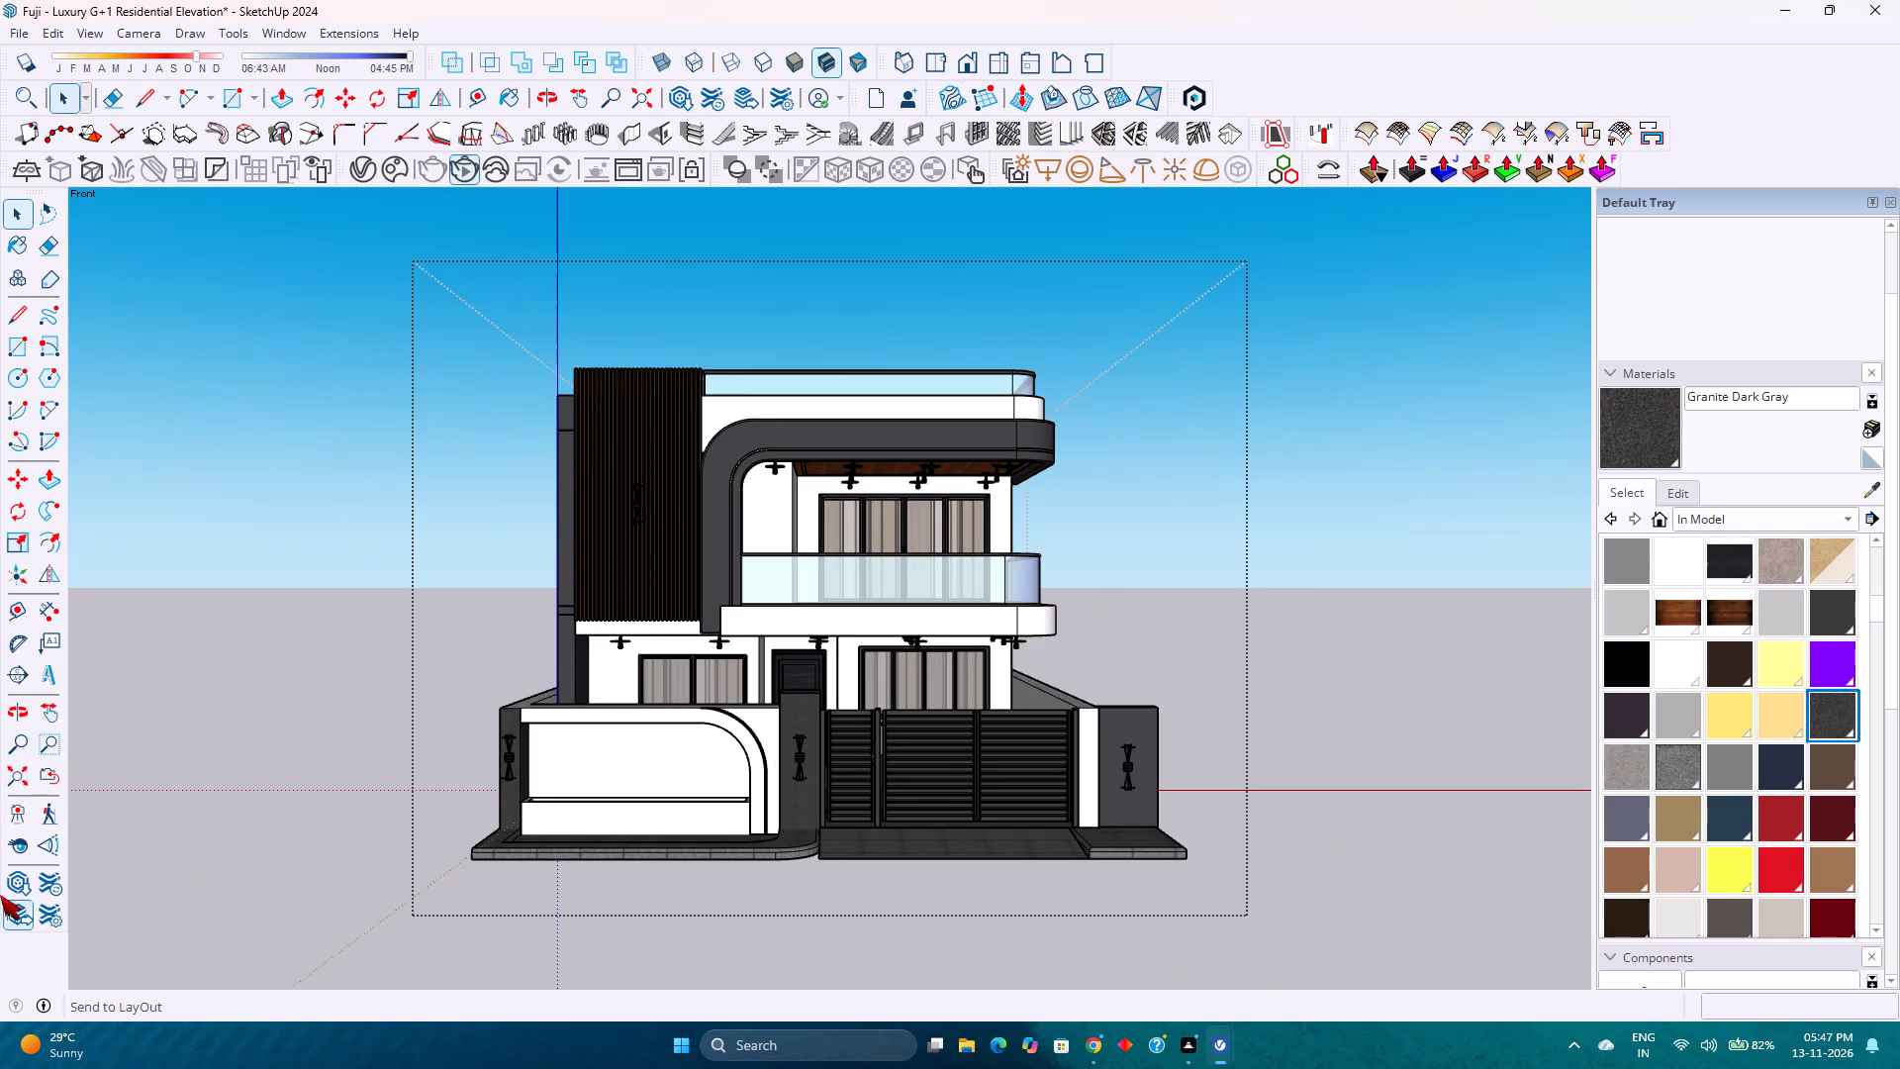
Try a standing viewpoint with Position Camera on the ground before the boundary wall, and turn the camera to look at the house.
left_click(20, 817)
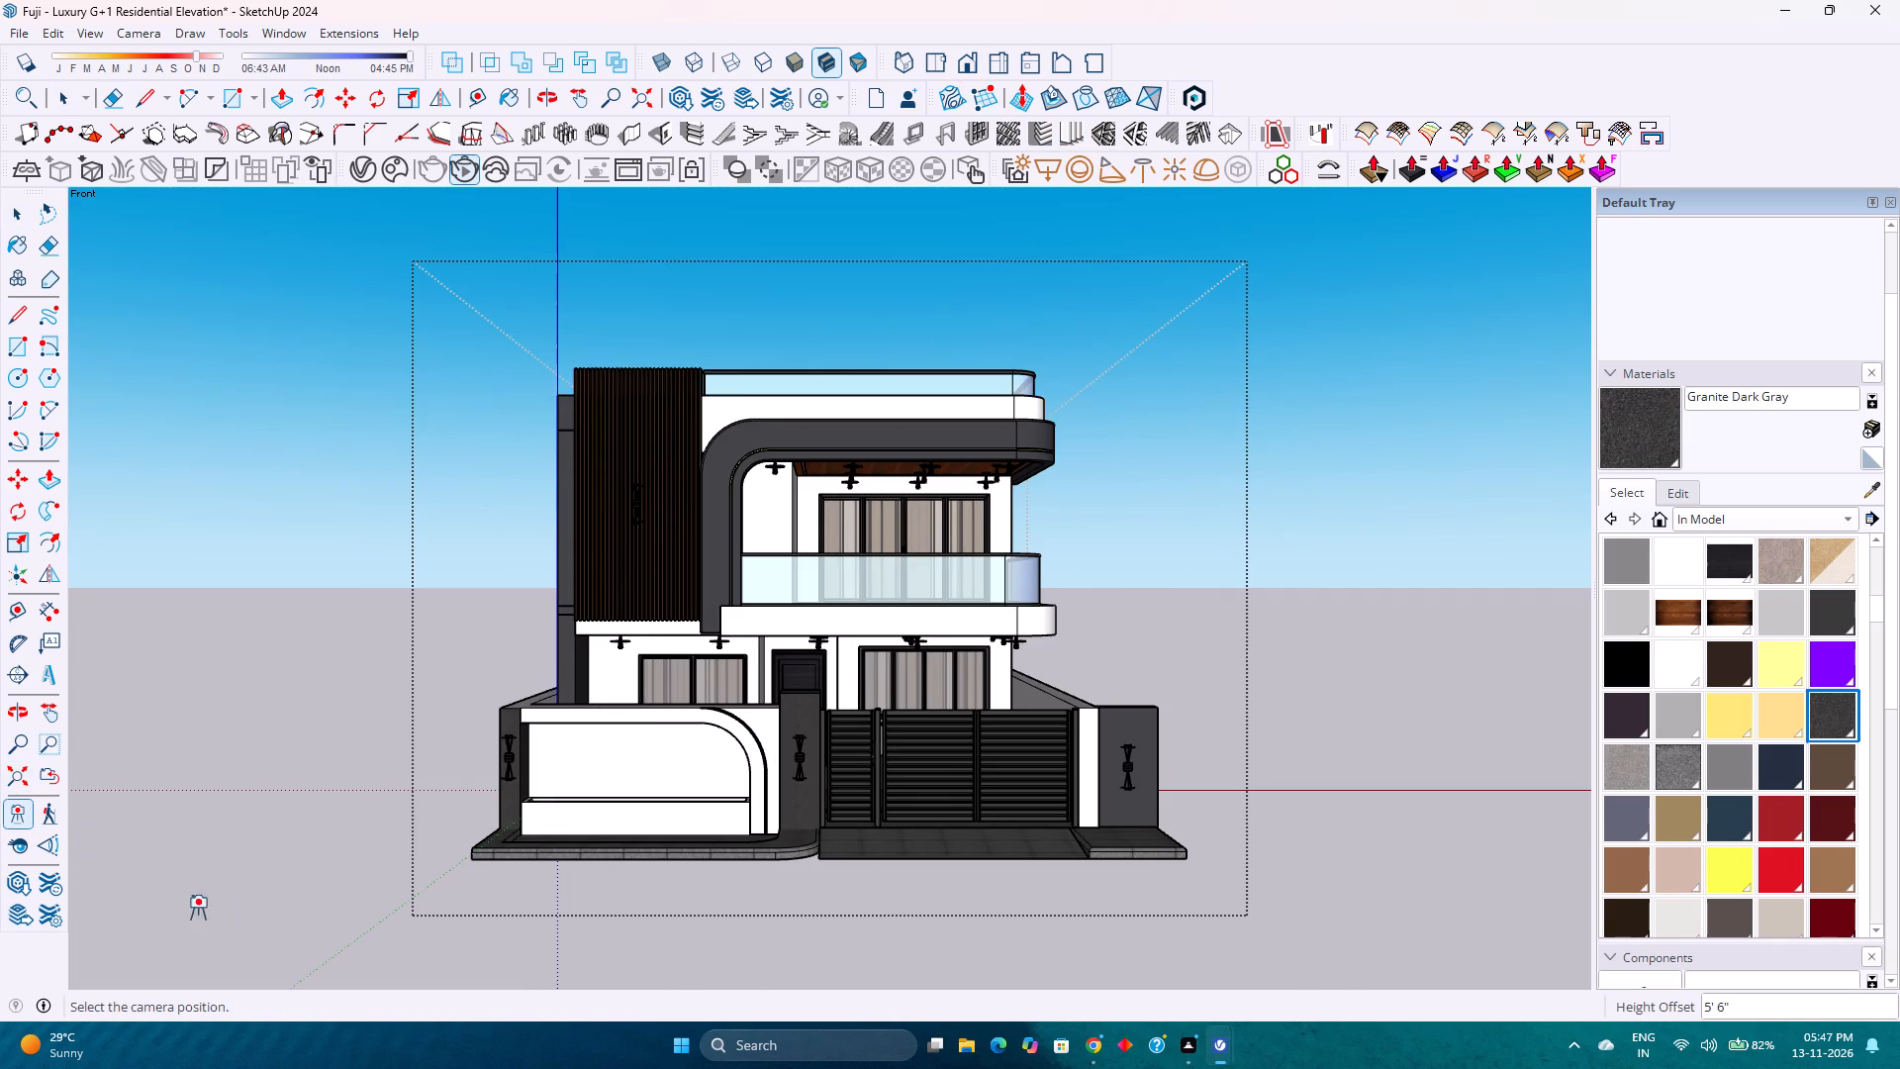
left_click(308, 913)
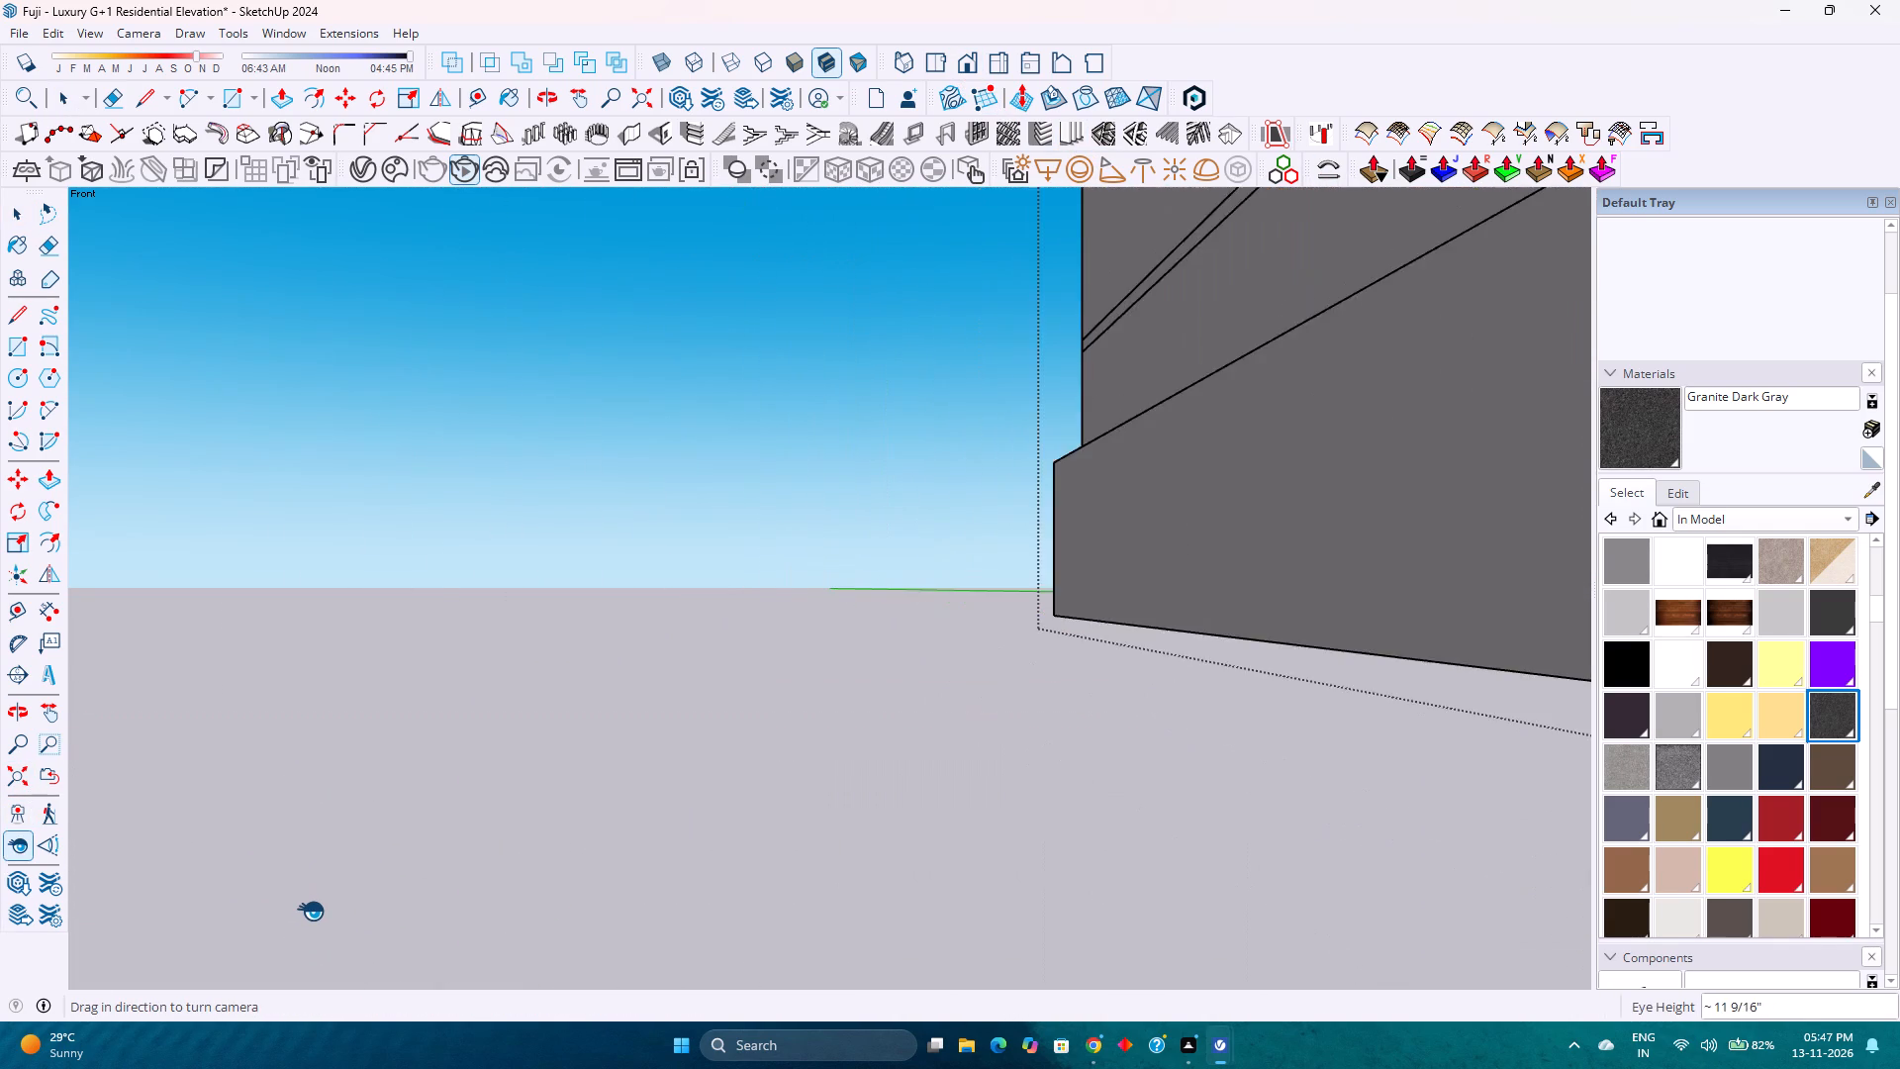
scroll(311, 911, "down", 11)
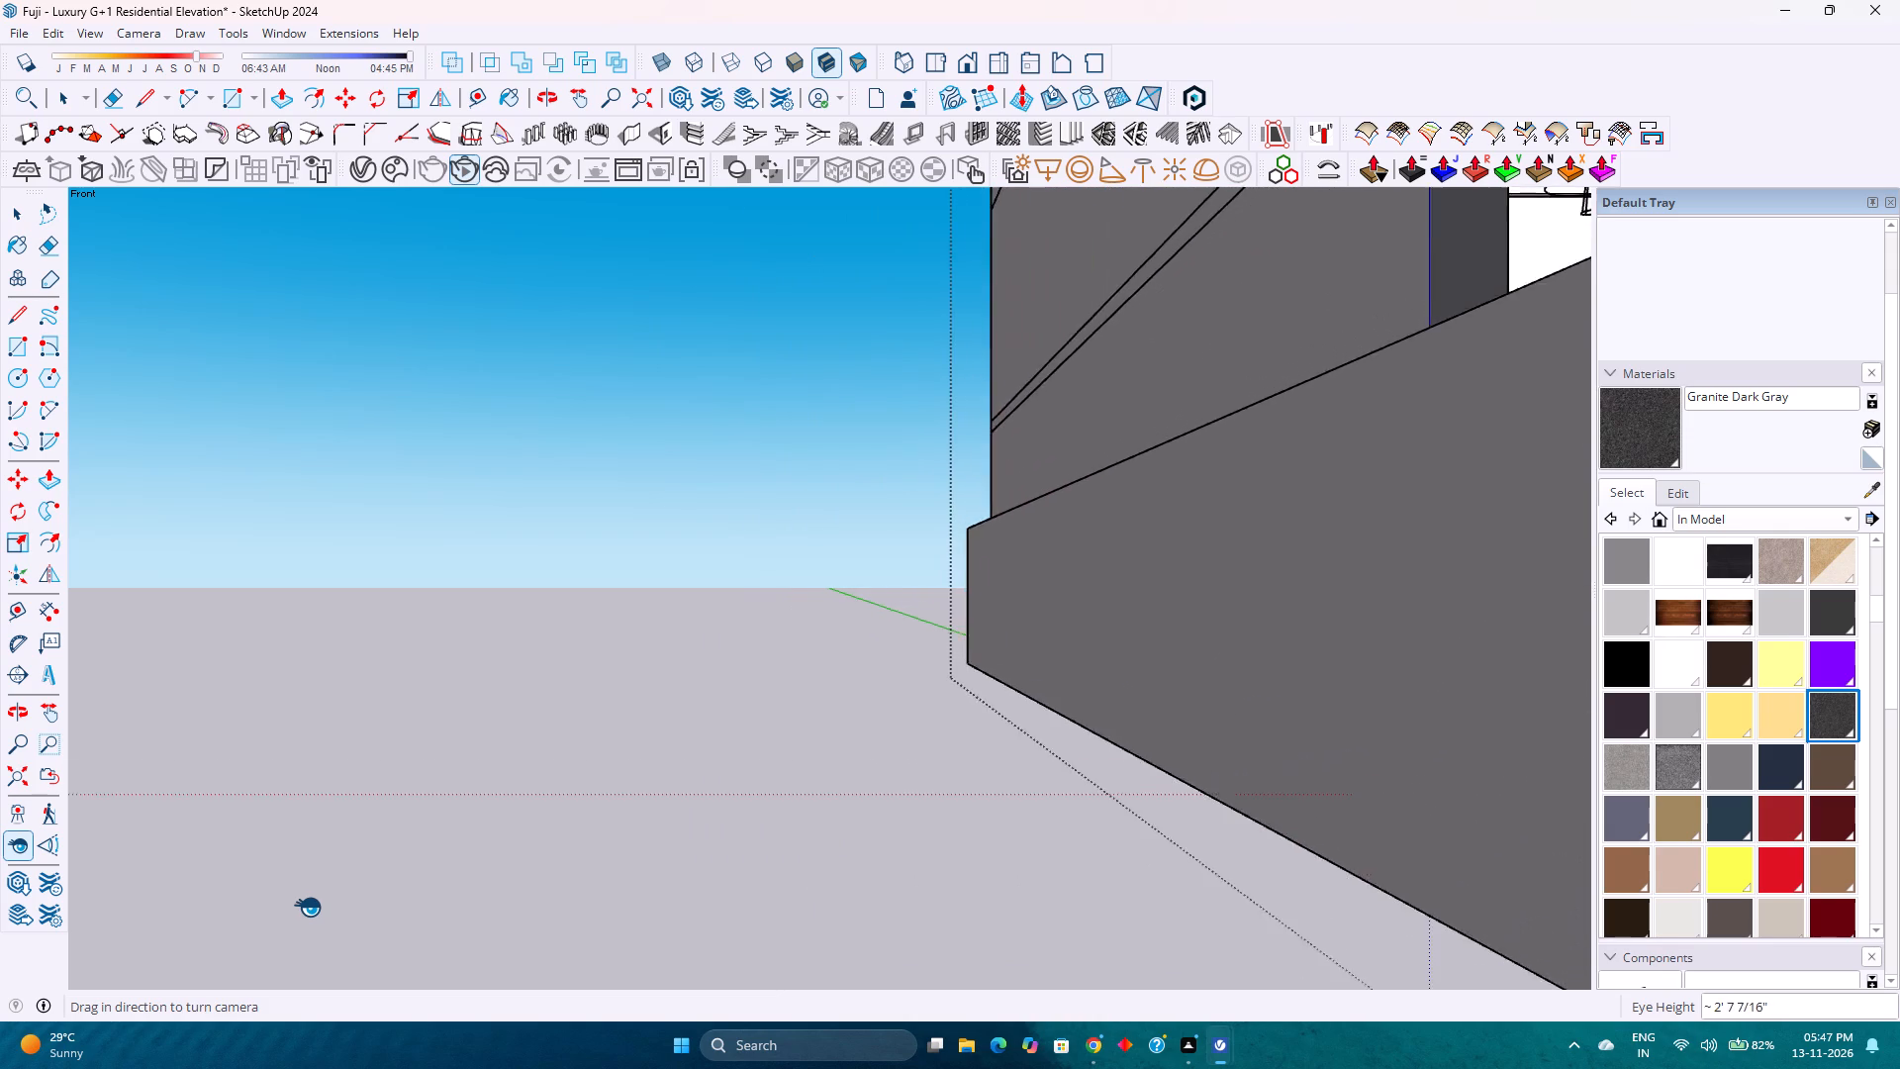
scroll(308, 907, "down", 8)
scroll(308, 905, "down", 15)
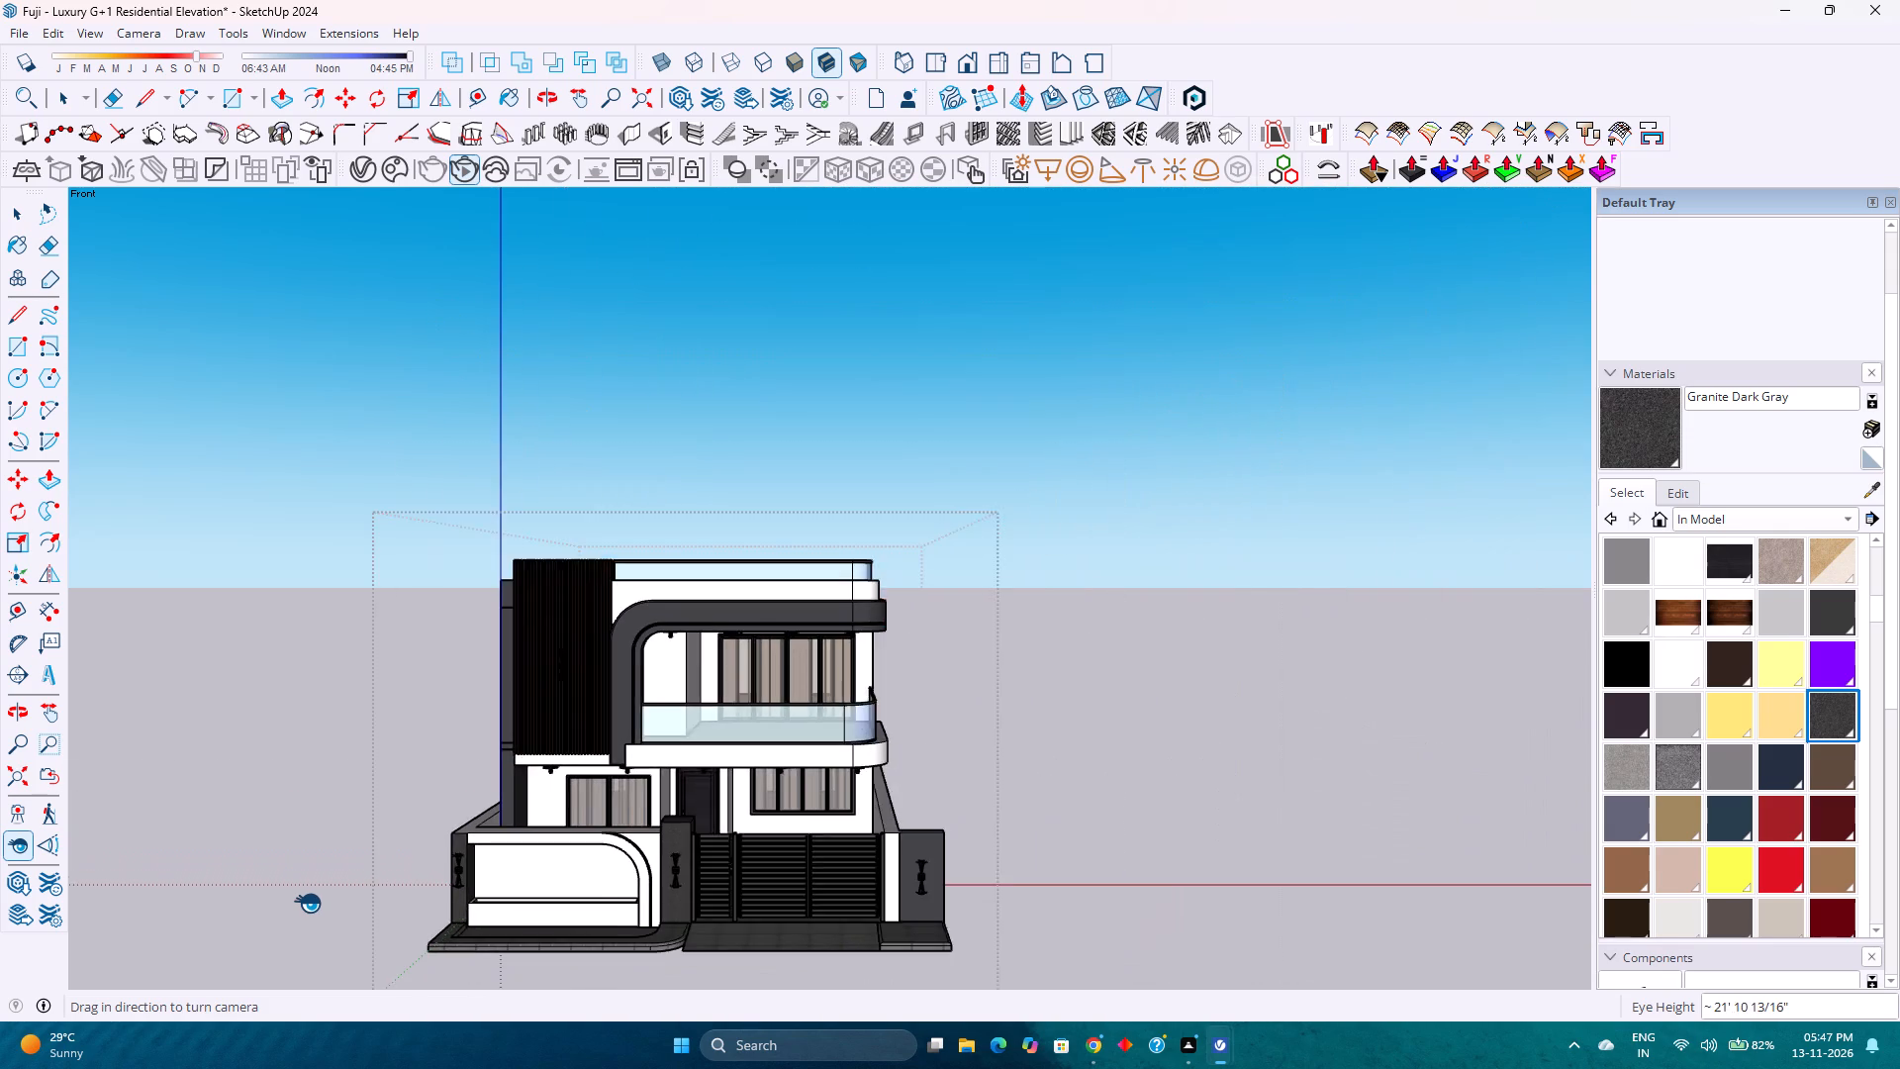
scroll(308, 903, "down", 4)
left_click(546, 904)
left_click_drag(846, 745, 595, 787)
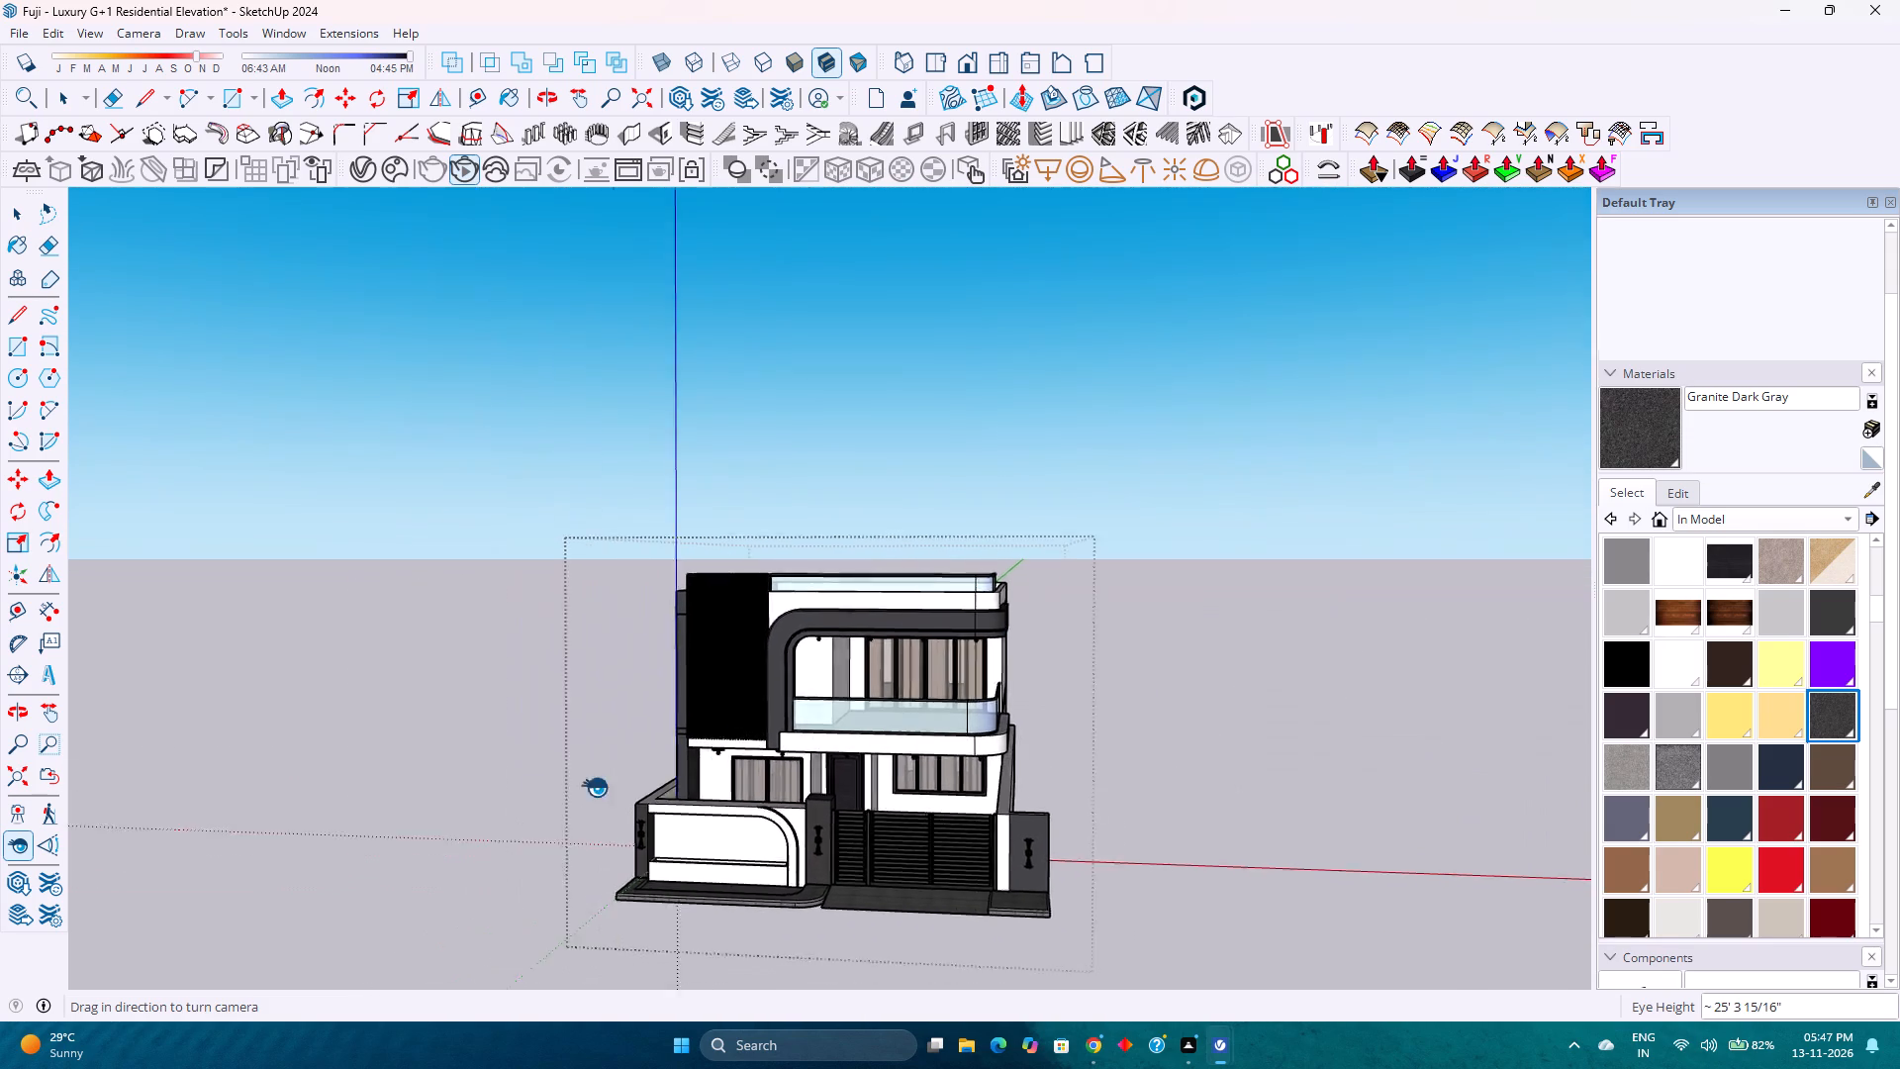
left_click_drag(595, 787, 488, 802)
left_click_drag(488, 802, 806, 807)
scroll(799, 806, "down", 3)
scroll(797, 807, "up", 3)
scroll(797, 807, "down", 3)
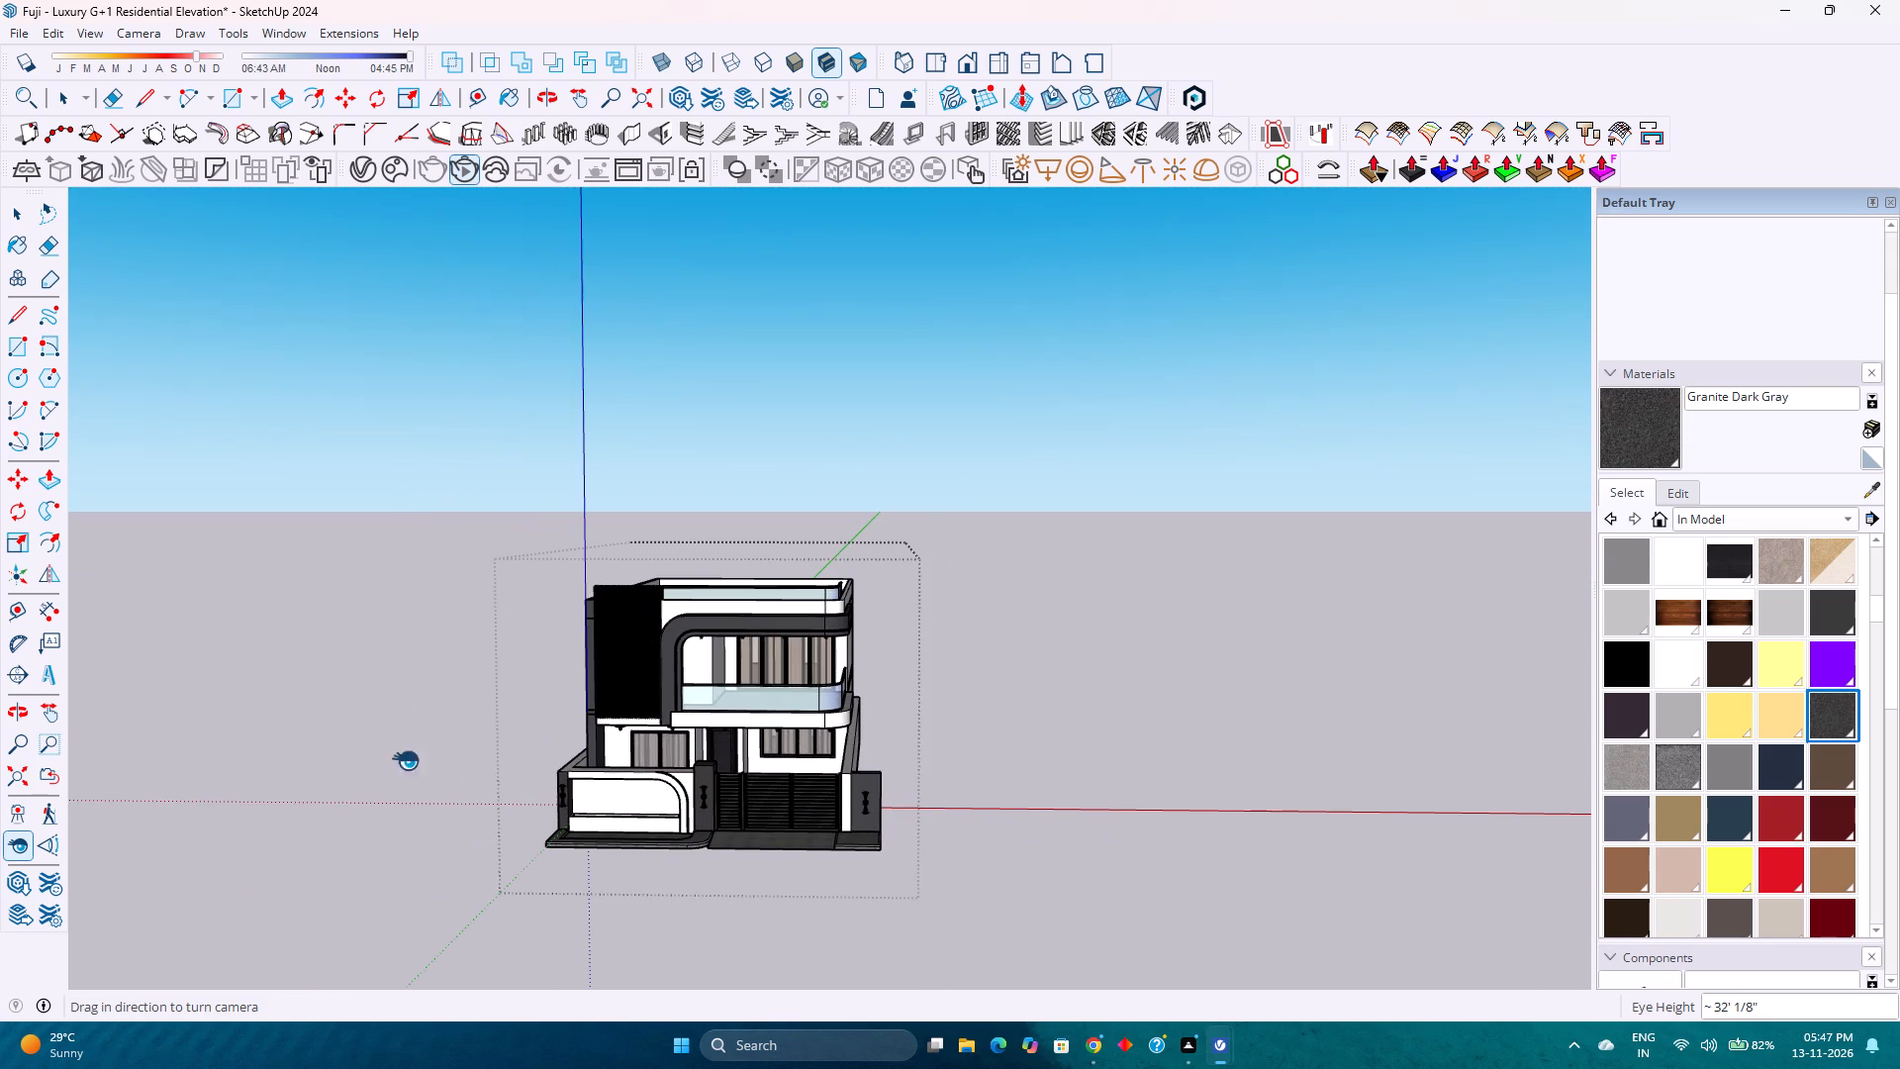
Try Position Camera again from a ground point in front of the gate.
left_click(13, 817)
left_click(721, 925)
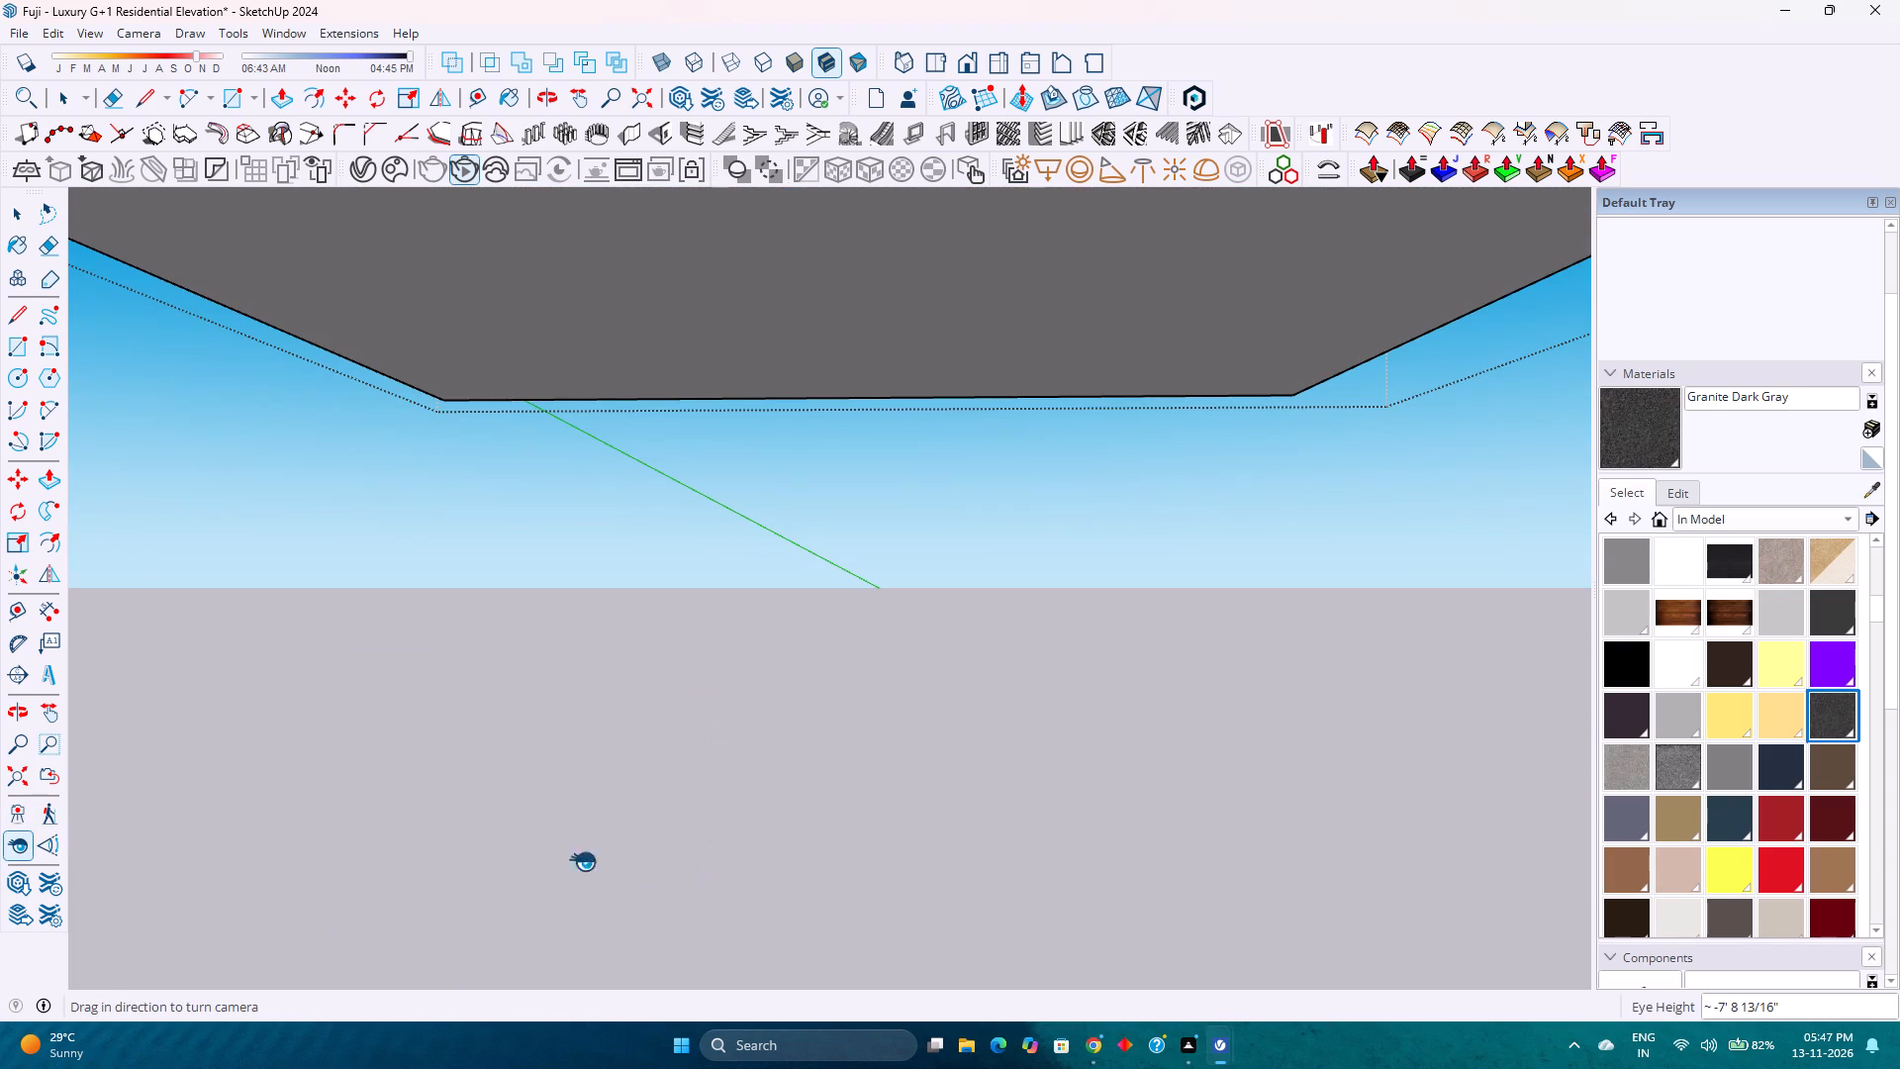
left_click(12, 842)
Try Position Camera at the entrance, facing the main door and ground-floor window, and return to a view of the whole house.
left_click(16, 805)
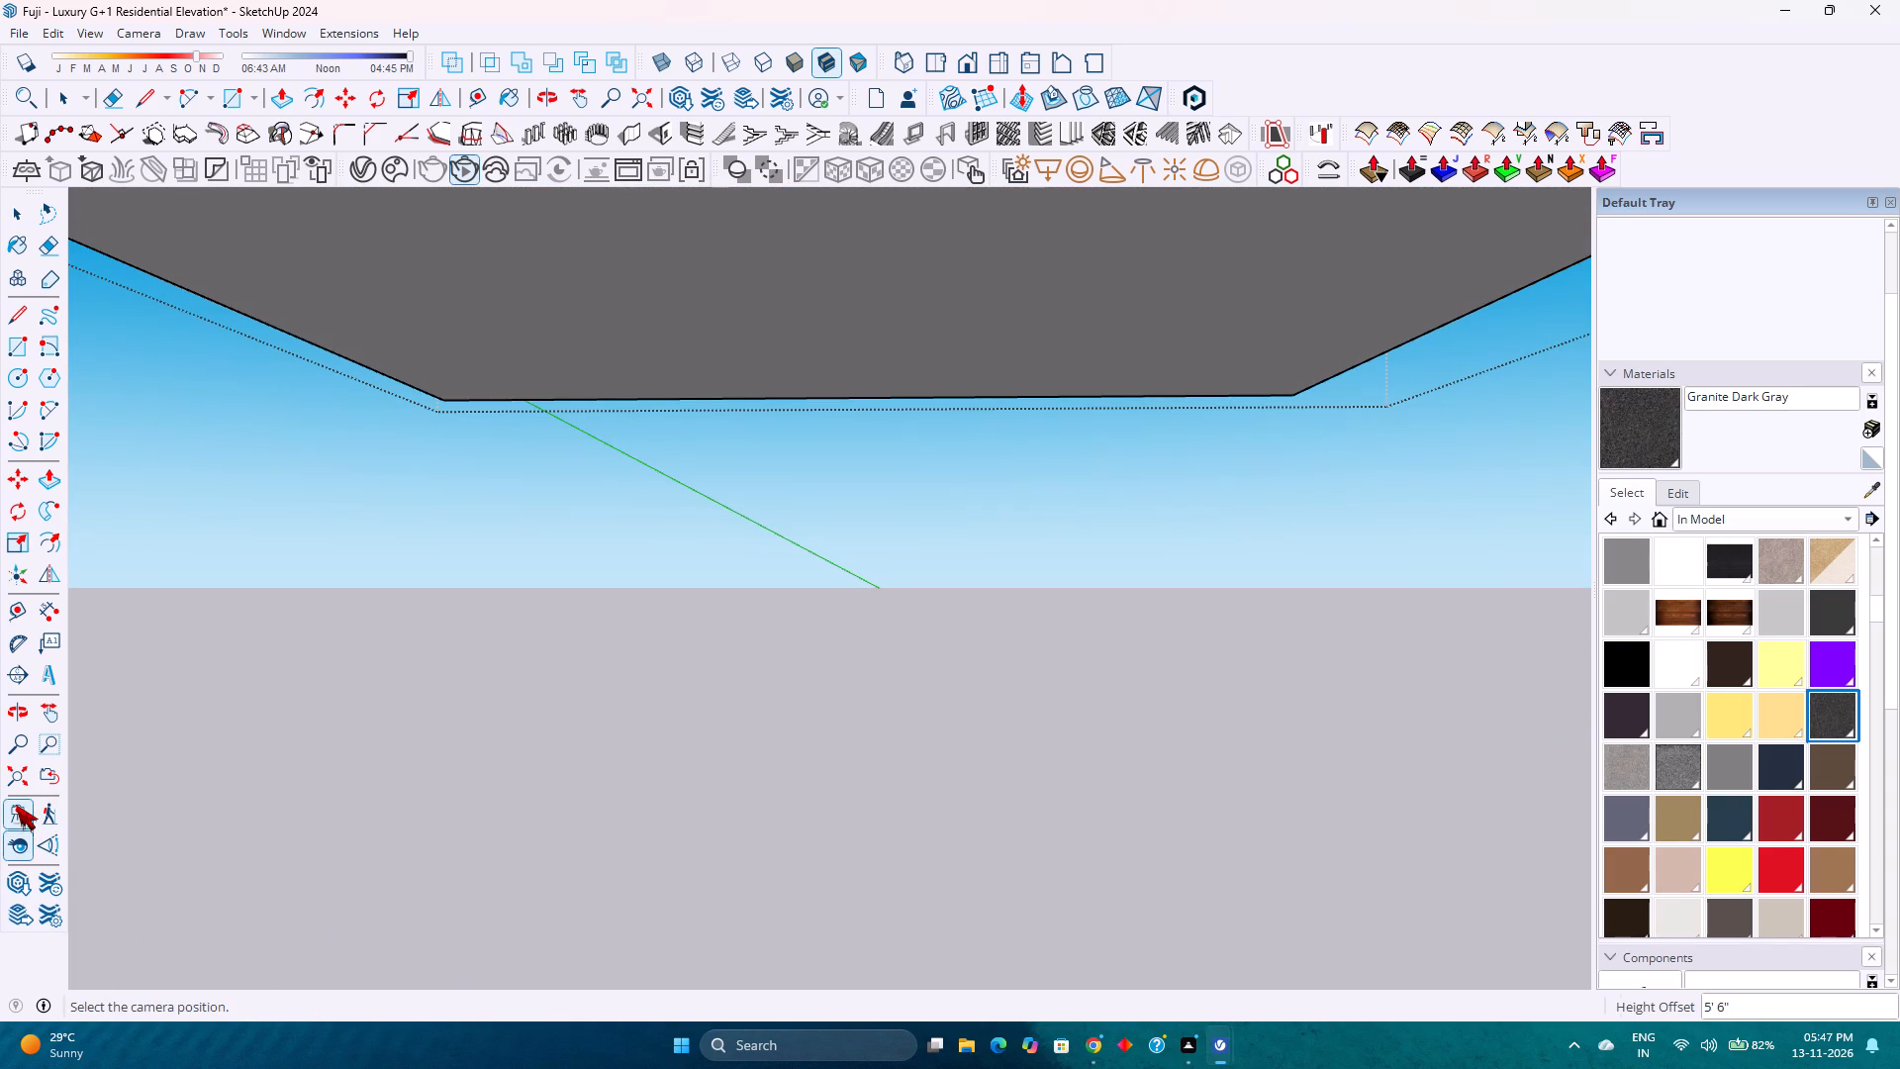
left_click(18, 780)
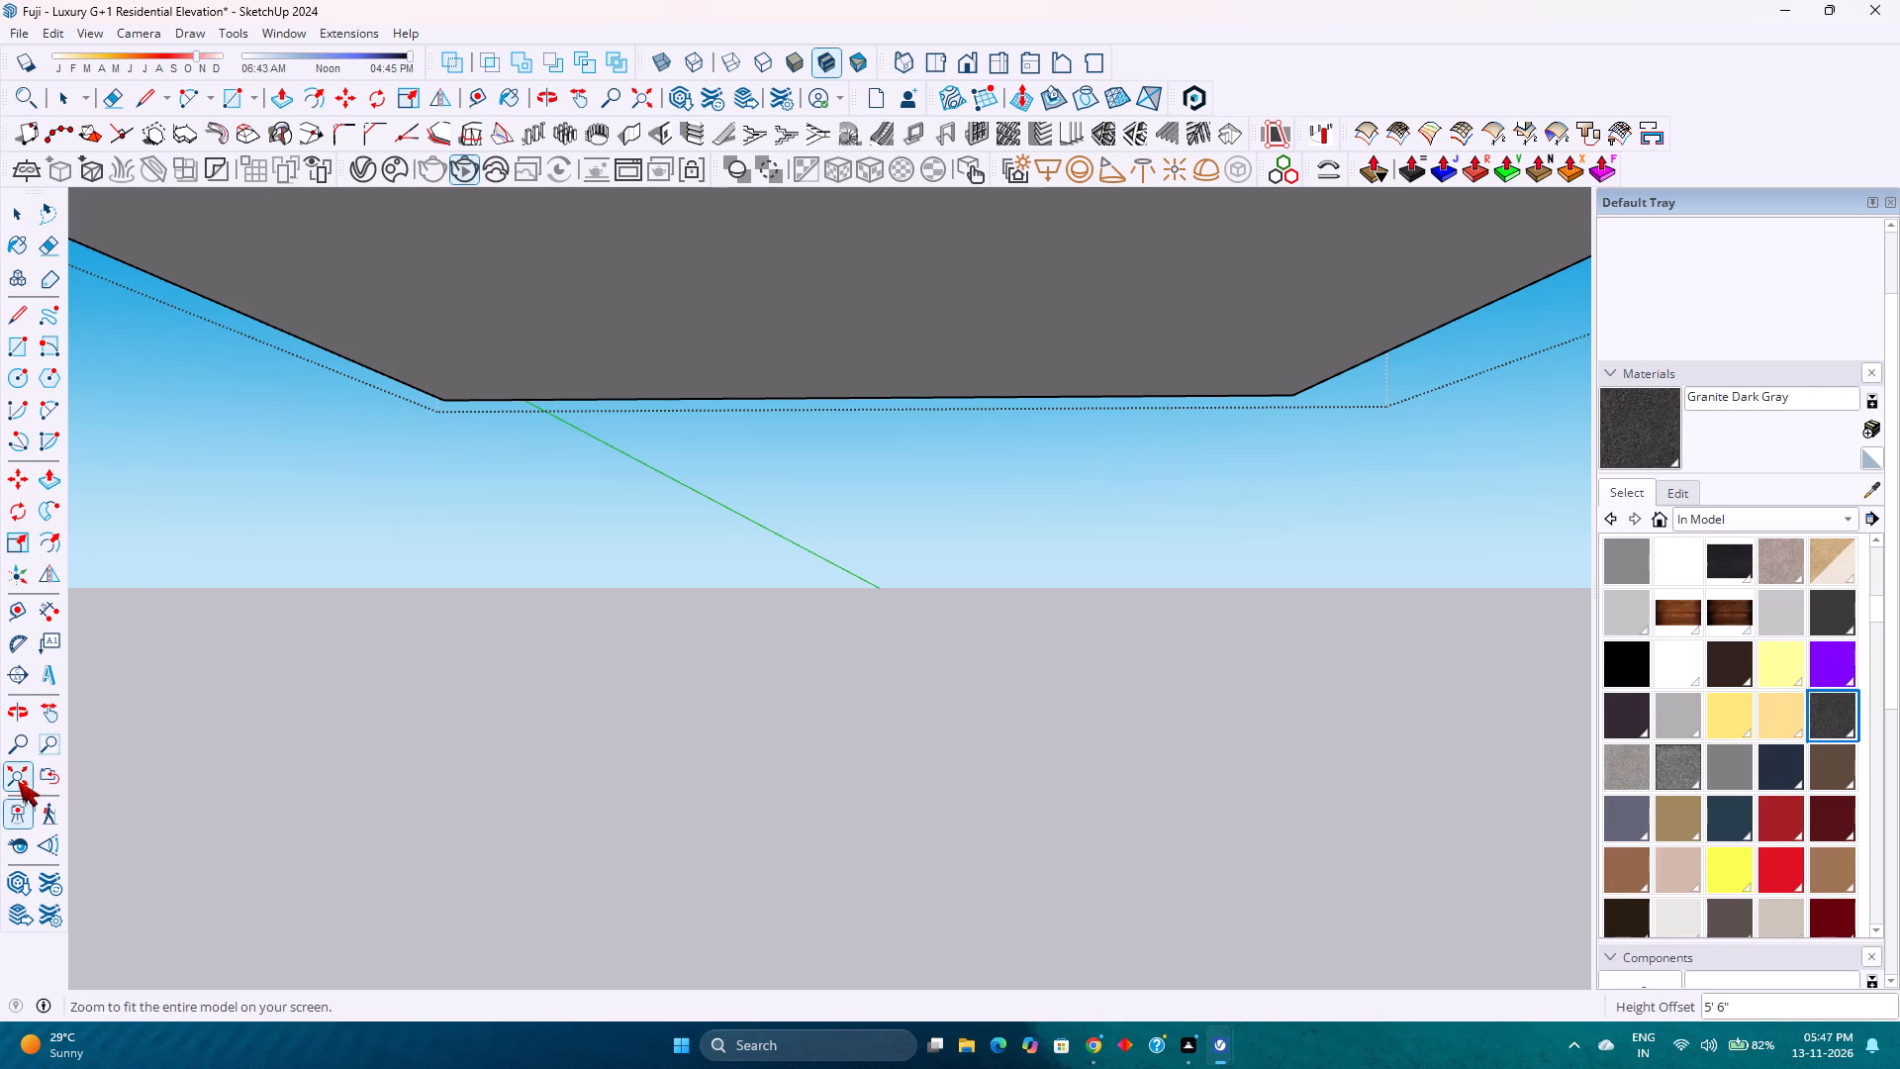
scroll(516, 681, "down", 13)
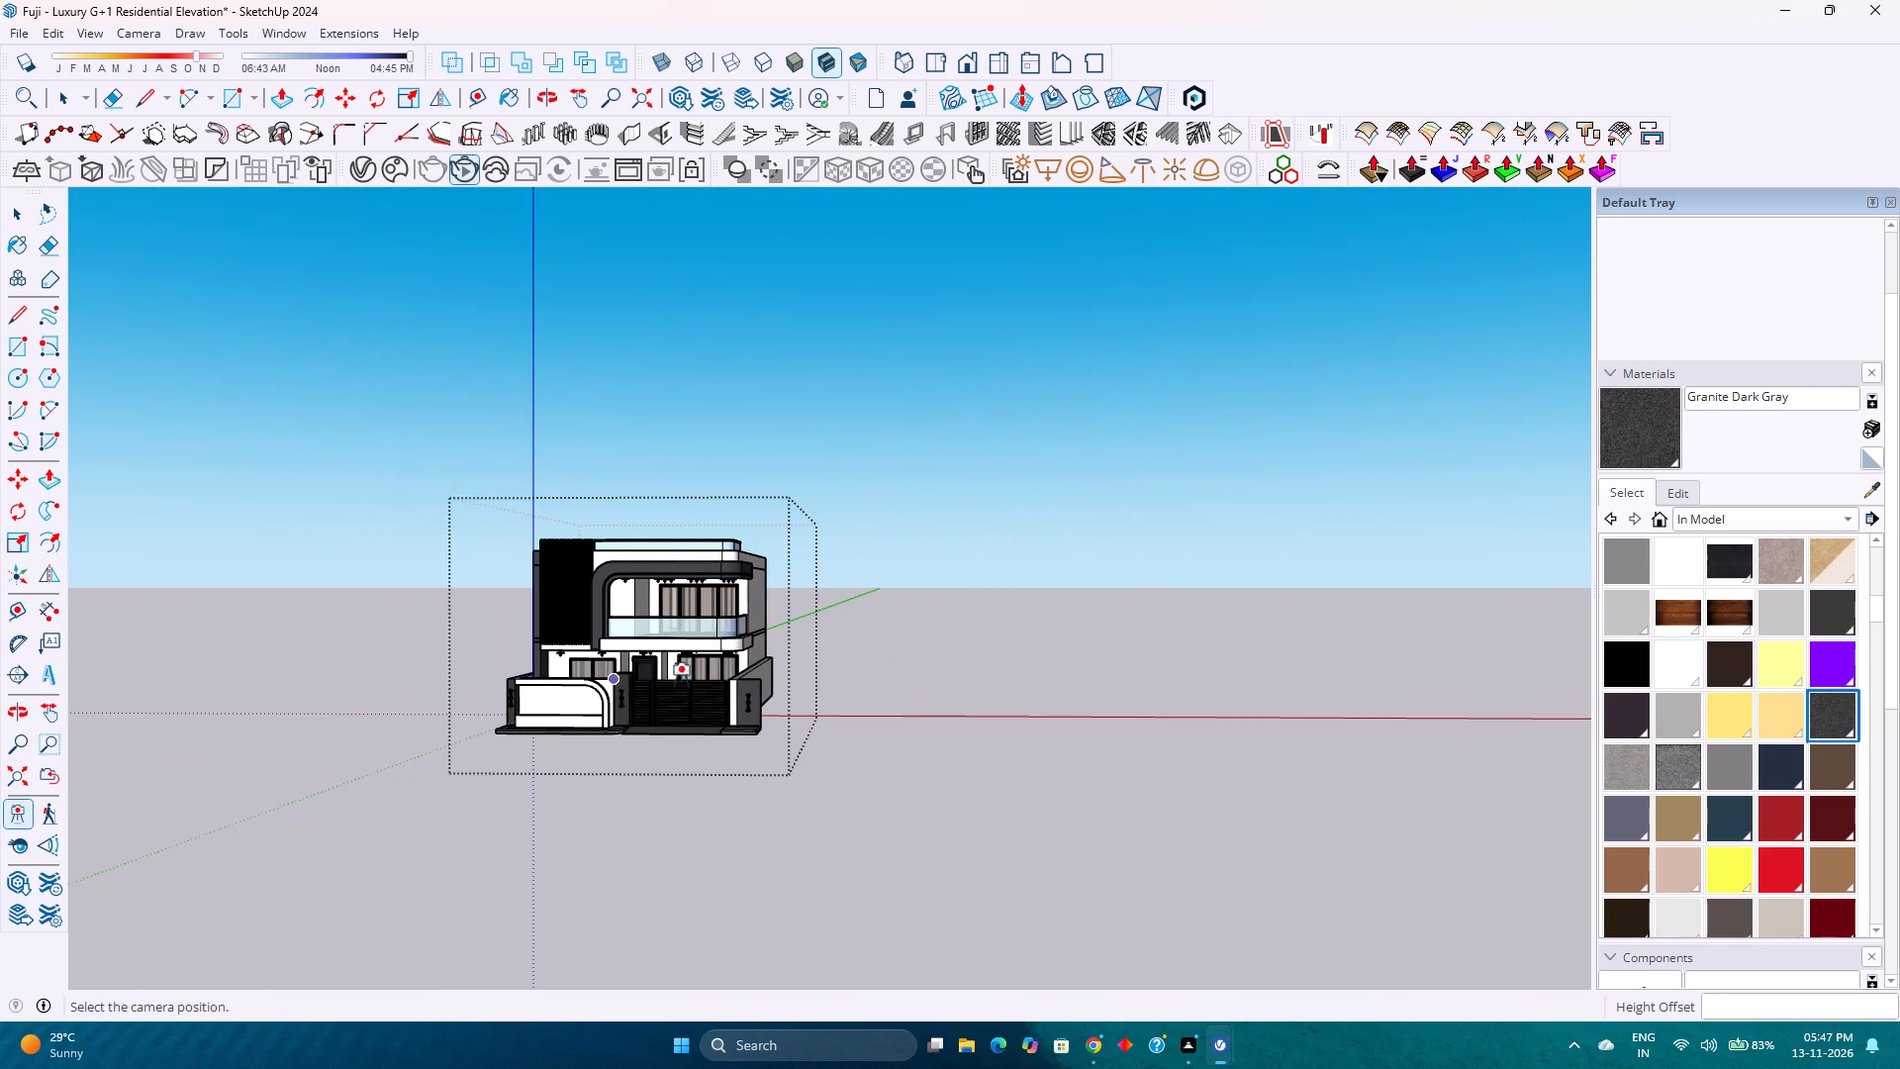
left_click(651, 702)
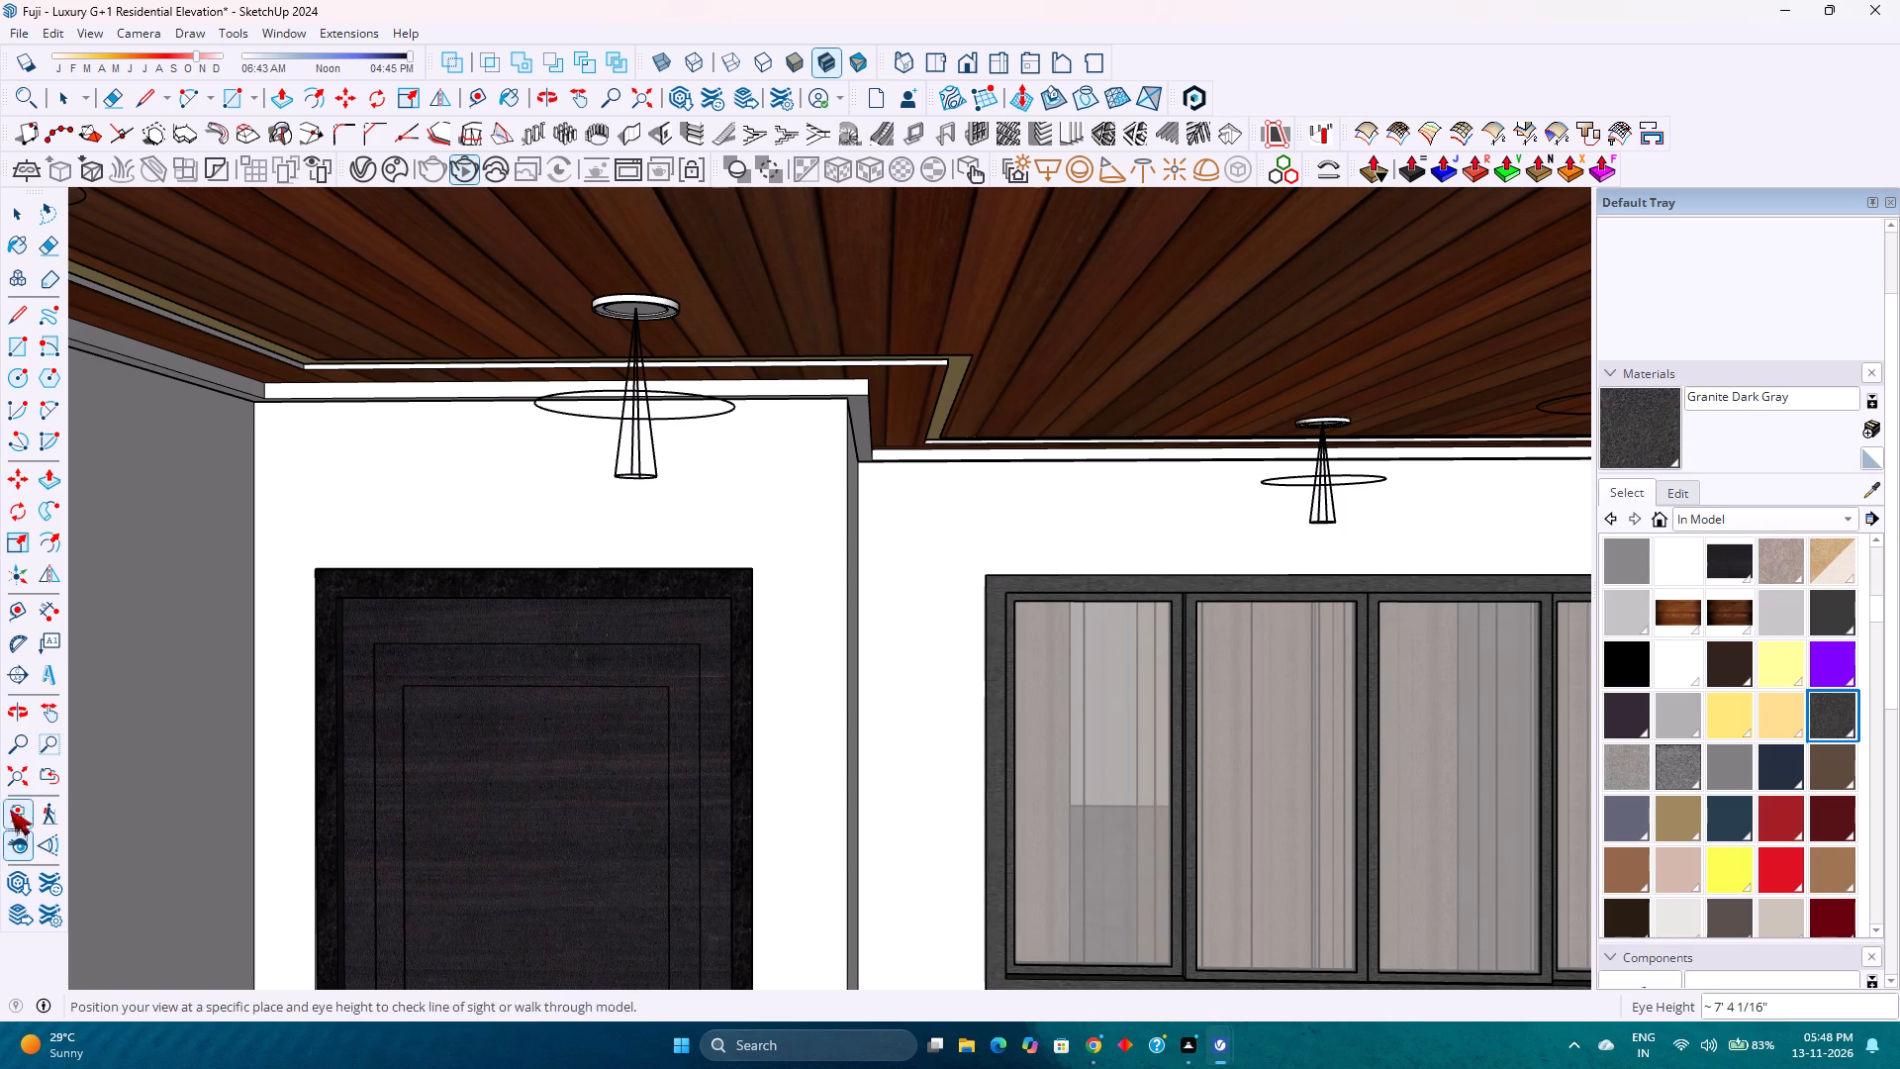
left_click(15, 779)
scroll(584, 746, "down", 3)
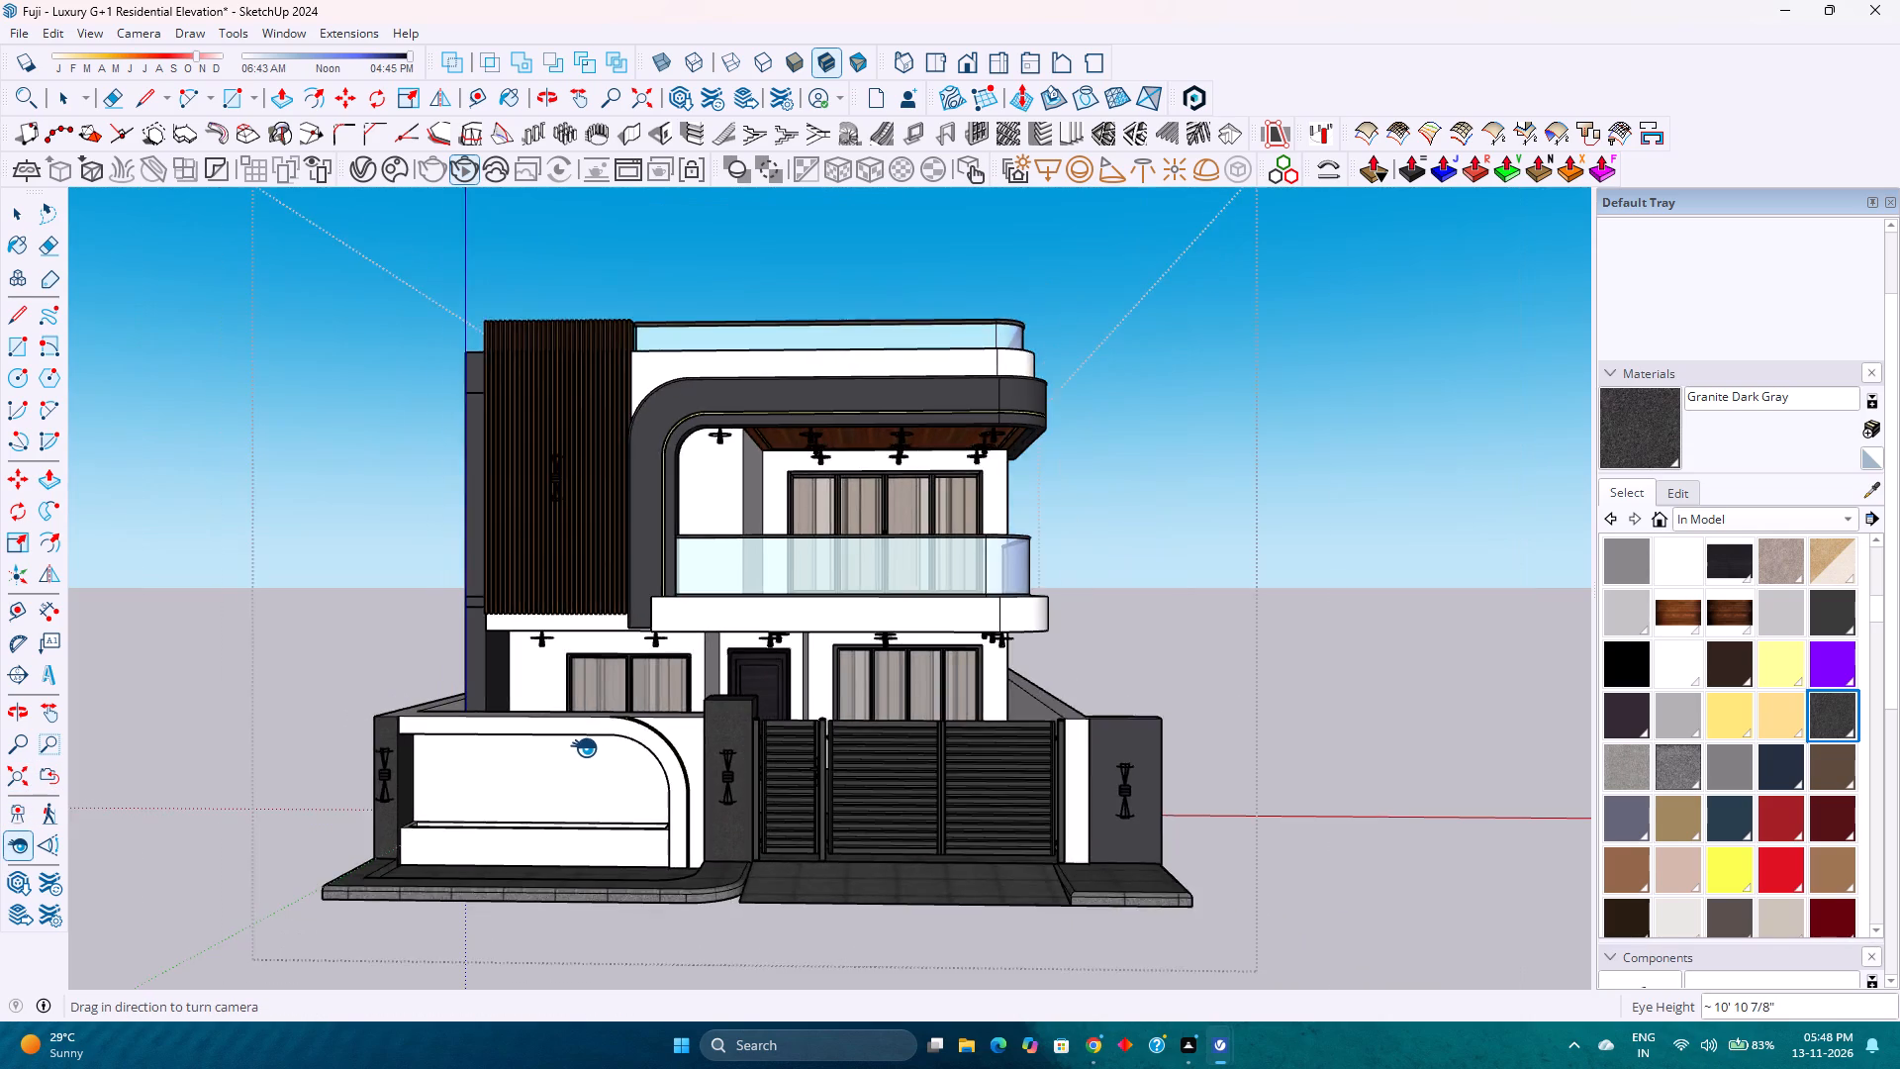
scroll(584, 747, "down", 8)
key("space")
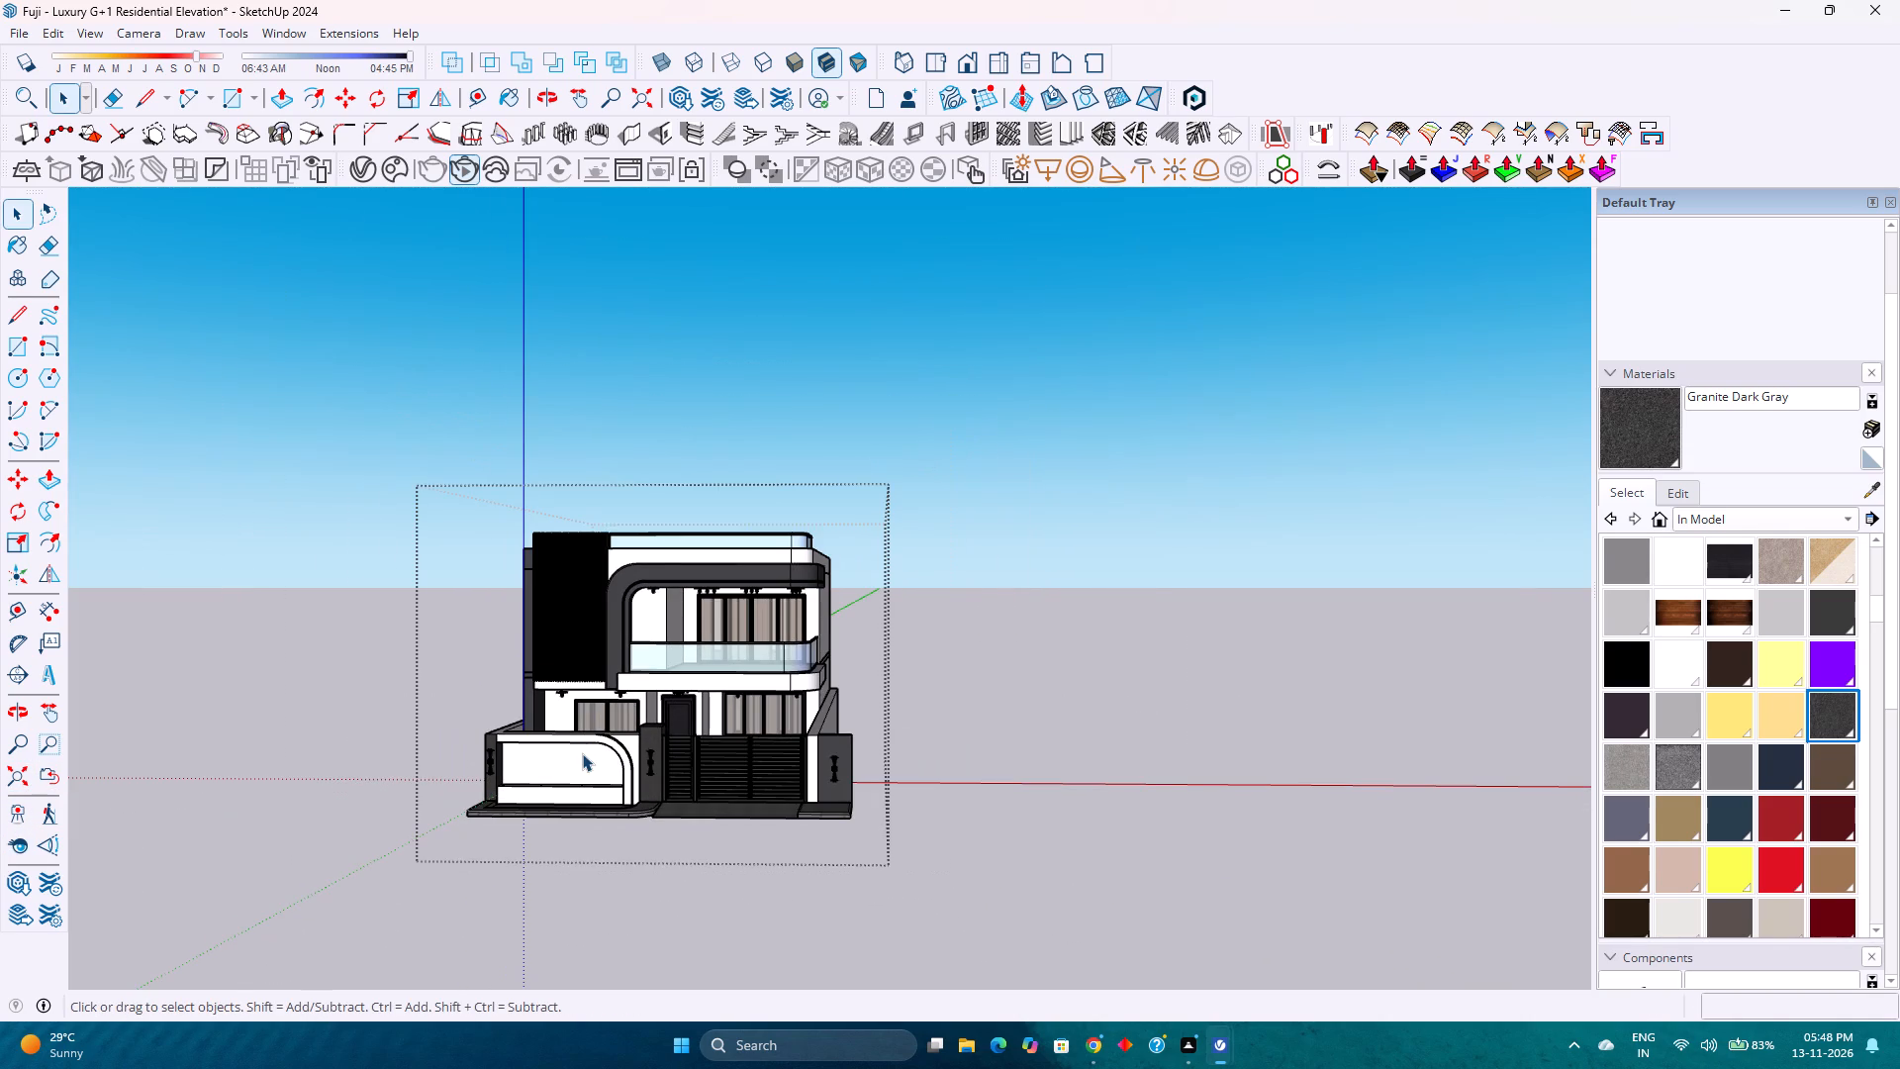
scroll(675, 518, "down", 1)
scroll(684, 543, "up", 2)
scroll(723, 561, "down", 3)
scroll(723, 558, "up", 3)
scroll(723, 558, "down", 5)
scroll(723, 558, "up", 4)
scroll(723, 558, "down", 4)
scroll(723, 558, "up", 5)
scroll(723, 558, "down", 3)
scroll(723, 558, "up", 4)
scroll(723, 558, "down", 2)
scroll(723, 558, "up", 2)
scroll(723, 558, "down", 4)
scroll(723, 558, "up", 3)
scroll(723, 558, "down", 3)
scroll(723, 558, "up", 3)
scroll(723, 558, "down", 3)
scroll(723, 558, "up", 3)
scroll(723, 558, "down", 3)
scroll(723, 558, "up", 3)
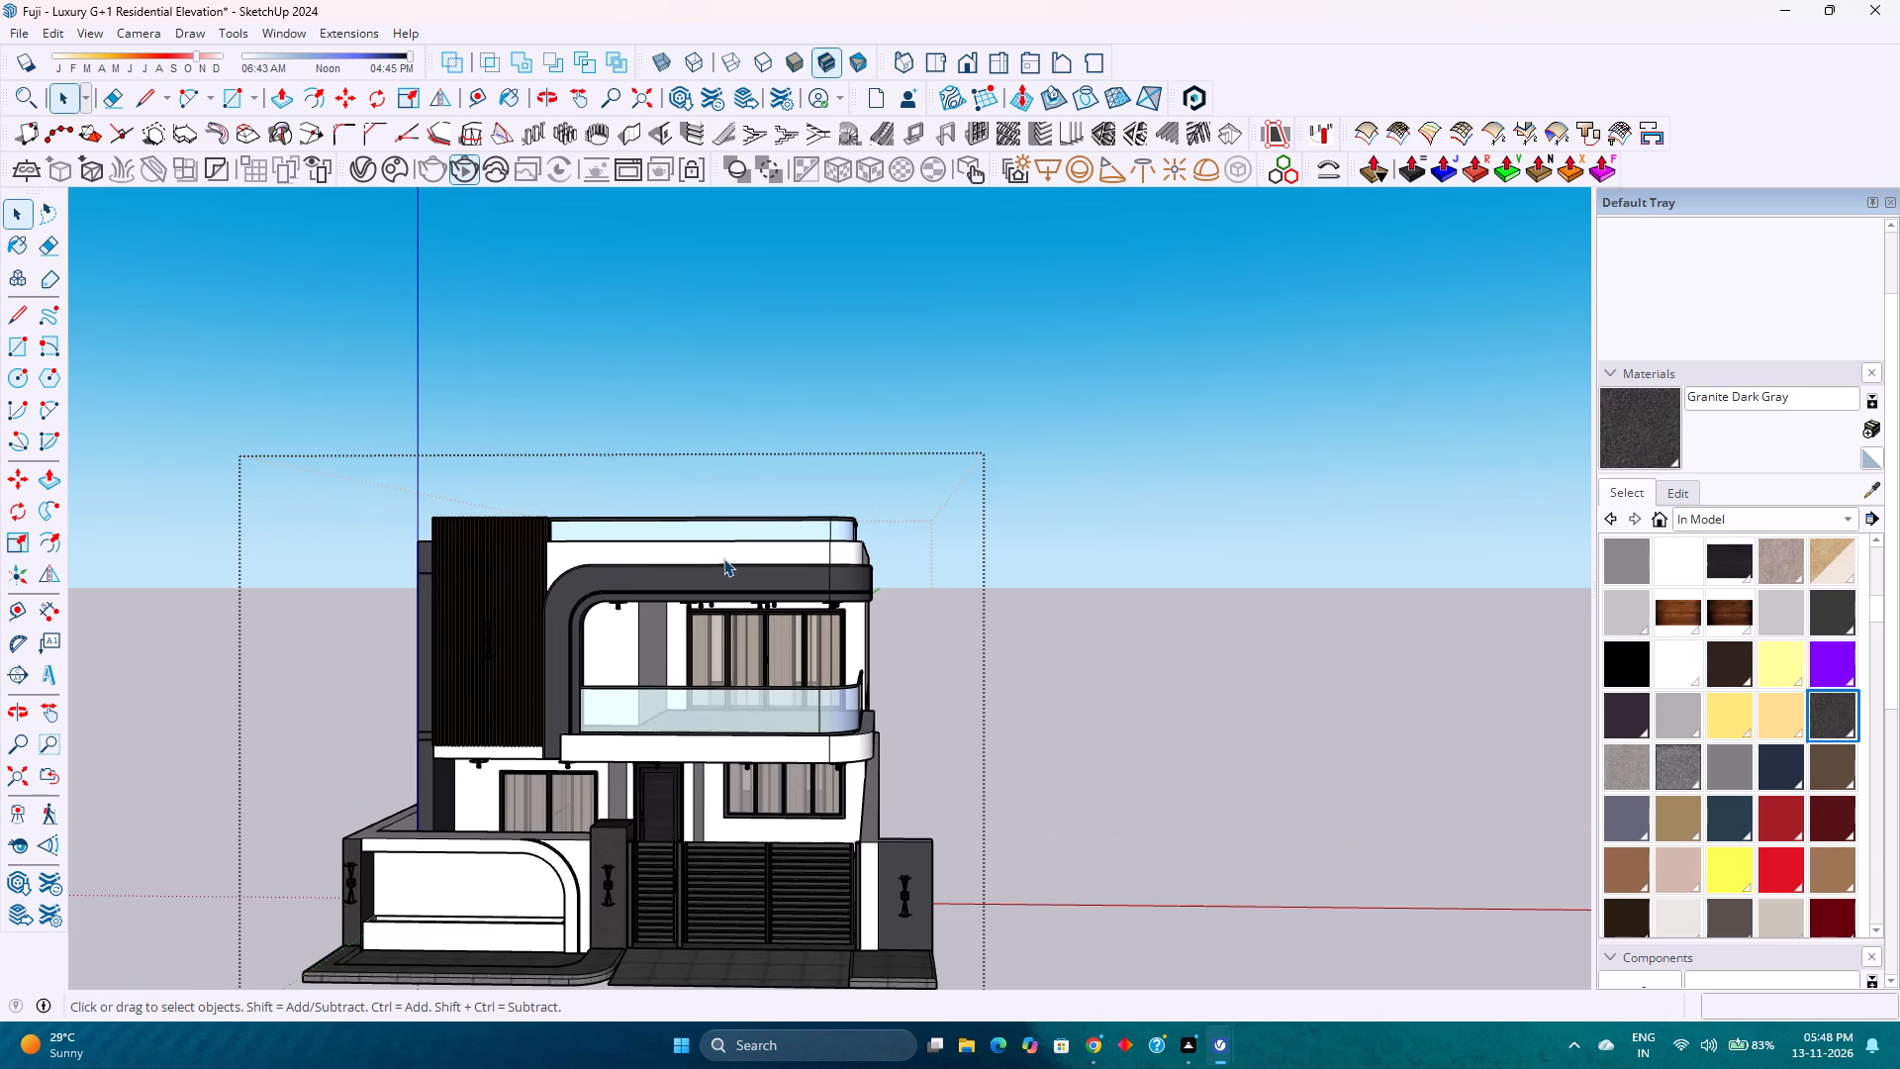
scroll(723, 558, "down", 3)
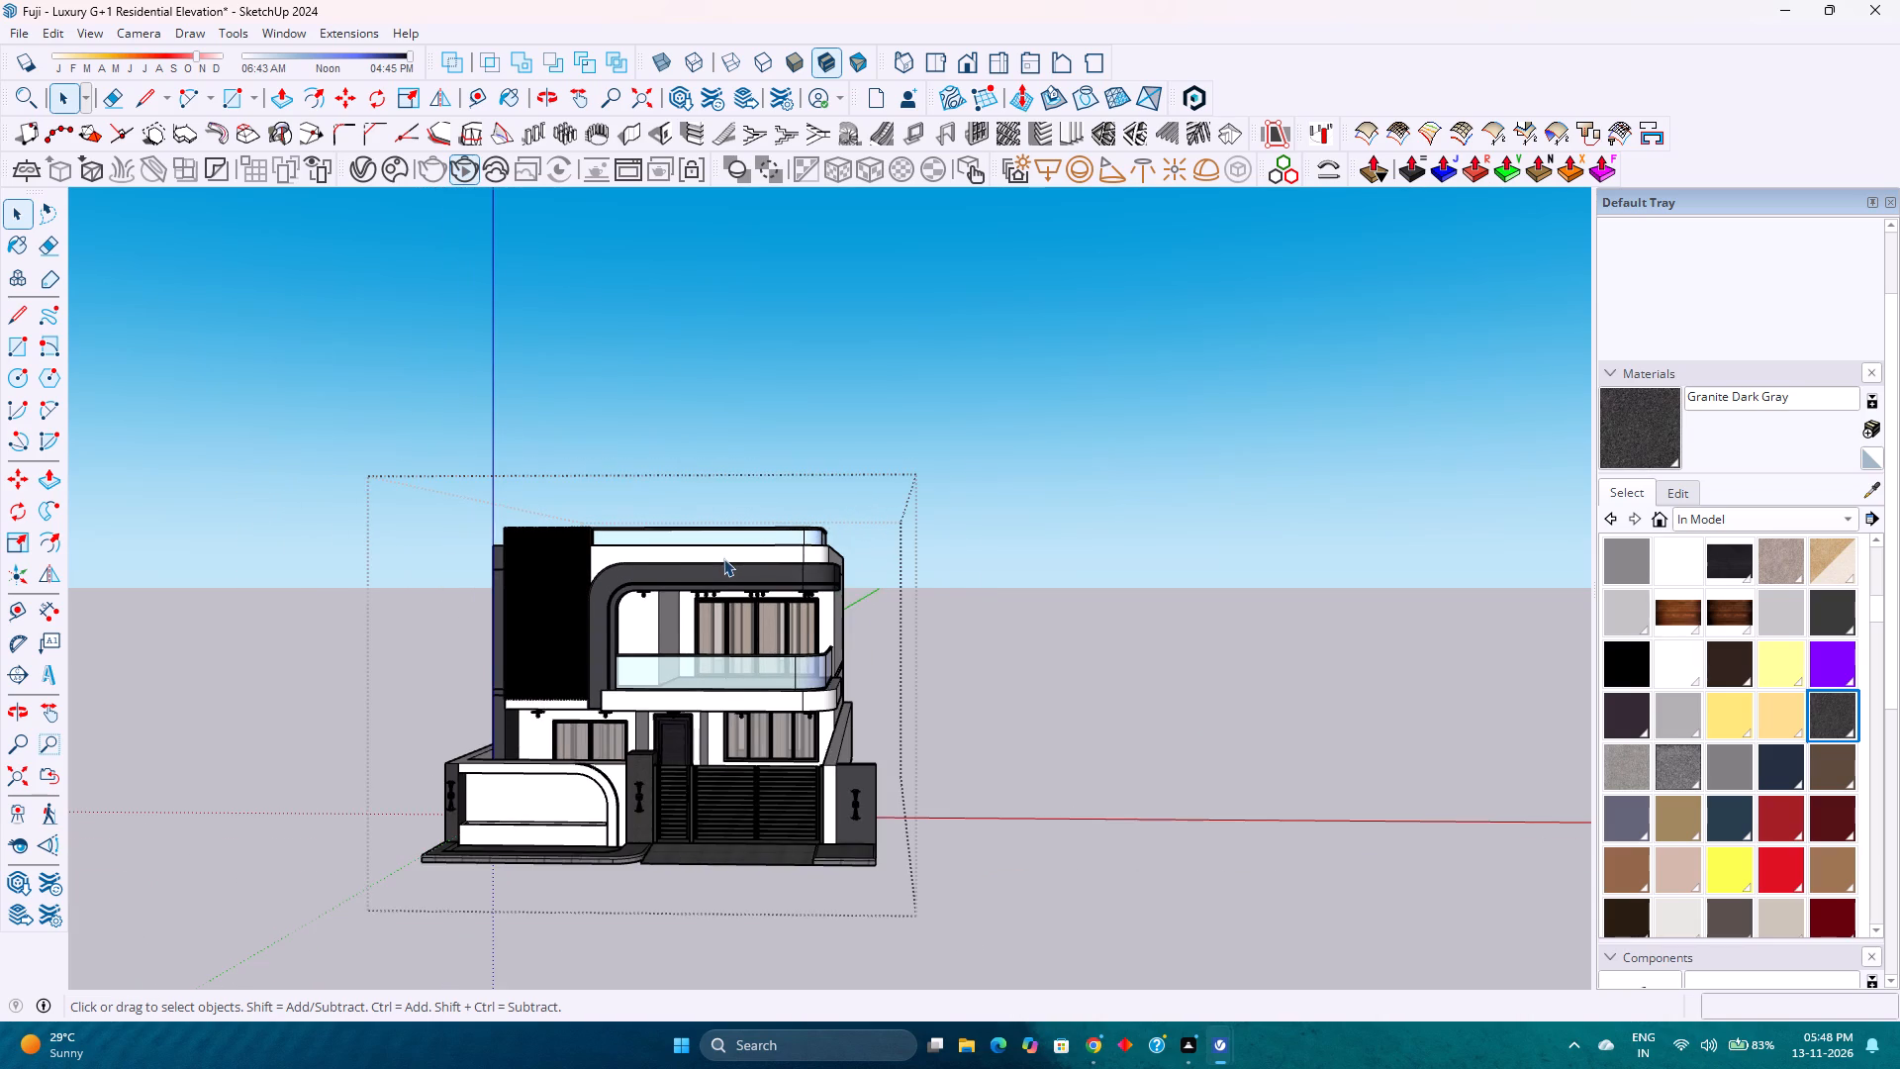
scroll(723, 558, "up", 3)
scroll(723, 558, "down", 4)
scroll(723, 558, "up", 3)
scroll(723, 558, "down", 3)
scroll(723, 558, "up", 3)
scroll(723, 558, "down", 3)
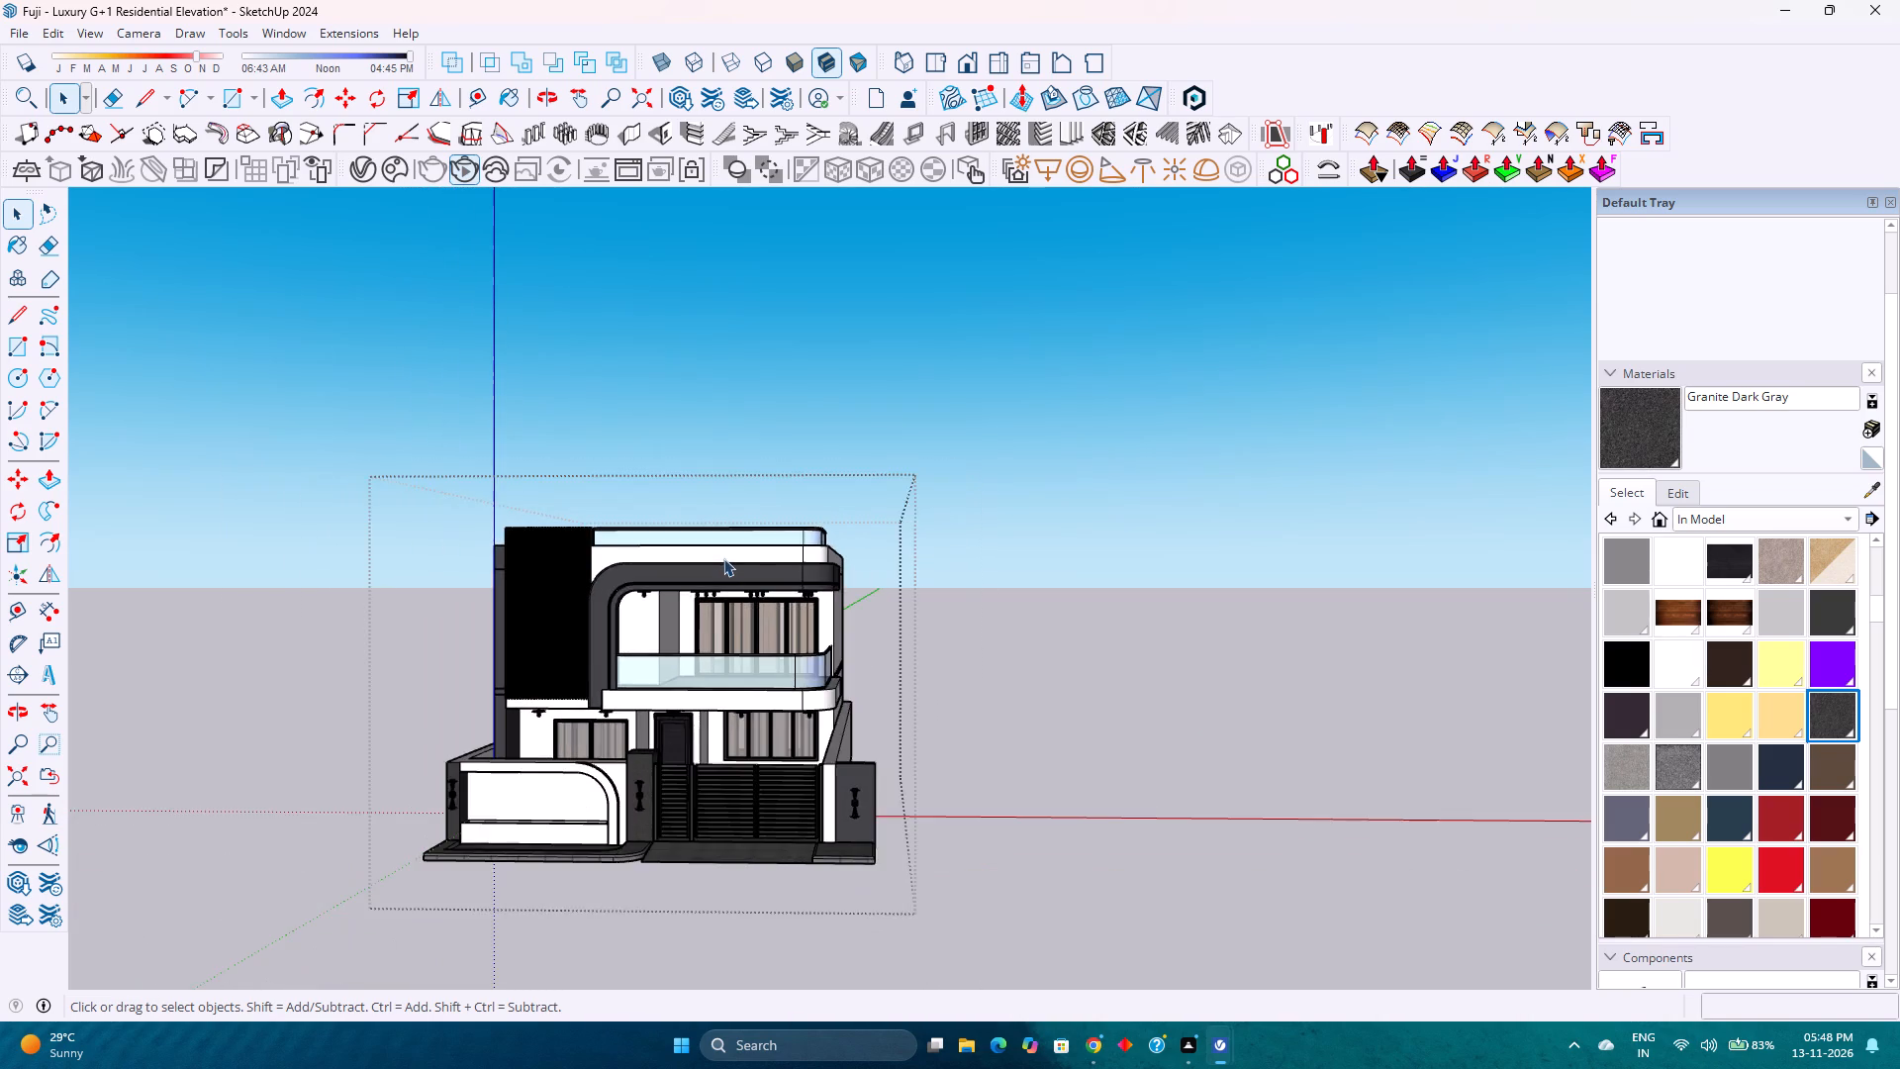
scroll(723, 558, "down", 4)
Set the standard front view and frame the whole house with its boundary wall and gate in it.
left_click(972, 72)
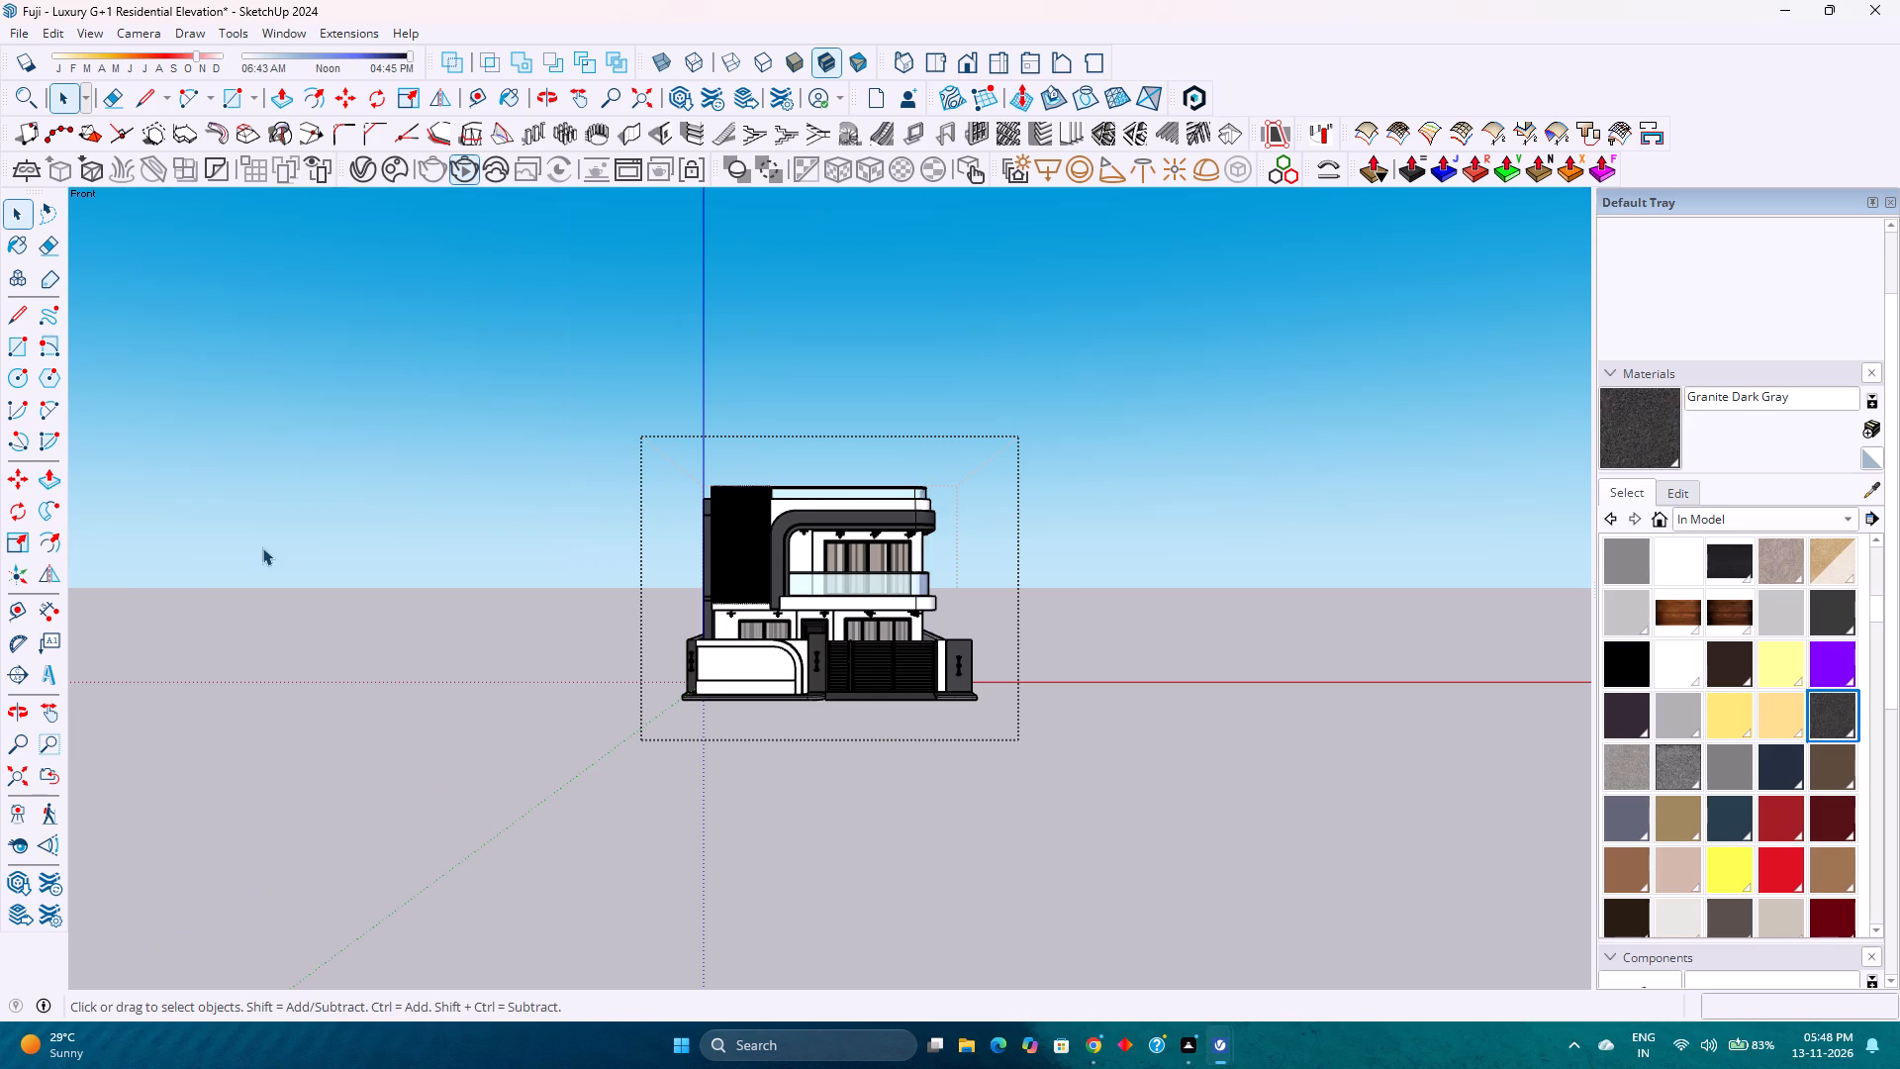
left_click(16, 773)
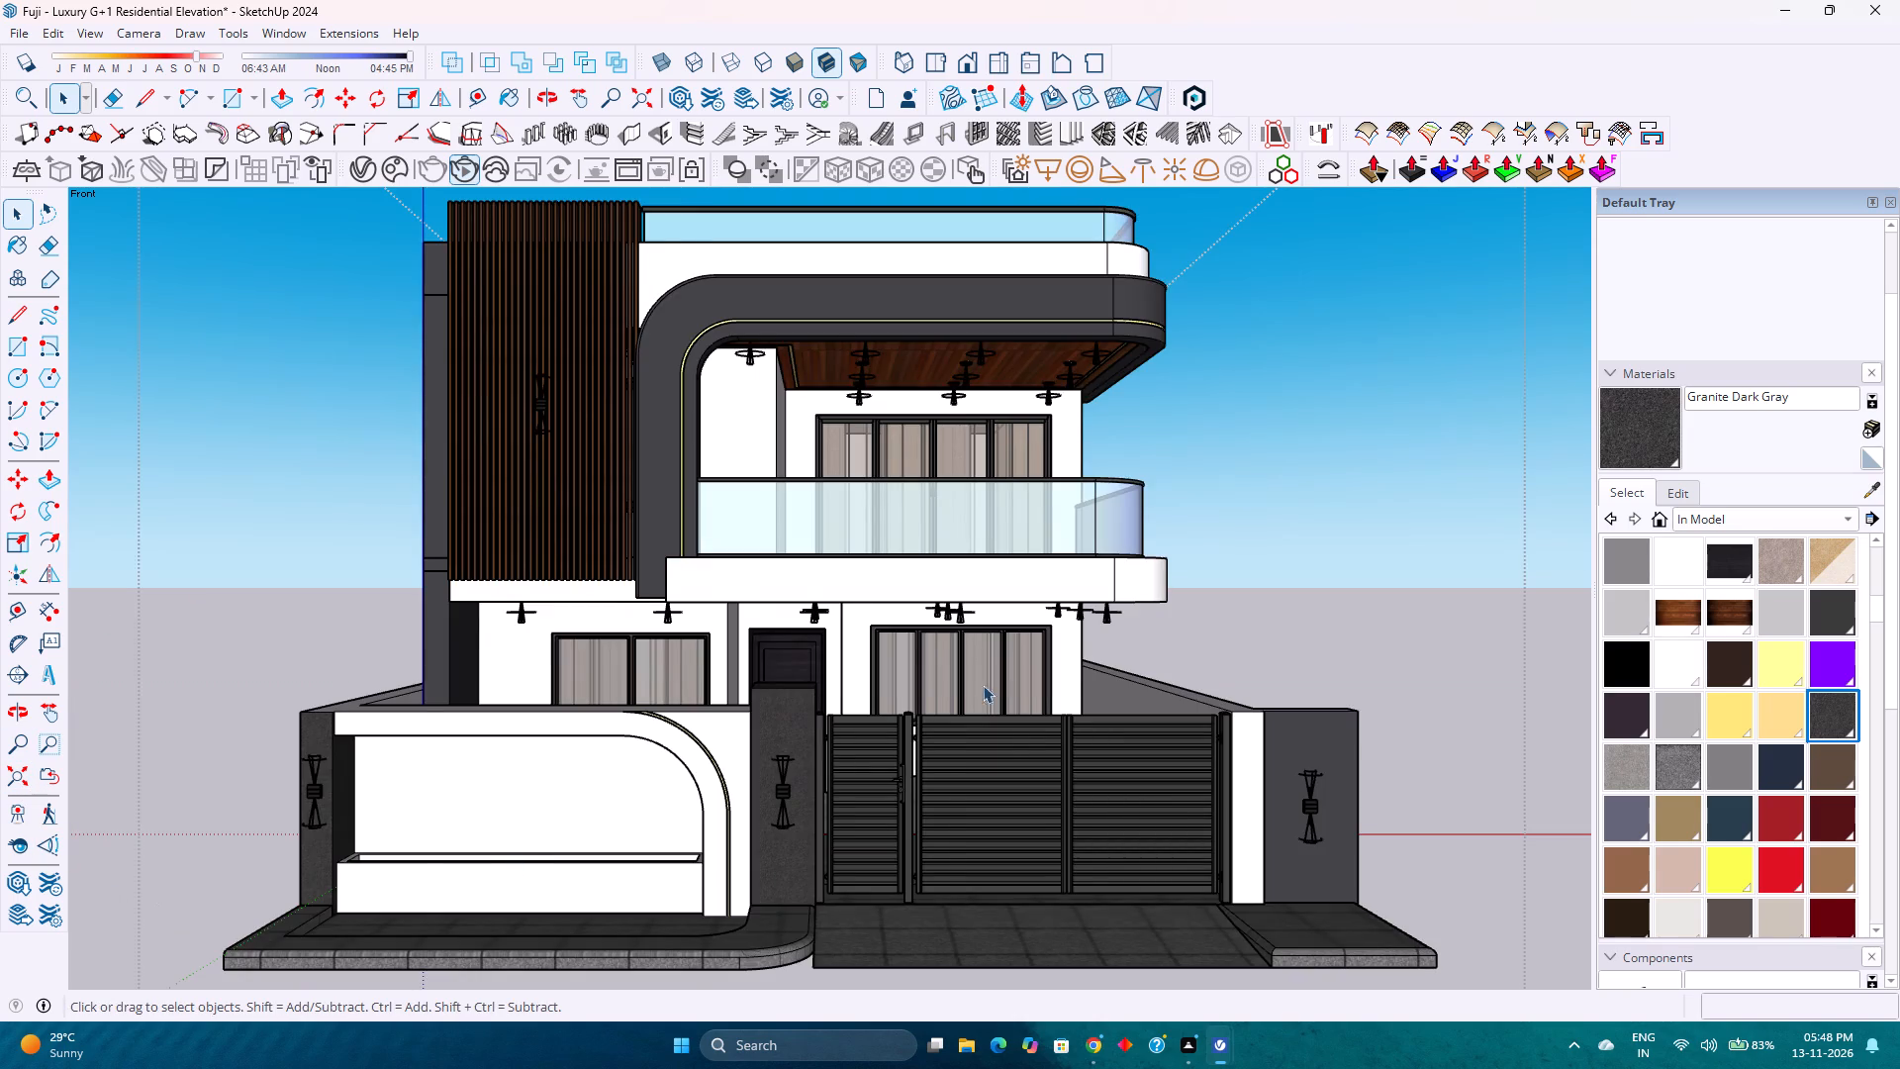
scroll(1004, 676, "down", 3)
scroll(956, 687, "up", 3)
scroll(956, 687, "down", 1)
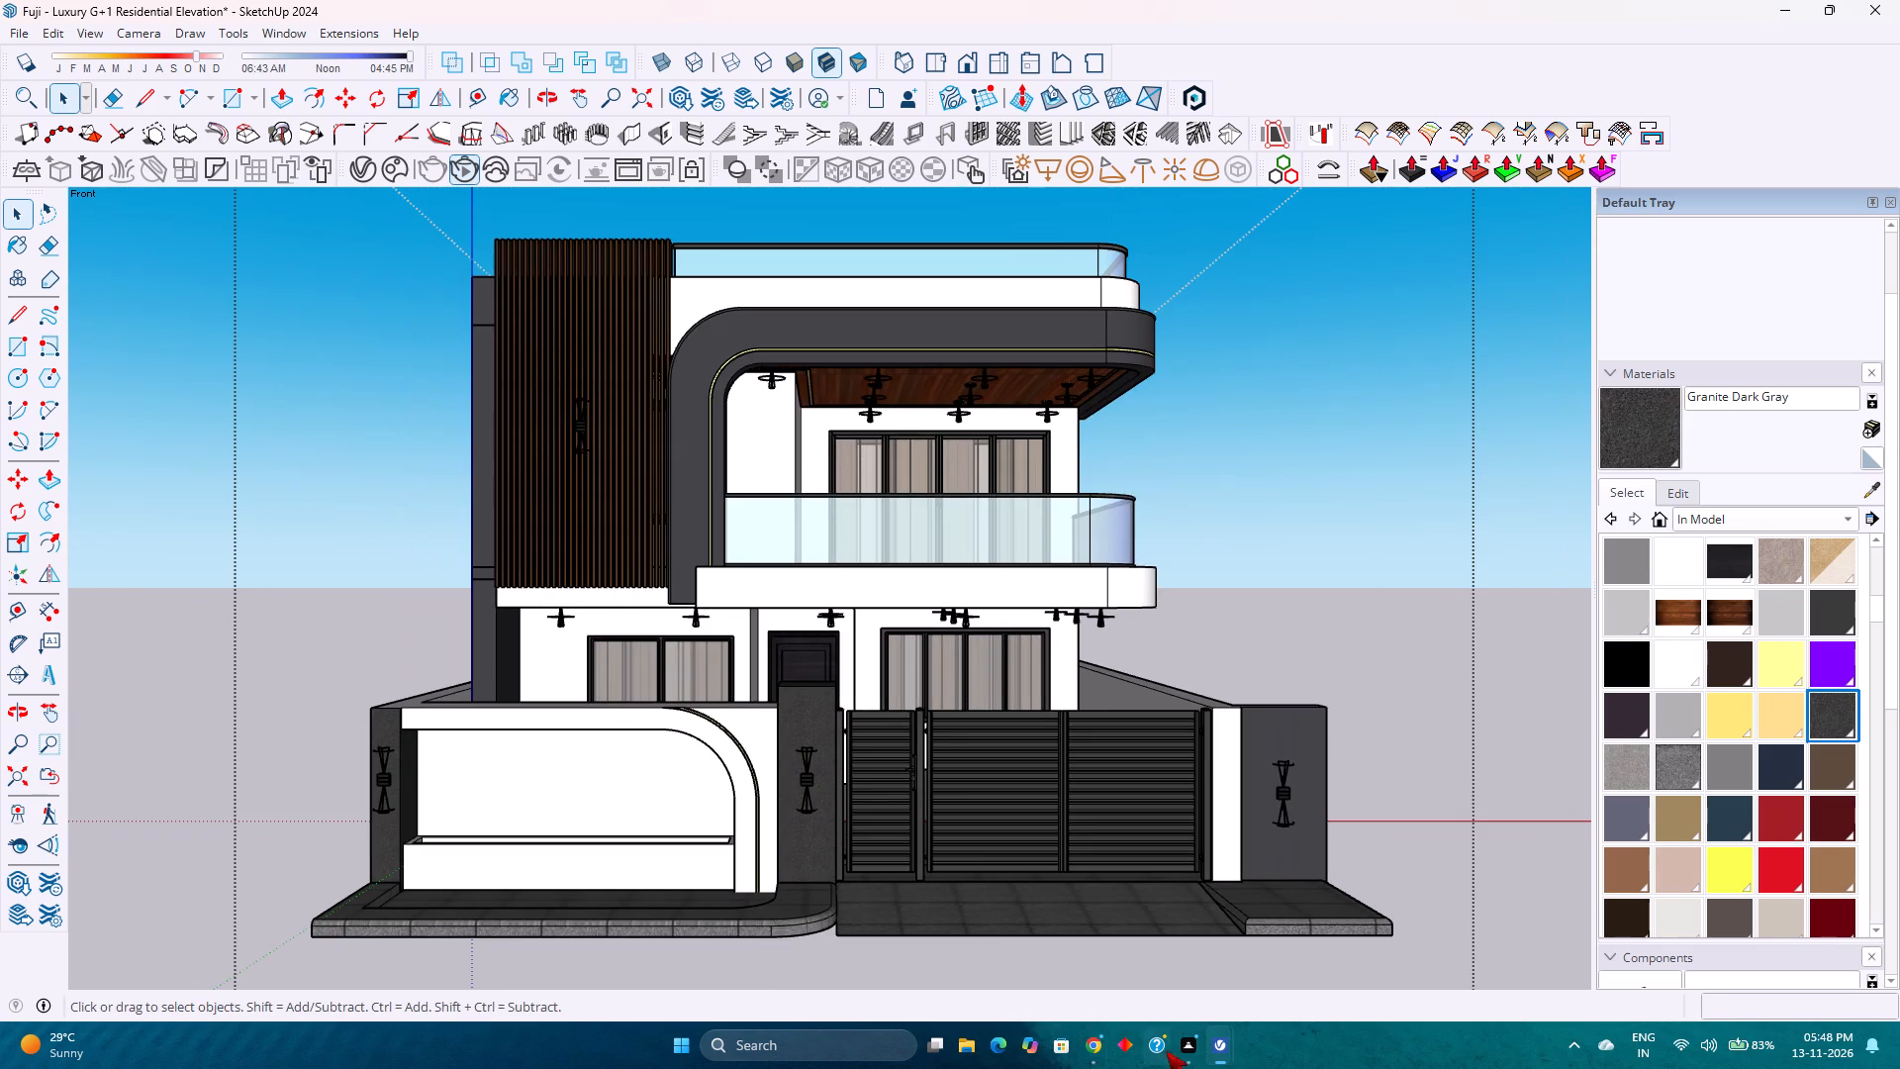
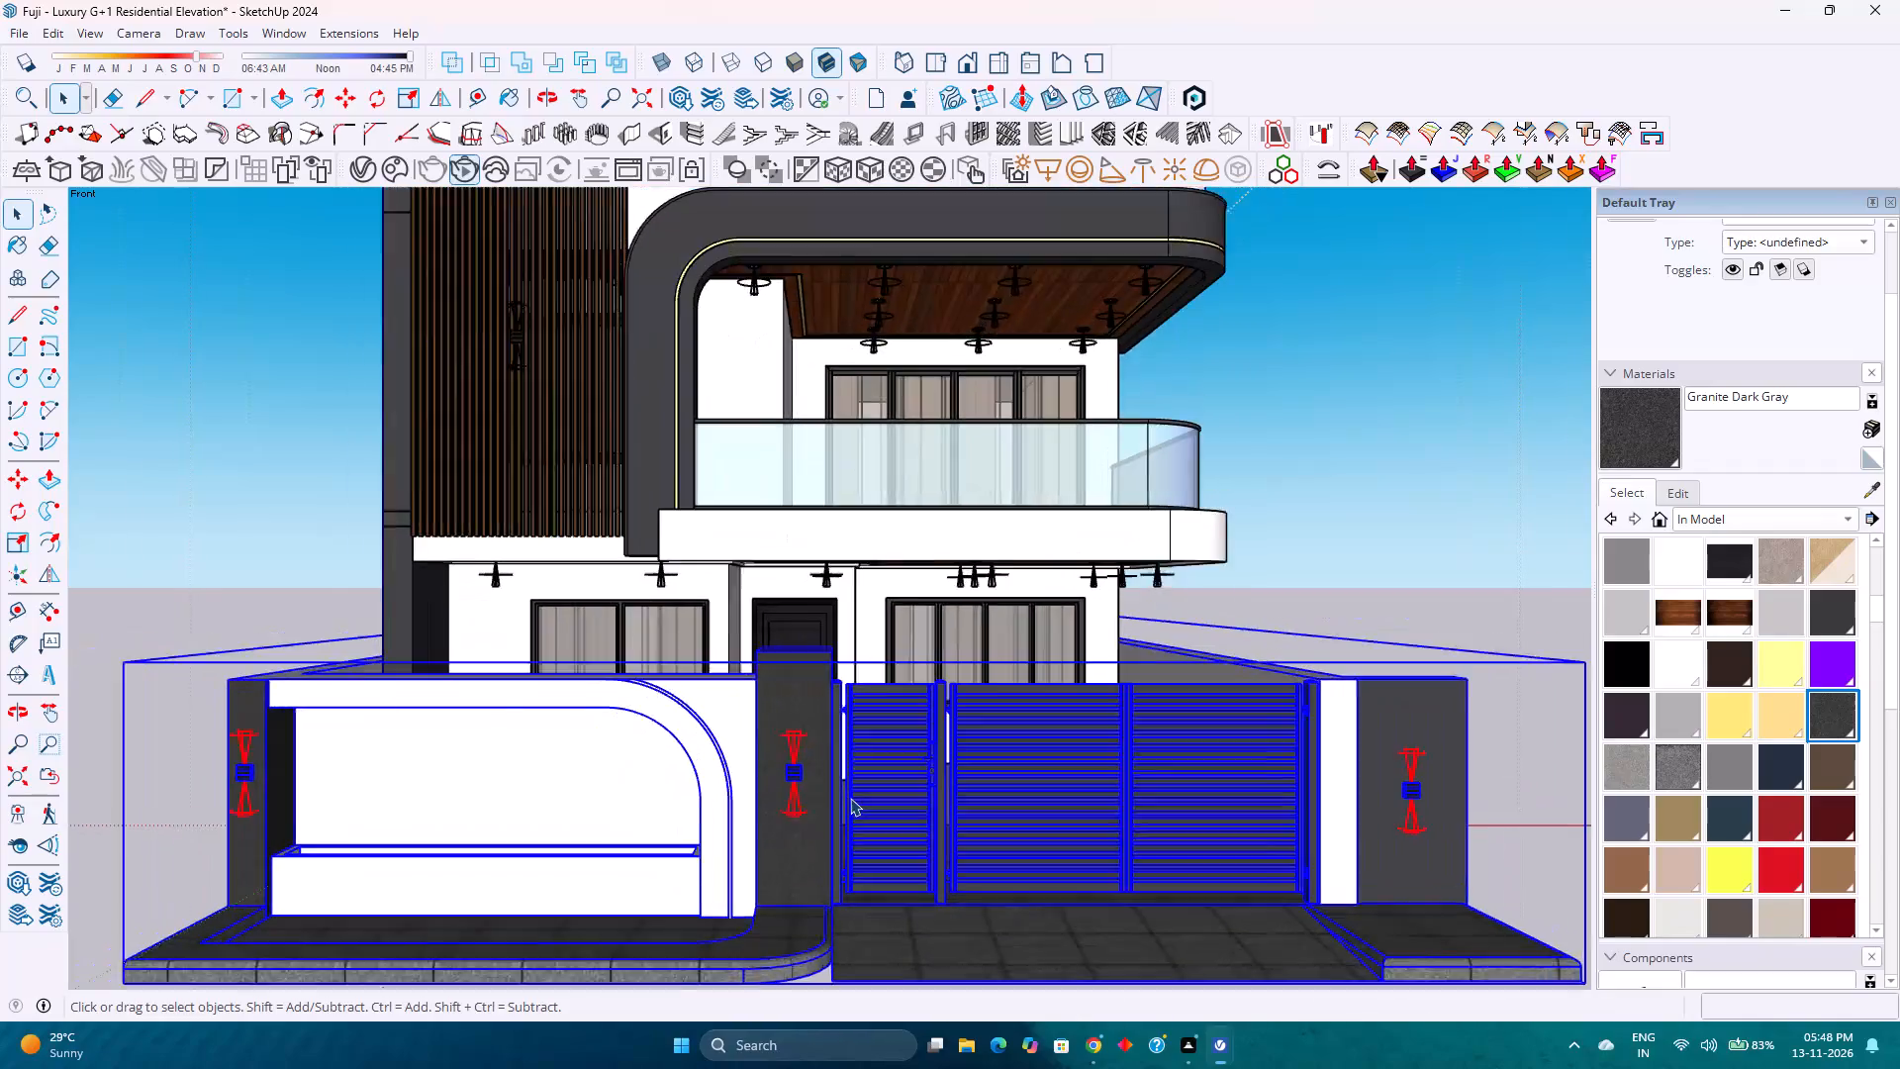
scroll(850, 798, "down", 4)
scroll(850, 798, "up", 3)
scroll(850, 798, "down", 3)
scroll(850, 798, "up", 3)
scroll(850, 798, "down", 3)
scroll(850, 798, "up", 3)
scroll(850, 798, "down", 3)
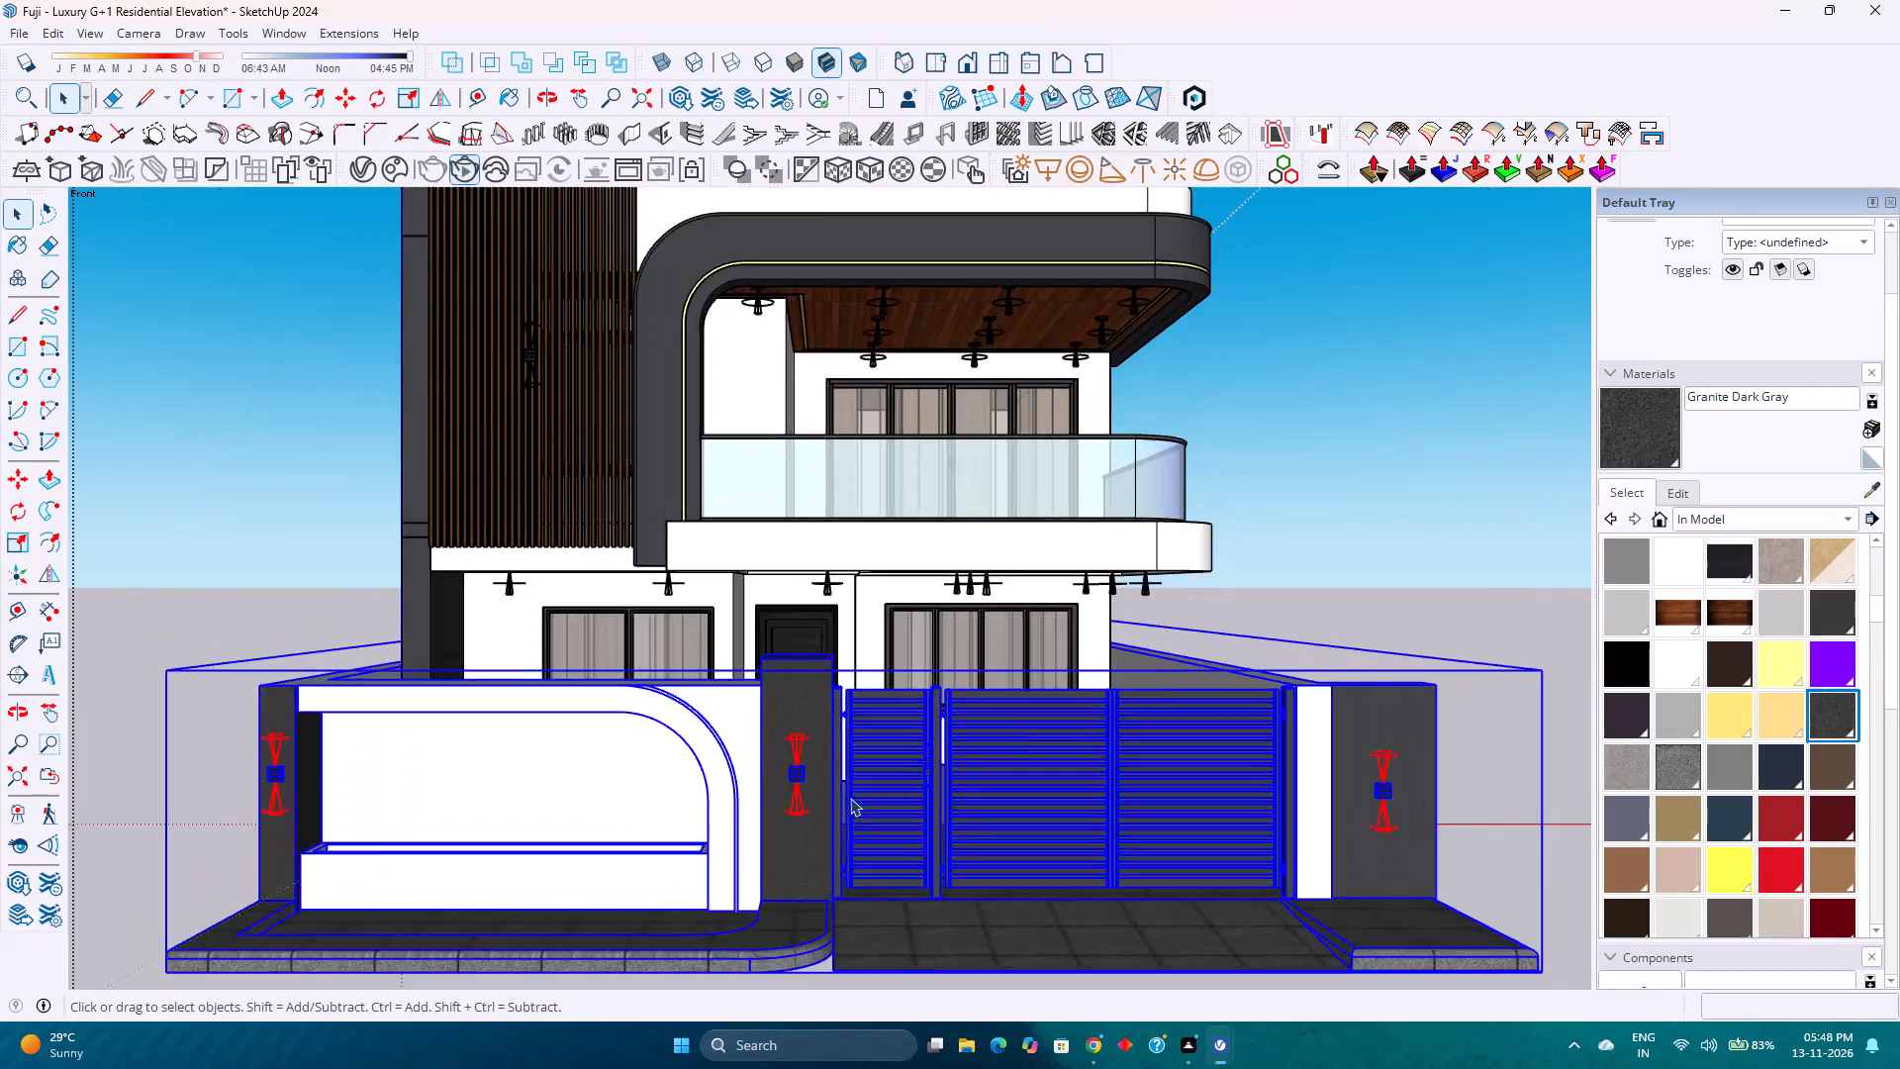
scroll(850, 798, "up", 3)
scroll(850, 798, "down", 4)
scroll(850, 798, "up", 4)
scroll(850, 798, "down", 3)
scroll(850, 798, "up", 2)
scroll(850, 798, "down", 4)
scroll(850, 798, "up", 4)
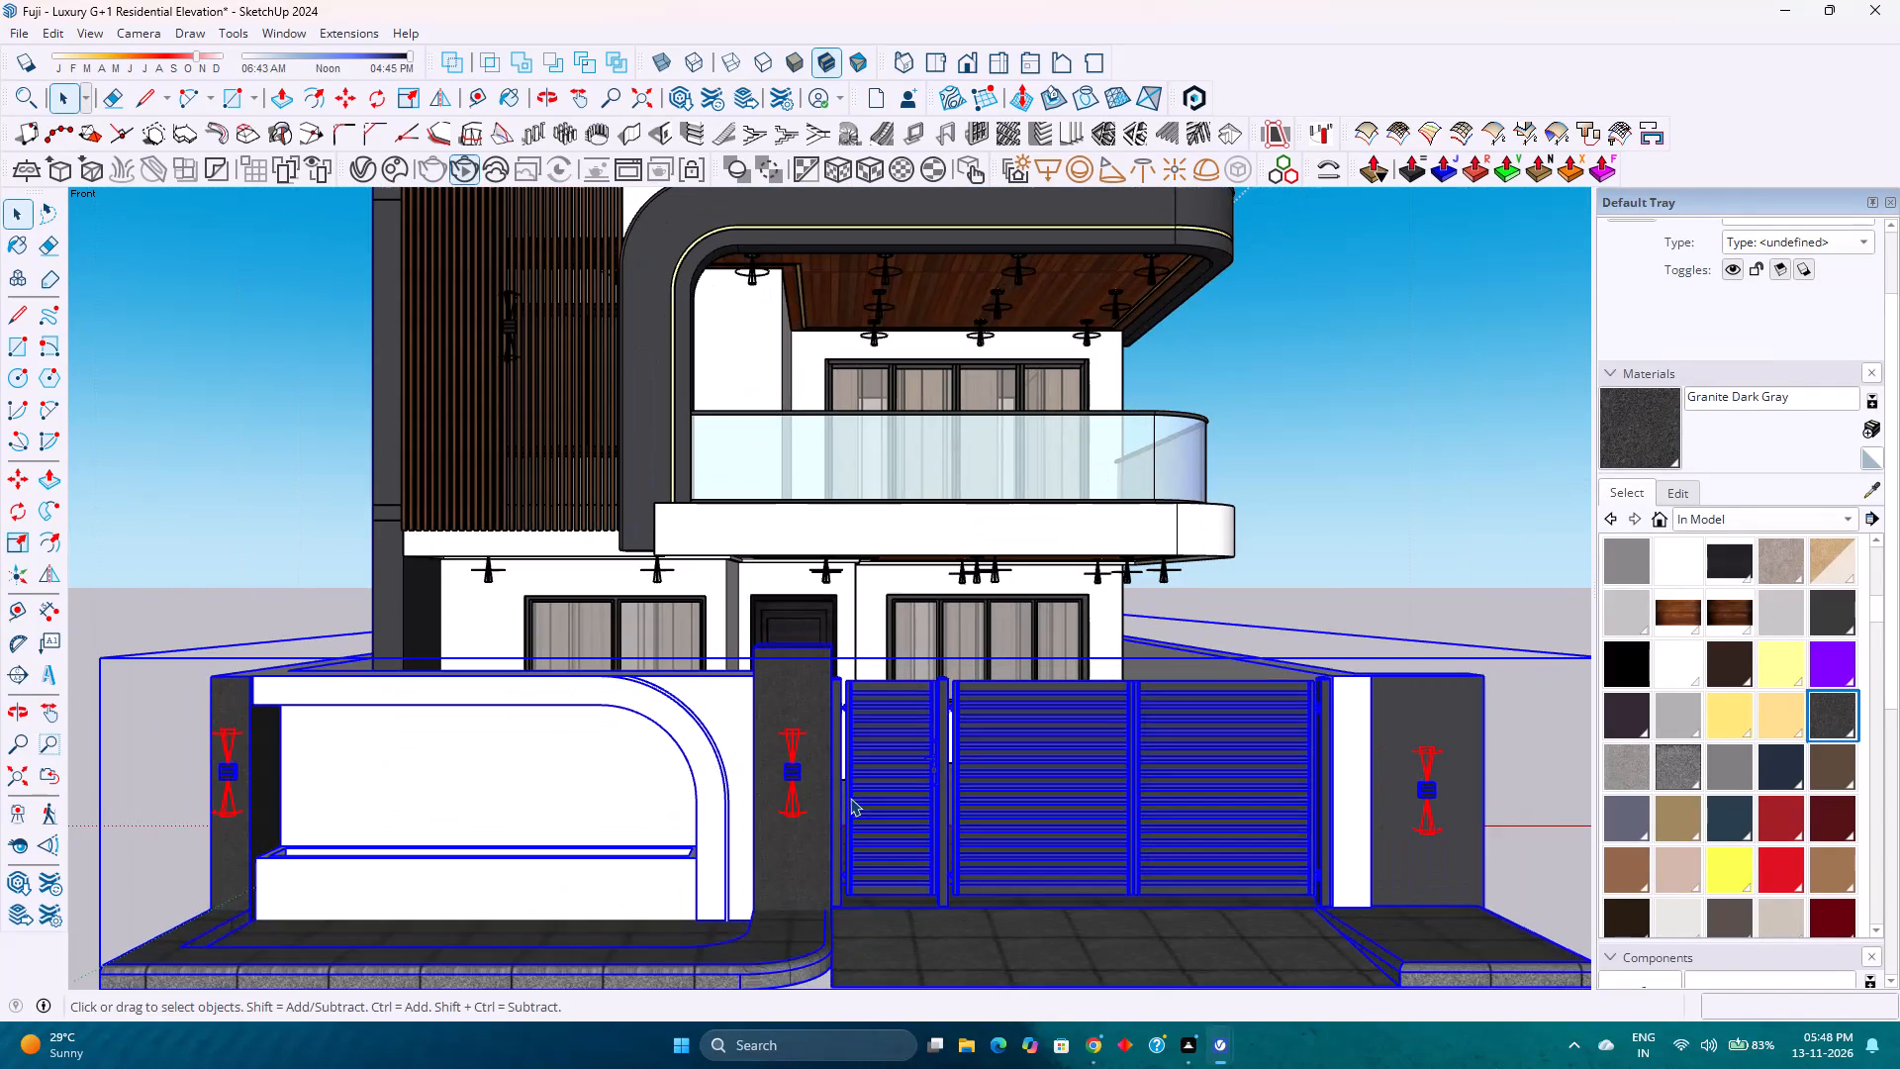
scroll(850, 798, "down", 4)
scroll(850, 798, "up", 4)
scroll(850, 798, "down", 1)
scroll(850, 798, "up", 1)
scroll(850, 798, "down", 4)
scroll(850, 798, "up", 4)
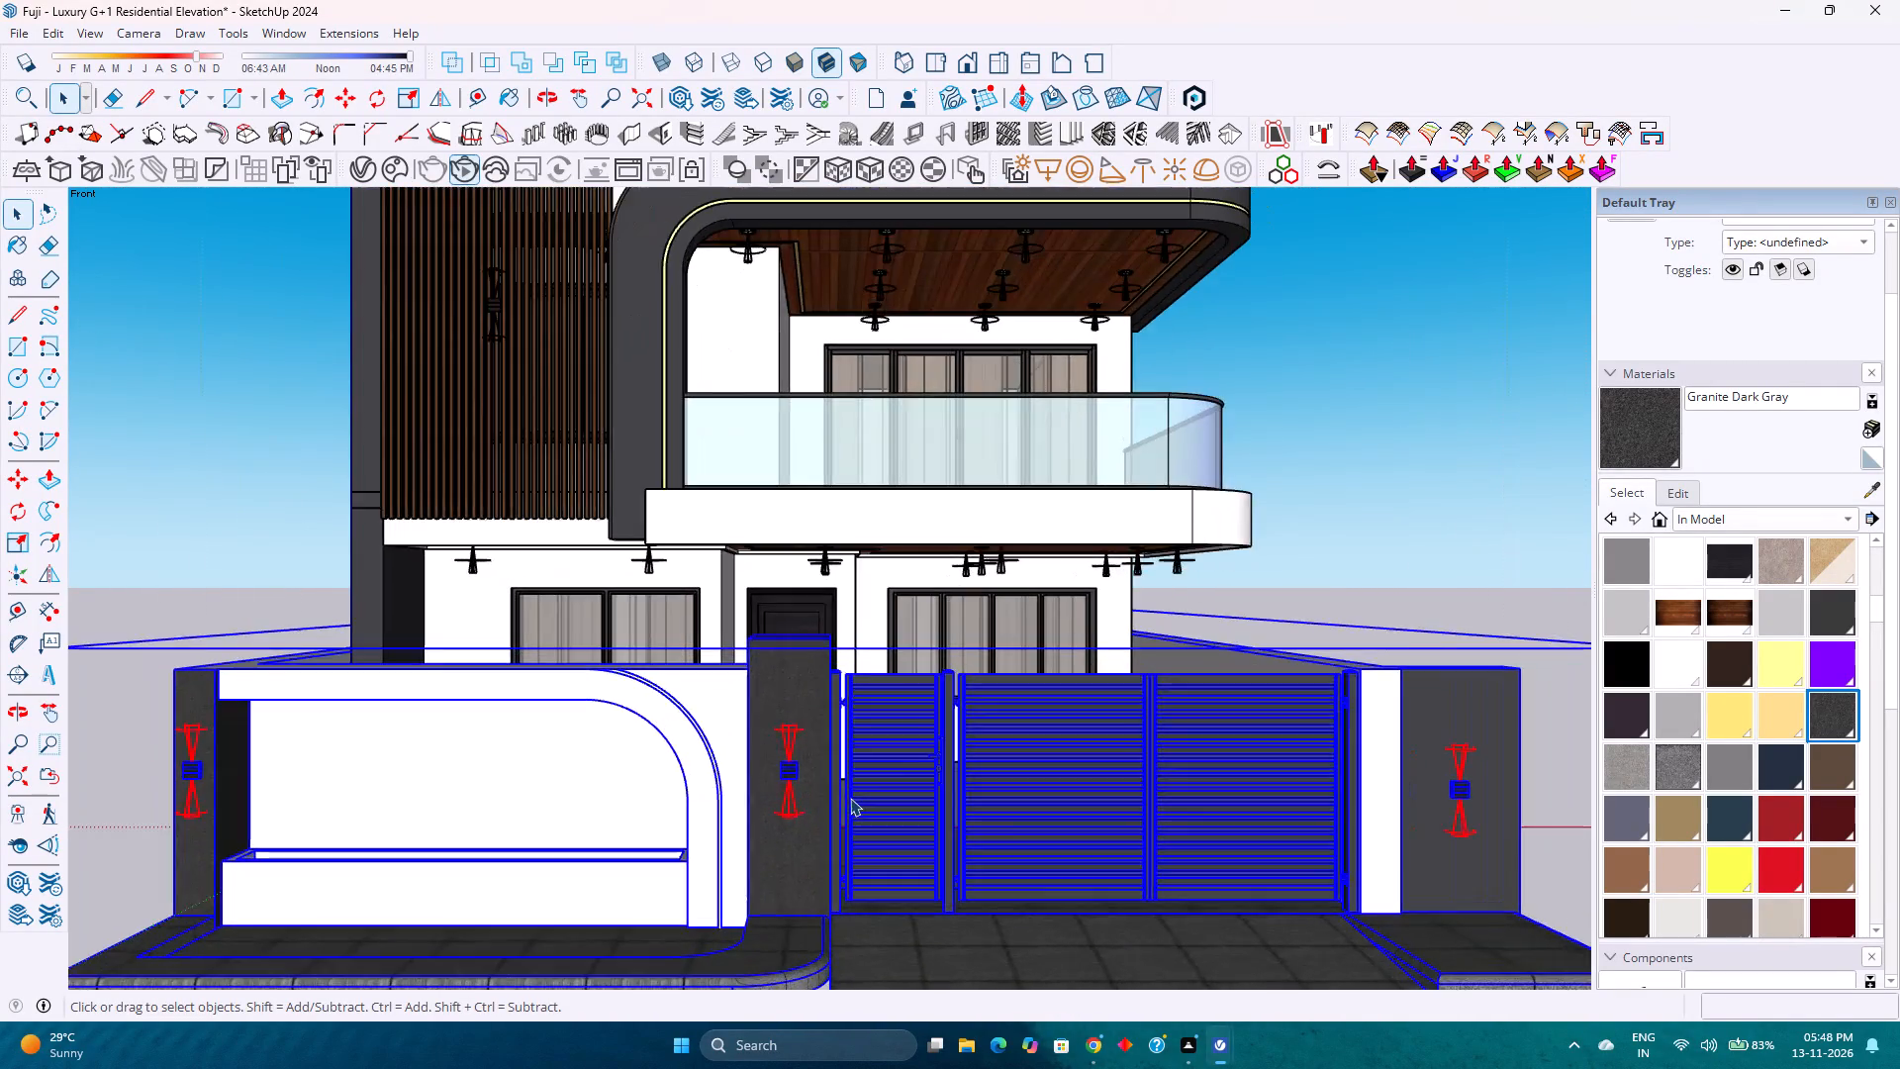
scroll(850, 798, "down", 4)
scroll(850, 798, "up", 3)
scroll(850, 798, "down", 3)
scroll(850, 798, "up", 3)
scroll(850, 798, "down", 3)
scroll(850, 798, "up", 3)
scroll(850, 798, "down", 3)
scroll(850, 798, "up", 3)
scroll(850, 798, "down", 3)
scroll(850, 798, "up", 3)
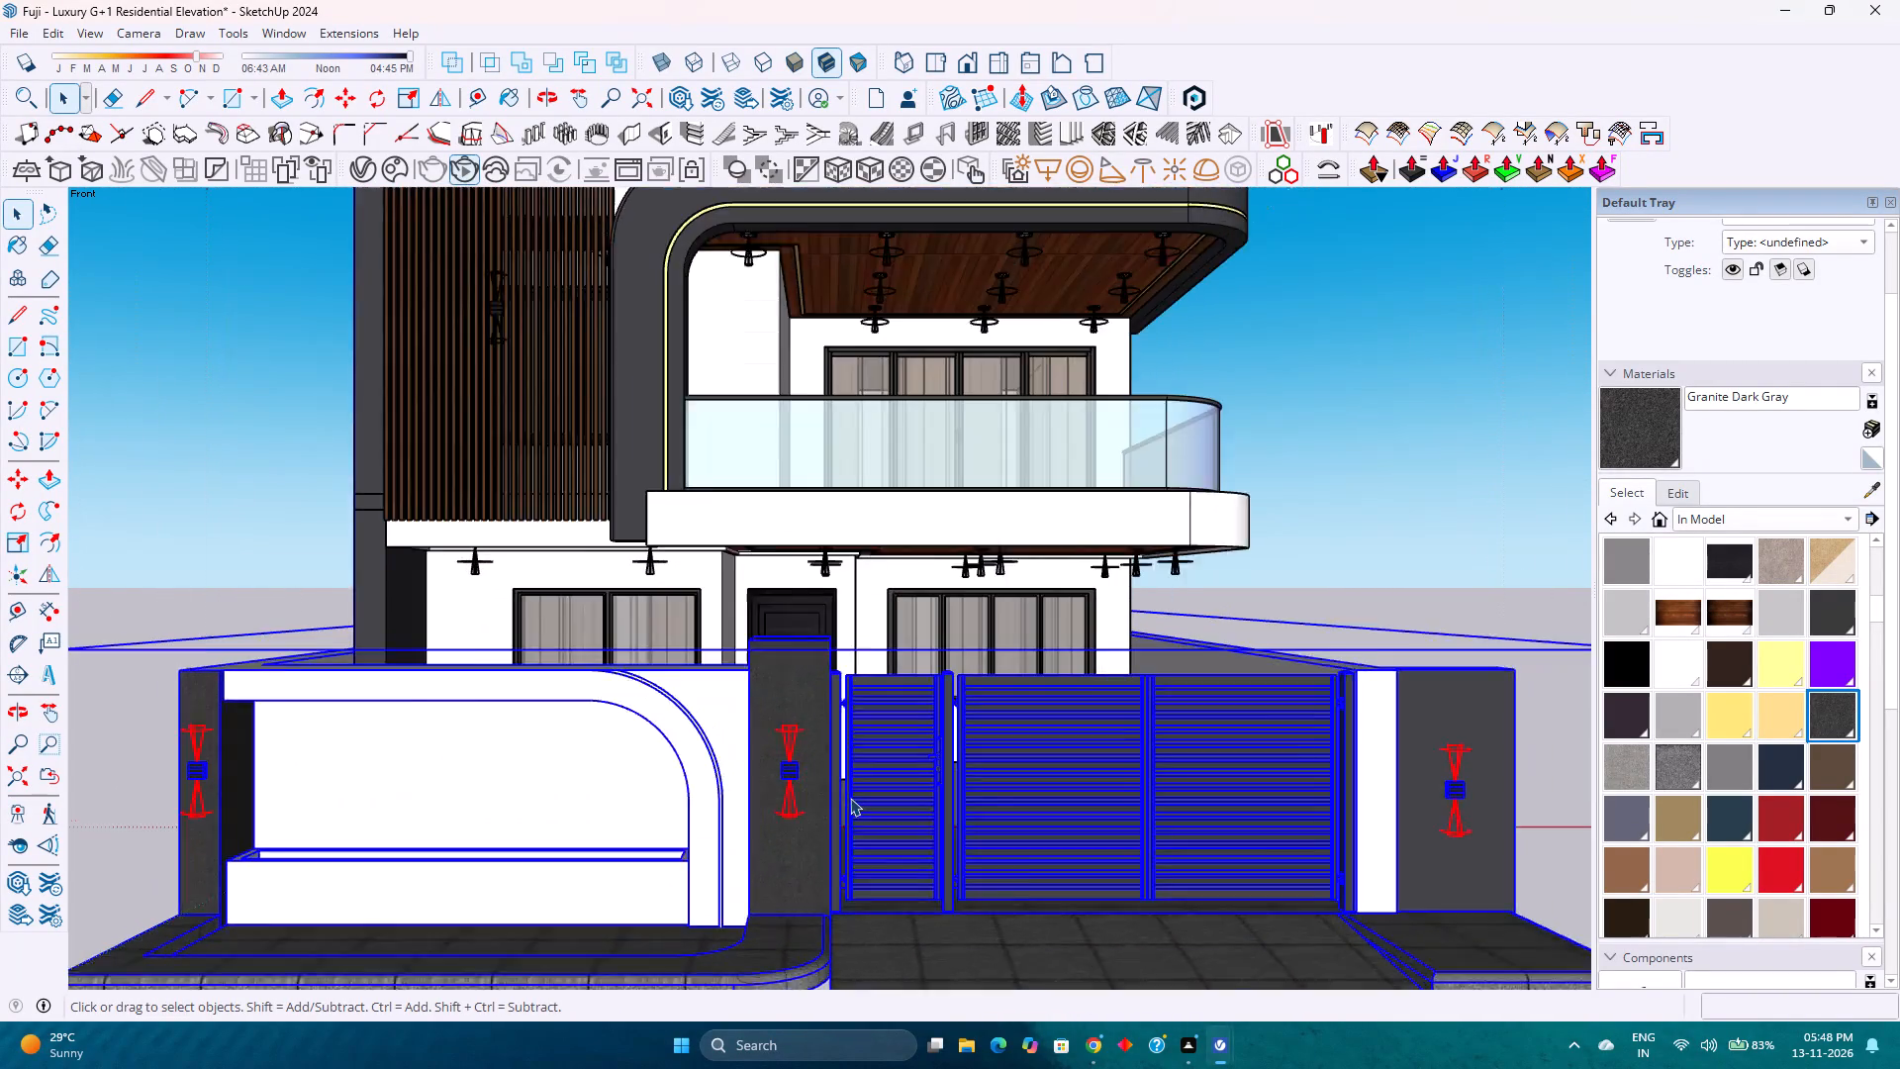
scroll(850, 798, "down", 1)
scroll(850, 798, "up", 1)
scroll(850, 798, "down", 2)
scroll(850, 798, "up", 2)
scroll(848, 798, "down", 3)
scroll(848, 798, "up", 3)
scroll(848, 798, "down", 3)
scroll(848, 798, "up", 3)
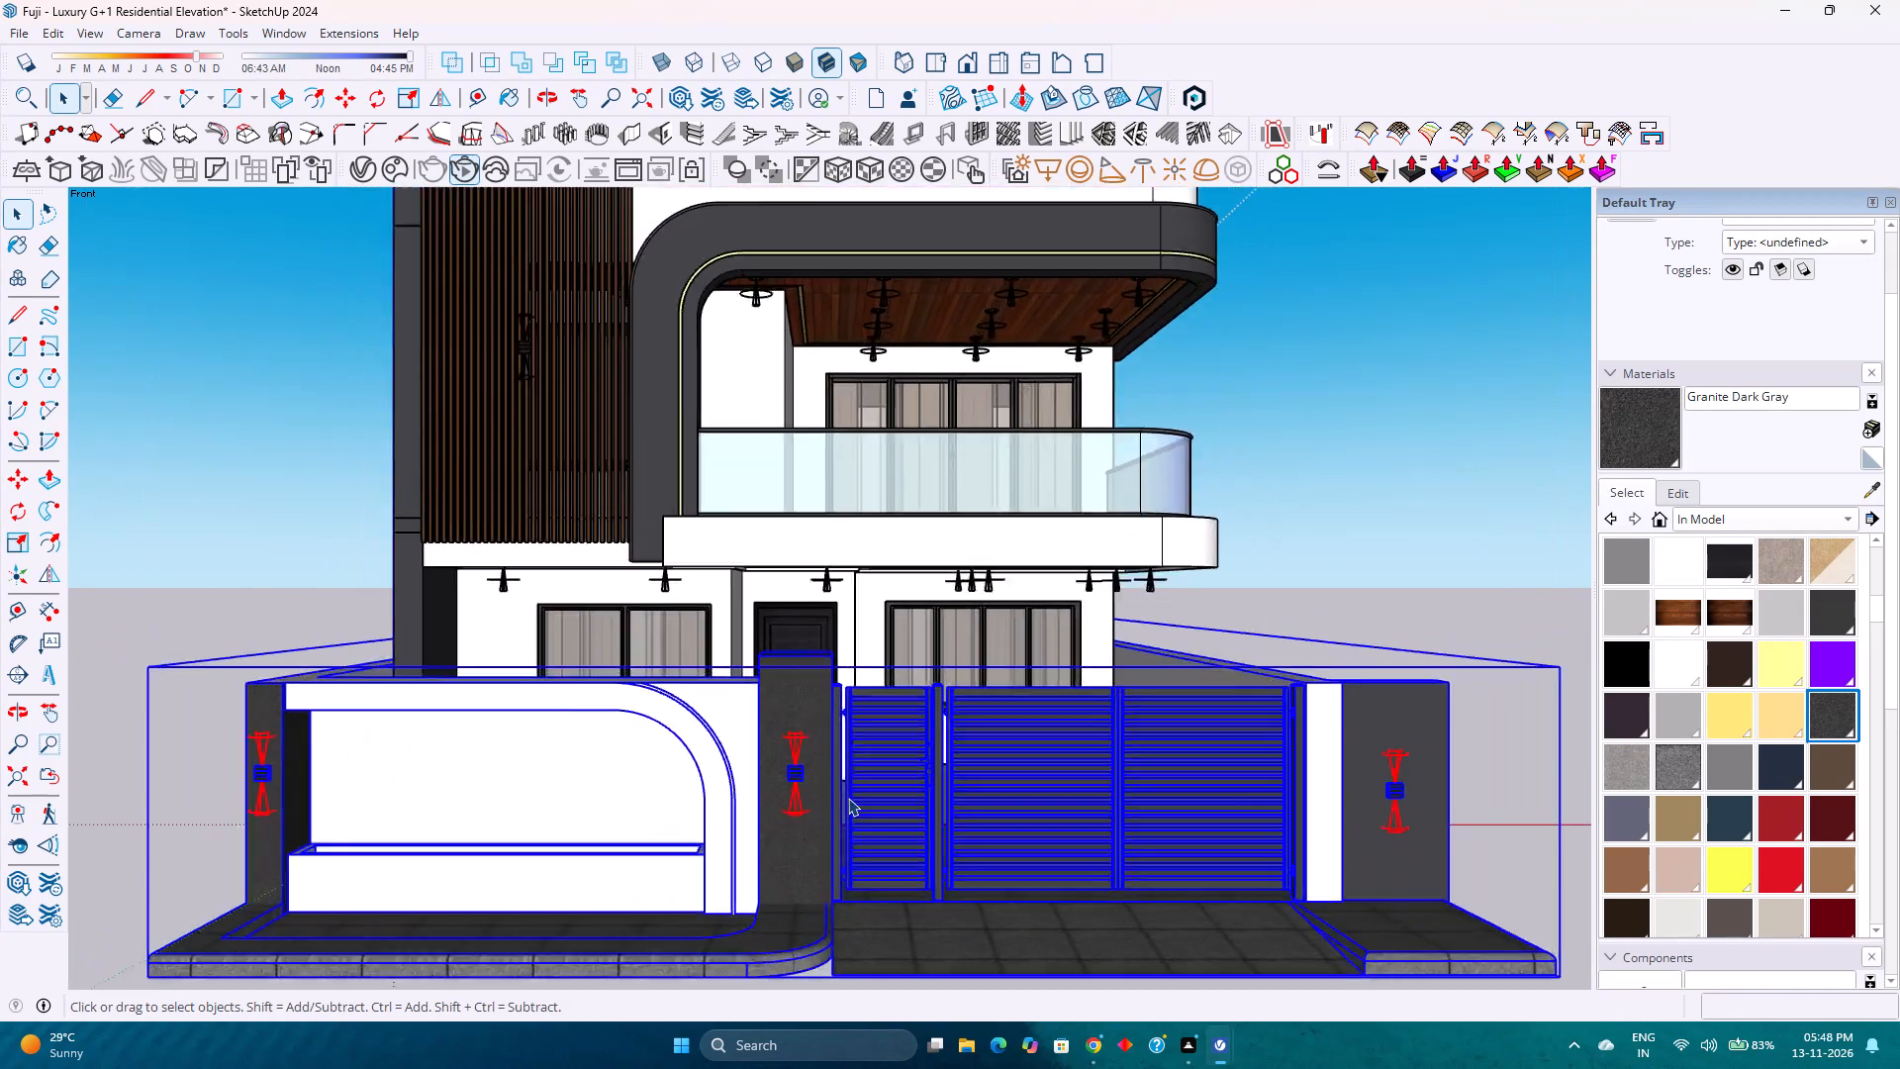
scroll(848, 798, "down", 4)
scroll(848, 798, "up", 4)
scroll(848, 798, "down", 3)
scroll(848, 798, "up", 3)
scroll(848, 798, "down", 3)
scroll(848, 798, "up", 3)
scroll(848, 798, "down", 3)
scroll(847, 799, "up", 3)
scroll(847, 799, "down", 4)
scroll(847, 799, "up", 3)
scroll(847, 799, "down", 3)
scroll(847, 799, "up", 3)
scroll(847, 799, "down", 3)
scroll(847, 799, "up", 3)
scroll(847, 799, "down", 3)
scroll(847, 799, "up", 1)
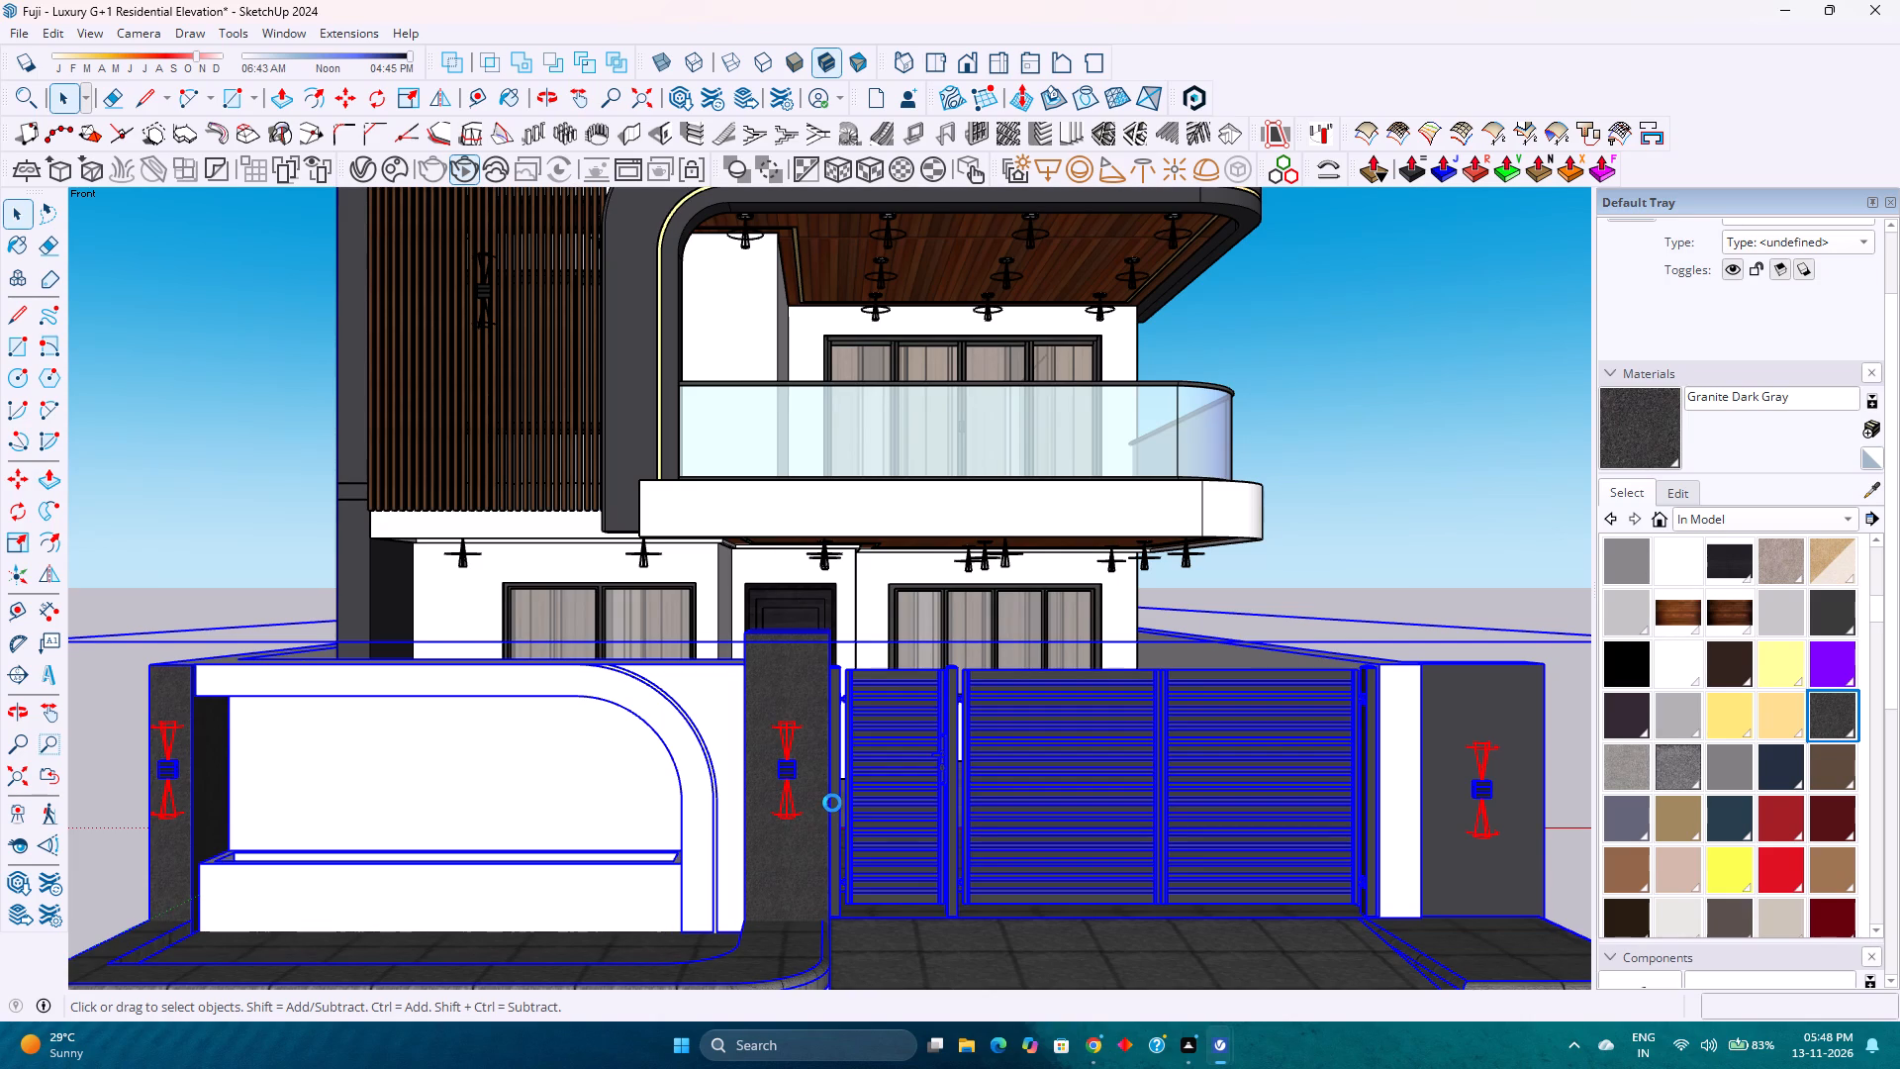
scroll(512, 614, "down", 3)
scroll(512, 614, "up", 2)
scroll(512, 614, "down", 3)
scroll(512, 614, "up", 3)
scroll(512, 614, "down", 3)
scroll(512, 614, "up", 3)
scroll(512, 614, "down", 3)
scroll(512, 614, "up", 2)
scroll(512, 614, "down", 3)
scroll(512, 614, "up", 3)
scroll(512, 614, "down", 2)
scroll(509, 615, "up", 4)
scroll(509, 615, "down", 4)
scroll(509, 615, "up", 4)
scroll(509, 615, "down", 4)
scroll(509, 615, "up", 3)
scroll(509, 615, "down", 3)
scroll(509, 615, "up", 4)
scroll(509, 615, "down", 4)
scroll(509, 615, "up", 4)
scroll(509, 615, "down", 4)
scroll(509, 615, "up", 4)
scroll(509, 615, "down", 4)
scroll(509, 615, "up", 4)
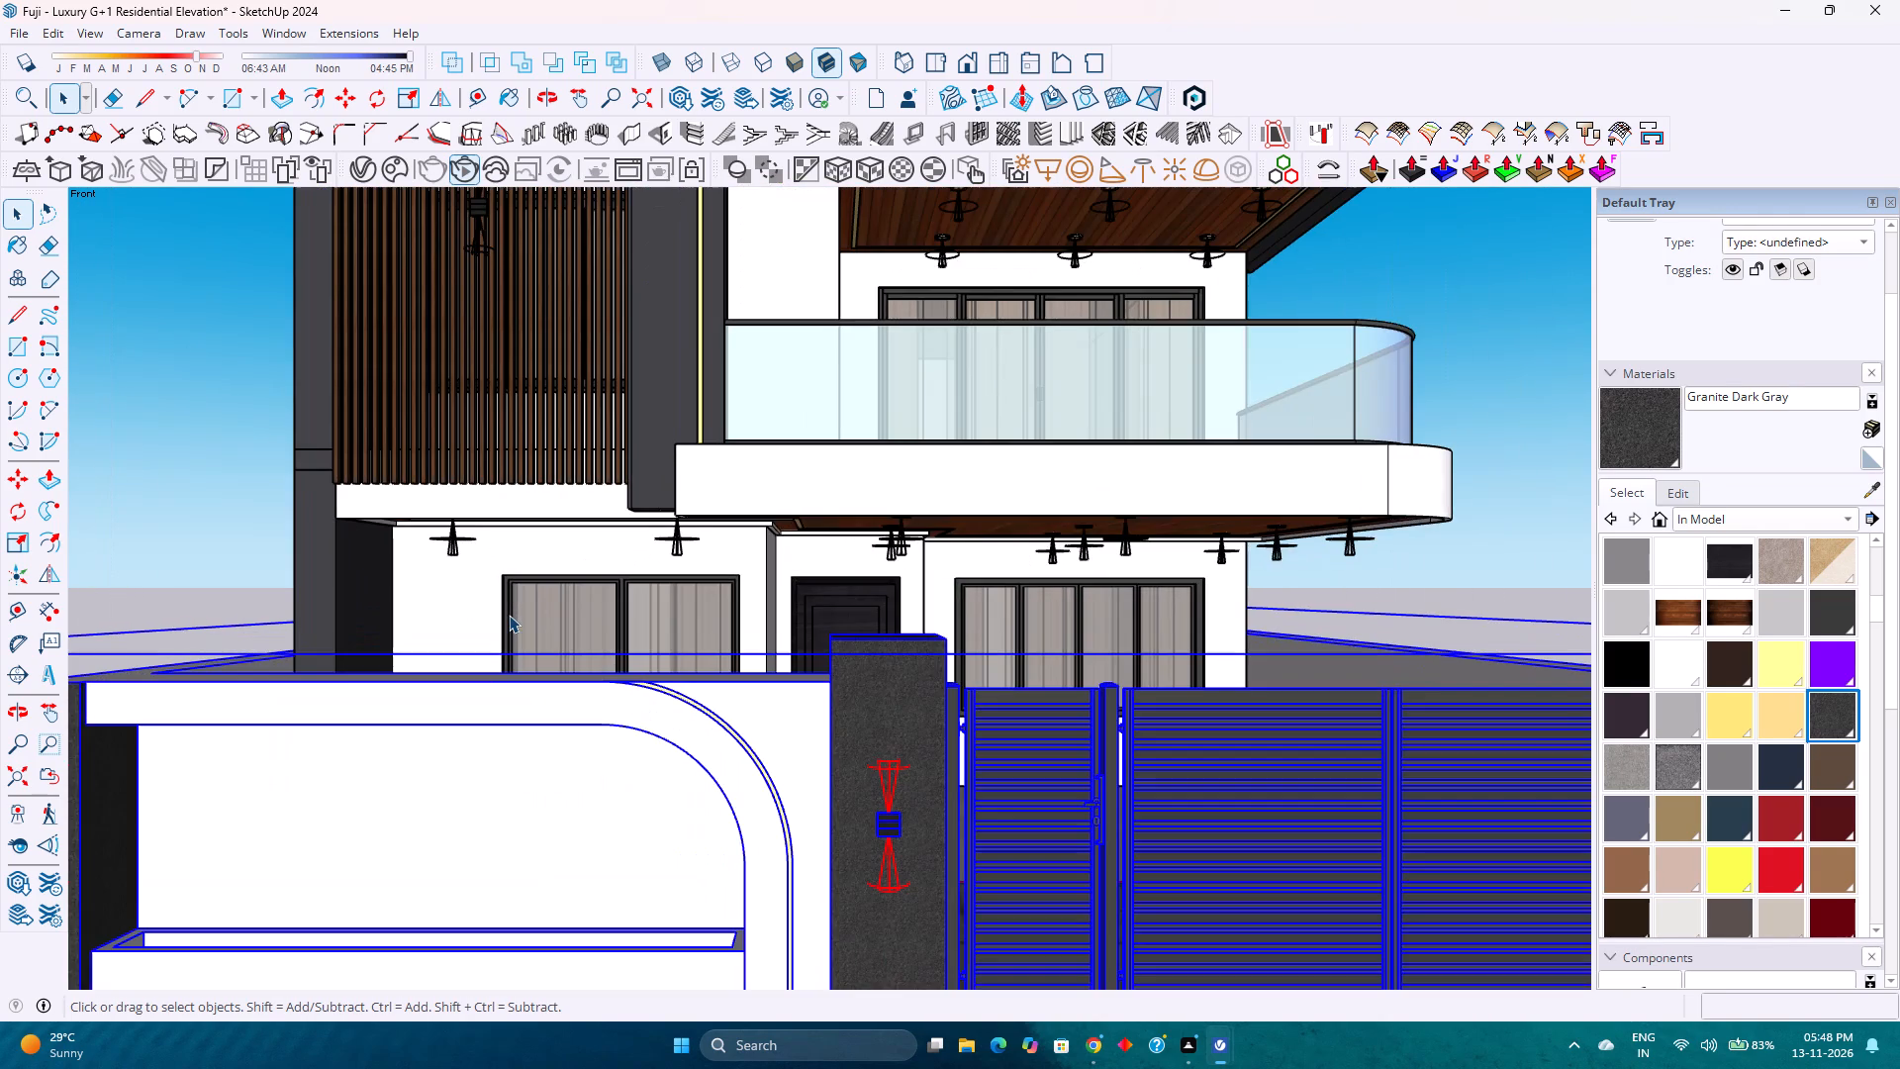
Examine the ground-floor front behind the boundary wall up close, around the two-panel window, main door and wooden ceiling lights.
scroll(509, 615, "down", 5)
scroll(509, 615, "up", 2)
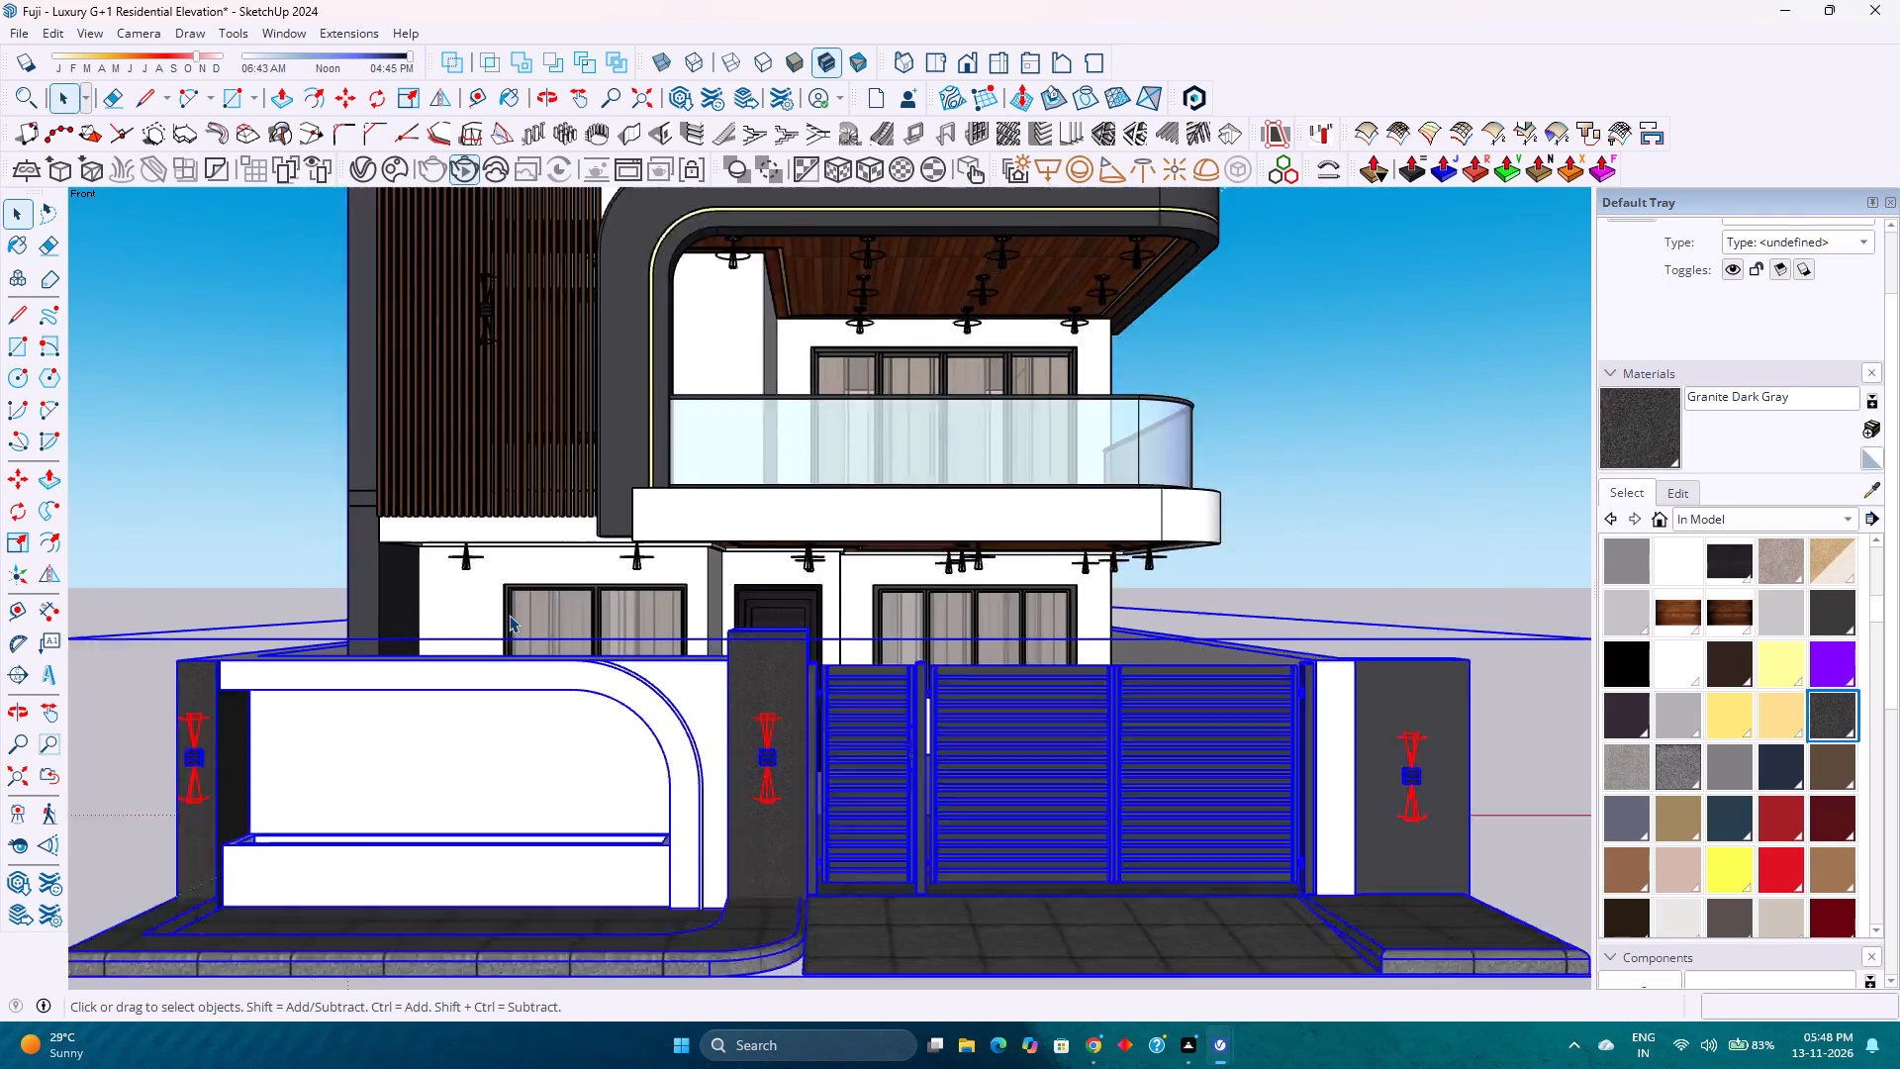
scroll(509, 615, "up", 3)
scroll(509, 615, "down", 4)
scroll(509, 615, "up", 3)
scroll(509, 615, "down", 3)
scroll(509, 615, "up", 3)
scroll(509, 615, "down", 4)
scroll(509, 615, "up", 4)
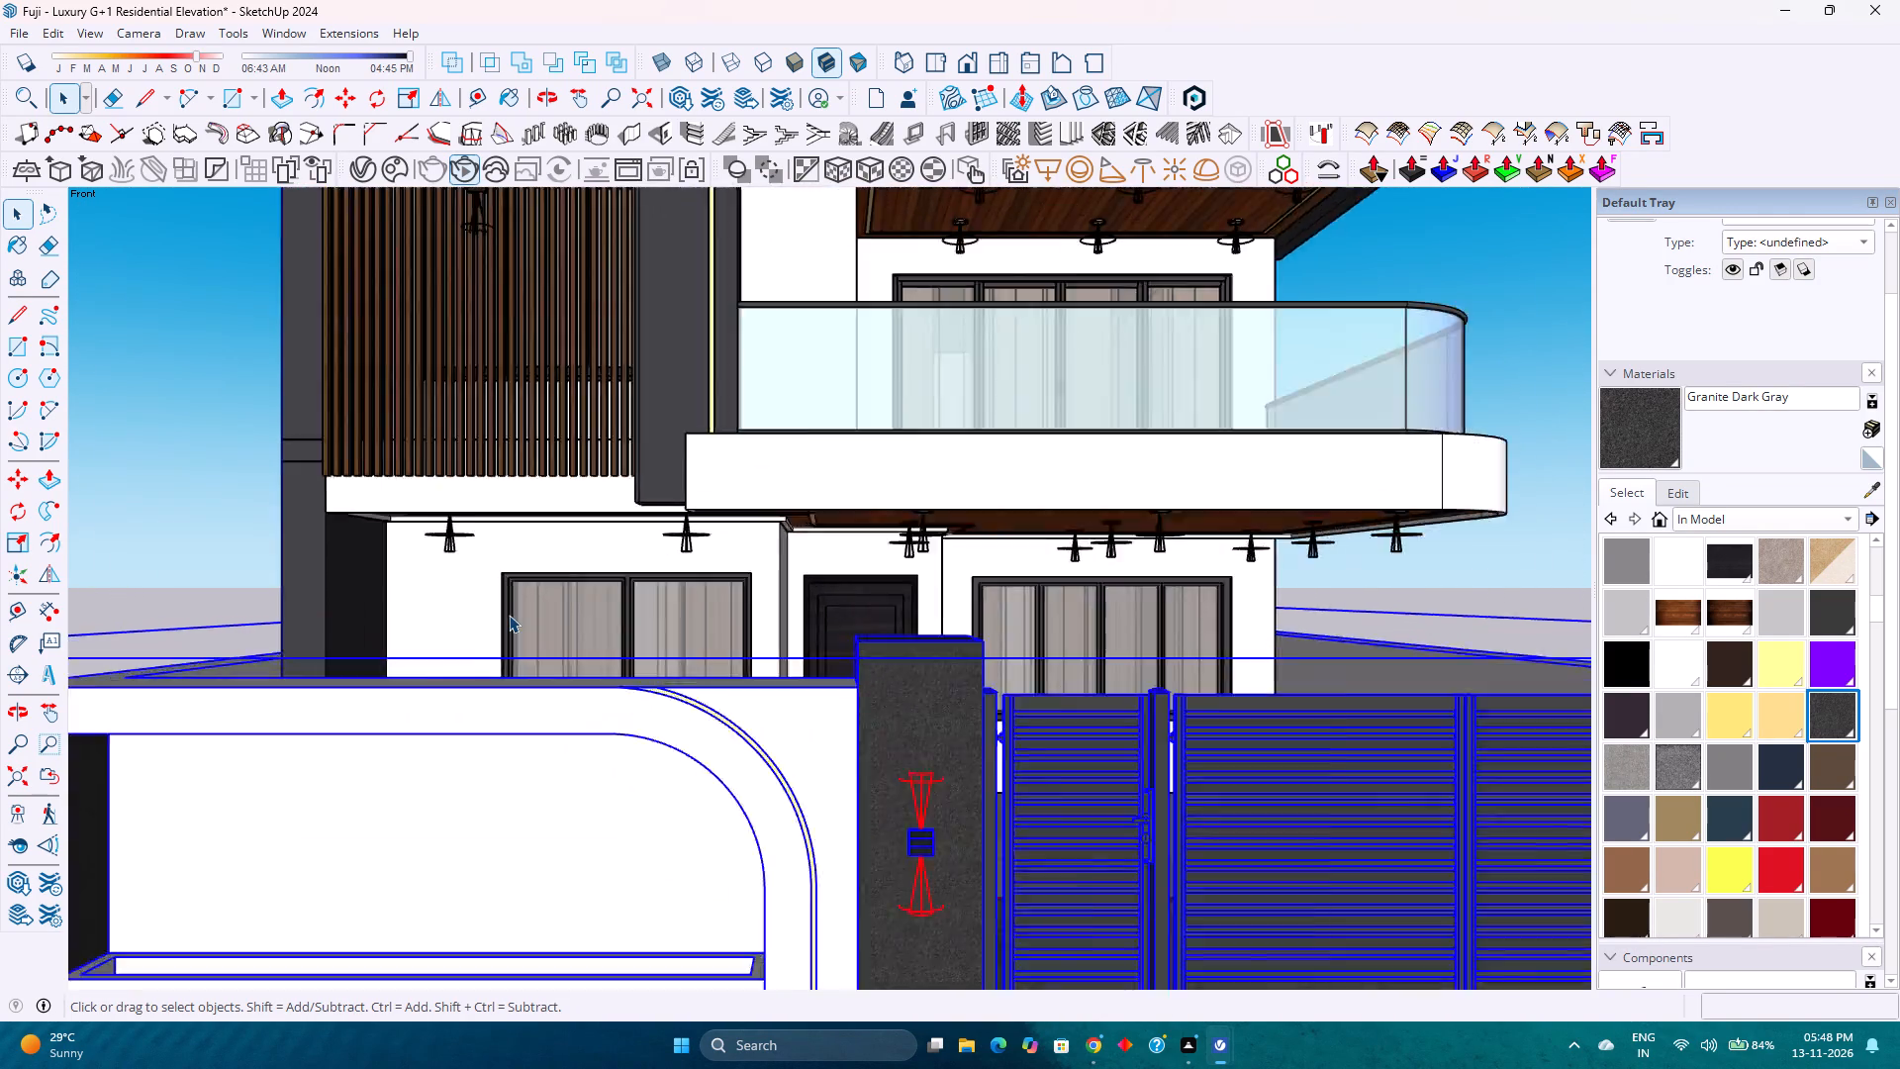
scroll(509, 615, "down", 4)
scroll(509, 615, "up", 4)
scroll(509, 615, "down", 4)
scroll(509, 615, "up", 4)
scroll(509, 615, "down", 4)
scroll(509, 615, "up", 4)
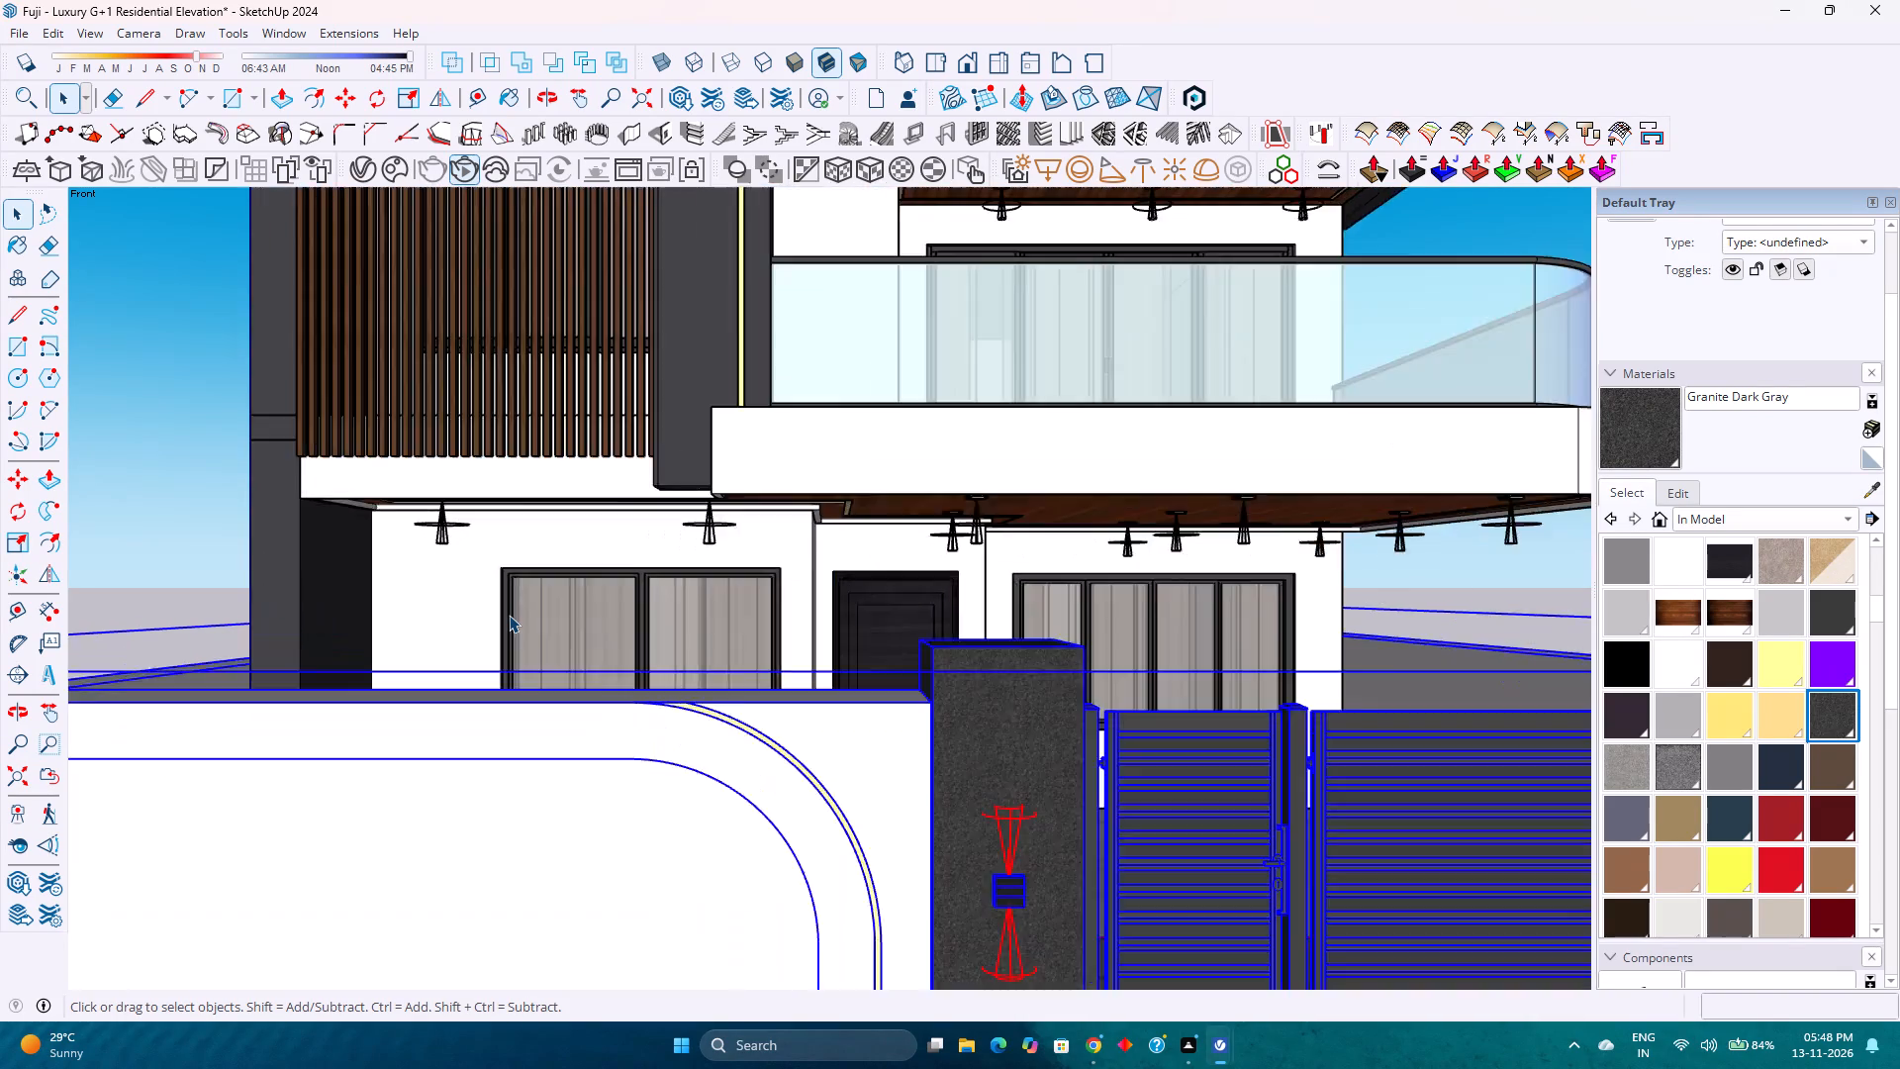
scroll(509, 615, "down", 4)
scroll(509, 615, "up", 4)
scroll(509, 615, "down", 4)
scroll(509, 615, "up", 4)
scroll(509, 615, "down", 3)
scroll(509, 615, "up", 4)
scroll(509, 615, "down", 3)
scroll(509, 615, "up", 3)
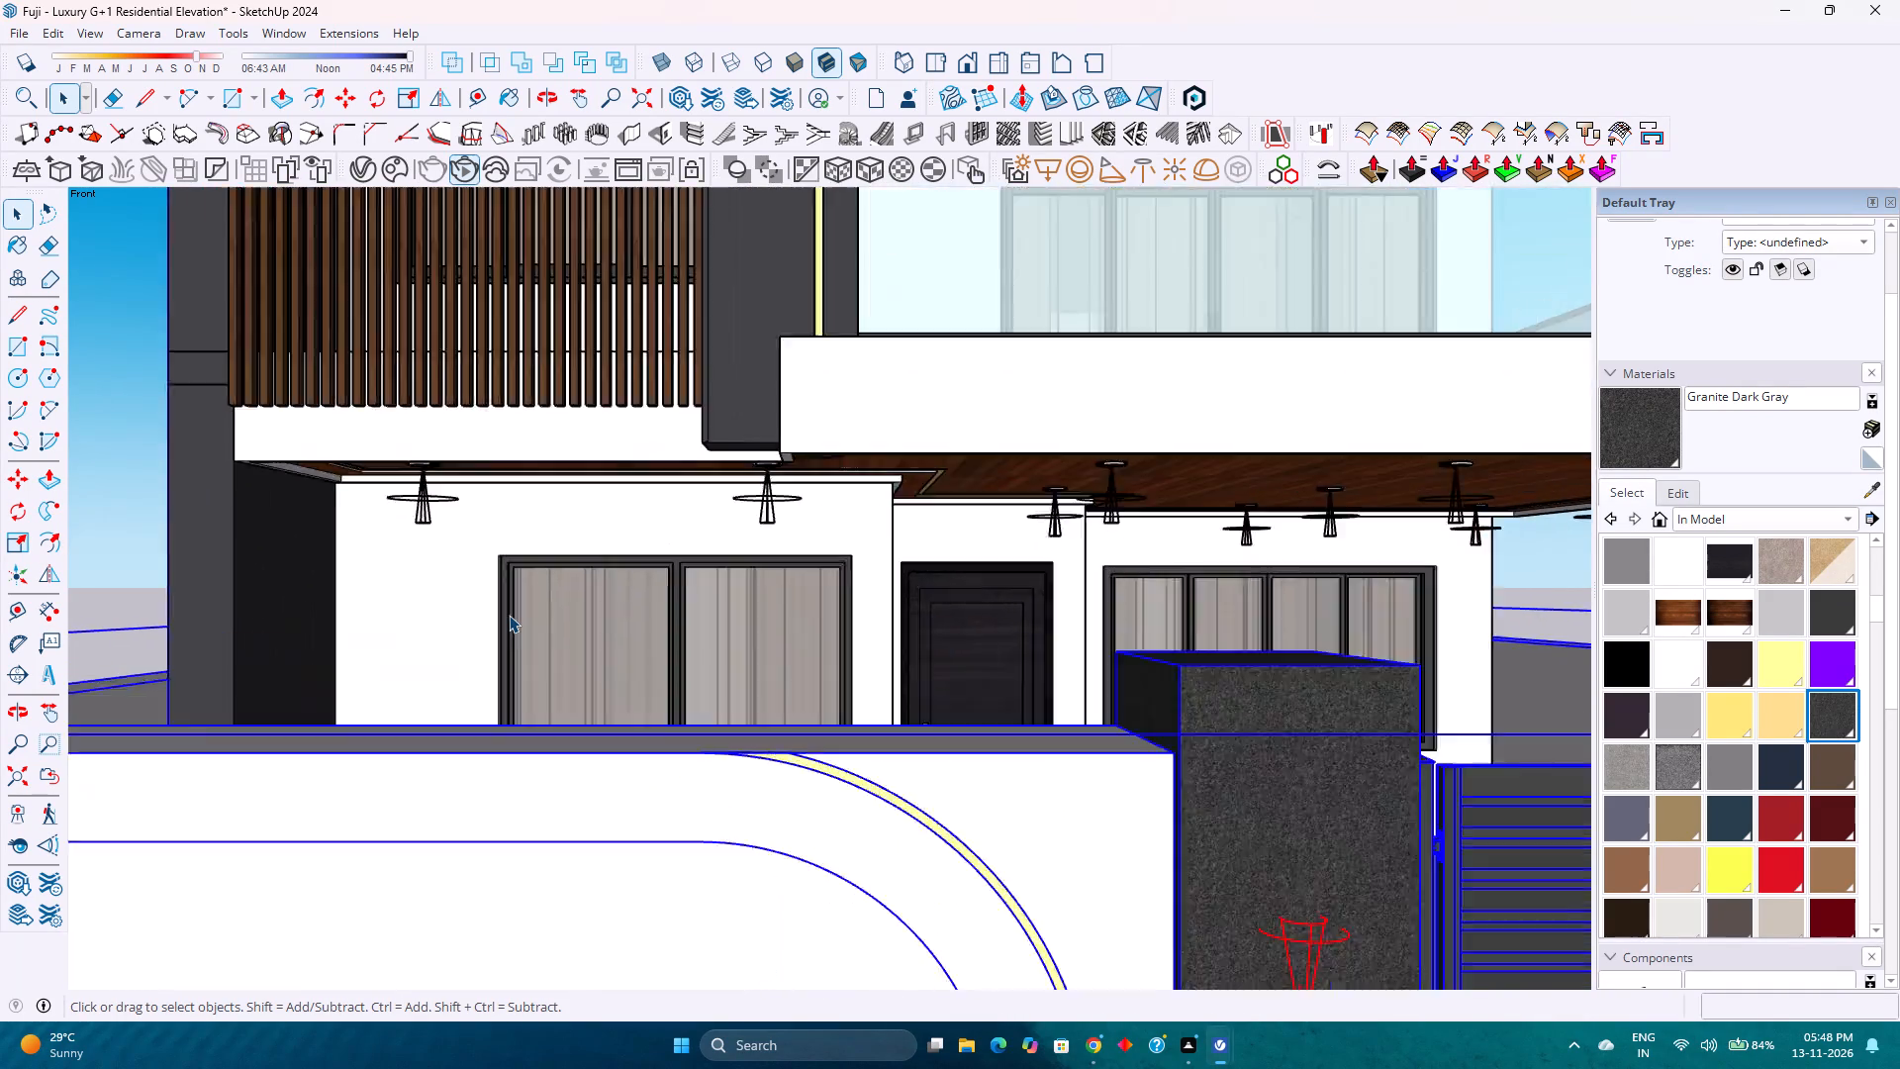
scroll(509, 615, "down", 4)
scroll(509, 615, "up", 4)
scroll(509, 615, "down", 4)
scroll(509, 615, "up", 4)
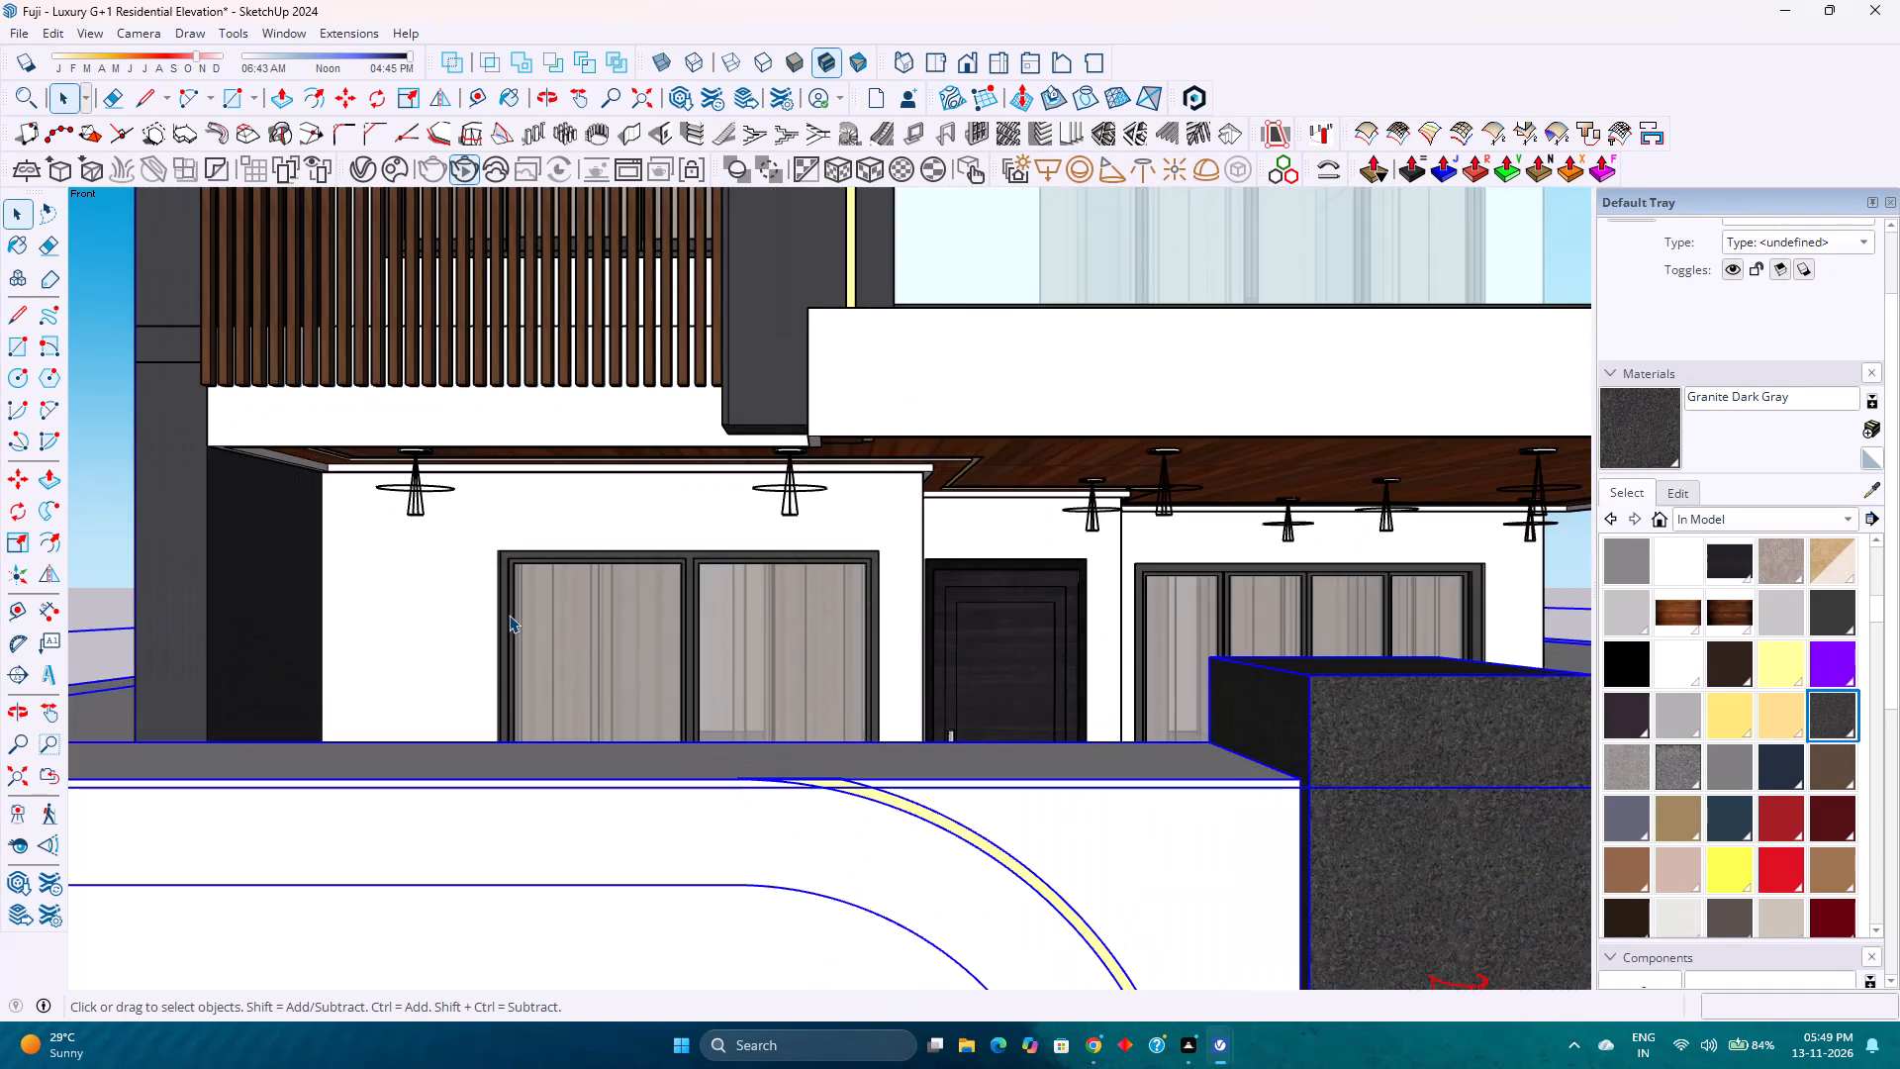
scroll(509, 615, "down", 4)
scroll(509, 615, "up", 3)
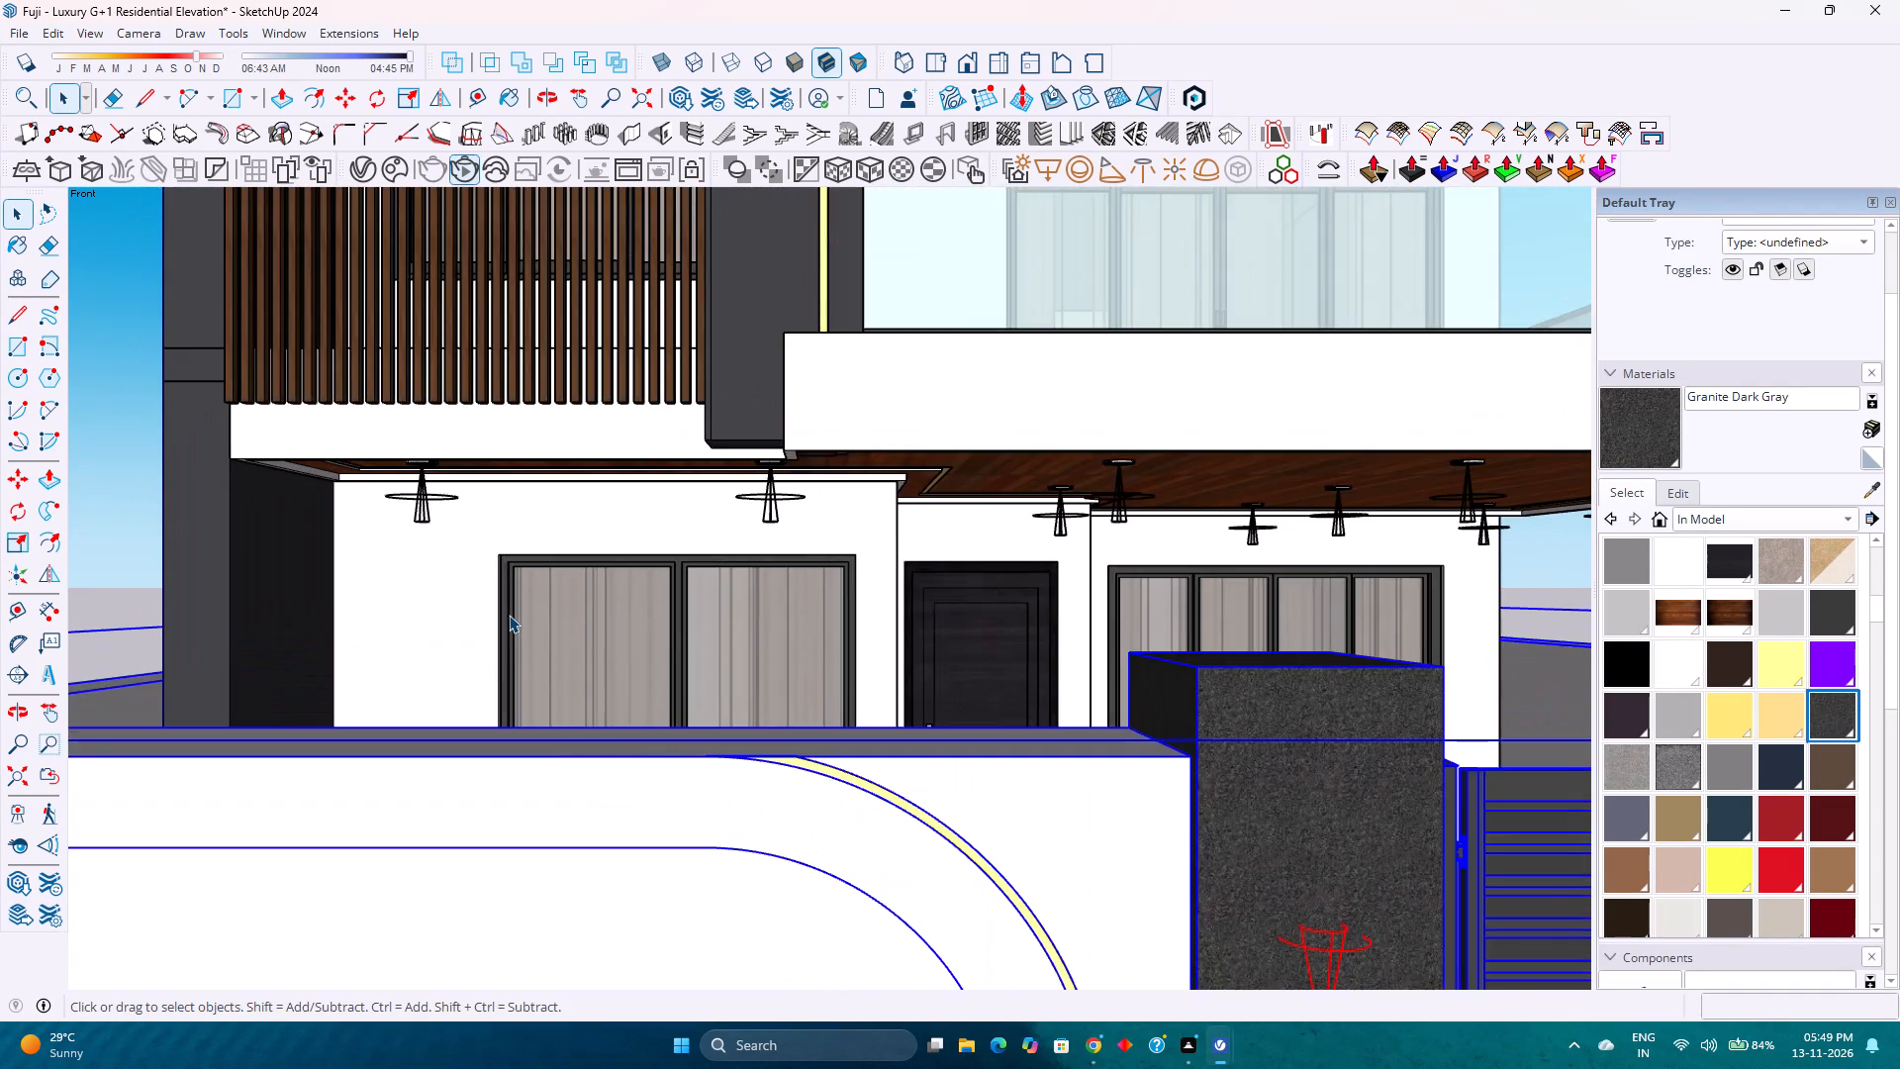
scroll(509, 615, "down", 3)
scroll(509, 615, "up", 4)
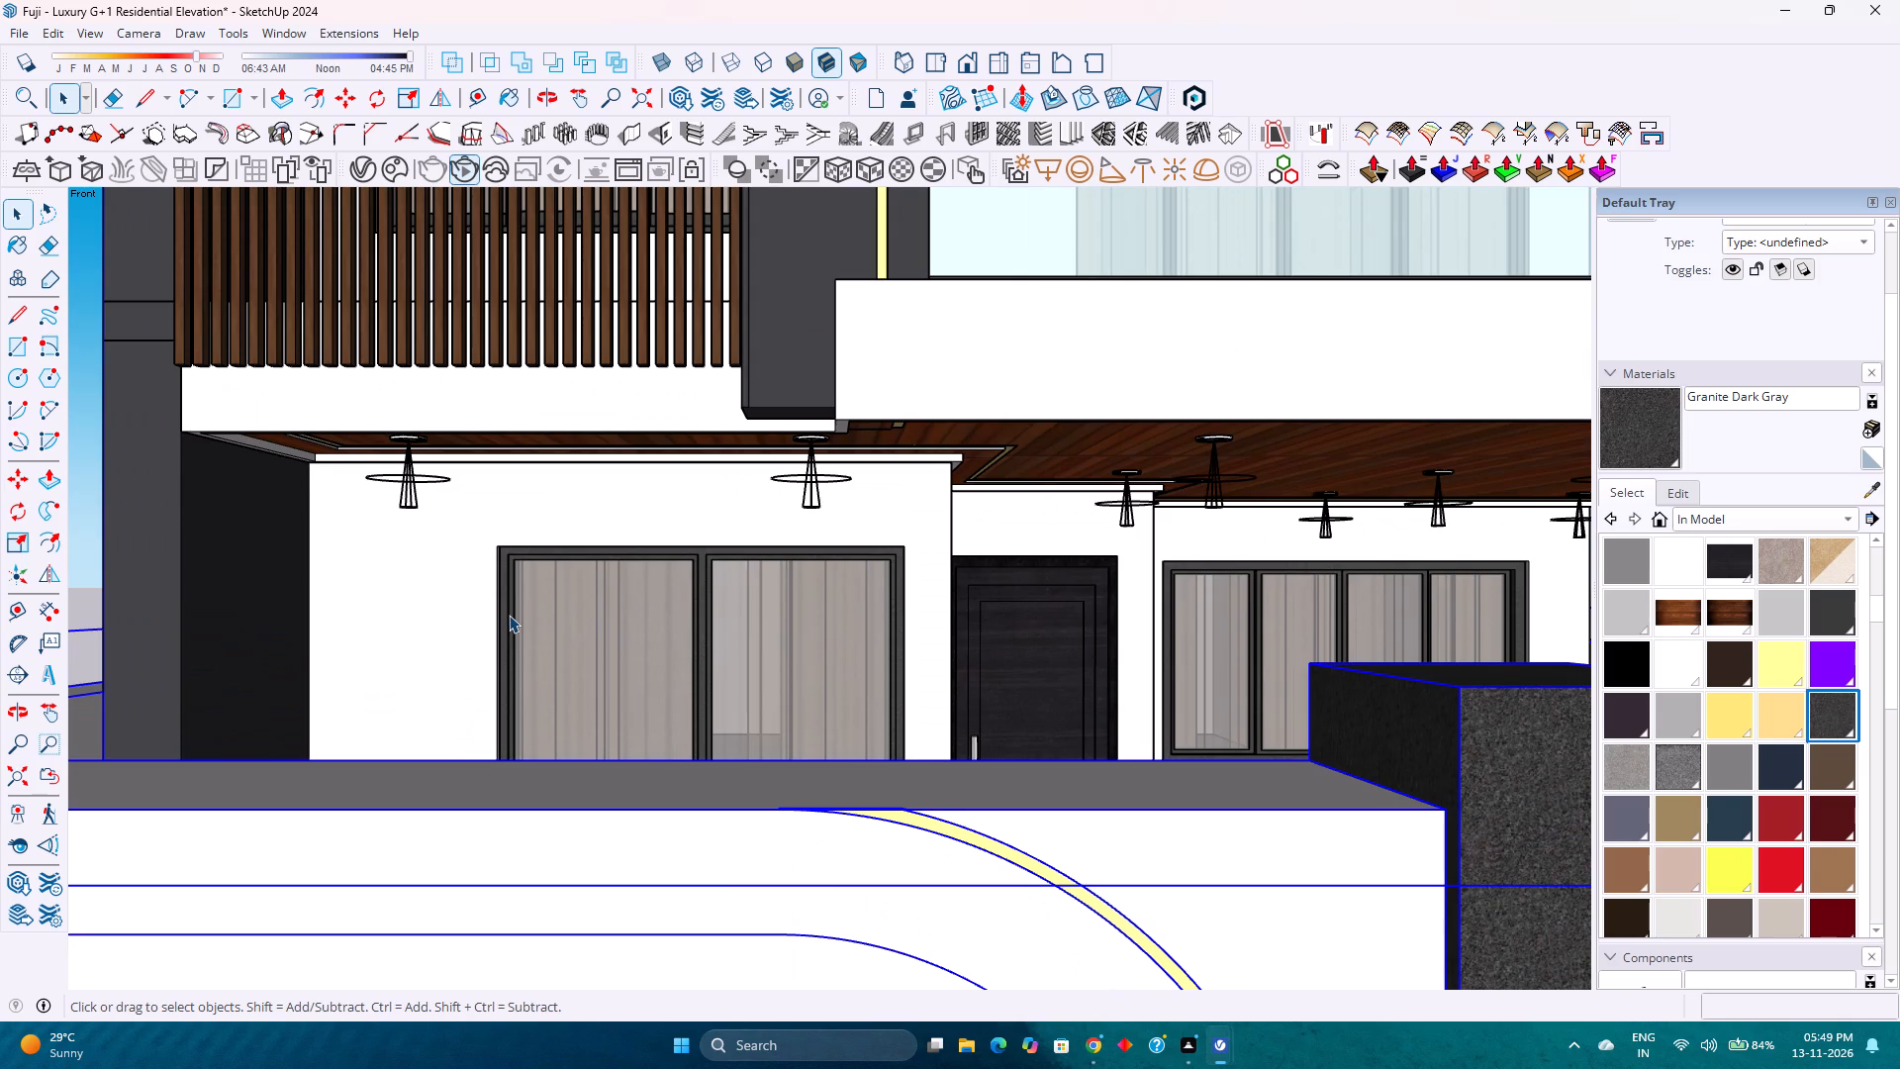
scroll(509, 615, "down", 1)
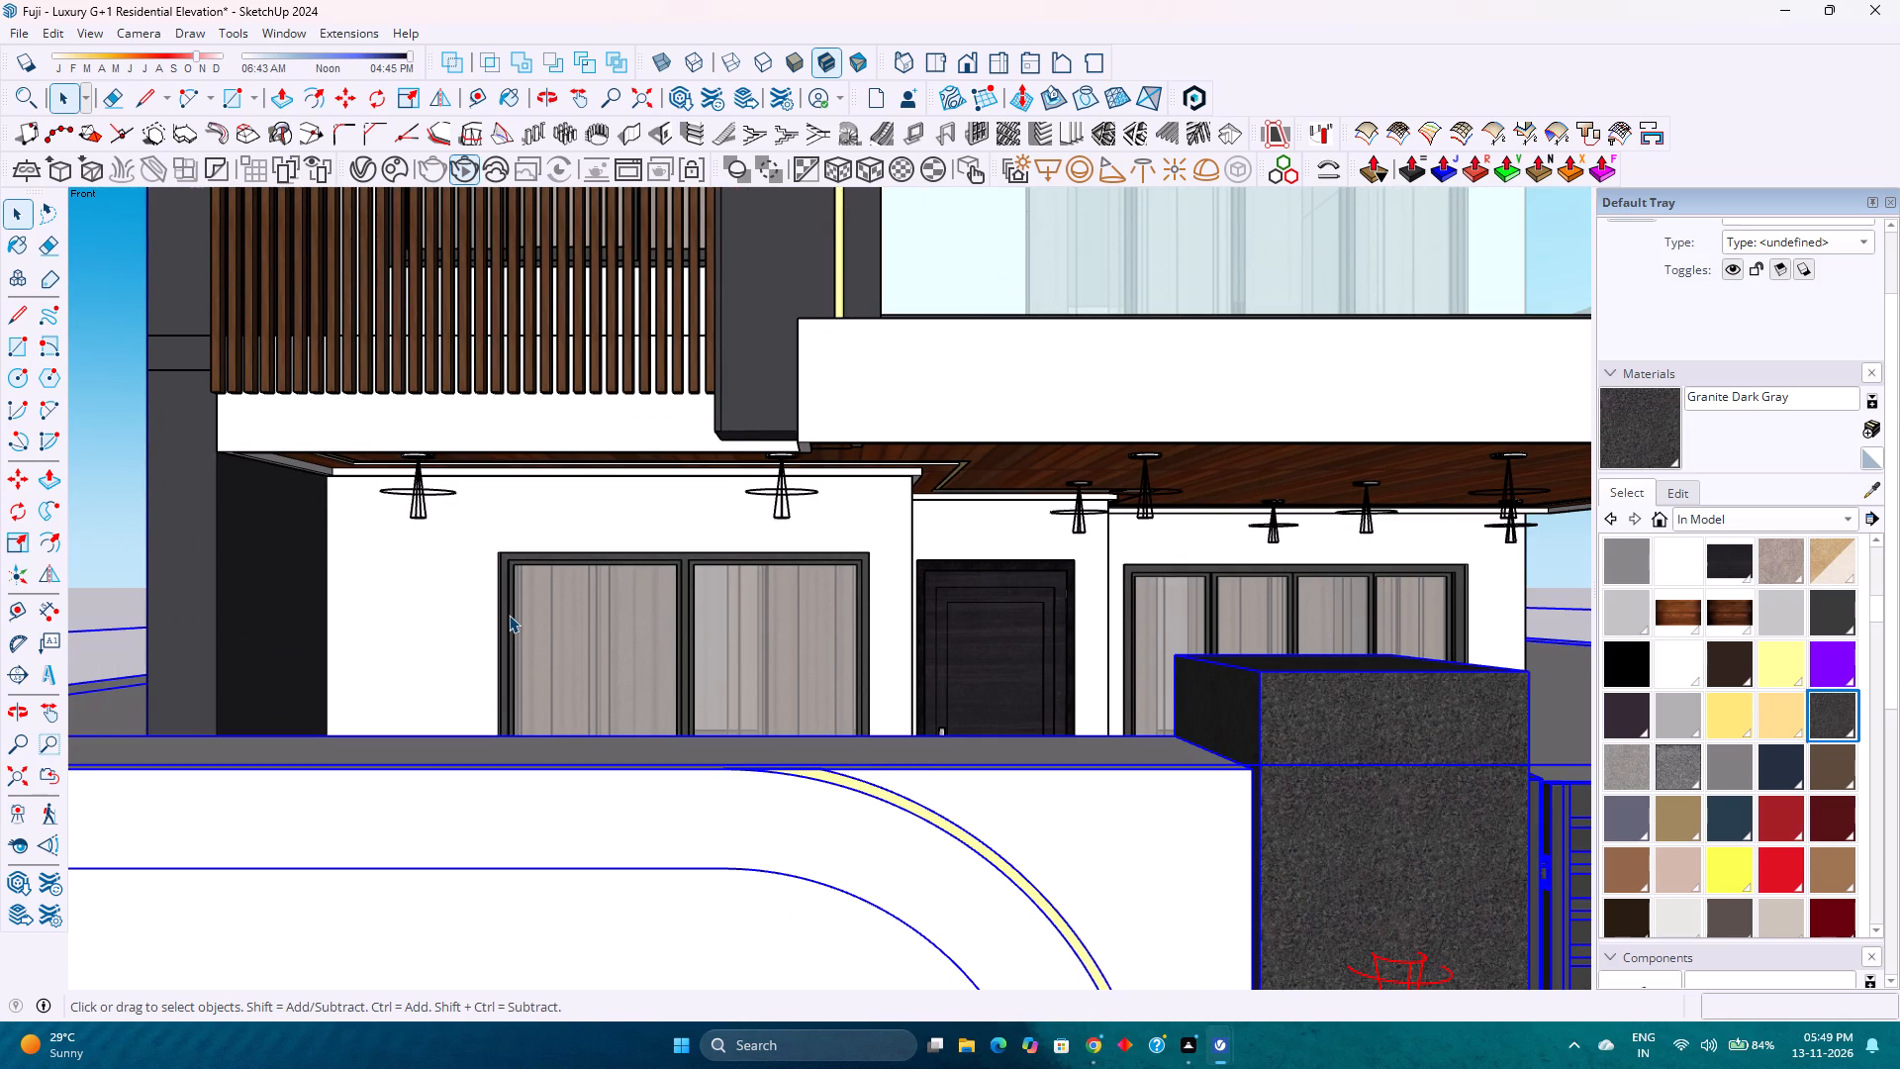
scroll(509, 615, "down", 3)
scroll(509, 615, "up", 3)
scroll(509, 615, "down", 2)
scroll(509, 615, "up", 2)
scroll(509, 615, "down", 3)
scroll(509, 615, "up", 3)
scroll(509, 615, "down", 3)
scroll(509, 615, "up", 3)
scroll(509, 615, "down", 3)
scroll(509, 615, "up", 3)
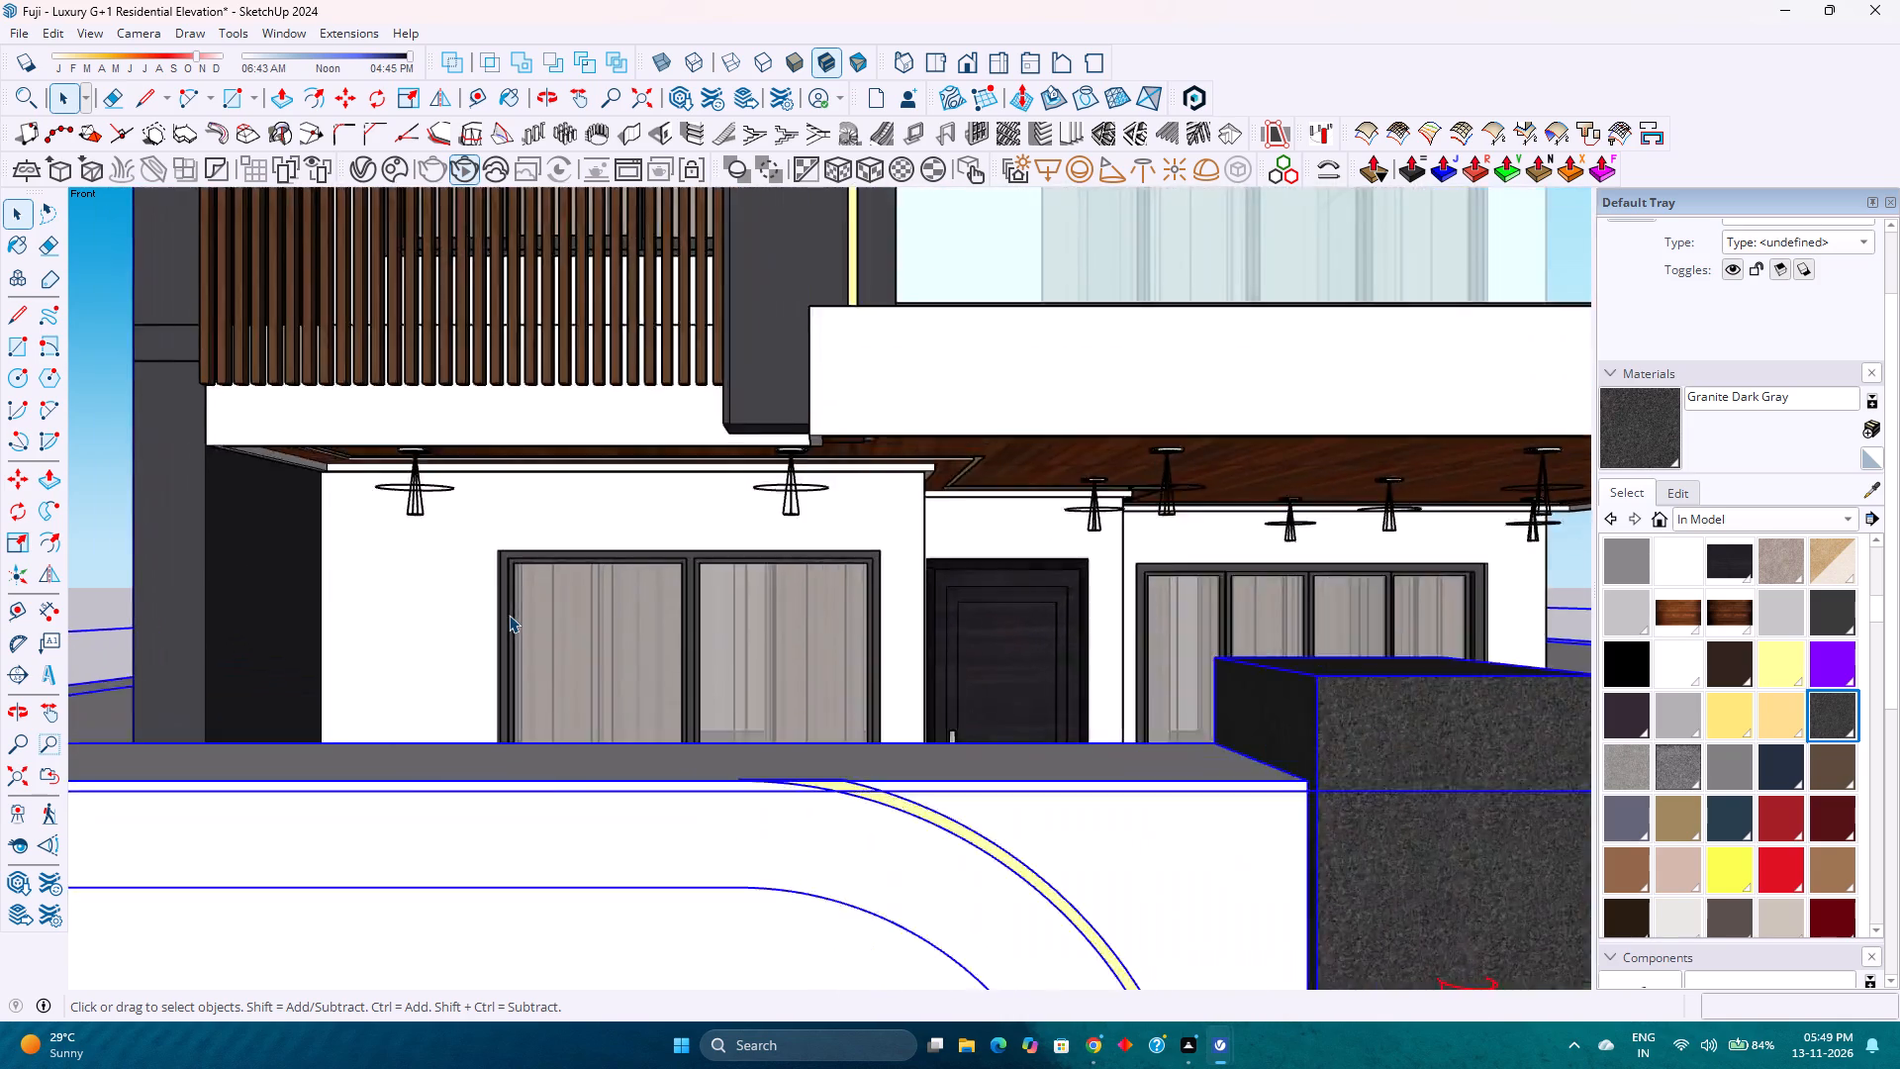
scroll(509, 615, "down", 4)
scroll(509, 615, "up", 4)
scroll(509, 615, "down", 4)
scroll(509, 615, "up", 4)
scroll(509, 615, "down", 4)
scroll(509, 615, "up", 4)
scroll(509, 615, "down", 4)
scroll(509, 615, "up", 4)
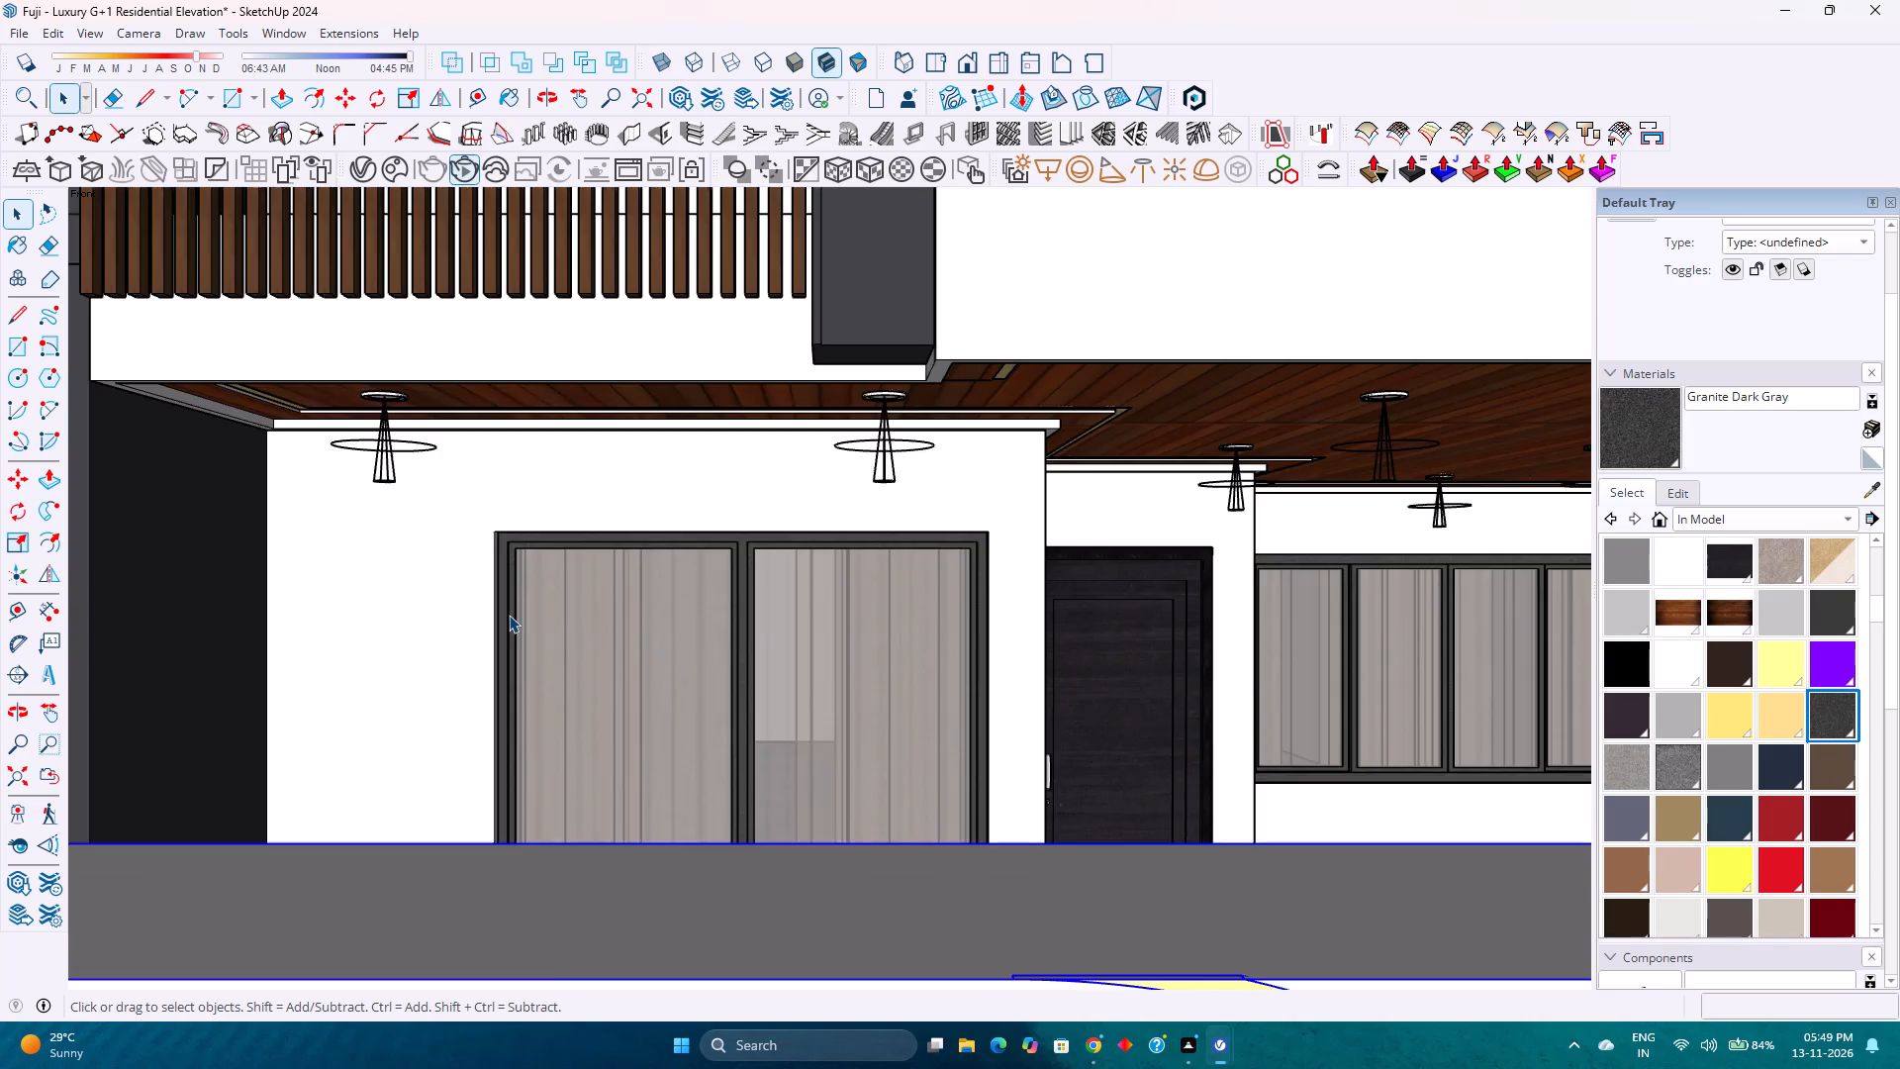
scroll(509, 615, "down", 3)
scroll(509, 615, "up", 3)
scroll(509, 615, "down", 4)
scroll(509, 615, "up", 3)
scroll(509, 615, "down", 3)
scroll(509, 615, "up", 4)
scroll(509, 615, "down", 1)
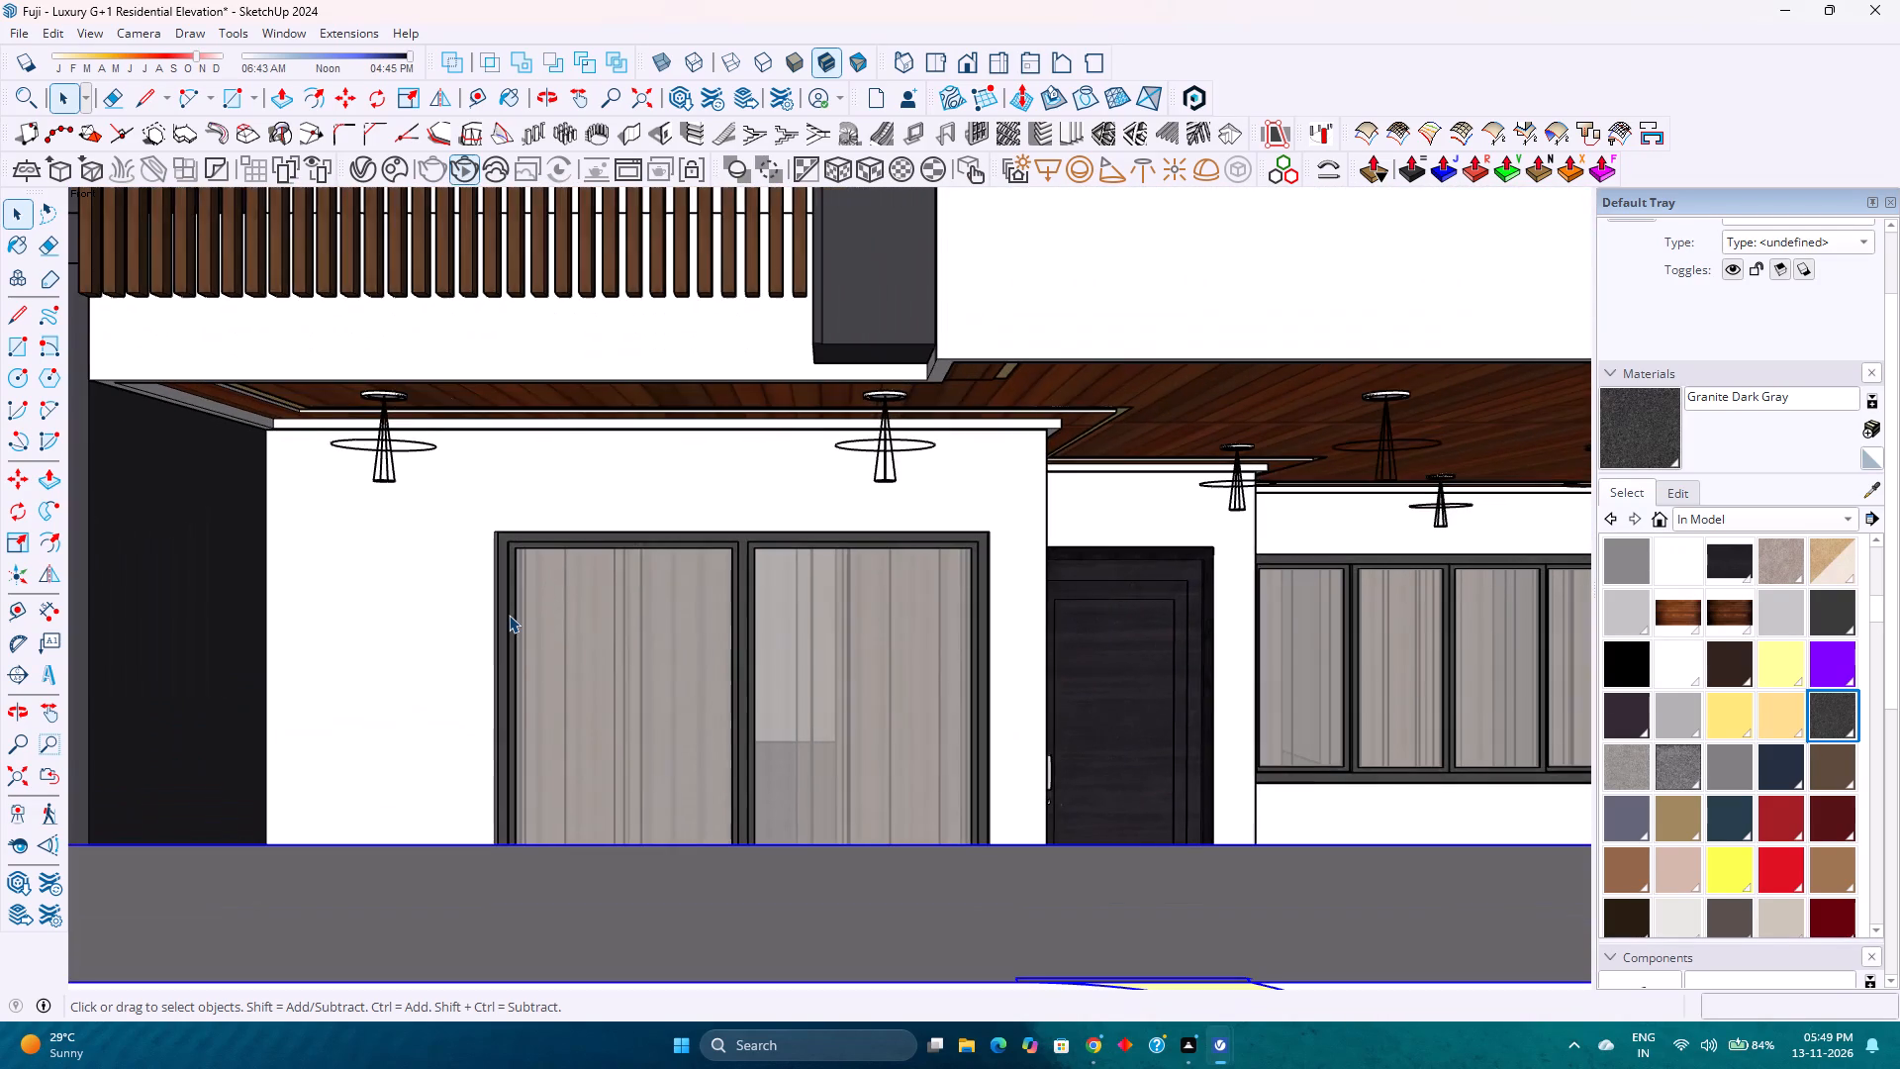
scroll(509, 615, "up", 1)
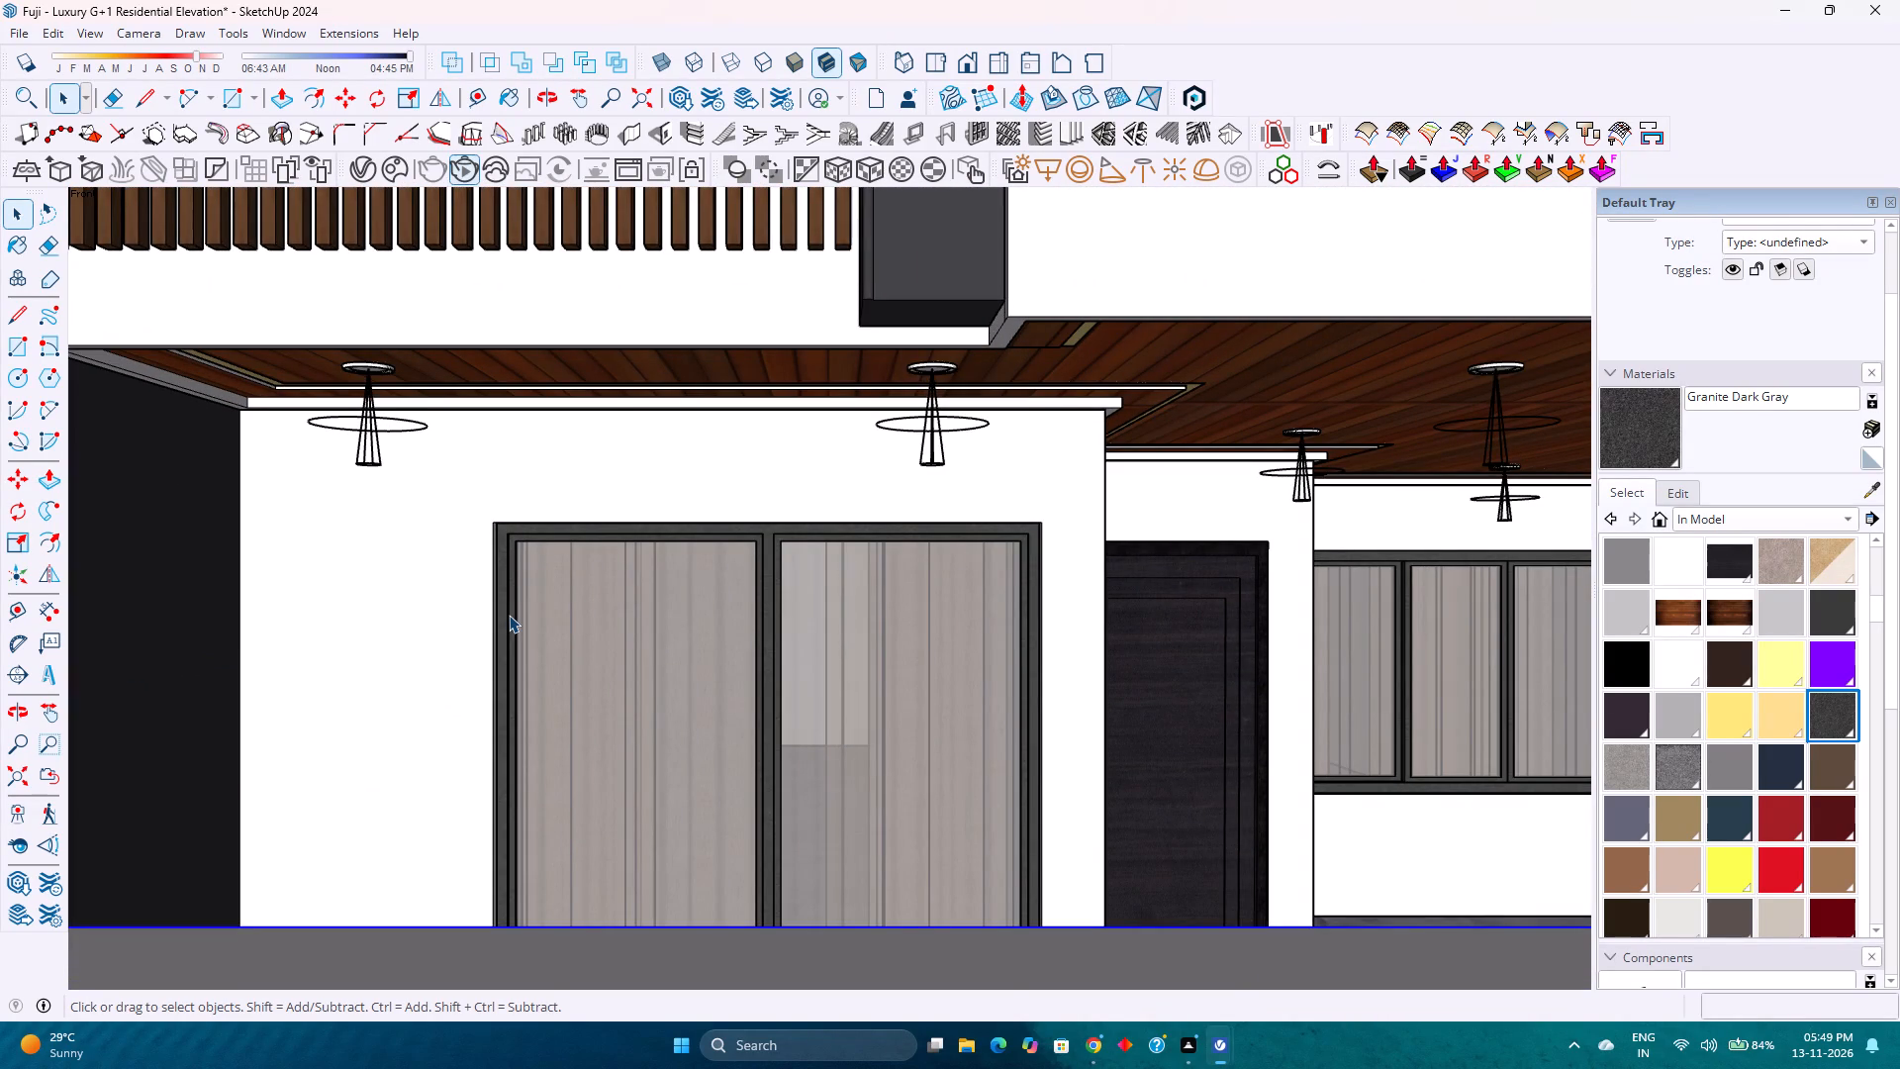
scroll(420, 599, "down", 3)
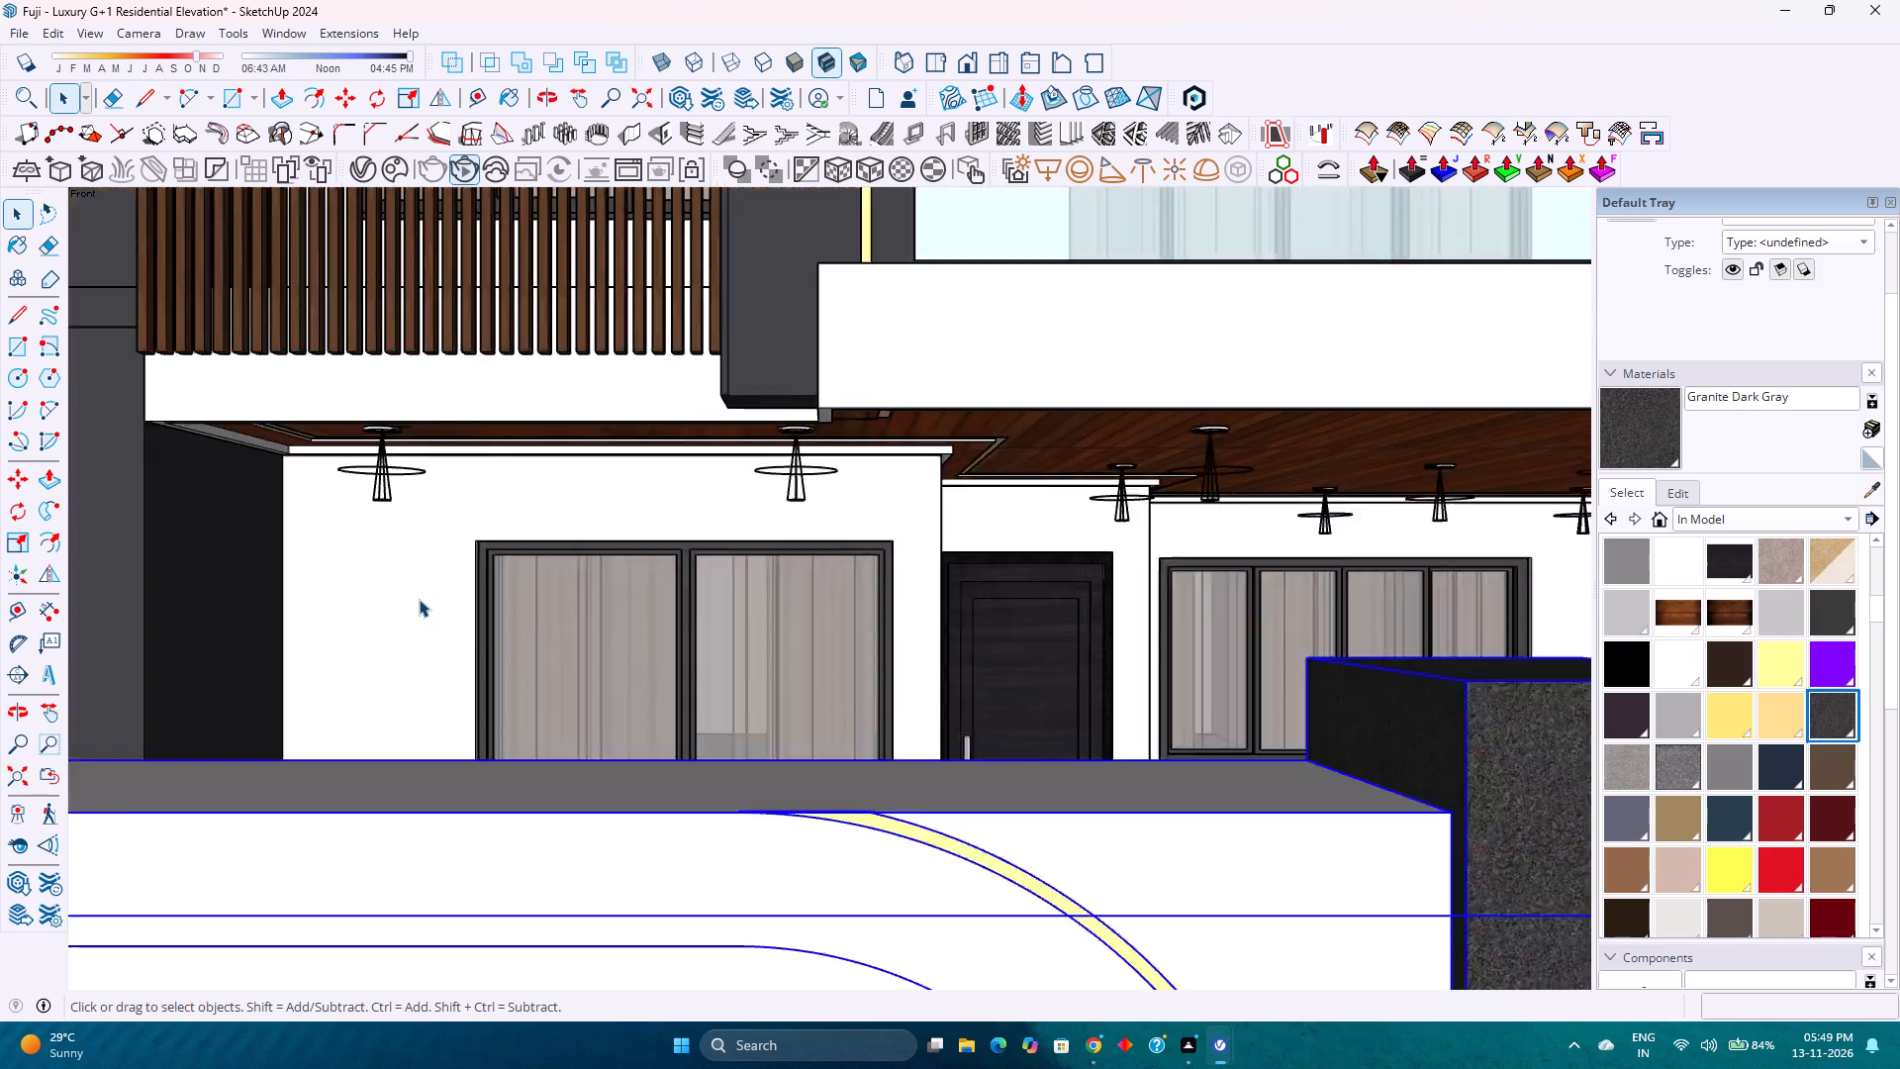
scroll(419, 599, "down", 1)
scroll(419, 599, "up", 4)
scroll(419, 599, "down", 3)
scroll(419, 599, "up", 2)
scroll(419, 599, "down", 2)
scroll(419, 599, "up", 1)
scroll(419, 592, "down", 3)
scroll(419, 592, "up", 3)
scroll(419, 592, "down", 3)
scroll(419, 592, "up", 3)
scroll(419, 592, "down", 2)
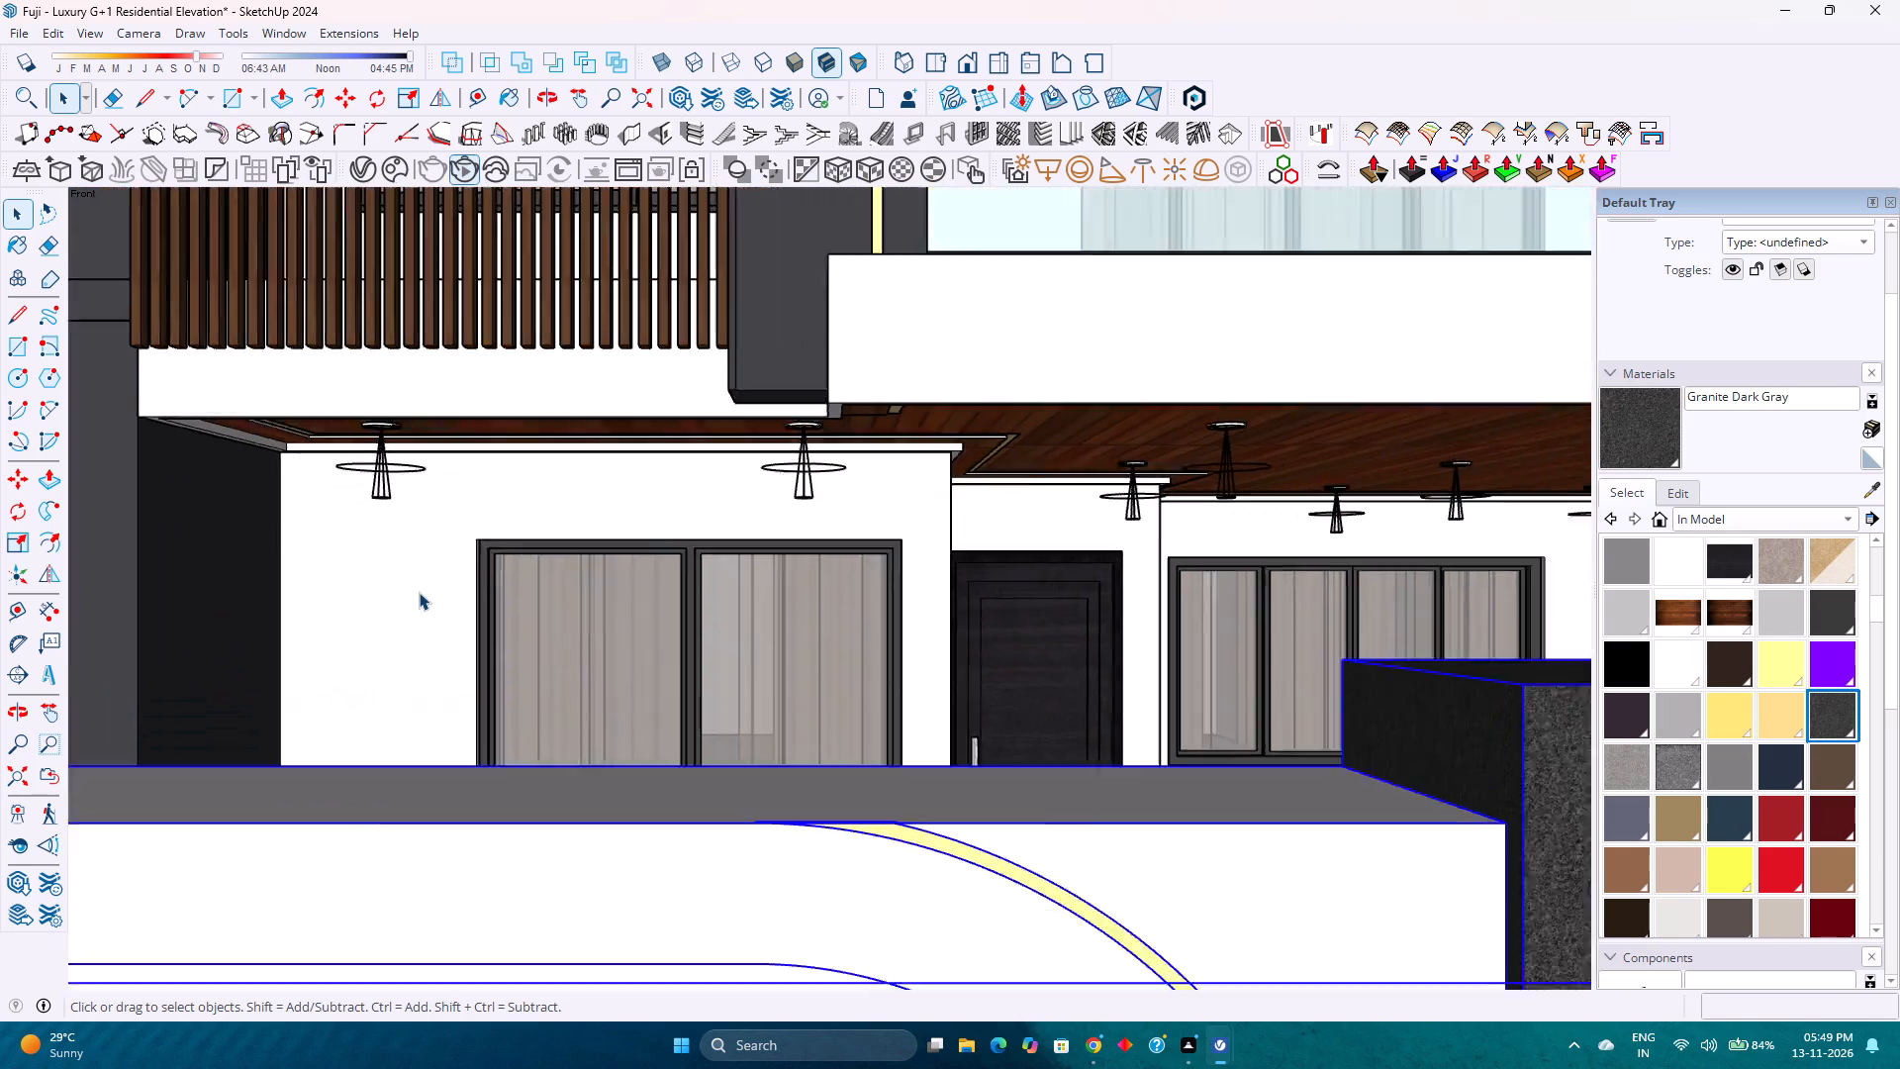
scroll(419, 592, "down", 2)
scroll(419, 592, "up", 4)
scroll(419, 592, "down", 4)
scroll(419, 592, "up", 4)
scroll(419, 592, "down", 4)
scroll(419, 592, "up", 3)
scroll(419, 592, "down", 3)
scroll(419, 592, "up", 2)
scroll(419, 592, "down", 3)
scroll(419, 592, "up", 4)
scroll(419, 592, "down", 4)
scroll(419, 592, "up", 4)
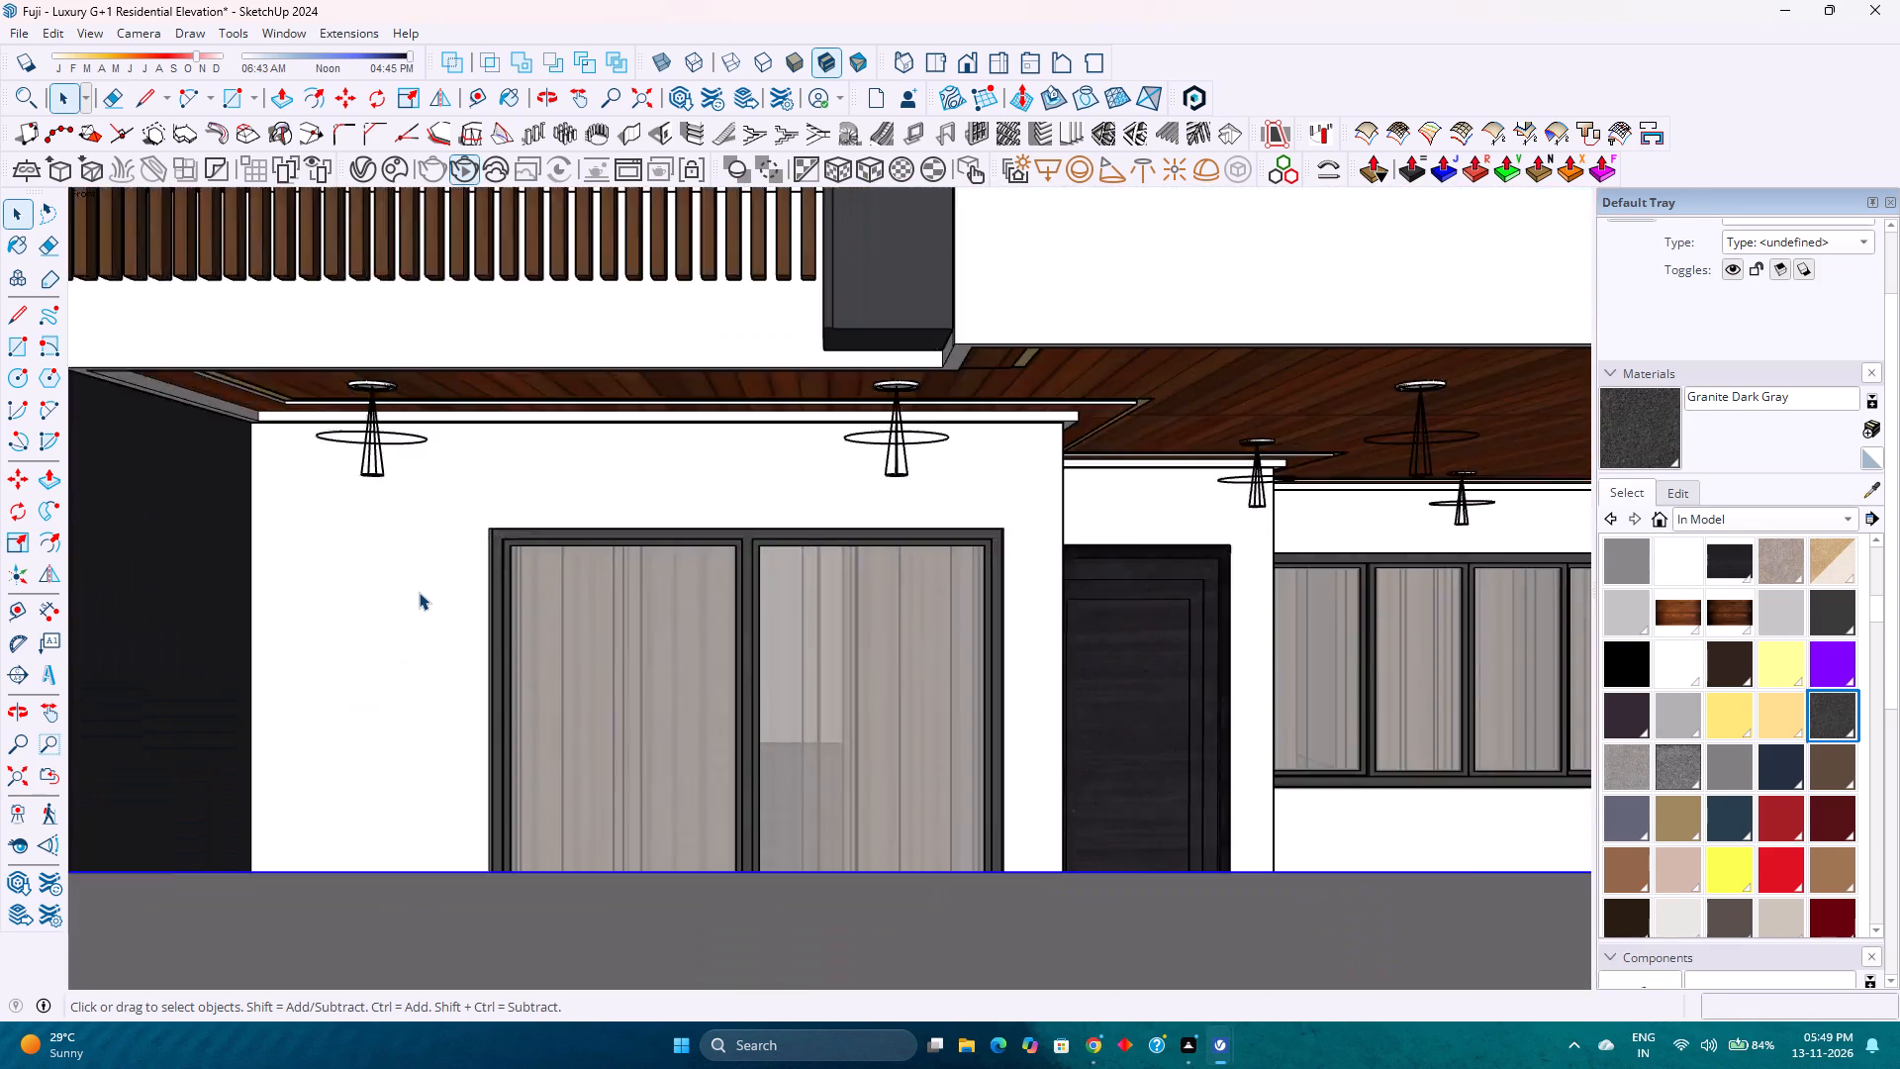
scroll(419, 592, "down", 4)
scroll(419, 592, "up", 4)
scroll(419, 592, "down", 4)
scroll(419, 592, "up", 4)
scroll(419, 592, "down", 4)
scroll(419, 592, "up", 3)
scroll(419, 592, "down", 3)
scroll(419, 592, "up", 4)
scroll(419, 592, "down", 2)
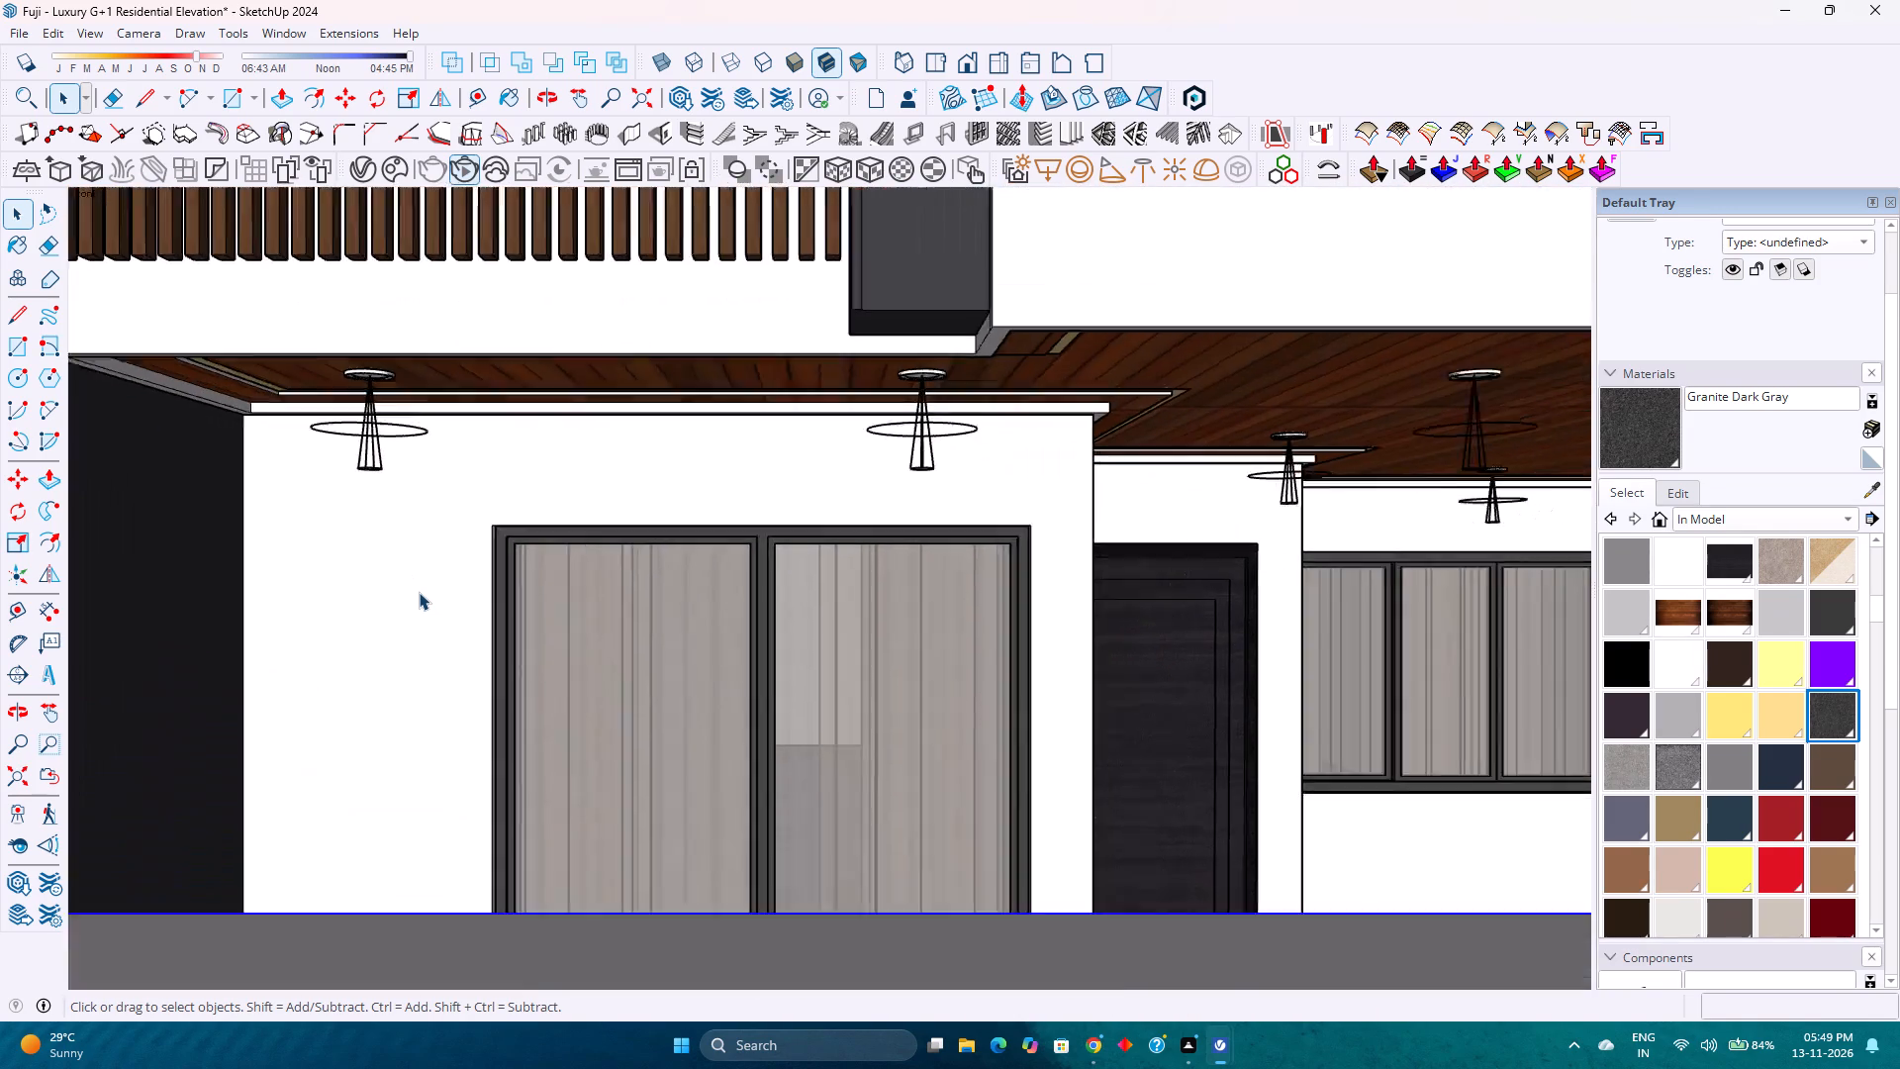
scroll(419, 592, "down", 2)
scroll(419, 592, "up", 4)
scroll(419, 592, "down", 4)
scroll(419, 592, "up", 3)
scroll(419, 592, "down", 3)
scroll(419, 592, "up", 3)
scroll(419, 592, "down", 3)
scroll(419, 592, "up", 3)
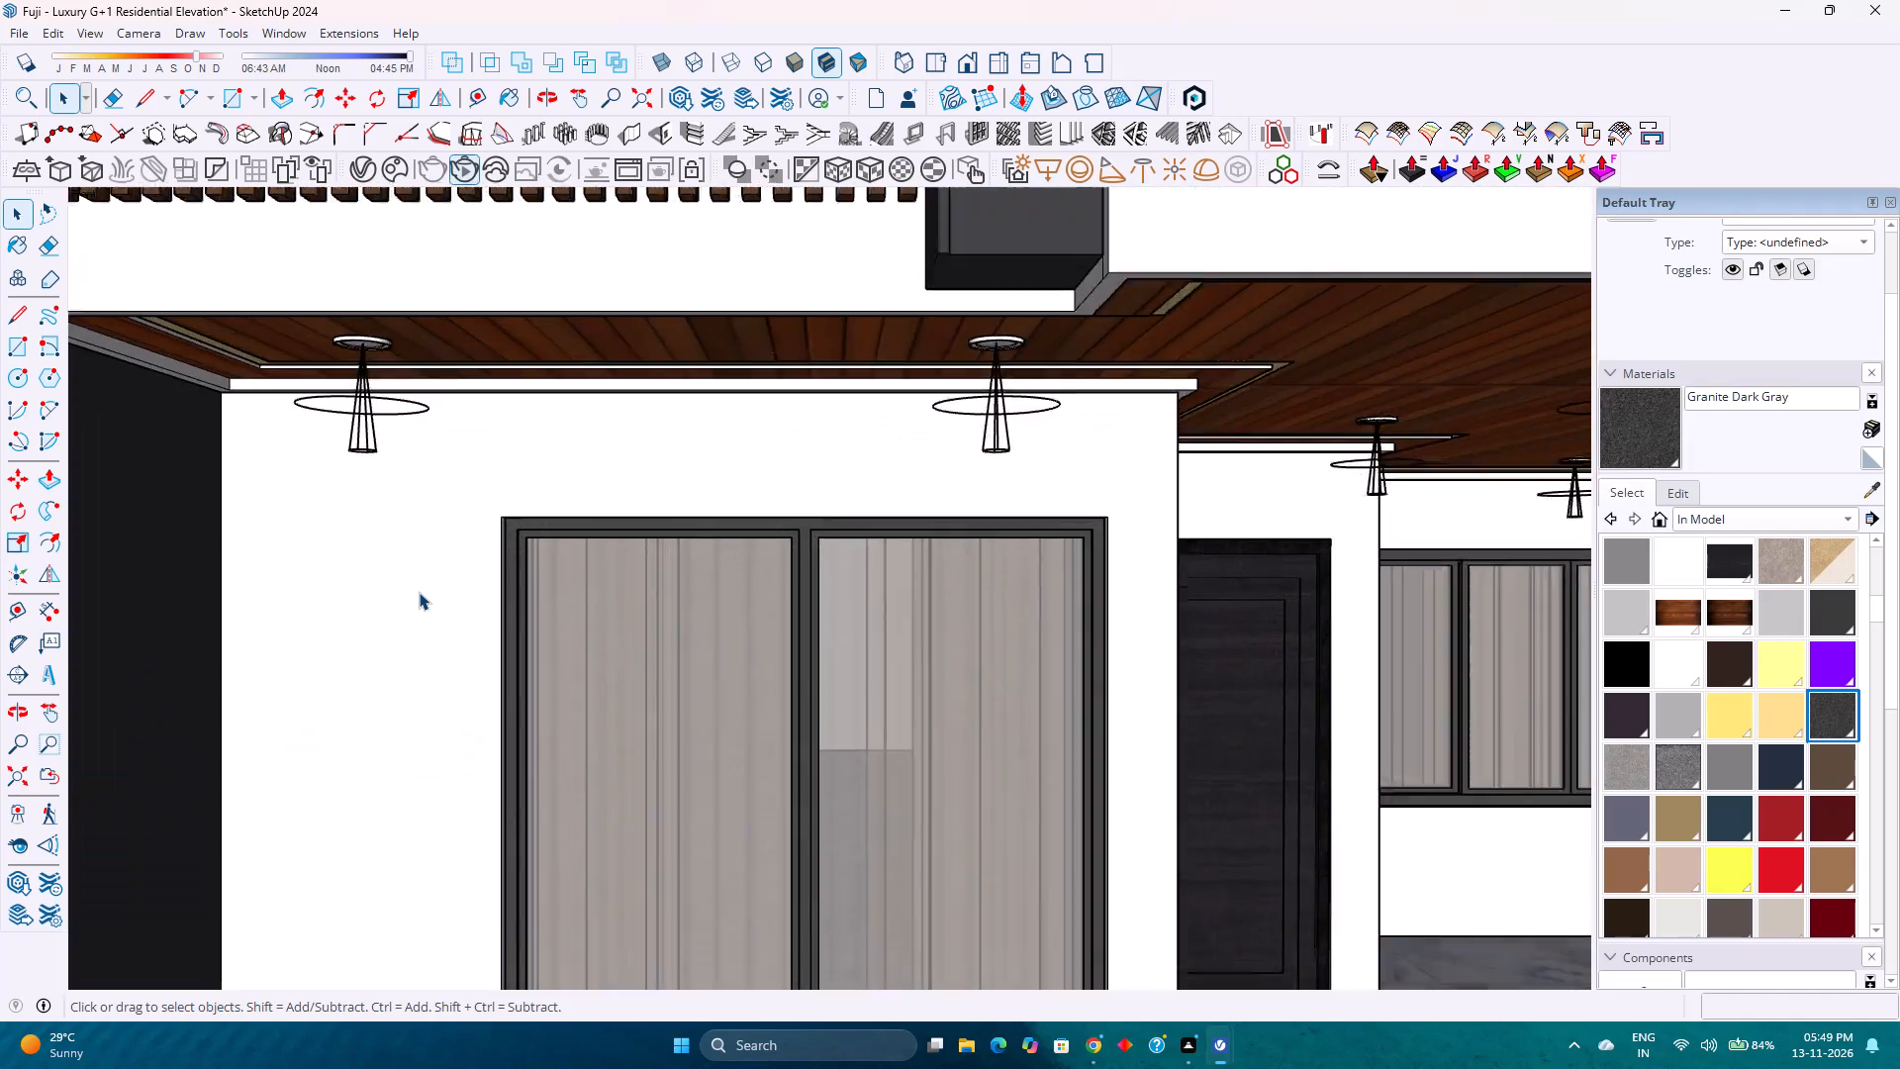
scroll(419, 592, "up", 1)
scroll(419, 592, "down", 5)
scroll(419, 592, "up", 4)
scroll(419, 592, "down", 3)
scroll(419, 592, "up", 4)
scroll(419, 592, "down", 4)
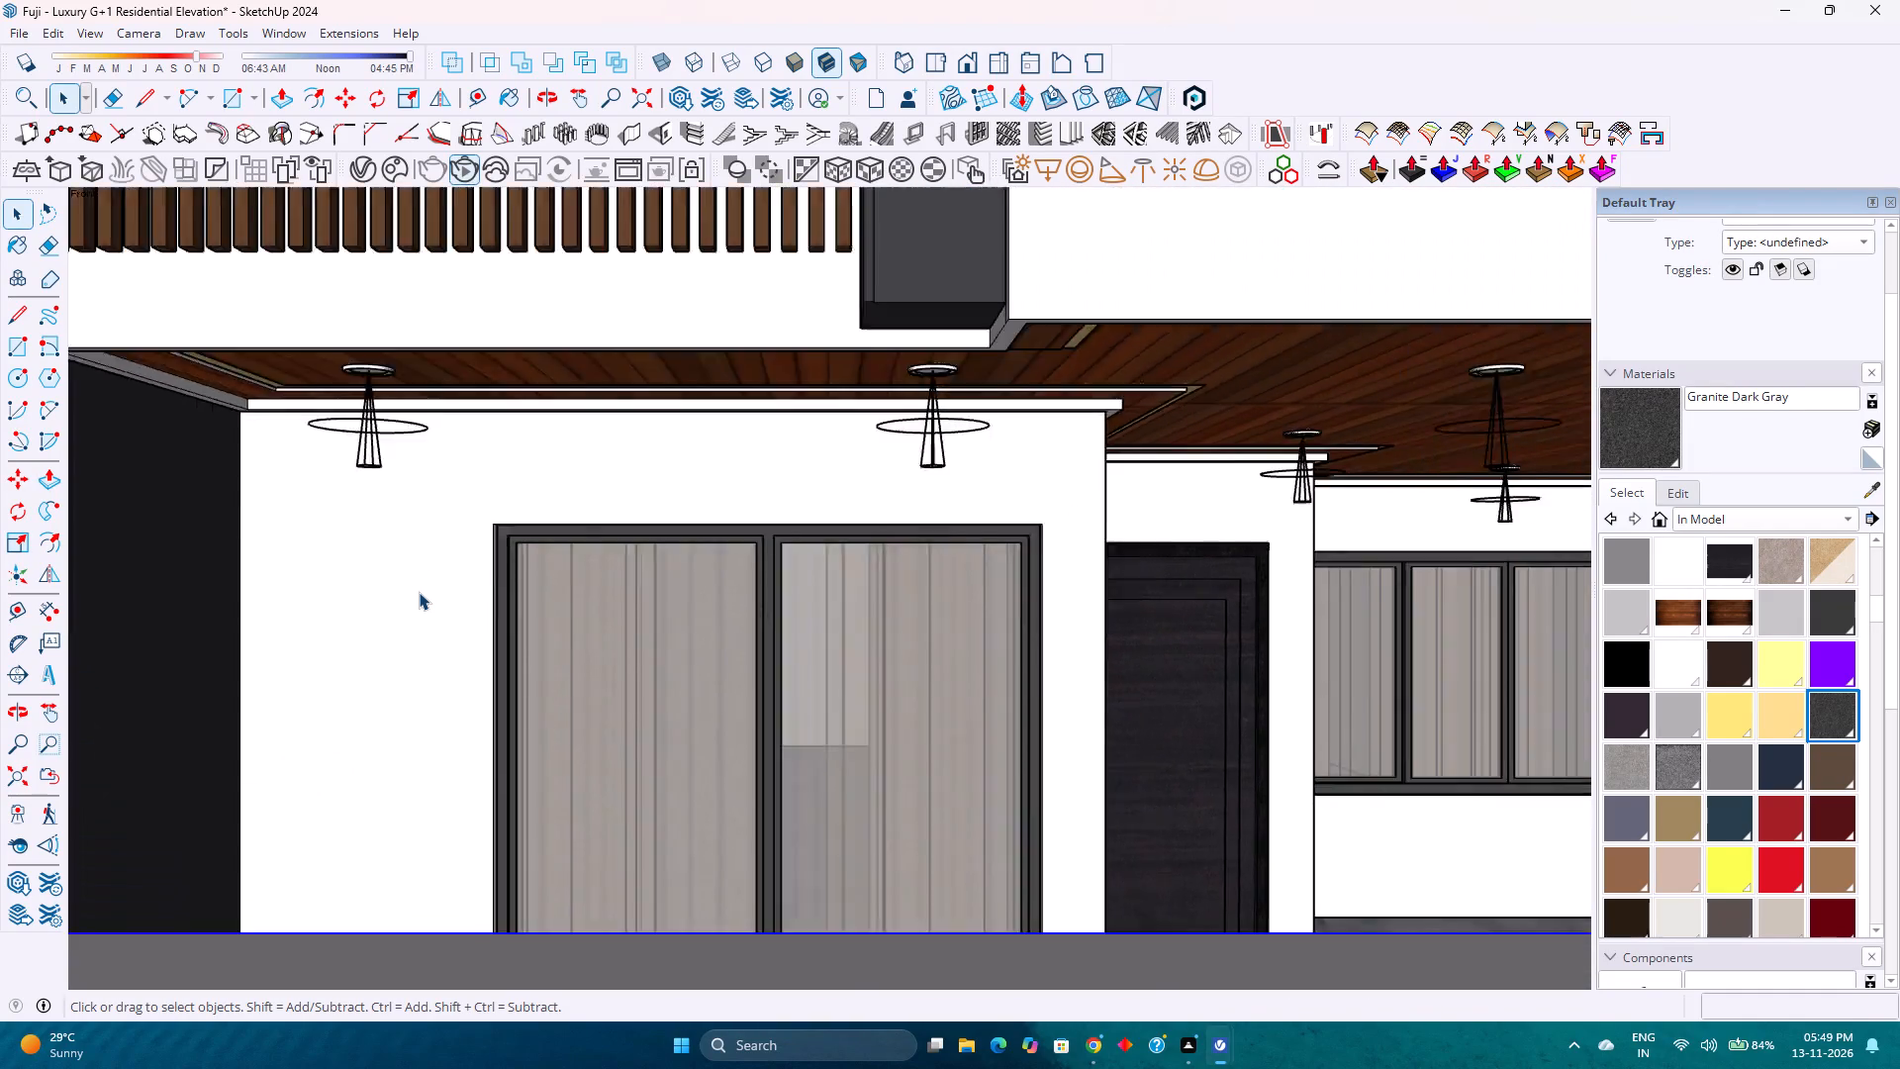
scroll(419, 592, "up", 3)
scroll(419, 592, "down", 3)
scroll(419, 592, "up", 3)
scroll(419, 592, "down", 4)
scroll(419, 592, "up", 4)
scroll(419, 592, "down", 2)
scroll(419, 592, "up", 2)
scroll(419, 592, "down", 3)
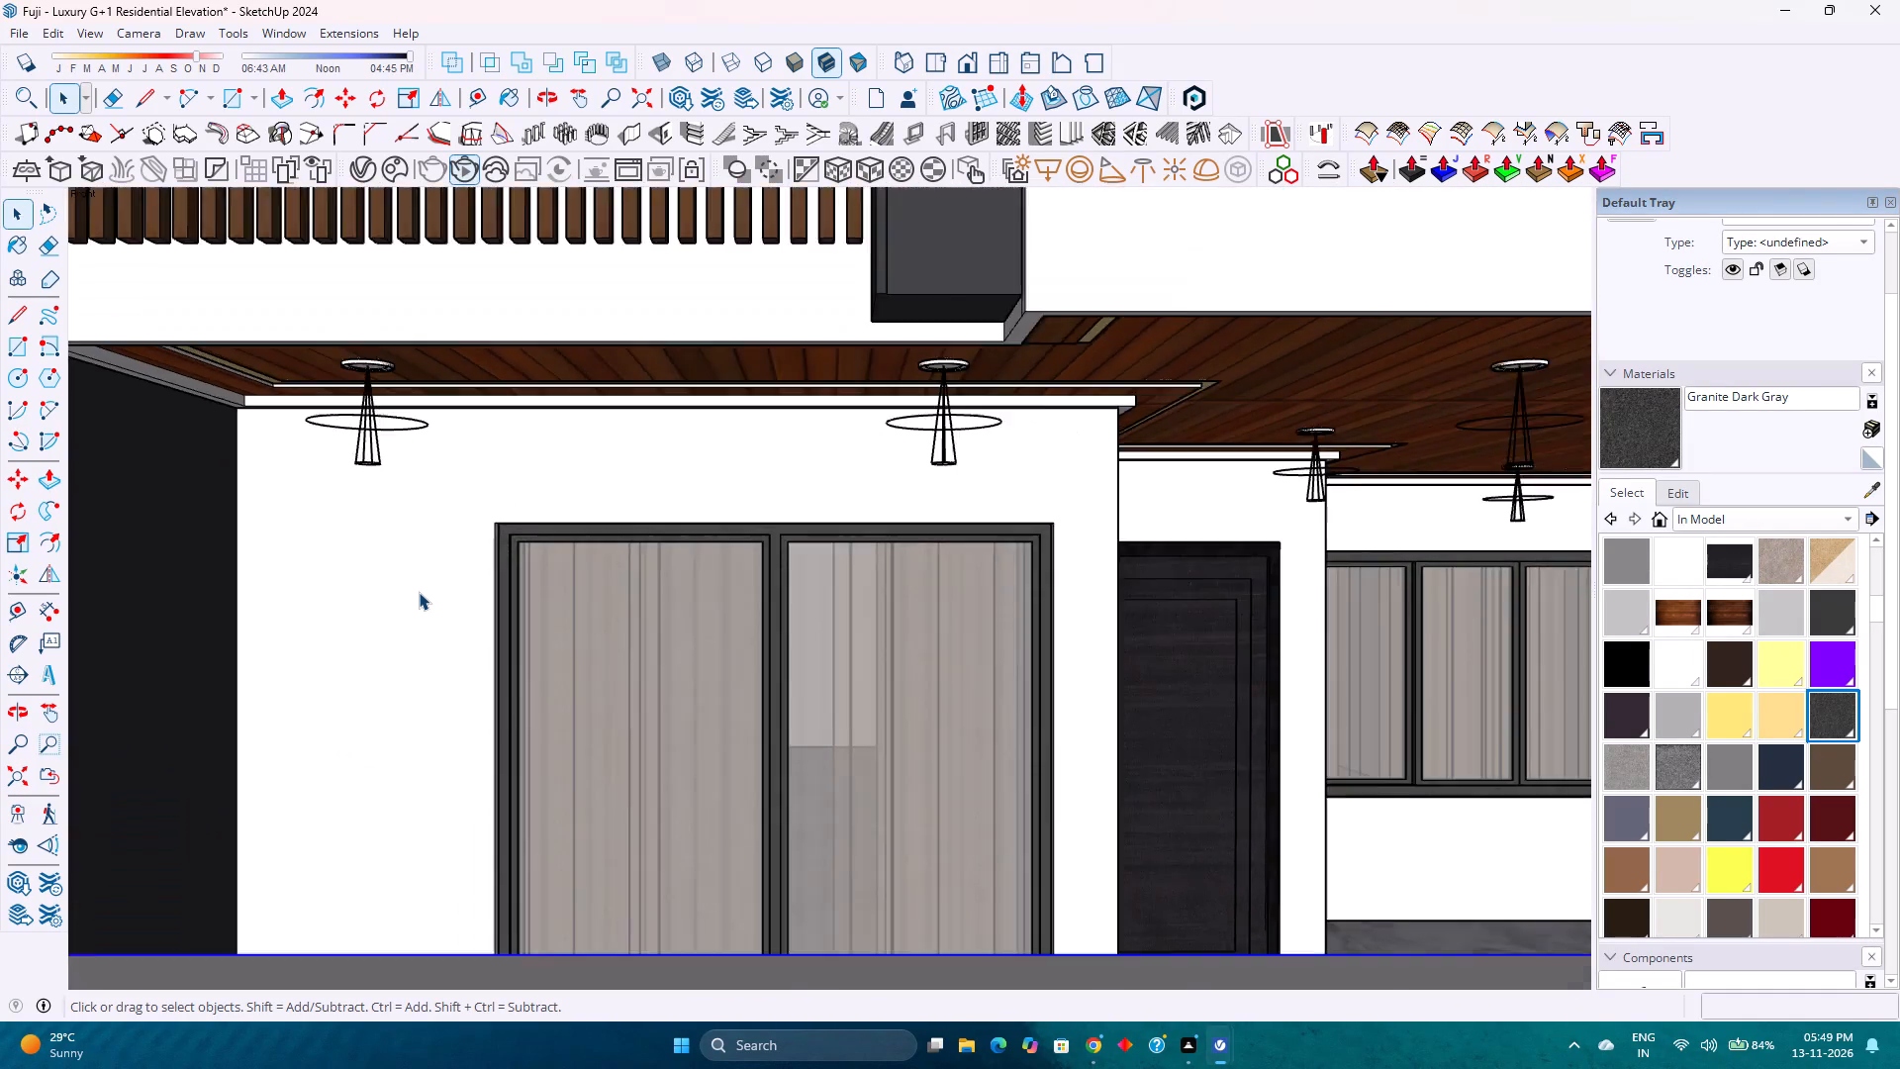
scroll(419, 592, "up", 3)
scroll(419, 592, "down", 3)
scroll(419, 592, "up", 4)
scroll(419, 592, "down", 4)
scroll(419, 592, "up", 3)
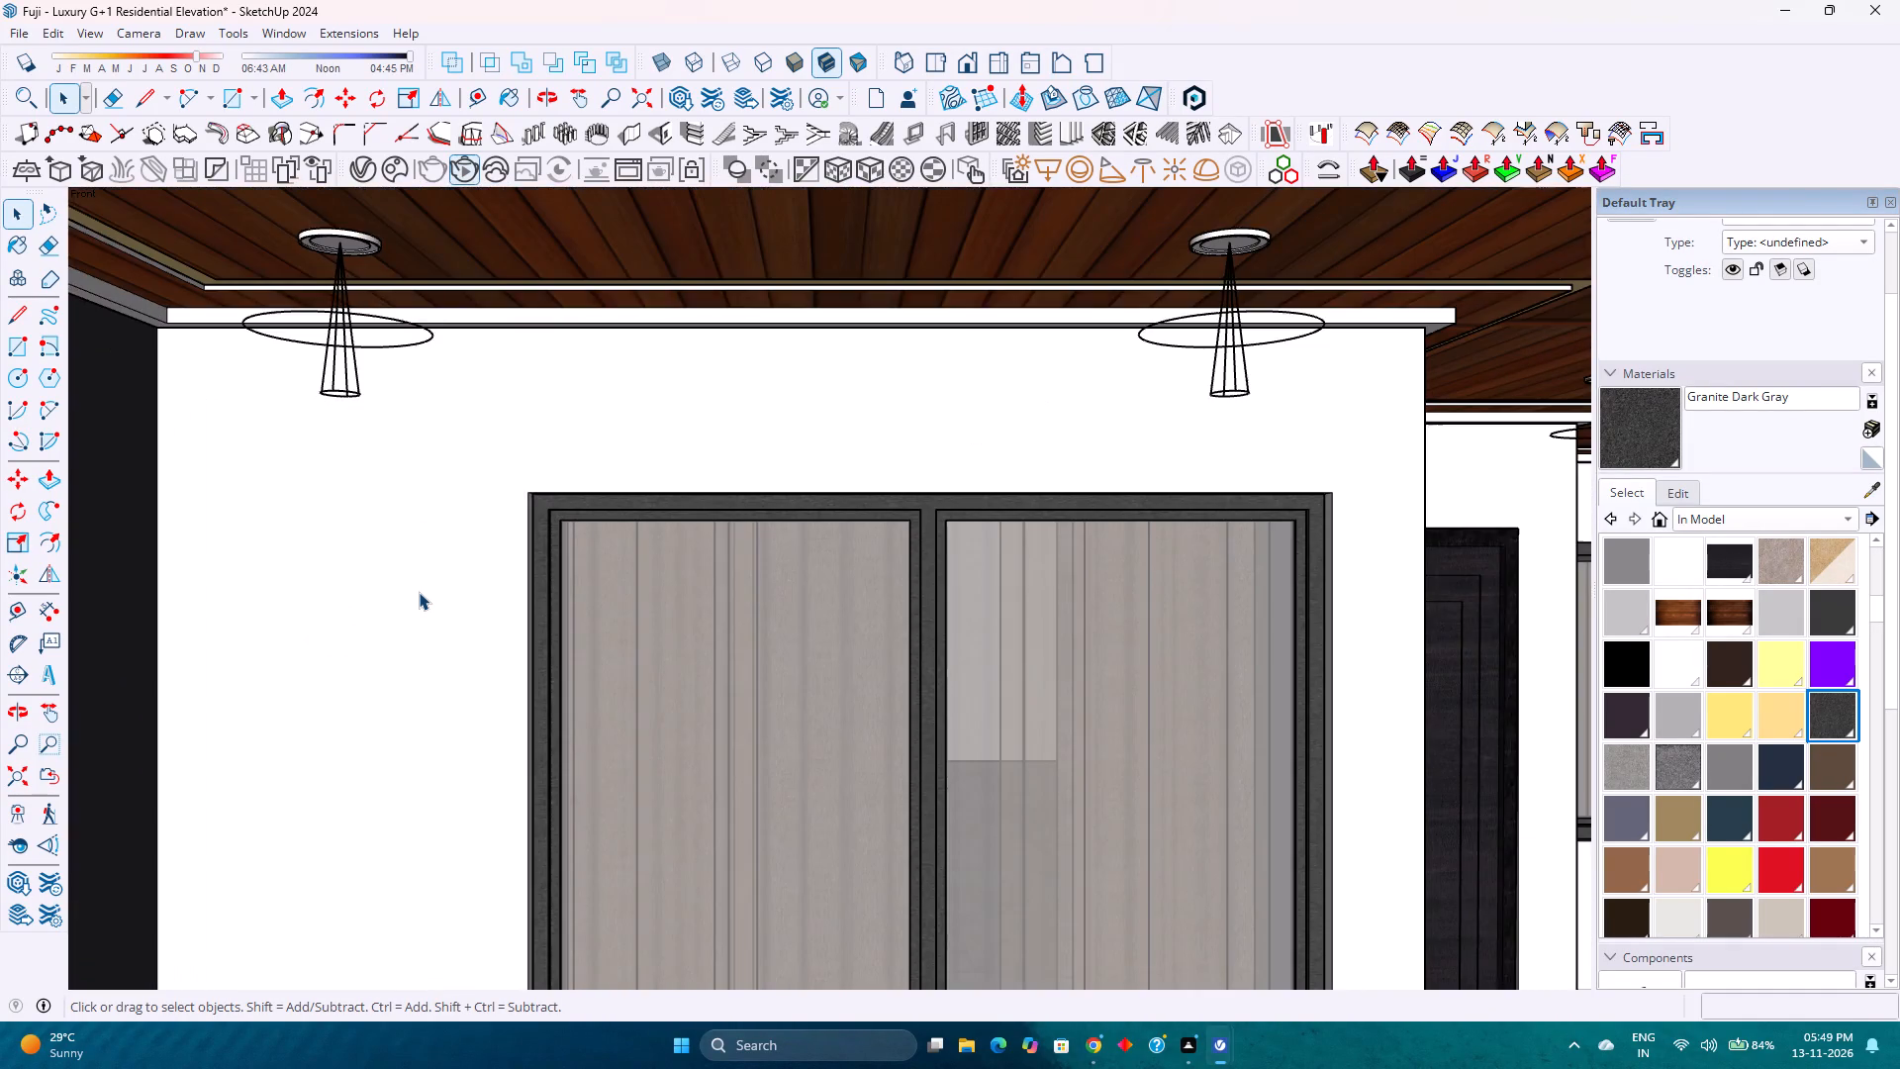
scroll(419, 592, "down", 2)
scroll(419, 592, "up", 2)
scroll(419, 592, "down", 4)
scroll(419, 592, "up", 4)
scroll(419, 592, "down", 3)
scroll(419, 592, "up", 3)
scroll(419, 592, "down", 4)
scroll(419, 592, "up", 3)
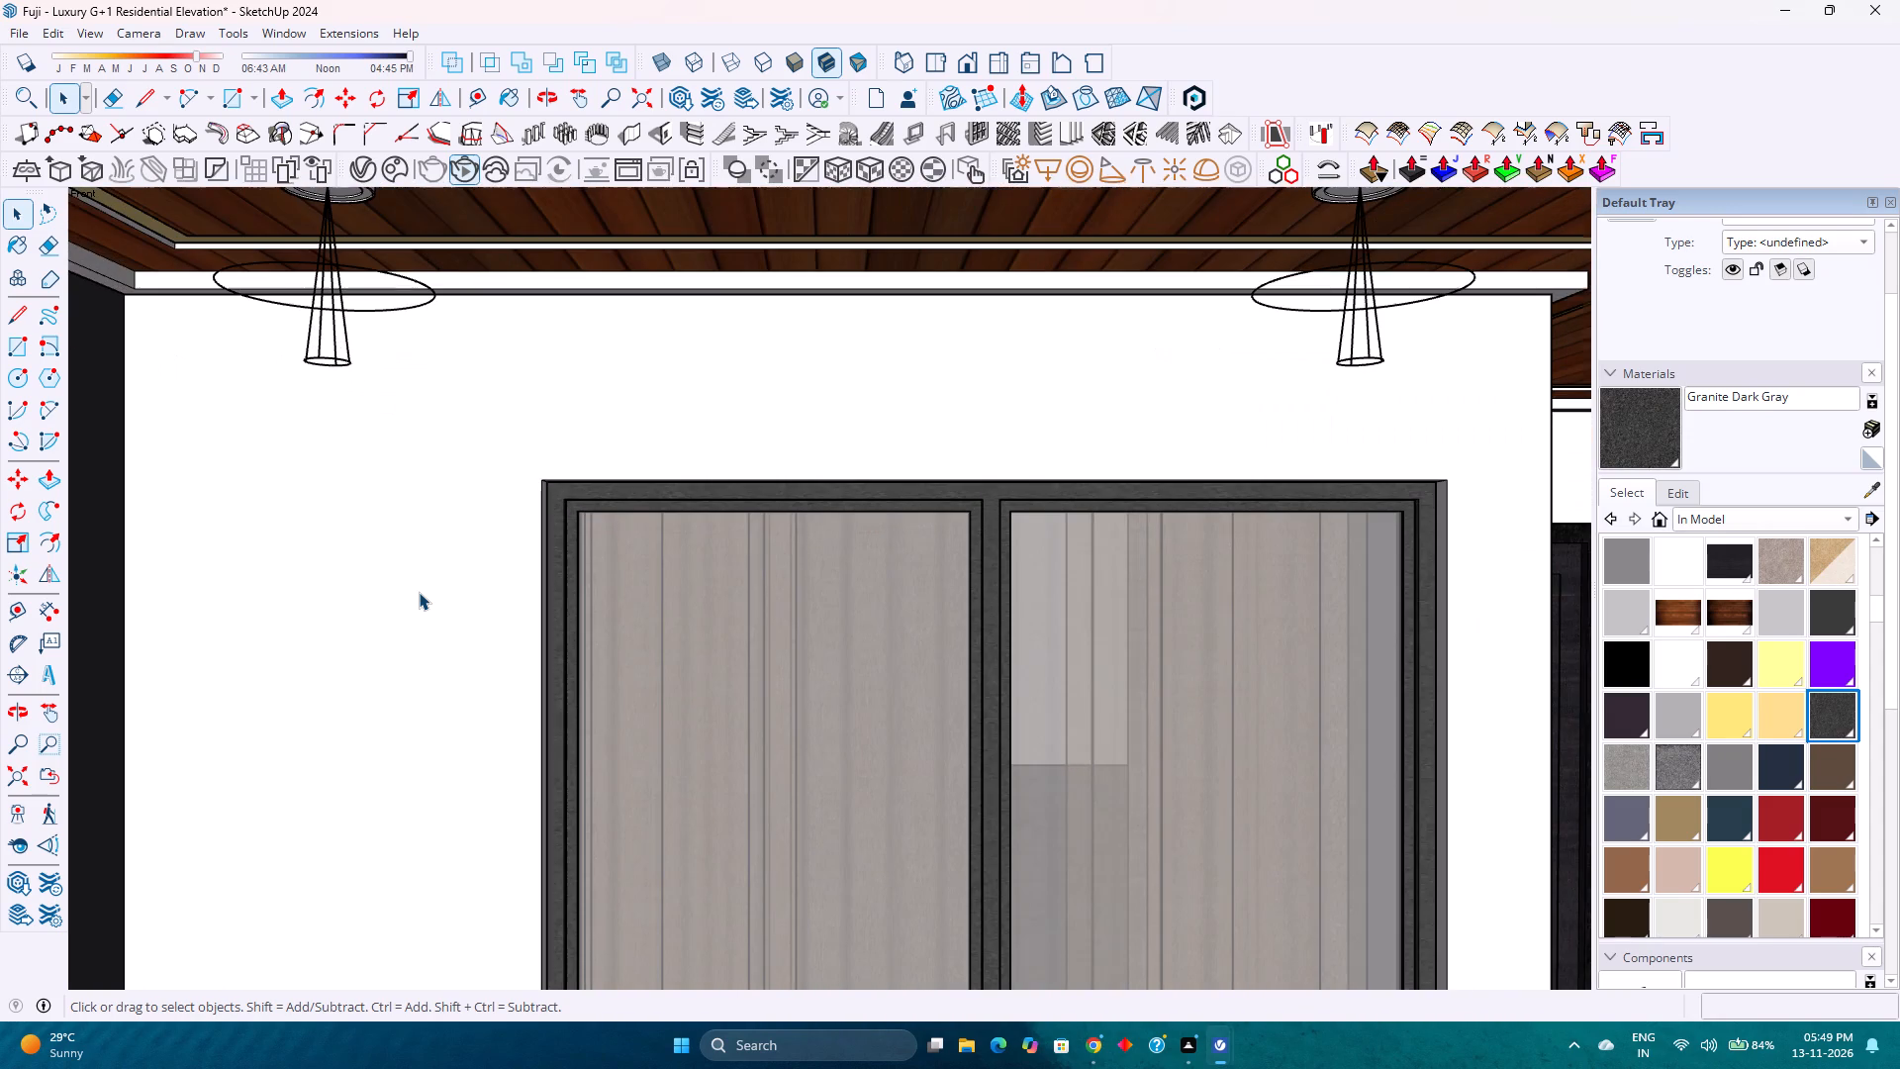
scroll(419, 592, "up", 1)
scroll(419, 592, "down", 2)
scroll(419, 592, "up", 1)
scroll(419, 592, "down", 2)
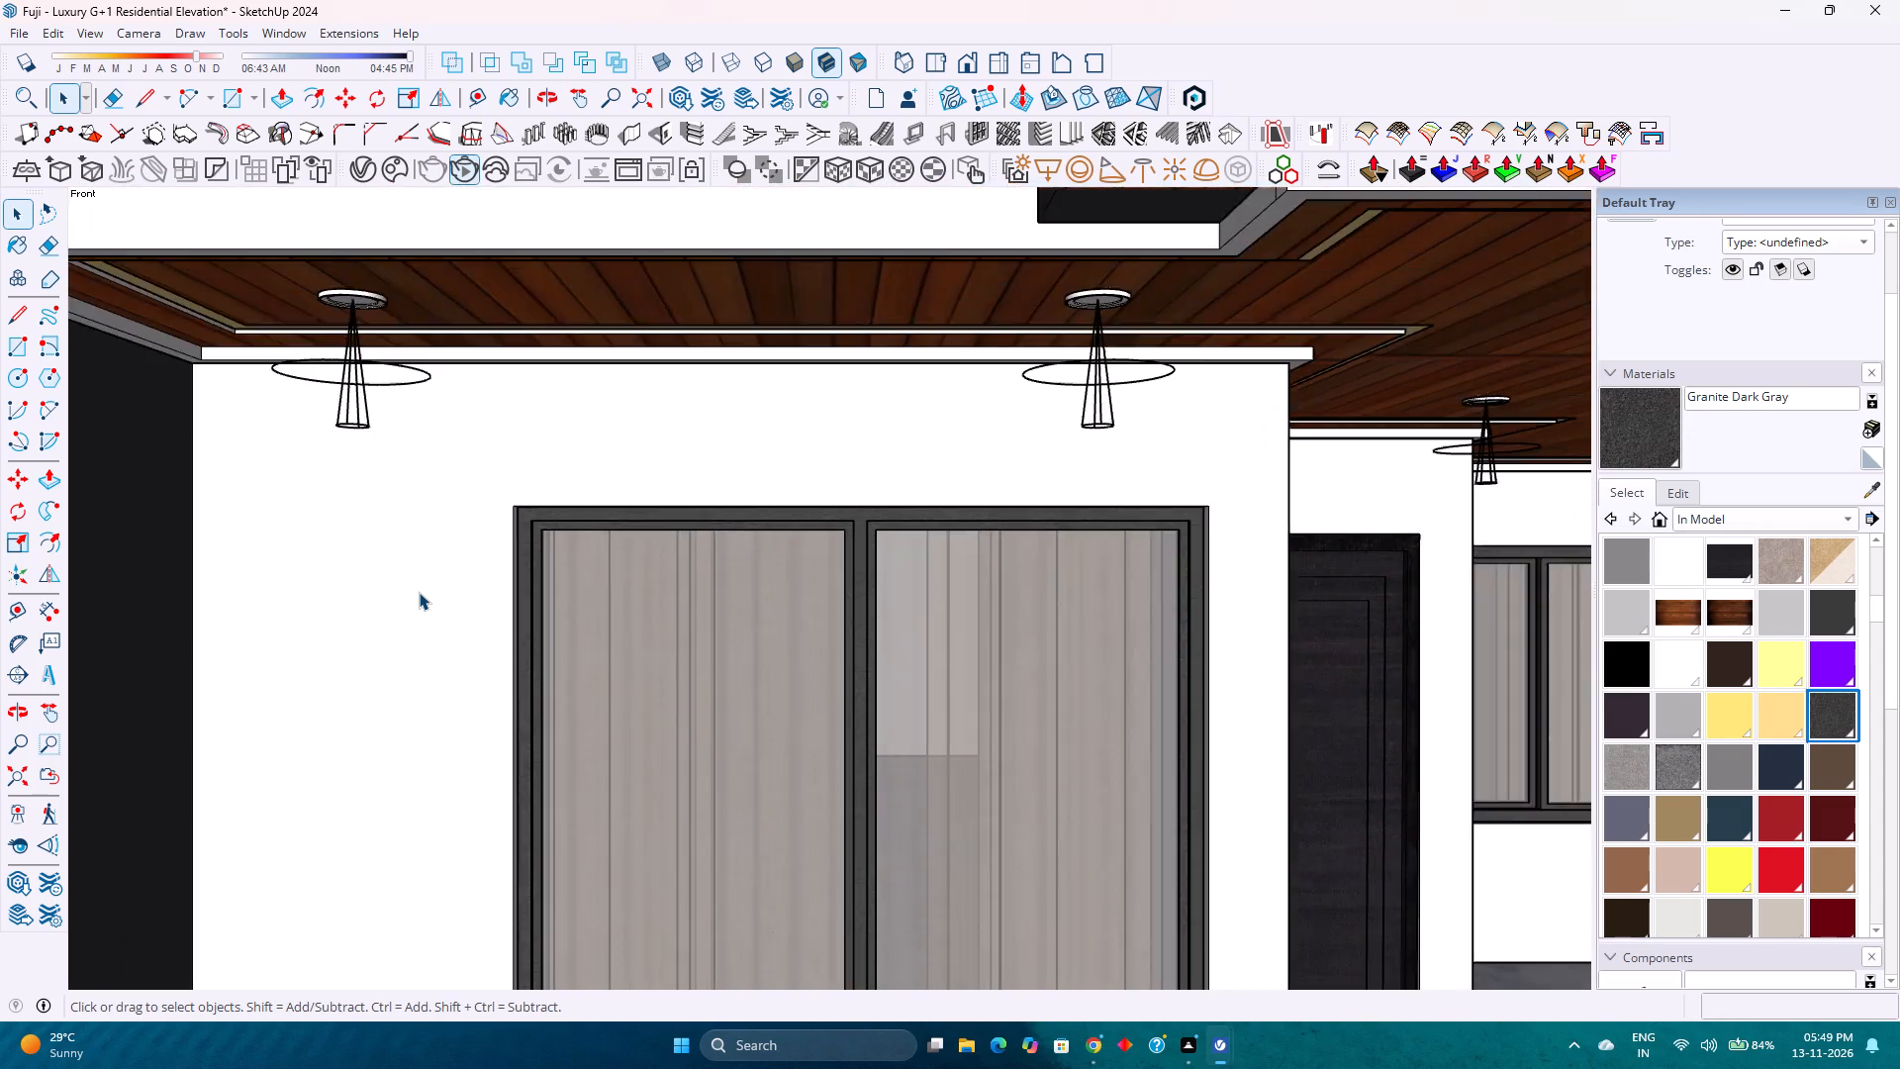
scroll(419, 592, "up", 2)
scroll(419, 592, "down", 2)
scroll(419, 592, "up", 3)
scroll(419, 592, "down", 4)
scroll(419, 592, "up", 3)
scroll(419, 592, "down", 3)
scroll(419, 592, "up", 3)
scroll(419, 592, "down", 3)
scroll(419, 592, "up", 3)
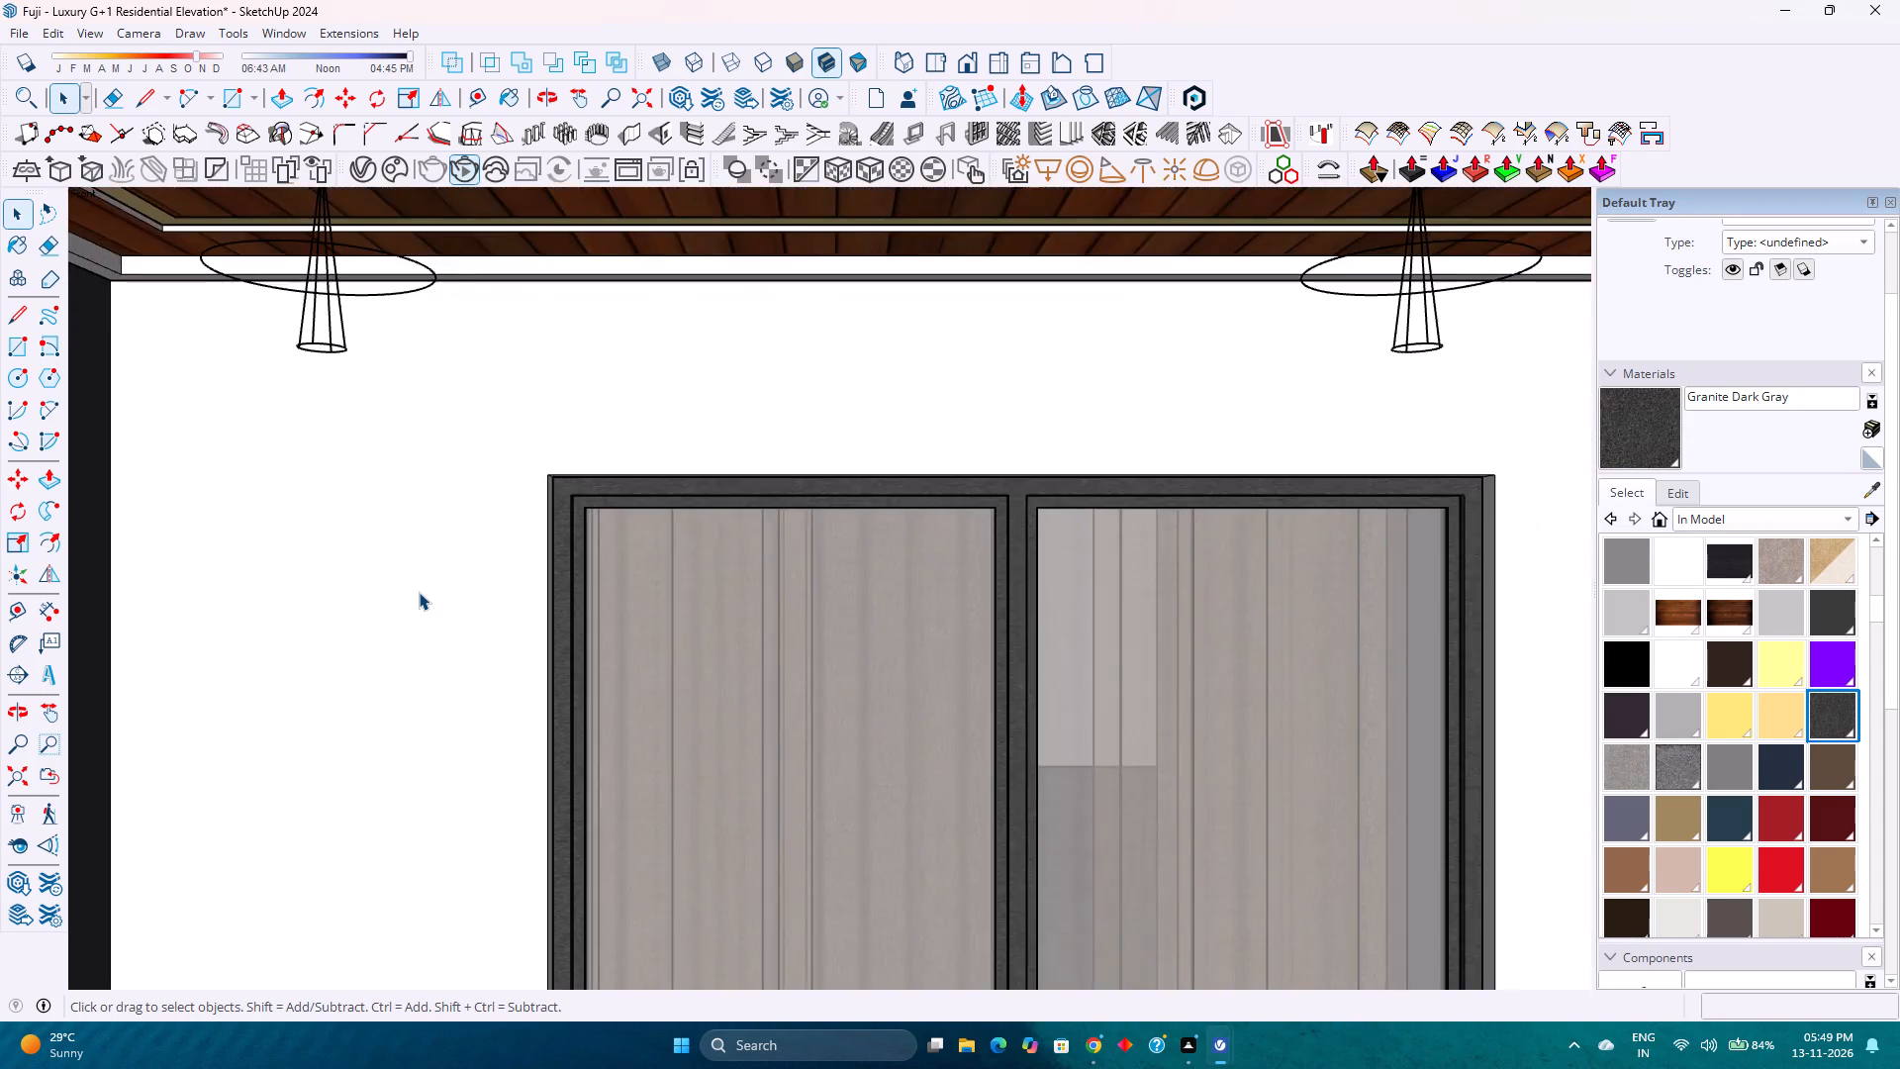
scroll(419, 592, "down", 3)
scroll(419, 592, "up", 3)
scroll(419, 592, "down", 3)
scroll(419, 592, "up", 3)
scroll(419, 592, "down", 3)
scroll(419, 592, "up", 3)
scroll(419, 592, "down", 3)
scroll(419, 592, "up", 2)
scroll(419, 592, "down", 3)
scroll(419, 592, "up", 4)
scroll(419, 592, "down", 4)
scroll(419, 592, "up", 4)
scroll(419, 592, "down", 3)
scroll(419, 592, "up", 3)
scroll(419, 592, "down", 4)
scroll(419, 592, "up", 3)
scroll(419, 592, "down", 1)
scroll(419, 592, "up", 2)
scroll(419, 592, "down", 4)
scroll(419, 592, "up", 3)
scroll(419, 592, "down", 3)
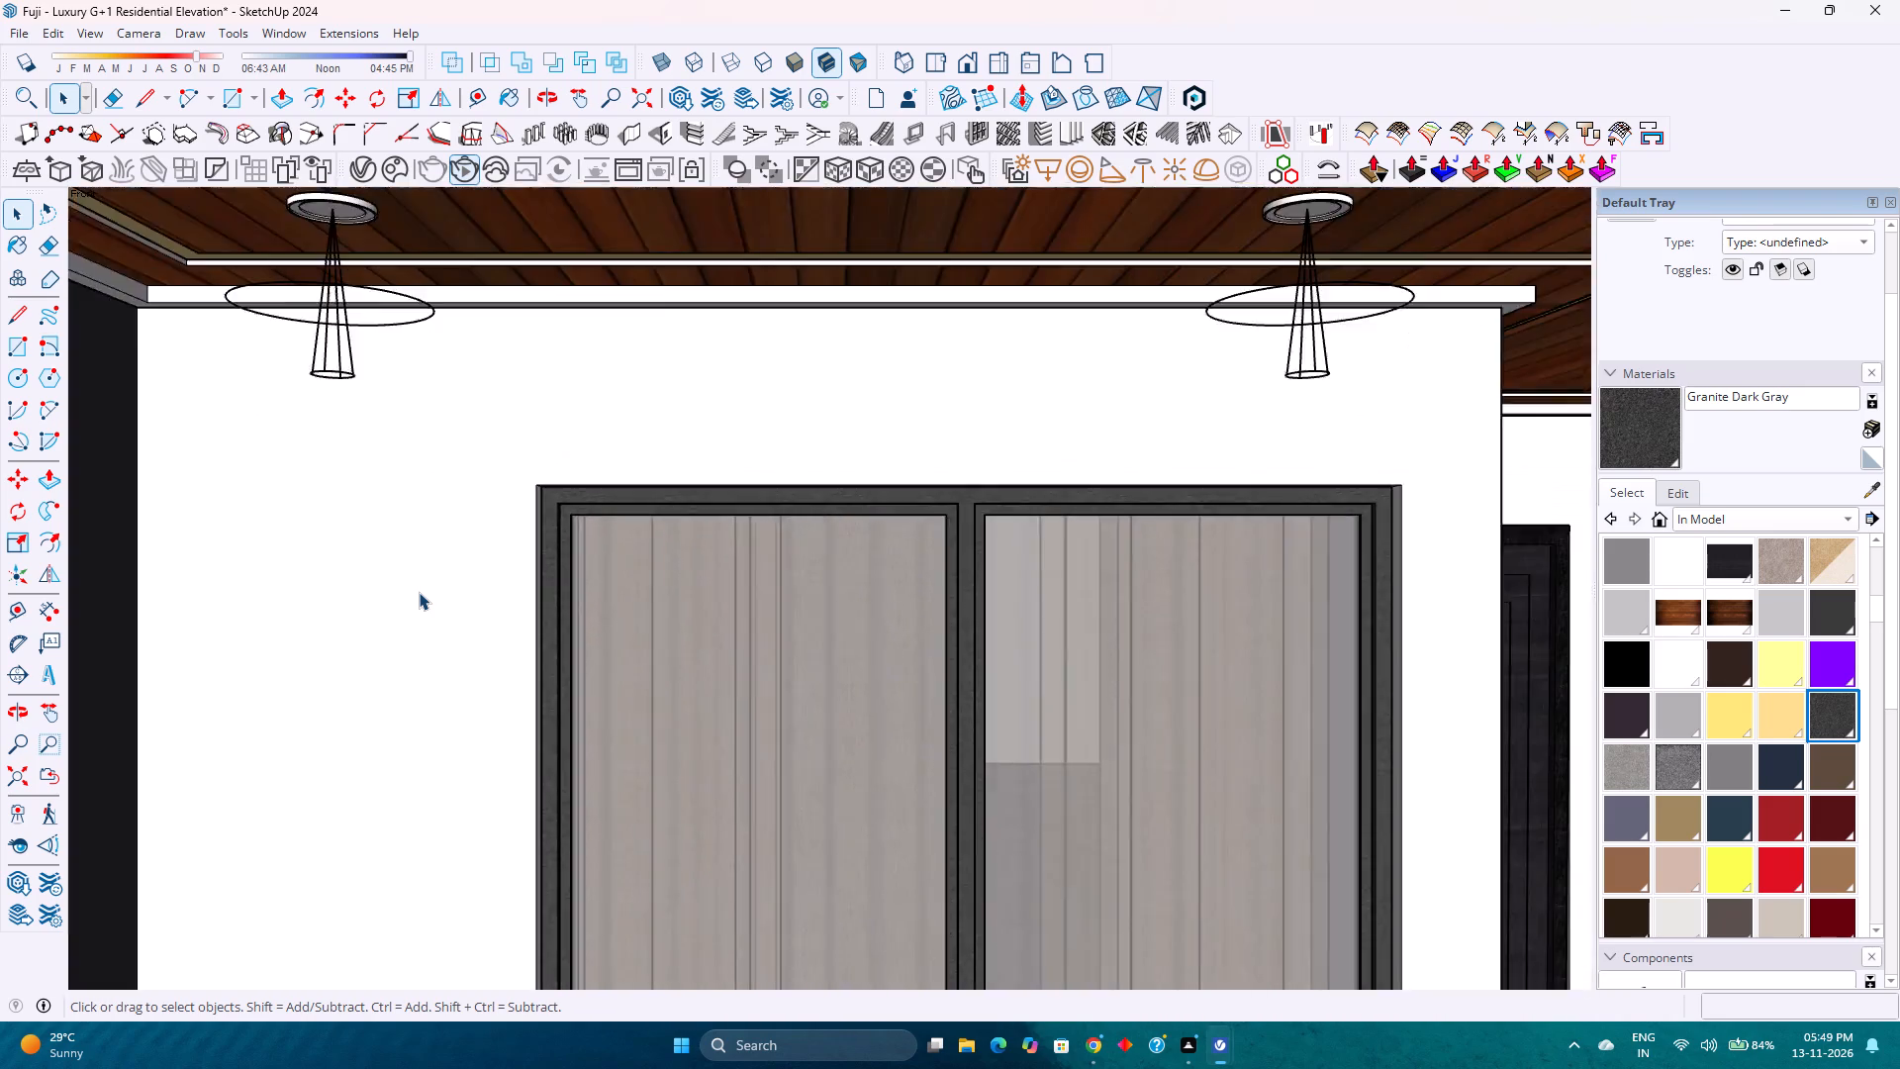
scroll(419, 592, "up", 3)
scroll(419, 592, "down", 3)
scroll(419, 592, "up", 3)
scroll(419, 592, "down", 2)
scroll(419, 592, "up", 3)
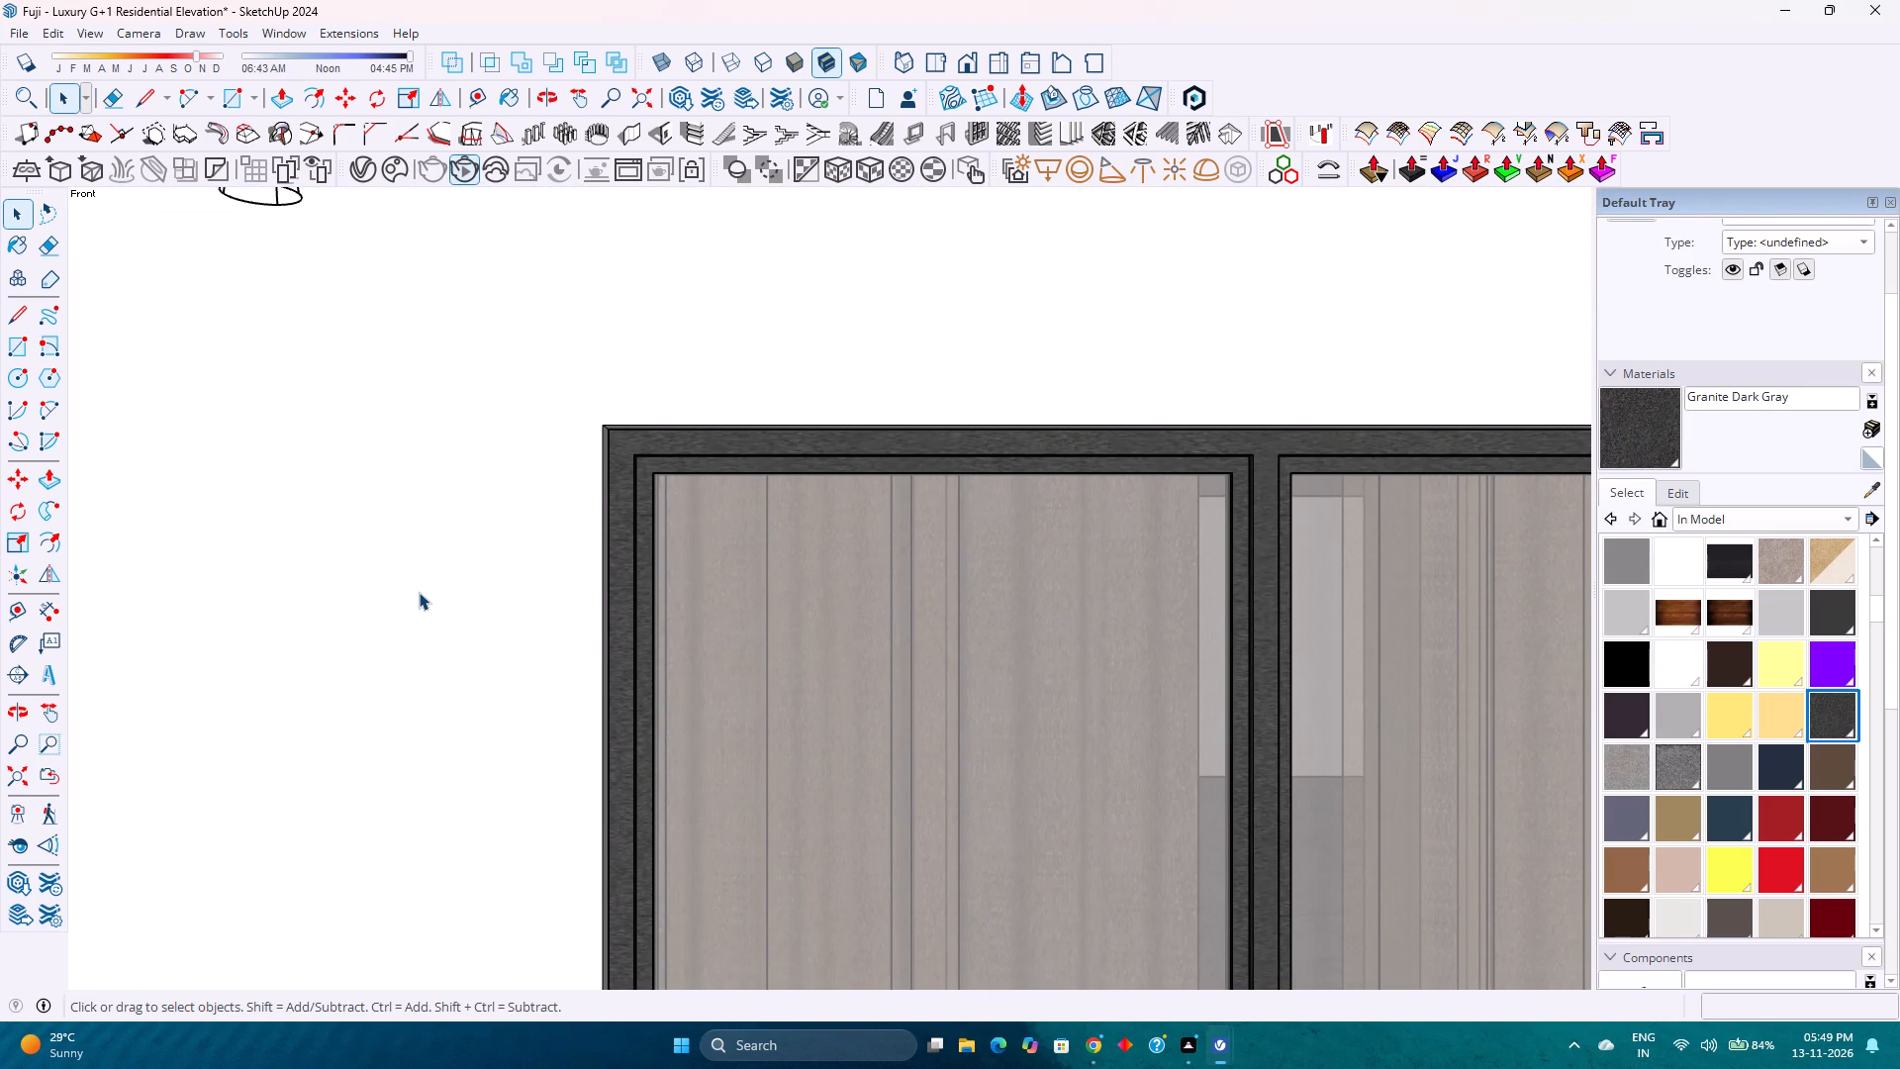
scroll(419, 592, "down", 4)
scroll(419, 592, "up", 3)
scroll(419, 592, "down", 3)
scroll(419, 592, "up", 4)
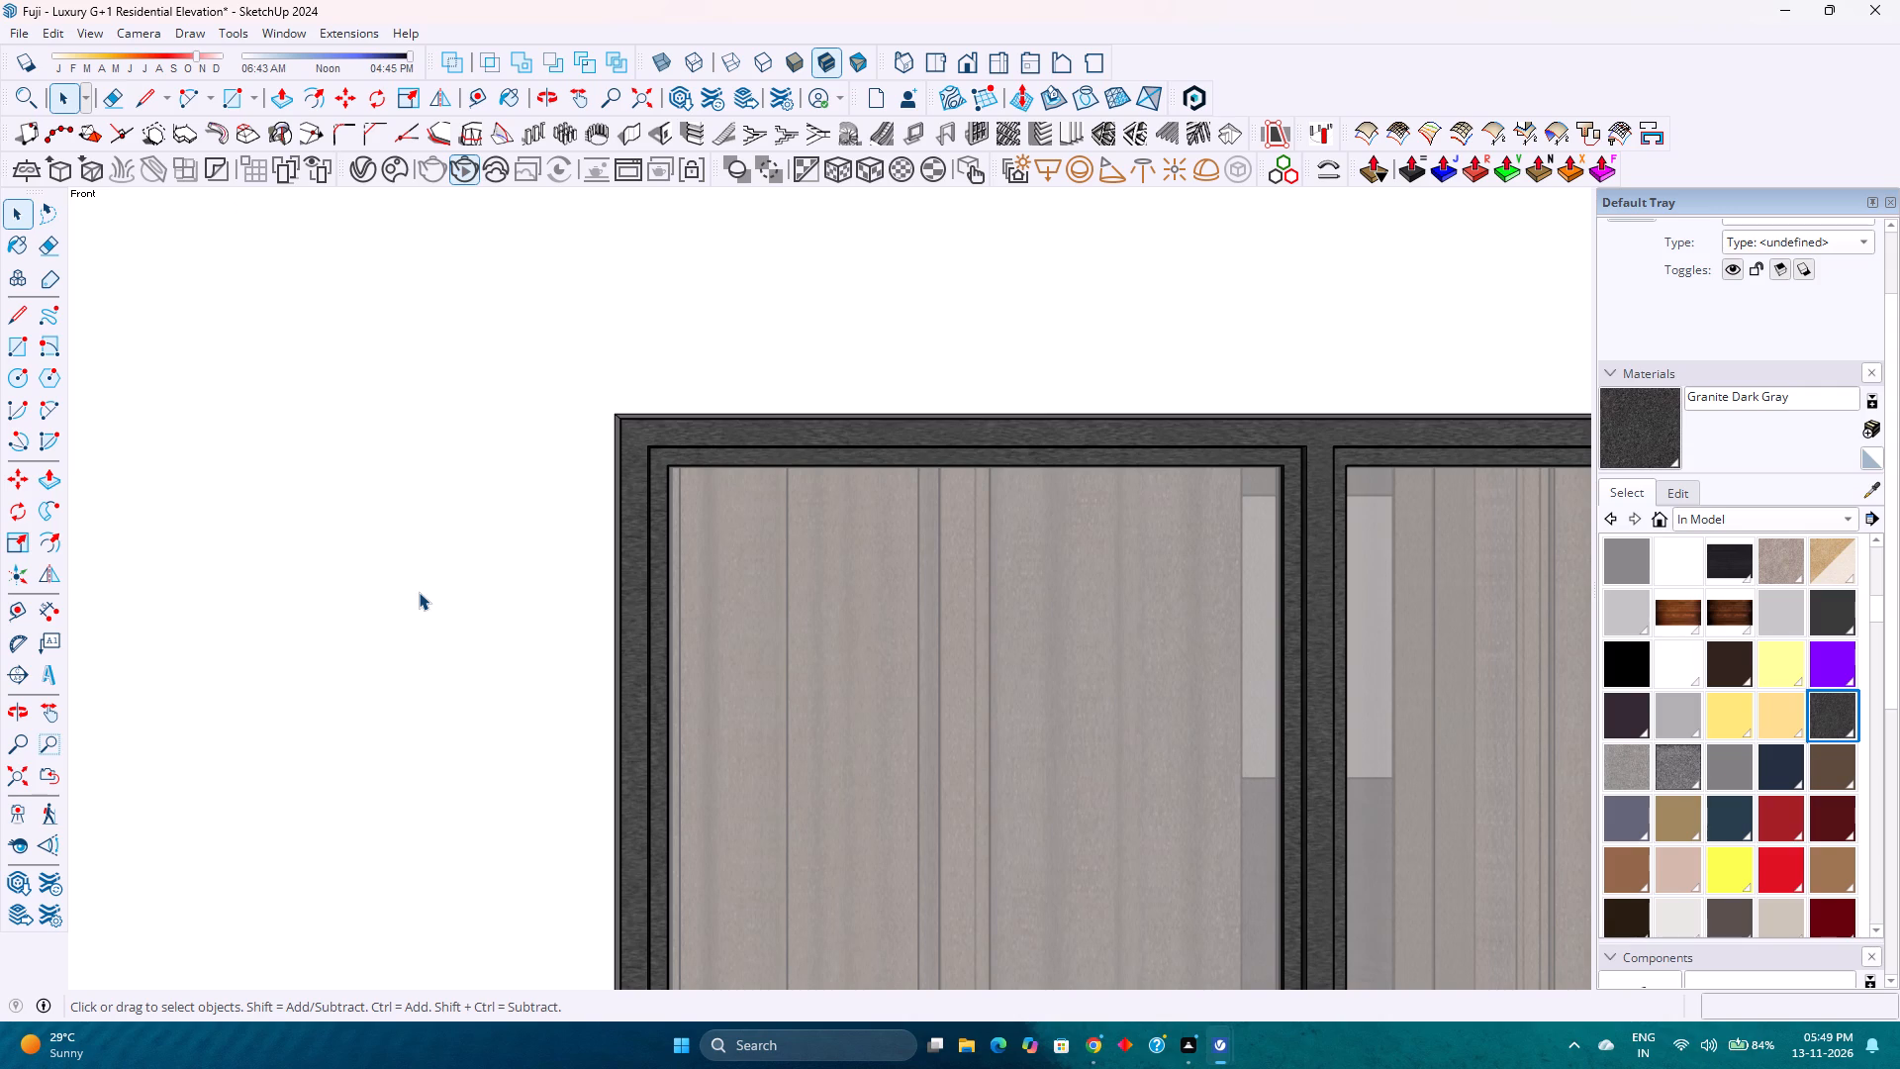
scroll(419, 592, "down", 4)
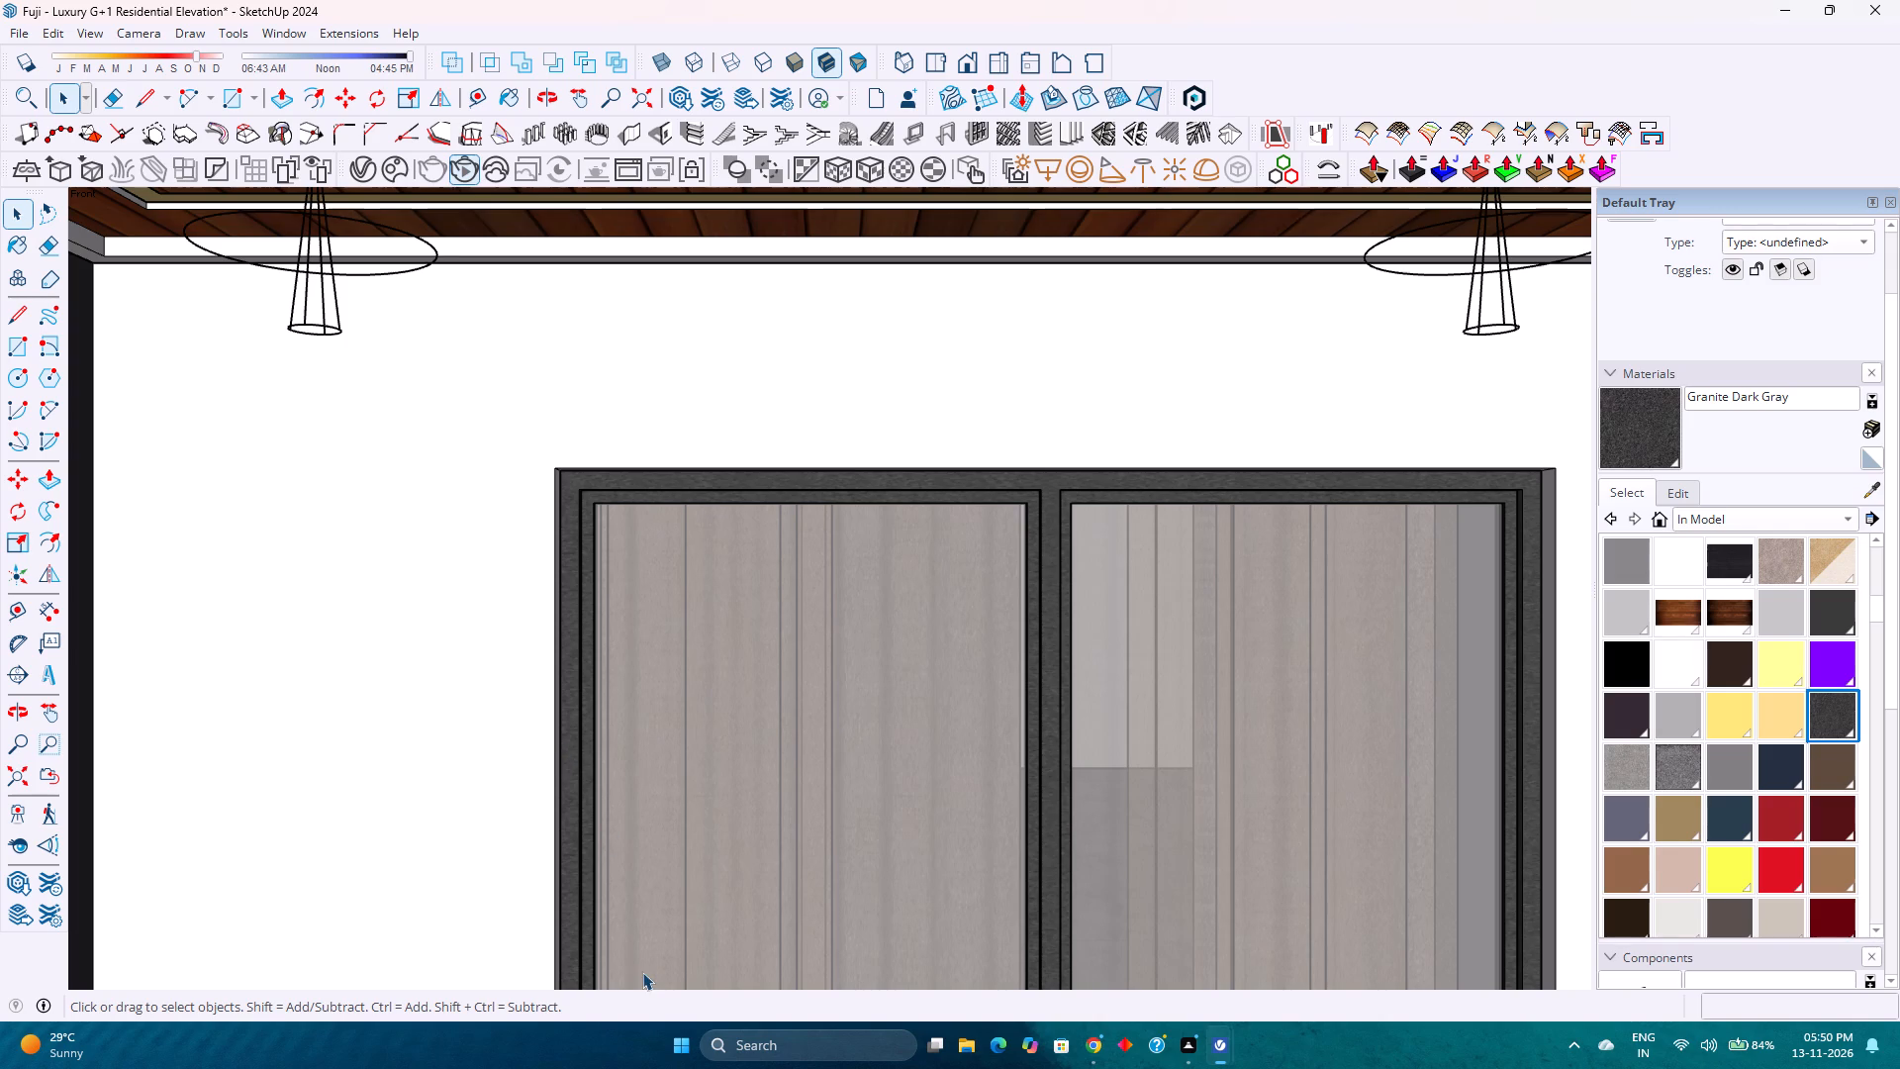
Reset to the standard front view and zoom to the model extents to frame the whole house with its boundary wall and gate.
scroll(642, 972, "down", 8)
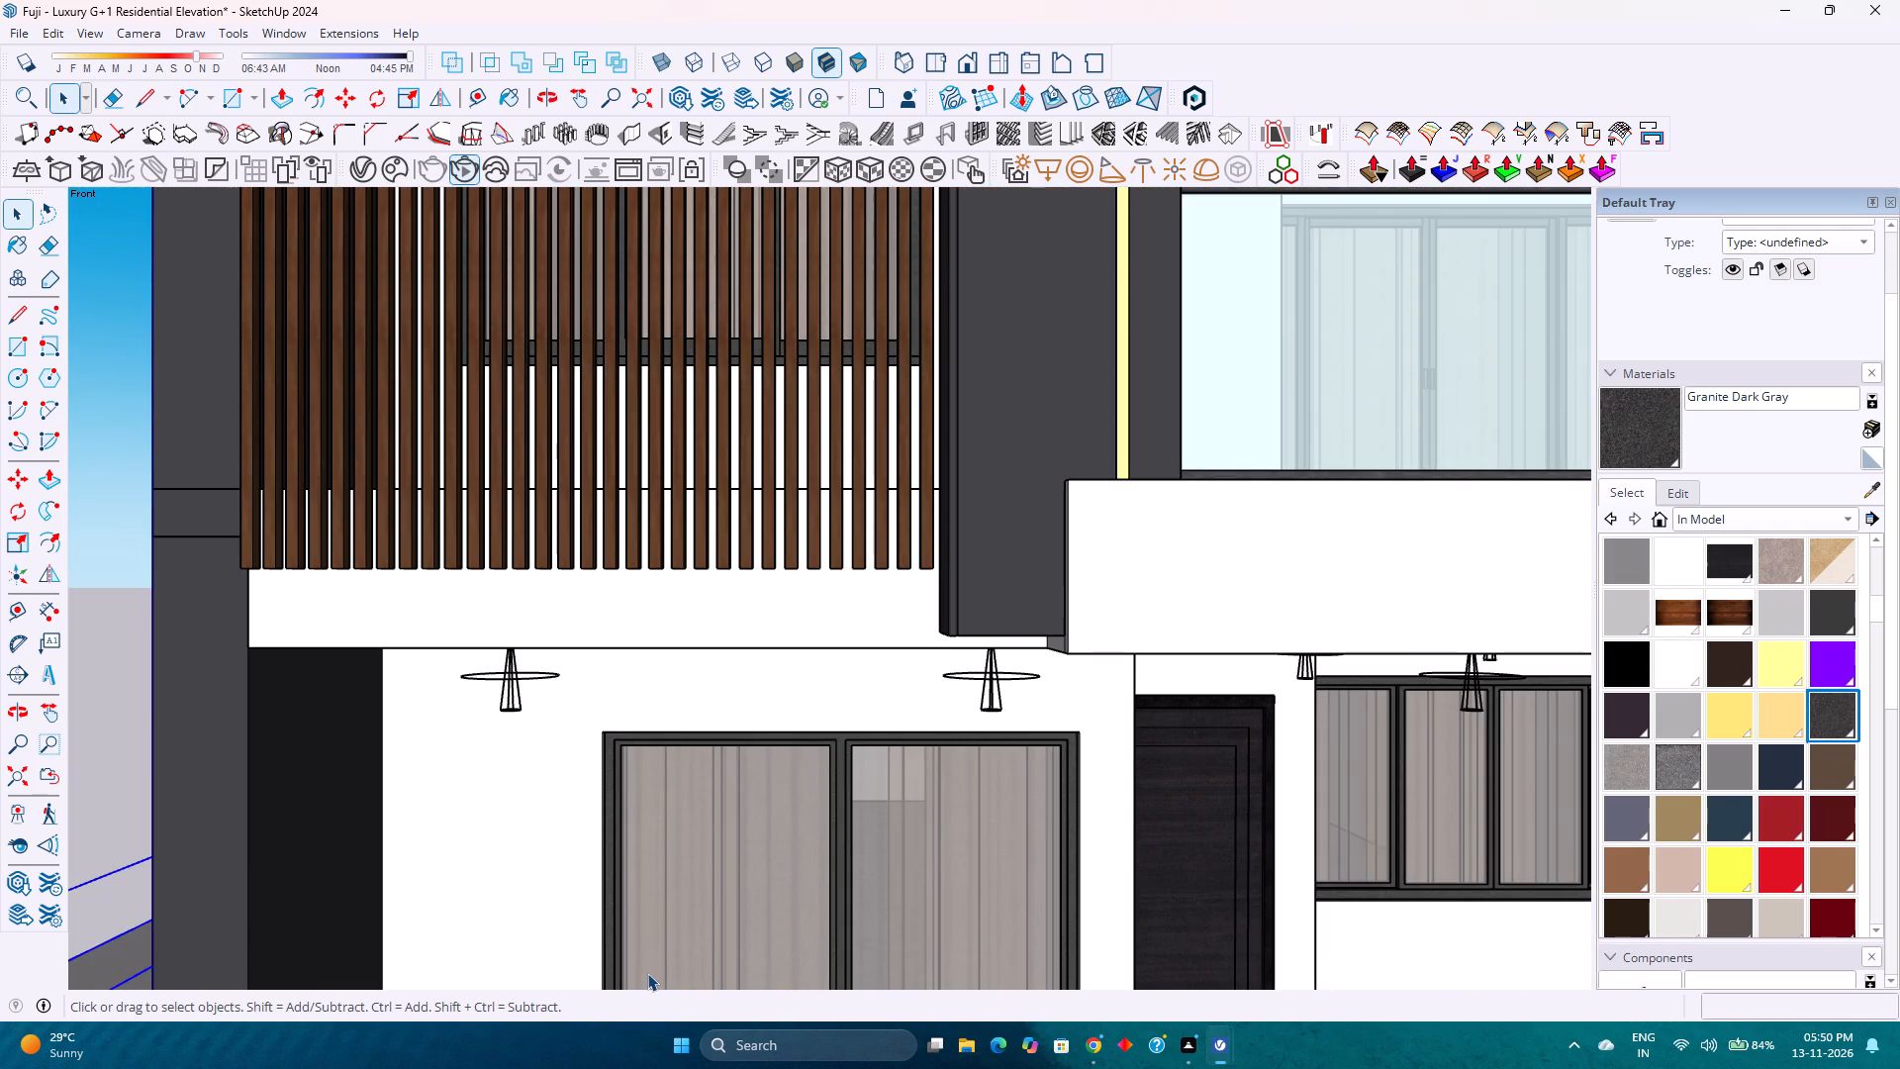
scroll(647, 973, "down", 5)
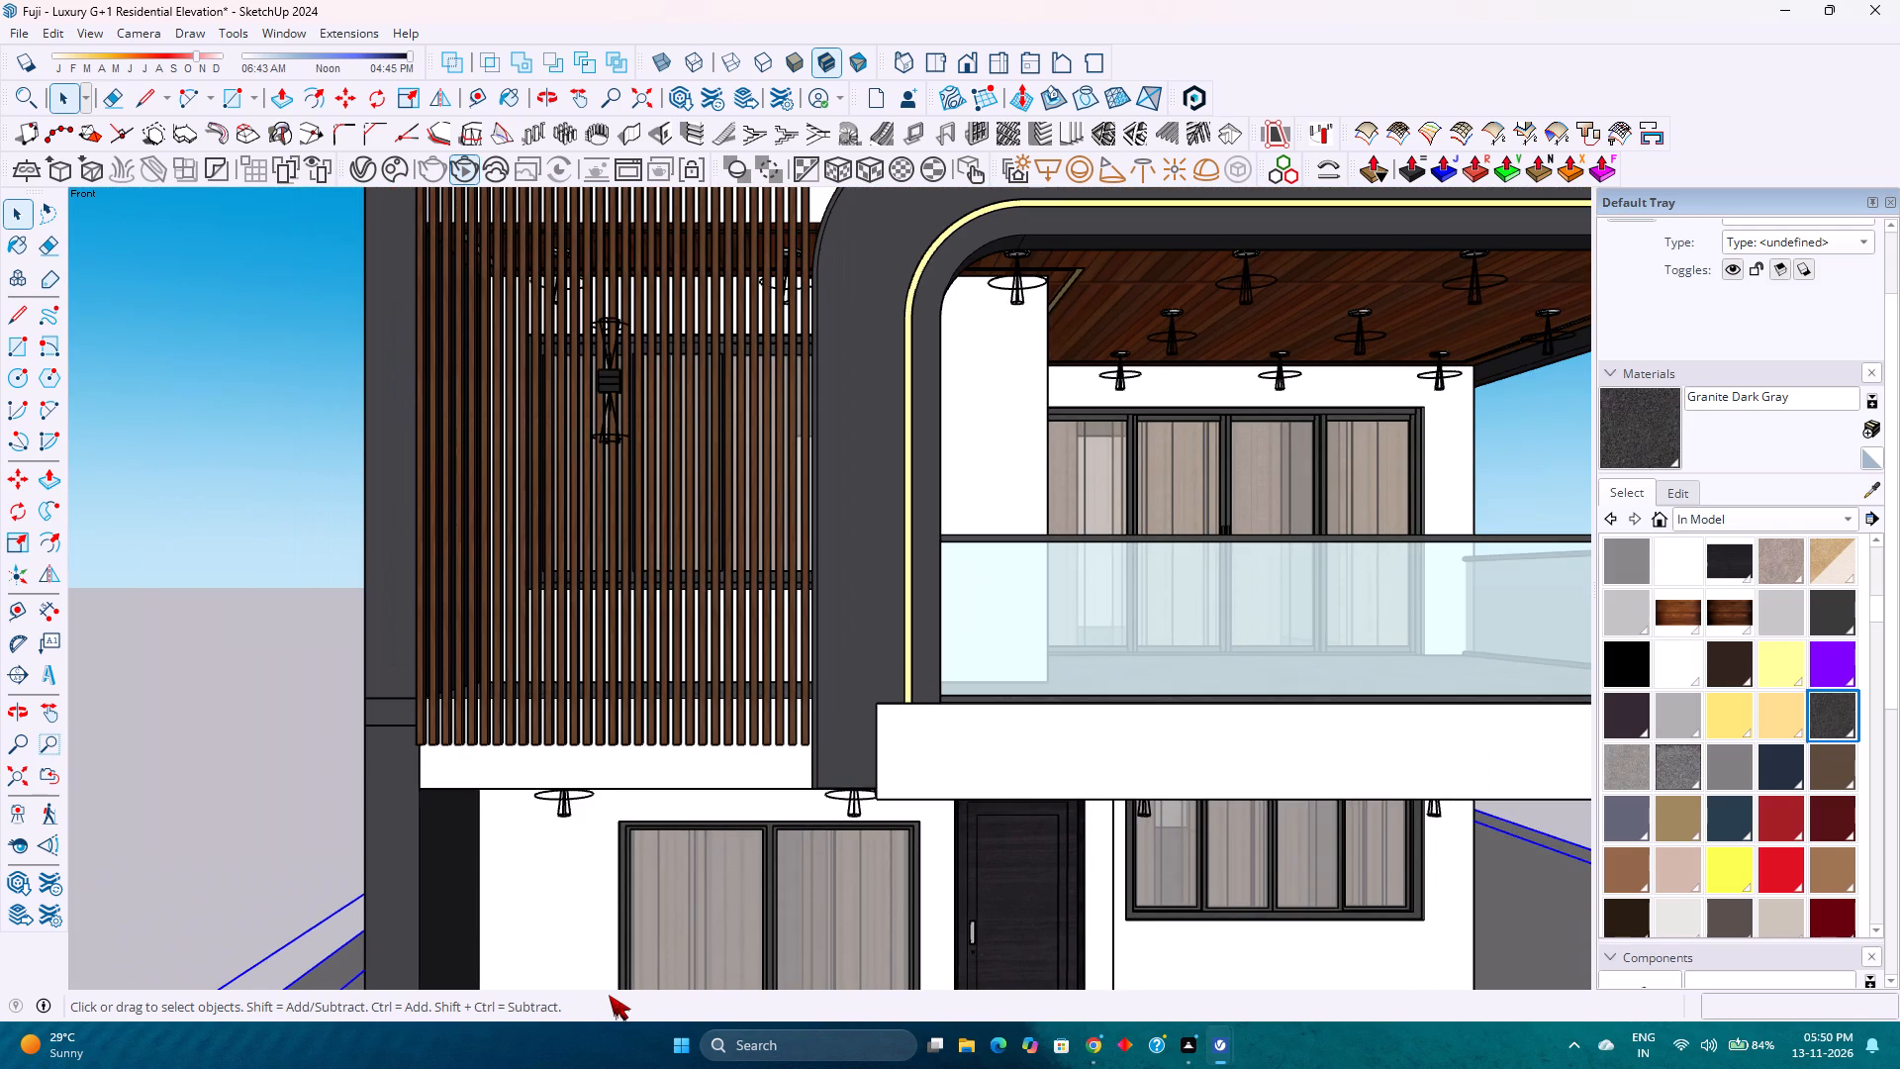
scroll(609, 995, "down", 3)
scroll(521, 624, "down", 4)
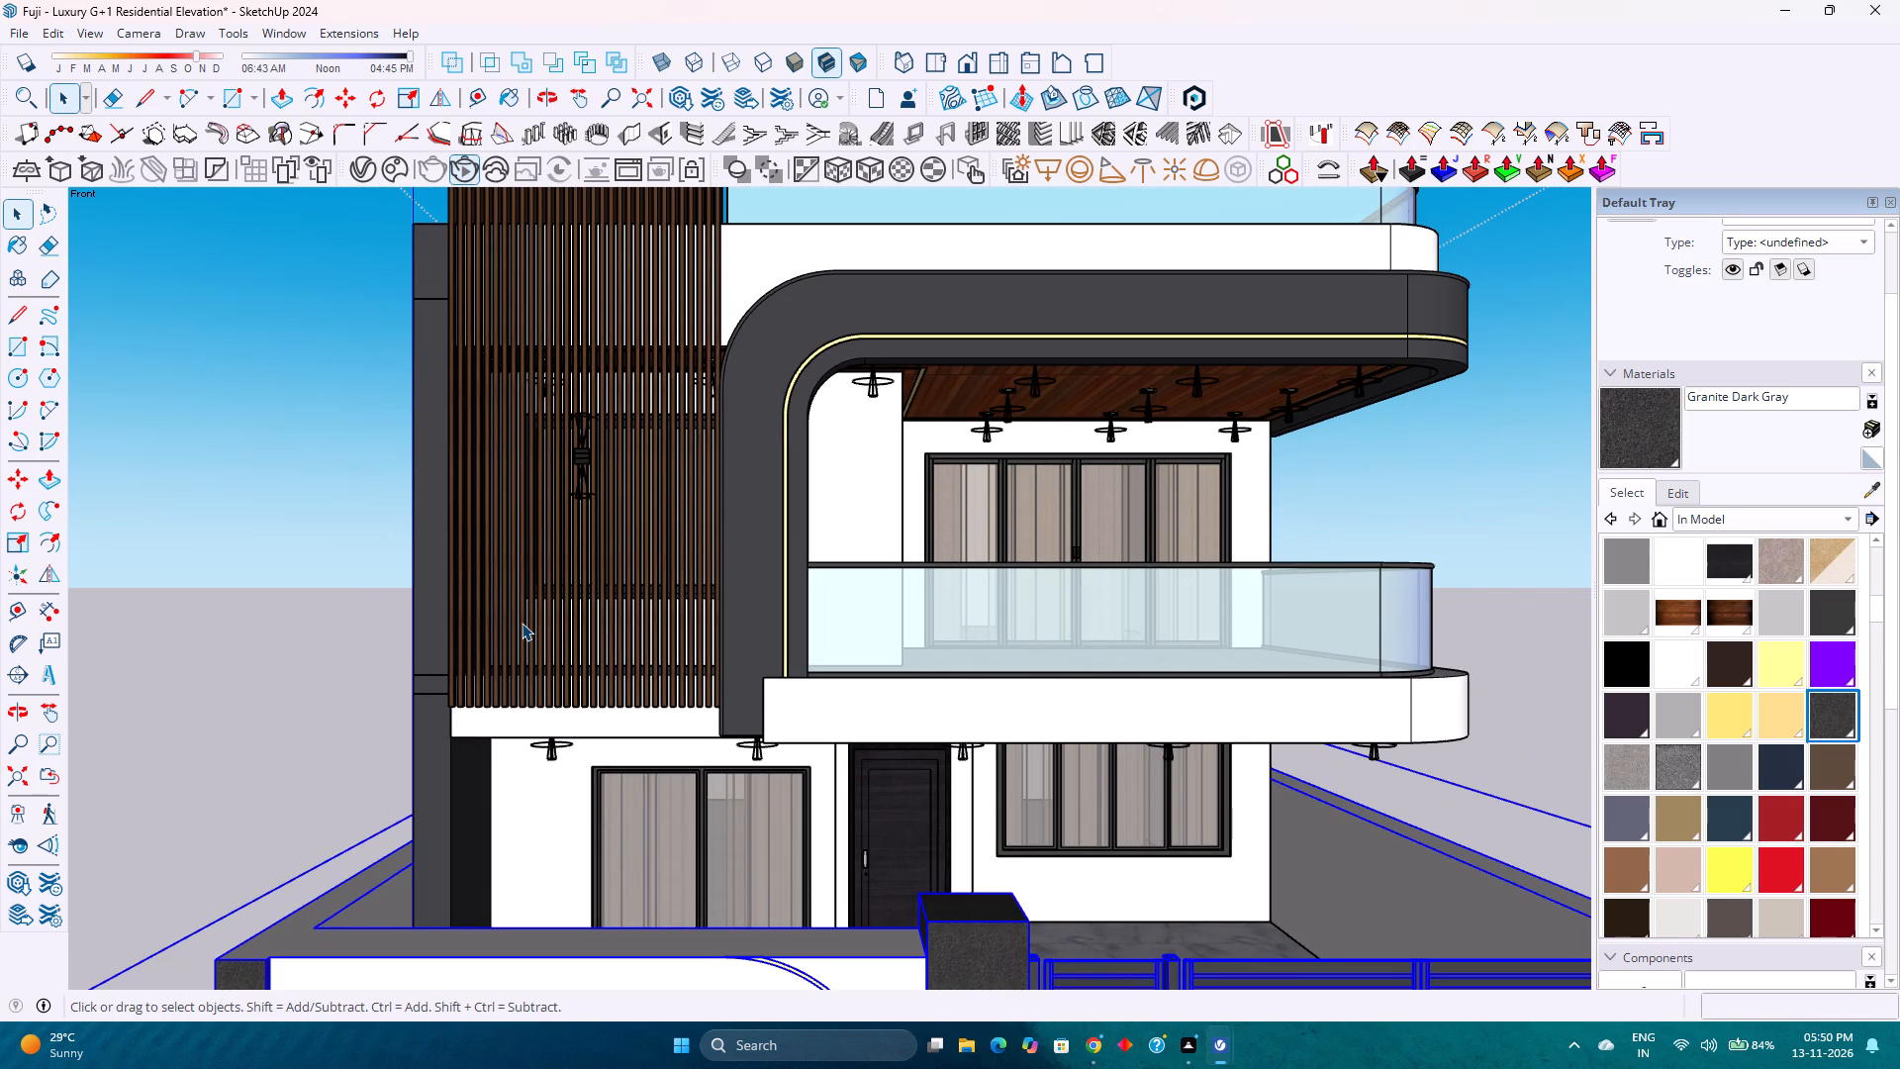
scroll(666, 587, "down", 4)
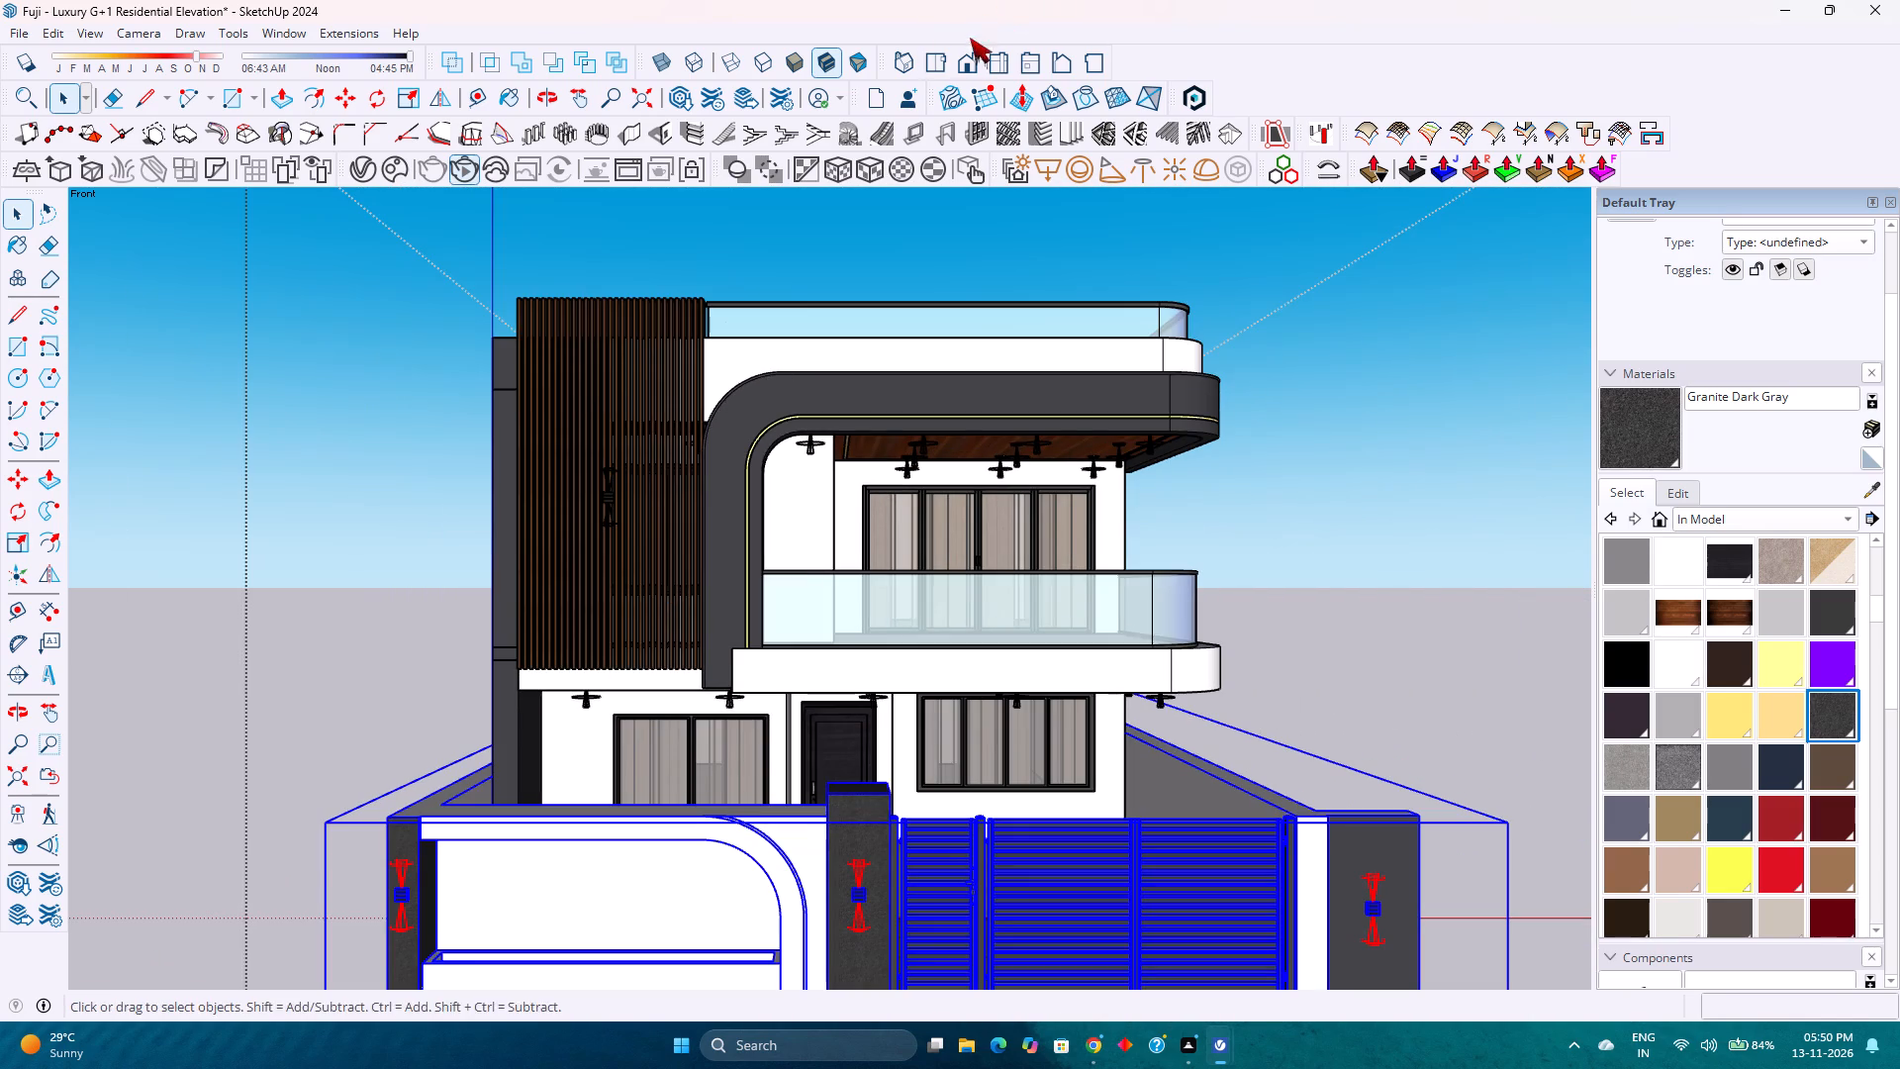
left_click(963, 56)
left_click(9, 806)
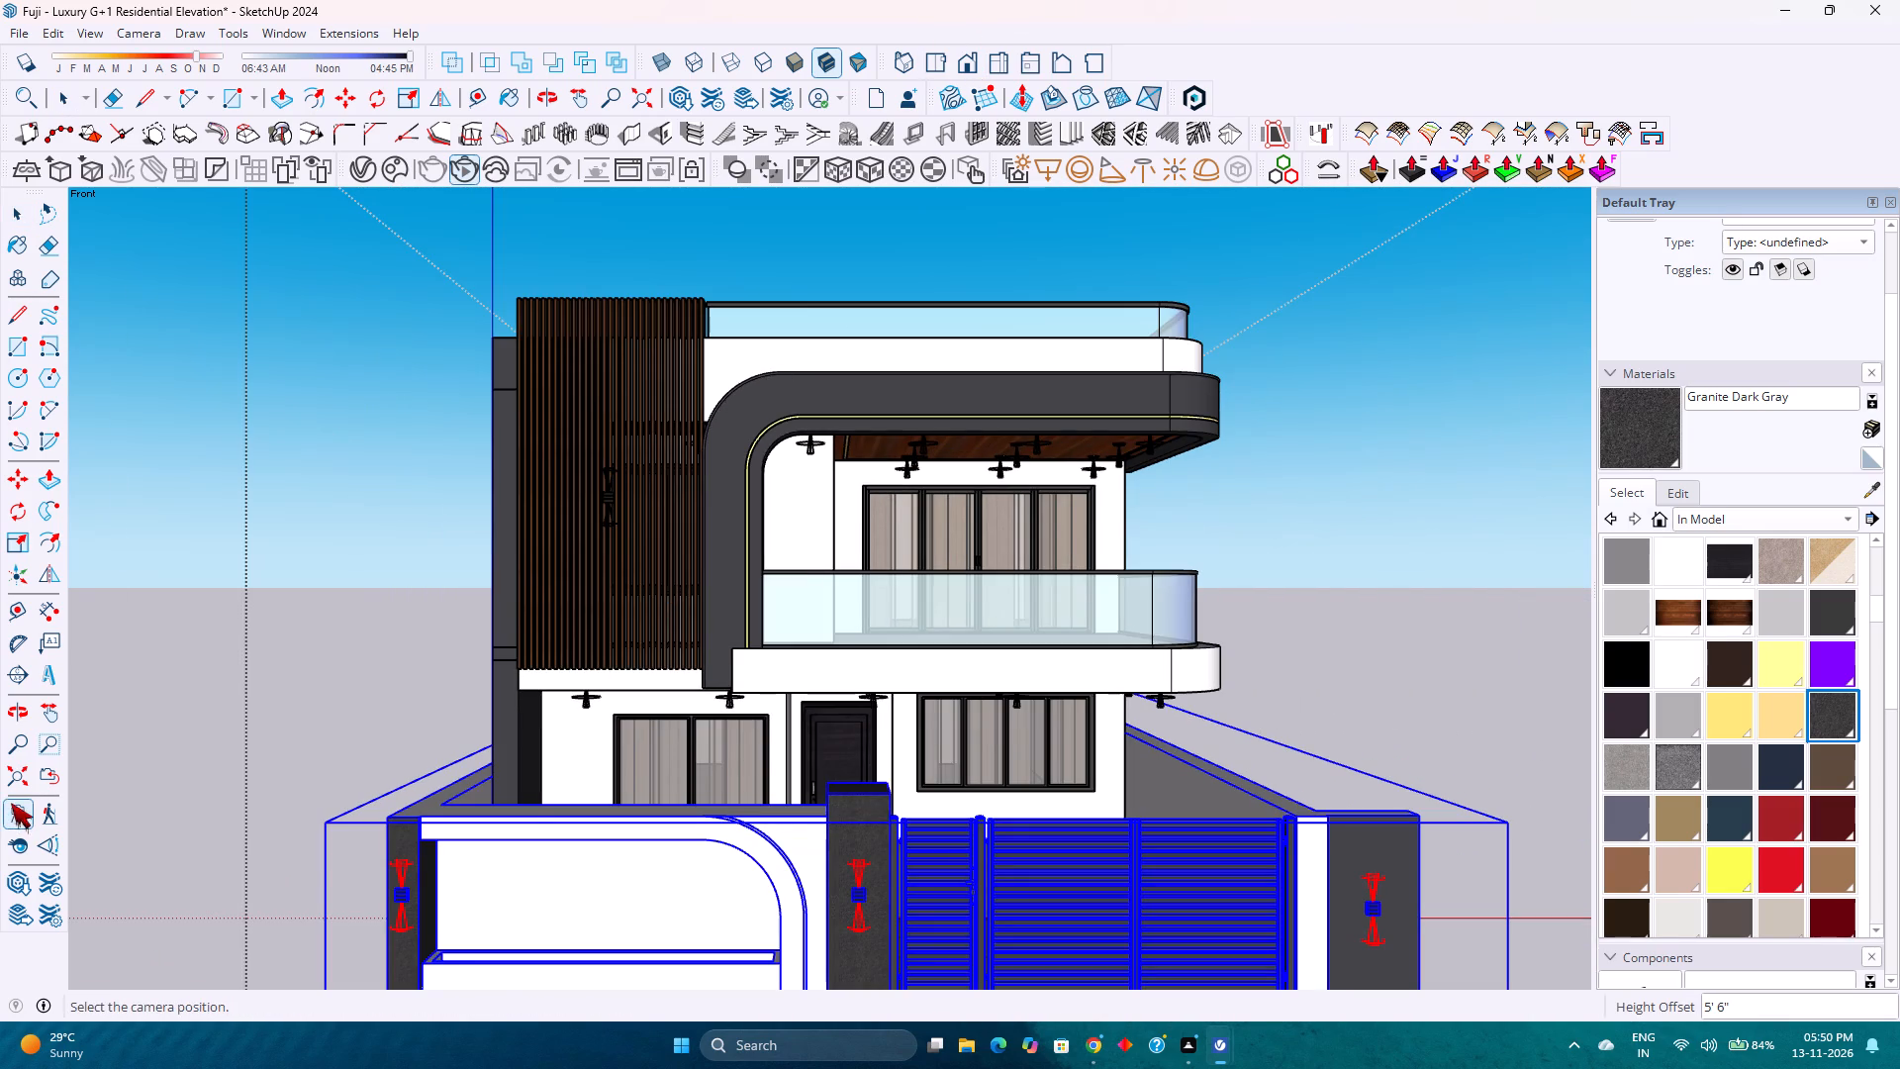
left_click(12, 778)
scroll(420, 632, "down", 4)
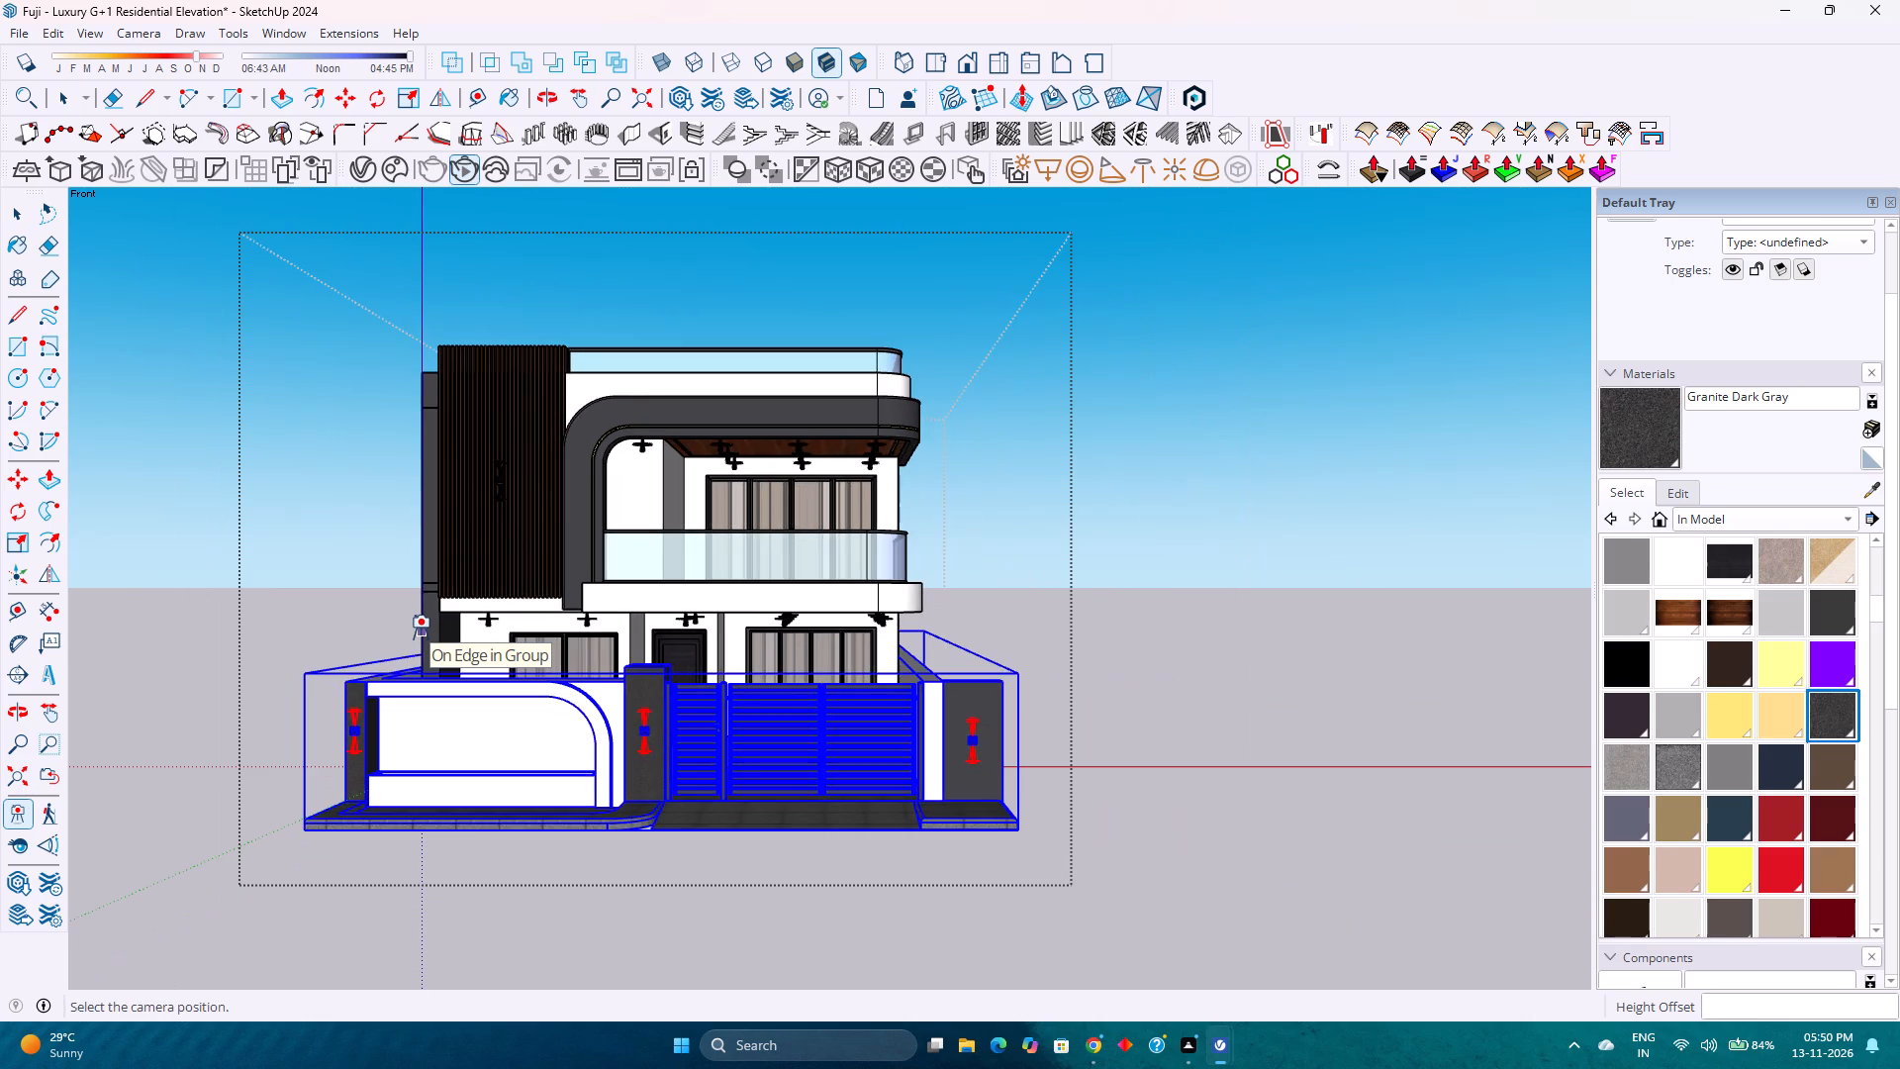
key("space")
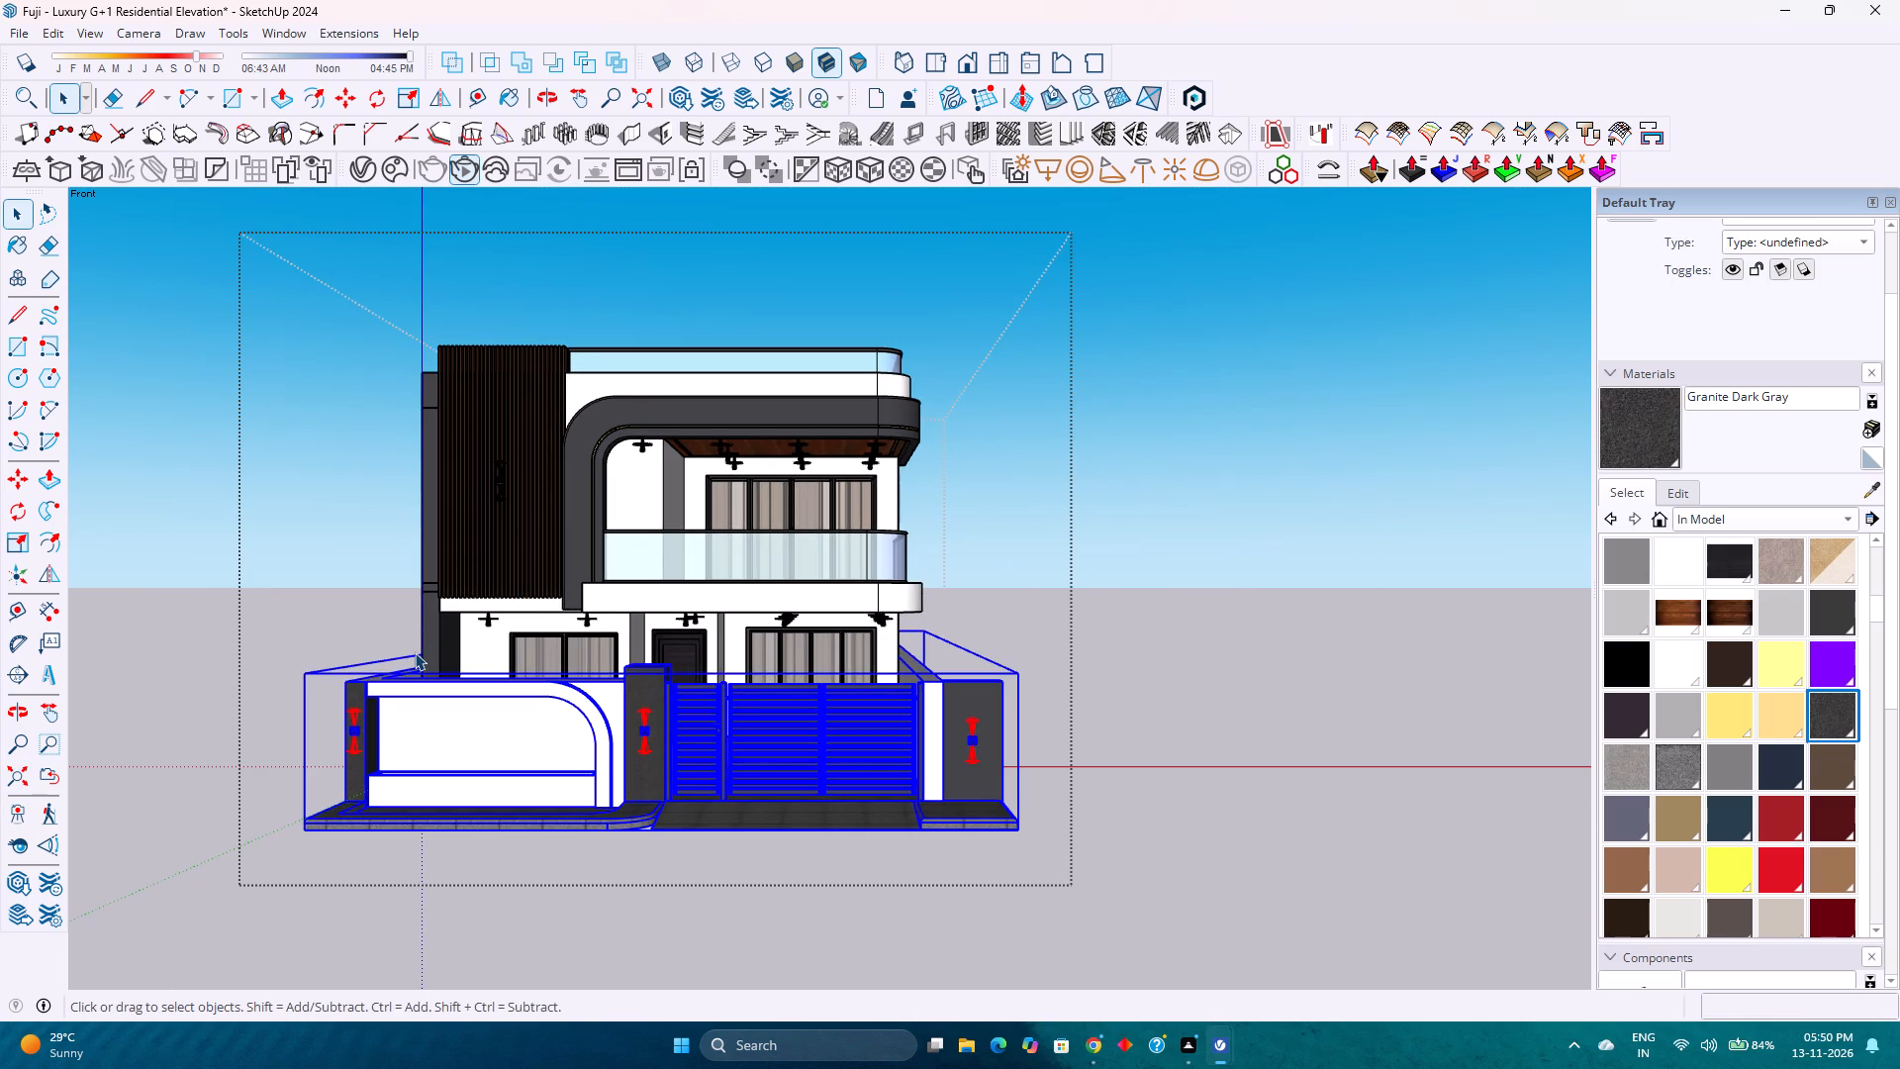
scroll(518, 651, "down", 3)
scroll(518, 651, "up", 2)
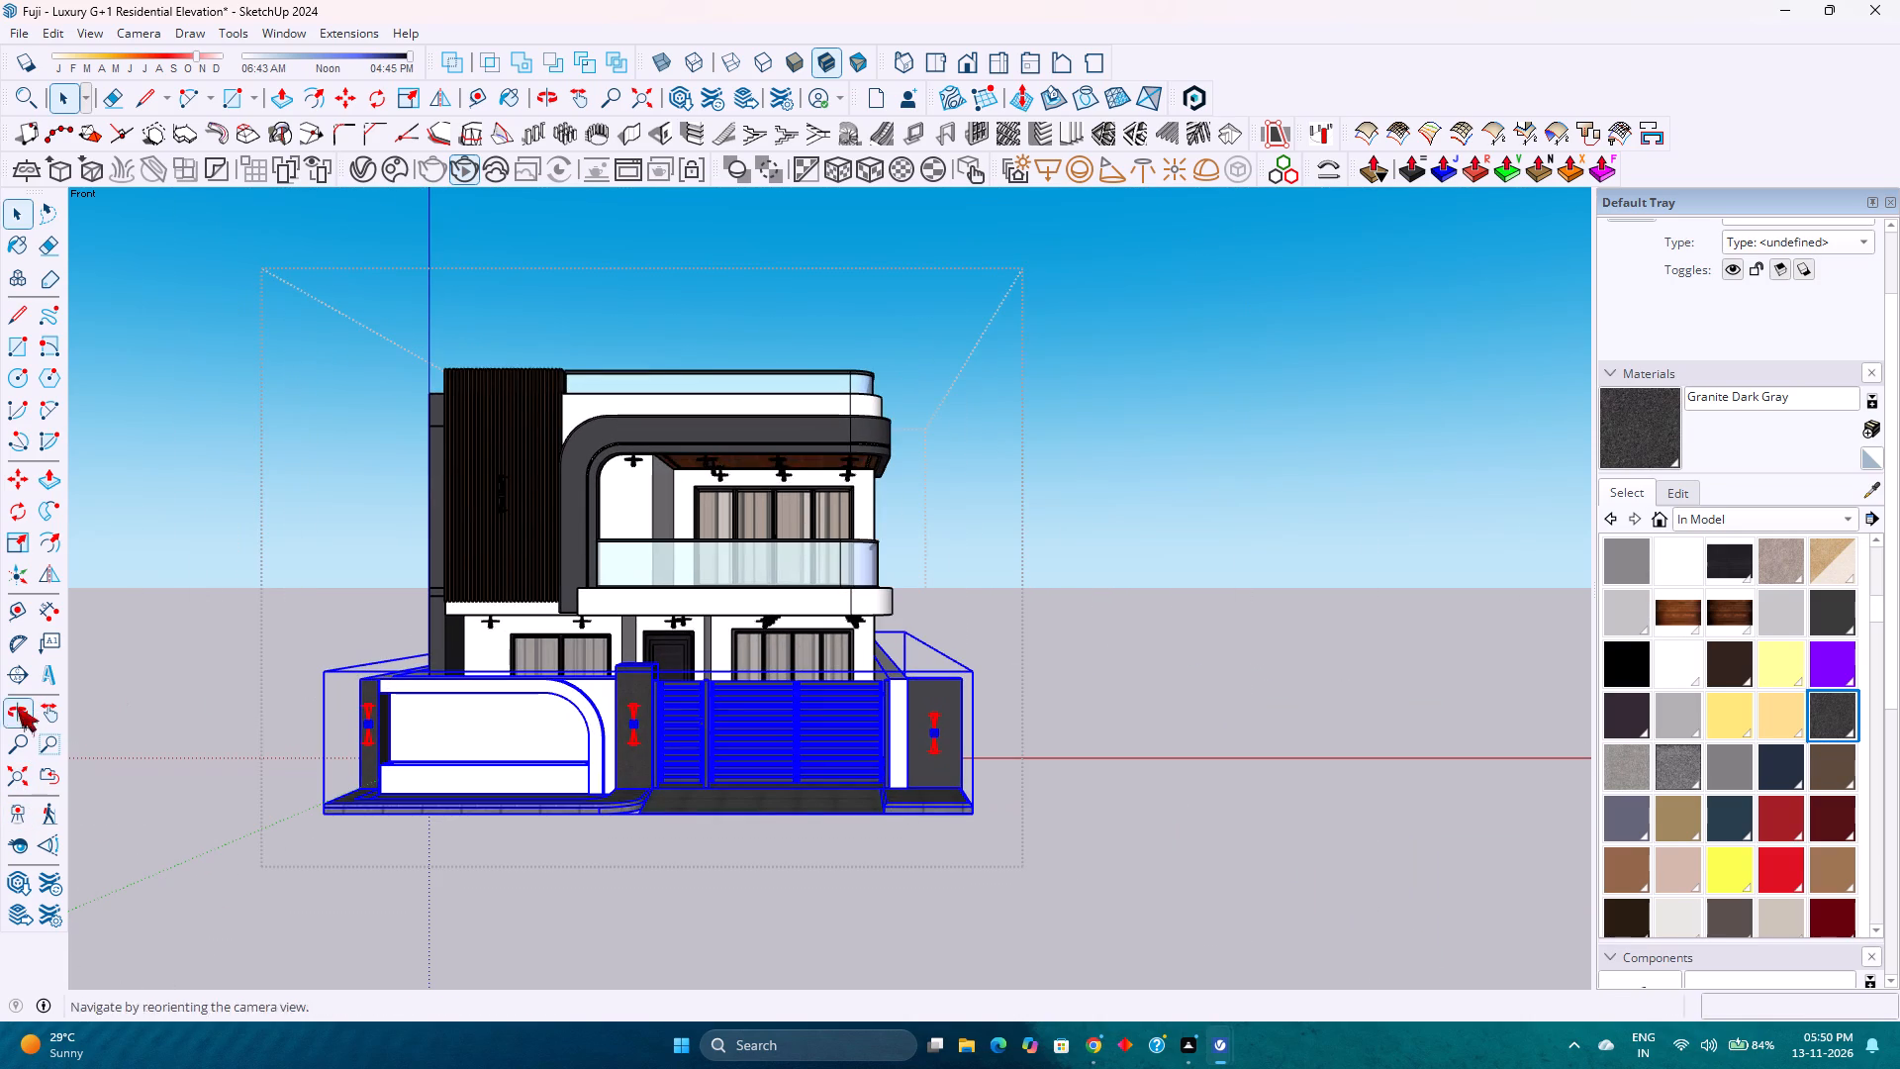
left_click(20, 782)
scroll(690, 594, "down", 1)
scroll(690, 594, "up", 1)
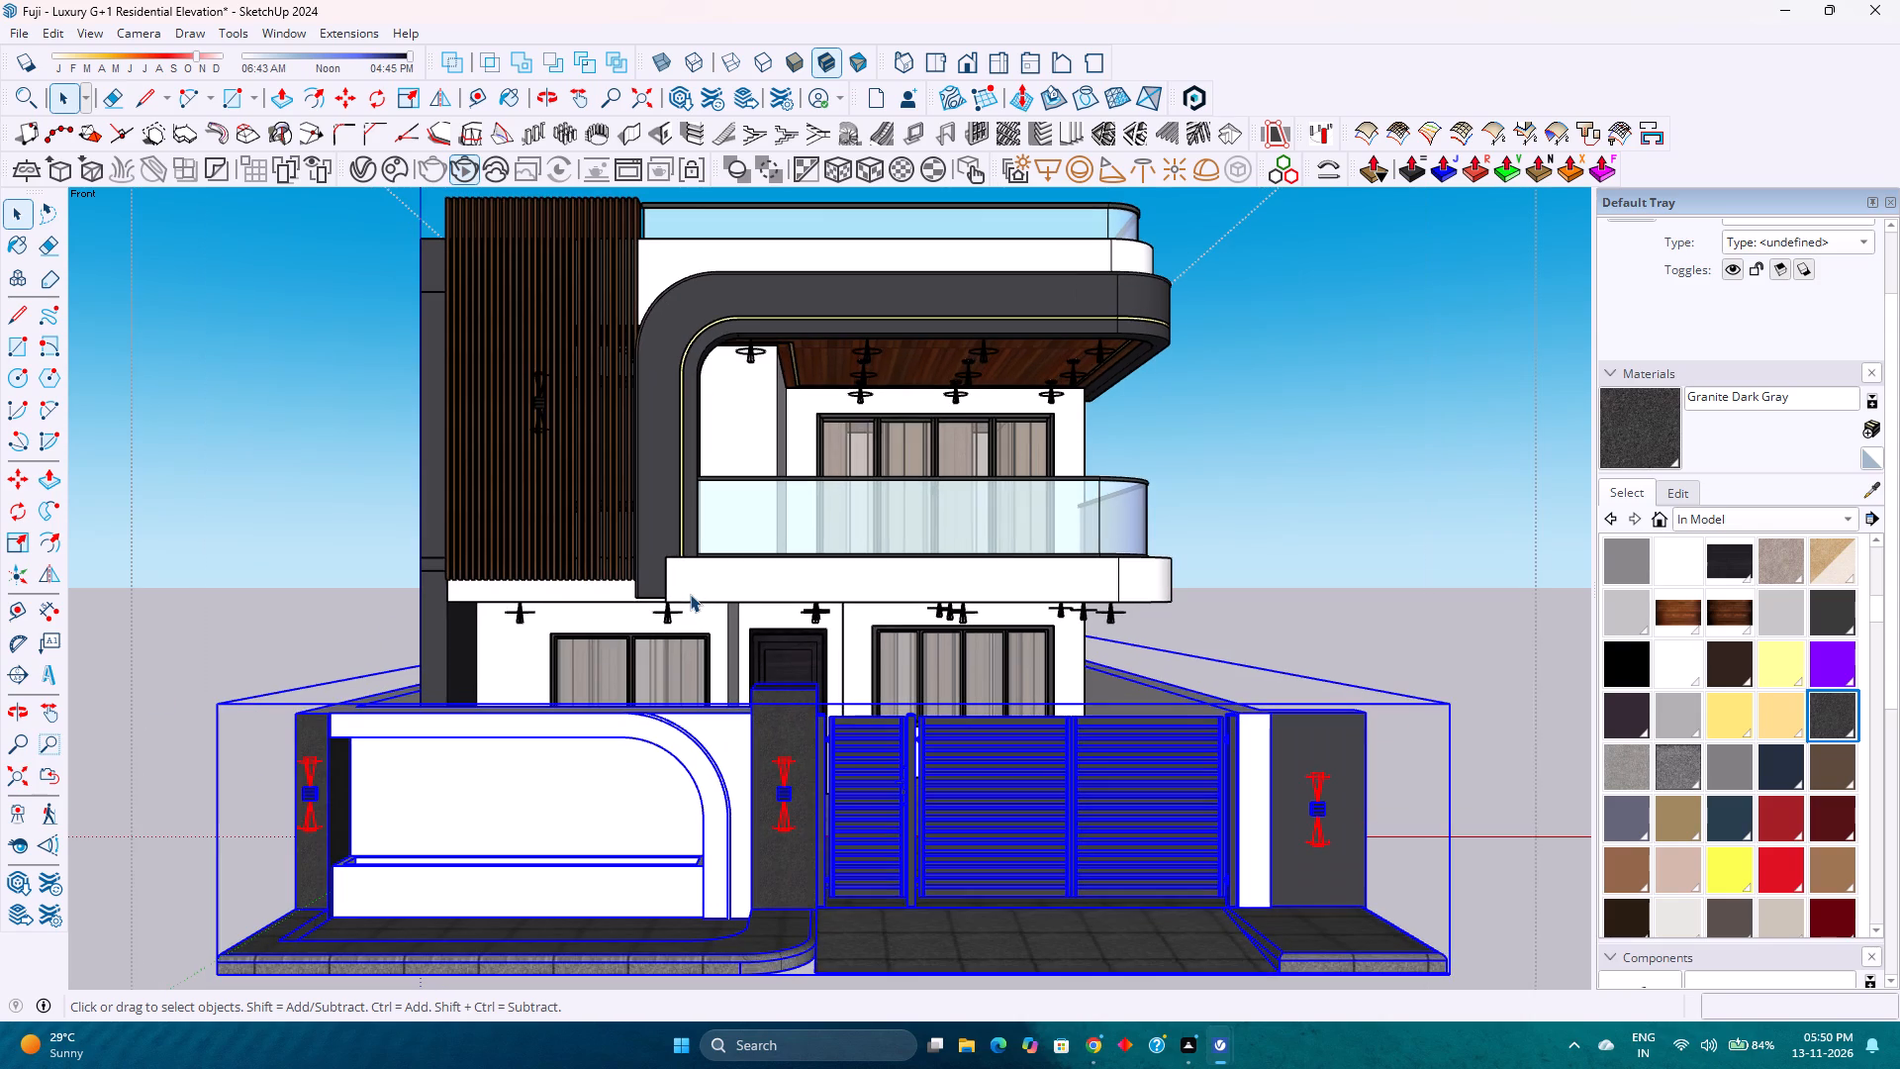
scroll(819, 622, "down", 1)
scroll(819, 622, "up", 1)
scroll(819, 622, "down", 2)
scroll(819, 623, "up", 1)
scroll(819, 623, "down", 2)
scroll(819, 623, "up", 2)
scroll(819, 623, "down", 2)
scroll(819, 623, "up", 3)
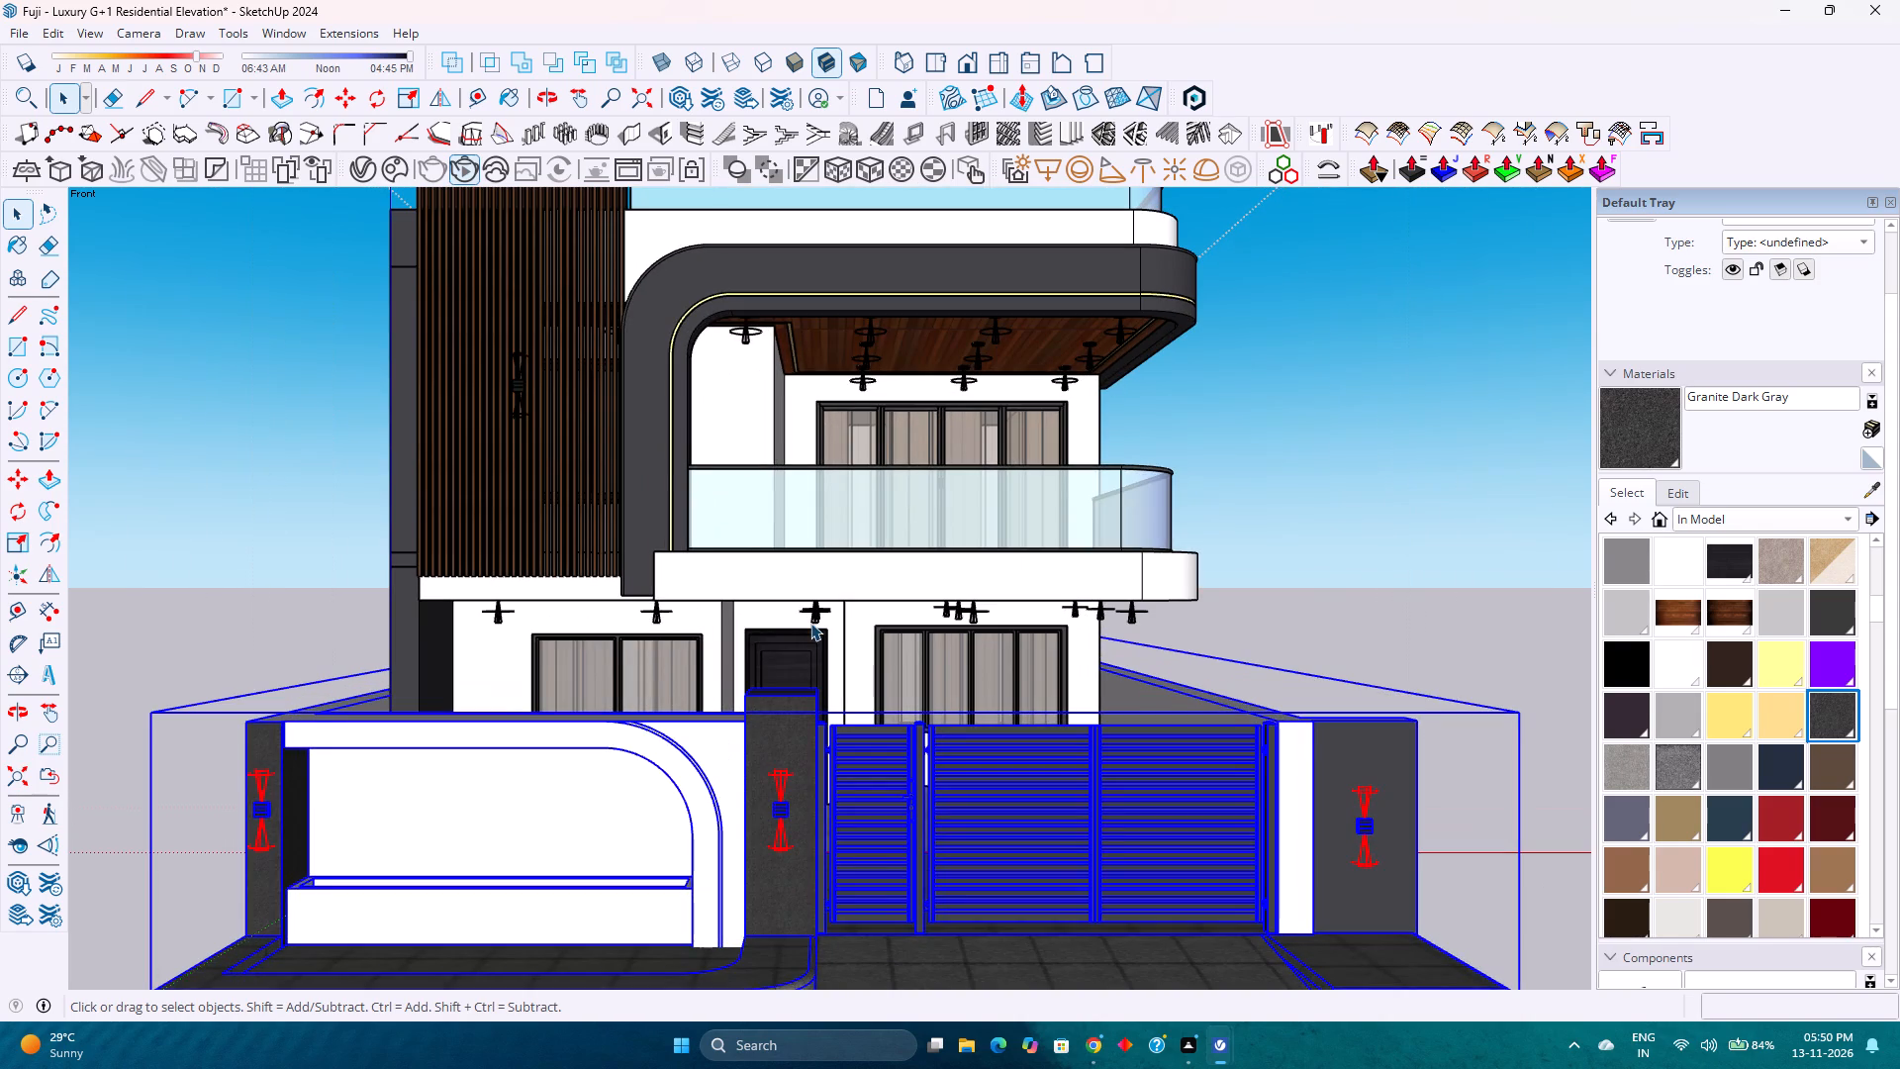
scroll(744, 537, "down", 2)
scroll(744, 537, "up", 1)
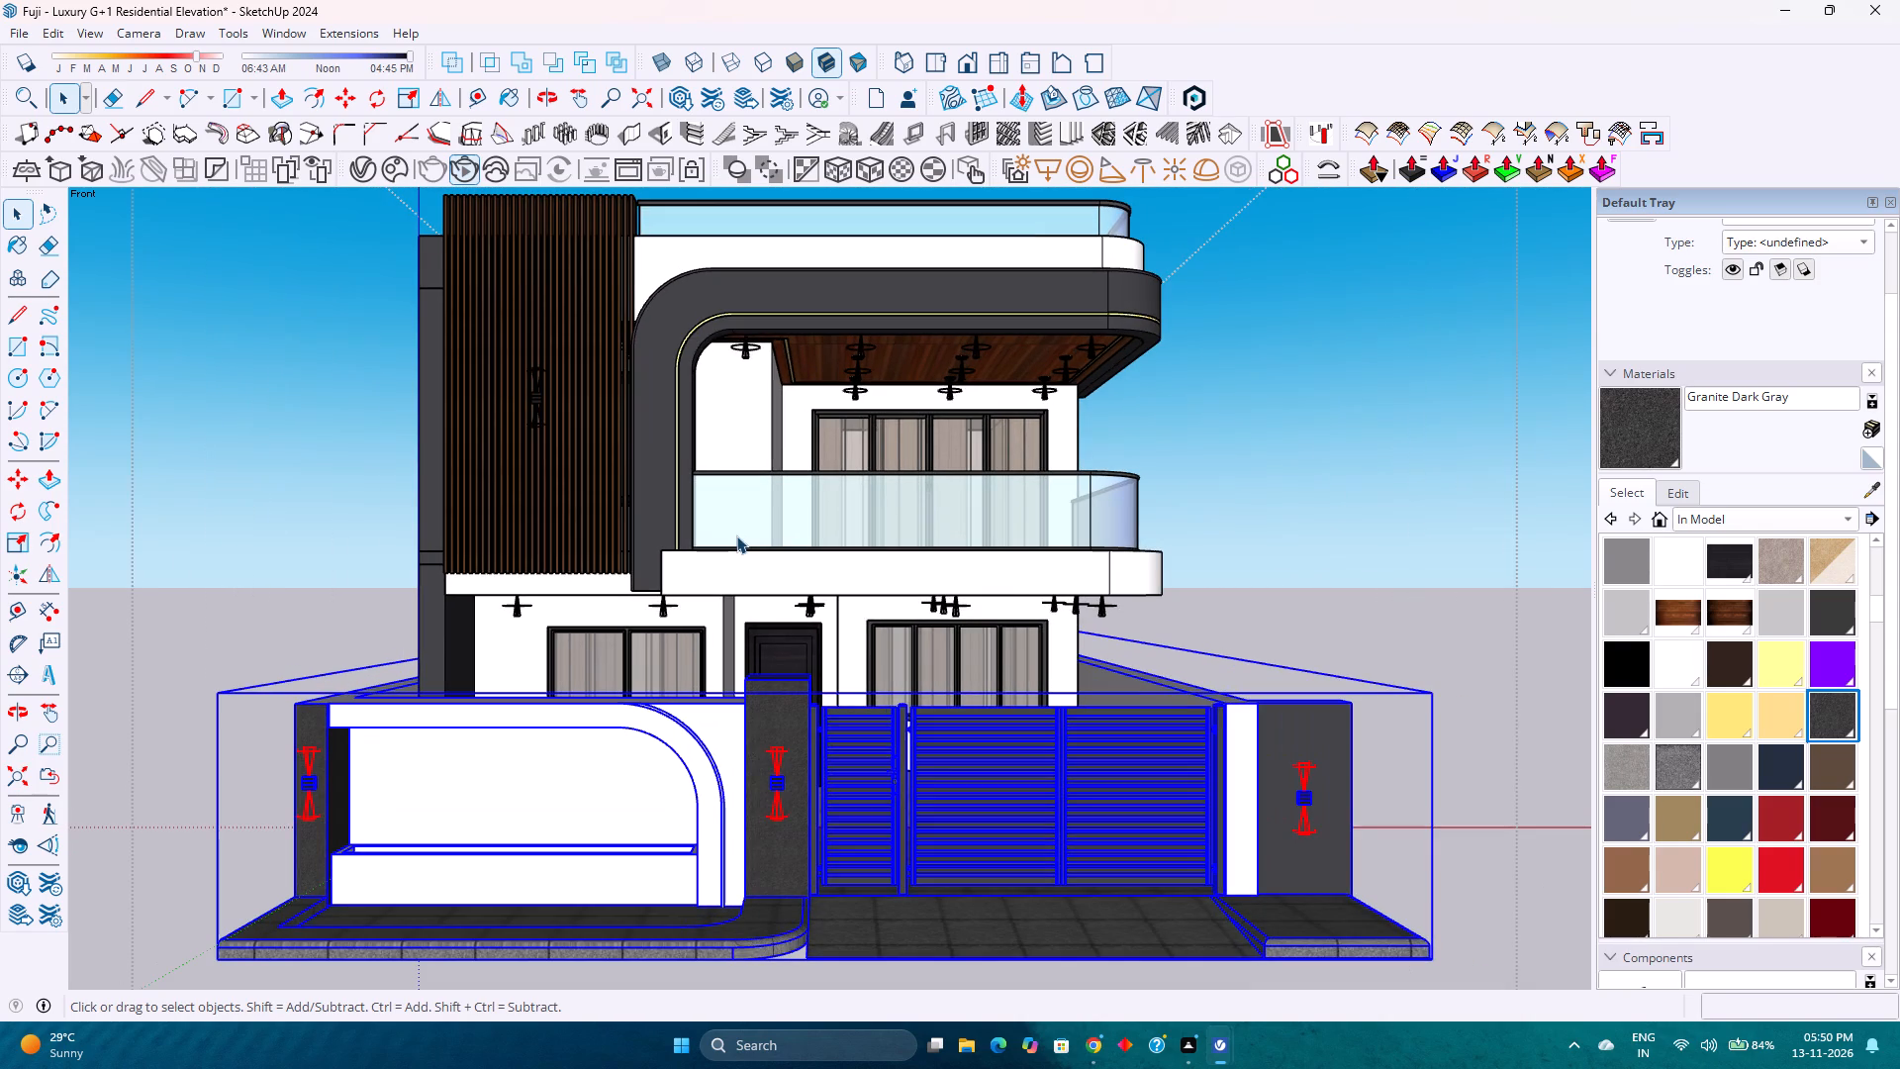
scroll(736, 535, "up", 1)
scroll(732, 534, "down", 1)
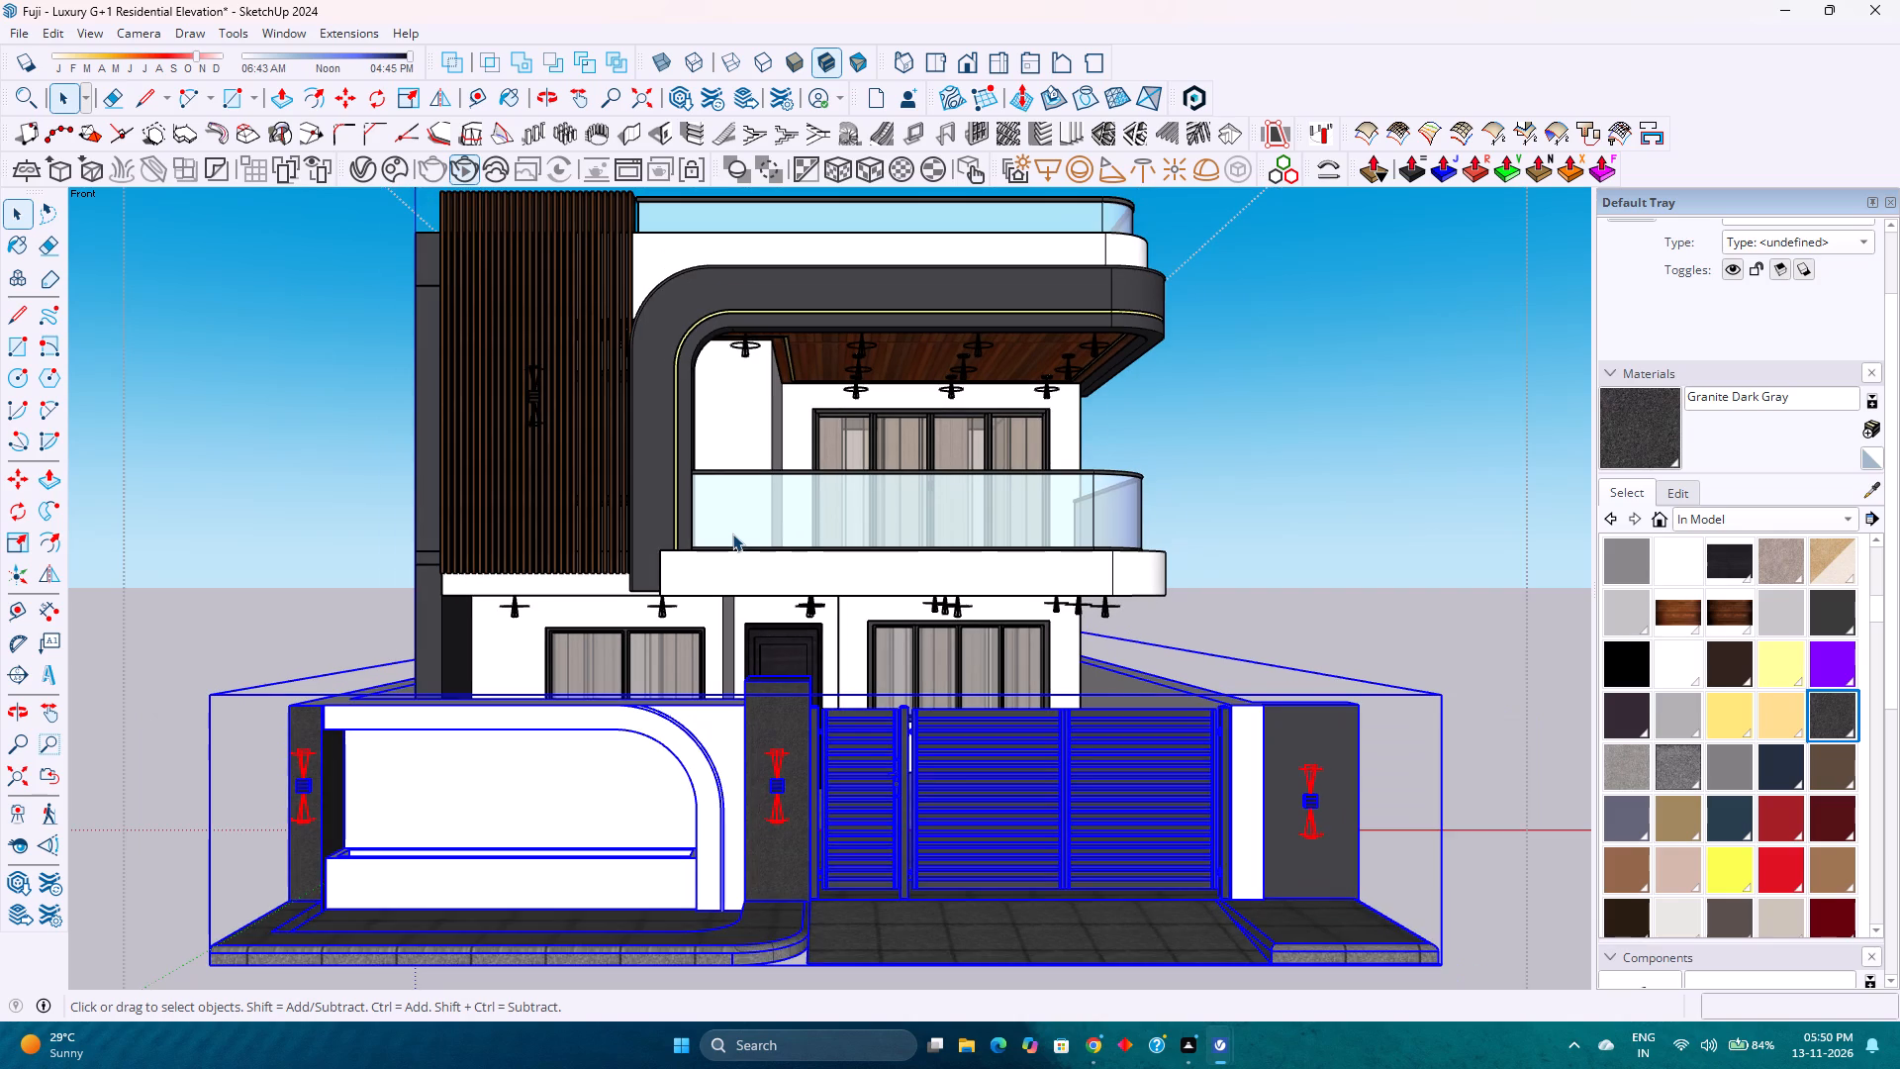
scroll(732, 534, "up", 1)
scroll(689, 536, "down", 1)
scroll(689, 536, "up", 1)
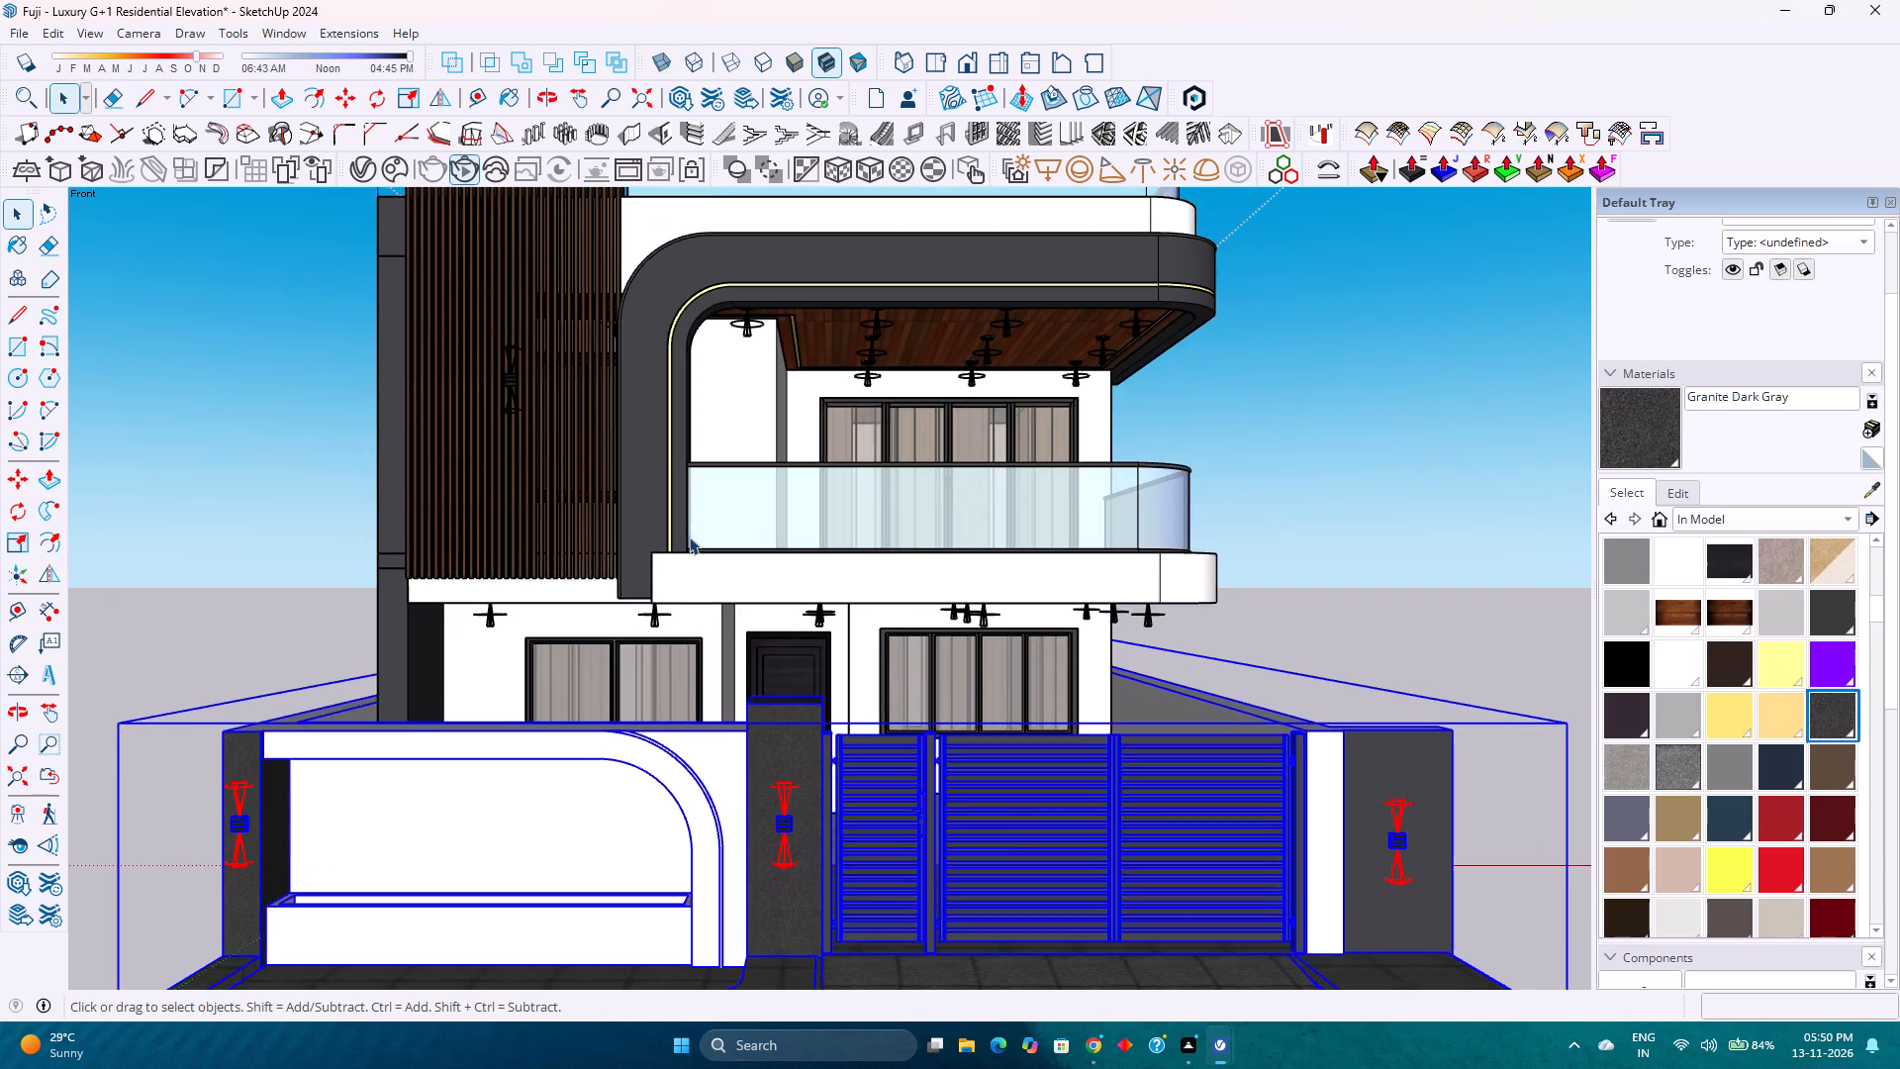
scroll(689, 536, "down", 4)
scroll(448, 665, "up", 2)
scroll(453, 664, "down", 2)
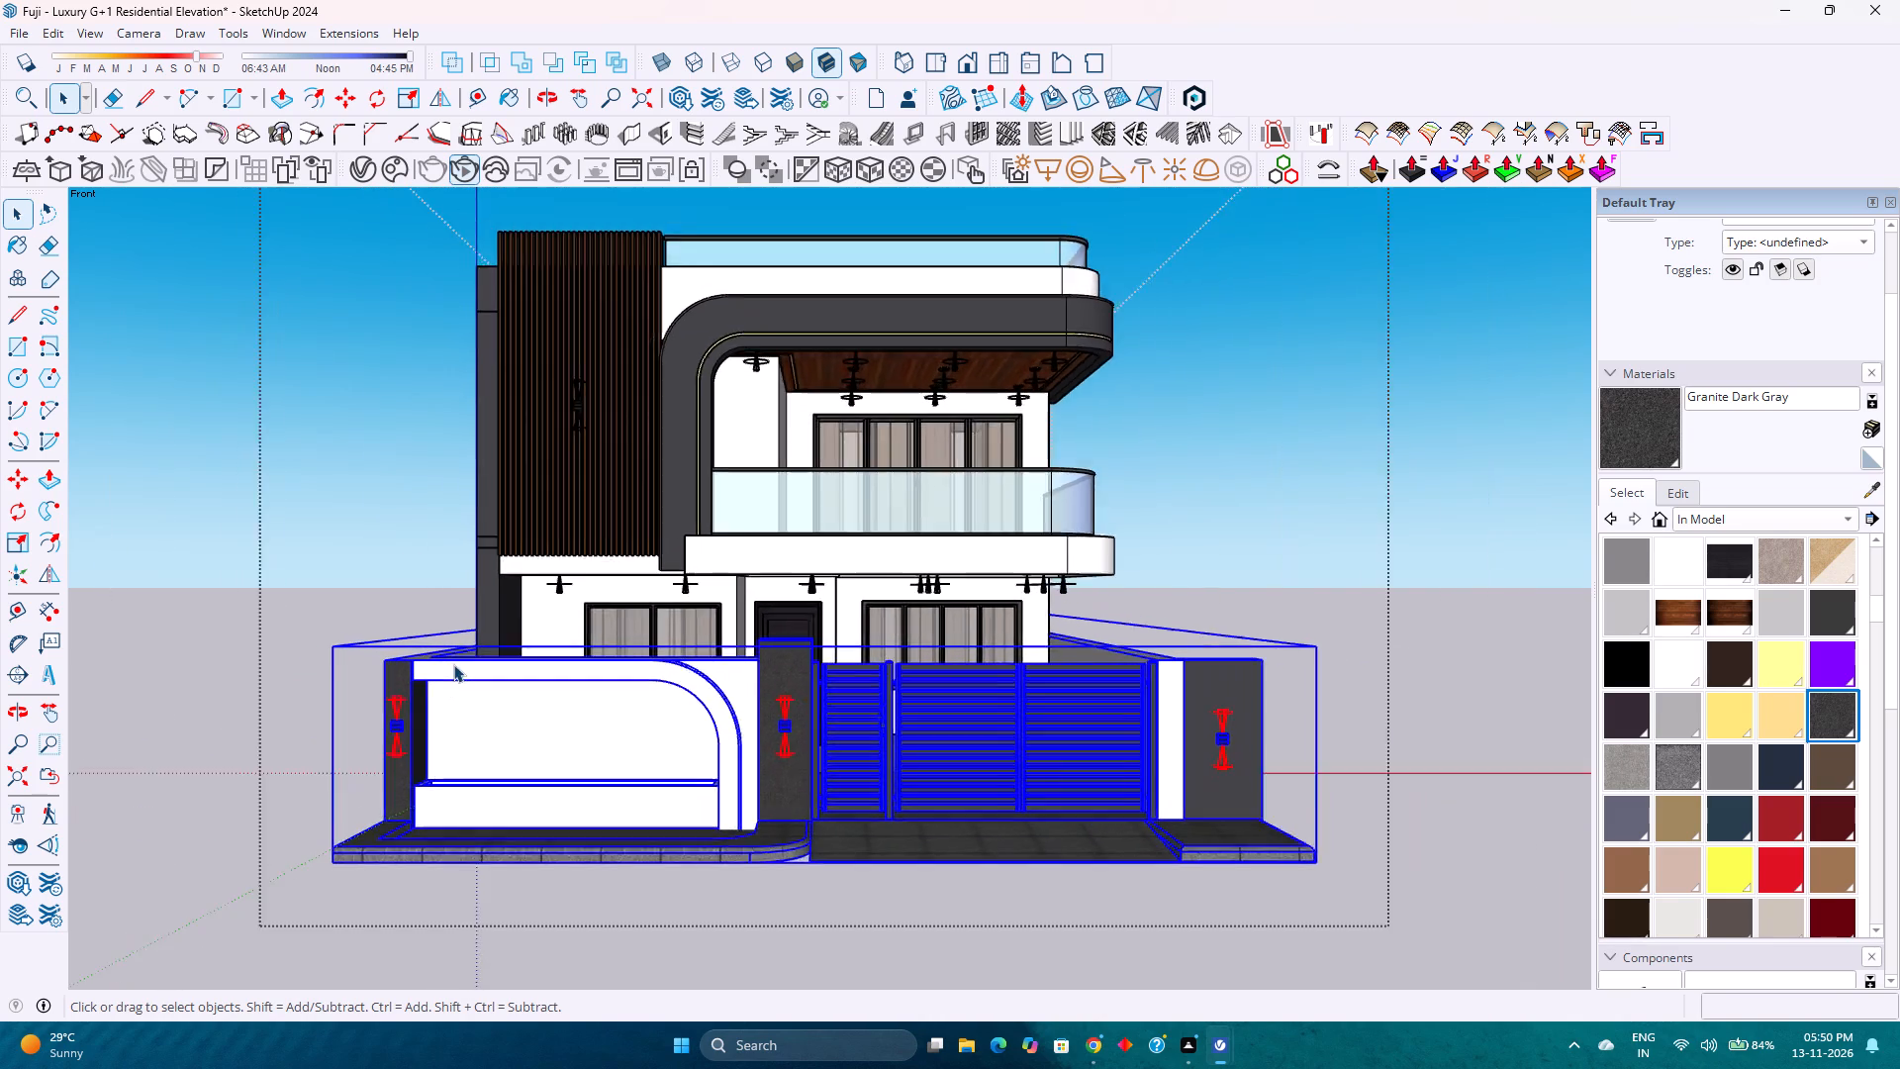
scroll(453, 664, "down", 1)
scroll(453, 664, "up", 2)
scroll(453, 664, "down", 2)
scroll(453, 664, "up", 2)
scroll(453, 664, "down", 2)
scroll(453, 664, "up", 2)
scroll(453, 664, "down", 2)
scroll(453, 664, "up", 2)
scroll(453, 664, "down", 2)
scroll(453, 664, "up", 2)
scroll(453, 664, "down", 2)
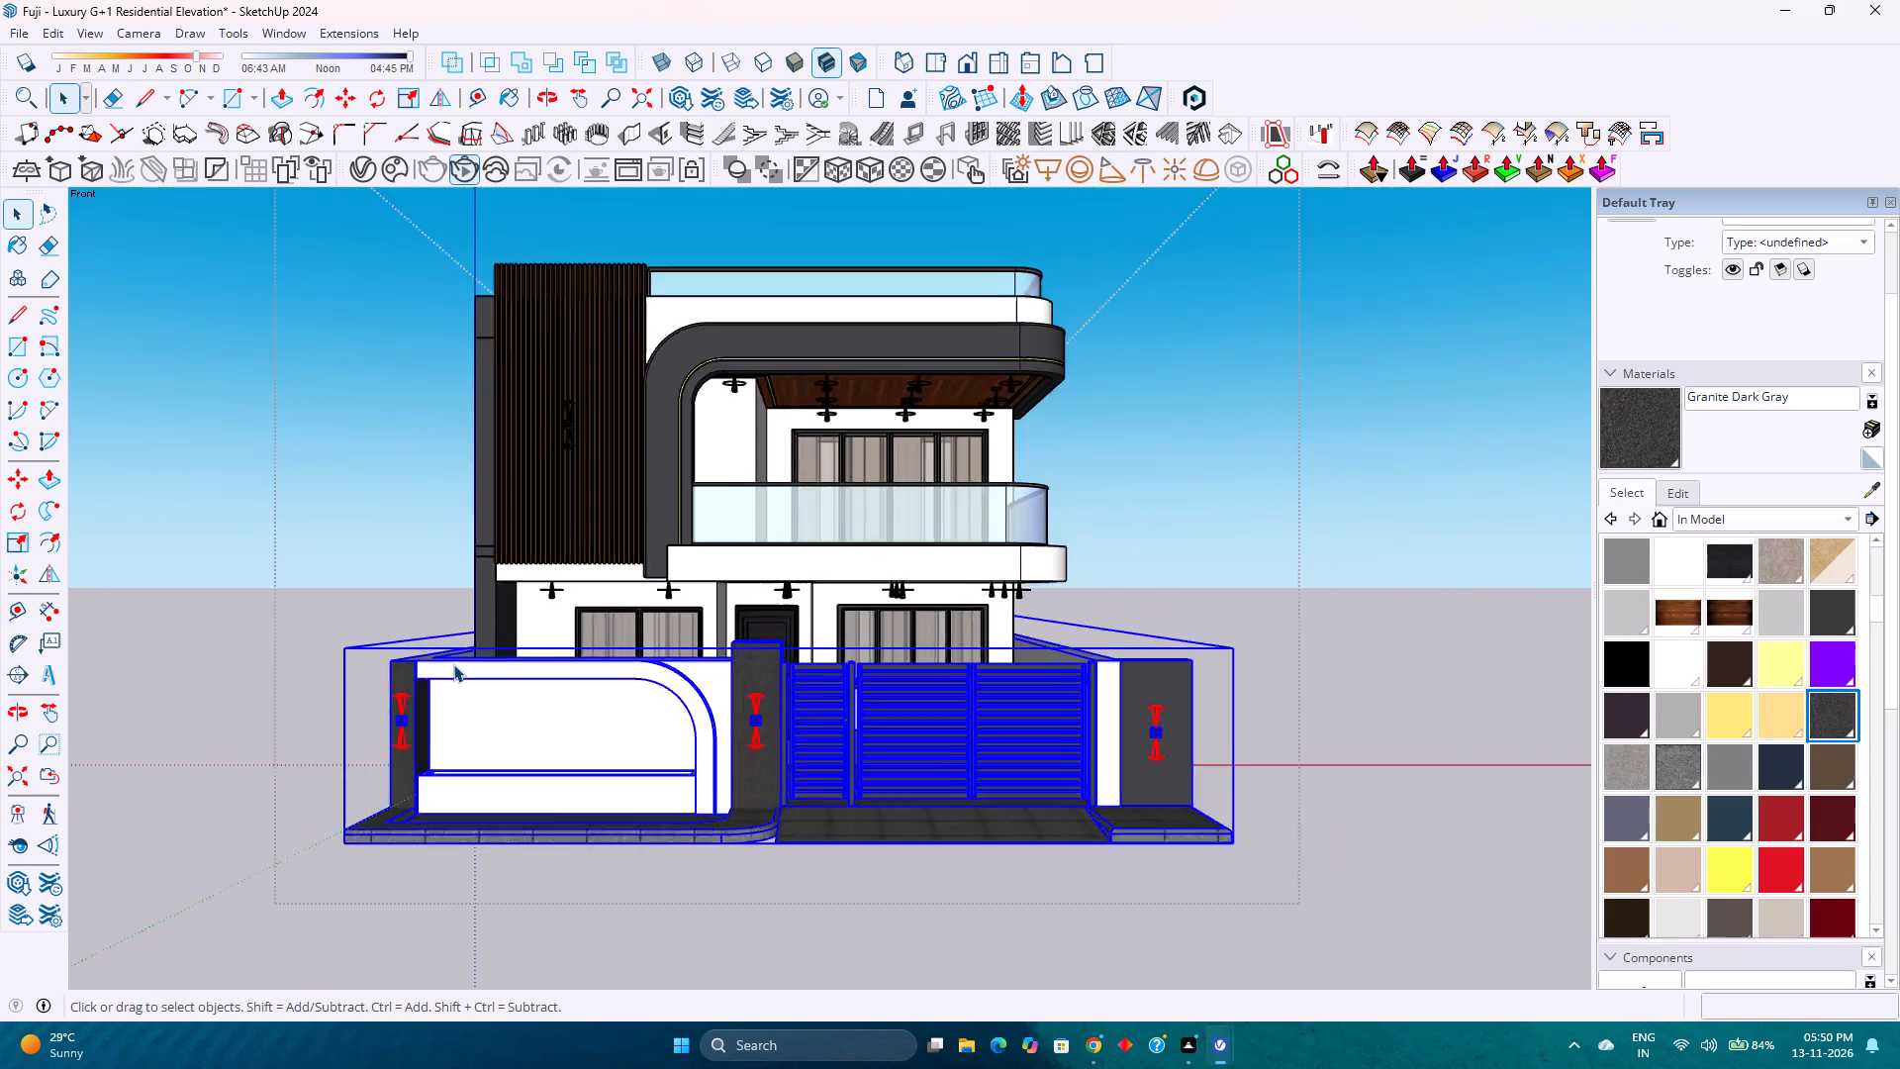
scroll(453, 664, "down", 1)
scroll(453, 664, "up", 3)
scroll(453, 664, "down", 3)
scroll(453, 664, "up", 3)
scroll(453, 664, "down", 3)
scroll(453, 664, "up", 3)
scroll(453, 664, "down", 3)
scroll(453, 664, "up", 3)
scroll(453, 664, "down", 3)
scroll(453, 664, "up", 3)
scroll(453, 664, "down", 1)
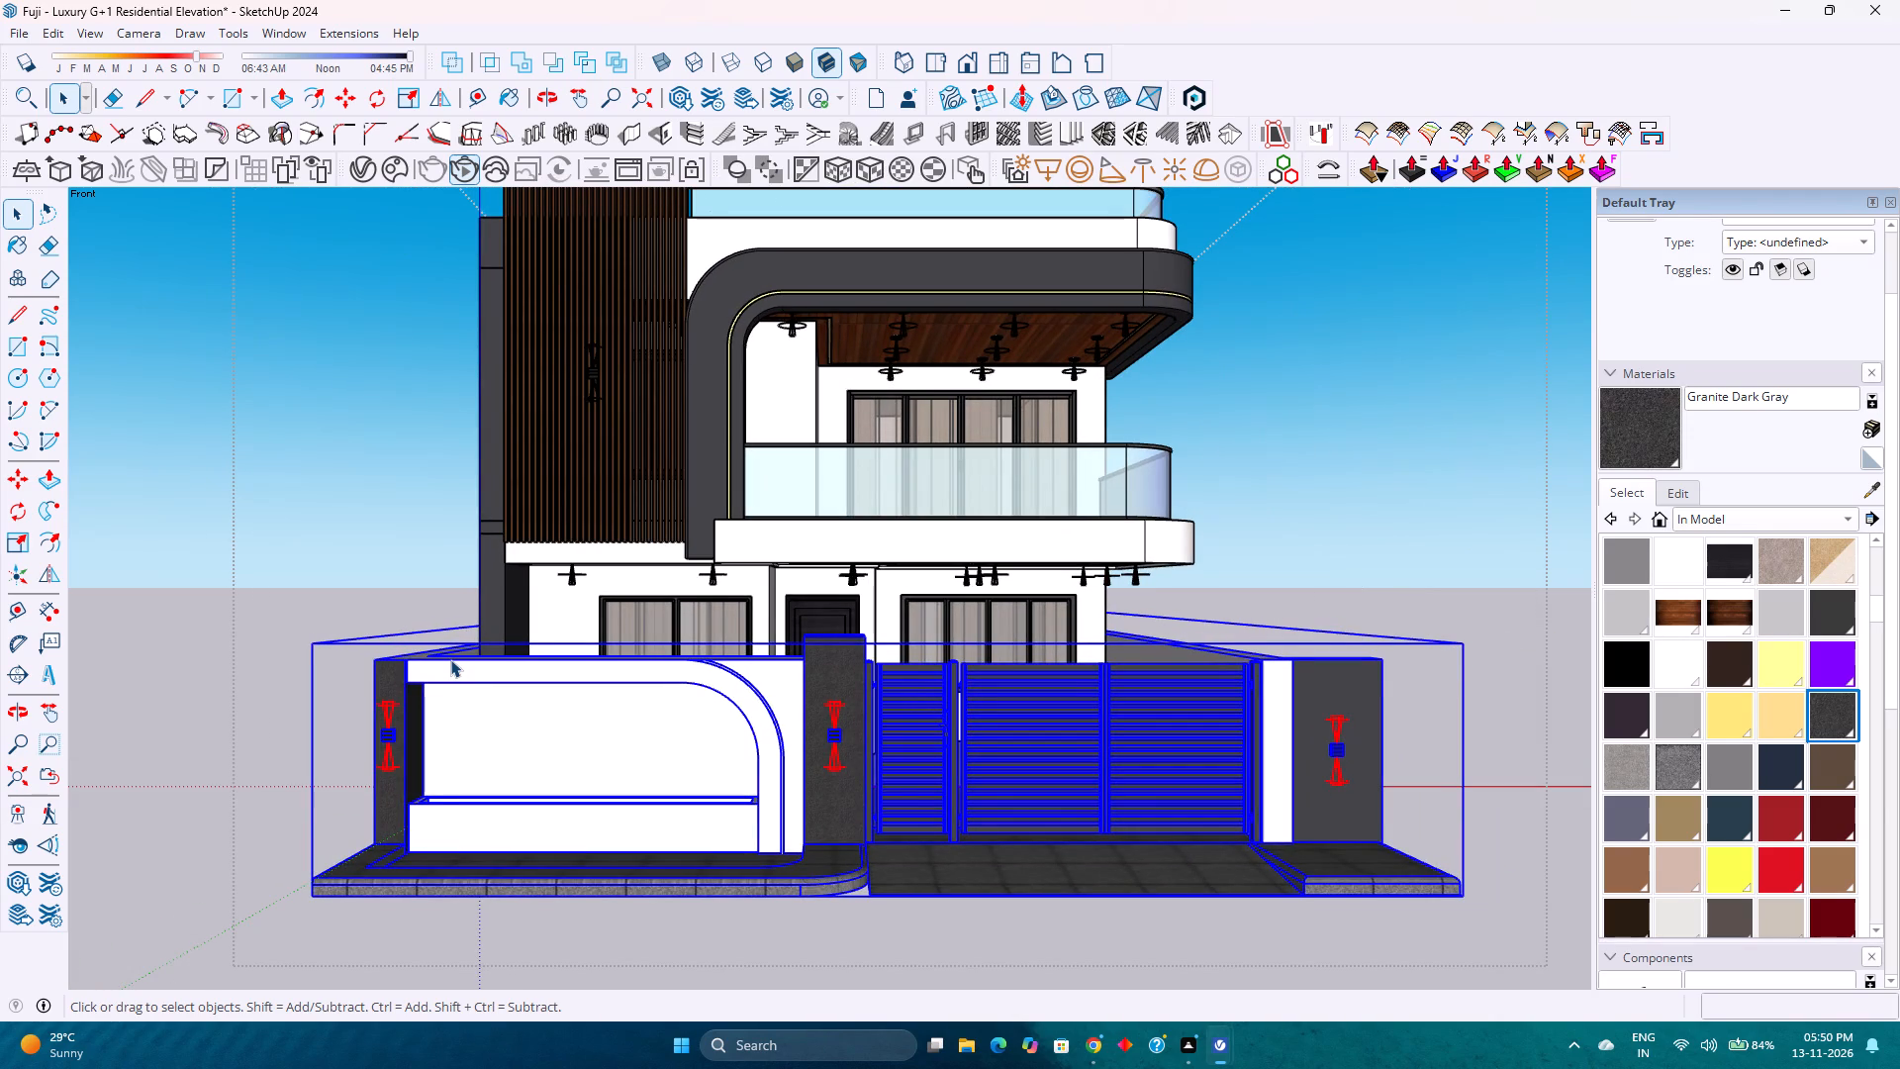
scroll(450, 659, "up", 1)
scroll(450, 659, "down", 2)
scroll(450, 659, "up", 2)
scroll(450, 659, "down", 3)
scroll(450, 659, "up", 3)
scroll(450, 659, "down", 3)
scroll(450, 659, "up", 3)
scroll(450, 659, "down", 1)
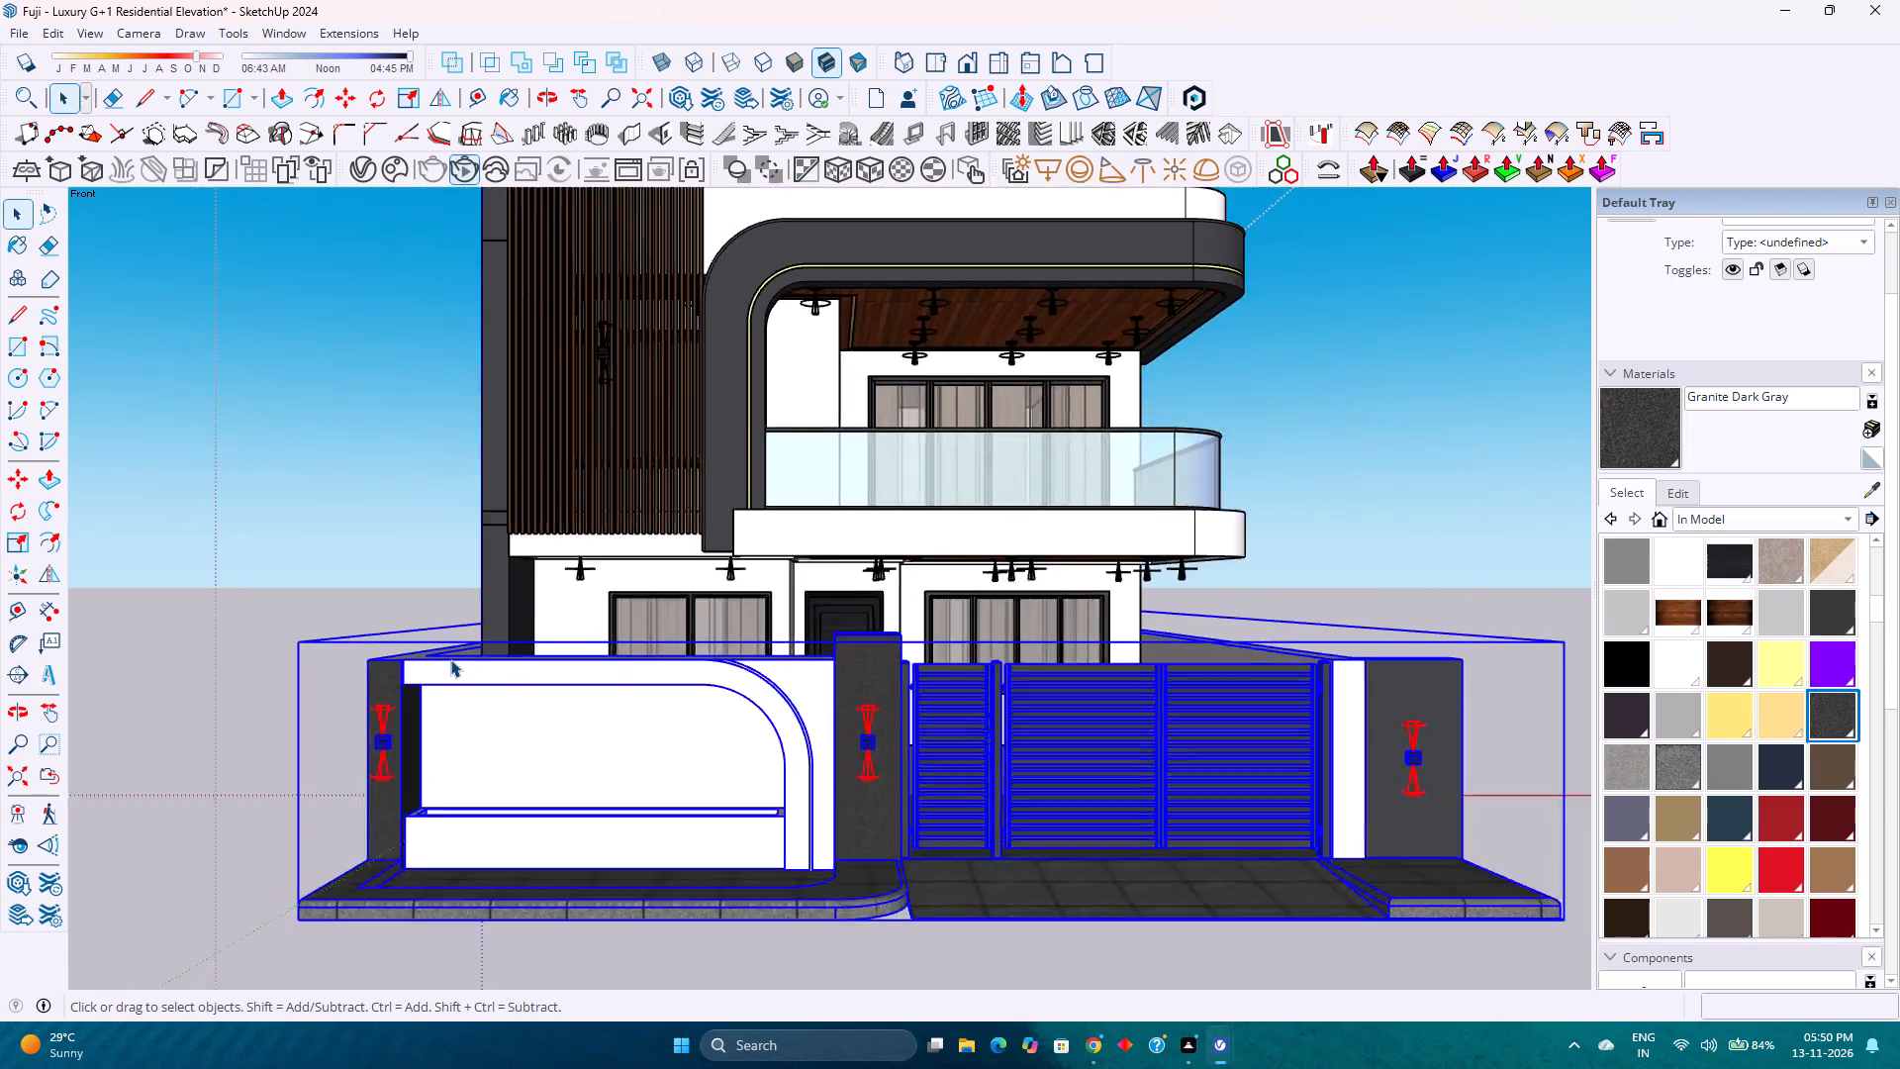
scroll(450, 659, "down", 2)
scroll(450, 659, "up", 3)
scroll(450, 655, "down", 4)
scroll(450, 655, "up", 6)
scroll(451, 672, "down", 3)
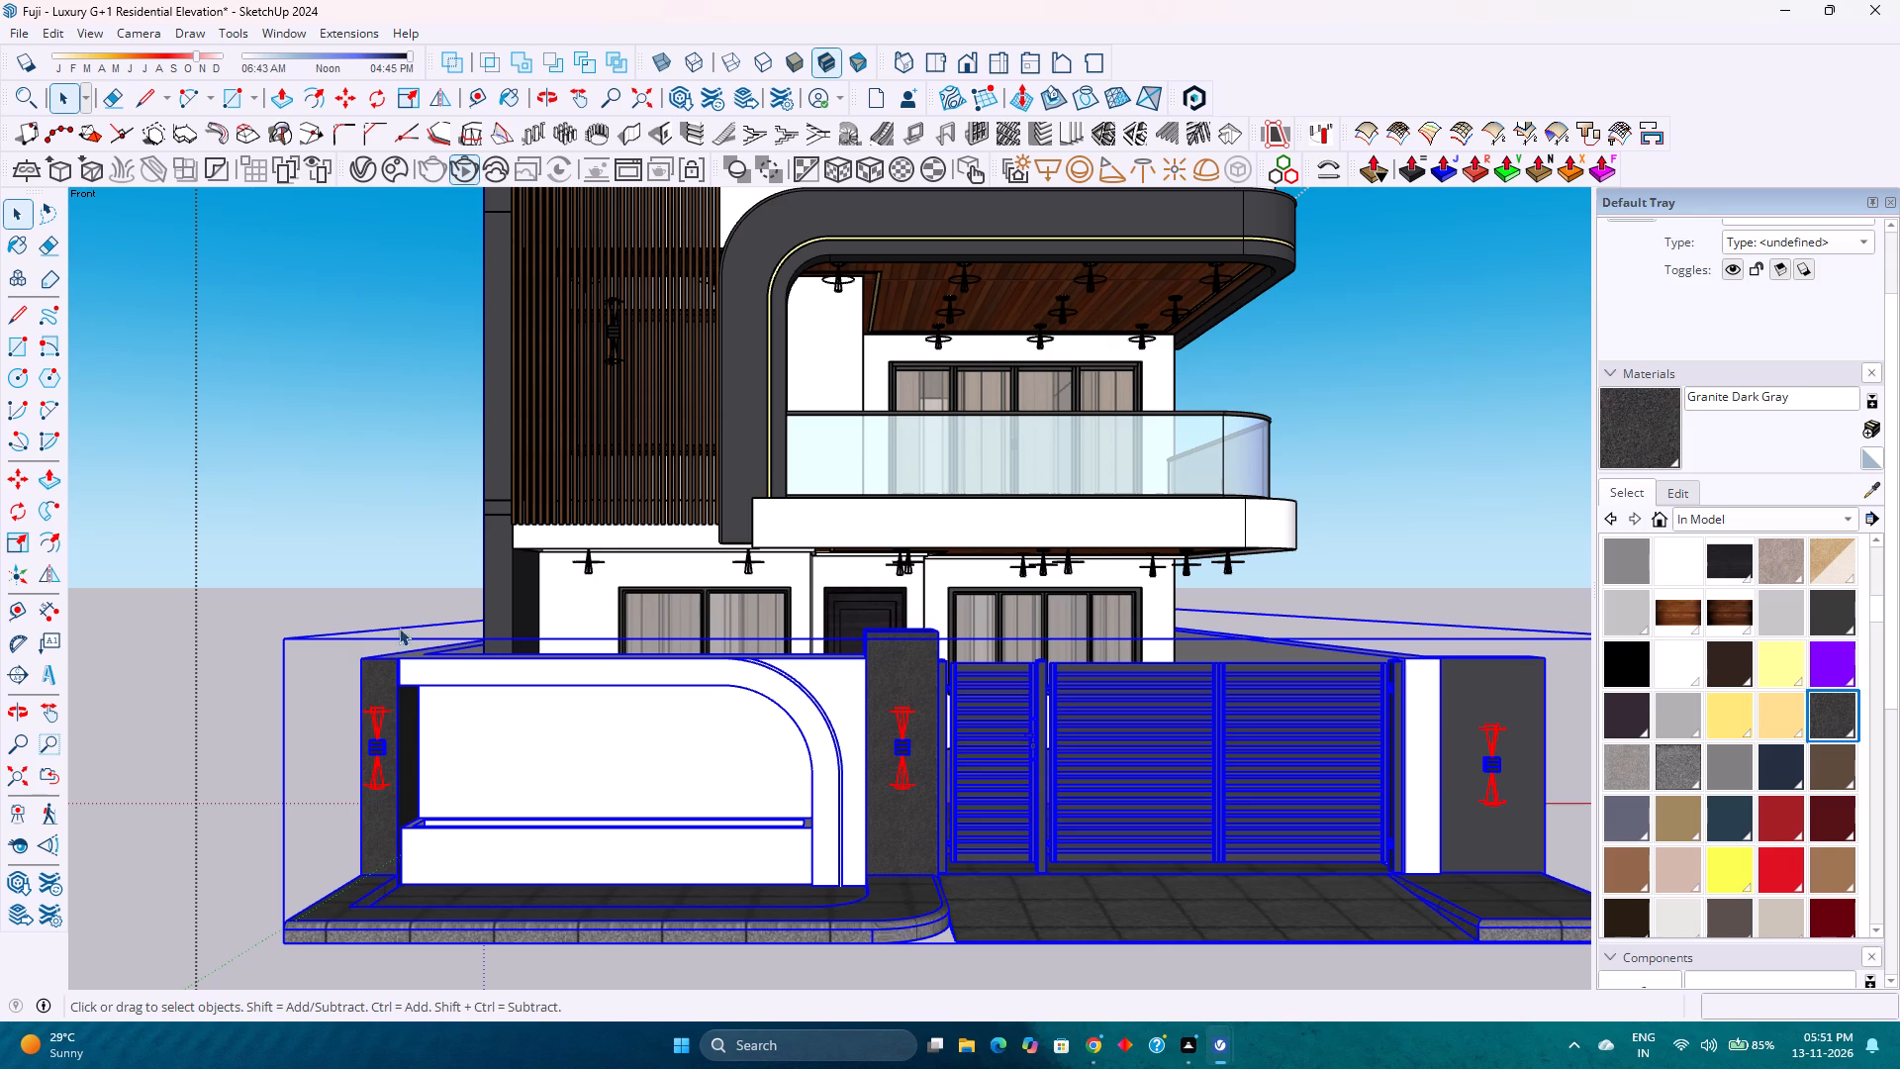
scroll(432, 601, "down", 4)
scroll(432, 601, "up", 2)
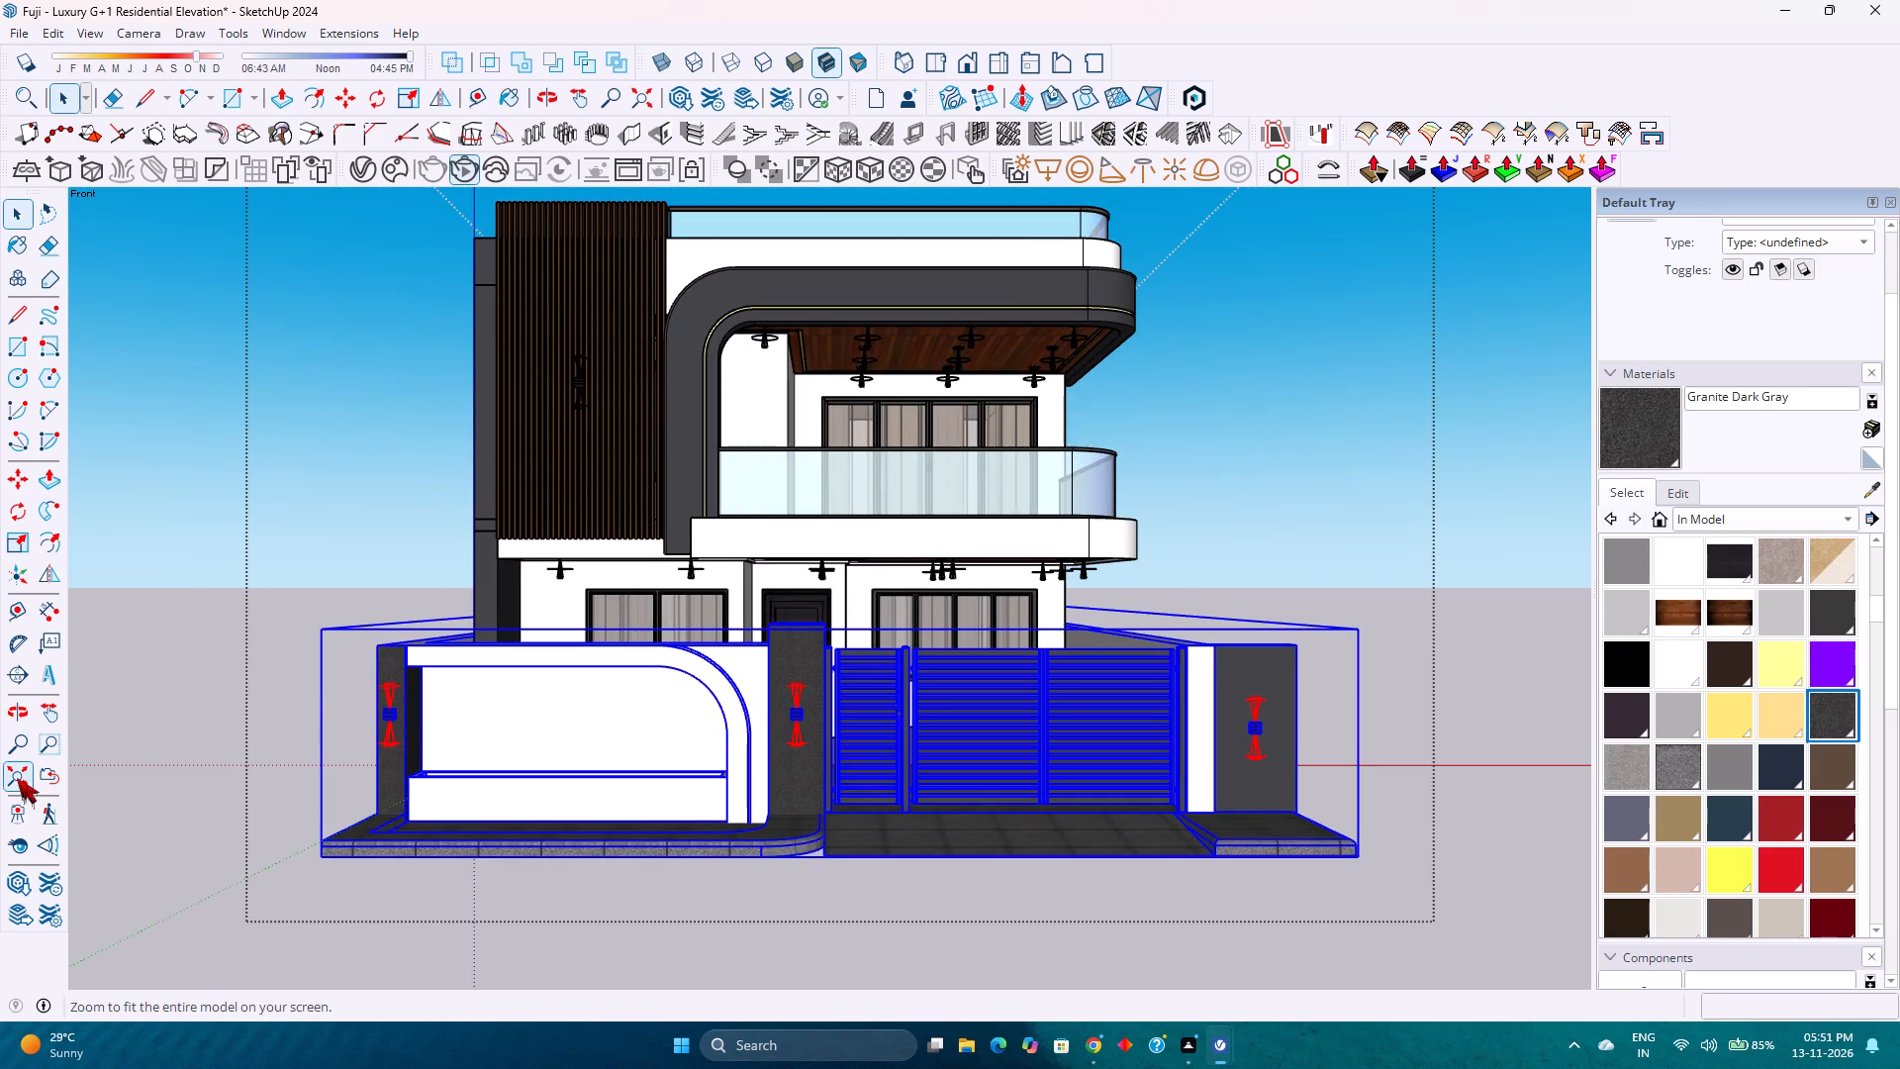
Zoom to the model extents and frame the whole house front with some margin around the boundary wall and gate.
left_click(17, 778)
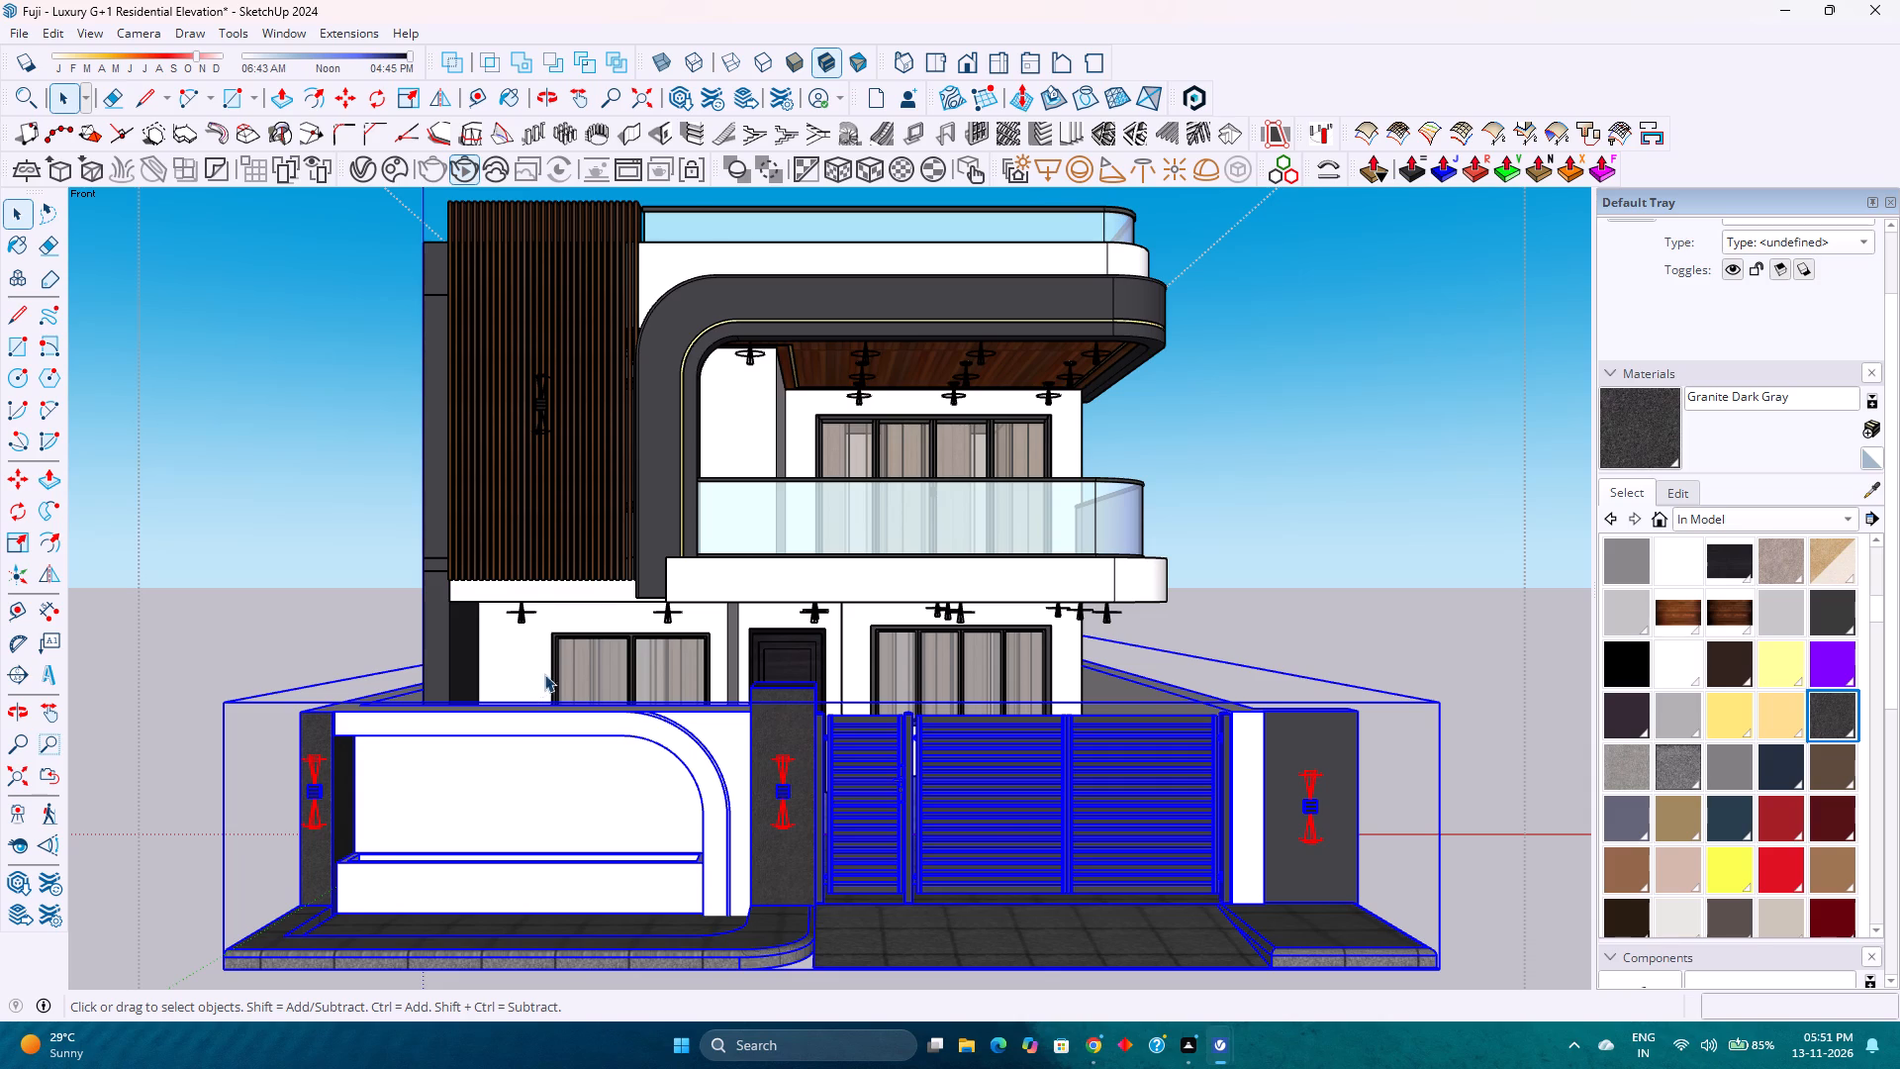
scroll(559, 665, "down", 1)
scroll(545, 668, "up", 2)
scroll(545, 668, "down", 2)
scroll(545, 668, "up", 3)
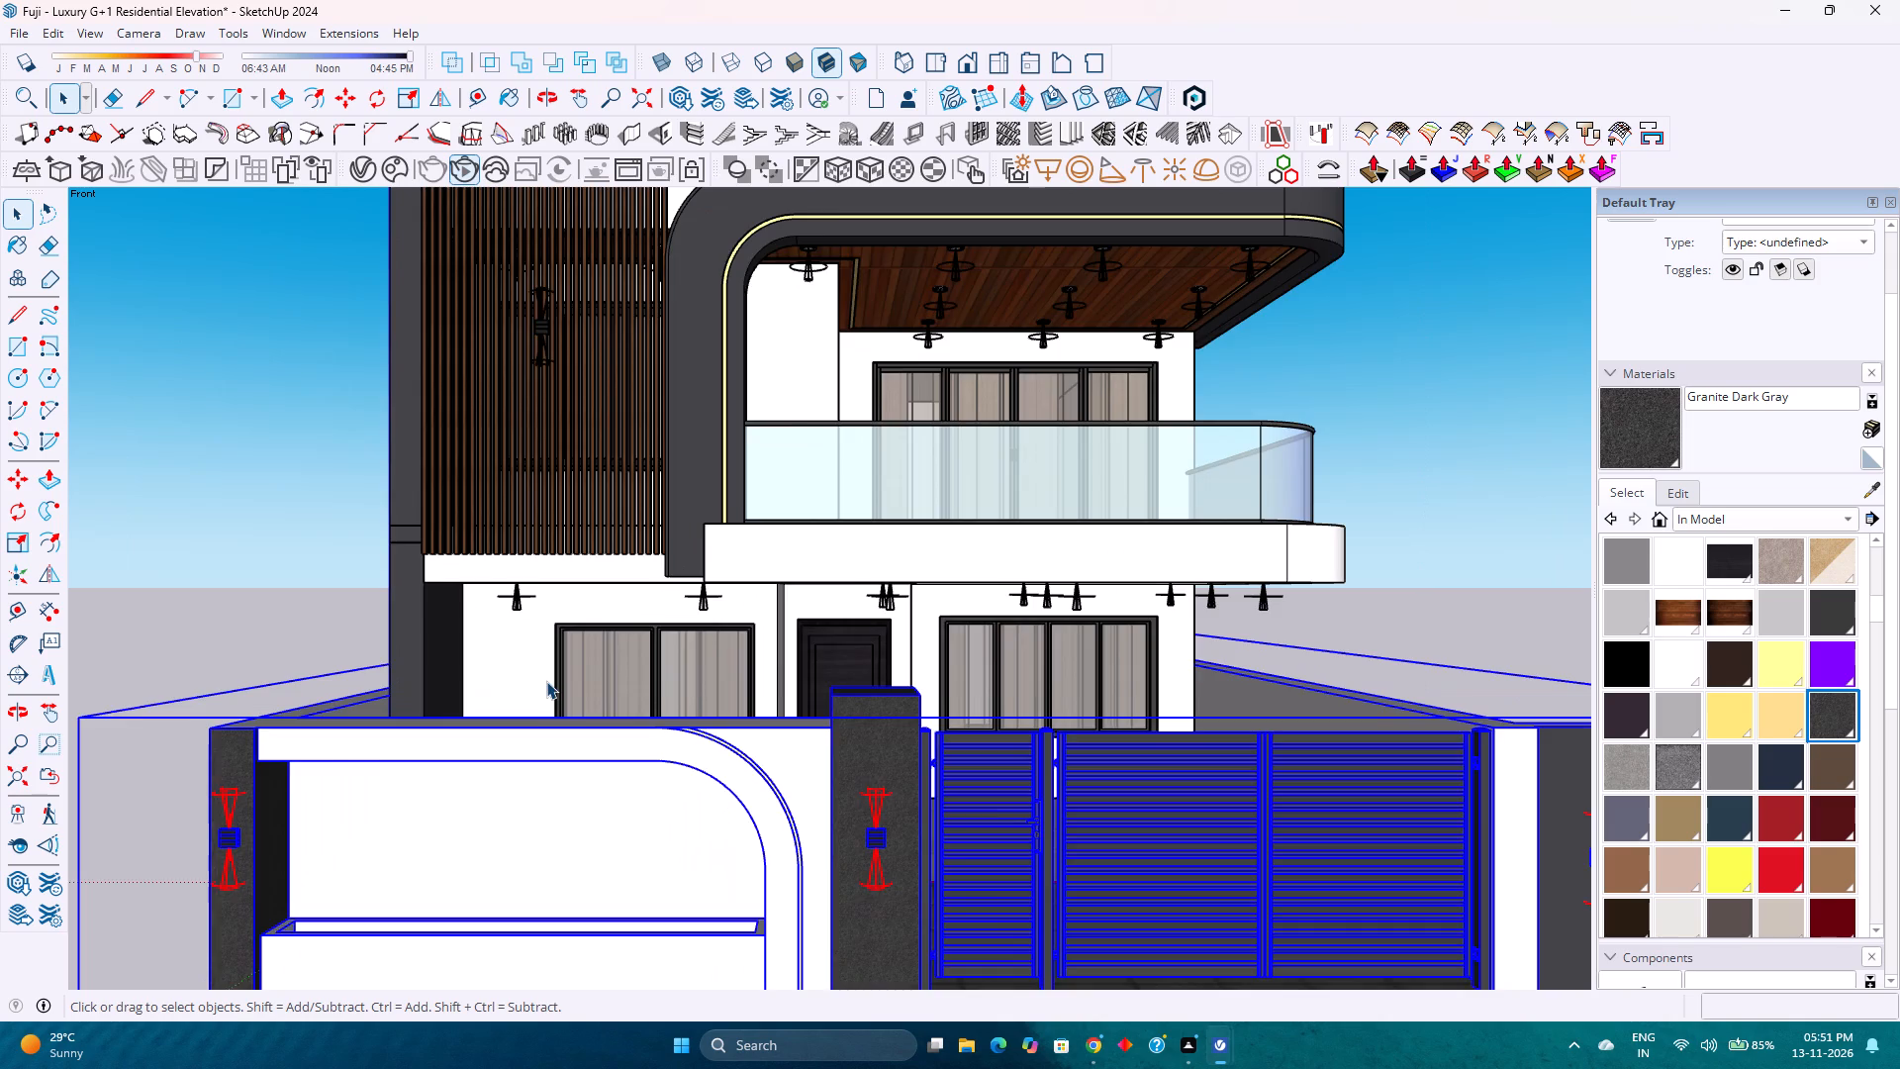
scroll(546, 681, "down", 3)
scroll(546, 681, "up", 2)
scroll(546, 681, "down", 3)
scroll(554, 680, "up", 1)
scroll(691, 753, "down", 2)
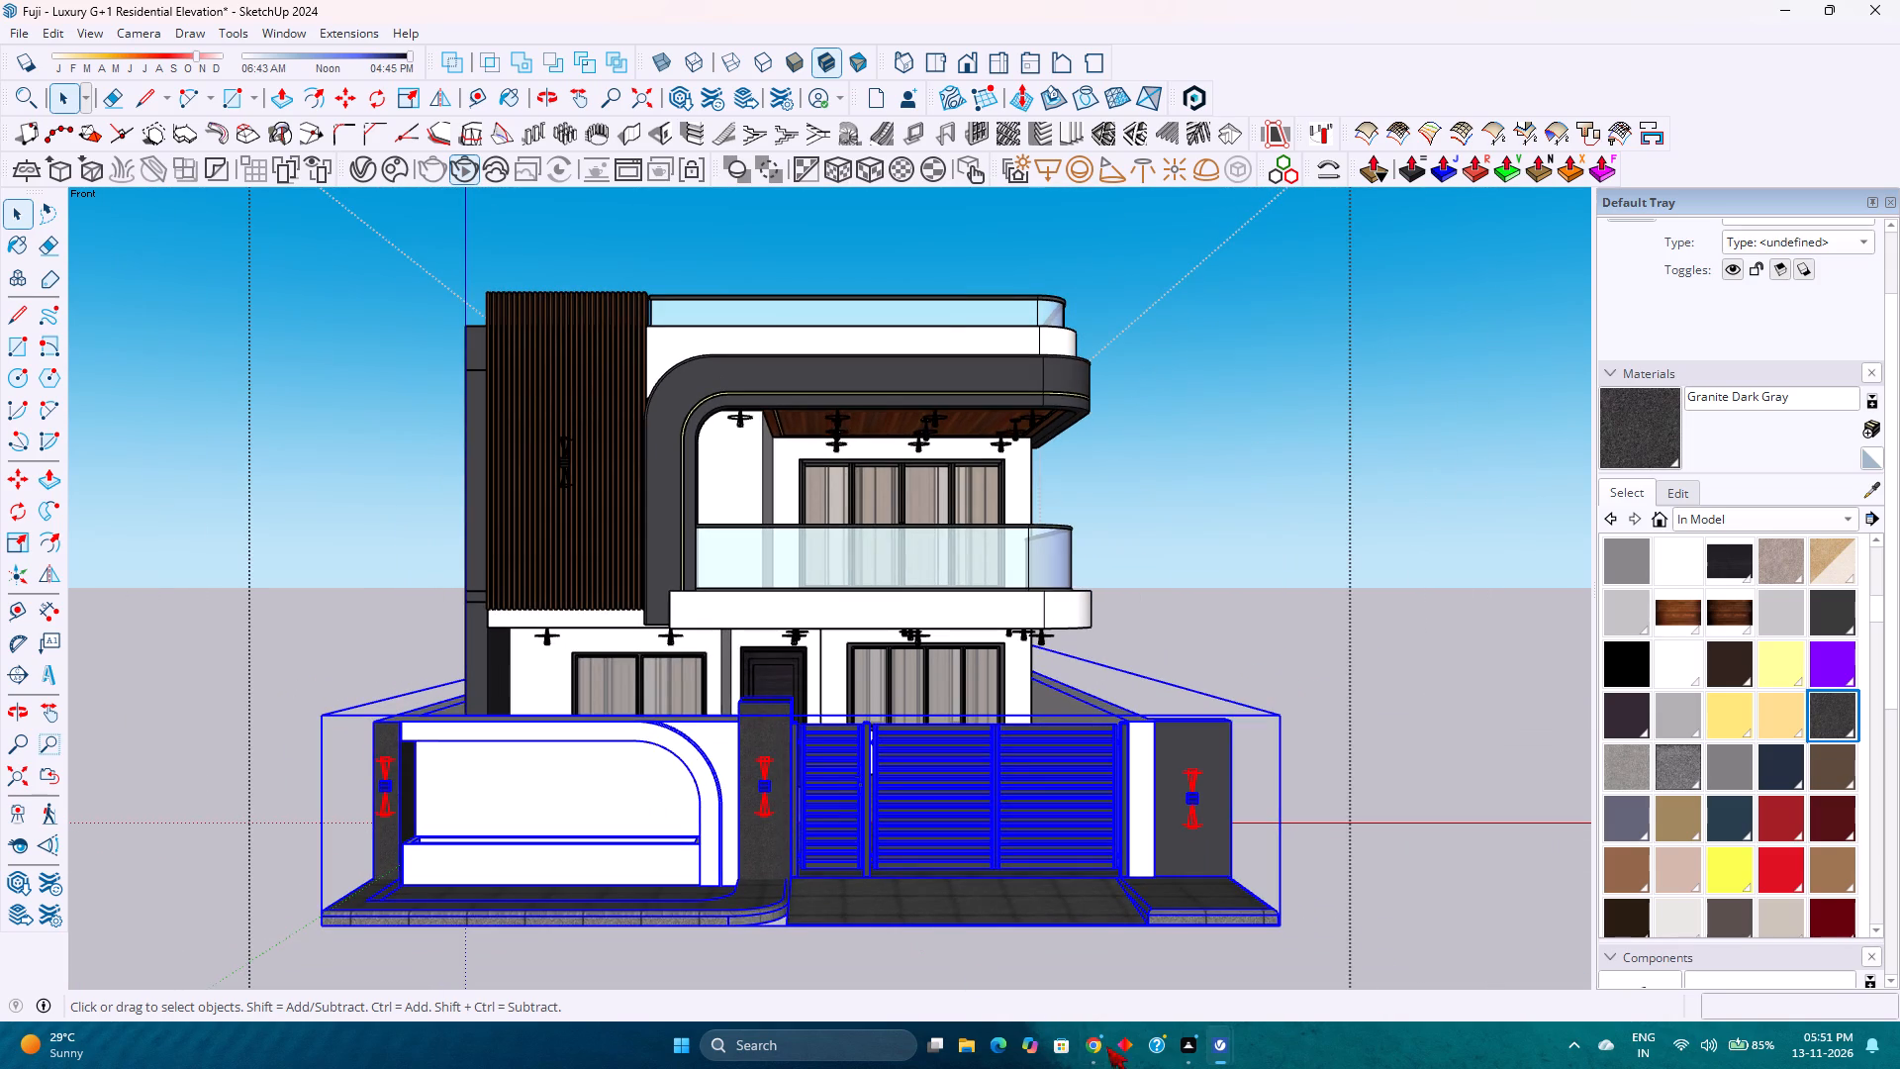
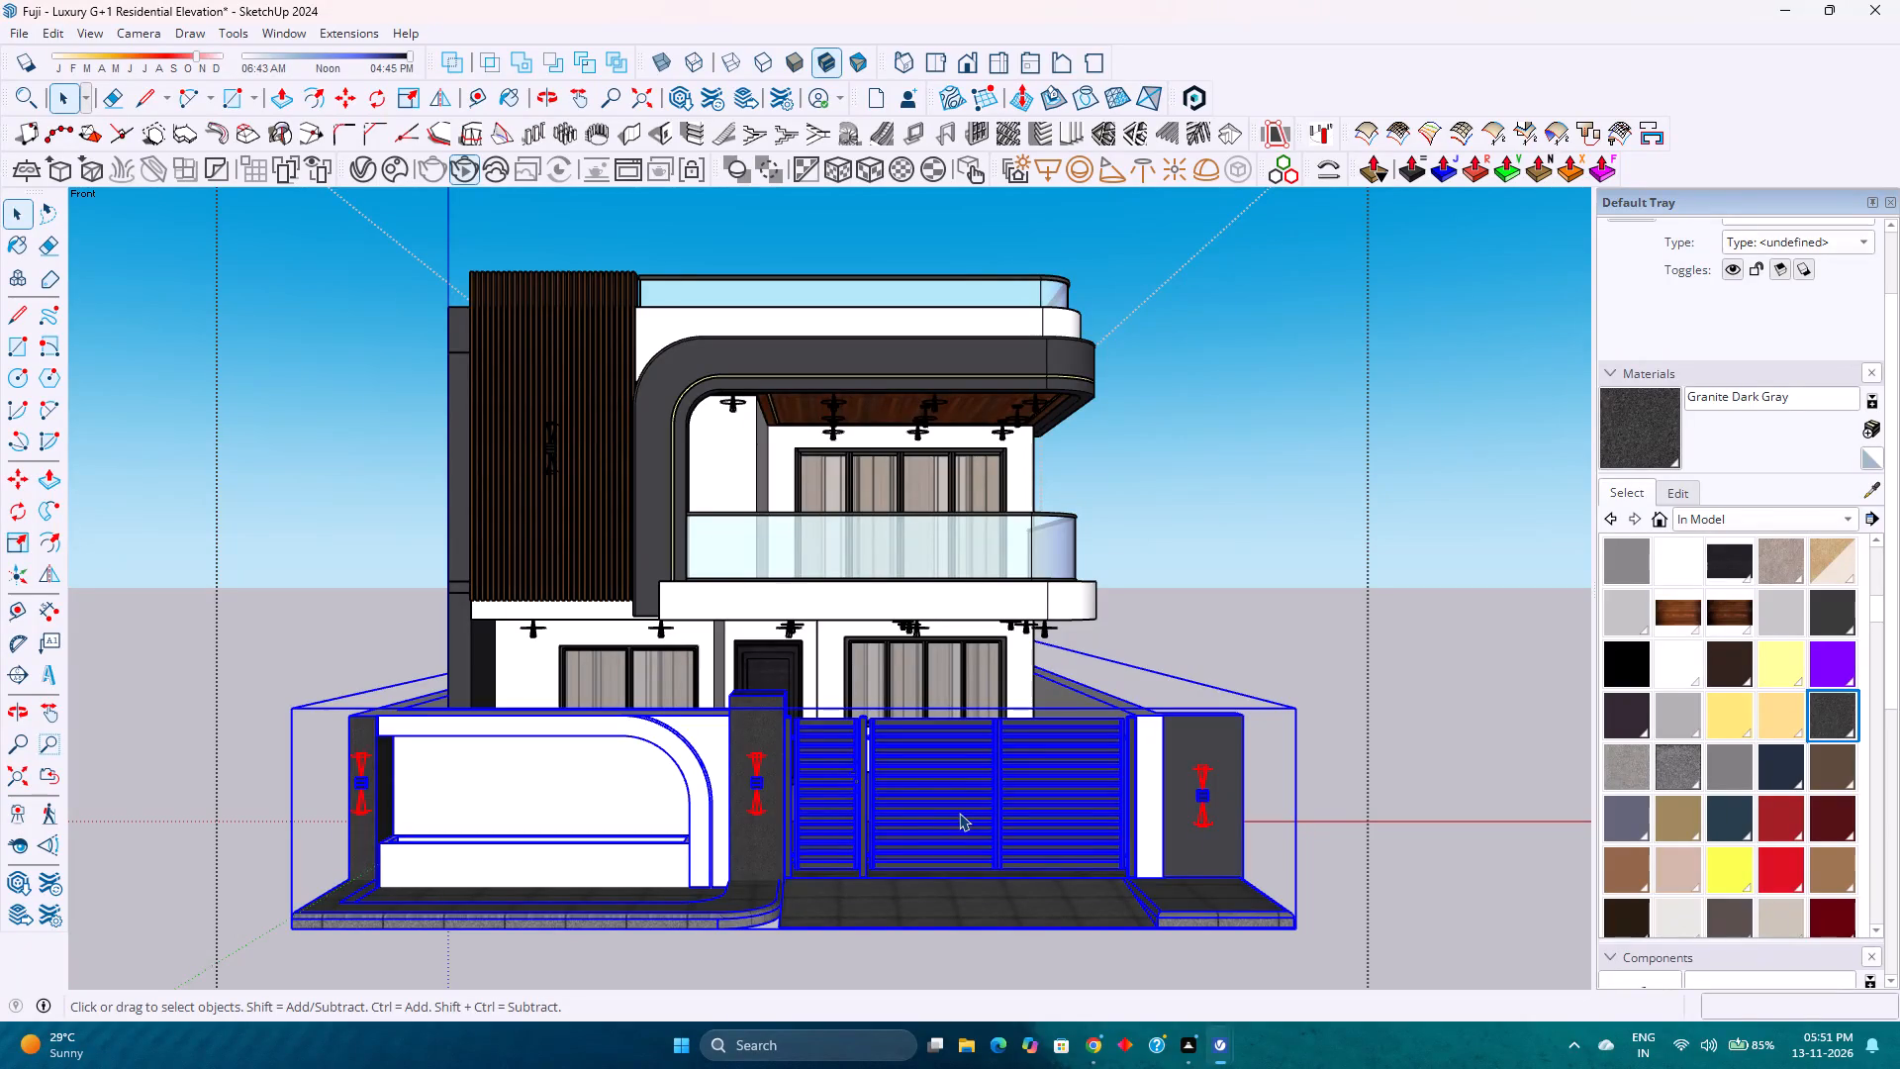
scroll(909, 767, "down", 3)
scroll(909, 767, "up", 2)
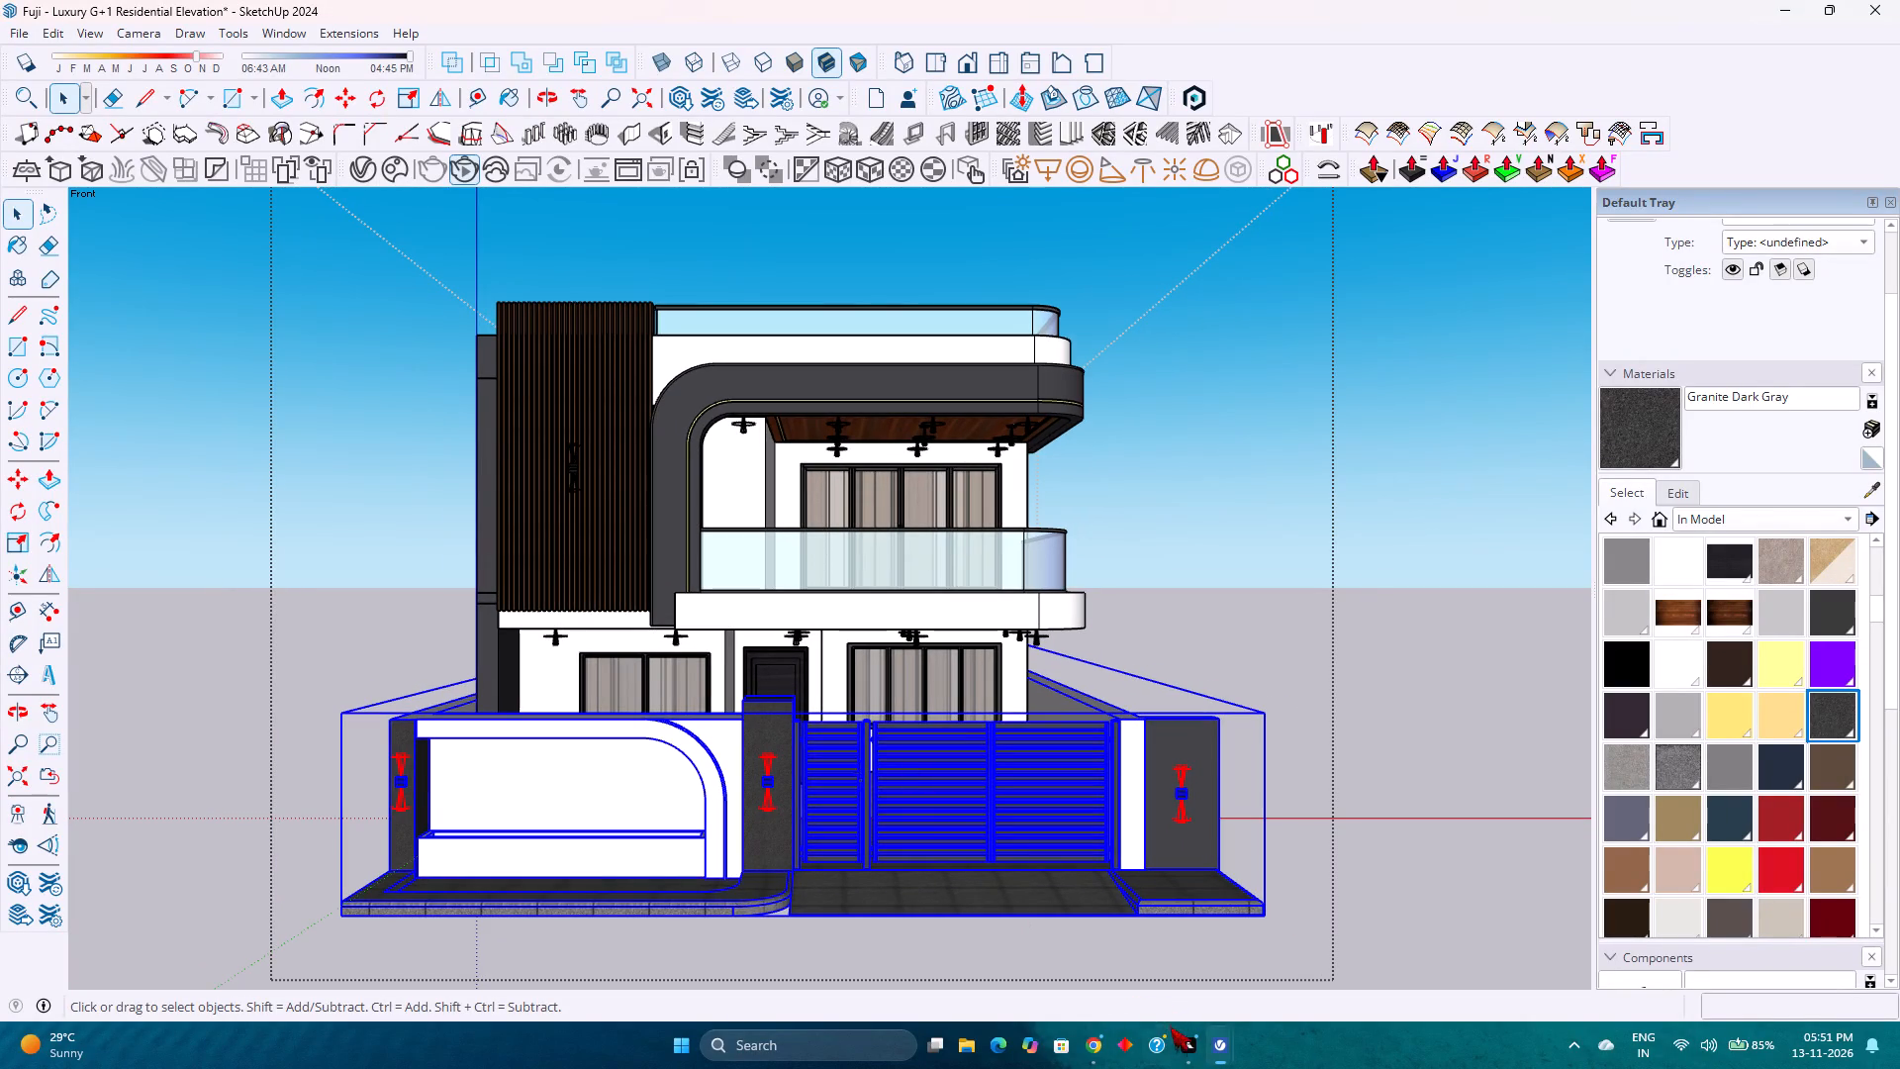
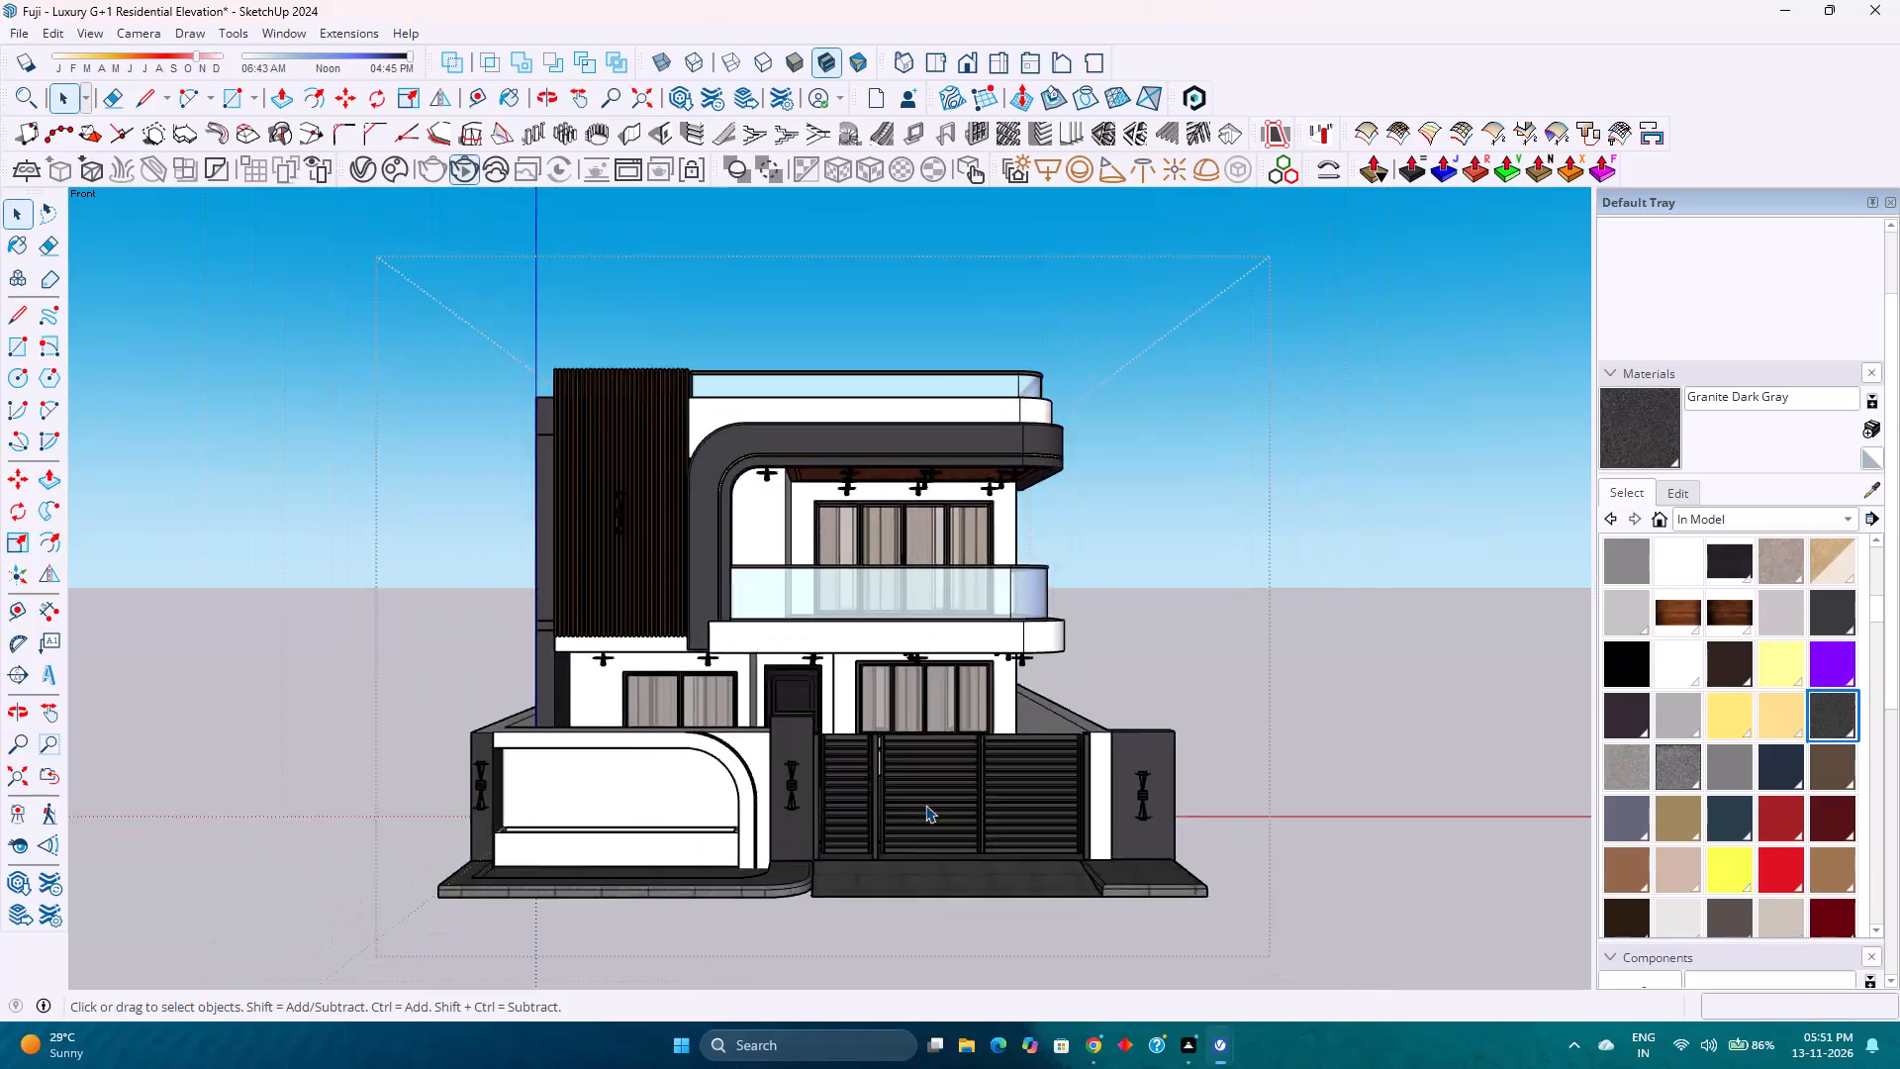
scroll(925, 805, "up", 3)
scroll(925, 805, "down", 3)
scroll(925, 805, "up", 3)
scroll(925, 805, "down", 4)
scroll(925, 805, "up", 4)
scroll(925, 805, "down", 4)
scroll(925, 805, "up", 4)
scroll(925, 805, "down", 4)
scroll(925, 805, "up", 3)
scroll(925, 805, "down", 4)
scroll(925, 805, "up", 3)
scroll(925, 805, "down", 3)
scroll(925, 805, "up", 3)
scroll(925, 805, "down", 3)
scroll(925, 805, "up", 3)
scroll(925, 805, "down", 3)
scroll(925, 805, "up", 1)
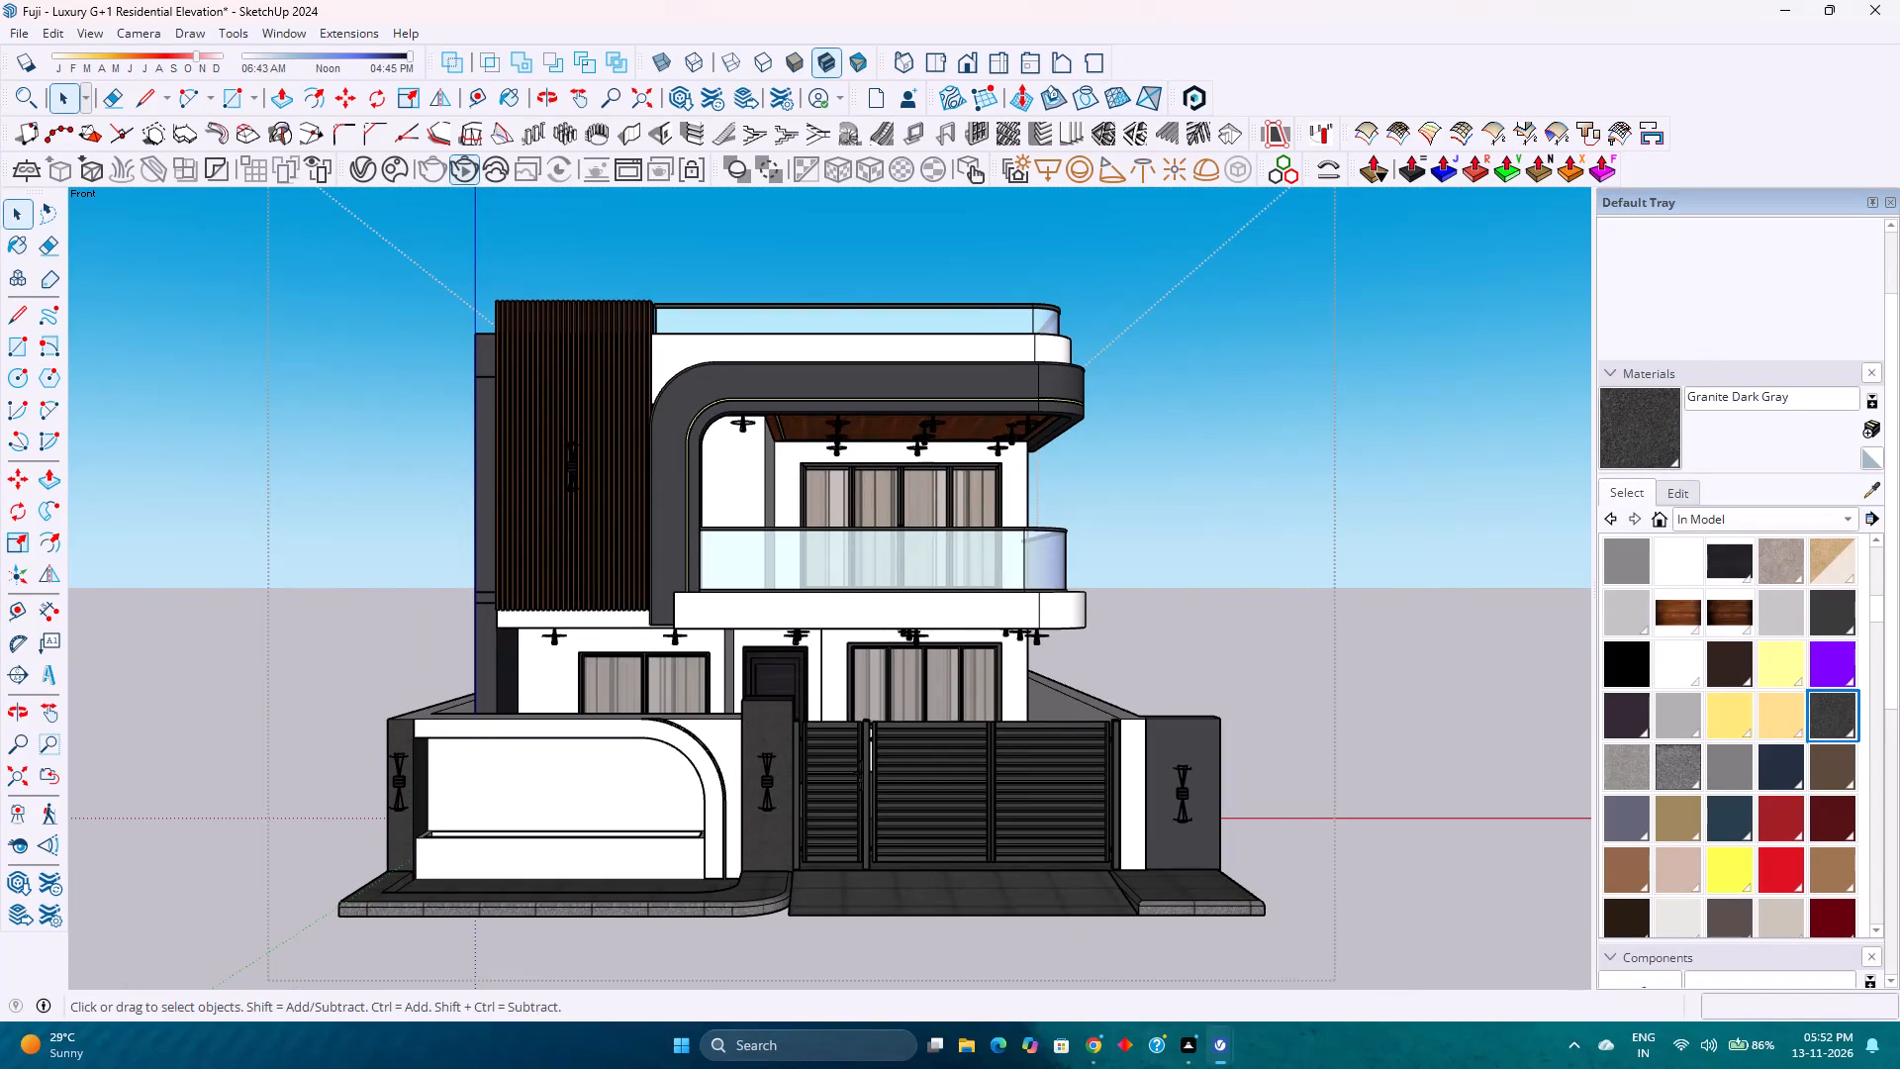
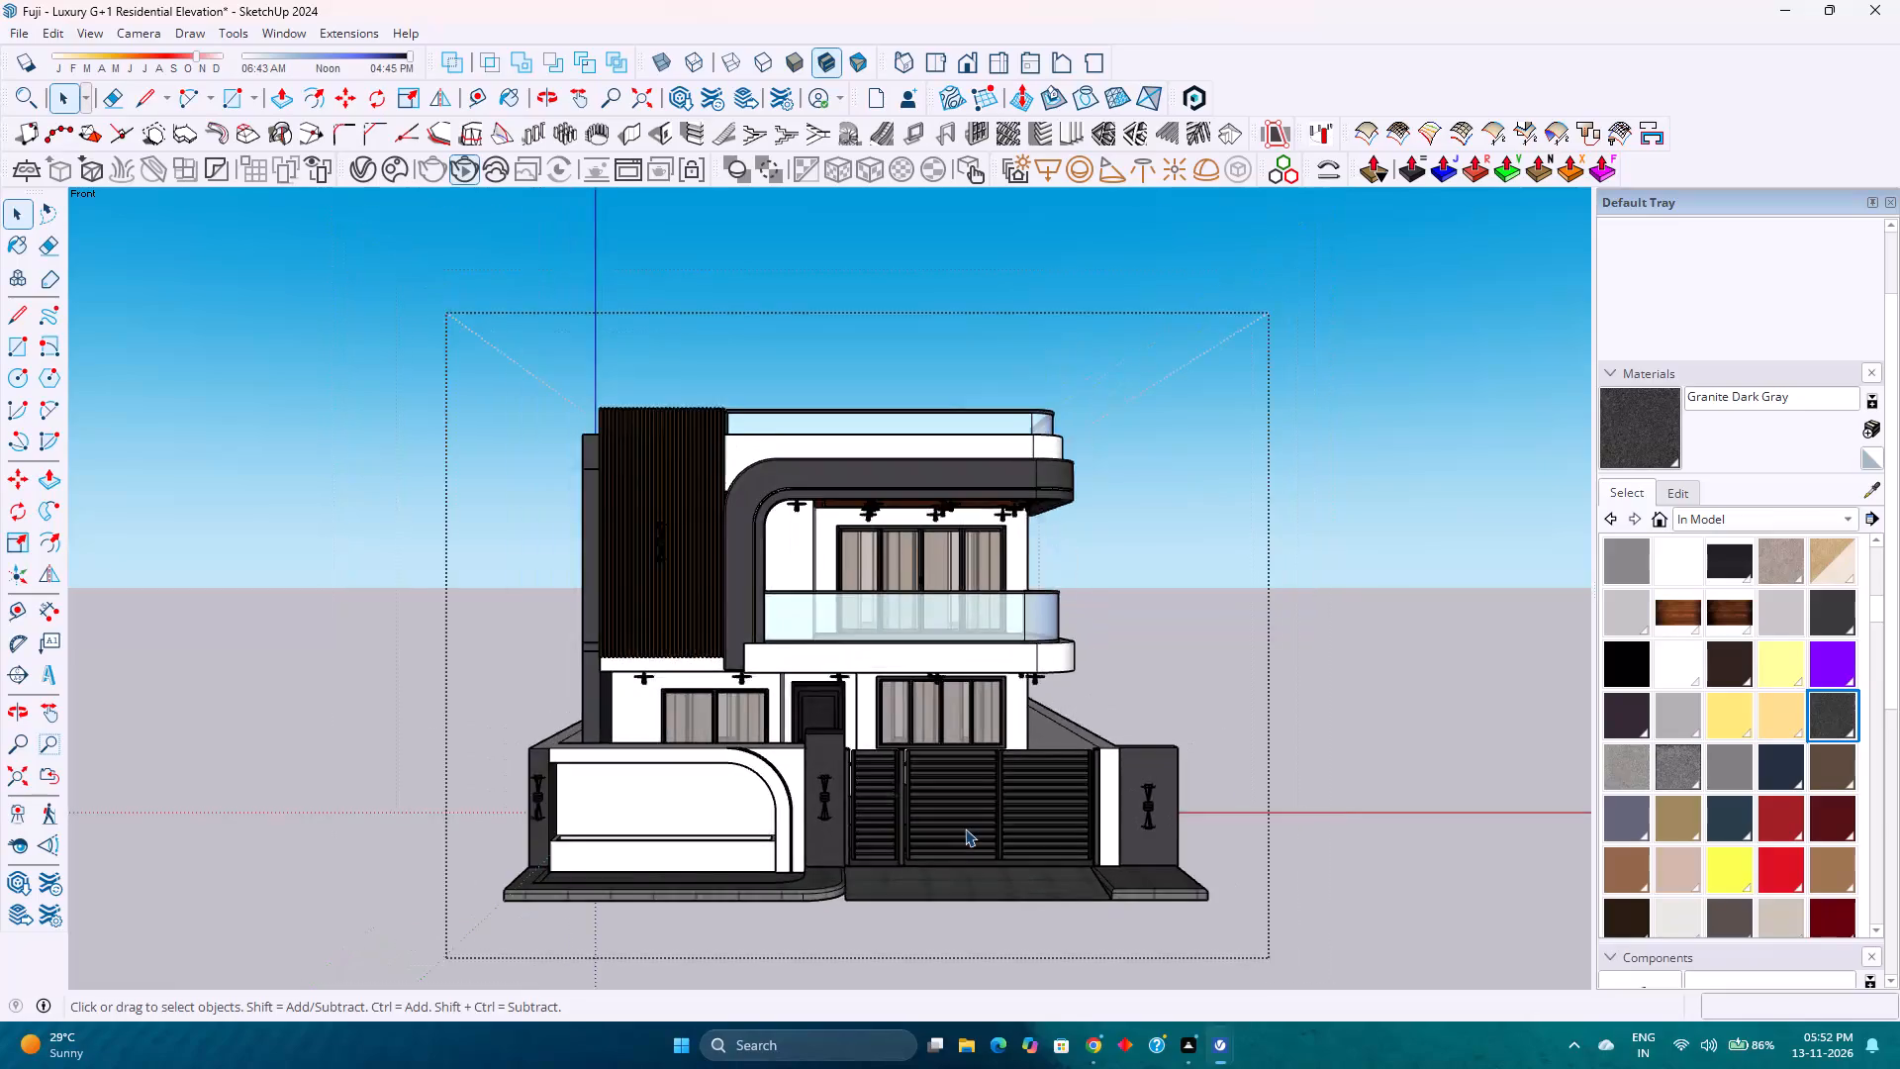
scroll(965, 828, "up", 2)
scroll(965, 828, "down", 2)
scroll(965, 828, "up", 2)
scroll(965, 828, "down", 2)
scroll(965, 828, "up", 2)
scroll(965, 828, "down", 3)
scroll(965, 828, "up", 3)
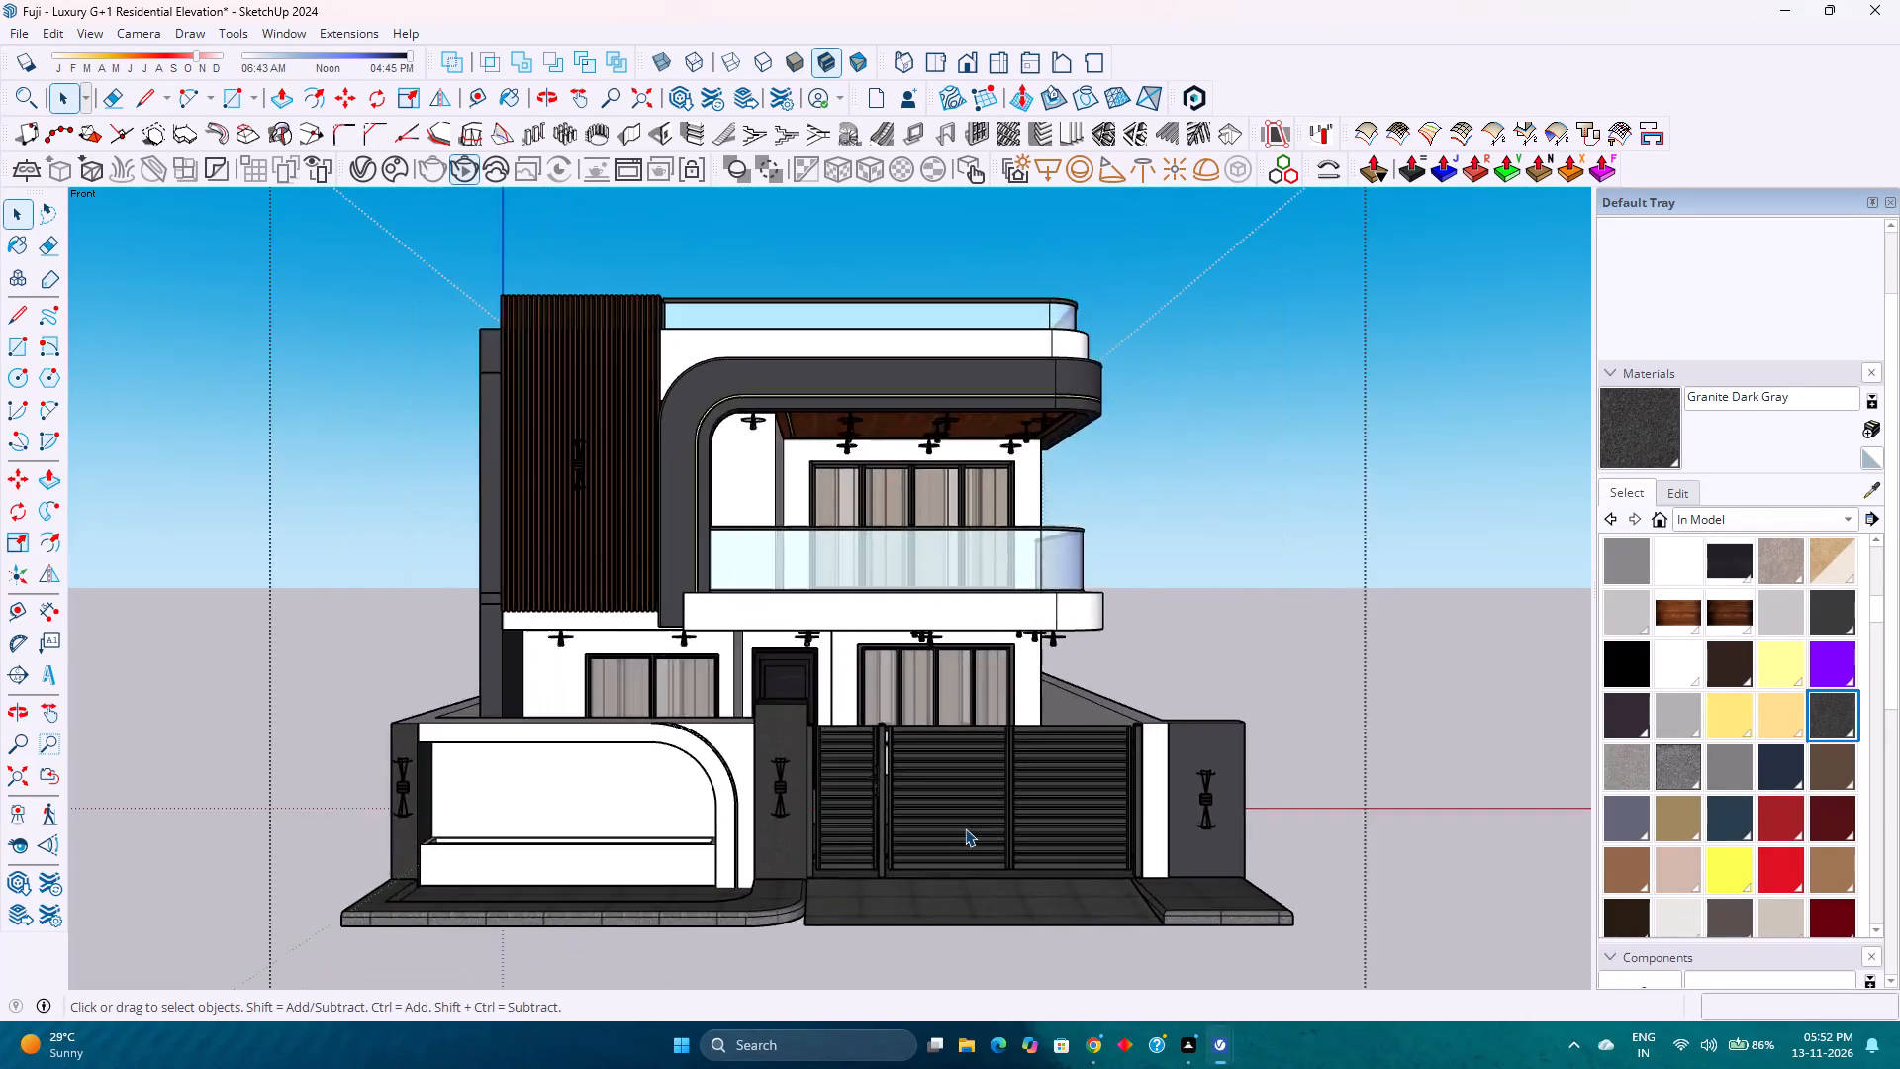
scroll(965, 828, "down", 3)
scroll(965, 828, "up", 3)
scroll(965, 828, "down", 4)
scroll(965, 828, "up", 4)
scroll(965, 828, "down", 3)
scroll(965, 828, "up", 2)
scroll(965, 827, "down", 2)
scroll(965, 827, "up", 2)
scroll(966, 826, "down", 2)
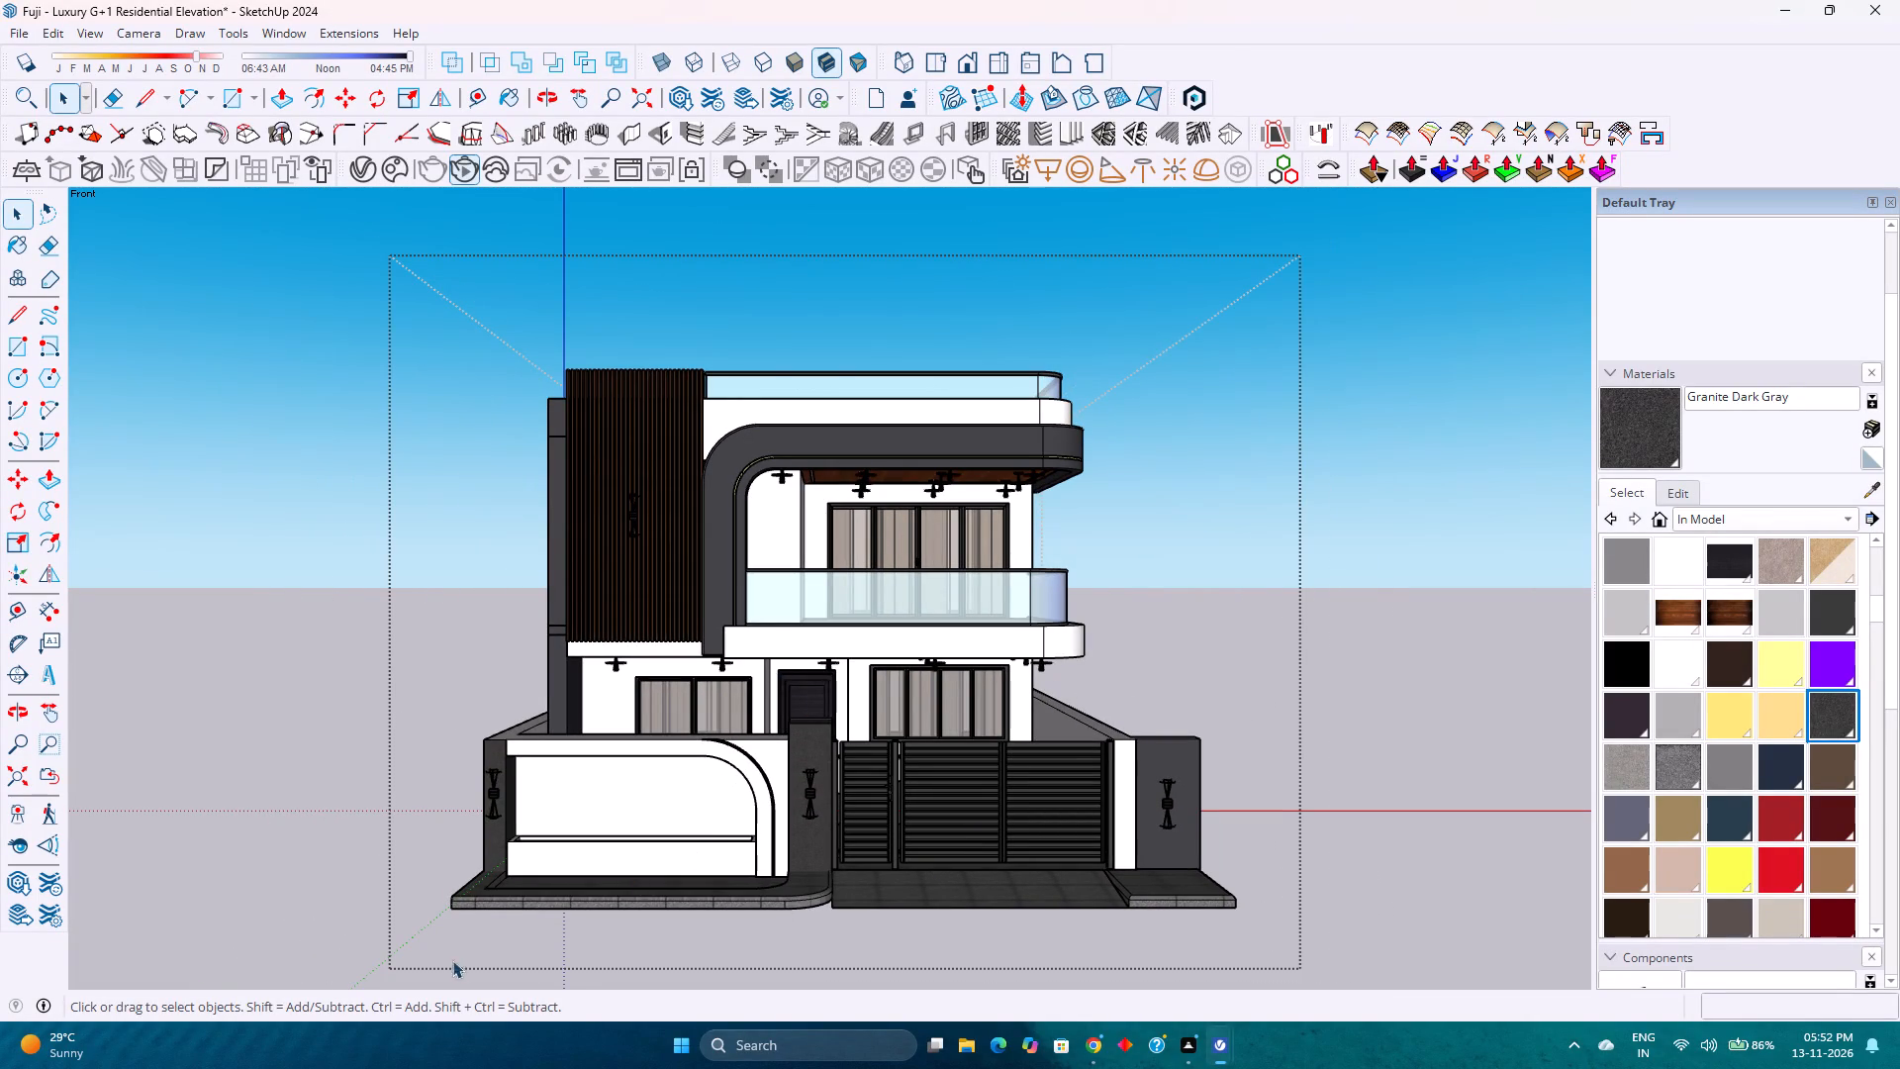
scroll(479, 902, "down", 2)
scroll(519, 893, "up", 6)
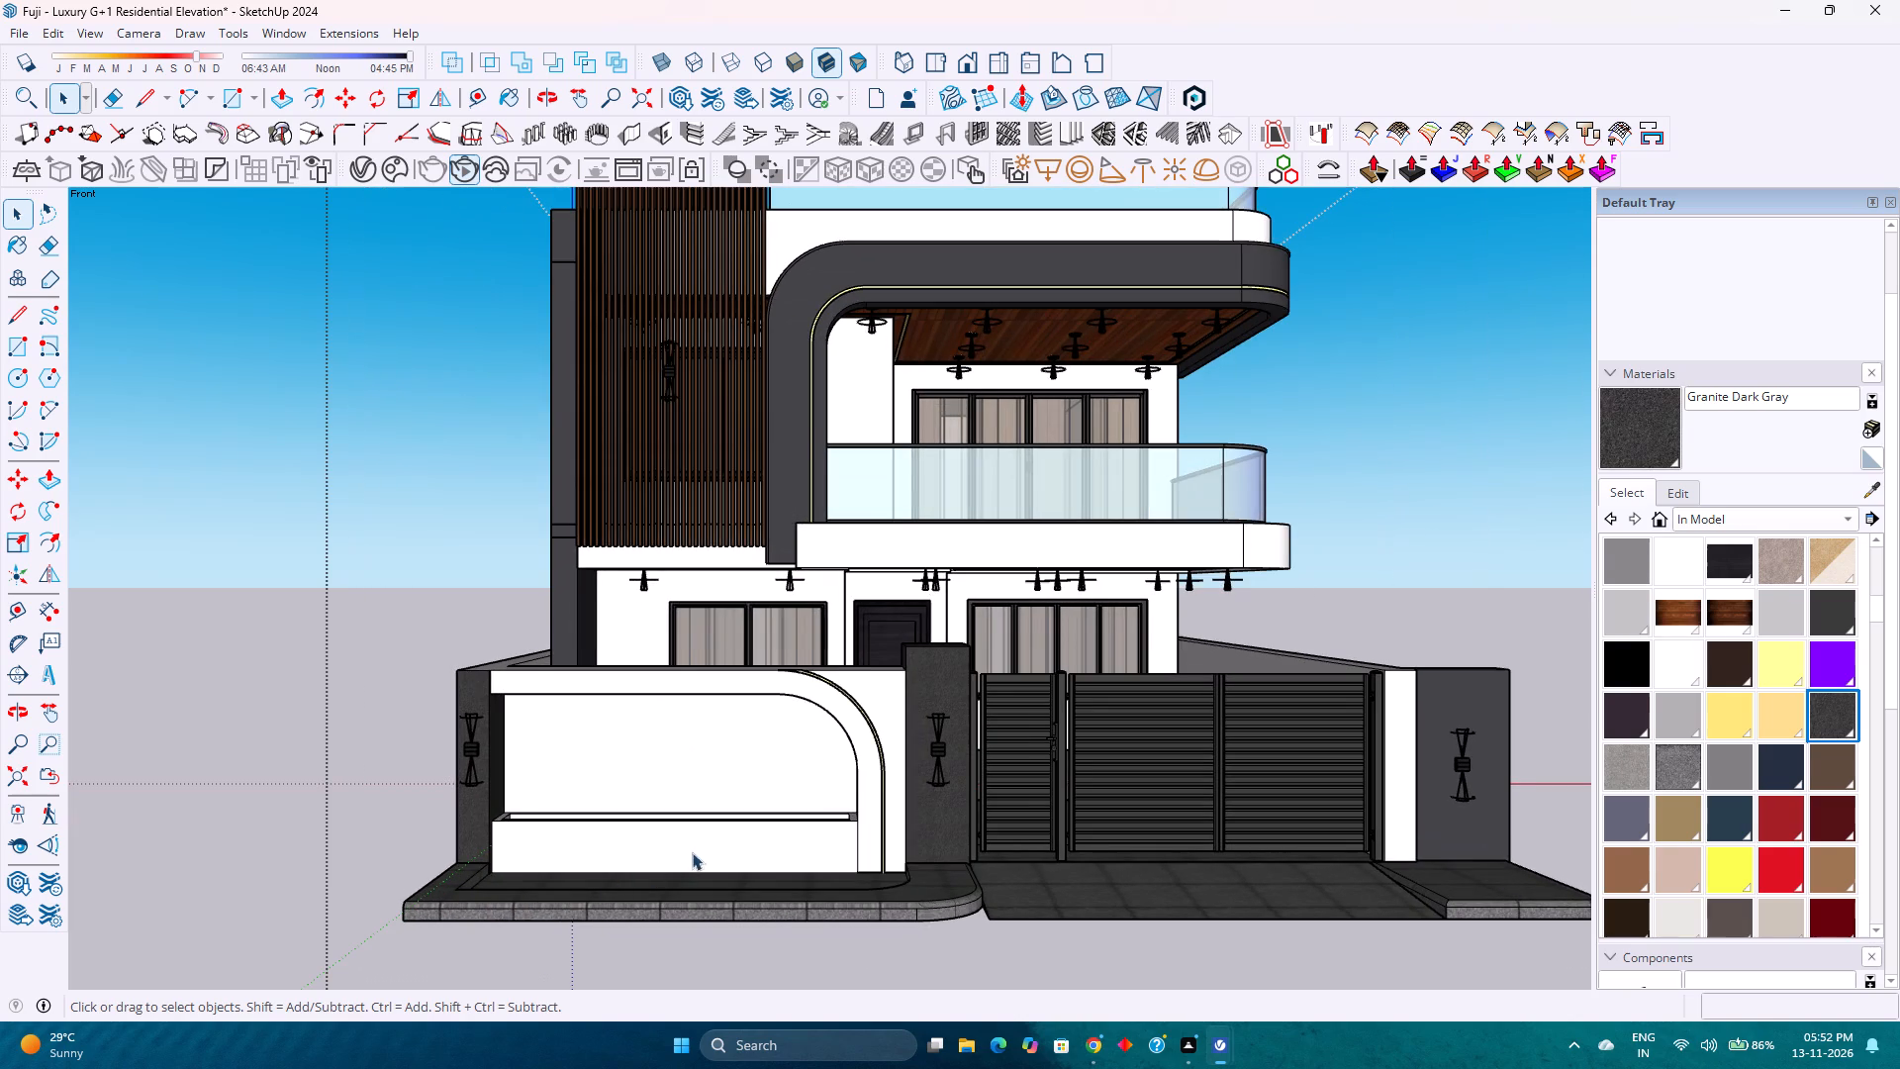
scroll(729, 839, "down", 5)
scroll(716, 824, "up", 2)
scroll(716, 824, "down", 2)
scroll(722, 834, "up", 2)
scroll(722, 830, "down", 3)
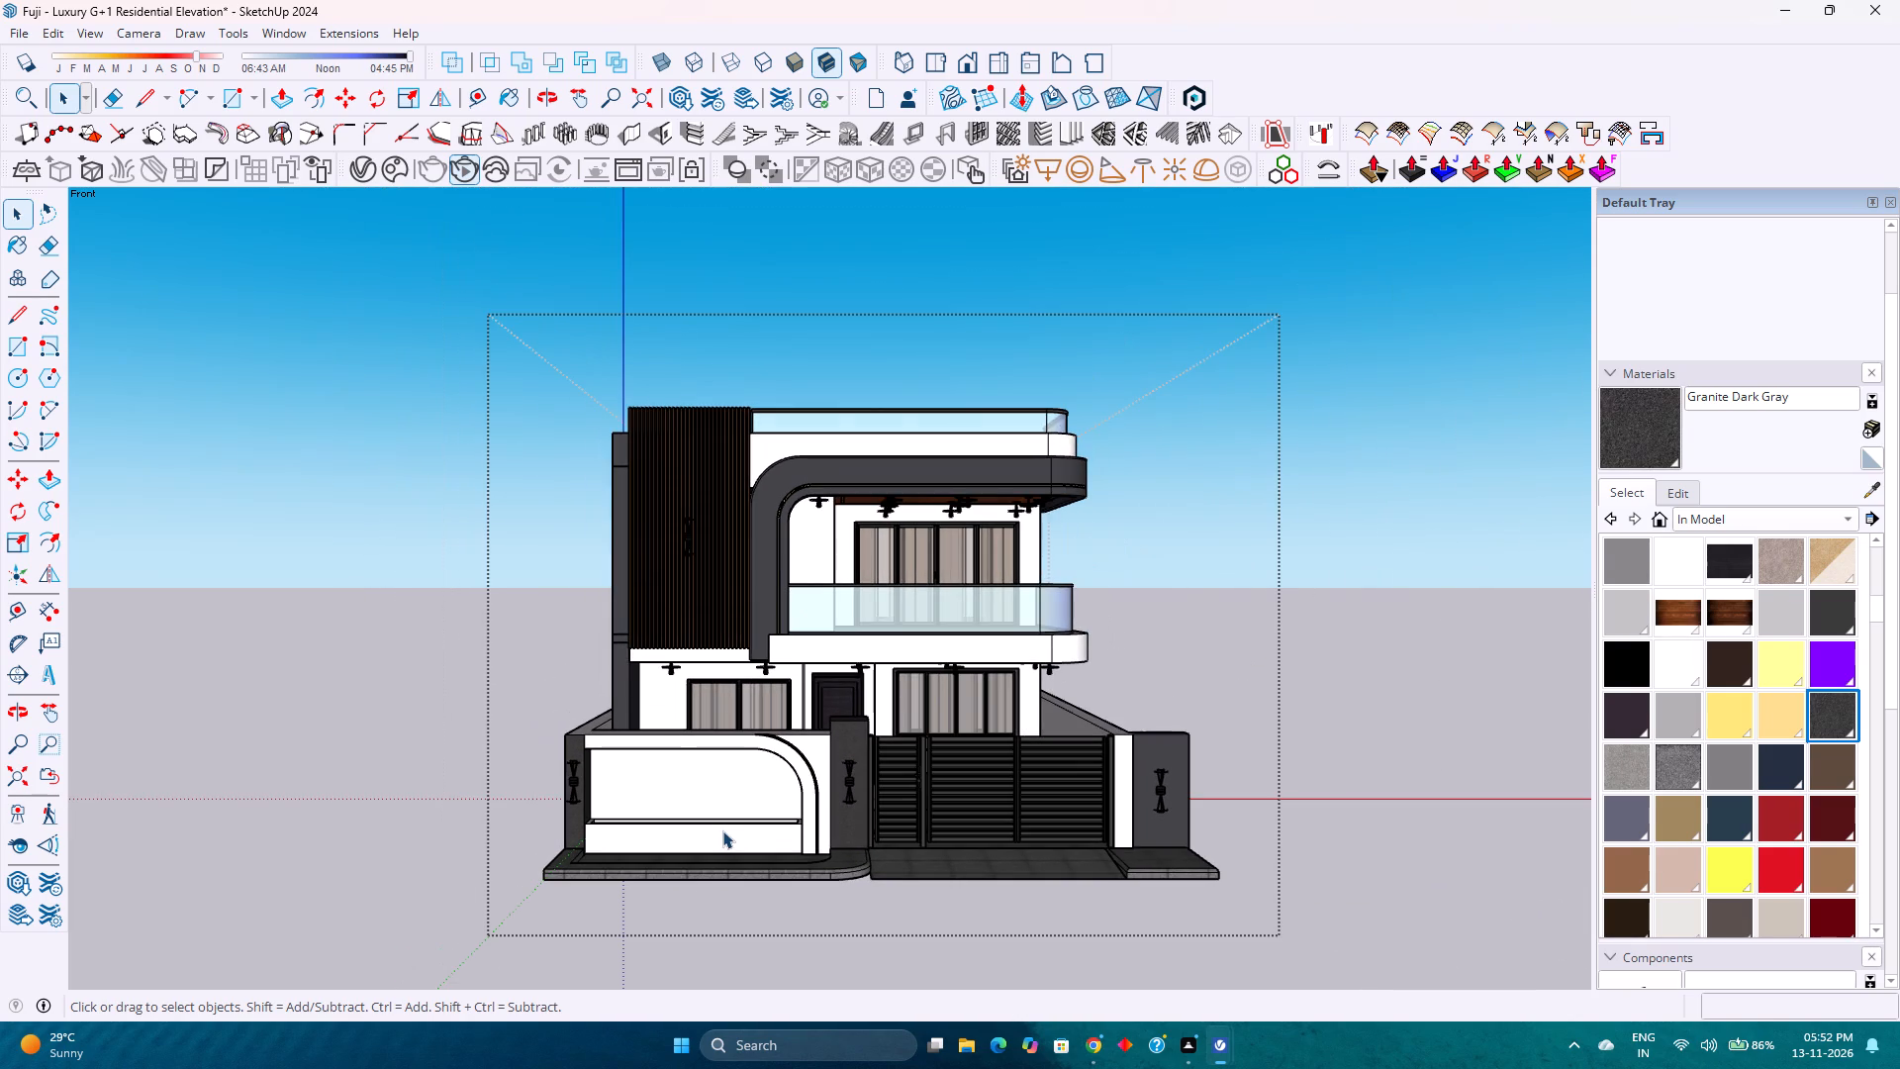
Fit the entire house in the standard front view with Zoom Extents.
left_click(17, 774)
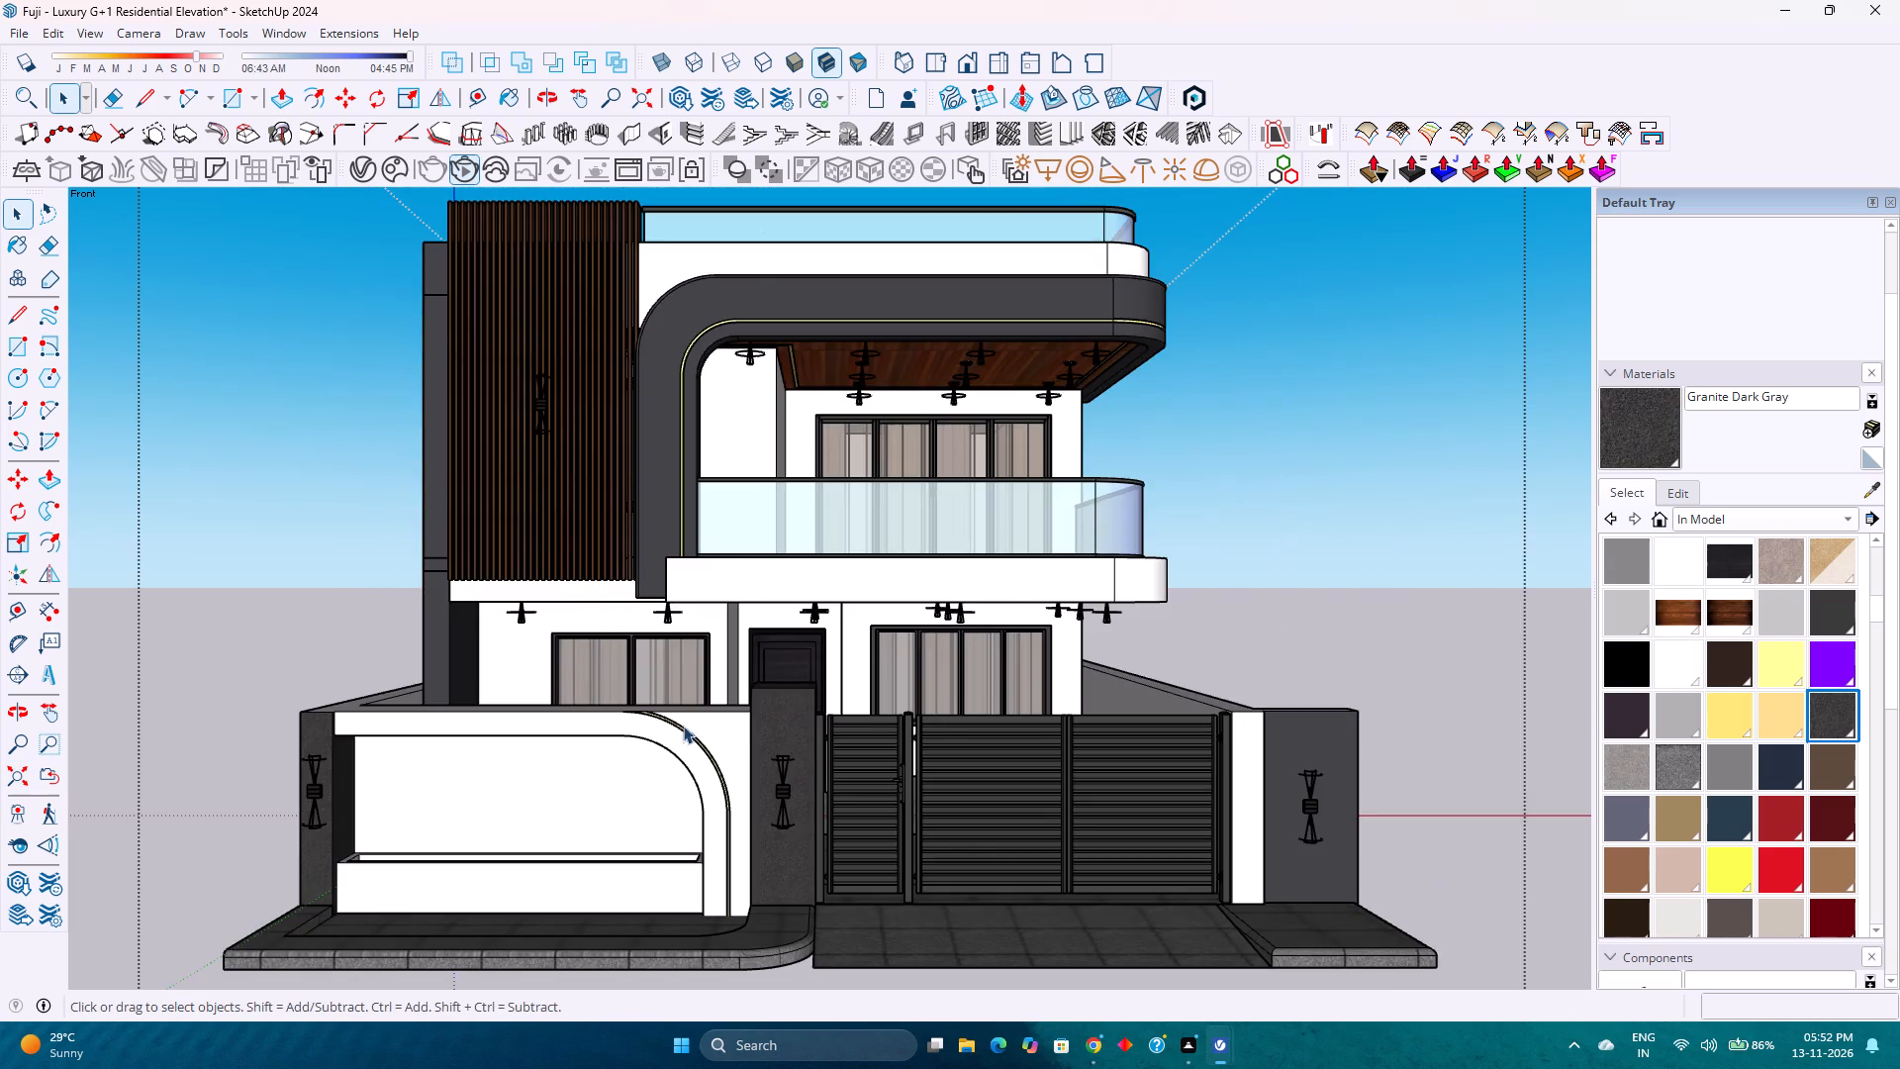
scroll(997, 590, "down", 3)
scroll(997, 590, "up", 3)
scroll(907, 619, "down", 1)
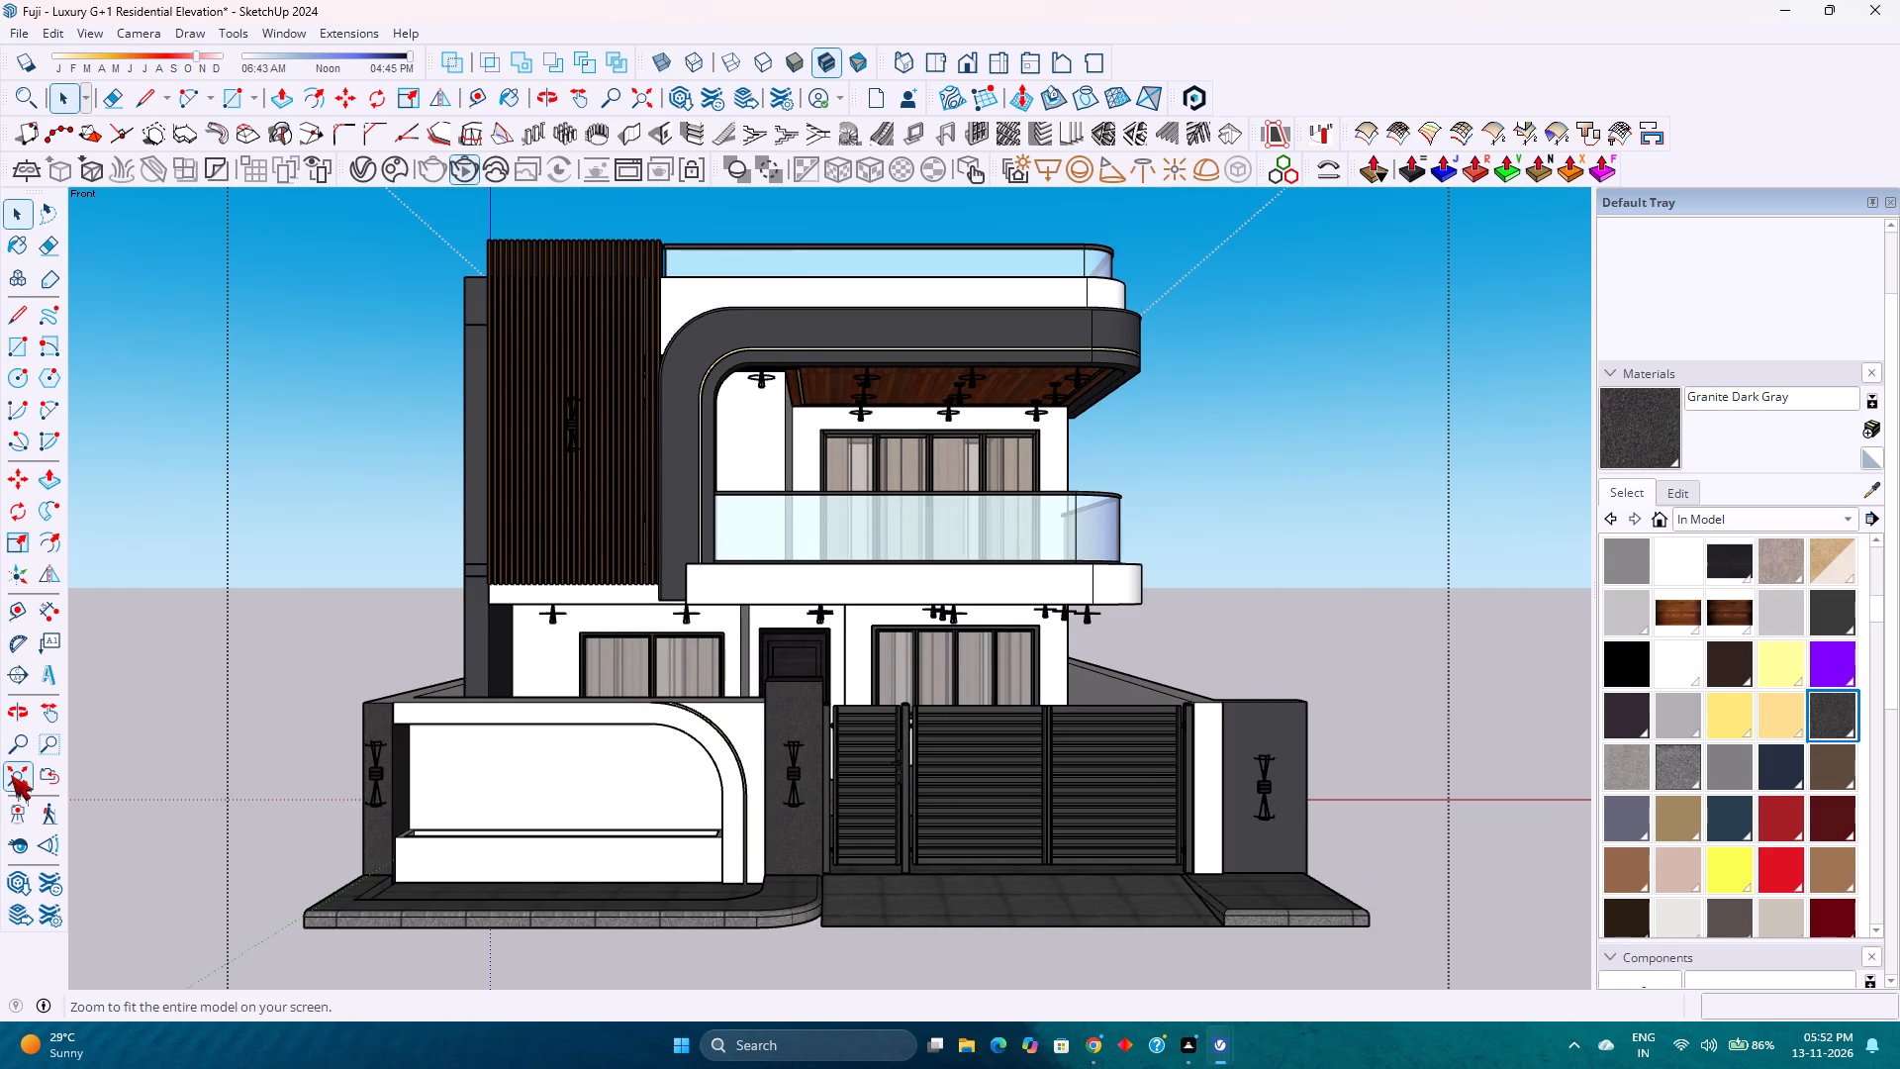
left_click(11, 775)
left_click(952, 71)
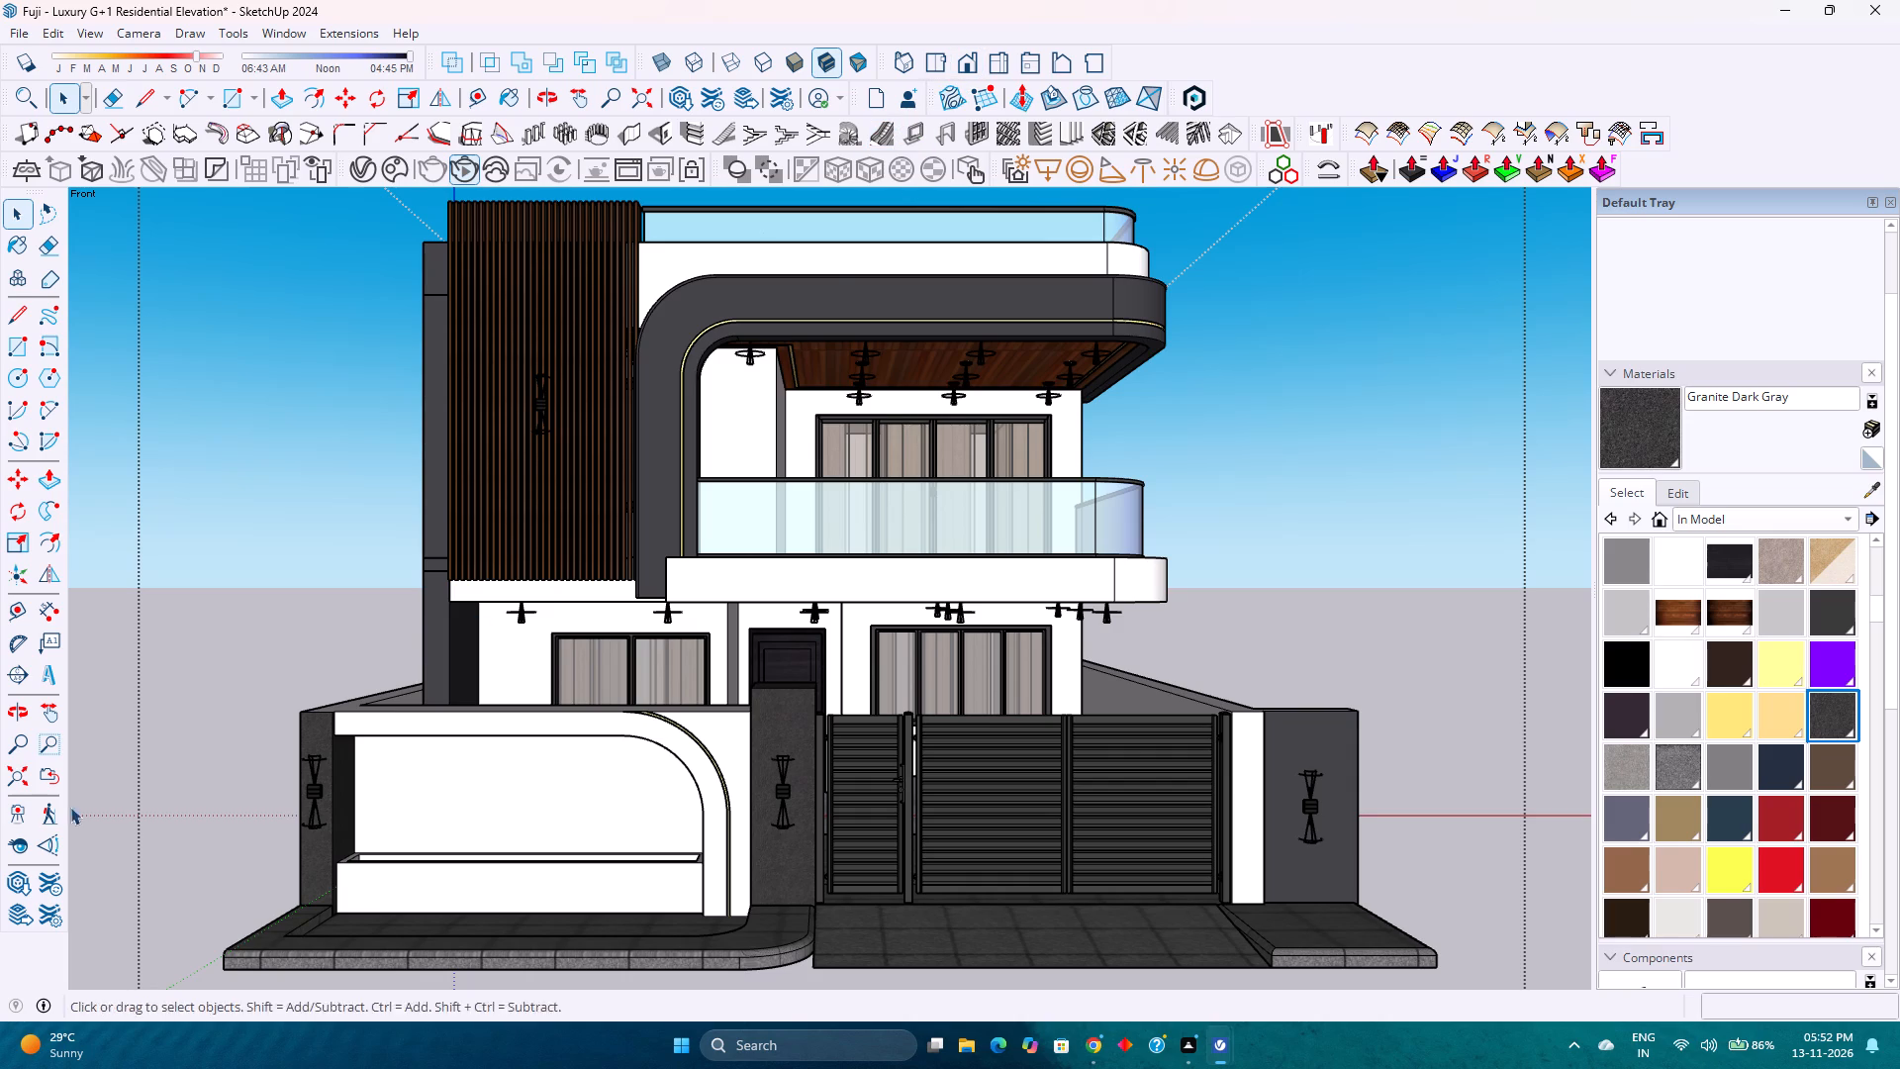
left_click(13, 770)
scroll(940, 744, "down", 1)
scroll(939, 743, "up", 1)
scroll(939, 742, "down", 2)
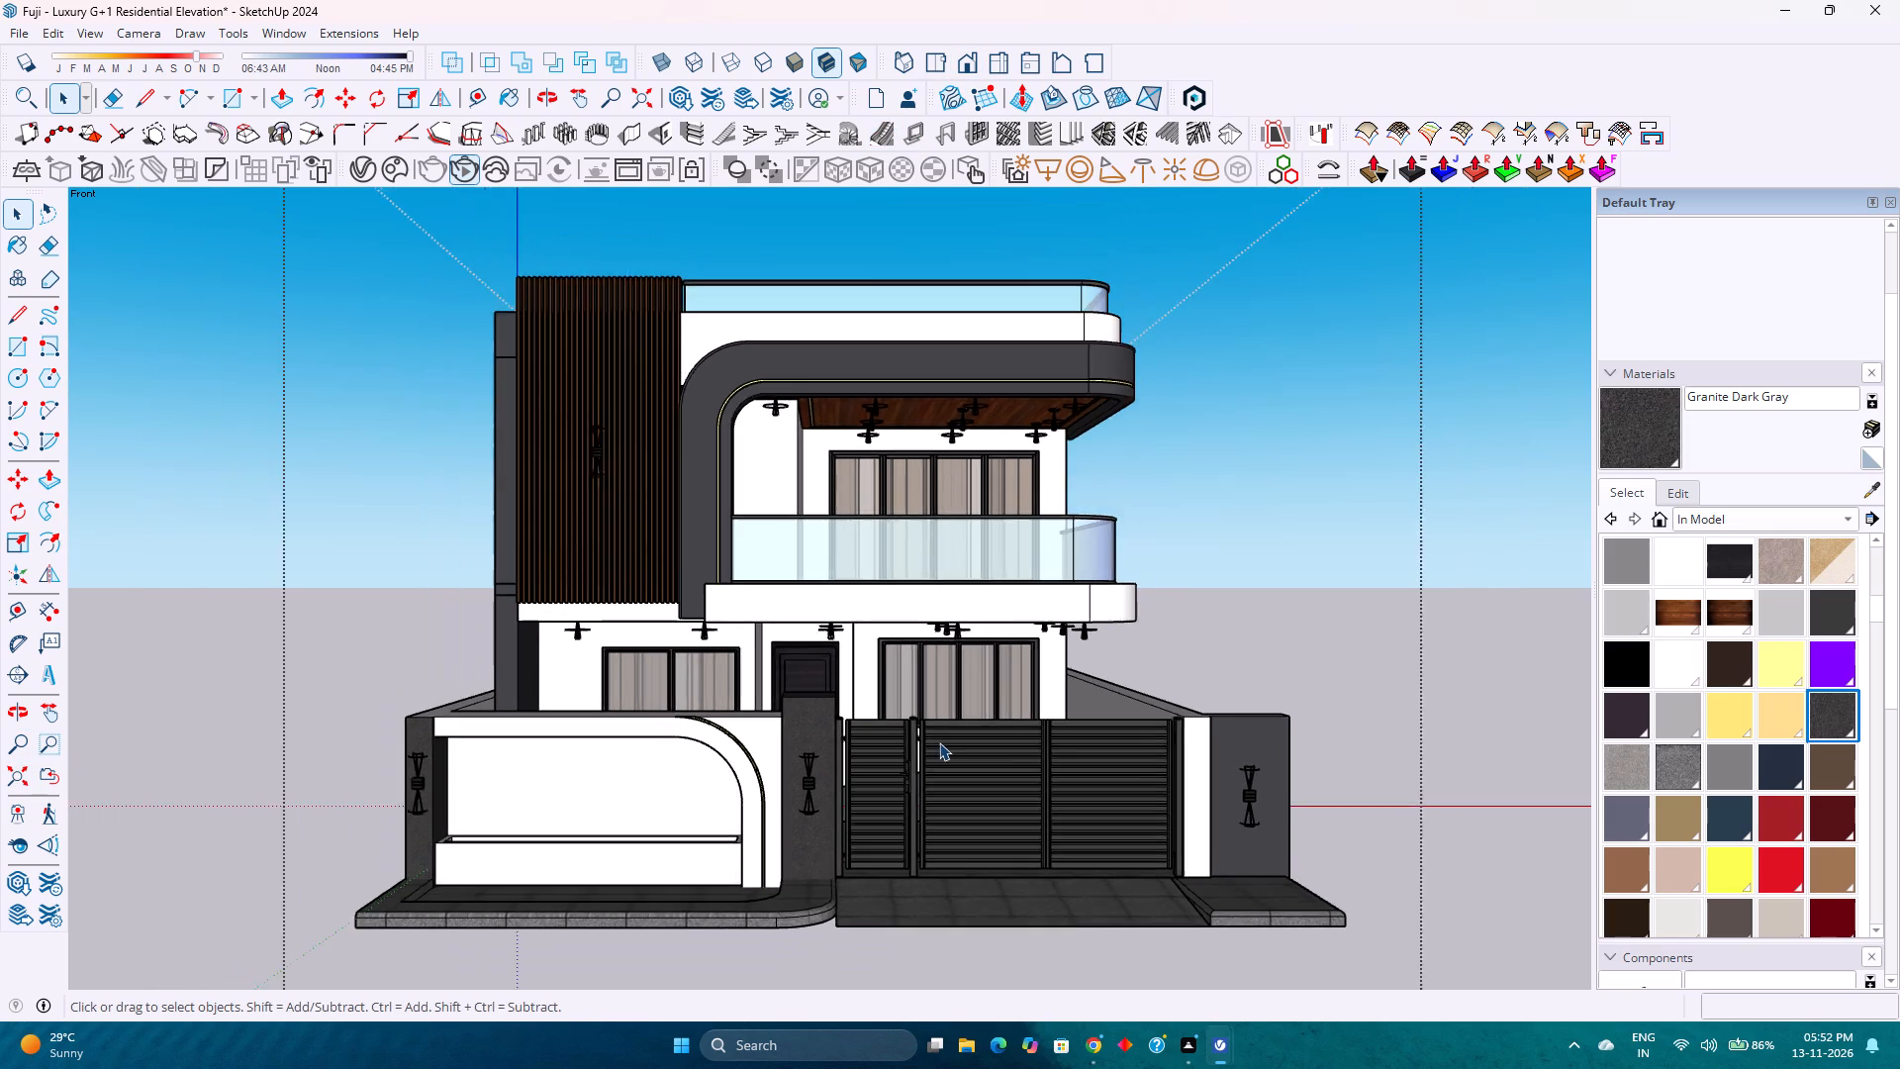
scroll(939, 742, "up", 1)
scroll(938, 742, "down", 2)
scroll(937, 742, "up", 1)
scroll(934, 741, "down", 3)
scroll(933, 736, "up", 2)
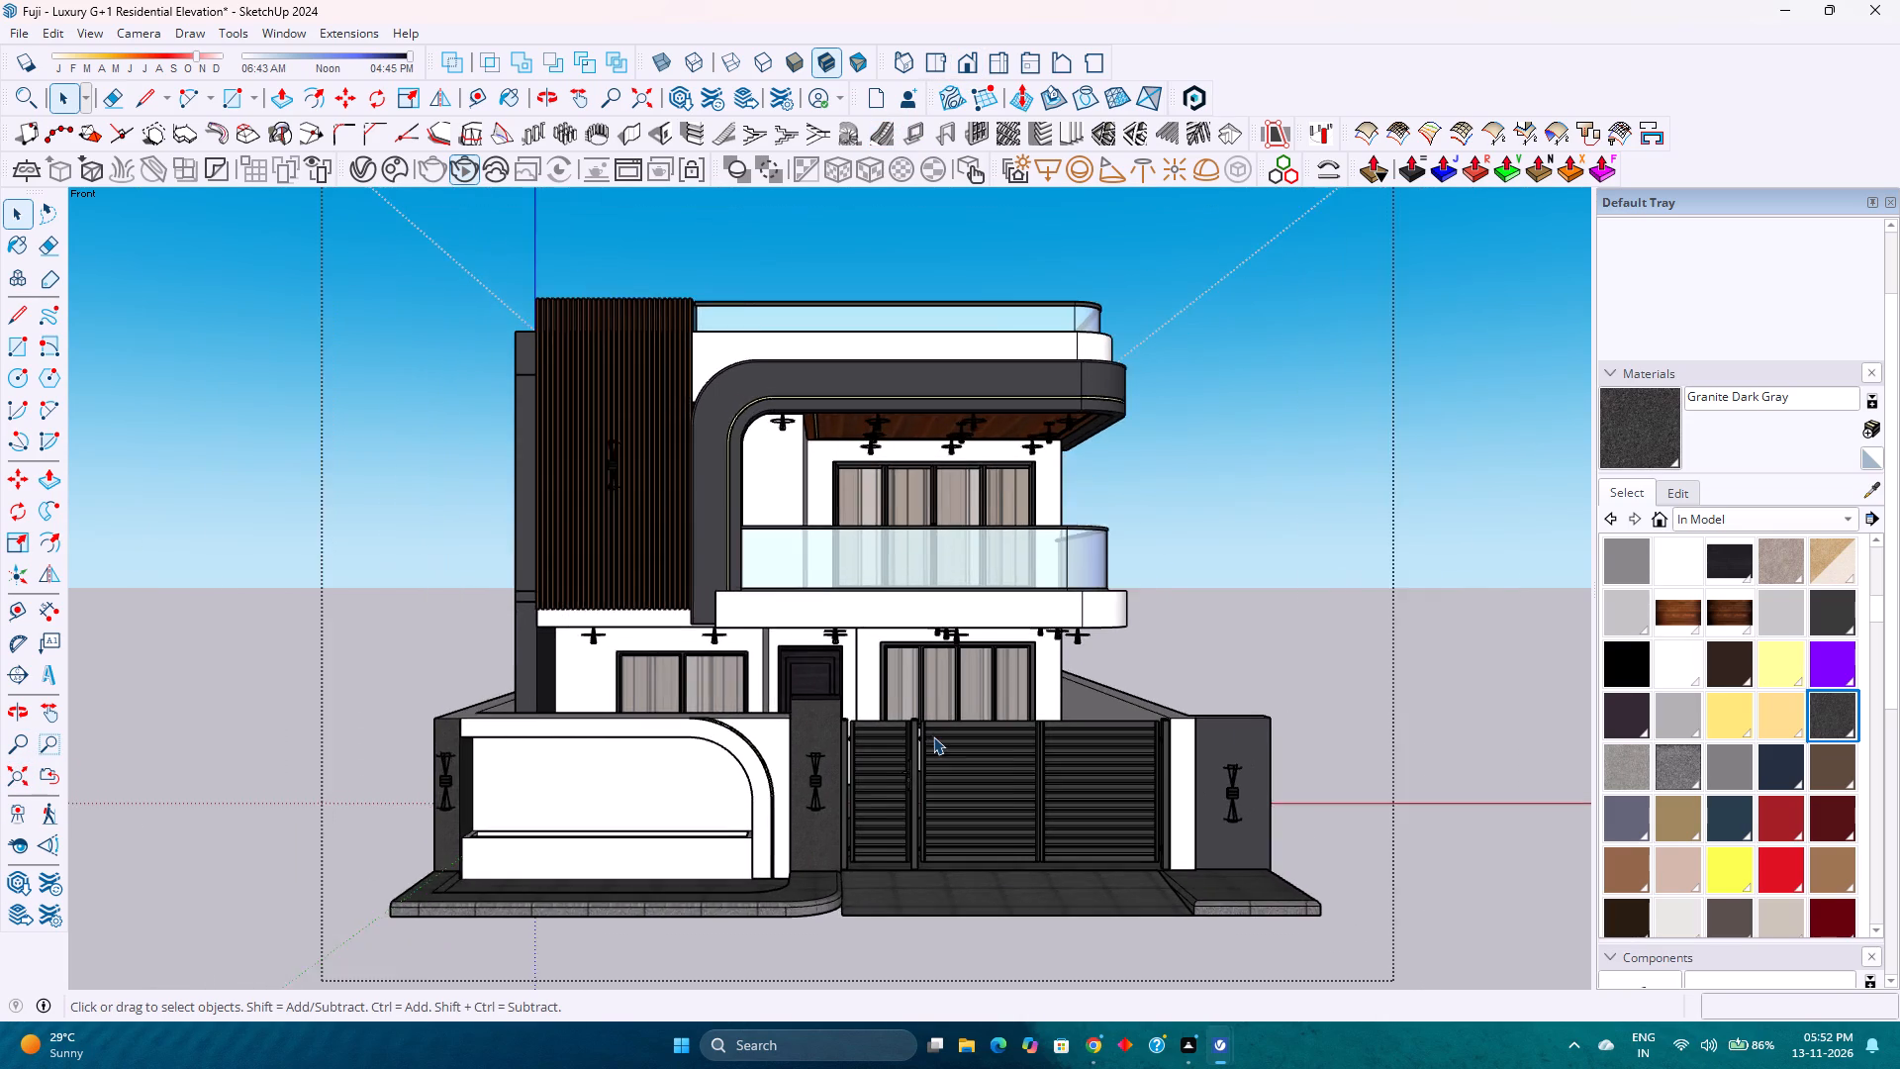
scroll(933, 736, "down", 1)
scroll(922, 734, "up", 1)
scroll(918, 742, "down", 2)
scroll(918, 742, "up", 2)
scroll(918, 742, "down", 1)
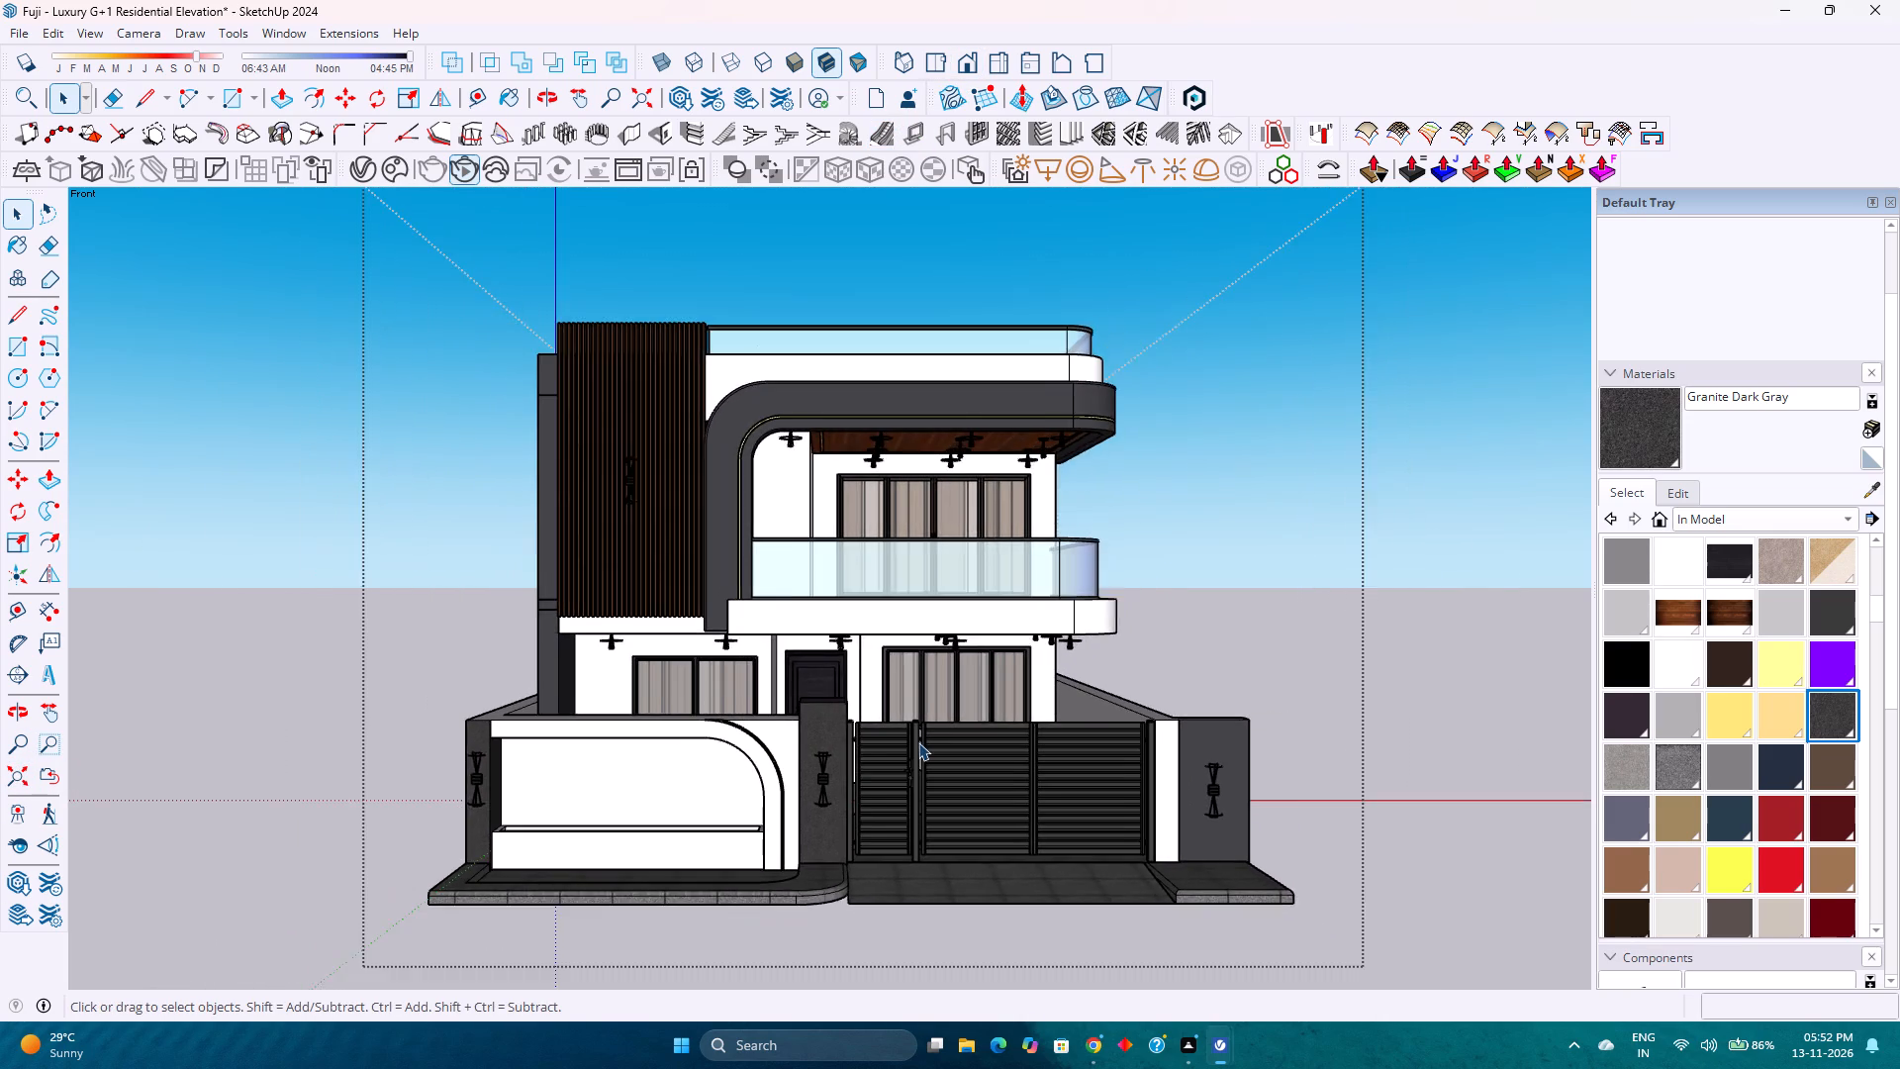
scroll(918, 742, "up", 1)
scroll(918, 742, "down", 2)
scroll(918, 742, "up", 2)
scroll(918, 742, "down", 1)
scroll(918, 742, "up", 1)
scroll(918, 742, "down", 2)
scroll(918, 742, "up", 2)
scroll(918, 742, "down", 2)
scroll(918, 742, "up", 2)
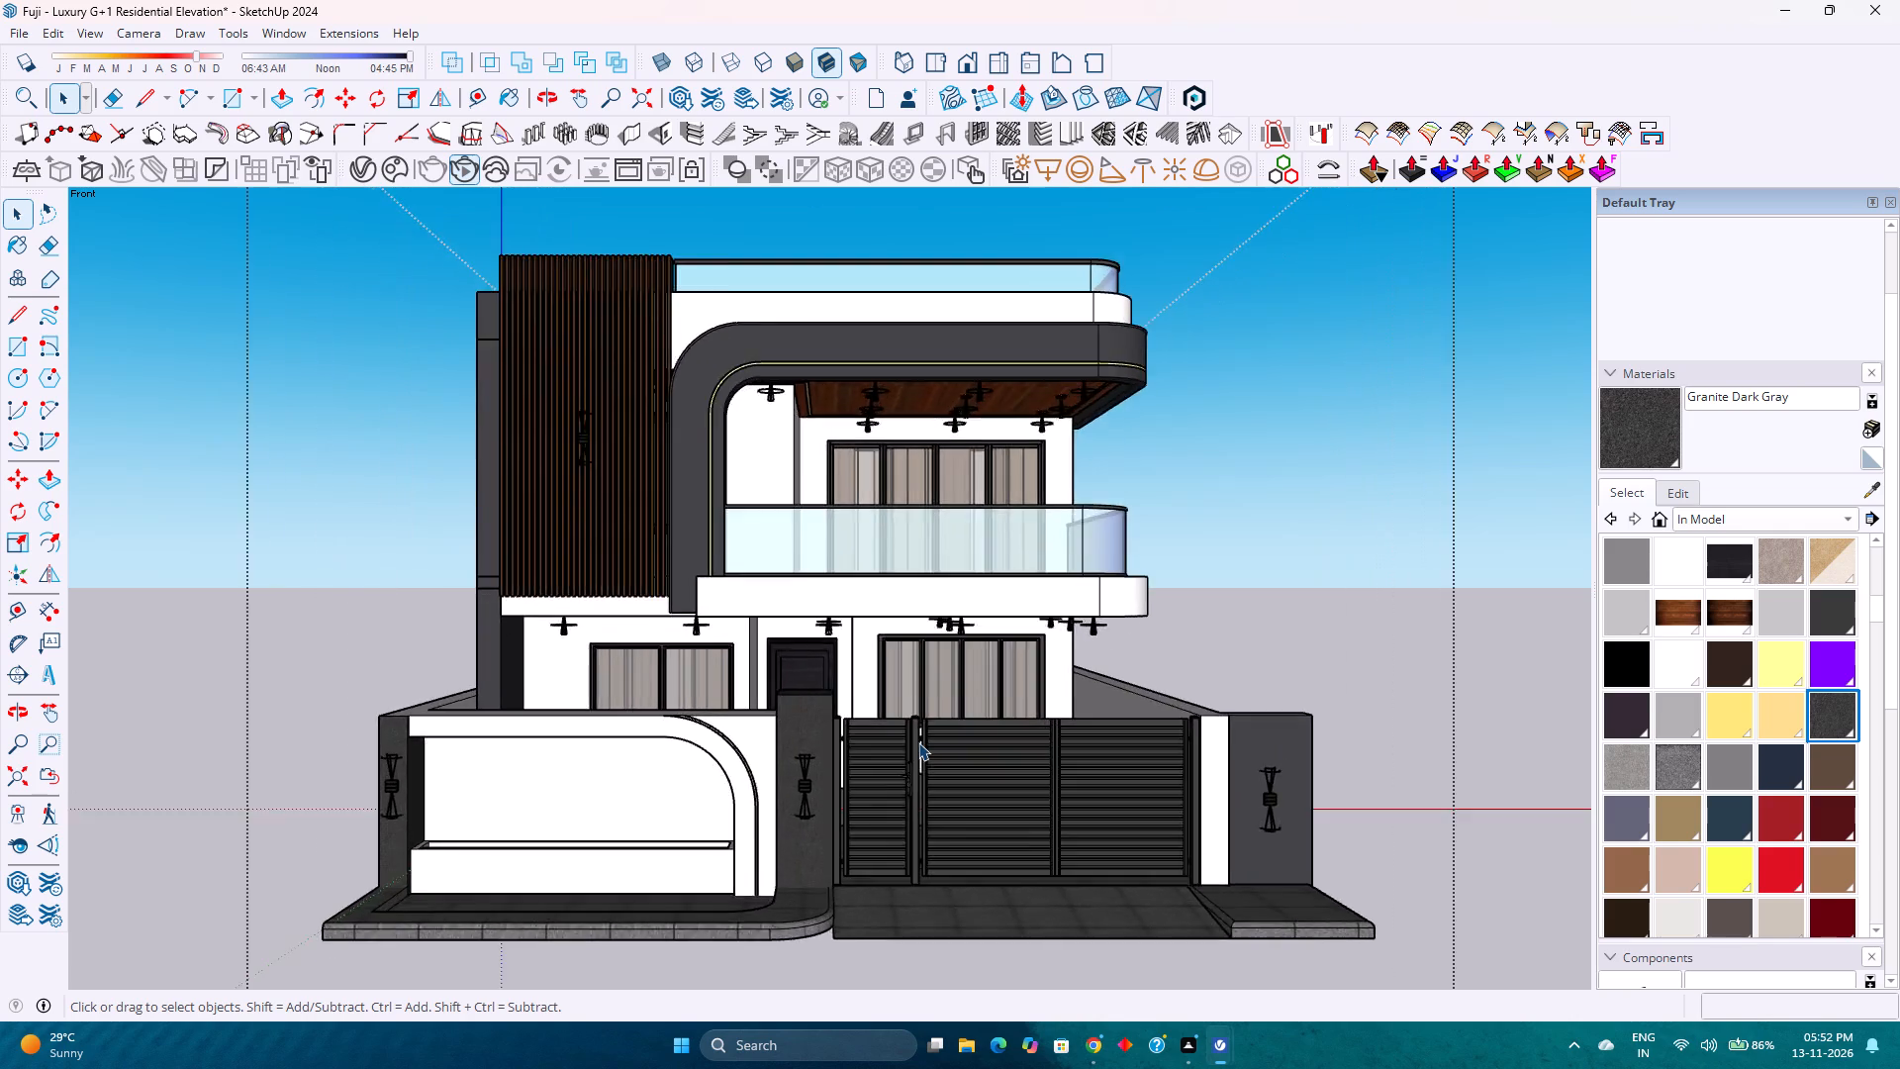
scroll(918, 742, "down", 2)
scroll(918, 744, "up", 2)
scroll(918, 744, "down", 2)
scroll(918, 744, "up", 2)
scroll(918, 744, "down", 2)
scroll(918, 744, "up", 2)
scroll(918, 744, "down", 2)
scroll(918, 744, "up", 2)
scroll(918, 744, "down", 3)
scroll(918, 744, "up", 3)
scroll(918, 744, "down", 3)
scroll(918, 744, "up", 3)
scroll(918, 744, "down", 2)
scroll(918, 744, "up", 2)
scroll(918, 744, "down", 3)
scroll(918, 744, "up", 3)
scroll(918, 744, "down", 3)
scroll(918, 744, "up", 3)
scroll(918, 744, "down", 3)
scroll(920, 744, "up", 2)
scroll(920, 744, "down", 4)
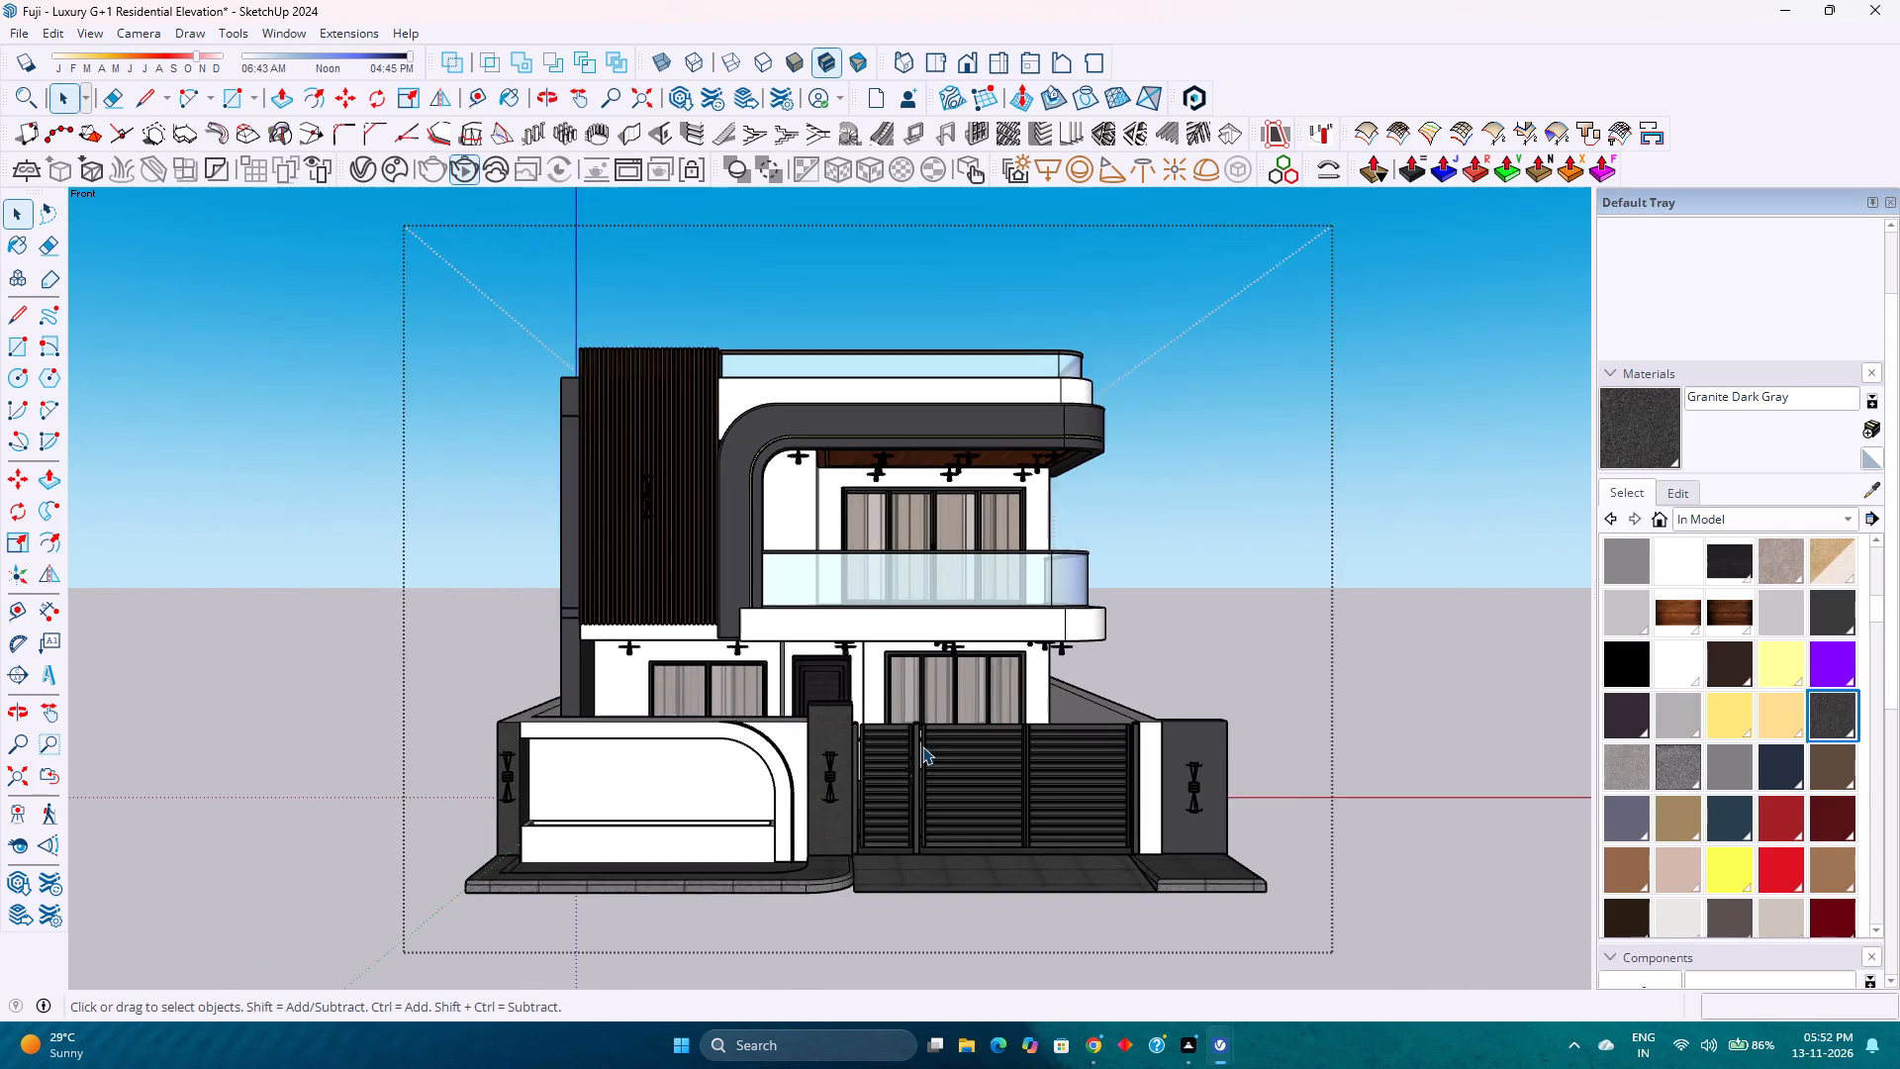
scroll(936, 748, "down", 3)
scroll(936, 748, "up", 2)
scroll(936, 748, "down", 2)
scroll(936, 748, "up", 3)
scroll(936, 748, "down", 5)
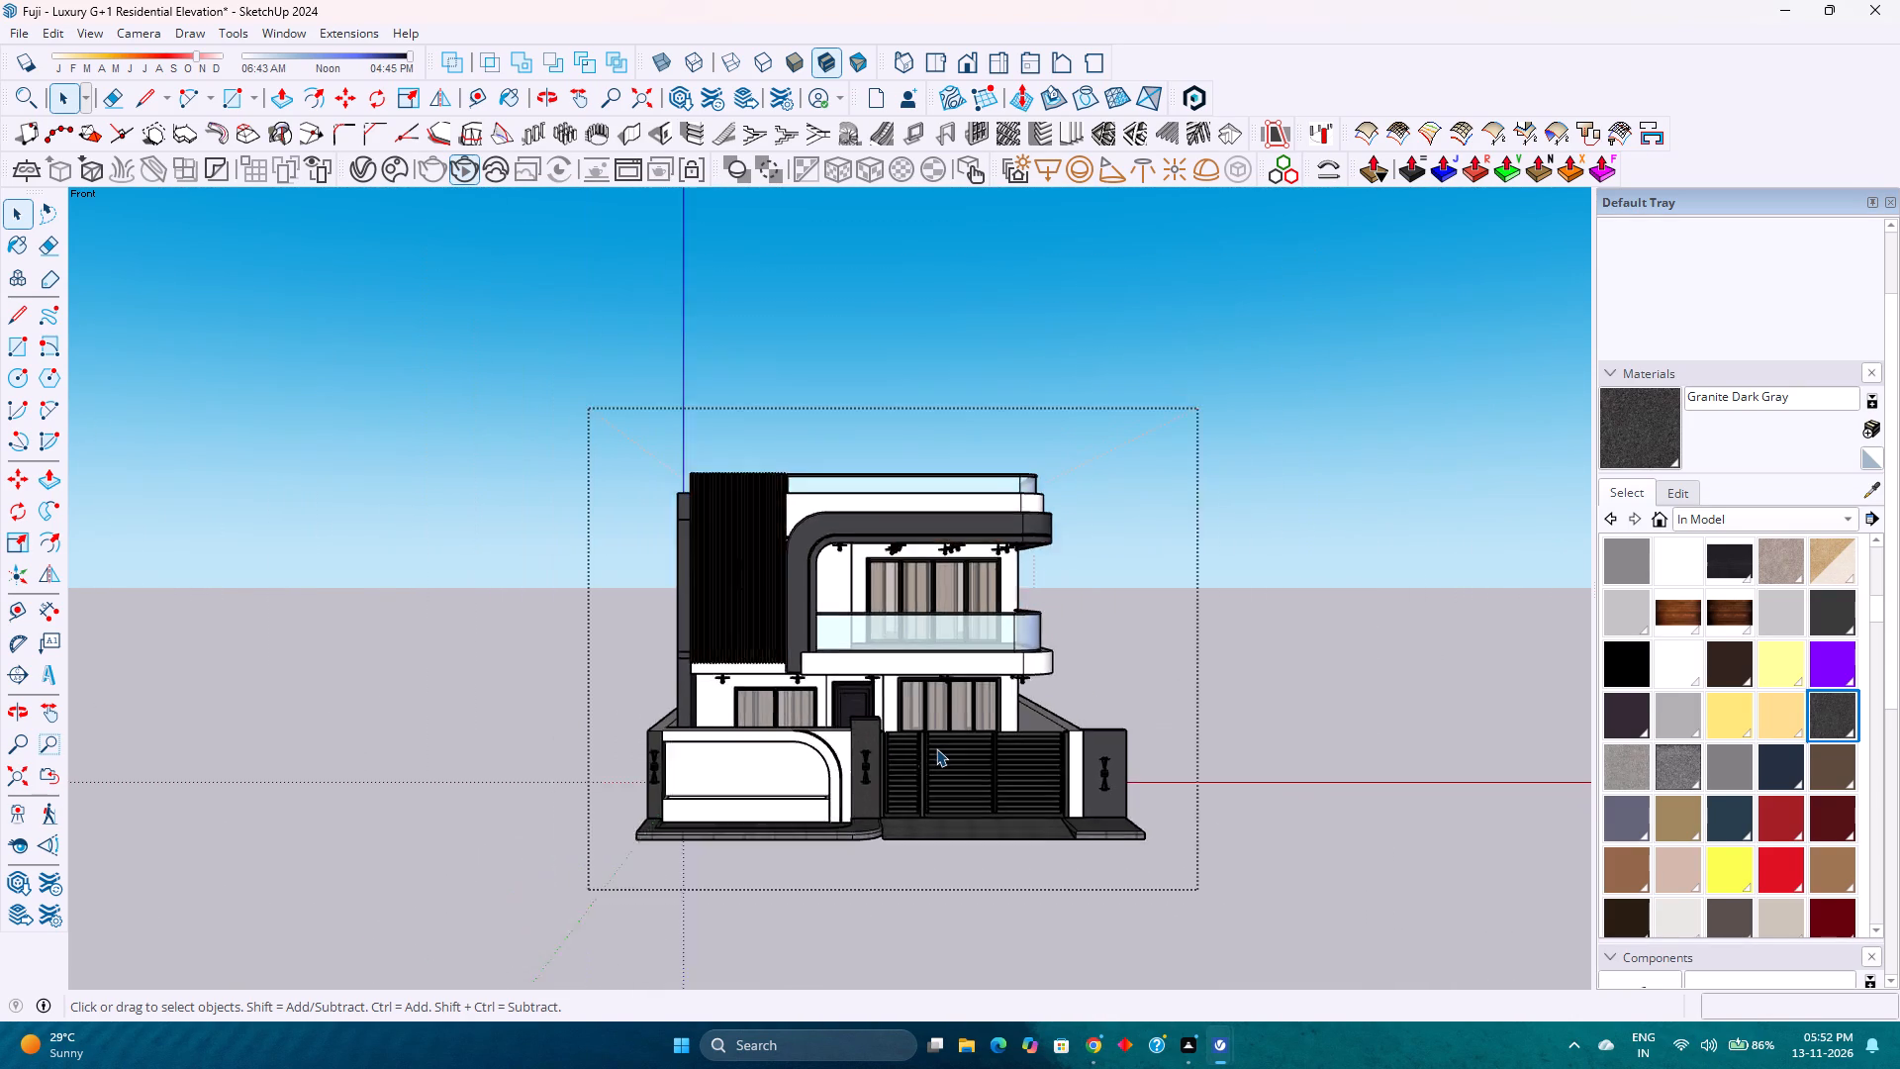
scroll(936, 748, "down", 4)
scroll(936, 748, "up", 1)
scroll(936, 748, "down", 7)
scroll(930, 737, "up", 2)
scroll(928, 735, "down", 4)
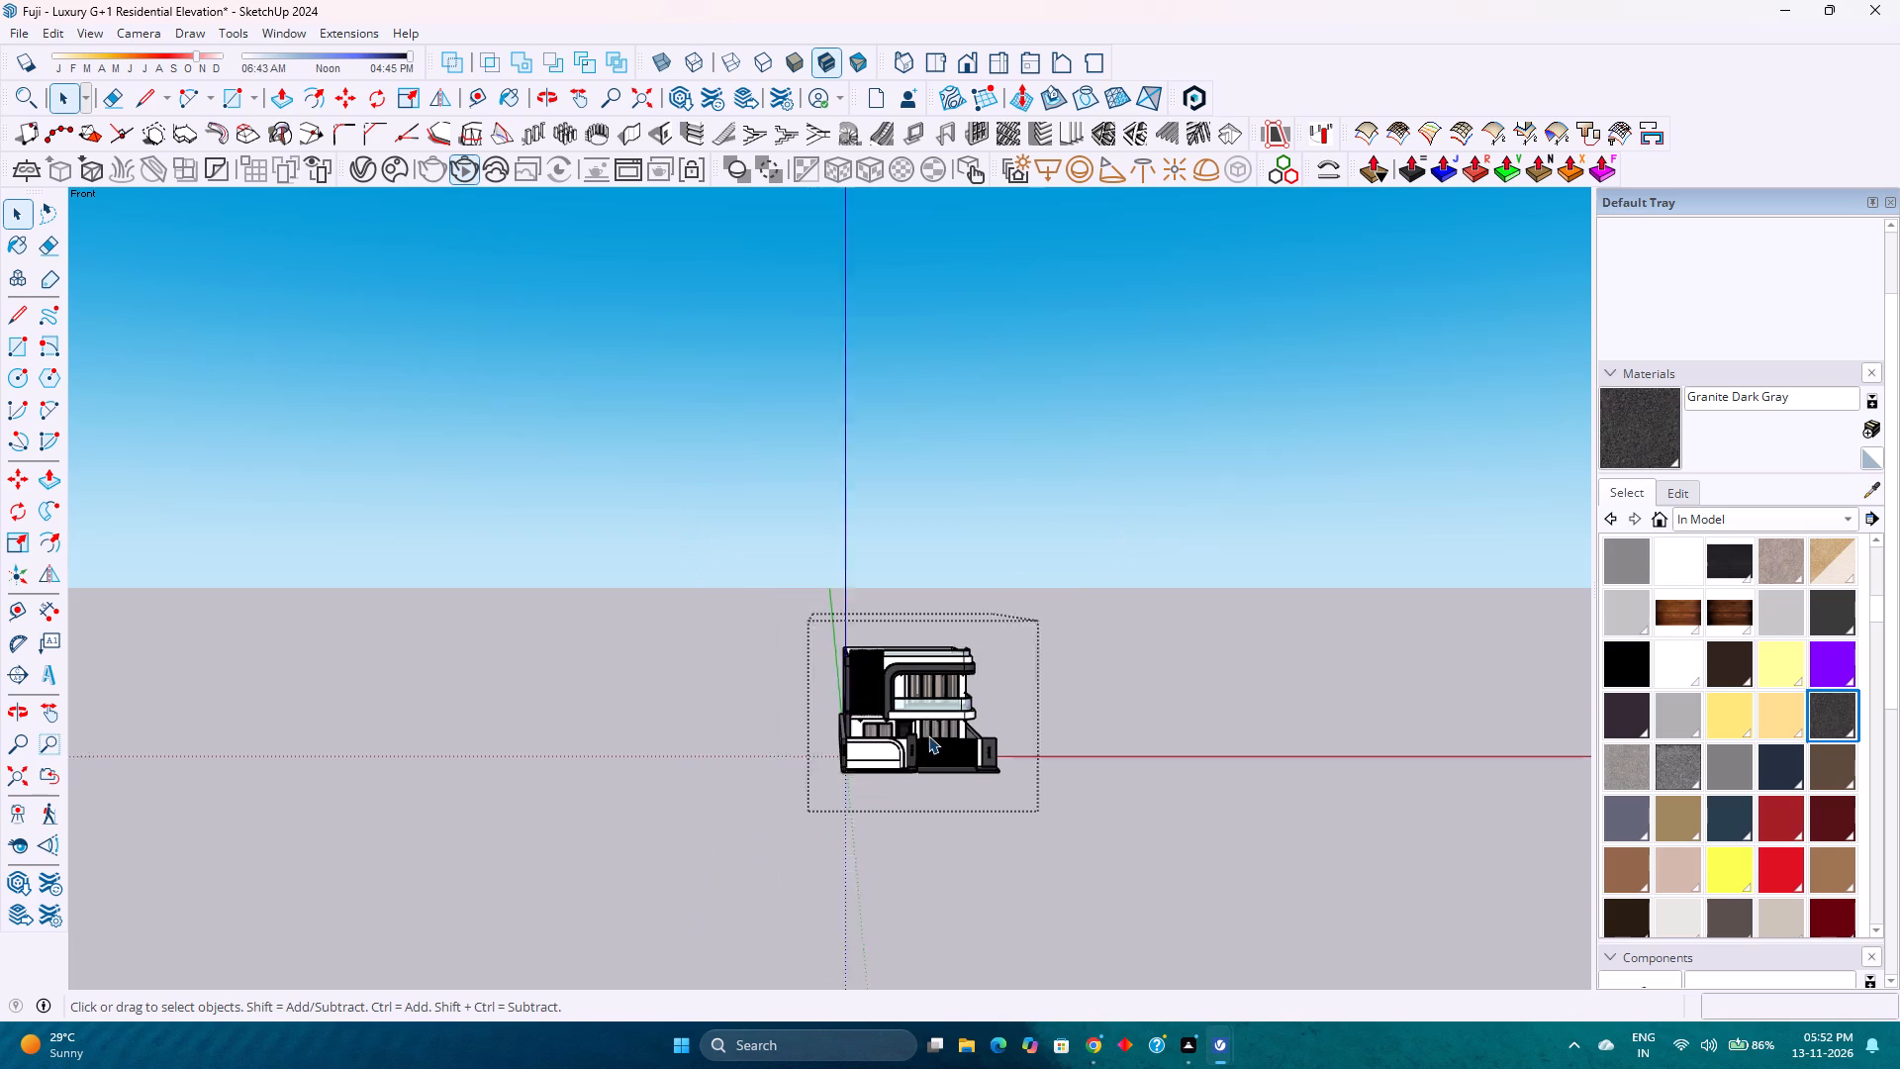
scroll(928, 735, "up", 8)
Fit the whole model in the view and examine the front elevation at slightly closer and wider framings.
left_click(9, 767)
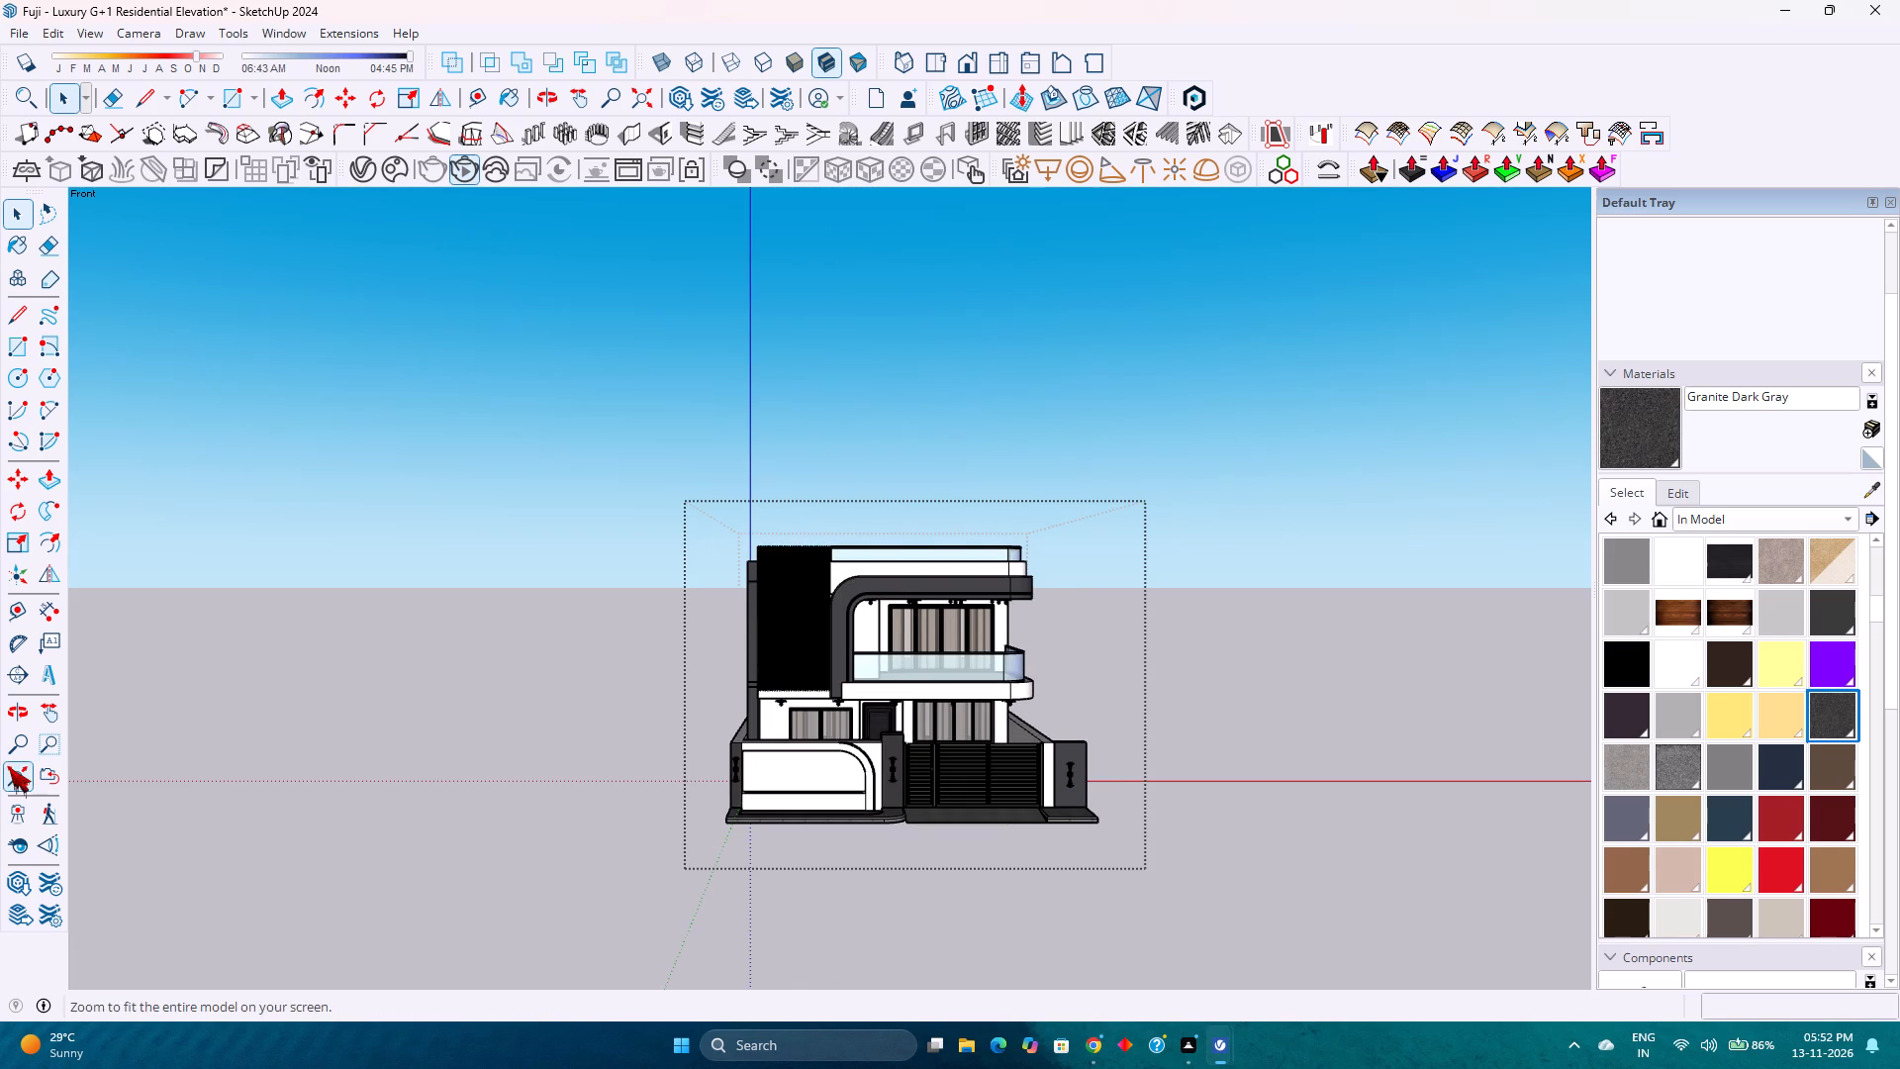
scroll(653, 726, "down", 1)
scroll(653, 726, "up", 1)
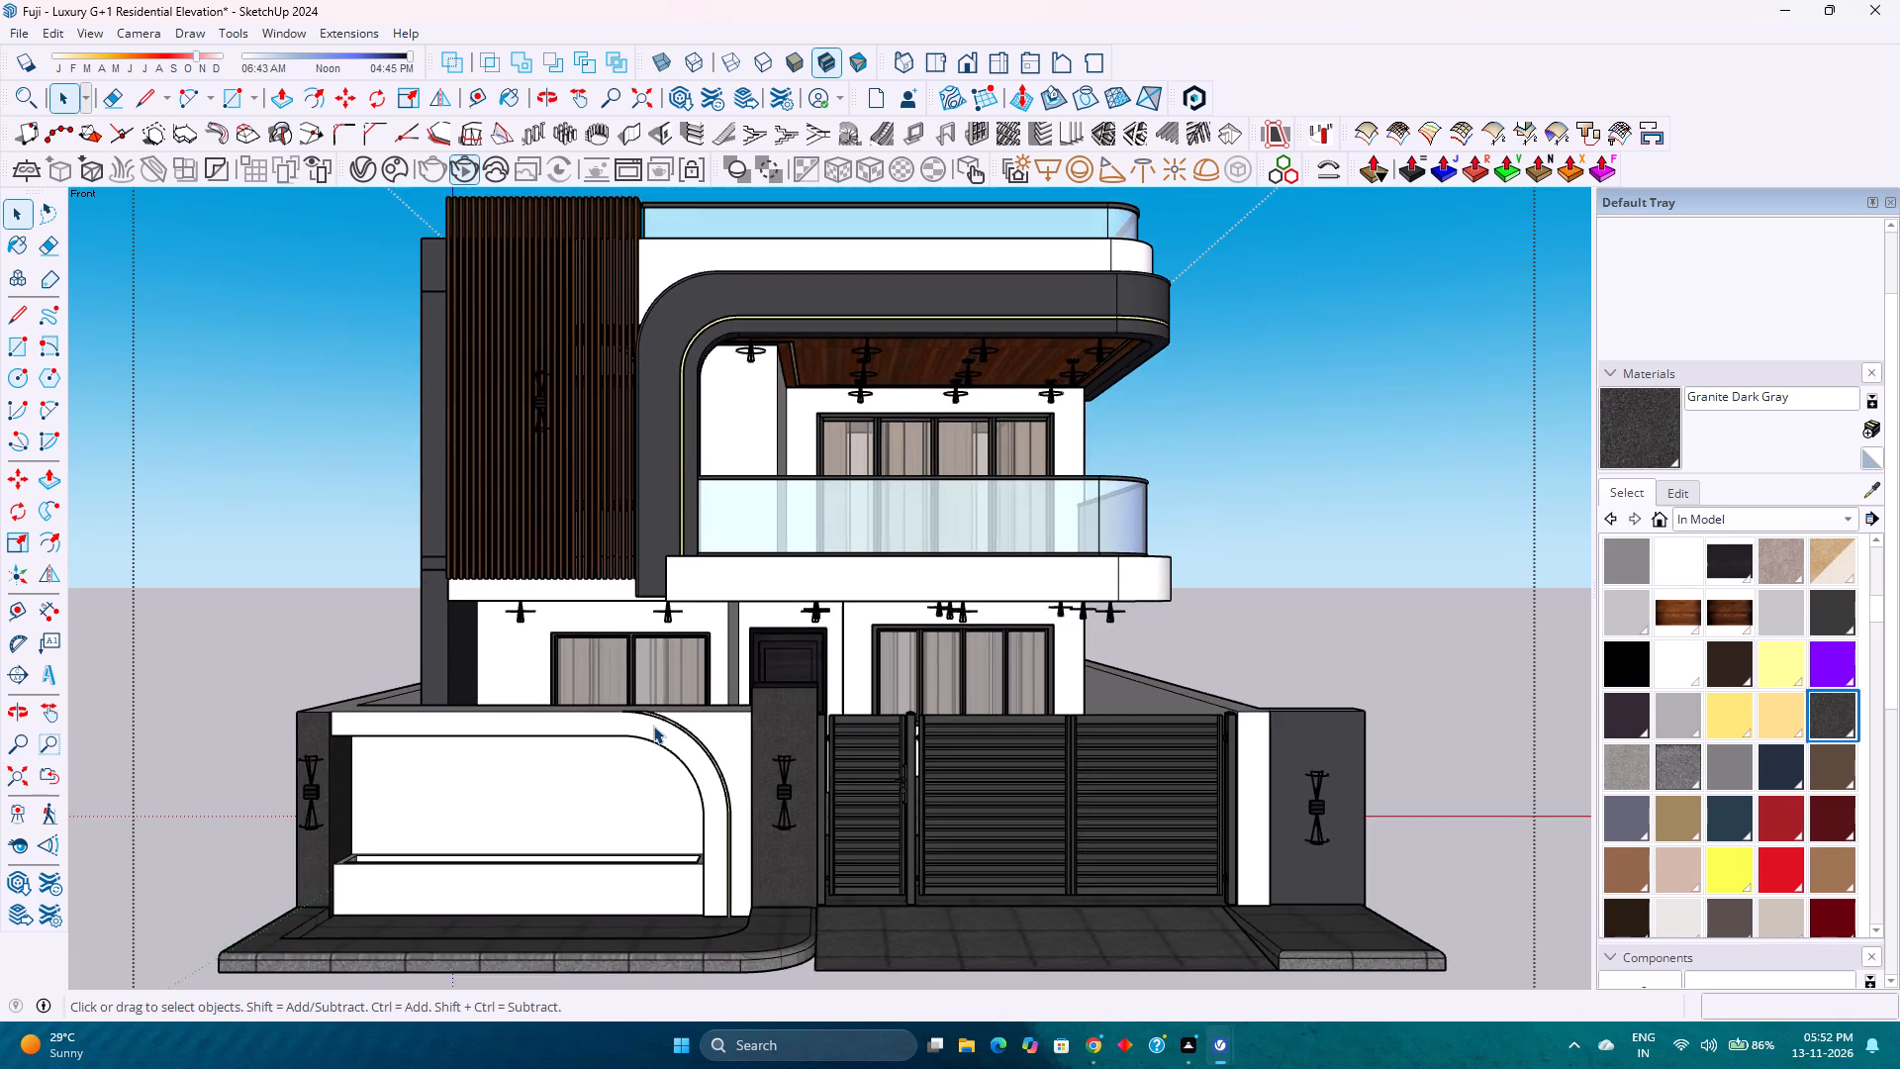
scroll(653, 726, "down", 1)
scroll(653, 726, "up", 1)
scroll(653, 726, "down", 1)
scroll(653, 726, "up", 1)
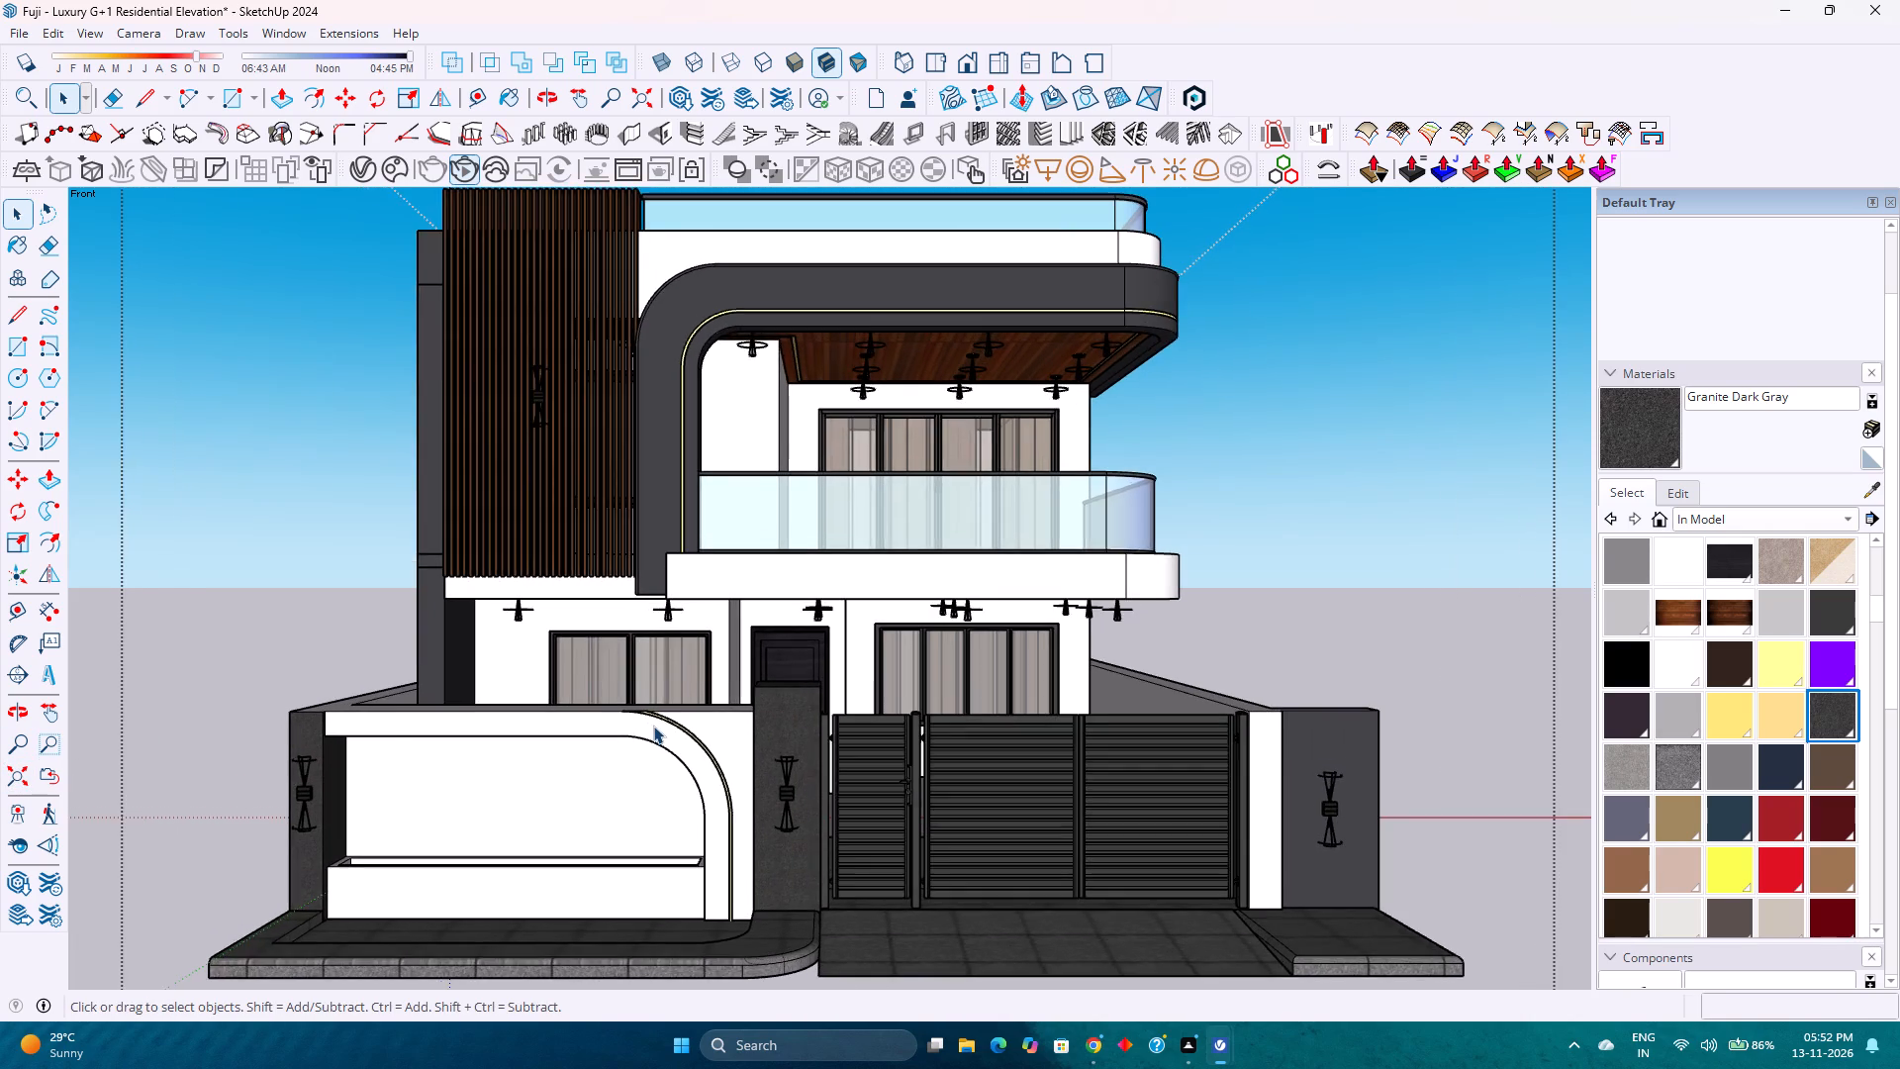
scroll(653, 726, "down", 2)
scroll(653, 726, "up", 1)
scroll(653, 726, "down", 1)
scroll(652, 726, "up", 1)
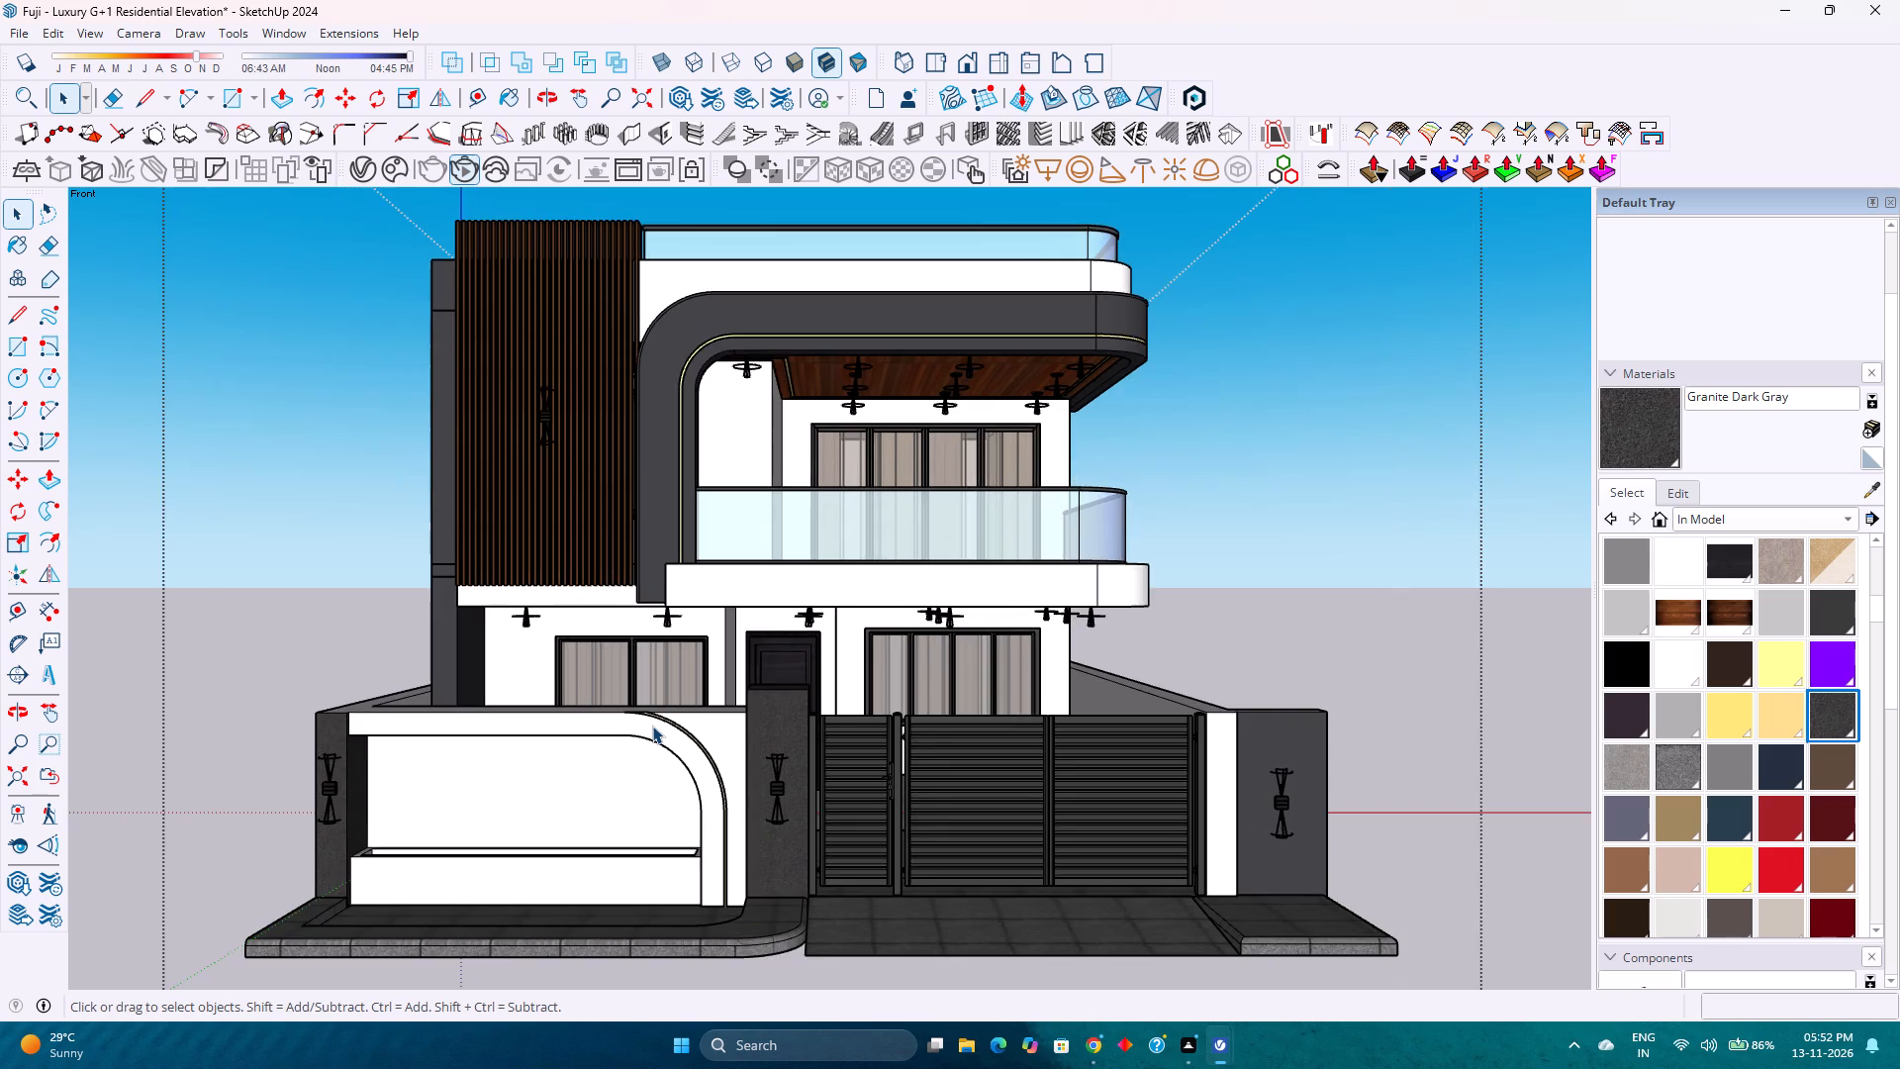
scroll(652, 726, "down", 1)
scroll(647, 726, "up", 1)
scroll(641, 726, "down", 1)
scroll(641, 726, "up", 1)
scroll(641, 726, "down", 1)
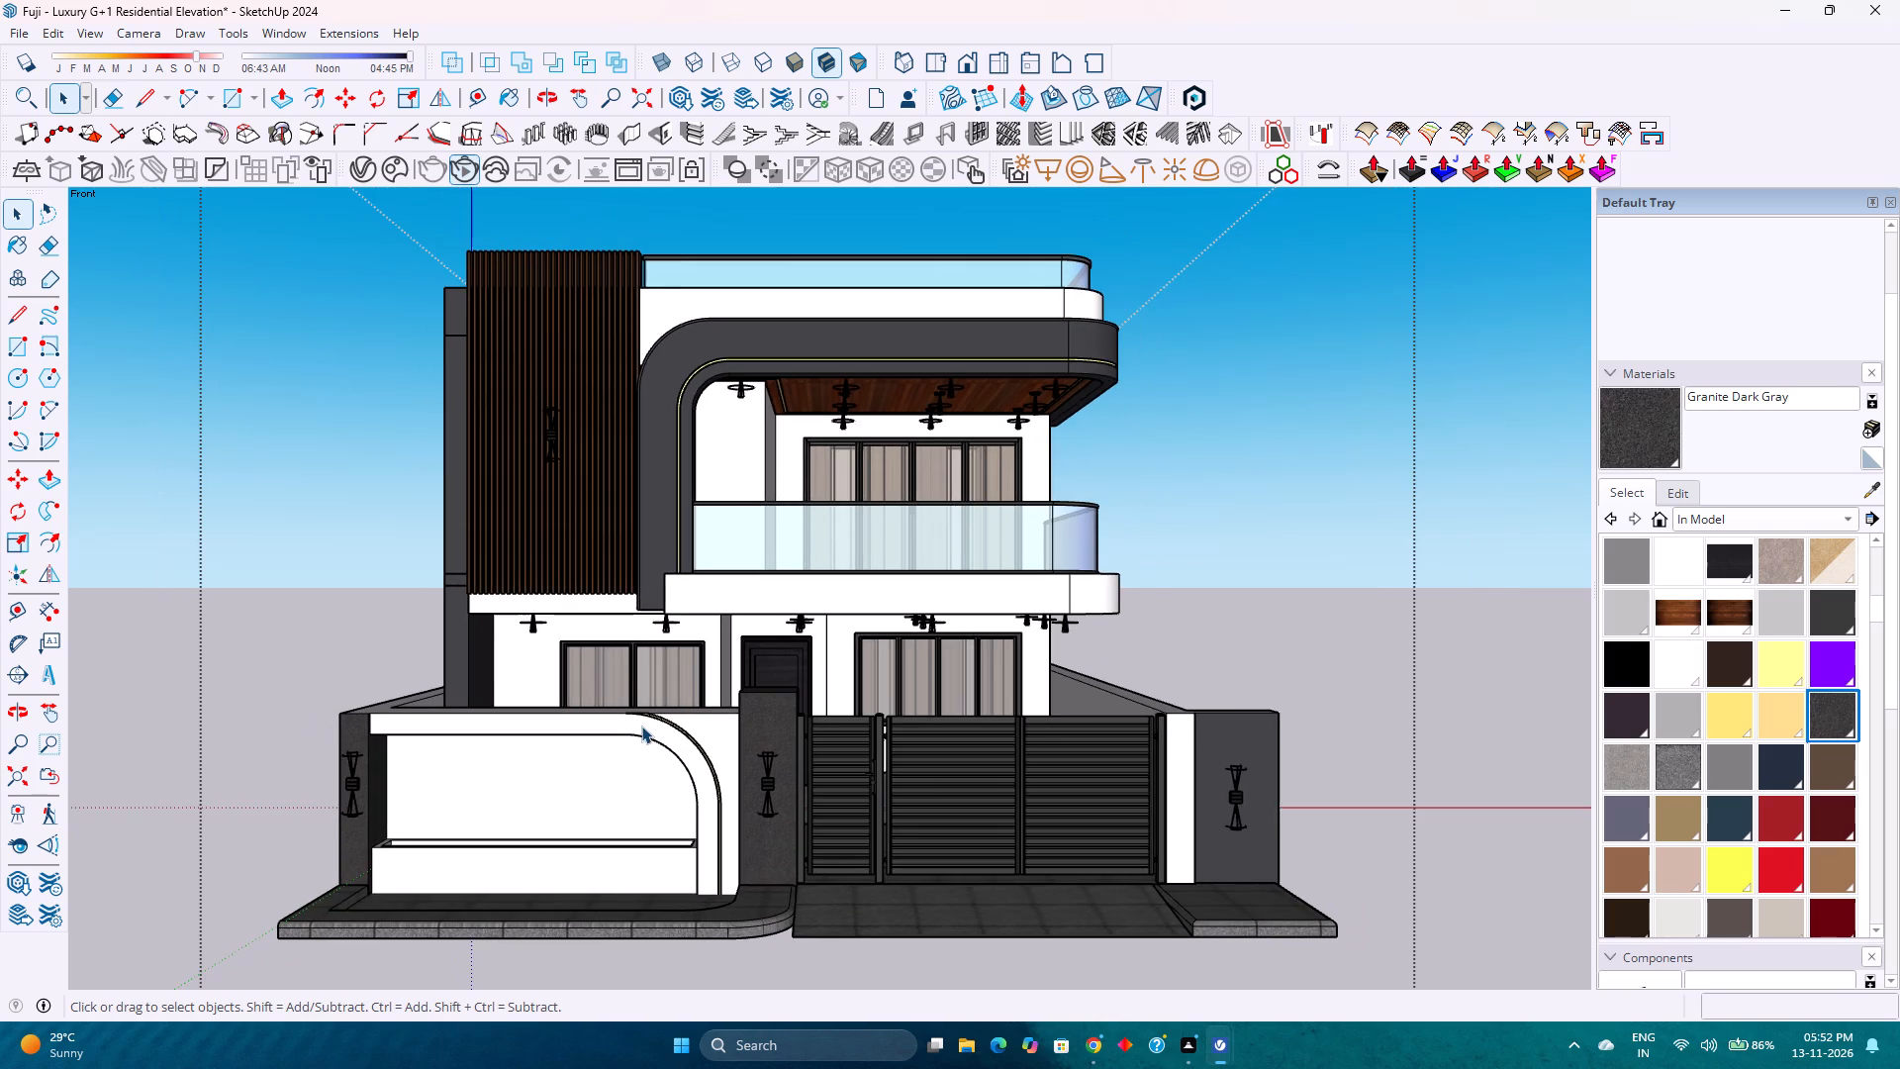
scroll(637, 723, "up", 1)
scroll(637, 724, "down", 1)
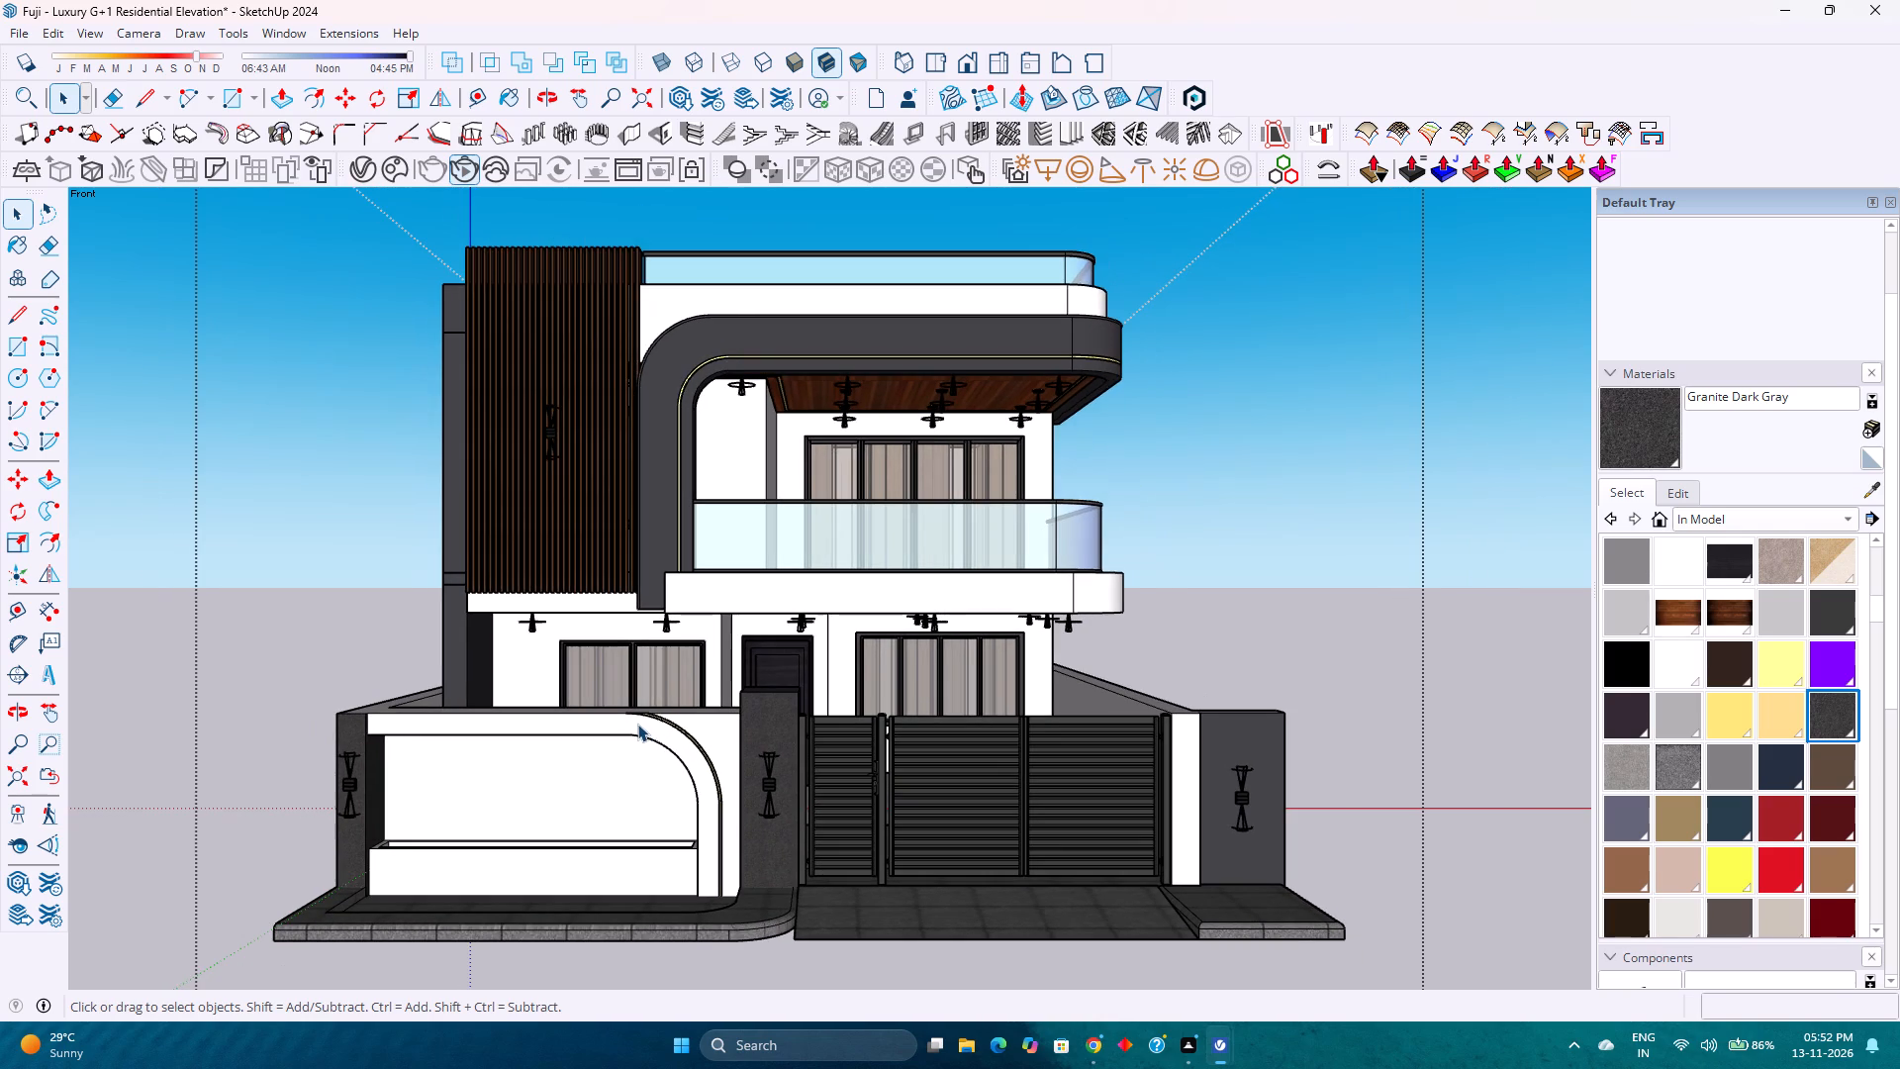
scroll(637, 725, "up", 1)
scroll(637, 725, "down", 1)
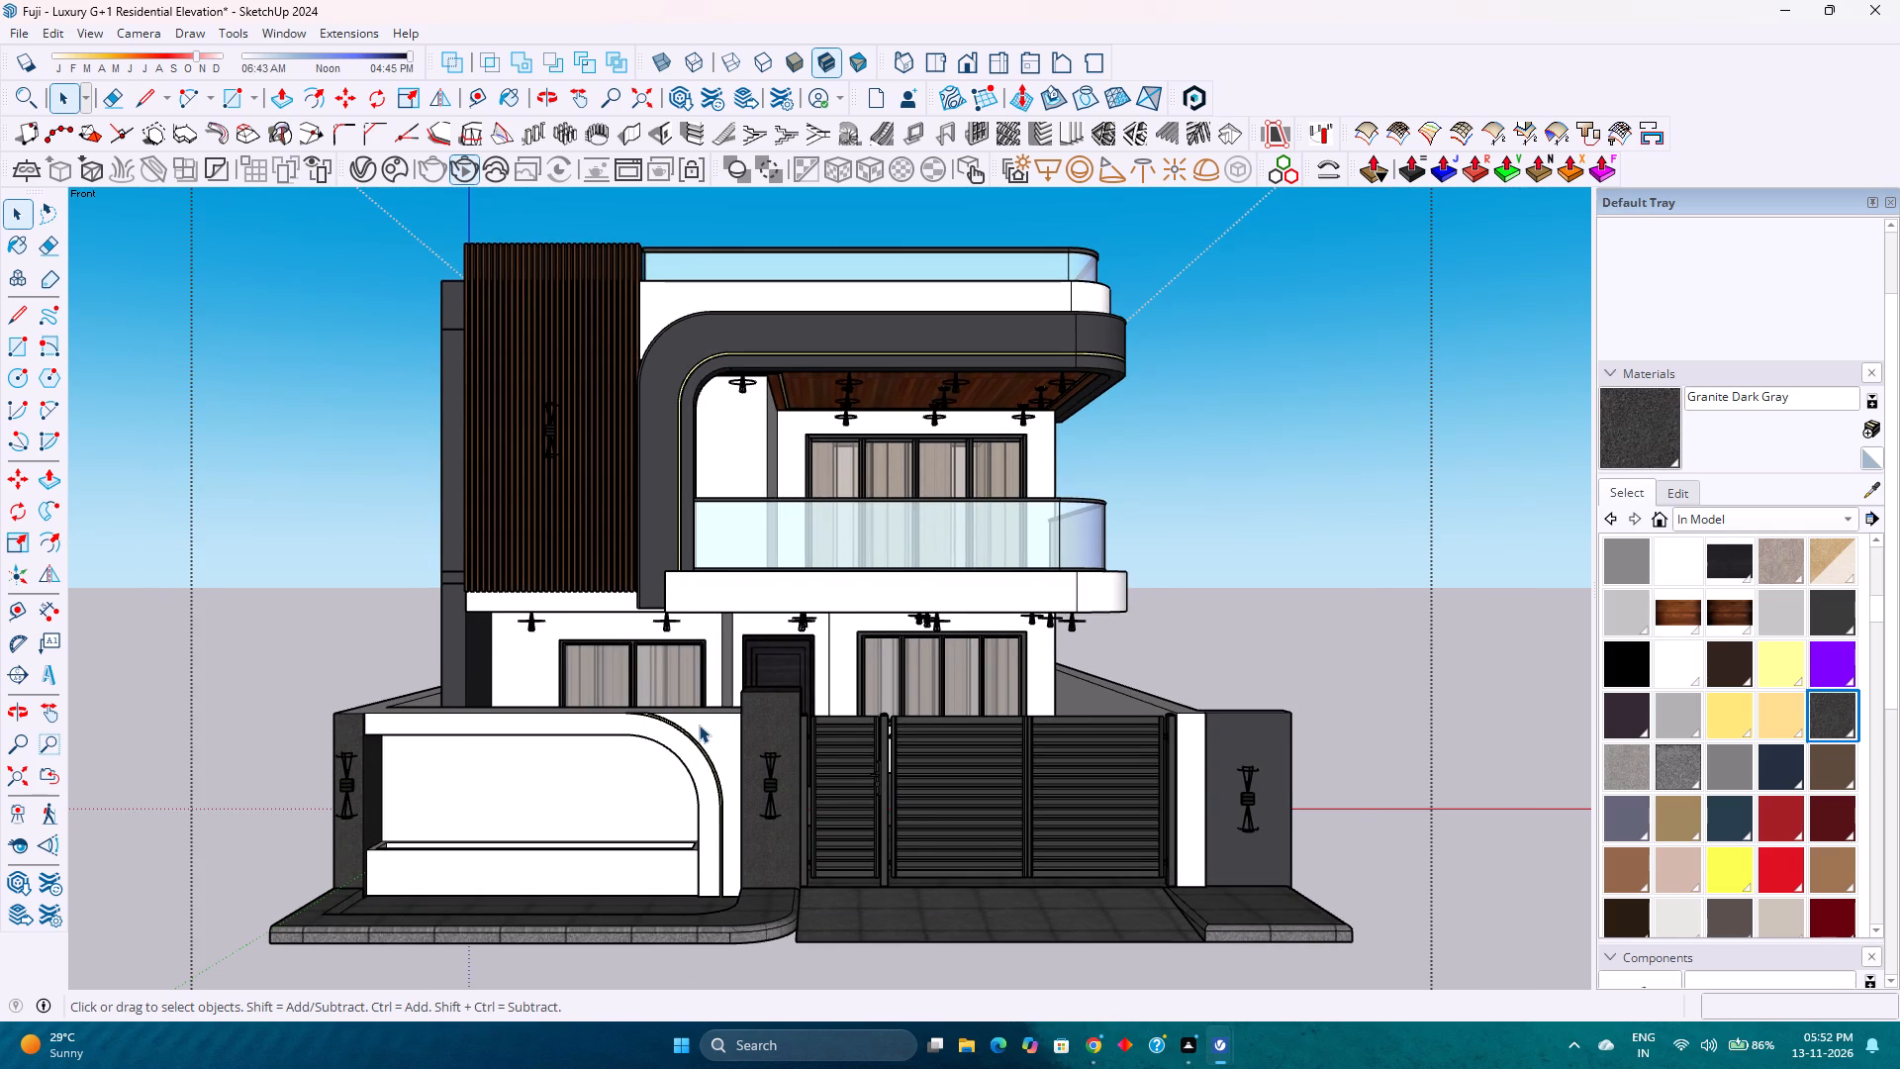
scroll(699, 725, "down", 1)
scroll(699, 725, "up", 1)
scroll(699, 725, "down", 1)
scroll(699, 725, "up", 1)
scroll(699, 726, "down", 2)
scroll(699, 726, "up", 2)
scroll(699, 726, "down", 1)
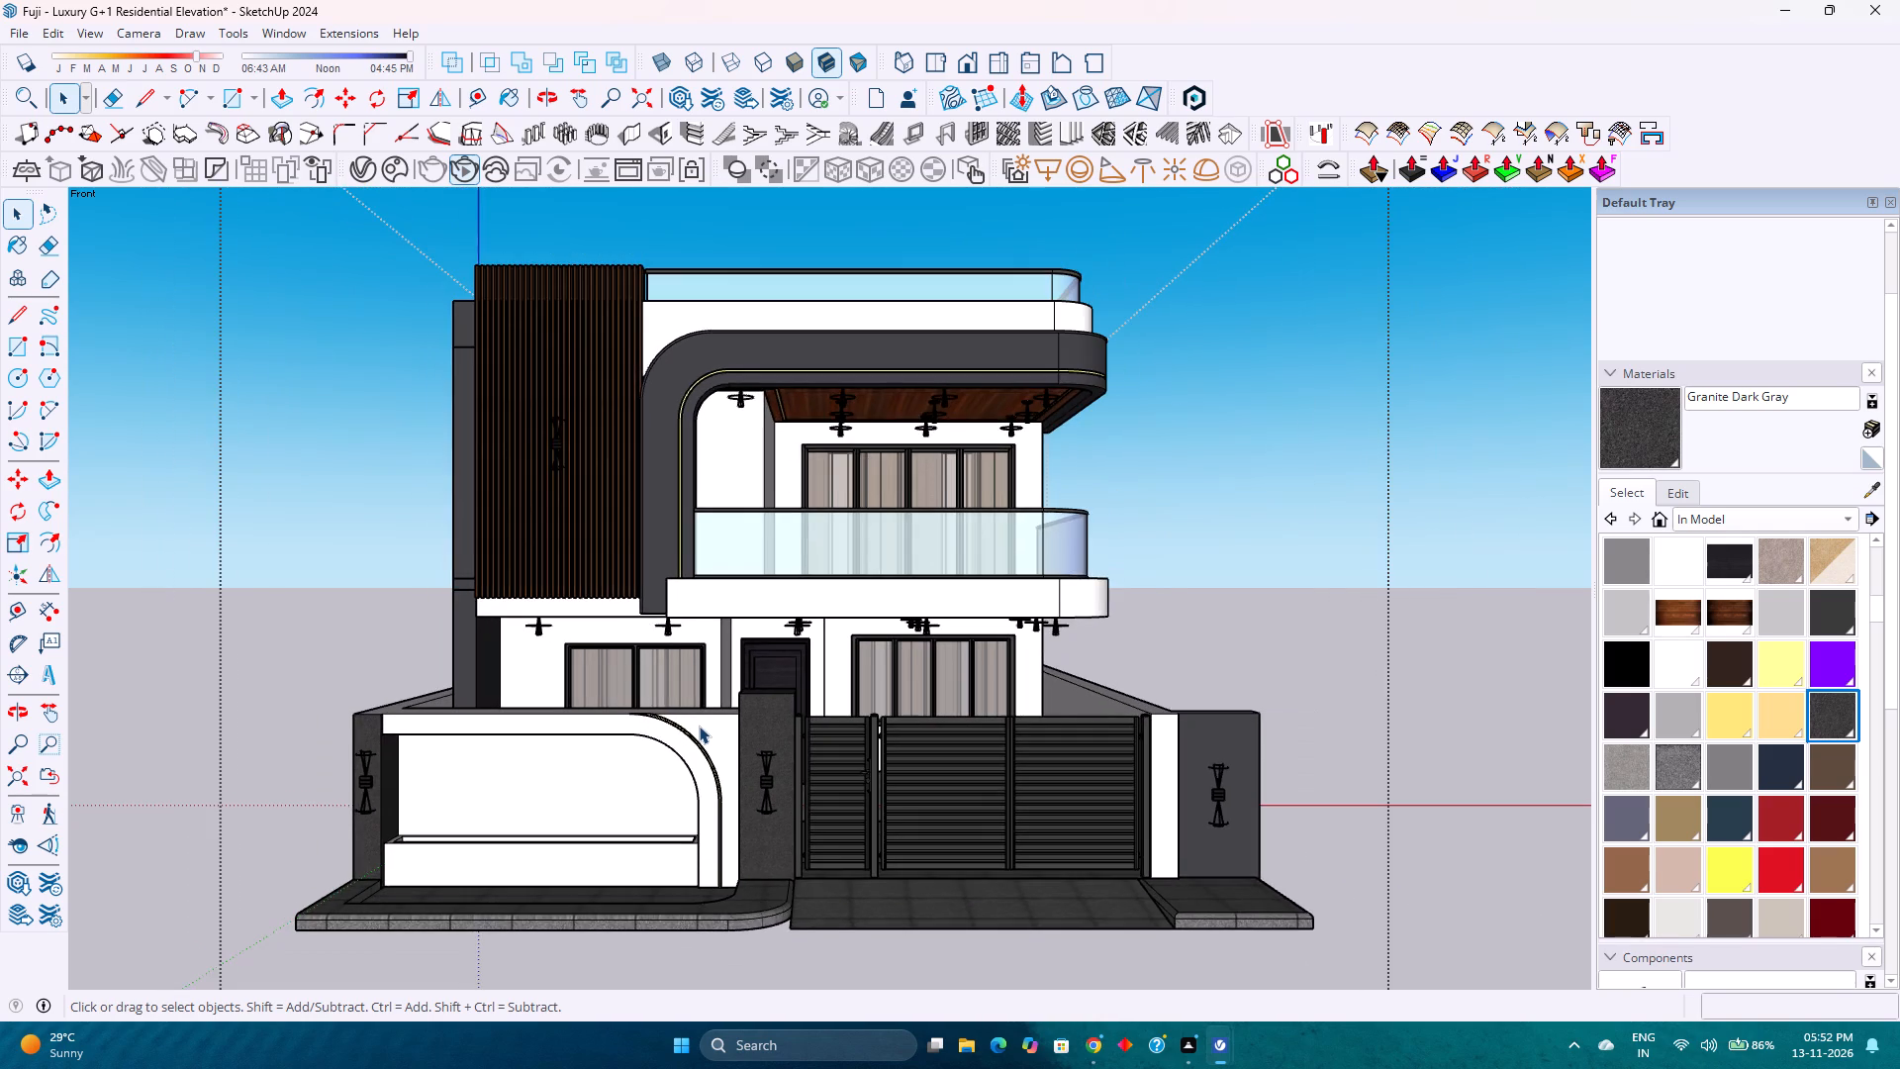
scroll(699, 726, "up", 1)
scroll(699, 726, "down", 1)
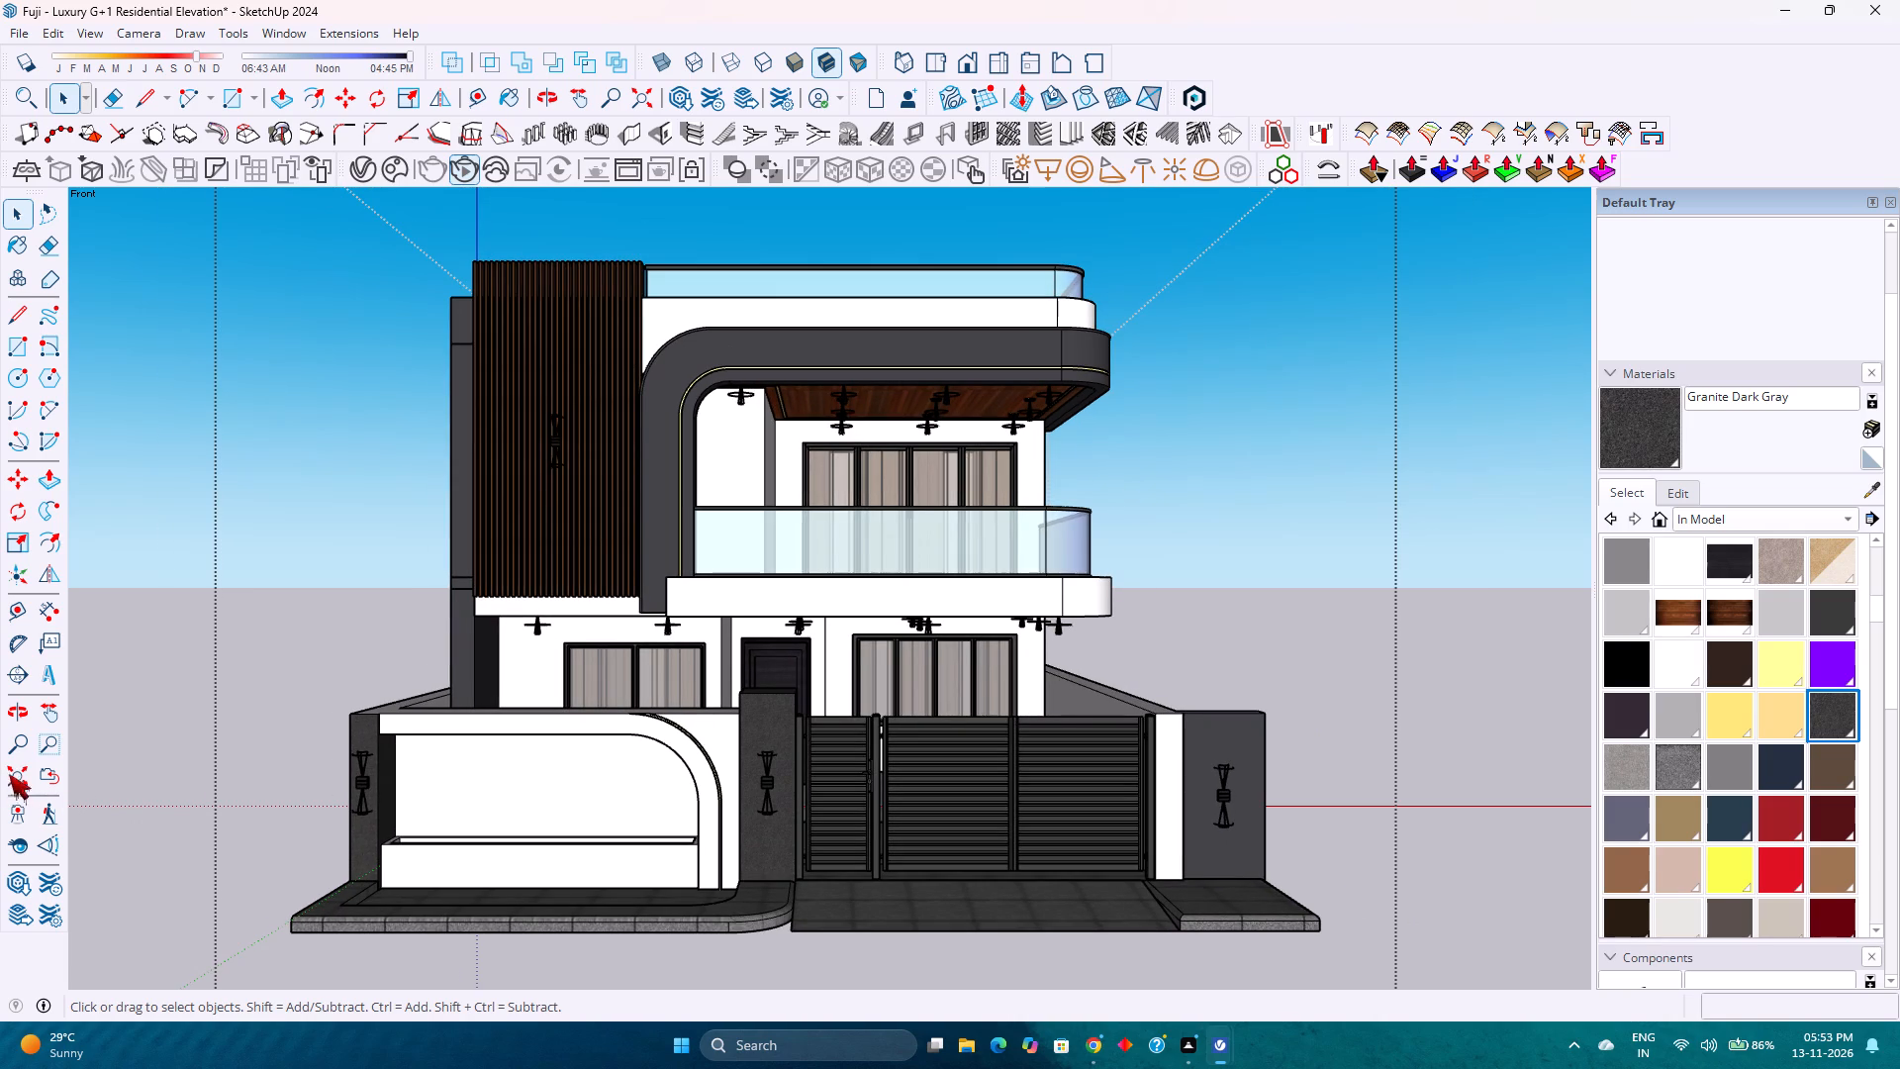
Refit the whole model and compare camera distances for framing the front elevation from roof railing to paved entrance.
left_click(15, 771)
scroll(796, 658, "down", 1)
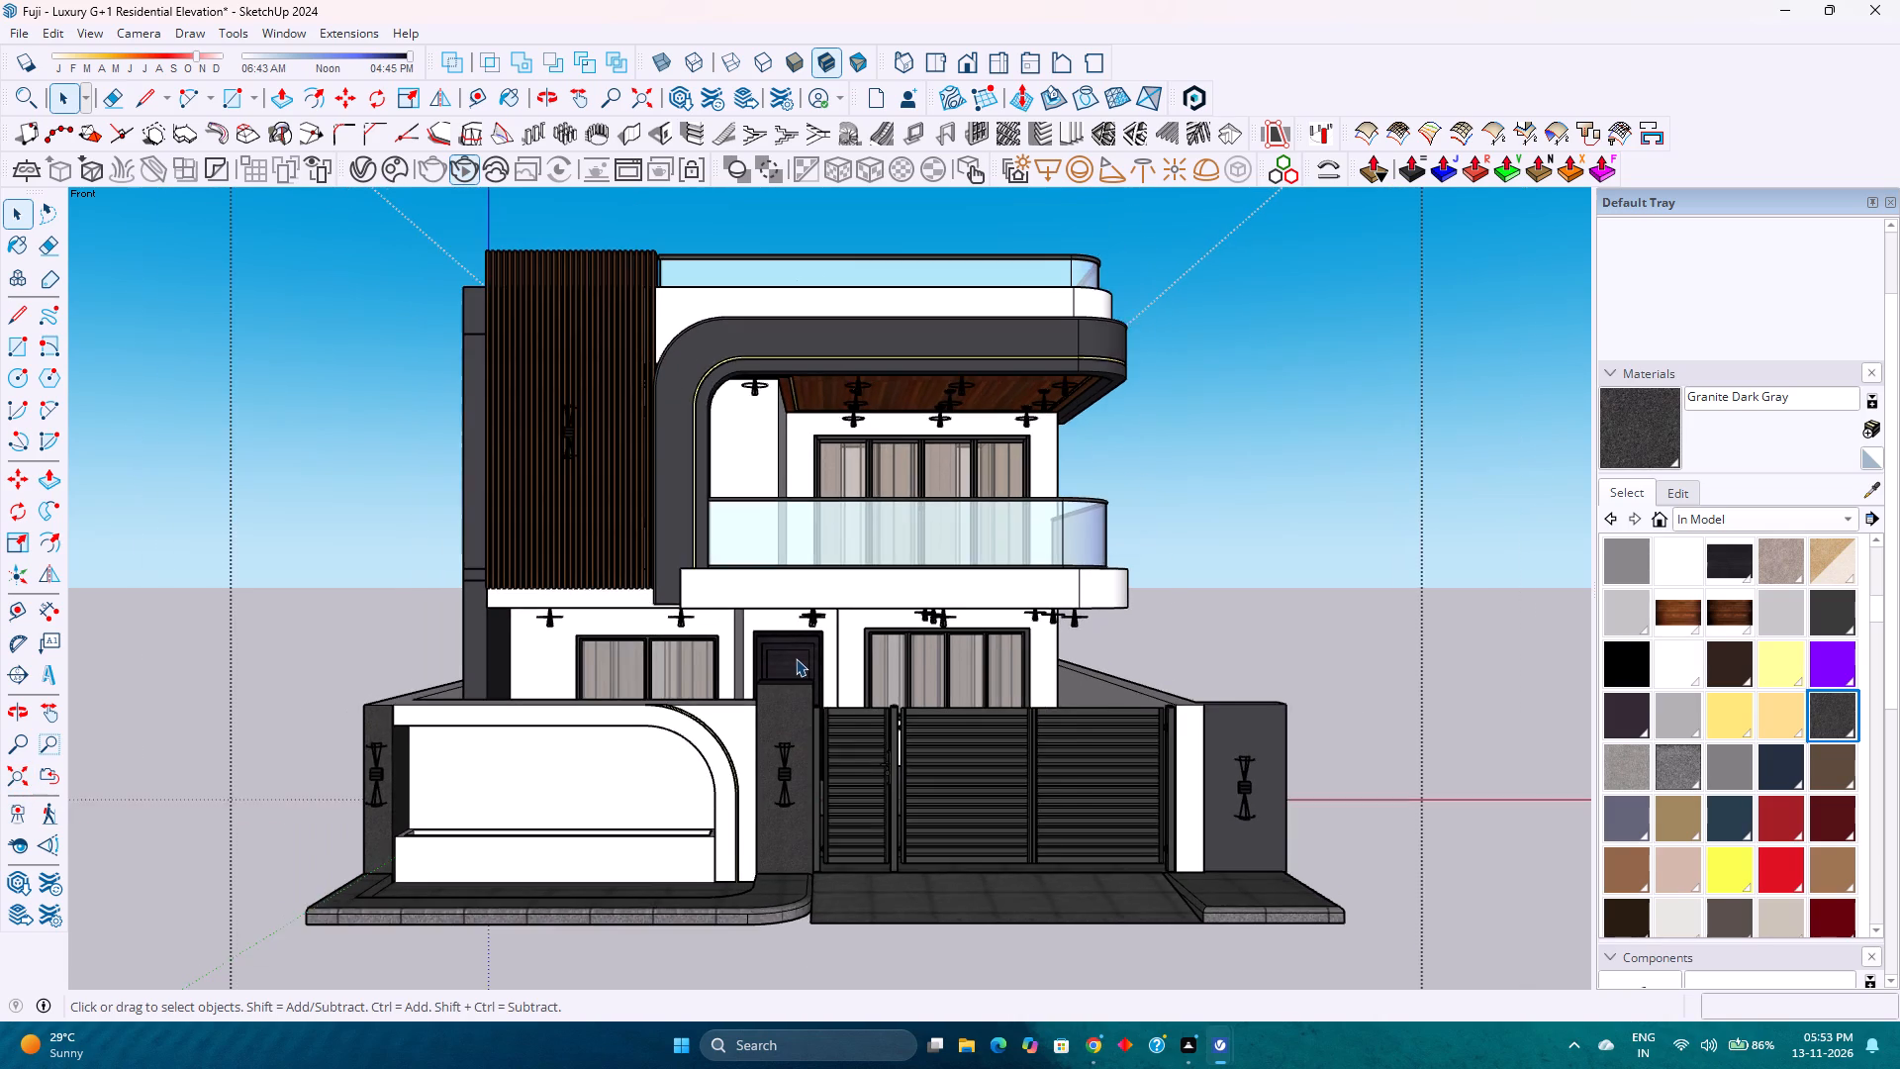
scroll(796, 658, "up", 1)
scroll(796, 658, "down", 1)
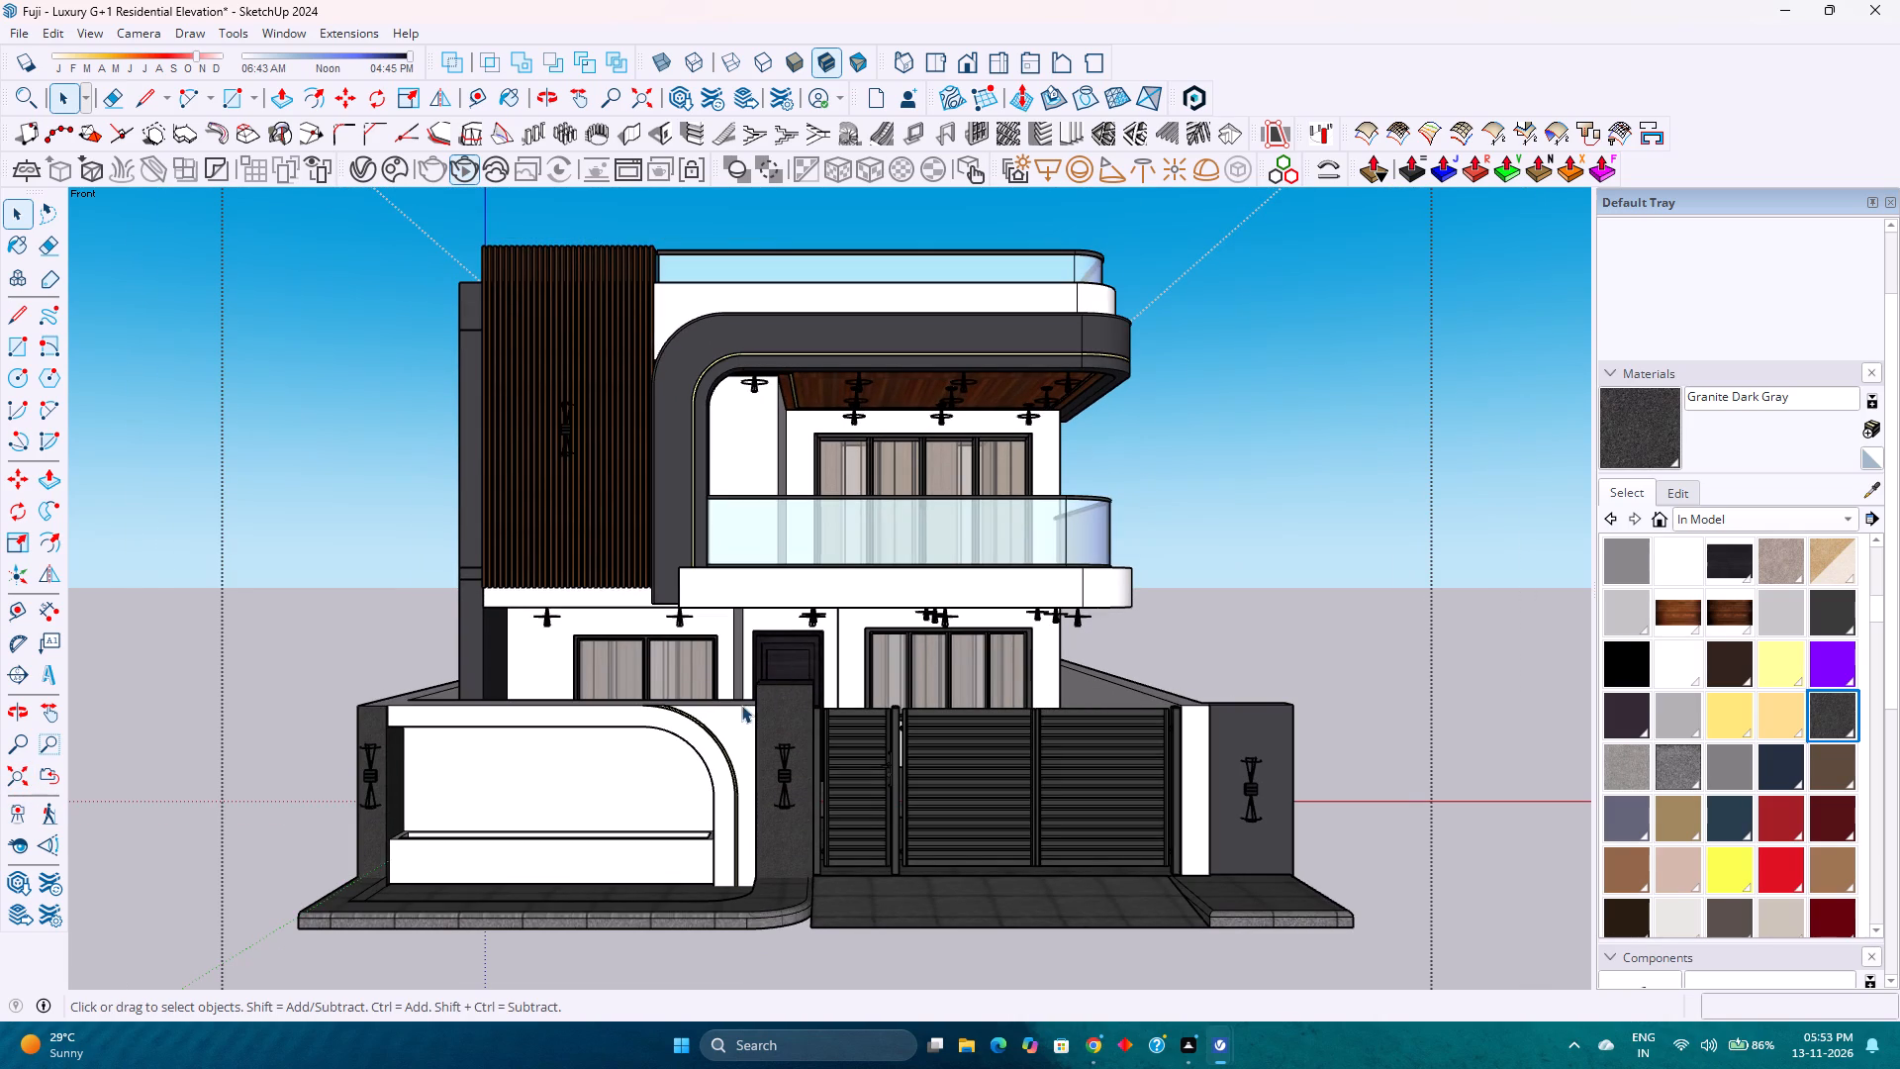
left_click(16, 779)
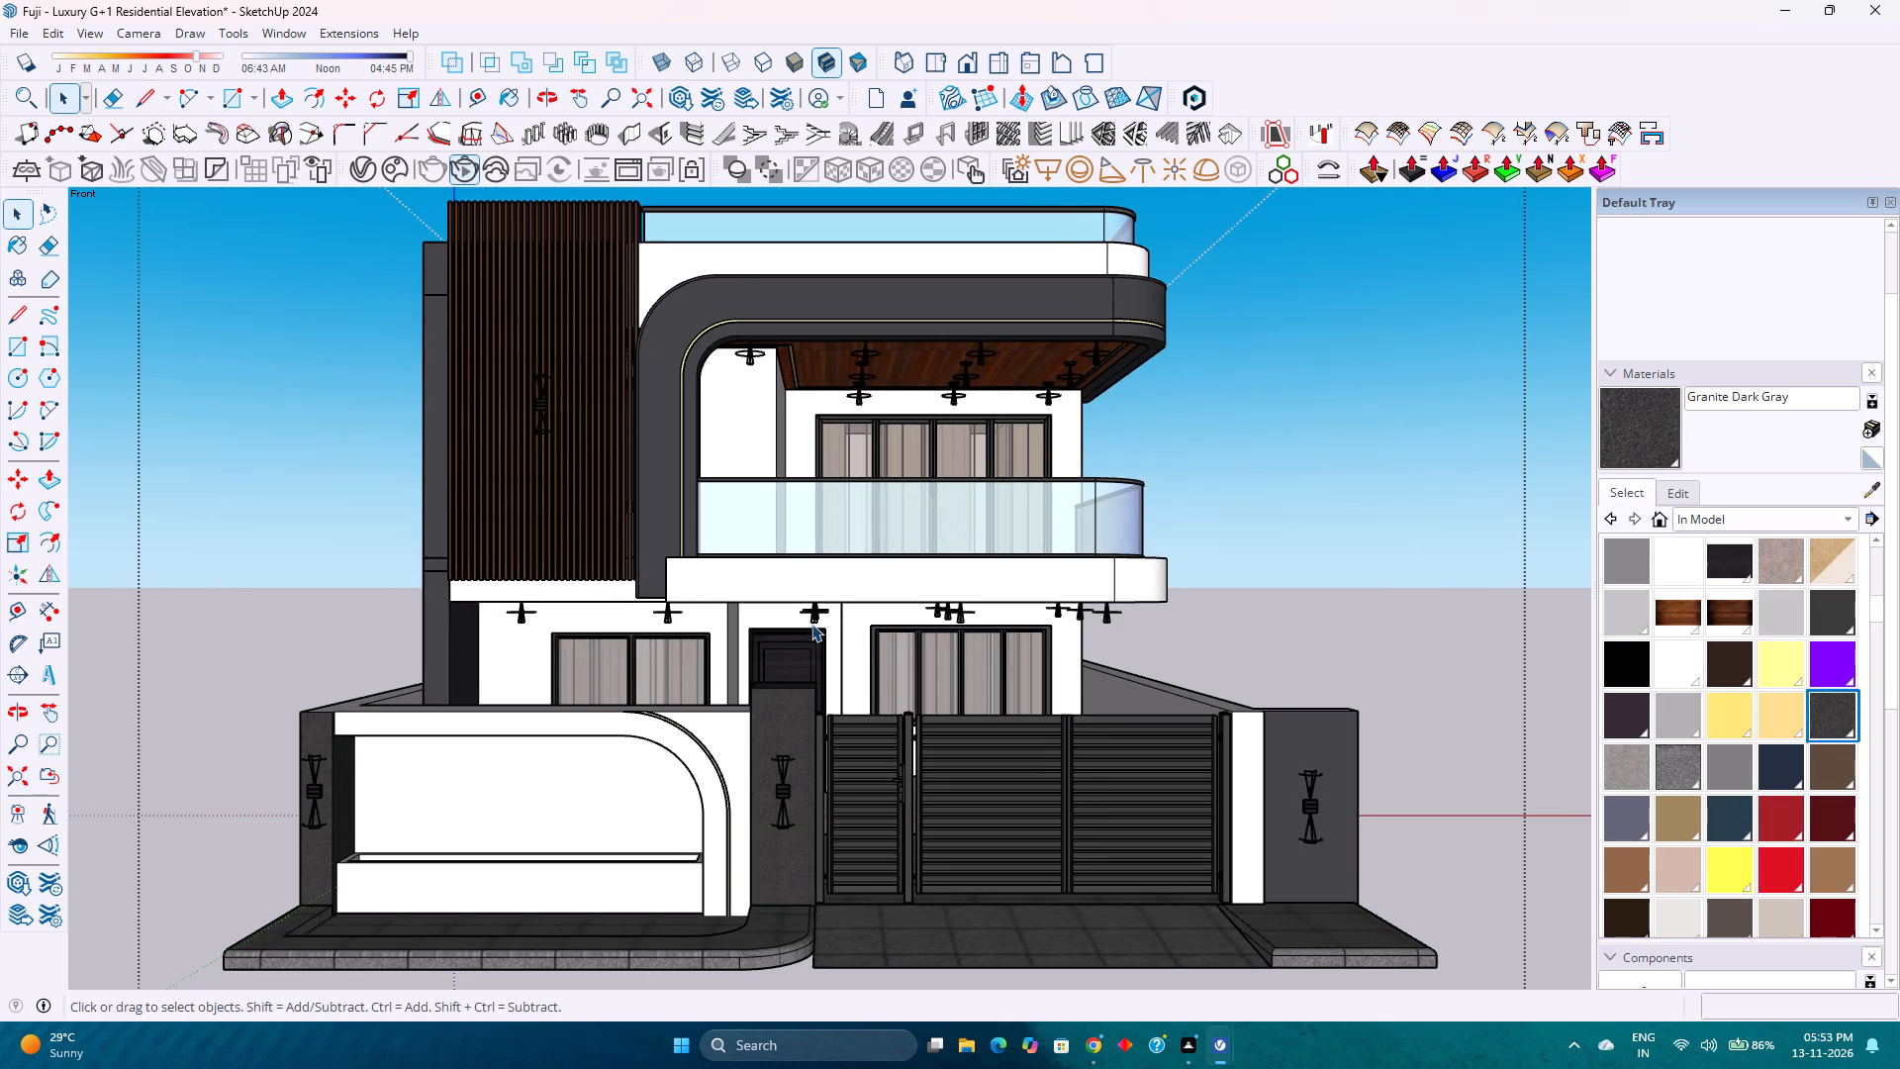
scroll(811, 624, "down", 2)
scroll(811, 624, "up", 1)
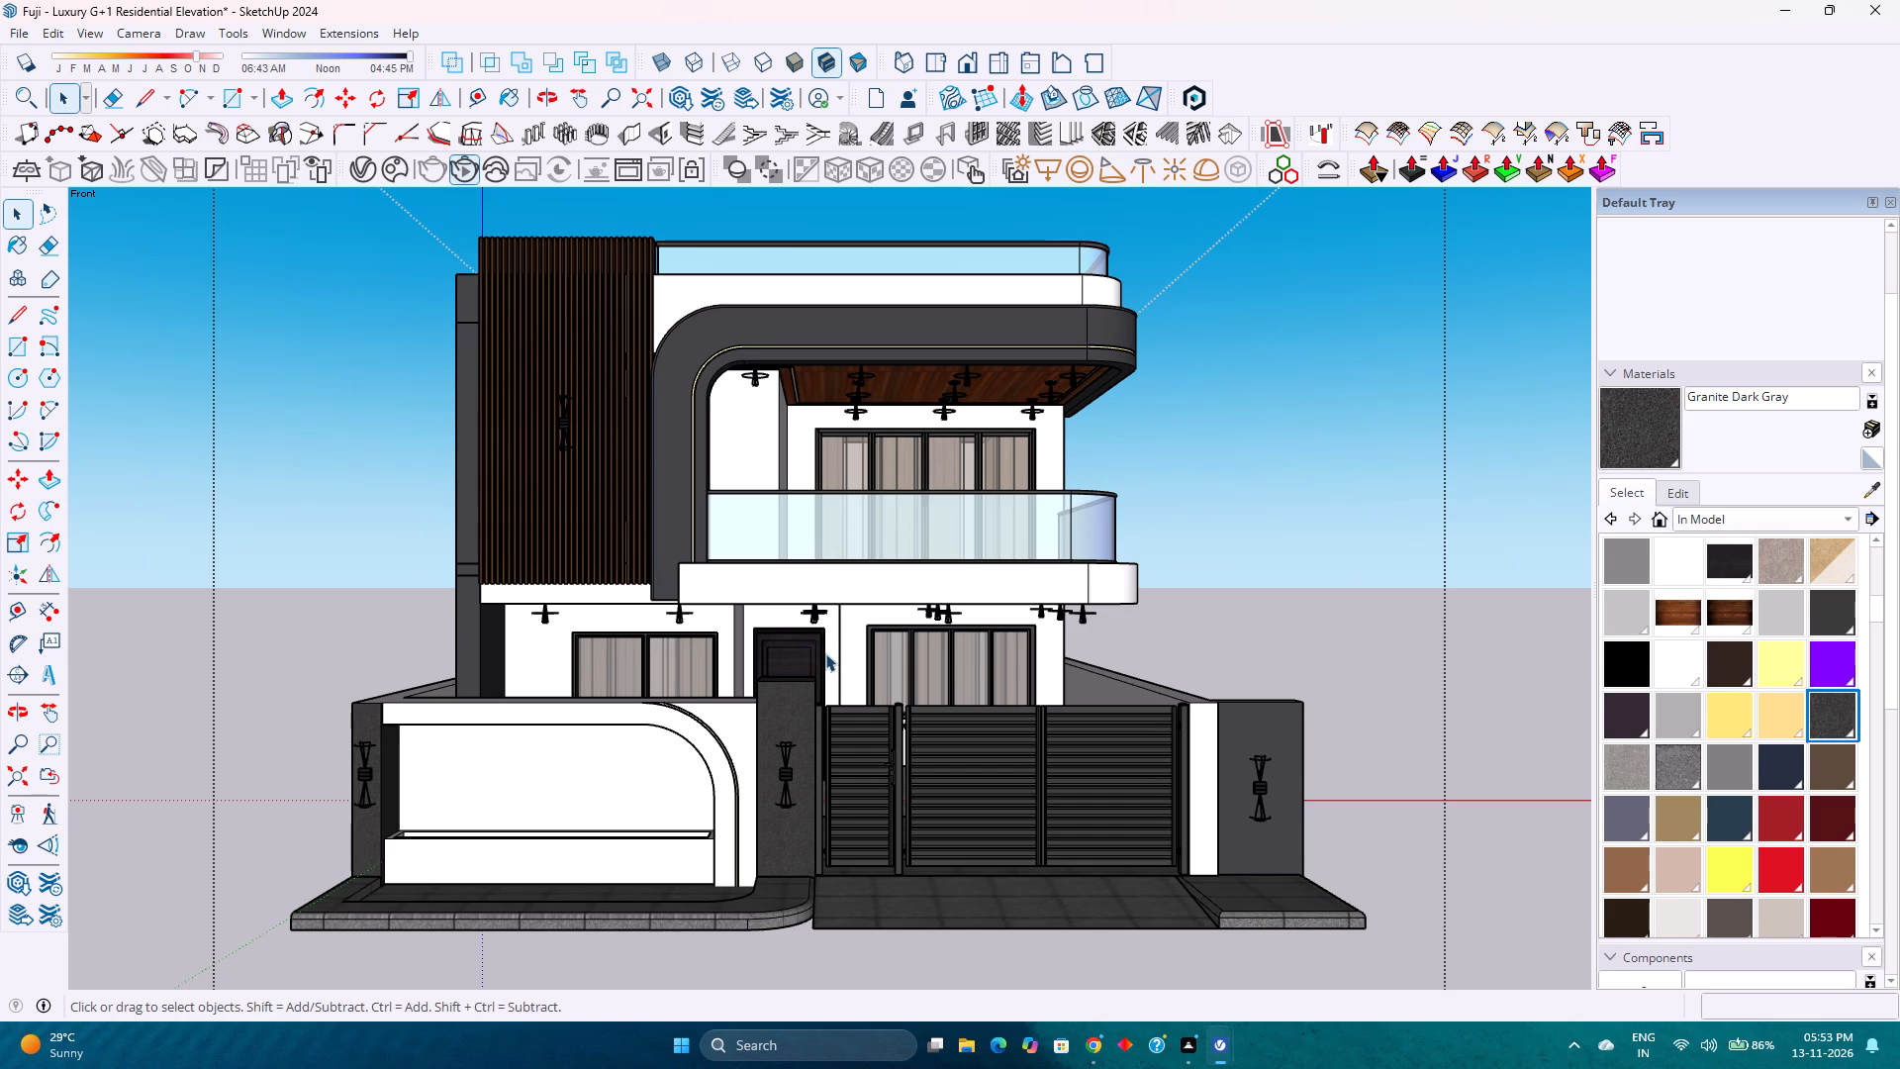
scroll(850, 653, "down", 2)
scroll(855, 655, "up", 2)
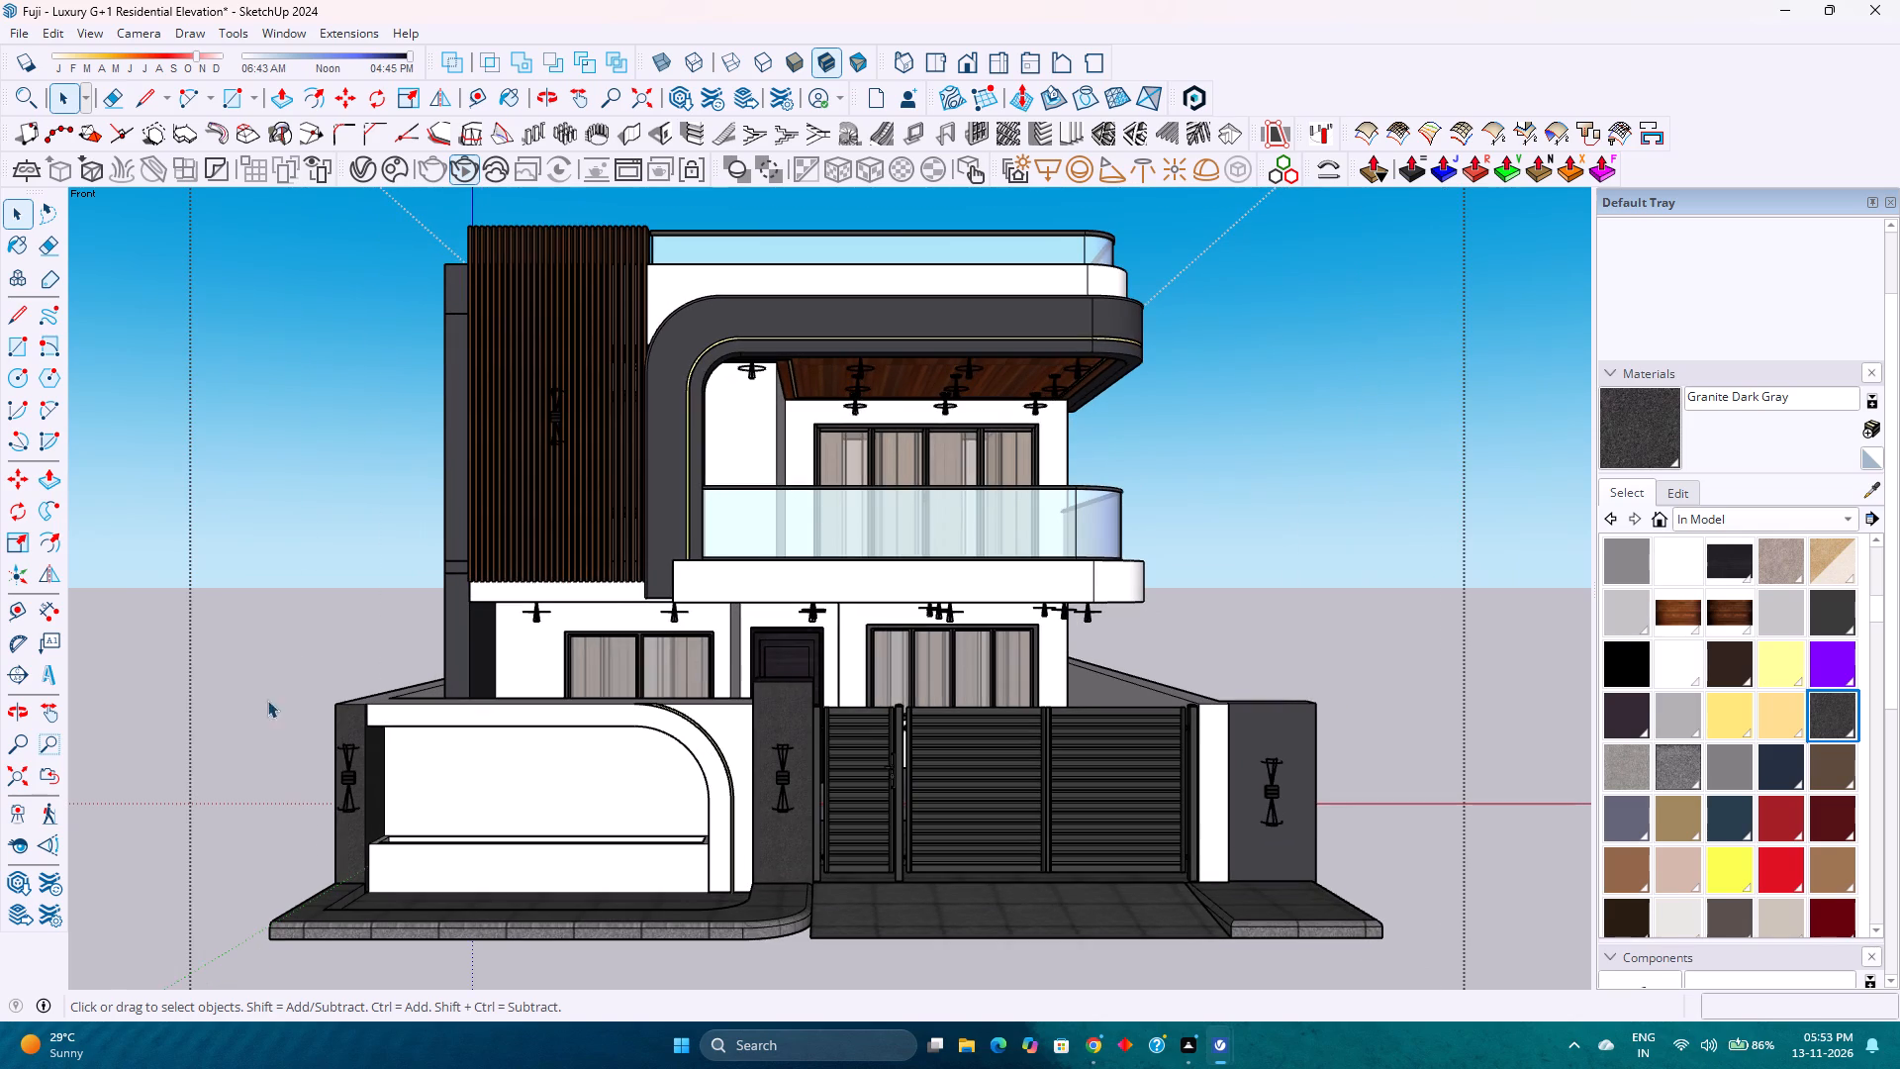
left_click(33, 774)
scroll(753, 619, "down", 1)
scroll(753, 619, "up", 1)
scroll(753, 619, "down", 1)
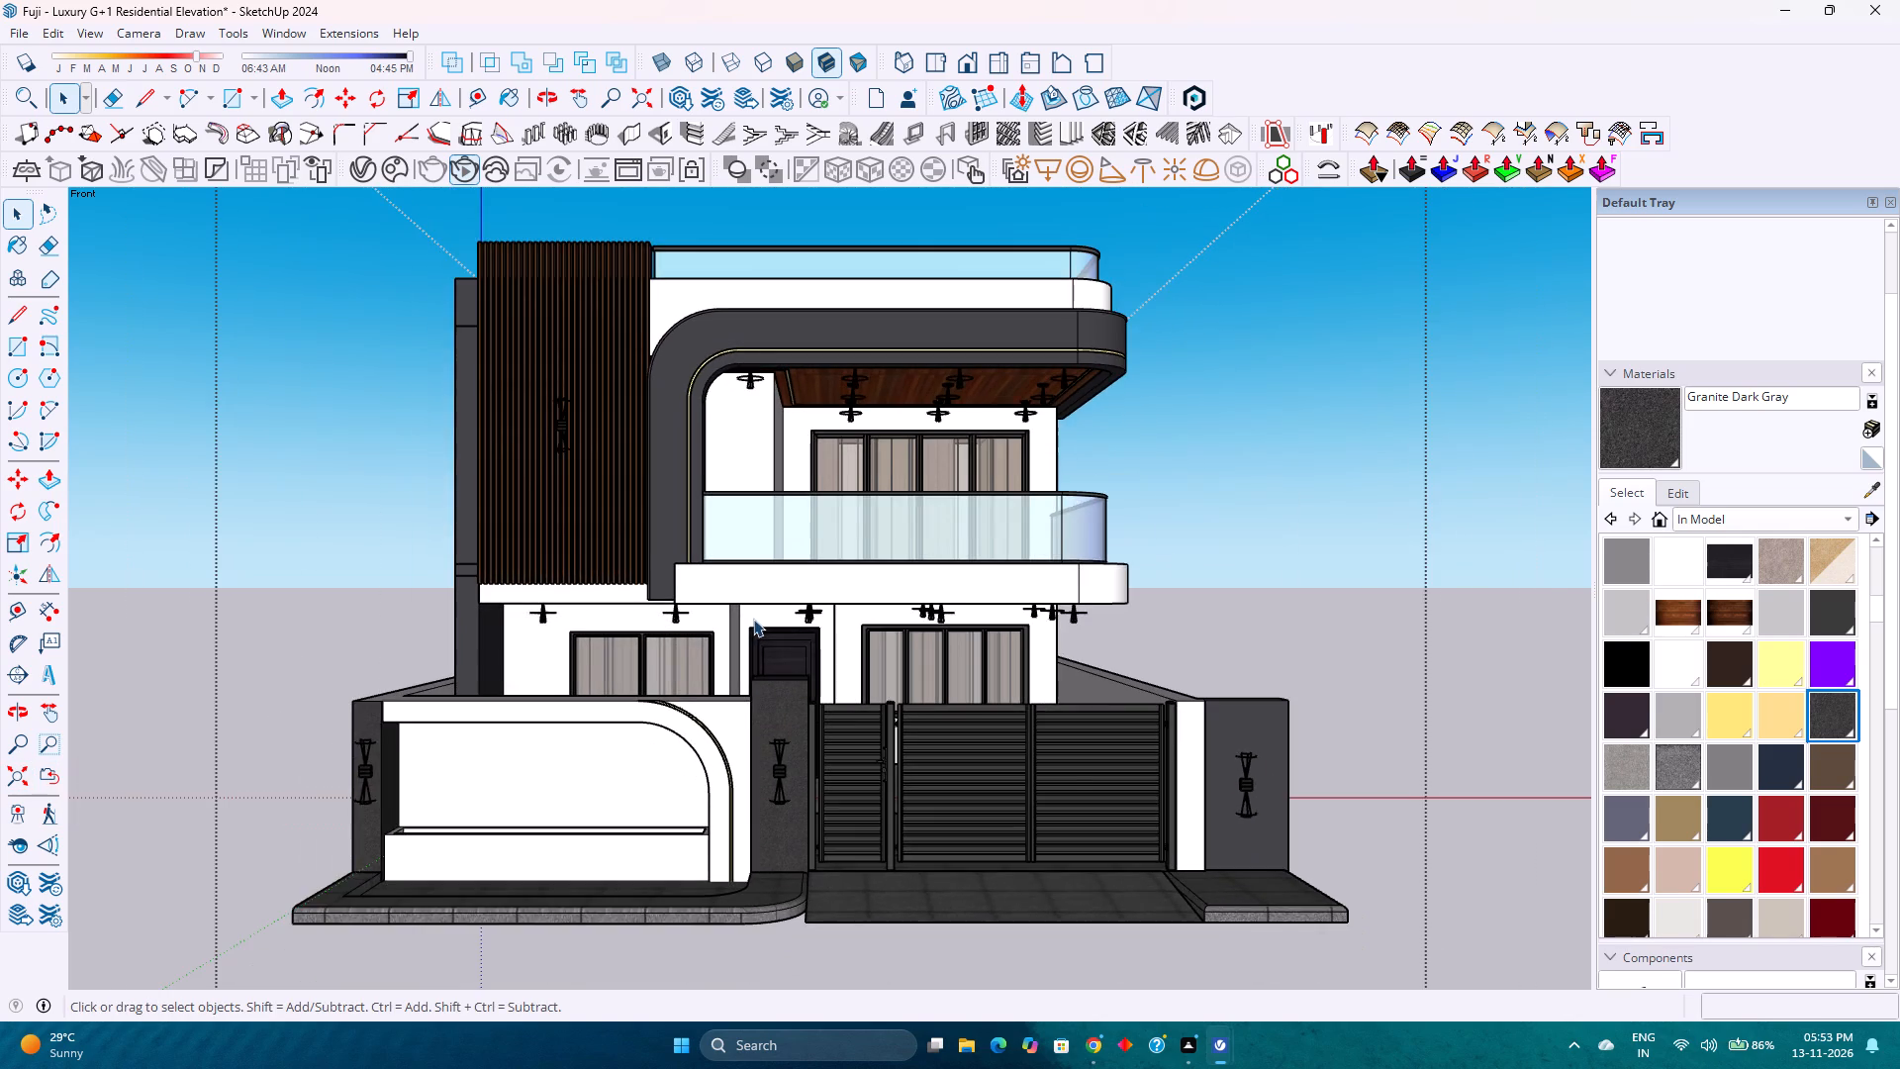
scroll(753, 619, "up", 1)
scroll(753, 619, "down", 1)
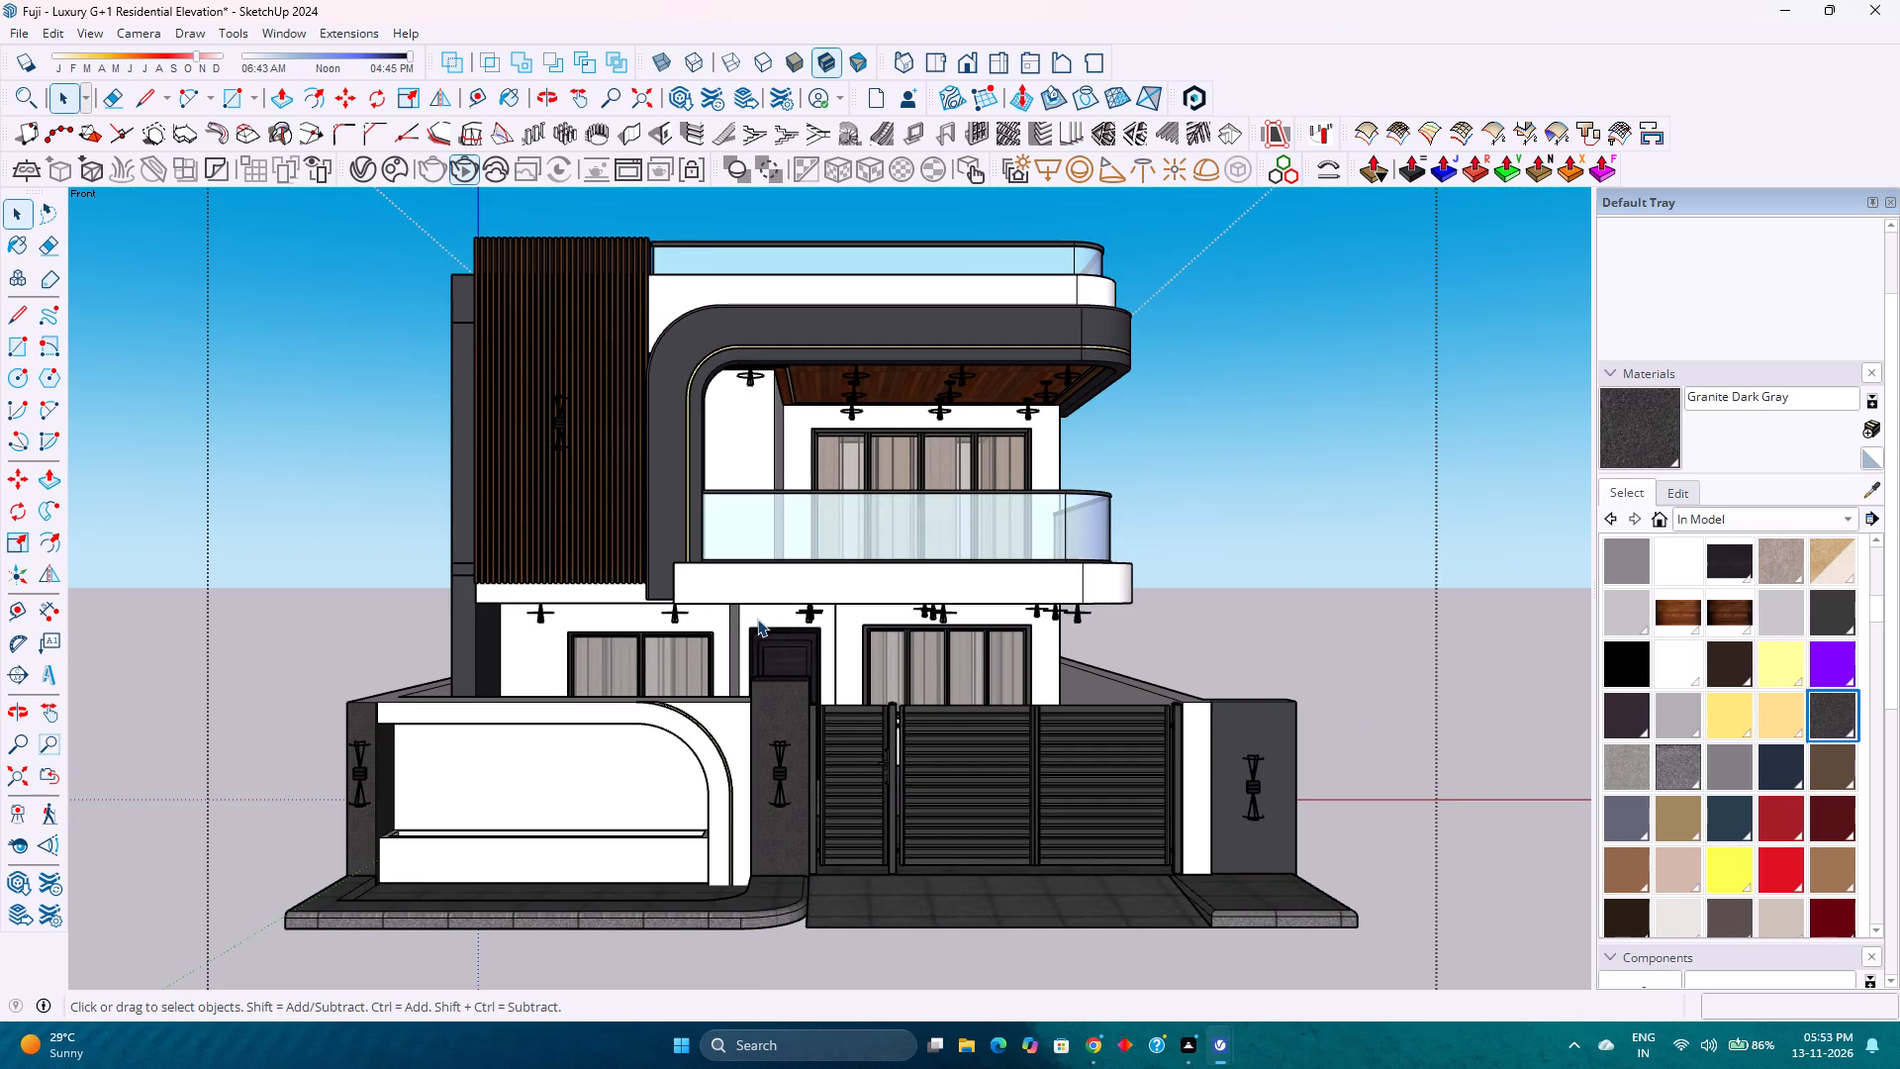
scroll(760, 621, "up", 1)
scroll(760, 621, "down", 1)
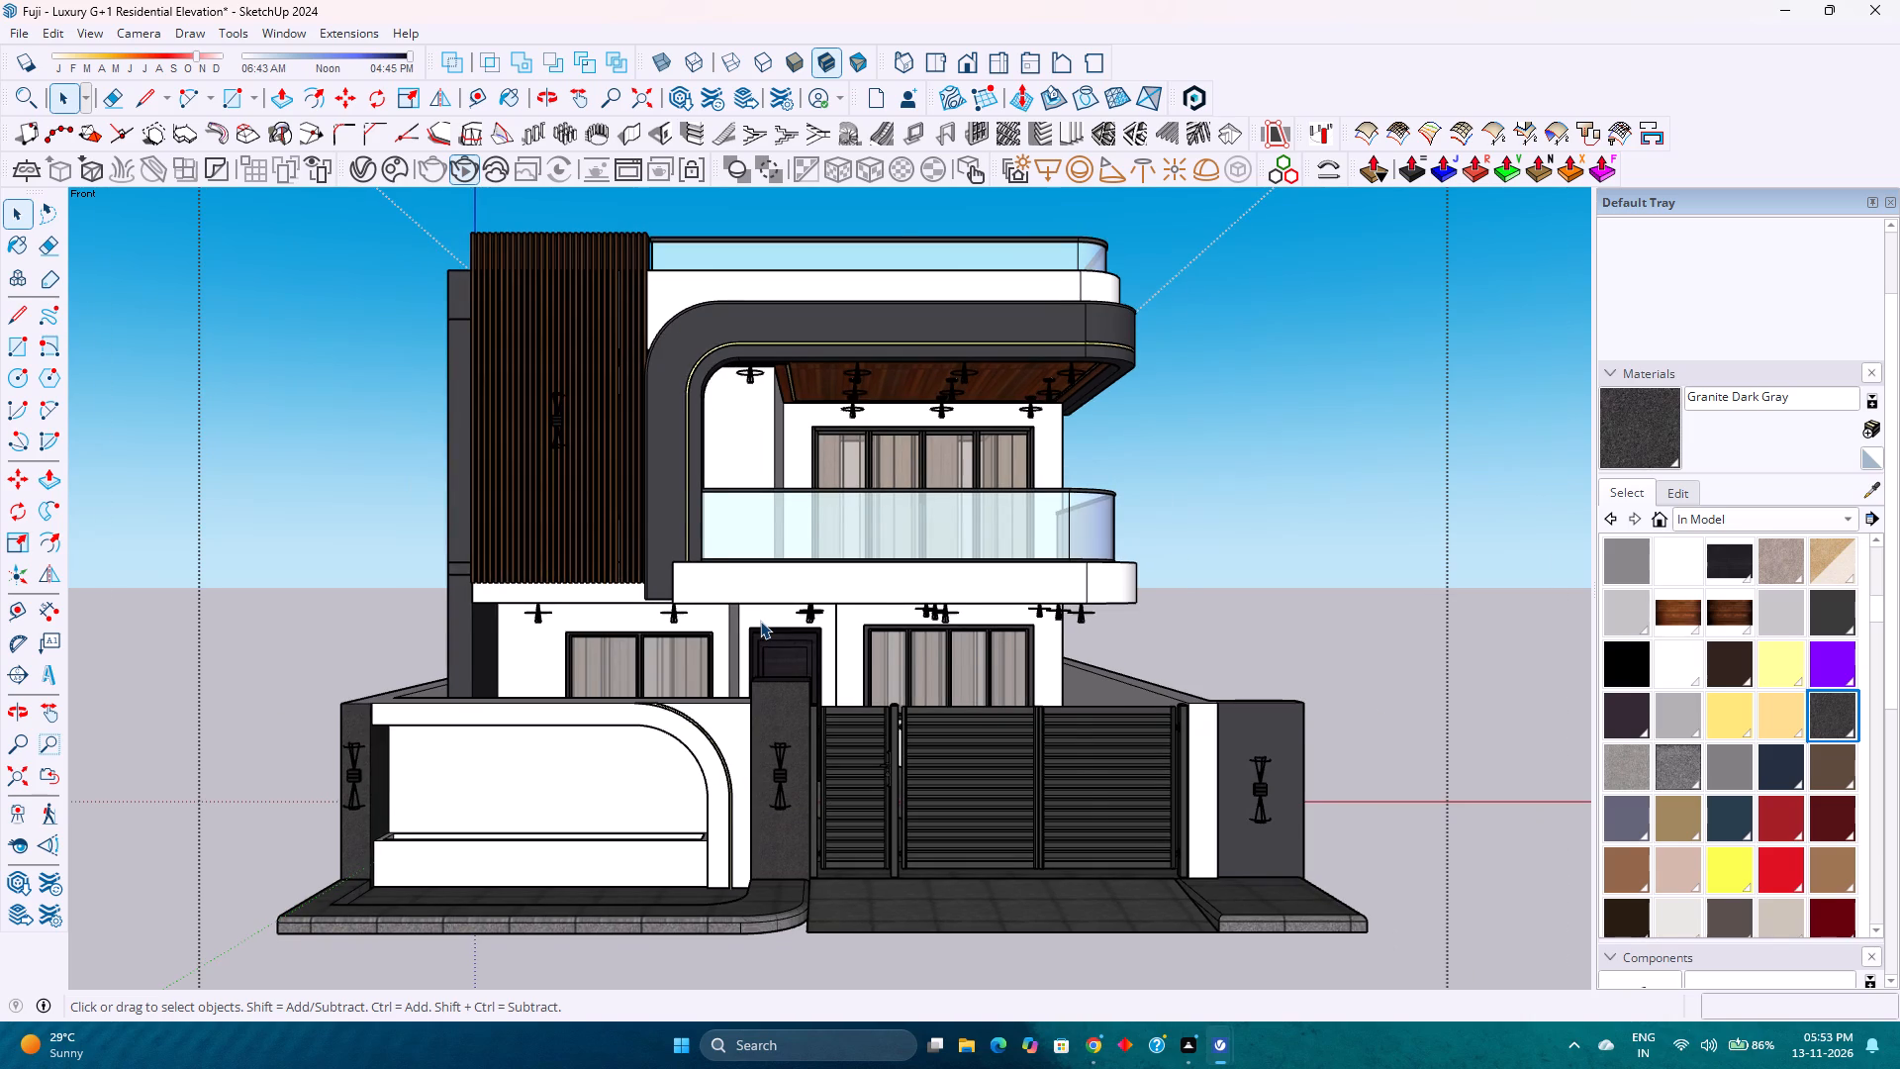
scroll(760, 621, "up", 1)
scroll(760, 621, "down", 1)
scroll(760, 621, "up", 1)
scroll(760, 621, "down", 1)
scroll(760, 621, "up", 1)
scroll(760, 621, "down", 2)
scroll(760, 622, "up", 2)
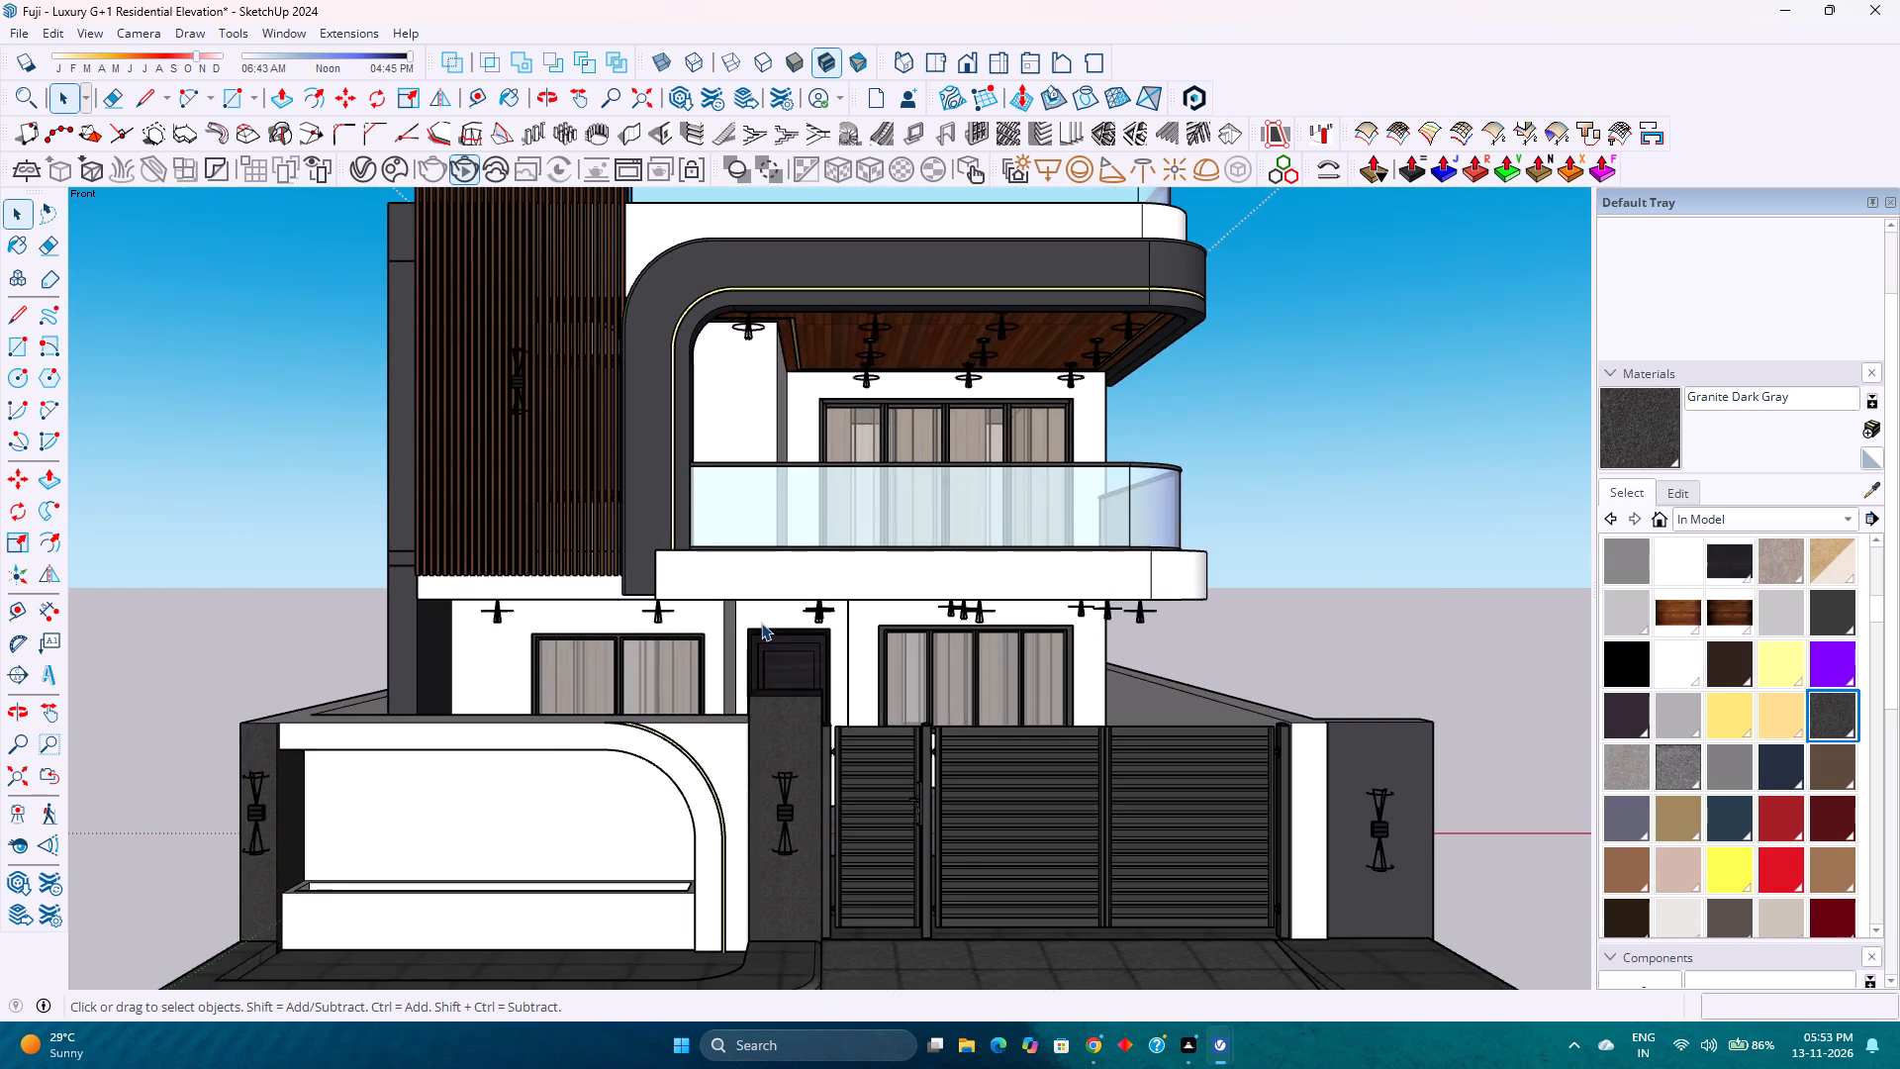
scroll(761, 623, "down", 3)
scroll(761, 623, "up", 3)
scroll(761, 623, "down", 2)
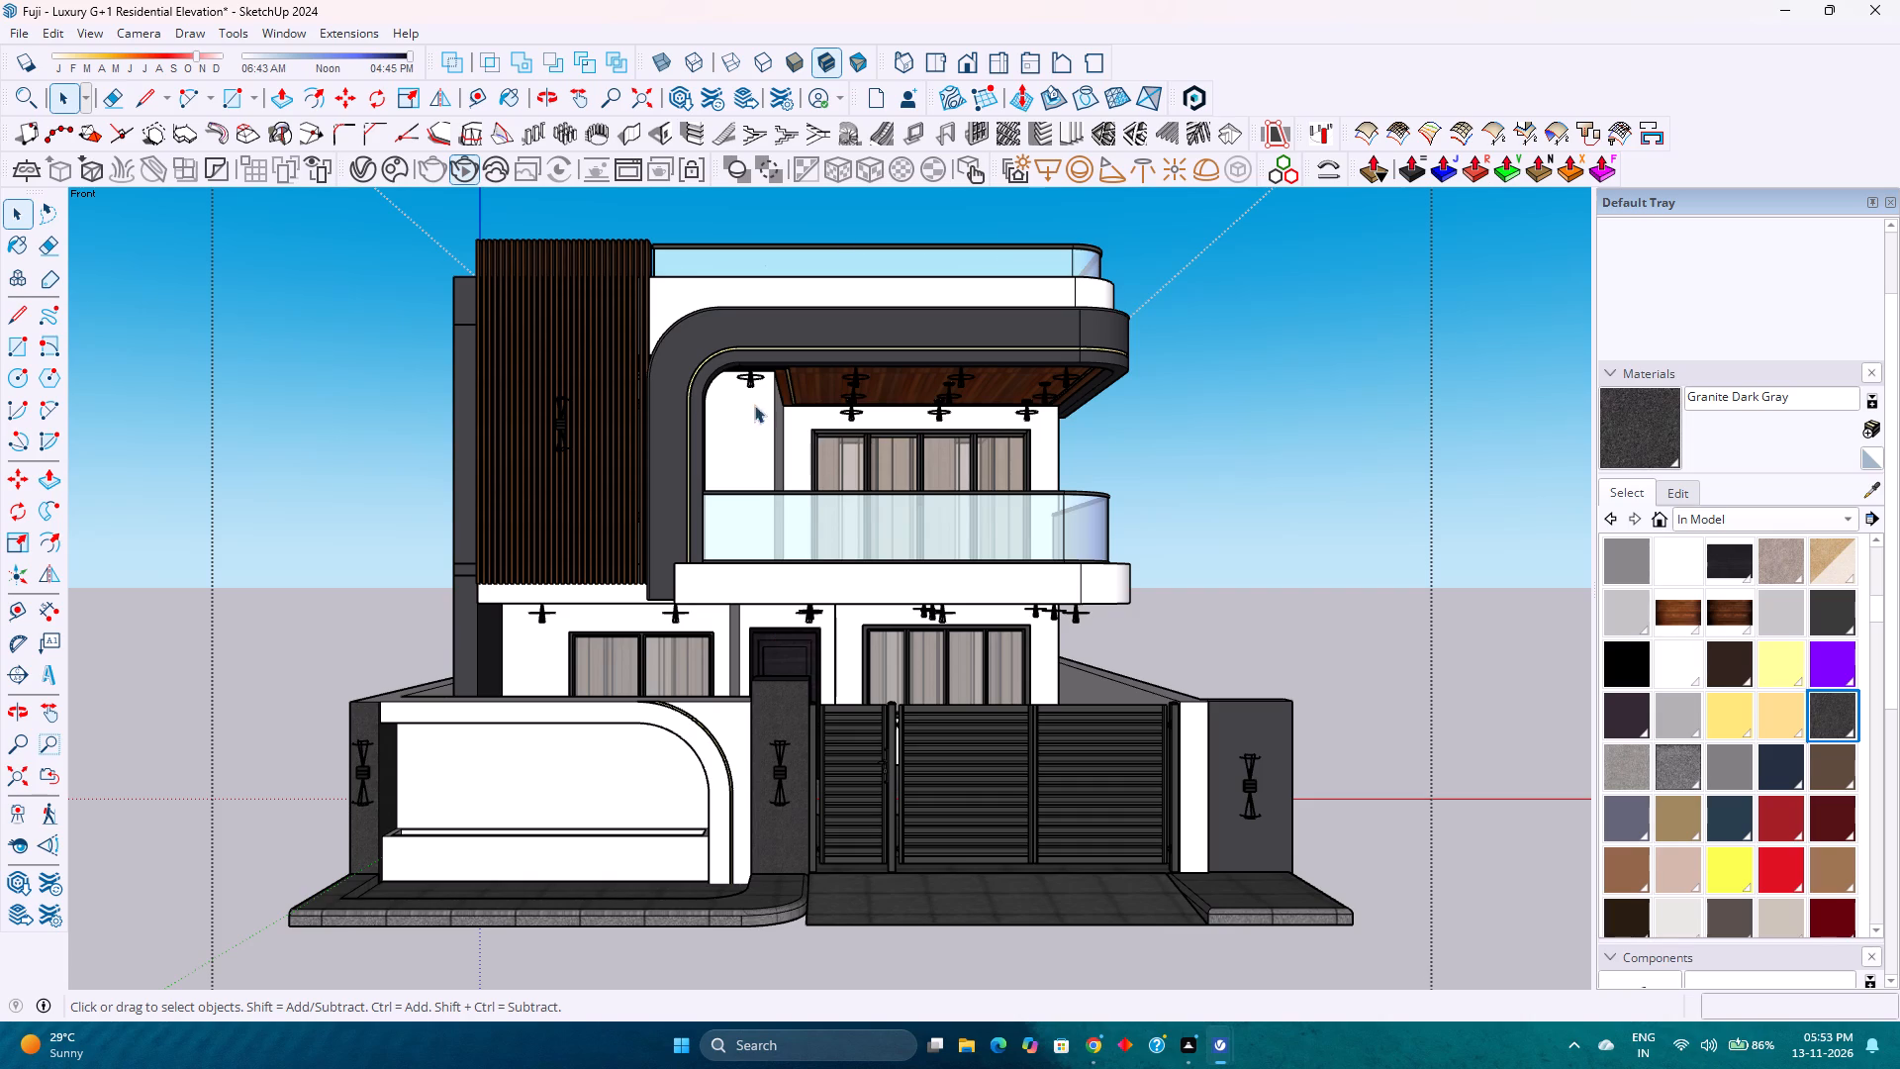
Set the camera to the standard front view and fit the entire house with Zoom Extents.
left_click(976, 66)
left_click(15, 779)
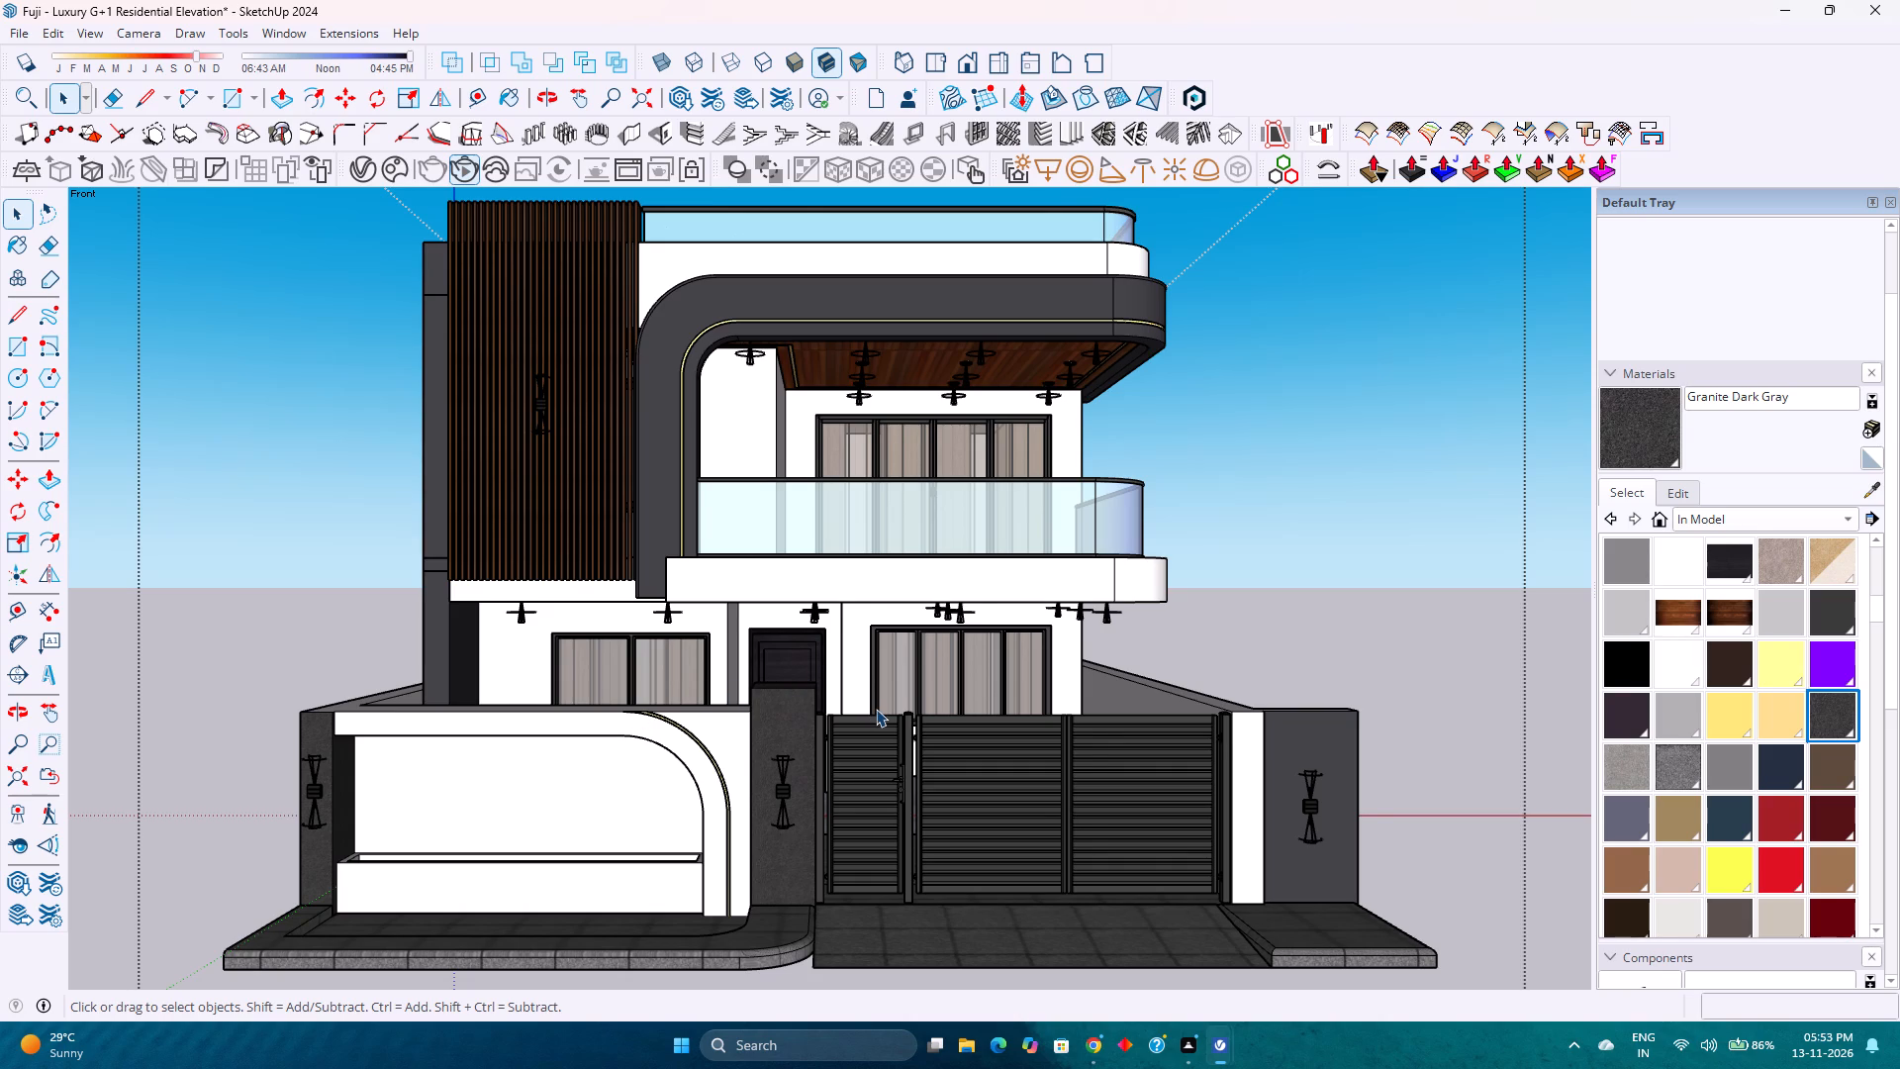
Compare slightly closer and wider framings of the whole front elevation, from the roof railing to the paved entrance.
scroll(876, 709, "down", 1)
scroll(876, 709, "up", 1)
scroll(876, 709, "down", 1)
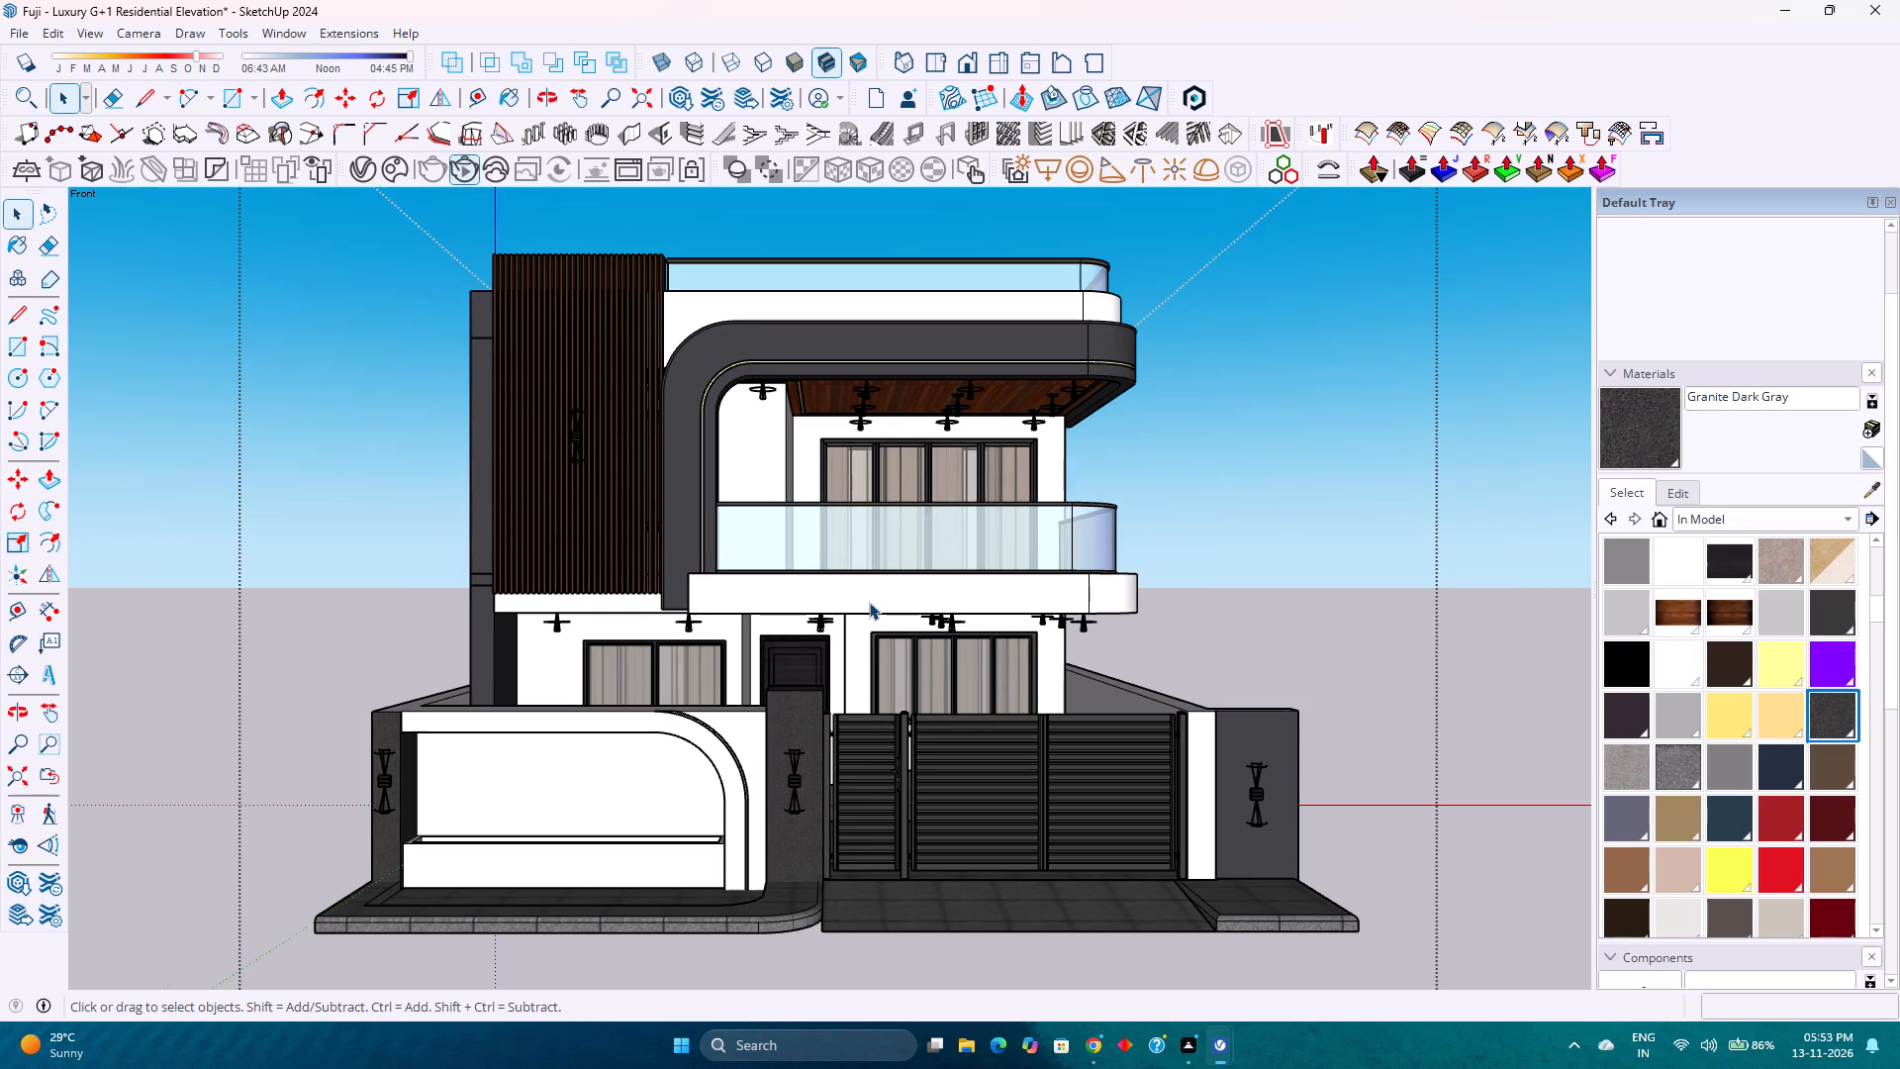
scroll(918, 607, "down", 1)
scroll(918, 607, "up", 1)
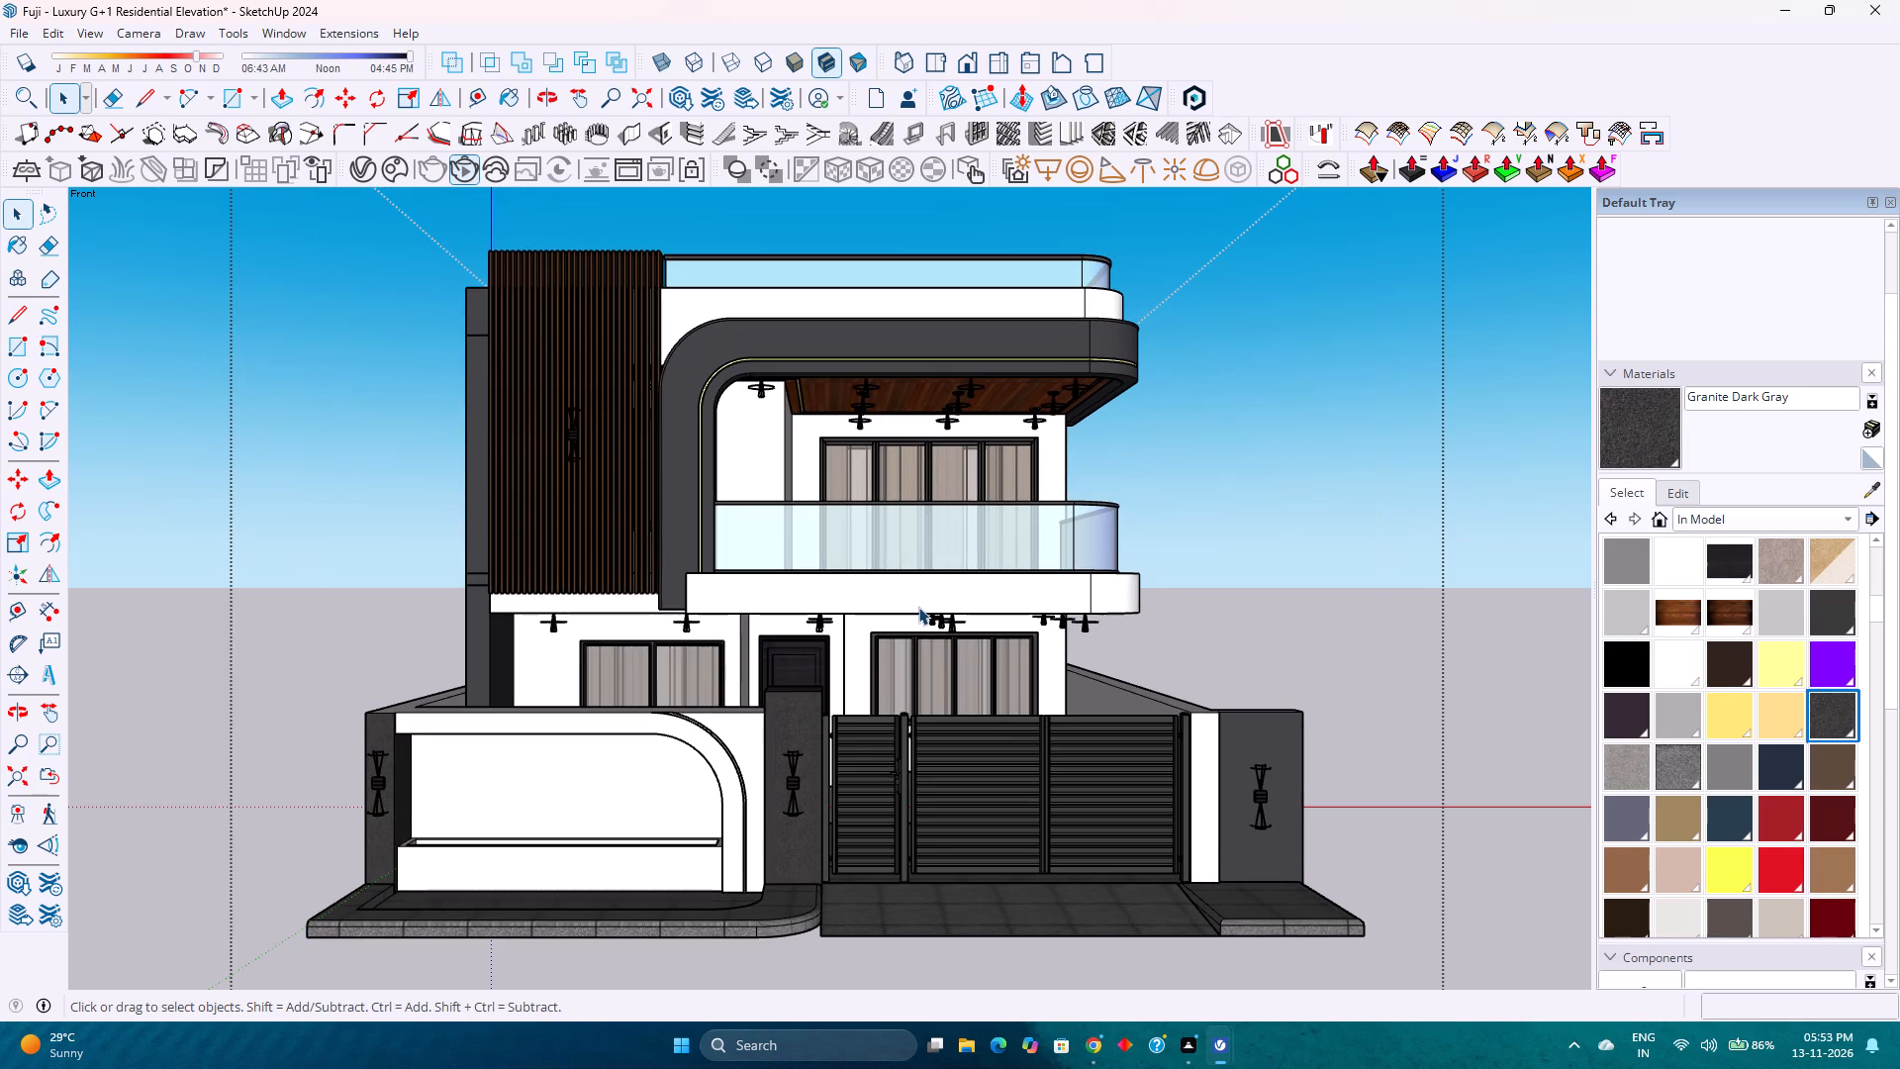
scroll(918, 607, "down", 1)
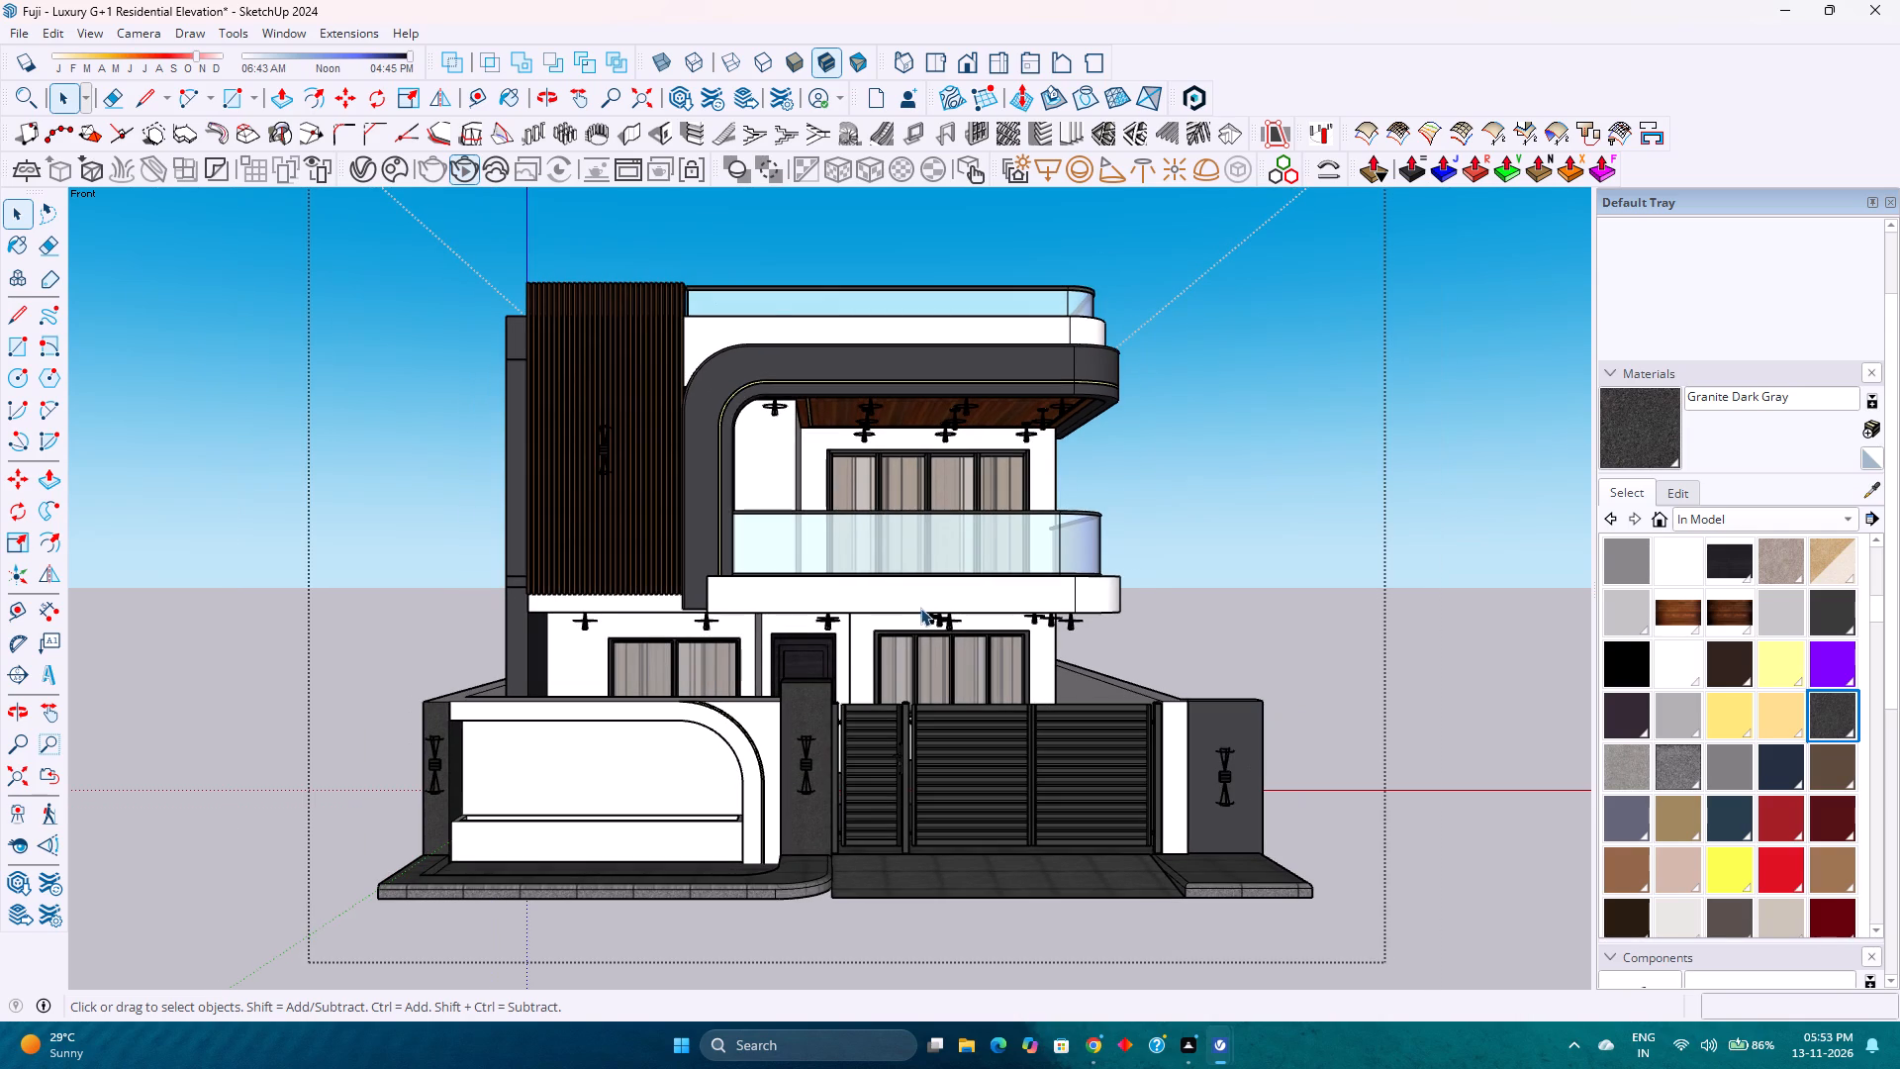
scroll(986, 620, "up", 1)
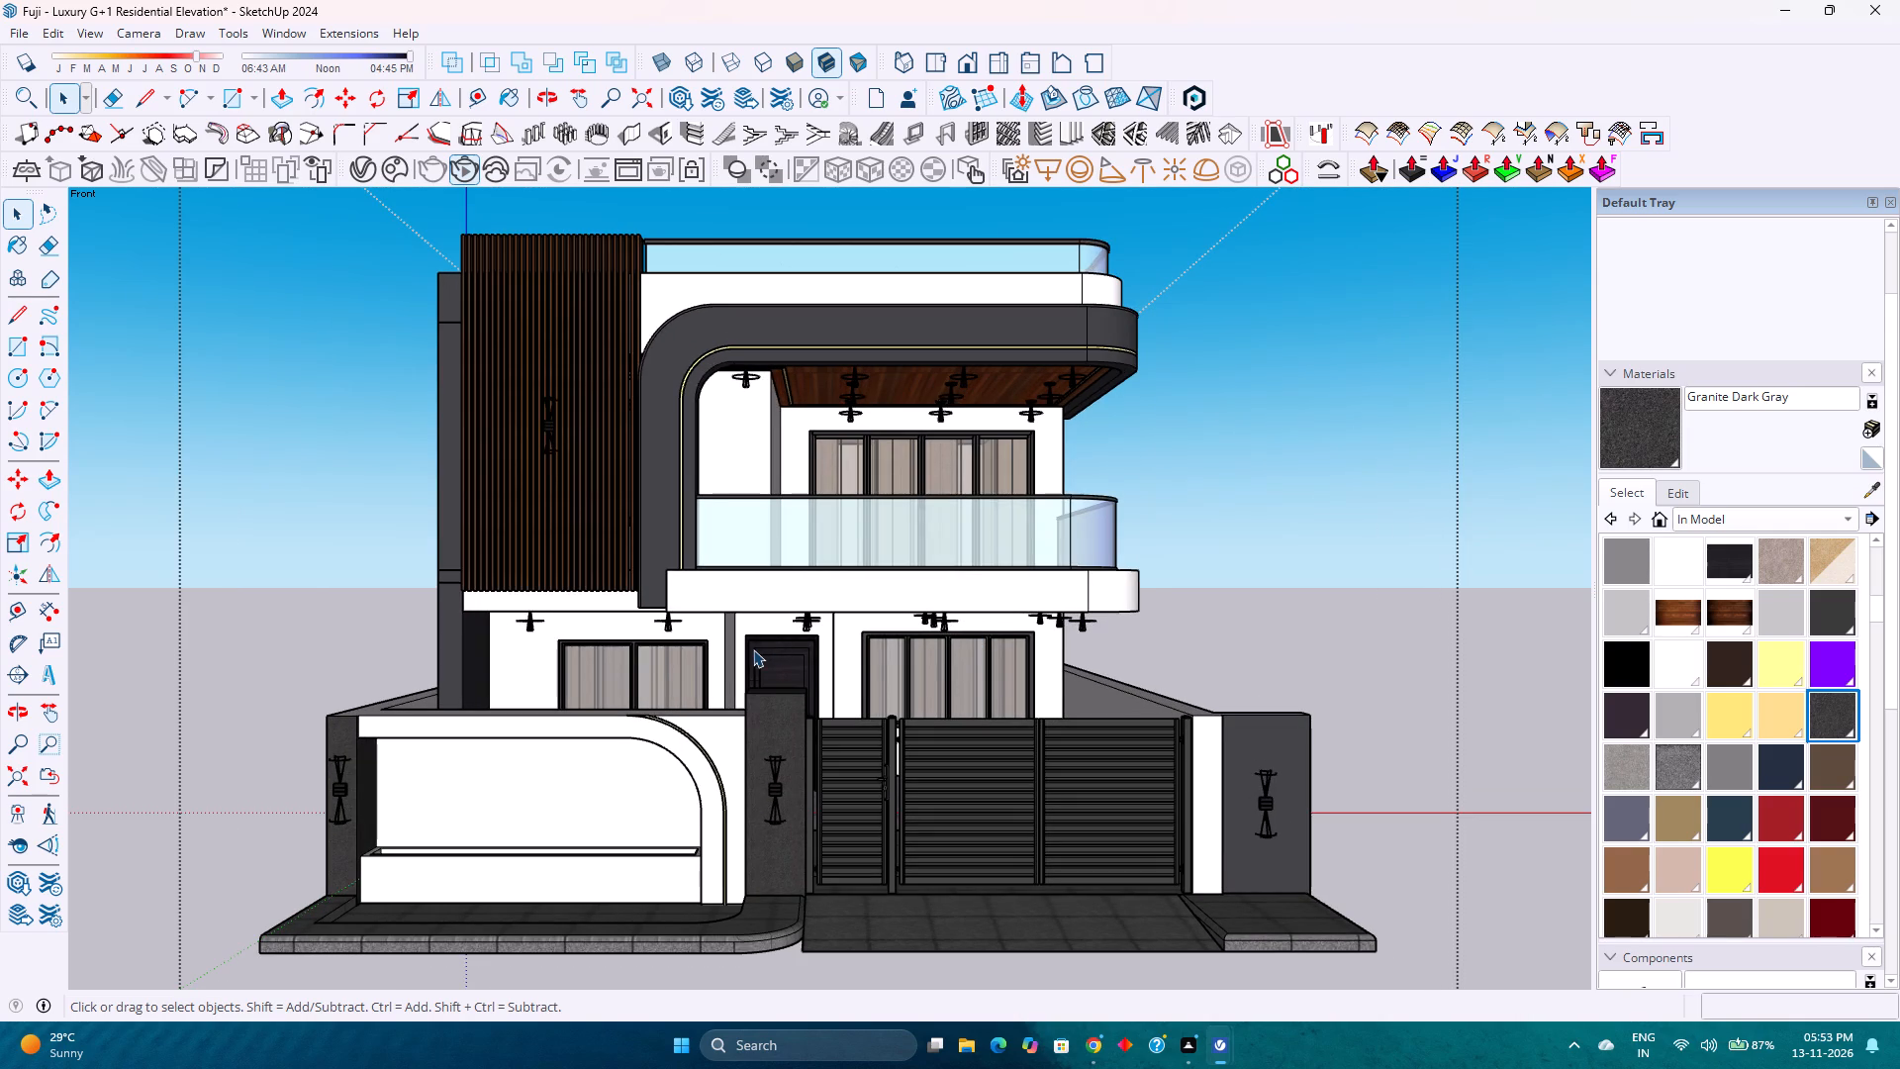
scroll(769, 630, "down", 1)
scroll(769, 630, "up", 1)
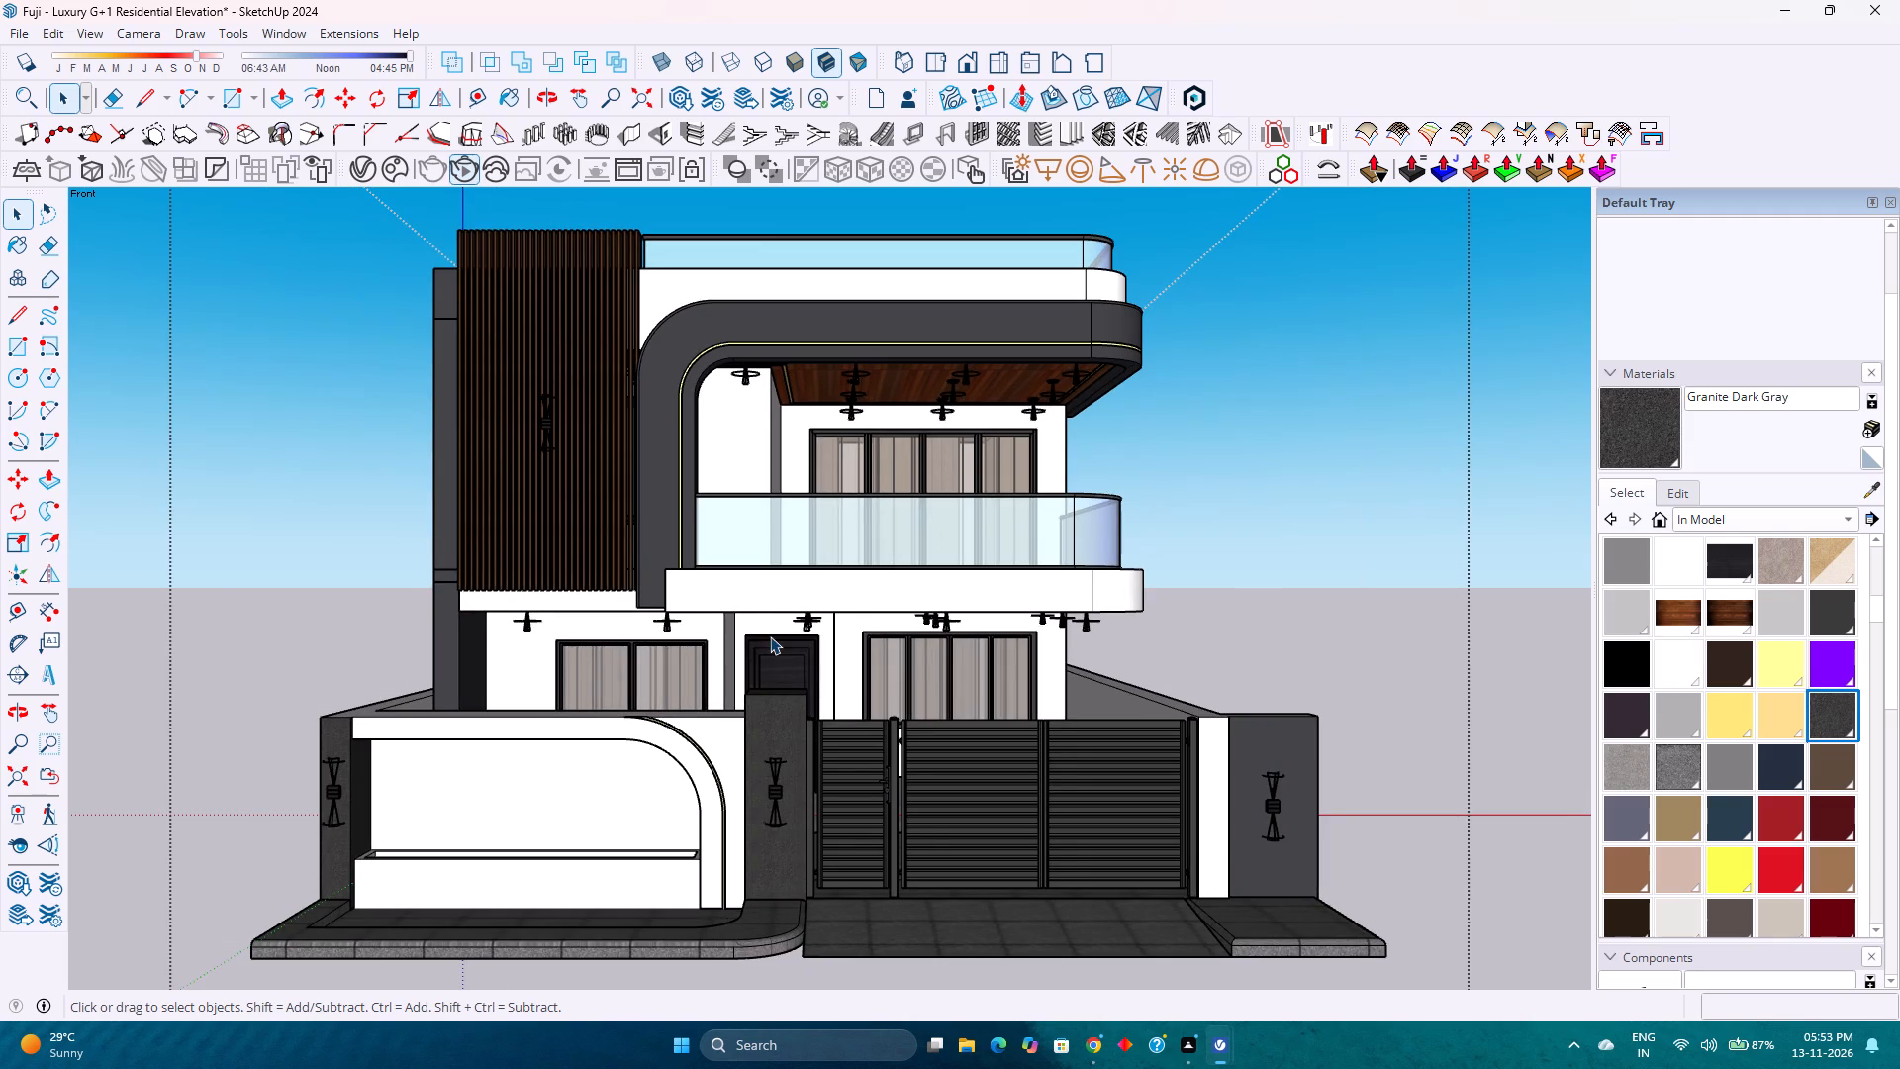
scroll(770, 636, "down", 1)
scroll(770, 639, "up", 1)
scroll(770, 639, "down", 1)
scroll(770, 639, "up", 1)
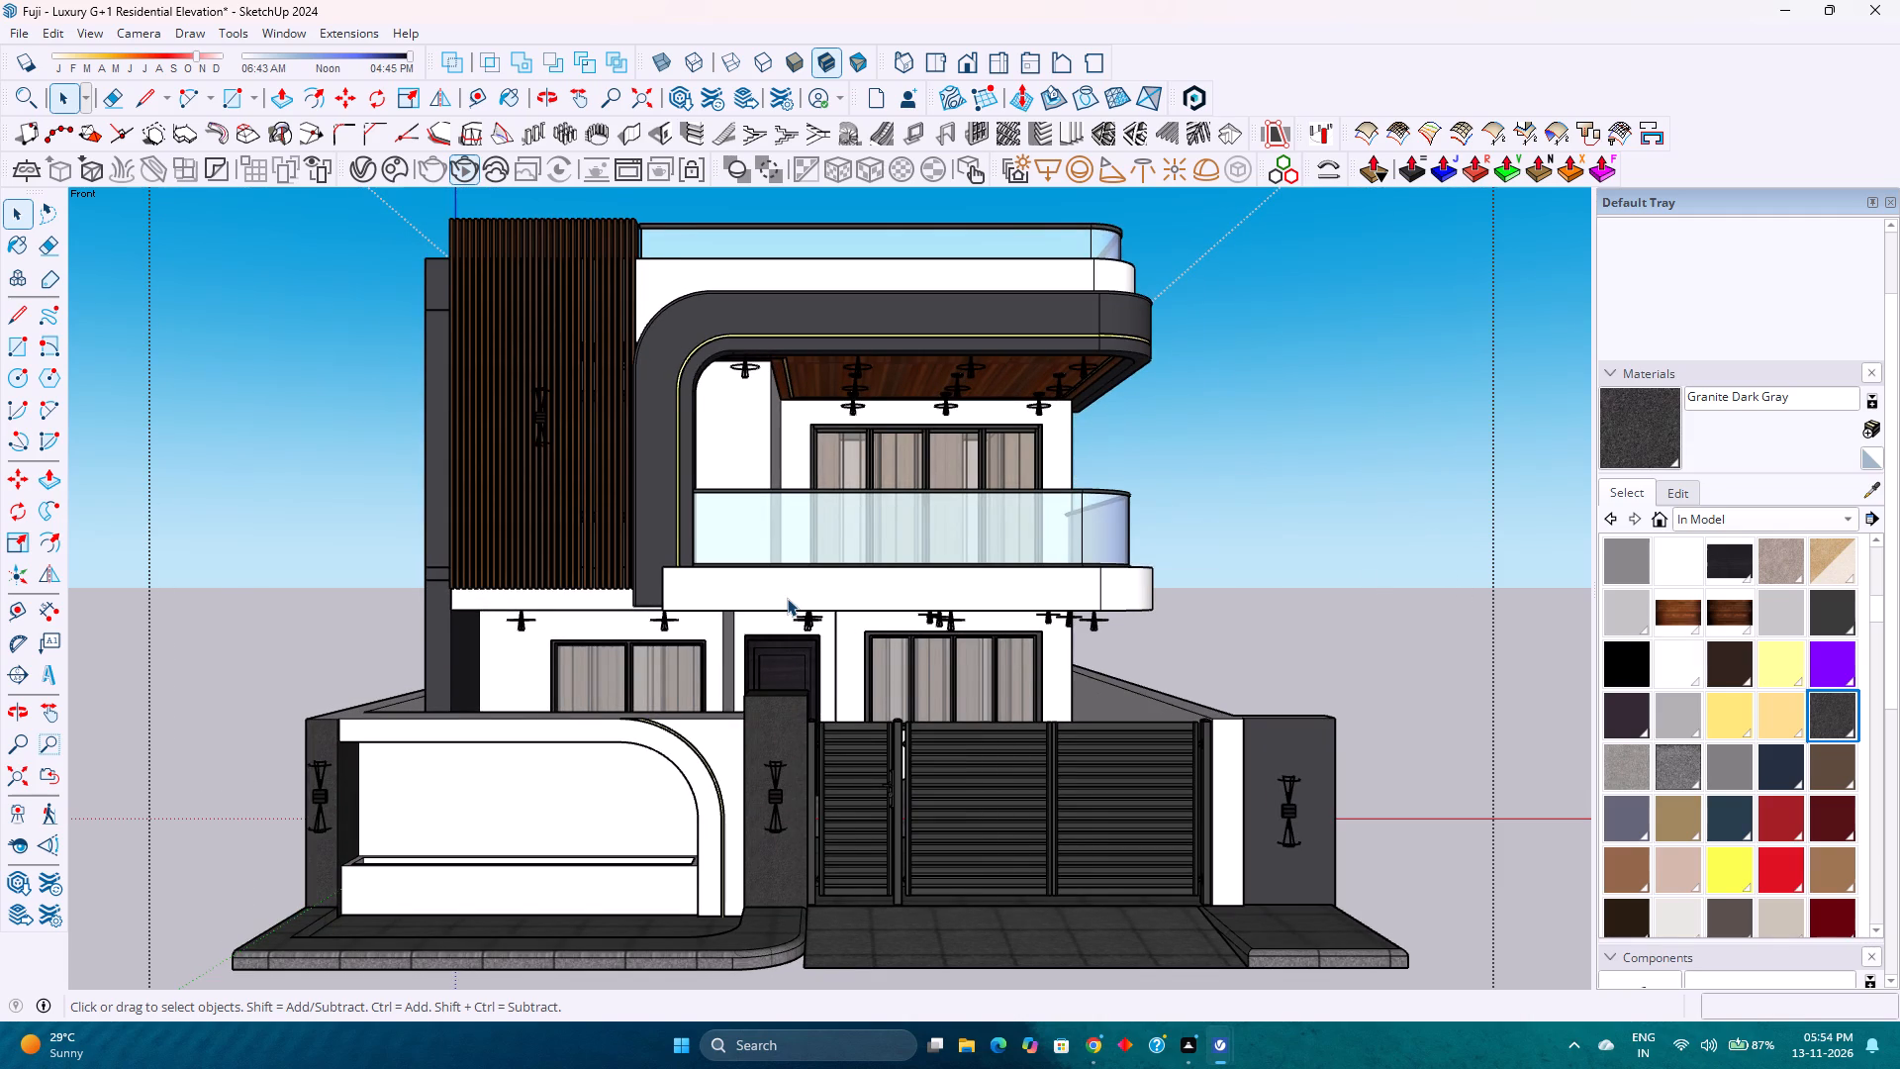
scroll(787, 597, "down", 1)
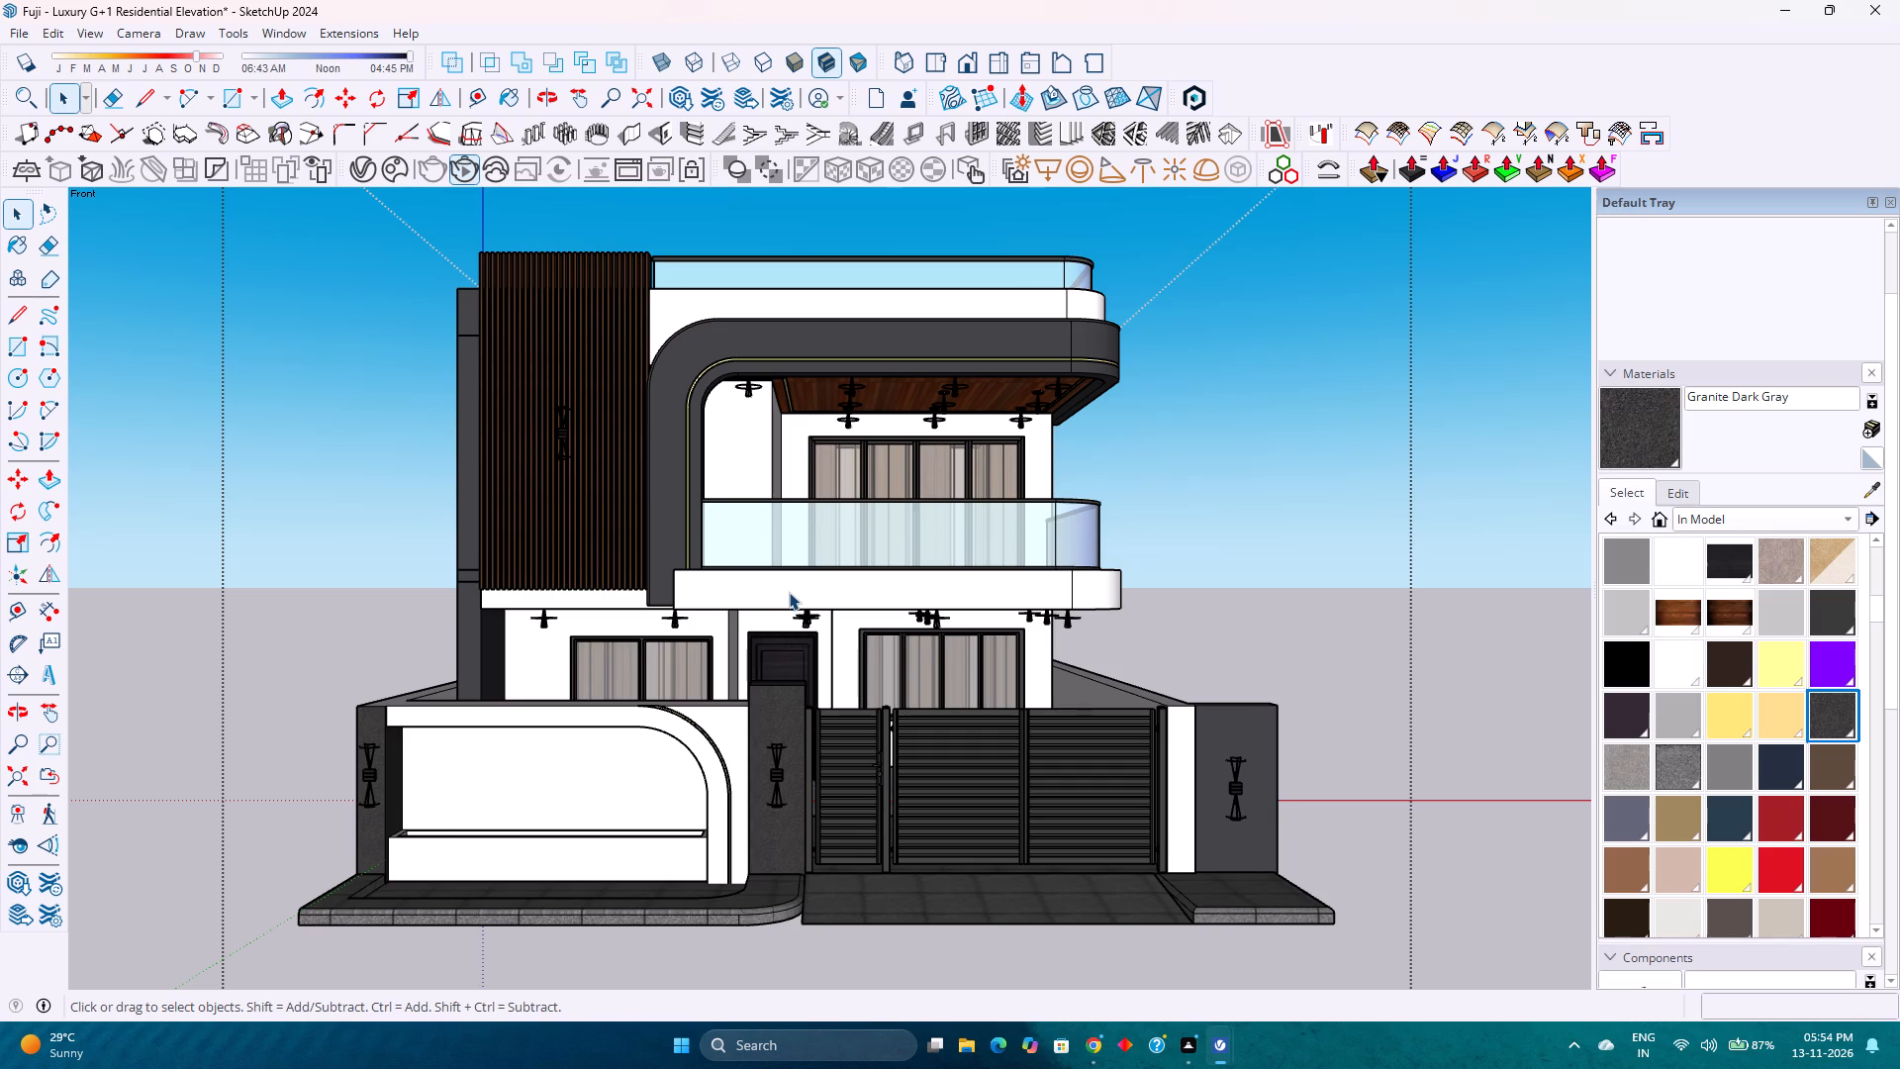
scroll(800, 589, "down", 1)
scroll(800, 589, "up", 1)
scroll(800, 589, "down", 1)
scroll(800, 589, "up", 1)
scroll(800, 589, "down", 1)
scroll(800, 589, "up", 1)
scroll(800, 589, "down", 1)
scroll(800, 589, "up", 1)
scroll(800, 589, "down", 1)
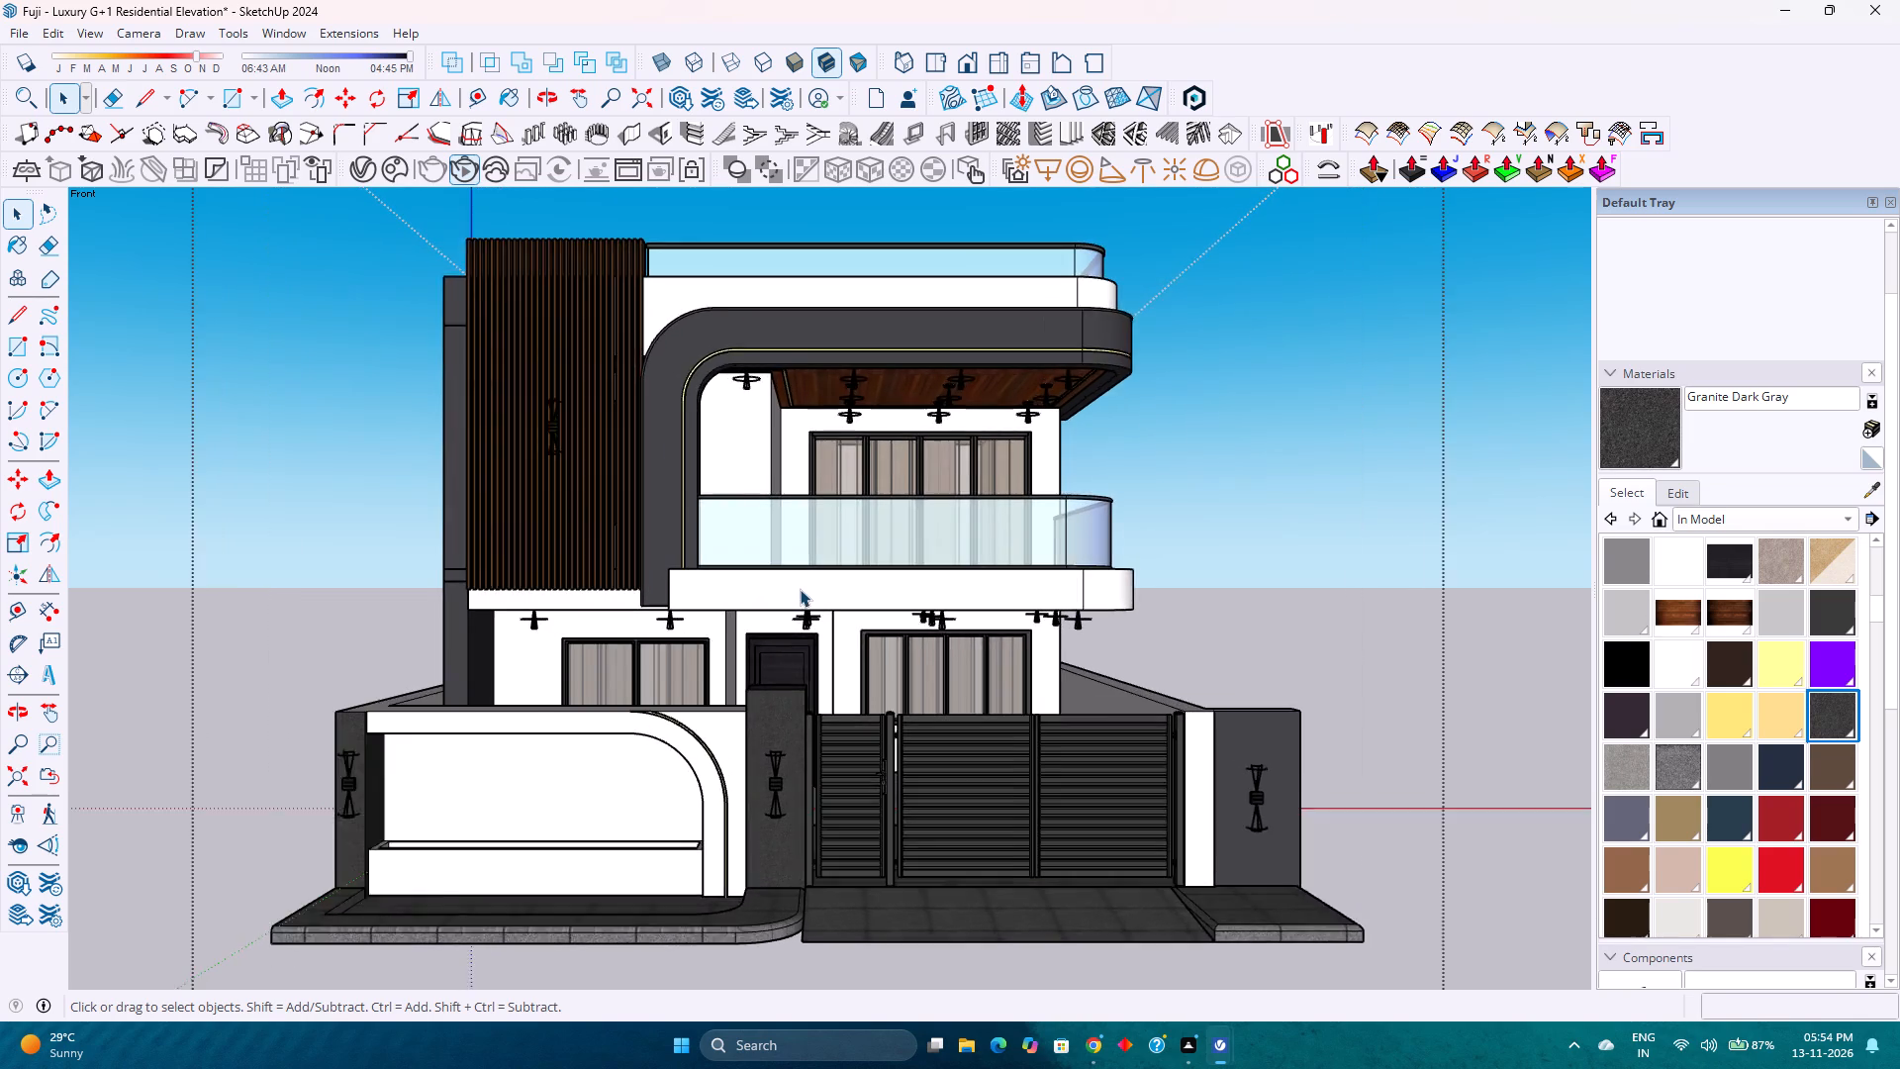
scroll(800, 589, "up", 1)
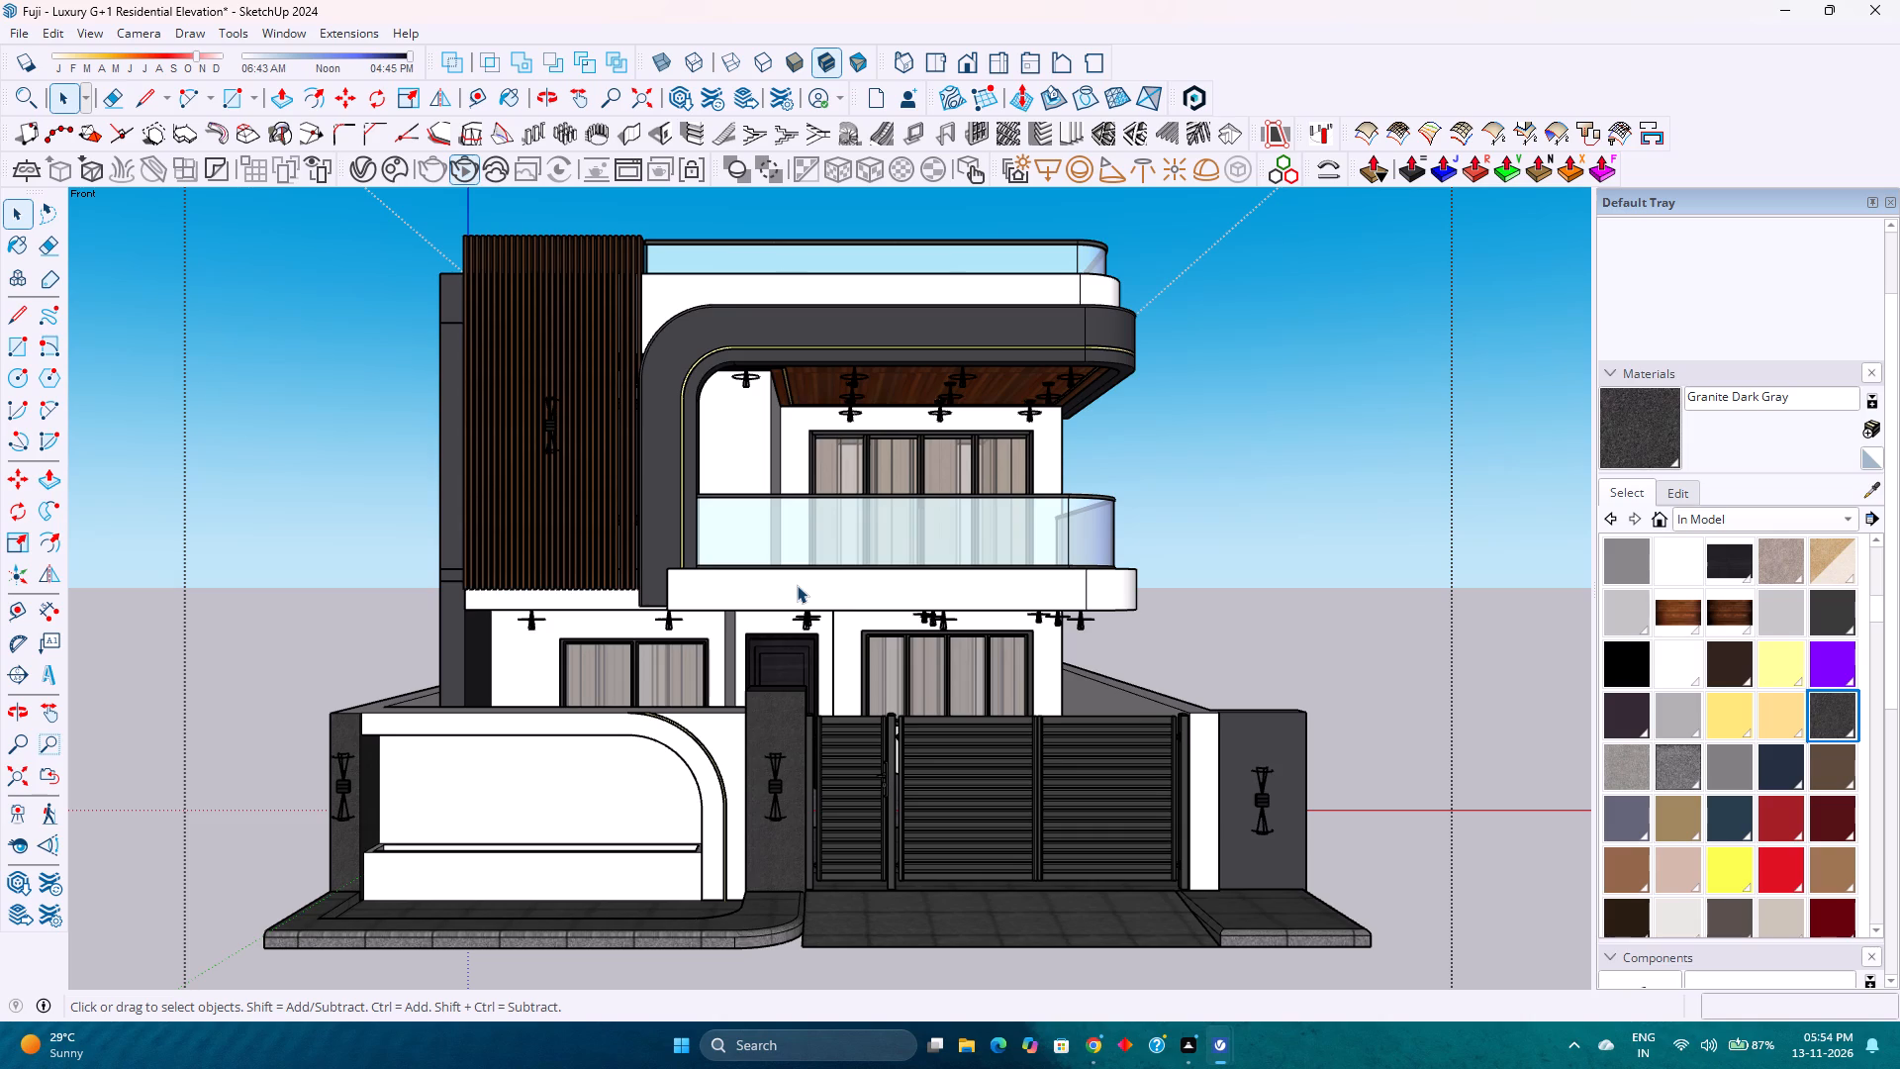
Examine the ground-floor windows, entrance gate and glass balcony up close, and widen the framing to the whole house.
scroll(780, 688, "down", 1)
scroll(862, 667, "up", 3)
scroll(862, 667, "down", 2)
scroll(862, 667, "up", 1)
scroll(862, 667, "down", 1)
scroll(862, 667, "up", 1)
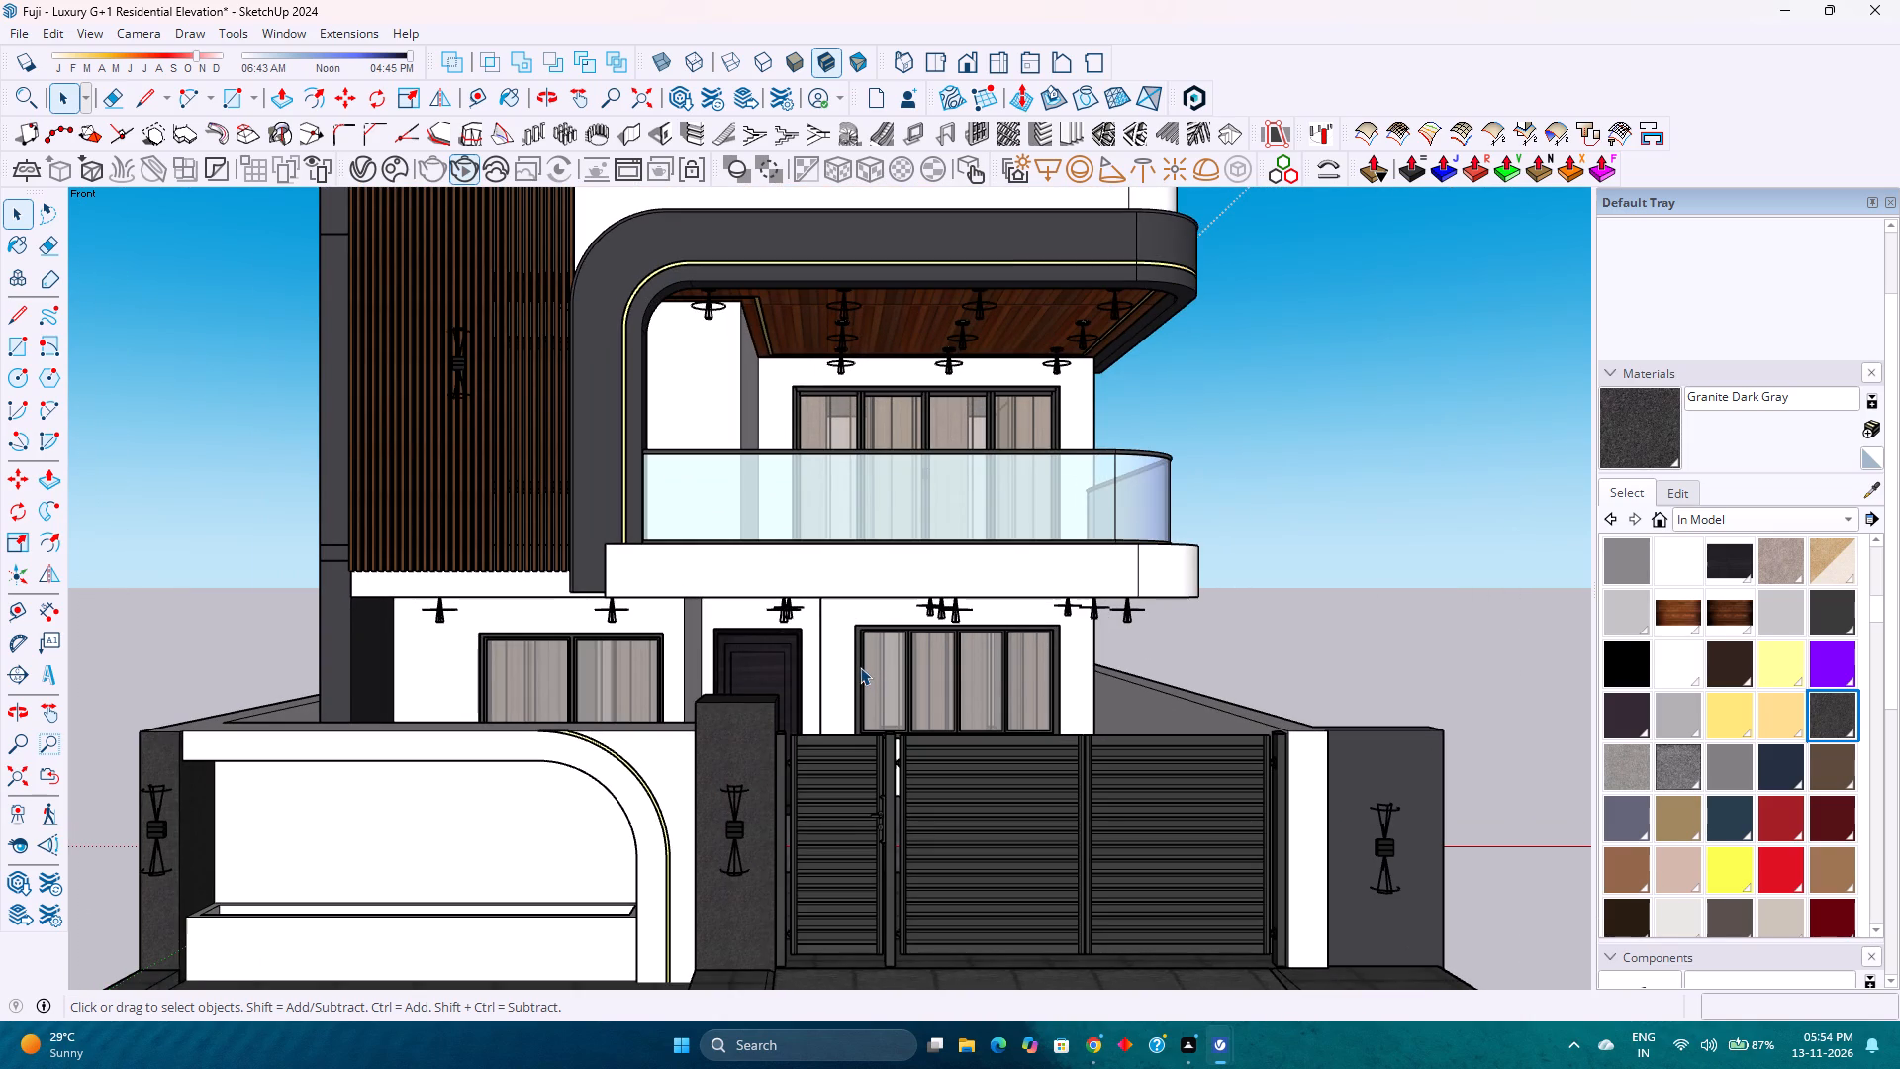
scroll(861, 663, "down", 1)
scroll(861, 663, "up", 3)
scroll(861, 663, "down", 1)
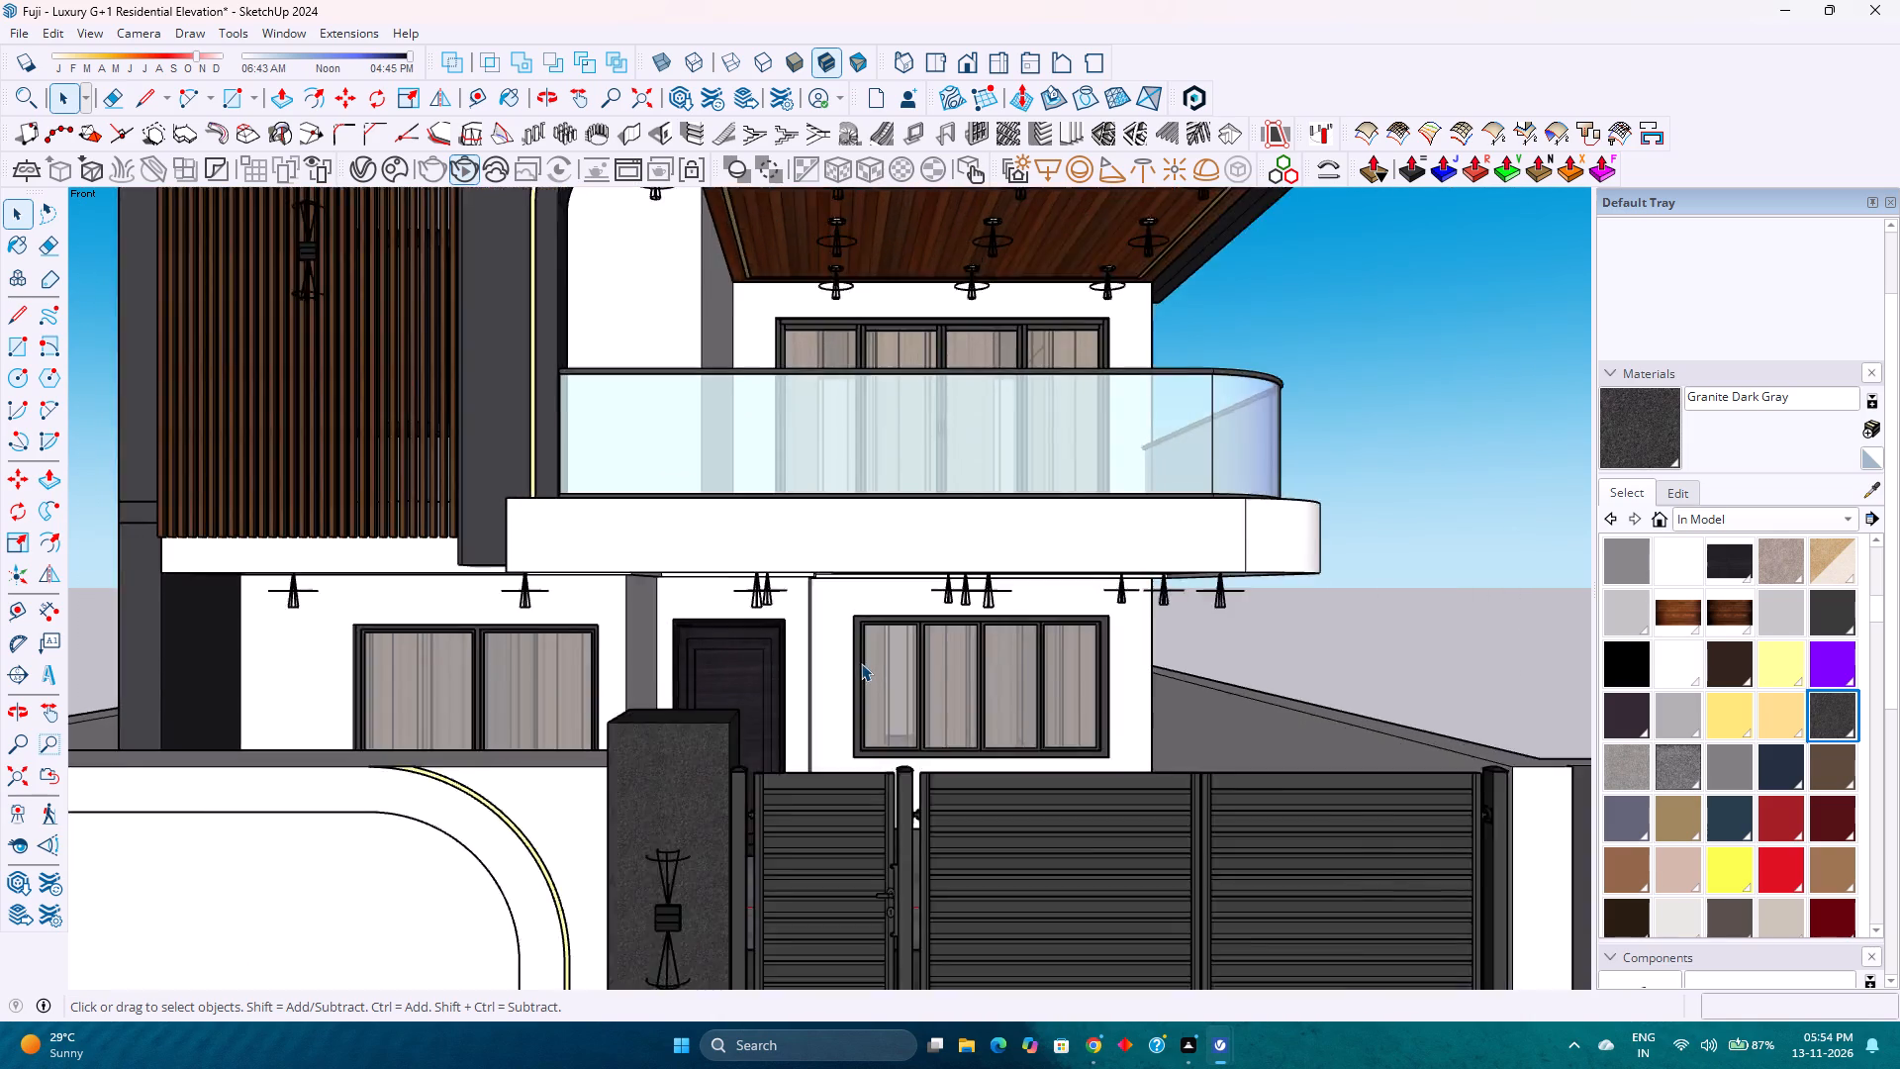
scroll(861, 663, "down", 3)
scroll(861, 663, "up", 3)
scroll(859, 663, "down", 4)
scroll(910, 538, "up", 3)
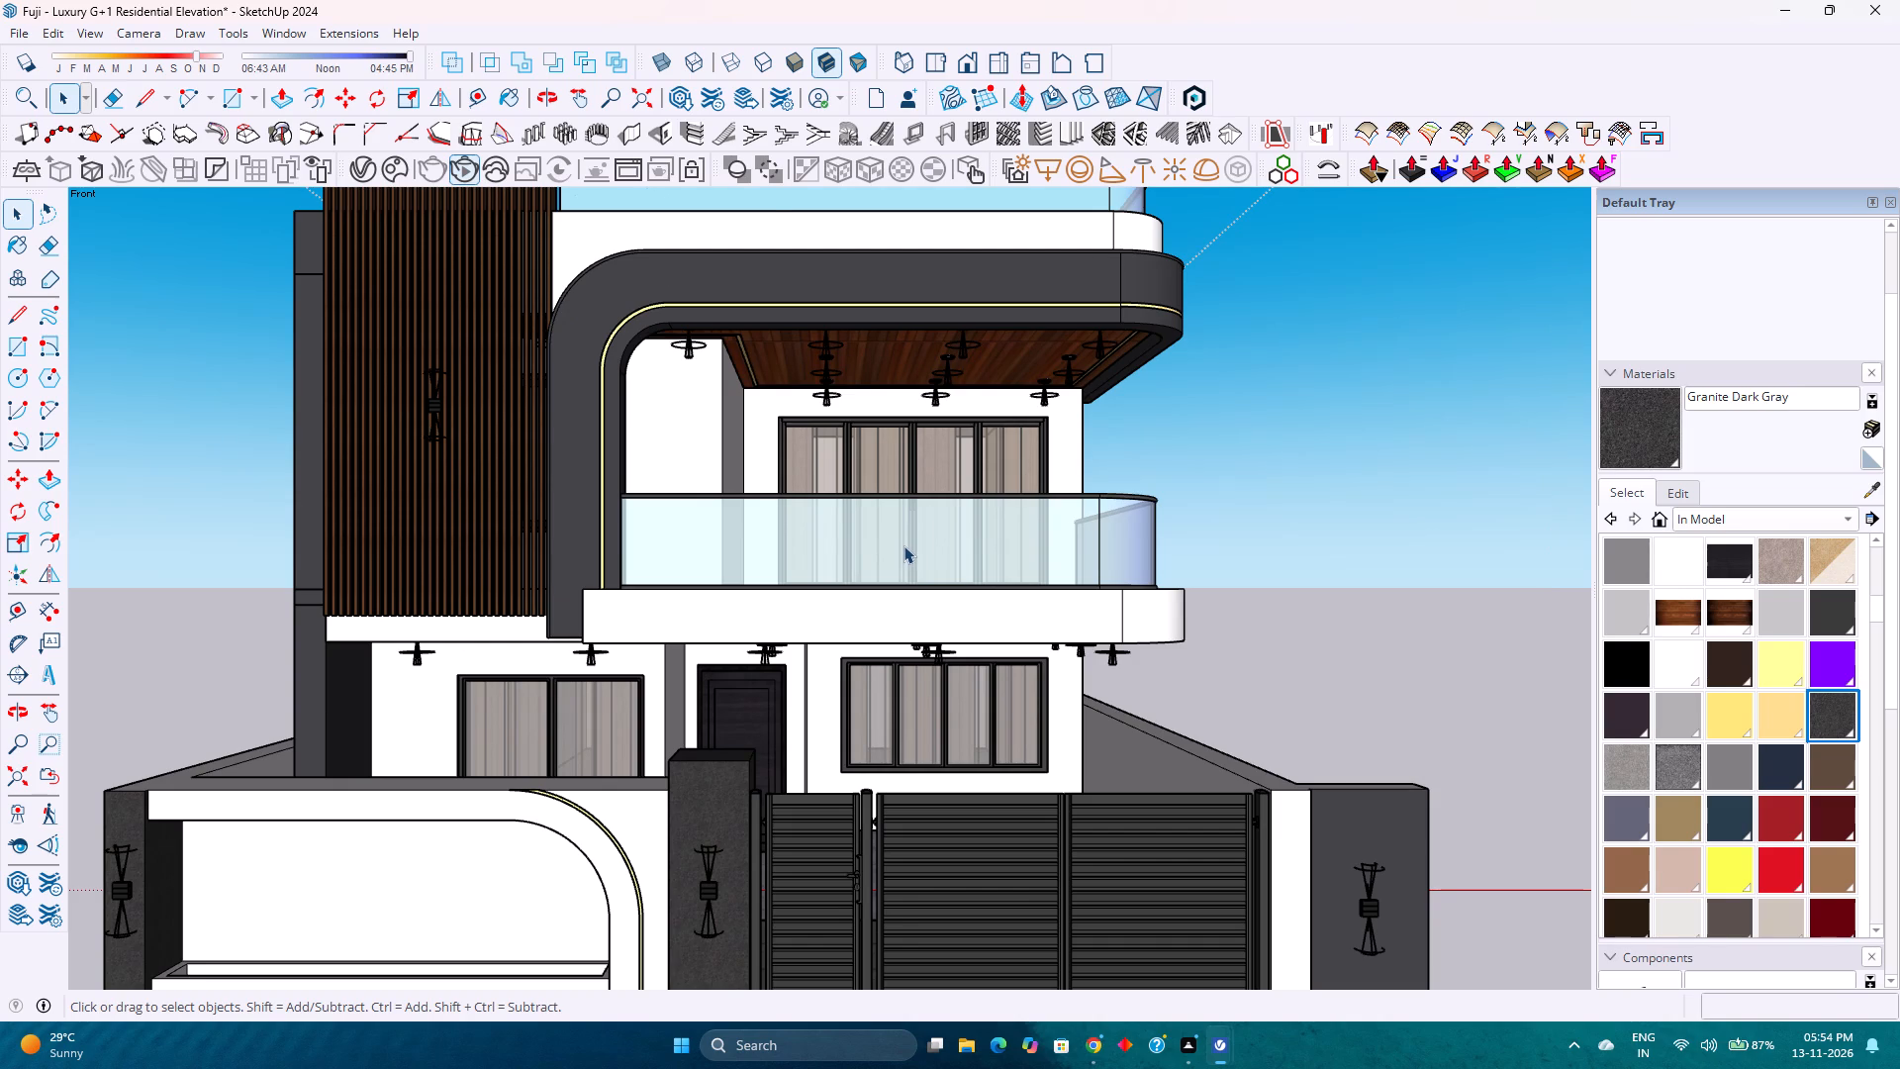
scroll(782, 271, "down", 2)
scroll(782, 271, "up", 2)
scroll(782, 271, "down", 2)
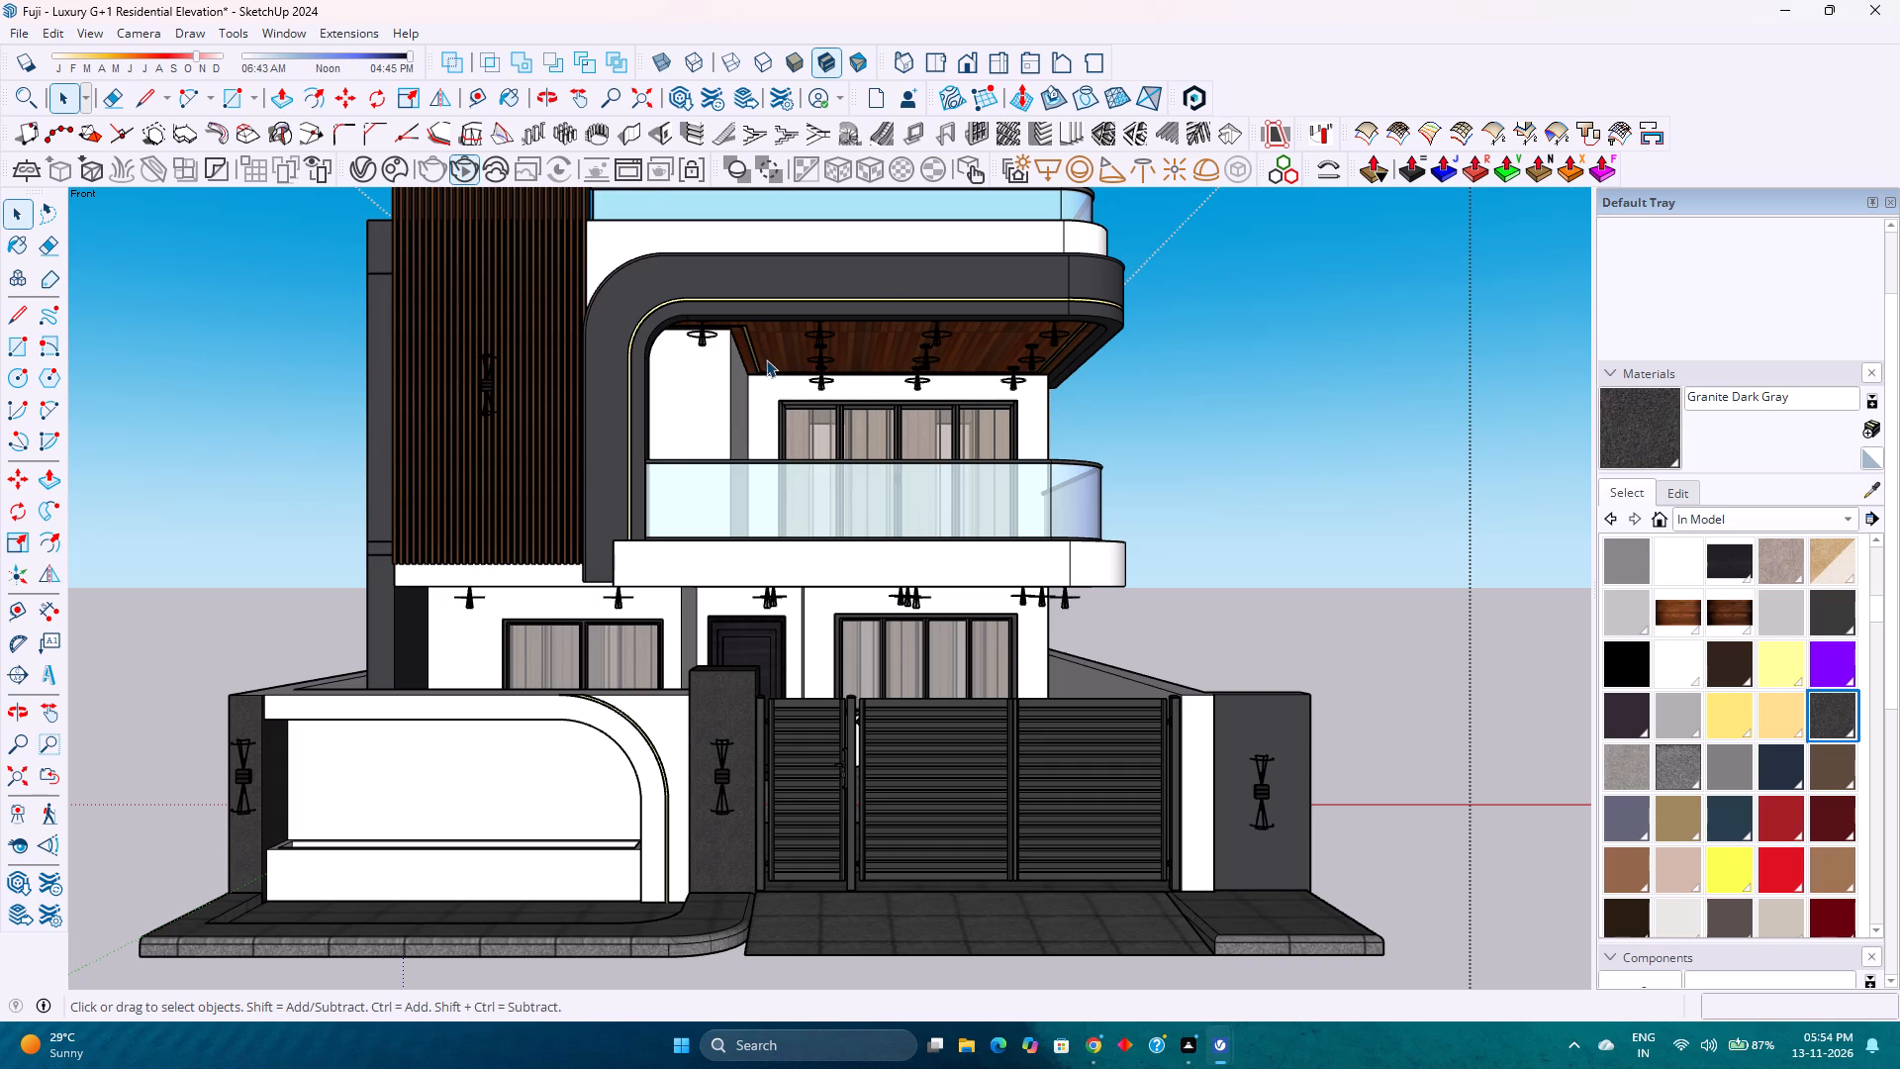
scroll(924, 454, "down", 3)
scroll(847, 440, "up", 1)
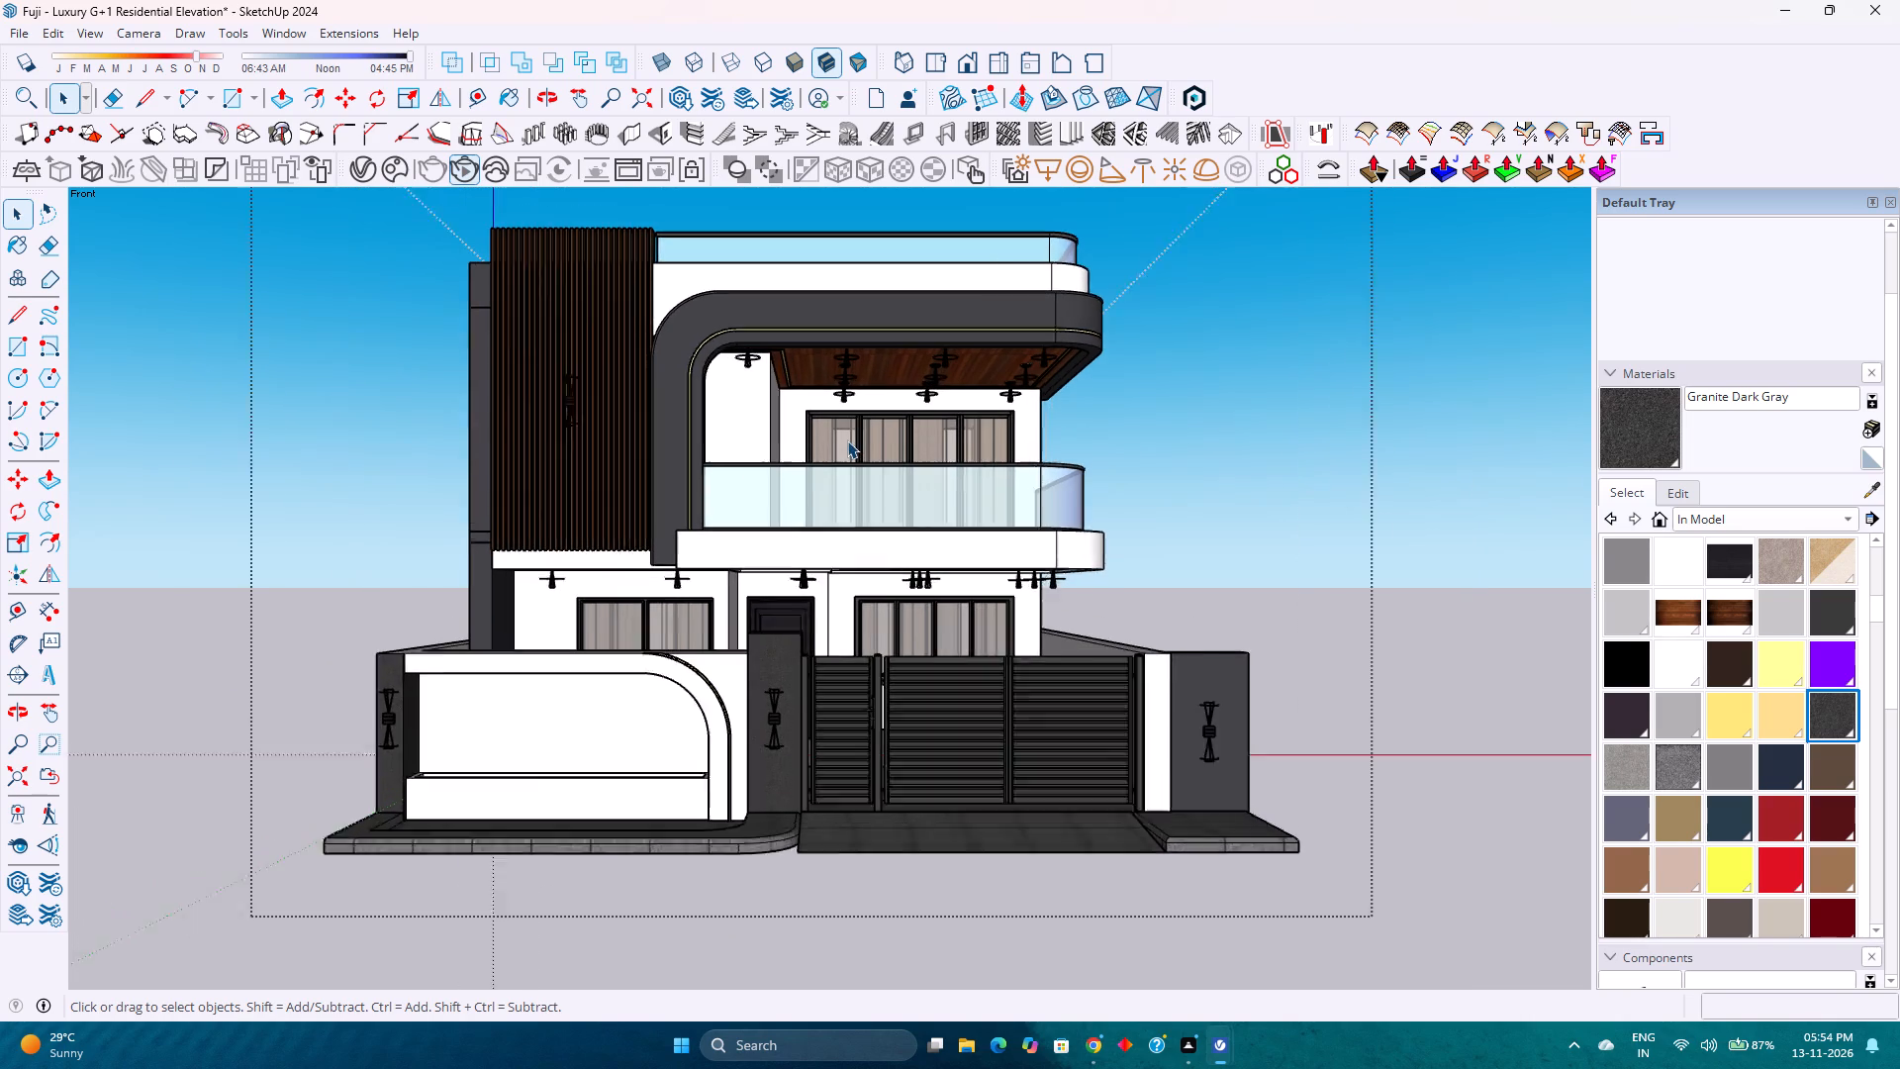
scroll(847, 440, "up", 1)
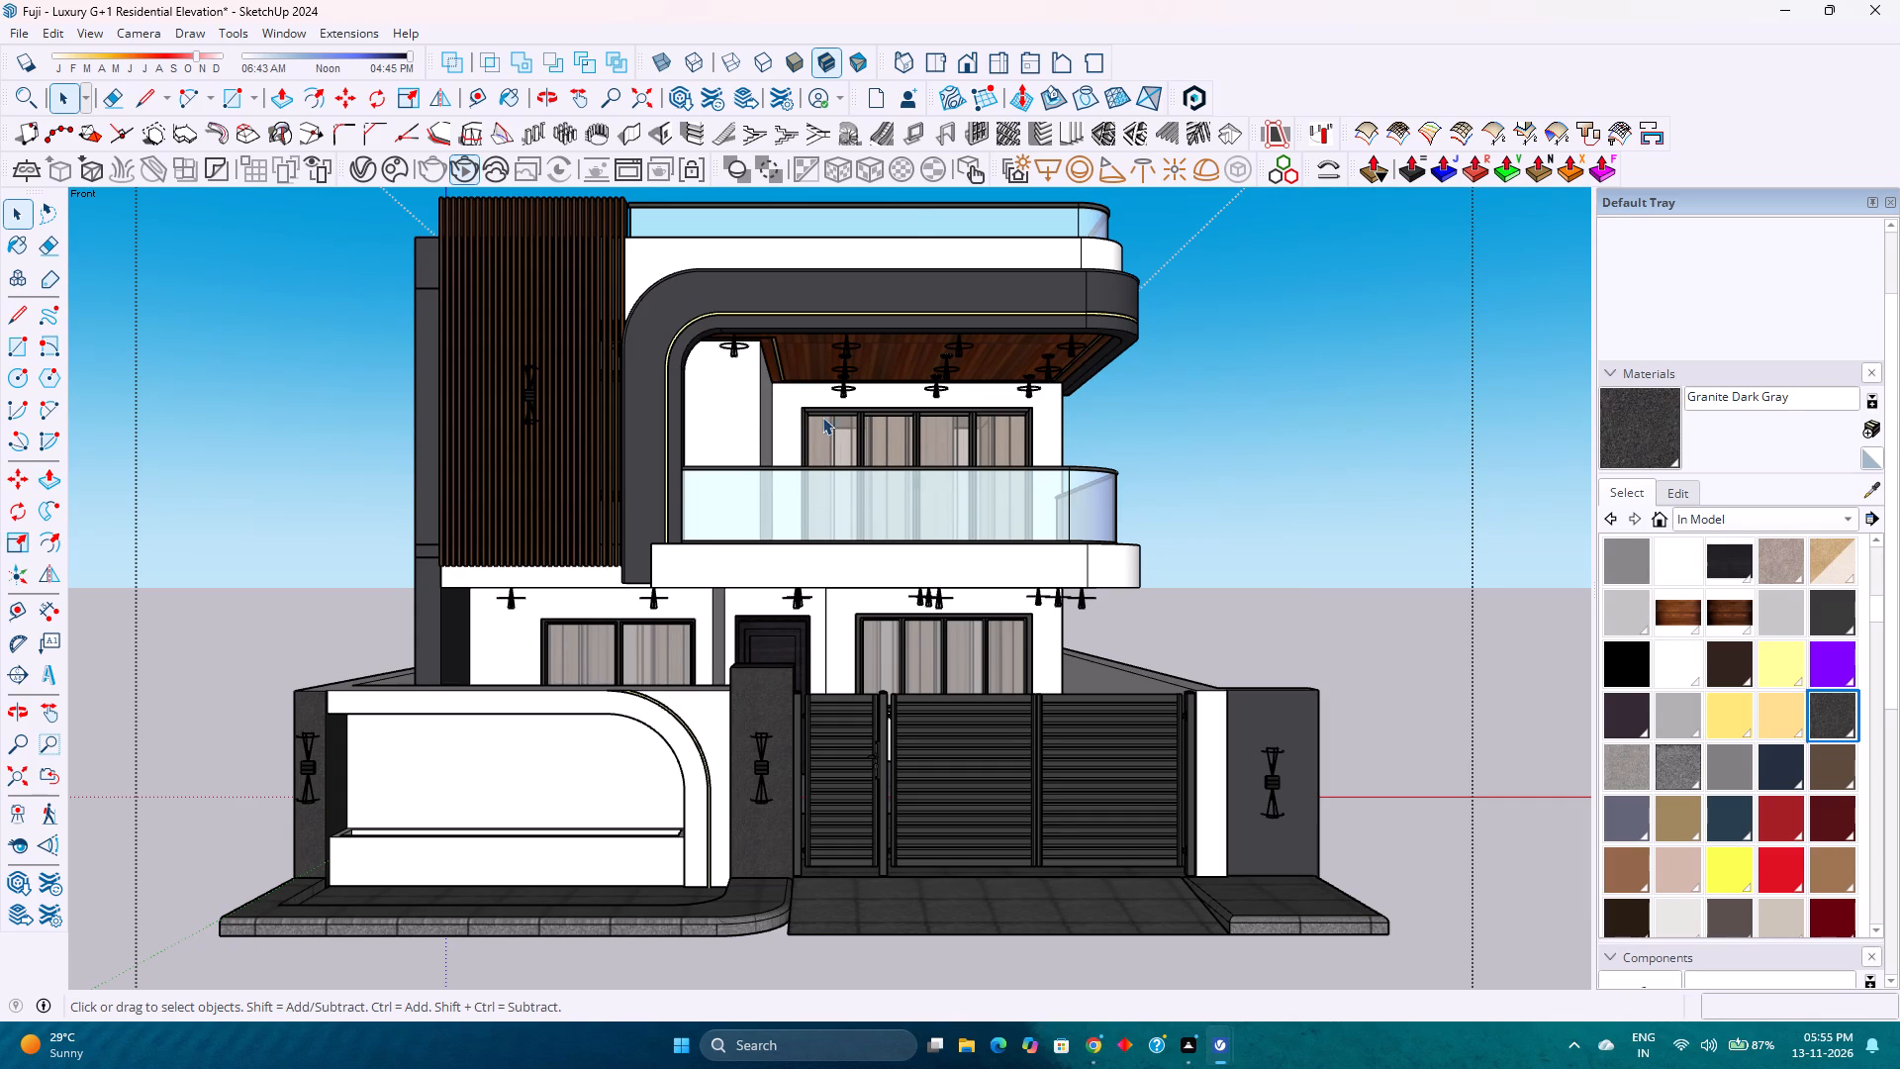
Set the camera to the standard front view and fit the entire house with Zoom Extents.
left_click(972, 62)
left_click(5, 786)
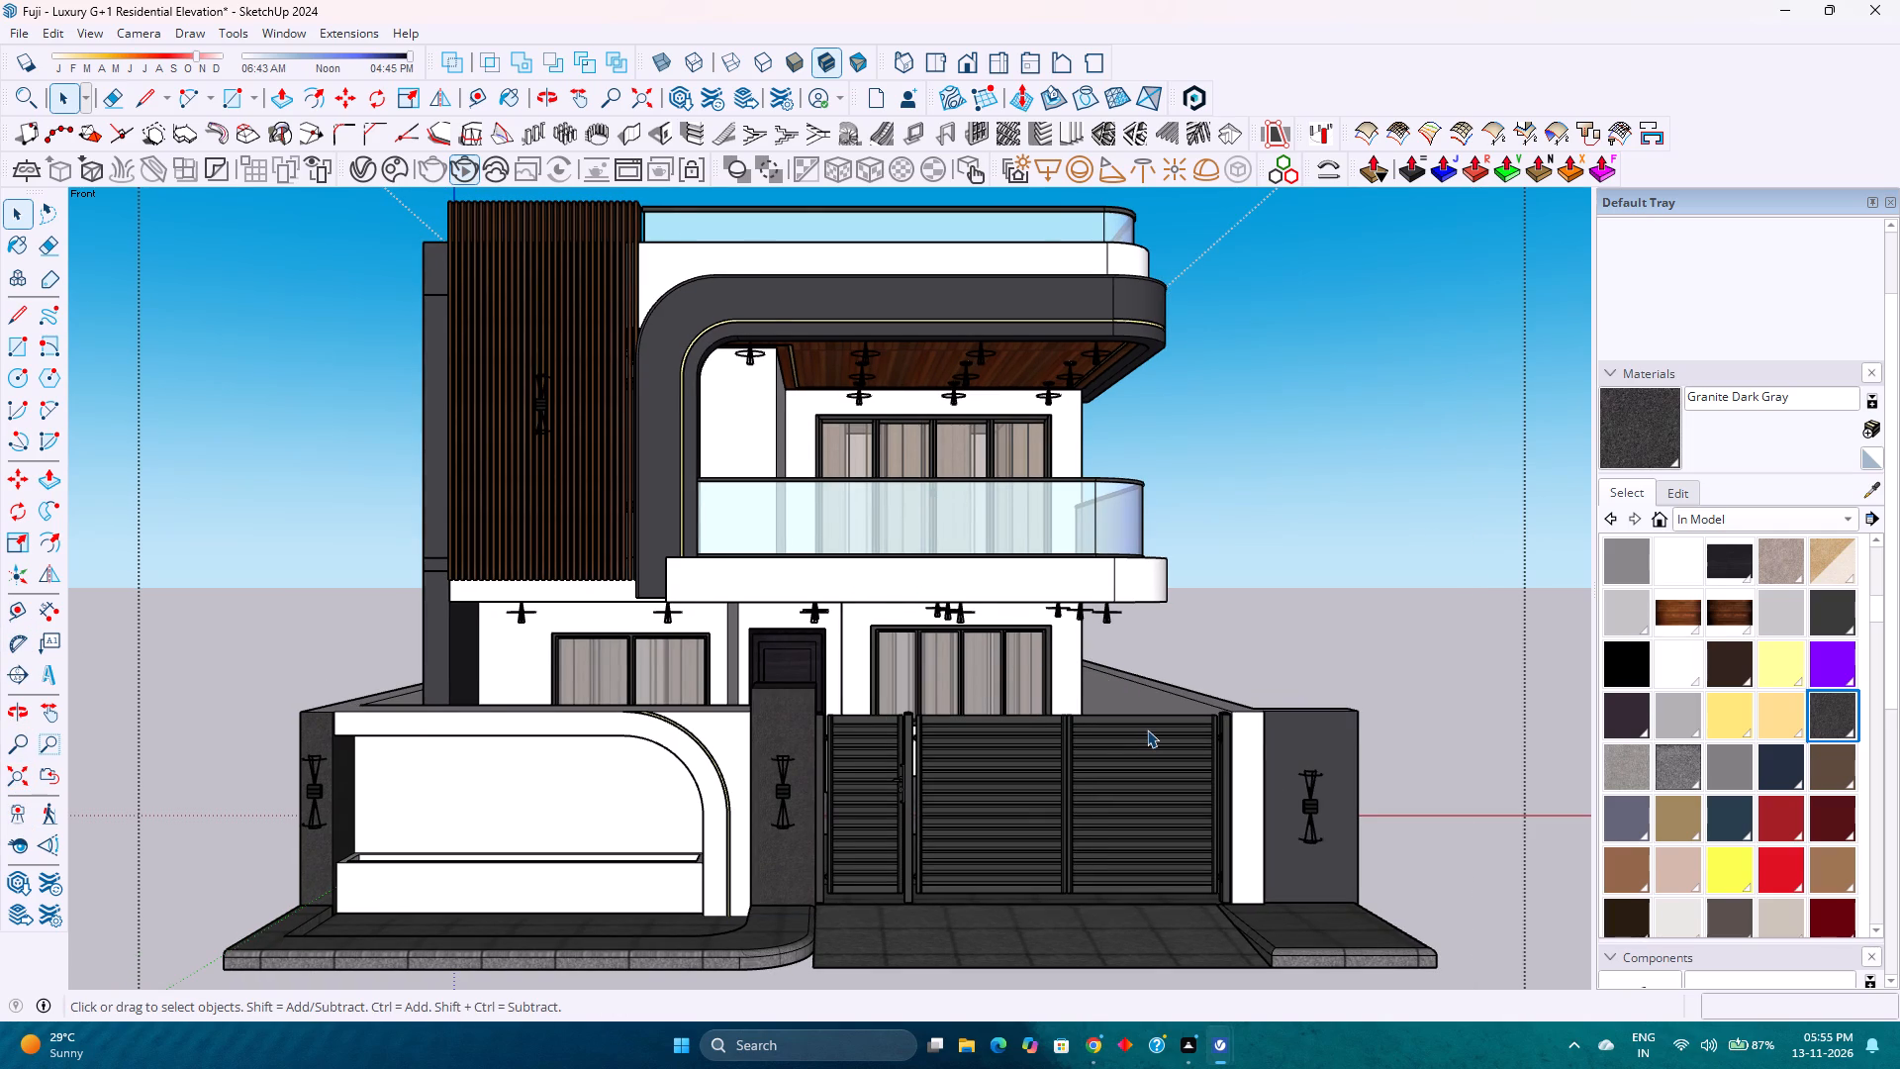
Compare wider camera distances for the front elevation, refitting the whole house with Zoom Extents between attempts.
scroll(1147, 729, "down", 1)
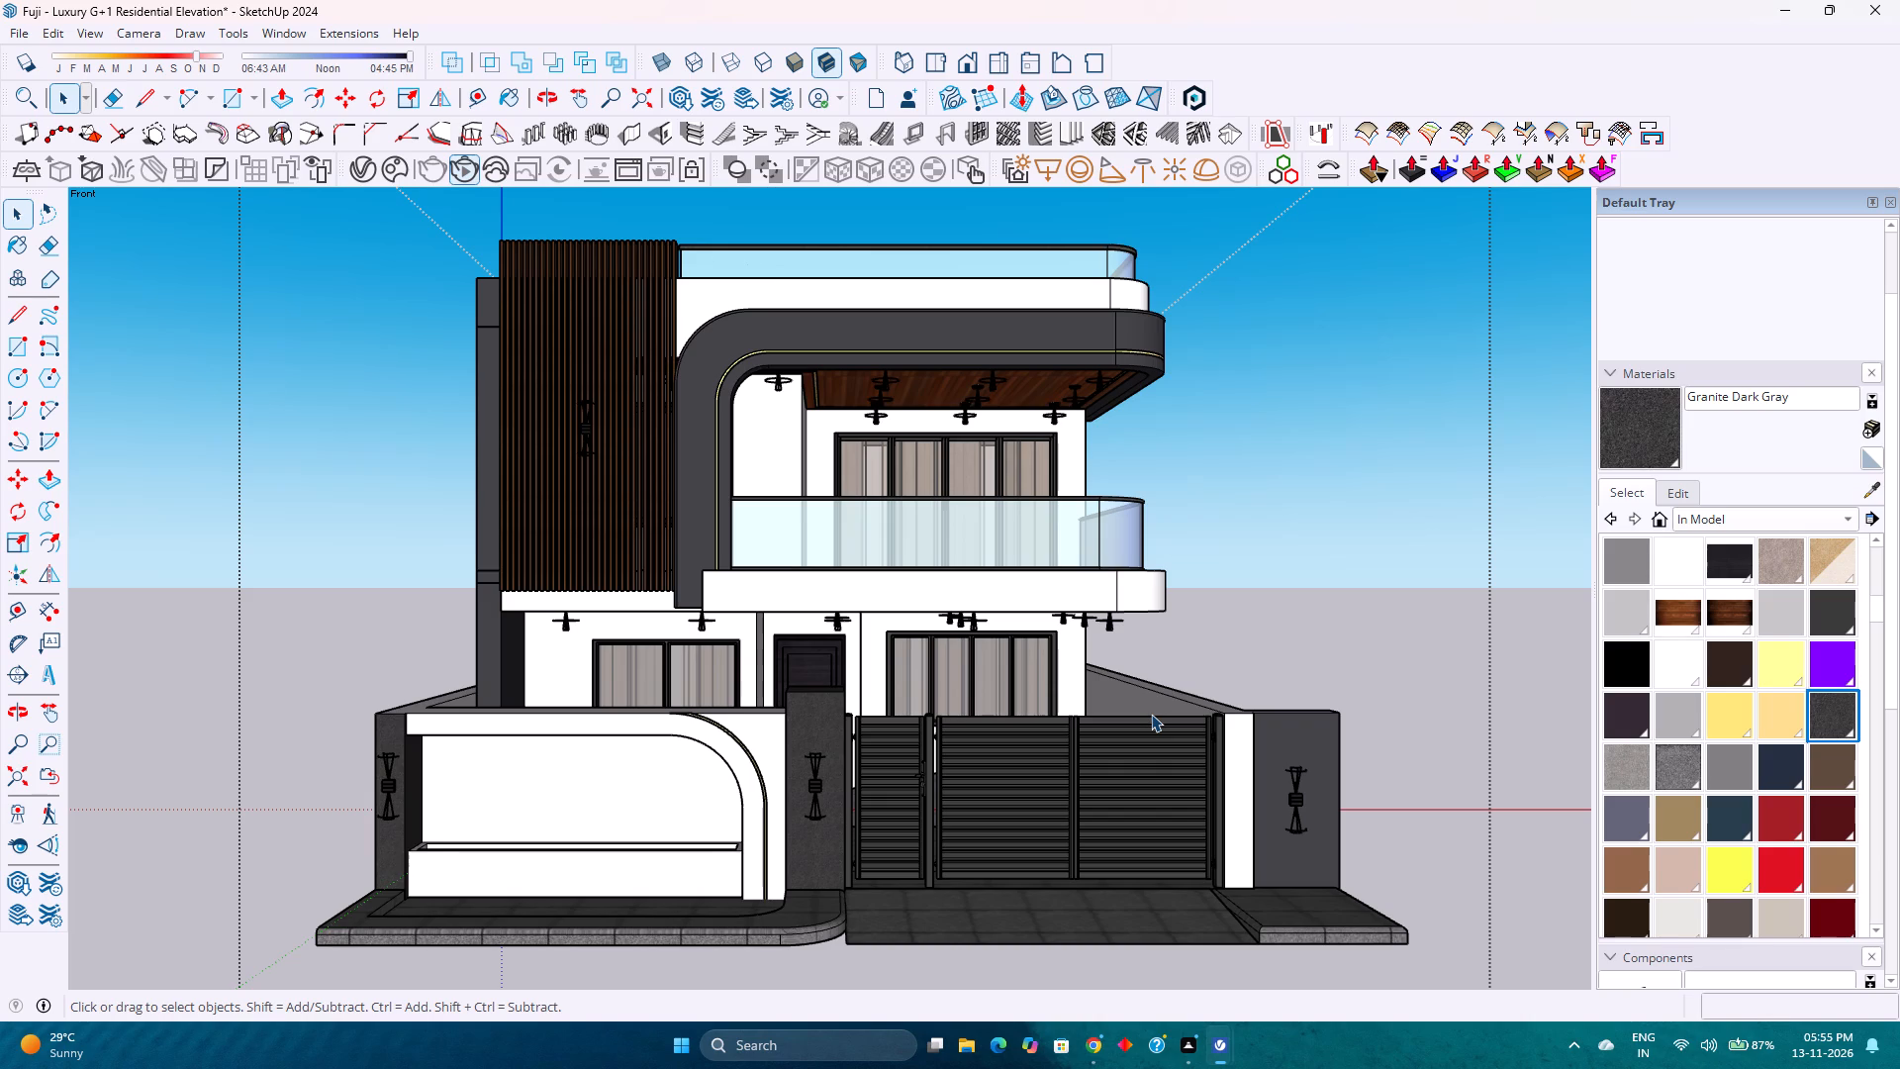
scroll(1151, 714, "down", 3)
scroll(1151, 714, "up", 3)
scroll(1151, 713, "down", 1)
scroll(1151, 713, "up", 1)
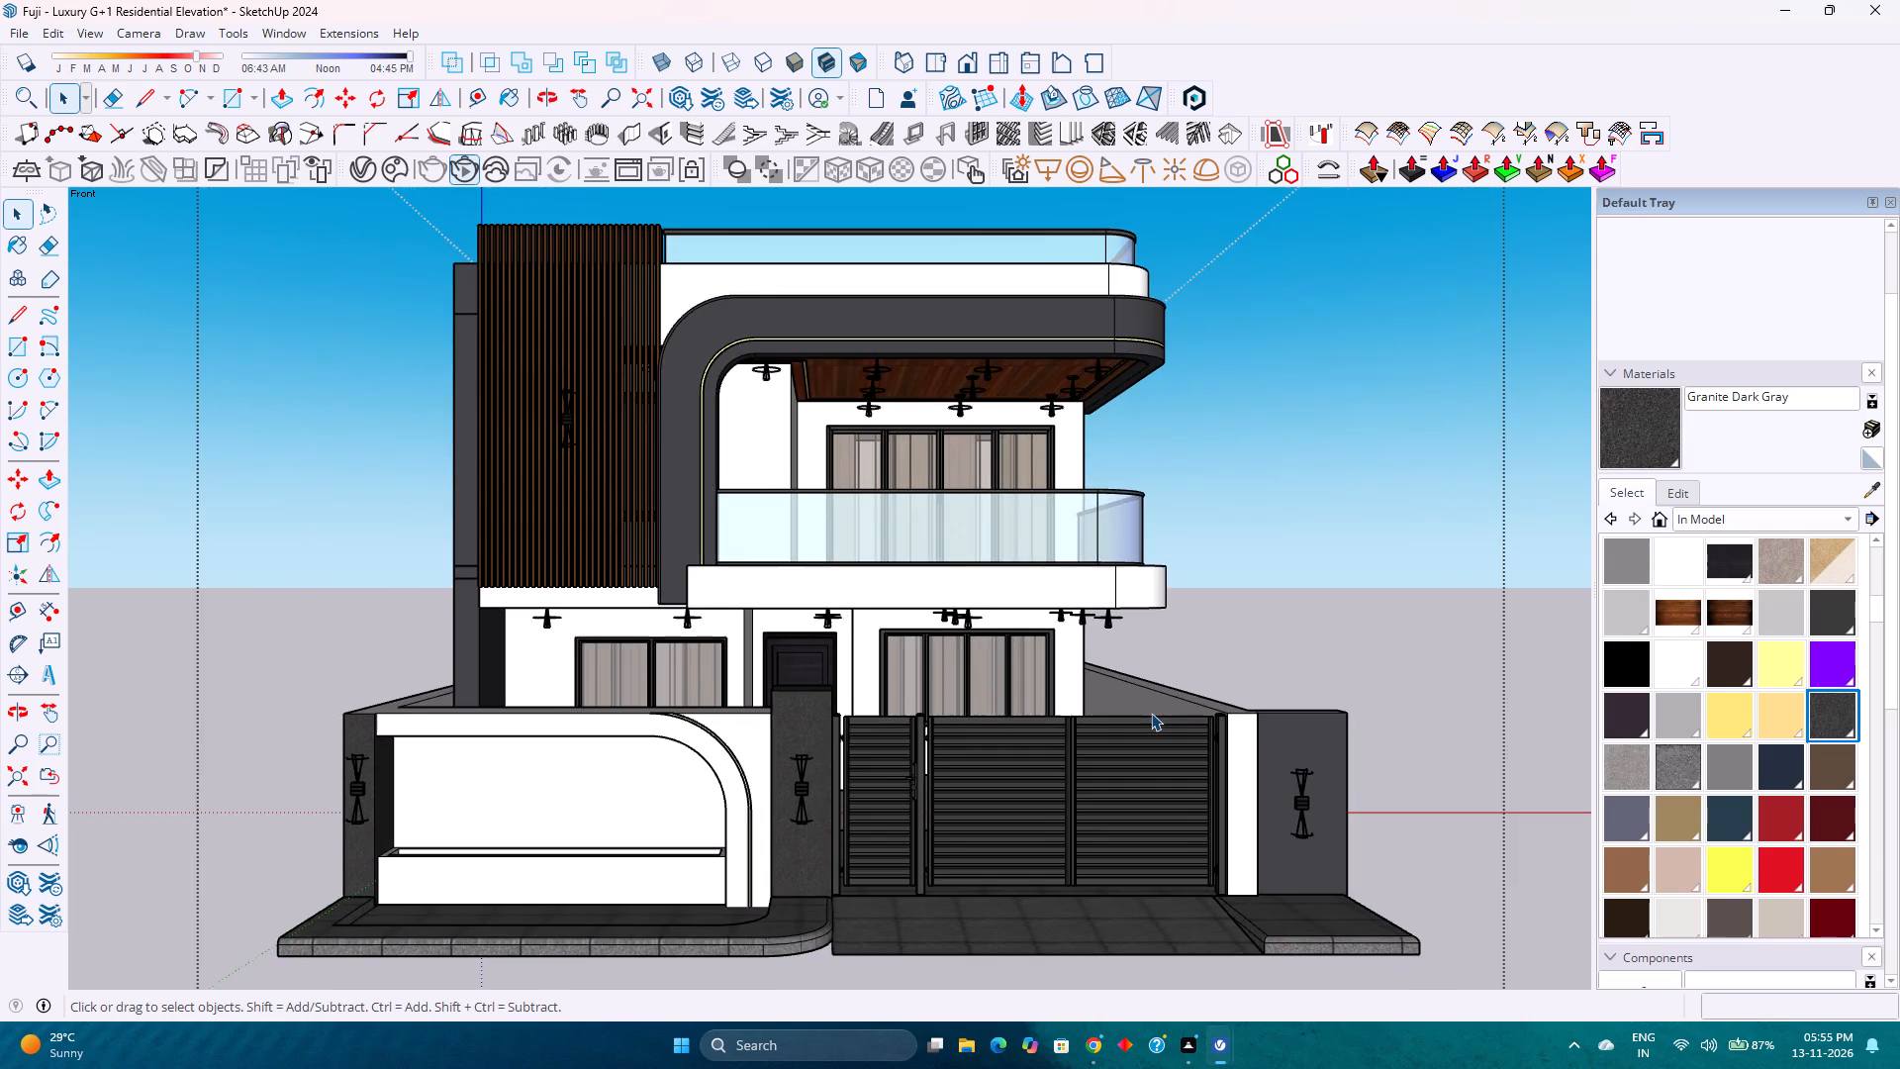
scroll(1151, 713, "down", 1)
left_click(15, 779)
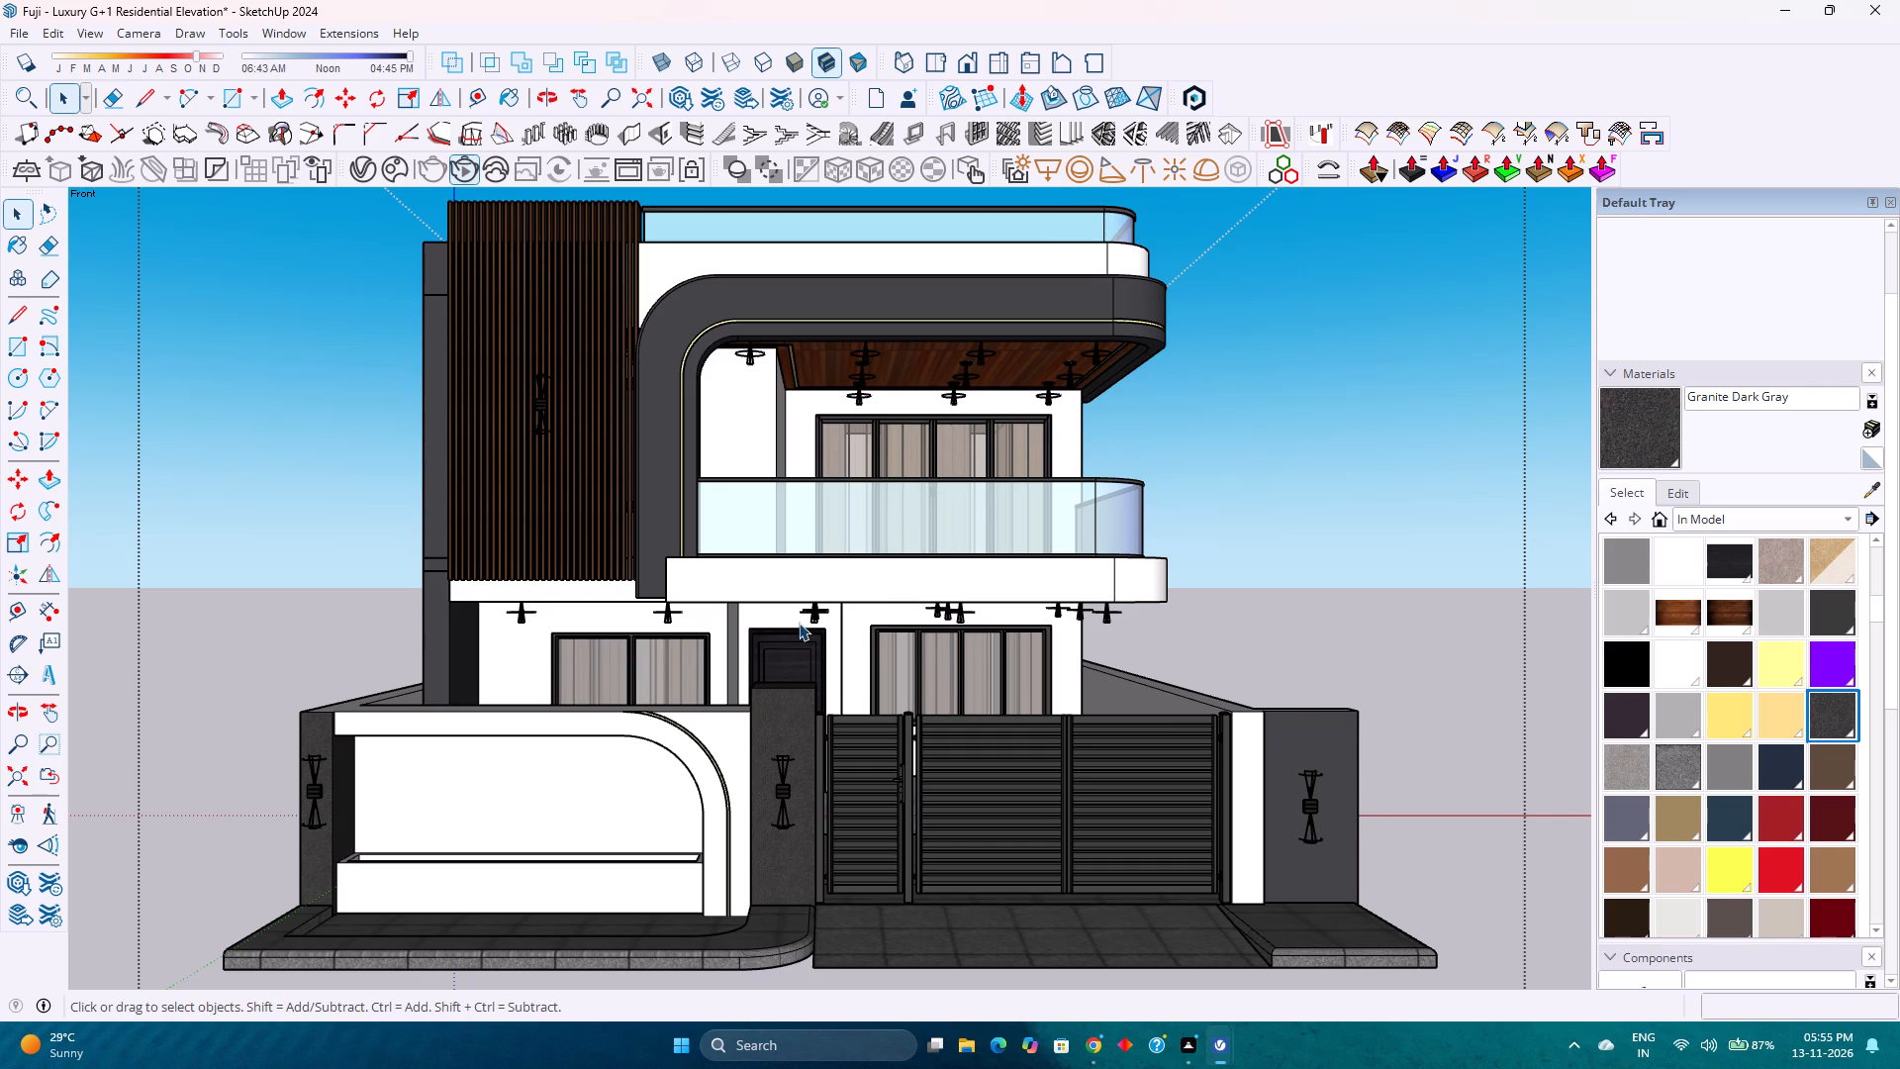
scroll(799, 623, "down", 2)
scroll(799, 623, "up", 1)
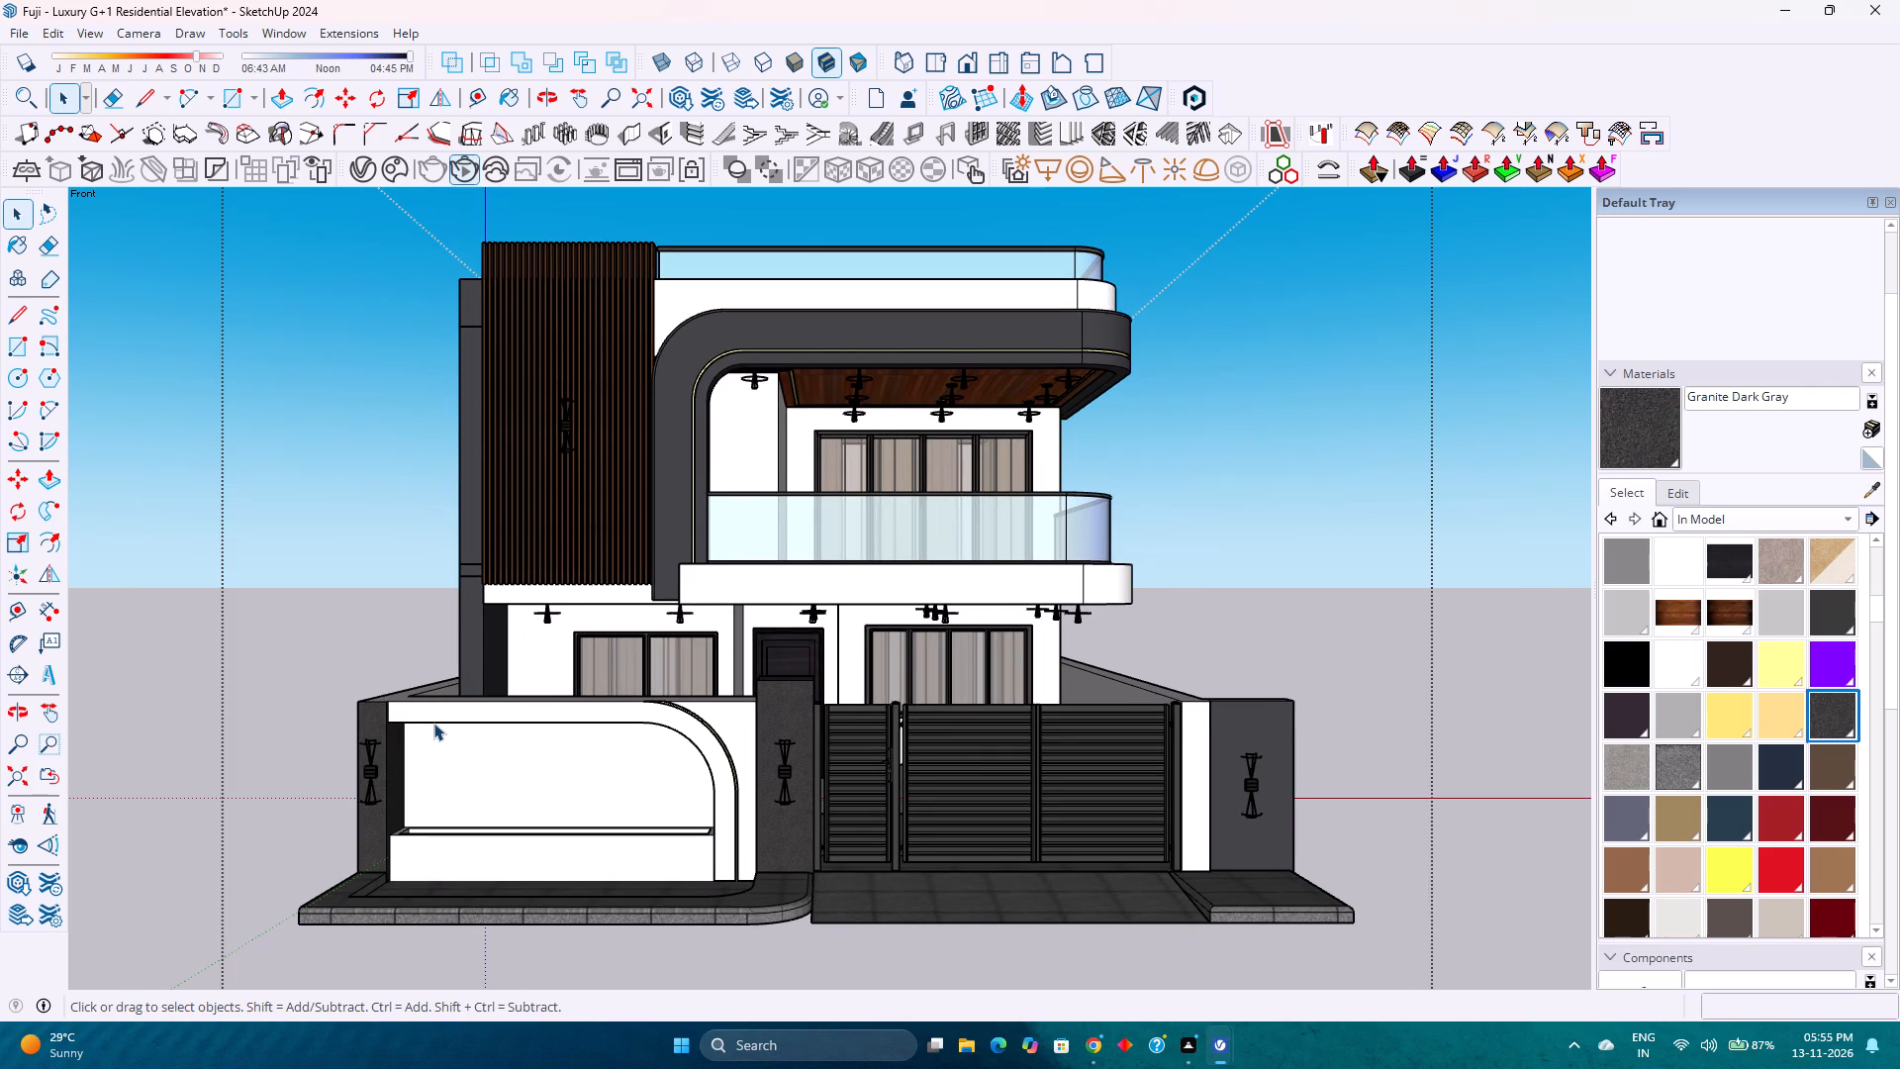
scroll(433, 723, "up", 1)
left_click(23, 787)
scroll(777, 695, "down", 2)
scroll(777, 695, "up", 1)
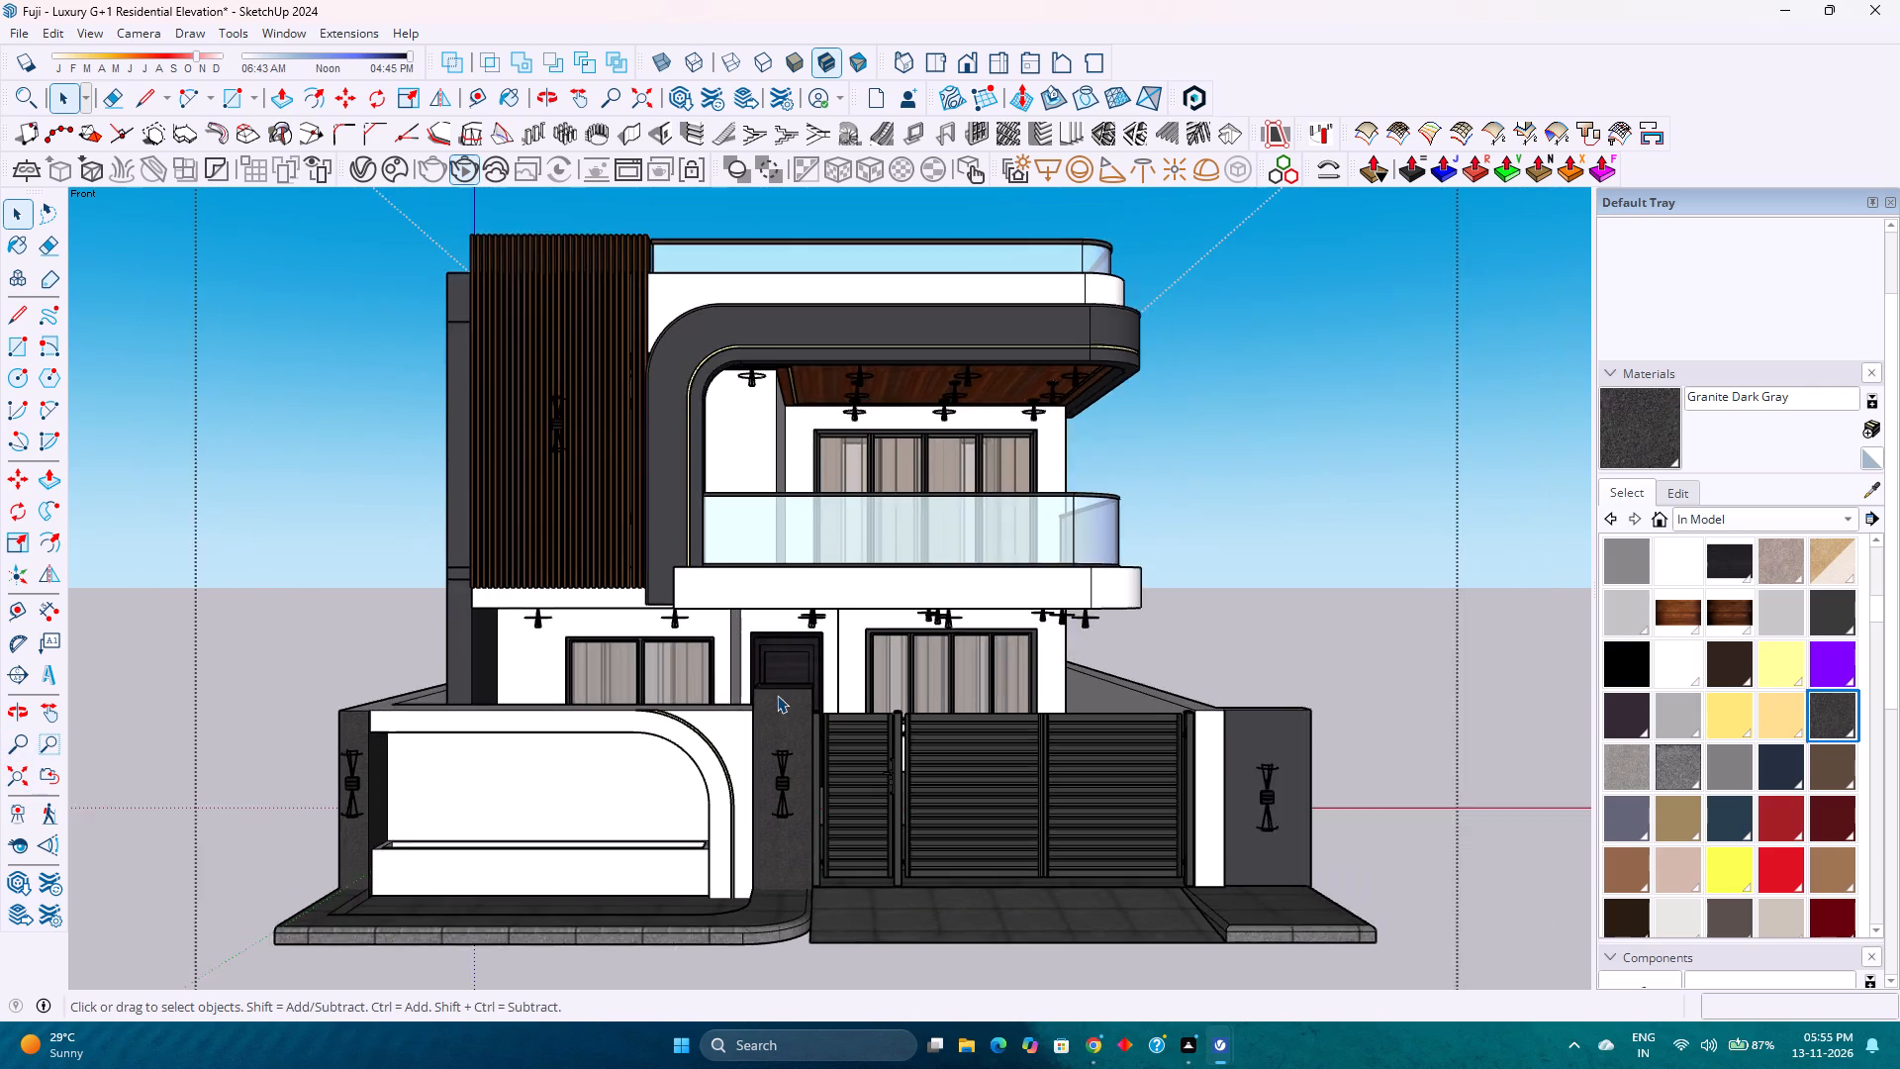
scroll(777, 695, "down", 1)
Reapply the standard front view and compare camera distances that keep the whole house and paving in frame.
left_click(968, 75)
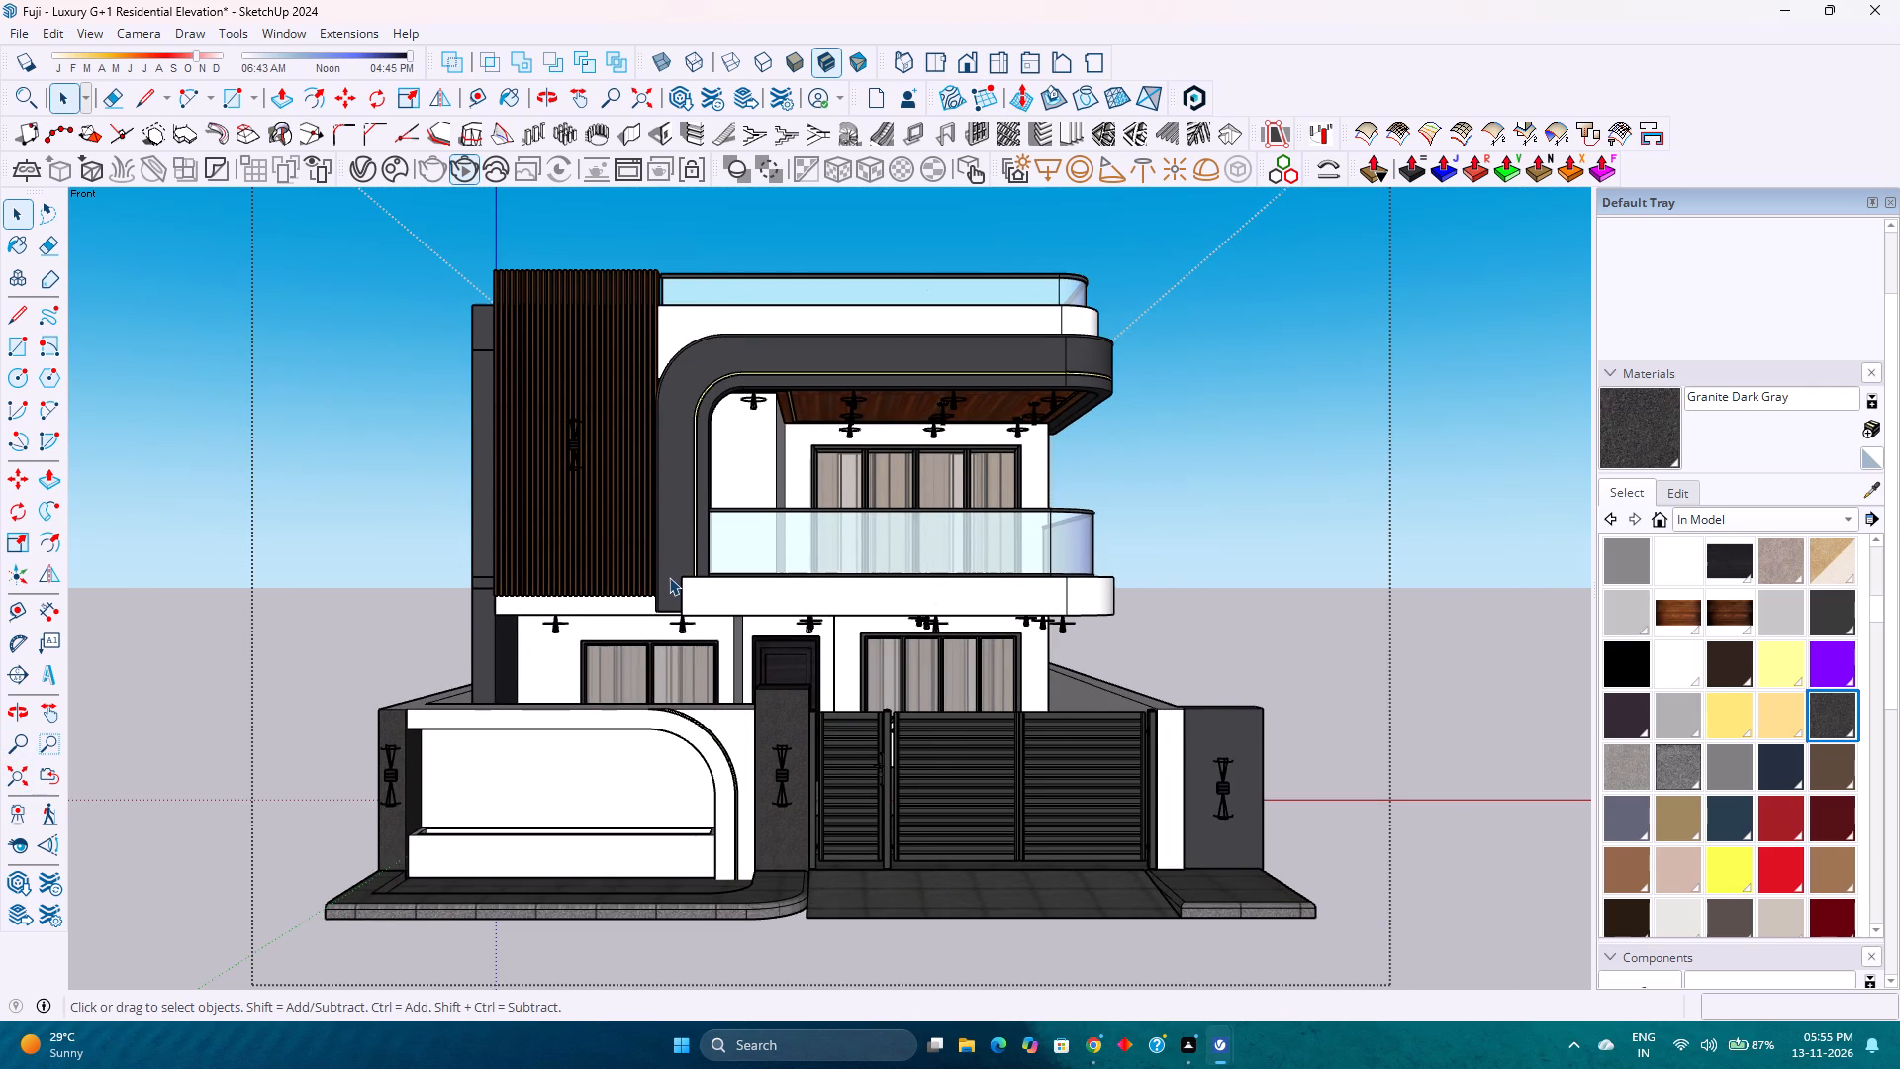
scroll(669, 577, "up", 2)
scroll(669, 577, "down", 2)
scroll(669, 577, "up", 2)
scroll(669, 577, "down", 2)
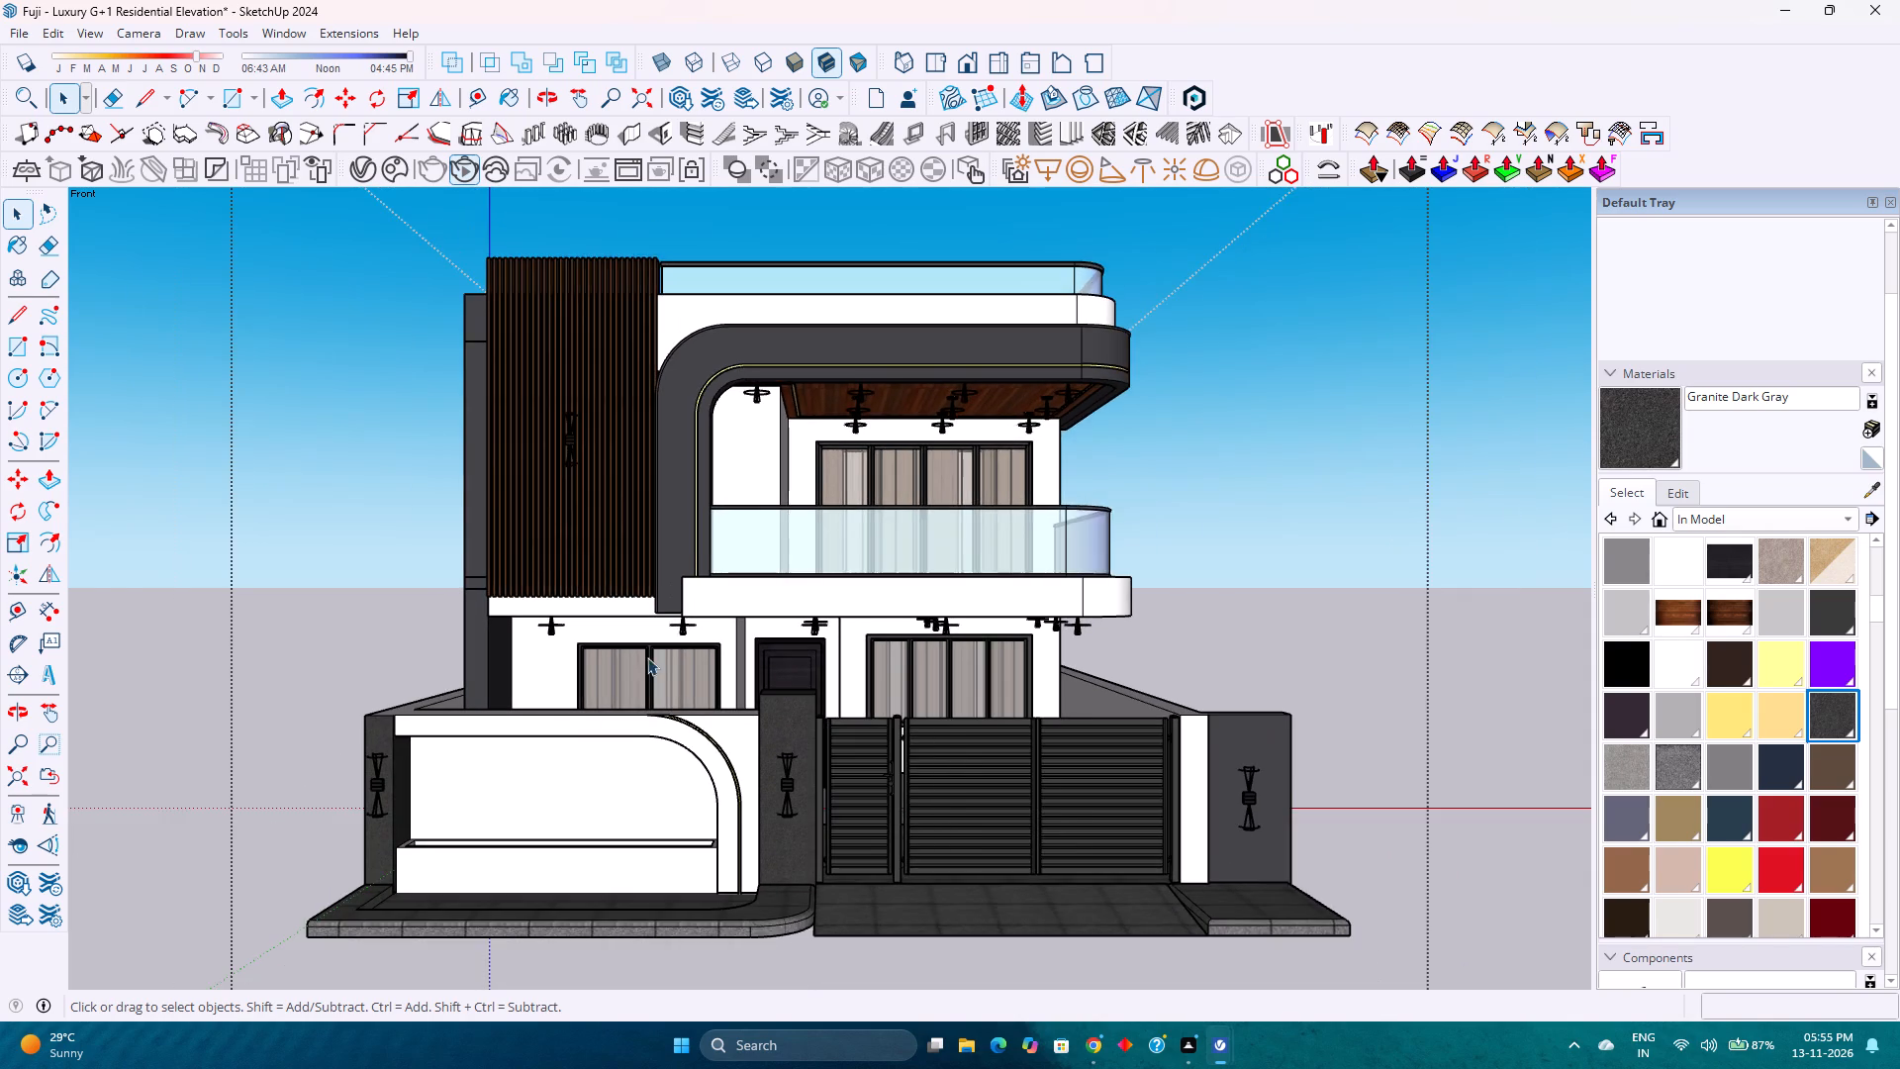
scroll(536, 726, "up", 1)
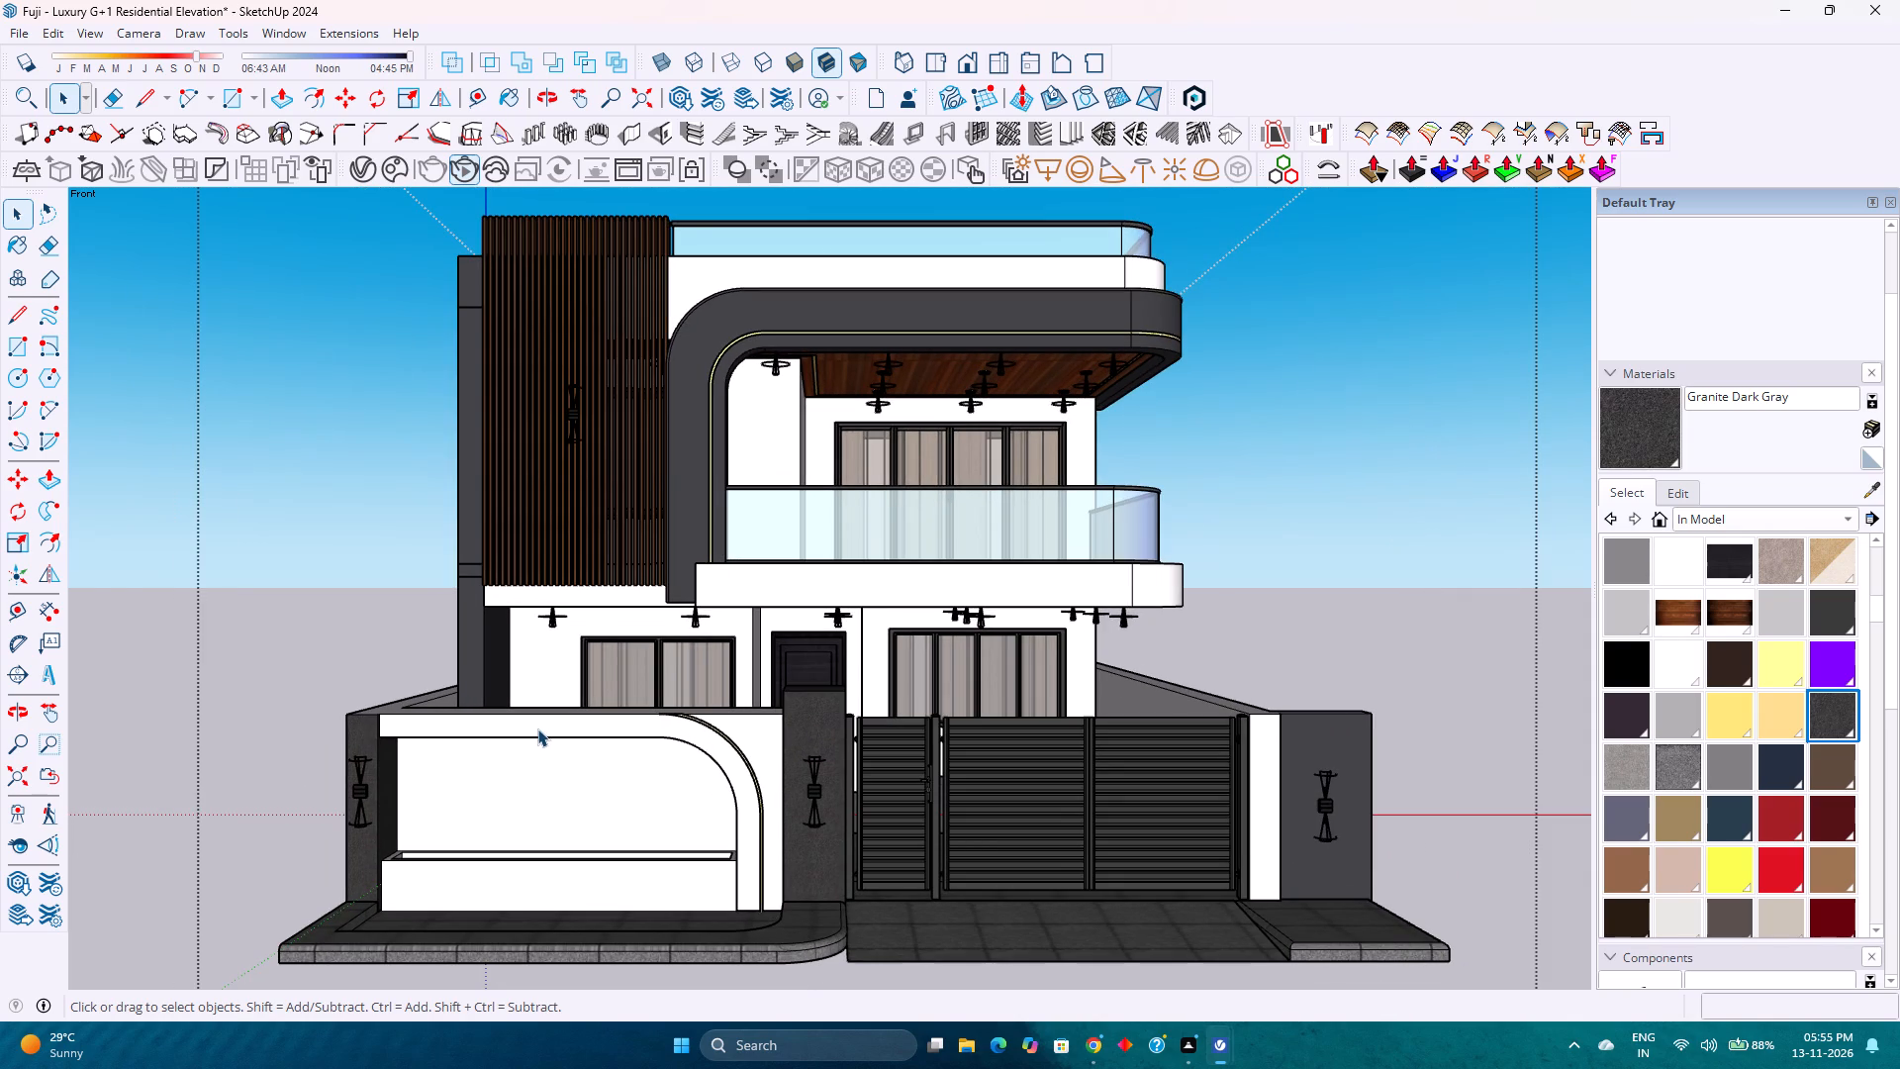
scroll(788, 766, "down", 2)
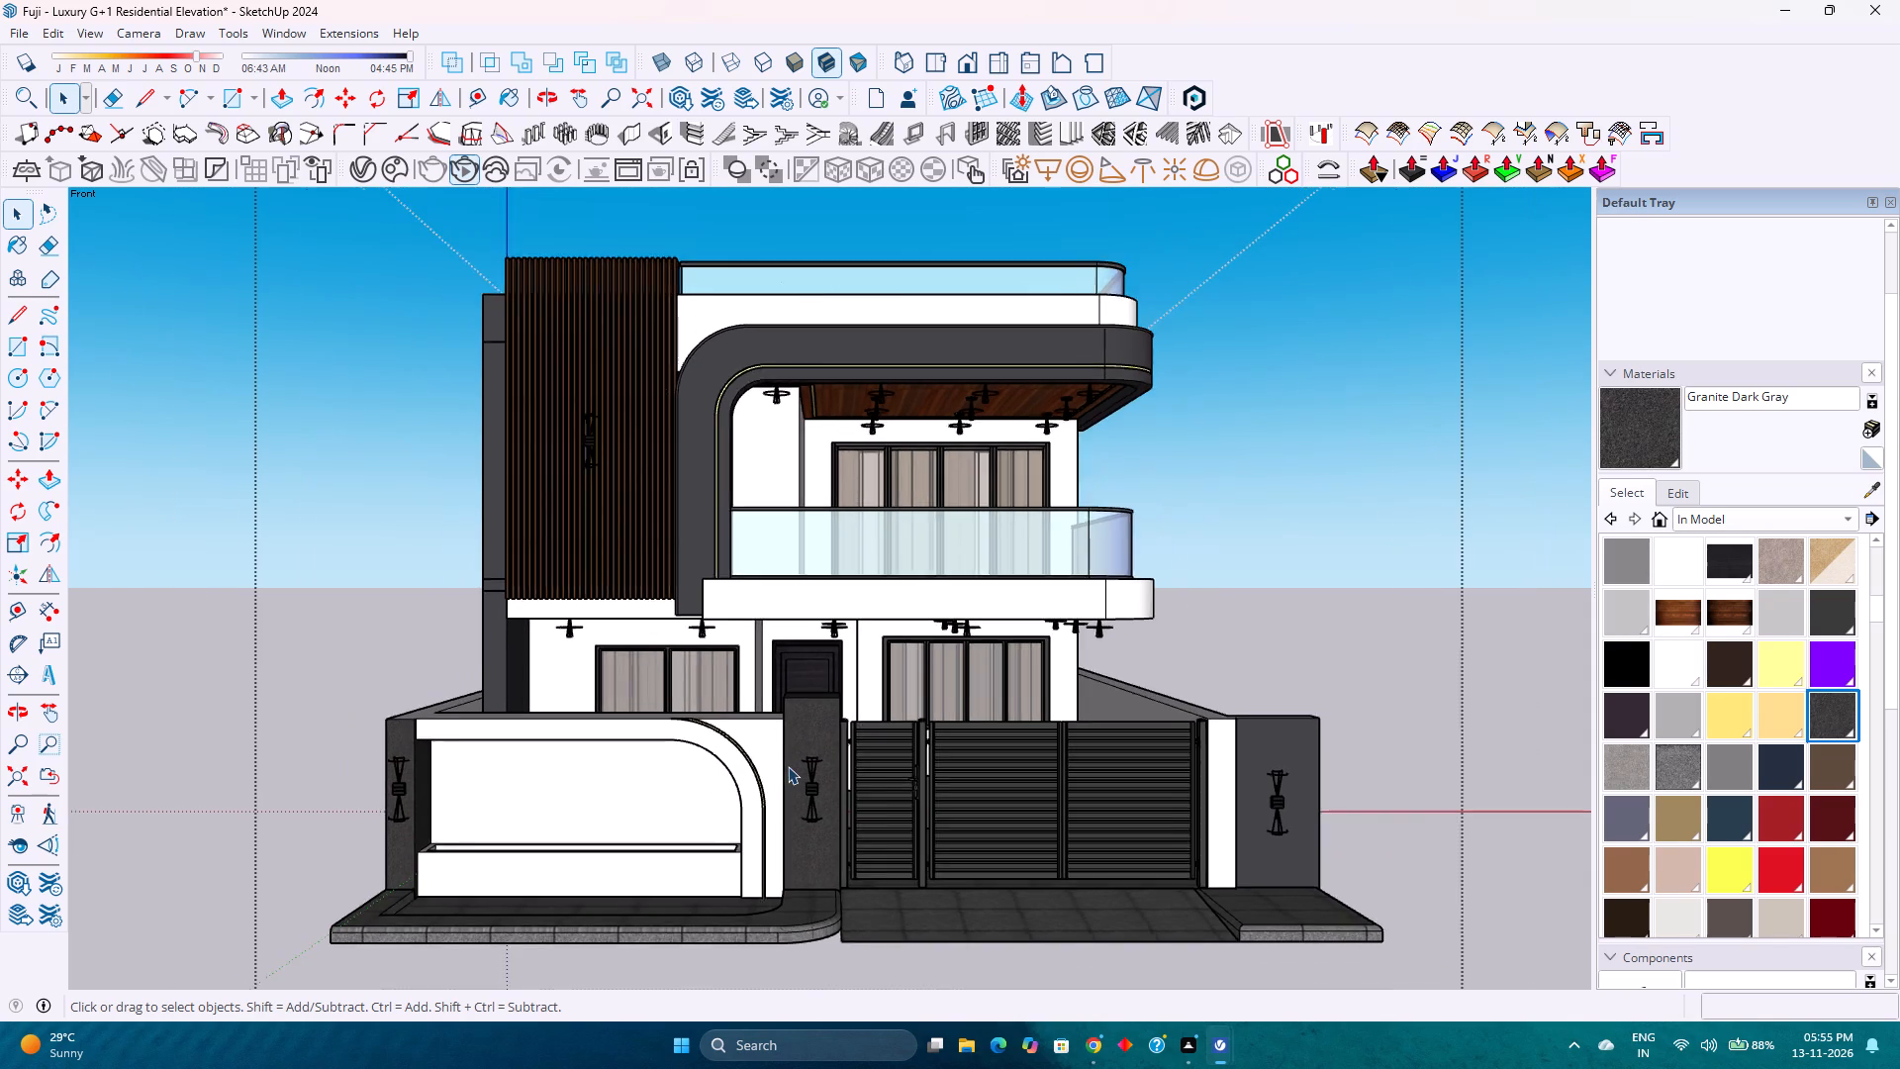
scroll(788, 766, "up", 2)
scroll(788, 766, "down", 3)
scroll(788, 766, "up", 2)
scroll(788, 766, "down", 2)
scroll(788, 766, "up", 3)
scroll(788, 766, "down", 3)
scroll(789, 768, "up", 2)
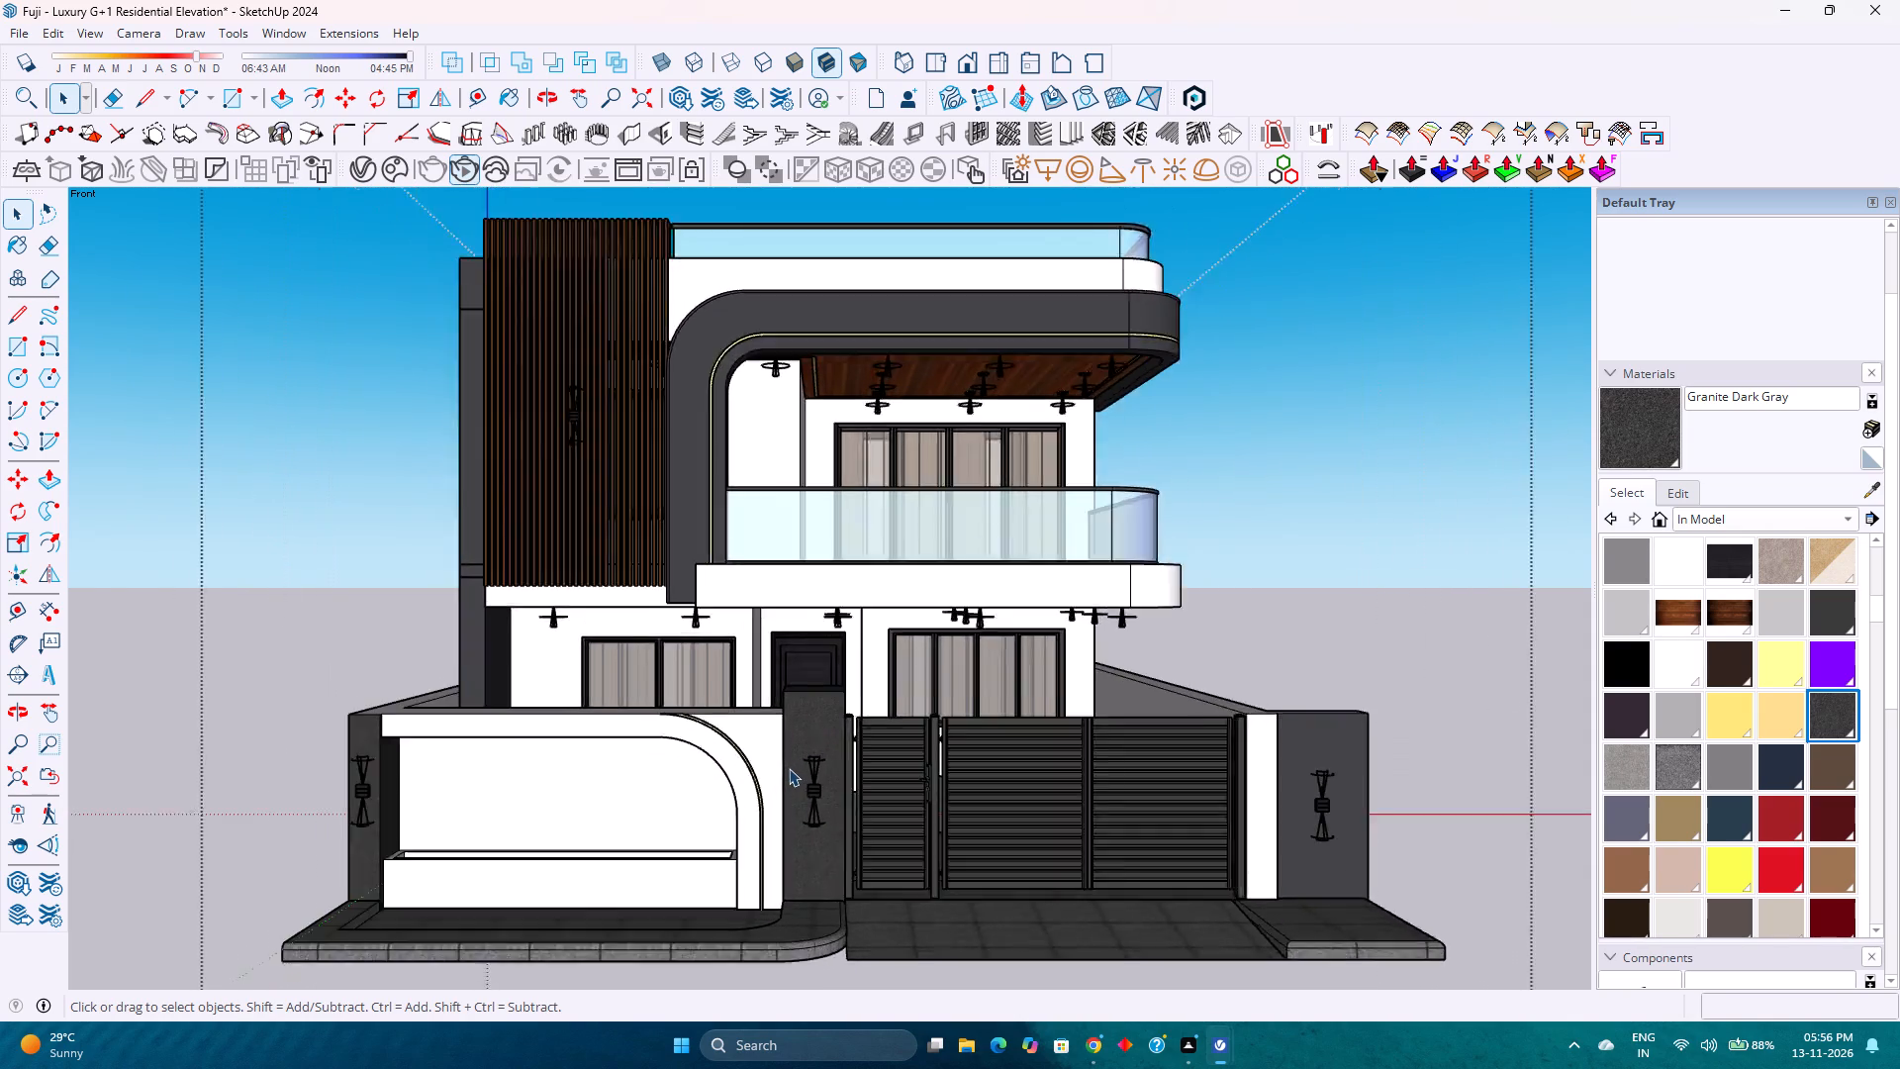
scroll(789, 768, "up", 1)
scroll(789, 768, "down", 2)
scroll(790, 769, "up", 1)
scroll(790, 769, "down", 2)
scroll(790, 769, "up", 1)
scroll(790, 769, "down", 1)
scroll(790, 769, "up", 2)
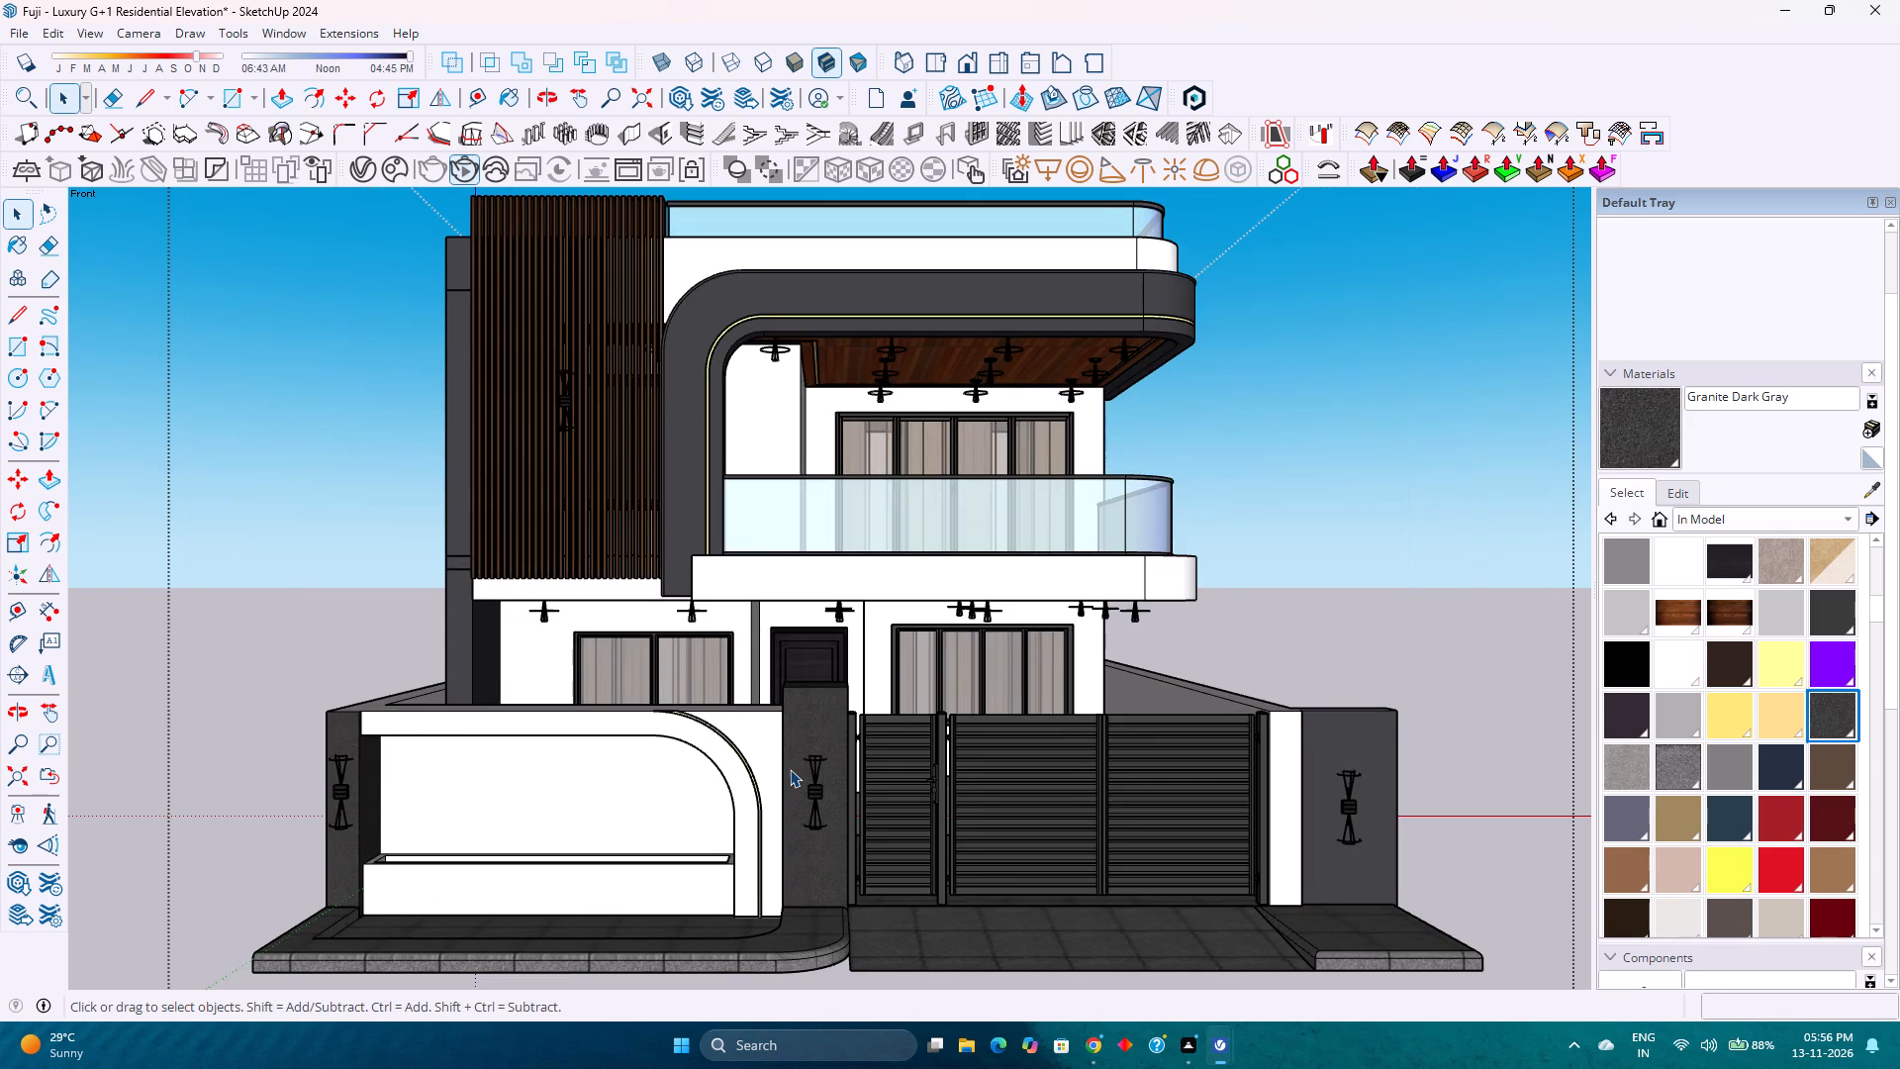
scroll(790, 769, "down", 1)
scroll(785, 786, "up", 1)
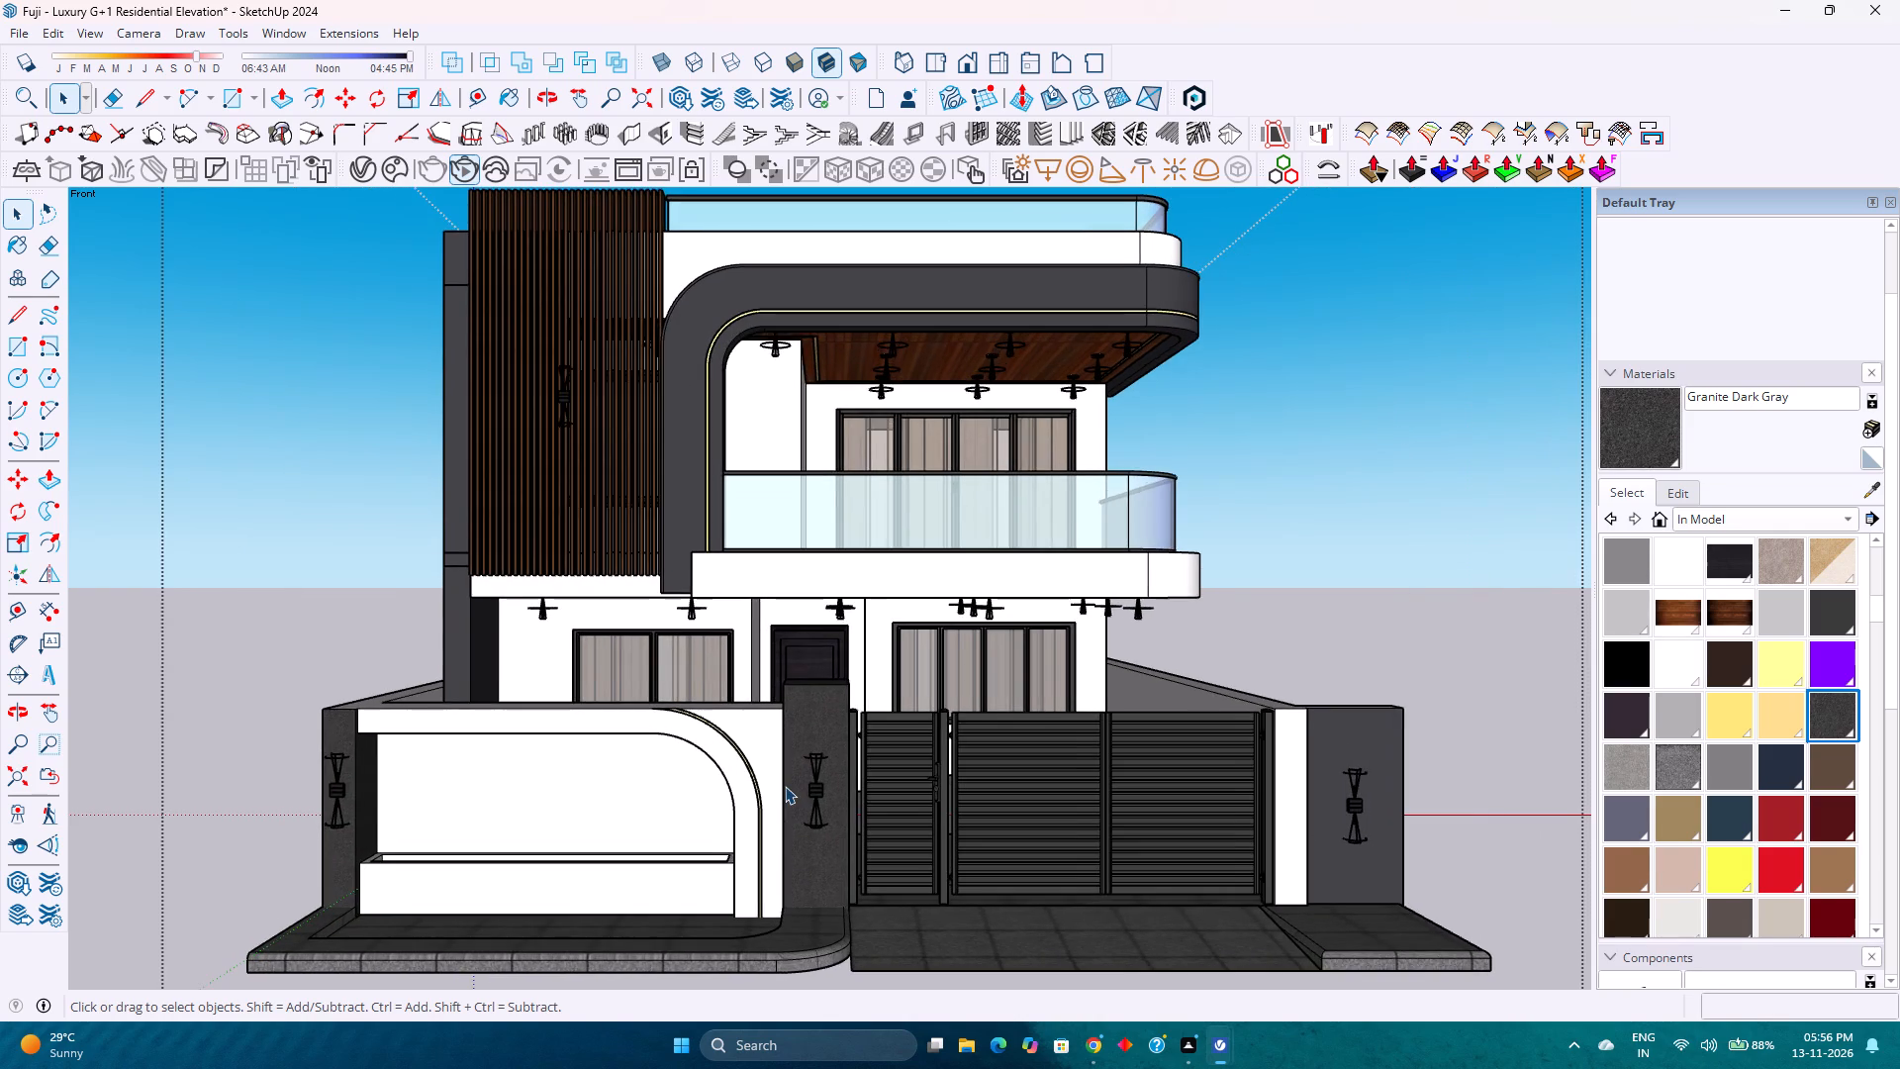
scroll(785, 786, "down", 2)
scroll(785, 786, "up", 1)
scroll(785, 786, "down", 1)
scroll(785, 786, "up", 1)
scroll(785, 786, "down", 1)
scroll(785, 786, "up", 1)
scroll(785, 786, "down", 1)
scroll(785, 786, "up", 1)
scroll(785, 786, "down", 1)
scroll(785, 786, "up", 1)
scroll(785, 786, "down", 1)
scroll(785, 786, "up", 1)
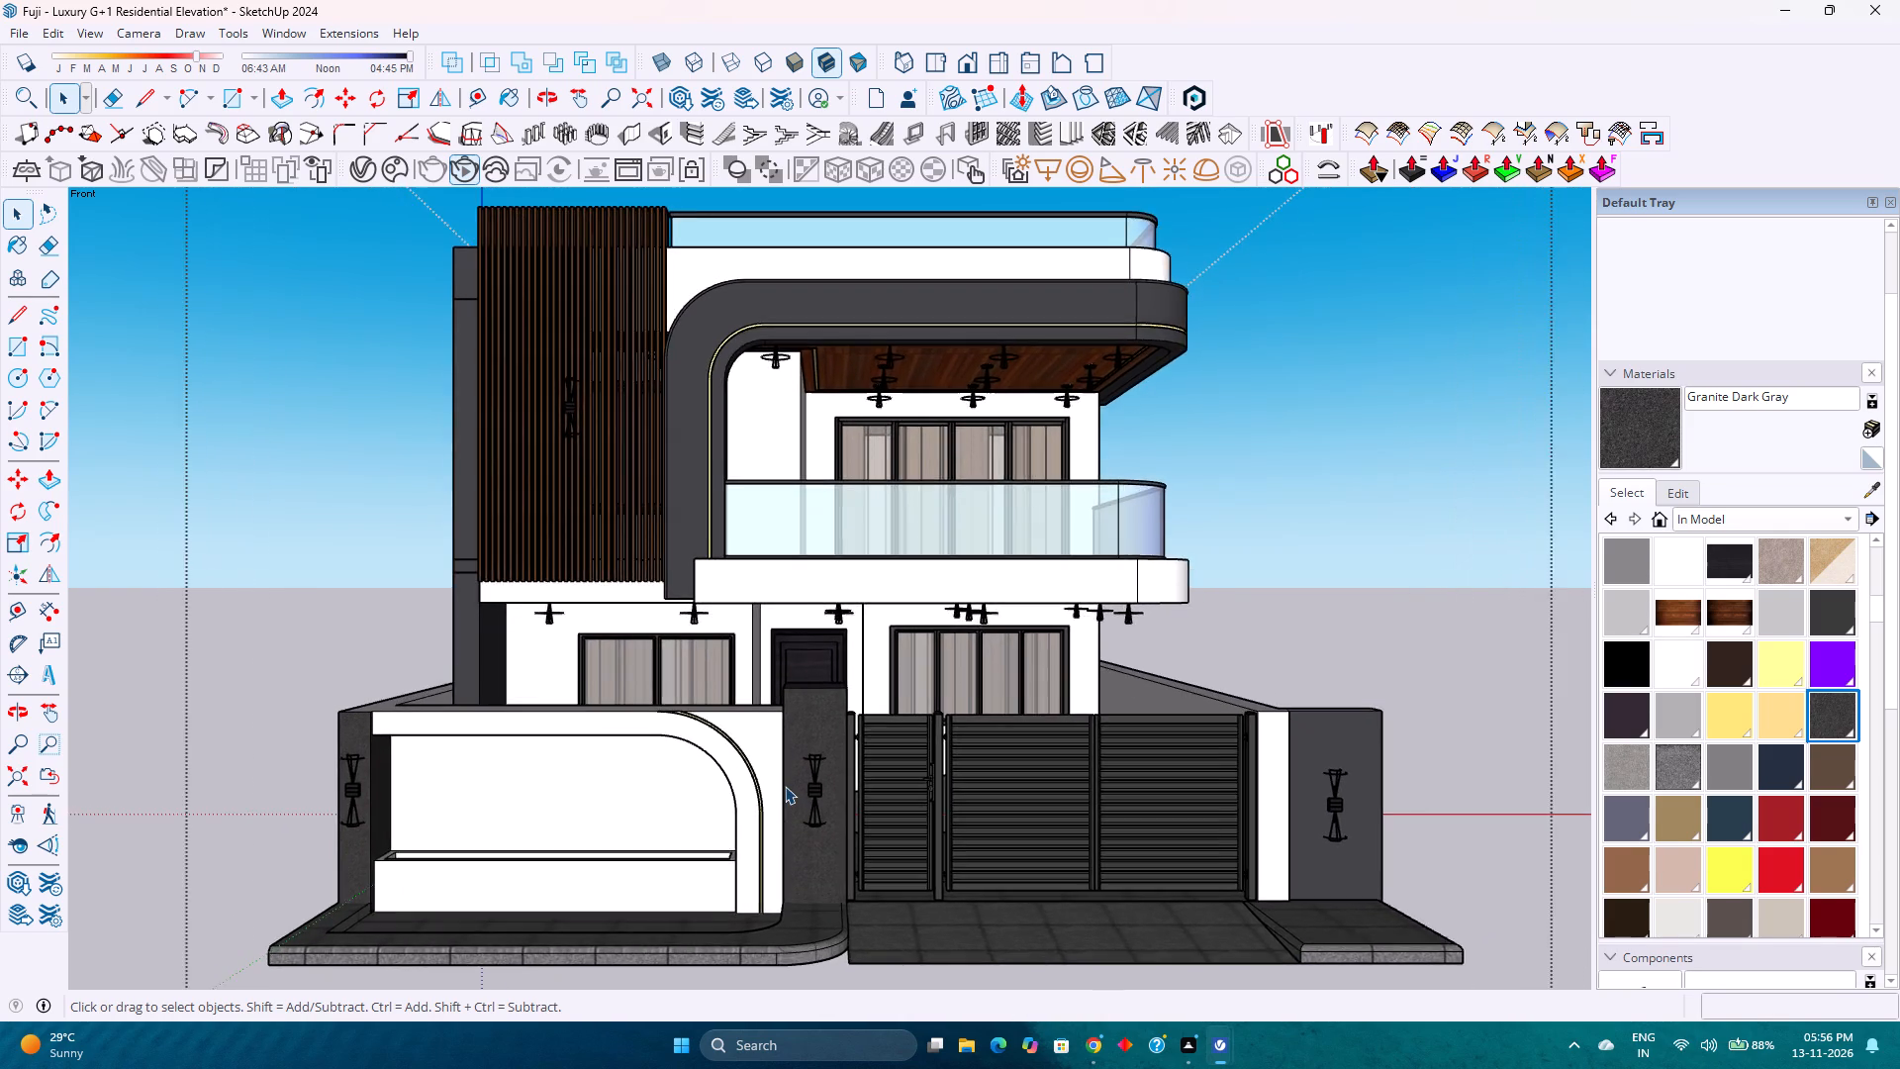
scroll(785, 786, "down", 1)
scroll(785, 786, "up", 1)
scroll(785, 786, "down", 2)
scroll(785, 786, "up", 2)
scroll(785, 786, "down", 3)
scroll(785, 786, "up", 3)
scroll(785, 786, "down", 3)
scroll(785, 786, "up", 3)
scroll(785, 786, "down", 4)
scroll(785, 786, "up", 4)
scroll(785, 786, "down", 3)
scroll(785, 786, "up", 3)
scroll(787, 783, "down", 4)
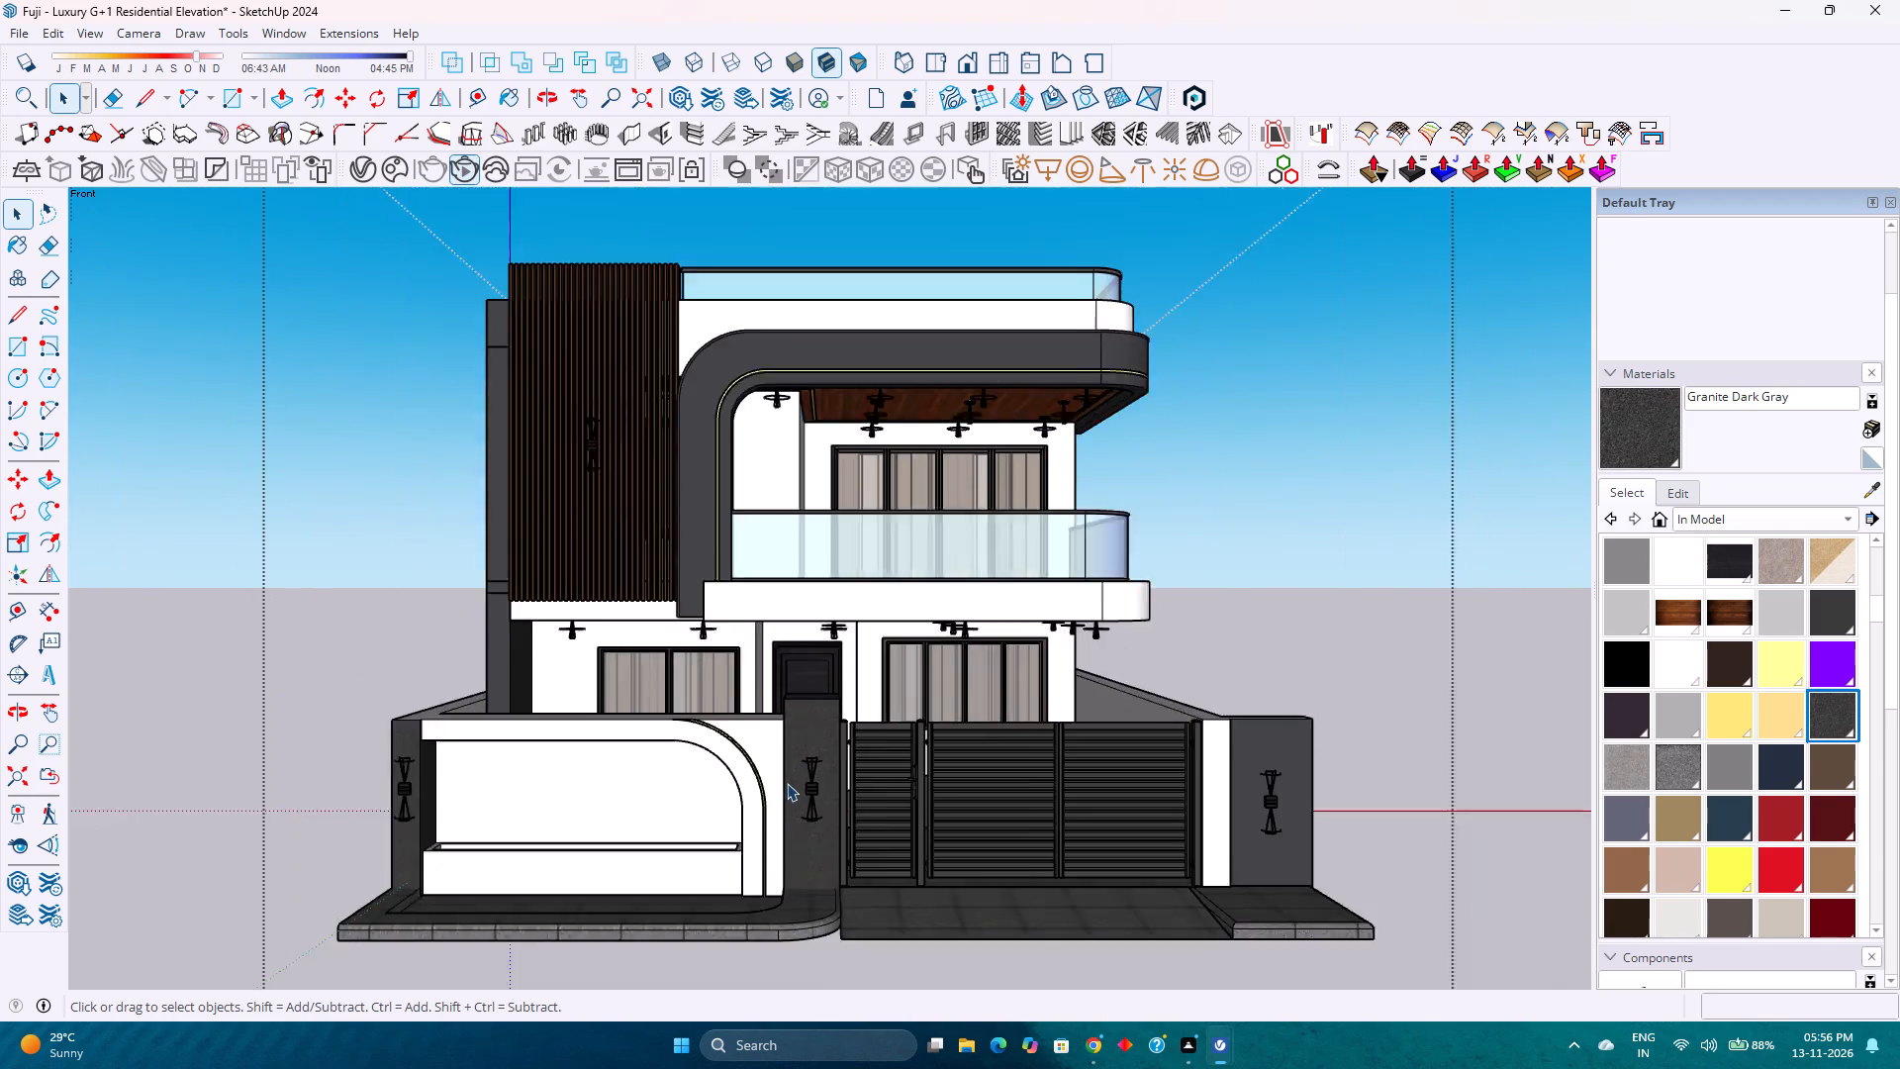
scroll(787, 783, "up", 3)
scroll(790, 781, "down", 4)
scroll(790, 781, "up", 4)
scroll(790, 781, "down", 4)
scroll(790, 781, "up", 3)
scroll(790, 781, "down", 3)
Examine the boundary wall, gate and balcony up close, and pull back to frame the whole house with surrounding margin.
scroll(790, 781, "up", 4)
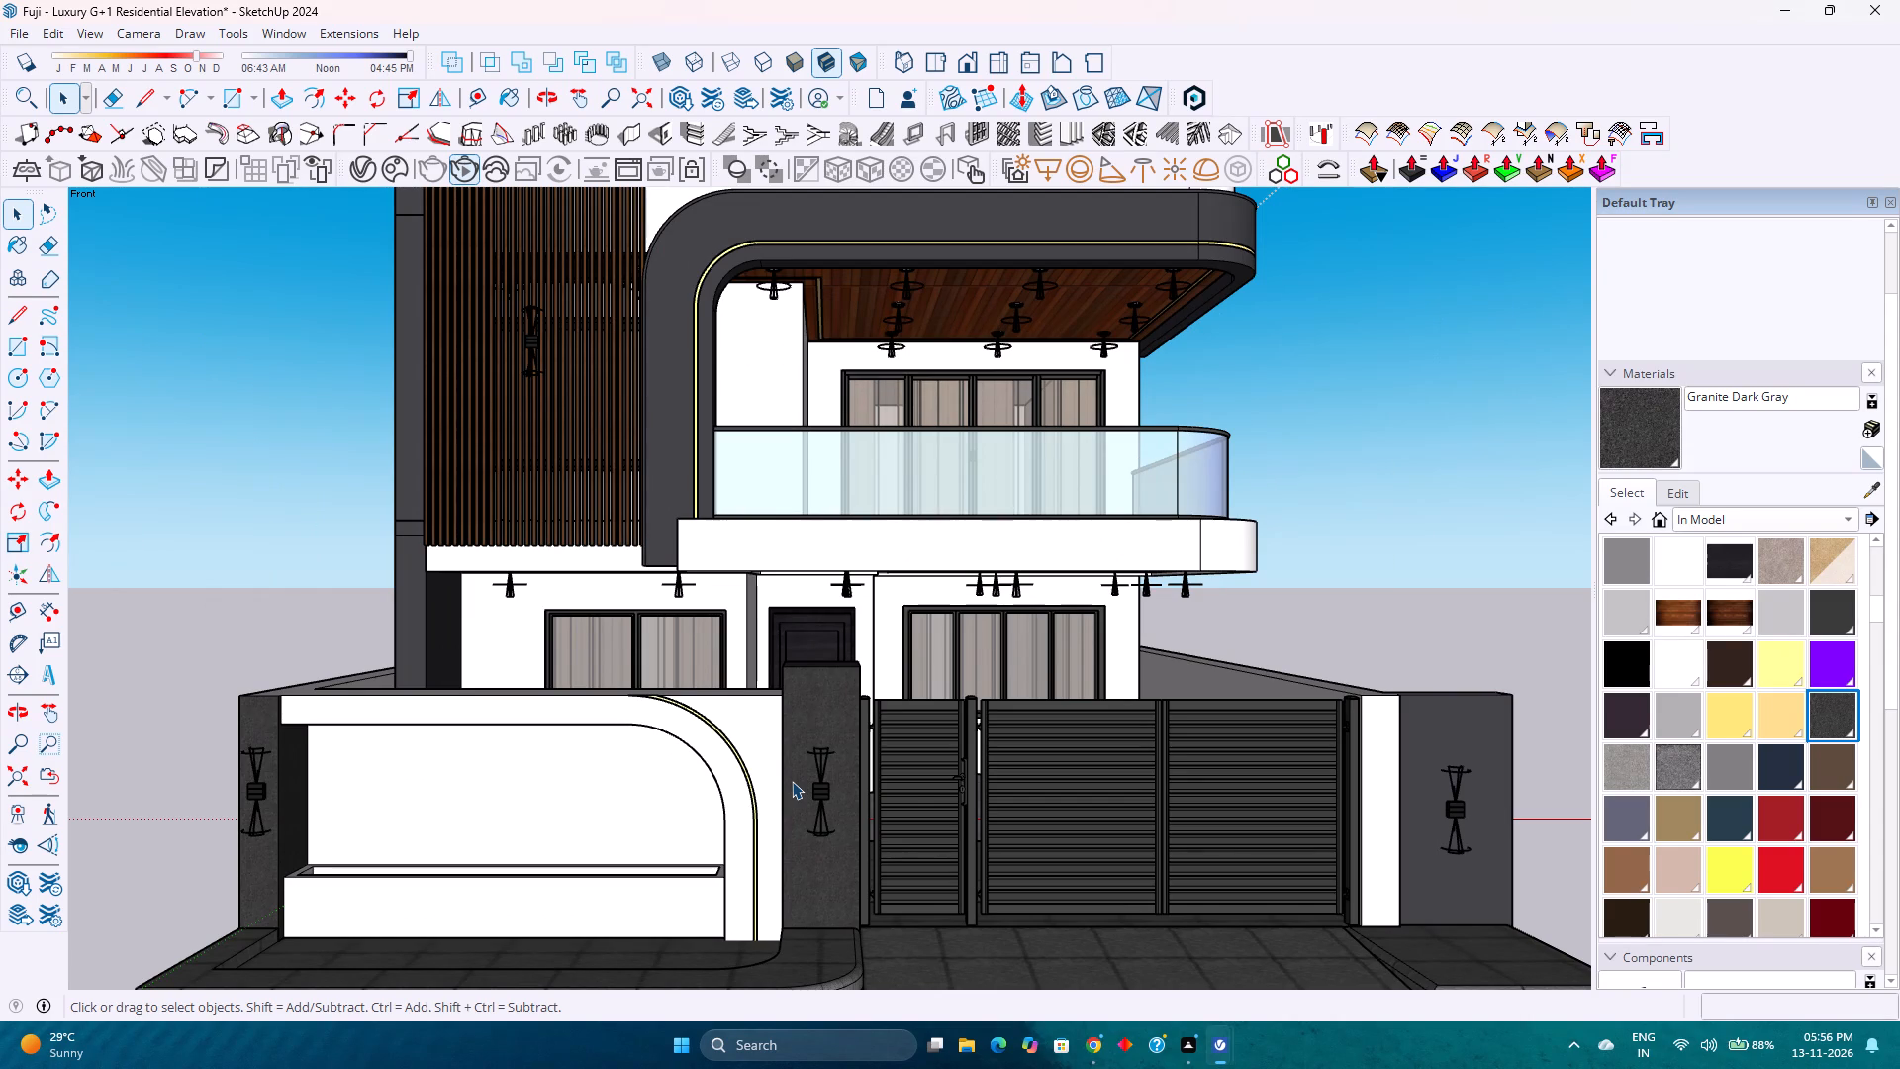
scroll(949, 809, "down", 2)
scroll(949, 809, "up", 2)
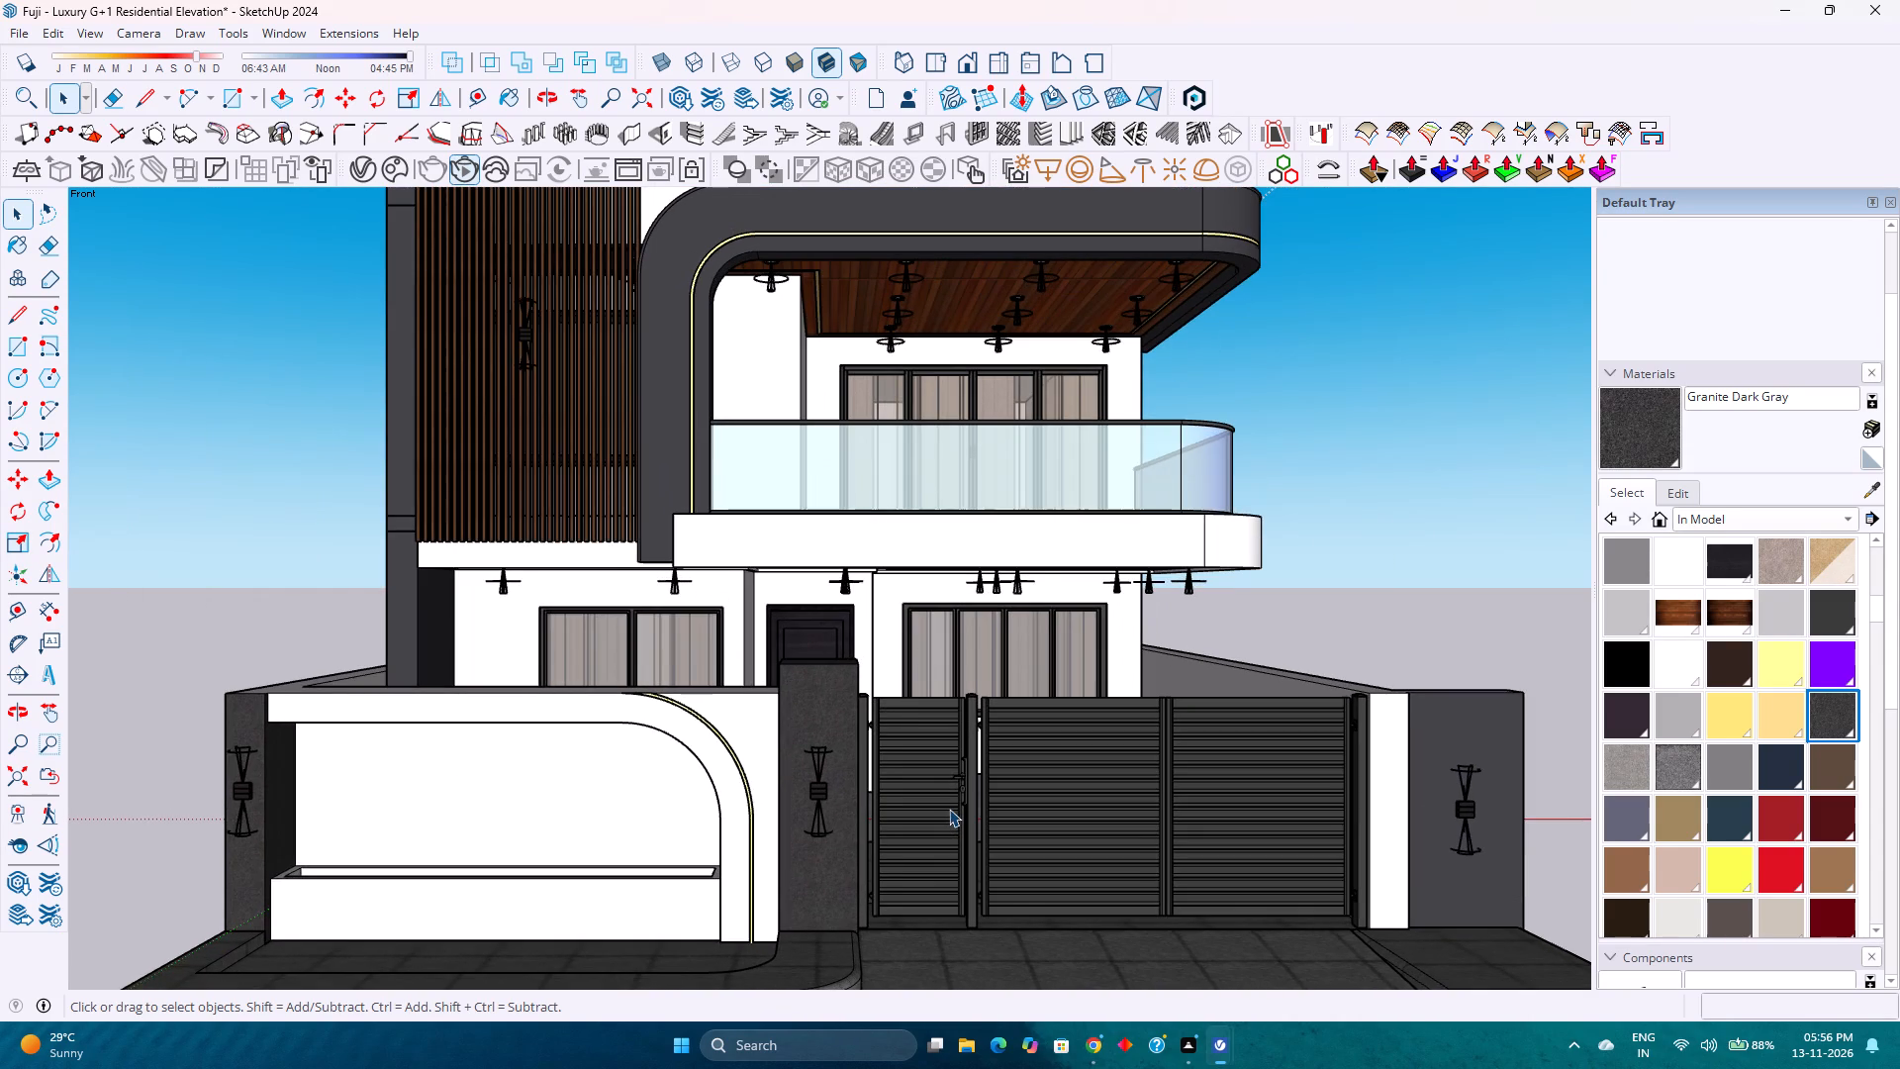
scroll(949, 809, "down", 2)
scroll(950, 810, "up", 2)
scroll(950, 810, "down", 5)
scroll(950, 811, "up", 2)
scroll(950, 814, "down", 1)
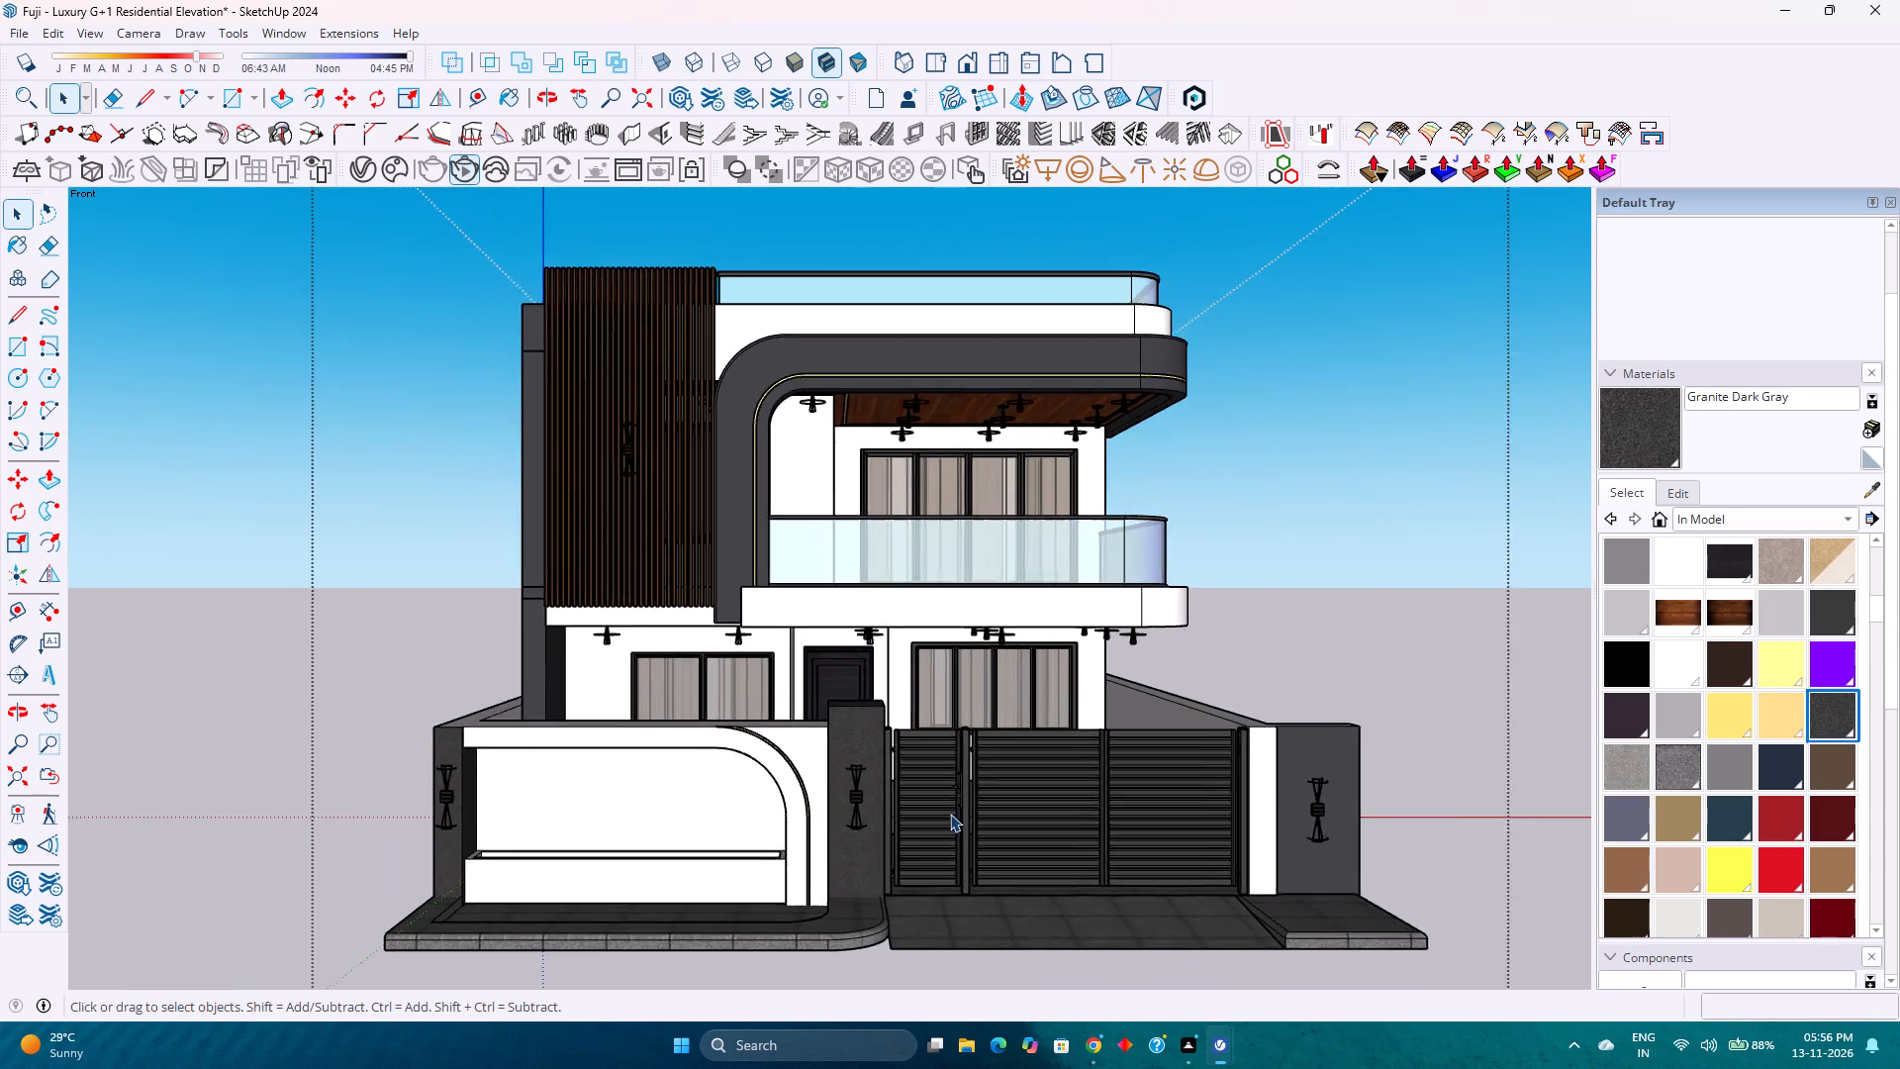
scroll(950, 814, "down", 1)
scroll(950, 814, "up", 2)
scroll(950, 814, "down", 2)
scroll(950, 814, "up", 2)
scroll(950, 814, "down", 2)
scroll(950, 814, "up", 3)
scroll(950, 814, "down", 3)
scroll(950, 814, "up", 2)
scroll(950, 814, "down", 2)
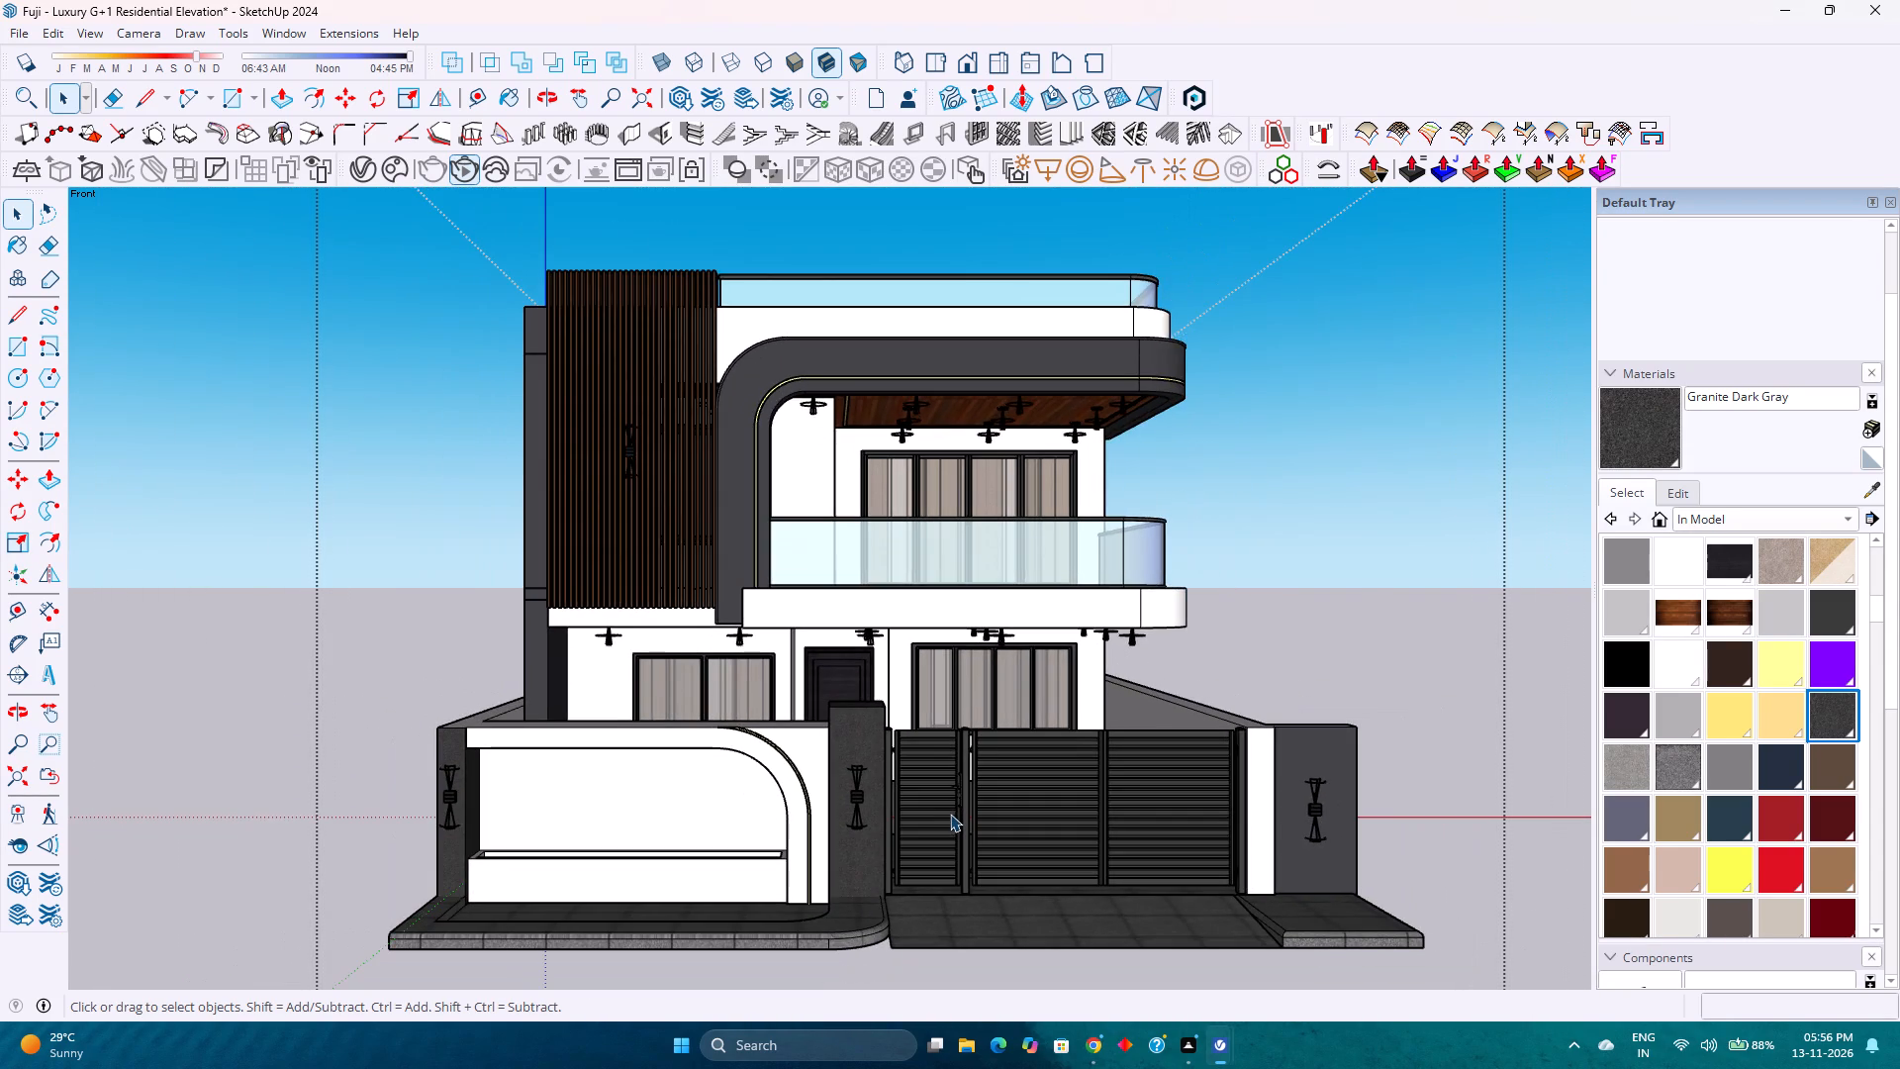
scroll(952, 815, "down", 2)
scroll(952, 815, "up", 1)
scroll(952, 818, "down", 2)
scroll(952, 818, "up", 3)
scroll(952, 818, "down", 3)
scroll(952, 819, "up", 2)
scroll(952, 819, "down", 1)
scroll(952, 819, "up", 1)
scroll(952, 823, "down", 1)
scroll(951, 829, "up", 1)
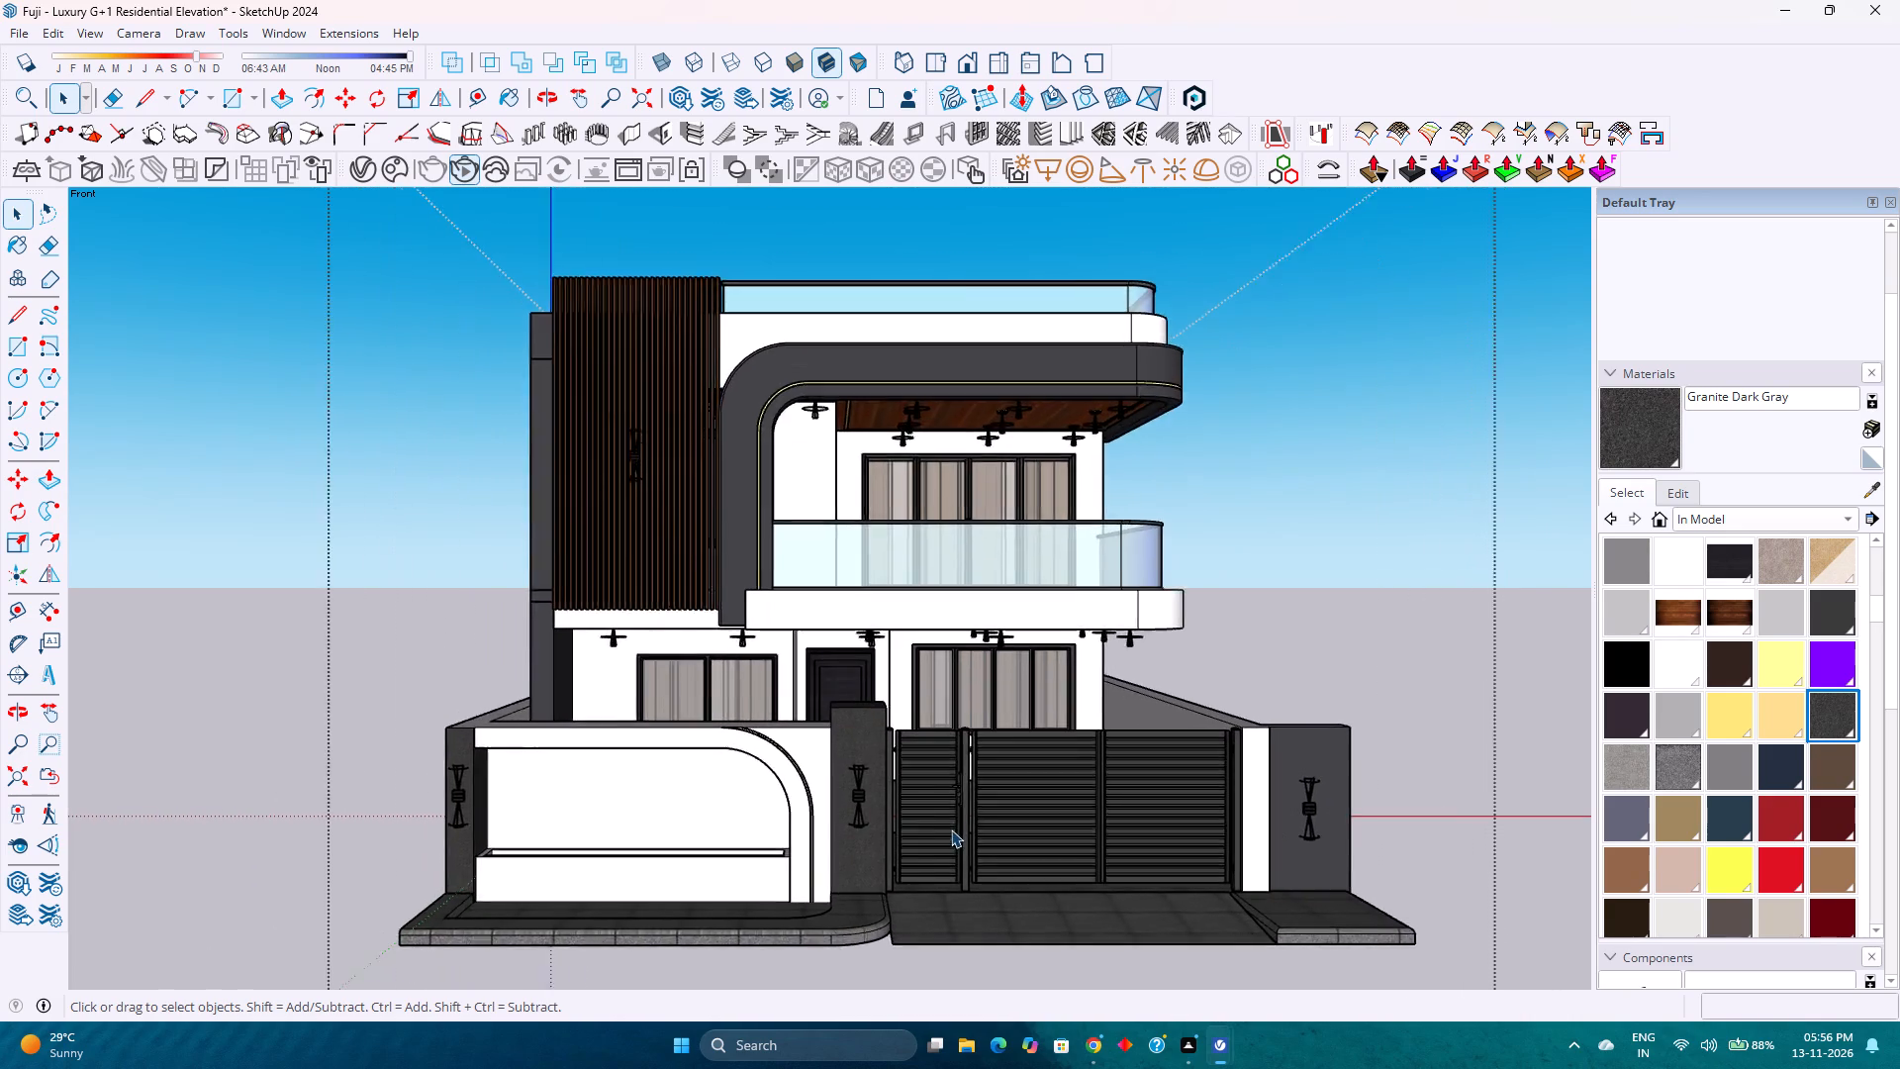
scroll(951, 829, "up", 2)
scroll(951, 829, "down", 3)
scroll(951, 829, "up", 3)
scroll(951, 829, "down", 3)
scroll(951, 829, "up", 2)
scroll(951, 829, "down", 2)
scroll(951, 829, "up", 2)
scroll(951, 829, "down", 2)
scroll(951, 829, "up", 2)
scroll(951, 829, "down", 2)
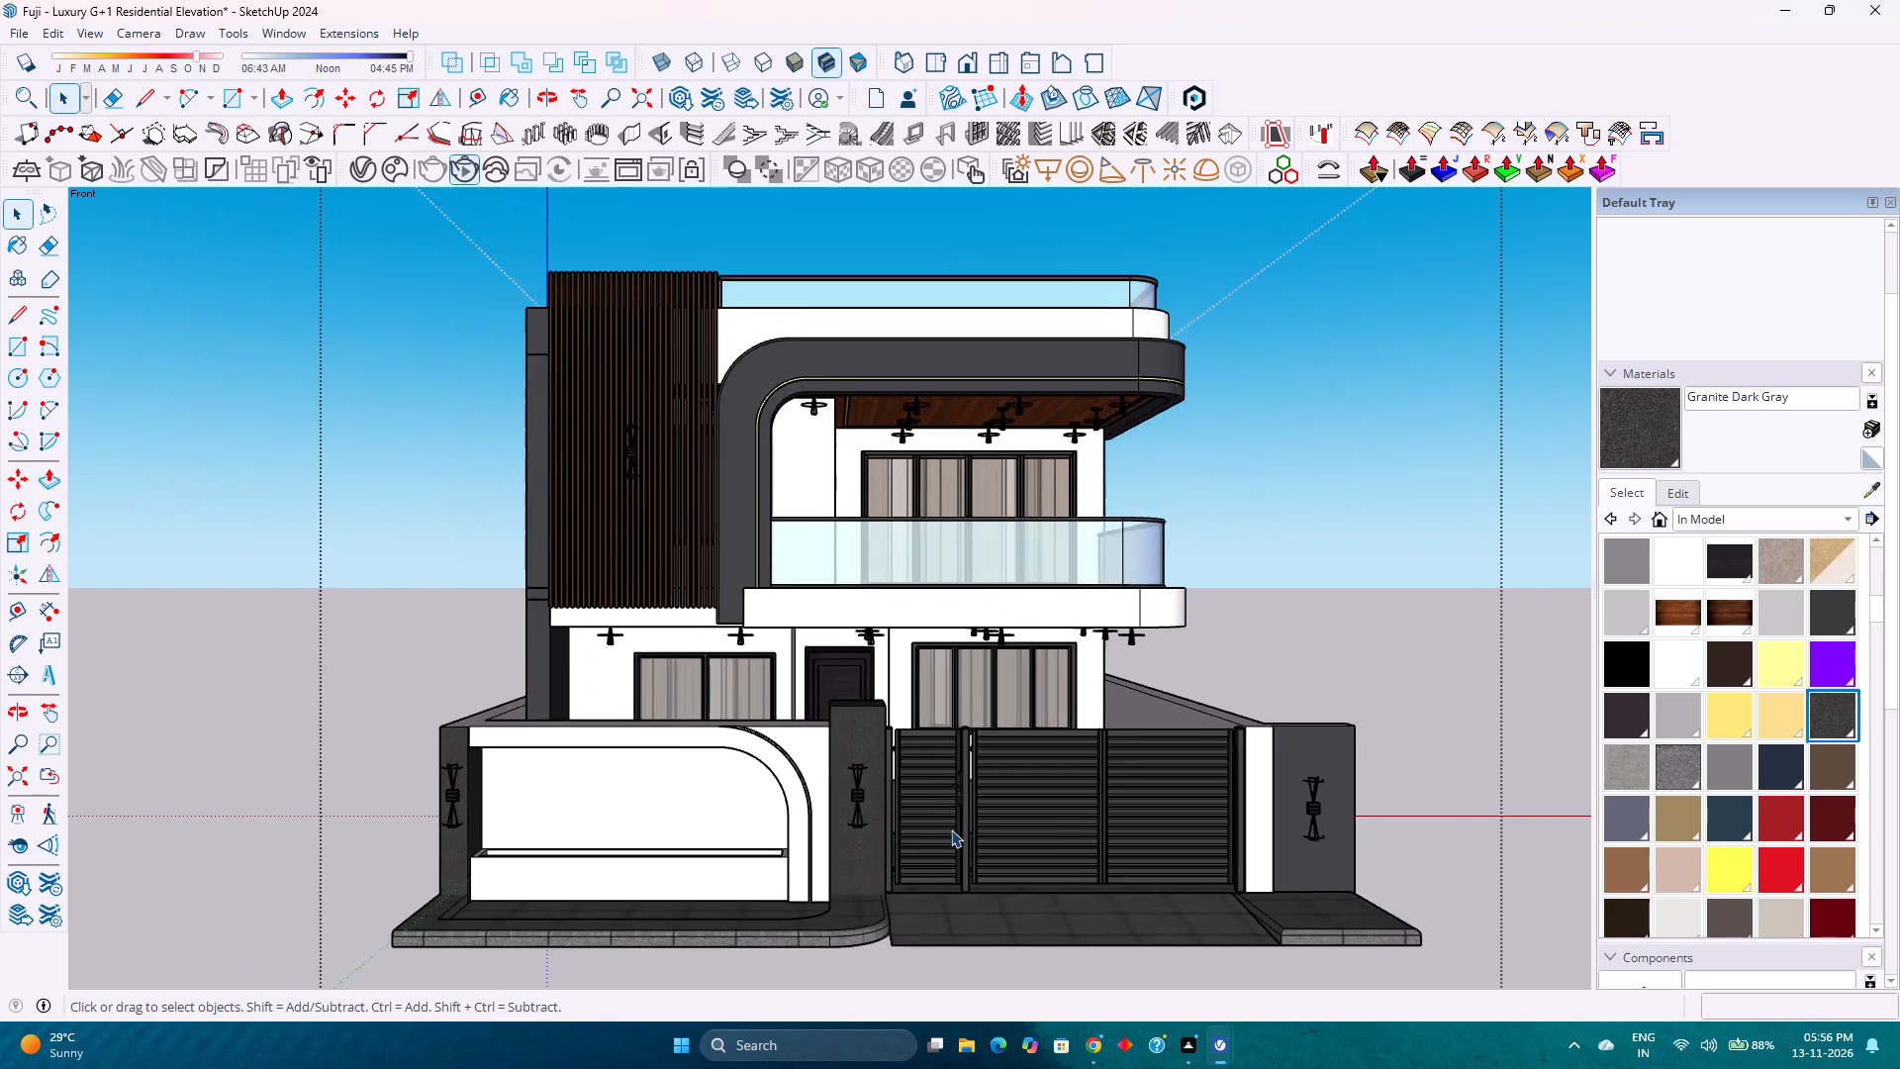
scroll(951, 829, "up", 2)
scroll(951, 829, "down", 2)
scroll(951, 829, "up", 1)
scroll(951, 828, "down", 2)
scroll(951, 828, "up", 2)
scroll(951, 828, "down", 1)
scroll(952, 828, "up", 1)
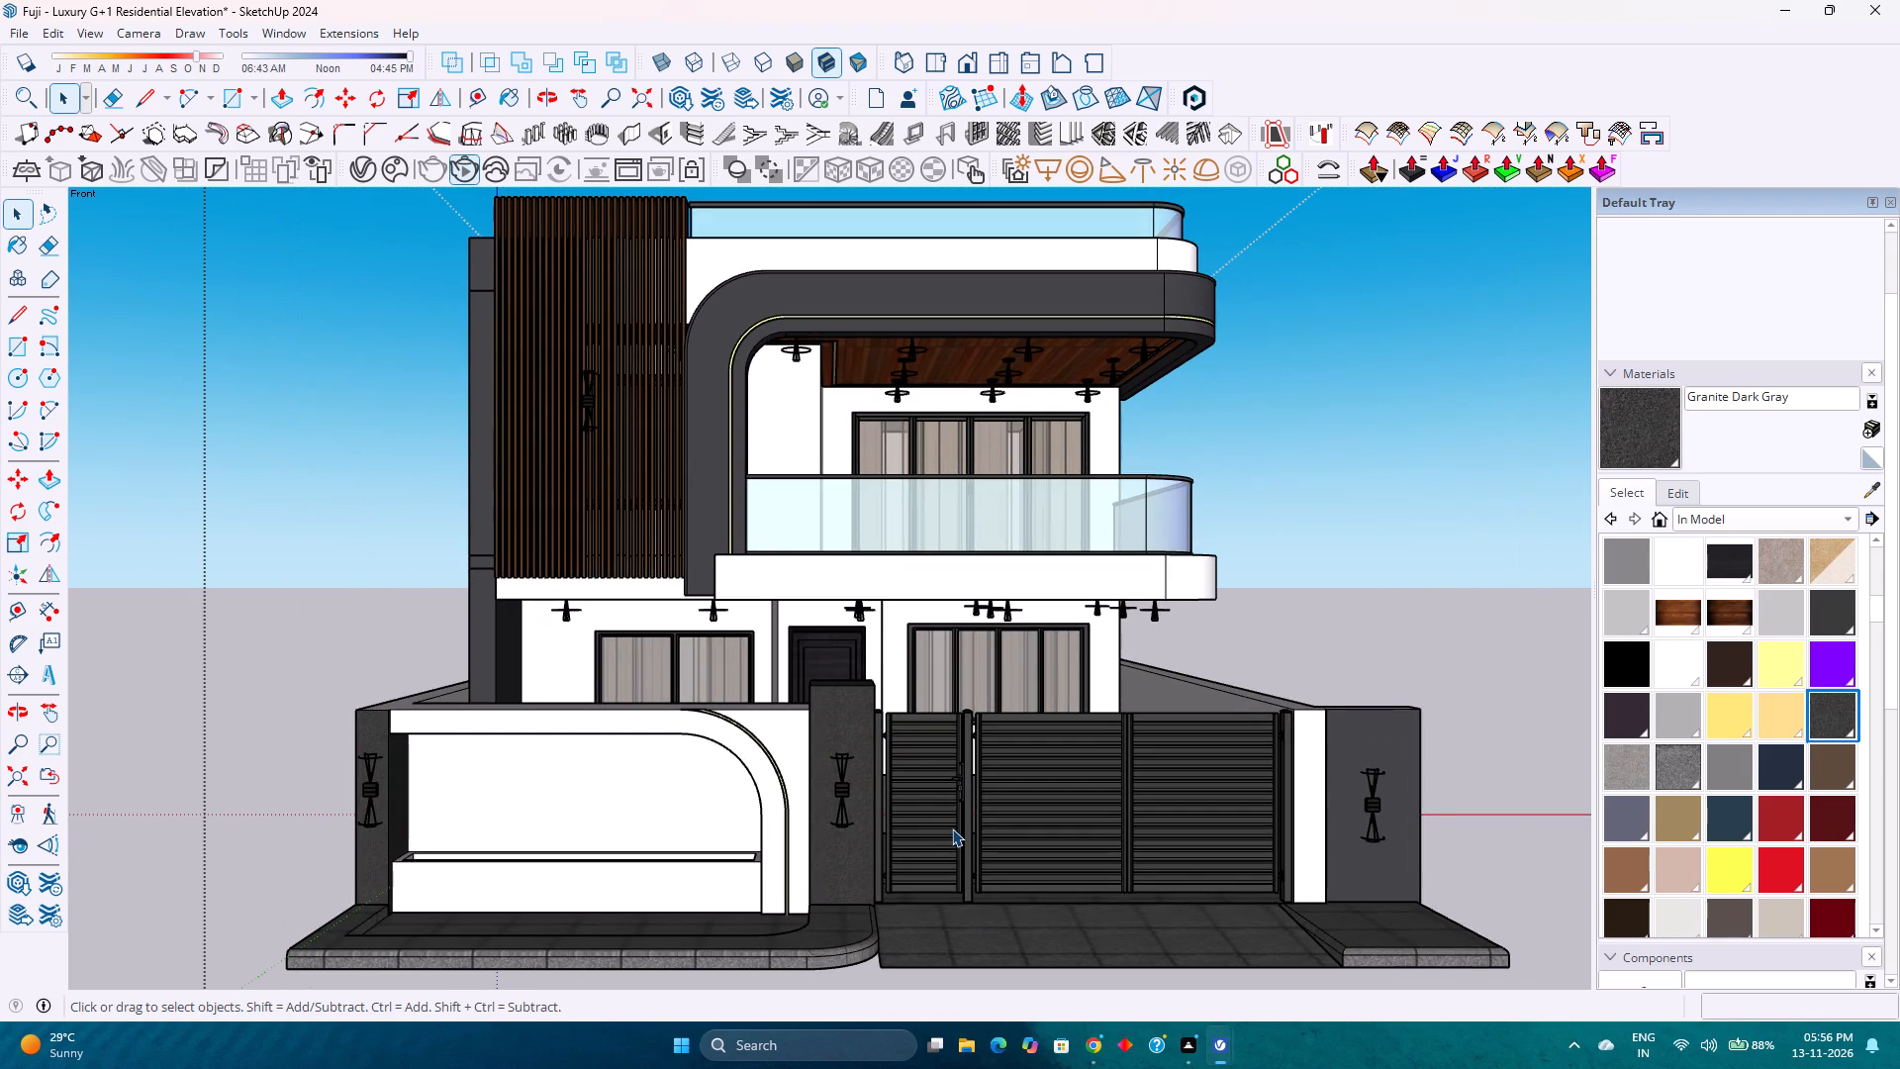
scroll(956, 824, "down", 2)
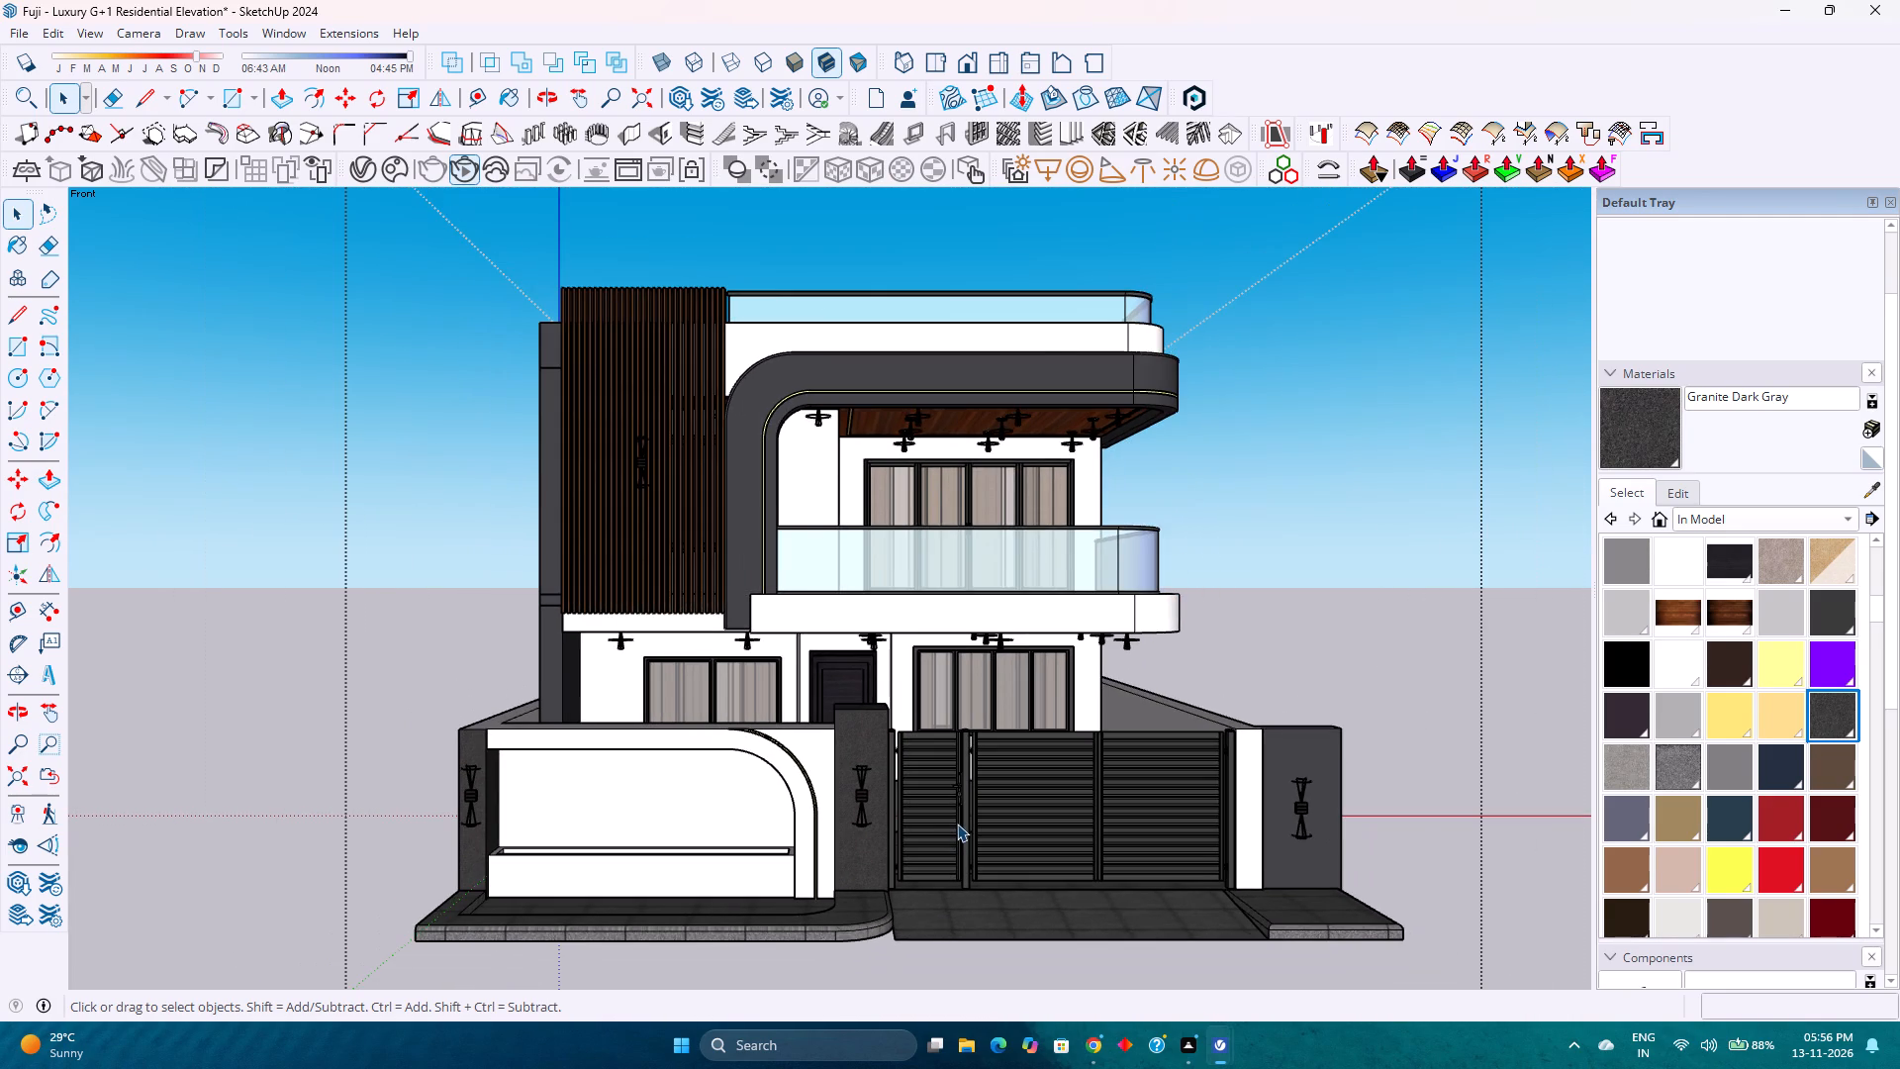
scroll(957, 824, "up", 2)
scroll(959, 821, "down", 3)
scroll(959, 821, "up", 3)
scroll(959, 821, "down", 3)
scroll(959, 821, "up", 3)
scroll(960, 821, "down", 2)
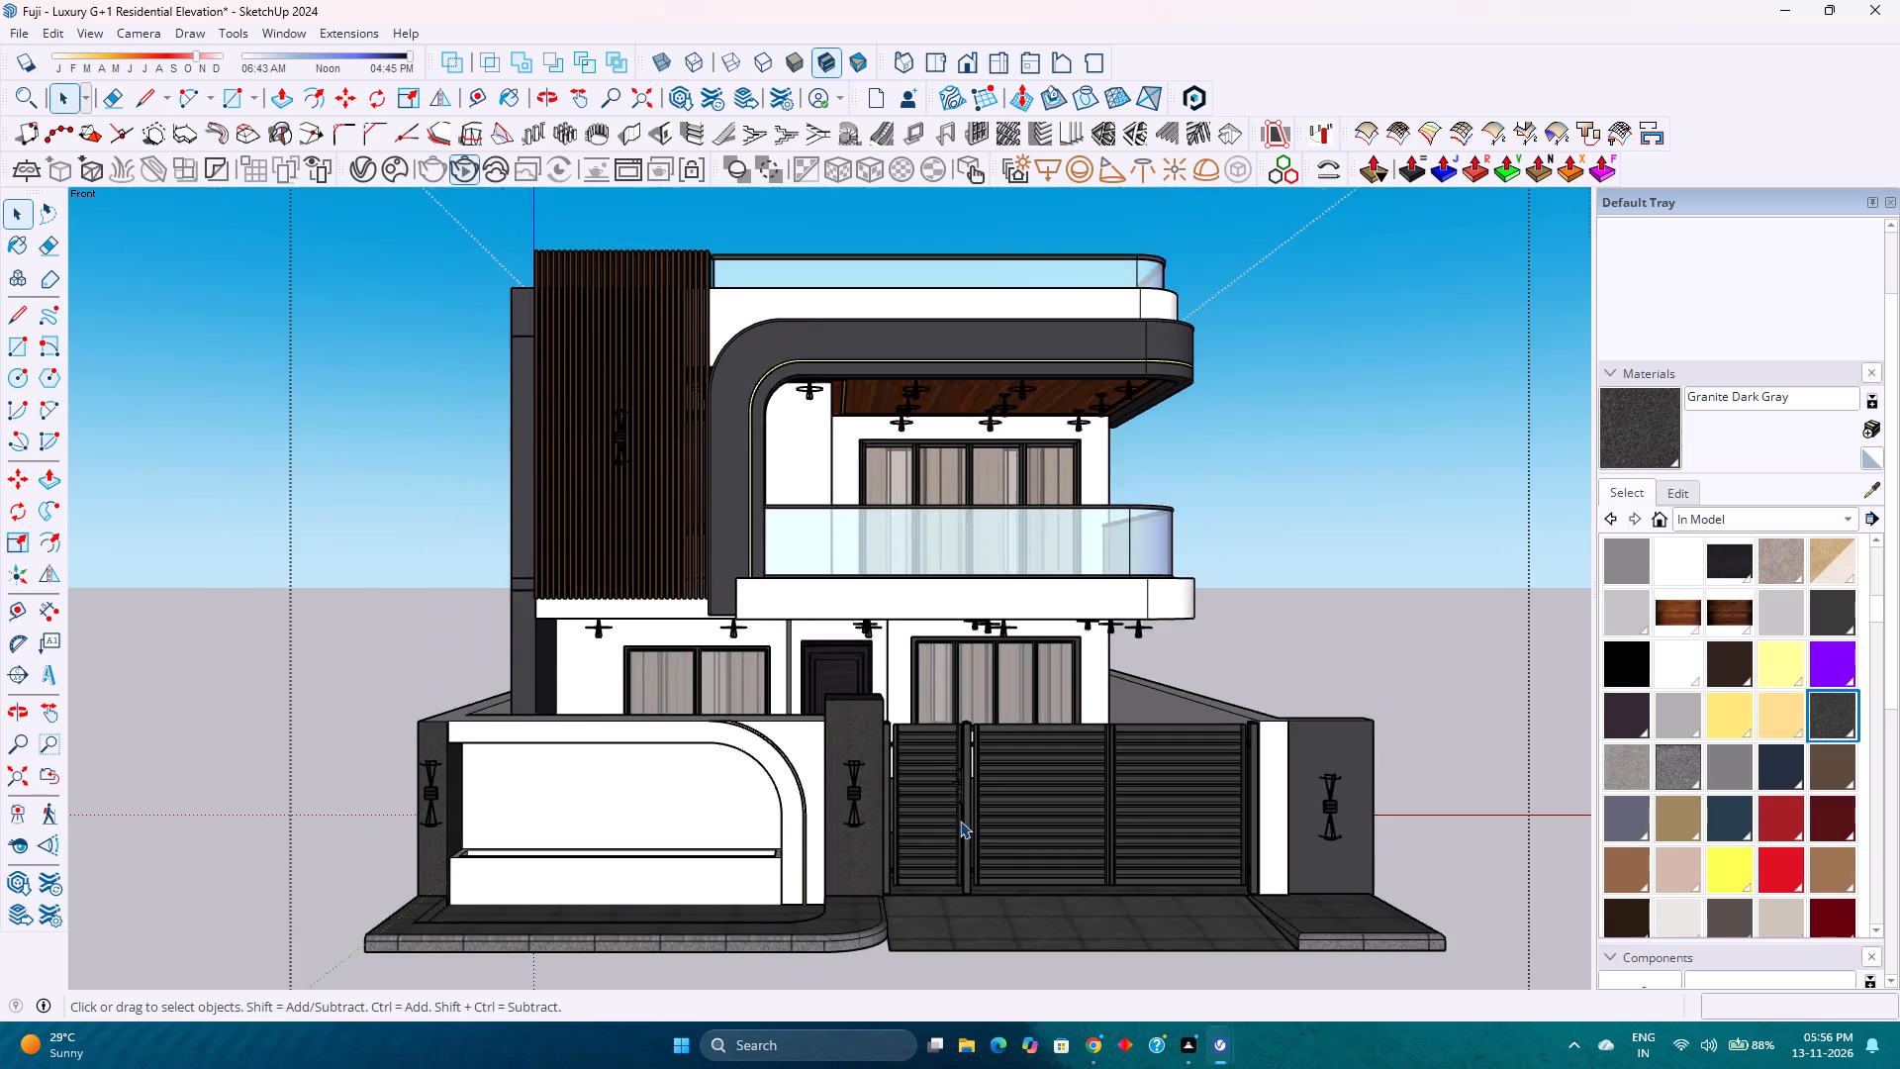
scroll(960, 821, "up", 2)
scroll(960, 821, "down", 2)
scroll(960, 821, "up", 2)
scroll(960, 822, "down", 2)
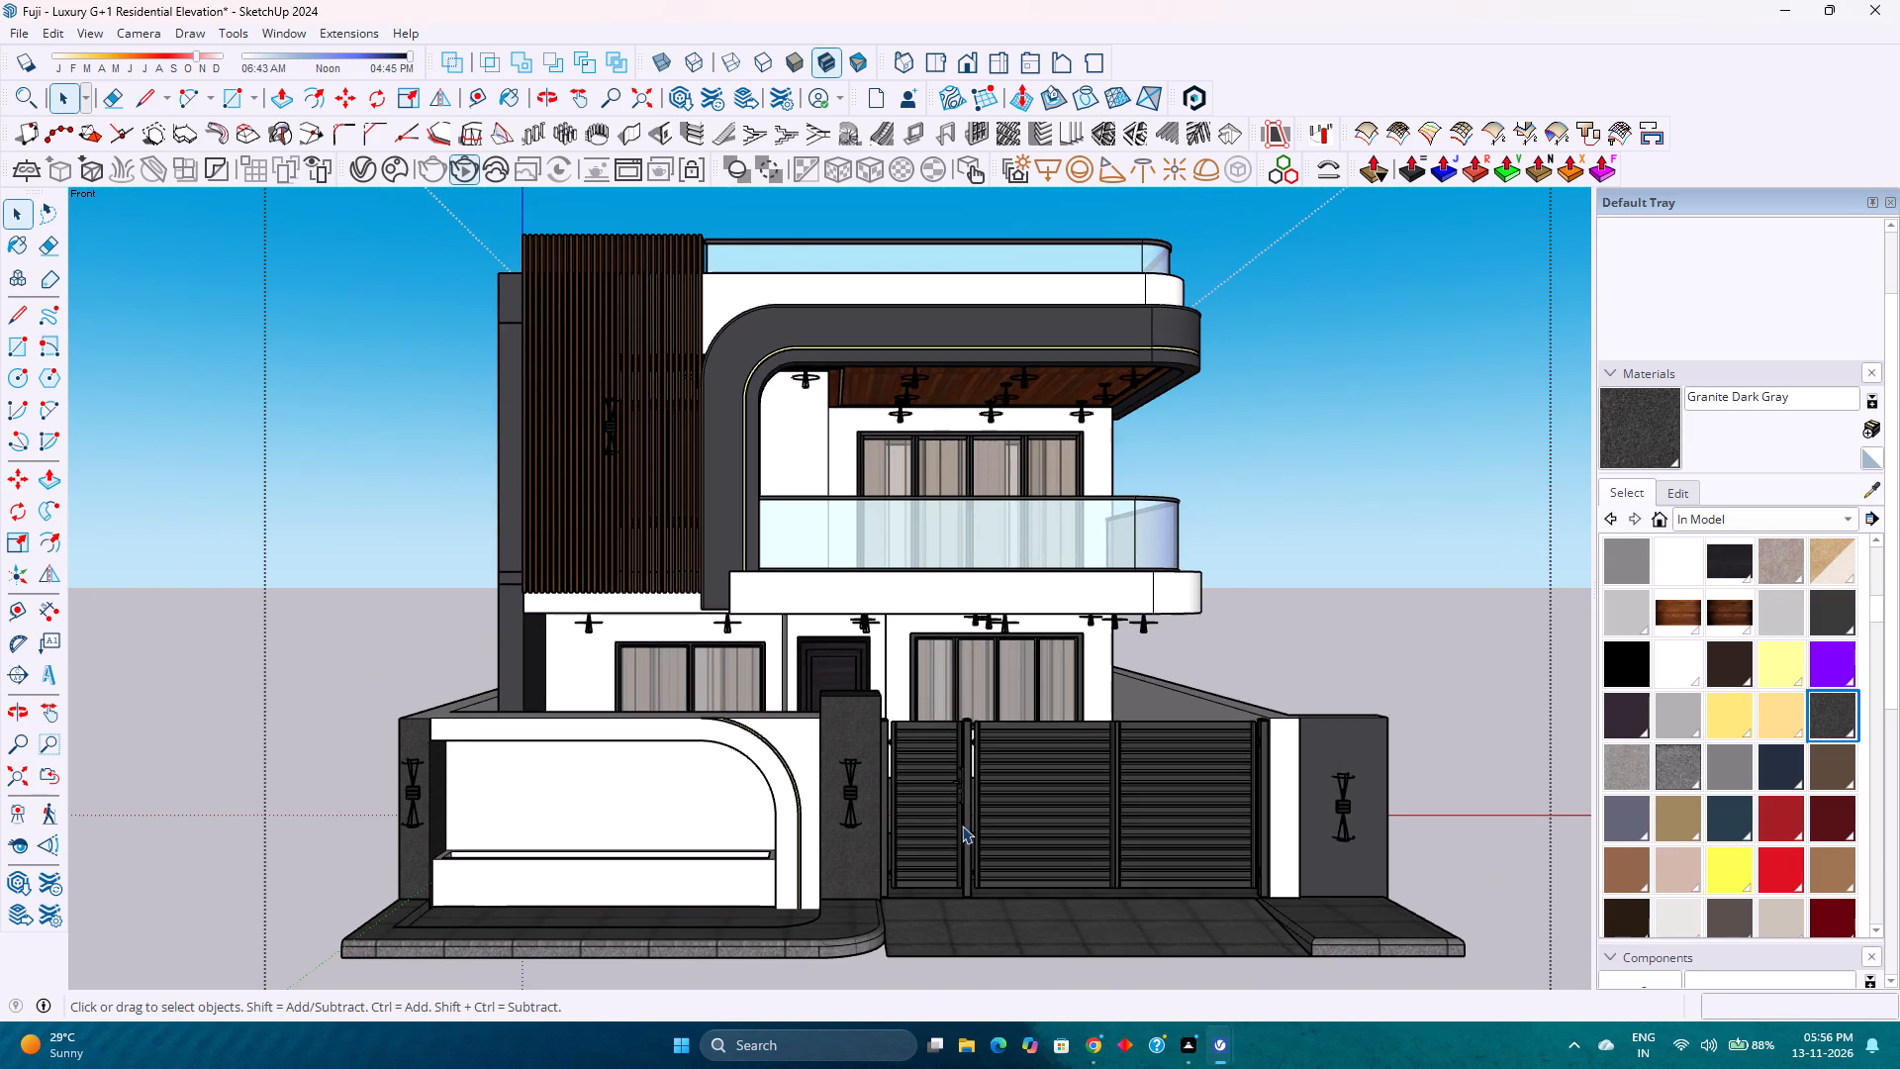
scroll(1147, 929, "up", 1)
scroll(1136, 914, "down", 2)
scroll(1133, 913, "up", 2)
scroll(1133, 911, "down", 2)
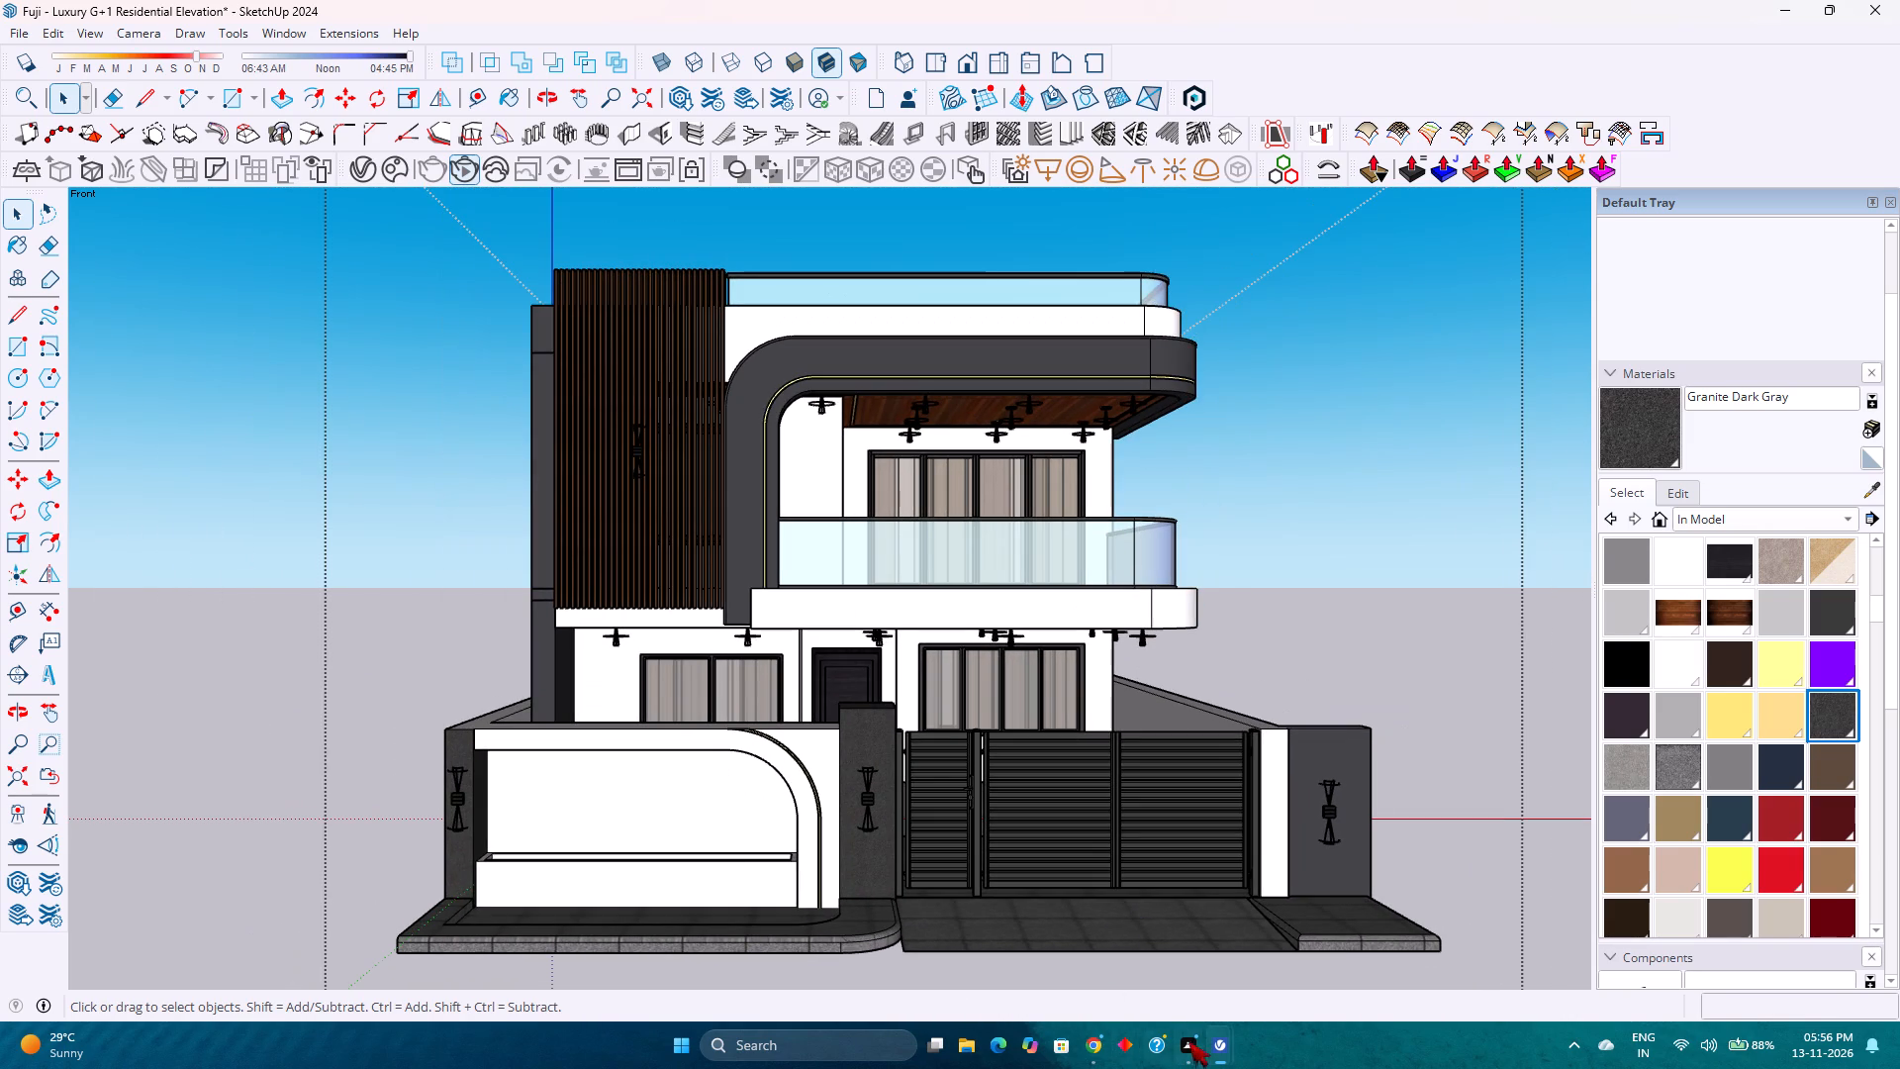
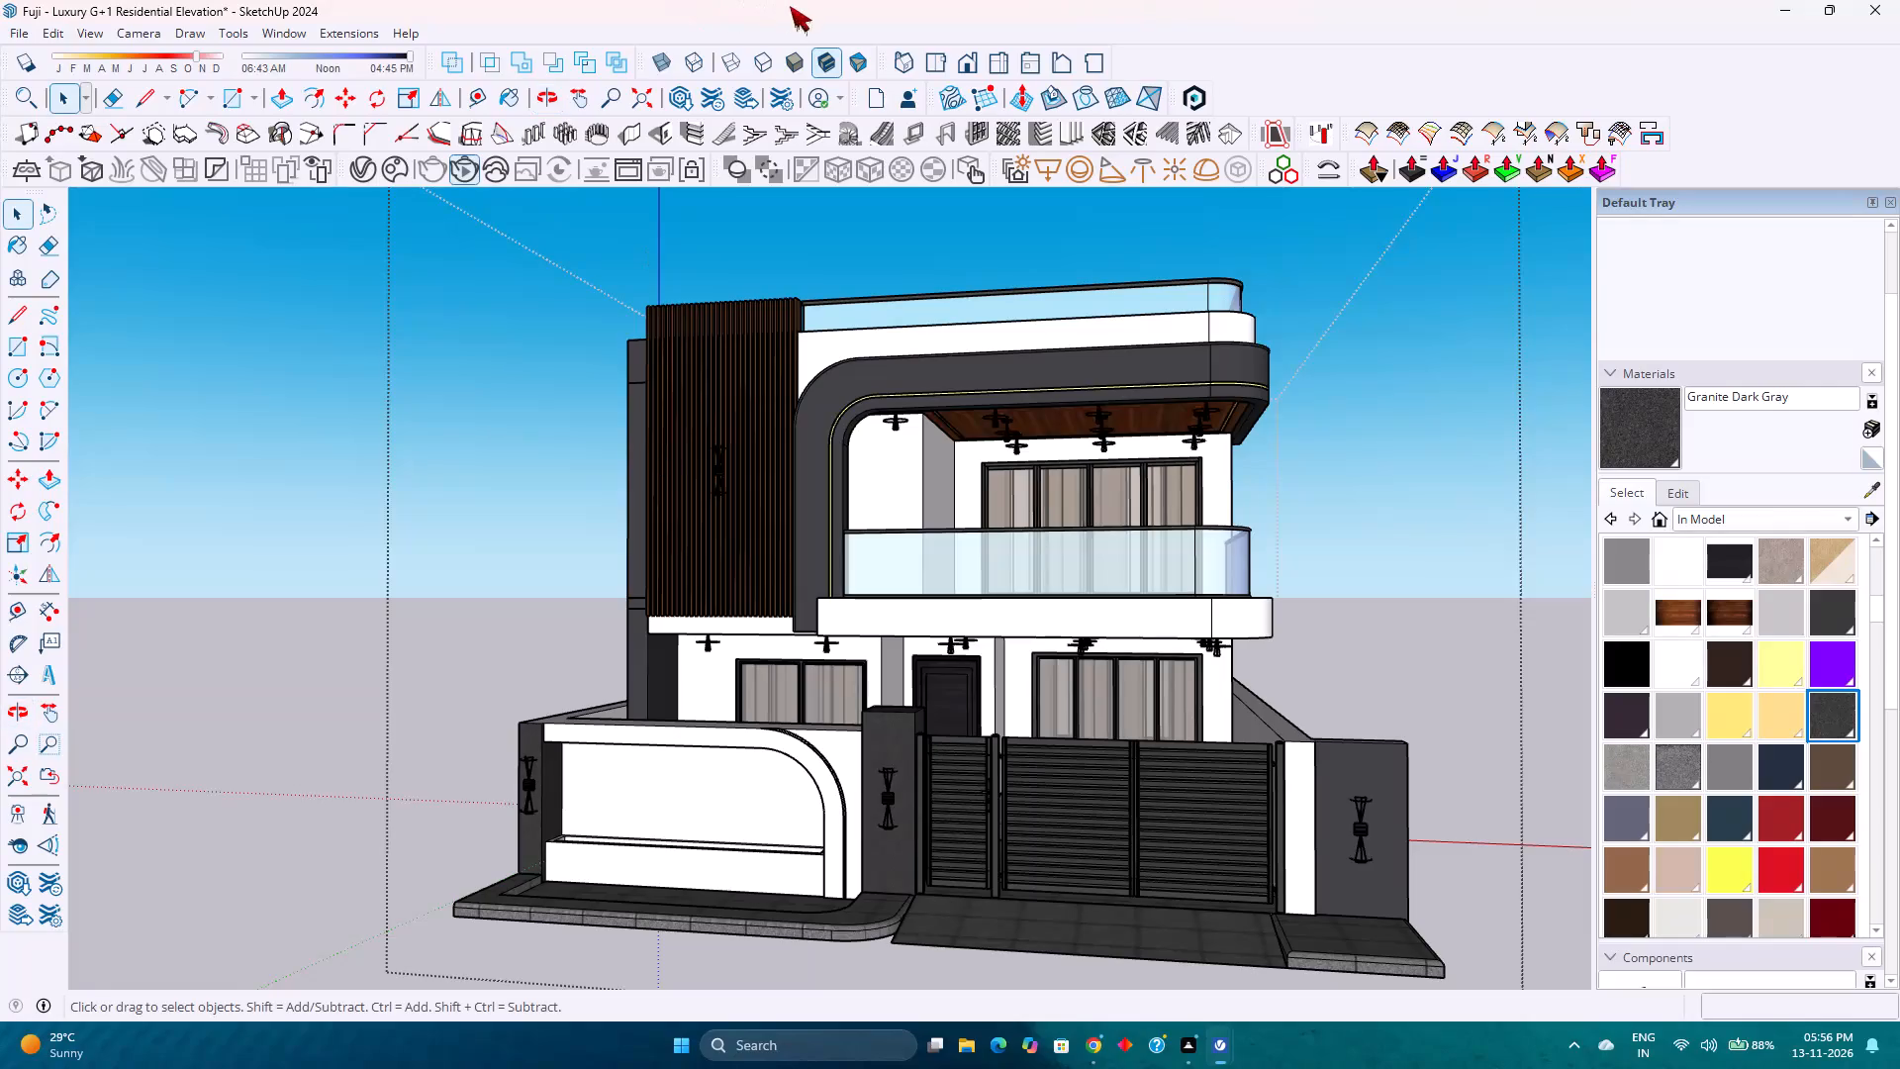
Set the camera to the standard front view and fit the whole house with Zoom Extents.
left_click(973, 60)
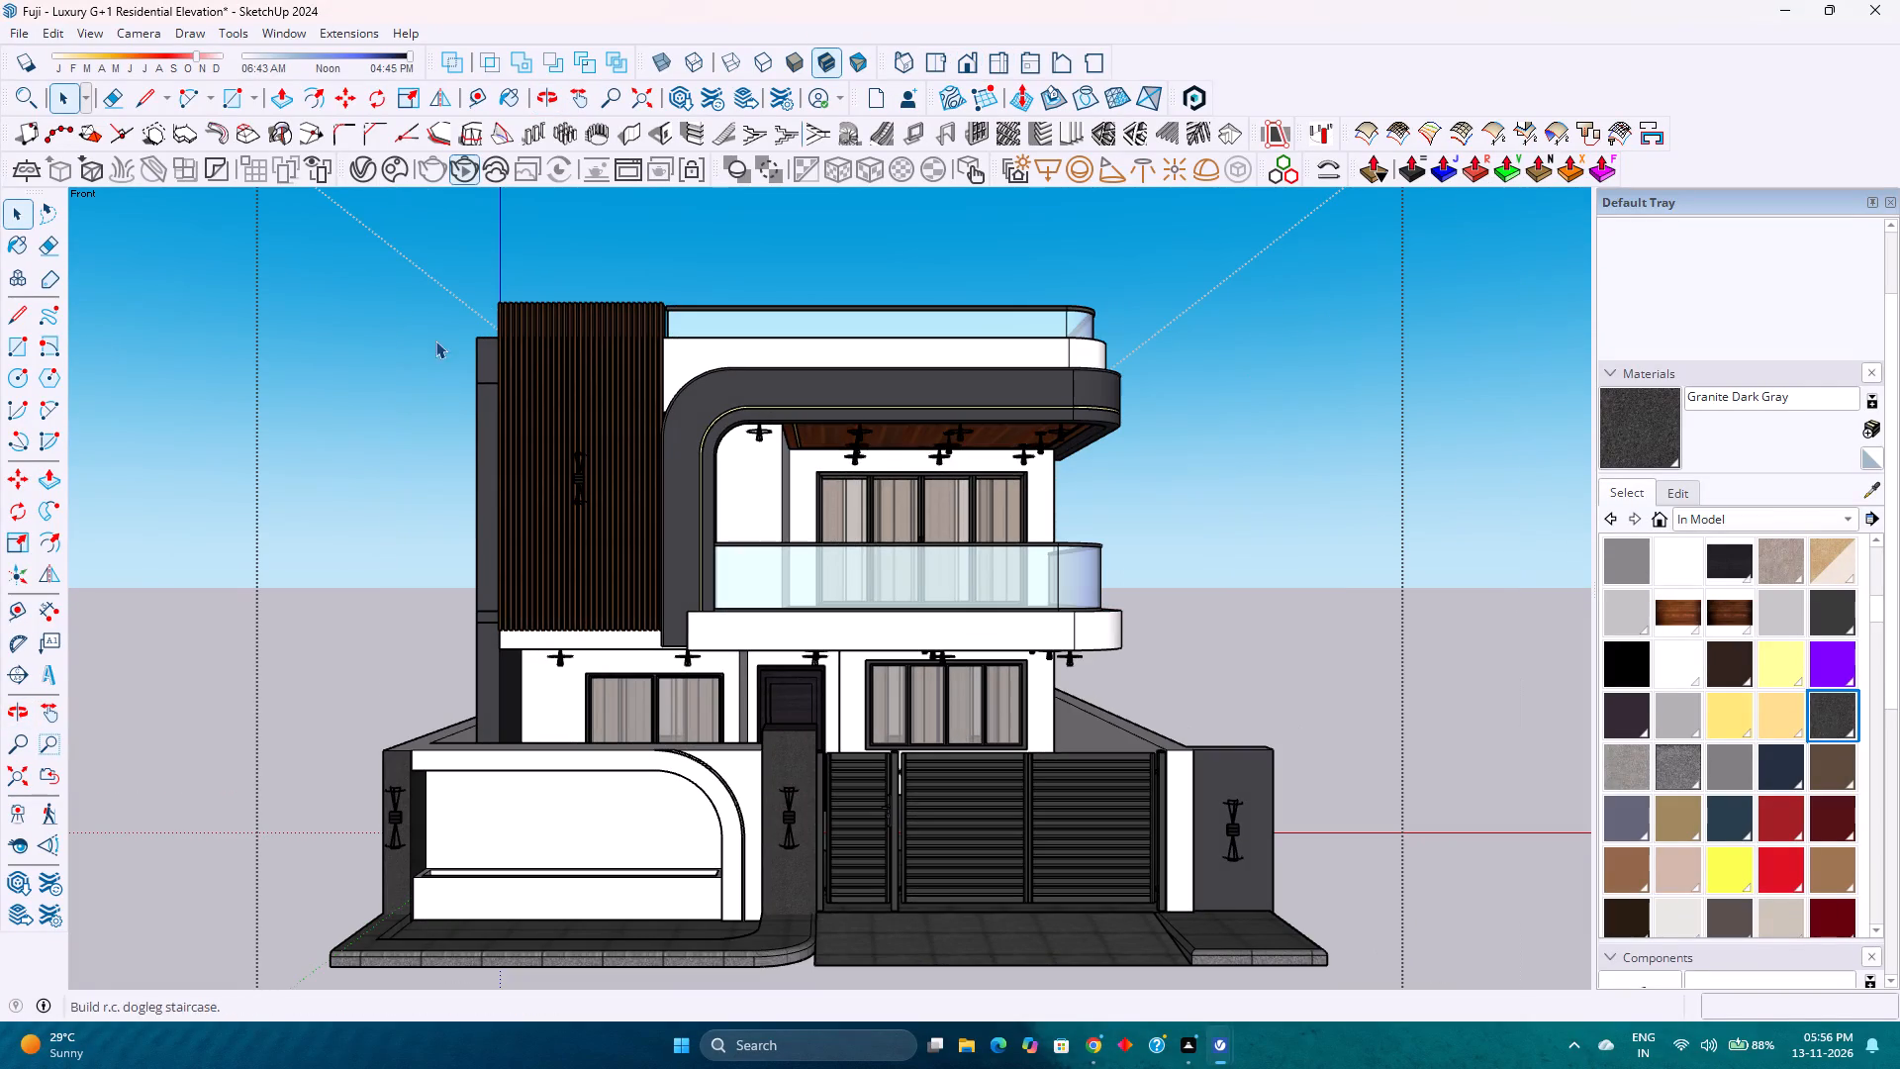
left_click(29, 778)
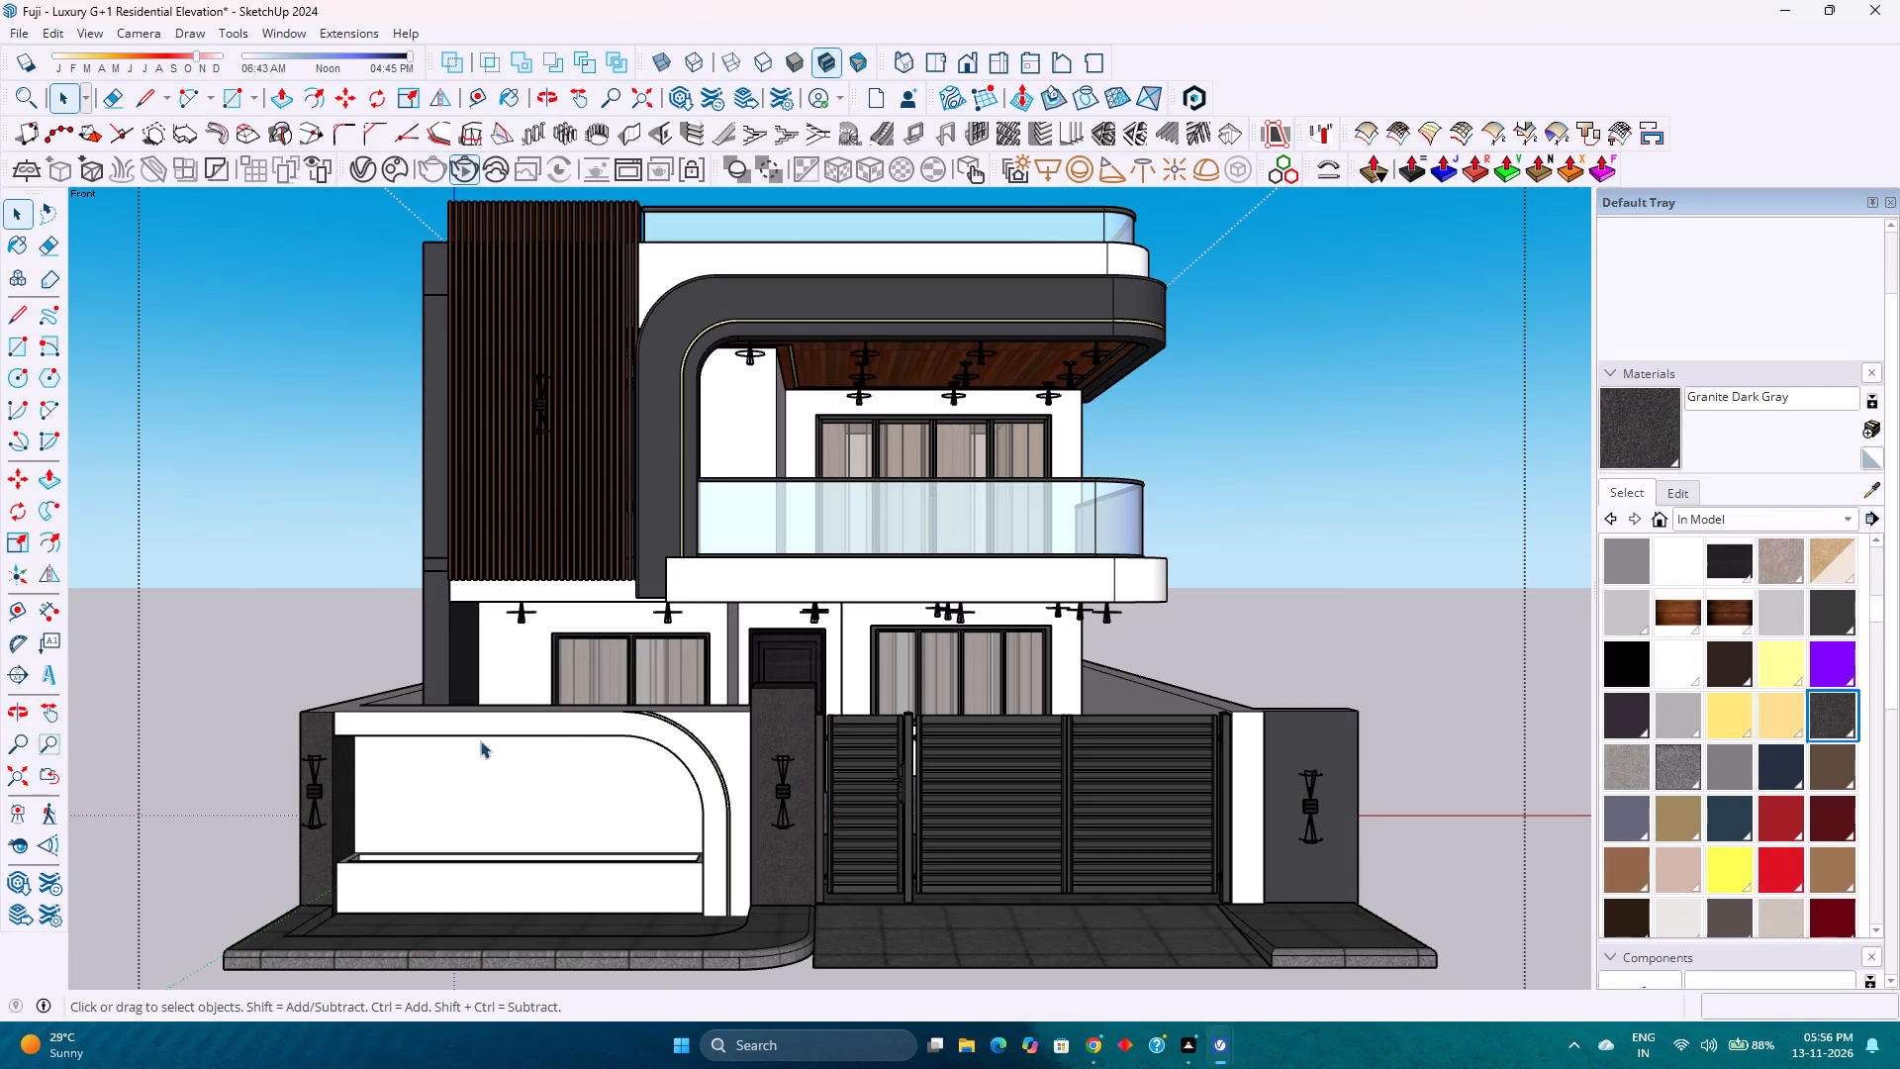
Examine the front elevation from nearer and farther camera distances, refitting the whole house with Zoom Extents between attempts.
scroll(860, 643, "down", 1)
scroll(860, 643, "up", 1)
scroll(860, 643, "down", 2)
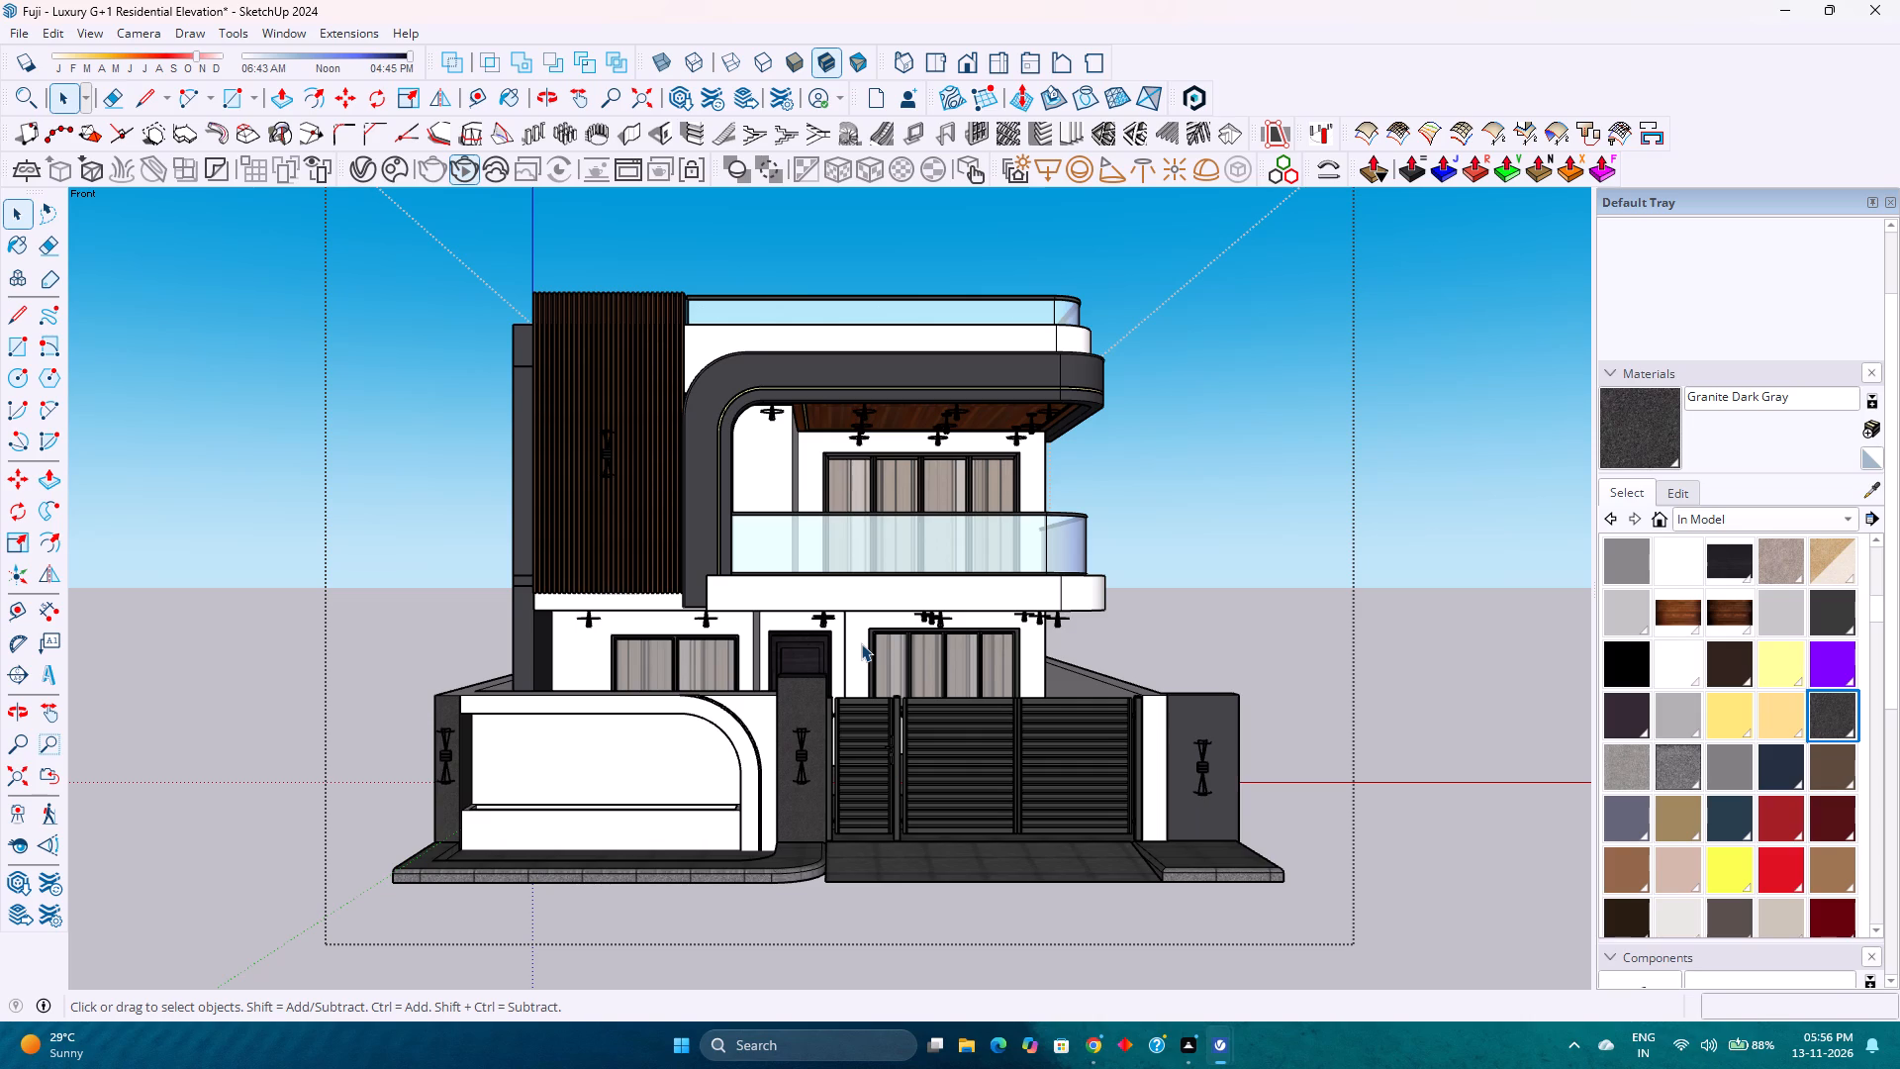
left_click(15, 772)
scroll(723, 553, "down", 2)
scroll(723, 553, "up", 2)
scroll(723, 553, "down", 2)
scroll(723, 553, "up", 2)
scroll(723, 553, "down", 2)
scroll(723, 553, "up", 2)
scroll(723, 553, "down", 2)
scroll(723, 553, "up", 2)
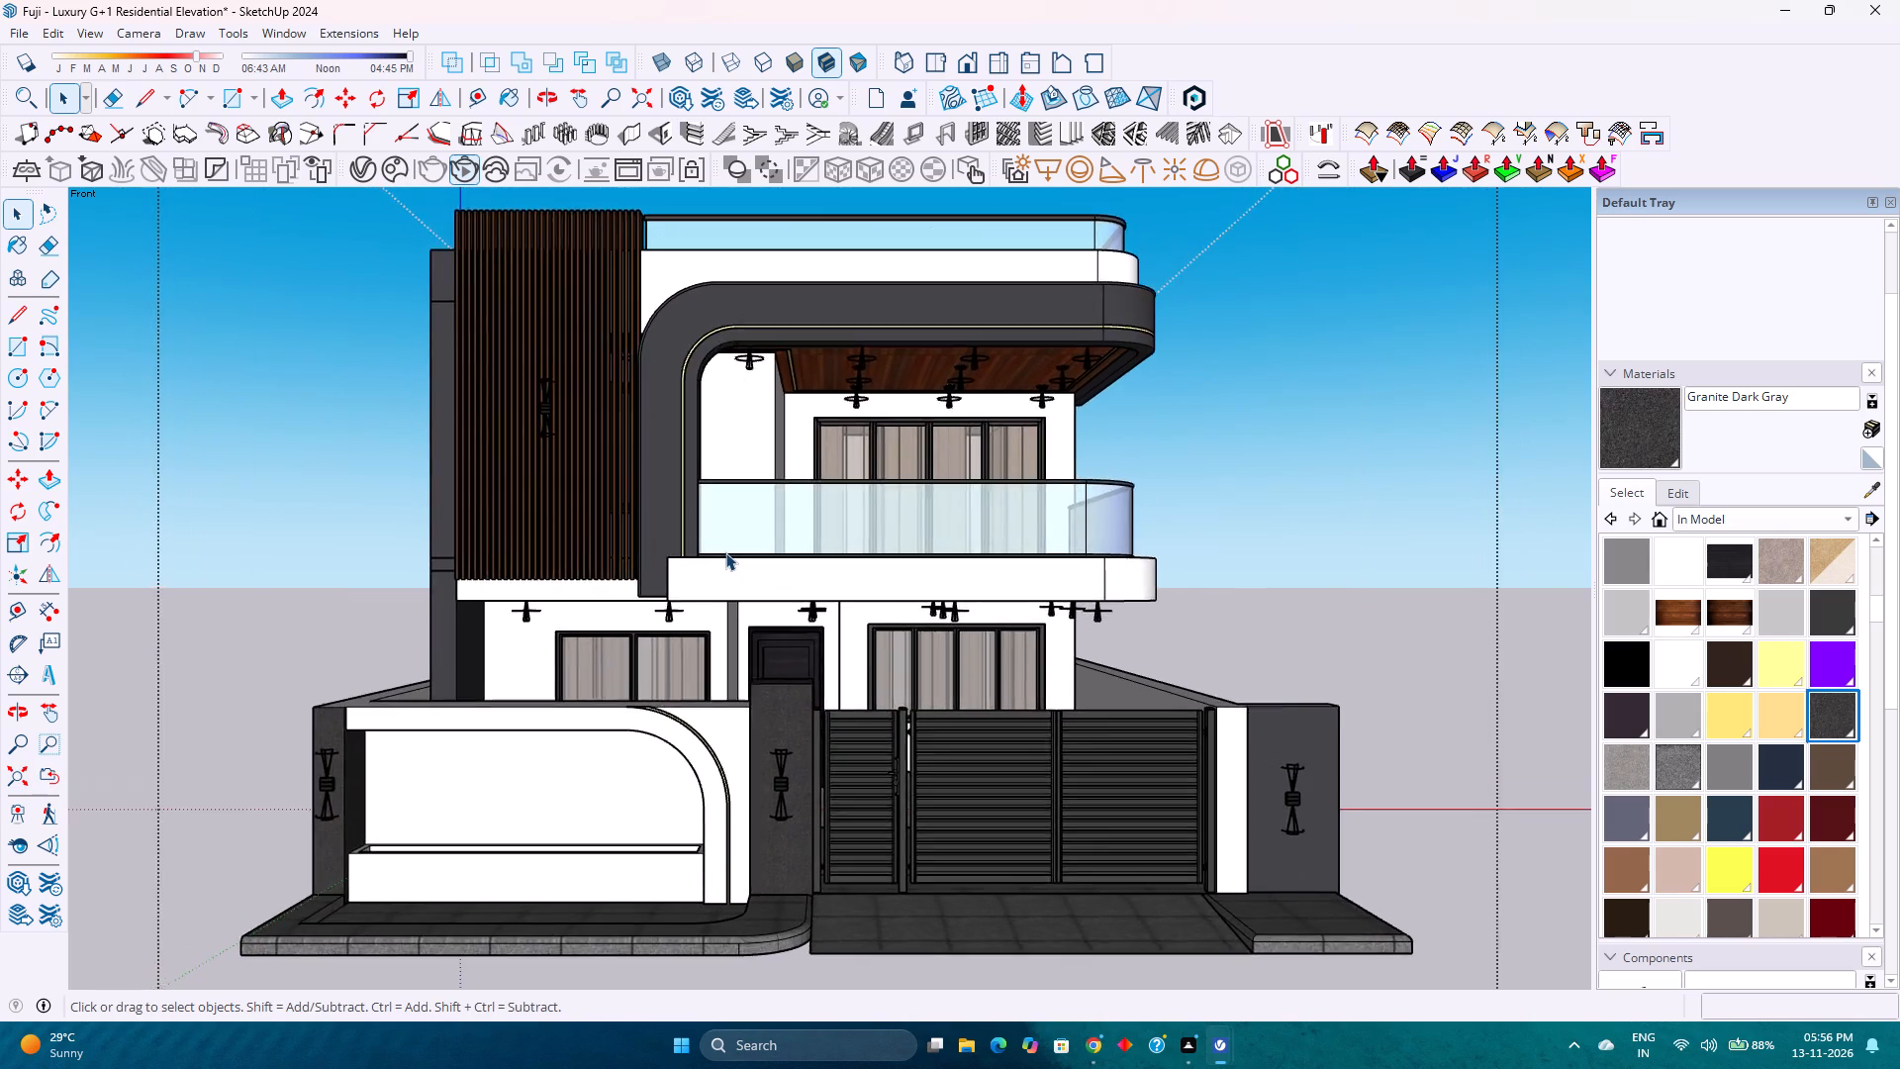
scroll(725, 552, "down", 4)
scroll(725, 552, "up", 4)
scroll(725, 552, "down", 4)
scroll(725, 552, "up", 4)
scroll(727, 551, "down", 4)
scroll(744, 565, "up", 3)
scroll(744, 565, "down", 2)
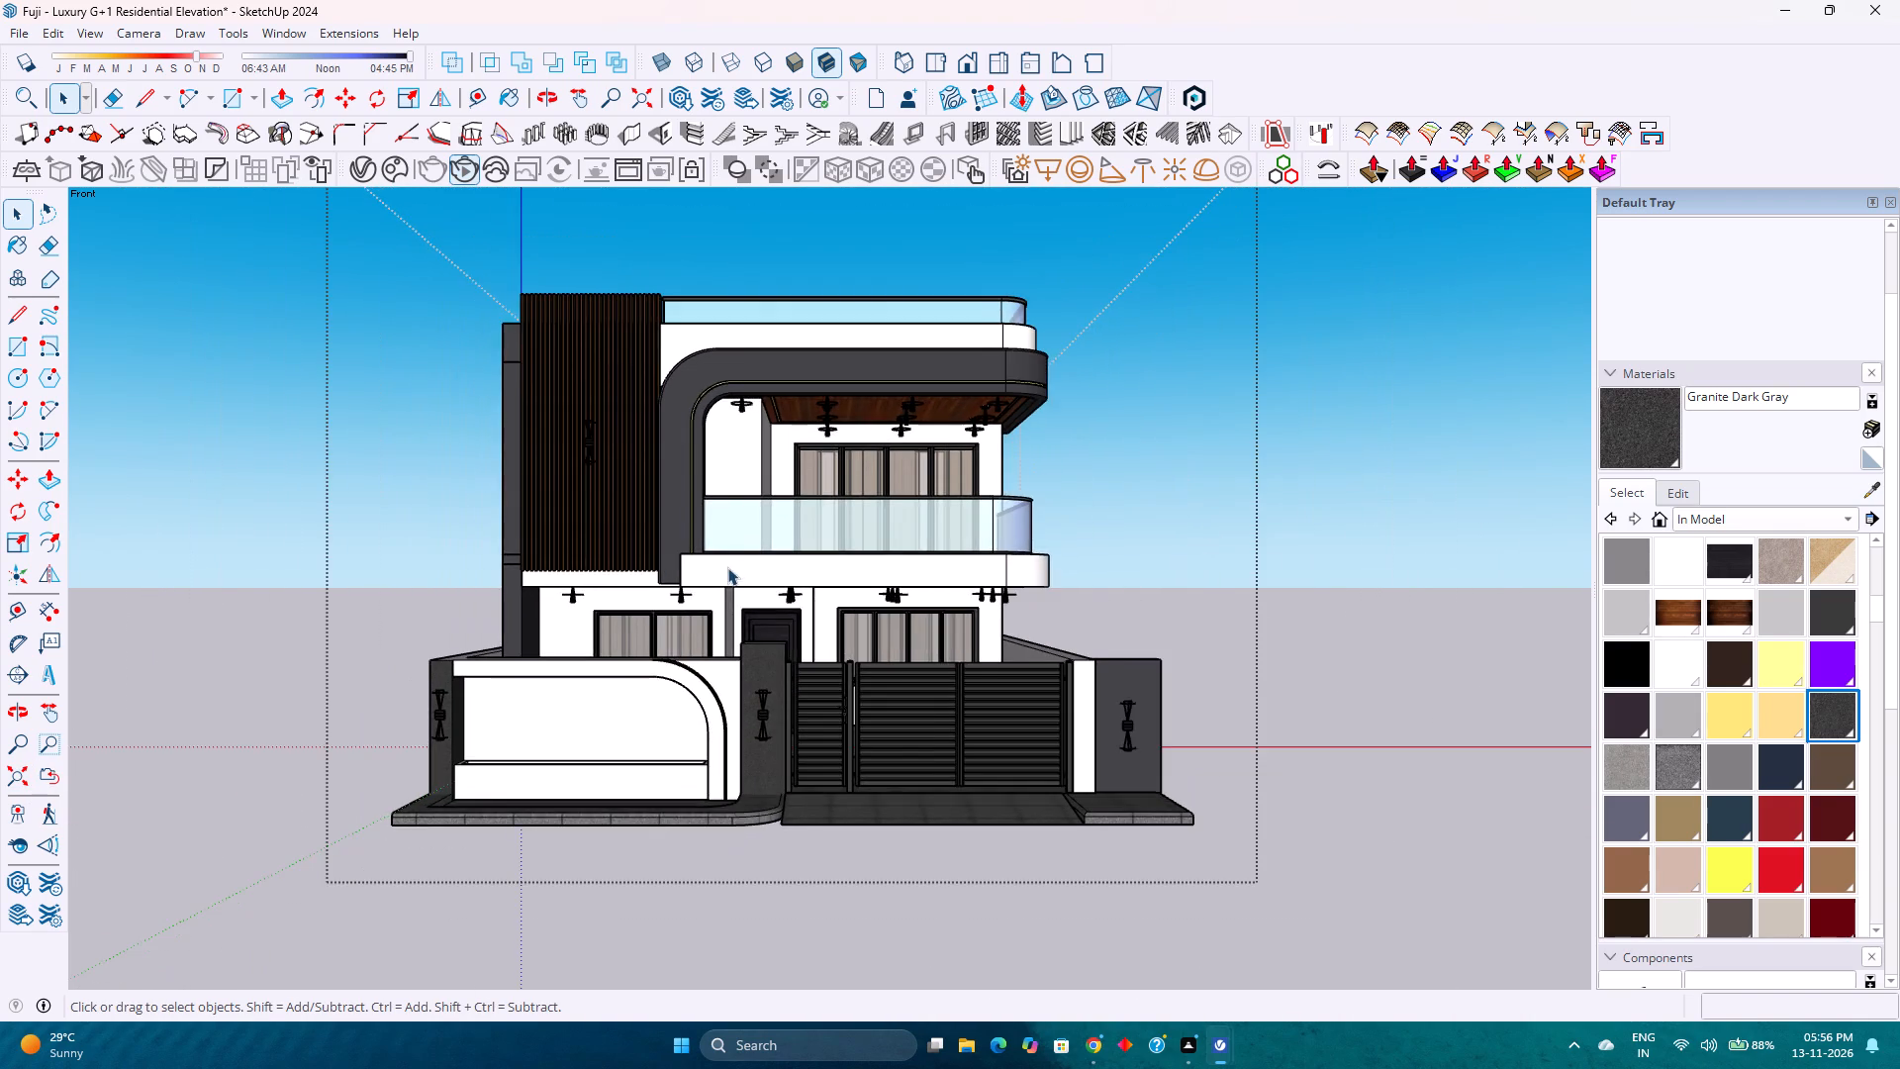
scroll(727, 567, "down", 4)
scroll(742, 576, "up", 1)
scroll(742, 576, "down", 2)
scroll(742, 576, "up", 3)
scroll(742, 576, "down", 2)
scroll(750, 574, "up", 3)
scroll(750, 573, "down", 2)
scroll(740, 565, "up", 1)
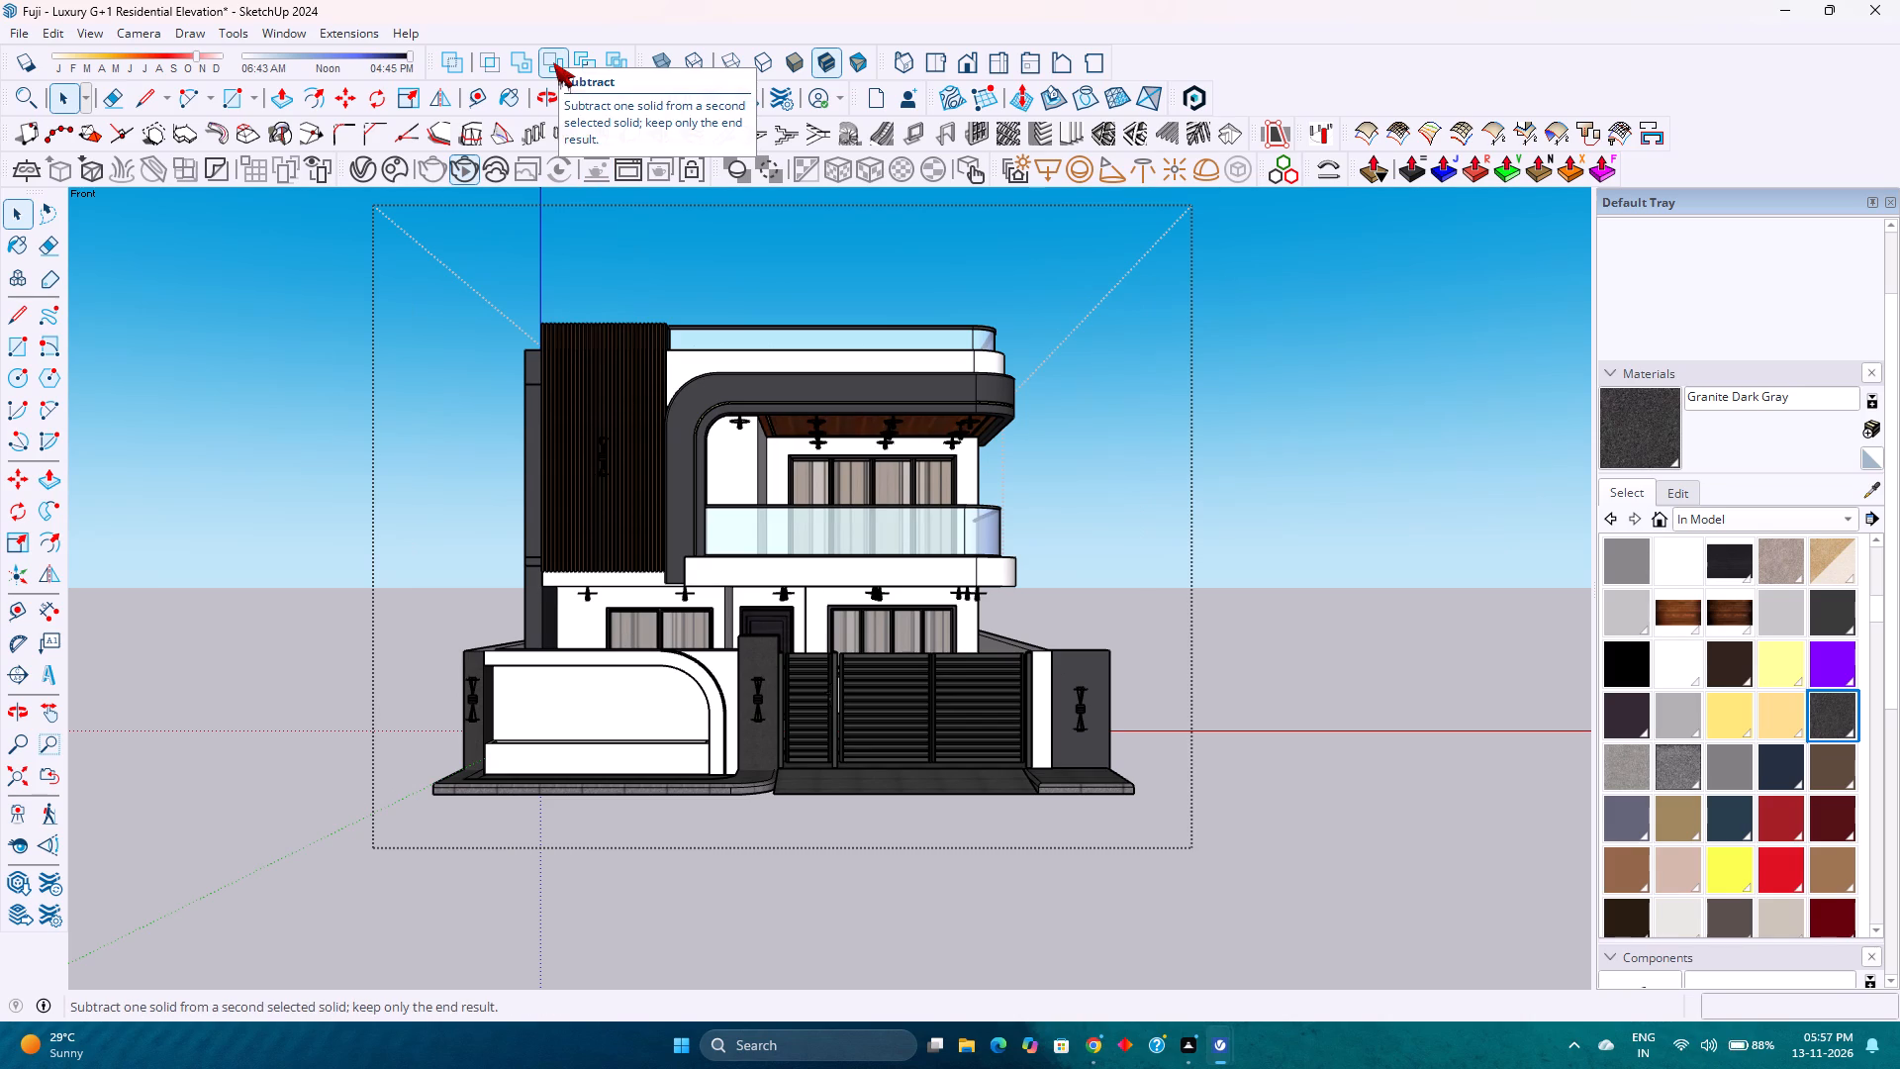
scroll(422, 188, "down", 1)
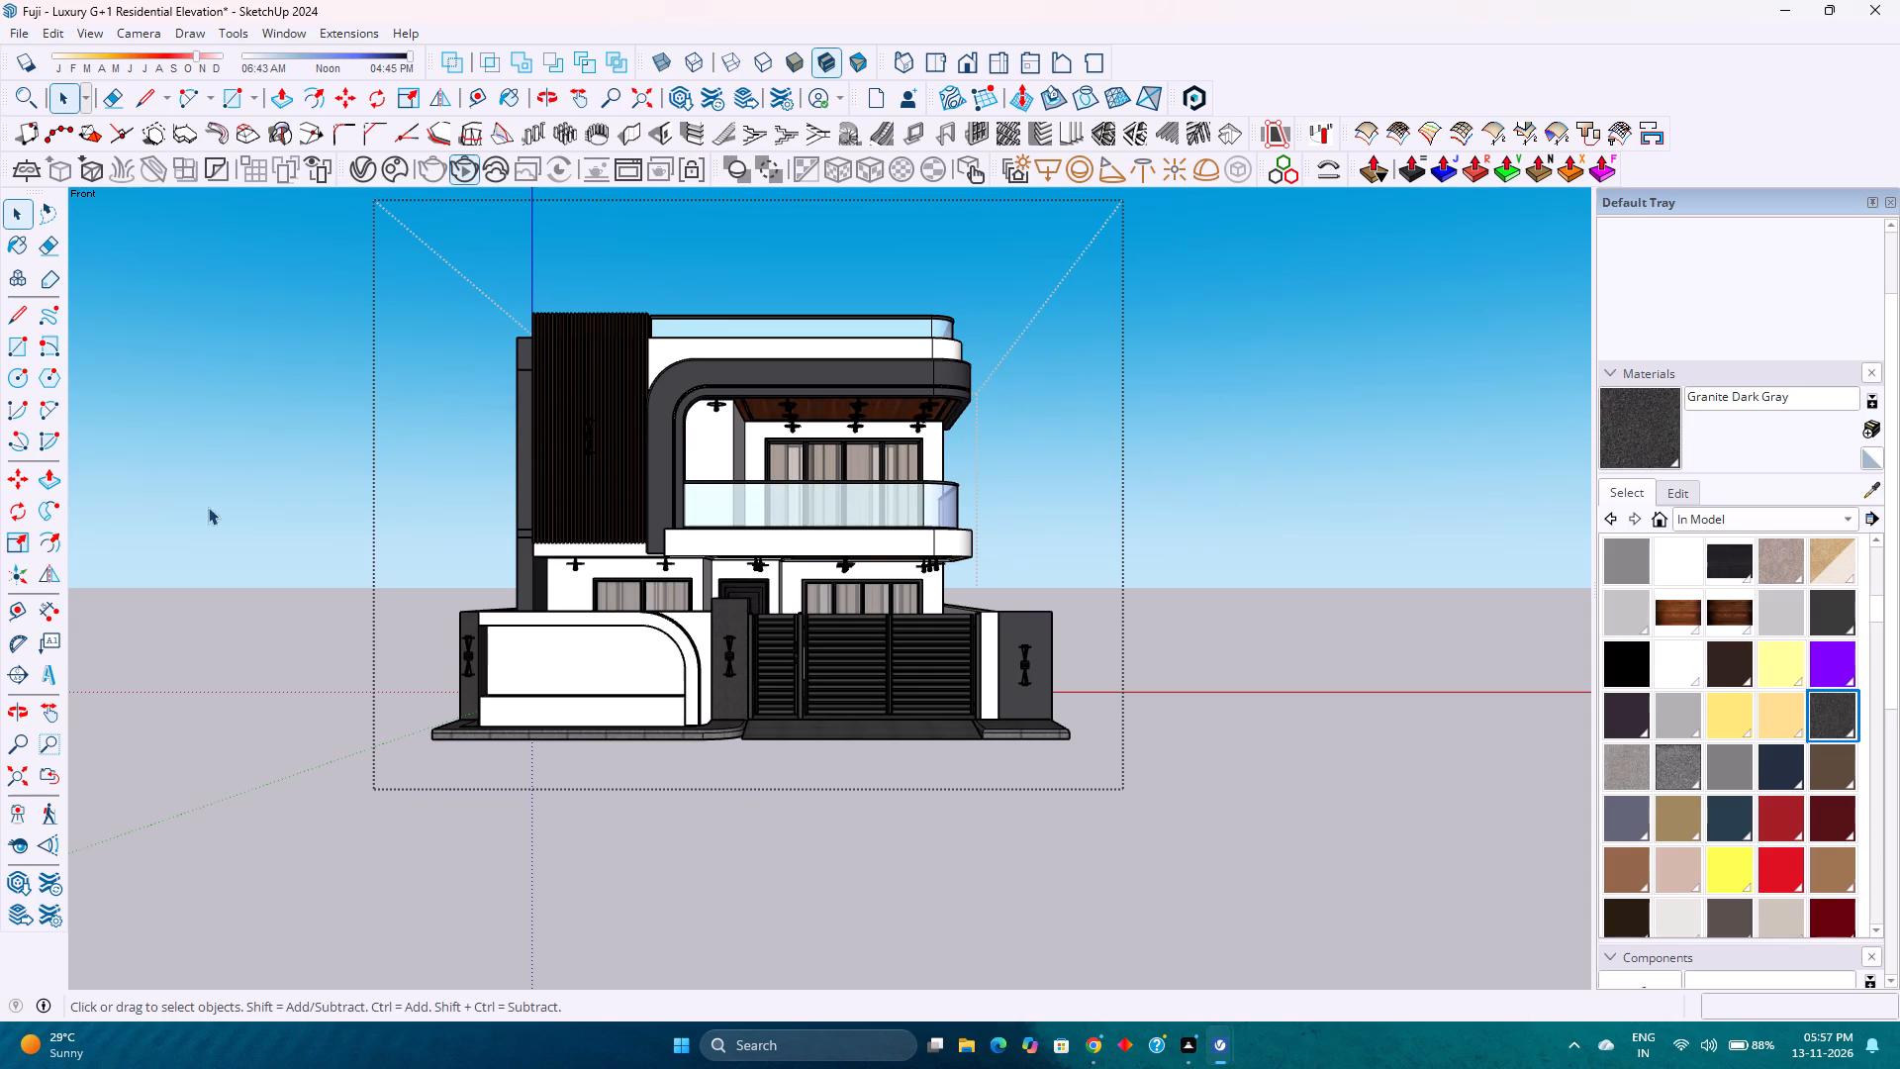
Refit the whole house with Zoom Extents, check slightly wider front framings, and return to the fitted view.
left_click(7, 782)
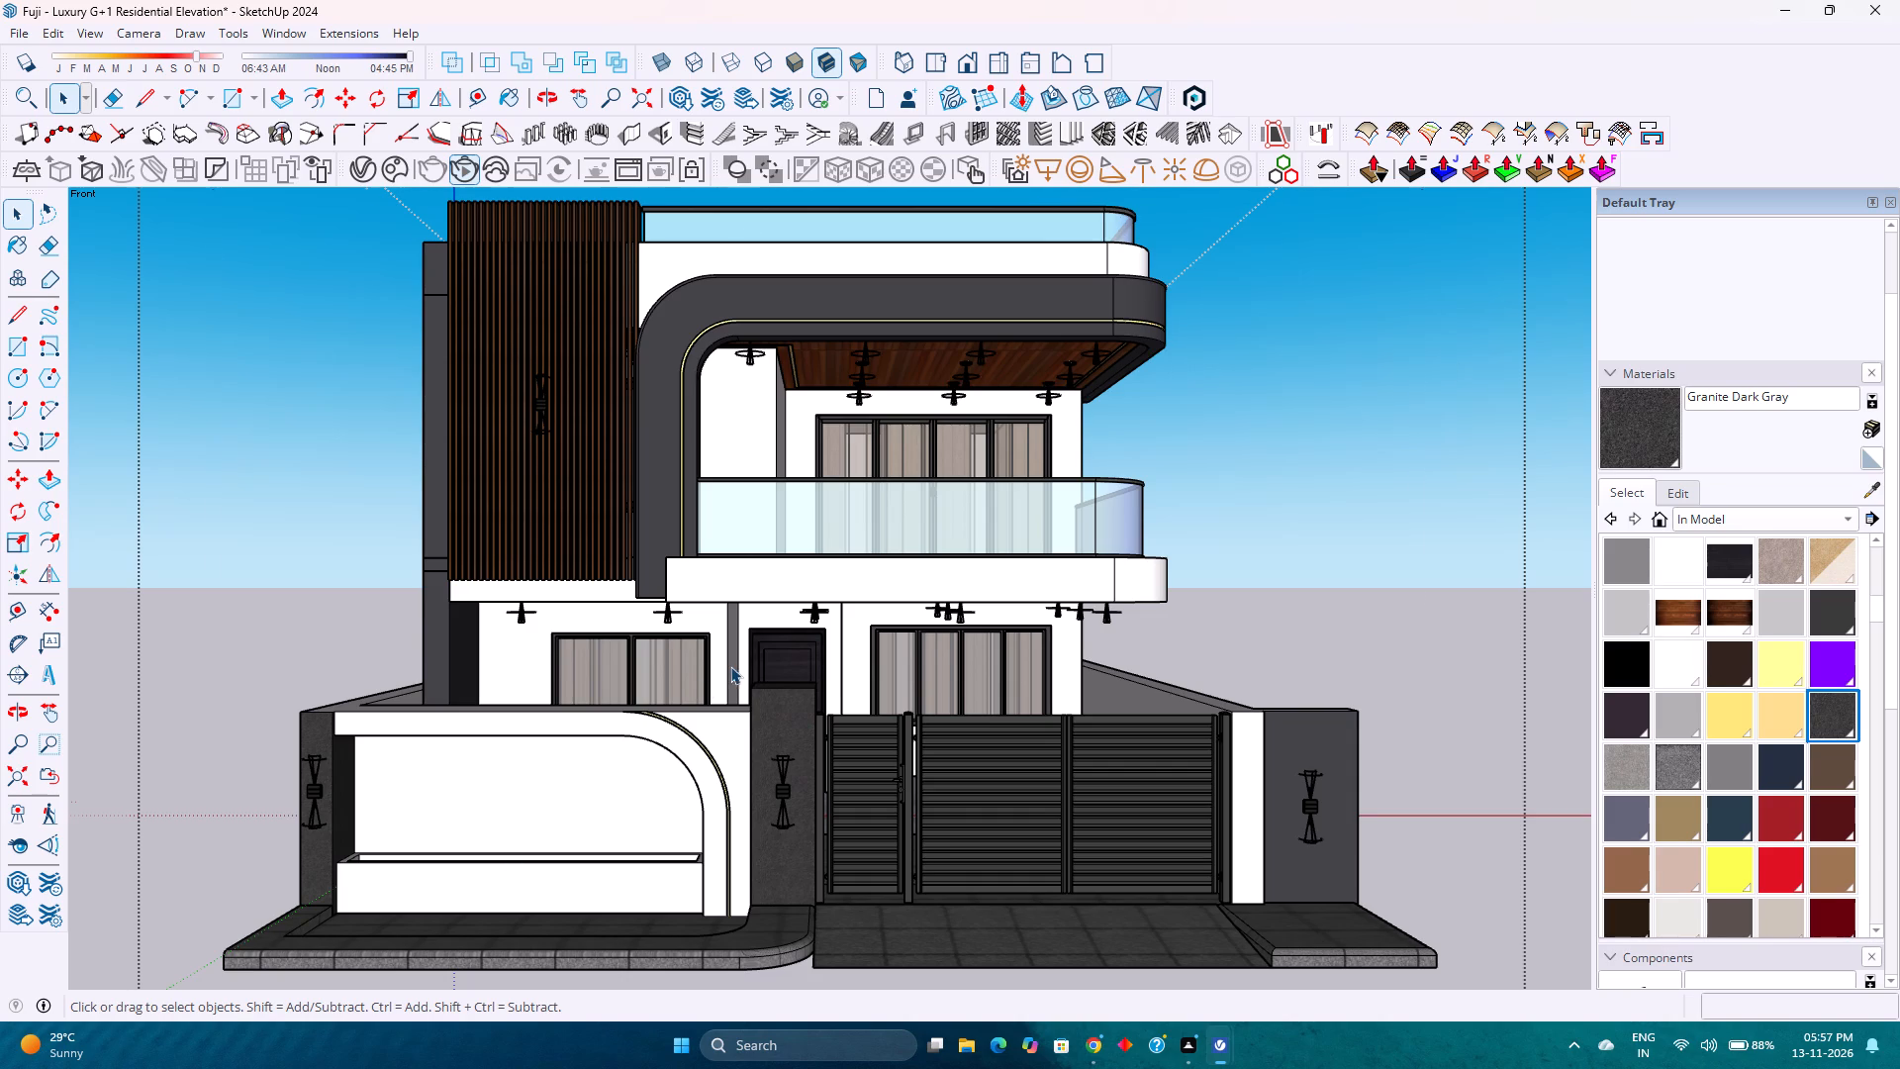
scroll(730, 666, "down", 4)
scroll(730, 666, "up", 4)
scroll(730, 666, "down", 4)
scroll(730, 666, "up", 4)
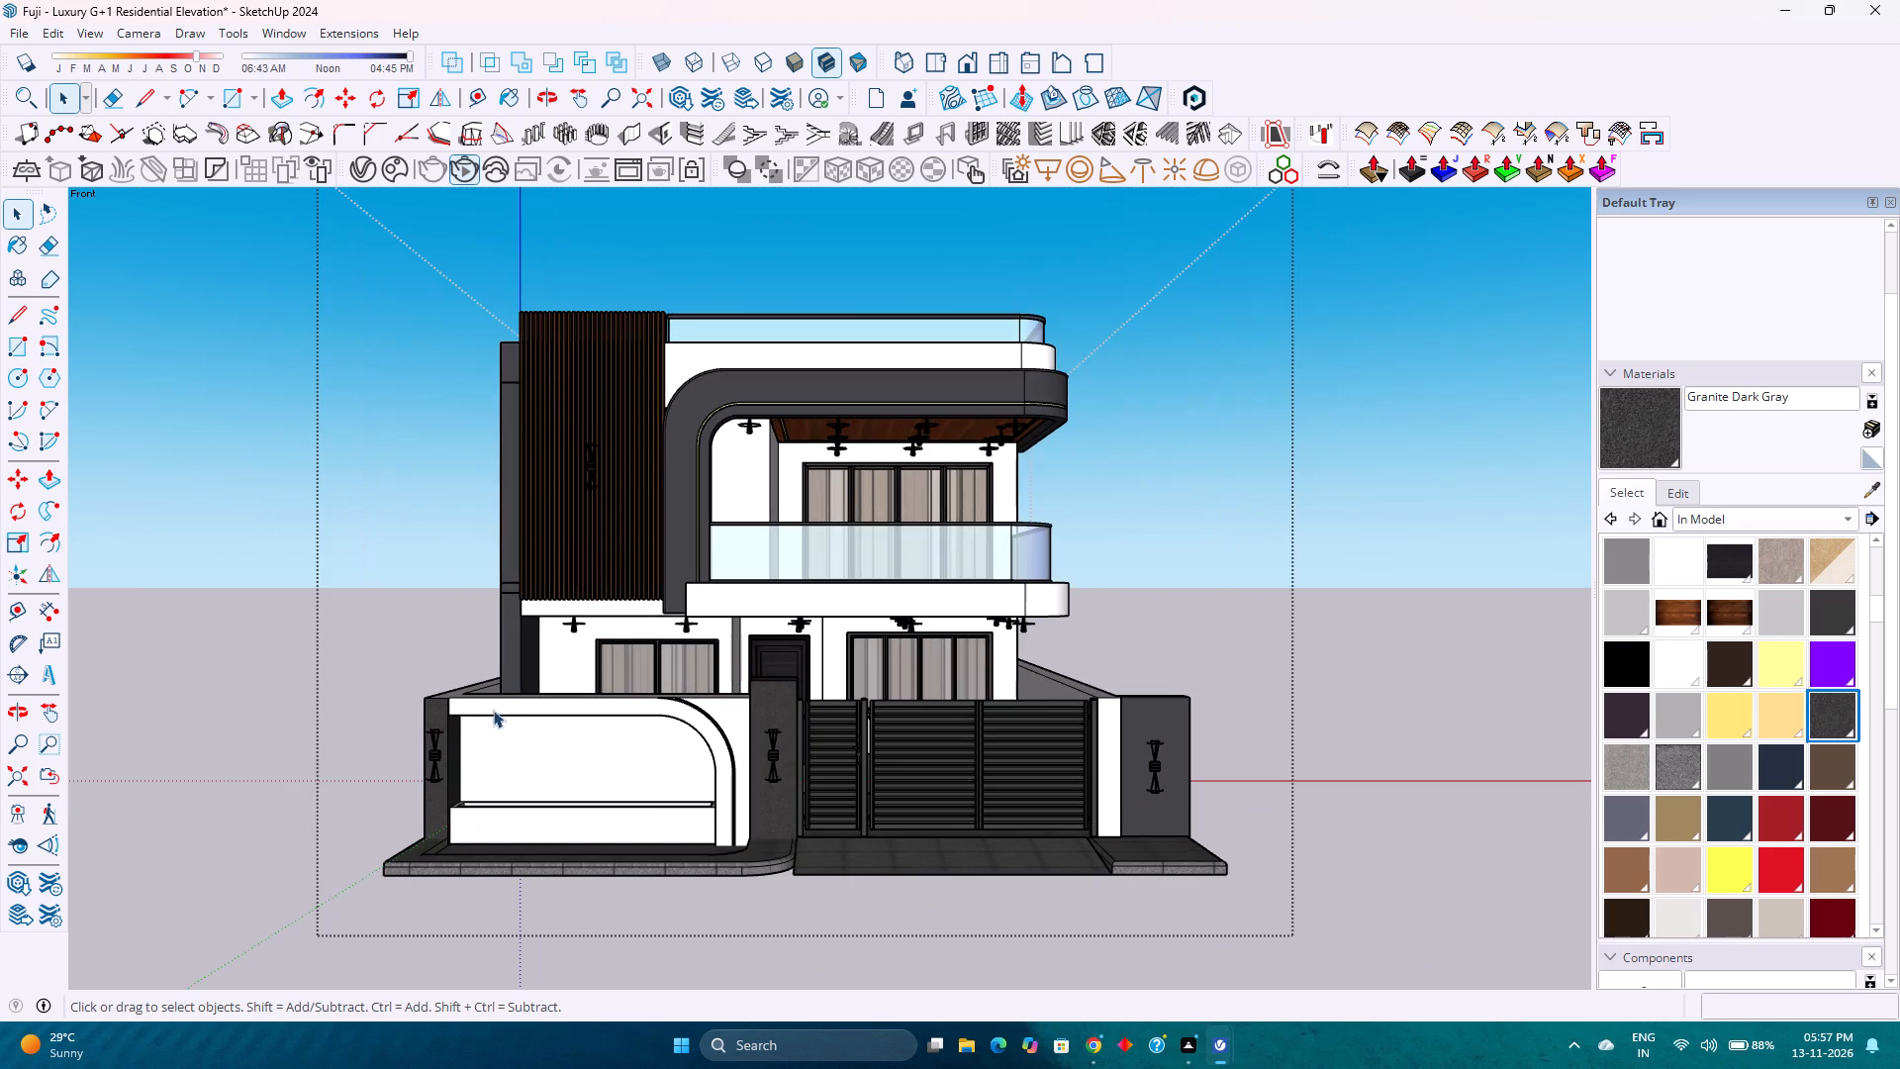
left_click(16, 786)
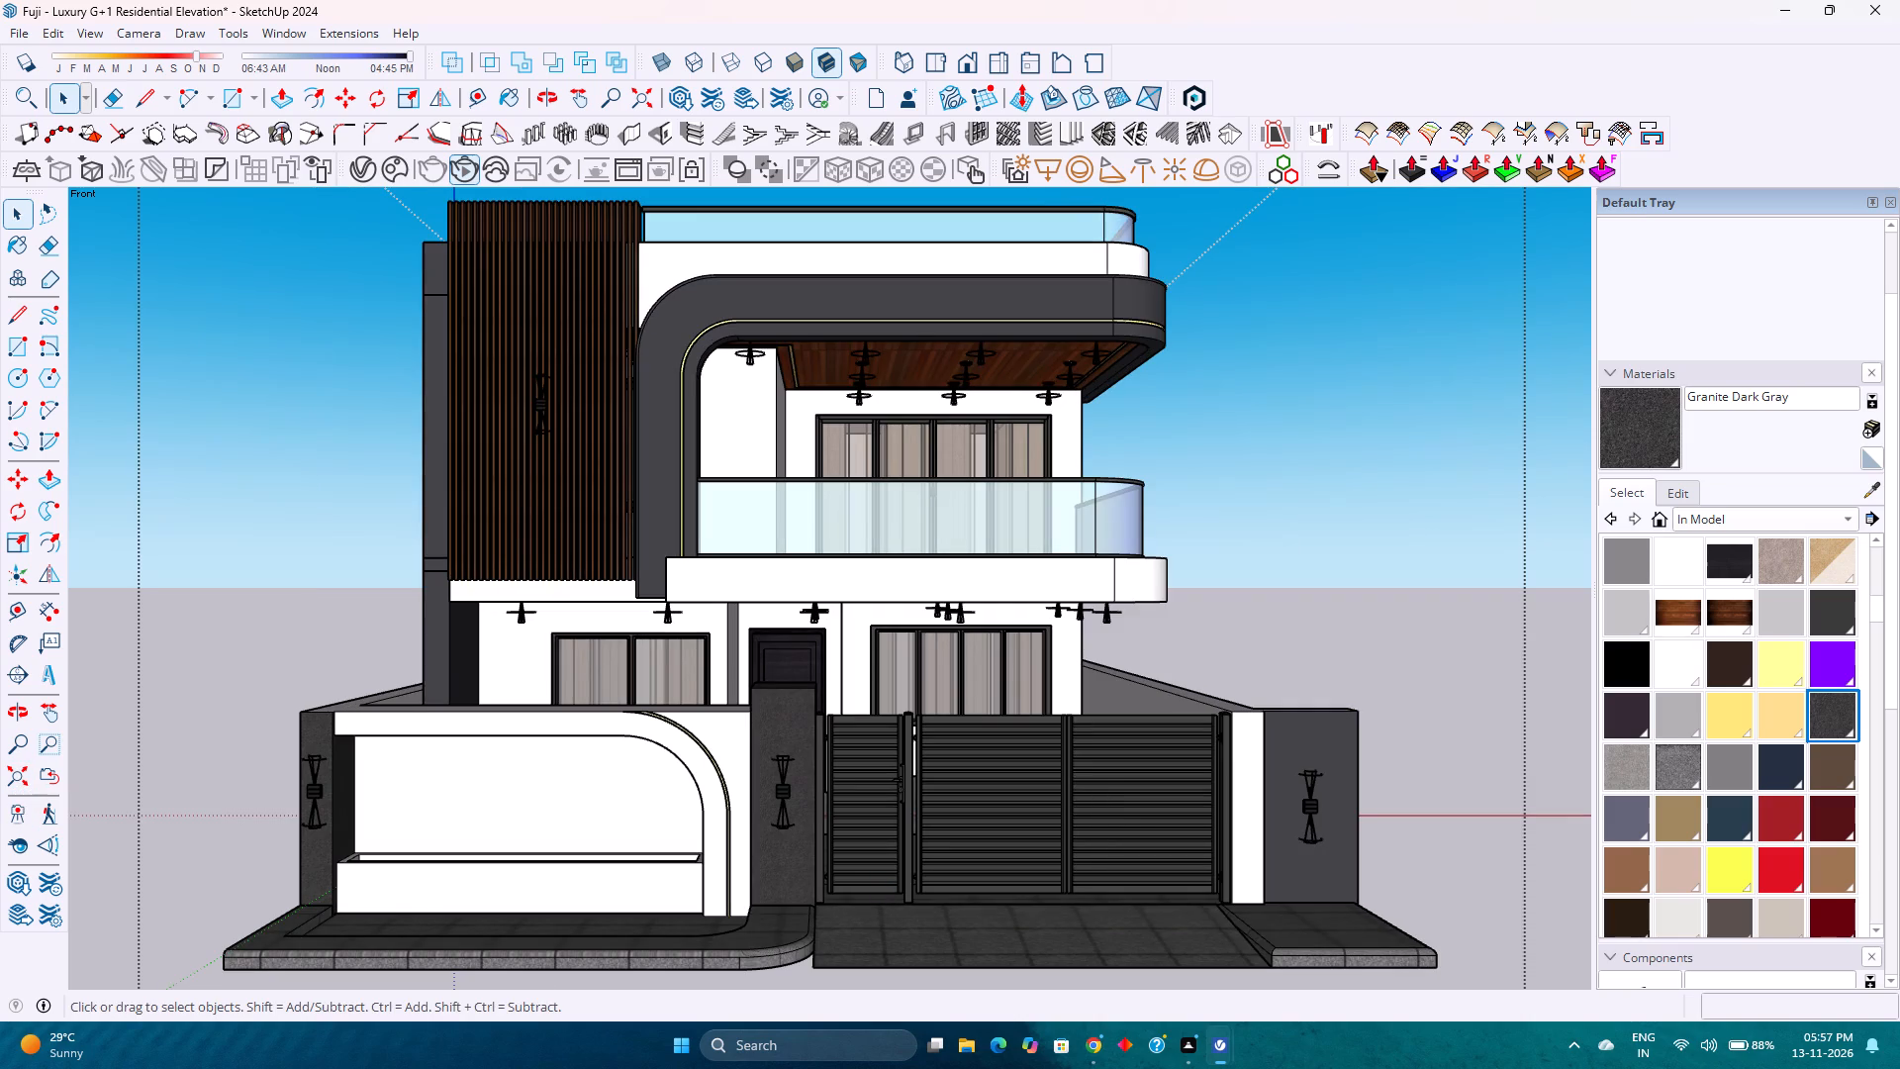
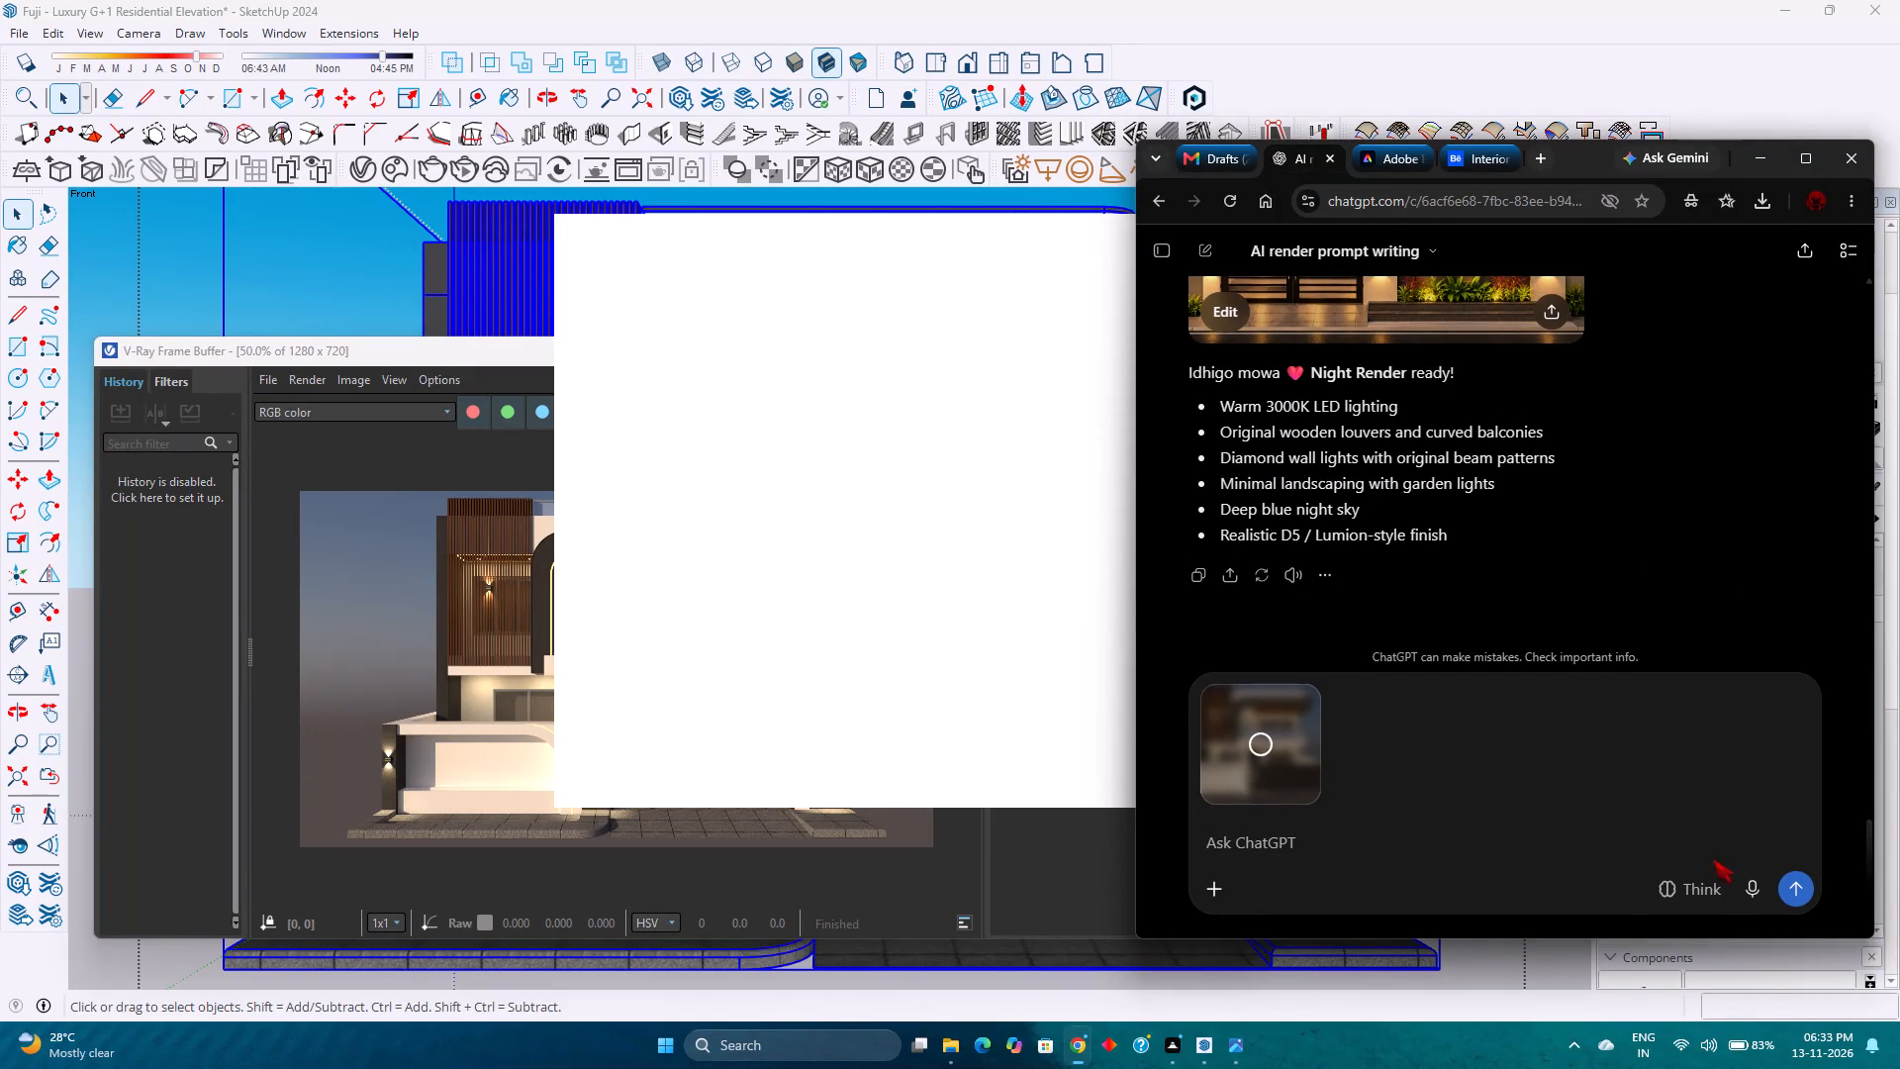
Send the attached house image, without any text, in the ChatGPT conversation about AI render prompt writing.
left_click(1788, 889)
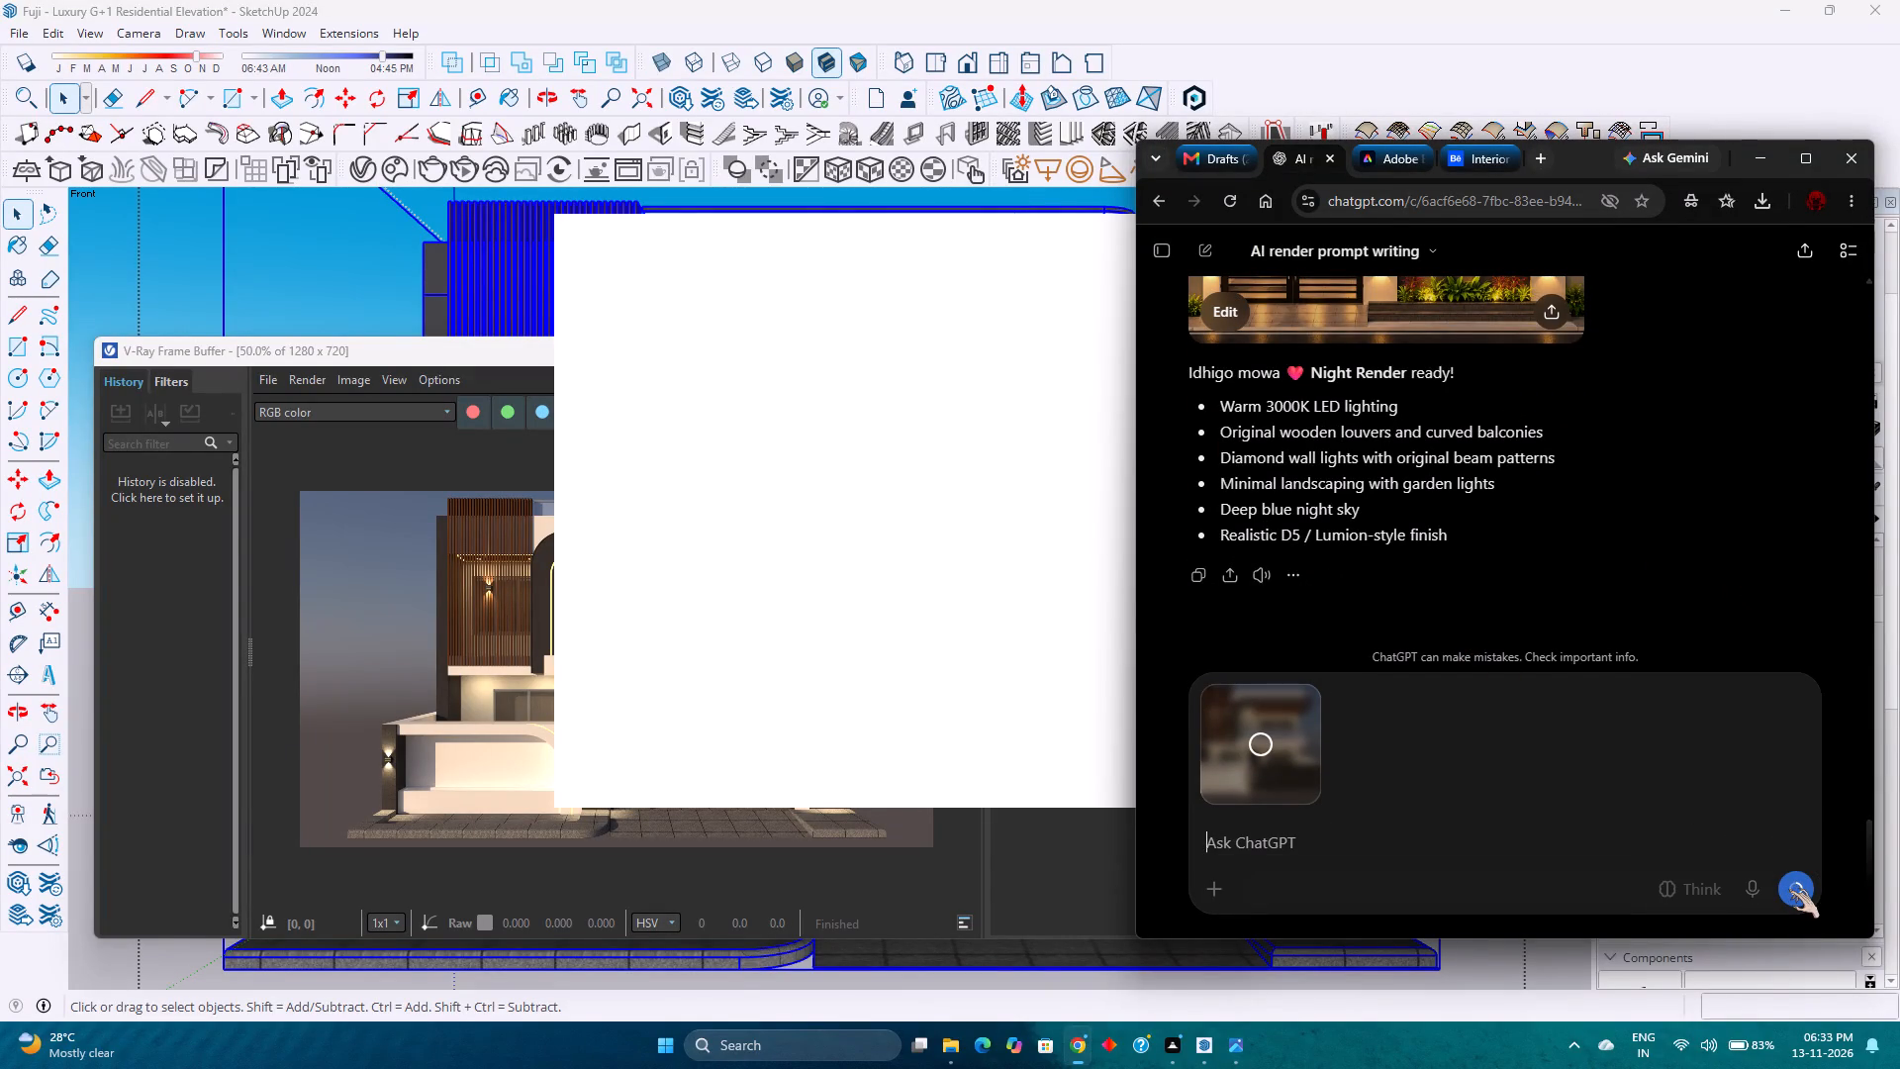
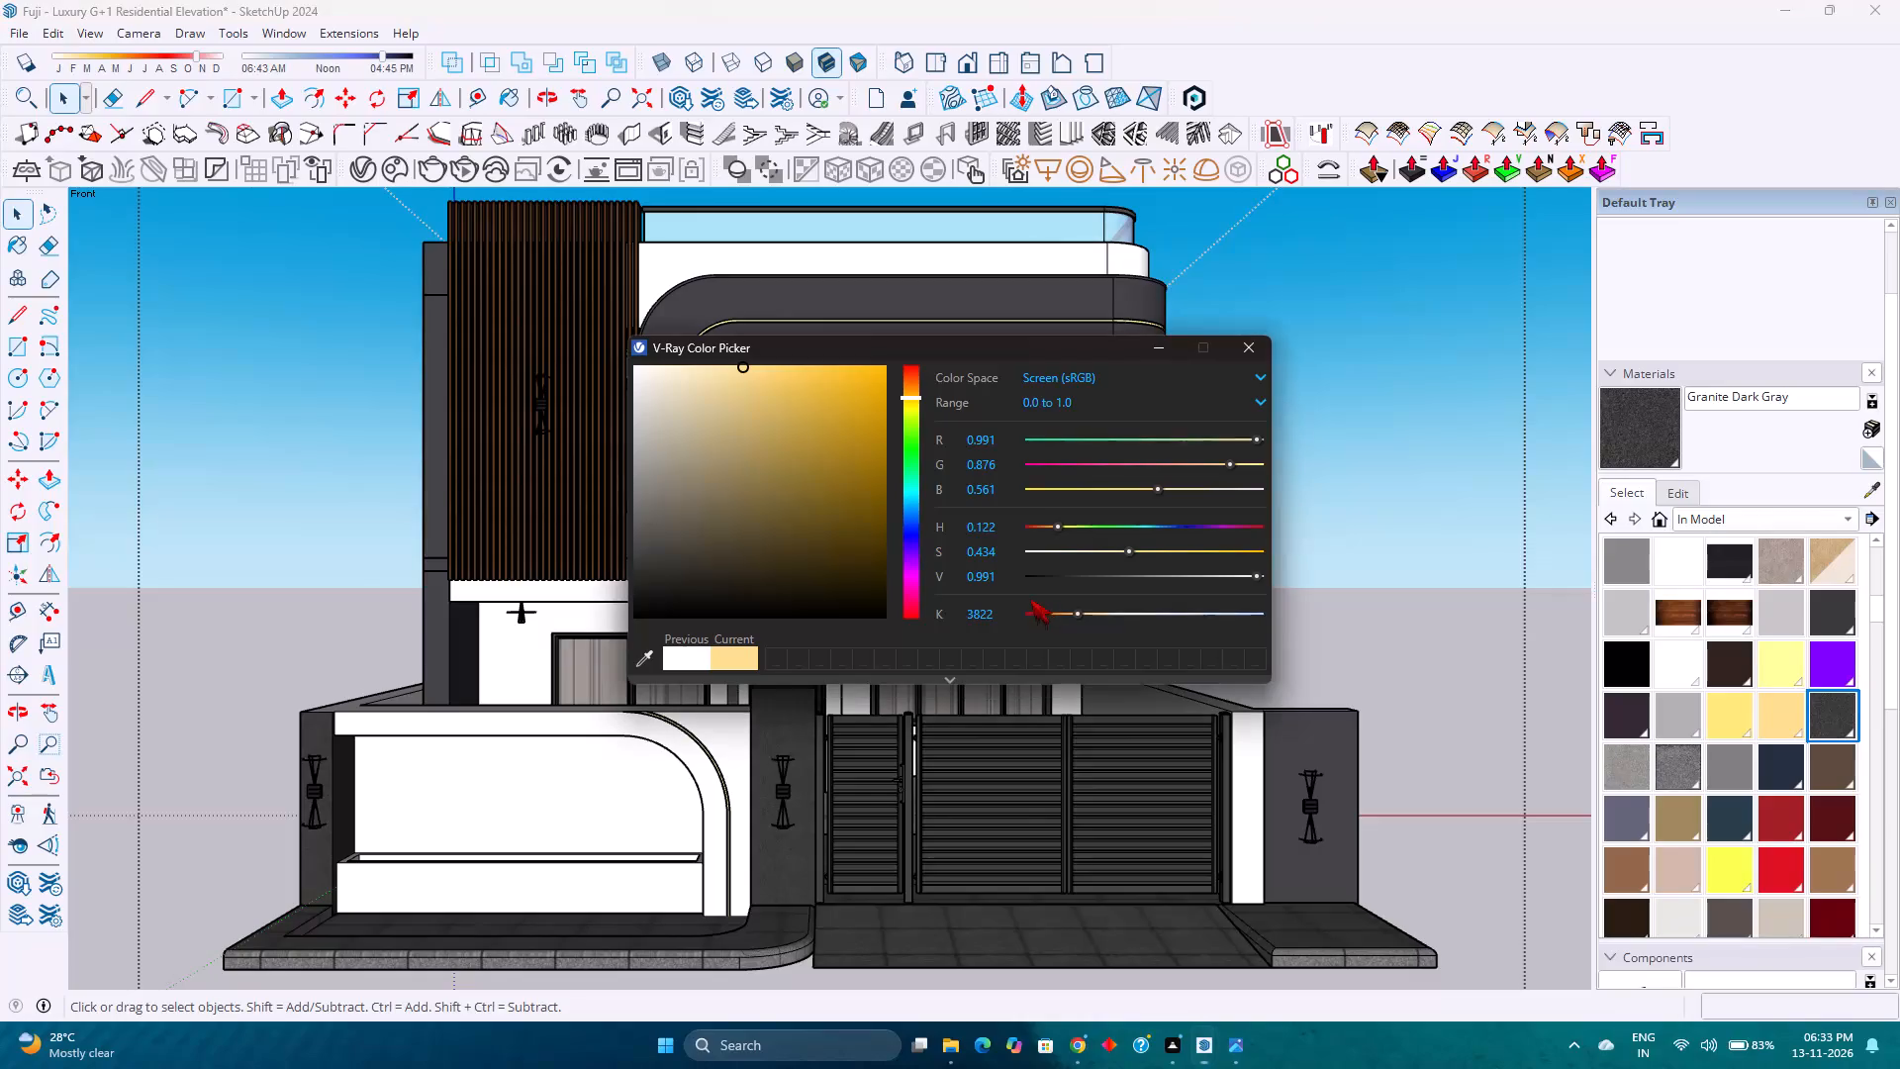
Close the V-Ray Color Picker and the open Fuji bathroom design image window.
left_click(1253, 340)
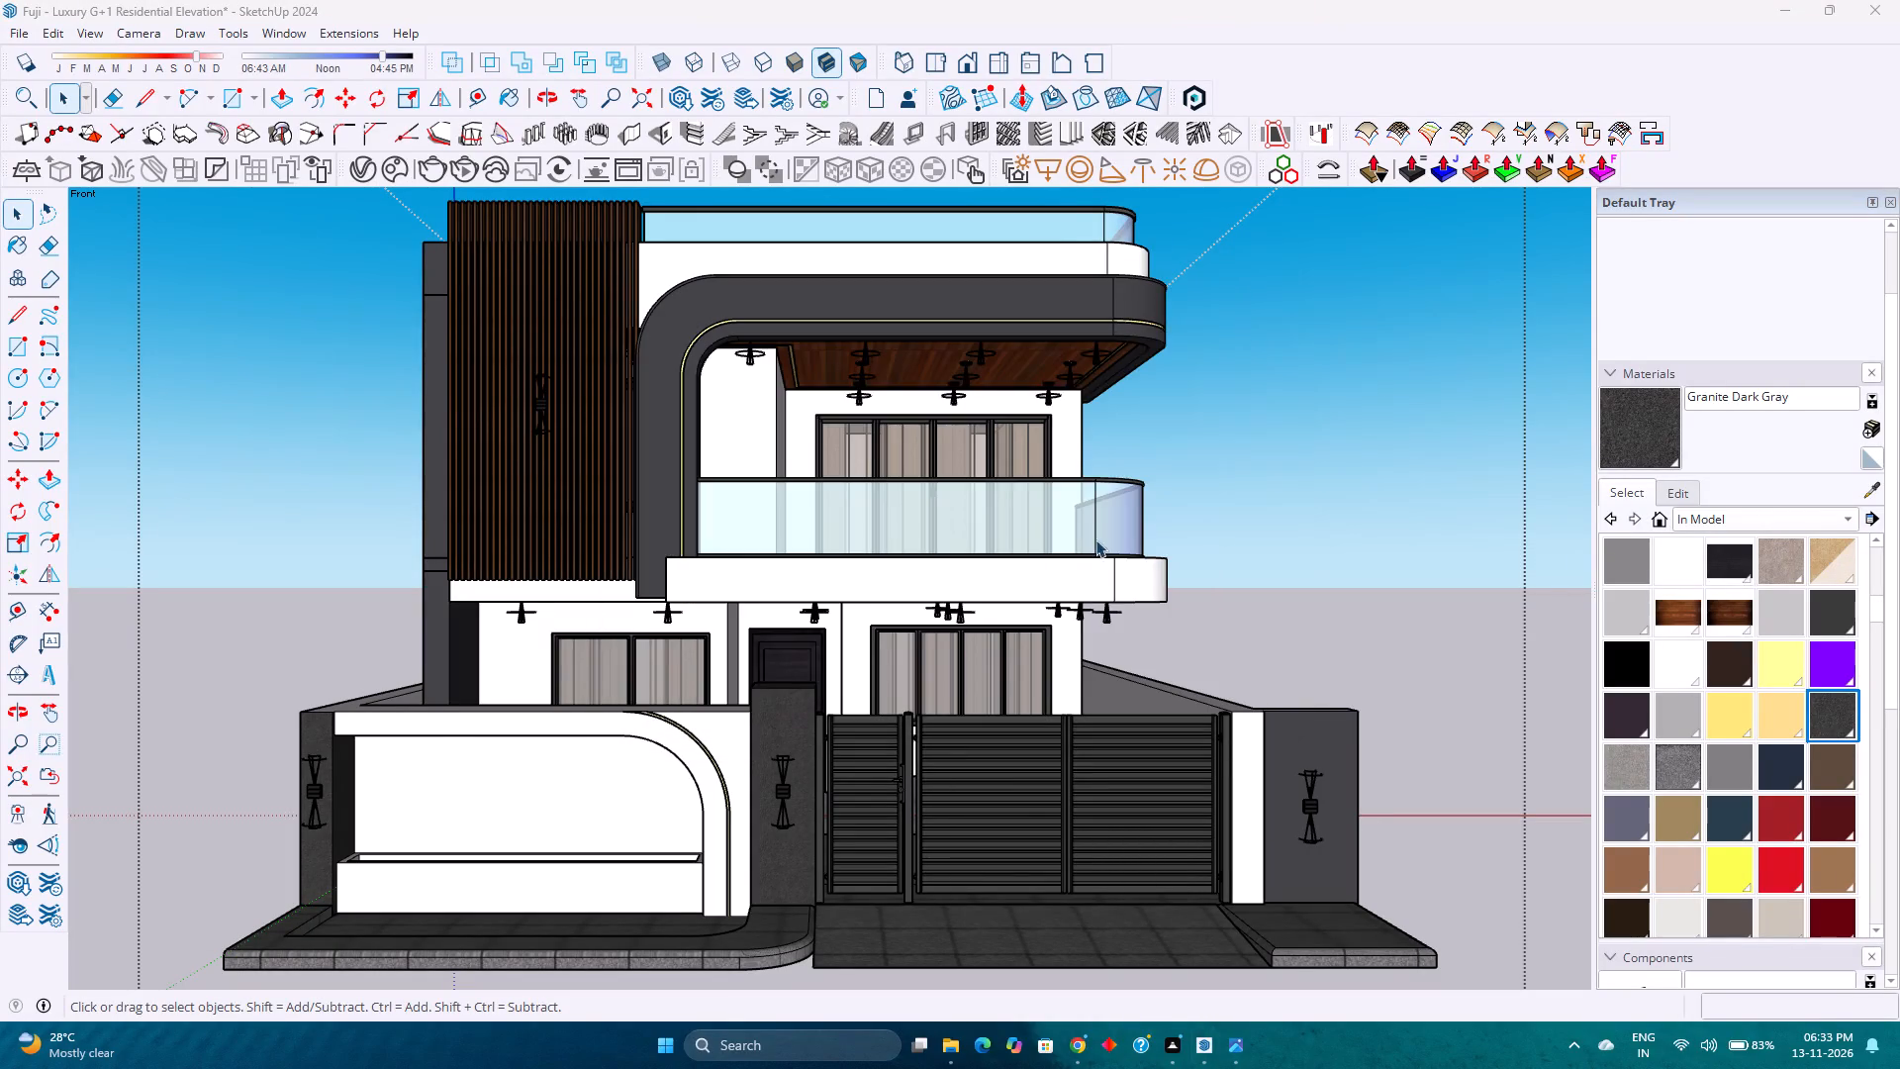
scroll(1012, 656, "down", 3)
scroll(1010, 655, "up", 3)
scroll(1010, 656, "down", 1)
scroll(1200, 994, "down", 4)
scroll(1189, 978, "up", 3)
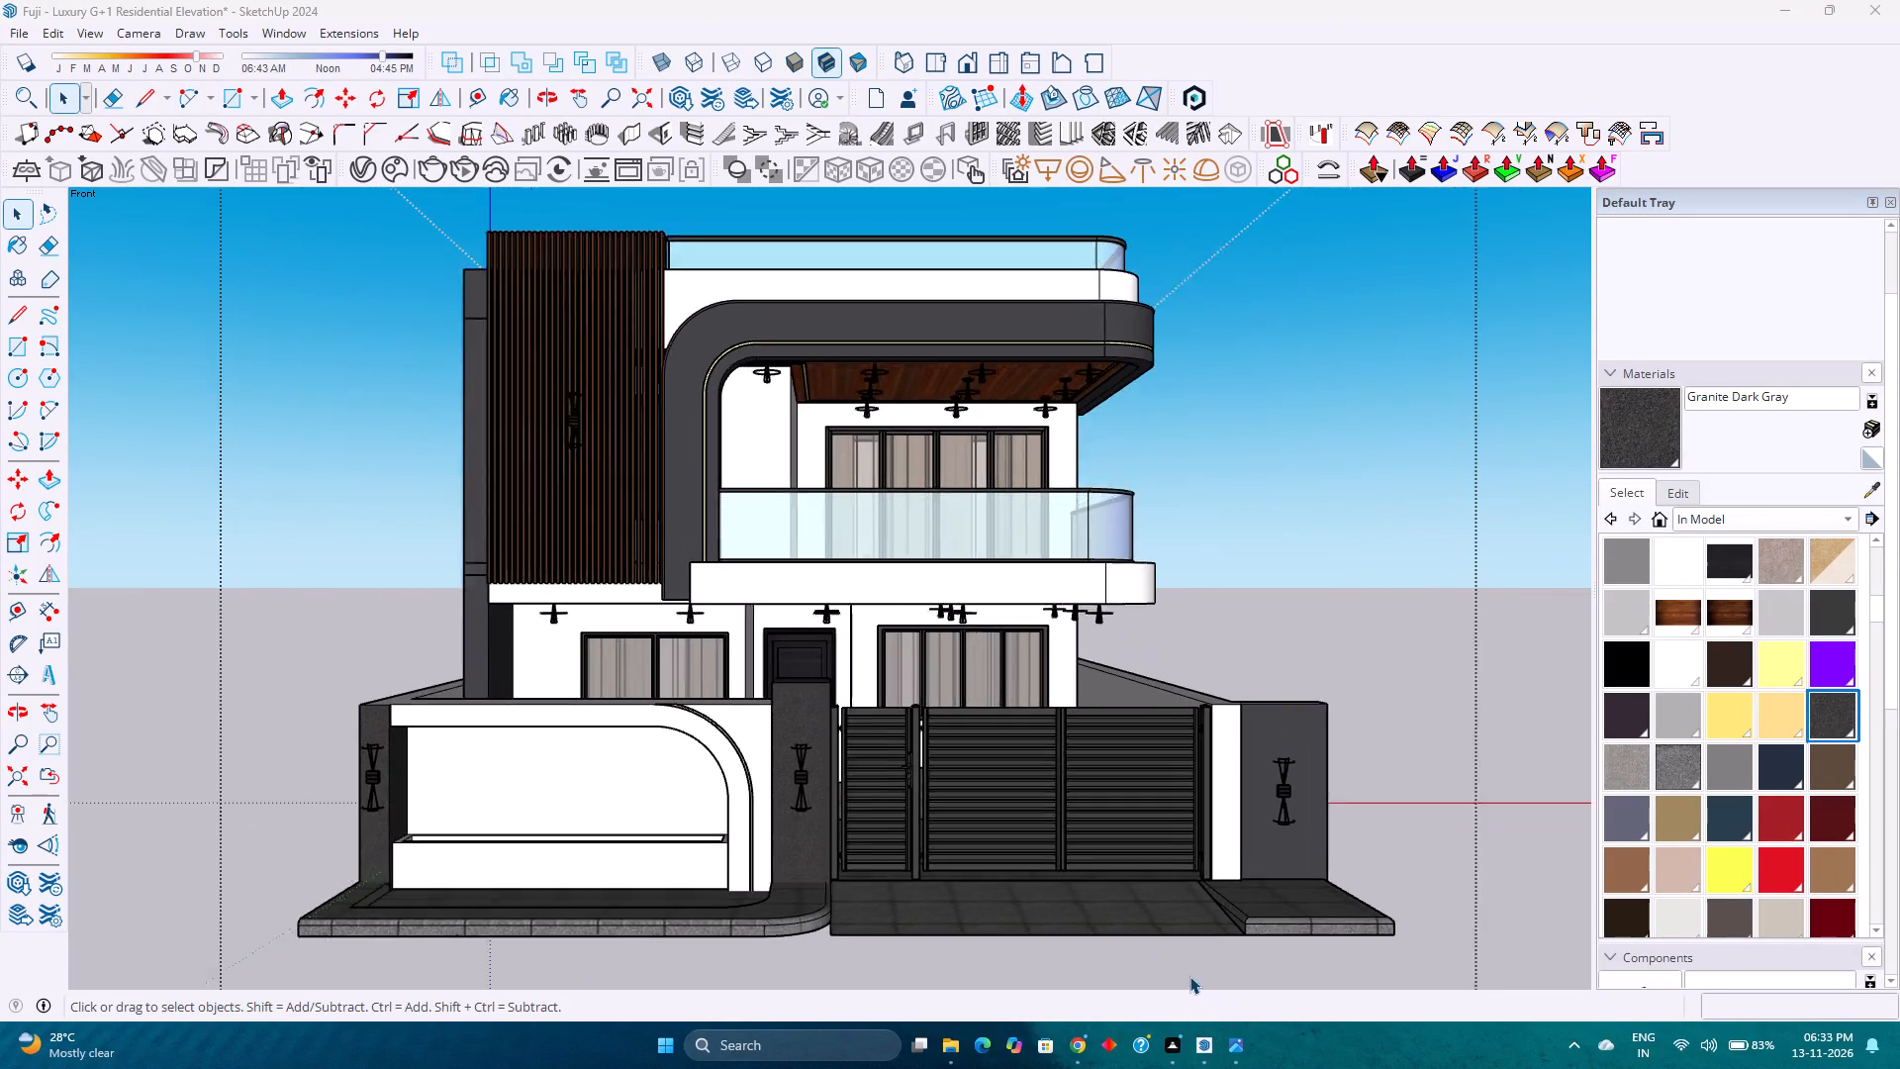
scroll(1189, 970, "down", 3)
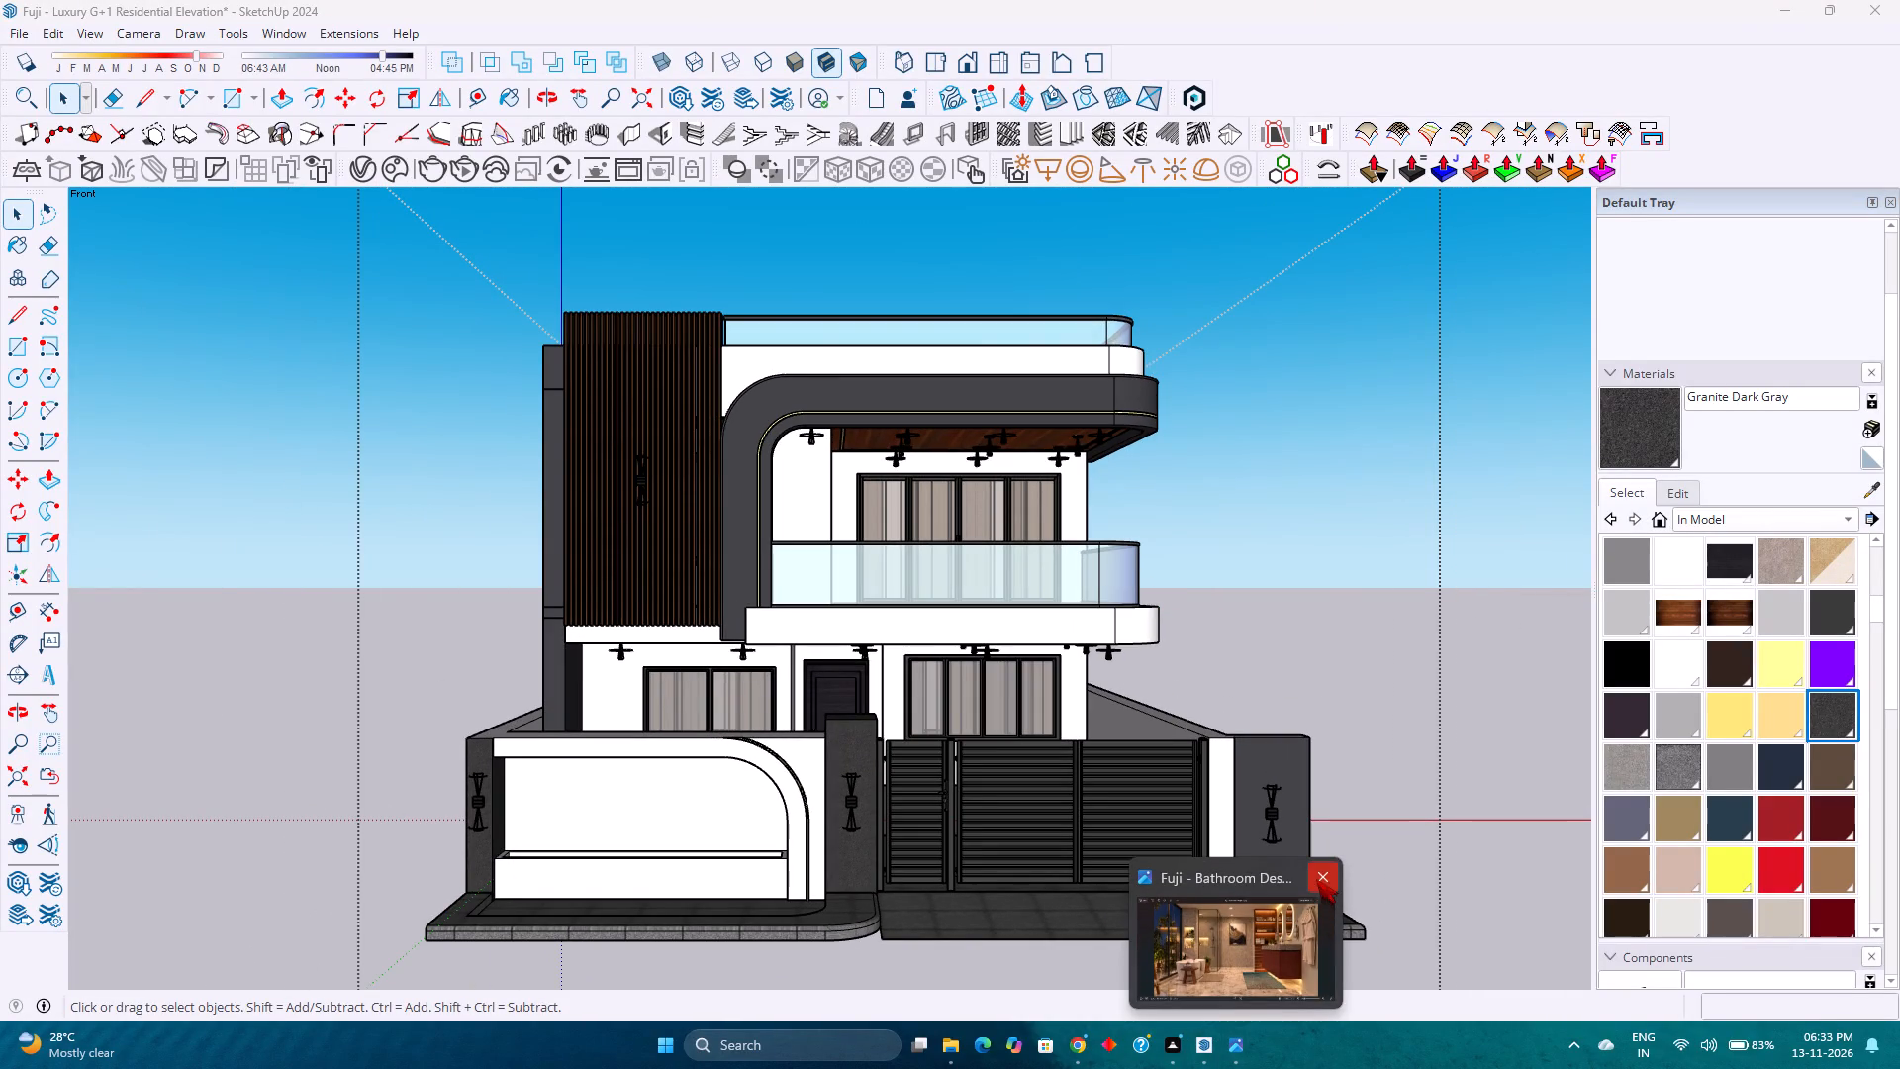
left_click(1316, 879)
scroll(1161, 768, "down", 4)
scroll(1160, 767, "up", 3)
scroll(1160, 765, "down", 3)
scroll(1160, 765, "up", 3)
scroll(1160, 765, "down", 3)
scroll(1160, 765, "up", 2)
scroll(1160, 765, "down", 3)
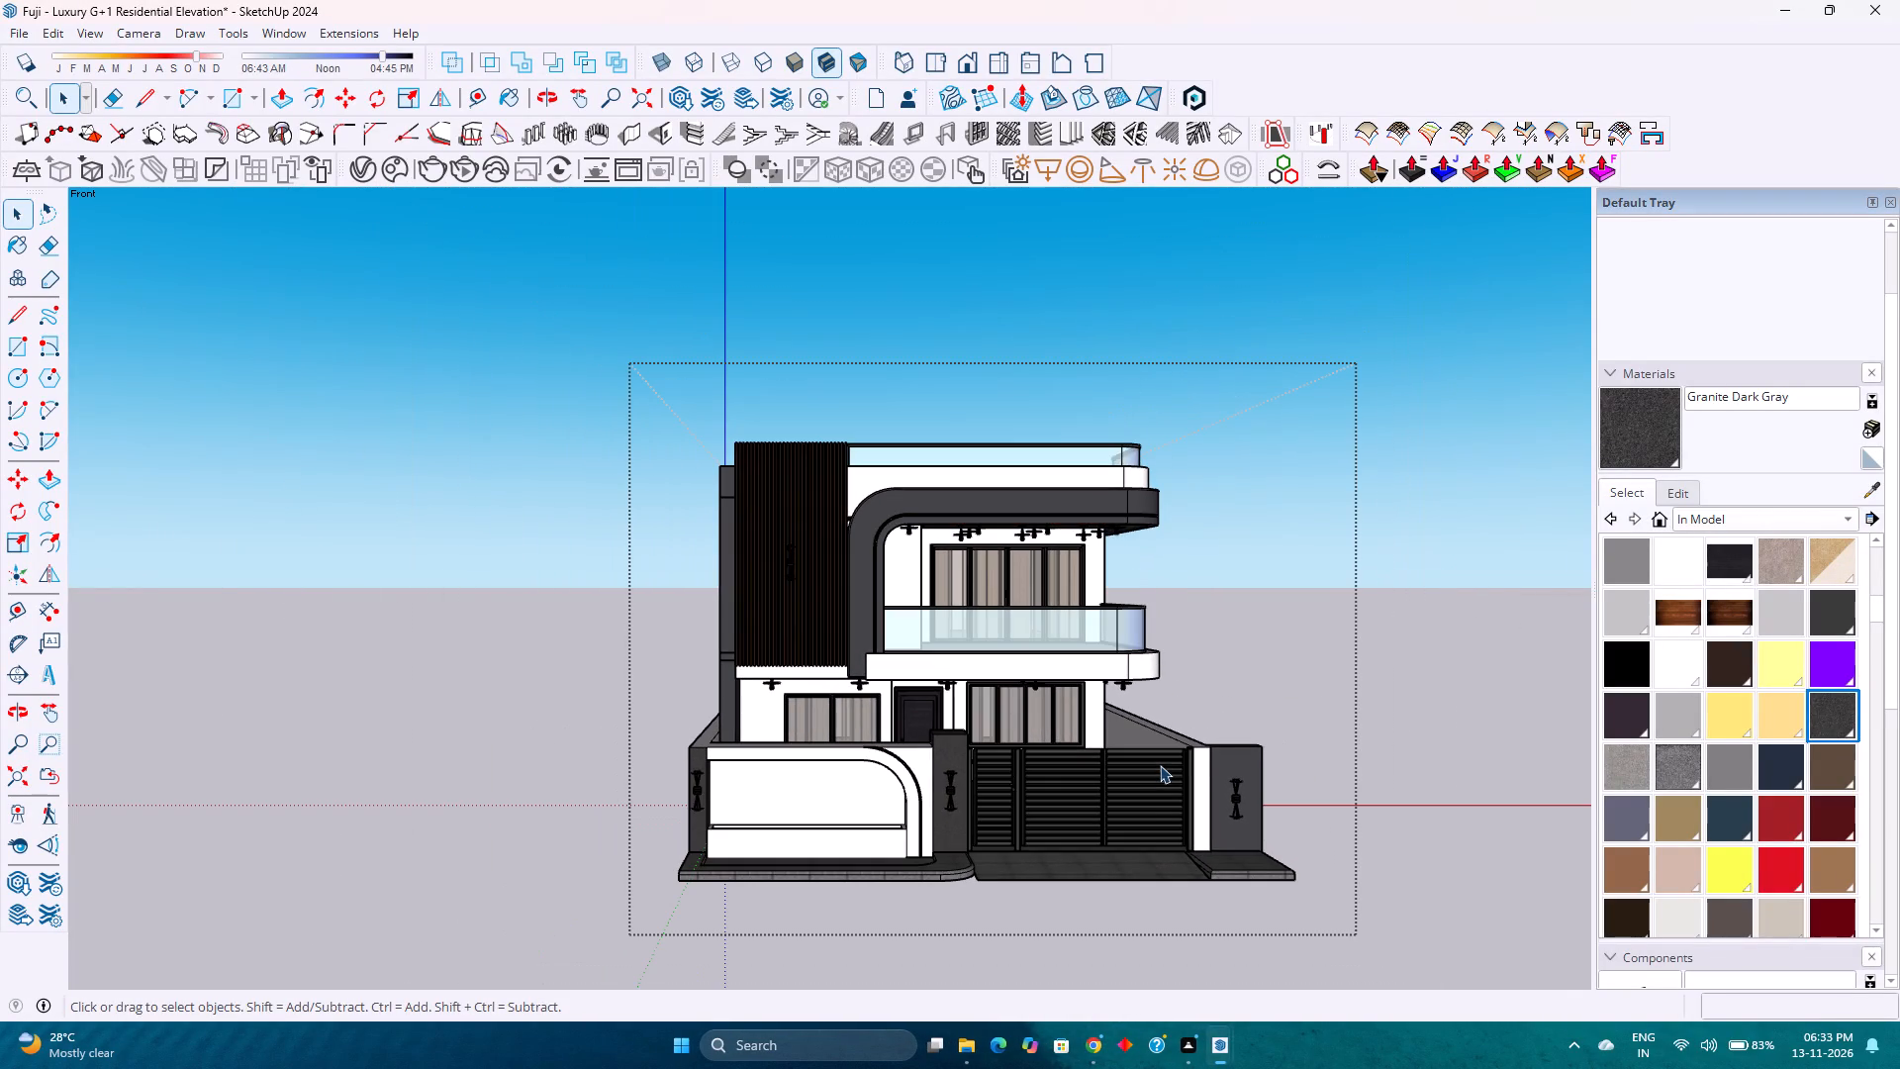
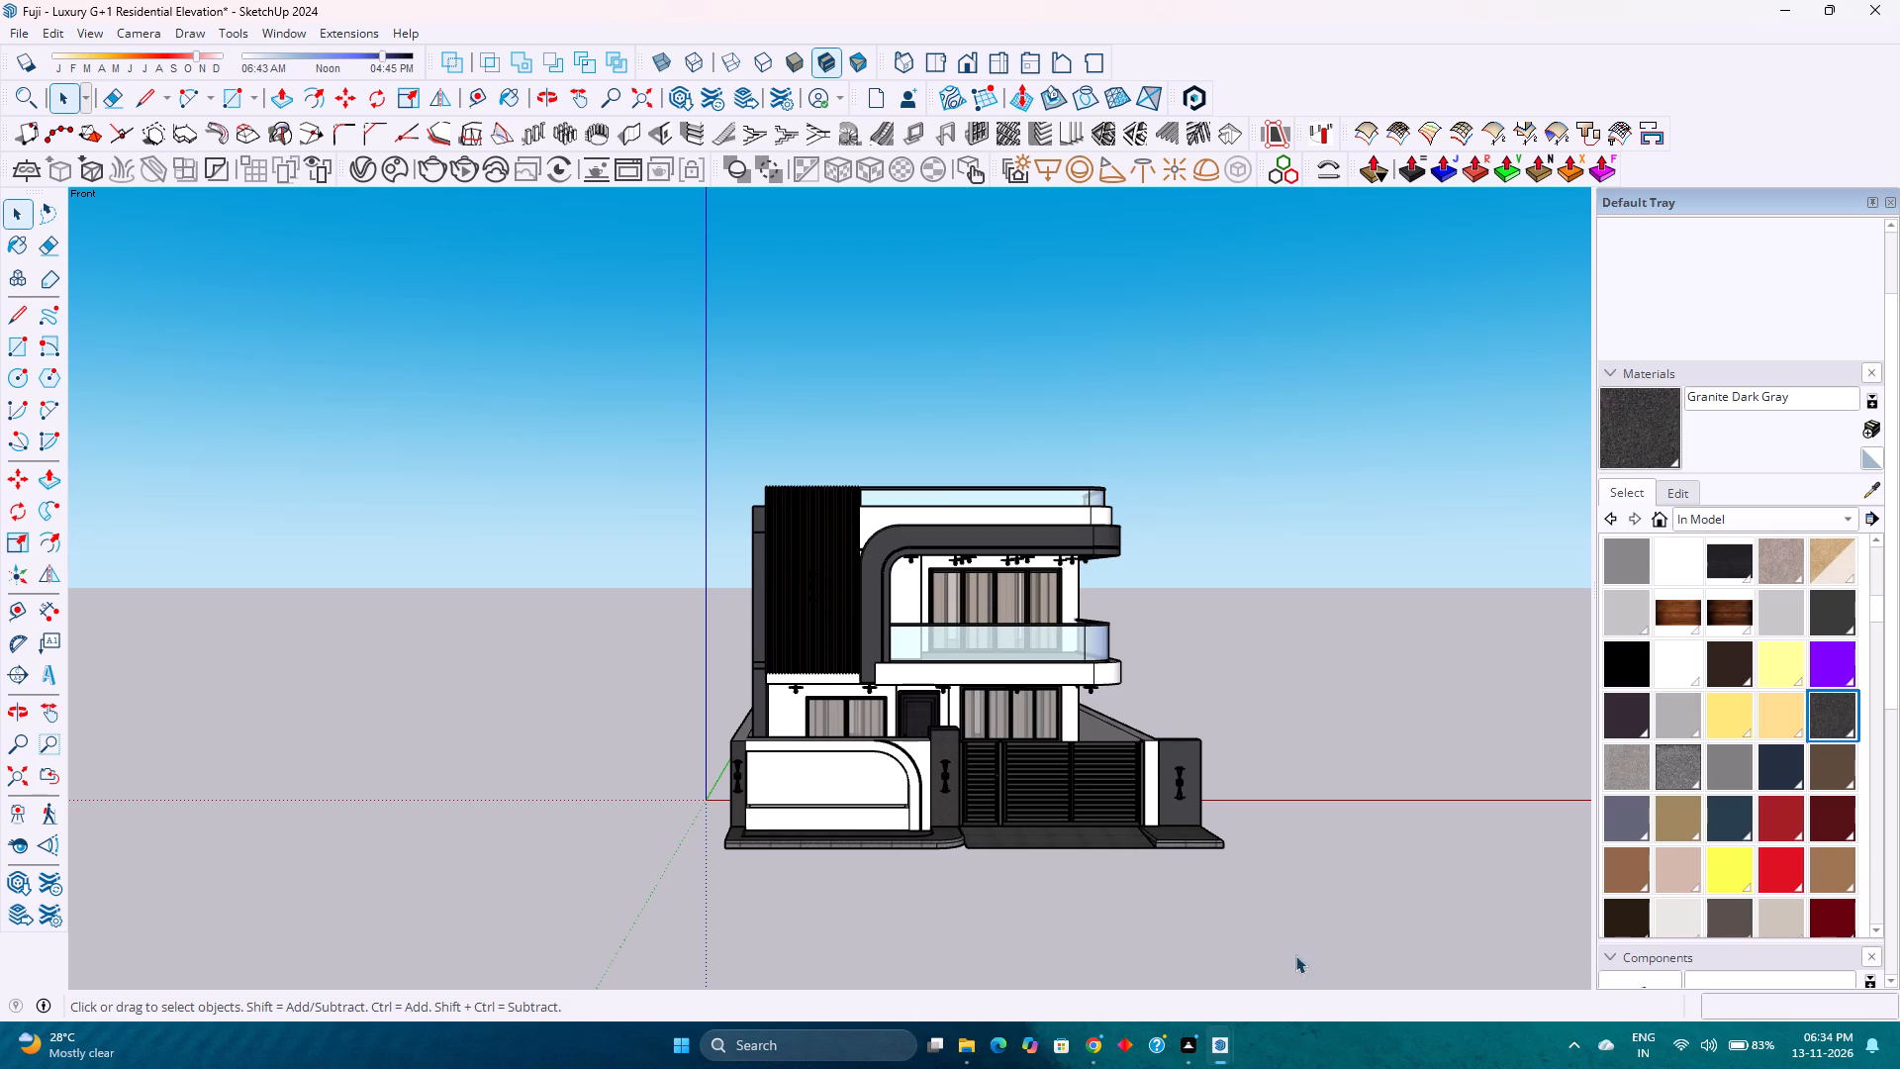
Switch to the ChatGPT conversation in Chrome and enter the prompt "day render" below the generated house image.
left_click(1091, 1049)
scroll(1452, 504, "down", 4)
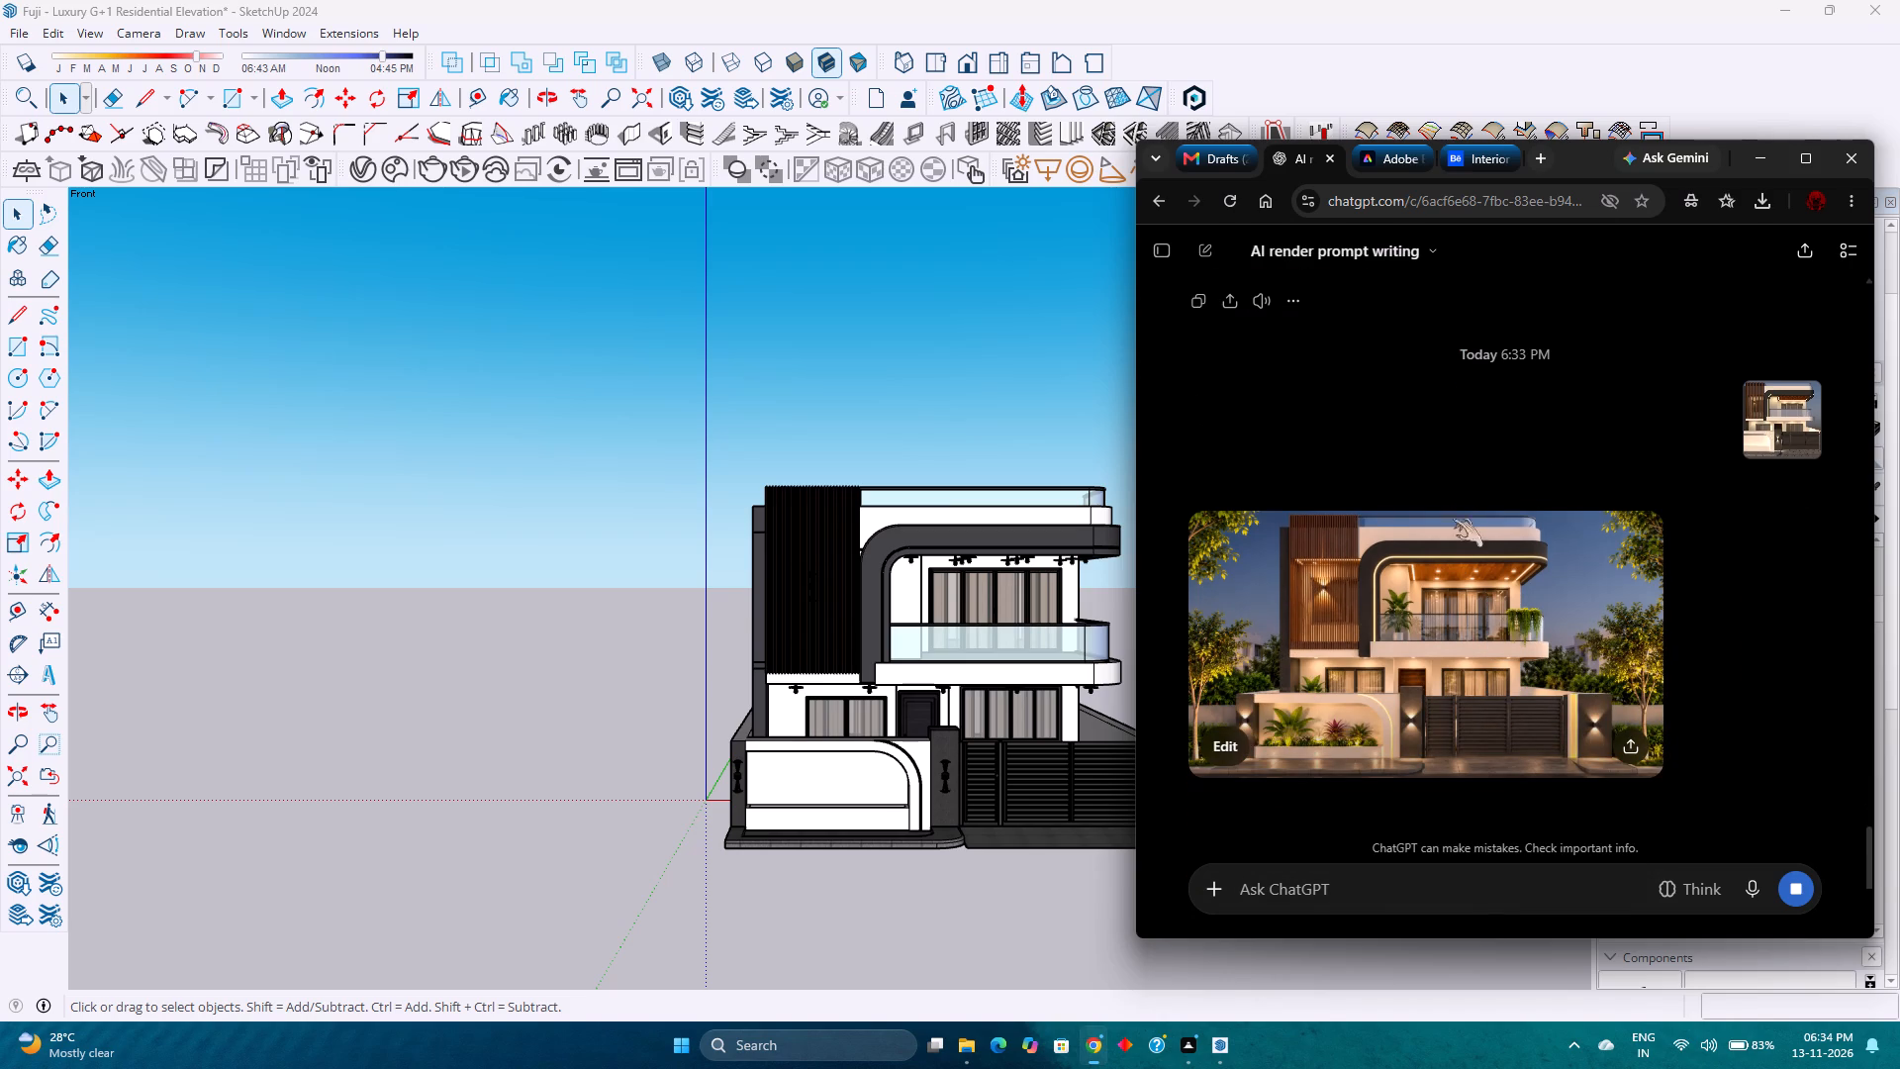
left_click(1379, 887)
type("da")
type("y")
key("space")
type("render")
key("Return")
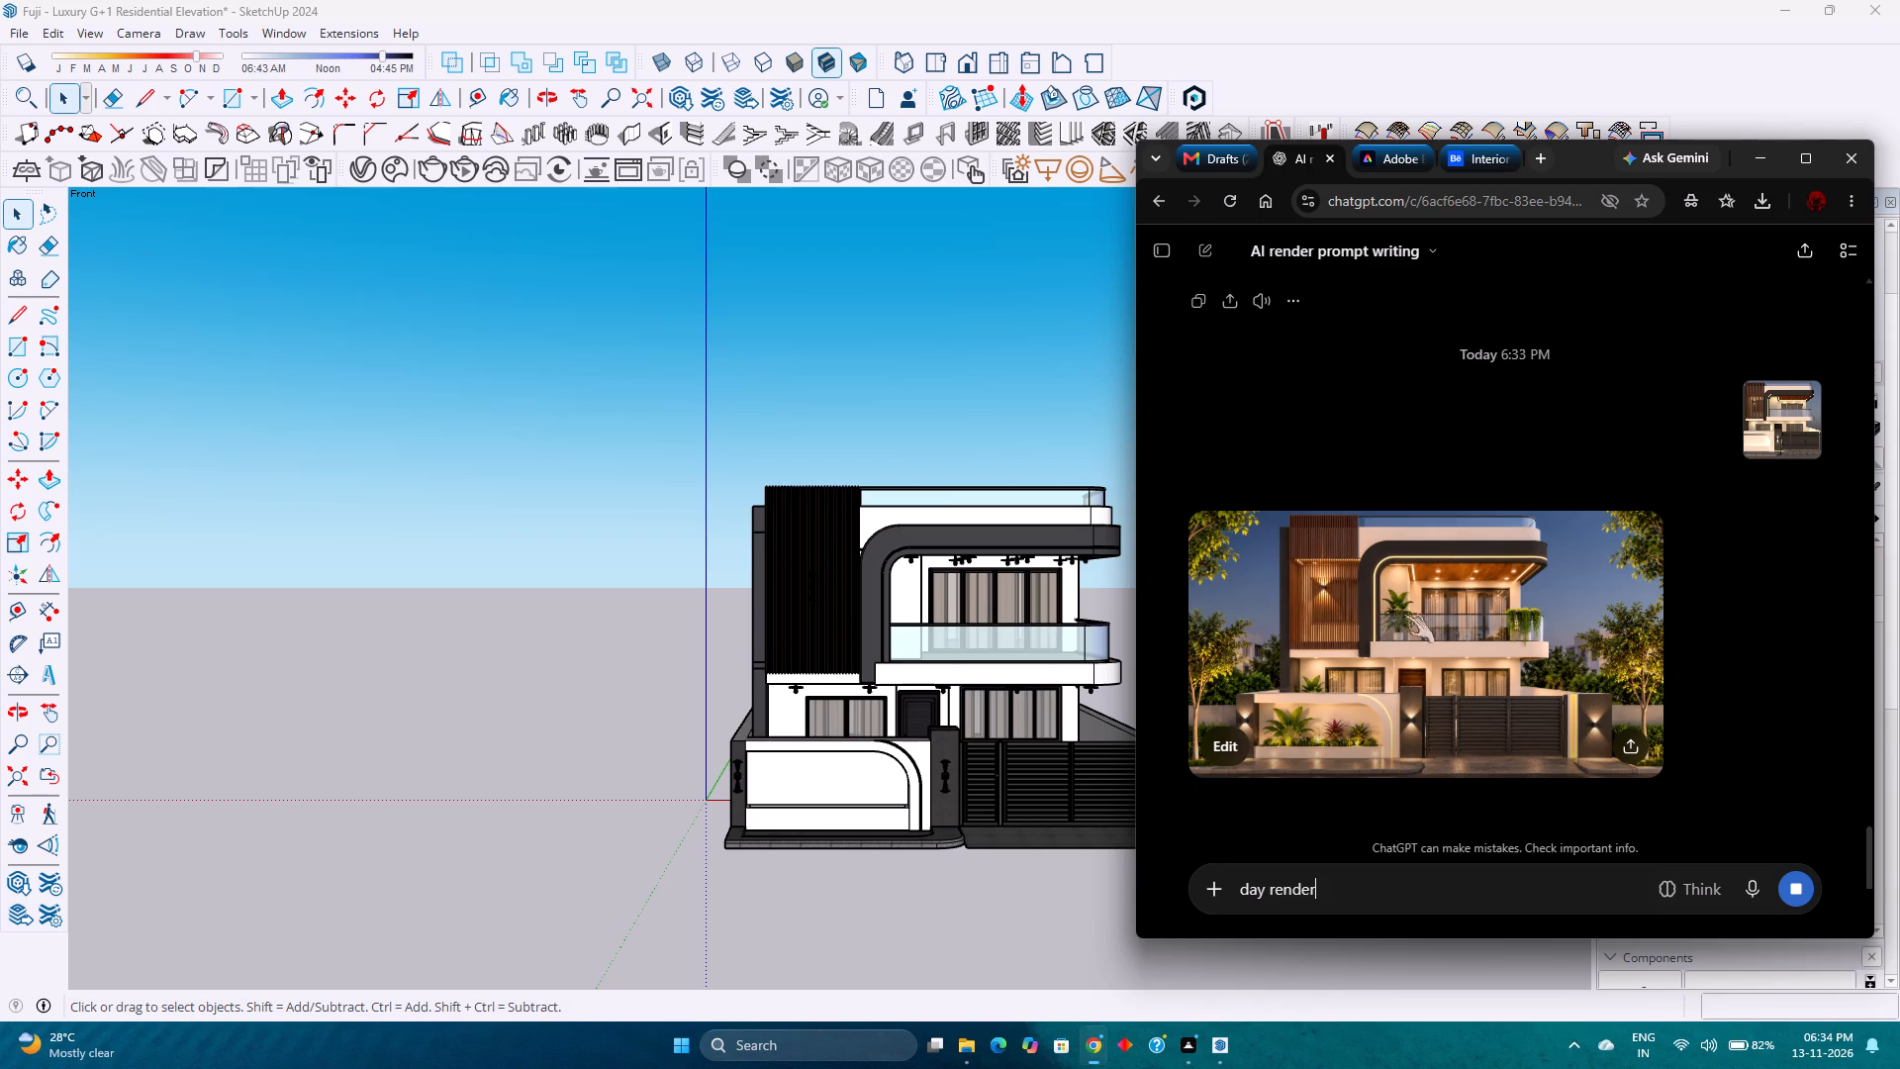
Enlarge the newly generated evening renders of the house and compare the two variants' sky, planting and facade lighting.
left_click(1431, 689)
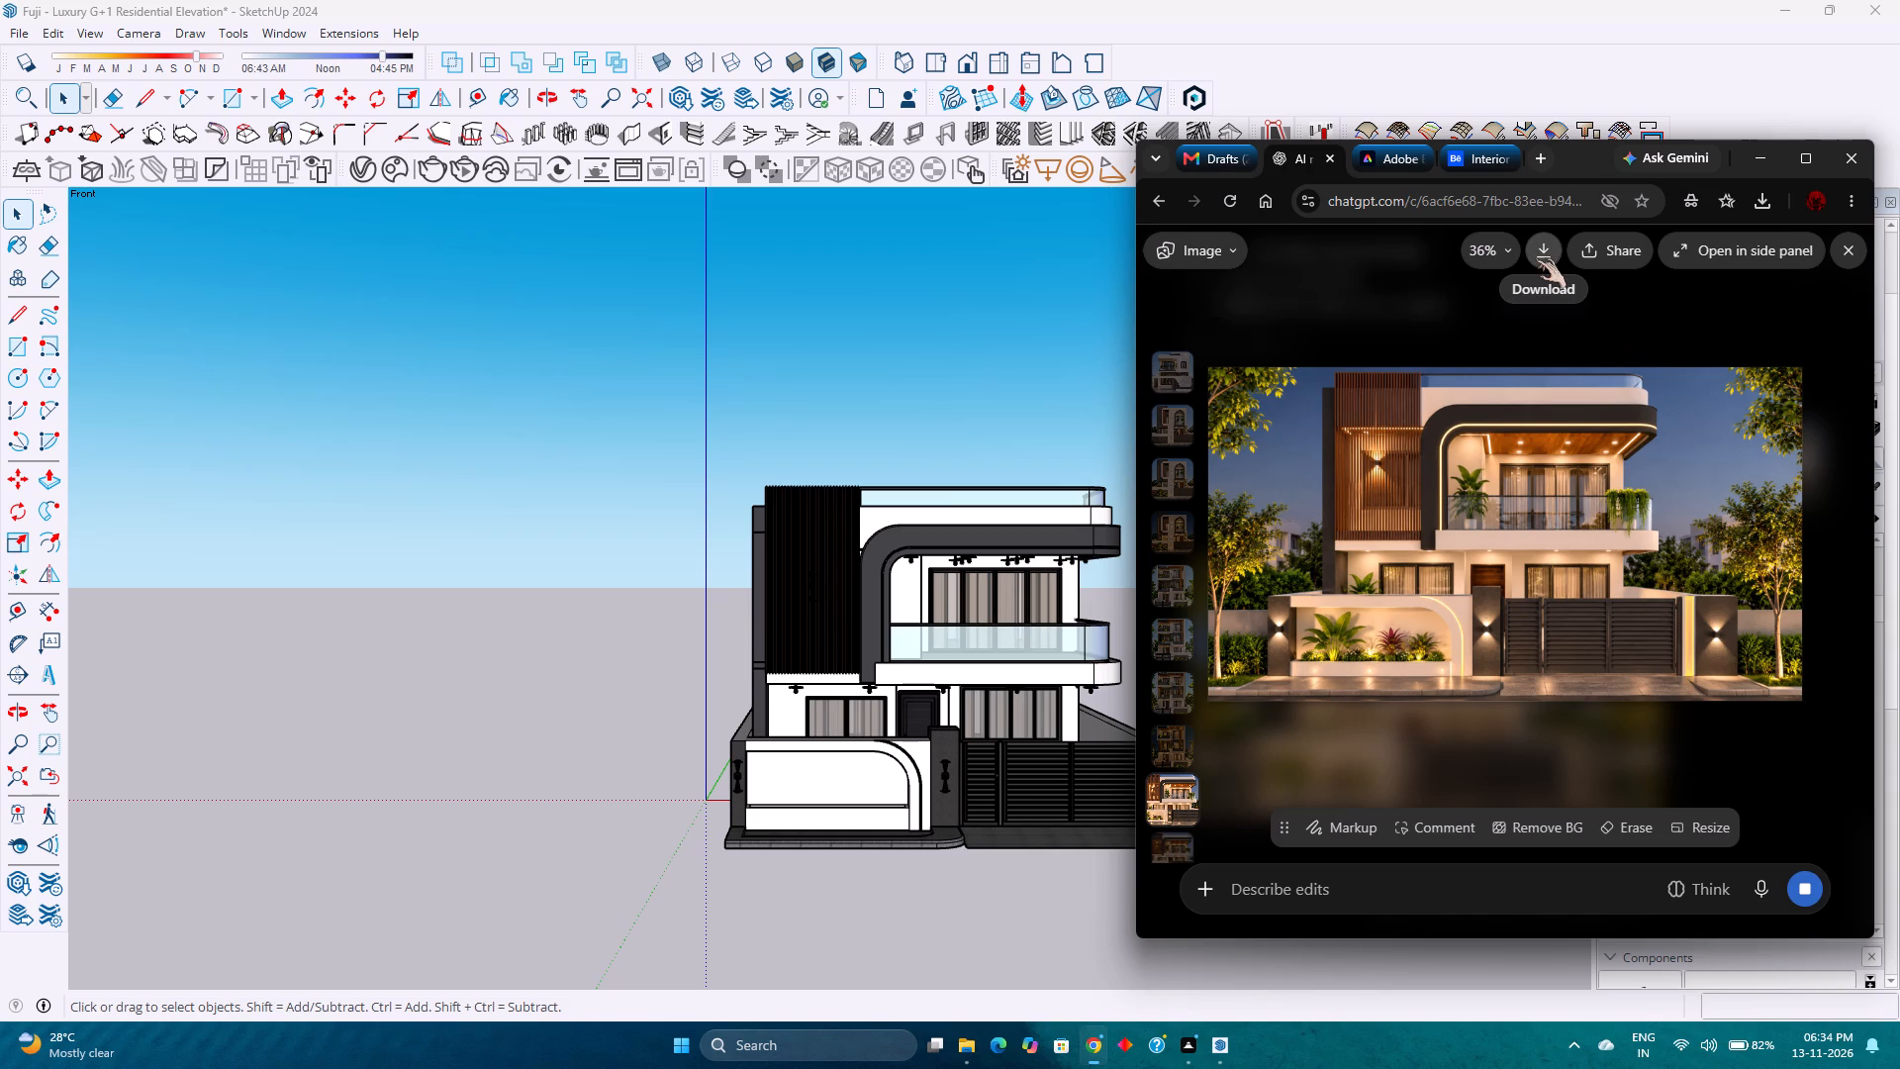
left_click(1838, 245)
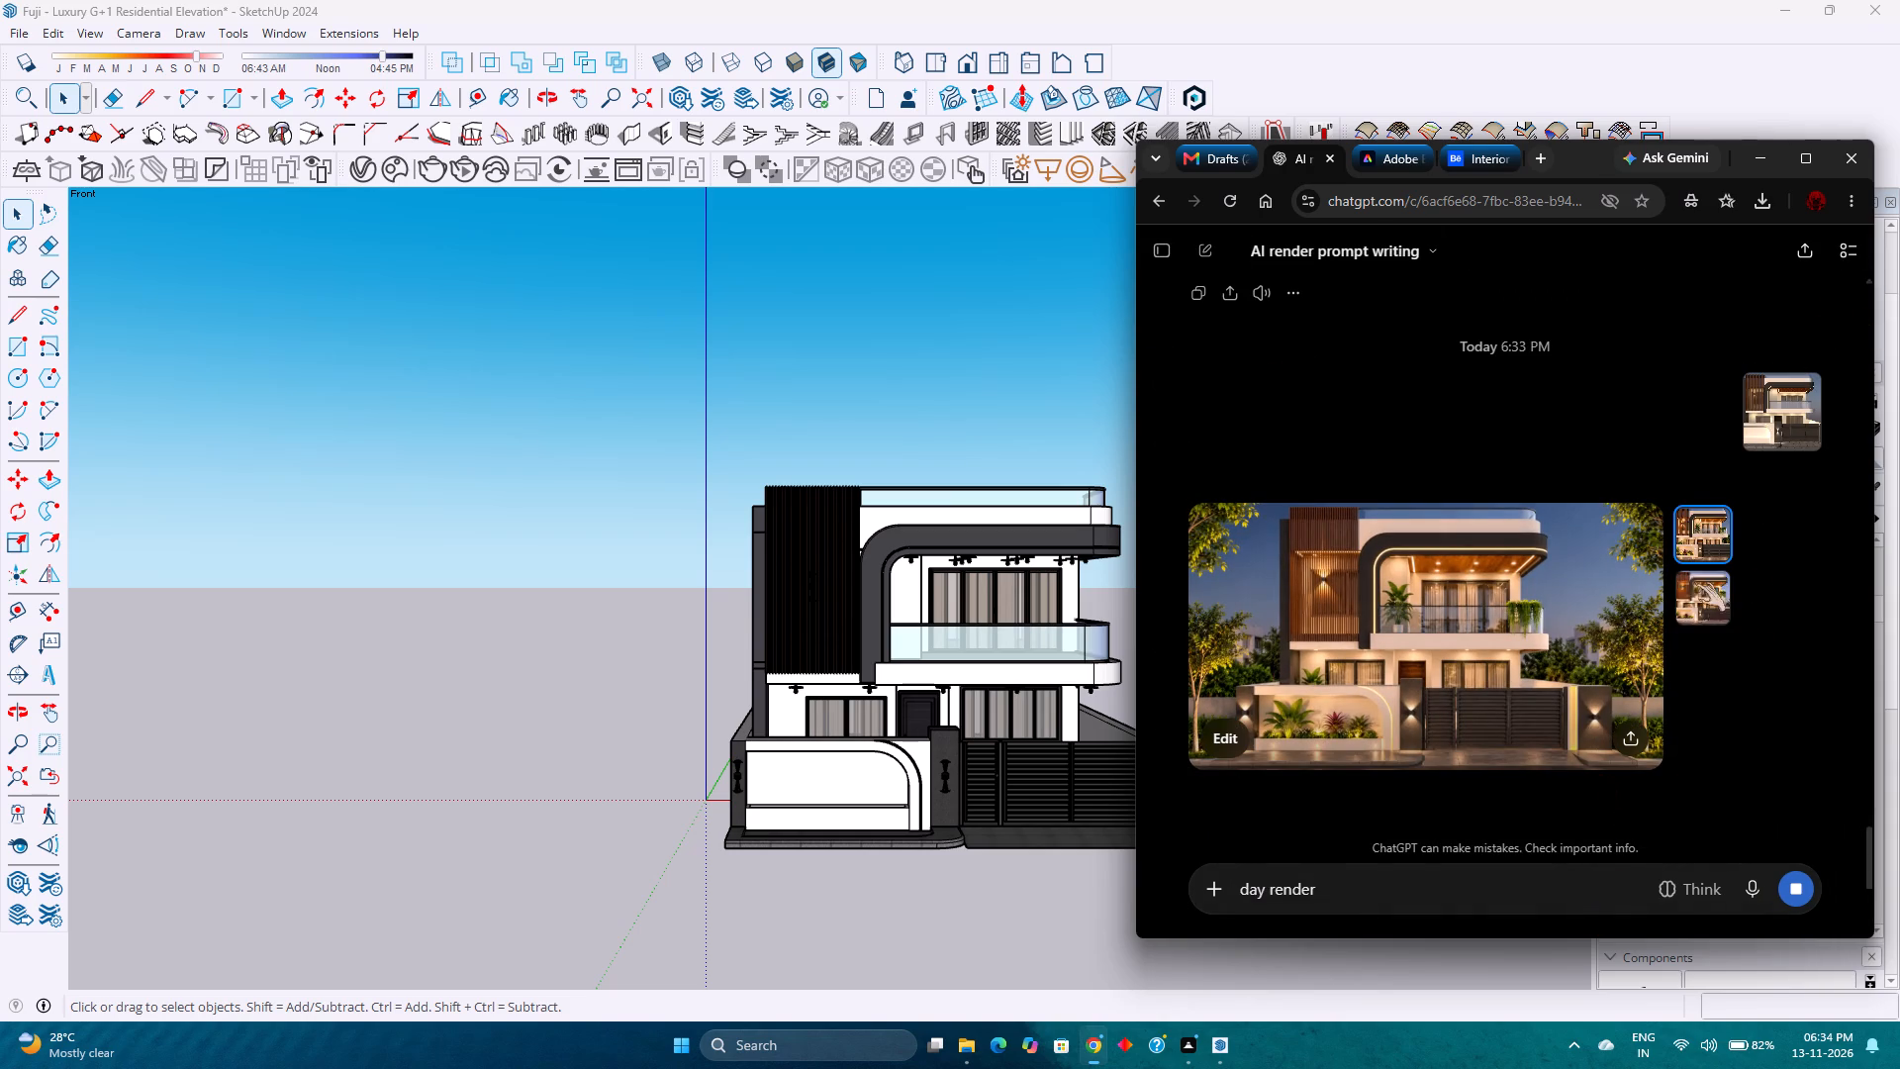
left_click(1693, 594)
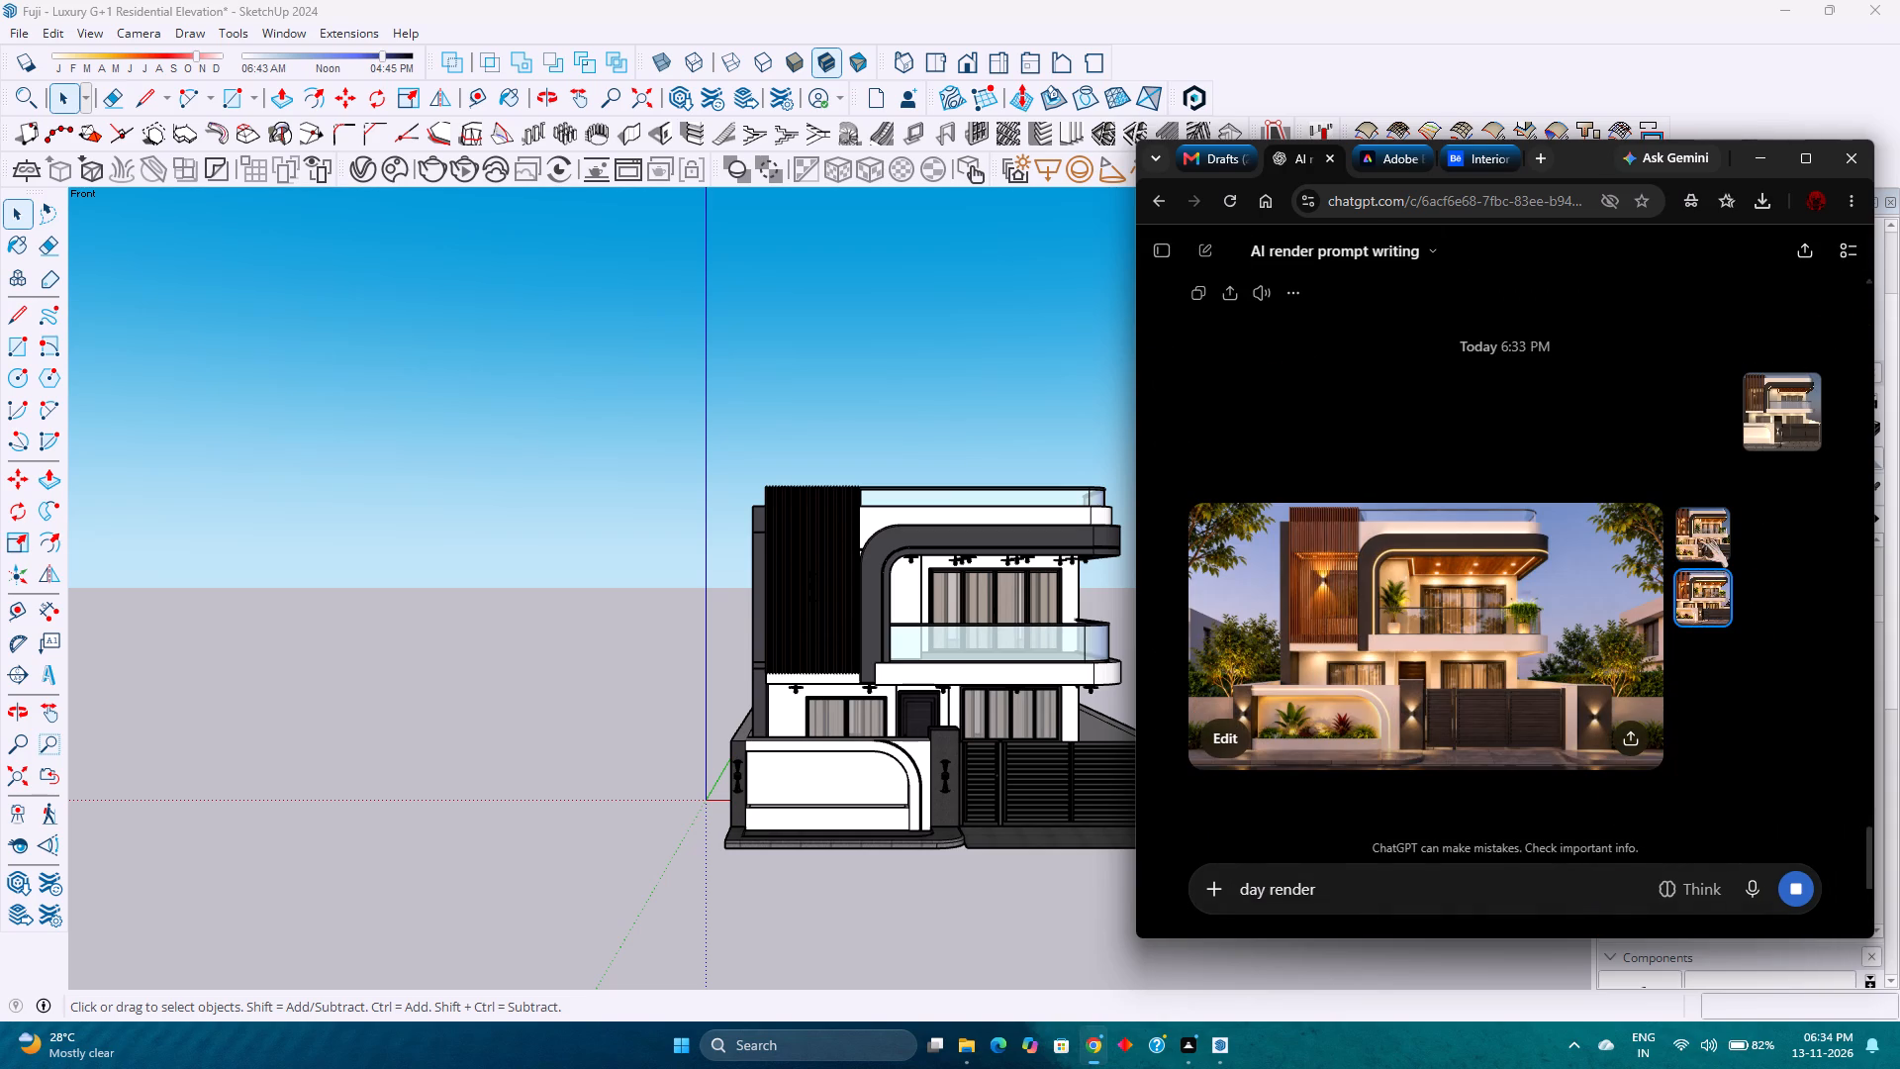
left_click(1546, 607)
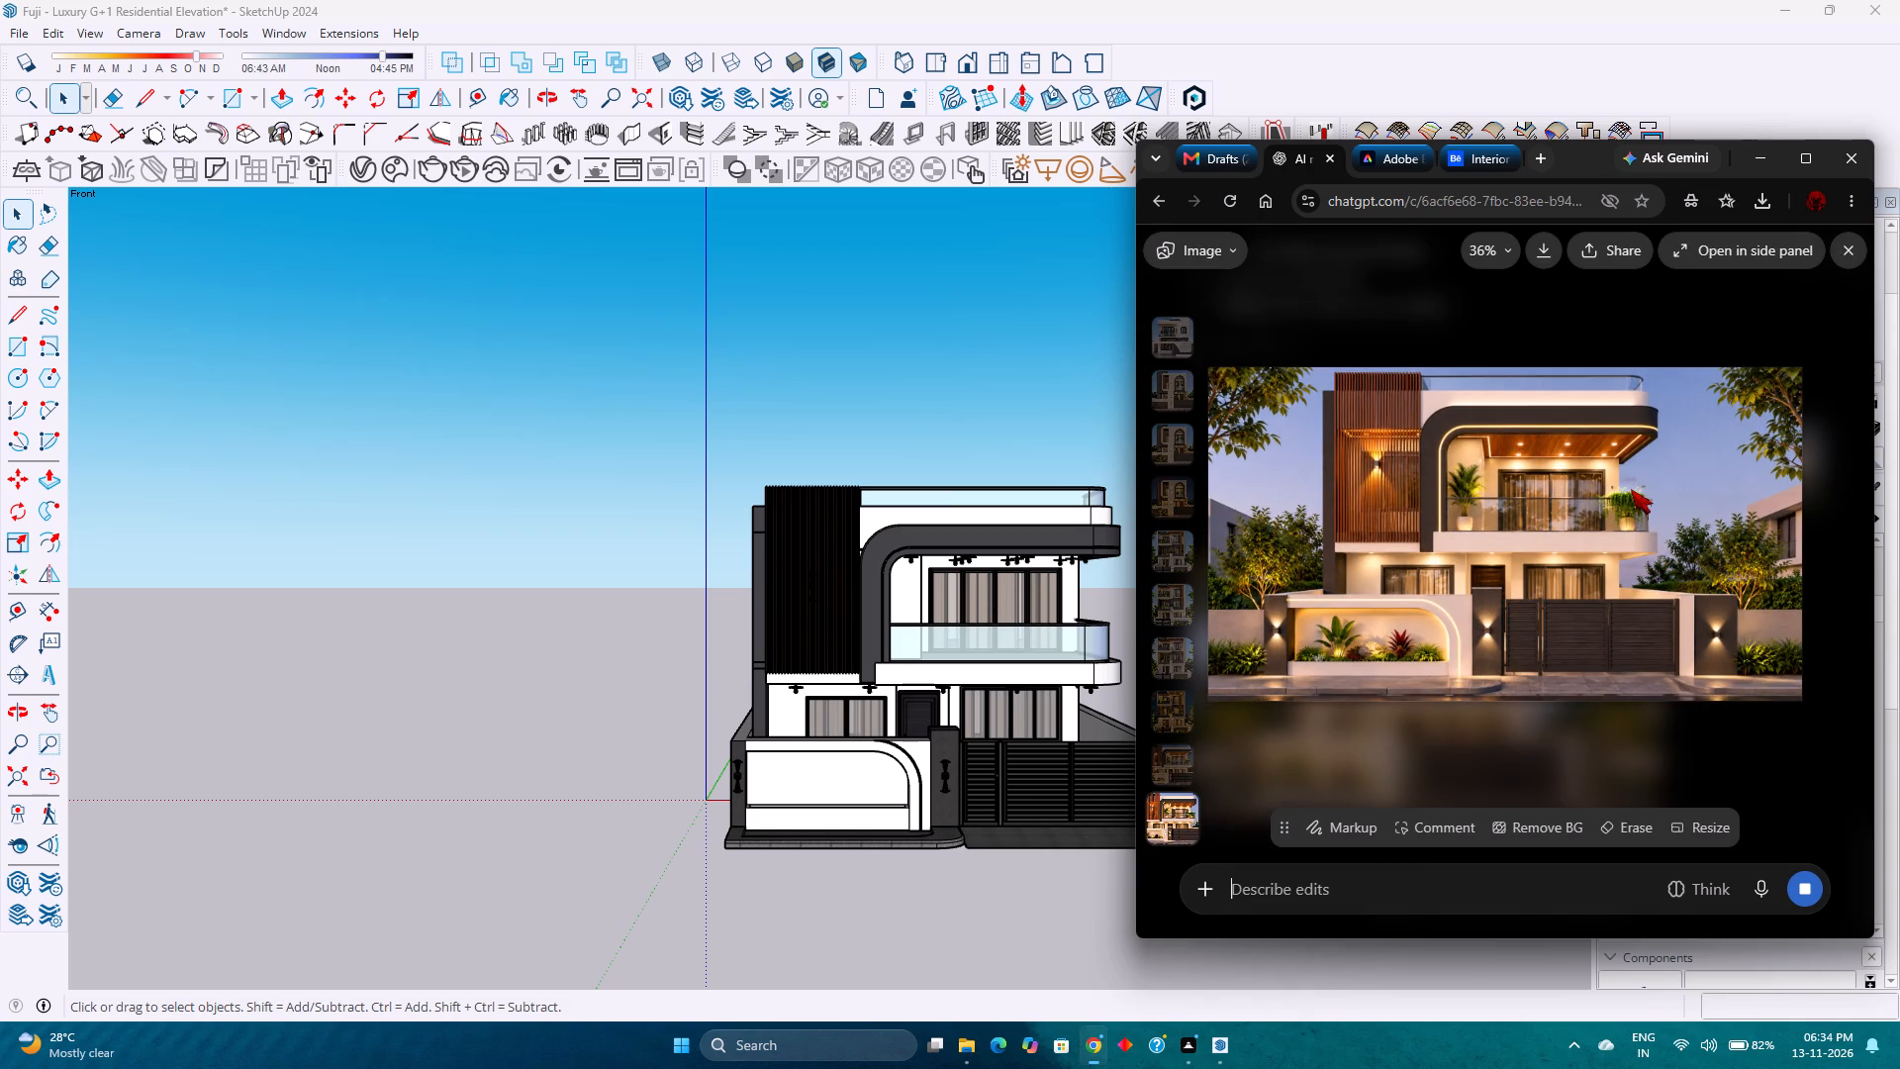
key("Left")
key("Up")
key("Down")
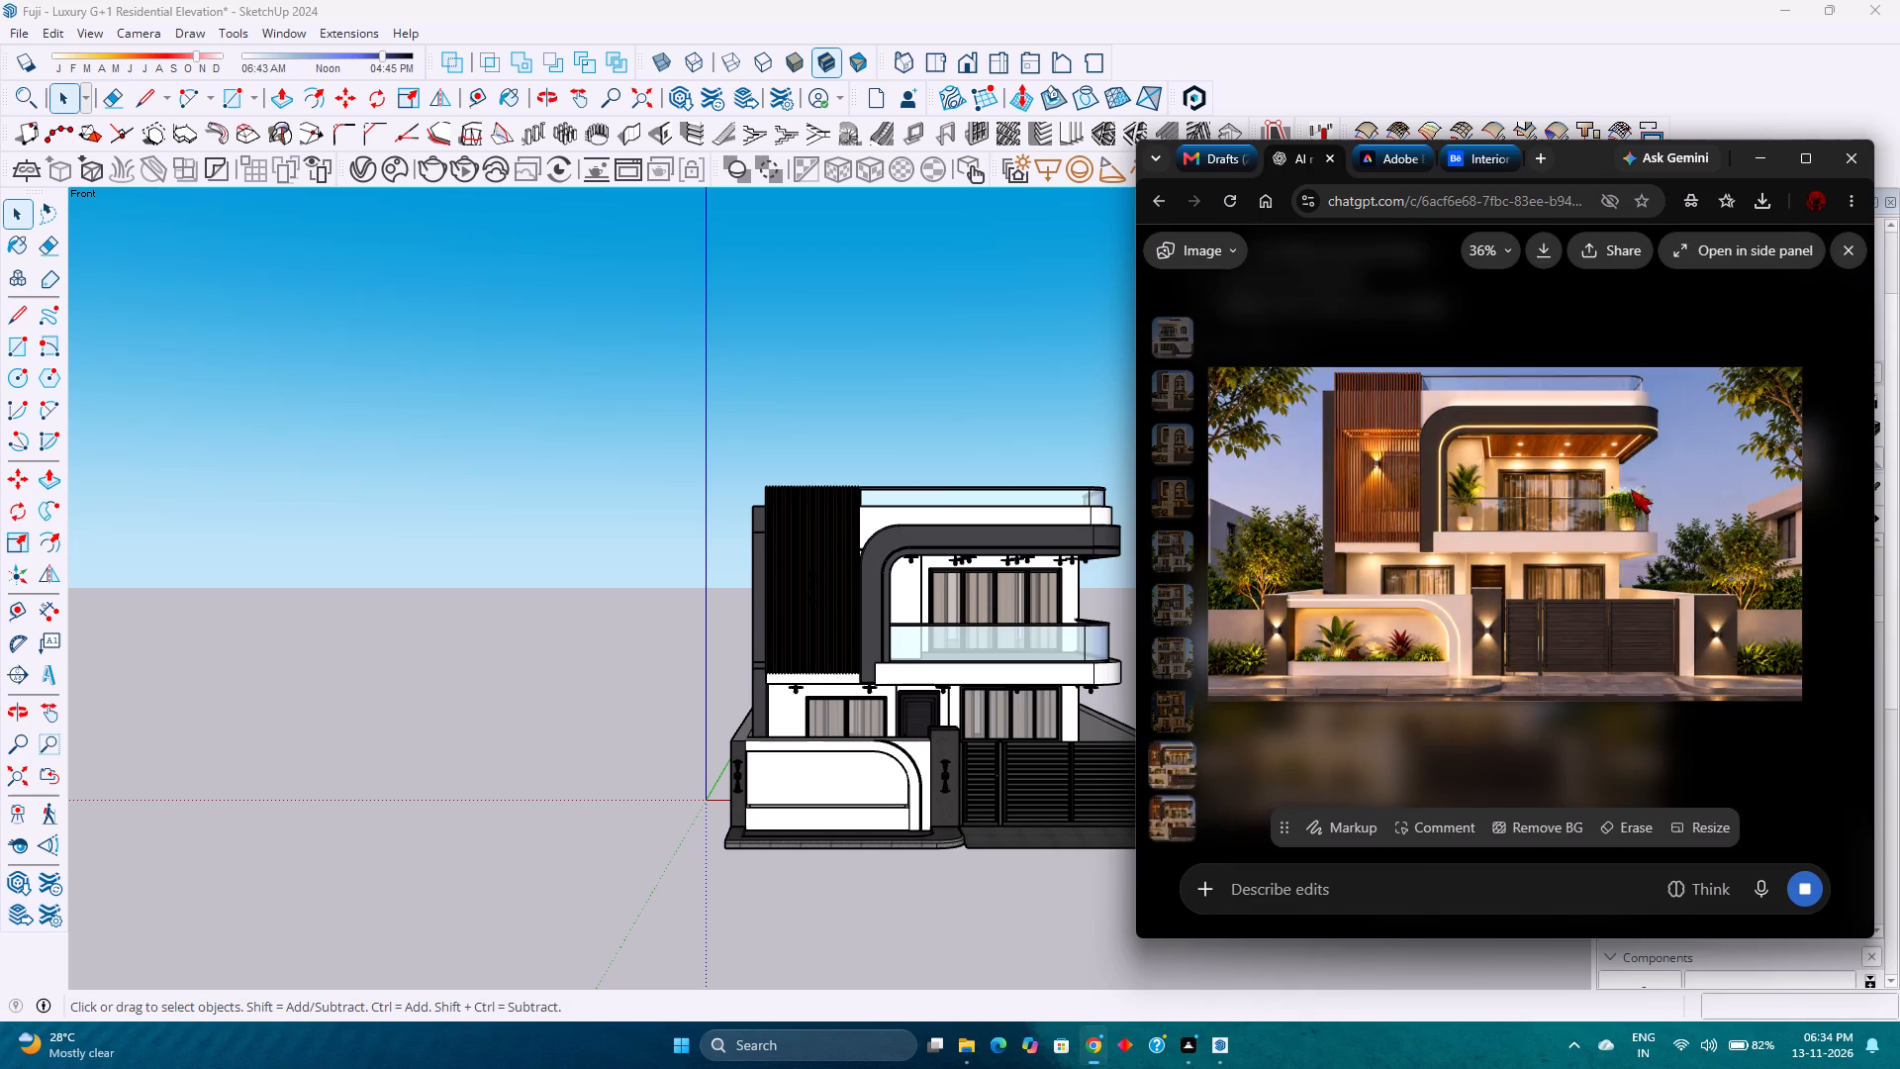
key("Up")
key("Down")
key("Up")
key("Down")
key("Up")
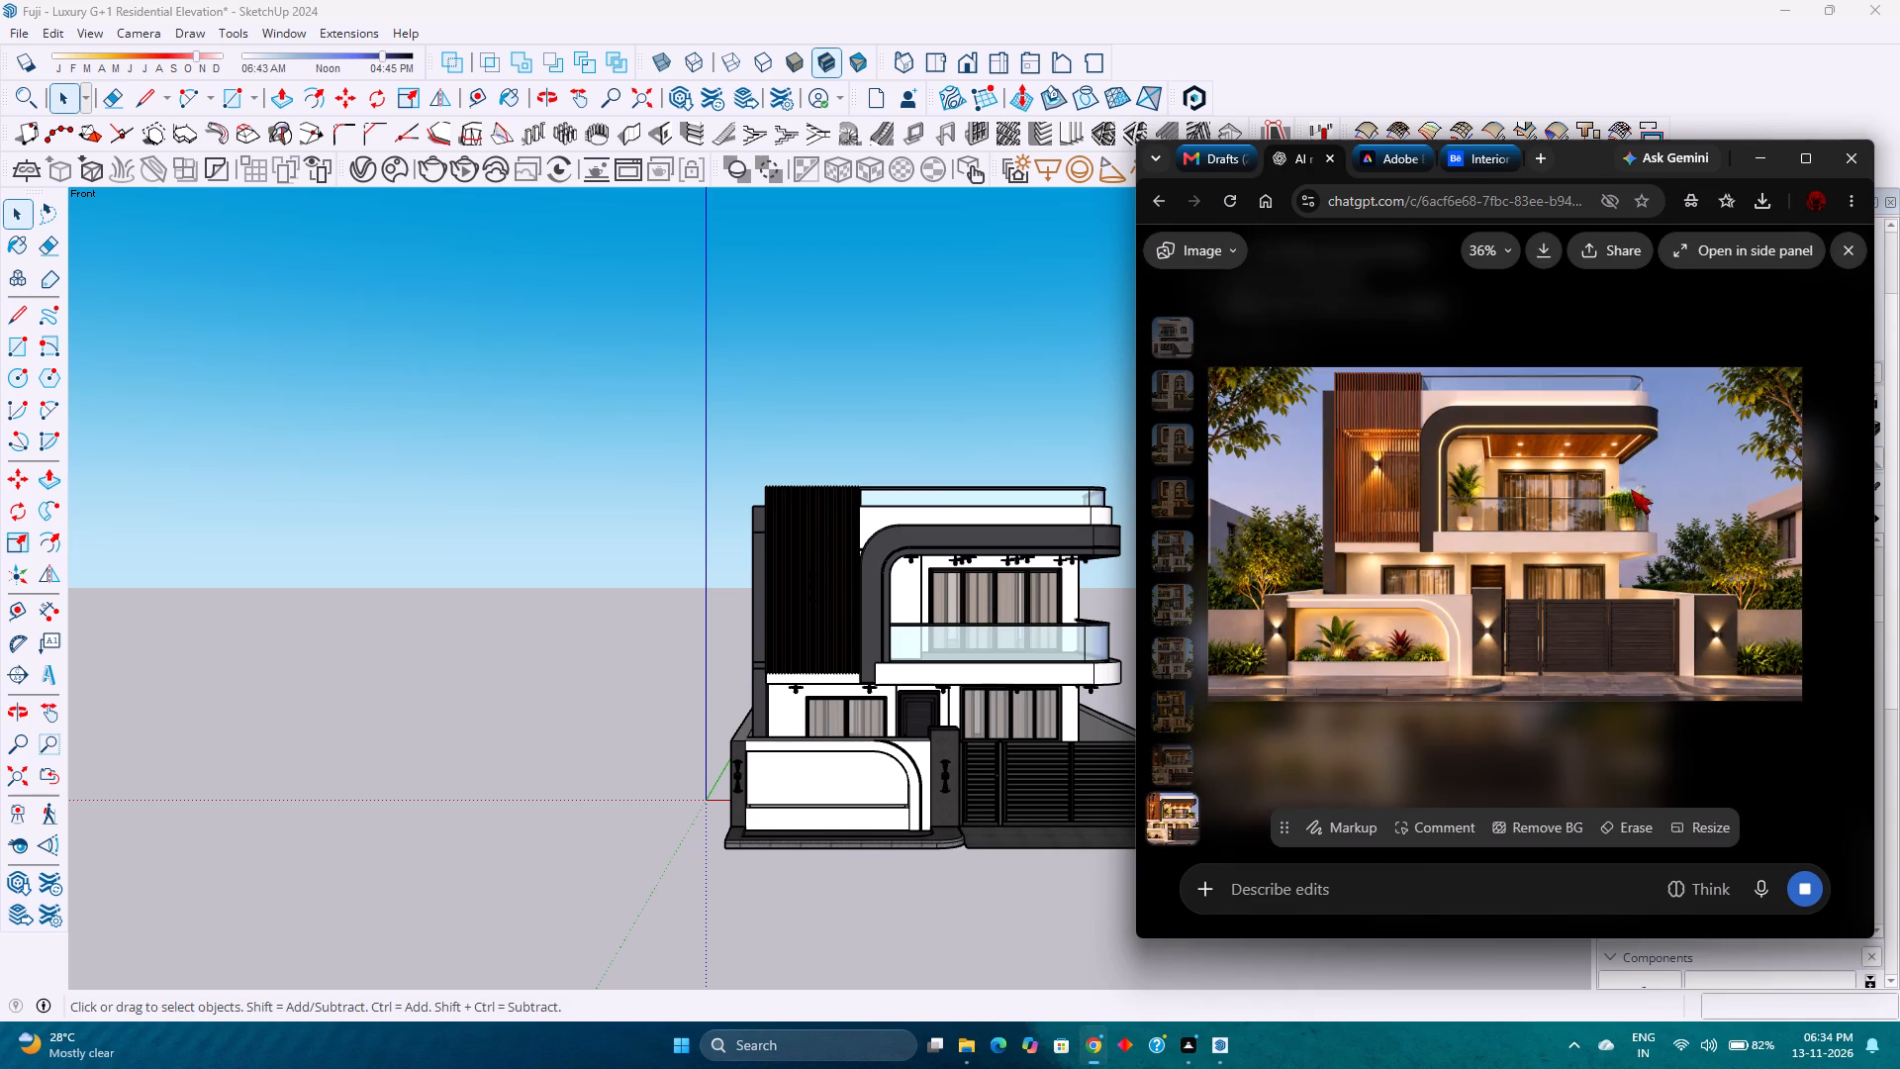
key("Down")
key("Down")
key("Up")
key("Down")
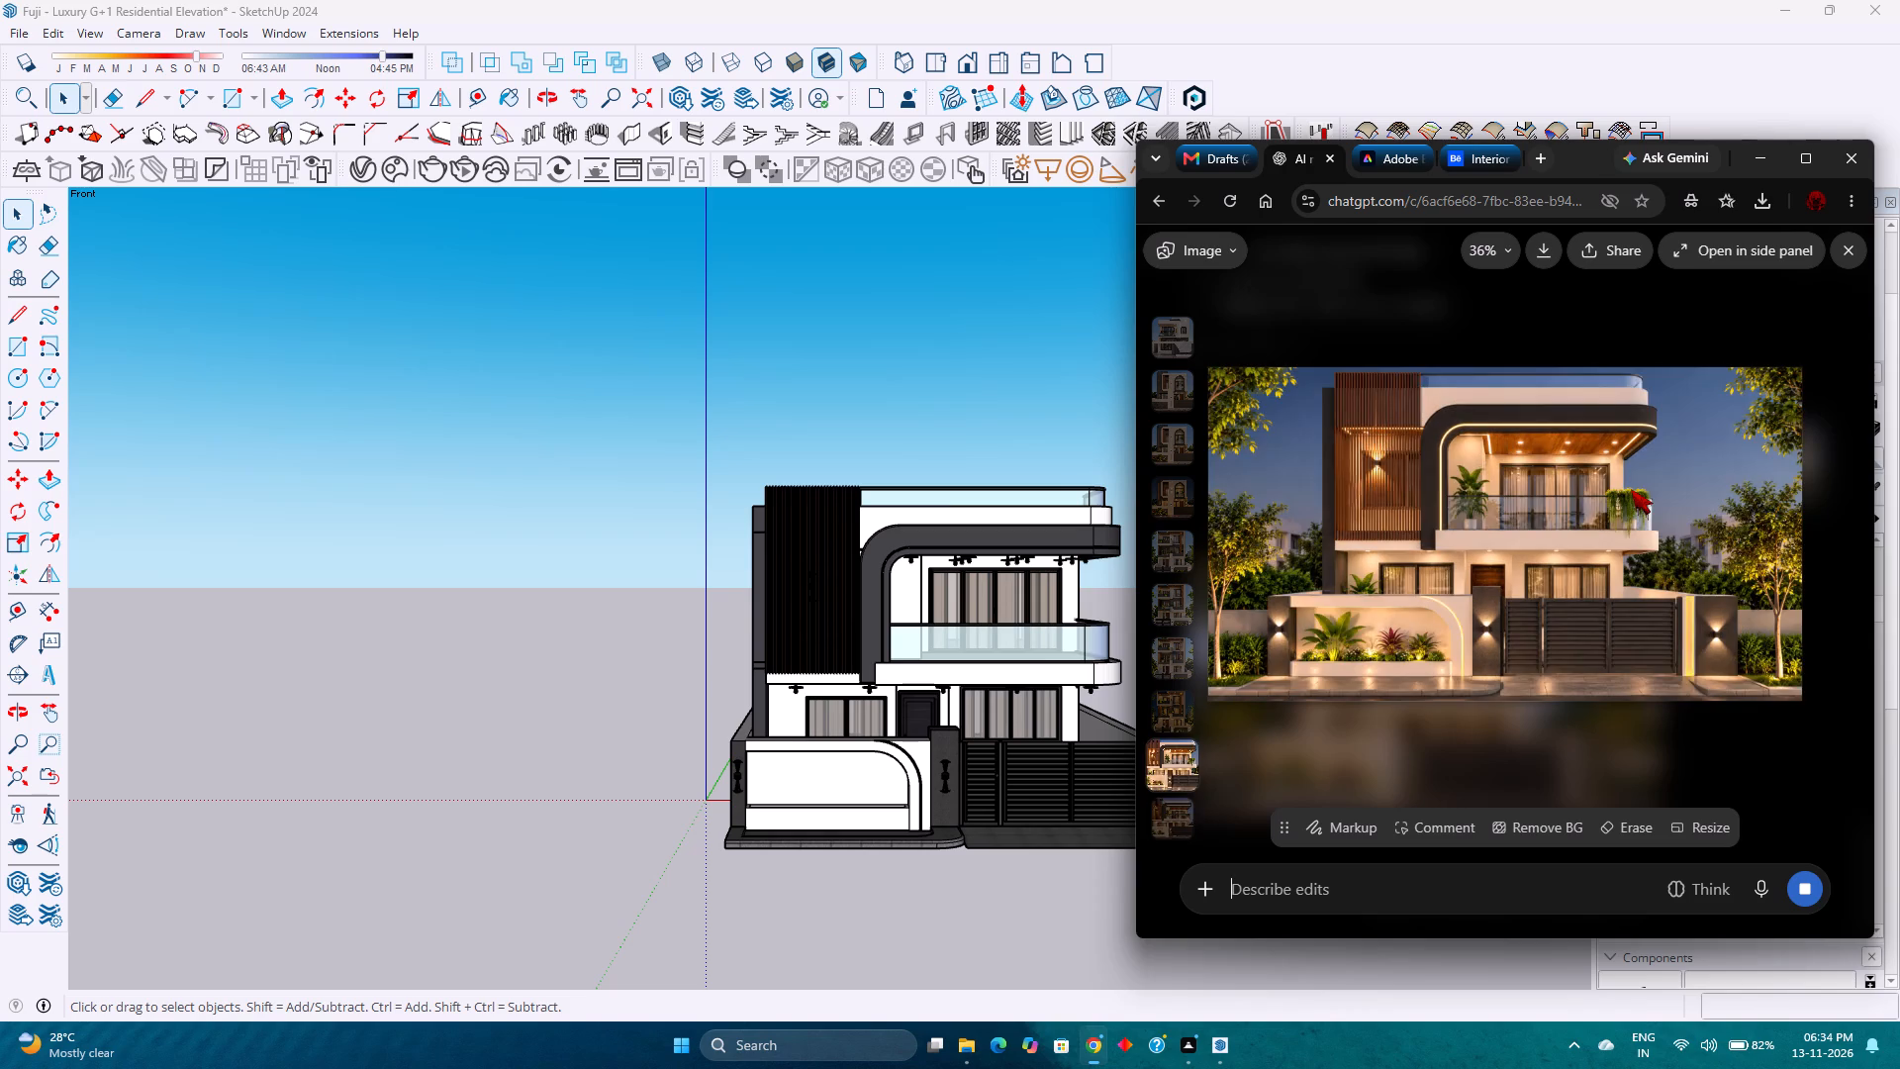
key("Up")
key("Down")
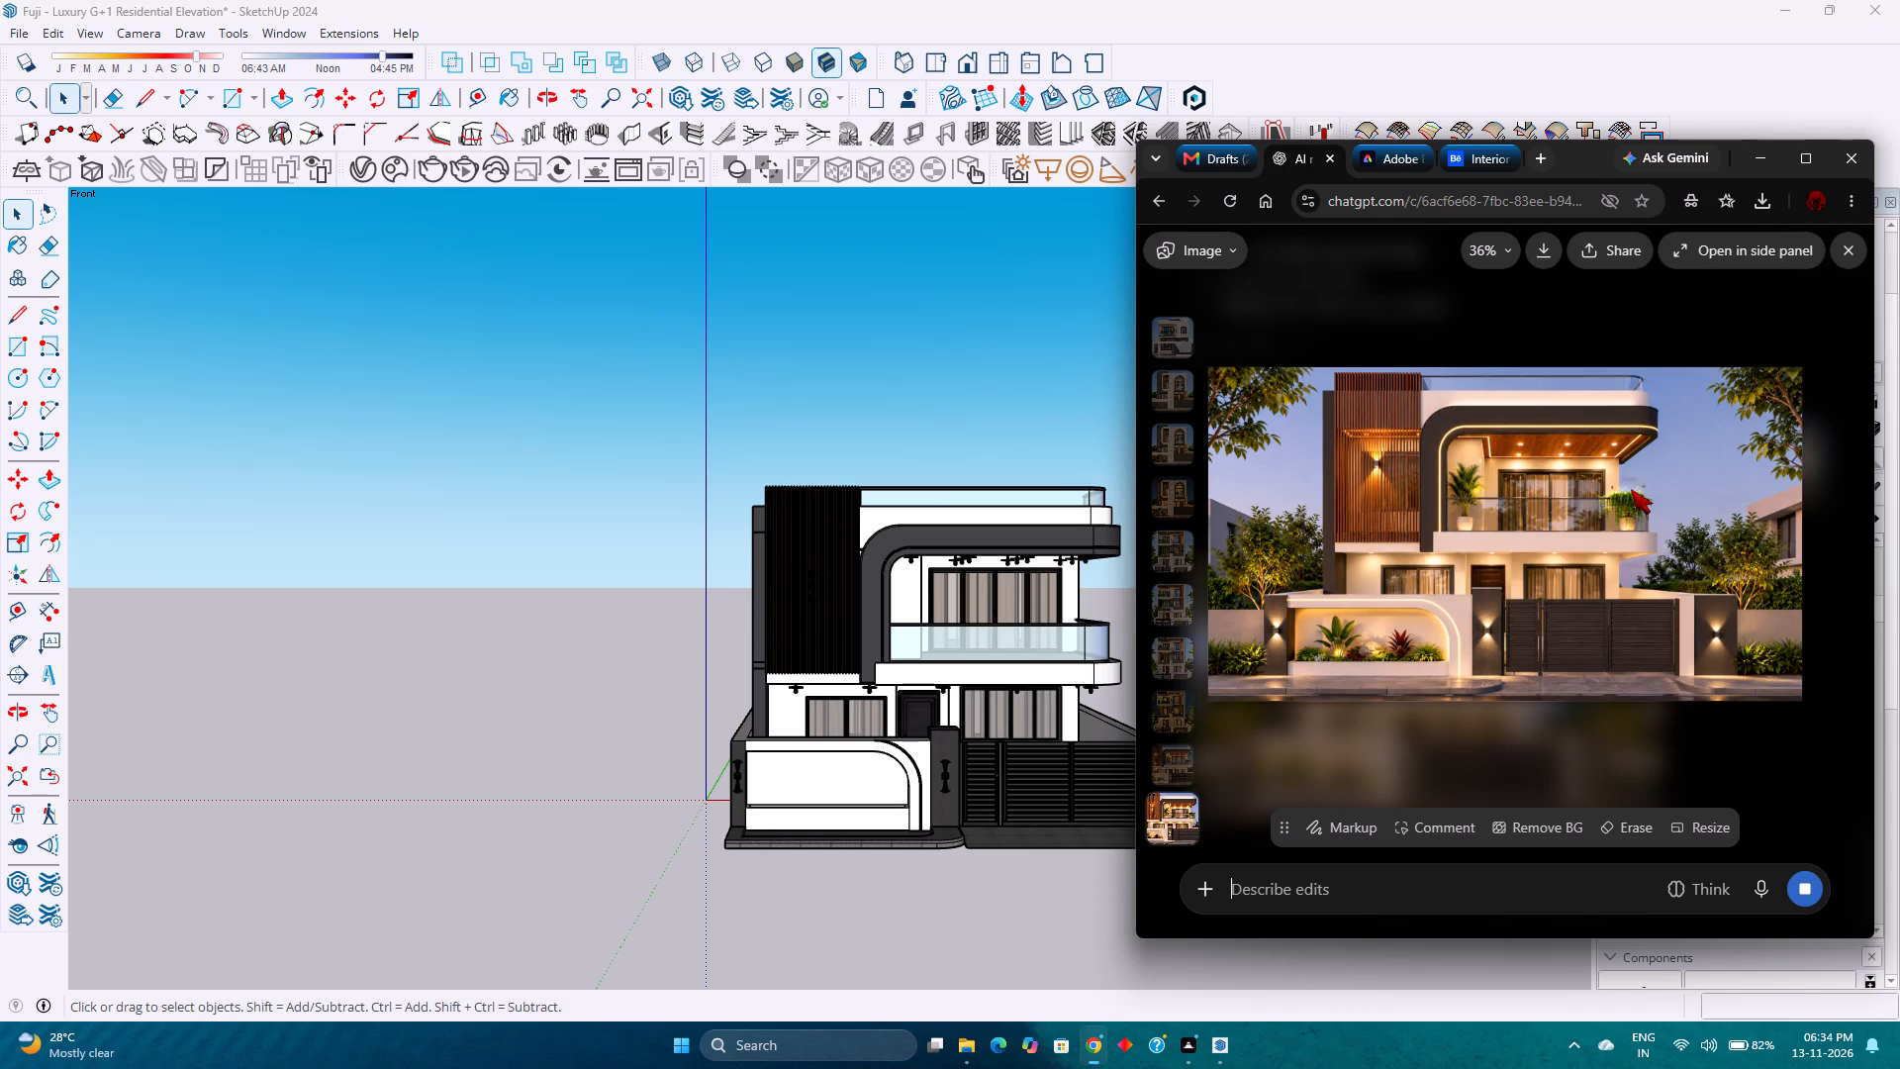
Stop the ongoing image generation, close the enlarged image and send the "day render" prompt.
left_click(1812, 896)
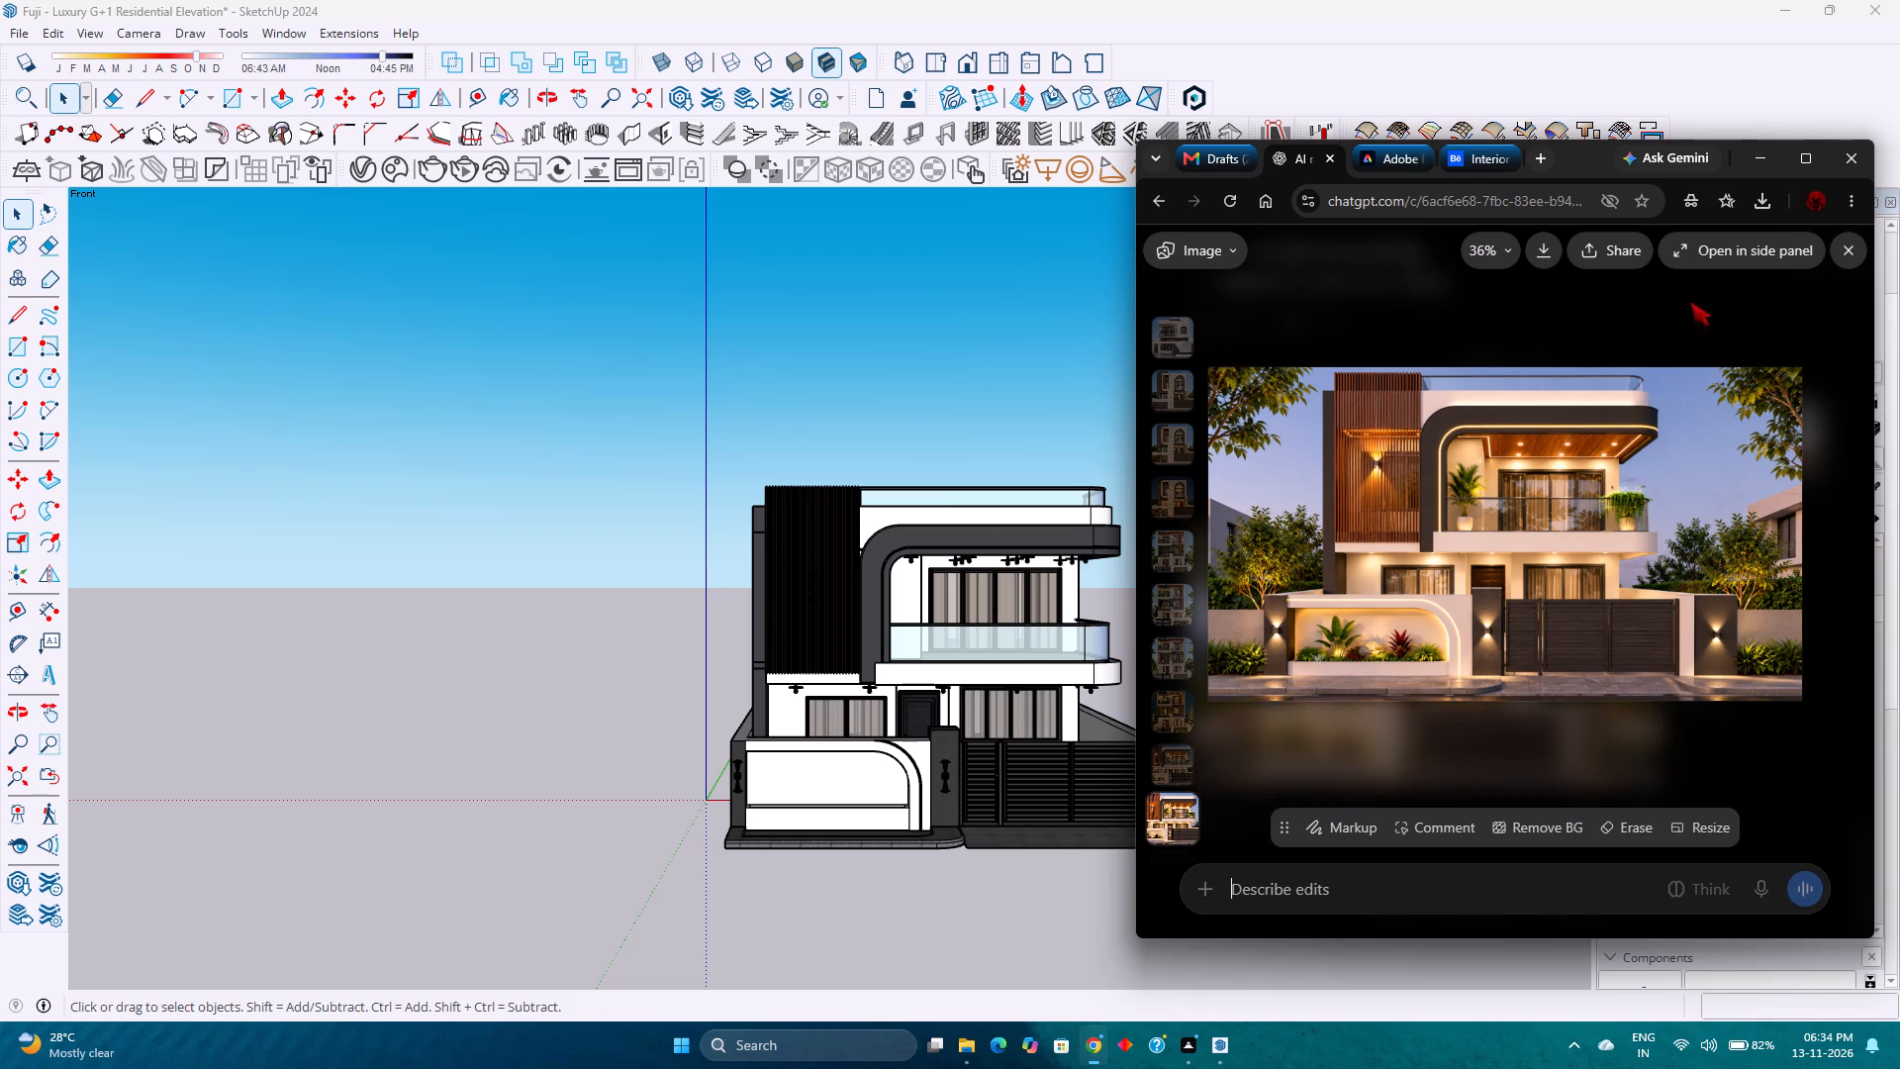
left_click(1847, 251)
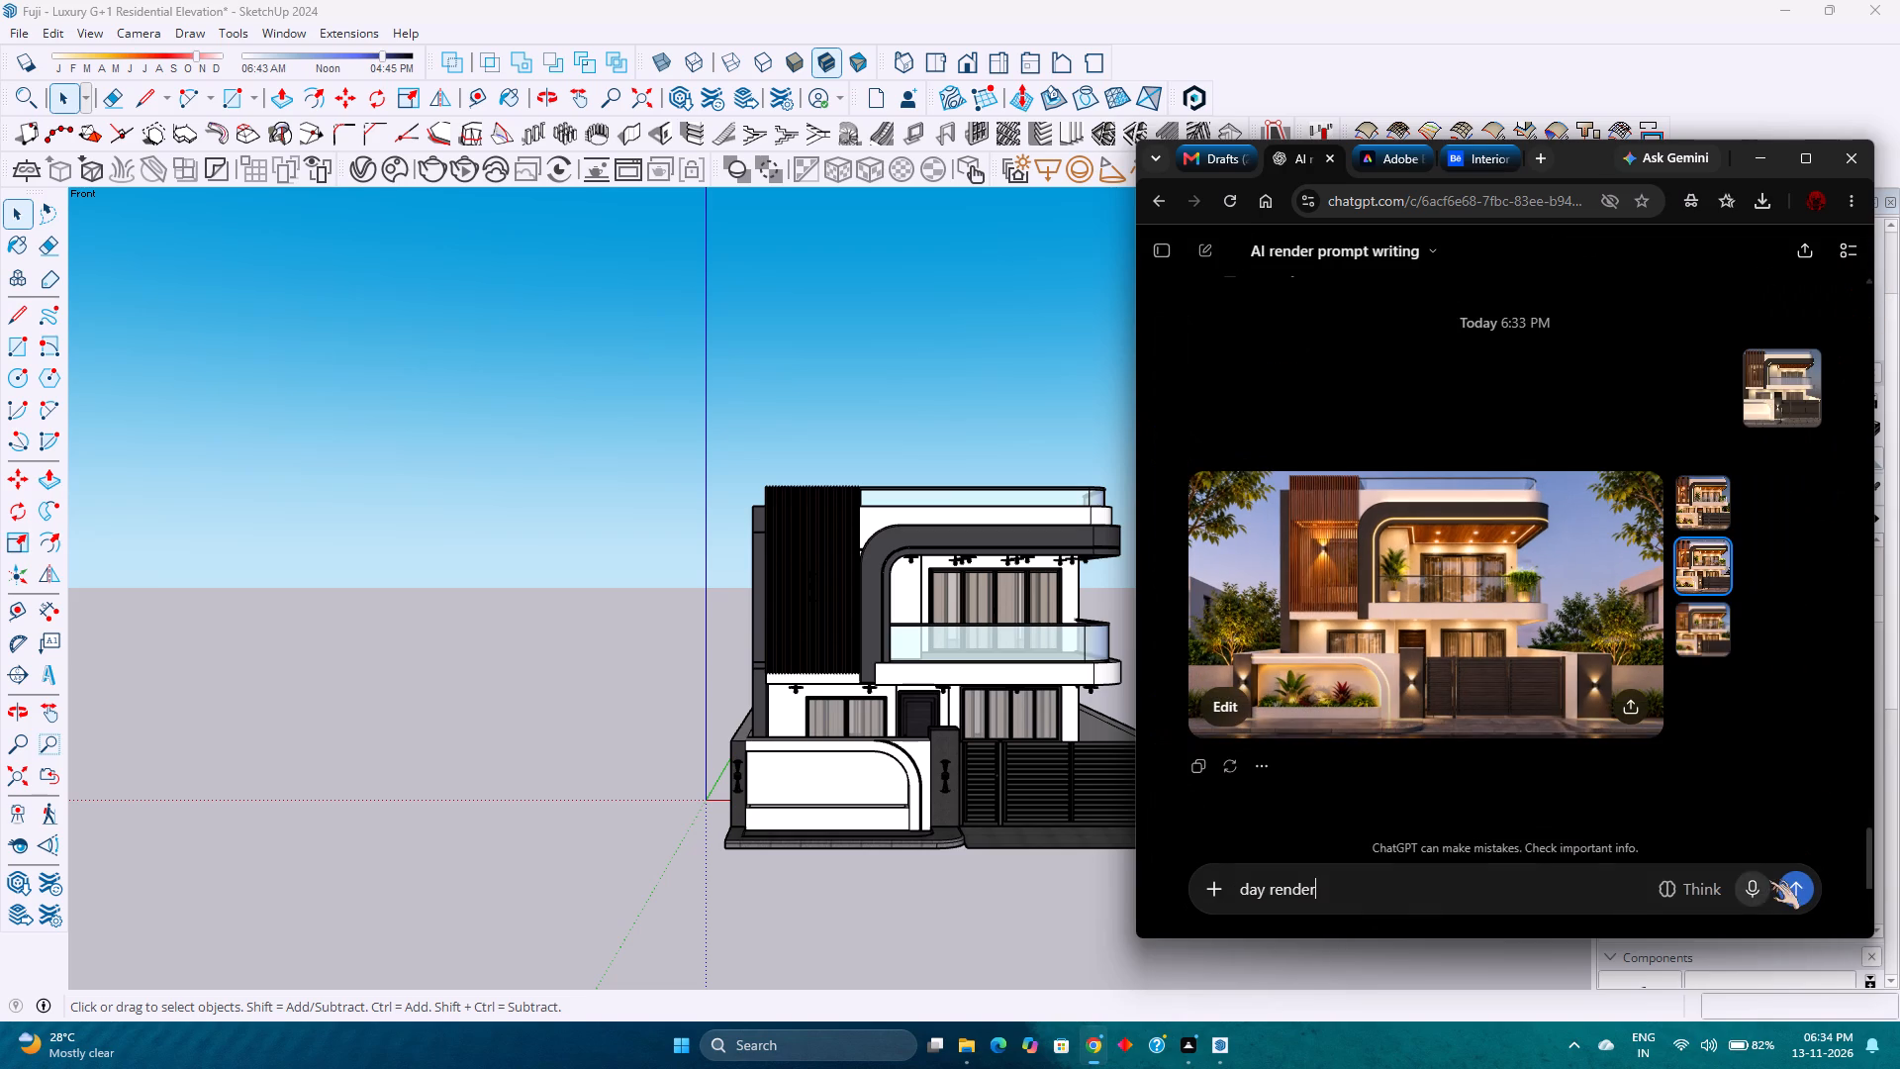
left_click(1801, 891)
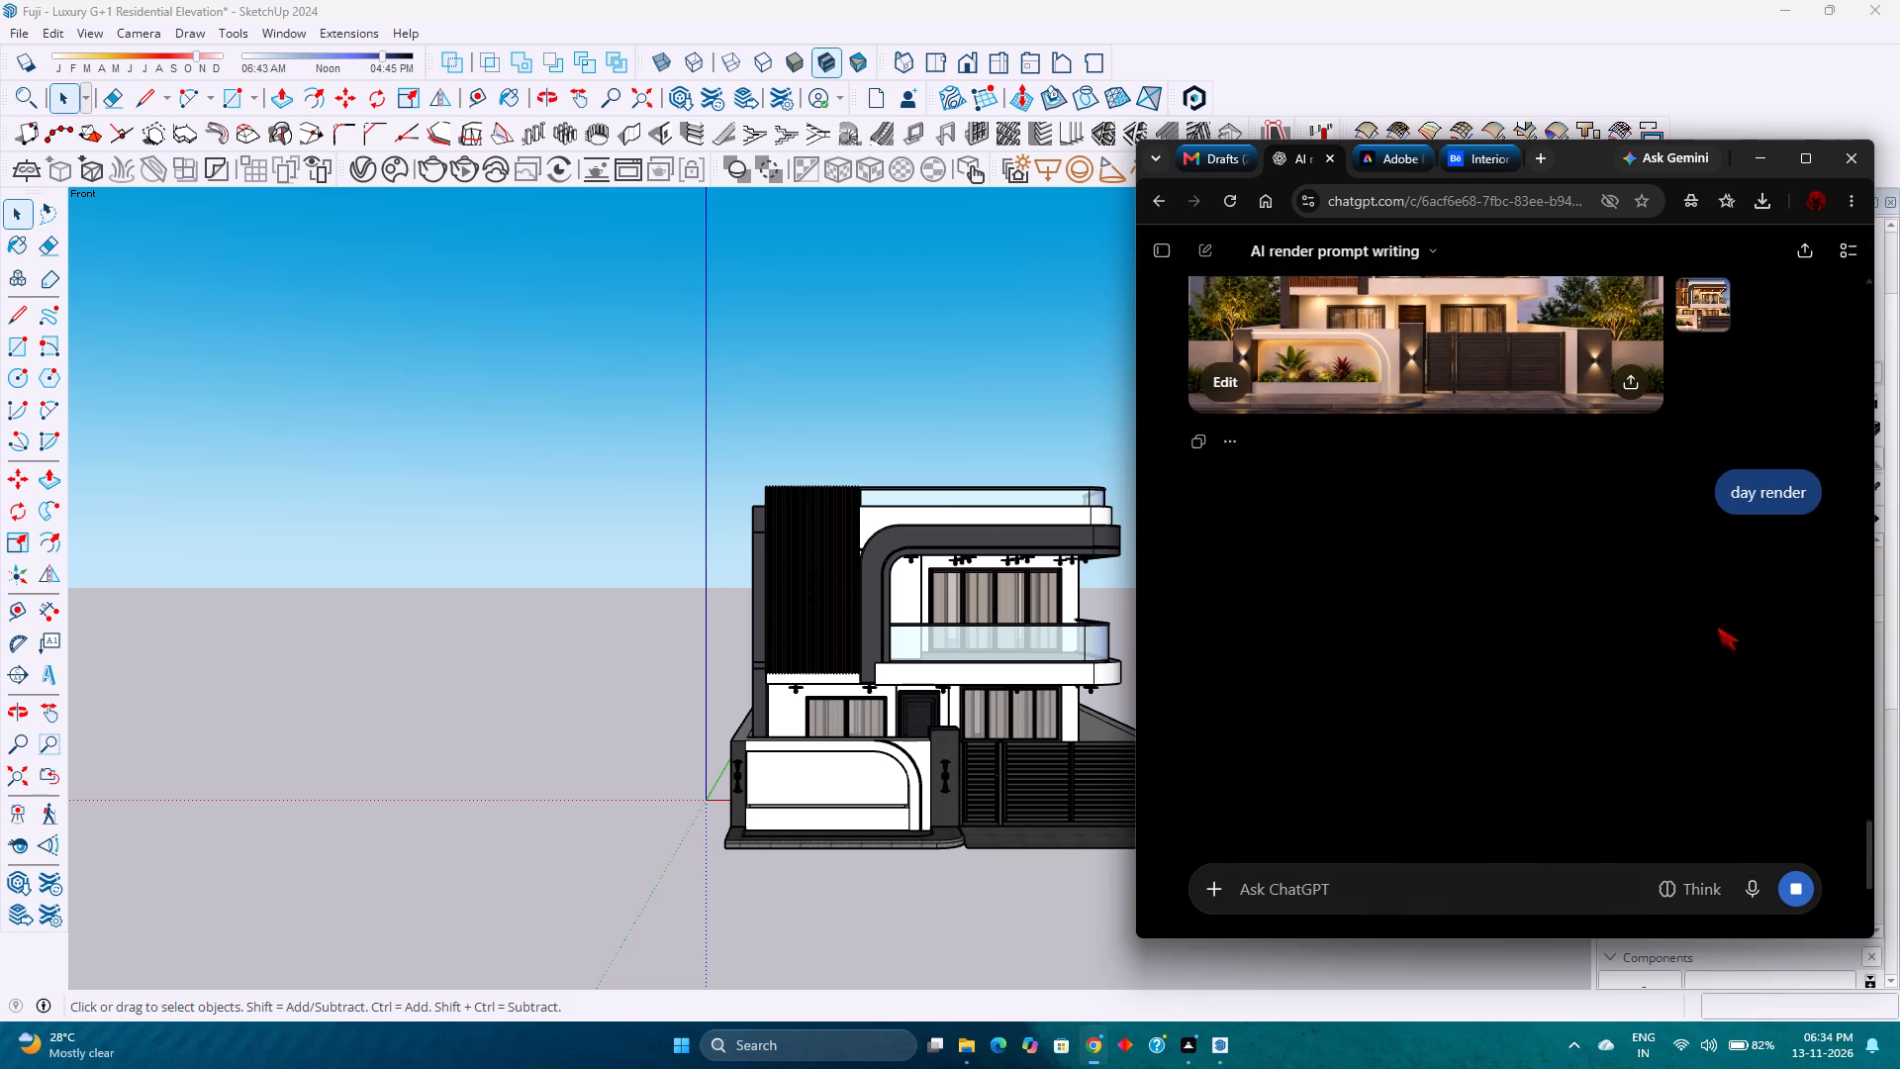
Compare the evening render variants above the "day render" message by switching between their thumbnails.
scroll(1699, 496, "up", 2)
left_click(1699, 509)
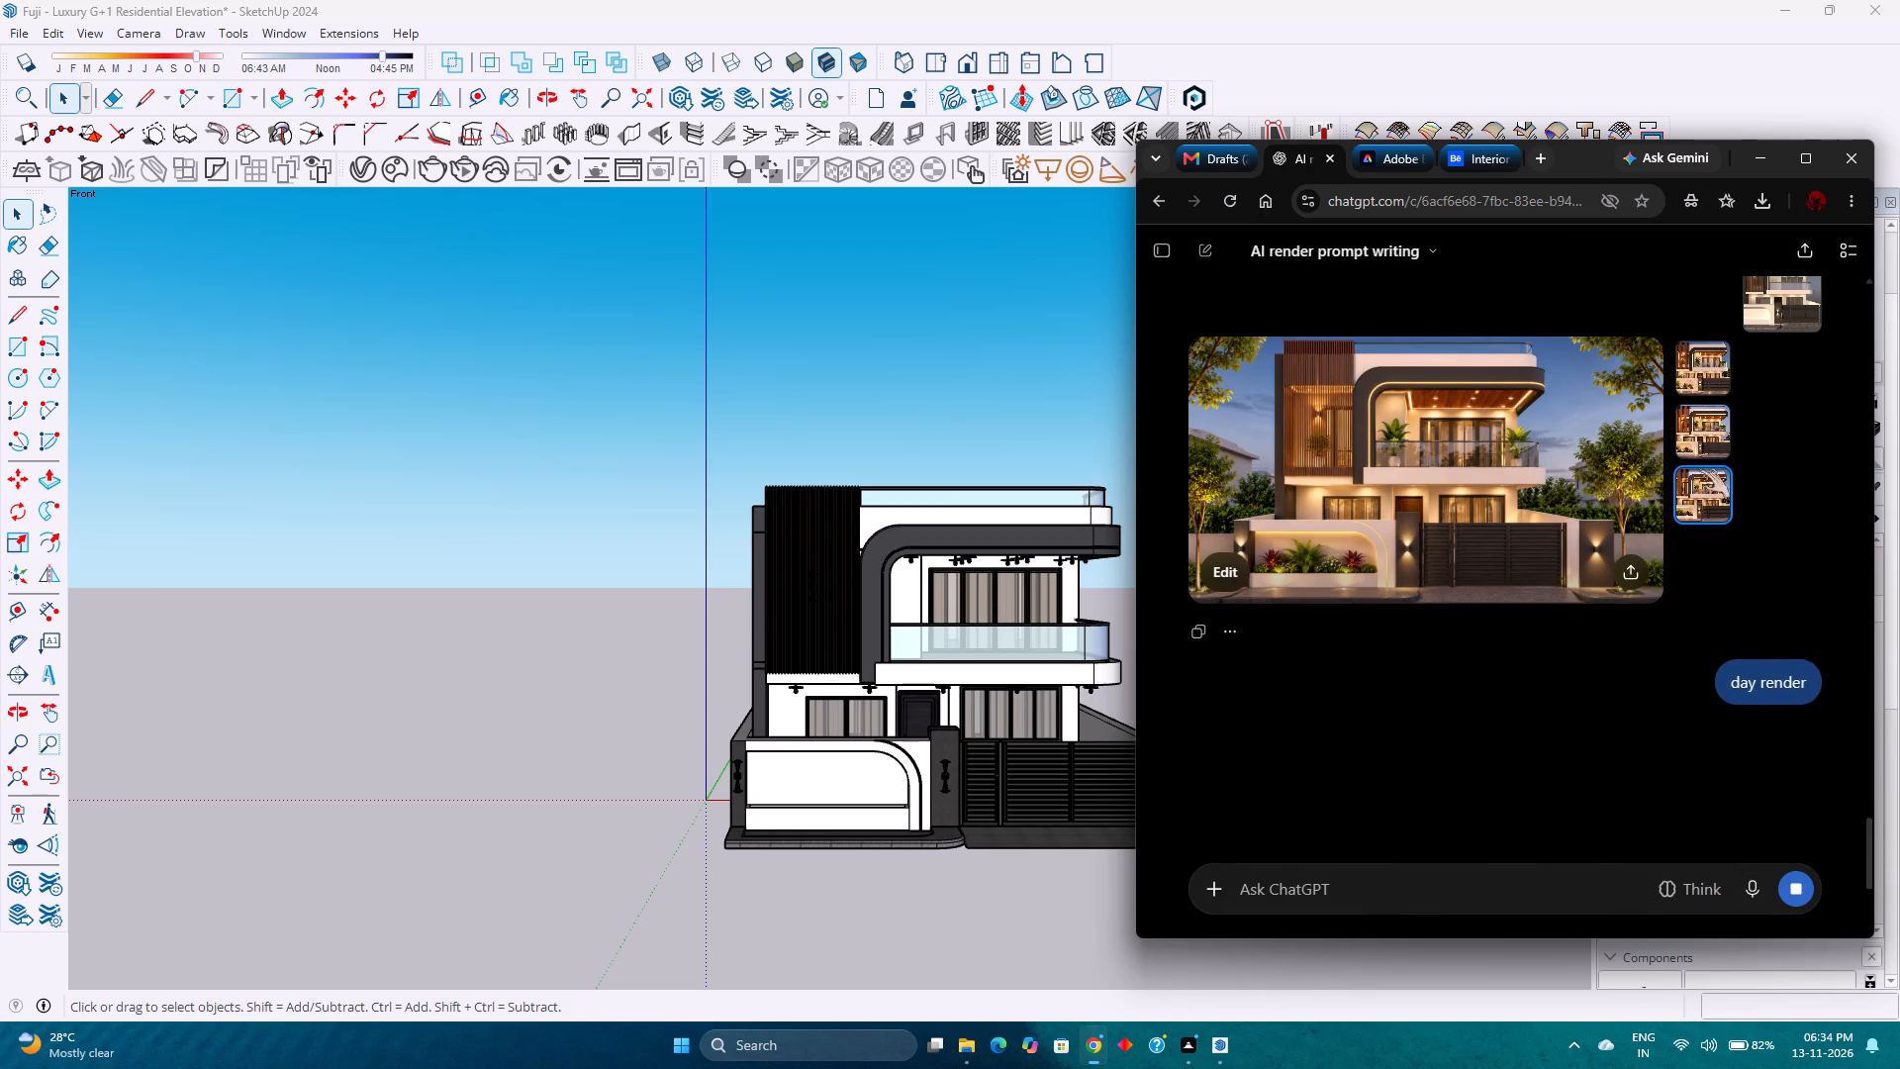
left_click(1697, 428)
left_click(1696, 481)
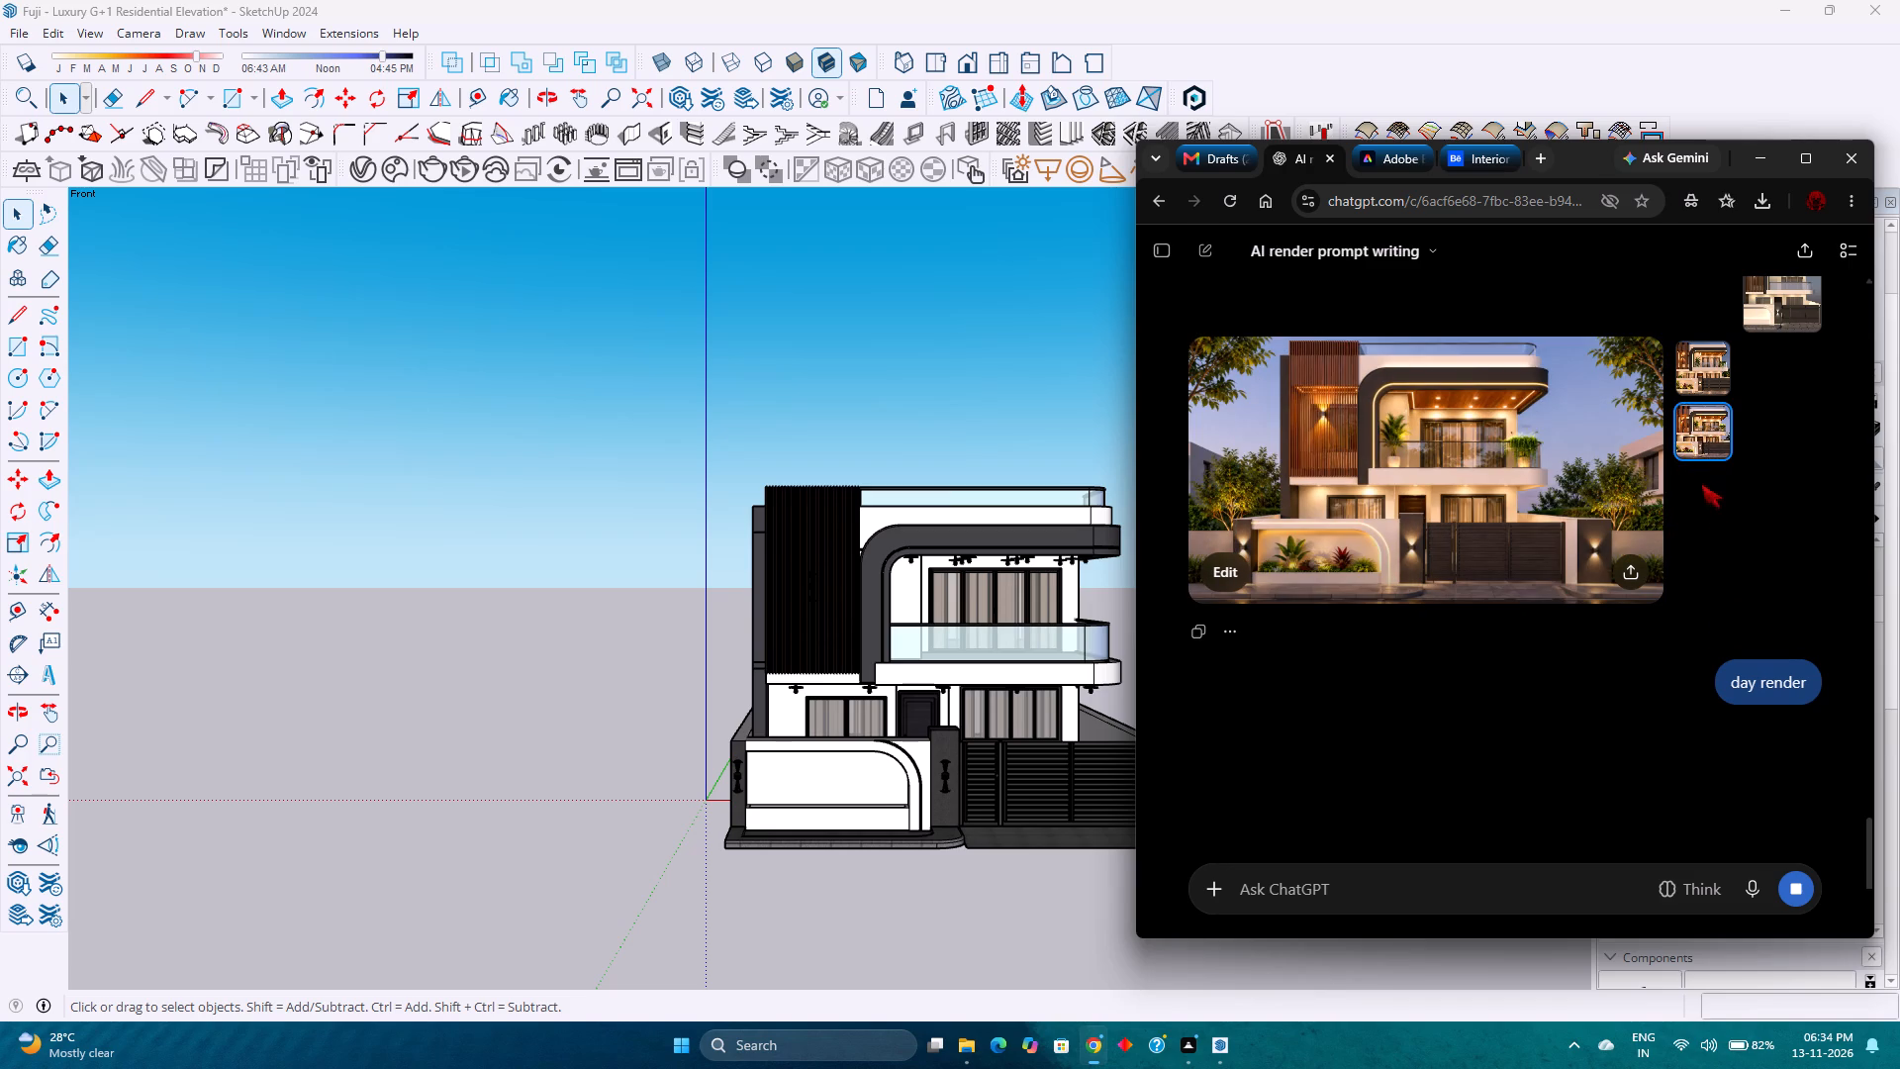
left_click(1701, 374)
left_click(1708, 418)
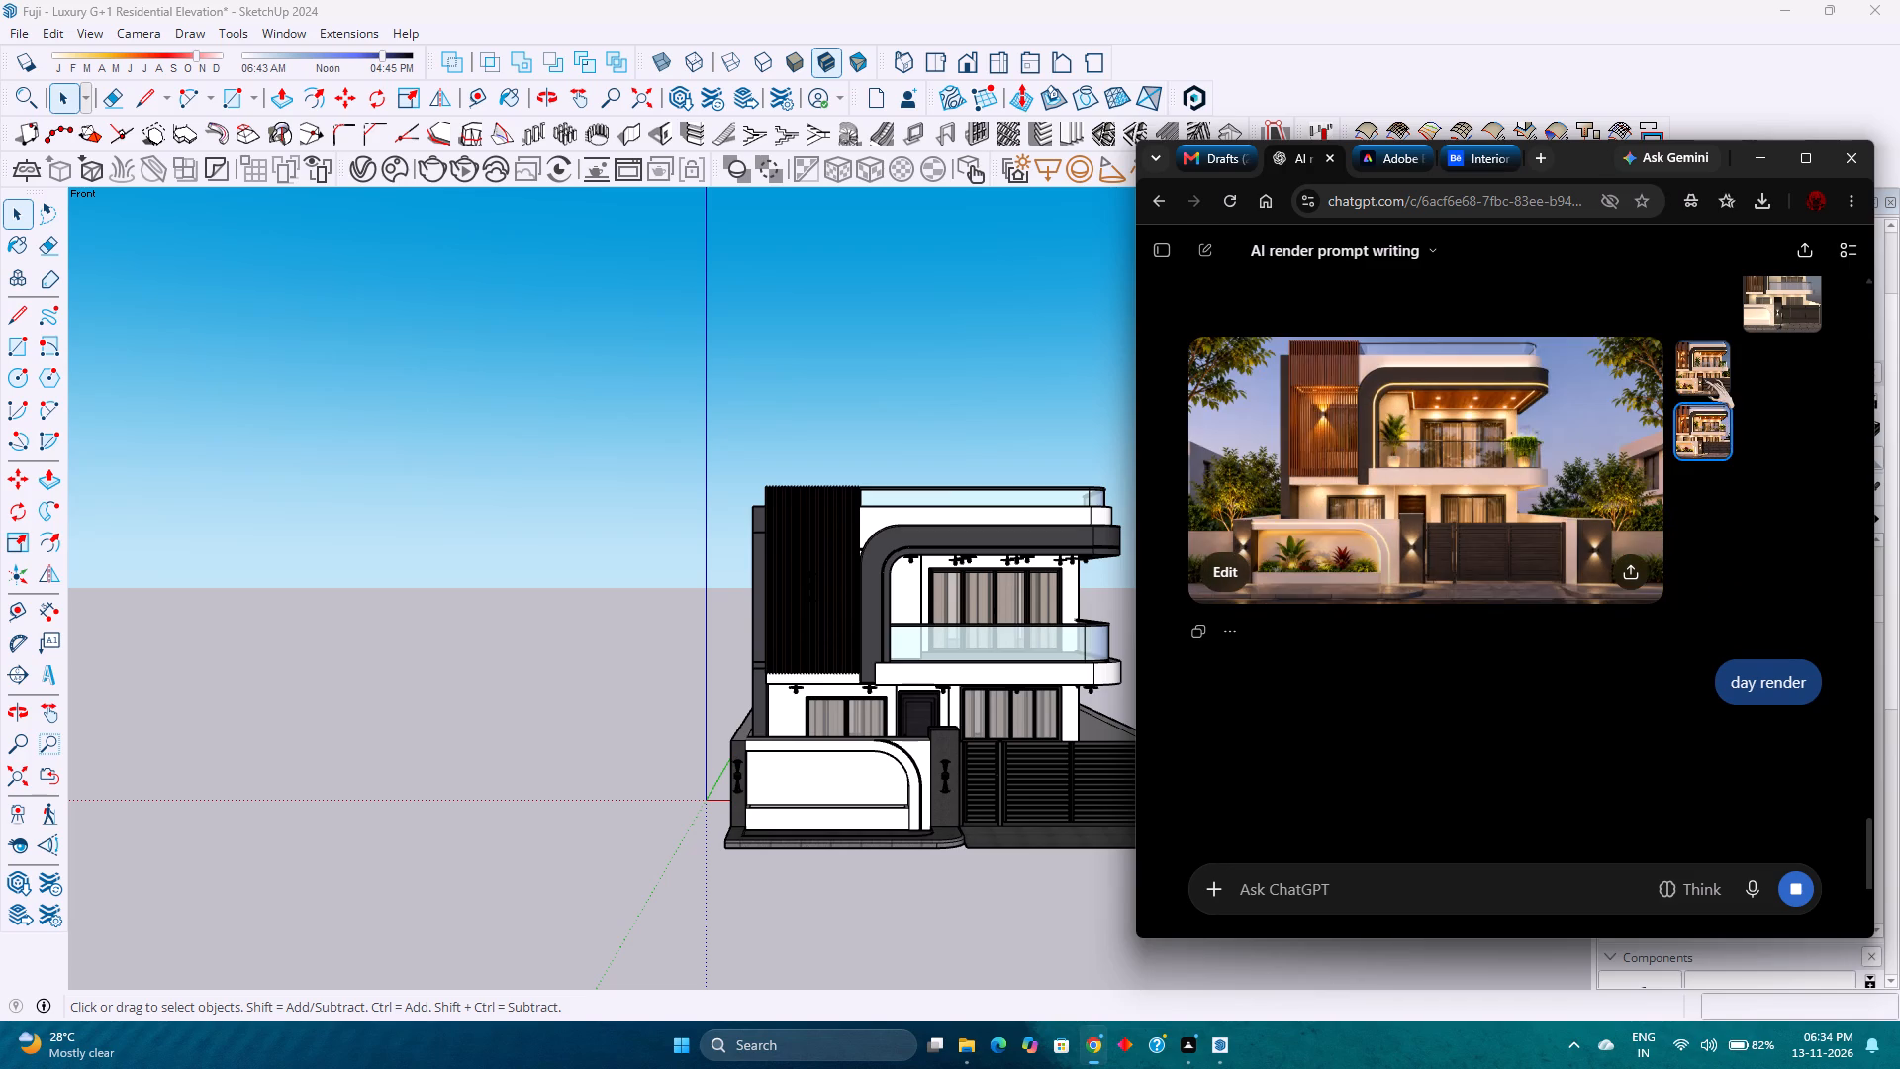
left_click(1703, 379)
left_click(1697, 434)
left_click(1697, 403)
left_click(1699, 474)
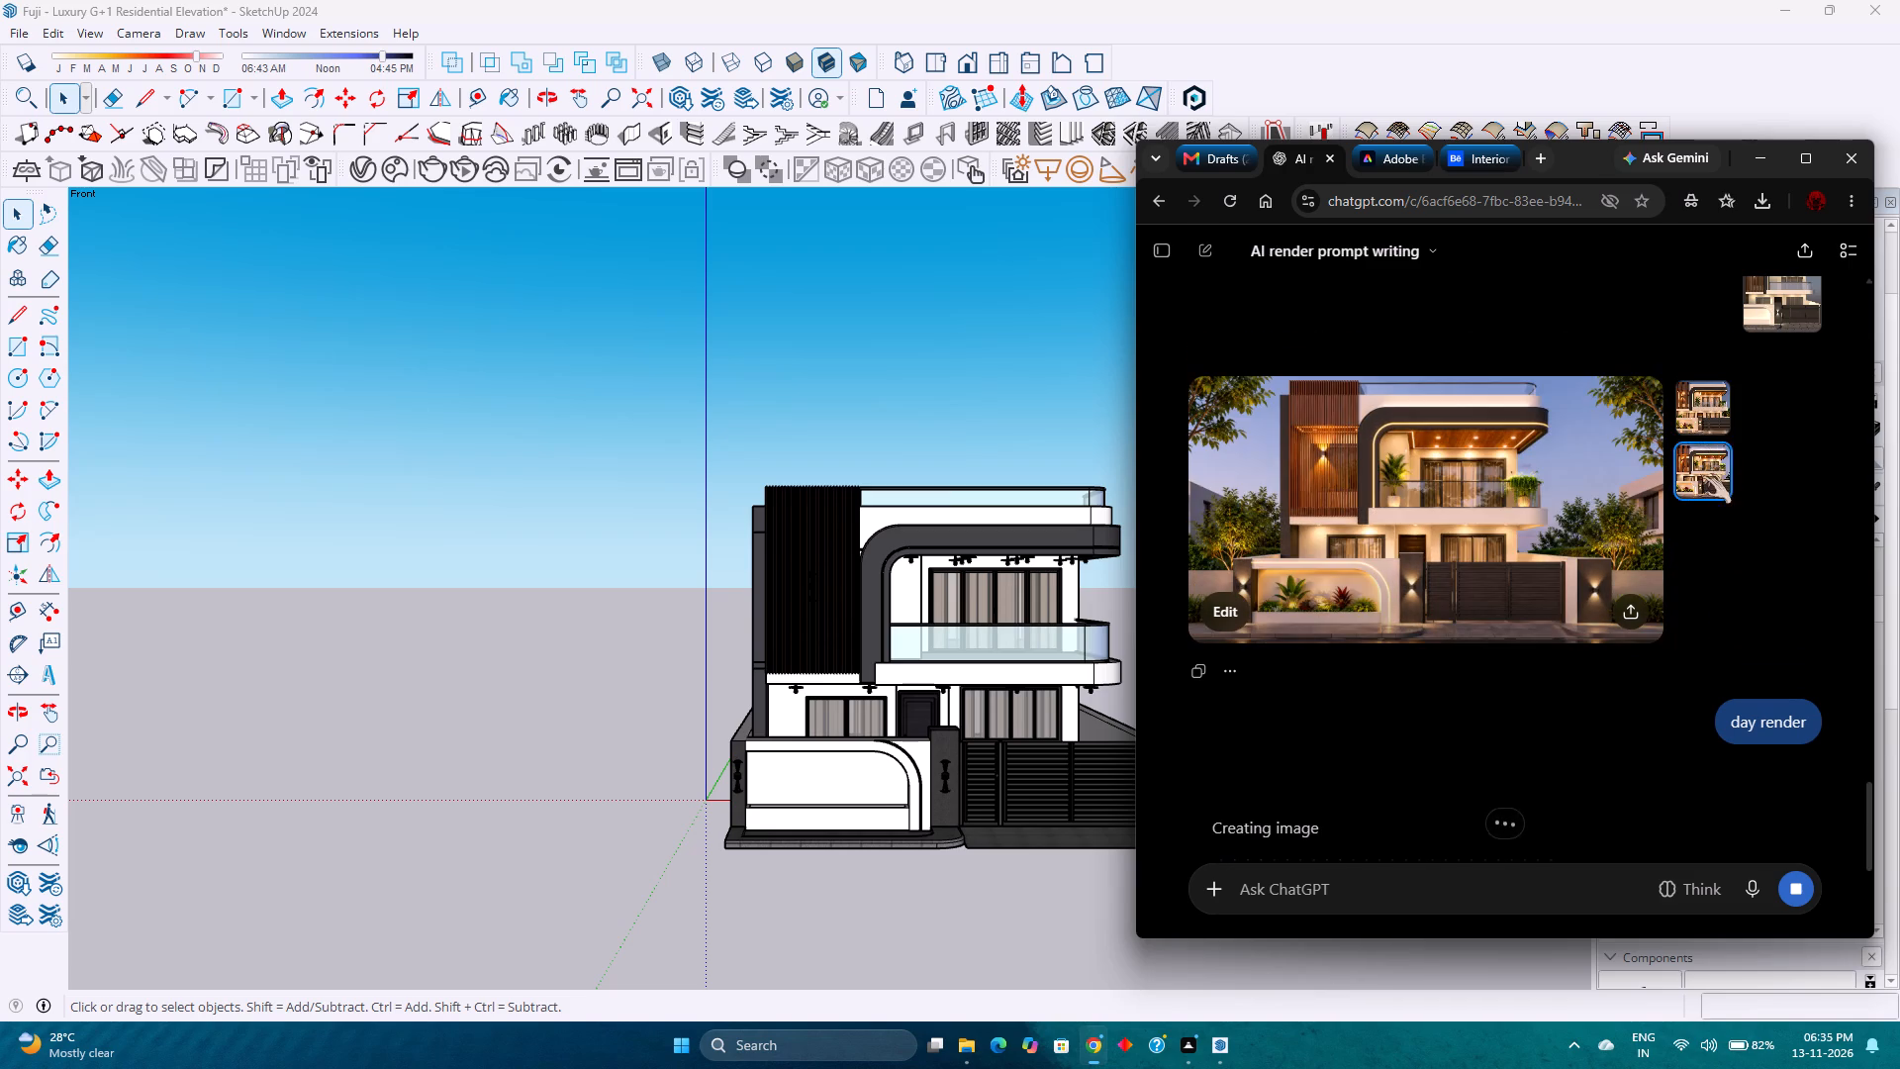
left_click(1703, 421)
left_click(1702, 467)
left_click(1698, 415)
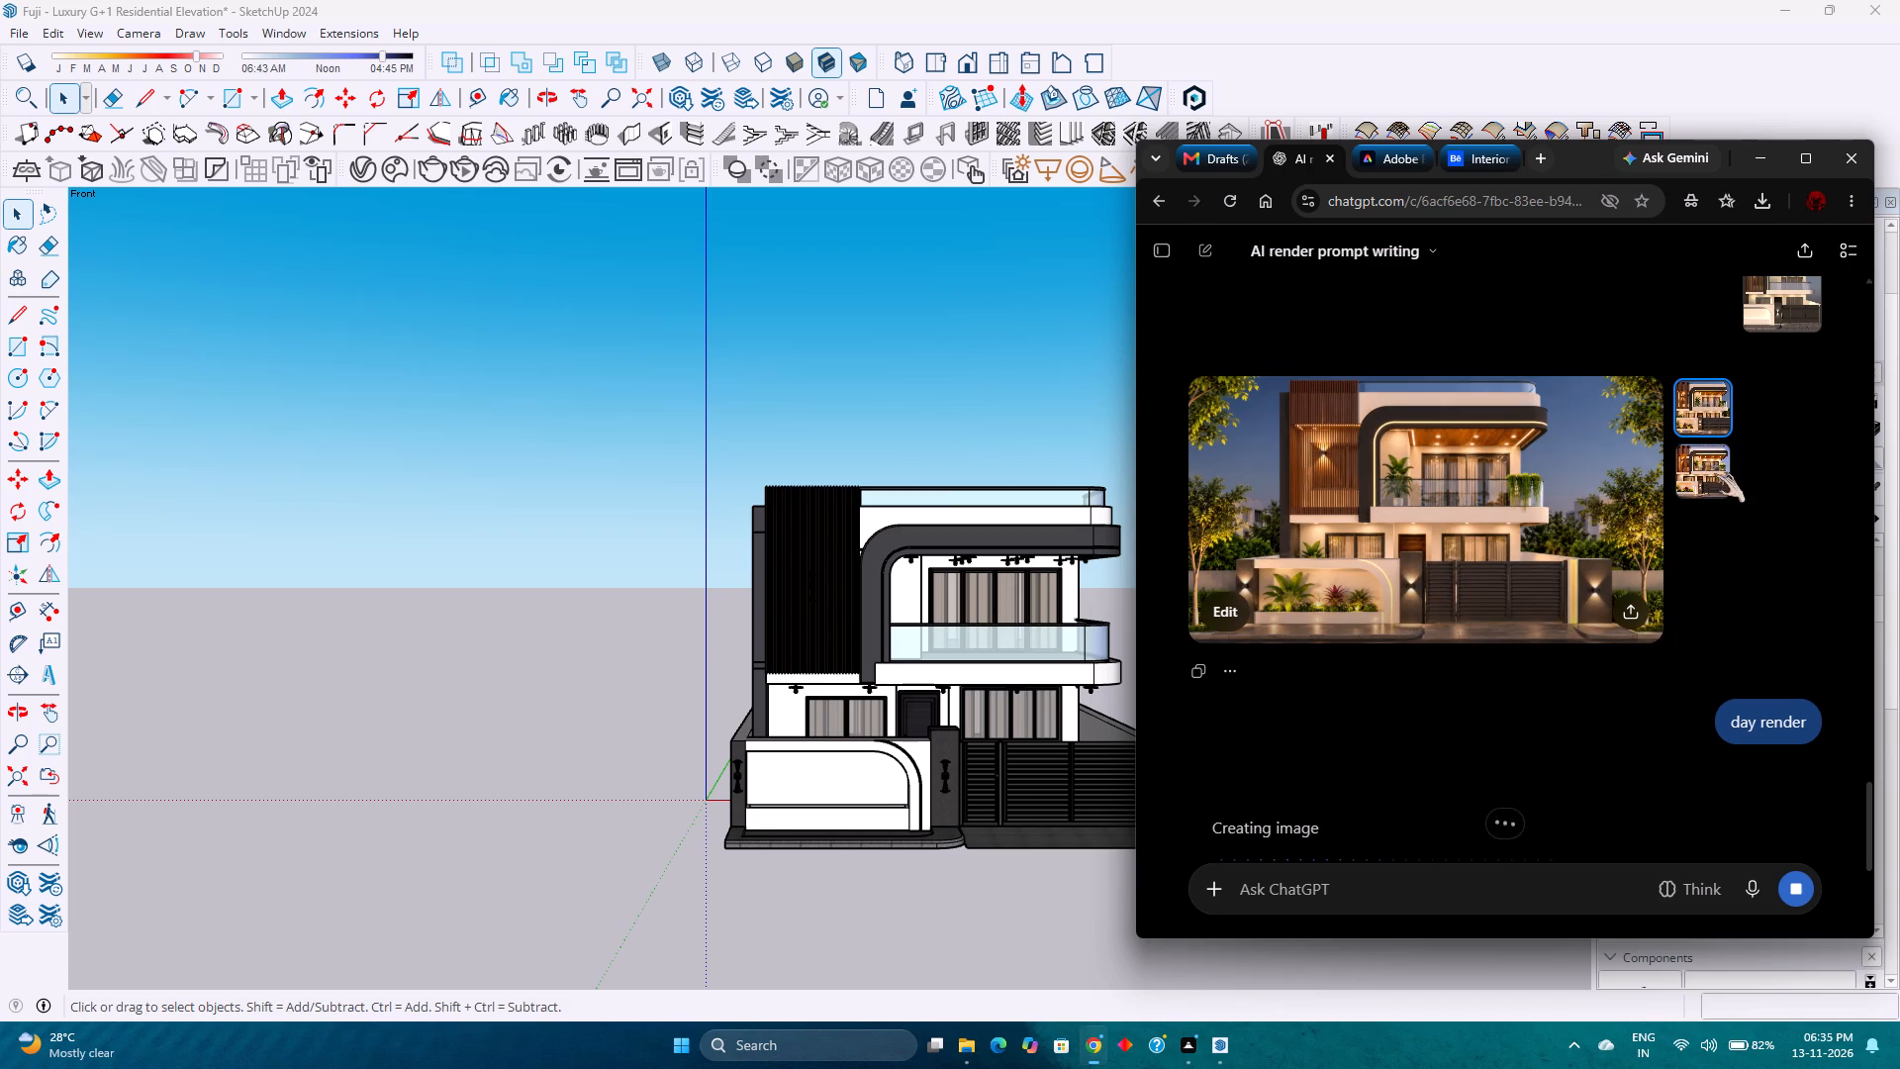
Download only the first render variant, with the dark blue night sky, and close its enlarged view.
left_click(1603, 500)
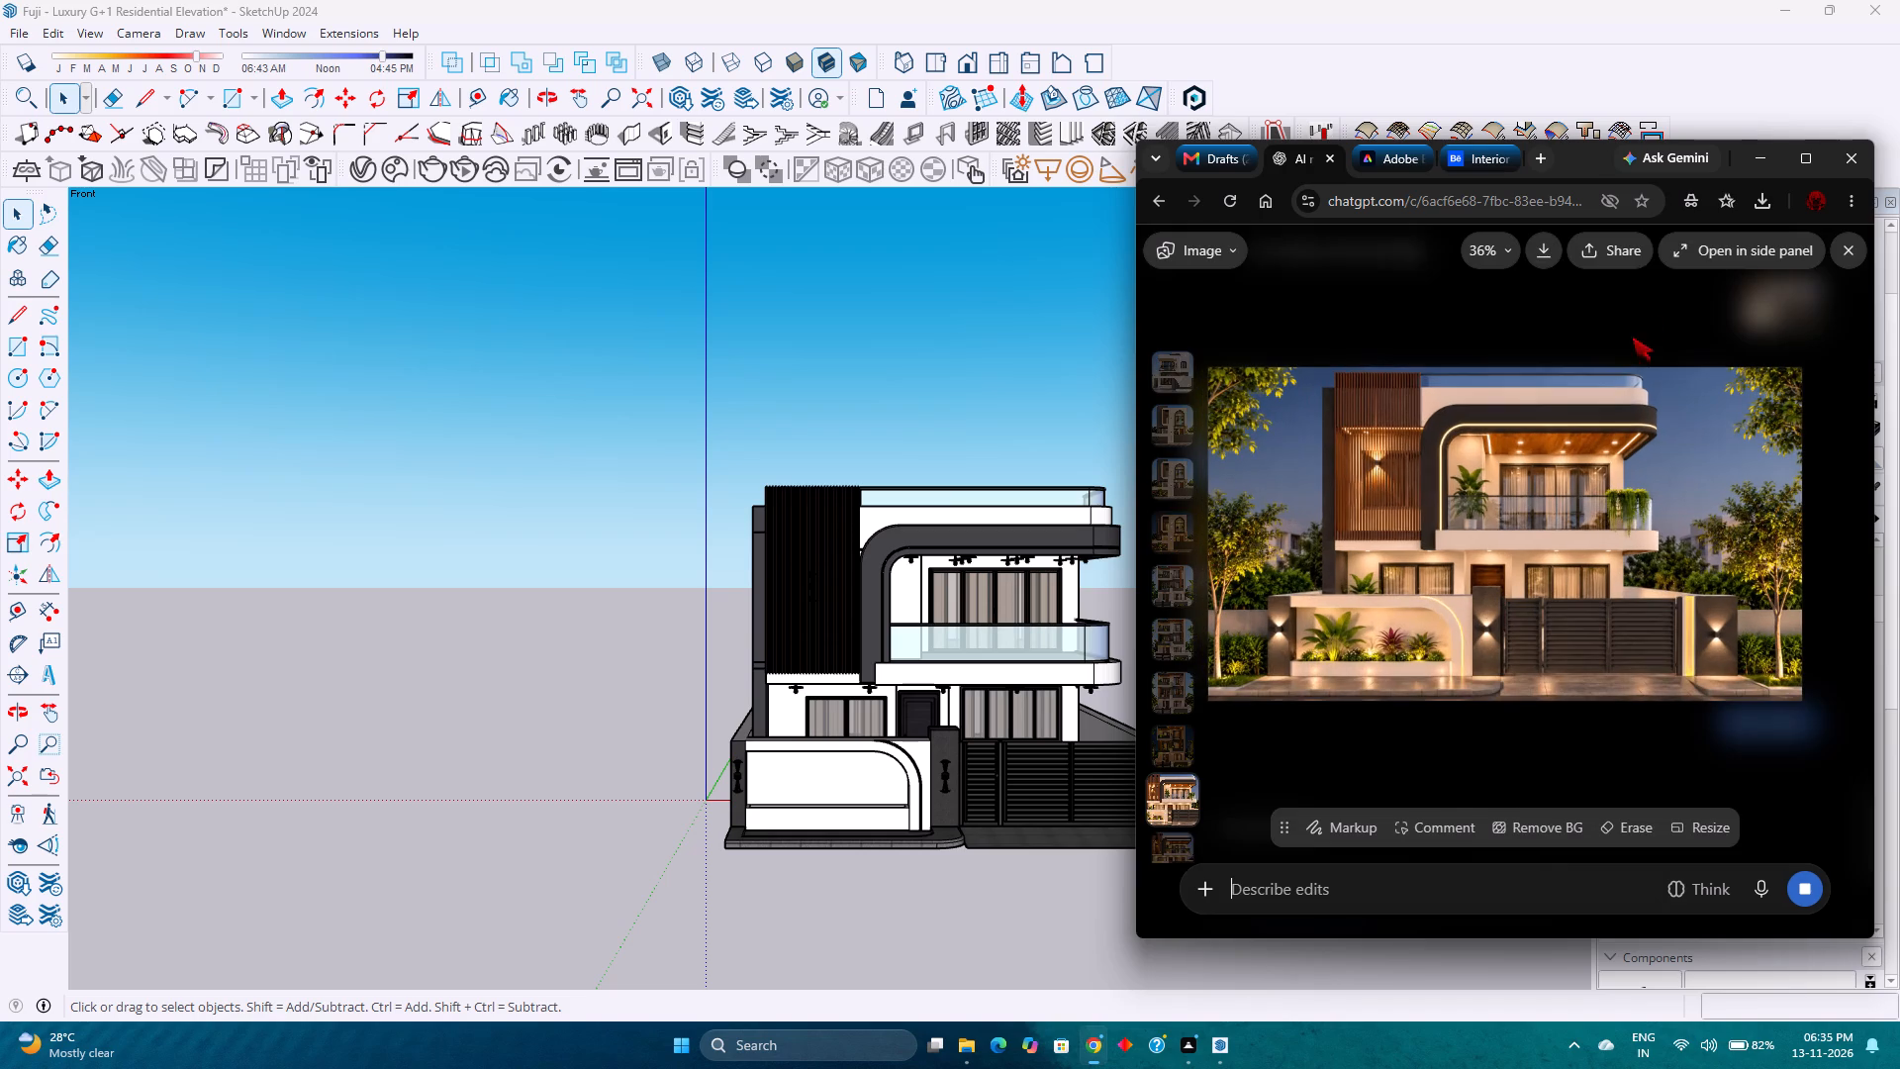
left_click(1531, 254)
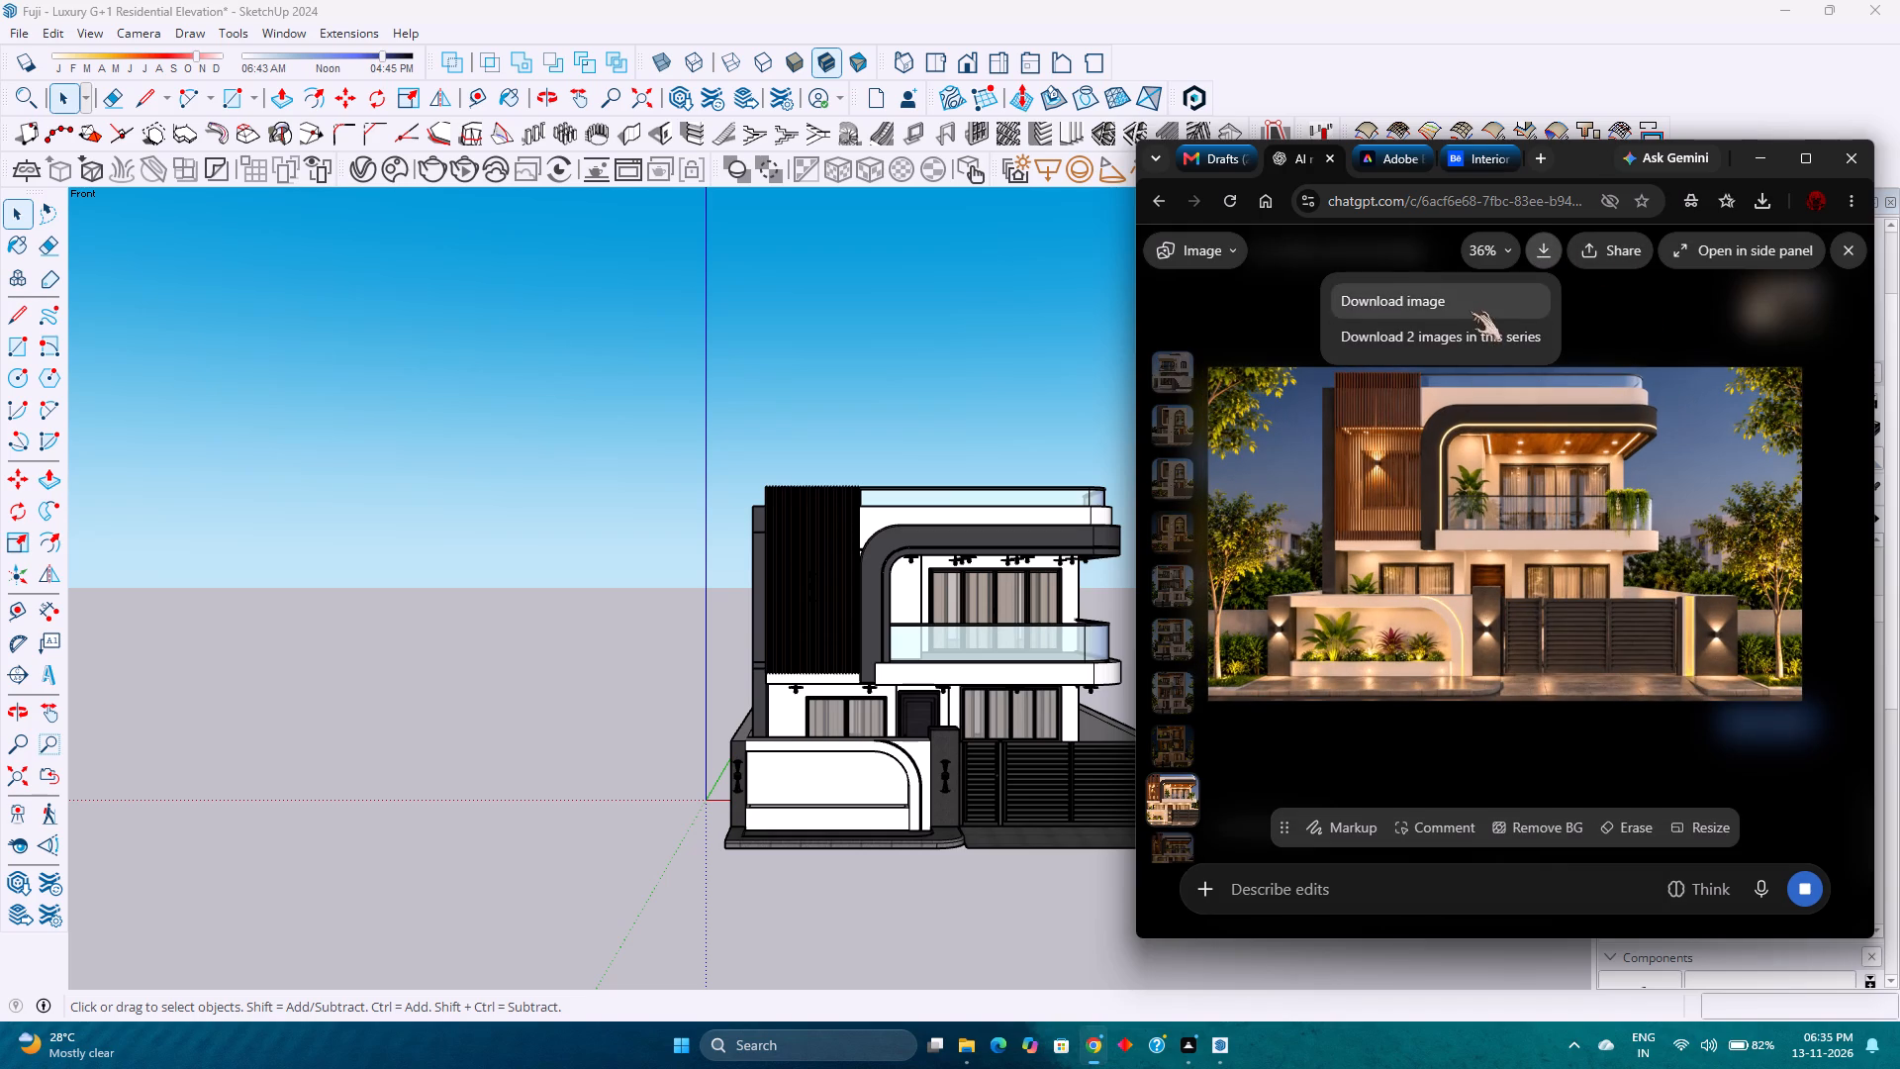
left_click(1470, 311)
left_click(1836, 256)
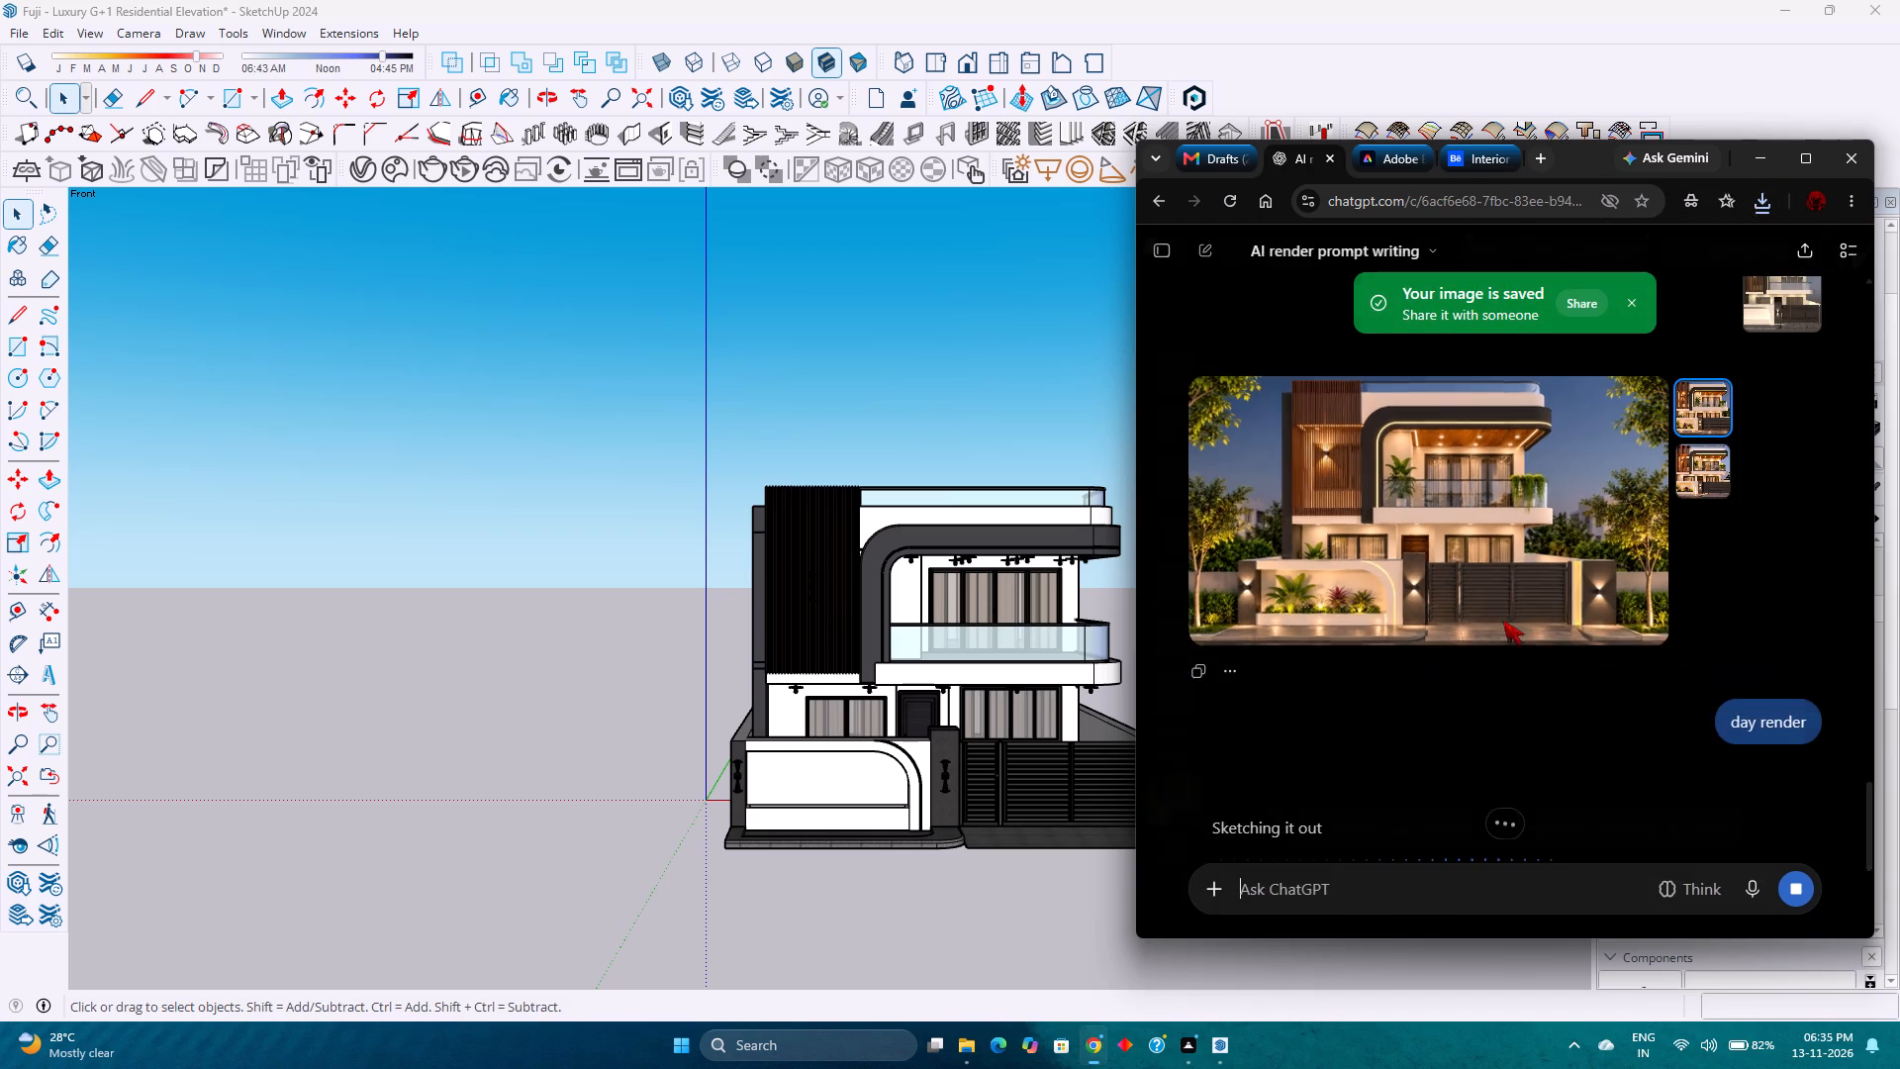
Check the day render's progress, minimize the browser and return to the house model in SketchUp.
scroll(1520, 657, "down", 4)
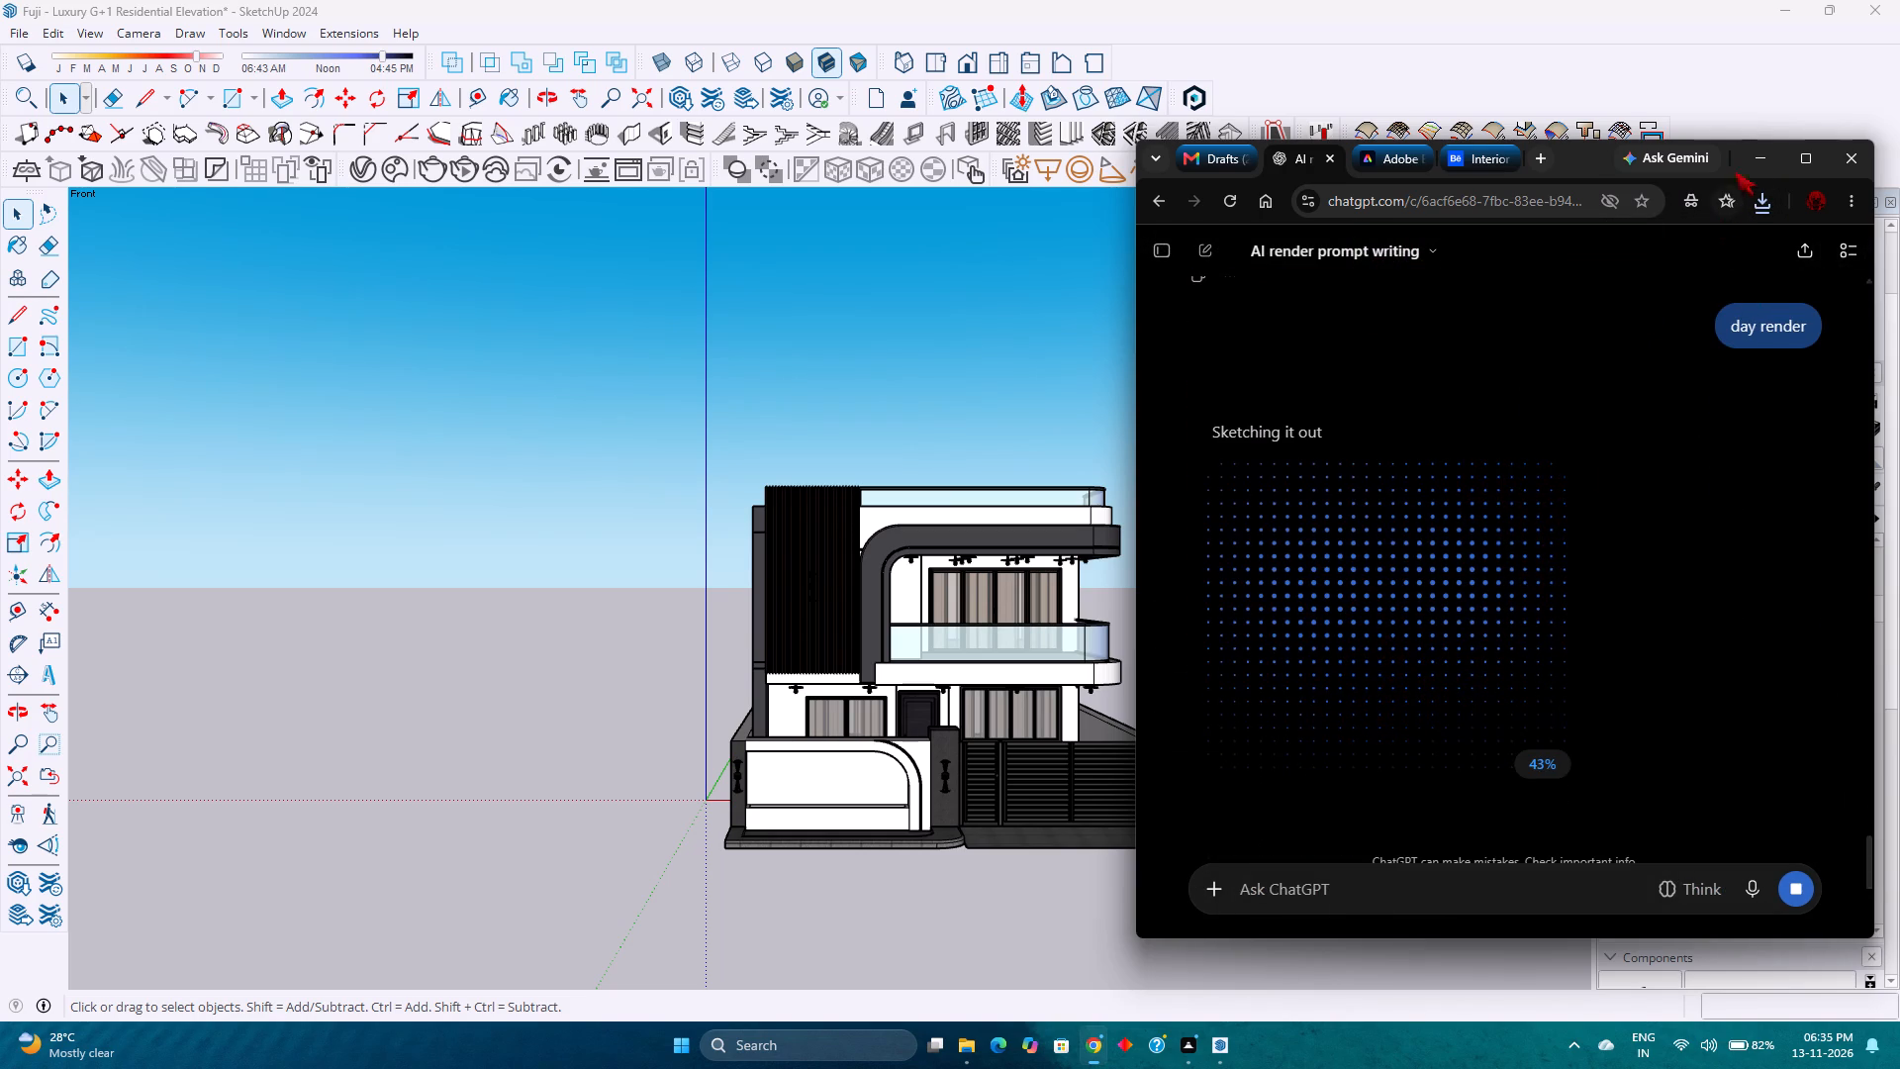
left_click(1760, 154)
scroll(1053, 717, "down", 2)
scroll(1053, 714, "up", 3)
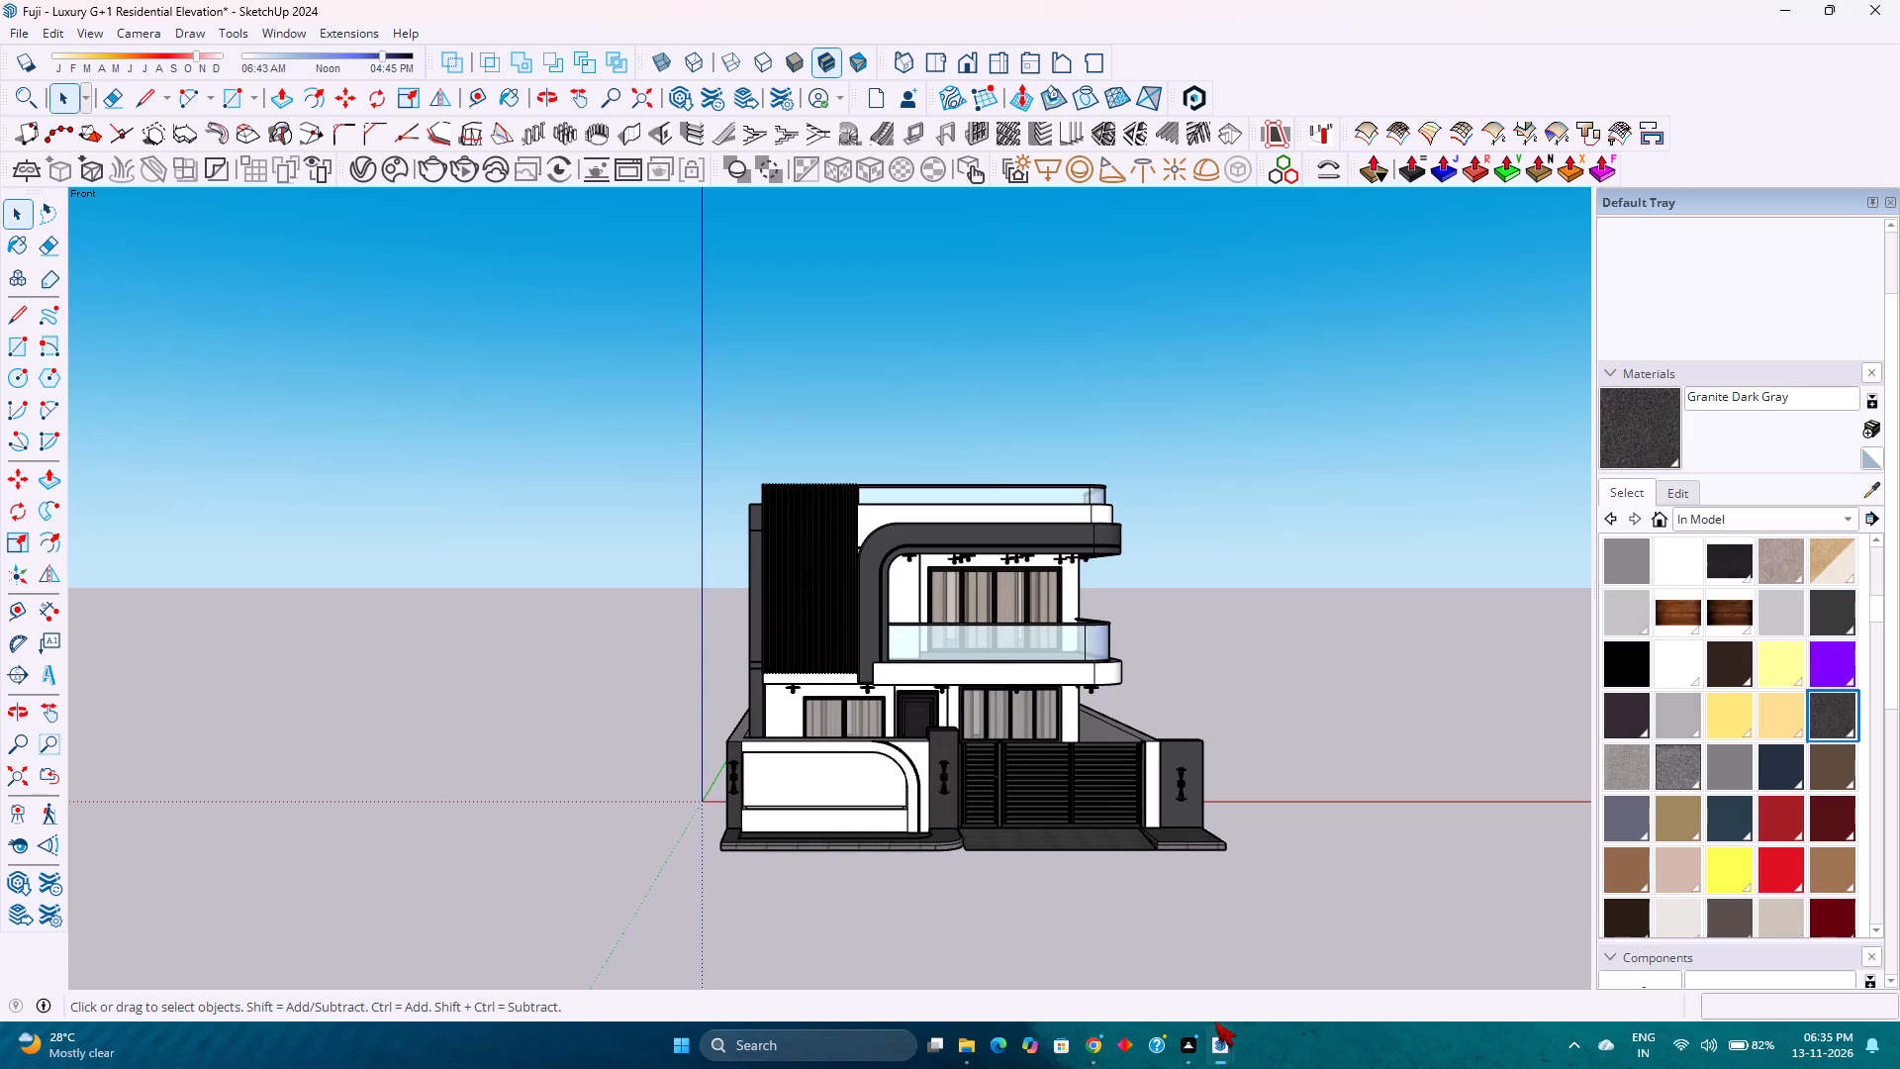
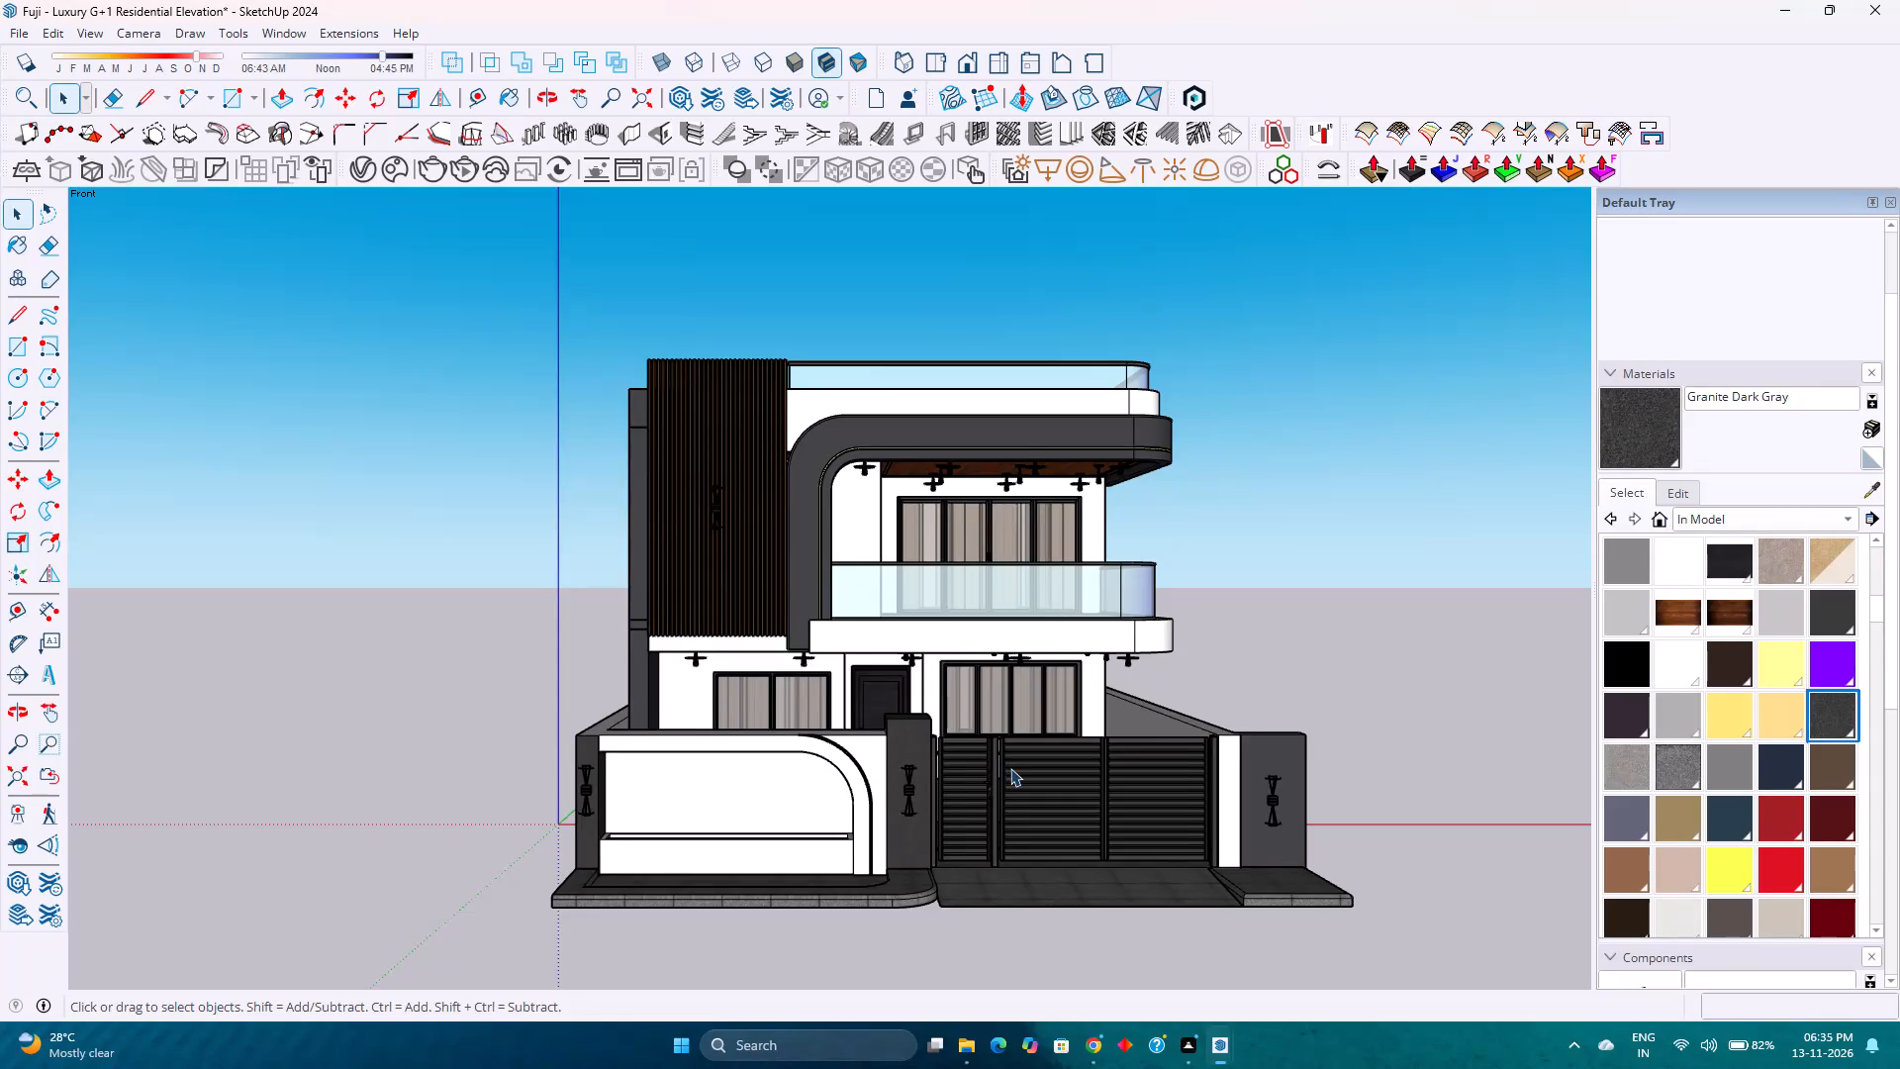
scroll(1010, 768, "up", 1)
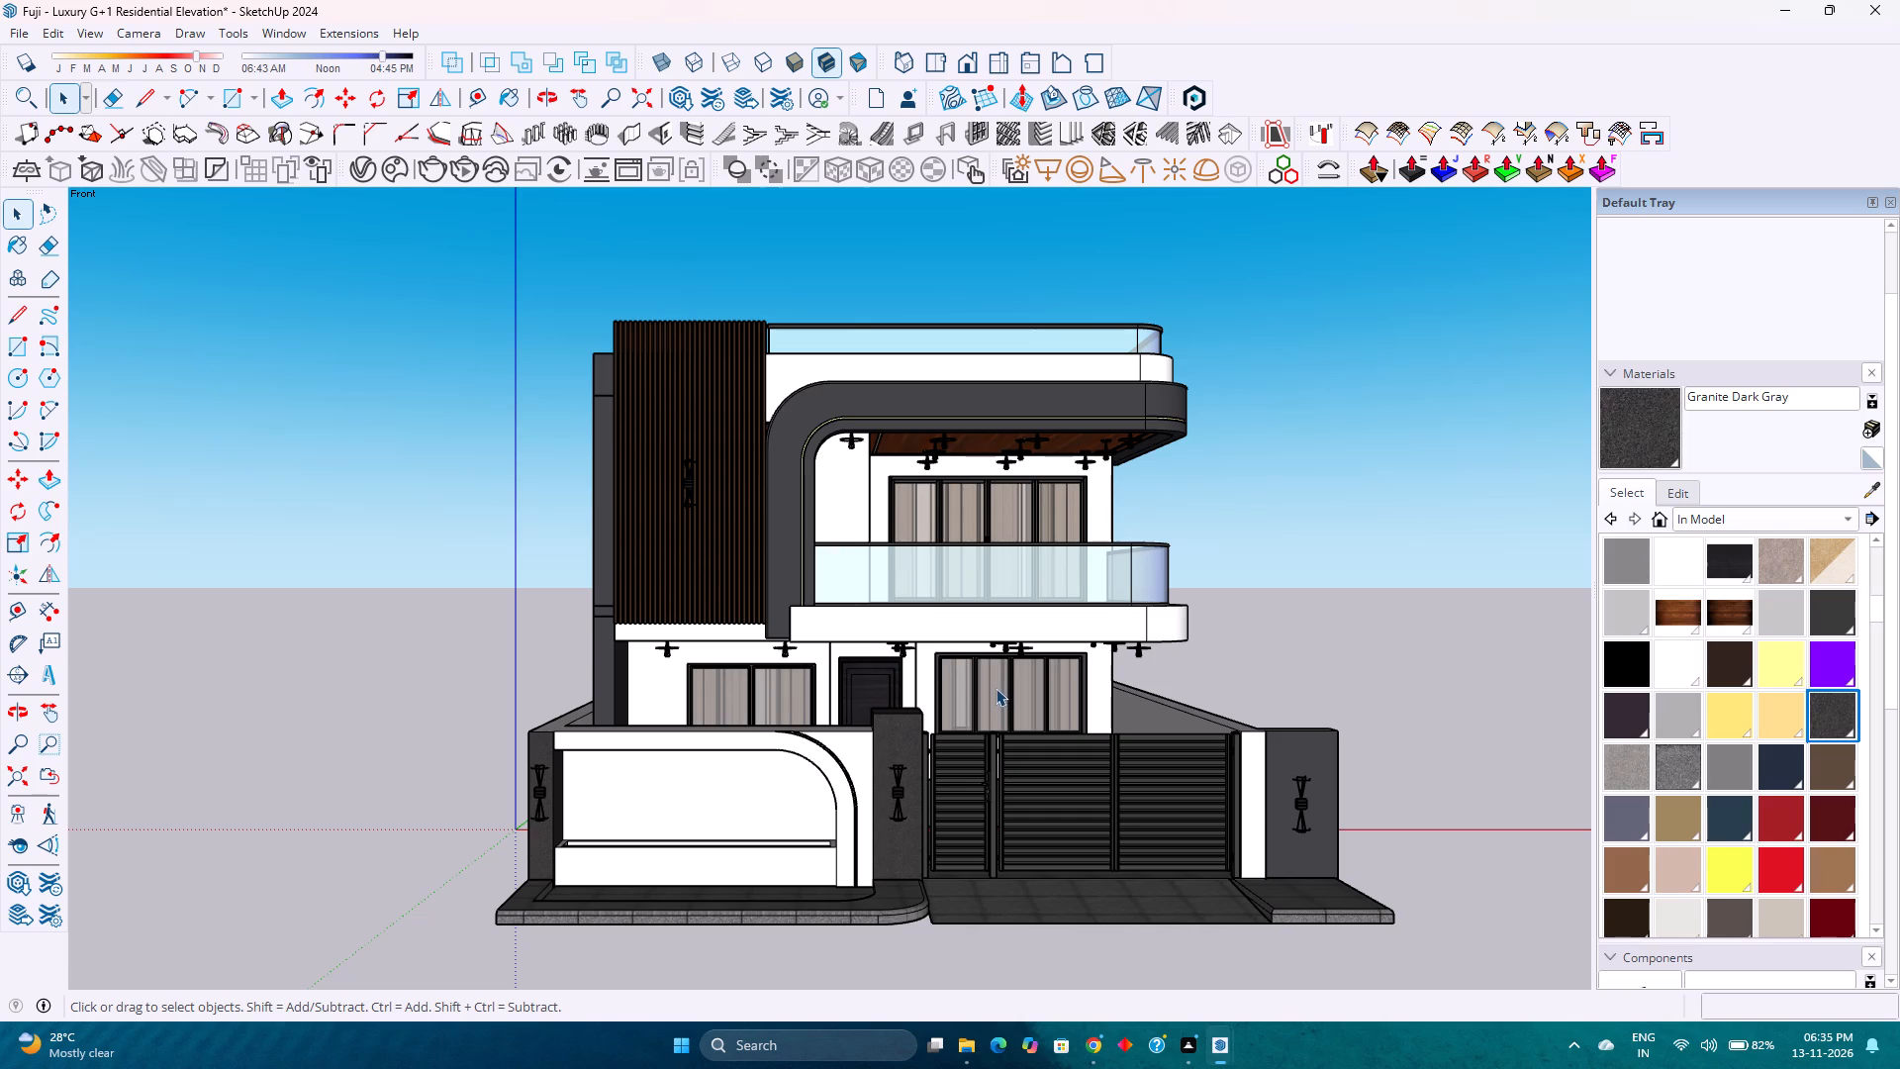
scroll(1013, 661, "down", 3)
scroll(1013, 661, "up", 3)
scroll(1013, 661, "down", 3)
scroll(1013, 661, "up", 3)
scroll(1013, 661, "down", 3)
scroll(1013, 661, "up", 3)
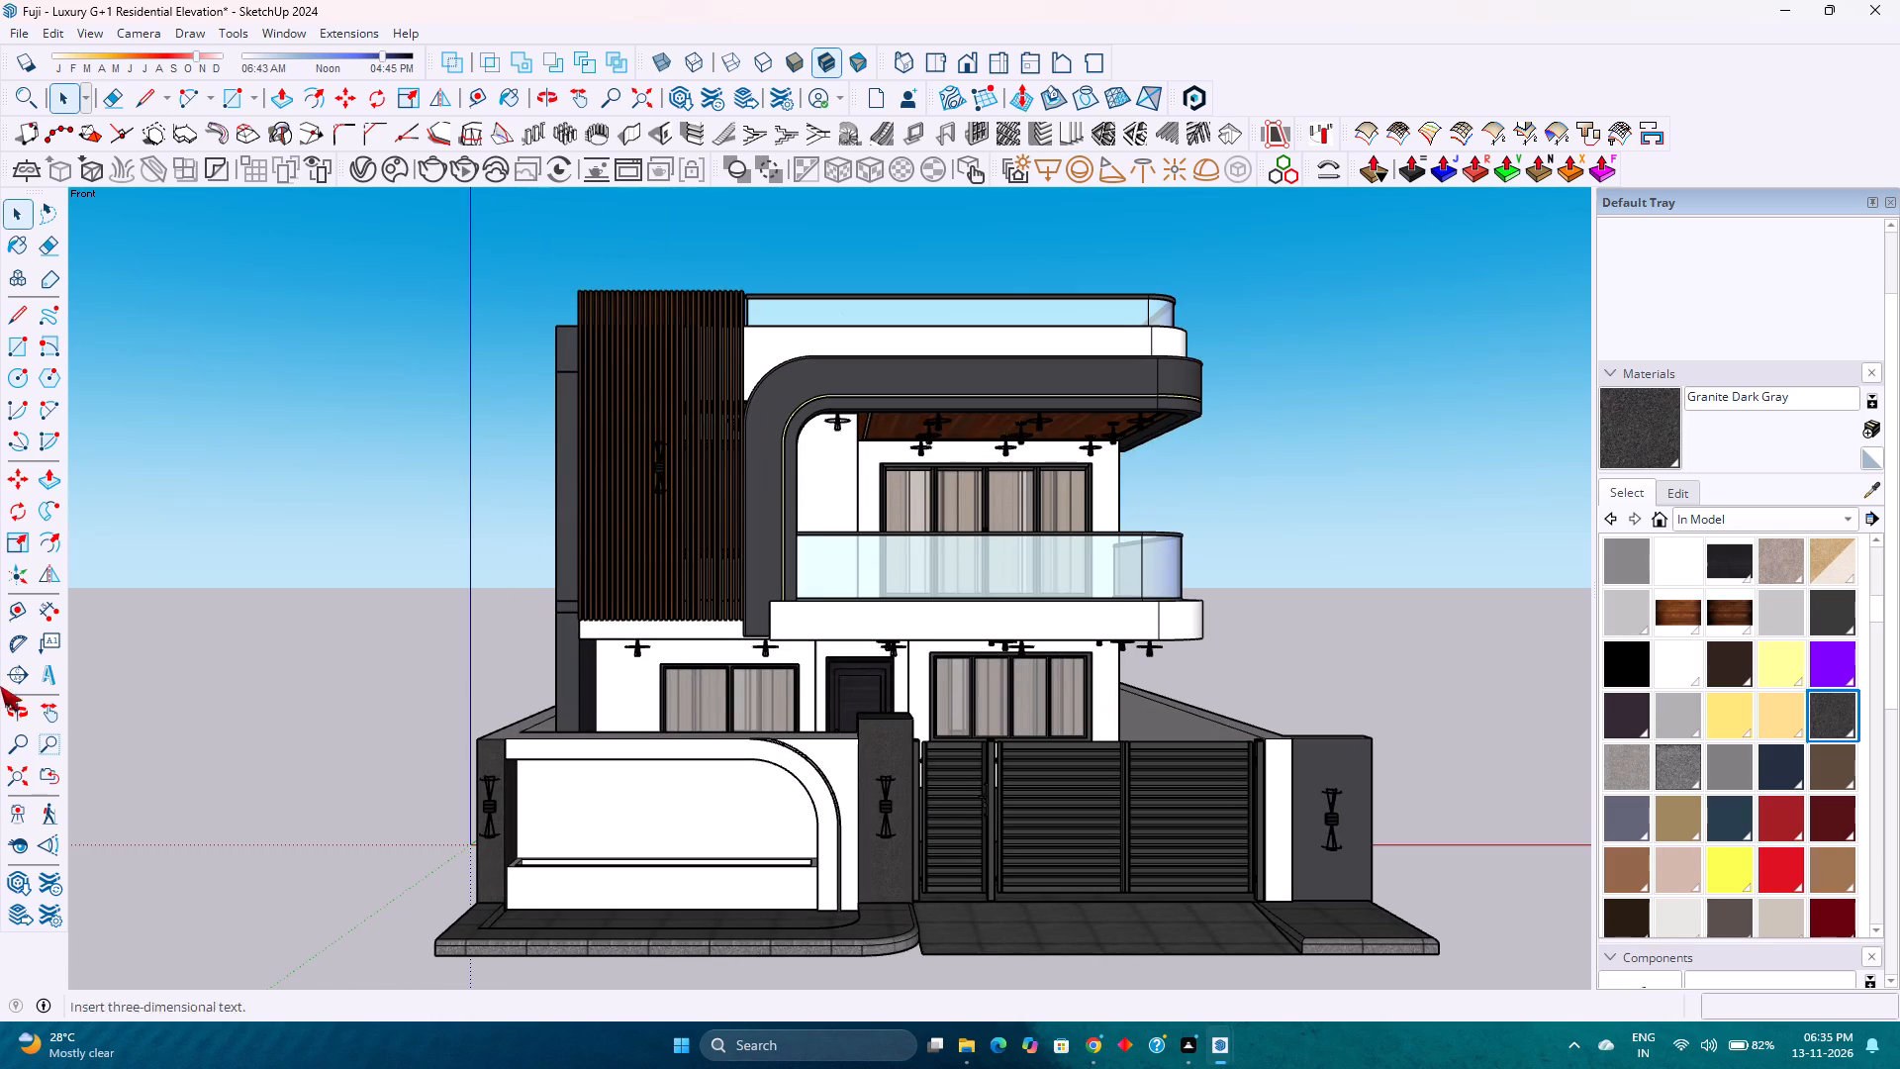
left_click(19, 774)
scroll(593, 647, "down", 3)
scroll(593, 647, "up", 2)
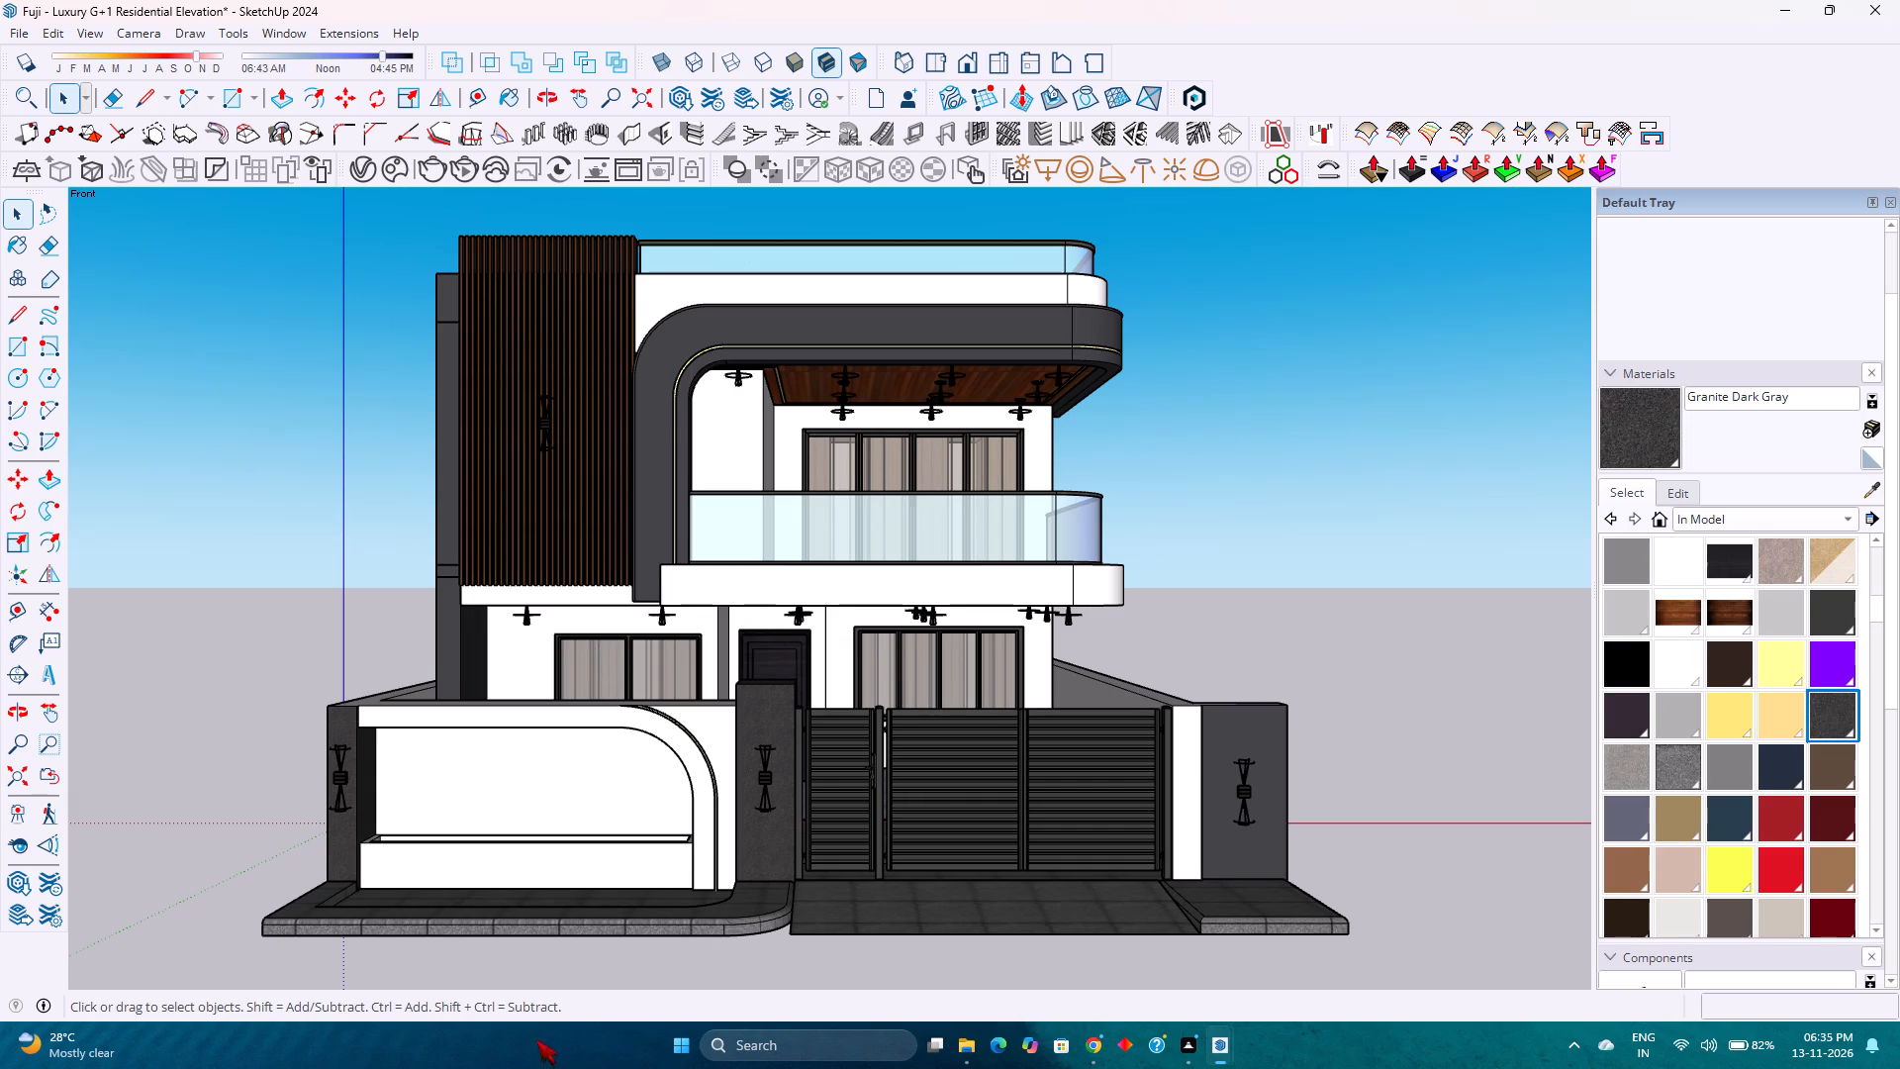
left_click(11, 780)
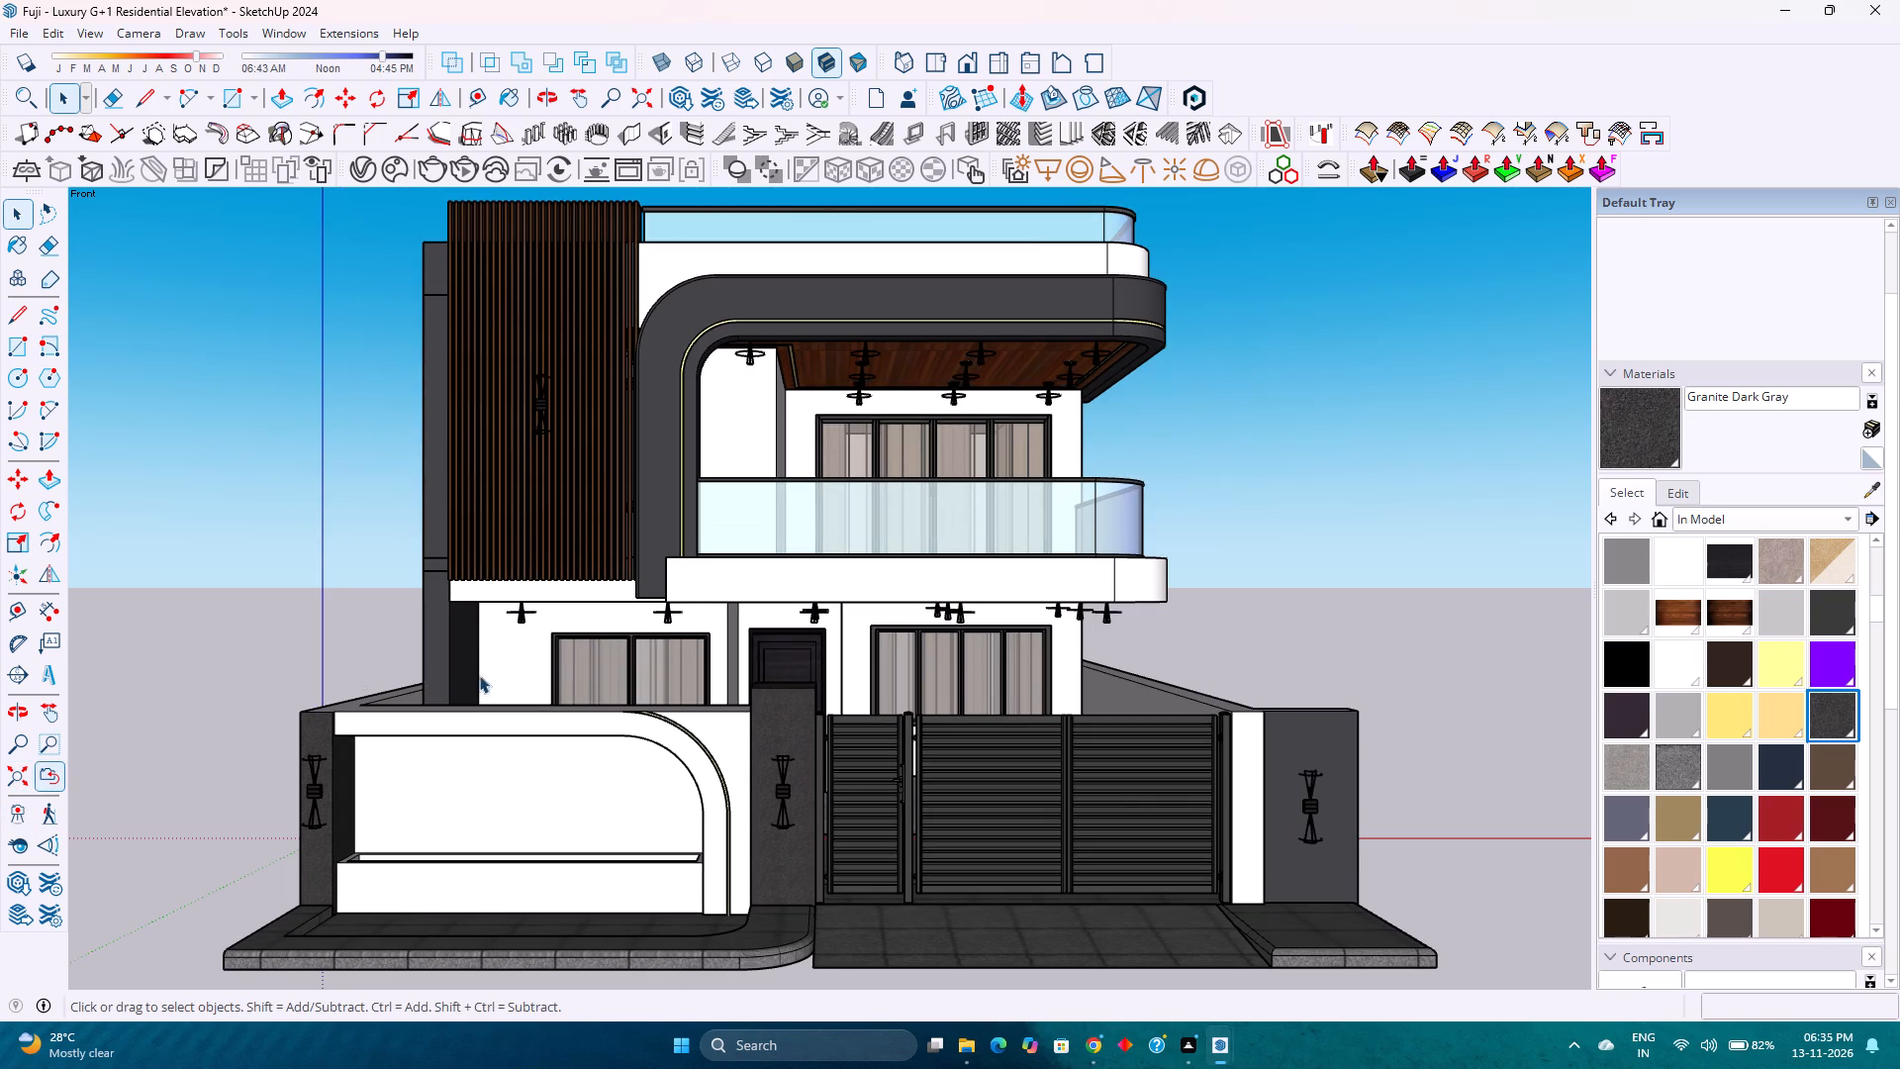
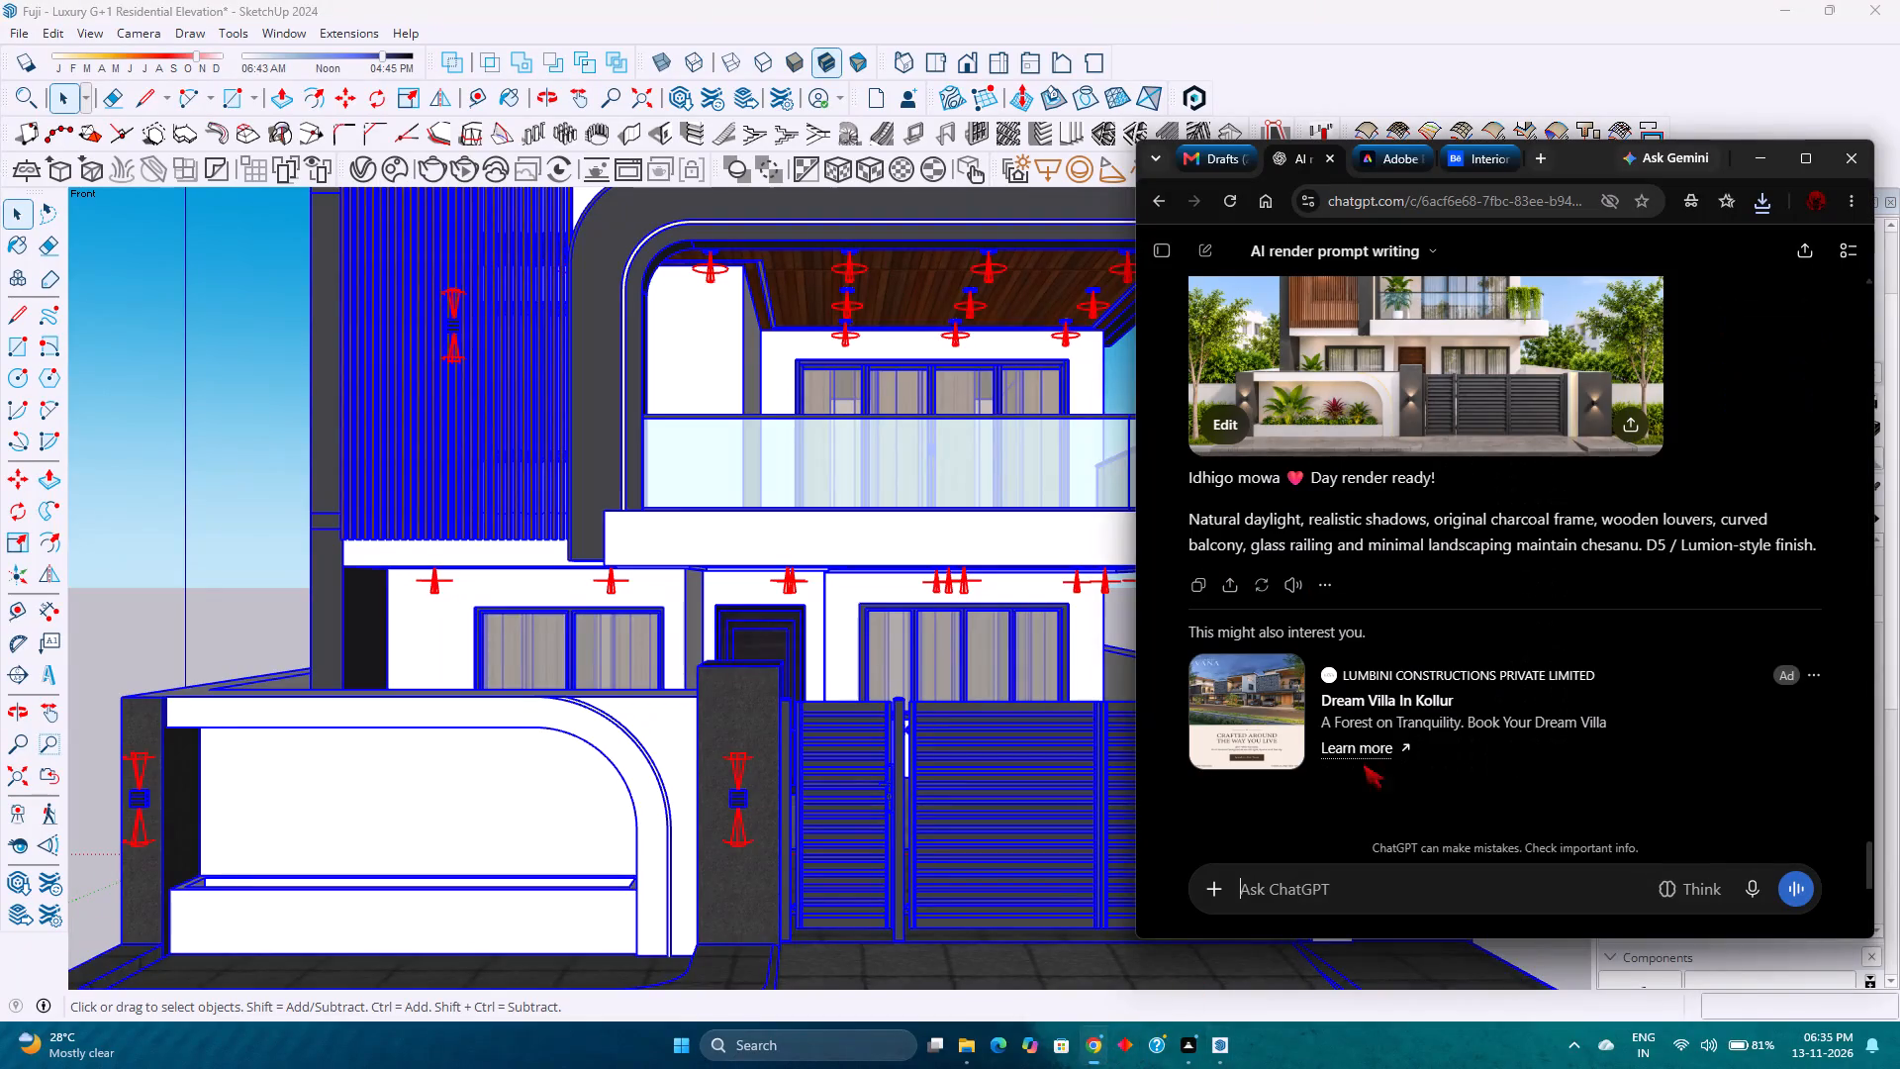
Open the generated day render in the ChatGPT conversation and download it.
scroll(1407, 554, "up", 3)
scroll(1407, 554, "down", 3)
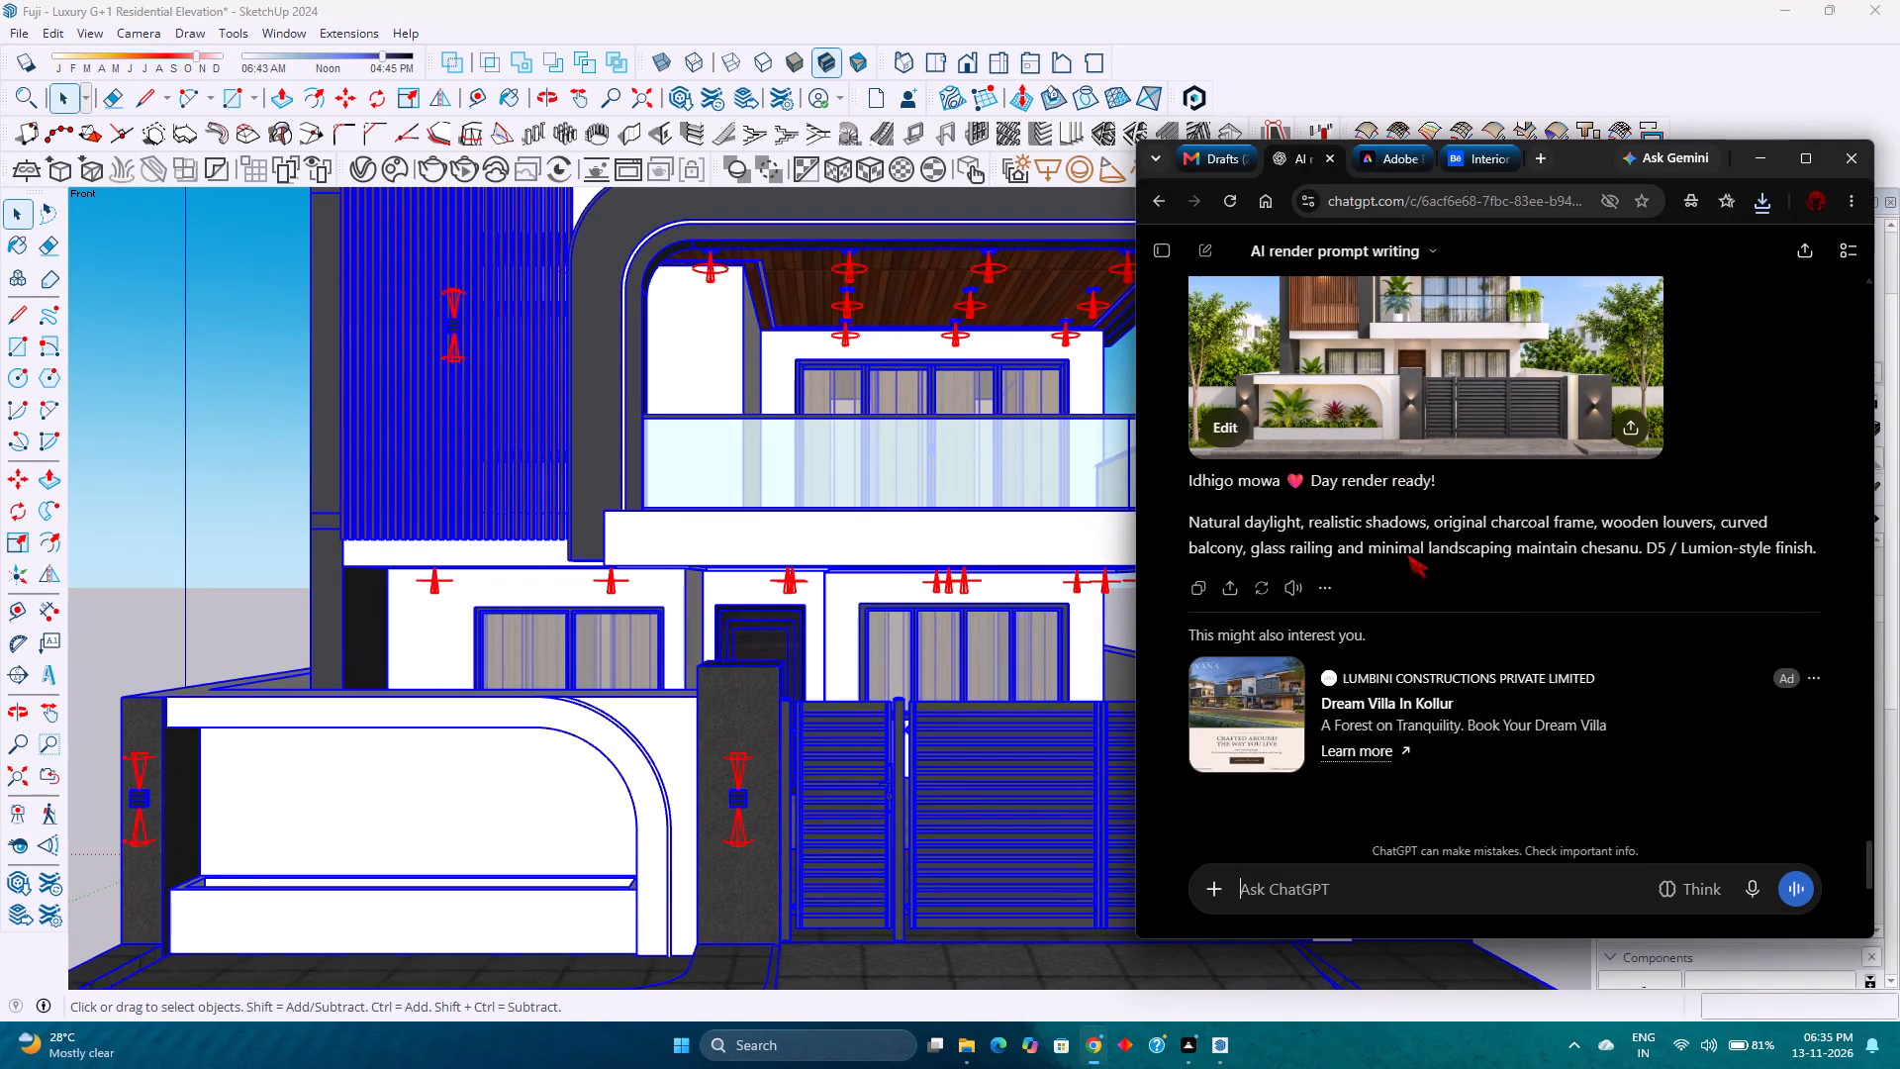
scroll(1407, 554, "up", 2)
left_click(1406, 511)
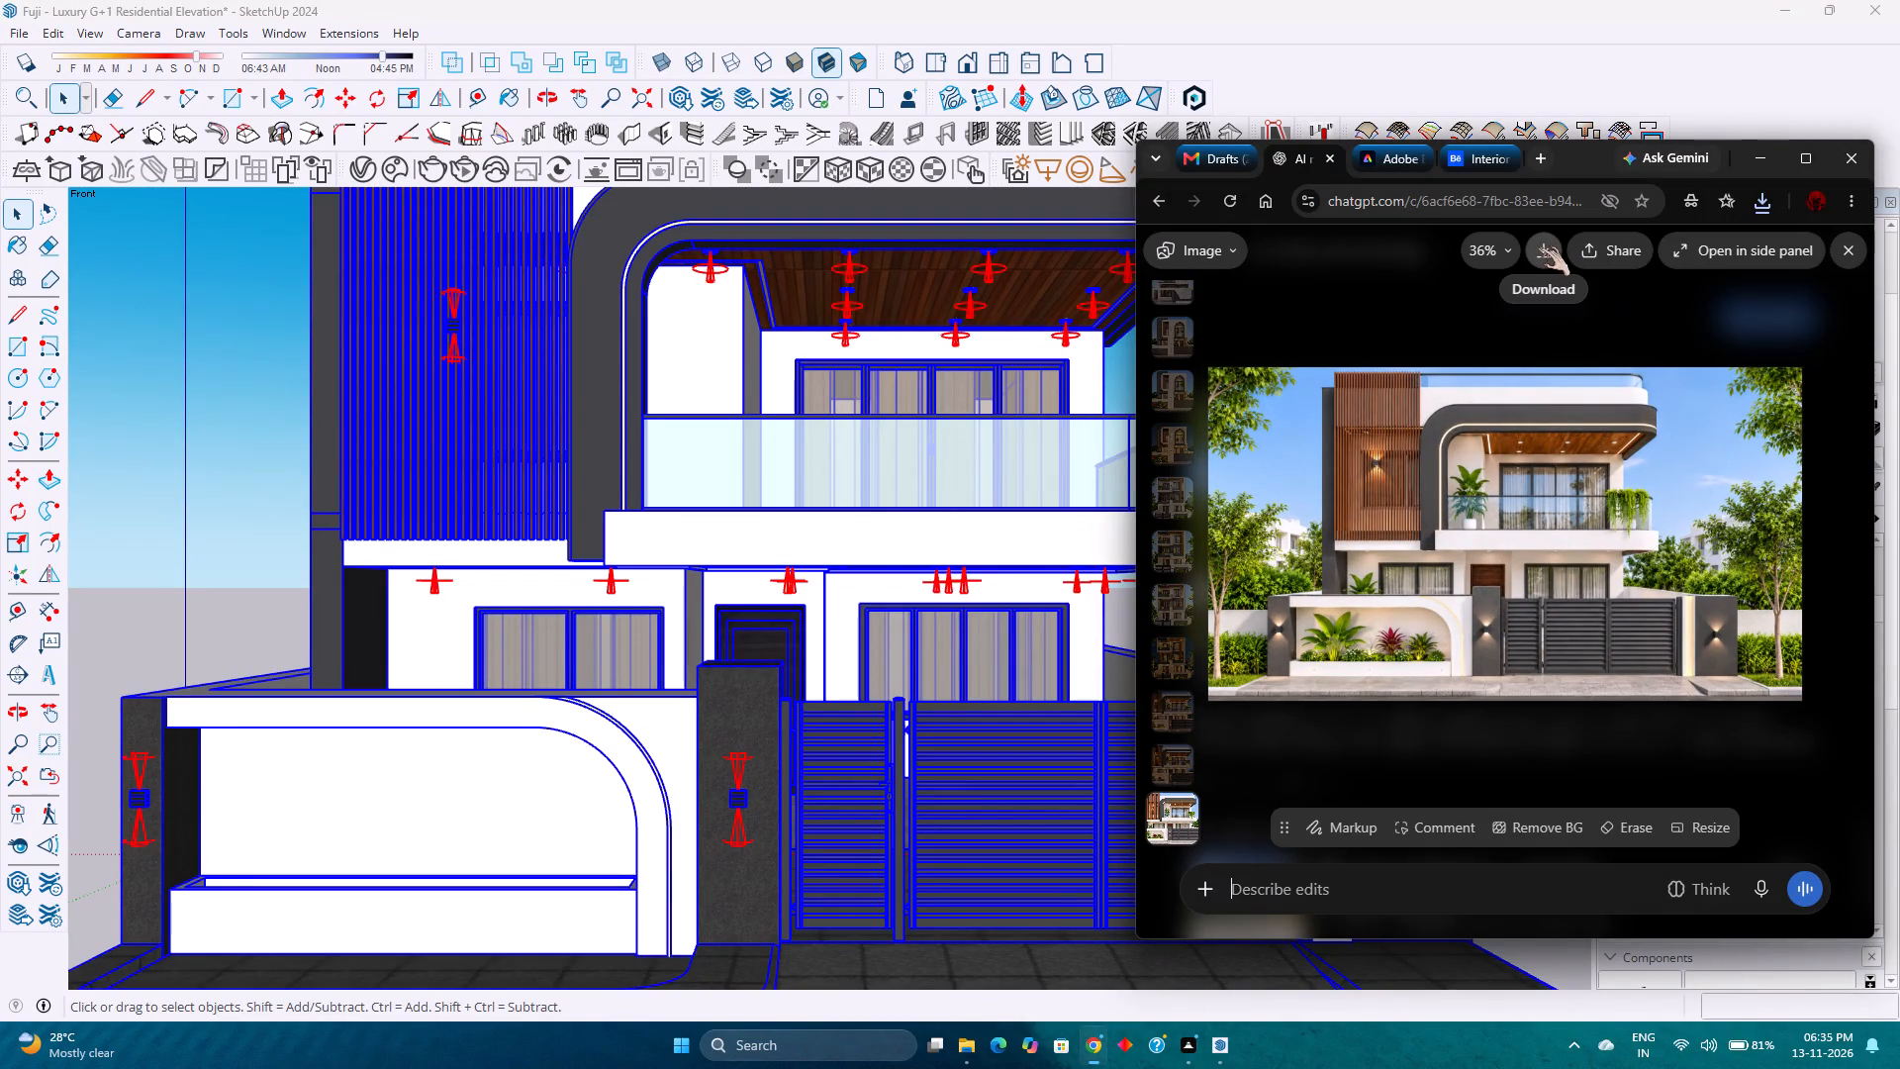
left_click(1539, 246)
left_click(1749, 162)
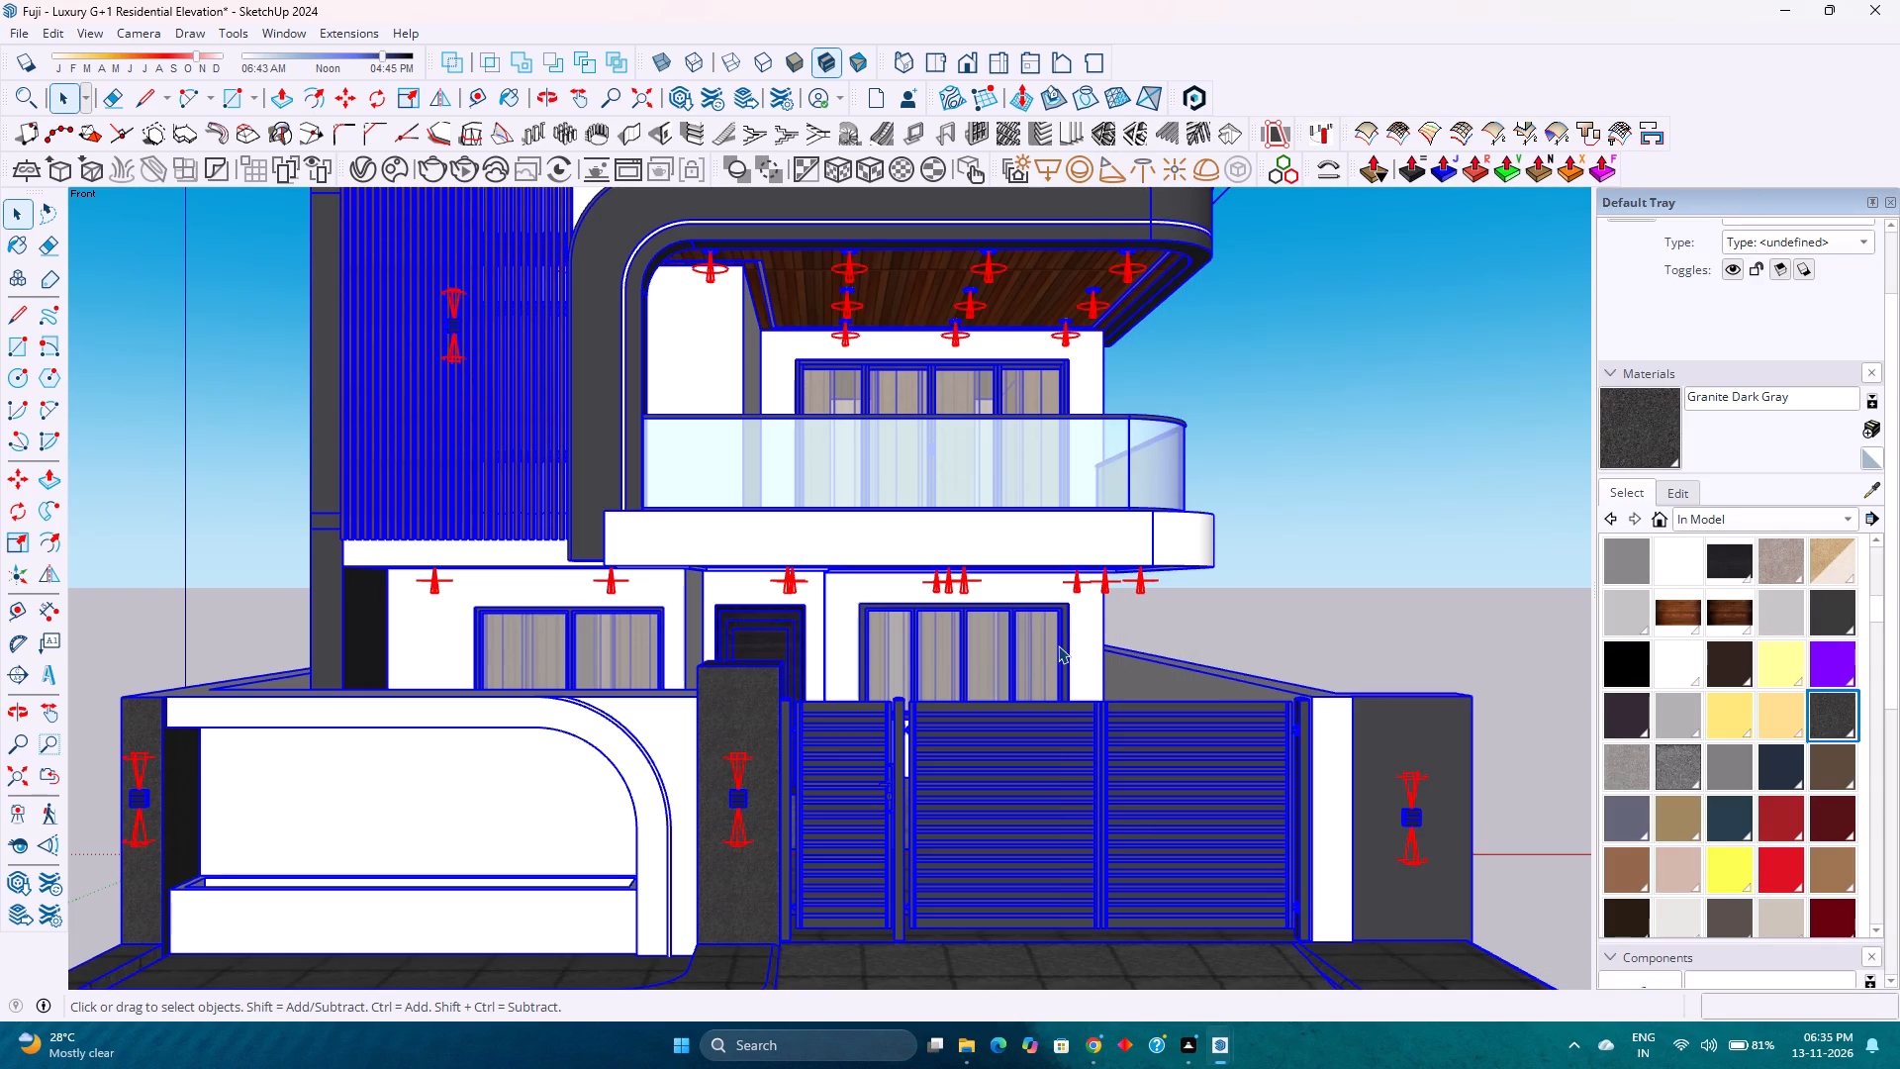
Switch to File Explorer and delete the image named 1 from the Downloads folder.
left_click(965, 1046)
left_click(964, 430)
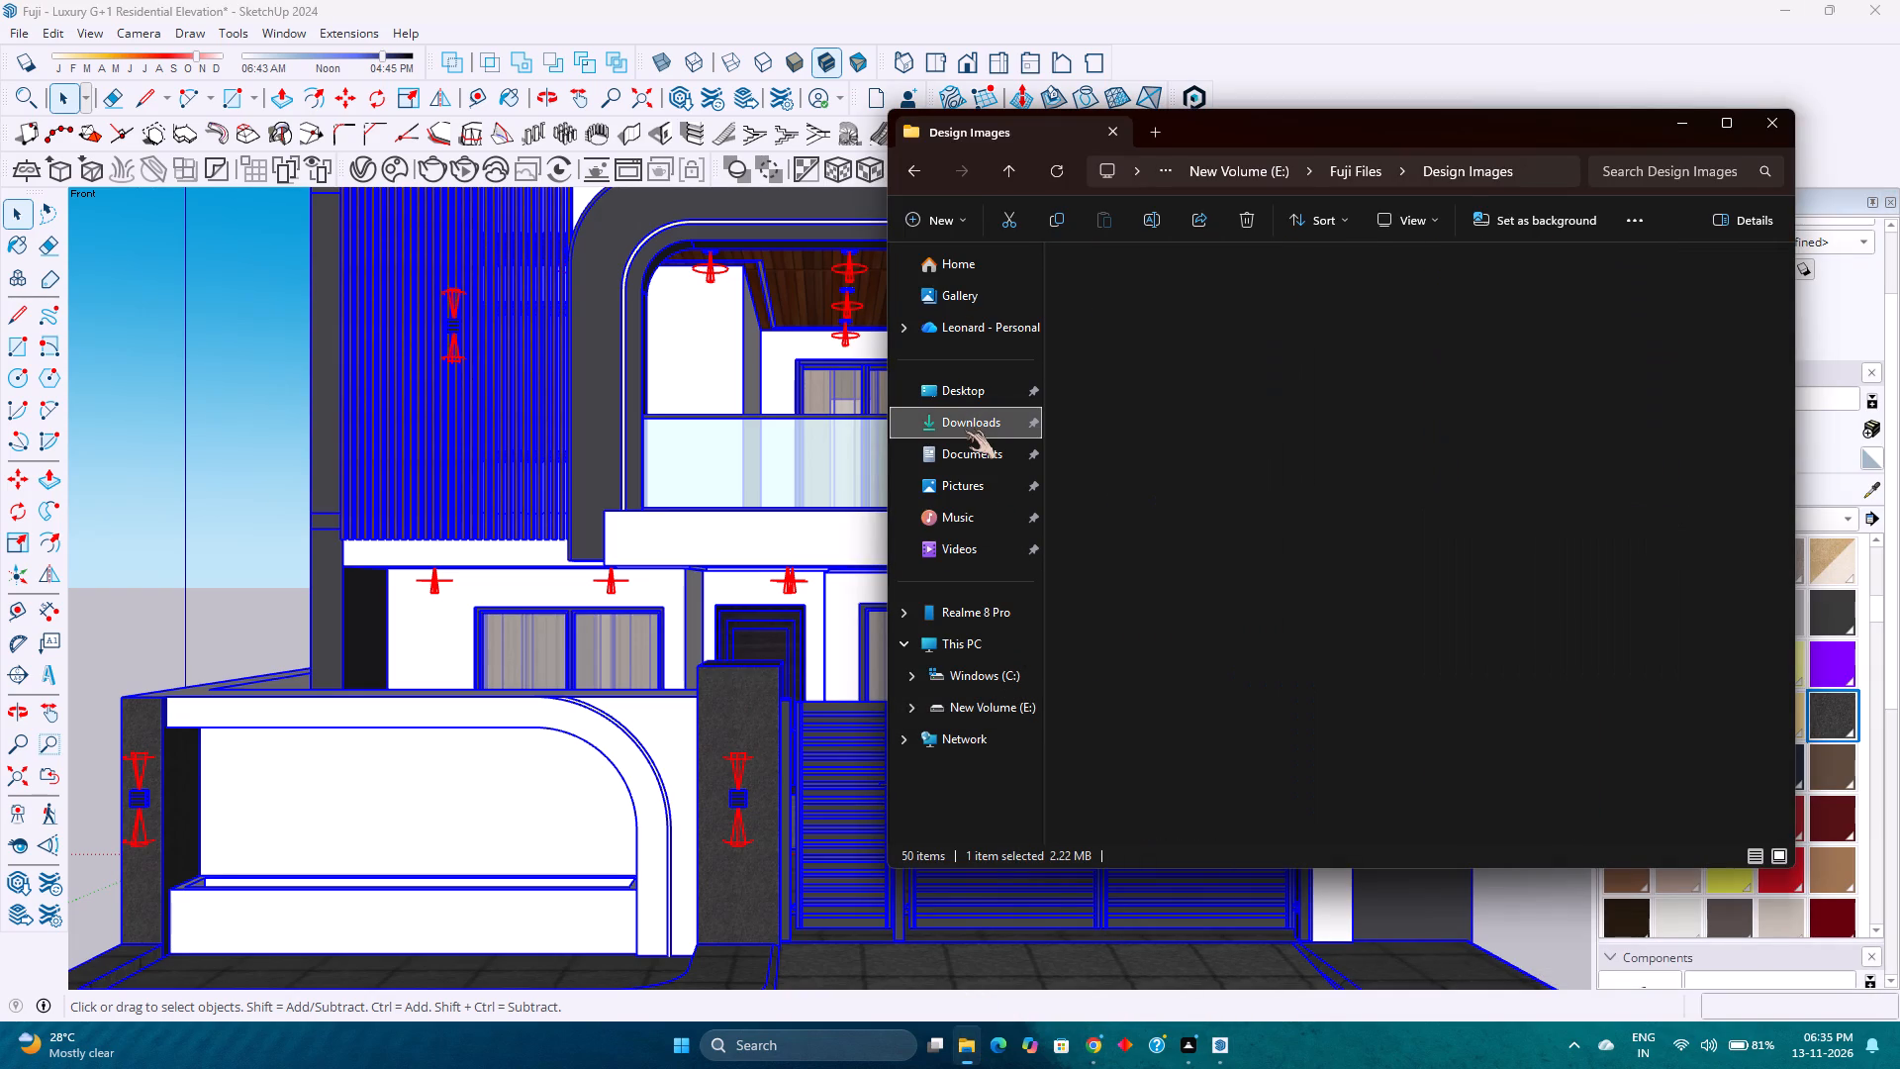
scroll(964, 430, "up", 2)
left_click(1286, 361)
left_click(1239, 225)
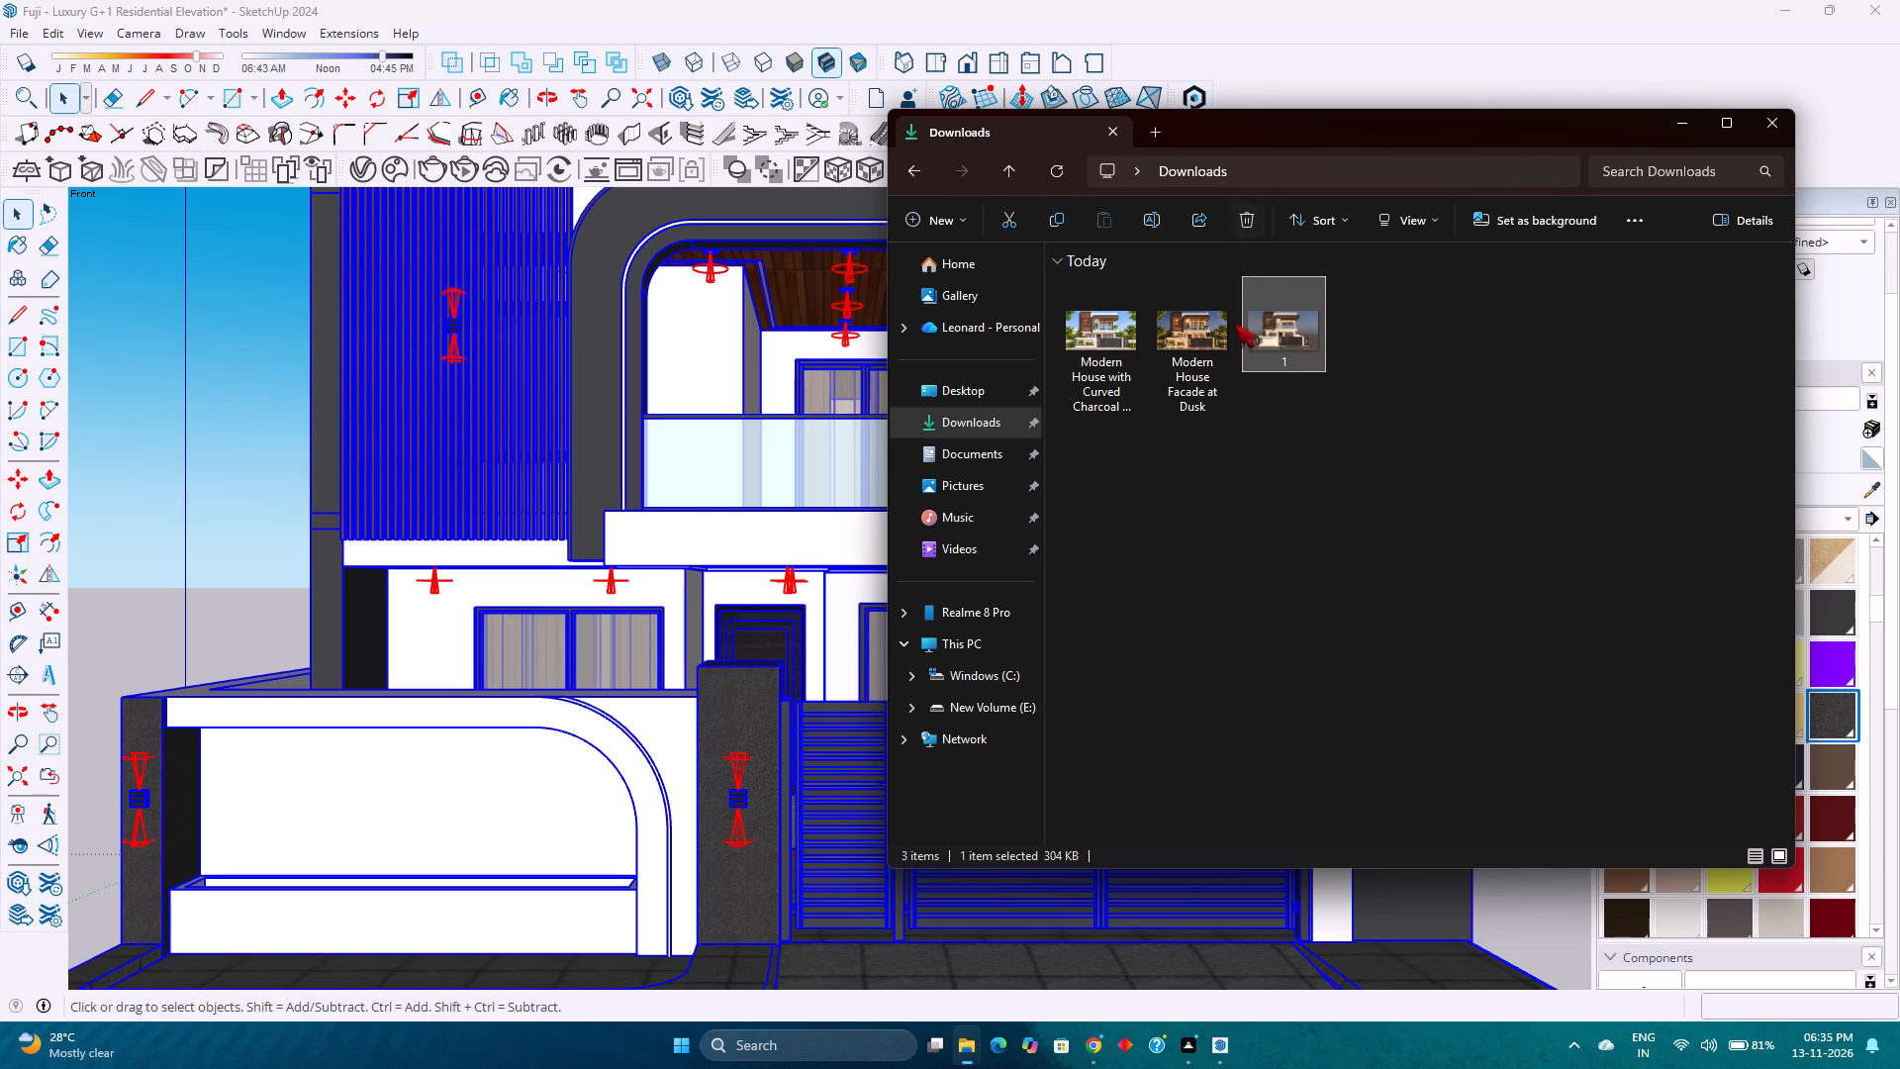
Rename the Modern House Facade at Dusk image as Fuji - Luxury G+1 Residential Elevation.
left_click(1210, 350)
left_click(1165, 222)
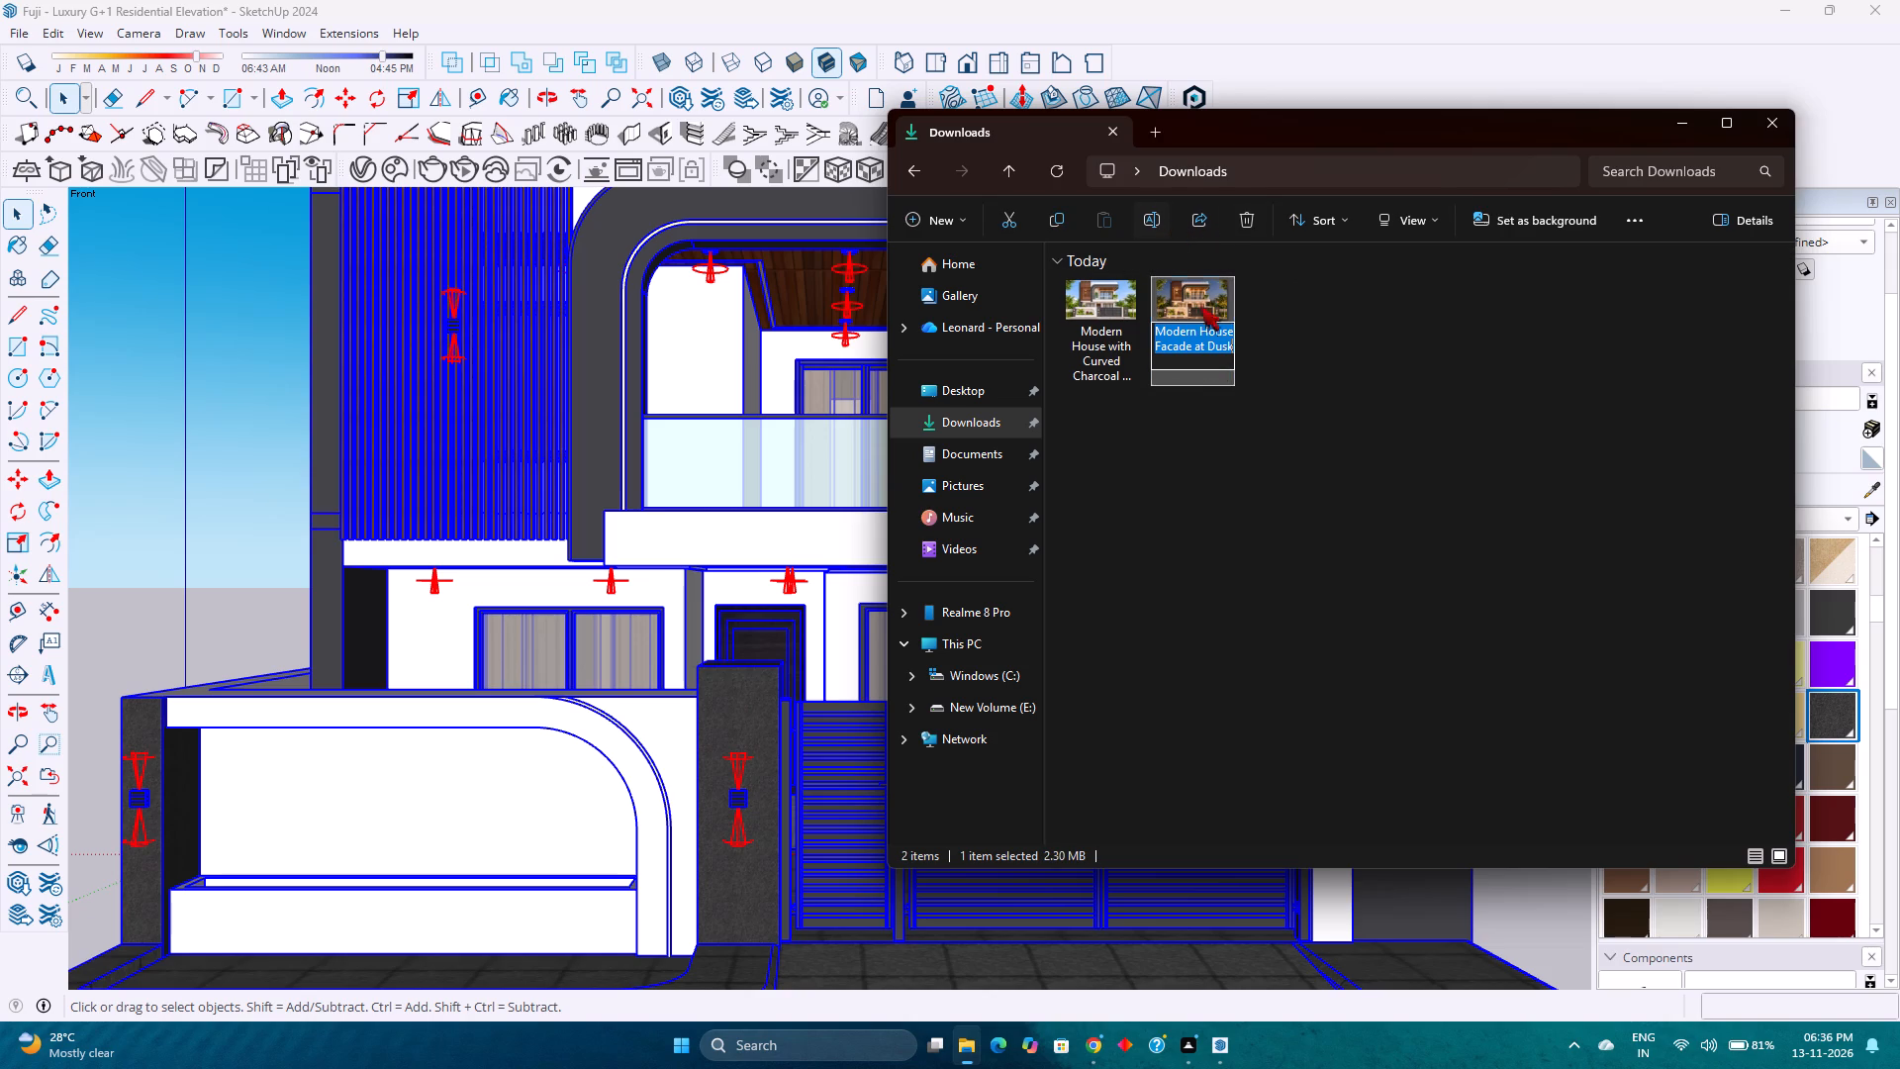
type("Fuji")
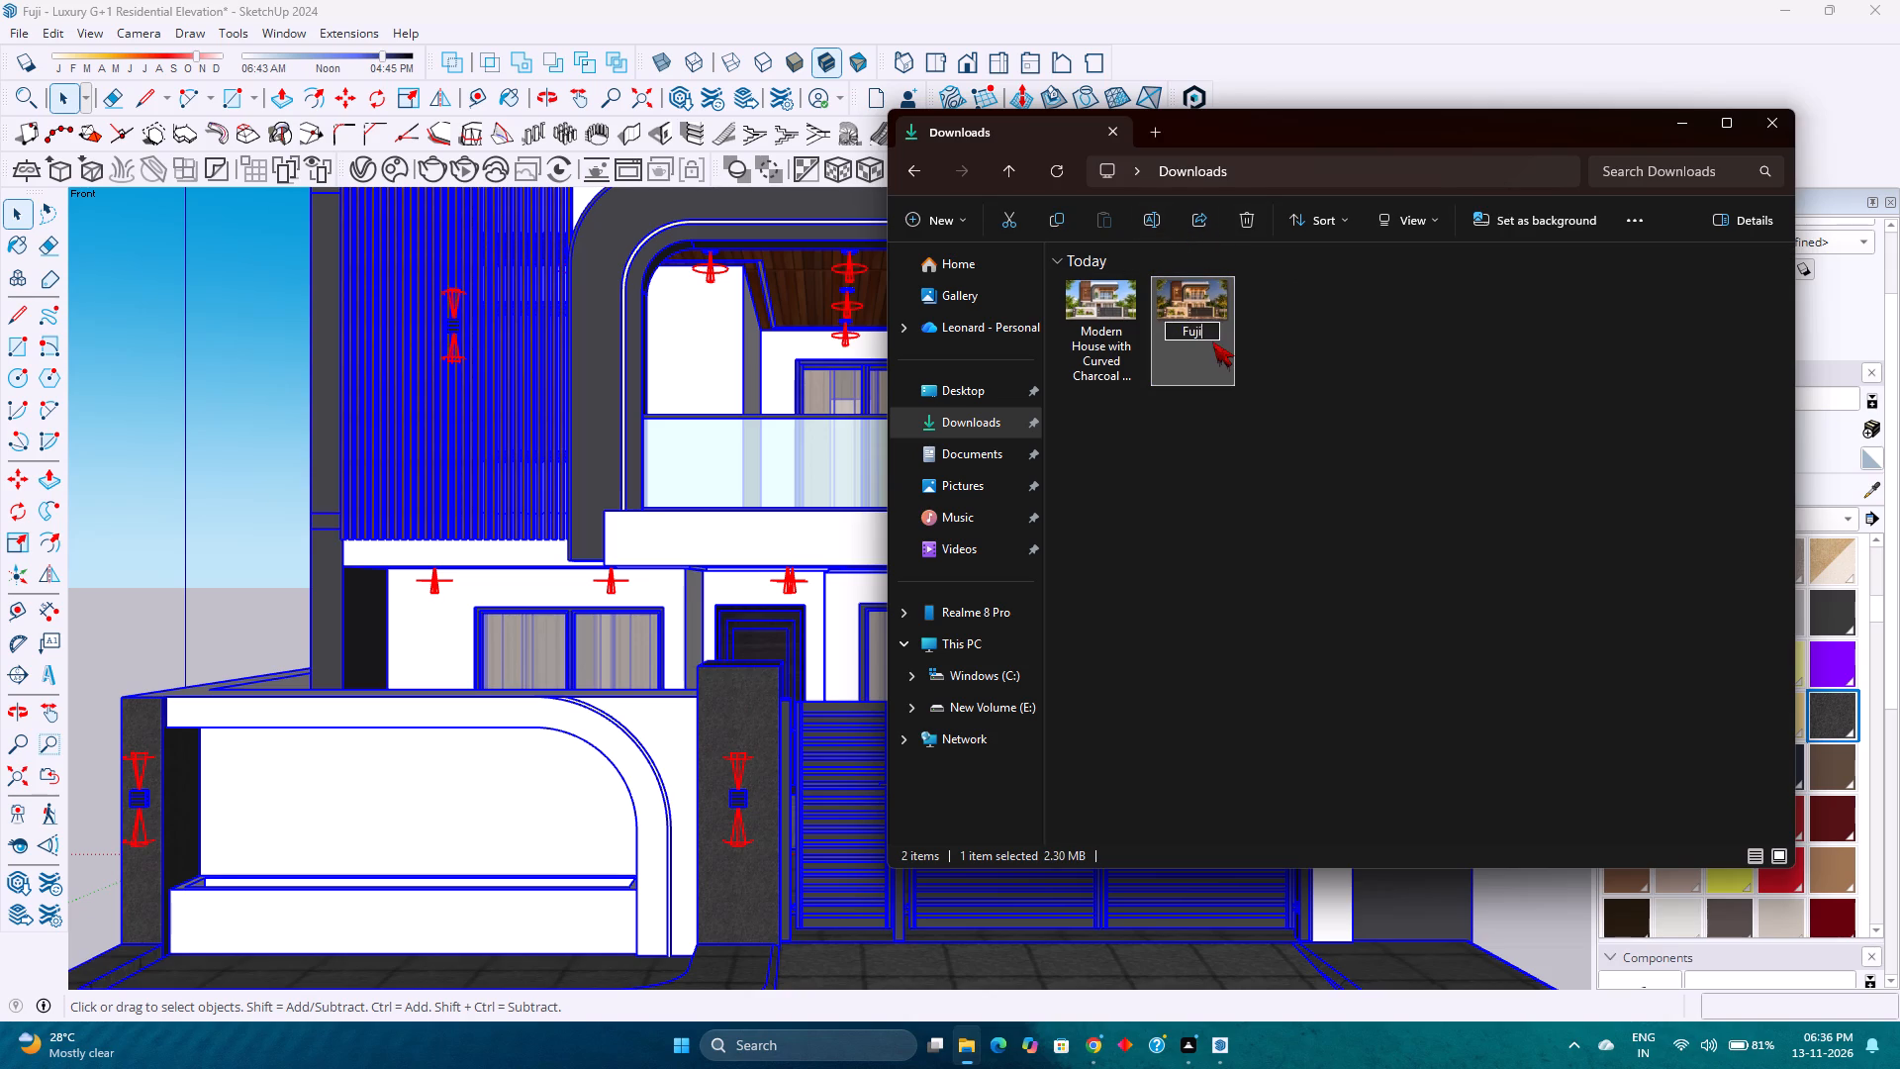
key("space")
type("-")
key("space")
type("Luxu")
type("ry")
key("space")
type("G+1")
key("space")
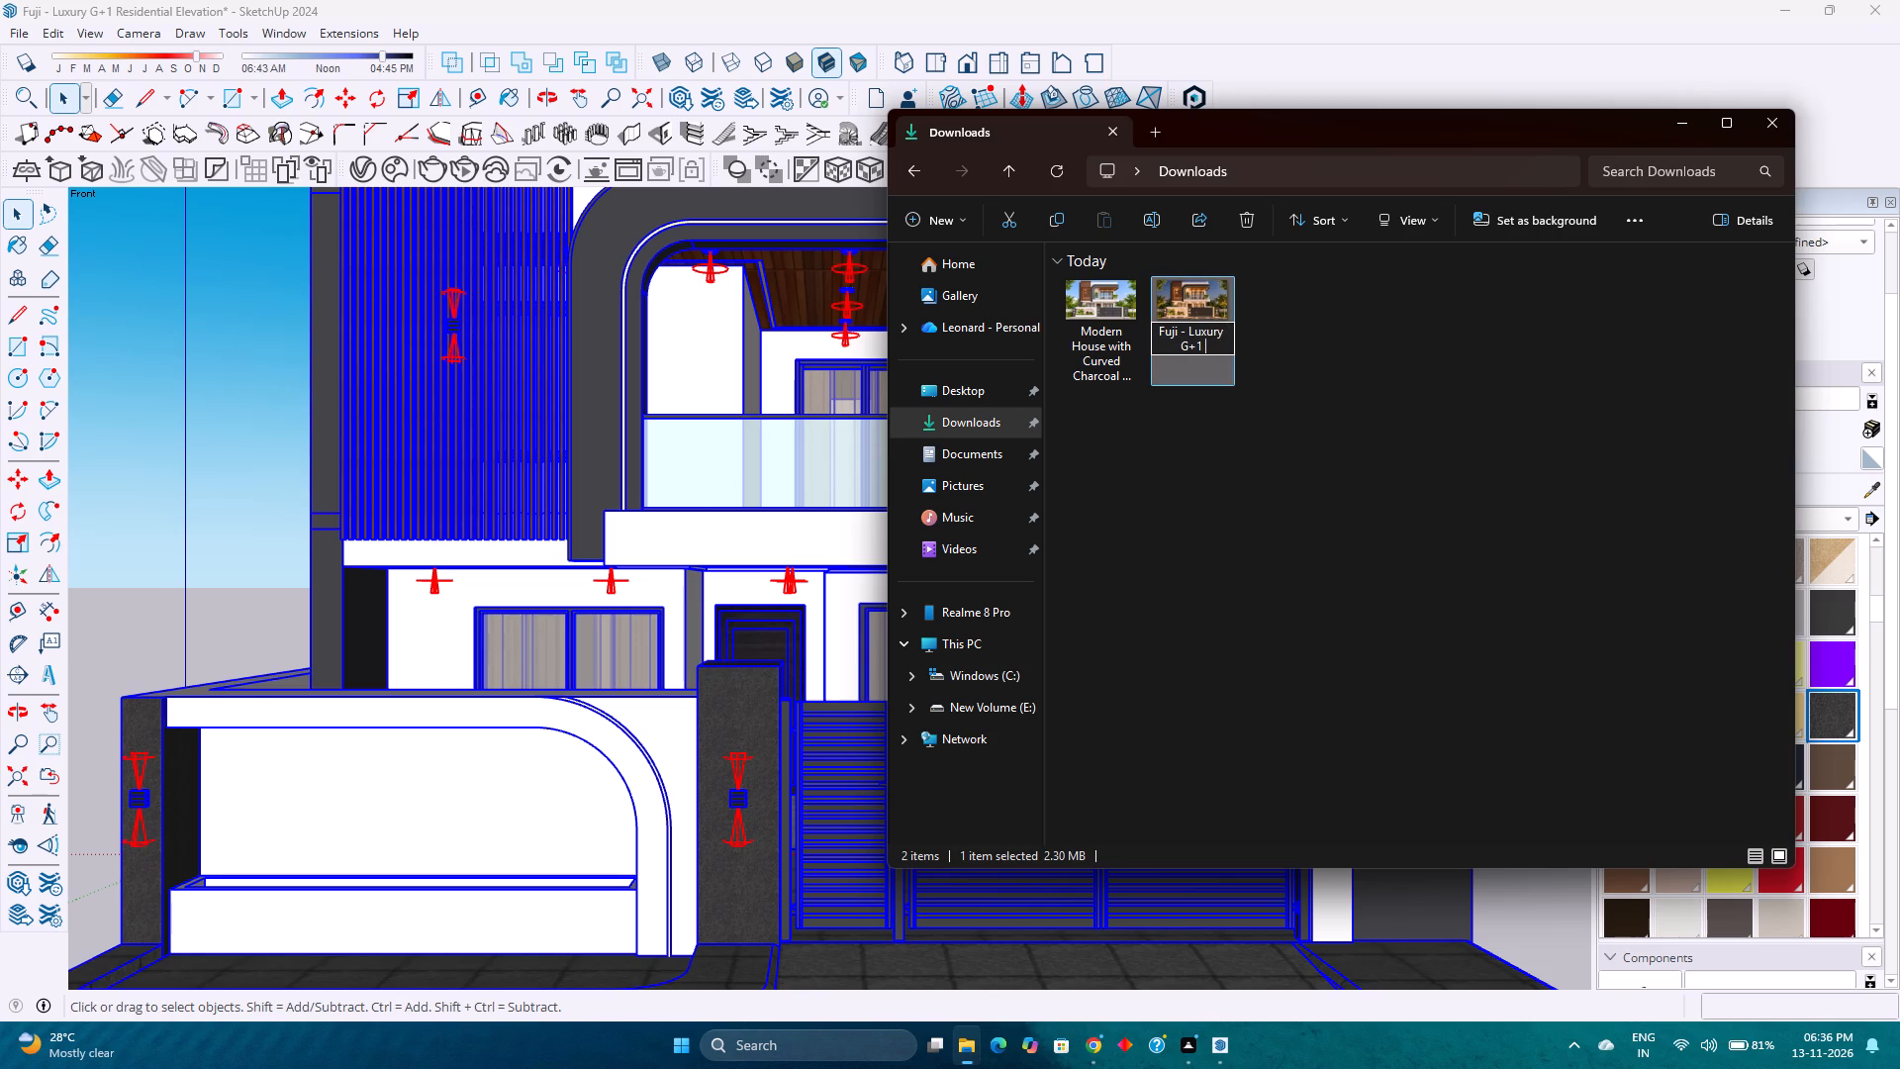
type("Residentual")
key("space")
key("Left")
key("Left")
key("Left")
key("Left")
key("Right")
key("BackSpace")
key("i")
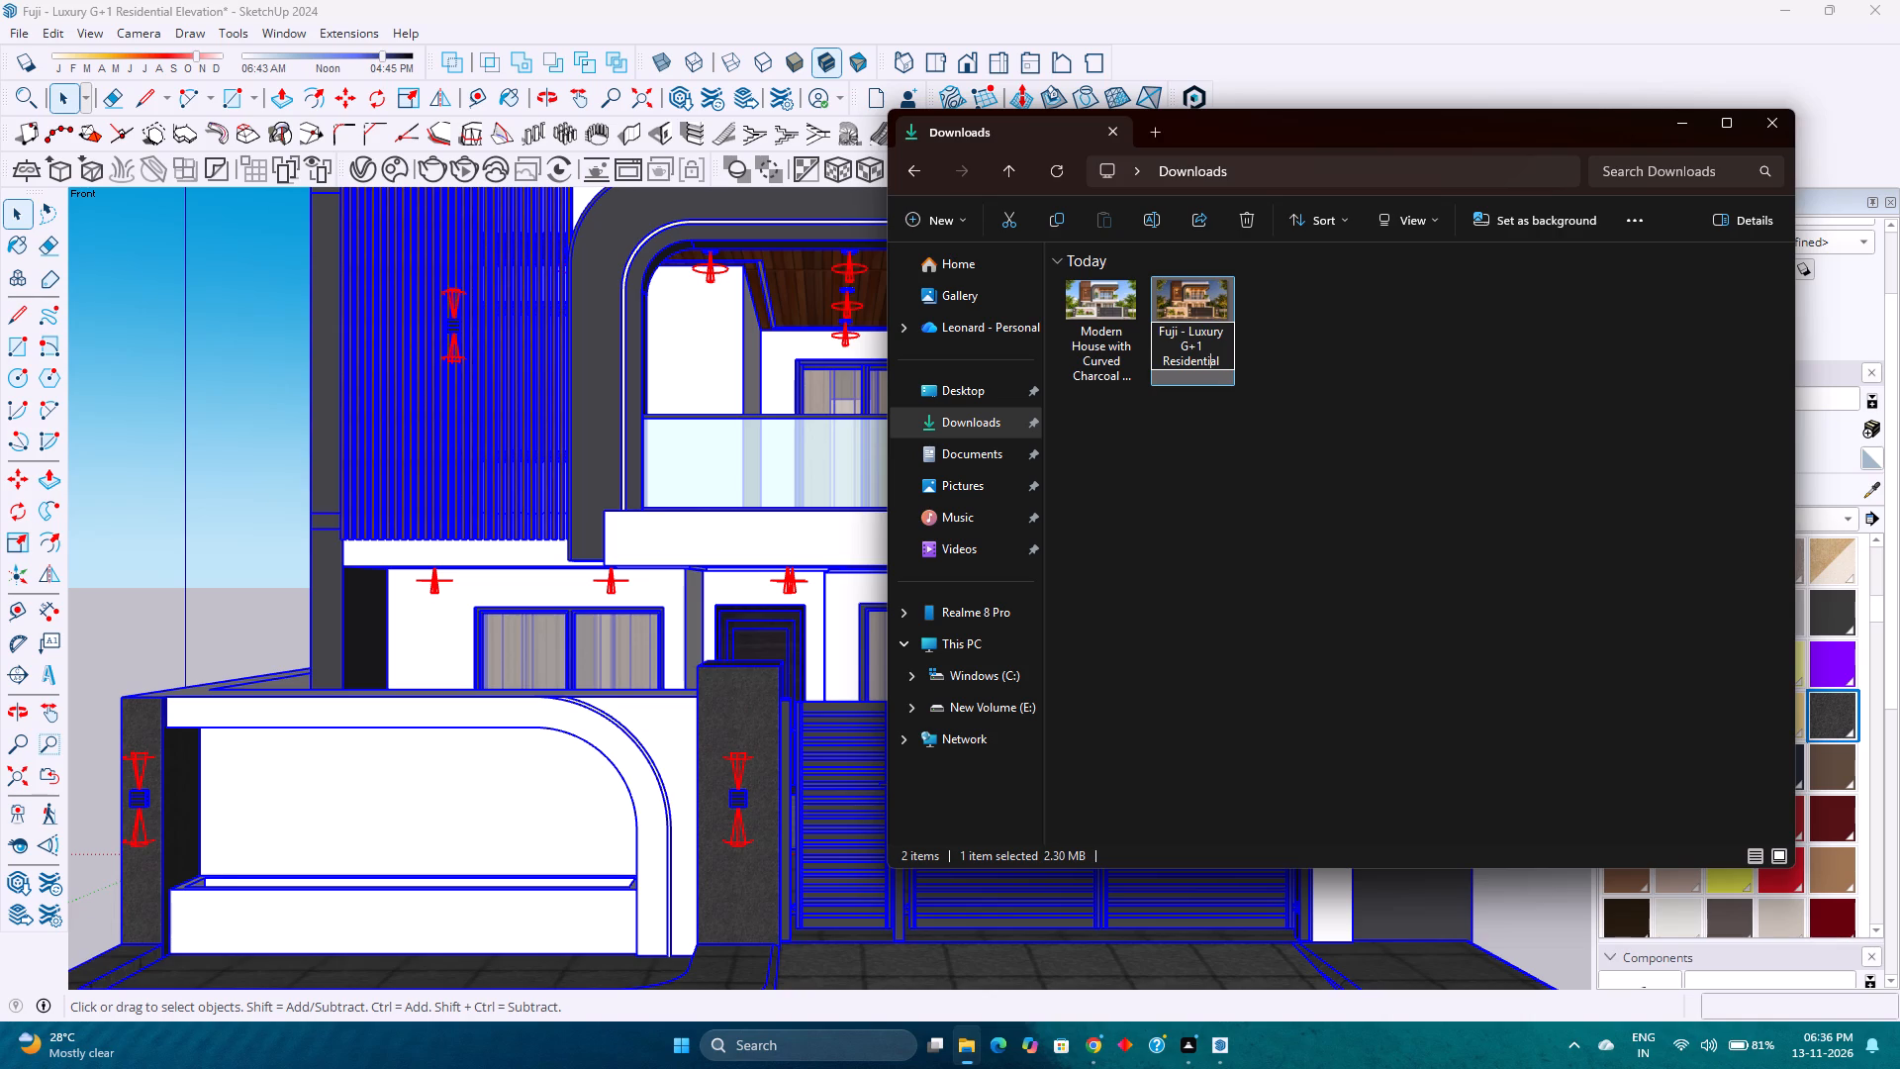
key("Right")
key("Right")
key("Right")
type("Elevato")
key("BackSpace")
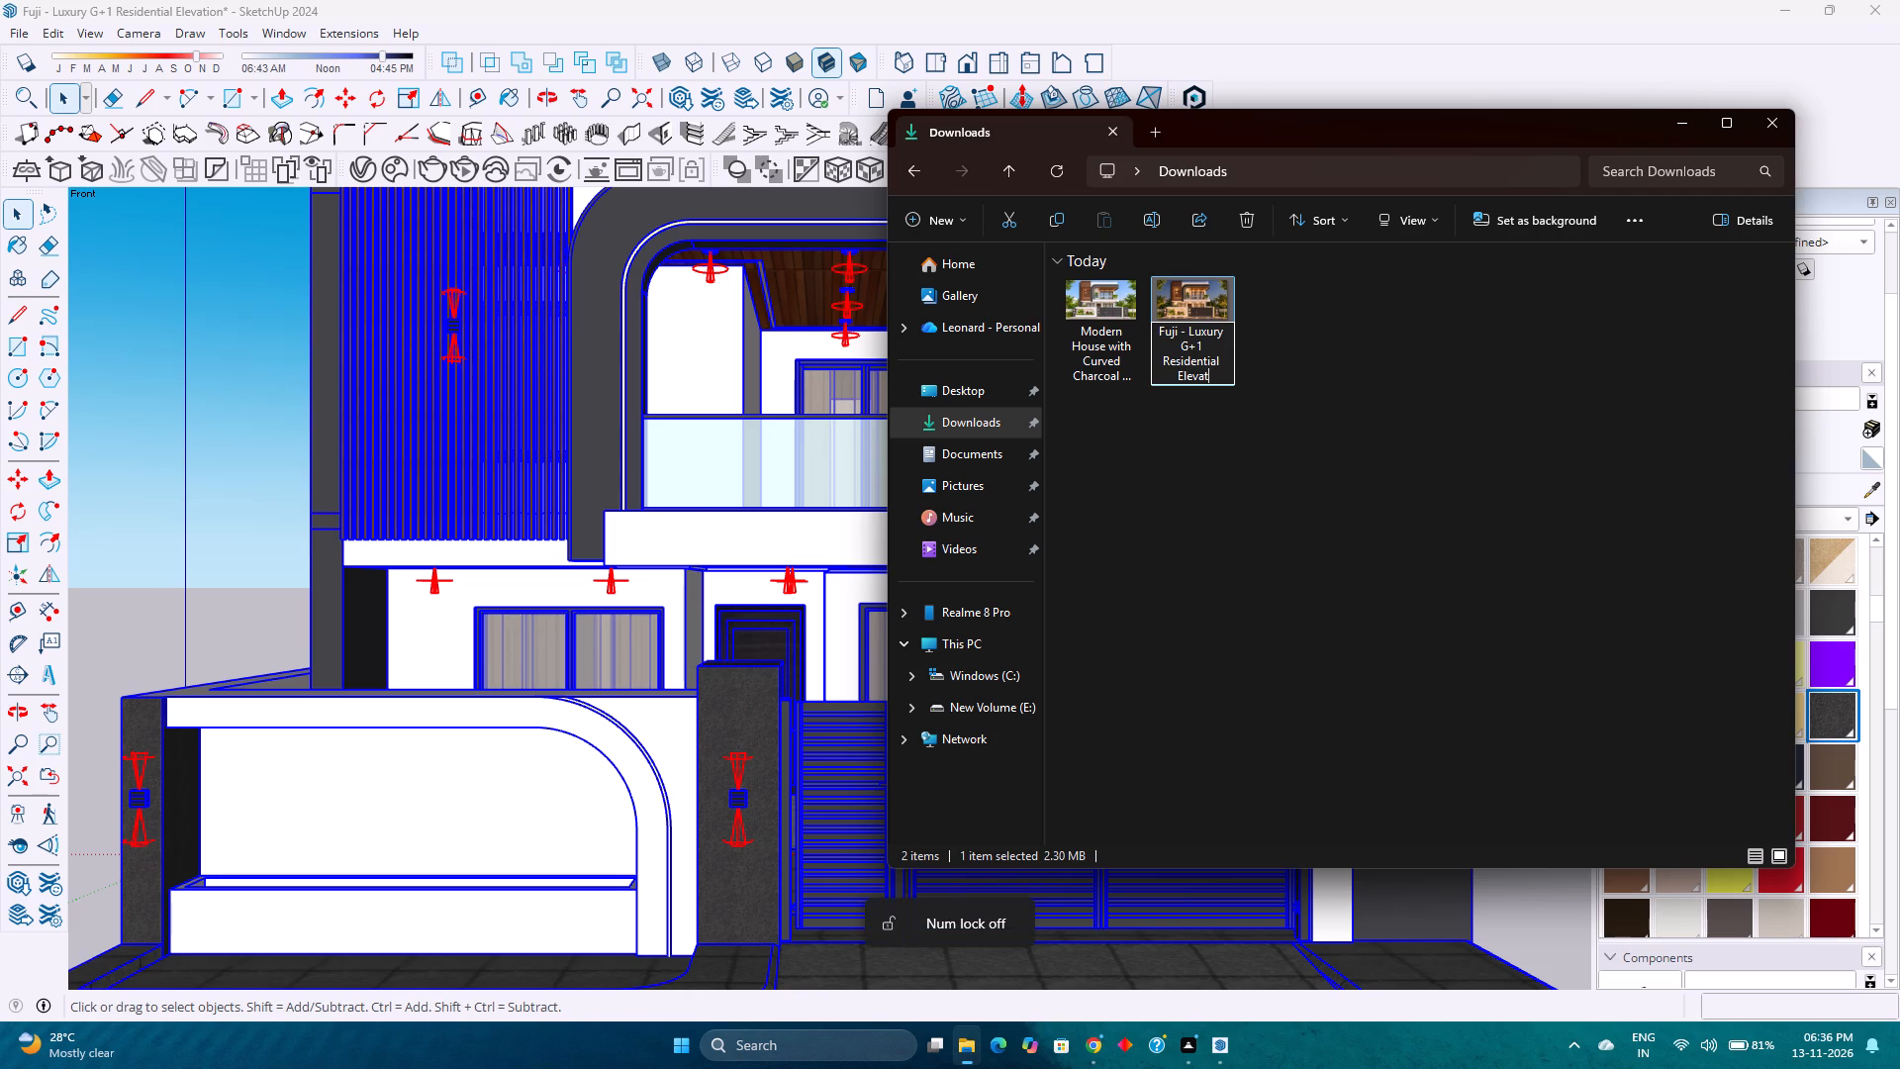
type("ion")
key("space")
key("End")
key("Return")
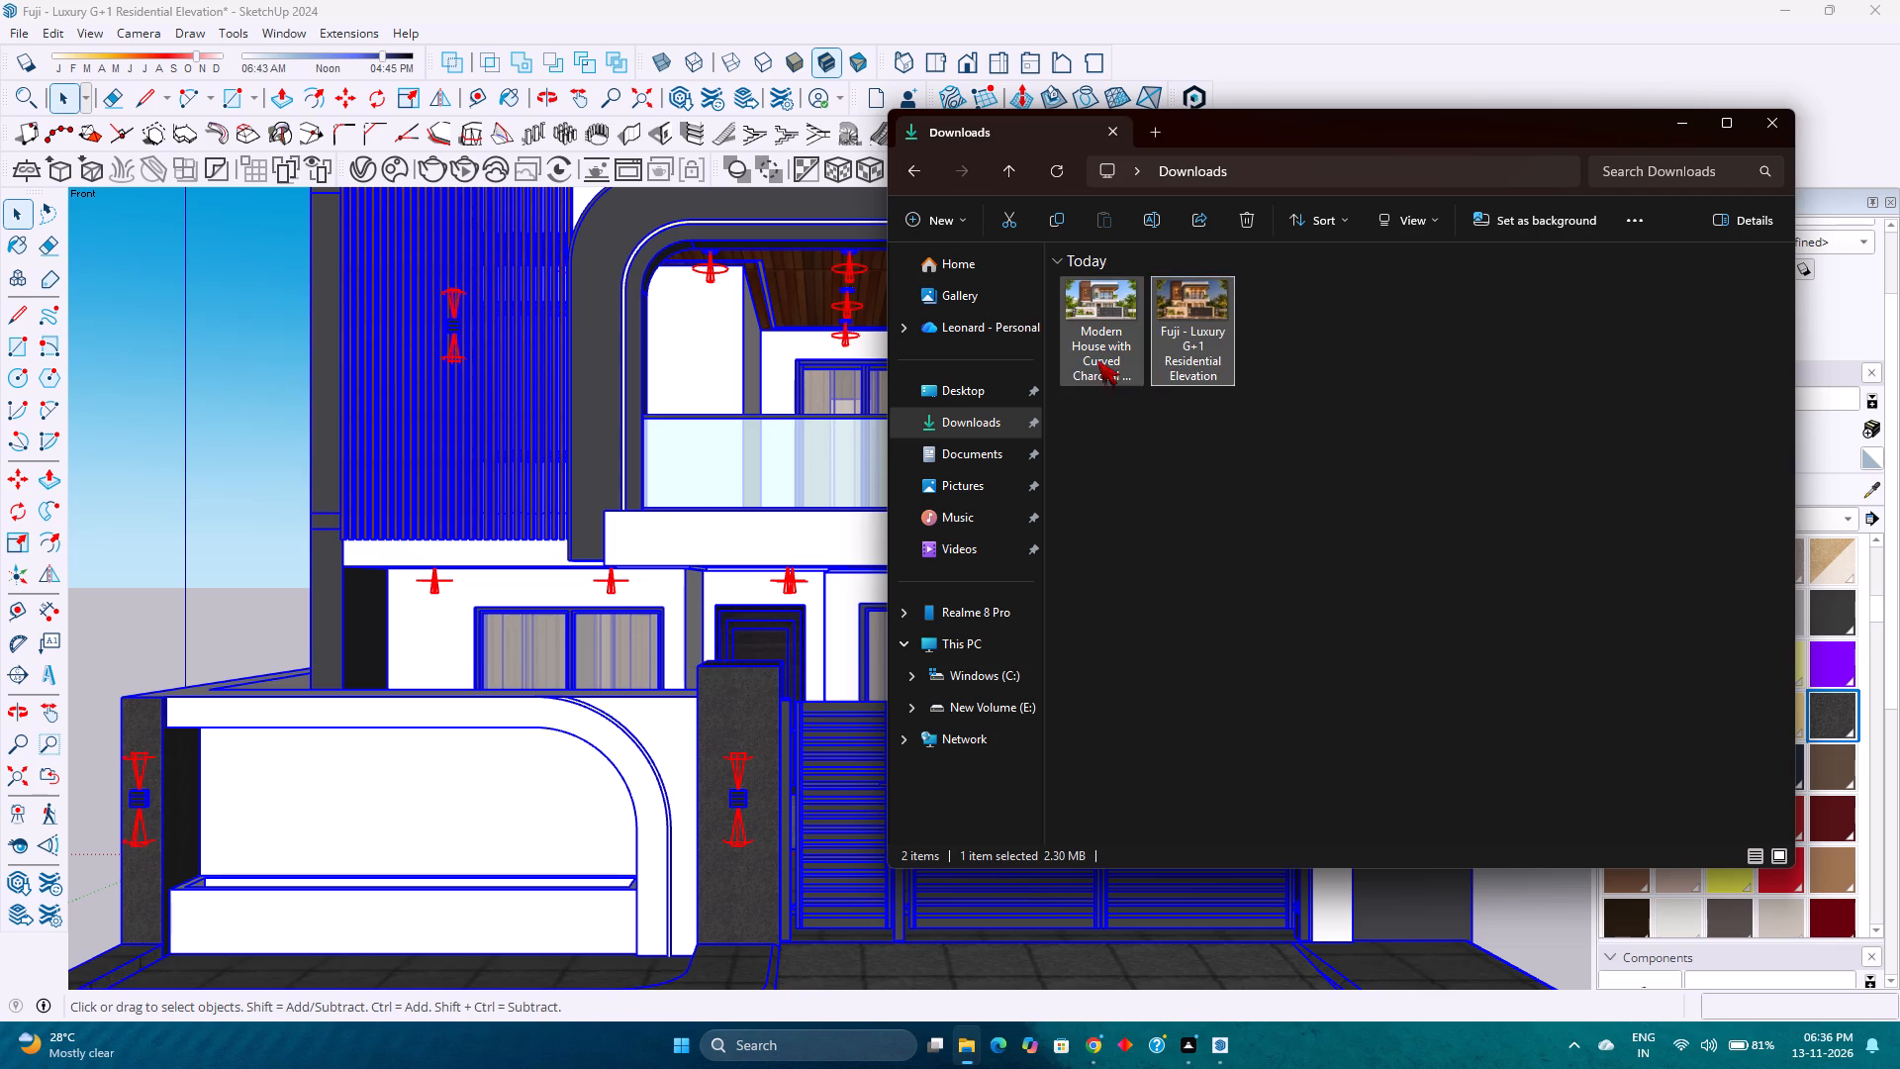
Reuse the night render's file name to rename the day render as Fuji - Luxury G+1 Residential Elevation-1.
left_click(1097, 360)
double_click(1201, 336)
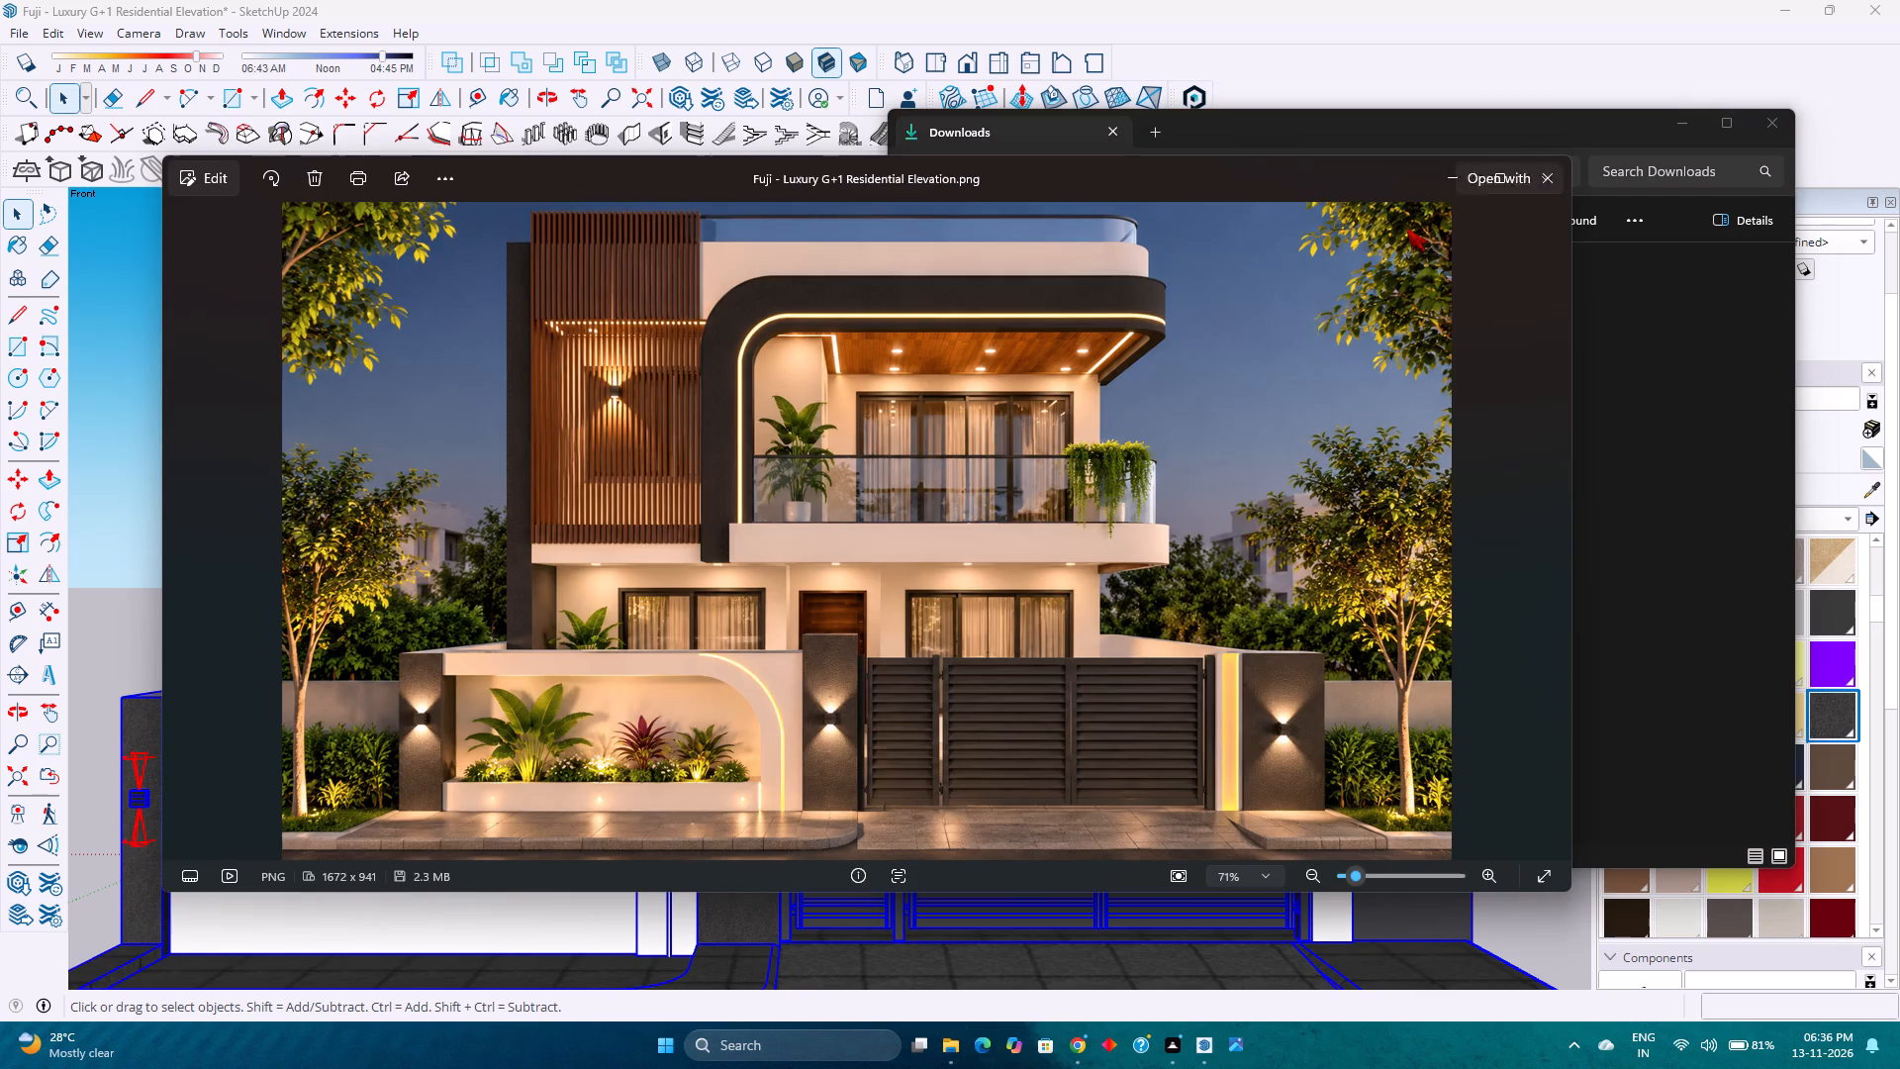
left_click(1545, 186)
left_click(1151, 219)
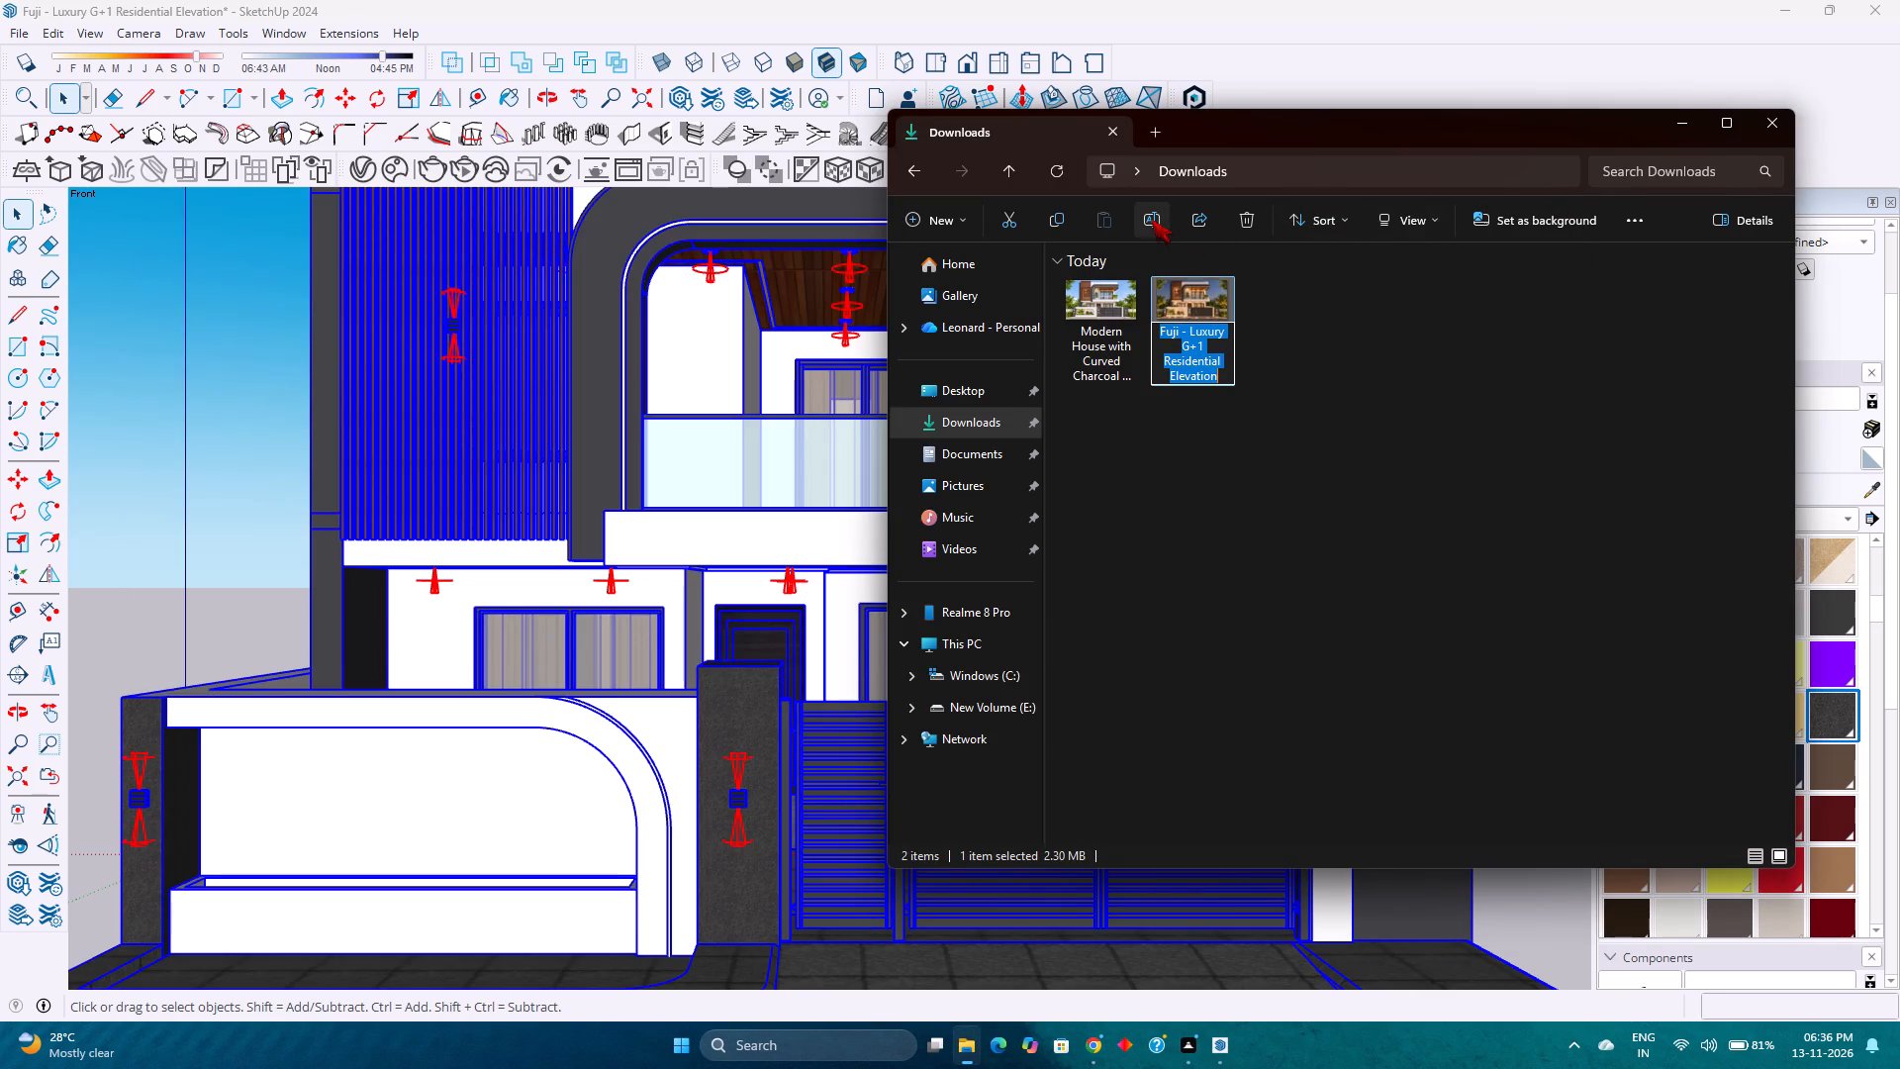
key("ctrl+c")
left_click(1107, 327)
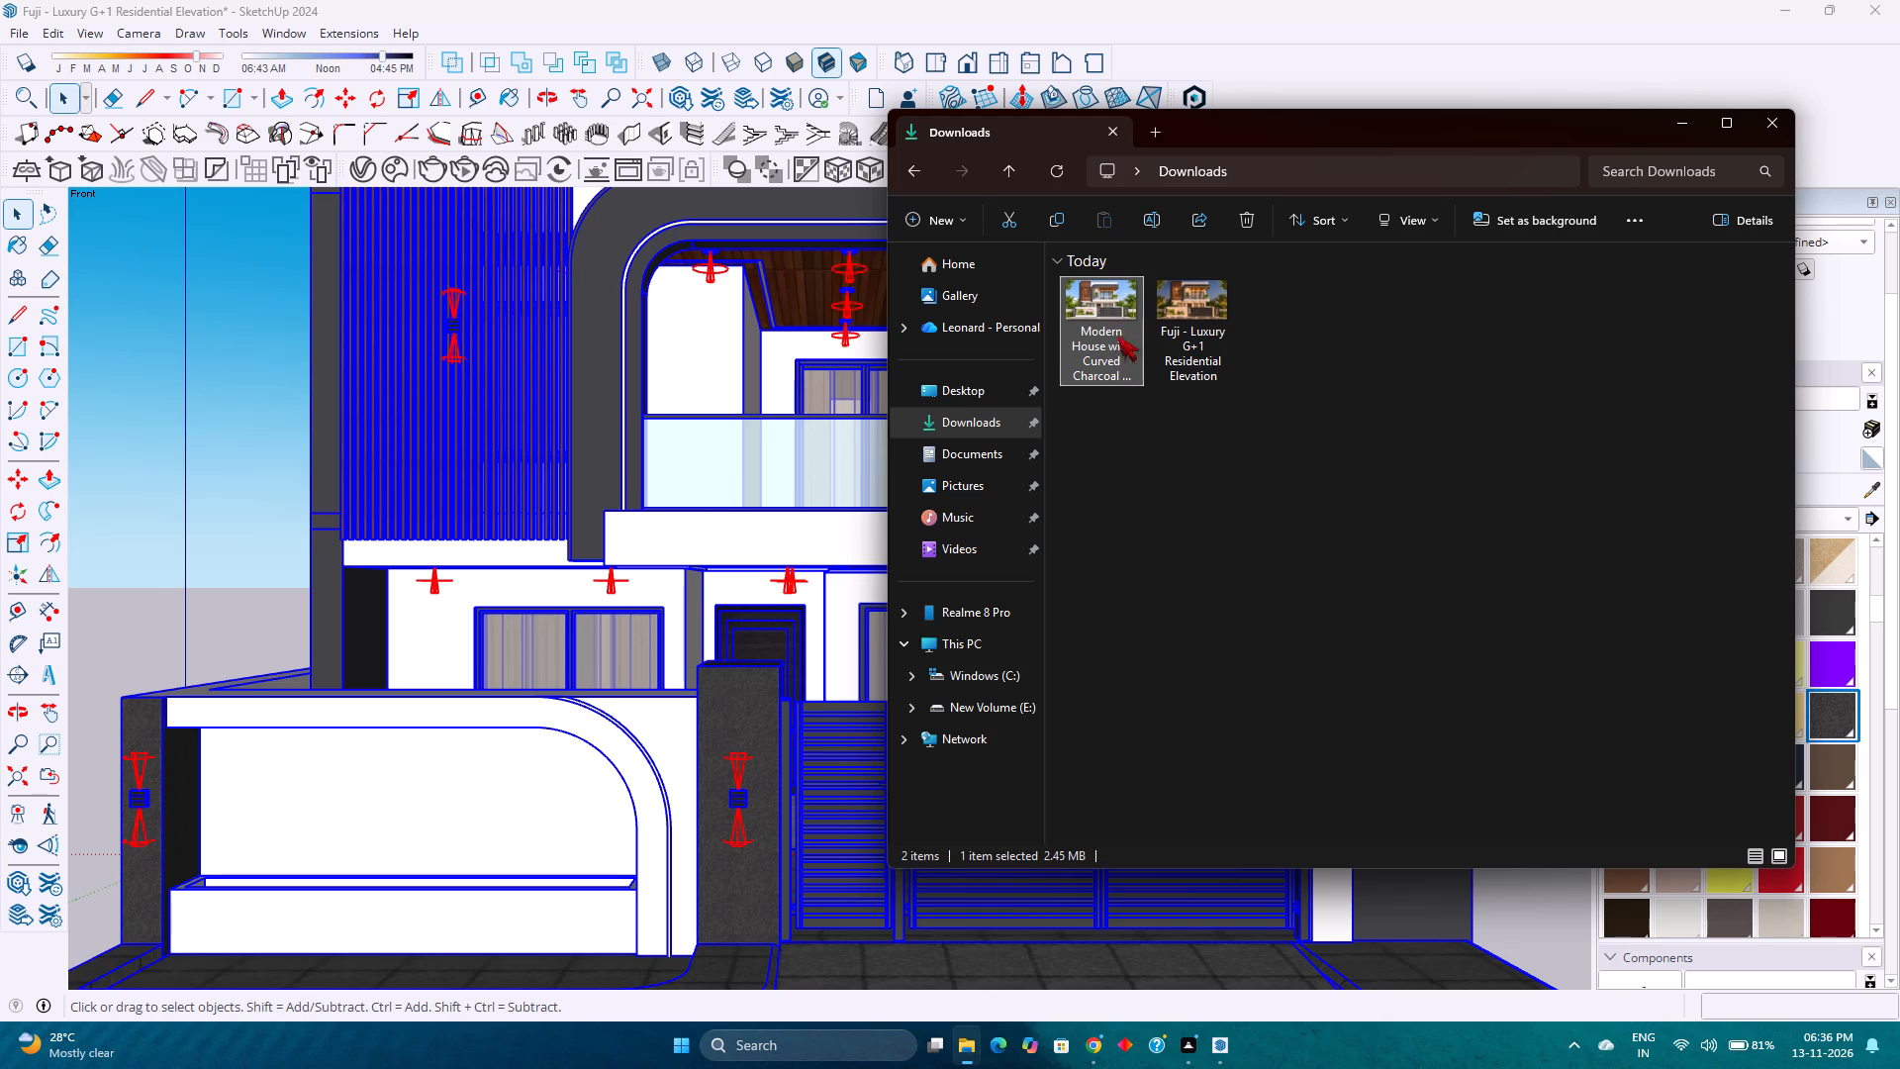
left_click(1165, 223)
key("ctrl+v")
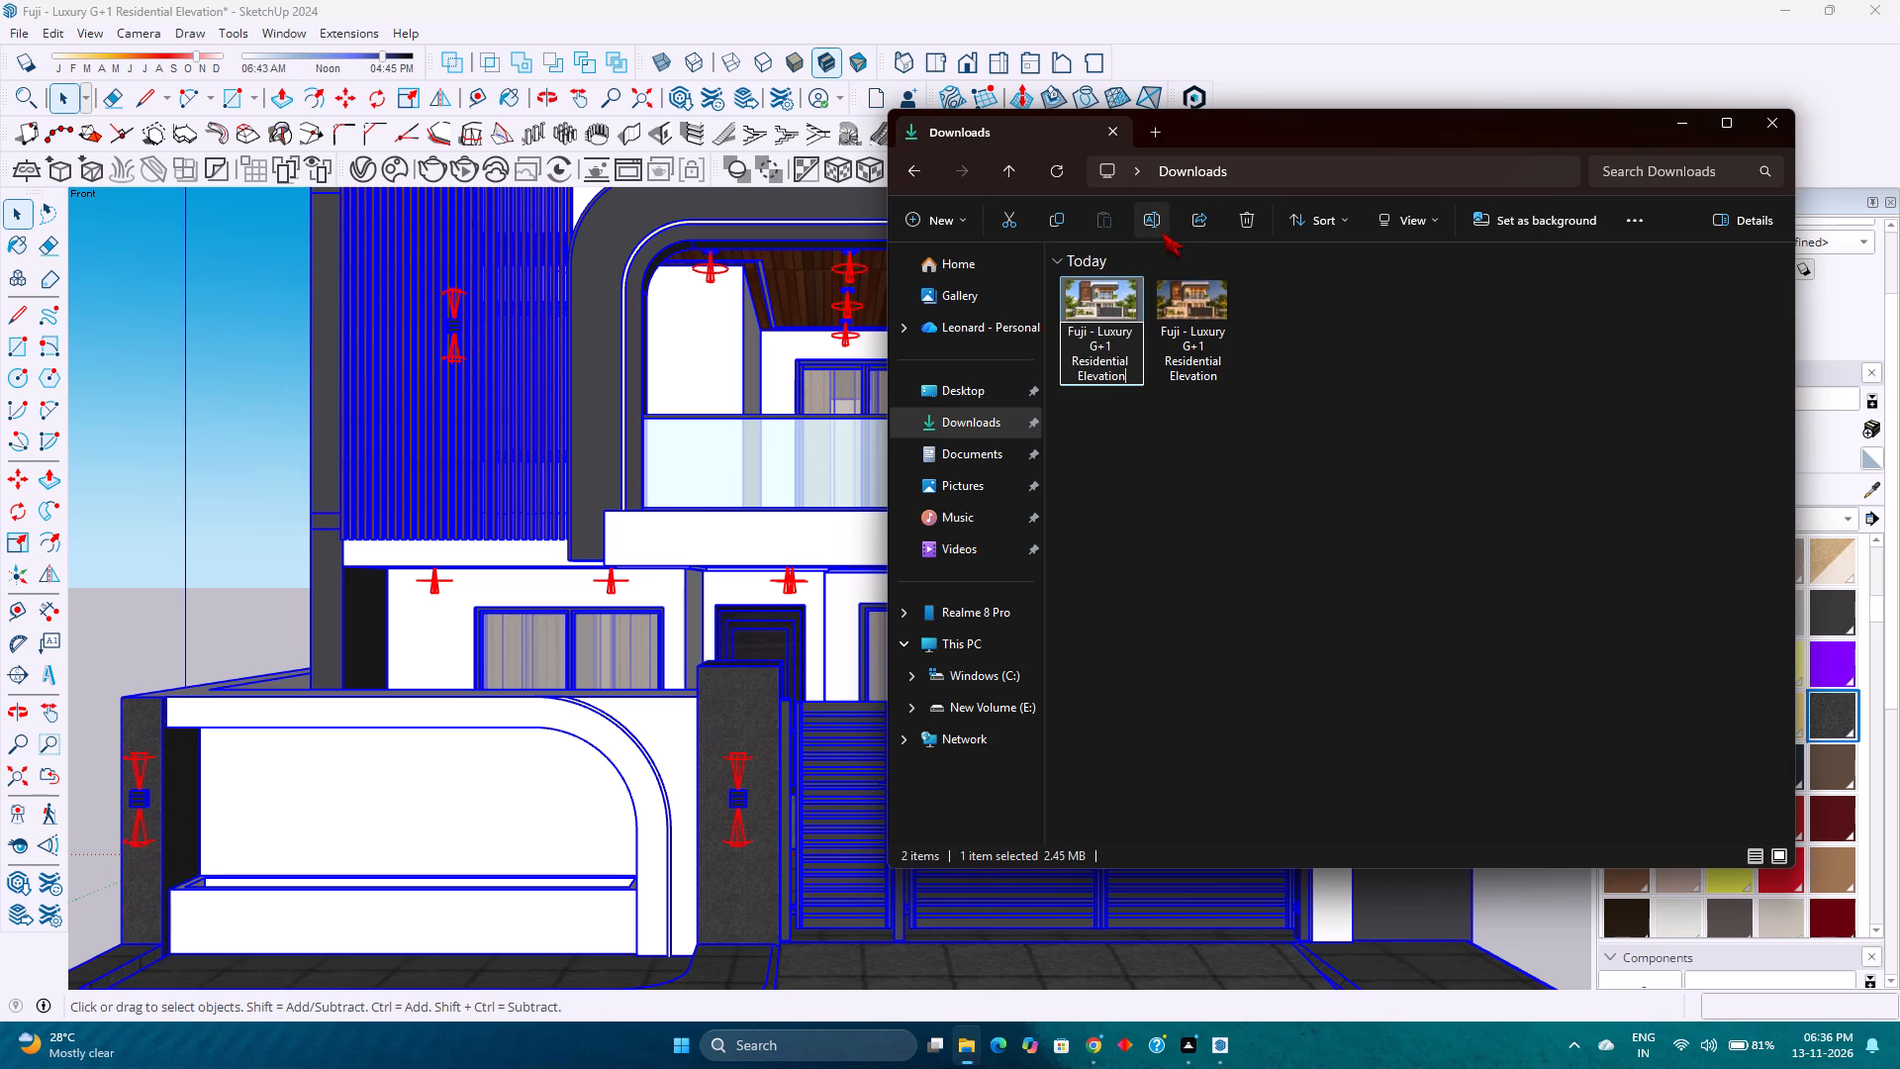
key("minus")
key("1")
key("Return")
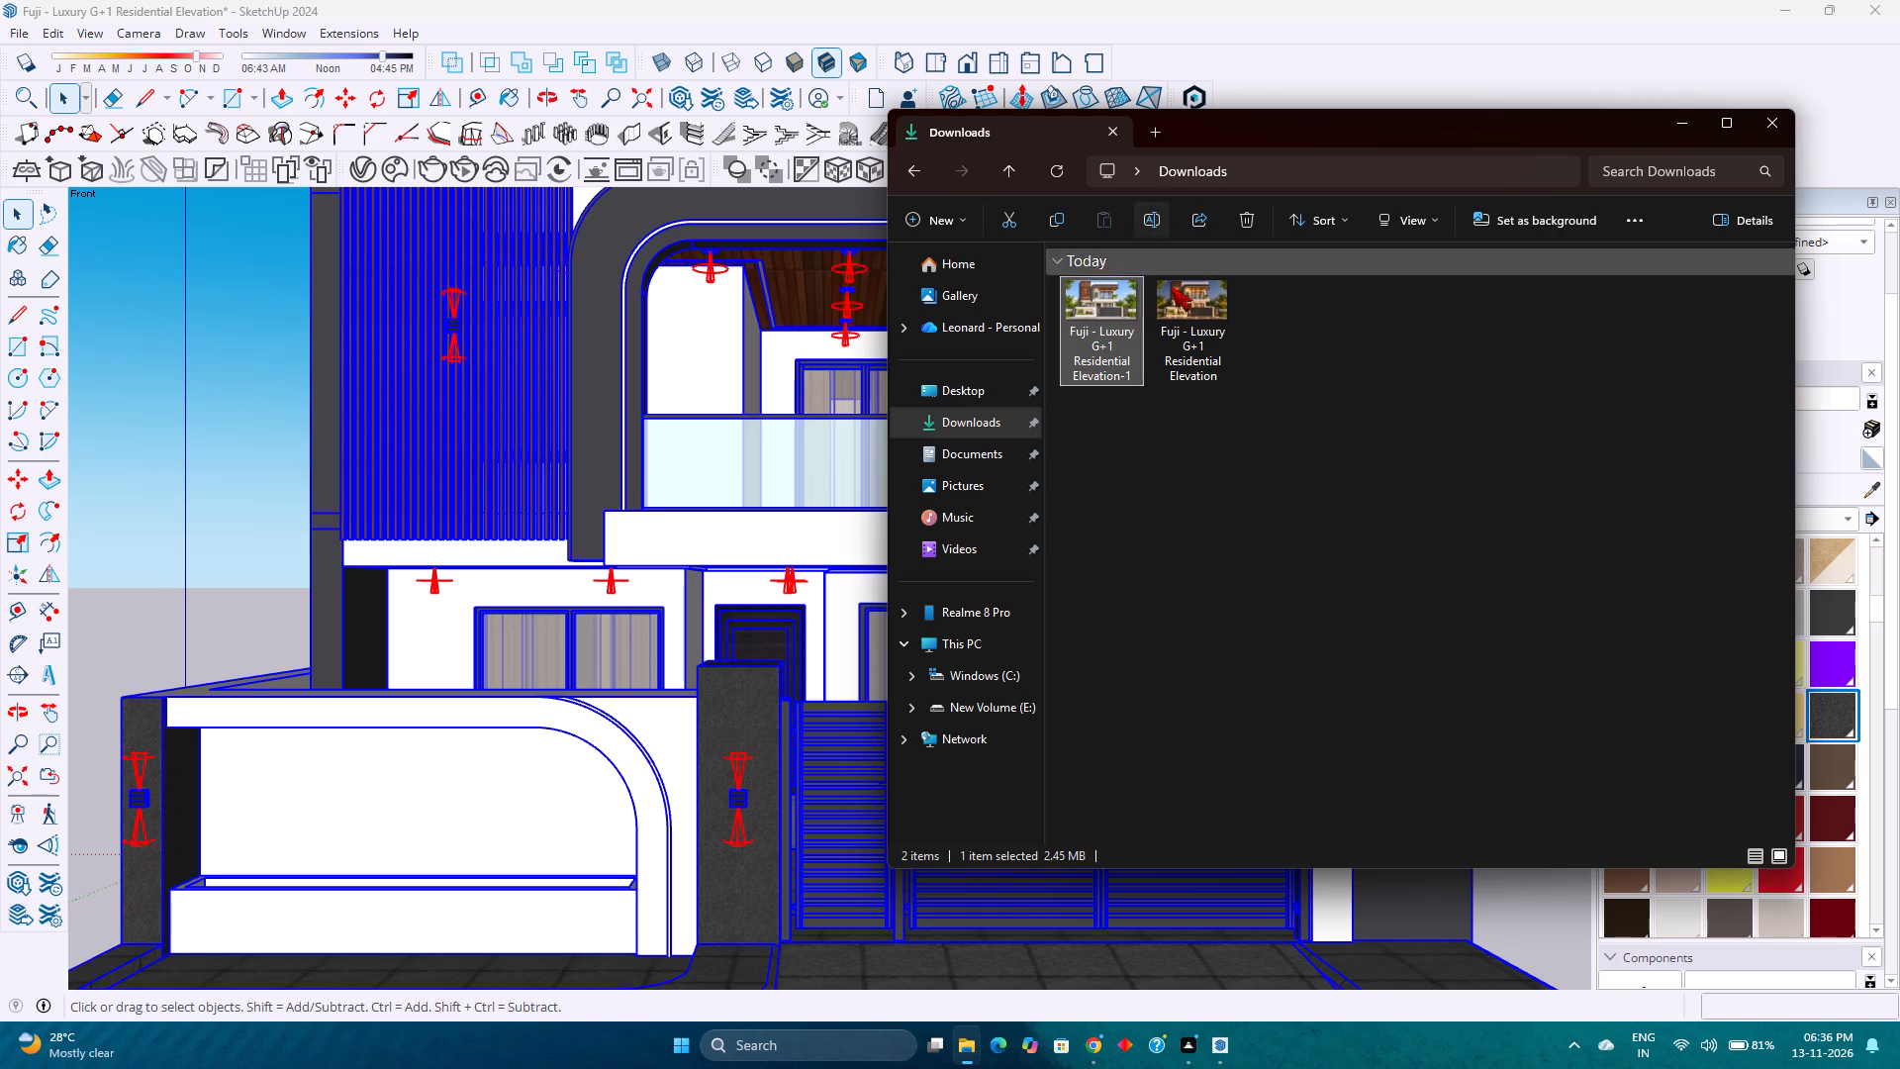
left_click(1666, 124)
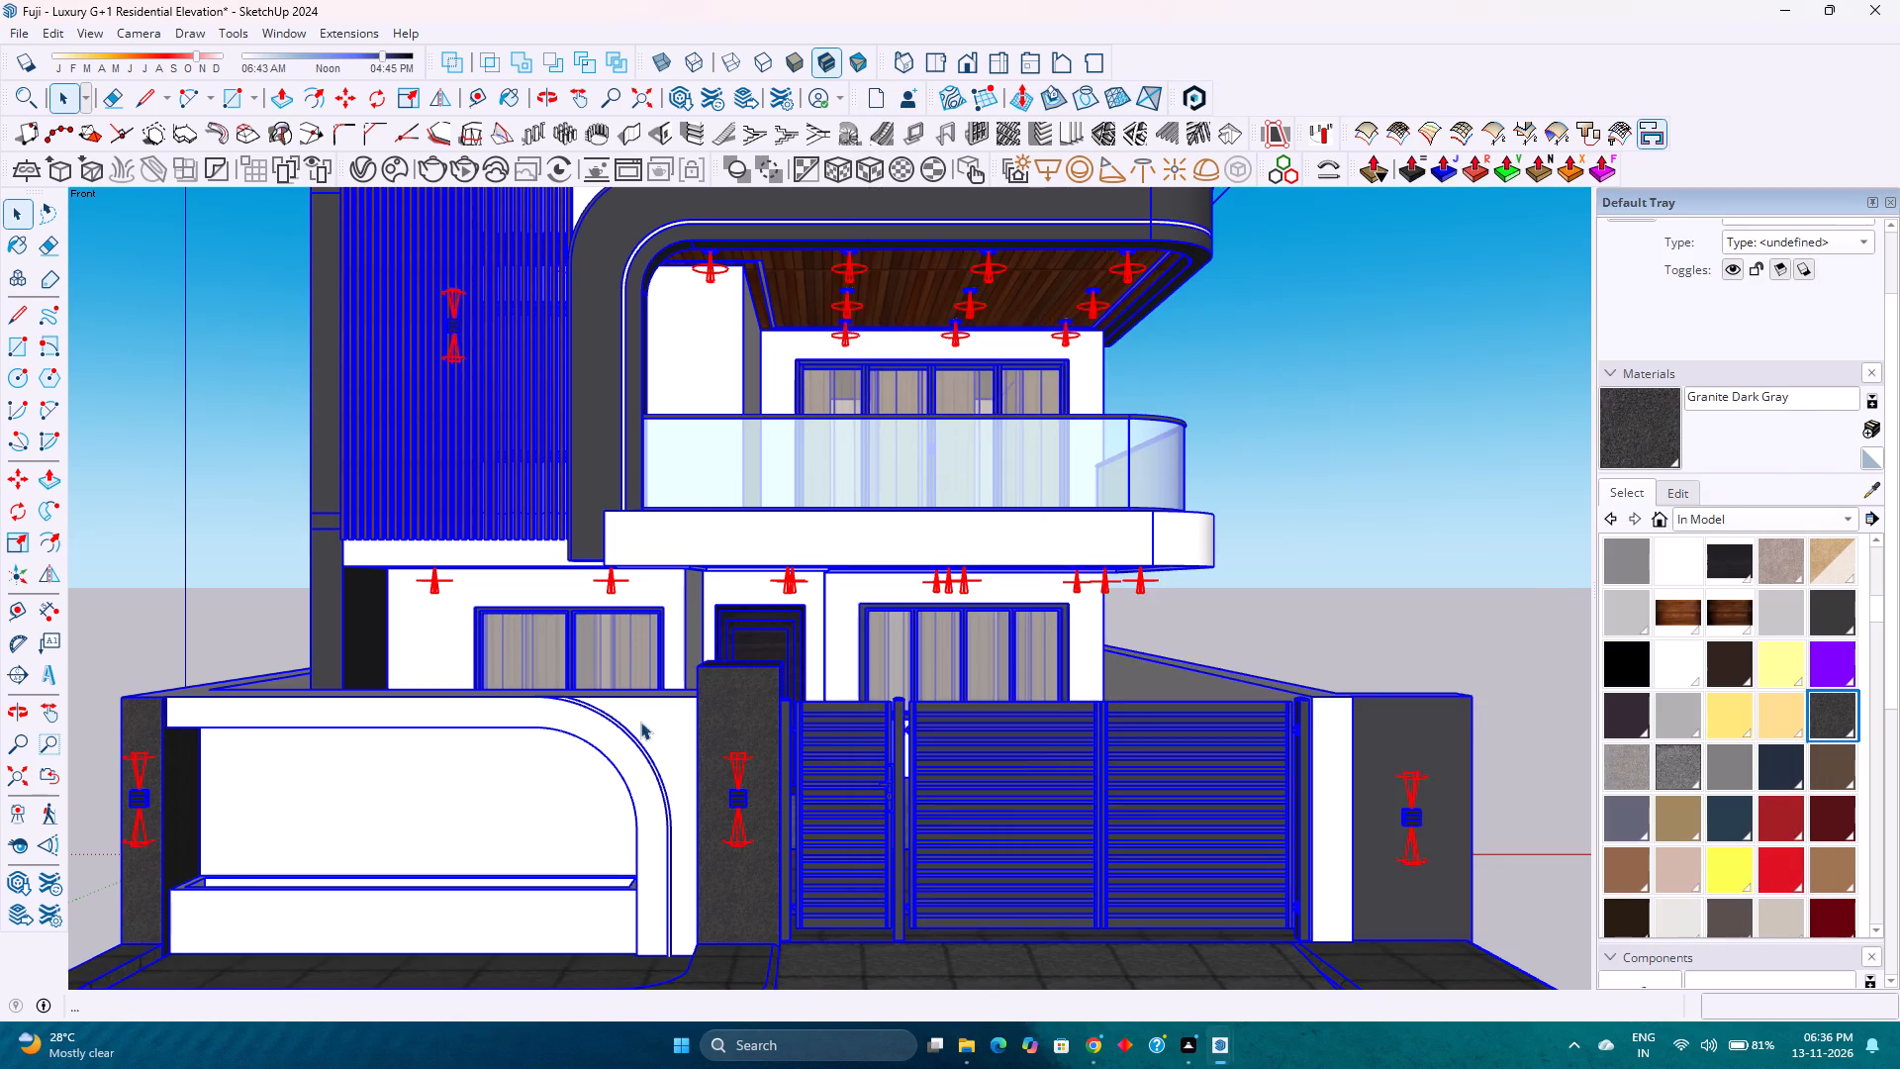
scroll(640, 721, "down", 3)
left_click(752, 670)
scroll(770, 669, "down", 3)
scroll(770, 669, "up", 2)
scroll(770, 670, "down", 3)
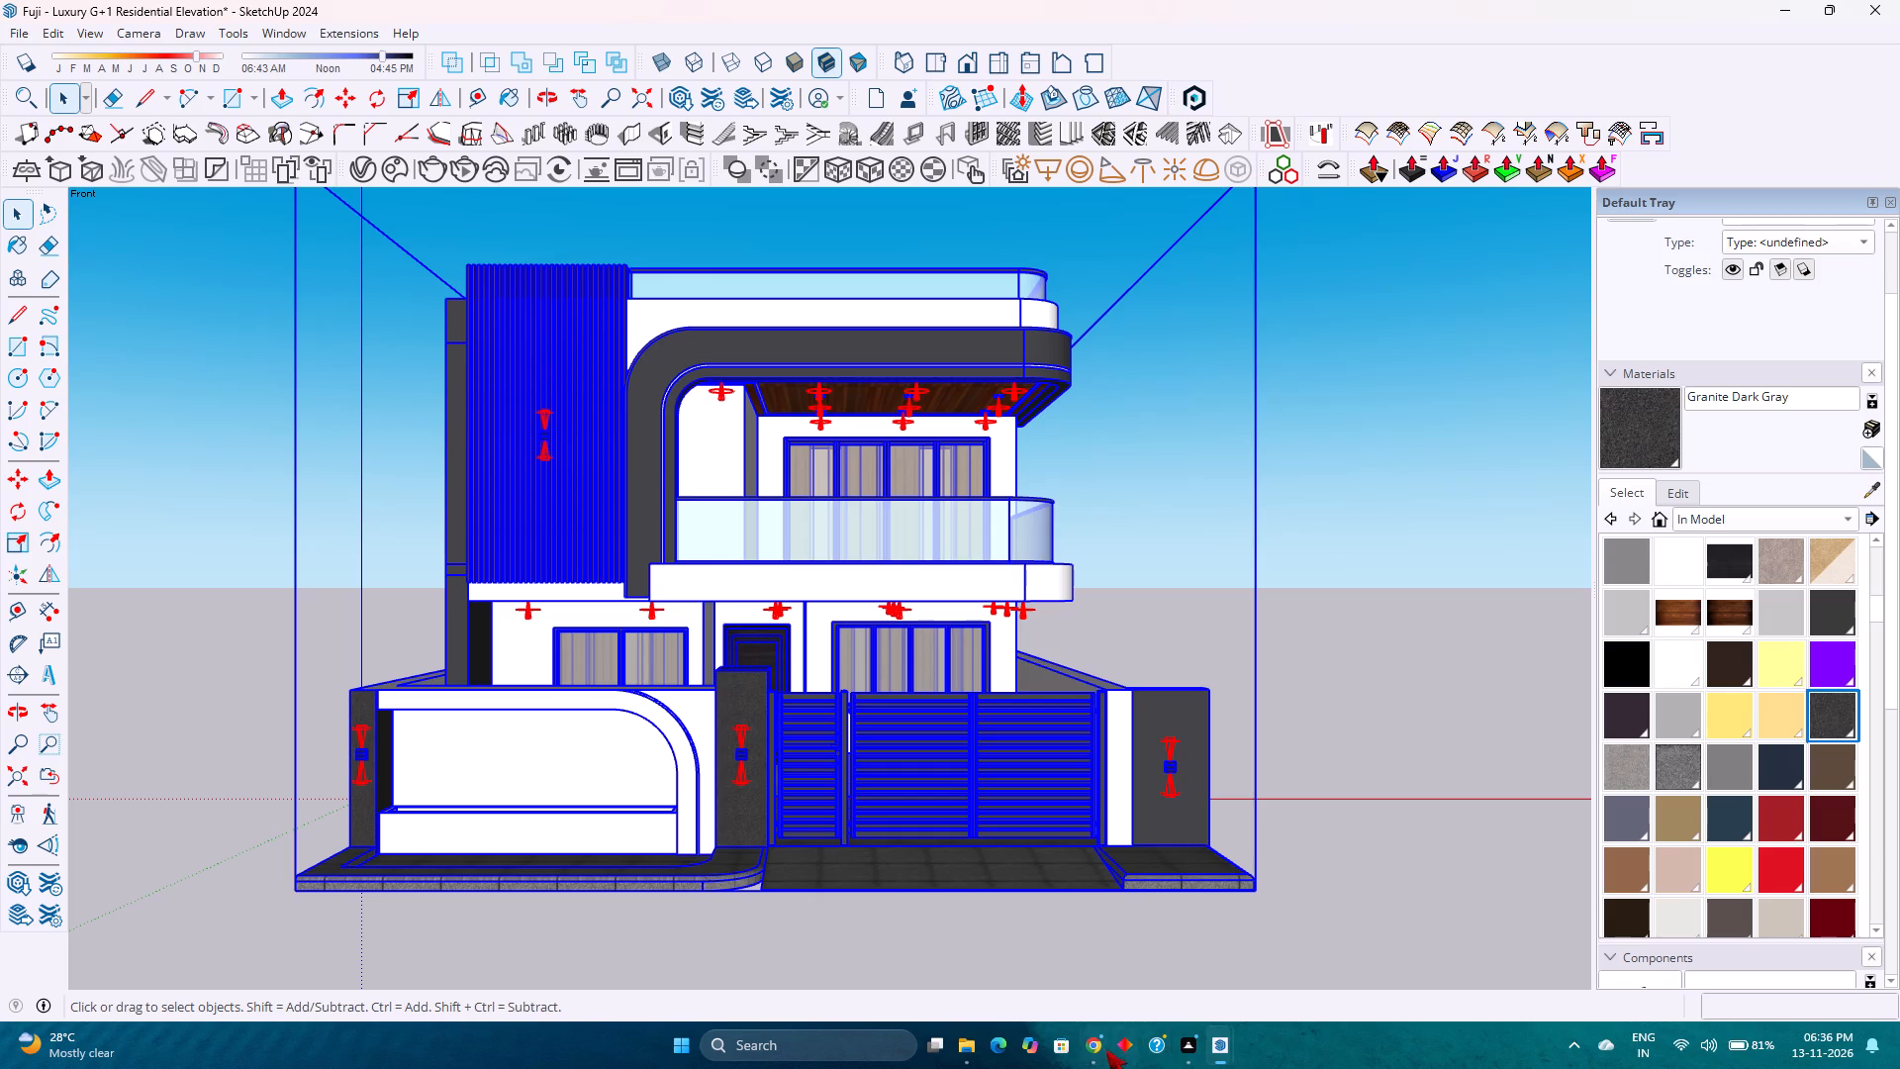